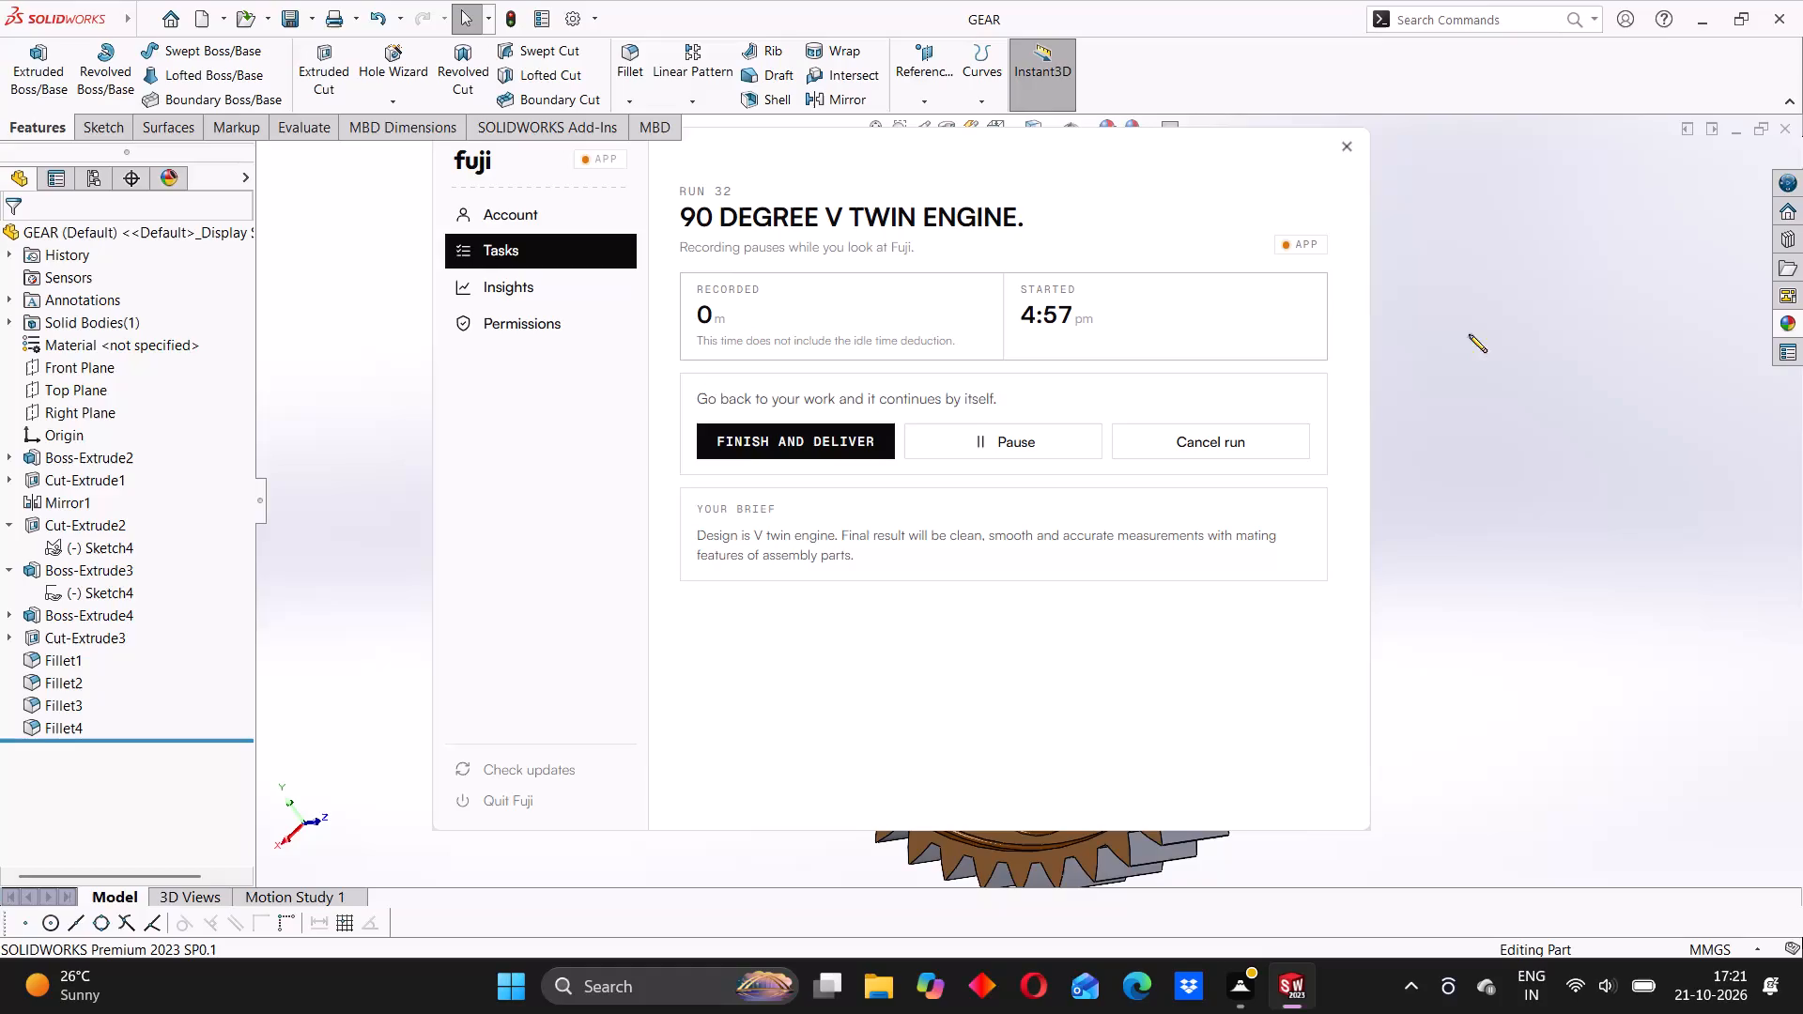
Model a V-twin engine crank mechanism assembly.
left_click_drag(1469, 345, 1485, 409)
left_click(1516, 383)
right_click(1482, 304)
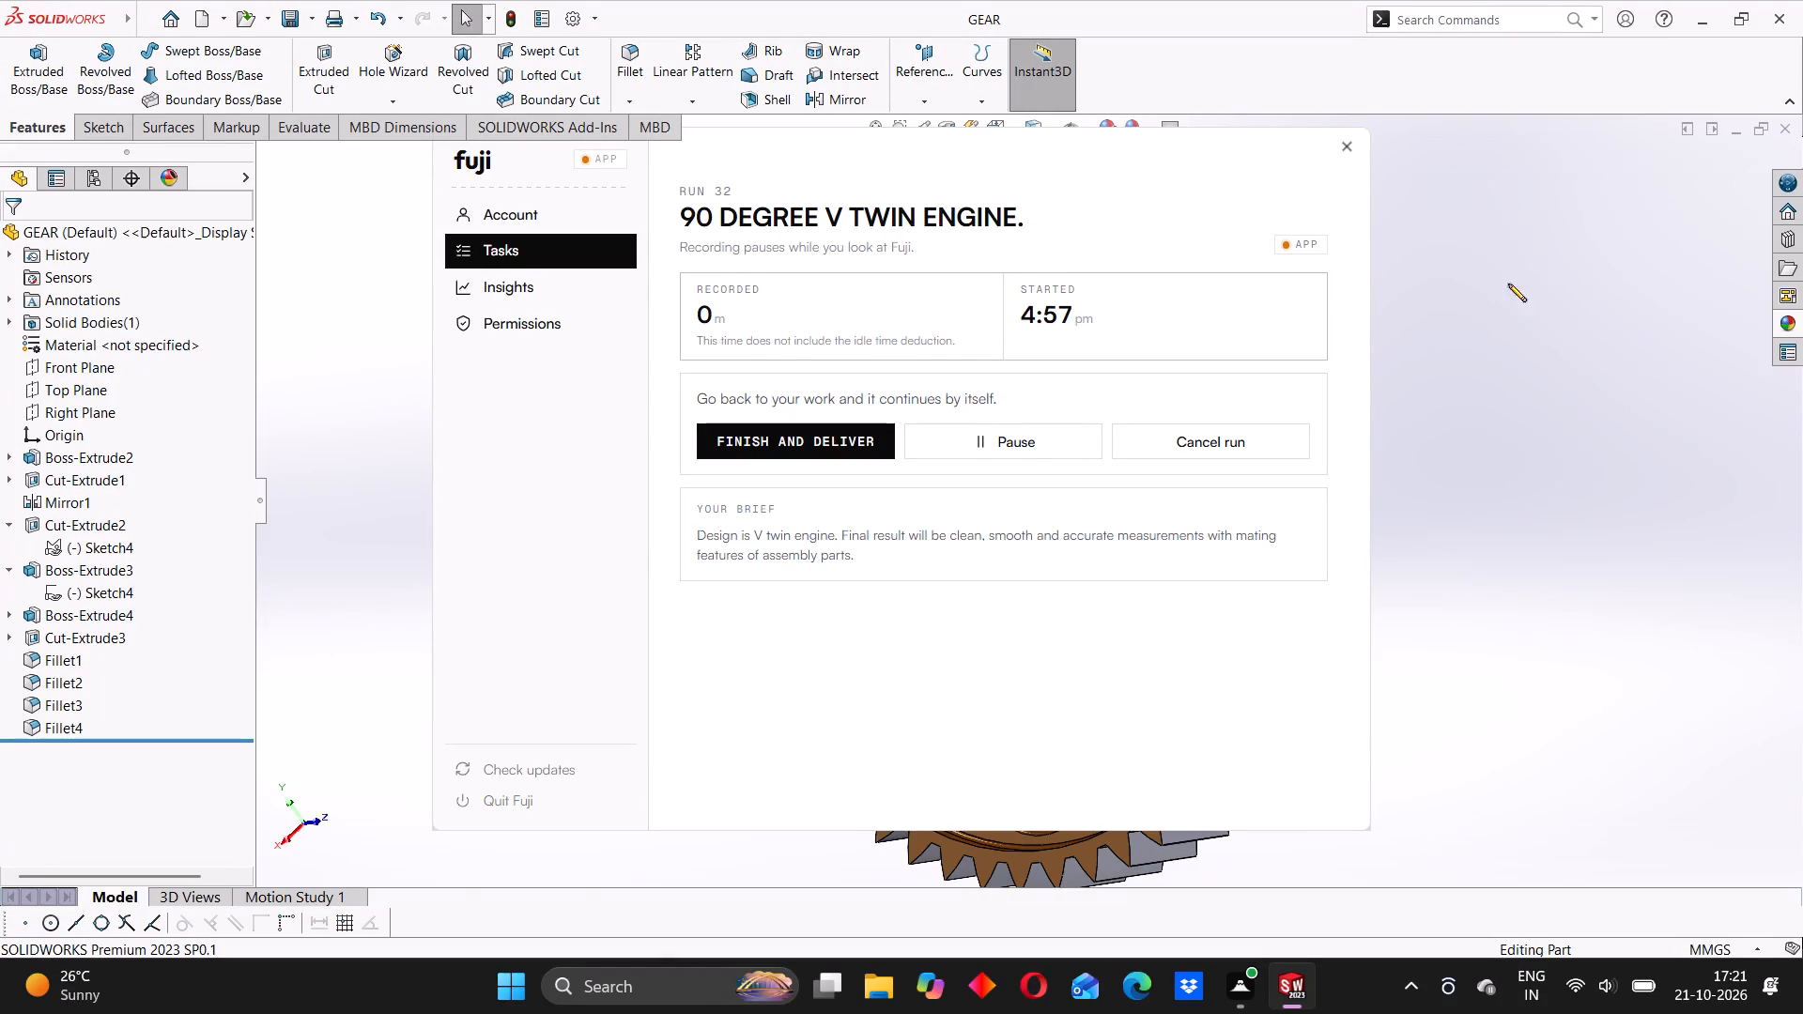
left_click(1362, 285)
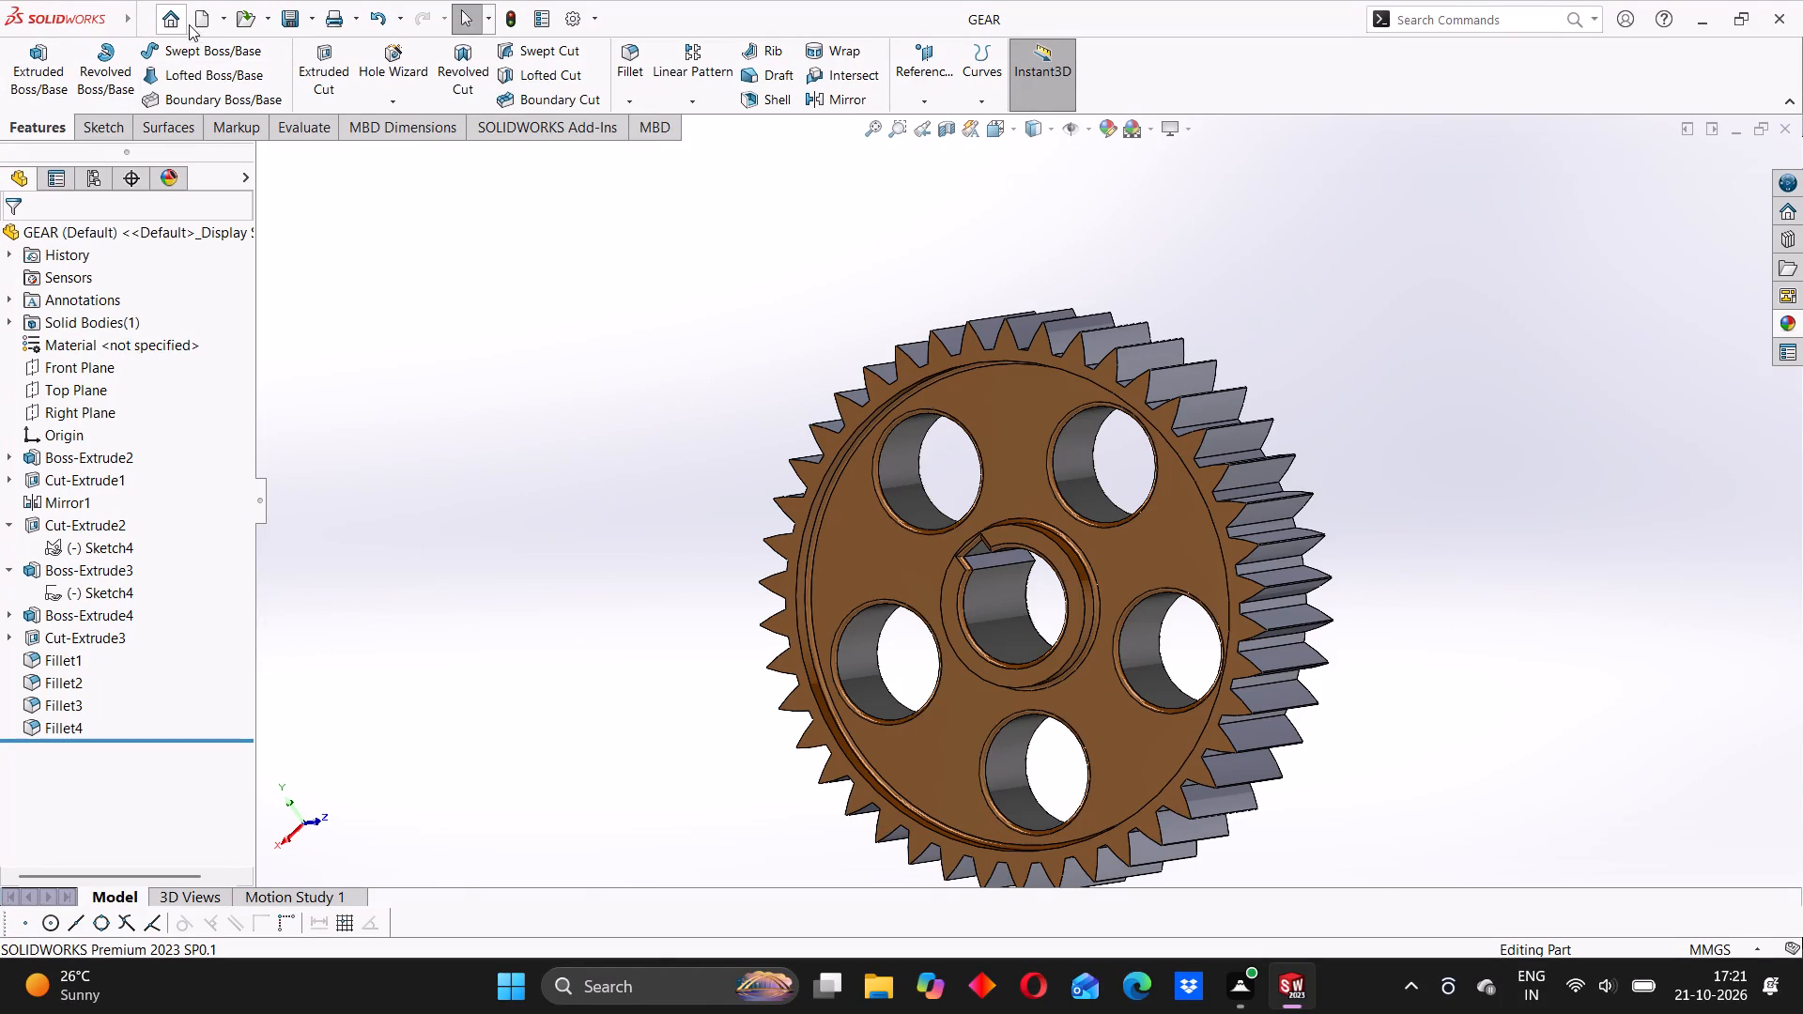
Create a new, empty part document for the next engine component.
left_click(167, 14)
left_click(568, 340)
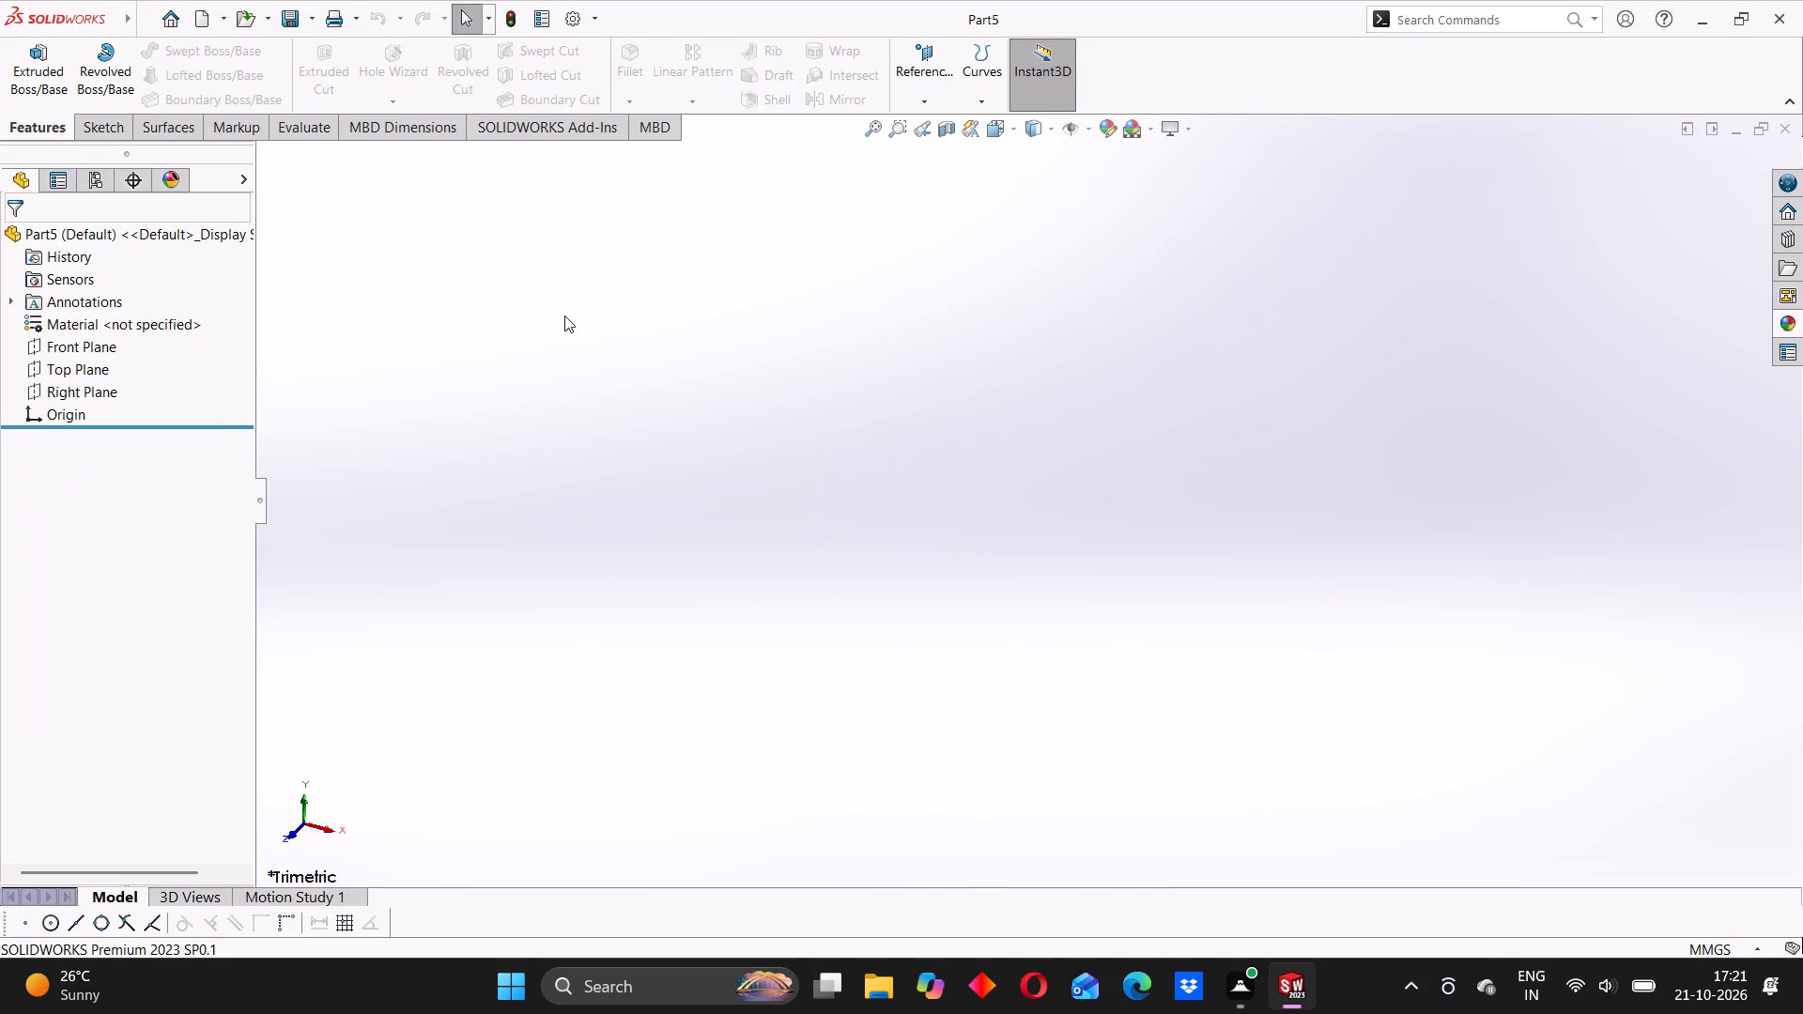
left_click(1045, 516)
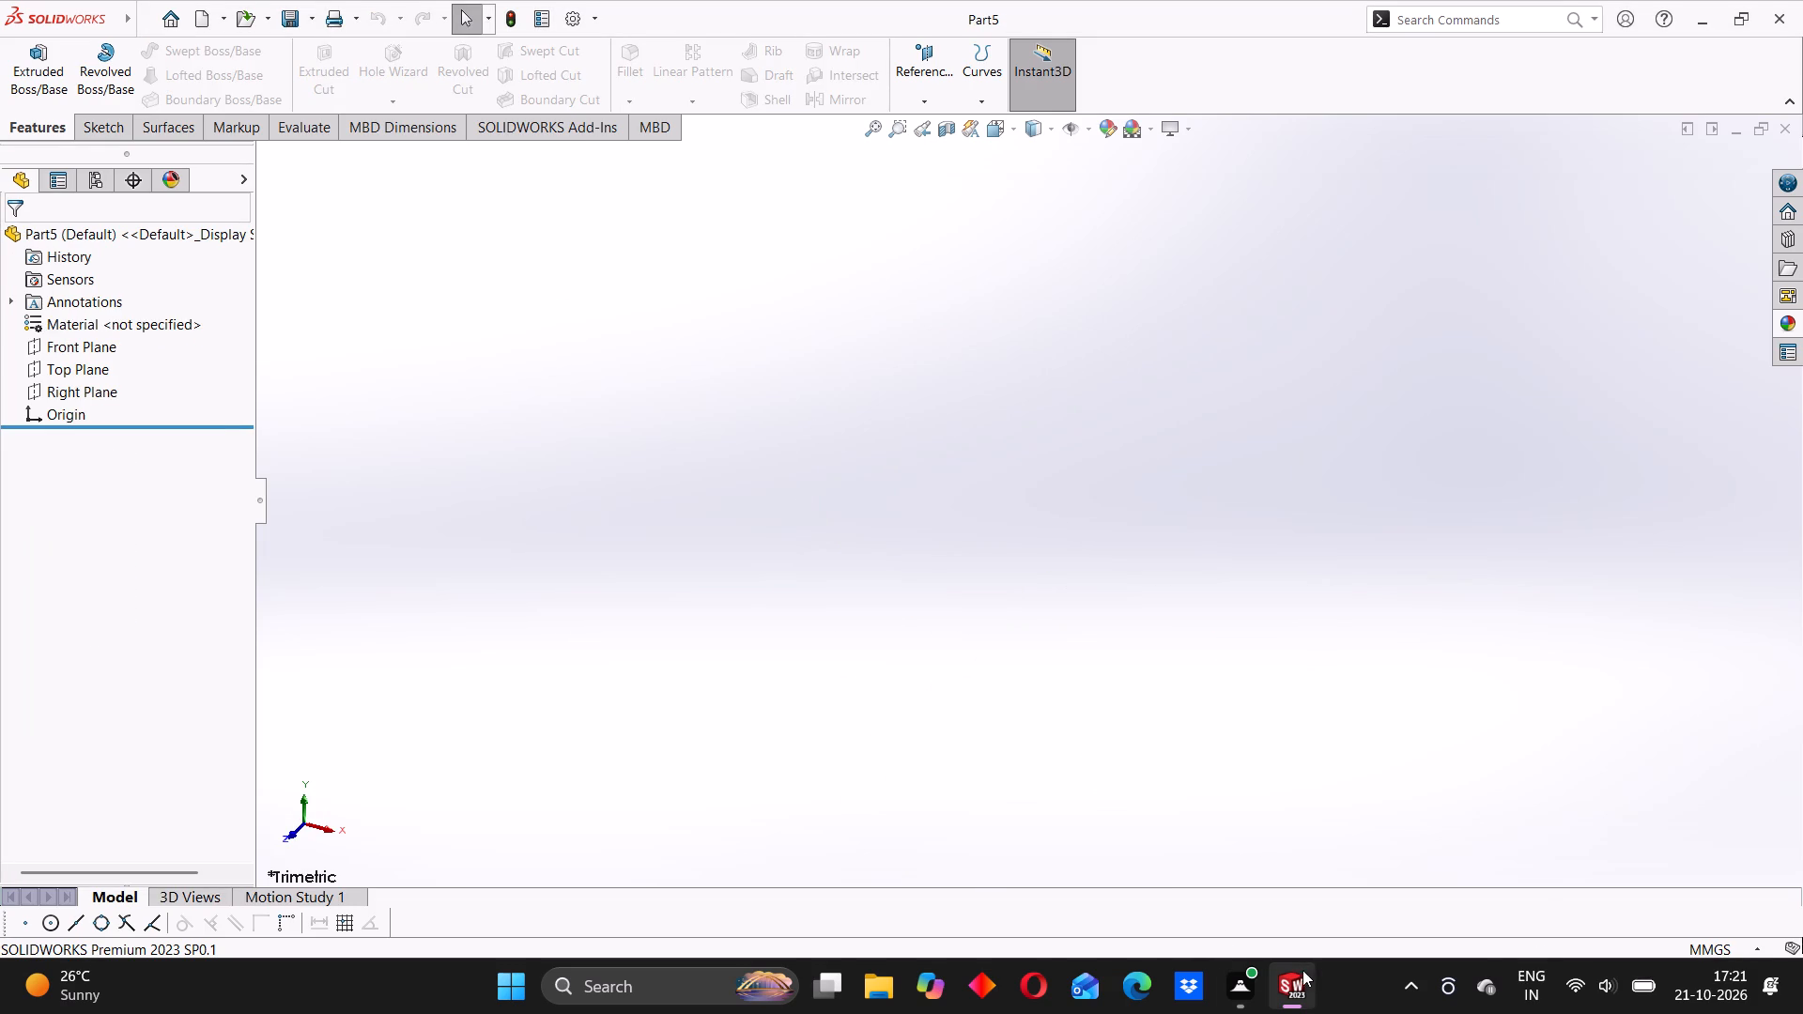
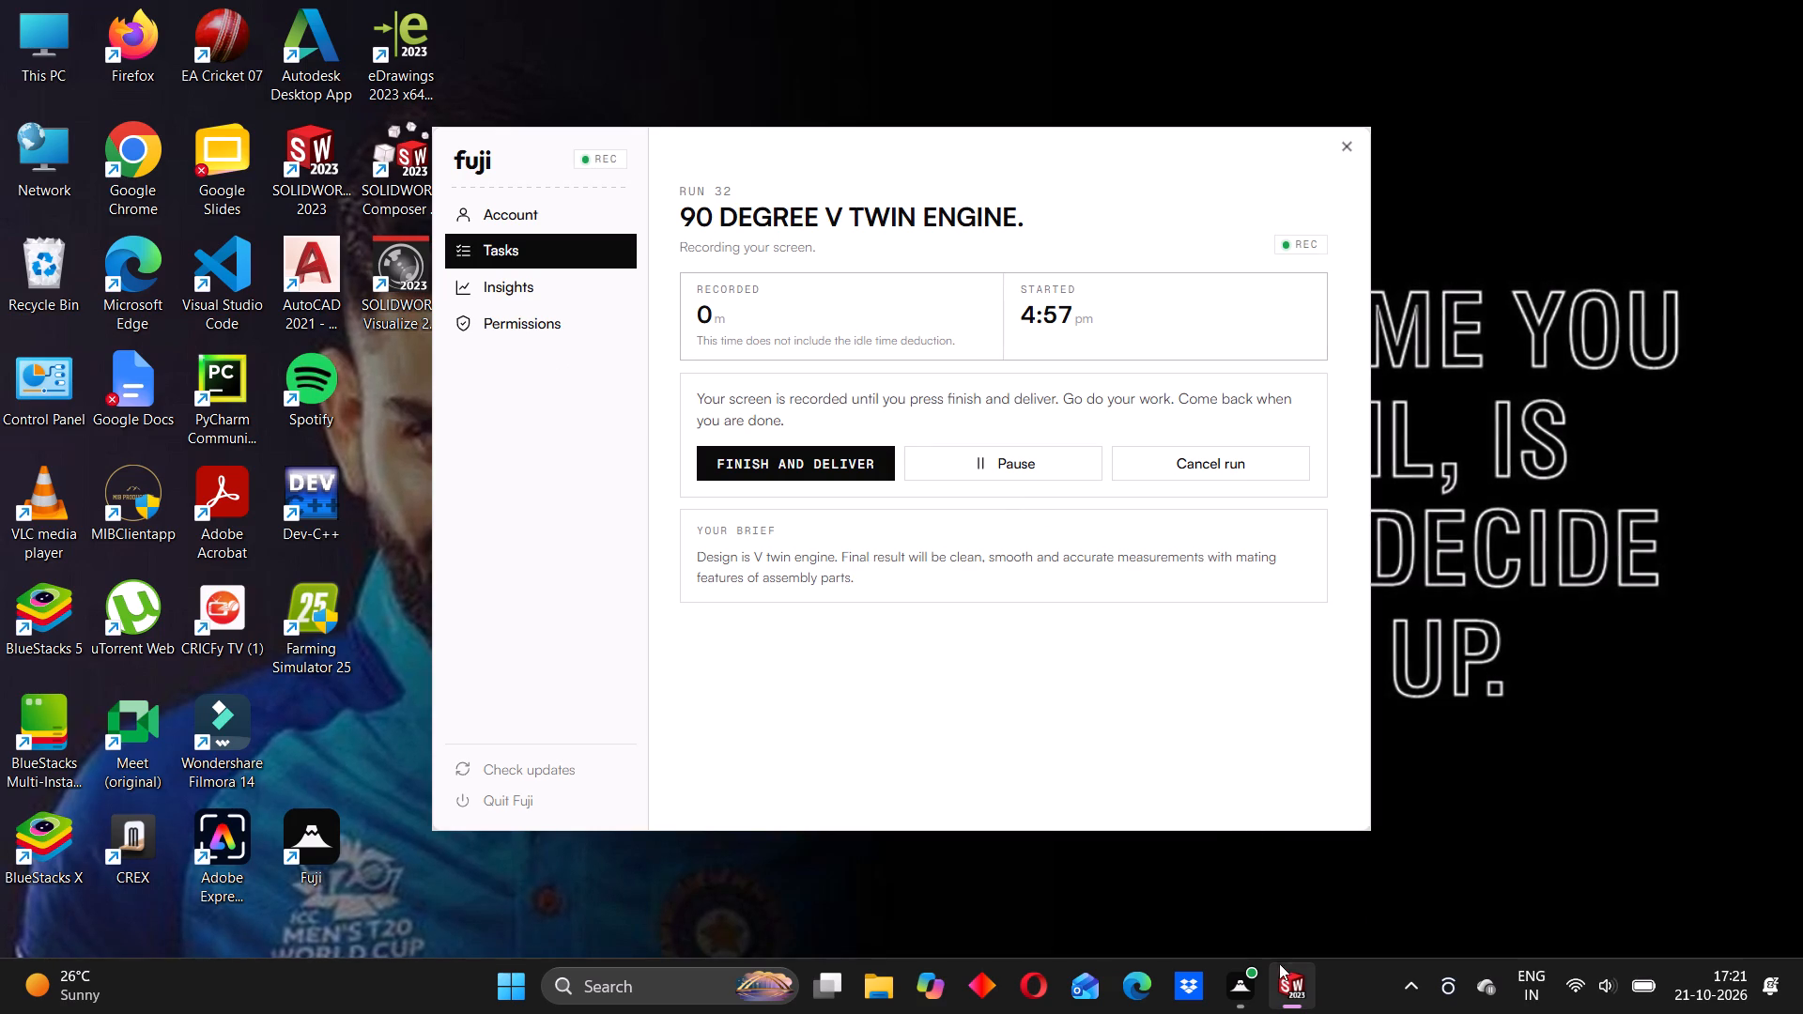
Switch to SOLIDWORKS and start a new sketch on the Front Plane of the empty part.
left_click(1292, 984)
left_click(485, 505)
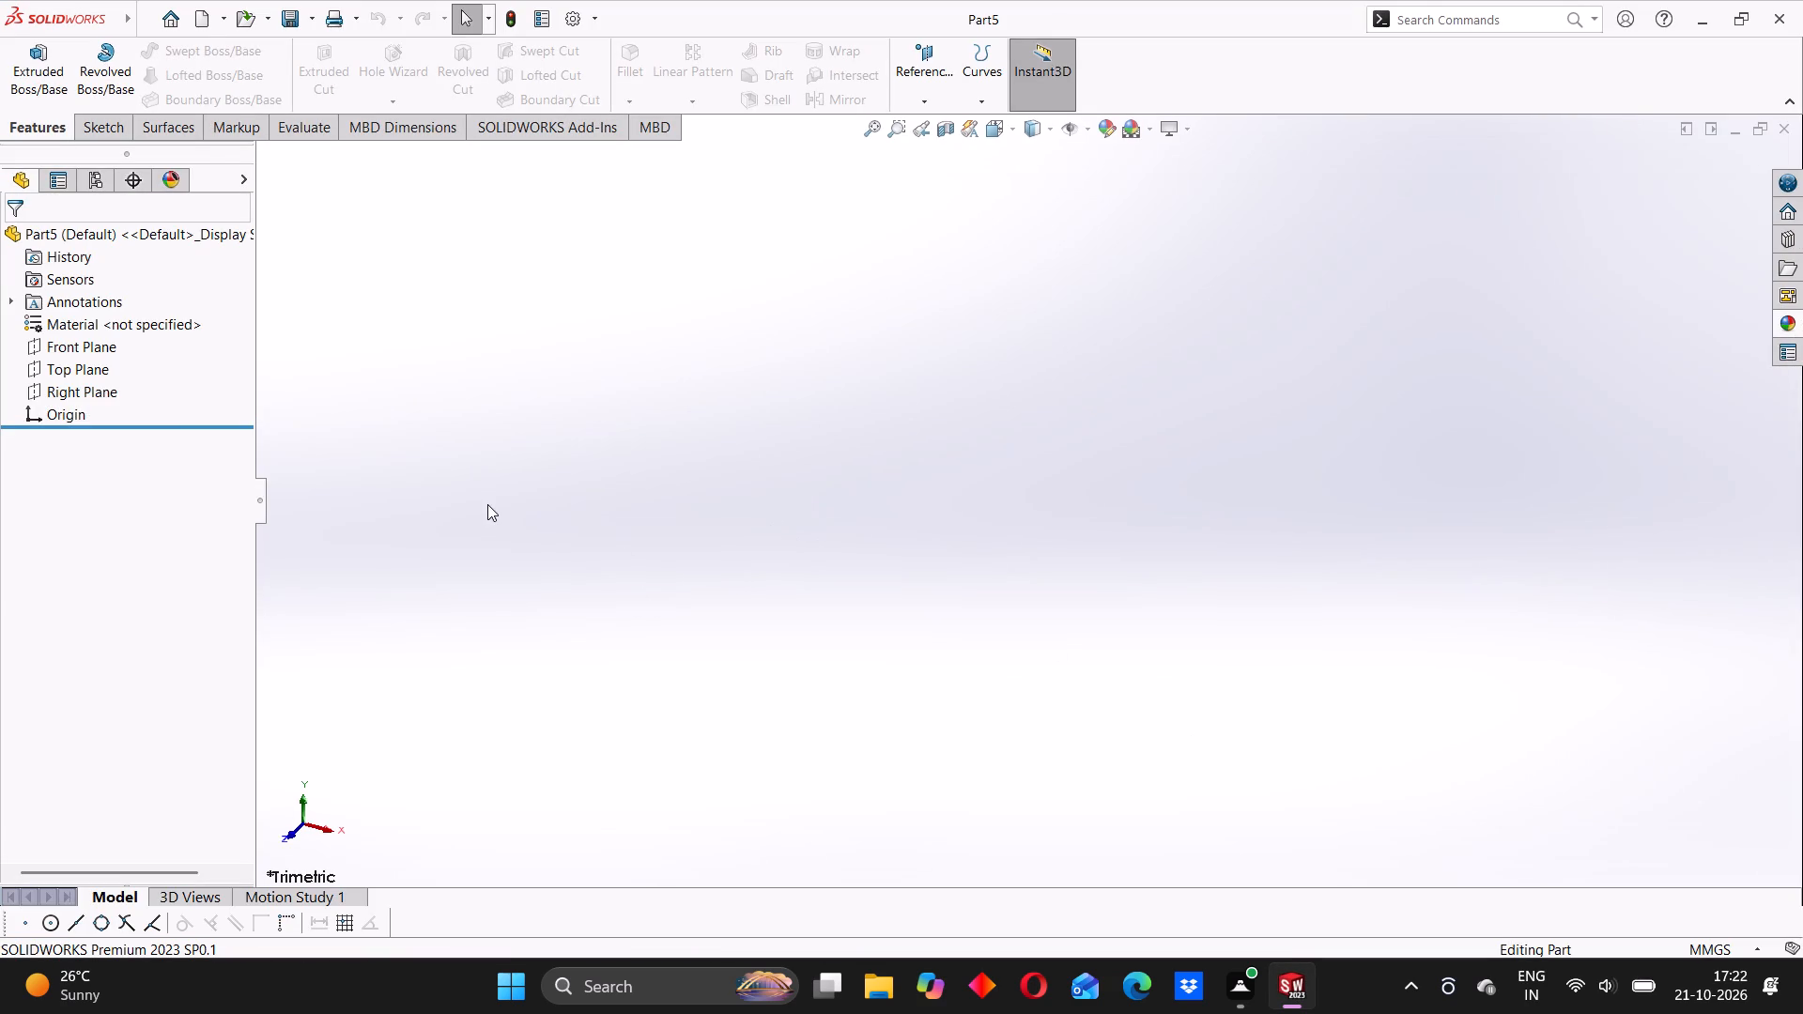
left_click(516, 448)
left_click(454, 421)
left_click(438, 425)
left_click(177, 399)
left_click(485, 464)
left_click(401, 468)
left_click(79, 338)
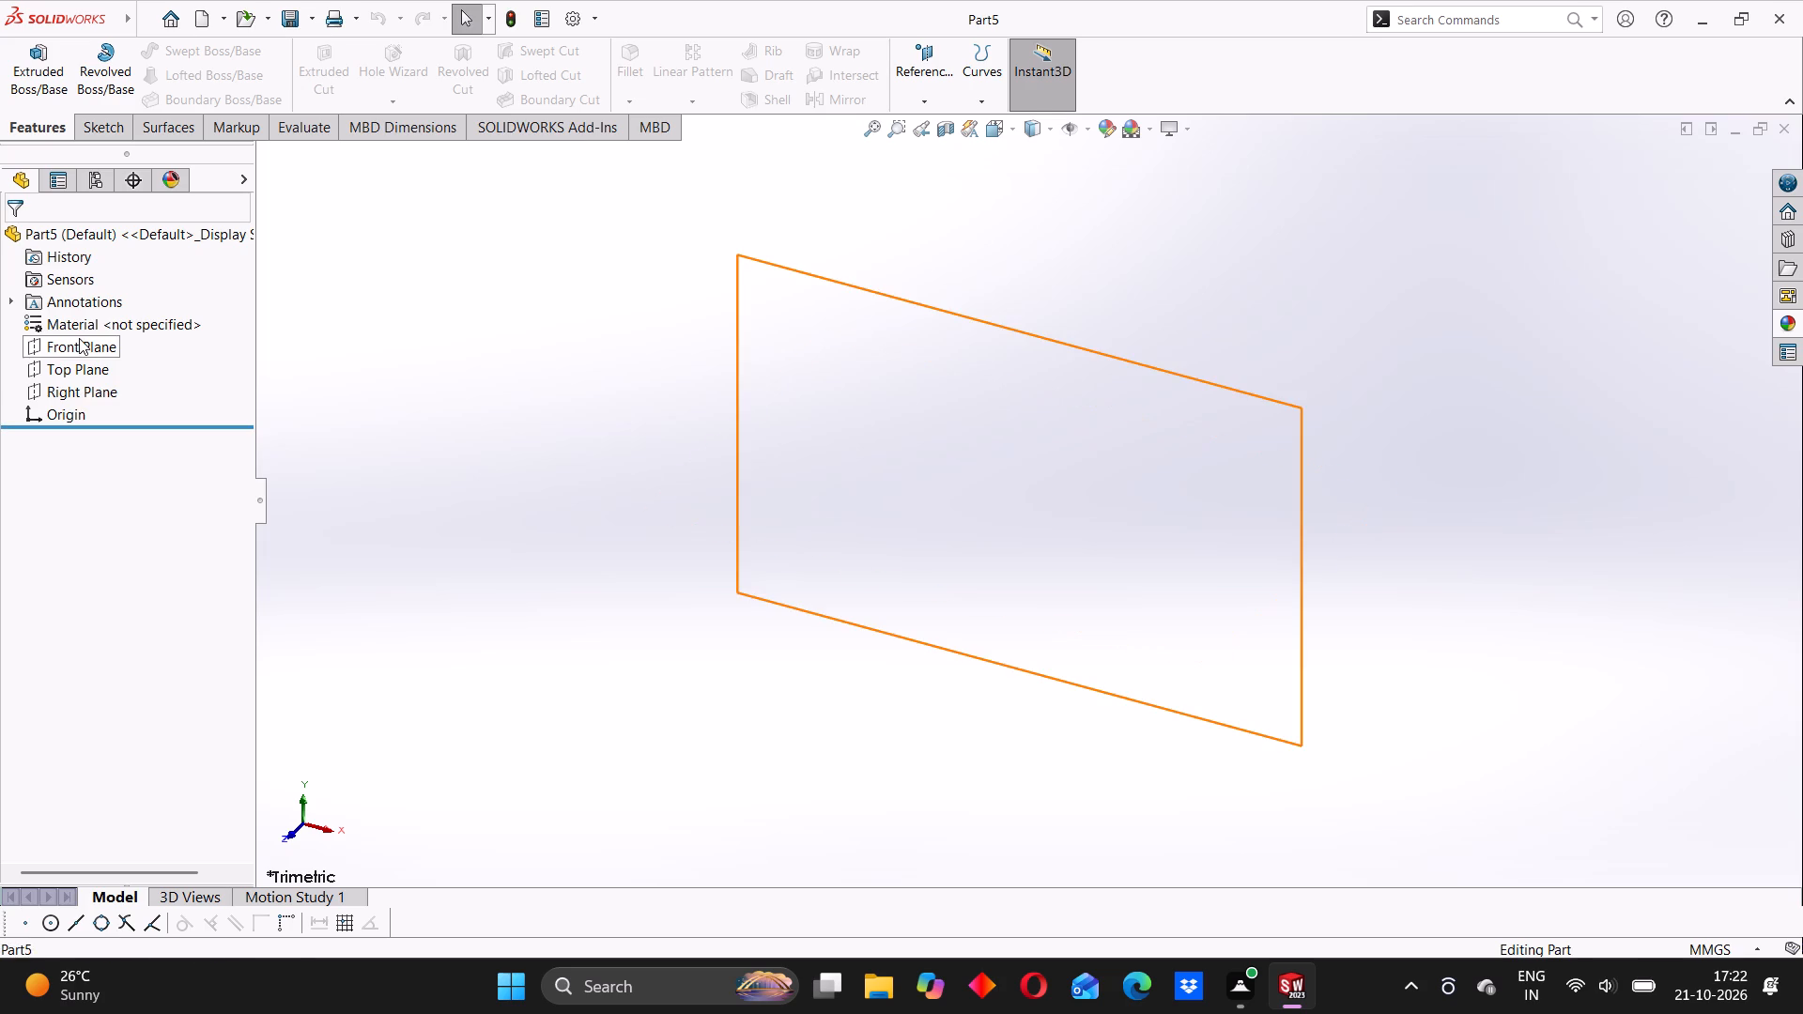
left_click(97, 323)
left_click(399, 368)
left_click(386, 353)
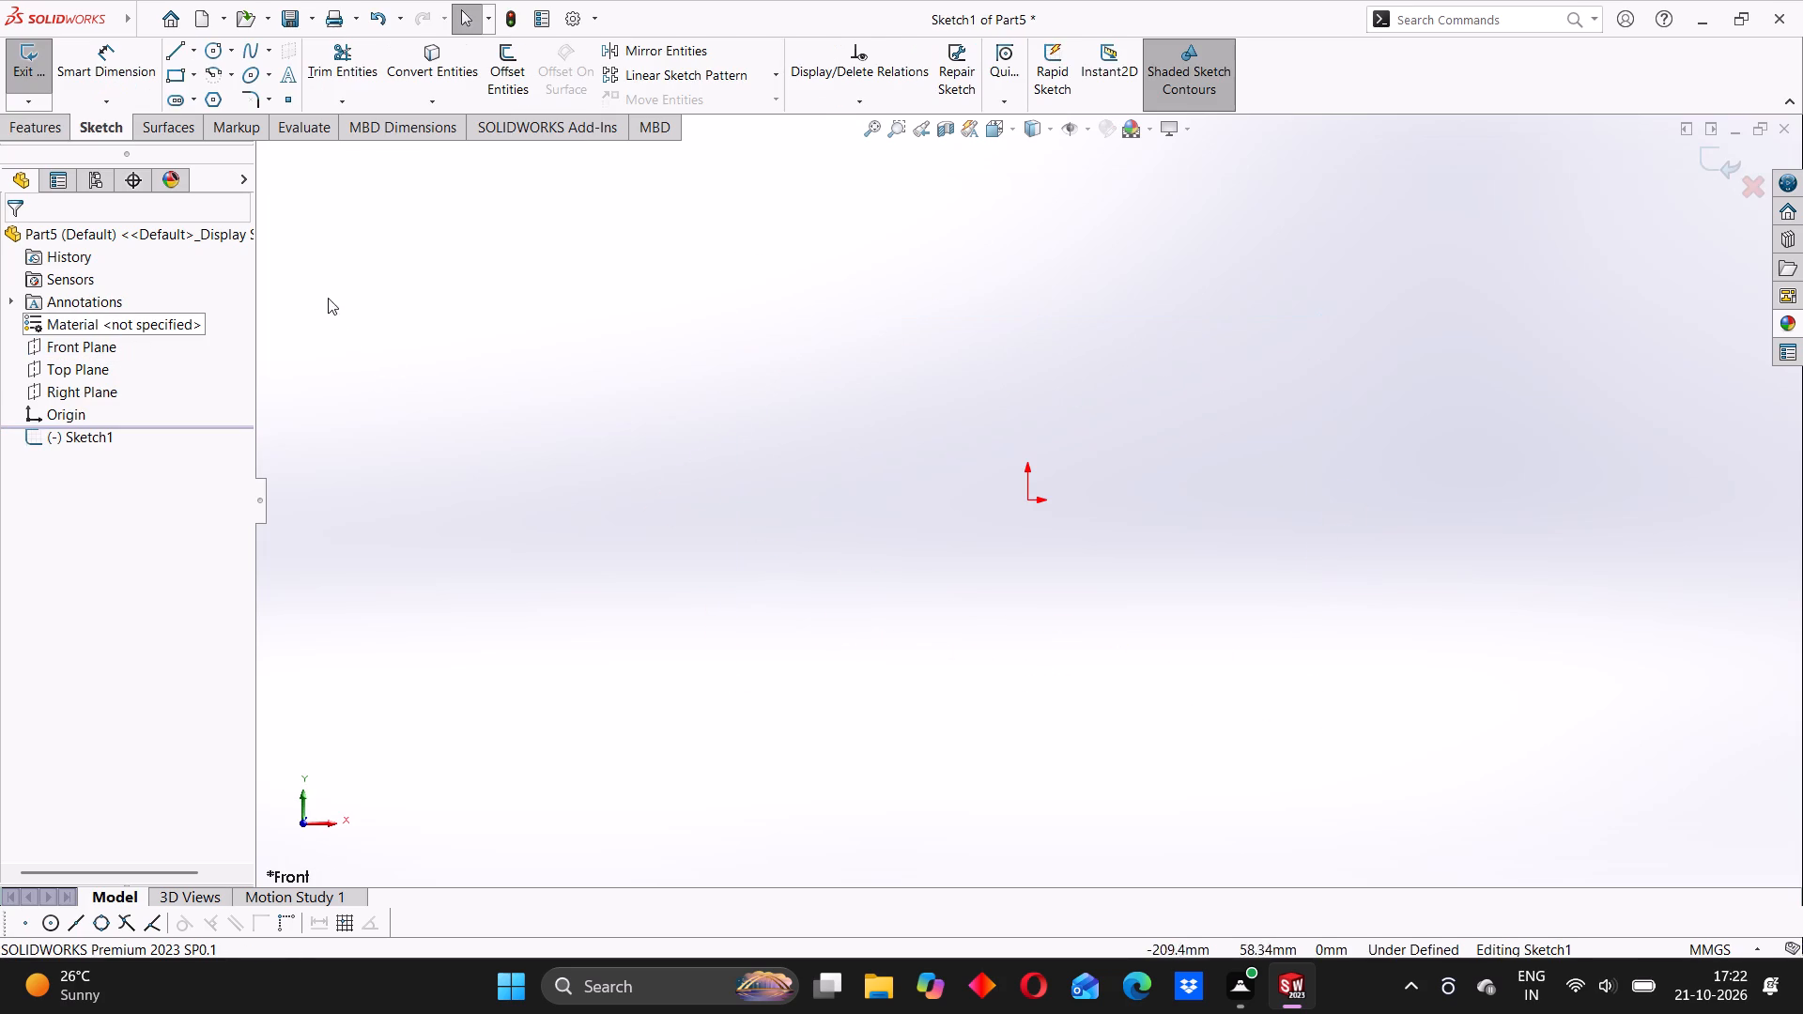
Draw two circles vertically aligned with the origin, radius about 13.4 mm centred 82 mm above and about 18.8 mm centred 56 mm below.
left_click(223, 58)
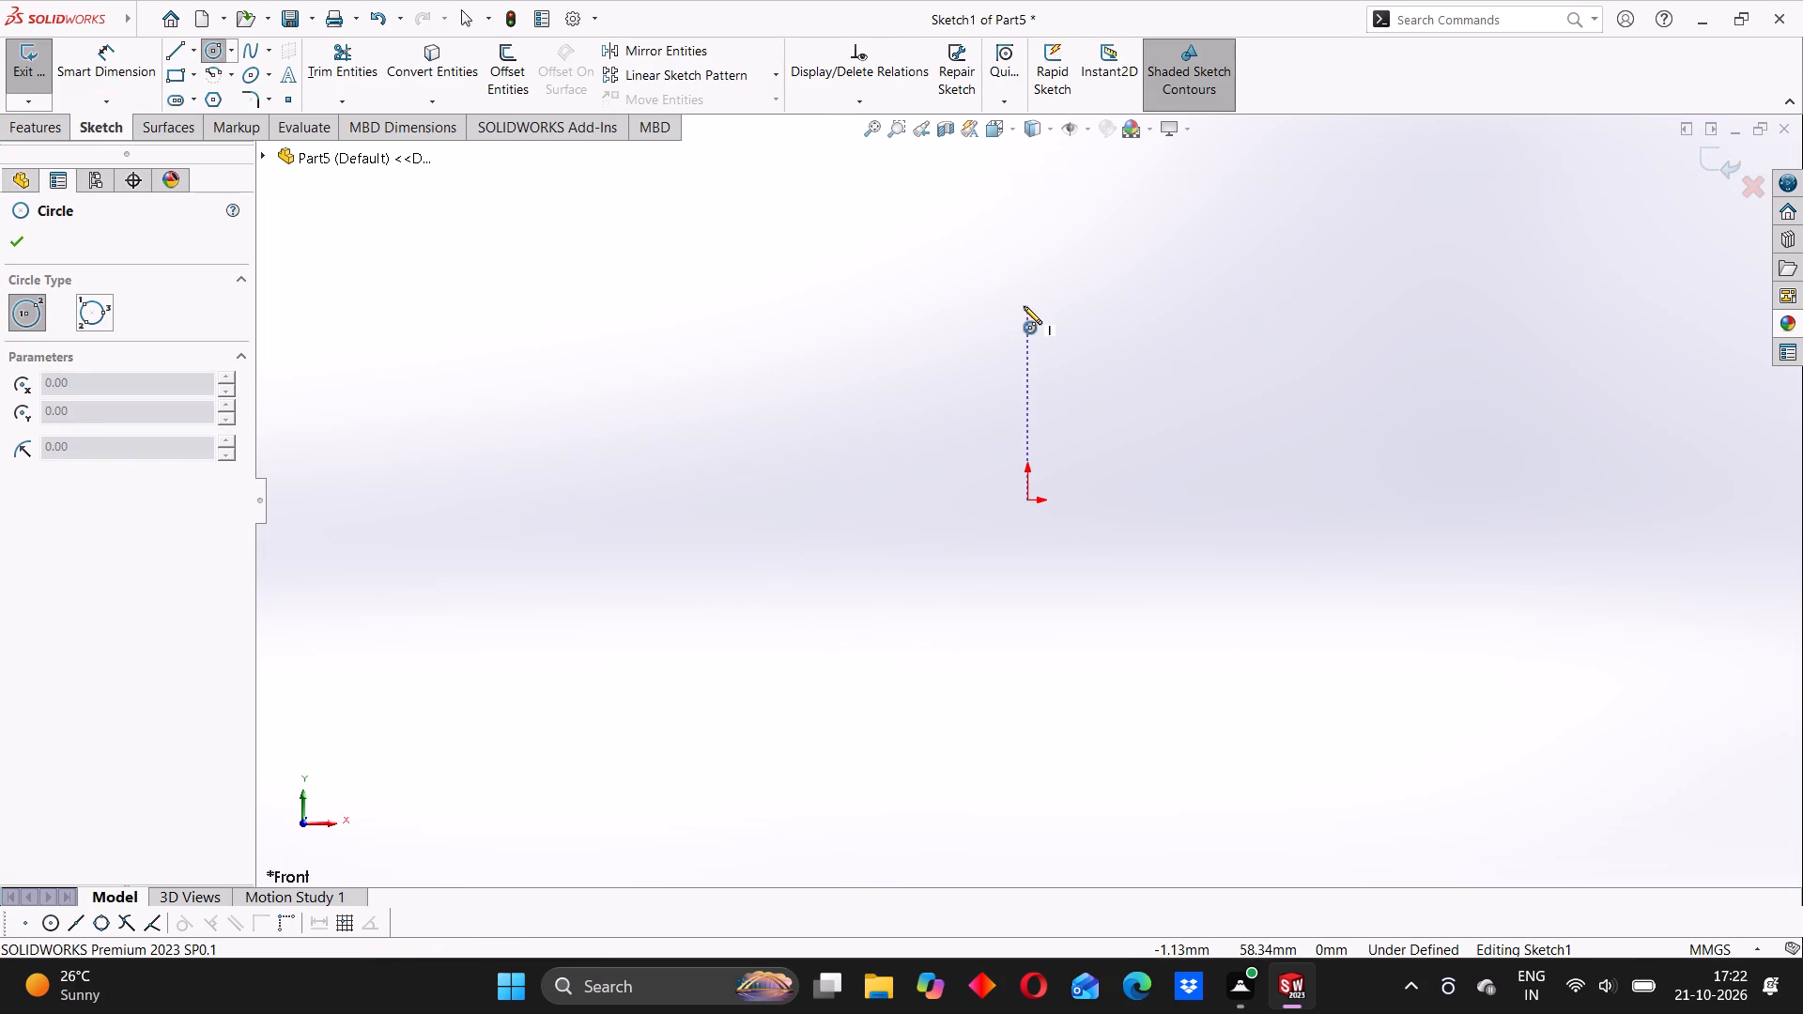
left_click(1026, 227)
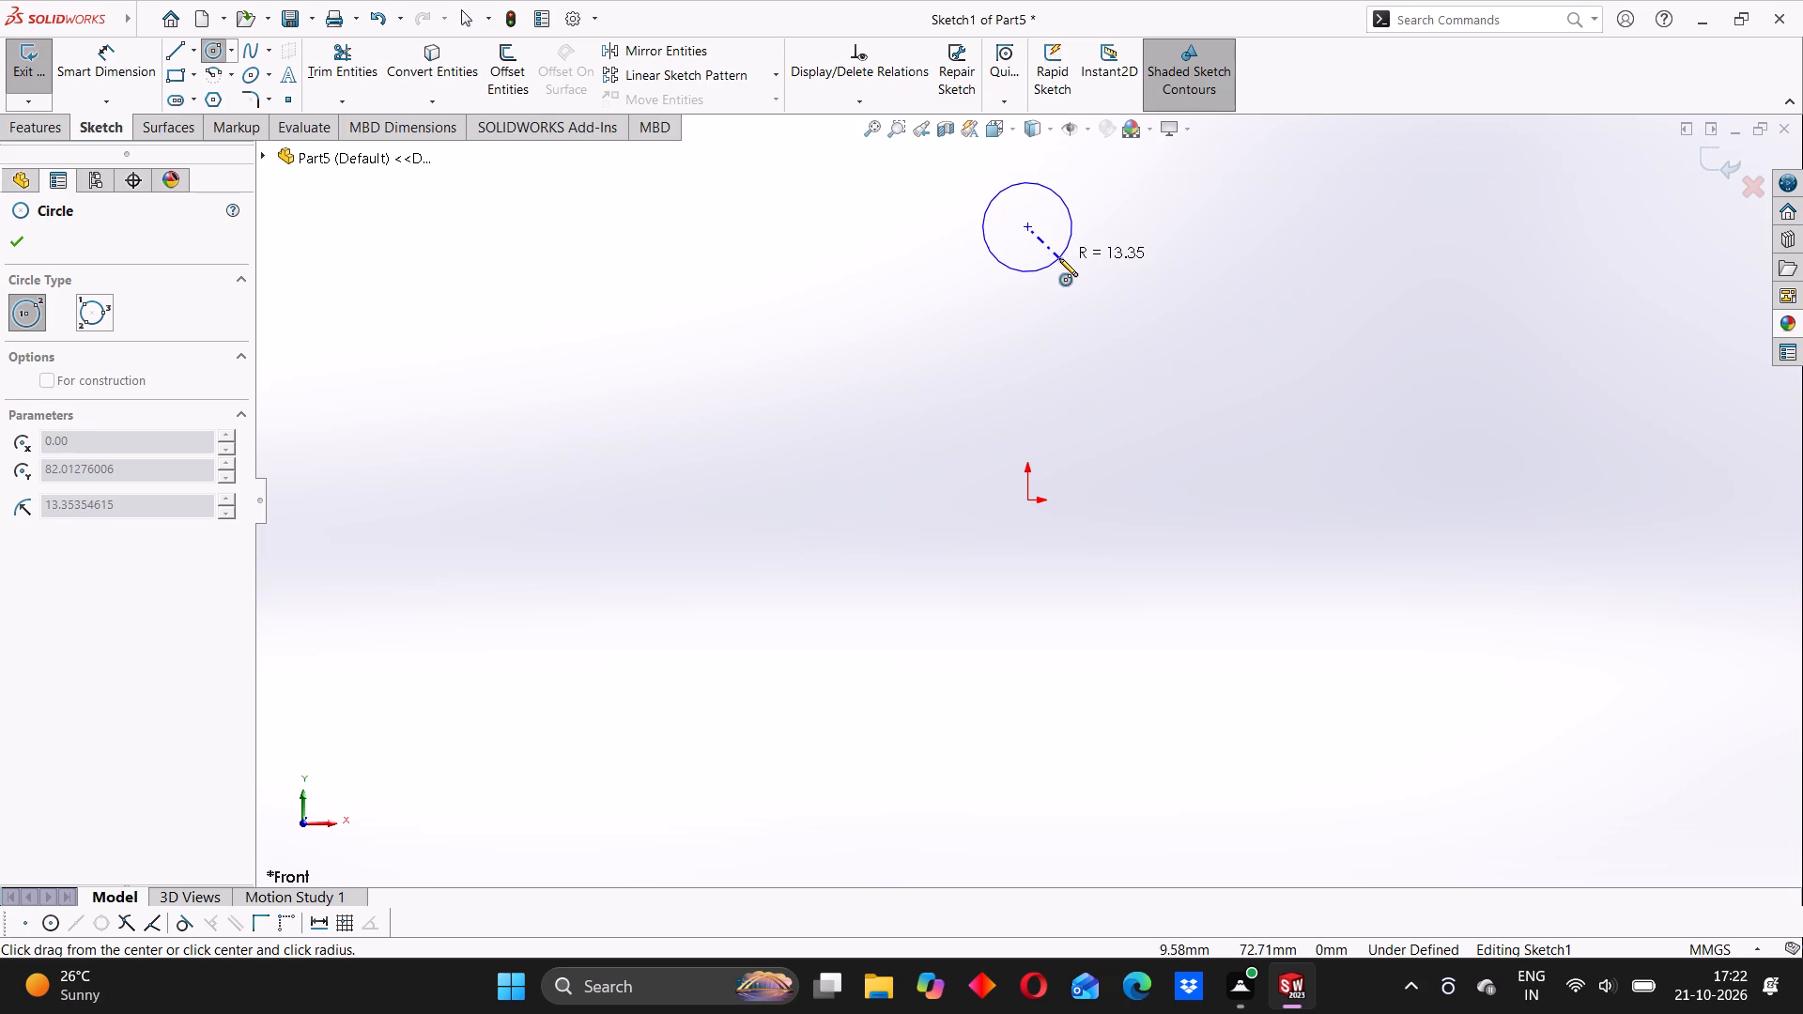
left_click(1059, 258)
left_click(1032, 686)
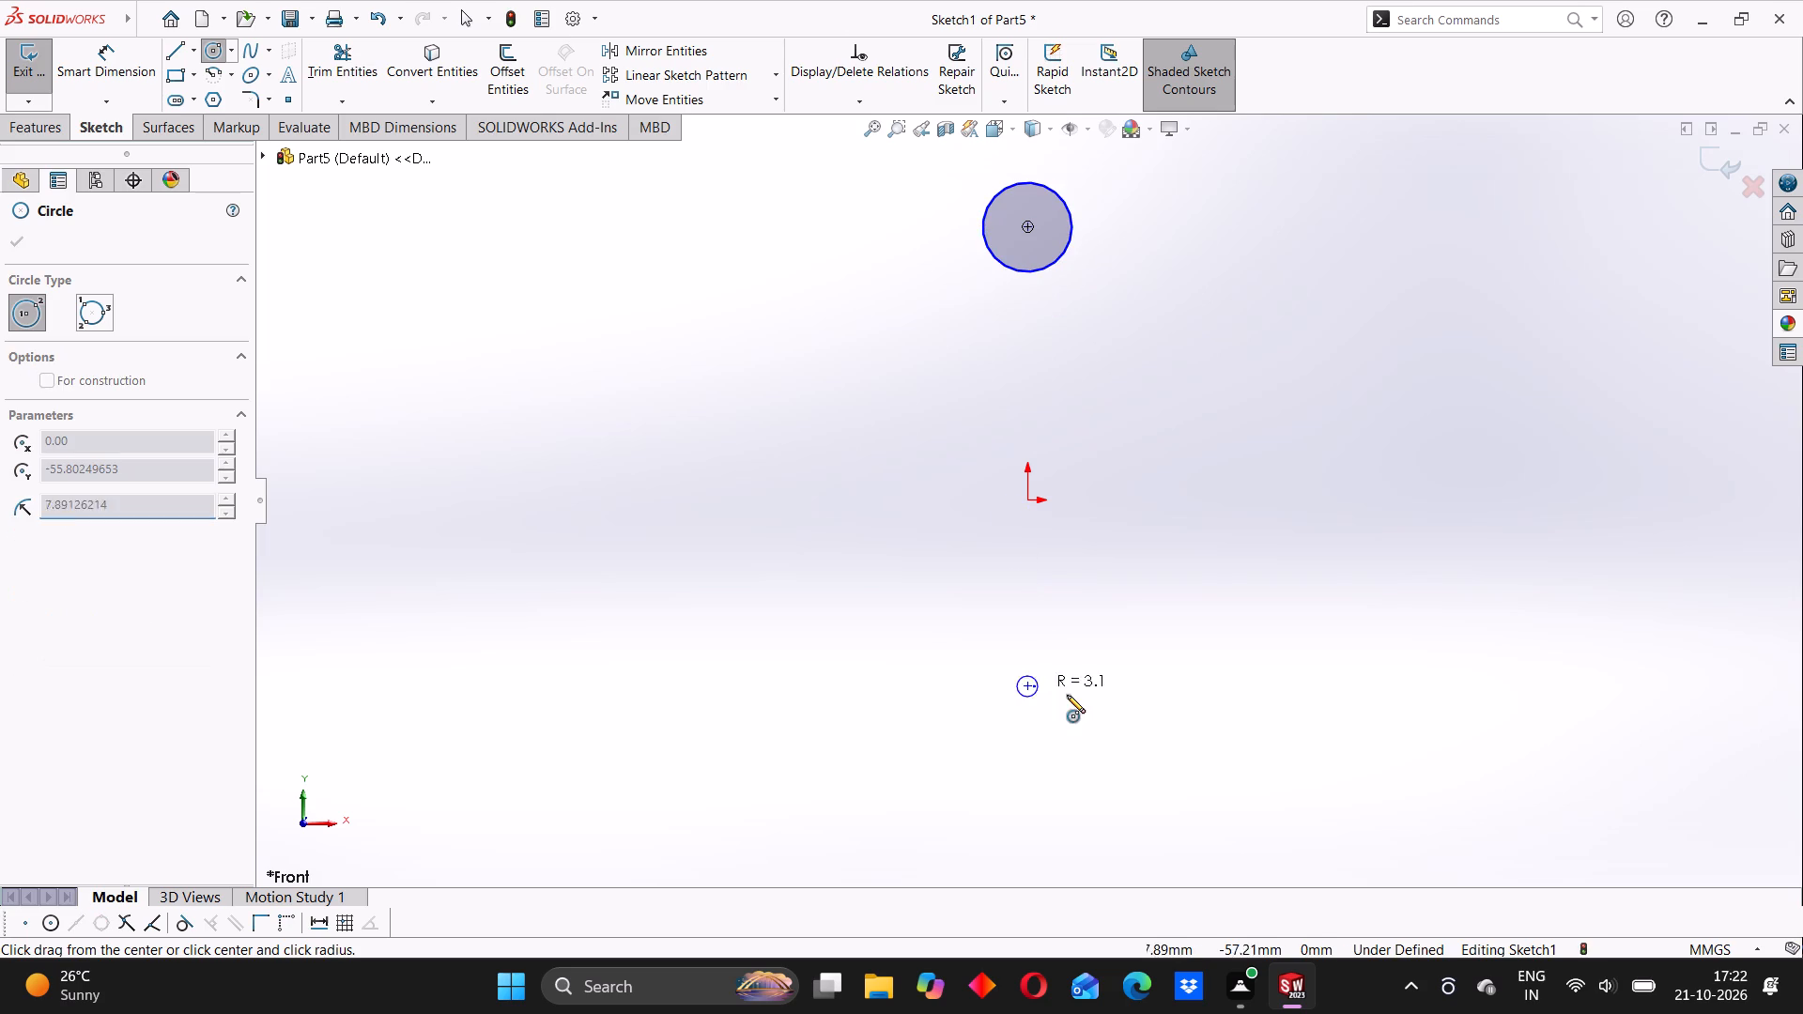
left_click(1087, 704)
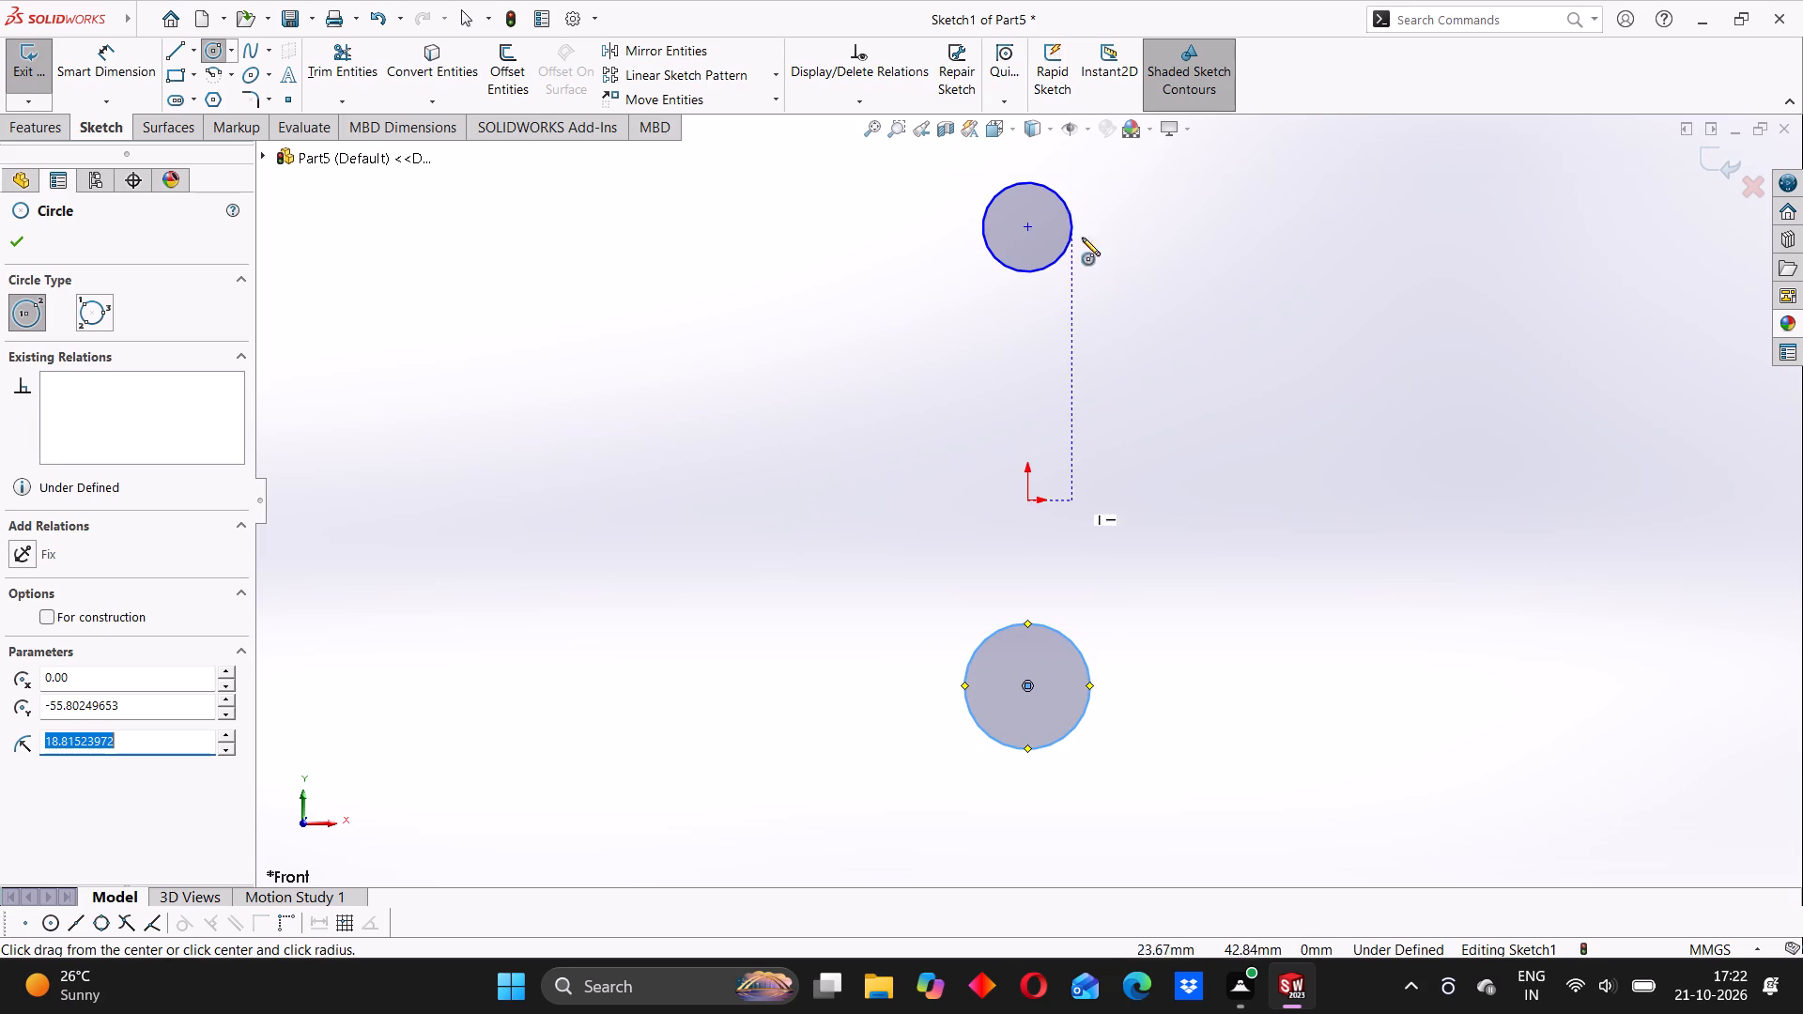
Draw concentric inner circles, about 5.6 mm radius in the upper circle and about 8.8 mm radius in the lower circle.
left_click(1026, 229)
left_click(1046, 226)
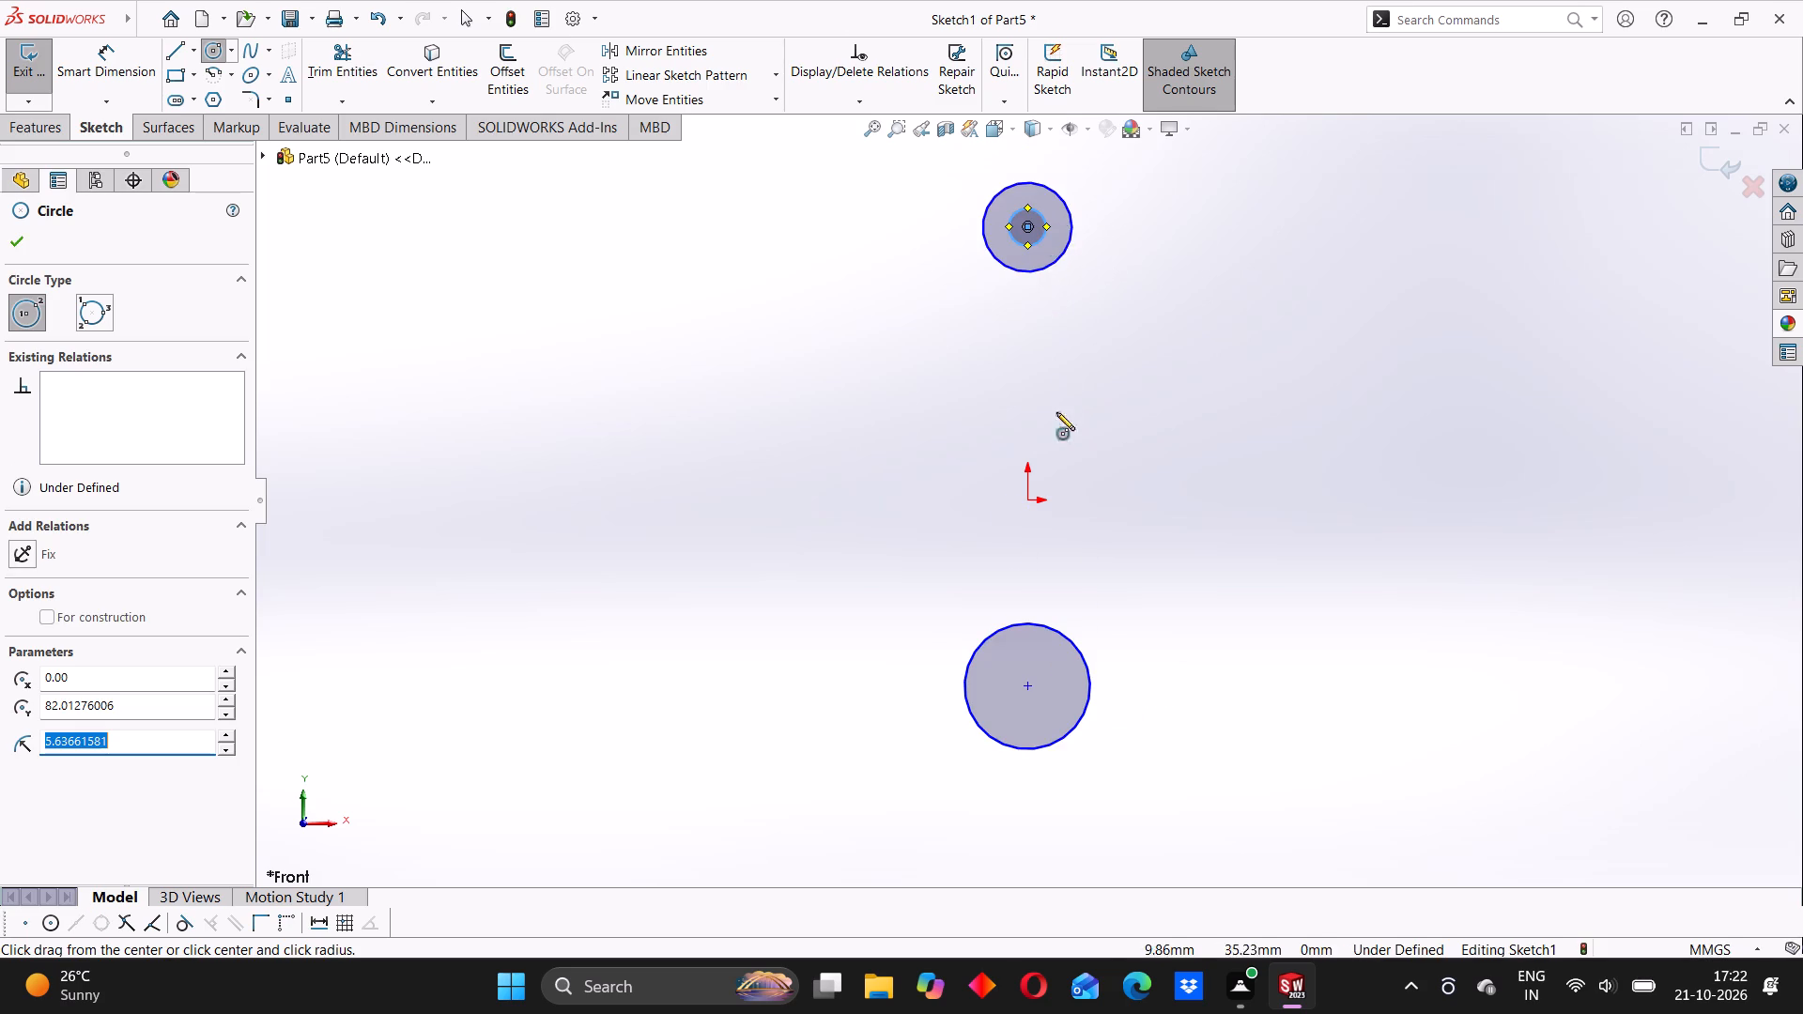
left_click(1028, 683)
left_click(1052, 670)
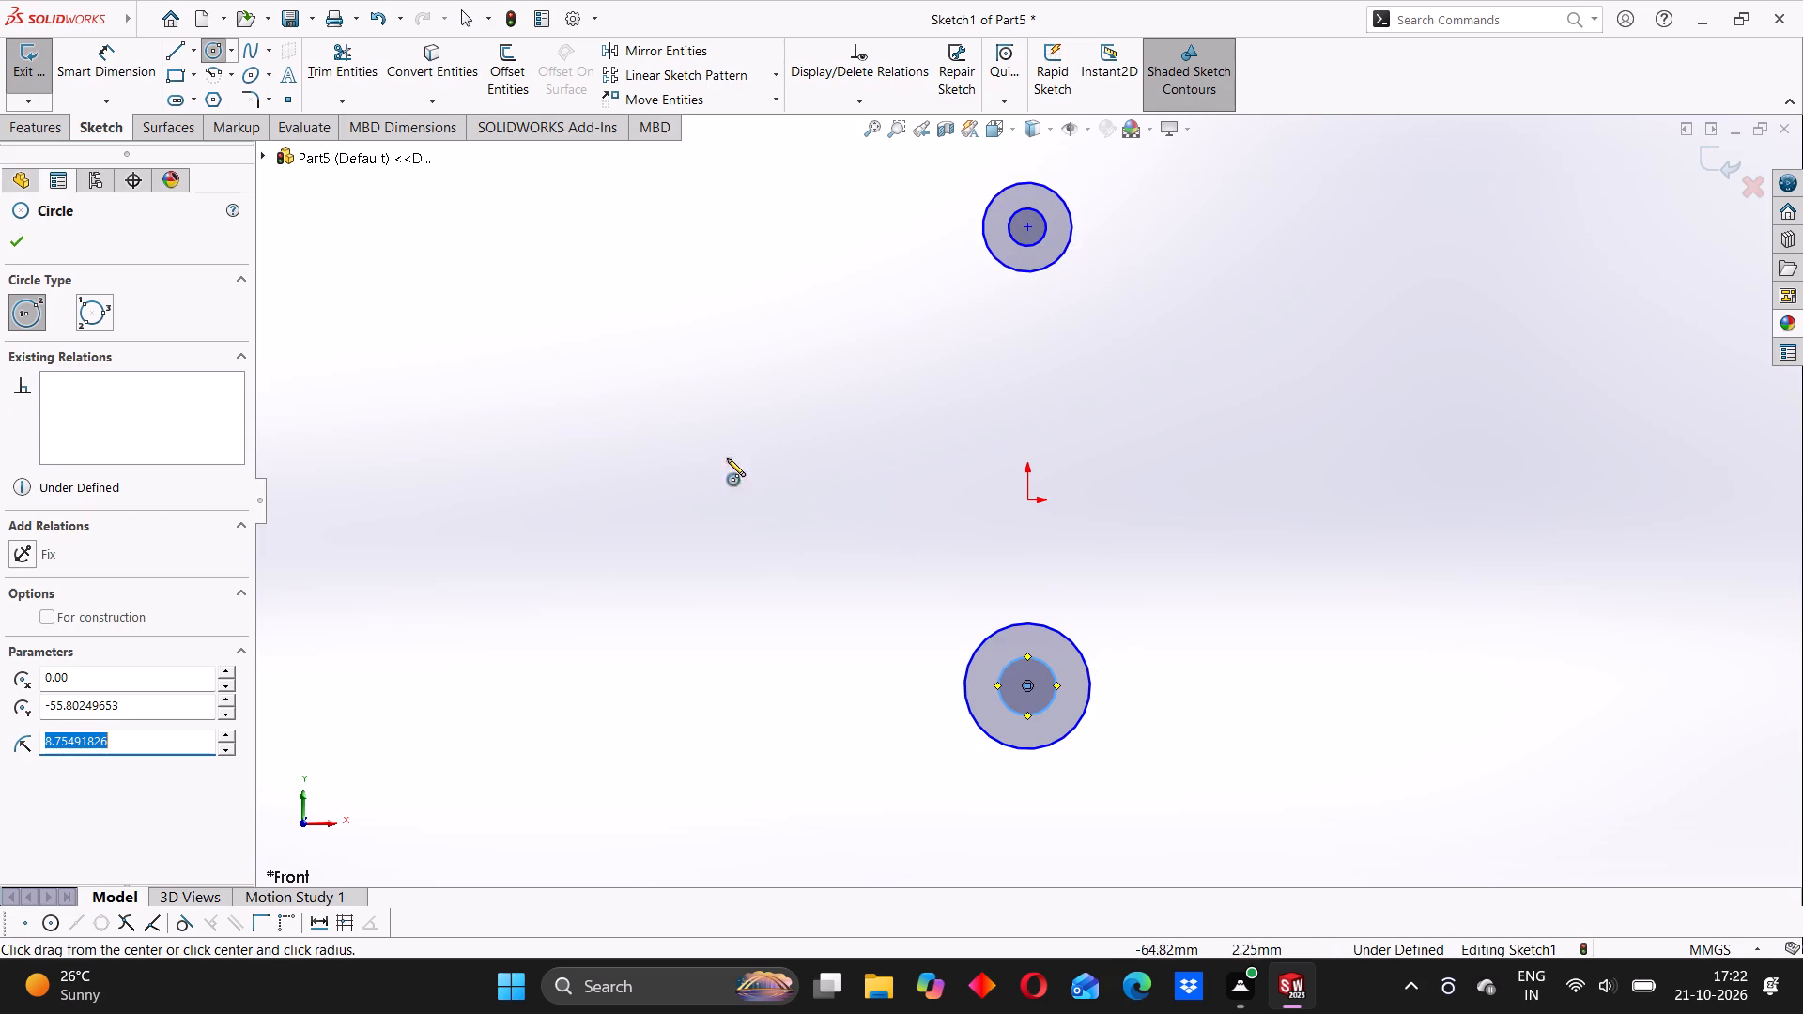
Dimension the outer circles' diameters, 25 mm for the upper one and 45 mm for the lower one.
left_click(135, 69)
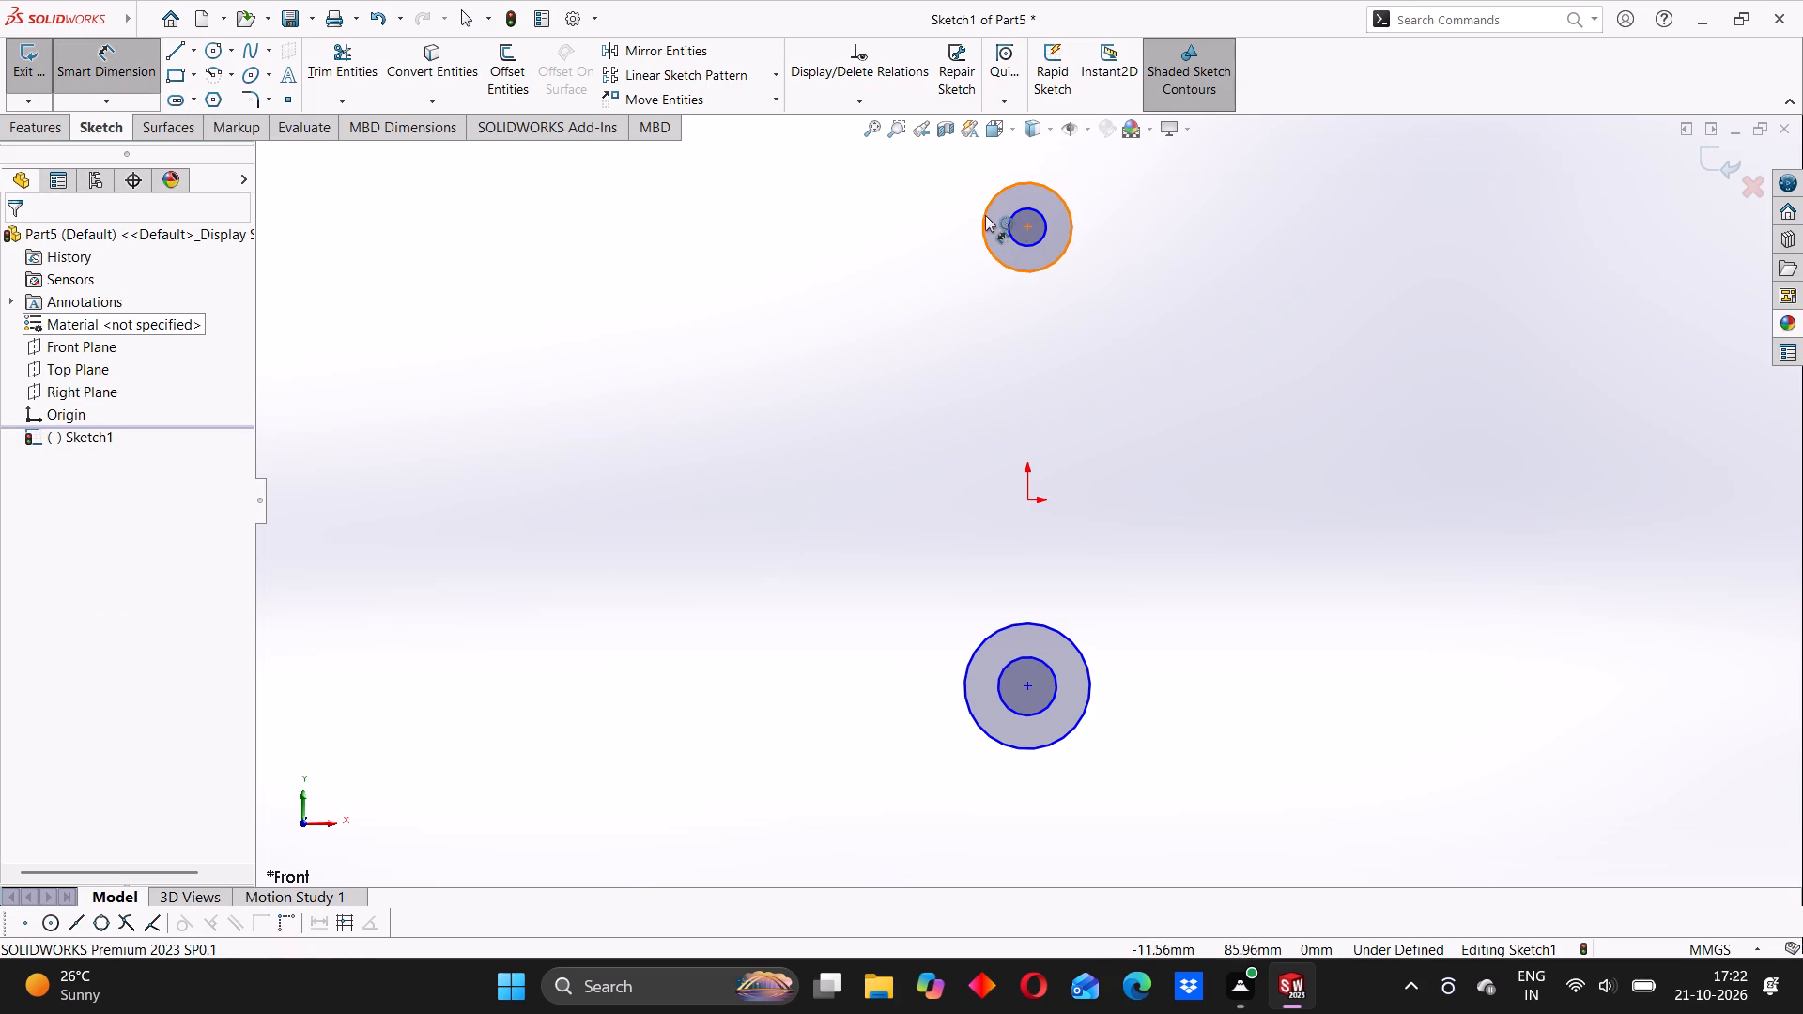
left_click(983, 215)
left_click(938, 237)
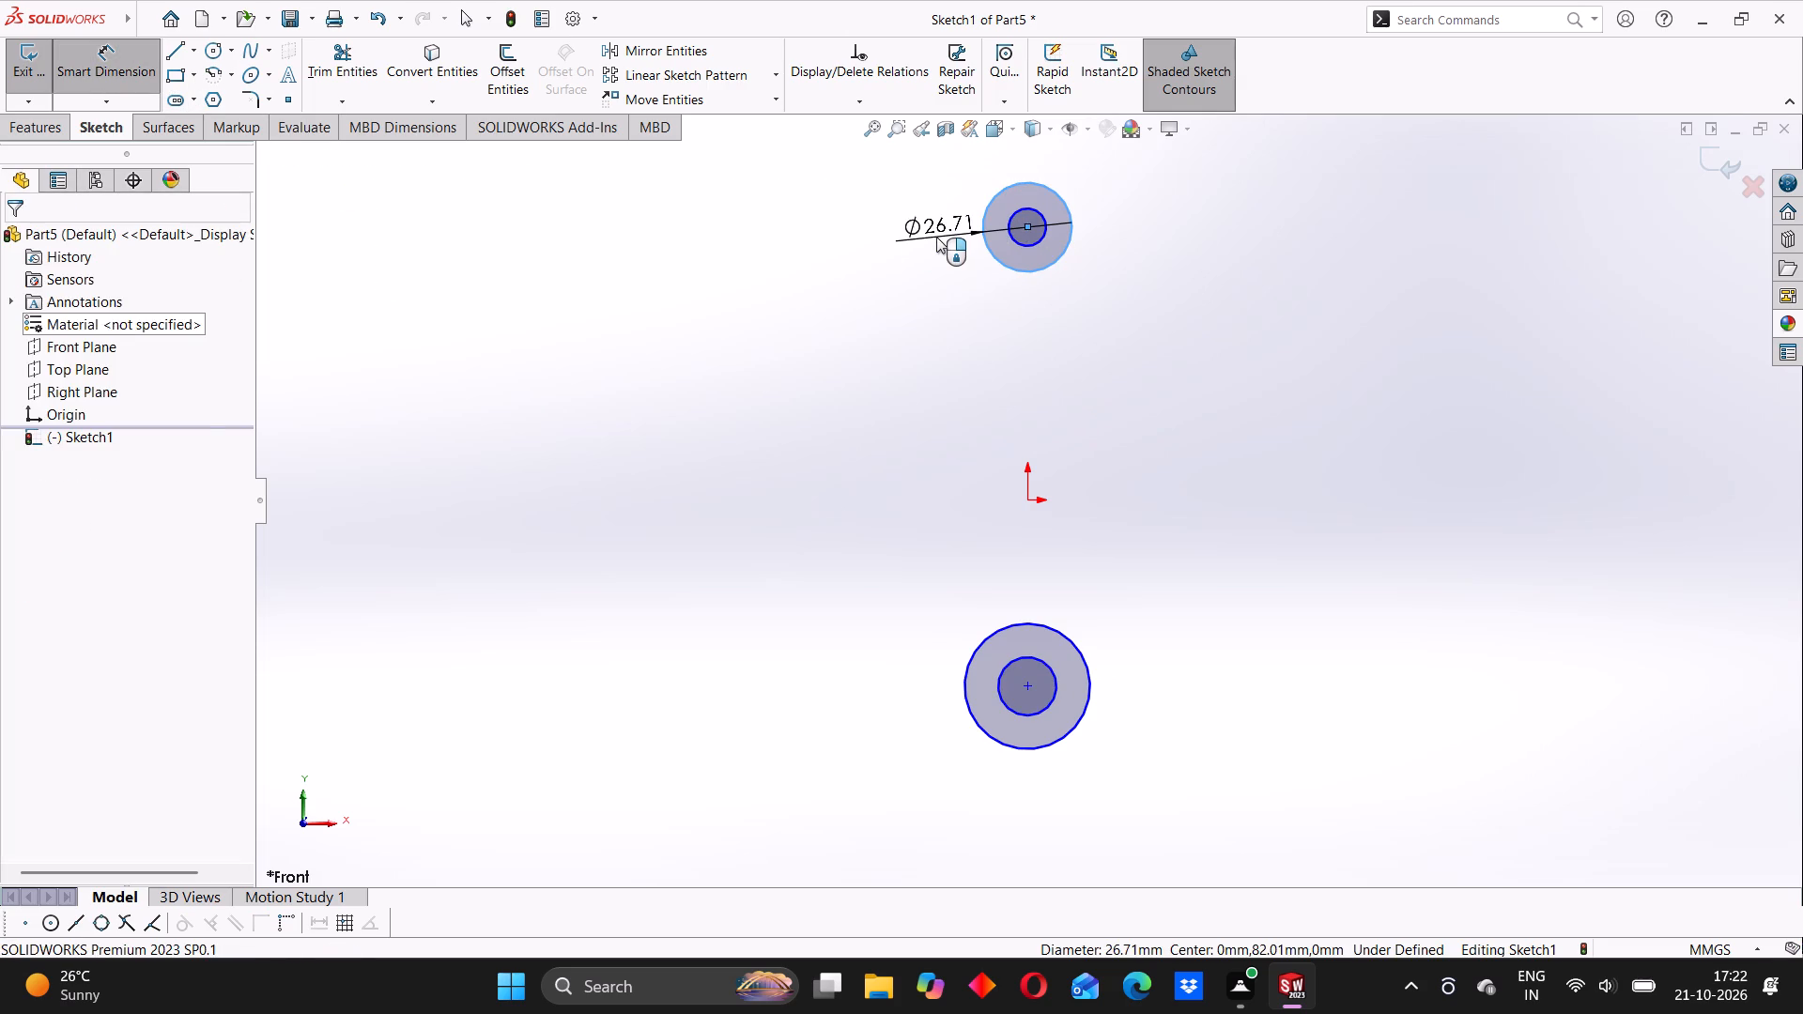
type("12.5*2")
key("Return")
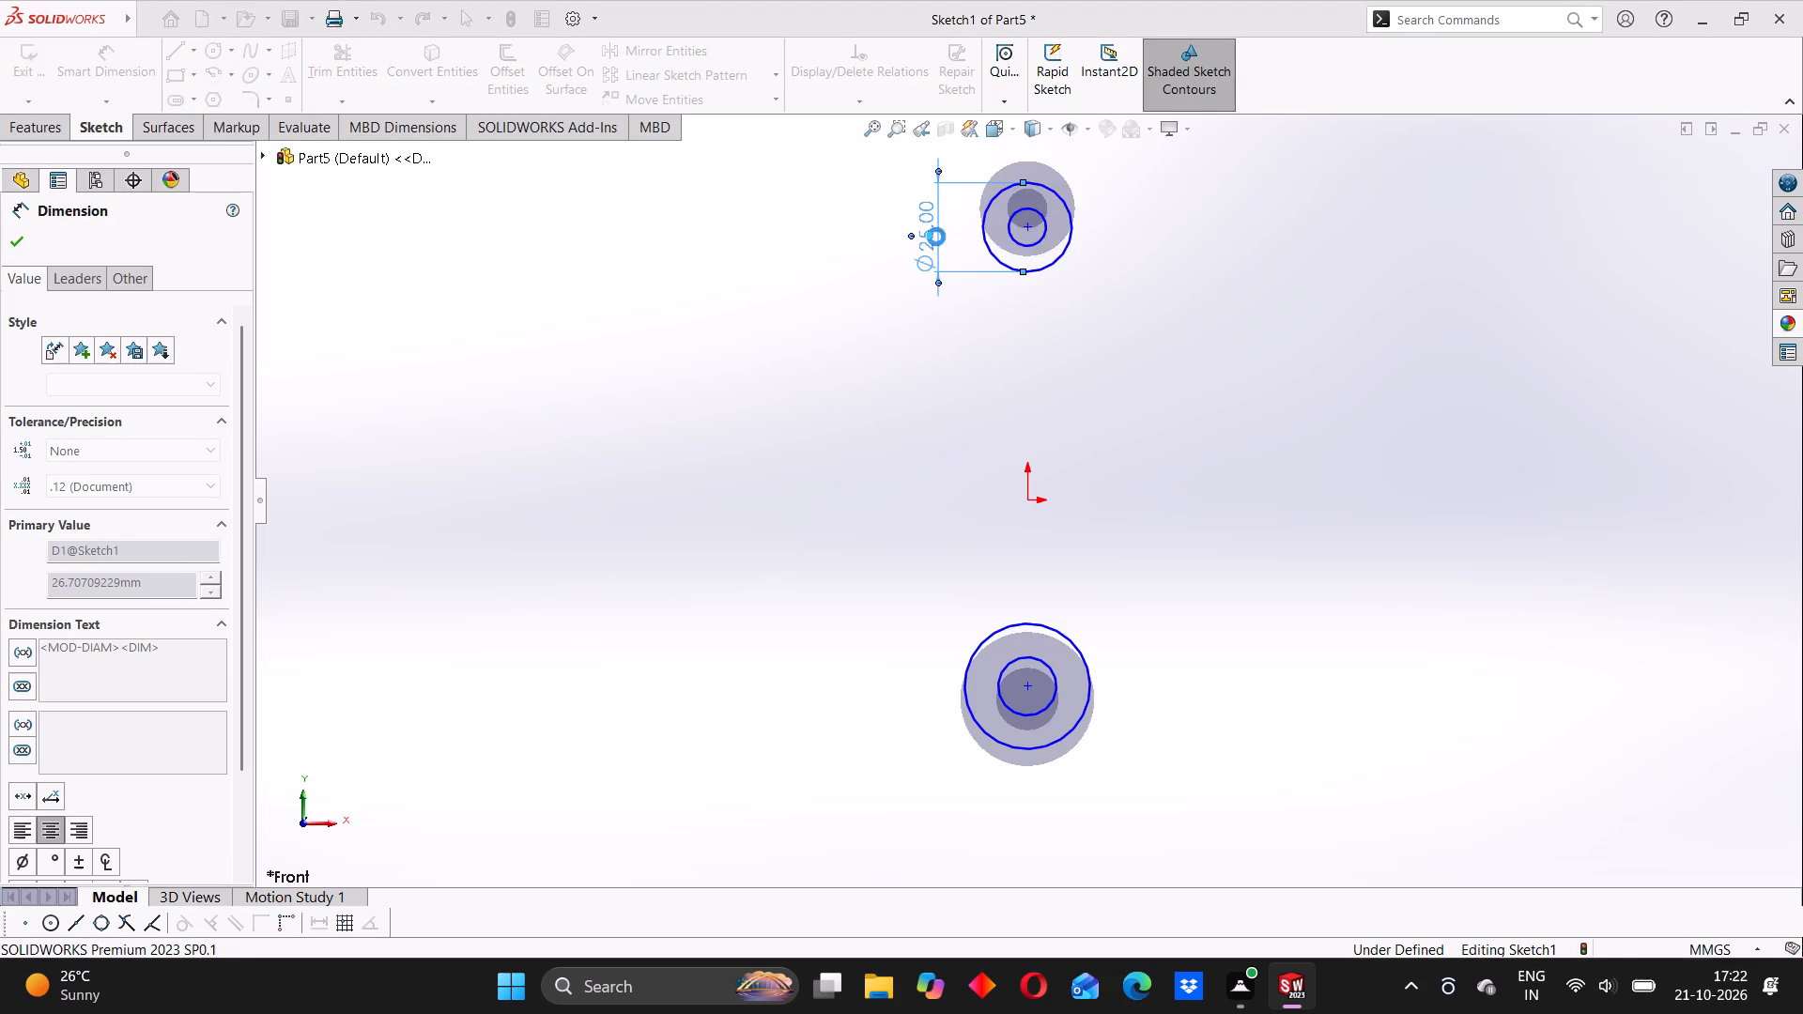
left_click(777, 284)
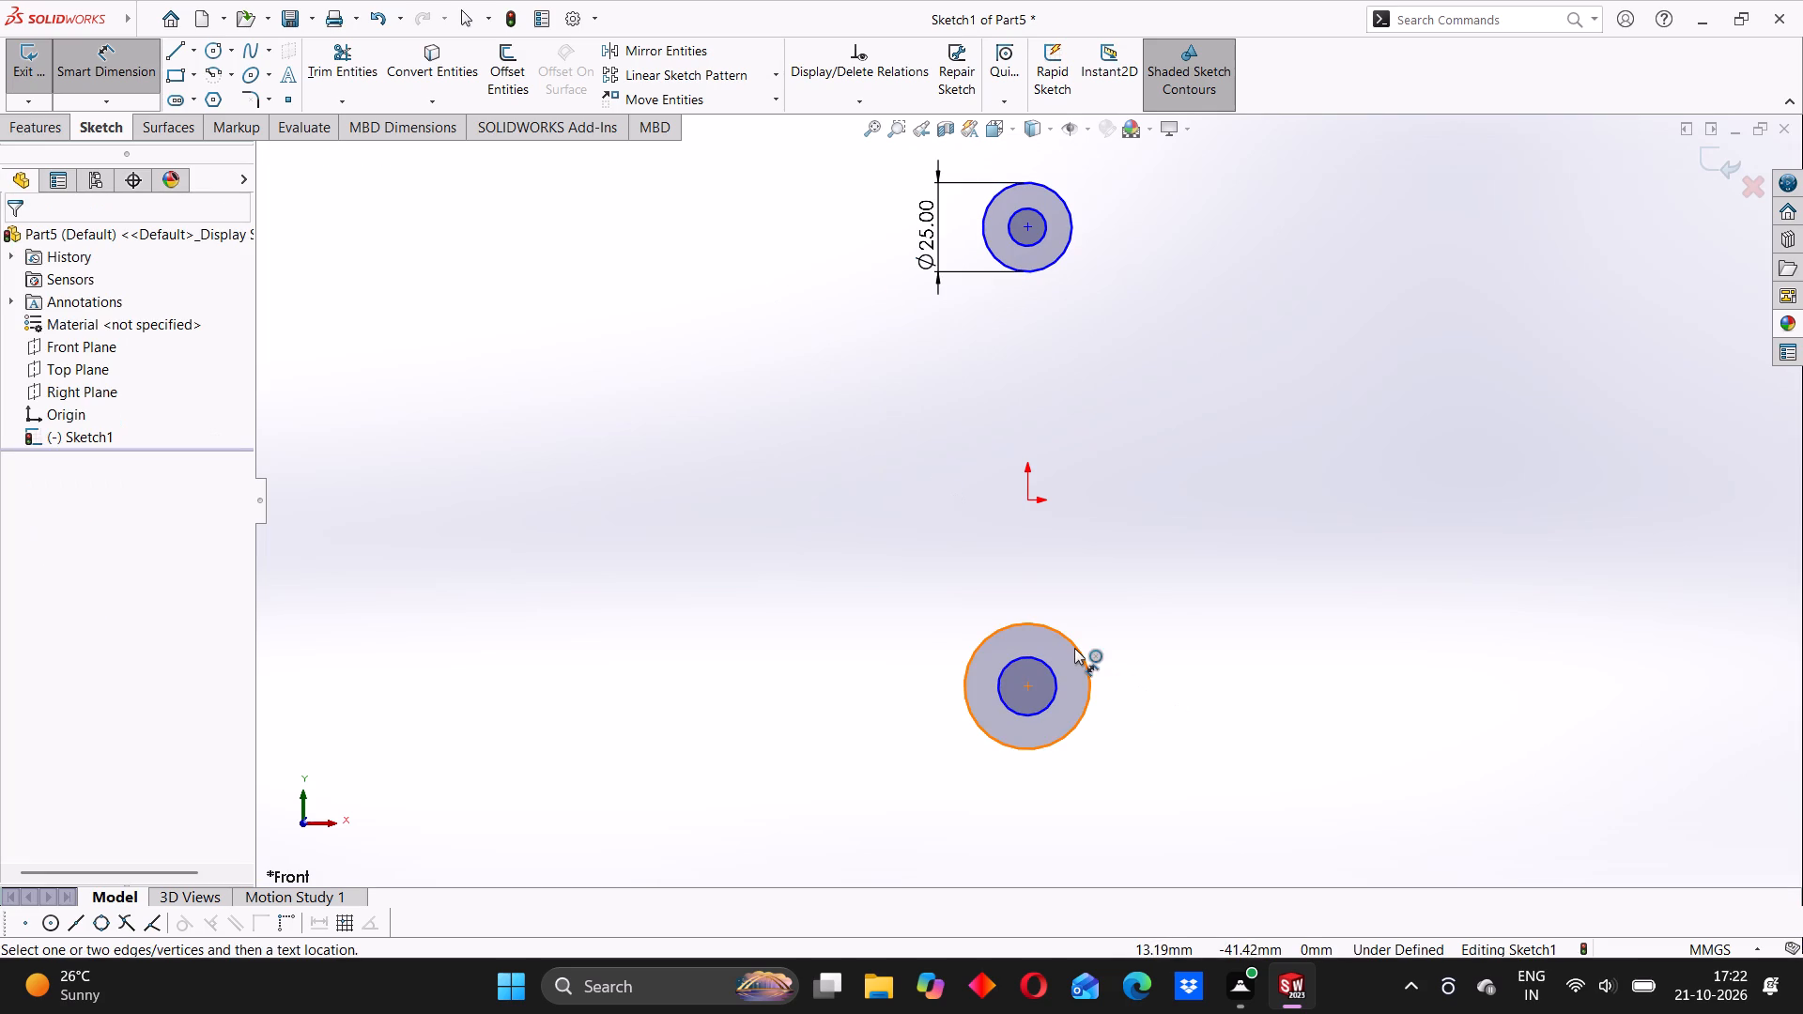
left_click(1074, 647)
left_click(1129, 642)
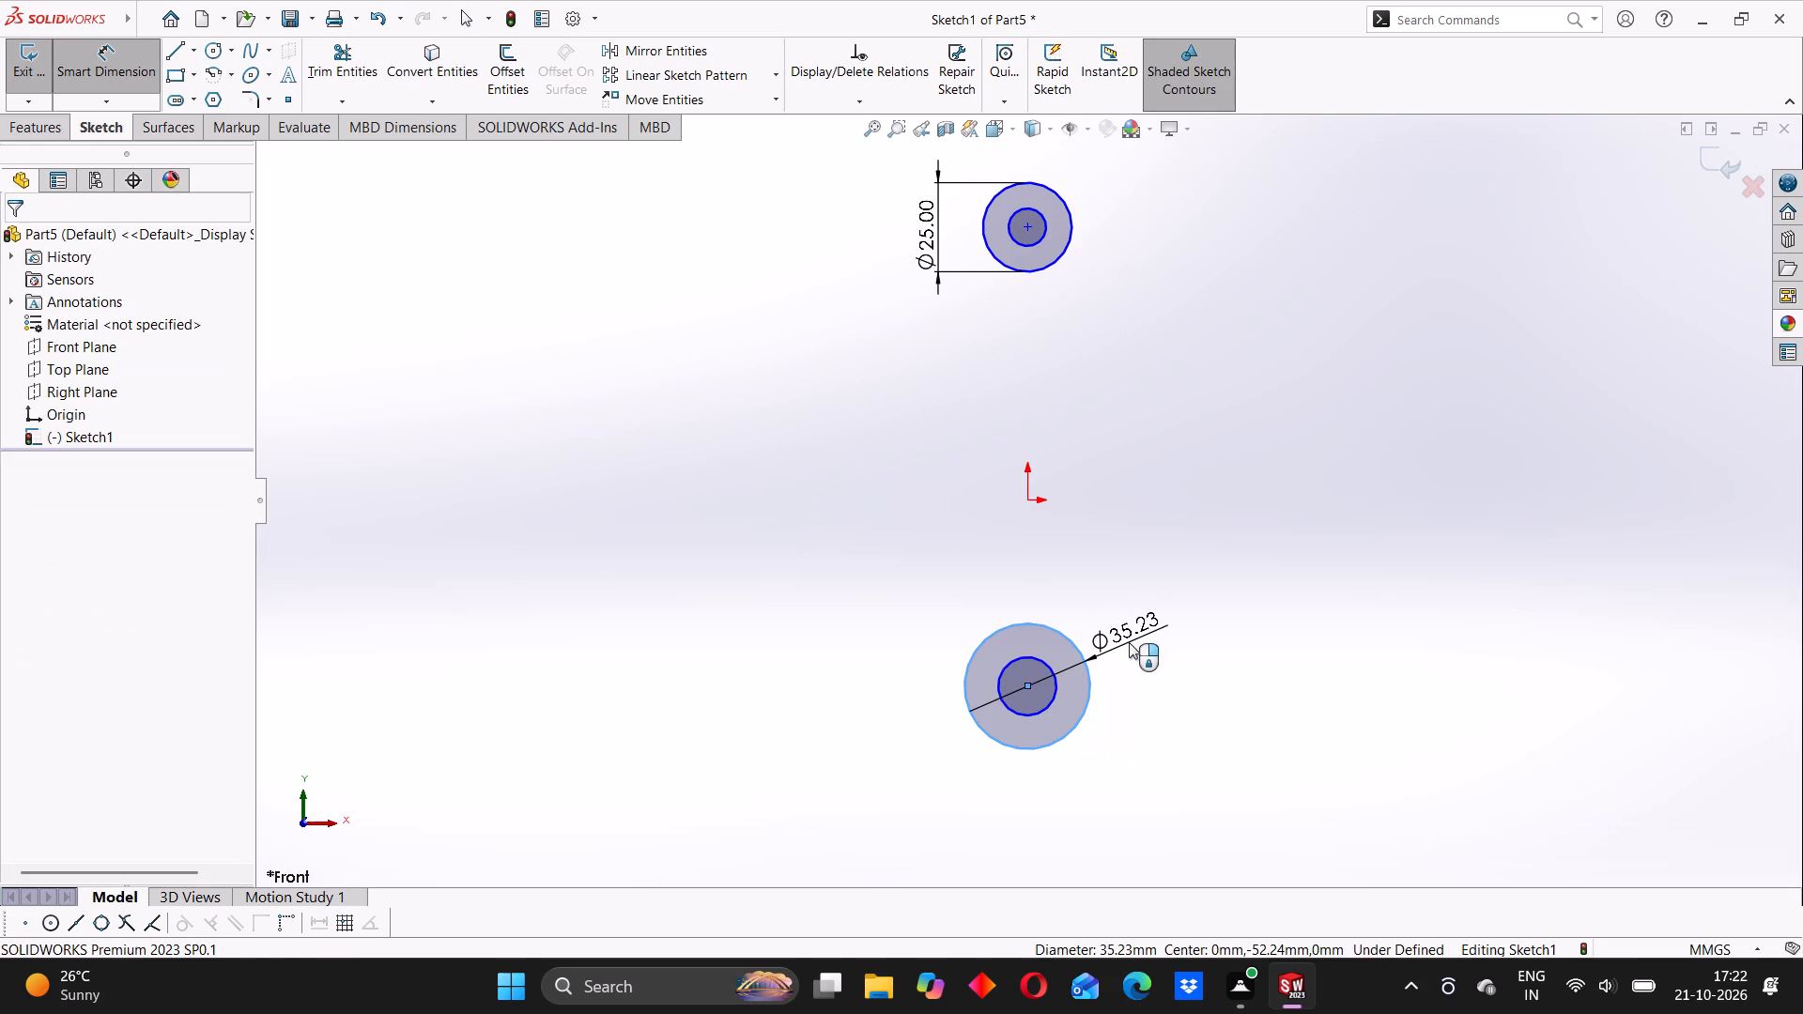
type("22.")
type("5*2")
key("Return")
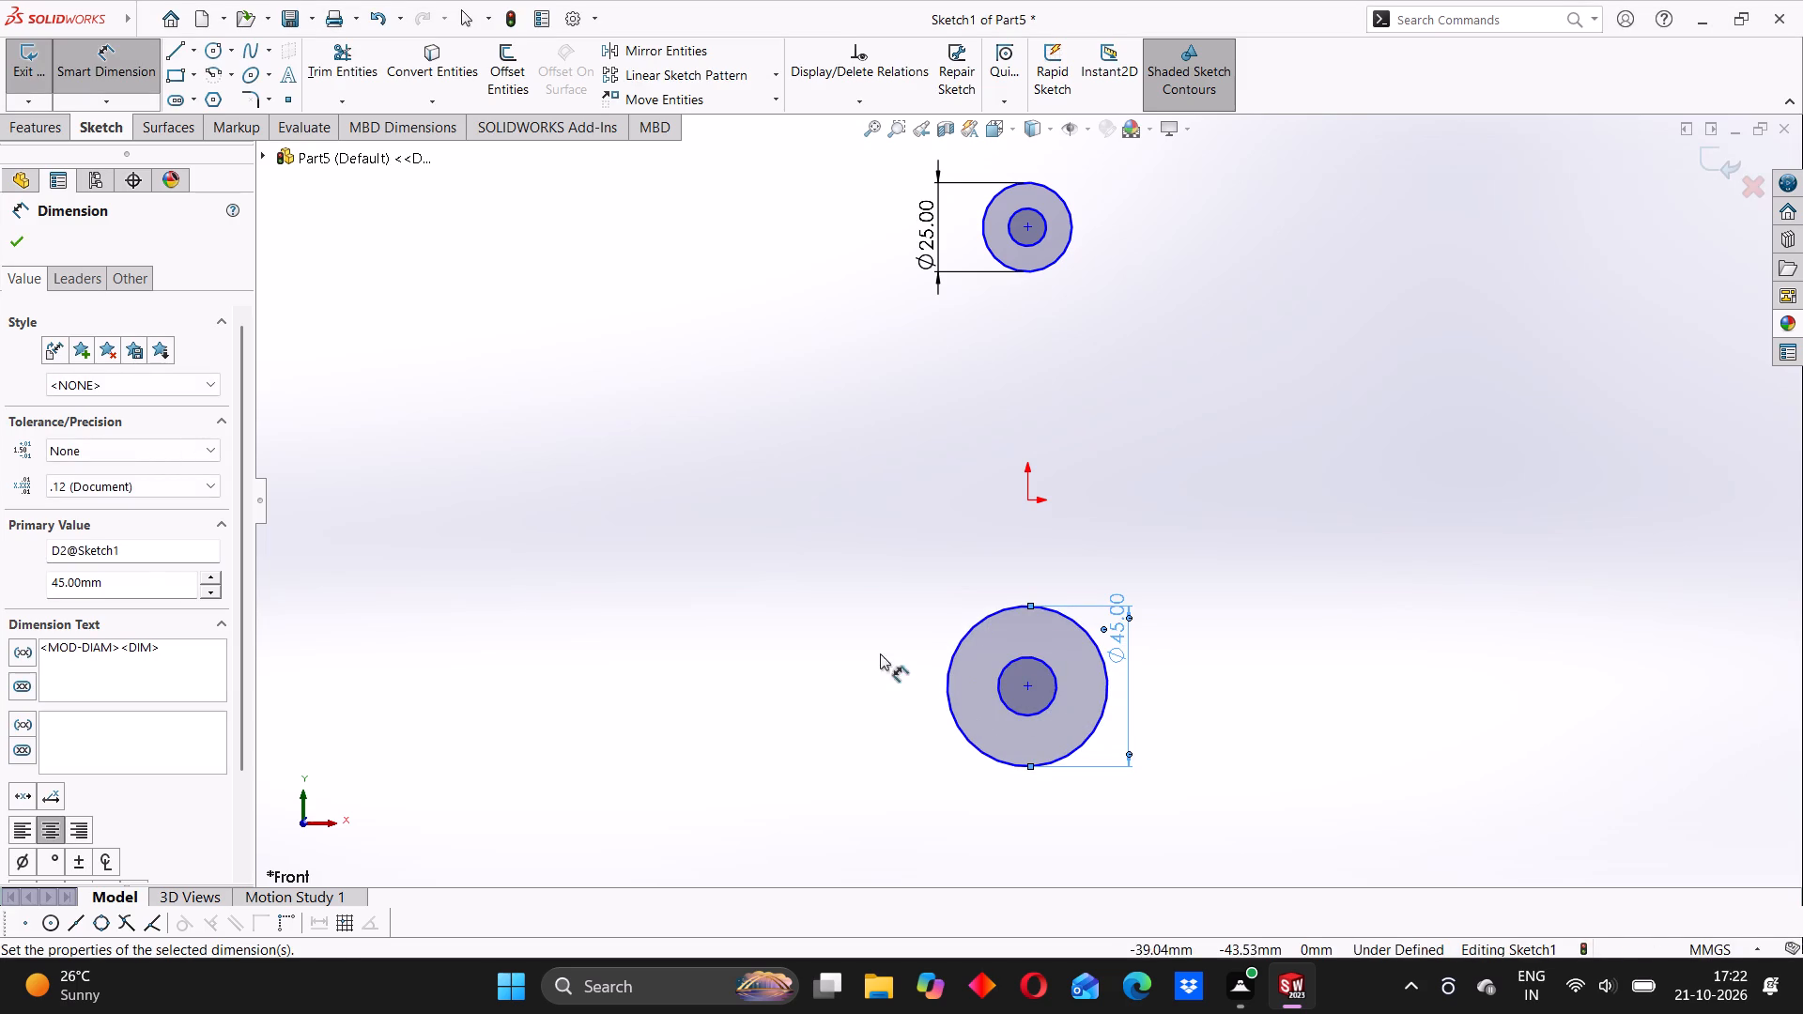
left_click(848, 637)
Dimension the inner circles' diameters, 16 mm for the upper one and 26 mm for the lower one.
left_click(1022, 207)
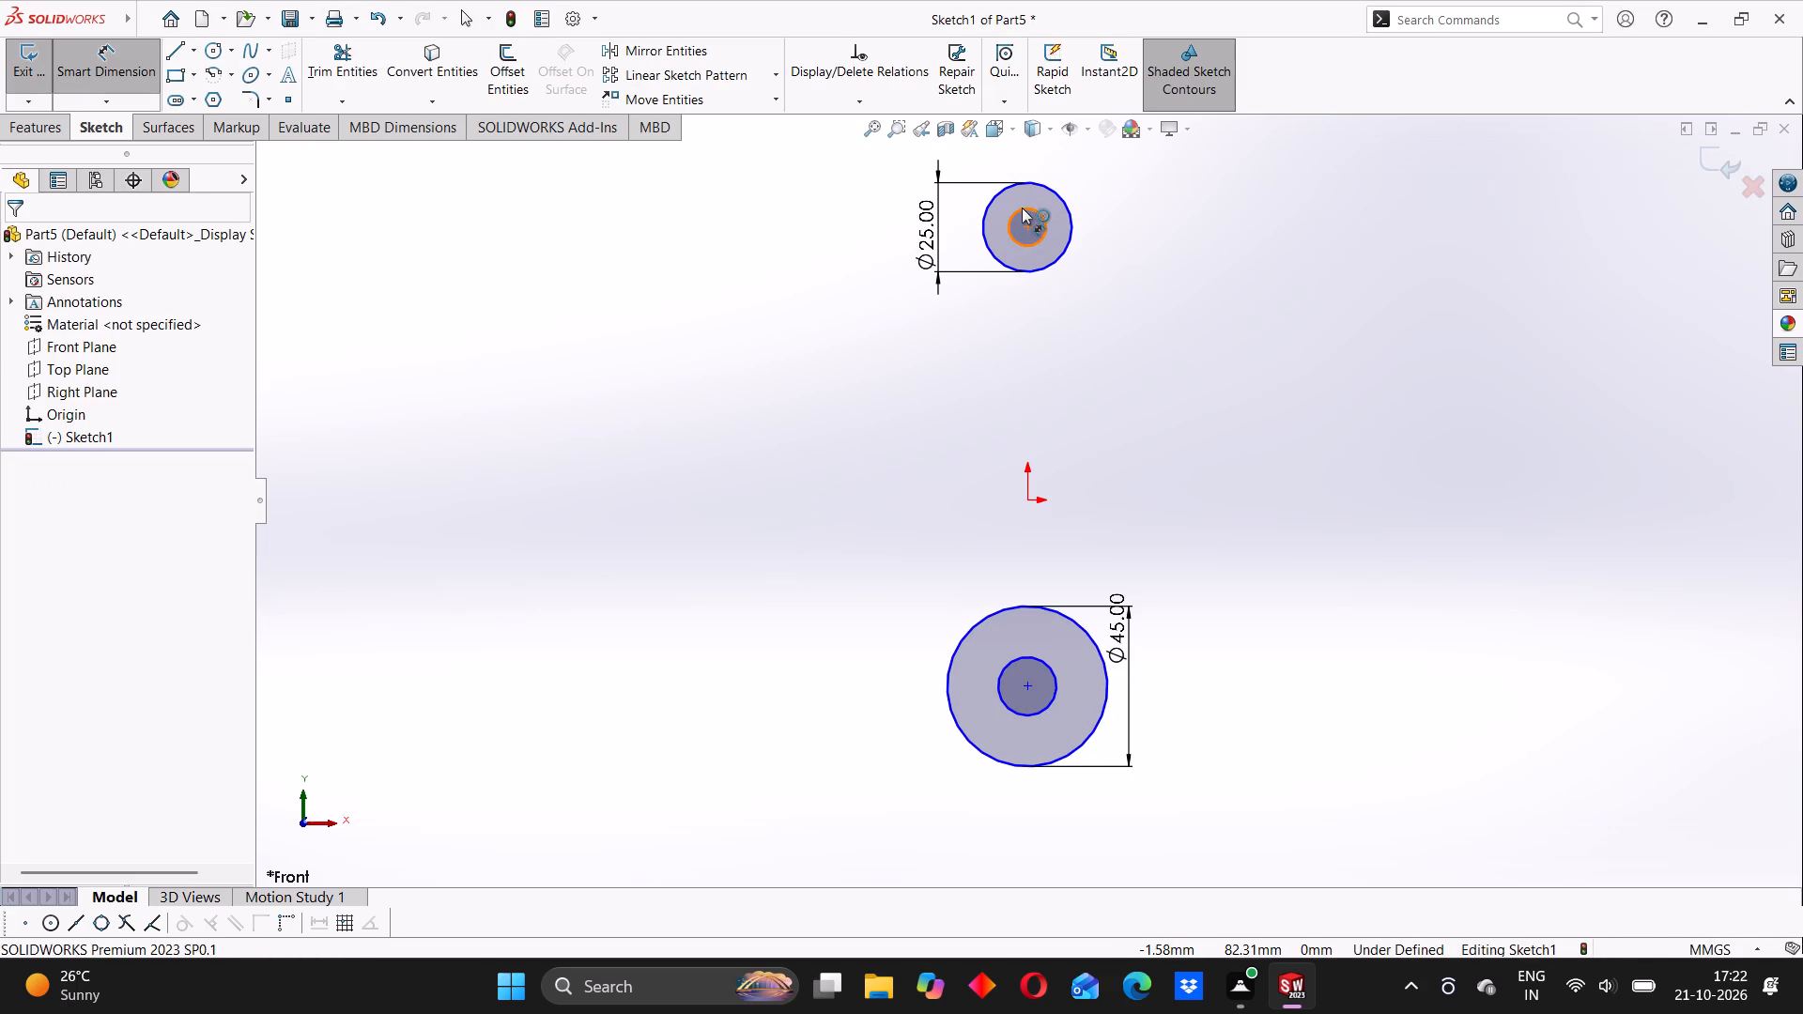
left_click(1146, 228)
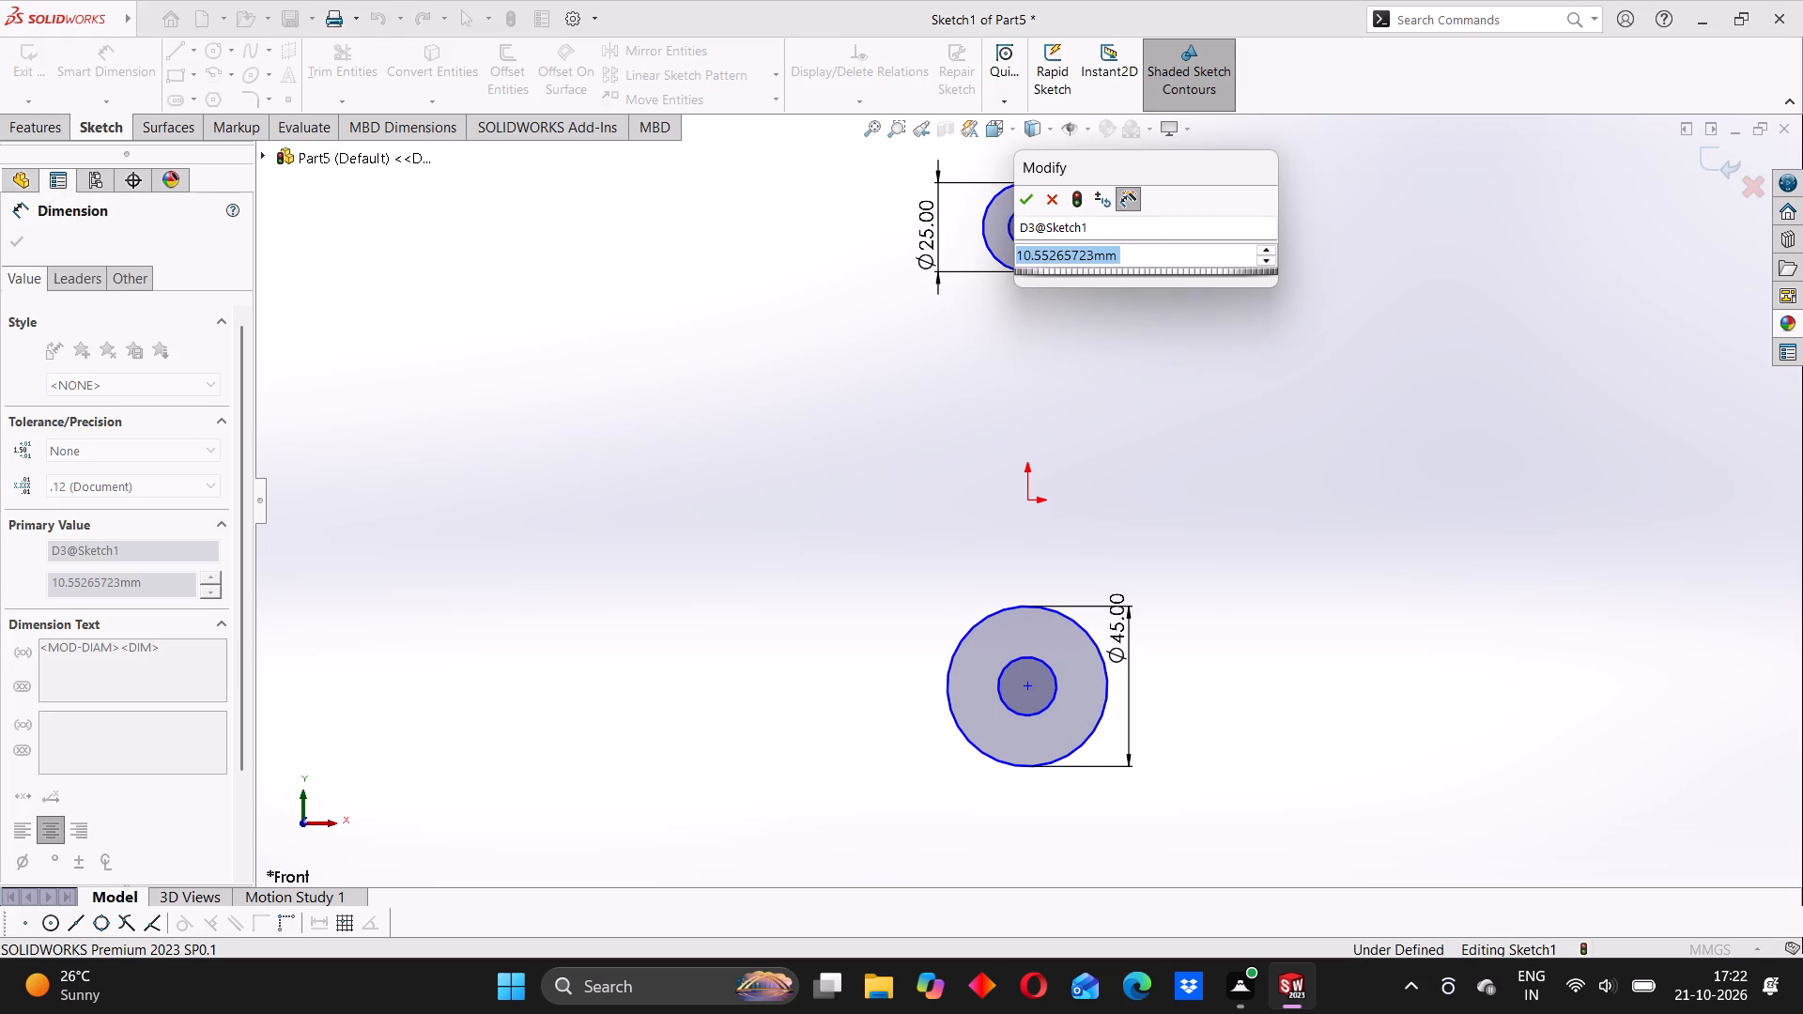
type("16")
key("Return")
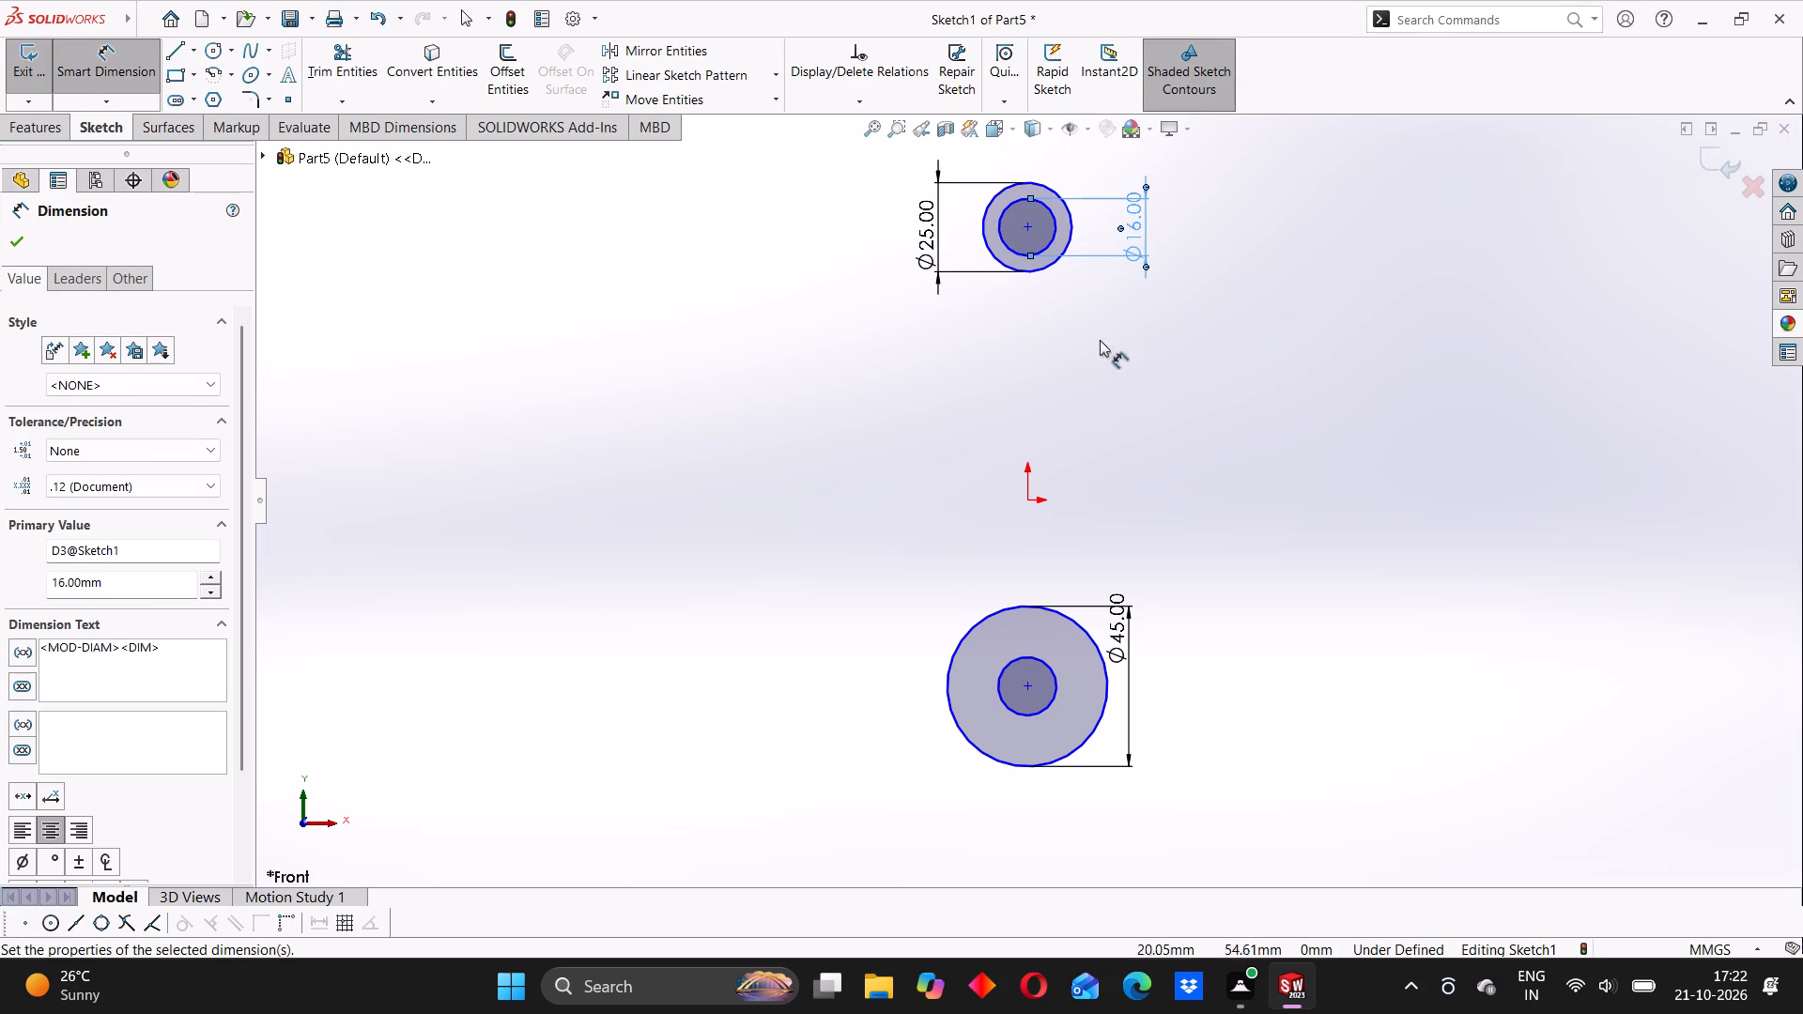
left_click(1081, 407)
left_click(1039, 660)
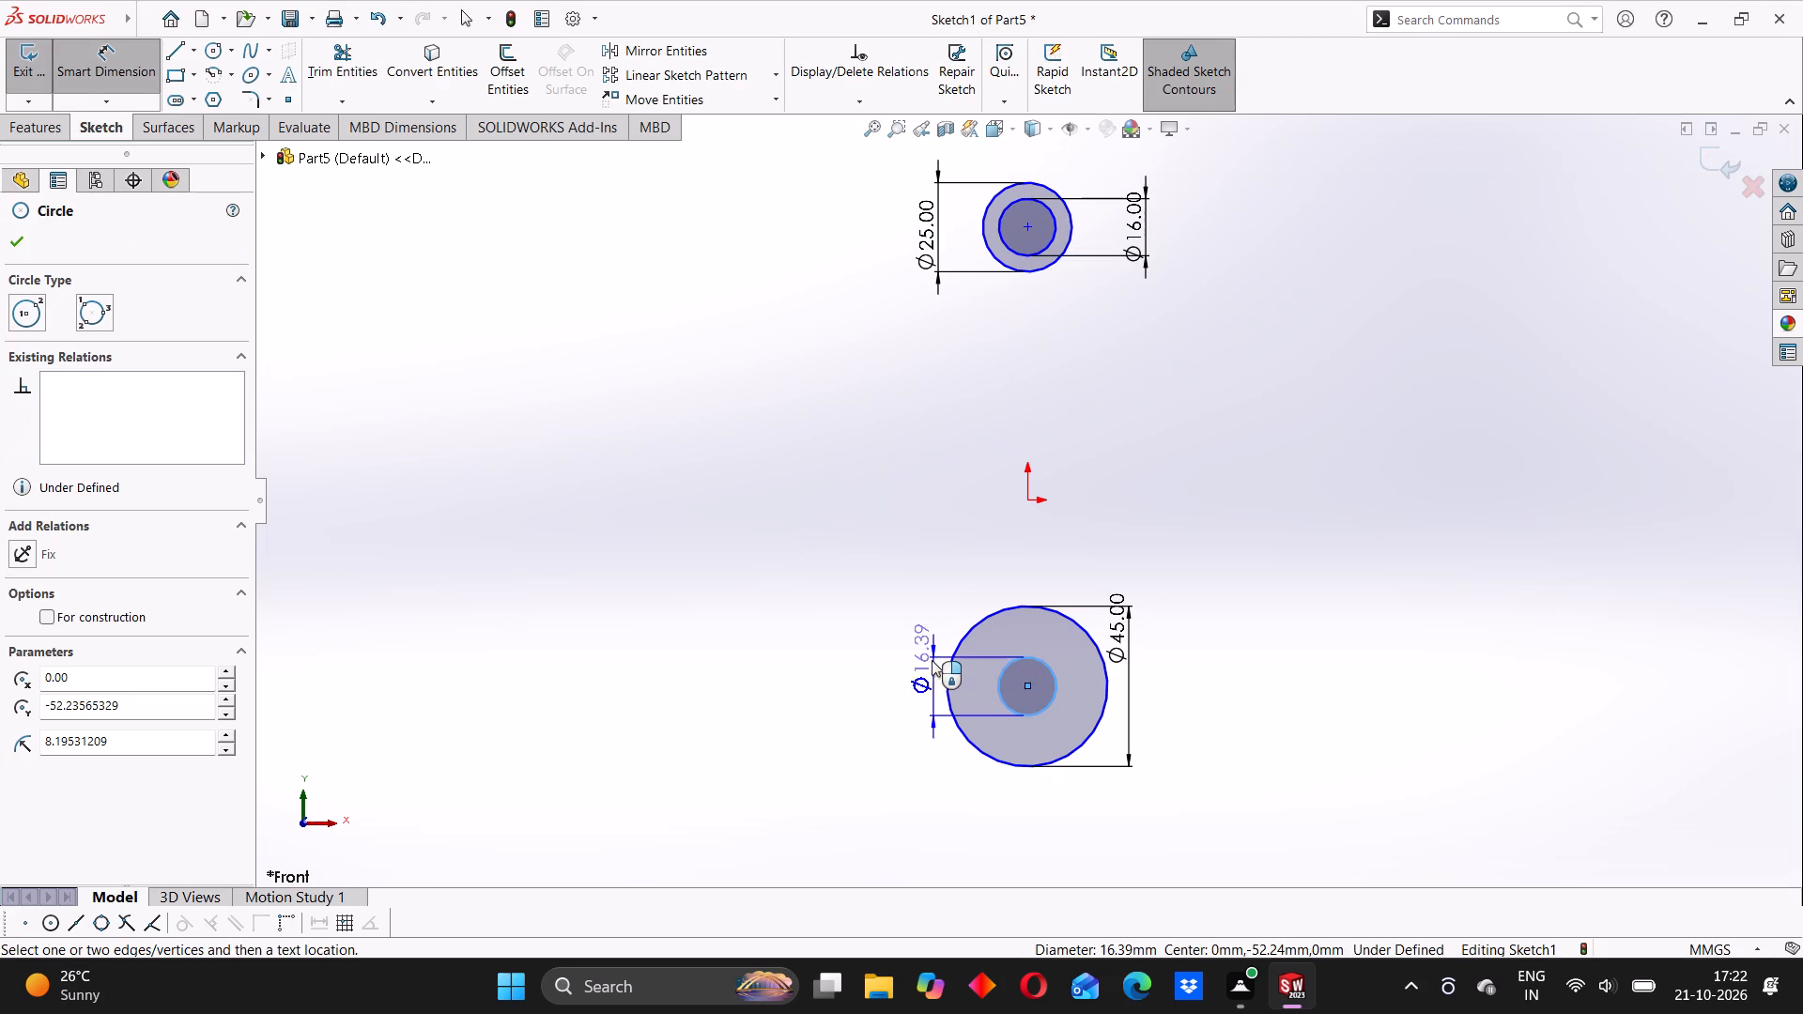
left_click(890, 657)
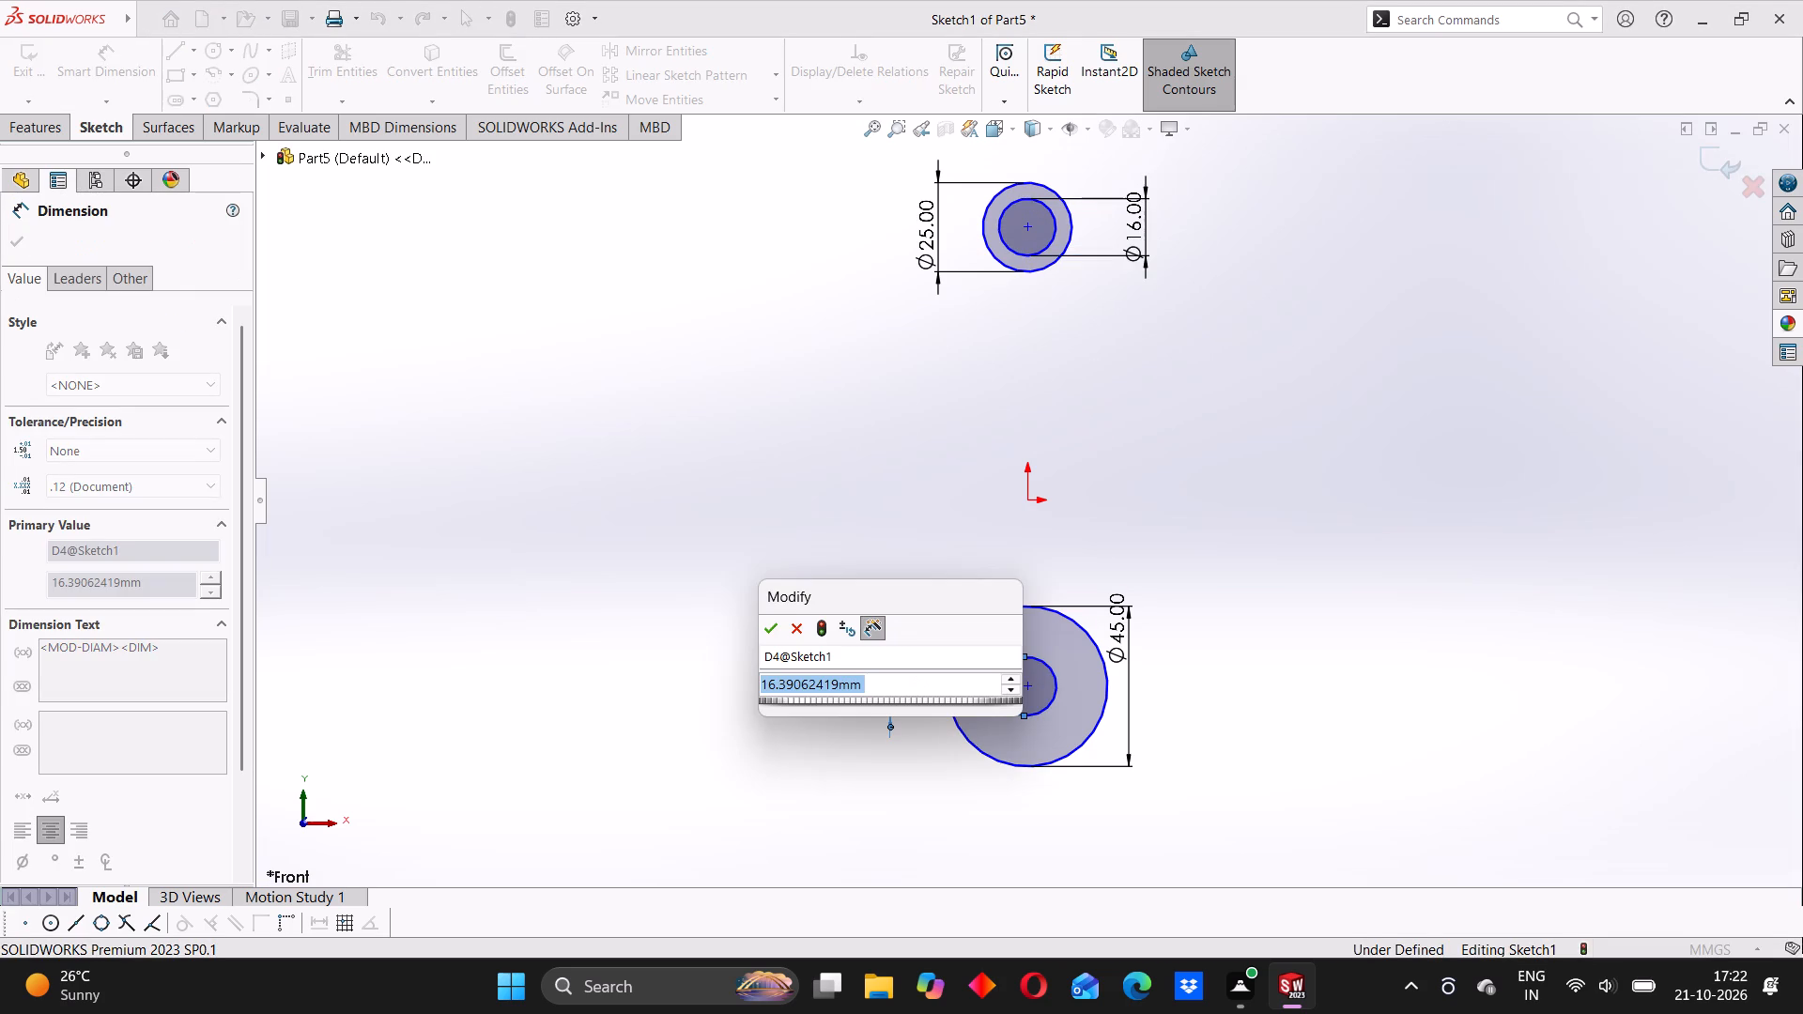
type("26")
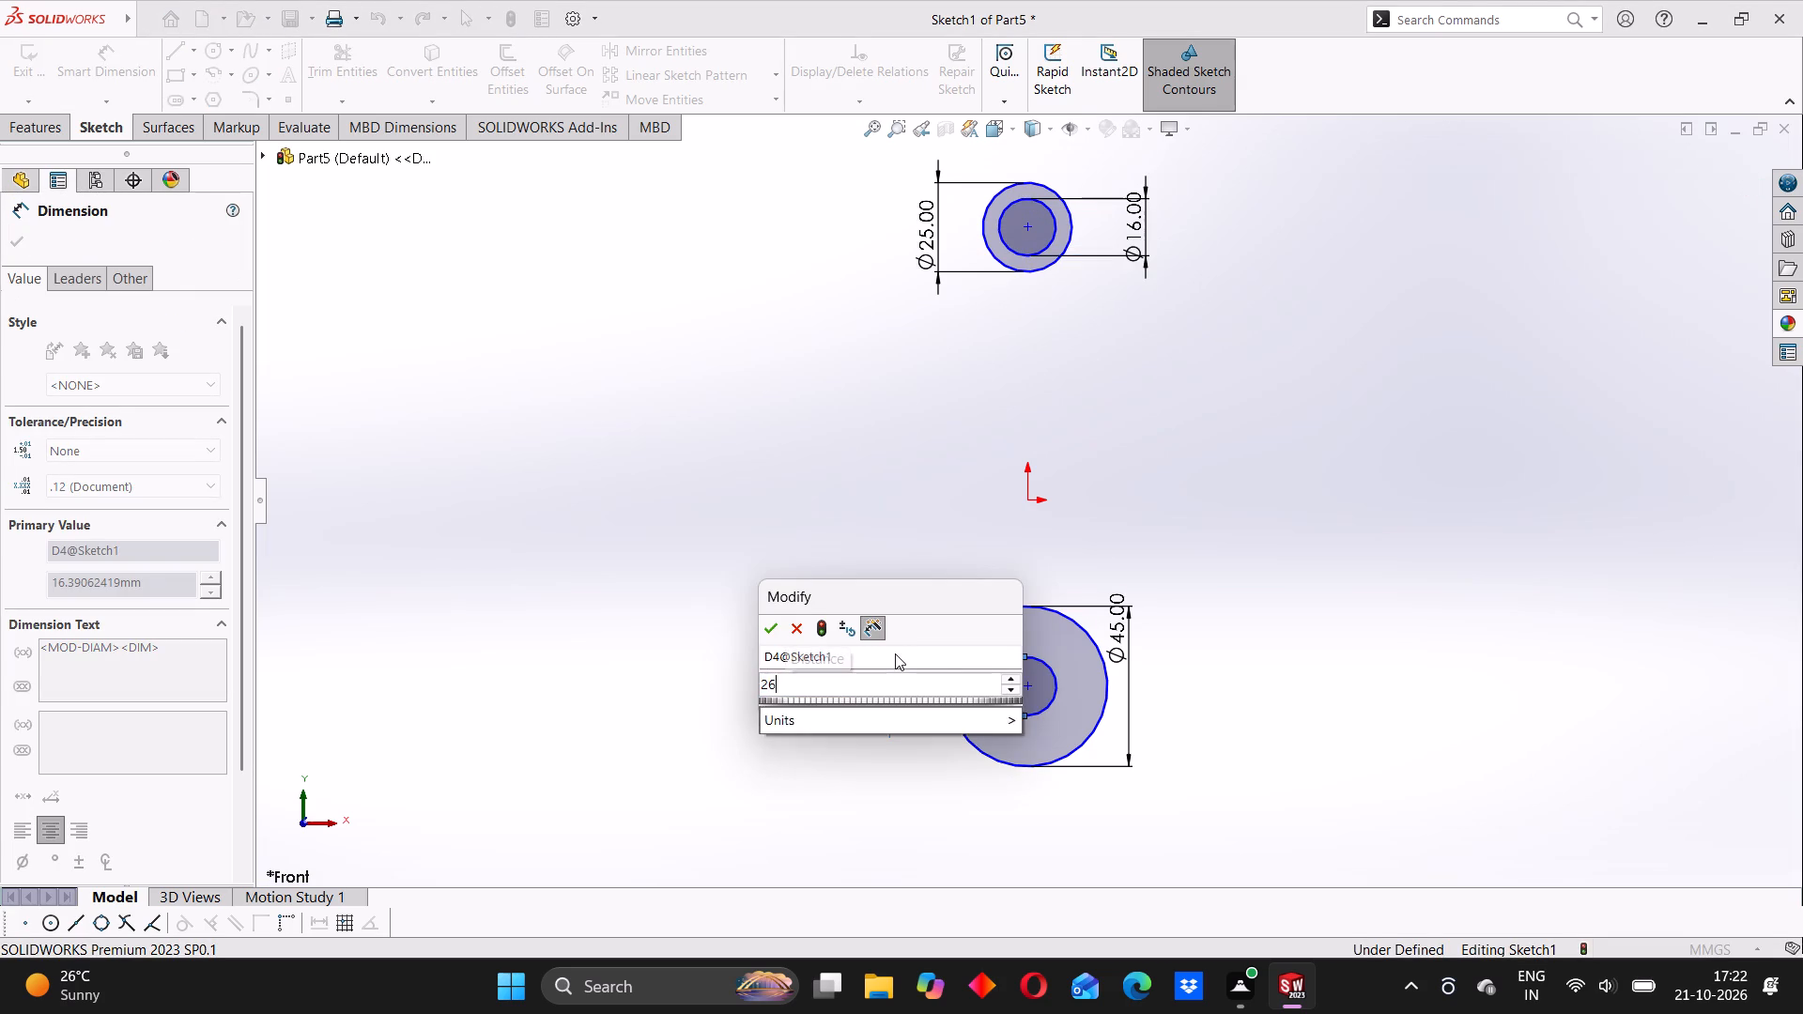
key("Return")
left_click(816, 655)
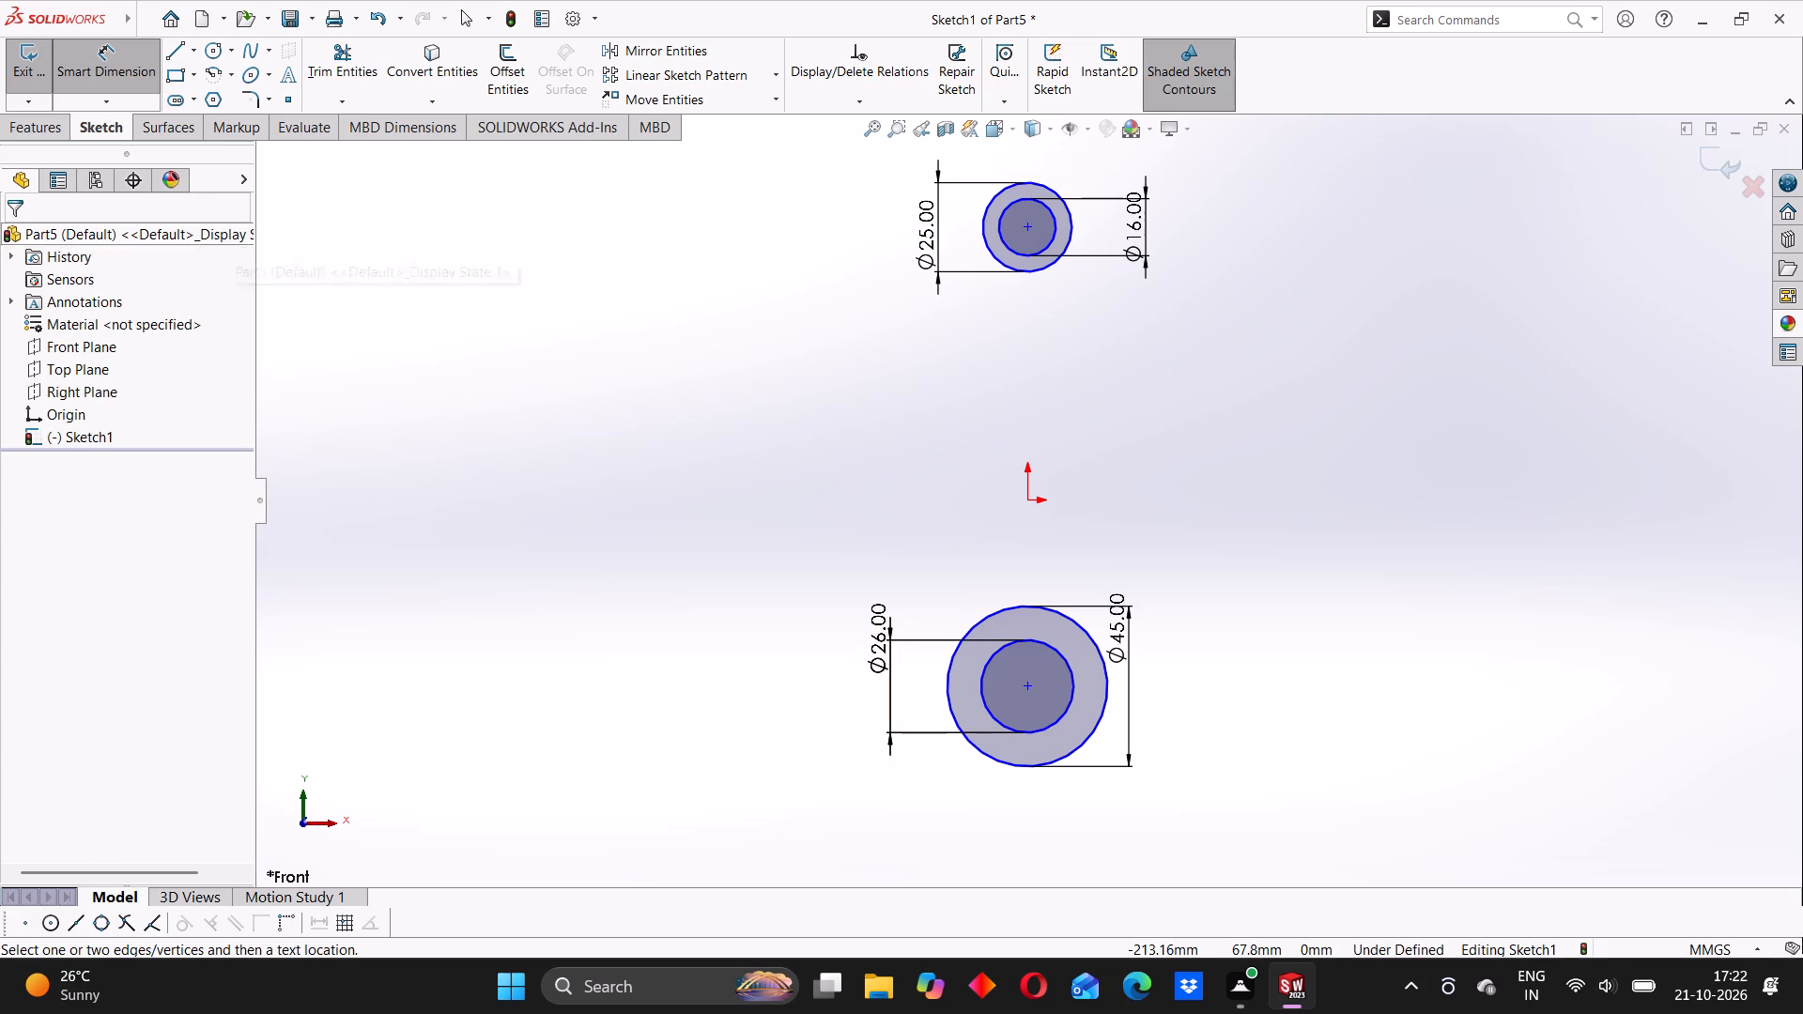
left_click(118, 51)
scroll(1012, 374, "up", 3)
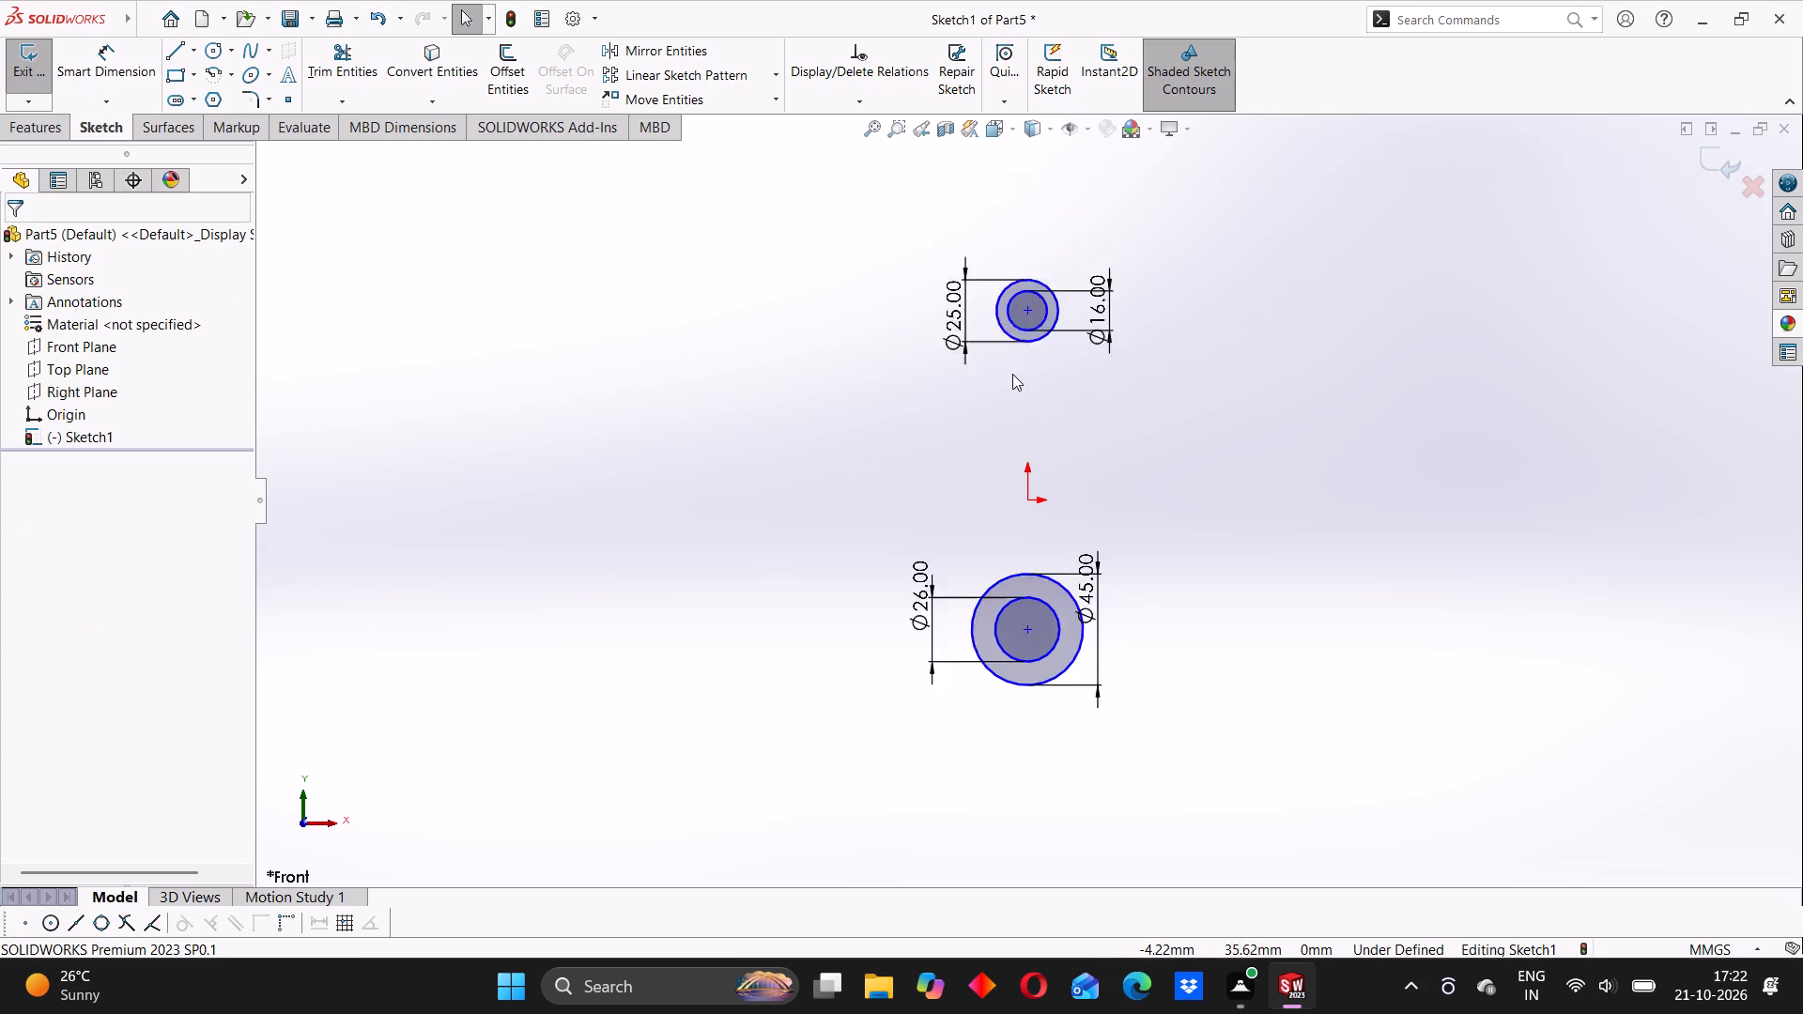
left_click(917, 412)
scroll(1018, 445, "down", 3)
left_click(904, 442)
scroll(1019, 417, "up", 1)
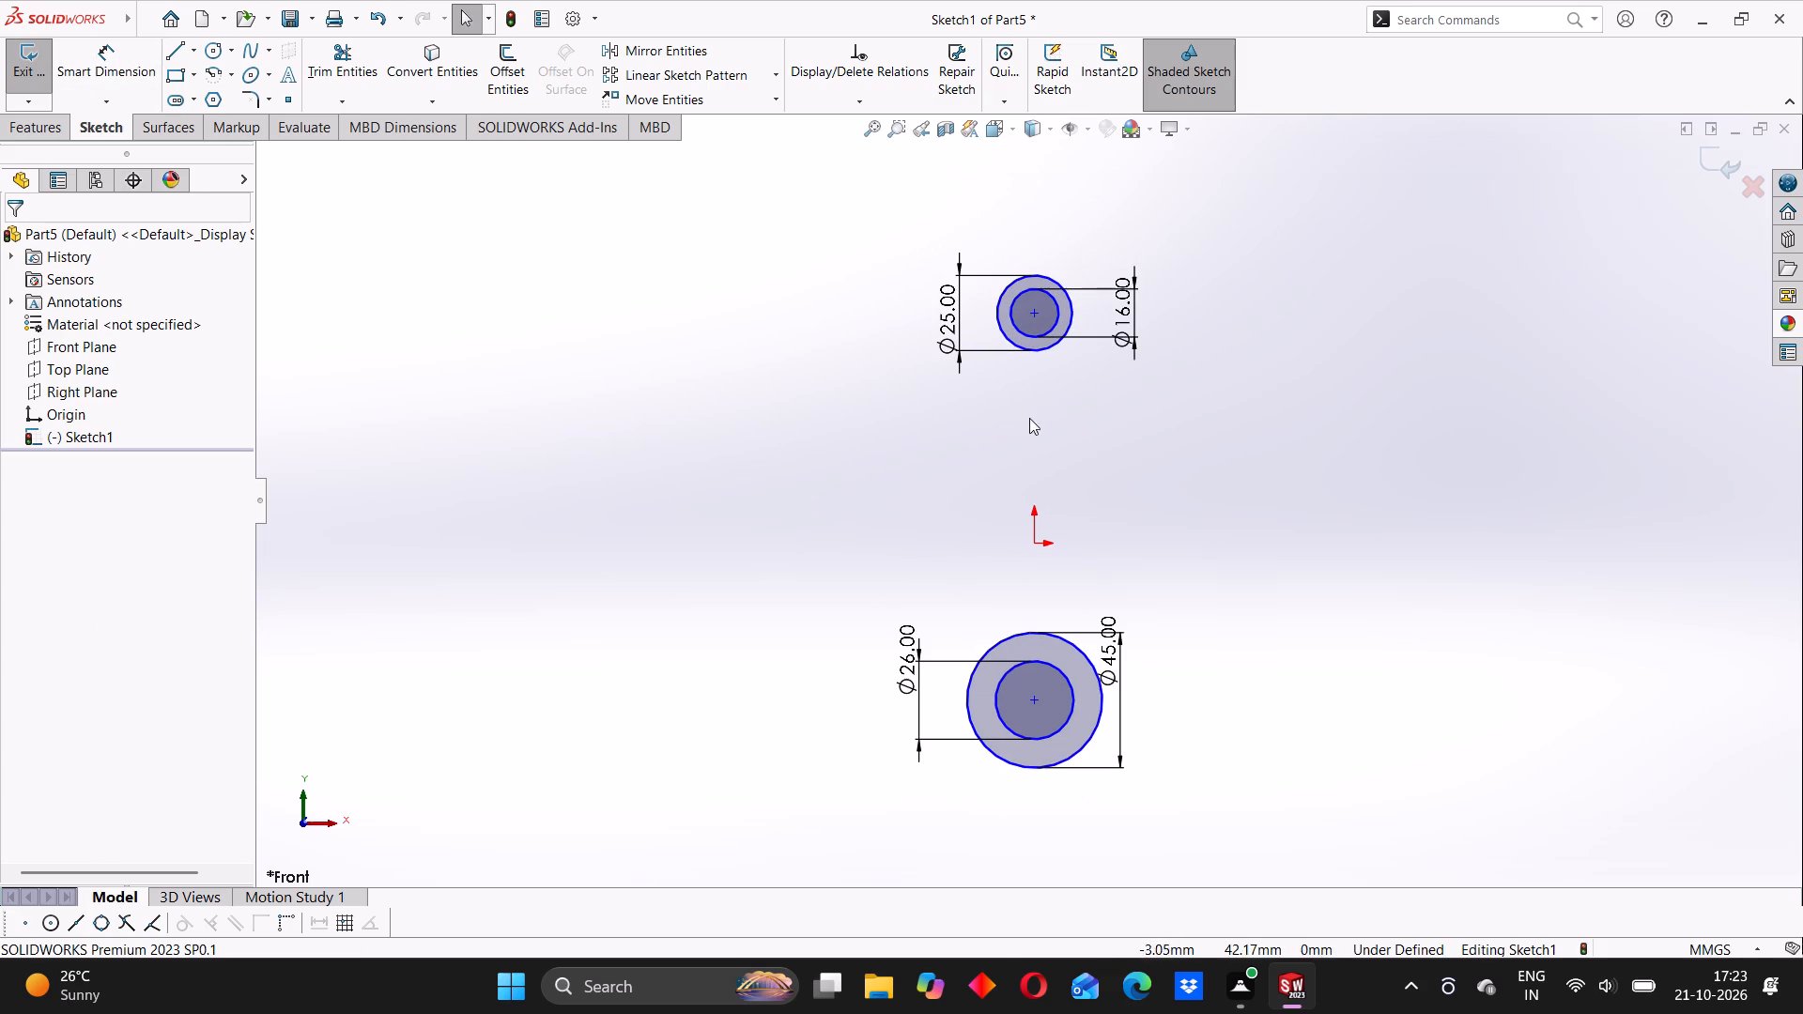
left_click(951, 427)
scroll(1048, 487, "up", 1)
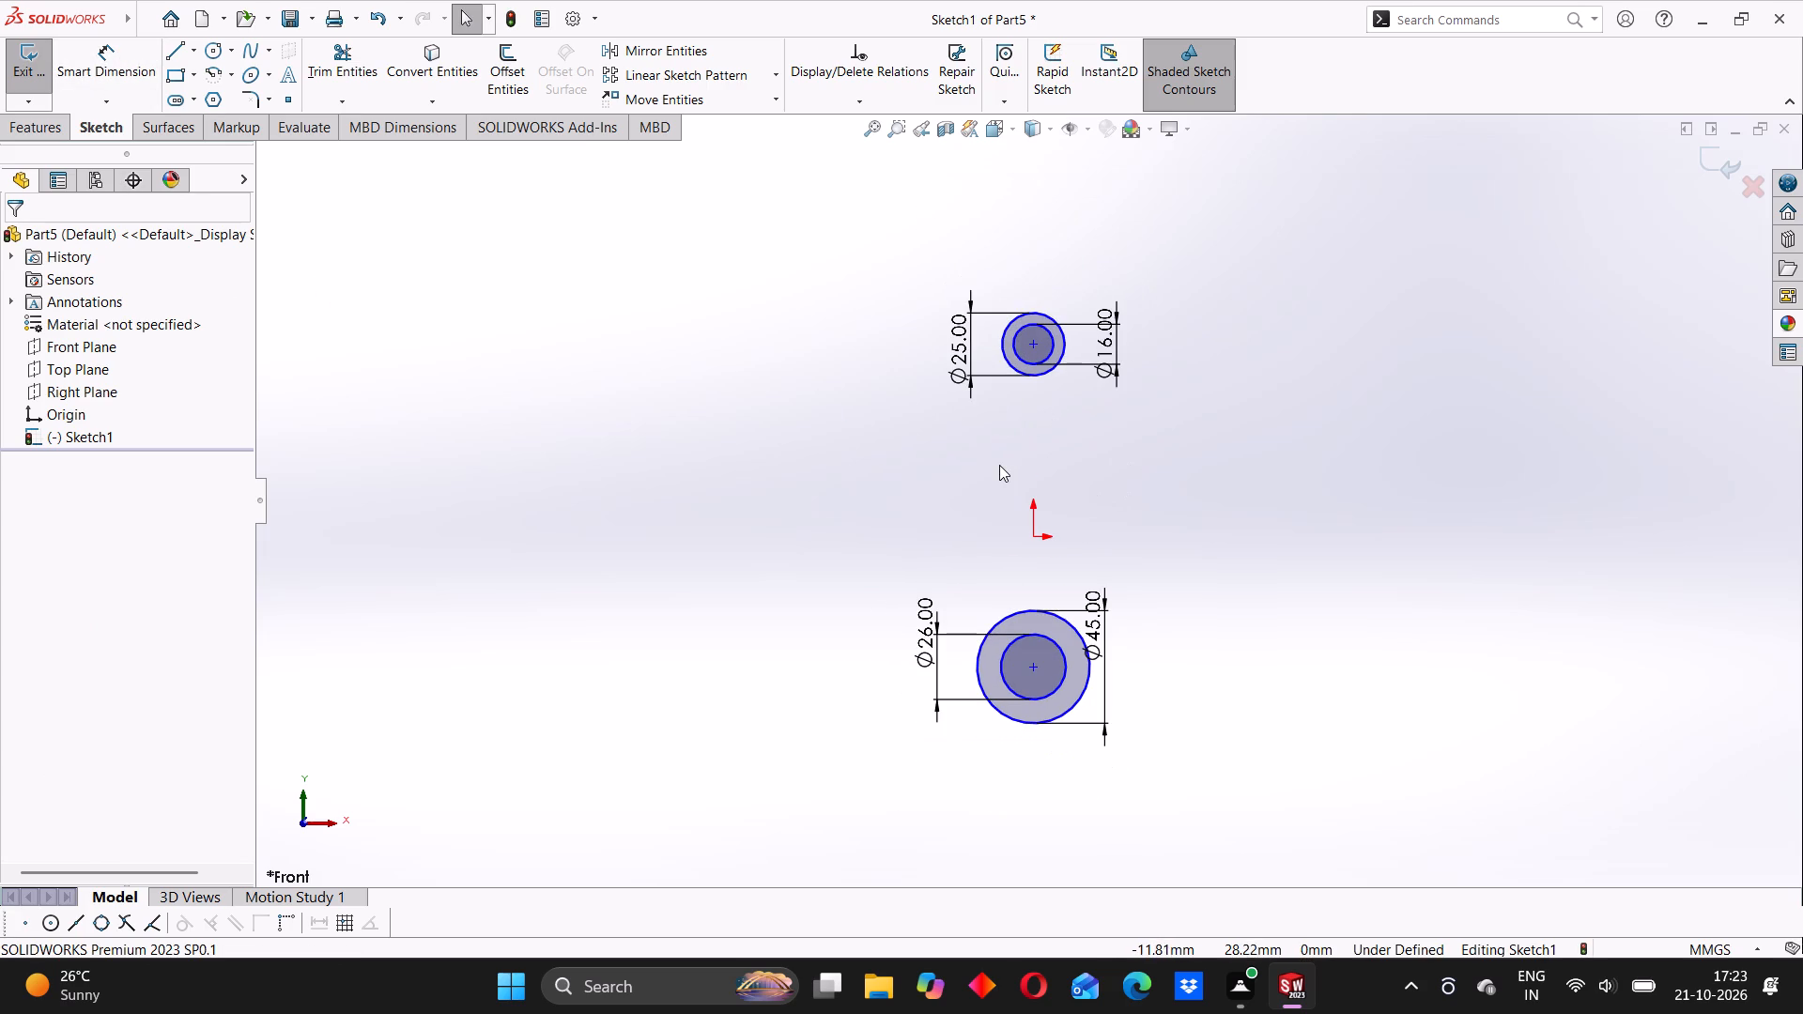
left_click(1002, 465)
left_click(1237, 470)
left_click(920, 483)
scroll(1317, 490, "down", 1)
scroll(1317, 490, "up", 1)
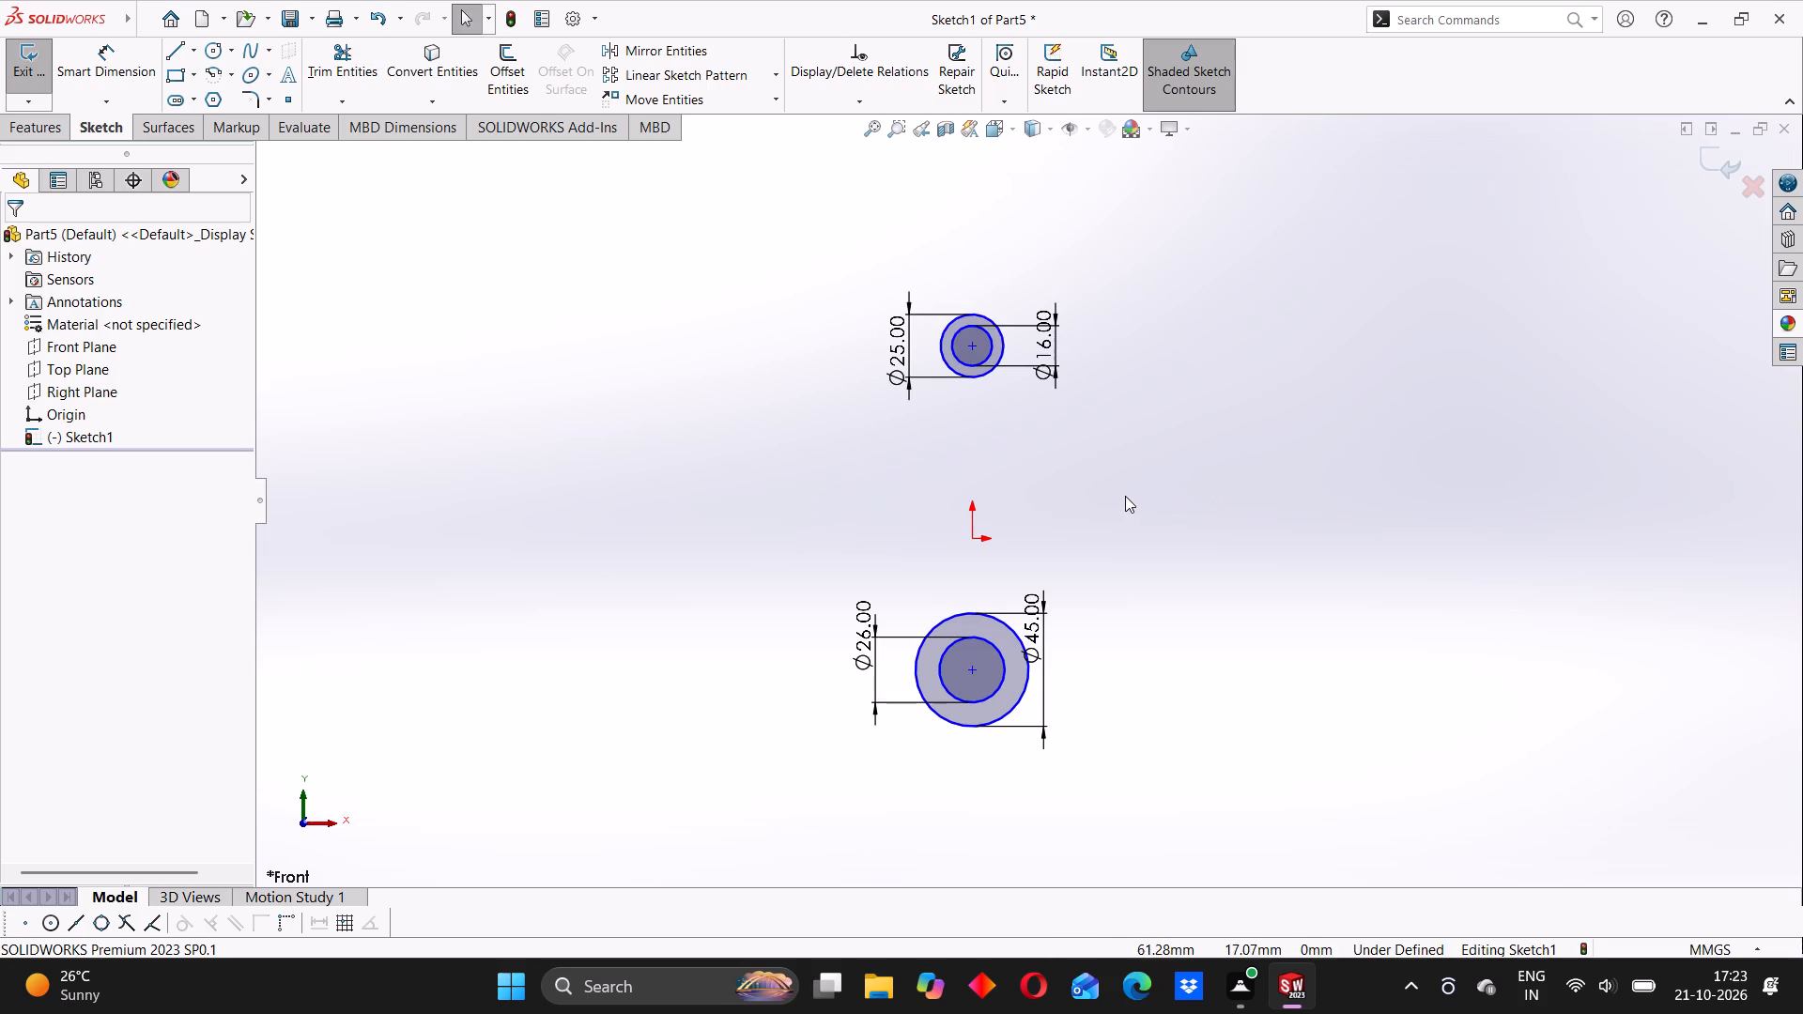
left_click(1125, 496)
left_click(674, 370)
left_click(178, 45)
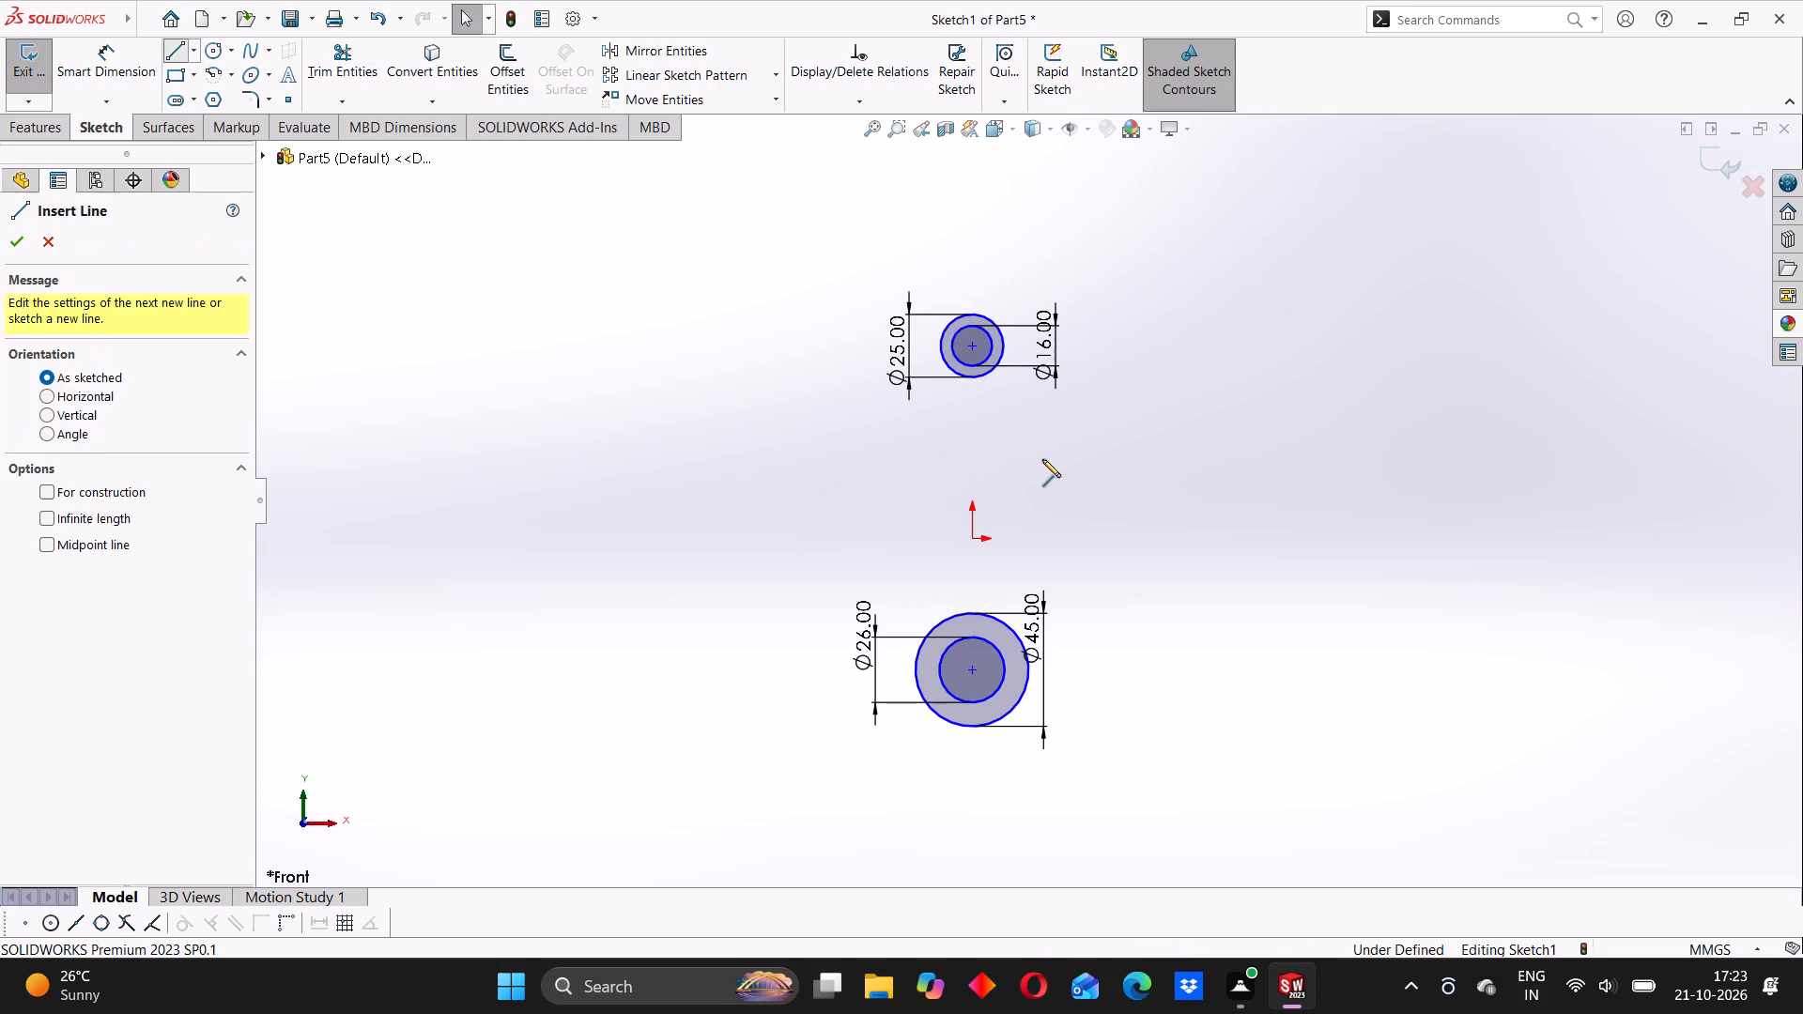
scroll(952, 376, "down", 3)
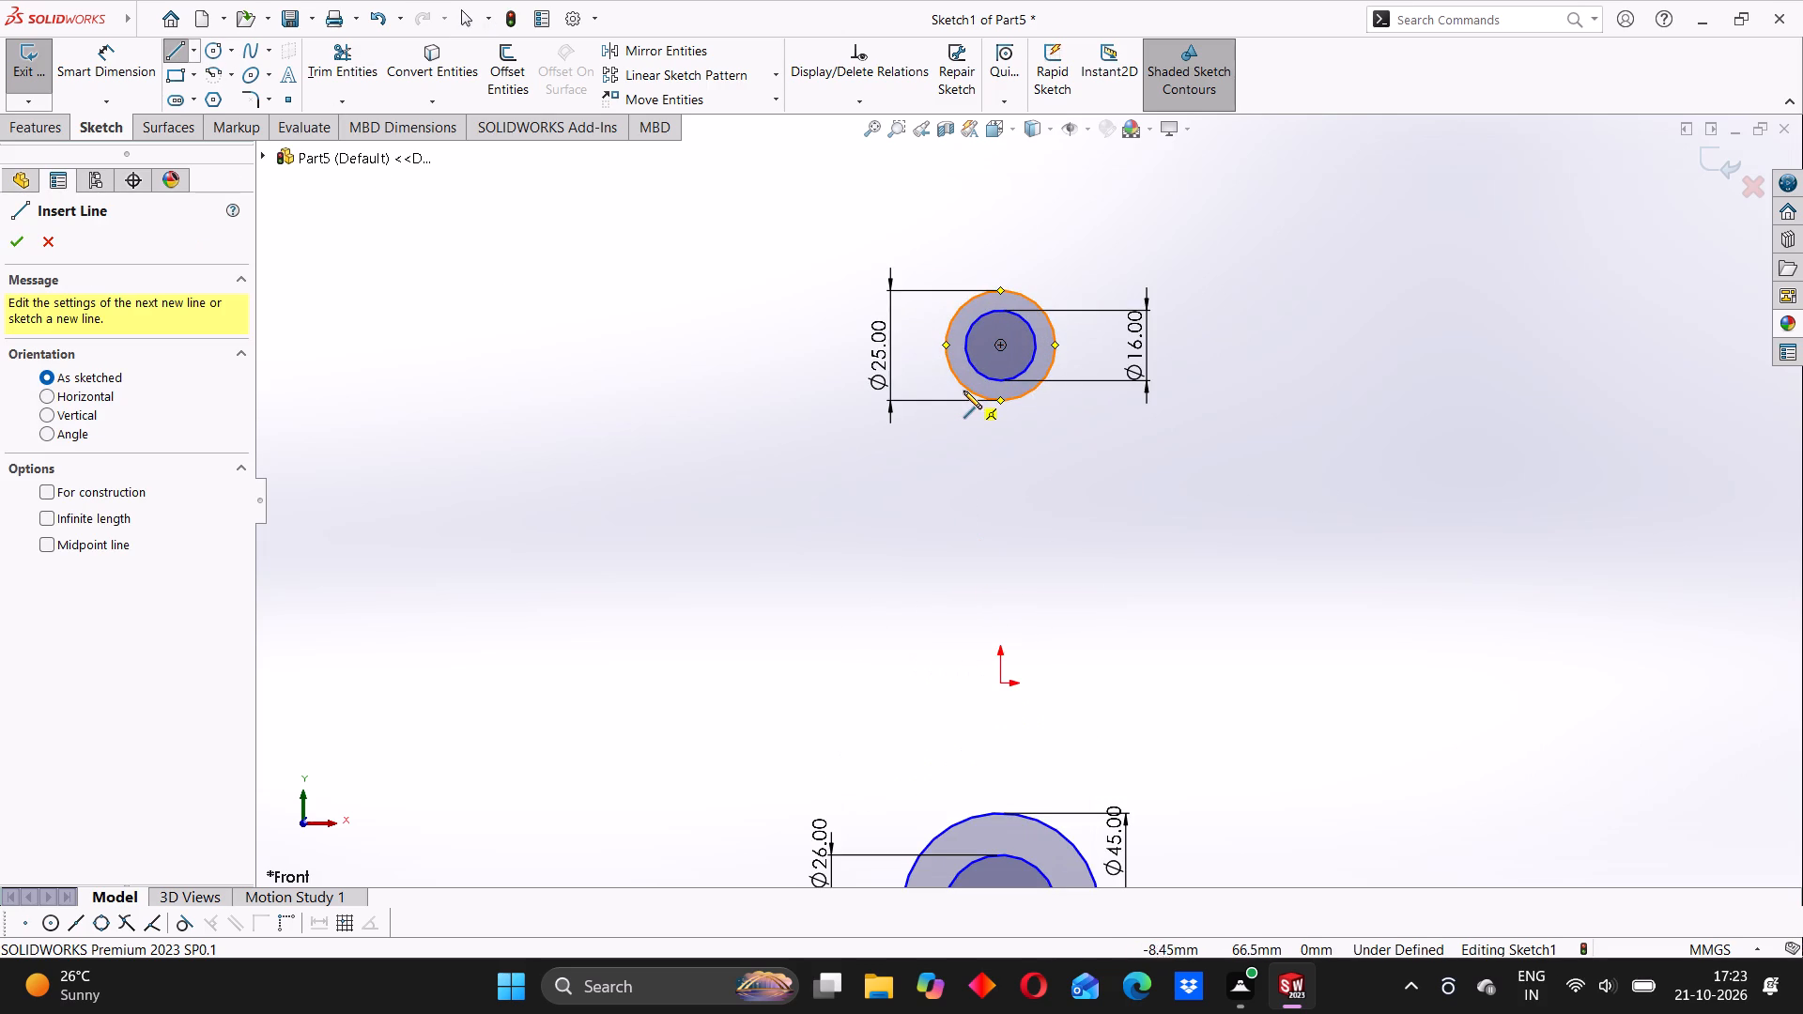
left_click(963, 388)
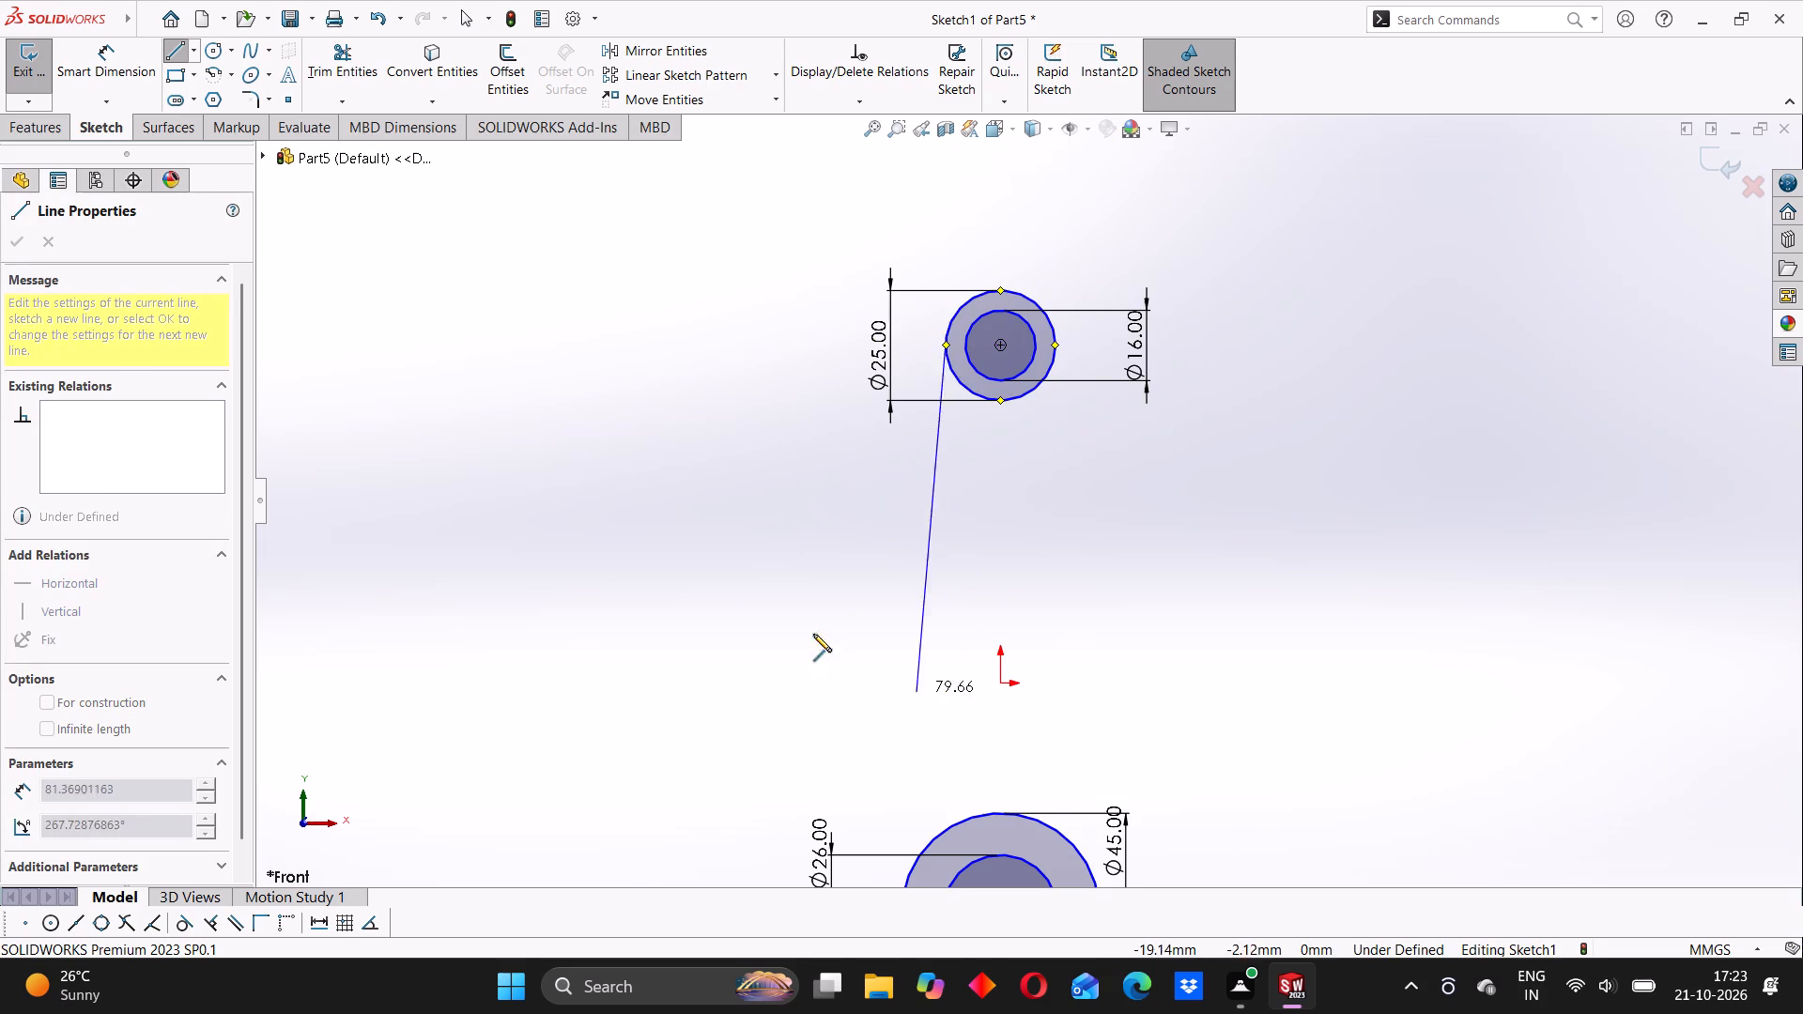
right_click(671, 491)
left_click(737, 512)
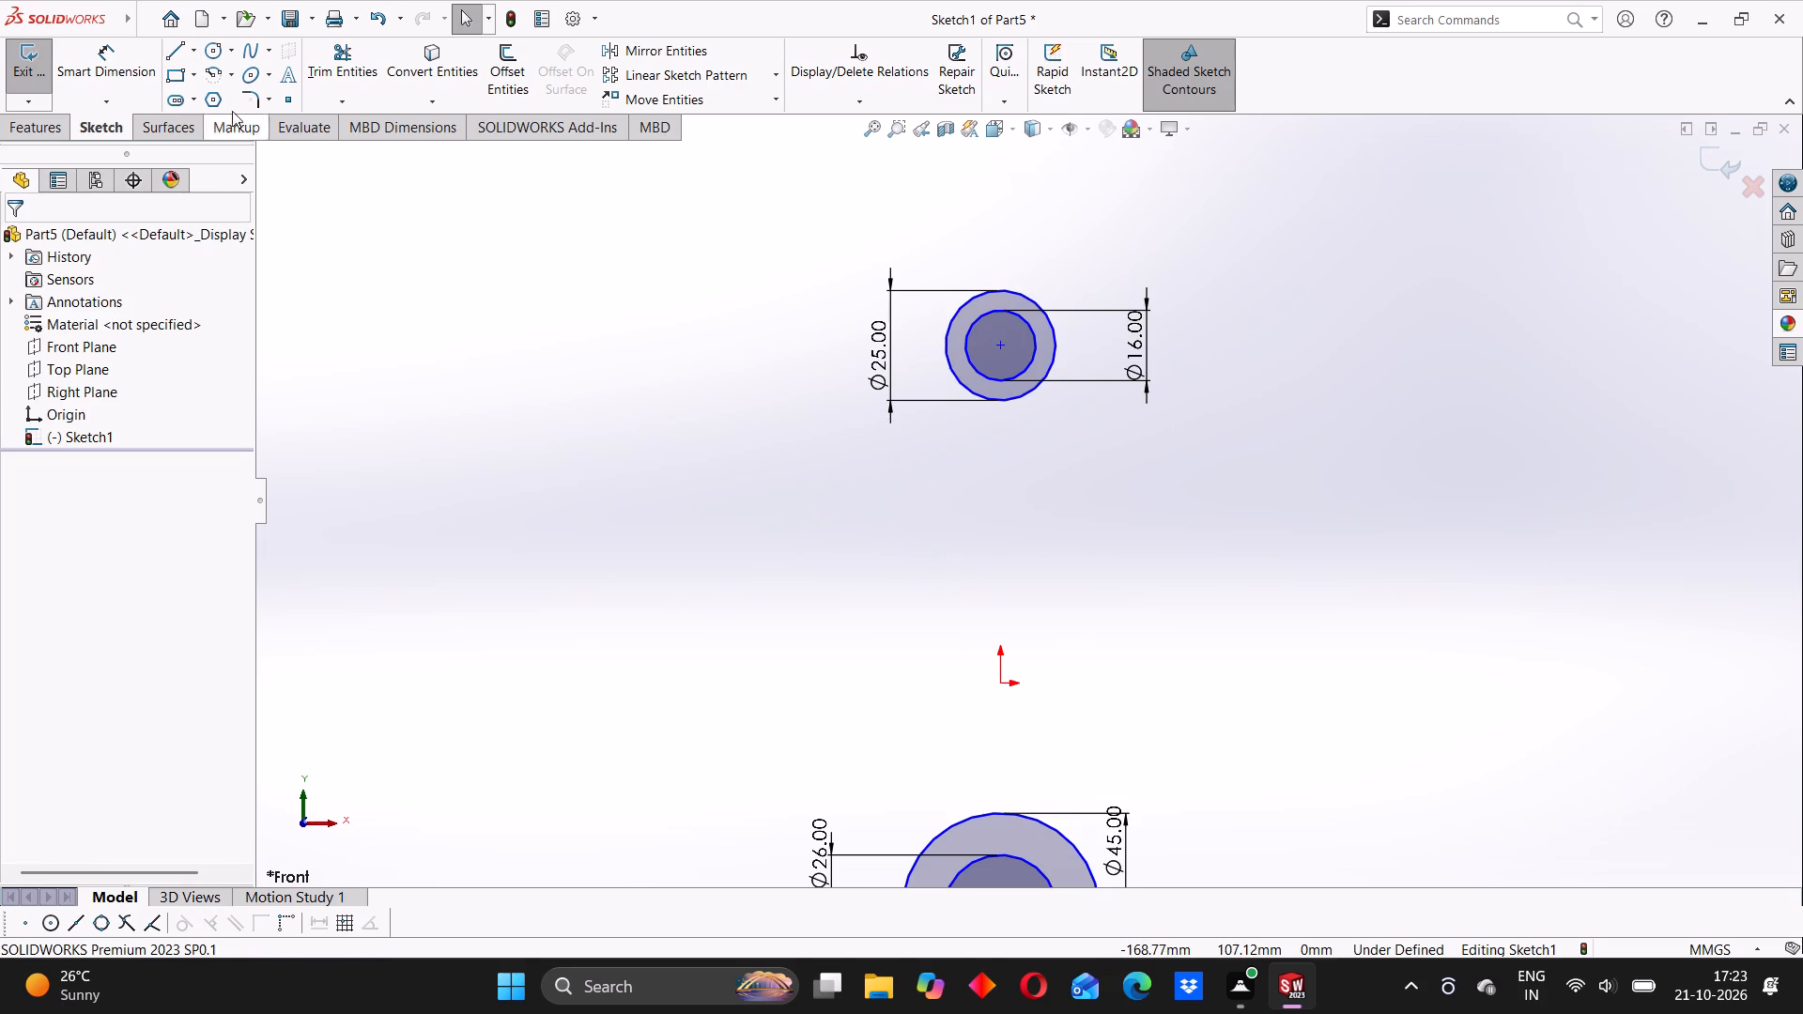
Draw a vertical centreline about 129 mm long from the upper circles' centre to the lower circles' centre.
left_click(195, 57)
left_click(207, 102)
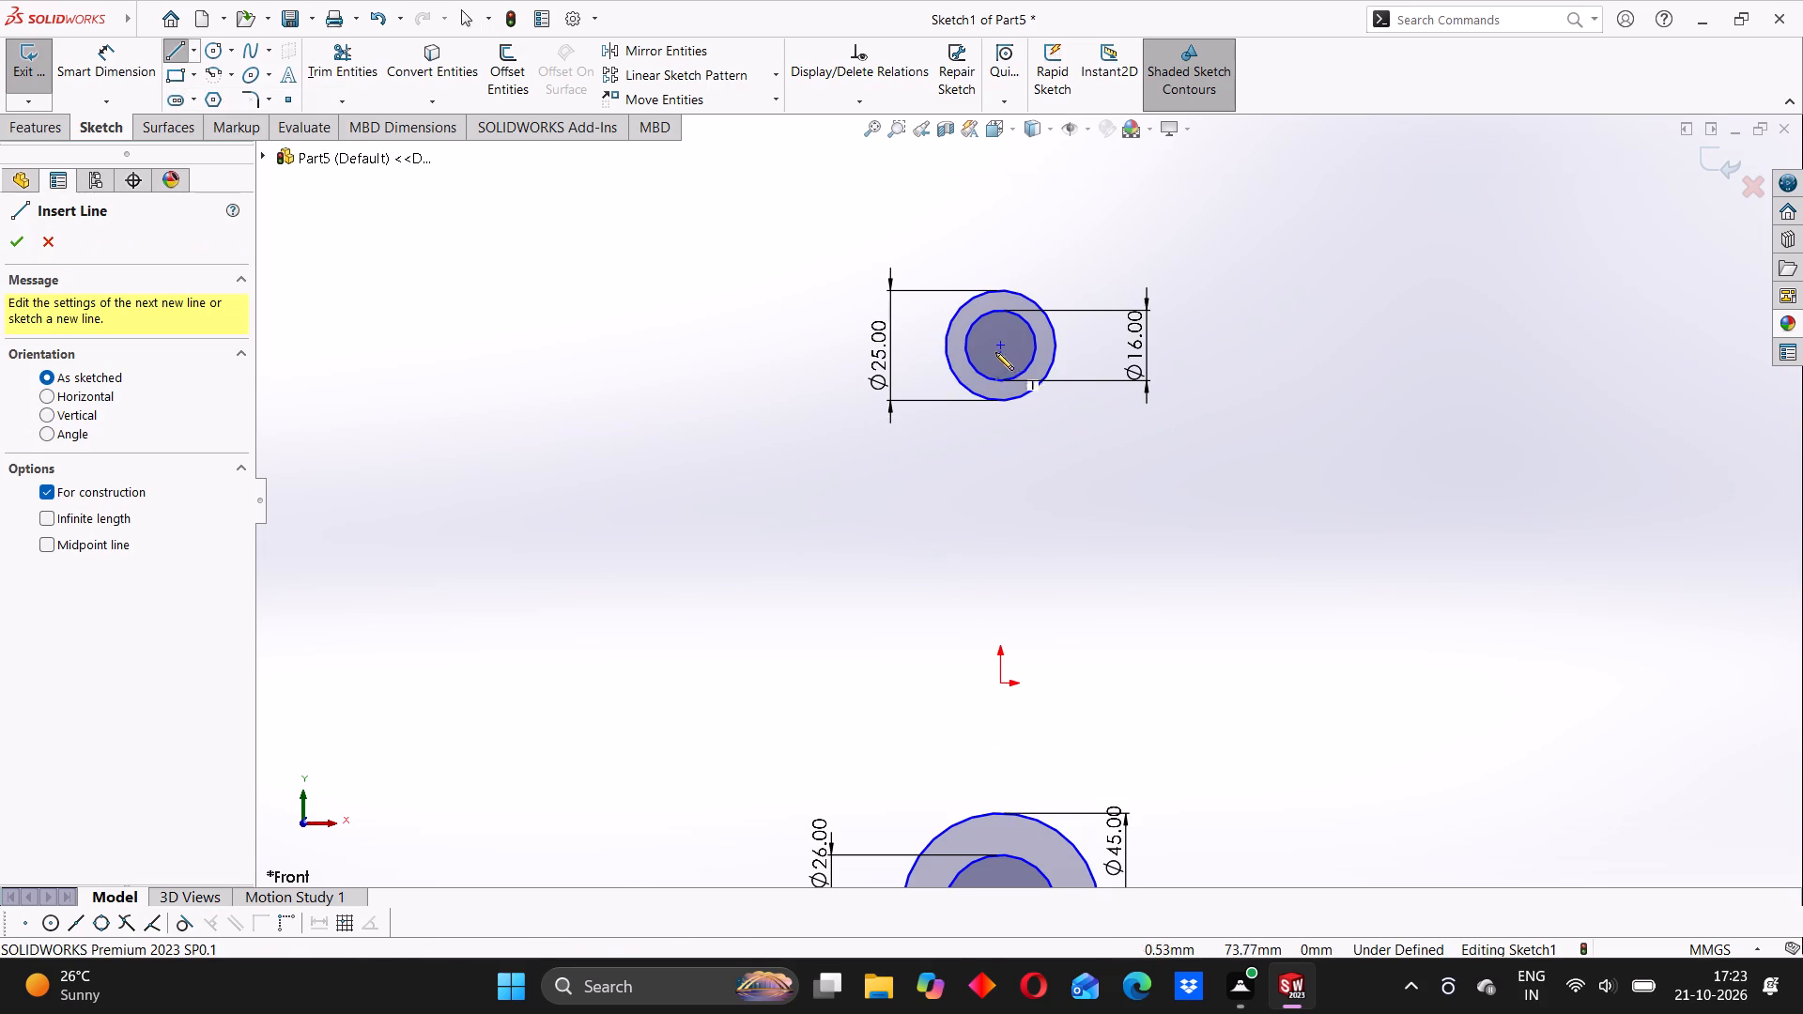
left_click(998, 345)
scroll(1009, 674, "up", 4)
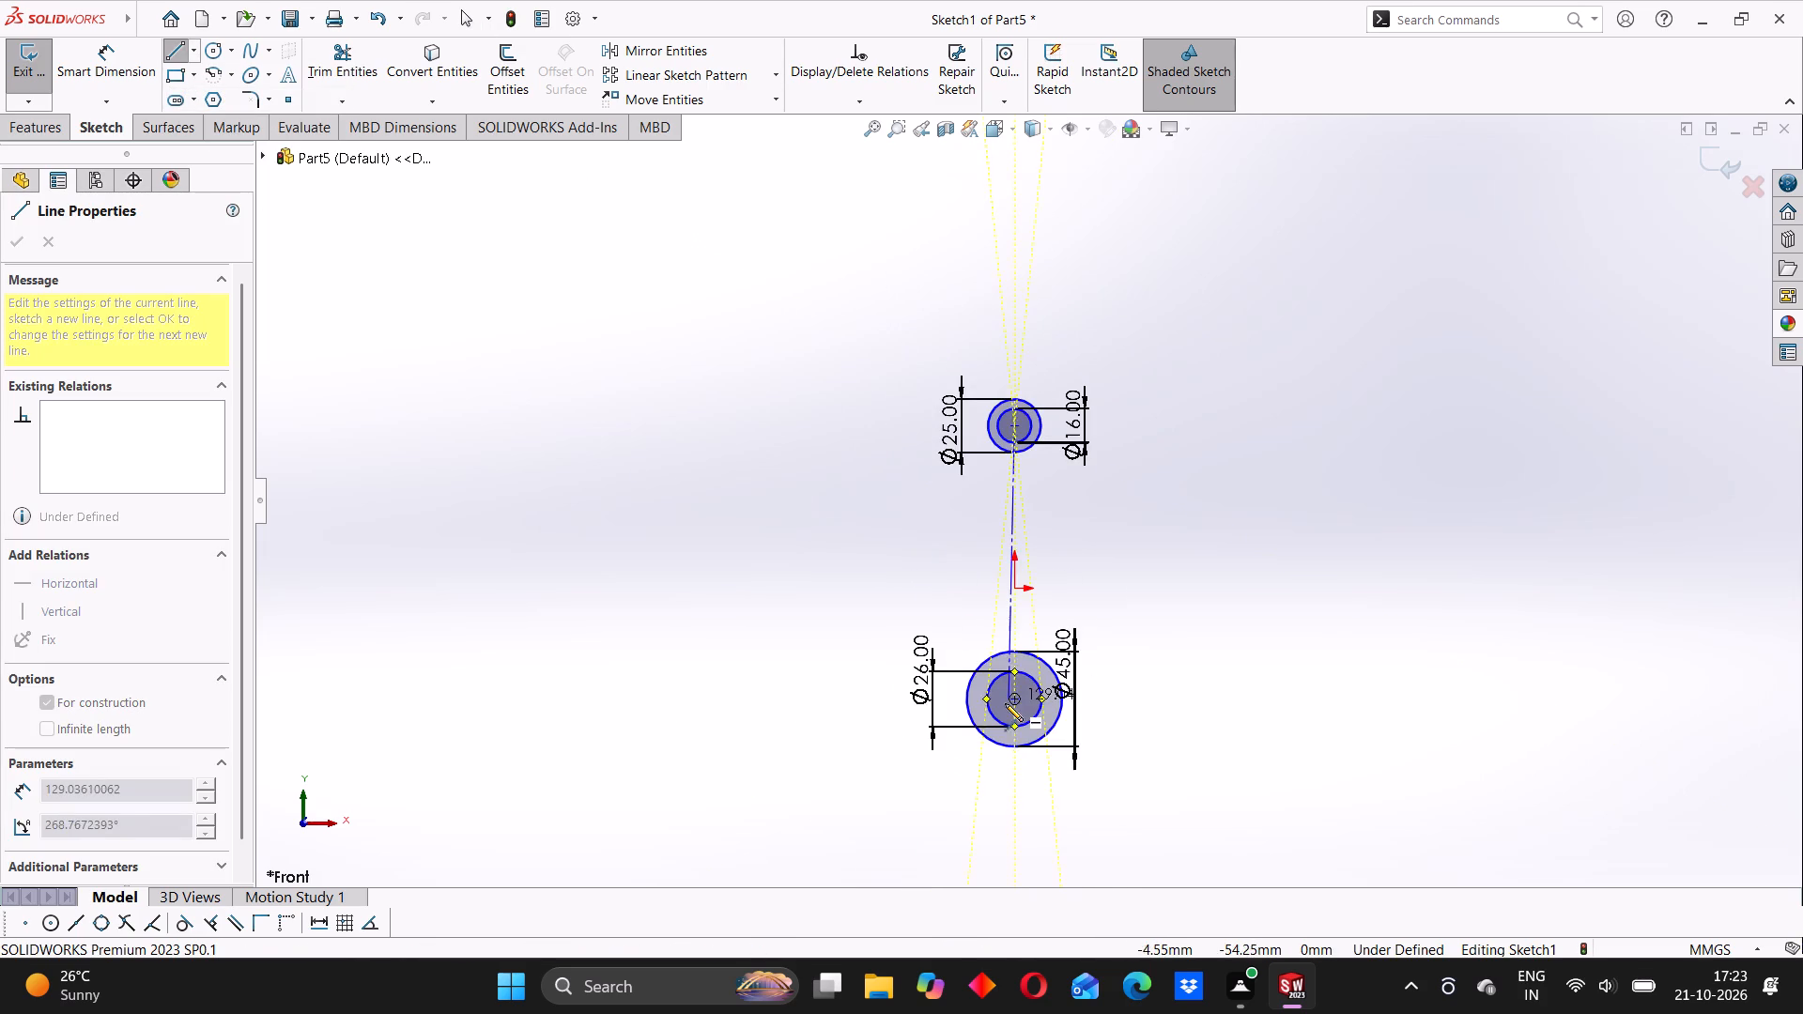
left_click(1009, 699)
right_click(703, 376)
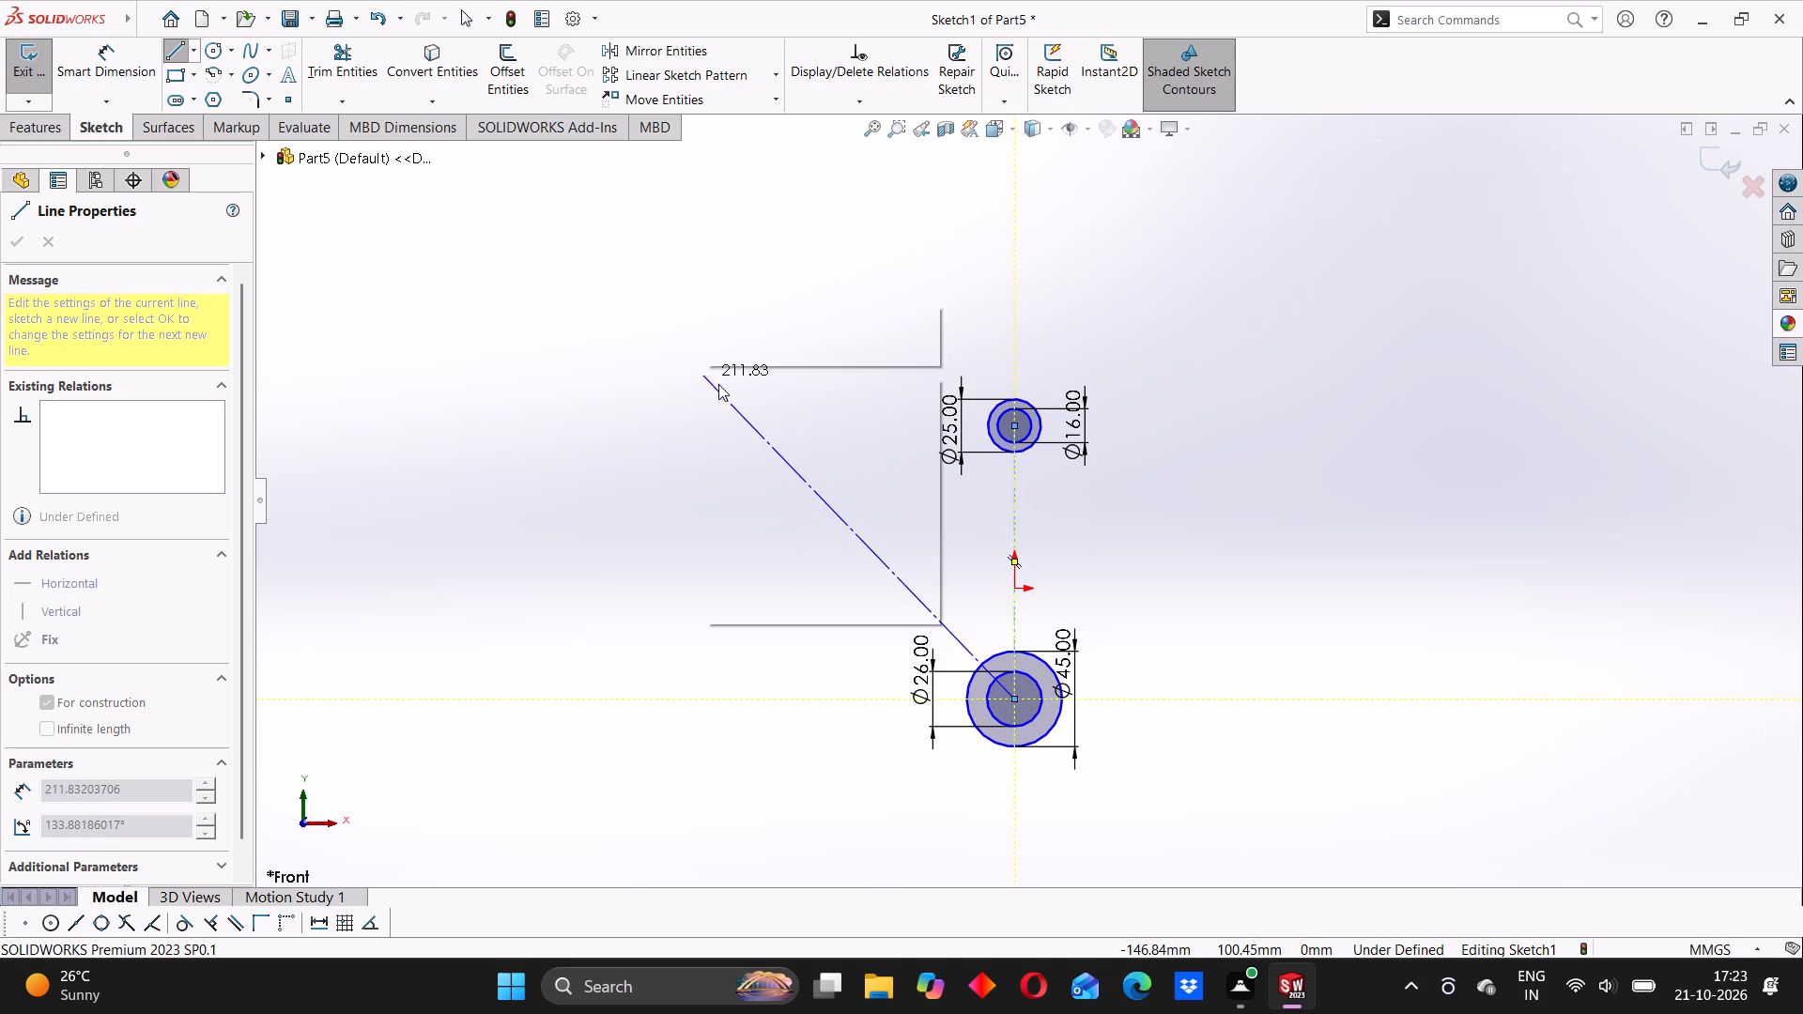
left_click(727, 386)
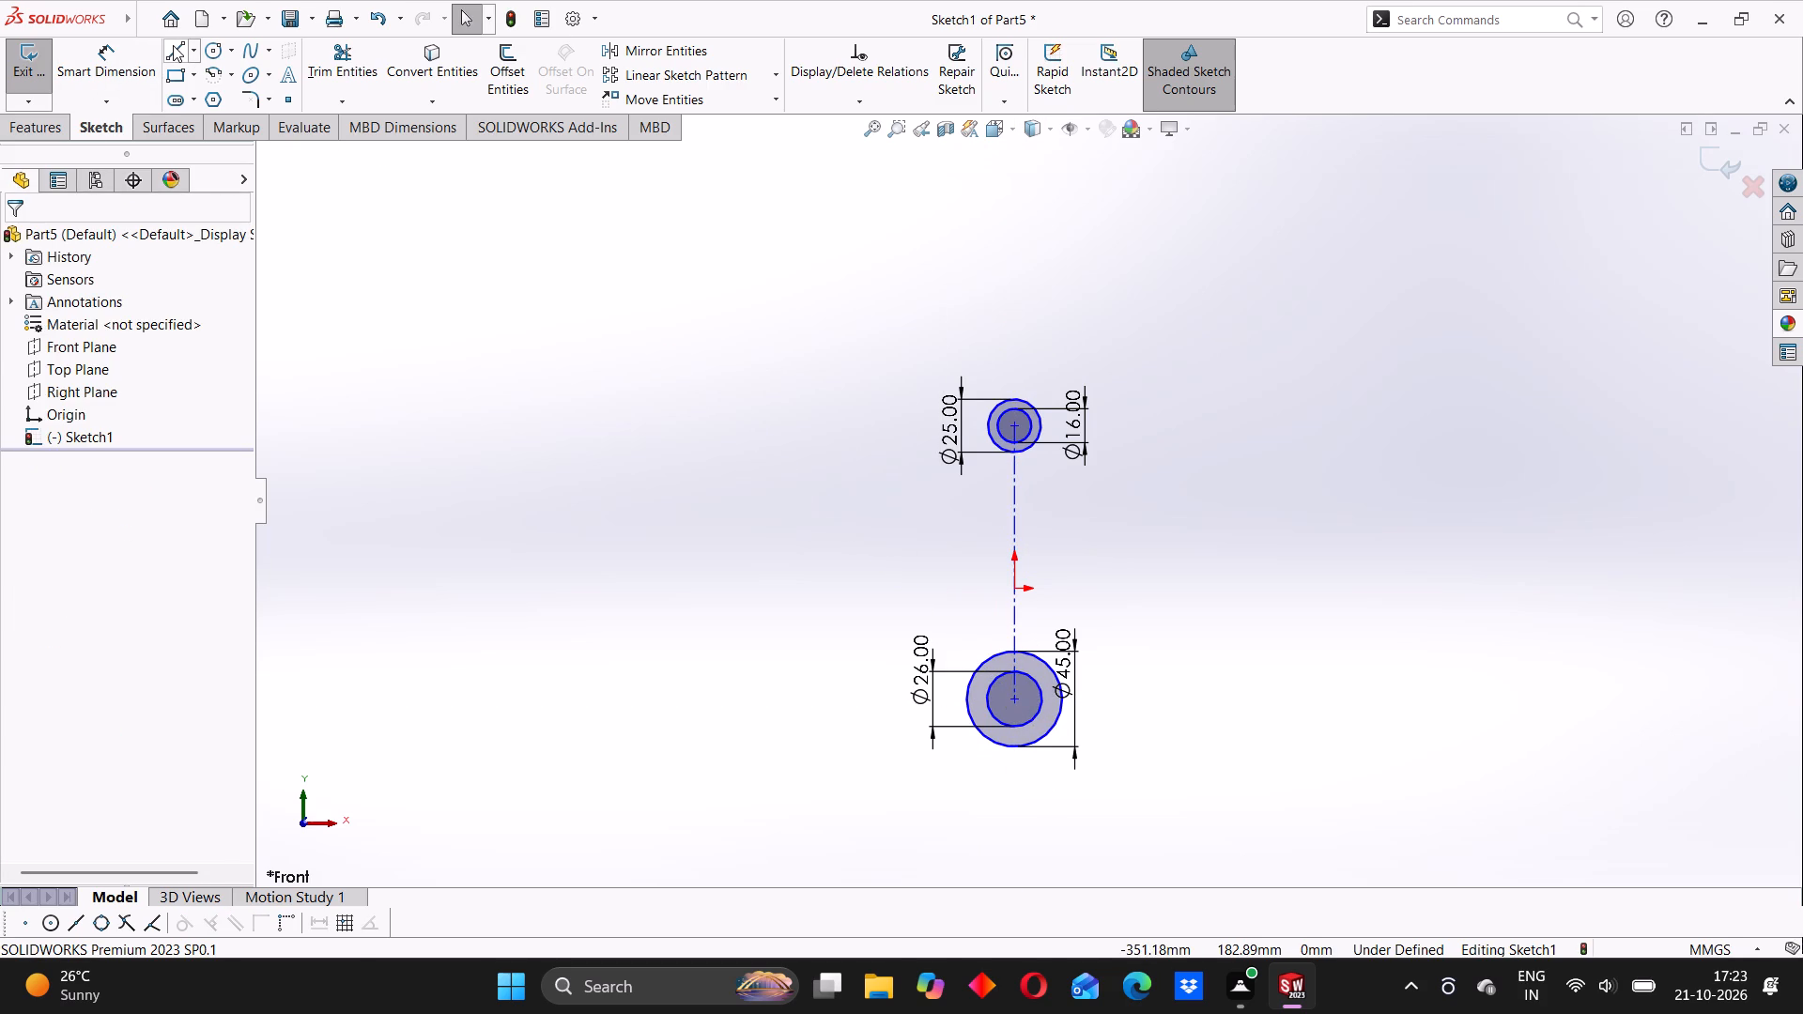
Draw a slanted line about 98 mm long from the upper outer circle to the lower outer circle, left of the centreline.
left_click(173, 45)
scroll(983, 482, "down", 4)
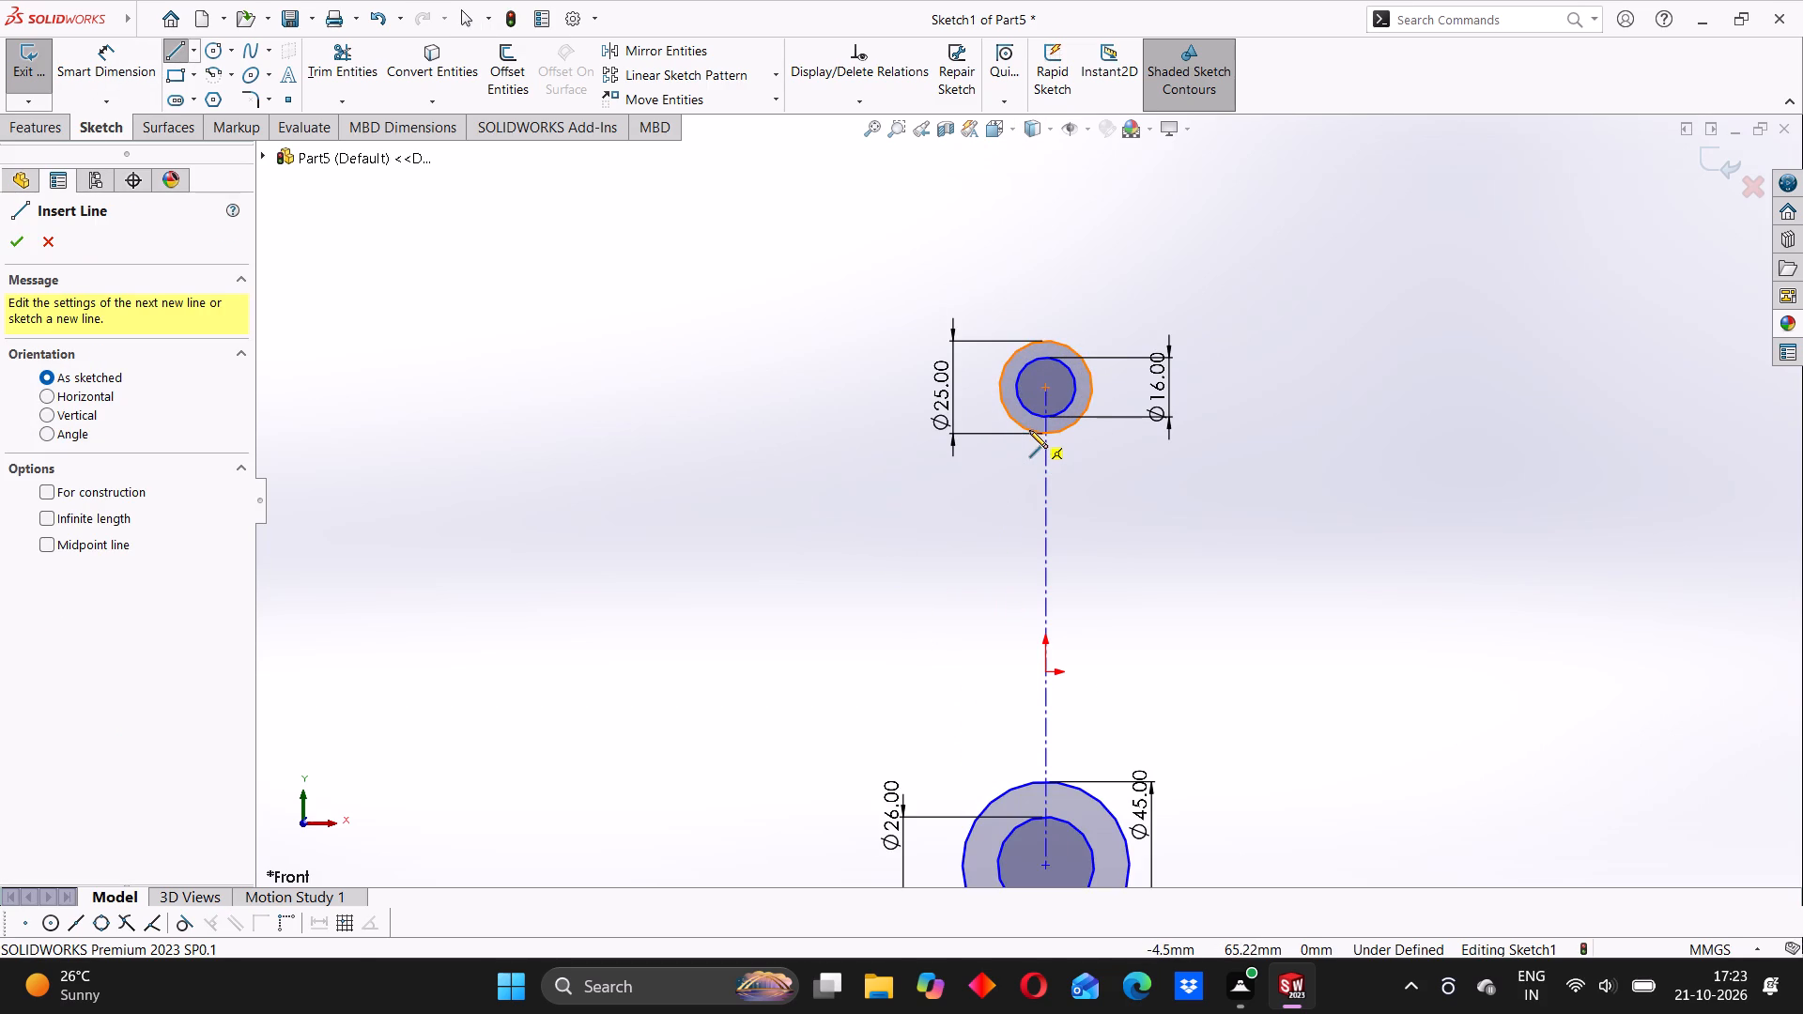
left_click(1029, 430)
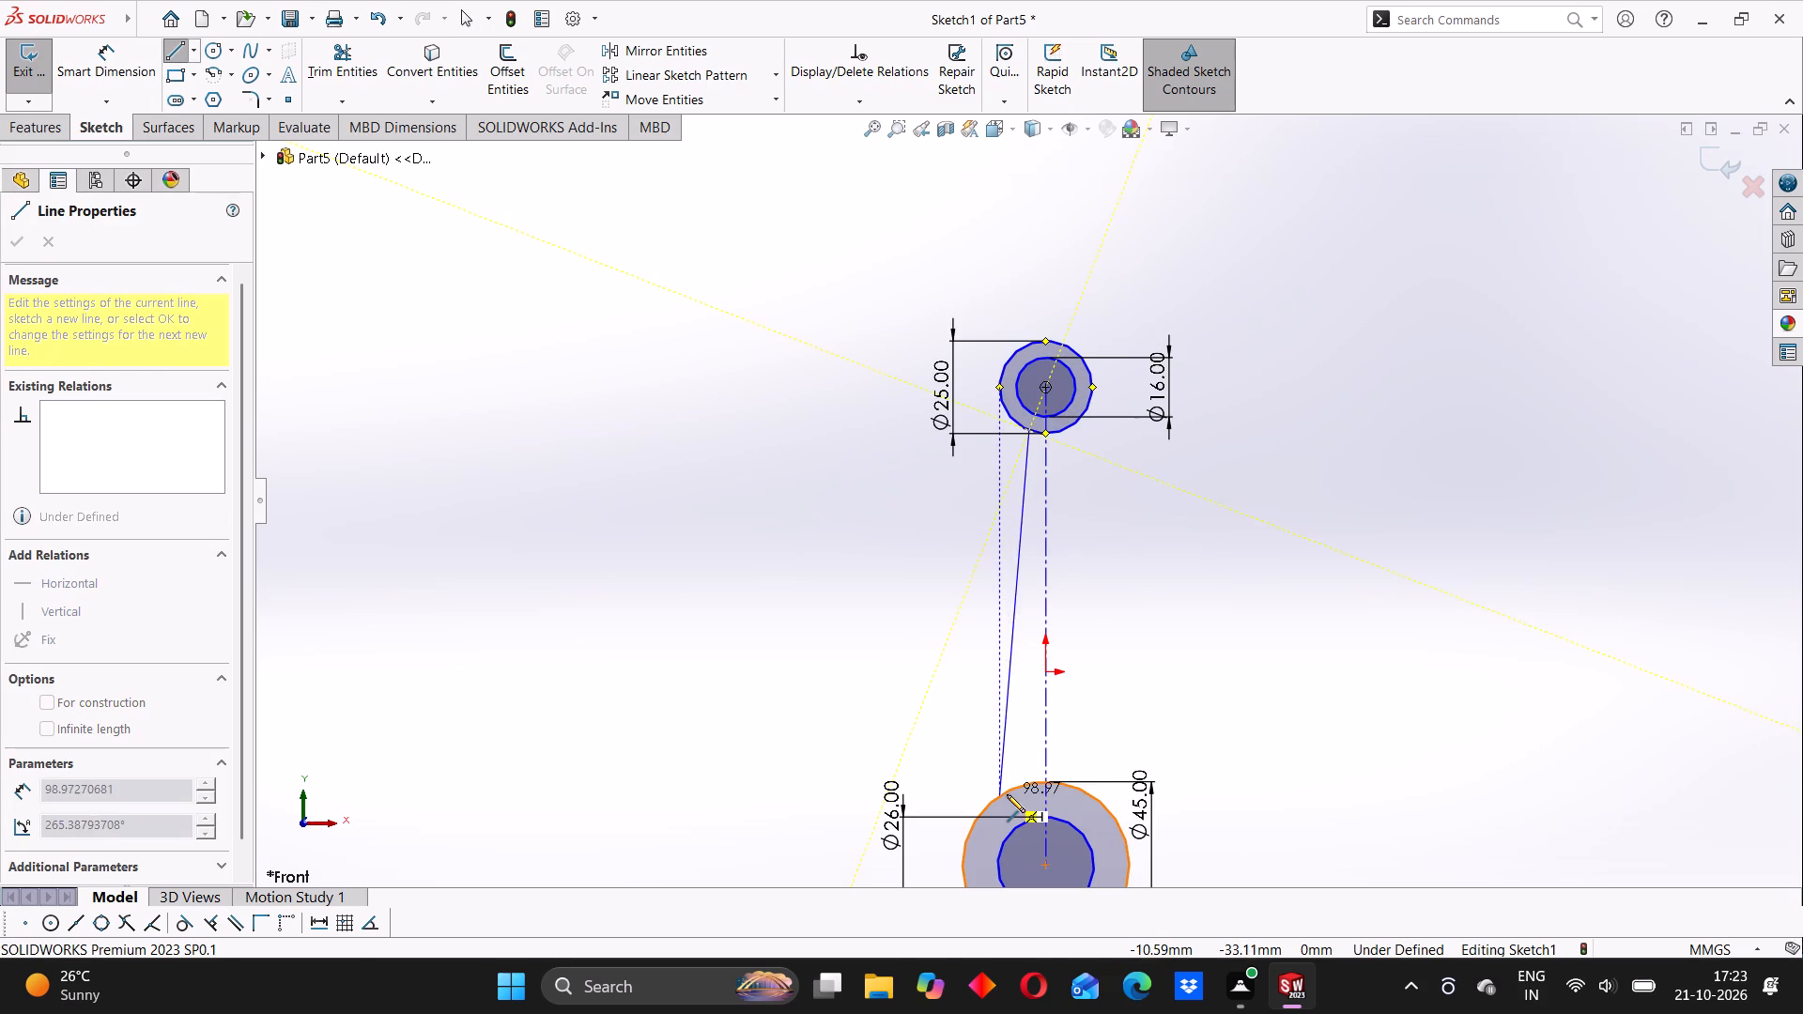
left_click(1007, 794)
right_click(910, 537)
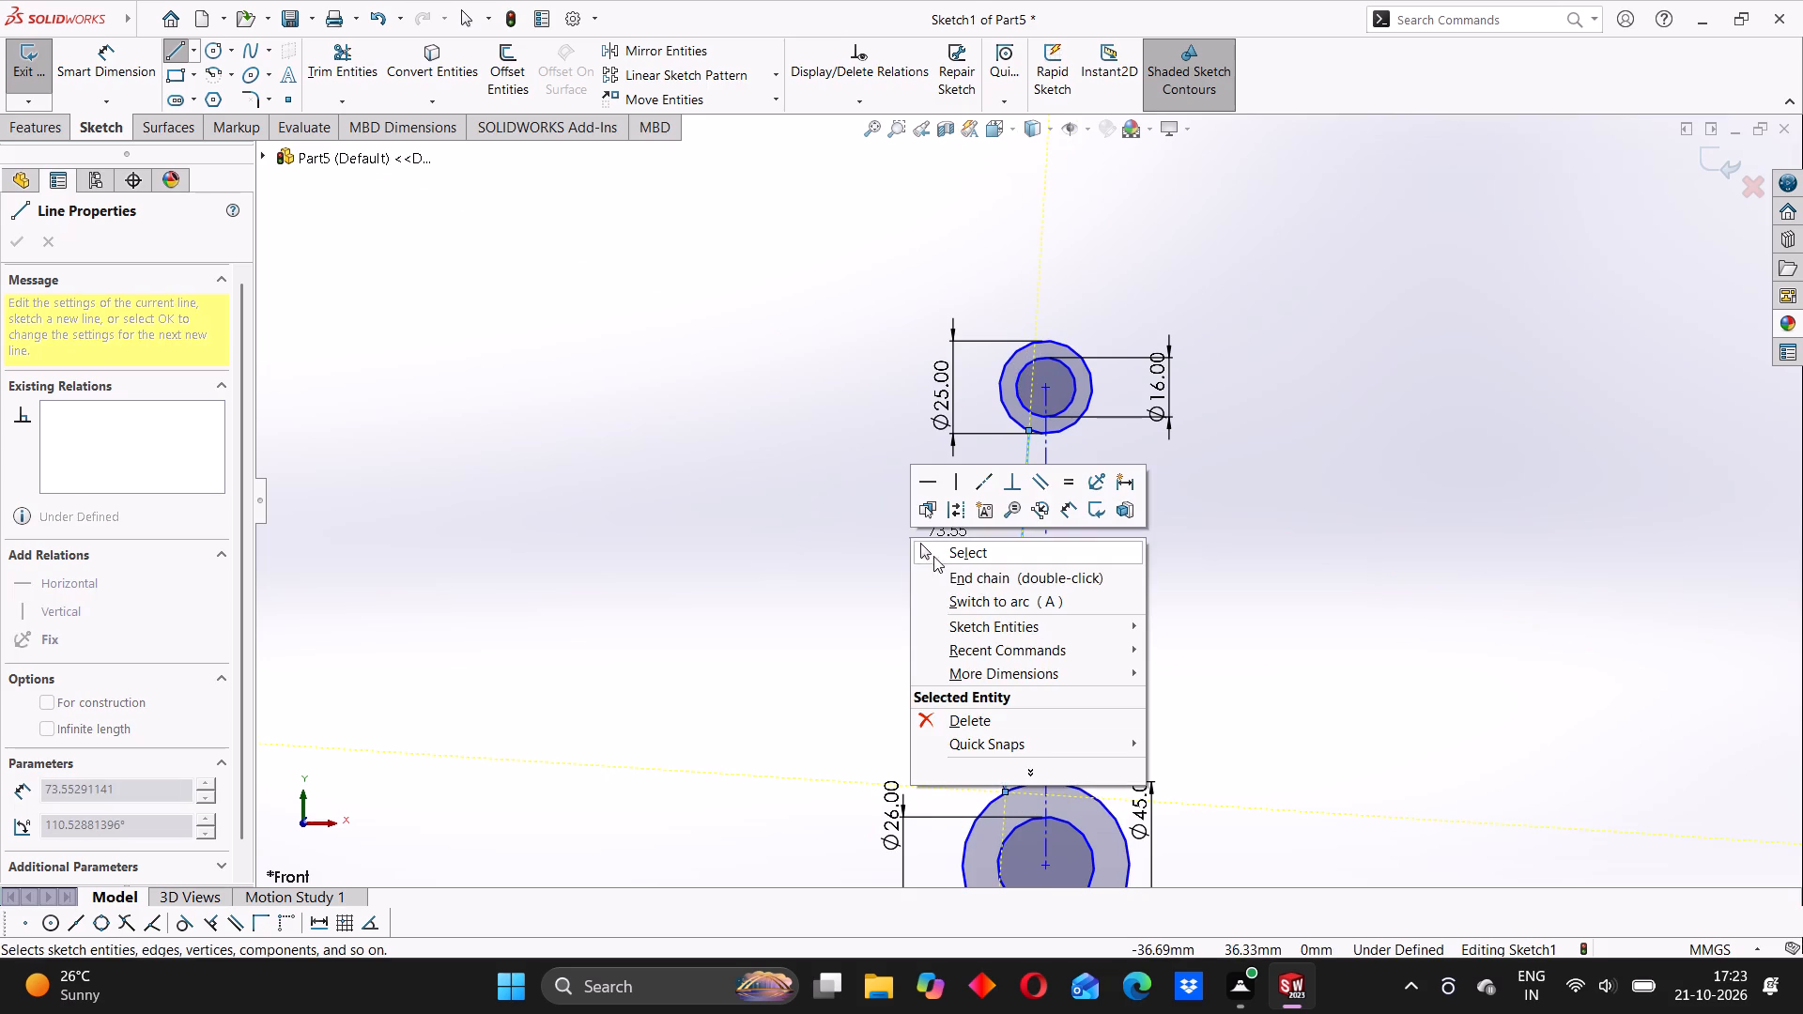
left_click(934, 557)
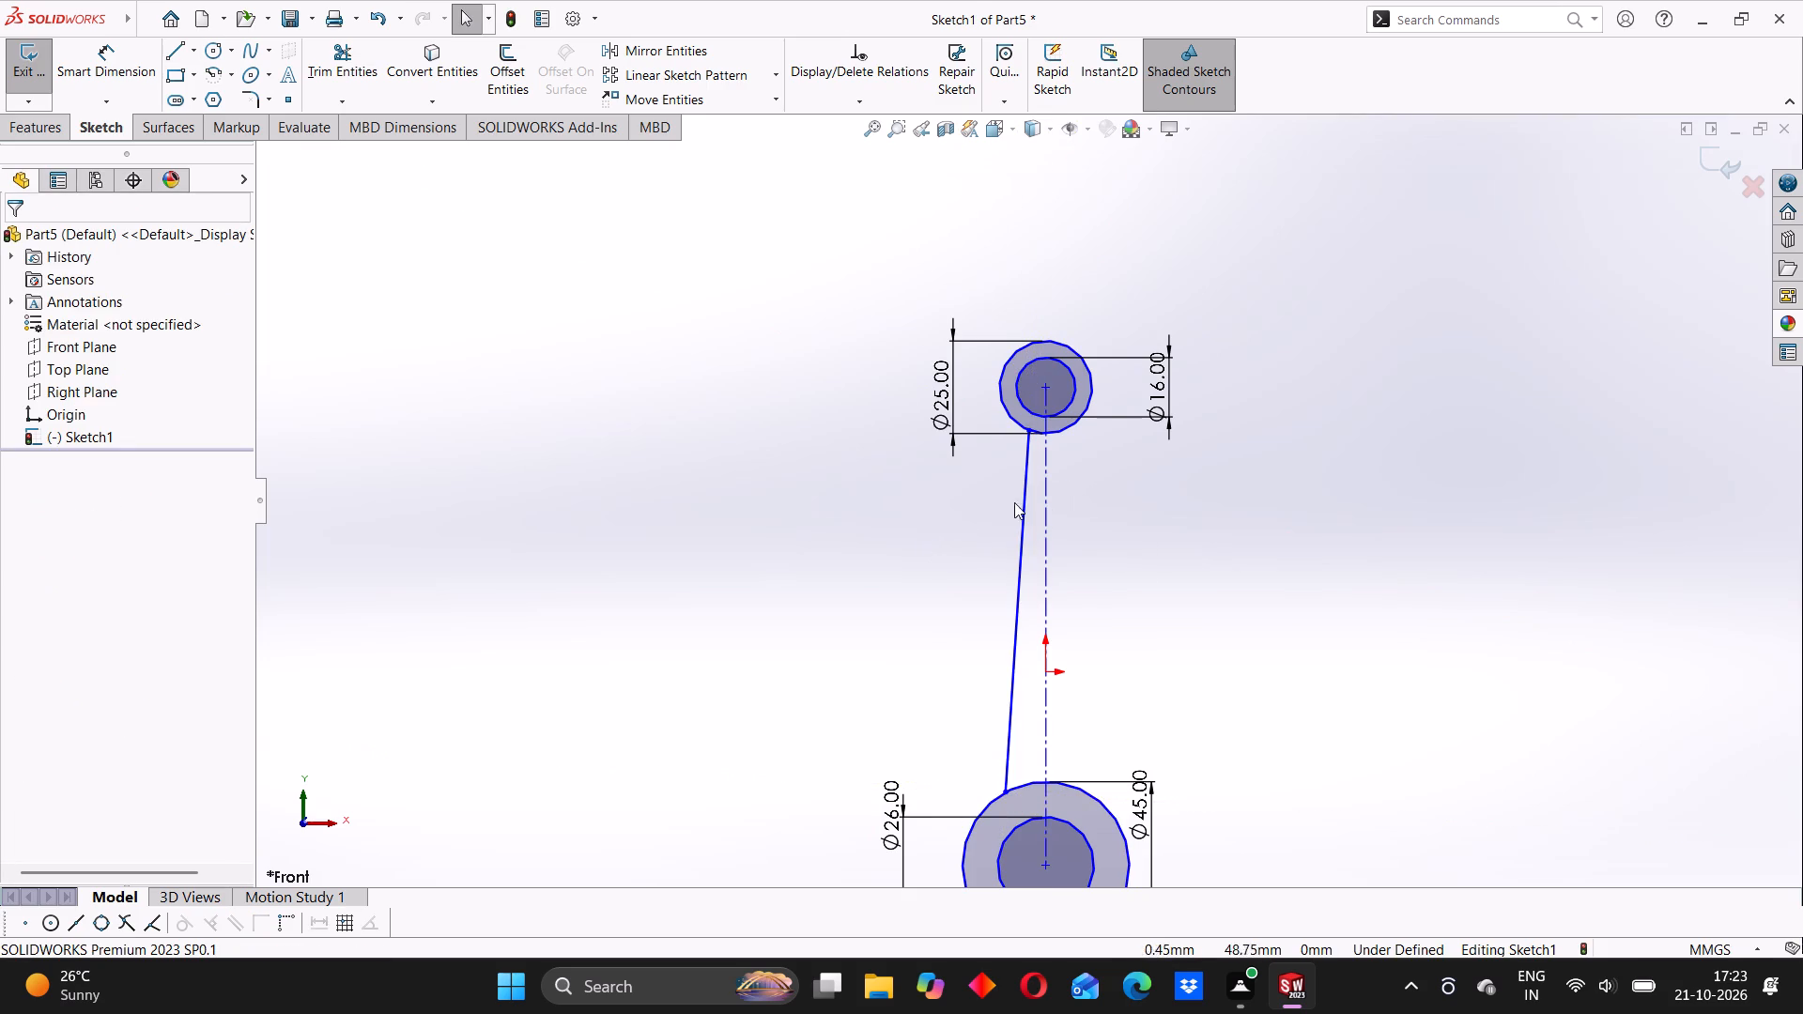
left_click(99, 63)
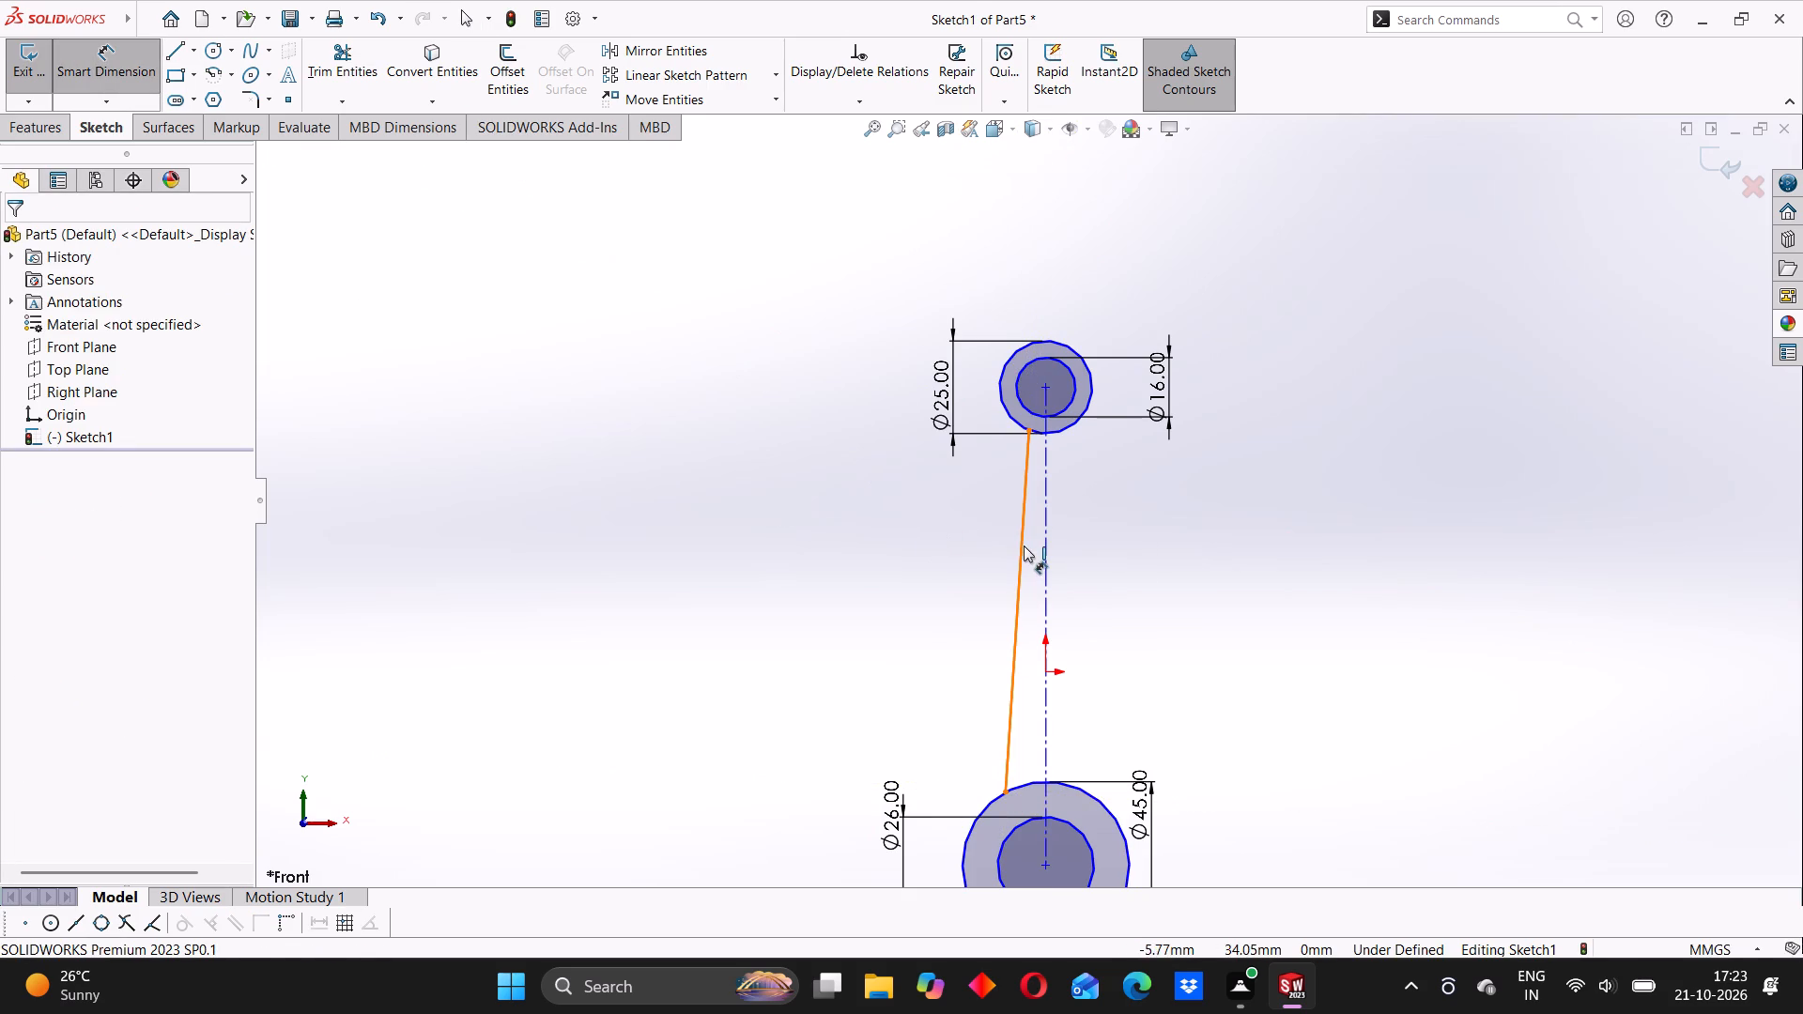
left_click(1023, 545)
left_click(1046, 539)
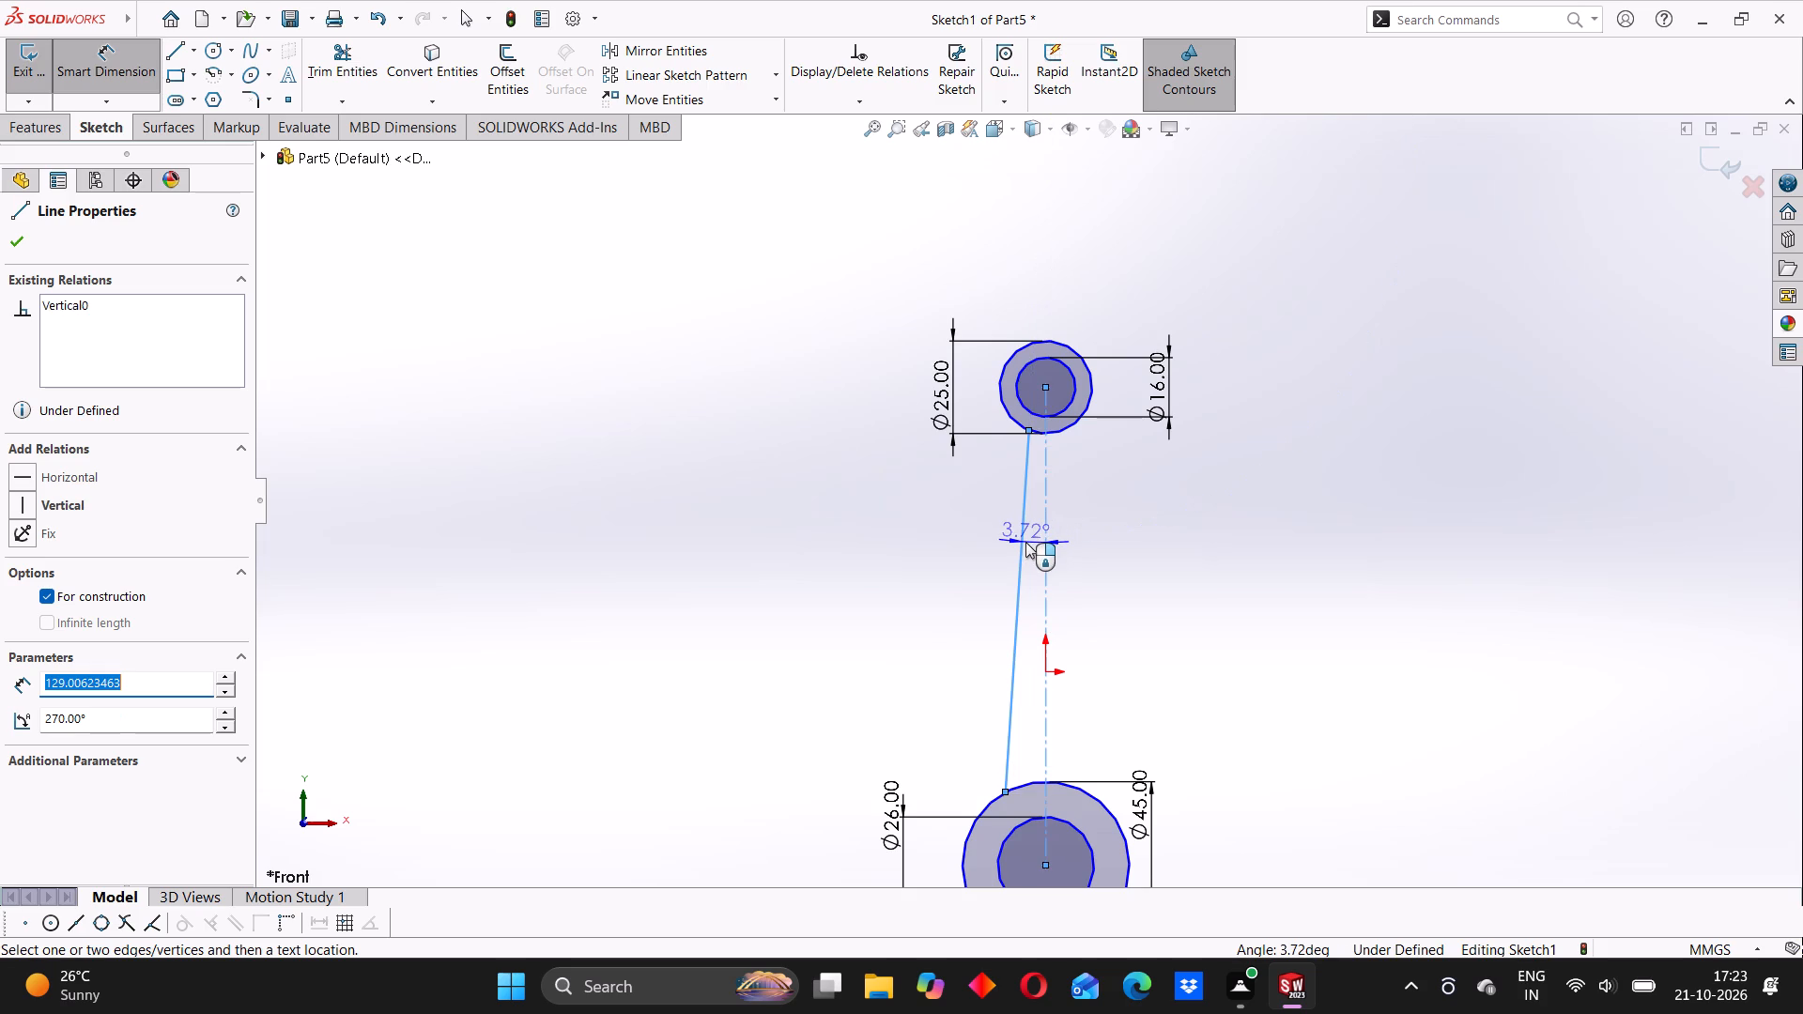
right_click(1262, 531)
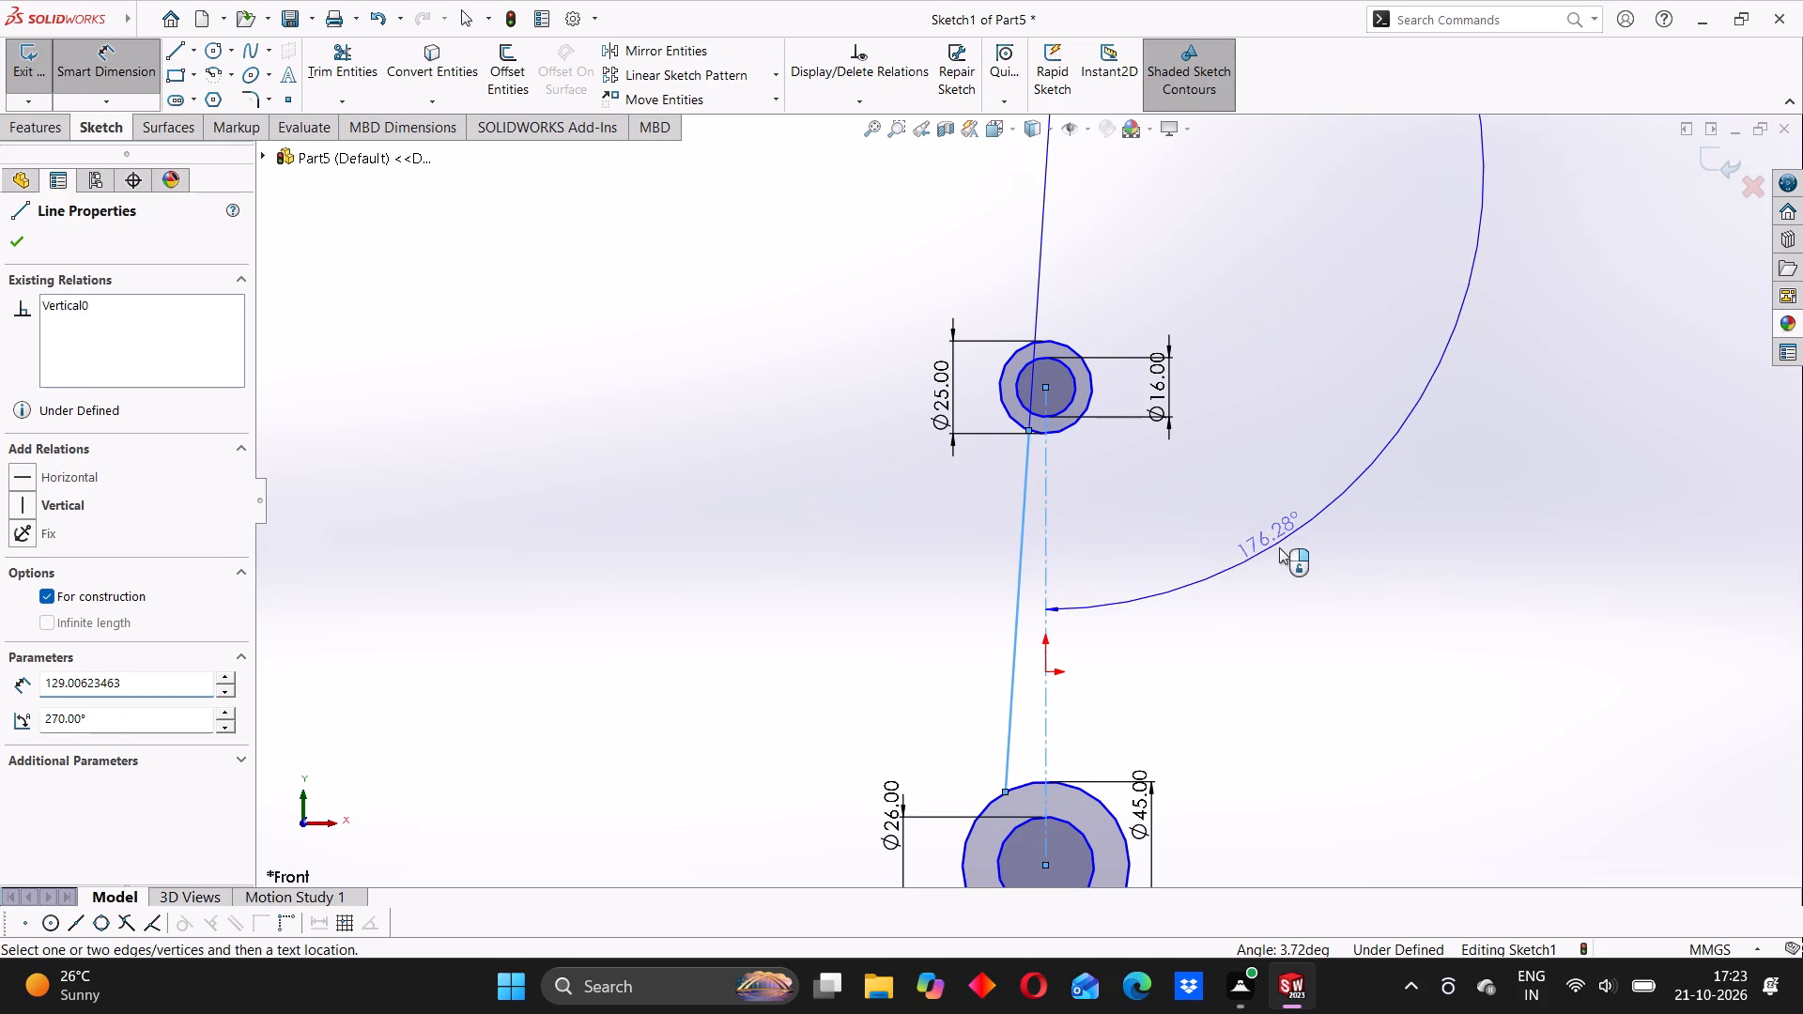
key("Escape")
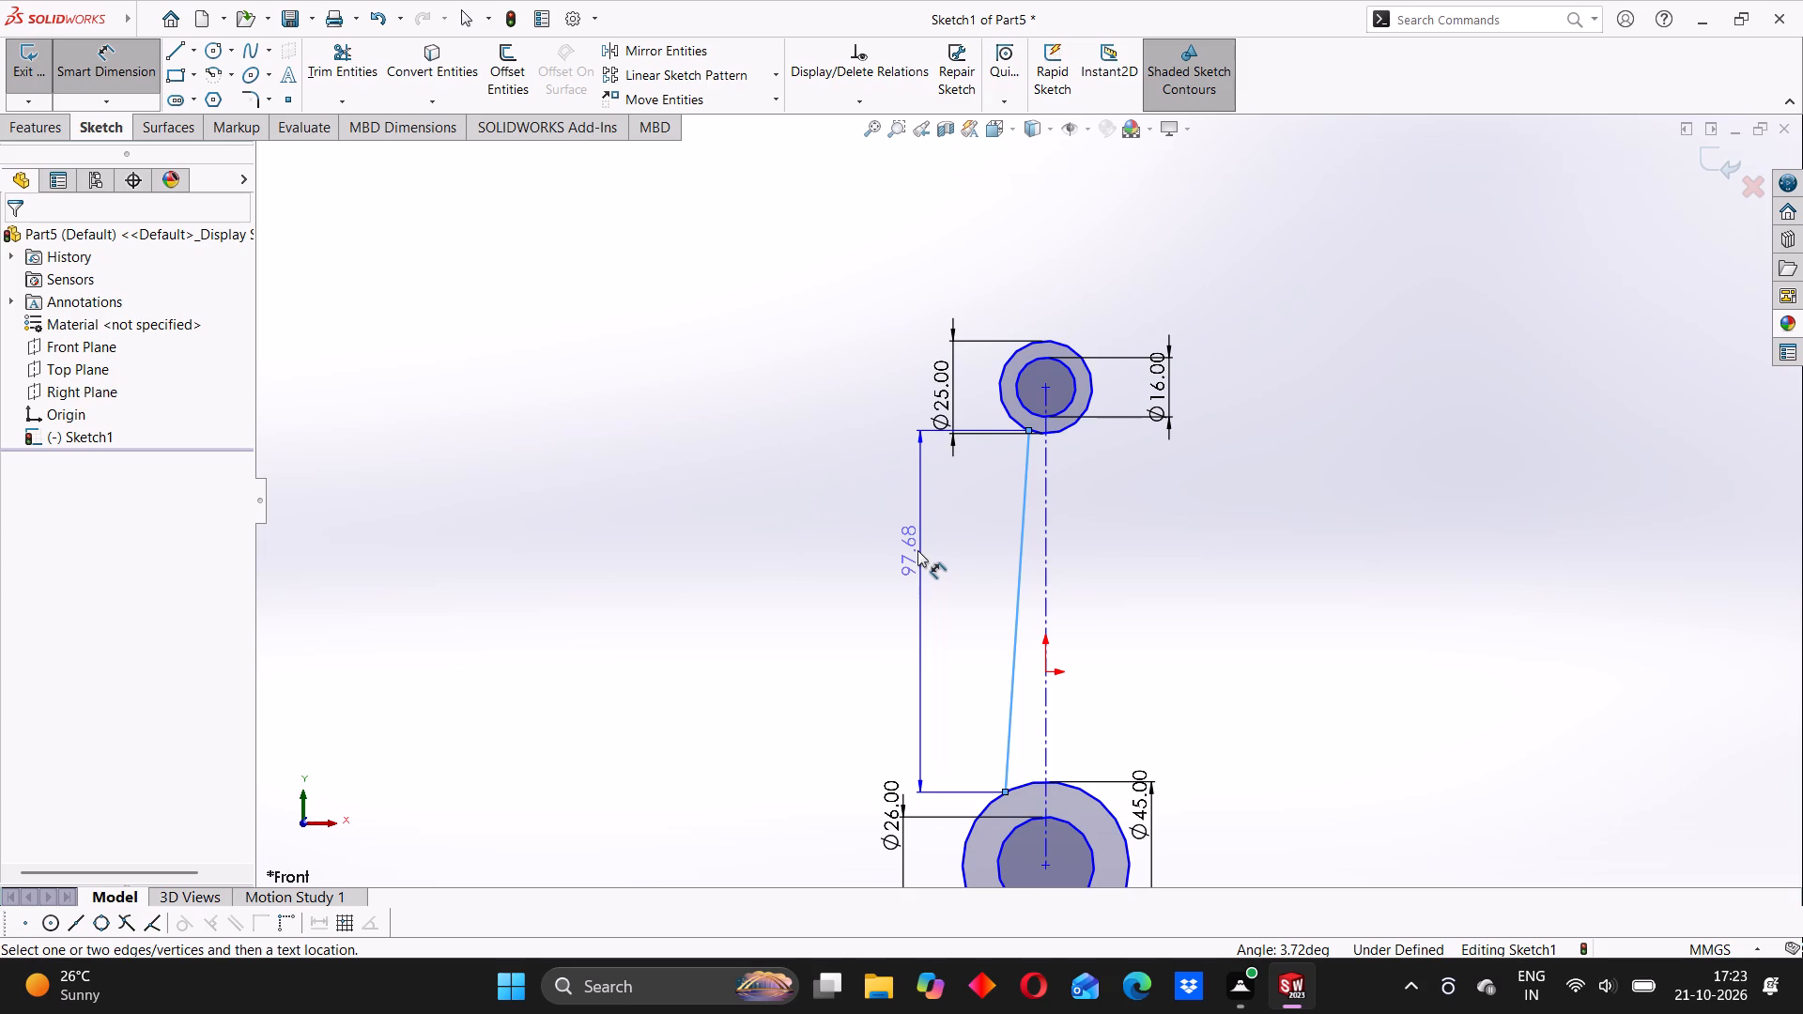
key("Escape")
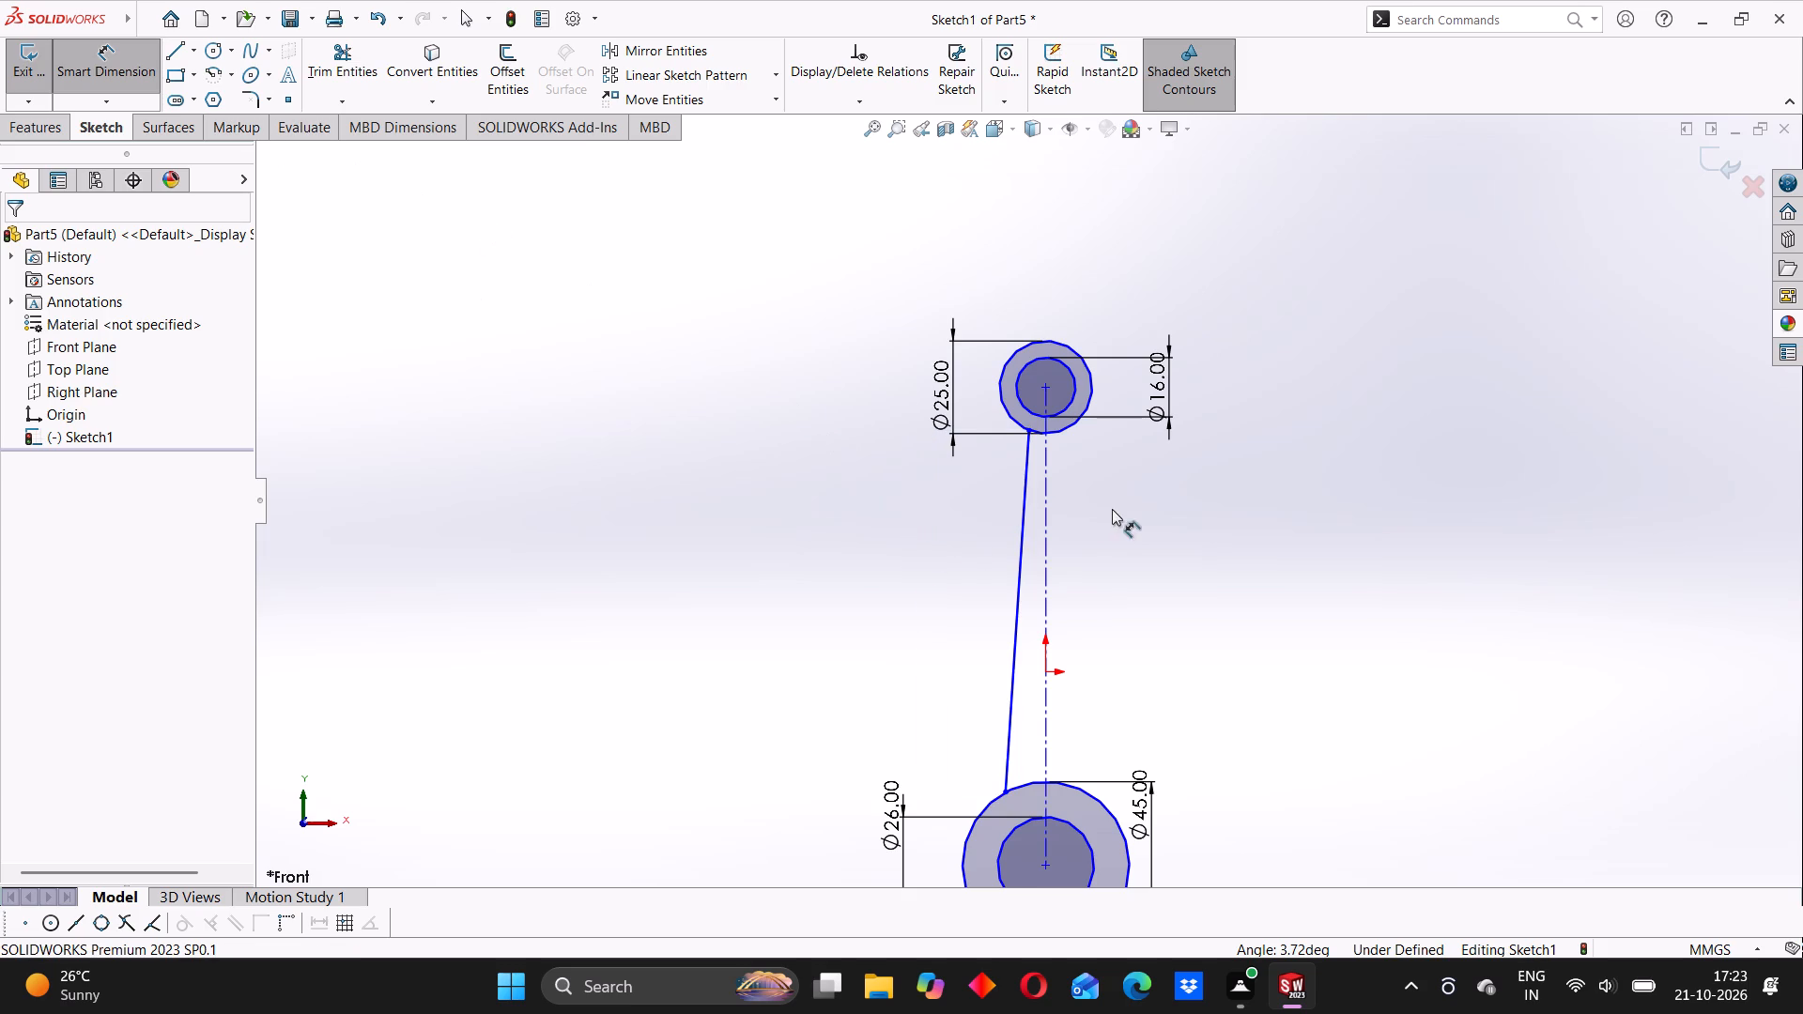
Dimension the centreline between the two circle centres at 130 mm.
left_click(1051, 529)
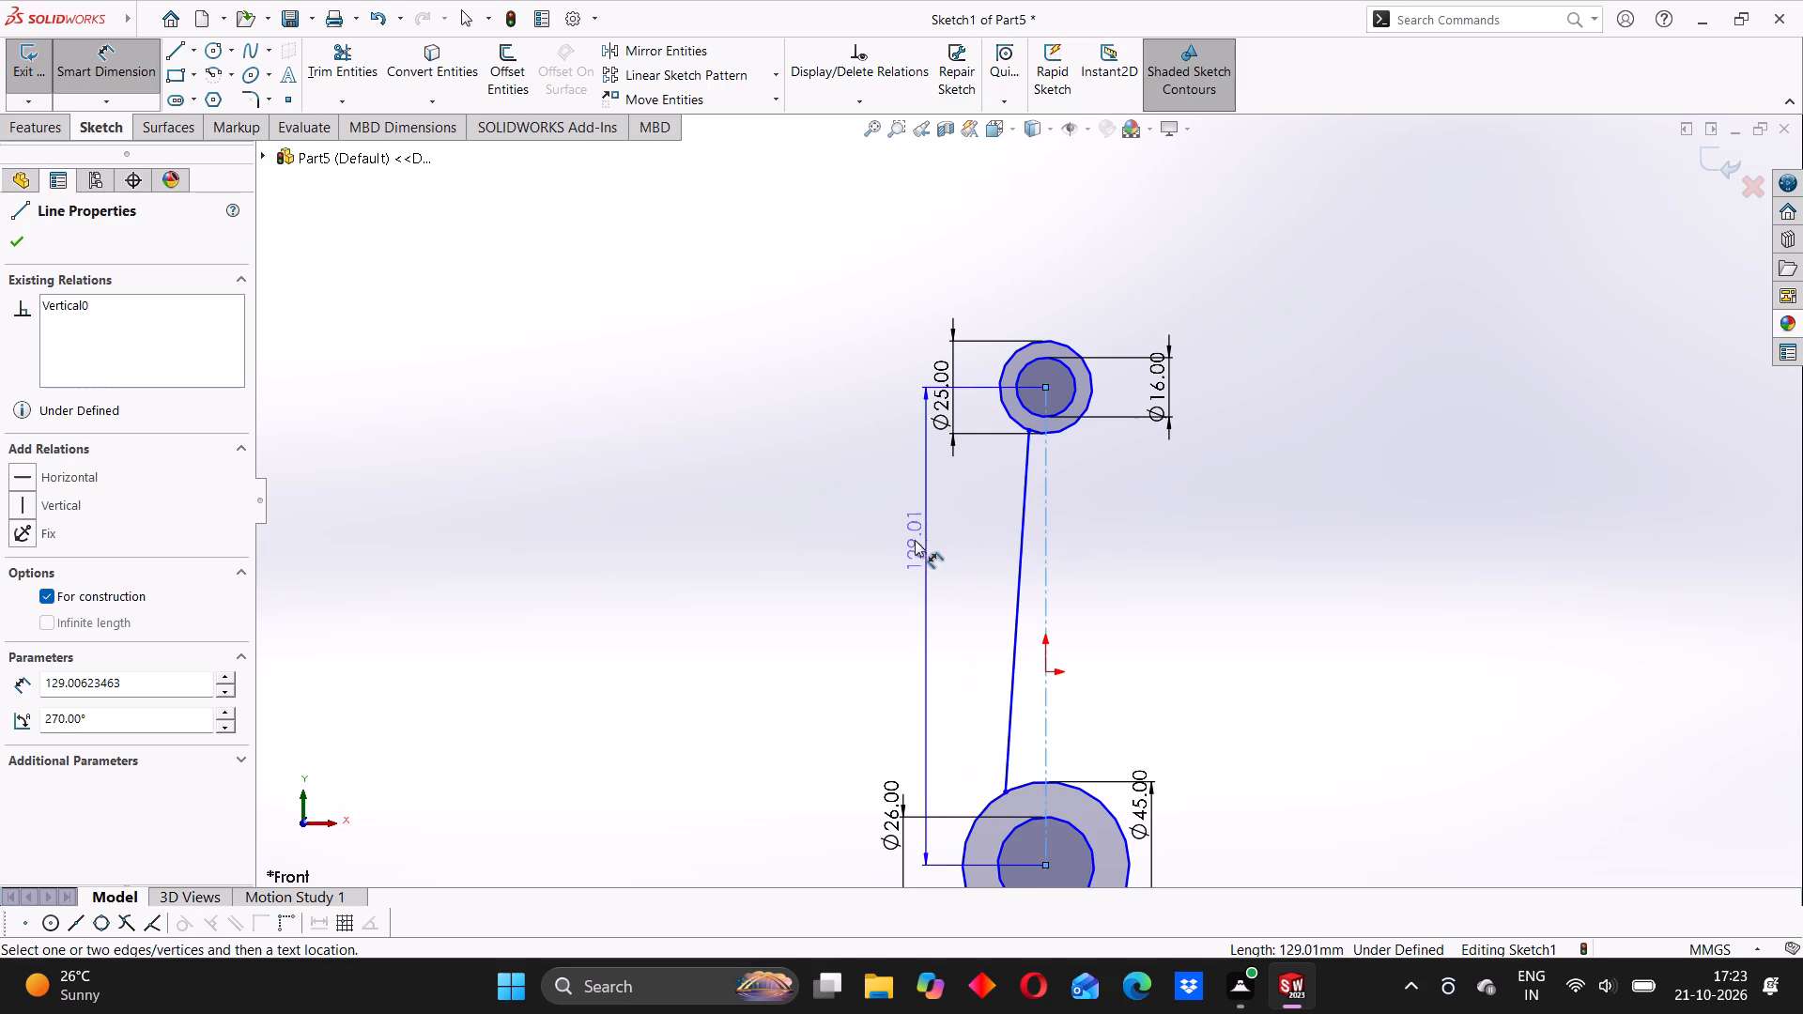
left_click(894, 531)
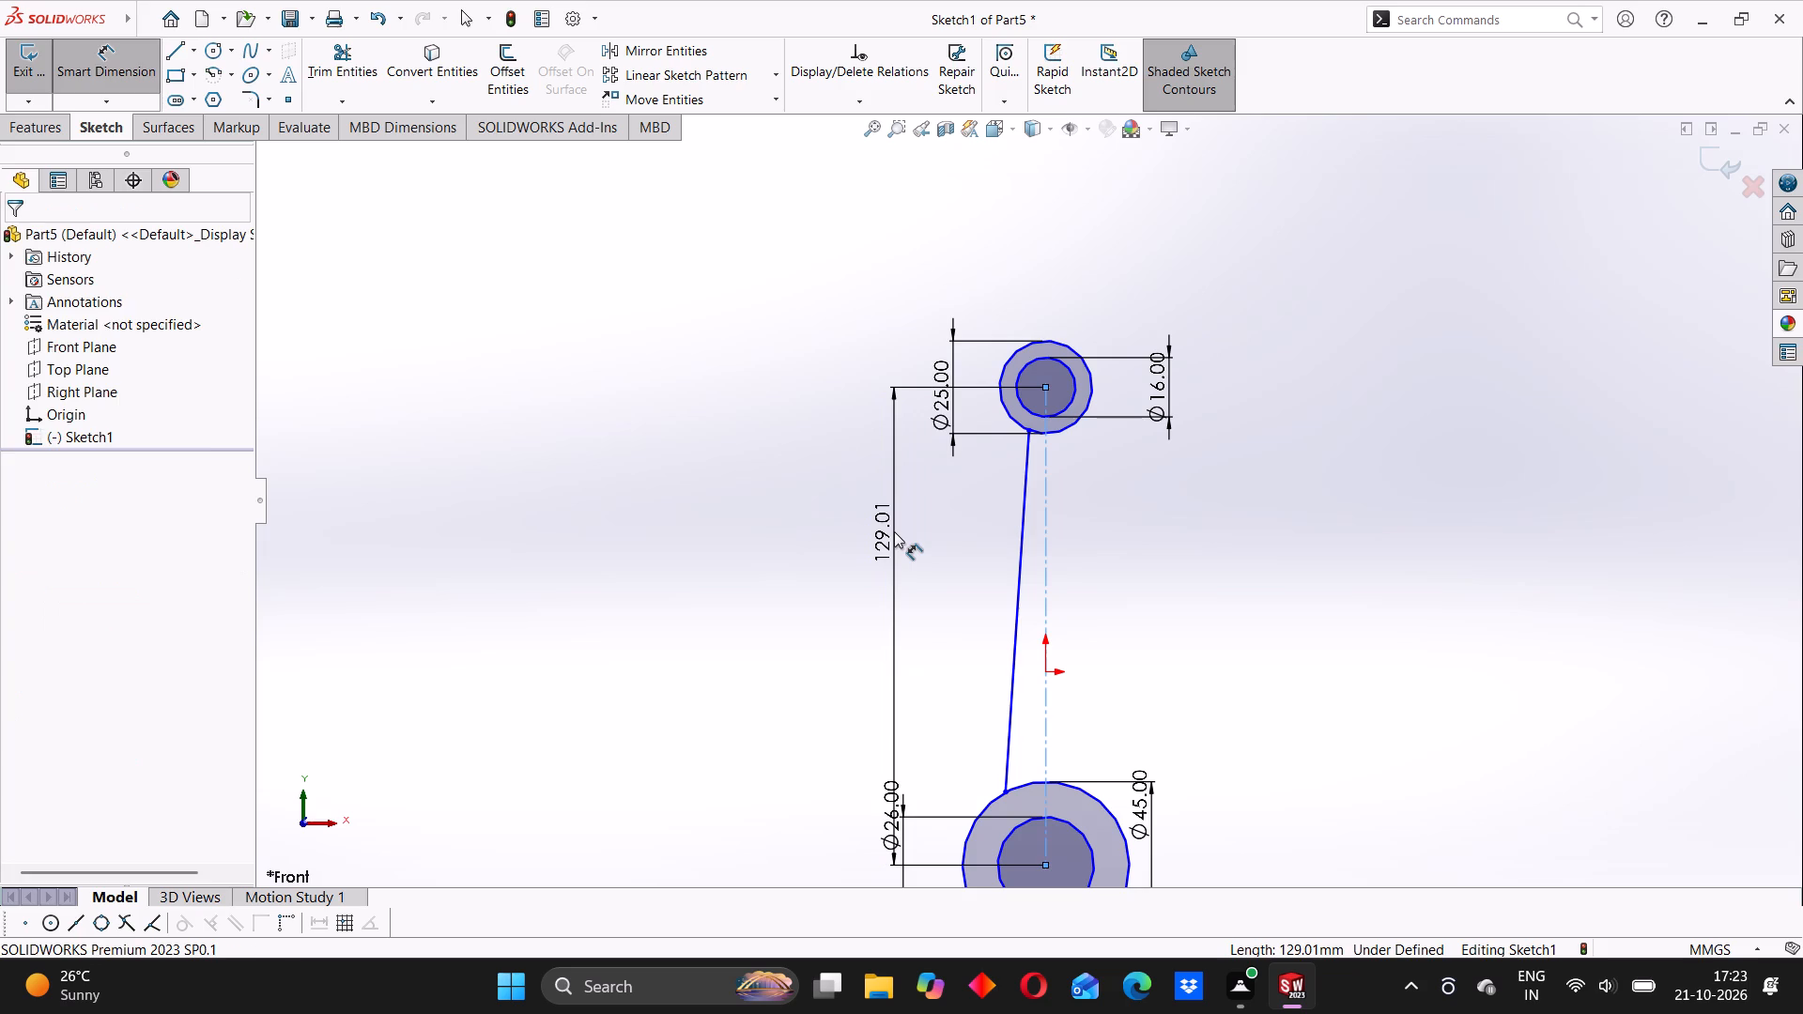
type("130")
key("Return")
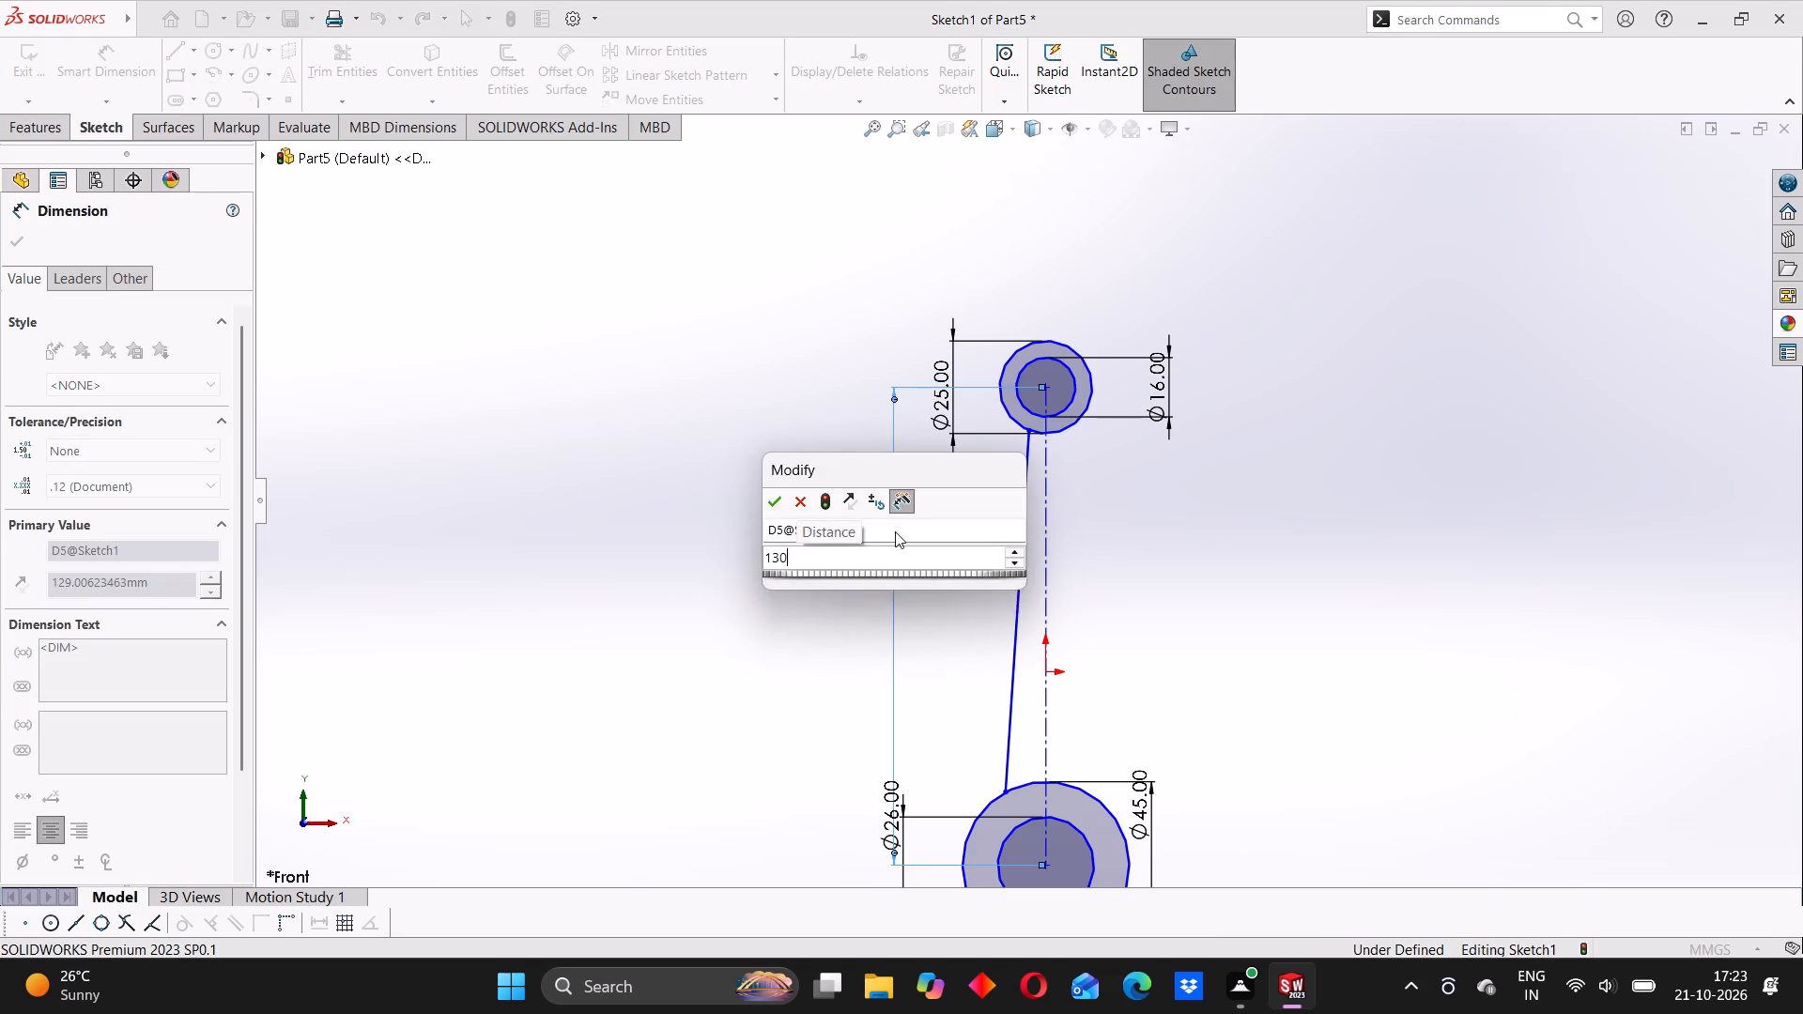
left_click(738, 569)
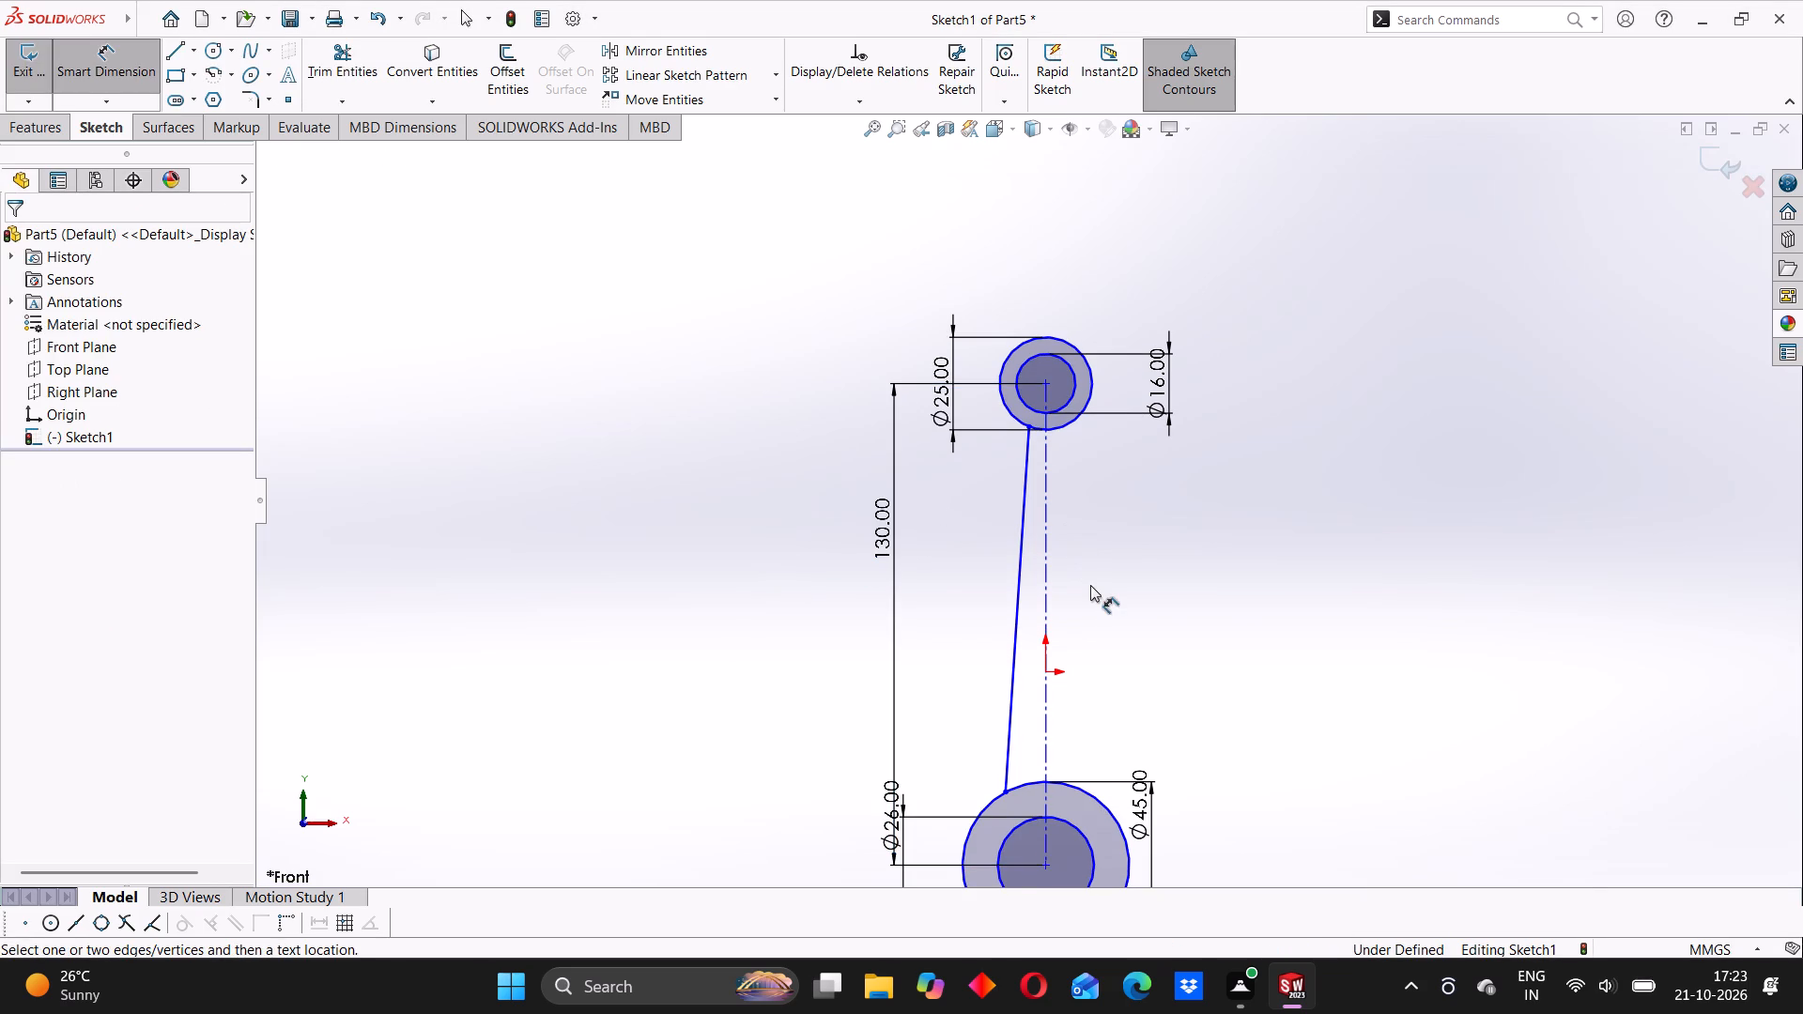
Dimension the distance from the origin to the lower circles' centre as 130/2, giving 65 mm.
scroll(1094, 595, "up", 2)
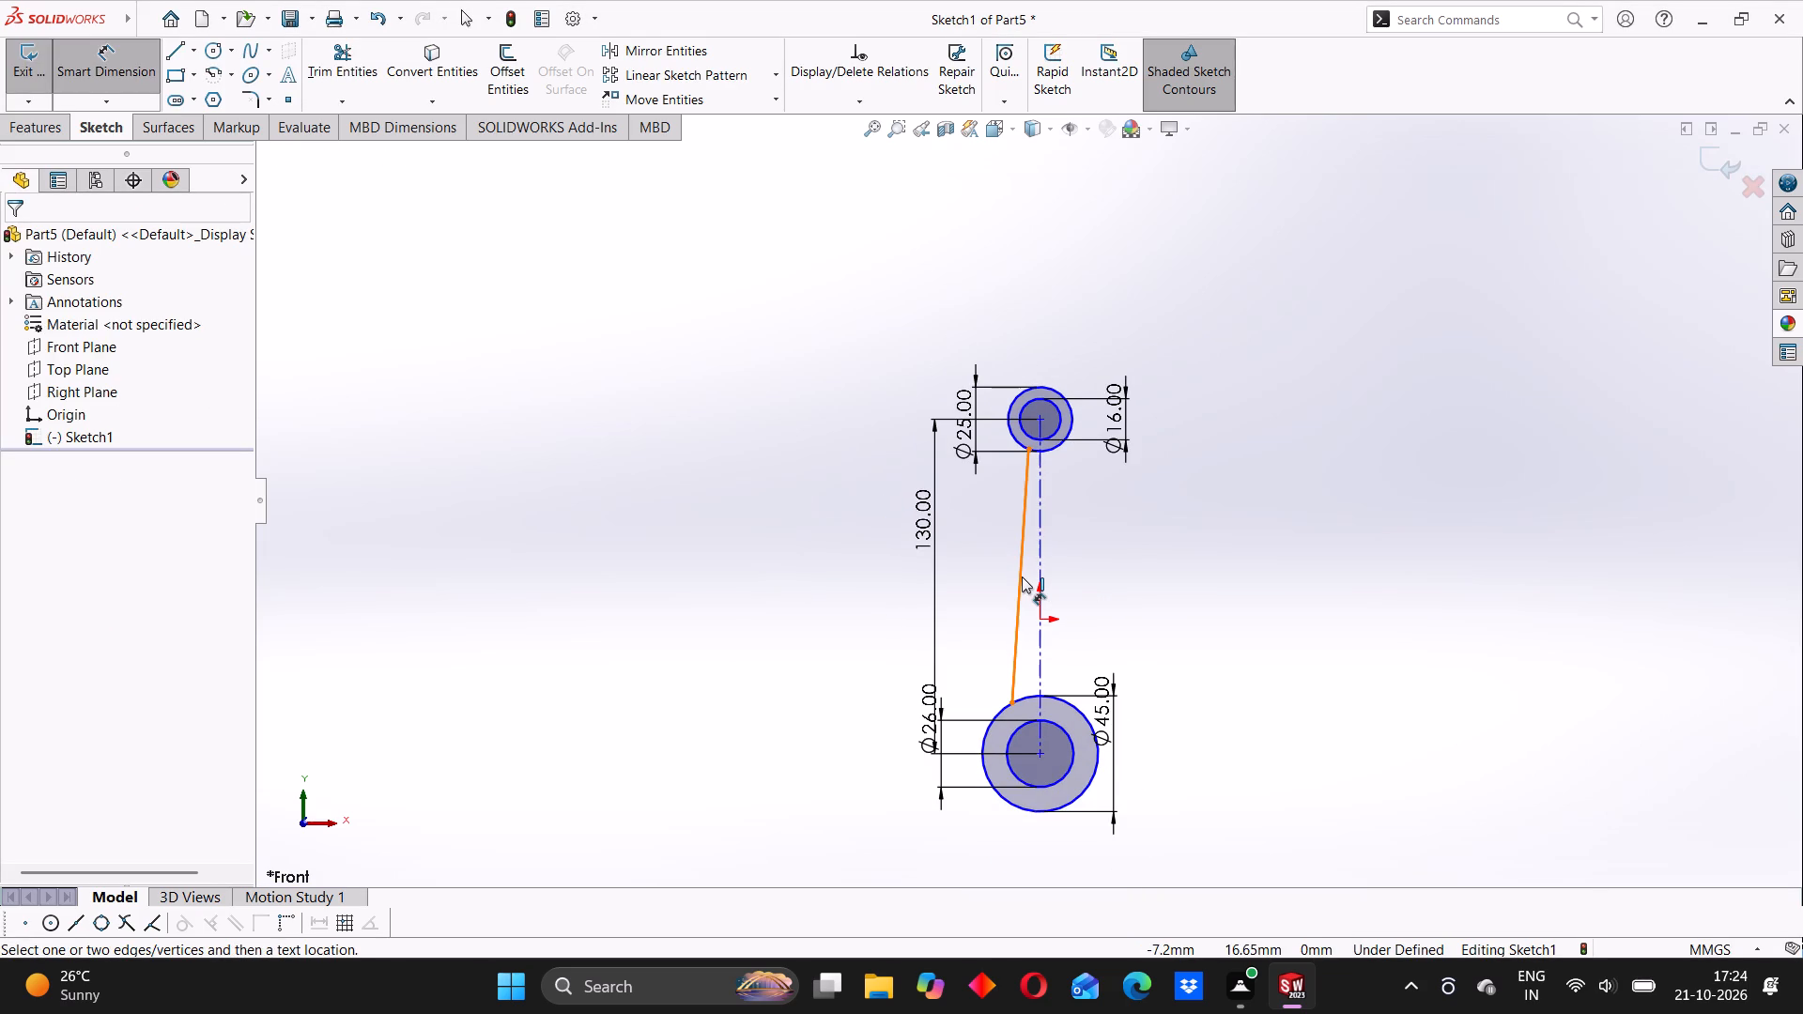
scroll(1022, 576, "down", 1)
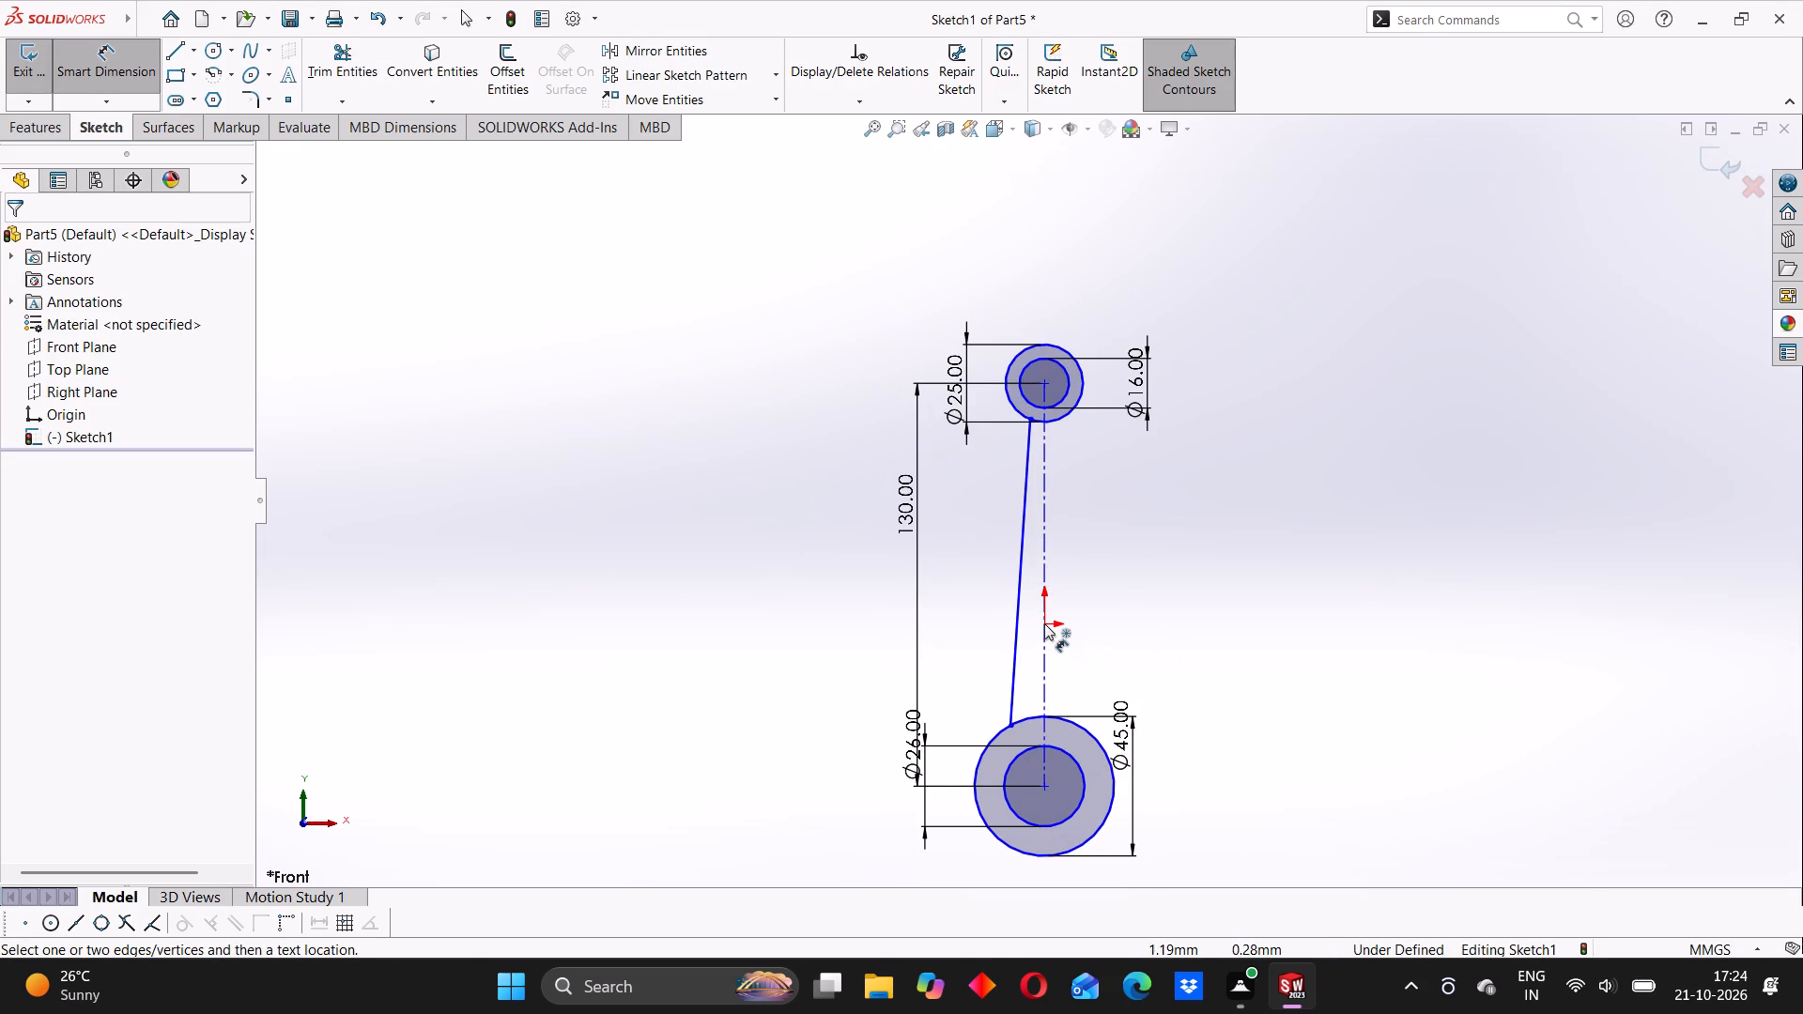
left_click(1044, 623)
left_click(1049, 789)
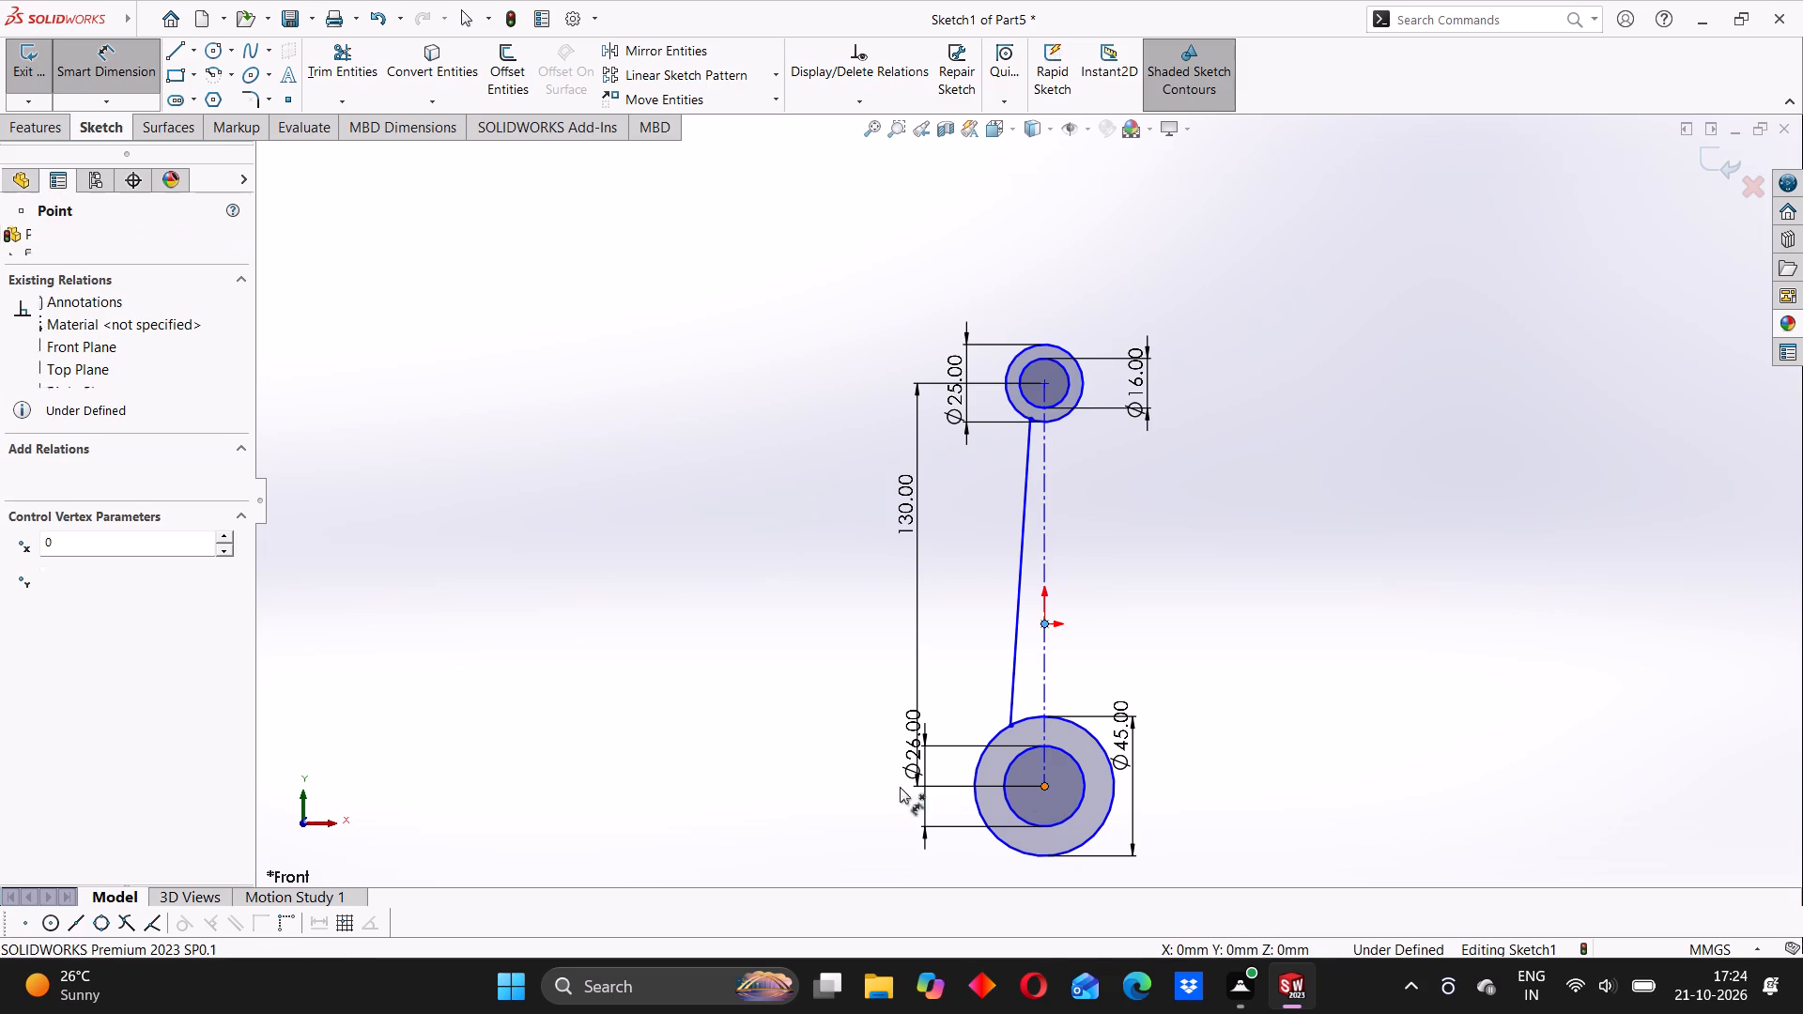
left_click(712, 734)
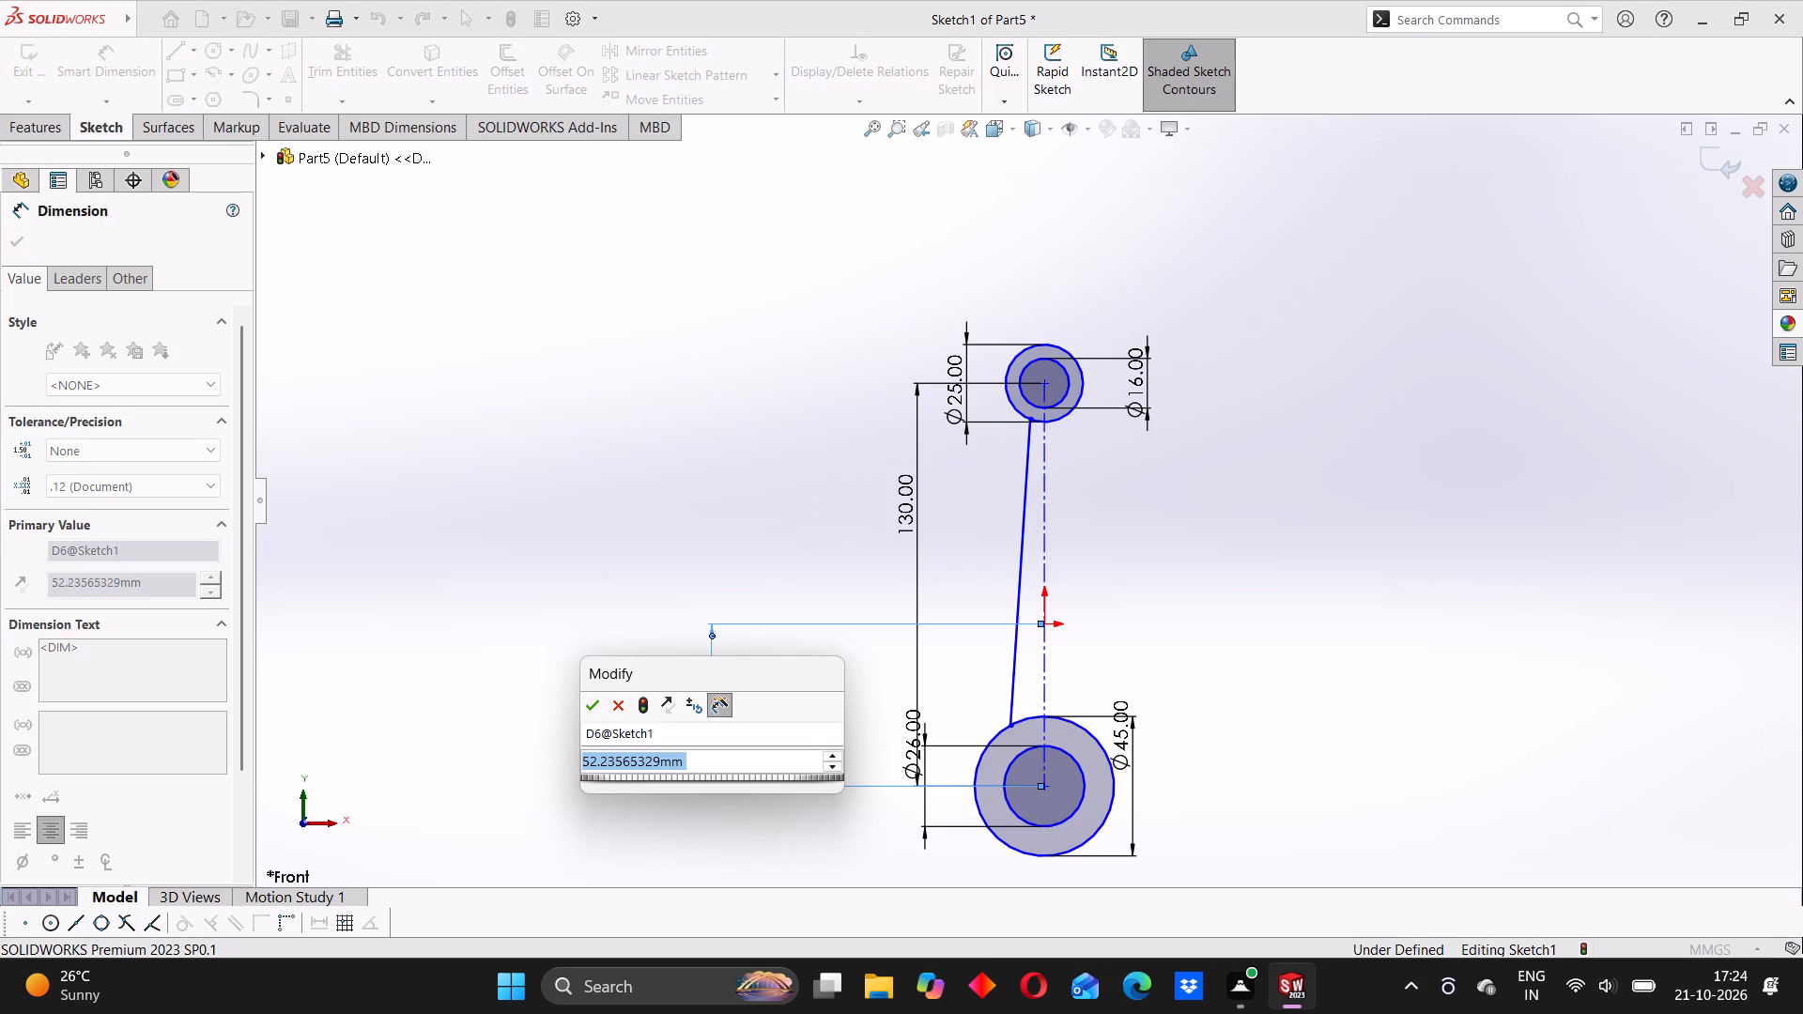
type("130/2")
key("Return")
left_click(576, 730)
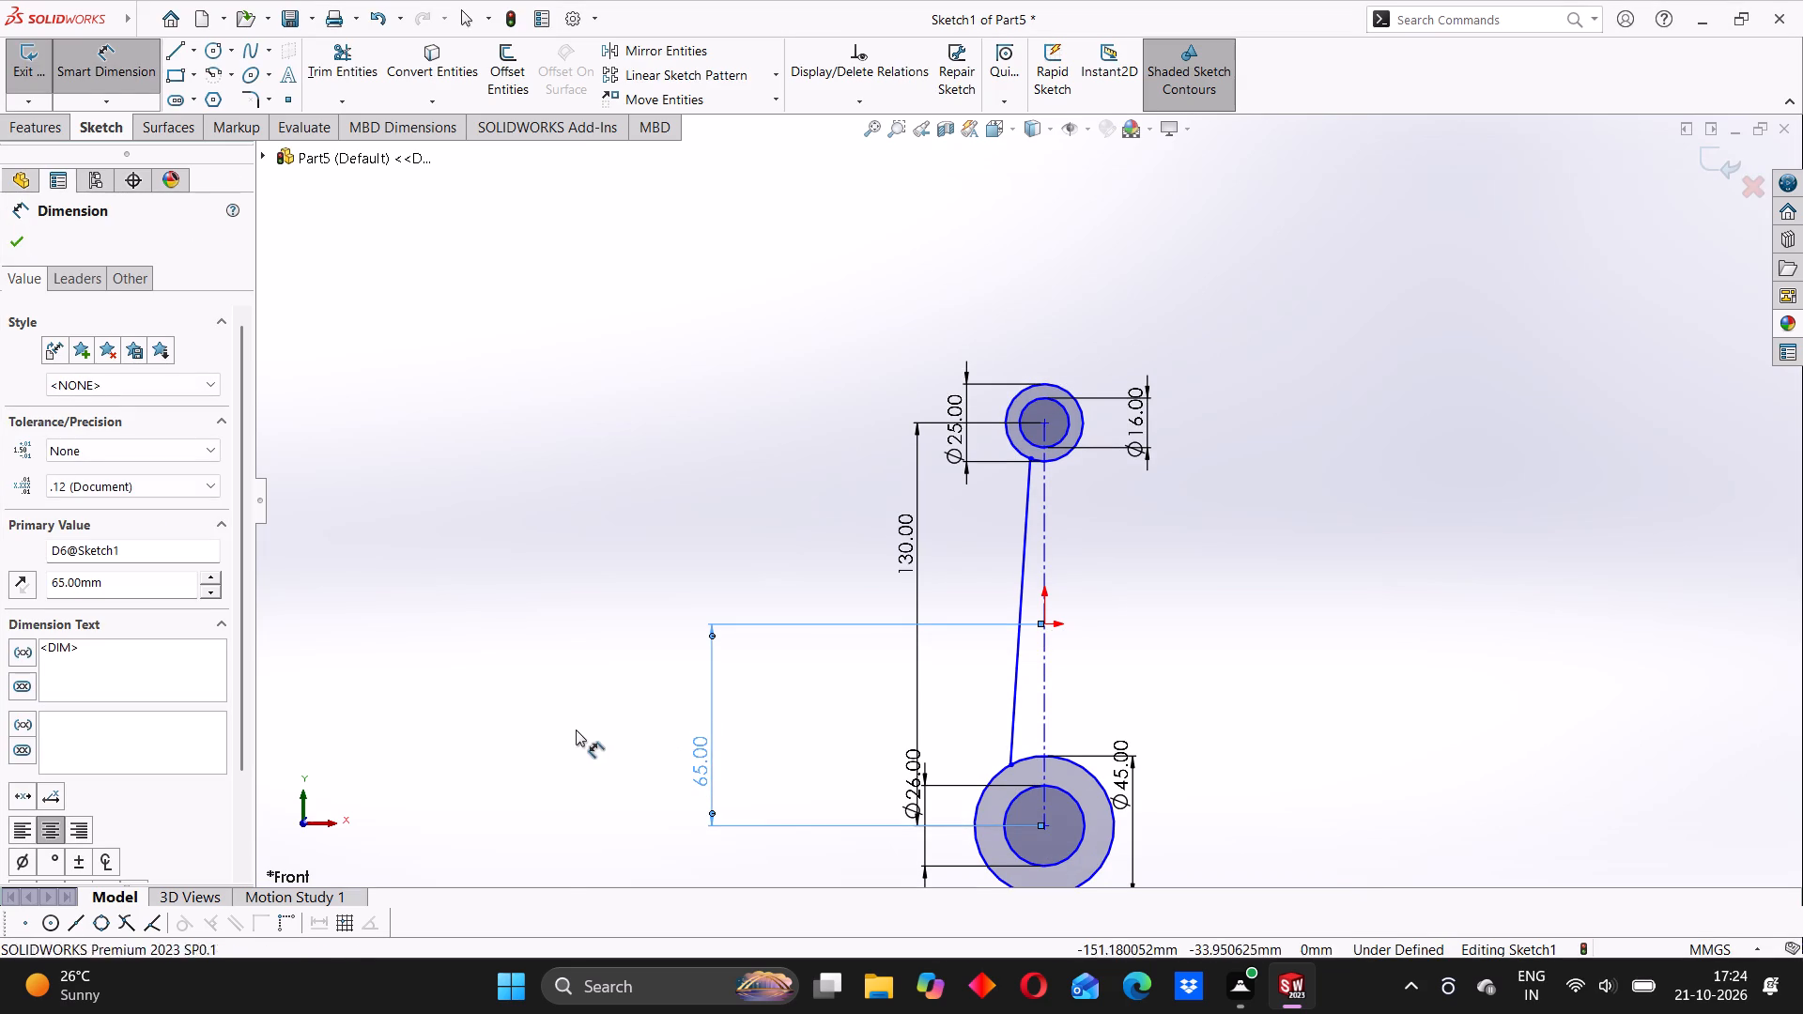
Apply a Vertical relation between the upper circles' centre, the origin and the lower circles' centre.
left_click(139, 74)
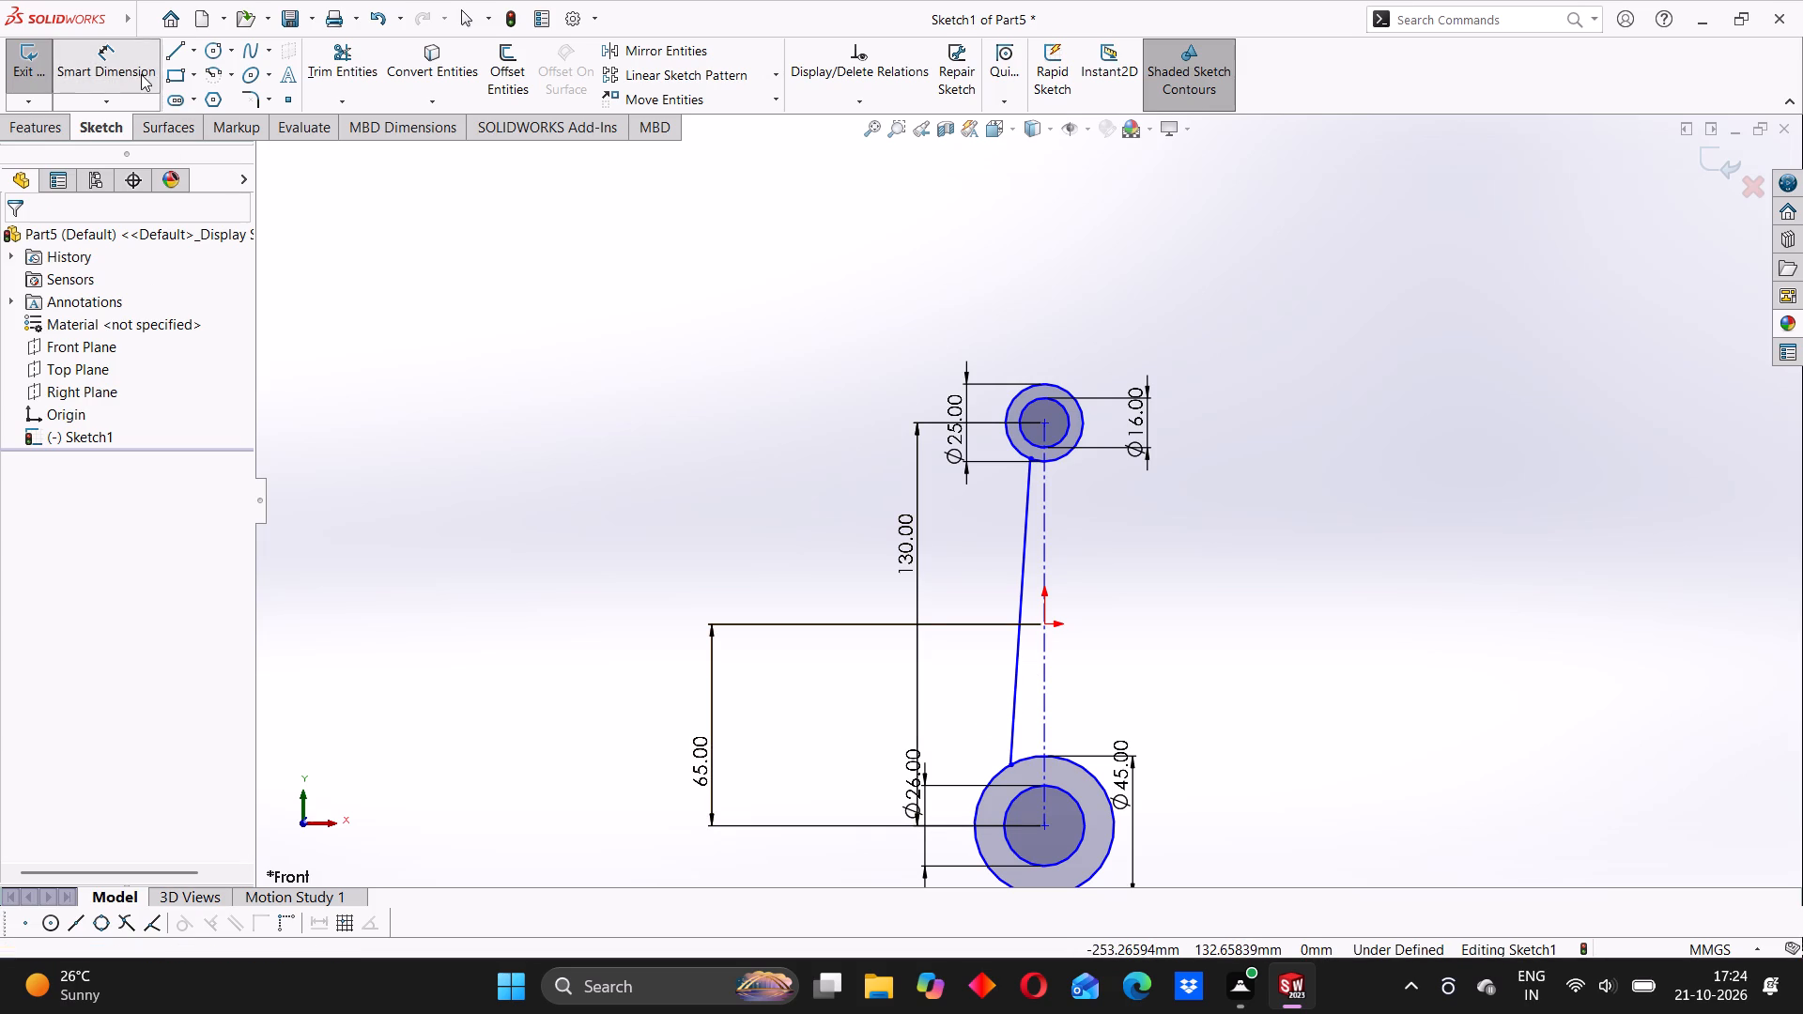
left_click(1049, 423)
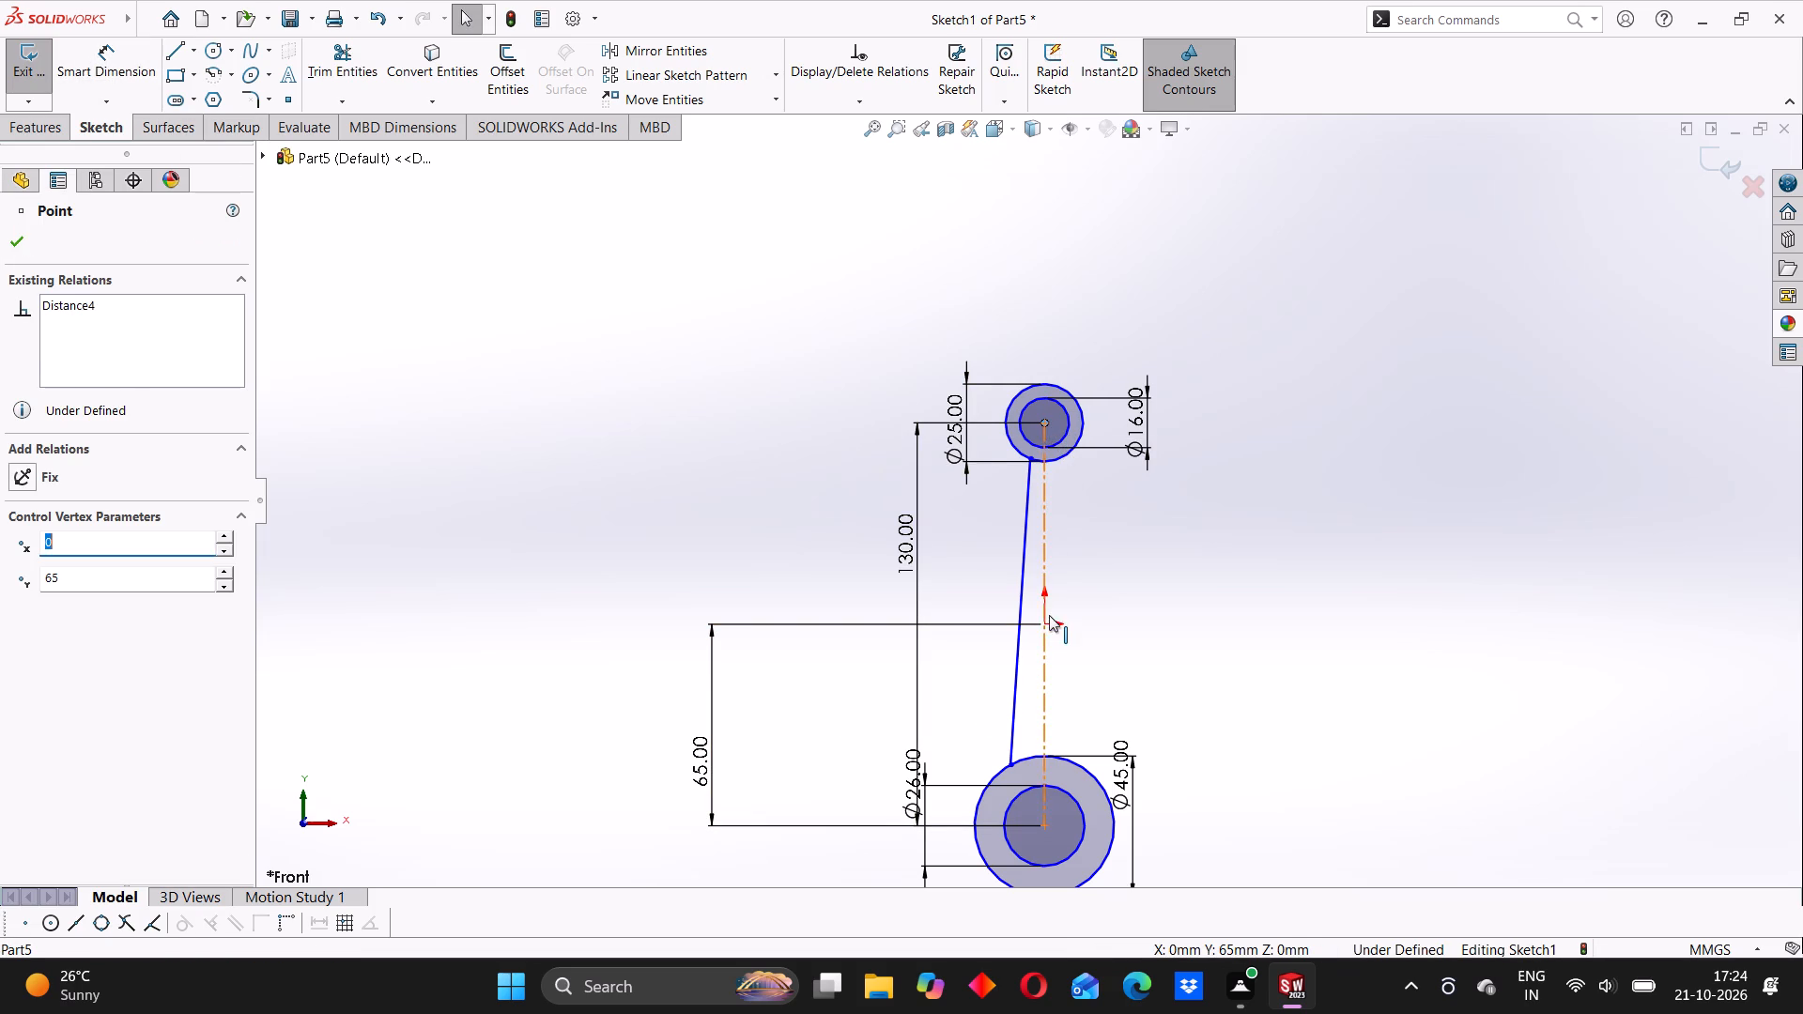
left_click(1045, 622, "ctrl")
left_click(1040, 829, "ctrl")
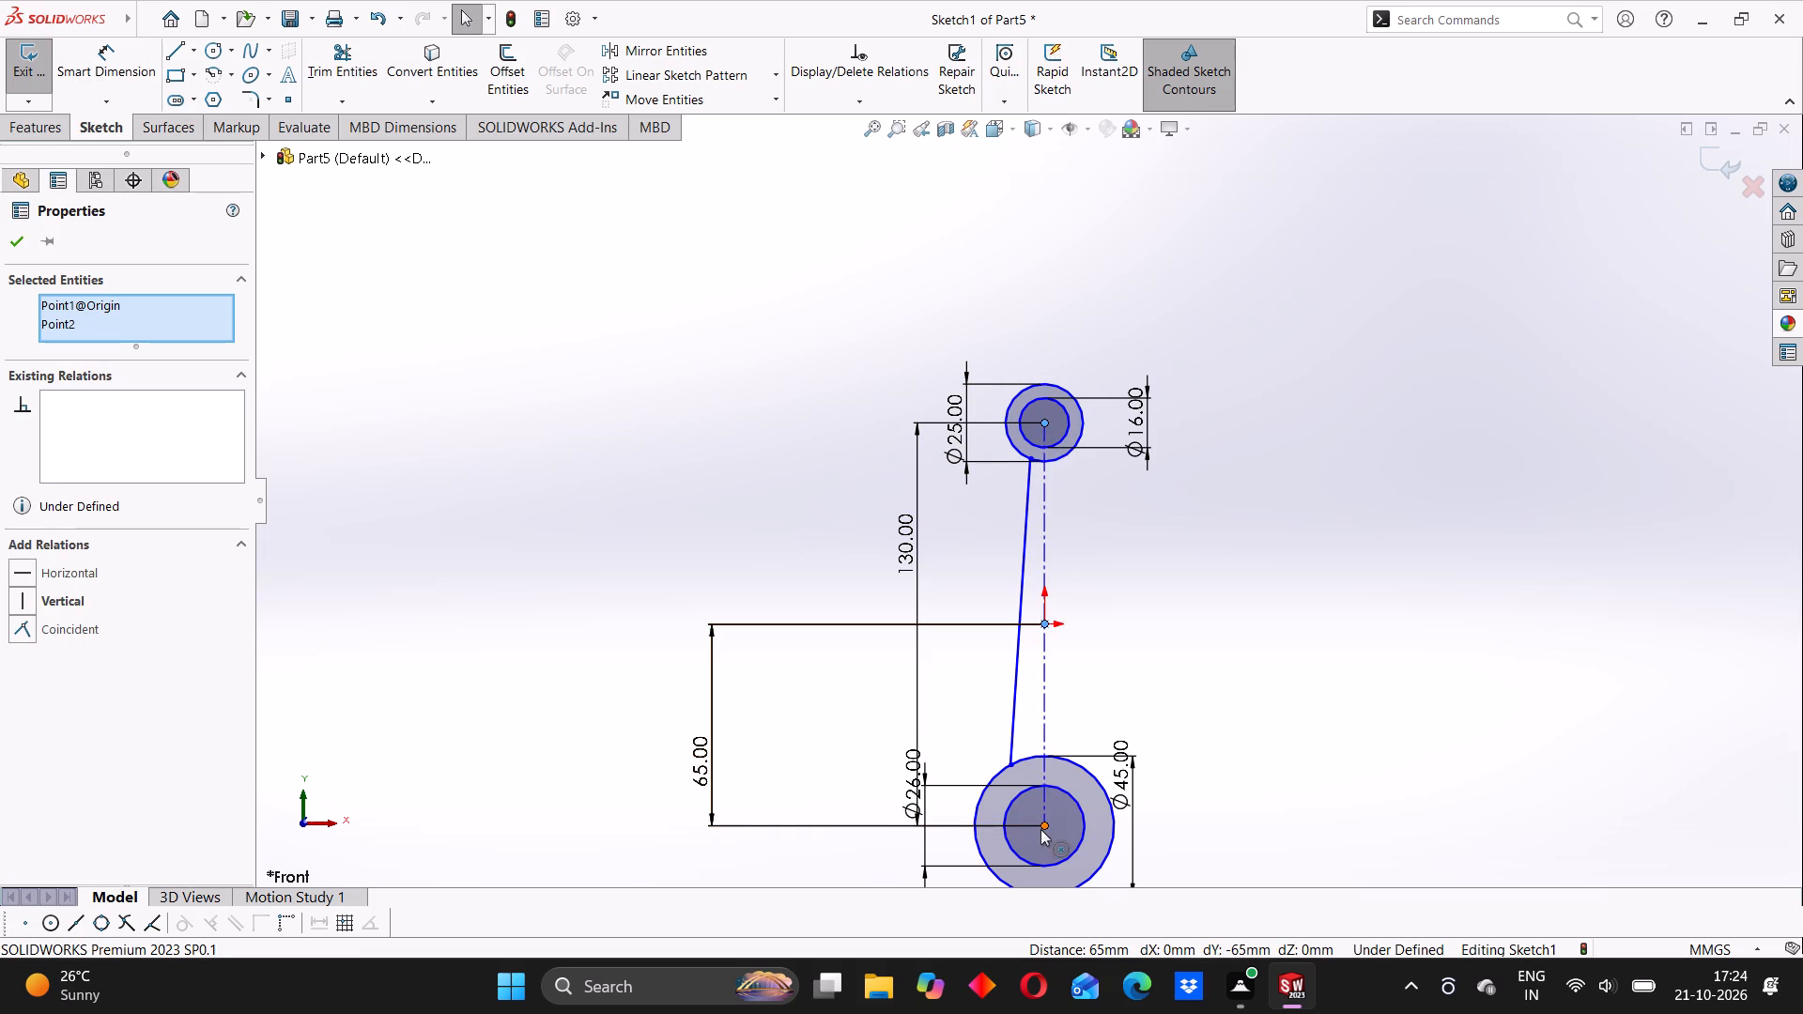
left_click(20, 612)
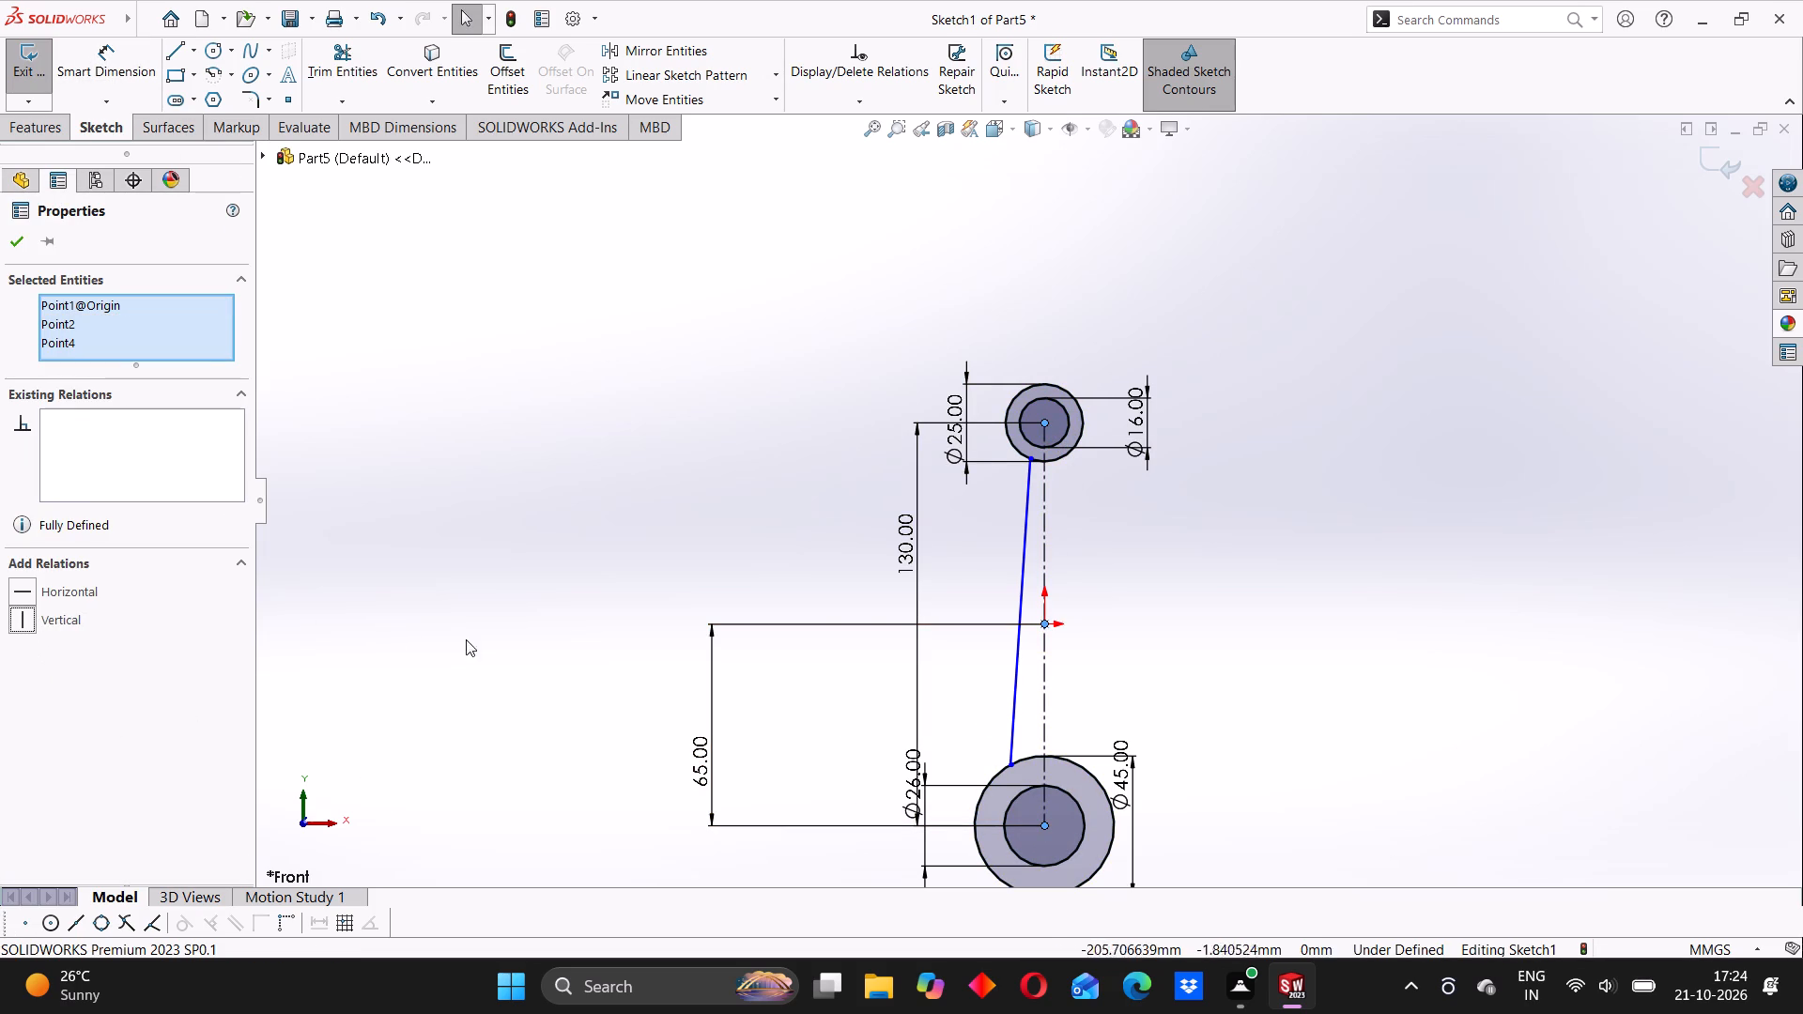
left_click(15, 247)
left_click(686, 461)
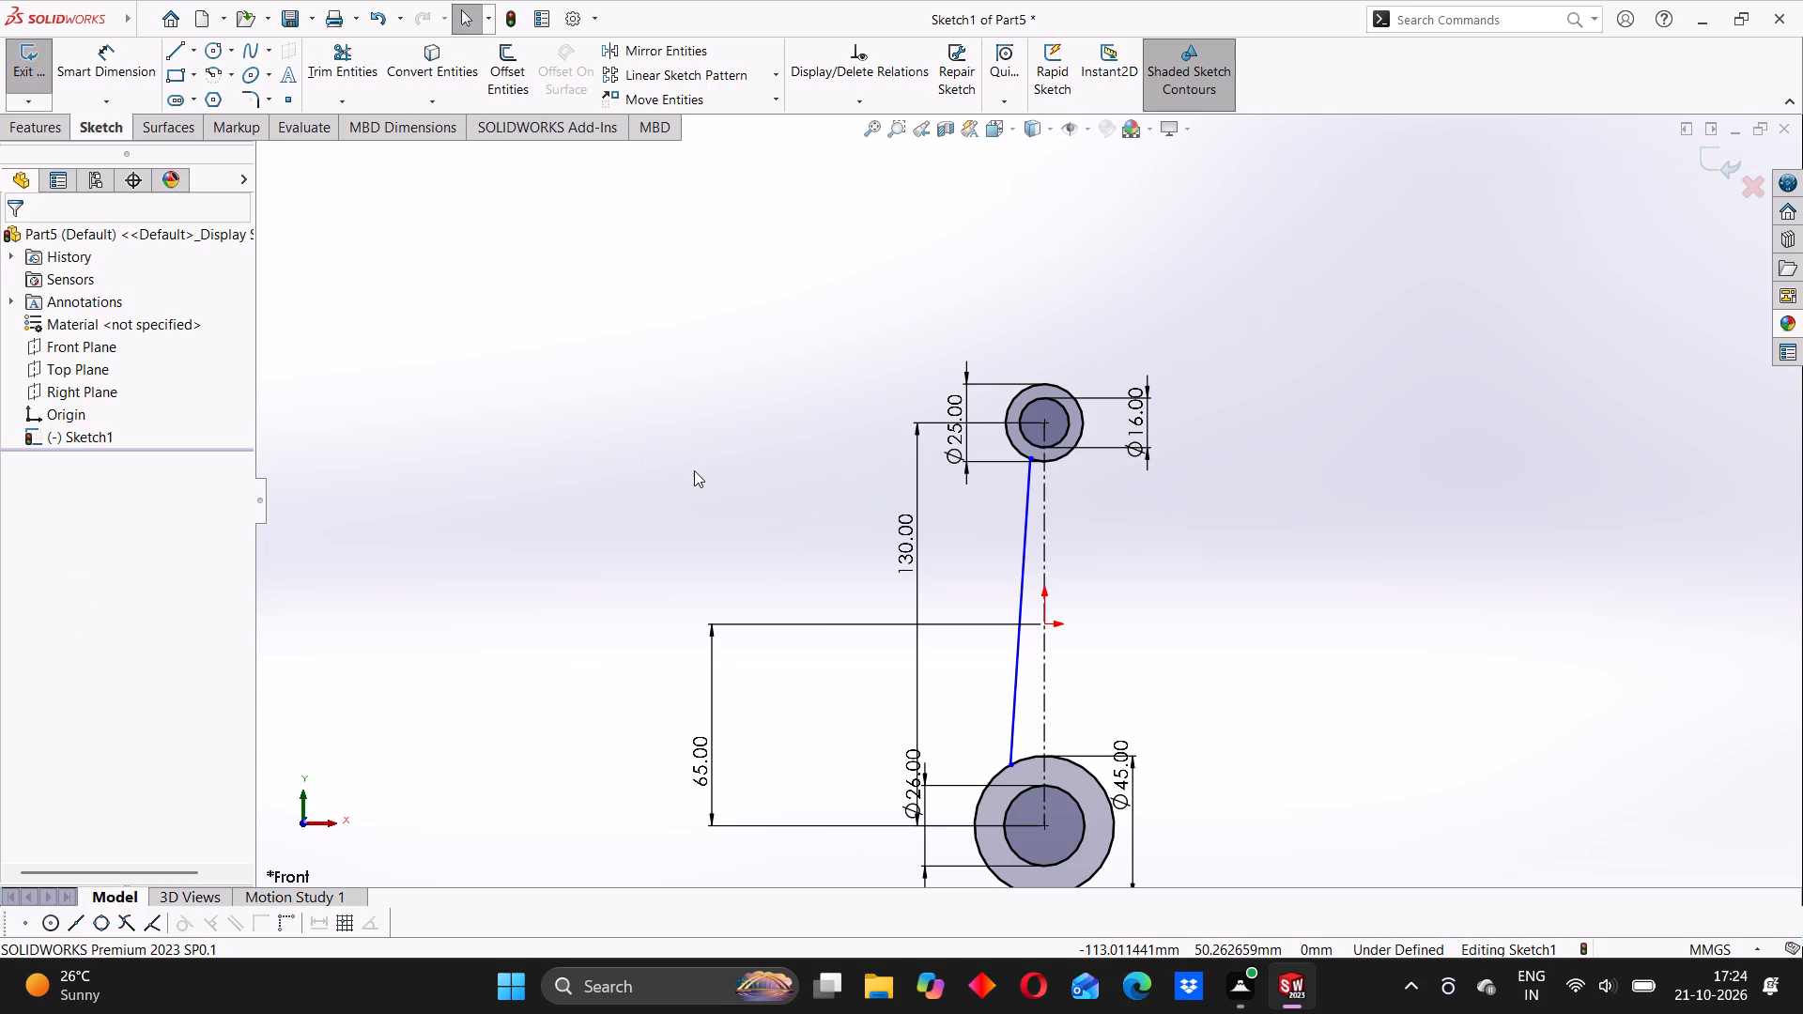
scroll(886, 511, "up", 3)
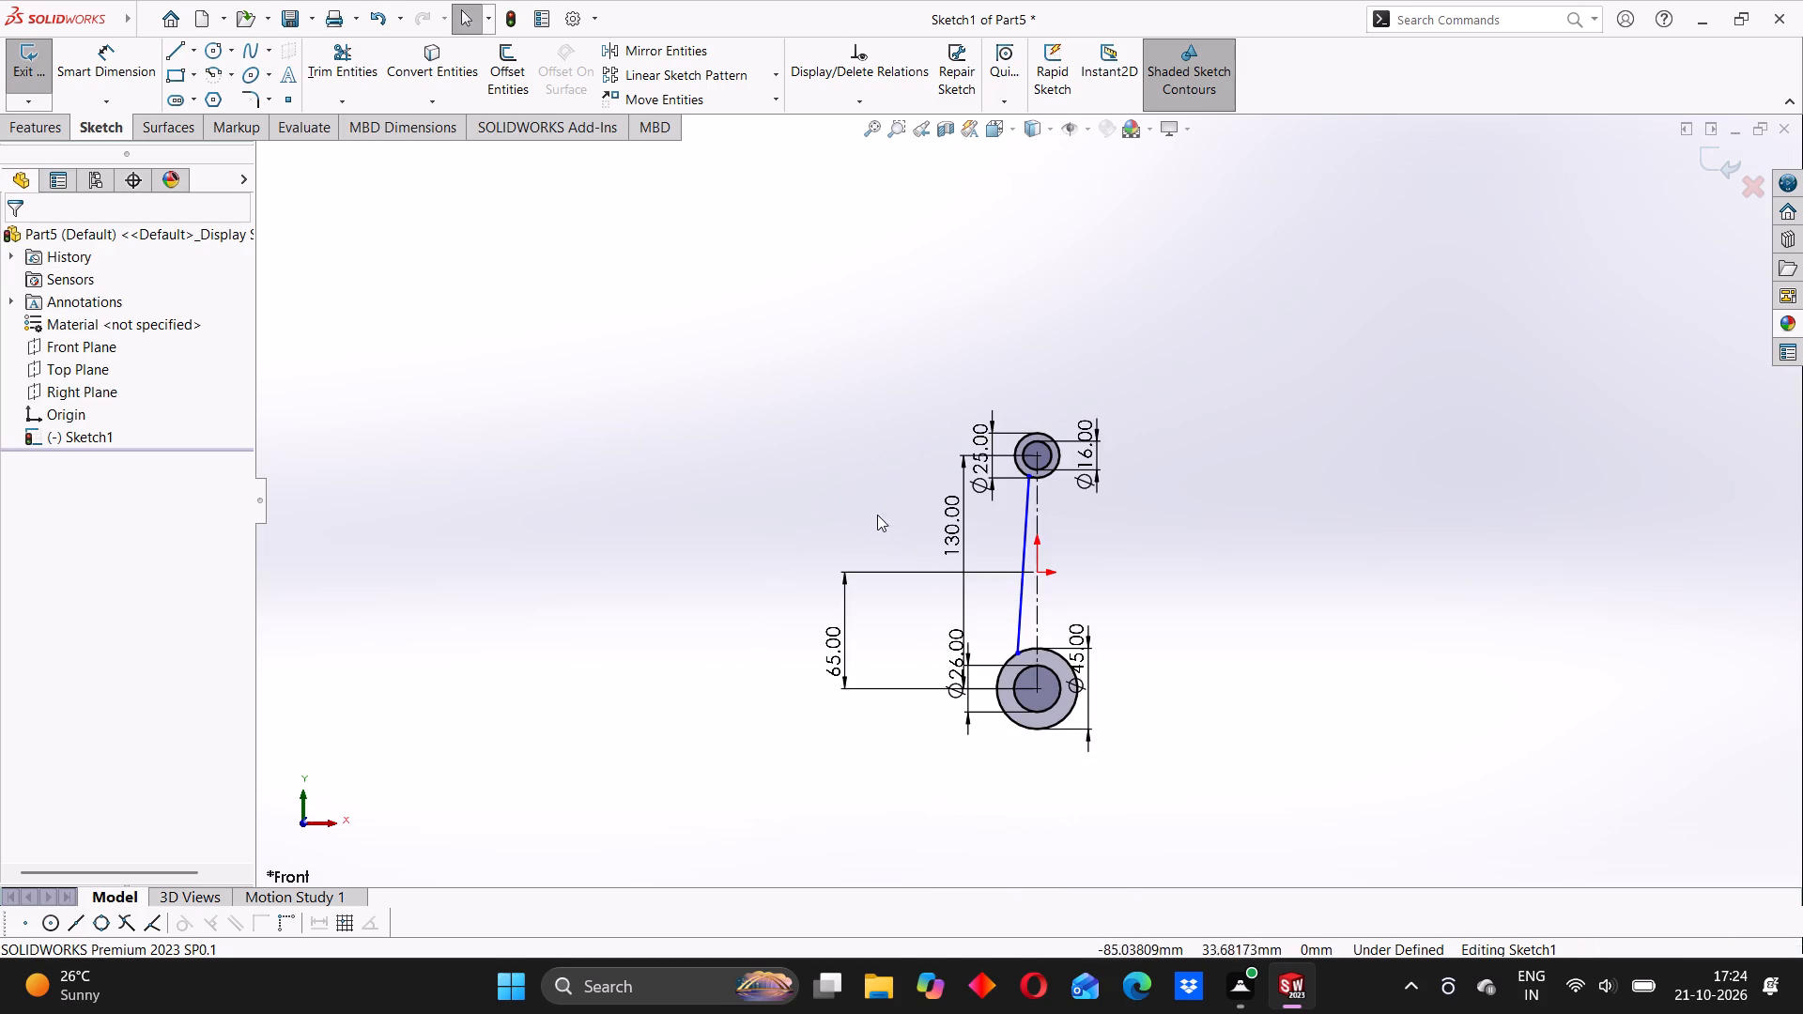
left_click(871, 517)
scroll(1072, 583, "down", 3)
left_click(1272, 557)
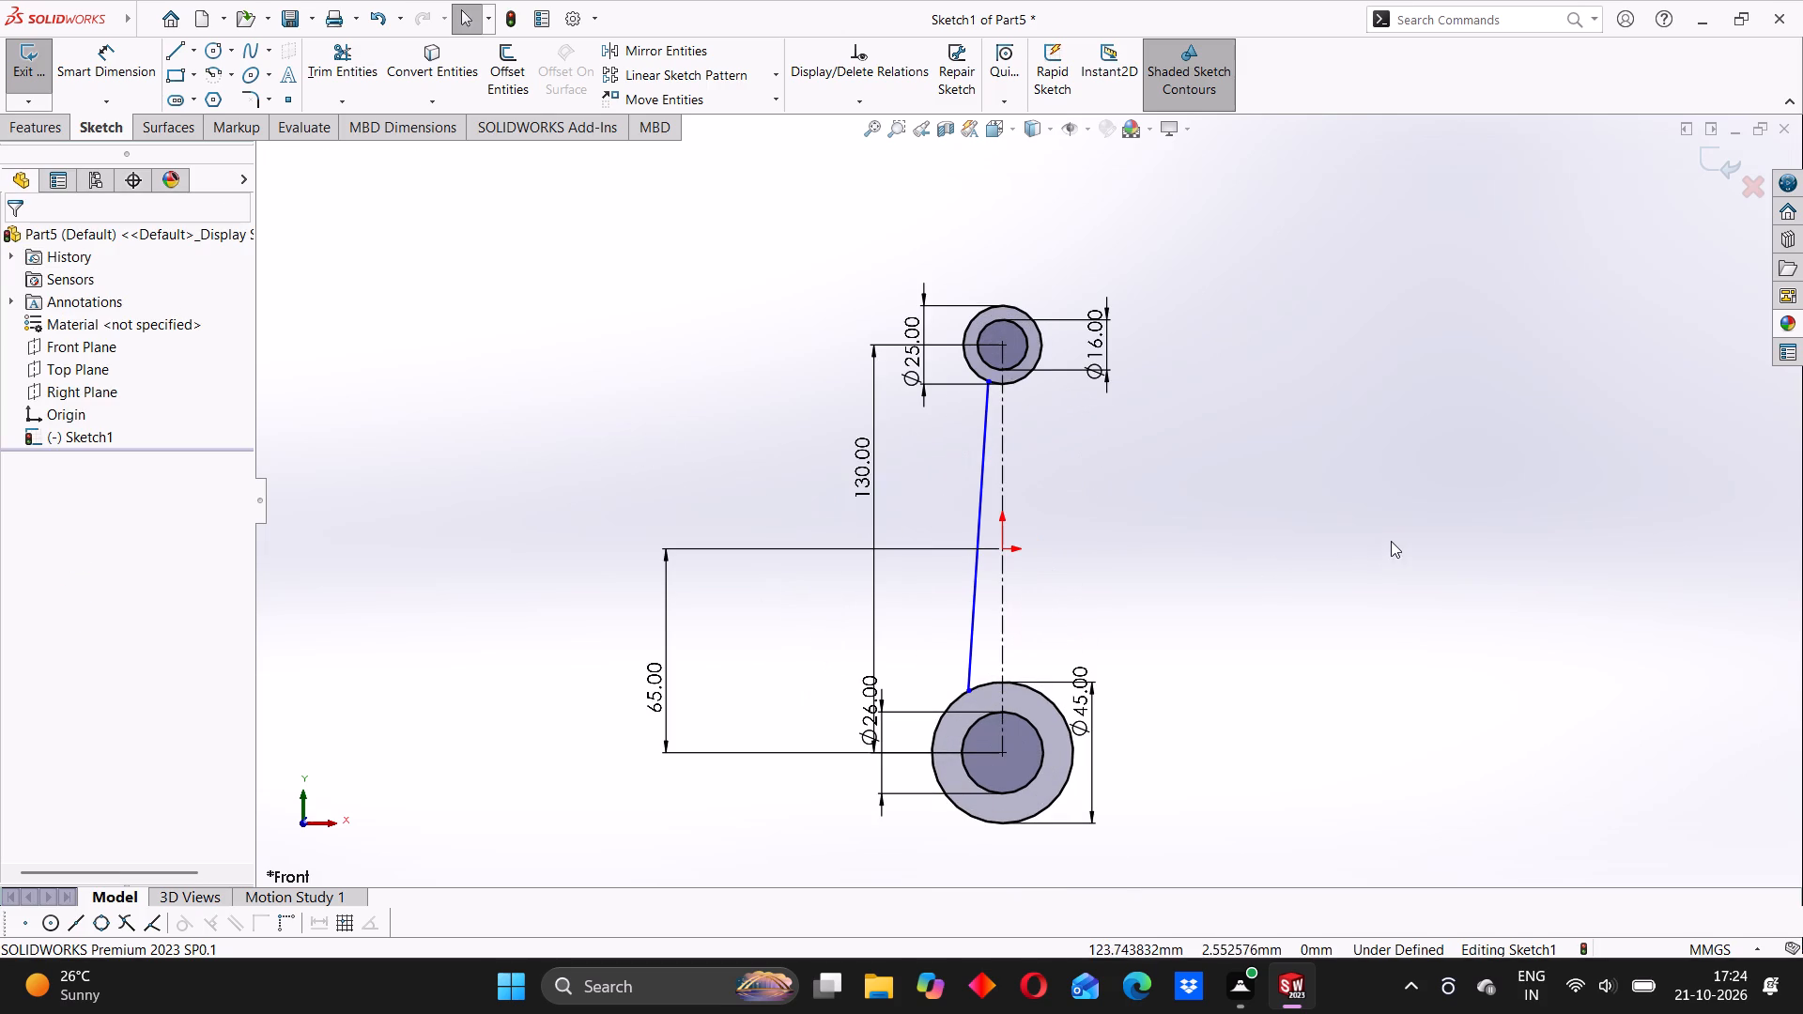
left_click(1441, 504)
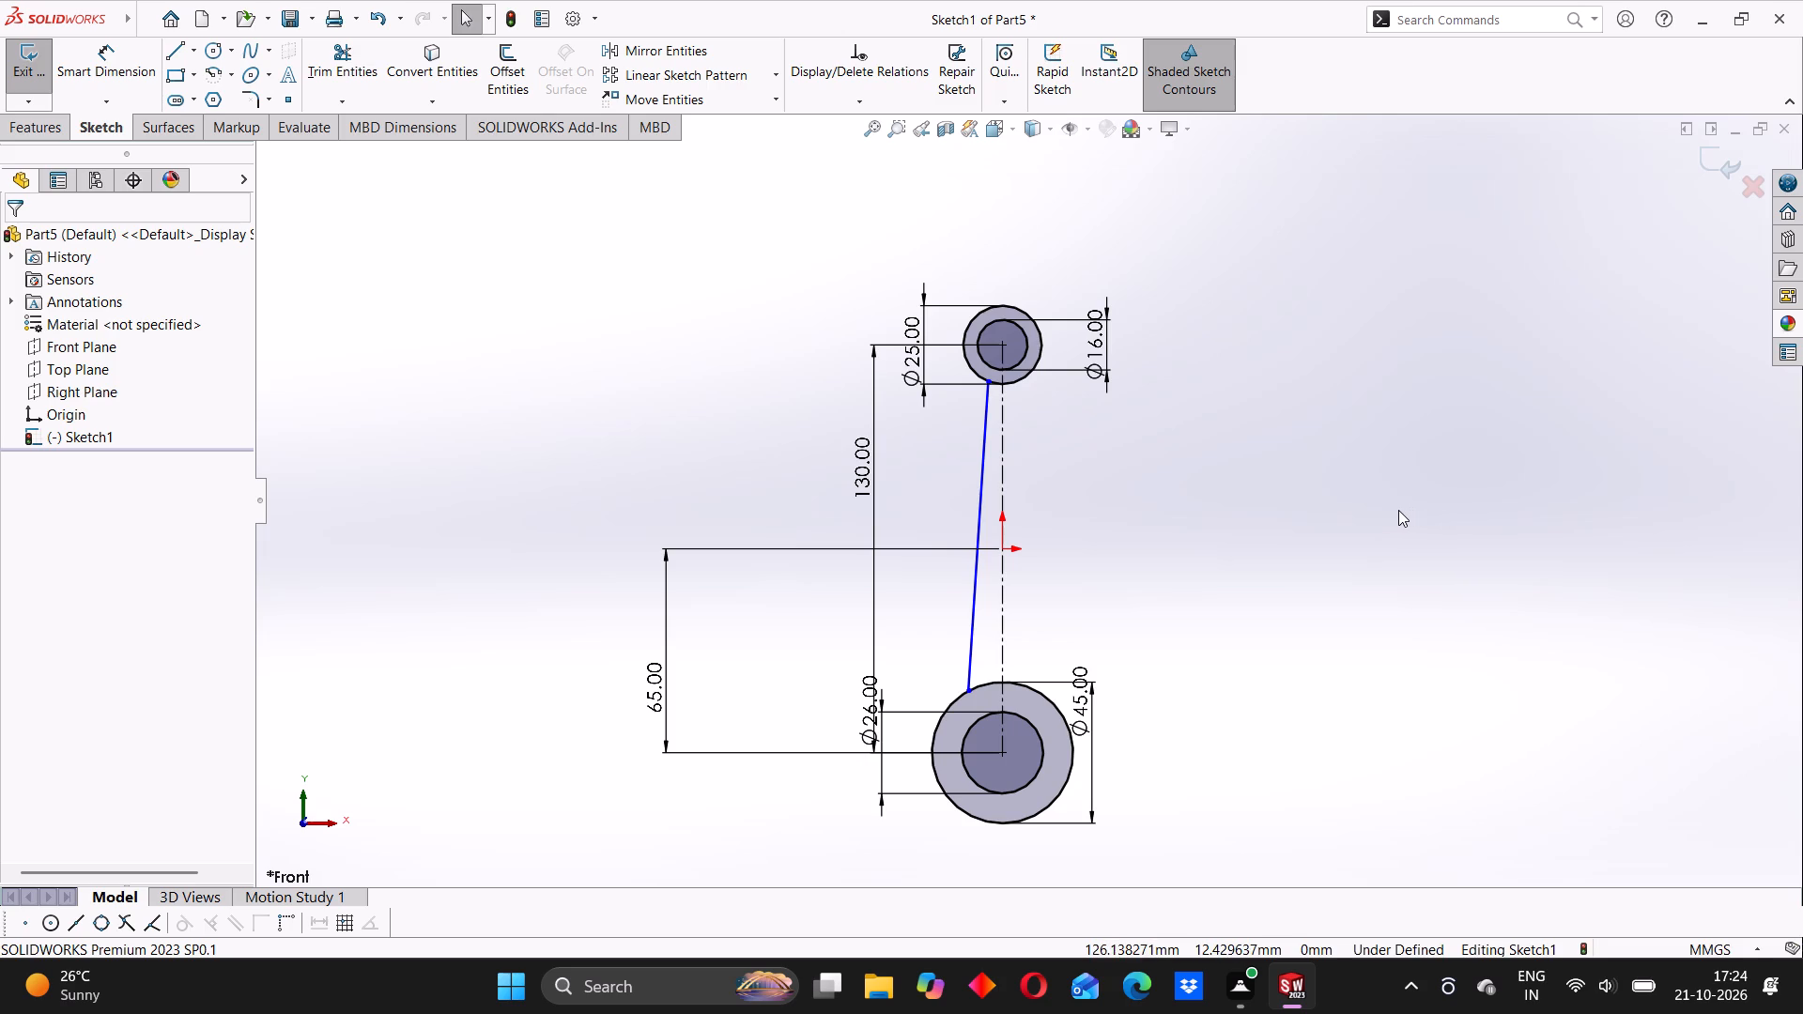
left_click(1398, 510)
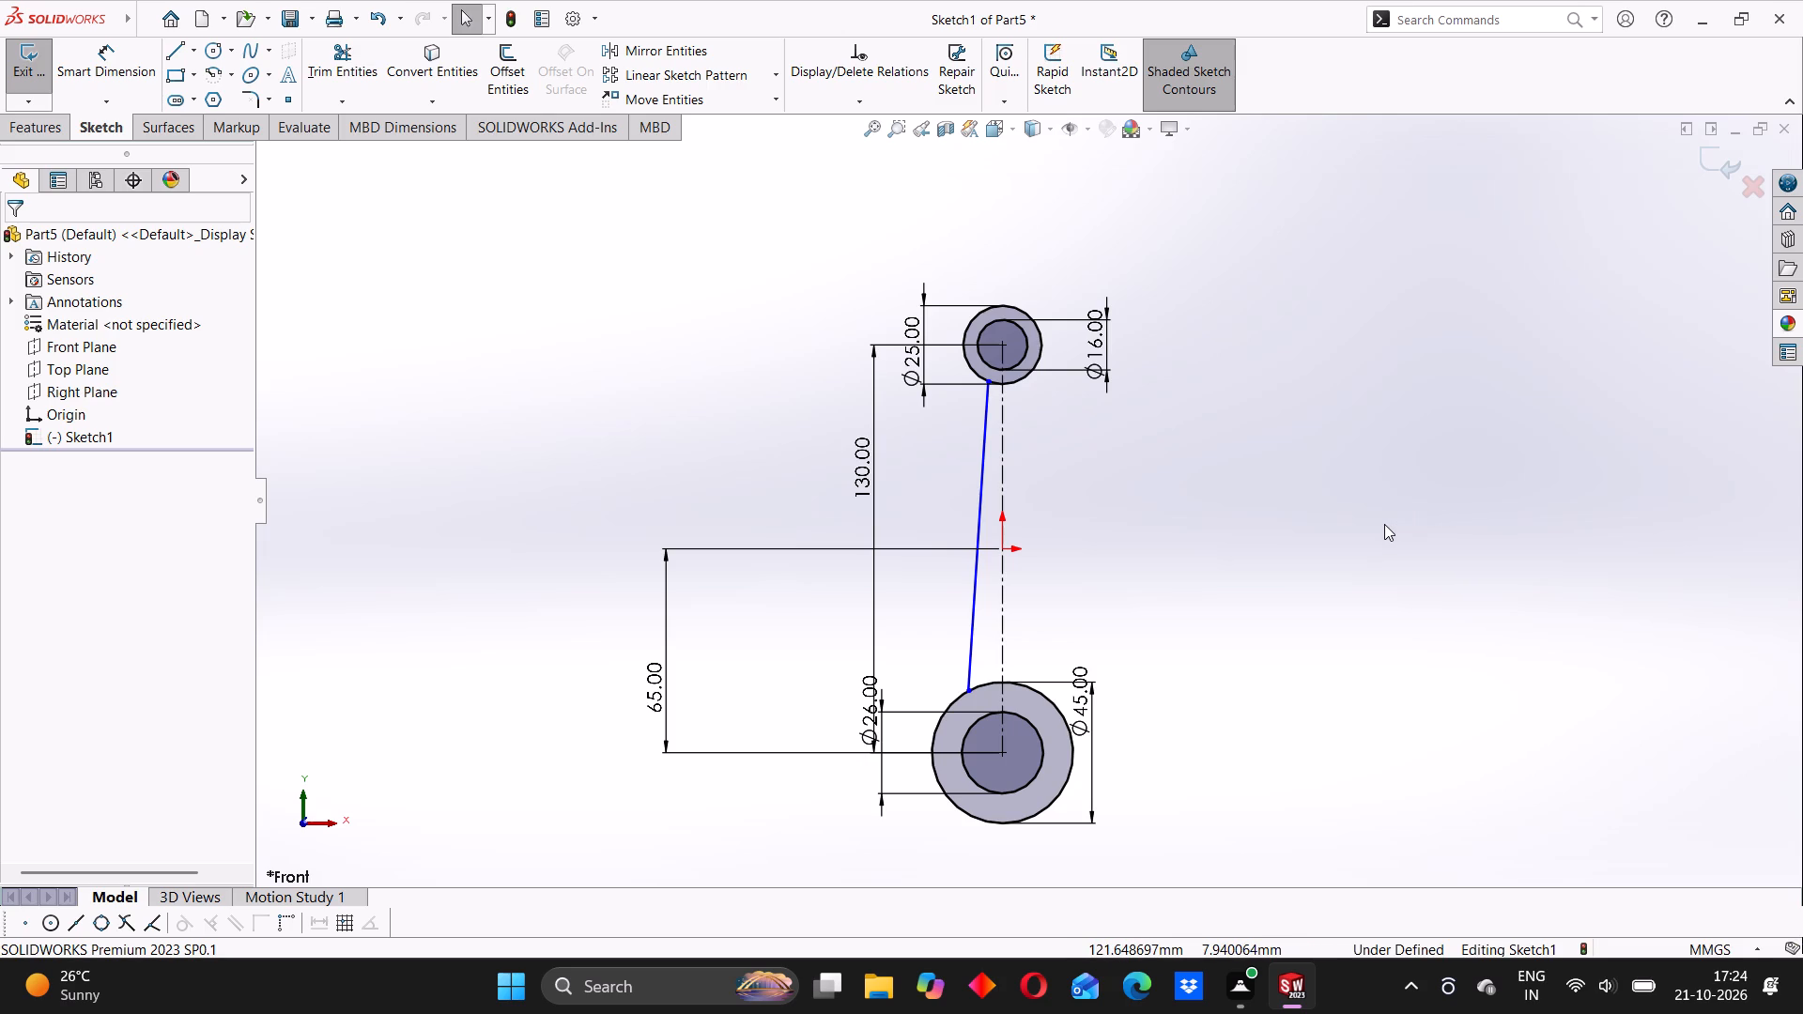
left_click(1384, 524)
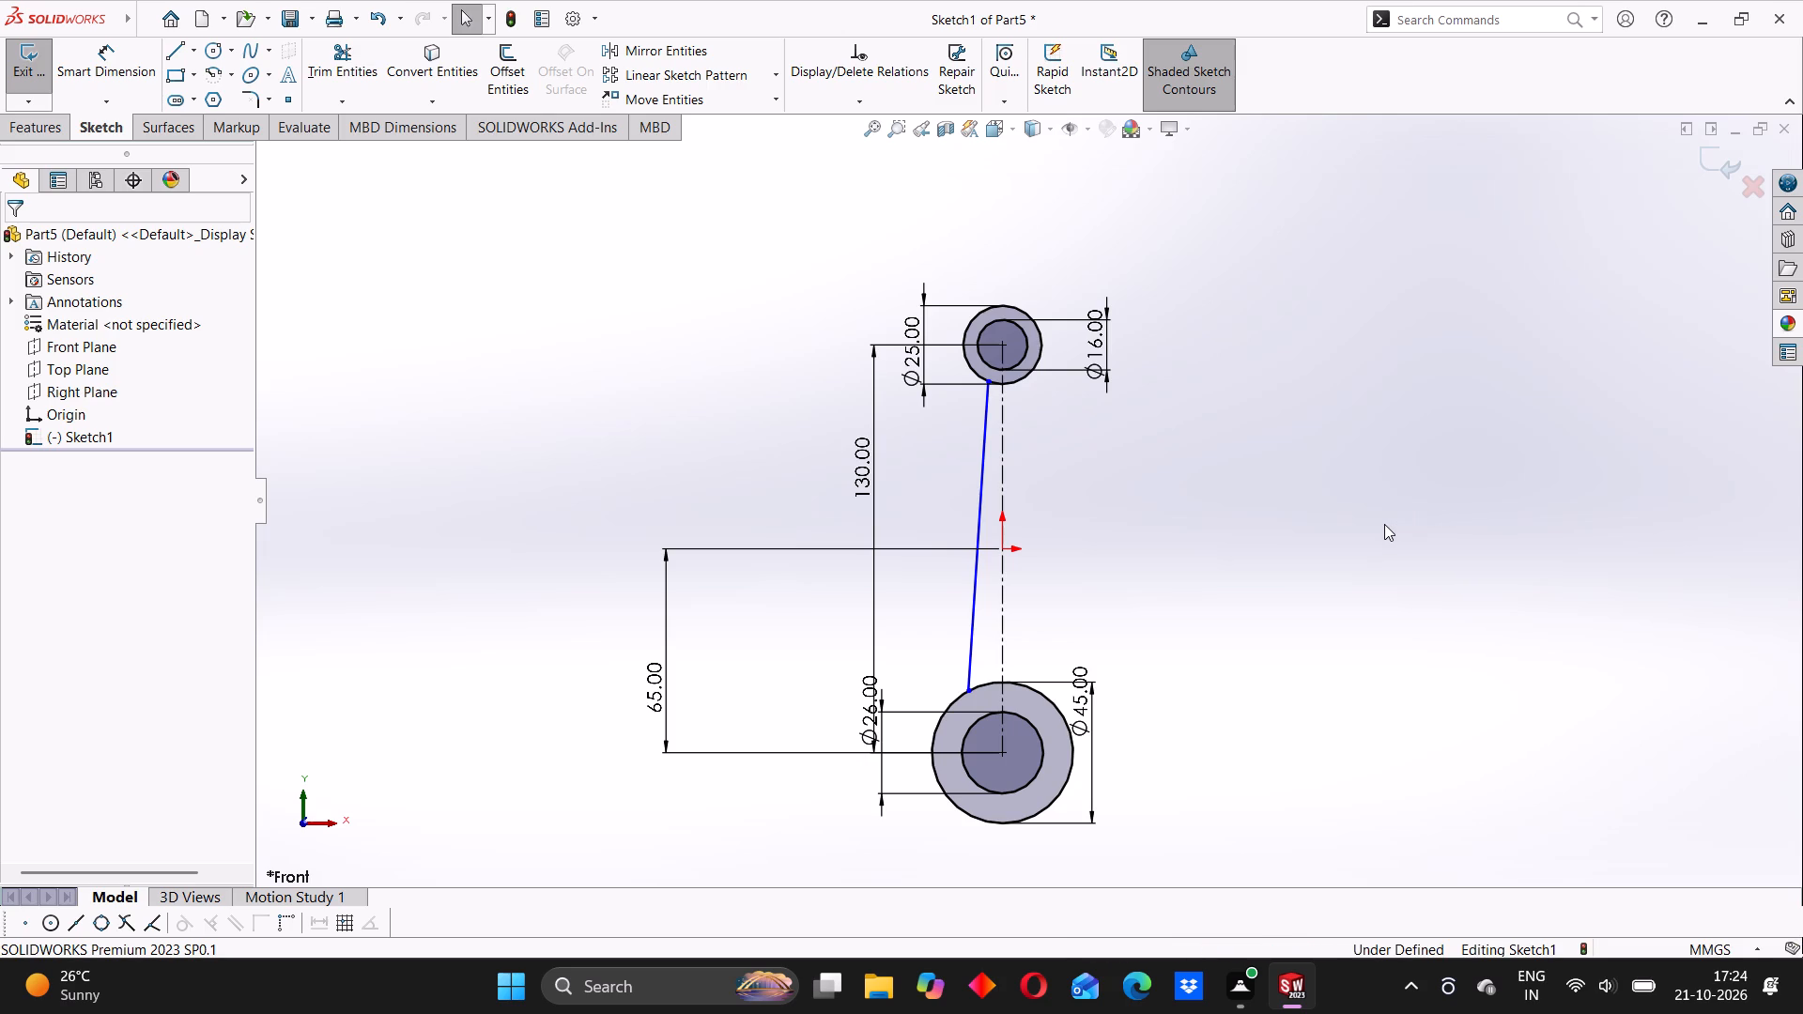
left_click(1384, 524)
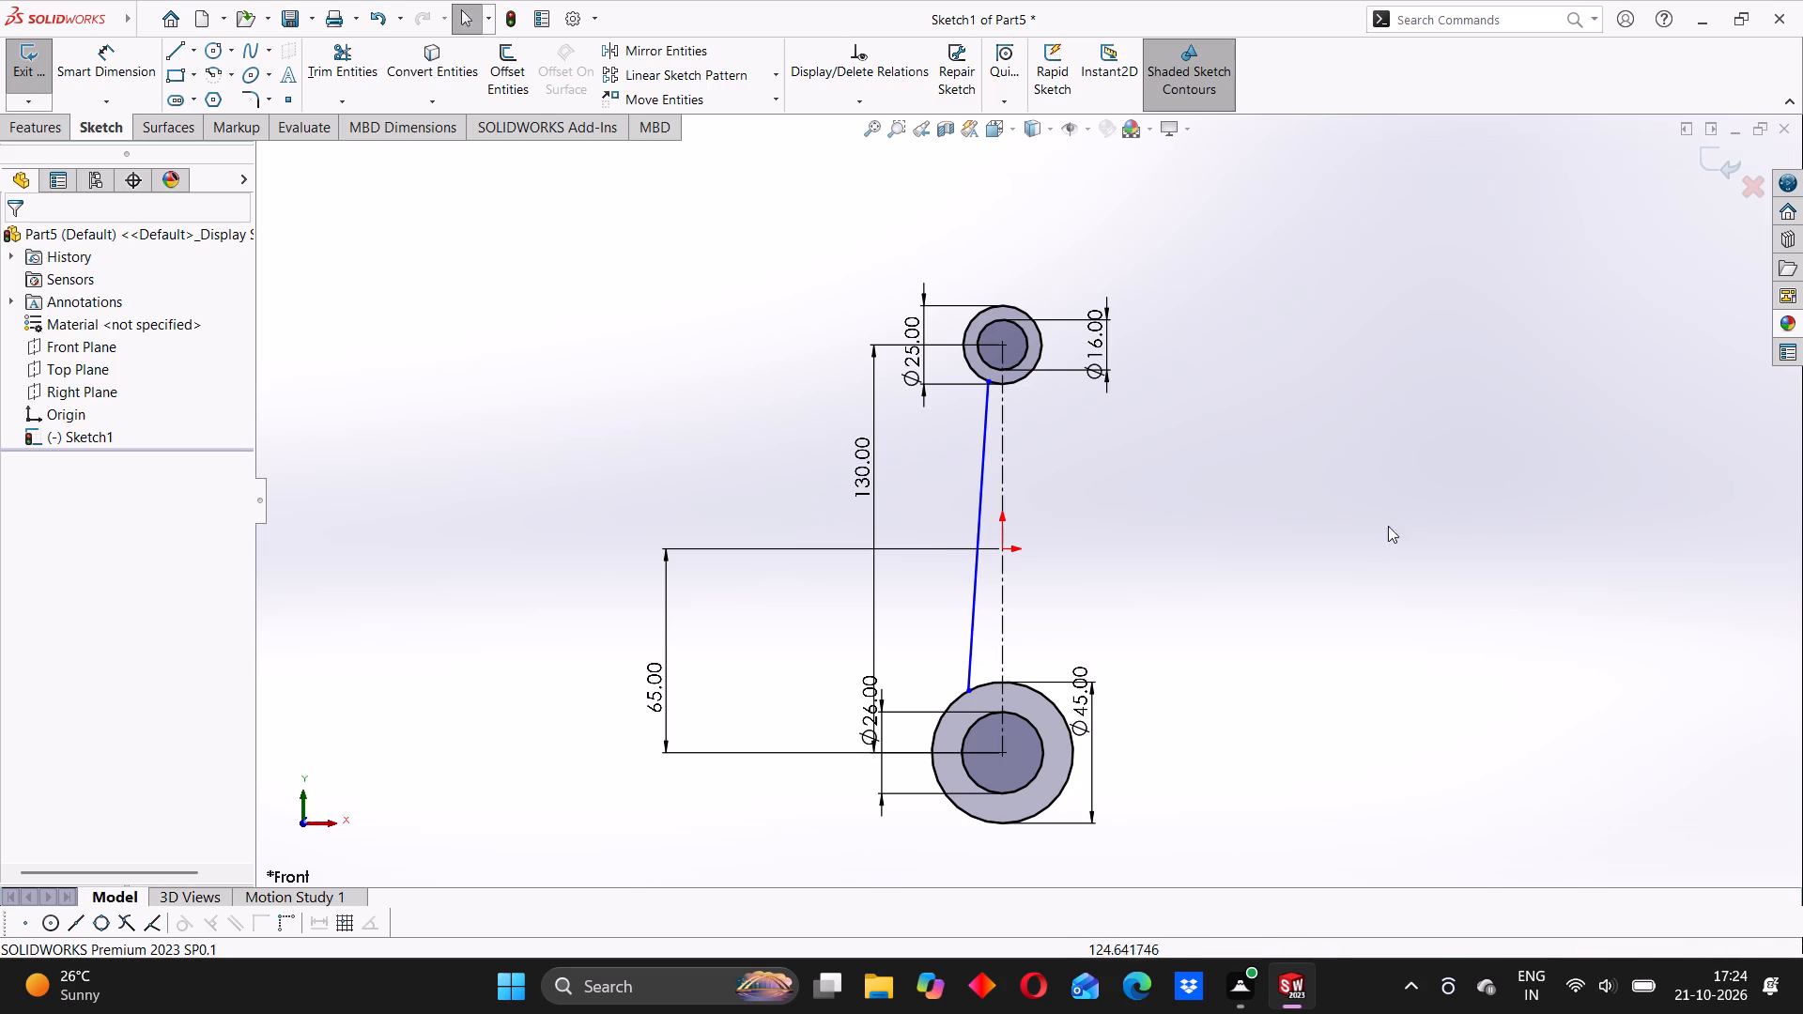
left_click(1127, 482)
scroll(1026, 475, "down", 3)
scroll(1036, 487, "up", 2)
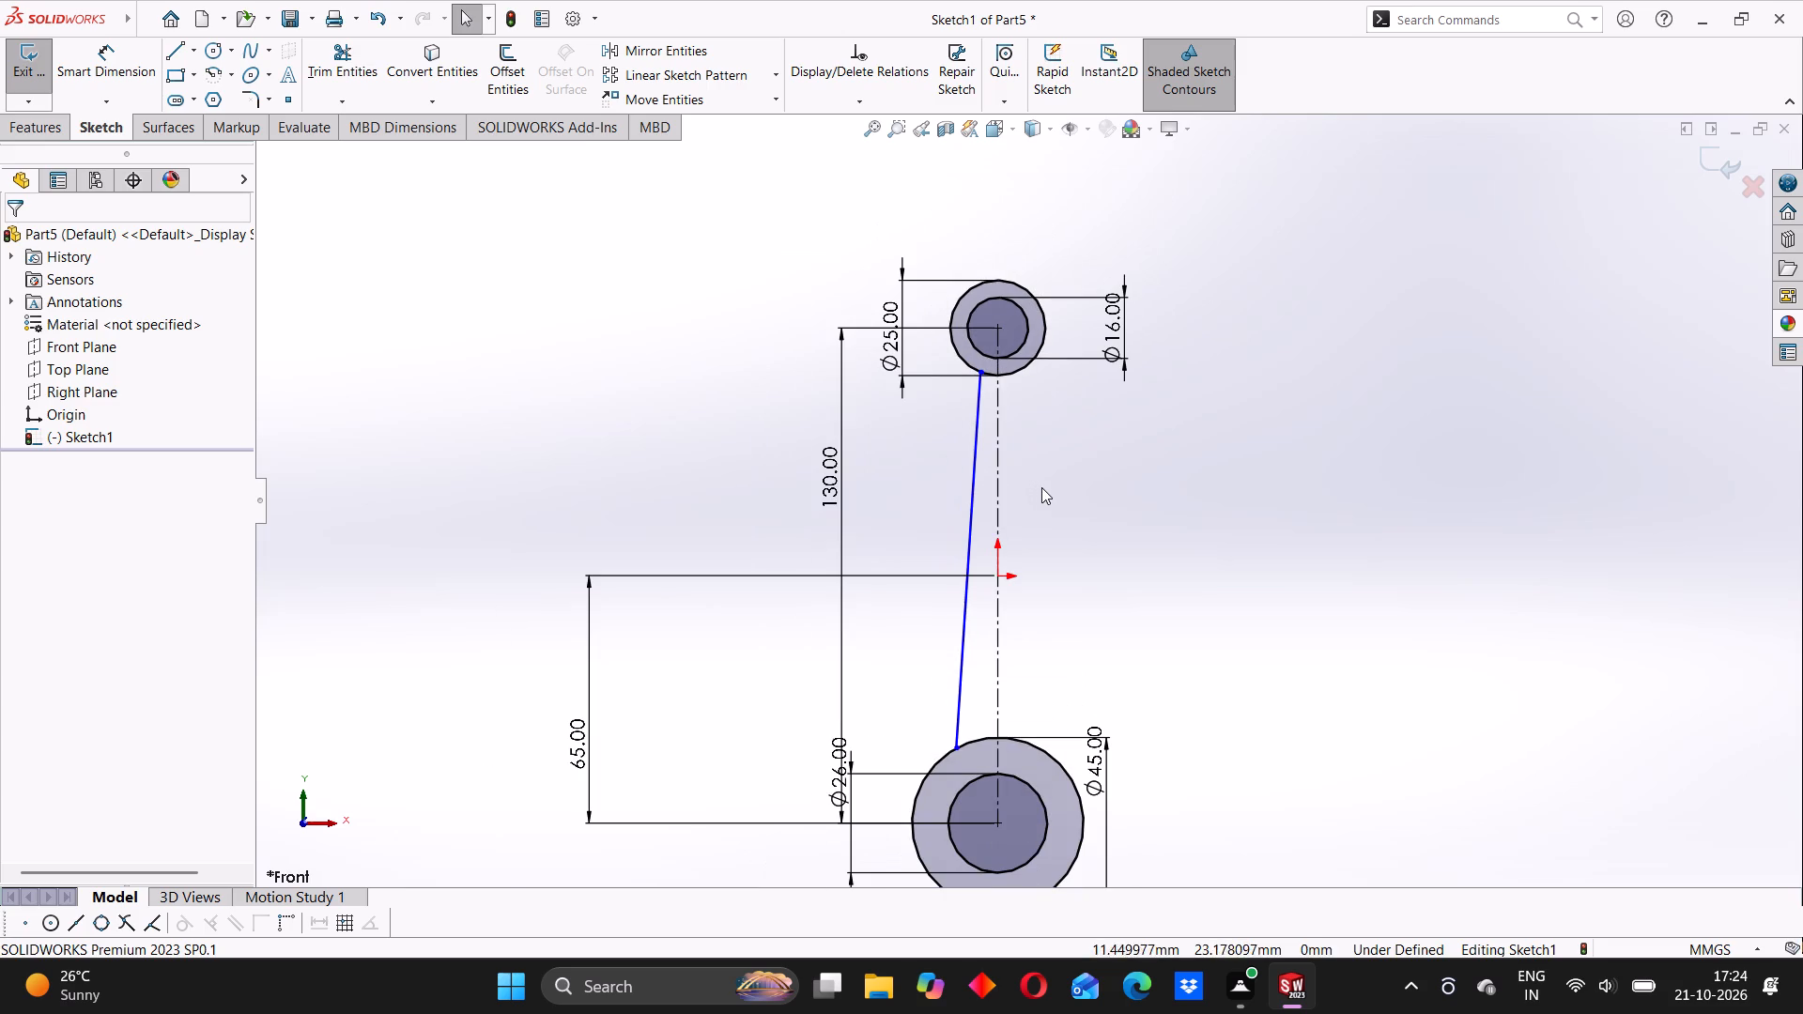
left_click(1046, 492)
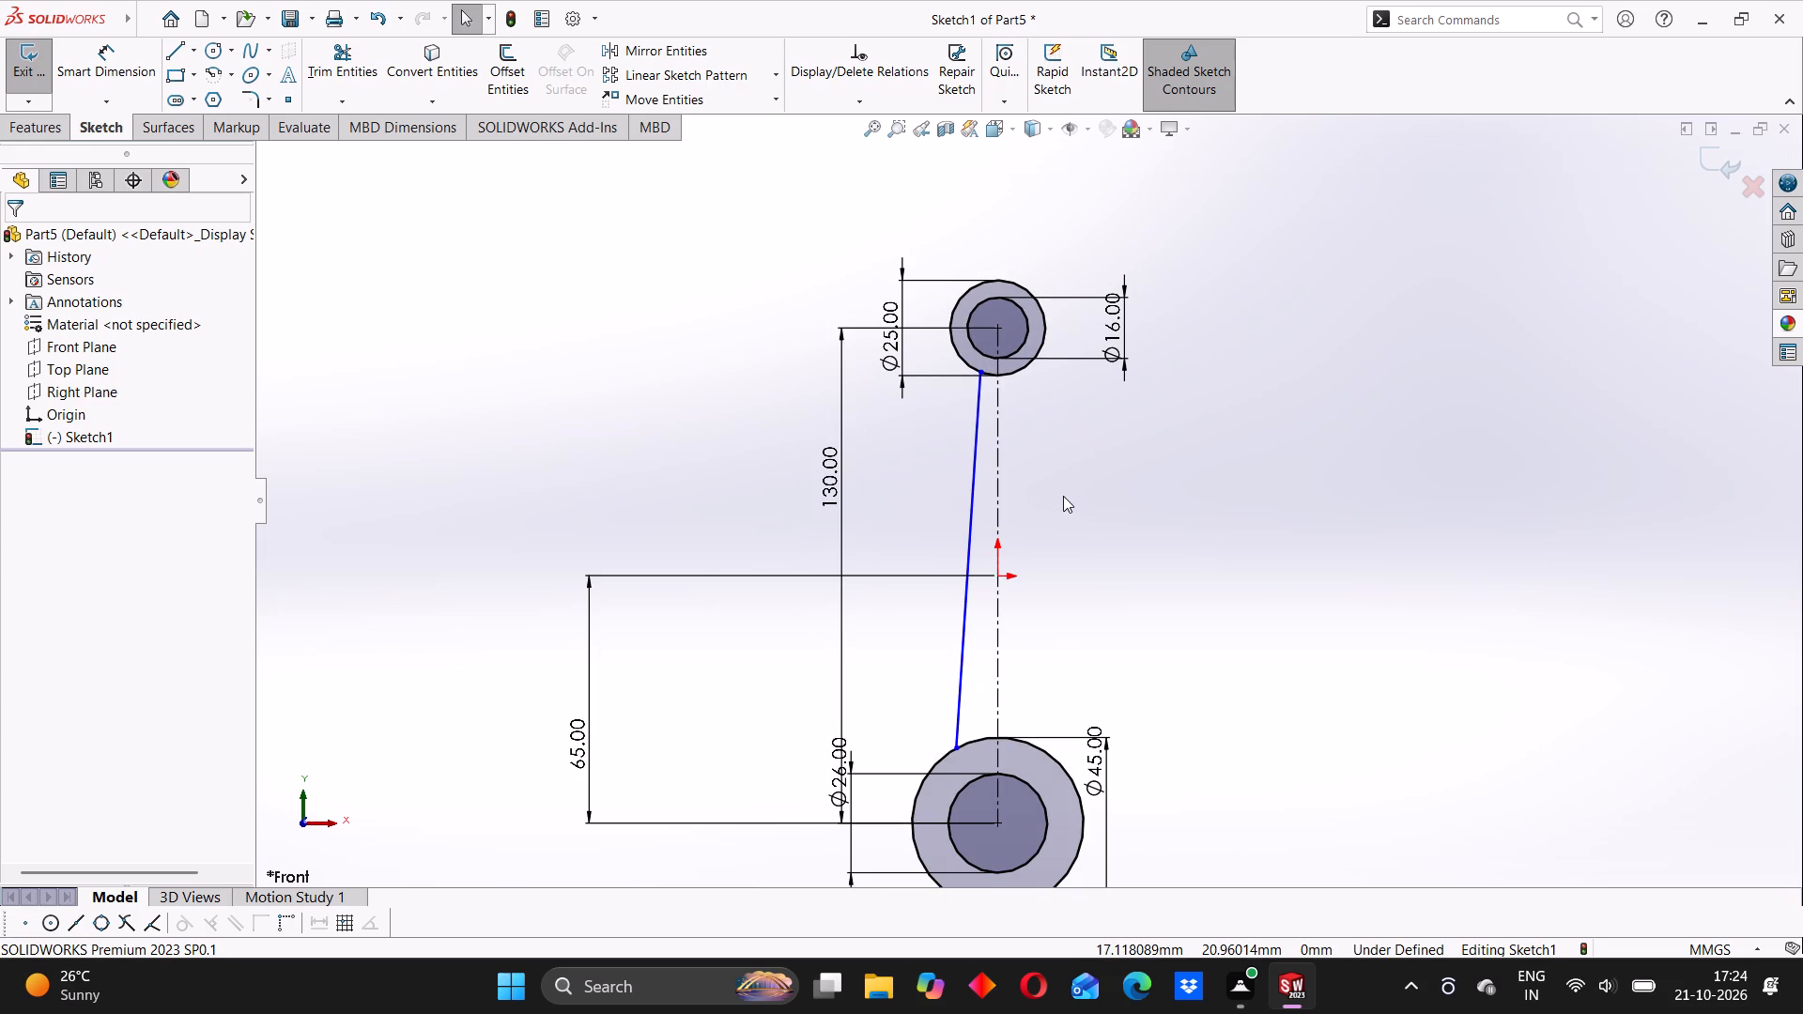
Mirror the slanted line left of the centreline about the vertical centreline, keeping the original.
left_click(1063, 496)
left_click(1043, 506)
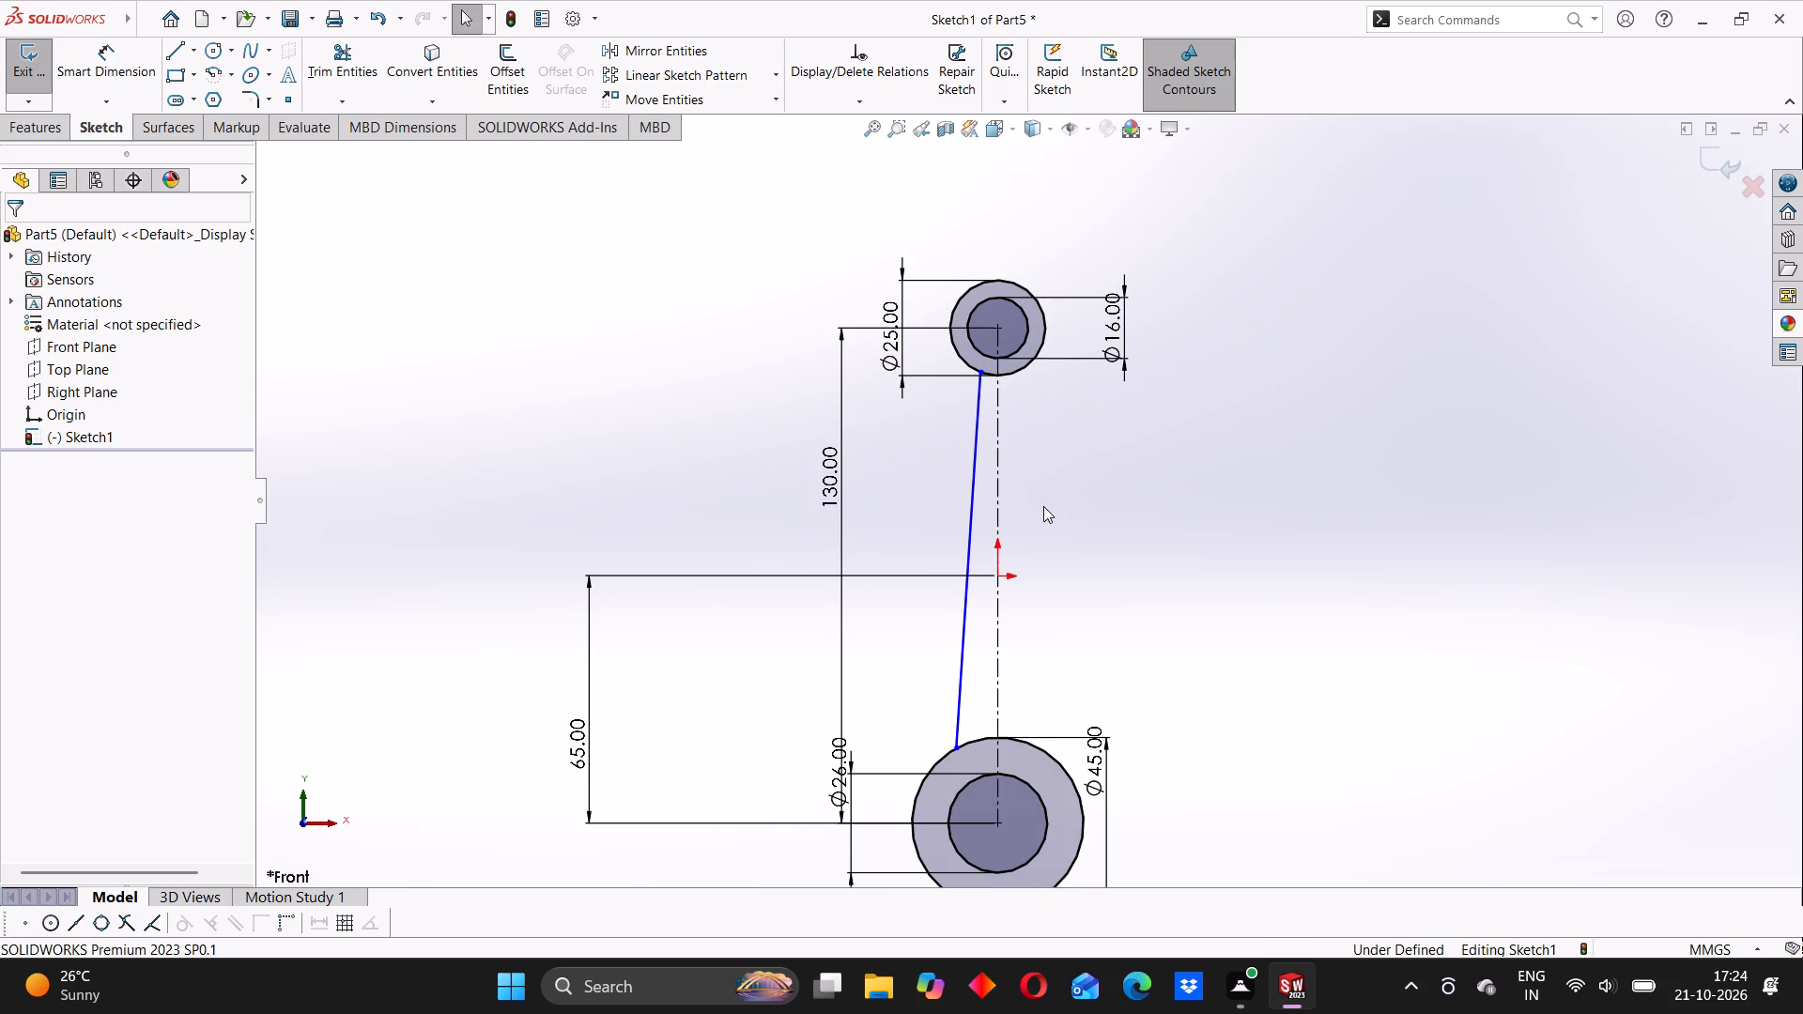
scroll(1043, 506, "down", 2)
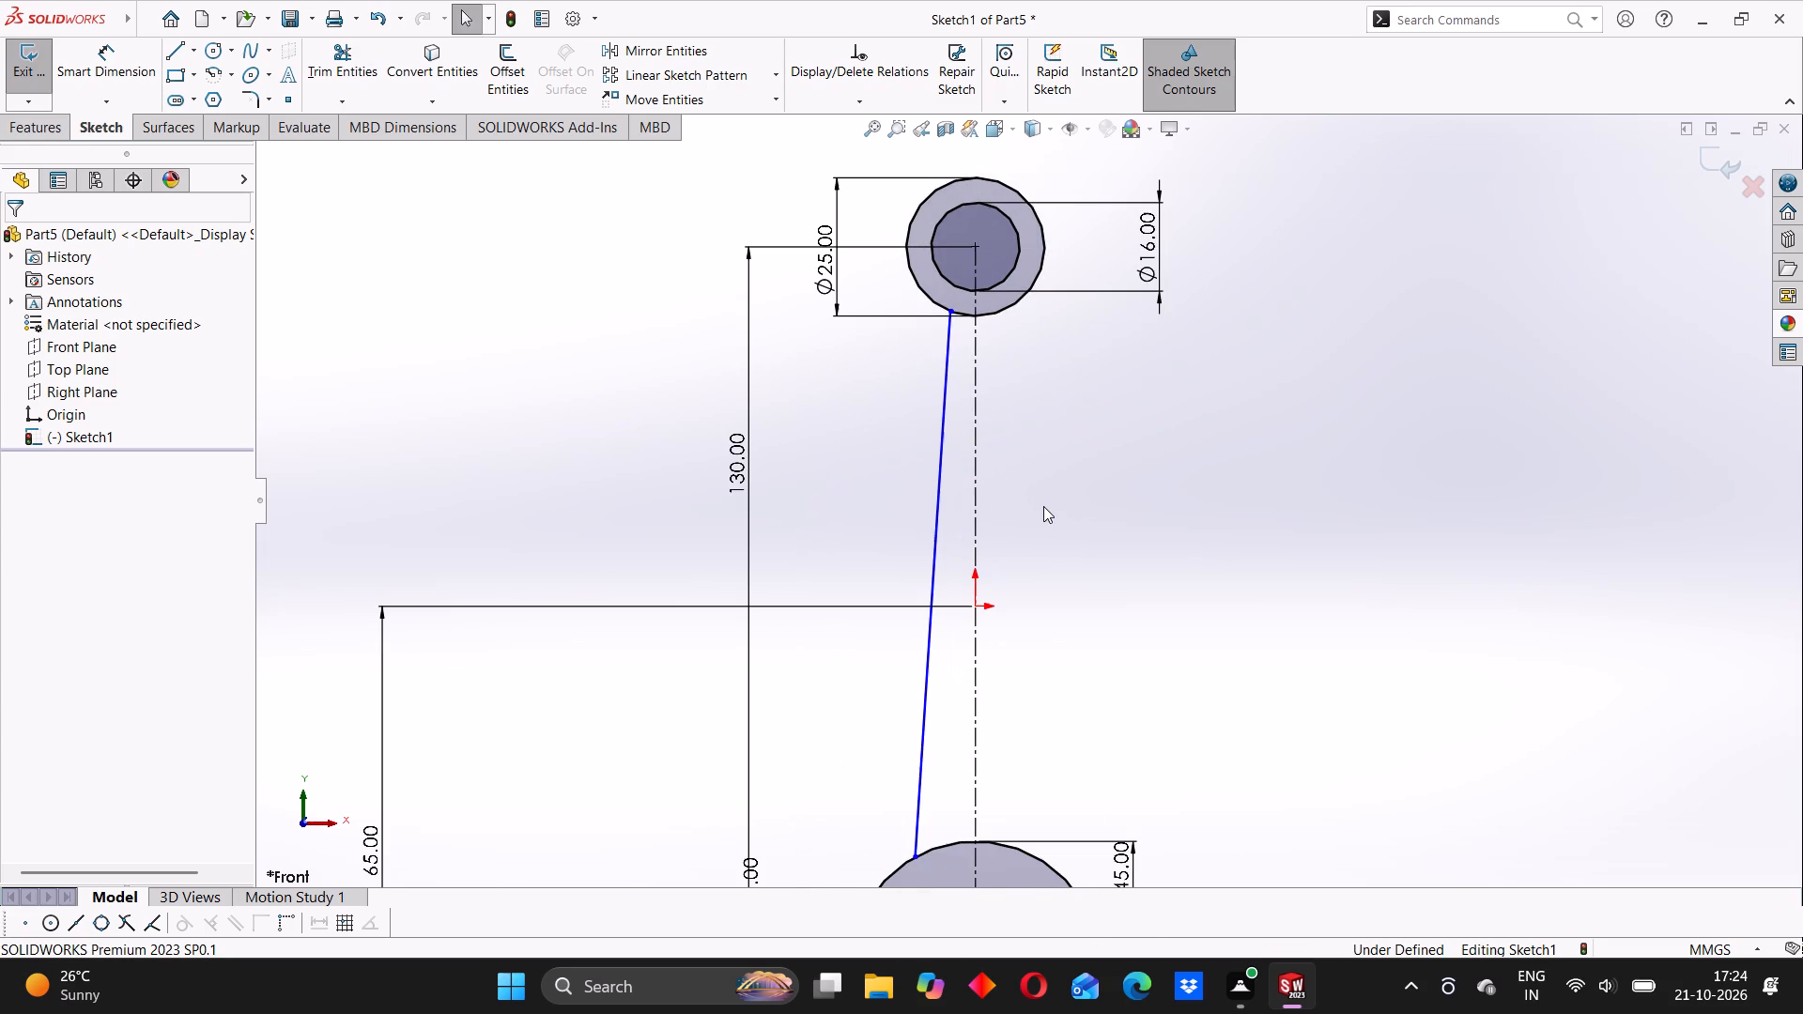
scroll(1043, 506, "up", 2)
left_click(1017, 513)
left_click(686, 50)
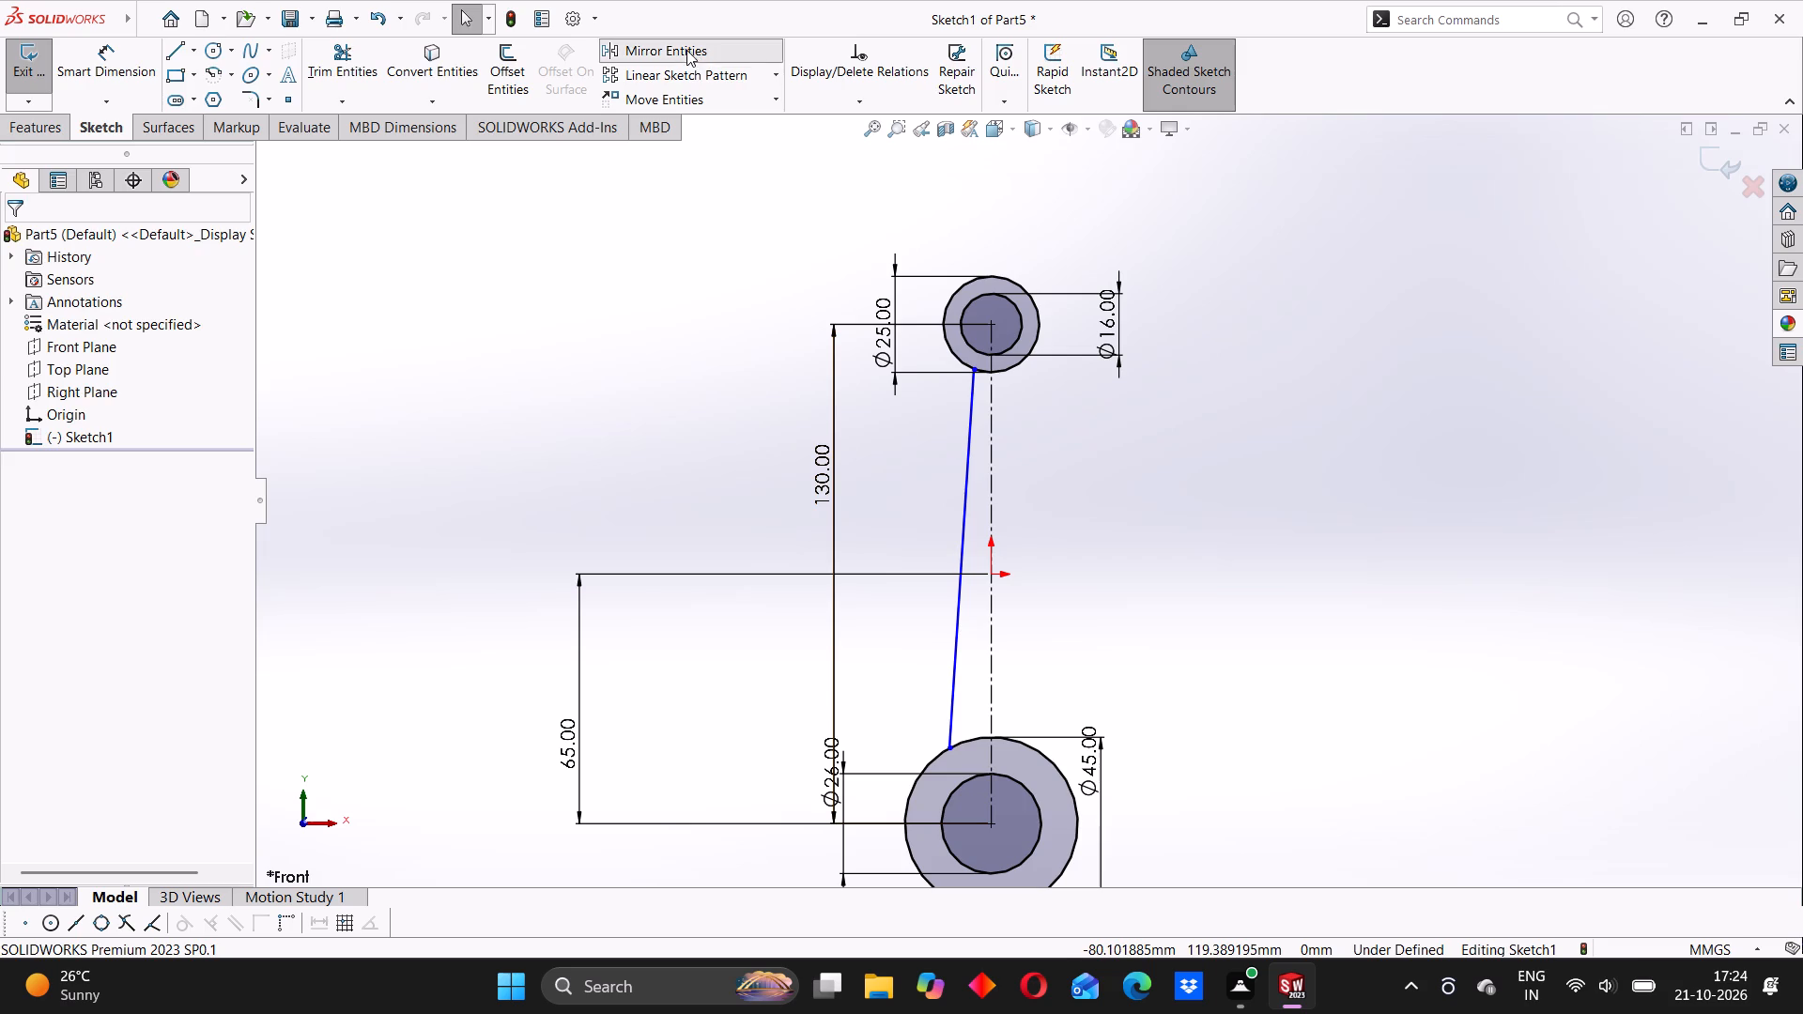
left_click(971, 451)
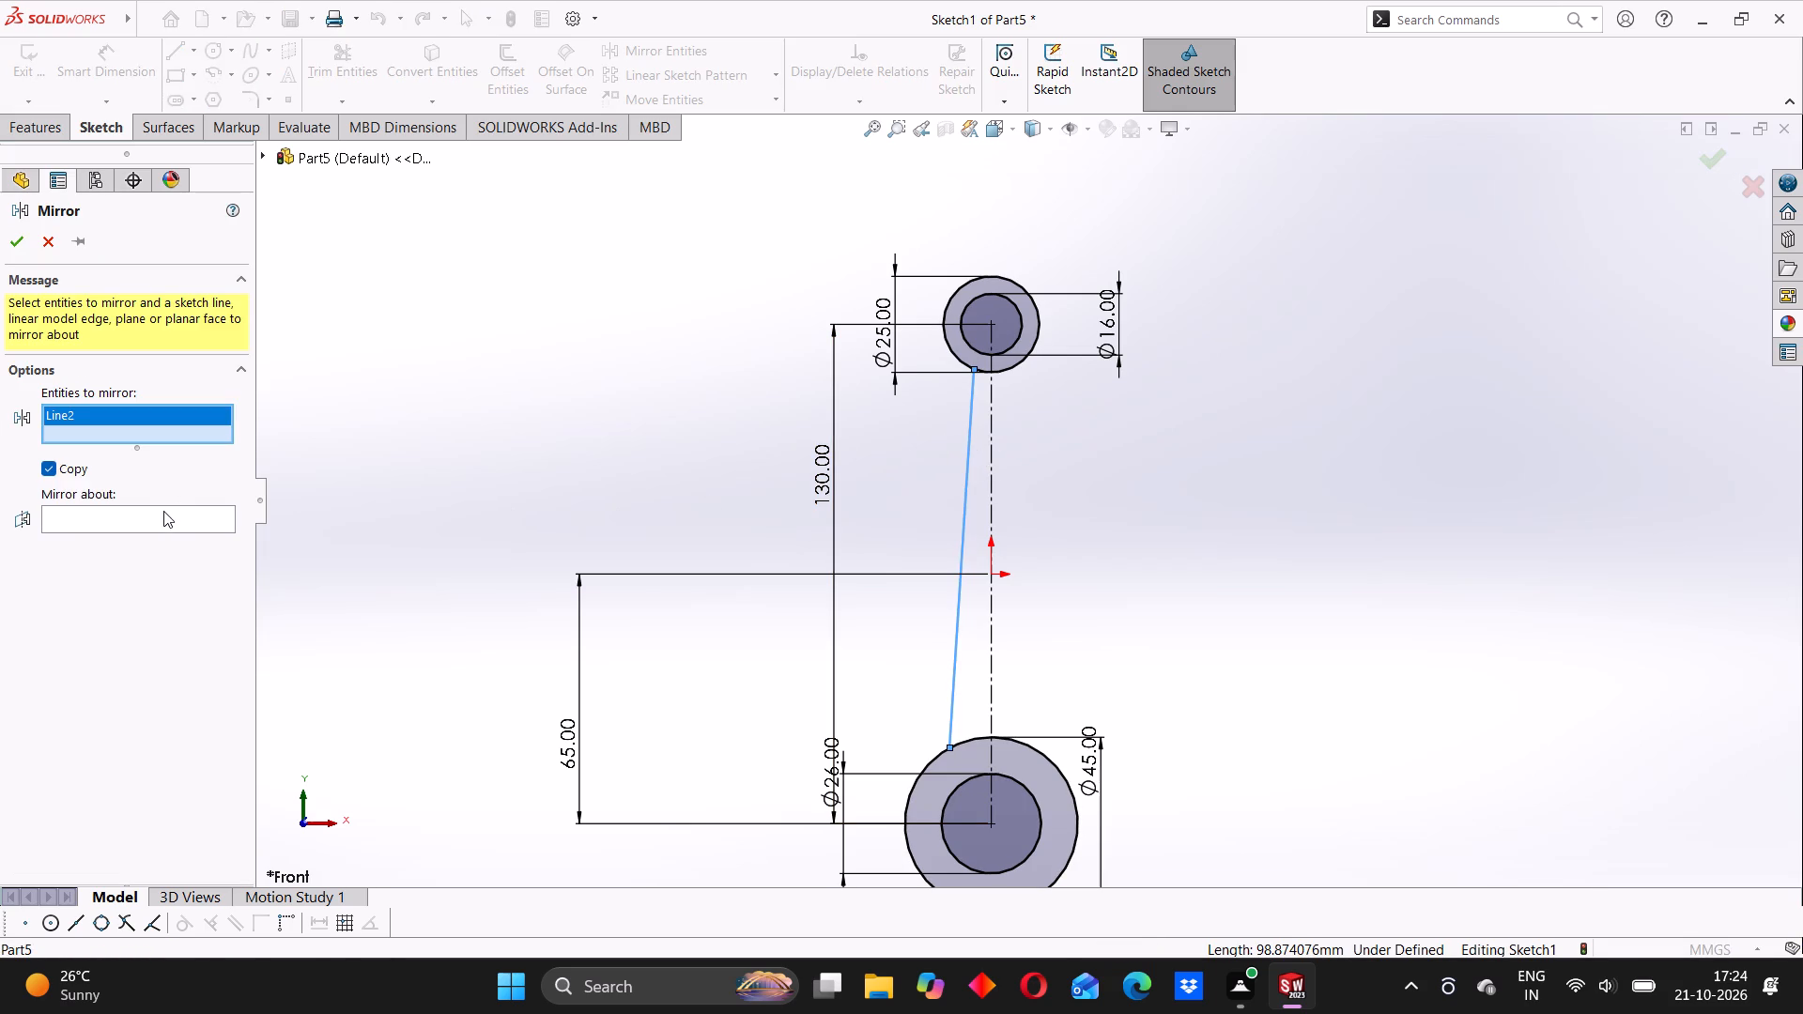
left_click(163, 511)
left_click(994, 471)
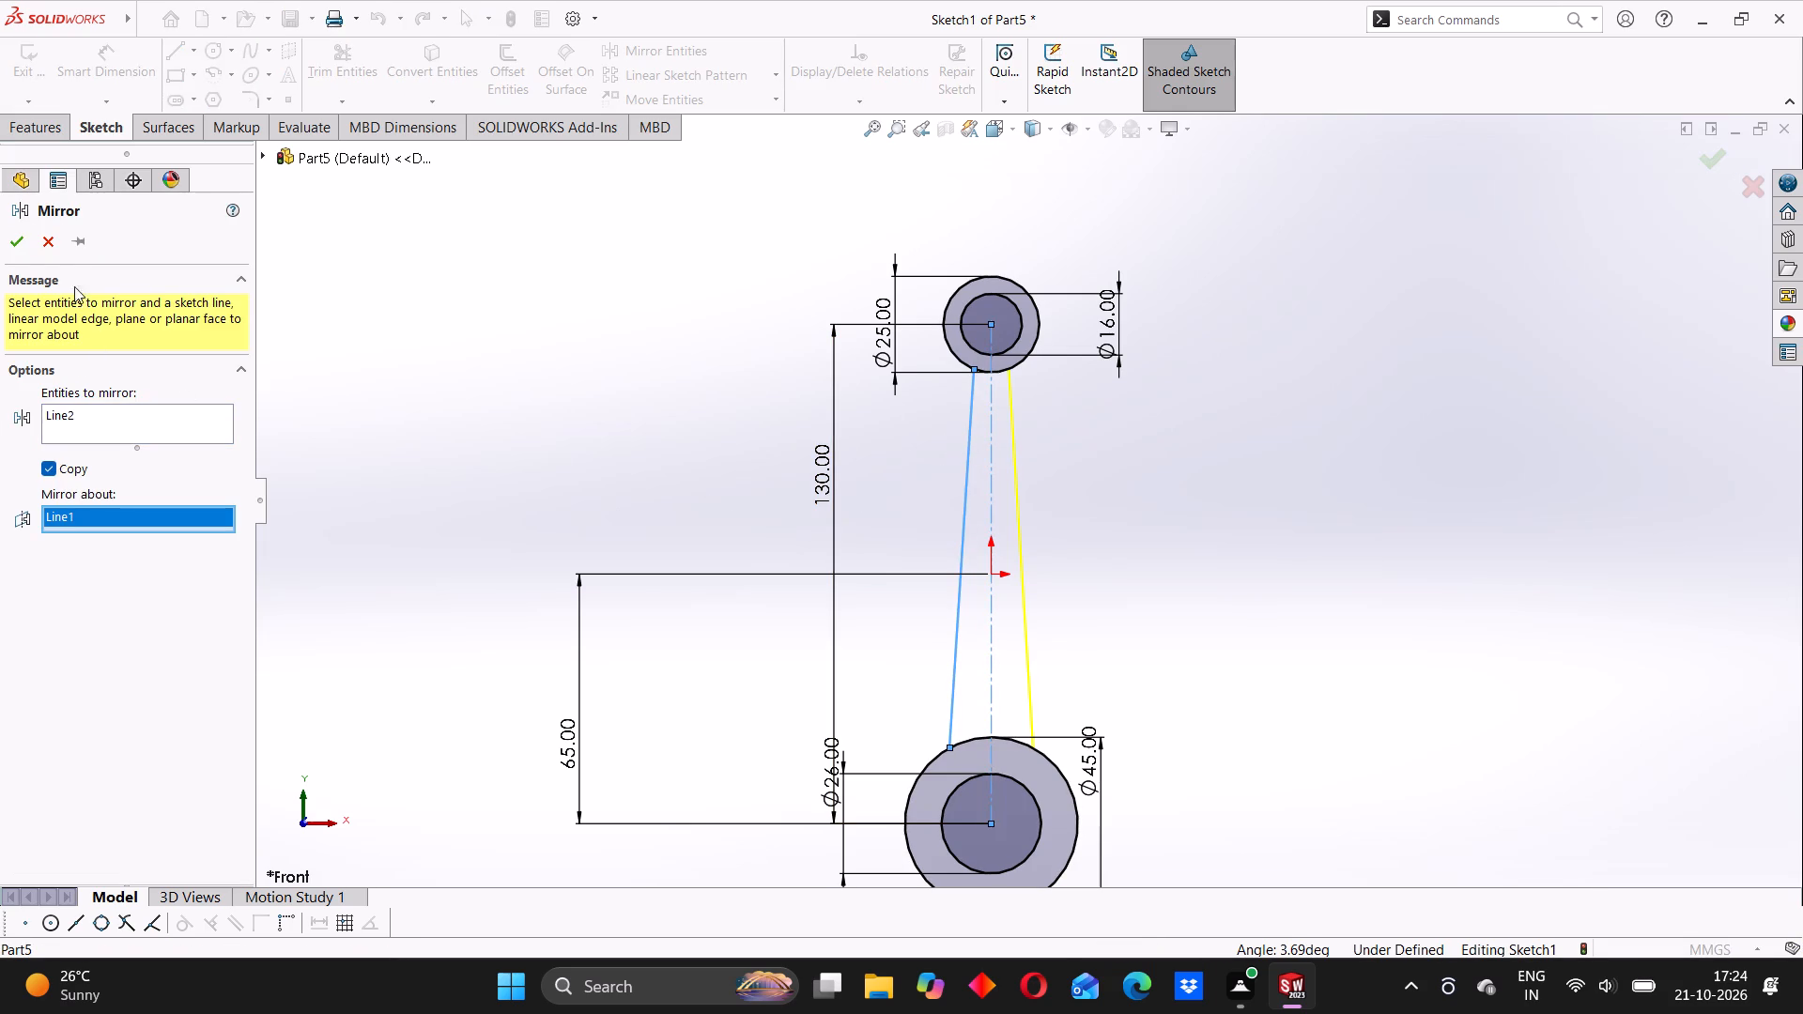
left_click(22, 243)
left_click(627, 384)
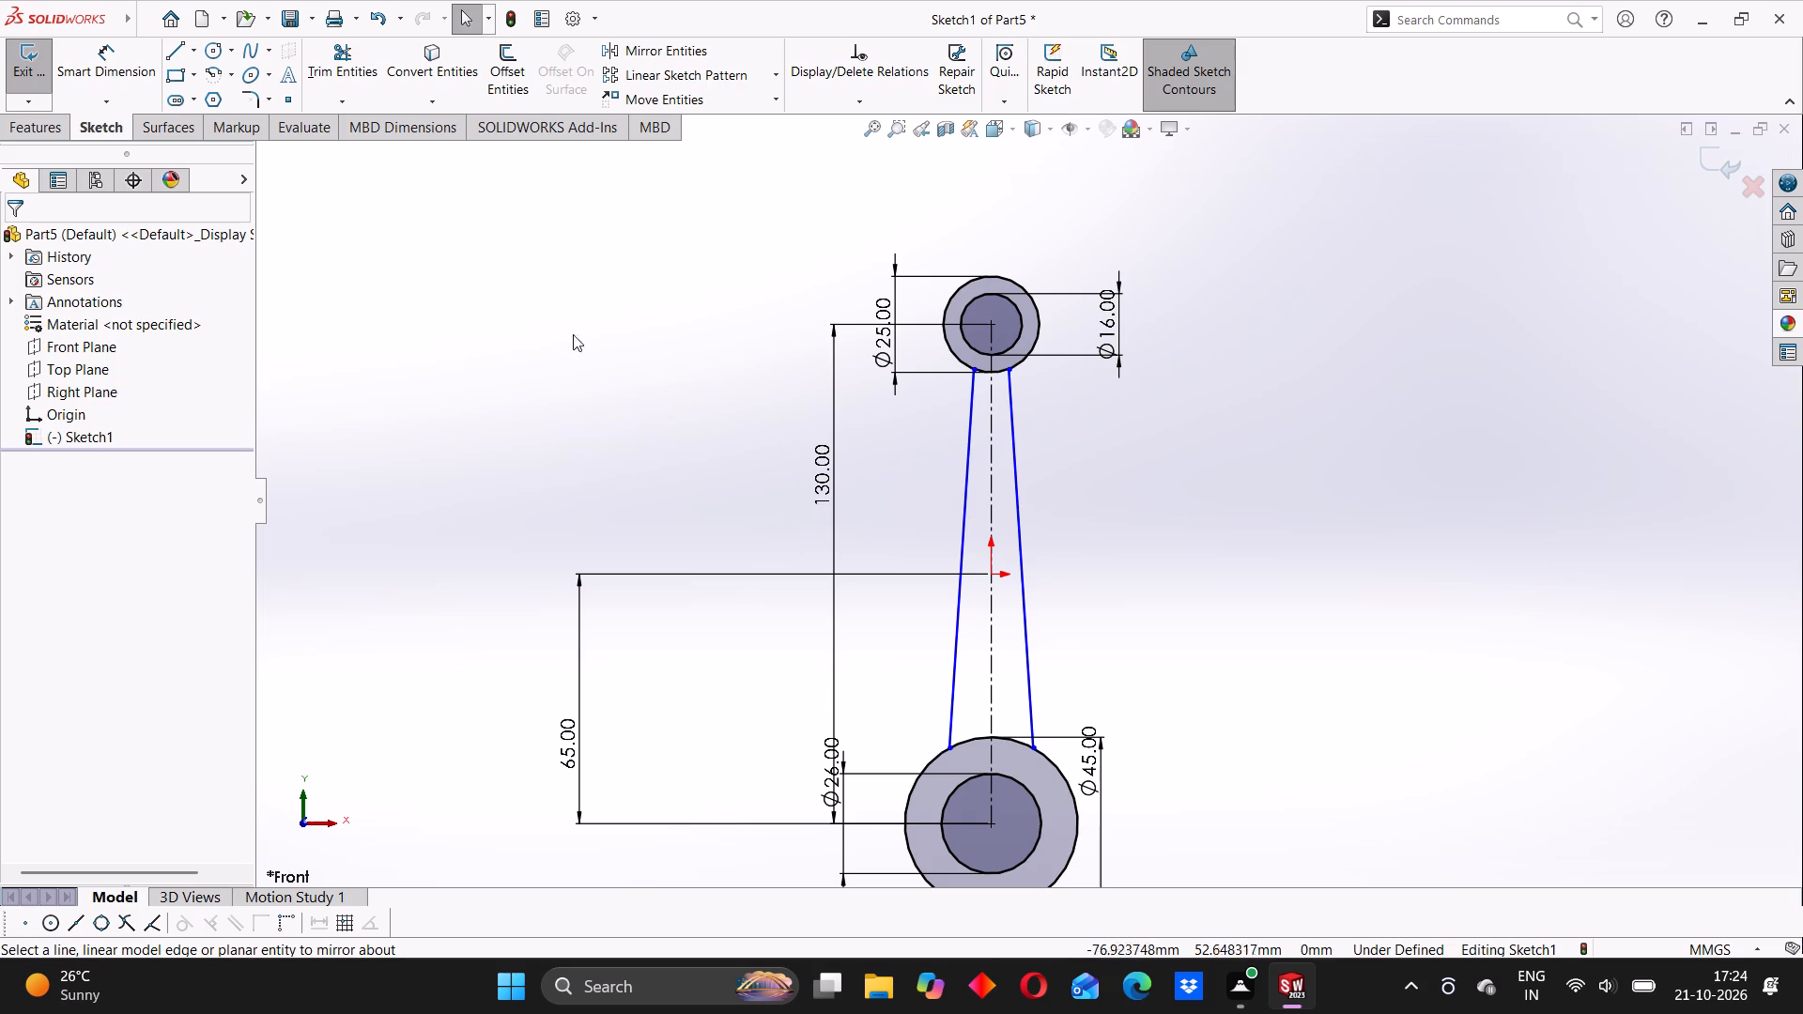
Draw a line about 130 mm long, tangent to the left sides of the upper and lower outer circles.
left_click(171, 43)
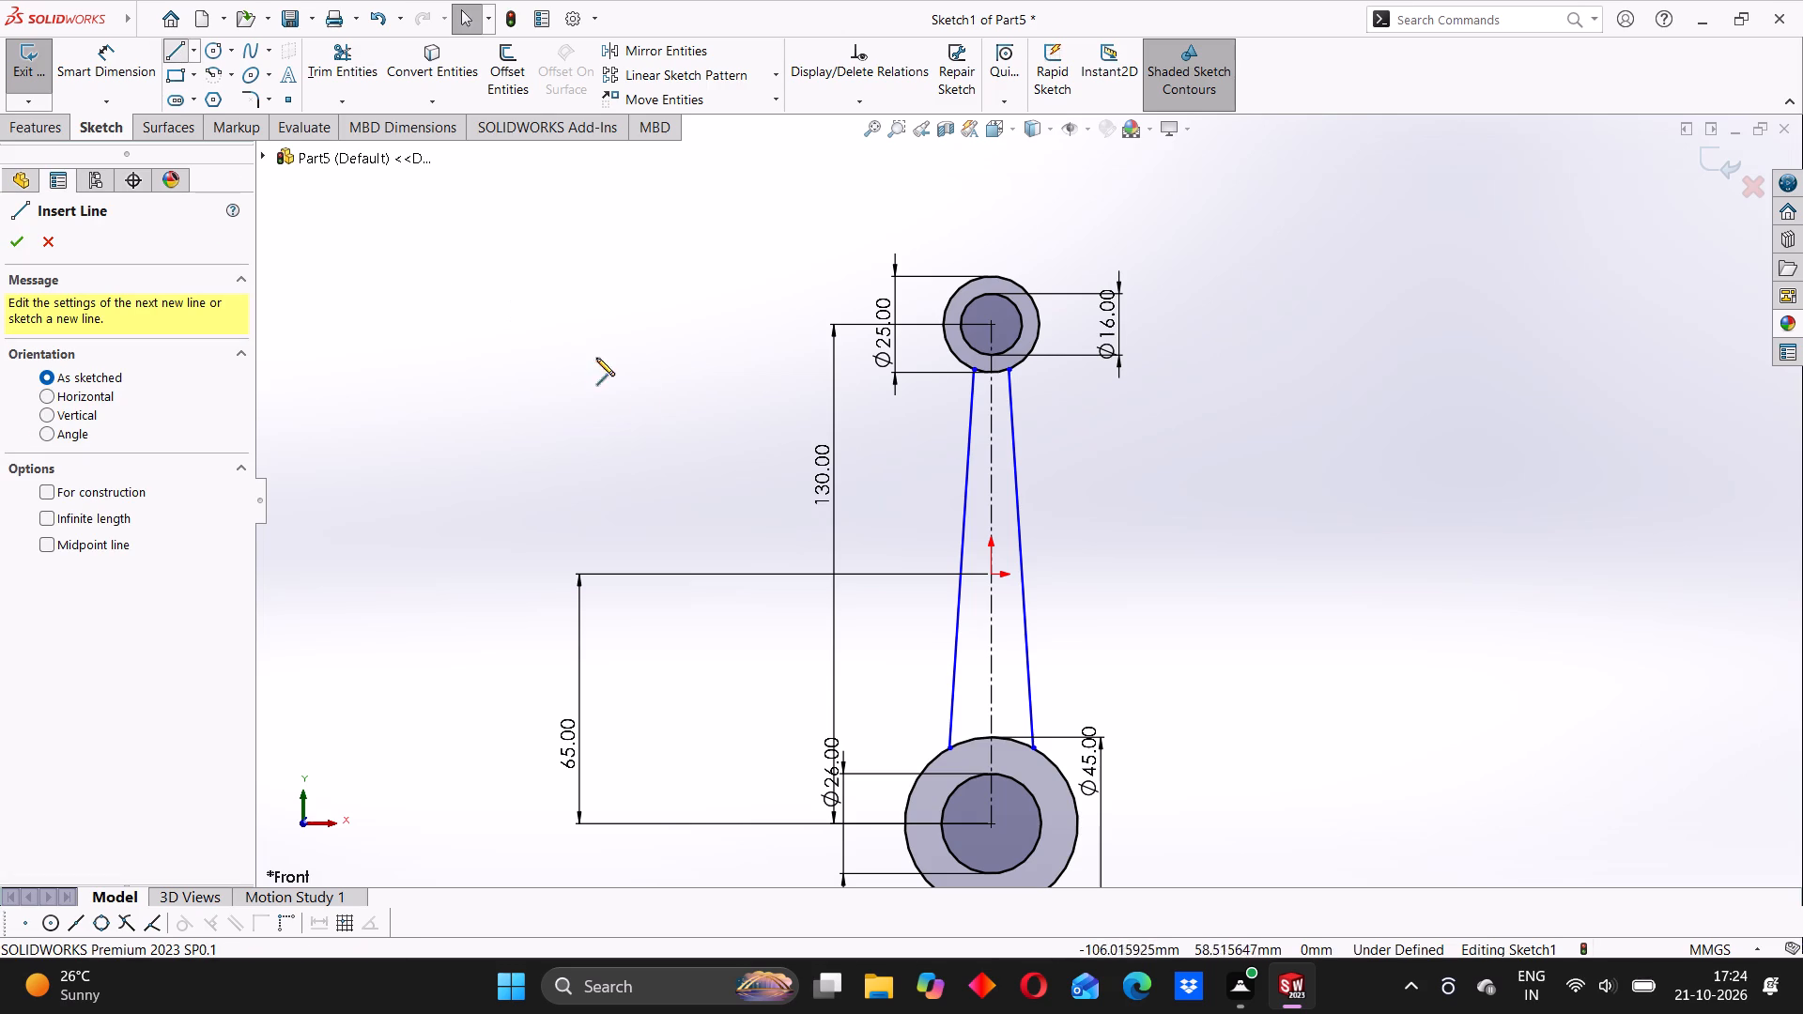
left_click(947, 302)
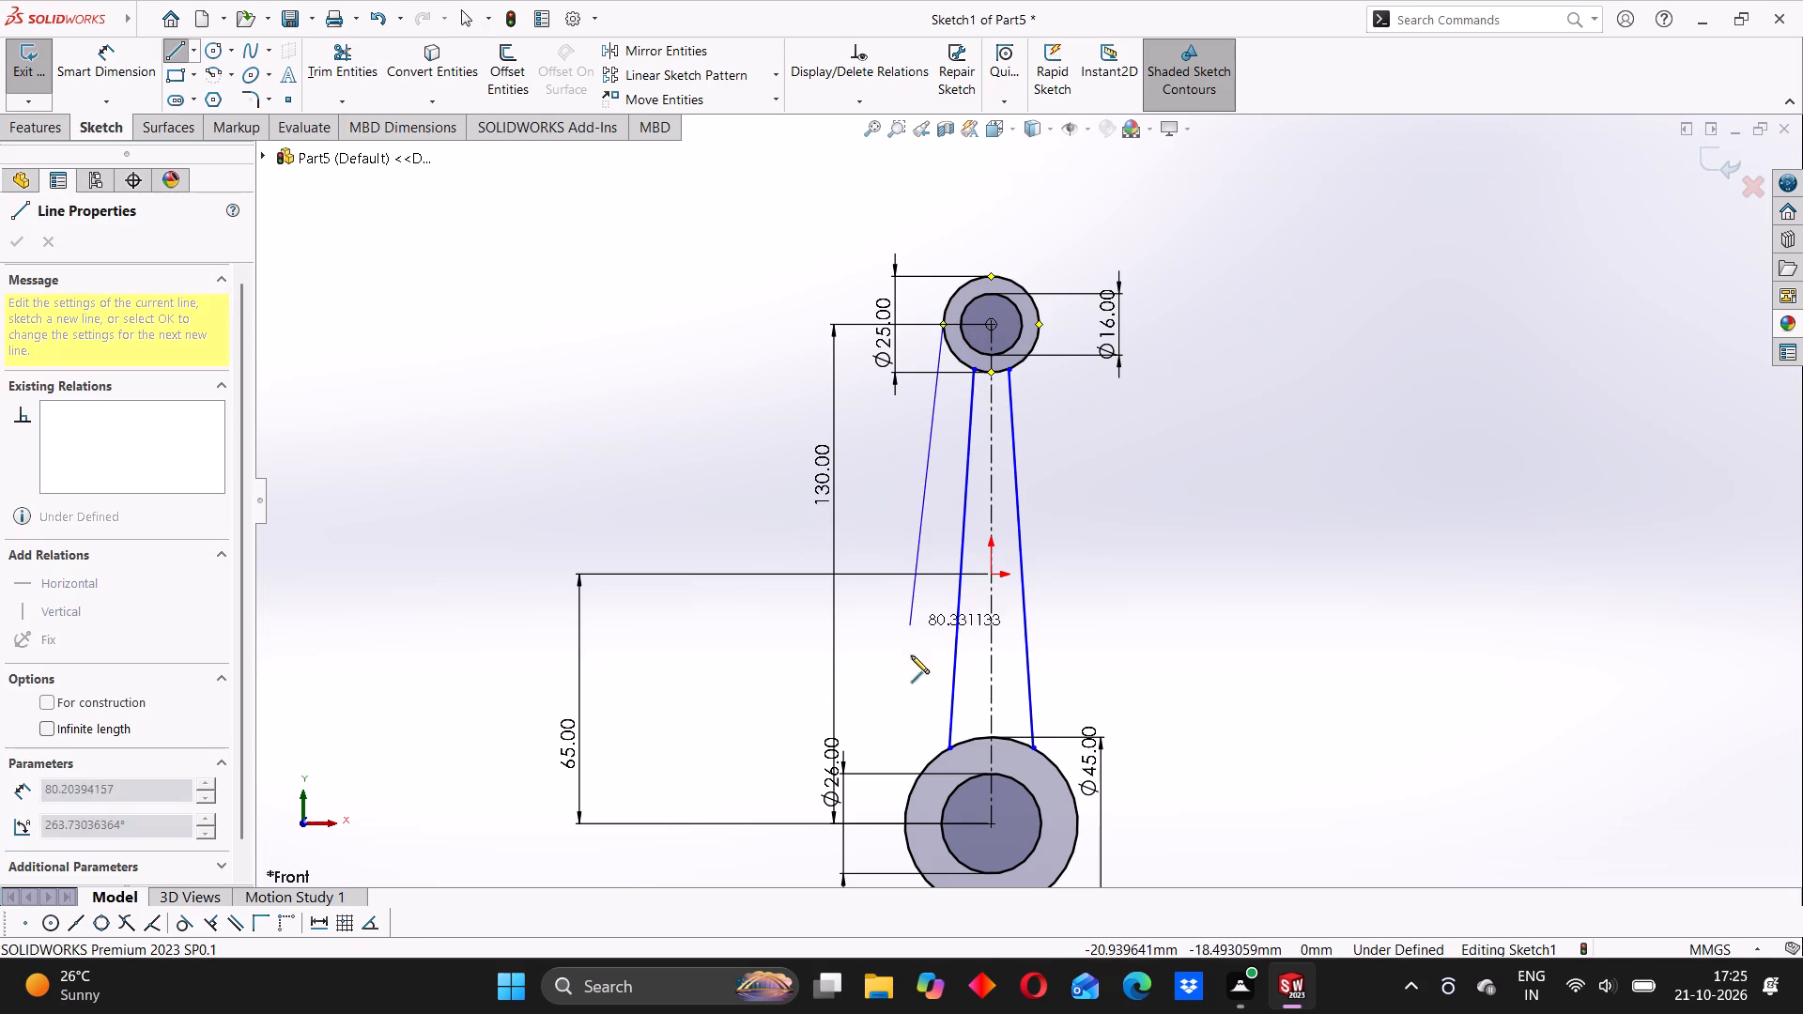
left_click(903, 806)
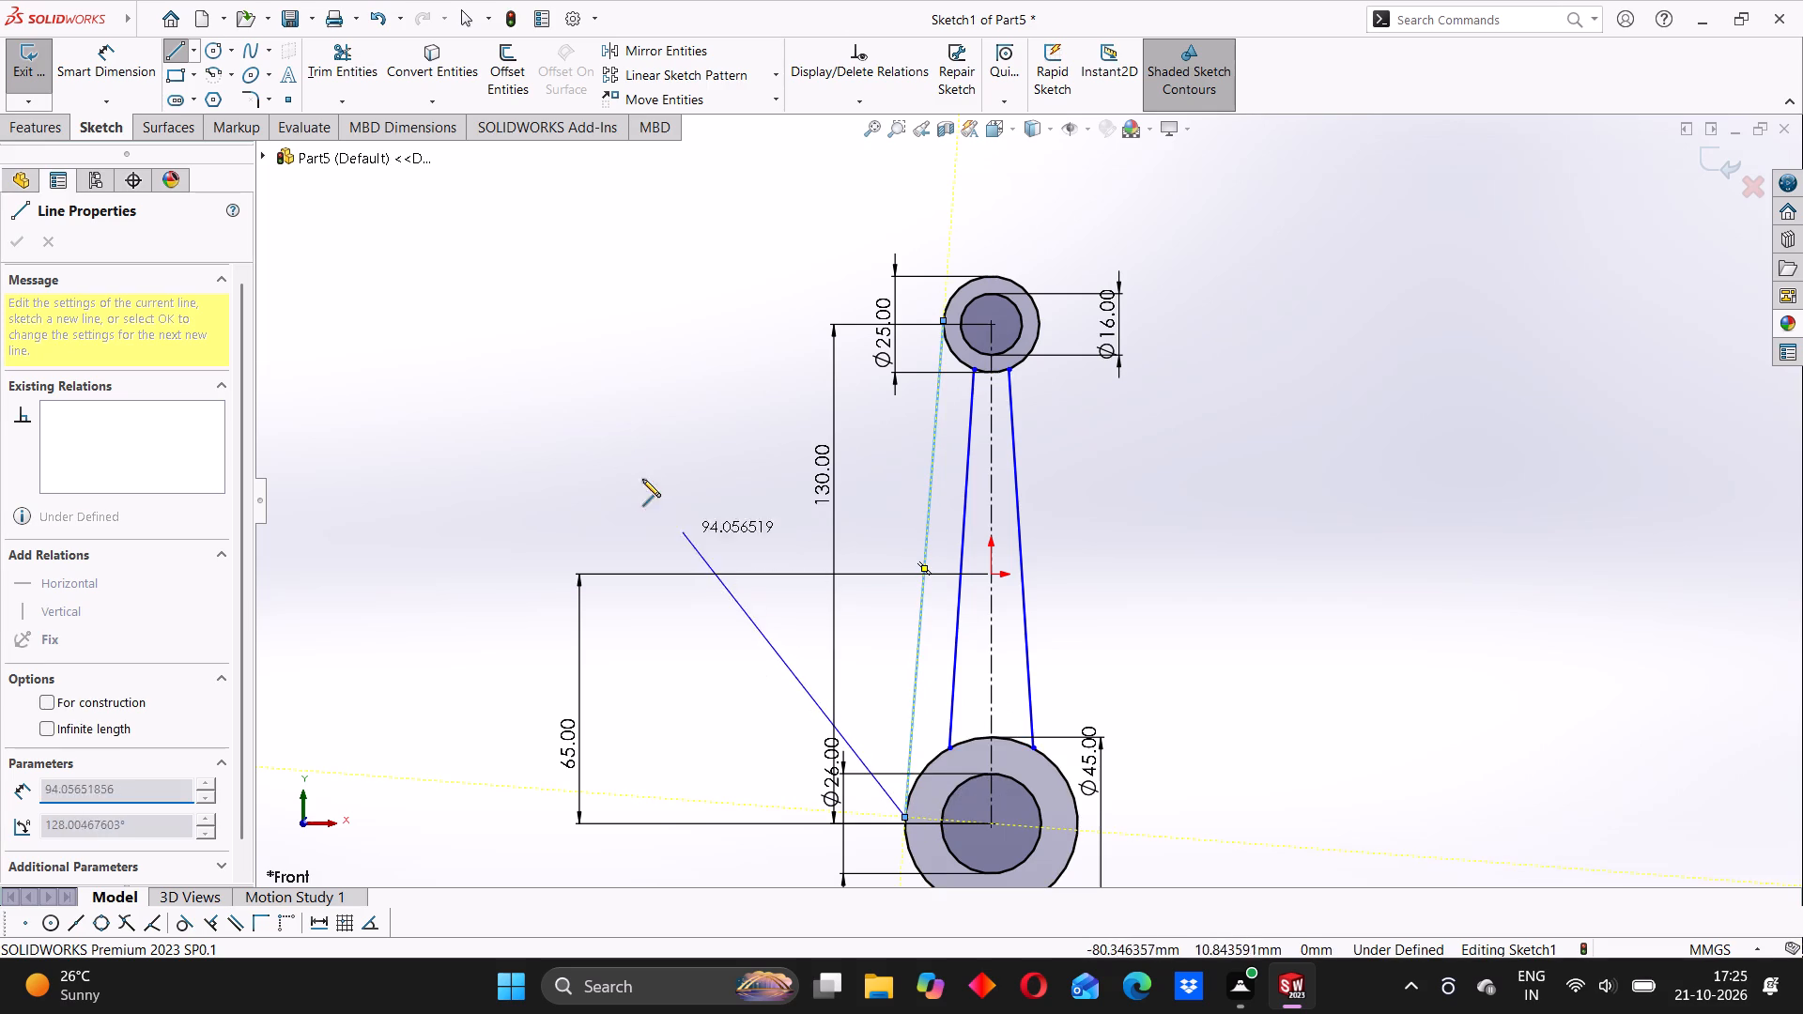
right_click(611, 422)
left_click(645, 436)
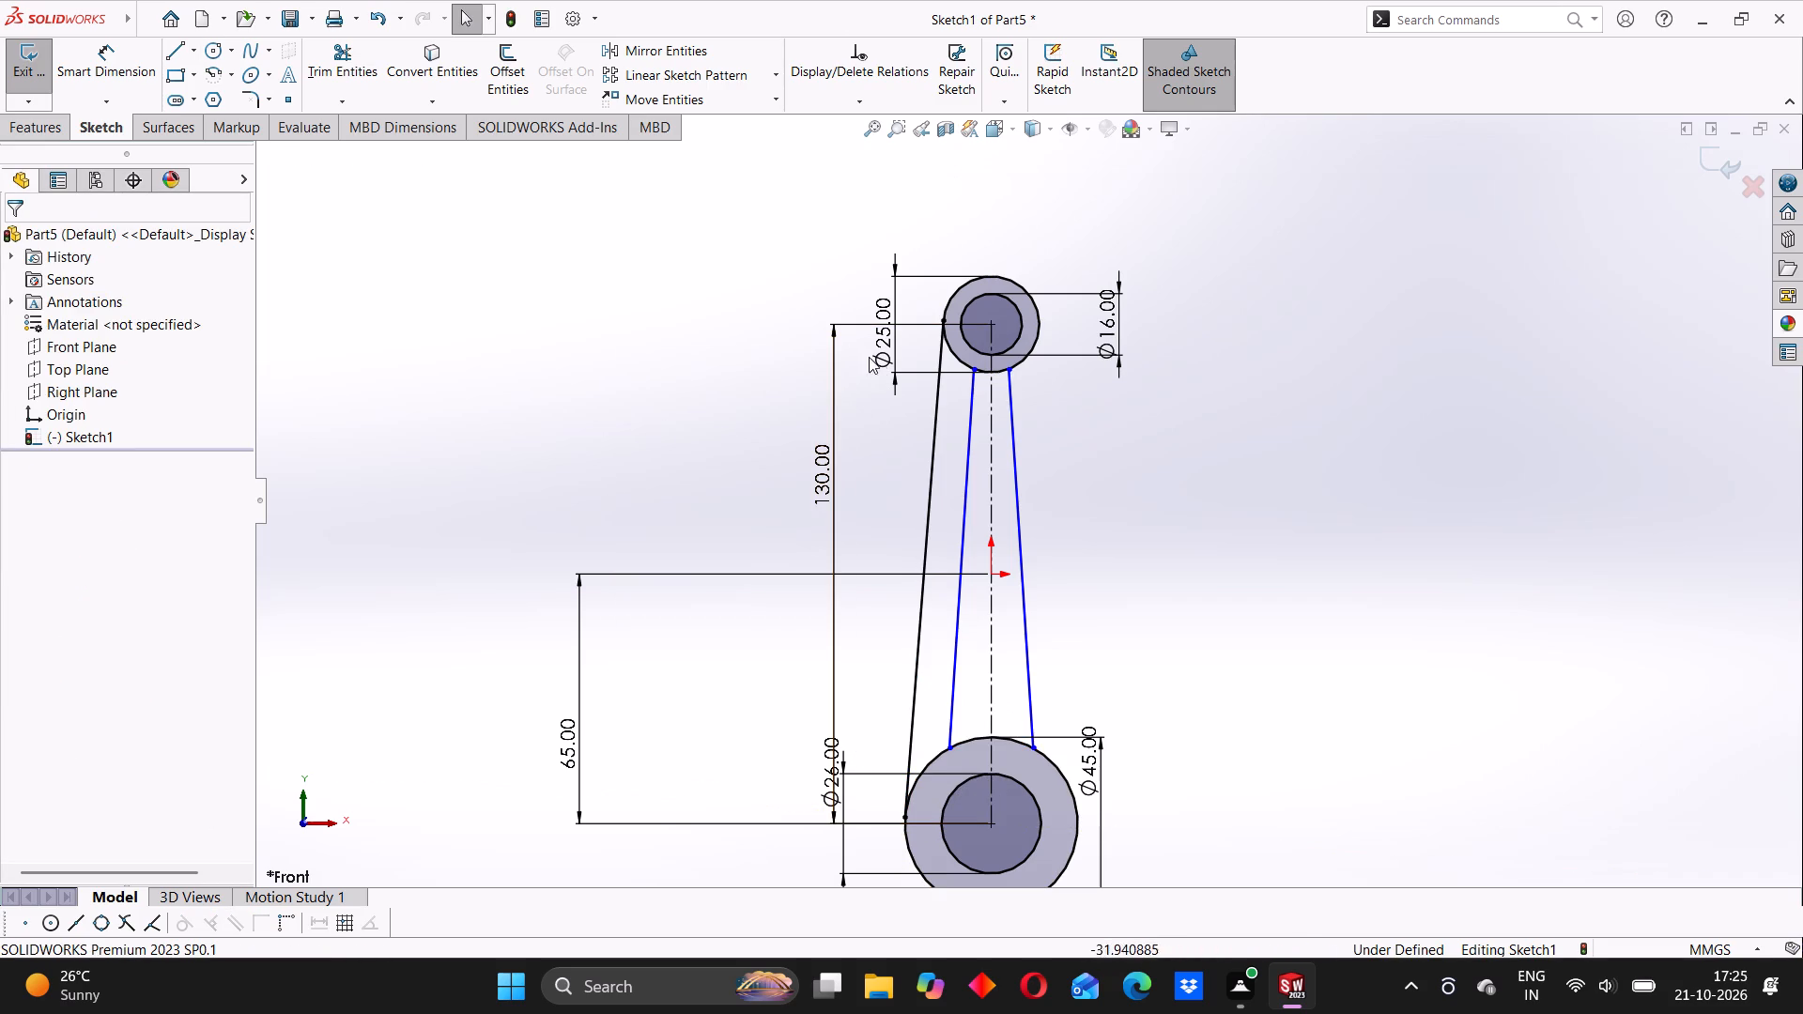
Apply Tangent relations between the new outer line and both the 25 mm and 45 mm circles.
left_click(933, 395)
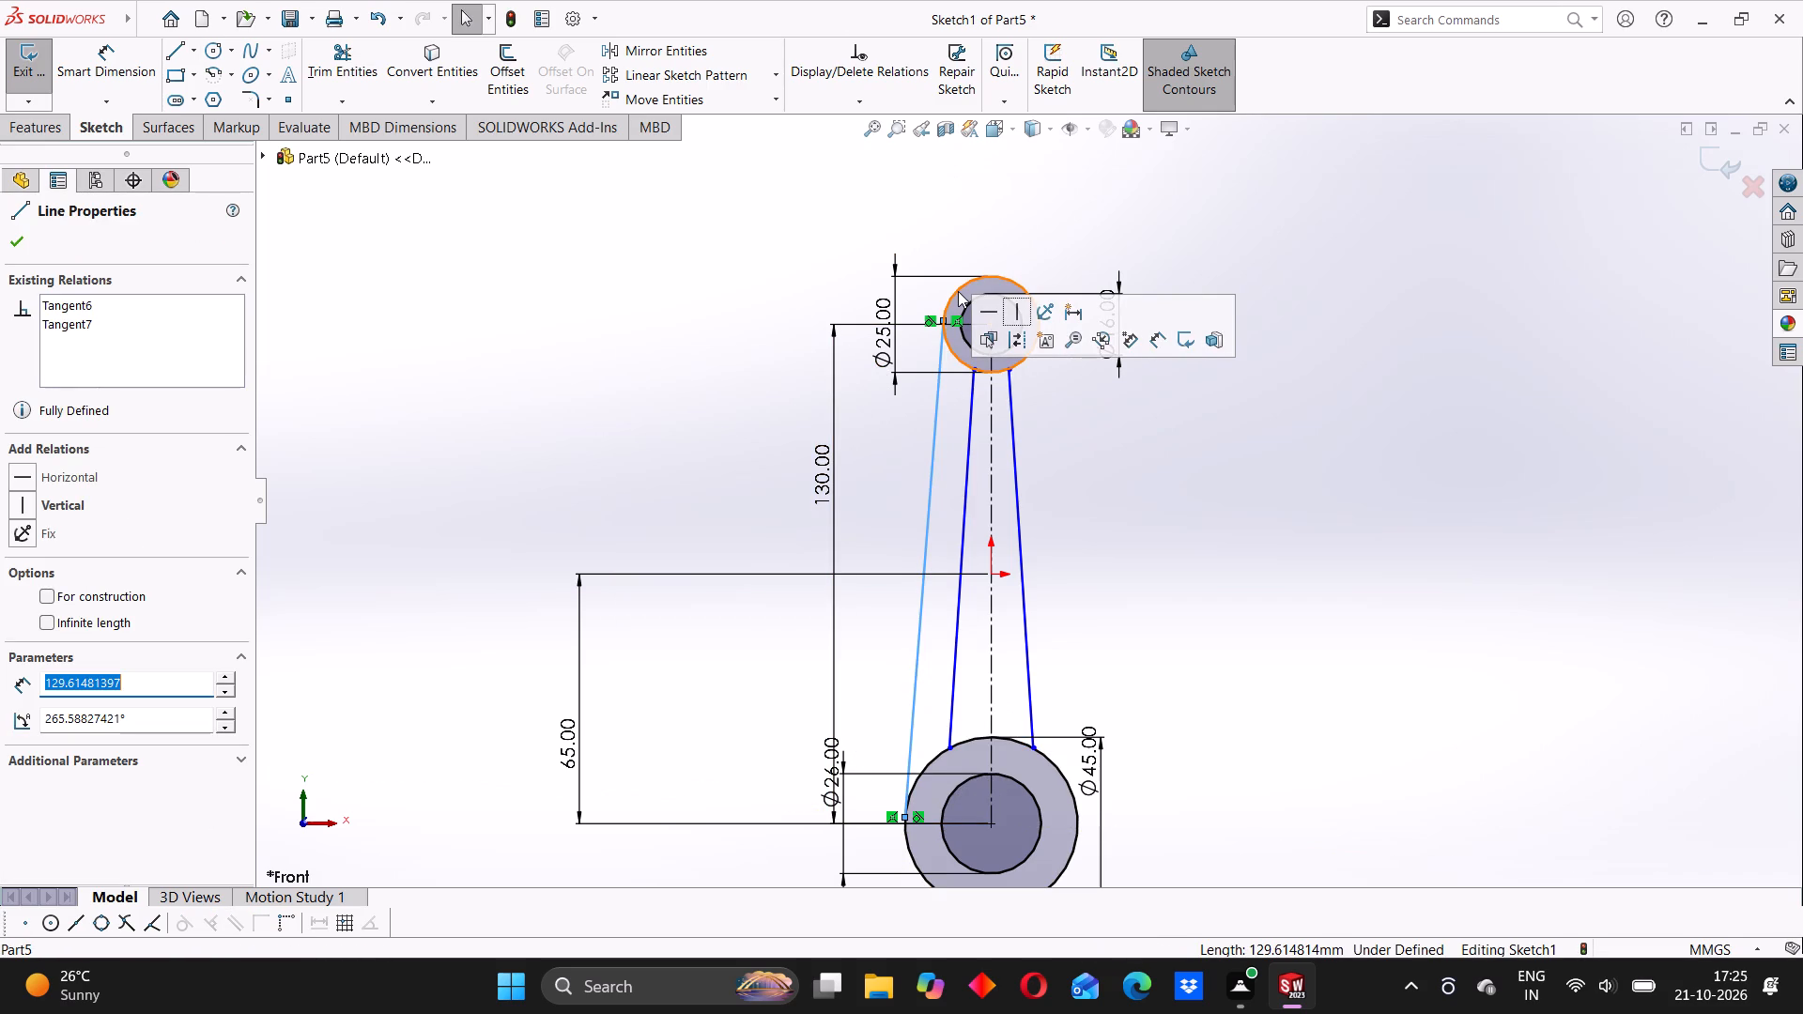
left_click(958, 291)
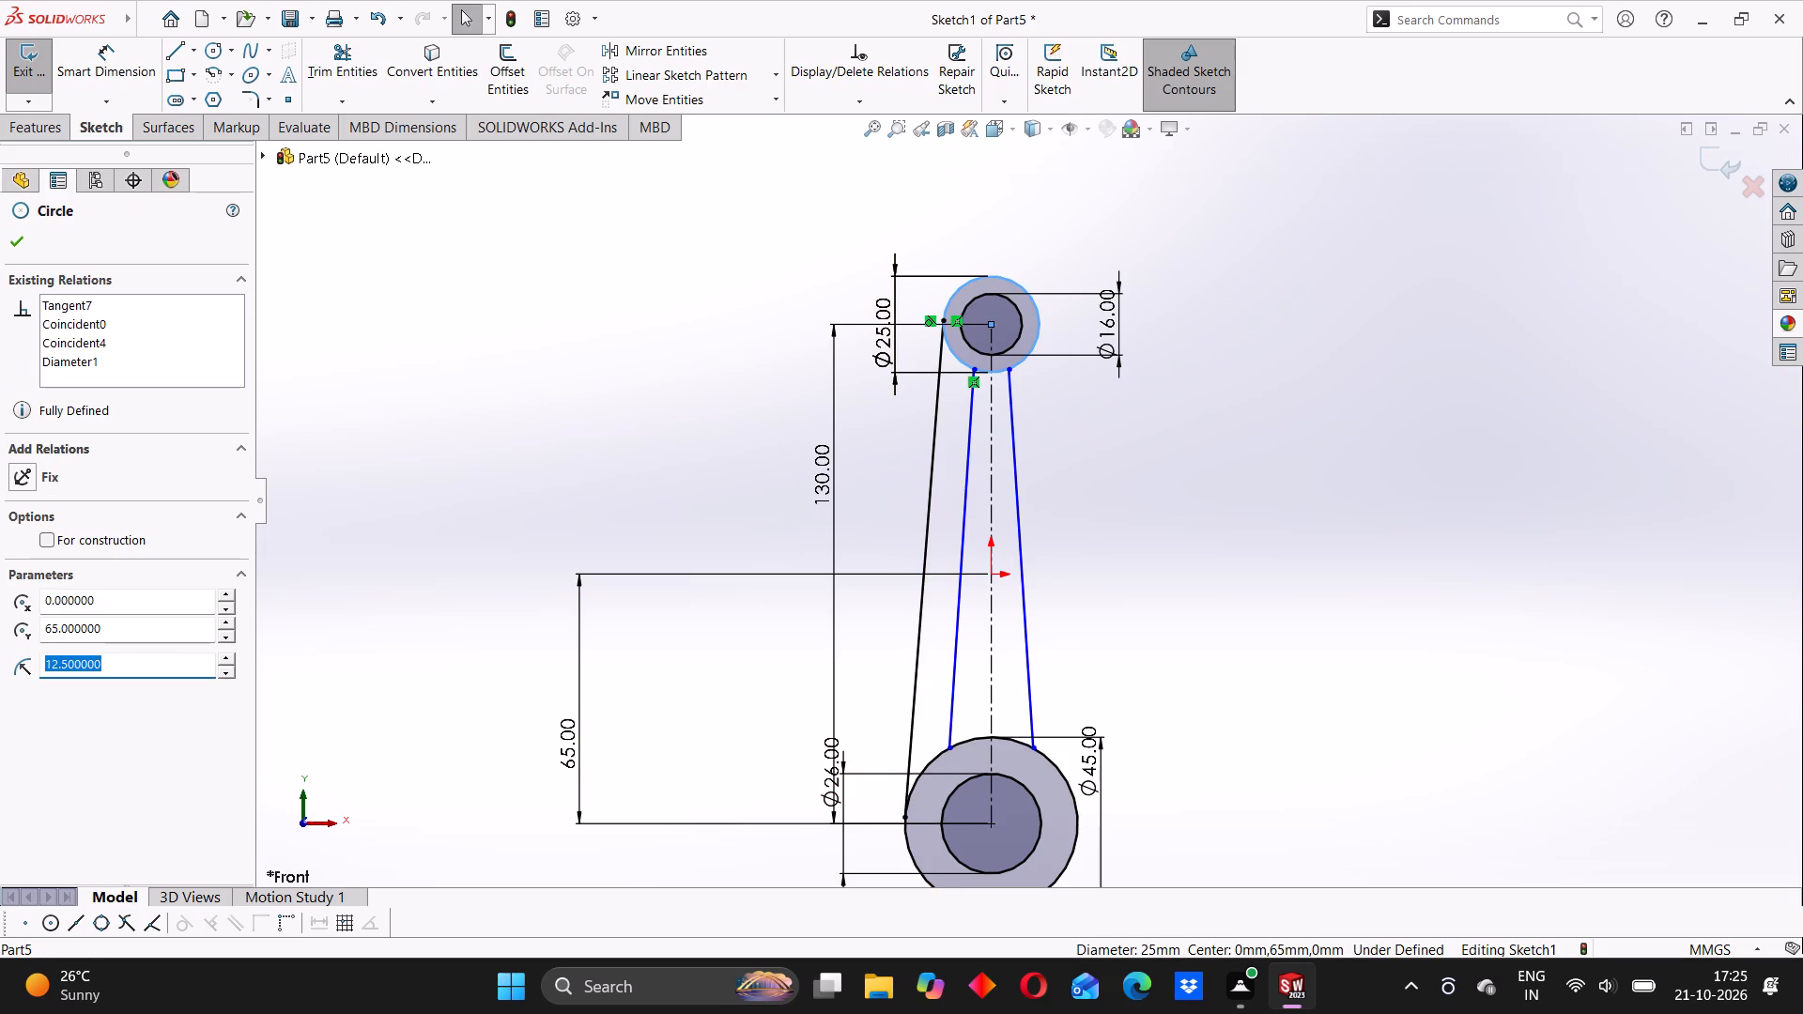
left_click(935, 432, "ctrl")
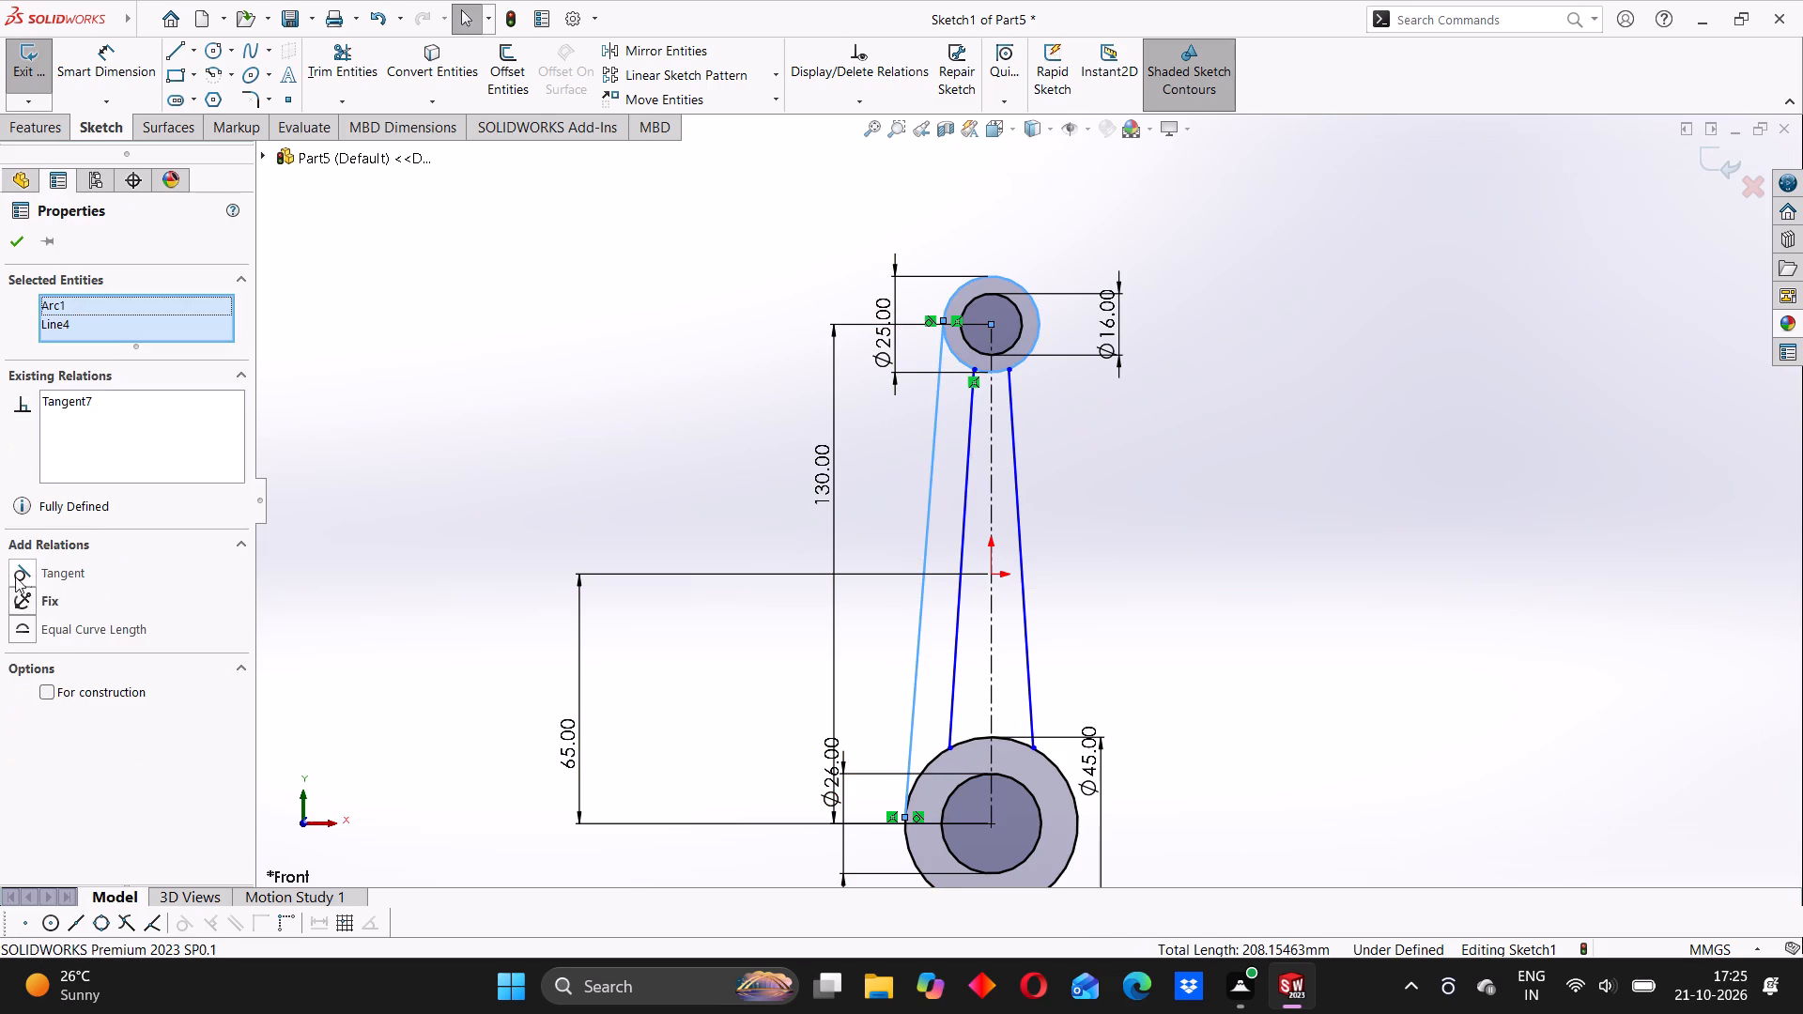
left_click(25, 573)
left_click(17, 241)
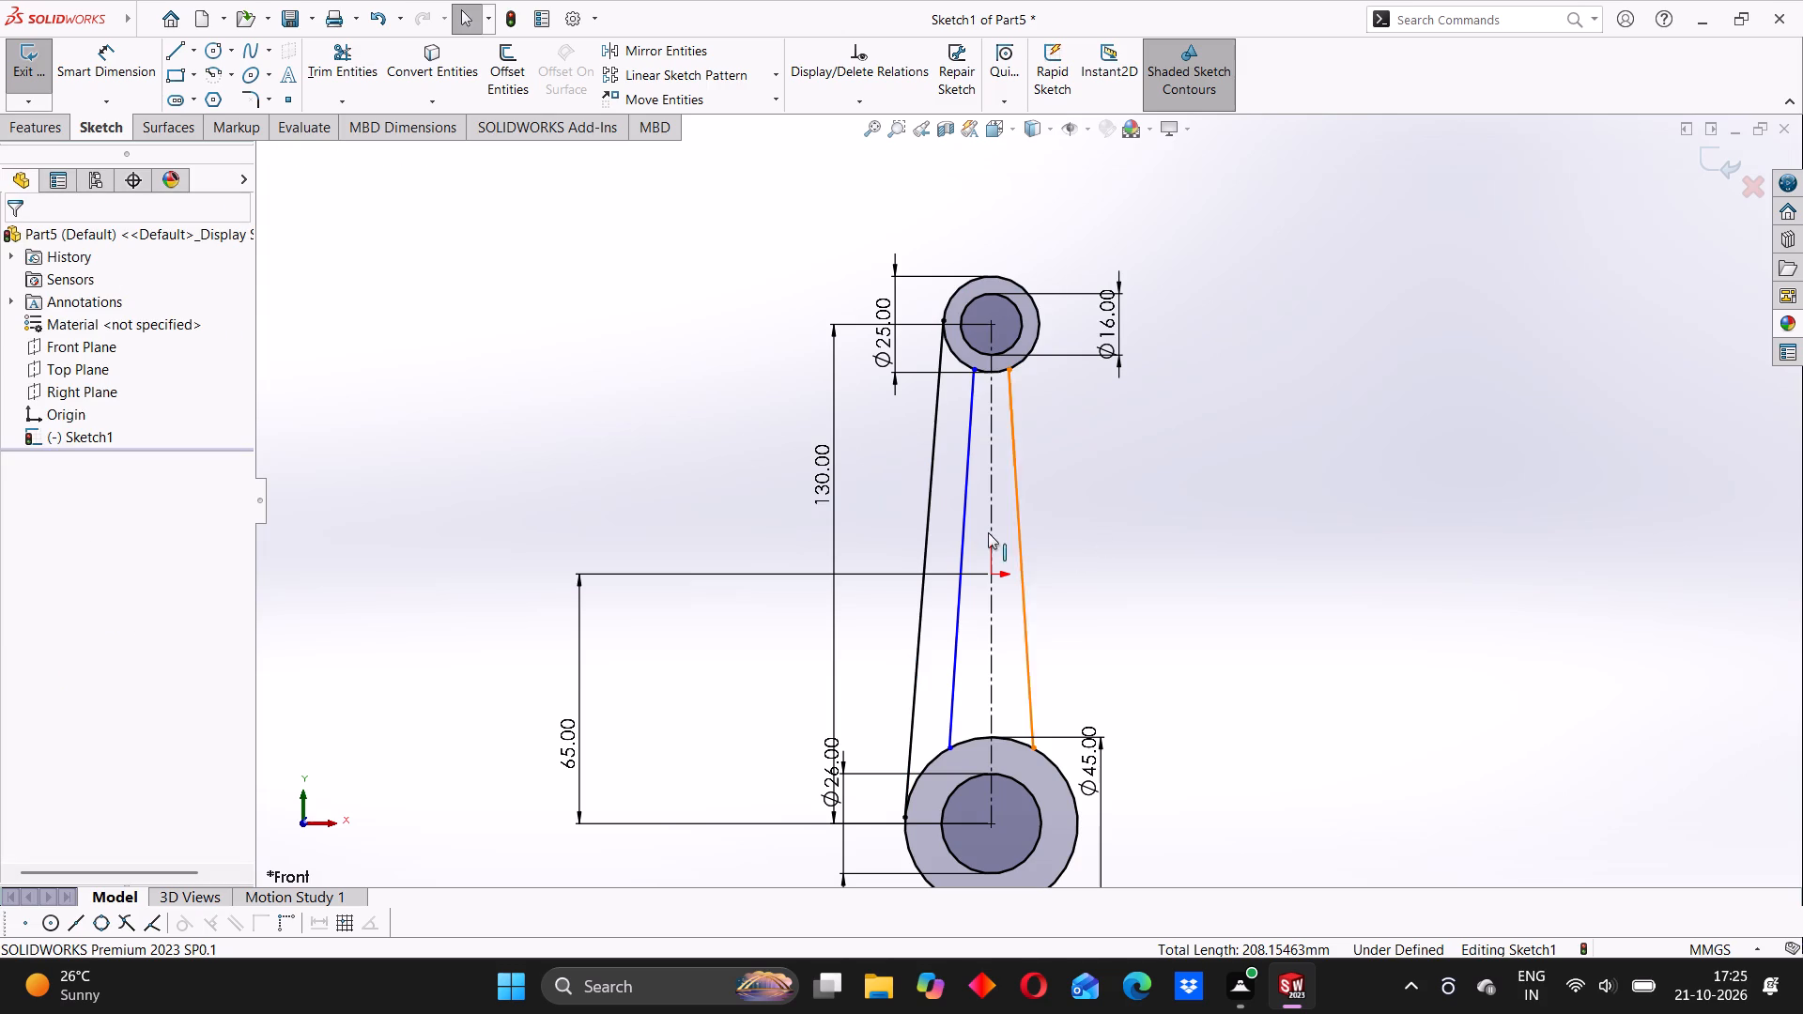
left_click(928, 545)
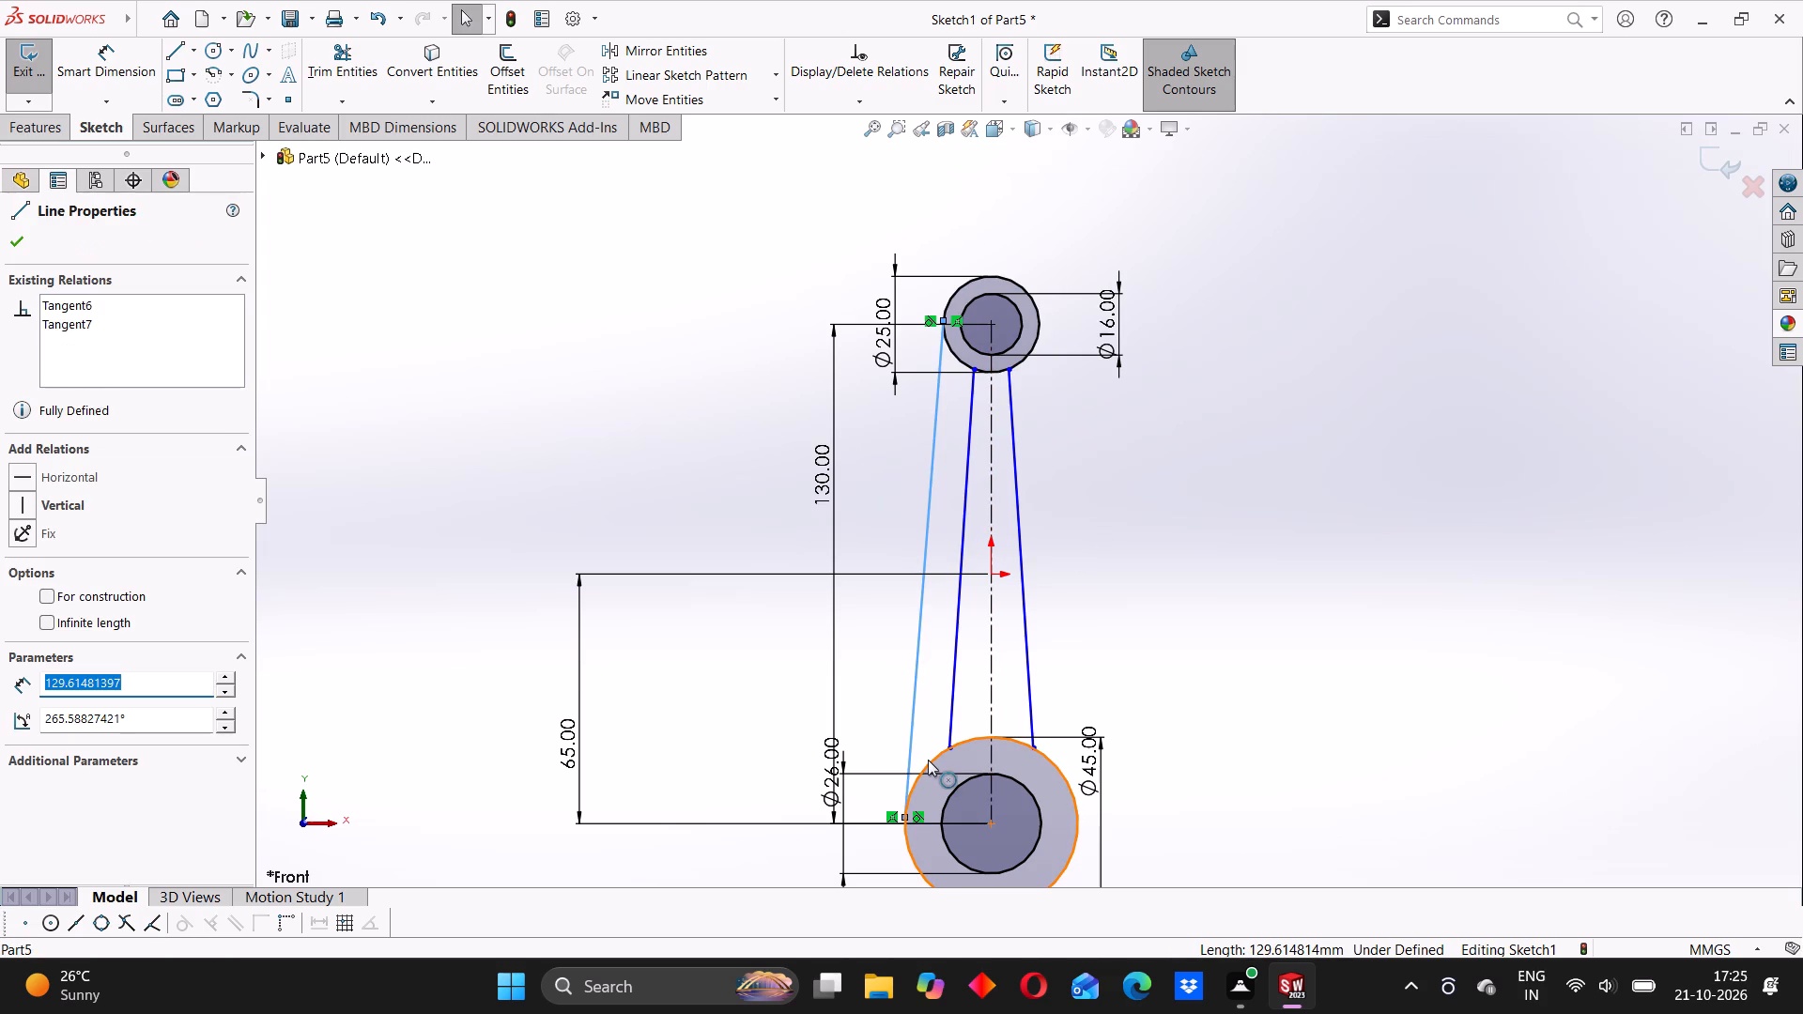
left_click(929, 761, "ctrl")
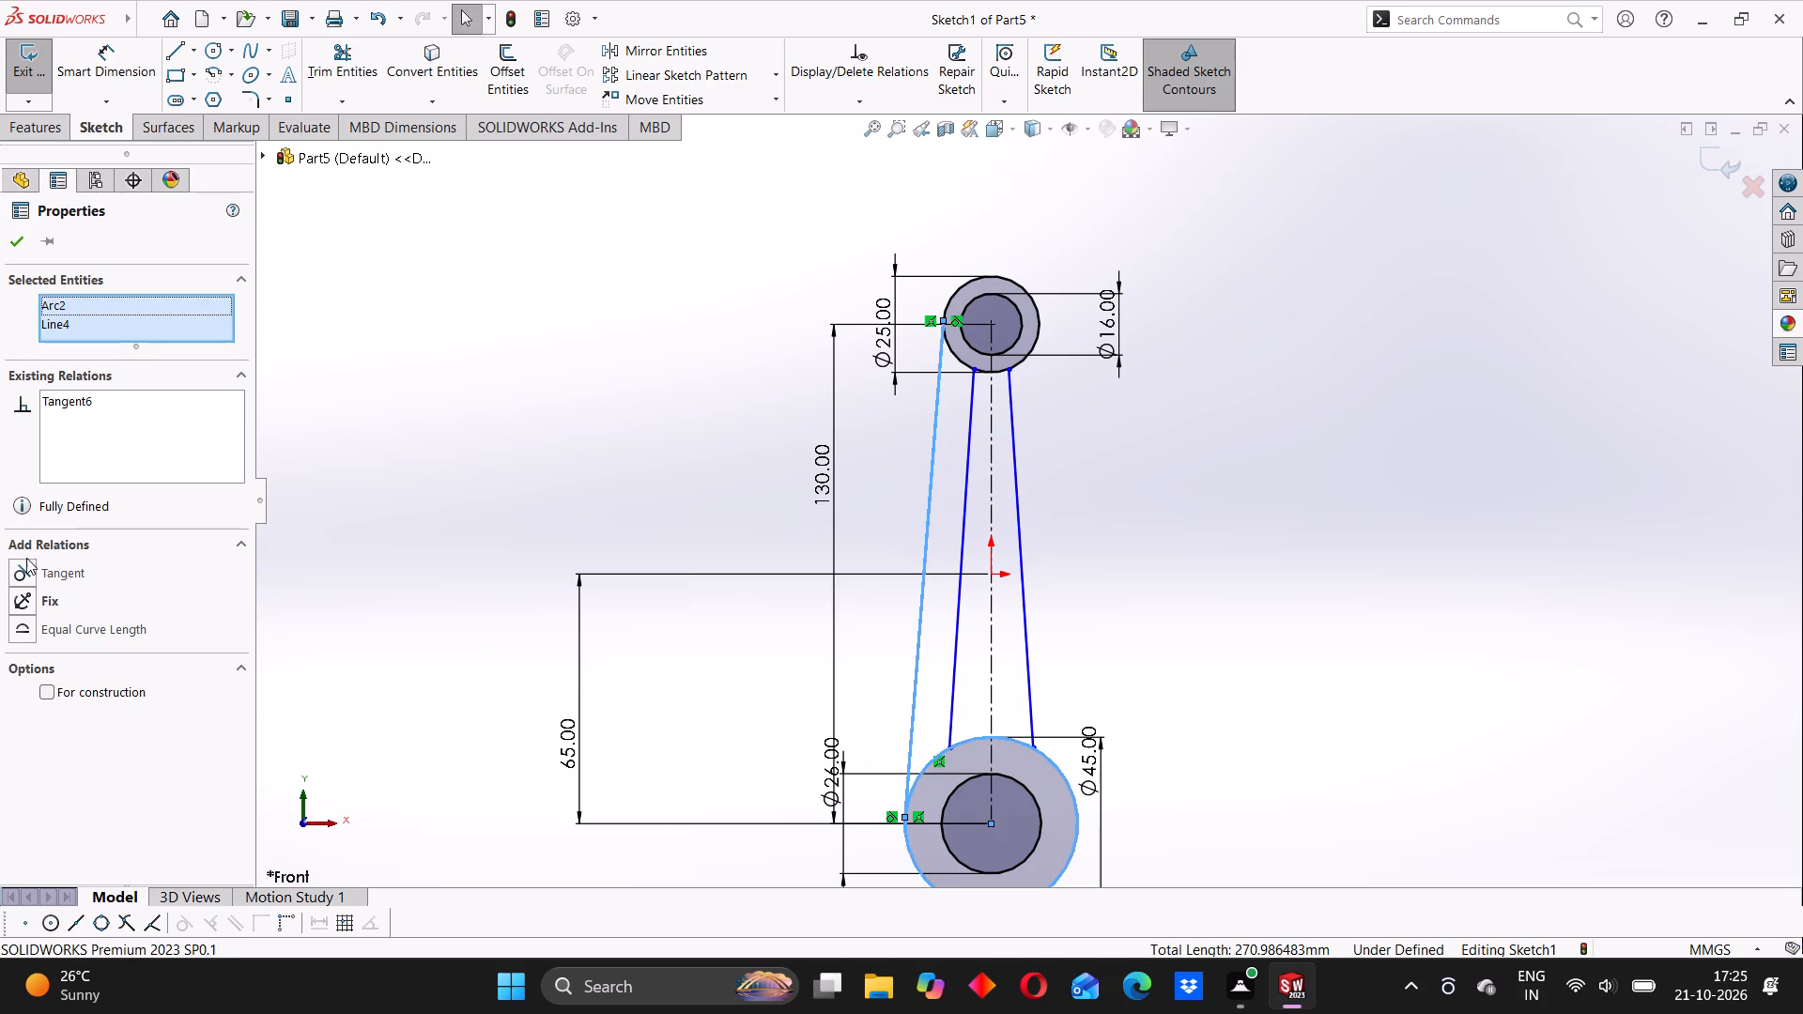
left_click(18, 566)
left_click(15, 238)
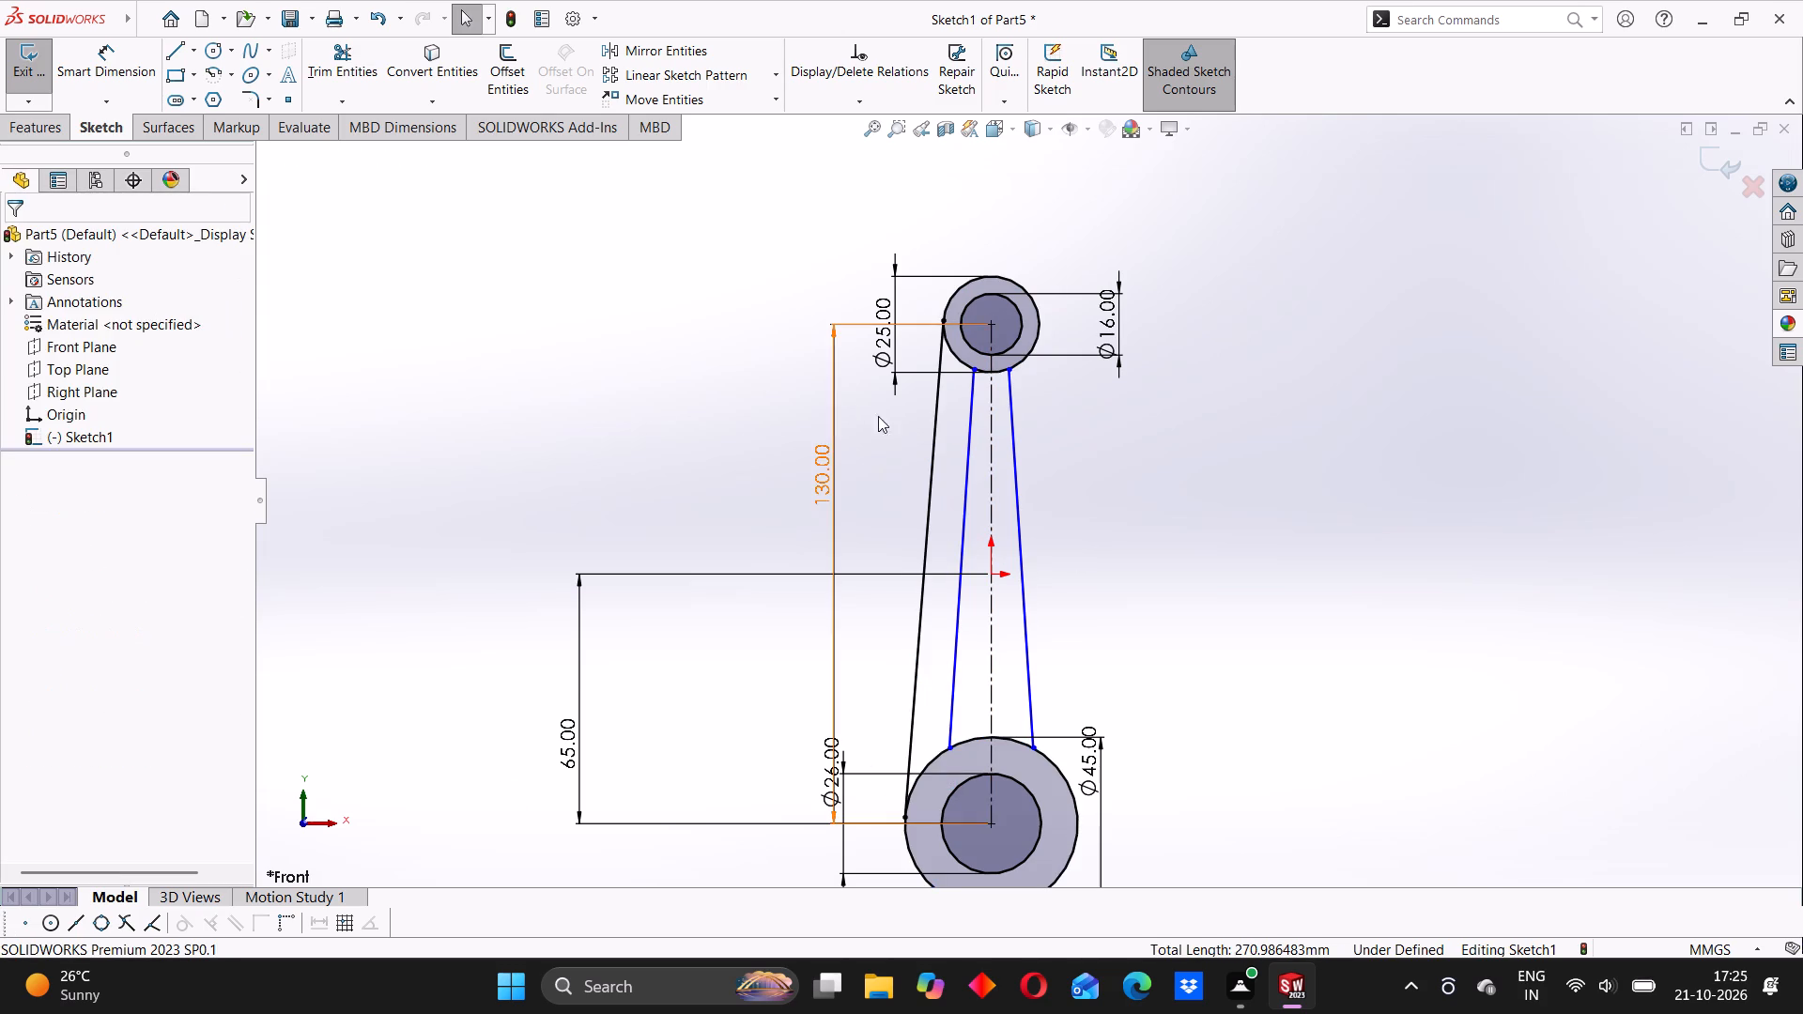
Delete the slanted line nearest the centreline on its left and its mirrored copy on the right.
left_click(965, 479)
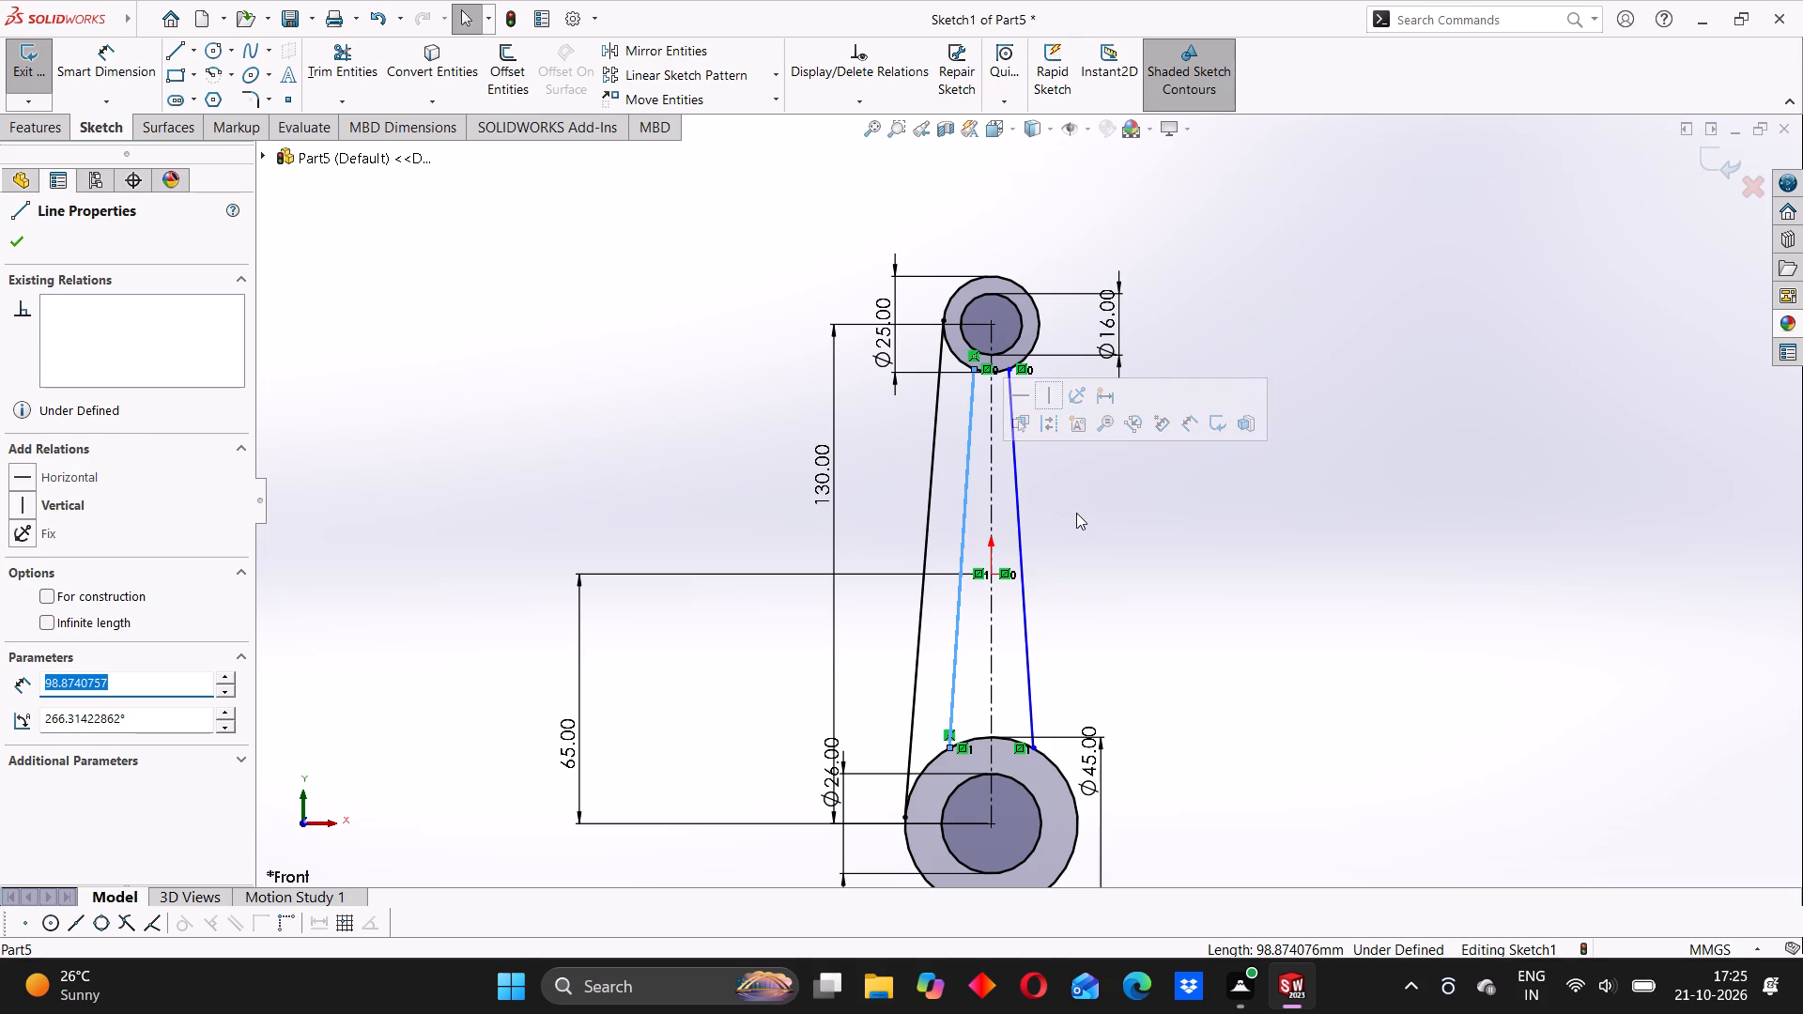
key("Delete")
left_click(1016, 499)
key("Delete")
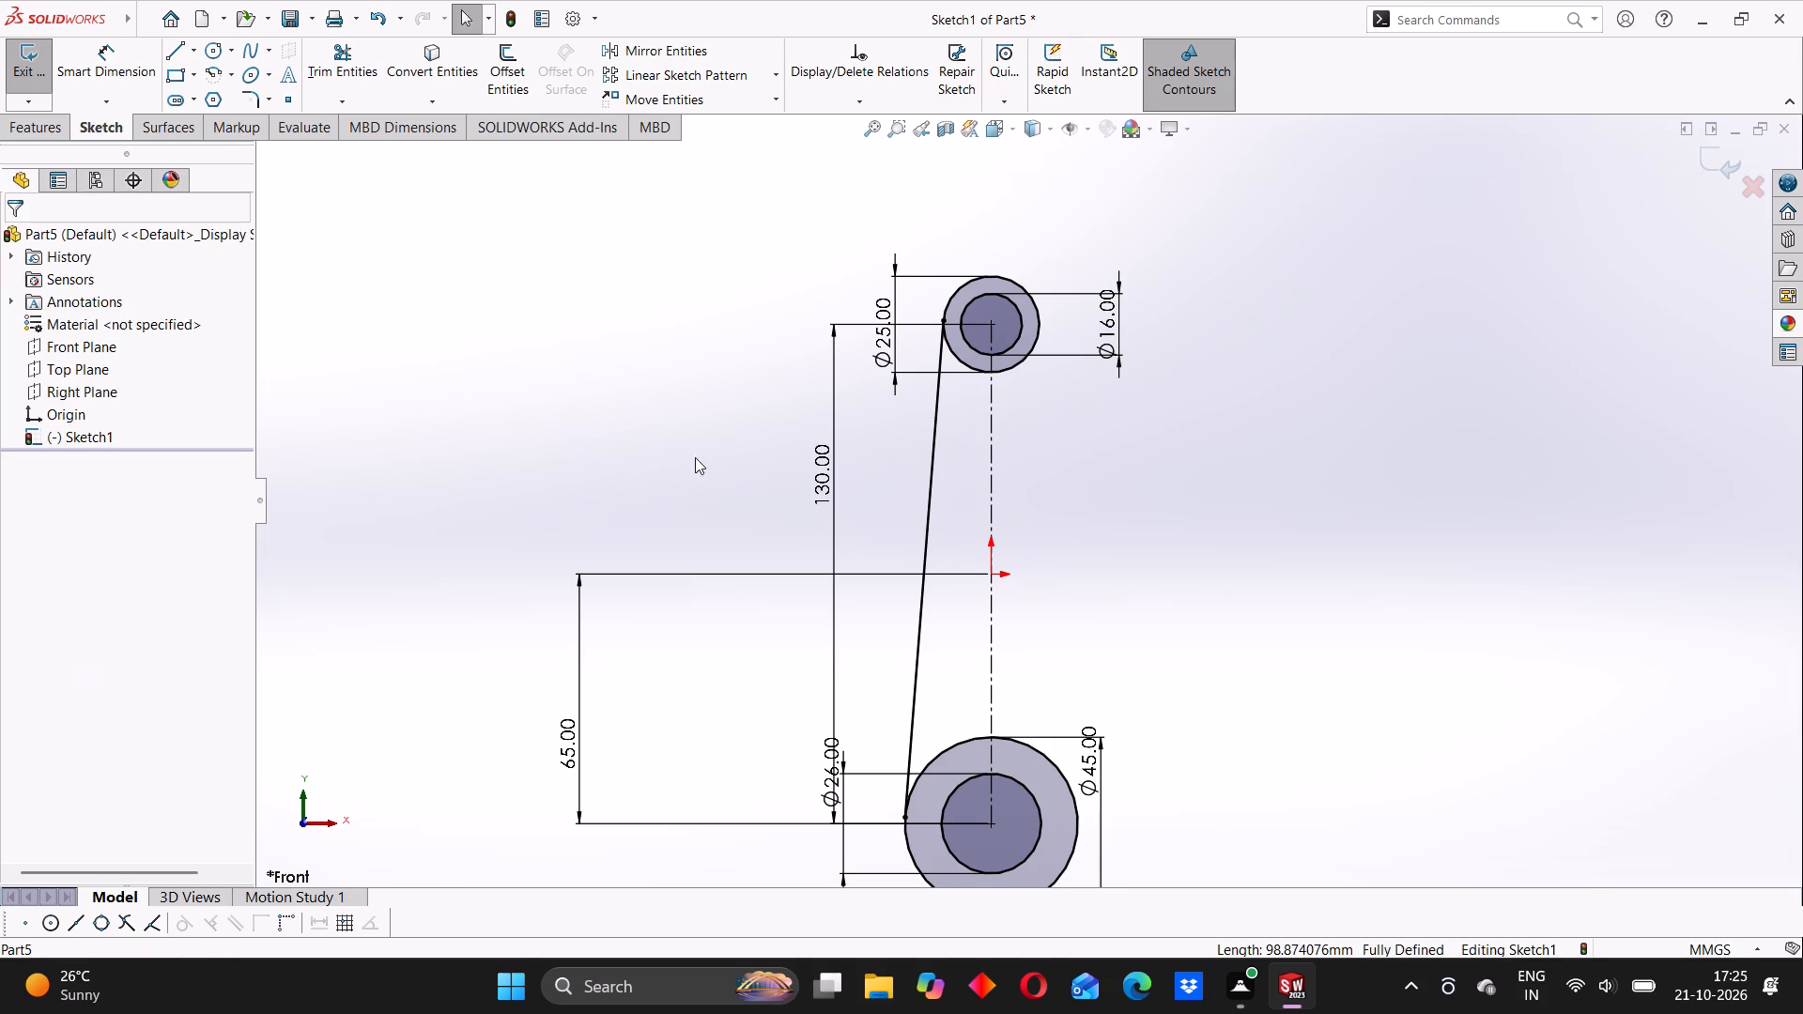
Draw a line about 130 mm long, tangent to the left sides of the 16 mm and 26 mm inner circles.
left_click(181, 53)
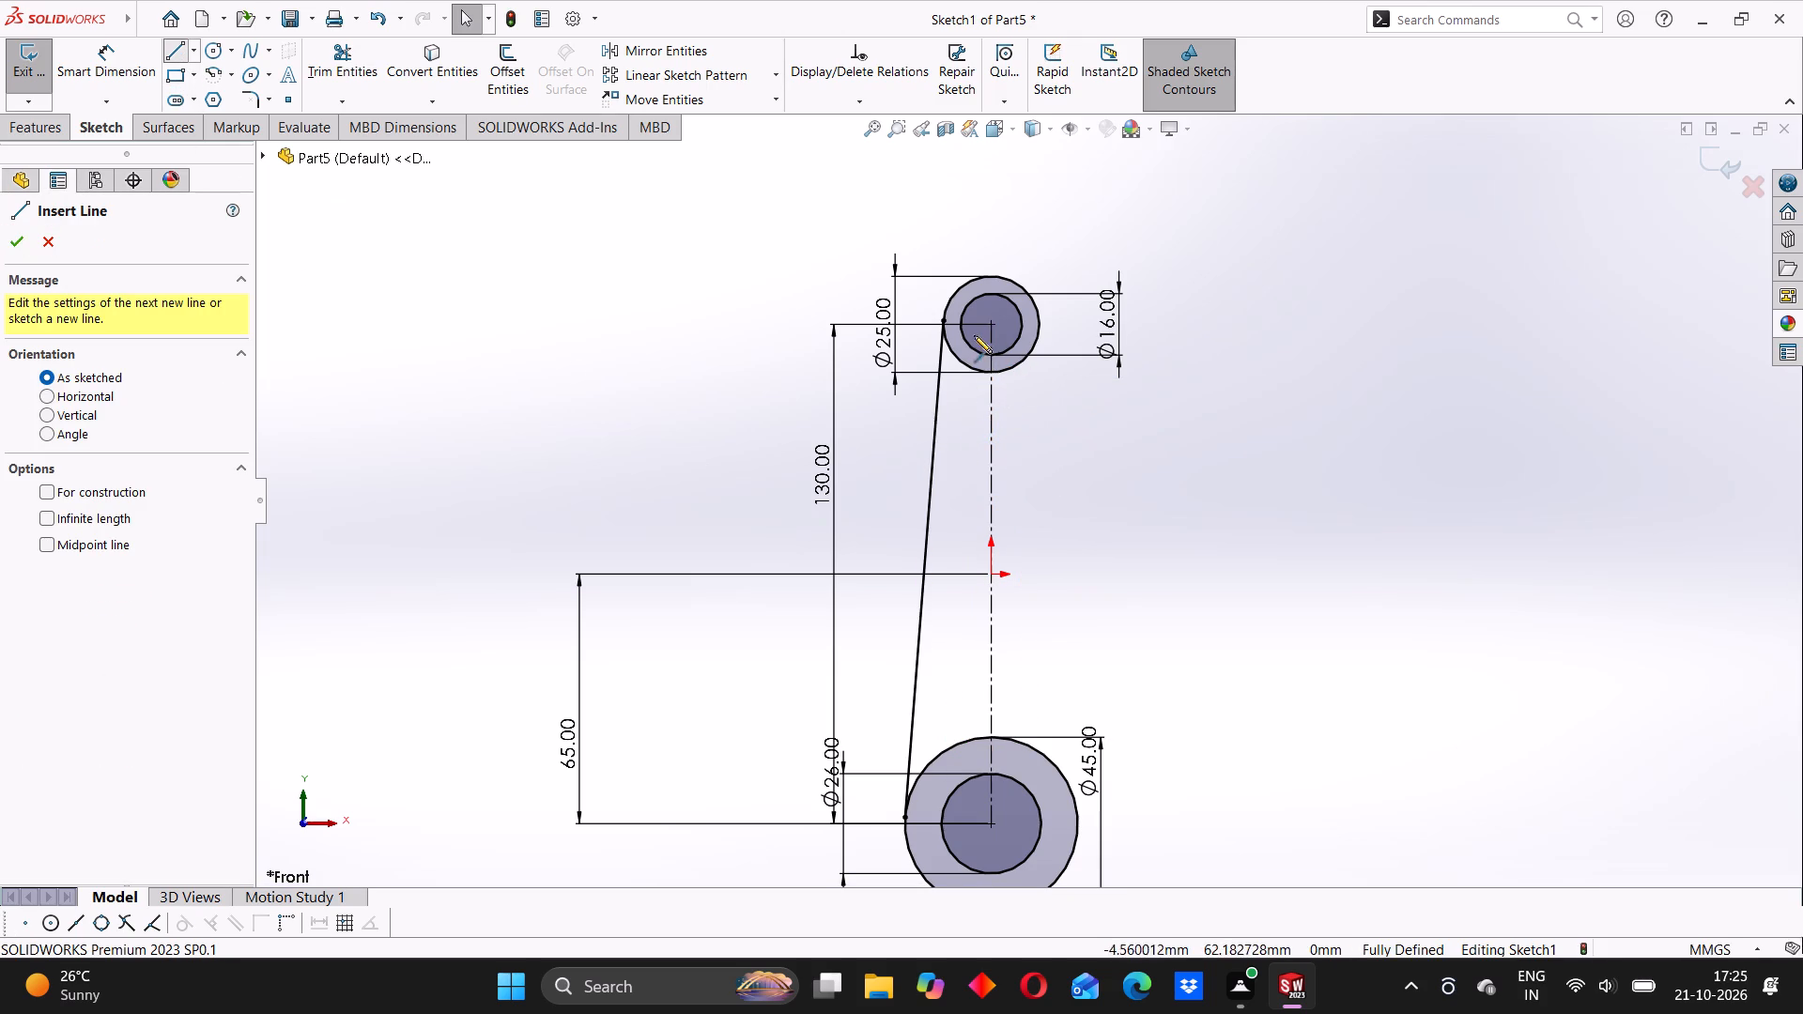
left_click(962, 334)
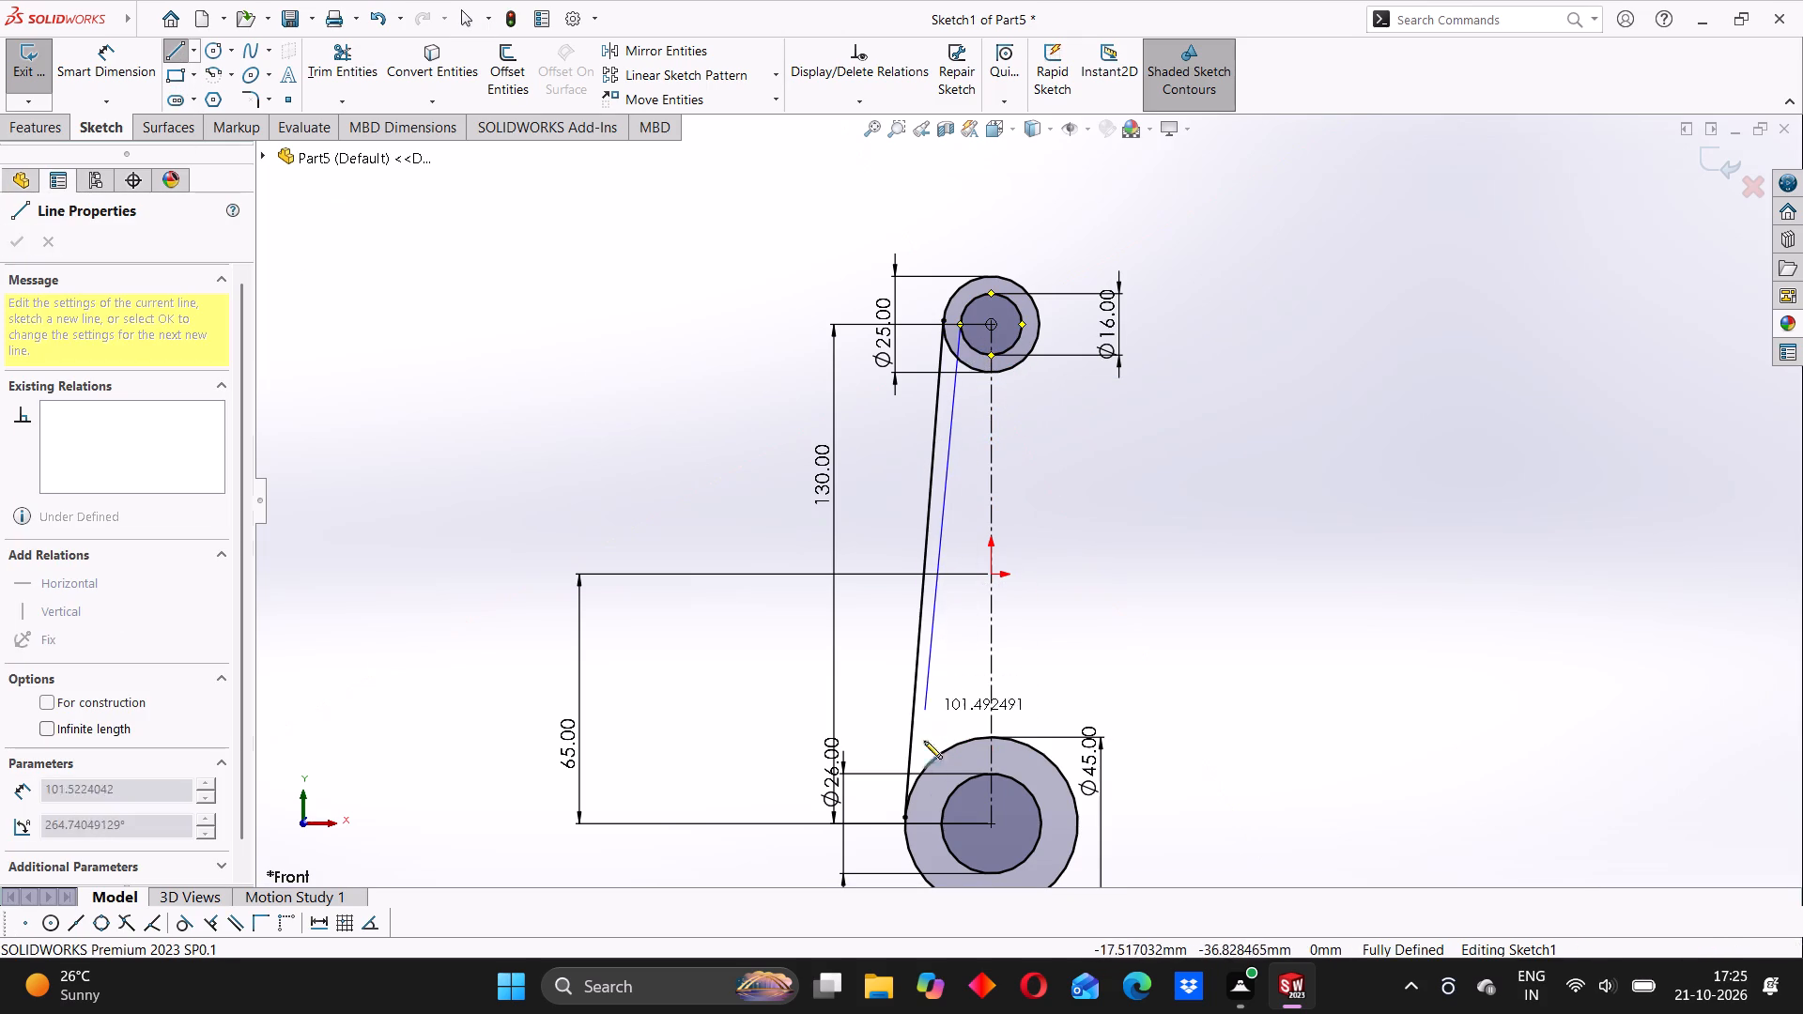
left_click(944, 801)
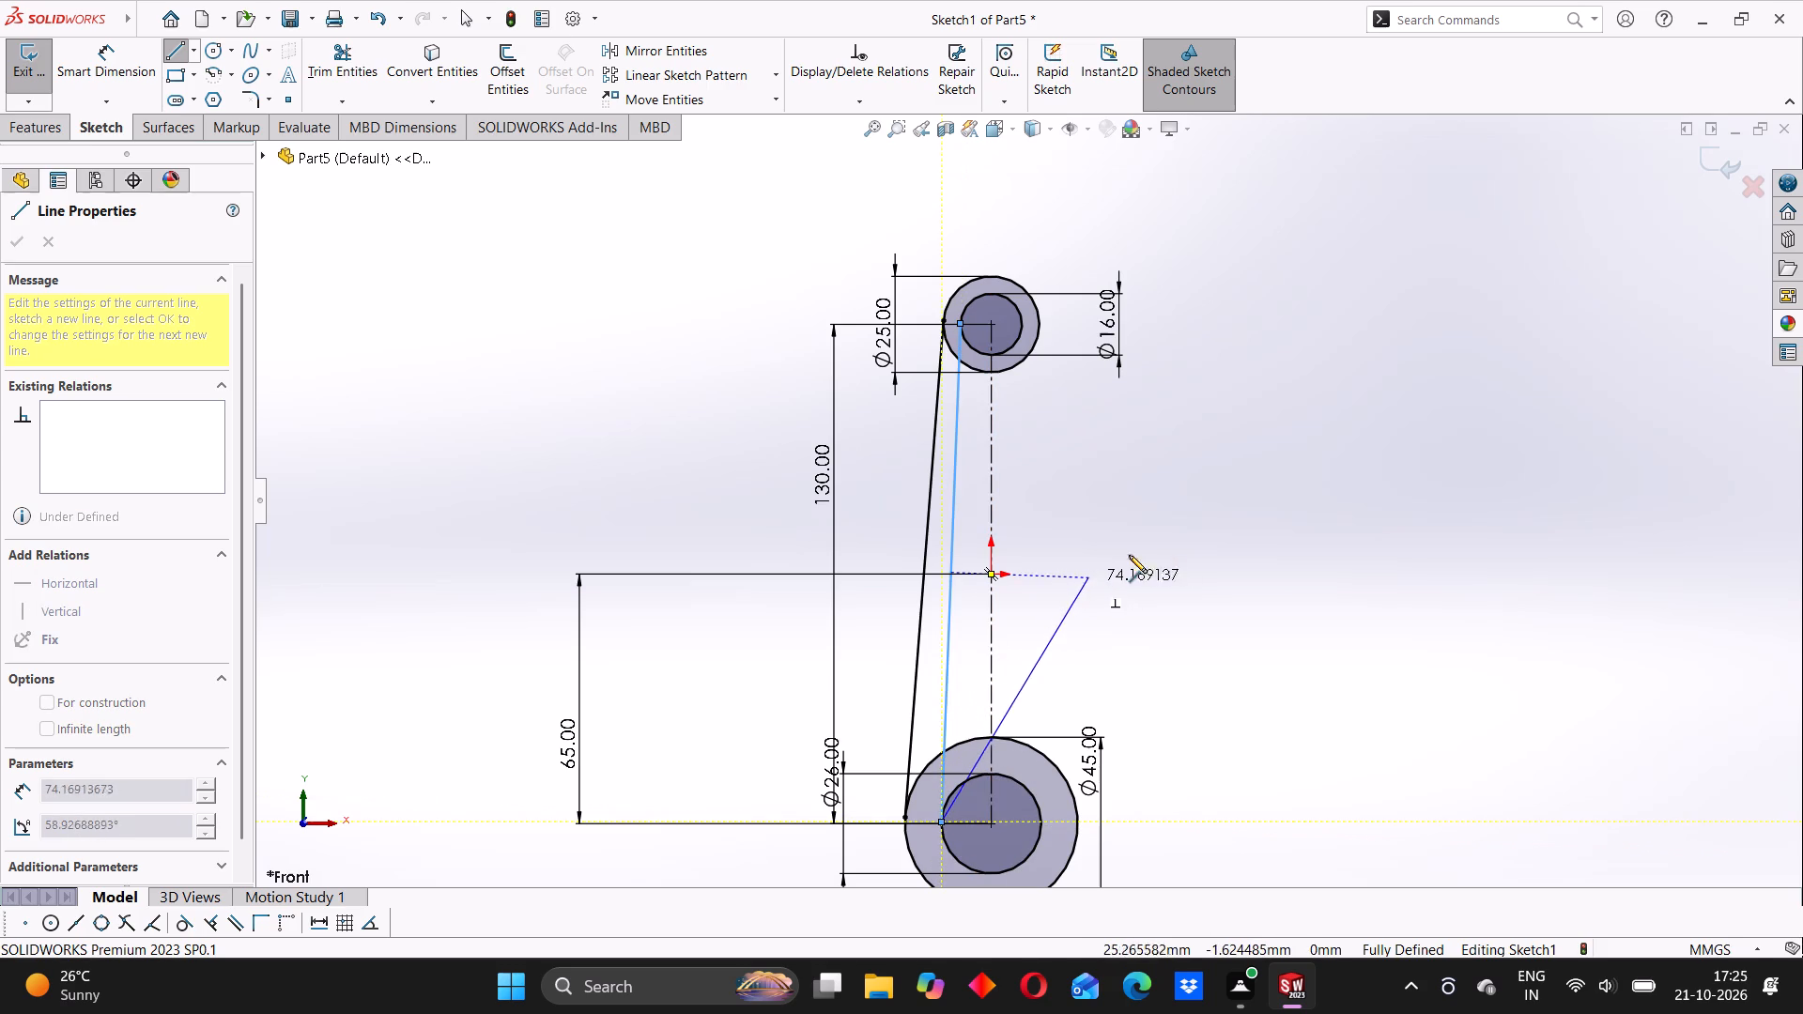
key("Escape")
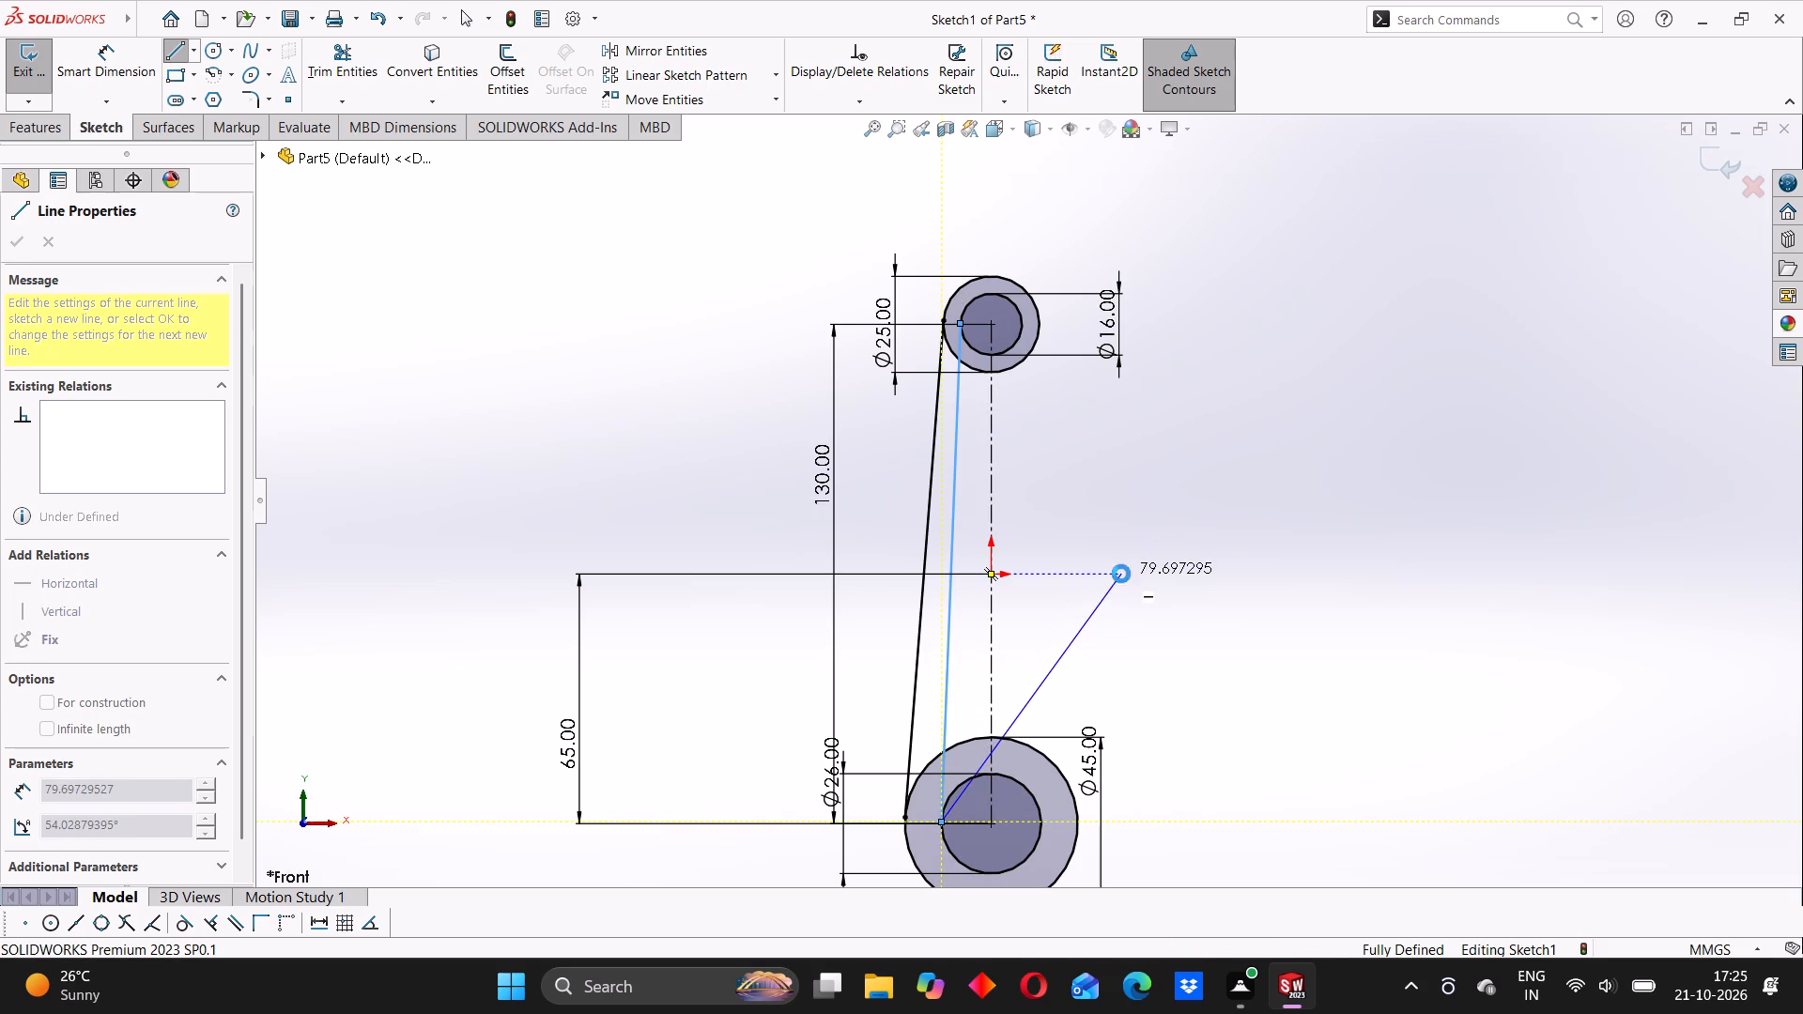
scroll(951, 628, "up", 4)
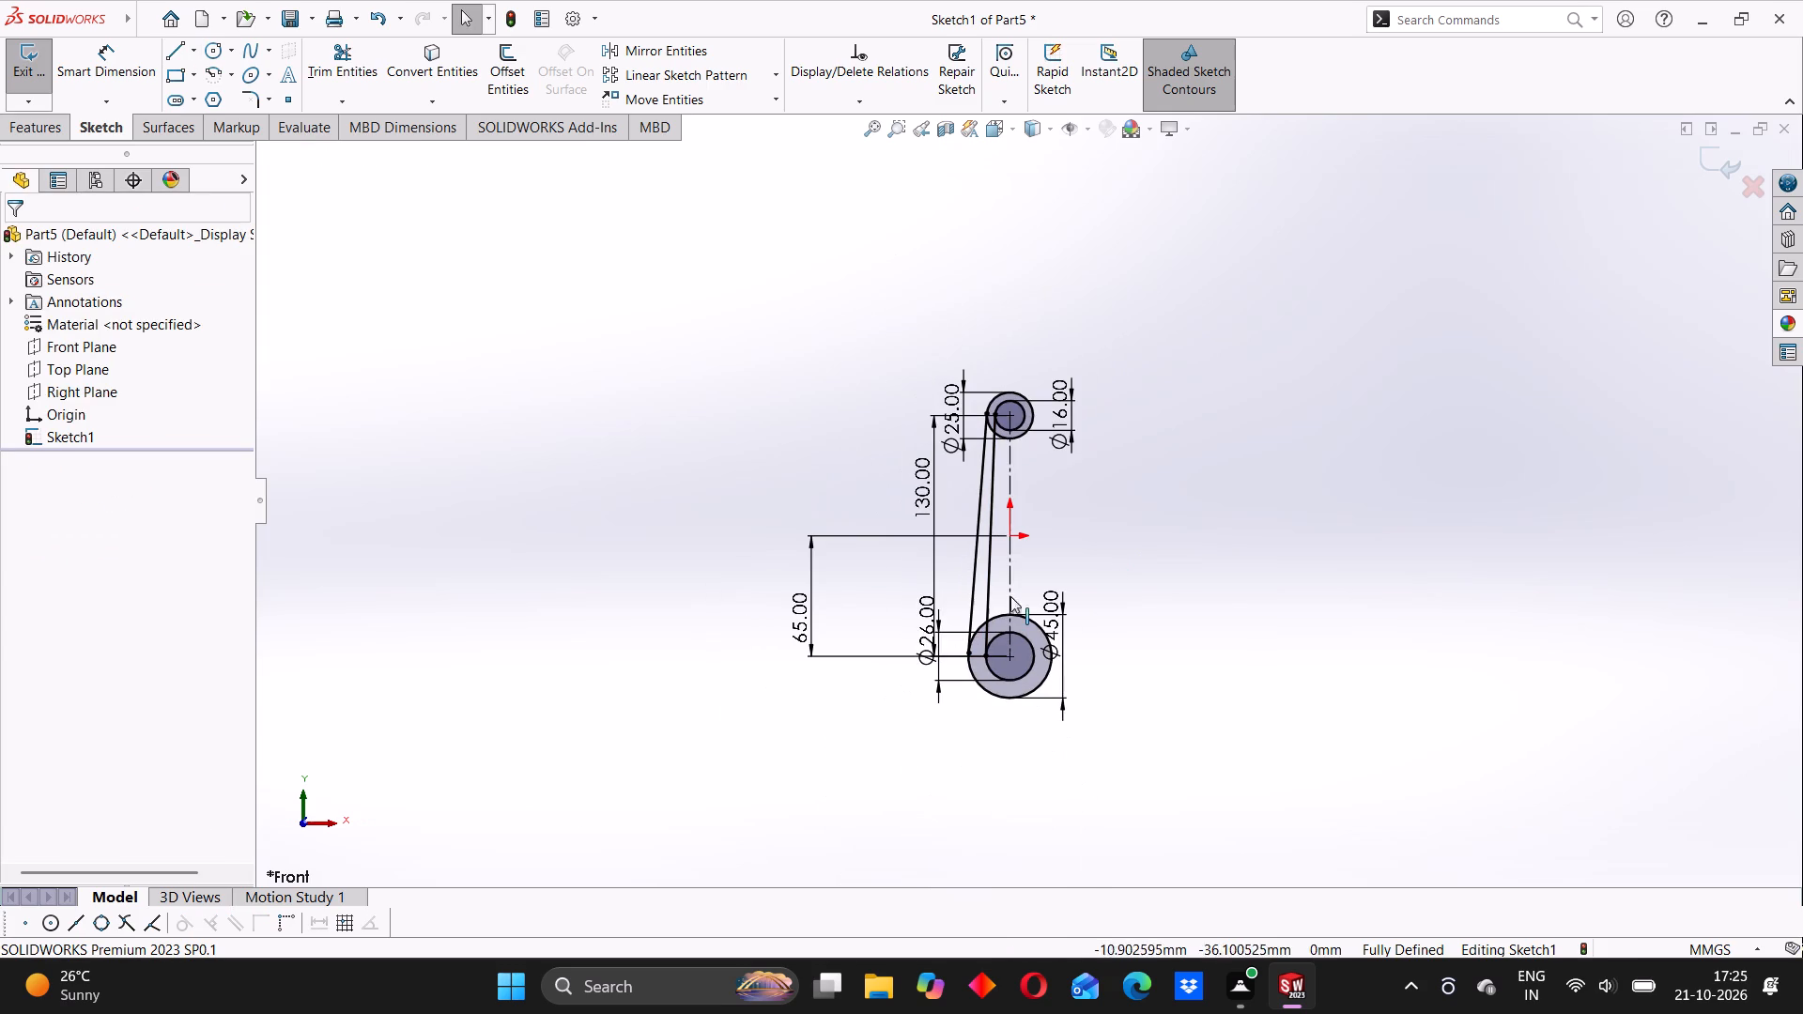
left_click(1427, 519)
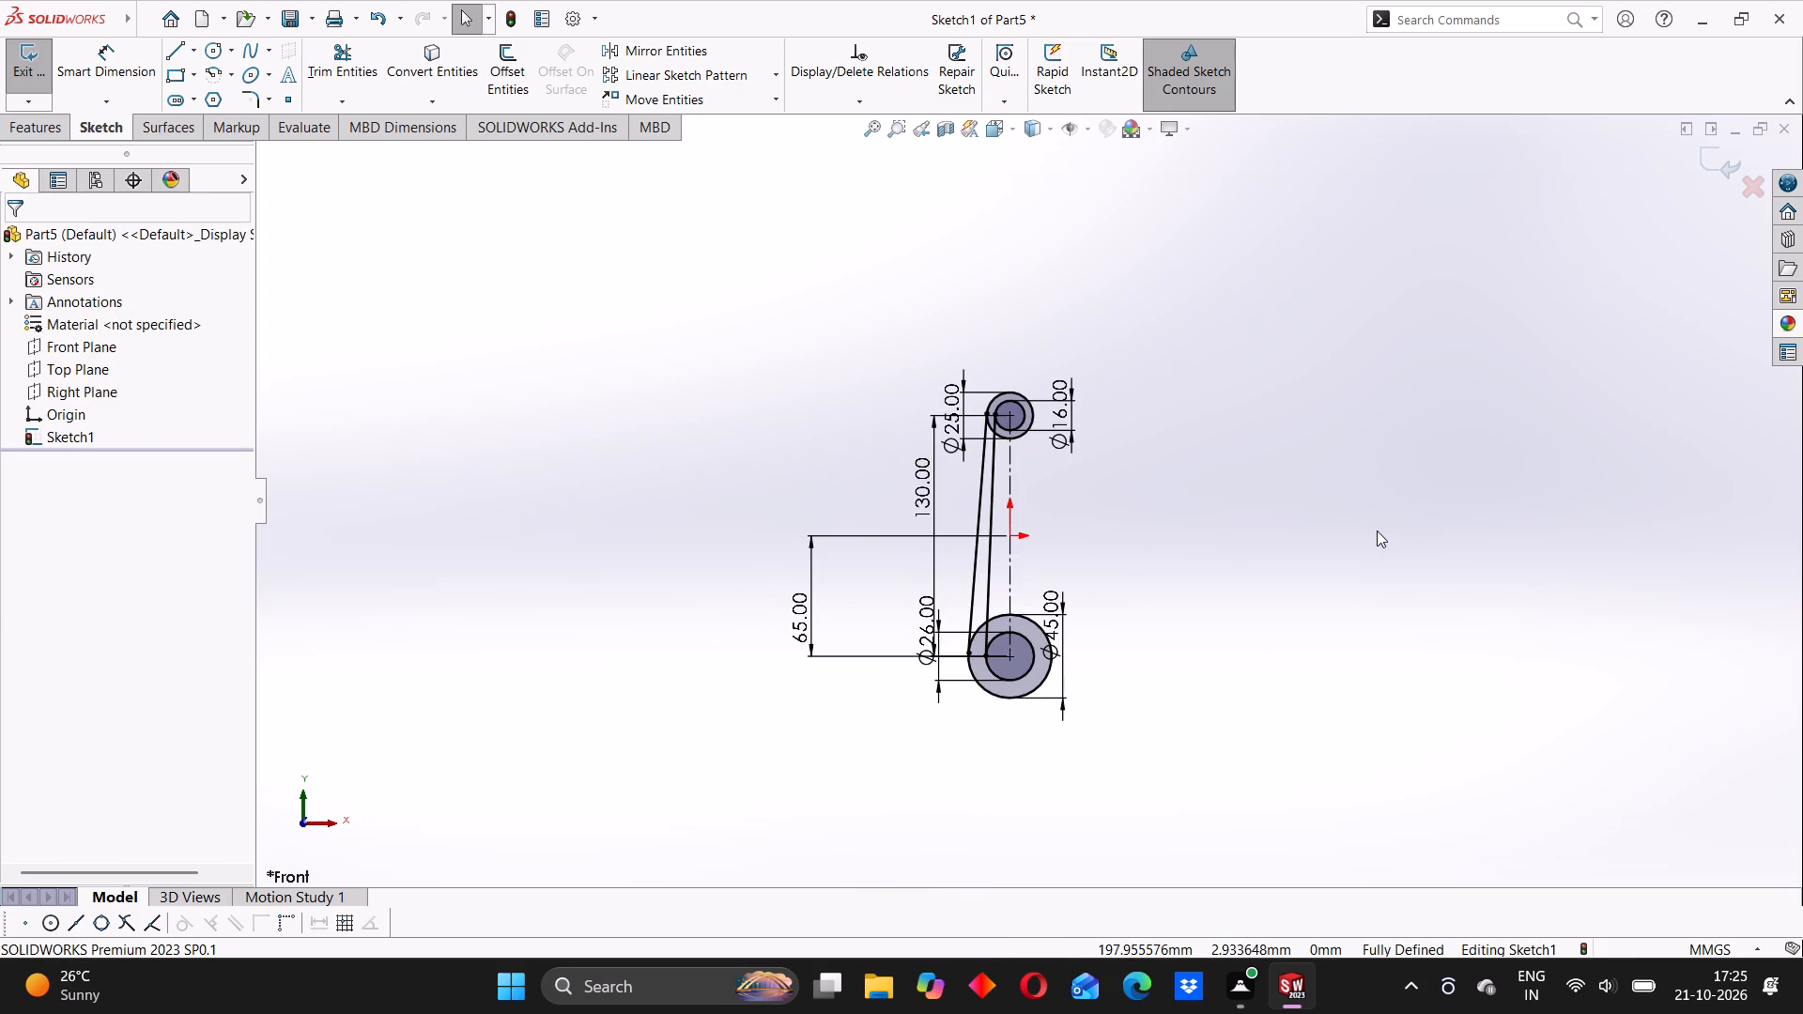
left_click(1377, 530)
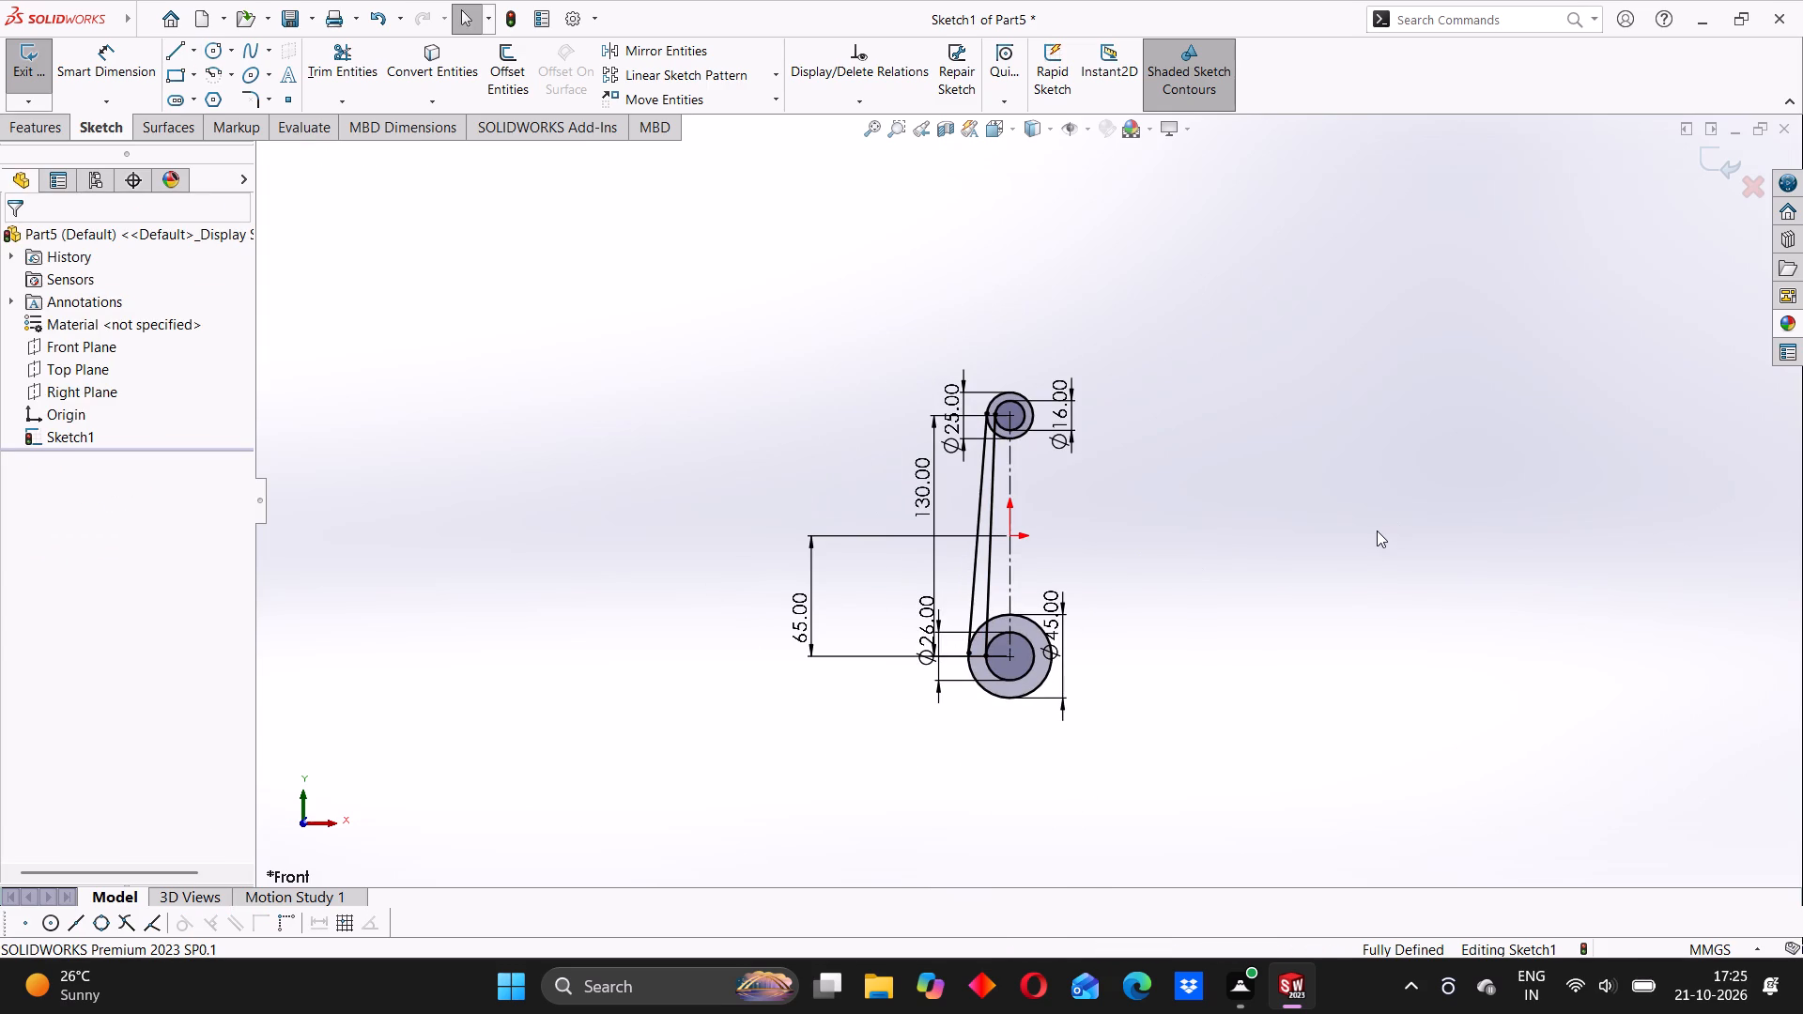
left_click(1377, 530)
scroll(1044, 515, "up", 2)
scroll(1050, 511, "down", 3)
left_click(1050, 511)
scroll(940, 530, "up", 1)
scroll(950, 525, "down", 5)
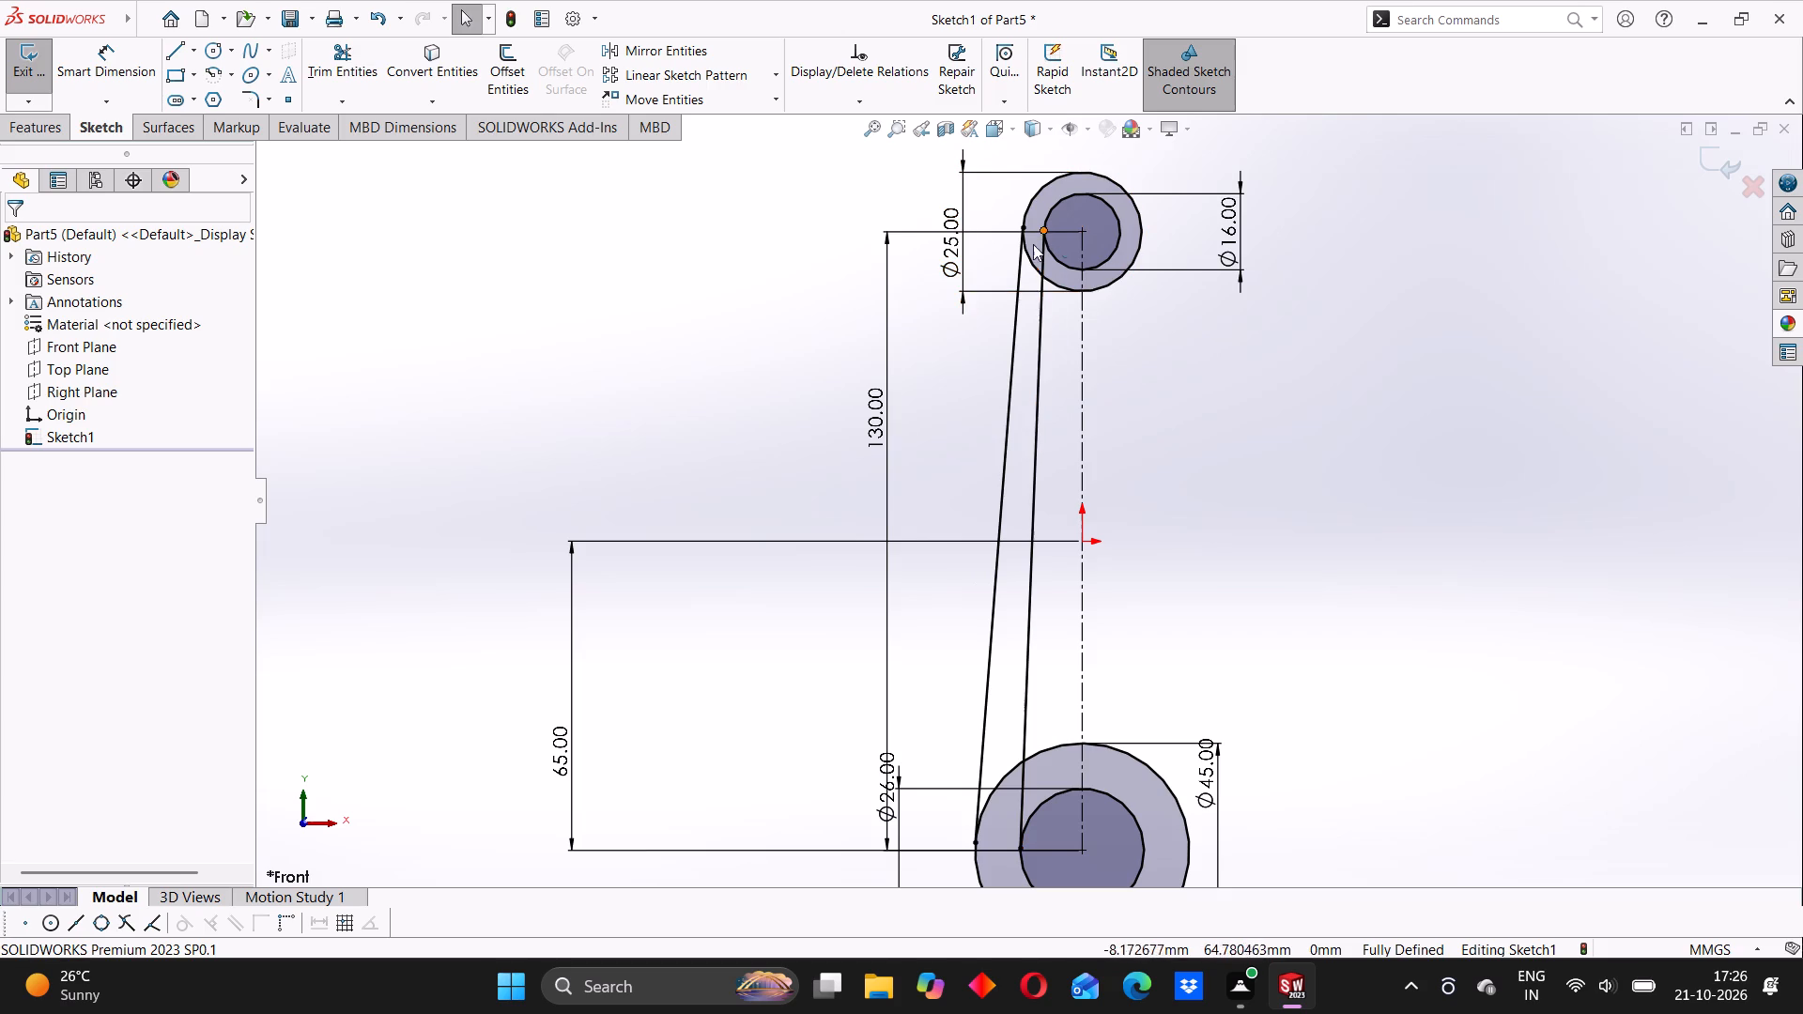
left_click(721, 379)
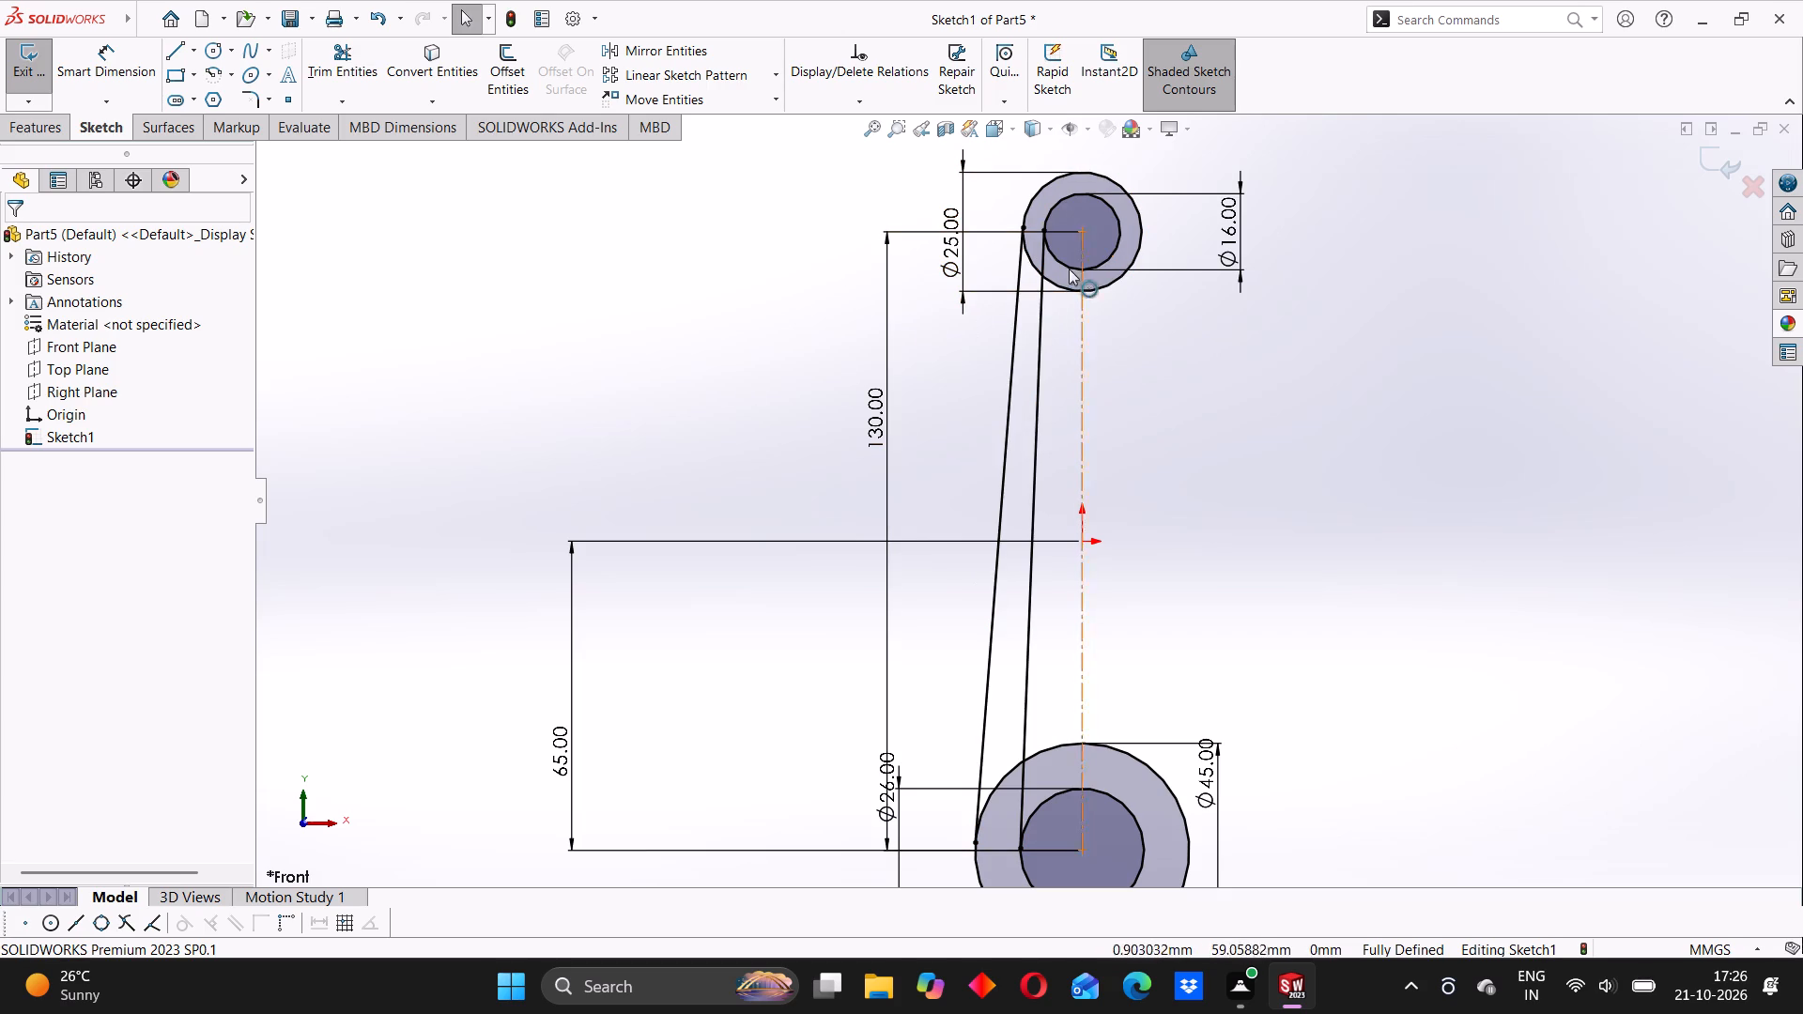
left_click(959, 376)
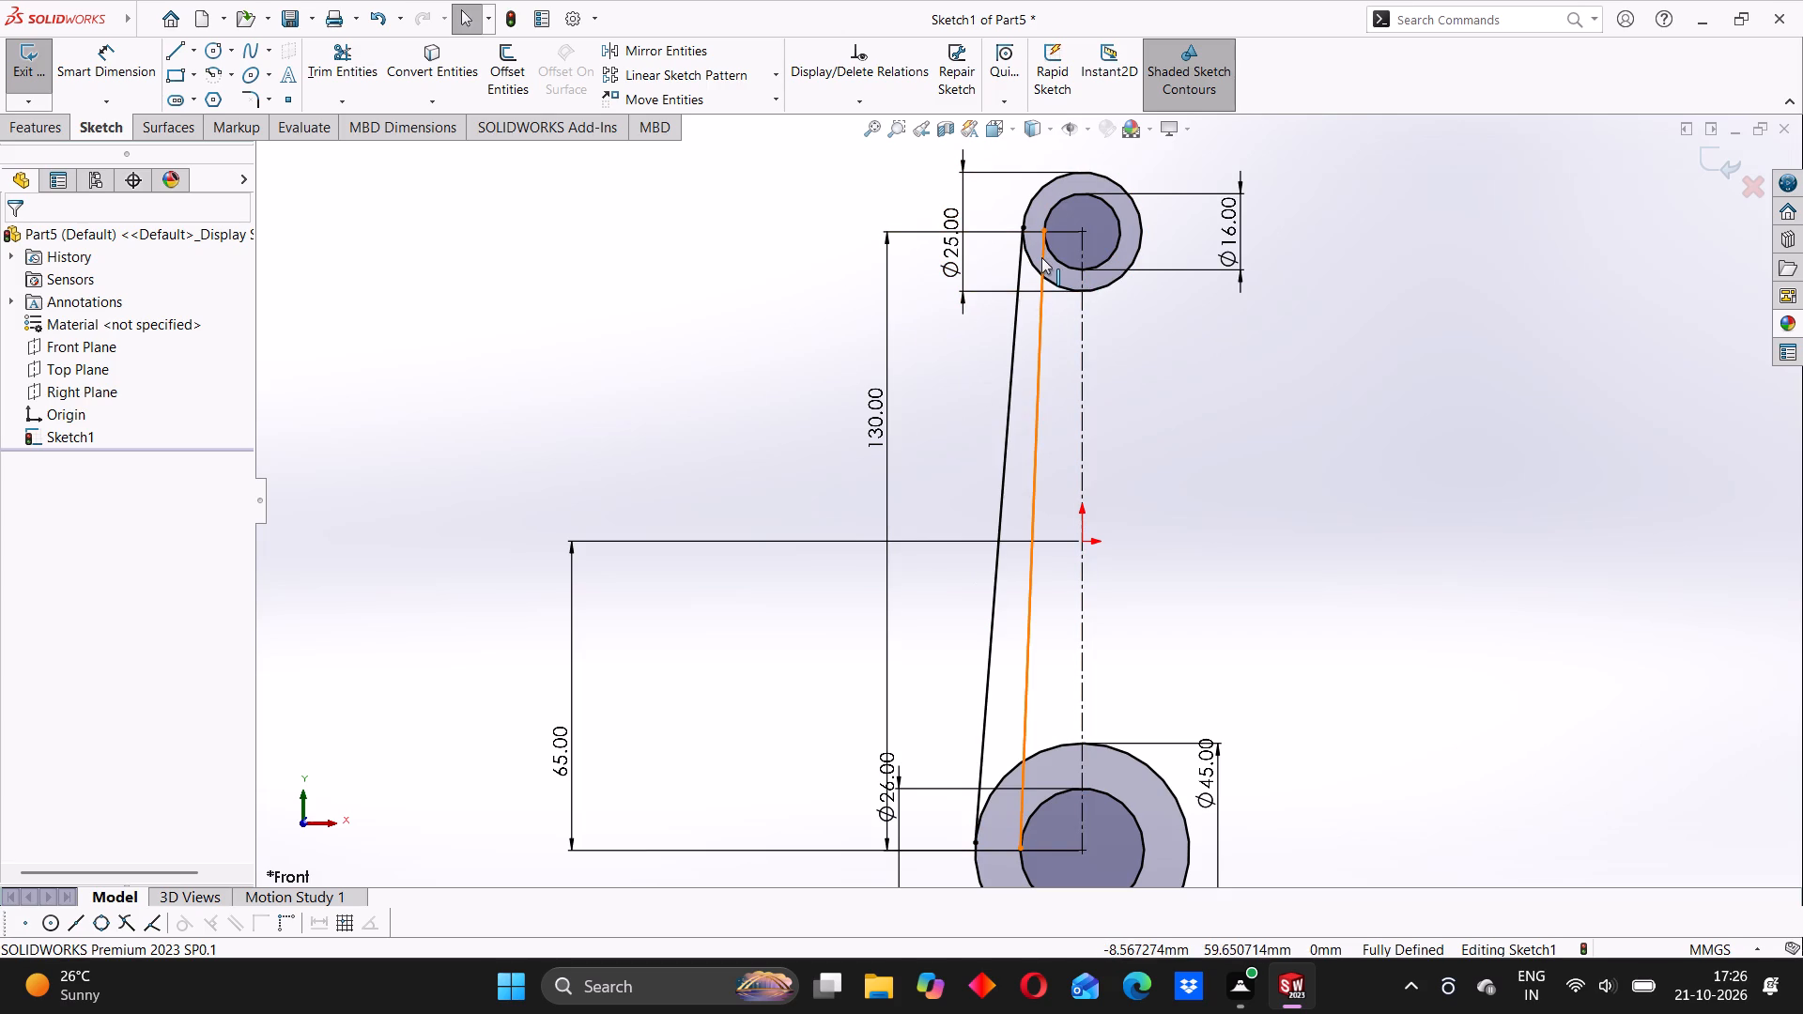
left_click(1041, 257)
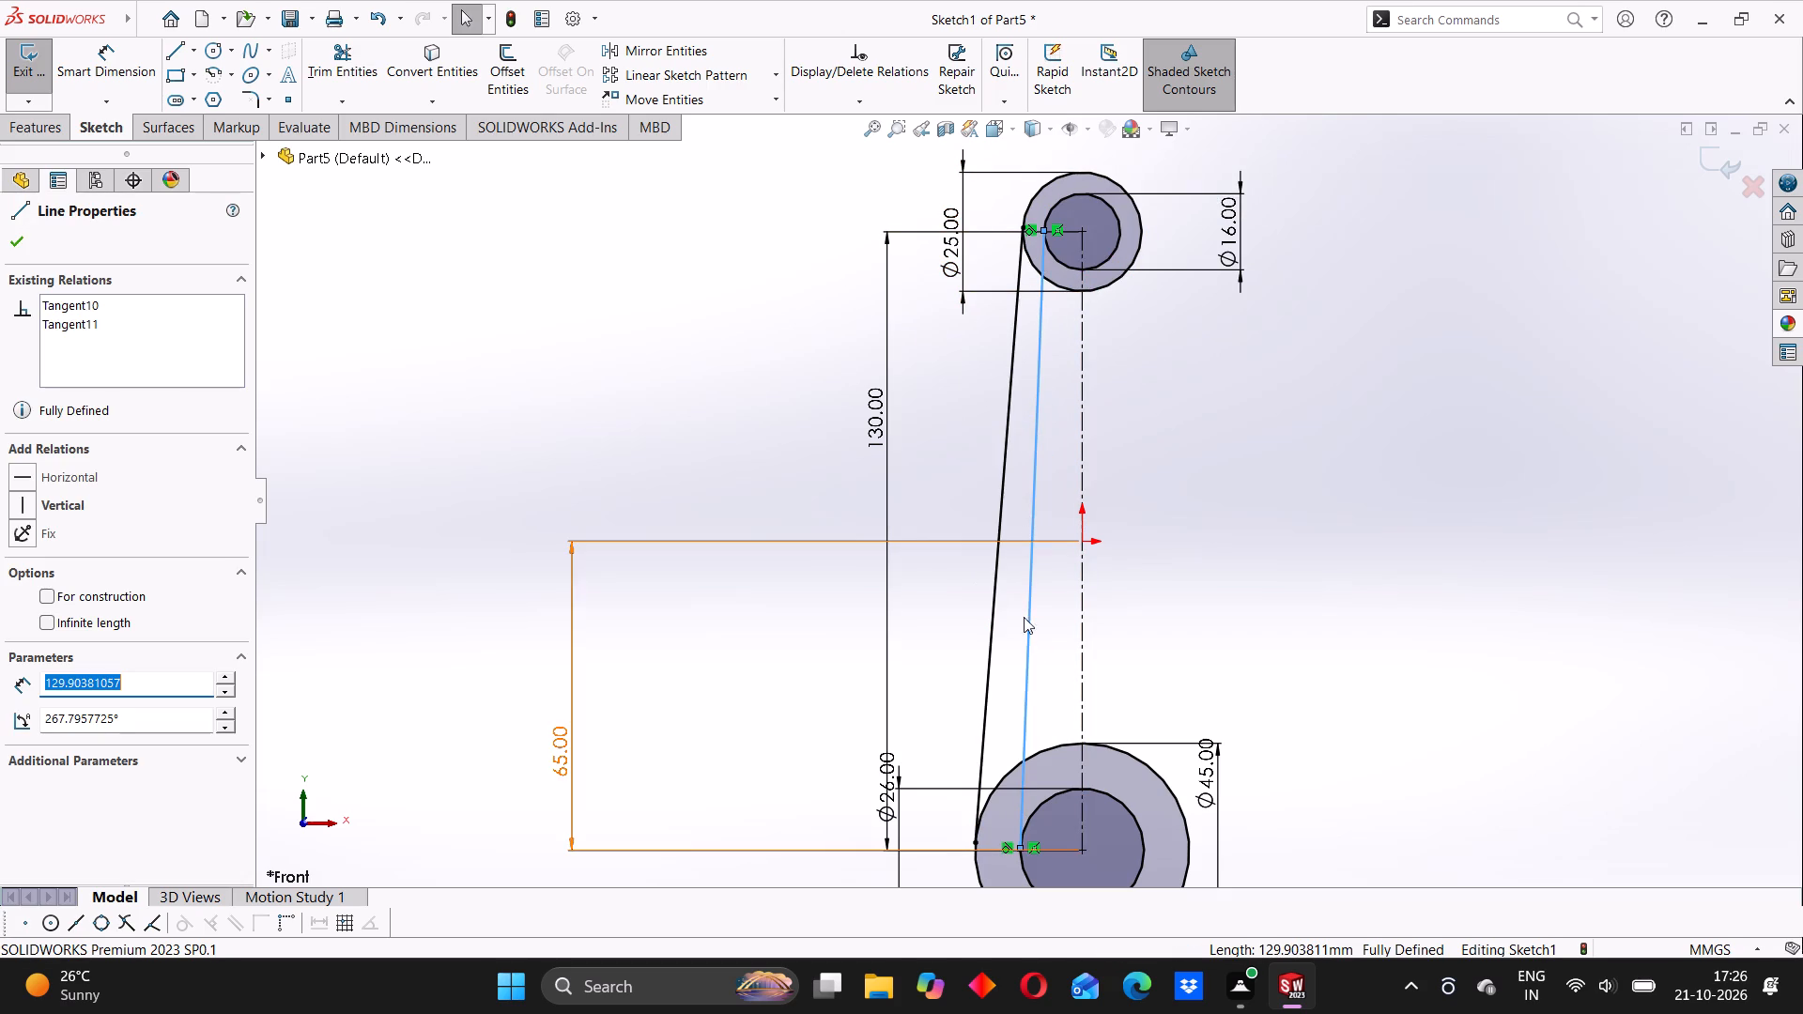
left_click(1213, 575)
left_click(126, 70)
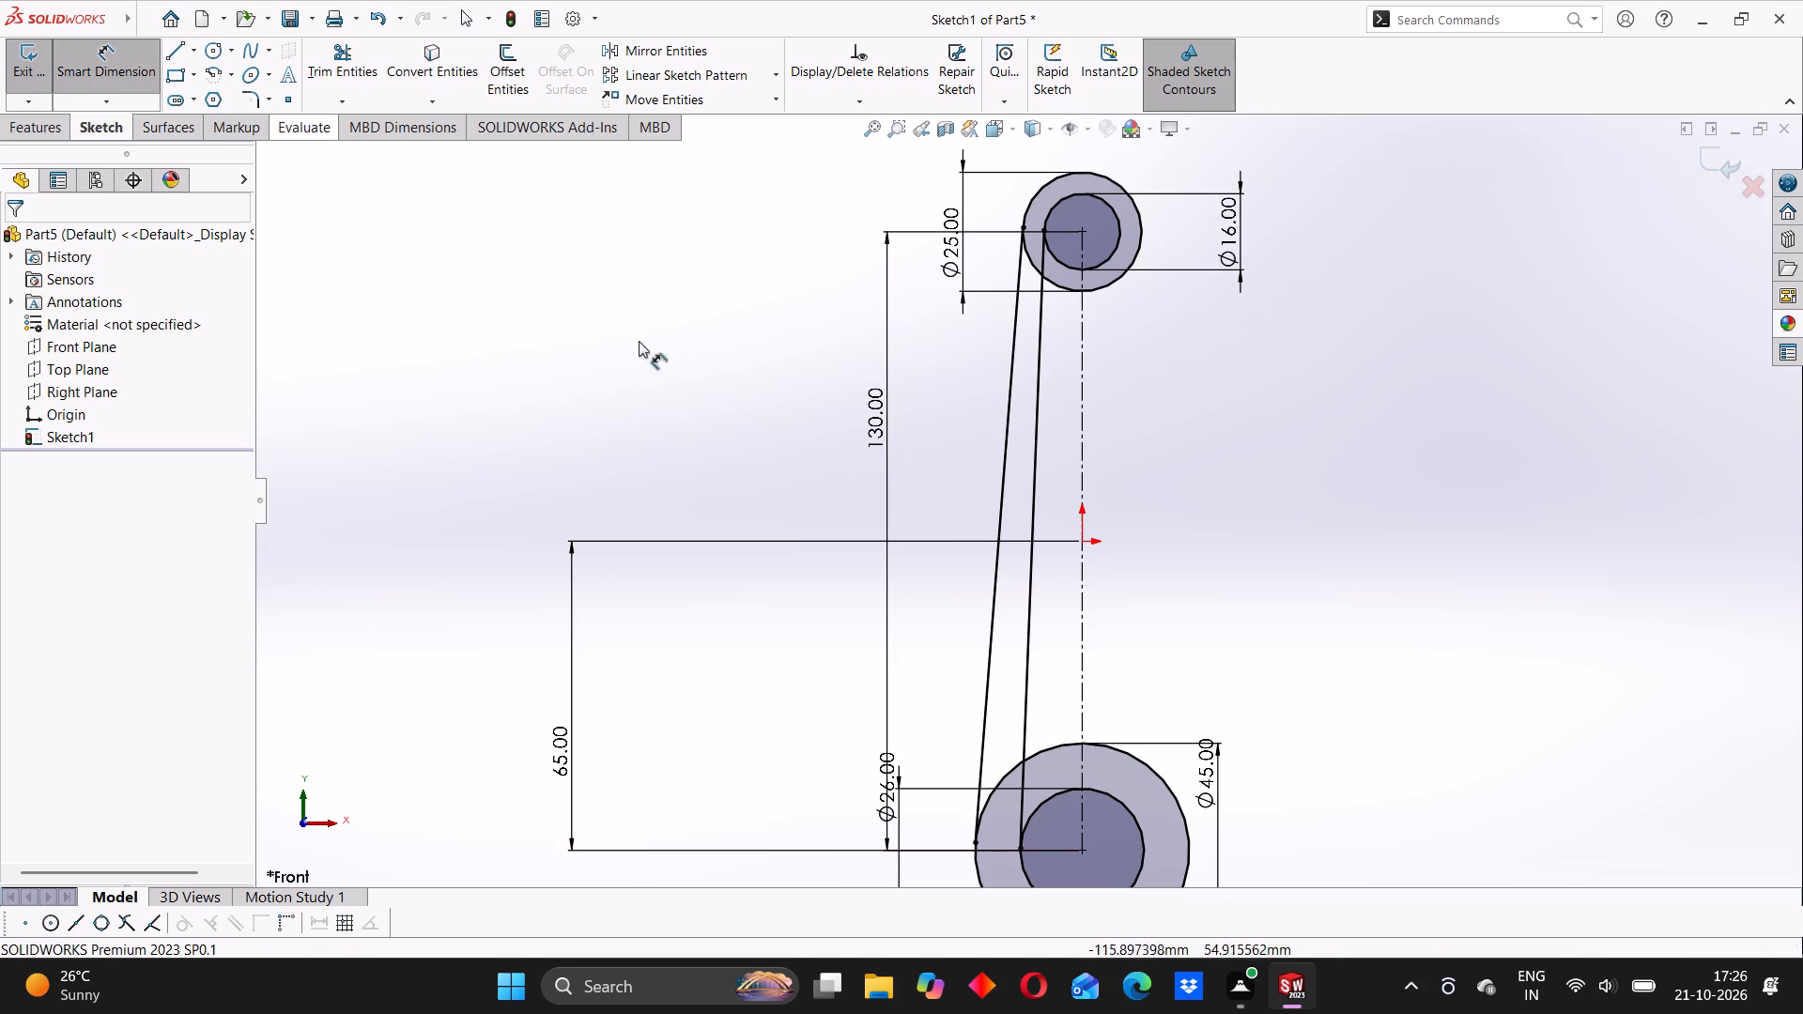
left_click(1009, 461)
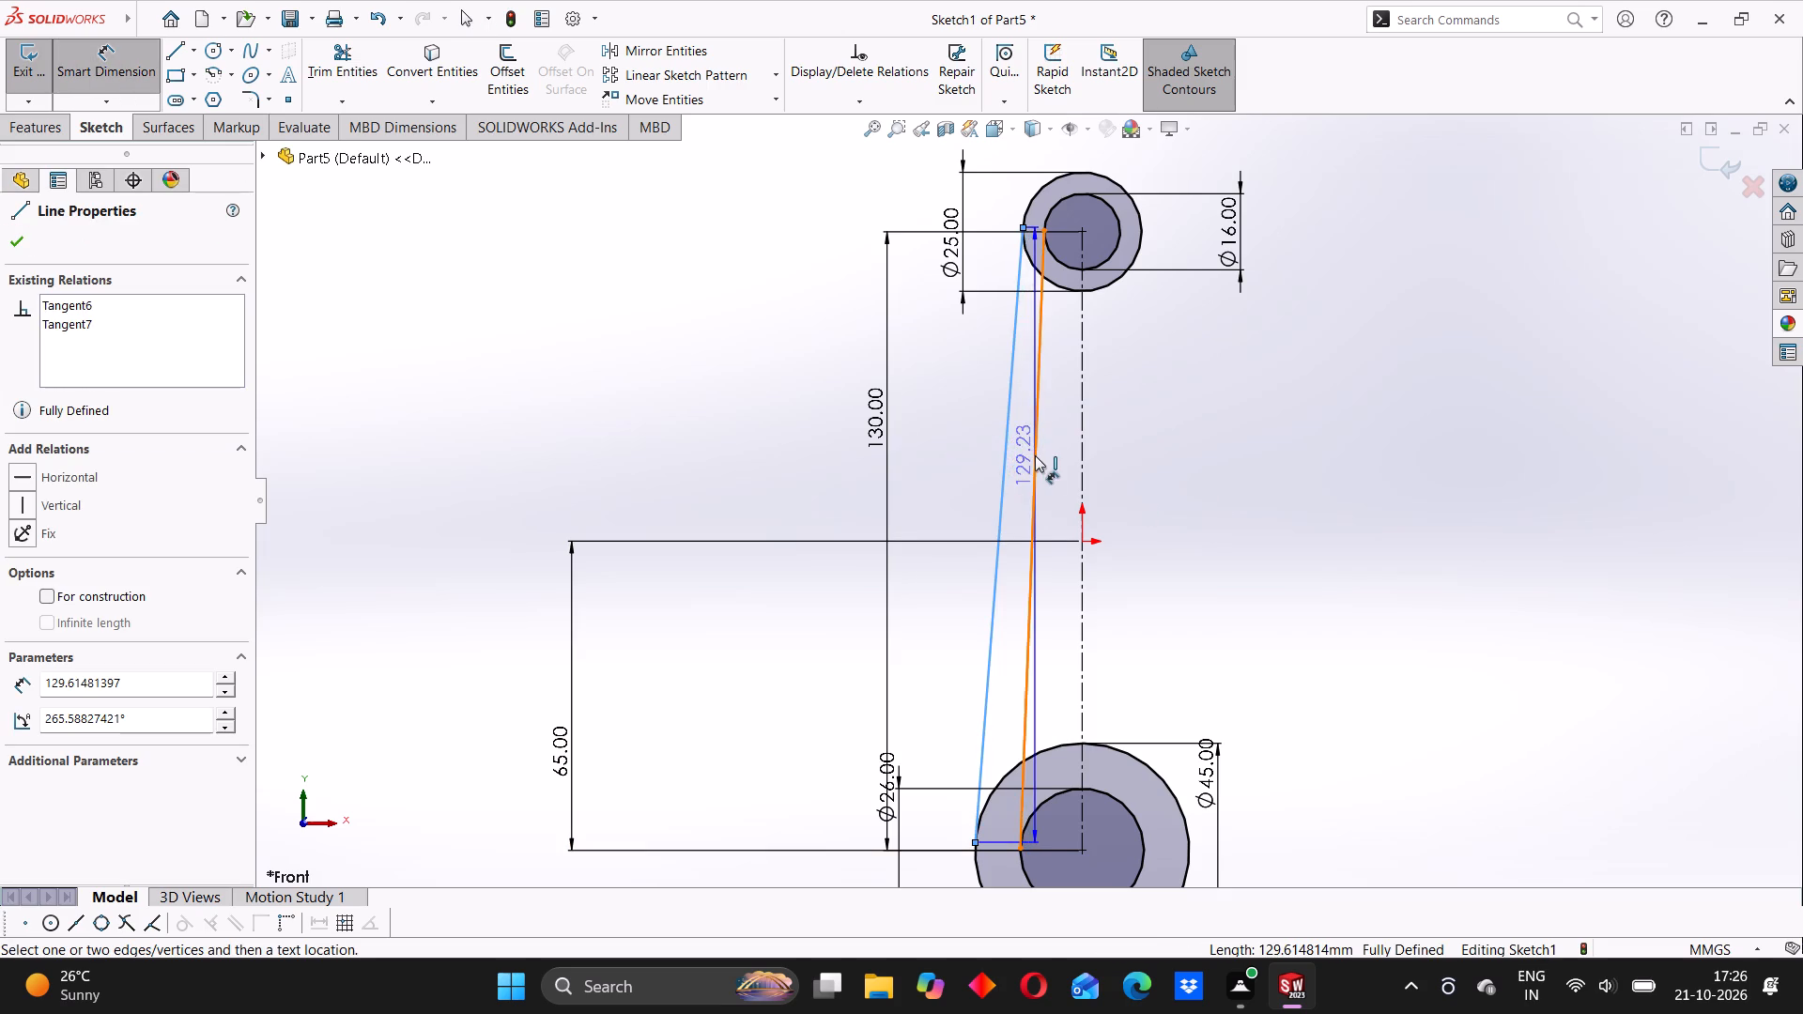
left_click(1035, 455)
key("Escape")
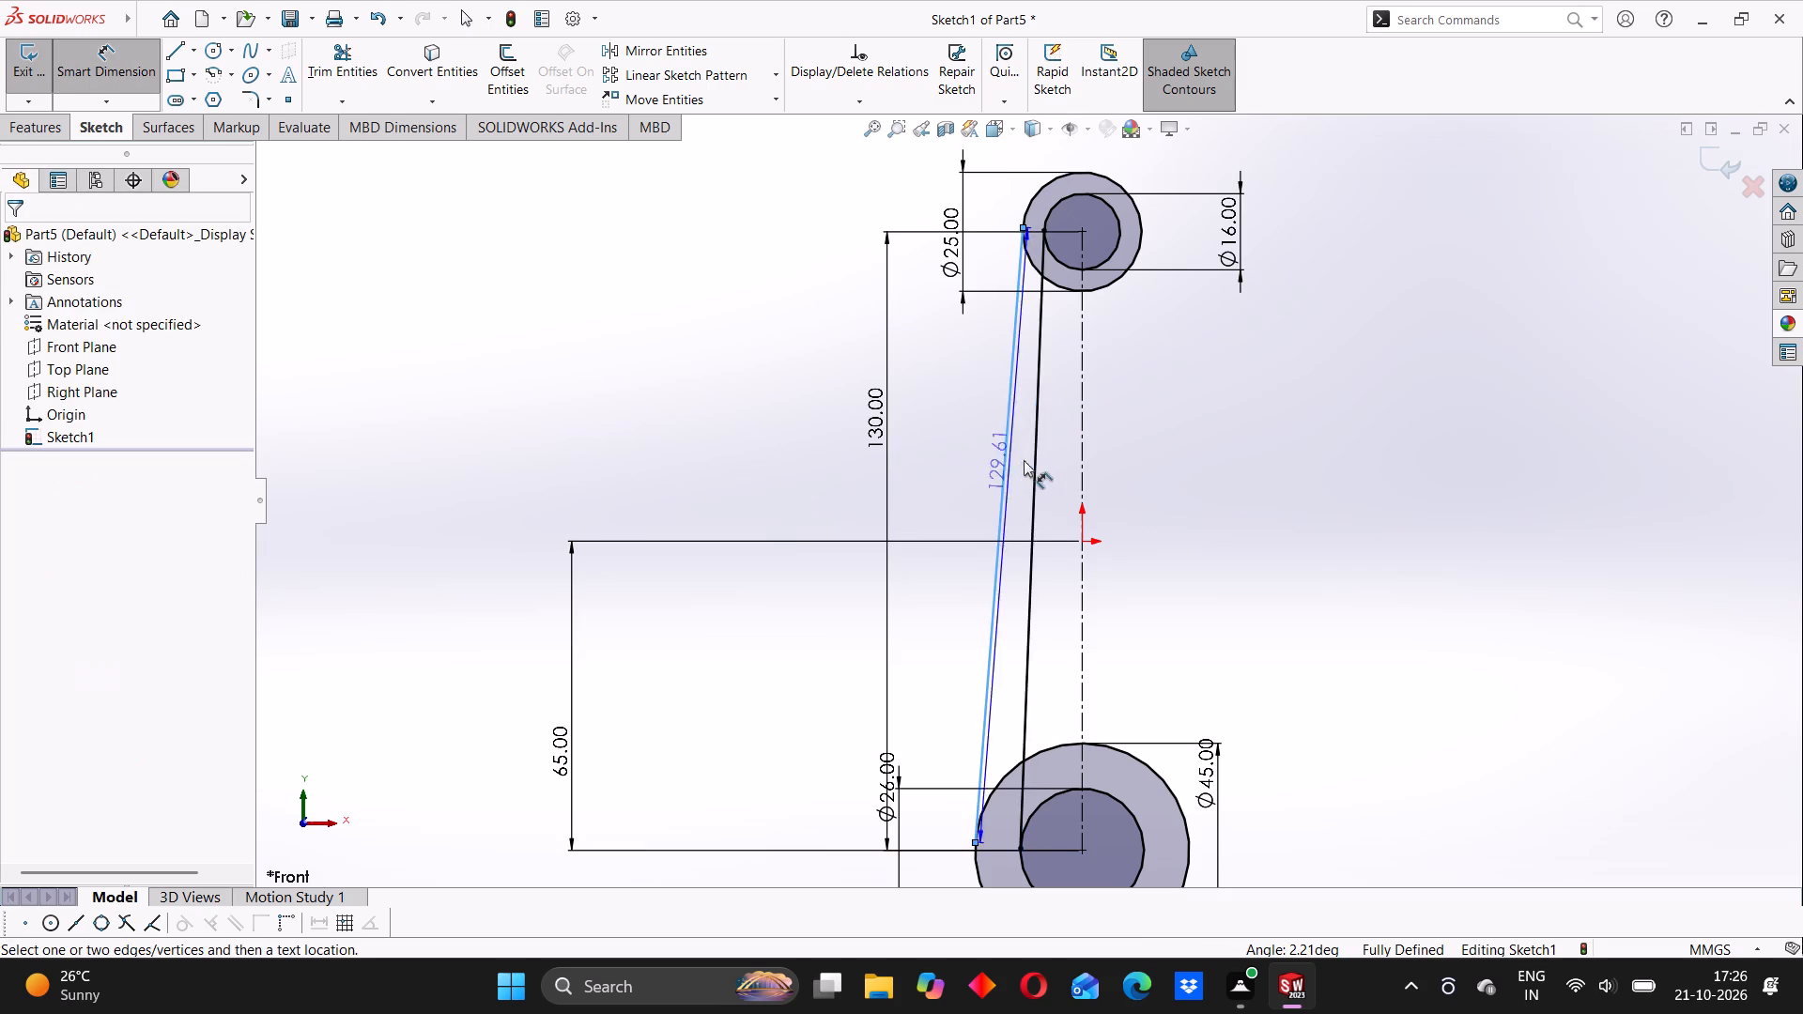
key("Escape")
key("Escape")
Delete the inner slanted line tangent to the 16 mm and 26 mm circles.
left_click(1036, 415)
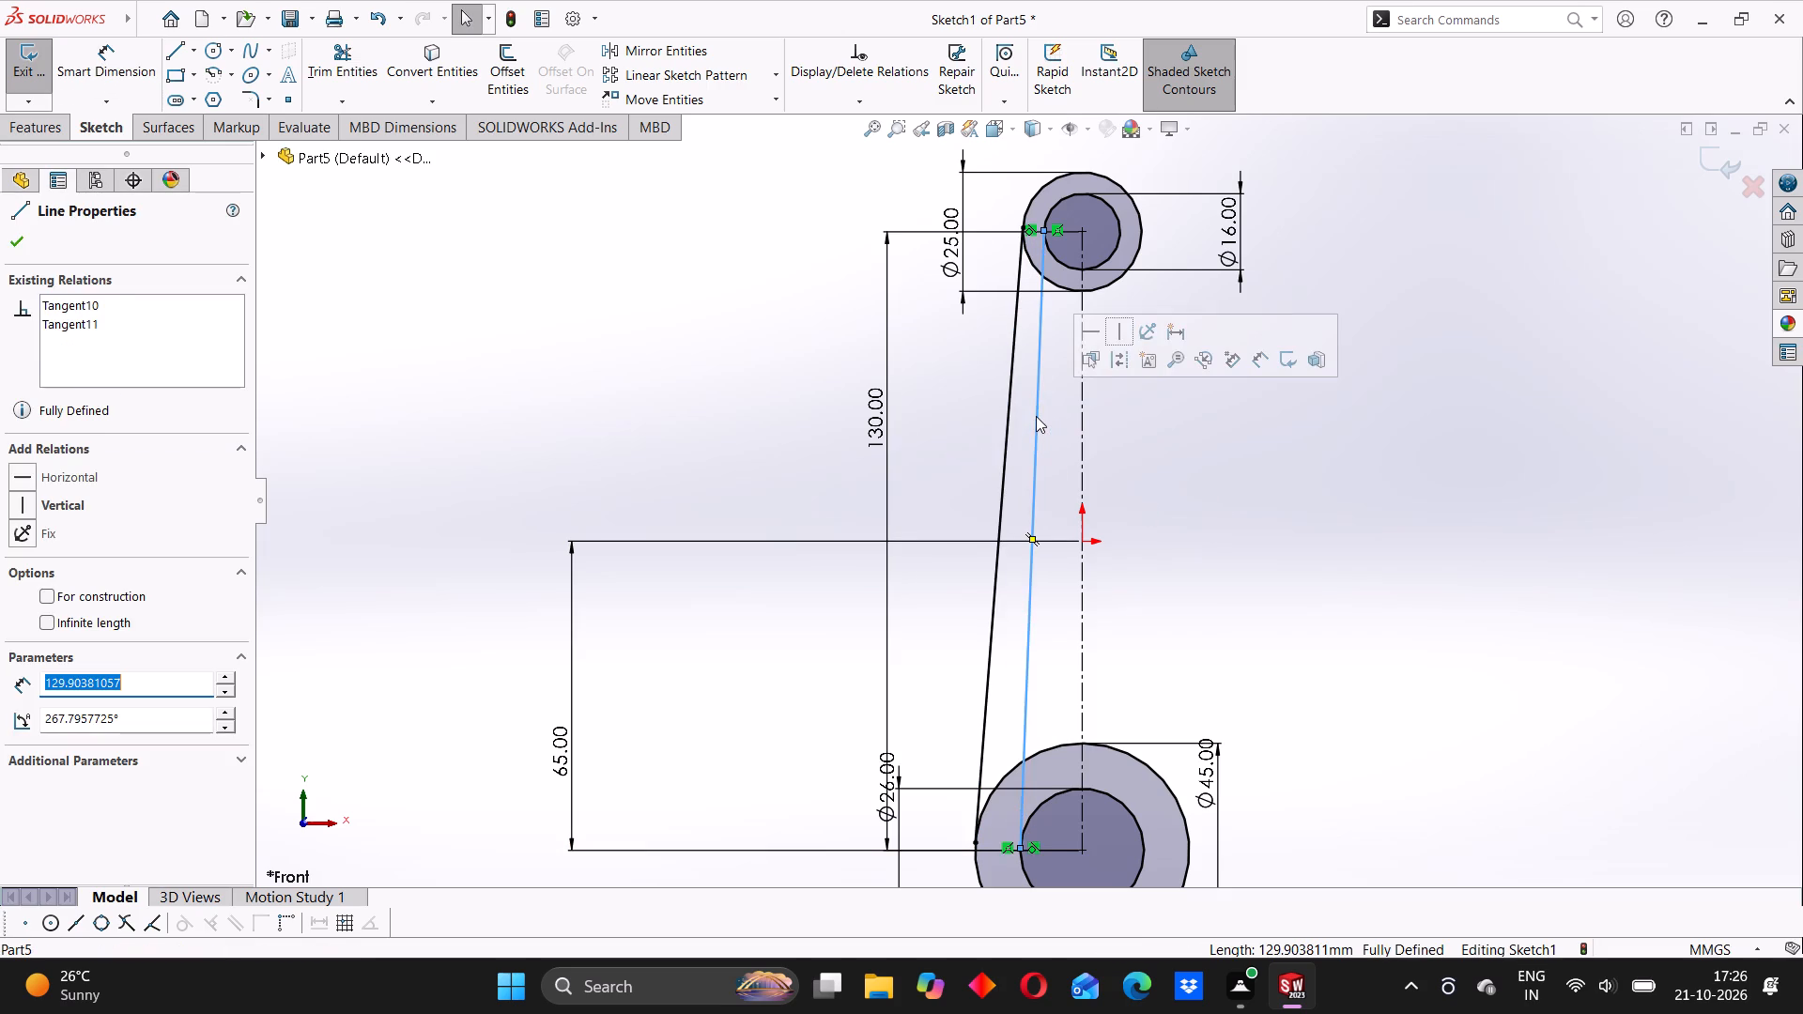
key("Delete")
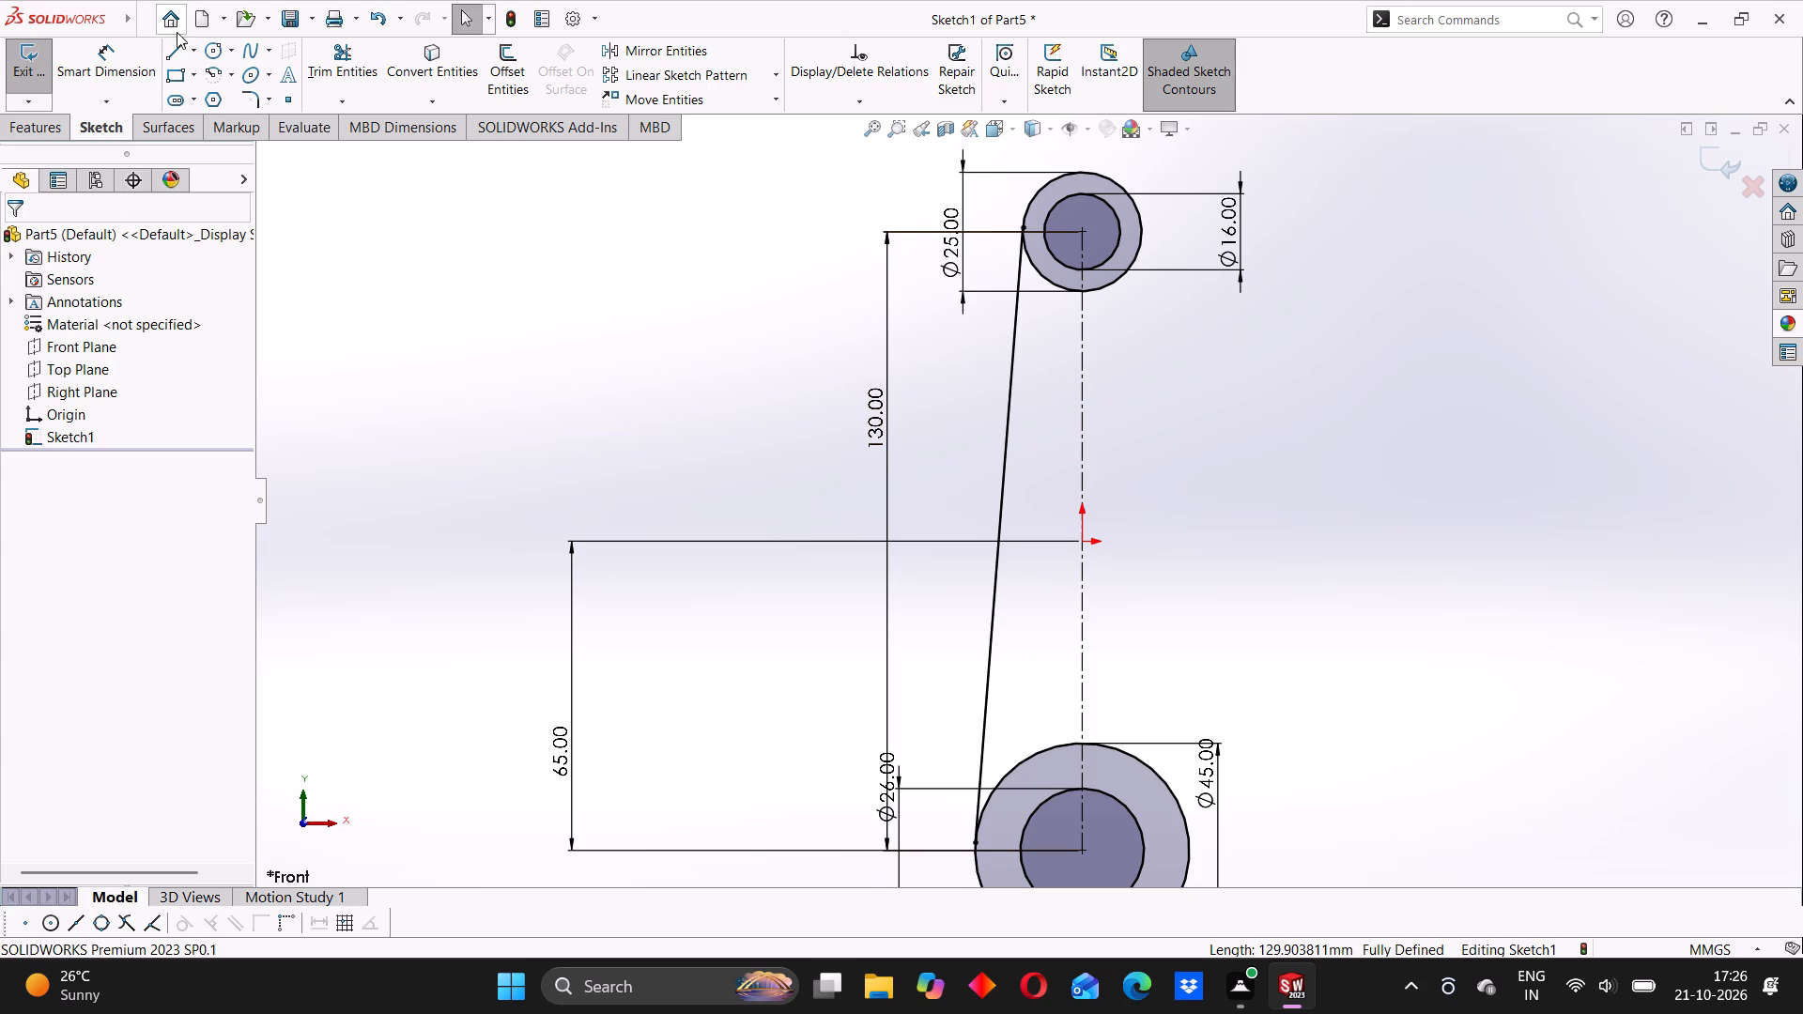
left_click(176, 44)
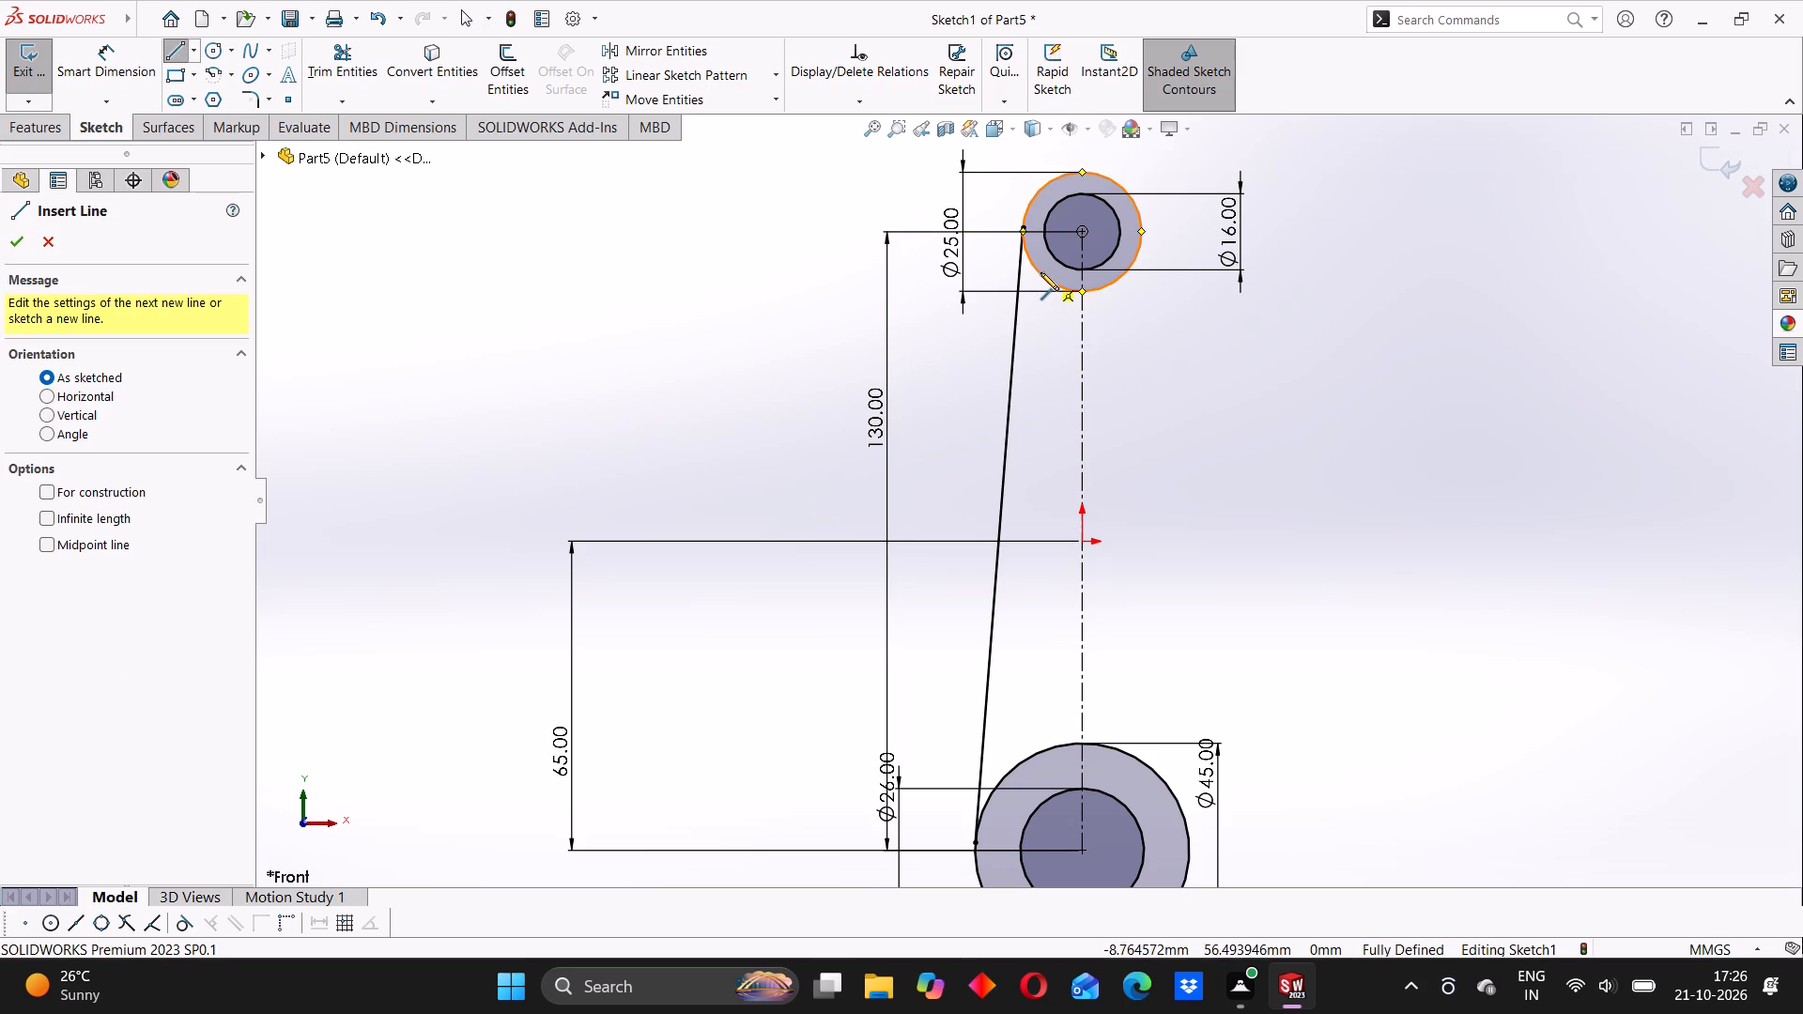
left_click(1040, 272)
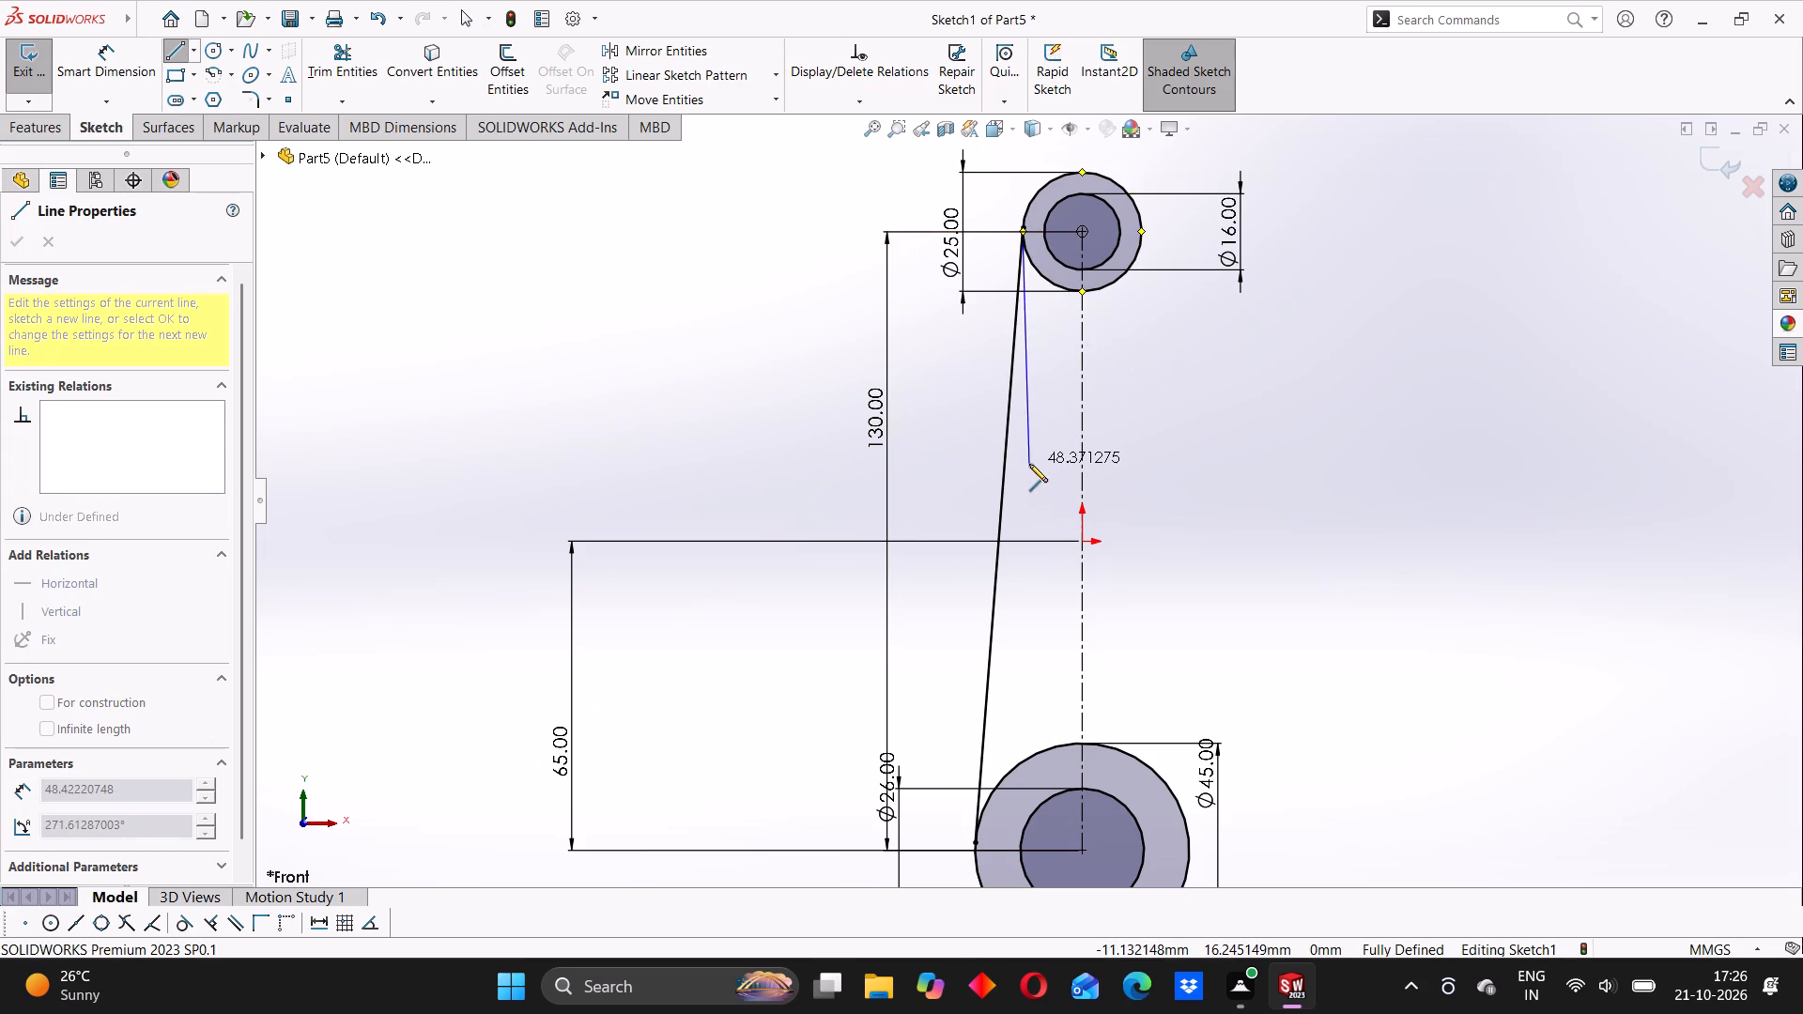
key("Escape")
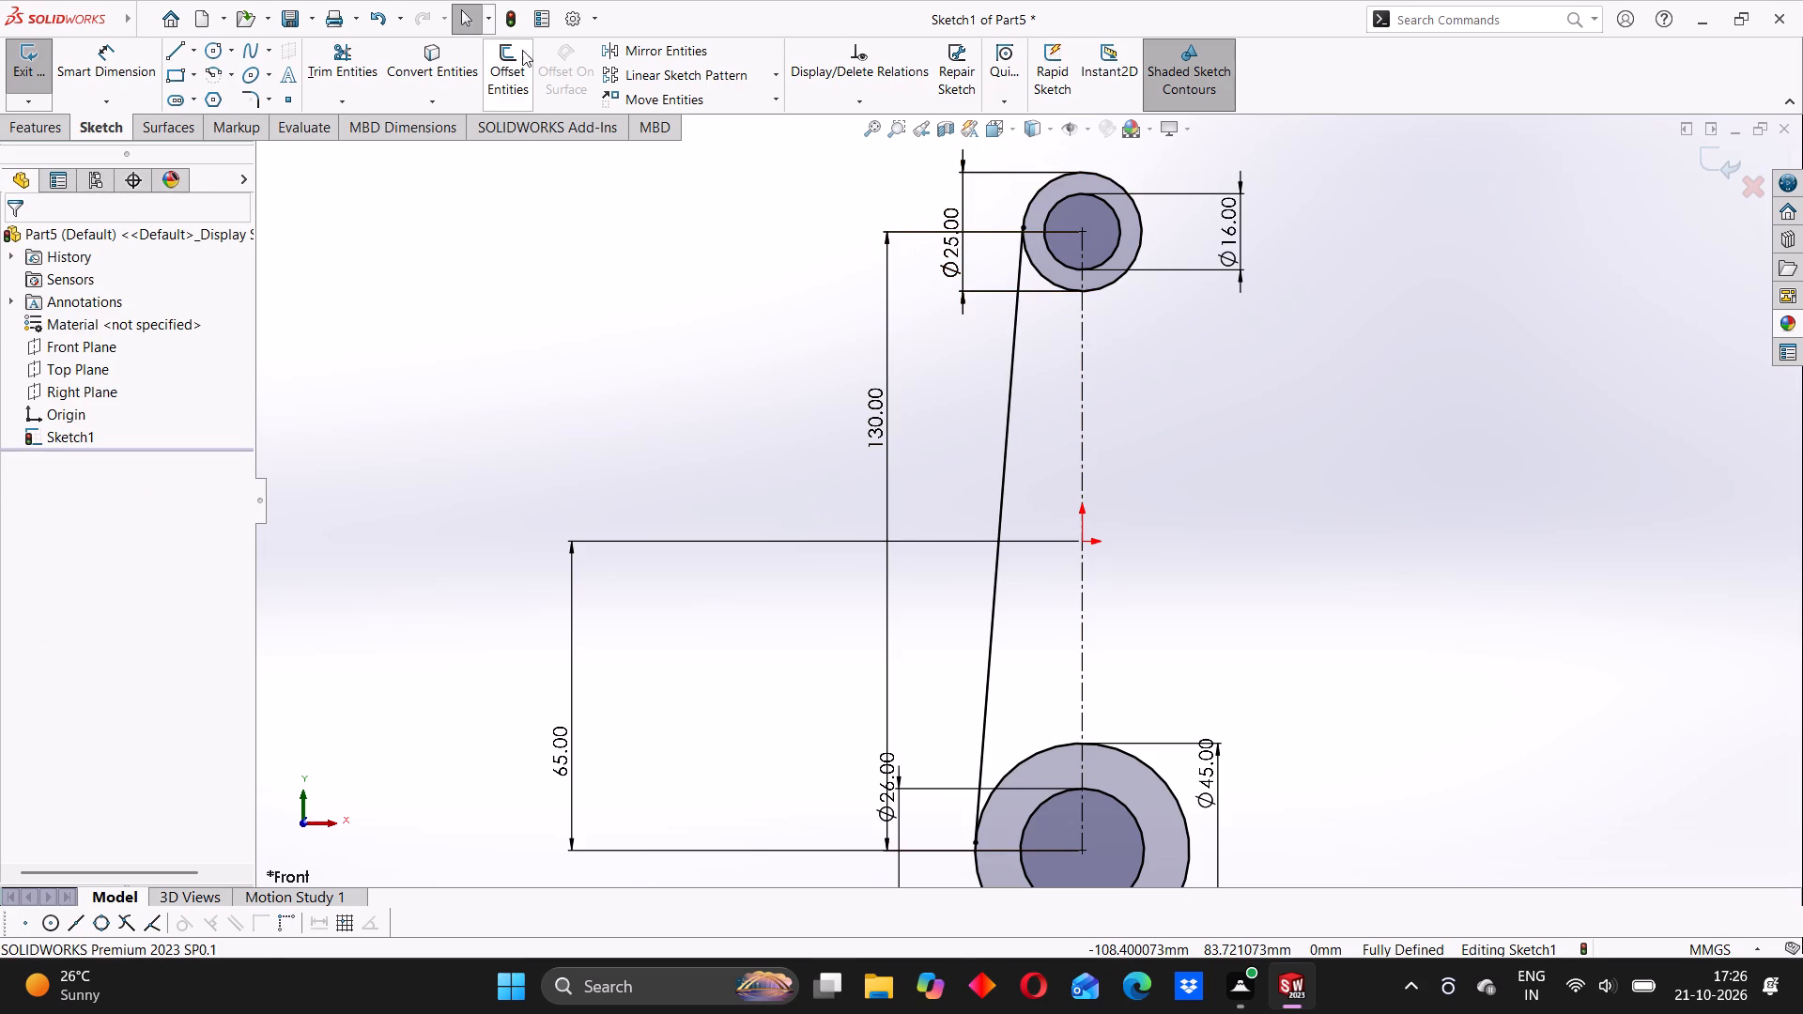
Offset the outer slanted tangent line 5 mm in one direction only, towards the centreline, with the dimension added.
left_click(510, 52)
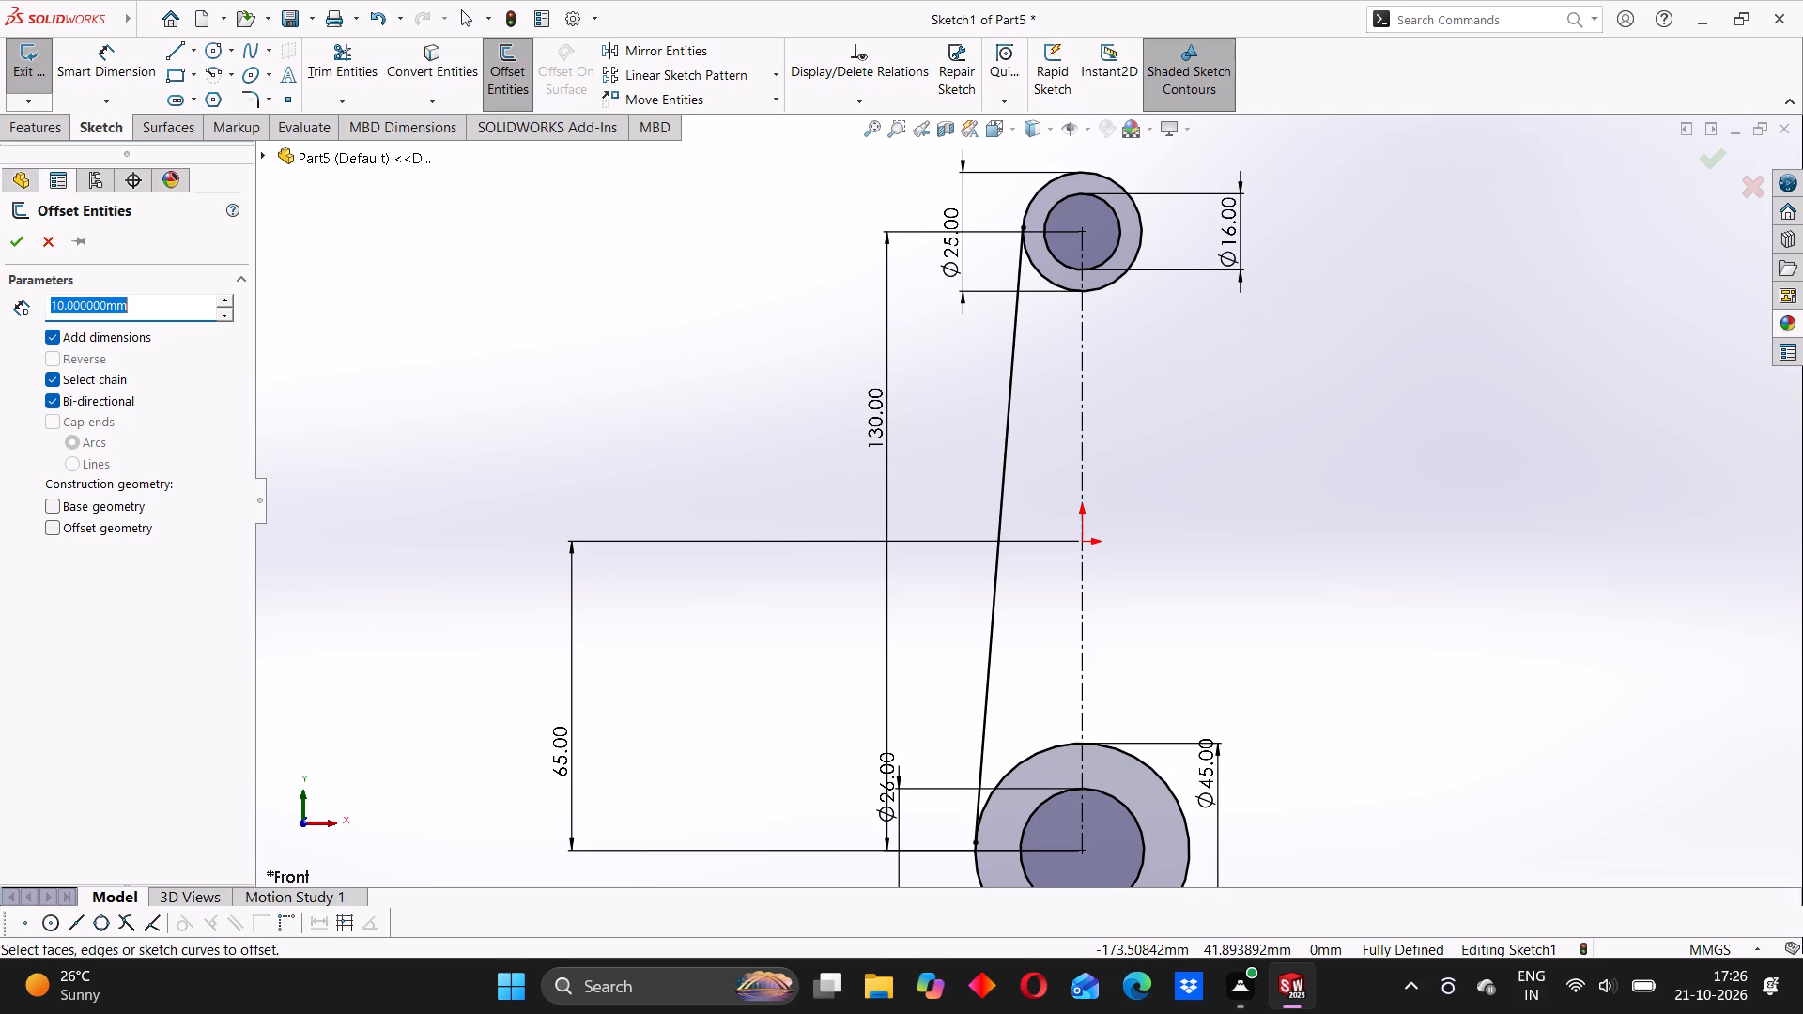
key("5")
key("Return")
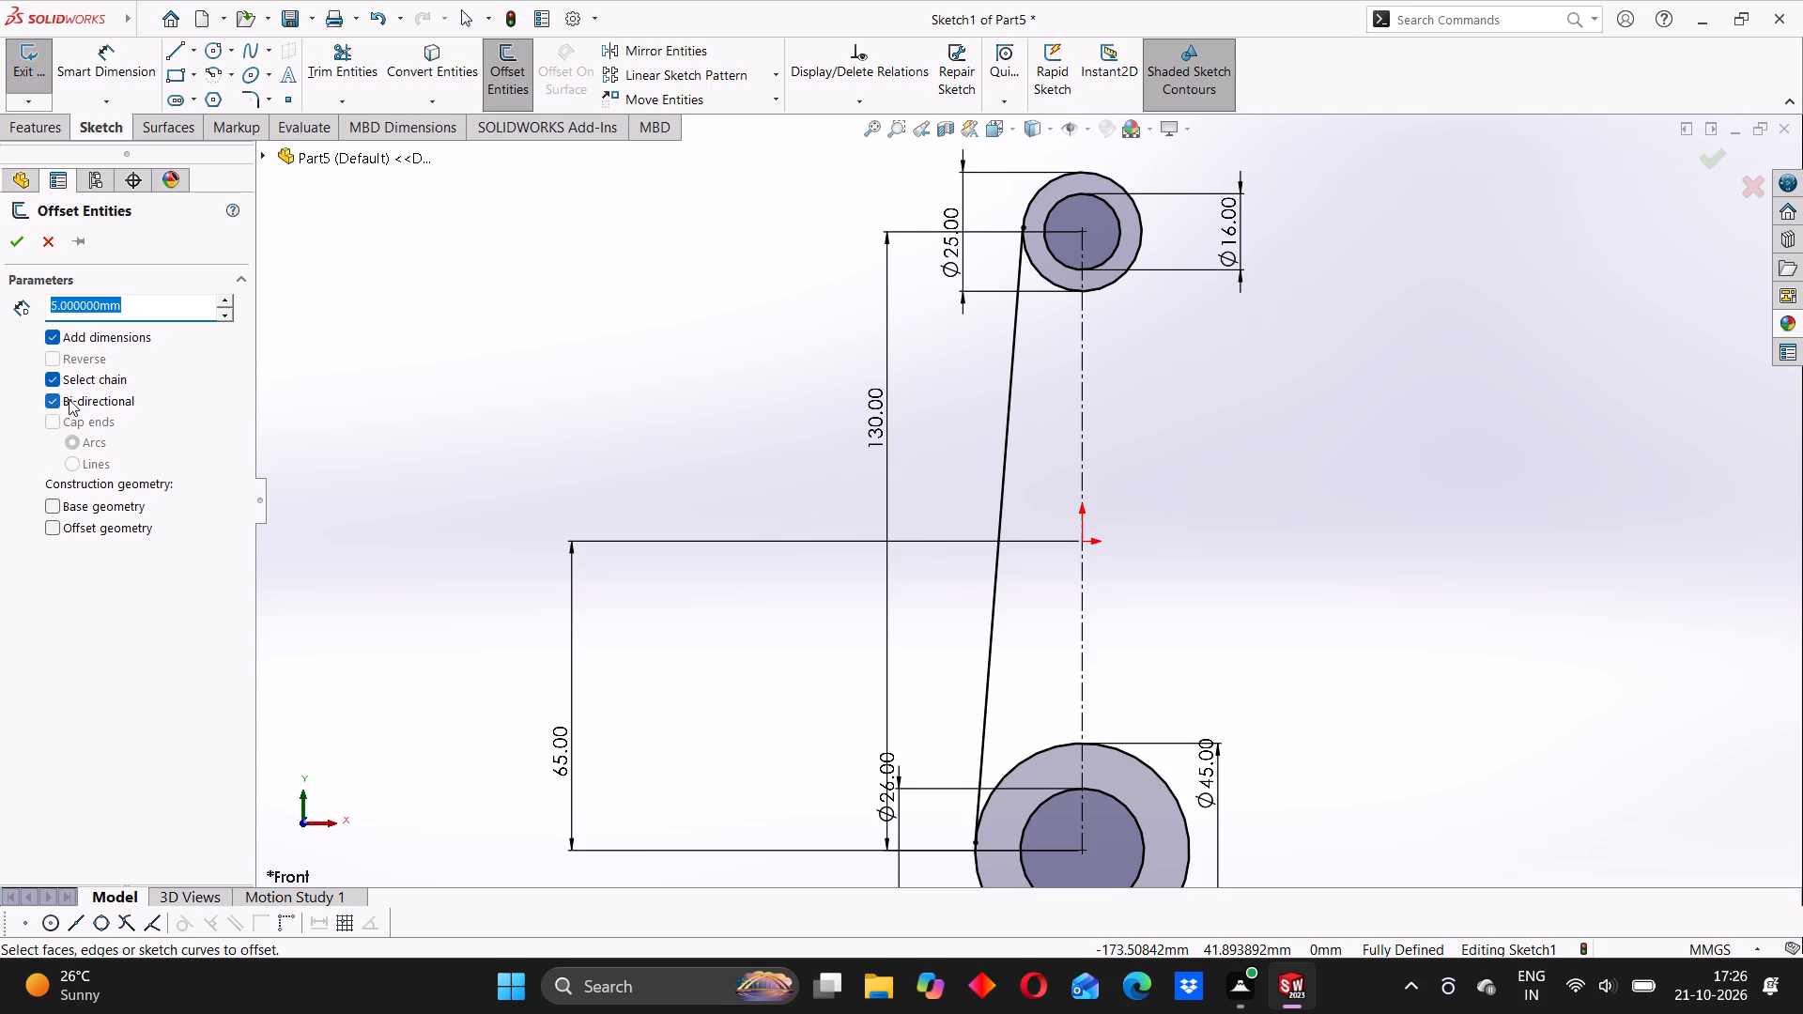
left_click(61, 399)
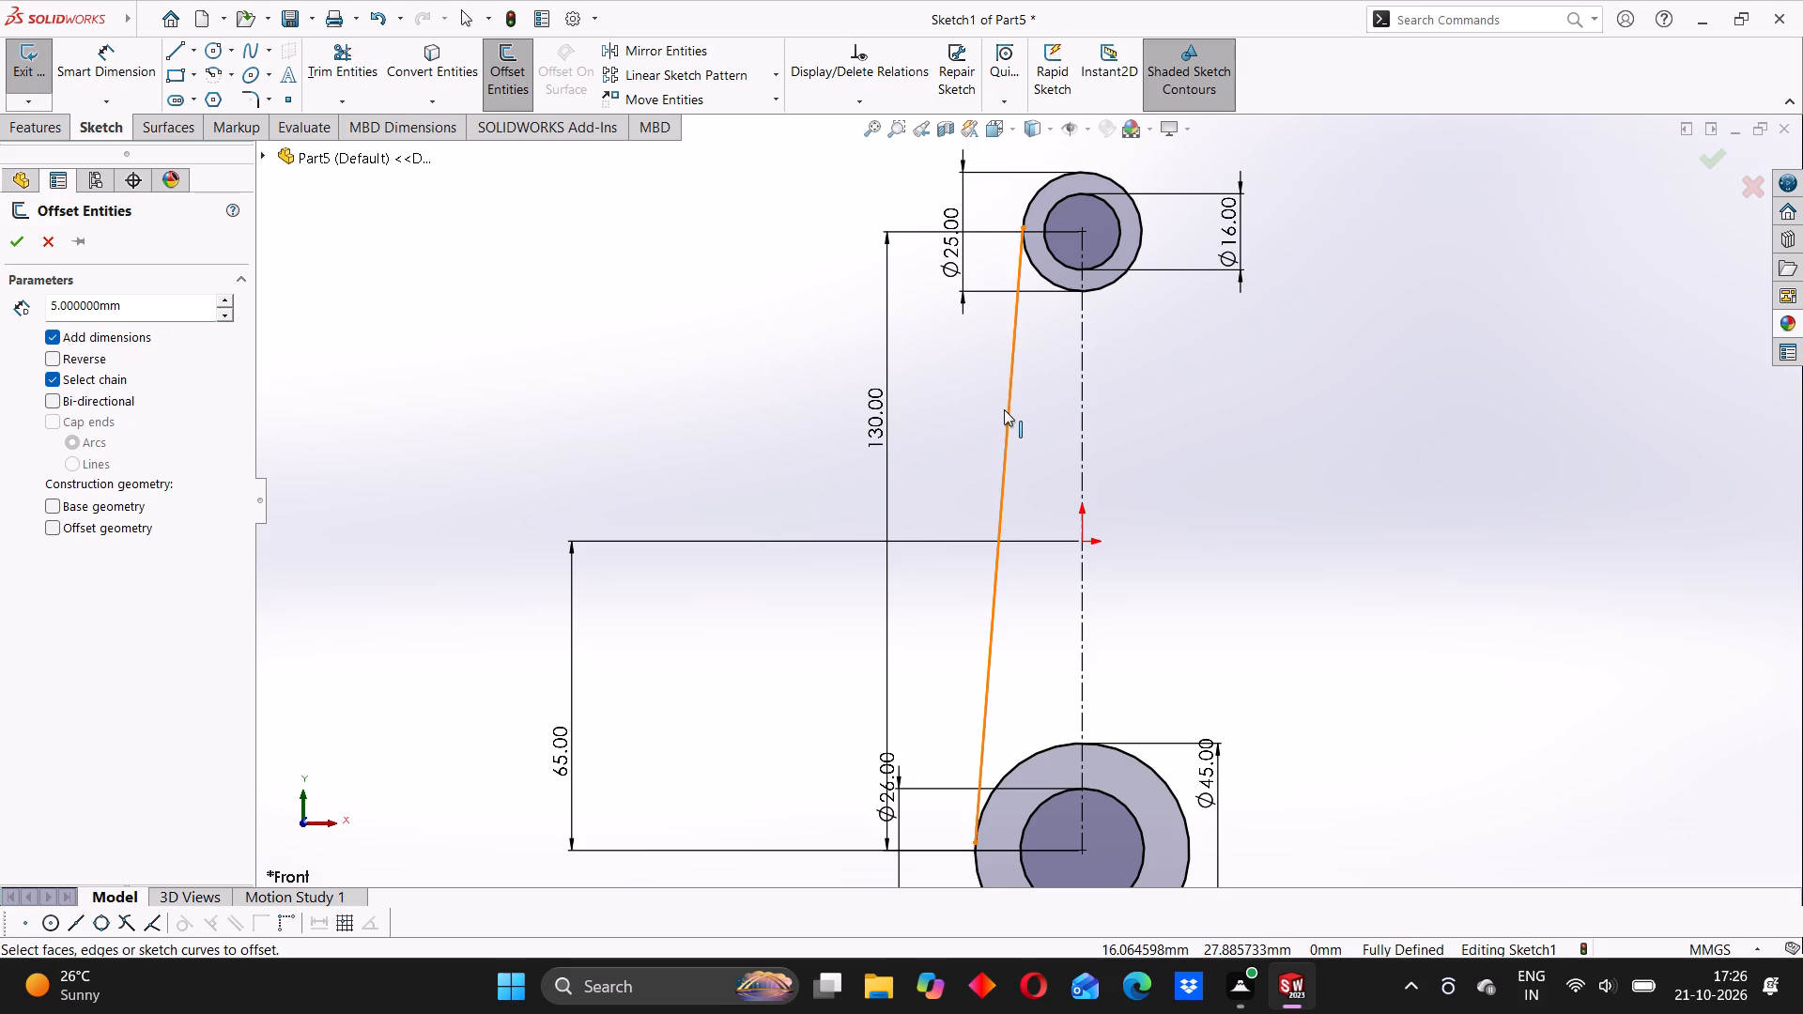
left_click(1003, 410)
left_click(1009, 410)
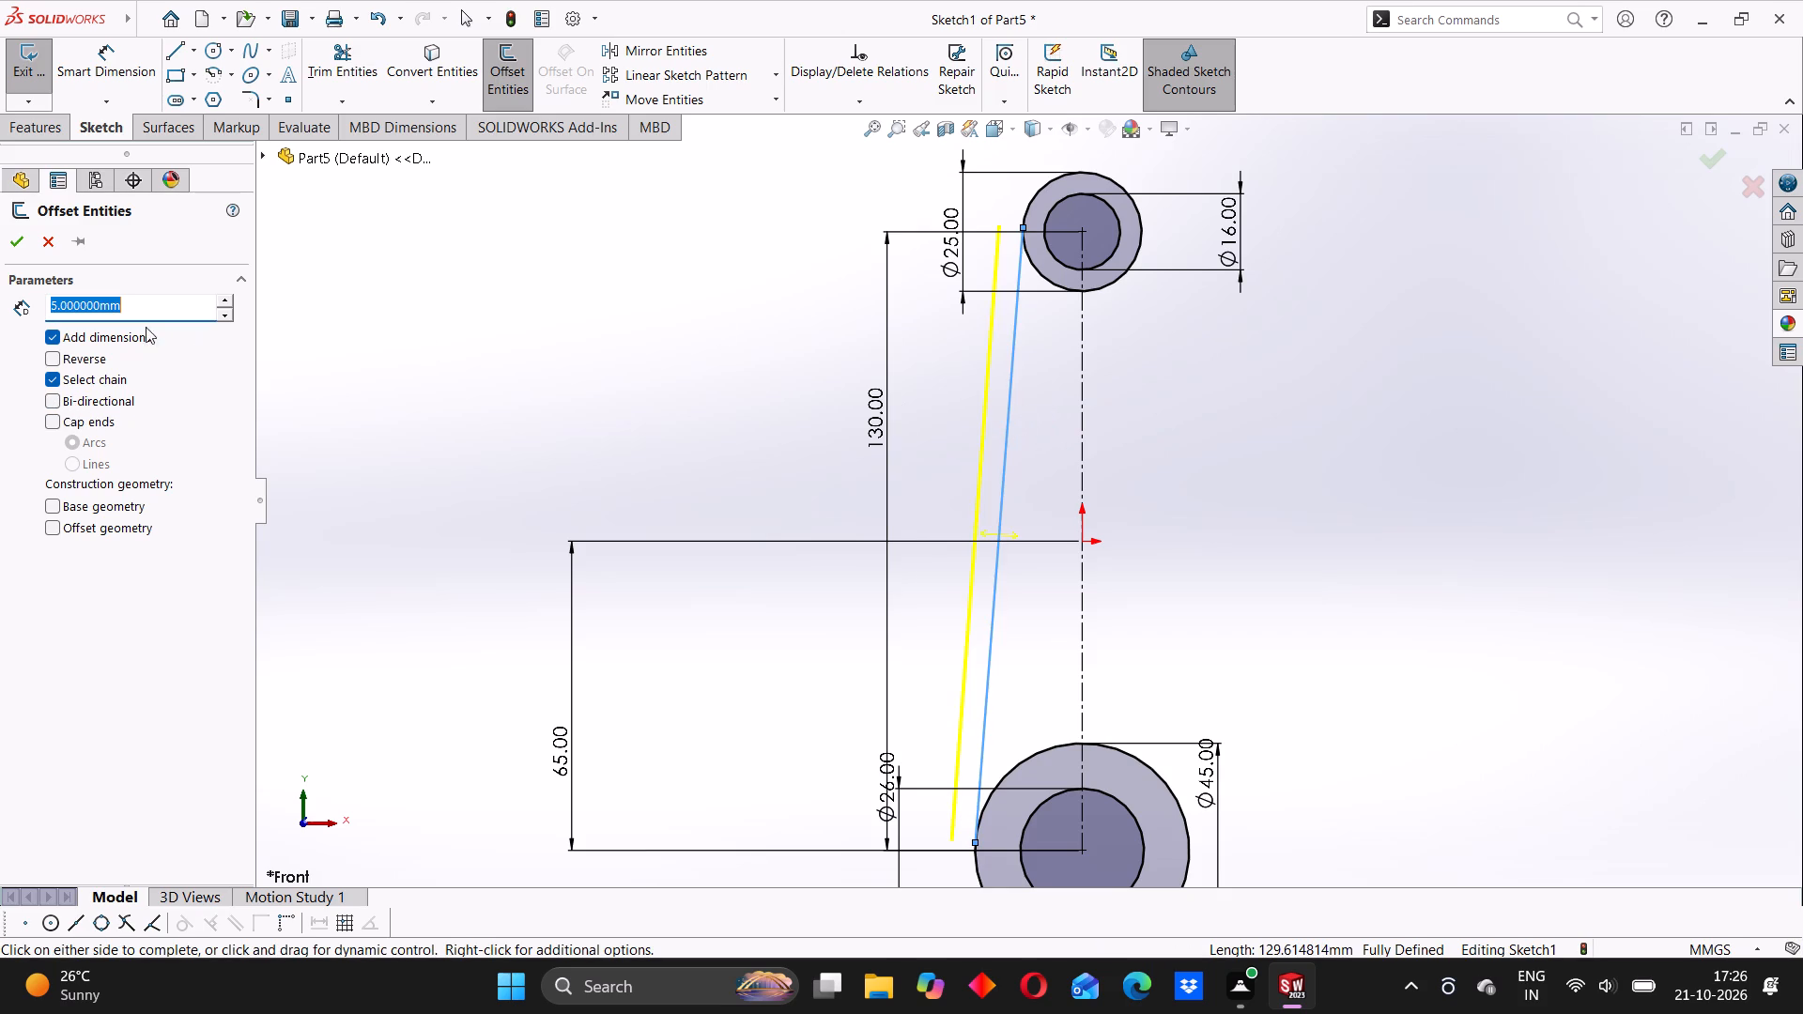
left_click(57, 361)
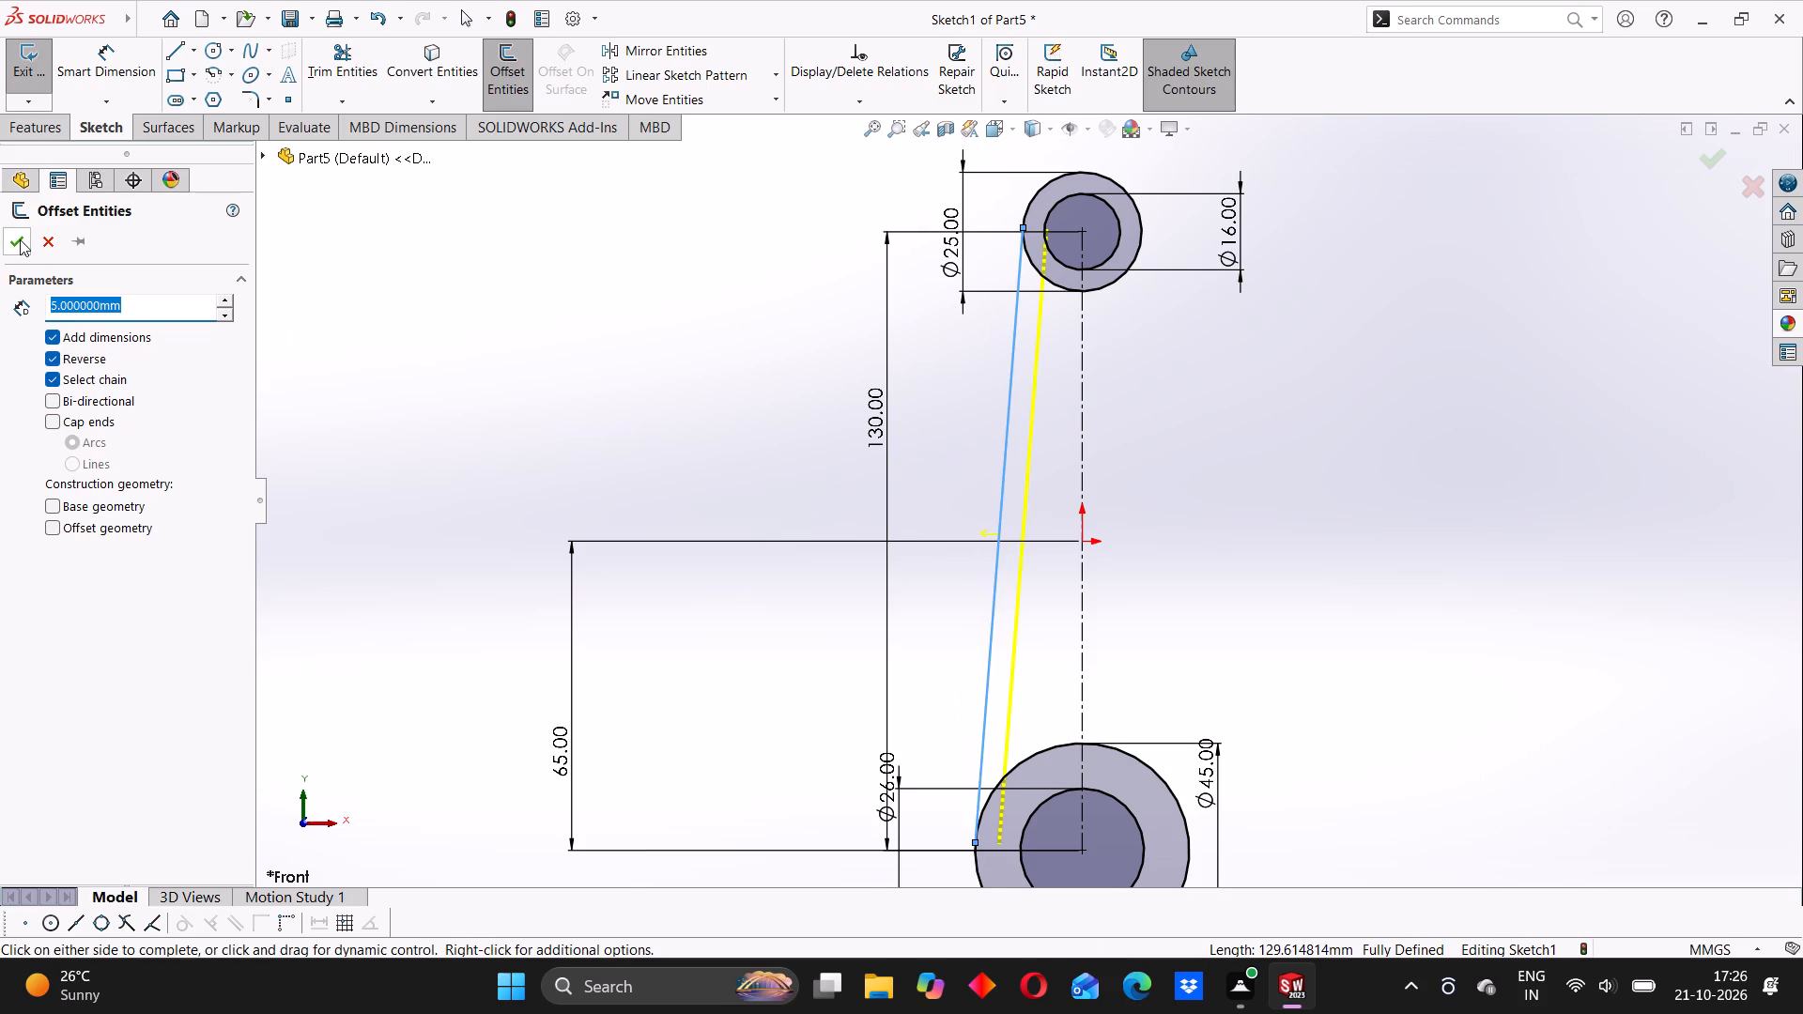
left_click(20, 239)
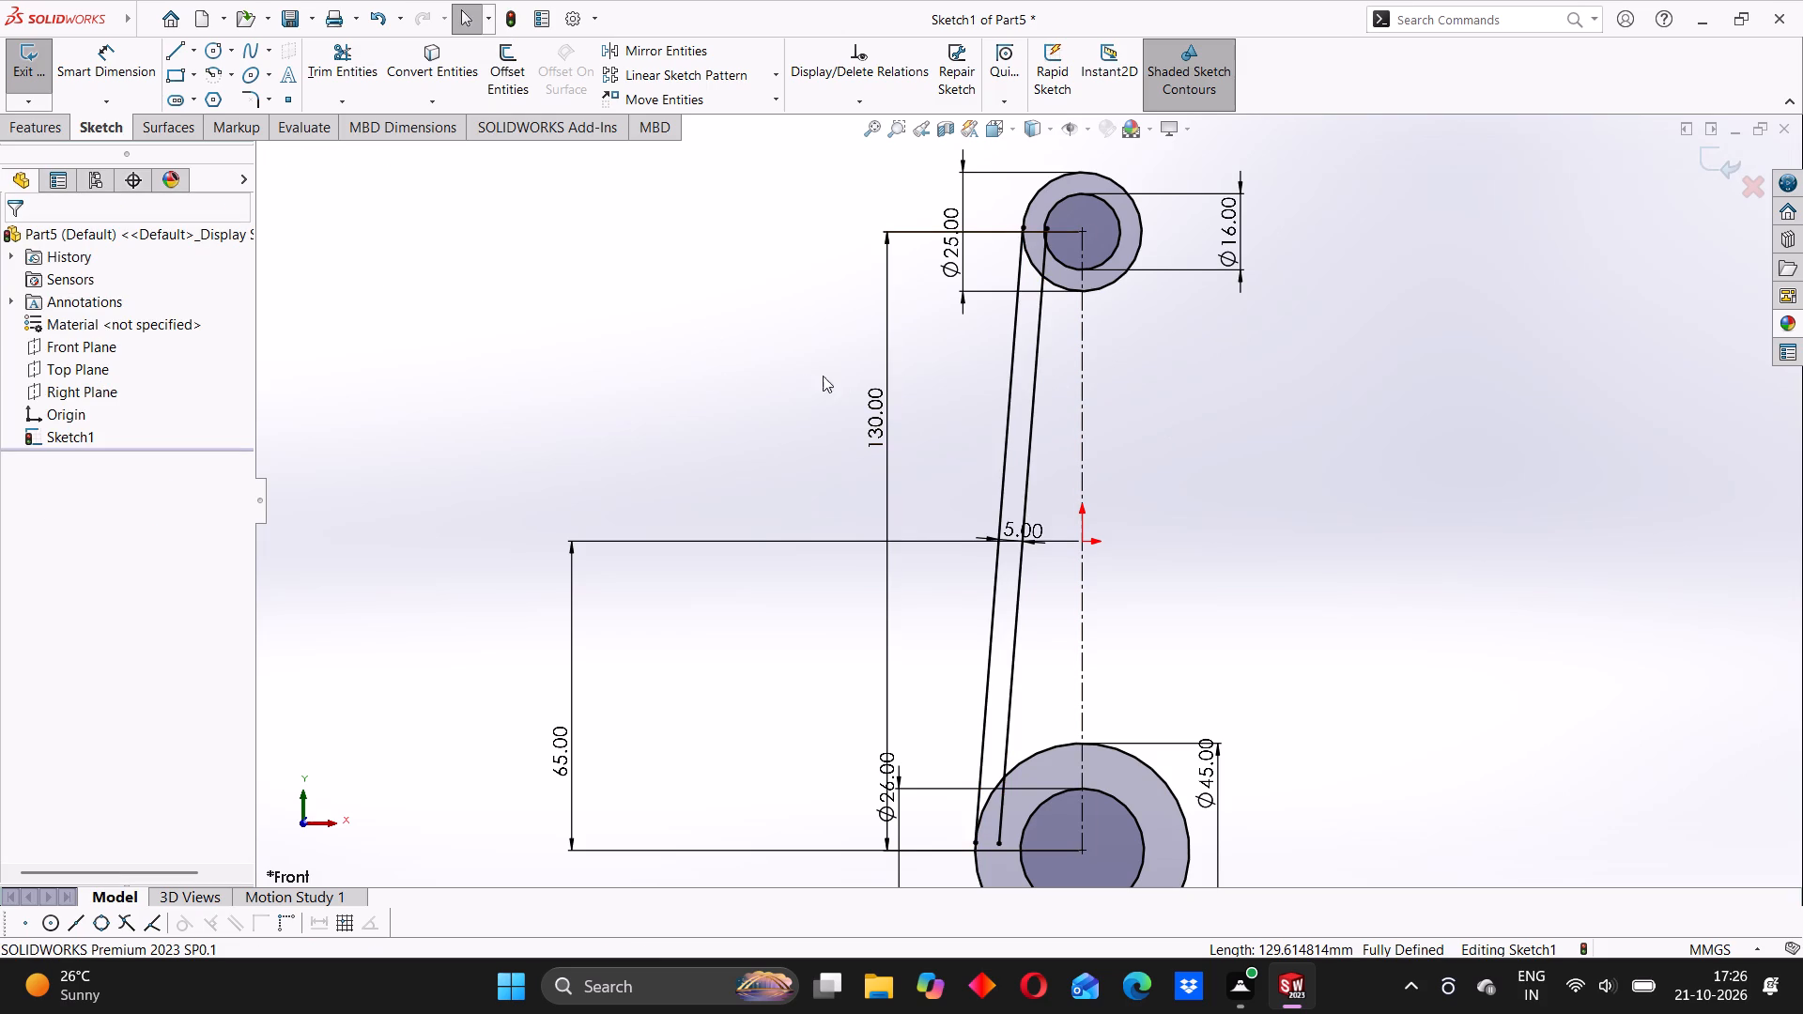
left_click(690, 375)
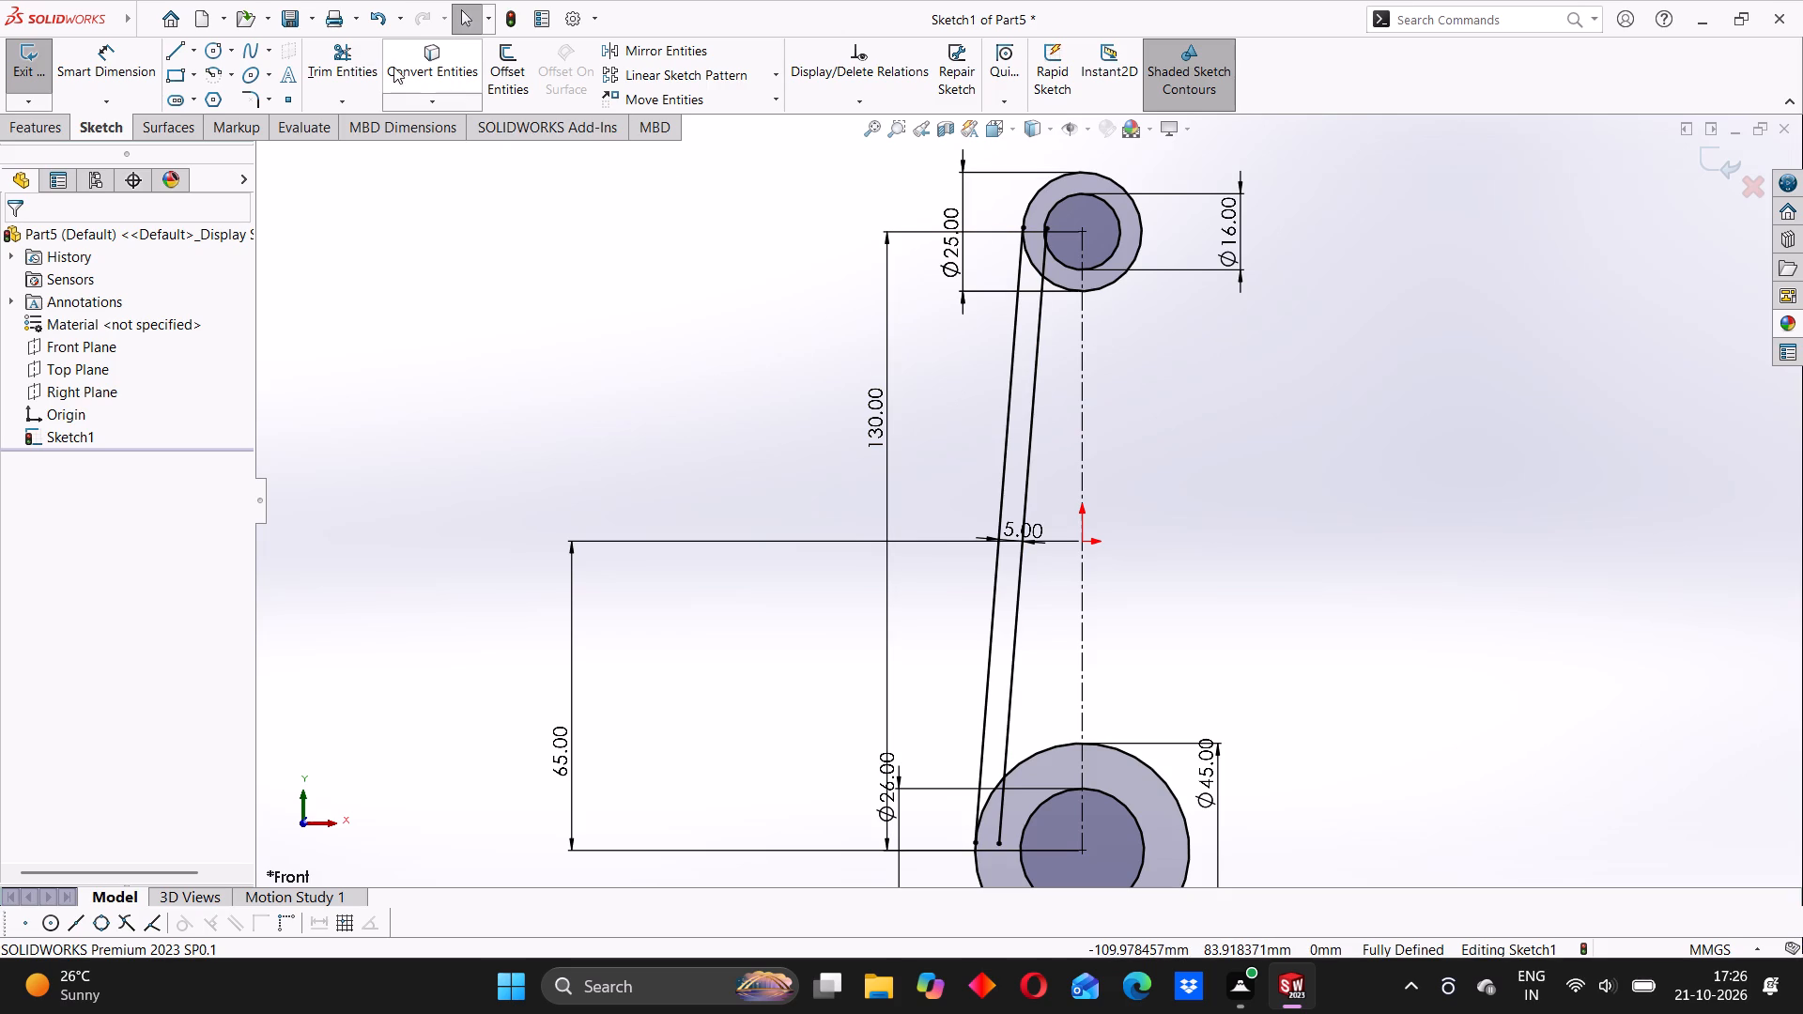
Trim the ends of the offset line that extend inside the 25 mm and 45 mm circles.
left_click(344, 54)
scroll(1089, 308, "up", 4)
scroll(1019, 368, "down", 3)
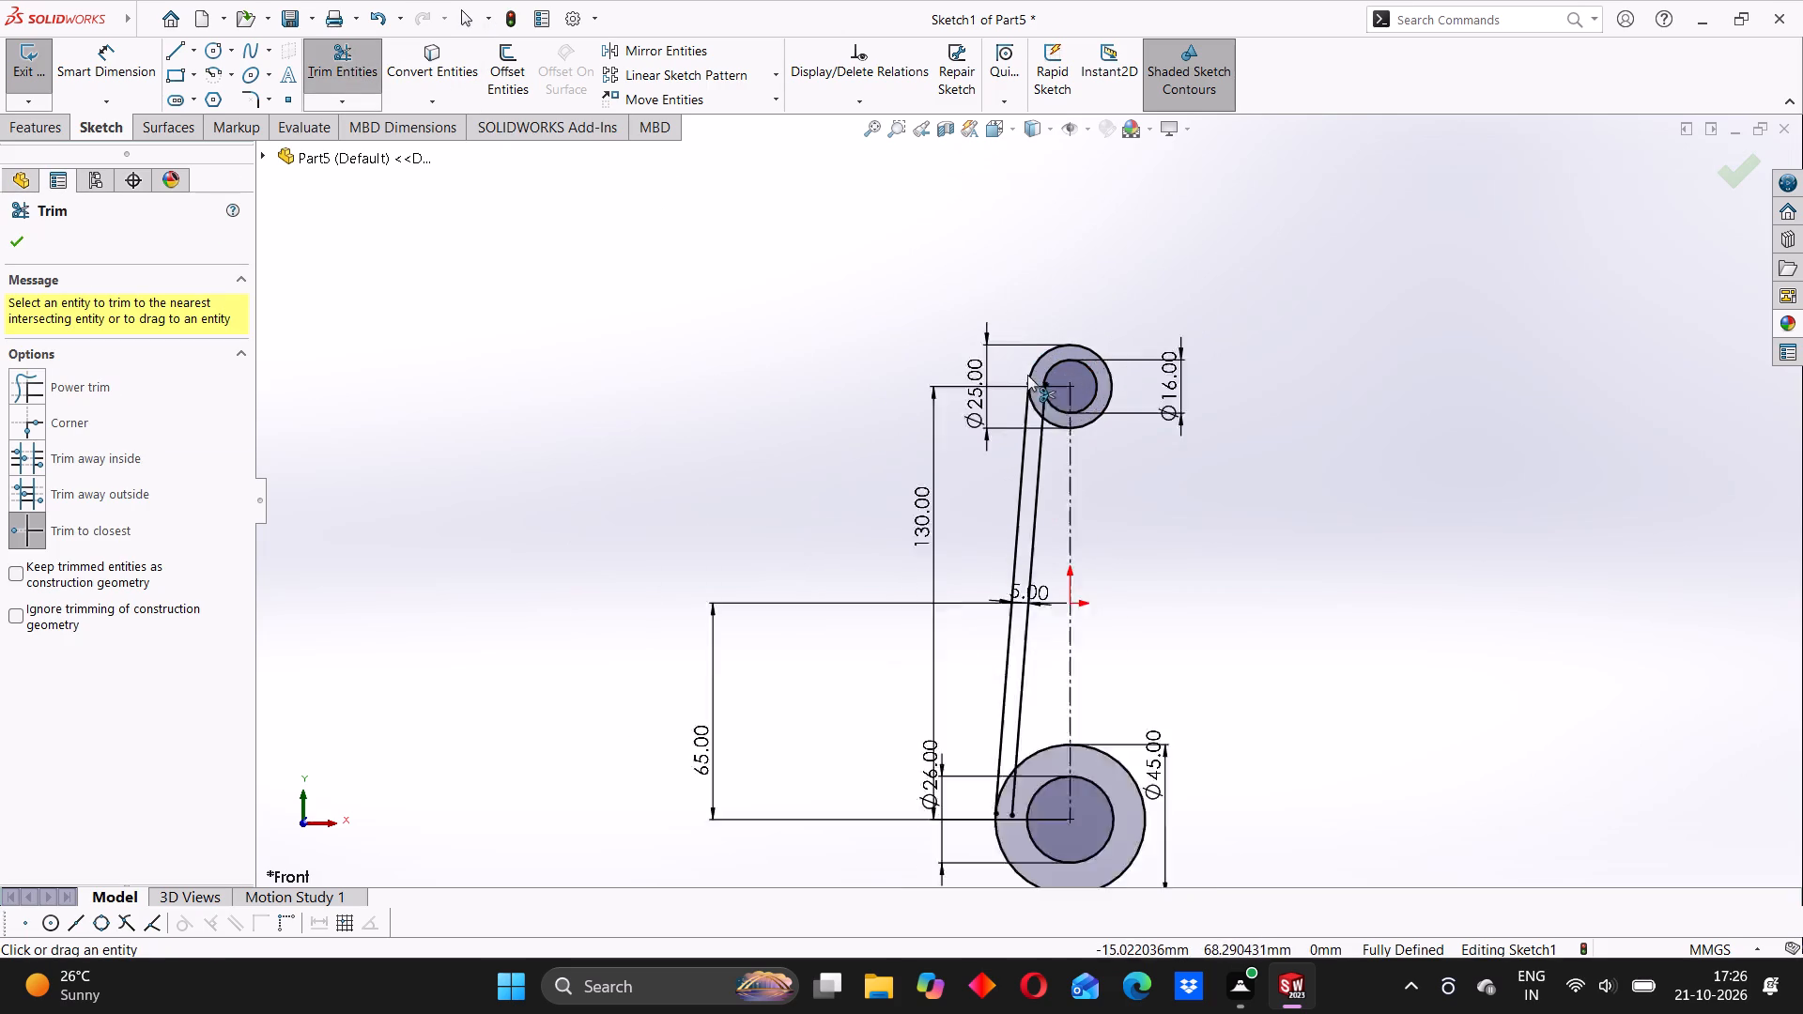
scroll(1027, 375, "down", 5)
scroll(1146, 530, "down", 4)
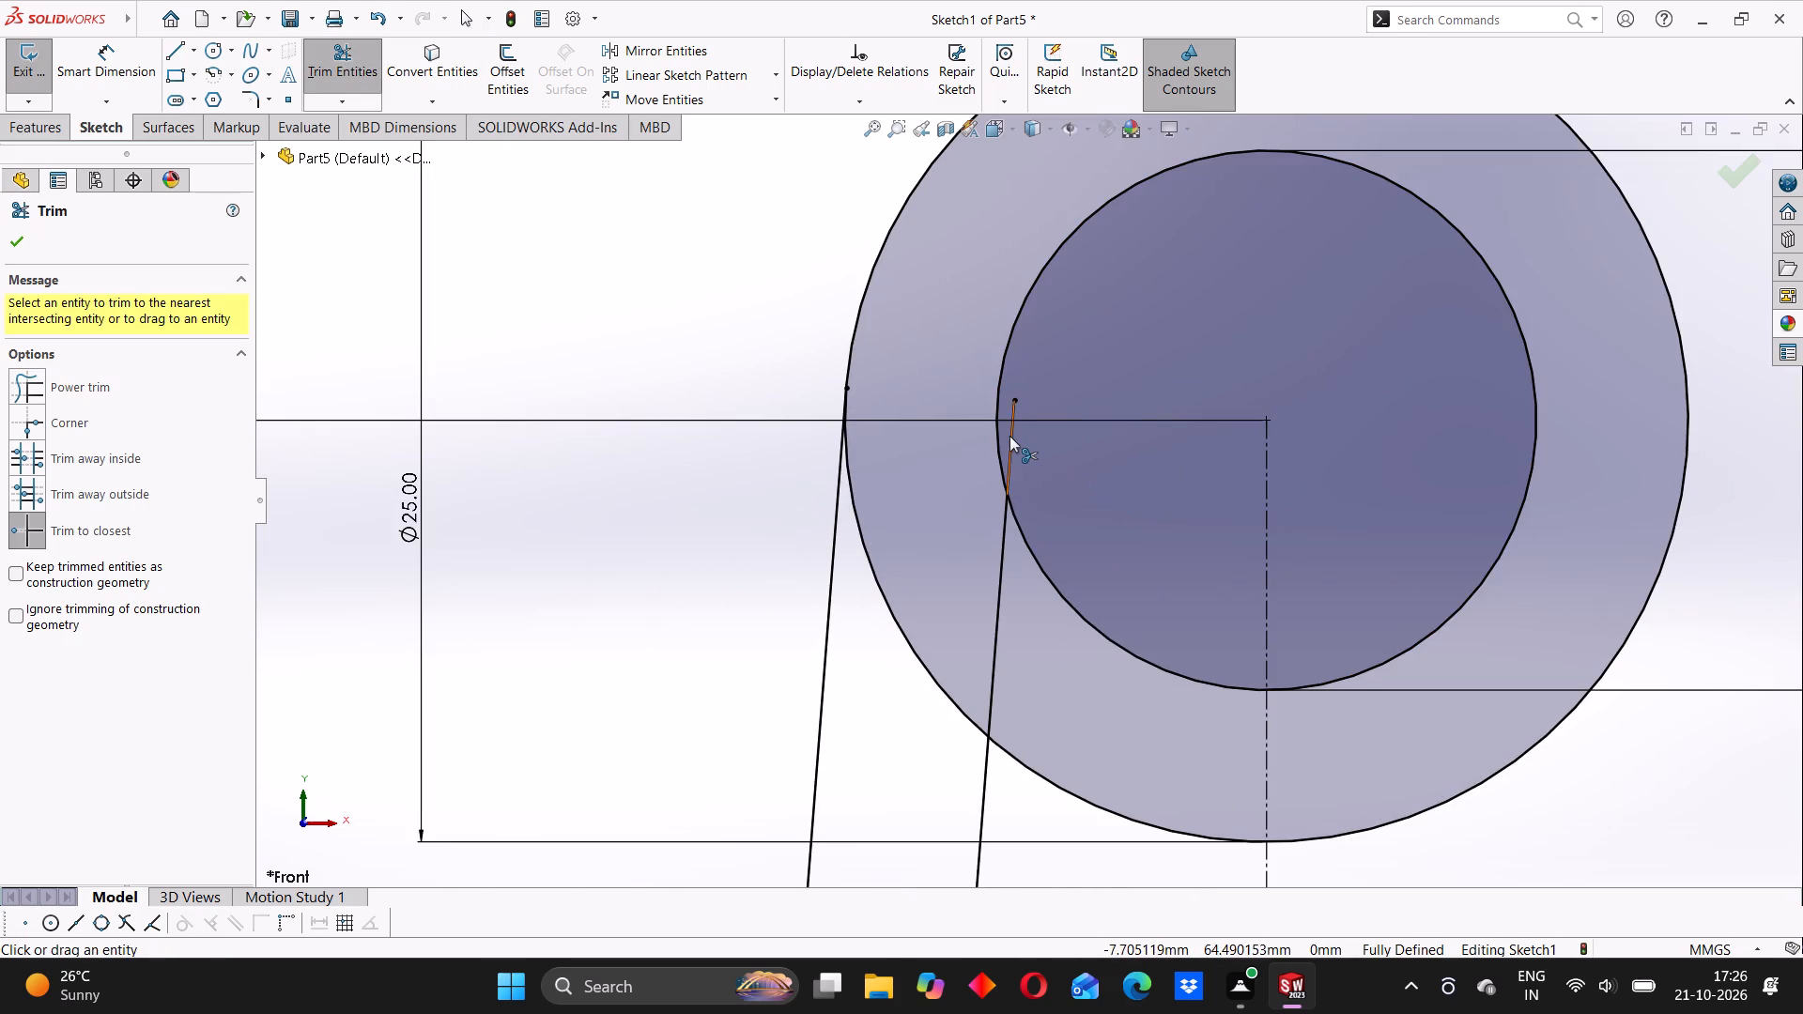
left_click(1012, 436)
left_click(1005, 555)
scroll(1135, 605, "up", 11)
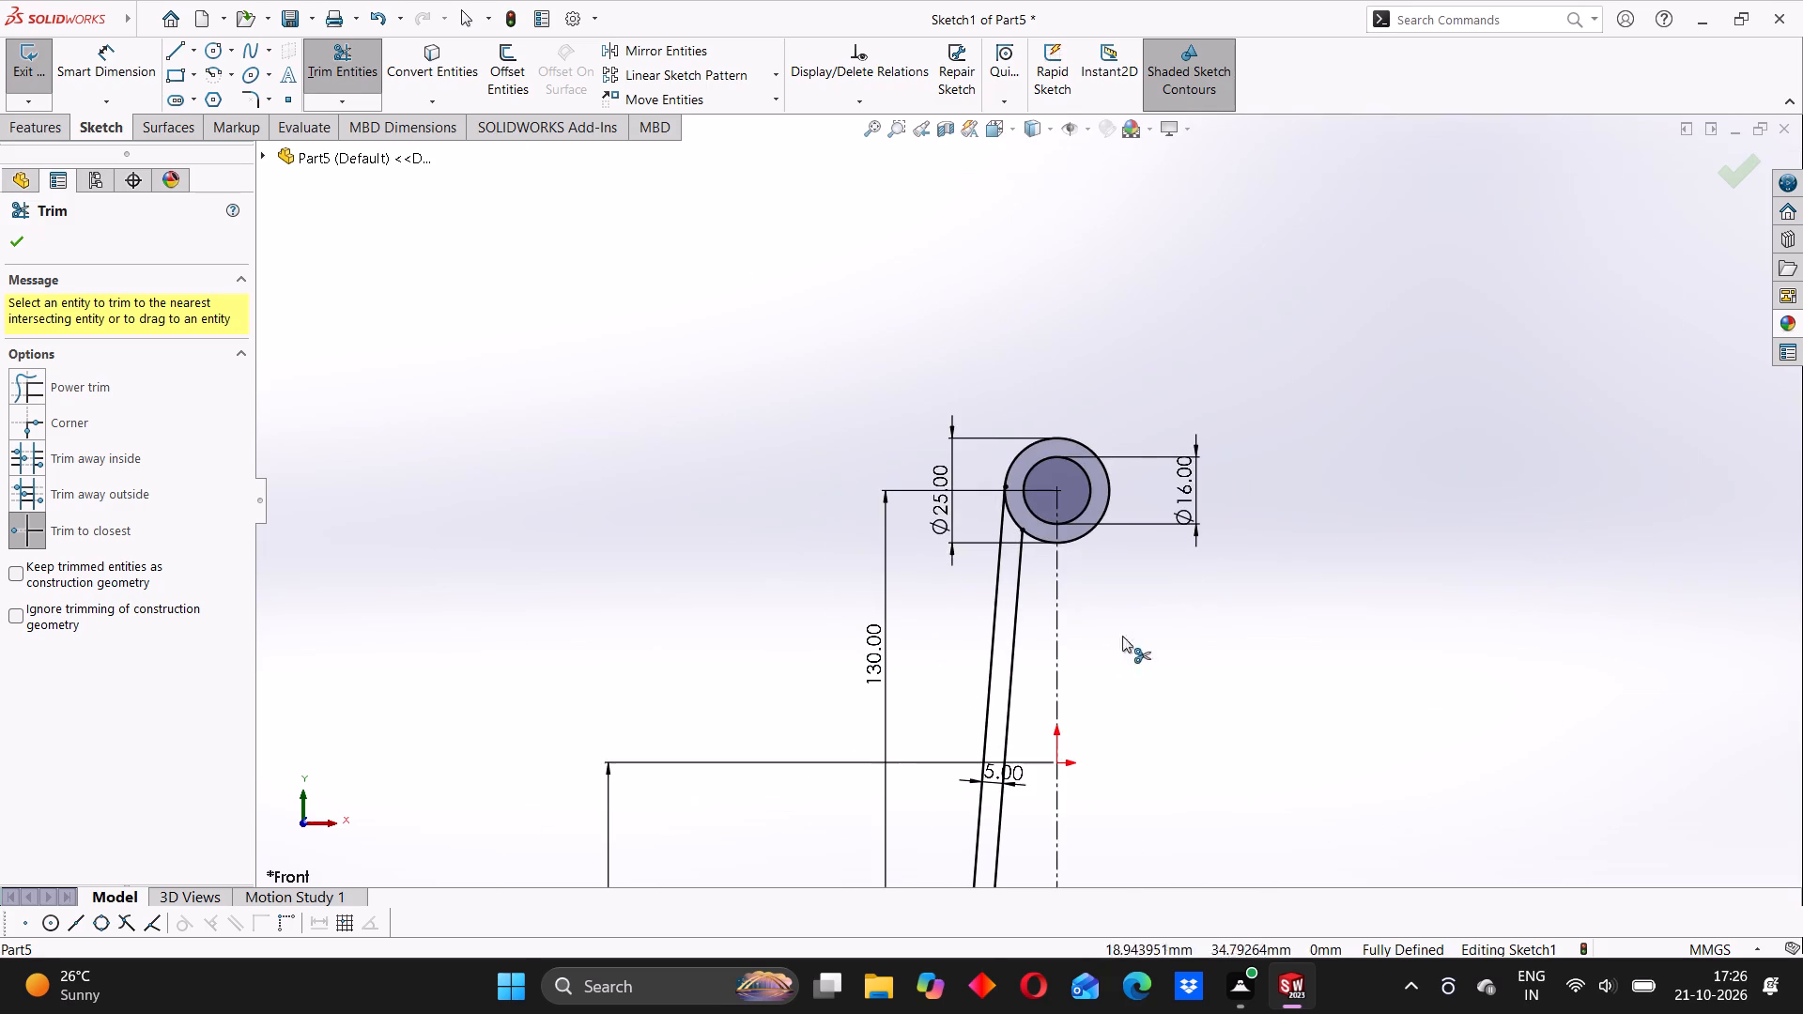
scroll(1050, 757, "up", 5)
scroll(1020, 761, "down", 10)
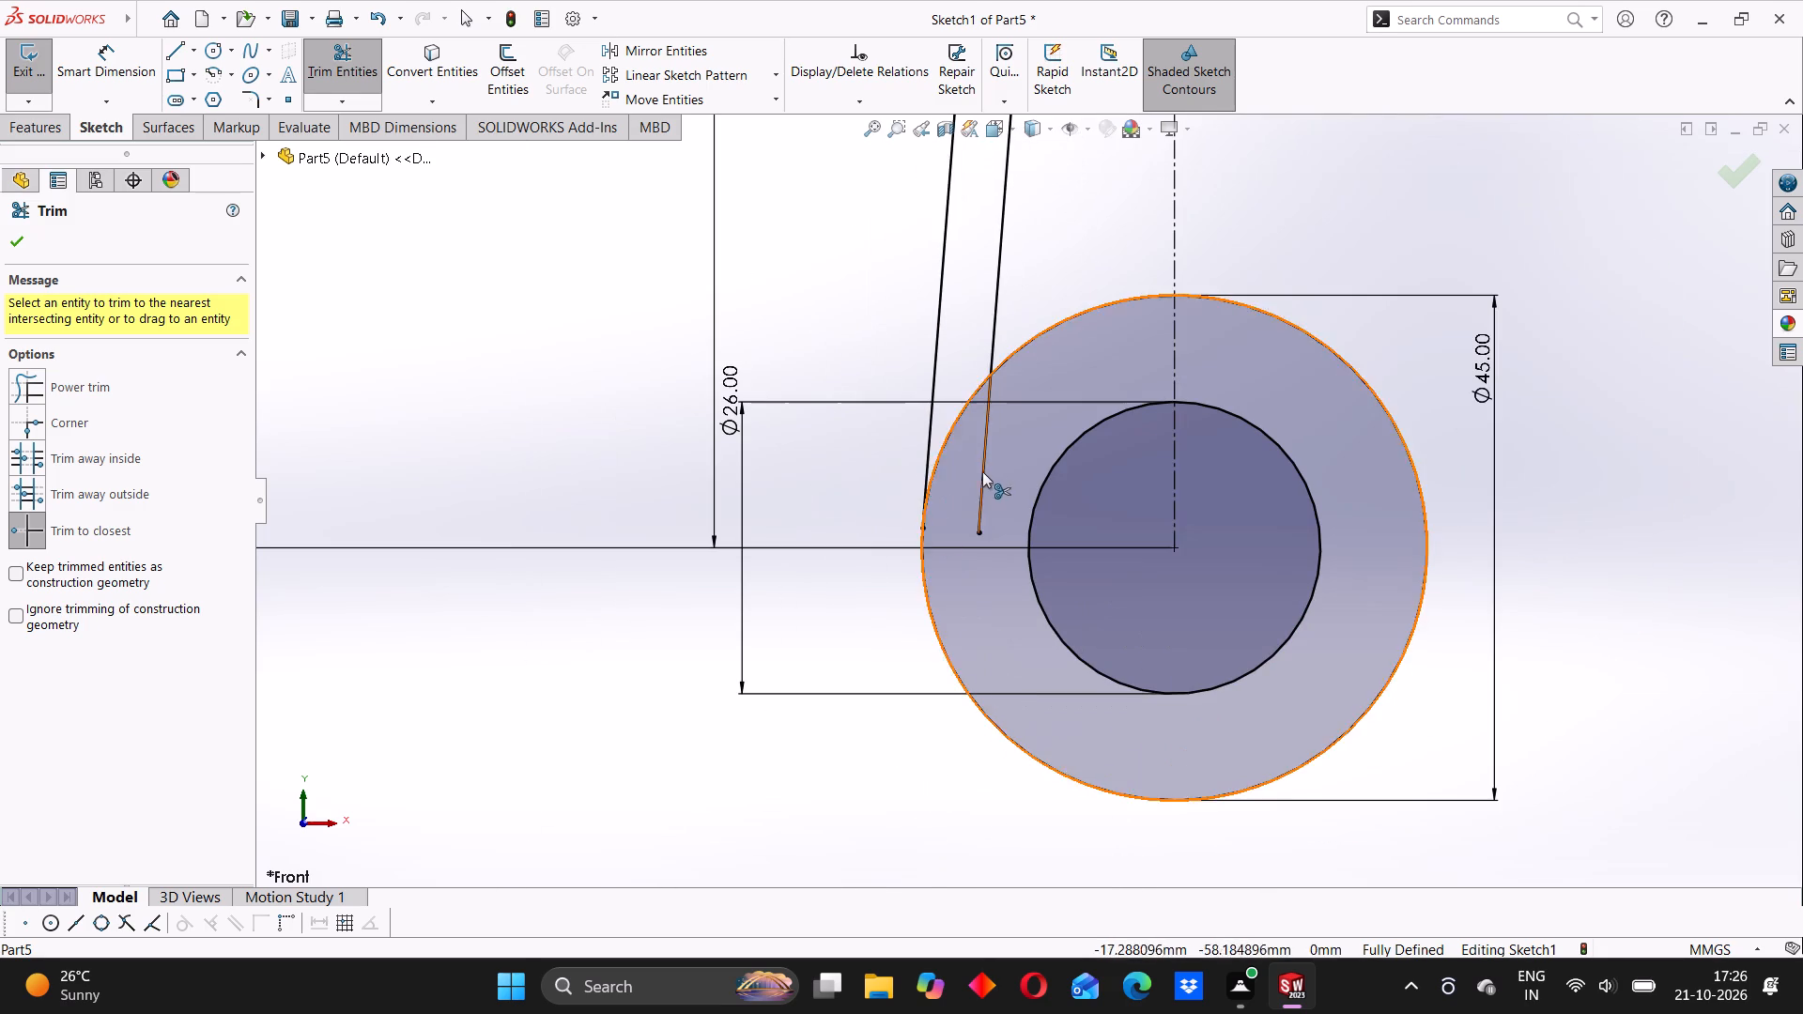
left_click(985, 467)
scroll(943, 359, "up", 7)
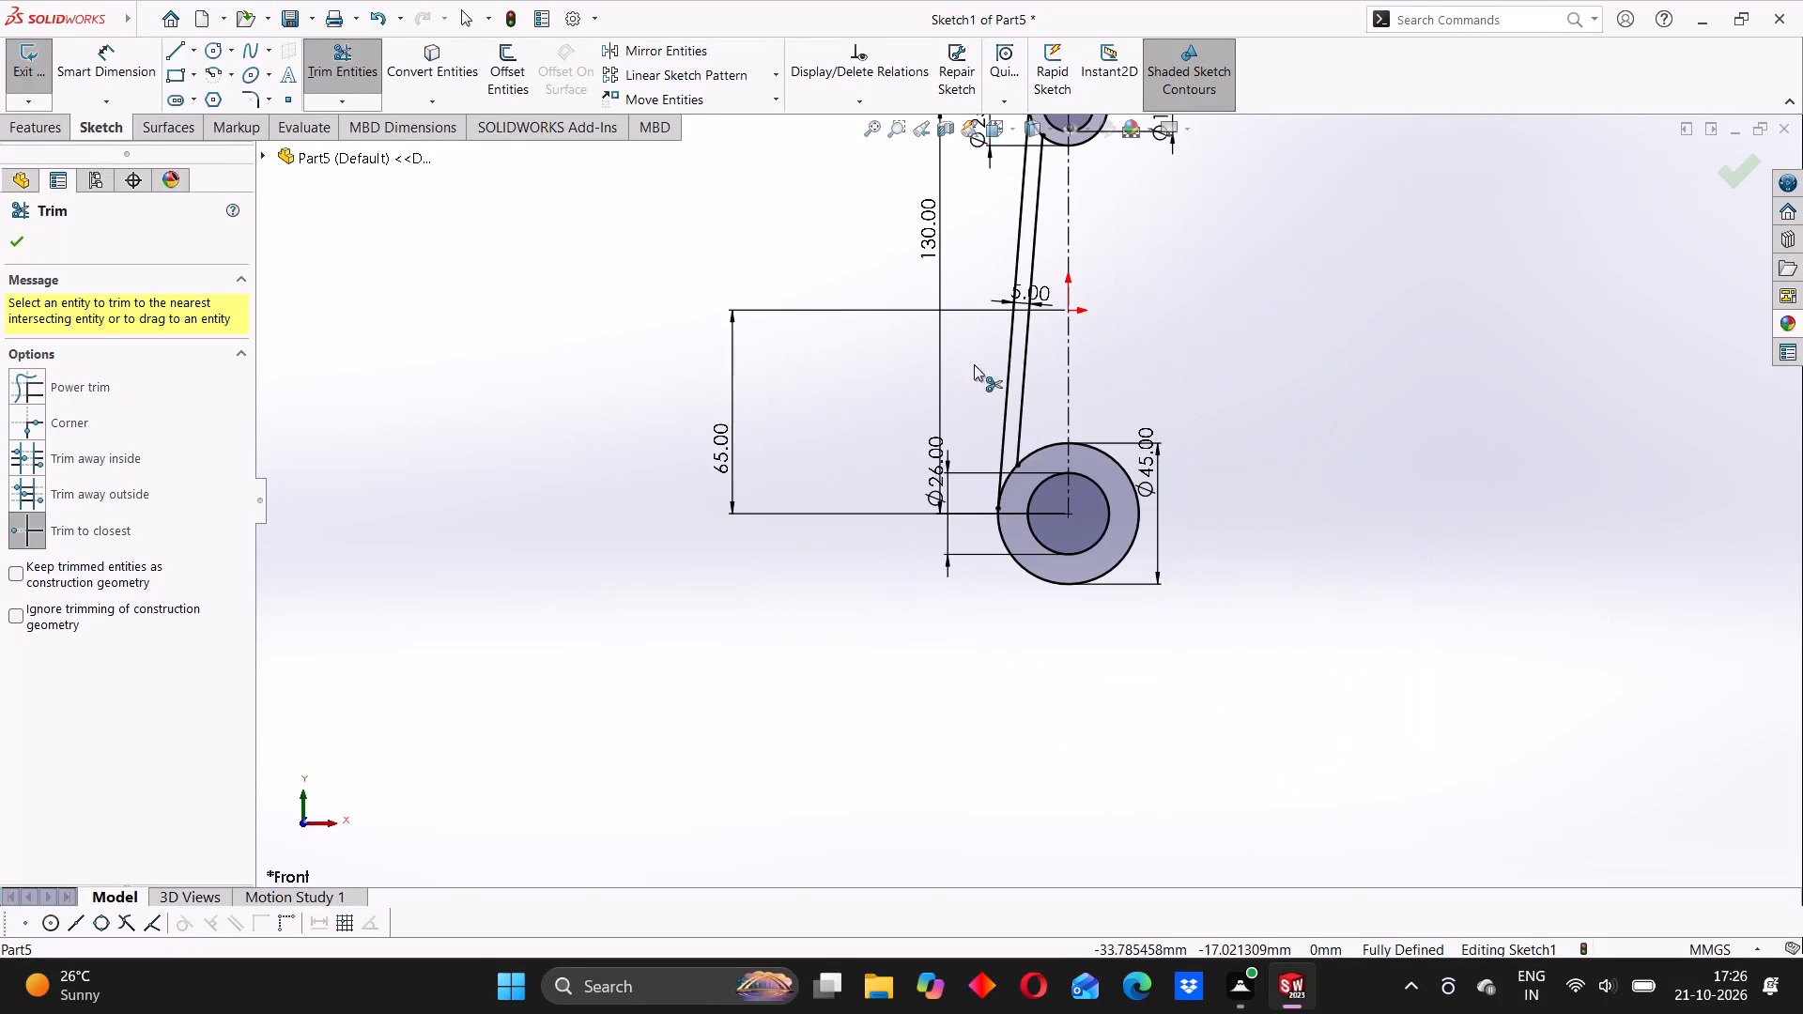
left_click(326, 57)
Mirror the outer slanted line and its 5 mm offset line about the vertical centreline, keeping the originals.
left_click(641, 39)
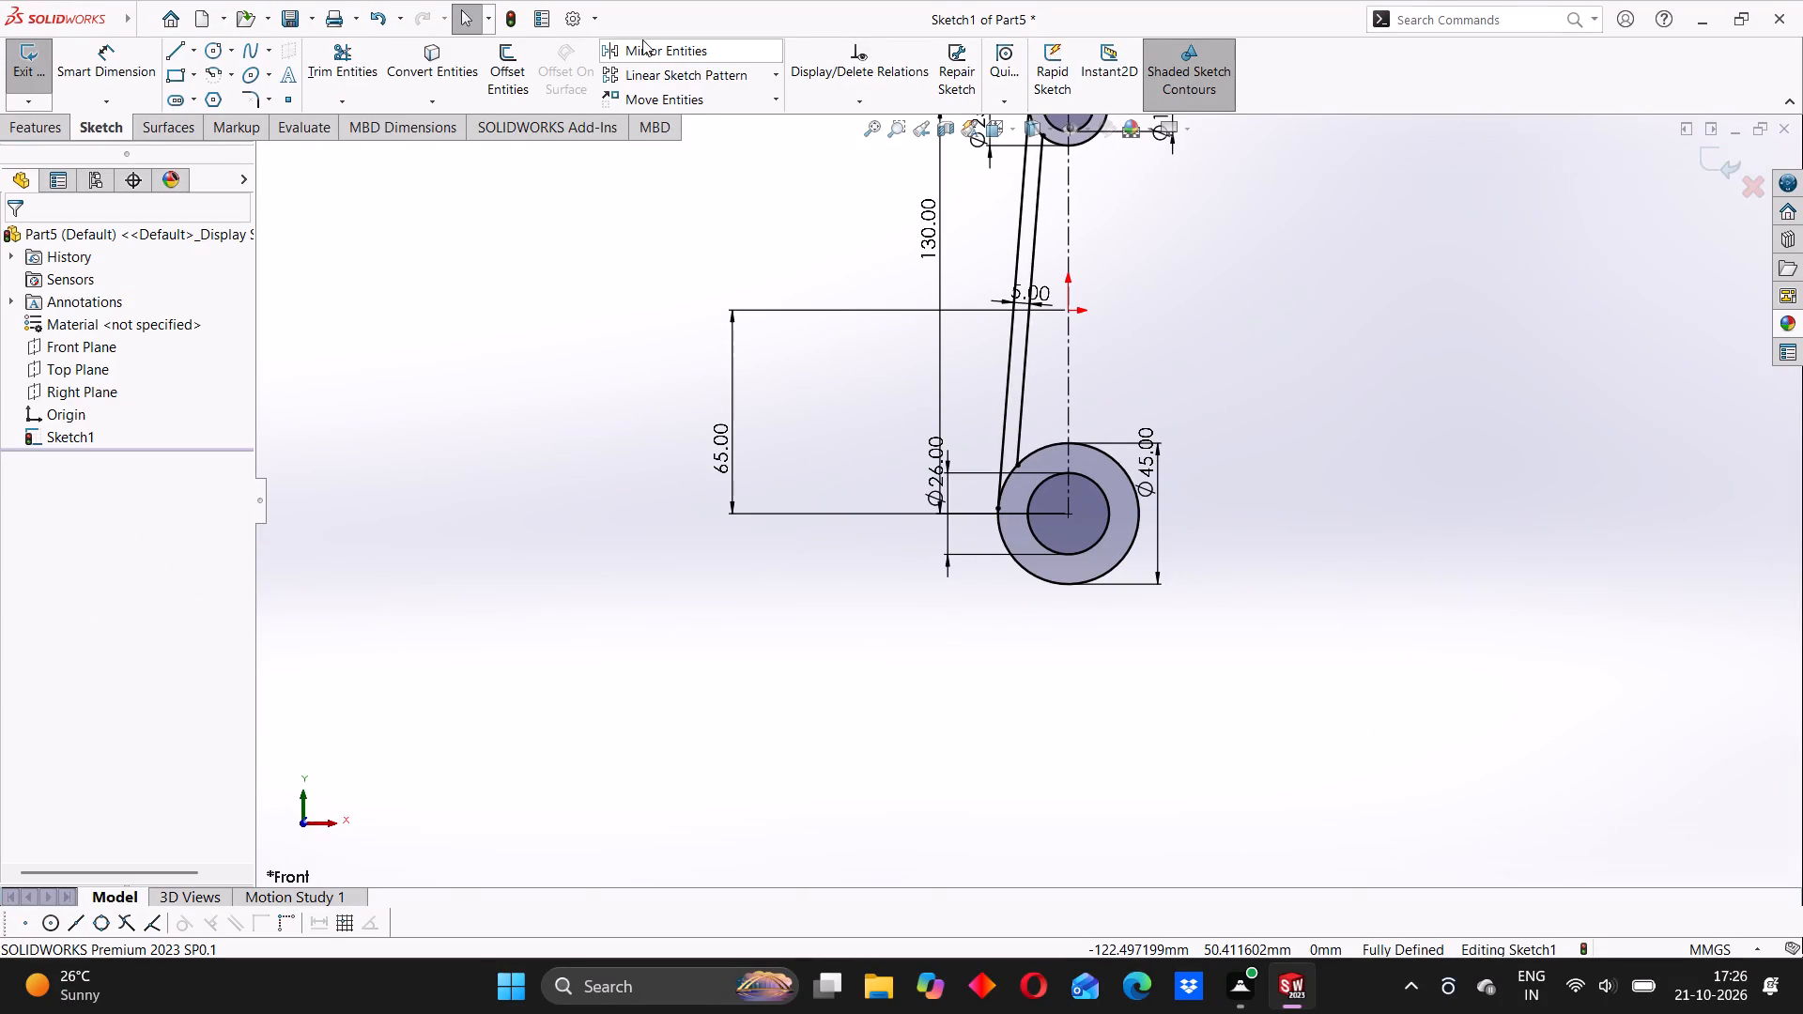
left_click(1018, 279)
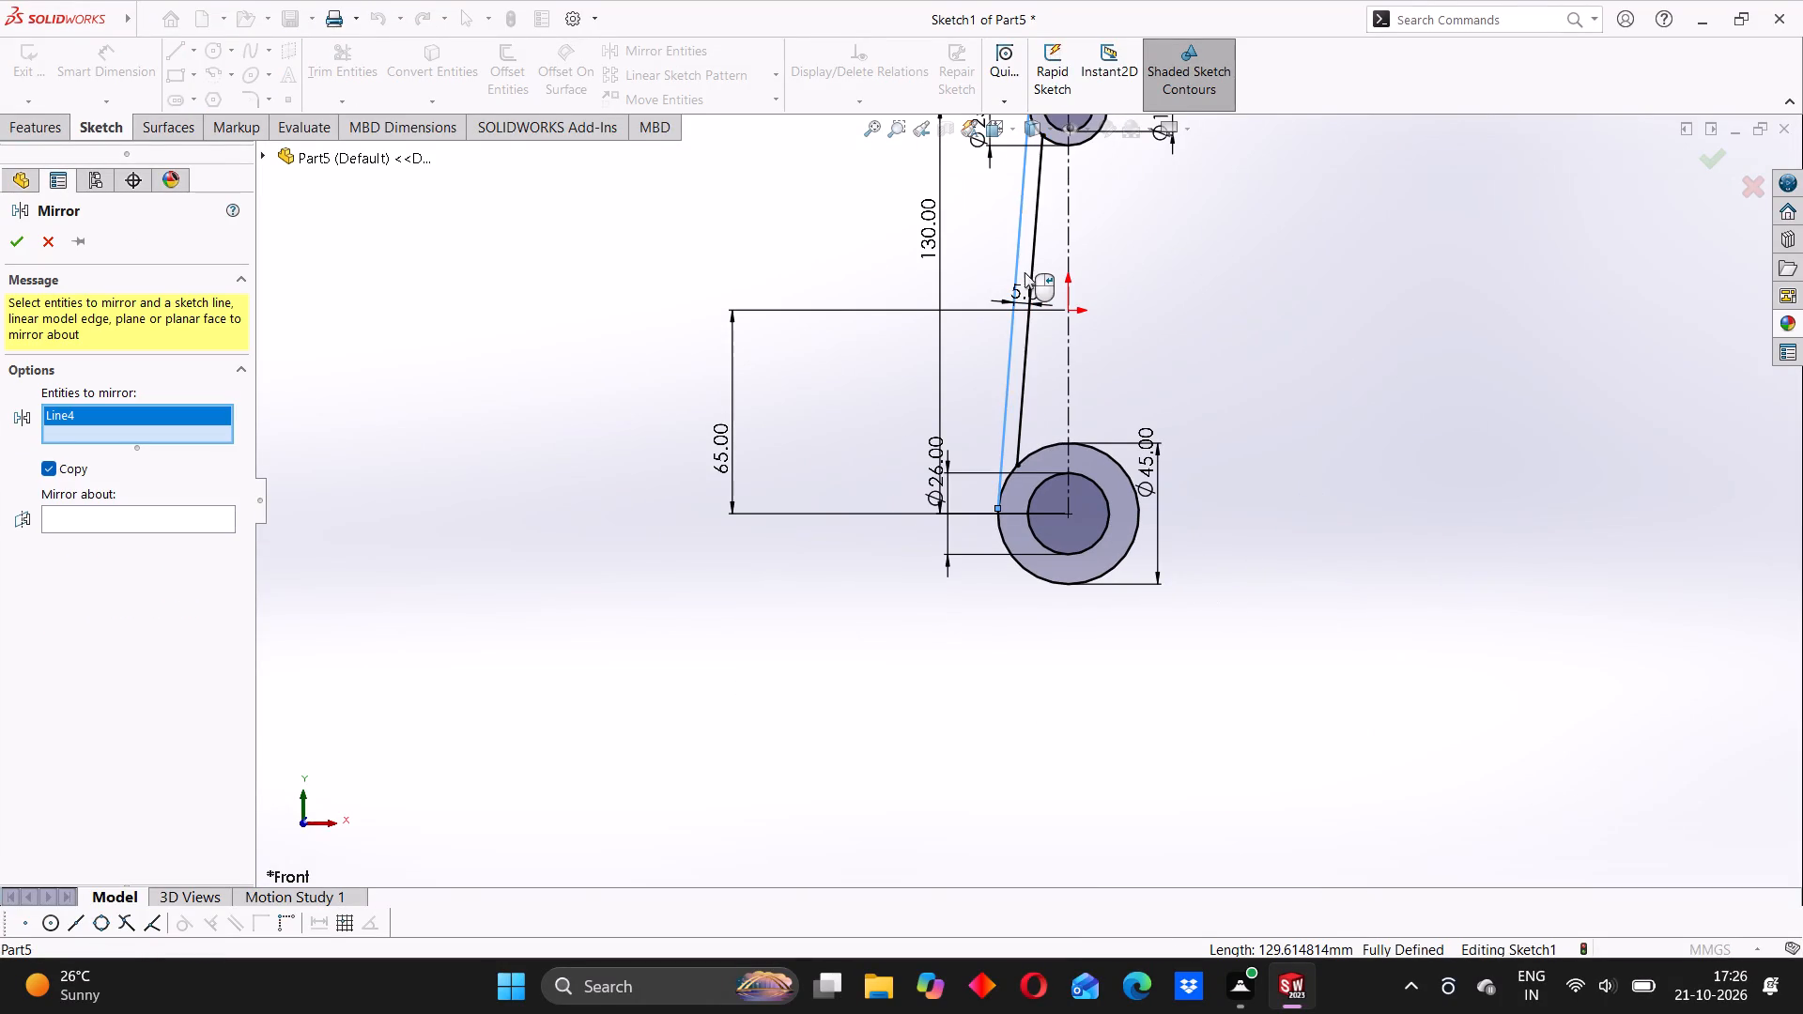
left_click(1030, 269)
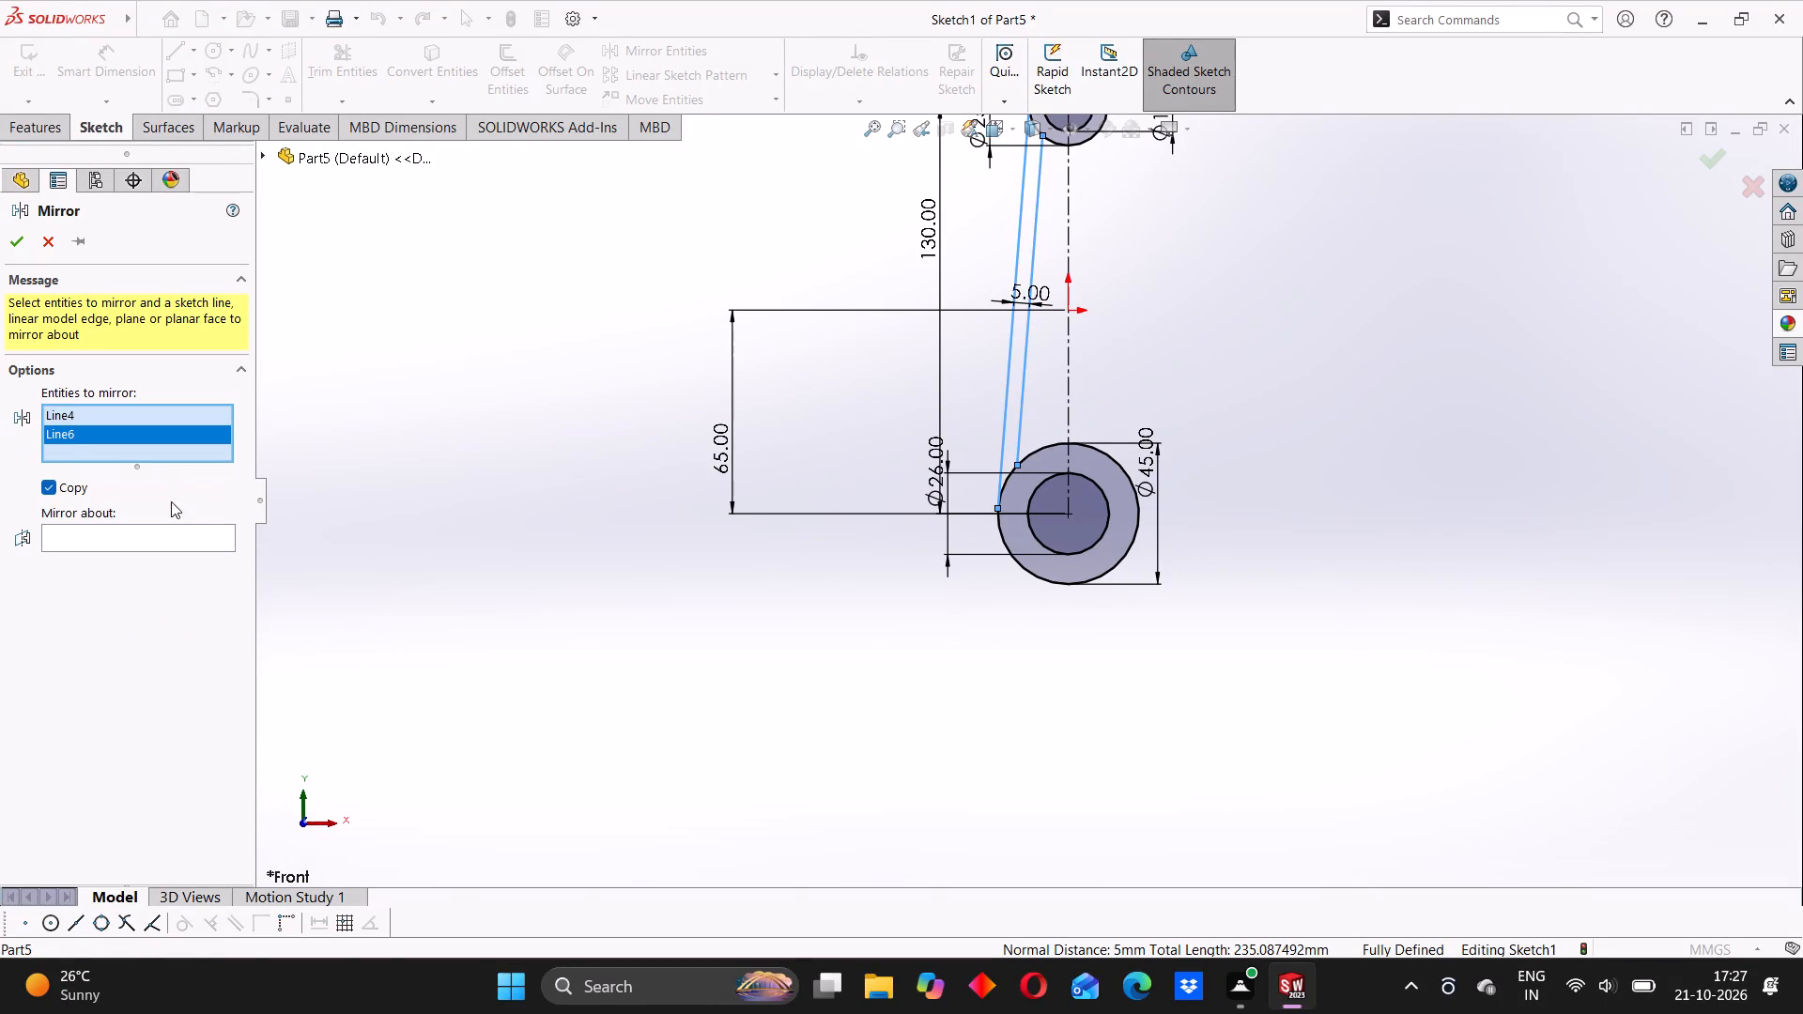
left_click(174, 534)
left_click(1071, 235)
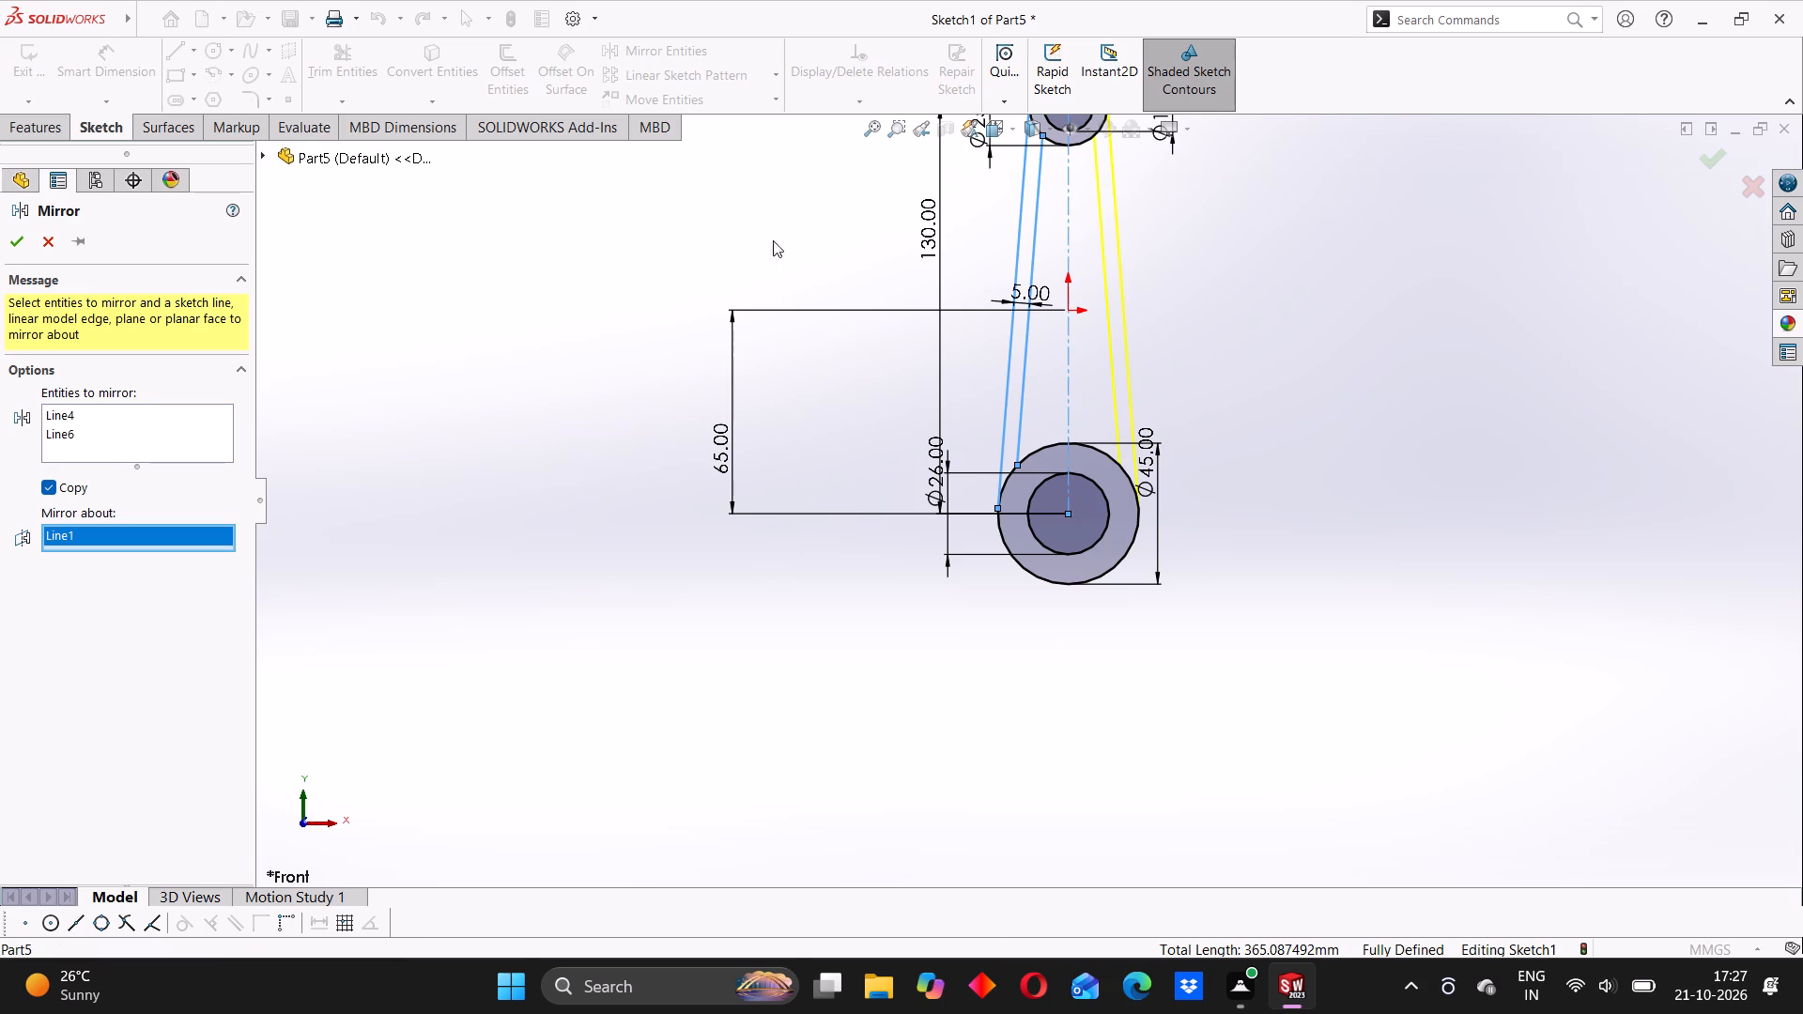
left_click(18, 233)
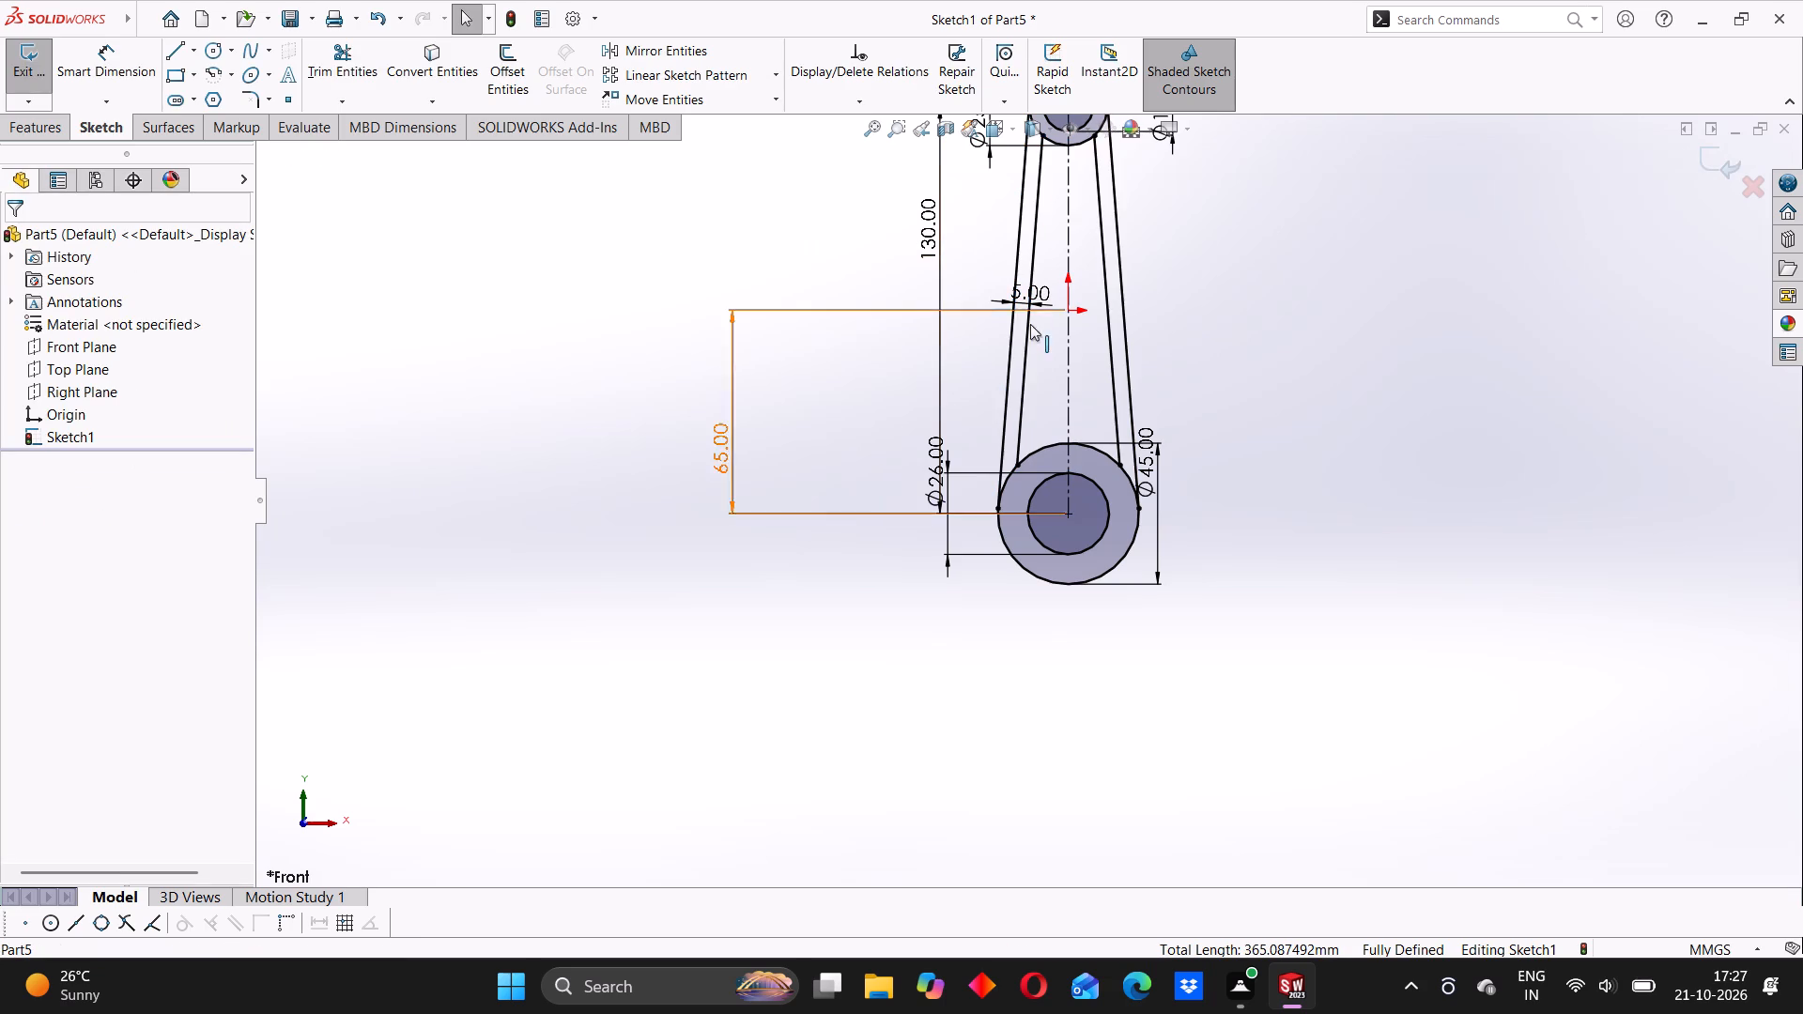
Trim the short arcs of the 25 mm and 45 mm circles between the outer and inner slanted lines on both sides.
scroll(1106, 265, "up", 3)
scroll(1071, 293, "down", 4)
scroll(900, 353, "down", 2)
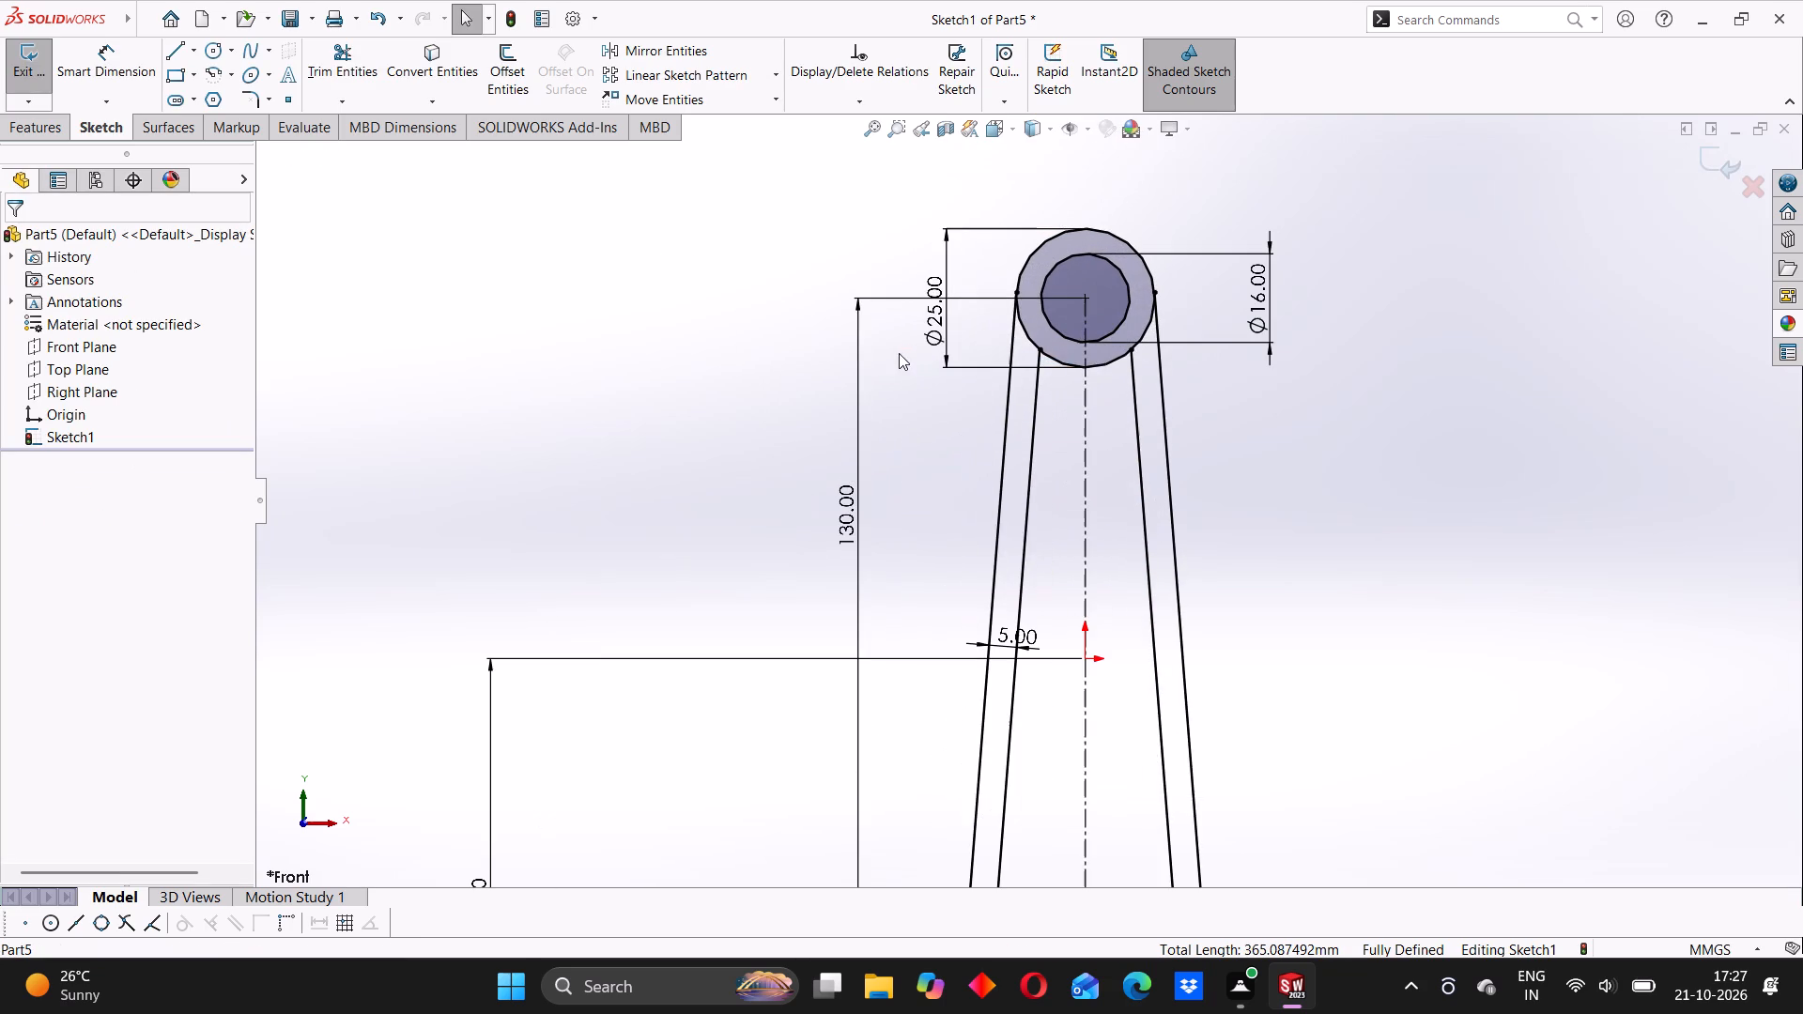
left_click(354, 59)
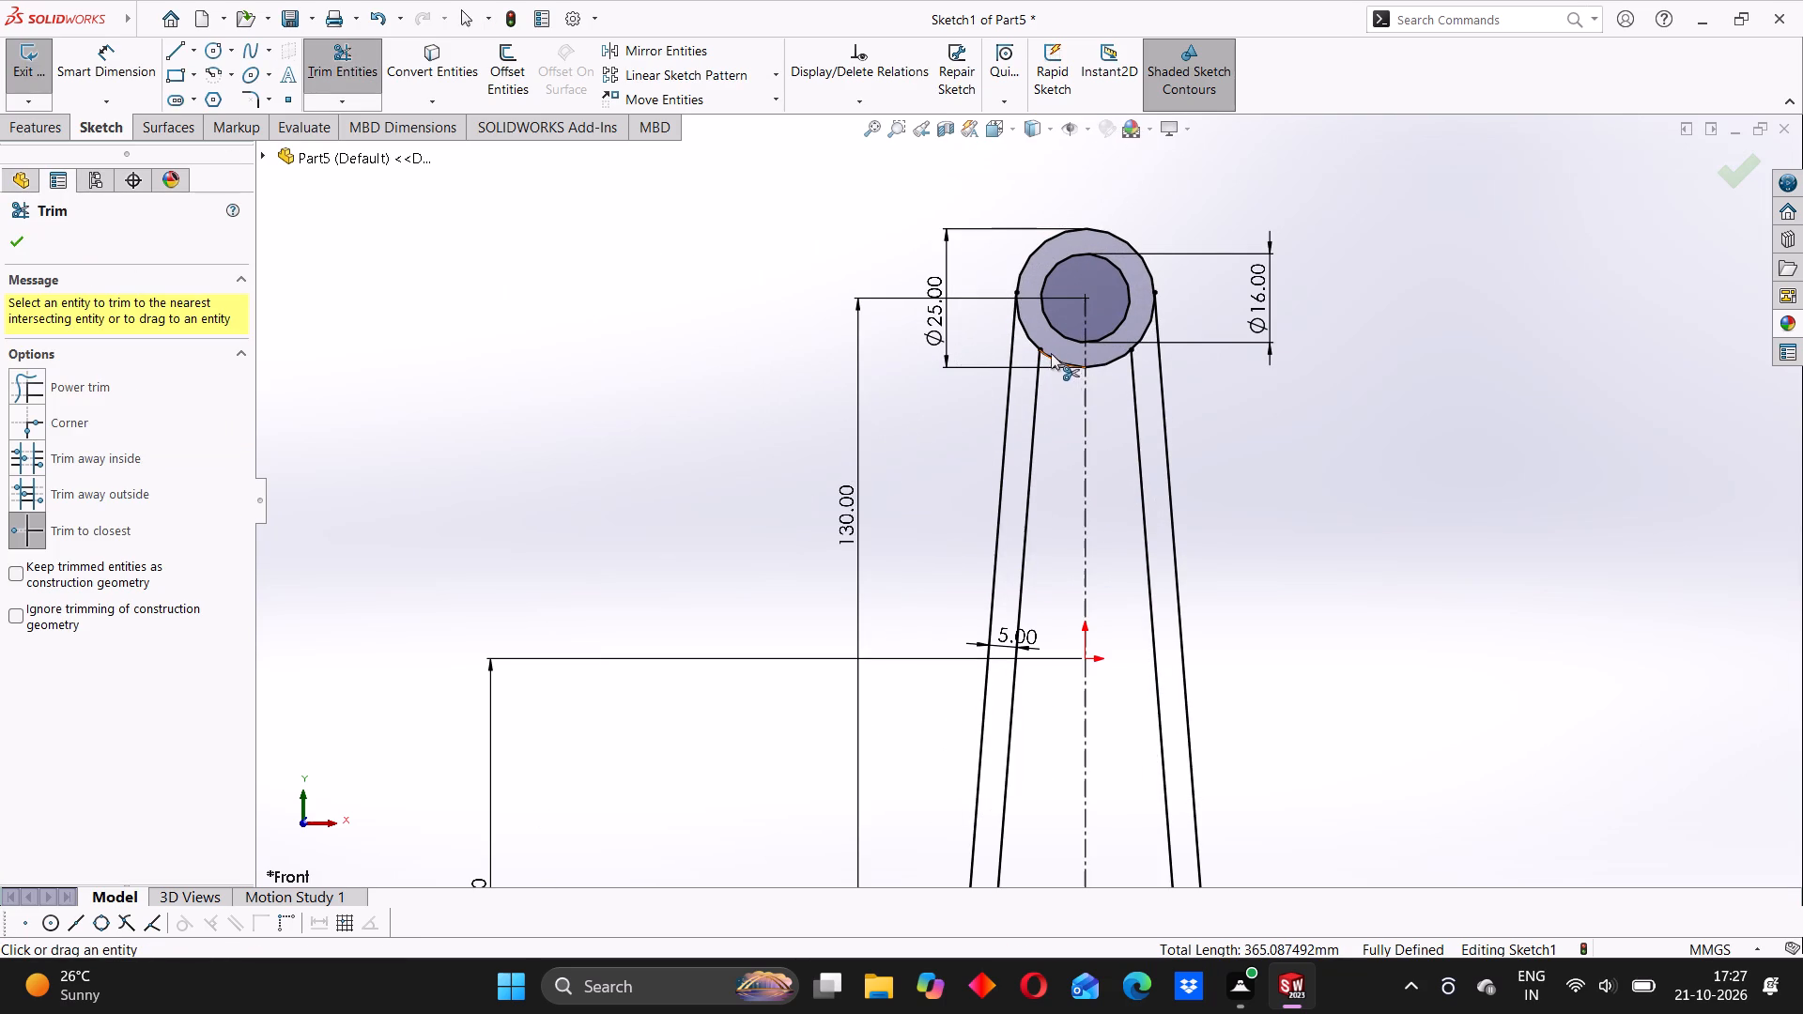
left_click(1026, 332)
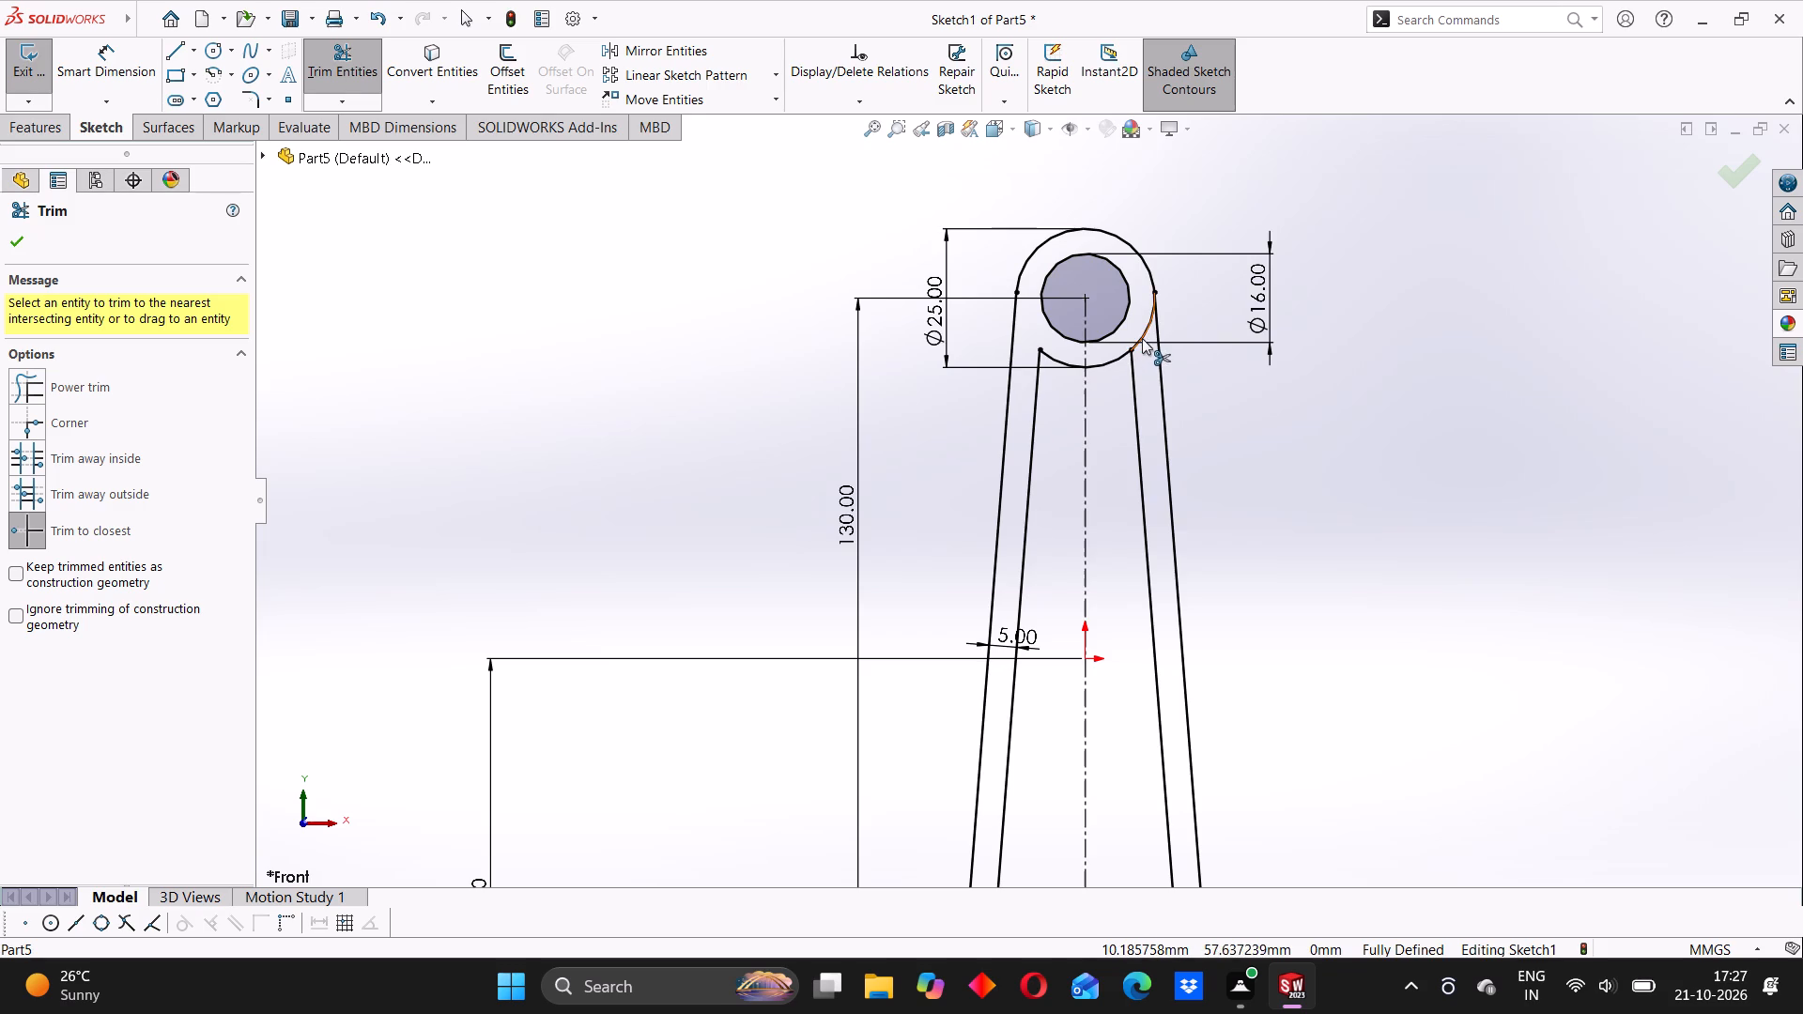
left_click(1142, 338)
scroll(1085, 467, "up", 8)
scroll(1040, 628, "down", 9)
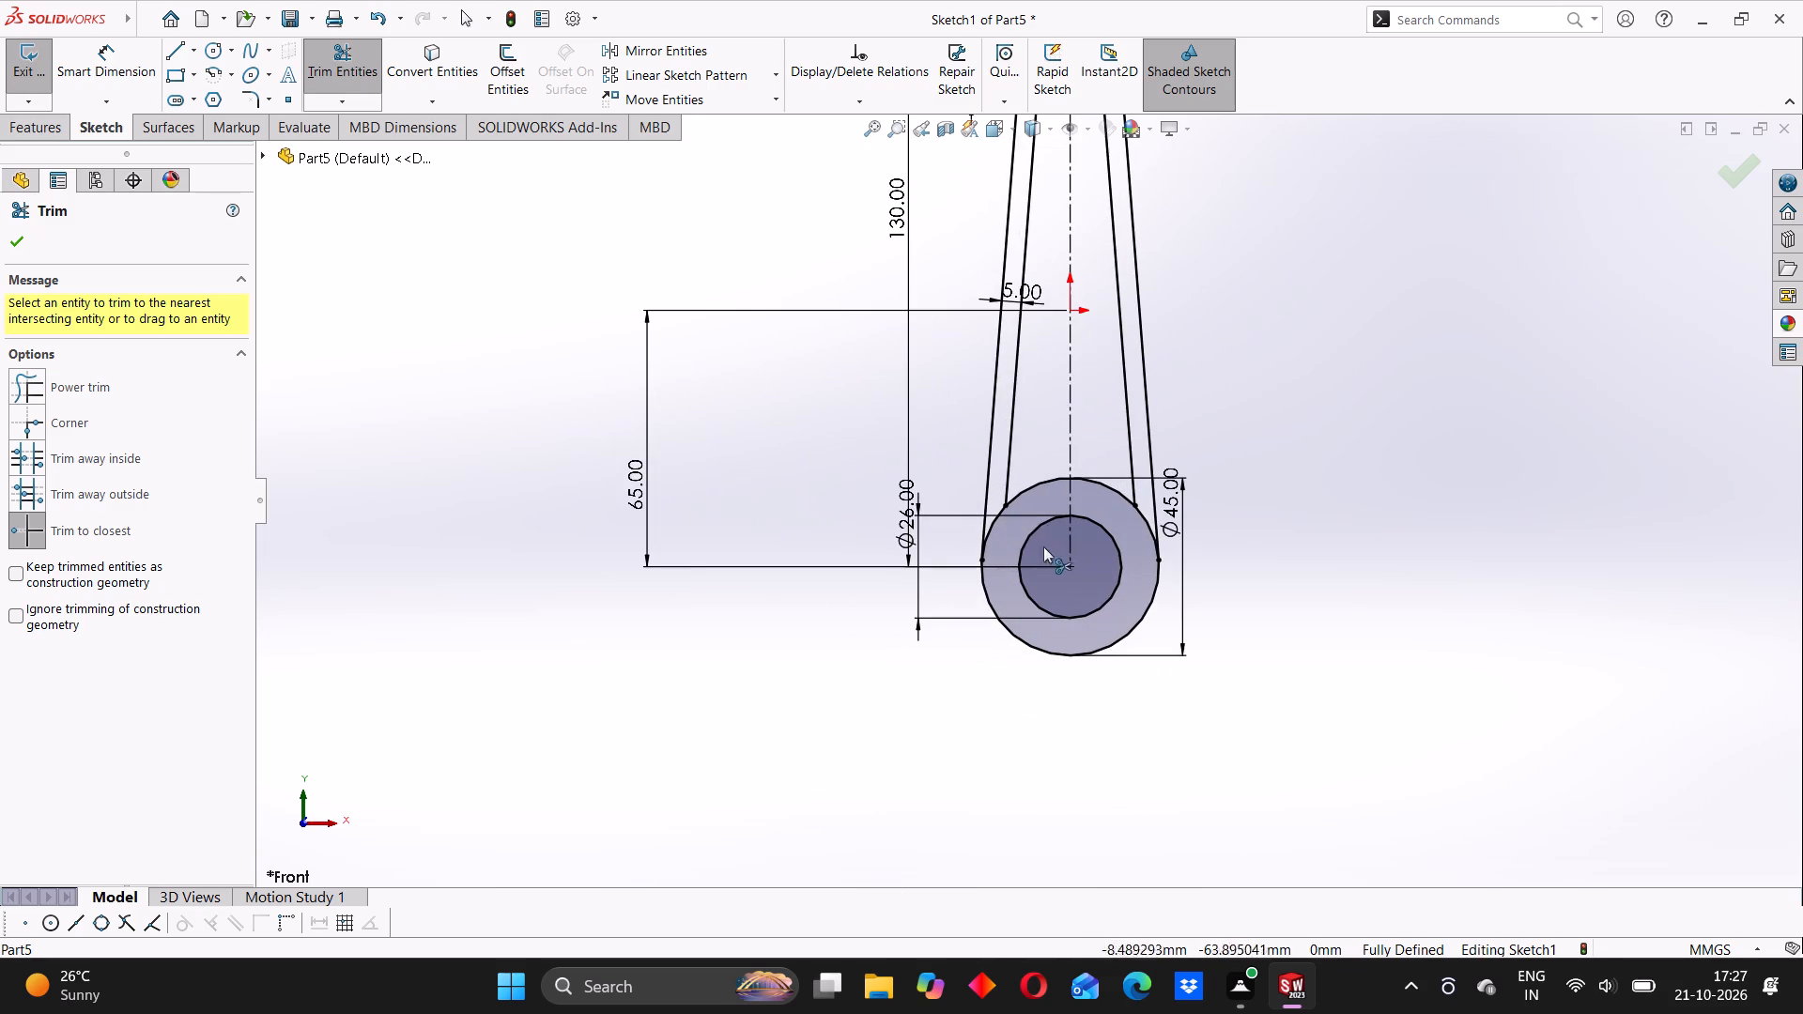
left_click(997, 518)
left_click(1143, 517)
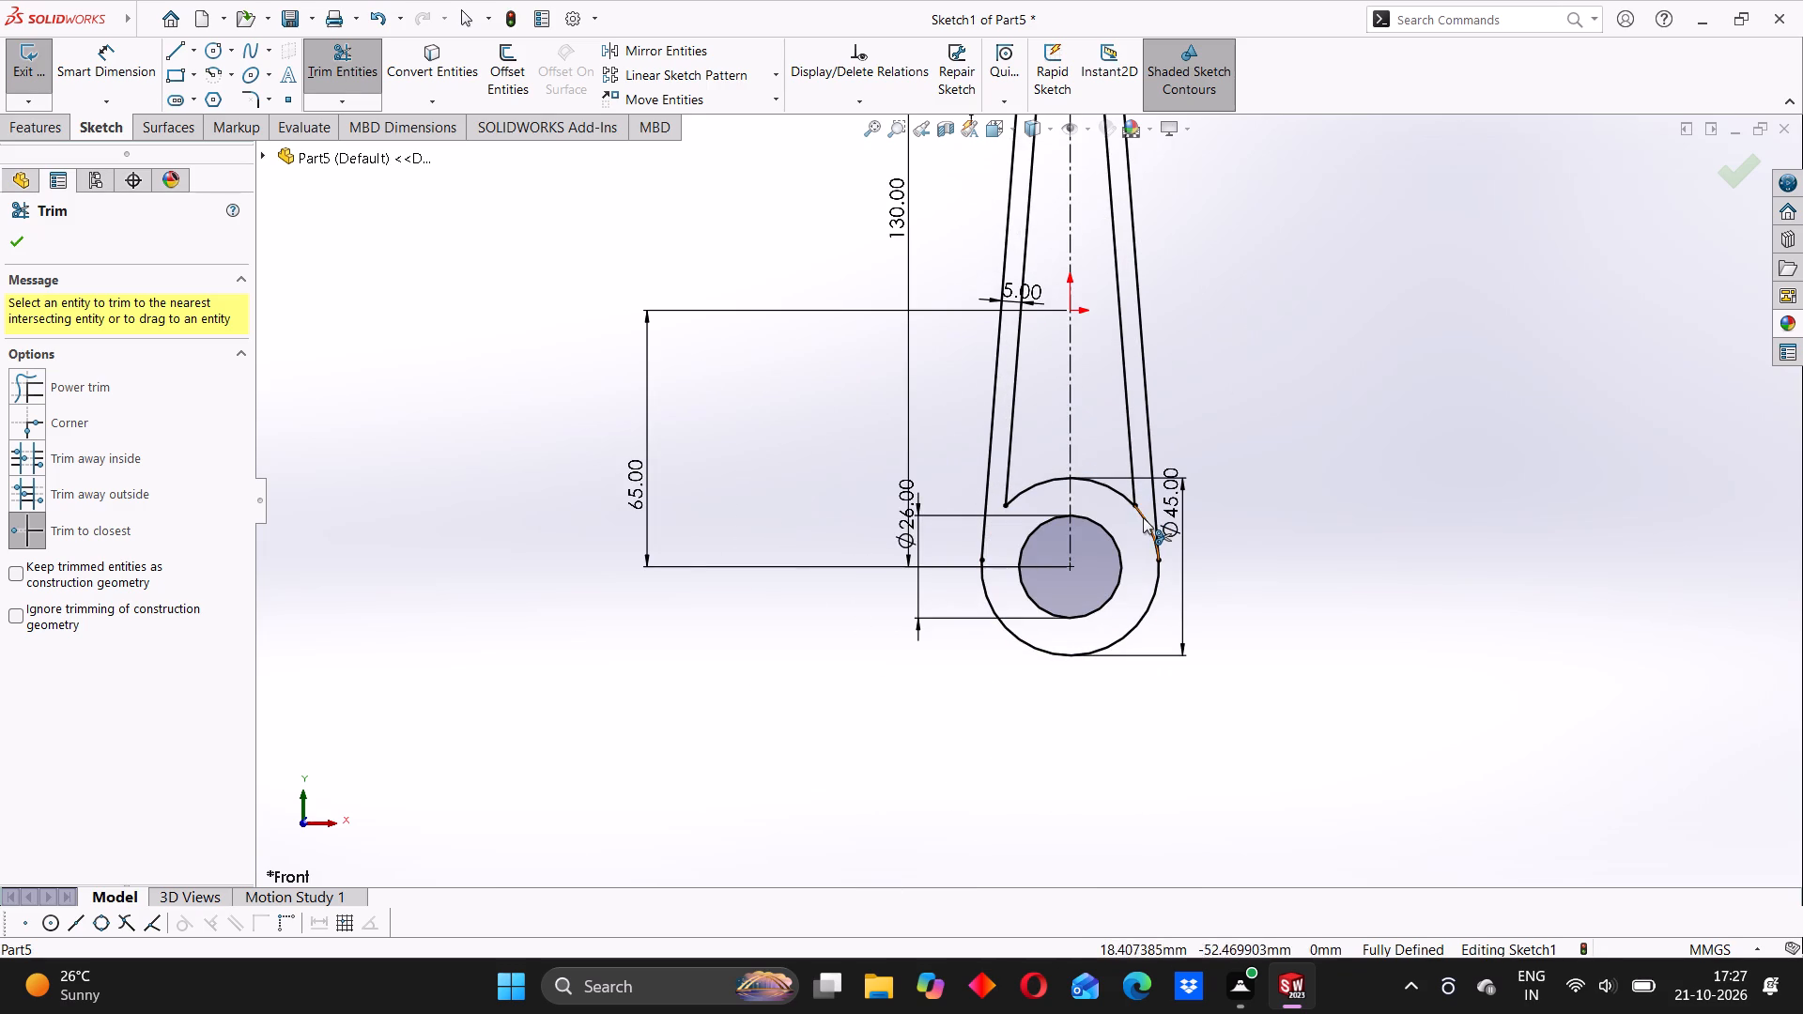
scroll(1041, 442, "up", 6)
scroll(1051, 423, "down", 5)
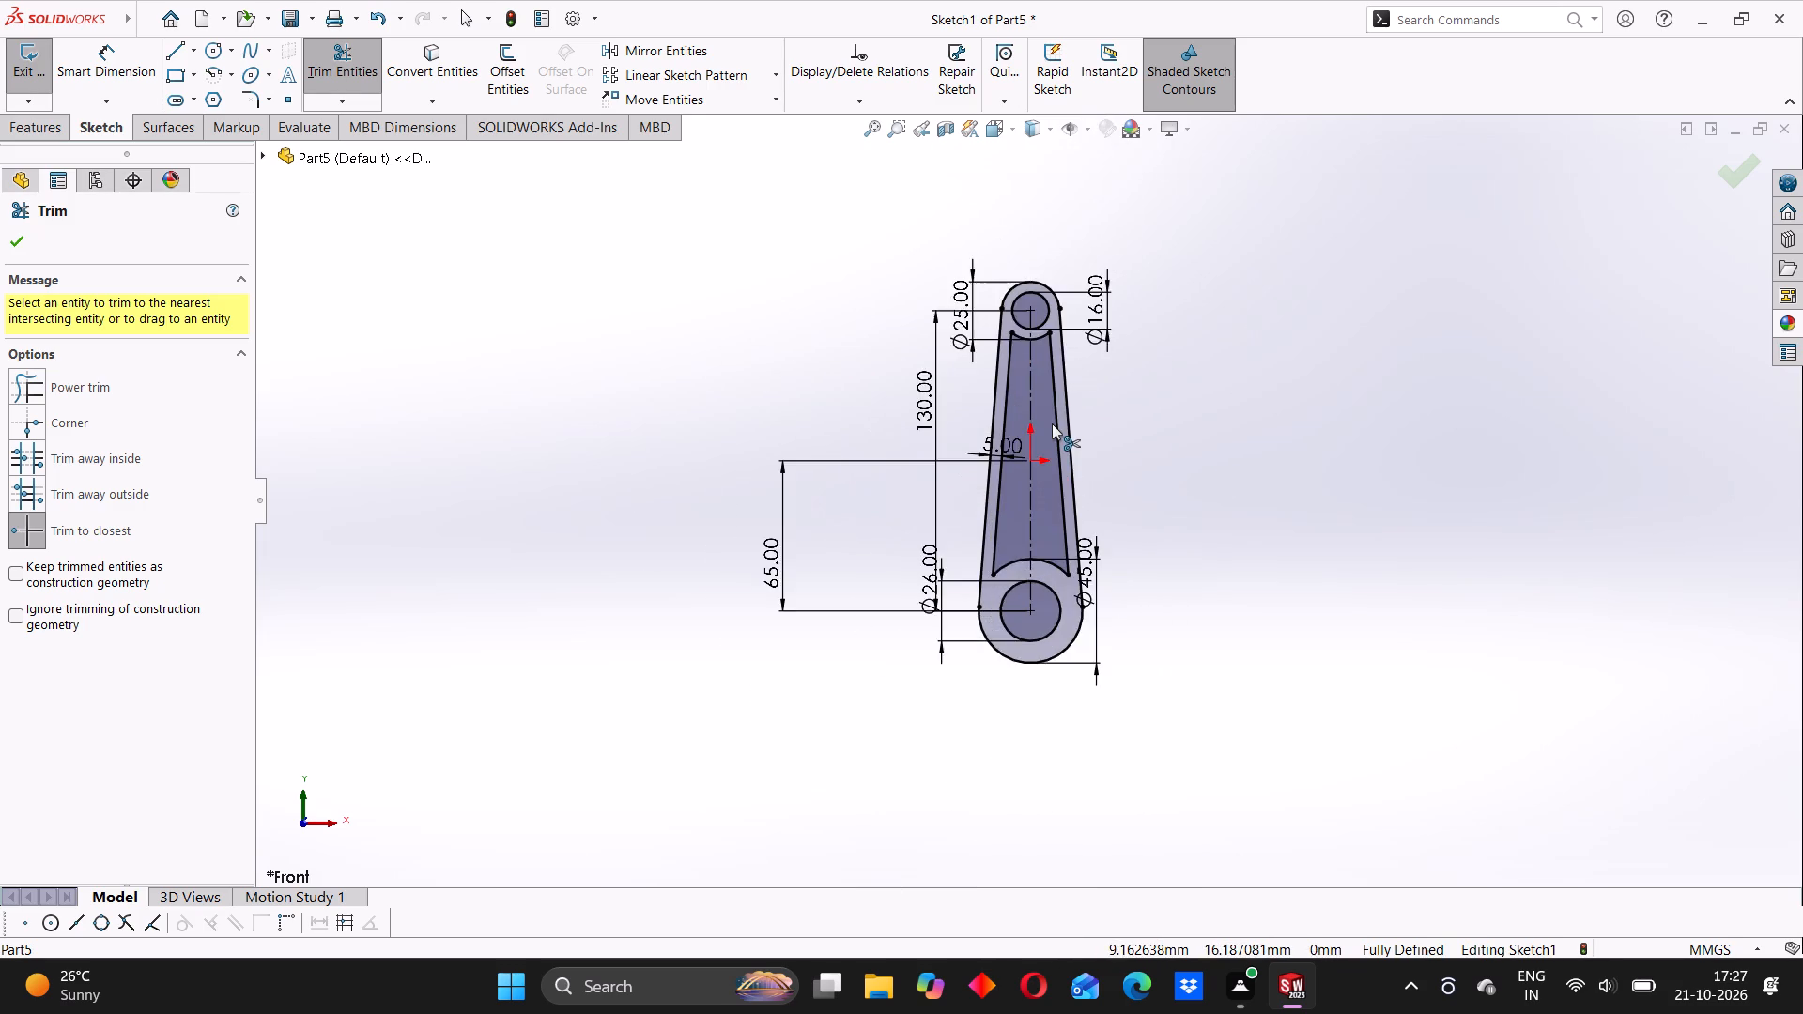
scroll(1052, 423, "down", 2)
left_click(26, 237)
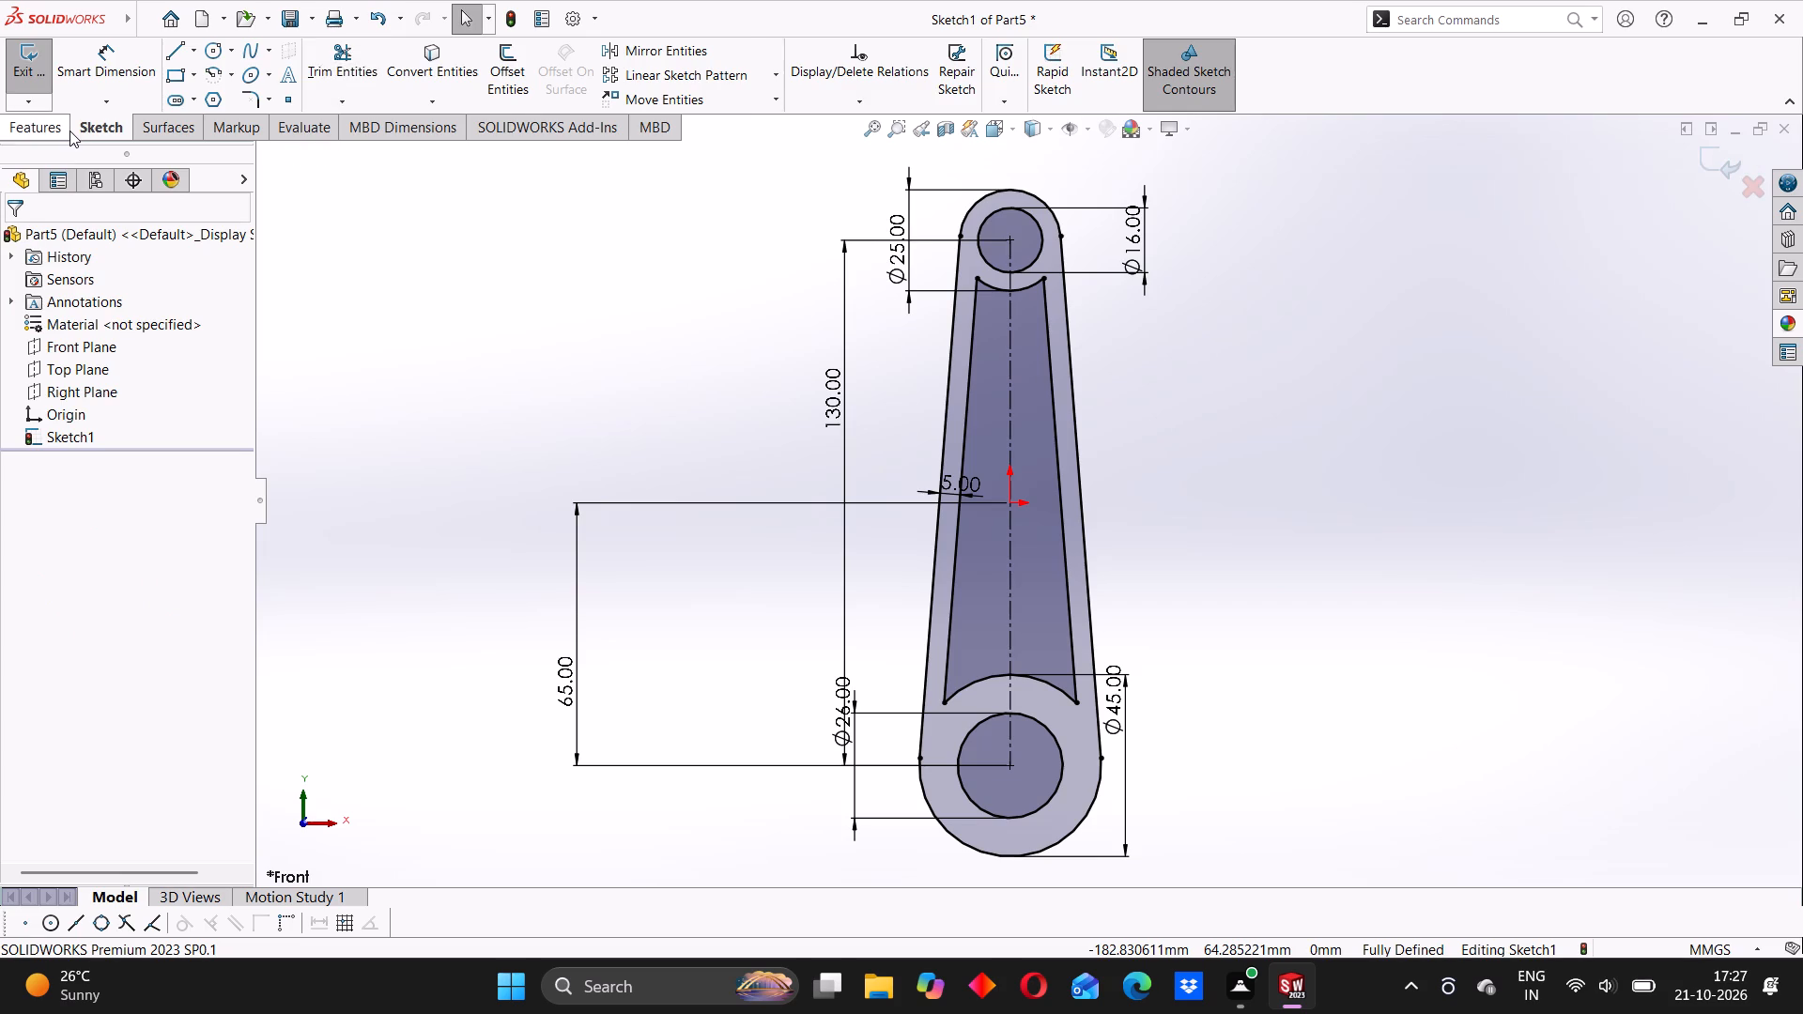
Extrude the connecting rod sketch as a boss 10 mm thick, using the Mid Plane end condition.
left_click(64, 128)
left_click(57, 65)
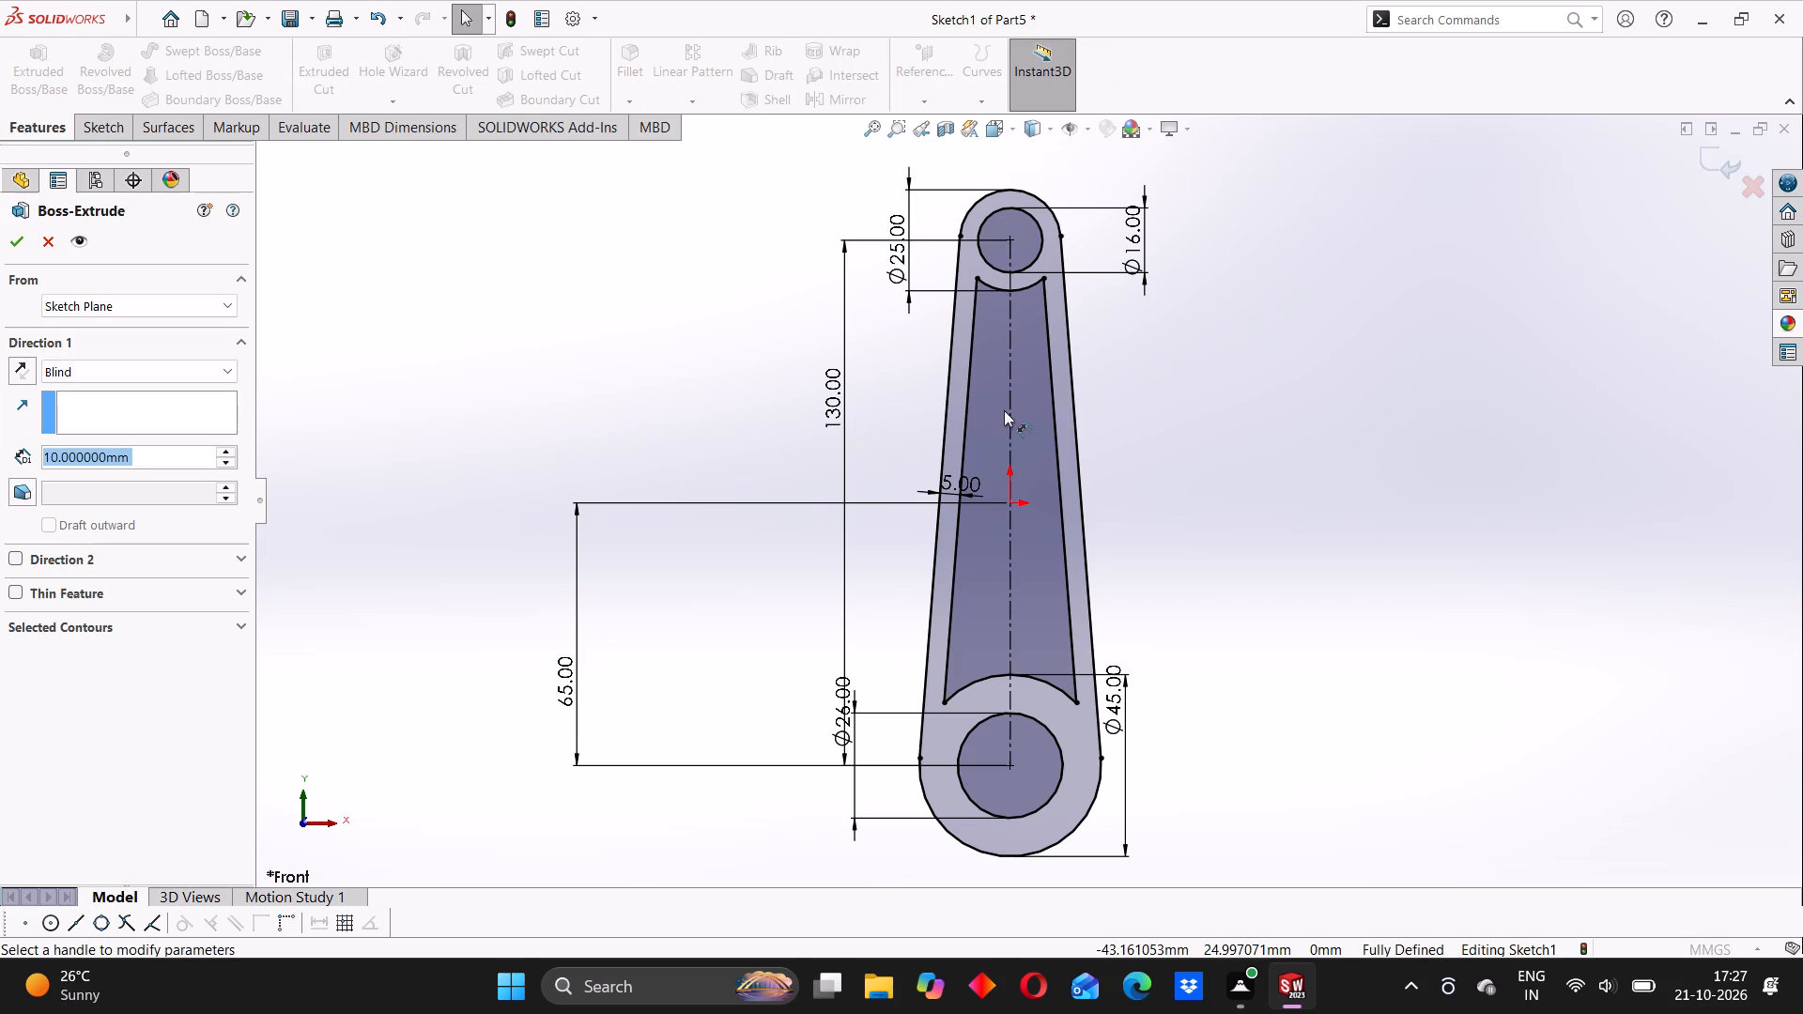
scroll(1004, 410, "up", 4)
middle_click_drag(1073, 555, 990, 389)
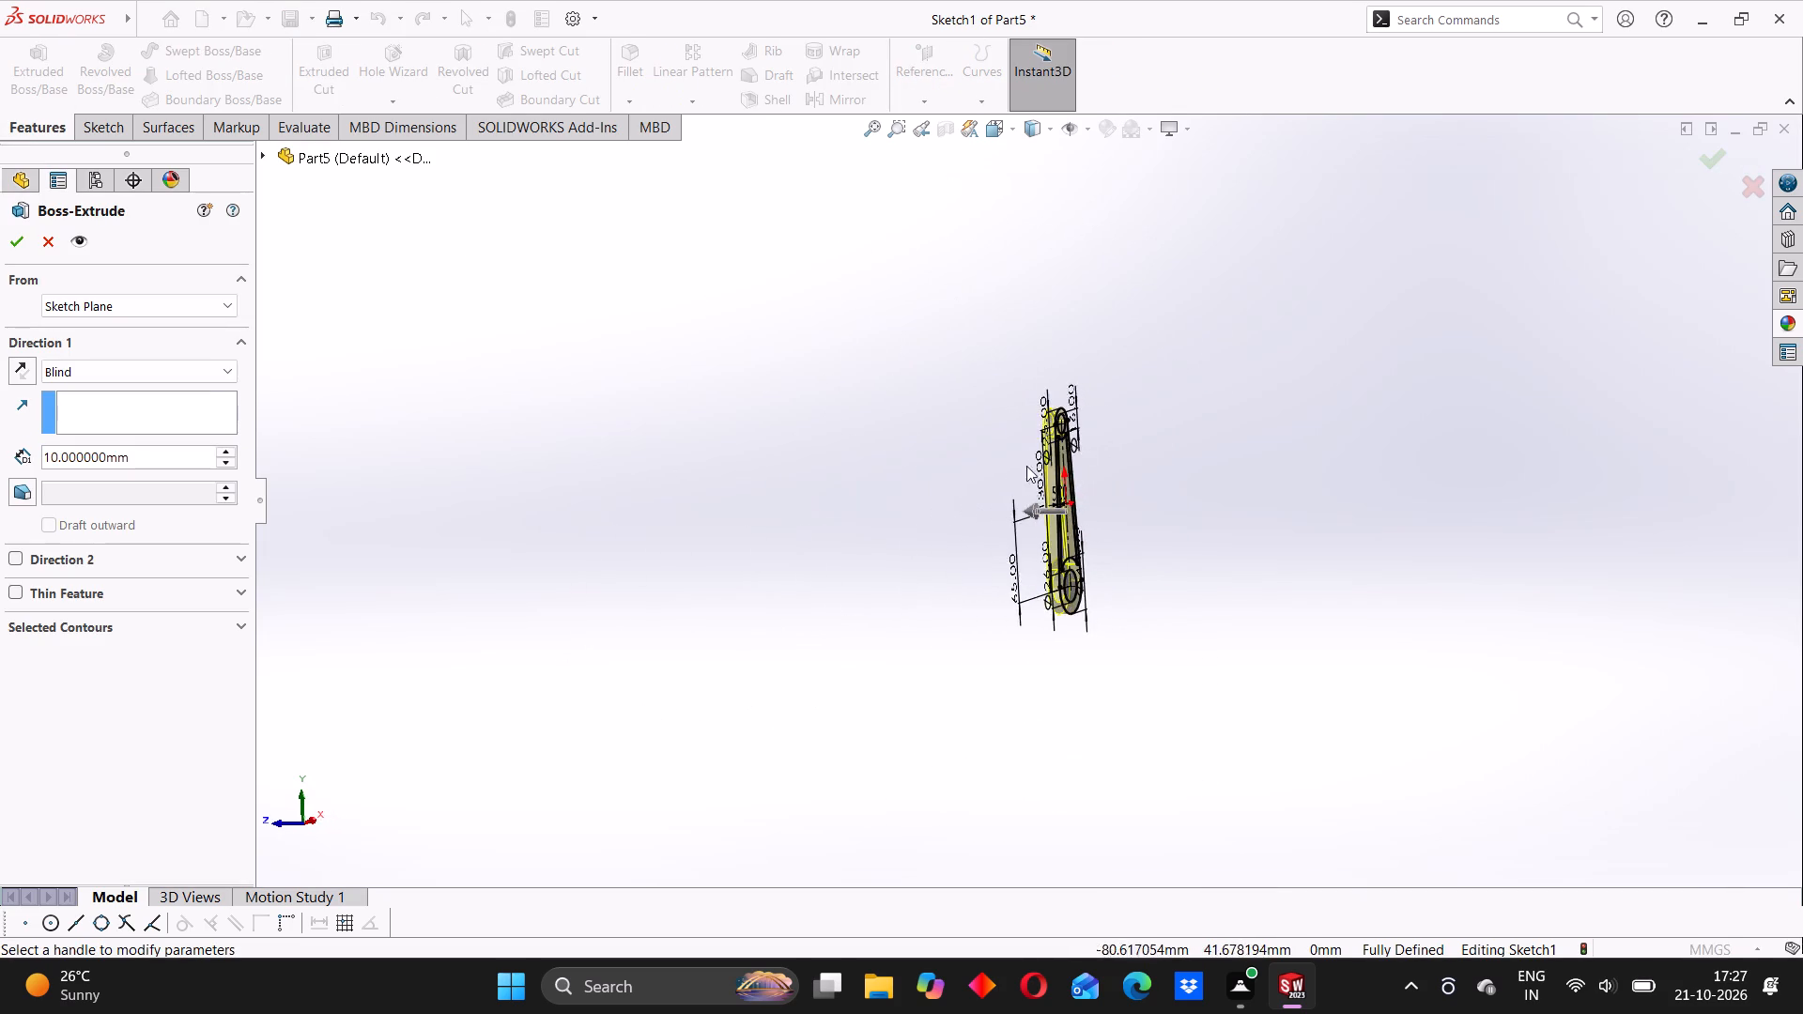
scroll(1054, 454, "down", 10)
middle_click_drag(1046, 474, 1114, 479)
scroll(980, 481, "up", 5)
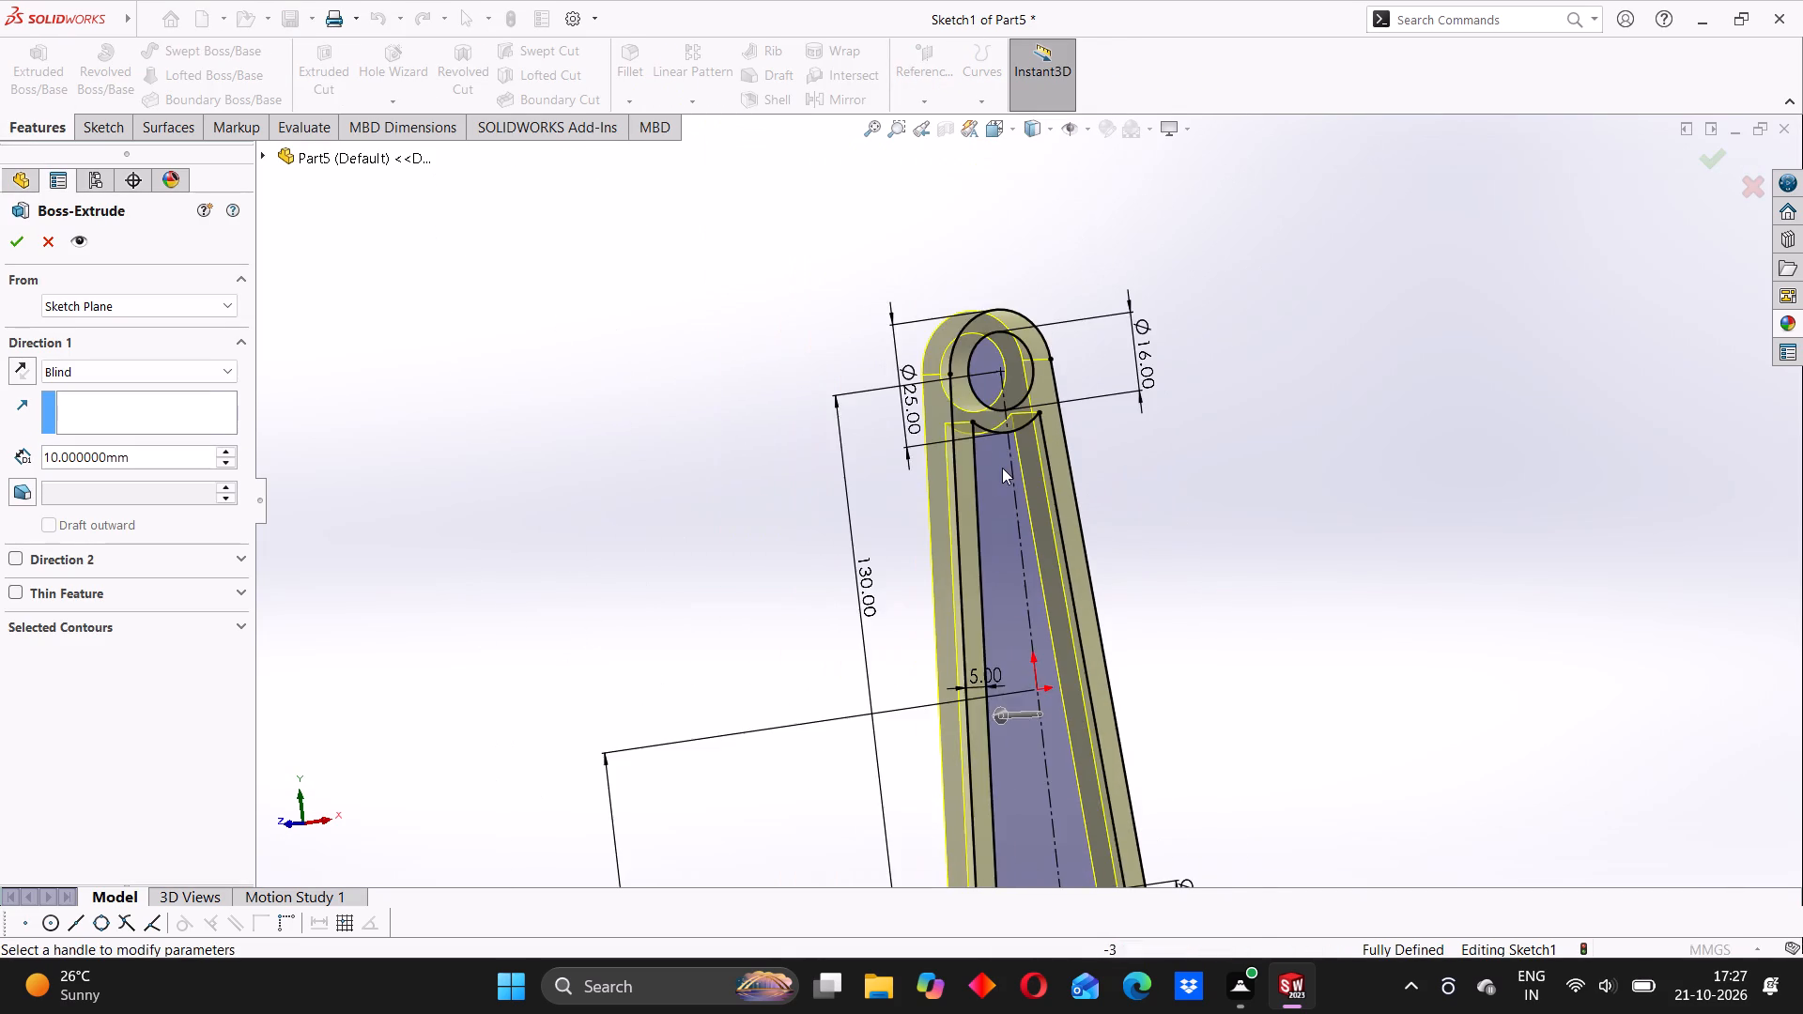
scroll(1002, 468, "up", 4)
left_click(108, 375)
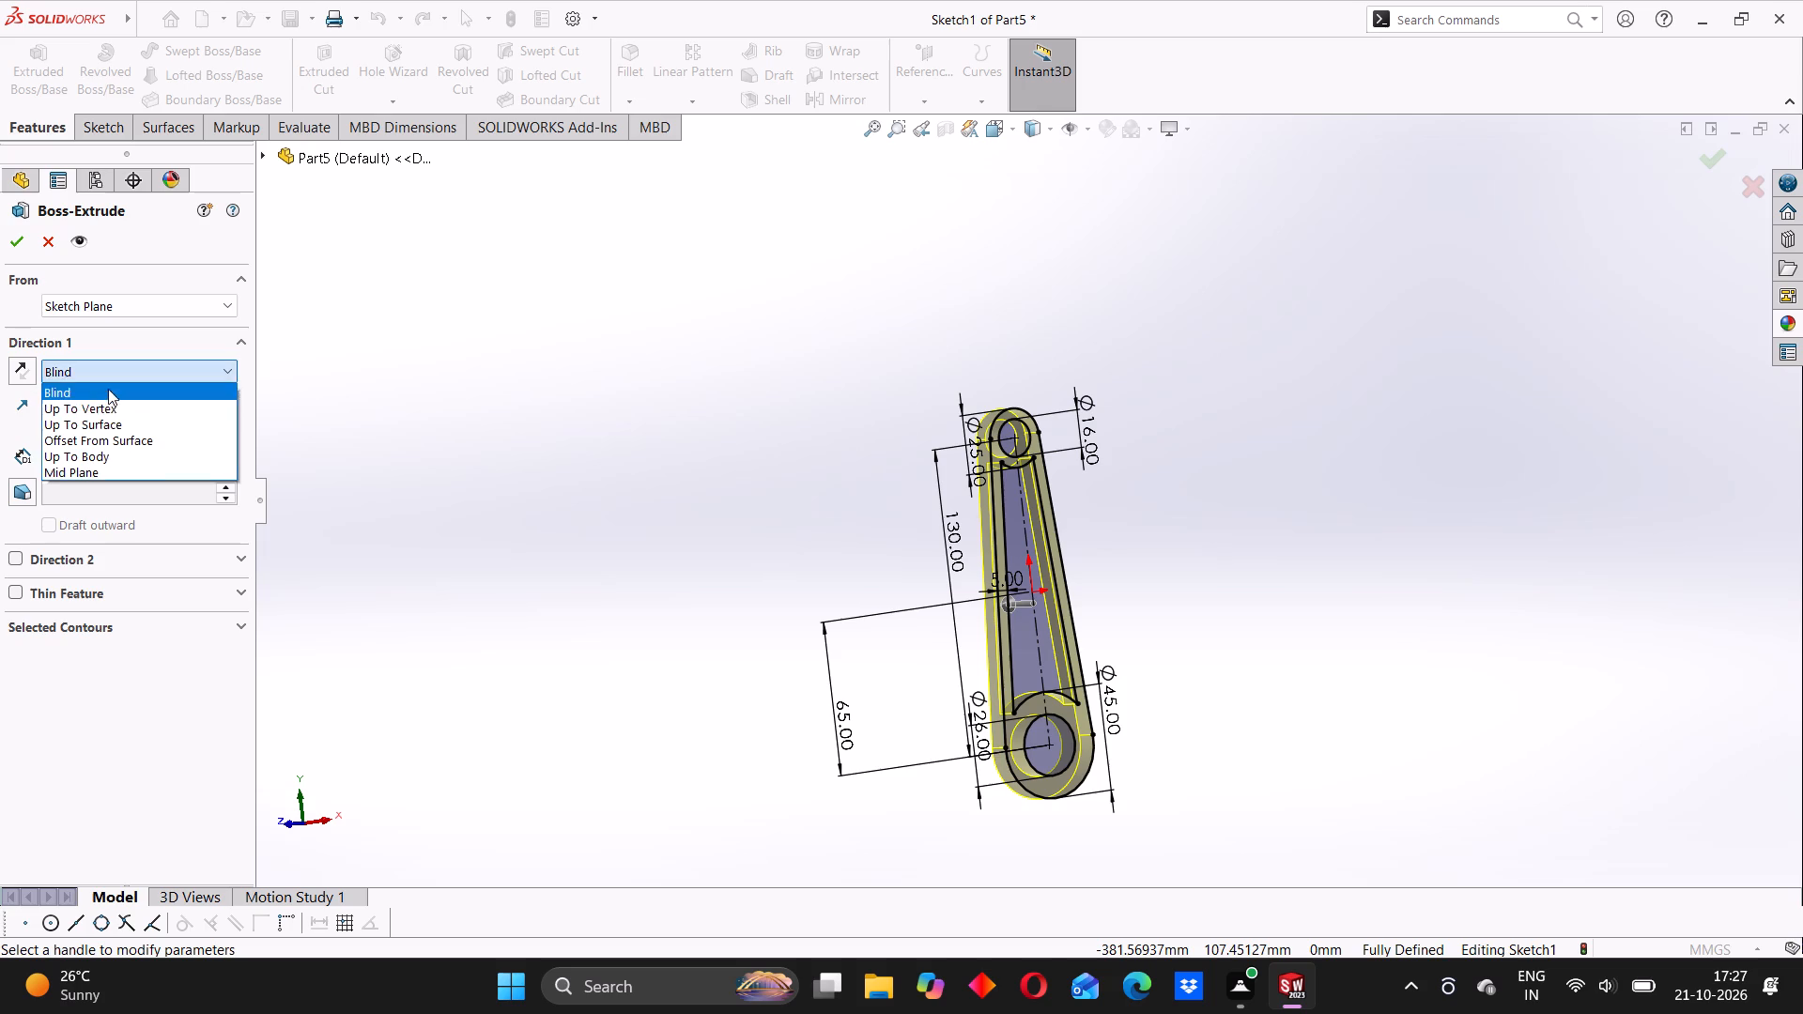
left_click(78, 469)
scroll(1025, 511, "down", 4)
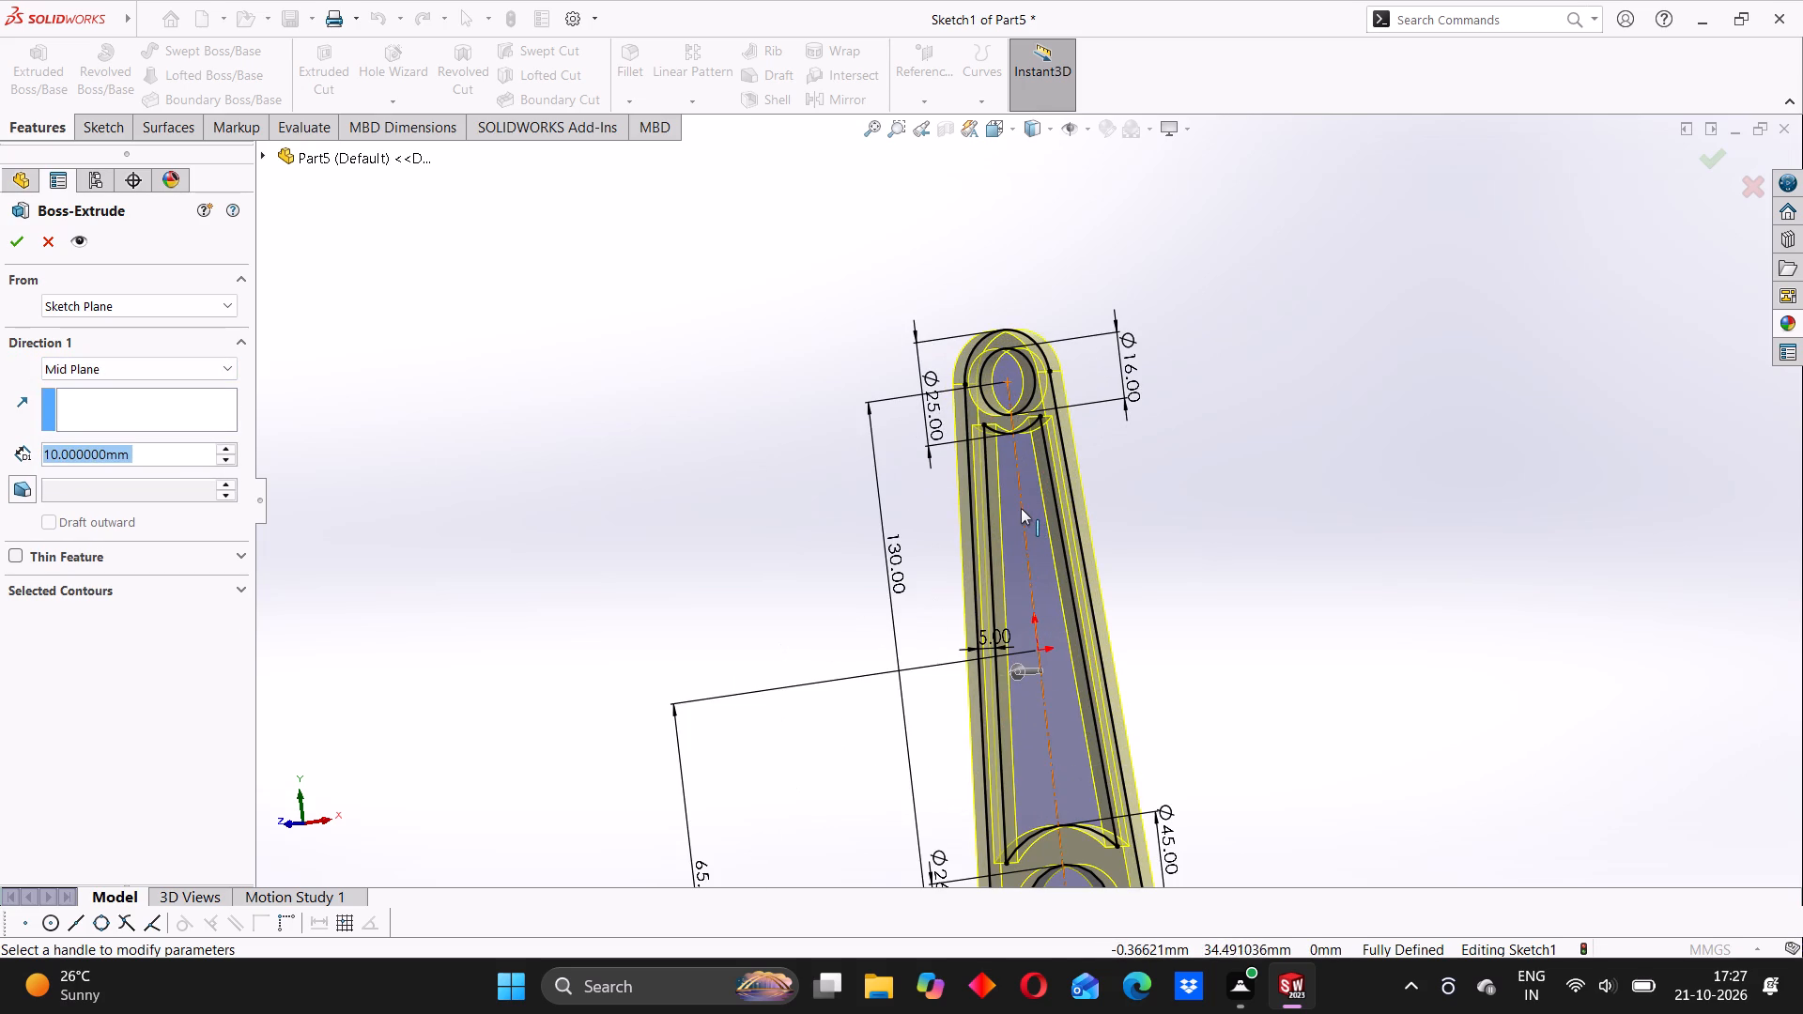
left_click(23, 242)
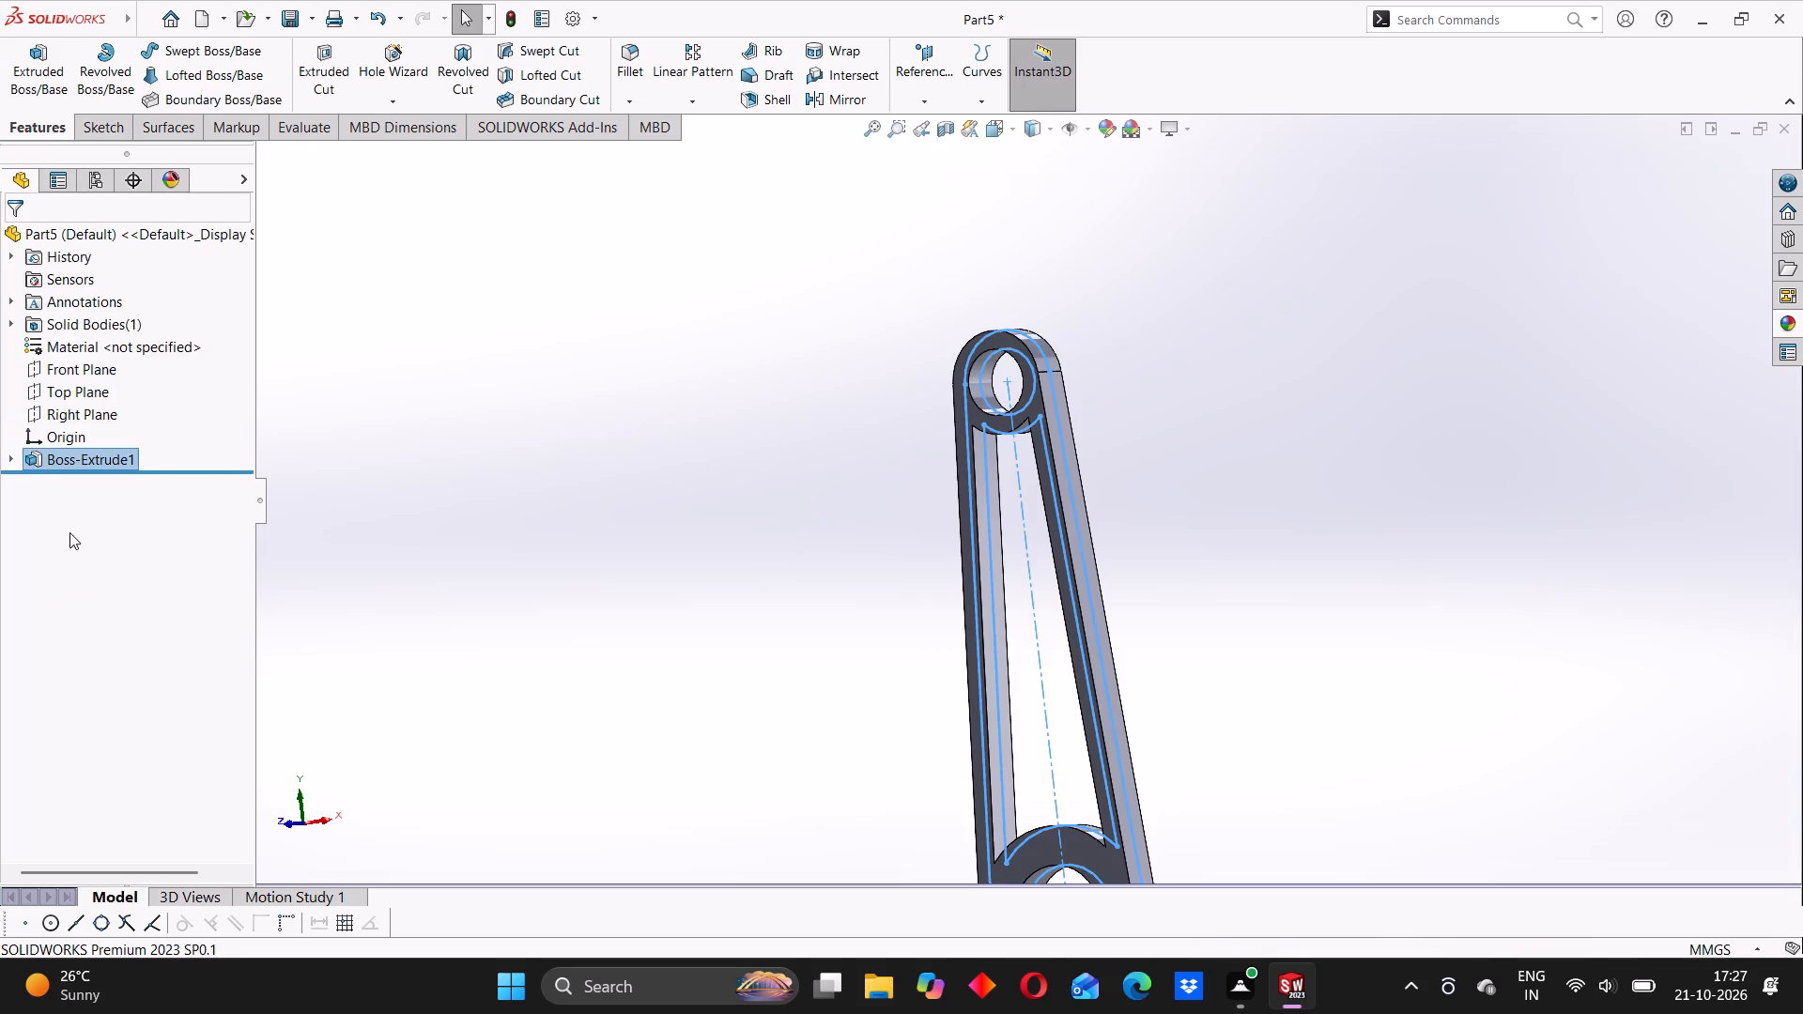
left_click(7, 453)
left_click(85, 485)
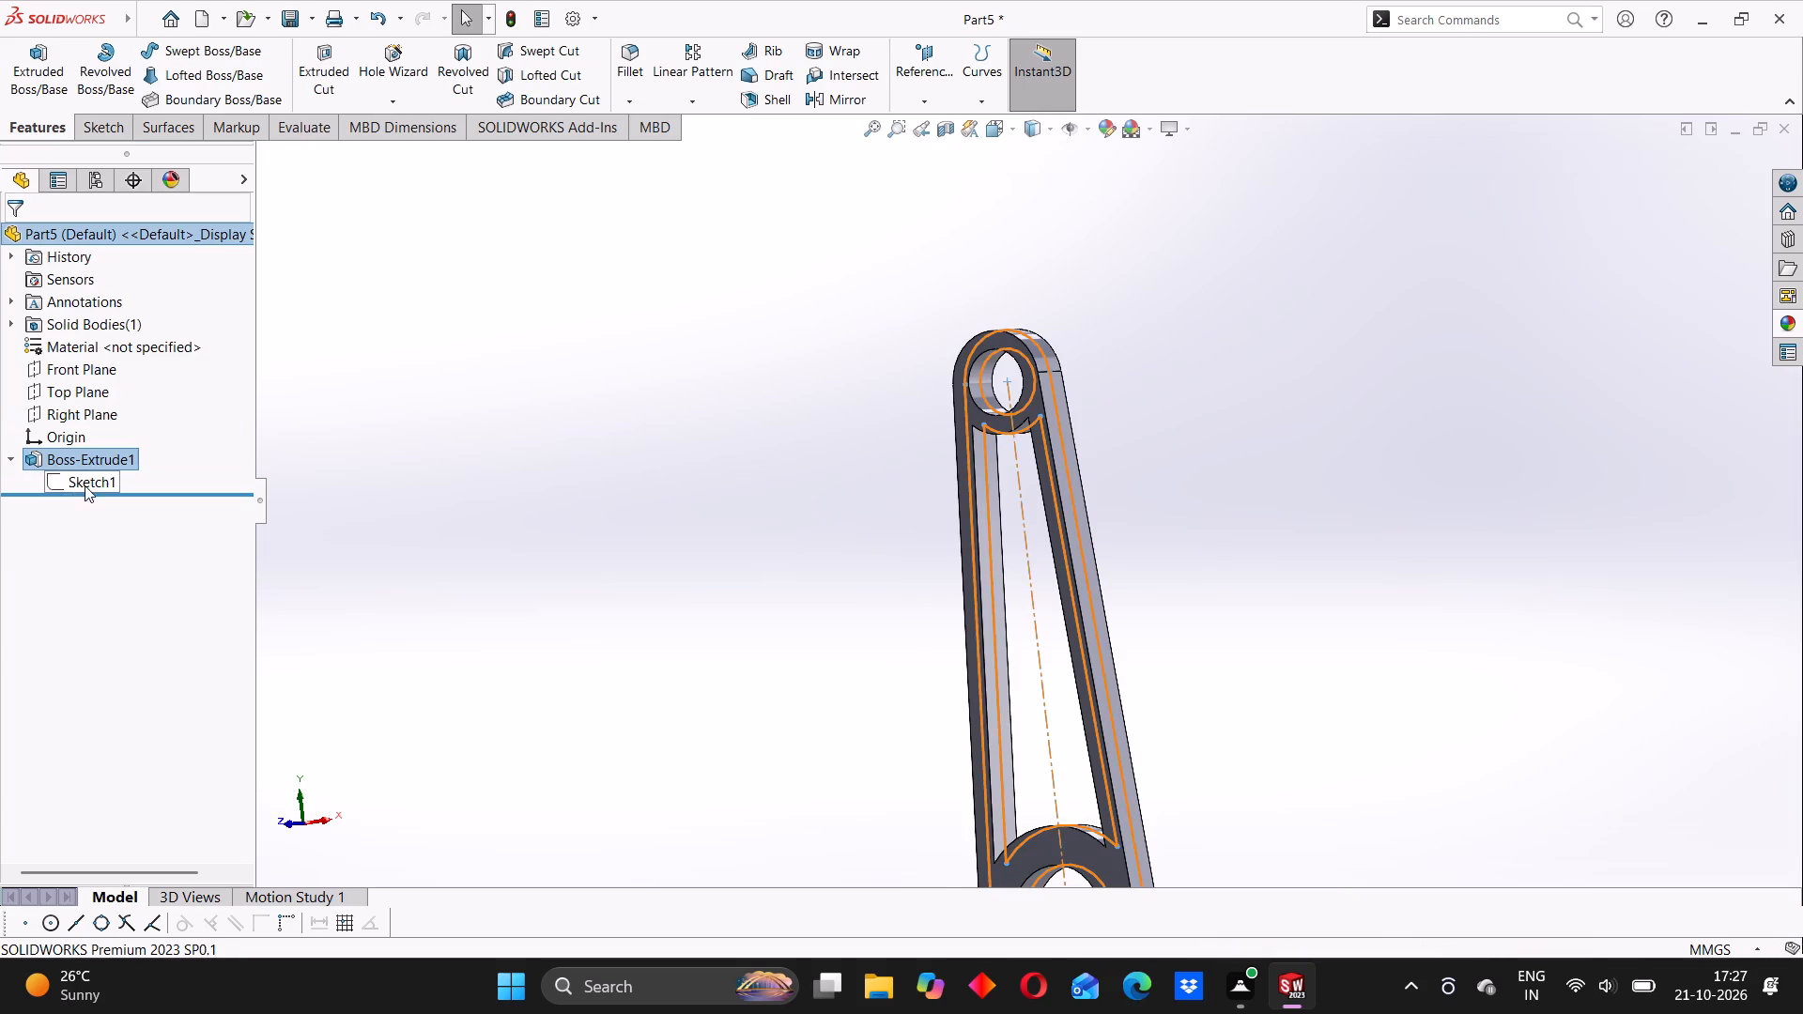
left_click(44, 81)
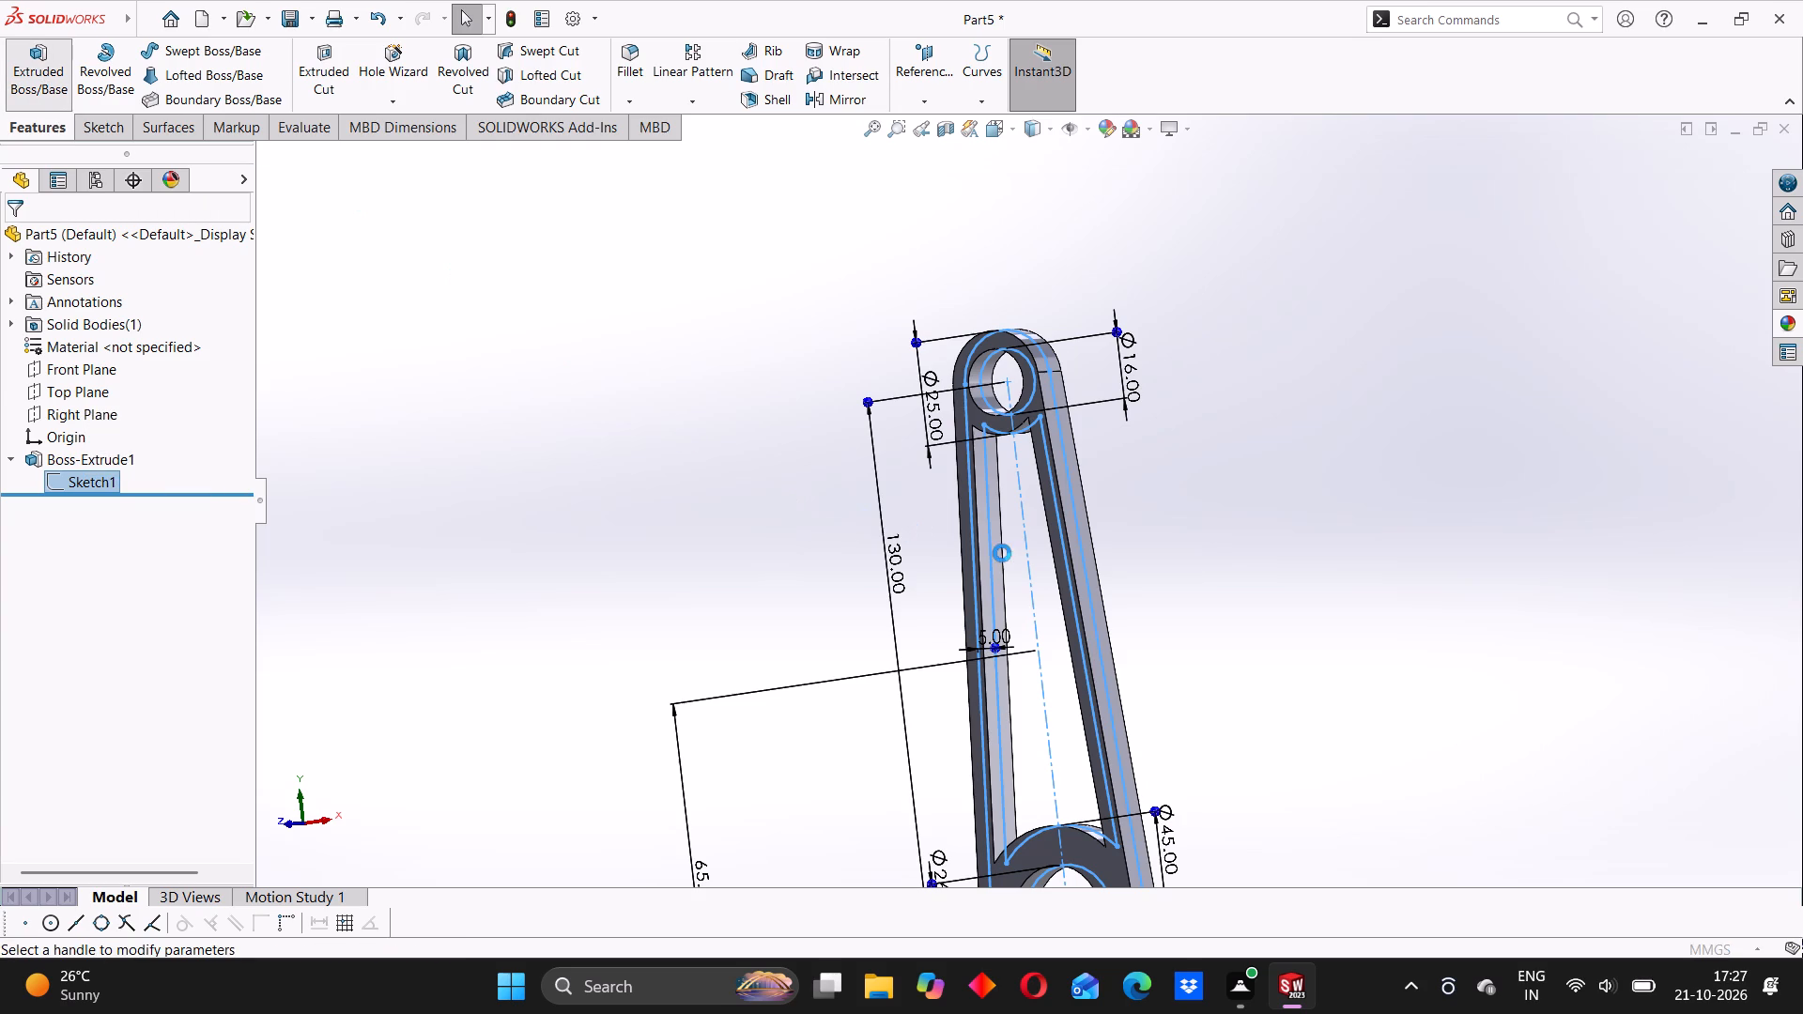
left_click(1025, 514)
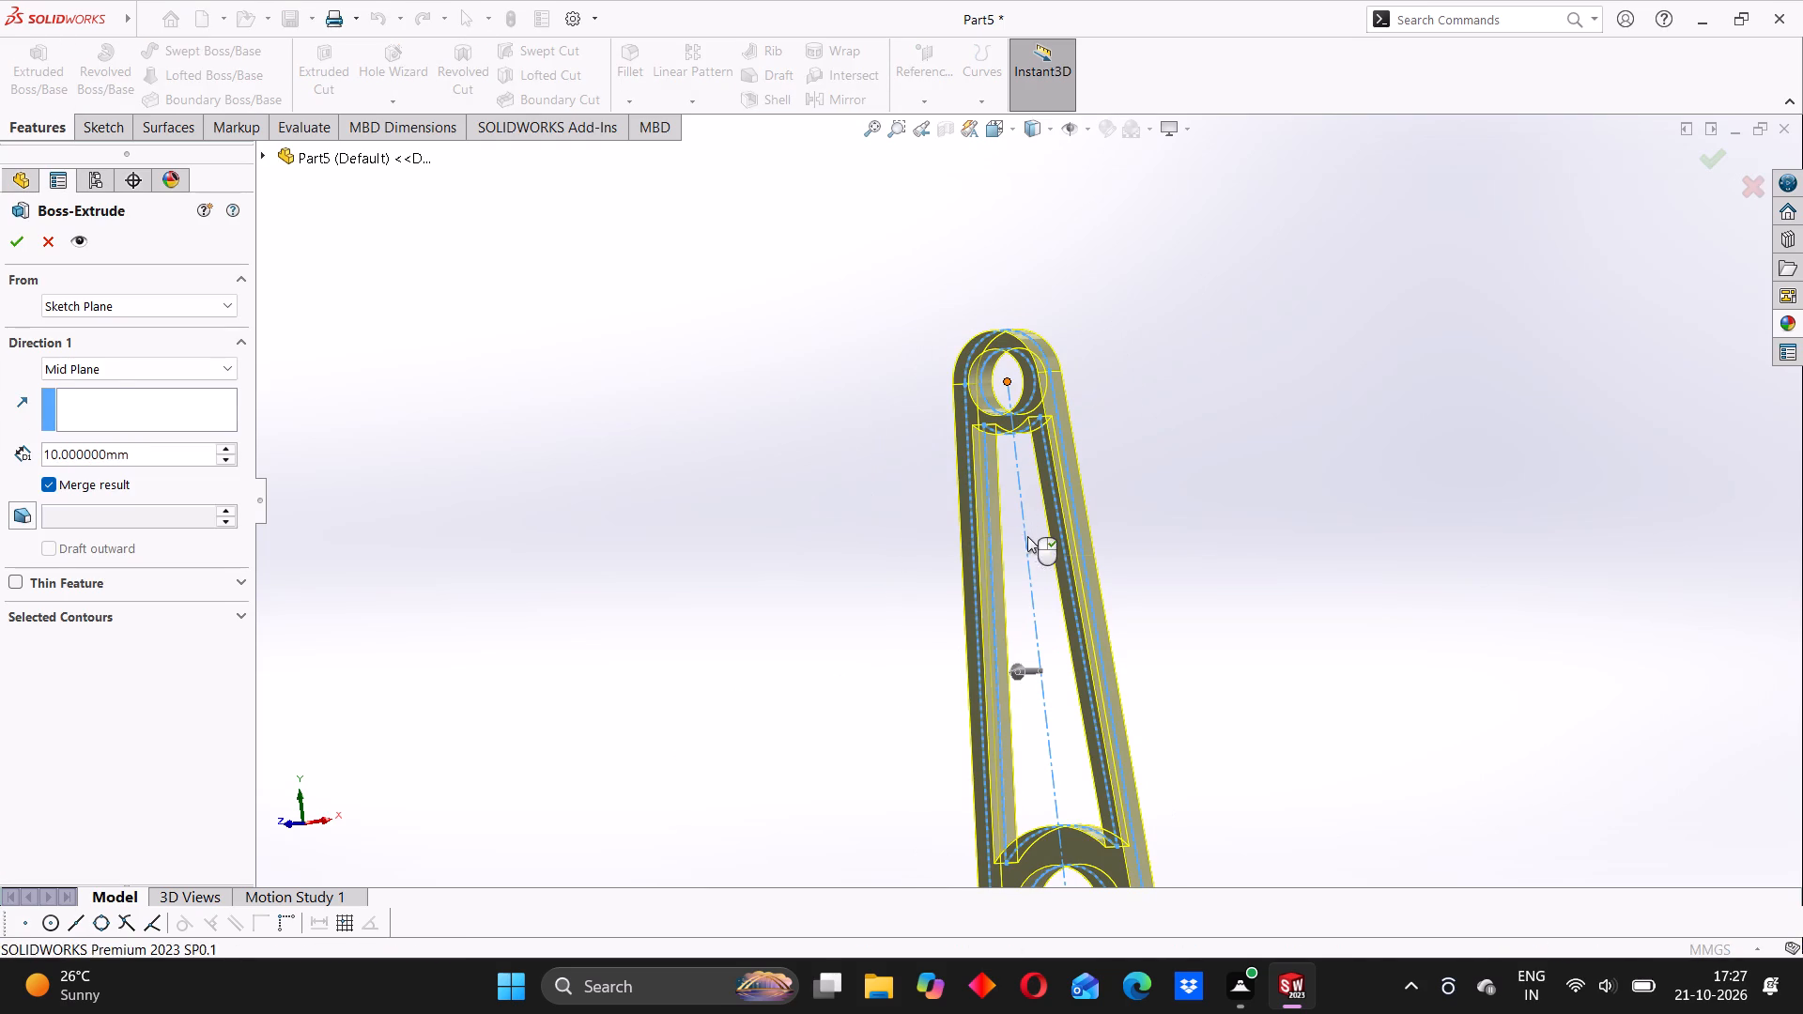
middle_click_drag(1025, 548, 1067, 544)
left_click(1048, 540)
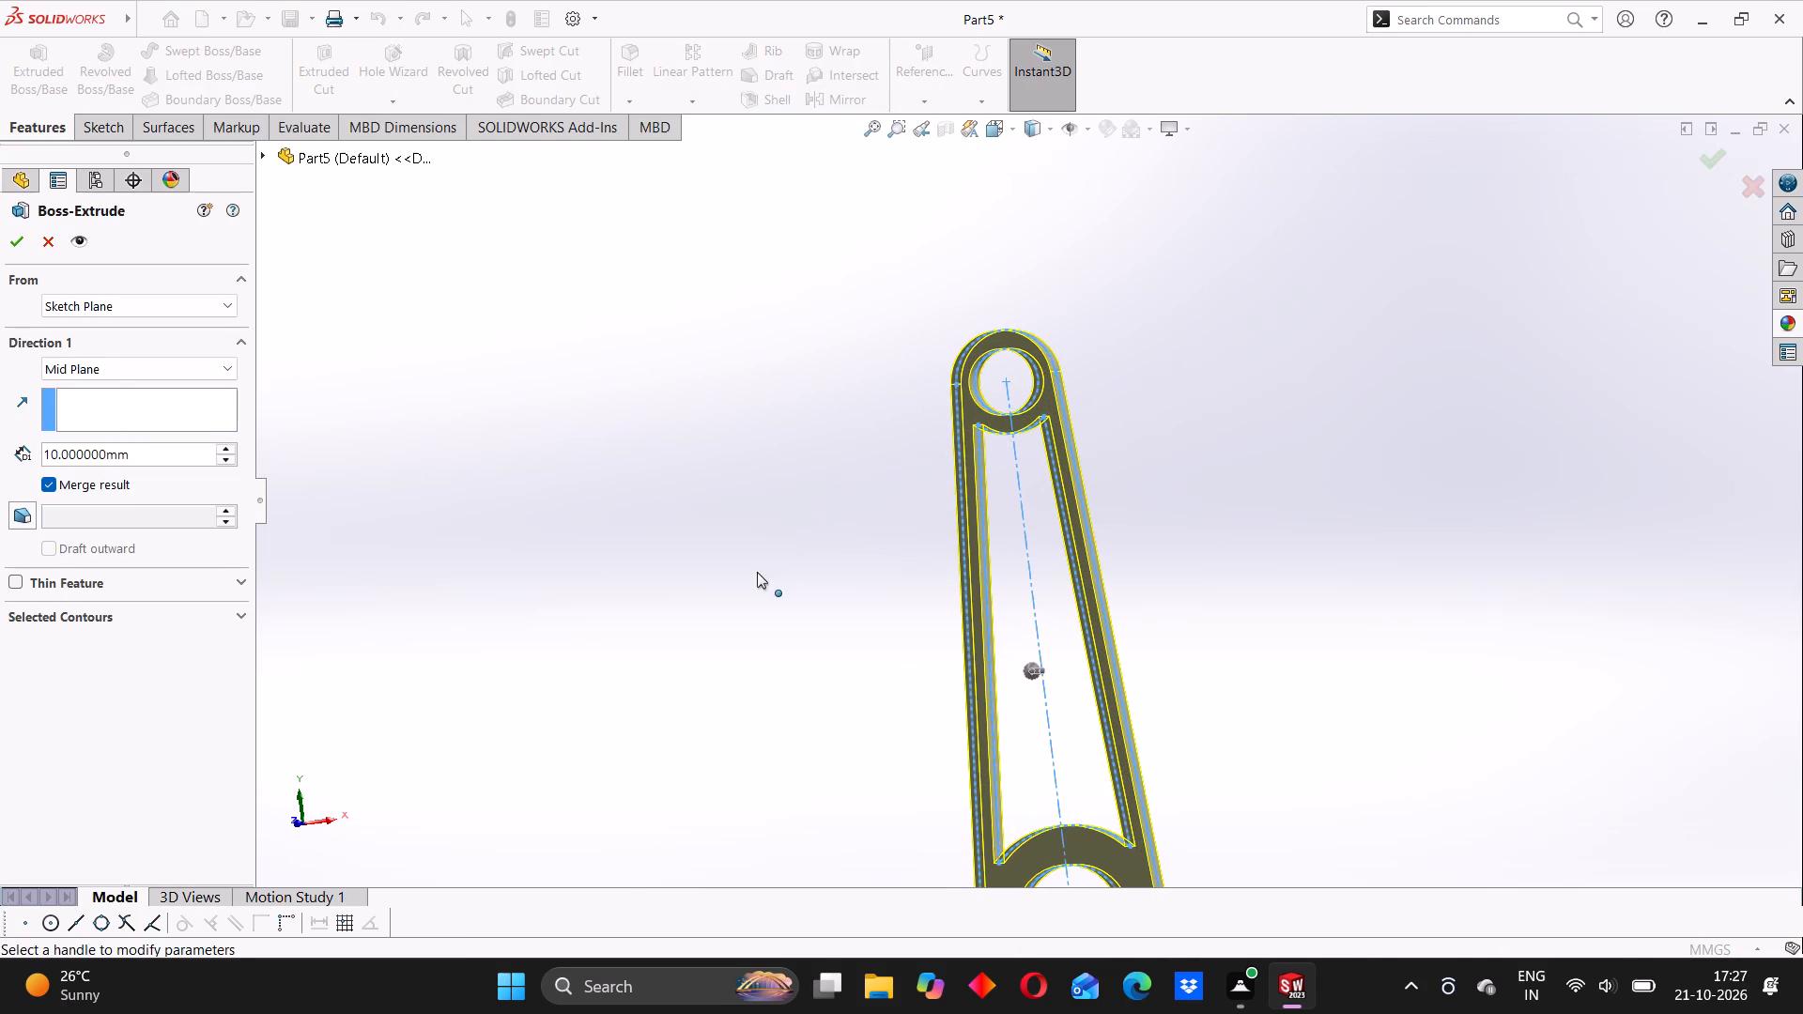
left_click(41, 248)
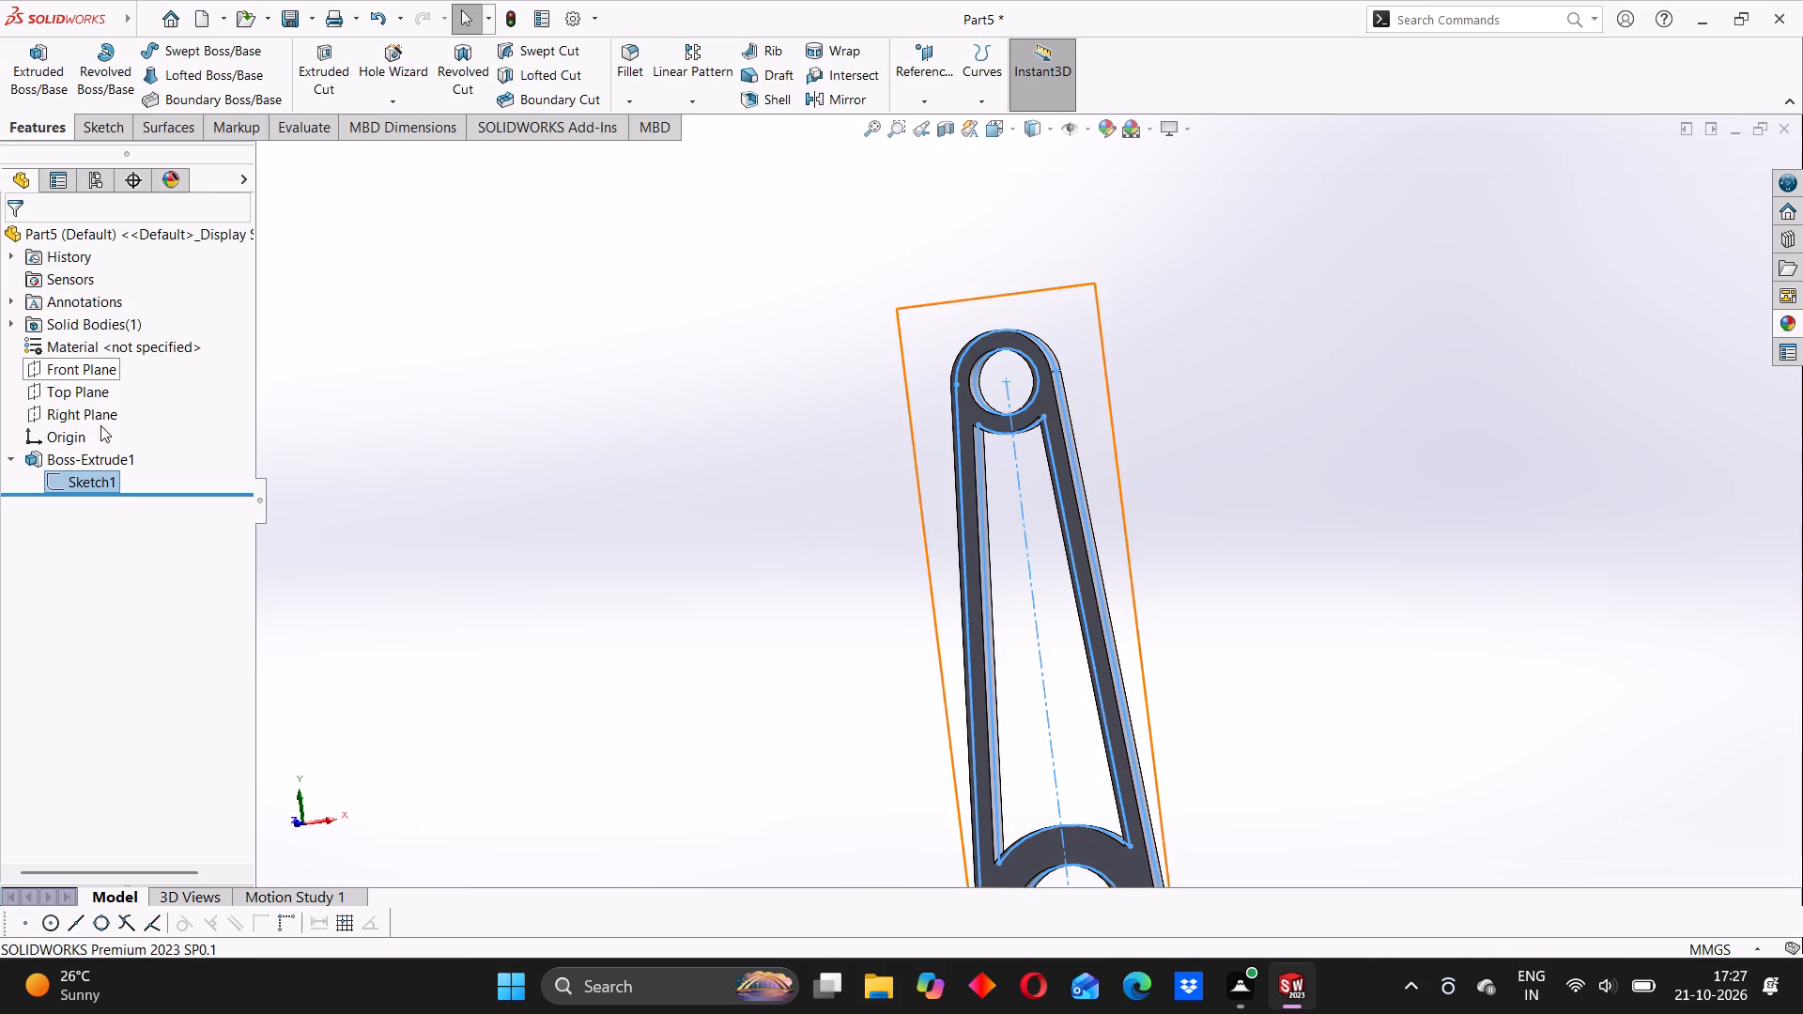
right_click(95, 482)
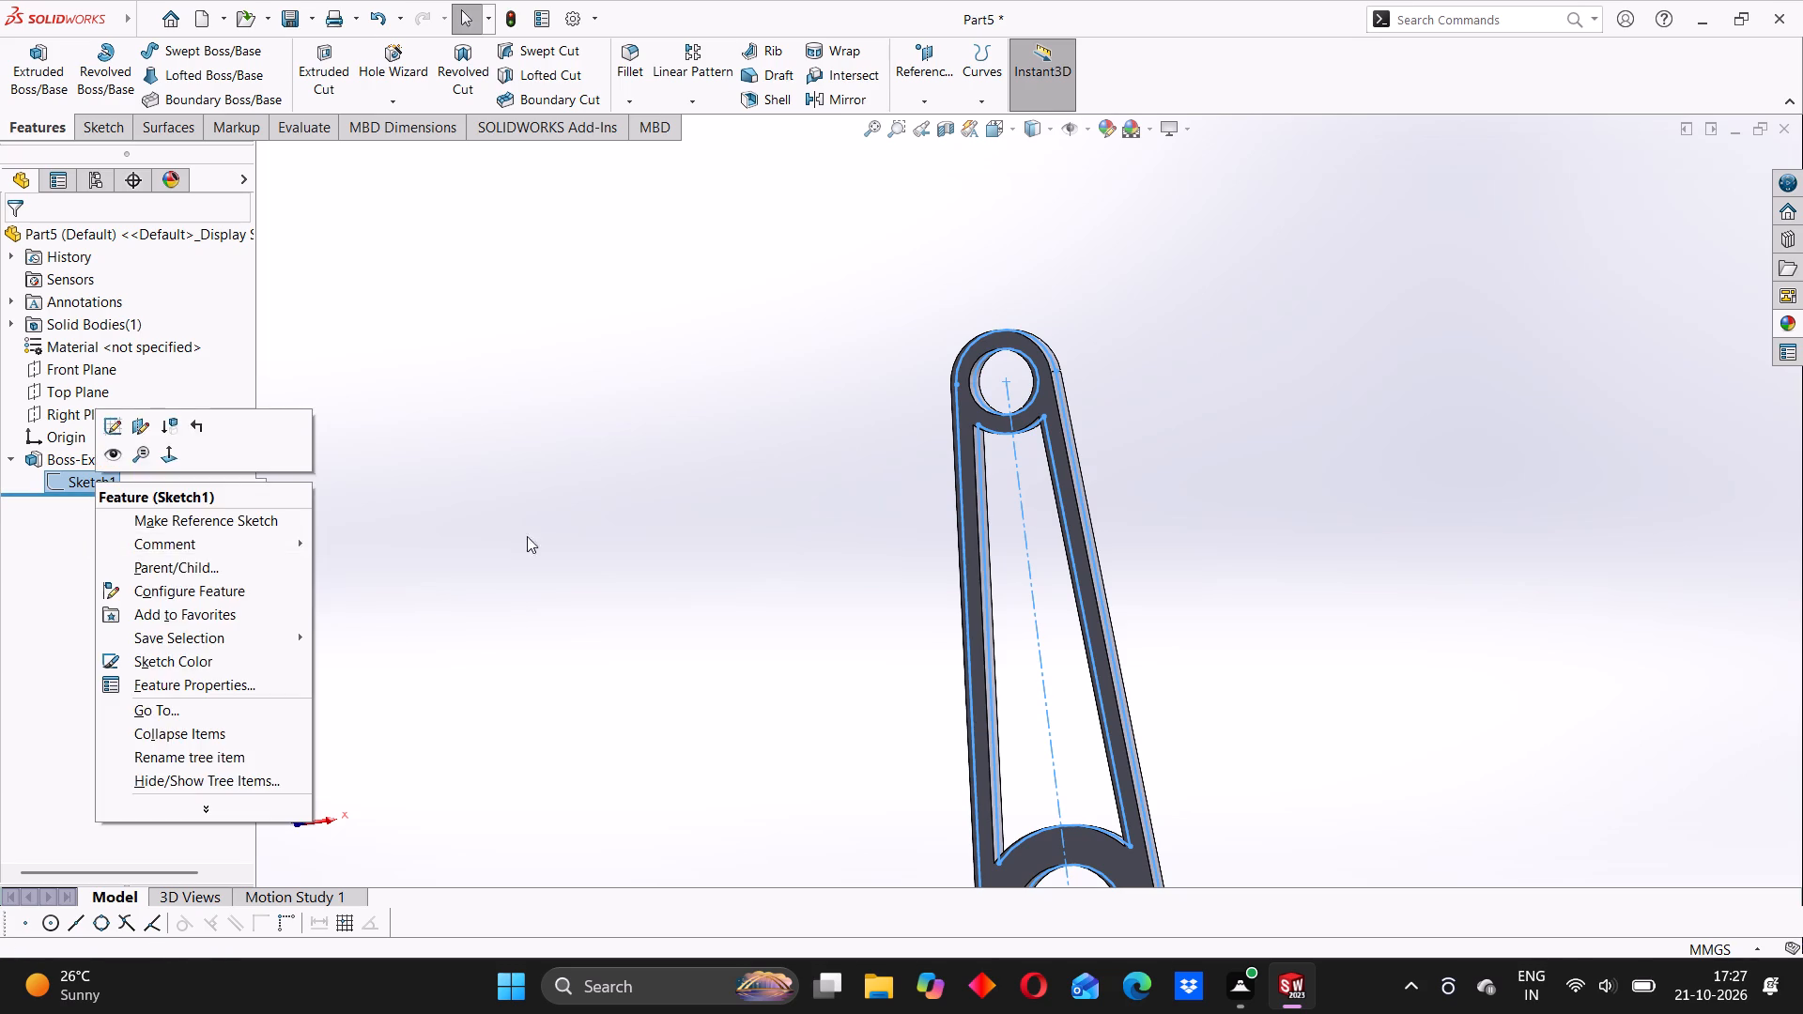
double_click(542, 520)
Extrude the tapered inner region of the connecting rod sketch as a merged web 1.5 mm thick, using the Mid Plane end condition.
left_click(95, 485)
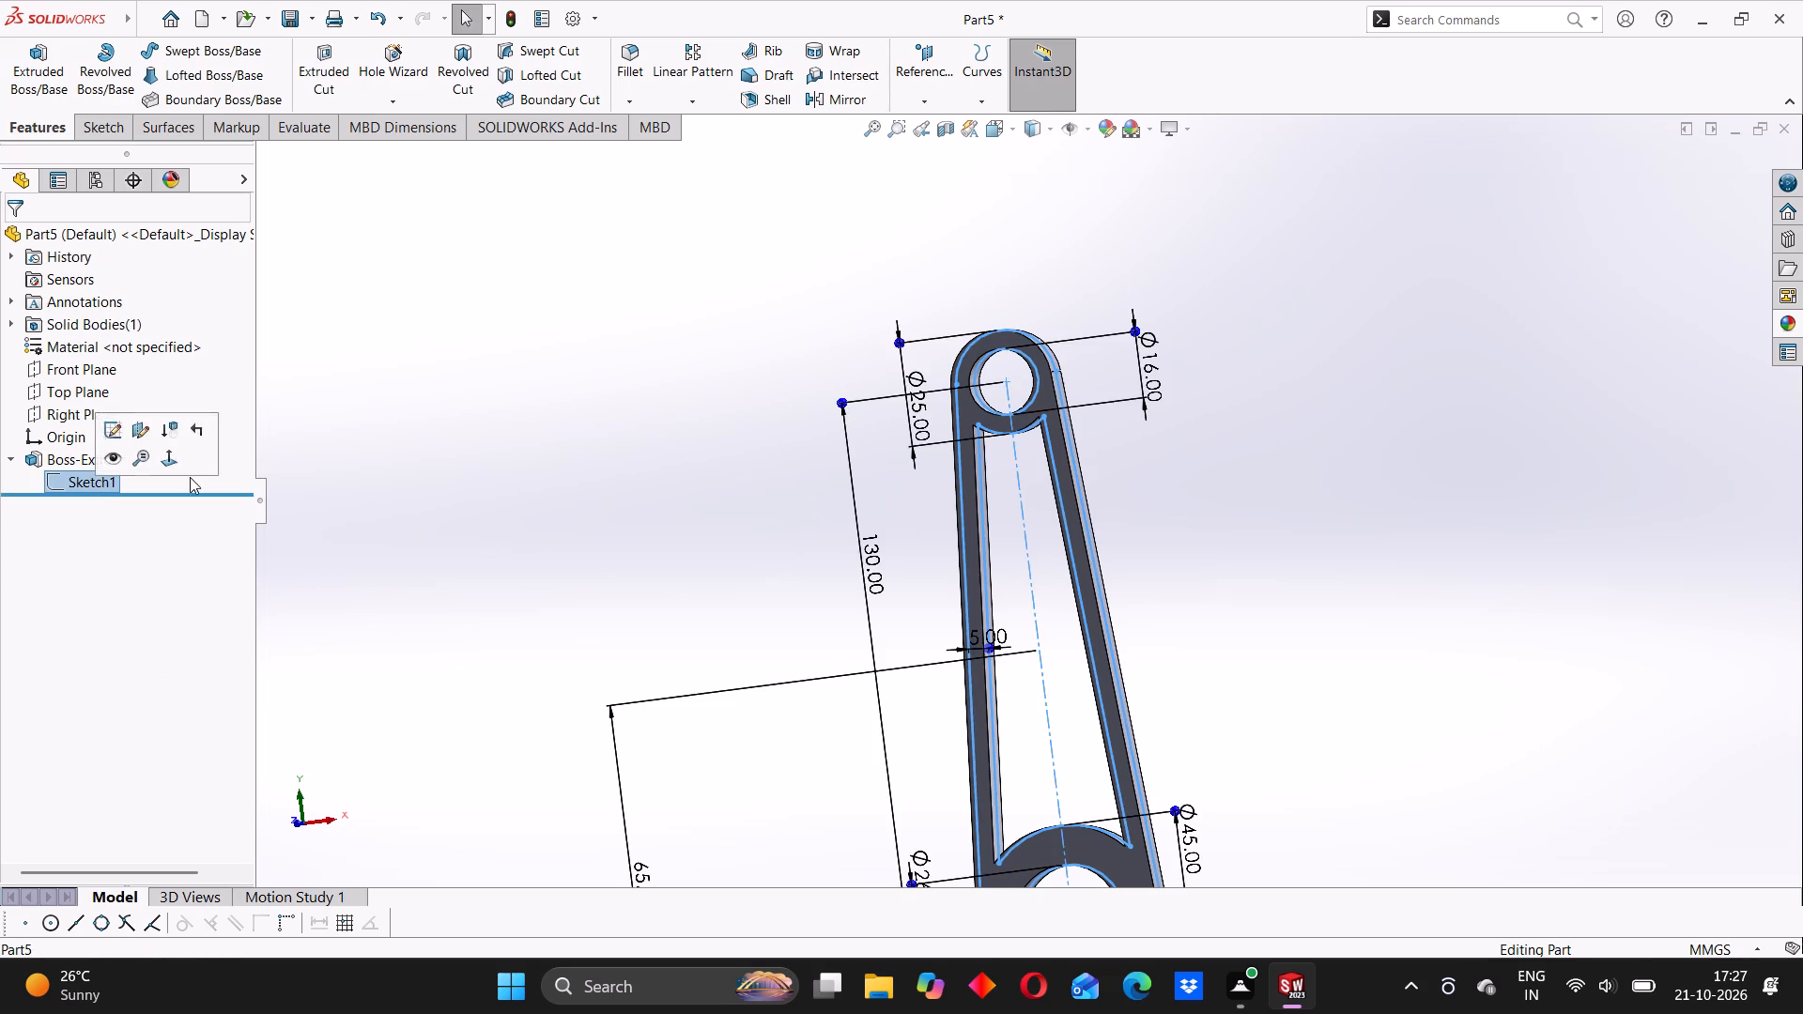
left_click(48, 81)
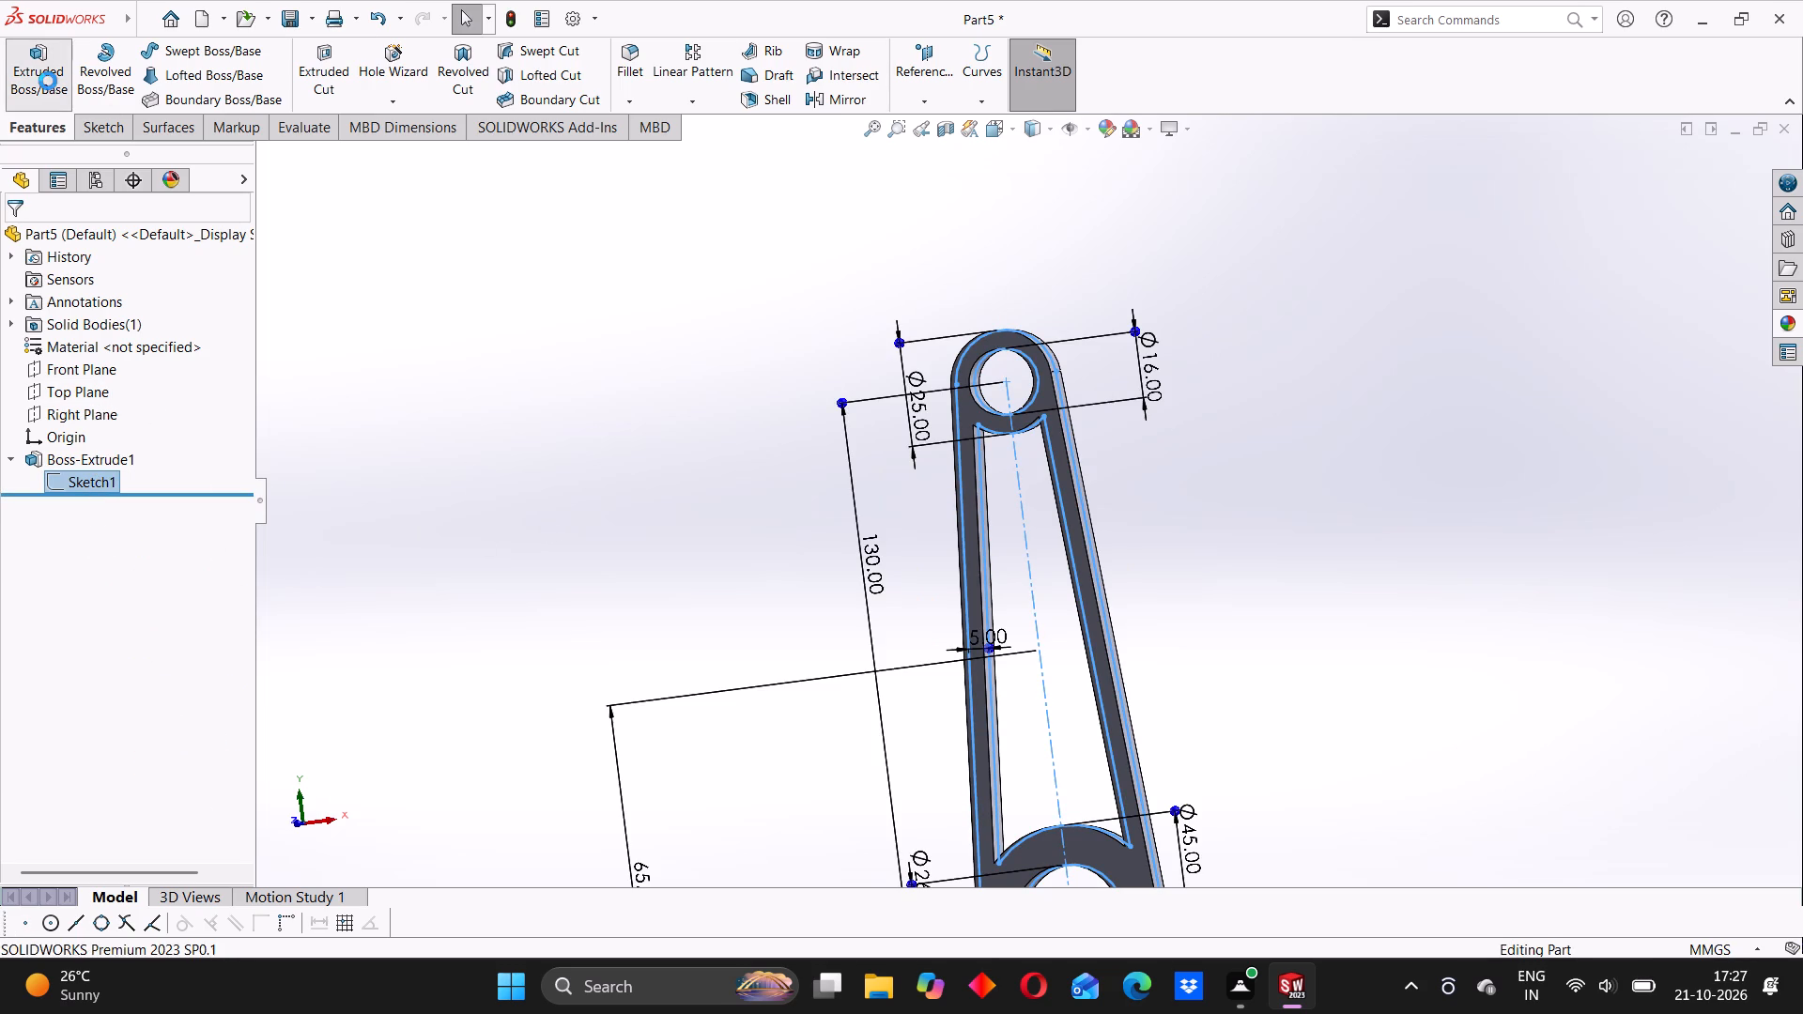
left_click(1045, 508)
left_click(187, 613)
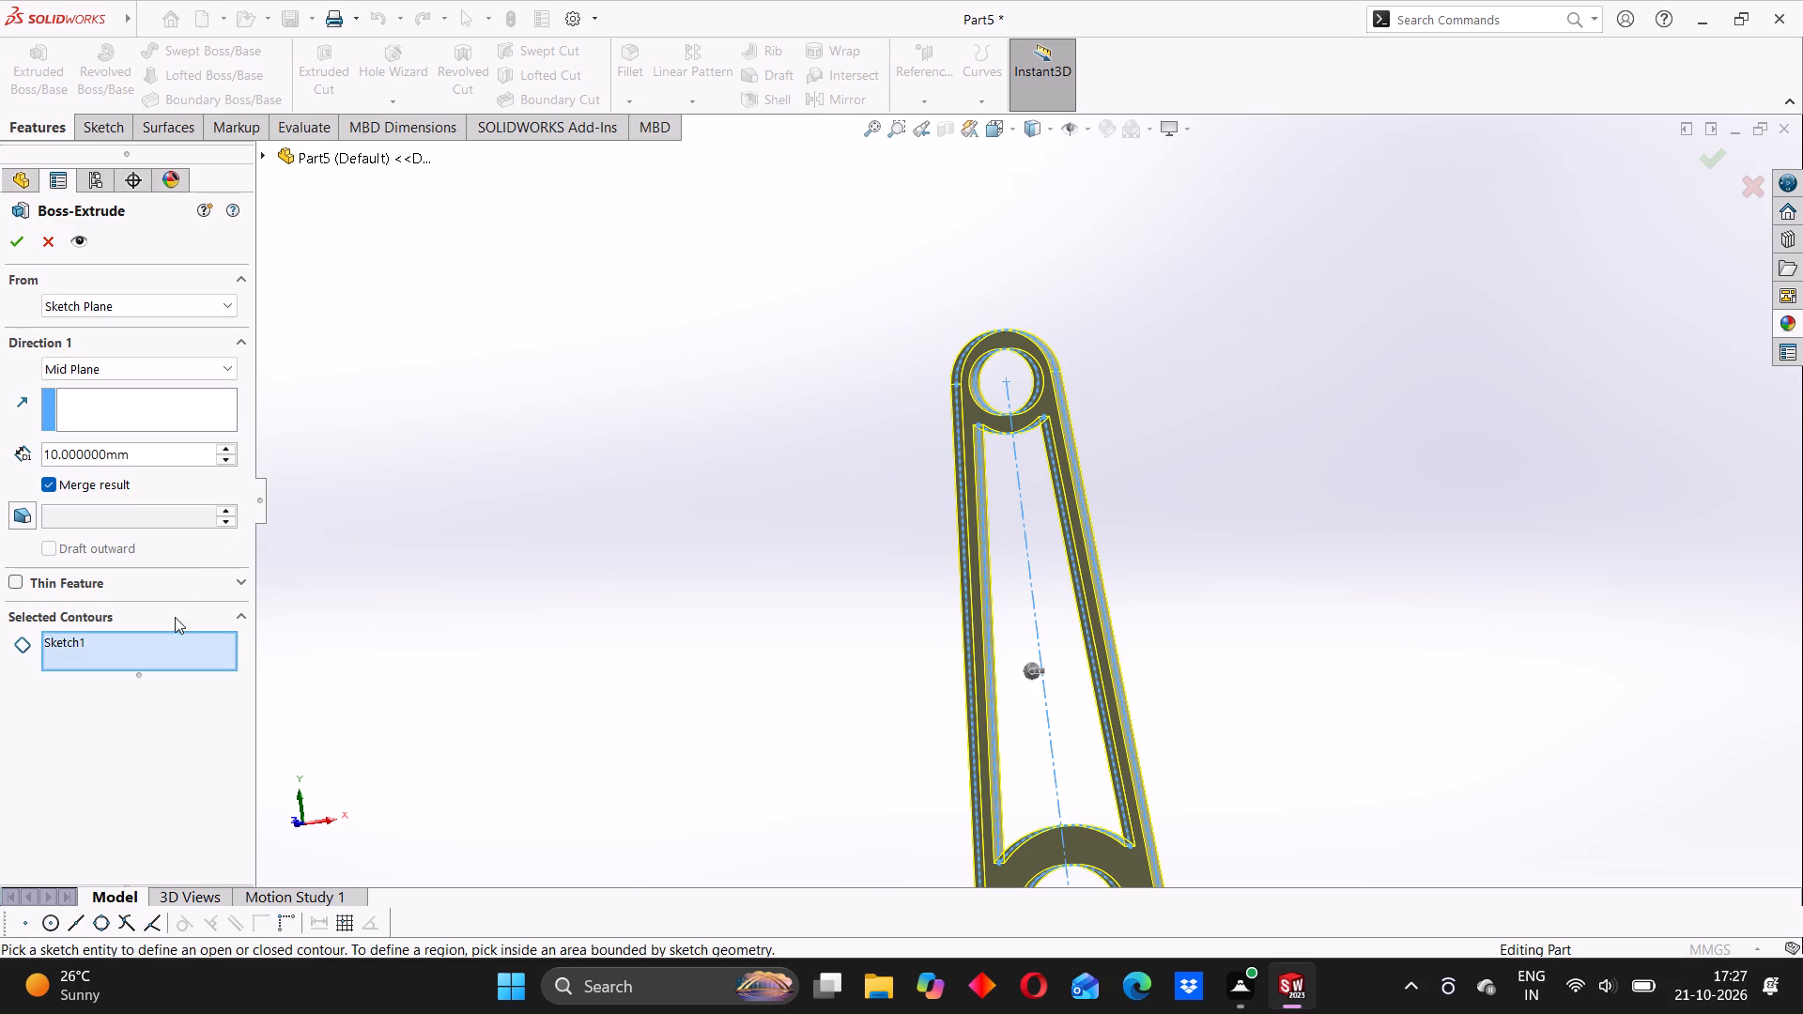
right_click(85, 639)
left_click(141, 674)
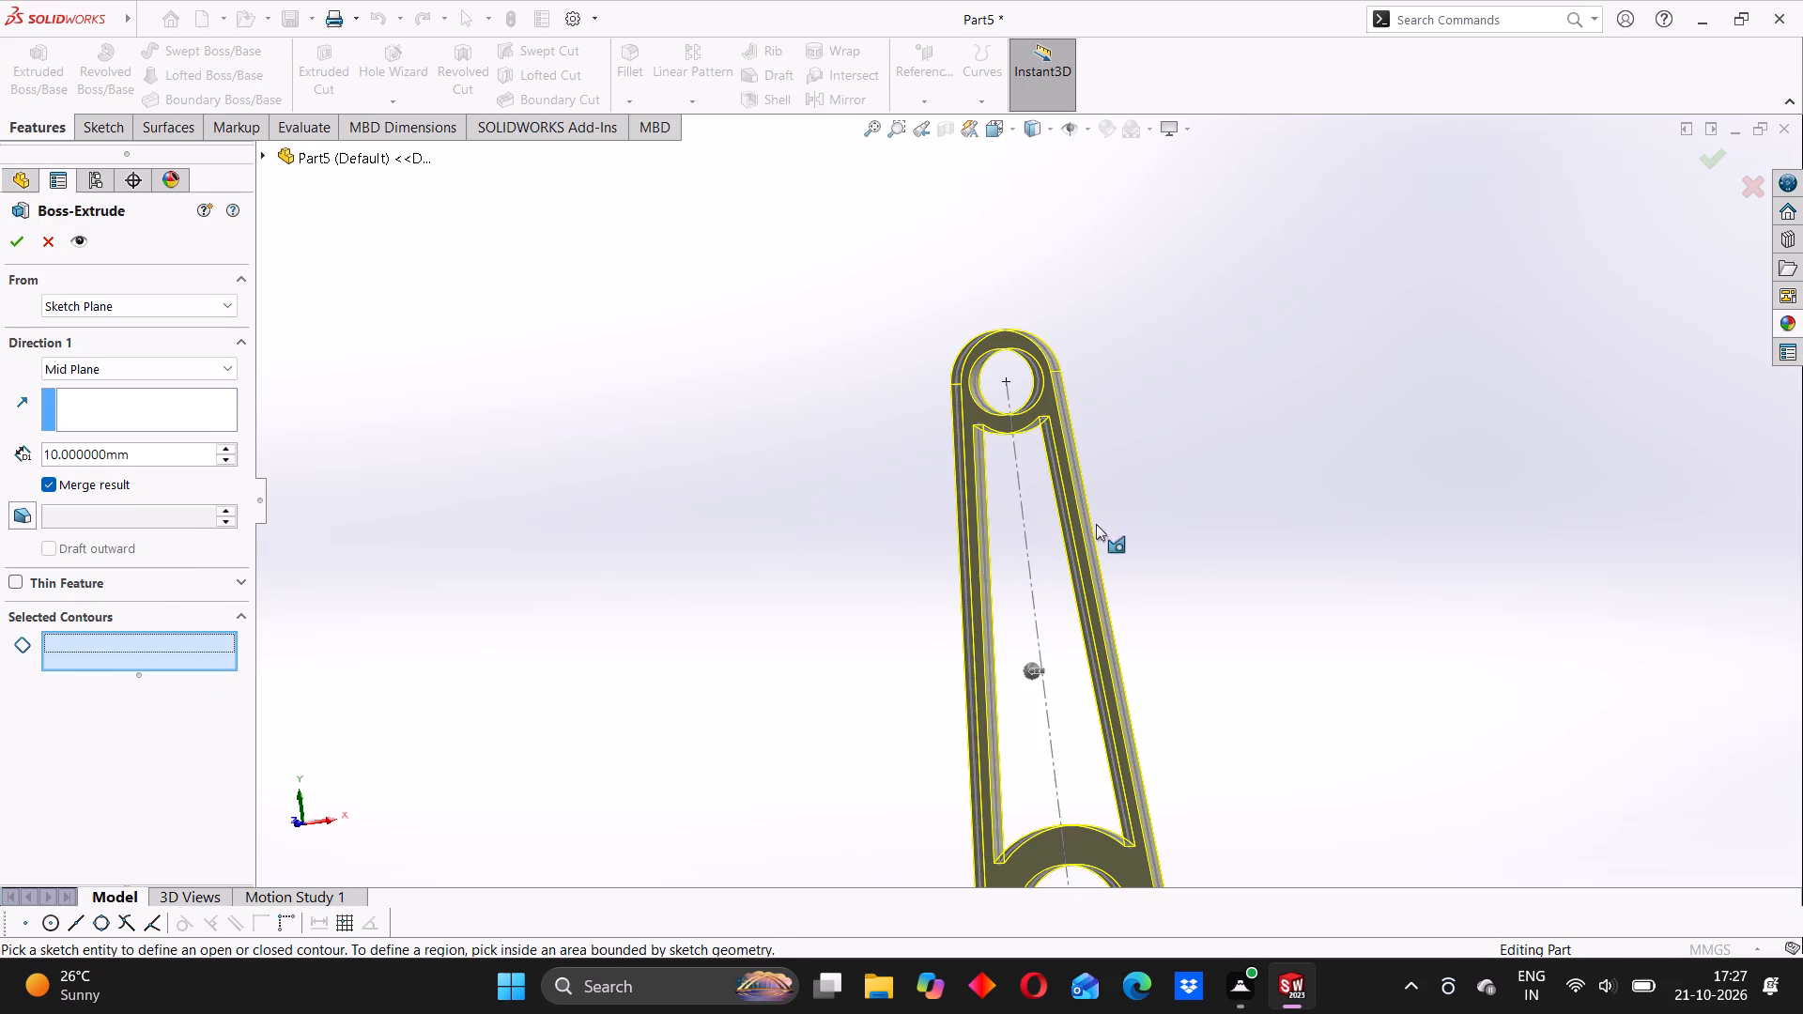
left_click(1056, 556)
middle_click_drag(1276, 537, 1122, 588)
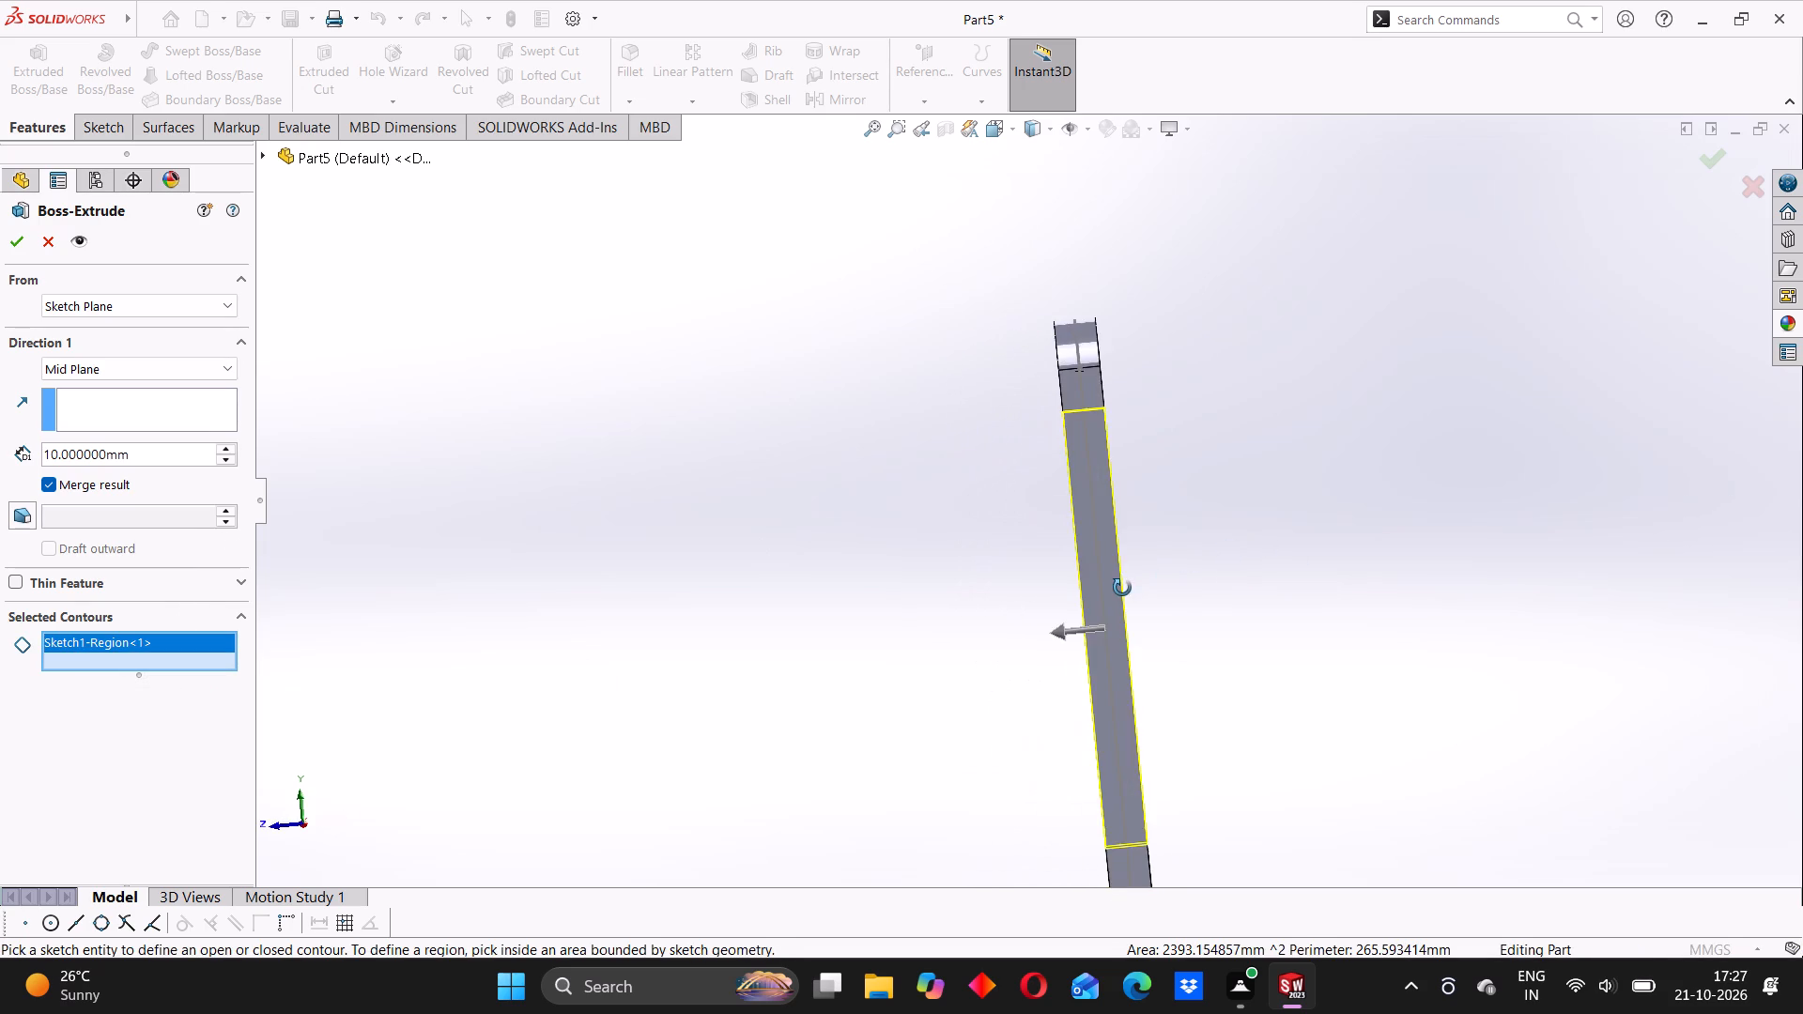
middle_click_drag(1122, 588, 1134, 573)
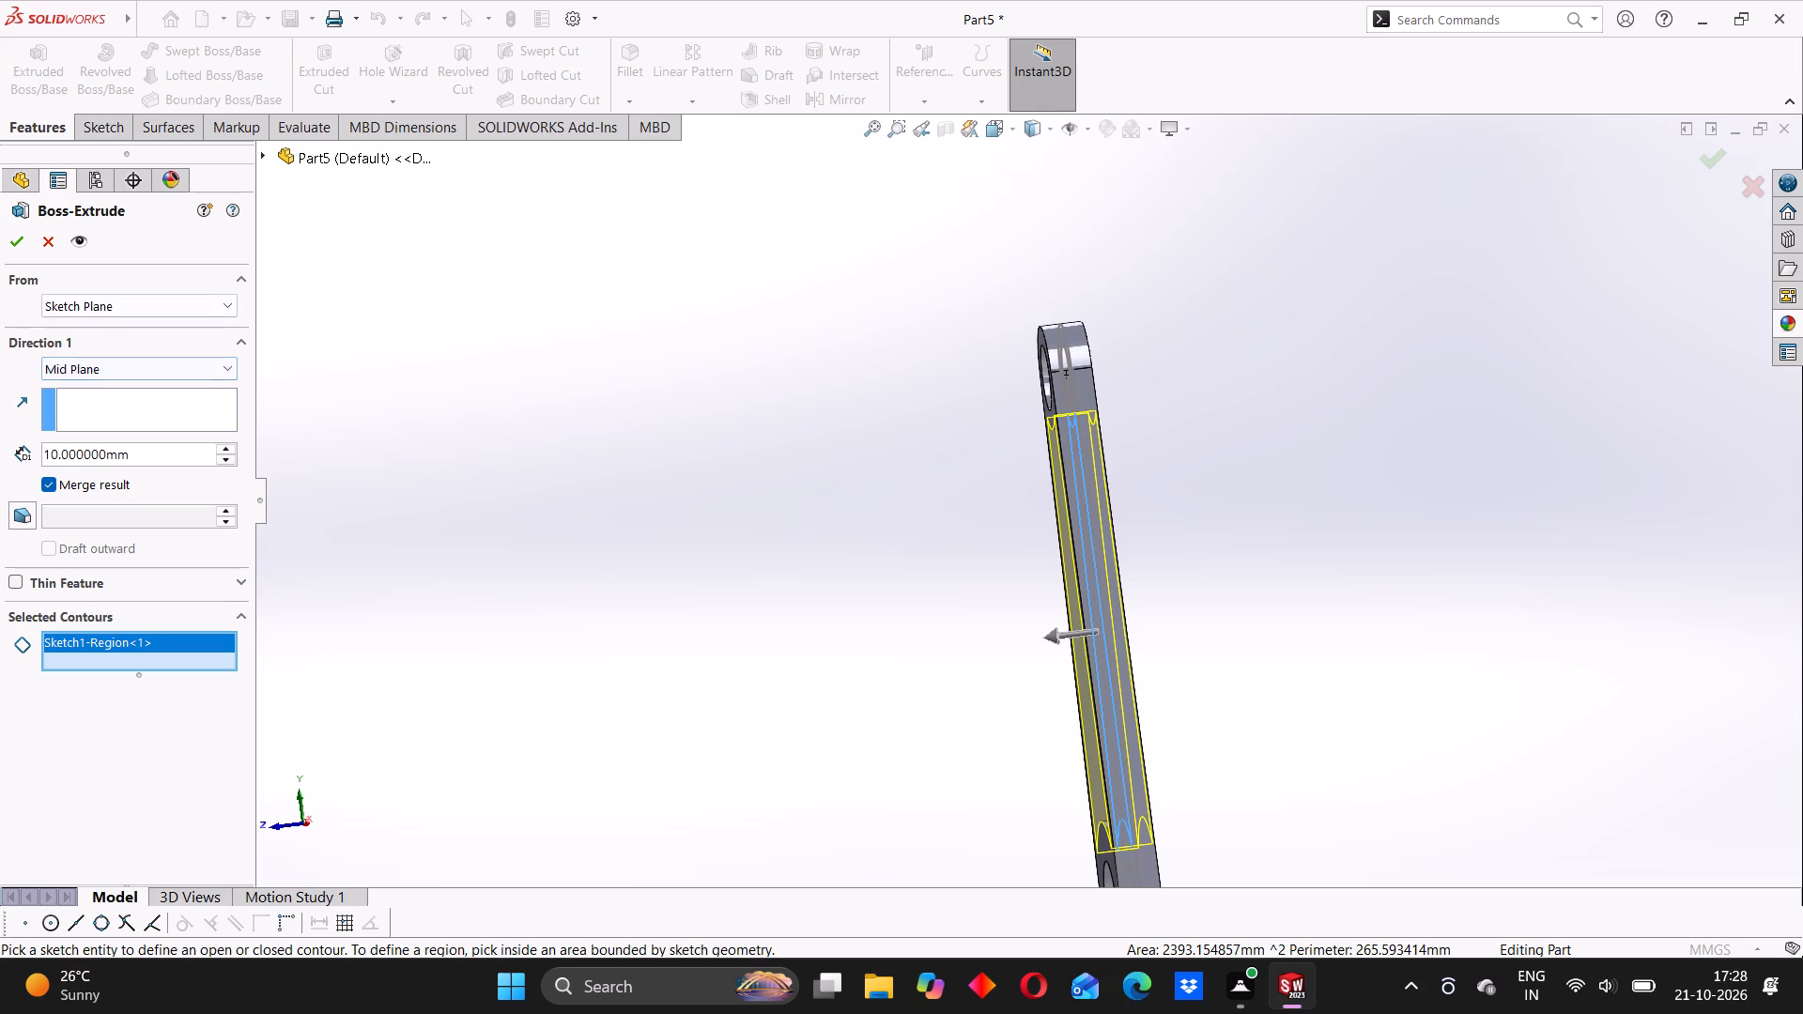
left_click_drag(139, 456, 36, 484)
type("1.5")
key("Return")
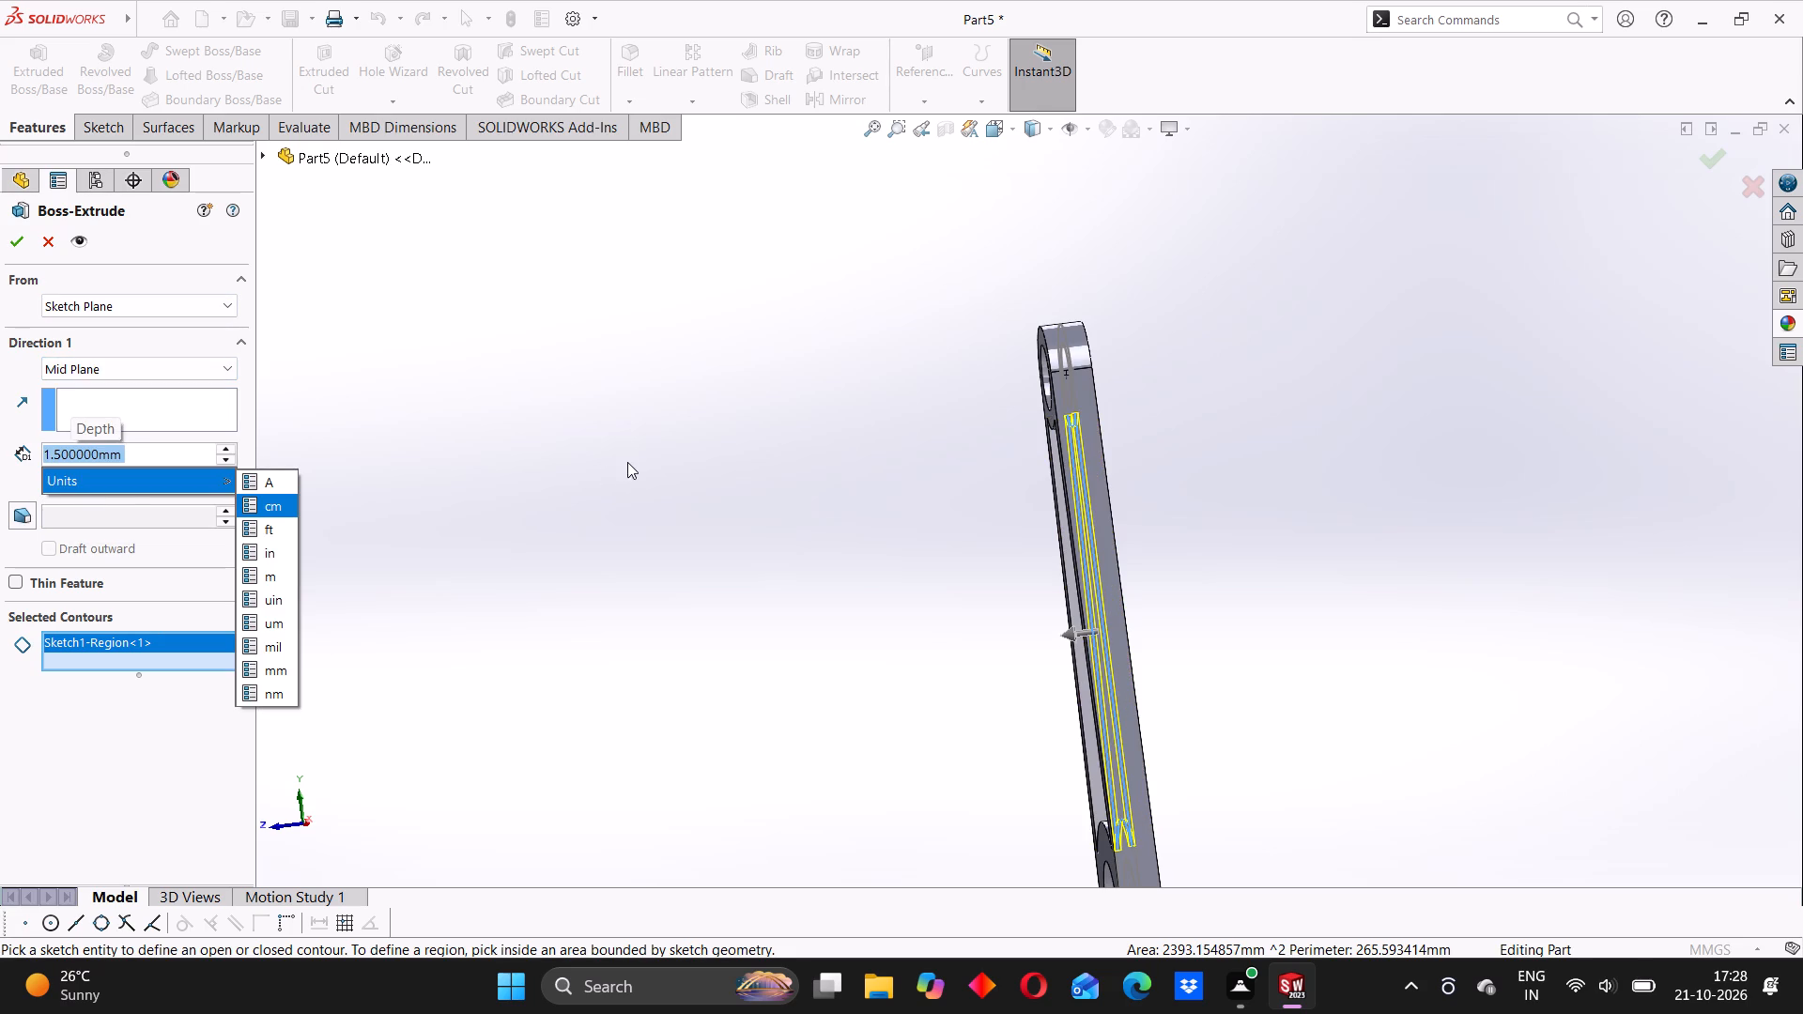
middle_click_drag(695, 477, 763, 493)
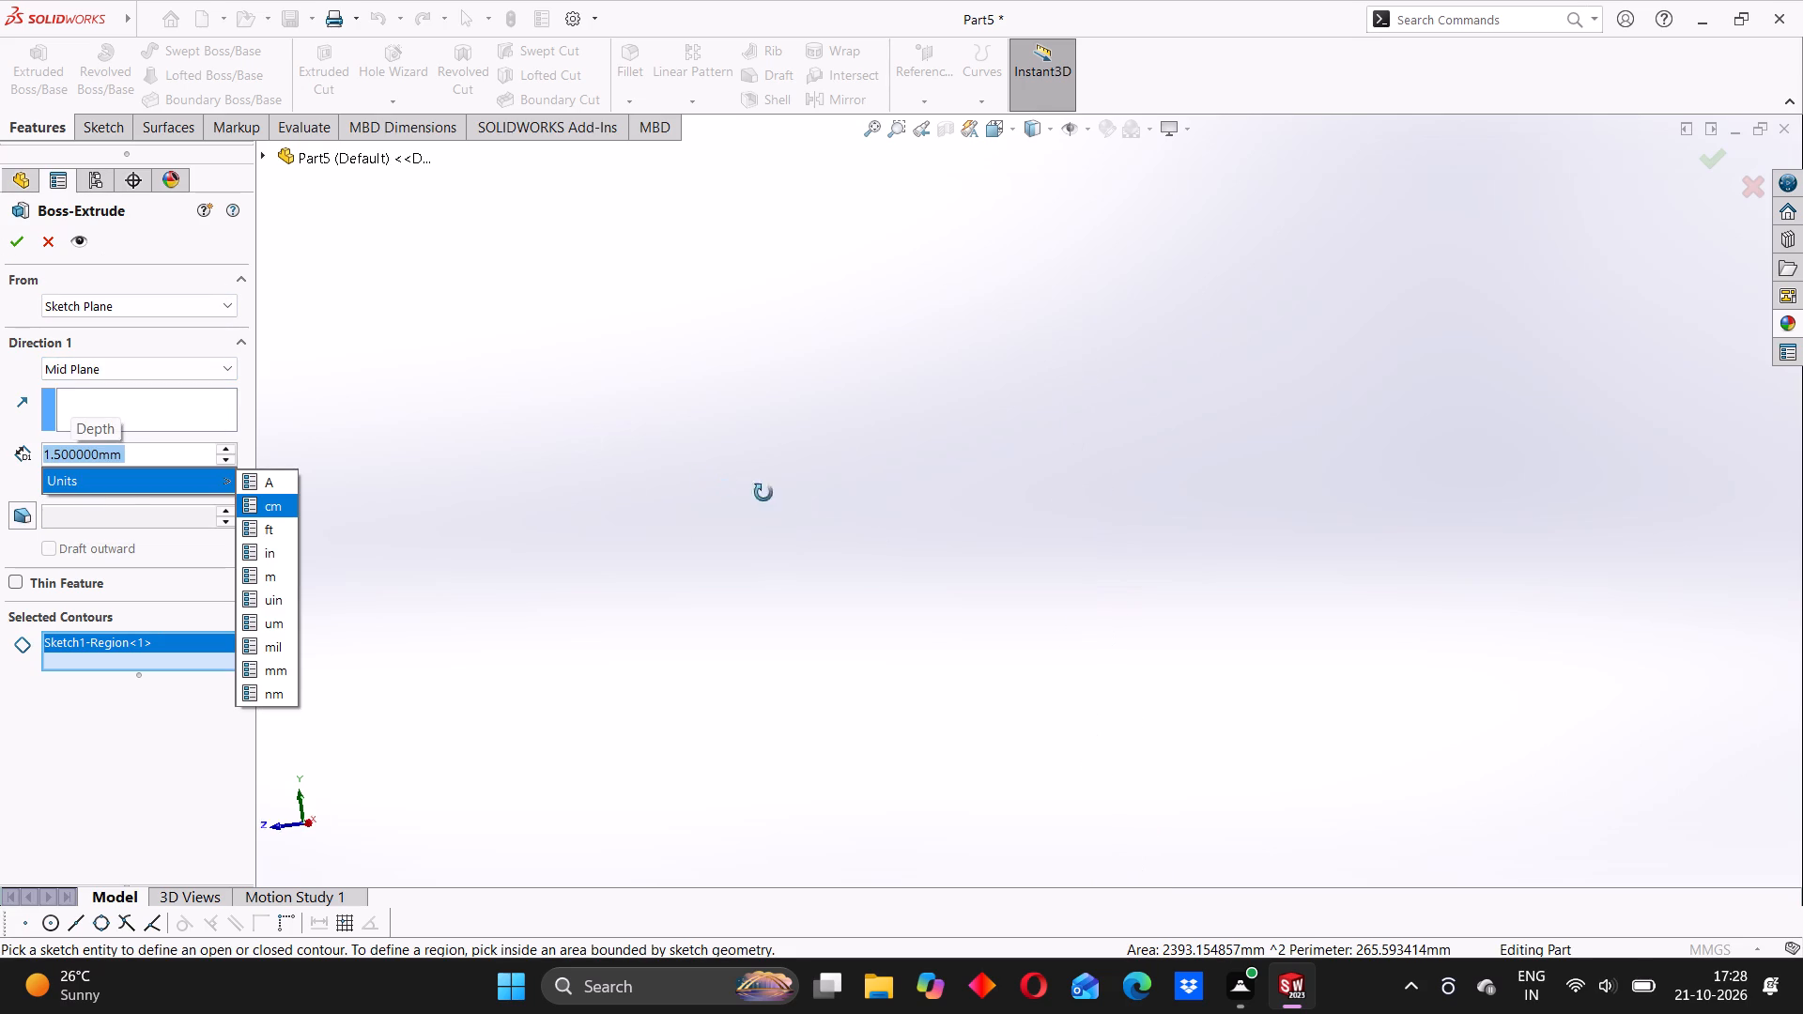
middle_click_drag(763, 493, 805, 504)
scroll(793, 508, "up", 1)
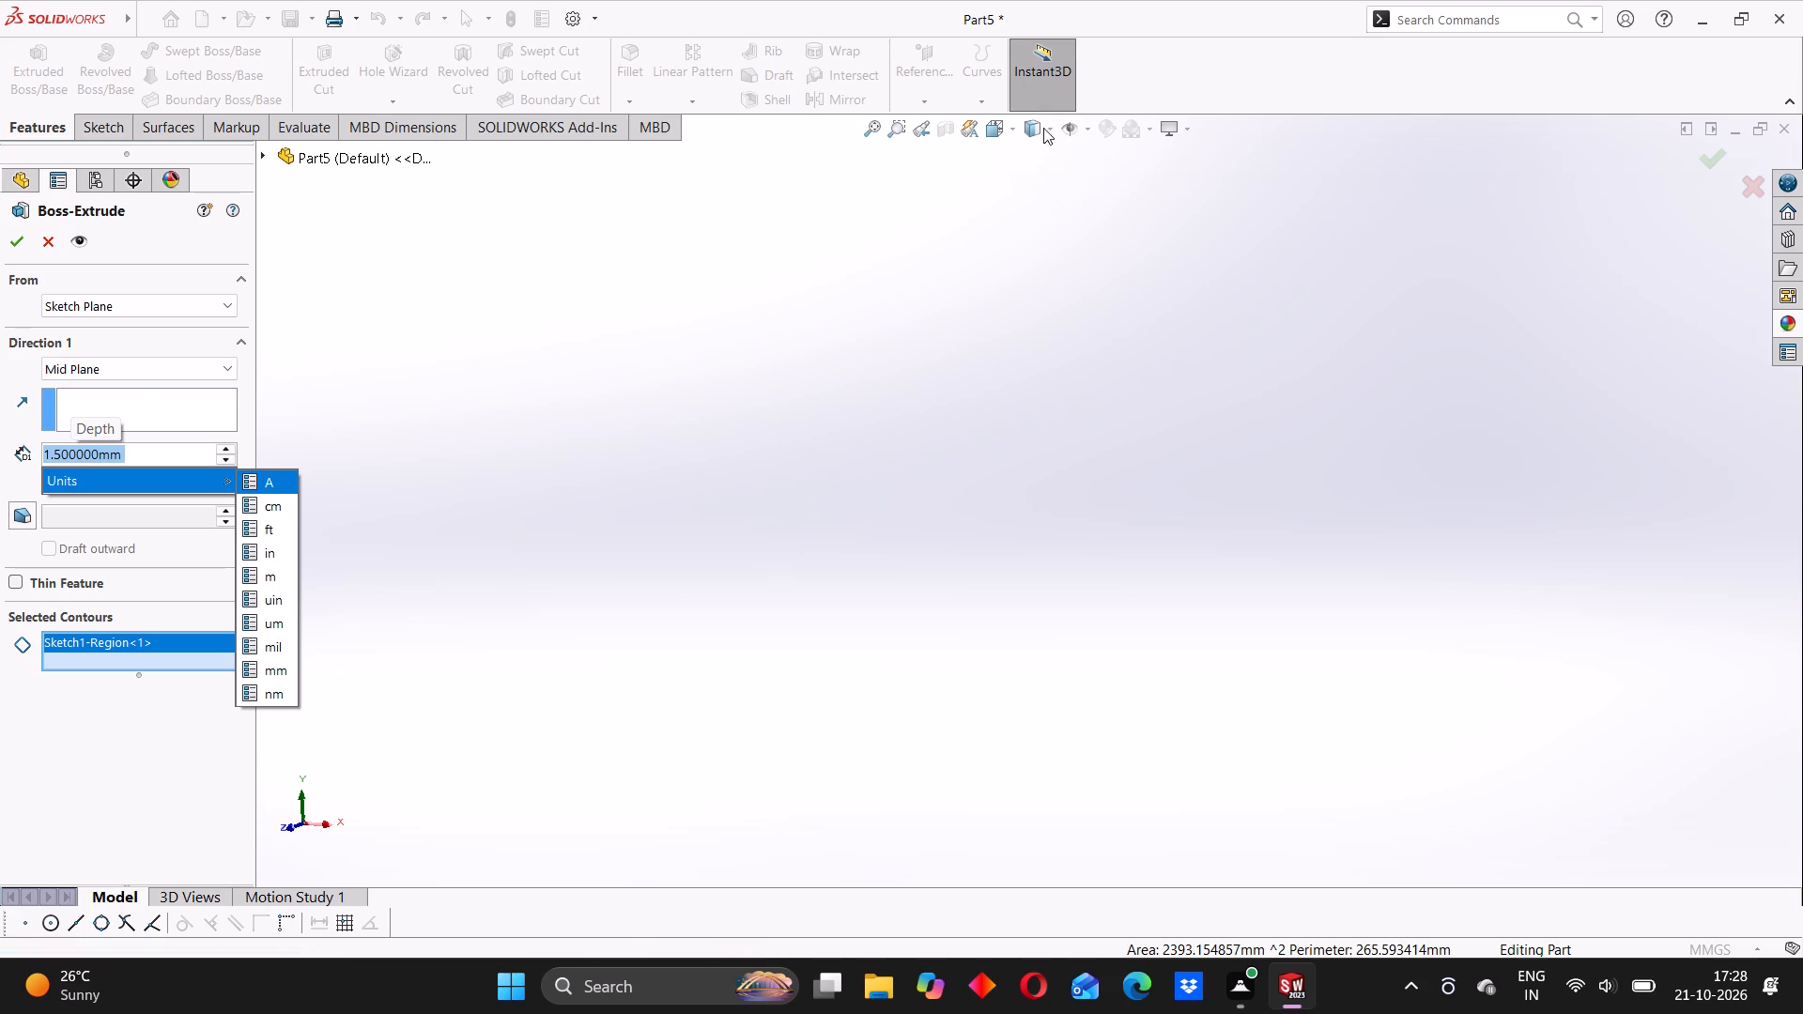
left_click(1015, 130)
left_click(1102, 231)
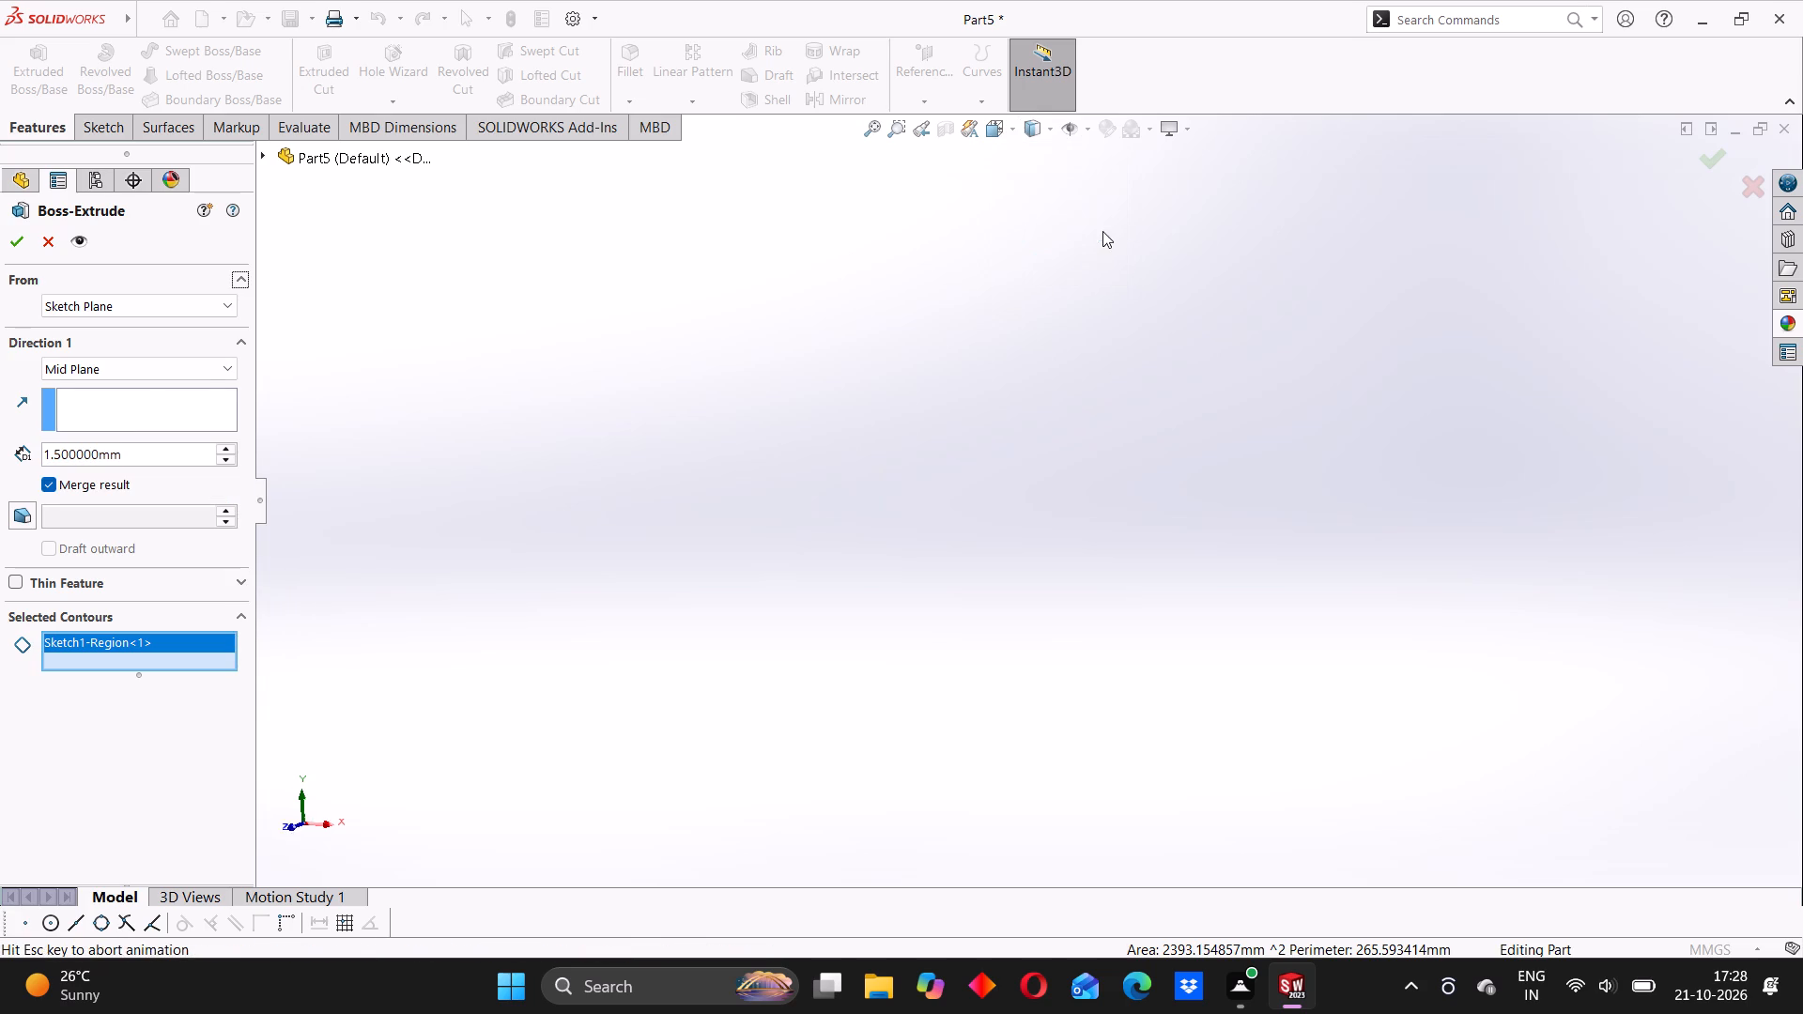
scroll(1064, 375, "down", 3)
scroll(1100, 364, "up", 2)
middle_click_drag(1143, 353, 1125, 392)
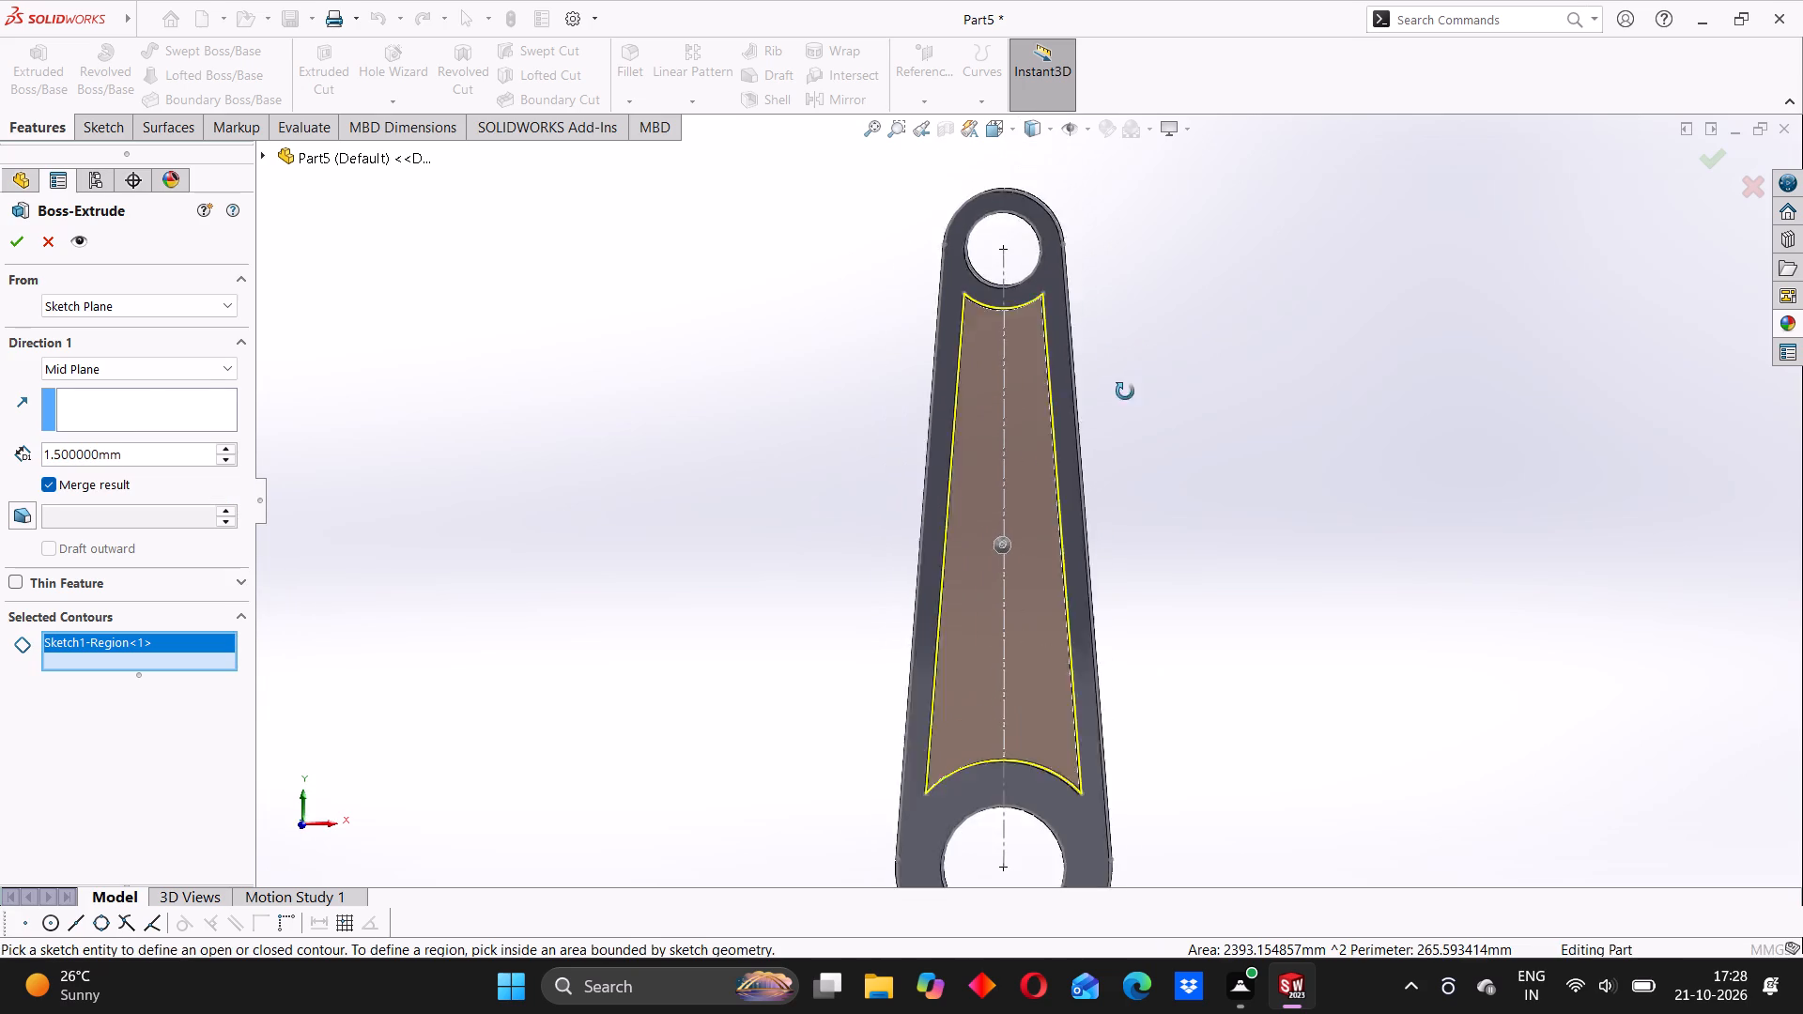
middle_click_drag(1125, 392, 992, 370)
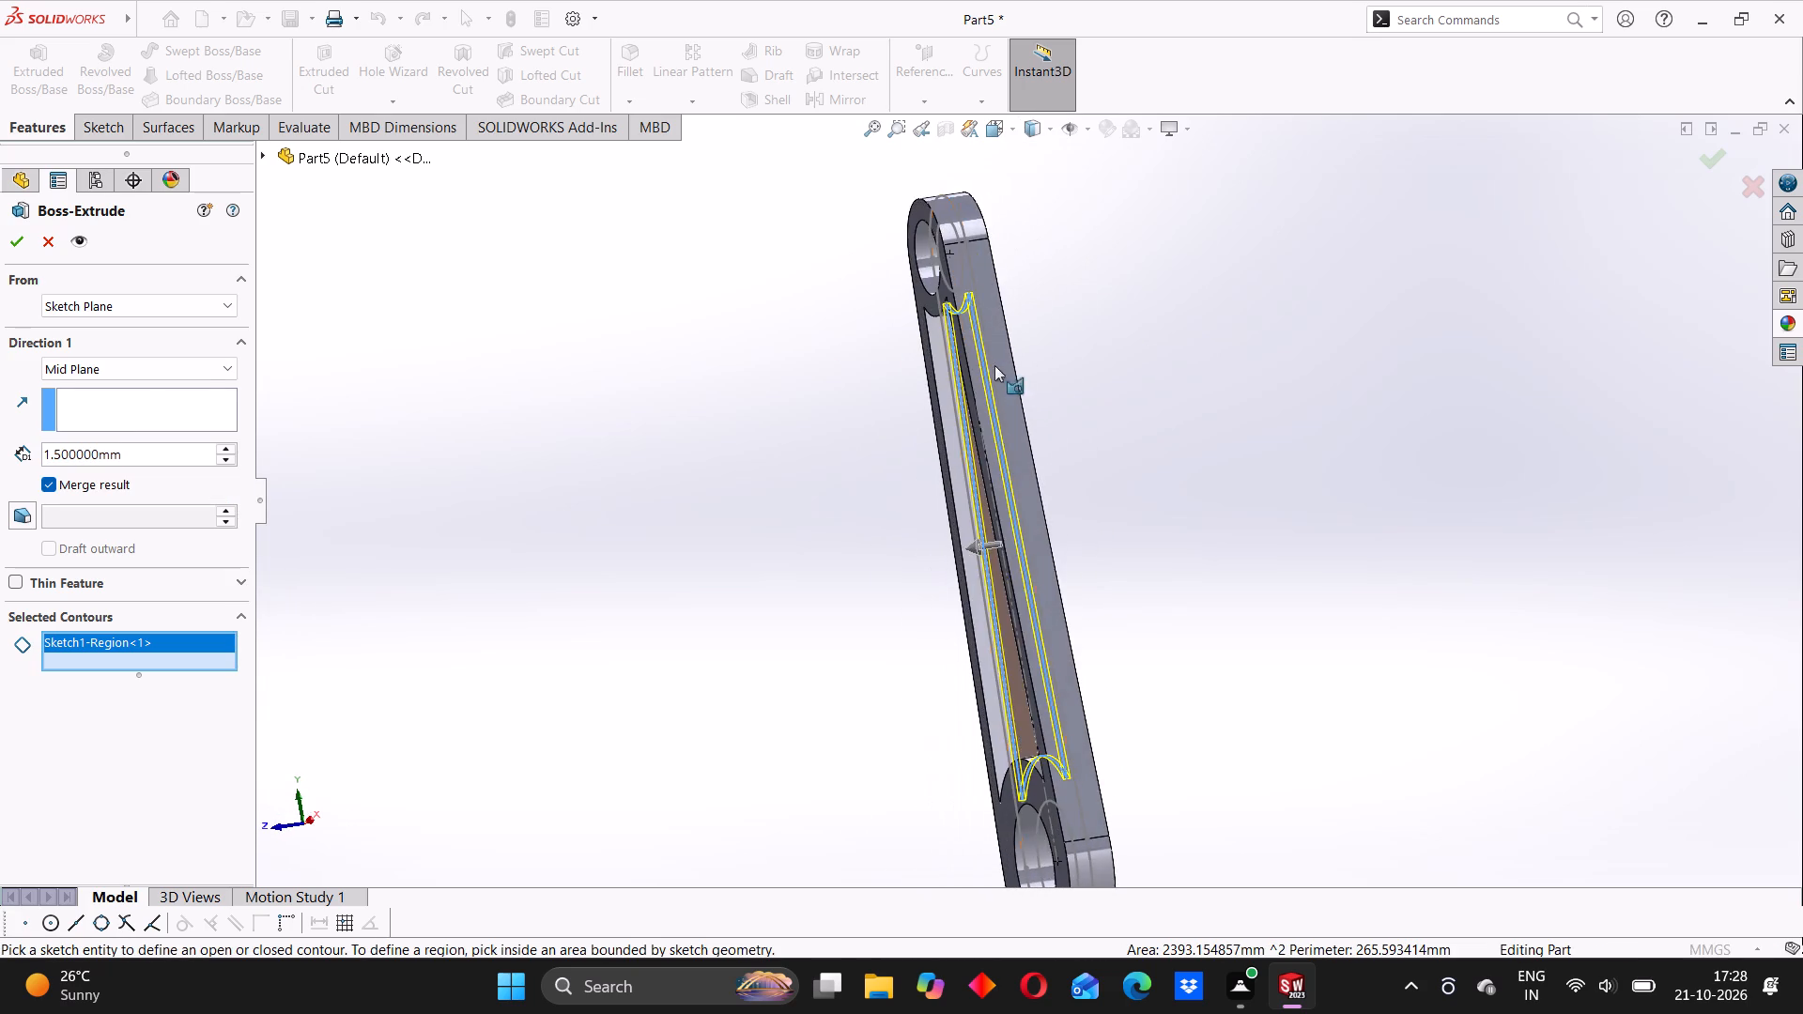
scroll(956, 364, "down", 6)
middle_click_drag(960, 347, 1028, 329)
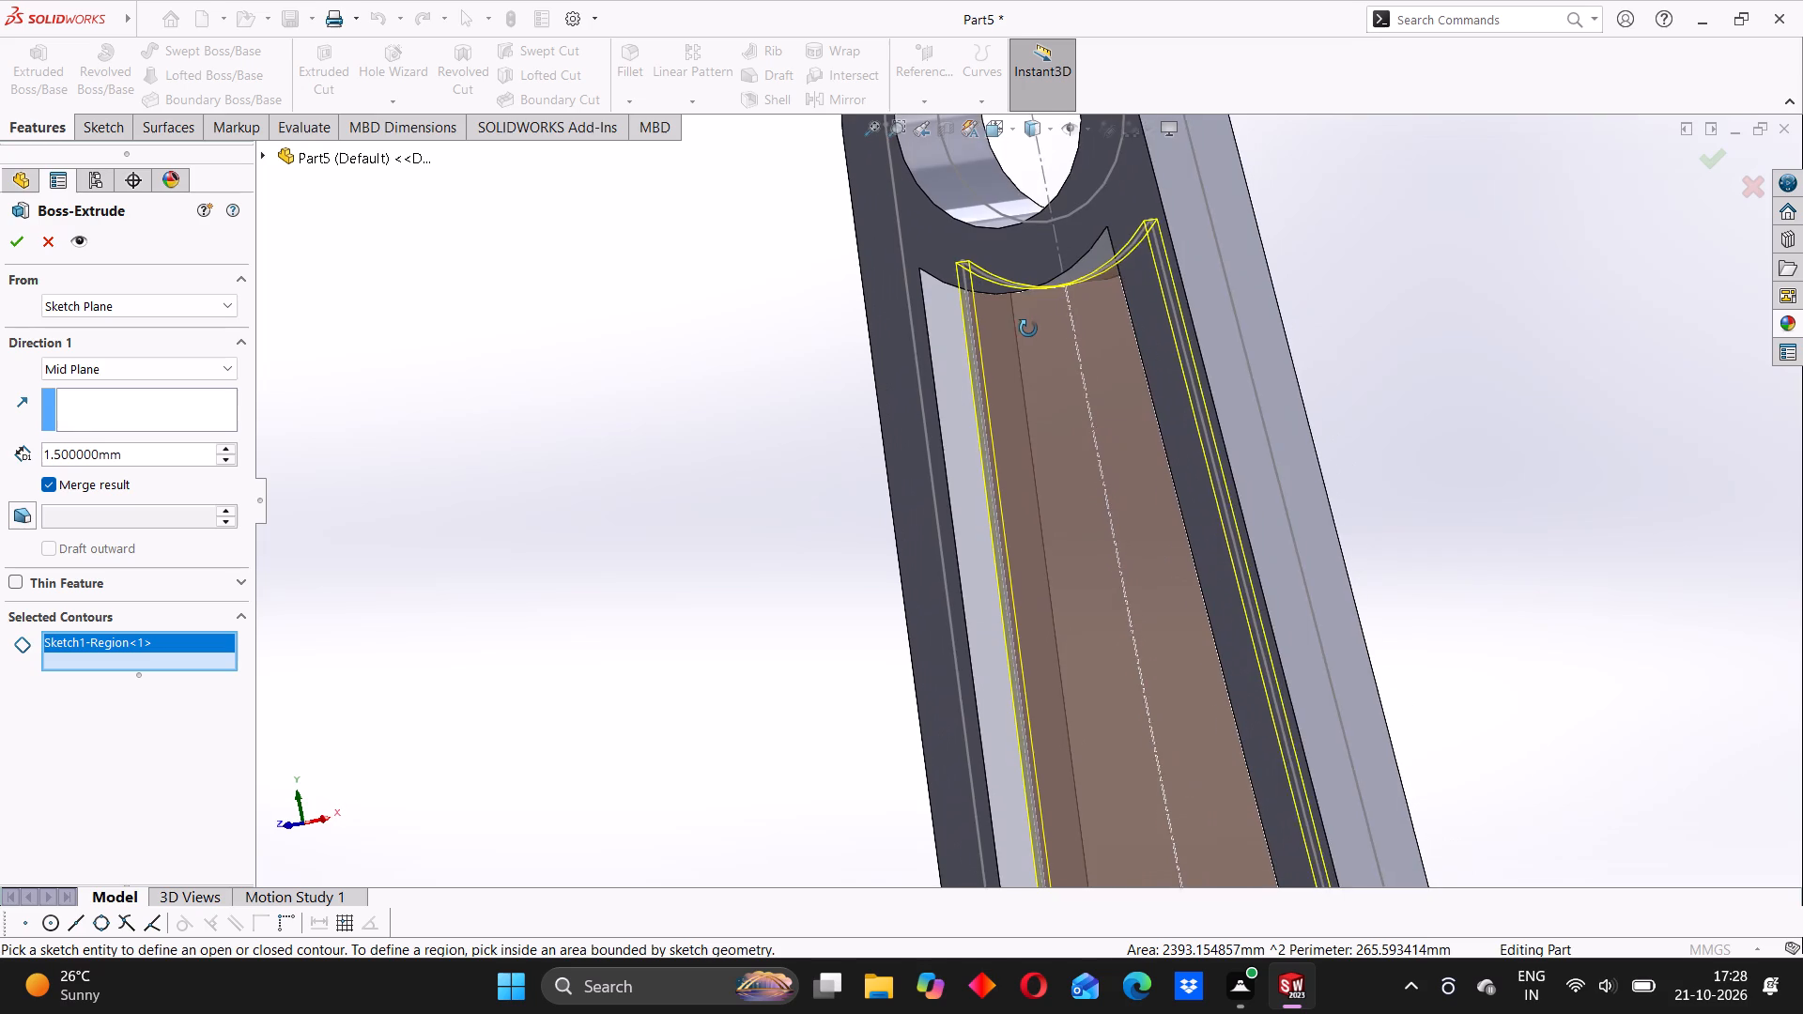
middle_click_drag(1028, 329, 1002, 344)
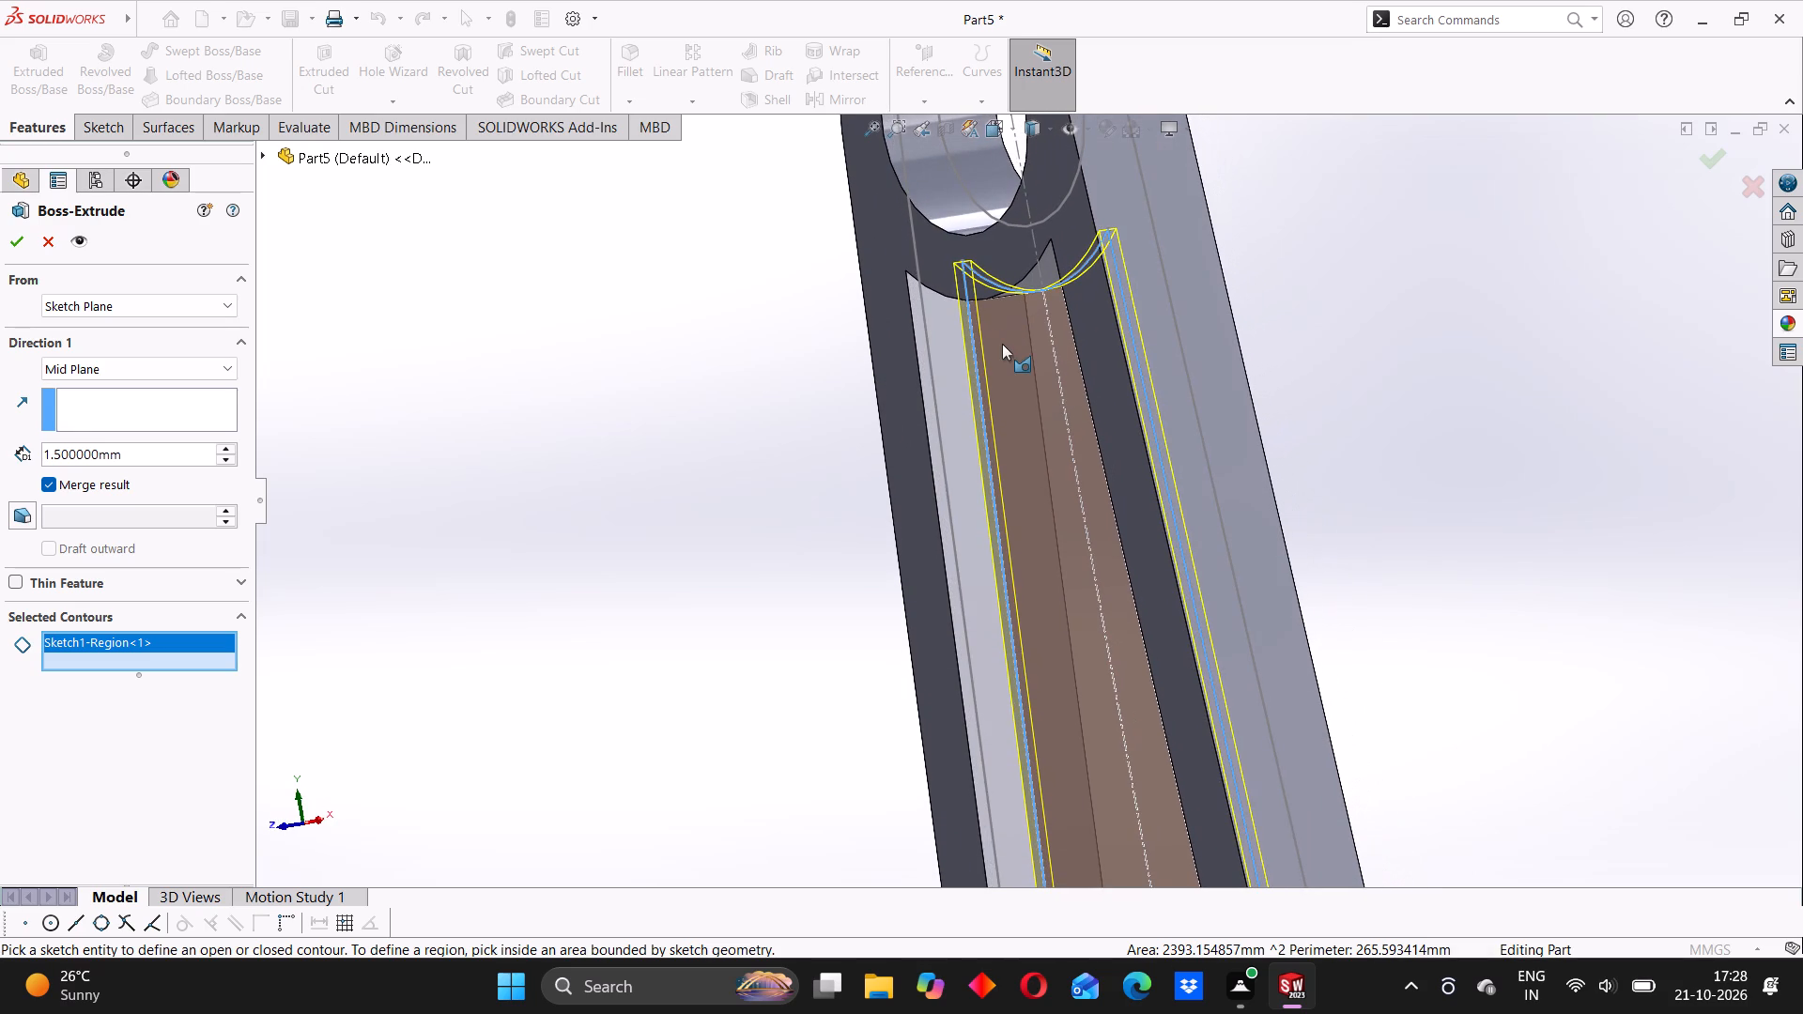
left_click(15, 241)
Examine the connecting rod and its recessed centre web from several angles and distances.
scroll(841, 432, "up", 2)
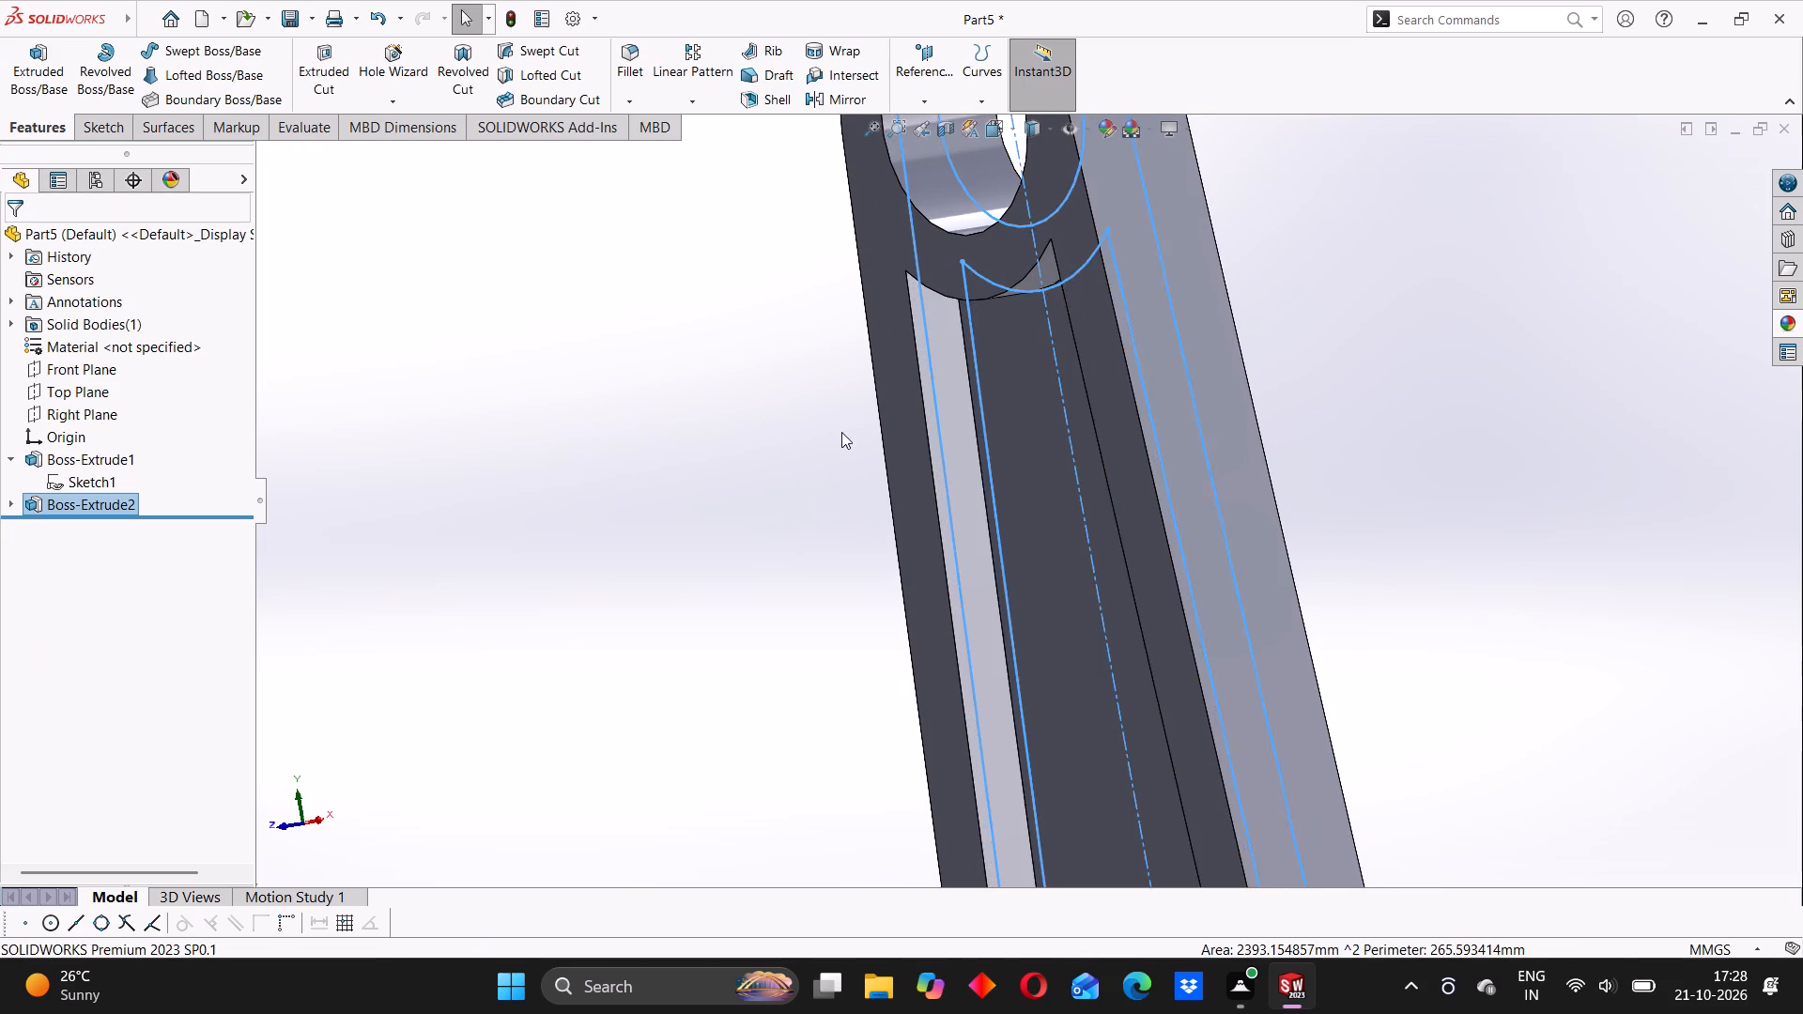
scroll(841, 432, "up", 1)
middle_click_drag(836, 442, 850, 439)
left_click(842, 437)
scroll(1000, 477, "up", 4)
scroll(1083, 545, "up", 4)
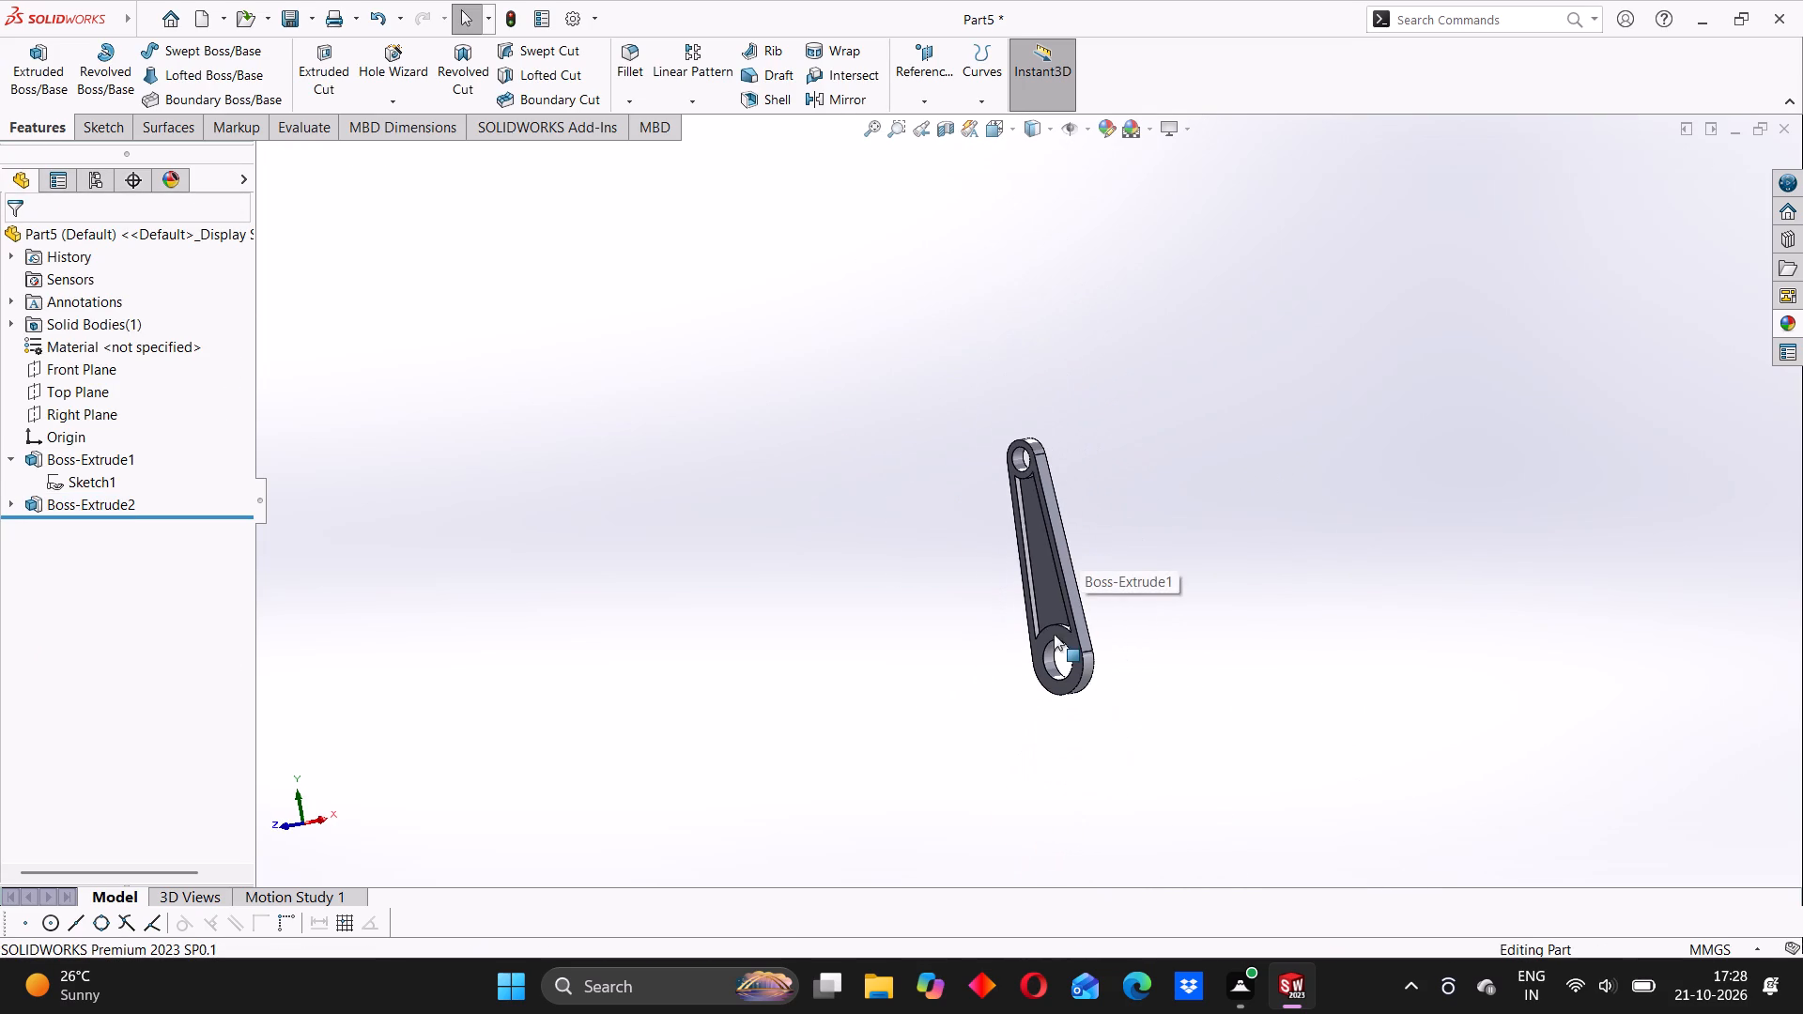
scroll(1040, 543, "down", 2)
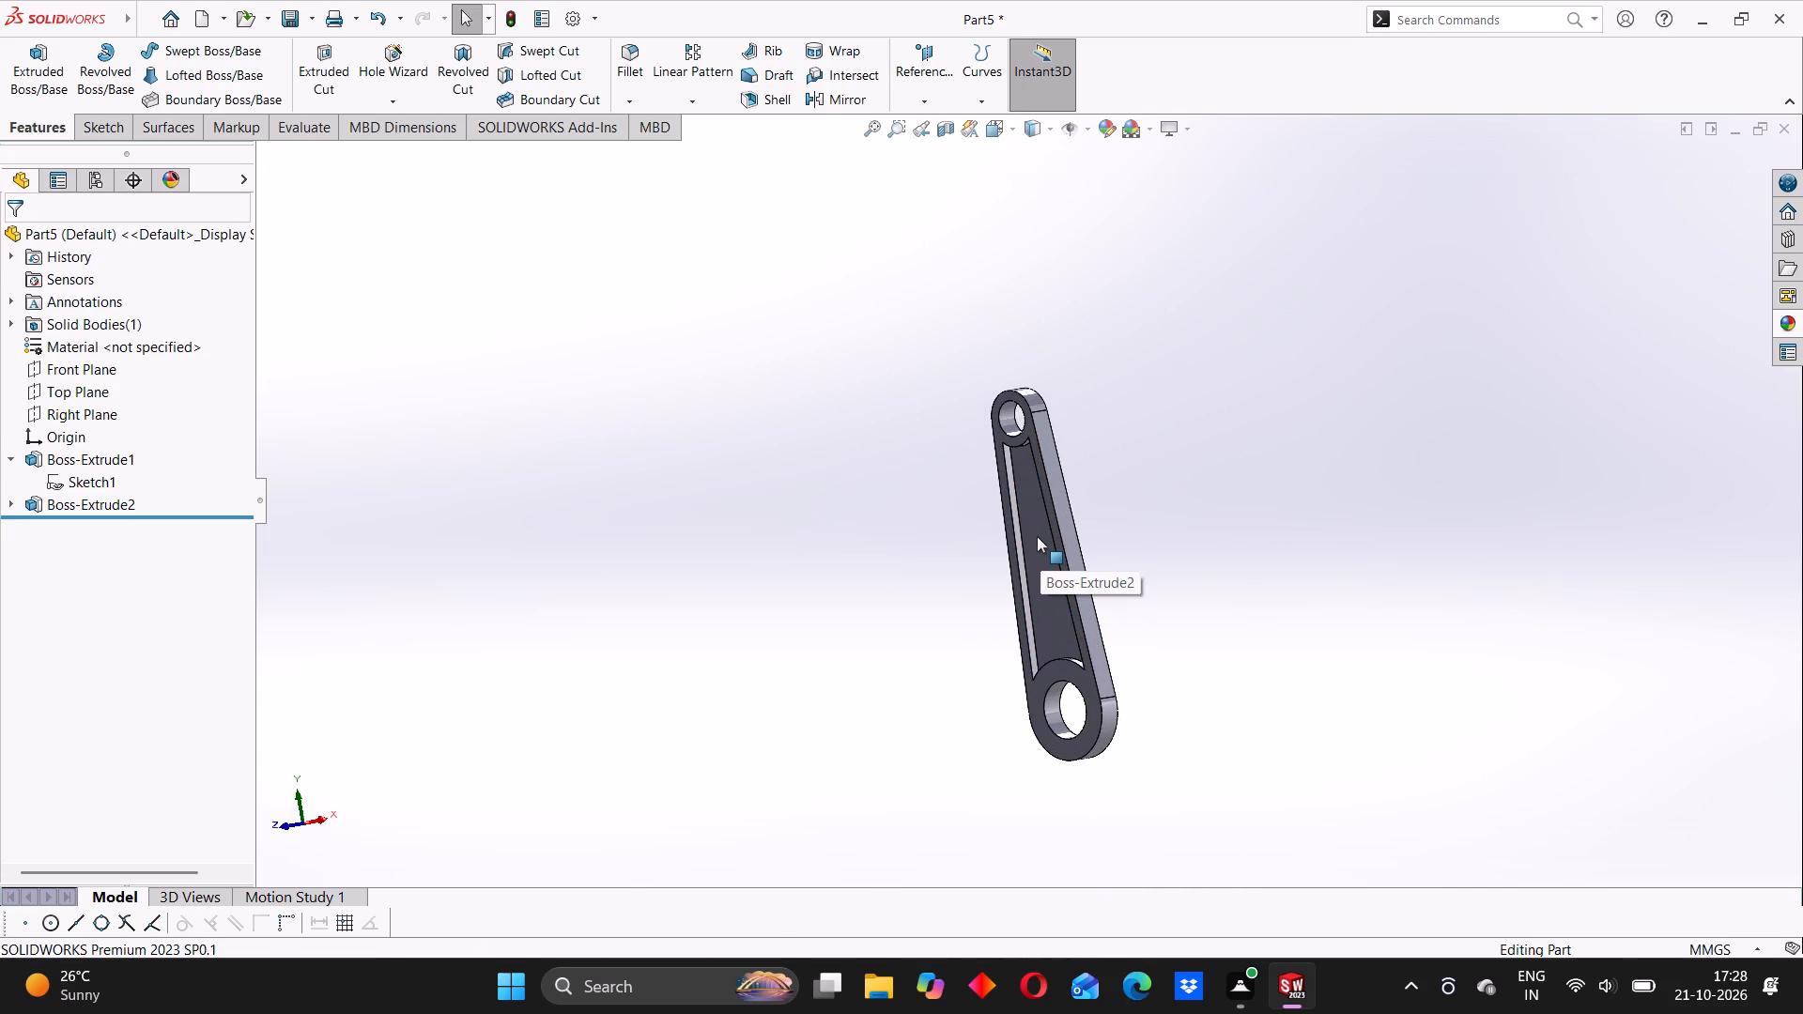
scroll(1037, 536, "down", 3)
middle_click_drag(1093, 453, 1068, 477)
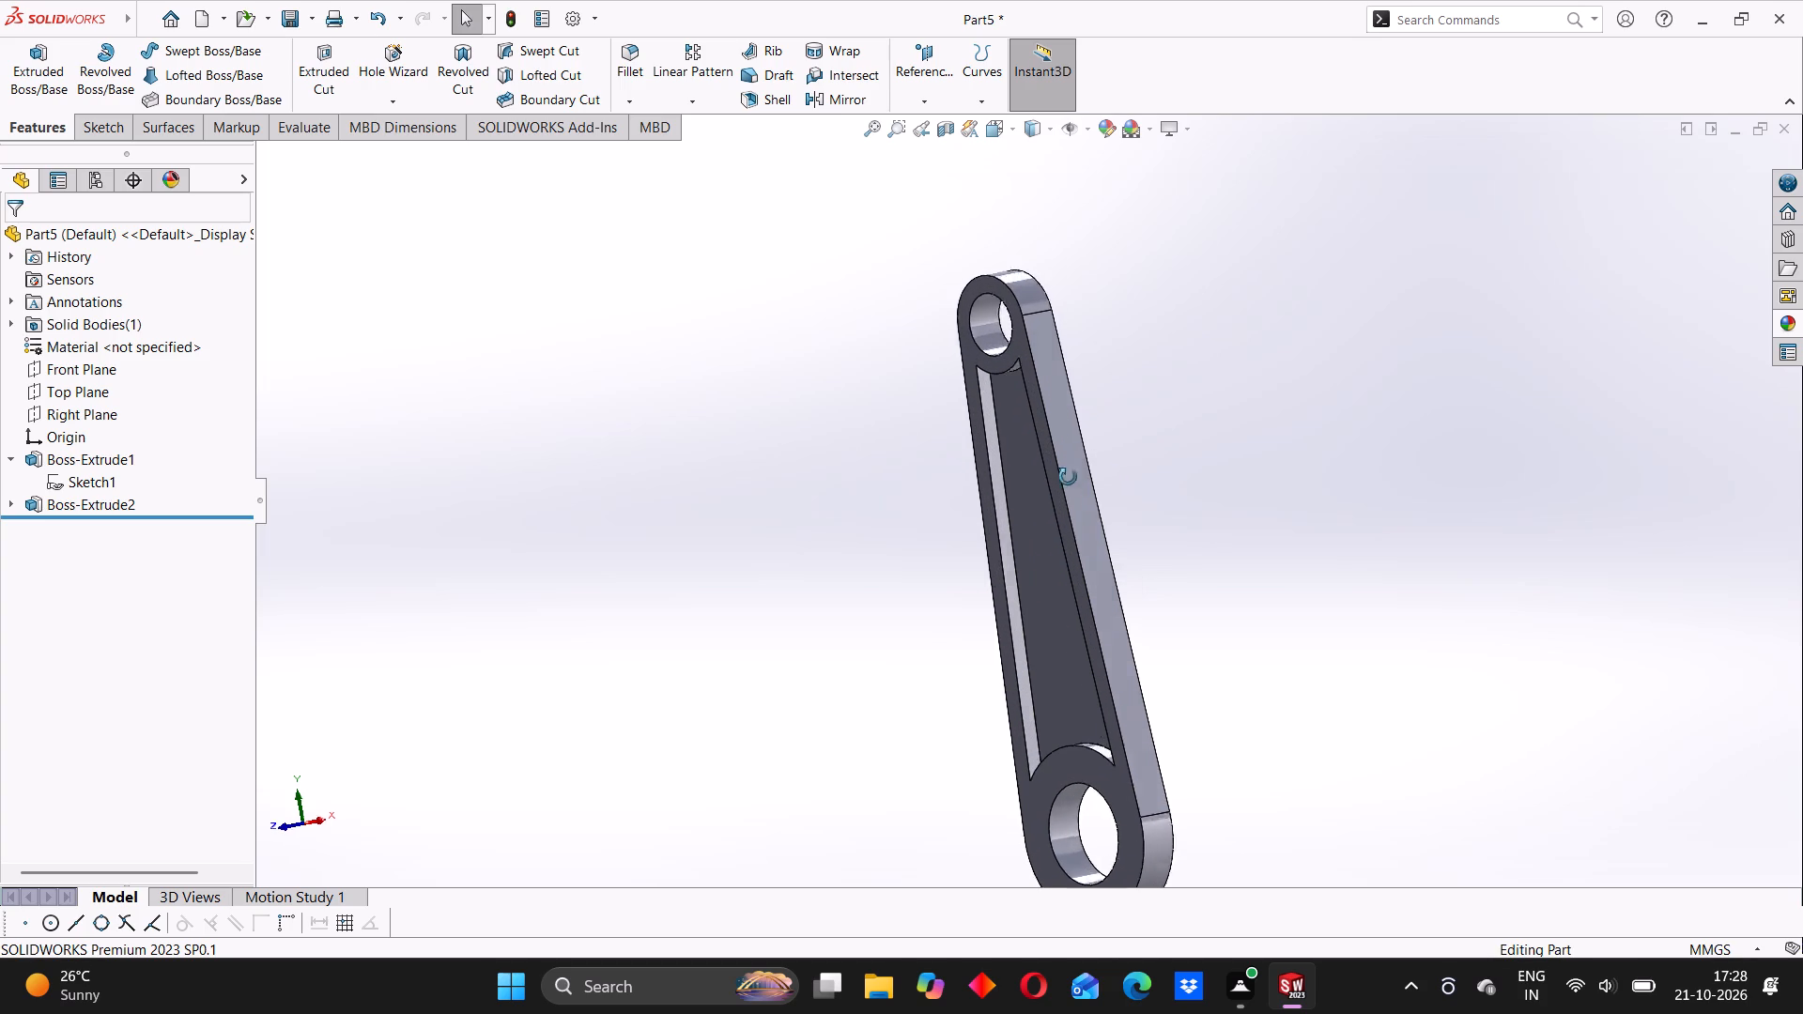
middle_click_drag(1068, 477, 1068, 478)
left_click(841, 484)
middle_click_drag(1025, 451, 1042, 447)
middle_click_drag(1011, 445, 1087, 422)
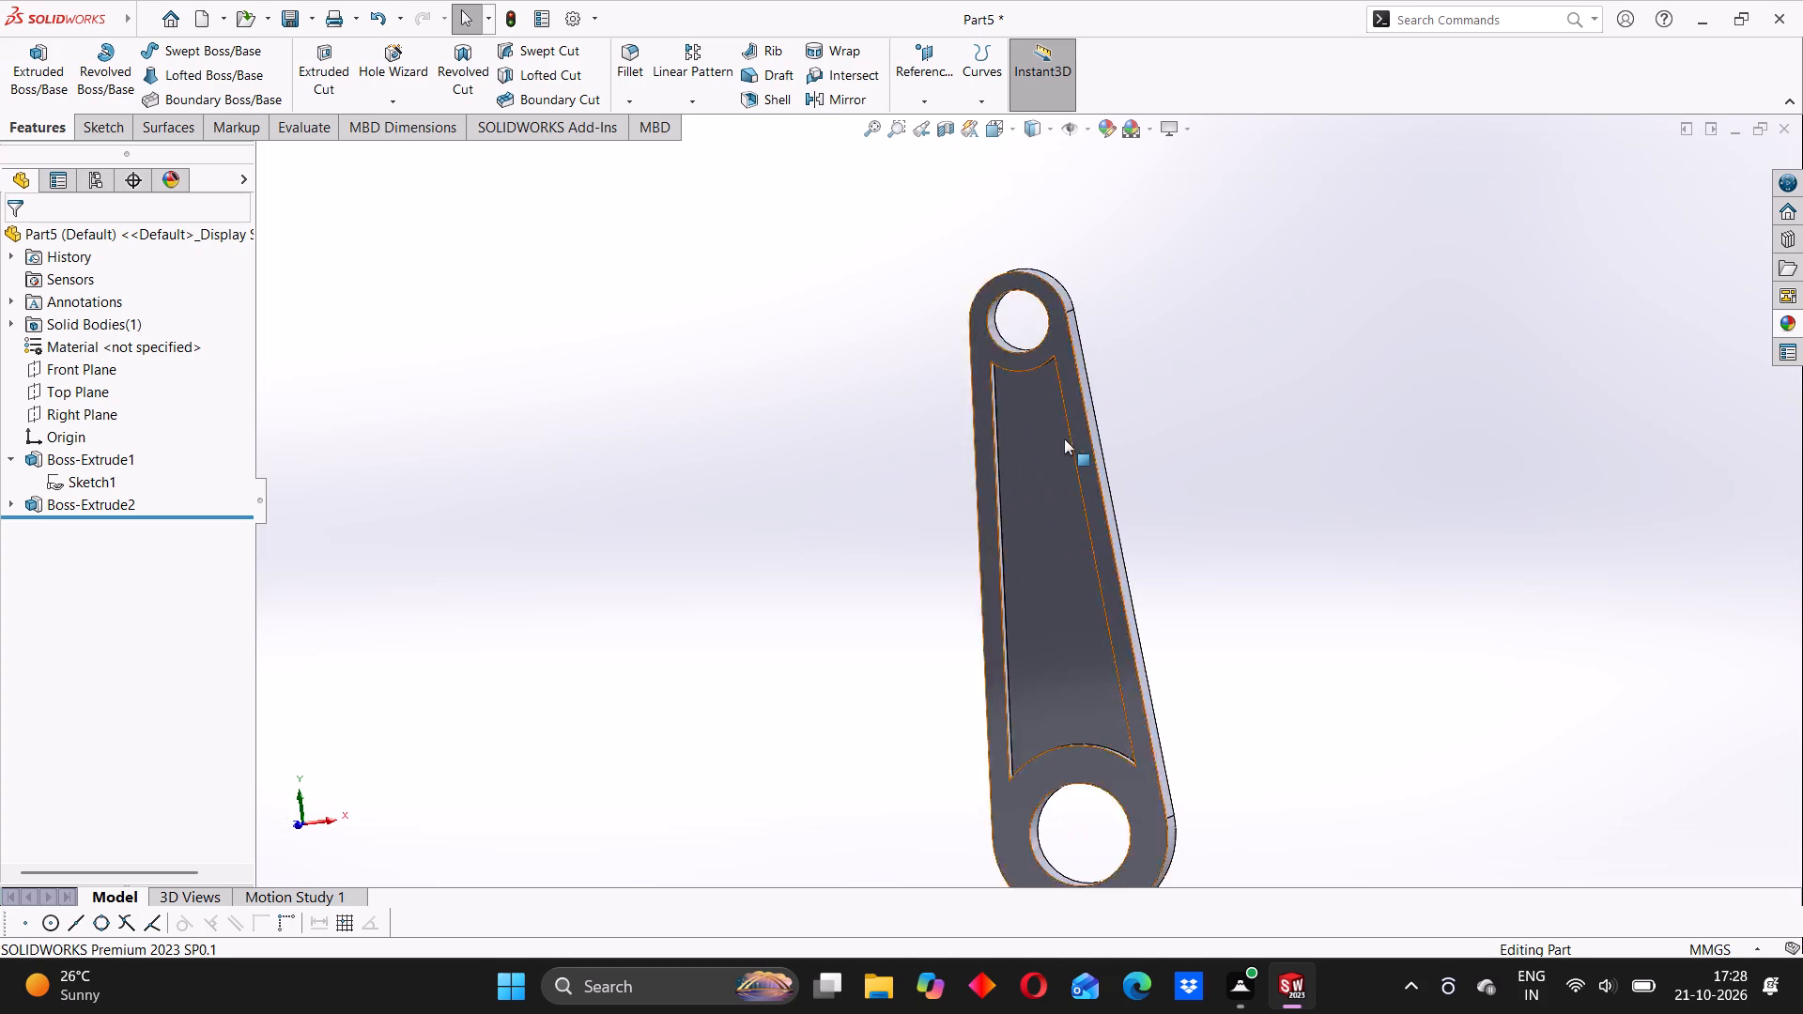
scroll(1042, 438, "up", 4)
middle_click_drag(1044, 456, 982, 502)
left_click(938, 515)
scroll(1014, 461, "down", 5)
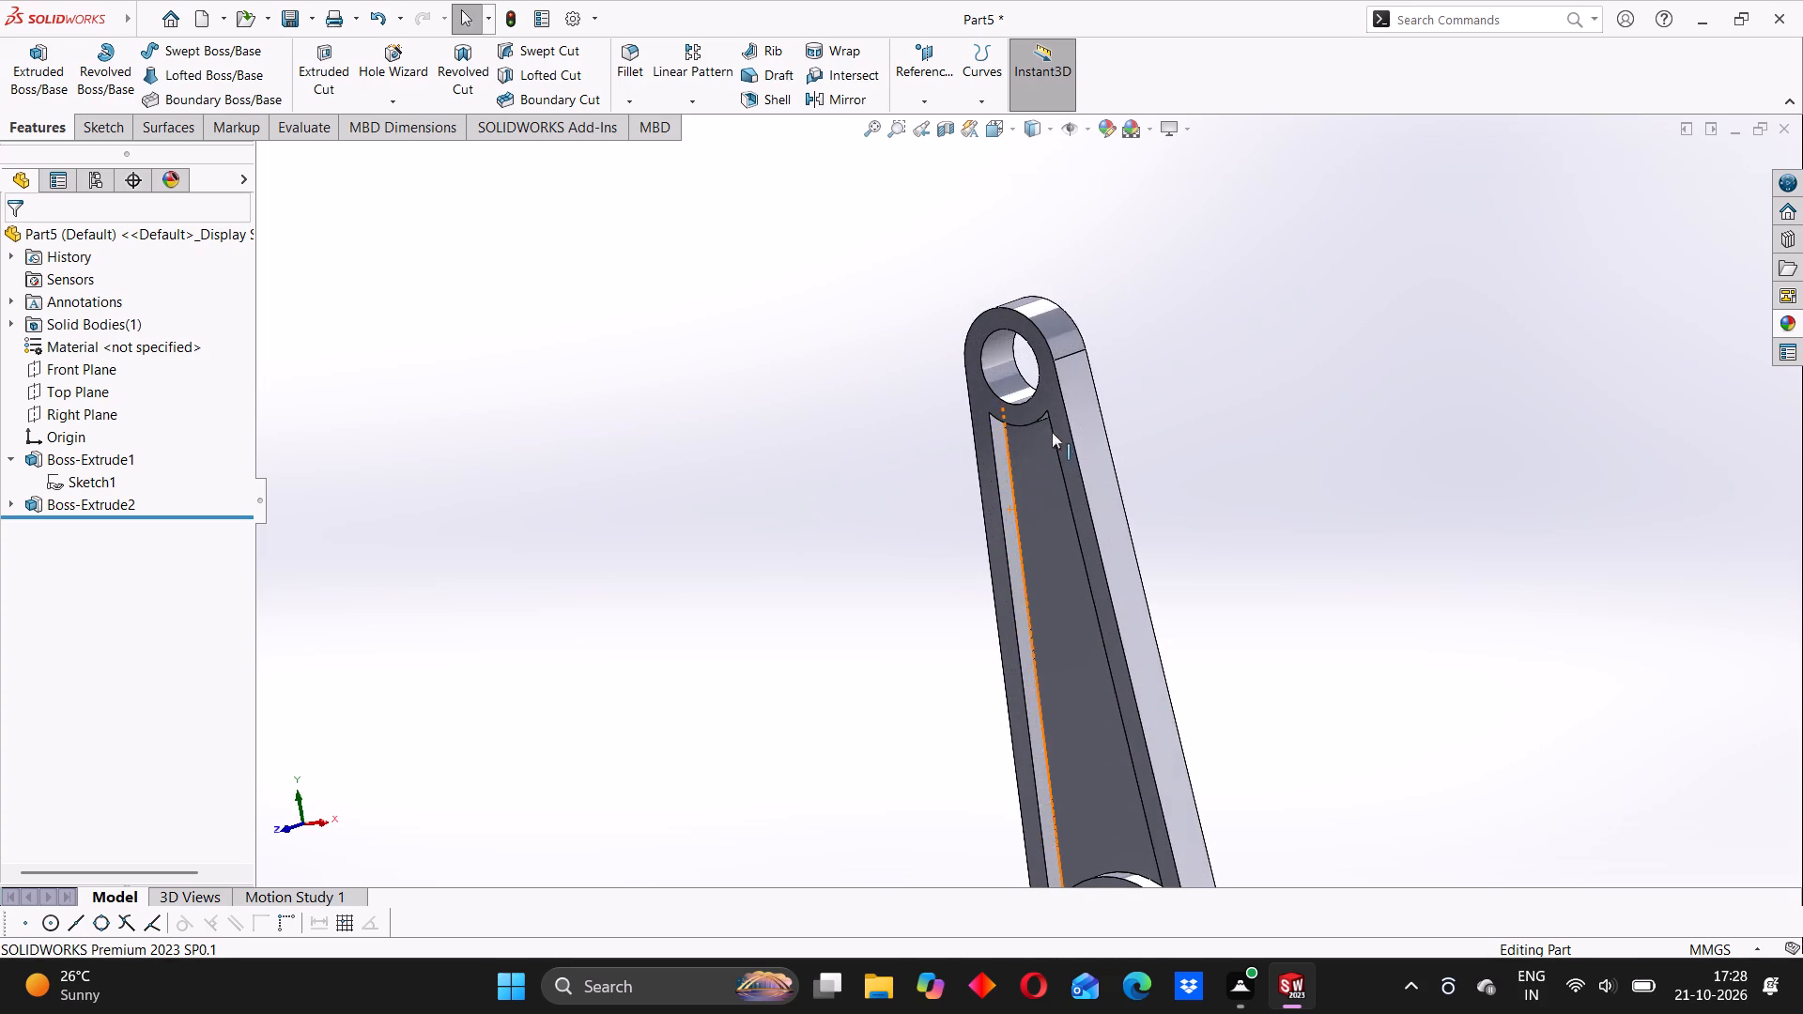
middle_click_drag(1052, 429, 1029, 446)
left_click(874, 476)
scroll(975, 532, "up", 5)
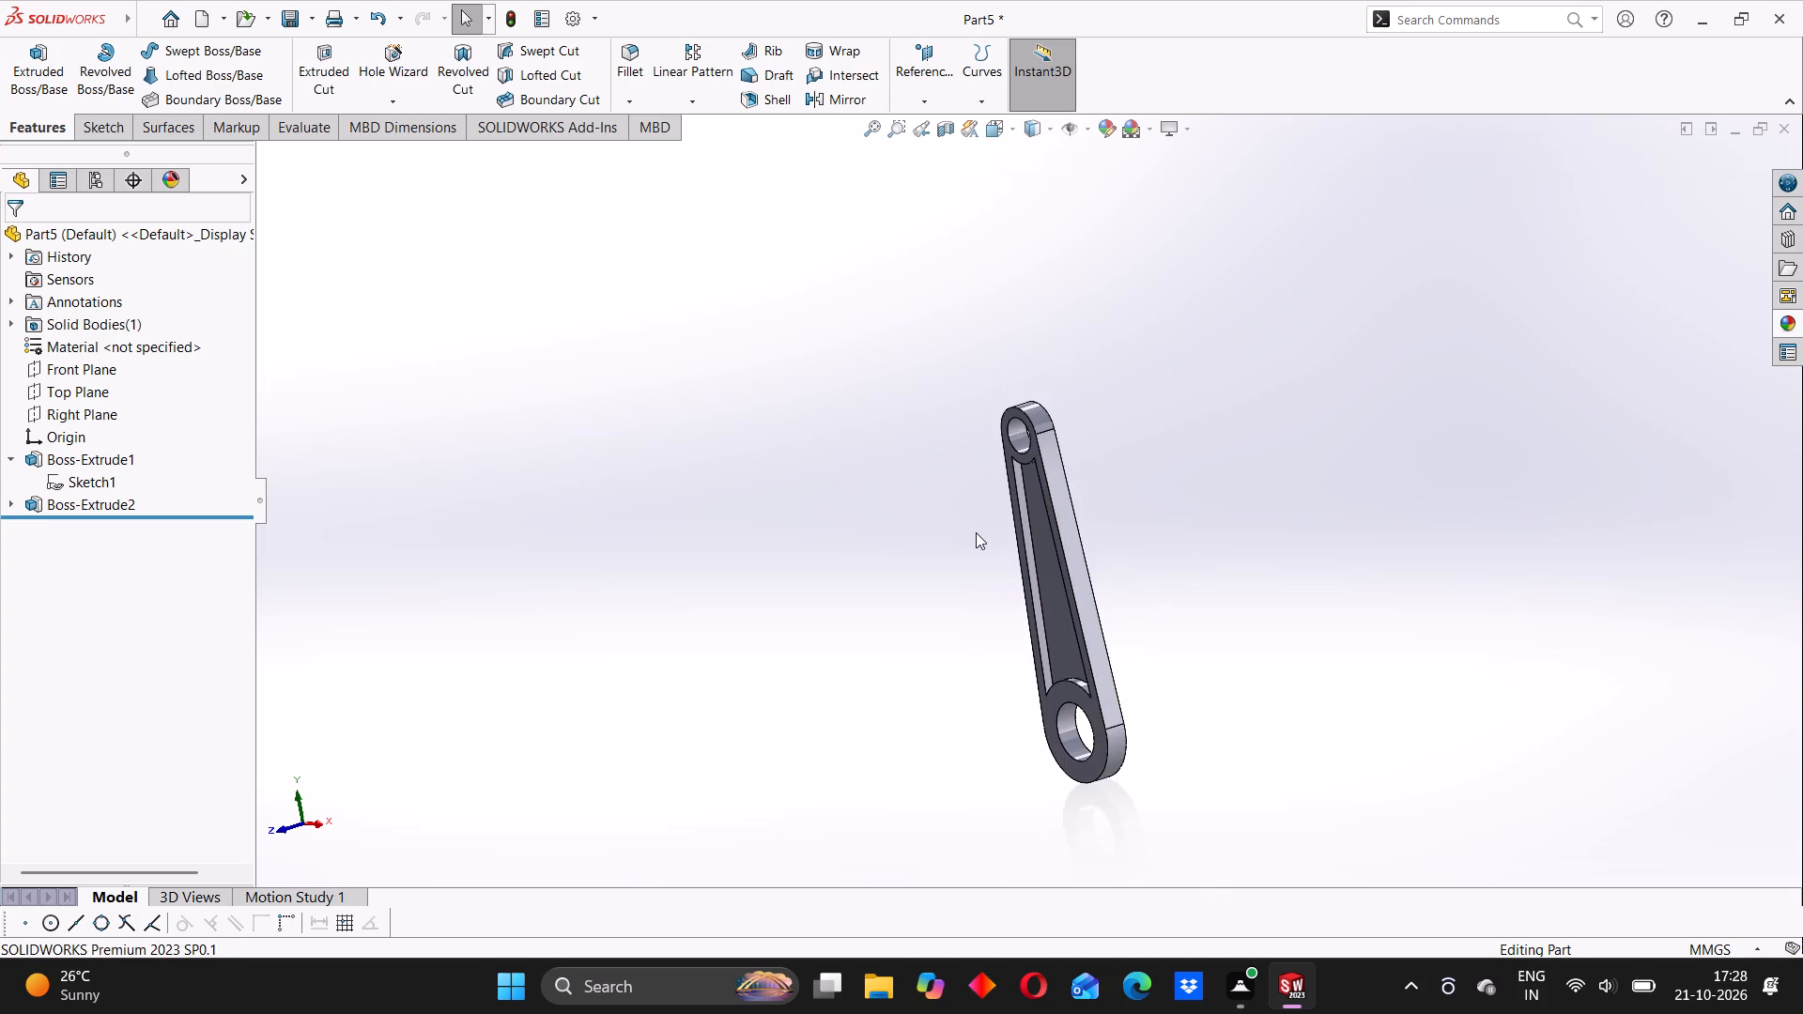
middle_click_drag(967, 595, 991, 564)
scroll(997, 555, "up", 1)
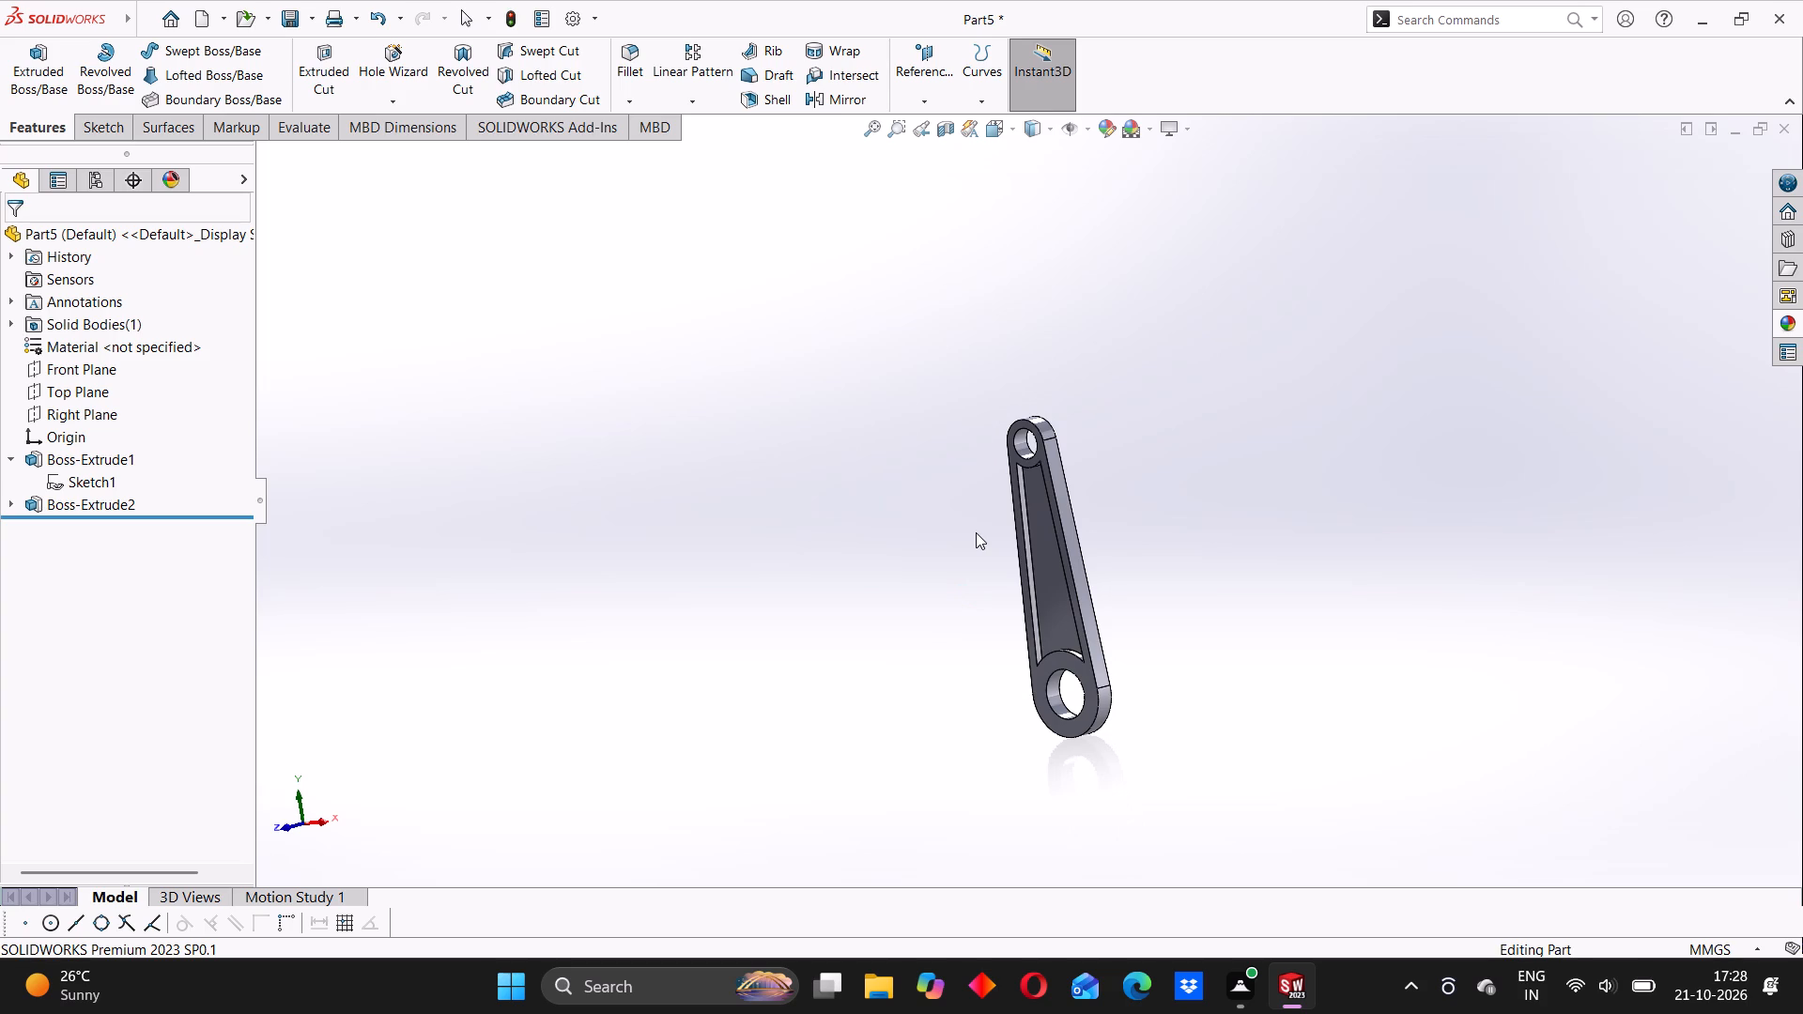
scroll(1025, 548, "up", 3)
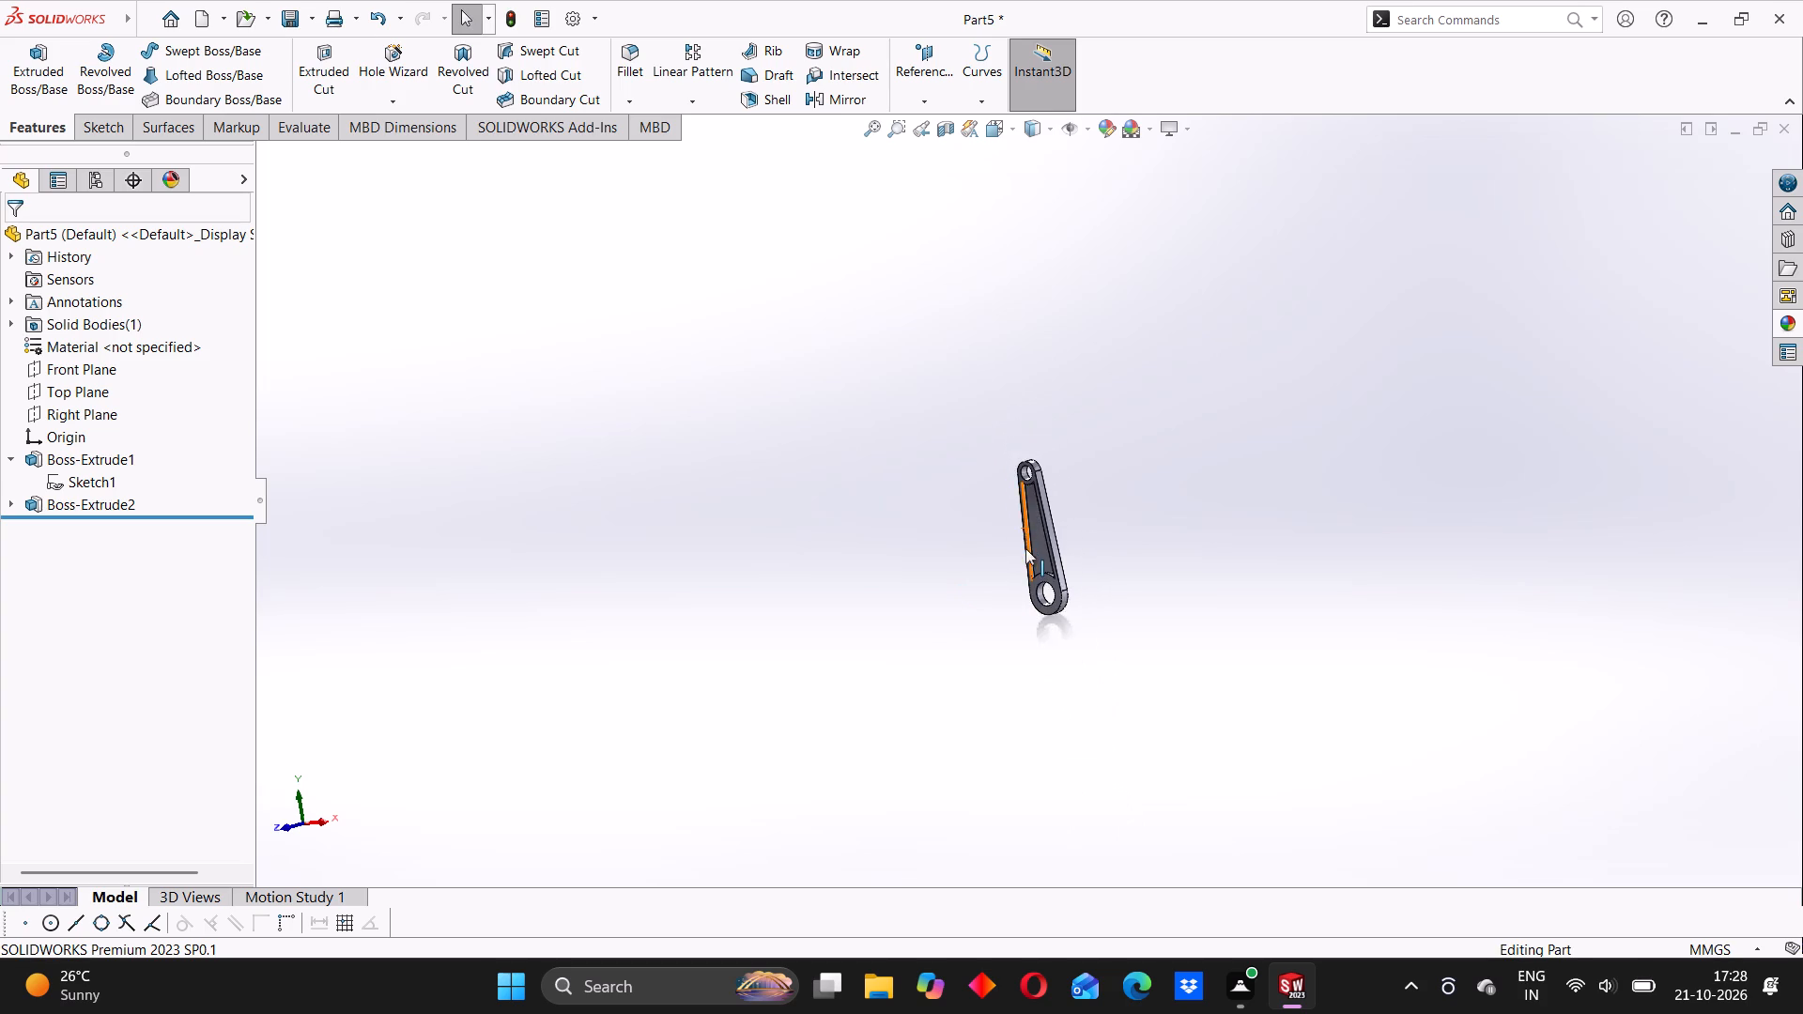
Apply a muted olive colour from the basic colours to the whole connecting rod body.
scroll(1025, 538, "down", 9)
left_click(930, 473)
right_click(1038, 385)
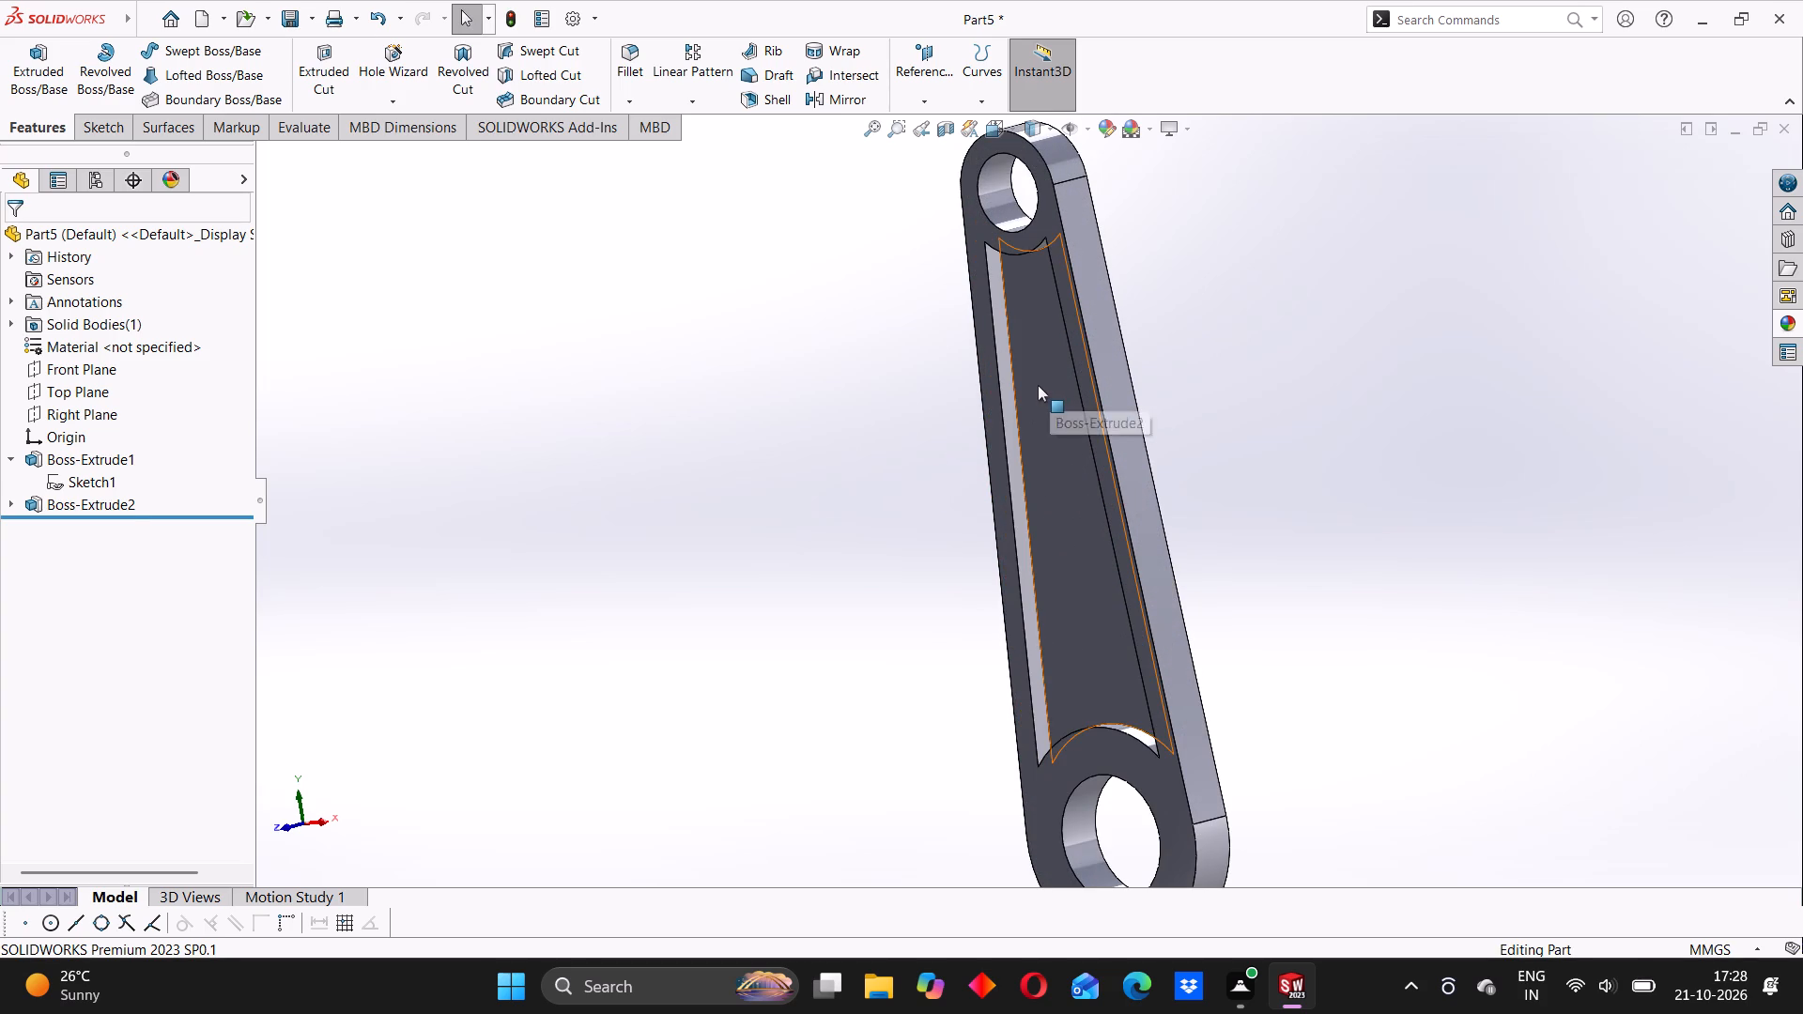
left_click(1218, 329)
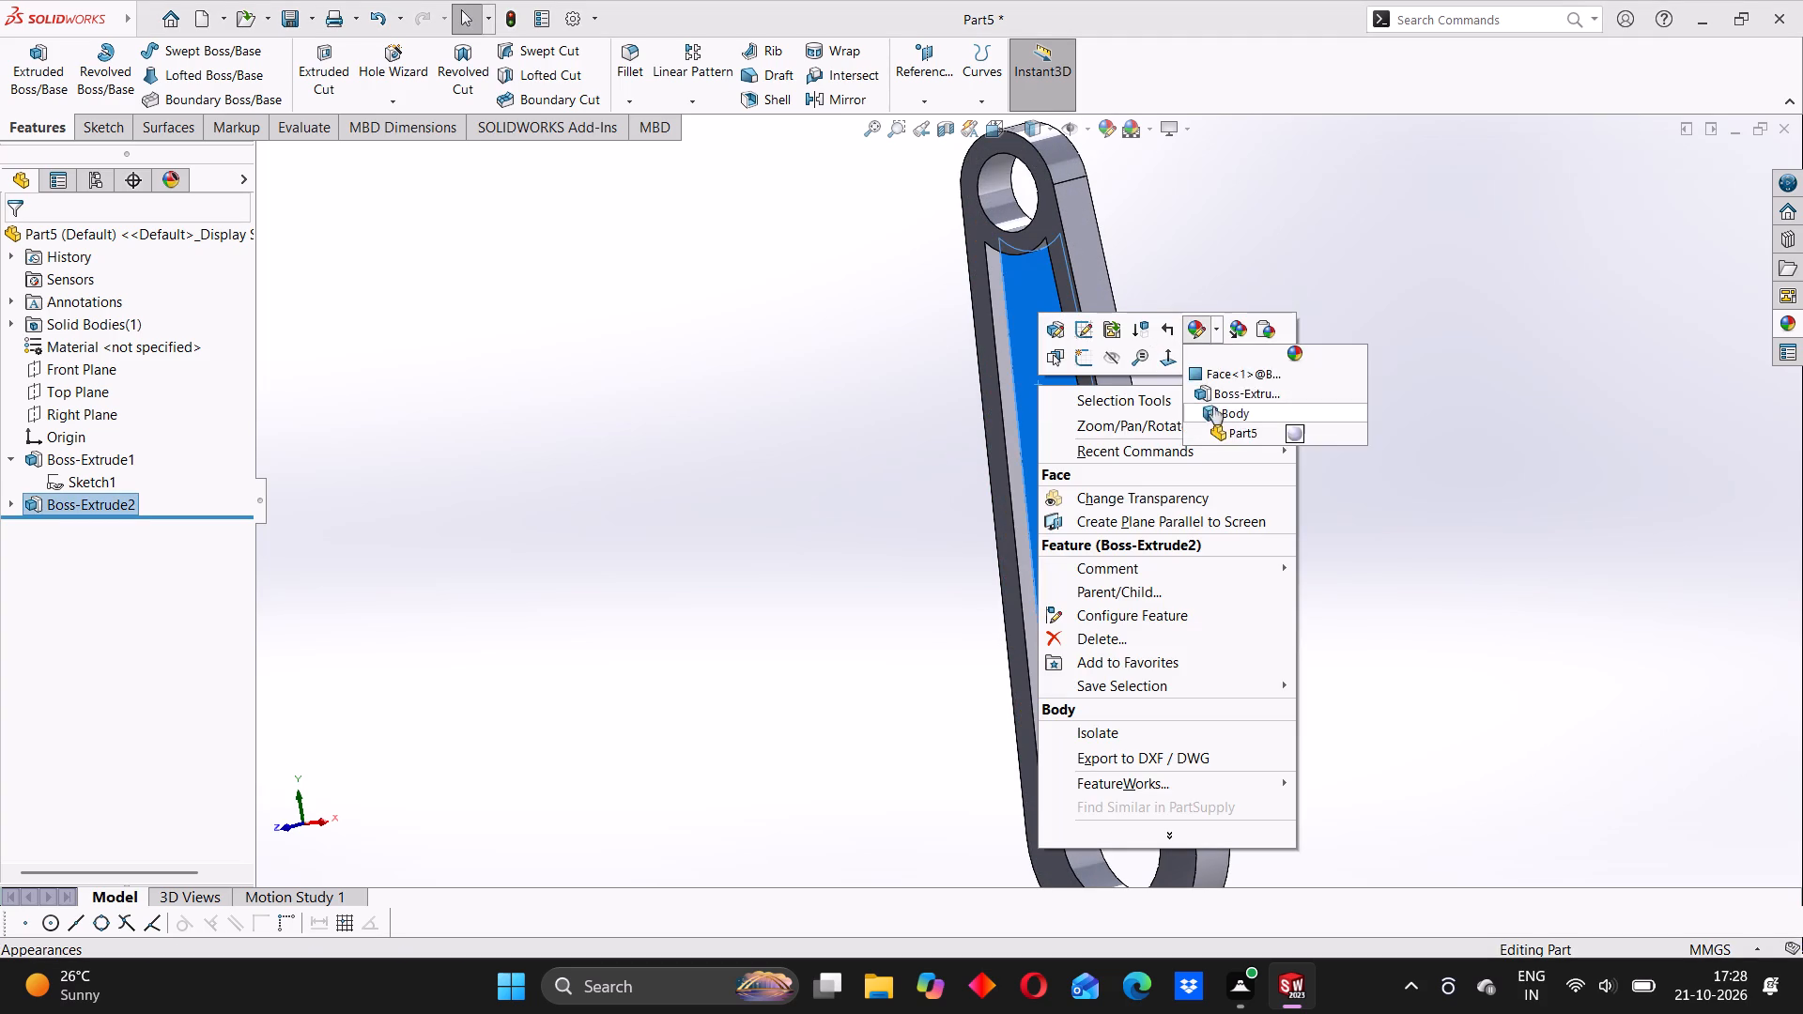
left_click(1214, 408)
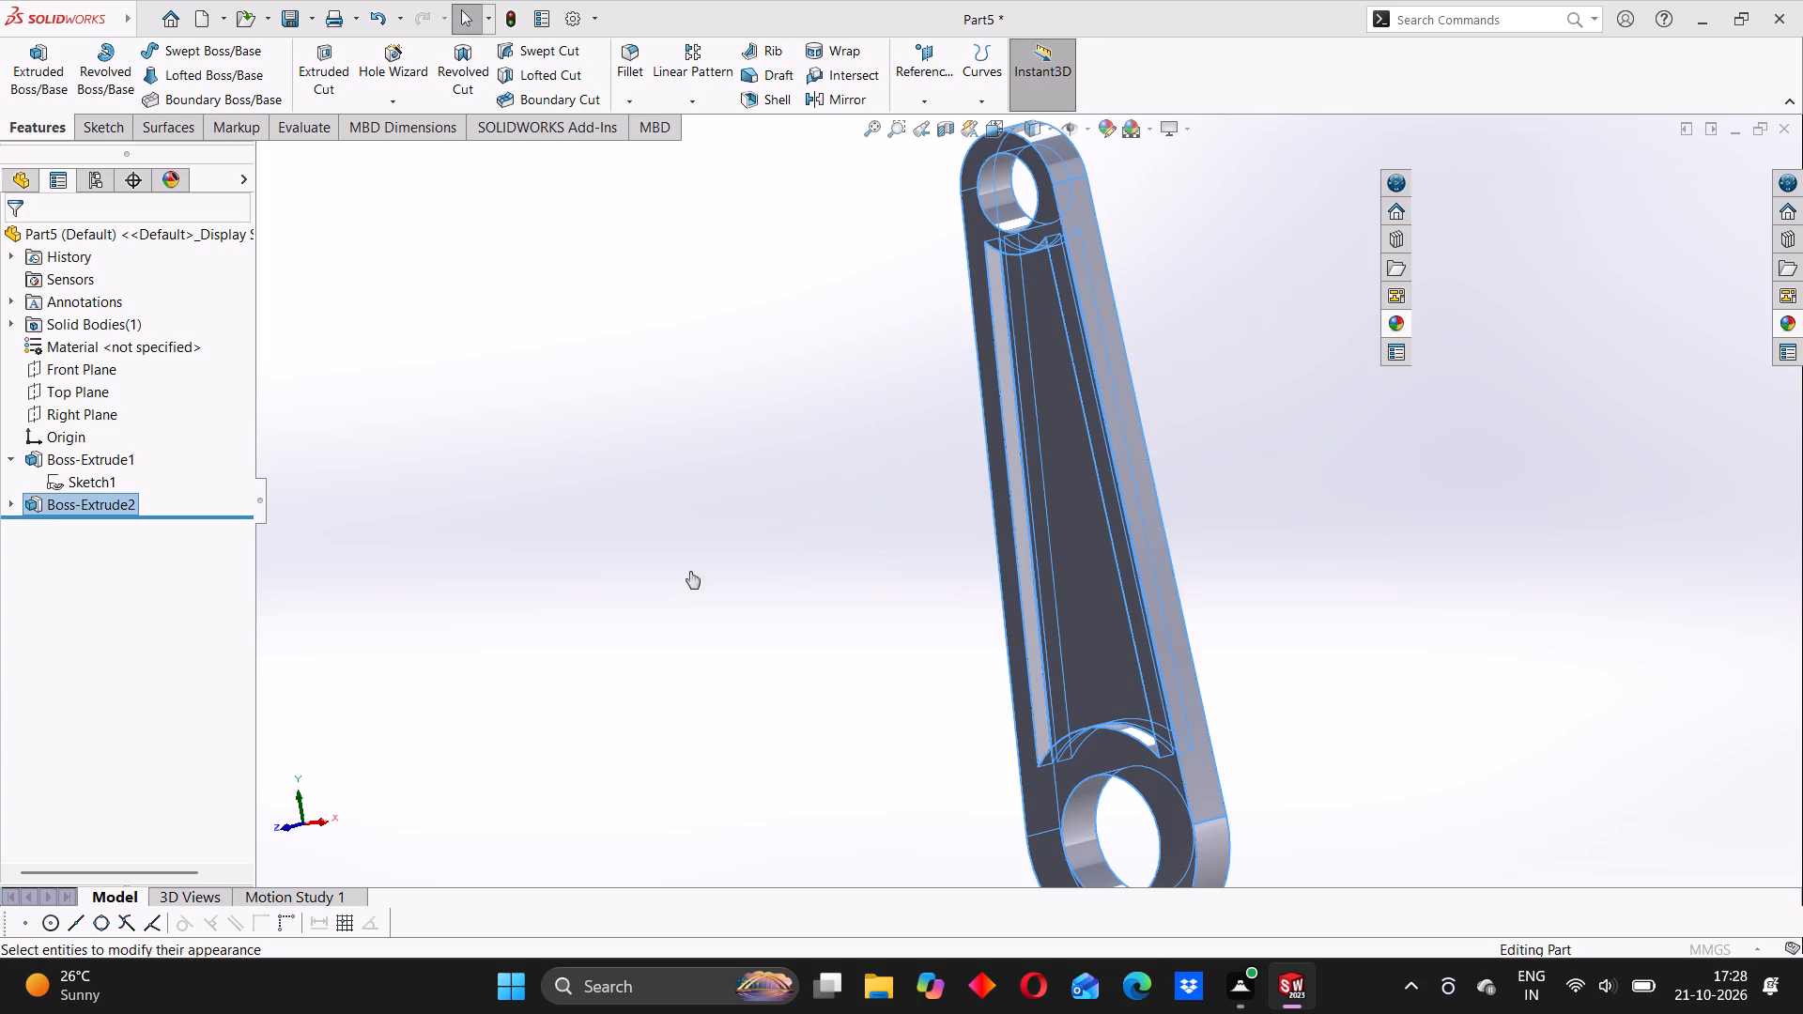
left_click(177, 710)
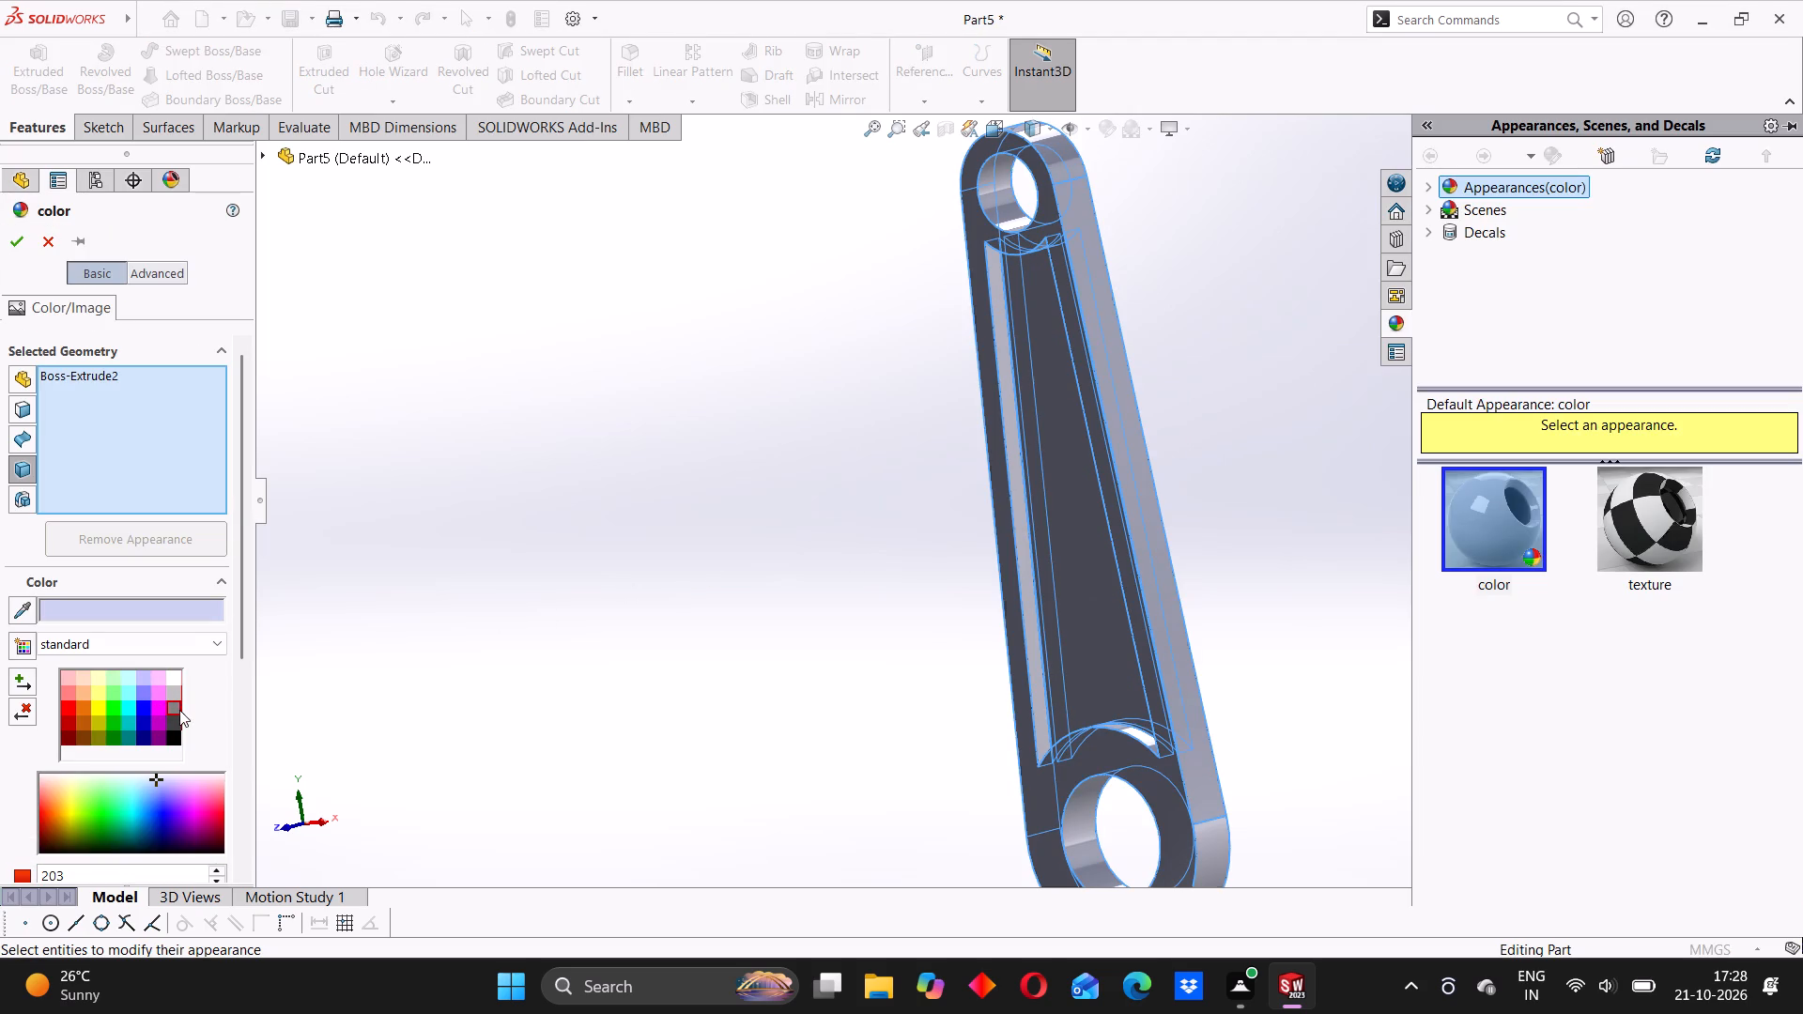
left_click(178, 694)
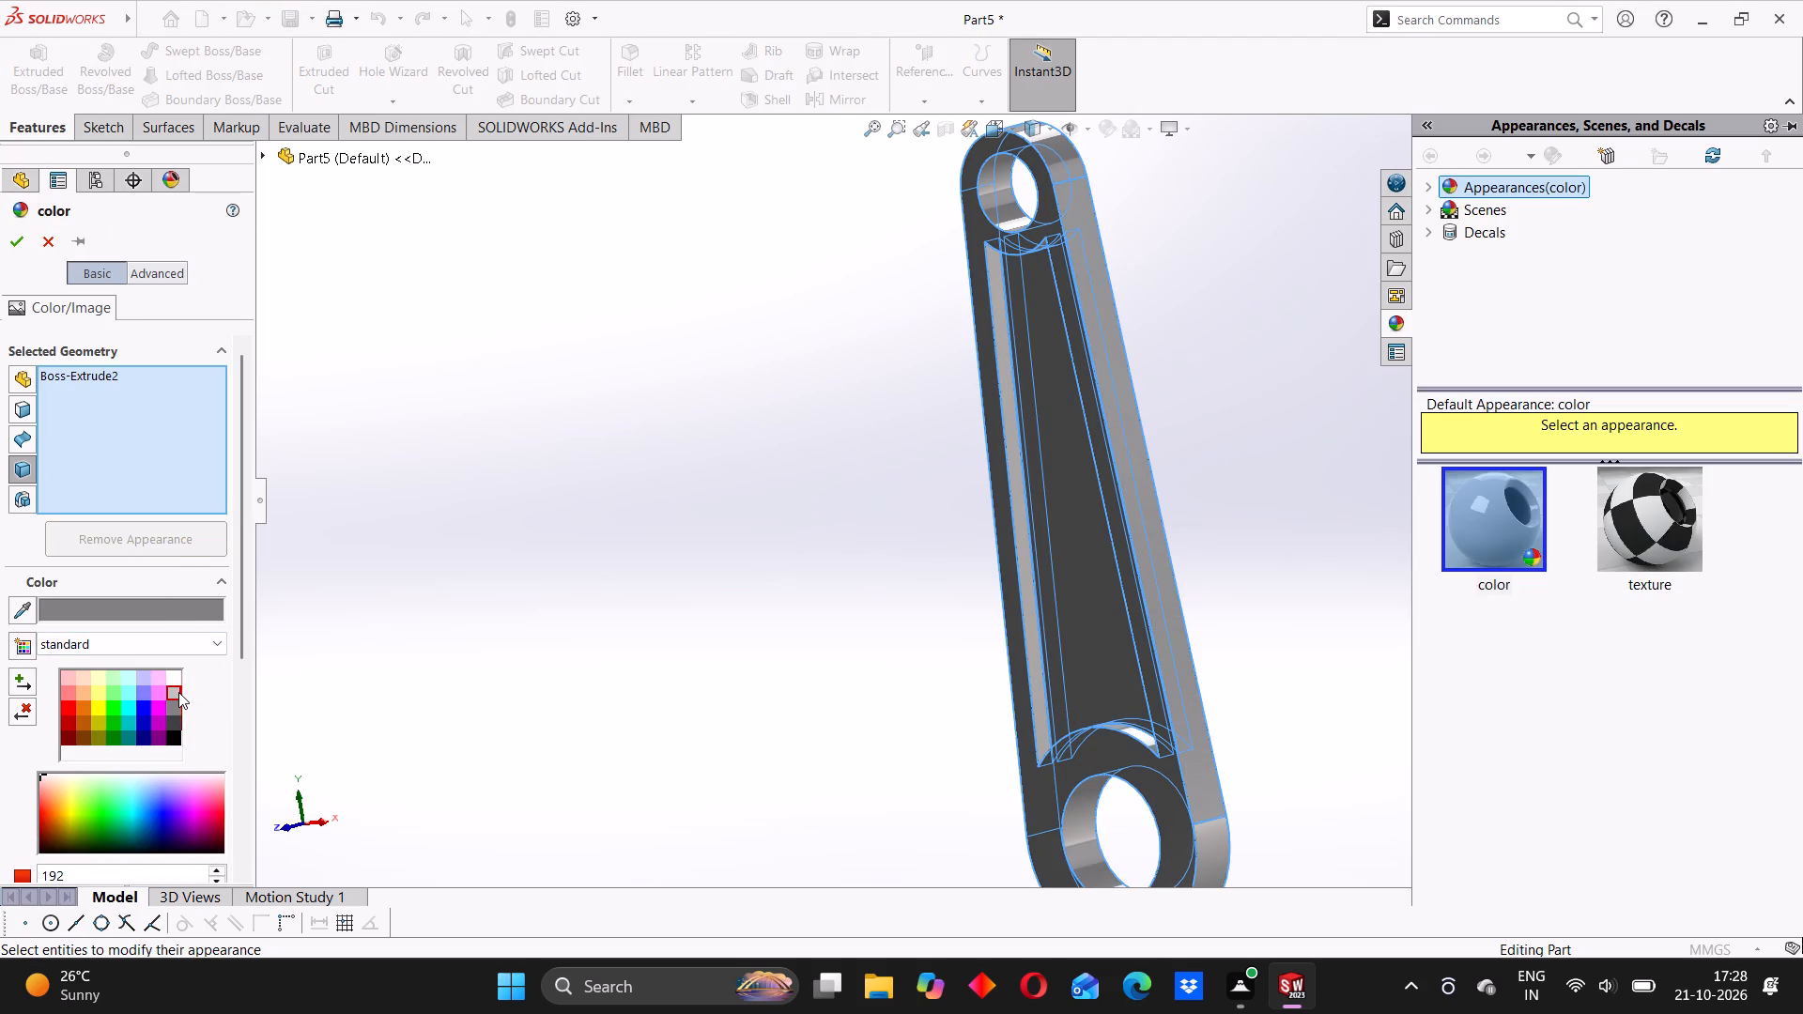
left_click(187, 604)
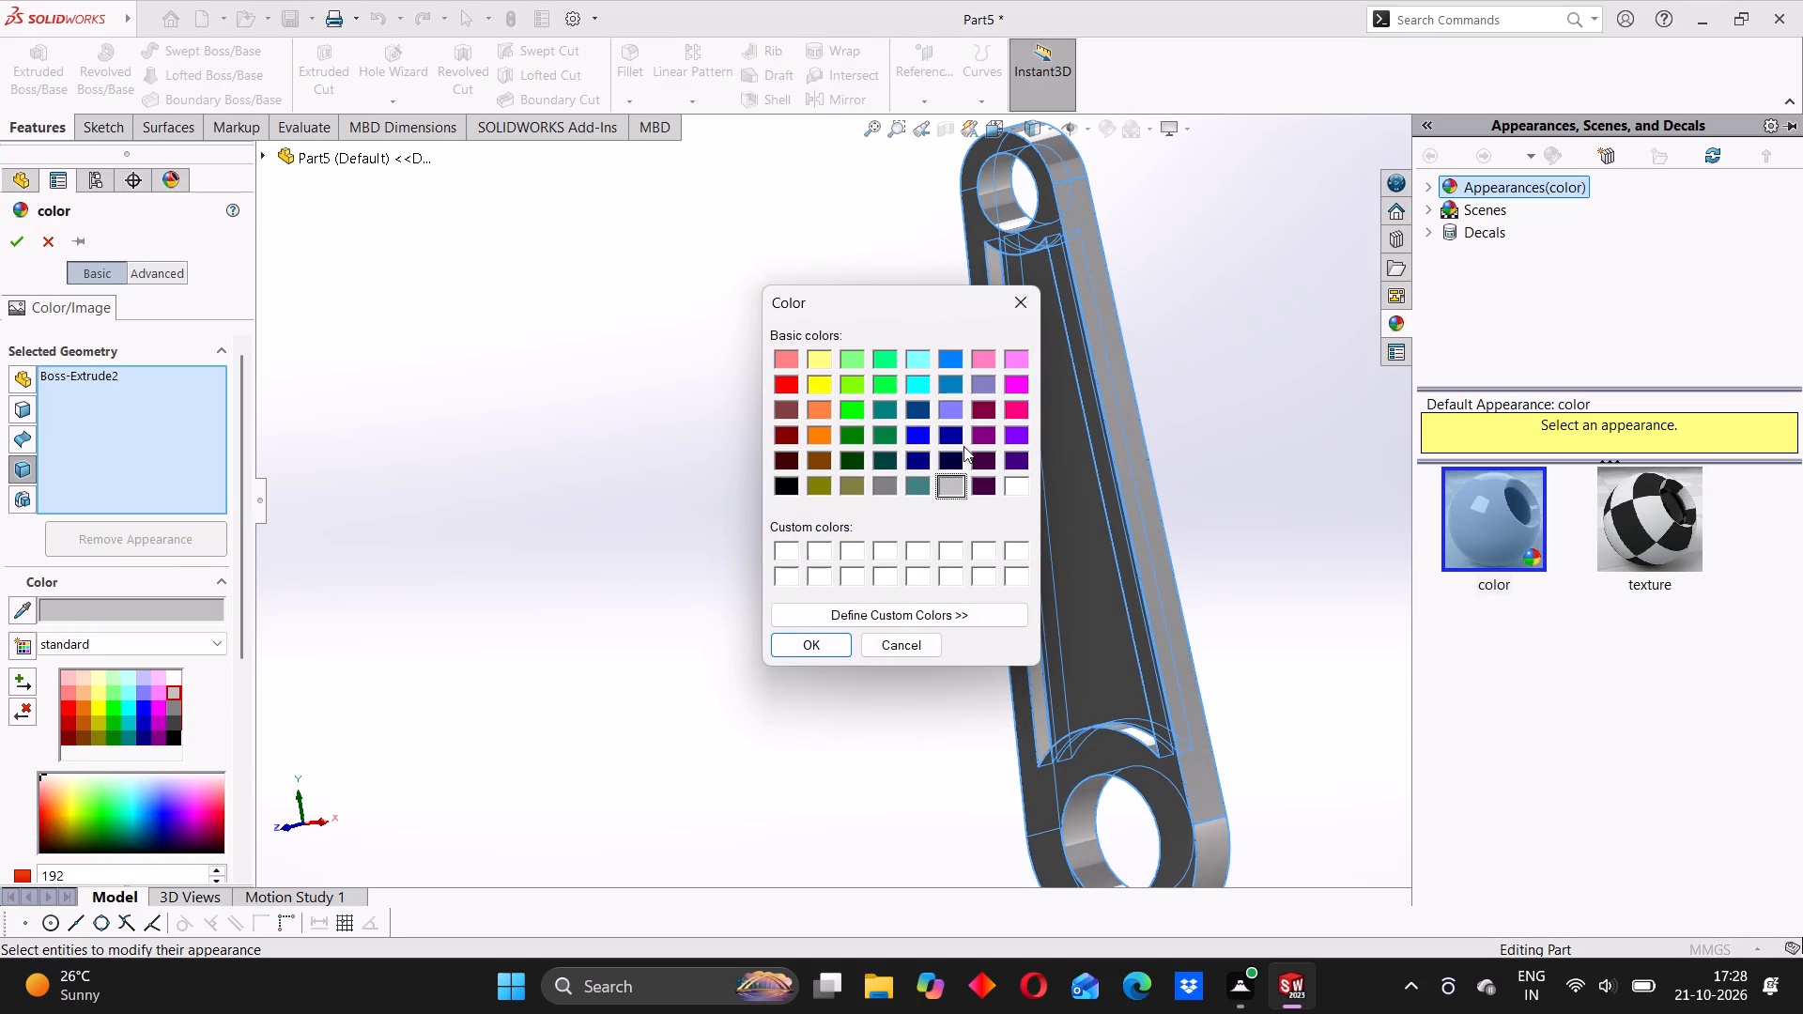
left_click(979, 459)
left_click(819, 645)
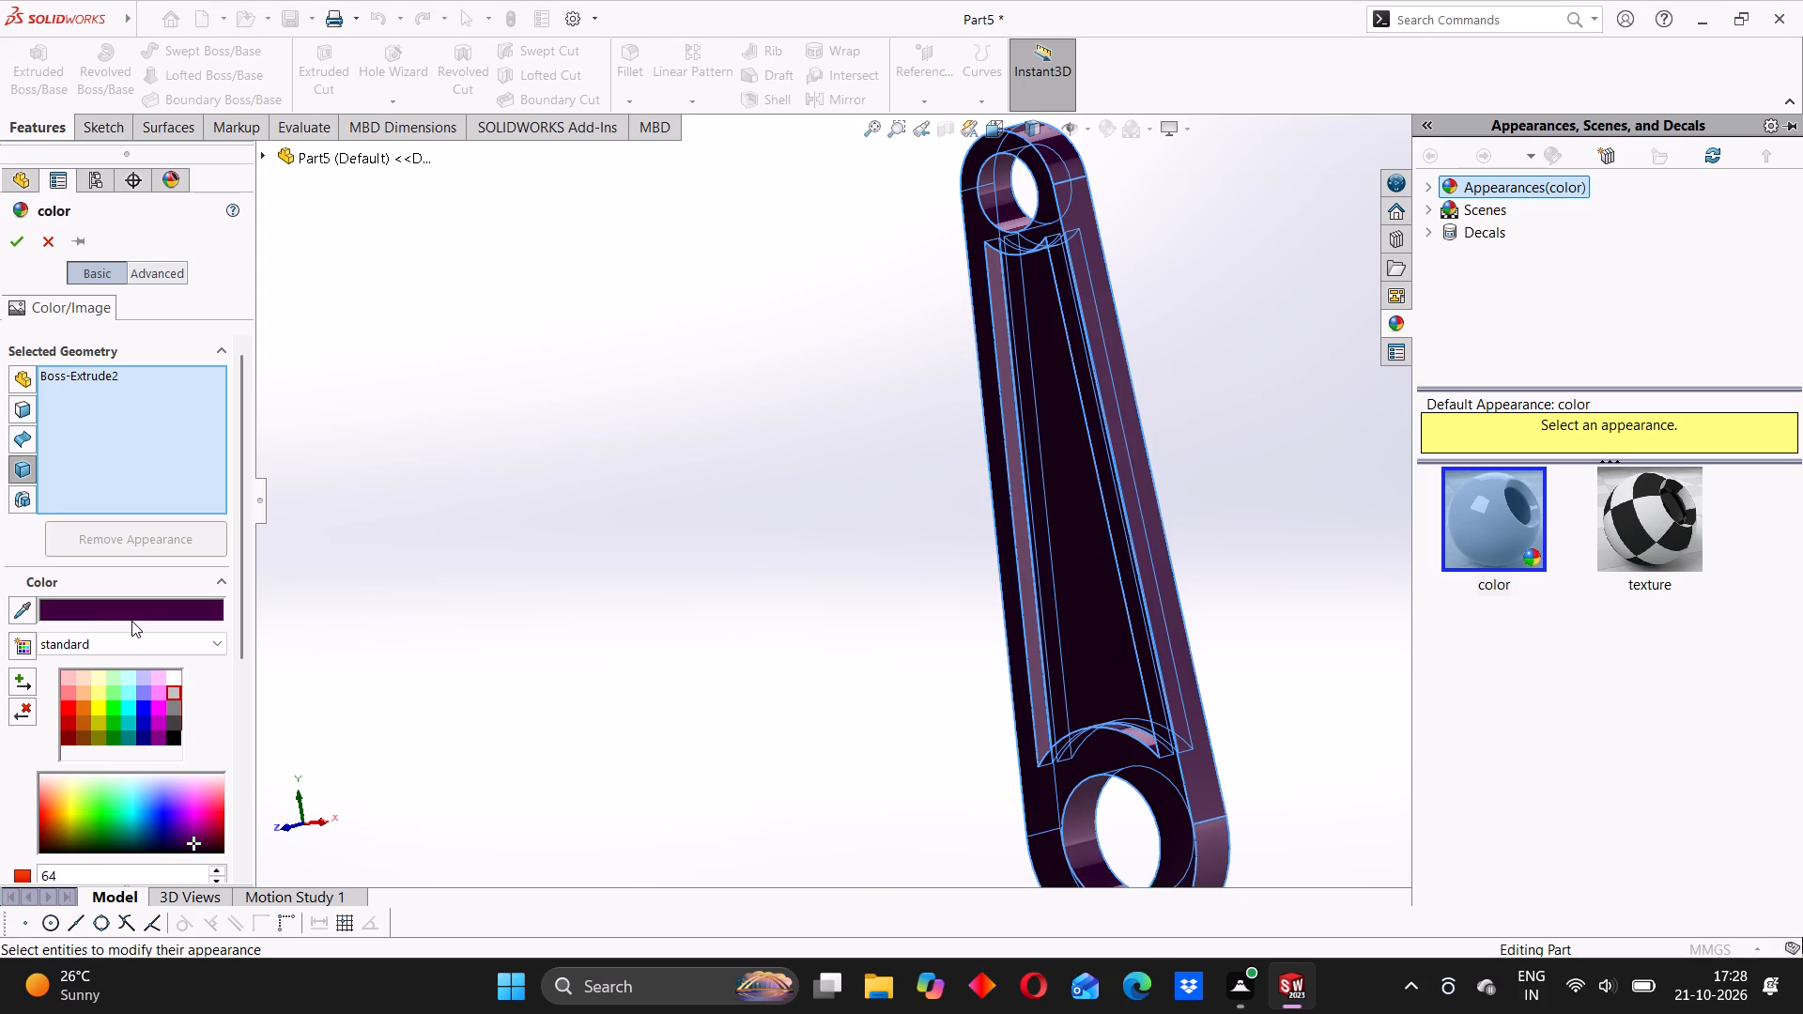
left_click(137, 614)
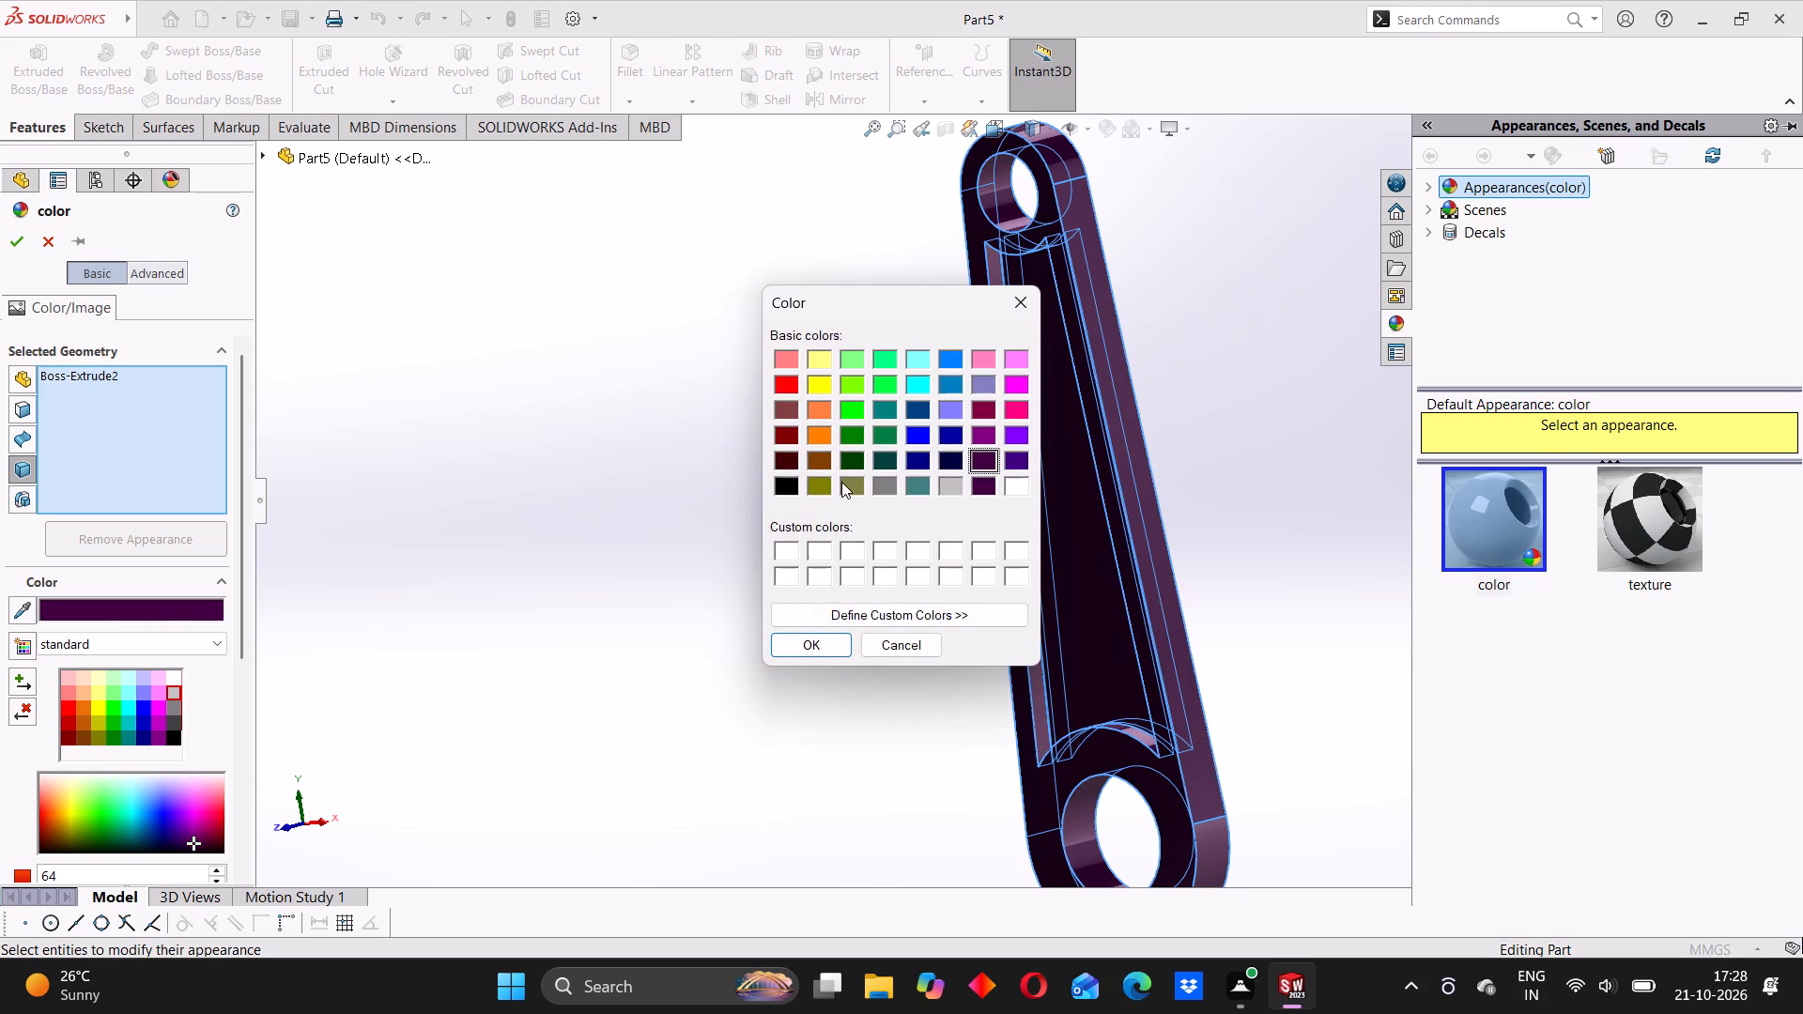
left_click(846, 486)
left_click(798, 643)
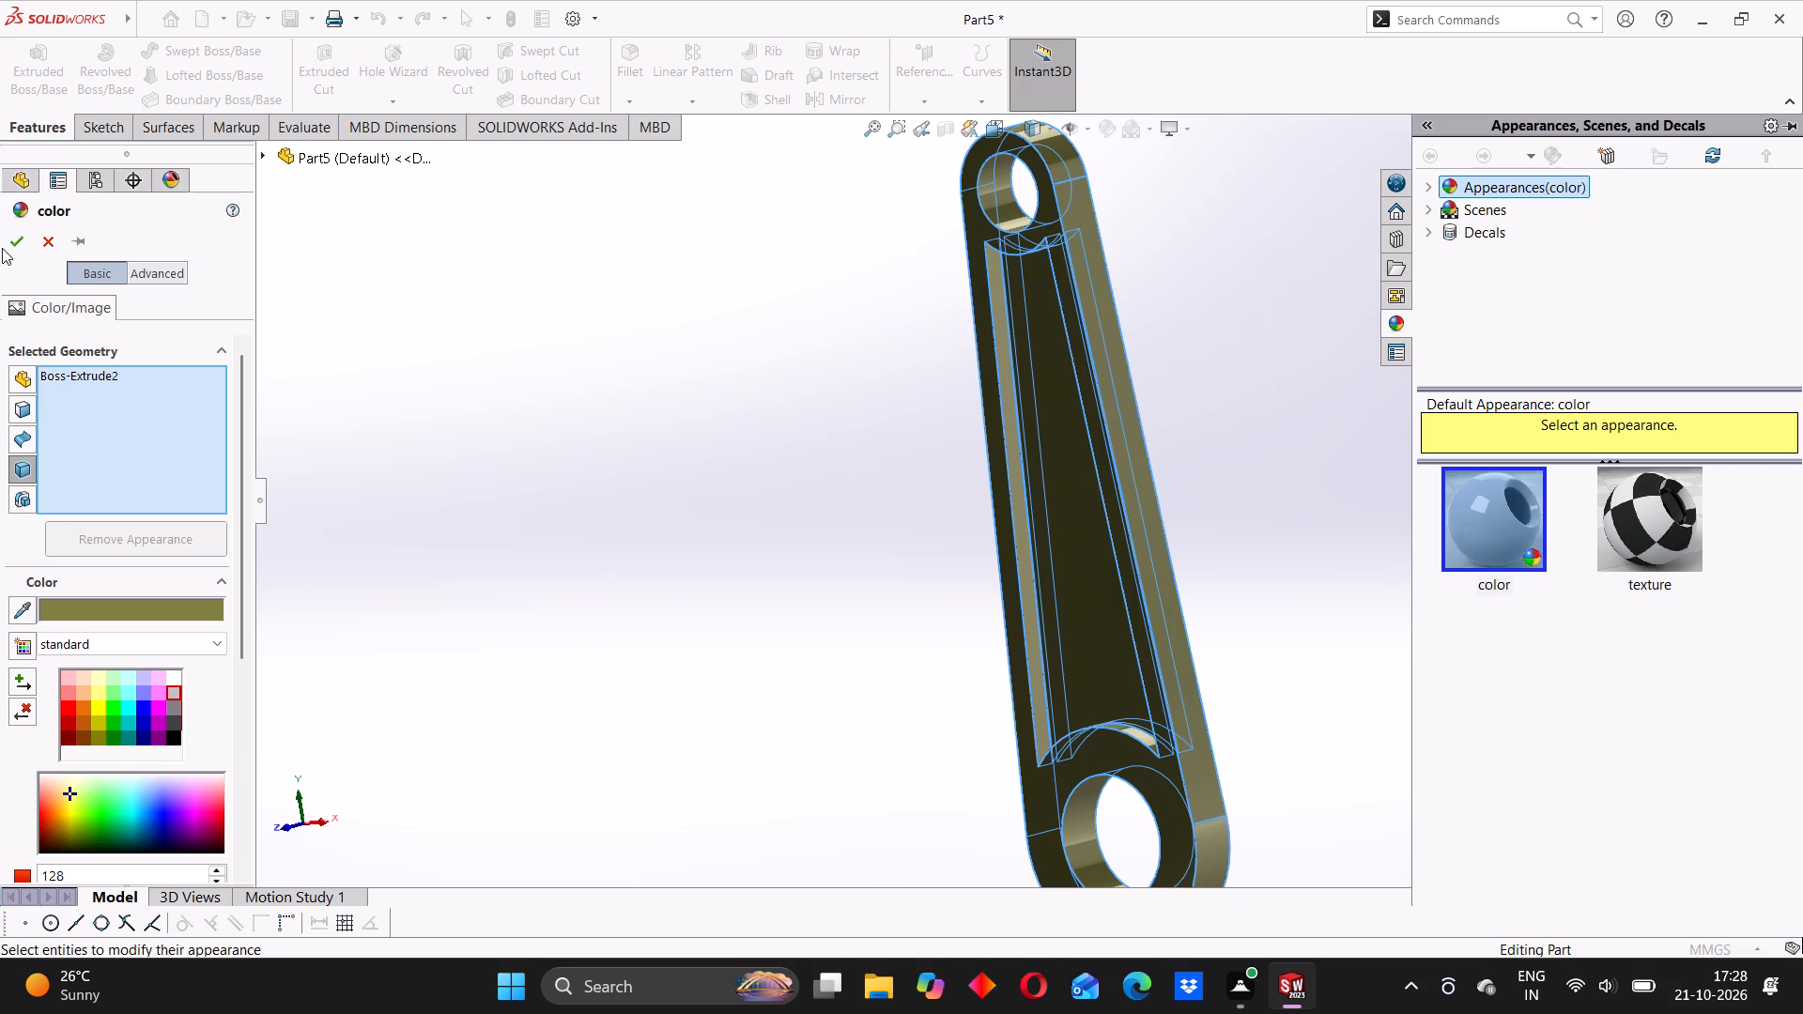
left_click(6, 246)
Examine the olive connecting rod, including a close view of its small end and the adjoining recessed web.
scroll(1133, 519, "up", 1)
middle_click_drag(1054, 545, 1094, 490)
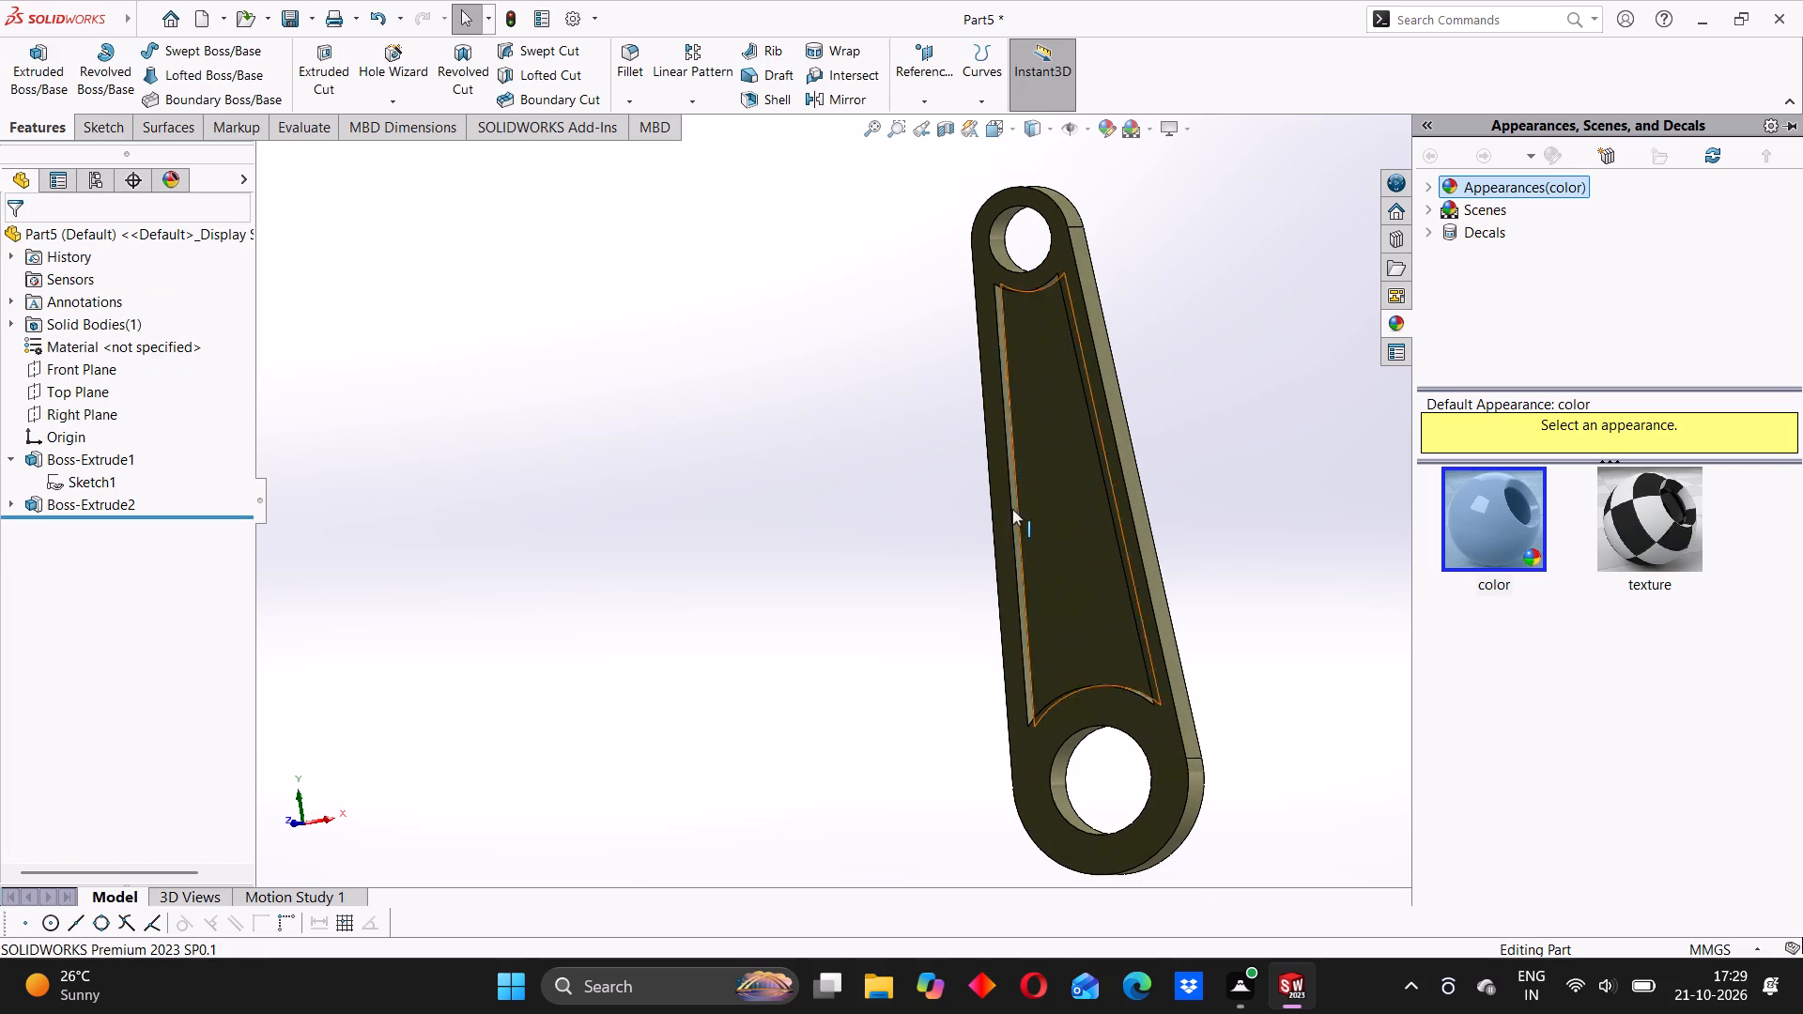
left_click(980, 513)
scroll(1018, 490, "up", 3)
middle_click_drag(1035, 484, 993, 592)
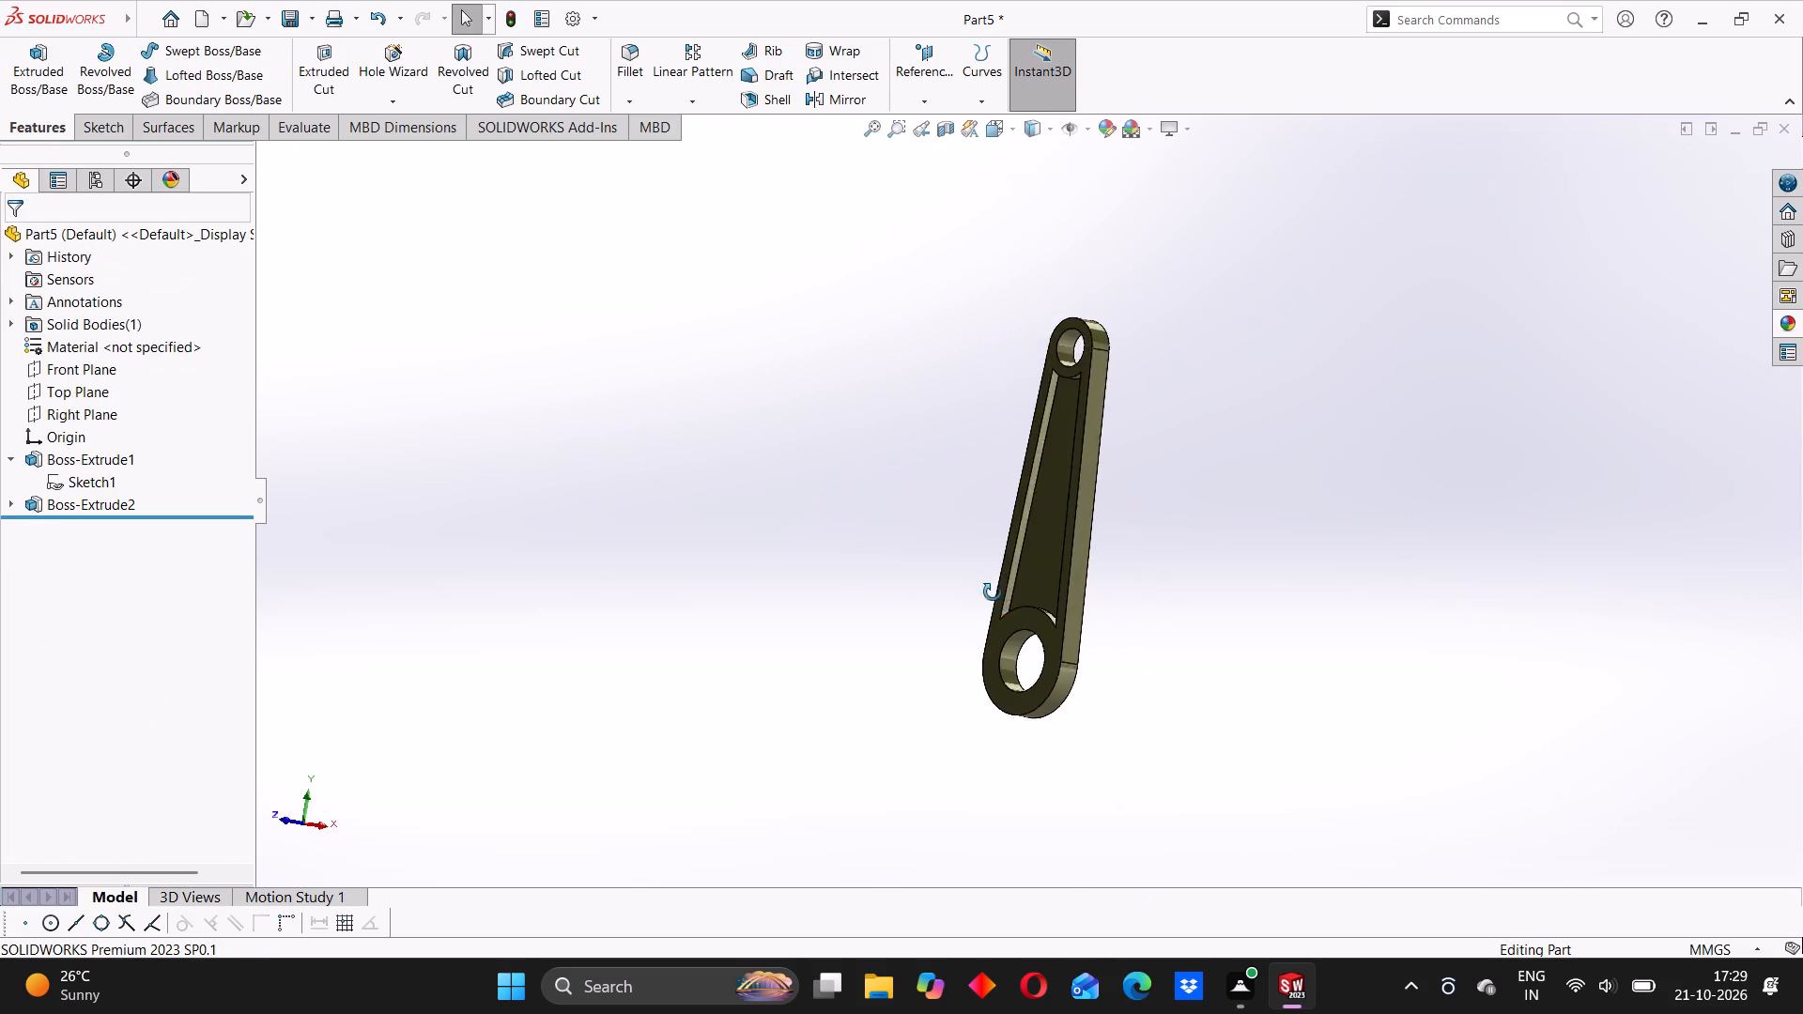
middle_click_drag(993, 592, 1002, 606)
middle_click_drag(1051, 435, 1057, 444)
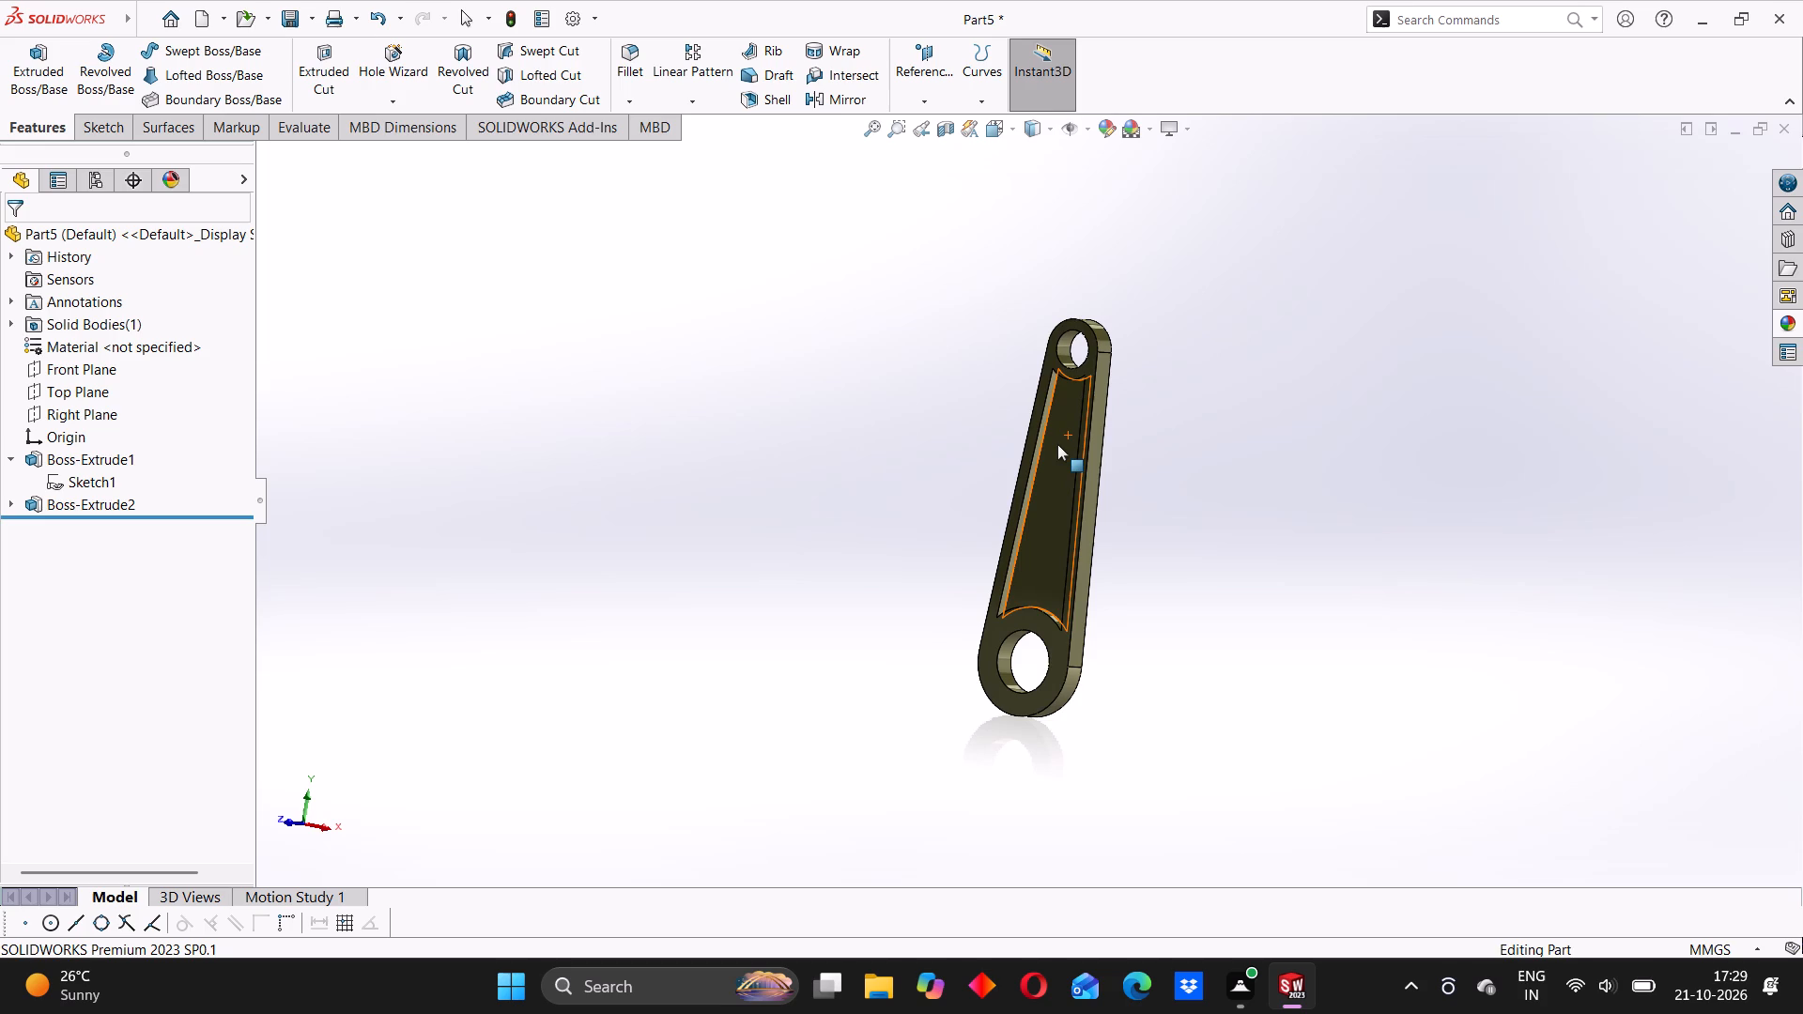
scroll(1102, 419, "up", 2)
middle_click_drag(1101, 418, 1000, 403)
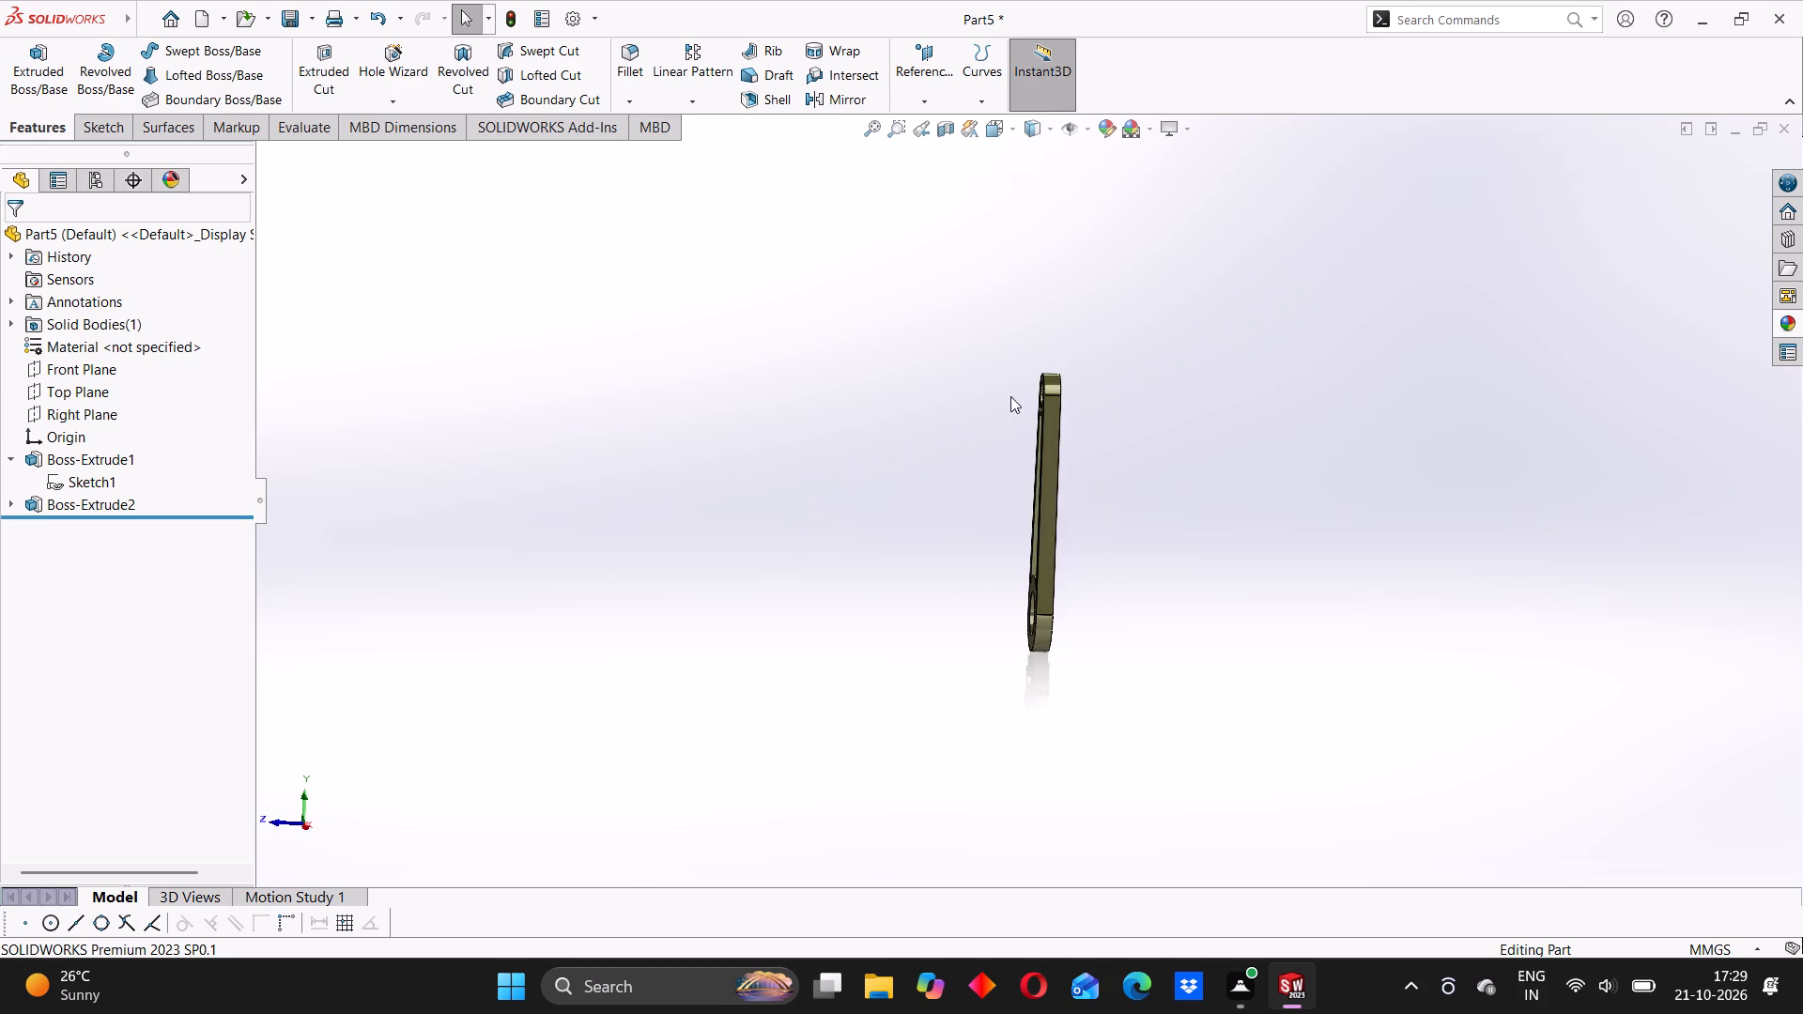
scroll(1030, 417, "down", 2)
middle_click_drag(1075, 511, 1091, 440)
scroll(1009, 442, "down", 4)
middle_click_drag(1028, 471, 1056, 470)
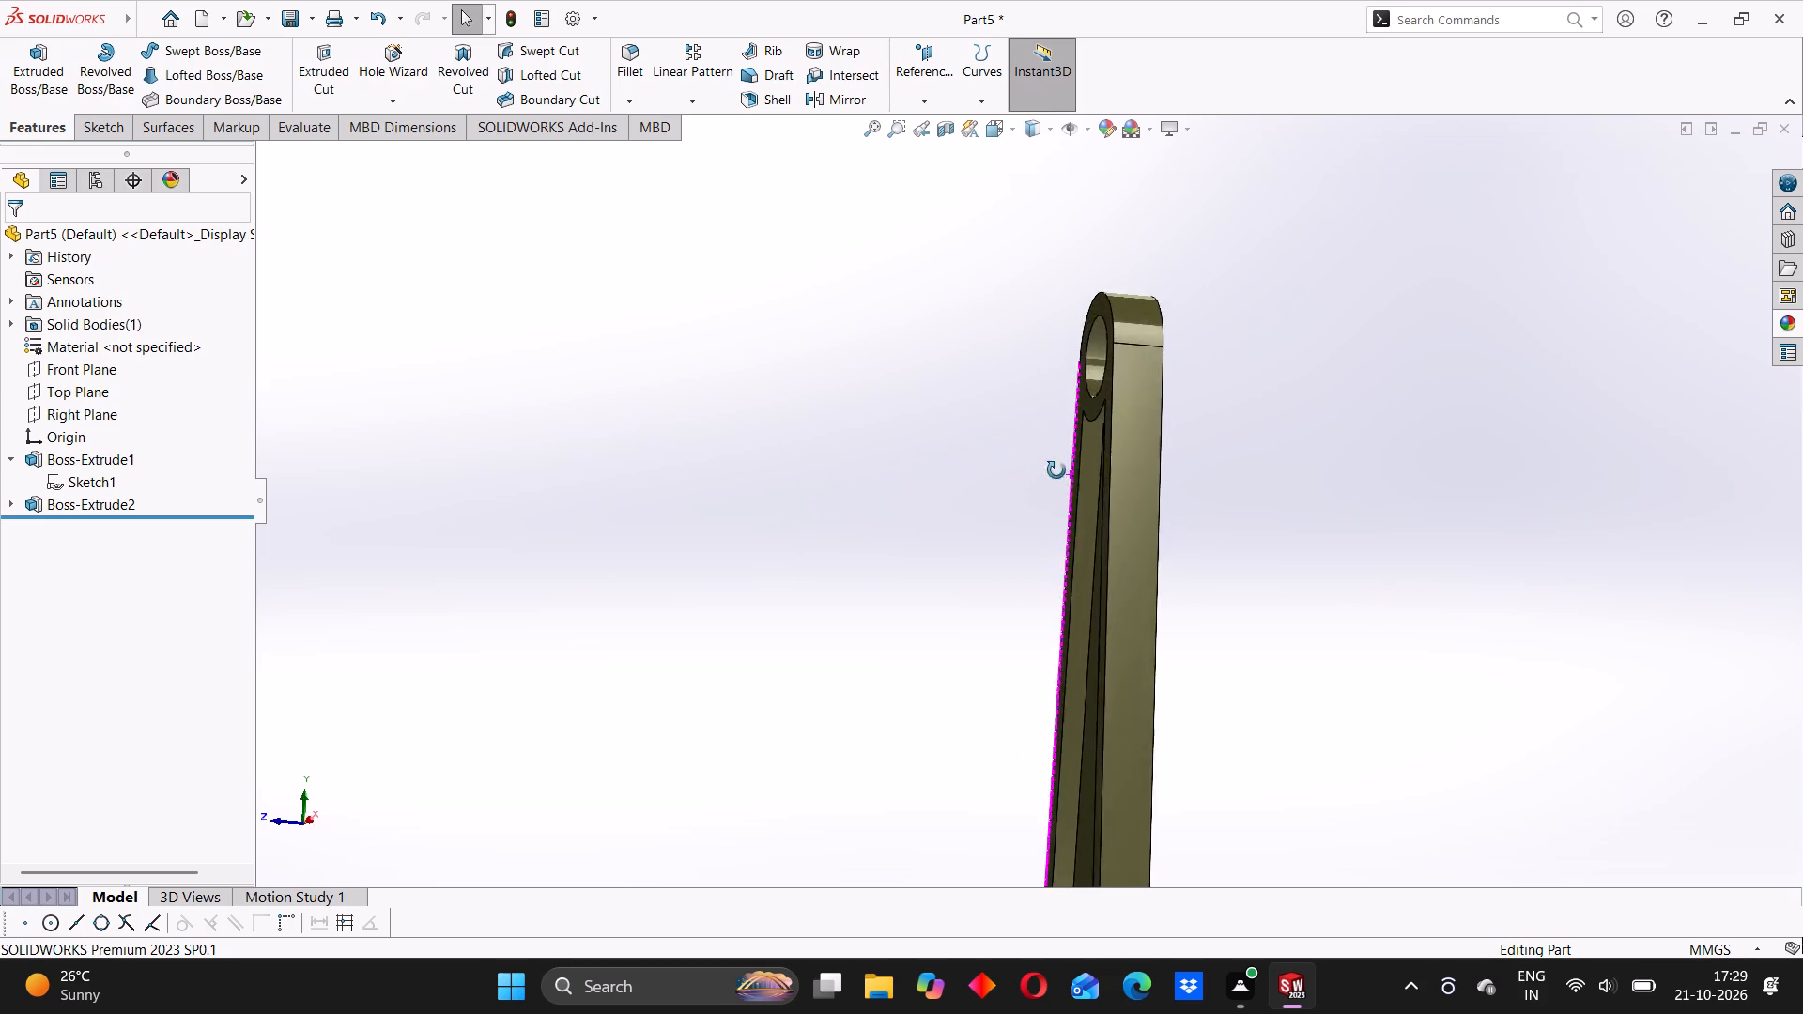
middle_click_drag(1056, 470, 1064, 470)
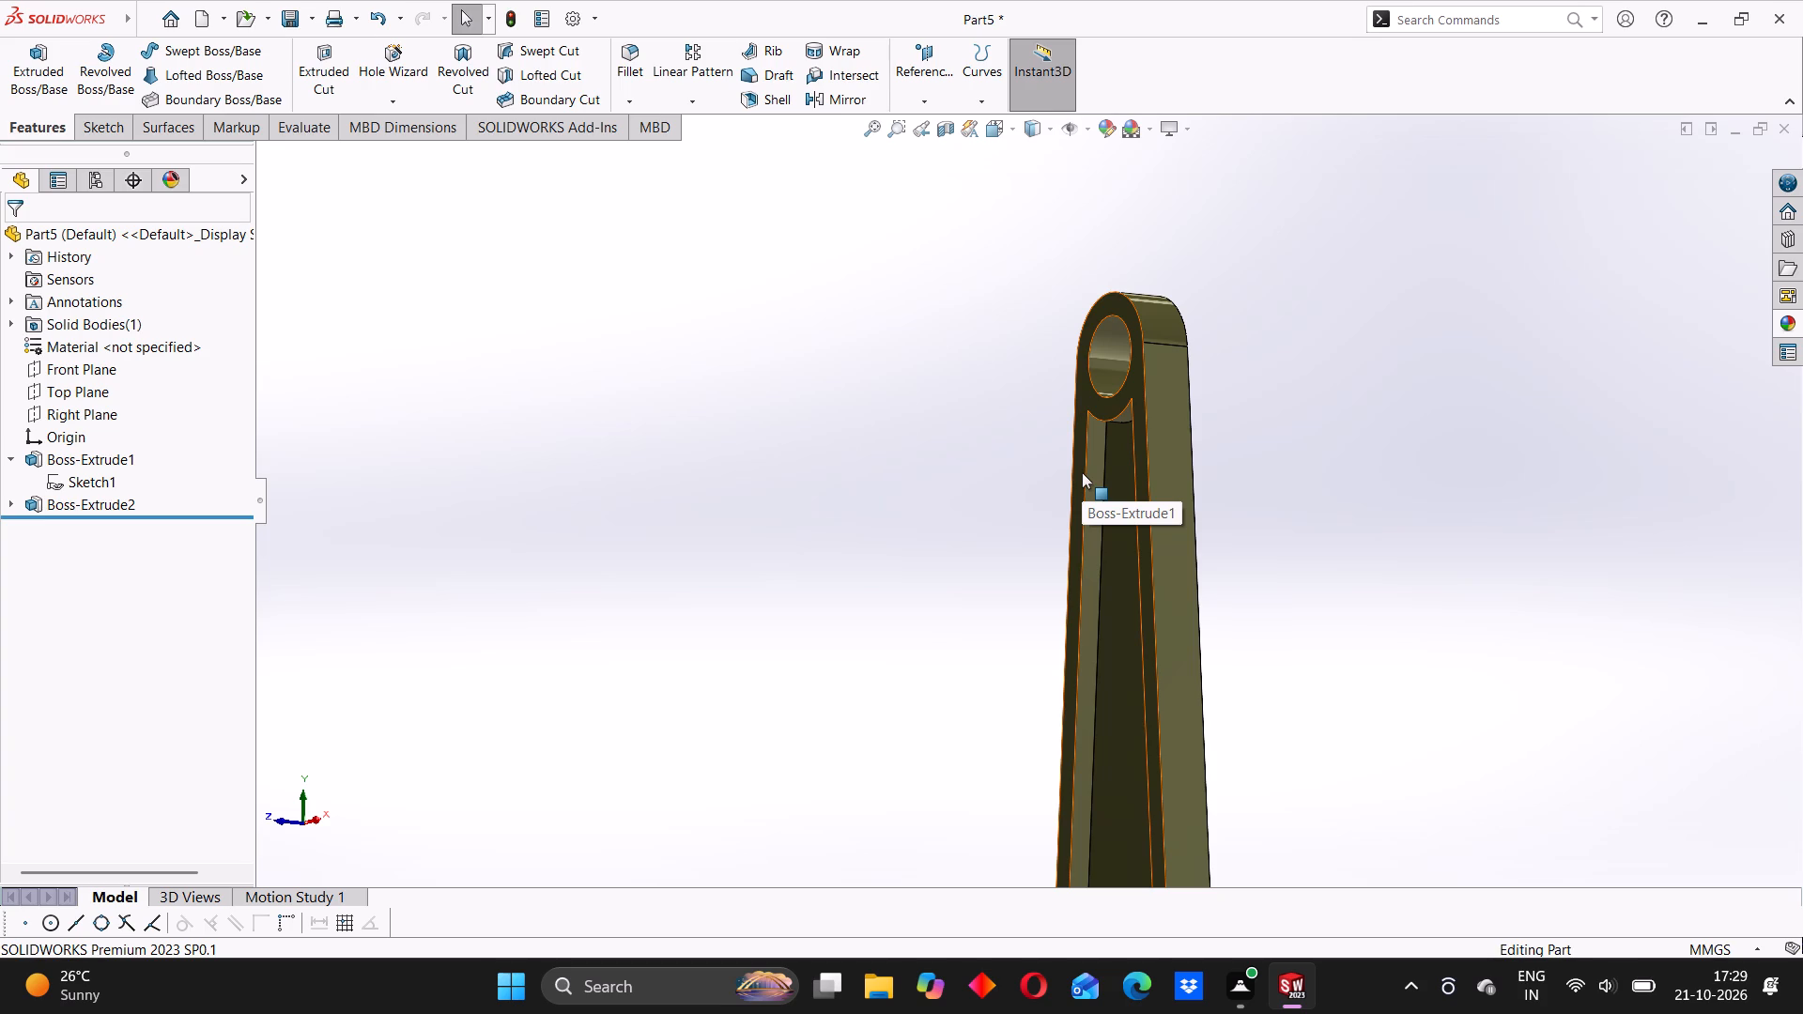
left_click(1028, 530)
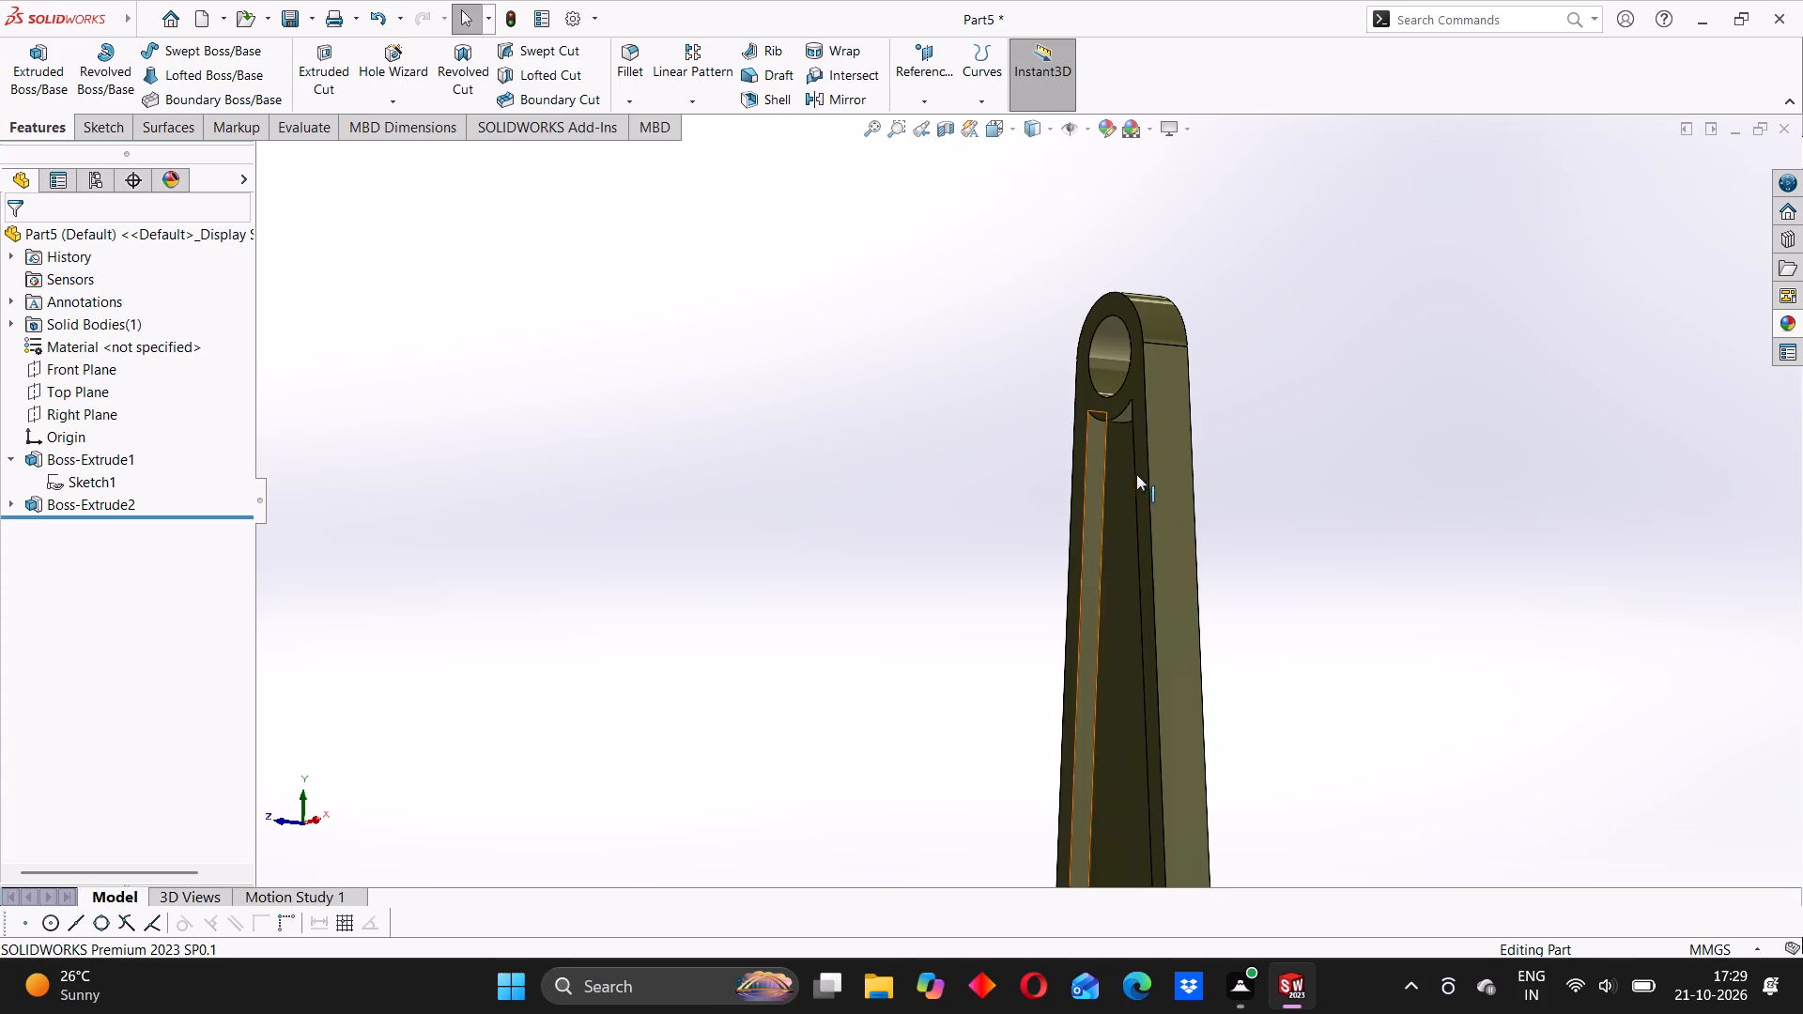
middle_click_drag(1141, 473, 1164, 483)
scroll(1170, 480, "down", 2)
middle_click_drag(1206, 452, 1193, 467)
scroll(1153, 458, "down", 2)
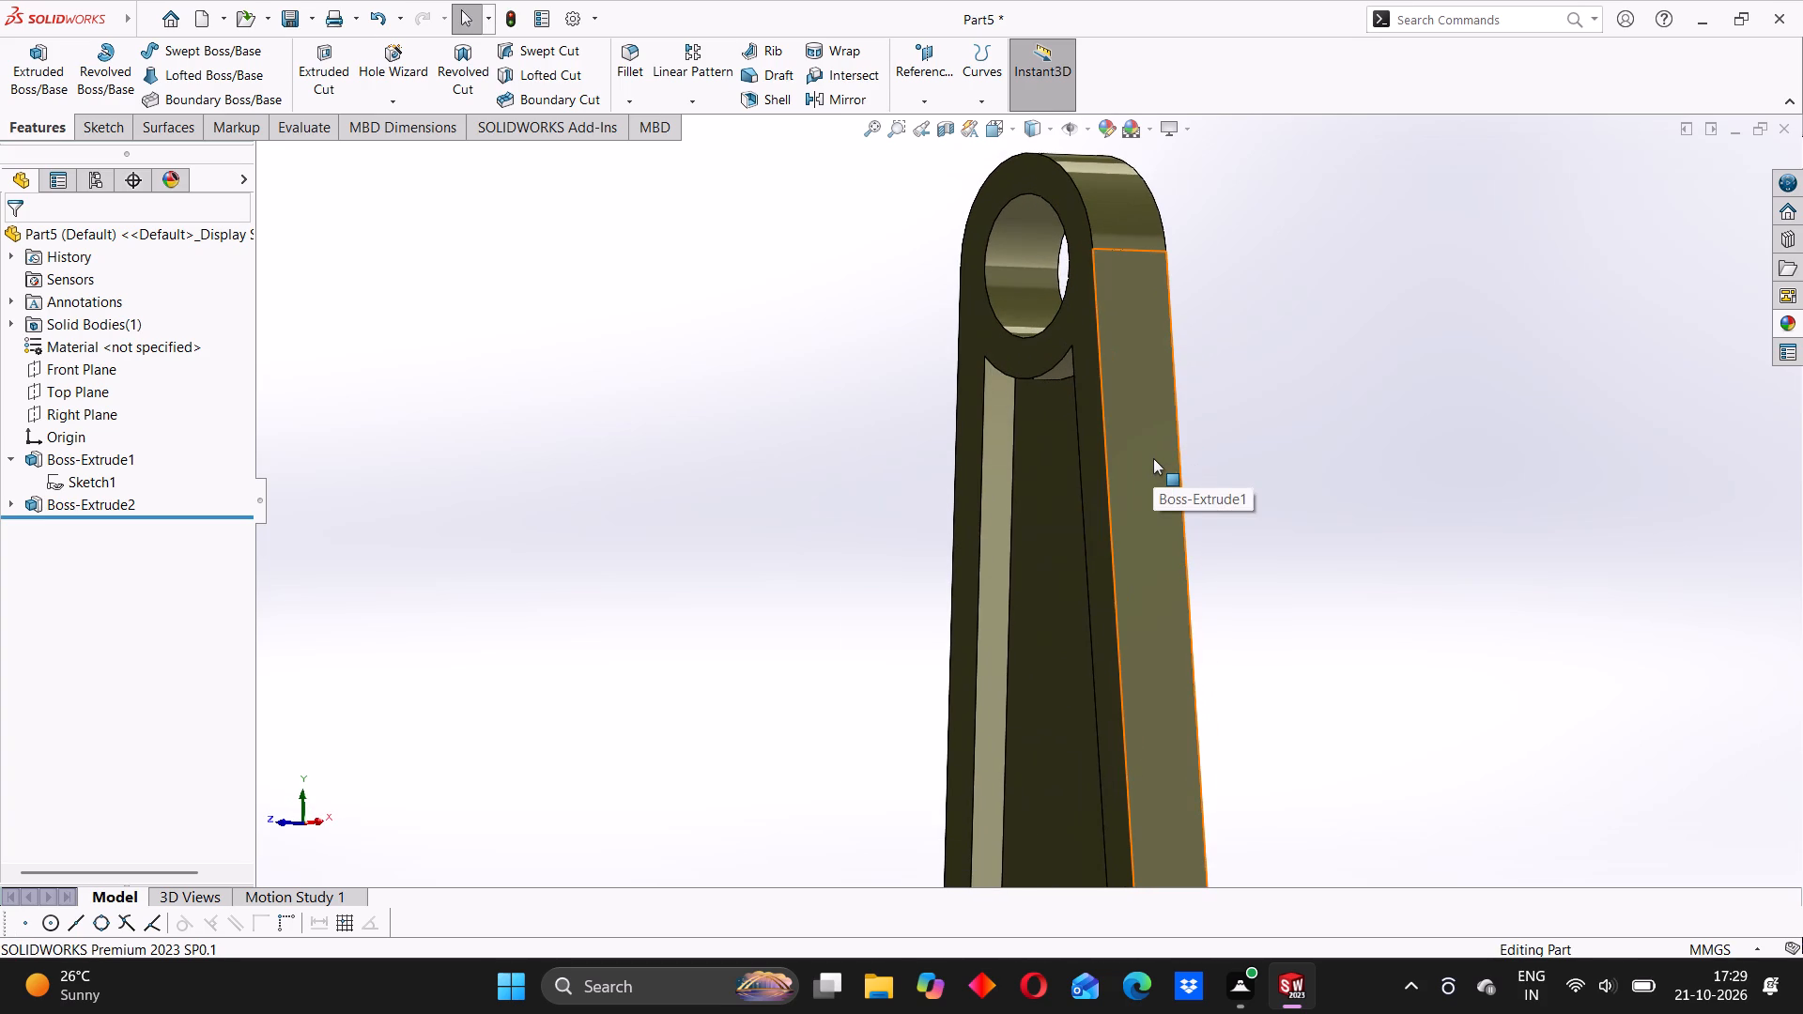
scroll(1153, 458, "down", 1)
middle_click_drag(1155, 454, 1119, 487)
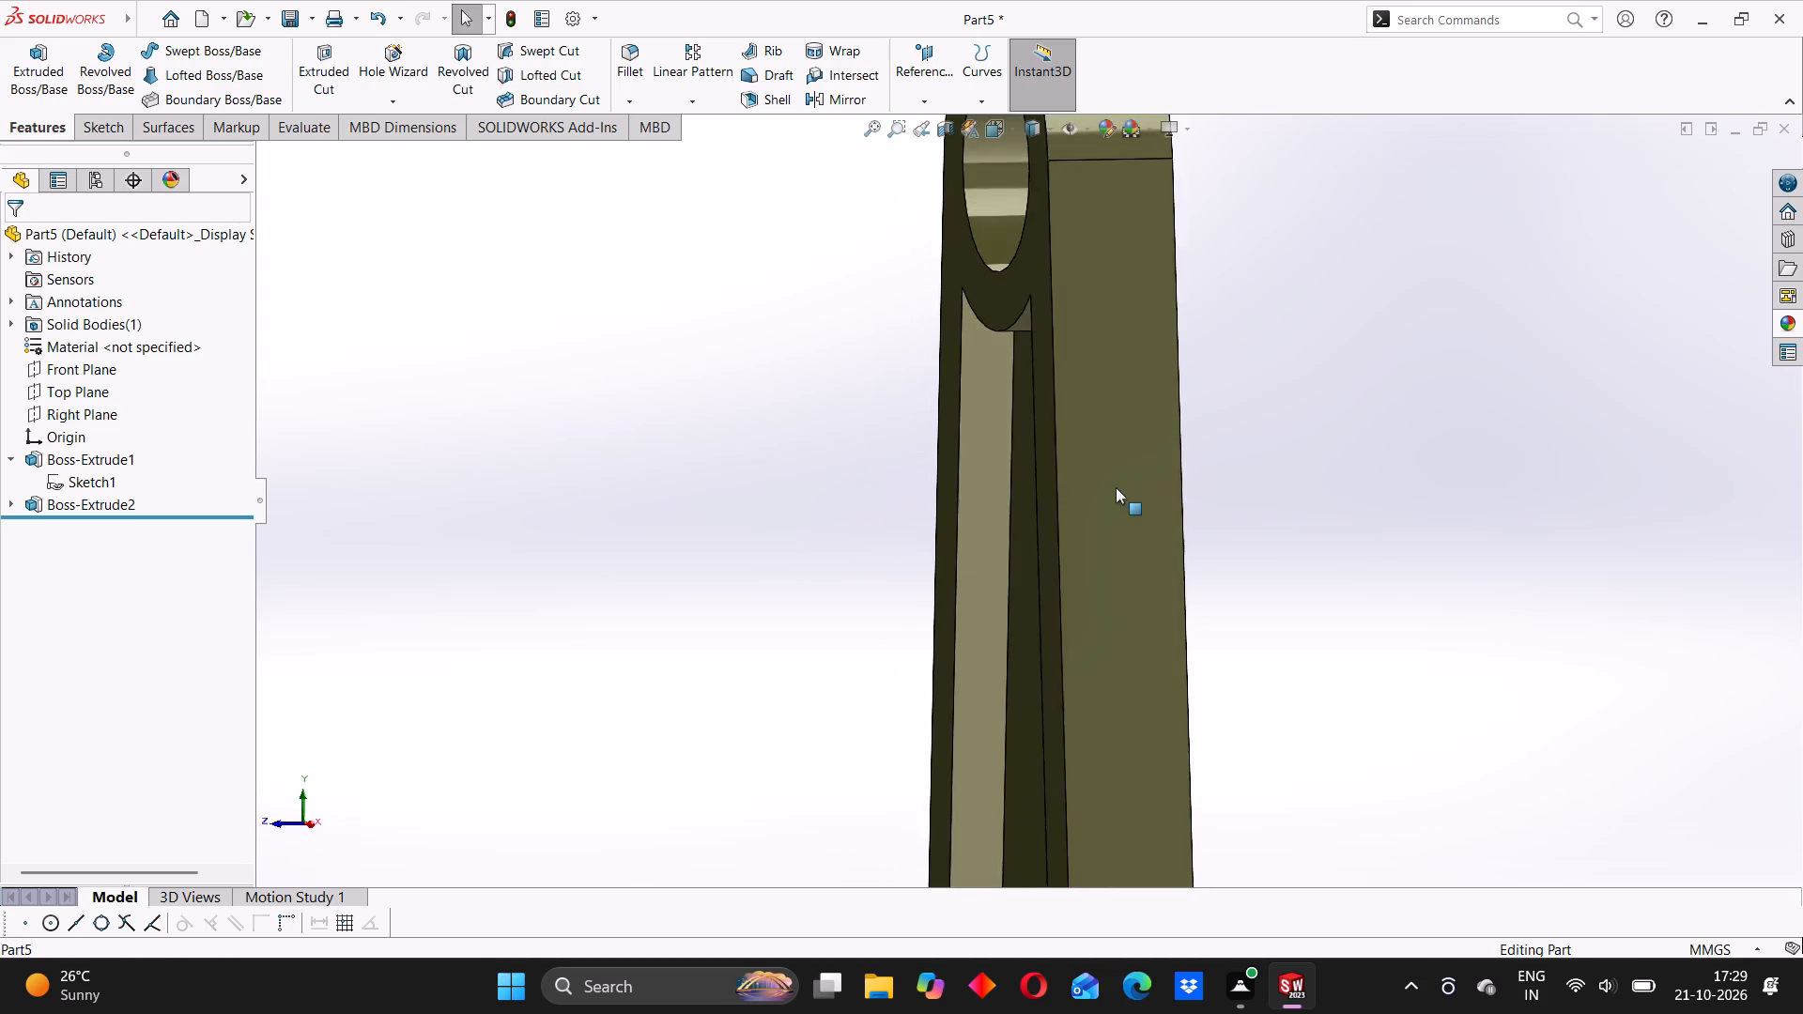
scroll(1116, 487, "up", 5)
scroll(1023, 550, "up", 2)
middle_click_drag(994, 639, 1009, 630)
scroll(1018, 608, "up", 3)
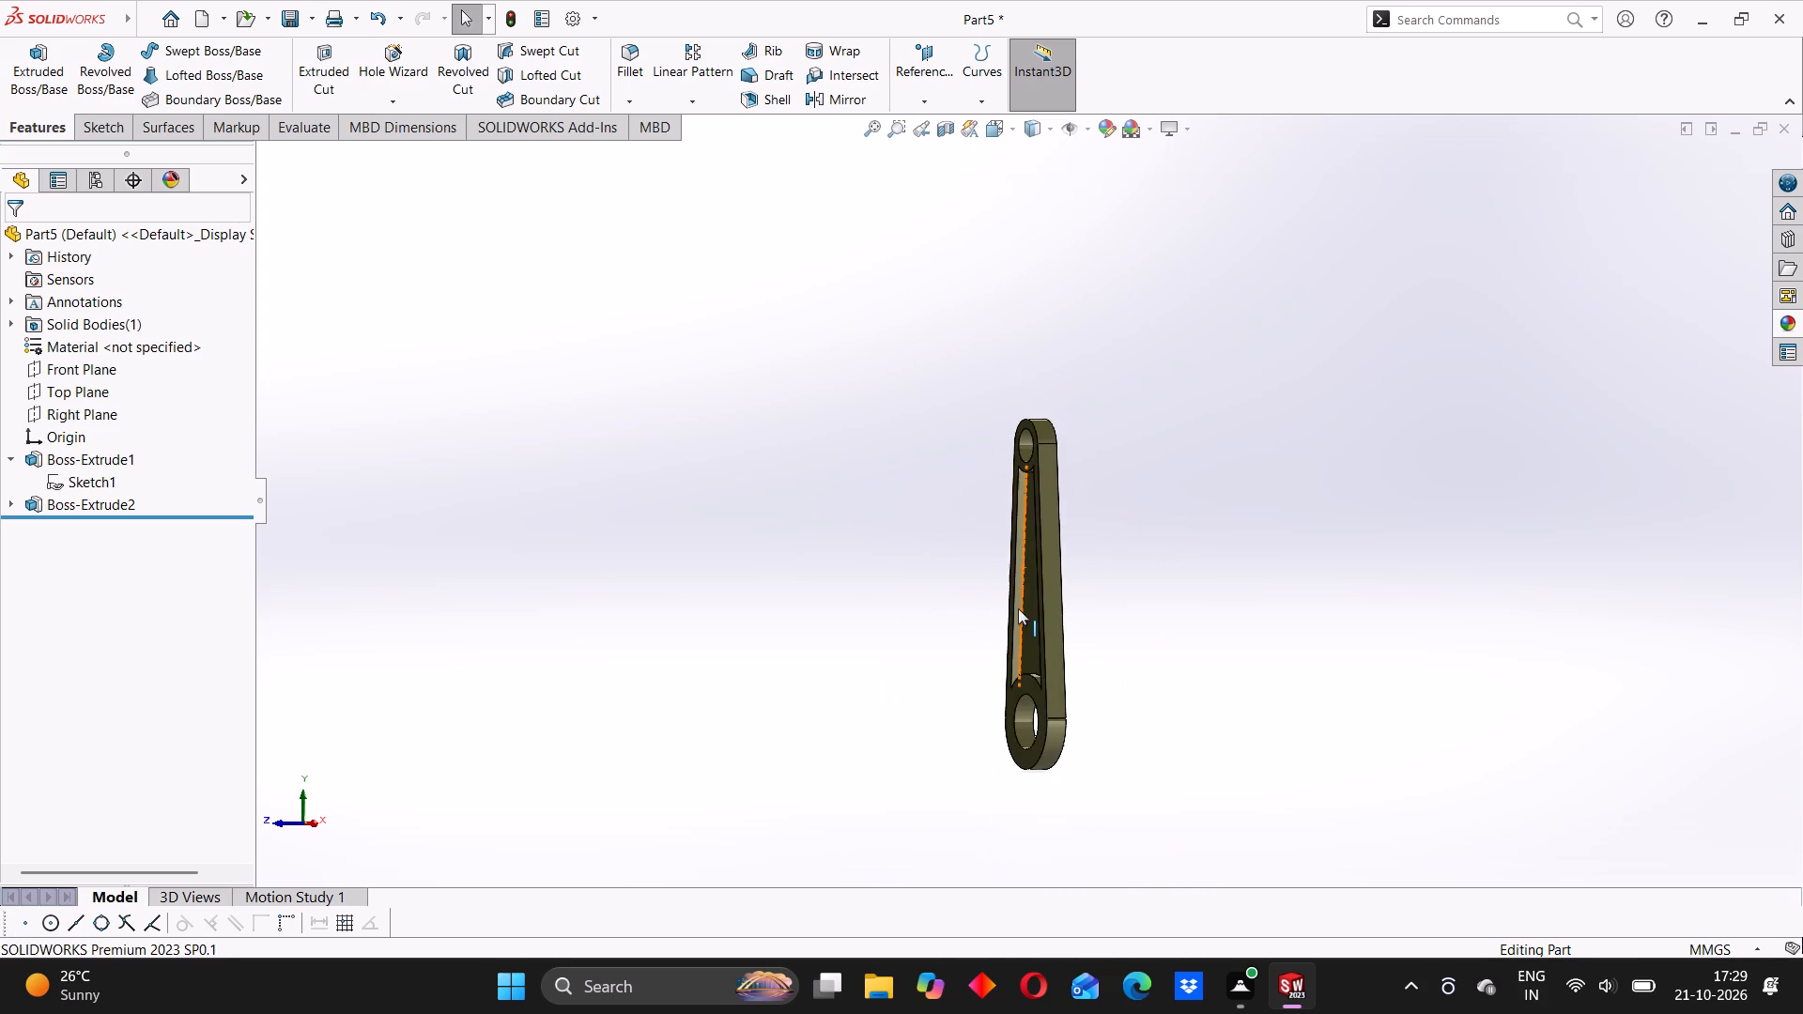
Inspect both faces, the side walls and the web recess of the connecting rod from different angles.
scroll(1018, 608, "up", 1)
middle_click_drag(1015, 608, 1071, 590)
left_click(990, 573)
middle_click_drag(1051, 555, 1077, 553)
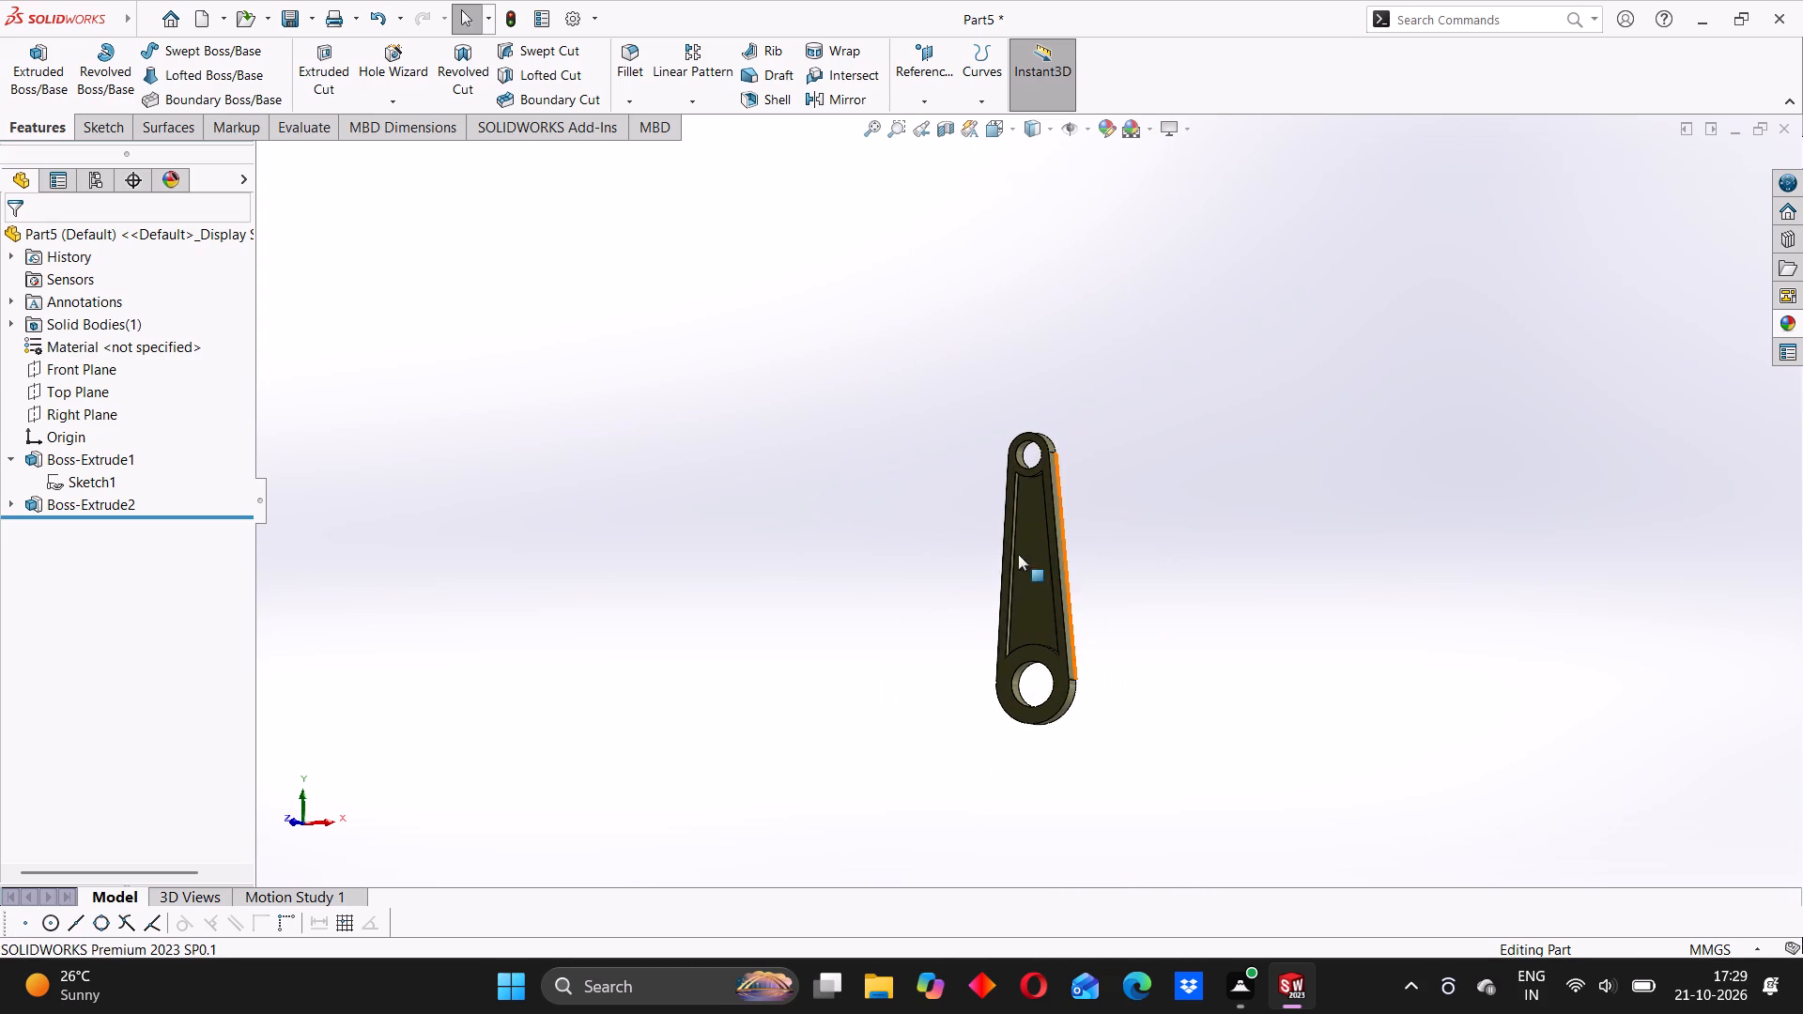
left_click(968, 556)
scroll(1012, 530, "down", 4)
left_click(938, 534)
middle_click_drag(1097, 524, 1032, 544)
left_click(959, 532)
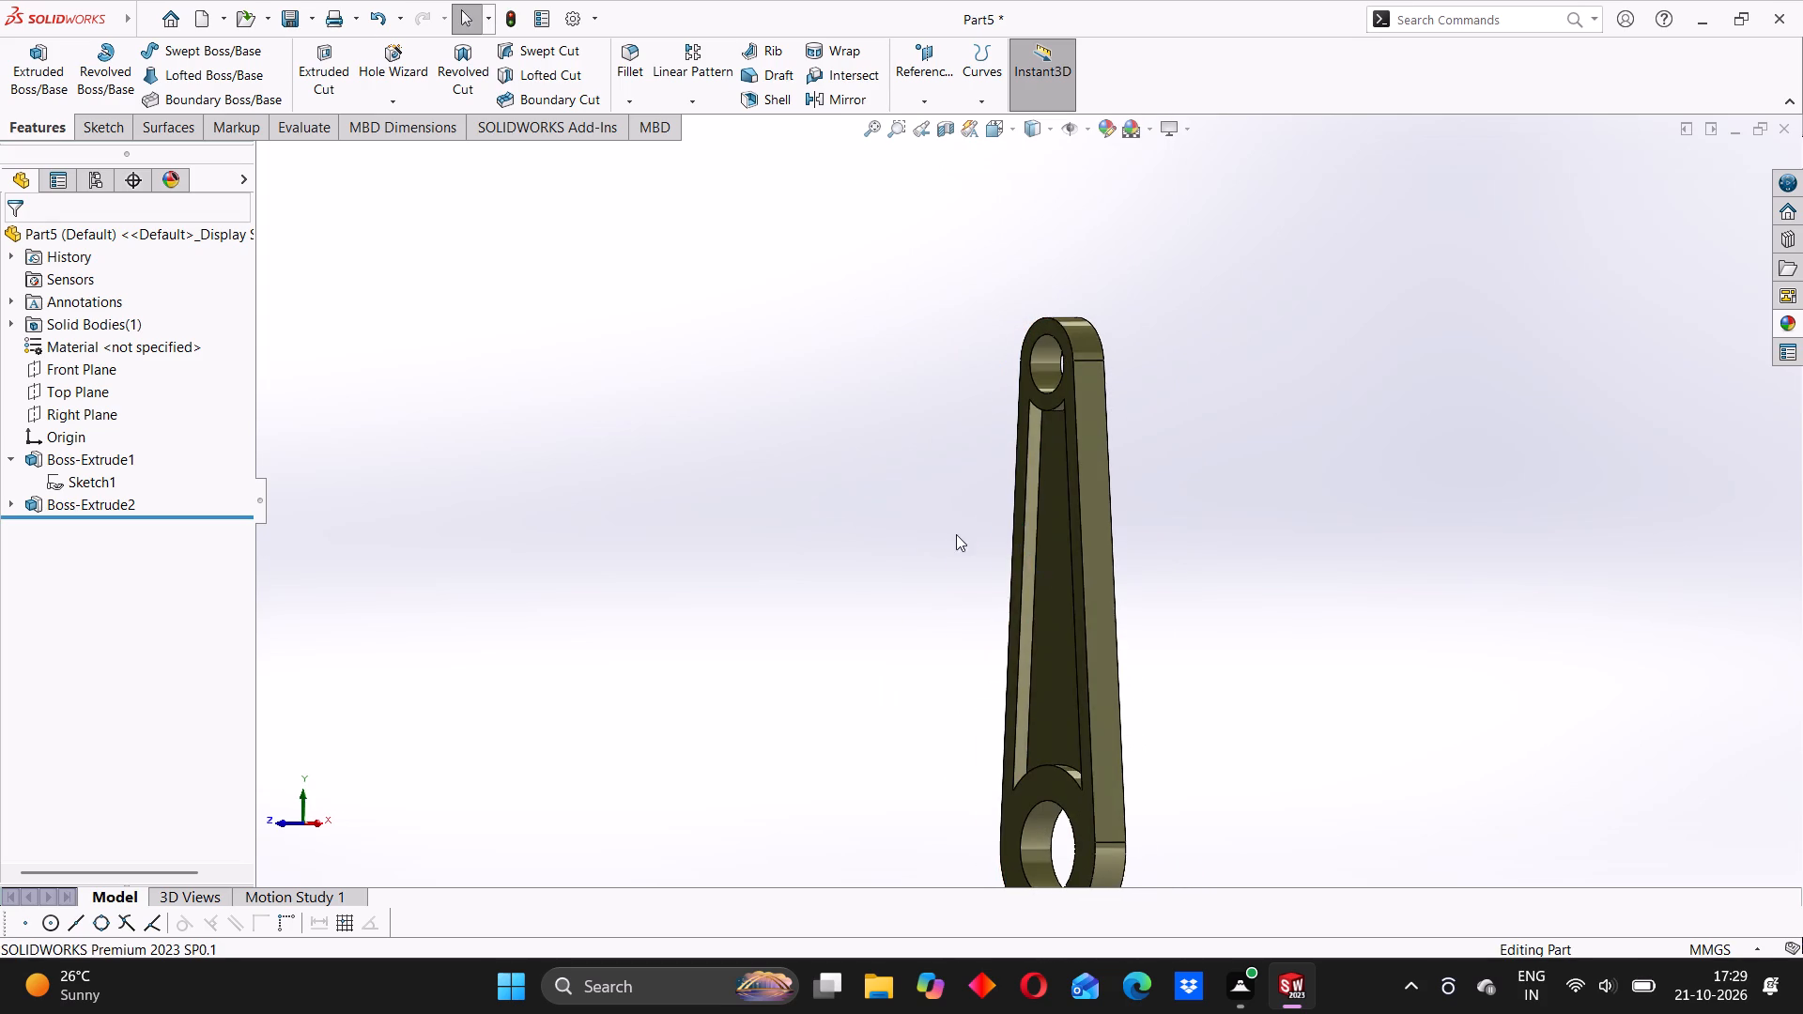
middle_click_drag(1065, 509, 1007, 530)
left_click(928, 563)
middle_click_drag(1108, 552, 922, 580)
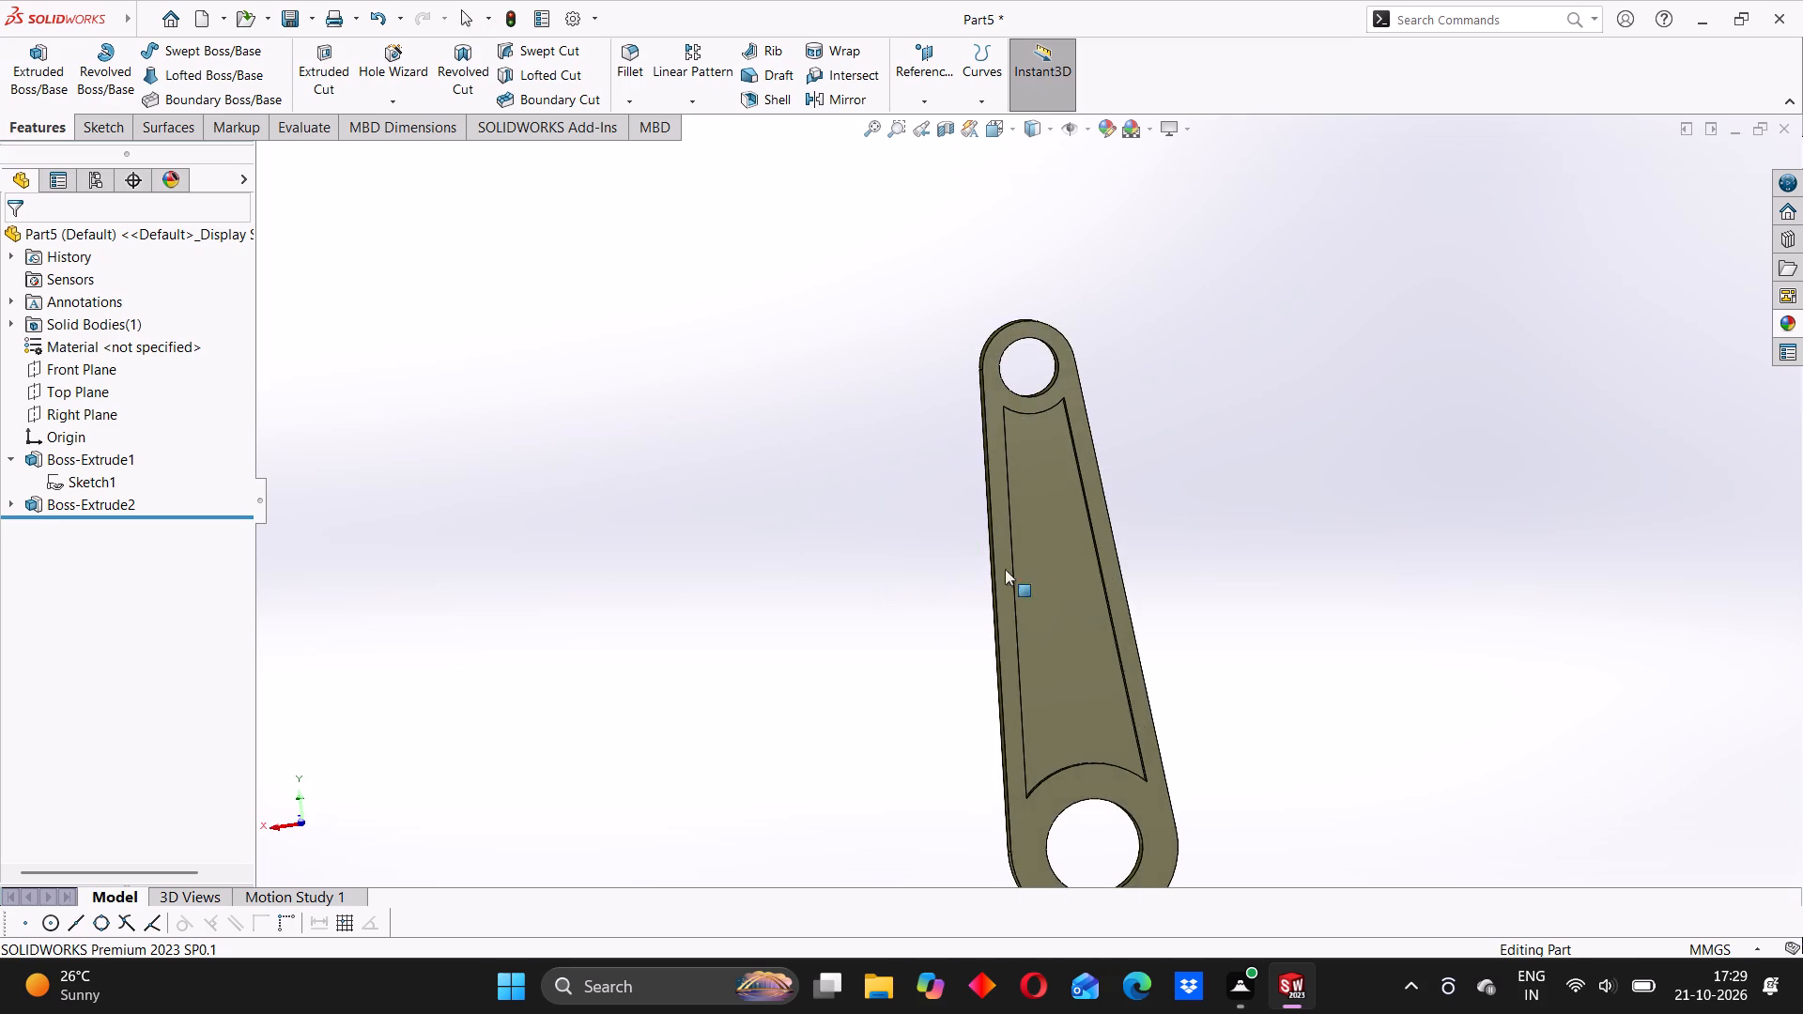
scroll(1026, 564, "up", 3)
left_click(954, 574)
middle_click_drag(1091, 569, 1141, 568)
scroll(918, 549, "down", 3)
left_click(901, 551)
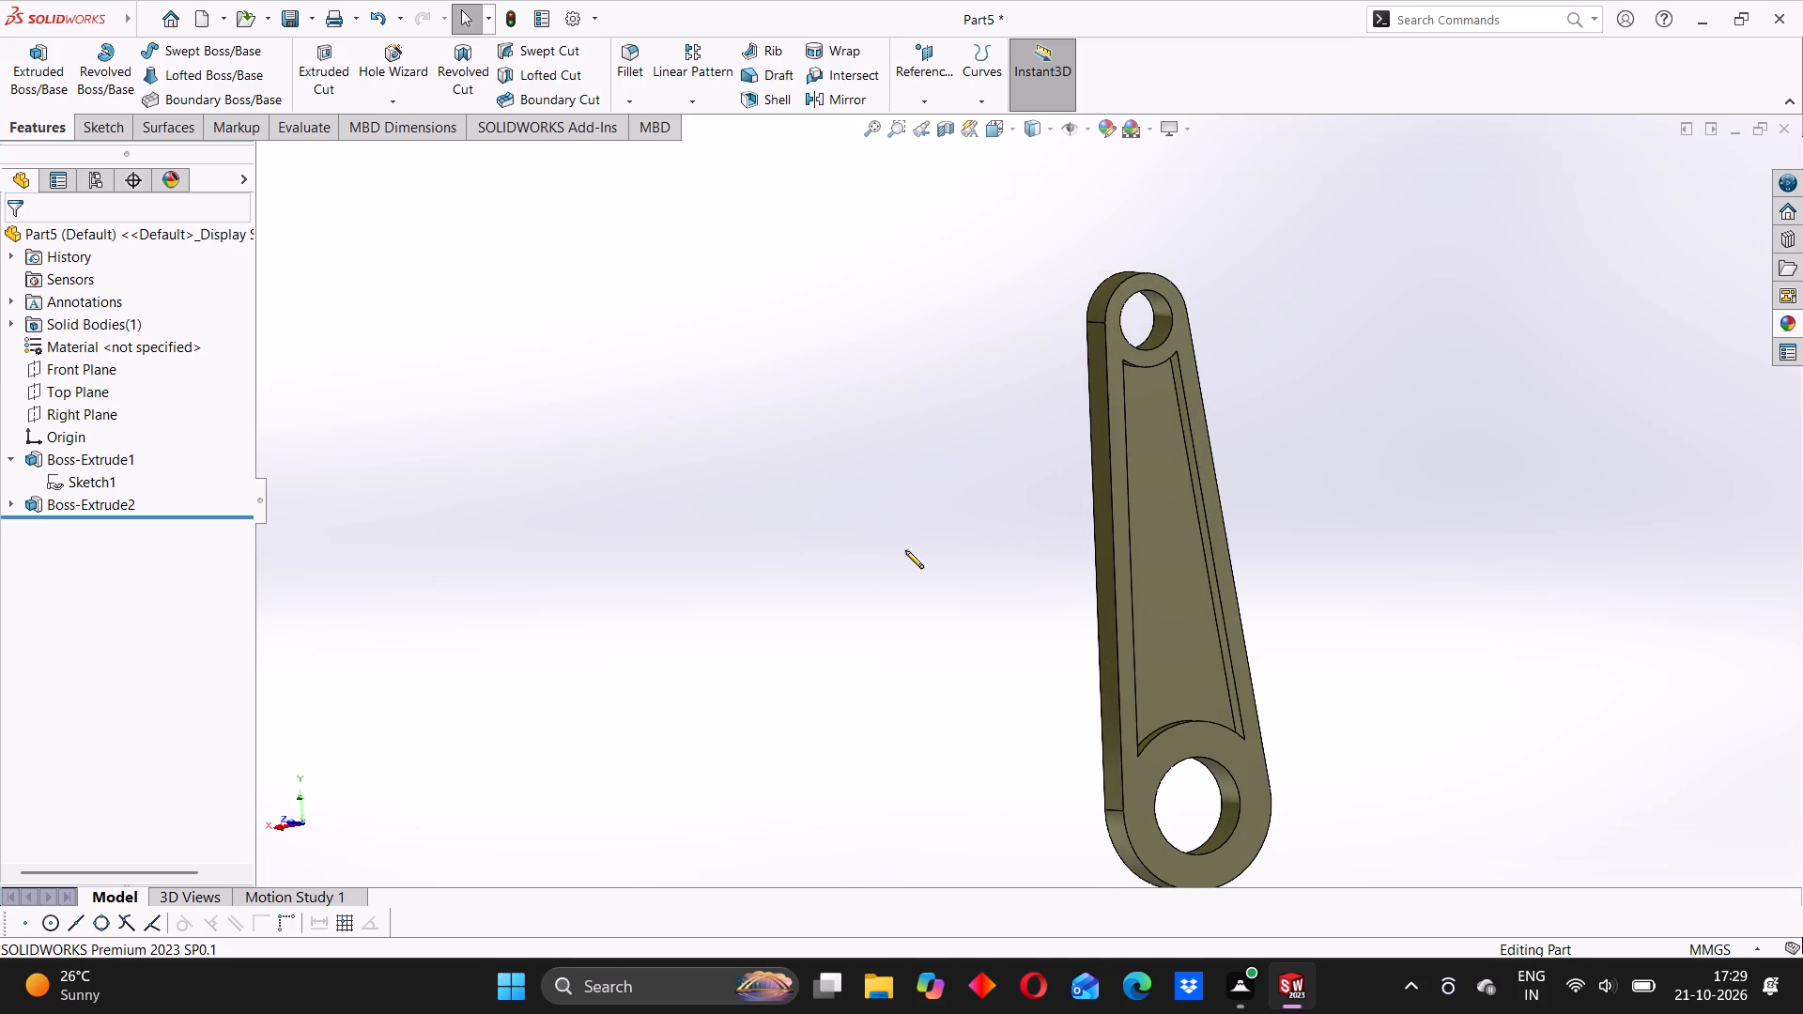
middle_click_drag(1104, 538, 1203, 526)
left_click(957, 559)
middle_click_drag(1225, 467, 1396, 393)
scroll(1227, 465, "up", 1)
scroll(1043, 474, "down", 4)
left_click(998, 480)
middle_click_drag(1294, 395, 1159, 600)
scroll(1123, 557, "up", 4)
middle_click_drag(1157, 544, 1221, 513)
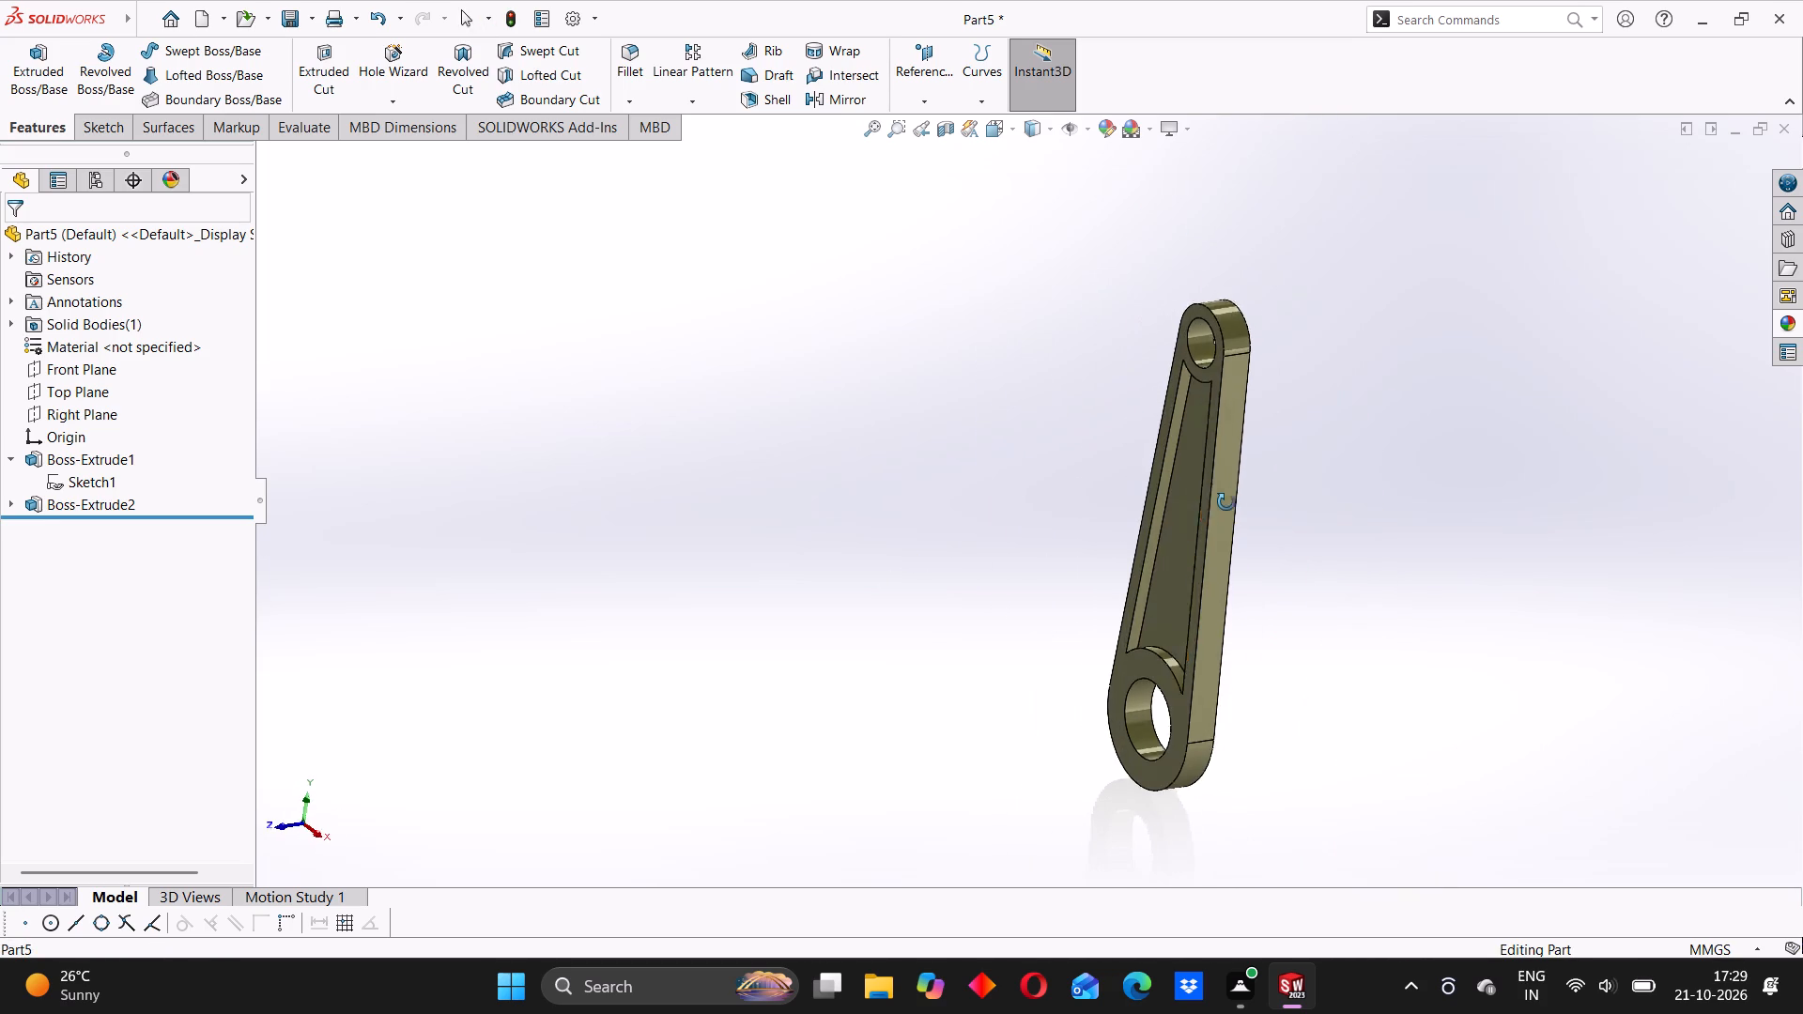
left_click(1081, 524)
middle_click_drag(1191, 496, 1208, 358)
scroll(1183, 422, "down", 3)
left_click(910, 456)
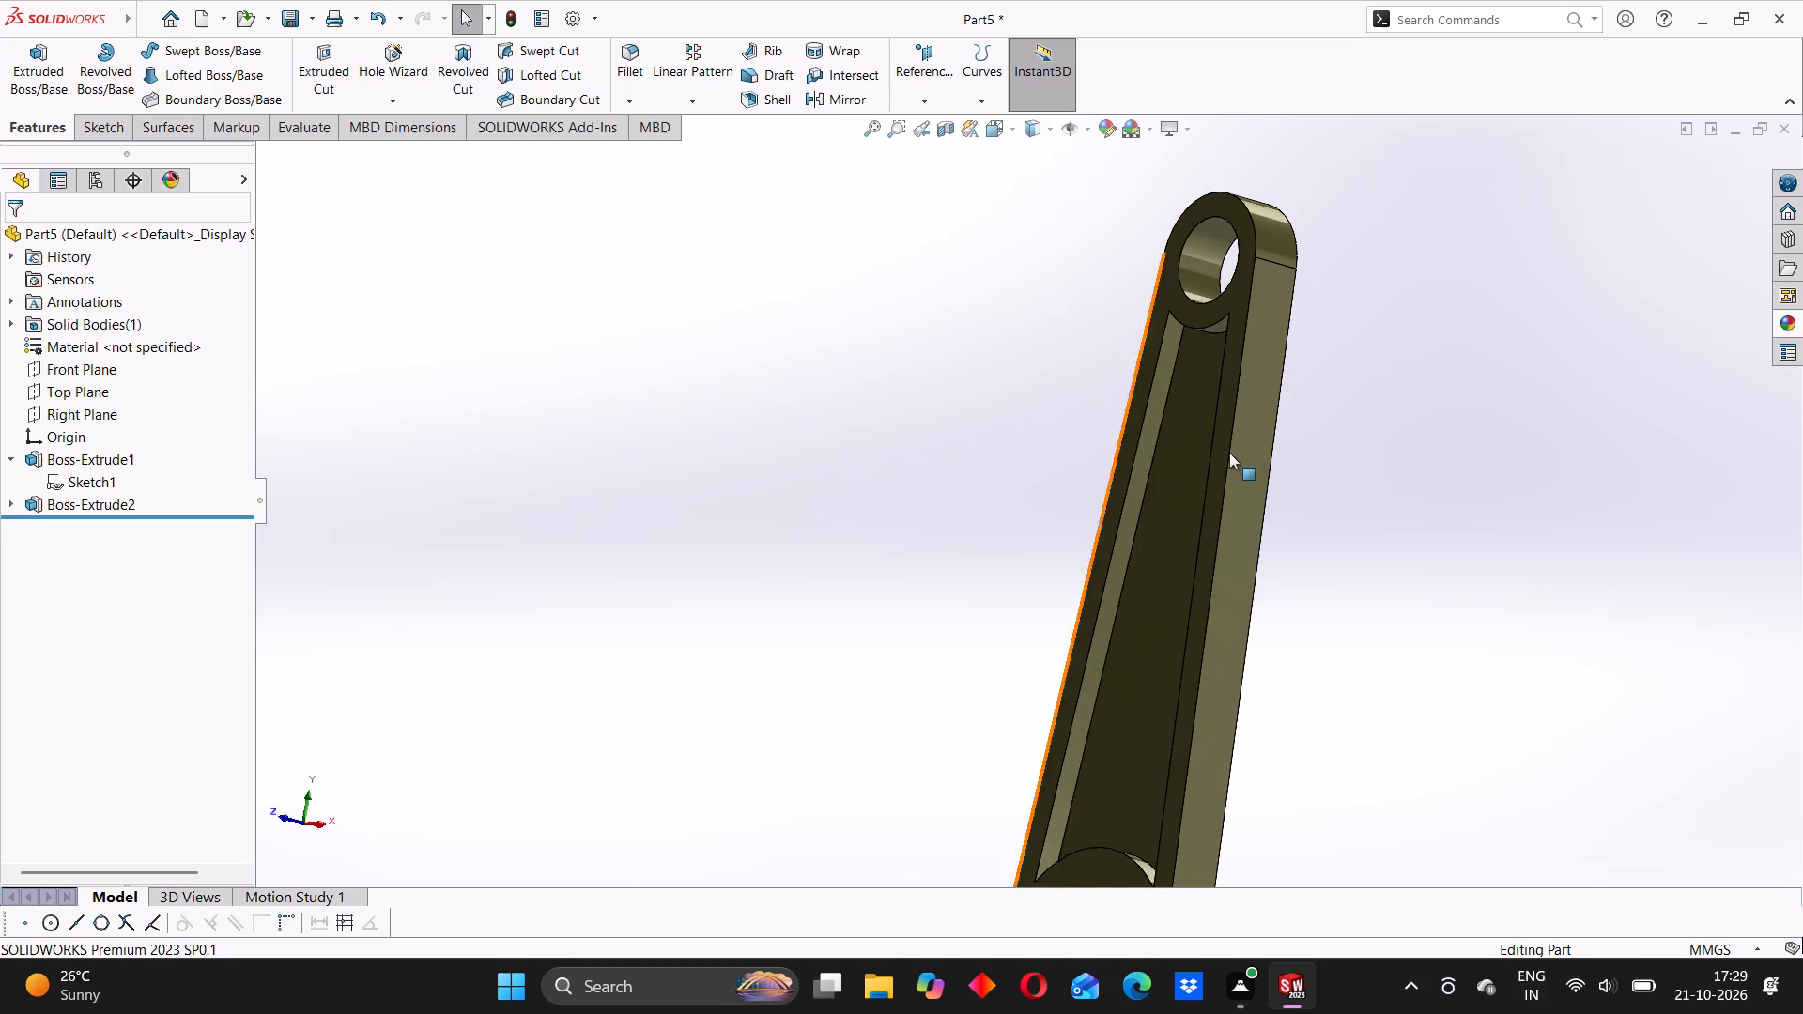
scroll(1238, 452, "up", 2)
middle_click_drag(1236, 453, 1146, 503)
left_click(1015, 493)
middle_click_drag(1185, 431, 1106, 443)
left_click(979, 432)
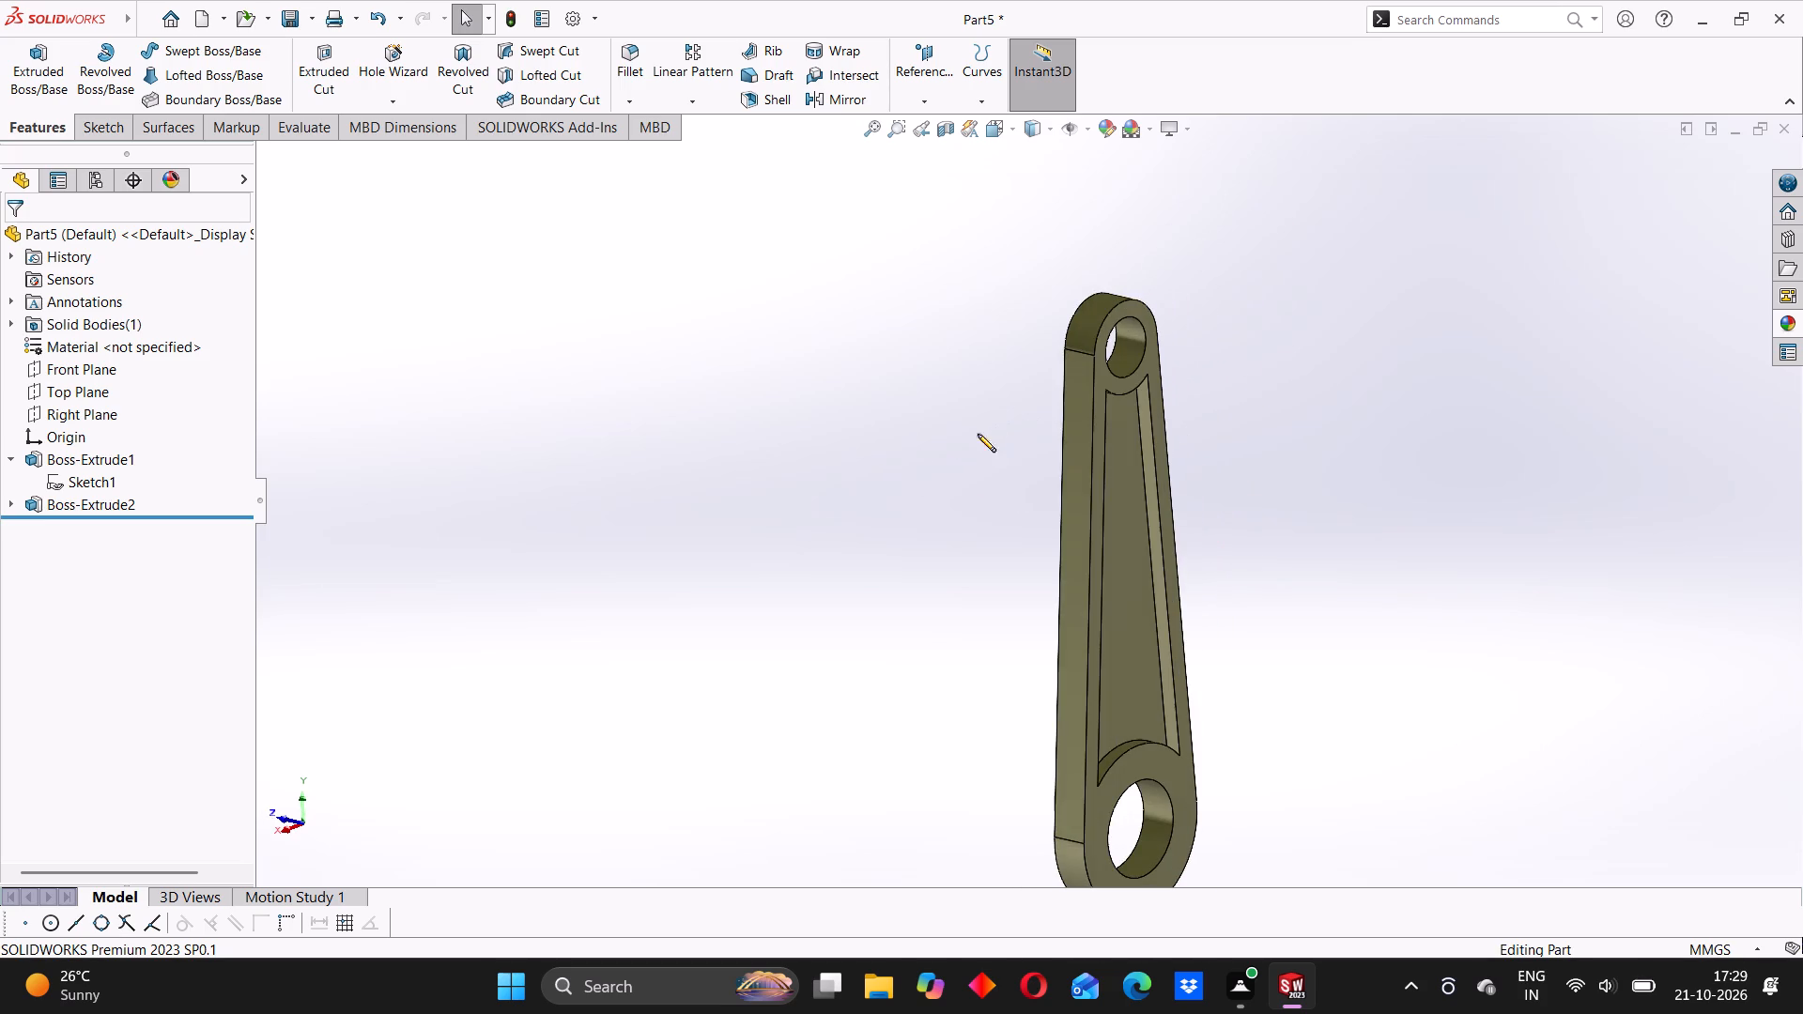
middle_click_drag(1061, 614, 1070, 497)
left_click(979, 497)
middle_click_drag(1145, 543, 1076, 552)
left_click(972, 548)
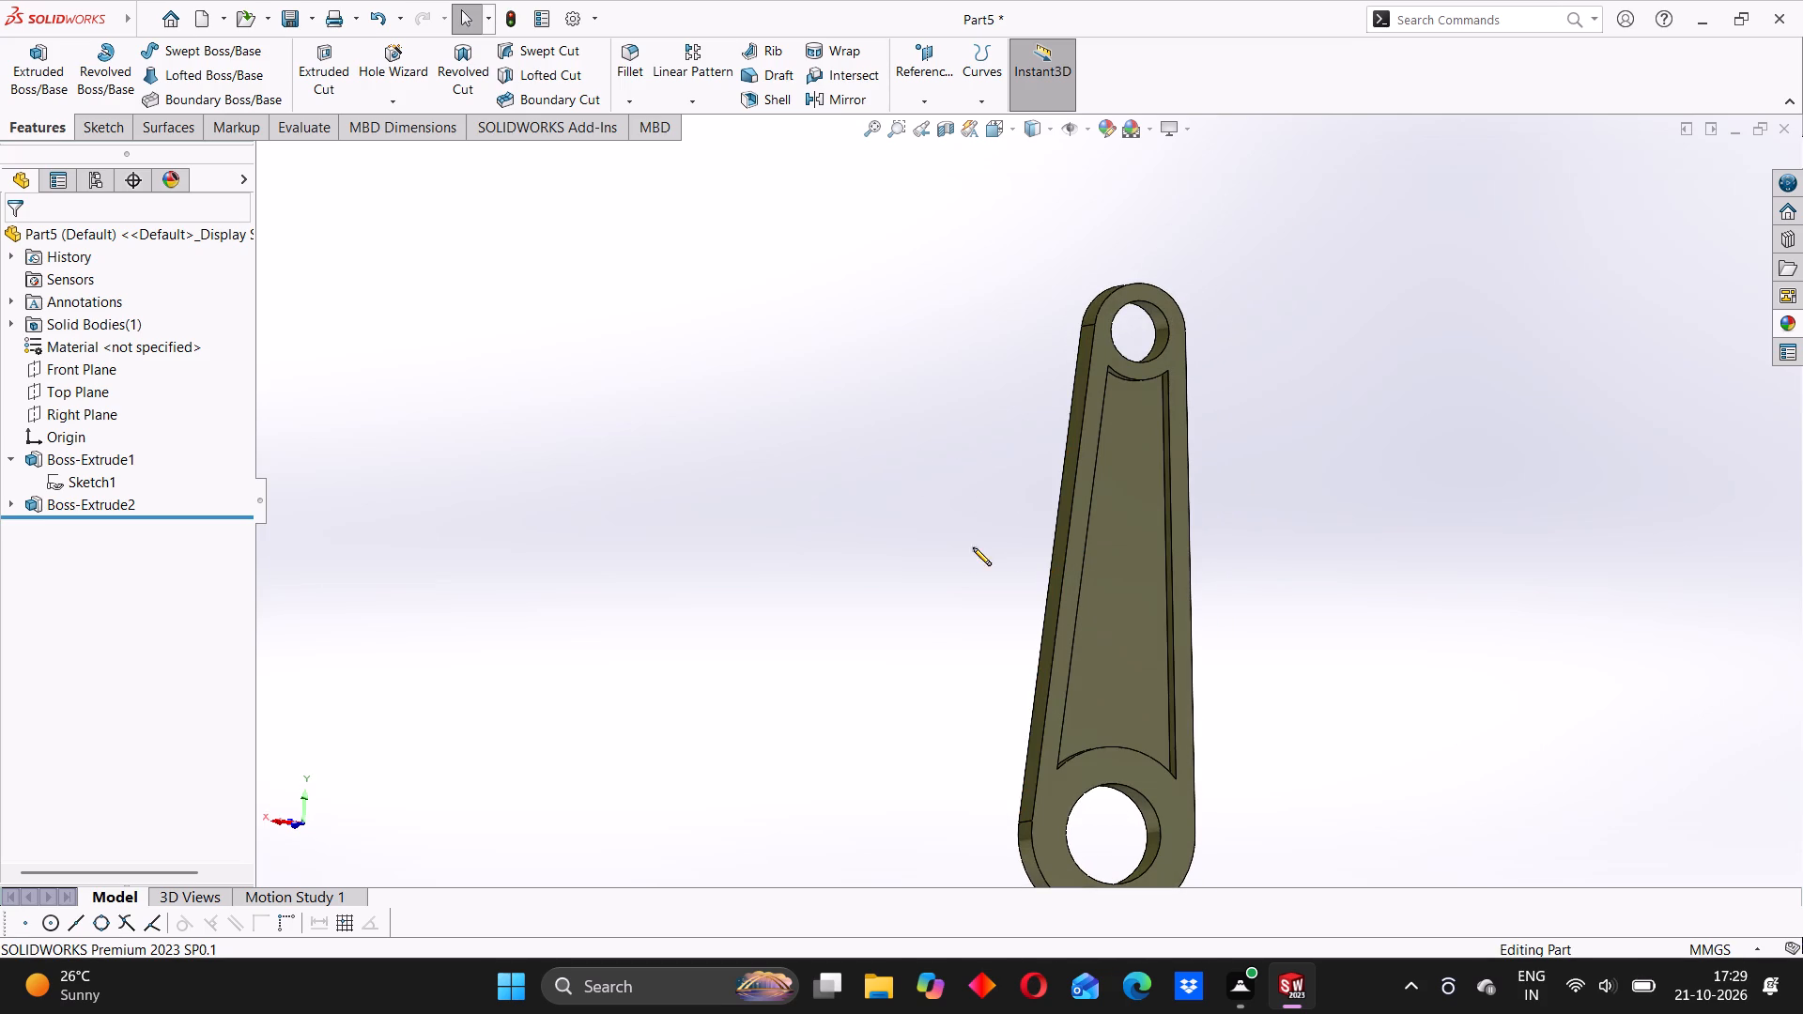
middle_click_drag(1130, 519, 1105, 537)
left_click(920, 550)
middle_click_drag(1081, 523, 1086, 520)
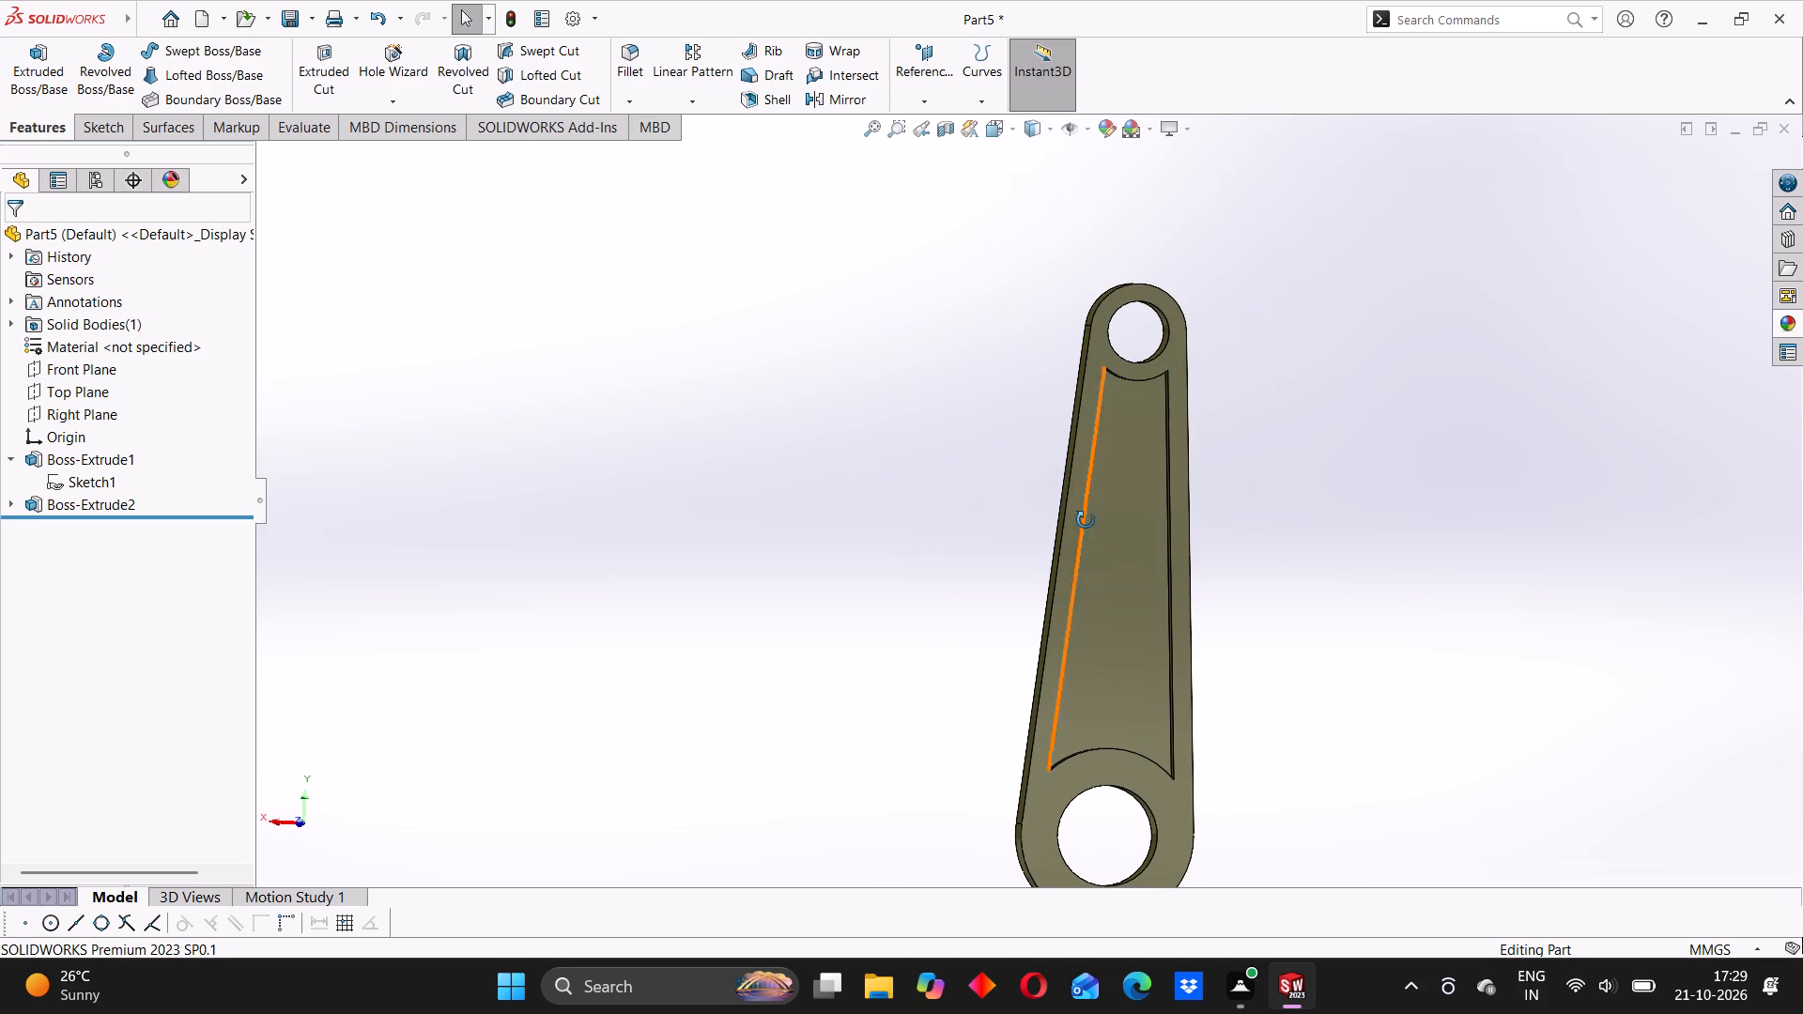
middle_click_drag(1086, 520, 1113, 491)
left_click(897, 533)
middle_click_drag(1098, 512, 1059, 530)
left_click(953, 545)
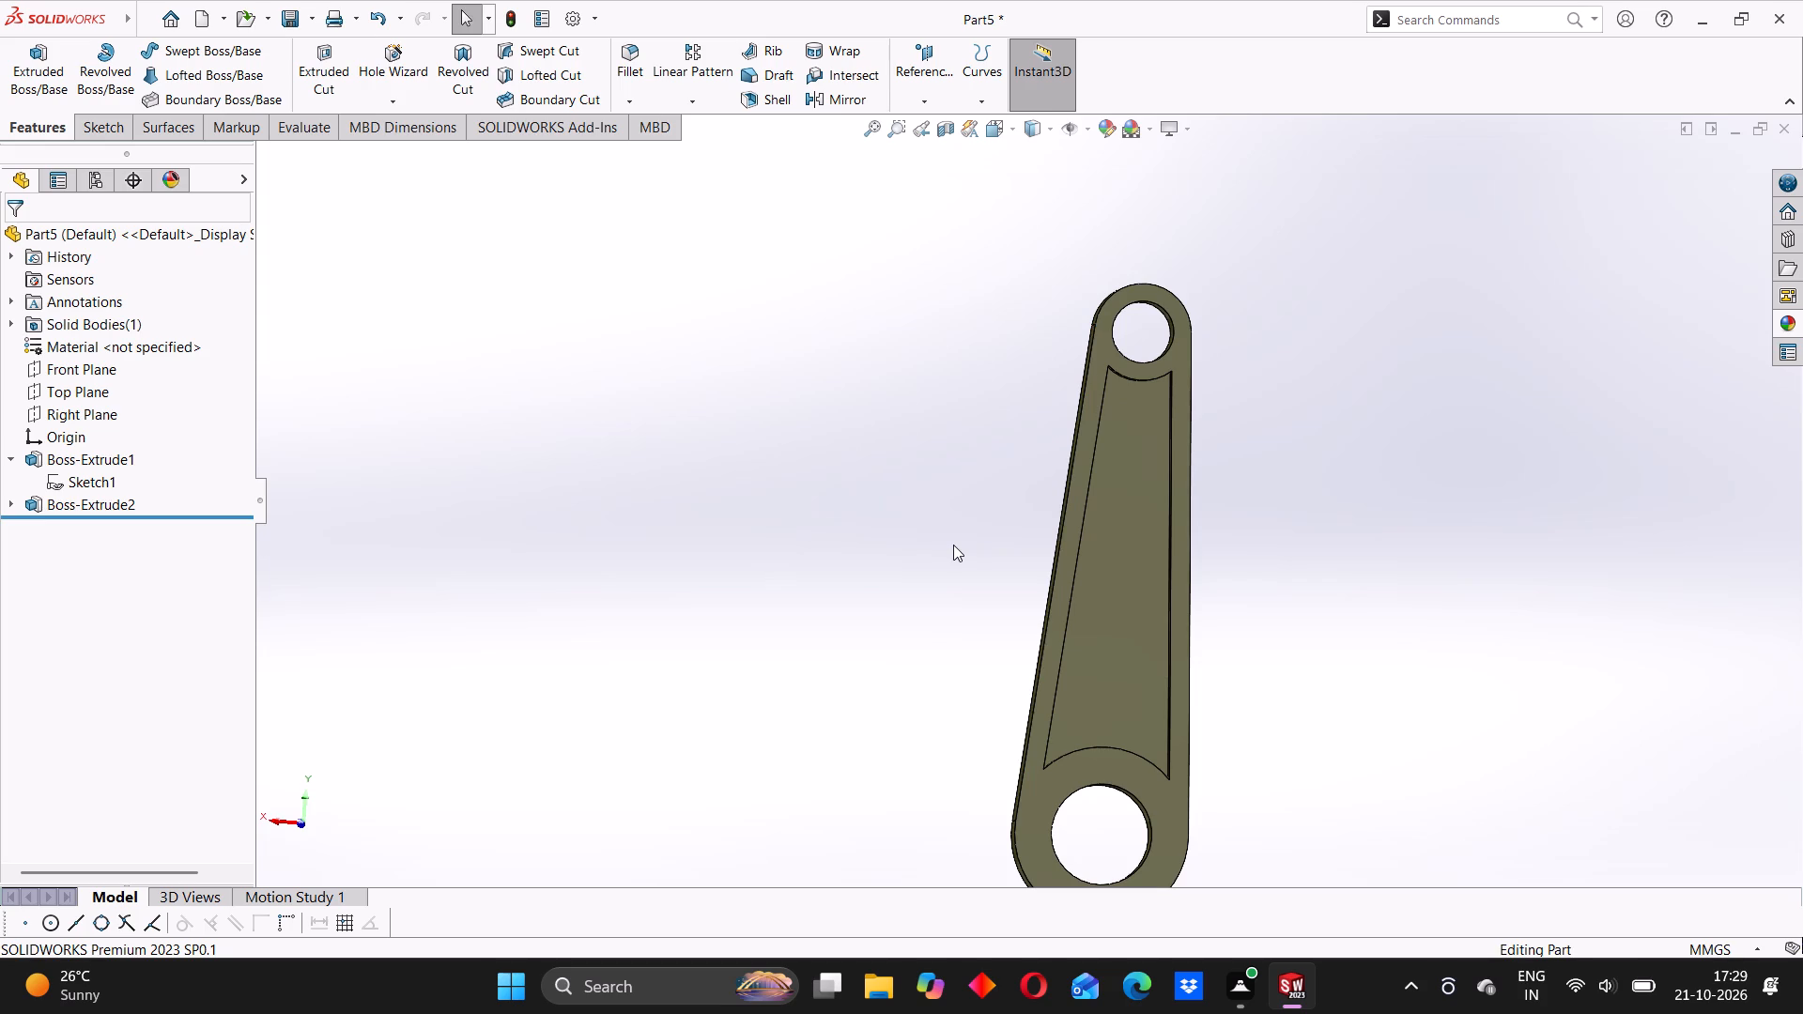
left_click(993, 507)
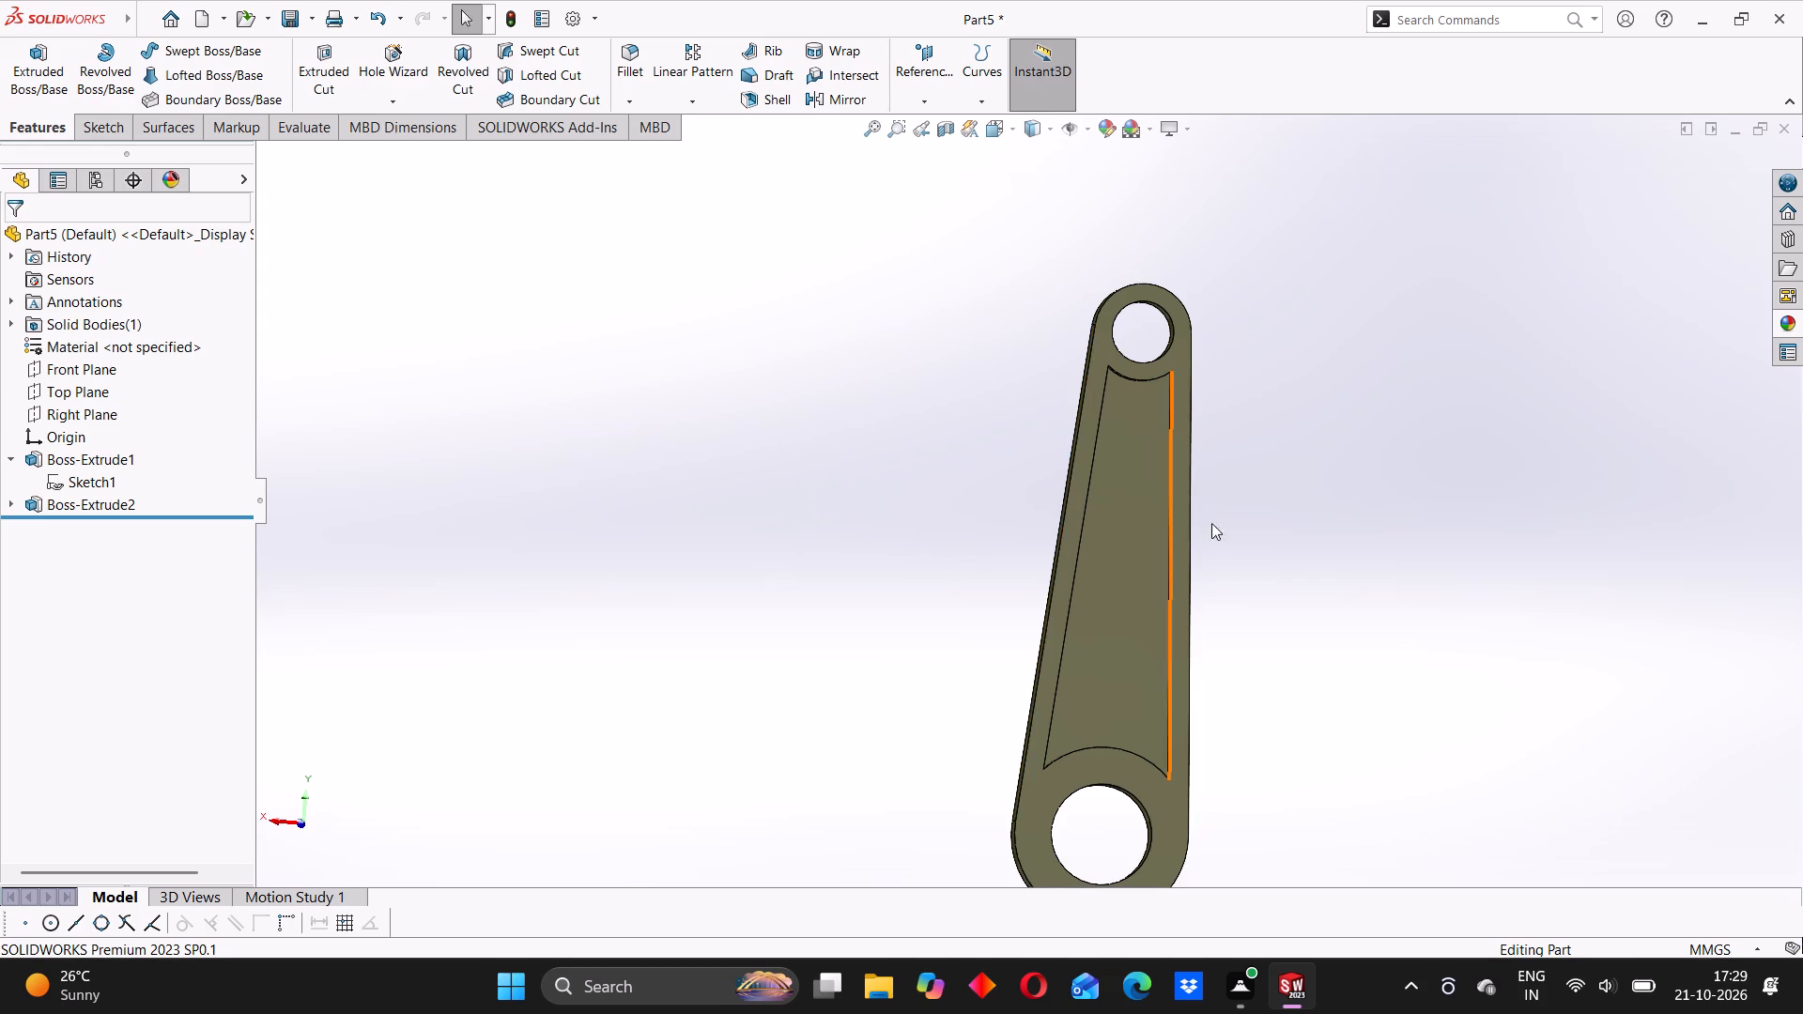
middle_click_drag(1244, 543, 1204, 580)
left_click(934, 567)
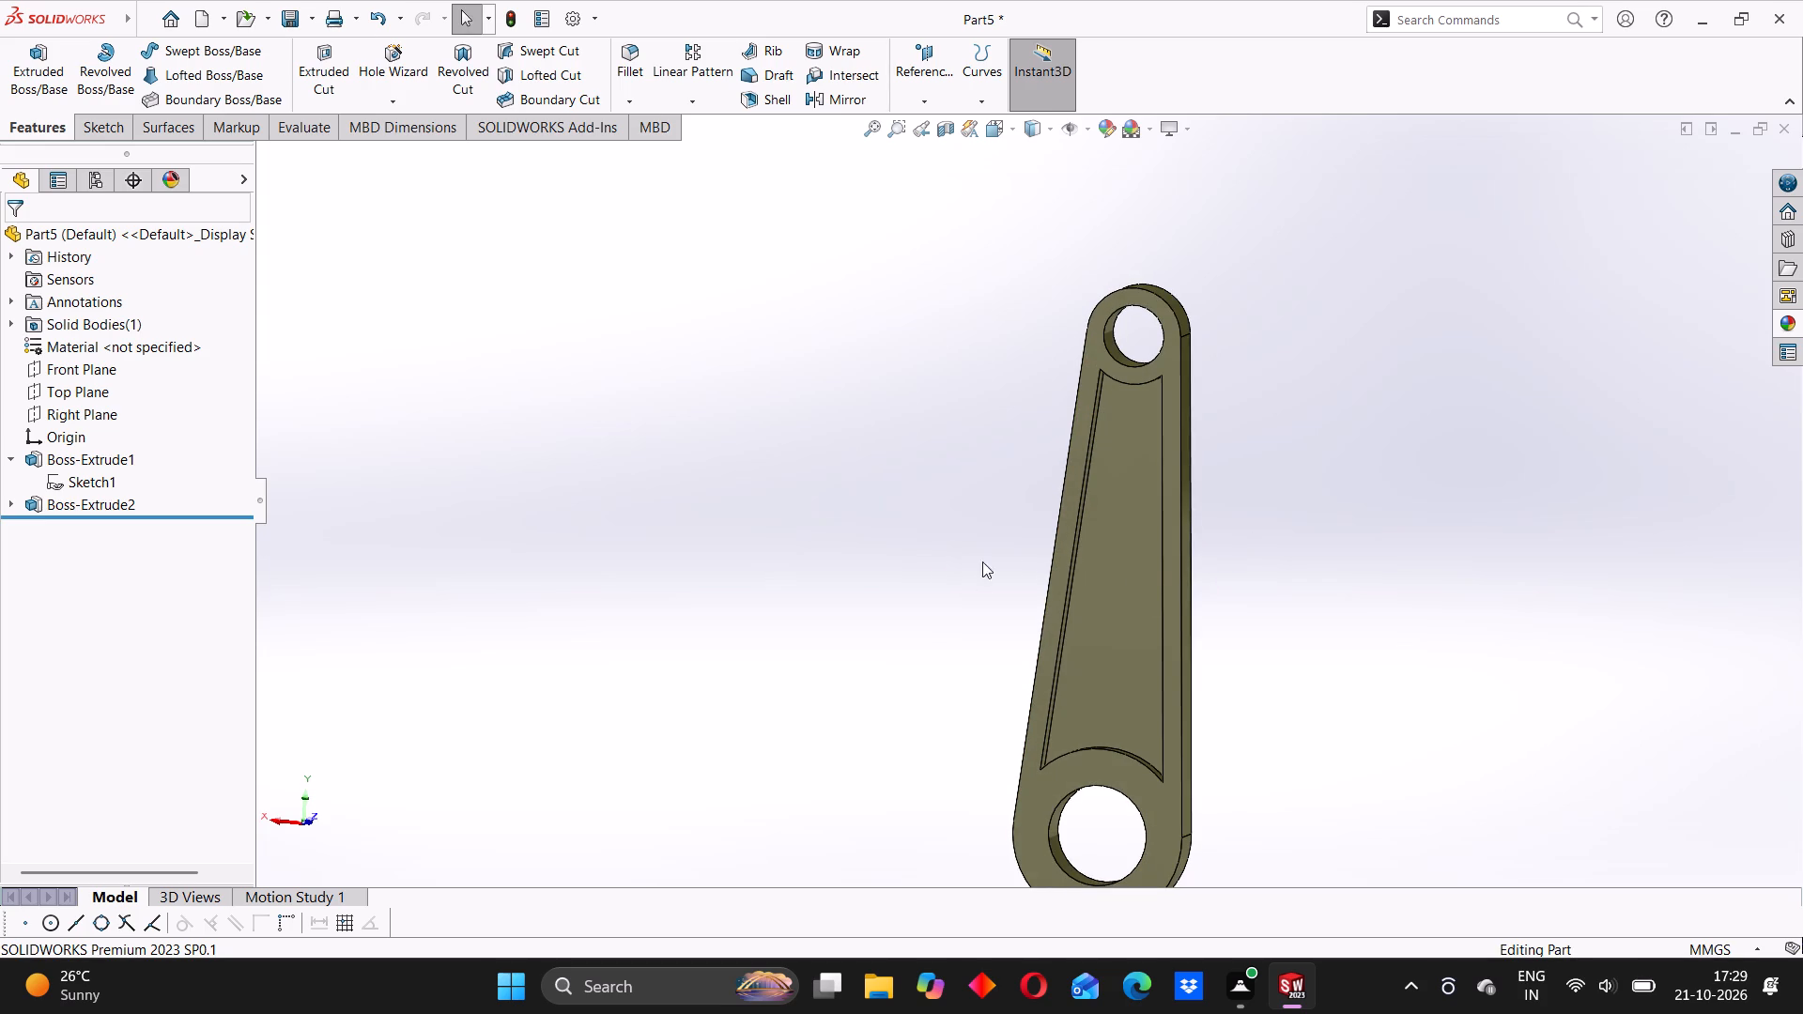
middle_click_drag(1160, 532, 1083, 544)
left_click(909, 537)
middle_click_drag(1117, 651, 1101, 546)
middle_click_drag(1094, 548, 1043, 563)
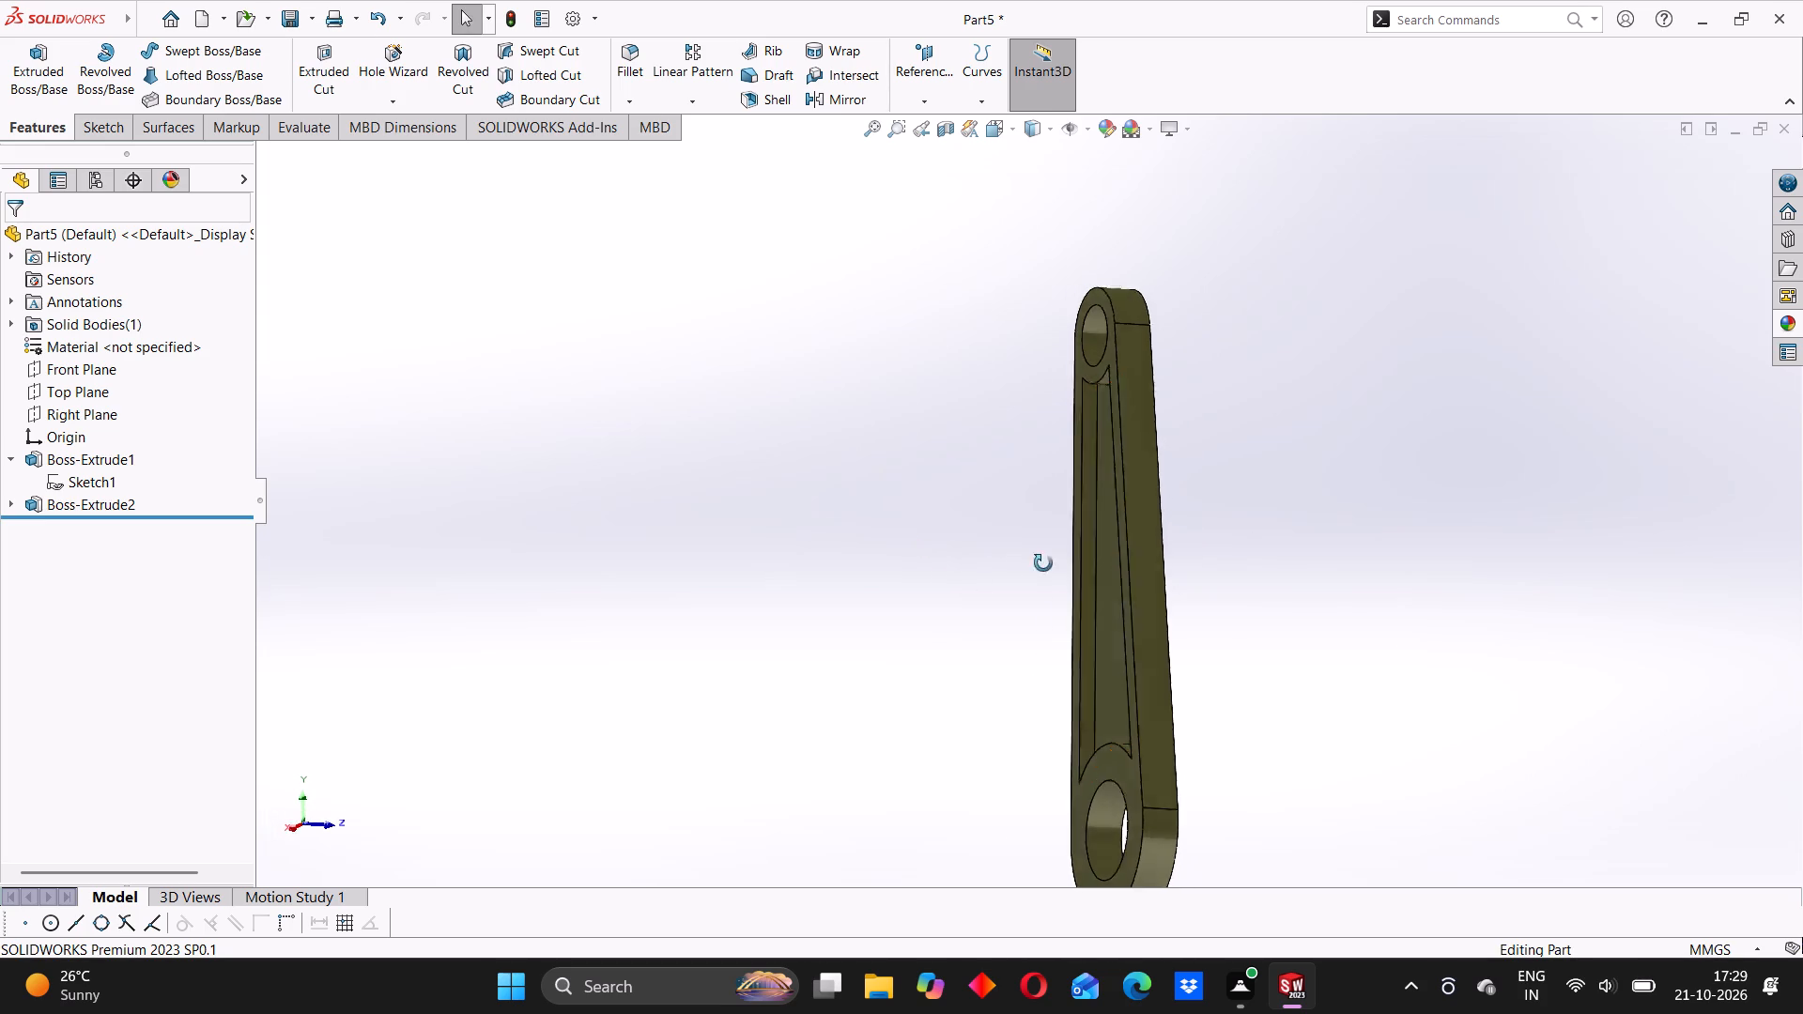
middle_click_drag(1043, 563, 1006, 574)
left_click(977, 579)
middle_click_drag(1086, 539, 1157, 628)
left_click(1042, 584)
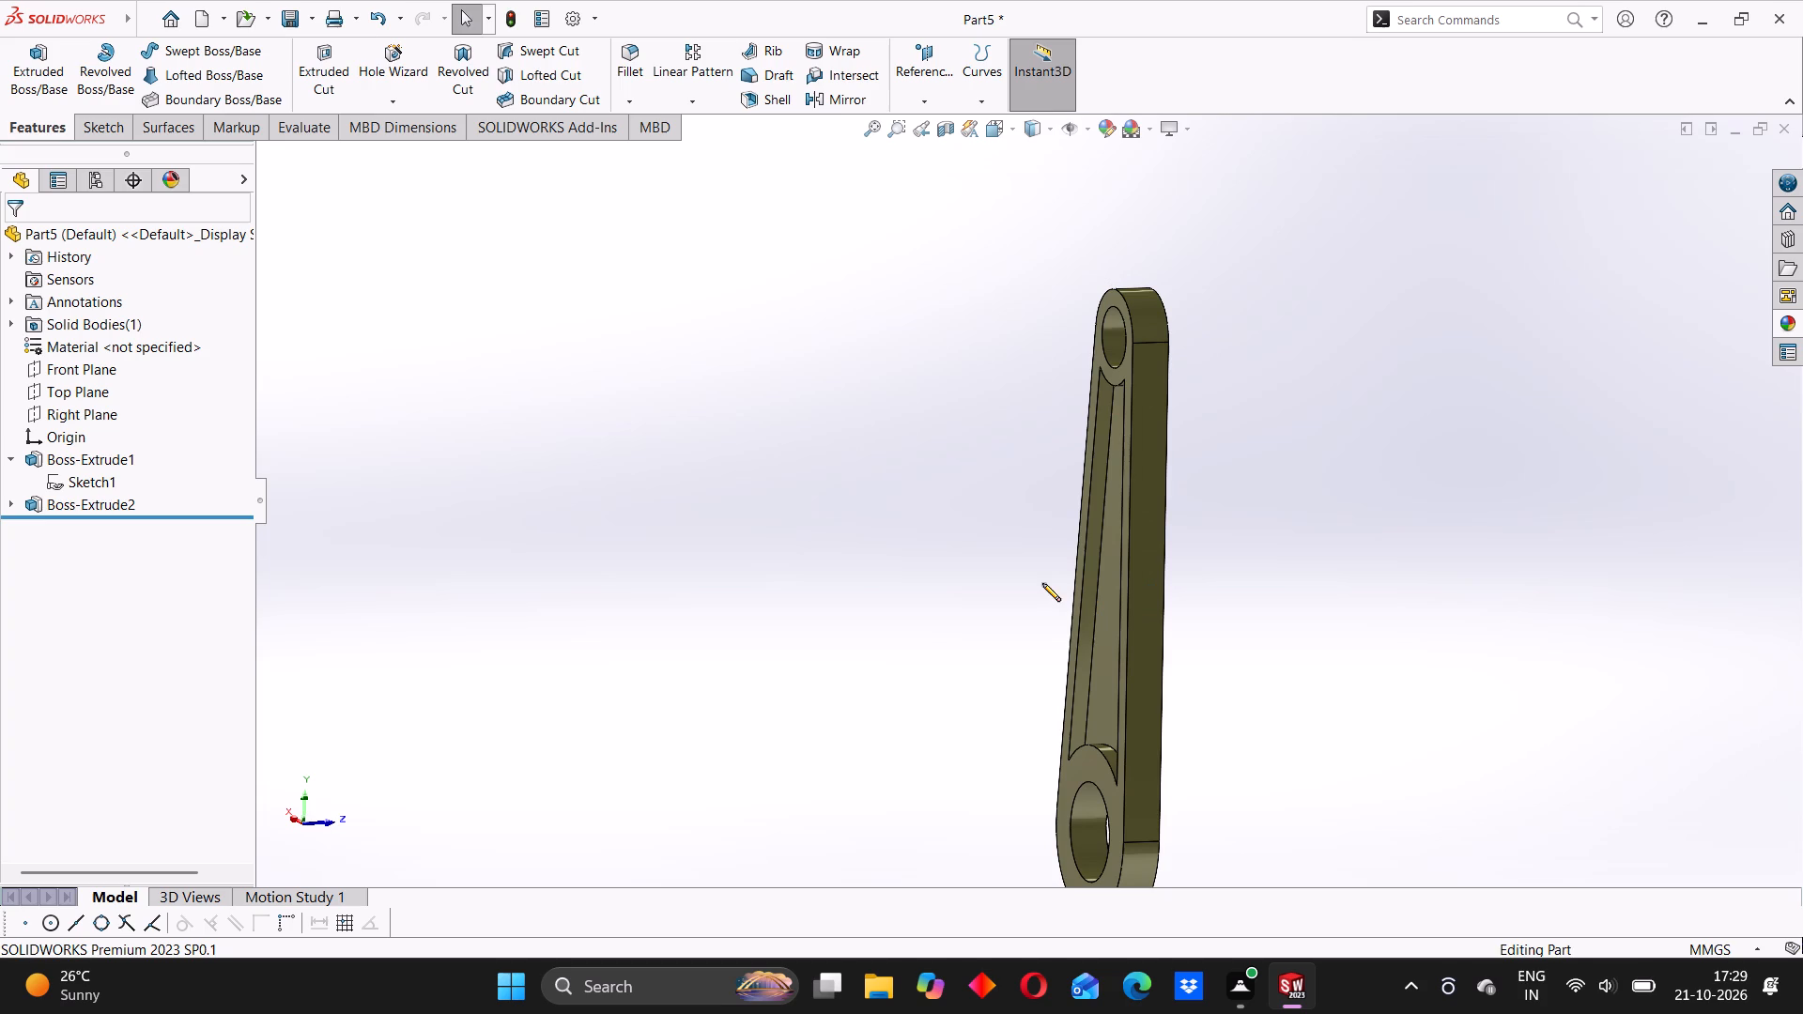
Examine the olive connecting rod's faces, side walls and recessed web from different angles and distances.
middle_click_drag(1138, 583, 1111, 625)
left_click(994, 579)
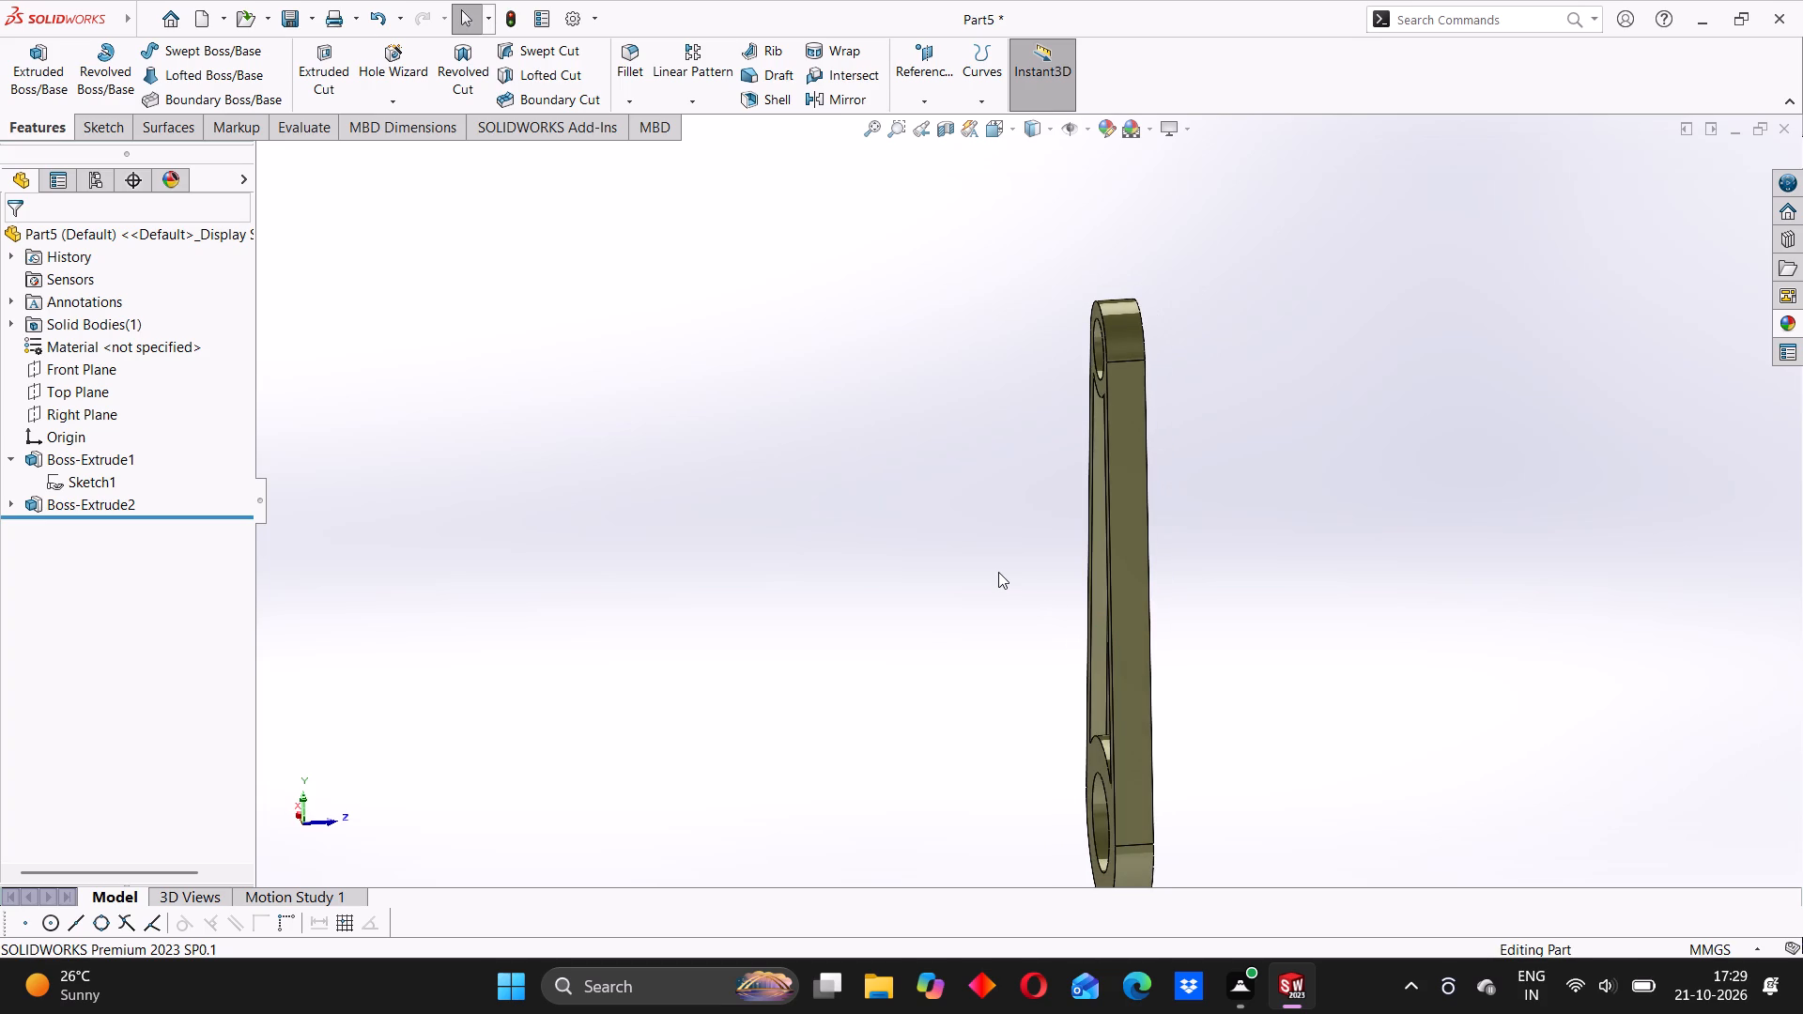
middle_click_drag(1121, 582, 1121, 541)
left_click(960, 560)
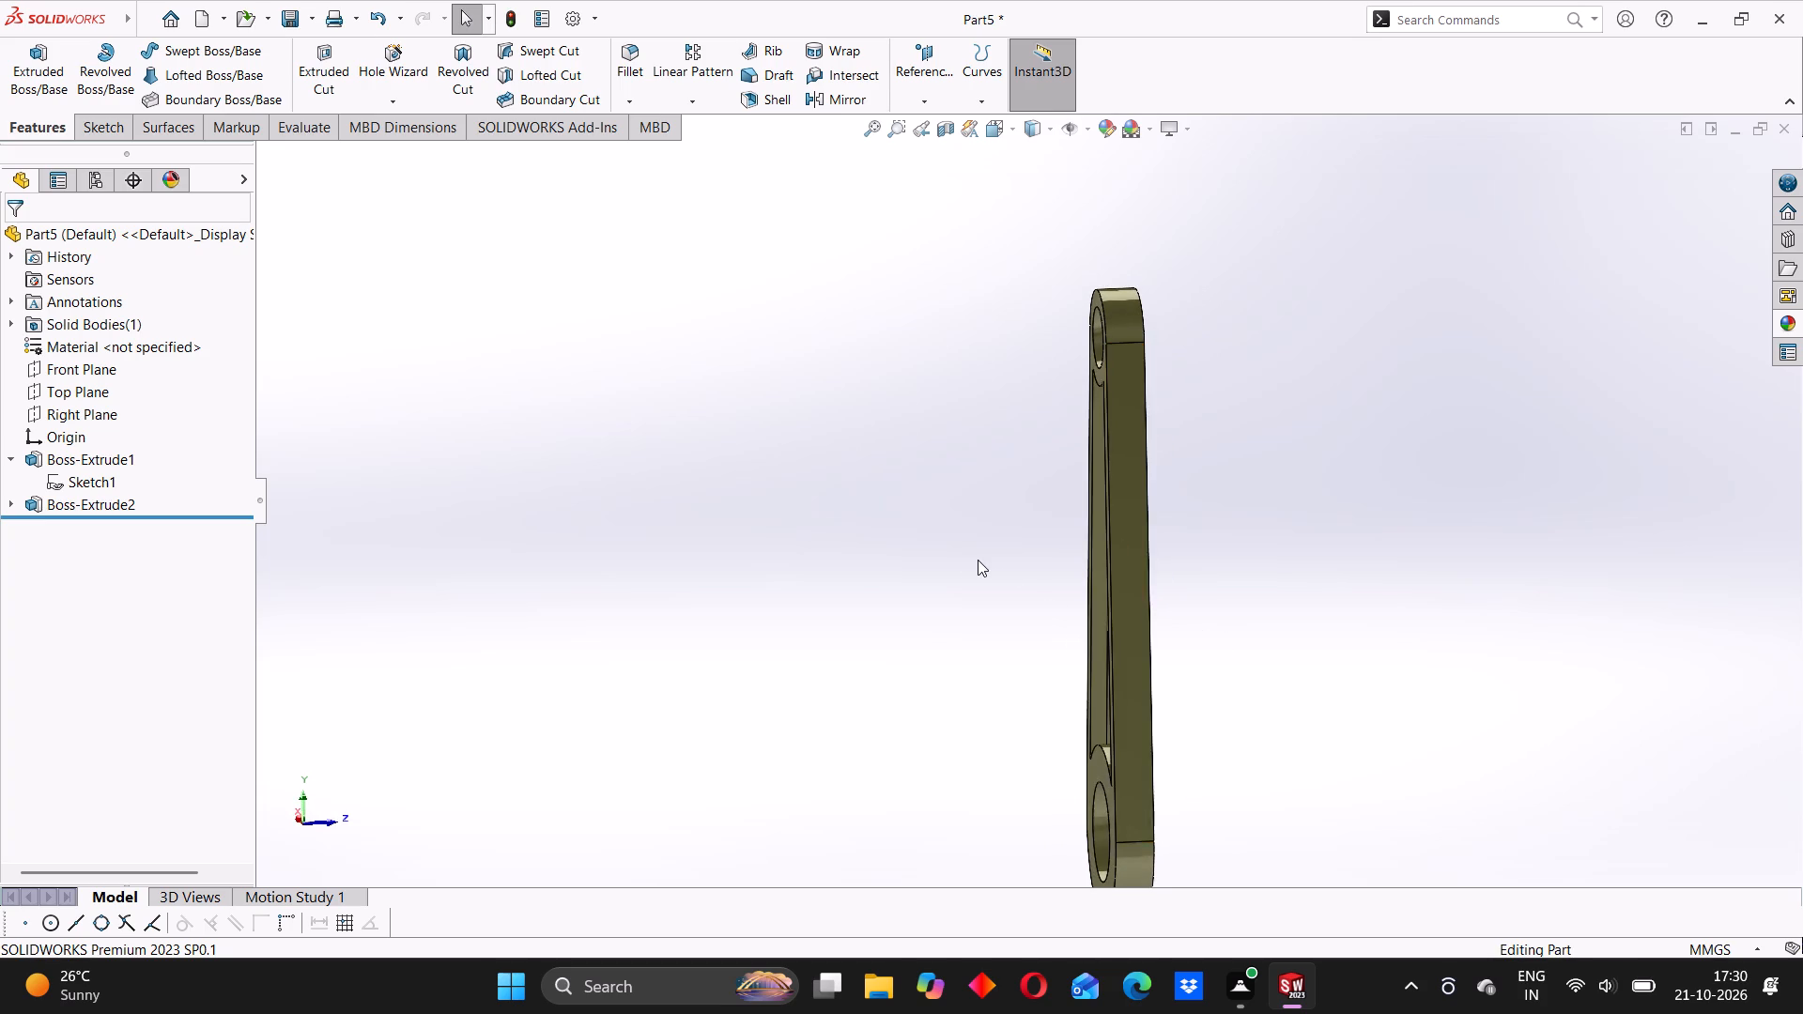
middle_click_drag(1080, 574, 1130, 557)
left_click(979, 553)
middle_click_drag(1211, 531, 1300, 514)
left_click(987, 529)
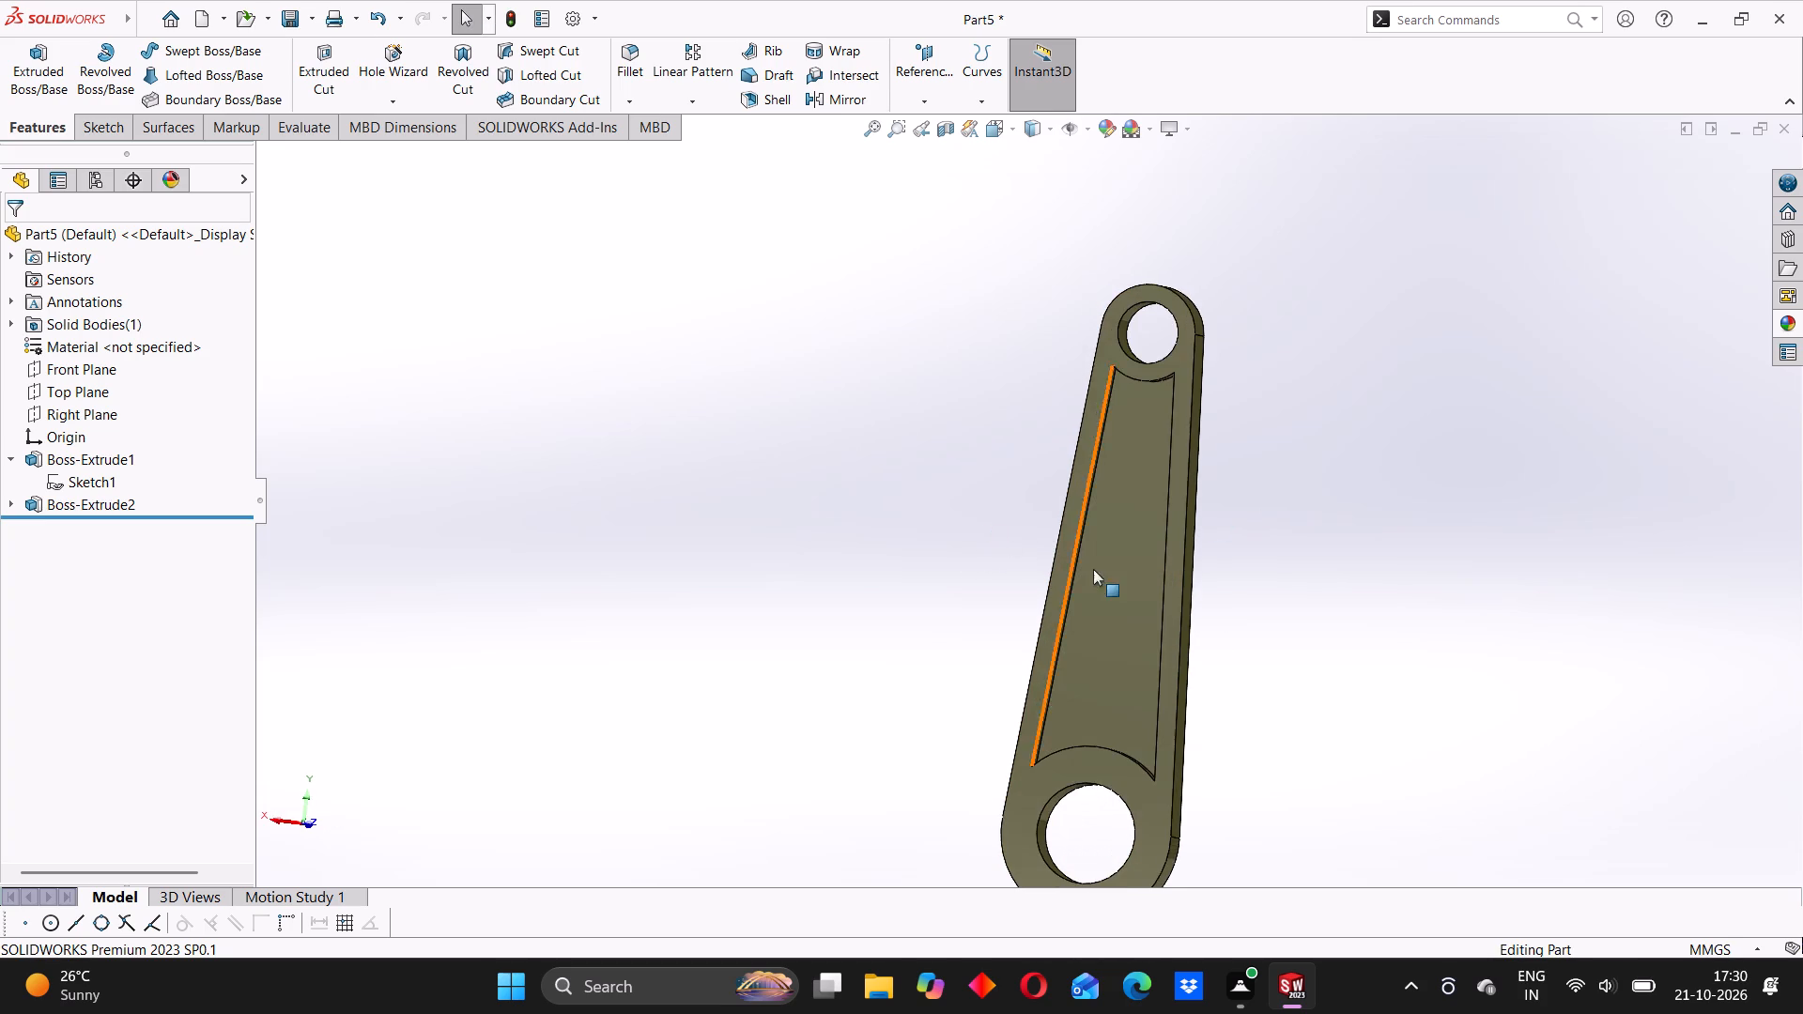
middle_click_drag(1081, 563, 1220, 576)
left_click(932, 545)
middle_click_drag(1098, 515, 1176, 550)
left_click(957, 552)
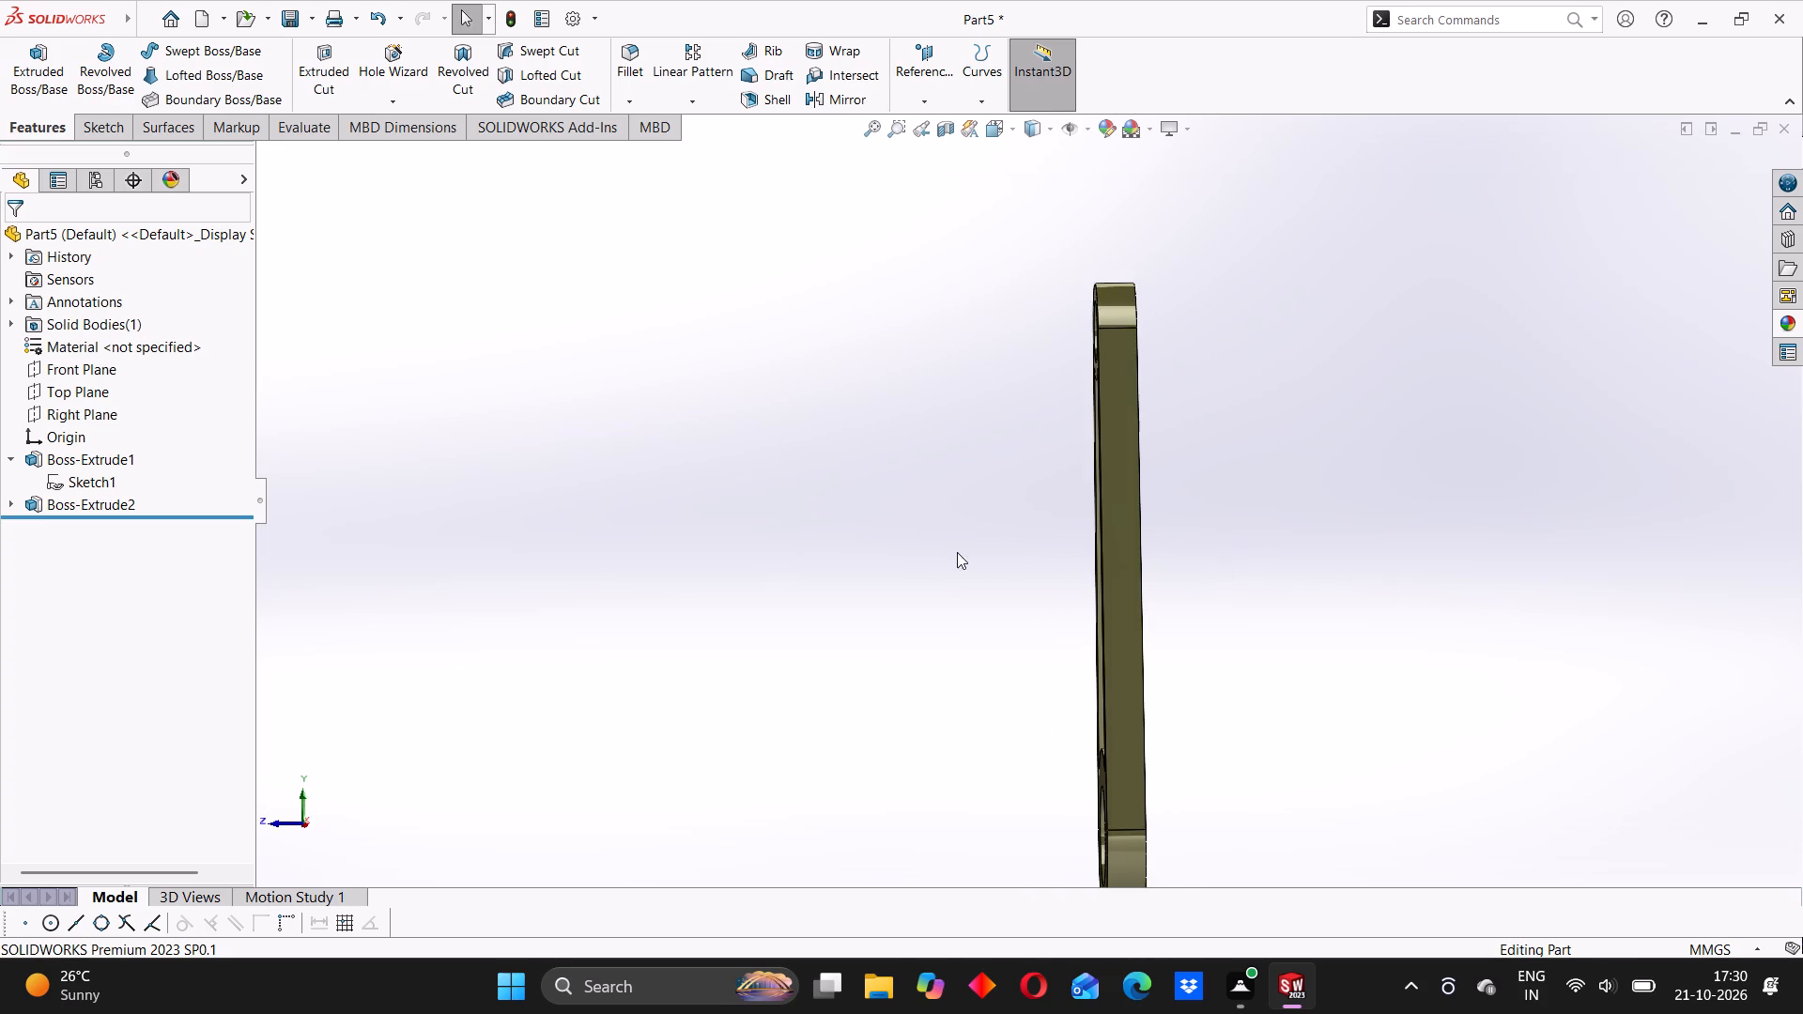
middle_click_drag(1107, 508, 942, 552)
left_click(909, 544)
middle_click_drag(1148, 477, 1082, 501)
left_click(940, 506)
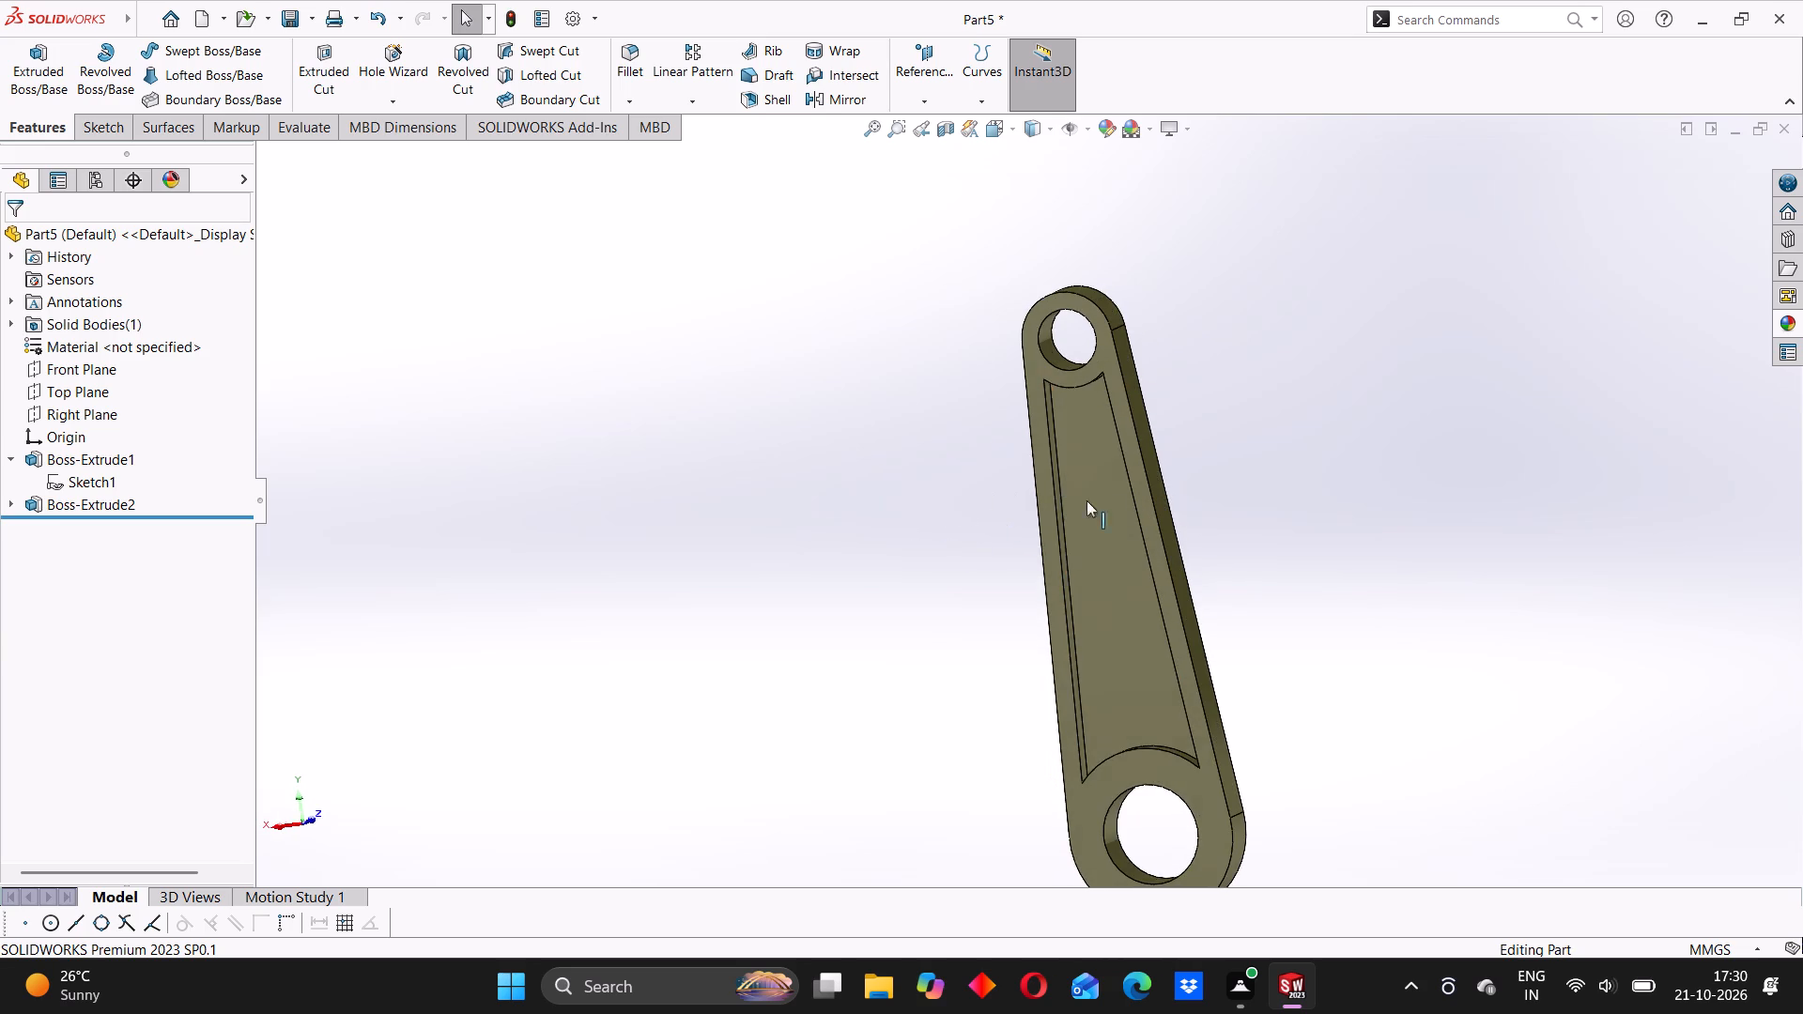
middle_click_drag(1129, 542, 994, 478)
left_click(930, 497)
middle_click_drag(1155, 472, 1206, 504)
left_click(976, 524)
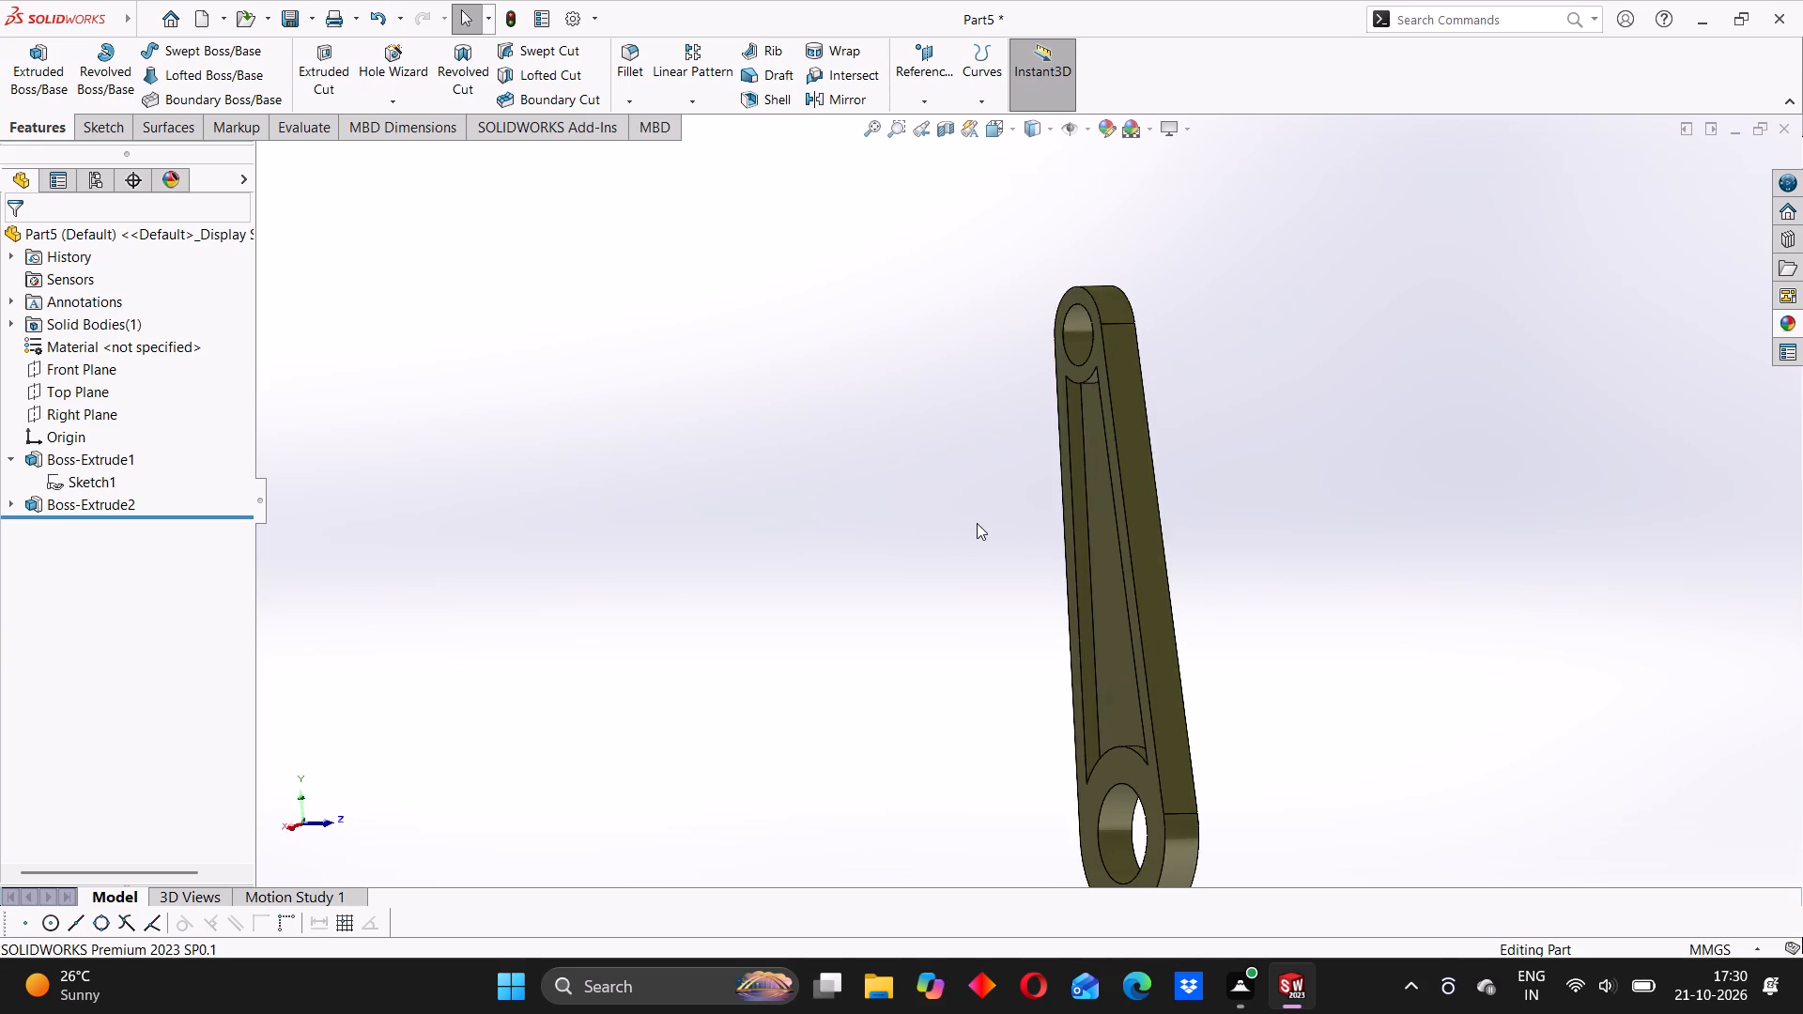
middle_click_drag(1060, 479, 1092, 493)
left_click(967, 514)
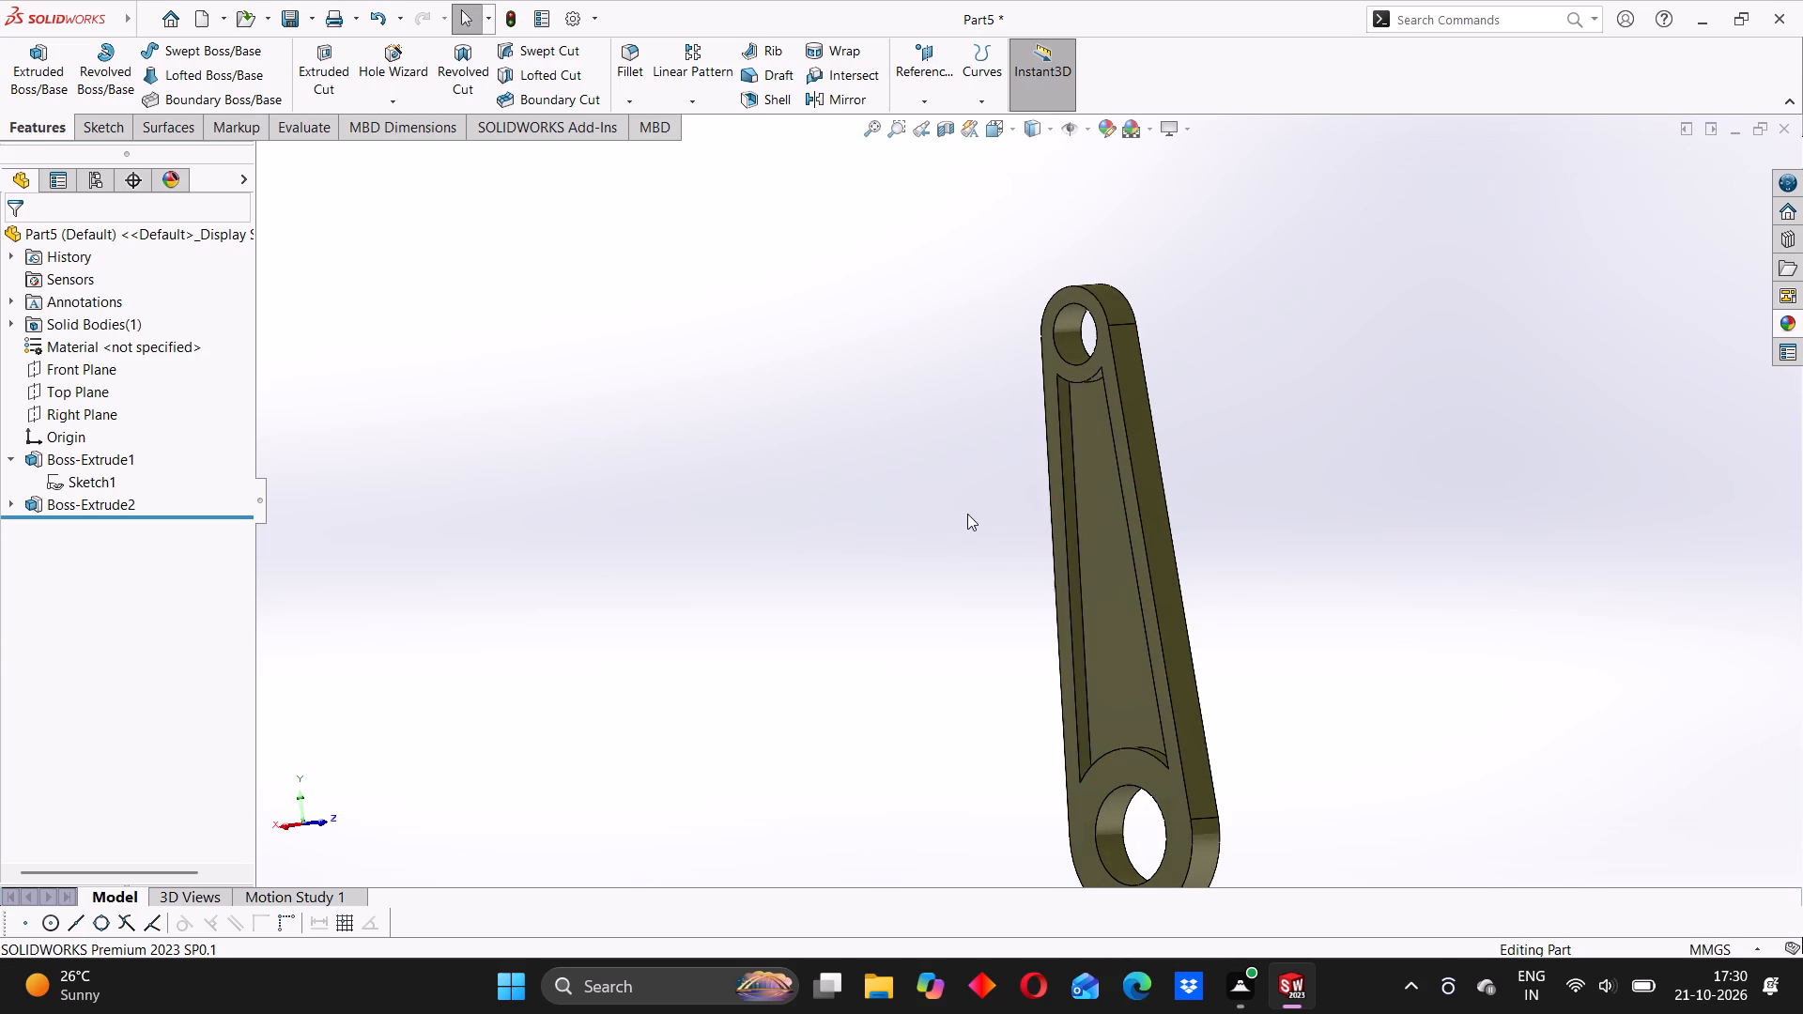
middle_click_drag(1099, 473, 1120, 488)
left_click(882, 491)
middle_click_drag(1084, 433, 1349, 453)
left_click(1055, 491)
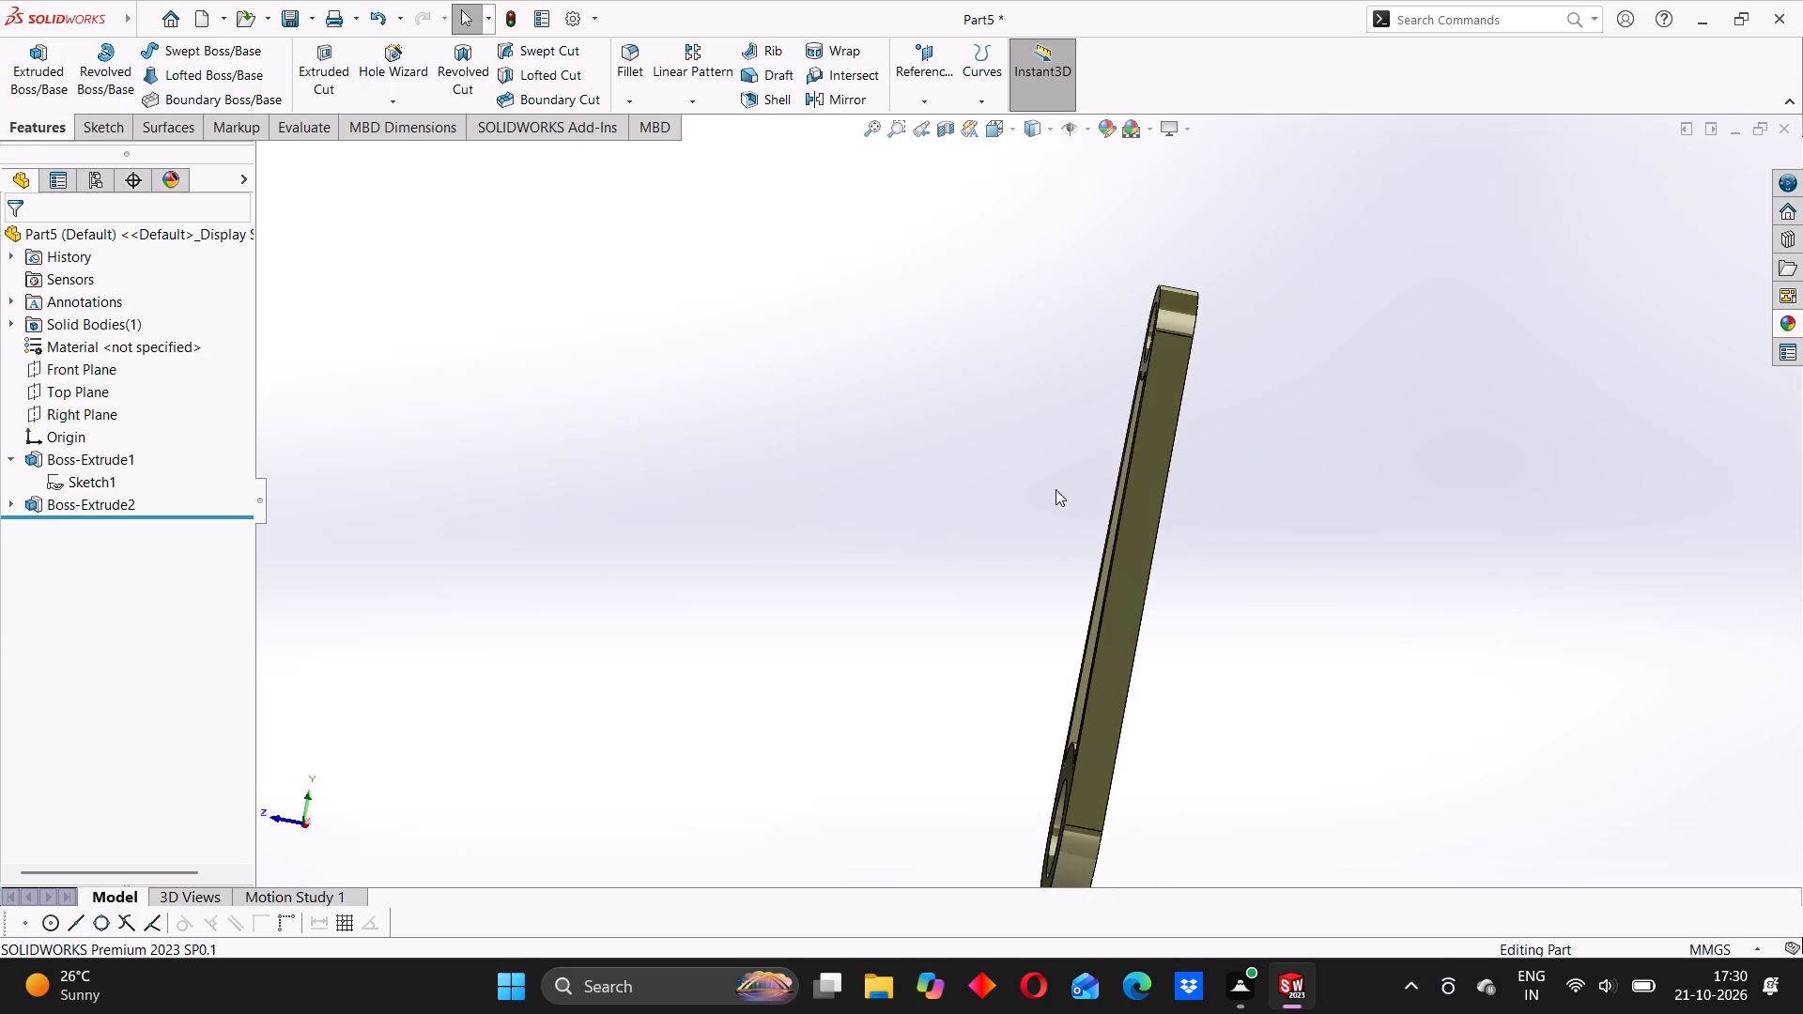
middle_click_drag(1132, 469, 1287, 478)
left_click(864, 486)
middle_click_drag(1177, 421, 921, 484)
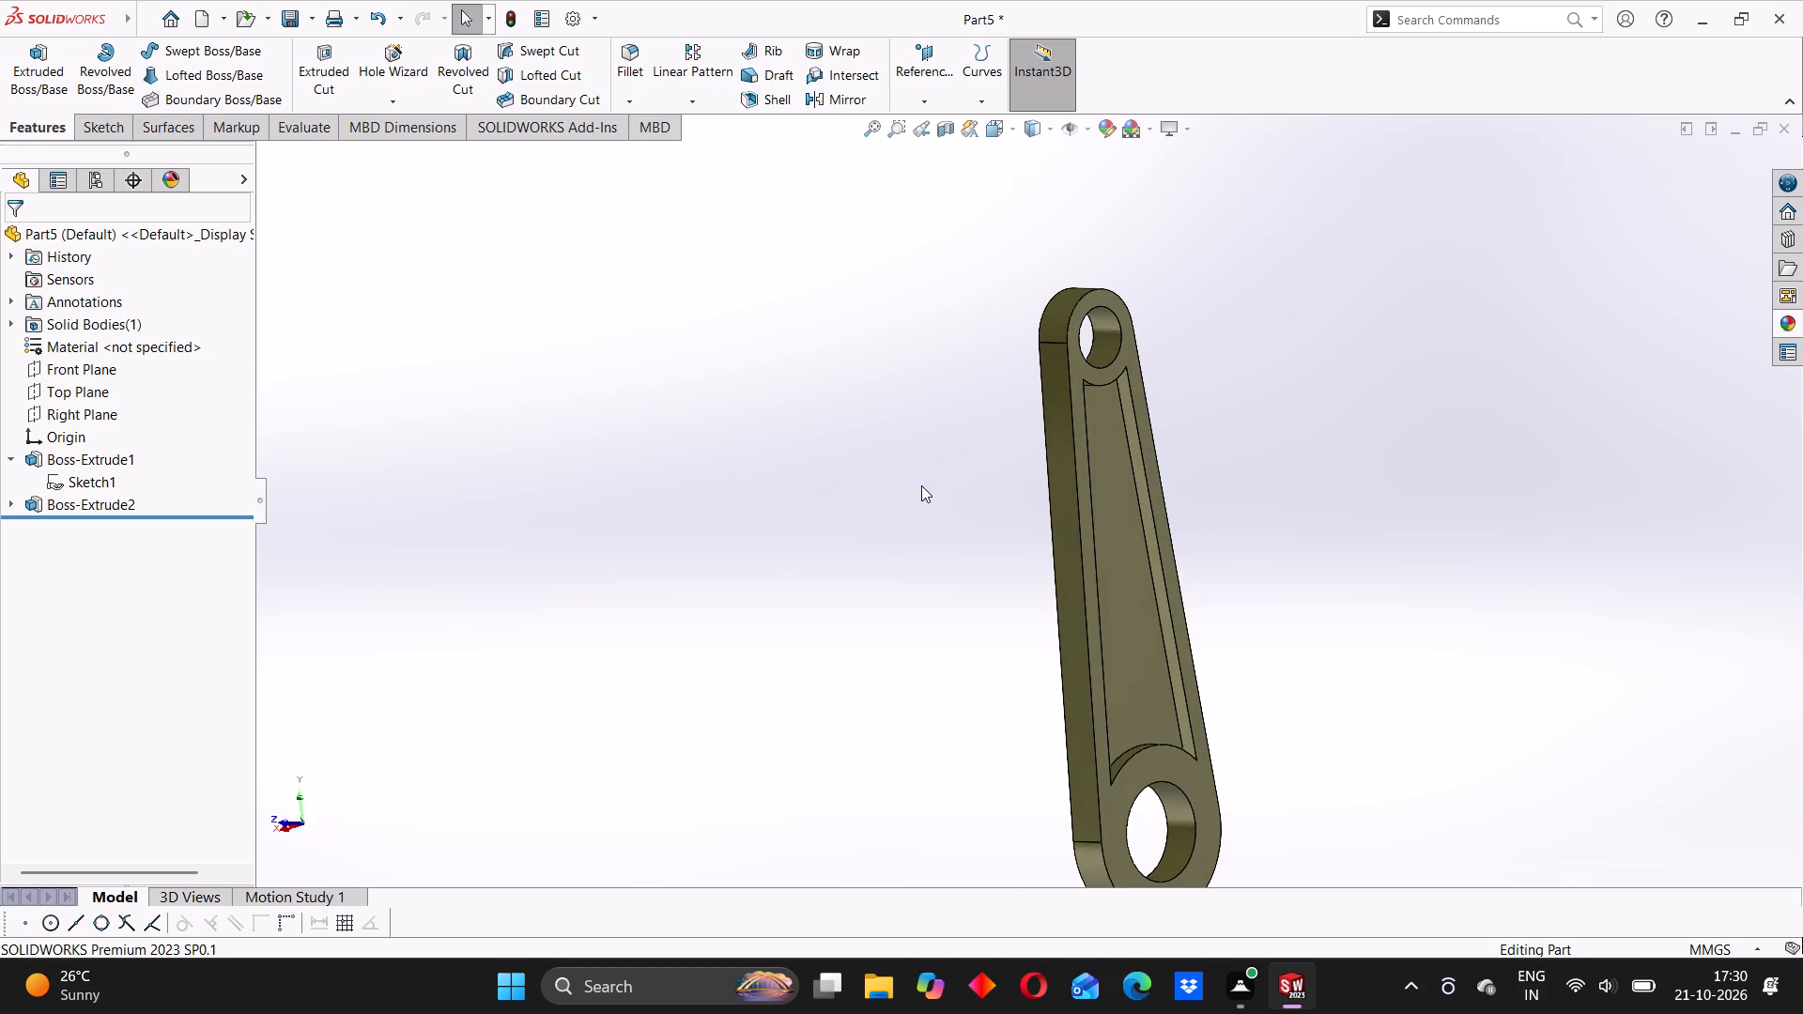
left_click(921, 485)
middle_click_drag(1173, 633, 1193, 685)
middle_click_drag(1222, 506, 895, 506)
left_click(897, 506)
middle_click_drag(1066, 446, 1122, 441)
left_click(1001, 466)
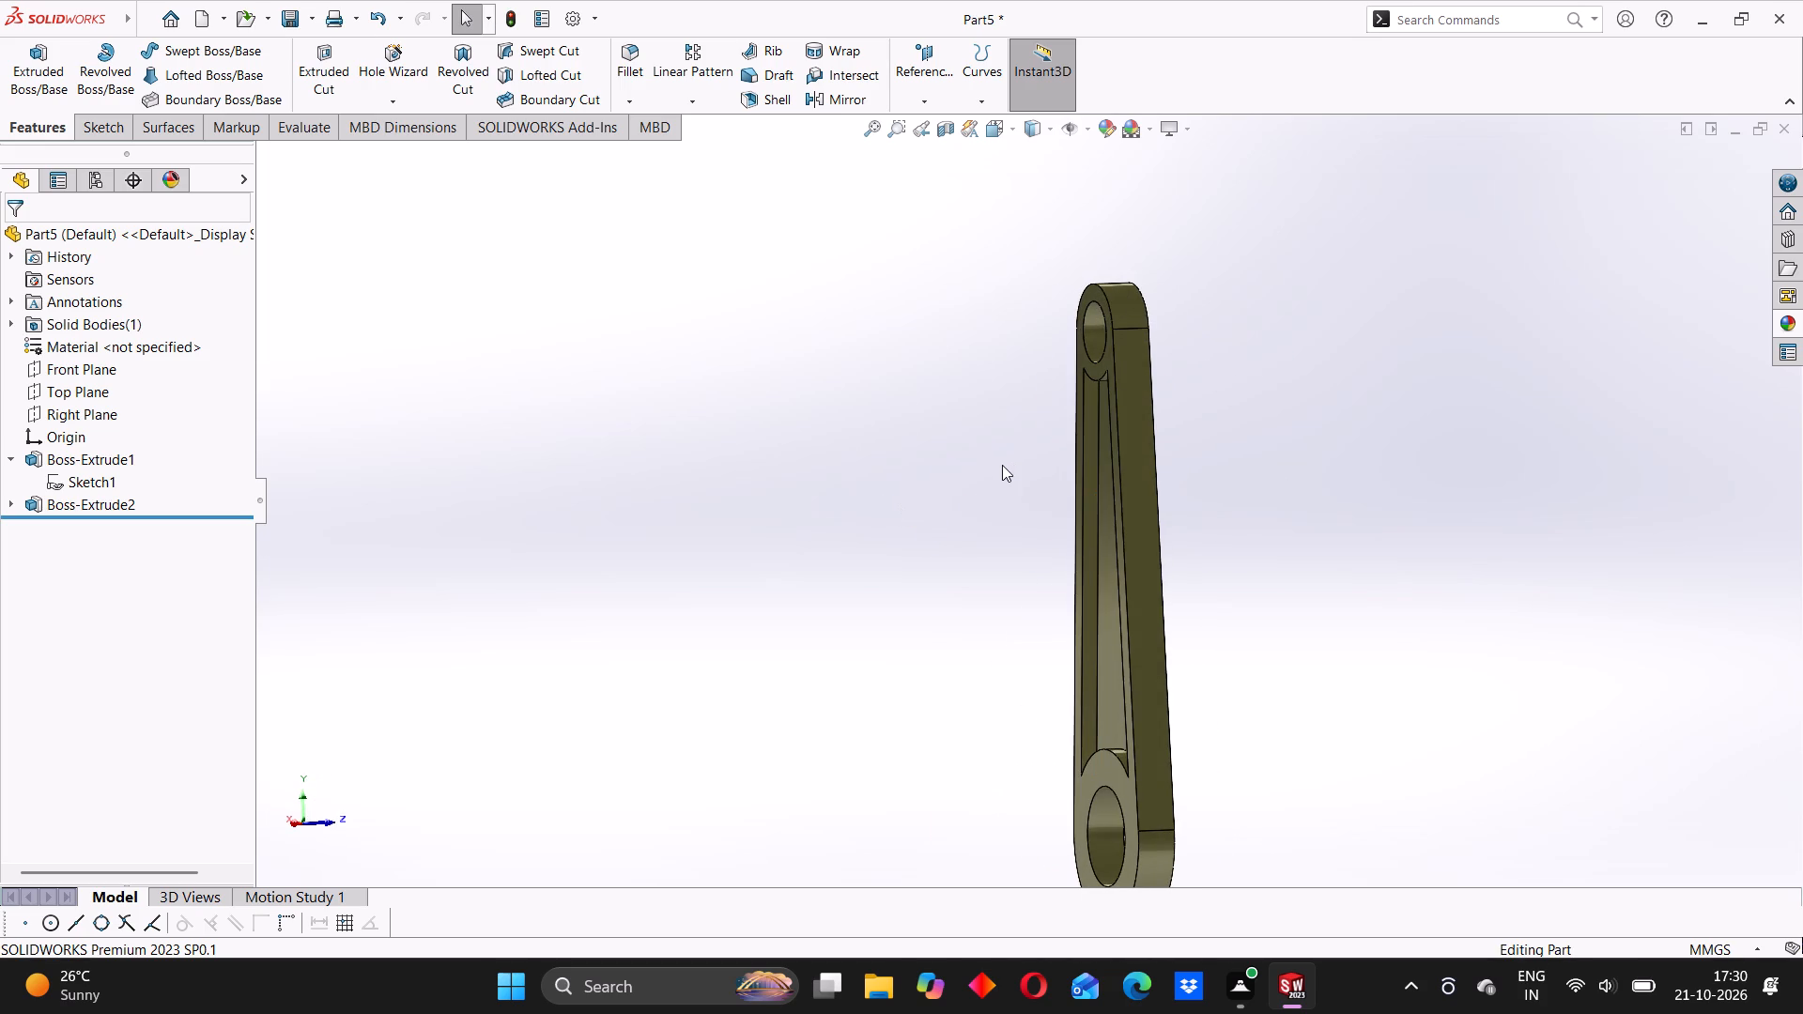
middle_click(1108, 438)
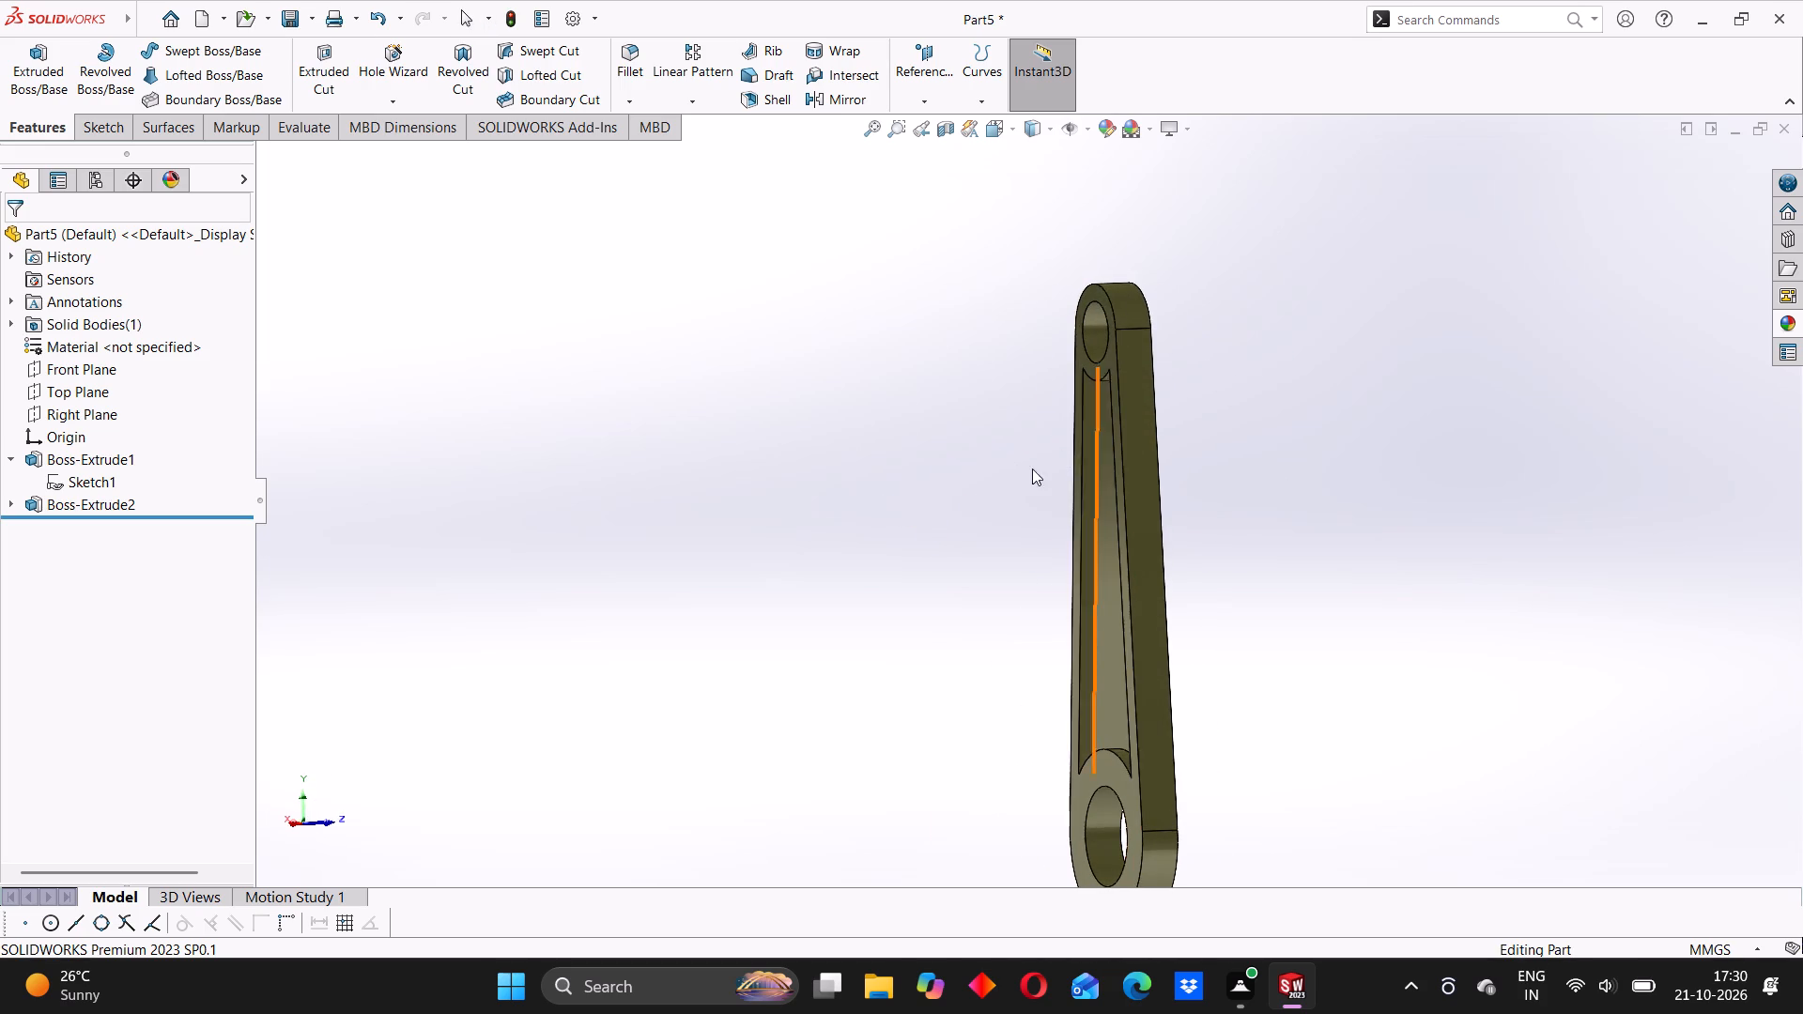
left_click(1031, 471)
middle_click_drag(1179, 440, 1052, 468)
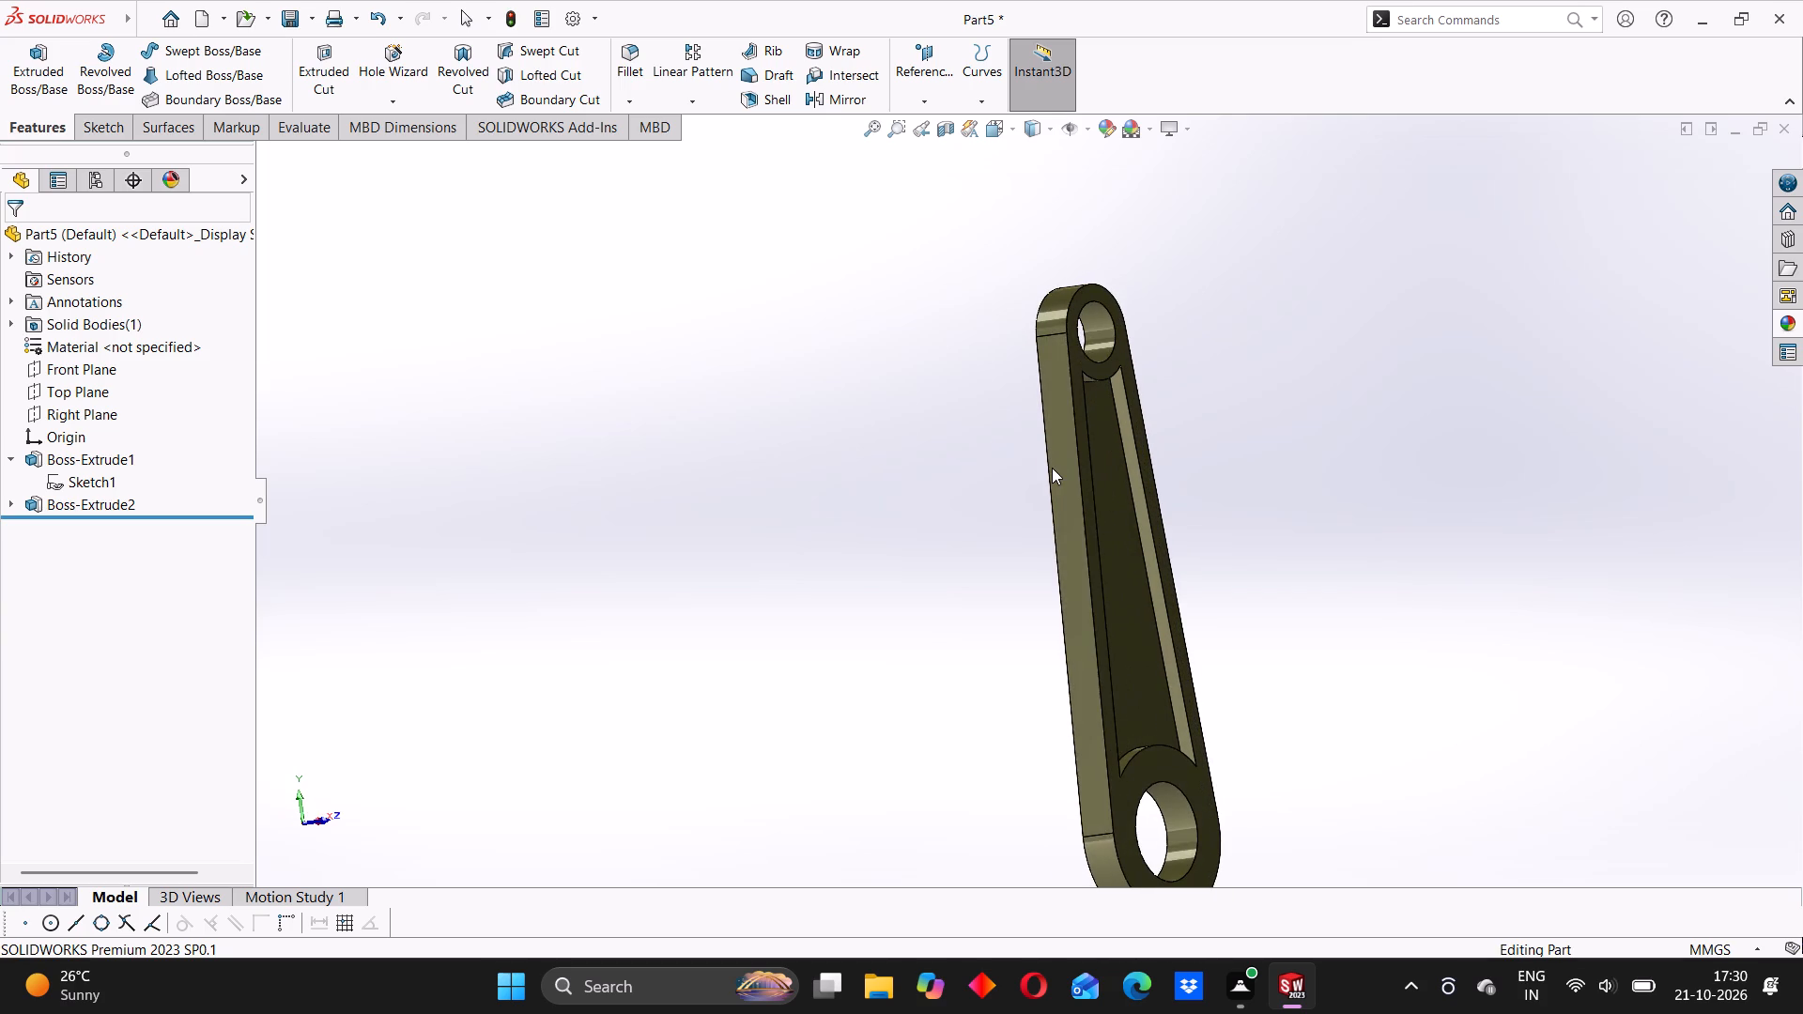
middle_click_drag(1052, 466, 1097, 445)
left_click(1012, 475)
scroll(1130, 512, "up", 2)
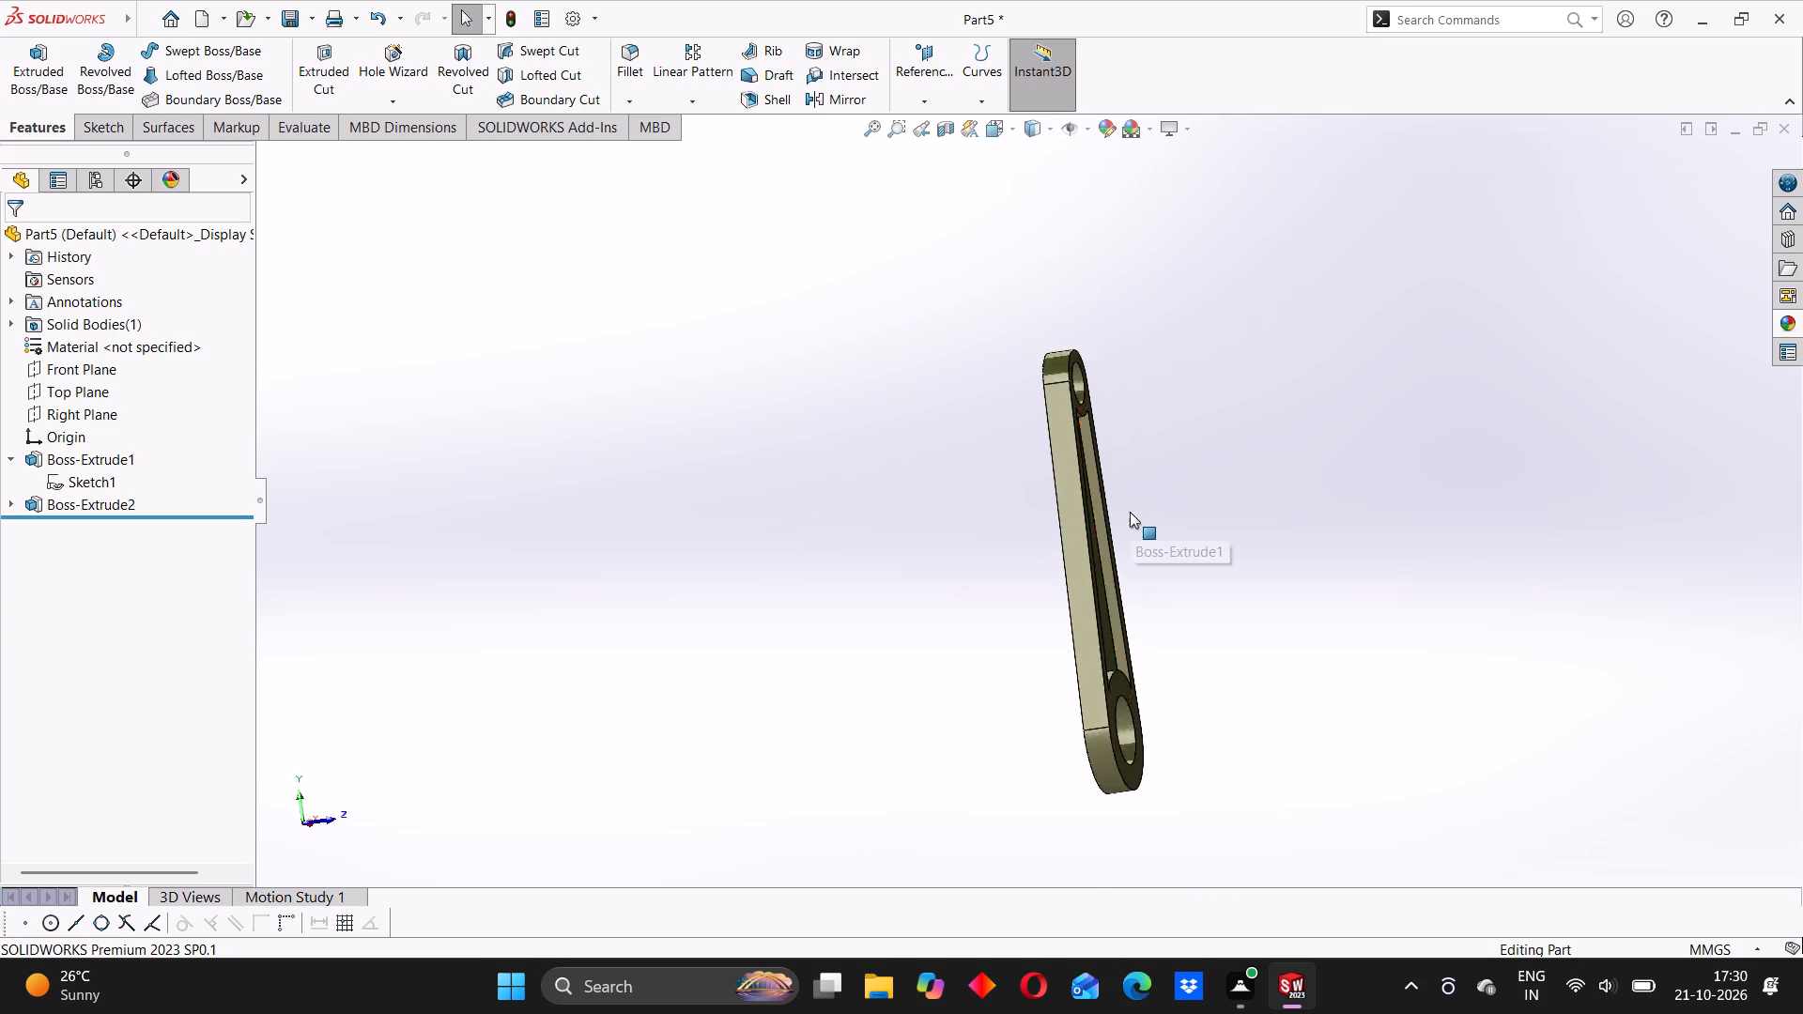
scroll(1130, 512, "up", 2)
middle_click_drag(1033, 541, 1115, 488)
scroll(1052, 478, "down", 4)
middle_click_drag(1023, 477, 1066, 462)
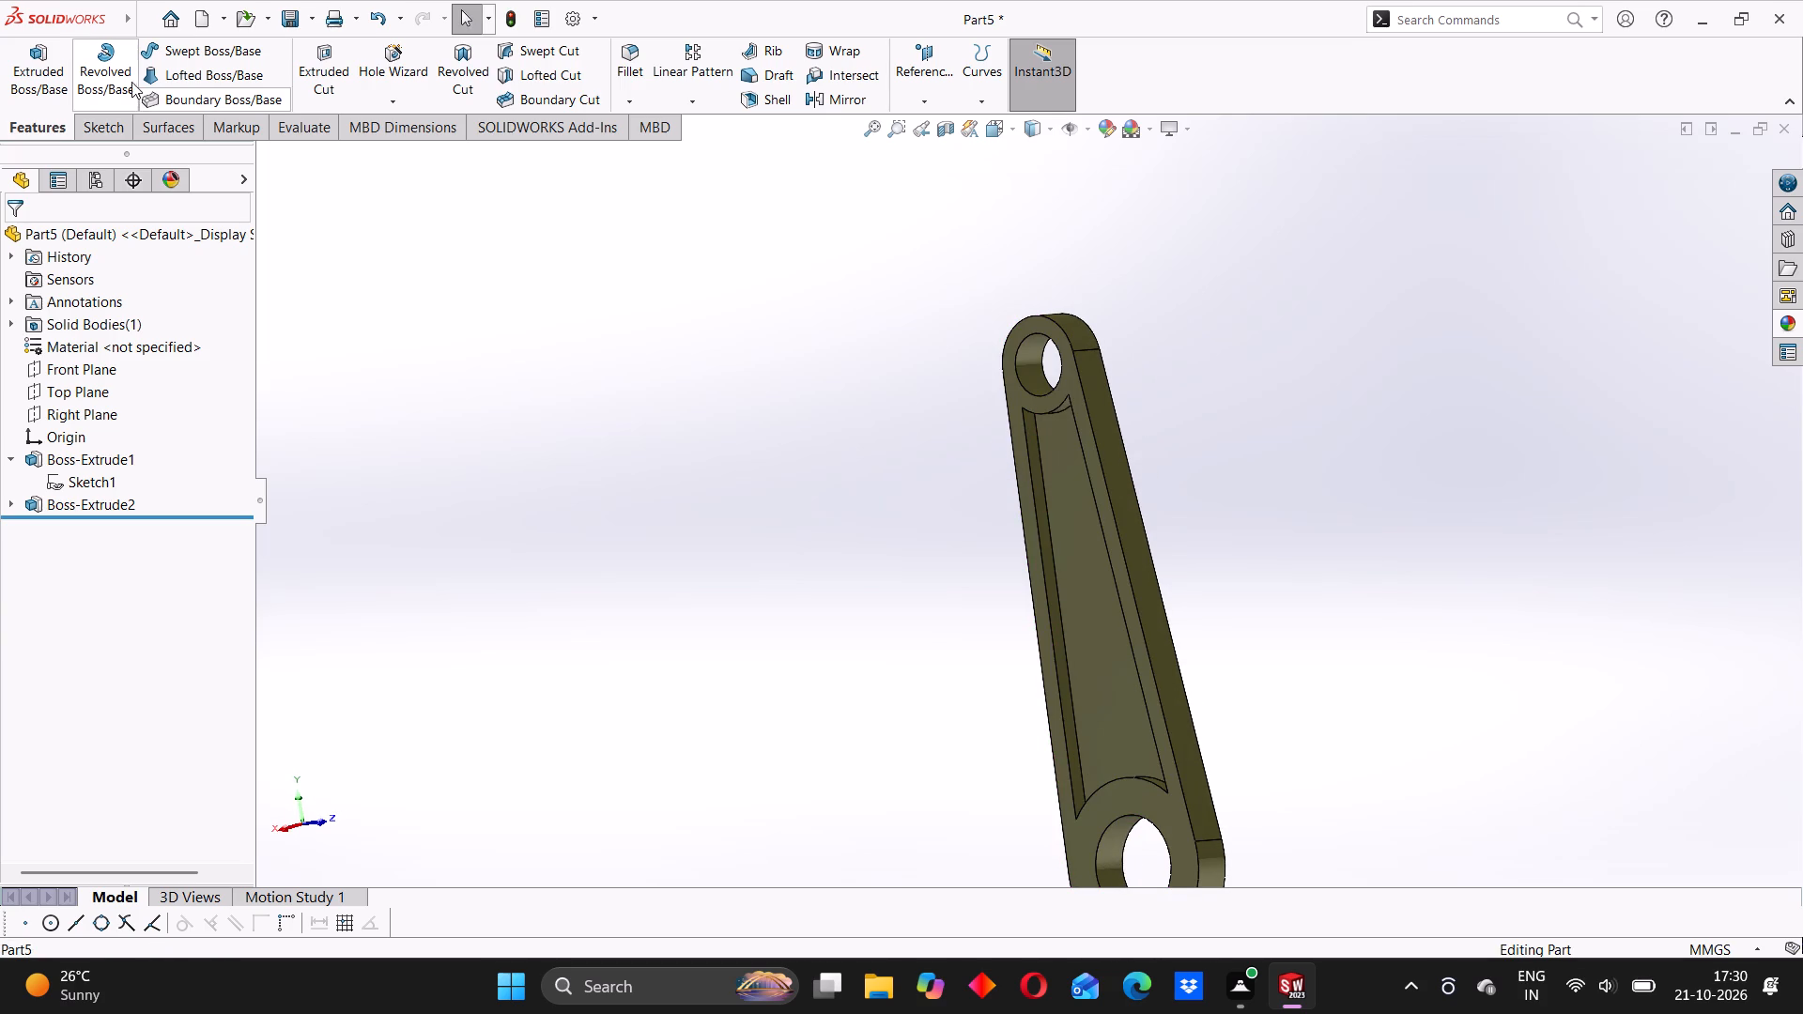
left_click(319, 15)
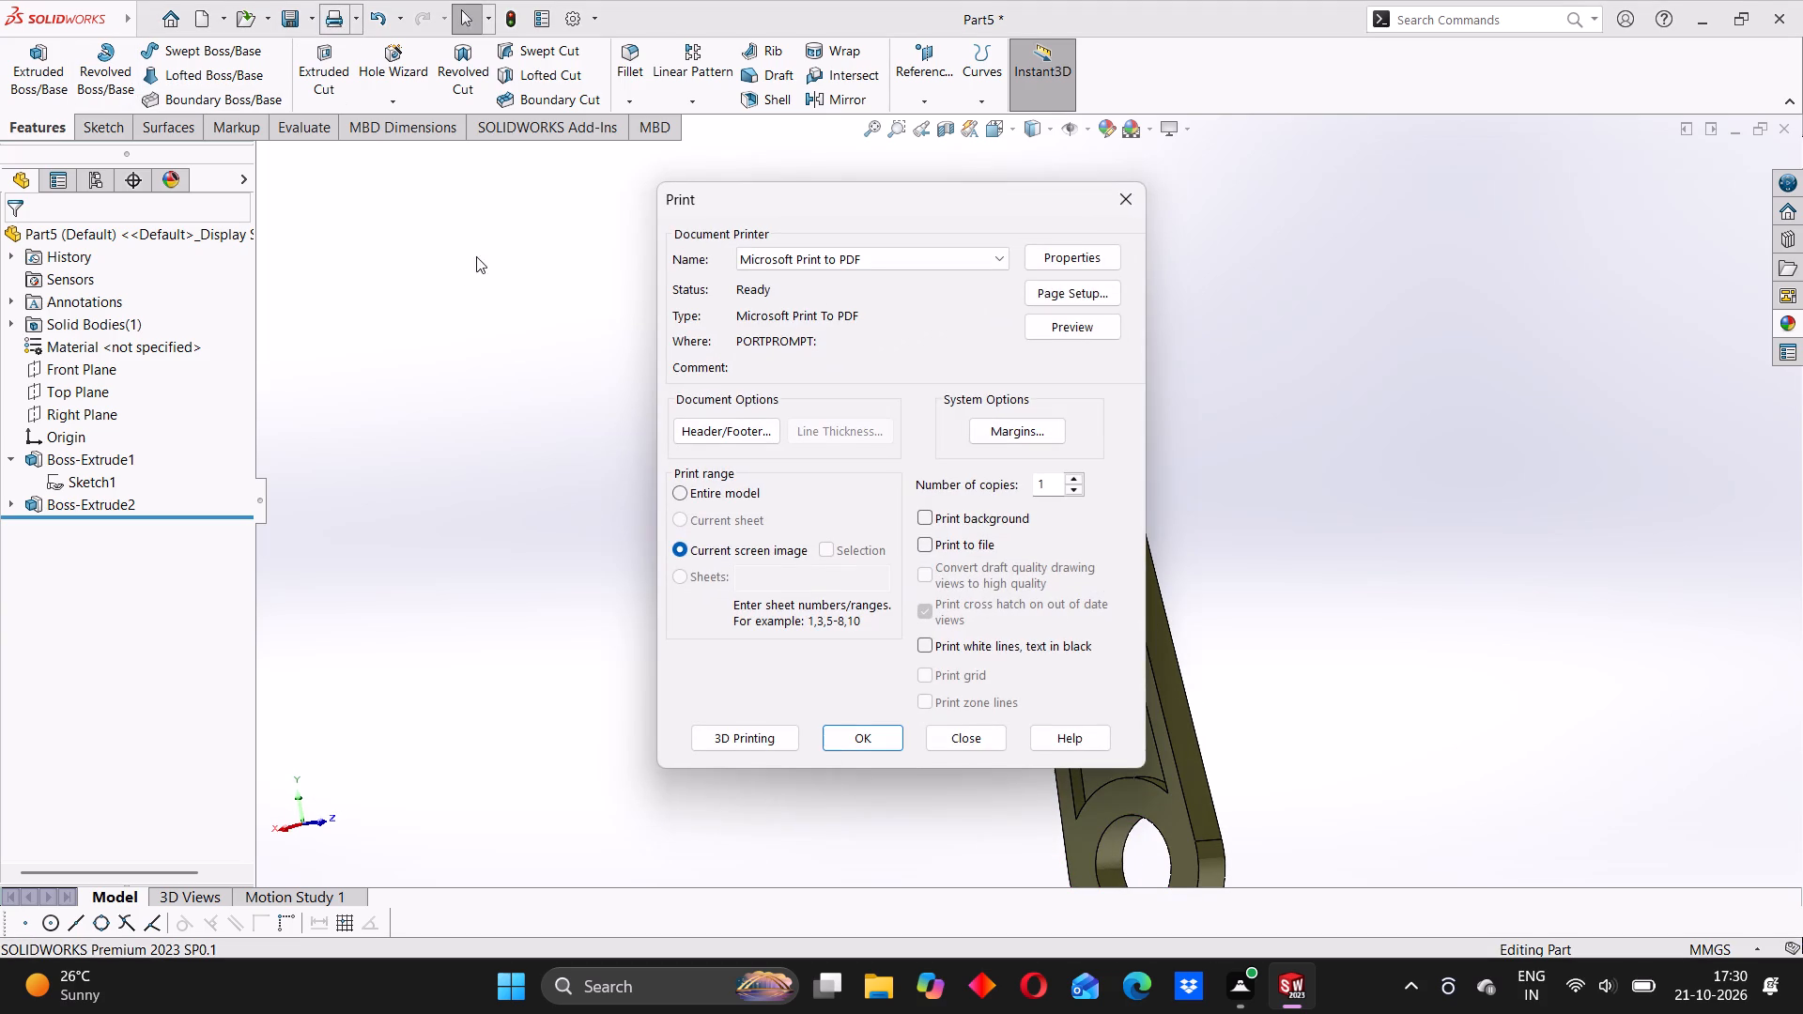
left_click(1116, 207)
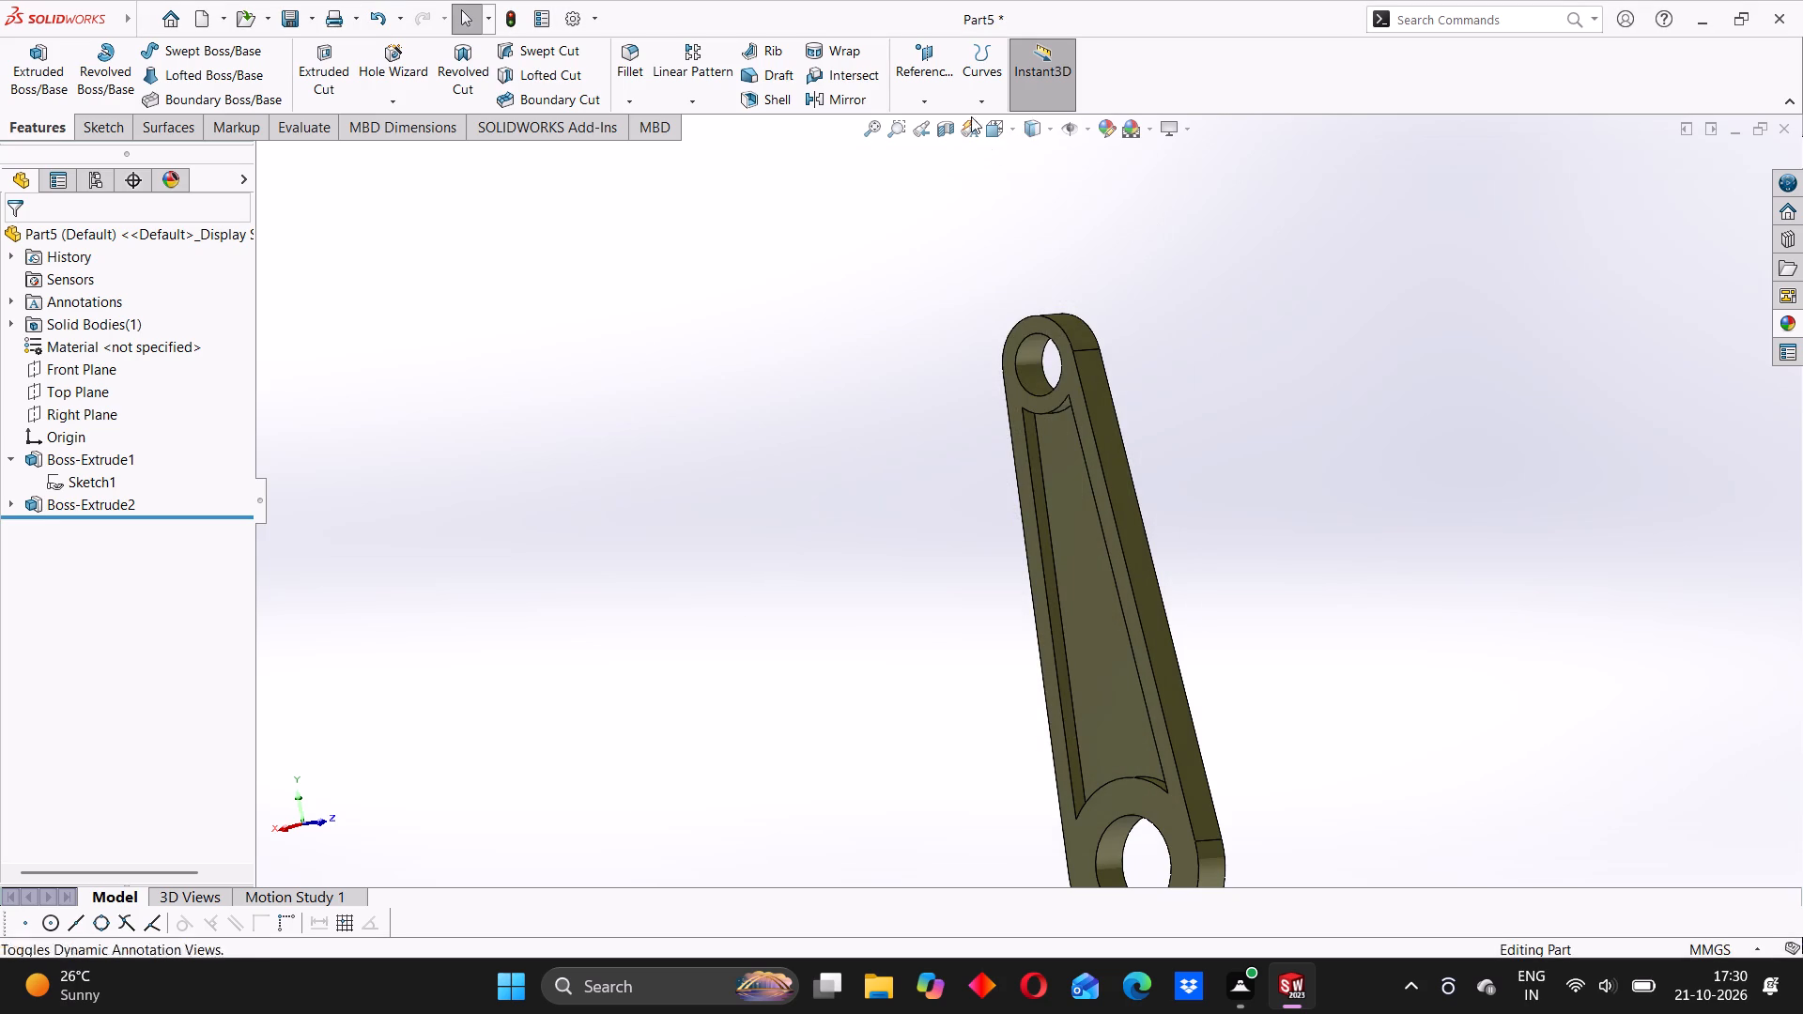
View the connecting rod square to its face, and examine the whole part from oblique angles and distances.
left_click(1020, 126)
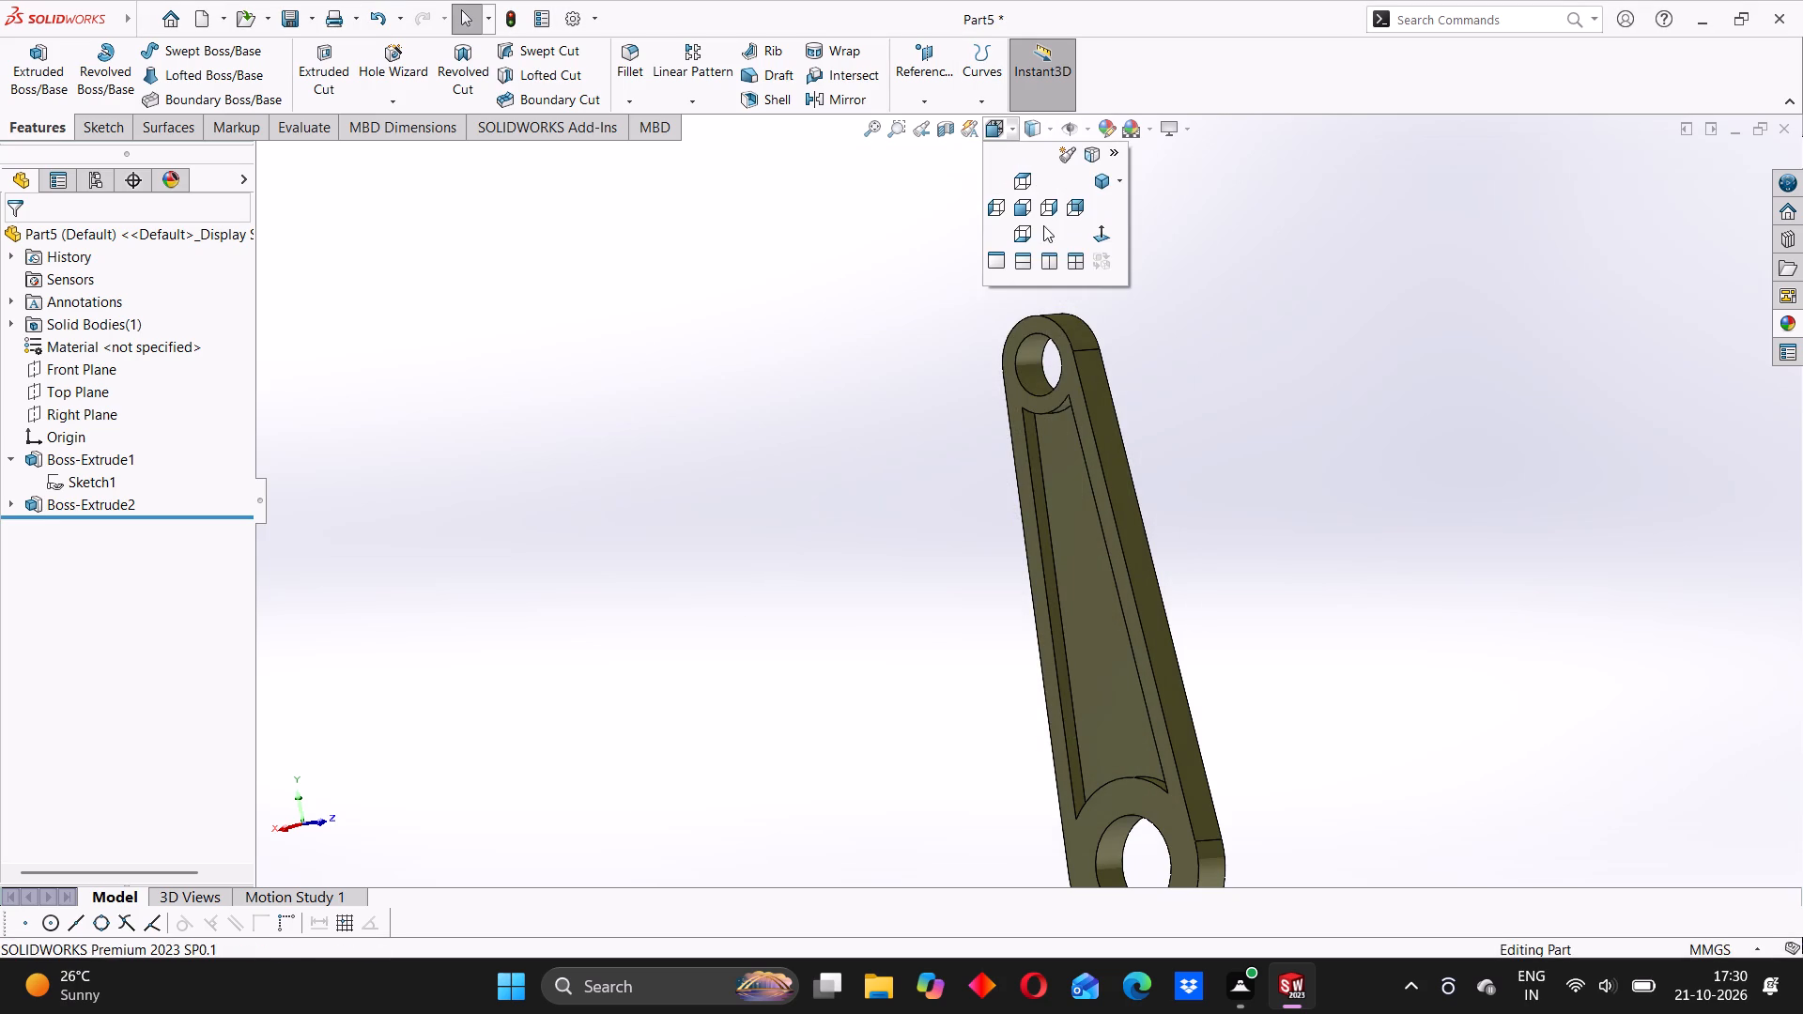
left_click(1091, 237)
scroll(1080, 392, "up", 3)
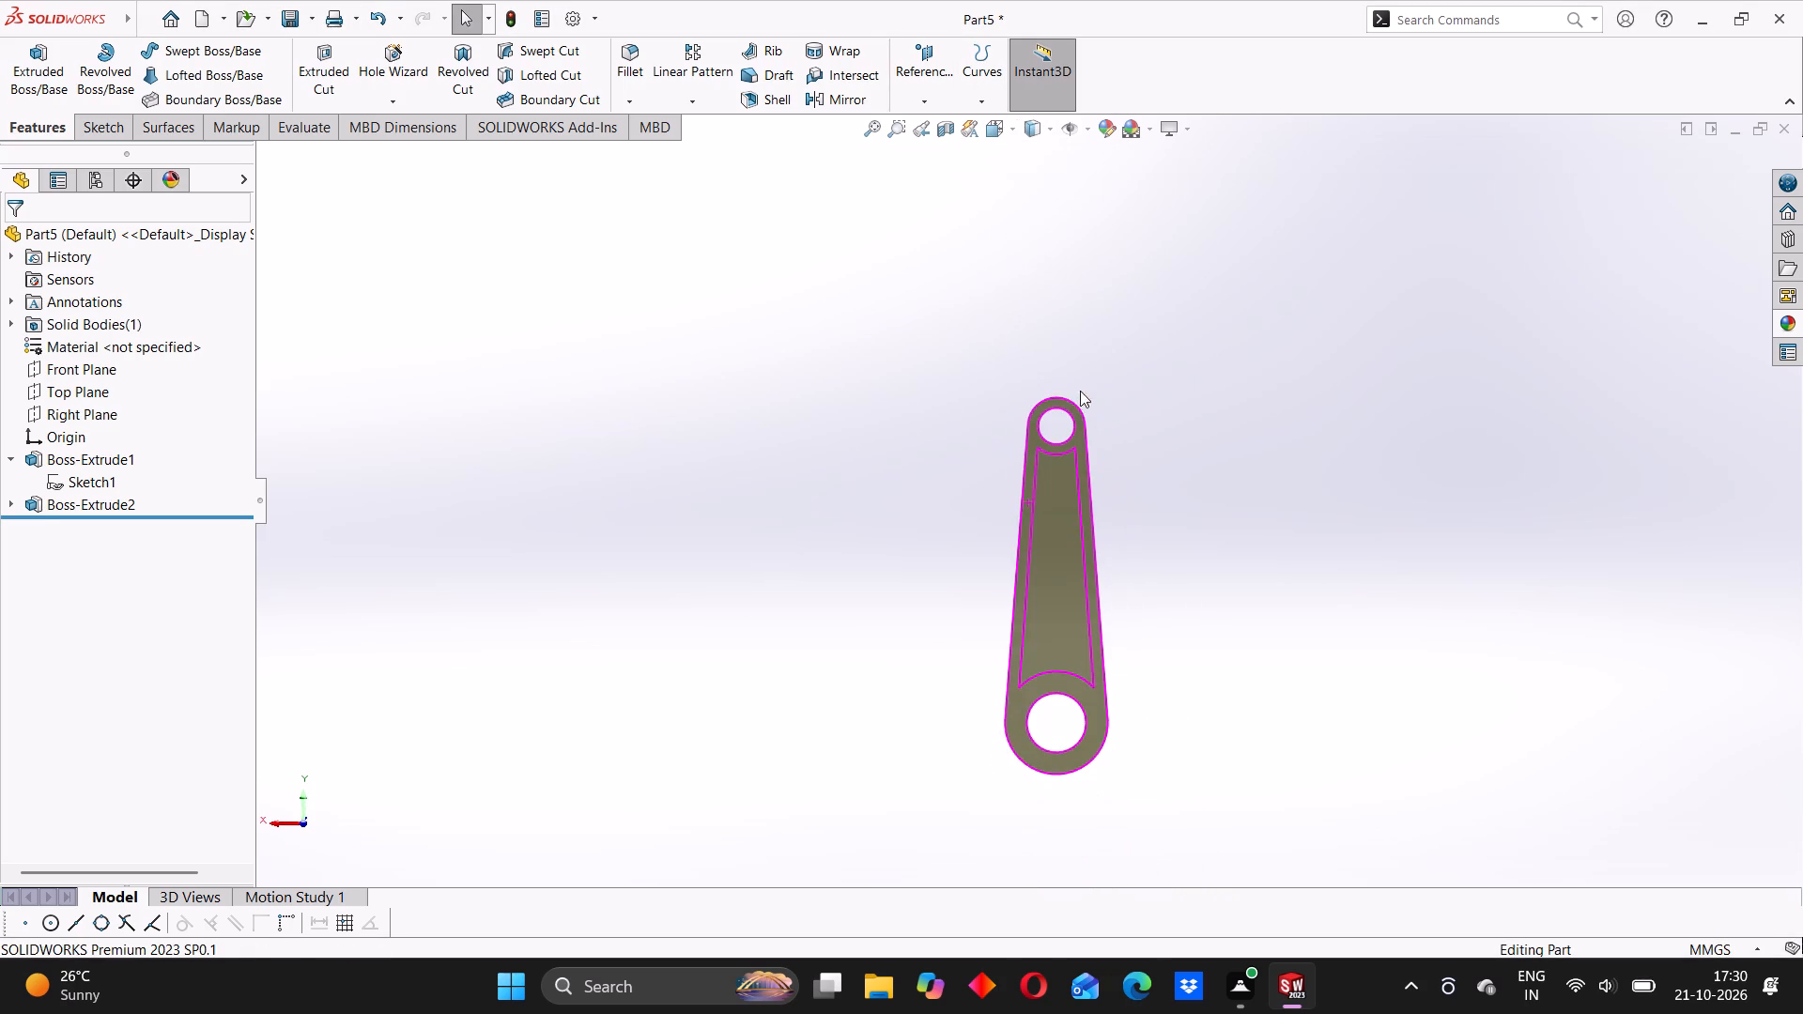
middle_click_drag(1102, 385, 953, 328)
left_click(1006, 284)
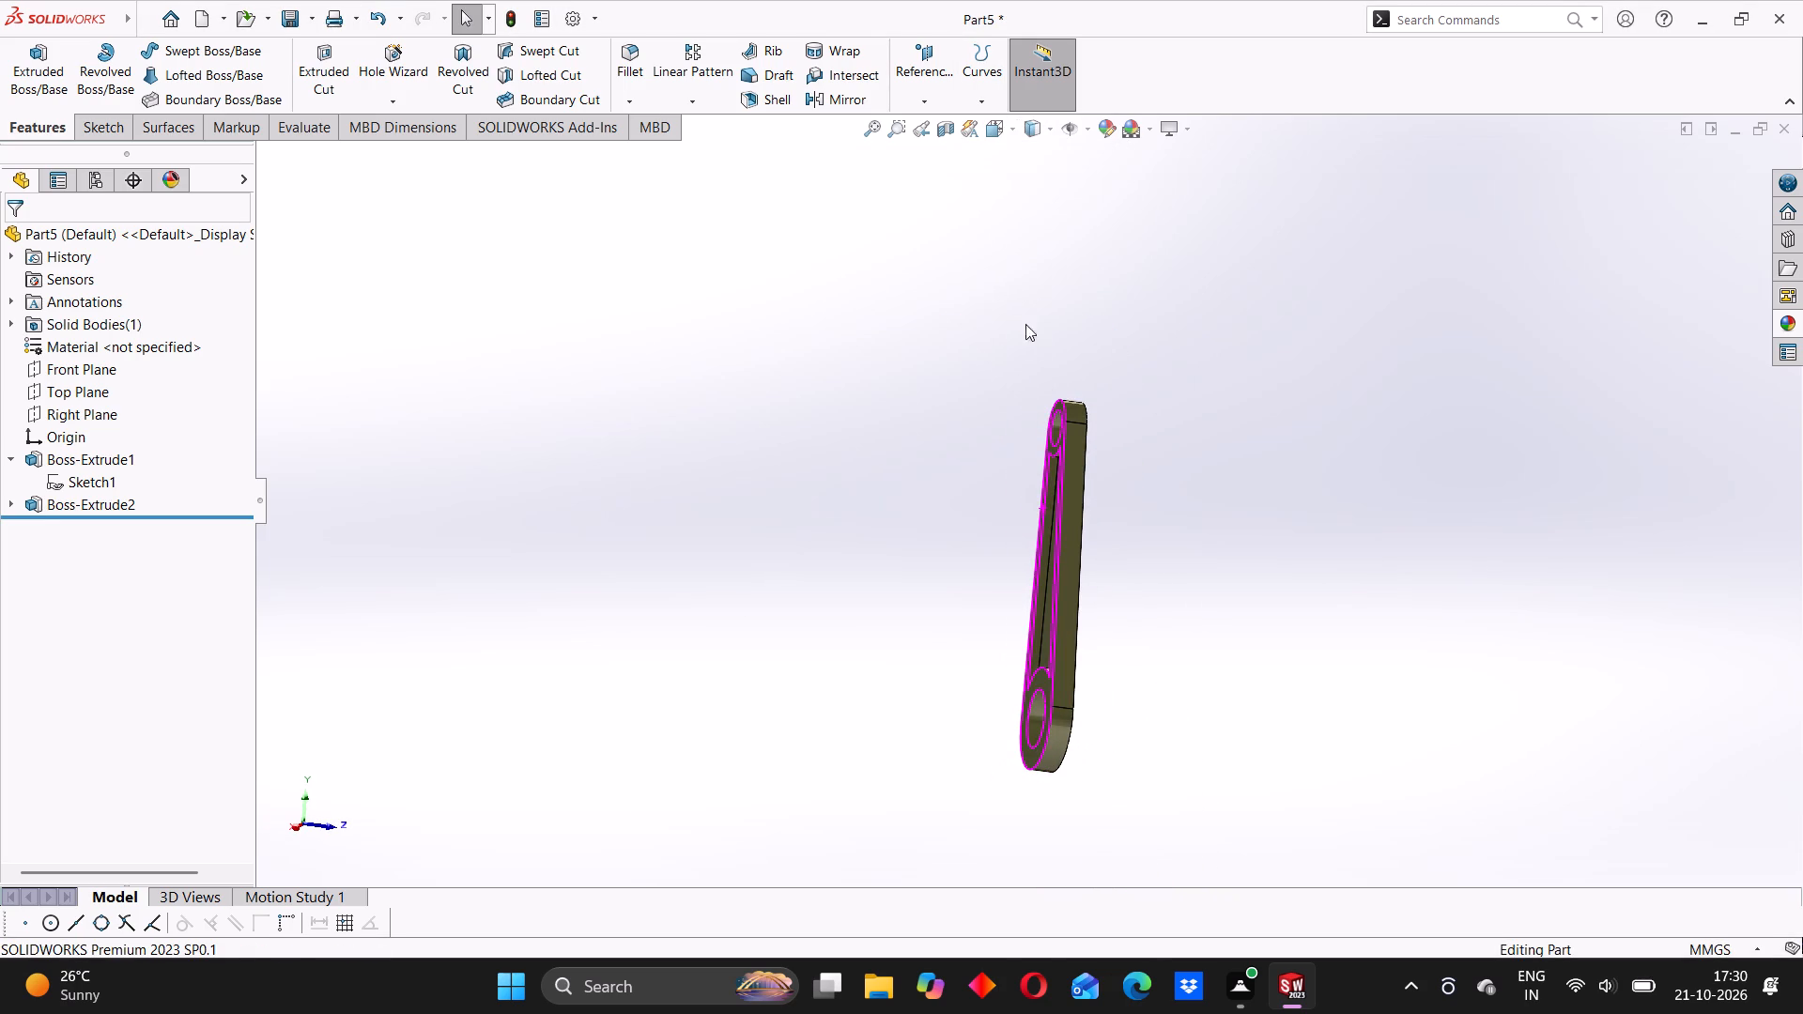
left_click(982, 434)
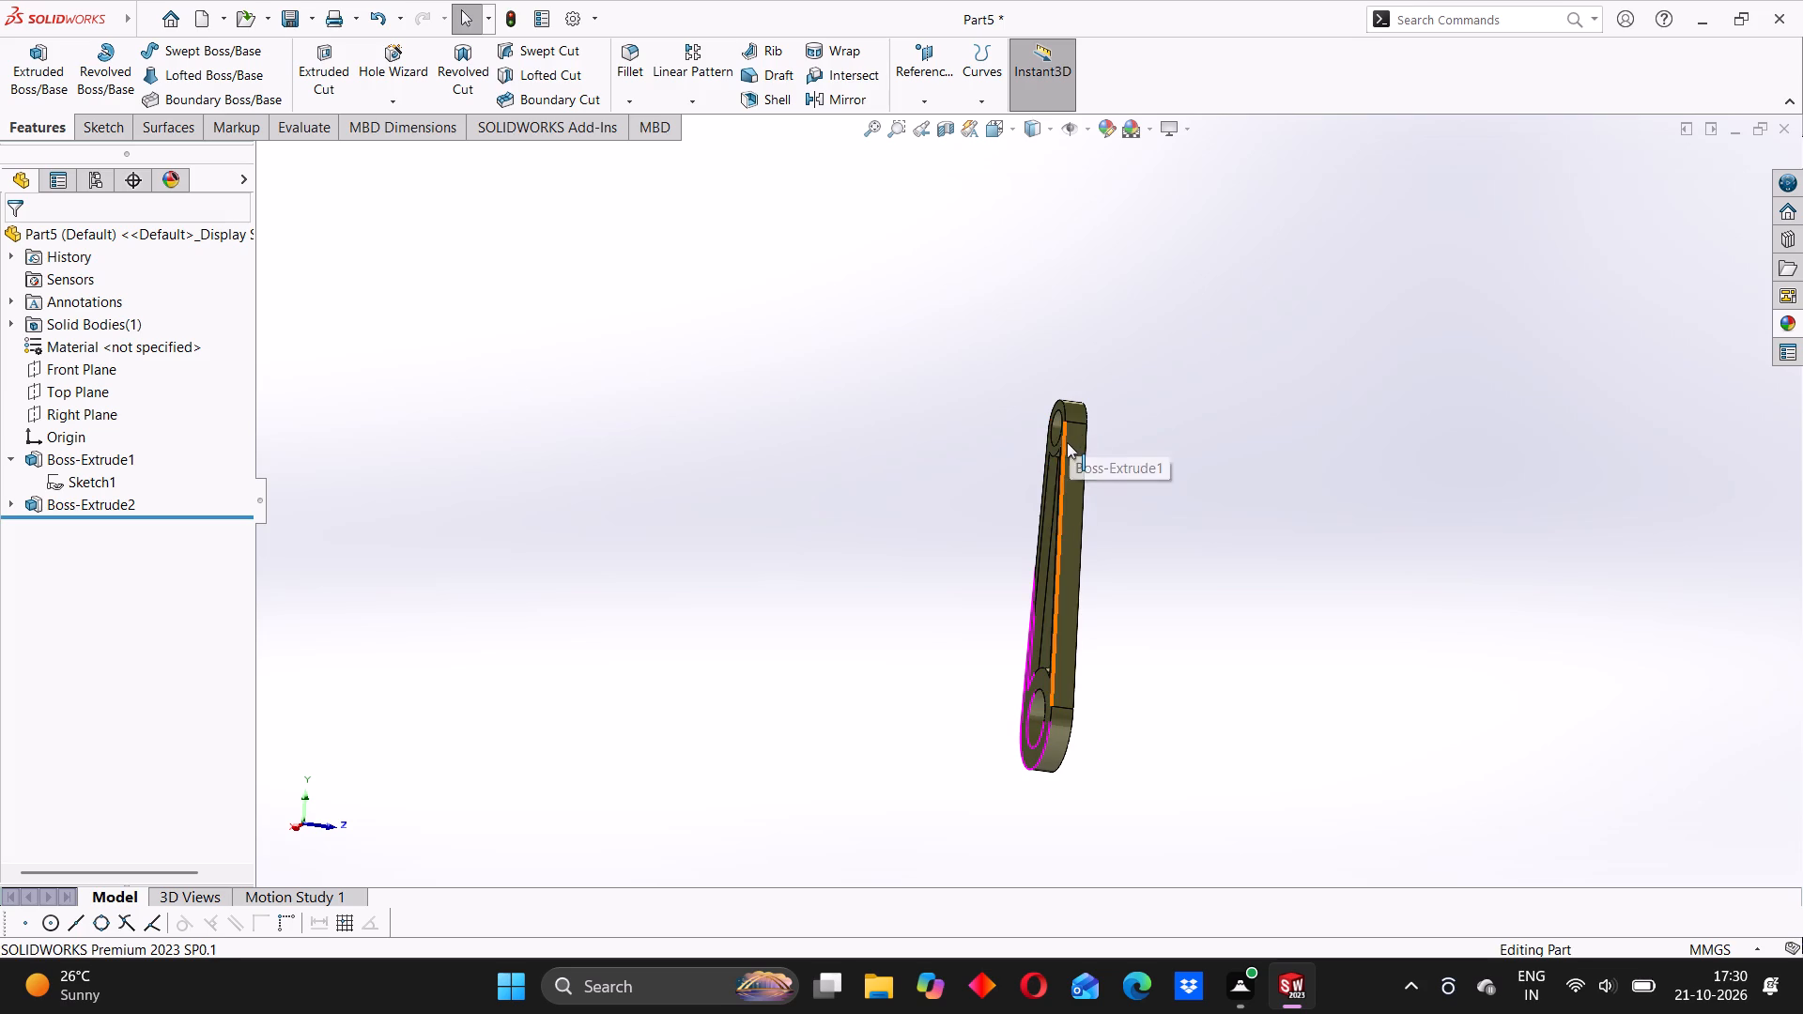
left_click(1067, 442)
left_click(979, 444)
middle_click_drag(1045, 465, 1070, 505)
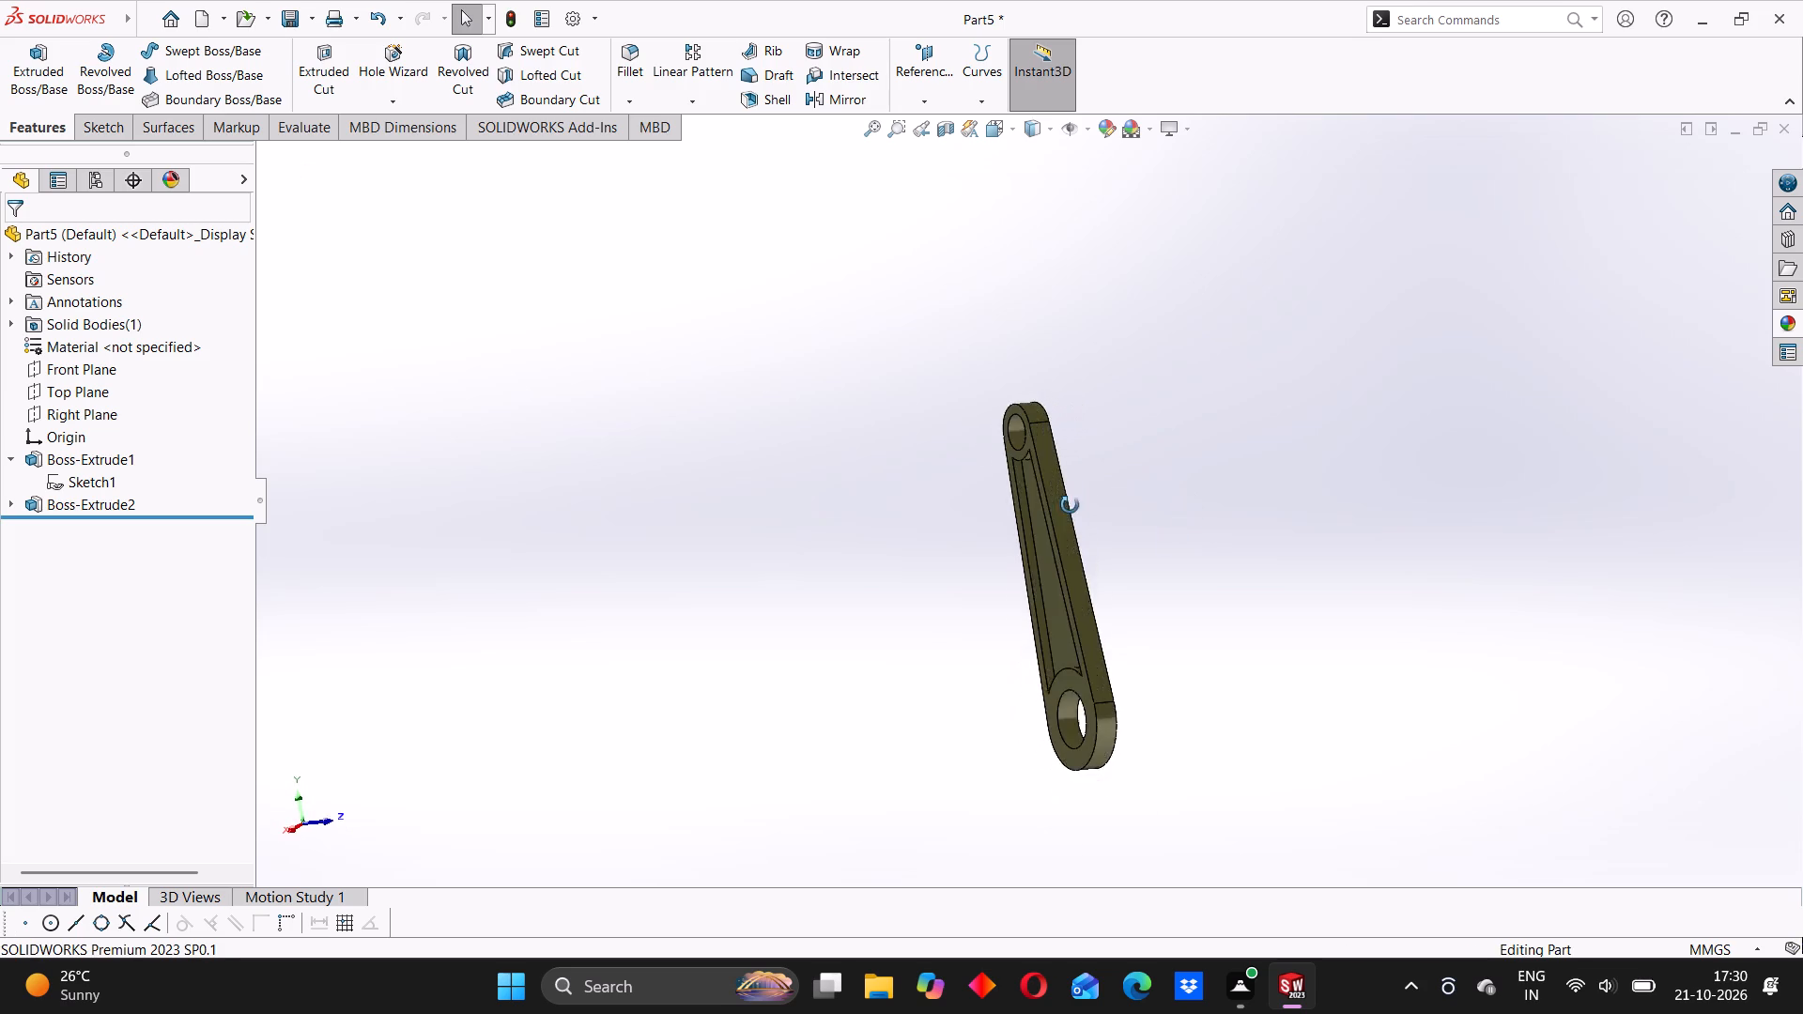
middle_click_drag(1070, 505, 1030, 488)
scroll(1027, 456, "down", 5)
scroll(1061, 443, "up", 6)
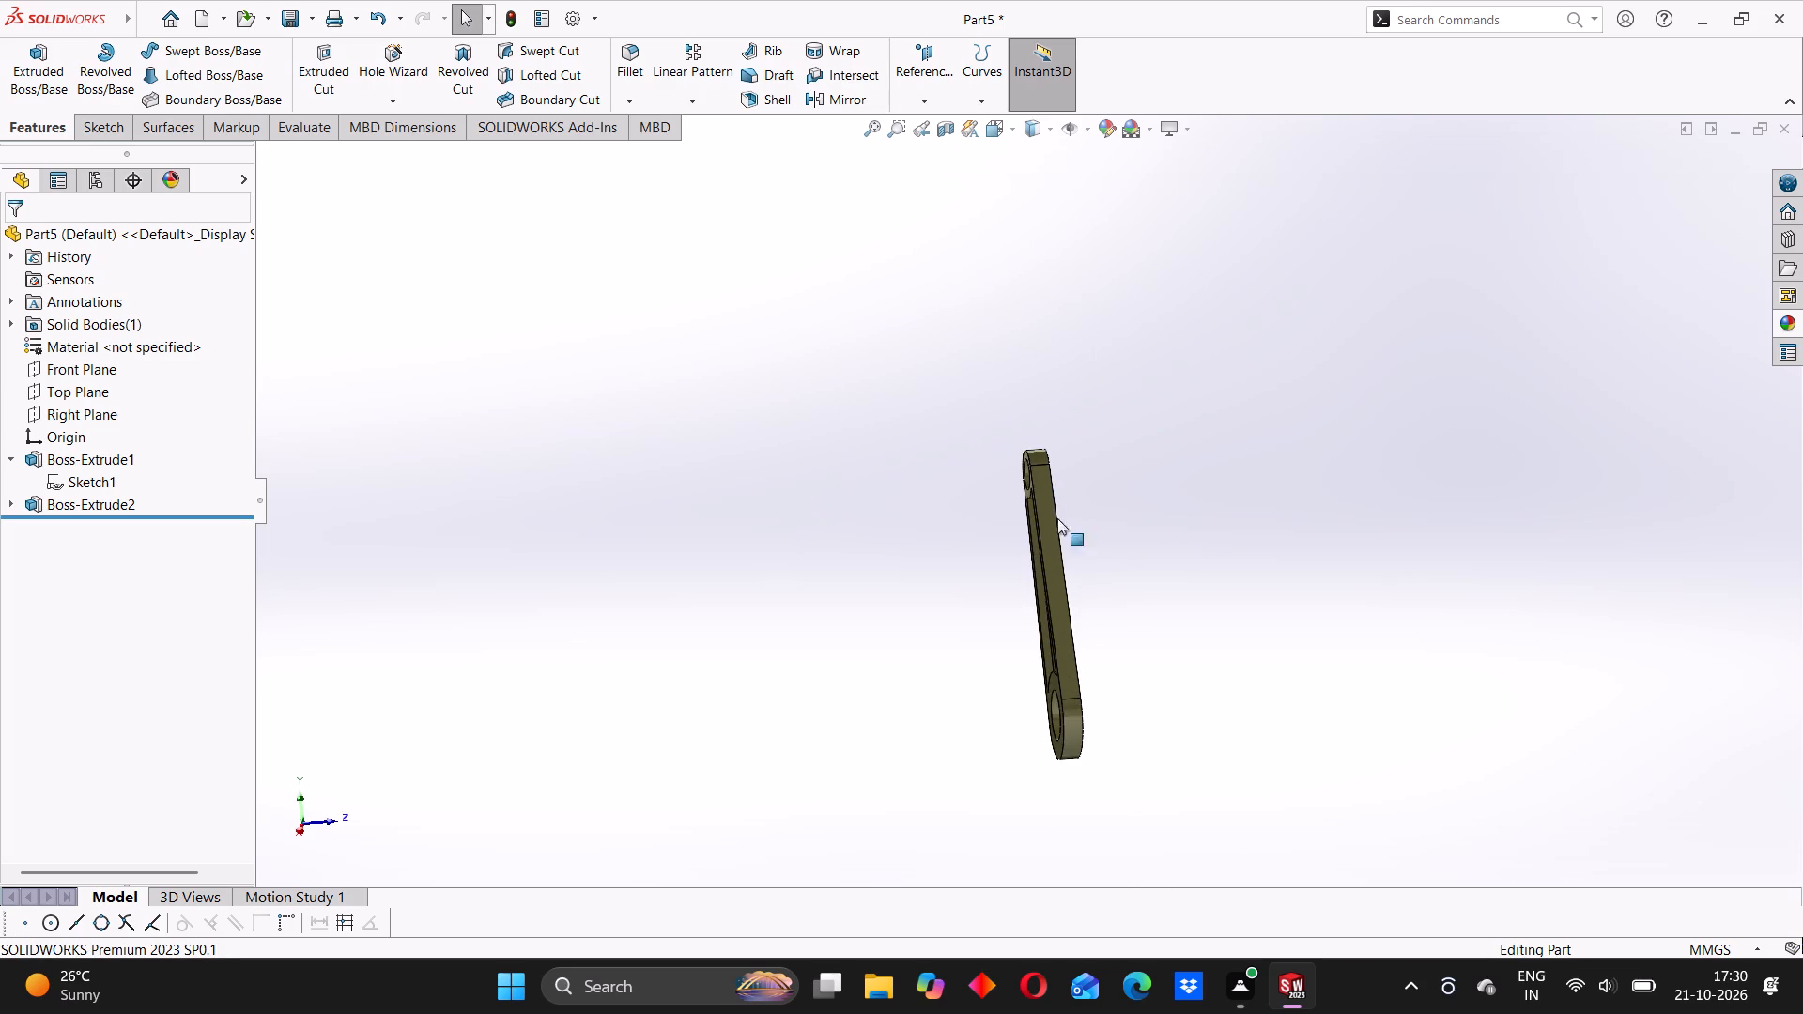
middle_click_drag(1047, 648, 1006, 713)
middle_click_drag(1052, 511, 1194, 603)
scroll(1185, 598, "up", 1)
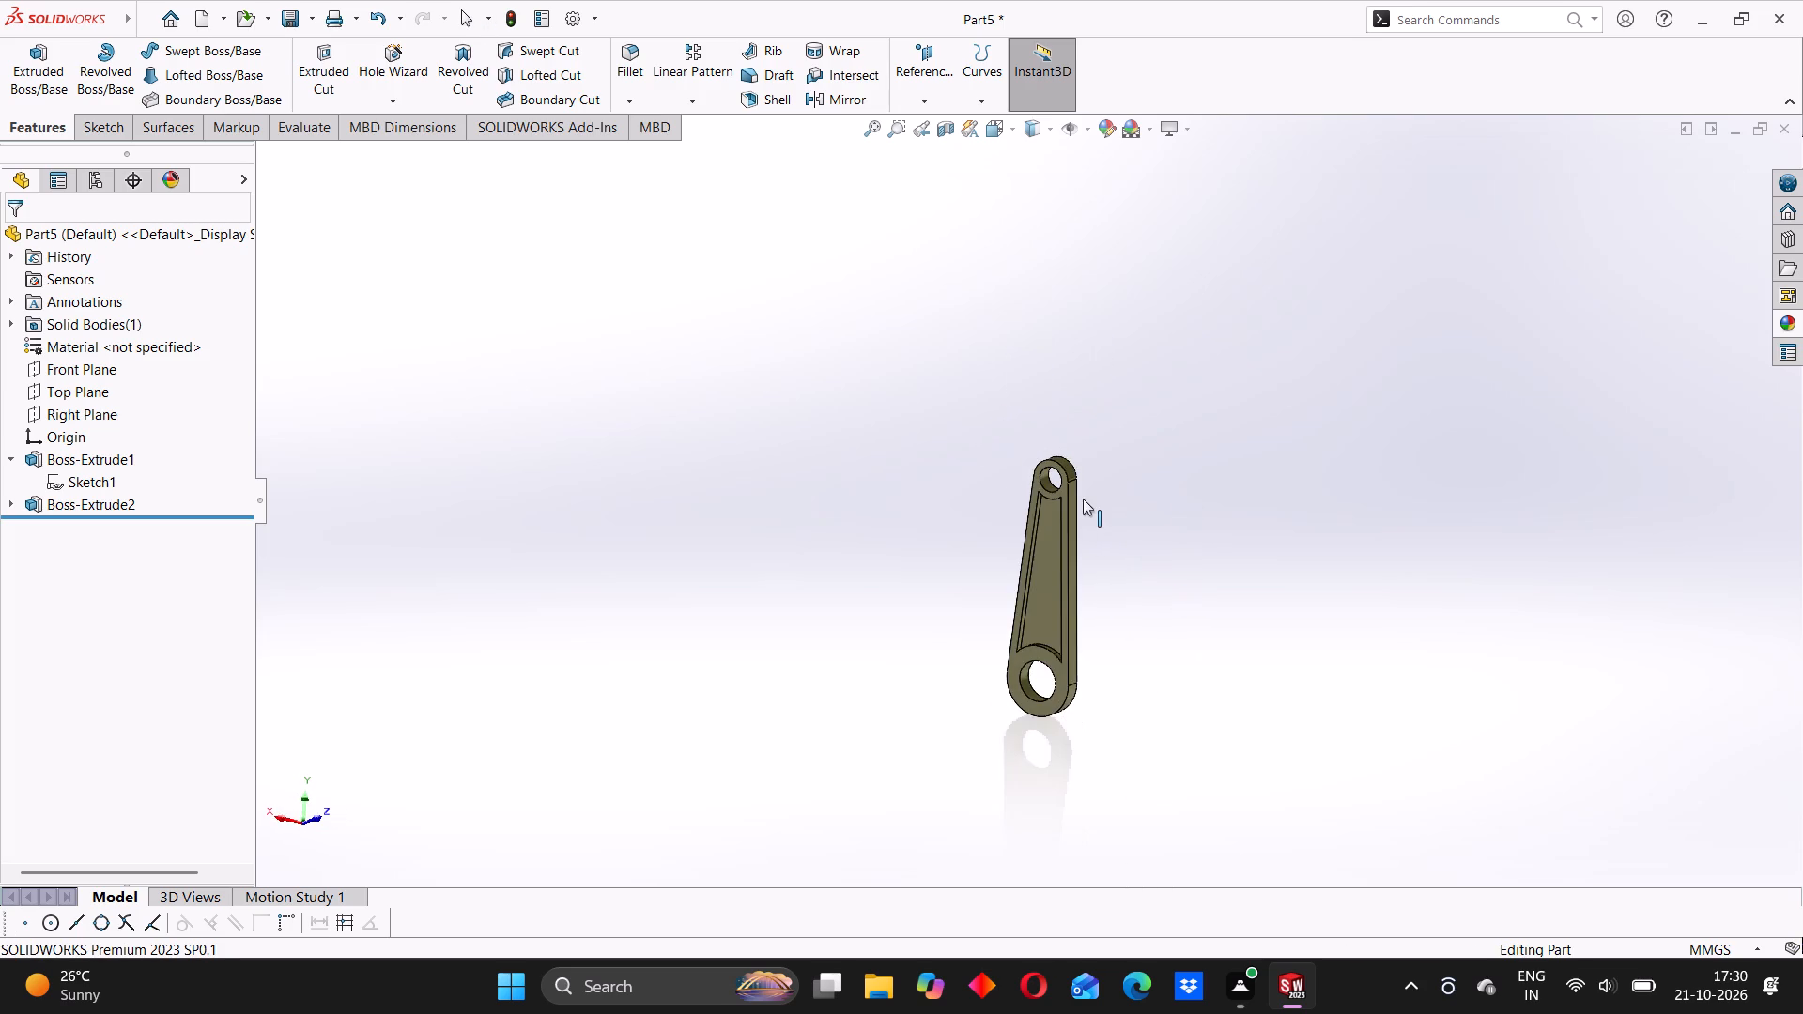
scroll(1083, 499, "down", 4)
scroll(1030, 527, "up", 3)
scroll(1013, 637, "down", 3)
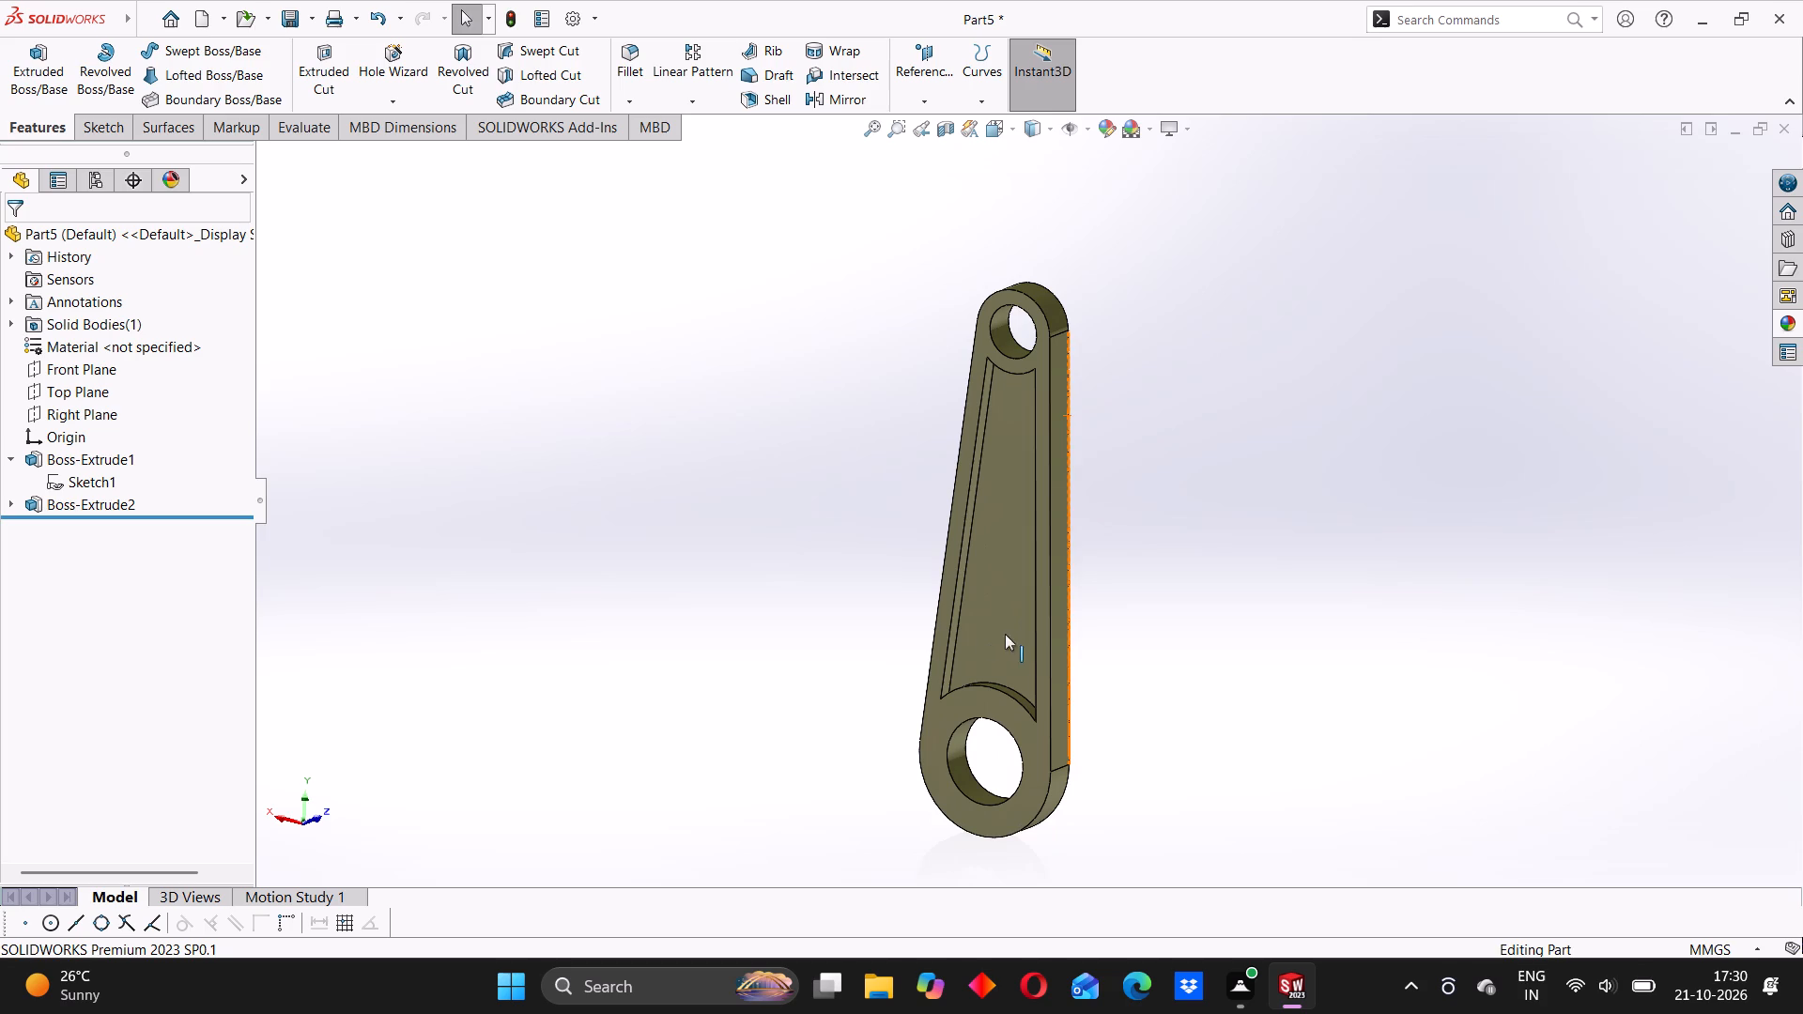
left_click(724, 262)
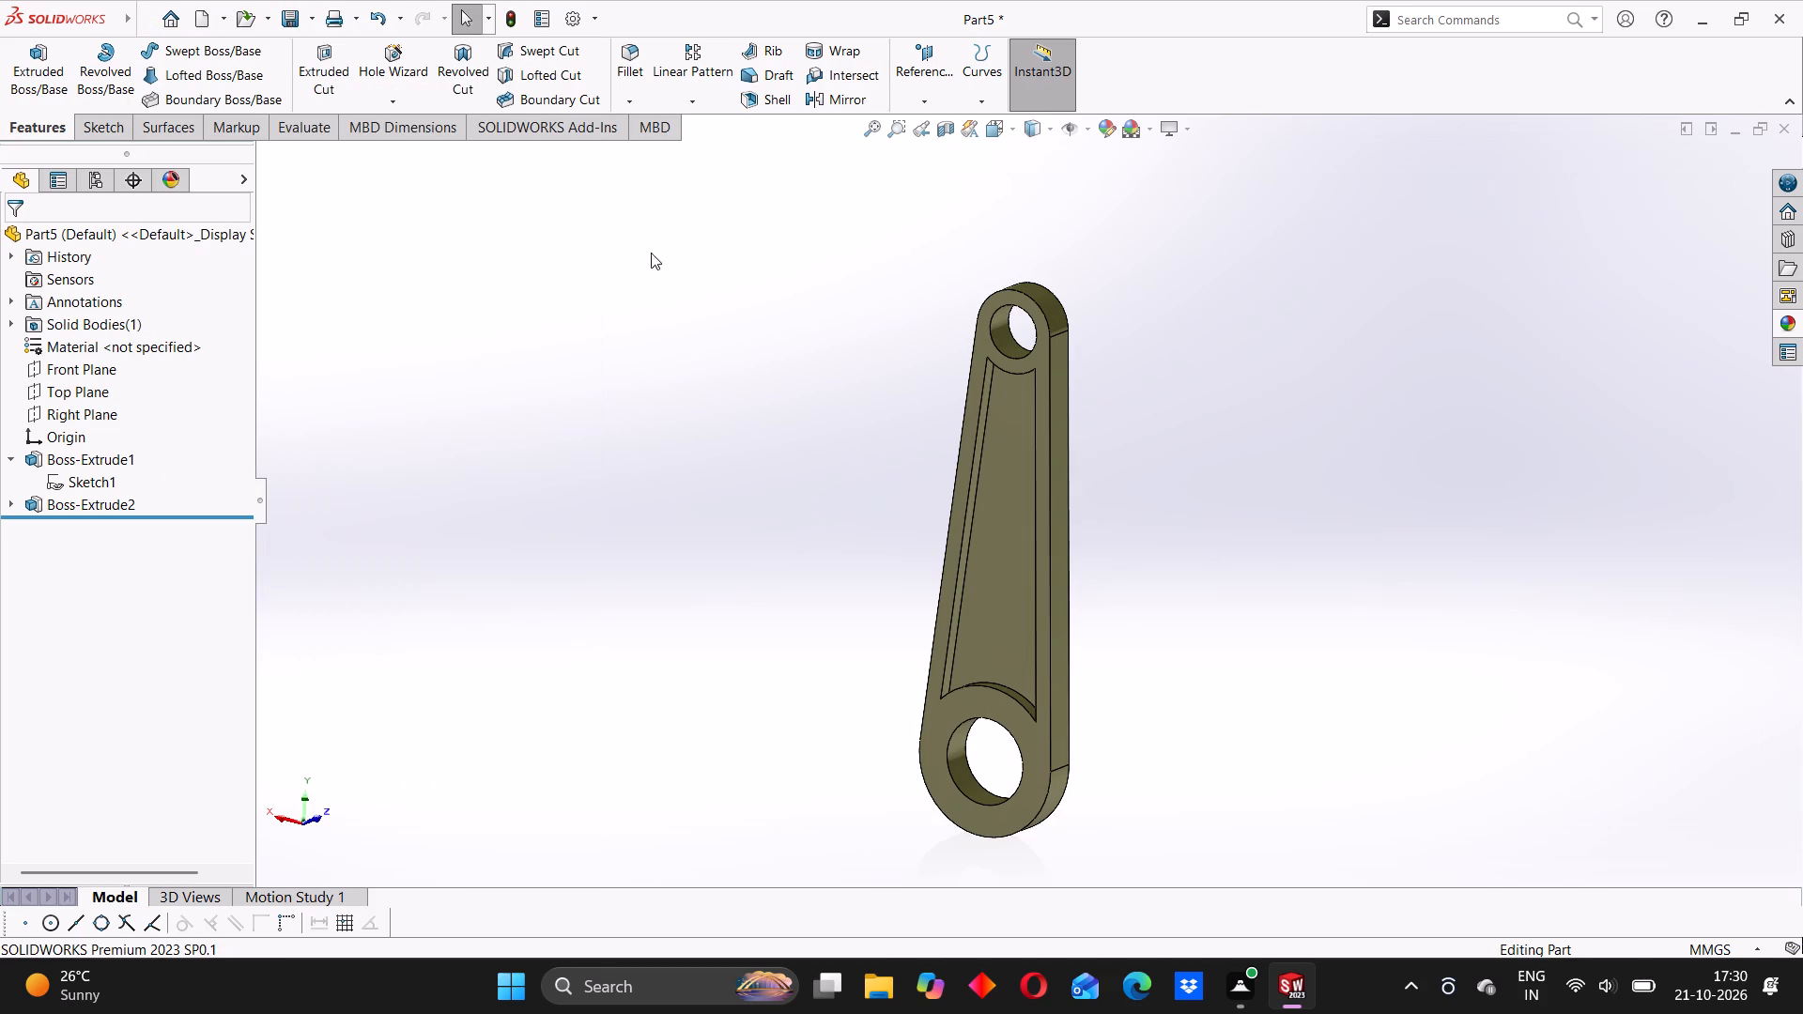
For saving the part under a new name, create and open a folder named TWIN ENGINE ASEEMBLY in Downloads.
left_click(305, 19)
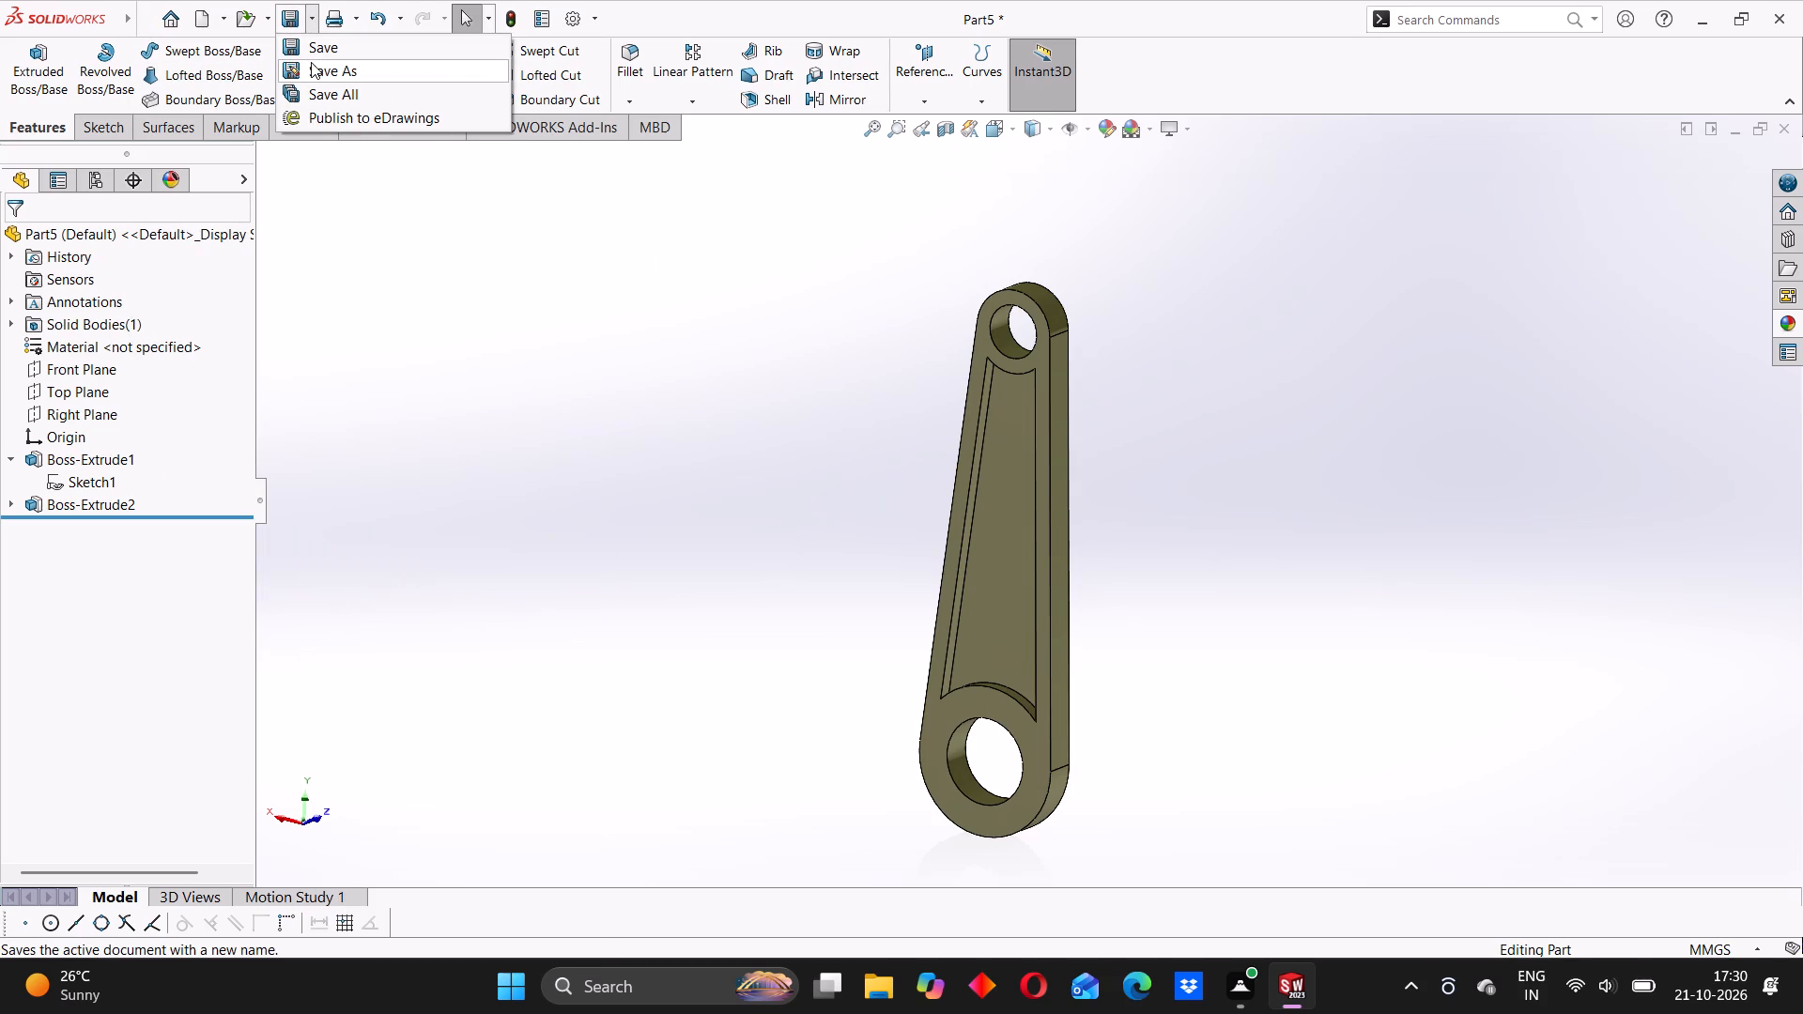
left_click(311, 62)
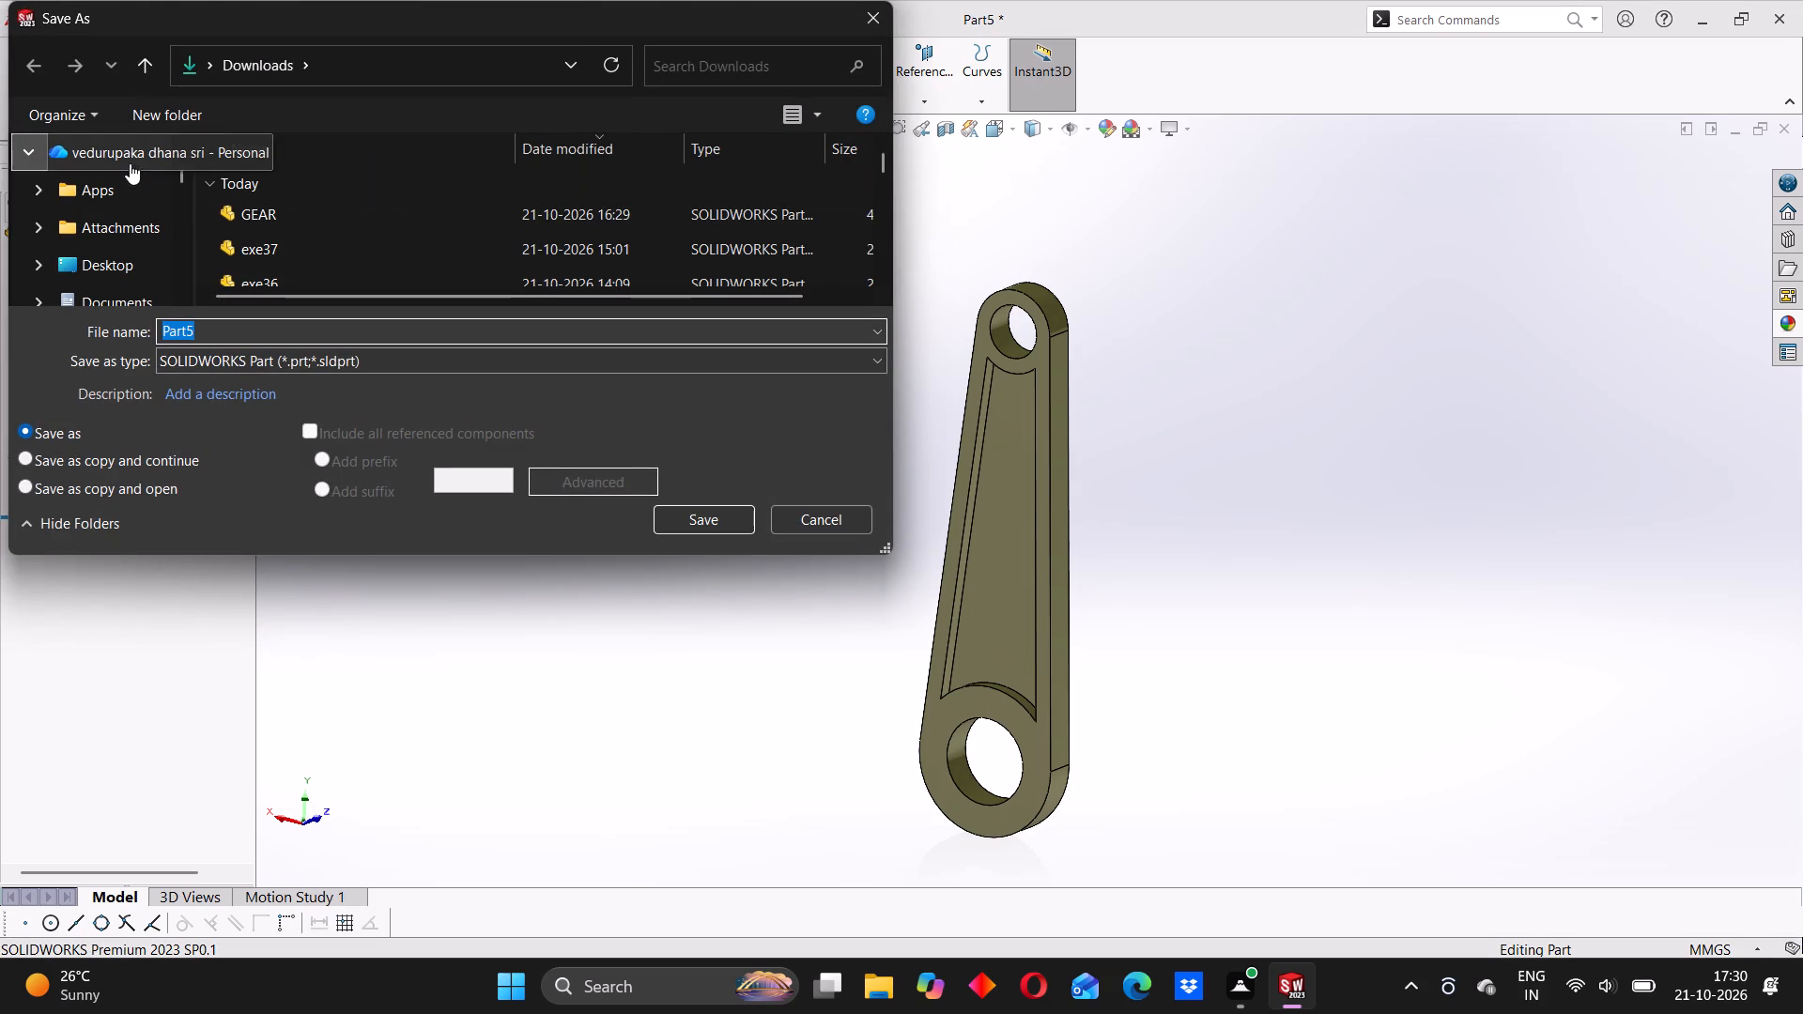
left_click(161, 113)
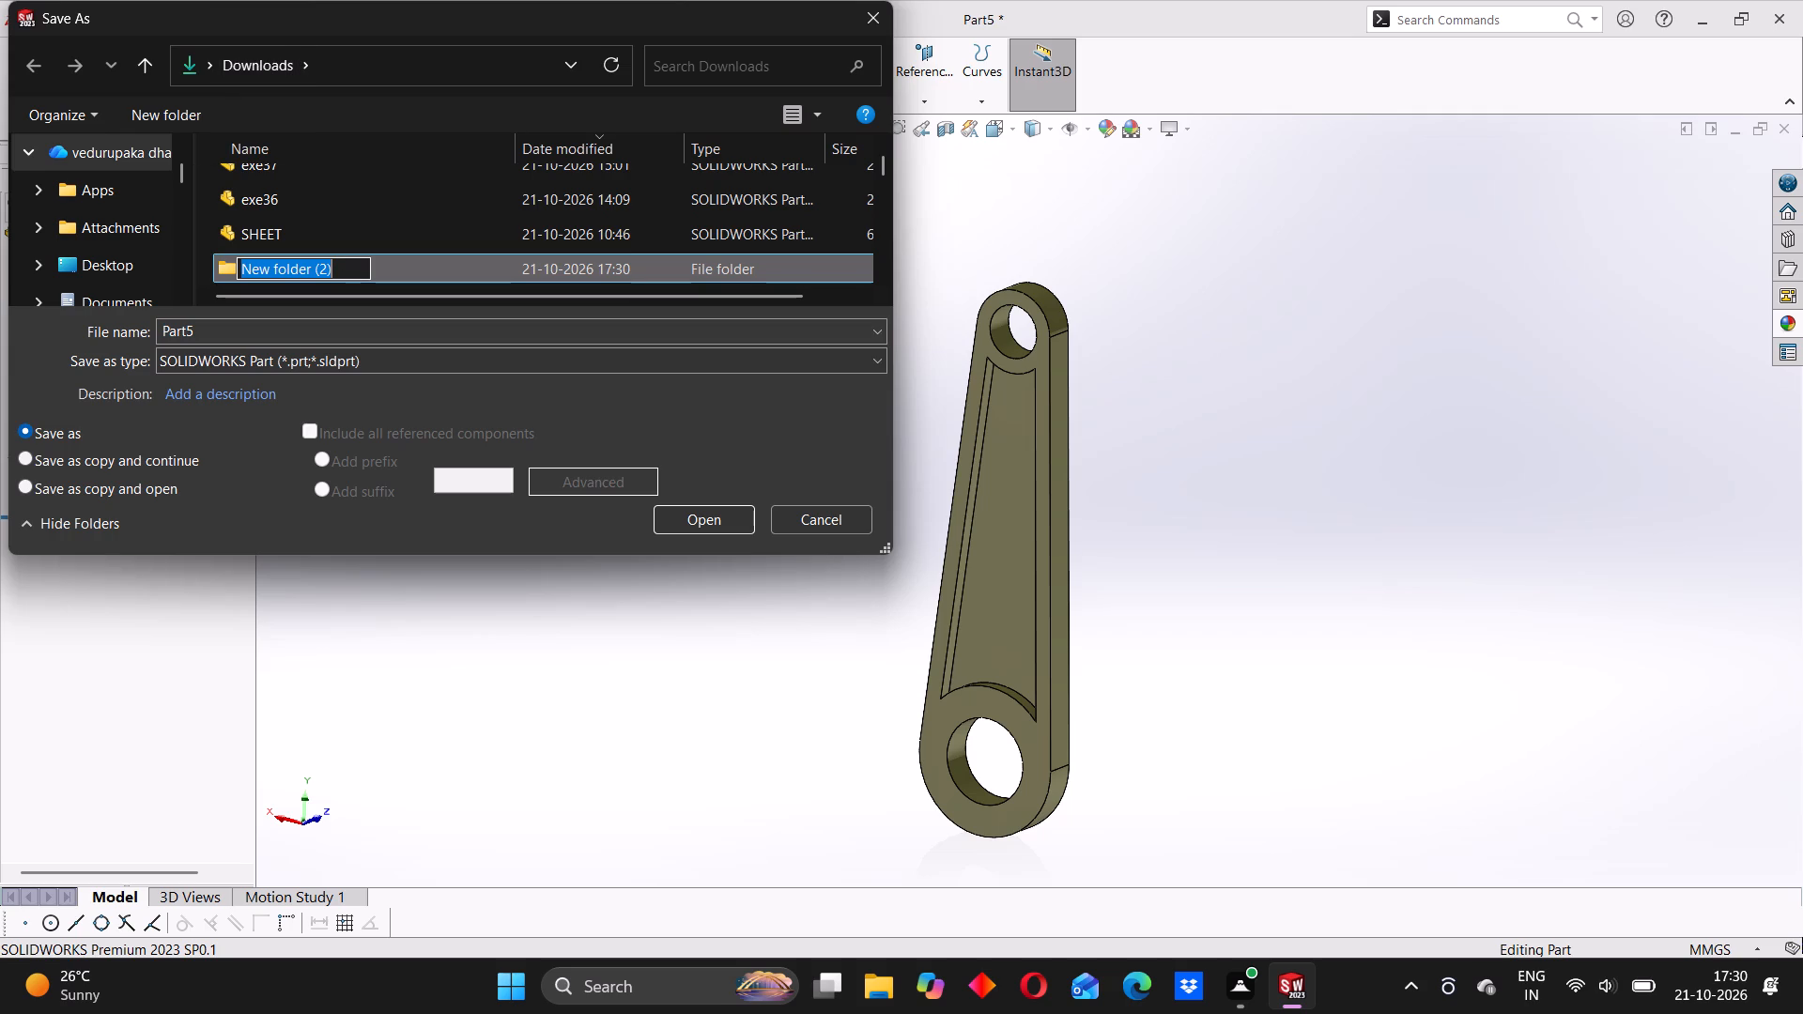
type("TWIN ENGINE ASEE")
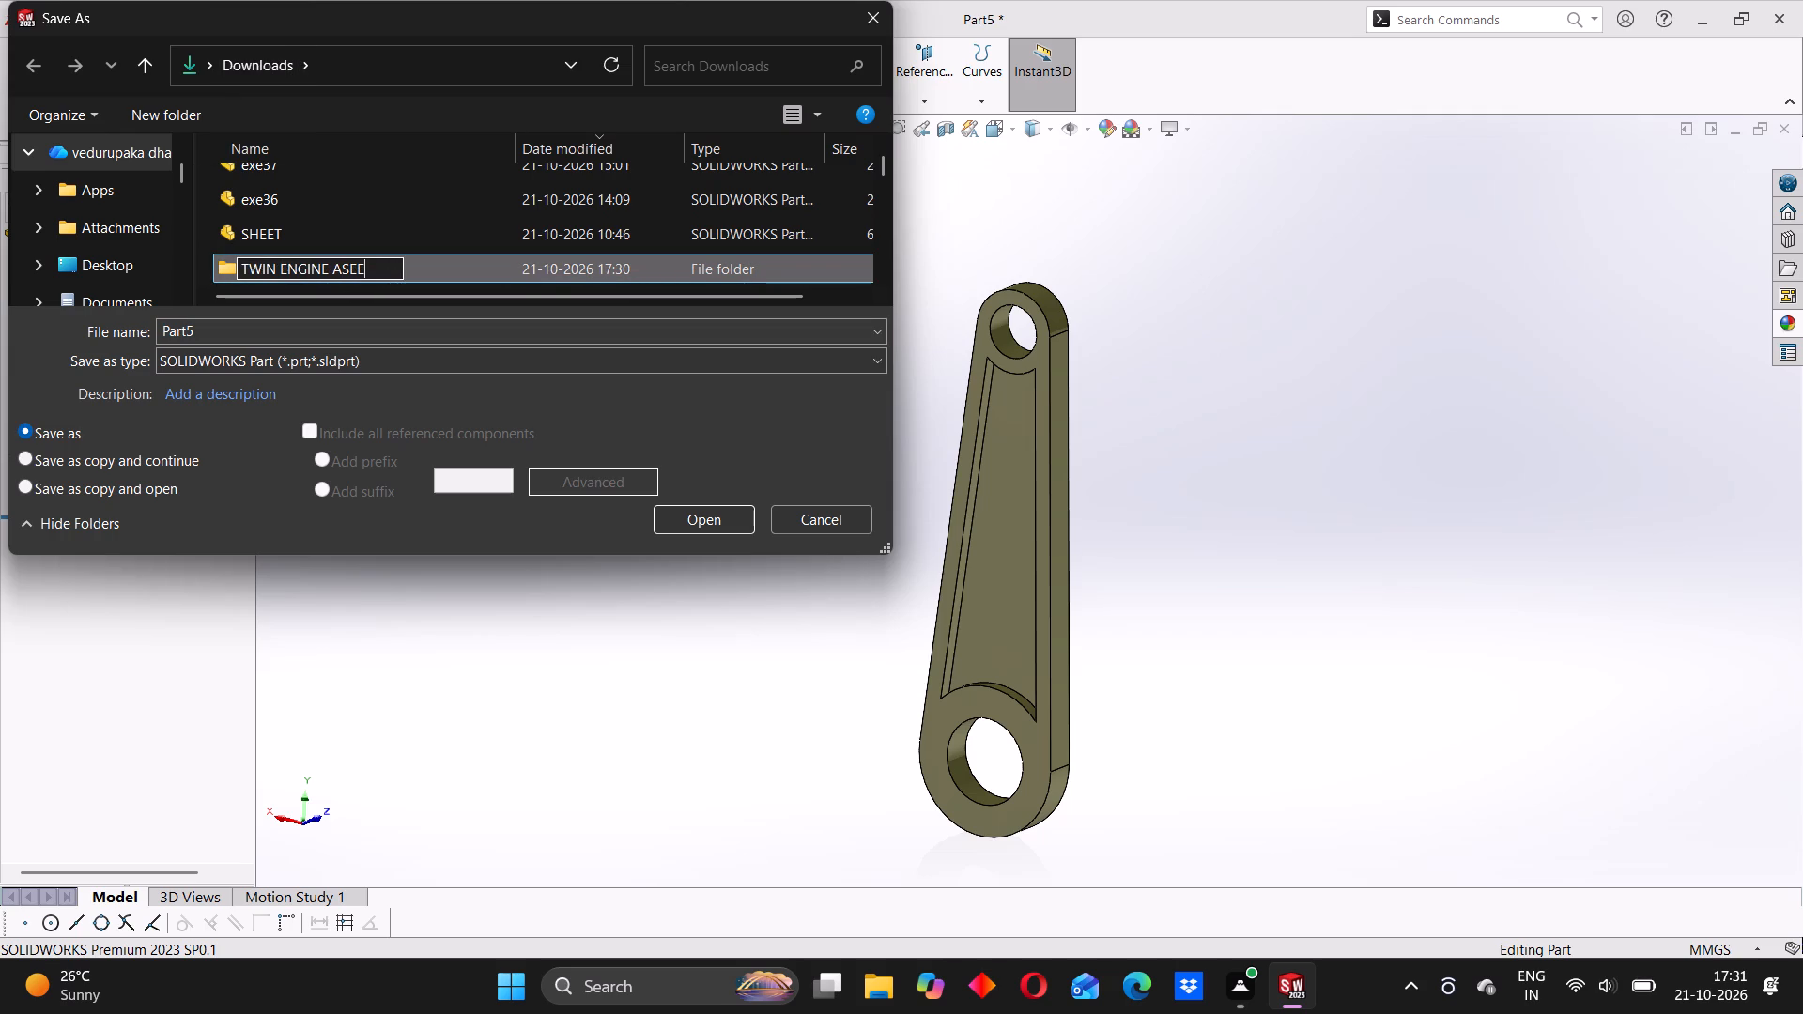
type("MBL")
key("y")
left_click(470, 269)
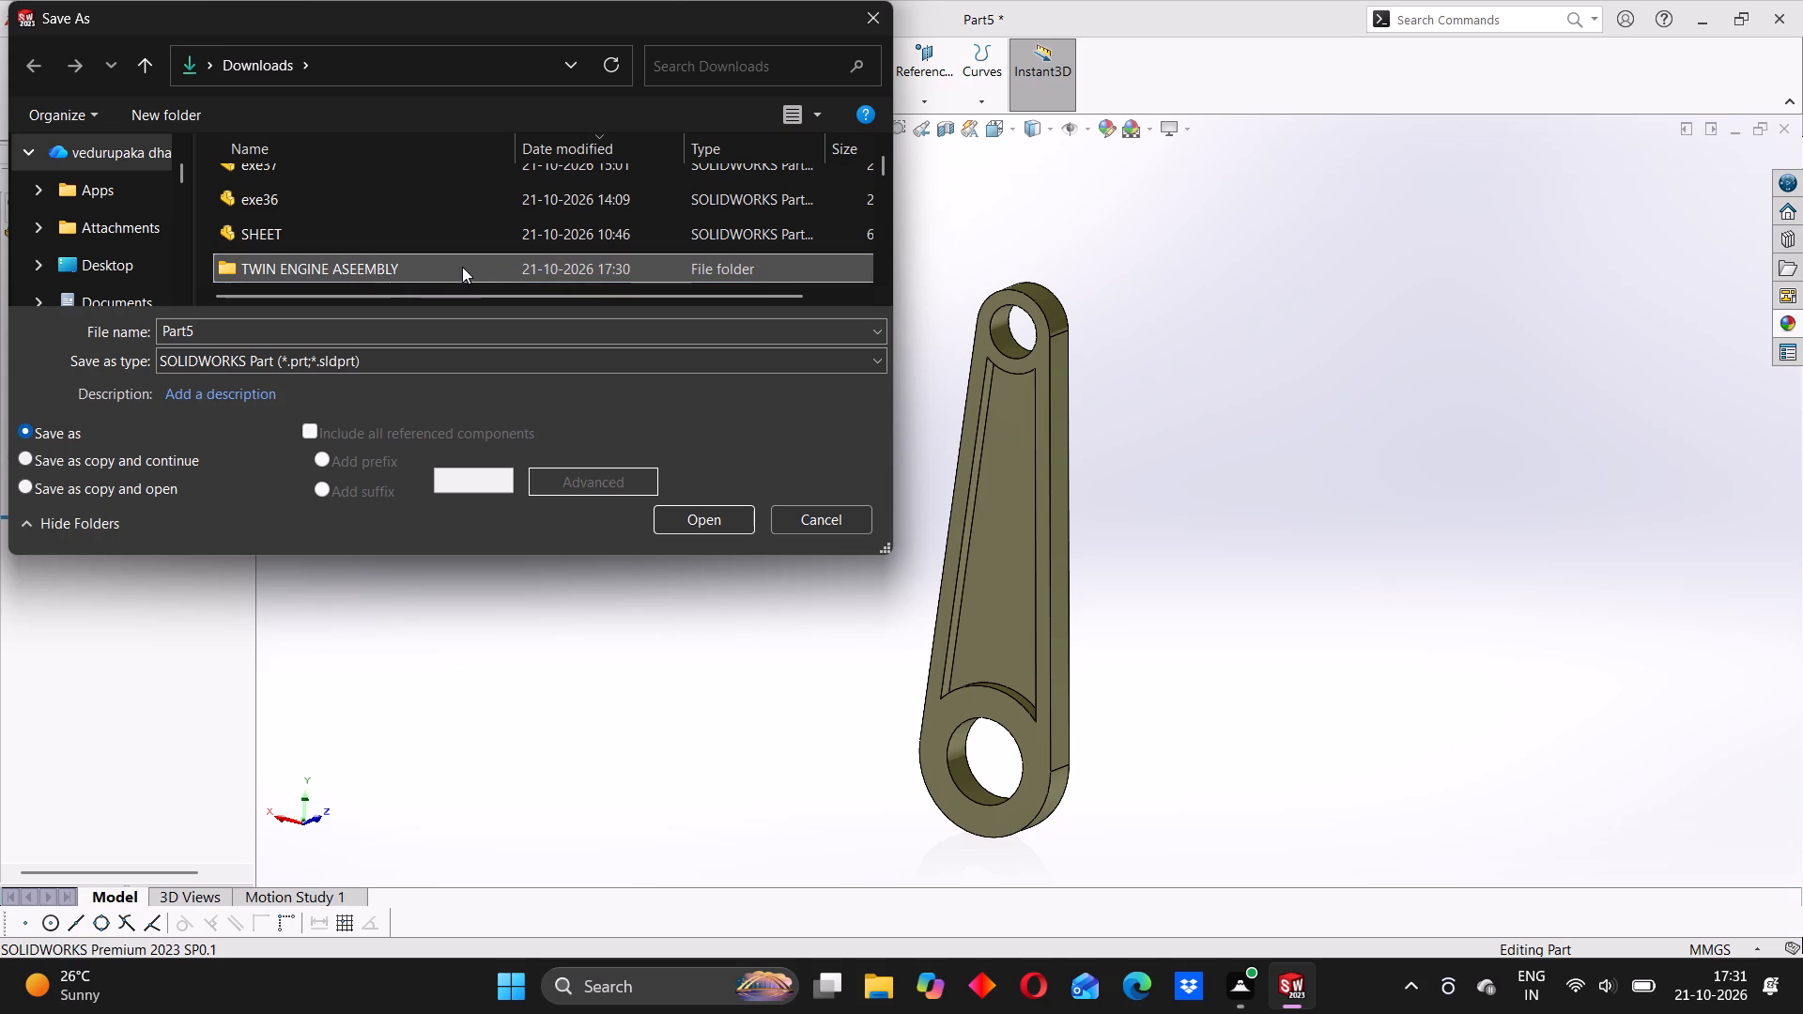
double_click(462, 267)
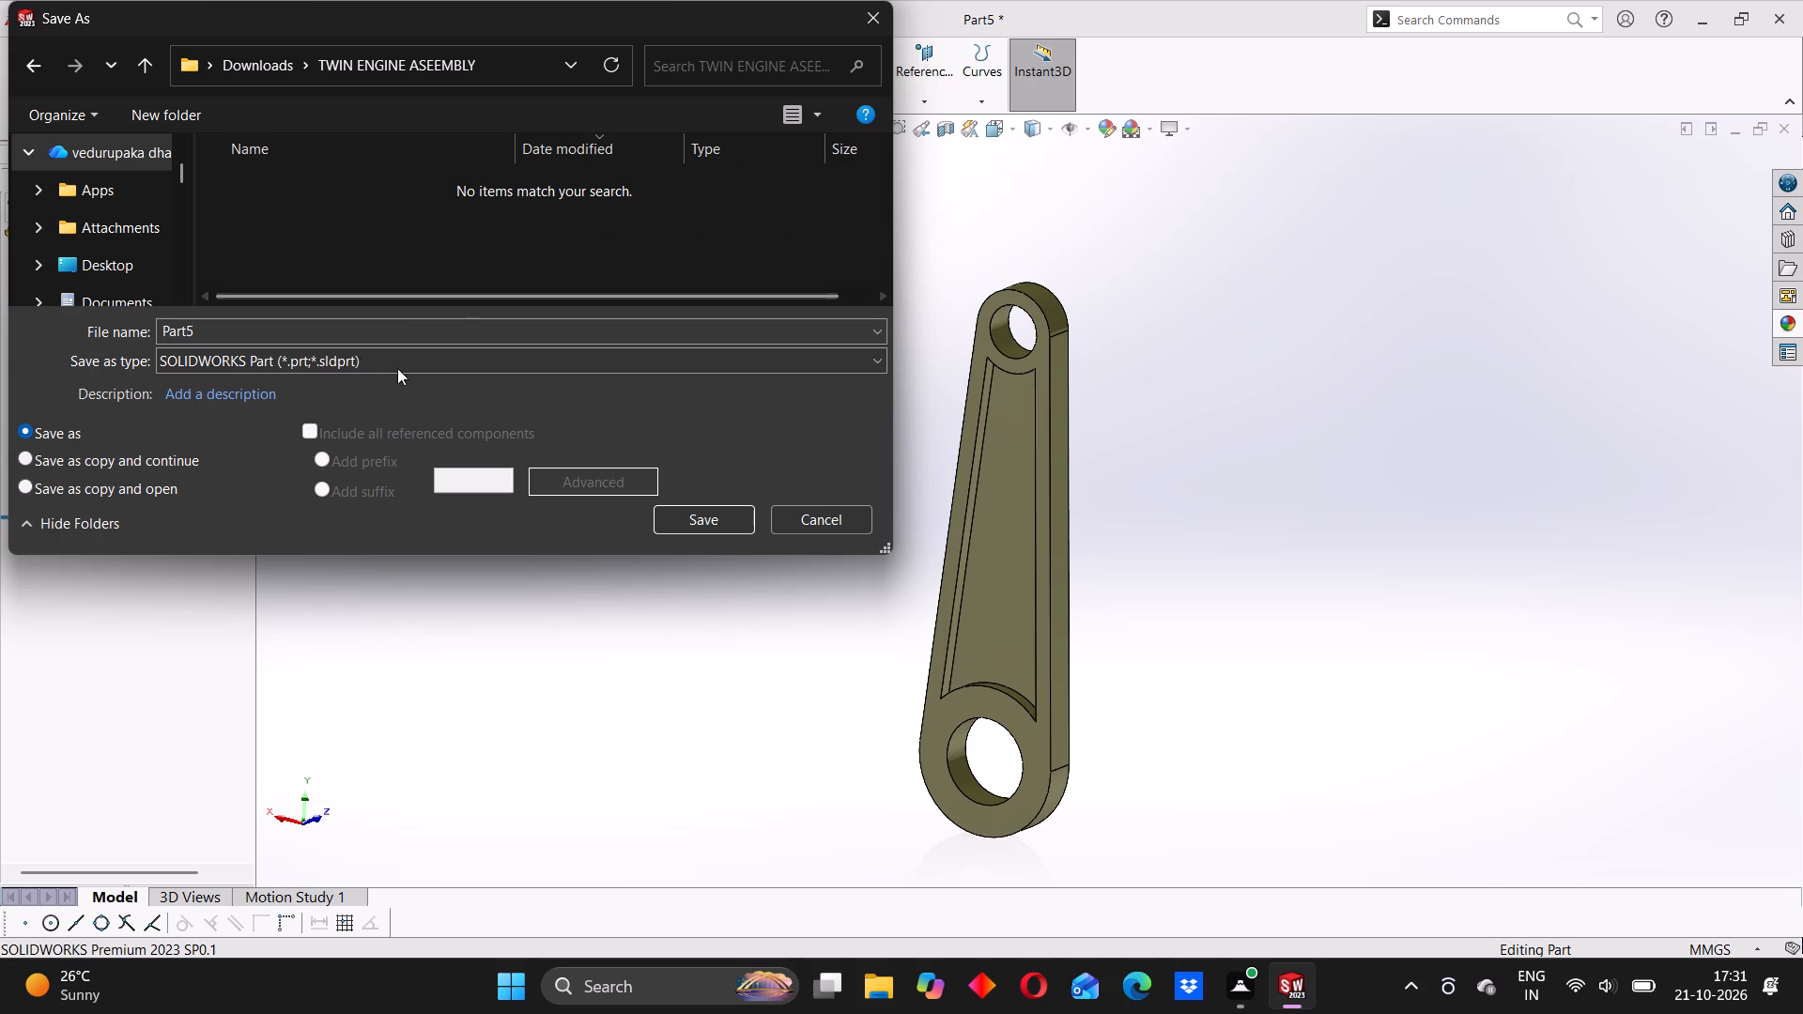
Save the part under the name CONNECTING ROD in the TWIN ENGINE ASEEMBLY folder.
left_click_drag(288, 327, 262, 330)
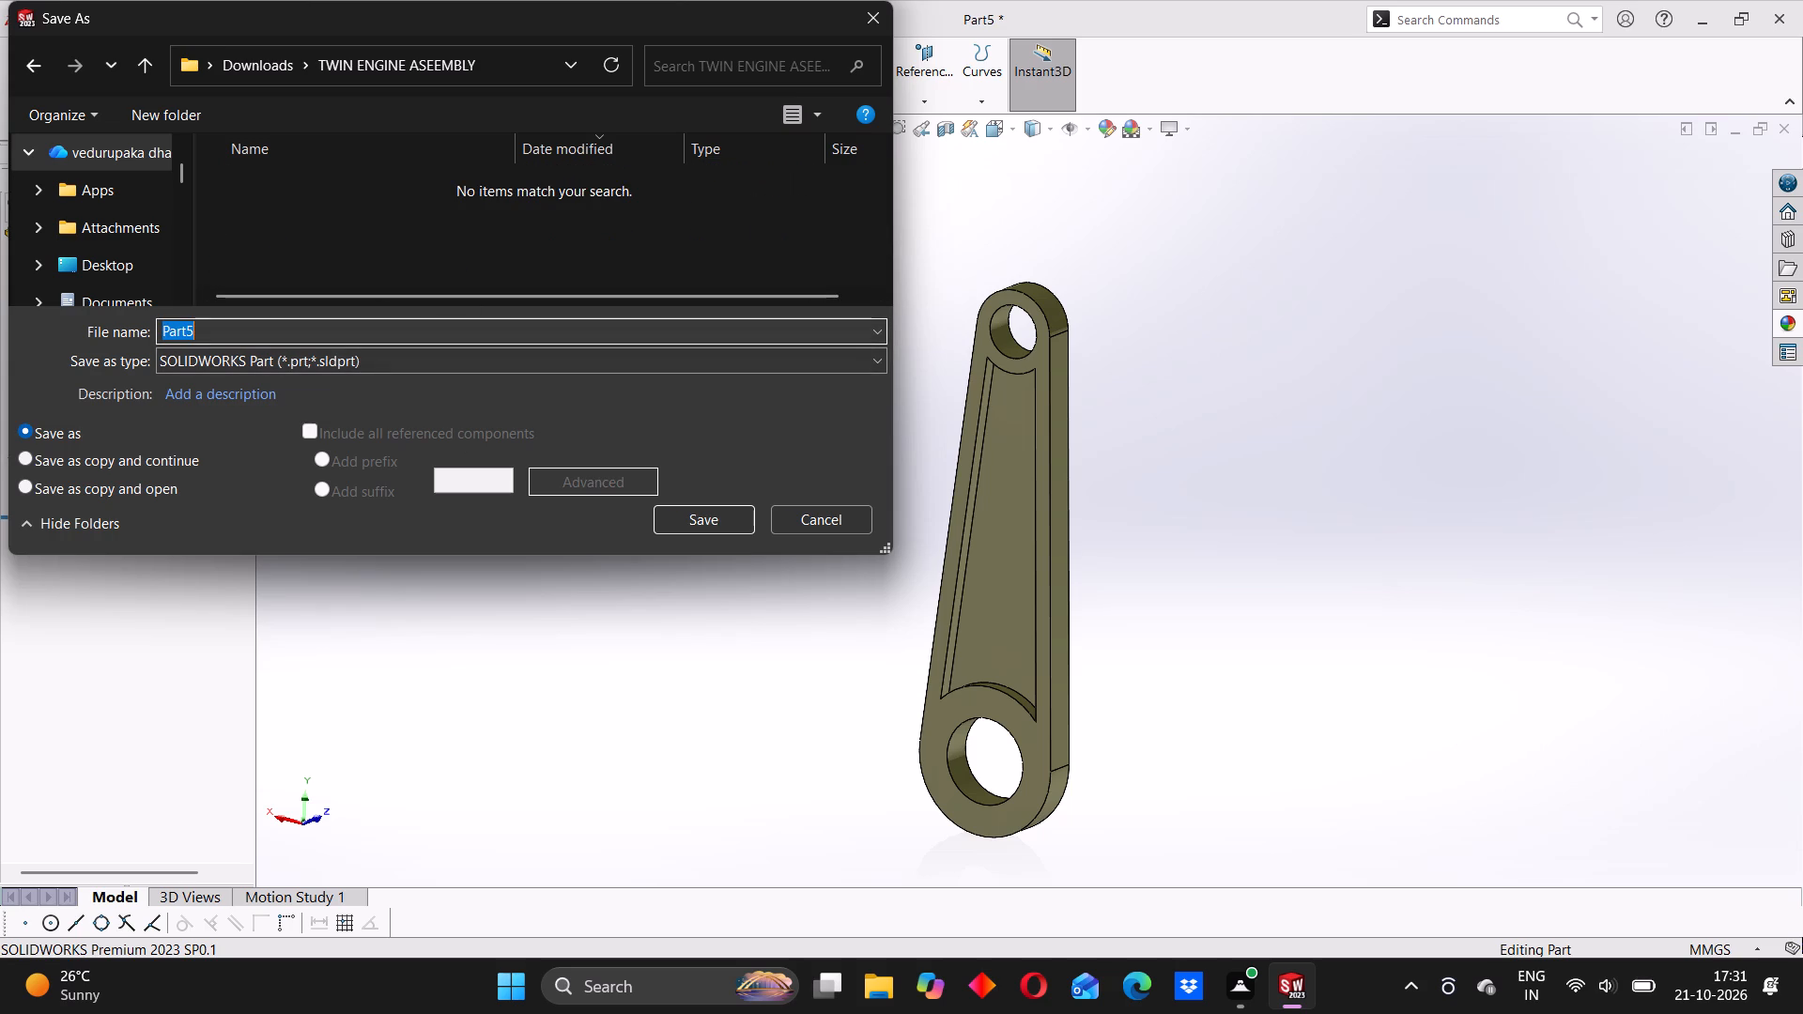
left_click_drag(262, 330, 260, 330)
type("CONNECTING ROD")
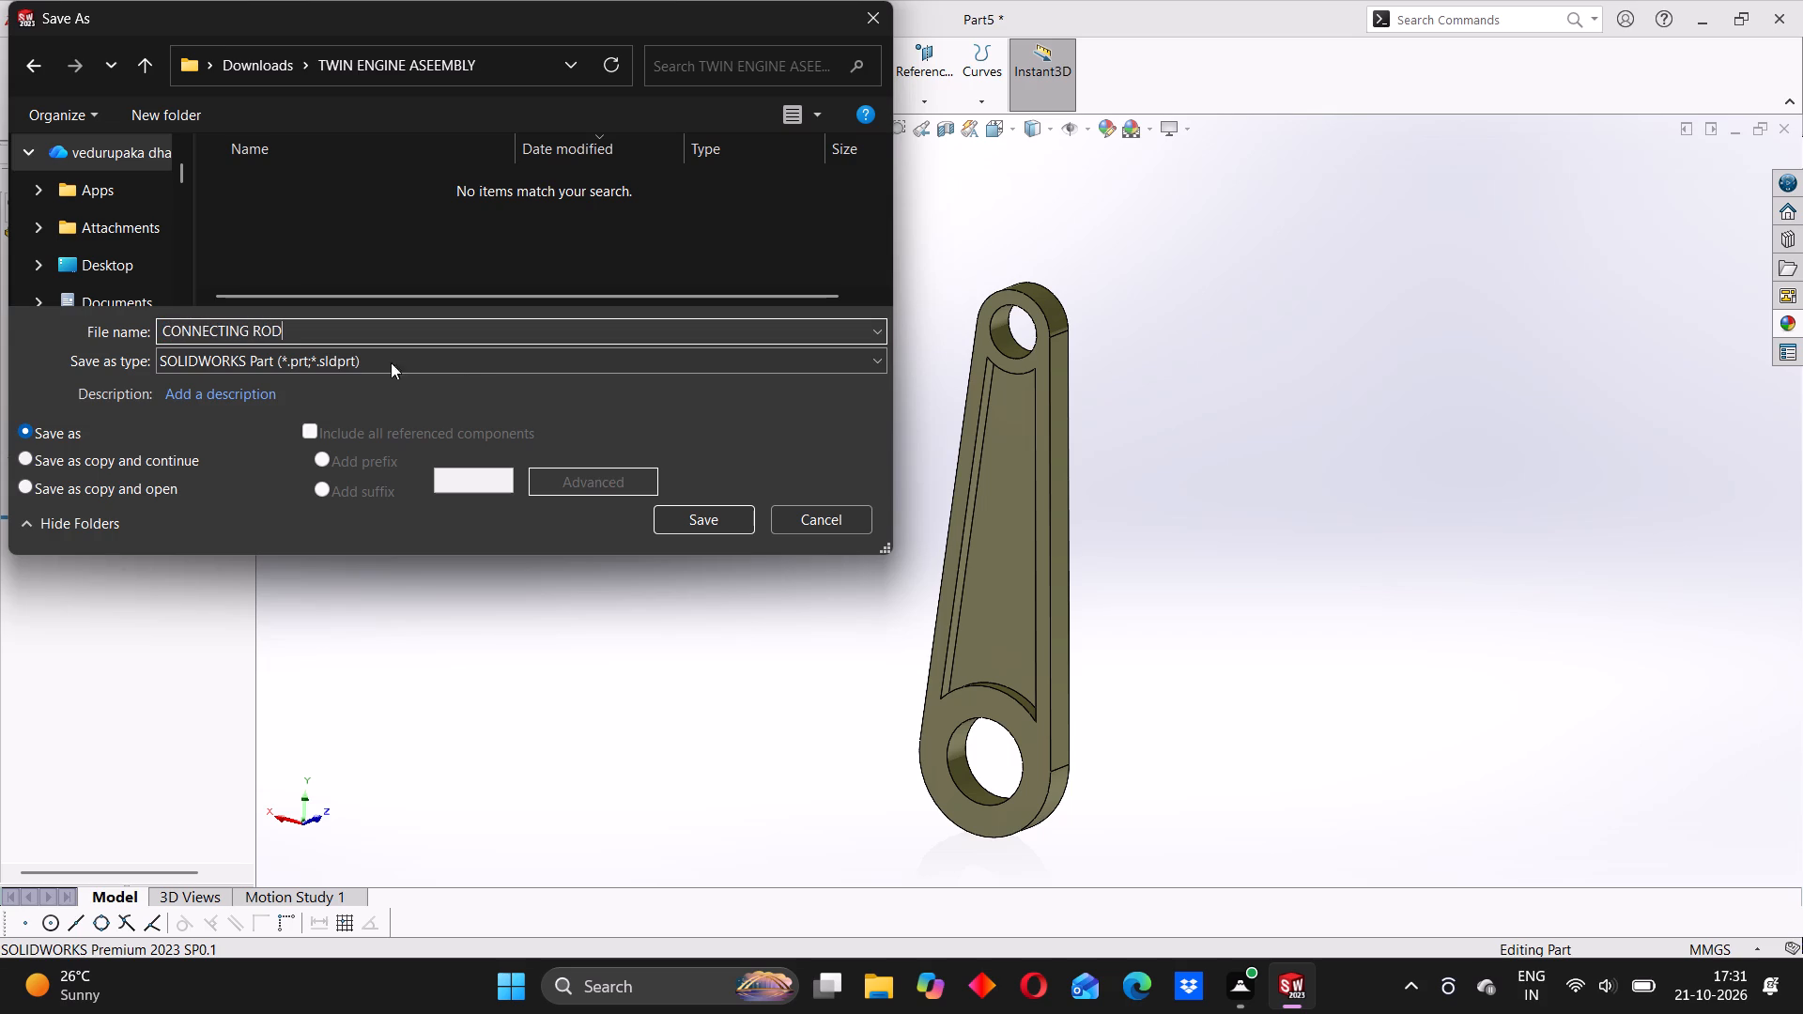
left_click(700, 515)
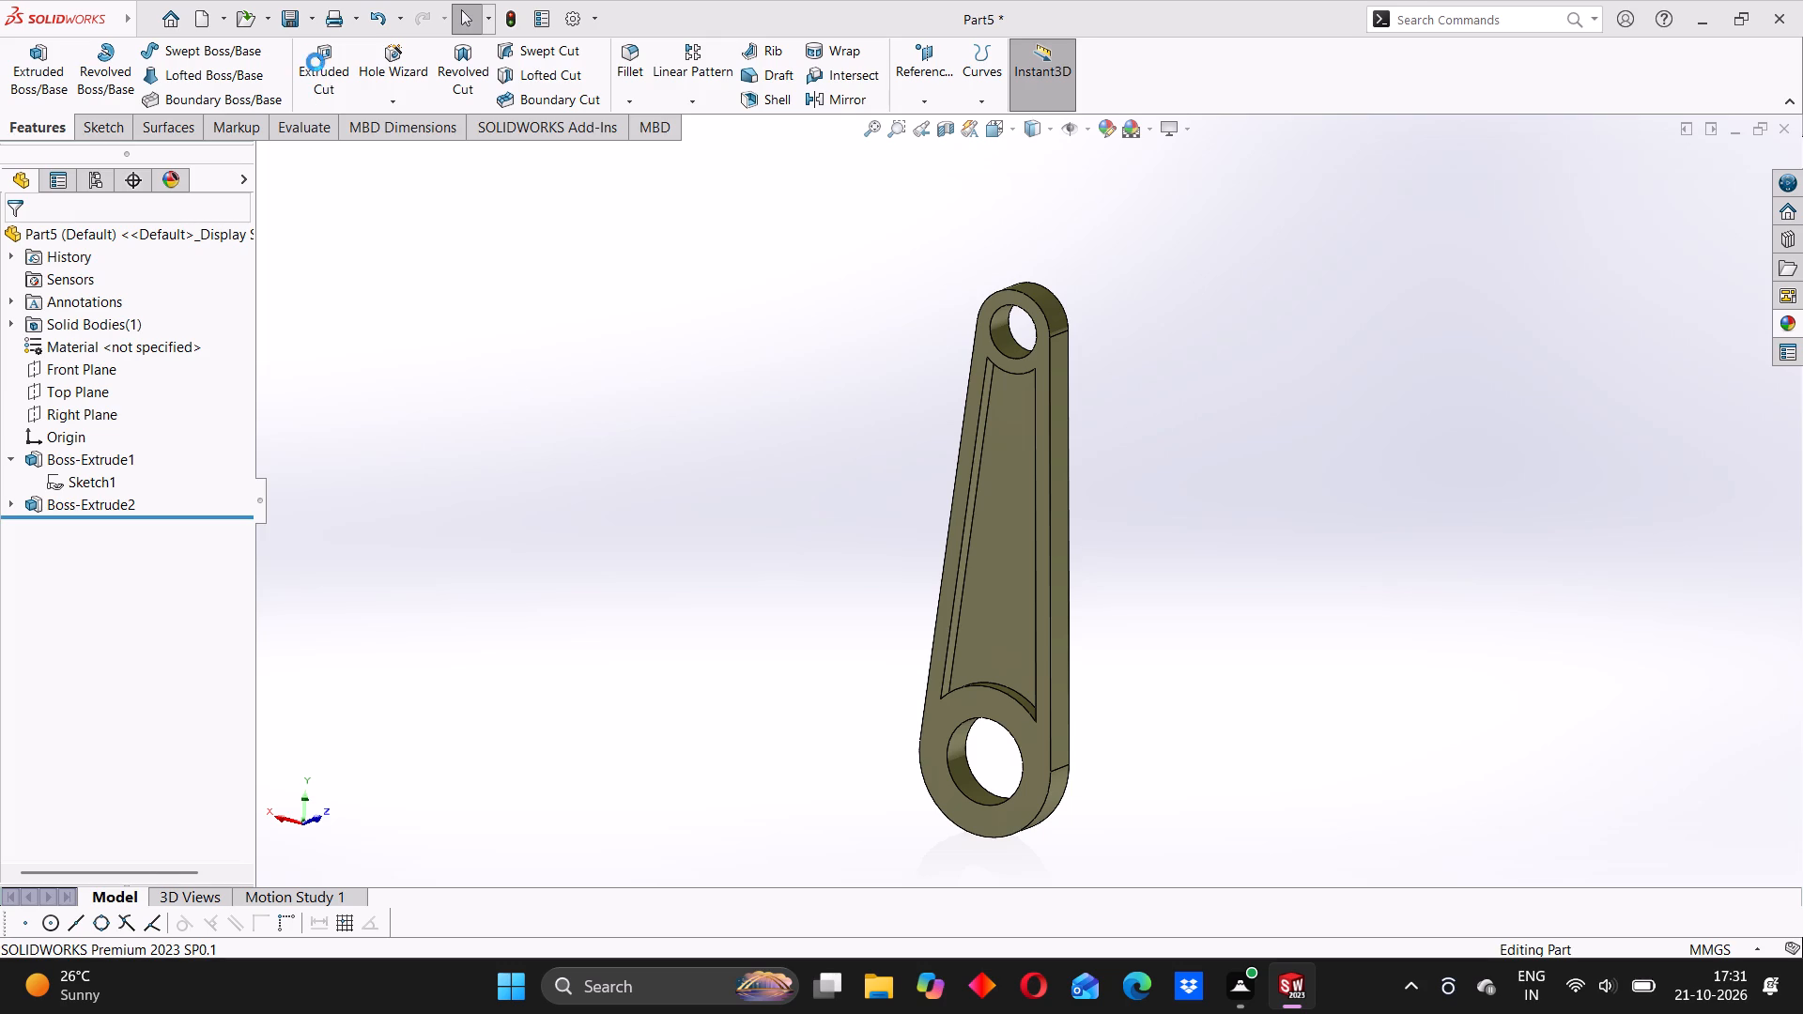
Save a copy of the connecting rod as an Adobe Portable Document Format (*.pdf) file in the same folder.
left_click(311, 14)
left_click(339, 69)
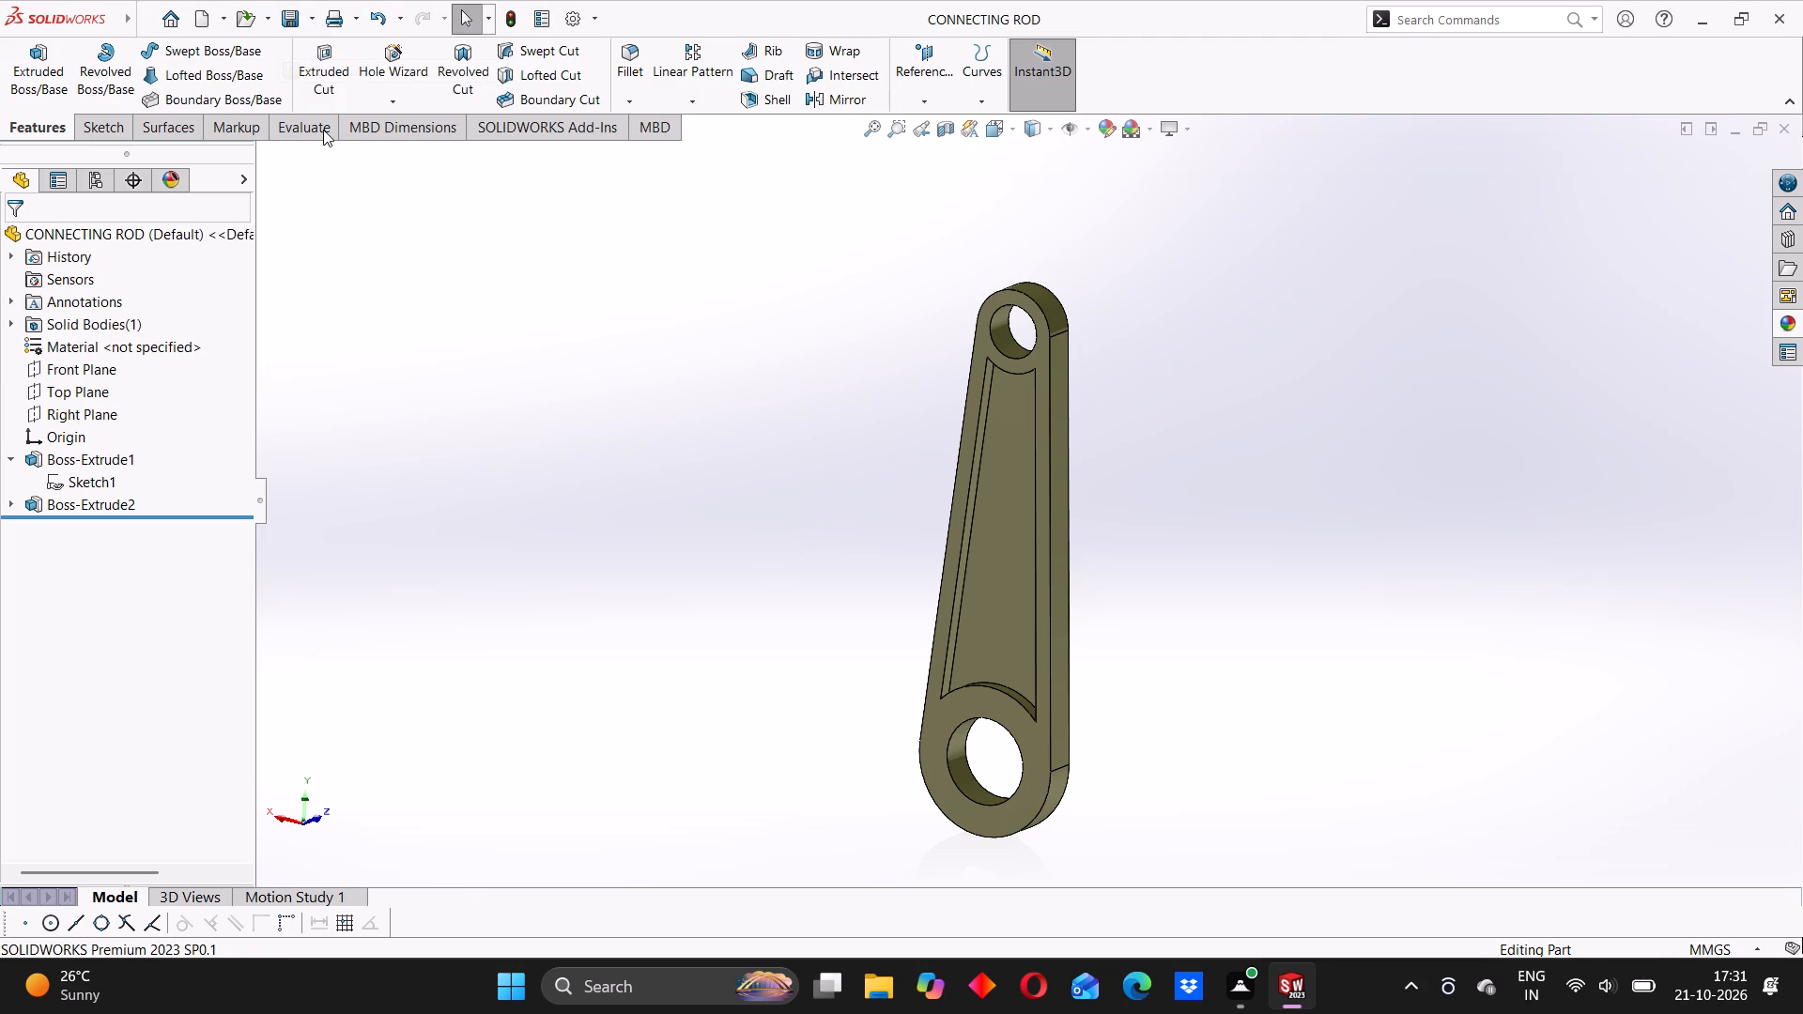
left_click(319, 378)
left_click(346, 363)
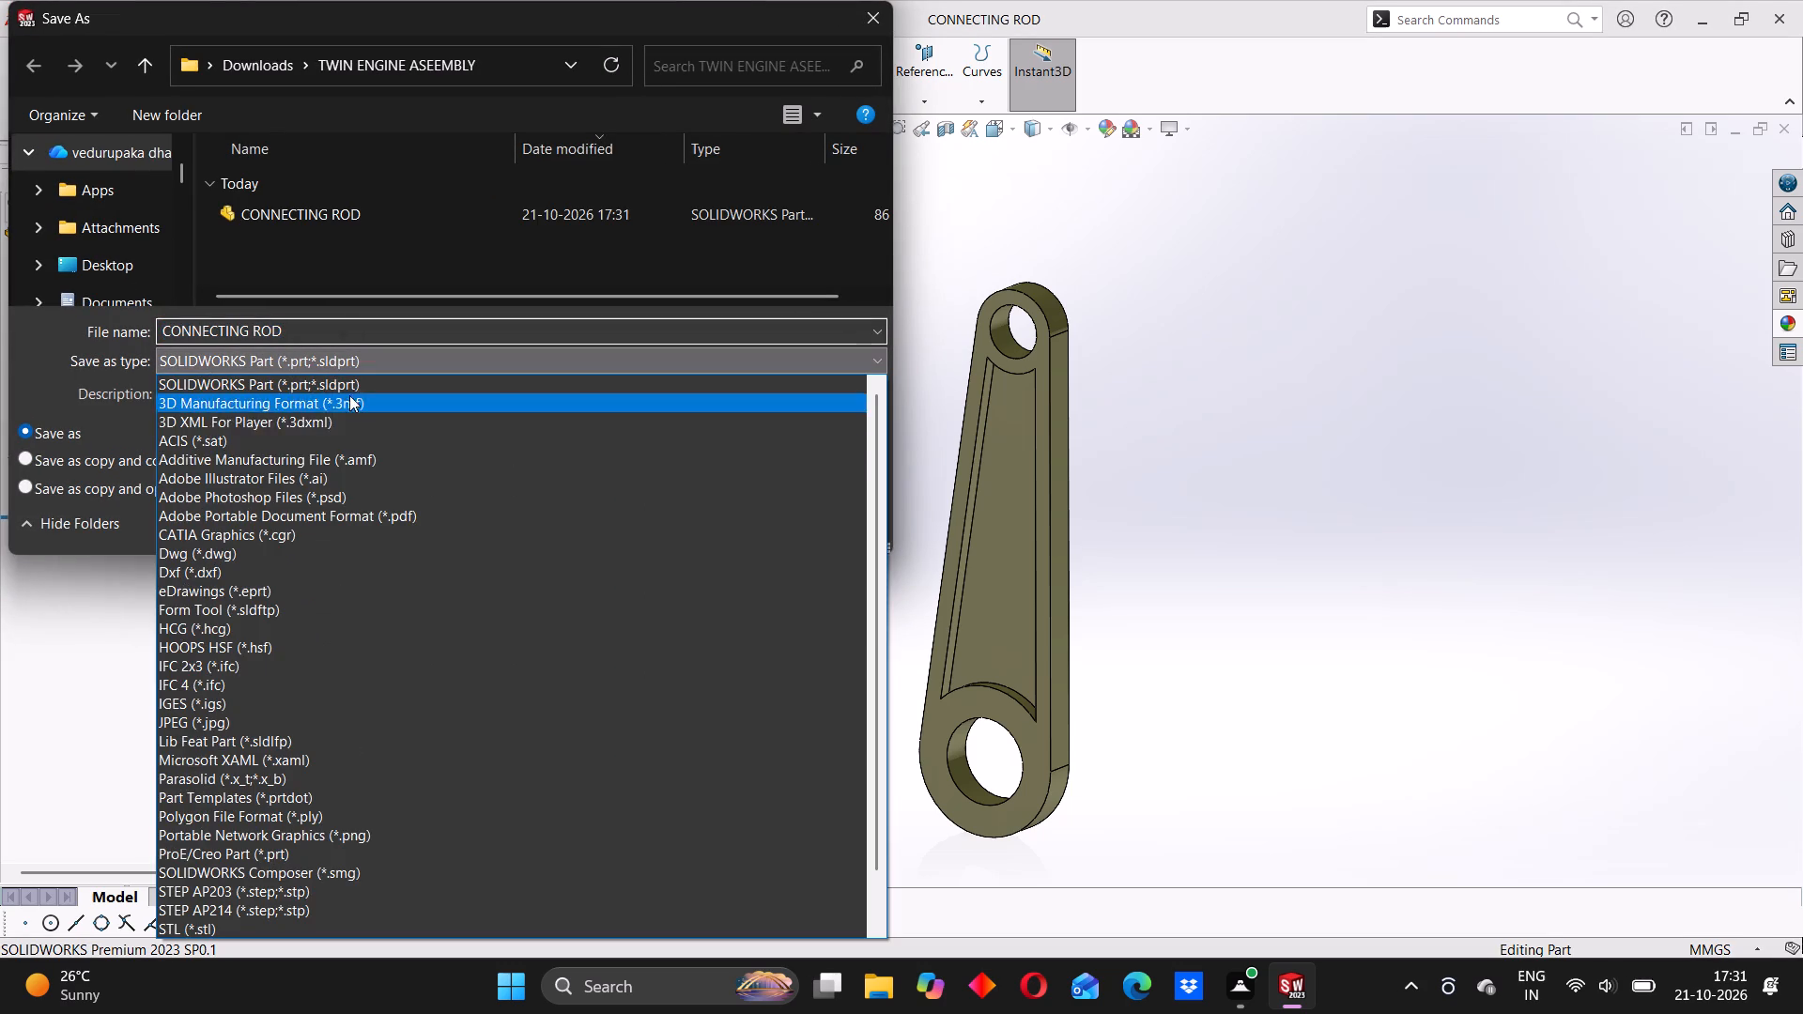
left_click(364, 516)
left_click(688, 559)
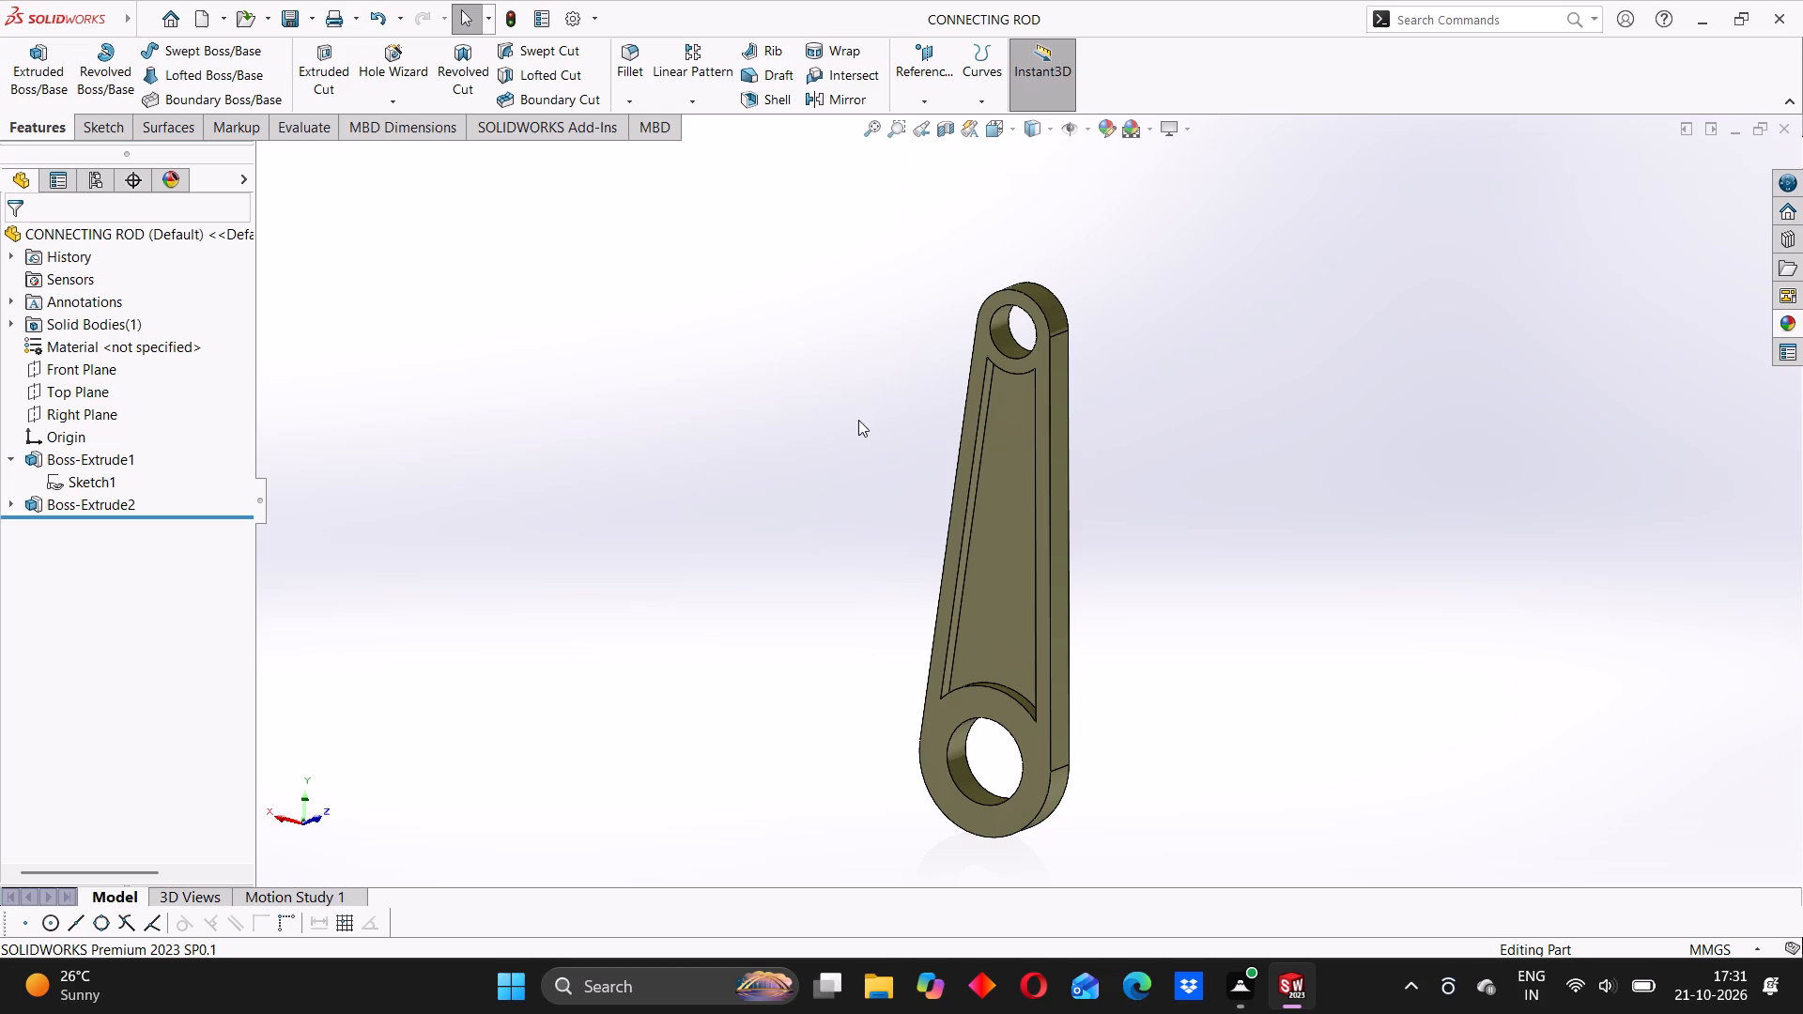
Examine the connecting rod's face, side wall and recessed web from several angles and distances.
left_click(902, 393)
middle_click_drag(961, 526, 914, 532)
left_click(910, 532)
middle_click_drag(963, 505, 996, 452)
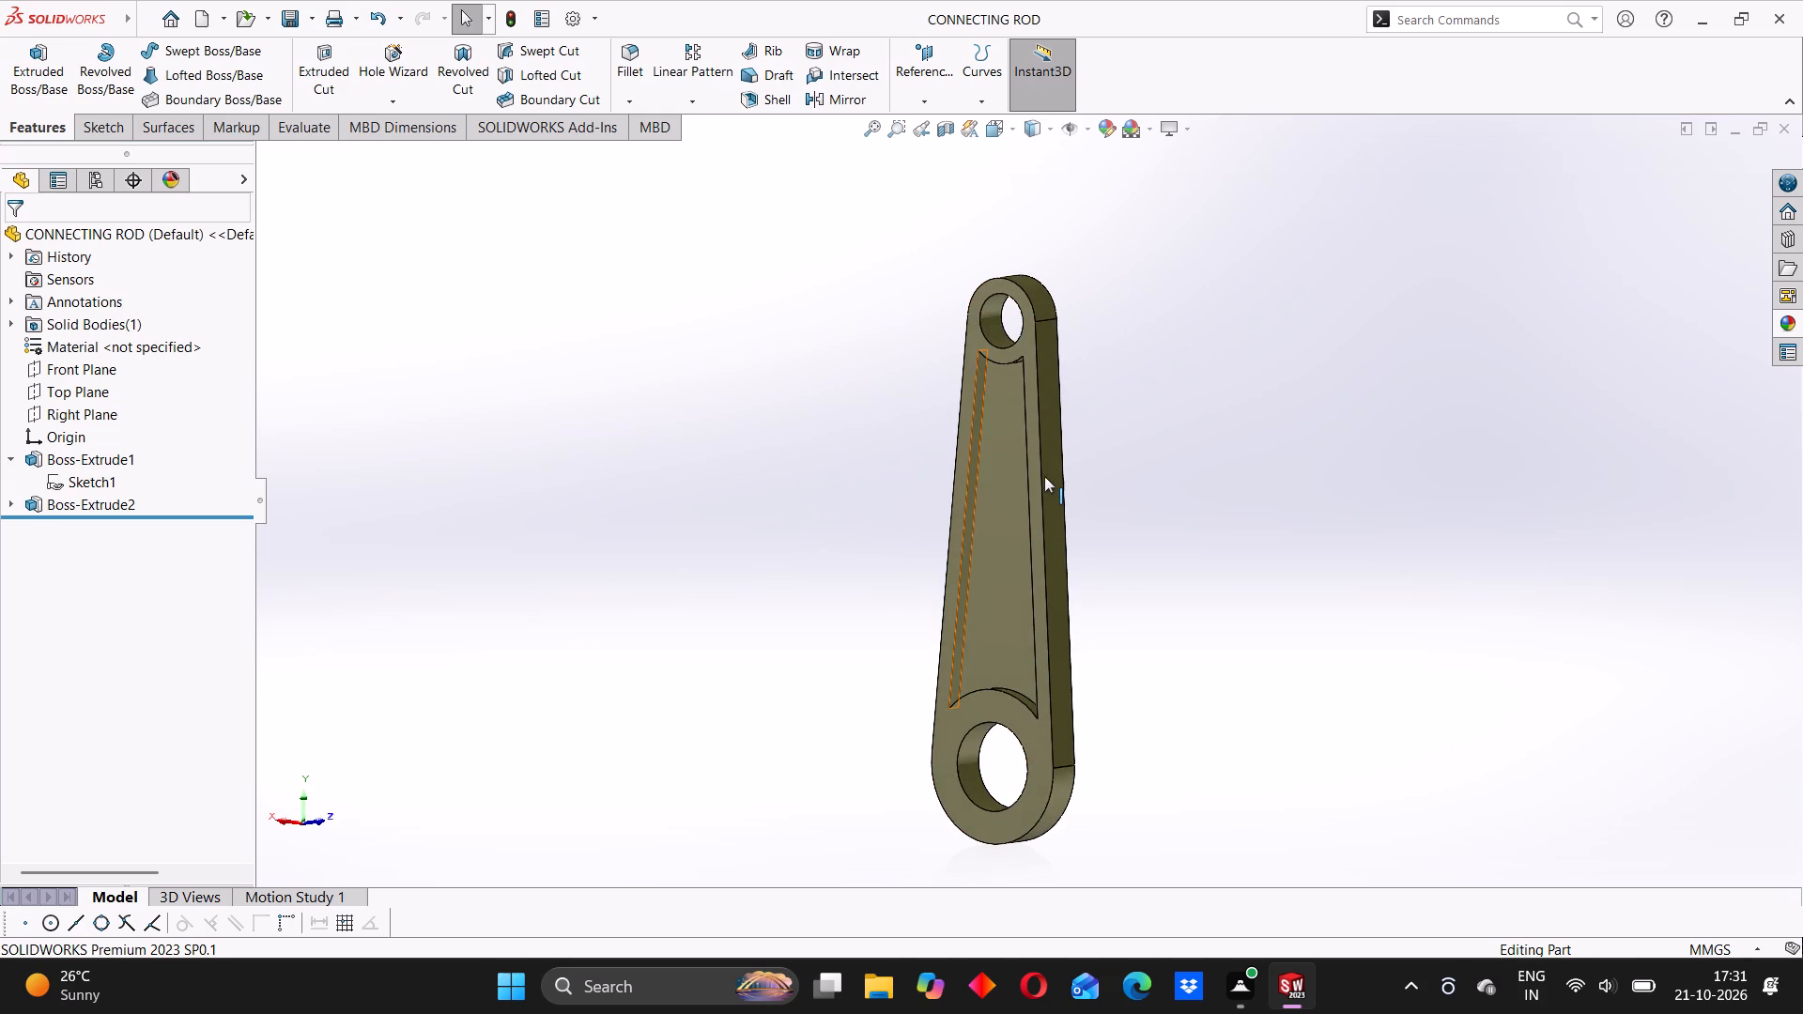
scroll(1044, 476, "up", 3)
middle_click_drag(1039, 484, 979, 497)
left_click(897, 499)
middle_click_drag(990, 553, 1008, 503)
scroll(1001, 486, "down", 4)
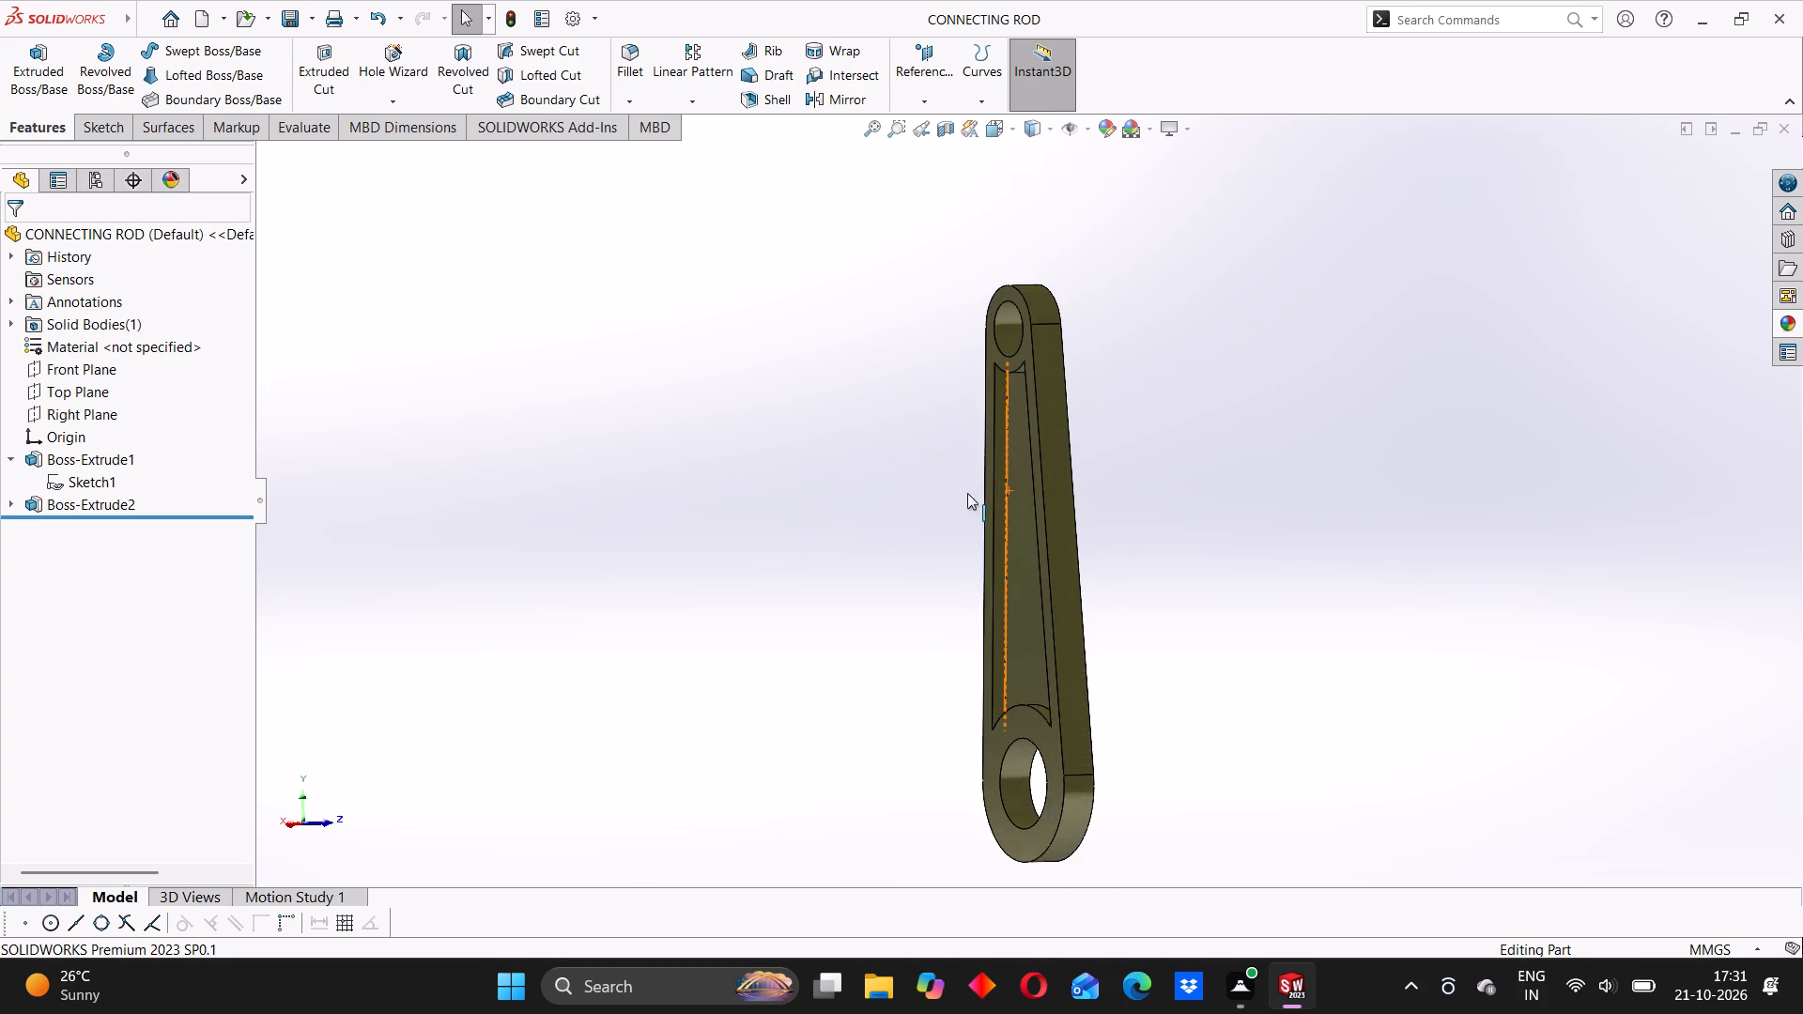
middle_click_drag(965, 495, 1003, 498)
middle_click_drag(1020, 497, 1040, 499)
left_click(790, 503)
Create a new blank part document and close the connecting rod document.
left_click(171, 19)
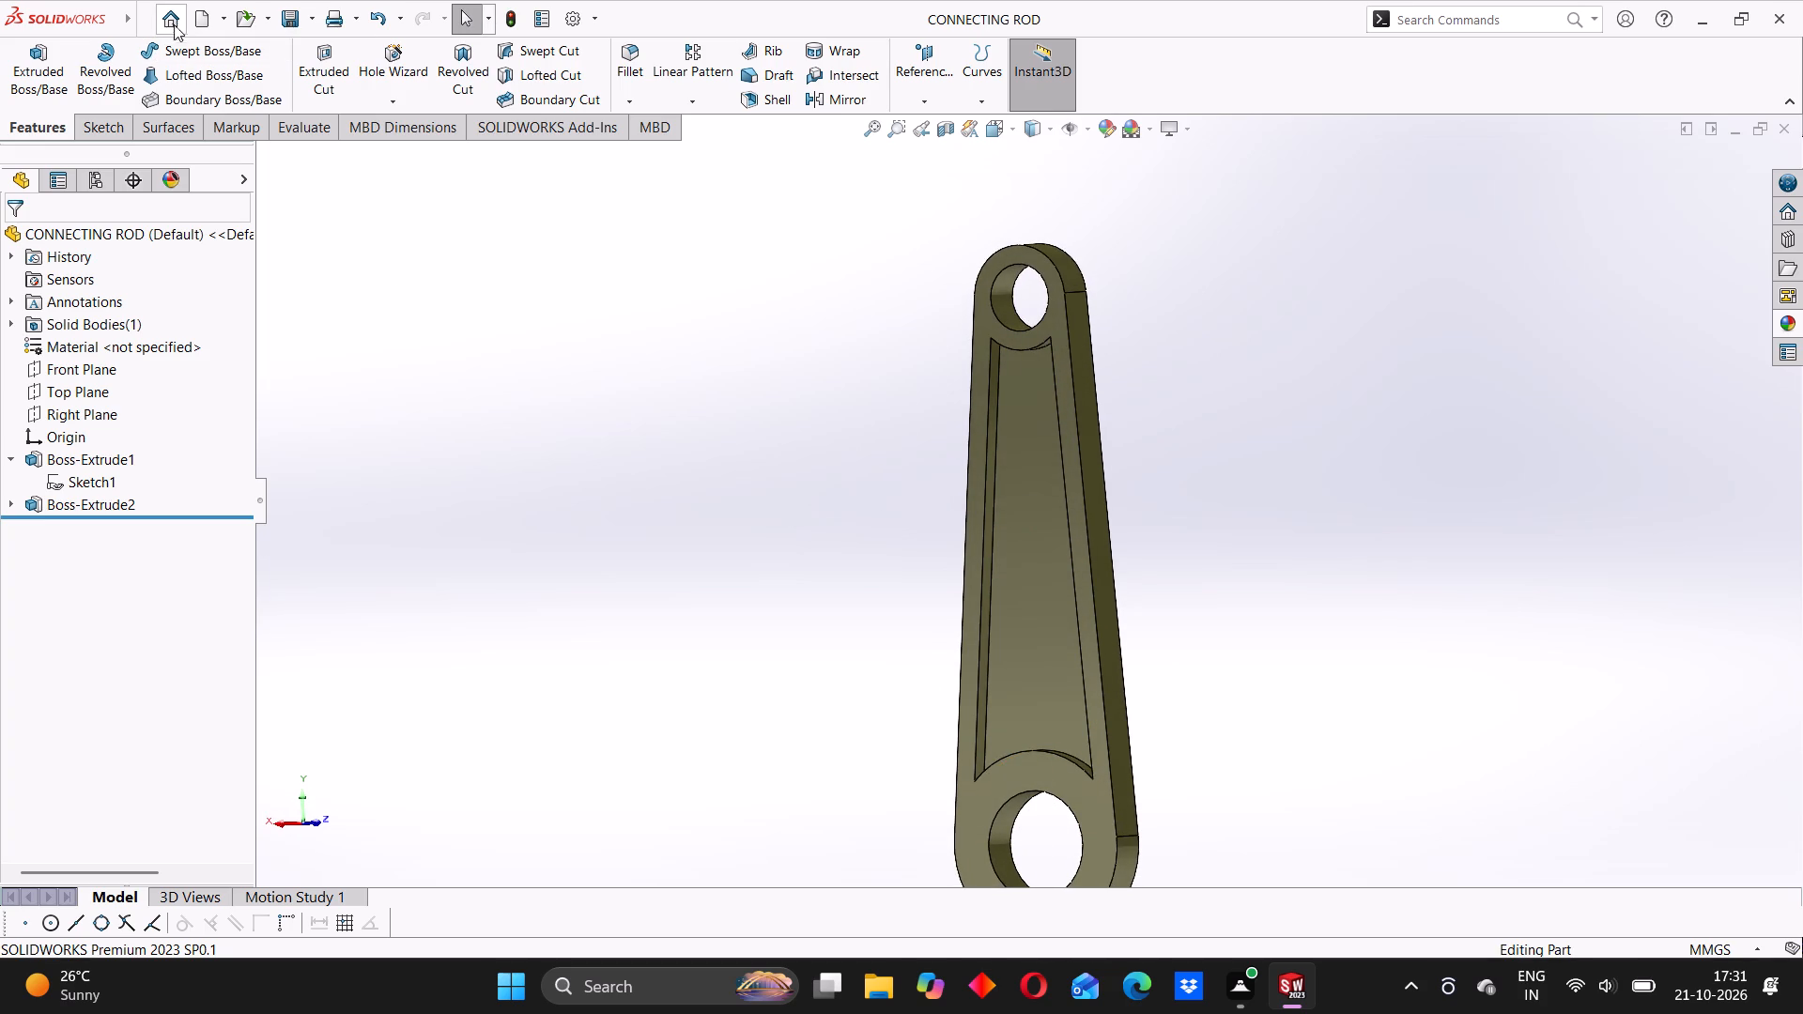
left_click(505, 346)
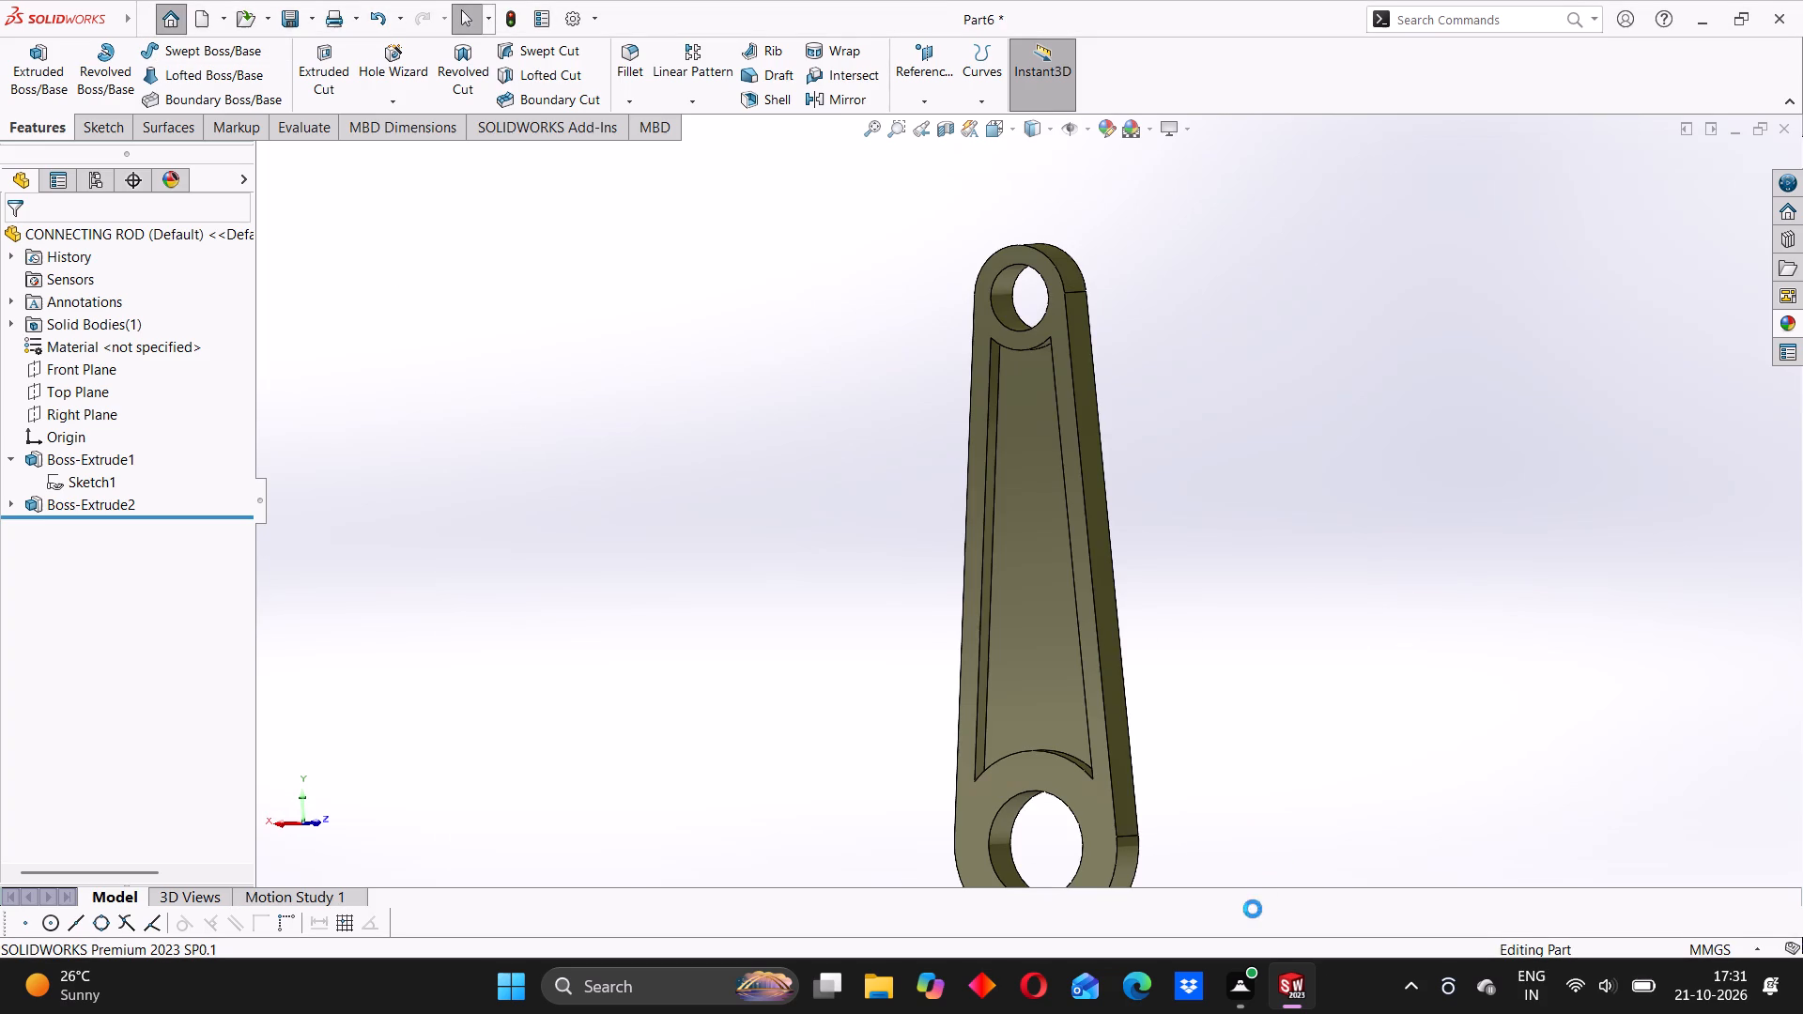
left_click(1224, 860)
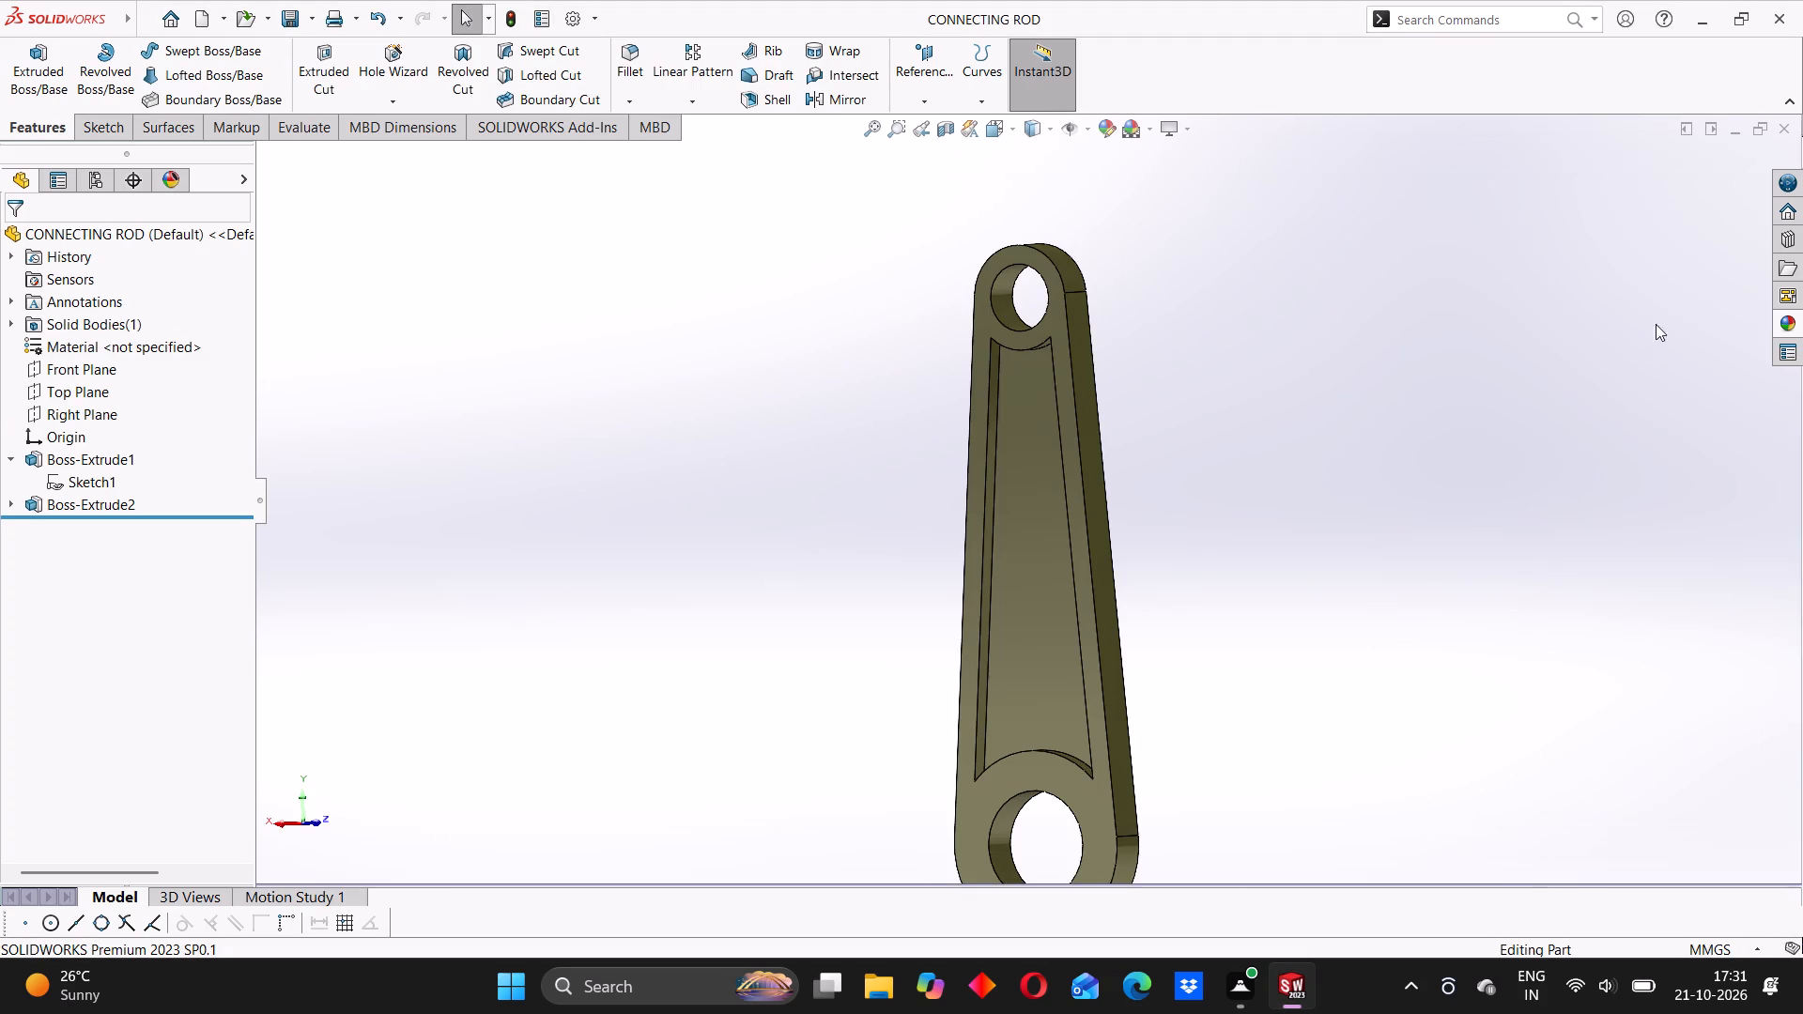
left_click(1788, 135)
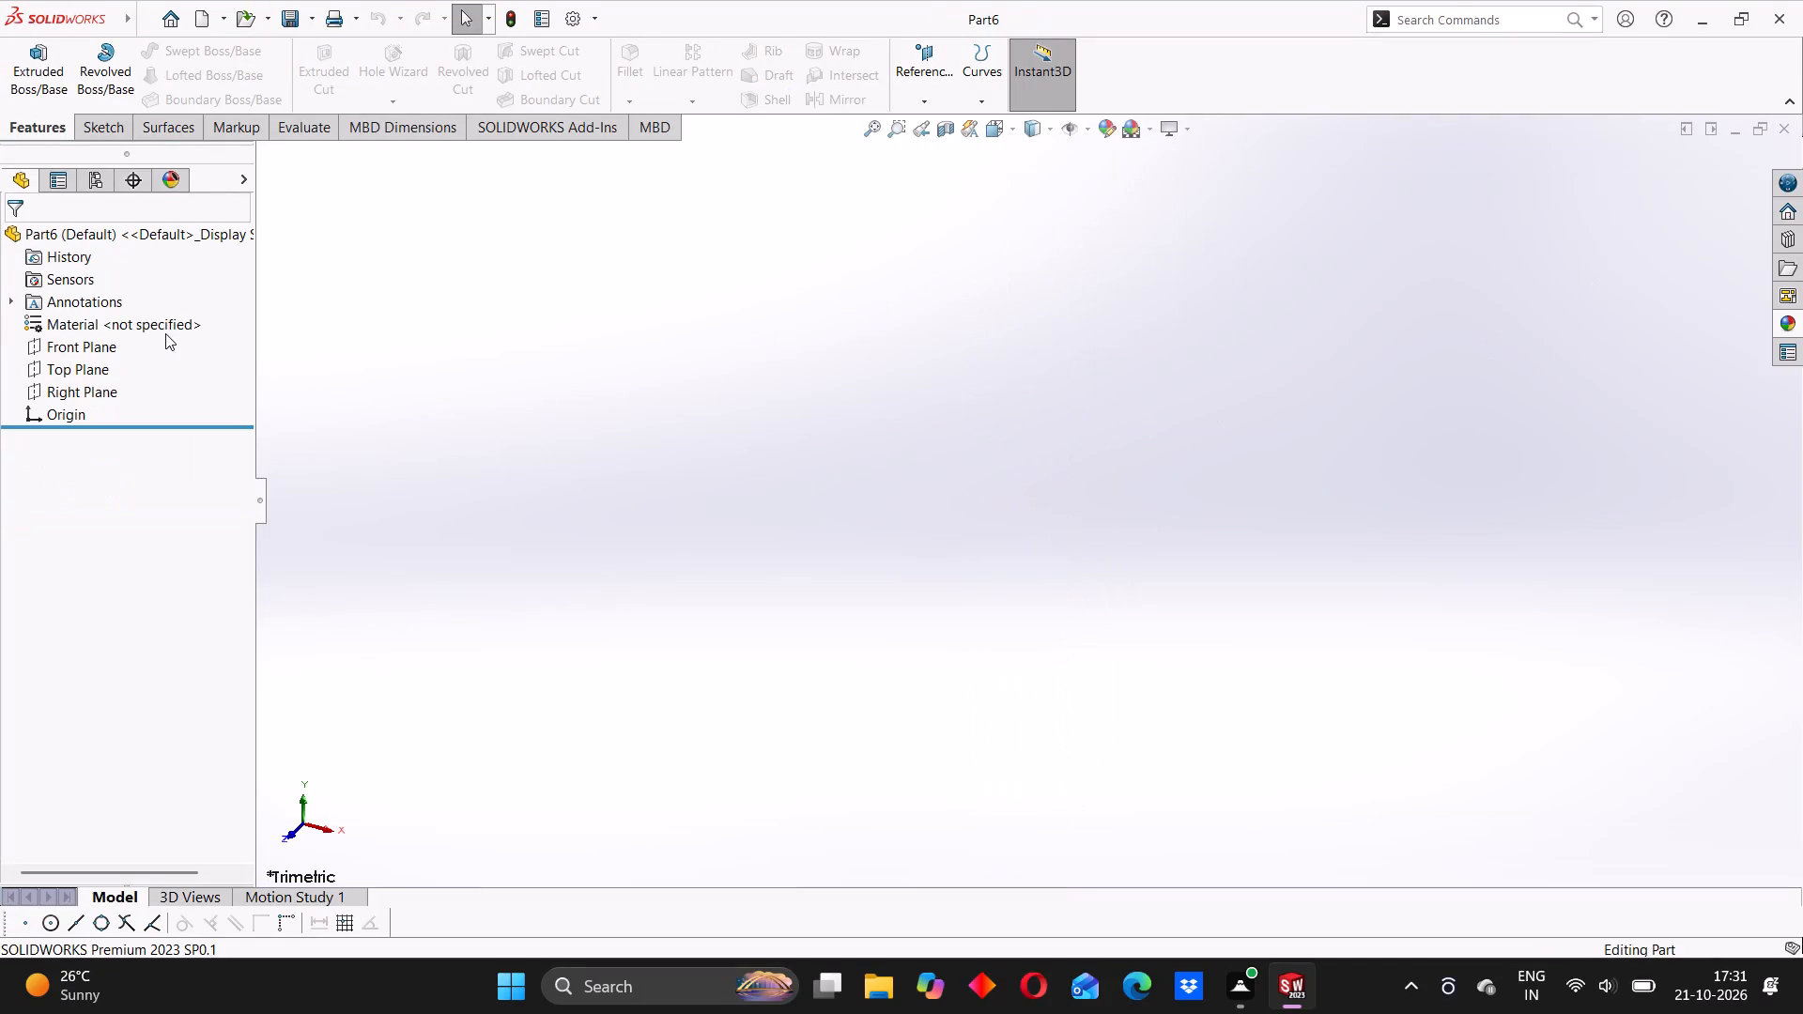
On the Front Plane, sketch two concentric circles centred on the origin, the outer about 103 mm in diameter and a smaller one inside.
left_click(507, 365)
left_click(65, 346)
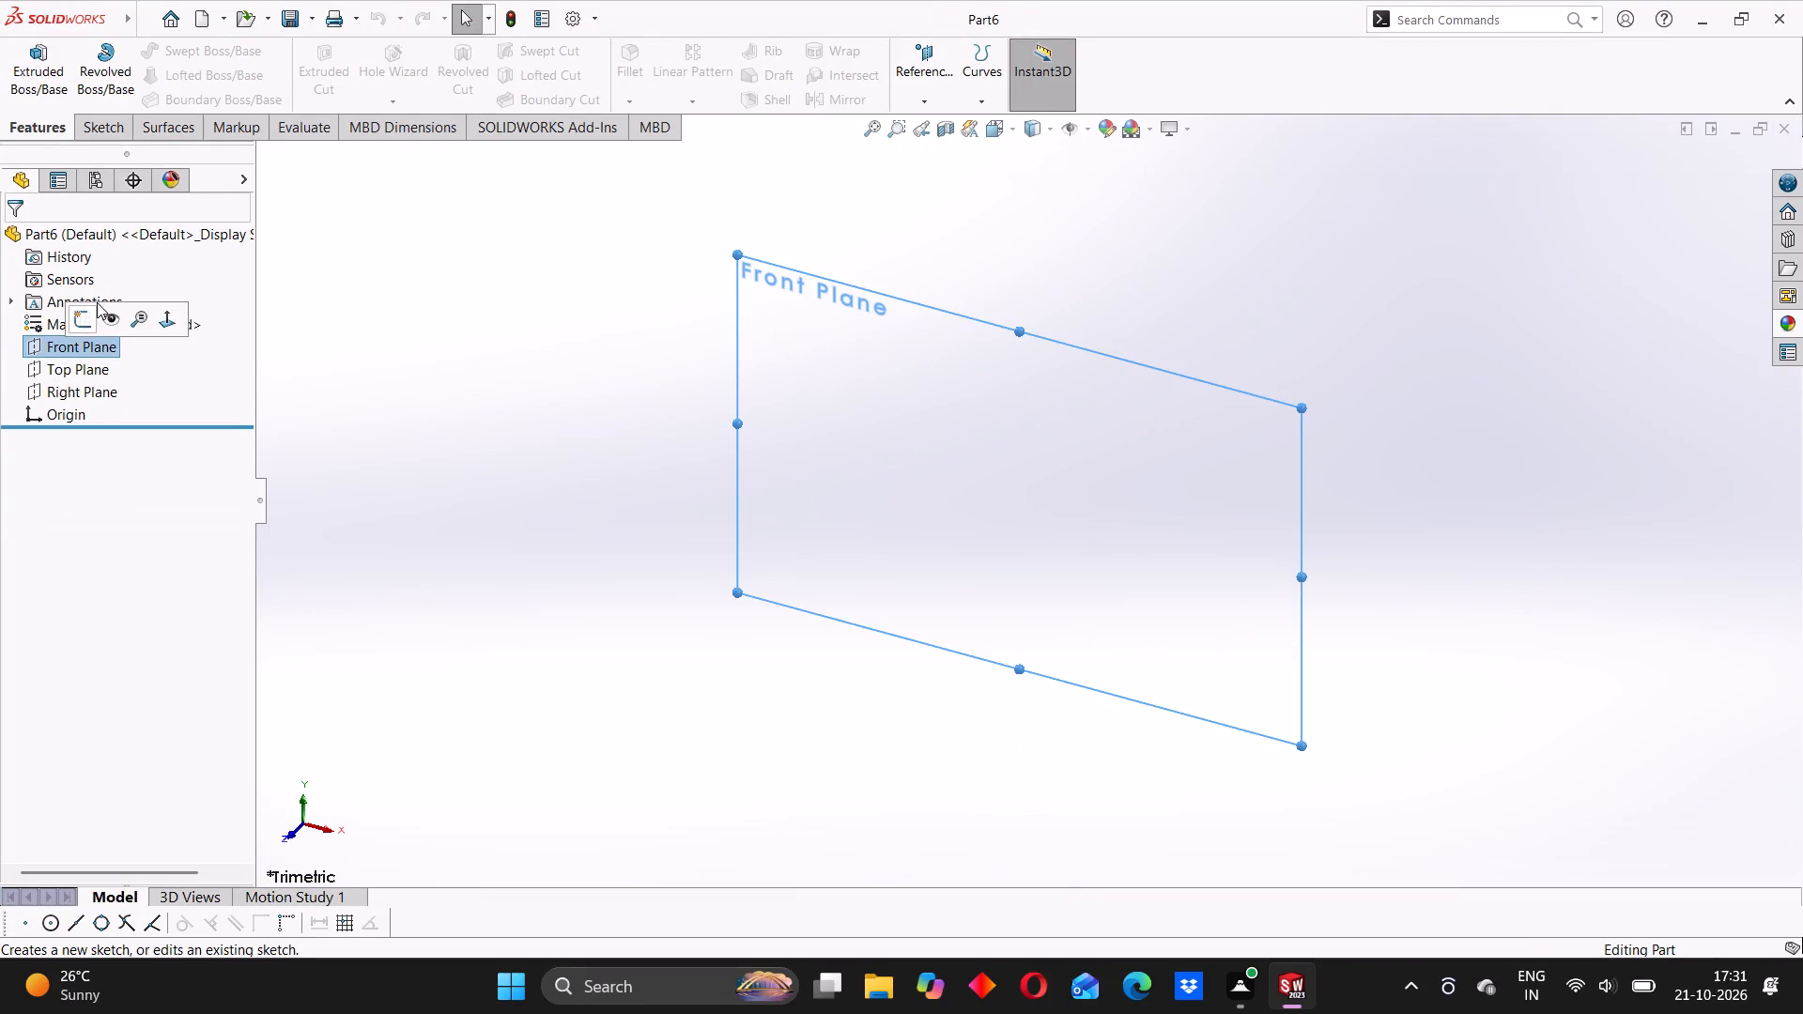
left_click(77, 315)
left_click(533, 405)
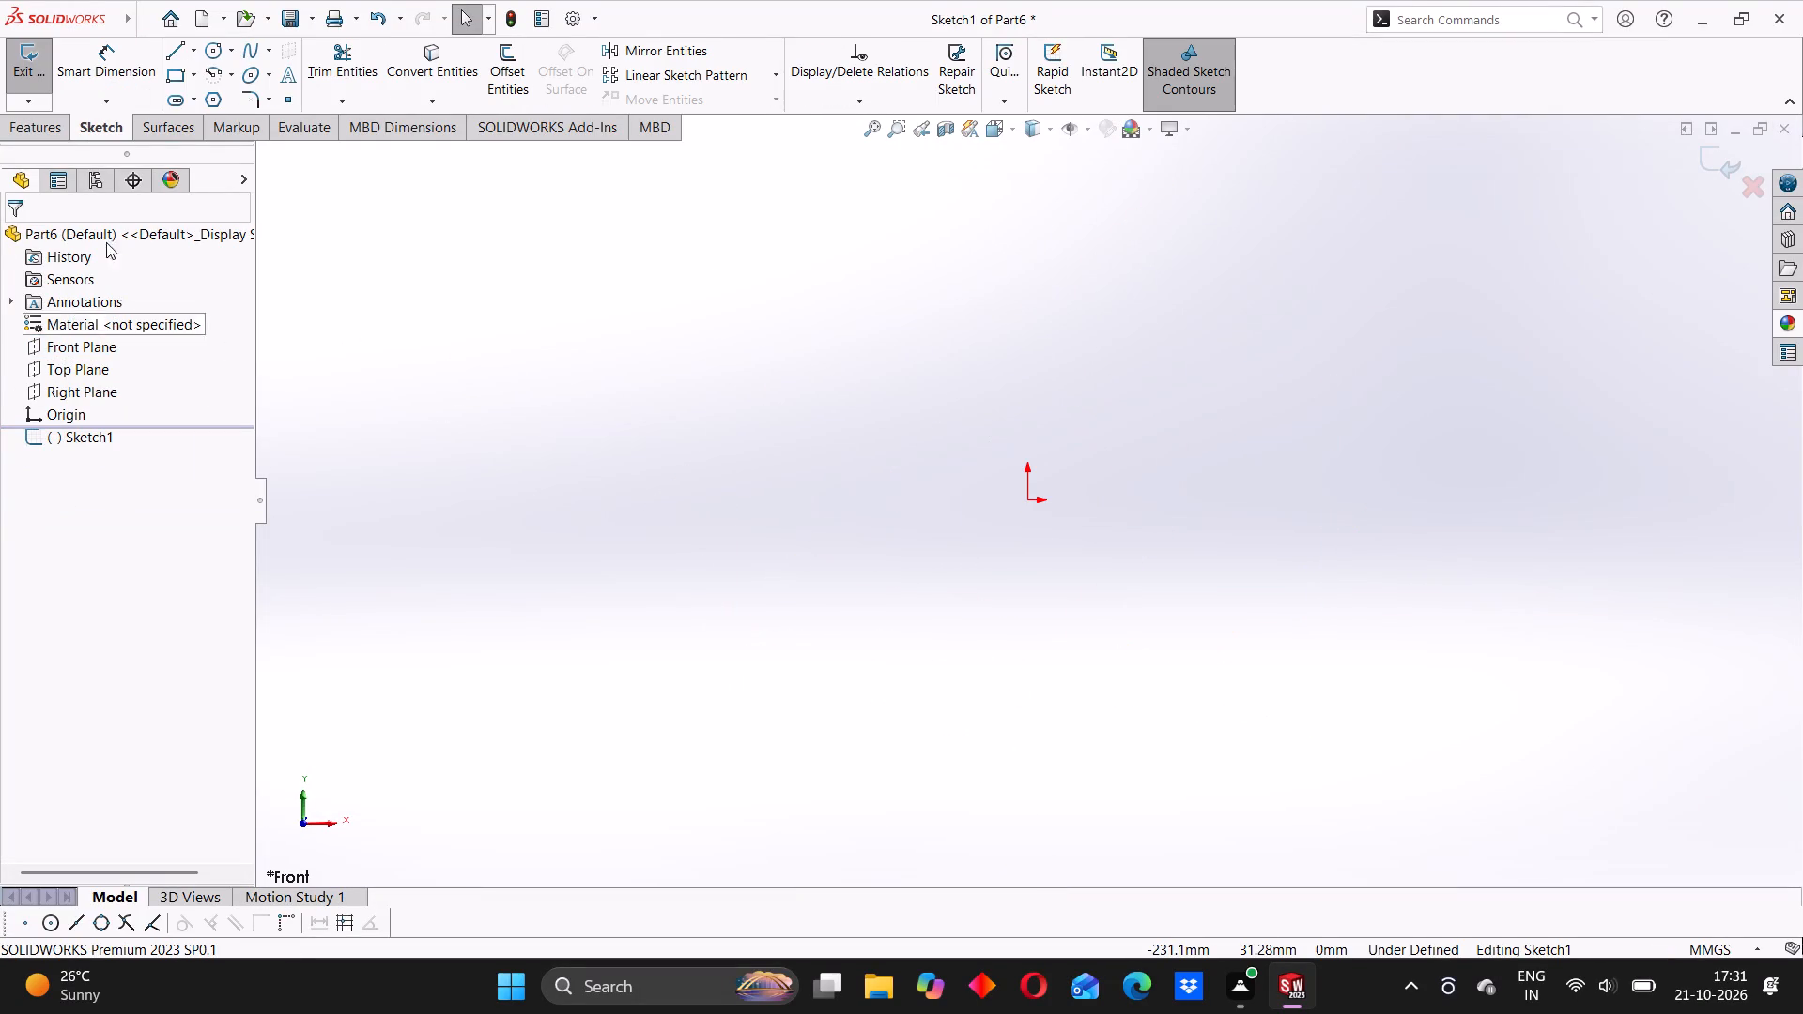
left_click(209, 42)
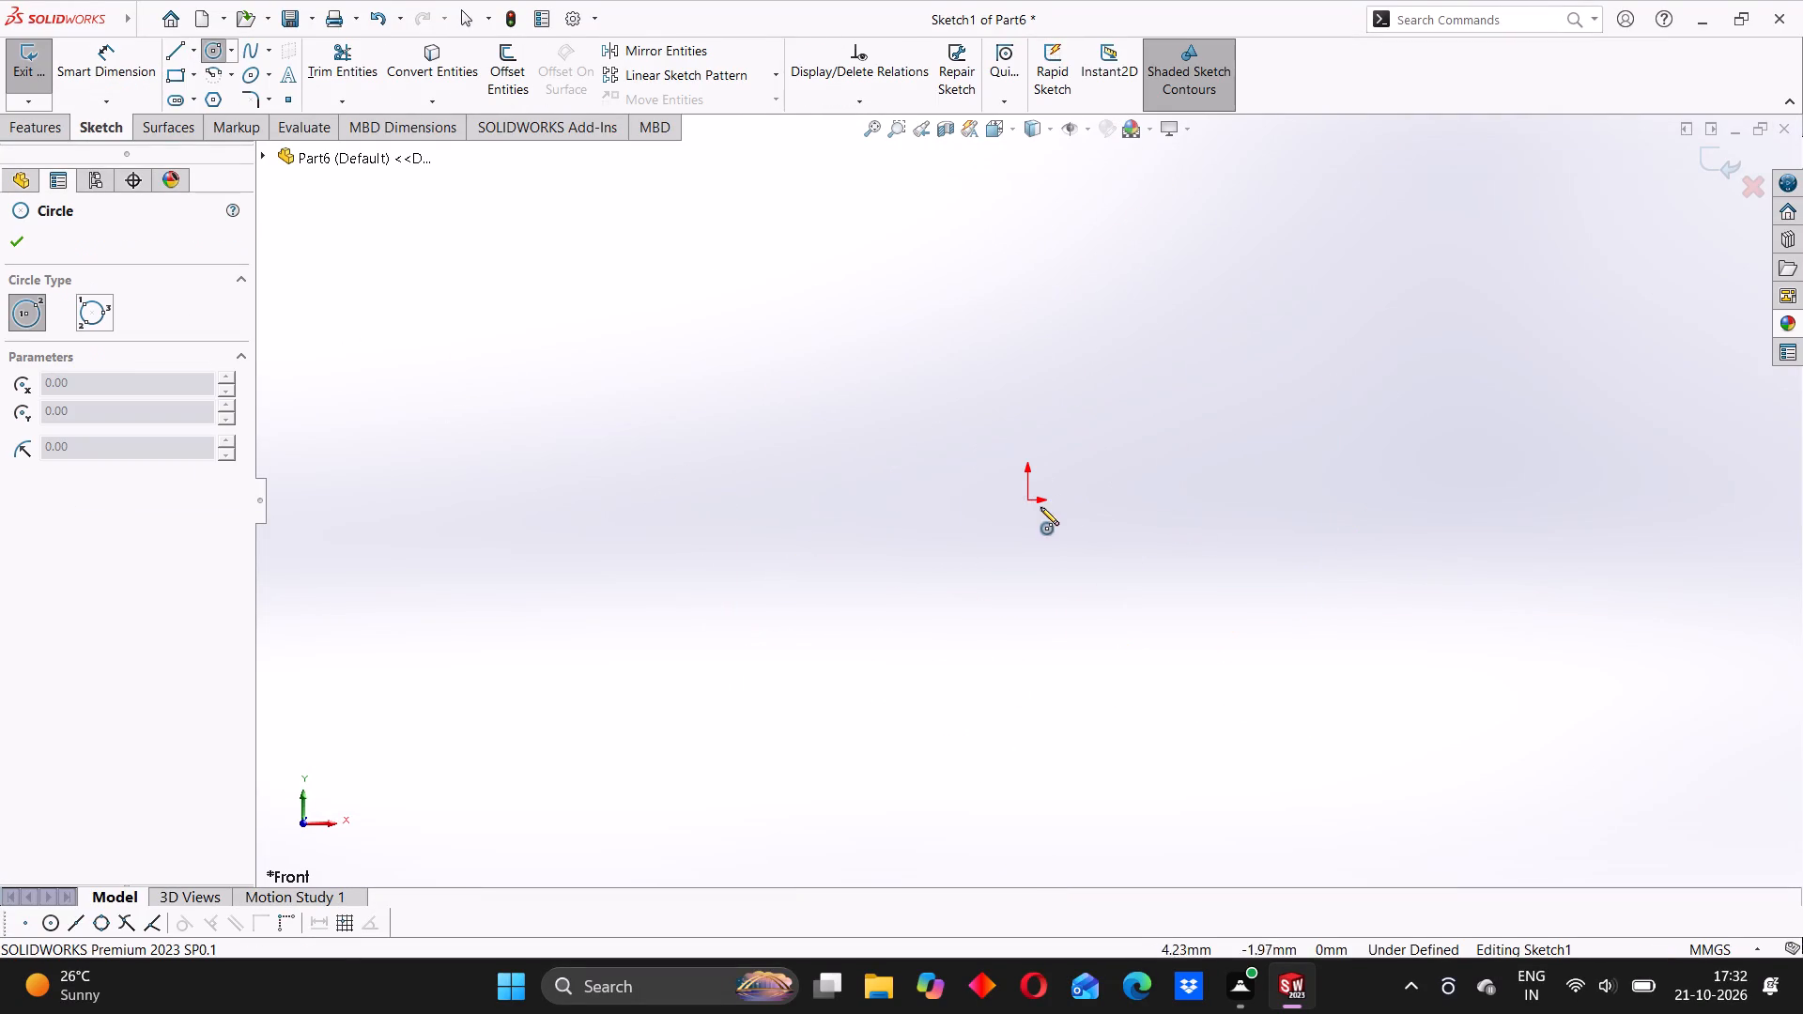
left_click(1028, 501)
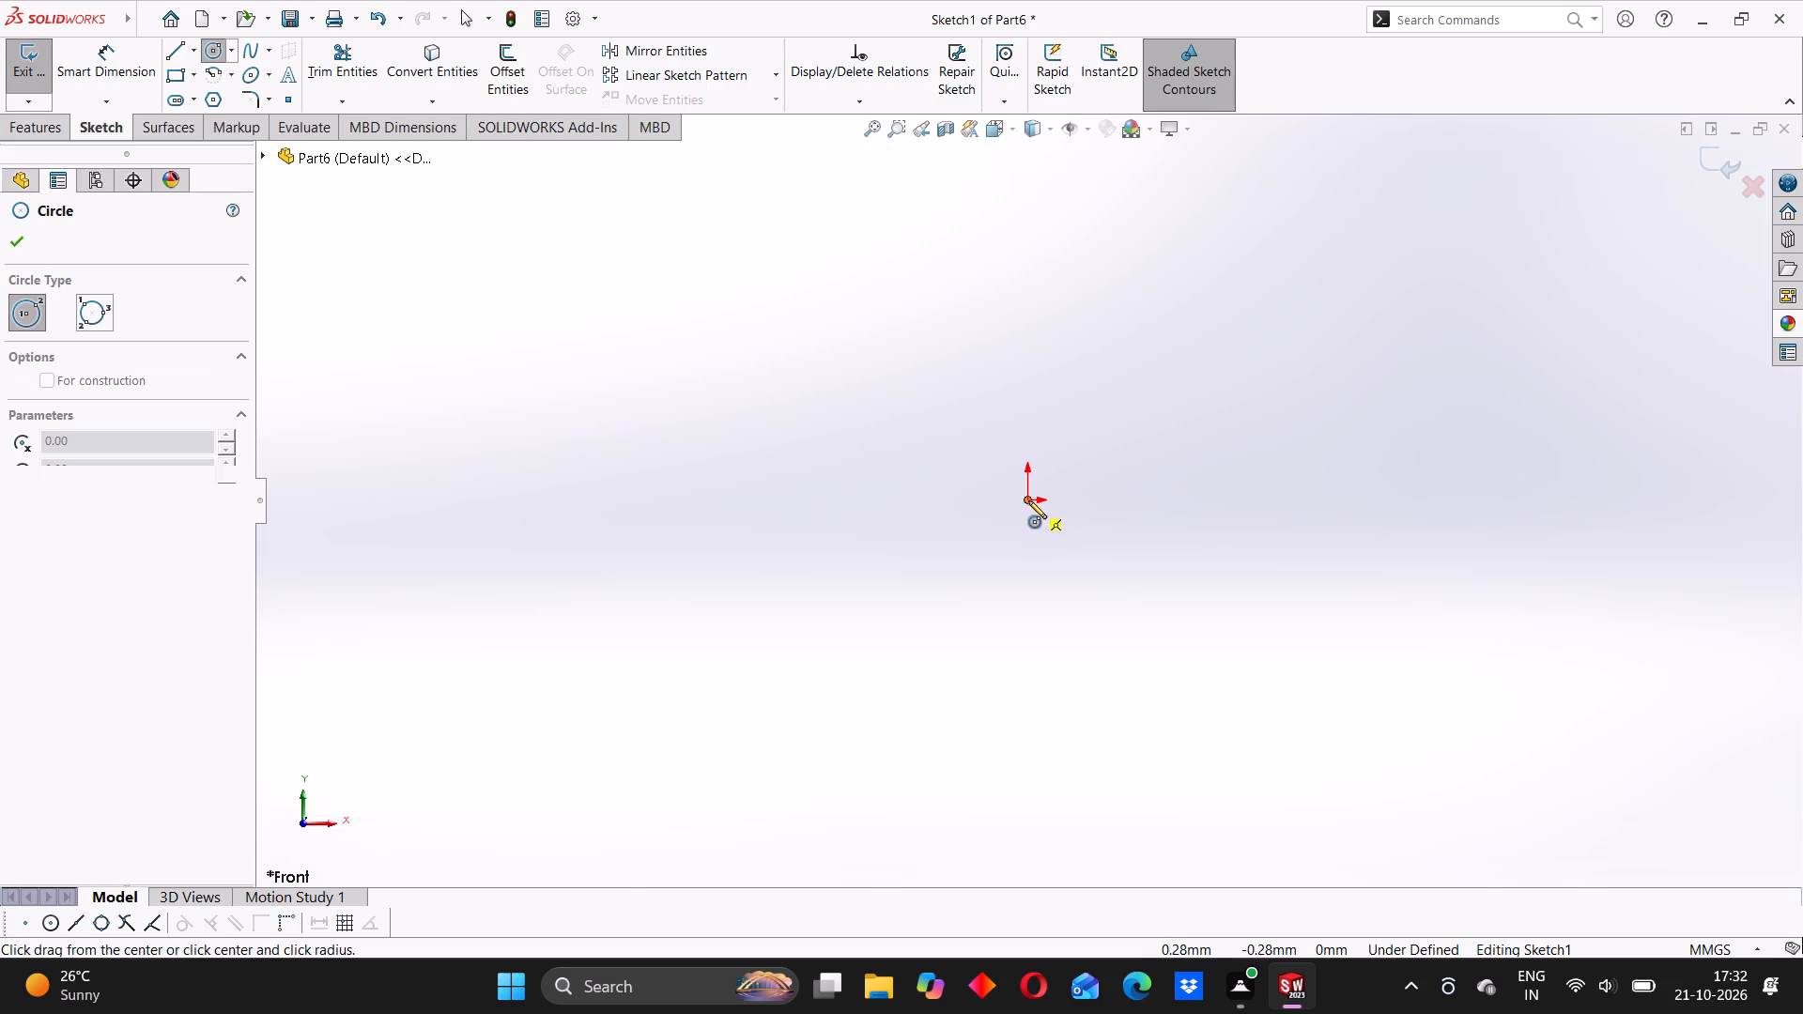
left_click(1125, 359)
left_click(1023, 498)
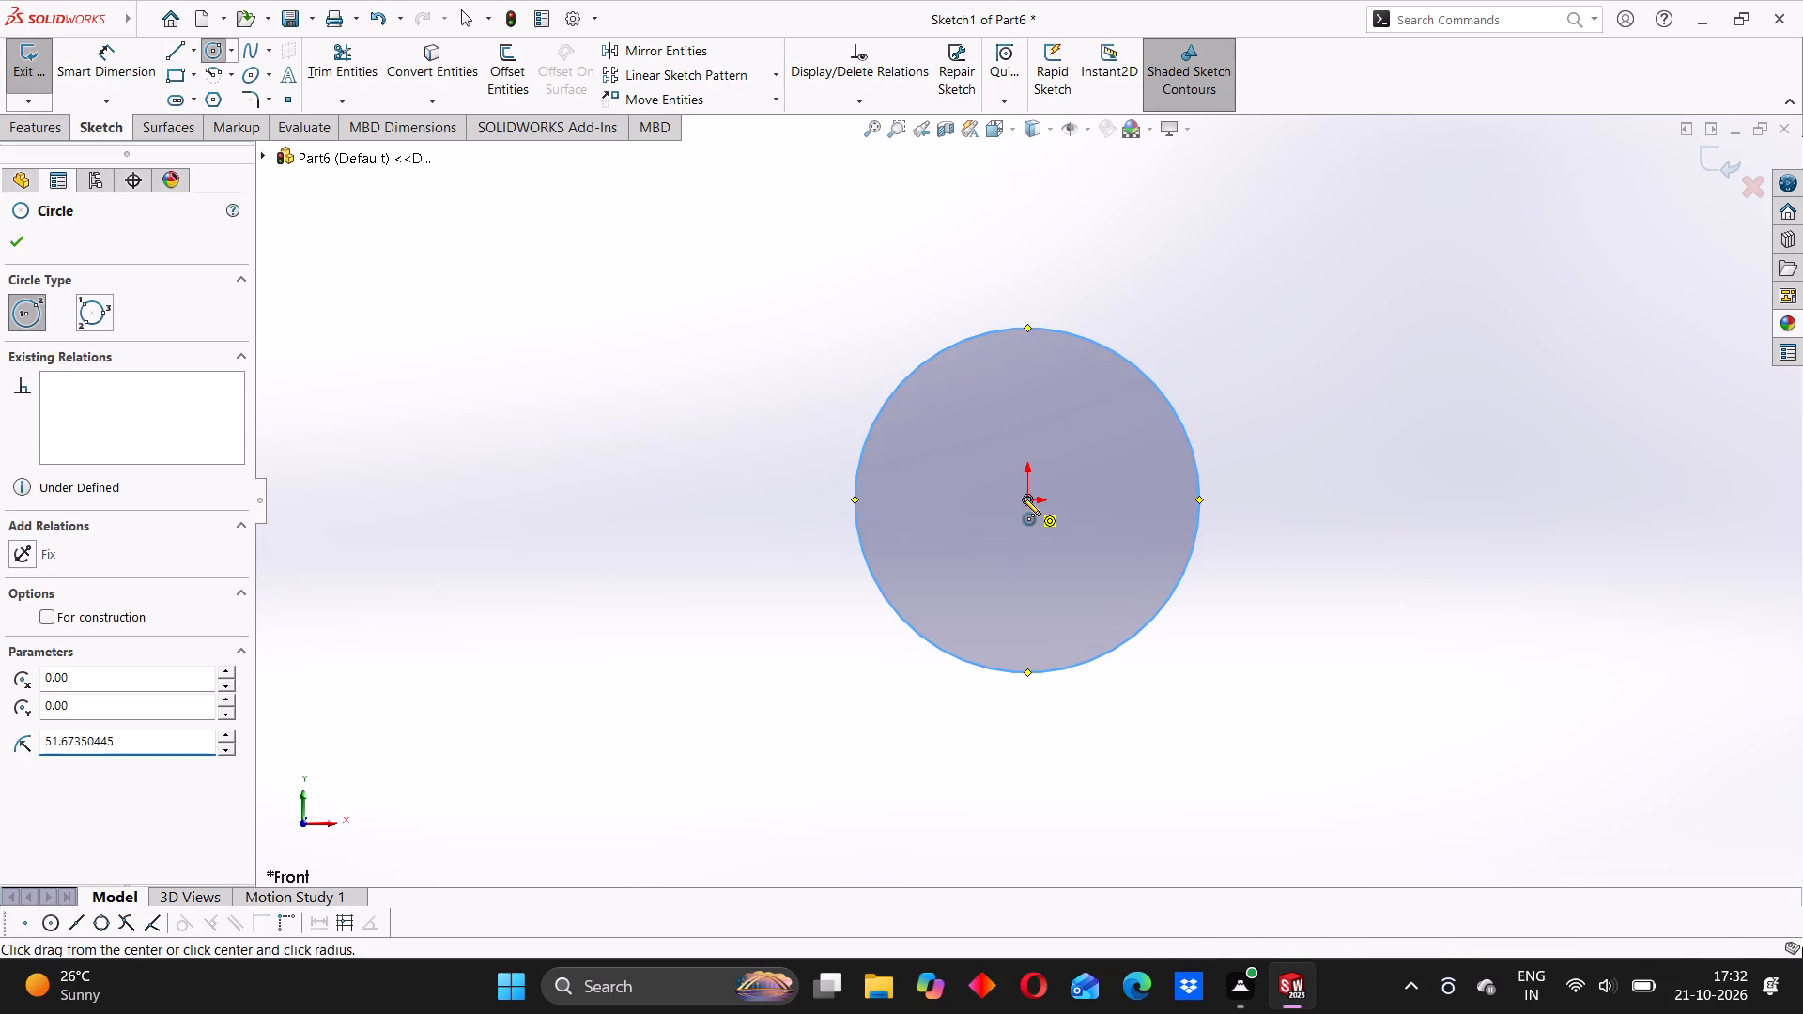
left_click(1080, 395)
Dimension the outer circle to 80 mm diameter and the inner circle to 70 mm diameter.
left_click(123, 70)
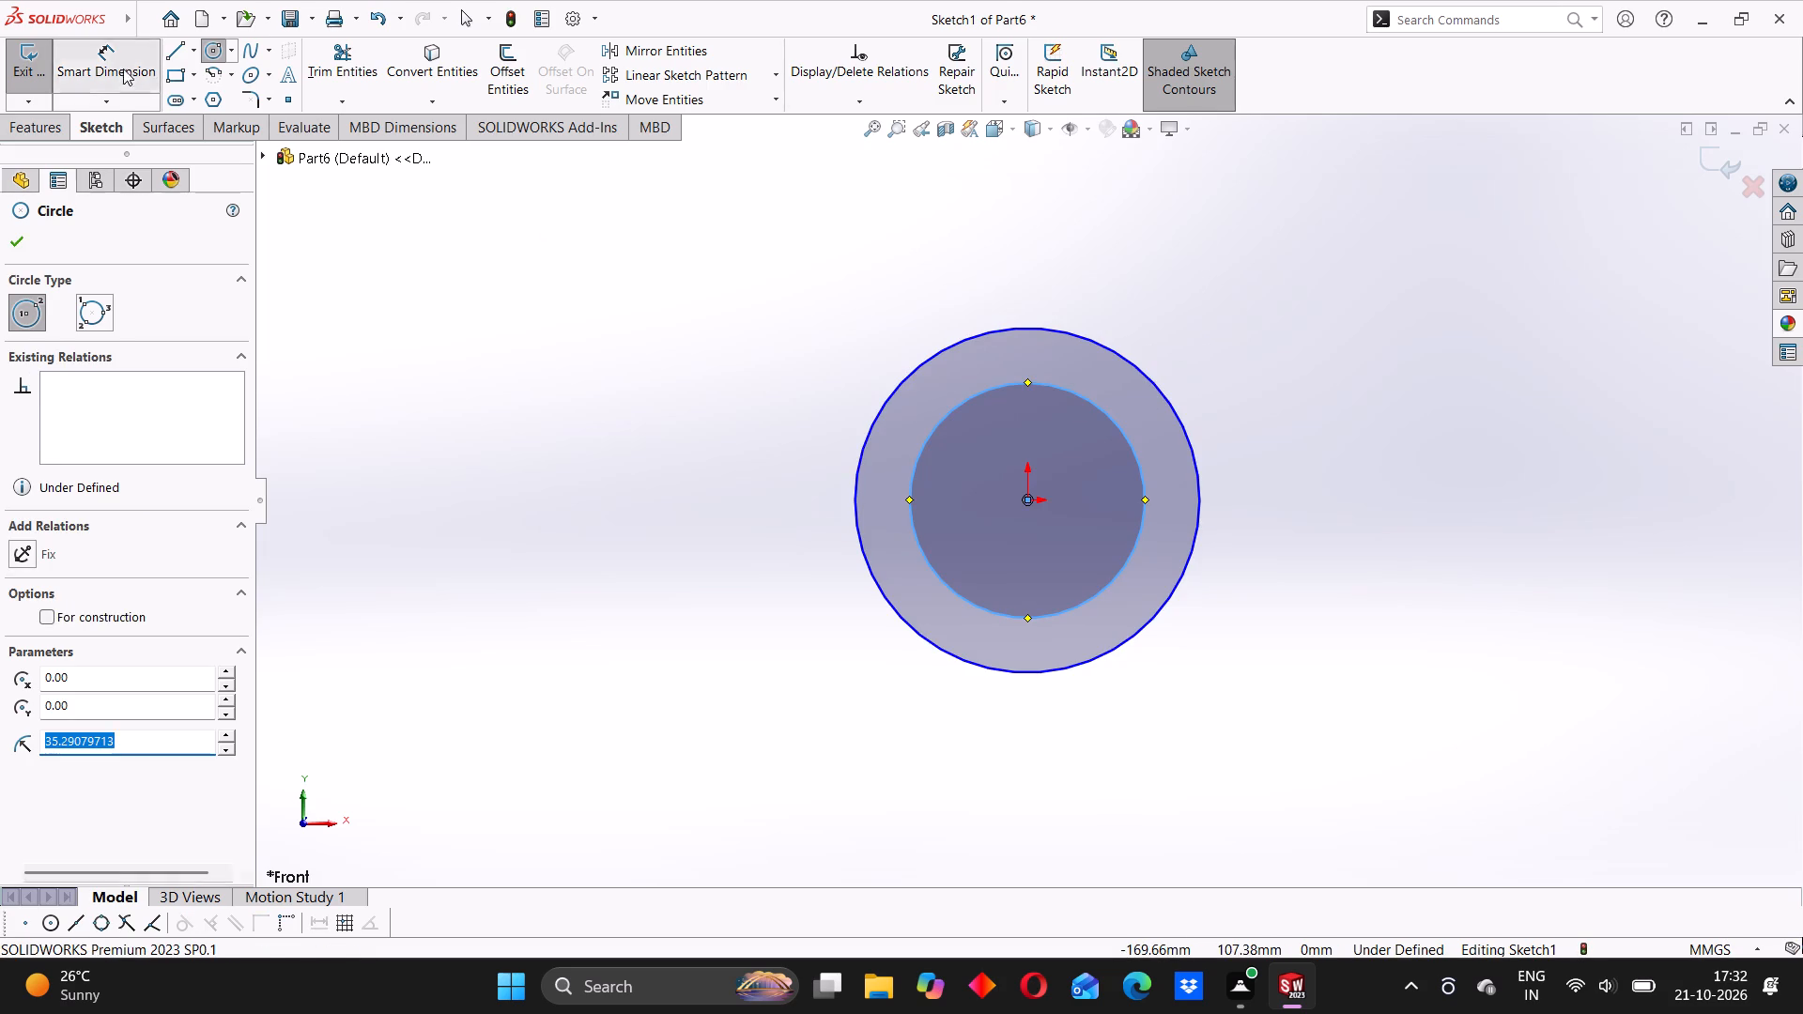
left_click(1163, 393)
left_click(1237, 364)
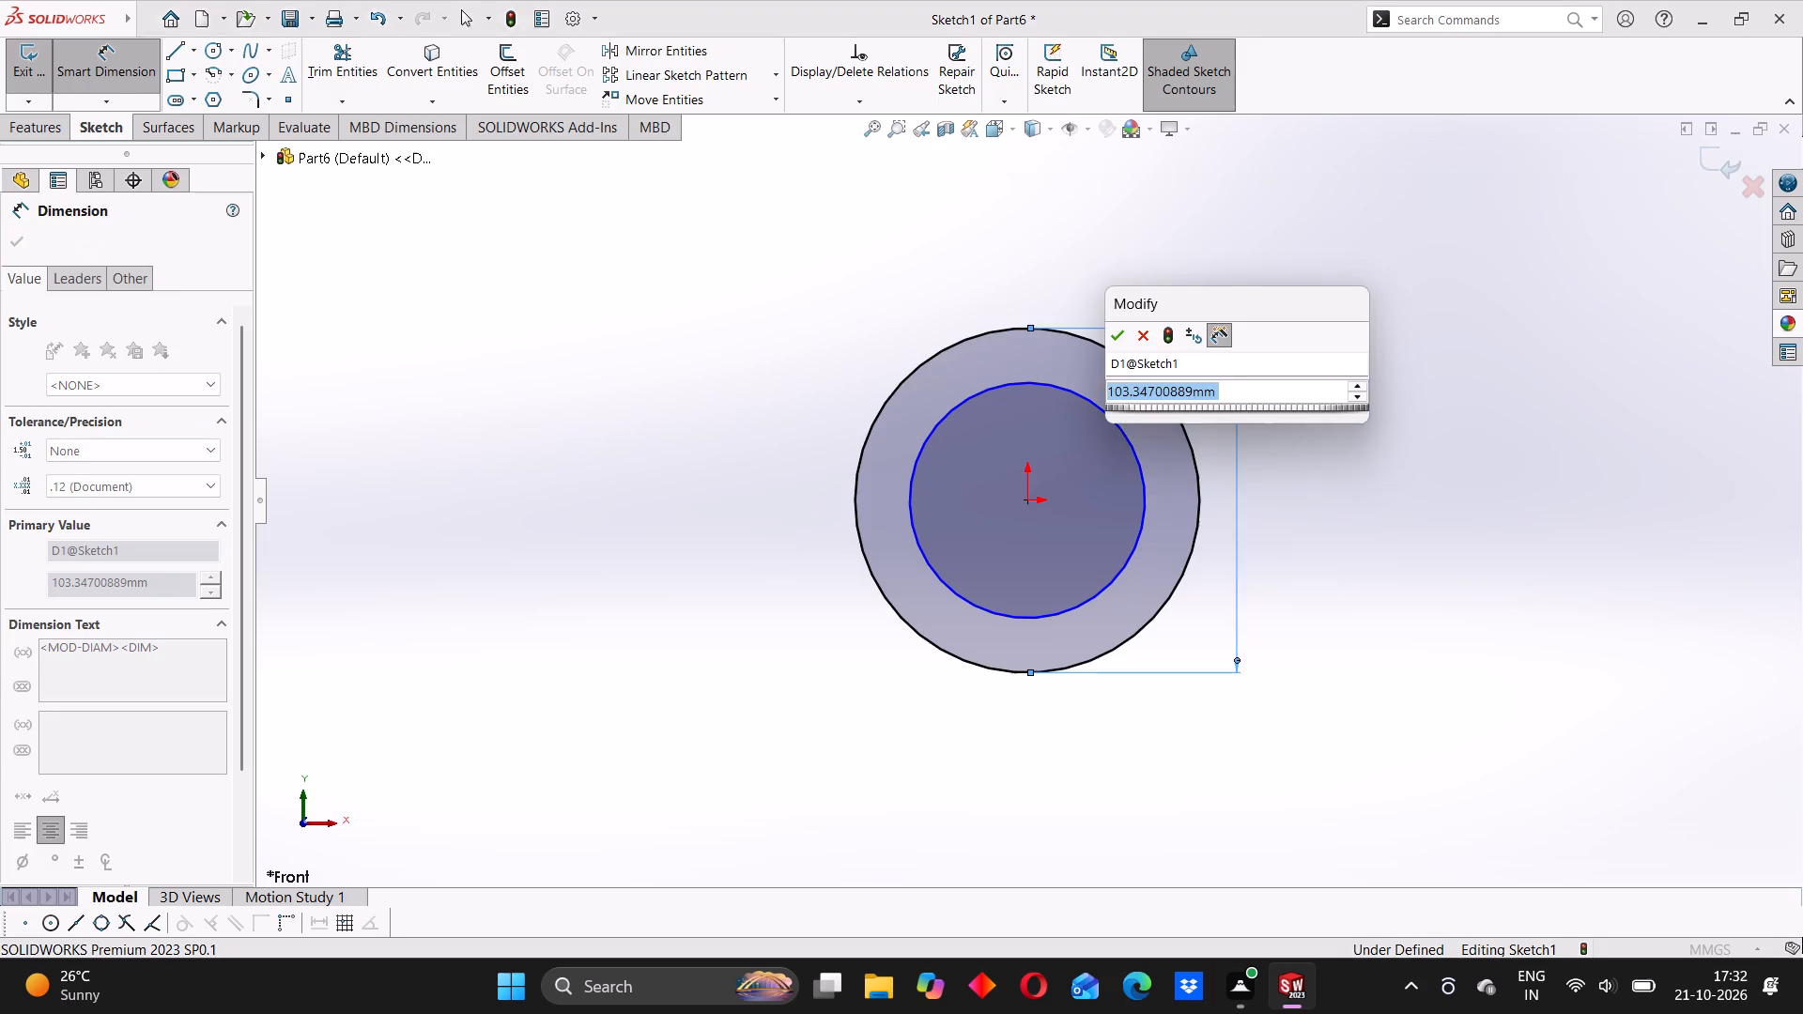
type("80")
key("Return")
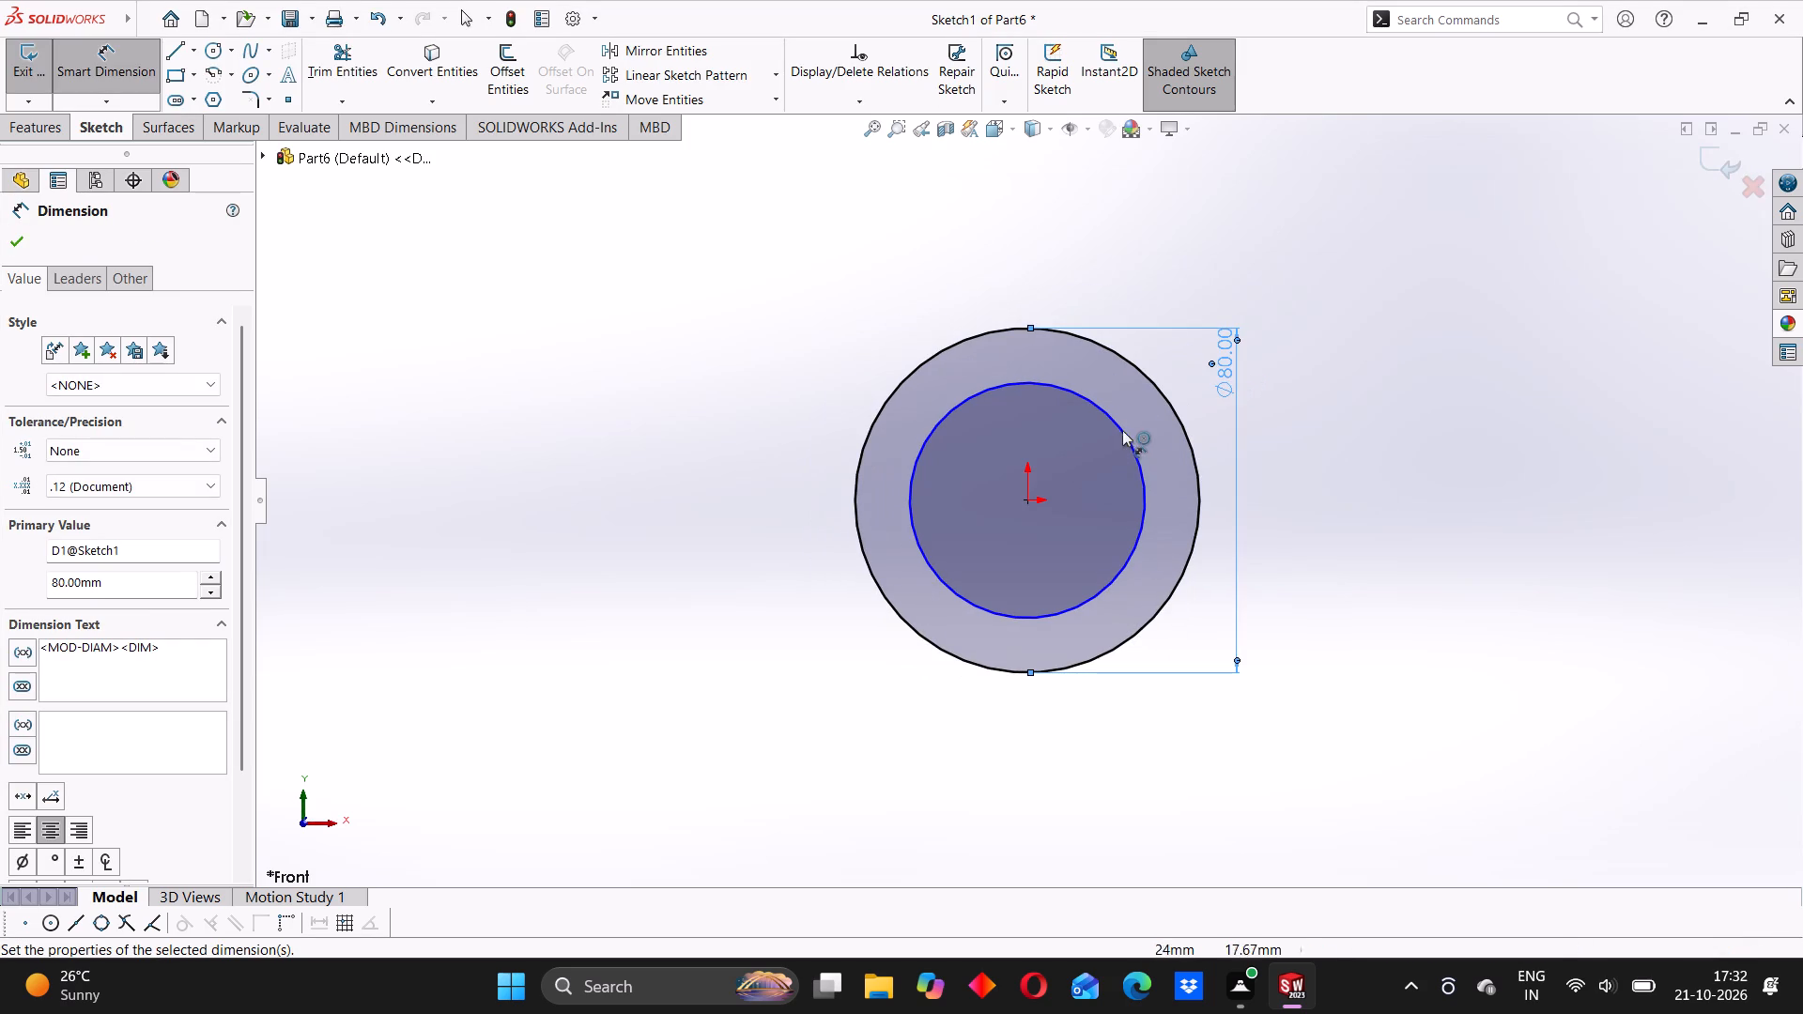
left_click(1120, 431)
left_click(1329, 451)
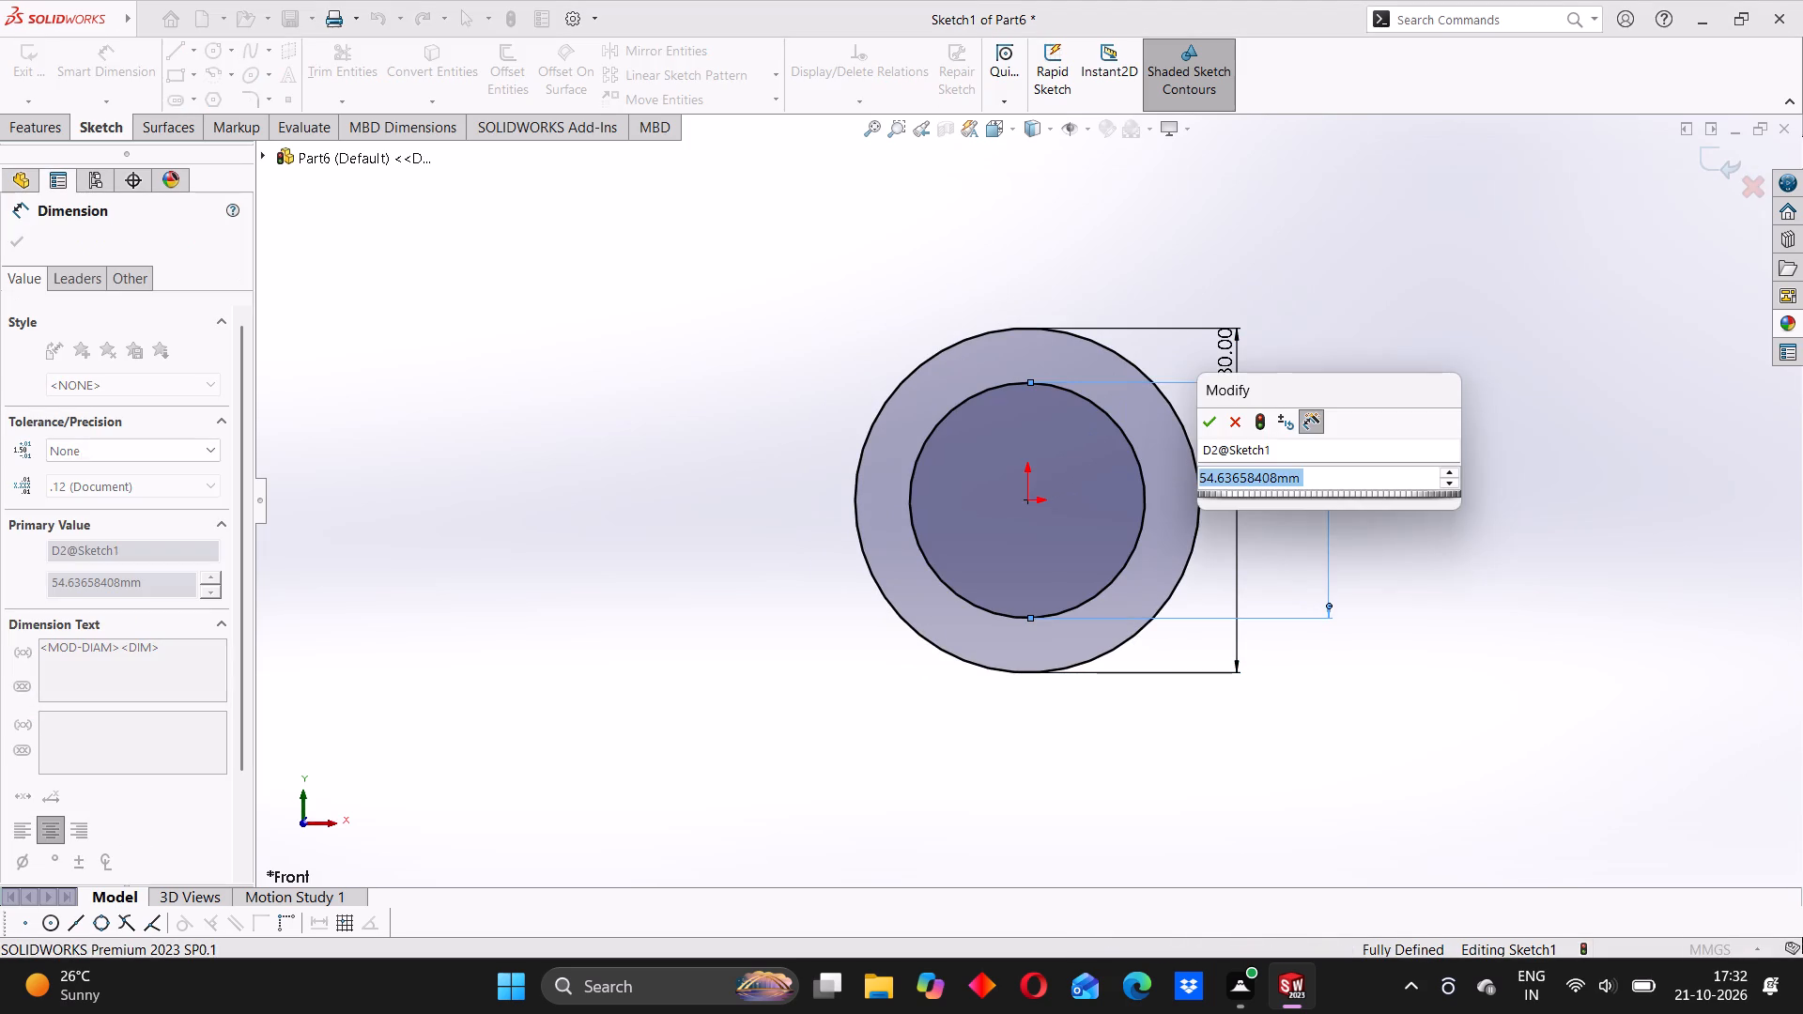
type("70")
key("Return")
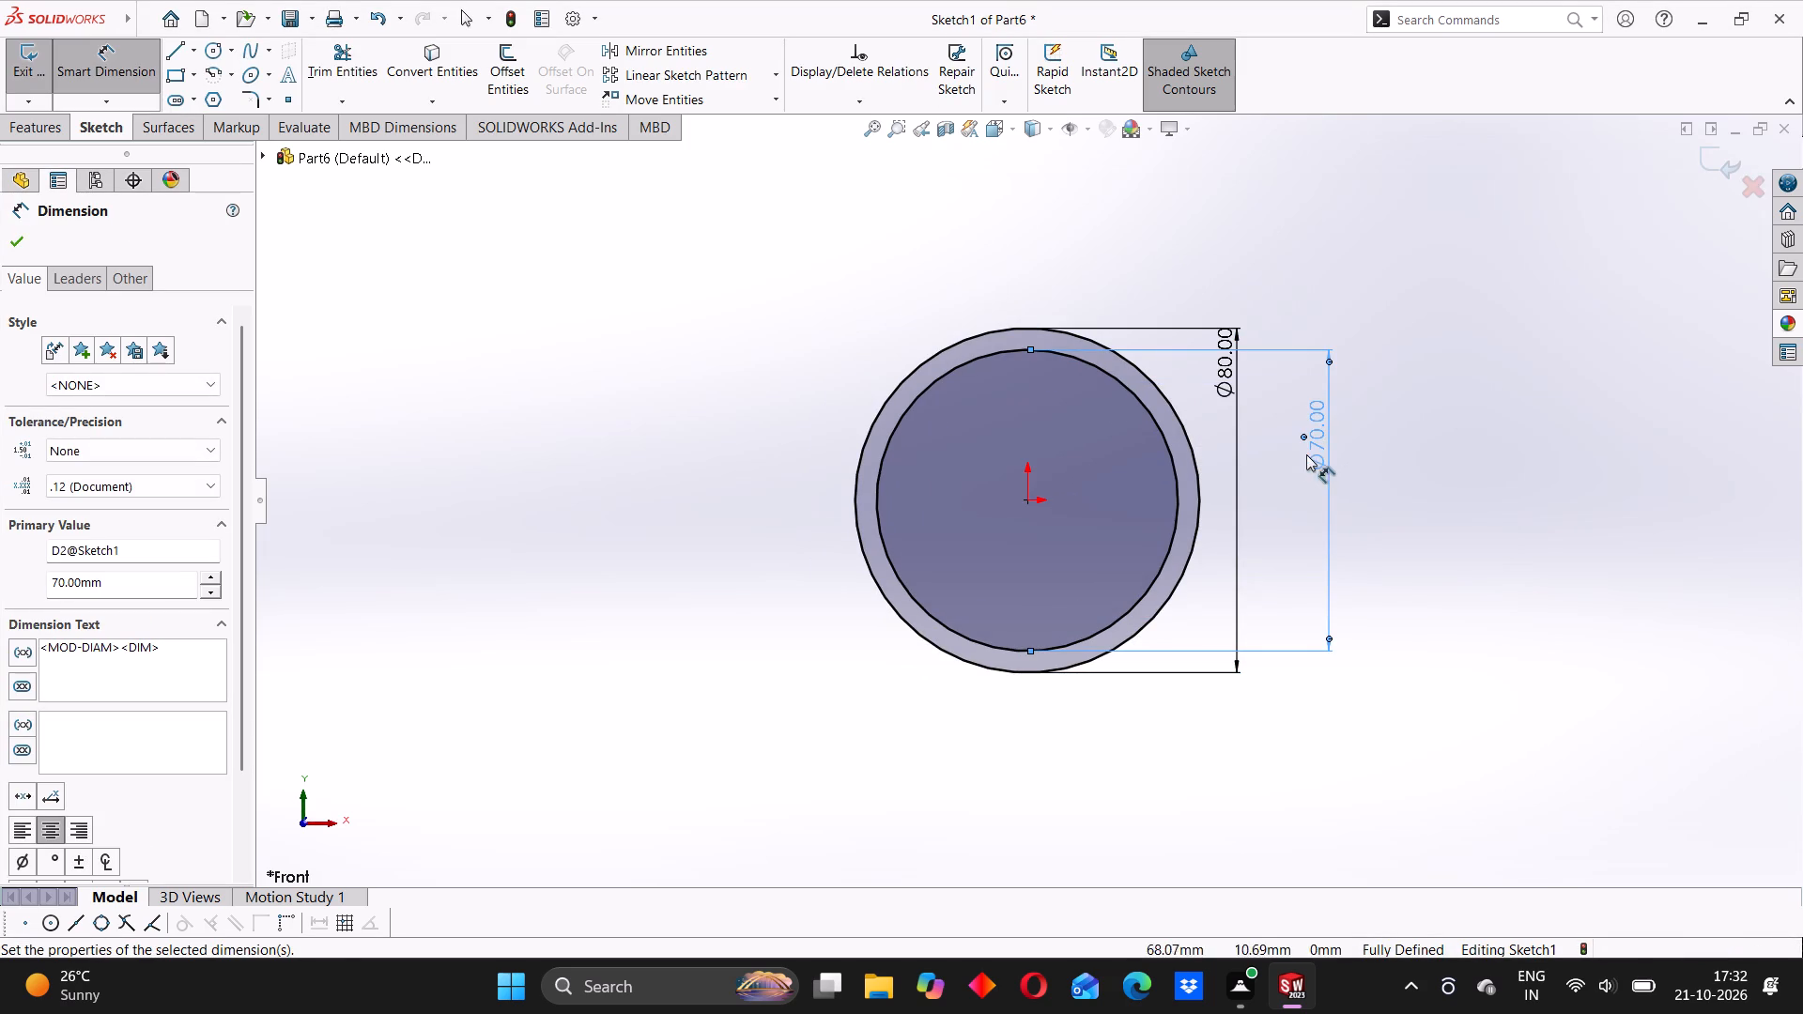
left_click(757, 440)
Extrude the ring between the two circles as a boss with a Blind depth of 110 mm.
left_click(49, 140)
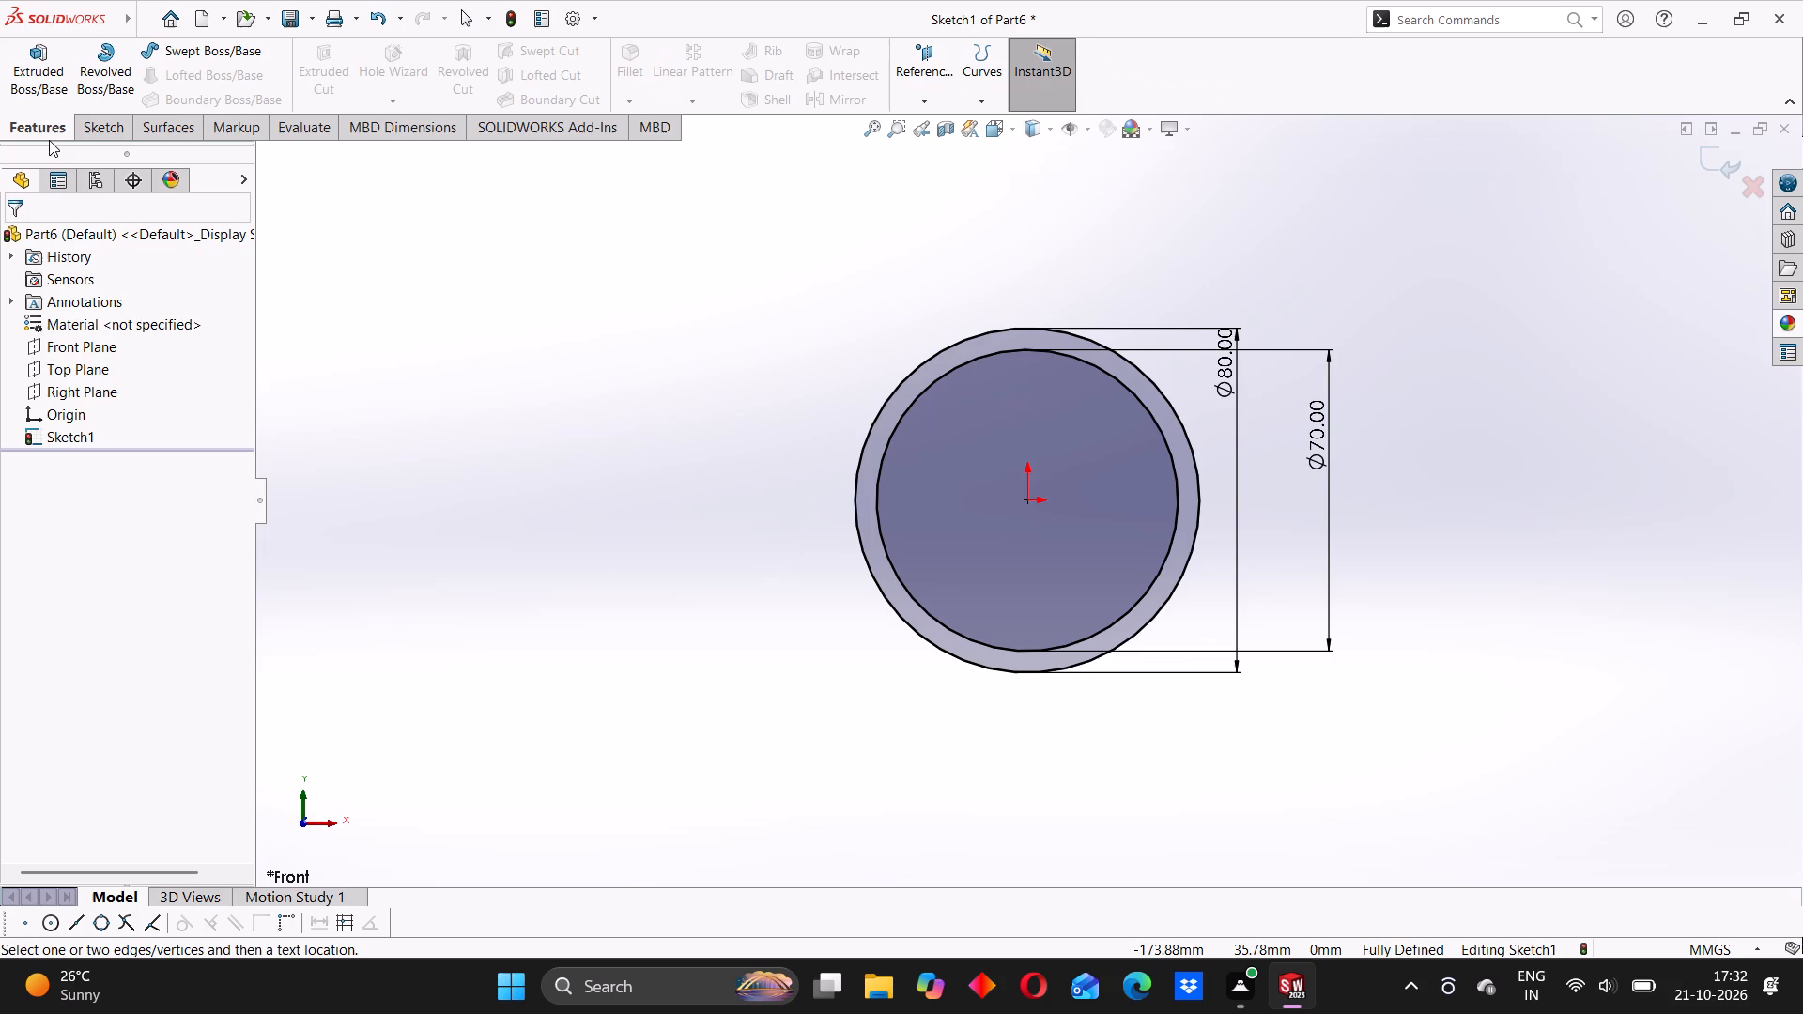
left_click(56, 90)
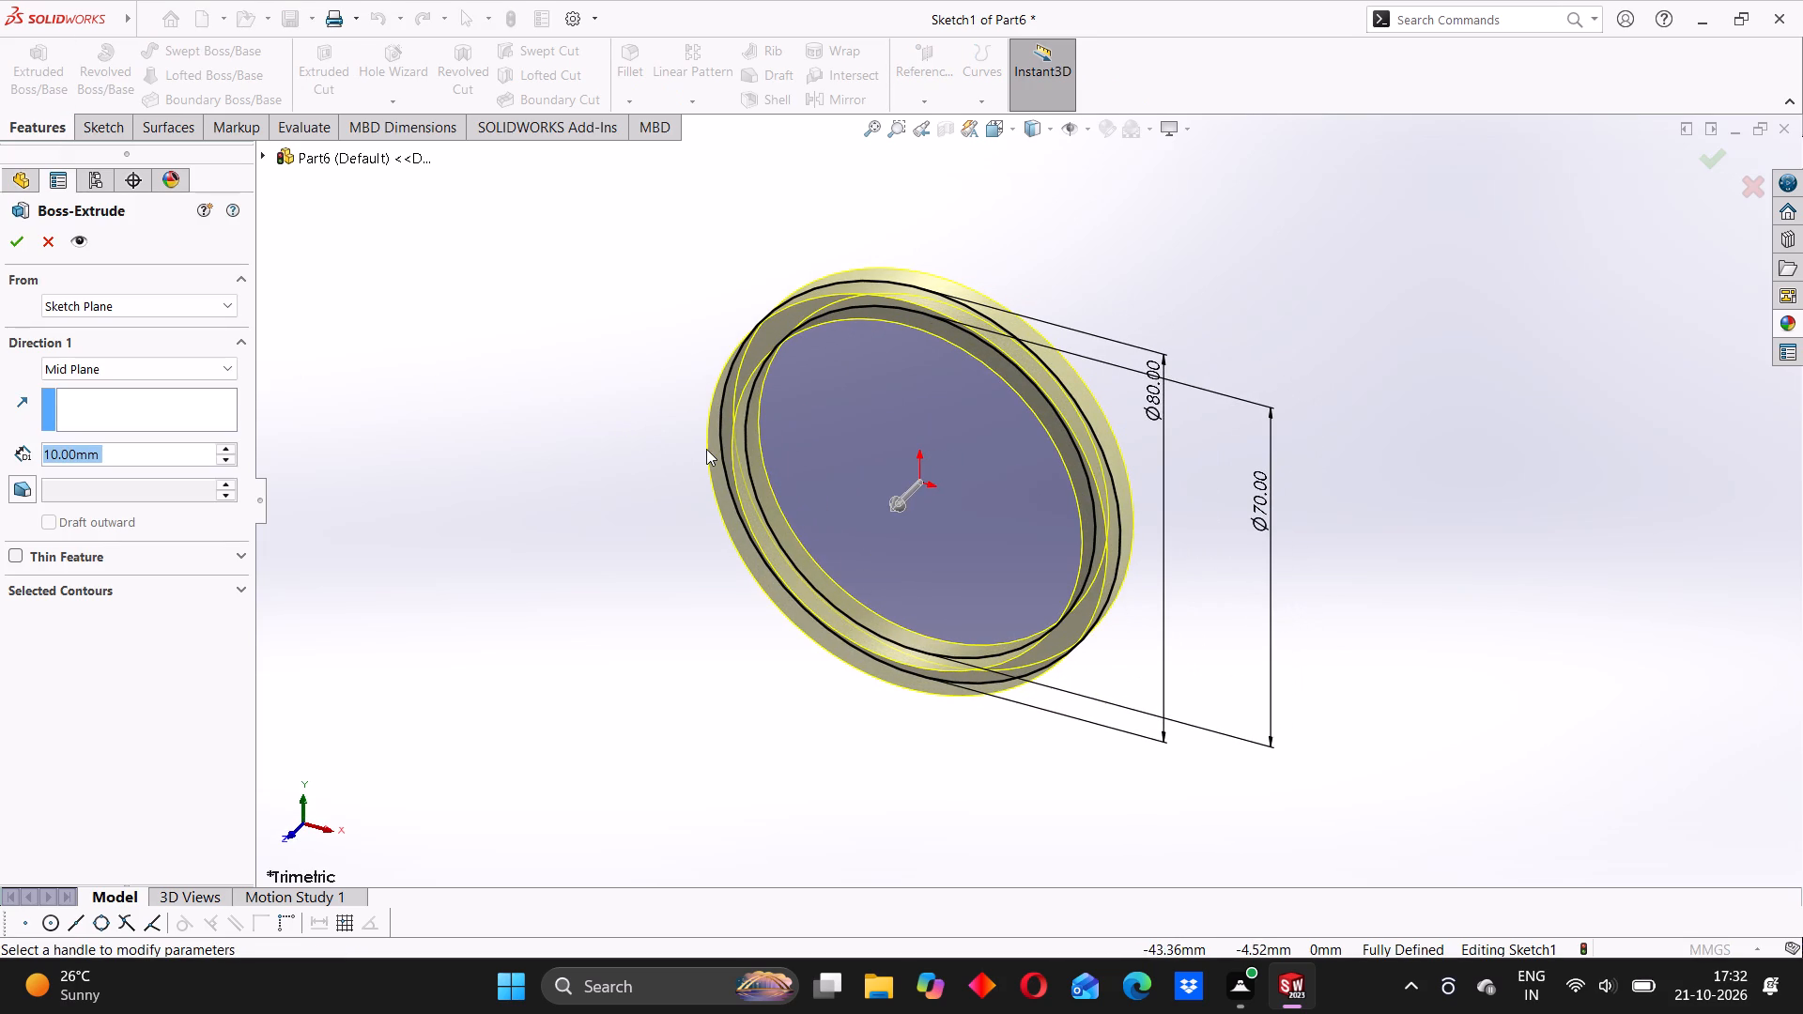
scroll(712, 454, "up", 2)
middle_click_drag(769, 485, 788, 466)
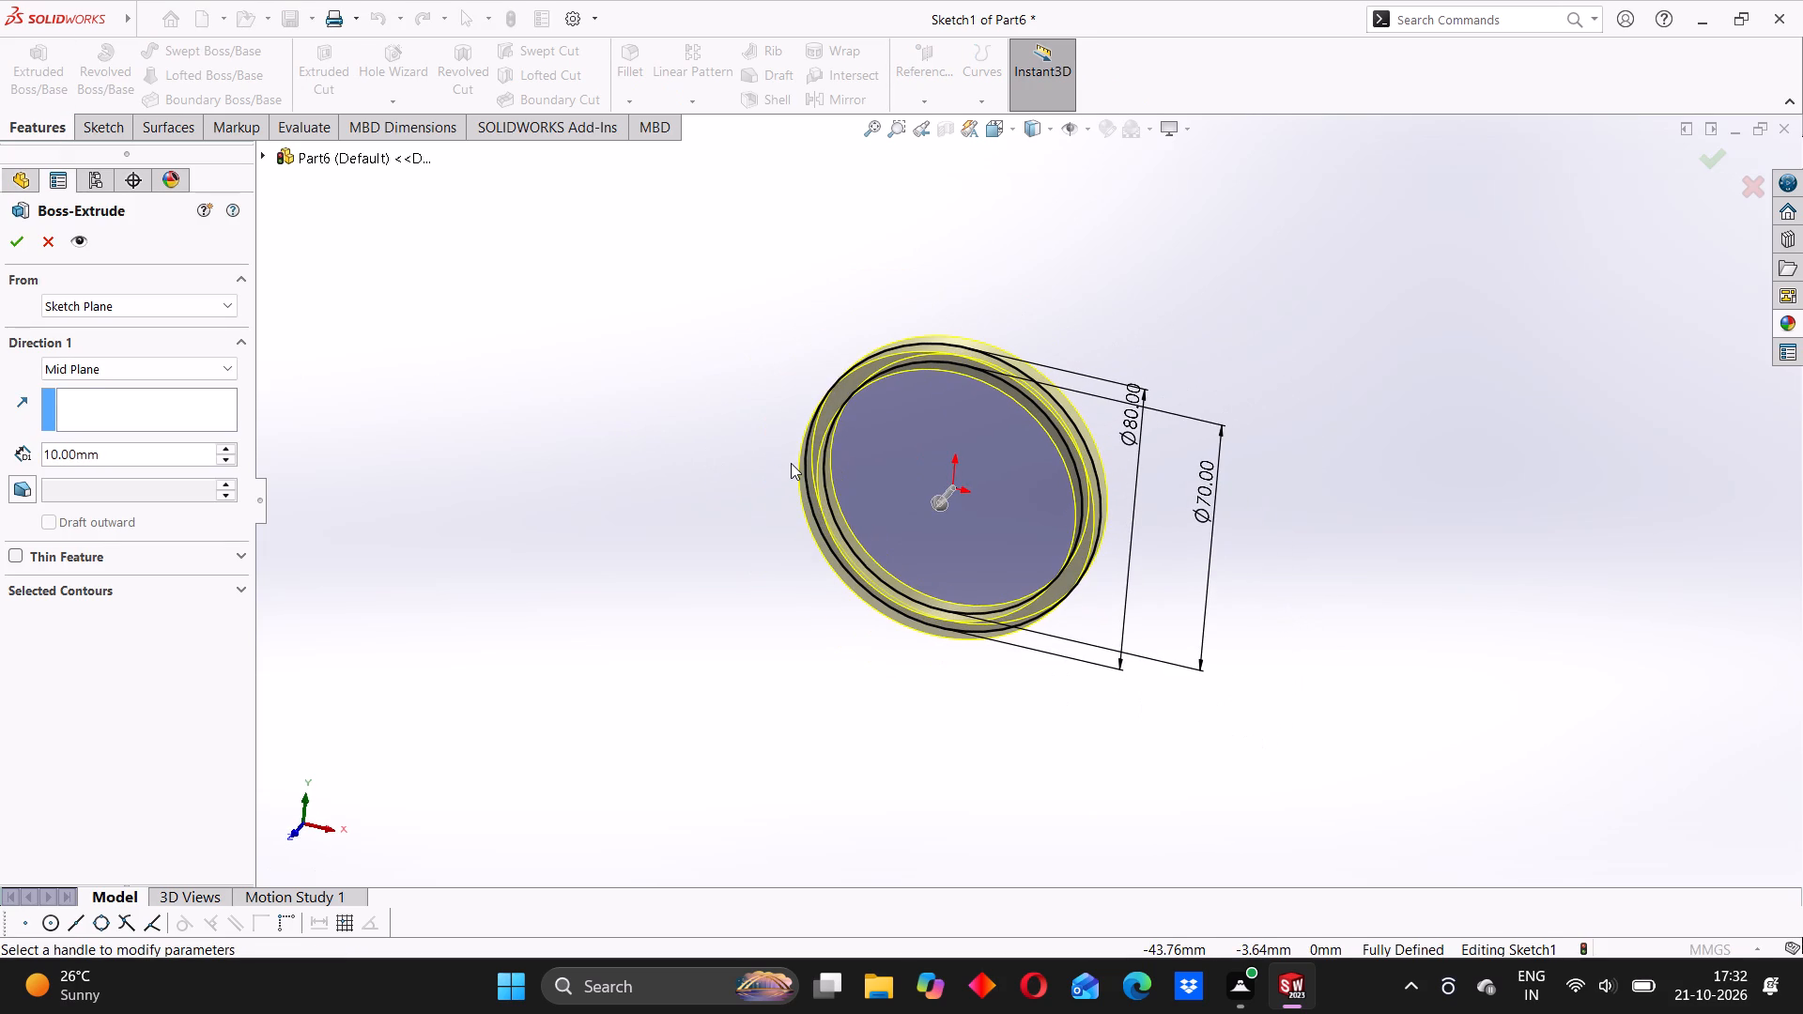
scroll(794, 467, "up", 1)
scroll(949, 441, "down", 3)
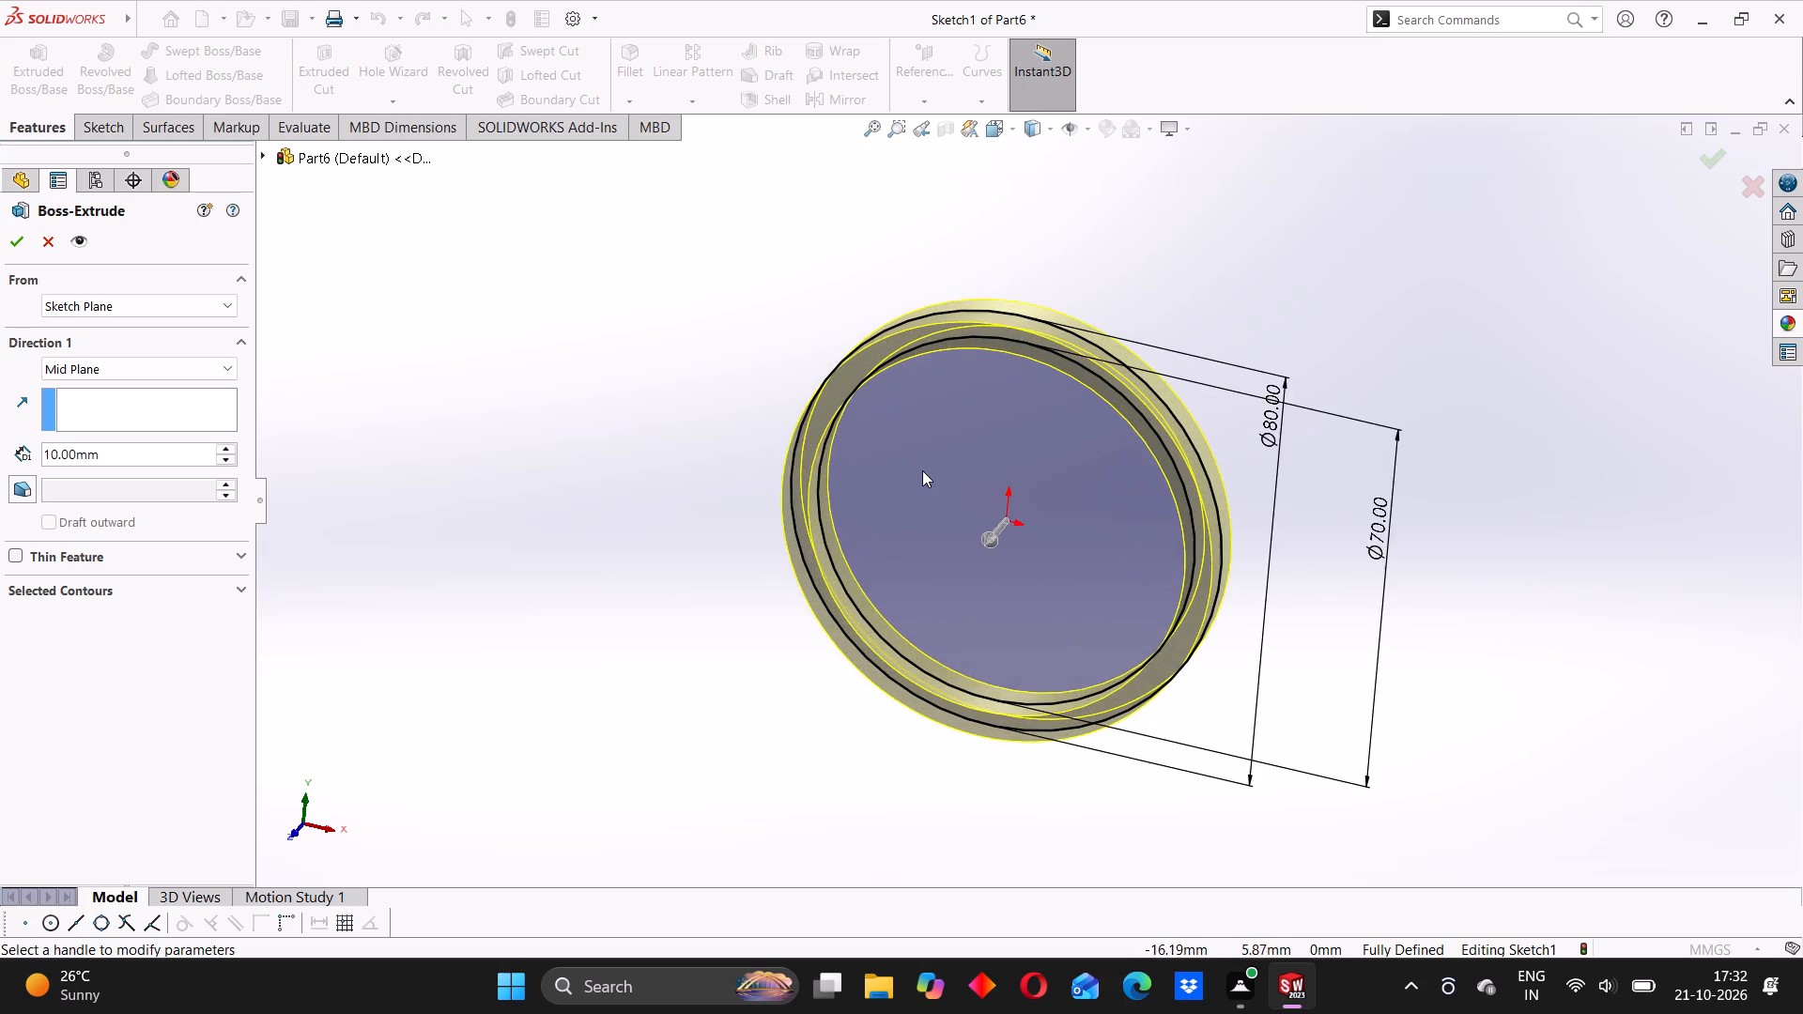
middle_click_drag(917, 480, 950, 470)
scroll(946, 480, "up", 1)
middle_click_drag(920, 540, 993, 499)
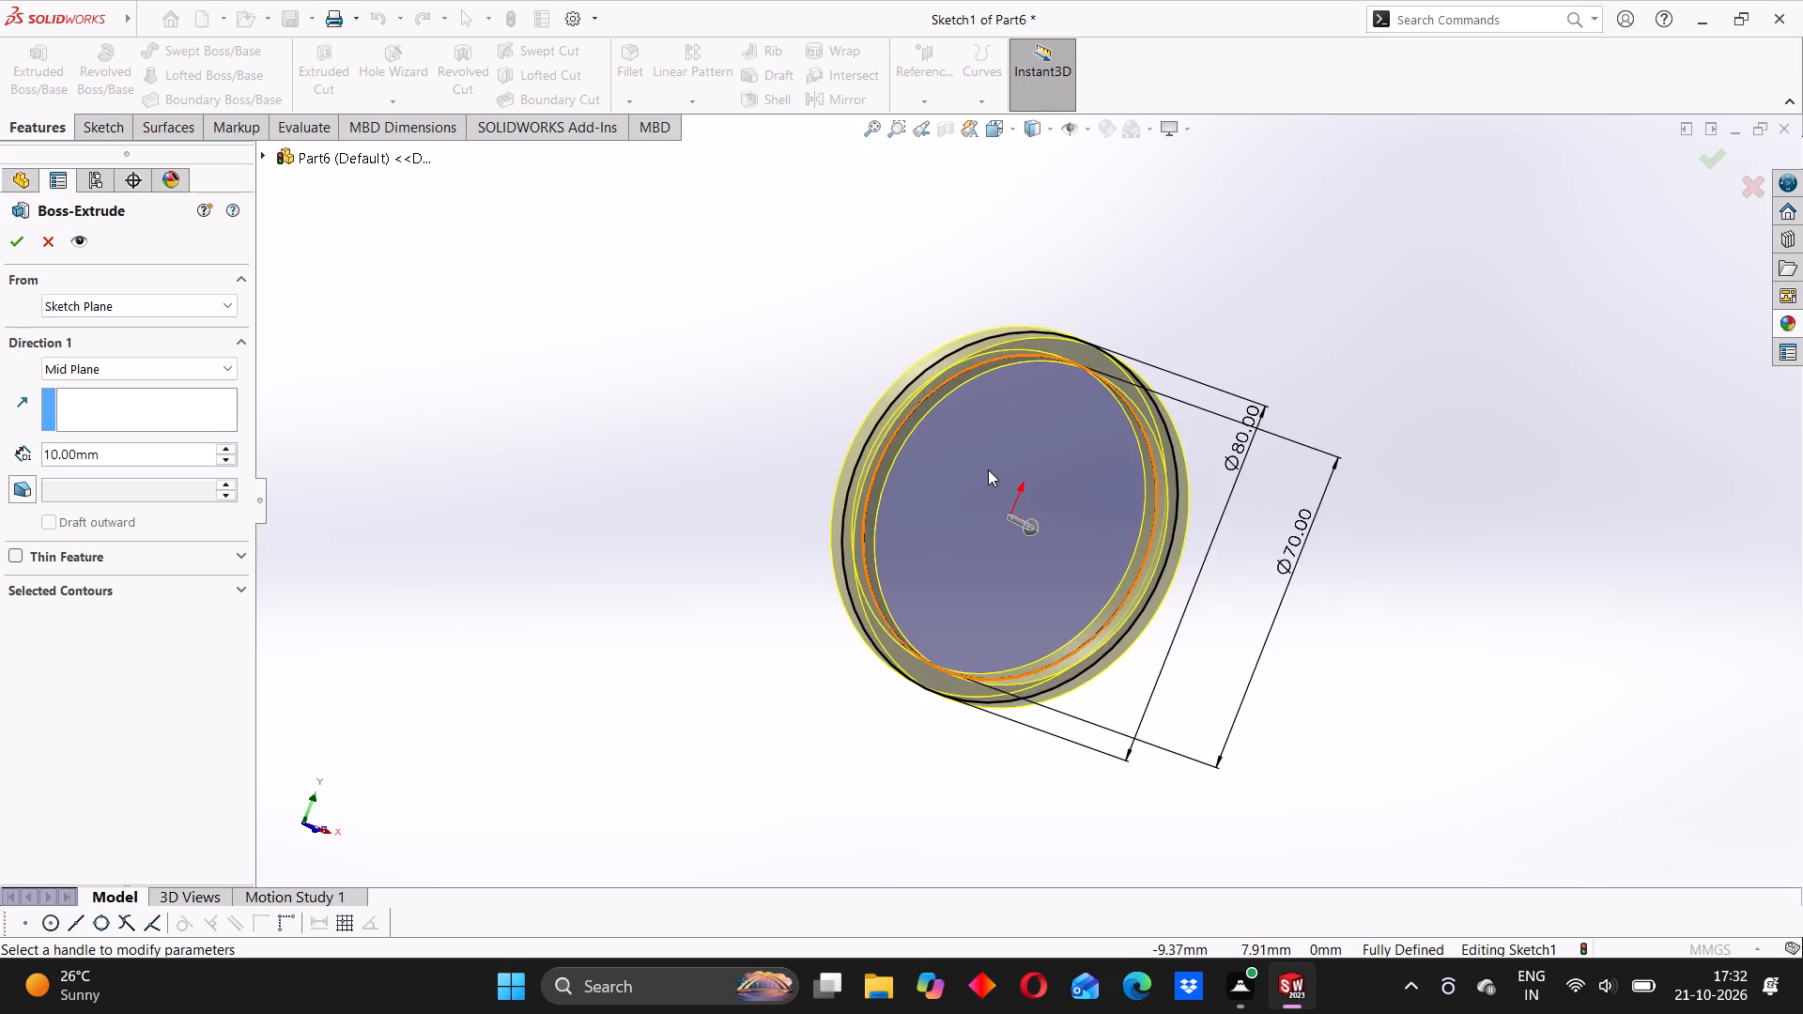
scroll(988, 469, "down", 2)
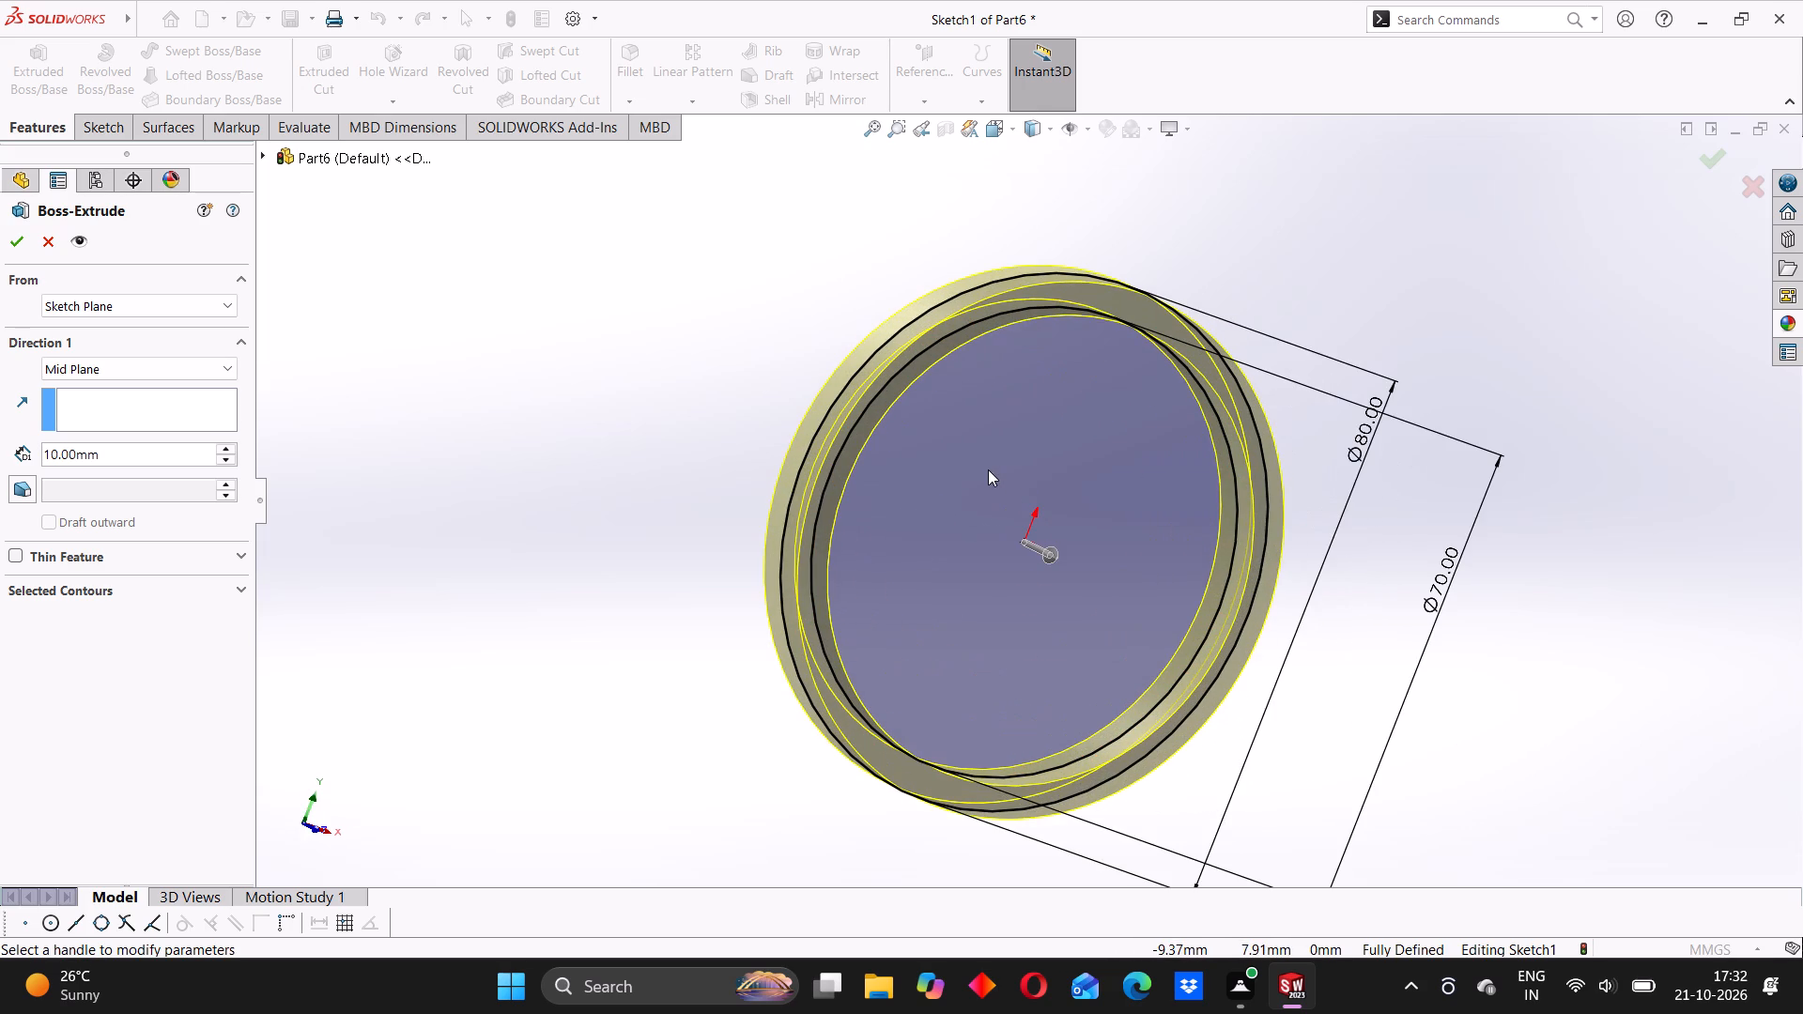
middle_click_drag(938, 530, 990, 506)
middle_click_drag(996, 506, 905, 543)
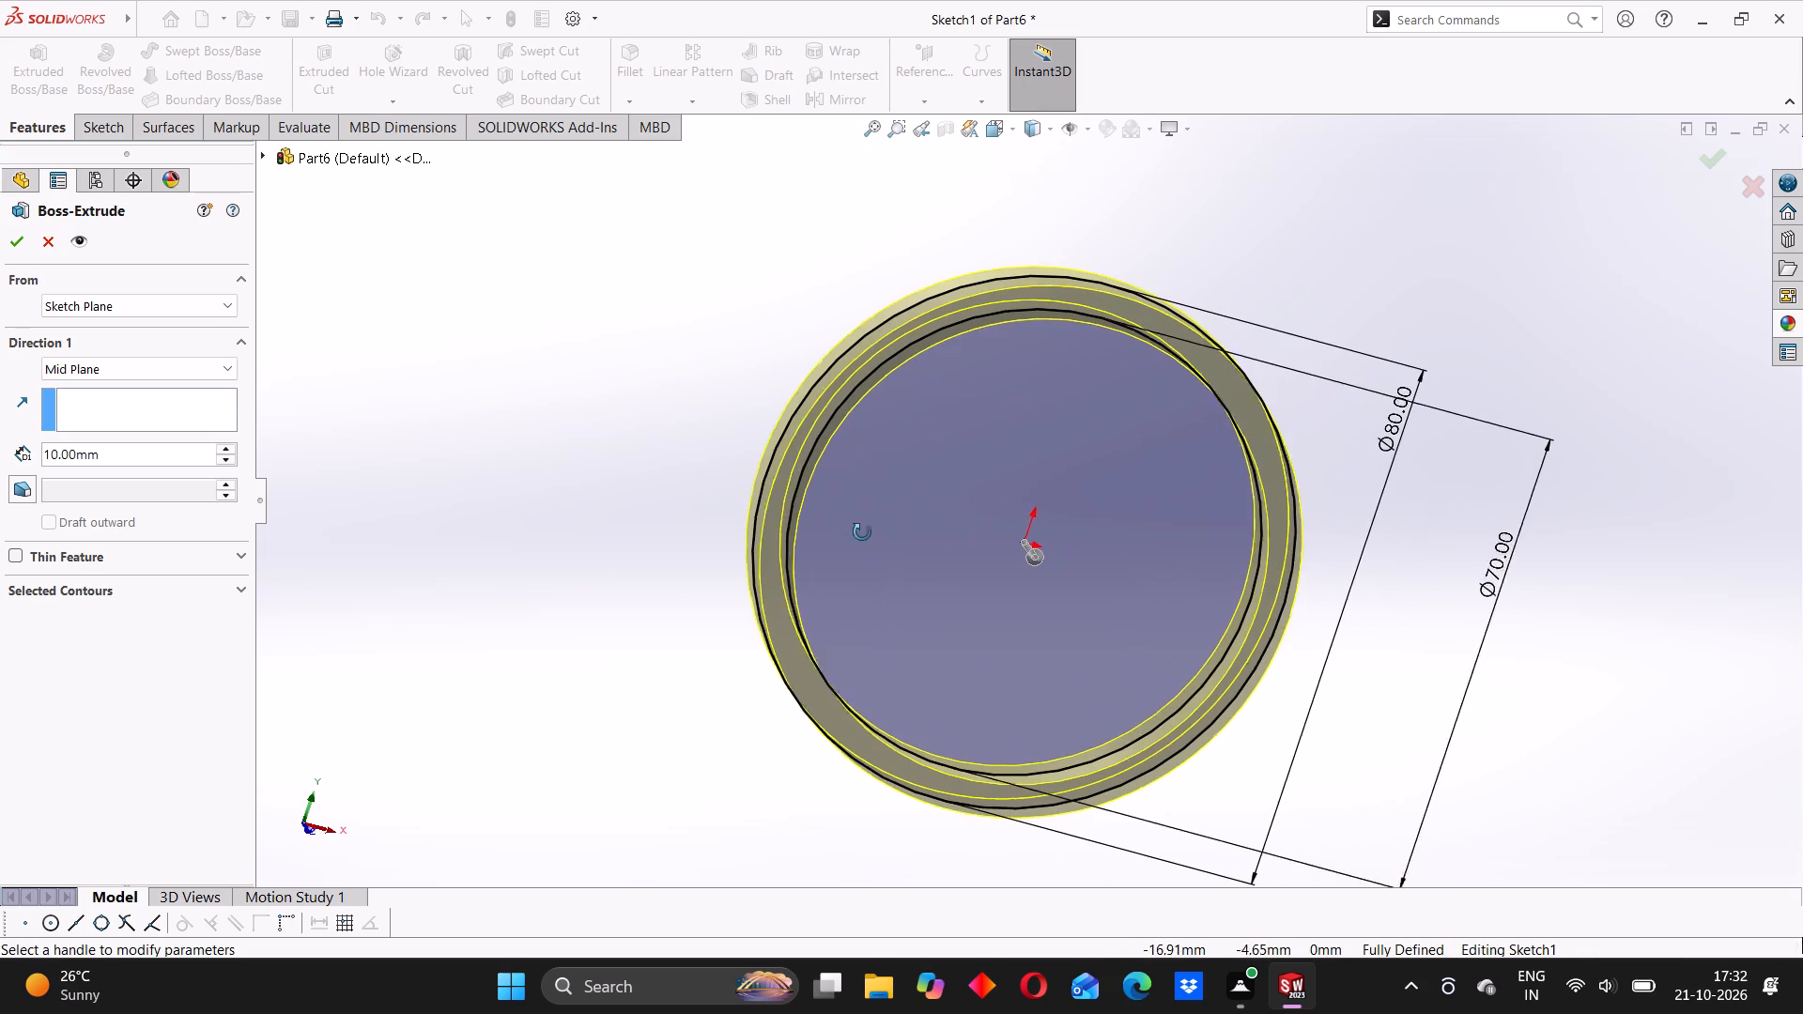
left_click(139, 365)
left_click(69, 392)
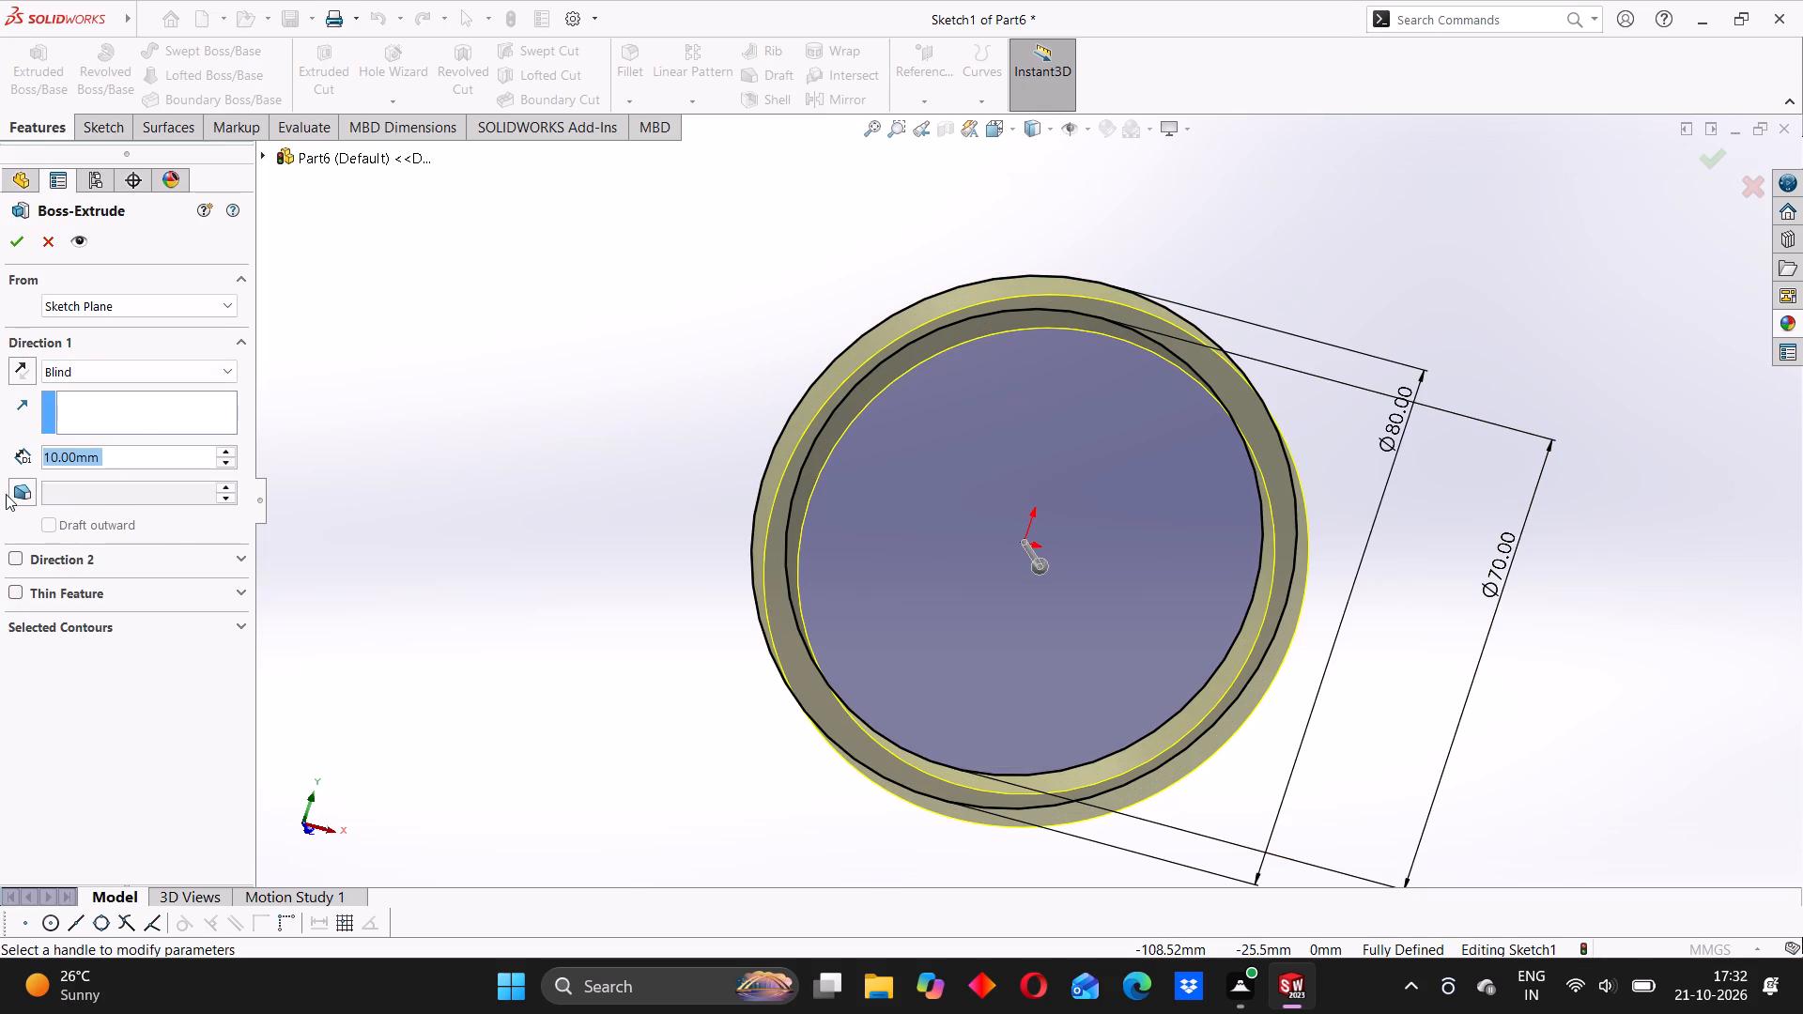
type("110")
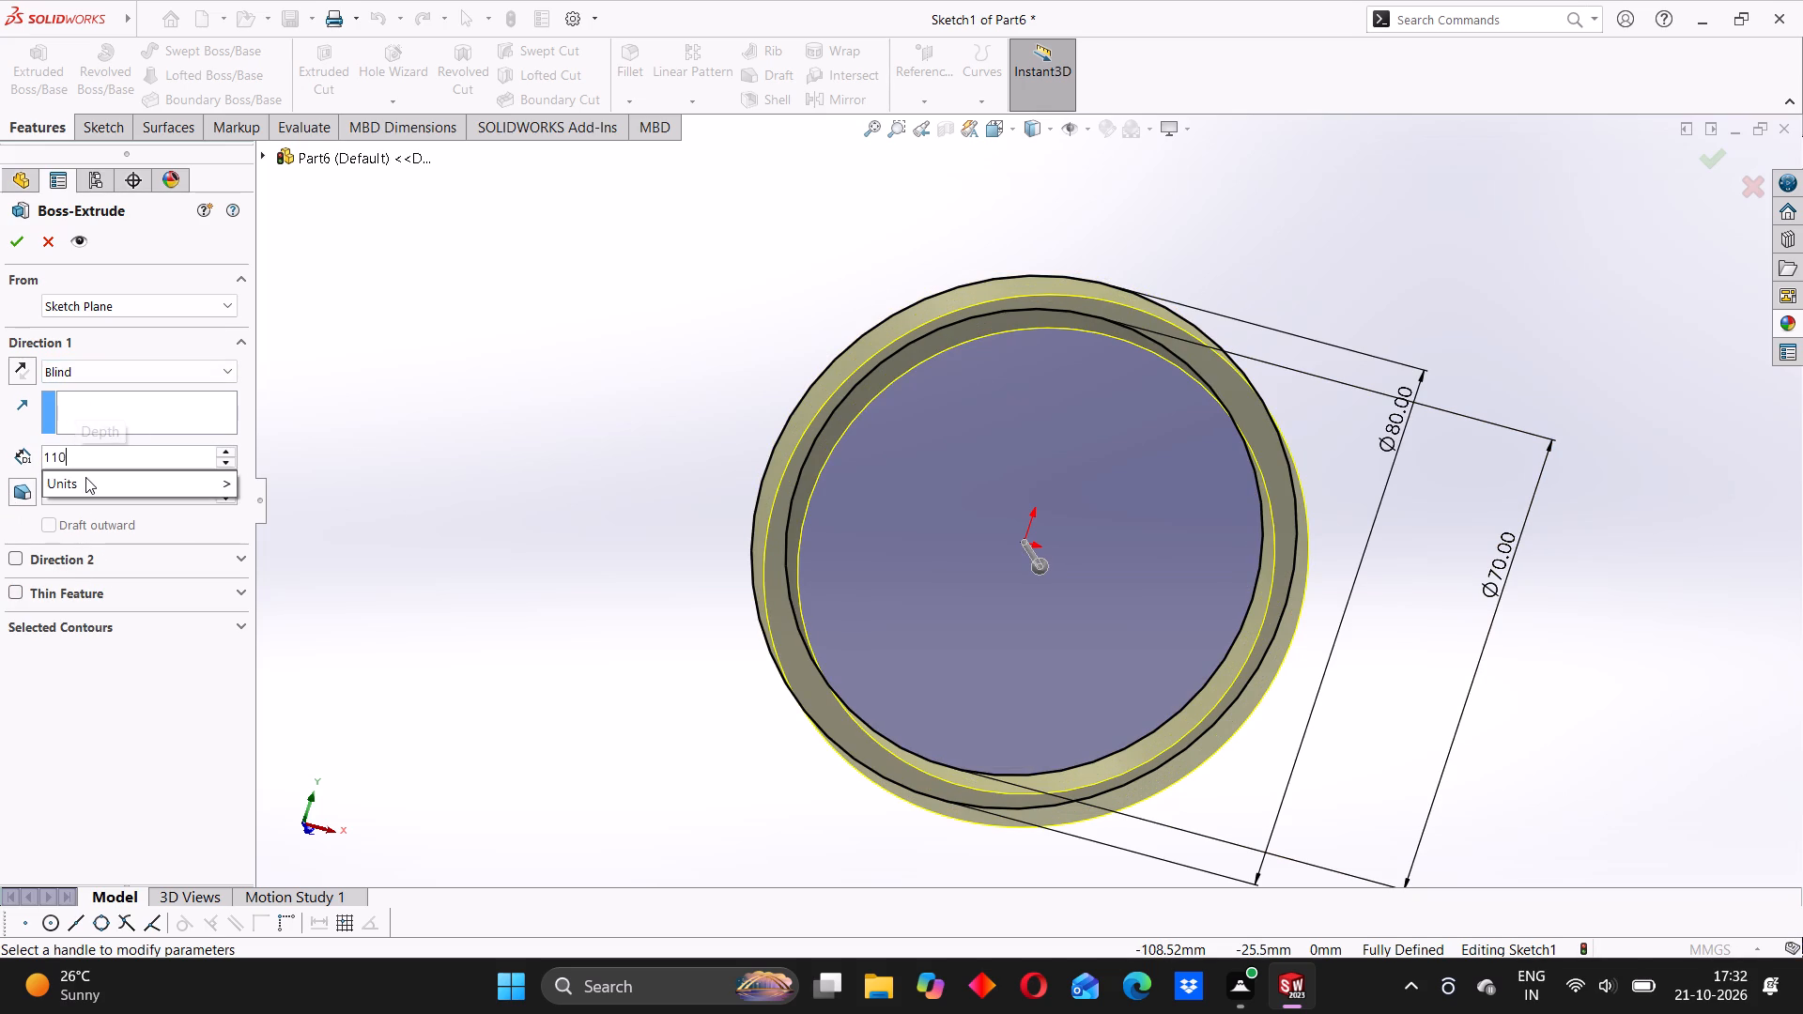
key("Return")
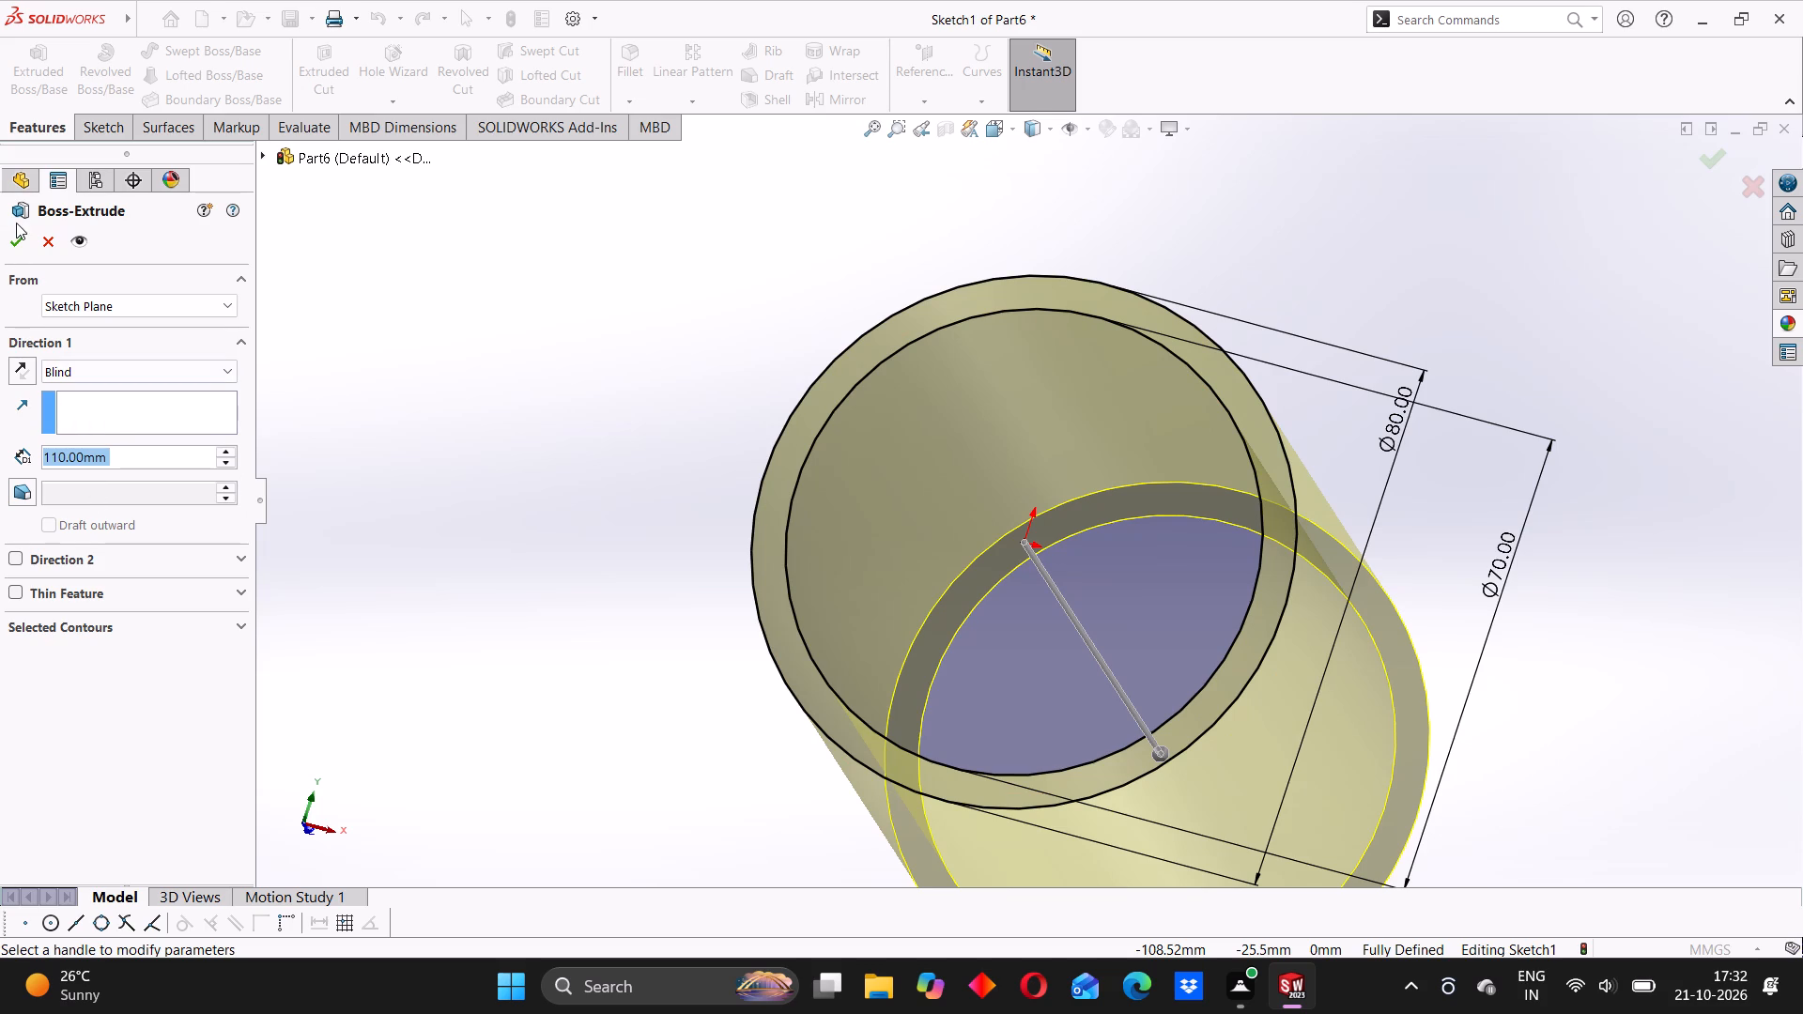
left_click(13, 238)
scroll(834, 299, "up", 3)
left_click(639, 396)
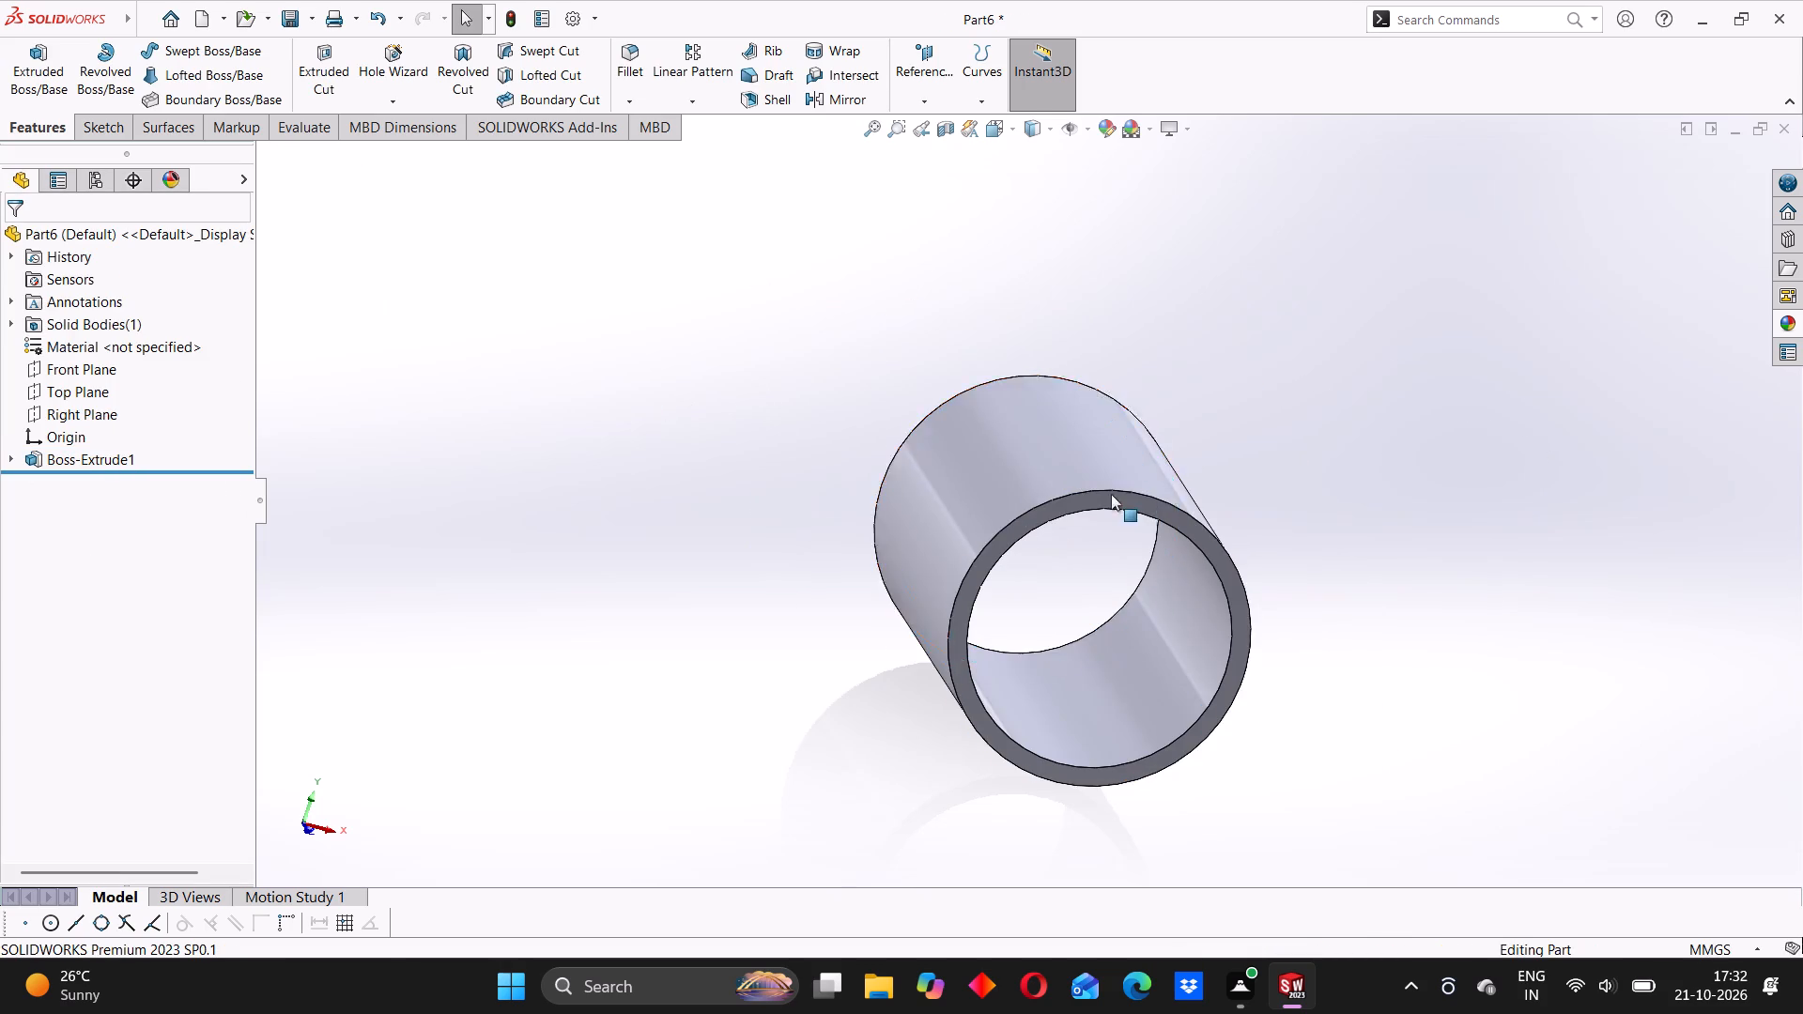
Apply the standard blue colour to the extruded hollow cylinder feature.
middle_click_drag(1126, 462, 1015, 591)
right_click(1081, 441)
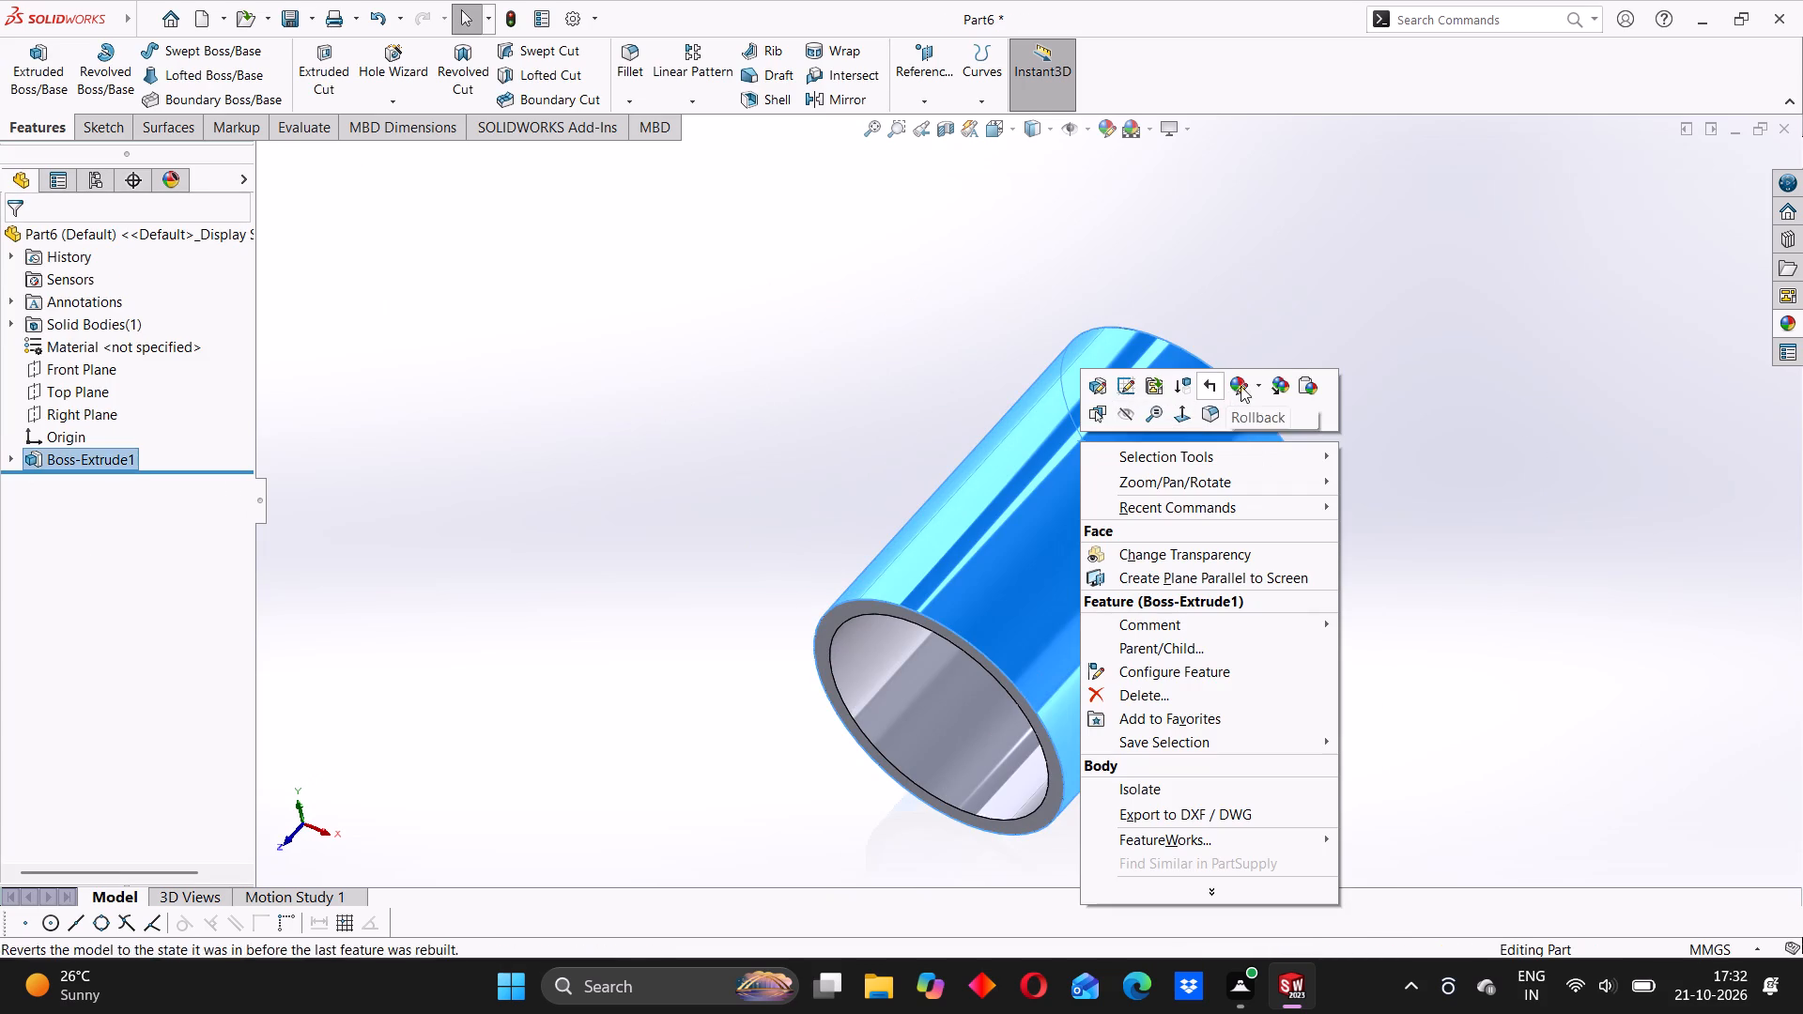
left_click(1256, 385)
left_click(1255, 467)
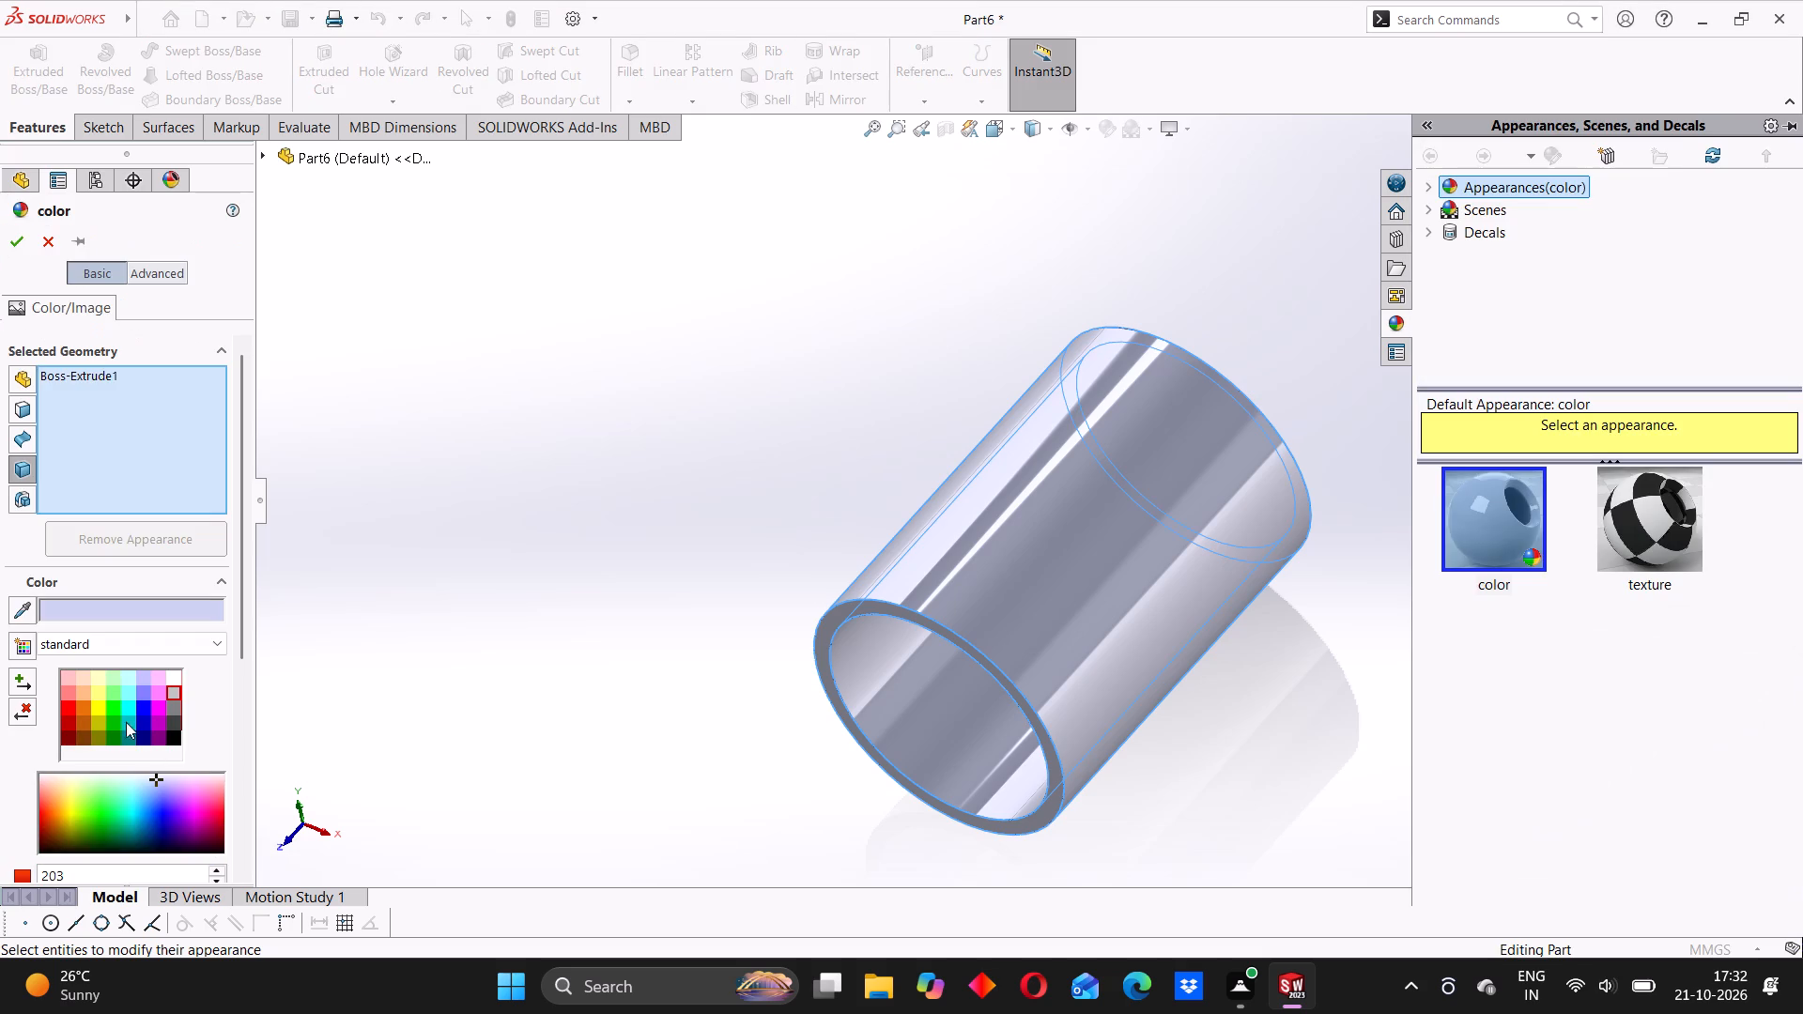
left_click(143, 701)
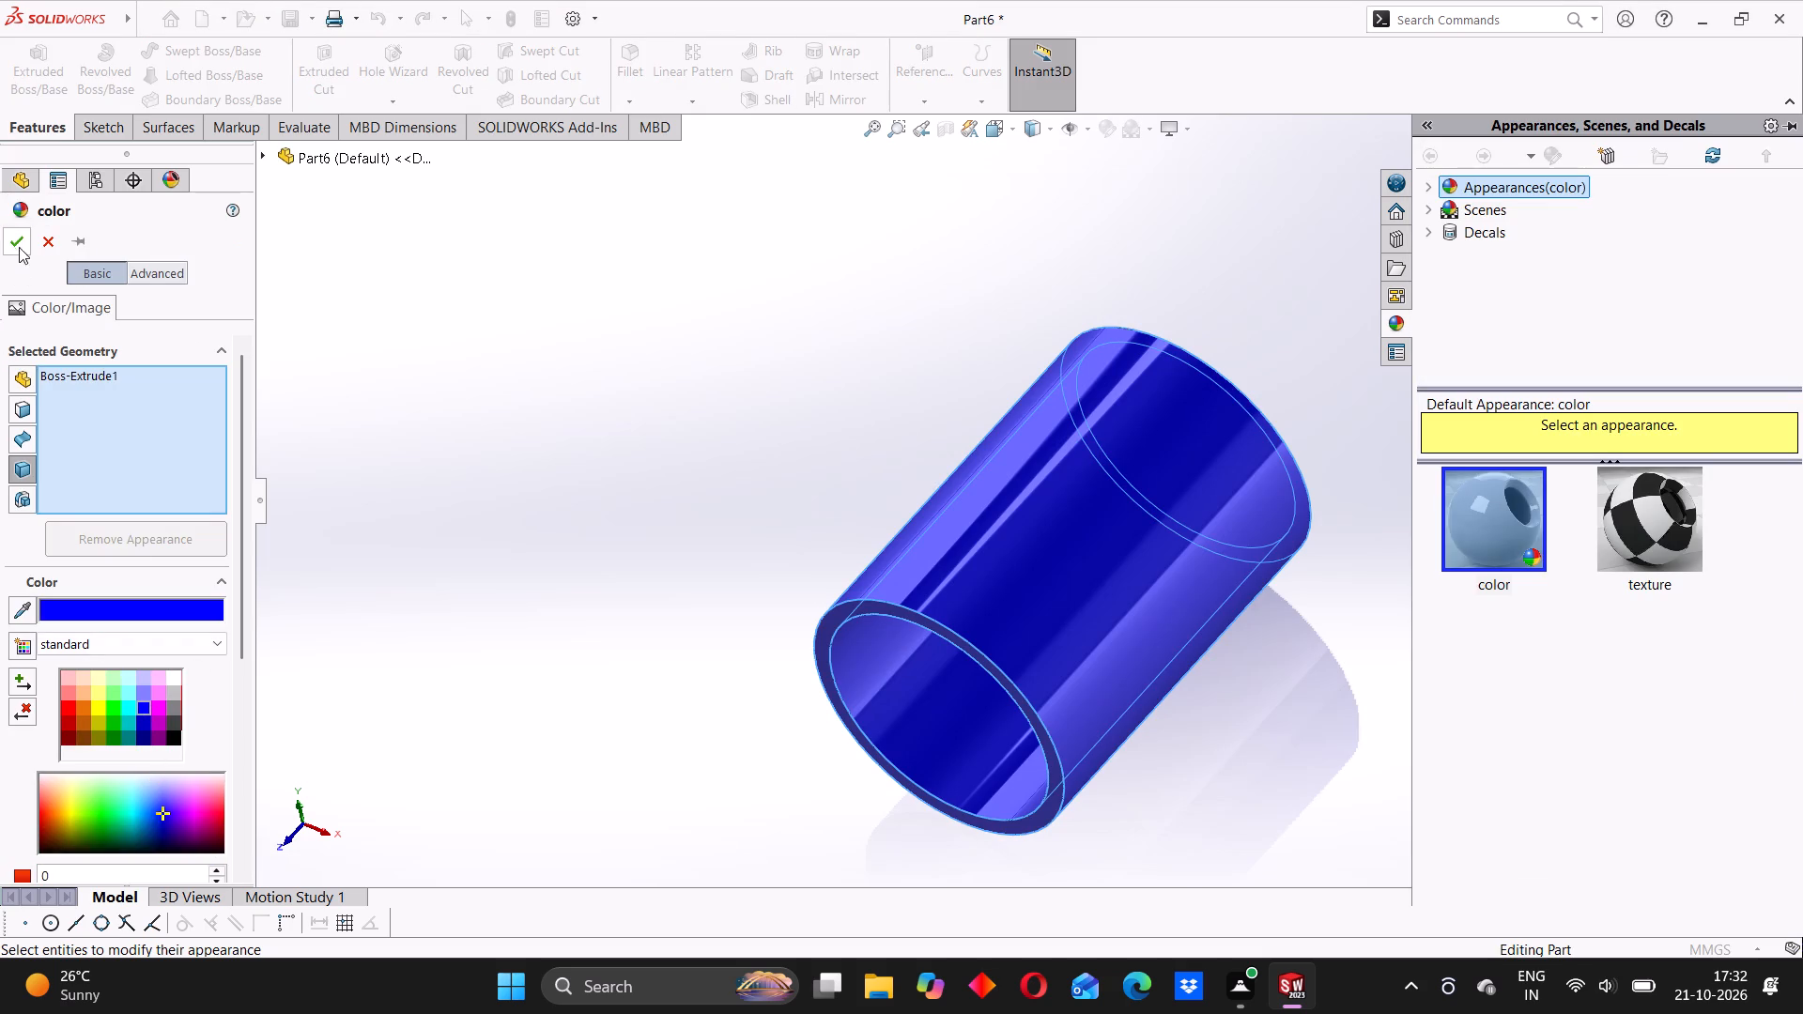
left_click(19, 244)
Examine the outer wall, bore and both open ends of the hollow cylinder from several angles.
middle_click_drag(999, 521, 1090, 645)
middle_click_drag(1090, 645, 1089, 655)
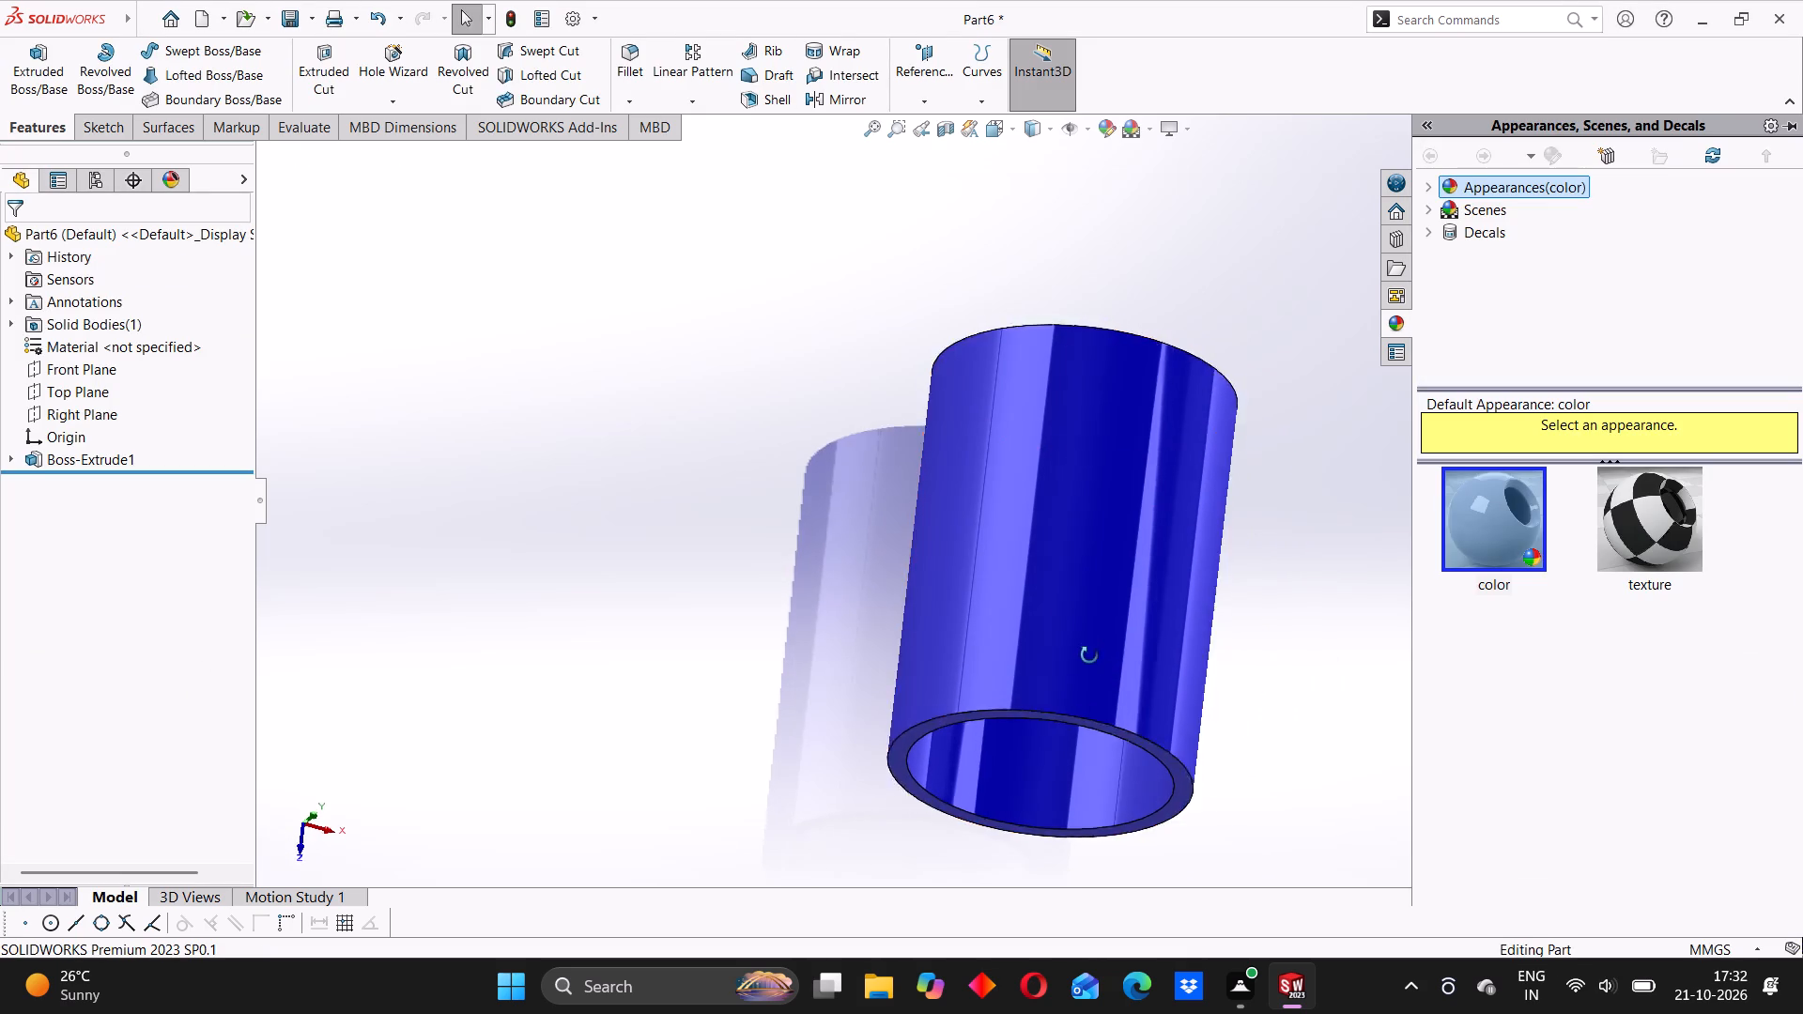
middle_click_drag(1089, 655, 1089, 657)
left_click(813, 535)
middle_click_drag(1052, 342, 1000, 491)
middle_click_drag(1063, 502, 983, 488)
left_click(842, 457)
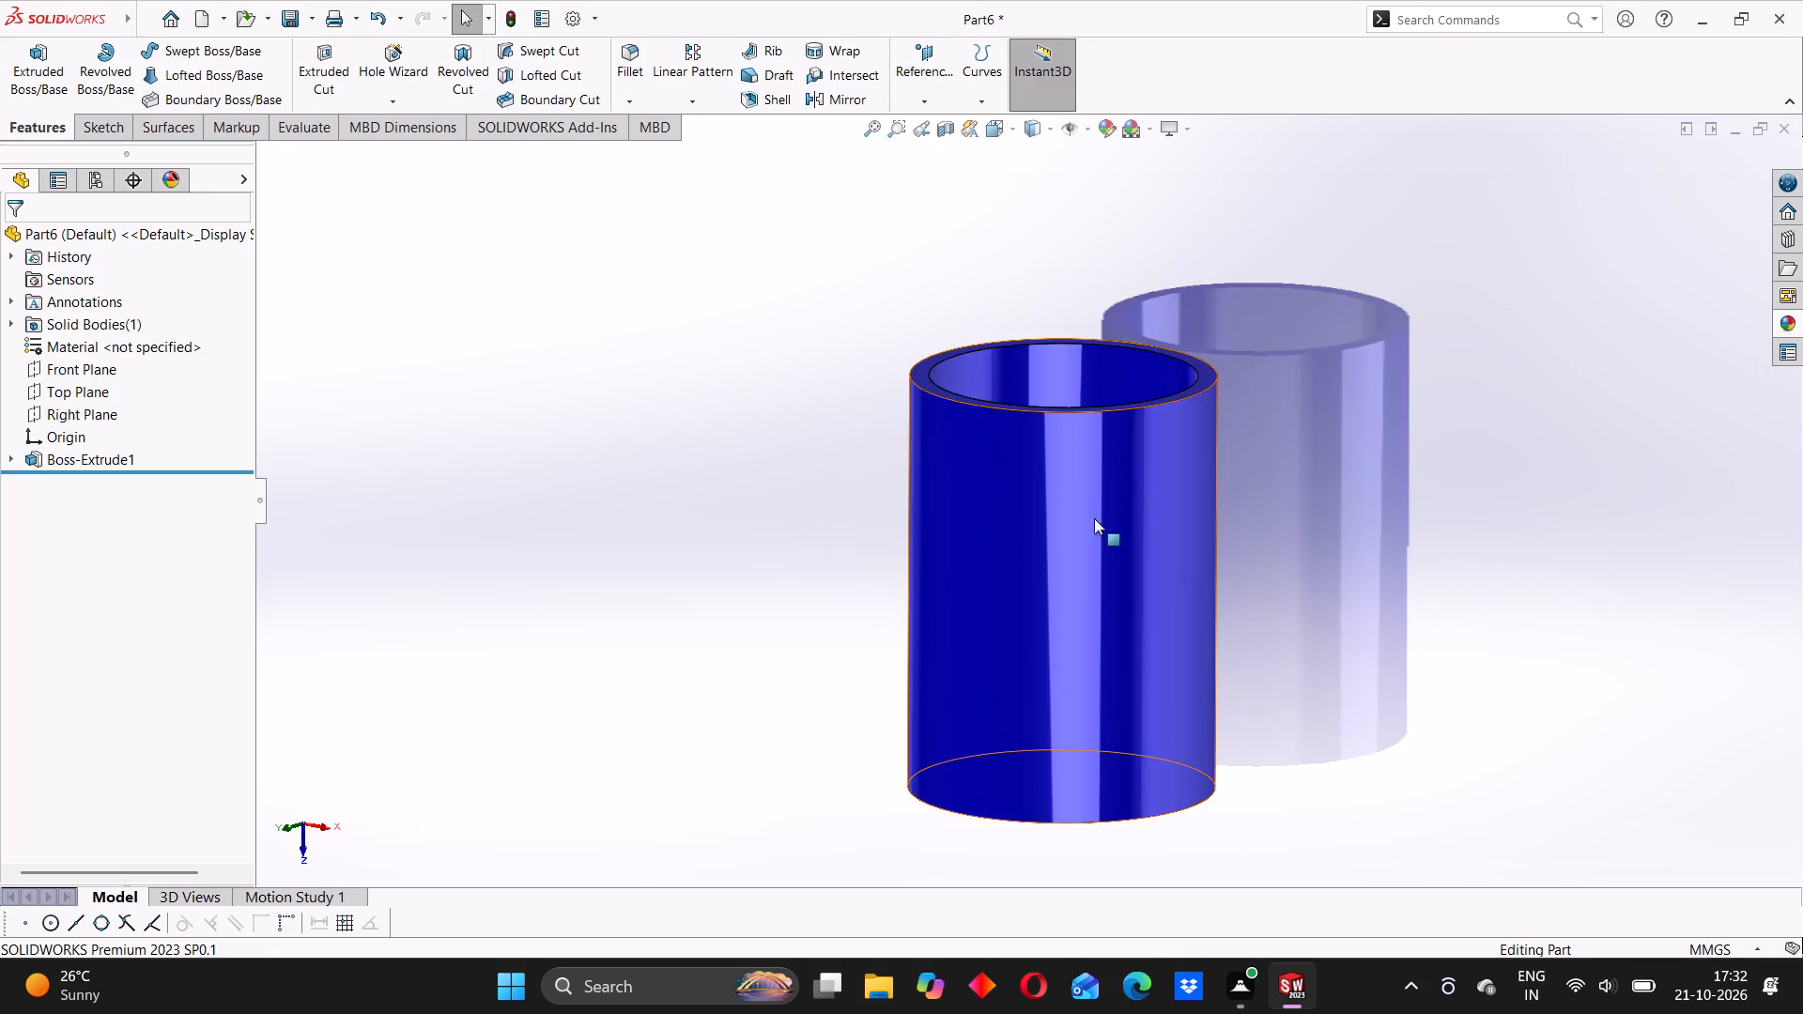
middle_click_drag(1154, 528, 1086, 504)
left_click(833, 558)
middle_click_drag(942, 564, 1102, 510)
scroll(973, 536, "up", 3)
left_click(879, 554)
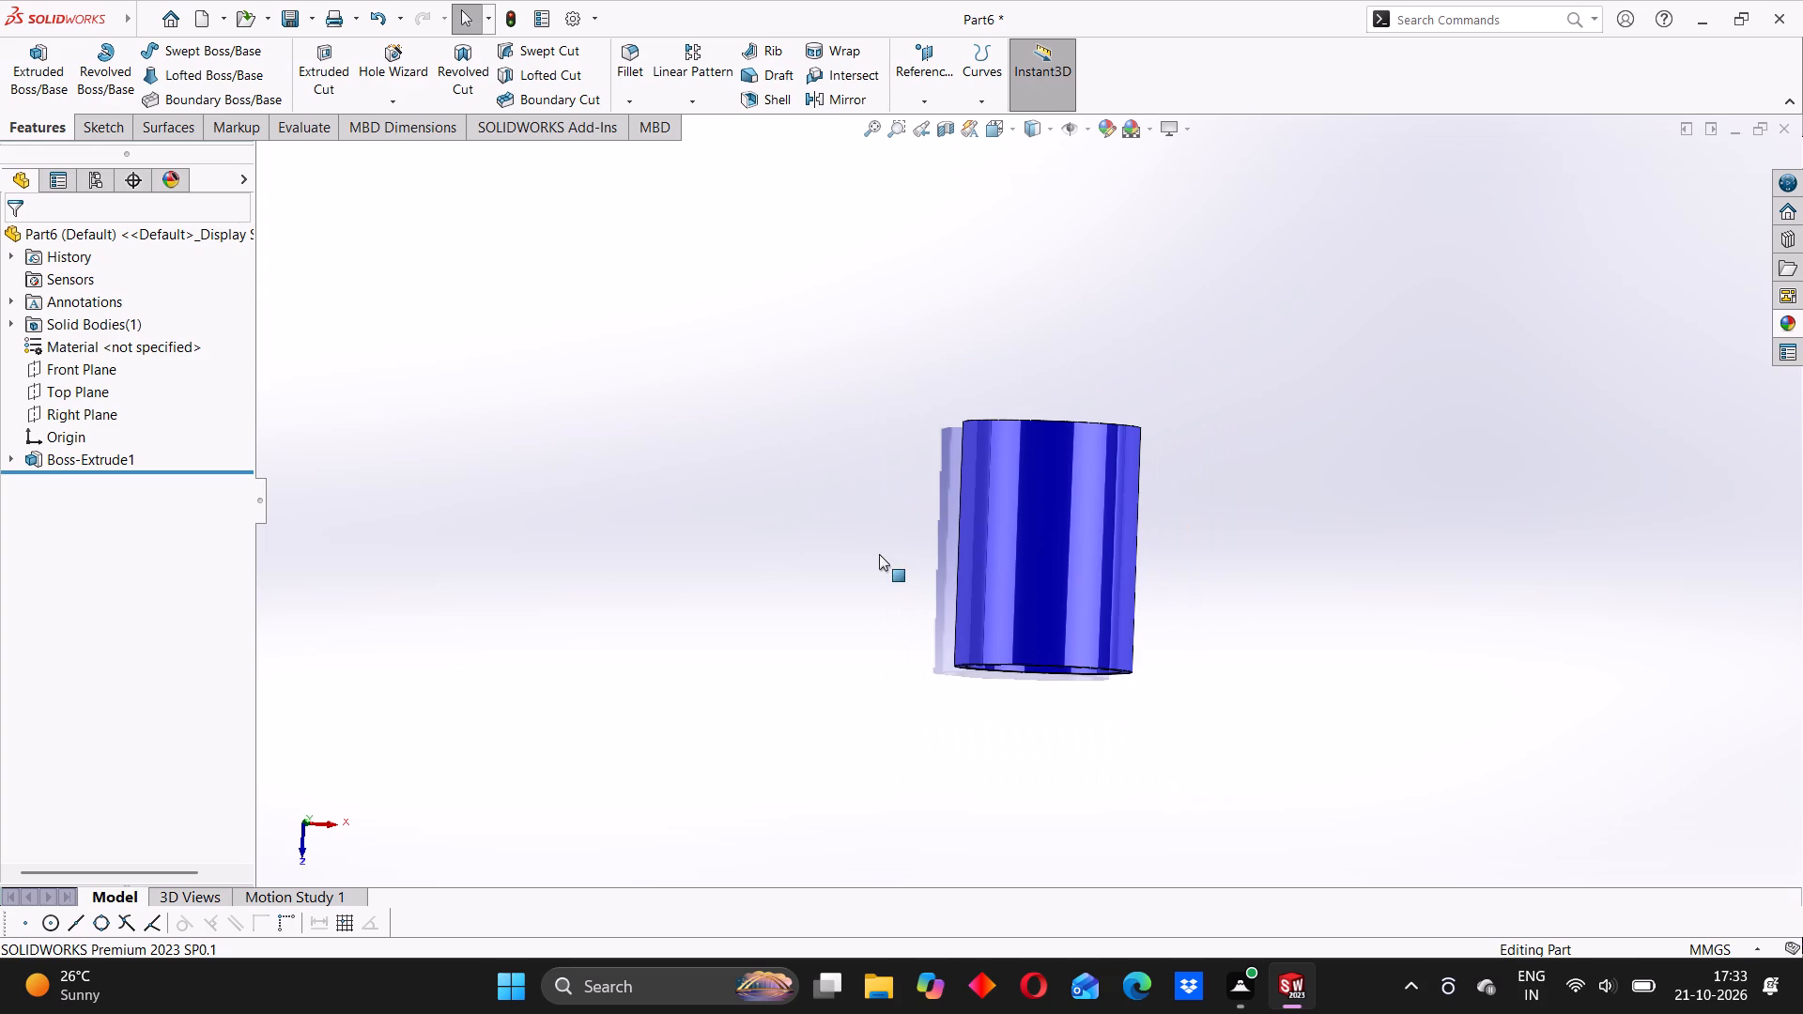
middle_click_drag(1009, 481, 1183, 674)
scroll(1040, 449, "down", 2)
middle_click_drag(1075, 434, 1013, 604)
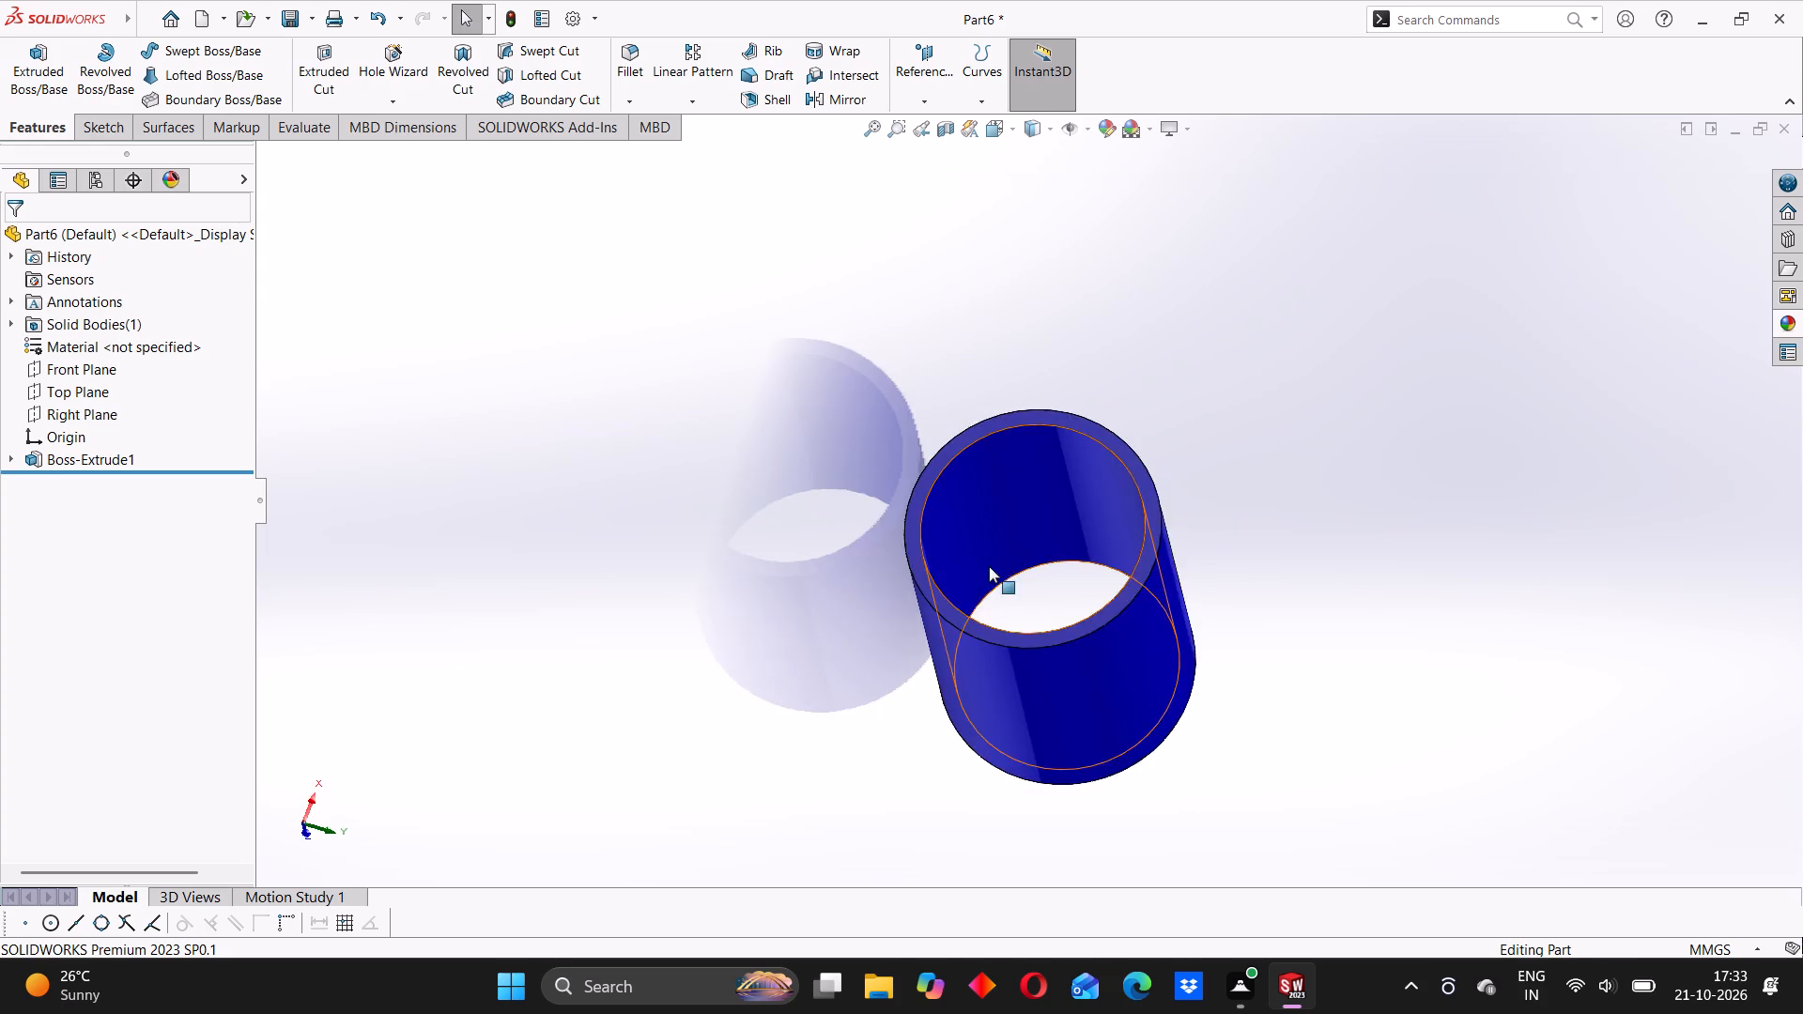
middle_click_drag(989, 546, 1025, 731)
middle_click_drag(1056, 681, 1056, 486)
scroll(988, 534, "up", 2)
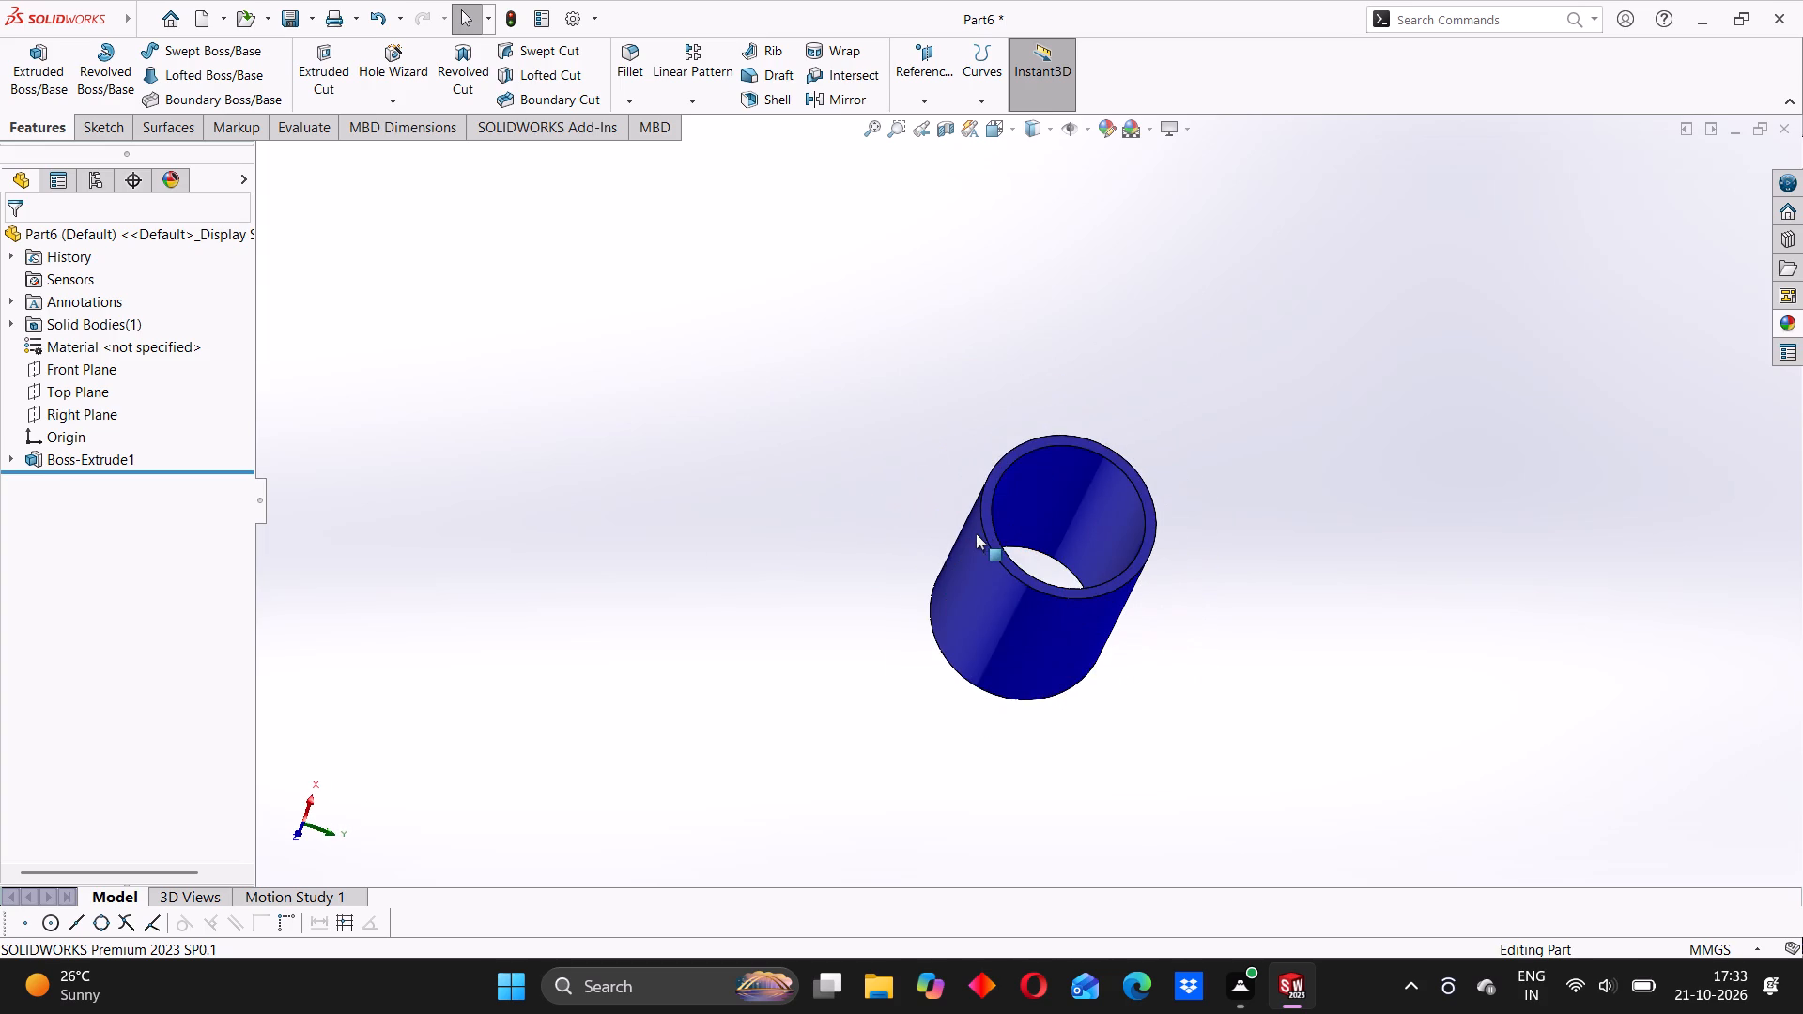
scroll(976, 533, "down", 2)
middle_click_drag(902, 539, 1001, 511)
middle_click_drag(1049, 606, 939, 458)
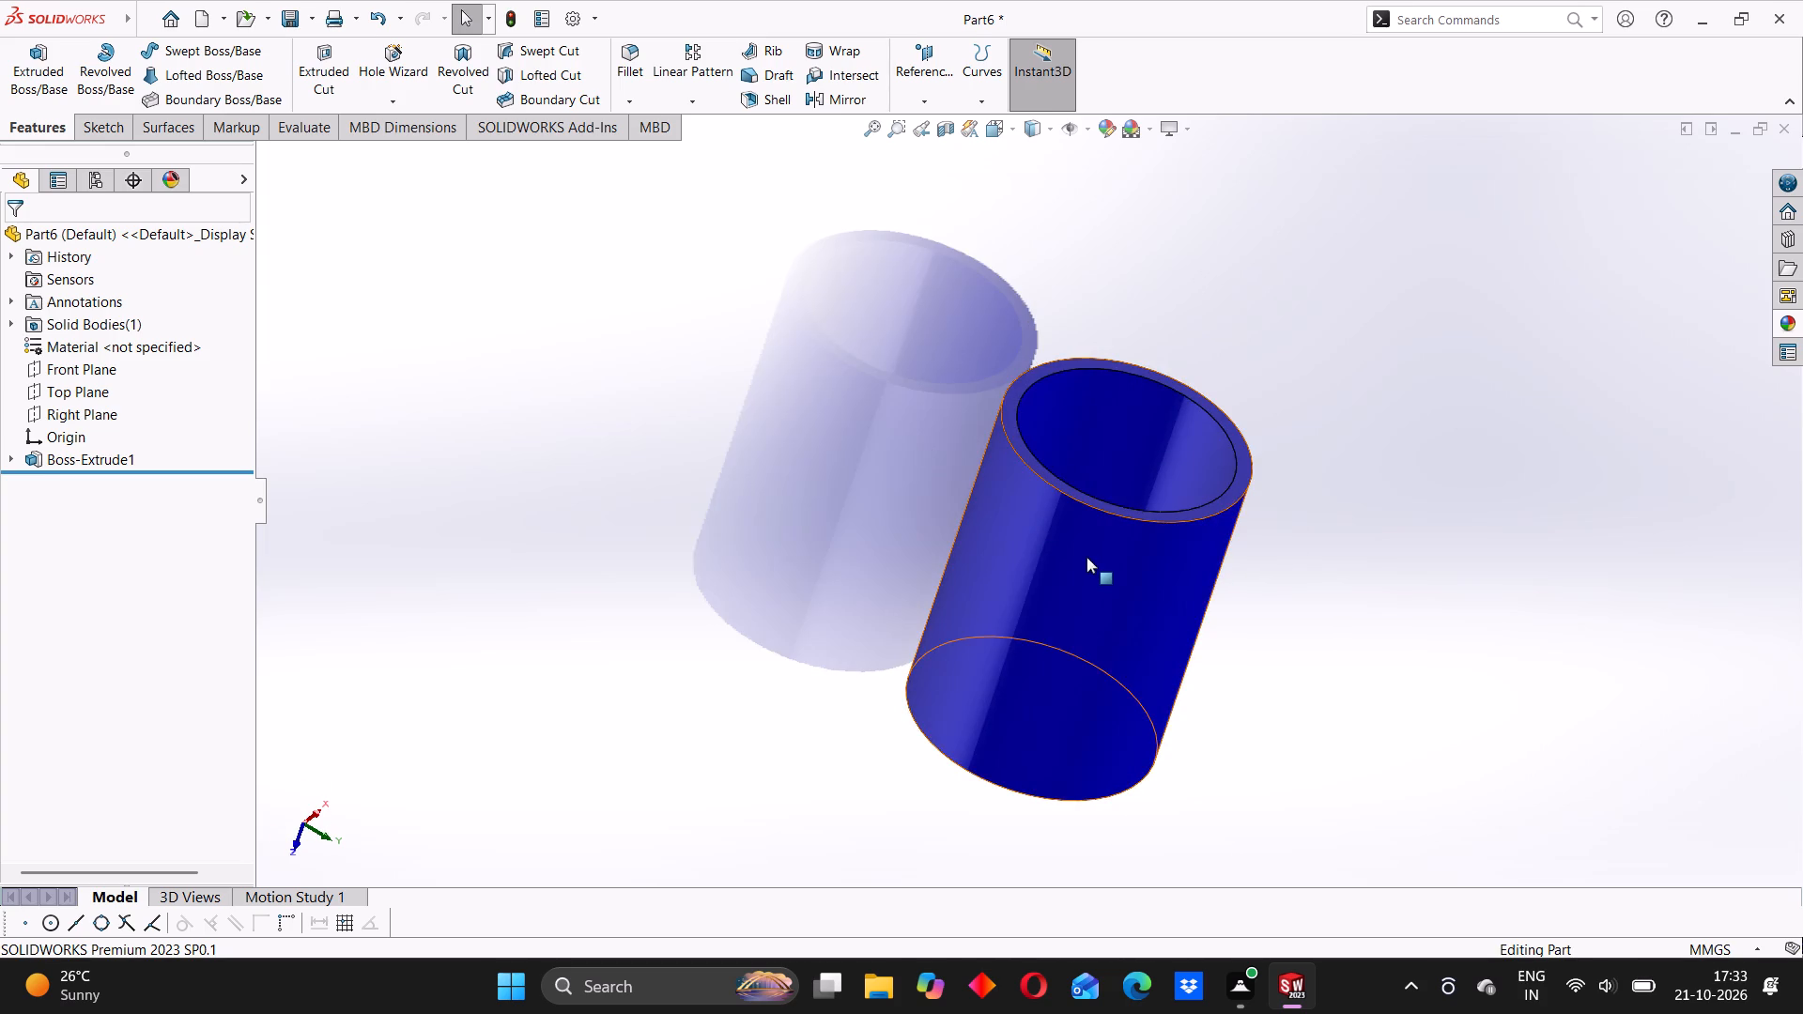
scroll(1086, 557, "up", 3)
middle_click_drag(1142, 533, 1040, 480)
scroll(1019, 474, "down", 5)
middle_click_drag(989, 536, 1056, 453)
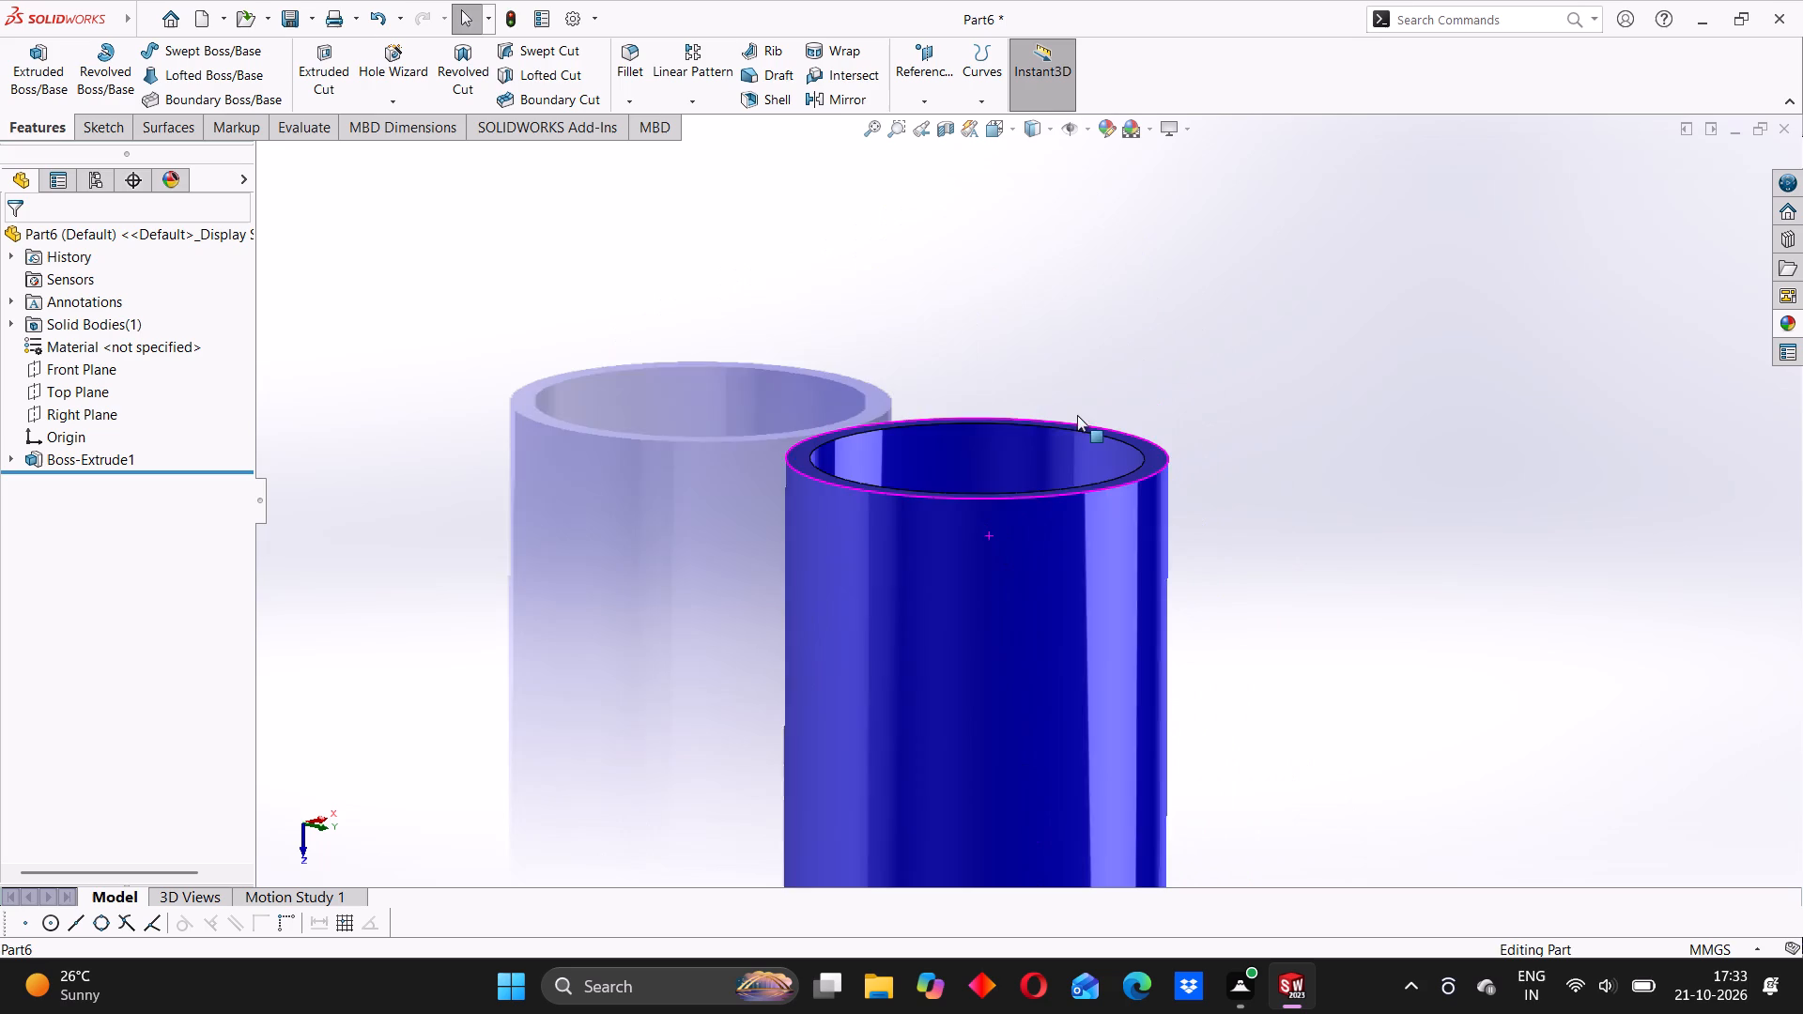
left_click(680, 548)
scroll(964, 645, "up", 4)
middle_click_drag(962, 656, 1002, 586)
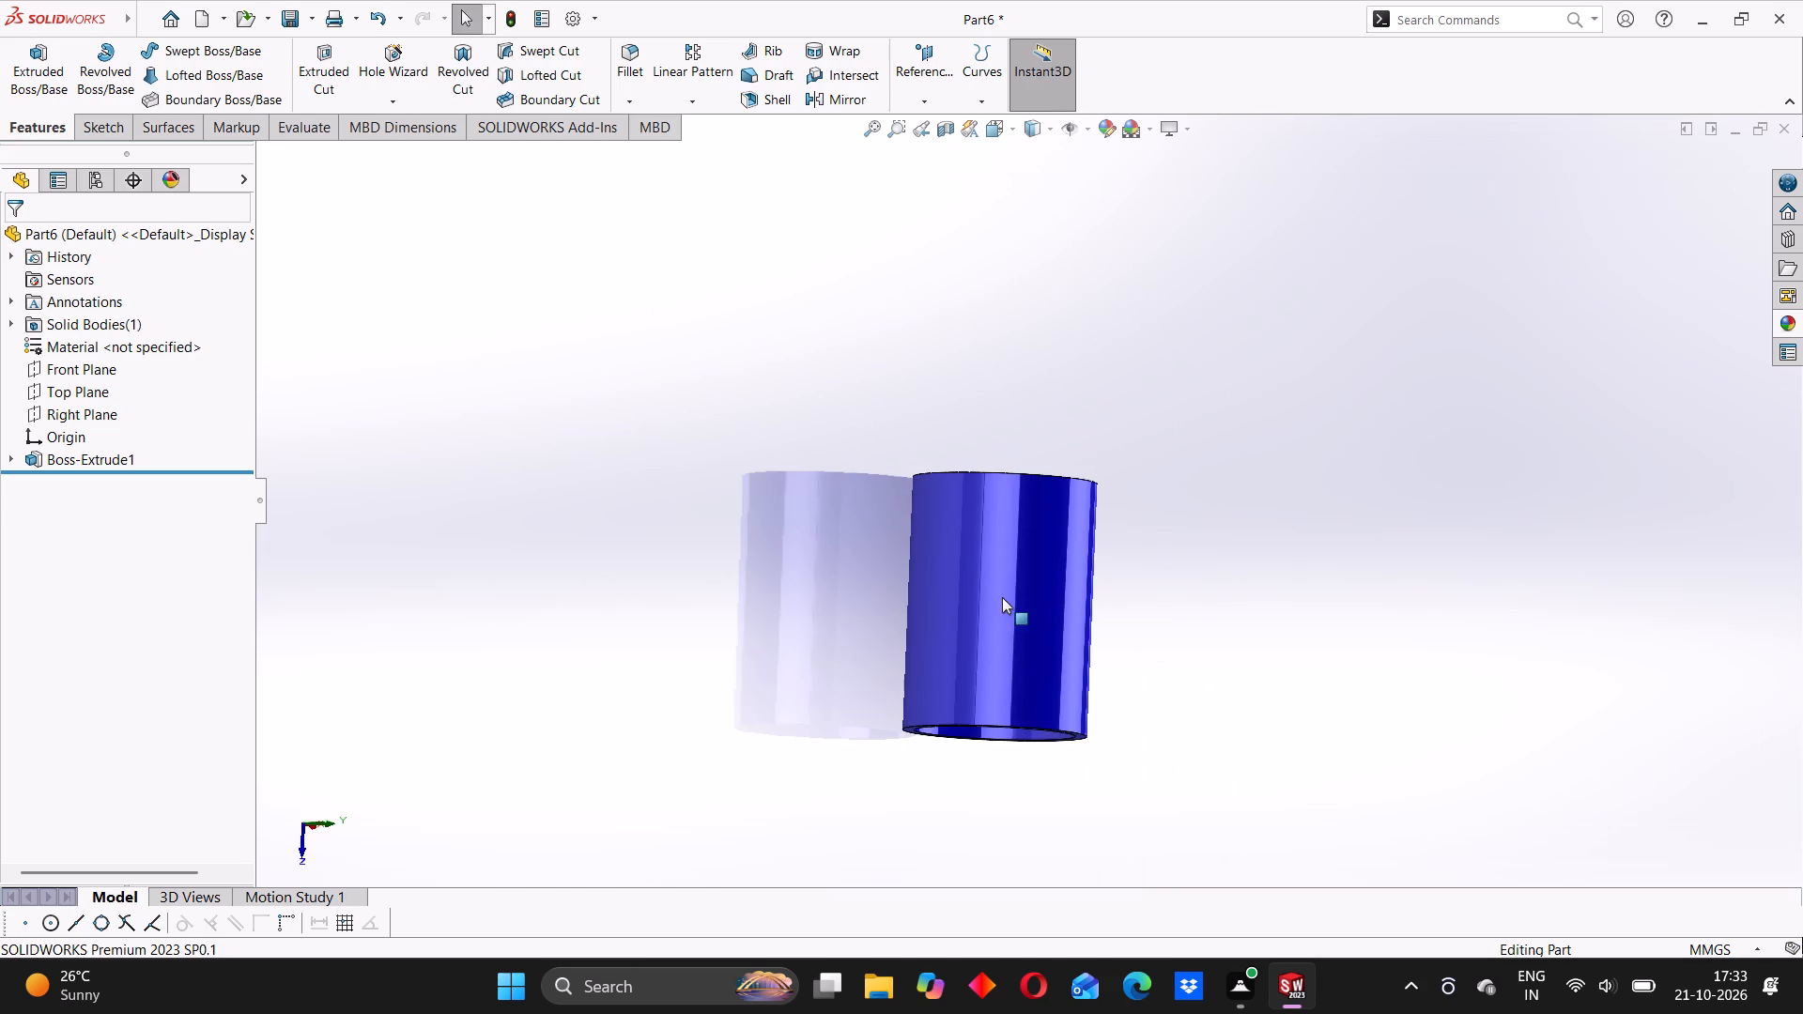
middle_click_drag(1000, 599, 941, 630)
left_click(1219, 622)
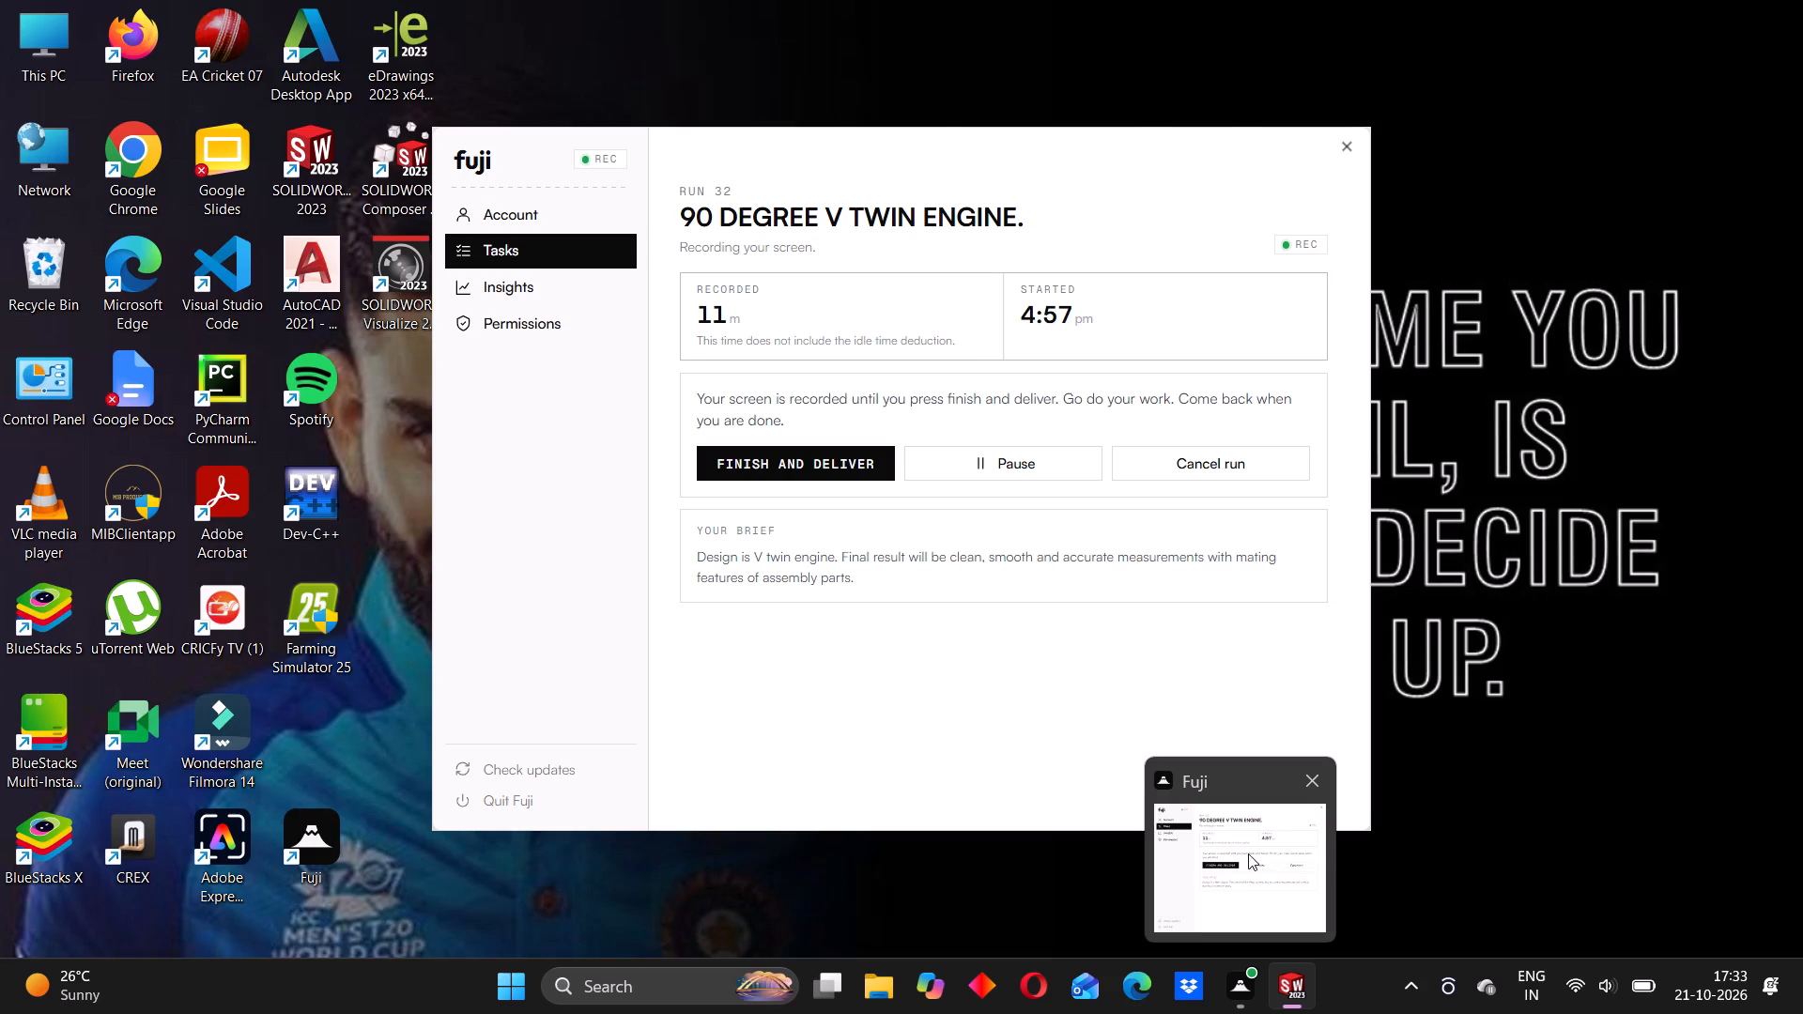
middle_click_drag(1130, 592, 1083, 595)
left_click(1102, 590)
middle_click_drag(1141, 585, 1097, 589)
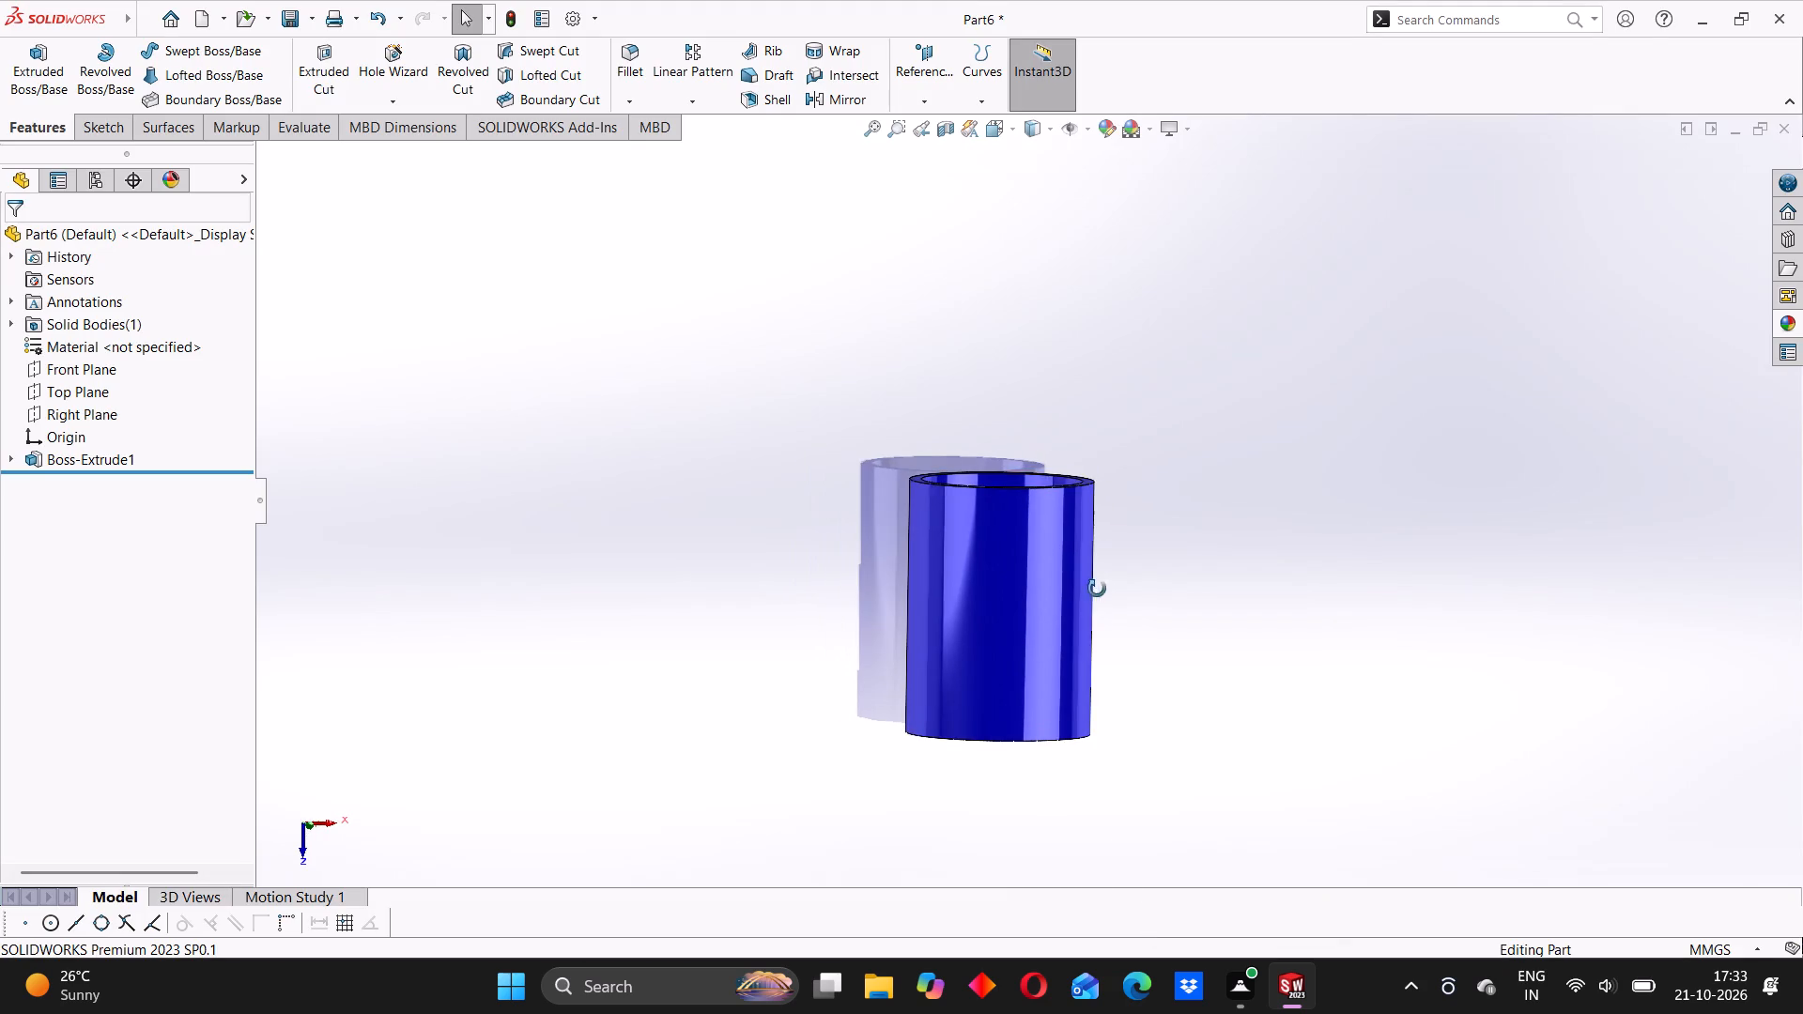
middle_click_drag(1097, 589, 985, 584)
left_click(778, 601)
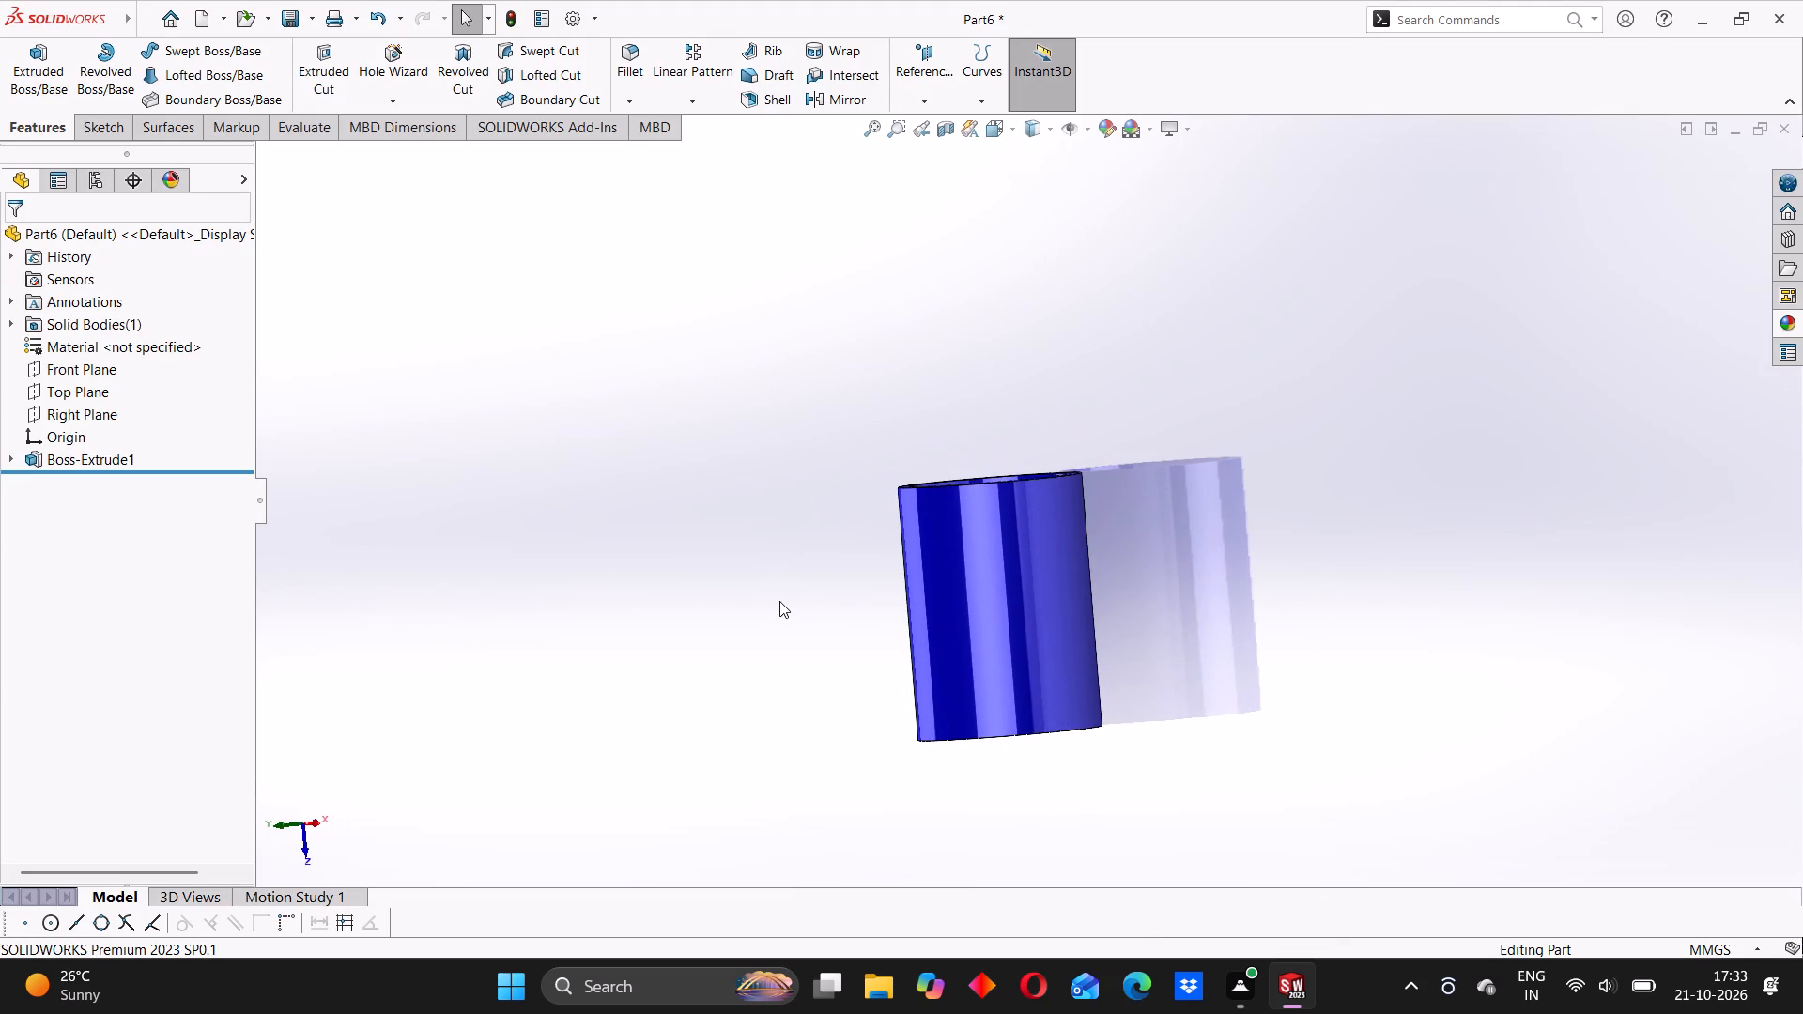
scroll(1000, 565, "down", 2)
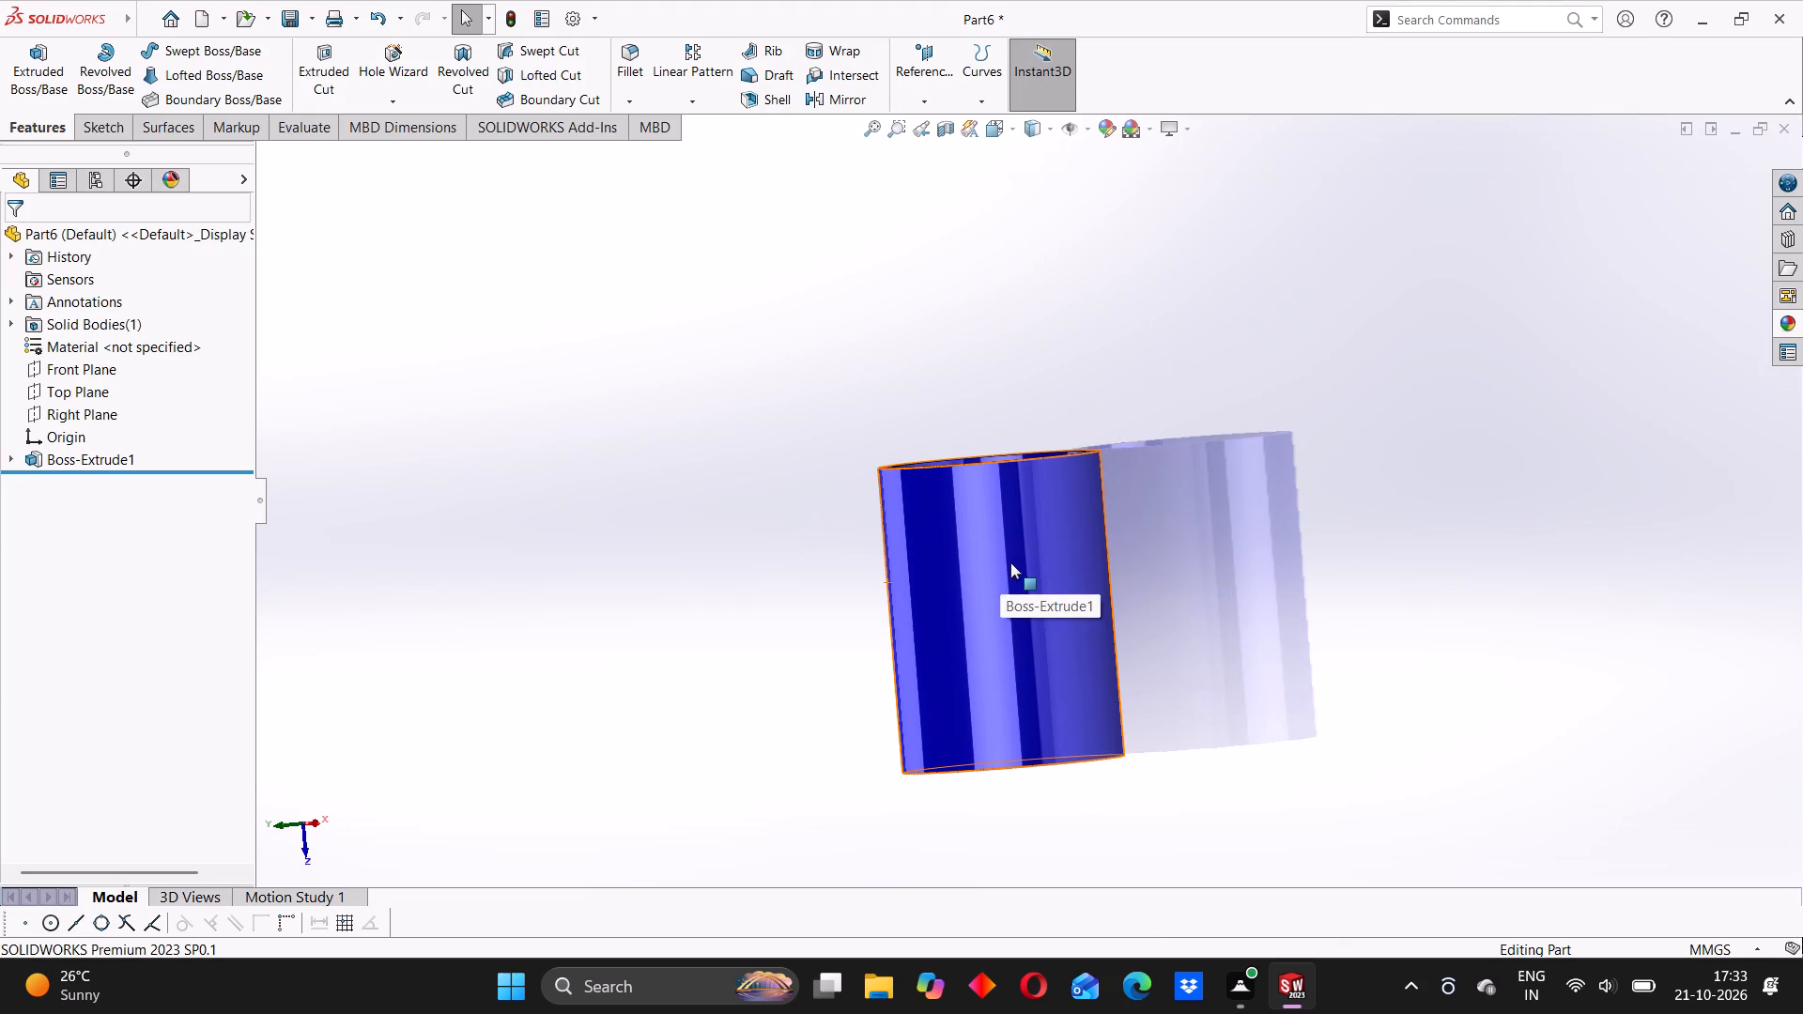
left_click(999, 594)
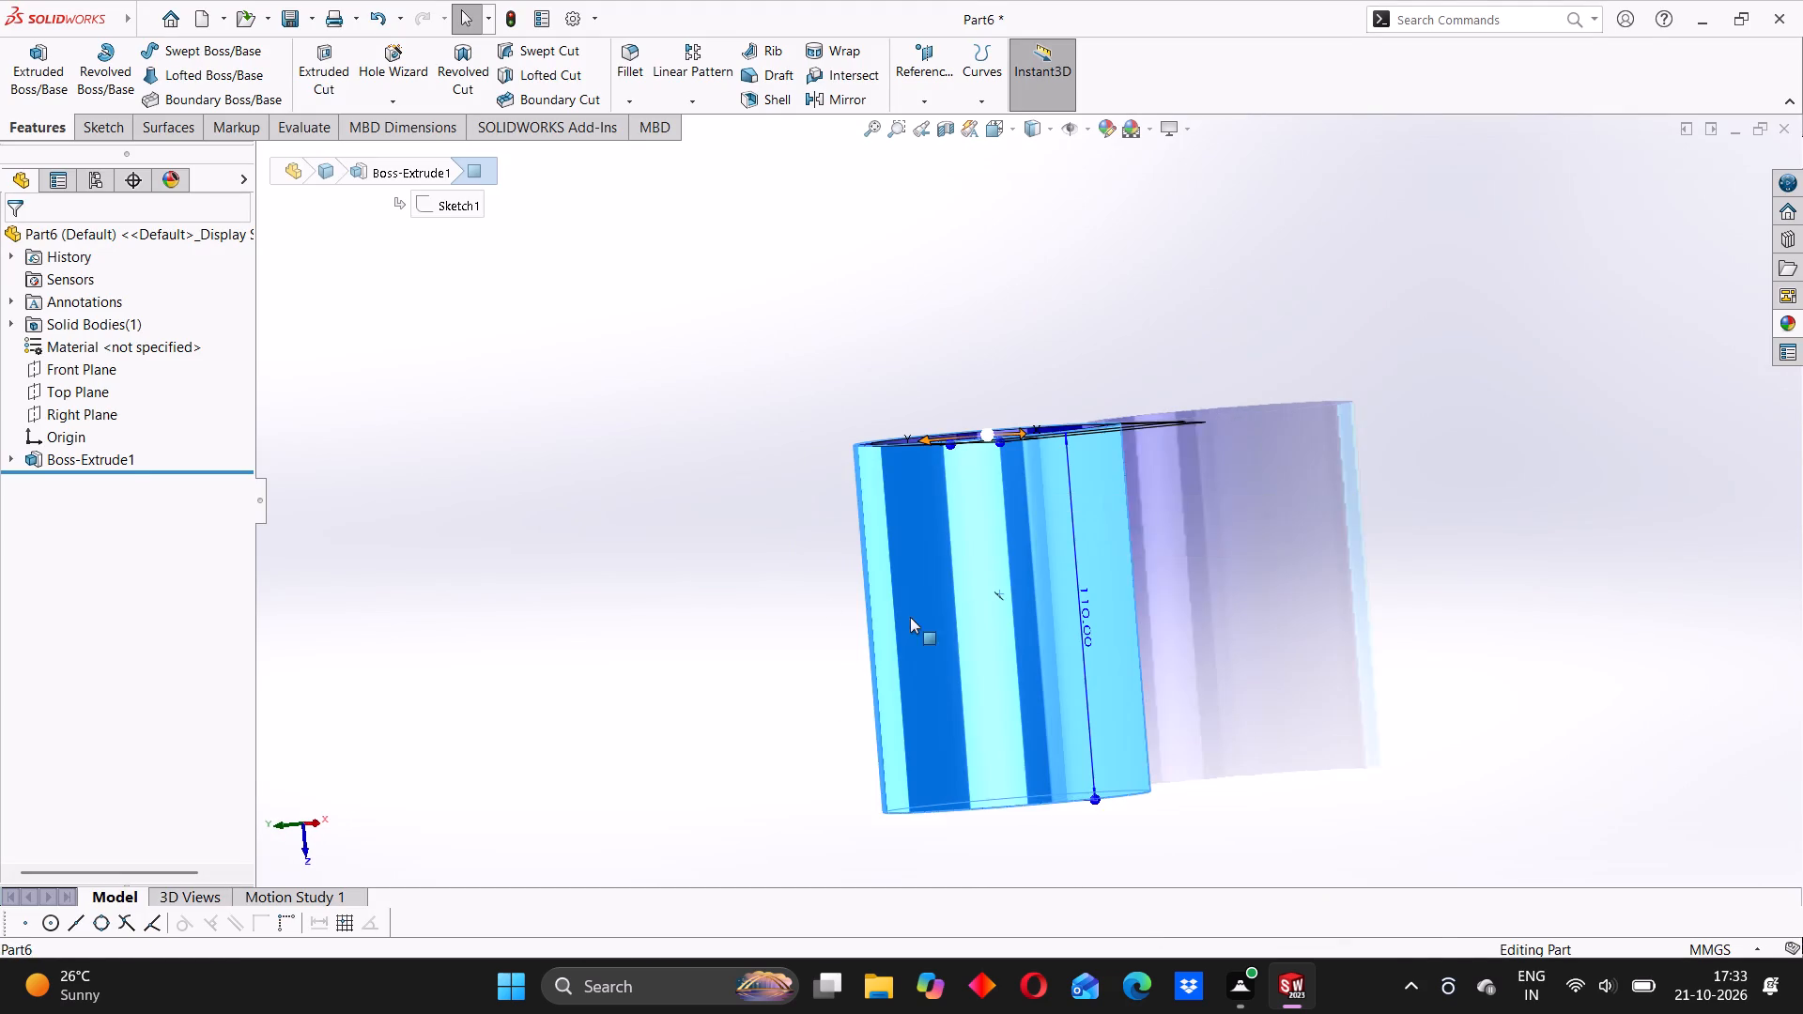
left_click(753, 581)
middle_click_drag(883, 605, 929, 608)
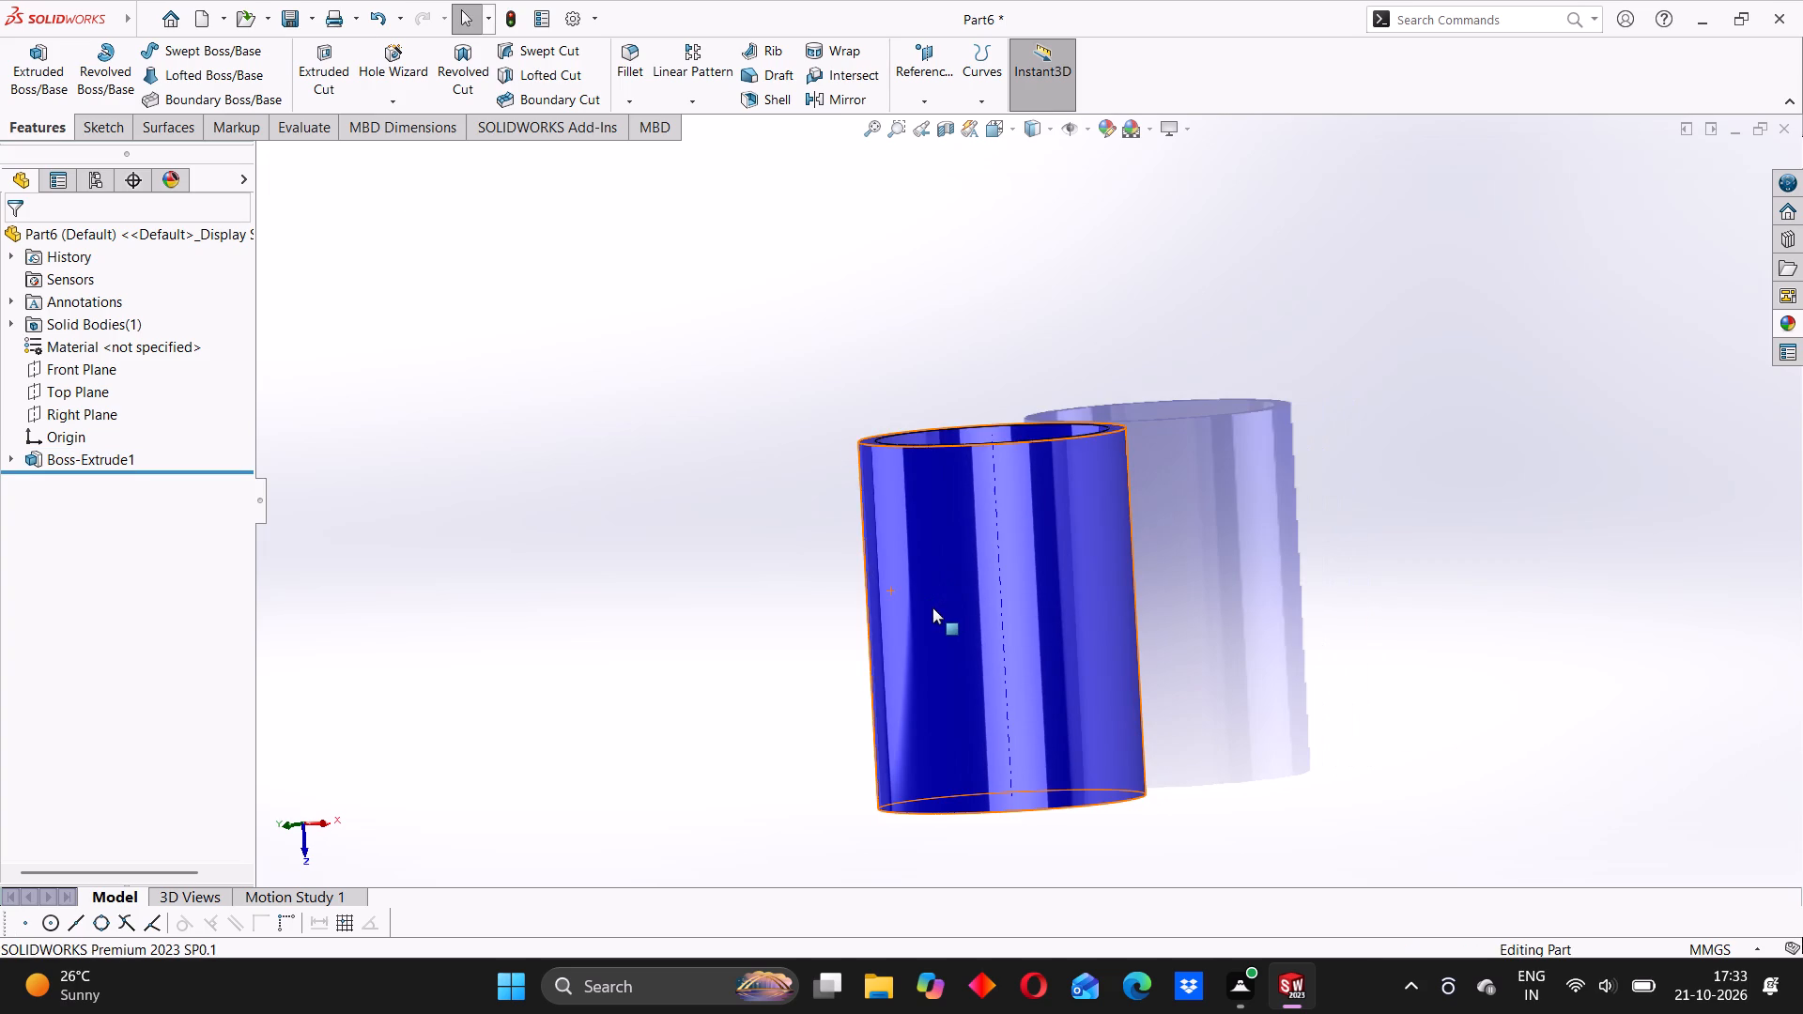
left_click(938, 613)
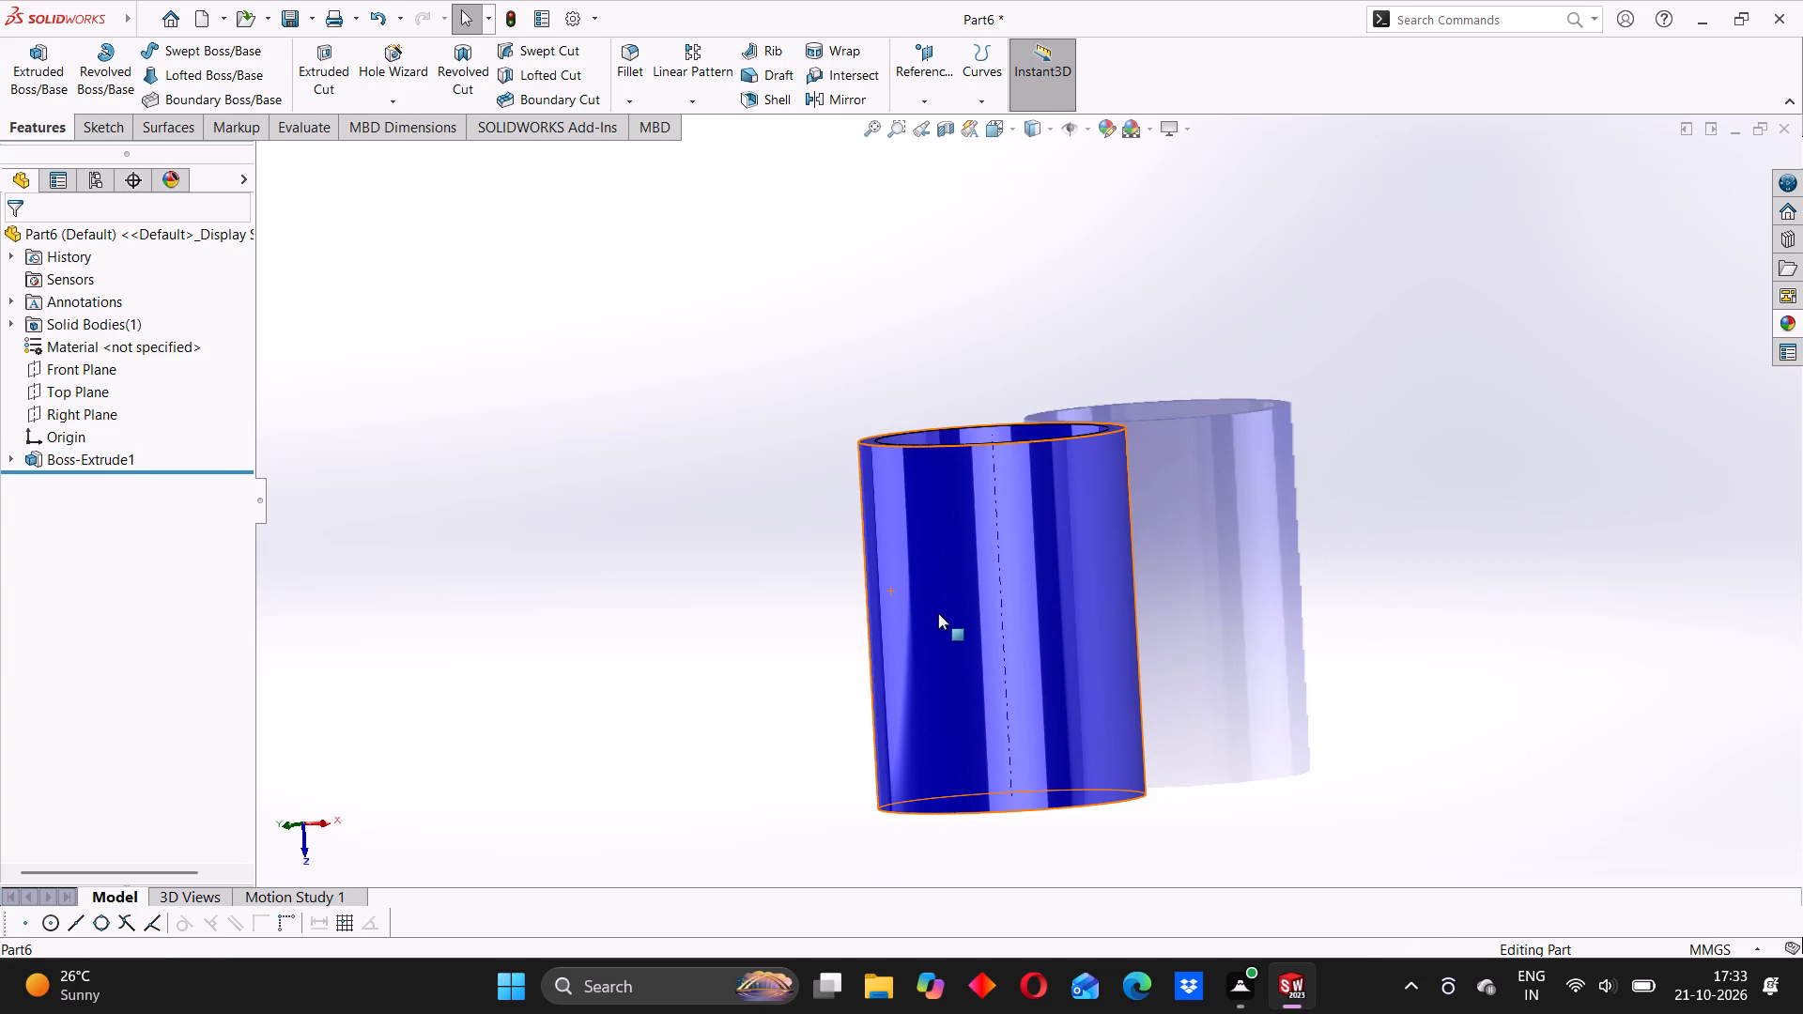
middle_click_drag(917, 578, 963, 564)
left_click(771, 614)
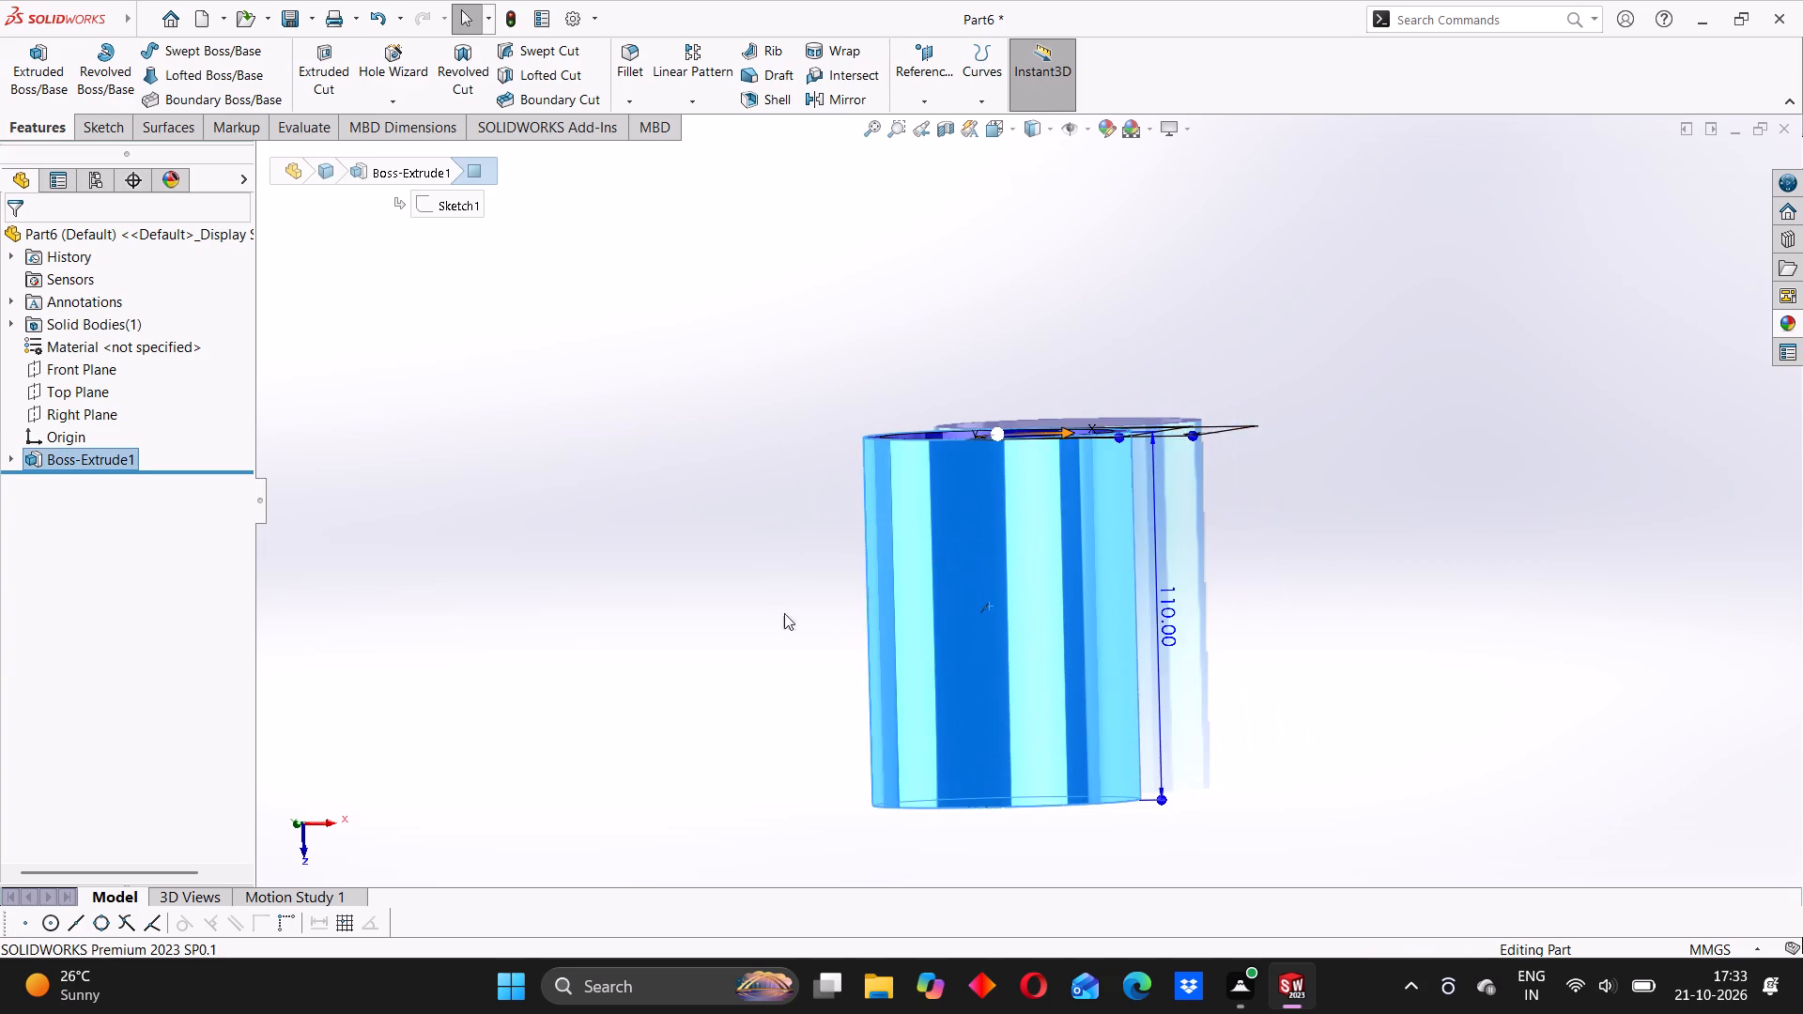
middle_click_drag(926, 622, 964, 584)
scroll(960, 579, "down", 1)
left_click_drag(901, 580, 886, 585)
middle_click_drag(1040, 554, 1023, 563)
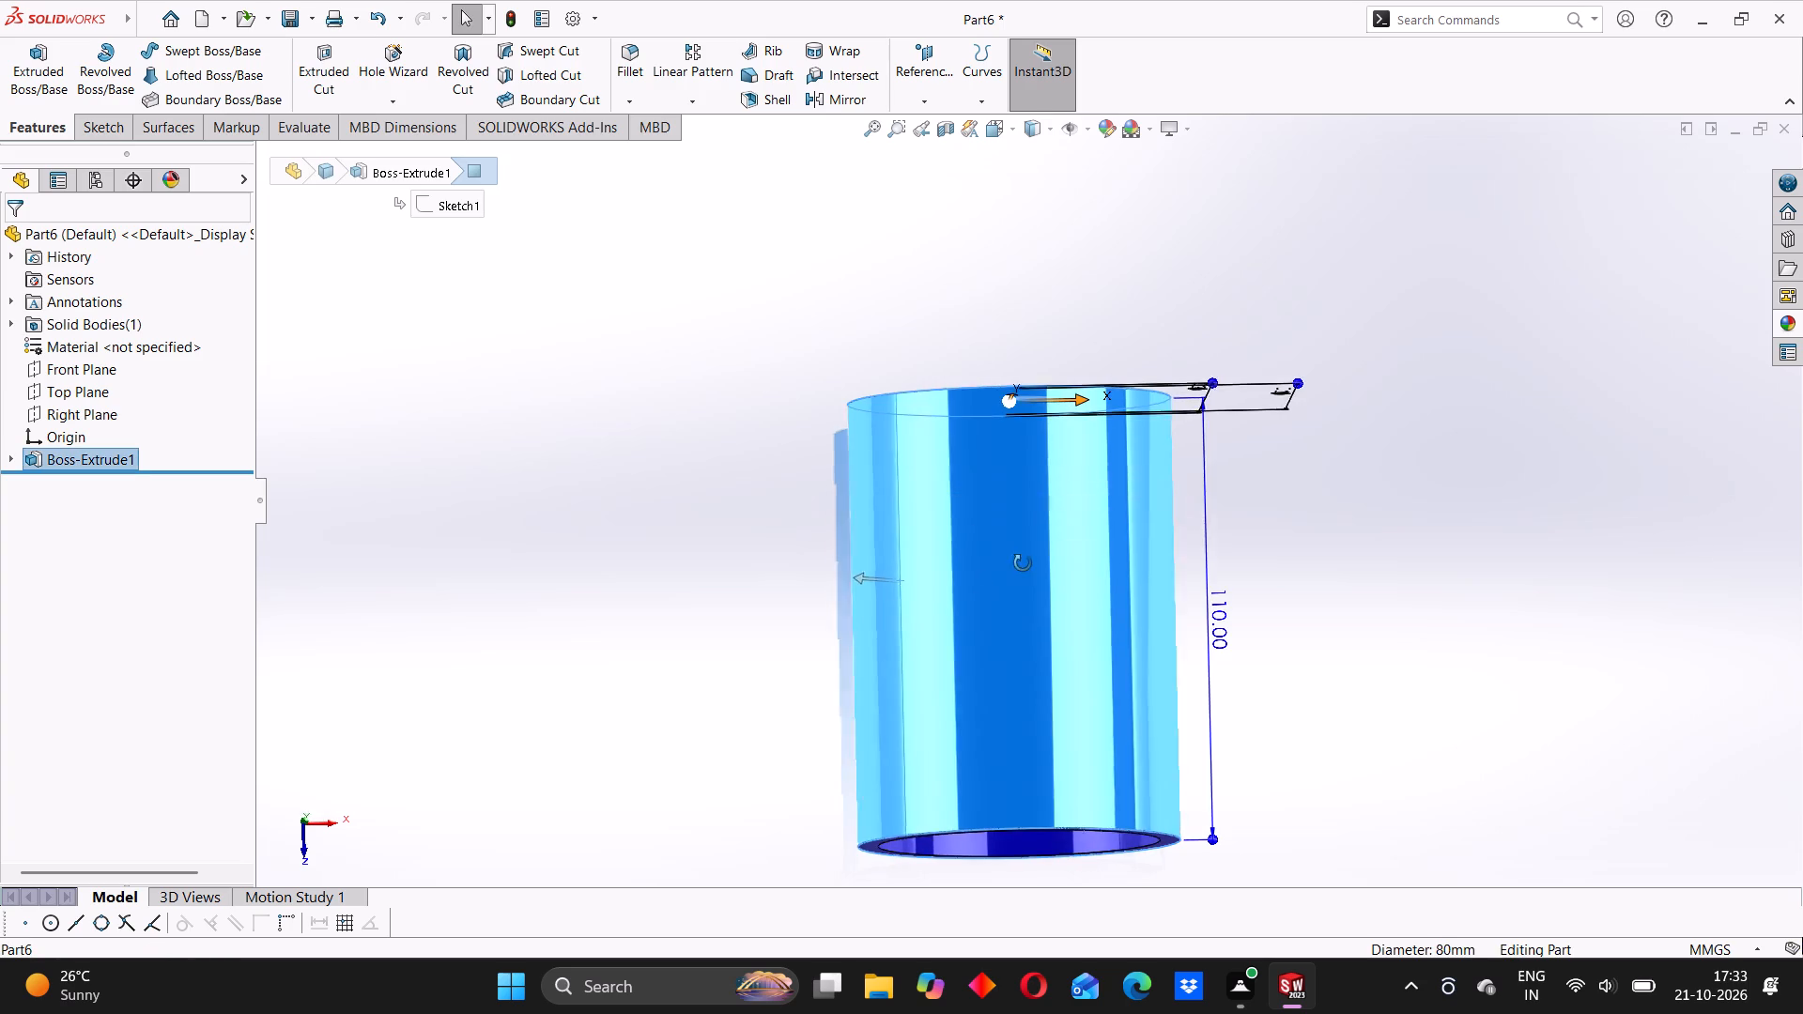
middle_click_drag(1023, 563, 1019, 564)
left_click(632, 559)
middle_click_drag(1085, 492, 1040, 563)
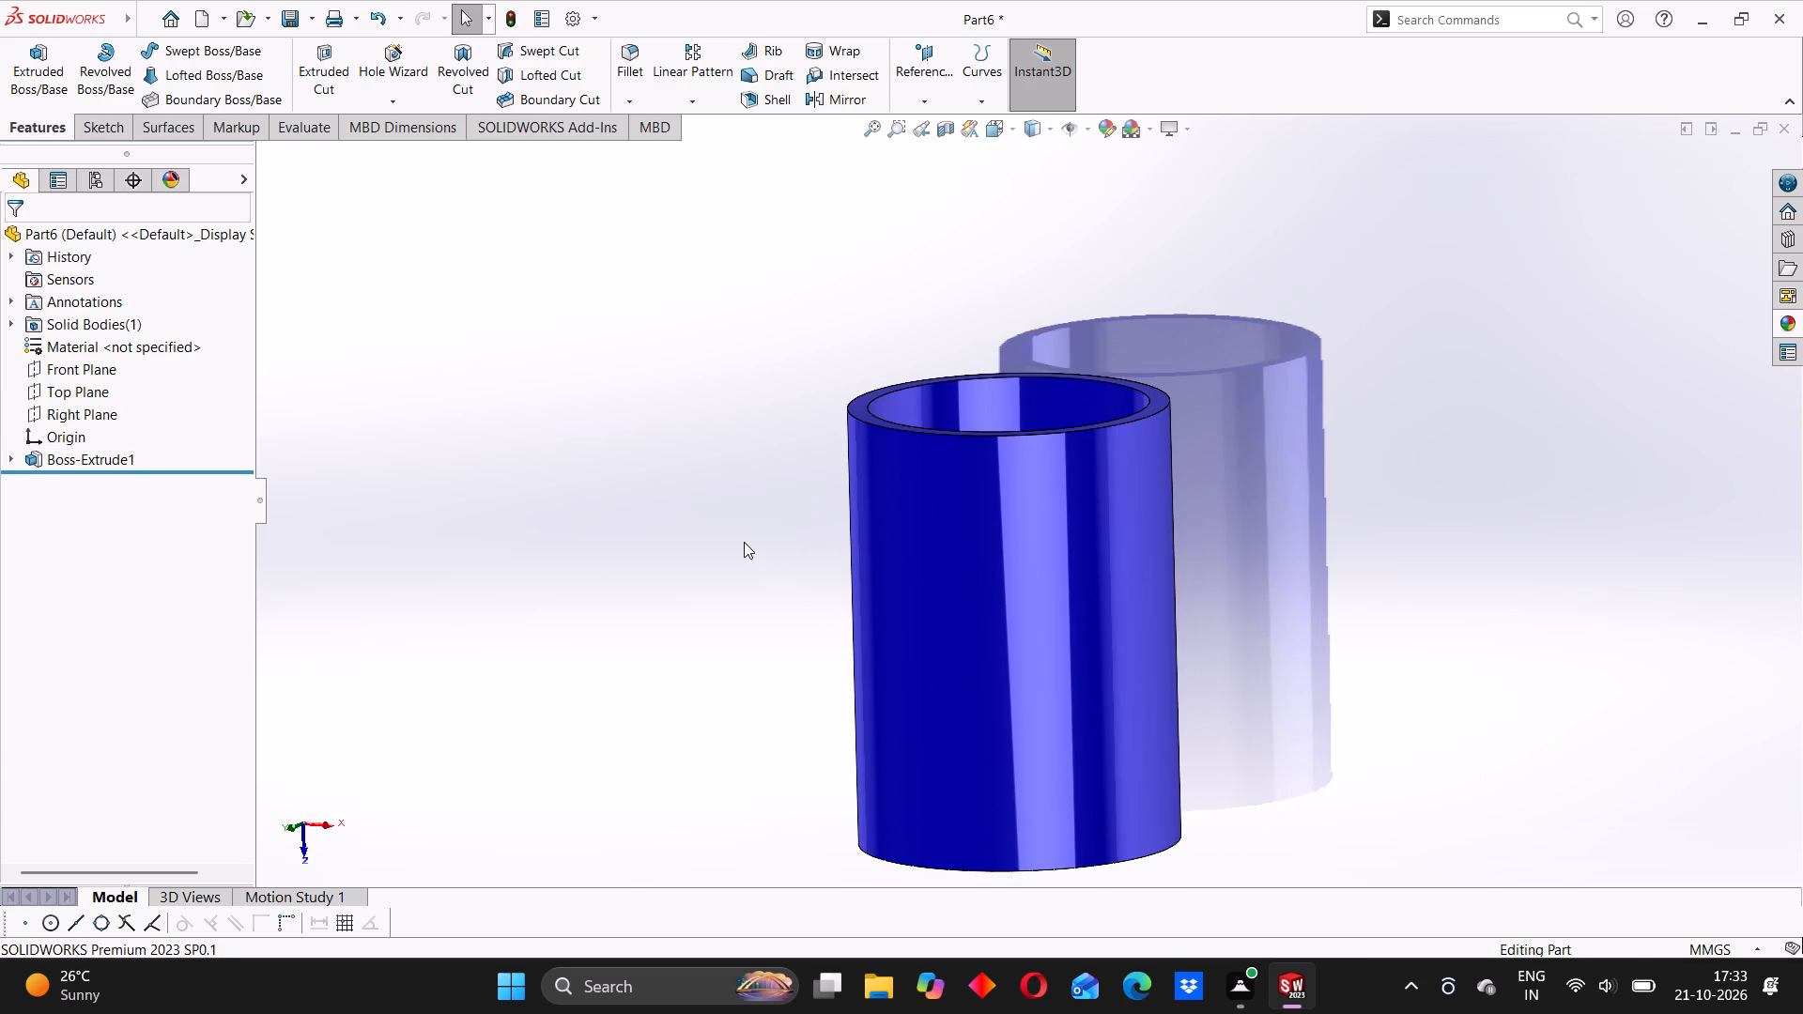
left_click(744, 542)
middle_click_drag(1040, 466, 1036, 622)
scroll(1040, 538, "up", 1)
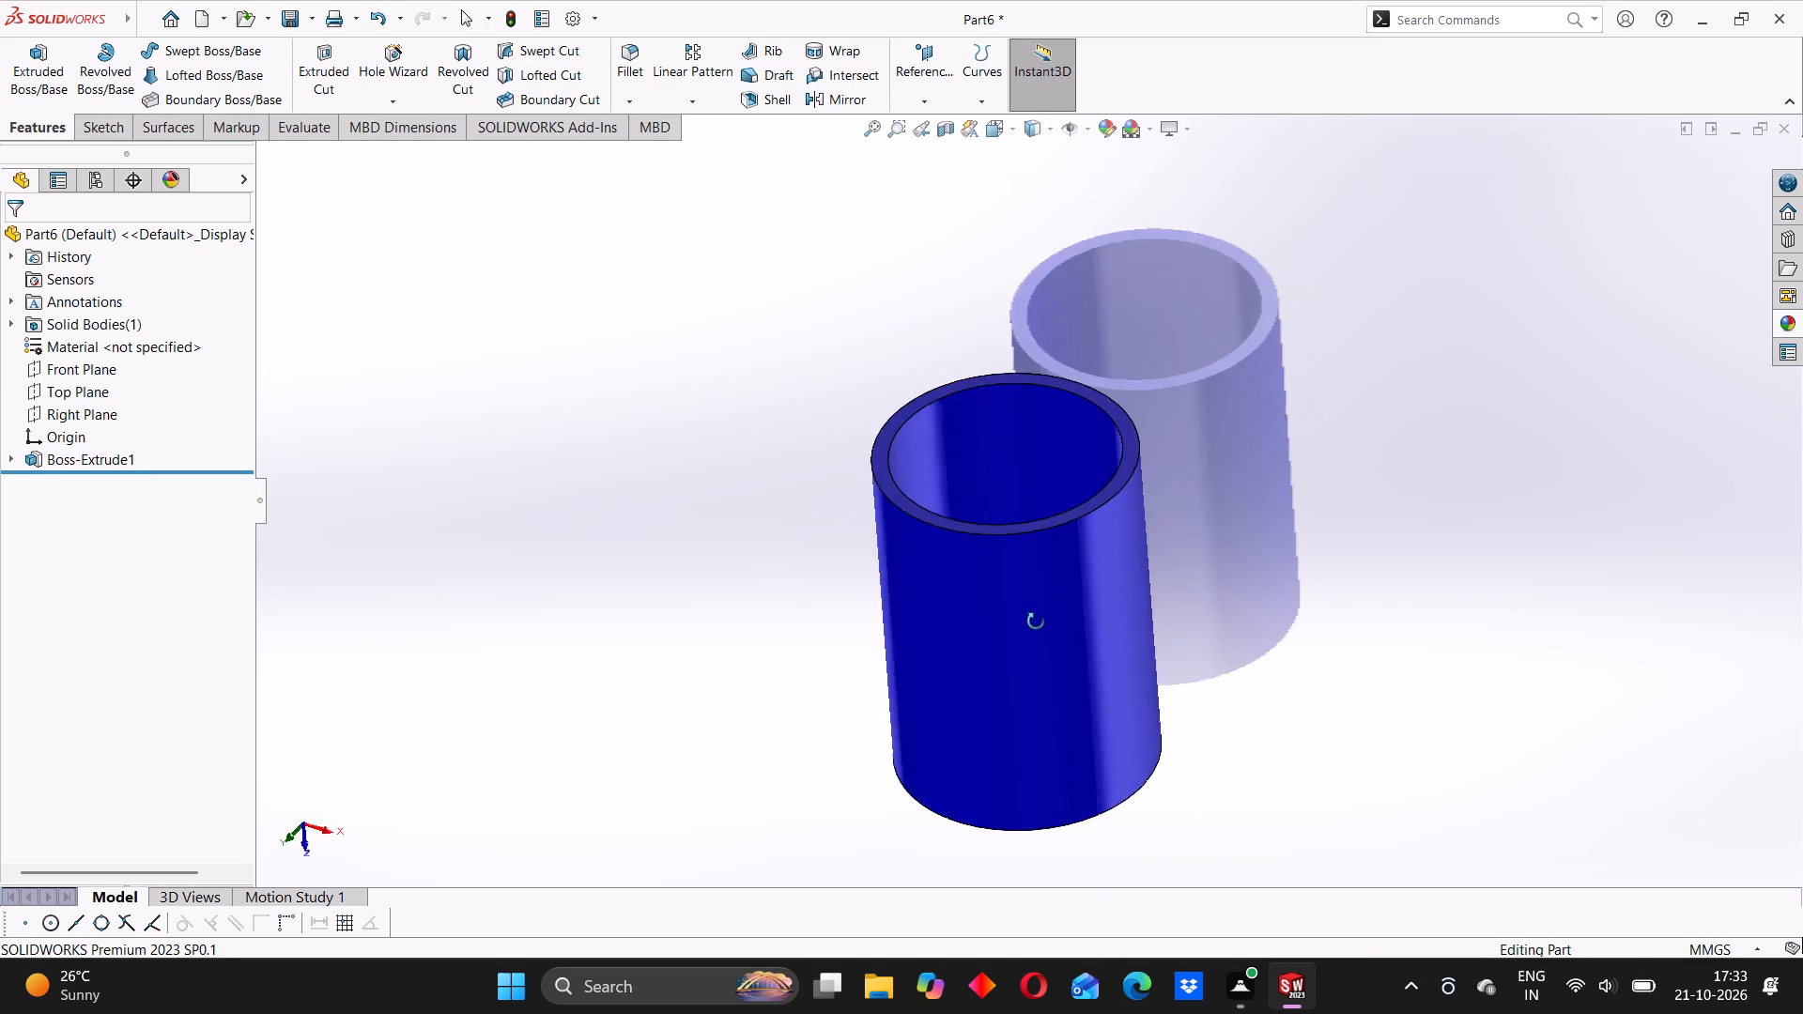
middle_click_drag(1036, 622, 1036, 623)
scroll(1024, 574, "up", 4)
middle_click_drag(1010, 581, 1059, 471)
left_click(901, 354)
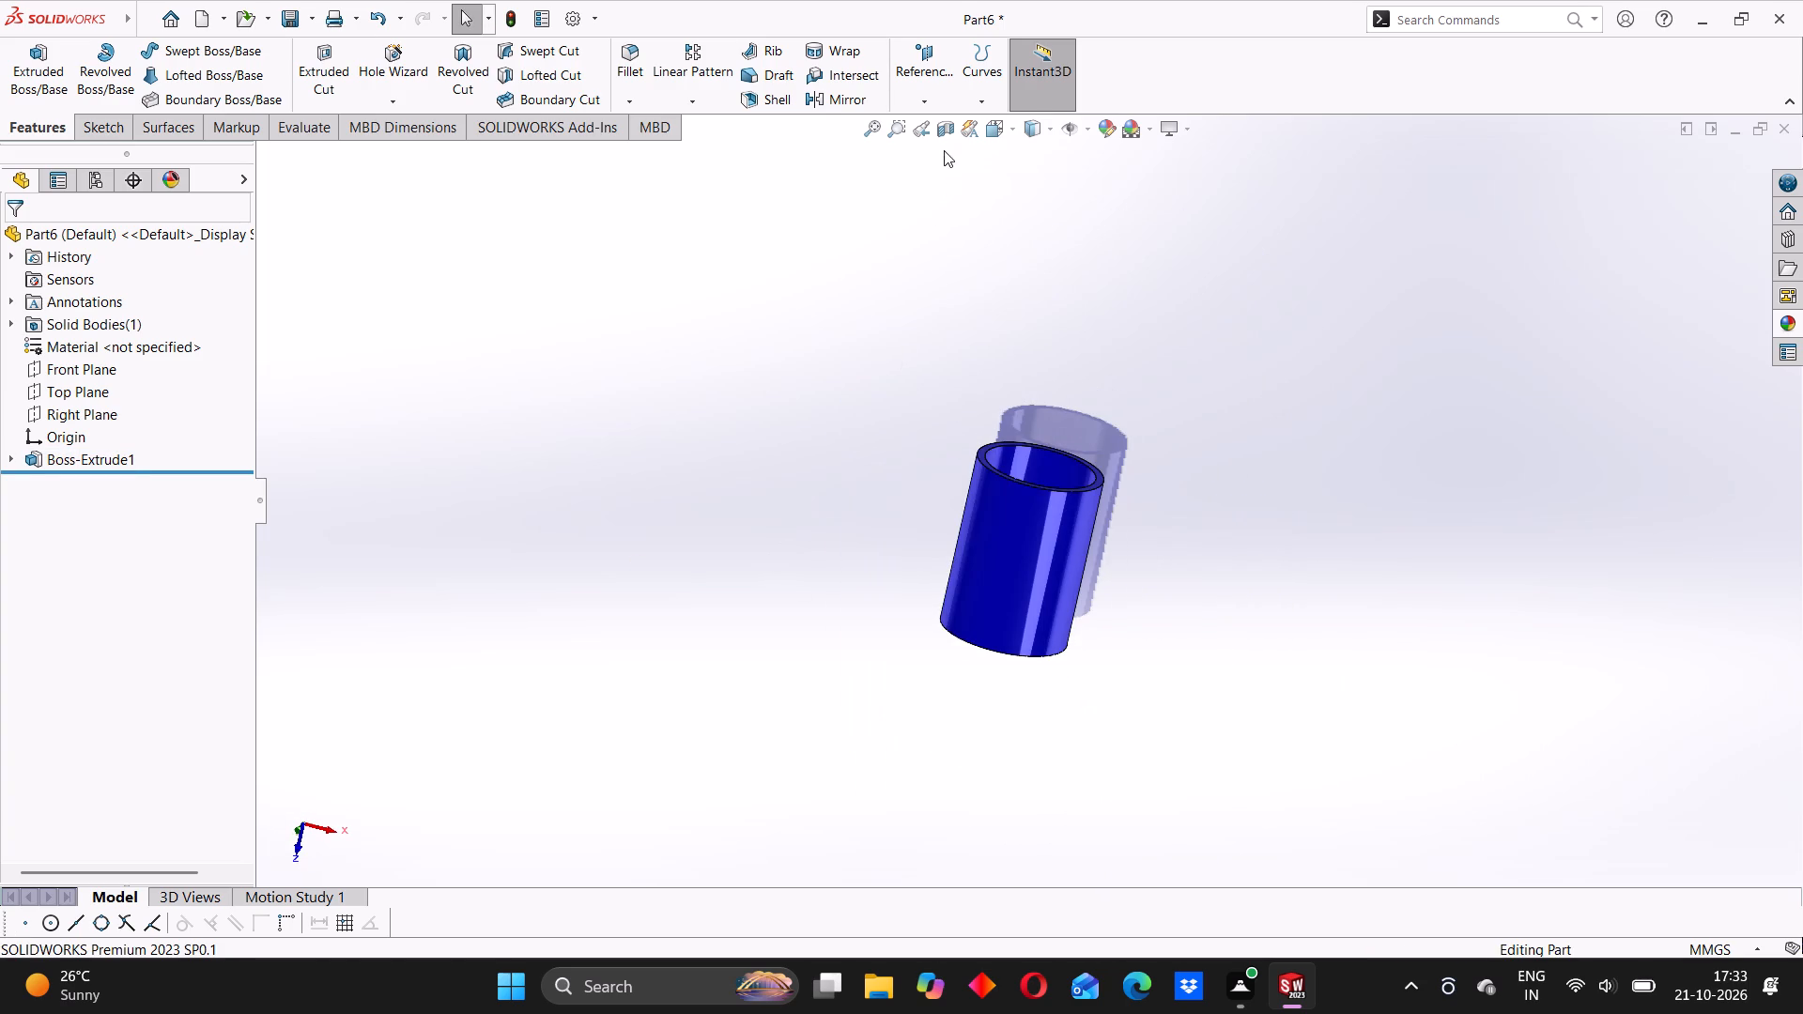
Inspect the cylinder's interior with a planar section view on the Top Plane, and restore the full view.
left_click(947, 142)
left_click(948, 122)
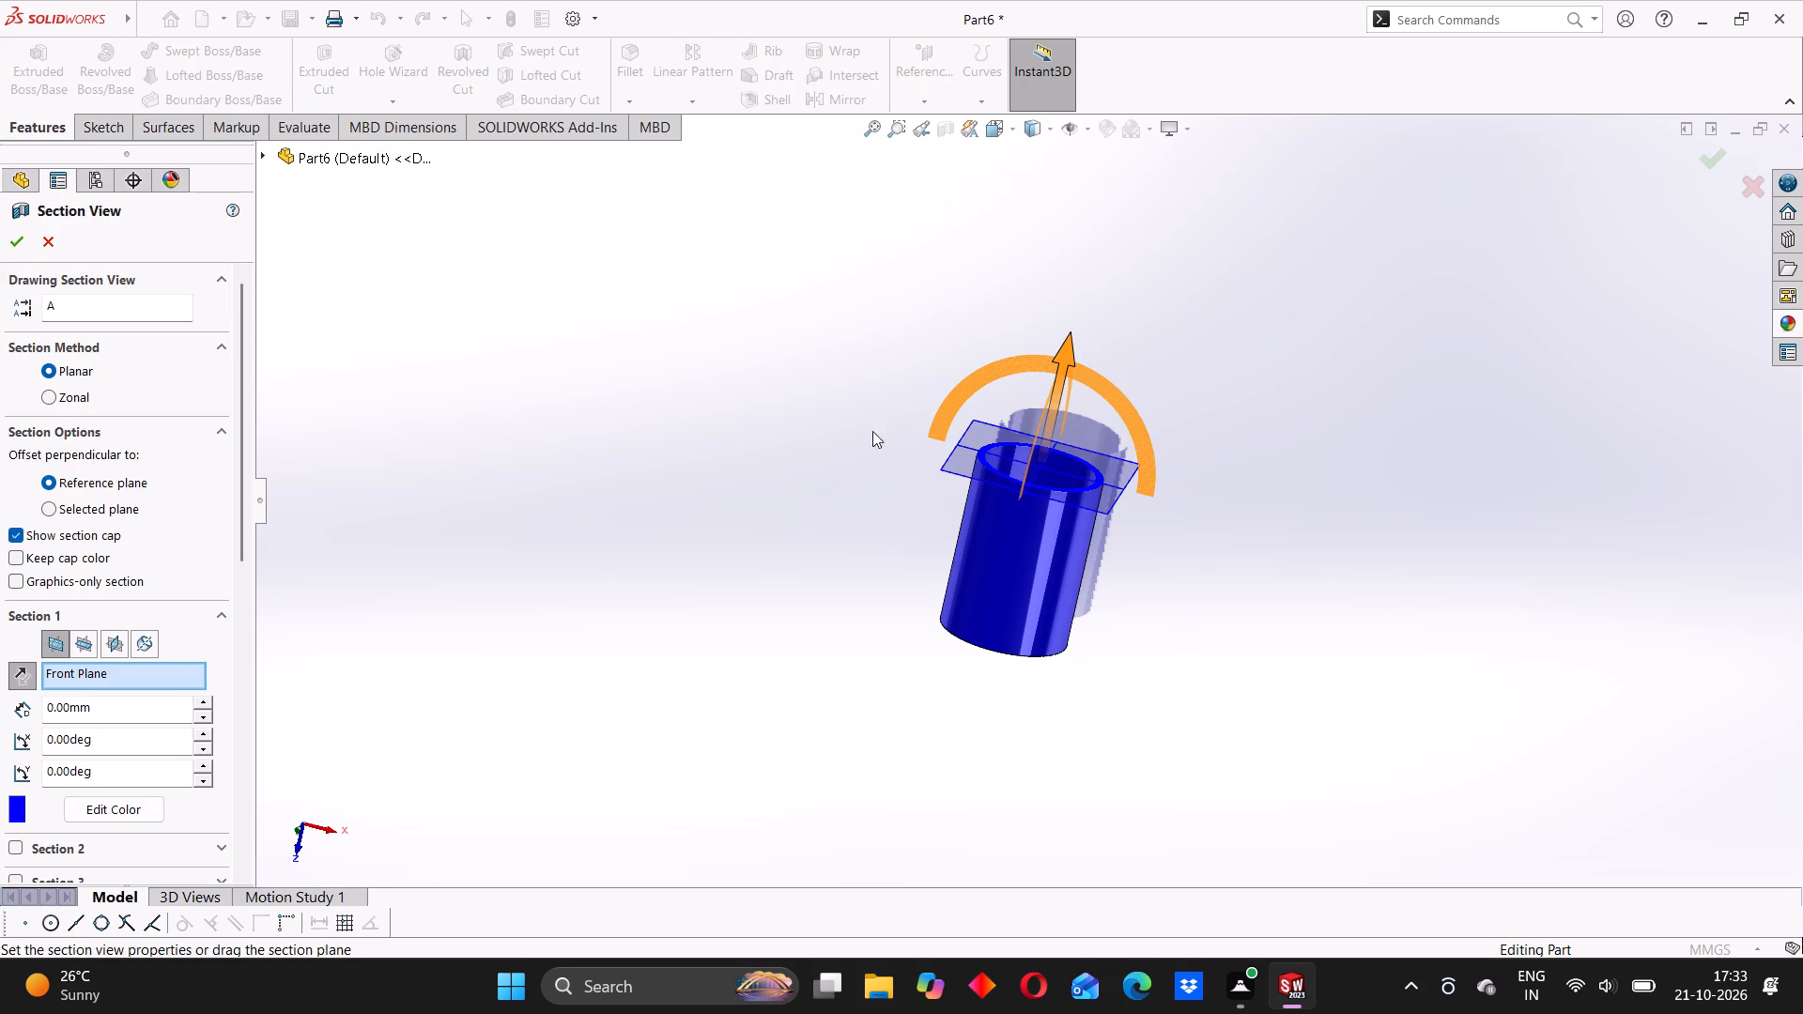
left_click(74, 643)
left_click(115, 649)
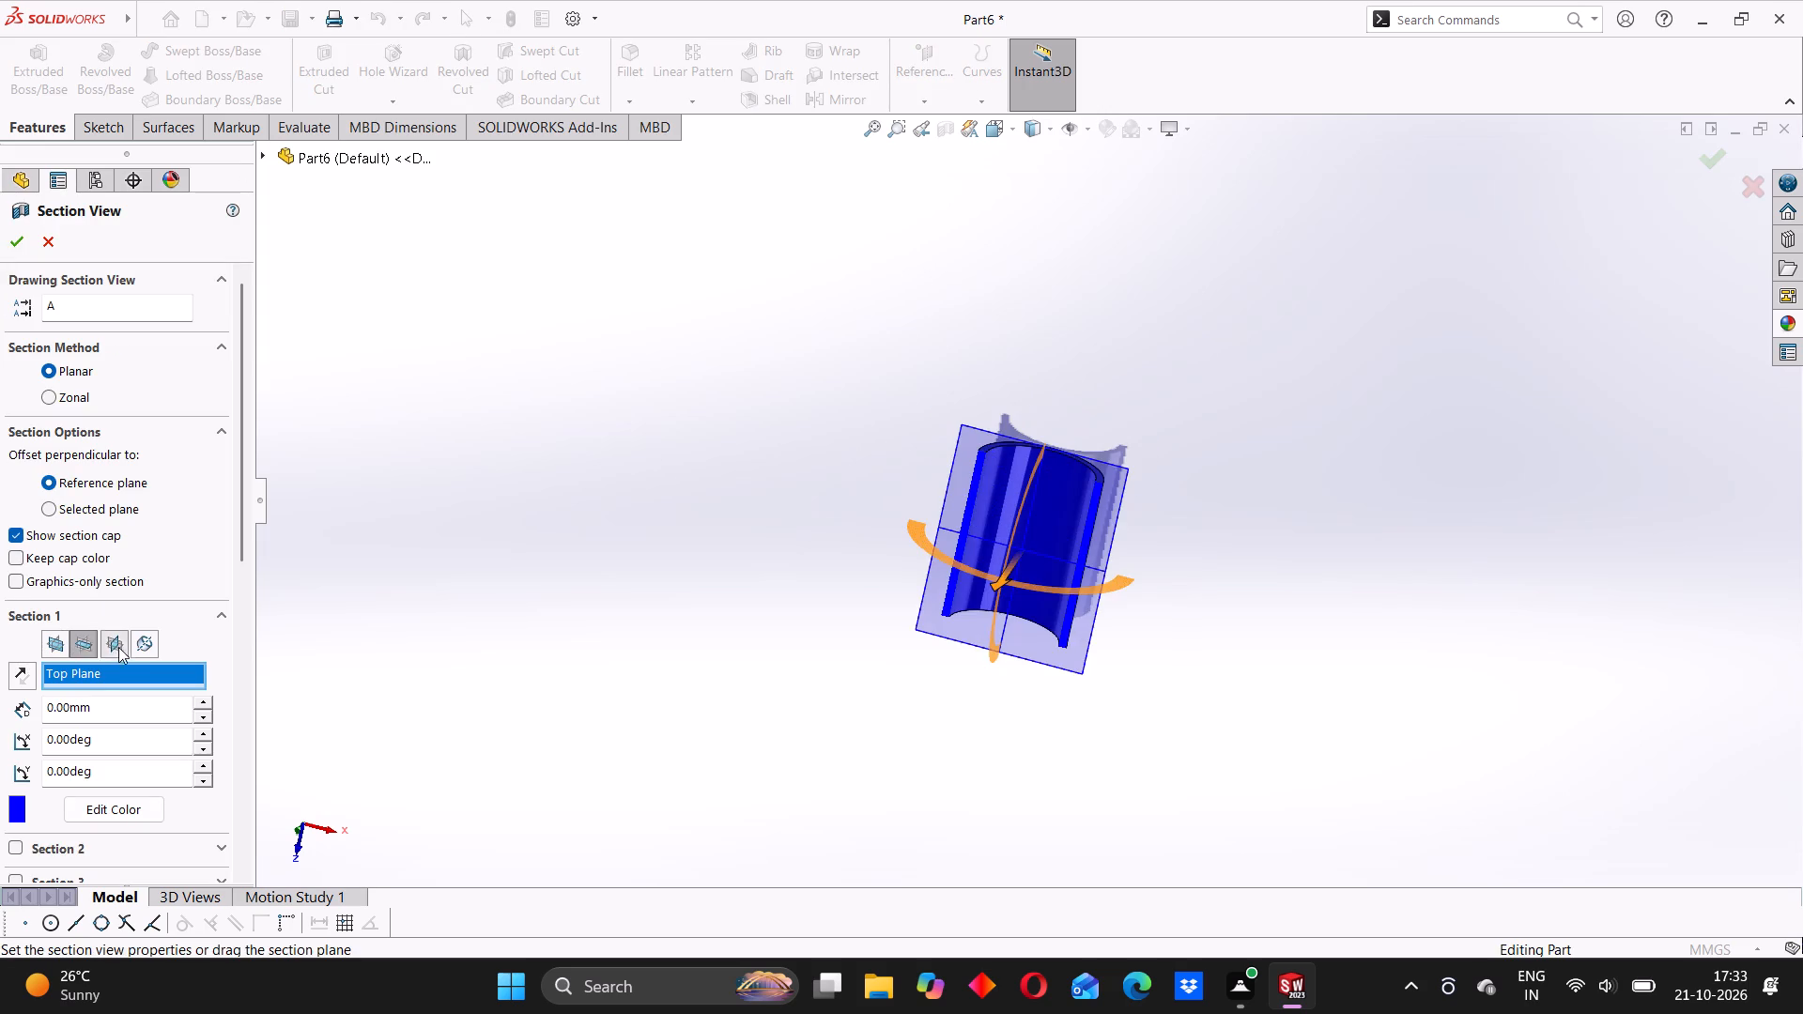
left_click(80, 644)
left_click(12, 238)
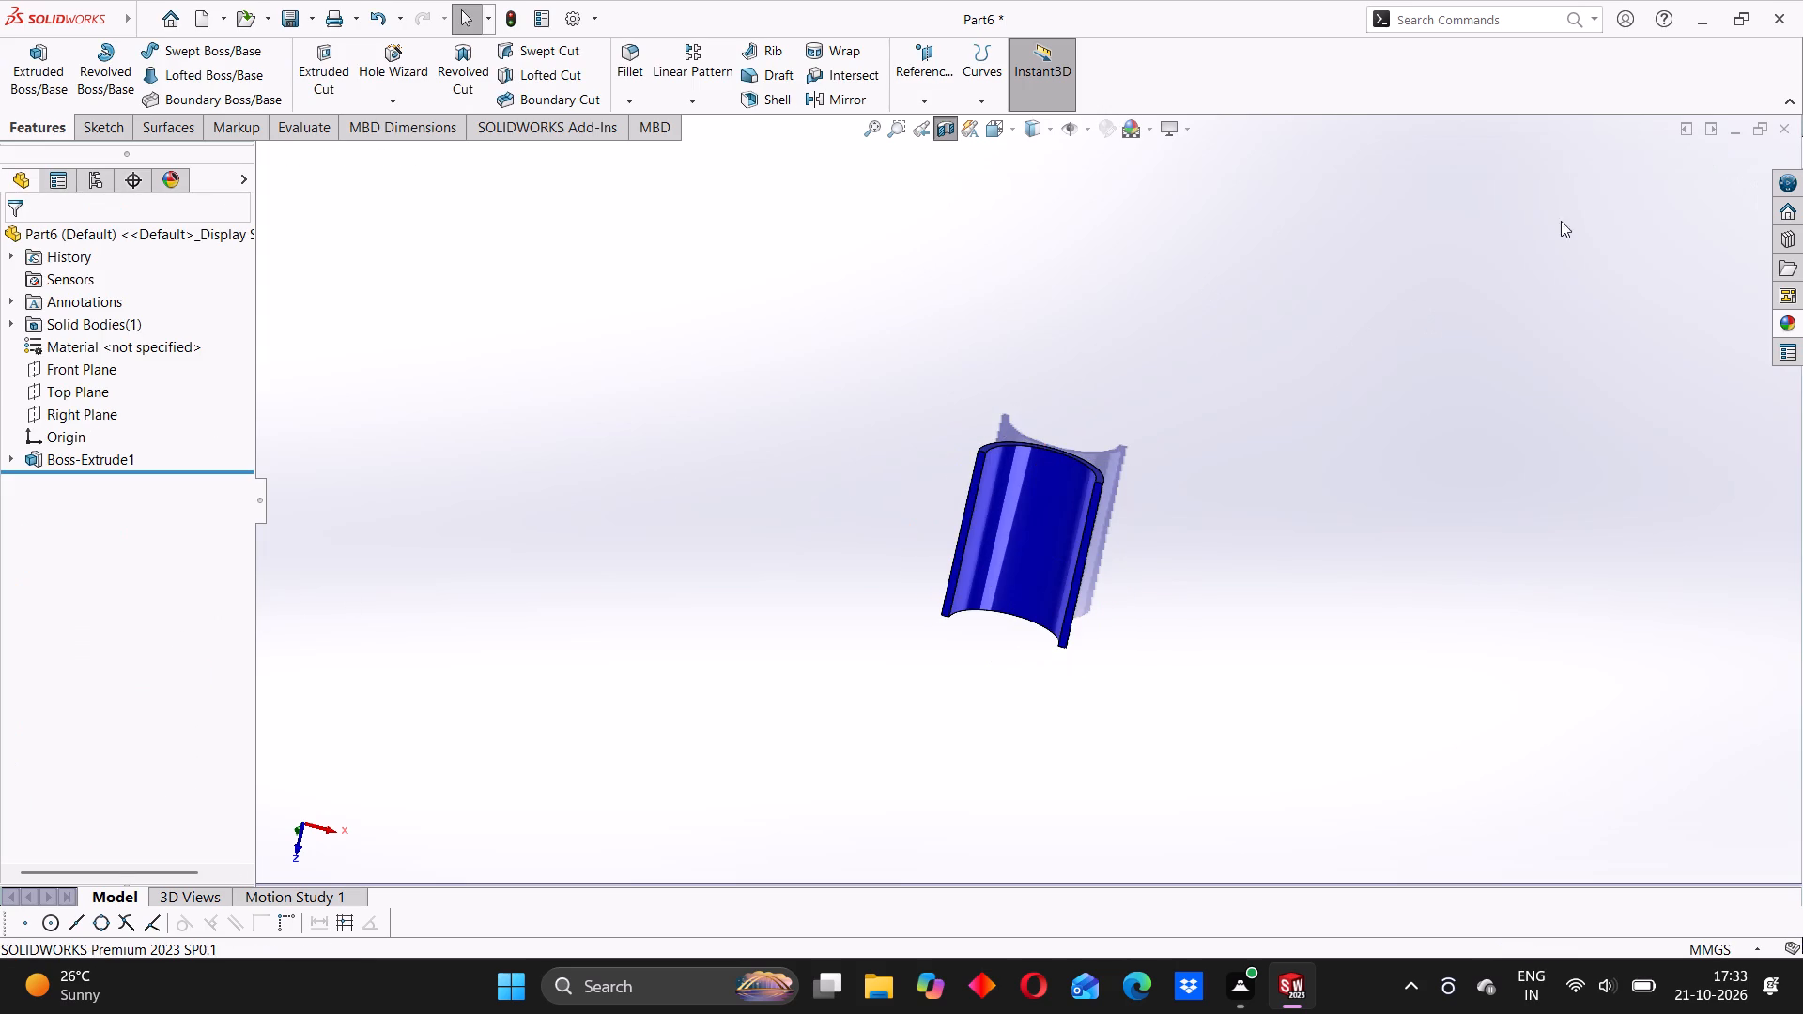
scroll(1034, 438, "down", 3)
left_click(732, 488)
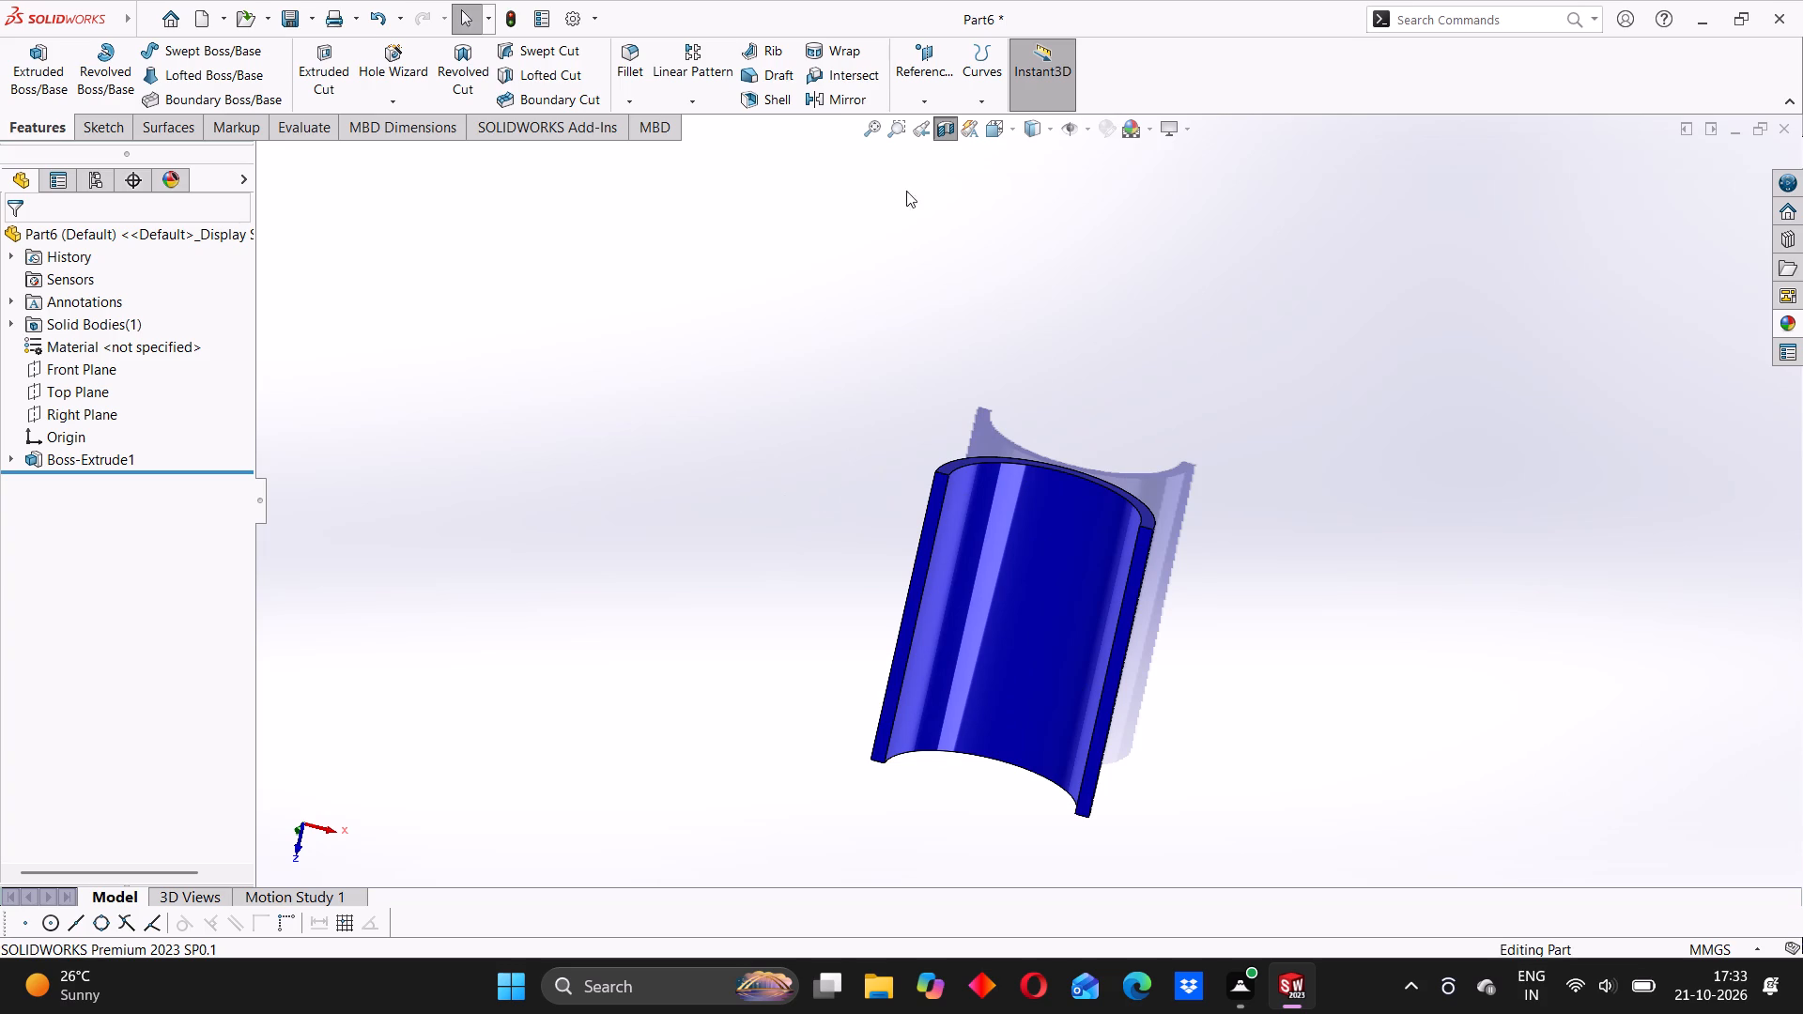
left_click(948, 118)
left_click(905, 378)
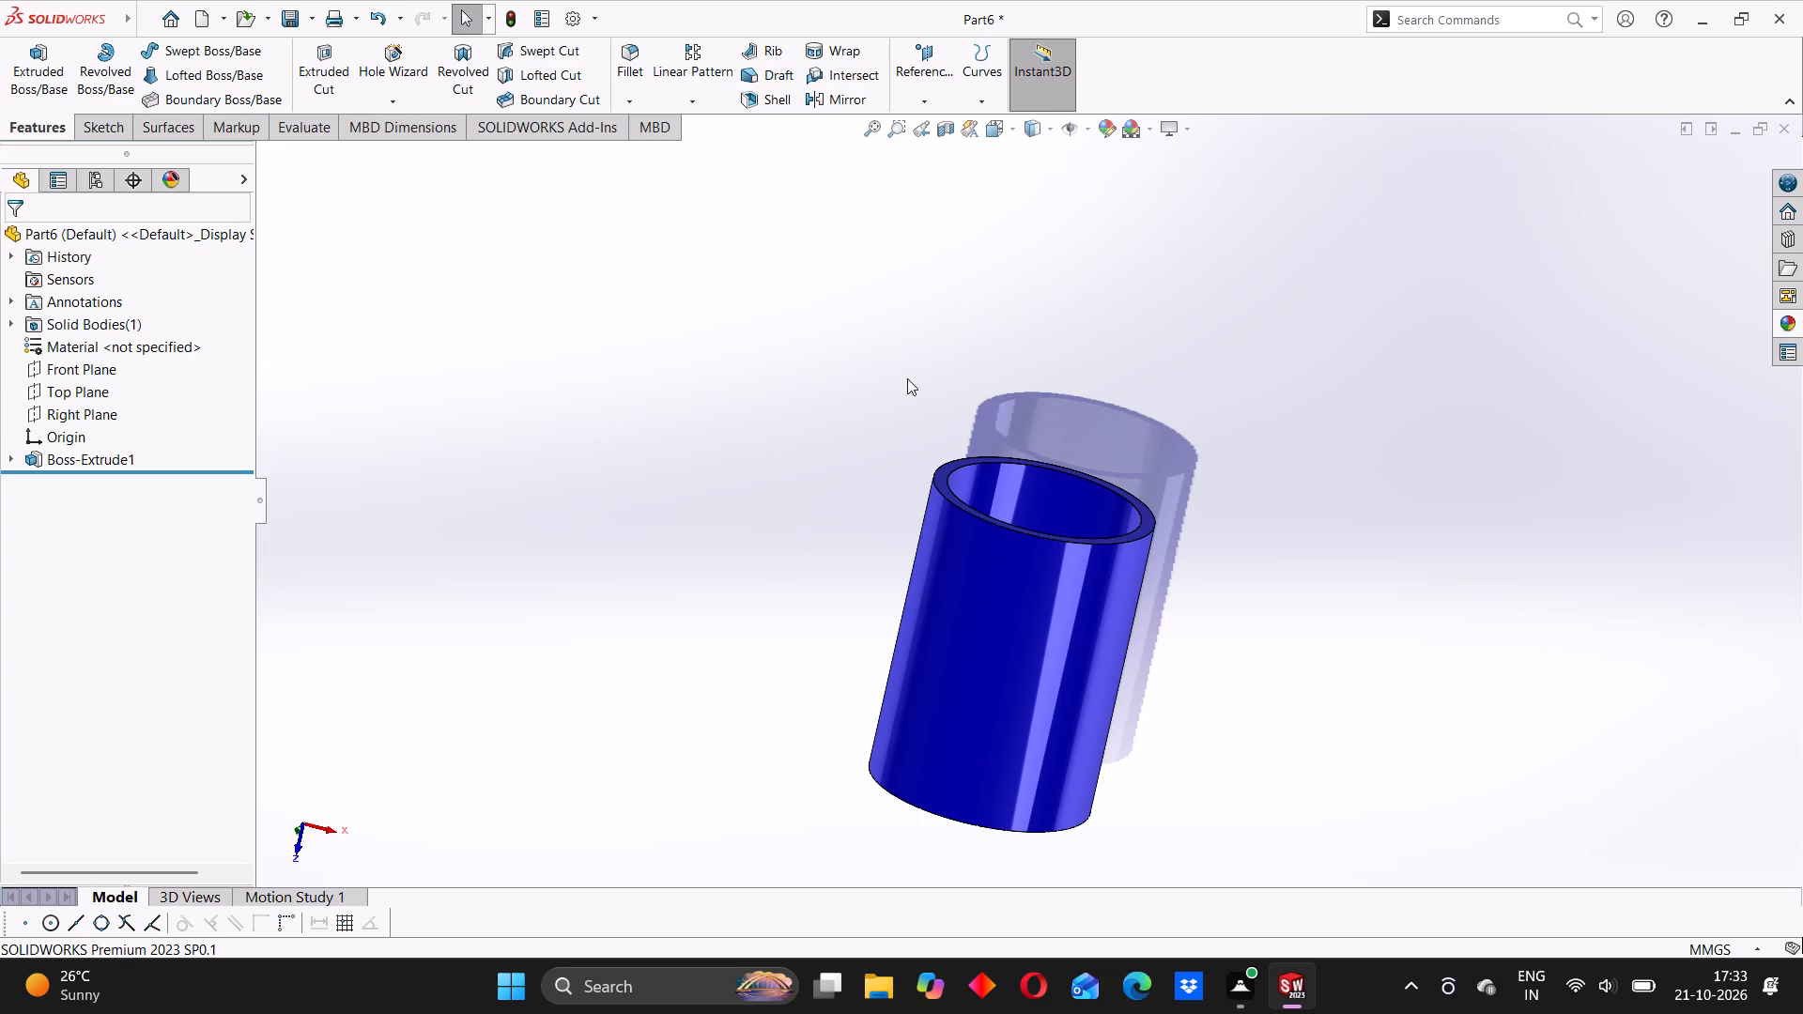
left_click(942, 378)
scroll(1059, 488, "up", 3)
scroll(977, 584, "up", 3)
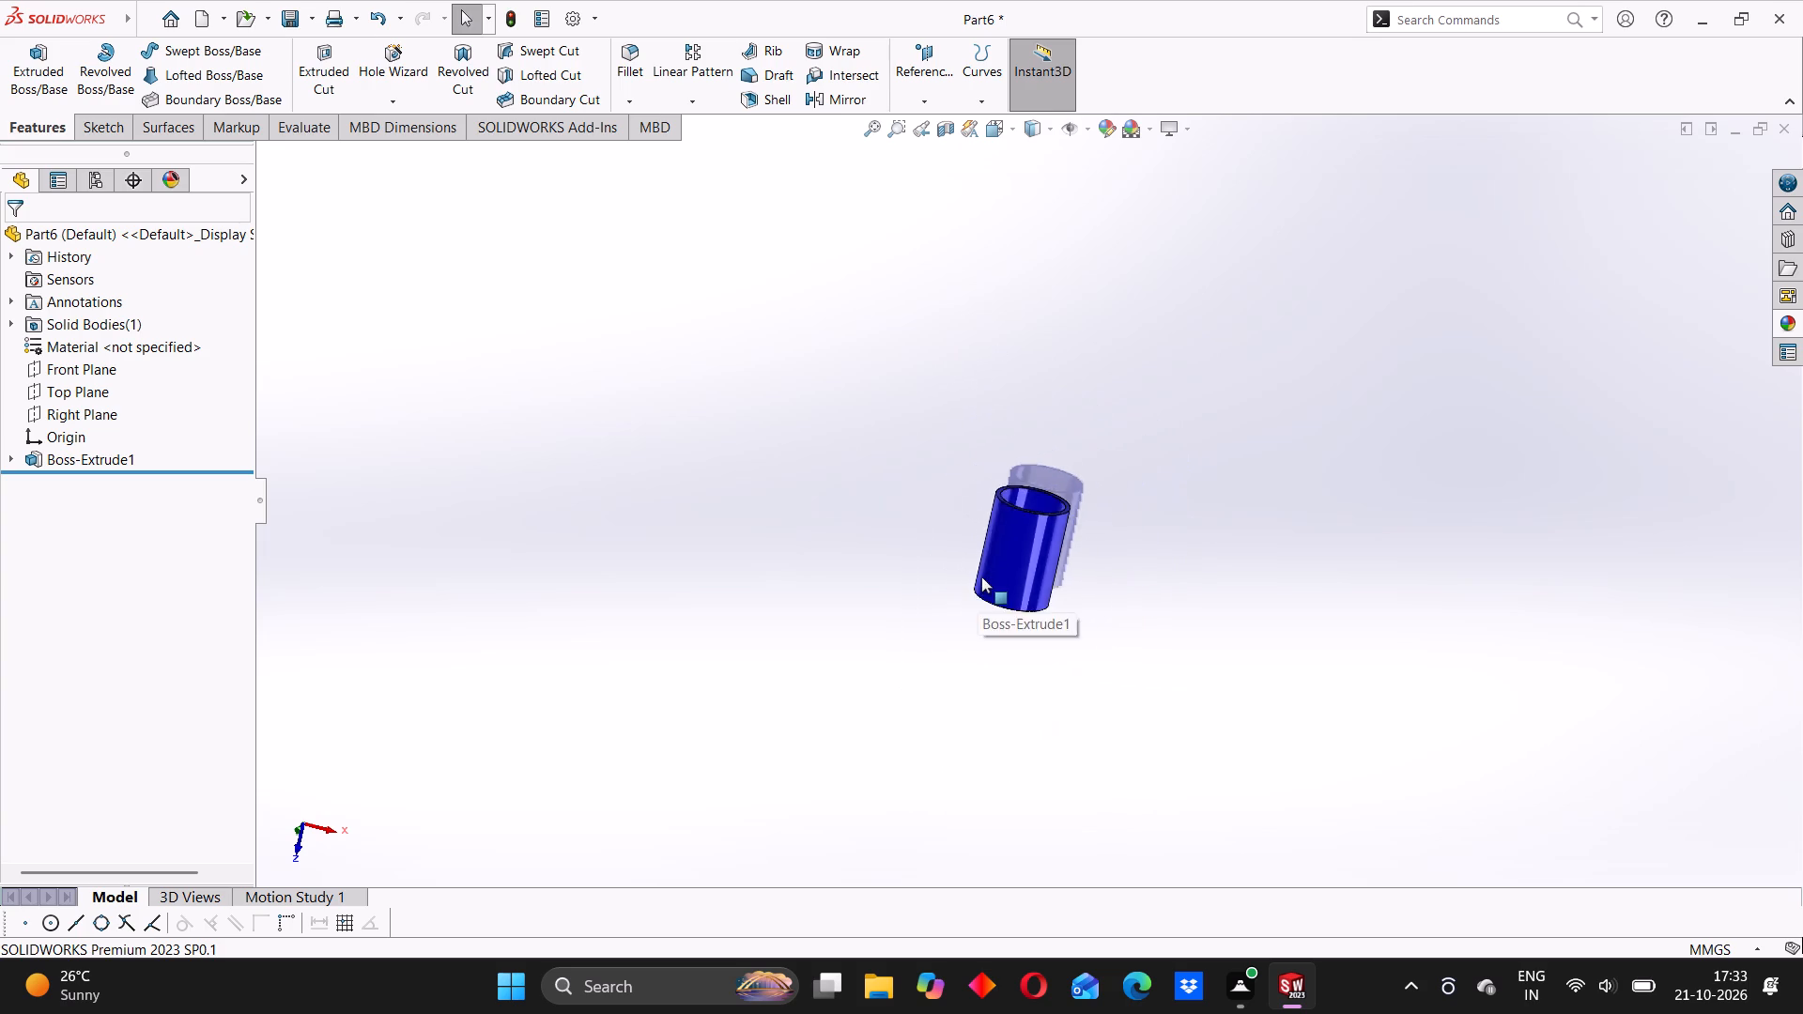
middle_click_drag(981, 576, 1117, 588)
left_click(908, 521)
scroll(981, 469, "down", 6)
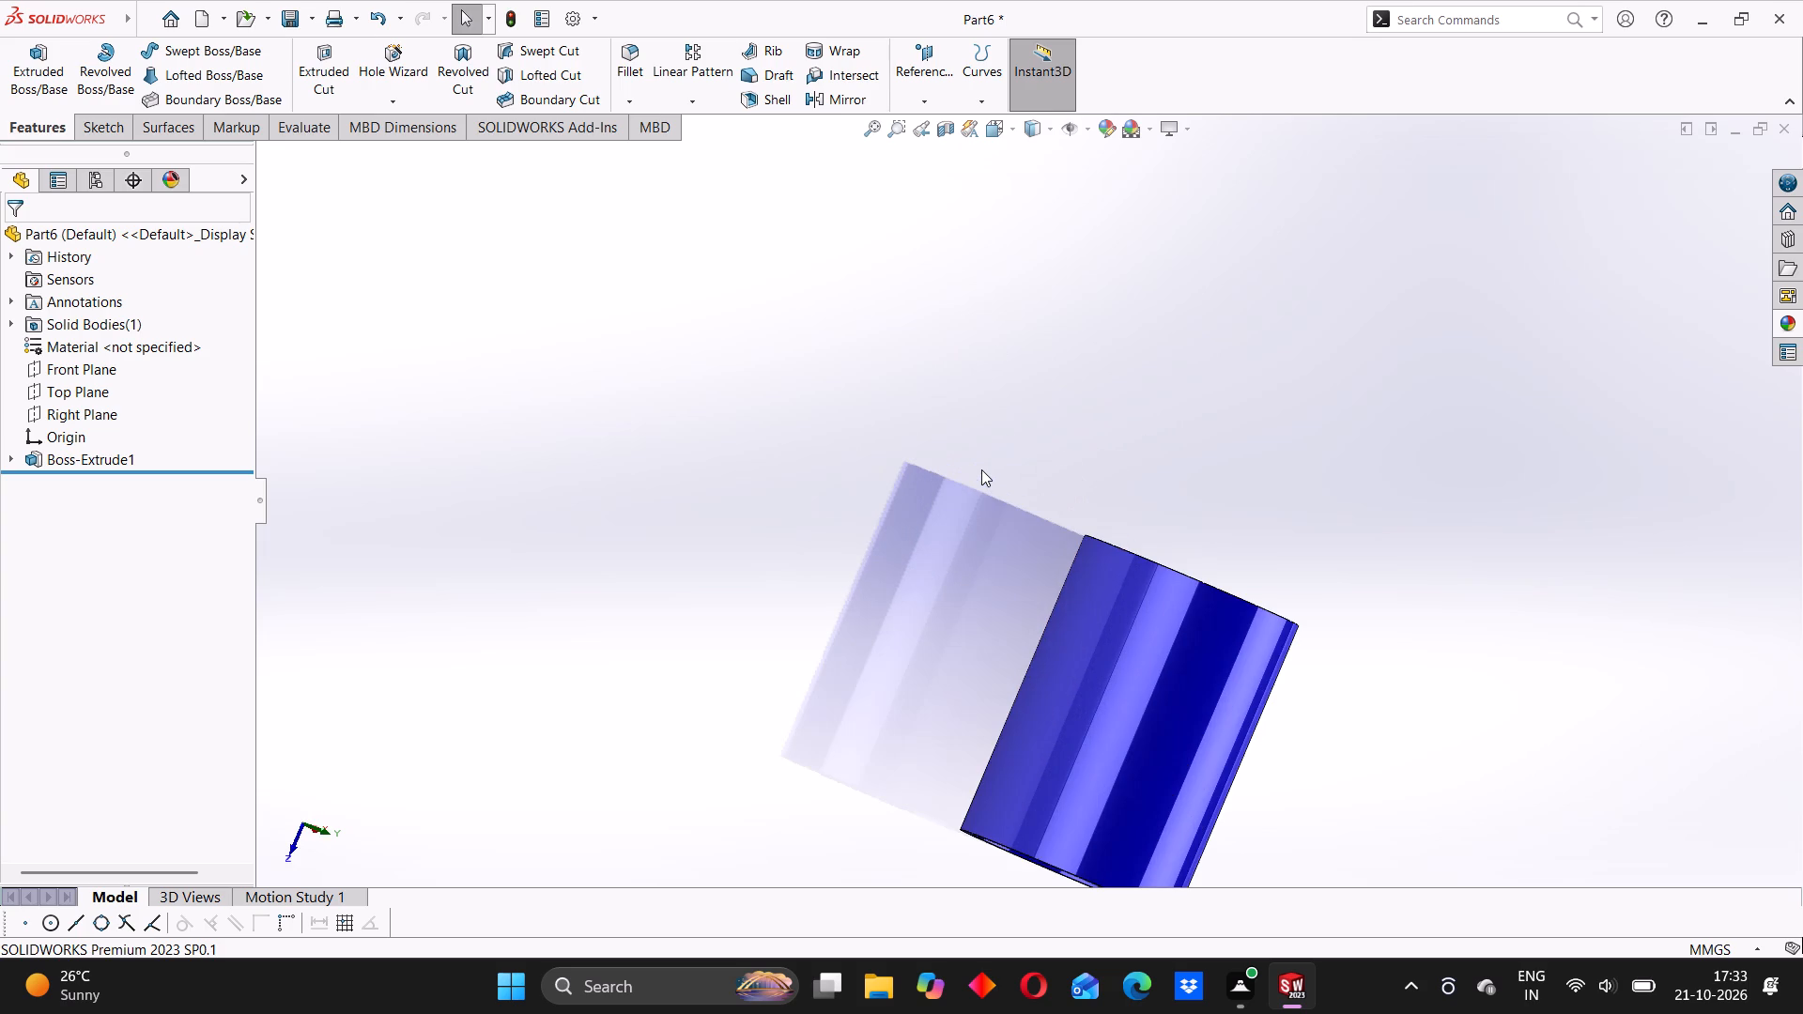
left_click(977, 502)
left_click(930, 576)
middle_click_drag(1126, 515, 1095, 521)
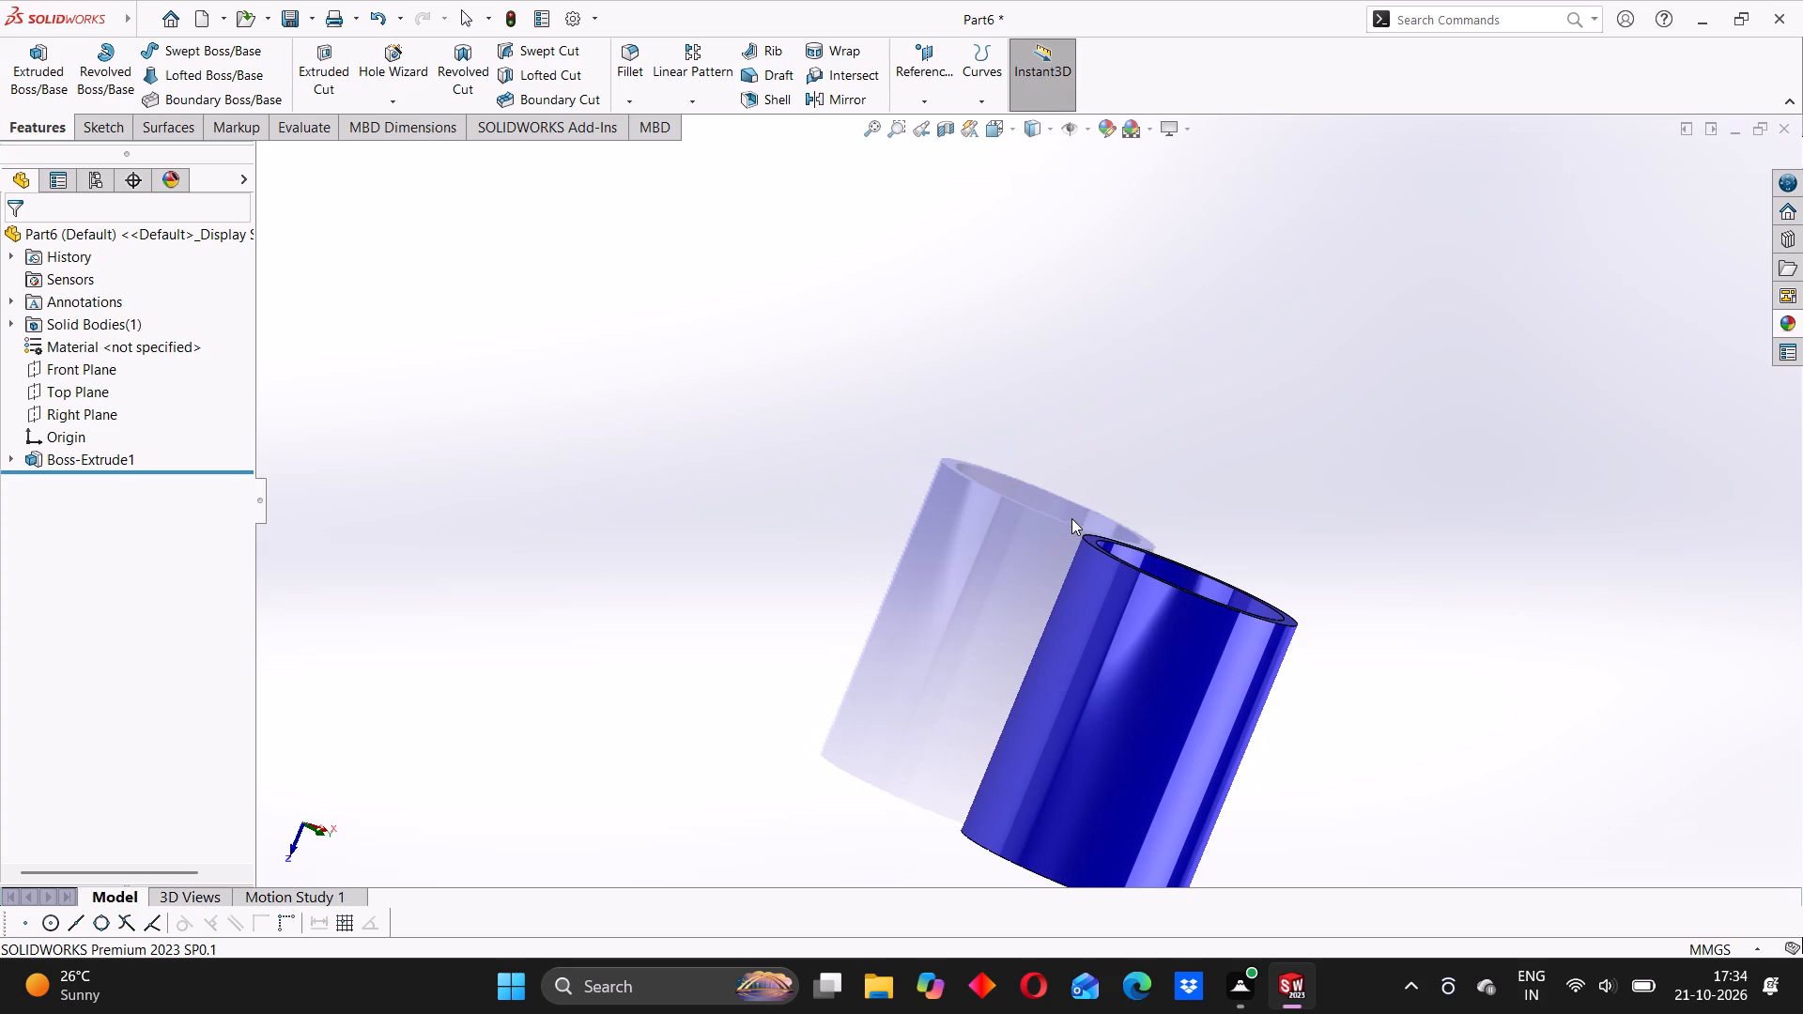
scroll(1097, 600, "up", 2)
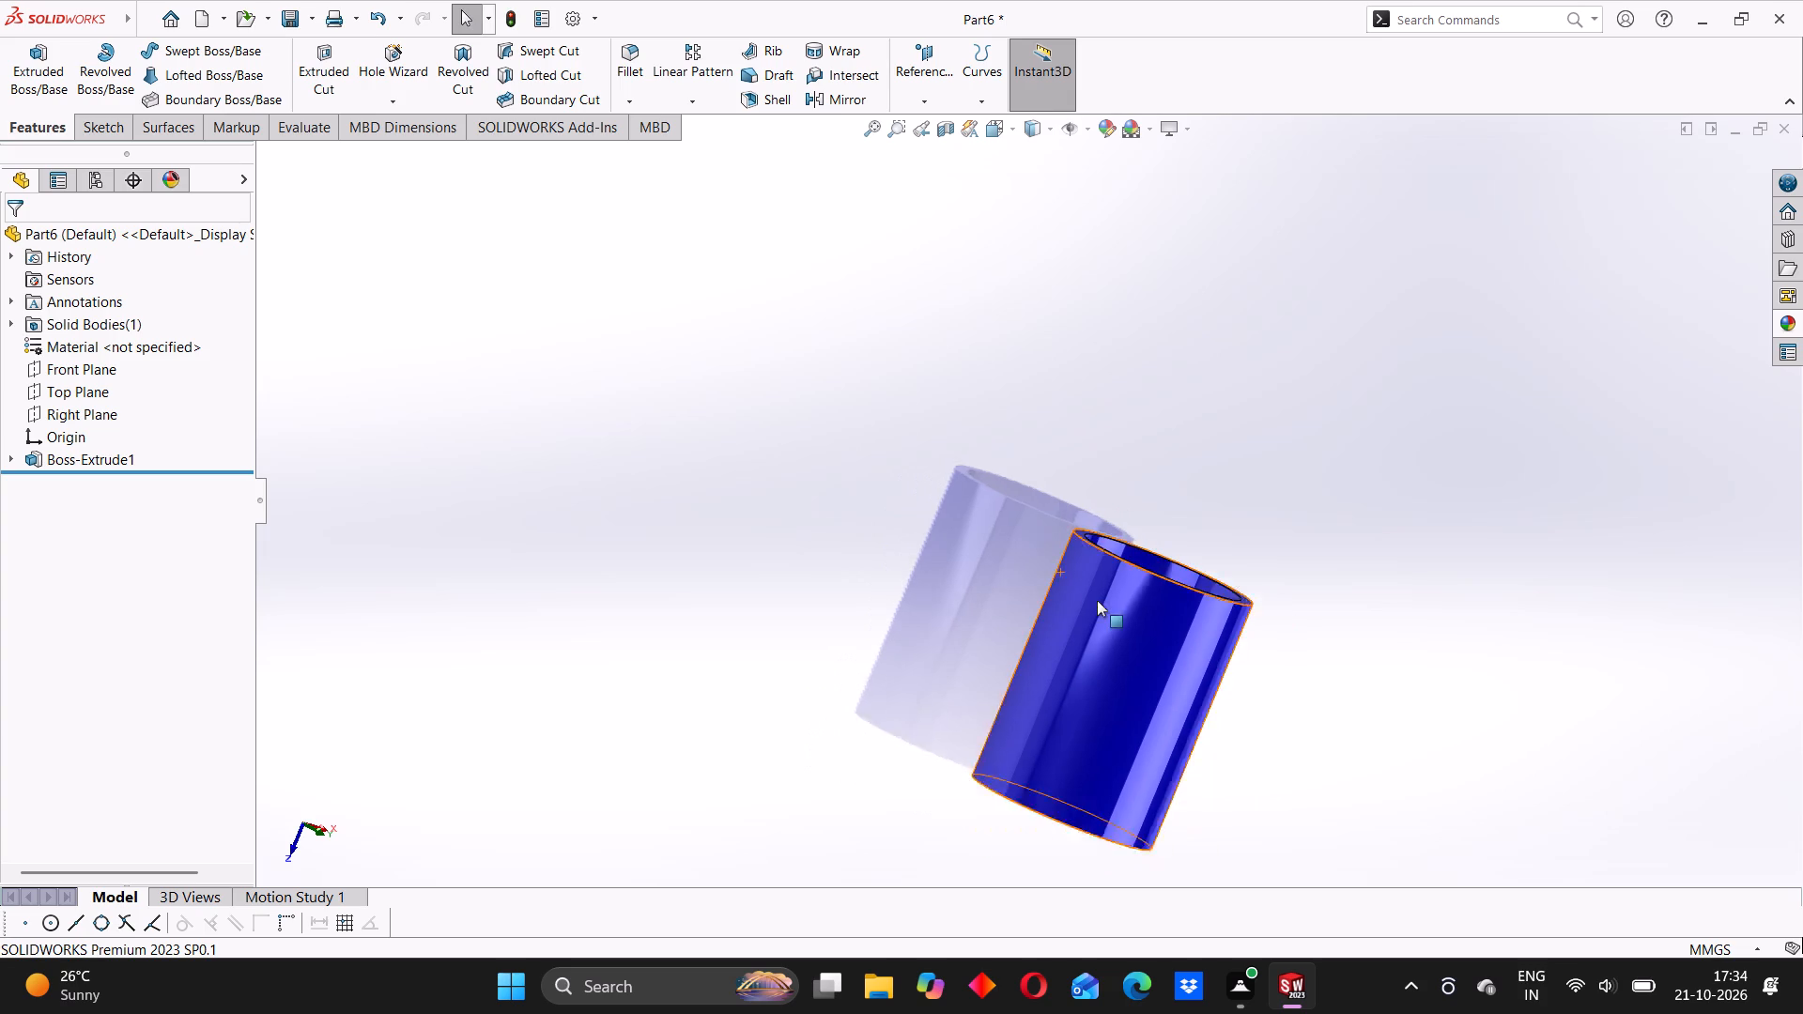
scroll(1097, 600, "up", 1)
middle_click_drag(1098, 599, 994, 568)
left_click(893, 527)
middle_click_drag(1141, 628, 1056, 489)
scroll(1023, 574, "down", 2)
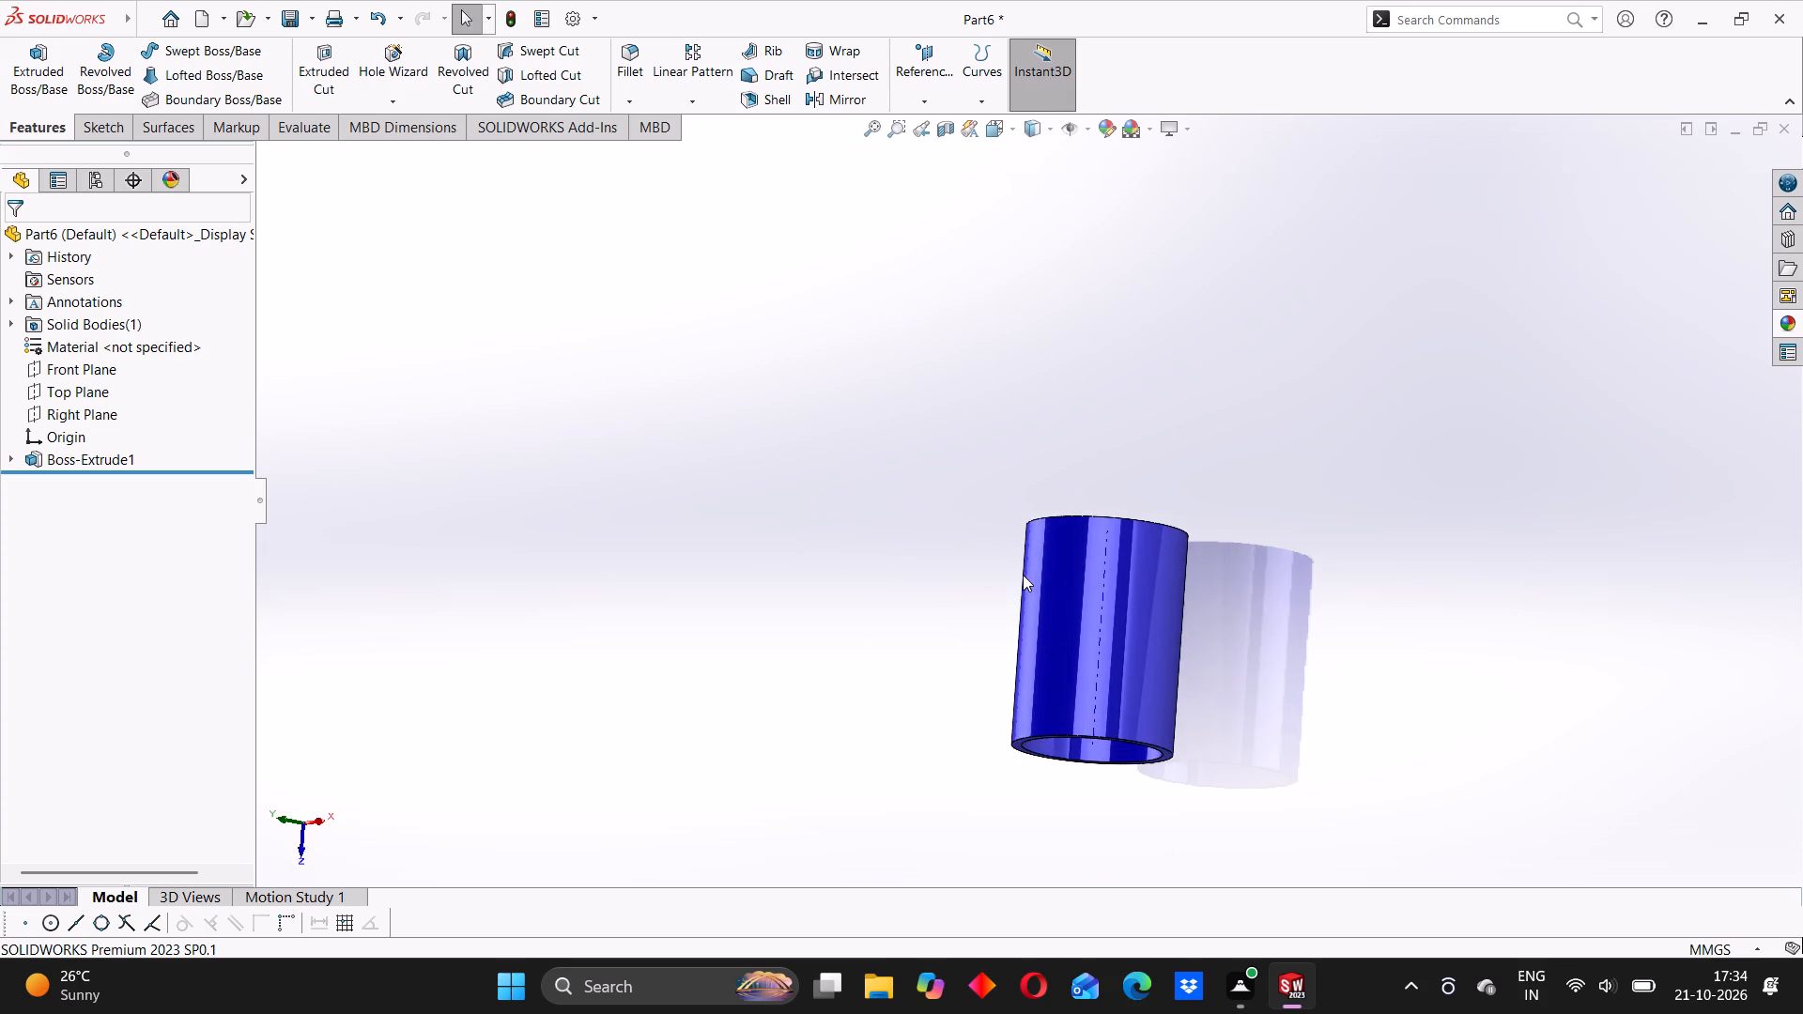
Examine the blue hollow cylinder's outer wall and open end up close and from several side angles.
middle_click_drag(1015, 594, 1052, 595)
left_click(940, 589)
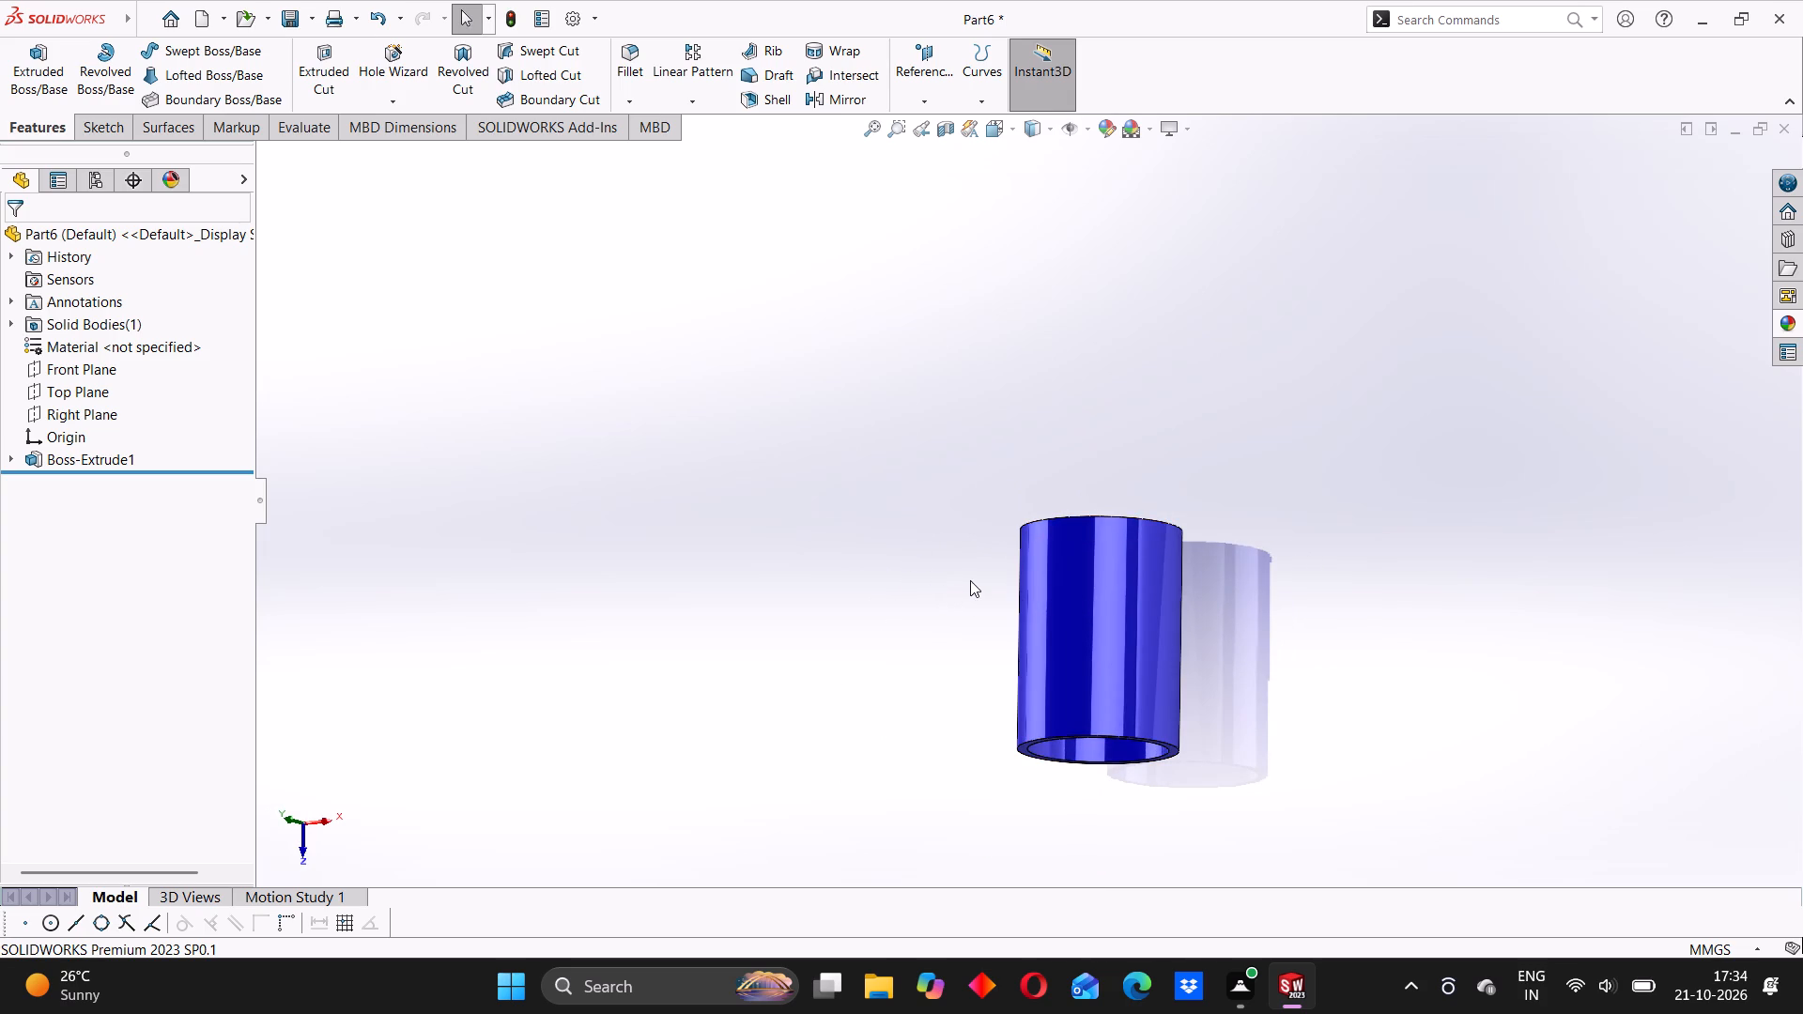
scroll(1089, 576, "down", 2)
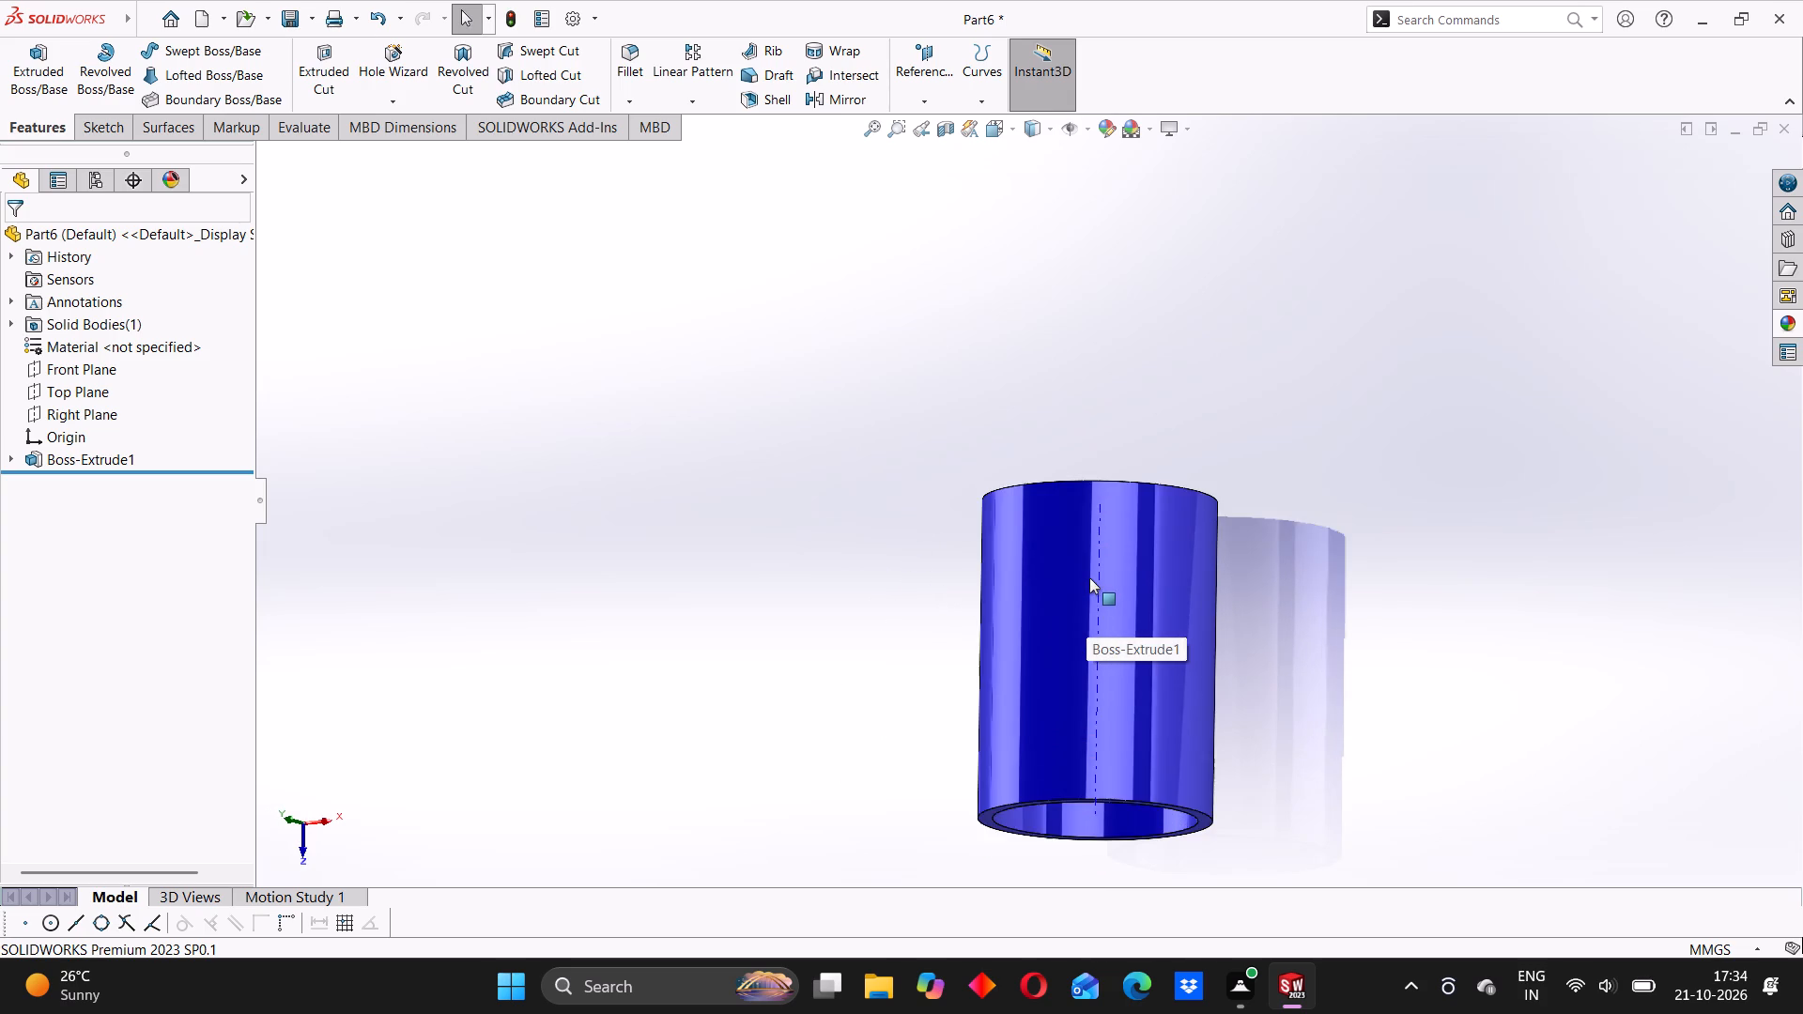
scroll(1090, 584, "up", 2)
left_click(975, 622)
scroll(1053, 589, "down", 3)
middle_click_drag(1079, 501, 1102, 620)
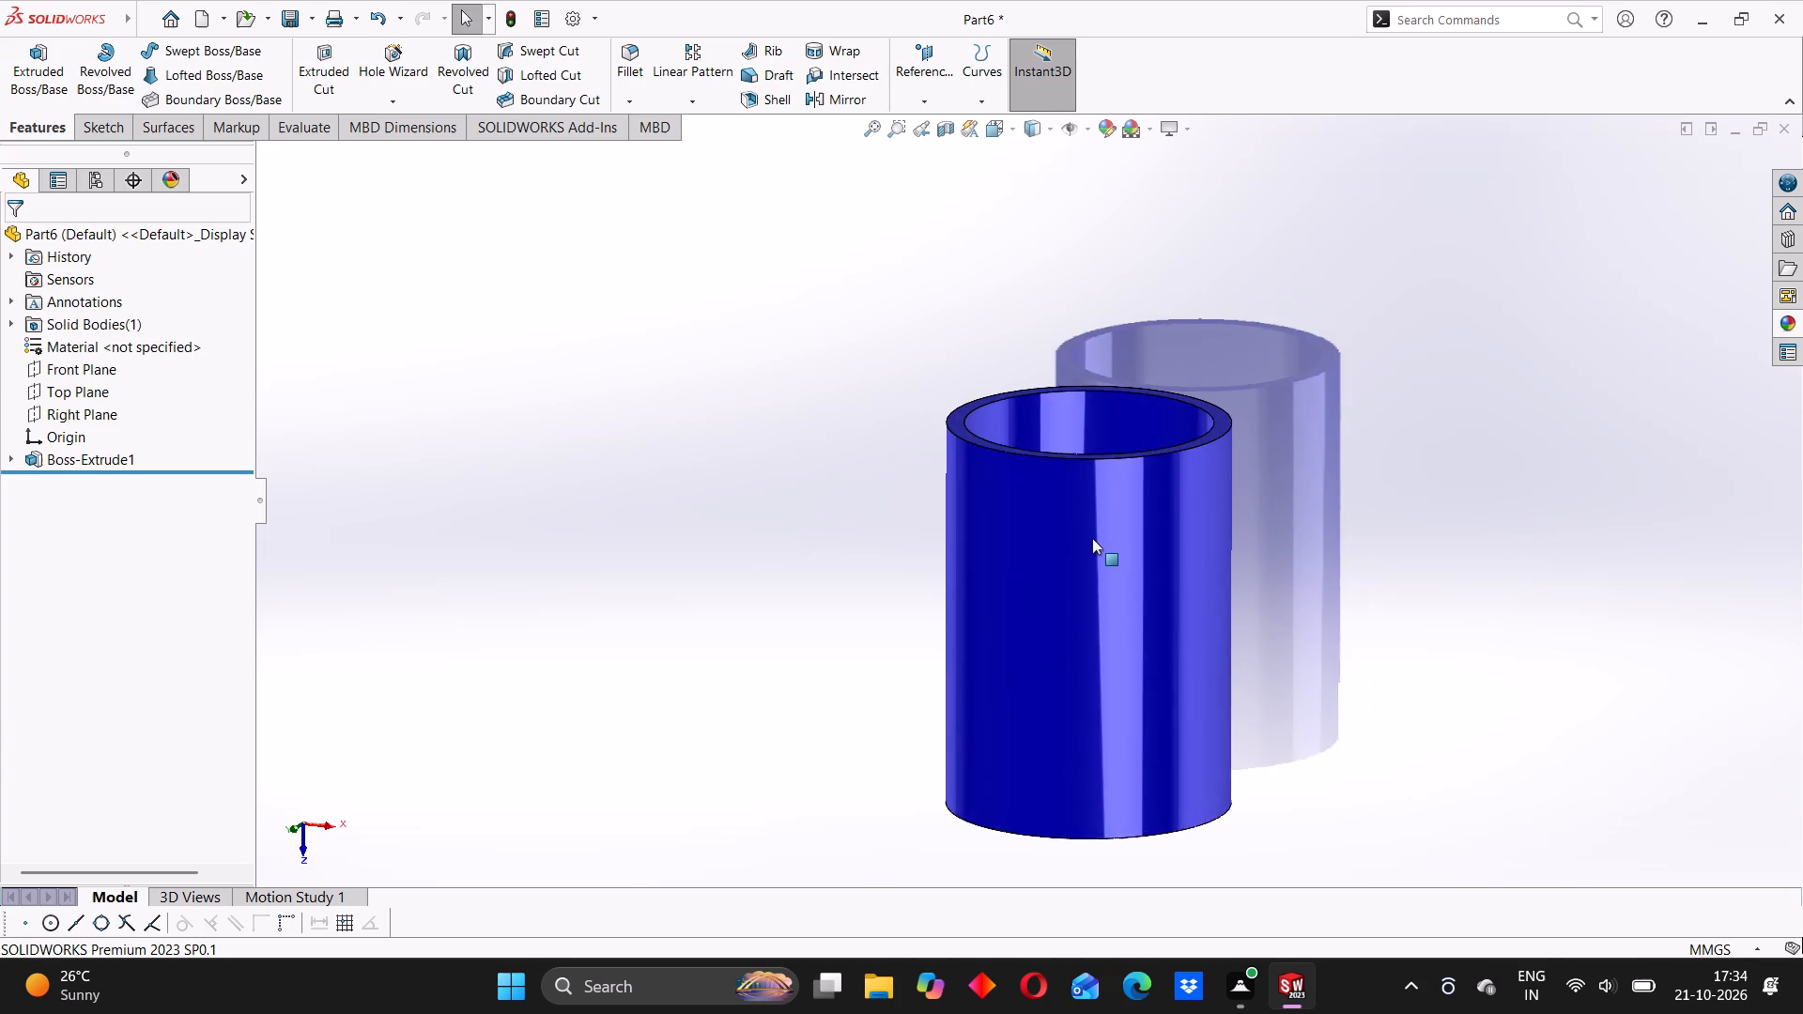
scroll(1092, 538, "down", 3)
left_click(766, 507)
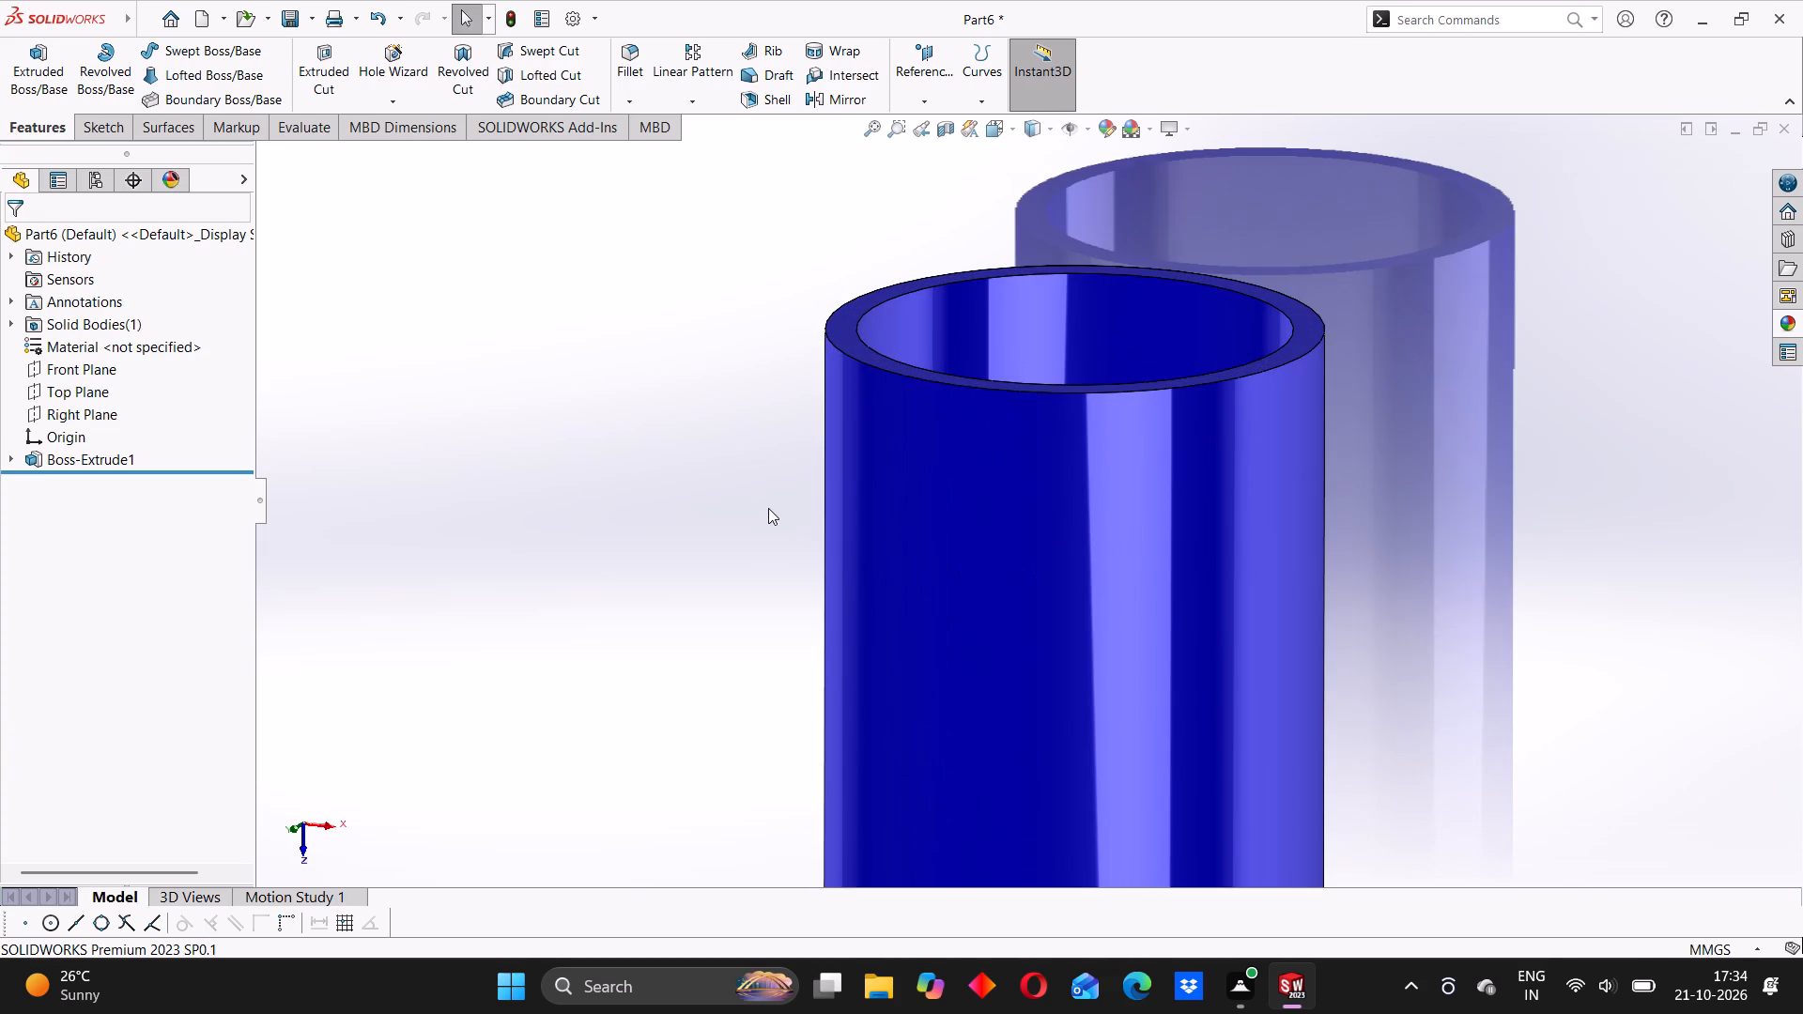
scroll(784, 506, "down", 1)
scroll(1096, 520, "up", 4)
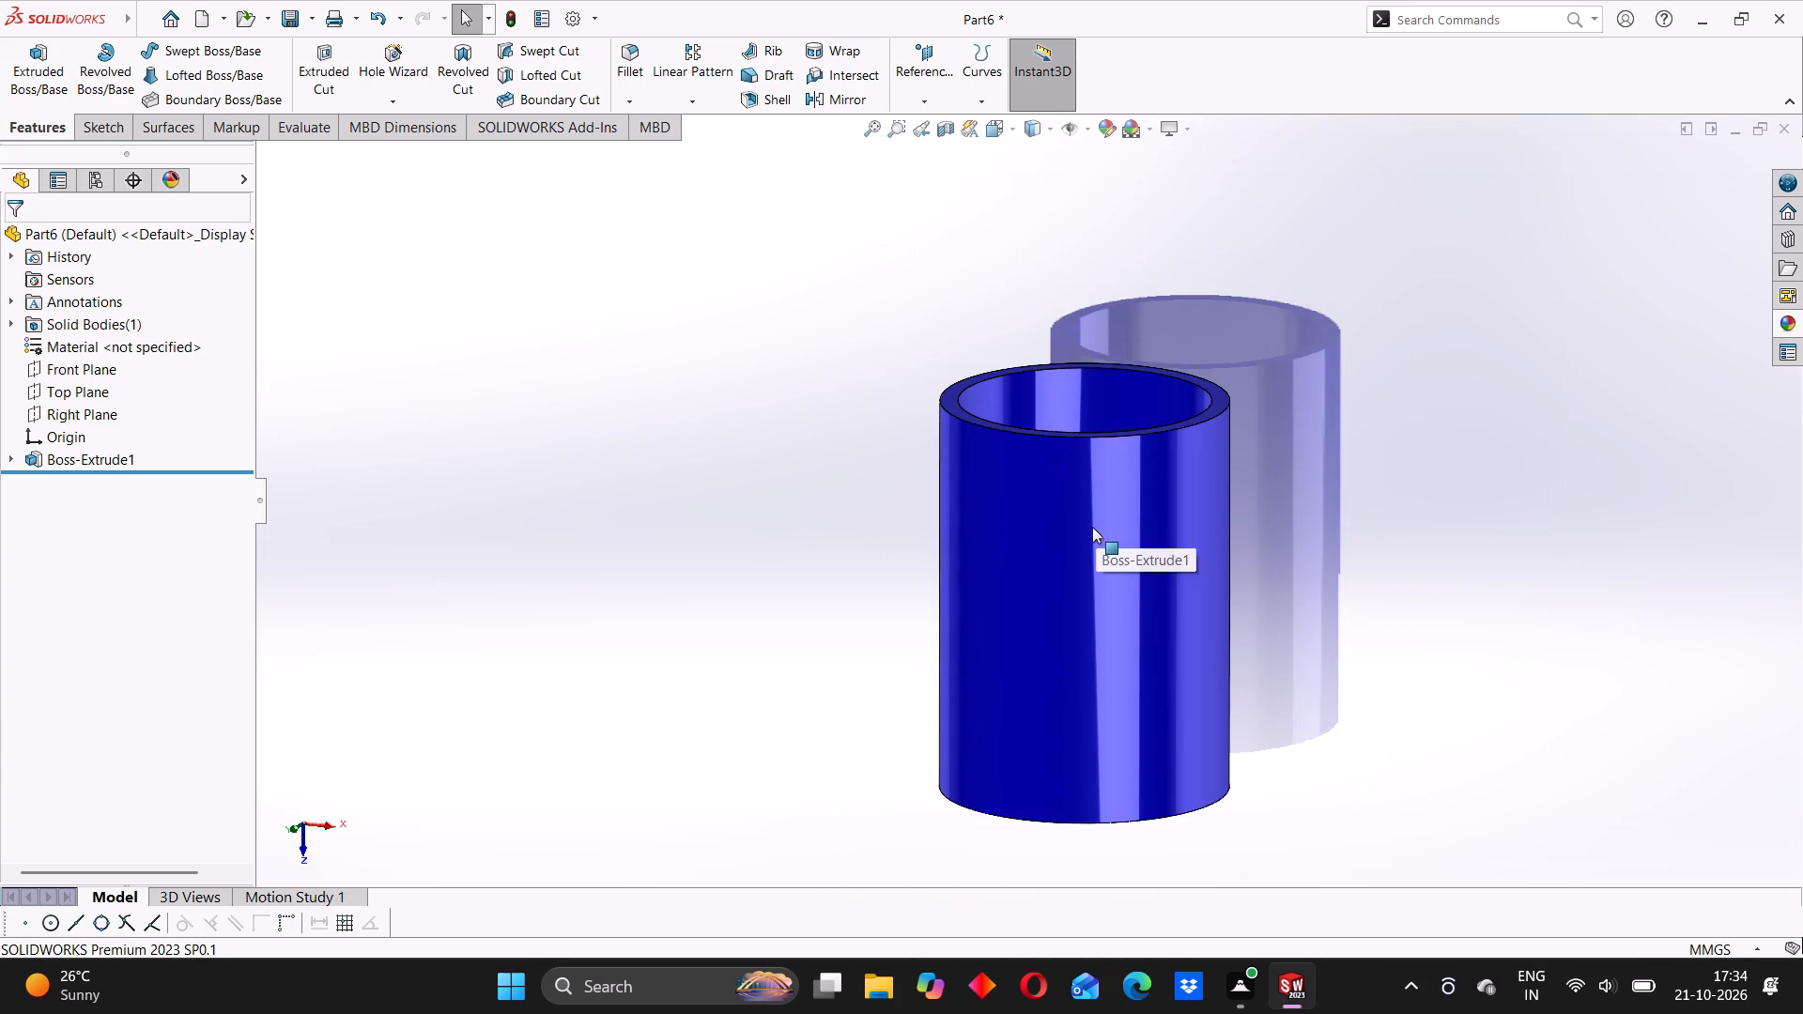
left_click(868, 531)
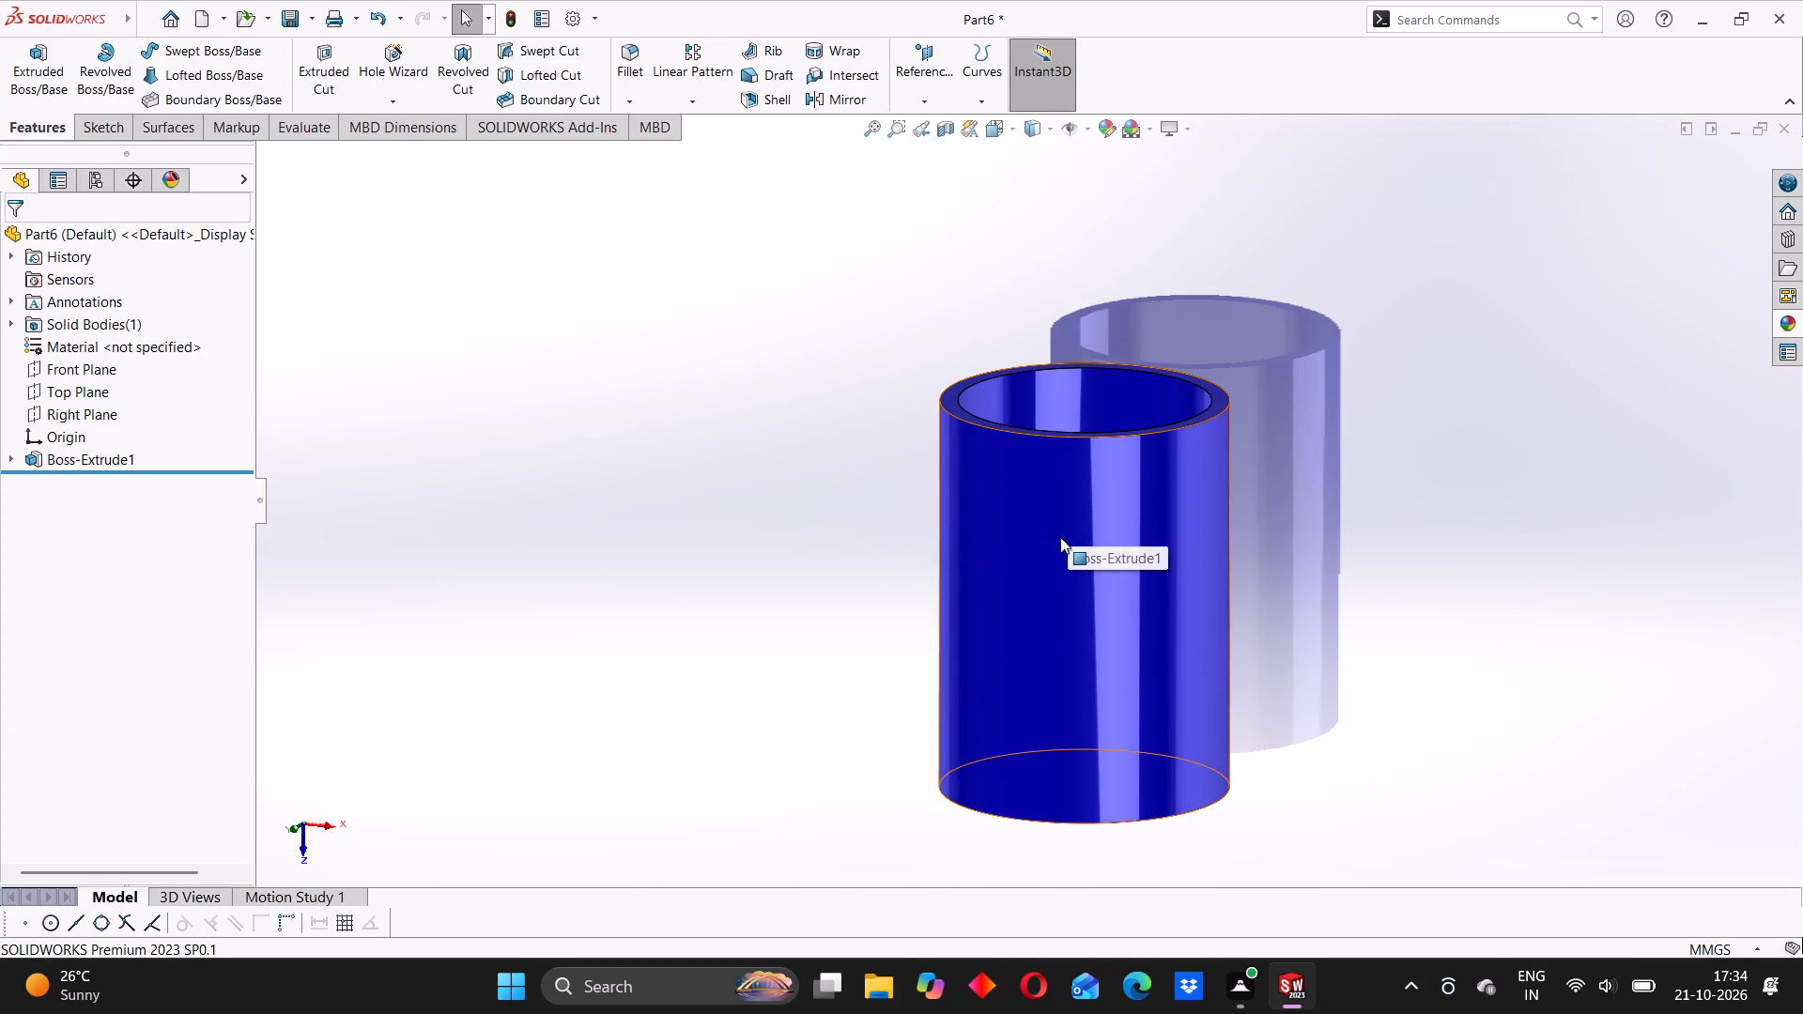
left_click(886, 548)
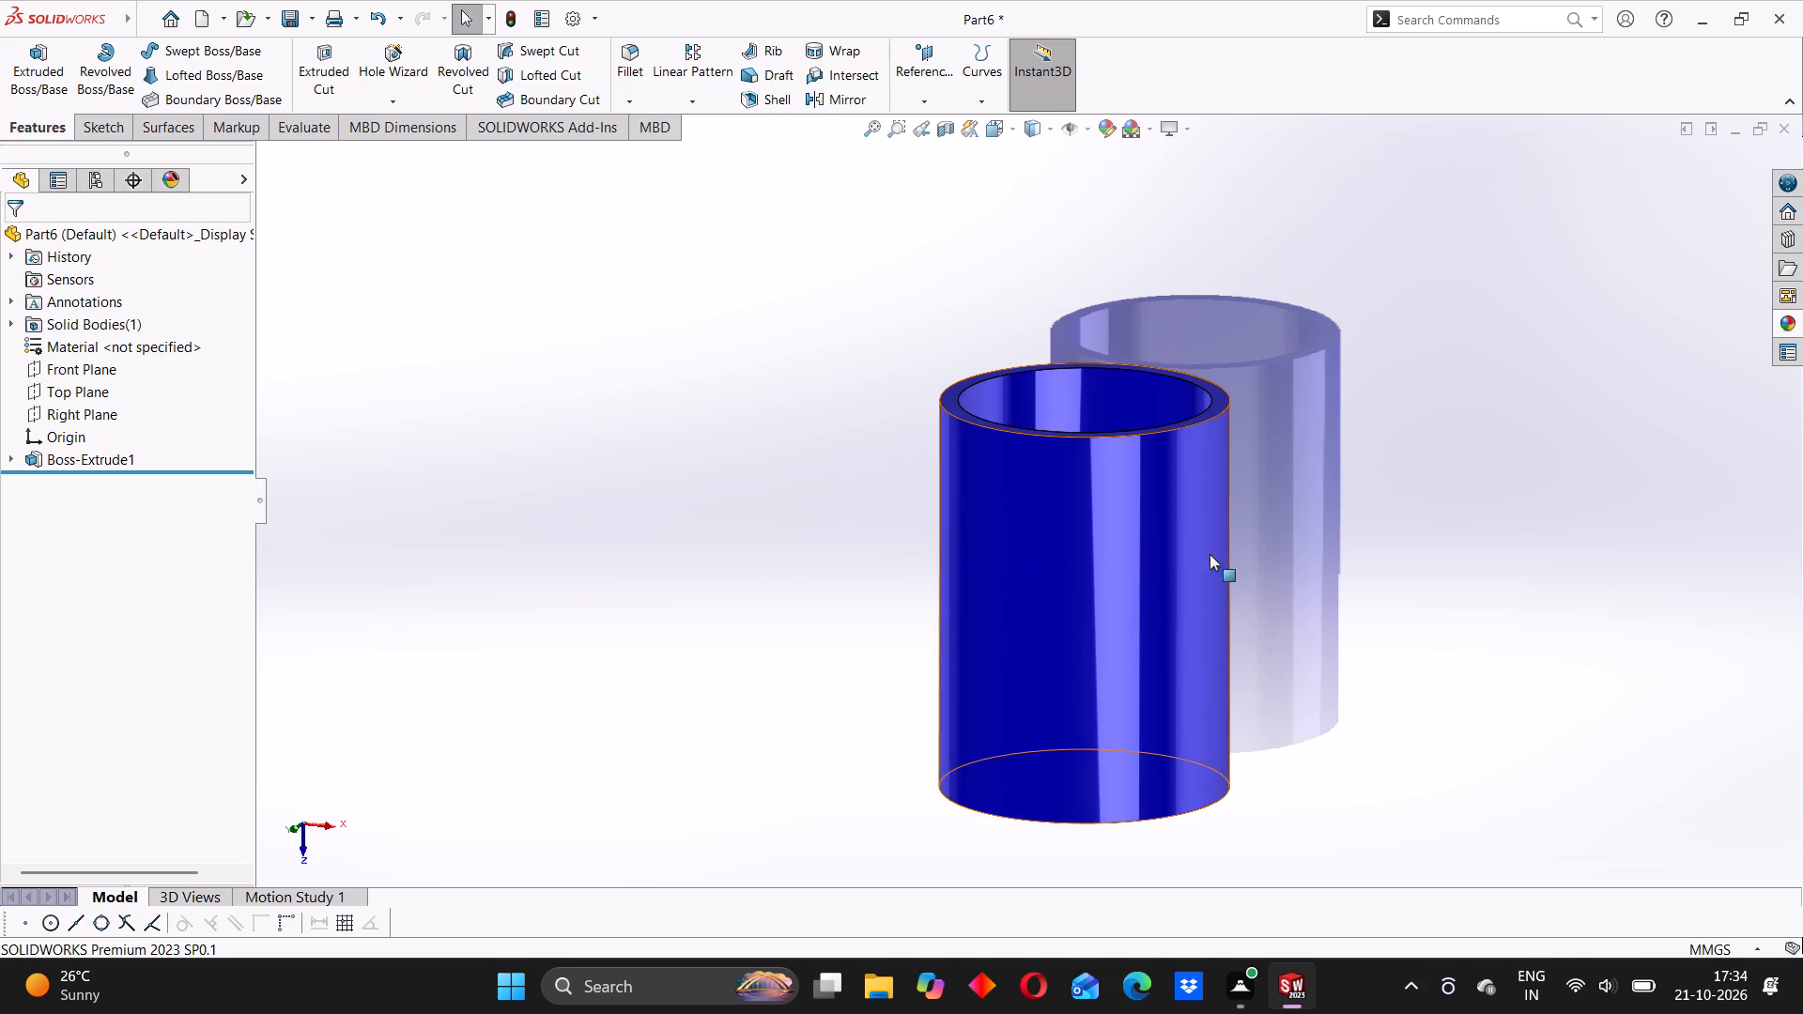
left_click(954, 530)
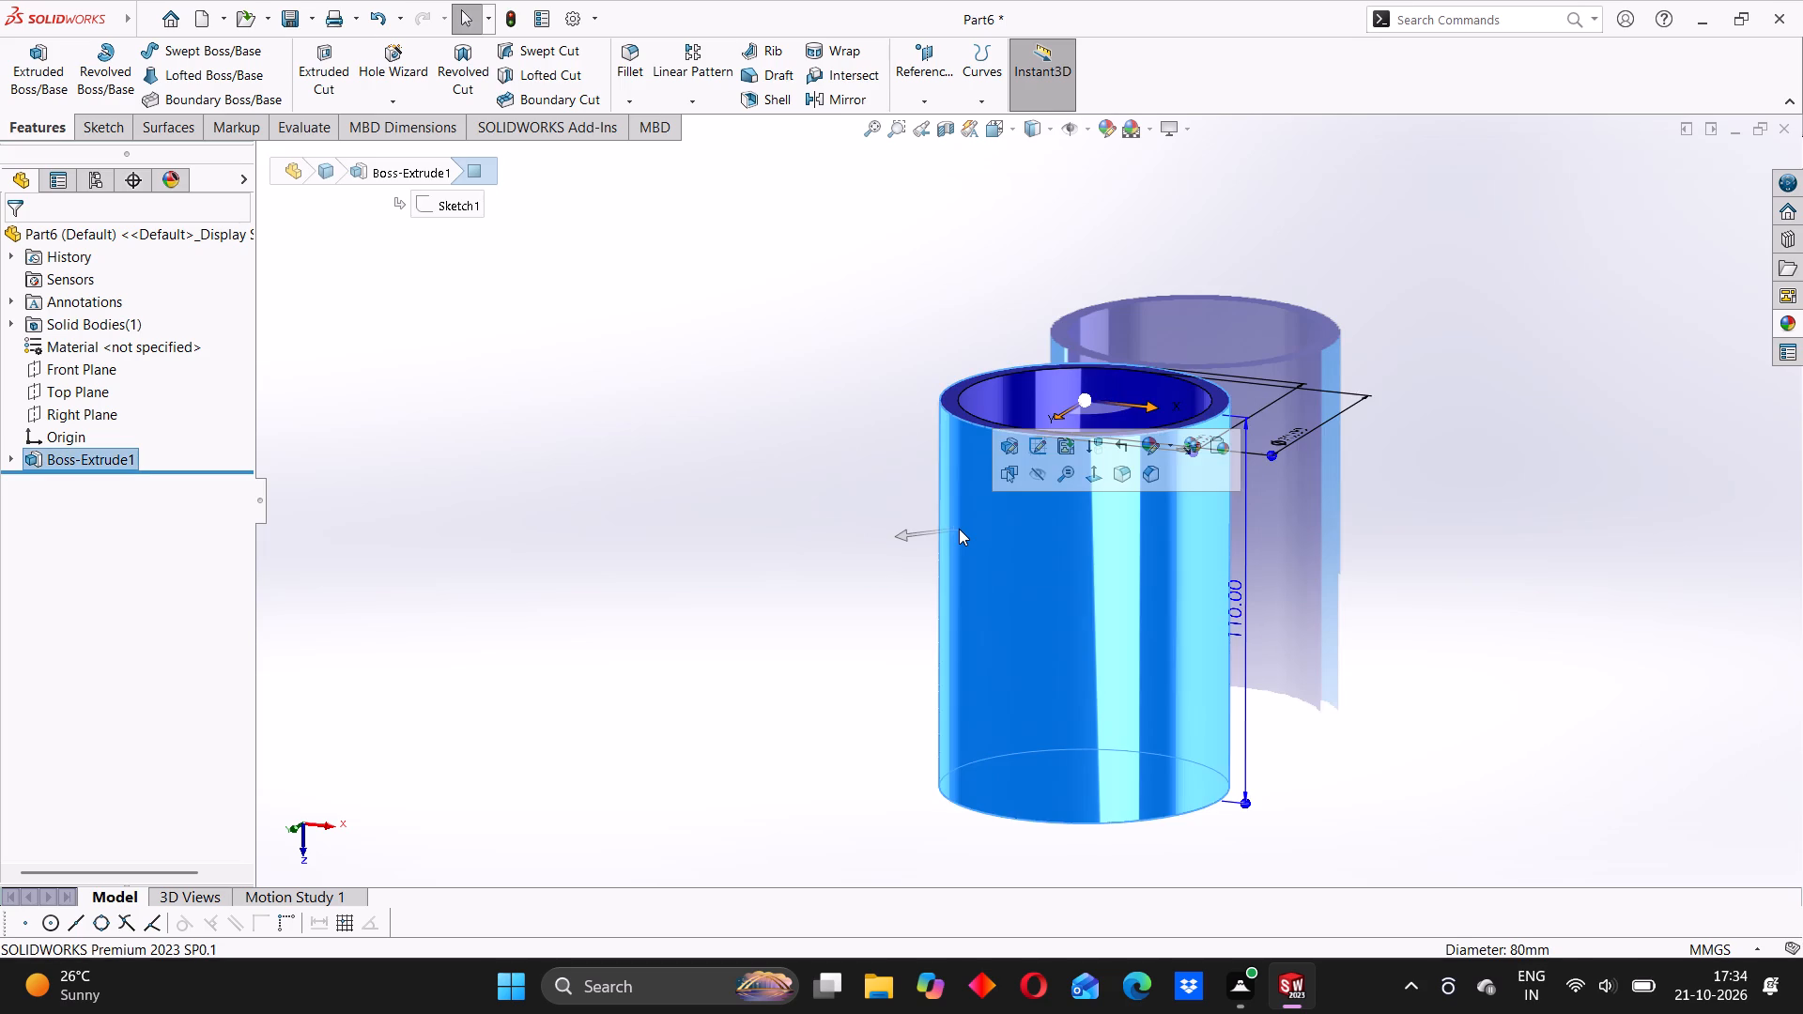
scroll(1053, 564, "up", 2)
left_click(867, 557)
scroll(982, 524, "down", 2)
middle_click_drag(989, 542, 993, 545)
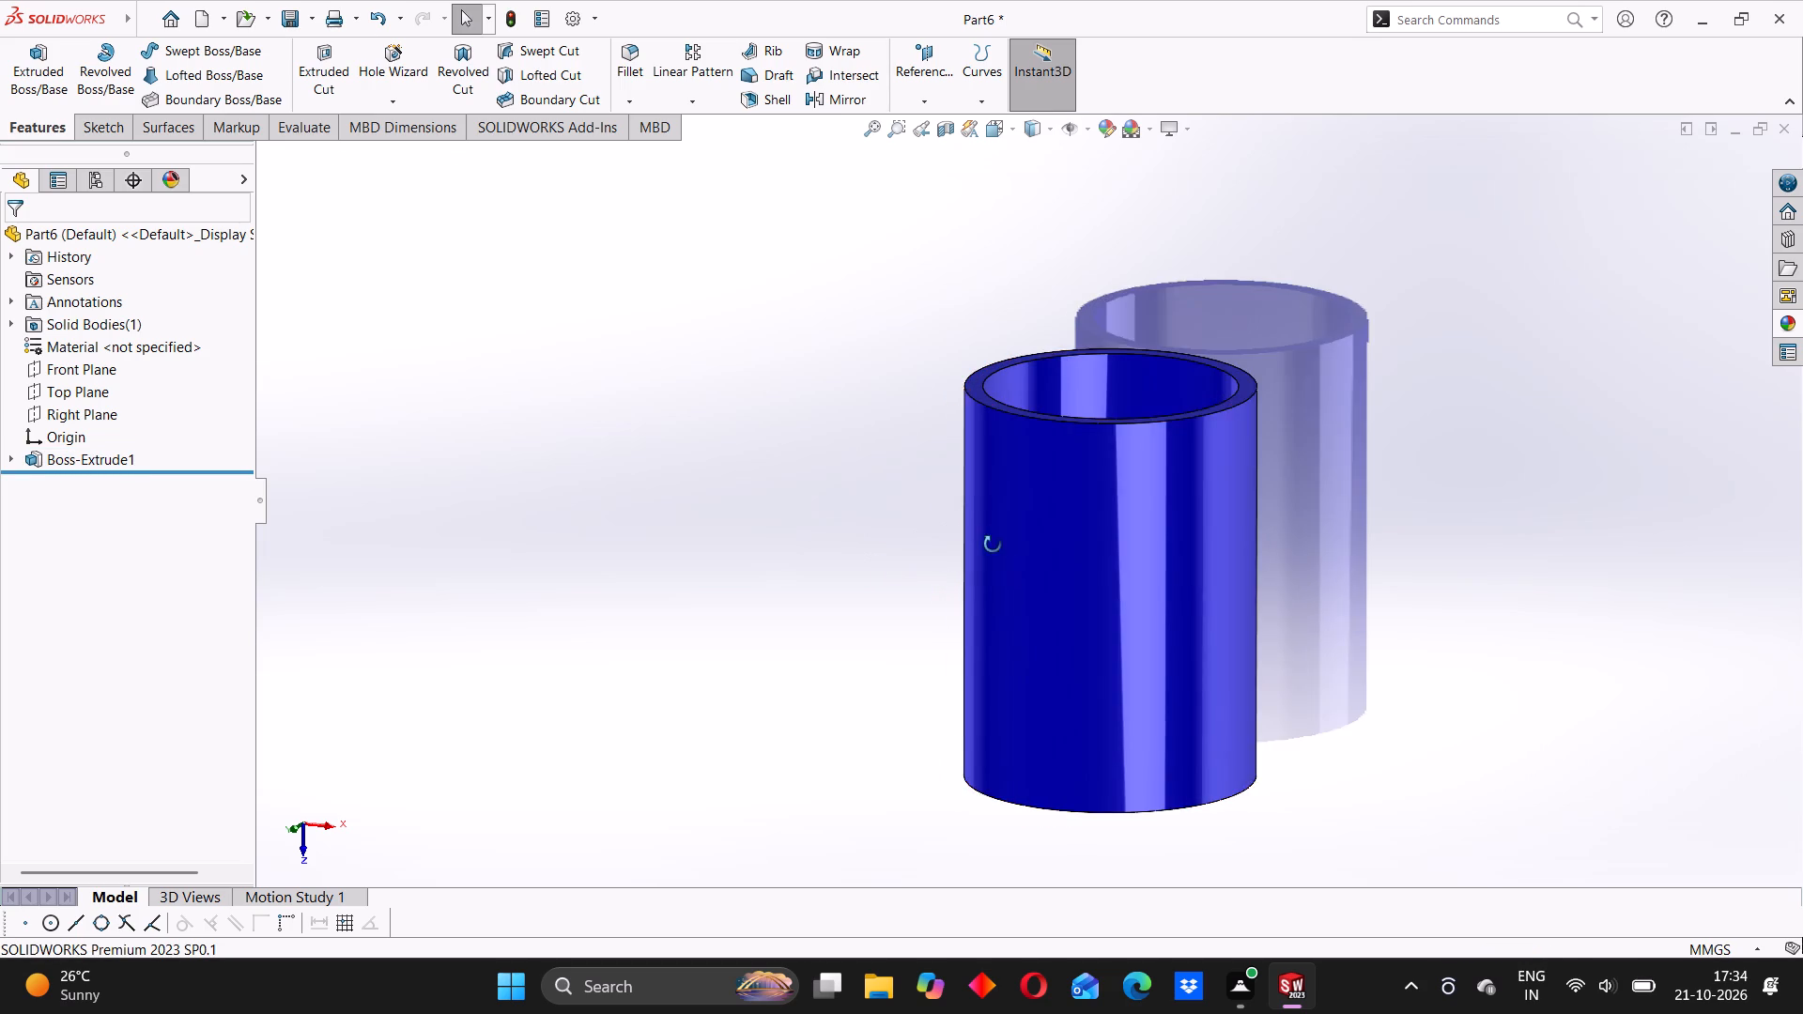
middle_click_drag(993, 545, 1010, 546)
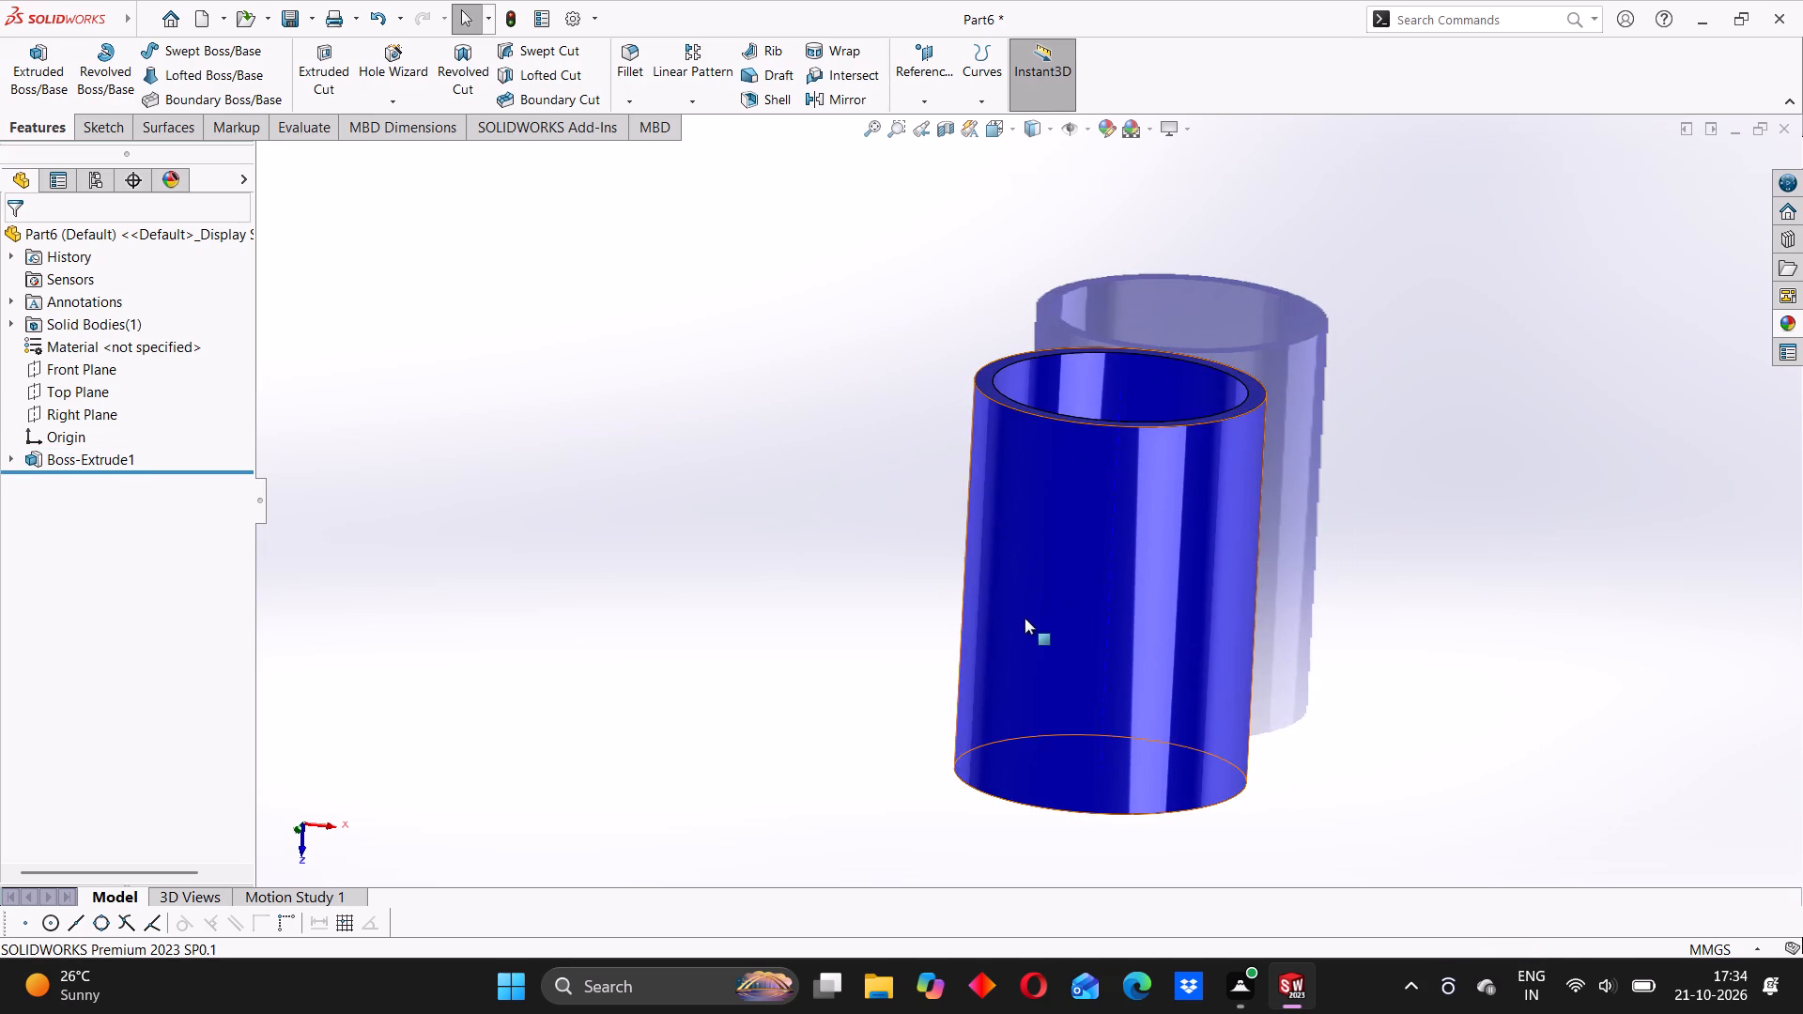
left_click(908, 557)
scroll(1130, 592, "up", 1)
left_click(963, 554)
middle_click_drag(1144, 550, 1100, 484)
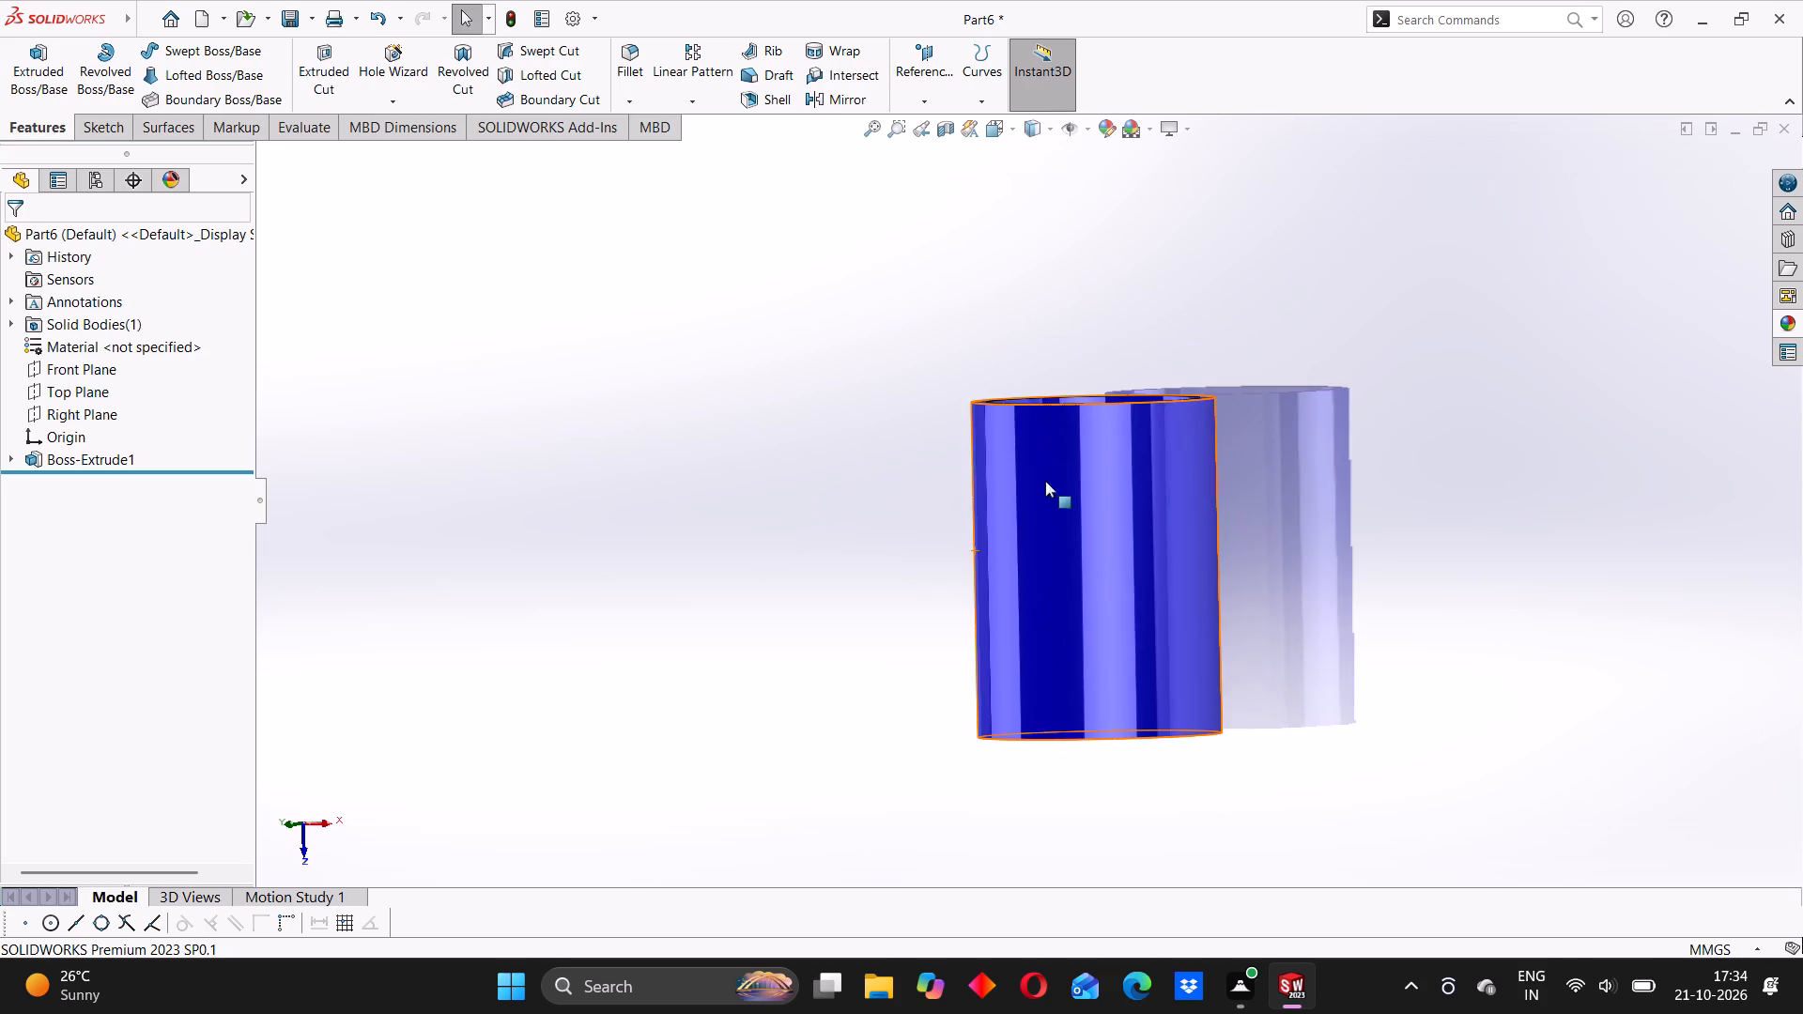
scroll(1047, 487, "down", 3)
middle_click_drag(1065, 515, 1126, 557)
left_click(818, 548)
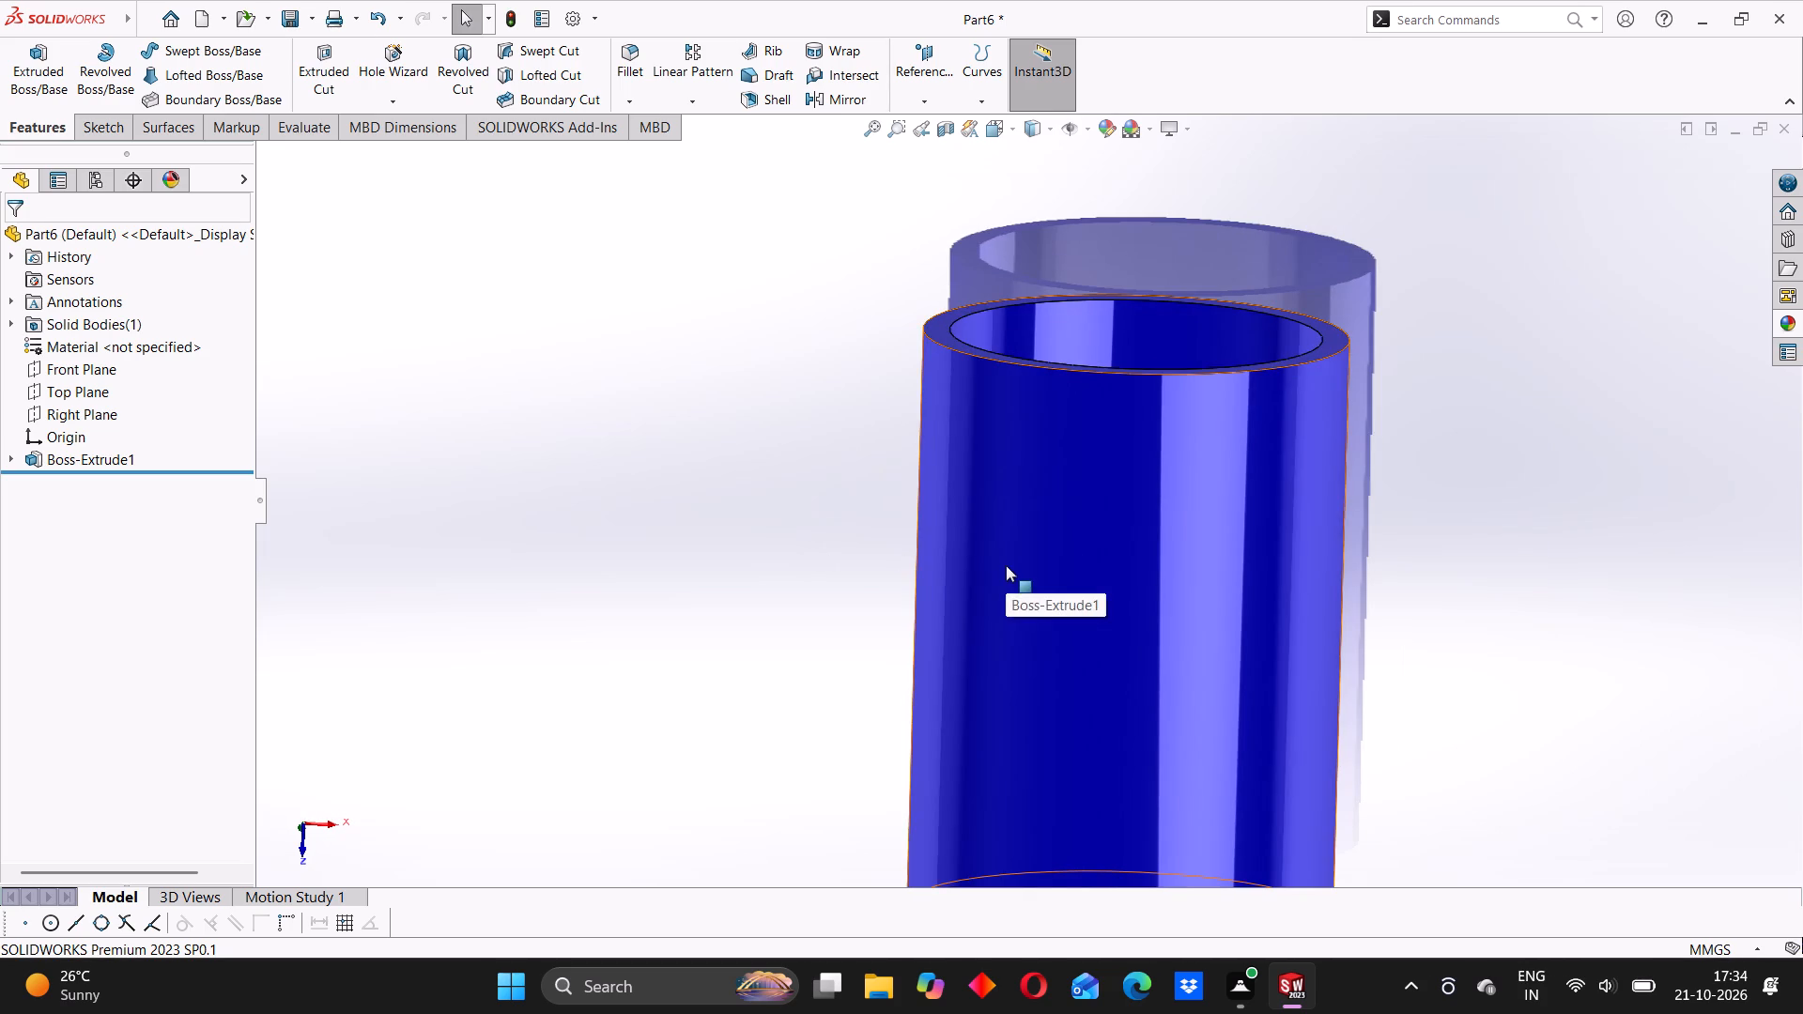
left_click(828, 500)
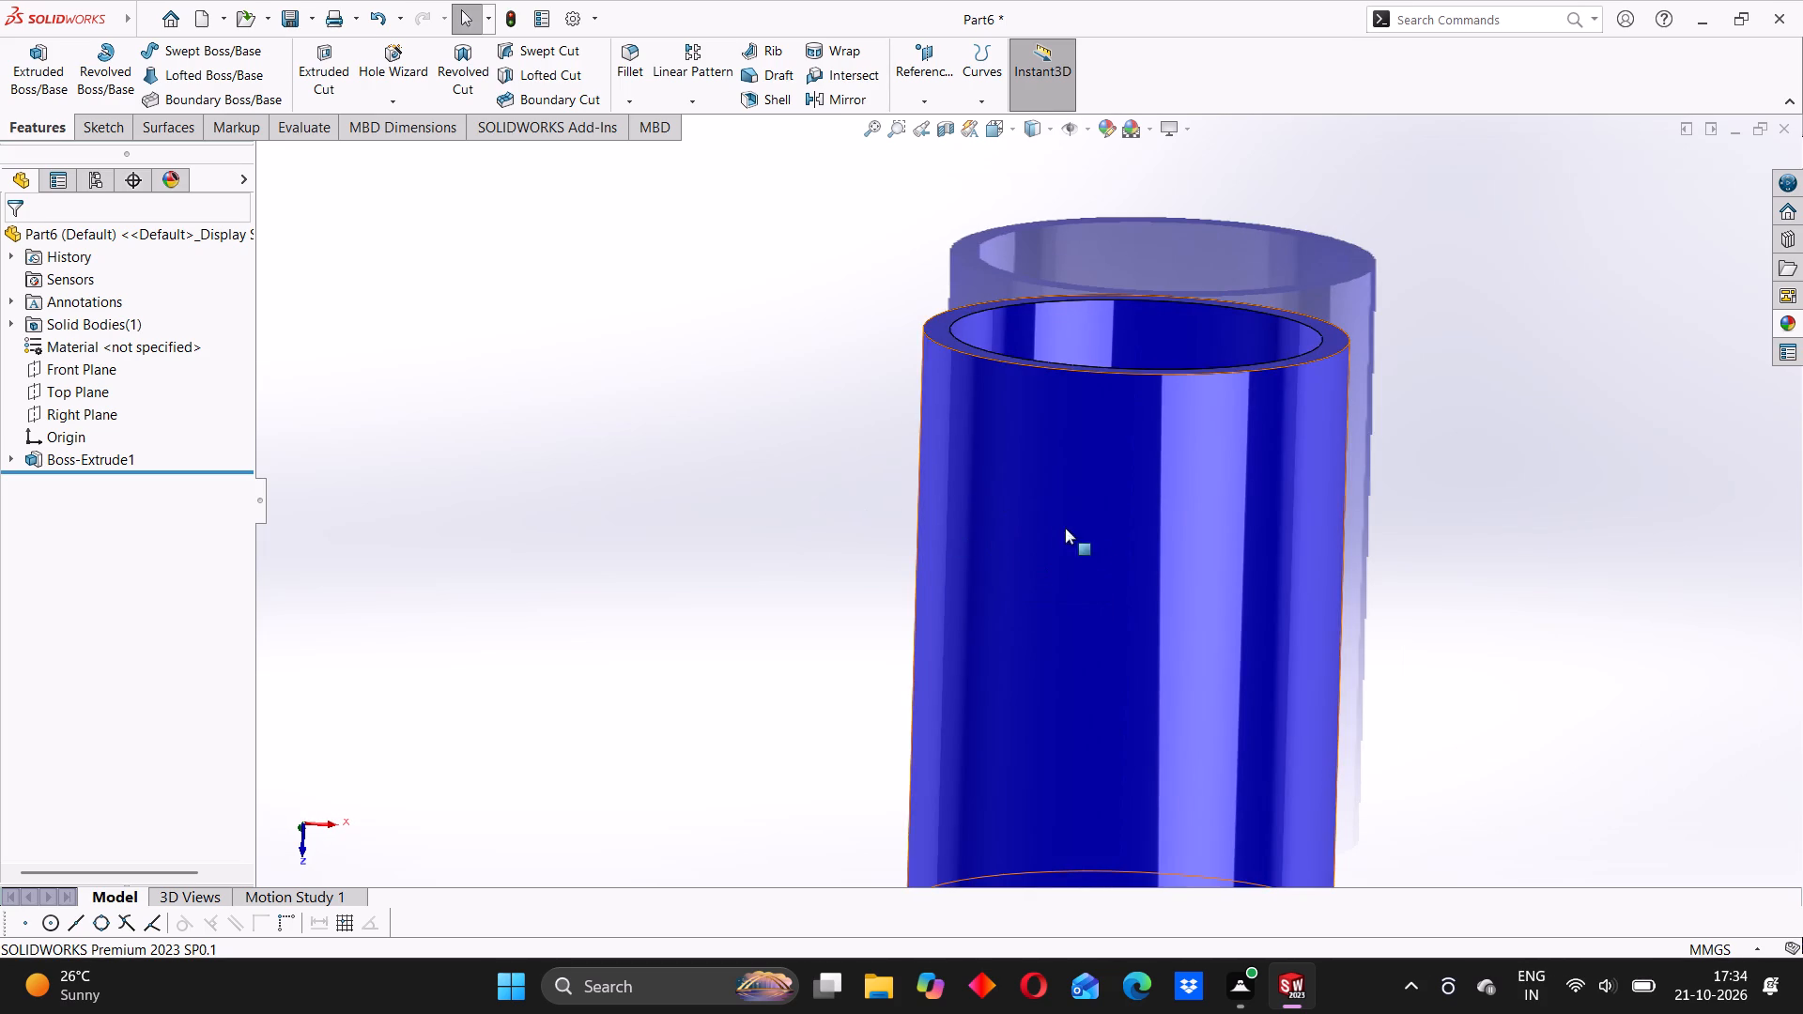
scroll(1117, 559, "up", 1)
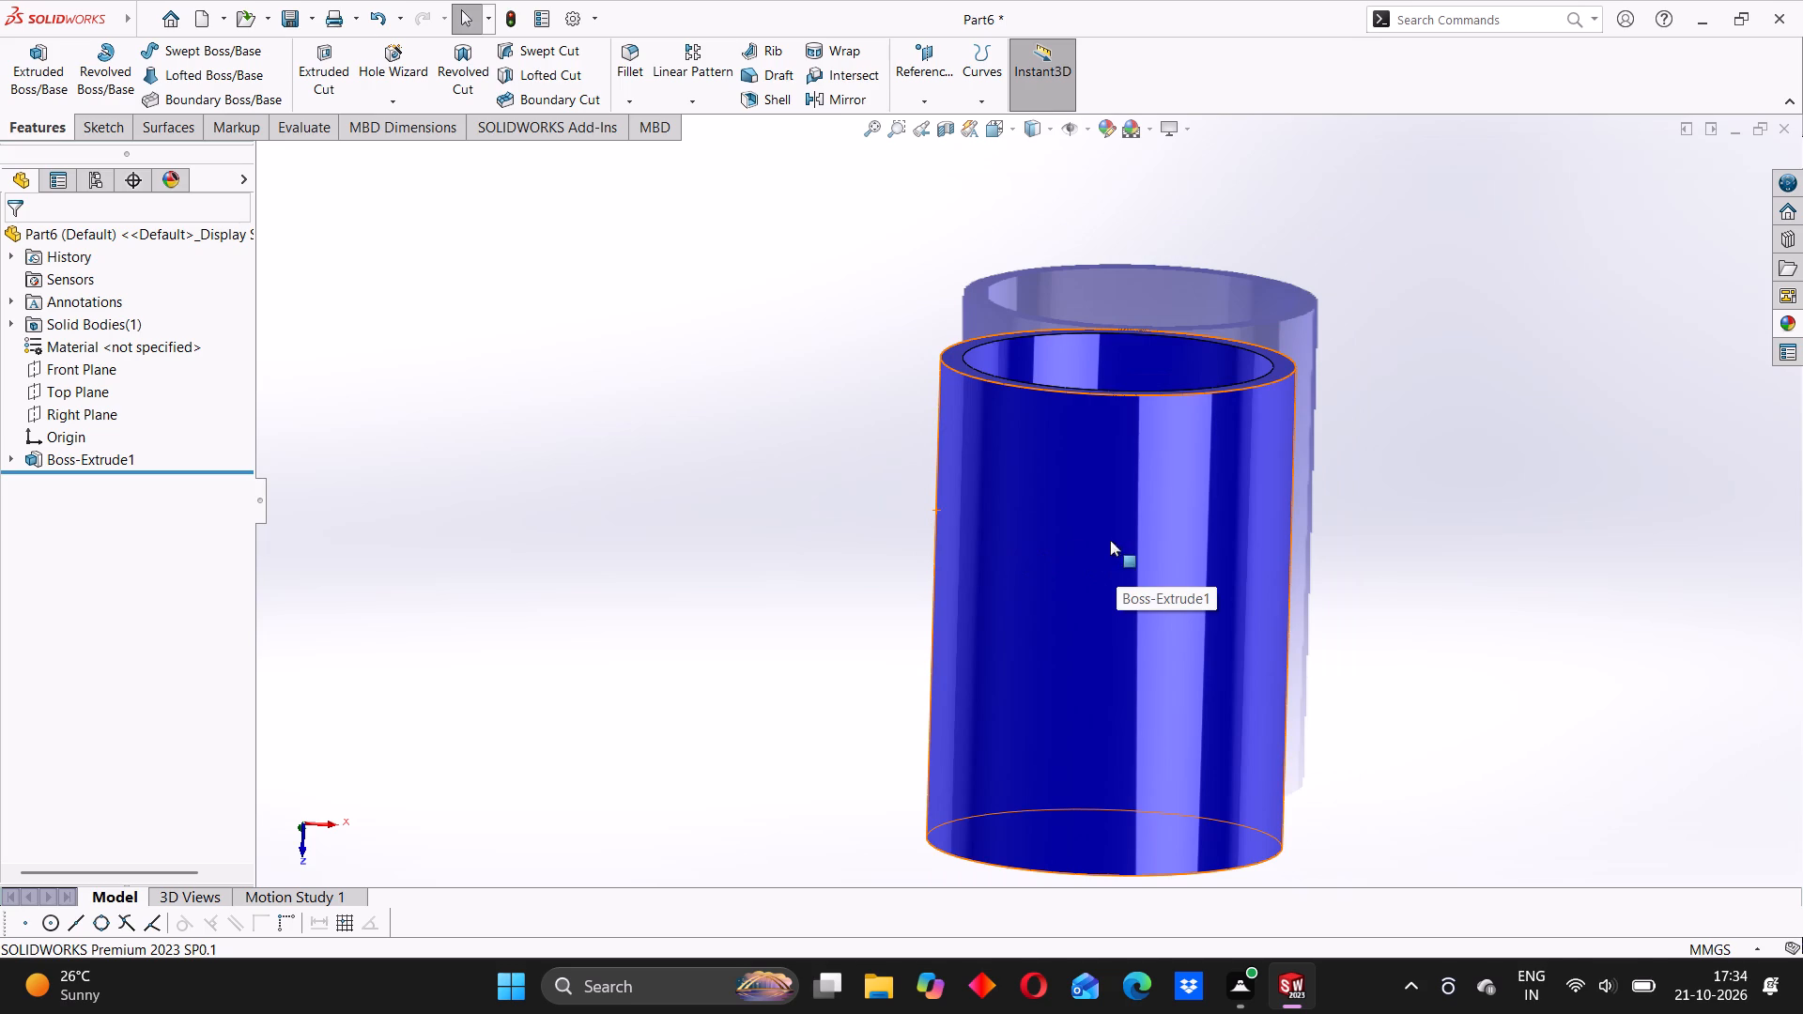
scroll(1145, 526, "up", 1)
left_click(876, 507)
scroll(1018, 515, "down", 1)
scroll(1019, 518, "up", 1)
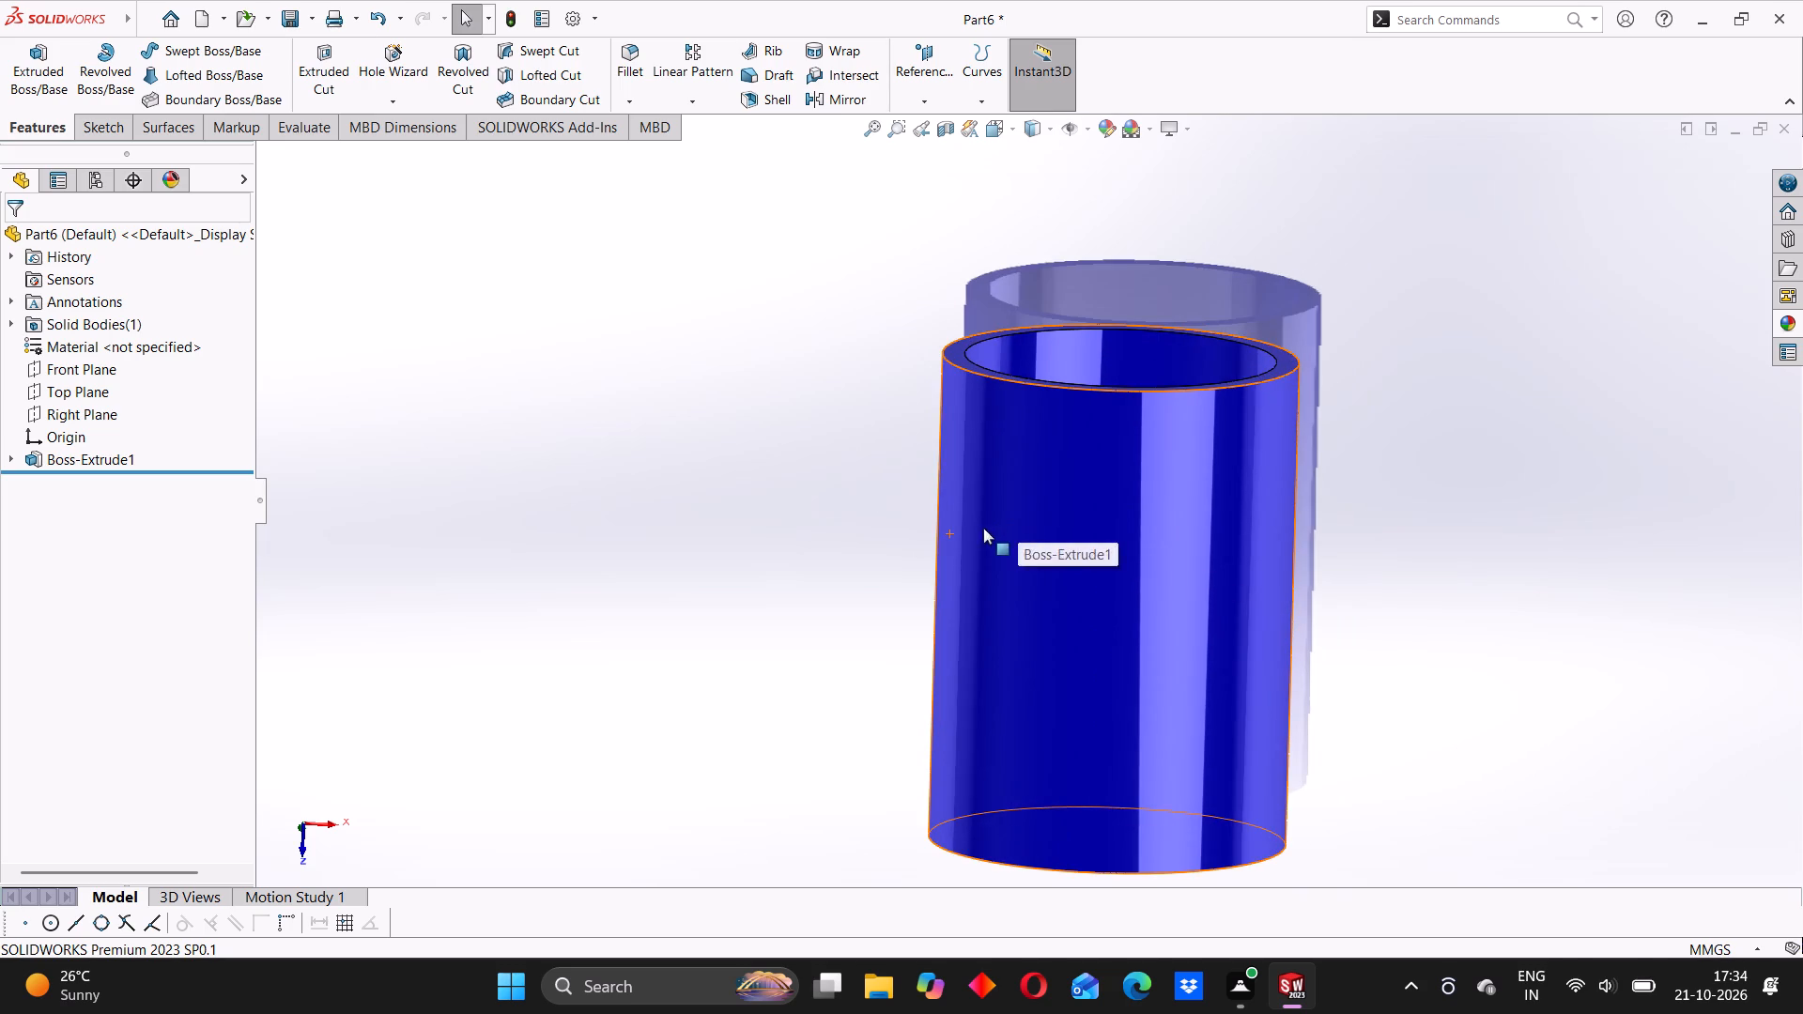
middle_click_drag(976, 530, 1000, 527)
left_click(877, 498)
middle_click(1169, 501)
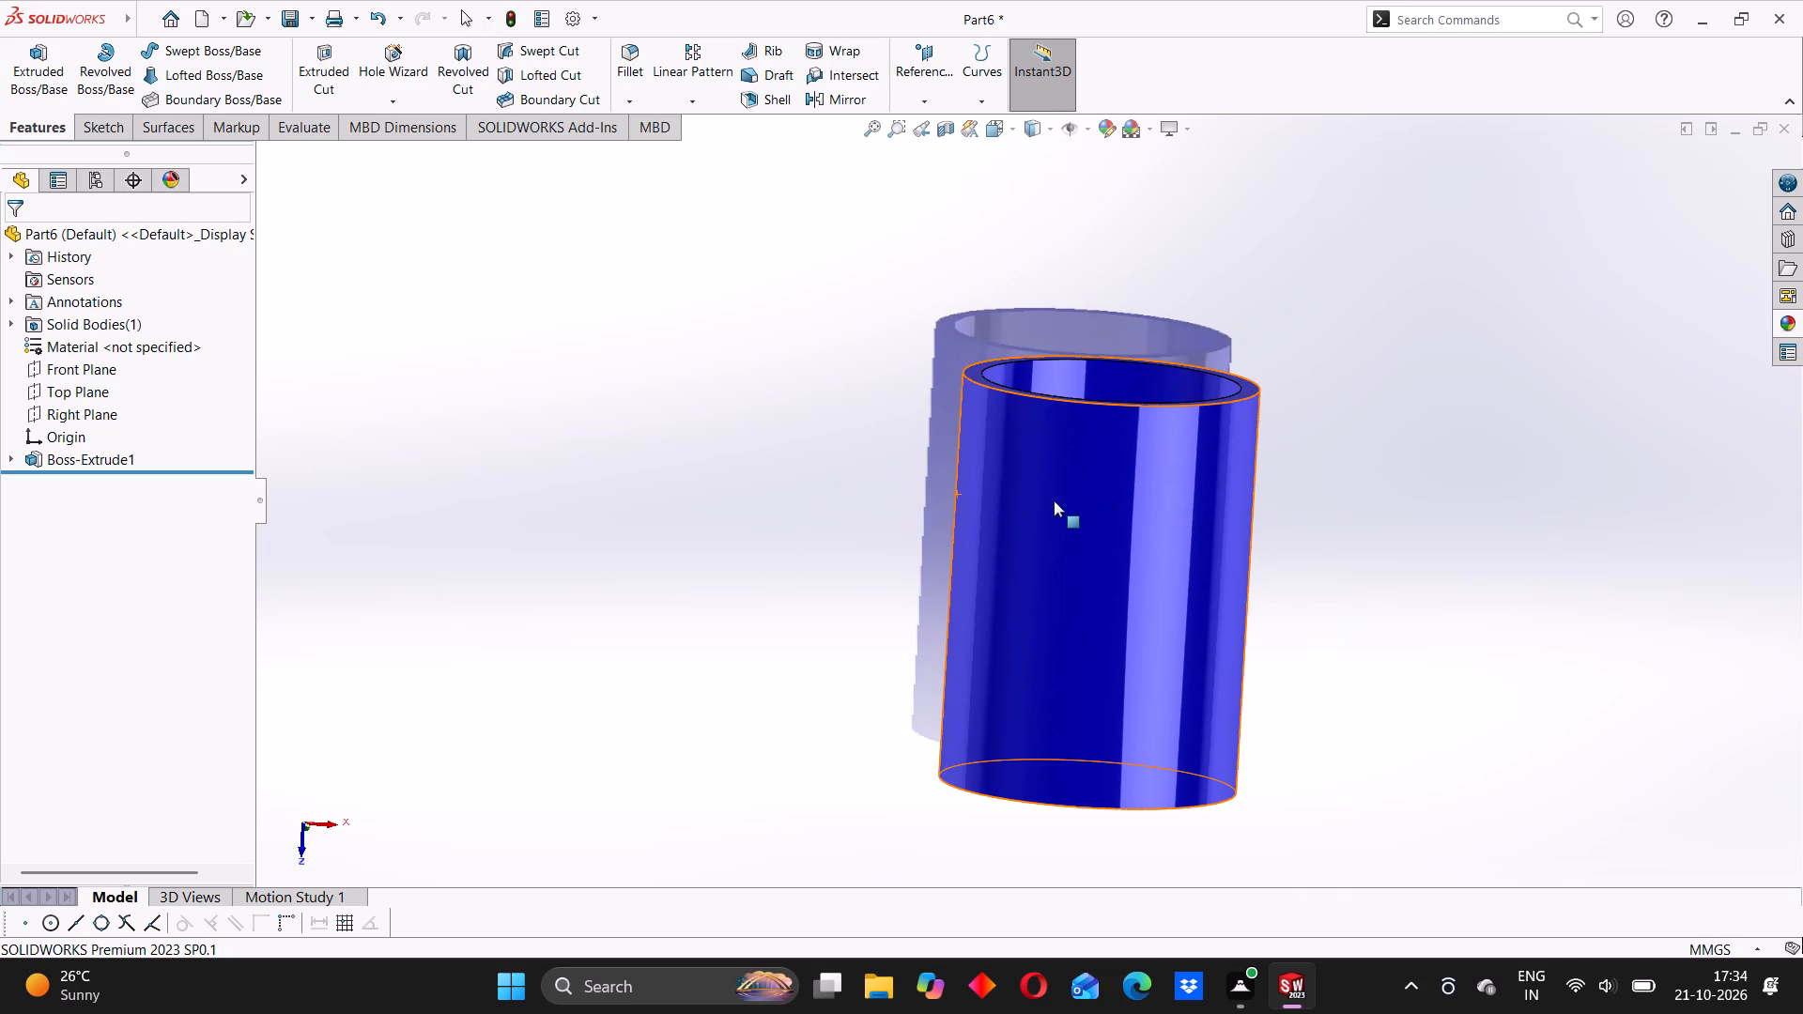
left_click(871, 501)
middle_click_drag(1257, 515, 1186, 476)
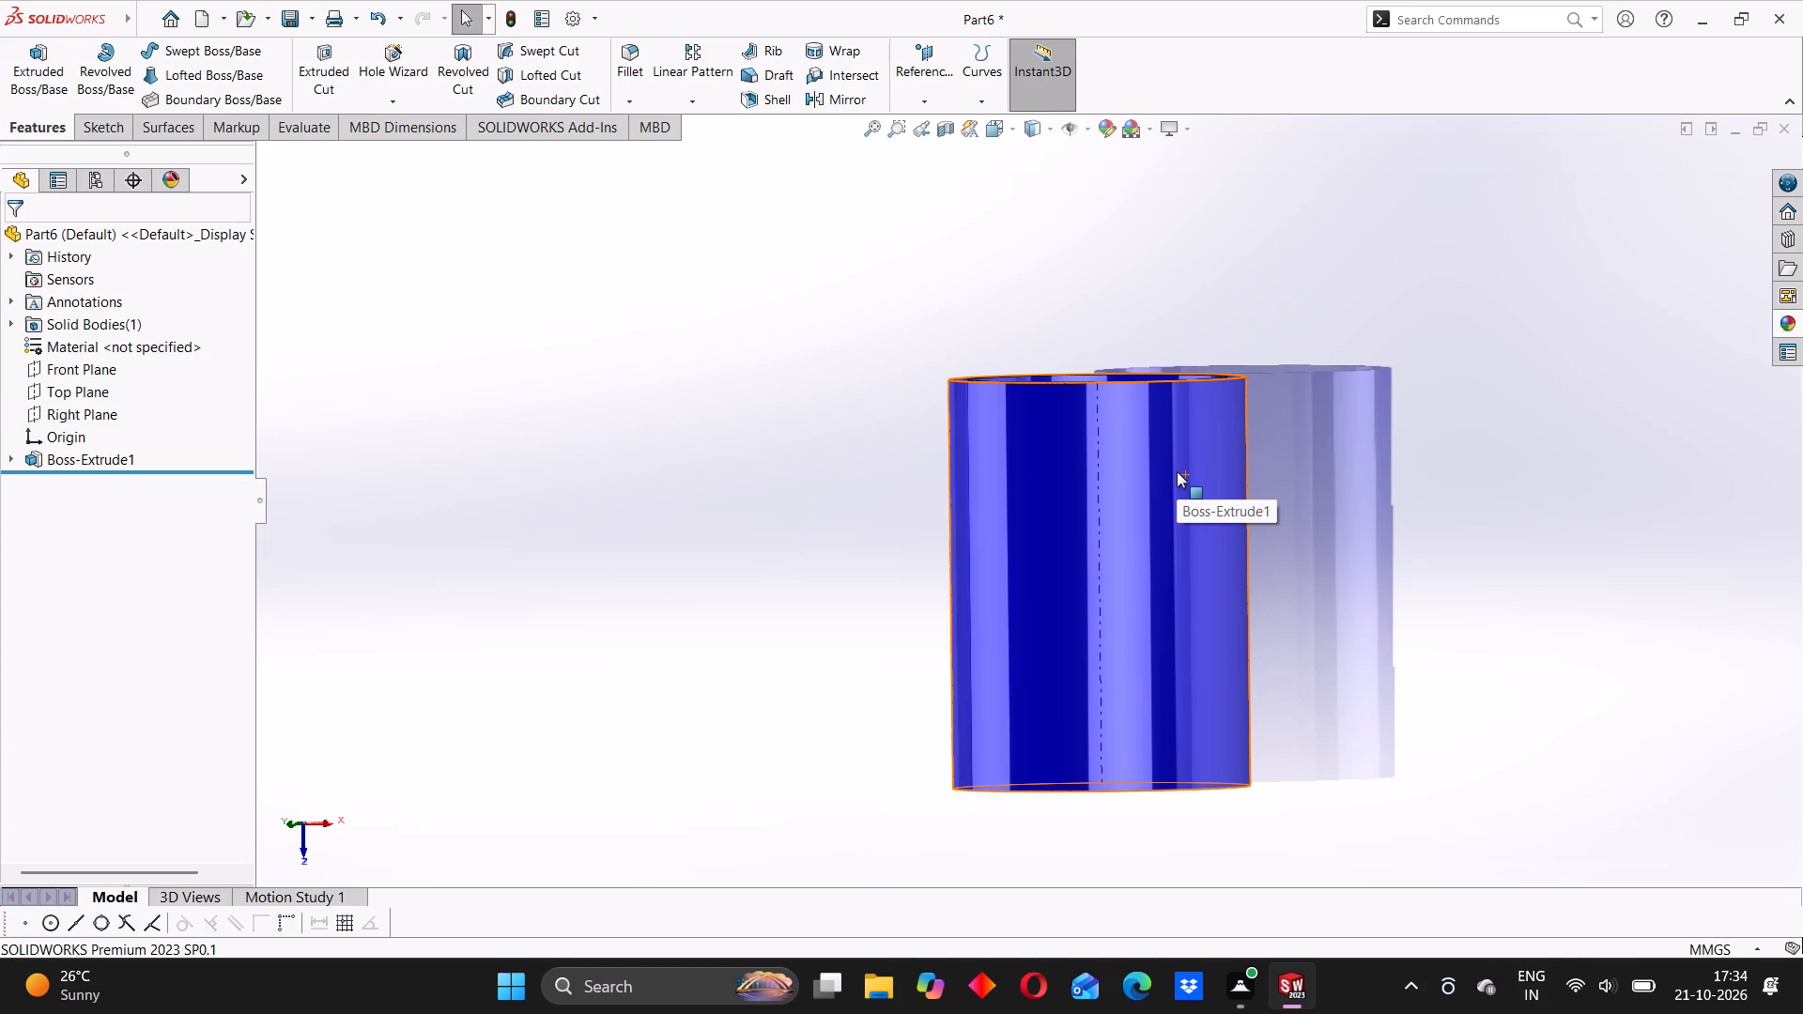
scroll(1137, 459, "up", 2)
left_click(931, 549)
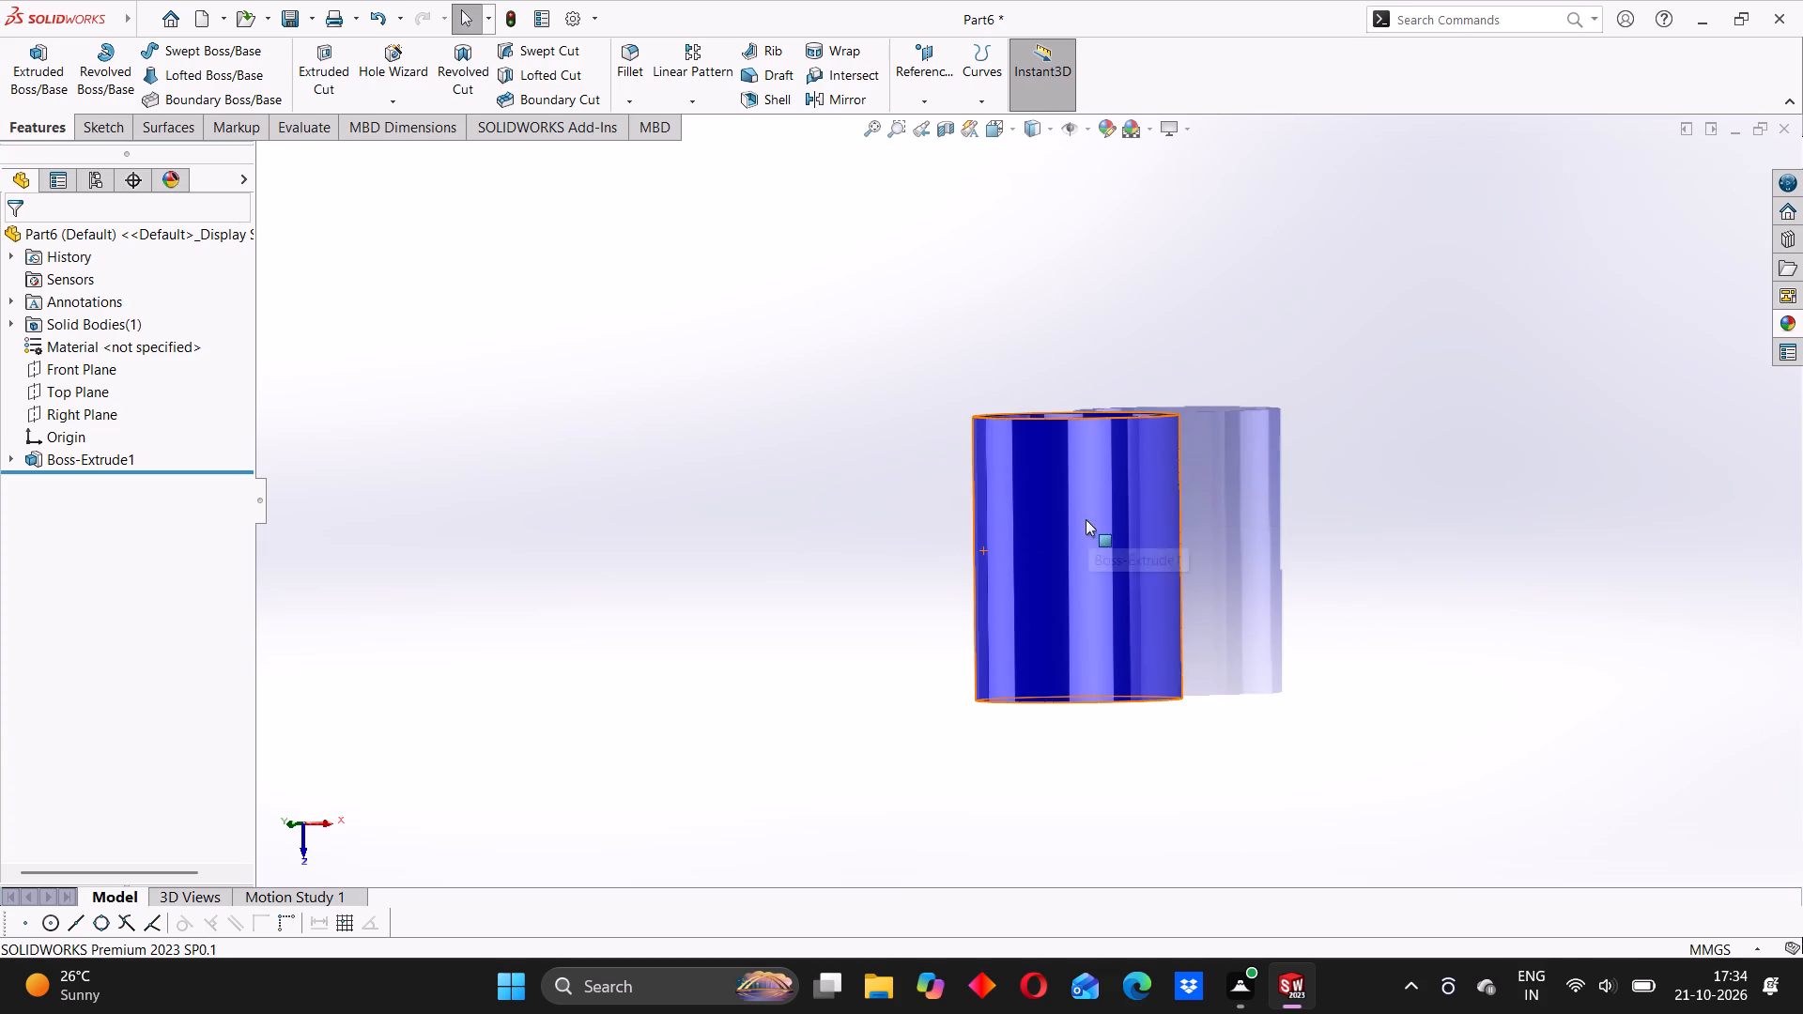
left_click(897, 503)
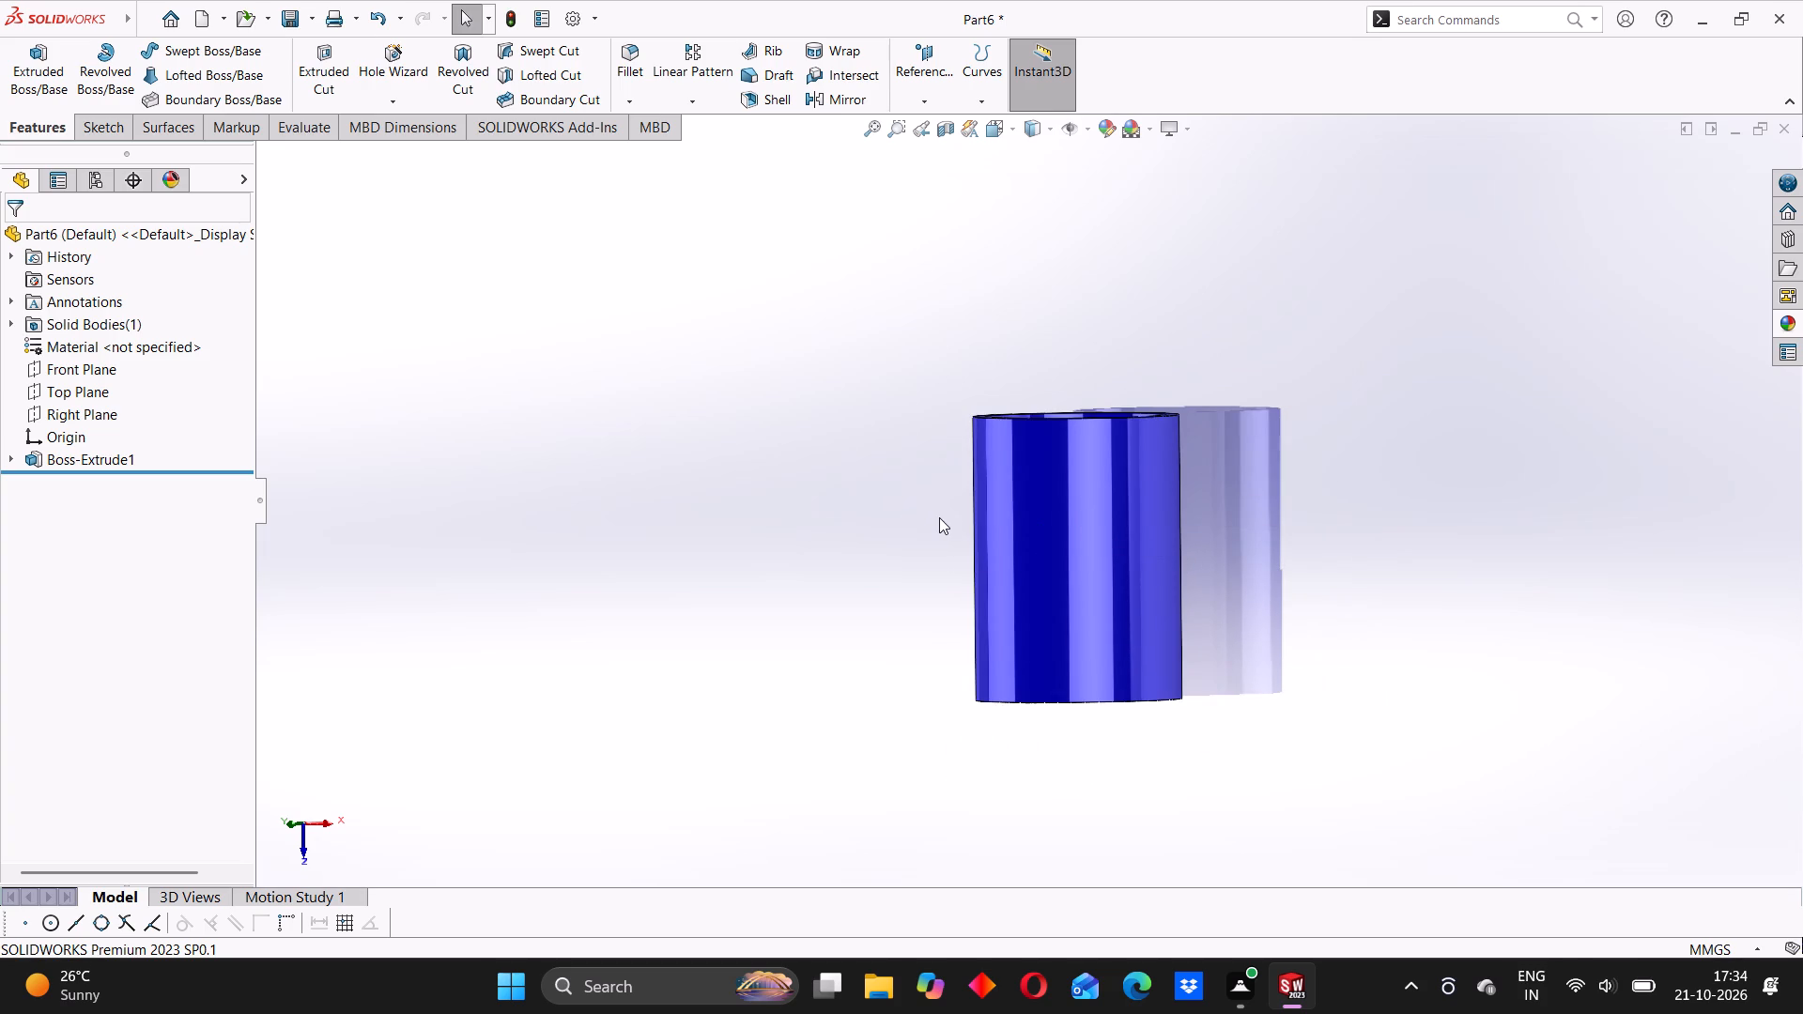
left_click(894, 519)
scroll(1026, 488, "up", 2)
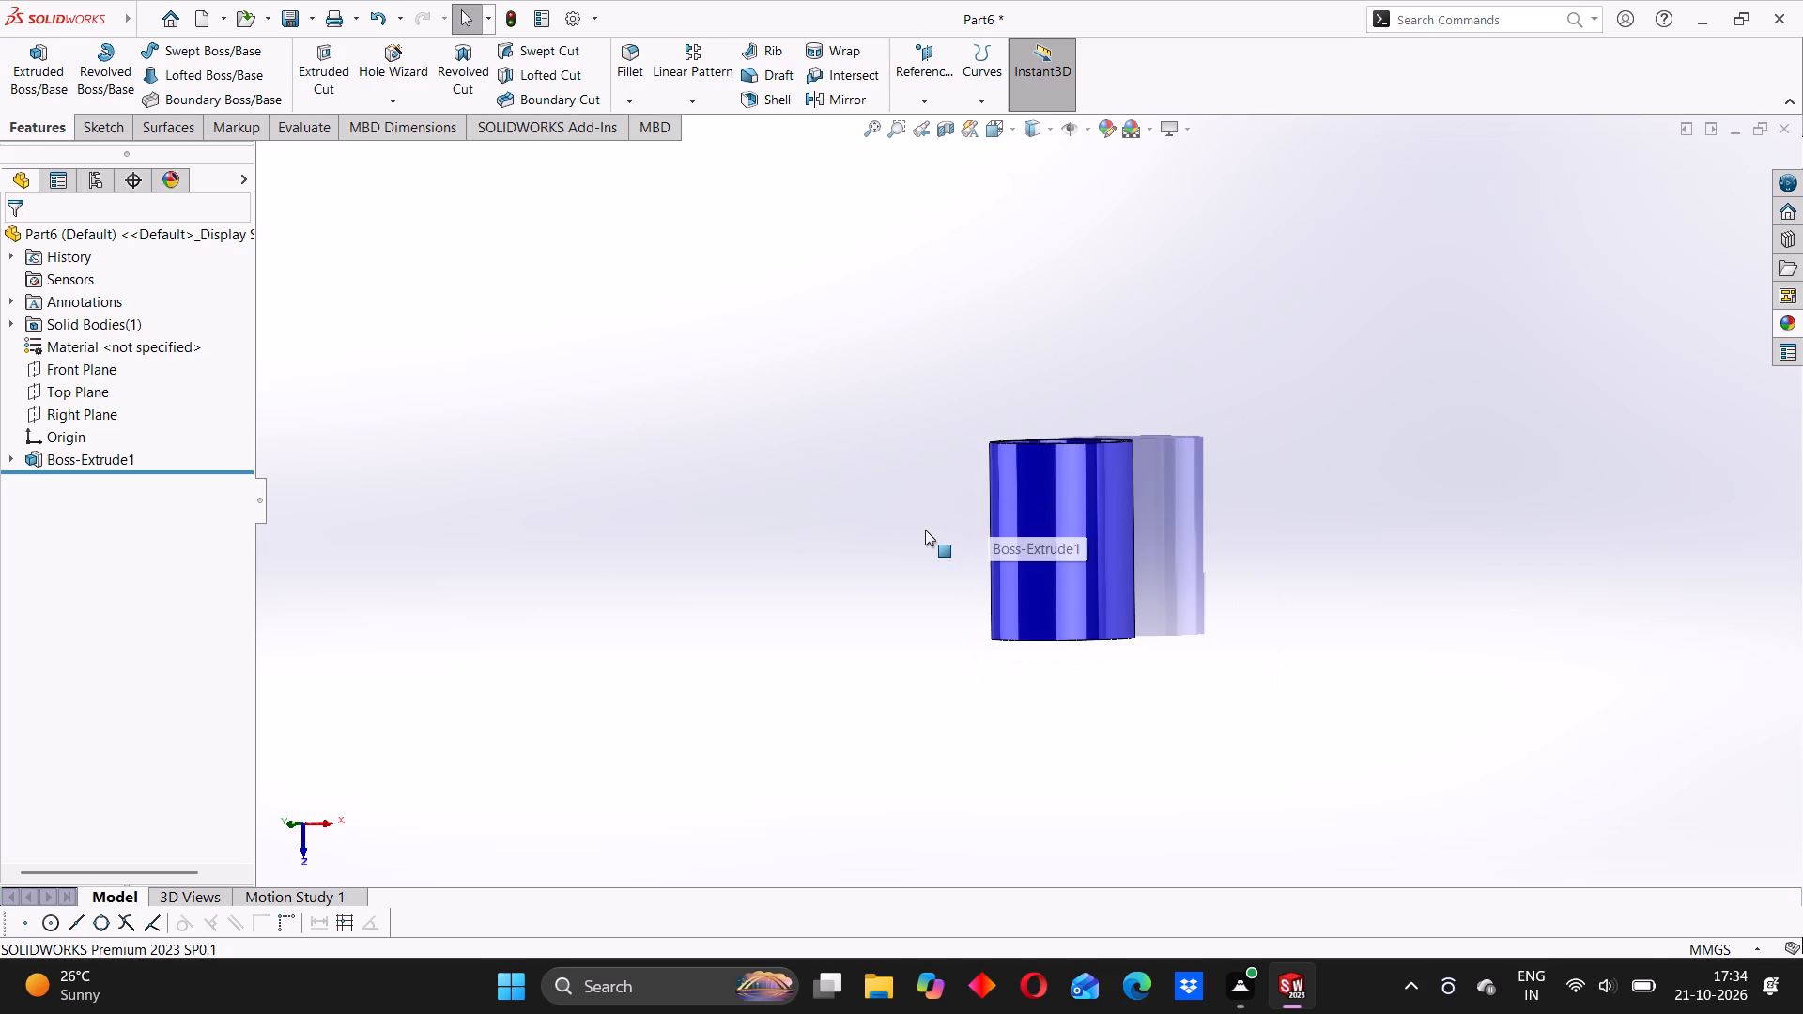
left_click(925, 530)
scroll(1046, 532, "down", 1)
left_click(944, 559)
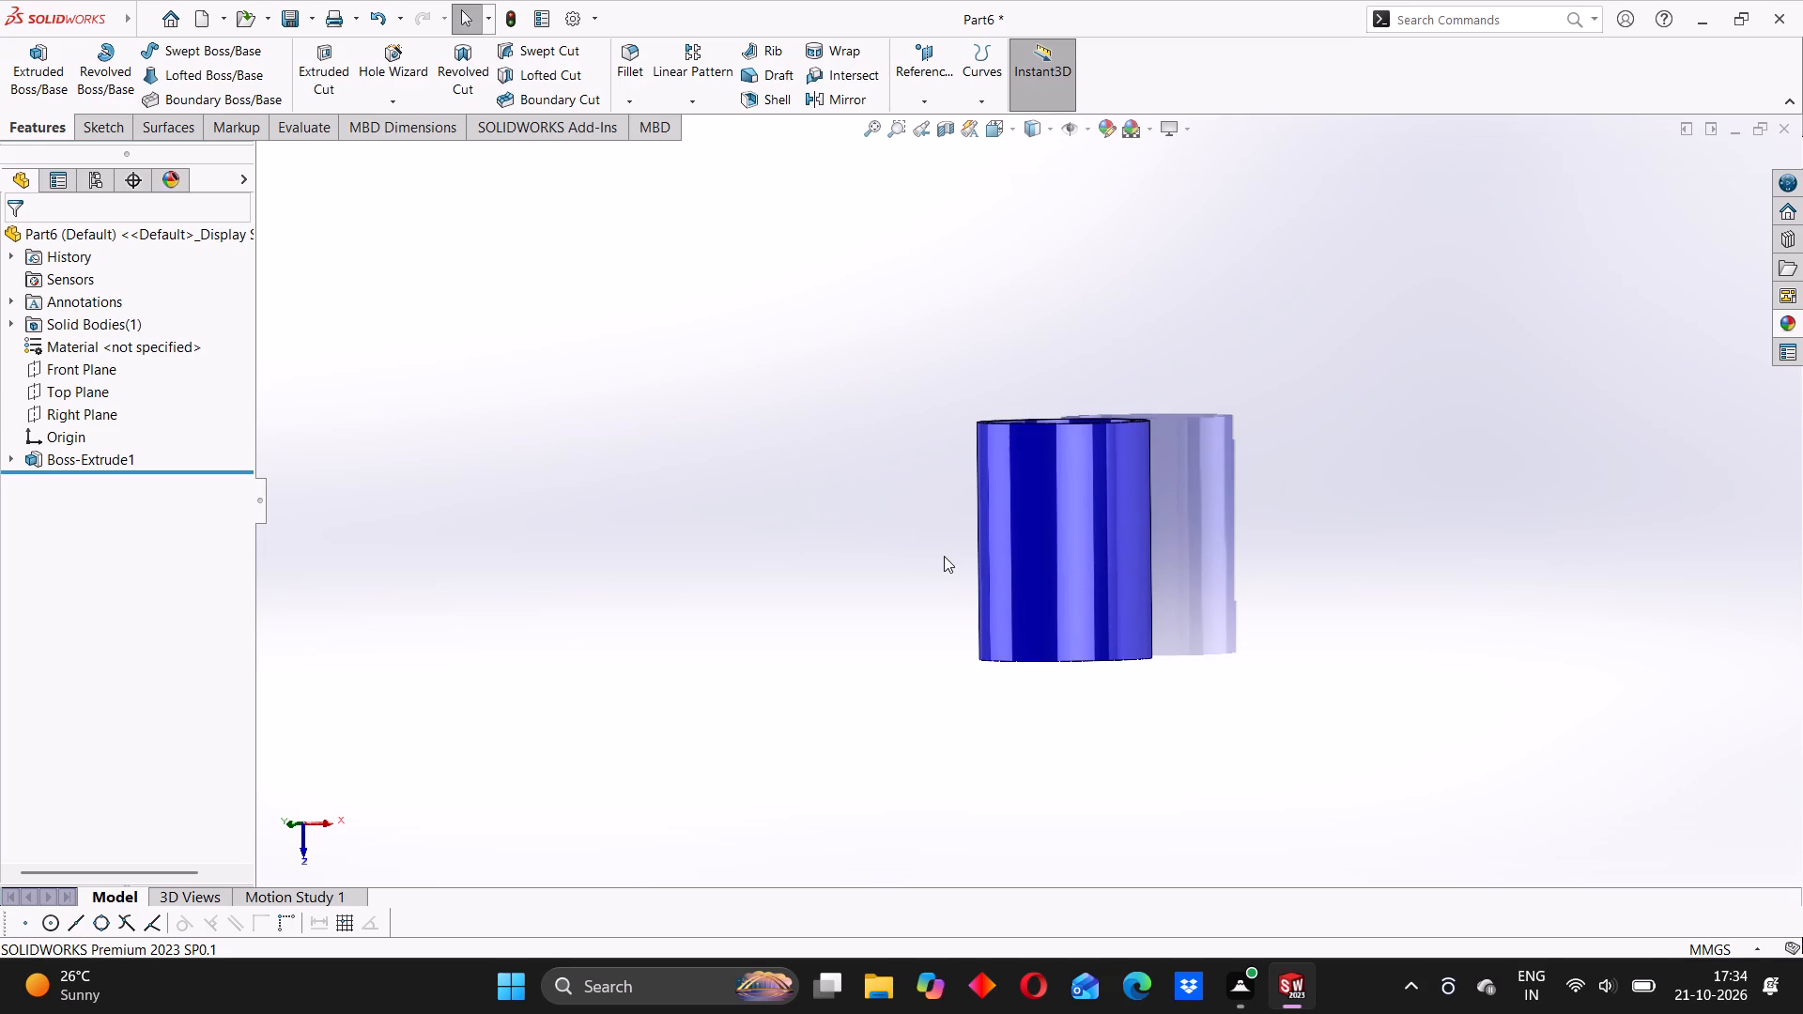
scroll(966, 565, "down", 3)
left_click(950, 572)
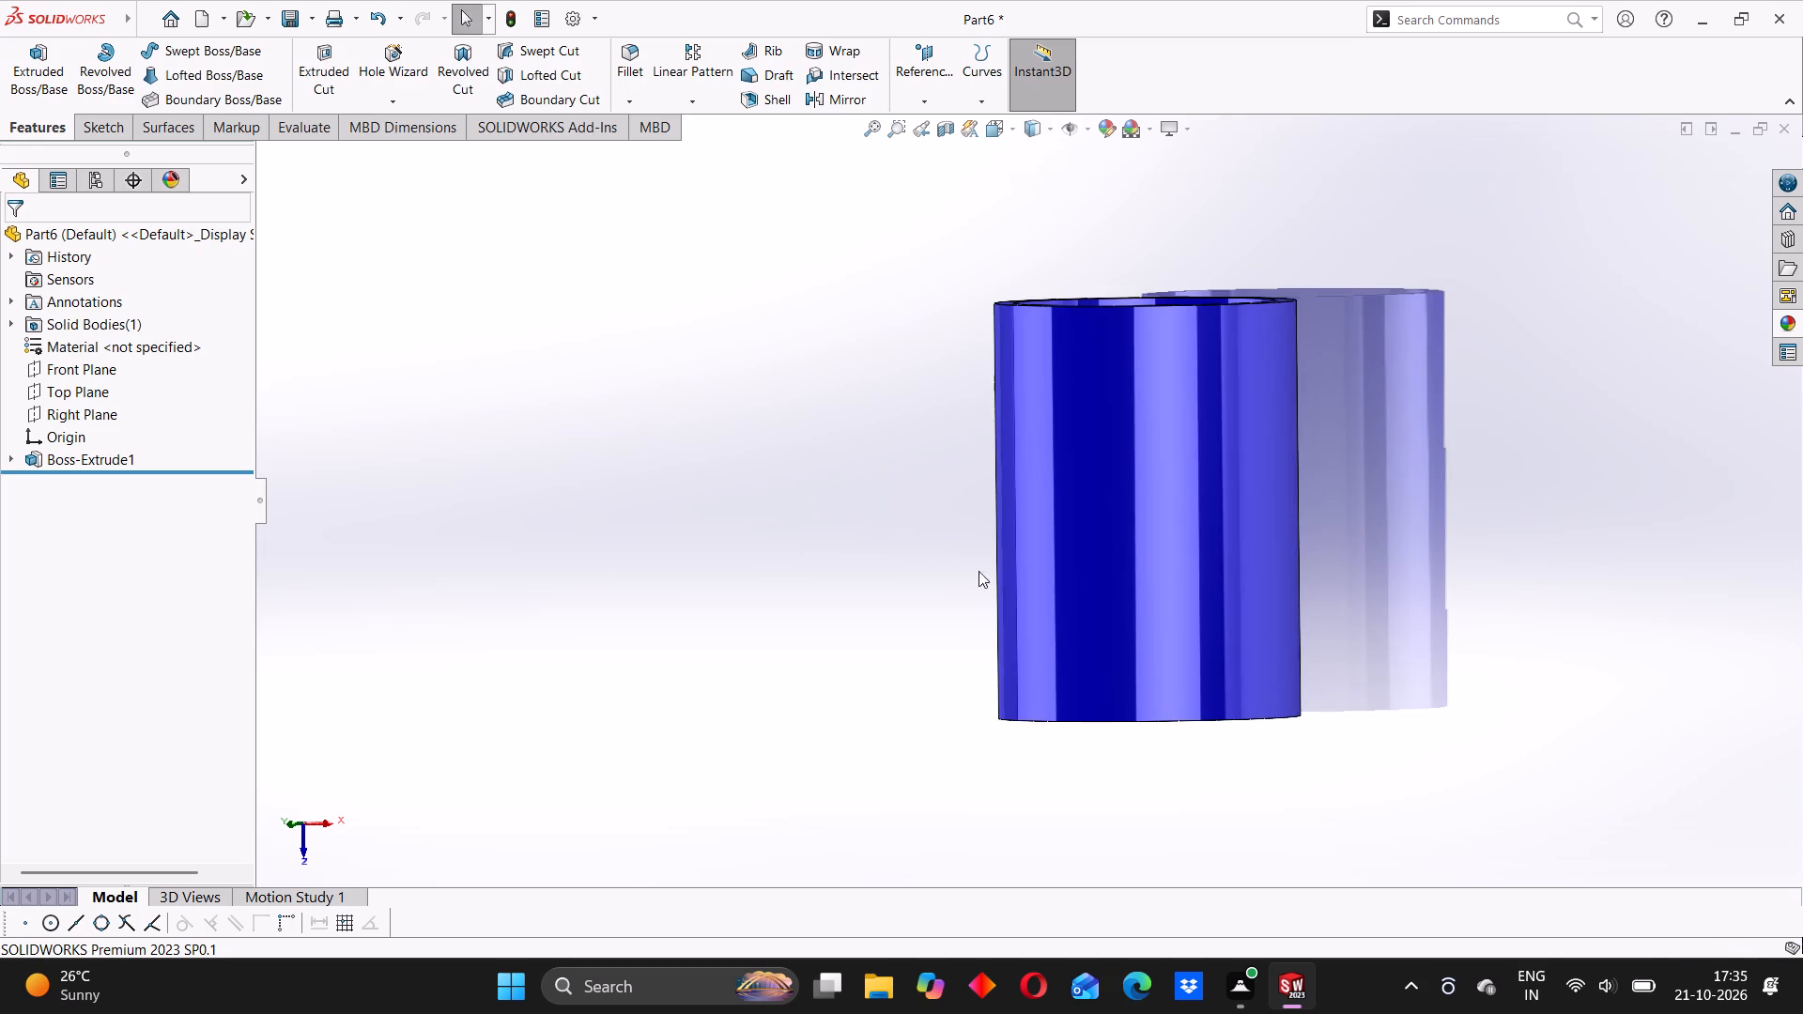
Inspect the hollow cylinder's bore, ring-shaped end face and outer wall from tilted viewpoints.
middle_click_drag(1070, 576, 1134, 561)
left_click(1083, 561)
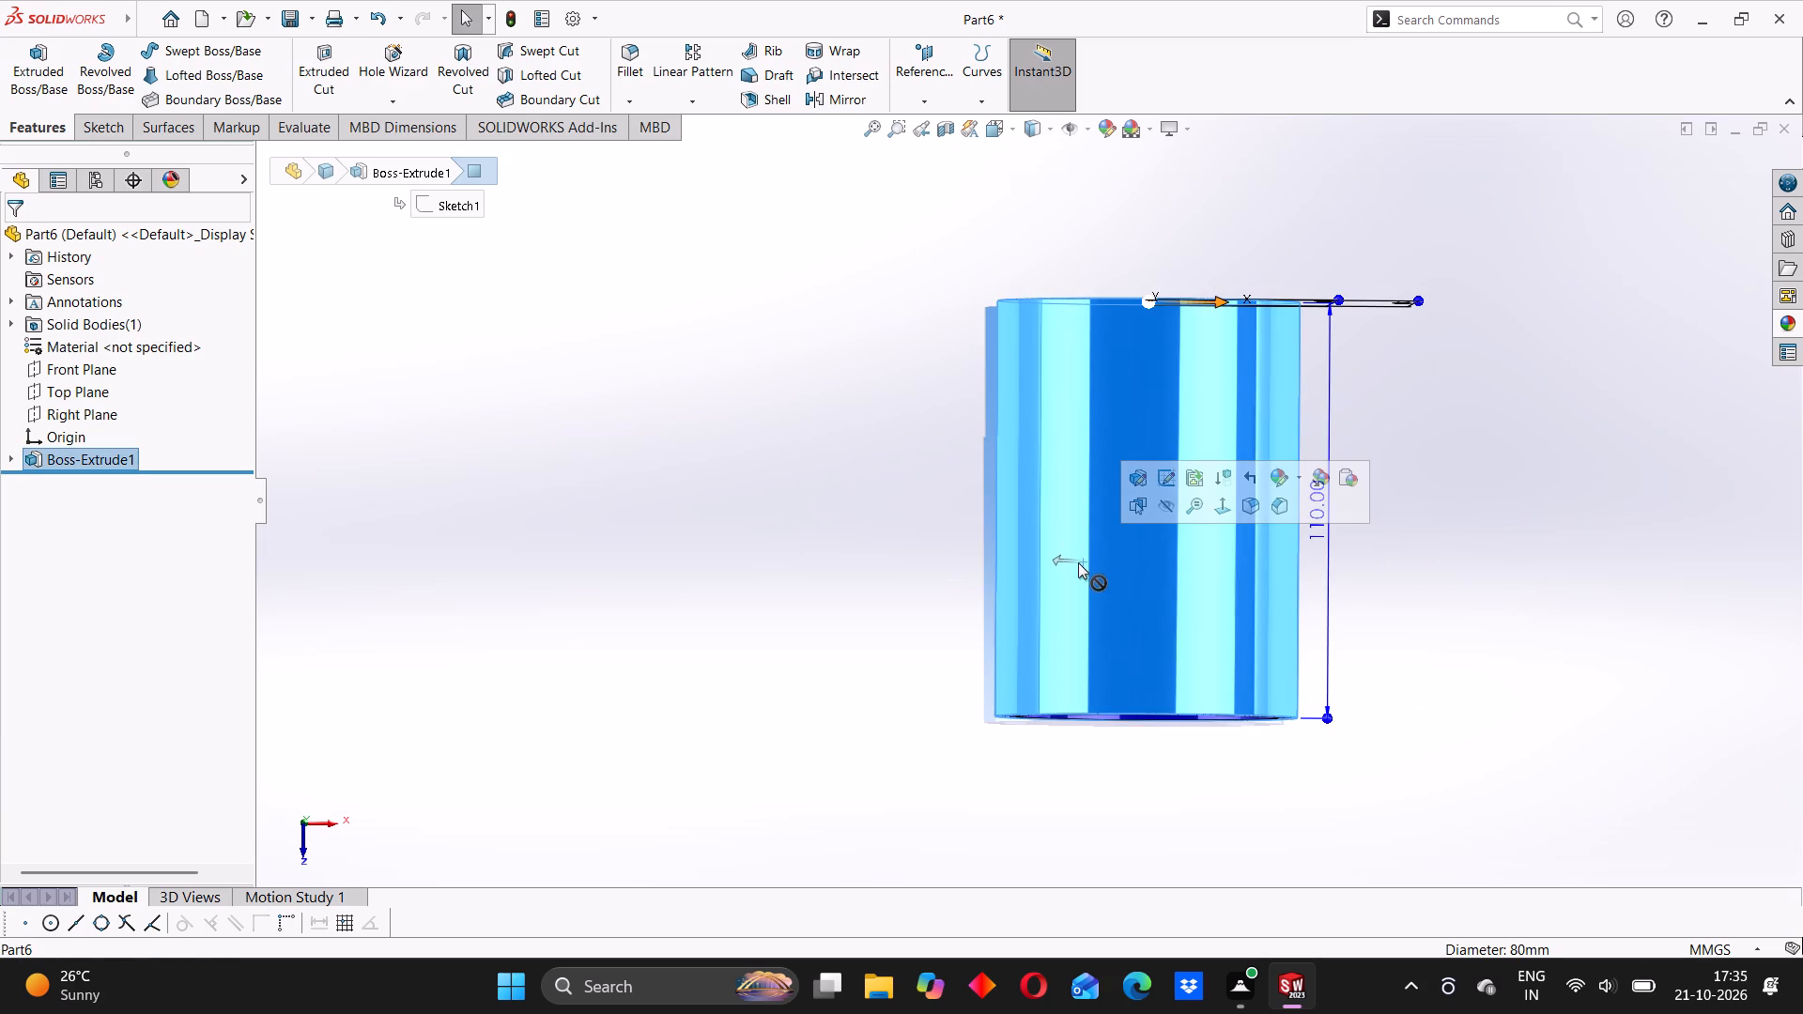
left_click(882, 518)
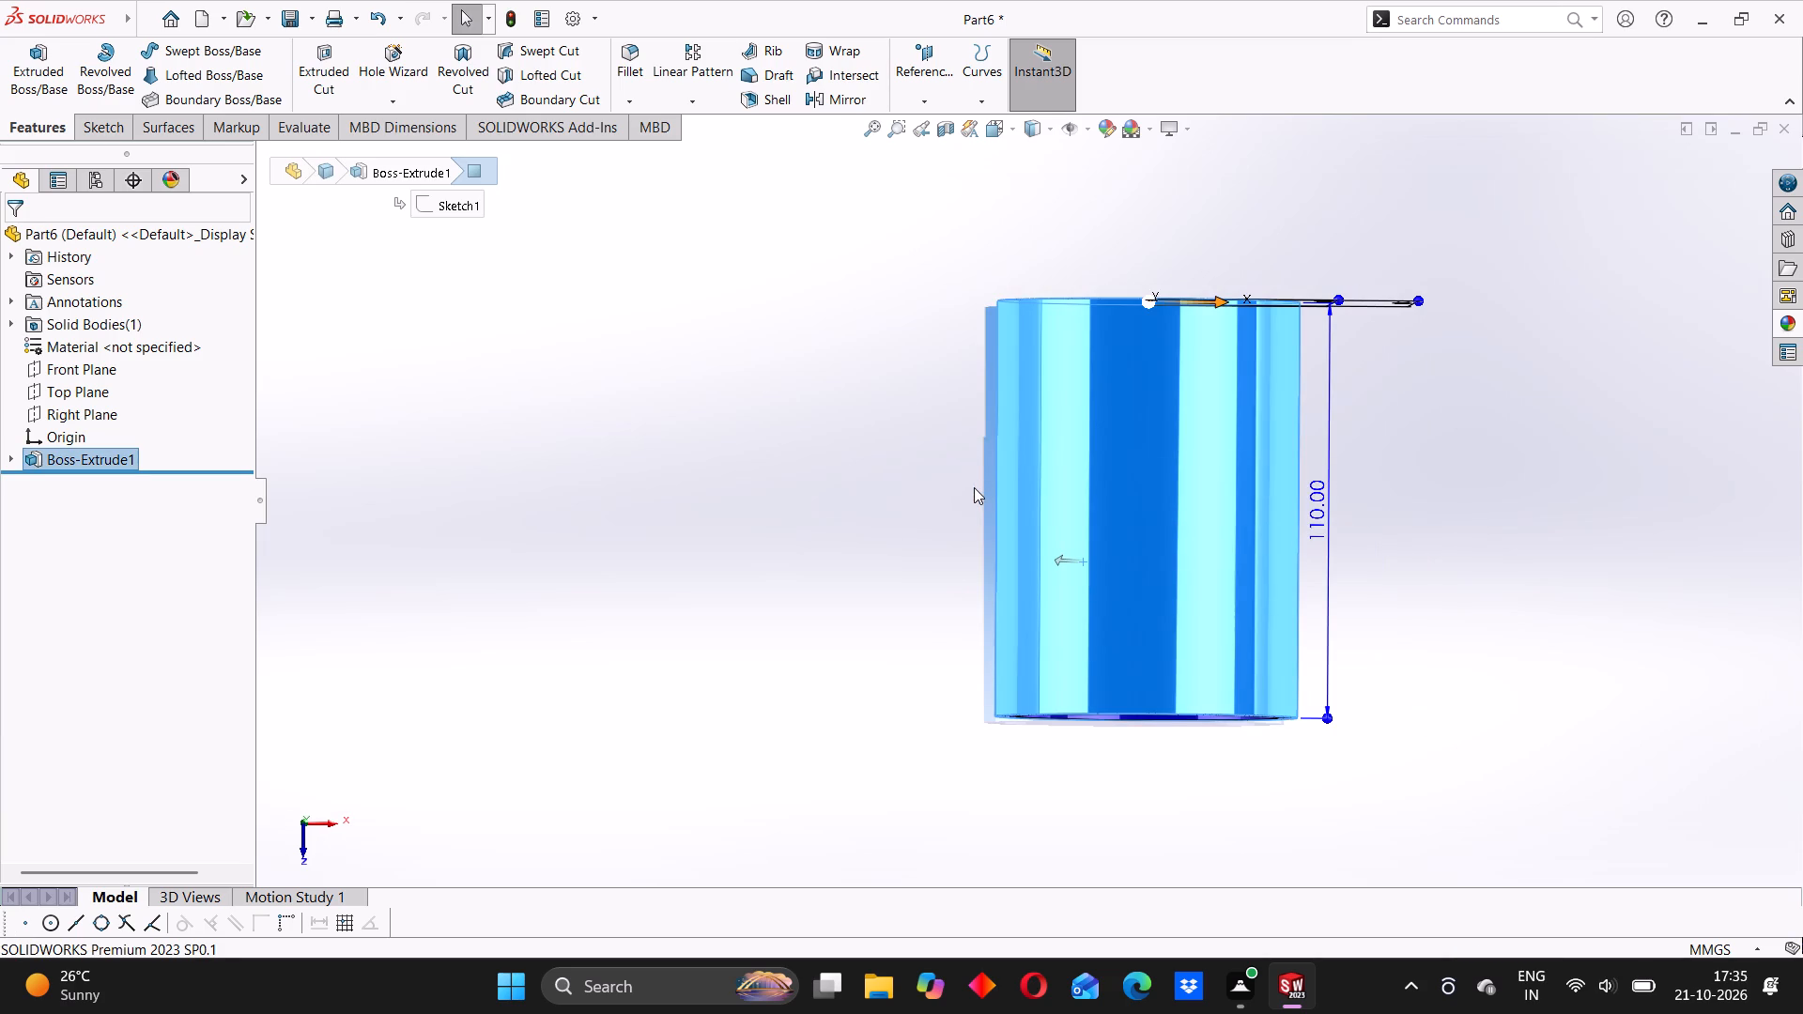
left_click(1114, 506)
middle_click_drag(1240, 502, 1188, 560)
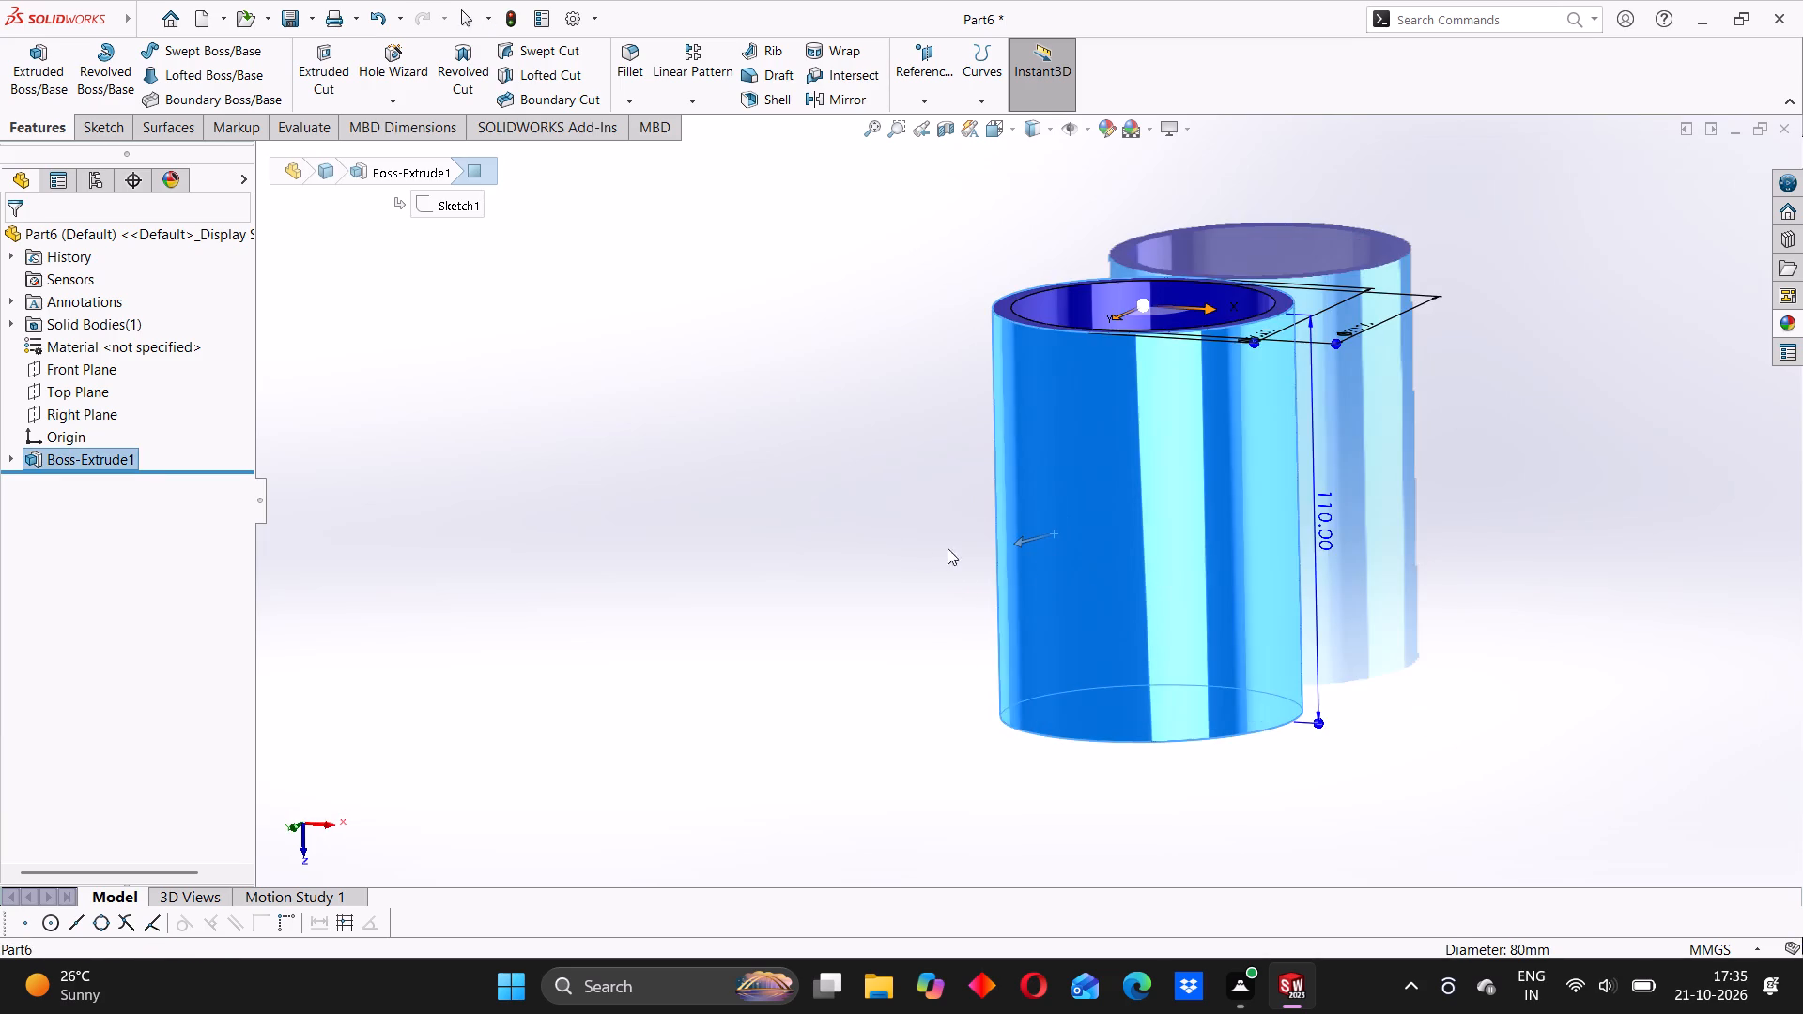
left_click(888, 537)
middle_click_drag(1503, 396, 1403, 435)
left_click(940, 490)
middle_click_drag(1183, 440, 1251, 417)
left_click(954, 453)
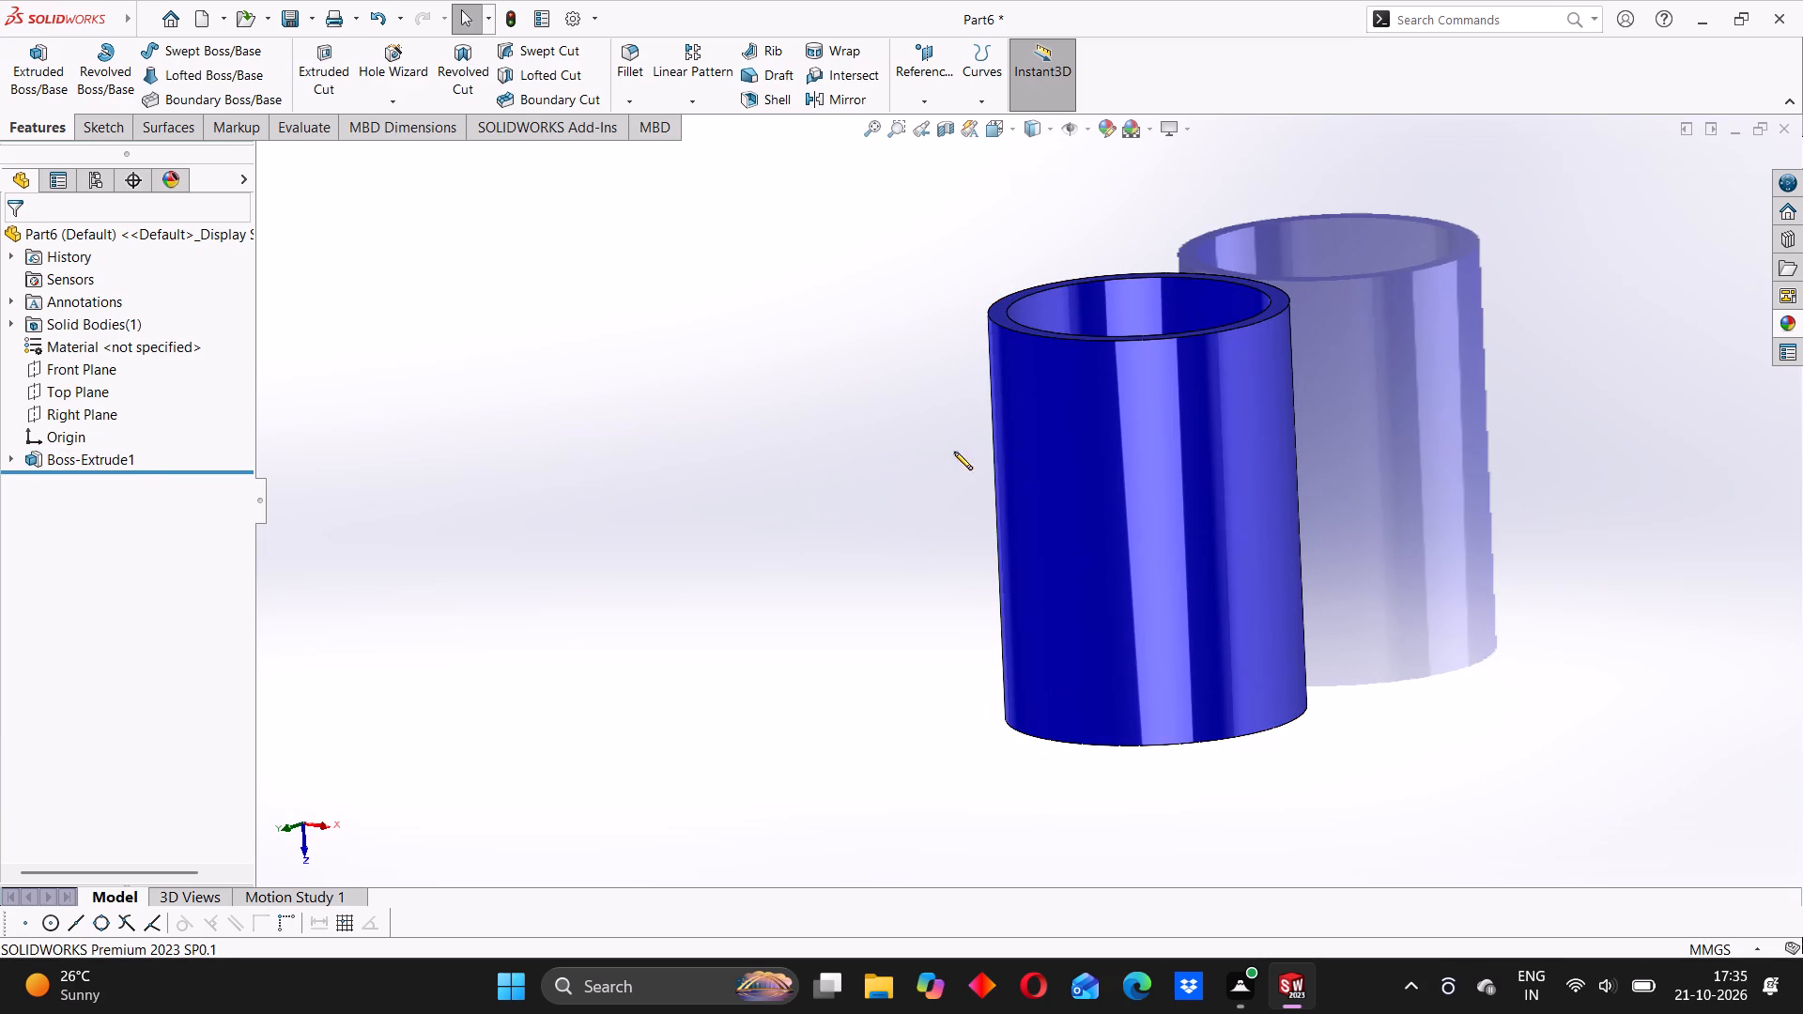
left_click_drag(737, 379, 766, 377)
middle_click_drag(1009, 460, 1143, 451)
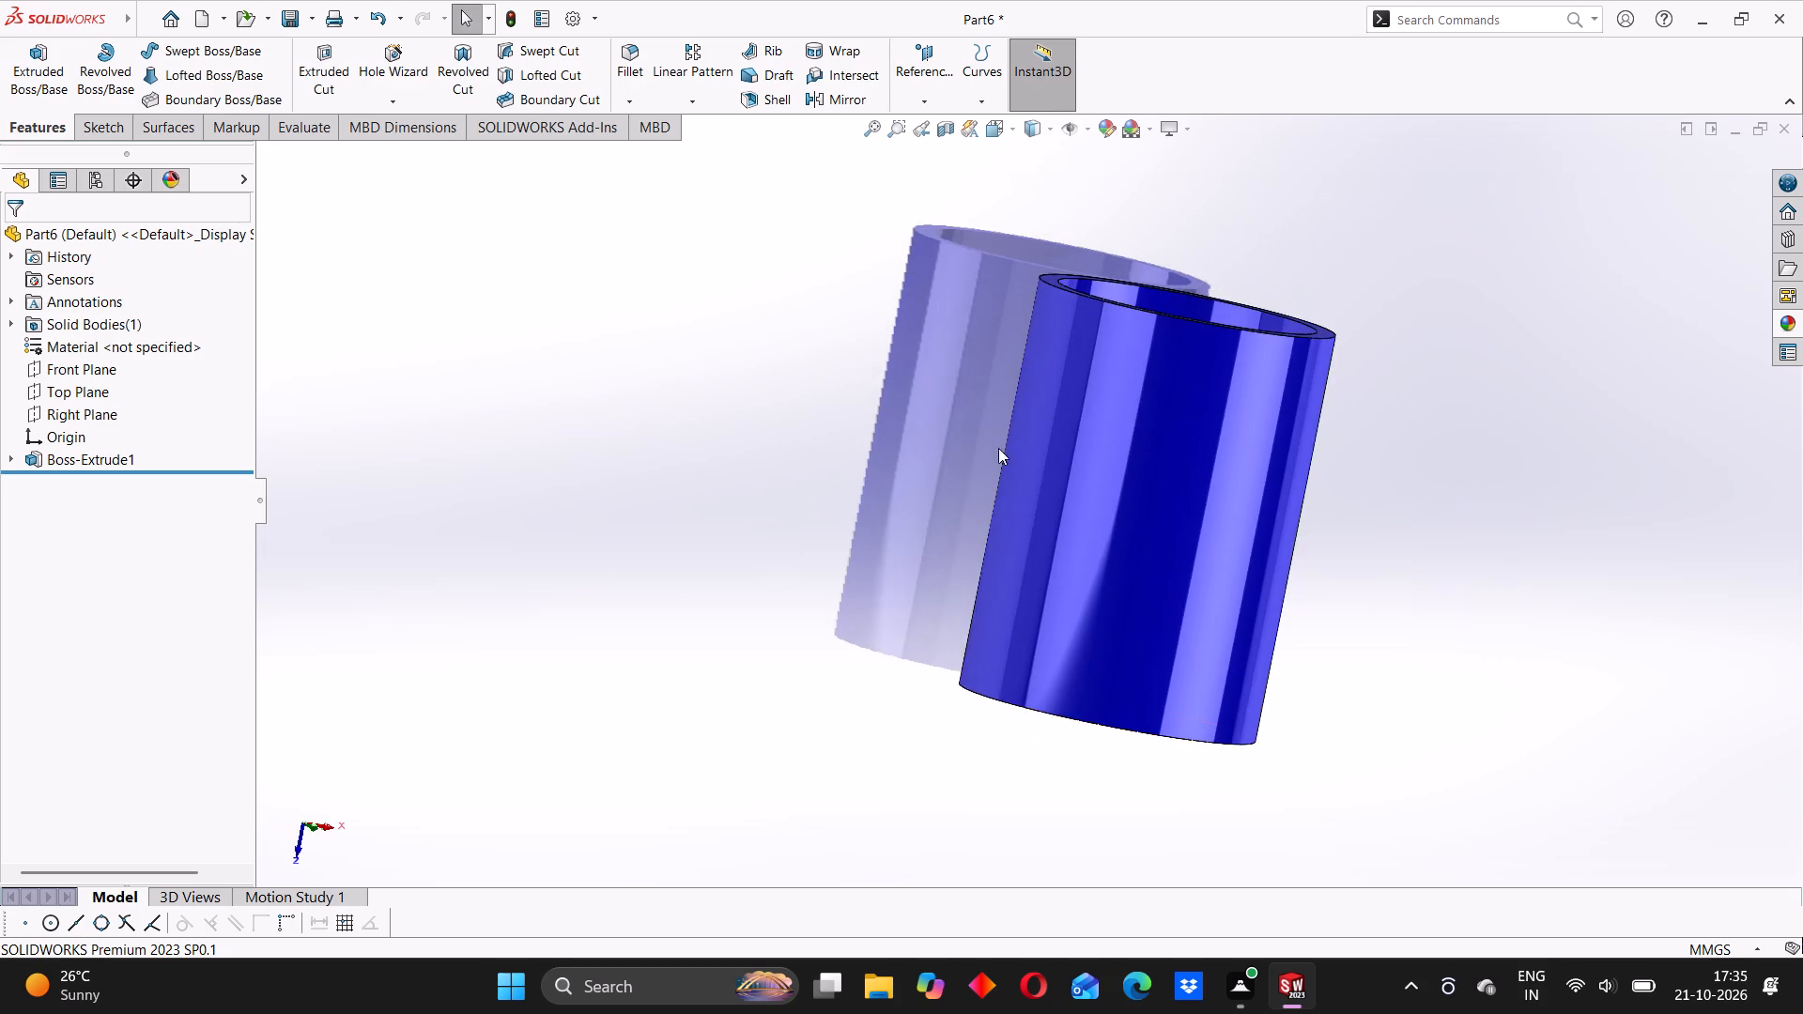
middle_click_drag(1016, 446, 1140, 621)
left_click(870, 501)
middle_click_drag(1189, 454, 1009, 530)
left_click(875, 485)
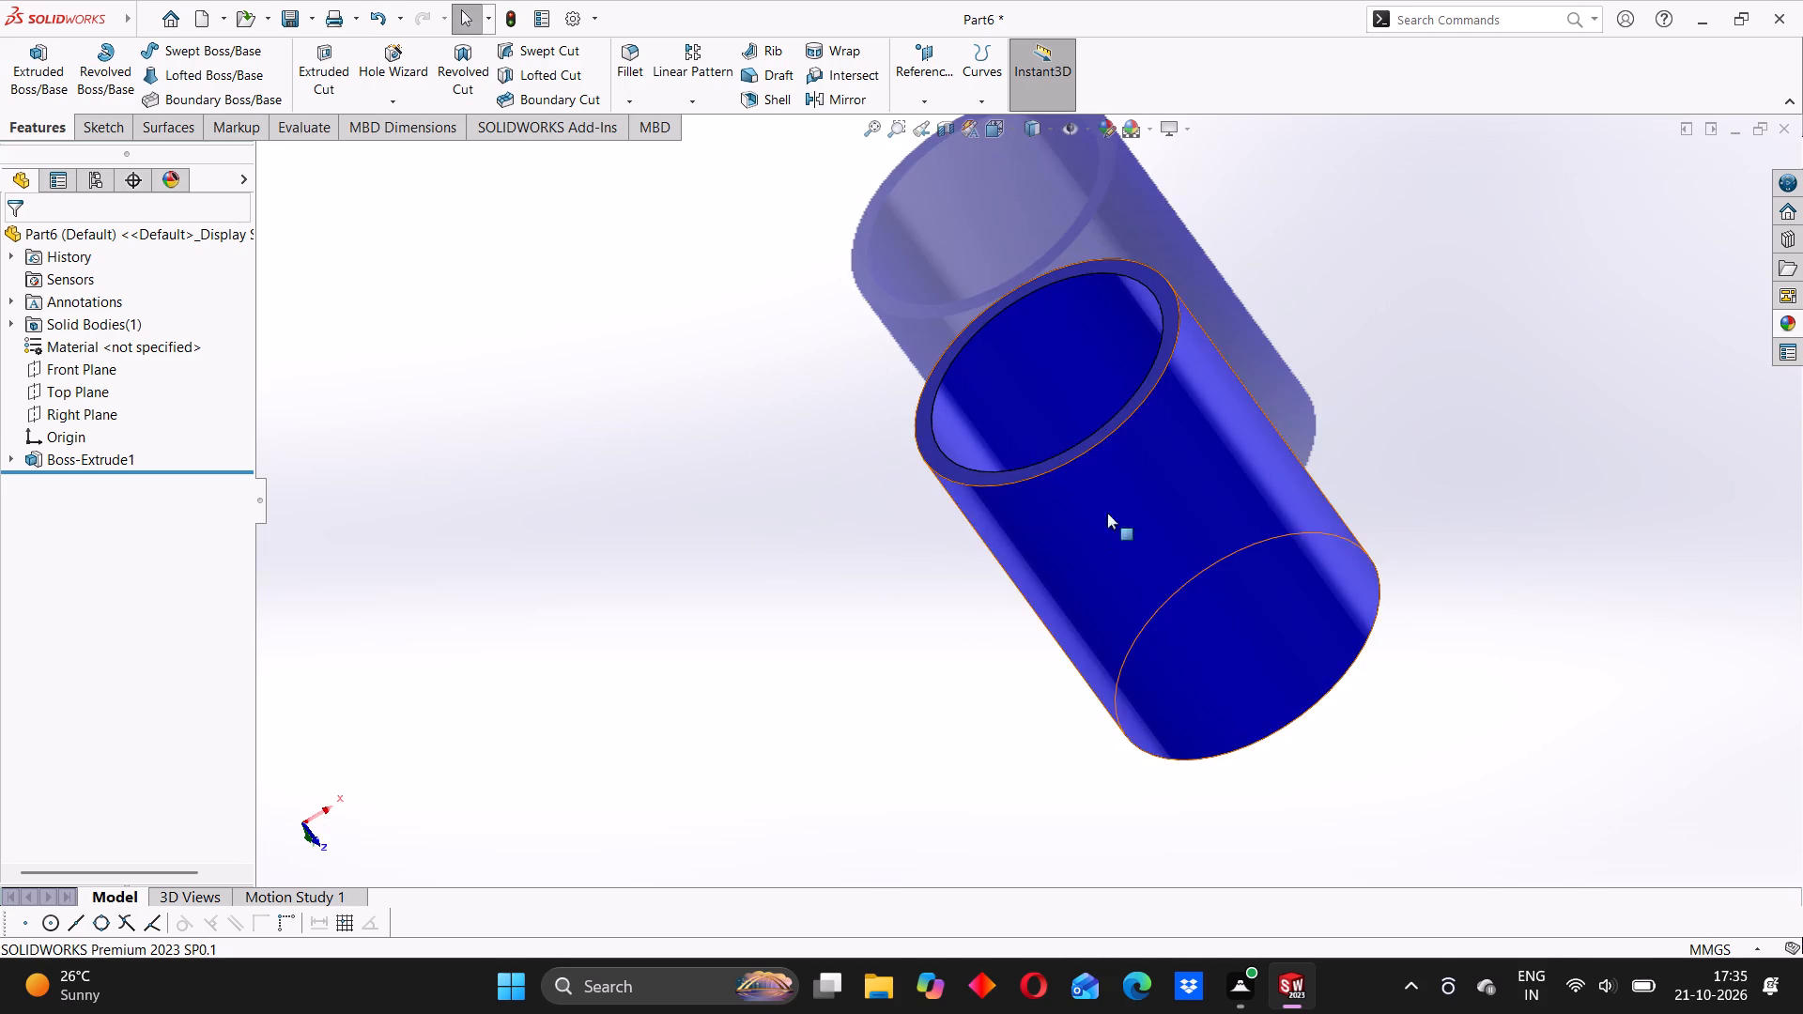
middle_click_drag(1111, 492, 1120, 583)
middle_click_drag(866, 607, 1056, 408)
left_click(932, 438)
middle_click_drag(1310, 438, 994, 469)
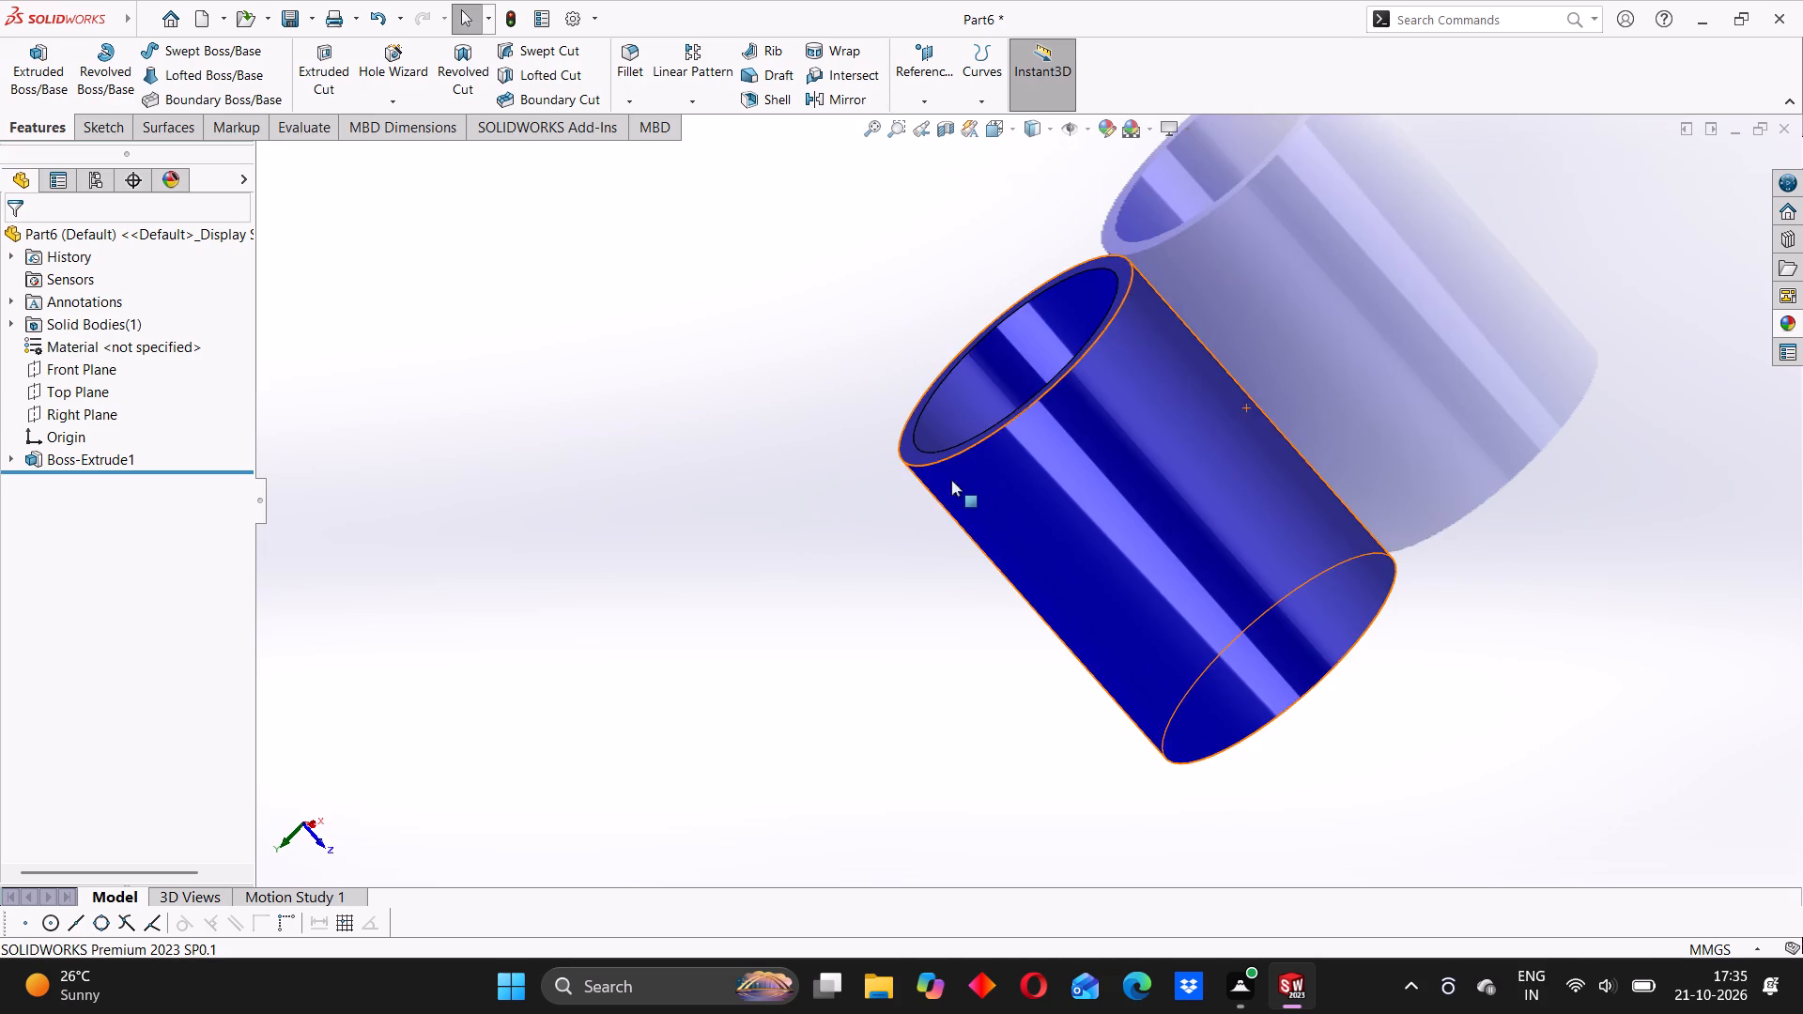
left_click(889, 554)
scroll(1028, 556, "up", 1)
middle_click_drag(1140, 524, 1254, 486)
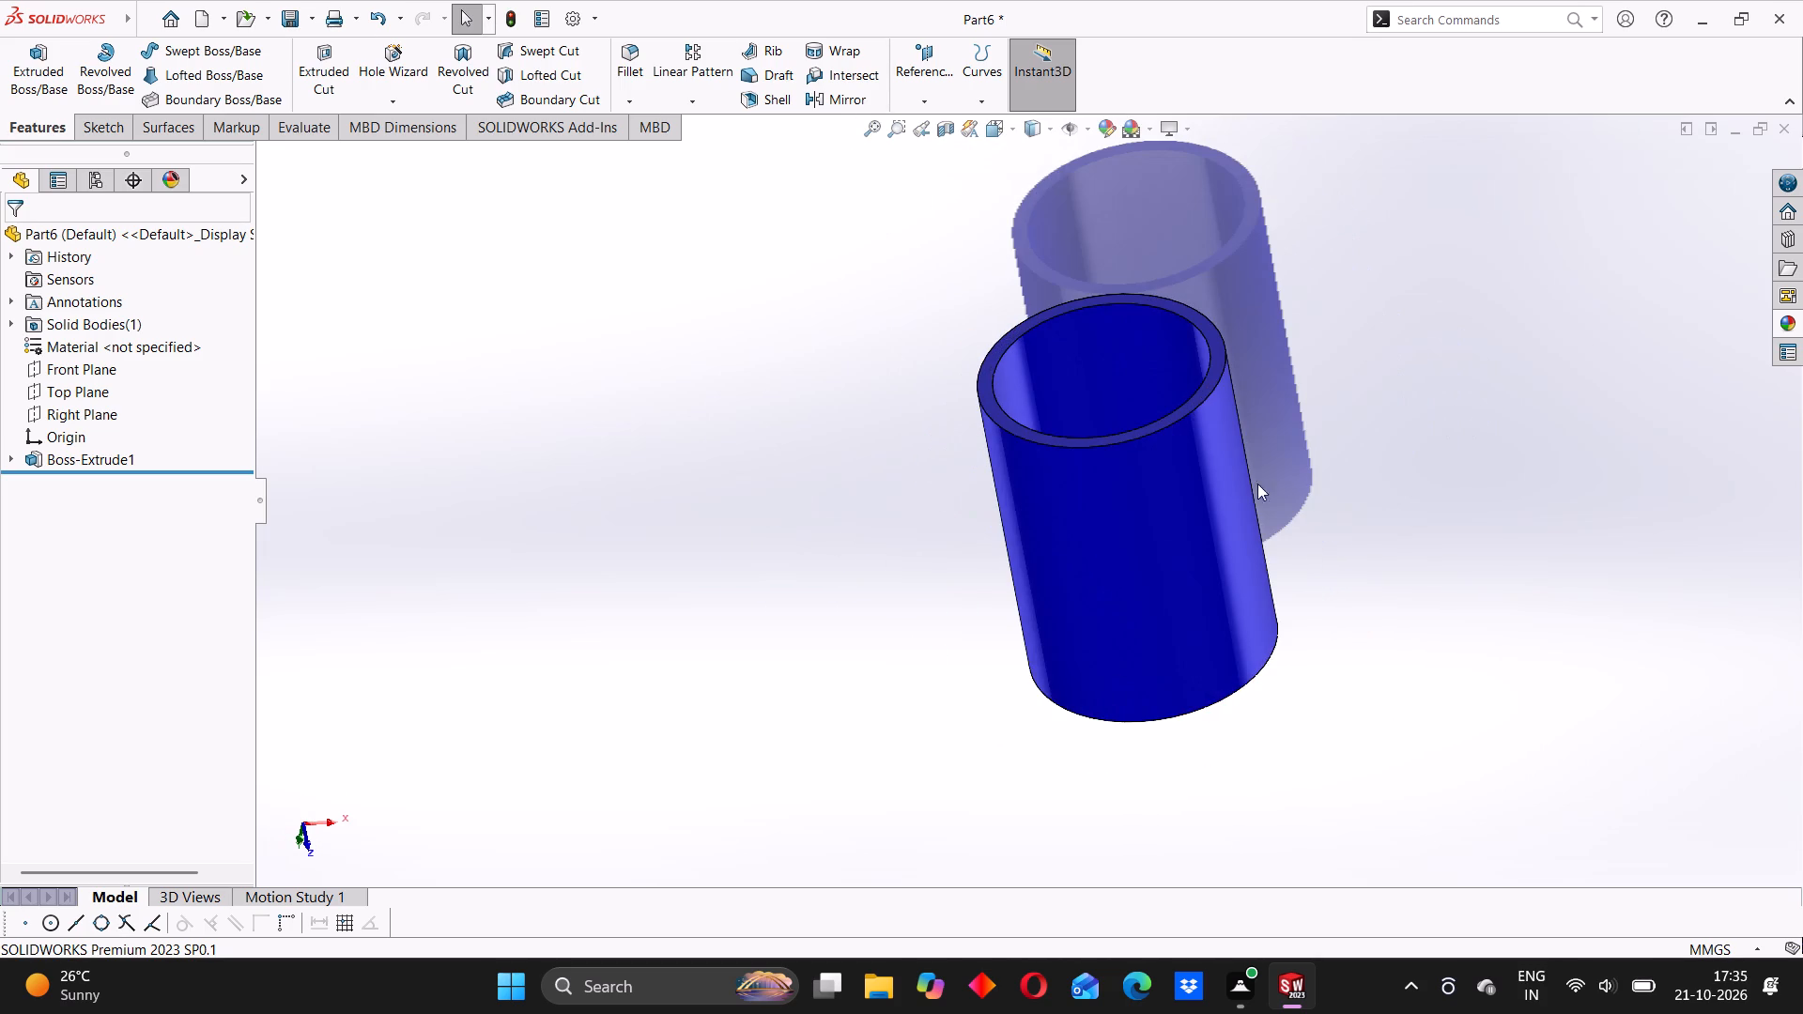
left_click(897, 554)
middle_click_drag(1067, 509, 1125, 466)
scroll(964, 540, "down", 1)
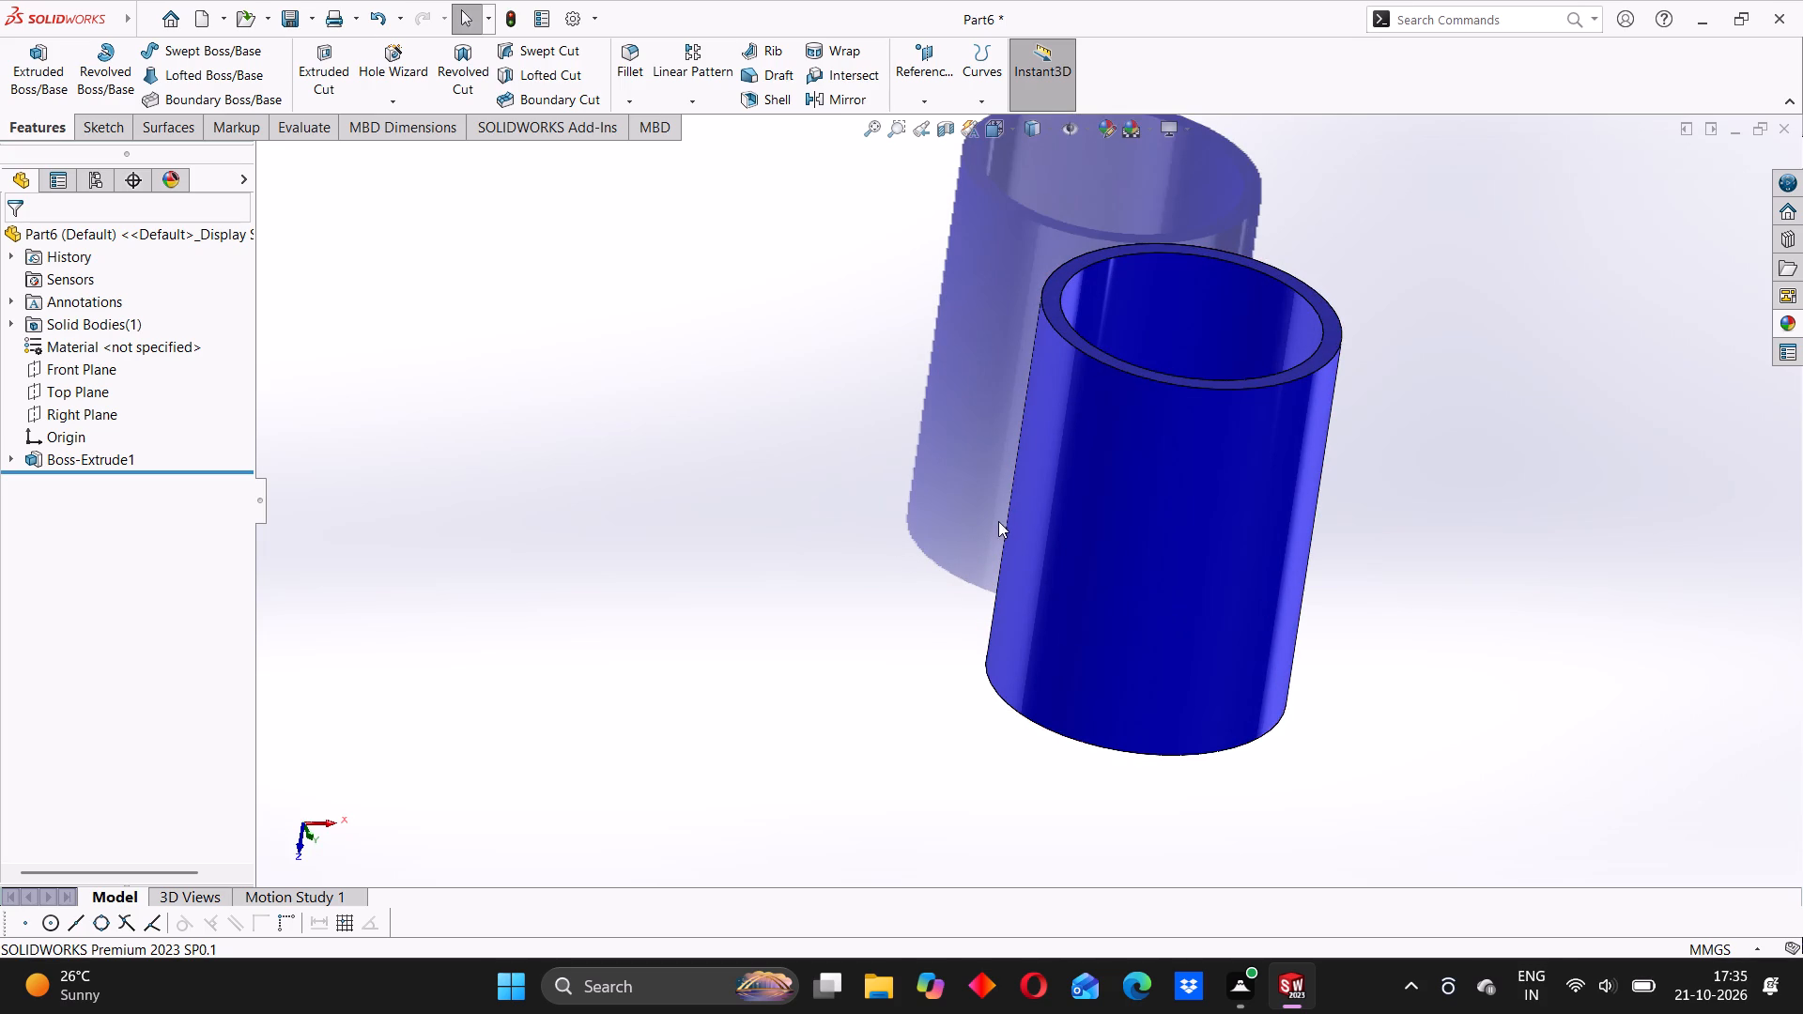
left_click(957, 515)
middle_click_drag(1181, 493, 1168, 487)
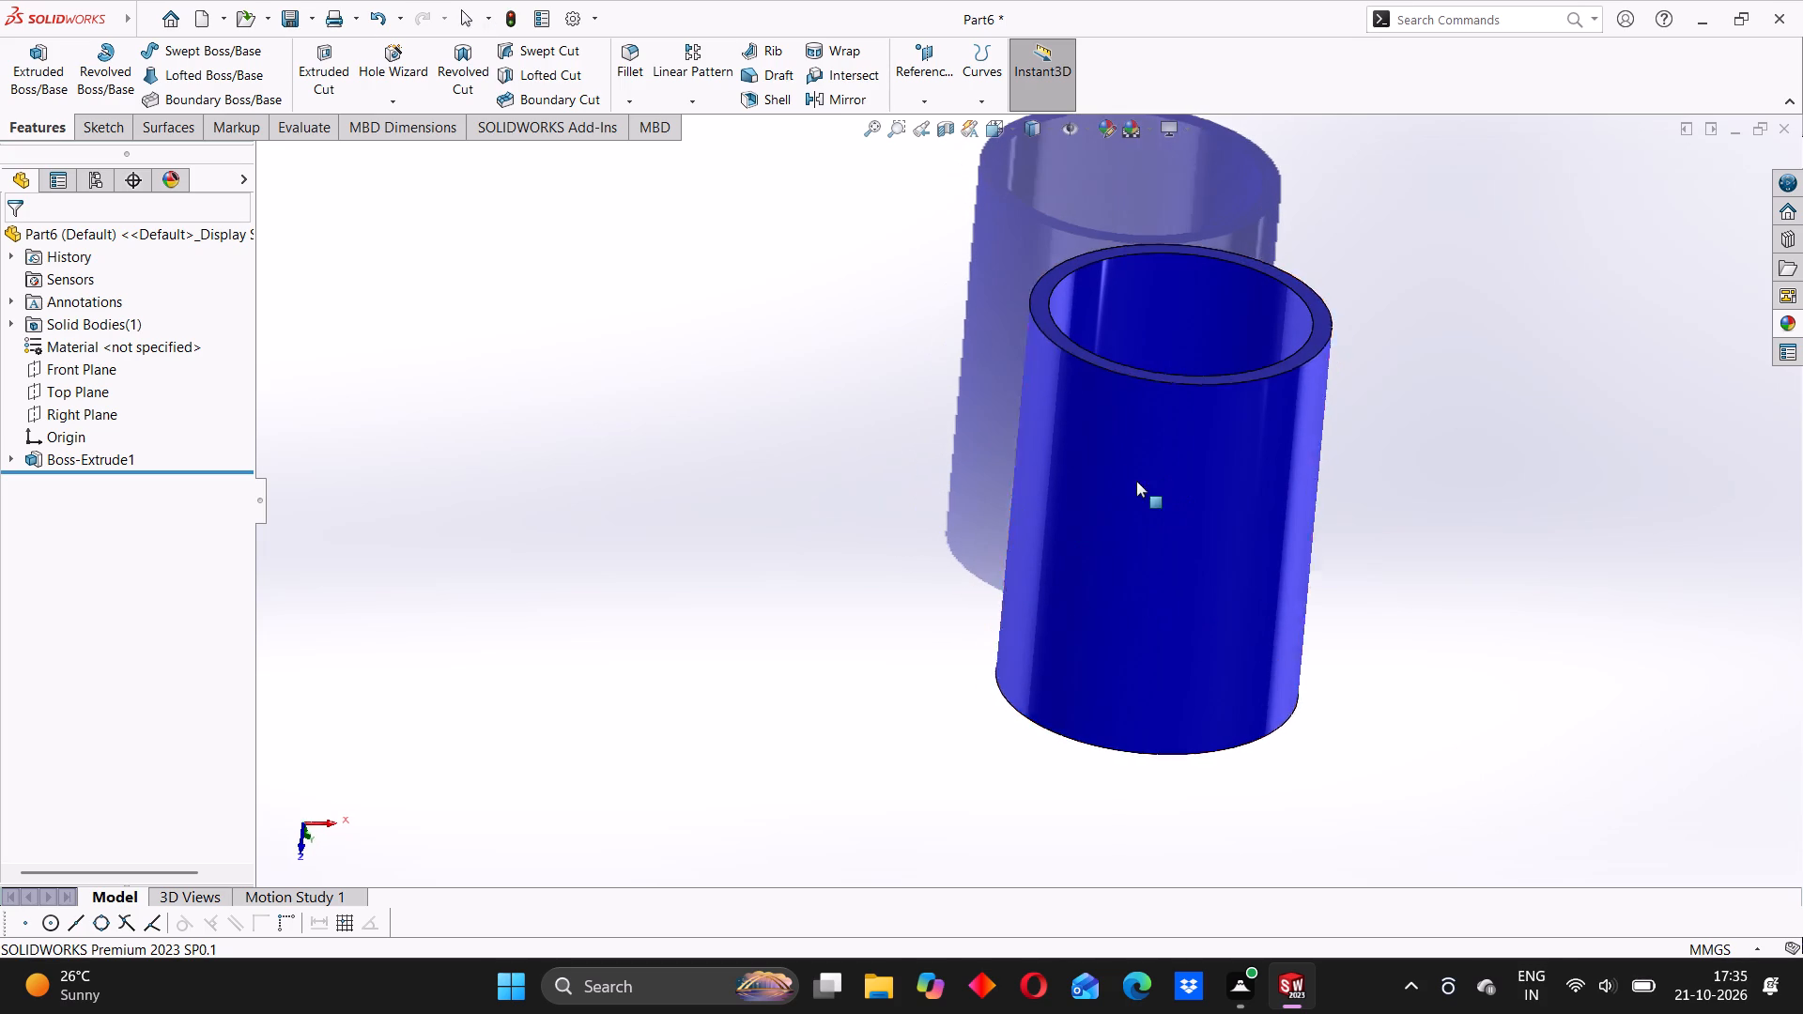
scroll(1082, 456, "down", 3)
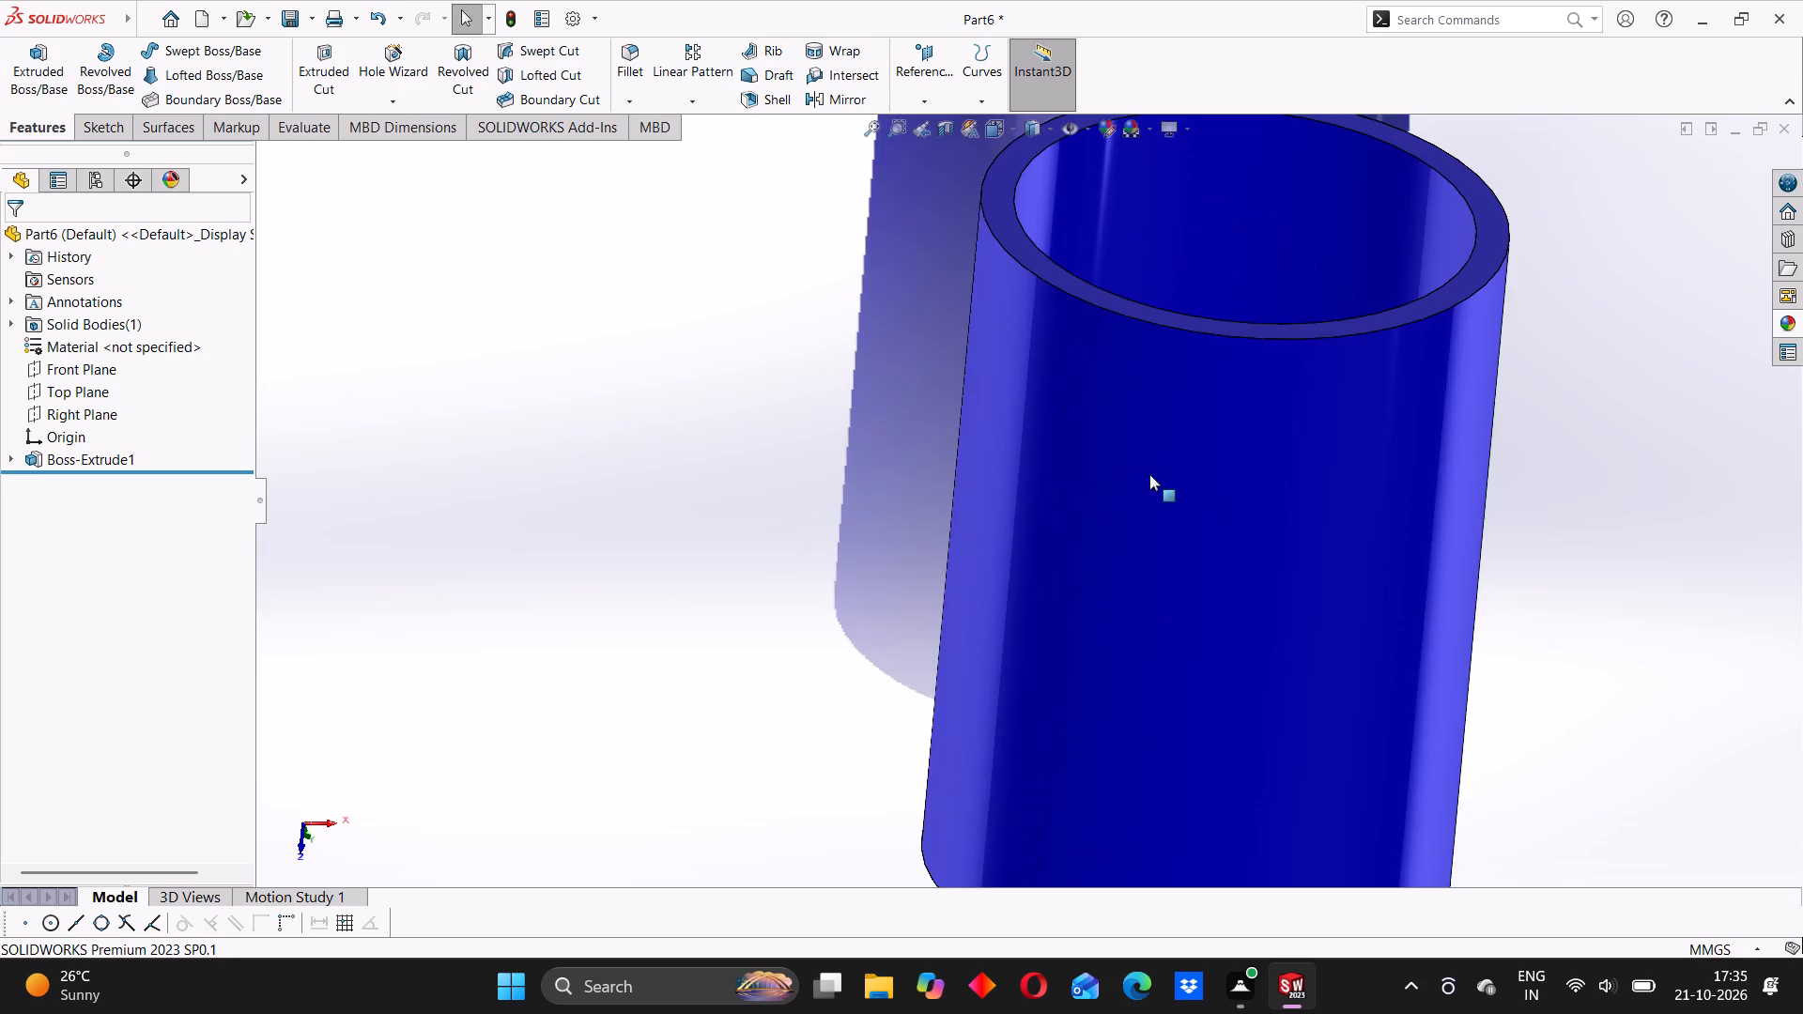
Examine the blue hollow cylinder's outer wall and both open ends from tilted viewpoints.
middle_click_drag(1149, 474, 1133, 470)
left_click(910, 498)
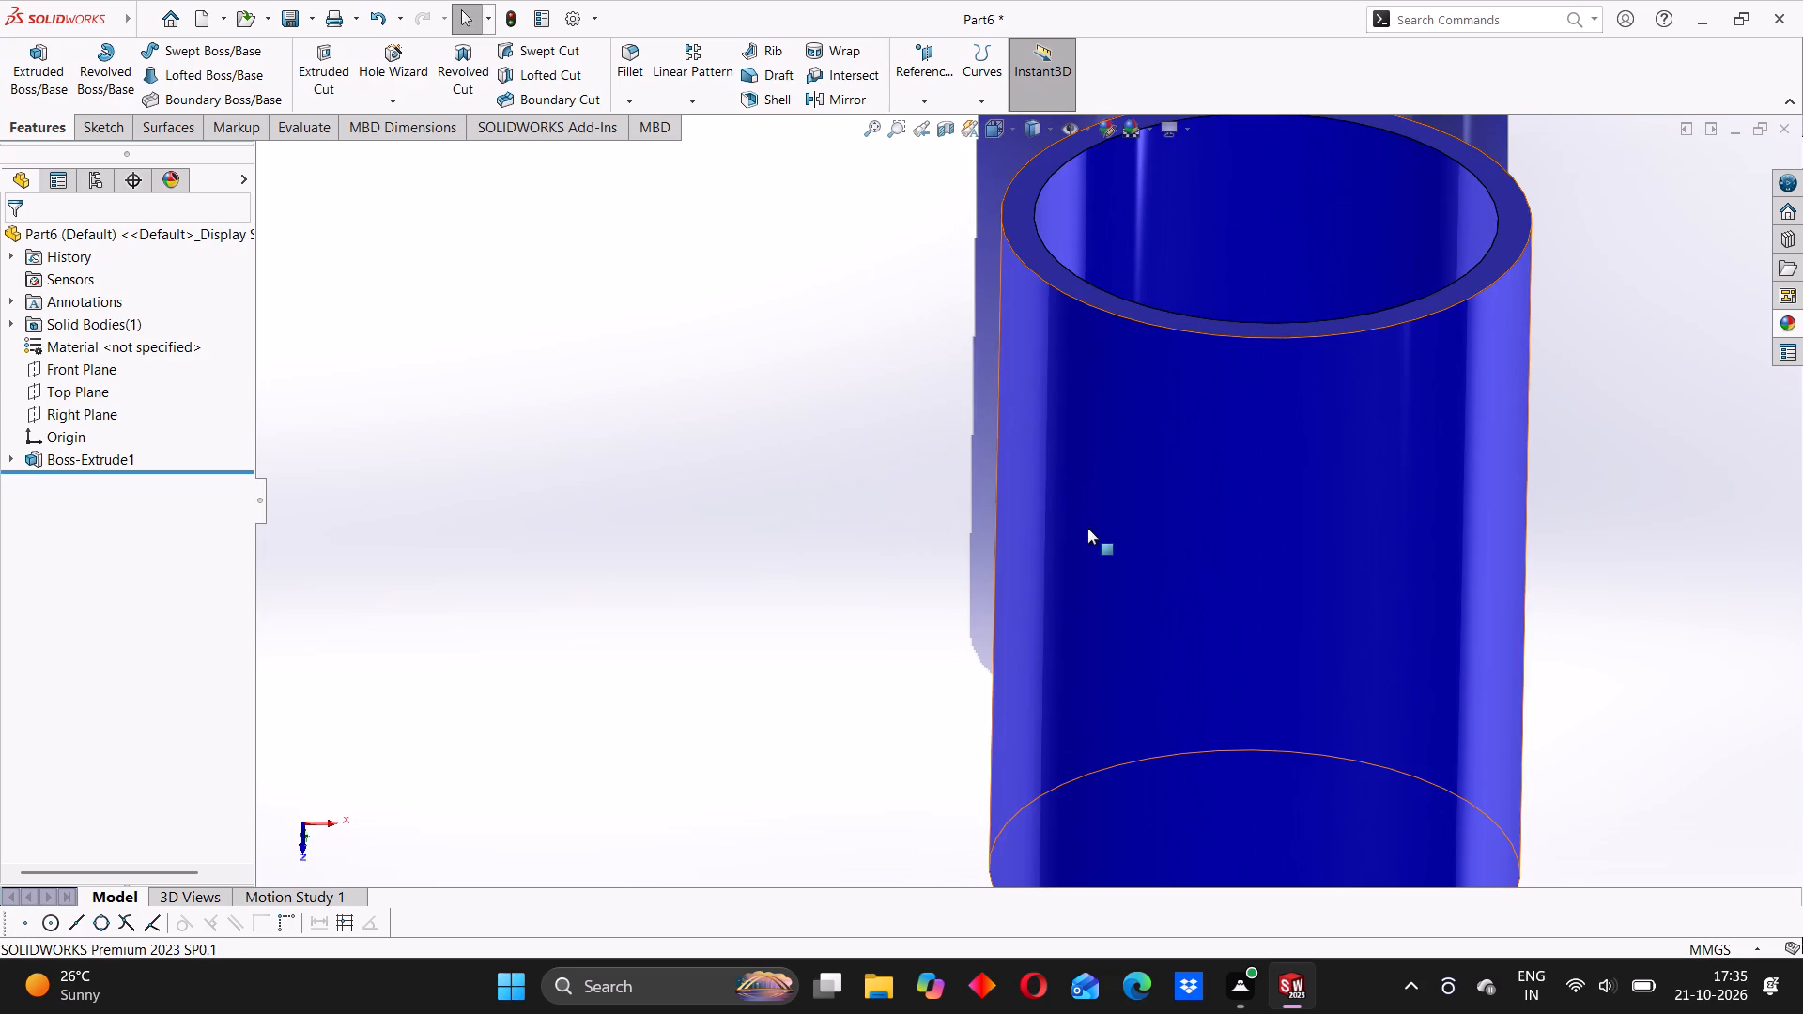
scroll(1087, 528, "up", 2)
middle_click_drag(1087, 548, 1107, 499)
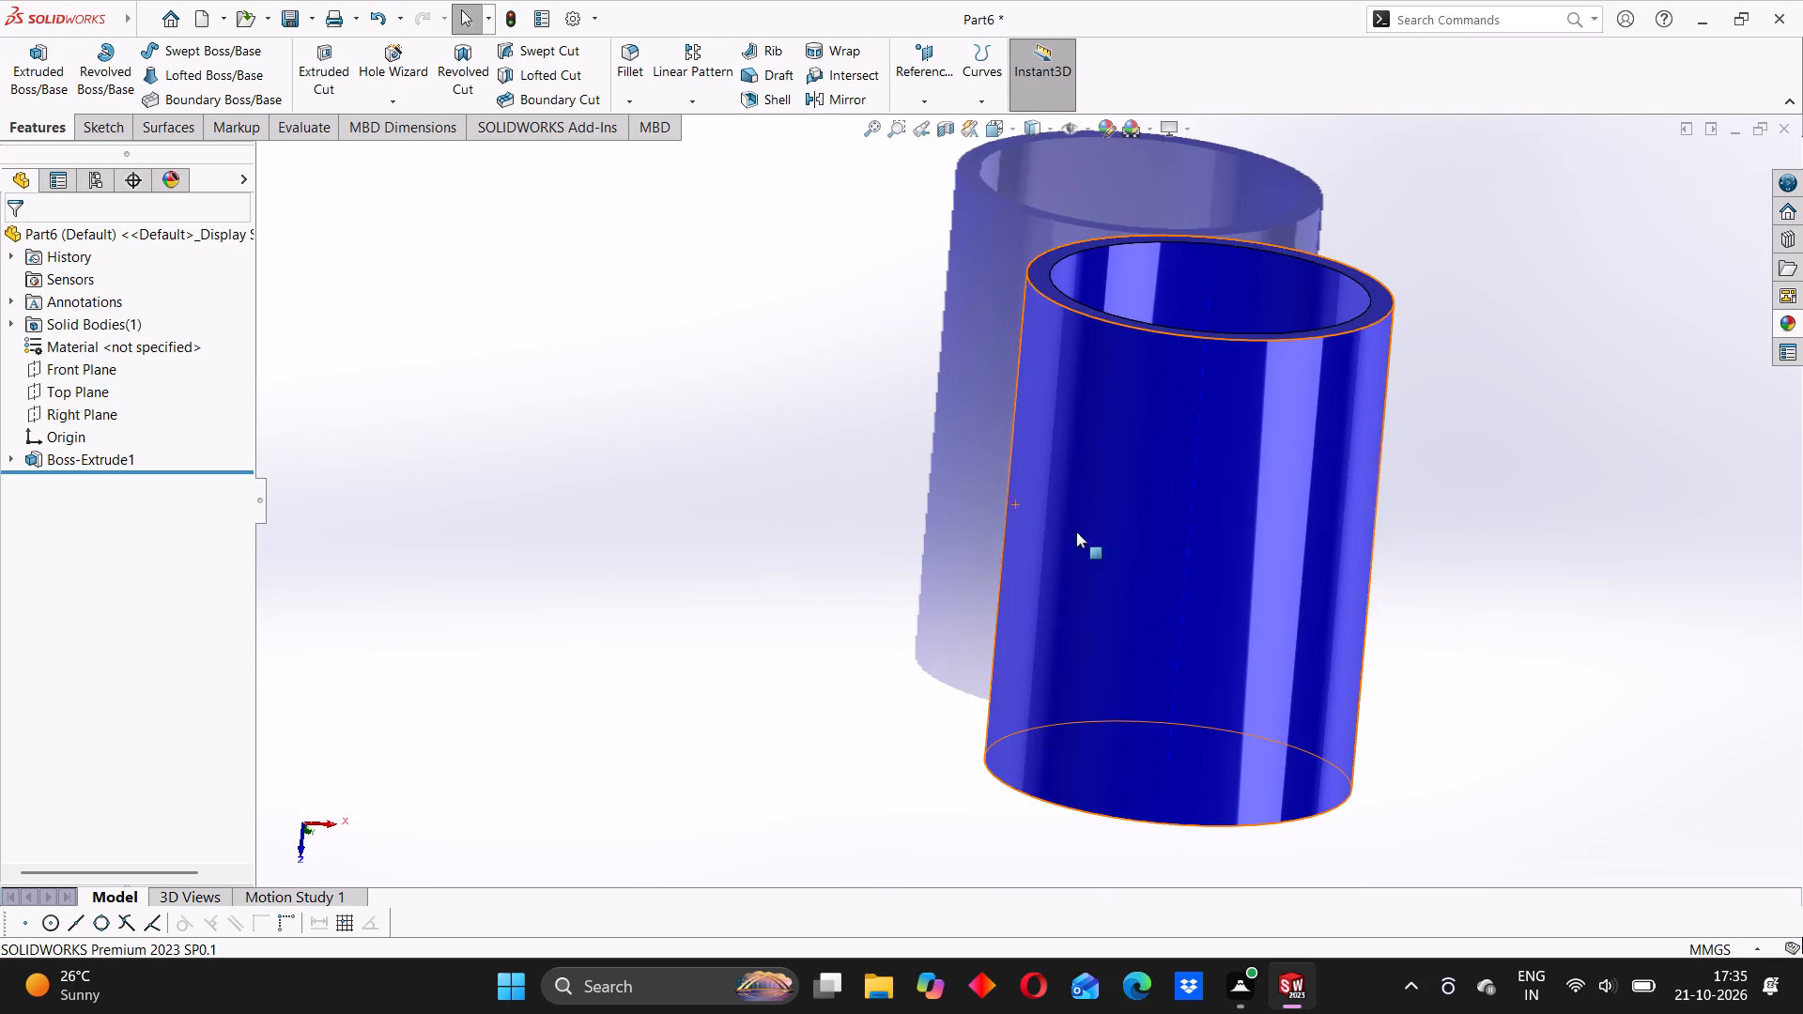
middle_click_drag(1197, 506, 1125, 503)
left_click(898, 538)
middle_click_drag(1170, 591, 1174, 490)
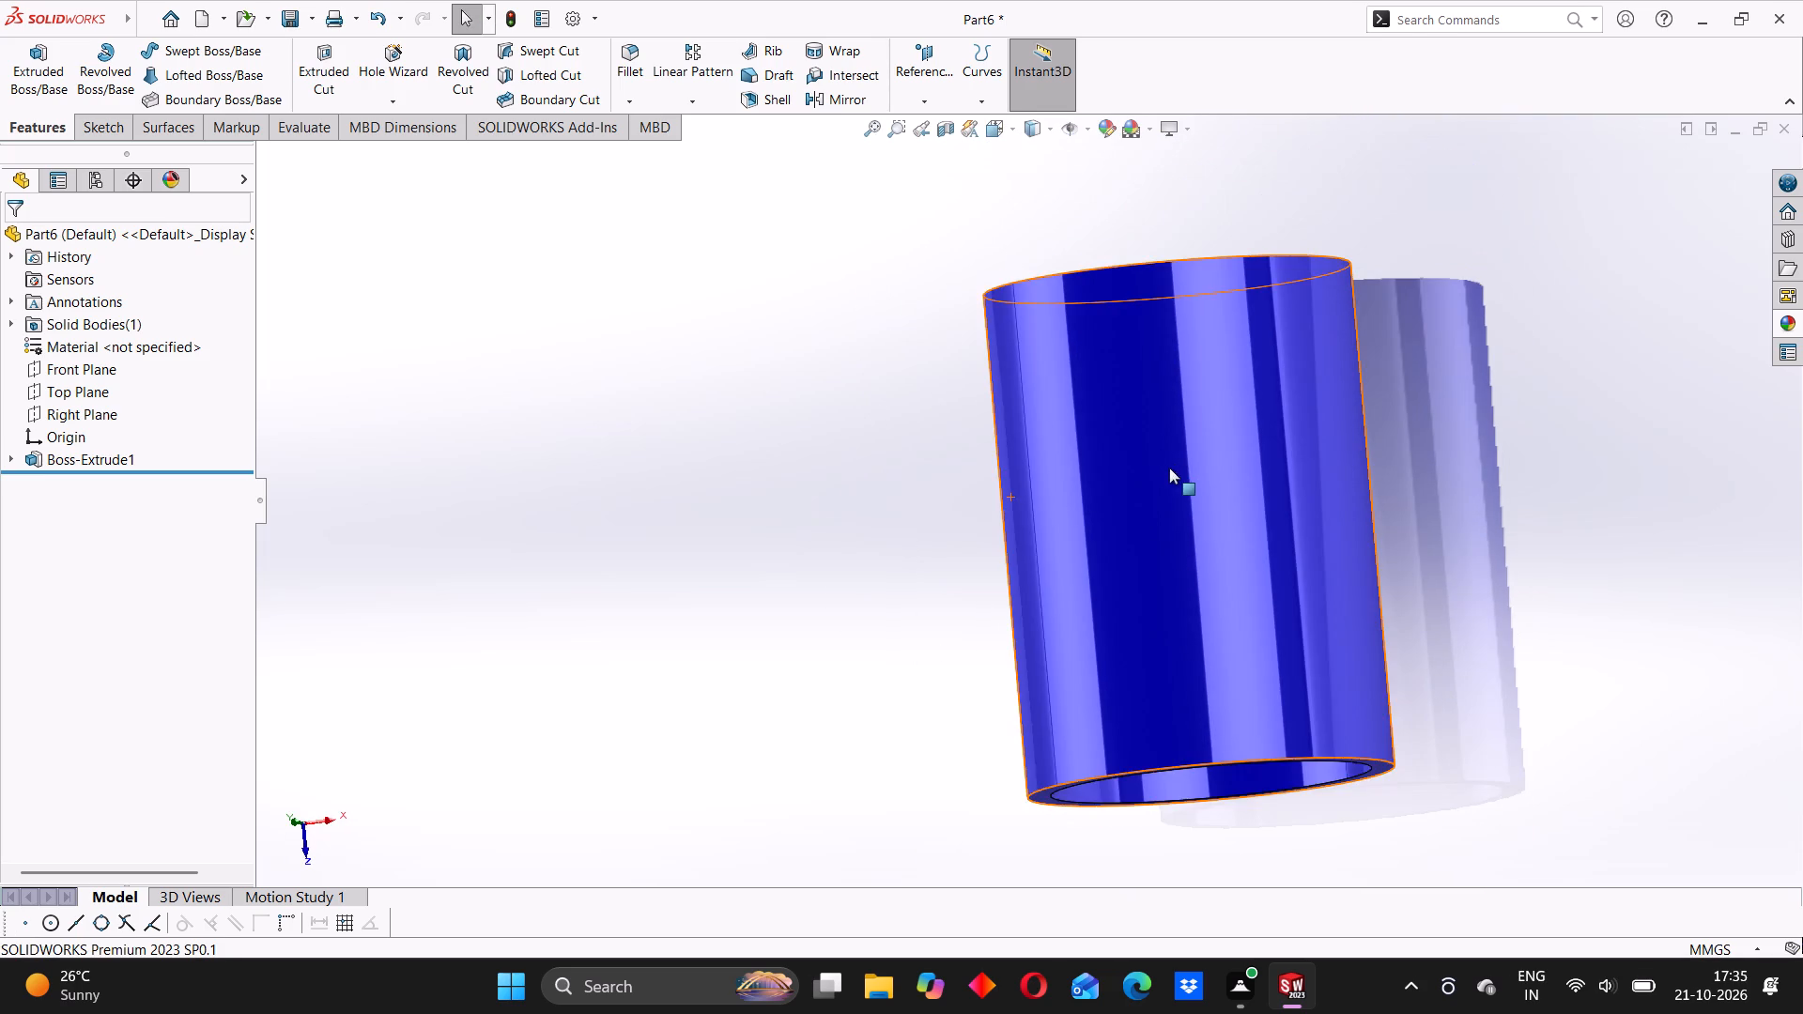
scroll(1169, 468, "up", 4)
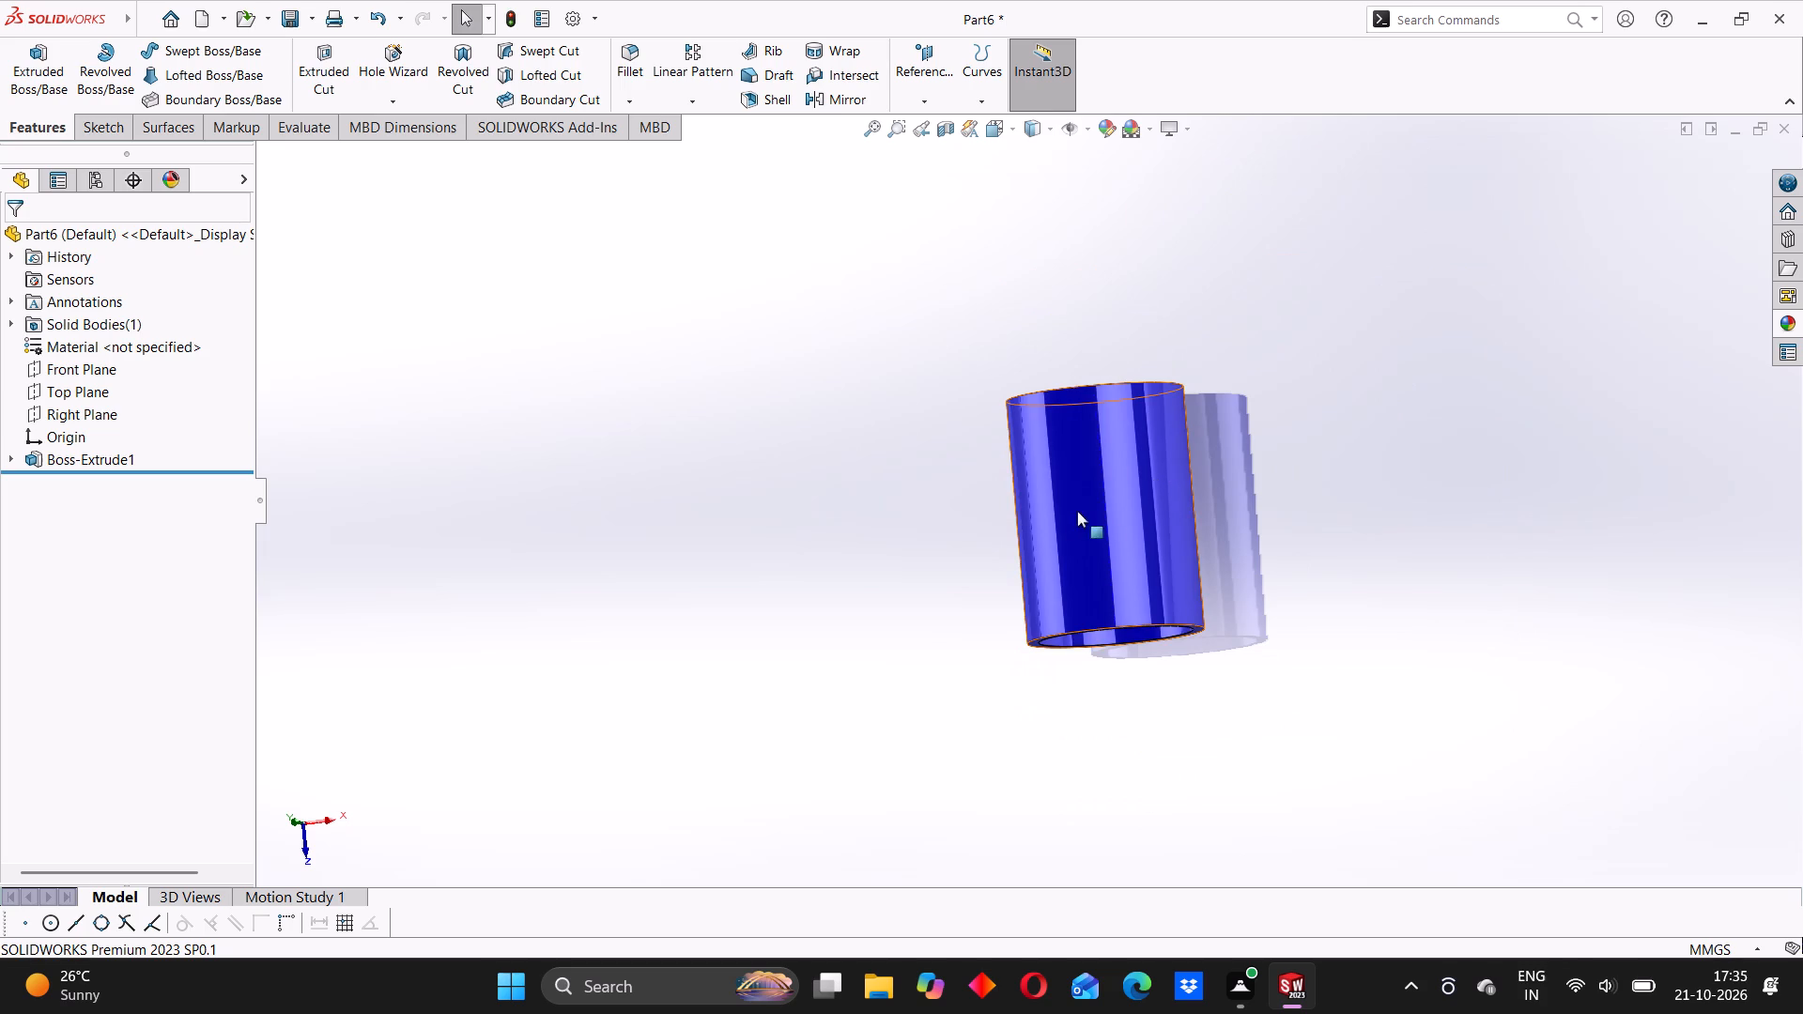
left_click(929, 488)
scroll(1151, 454, "down", 1)
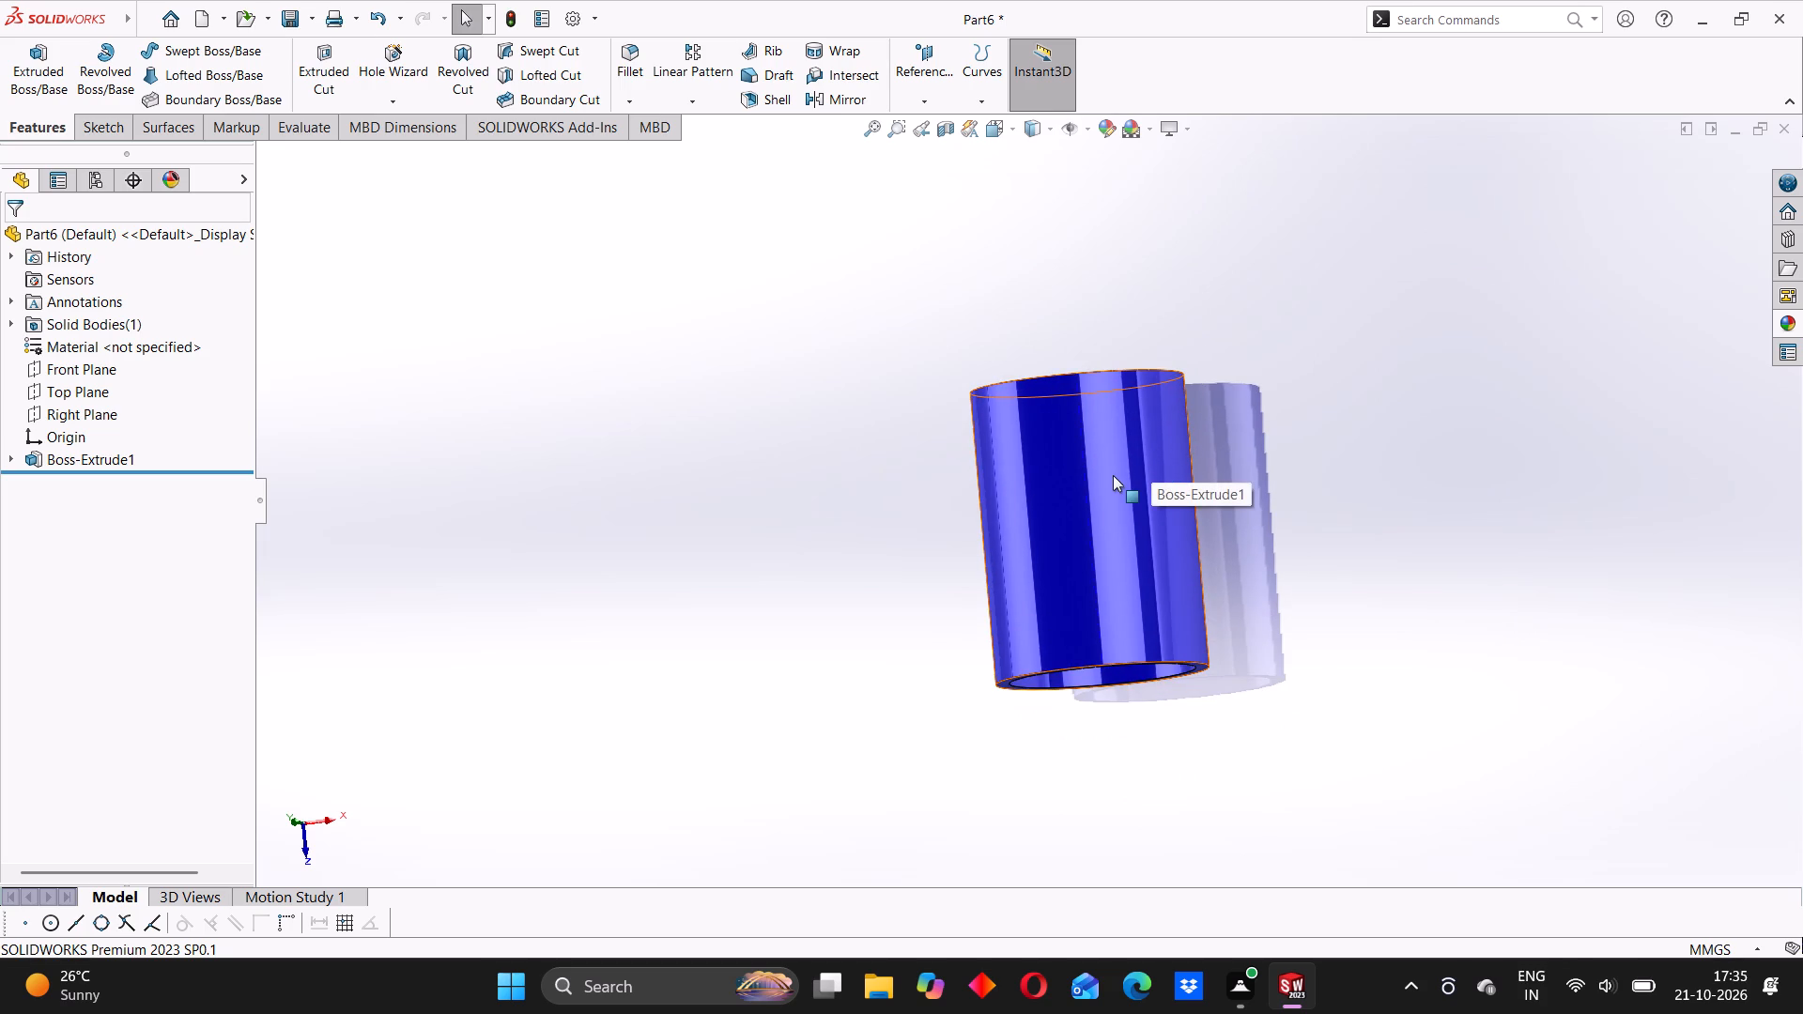
middle_click_drag(1064, 499, 1116, 554)
left_click(778, 525)
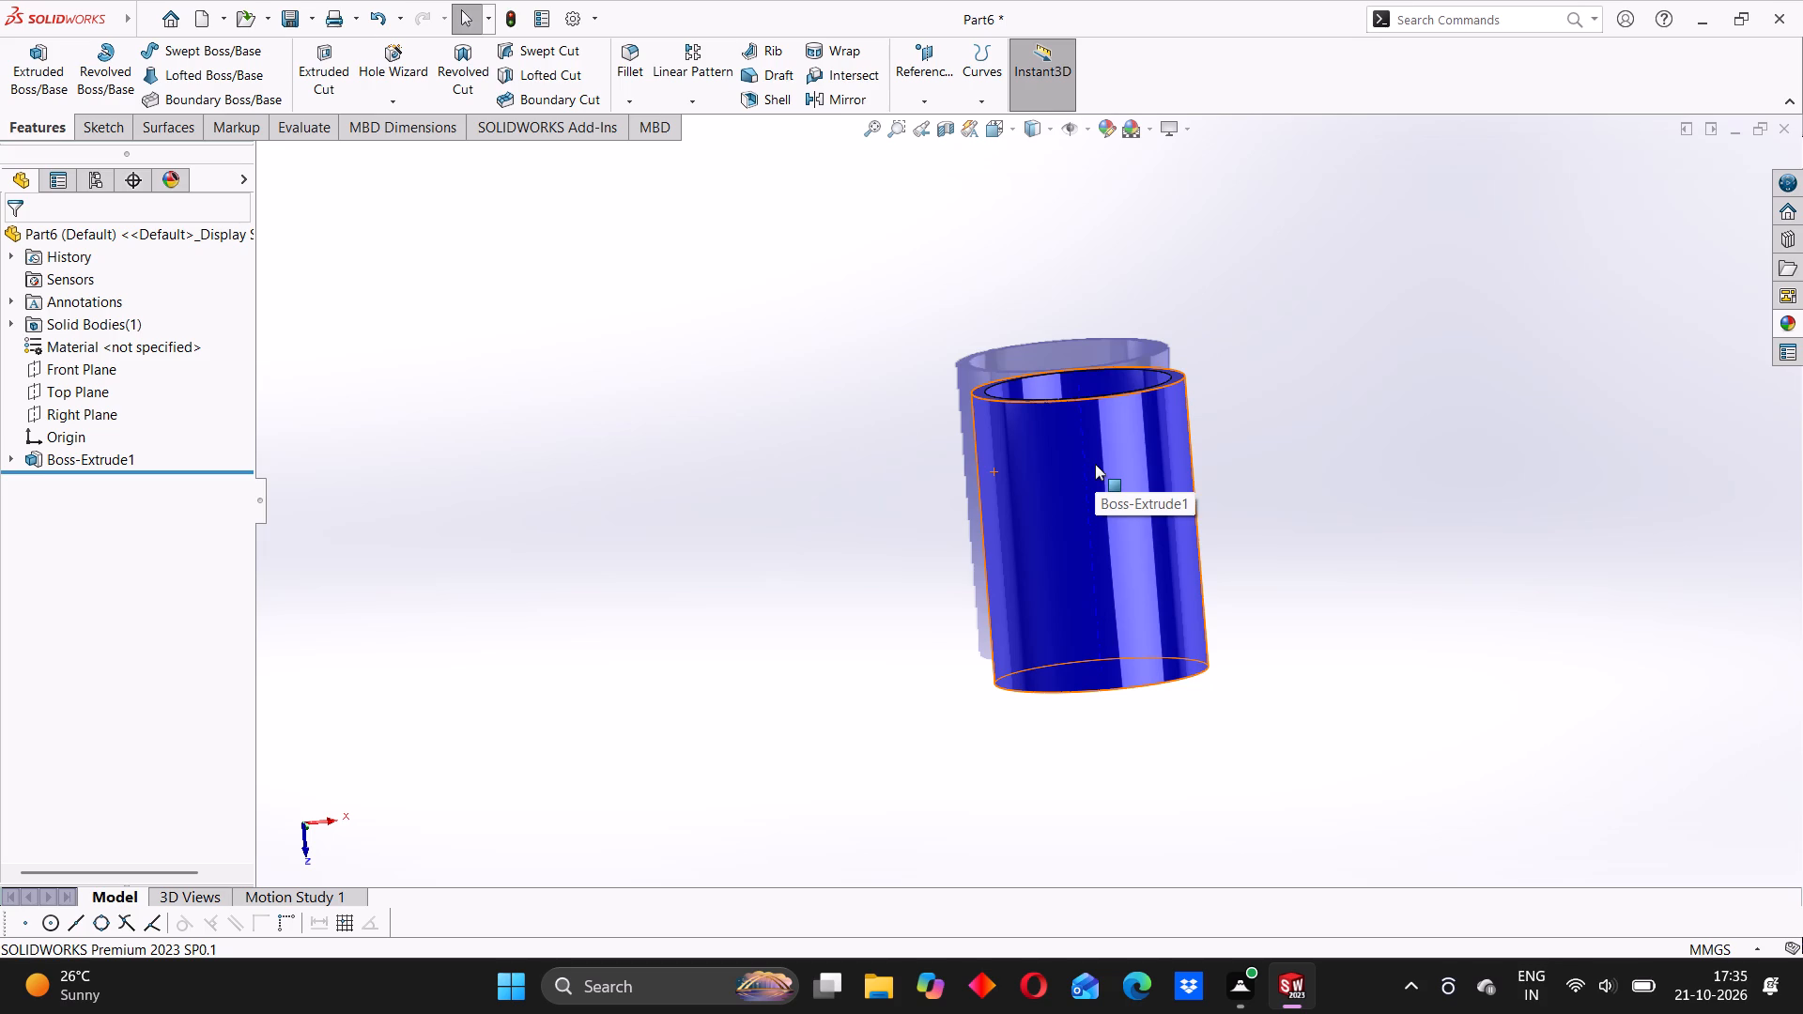
Examine the hollow cylinder's open rim and bore from several slightly rotated angles.
scroll(1079, 501, "down", 1)
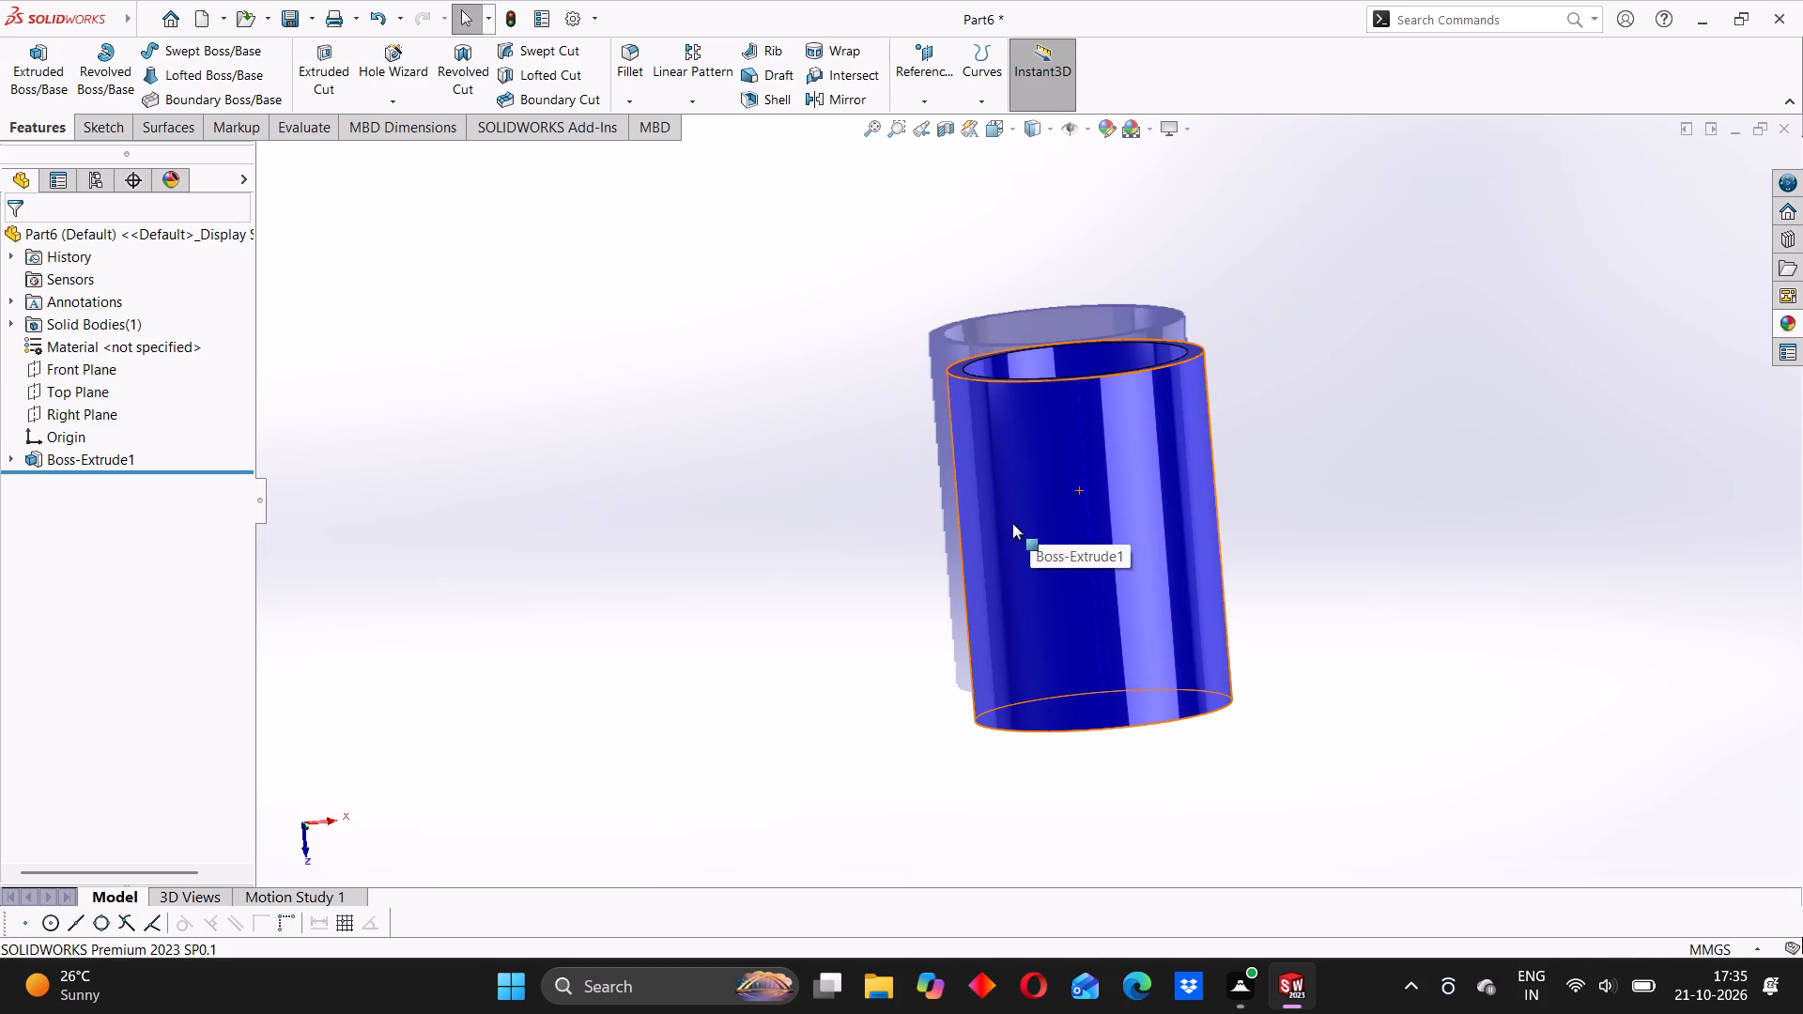
scroll(1042, 484, "up", 1)
scroll(1017, 480, "down", 1)
middle_click(867, 515)
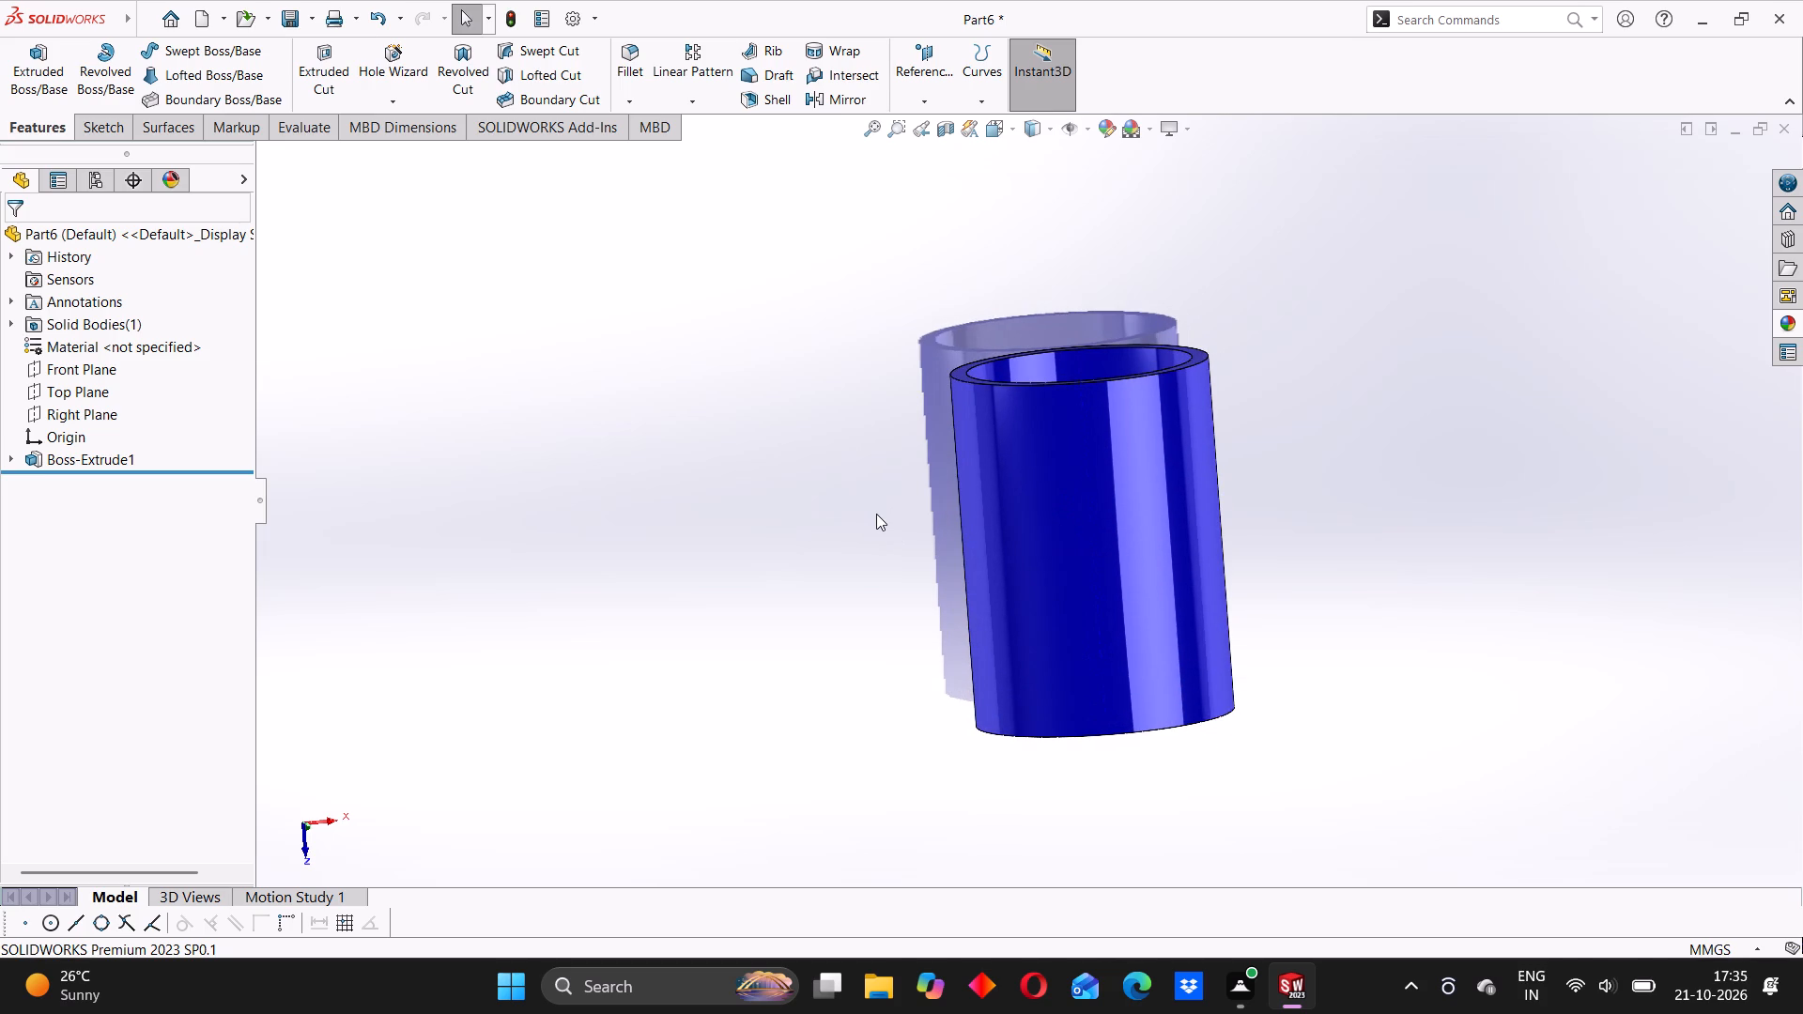
left_click(888, 547)
left_click(868, 607)
middle_click_drag(1102, 501, 1069, 530)
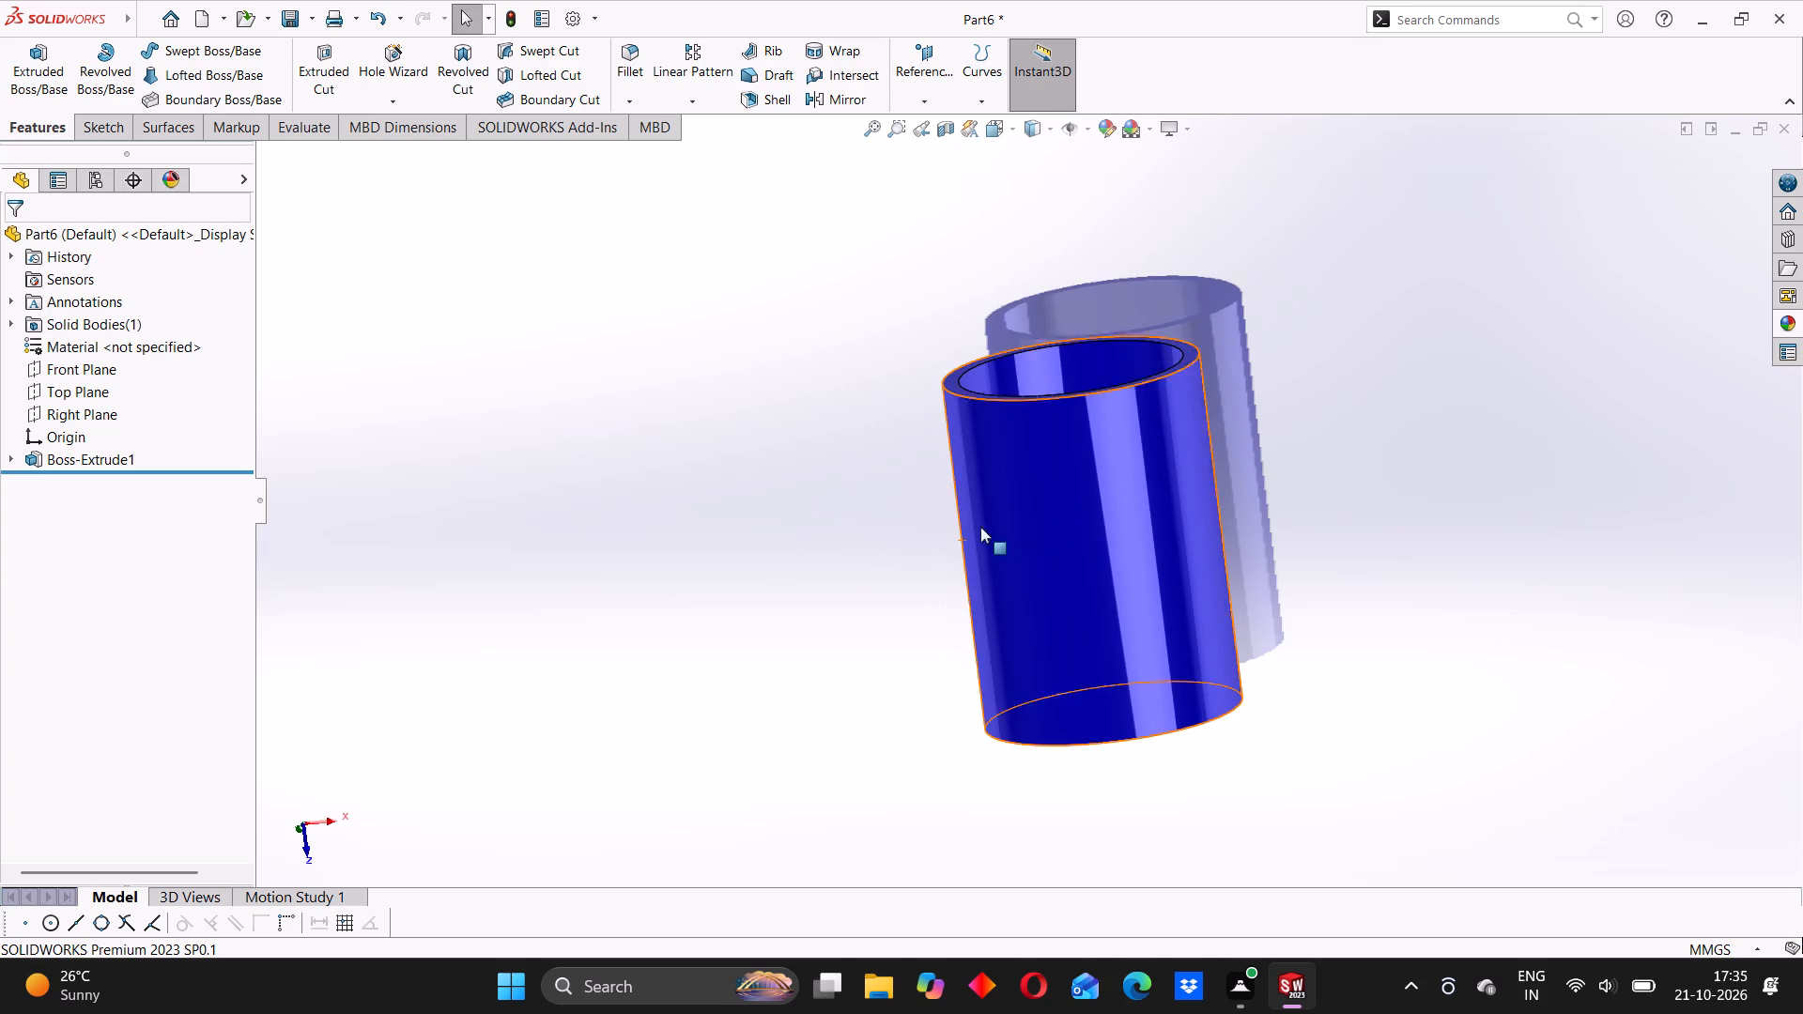
left_click(923, 525)
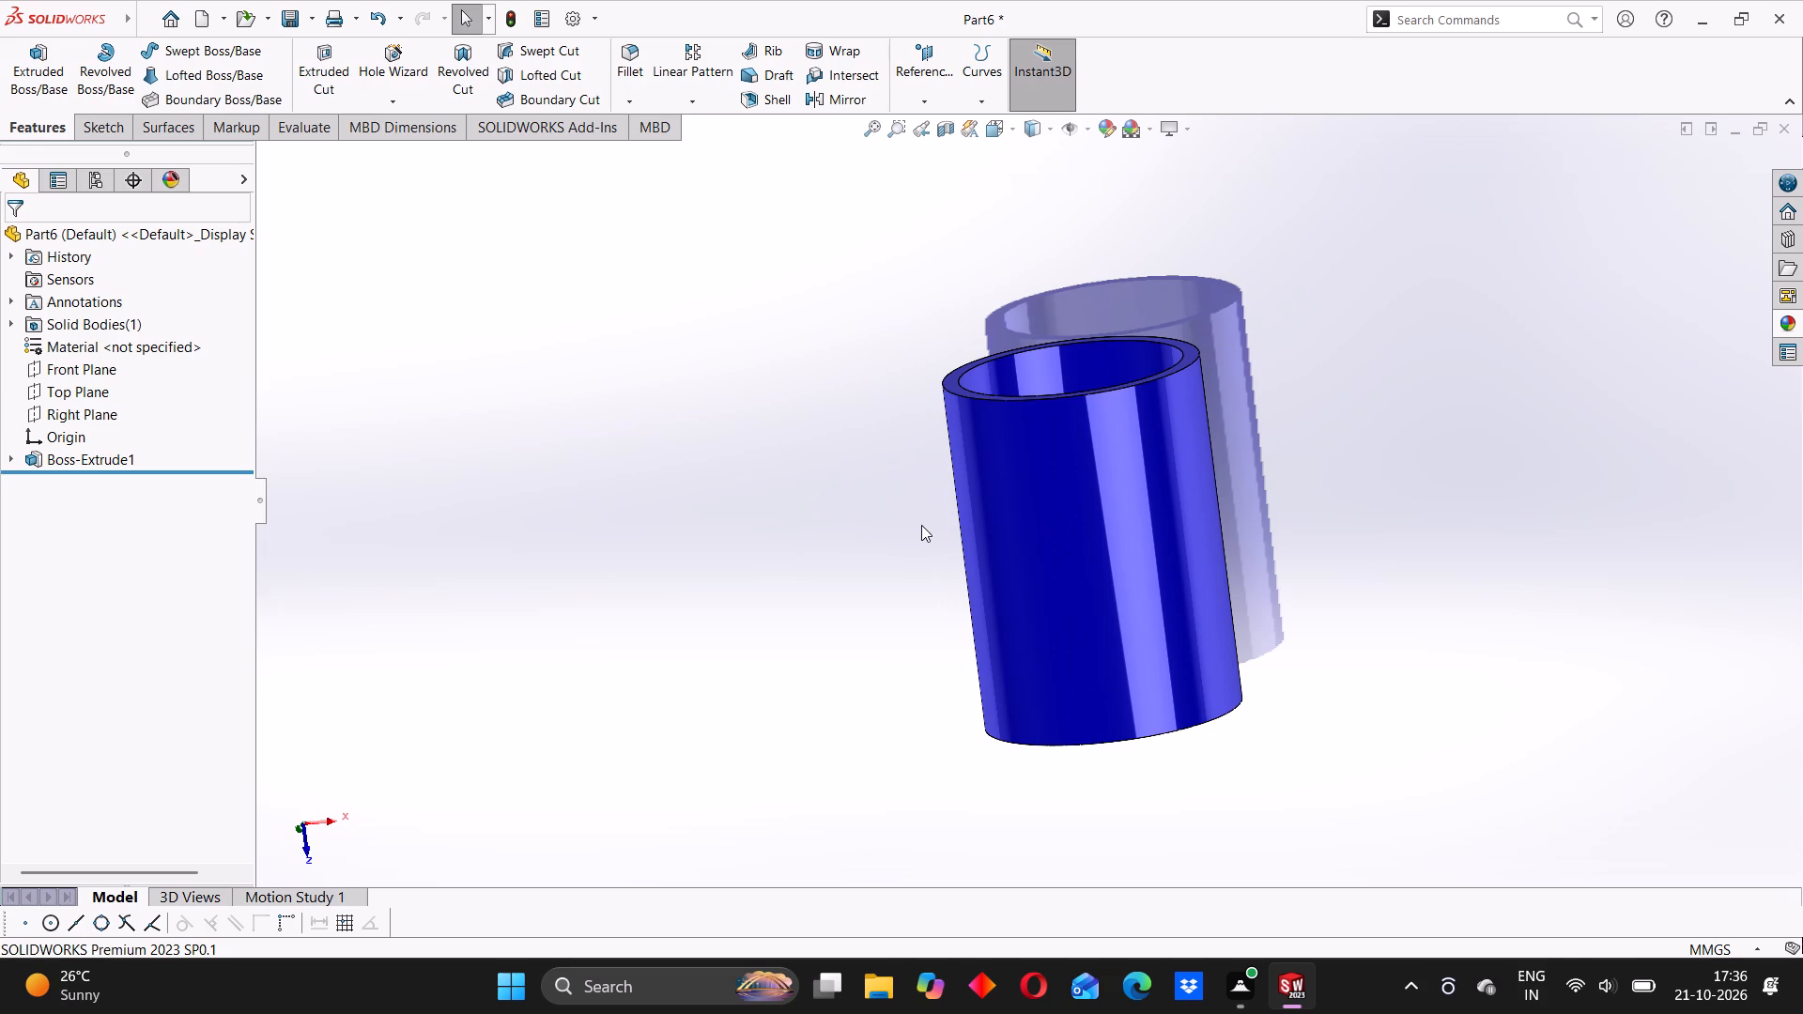
left_click(937, 484)
middle_click_drag(918, 519, 989, 514)
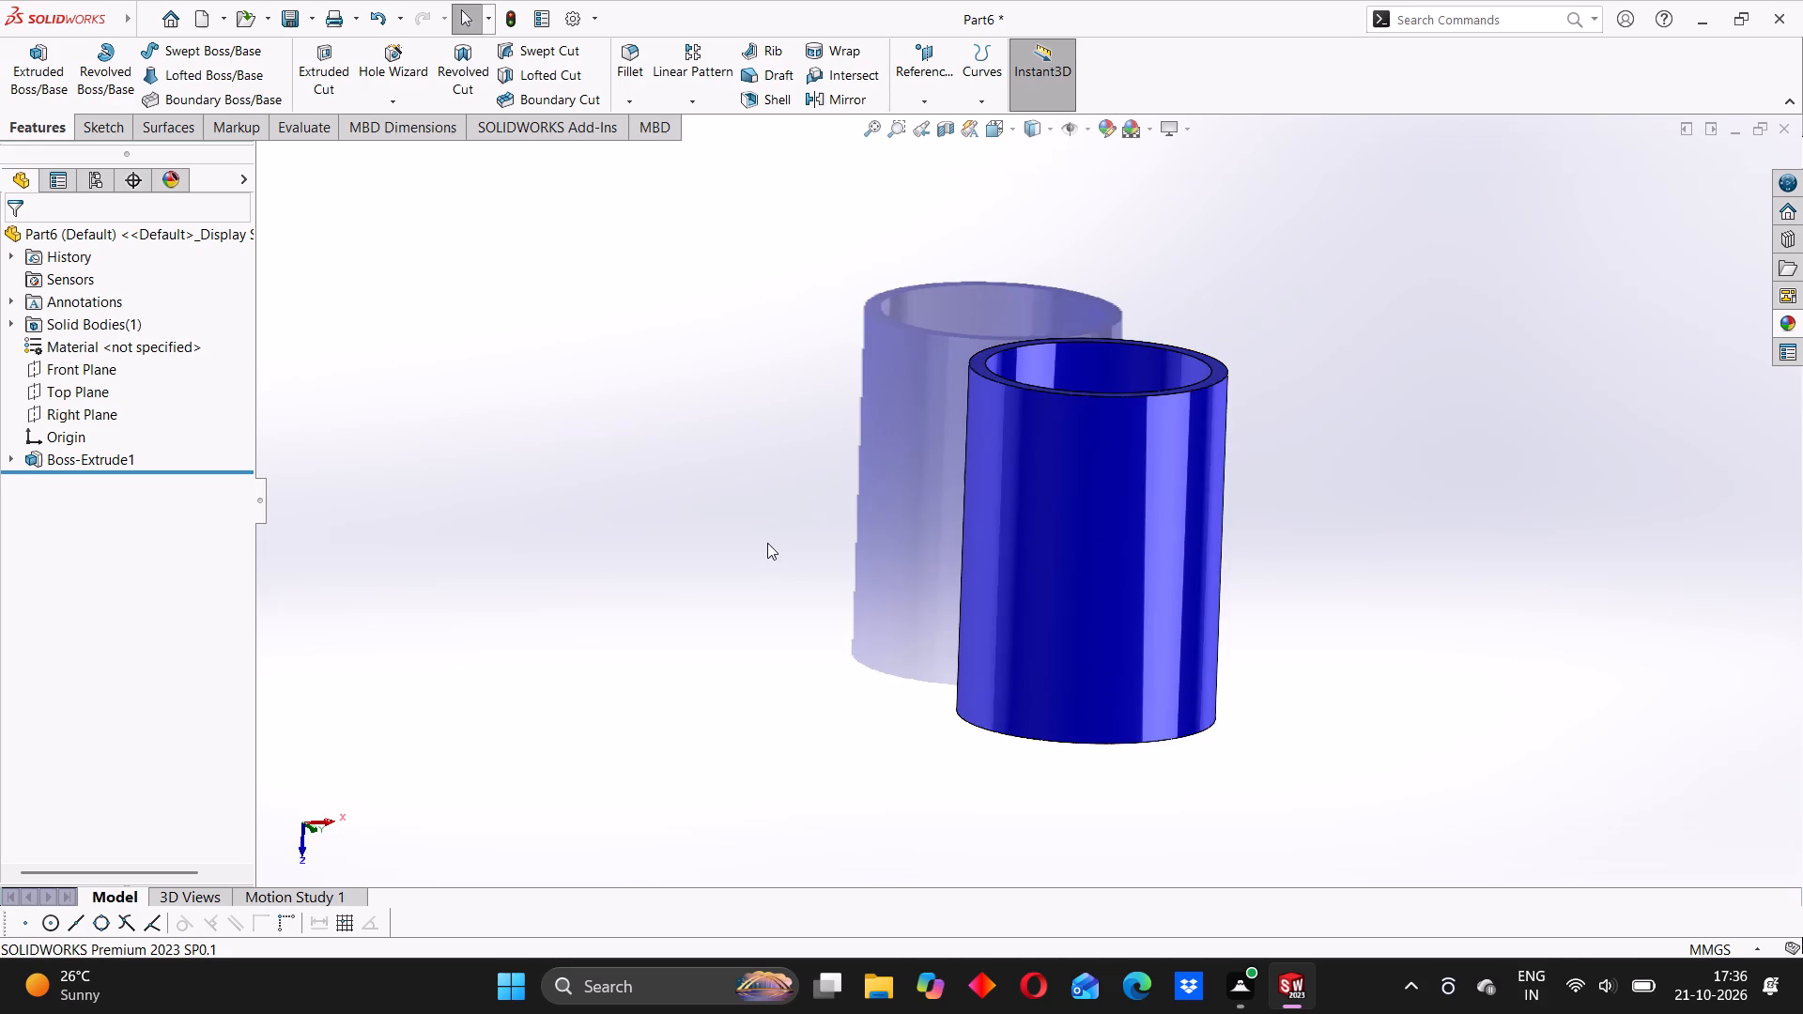
left_click(759, 545)
Inspect the hollow cylinder's outer wall up close, along with its opposite end and ring-shaped rim.
middle_click_drag(1153, 557, 1044, 496)
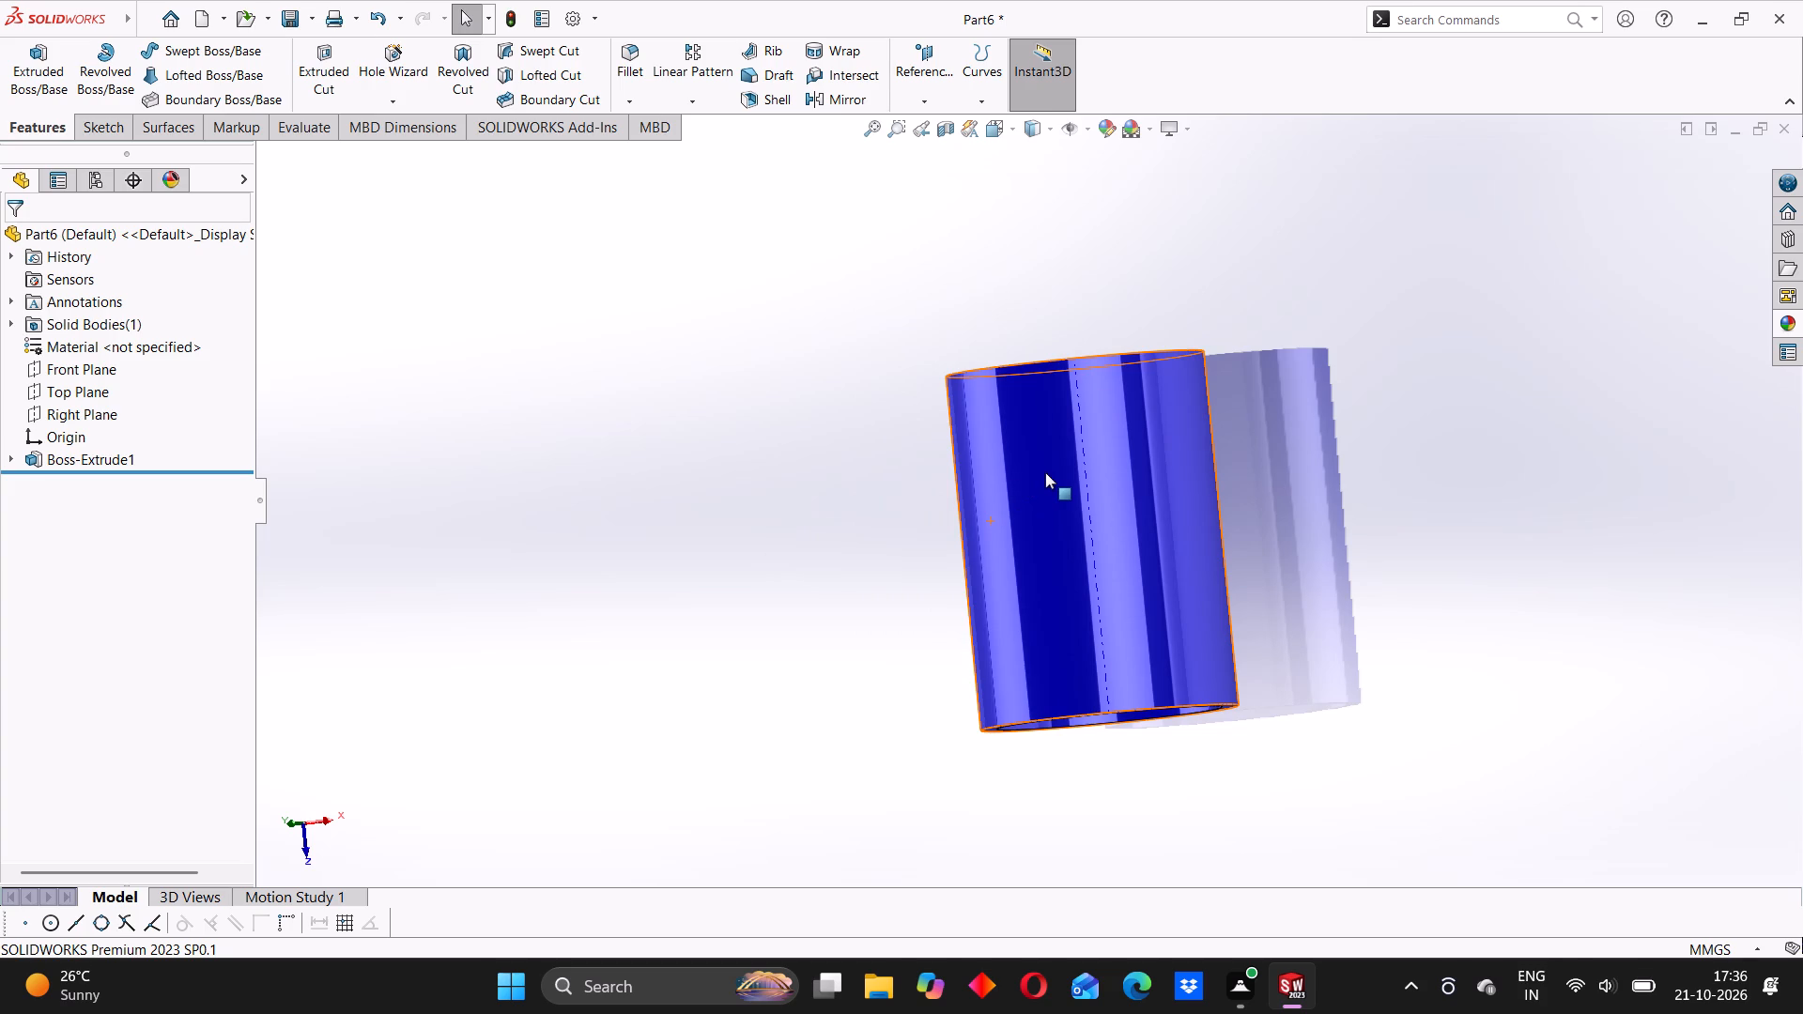
scroll(1054, 499, "down", 3)
left_click(801, 565)
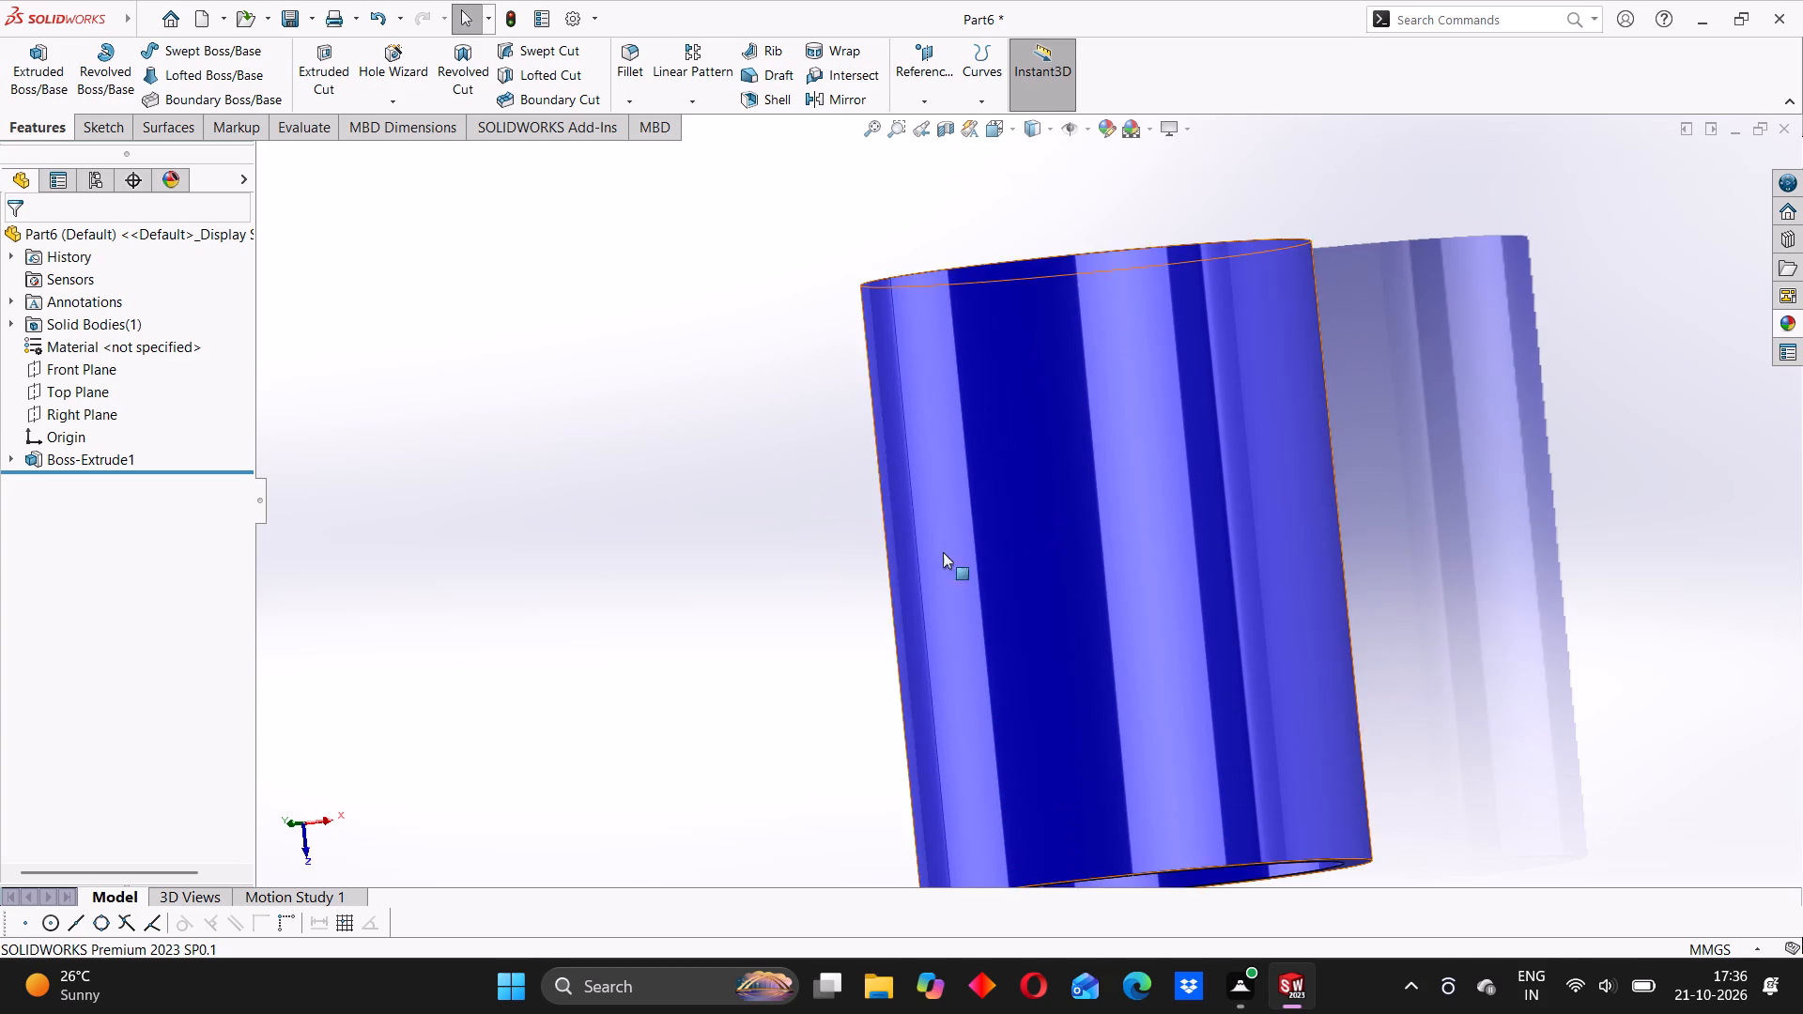
scroll(1005, 518, "down", 3)
left_click(722, 576)
scroll(1076, 500, "up", 4)
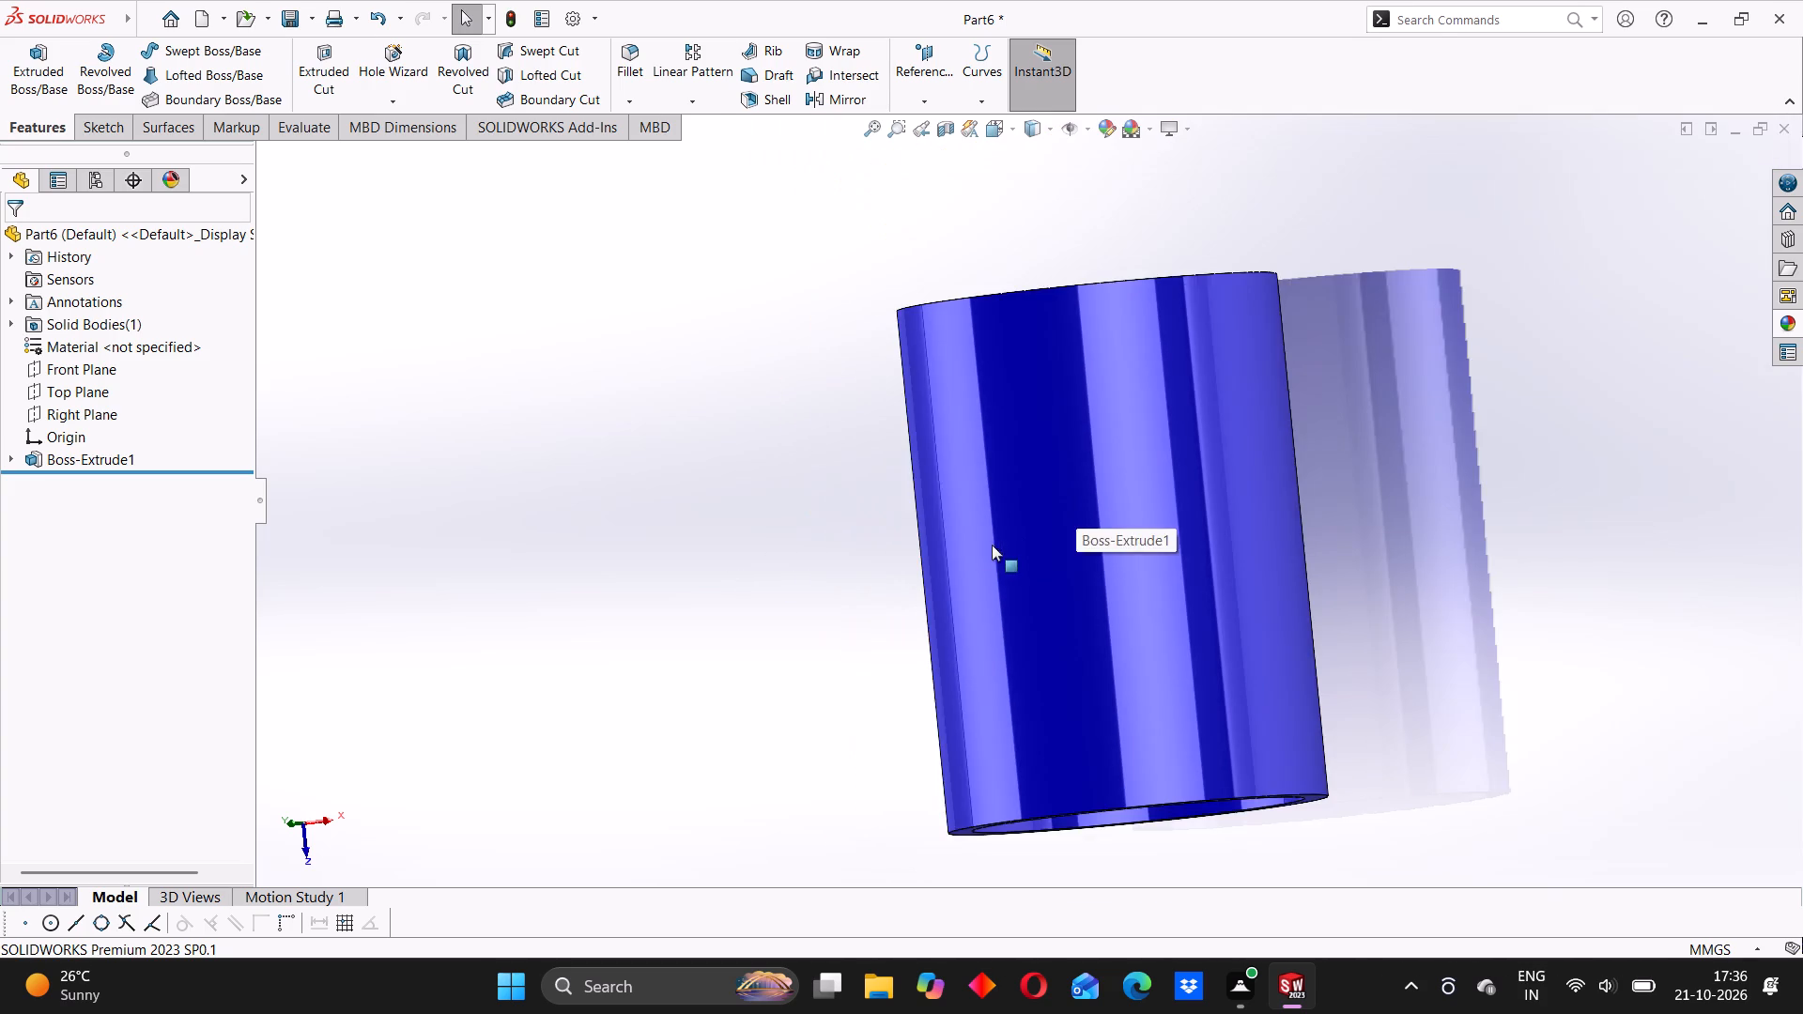
middle_click_drag(999, 542, 1059, 582)
left_click(864, 515)
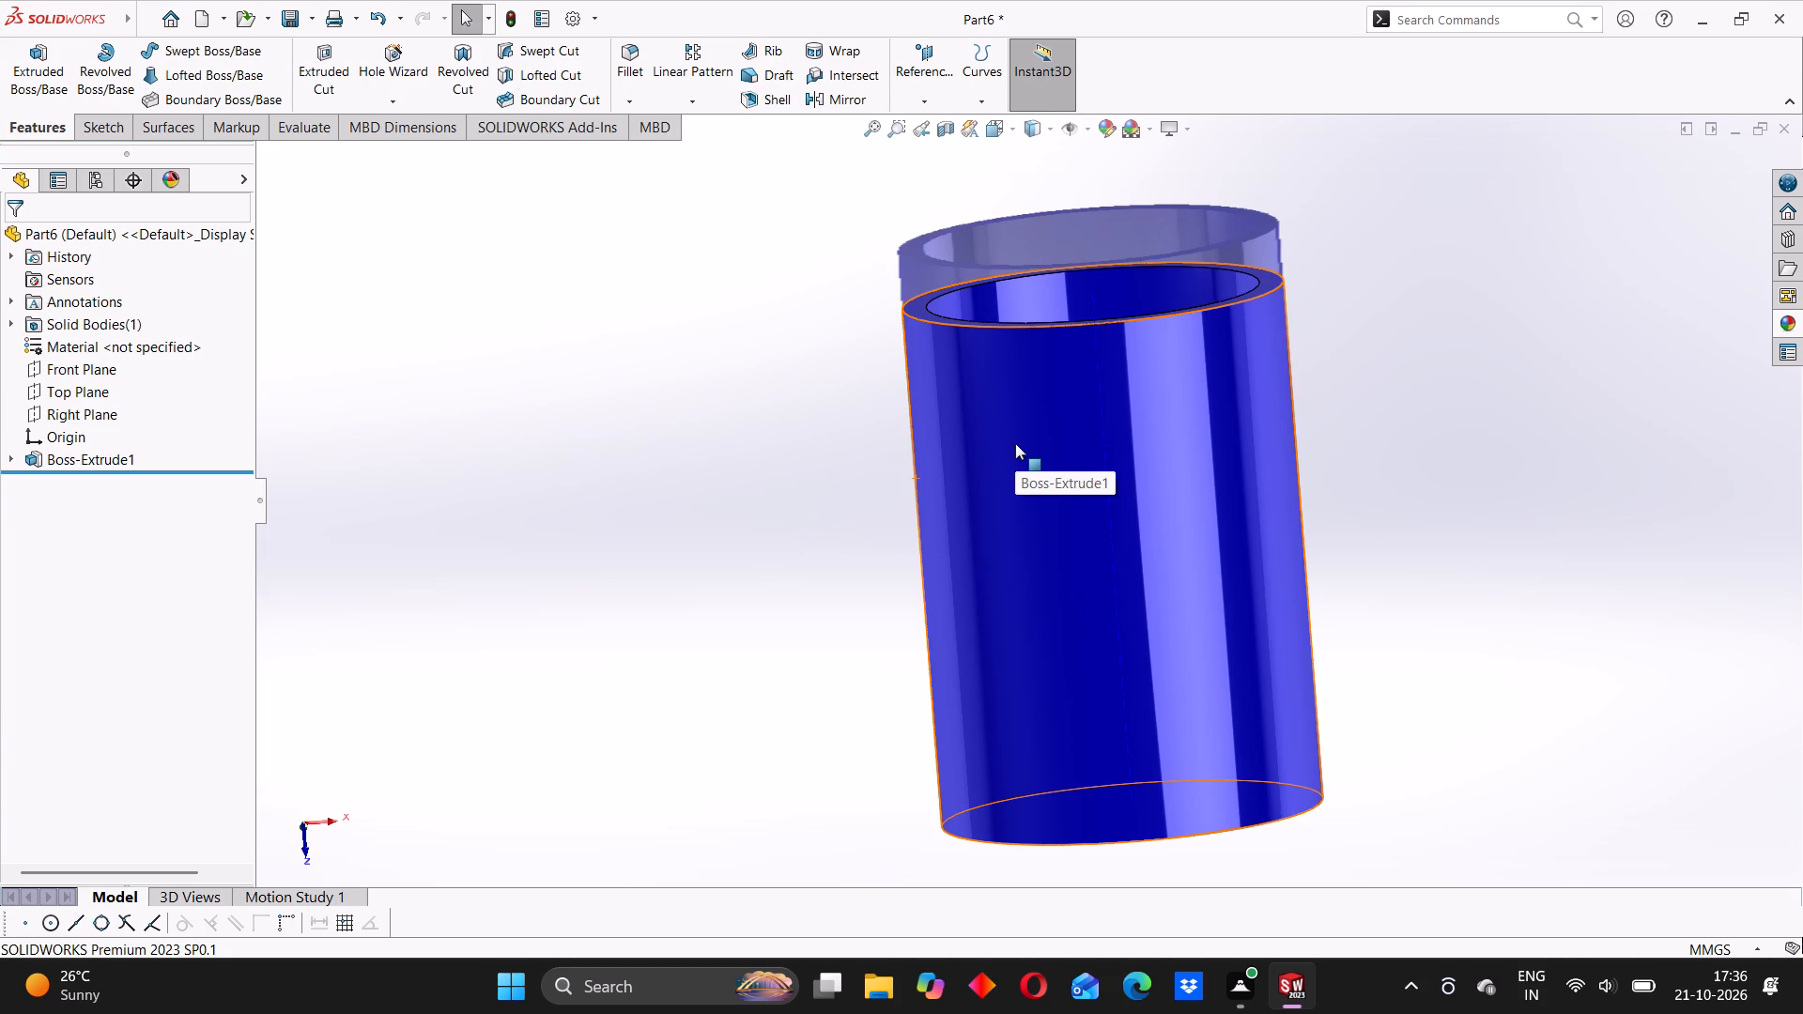
left_click(825, 515)
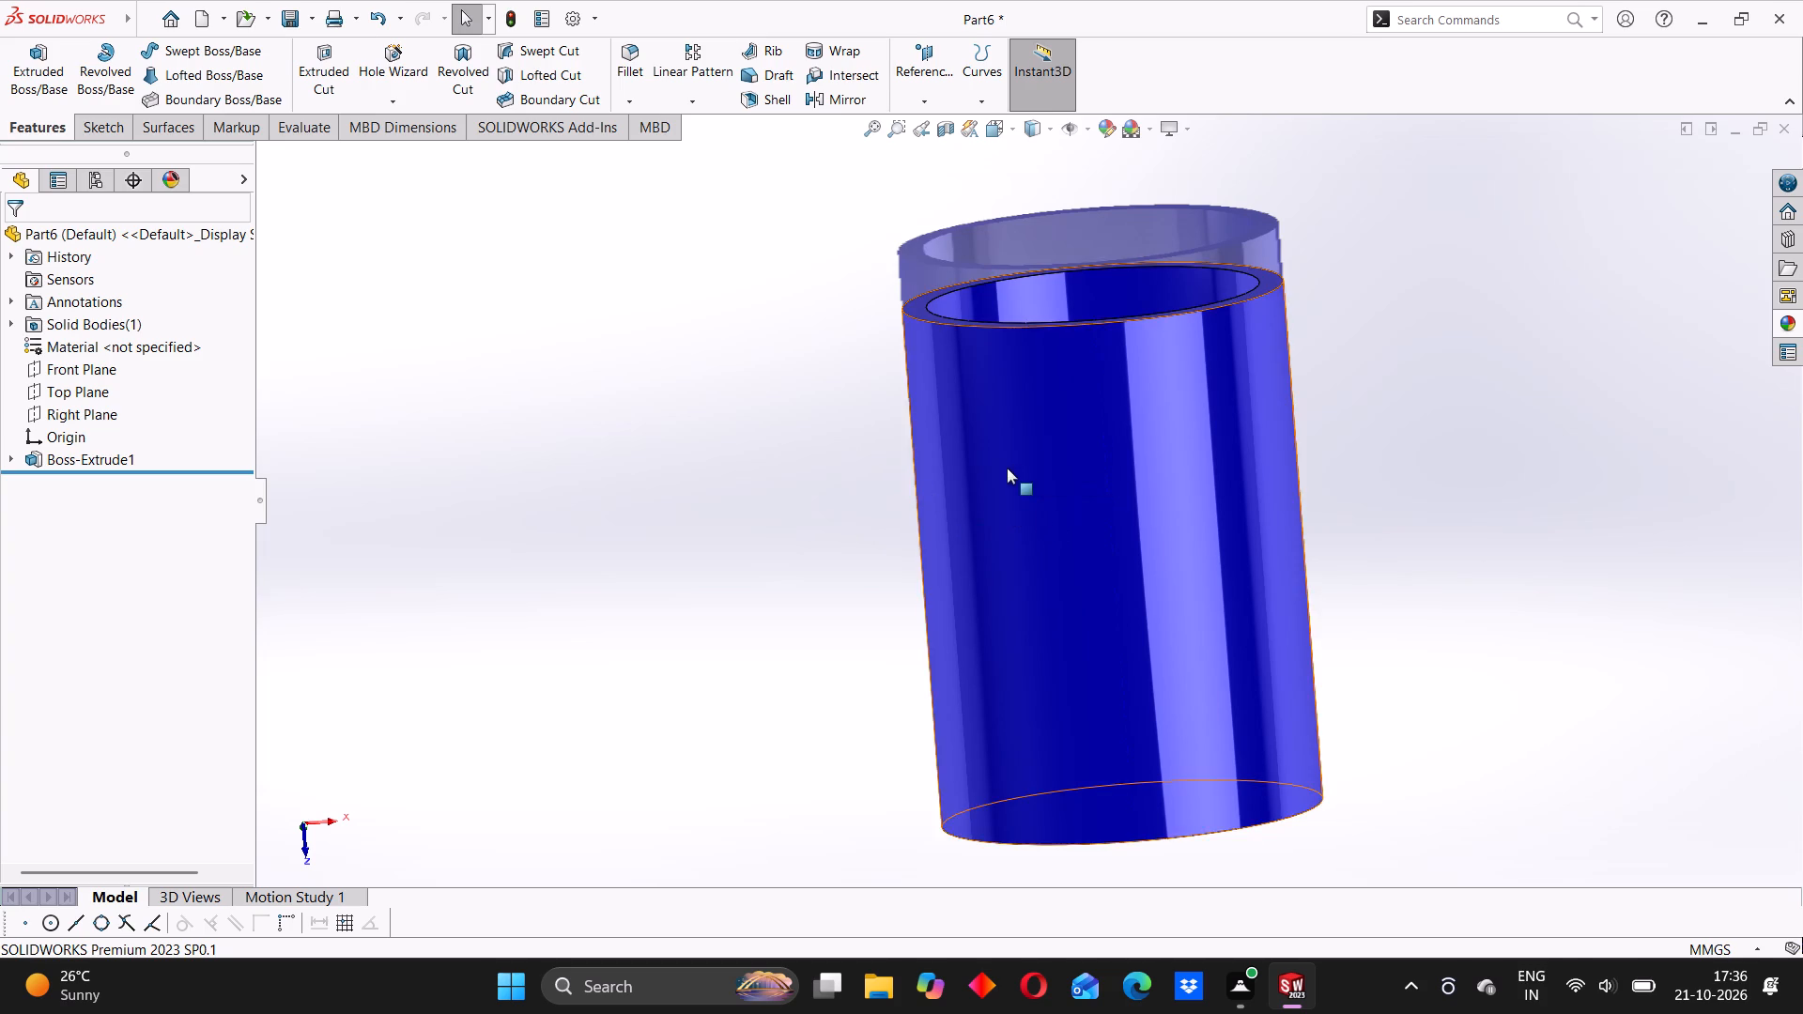
scroll(1013, 465, "down", 2)
scroll(1037, 481, "up", 4)
Inspect the hollow cylinder side-on, and look closely at its ring-shaped end face and bore.
middle_click_drag(1228, 574, 1155, 587)
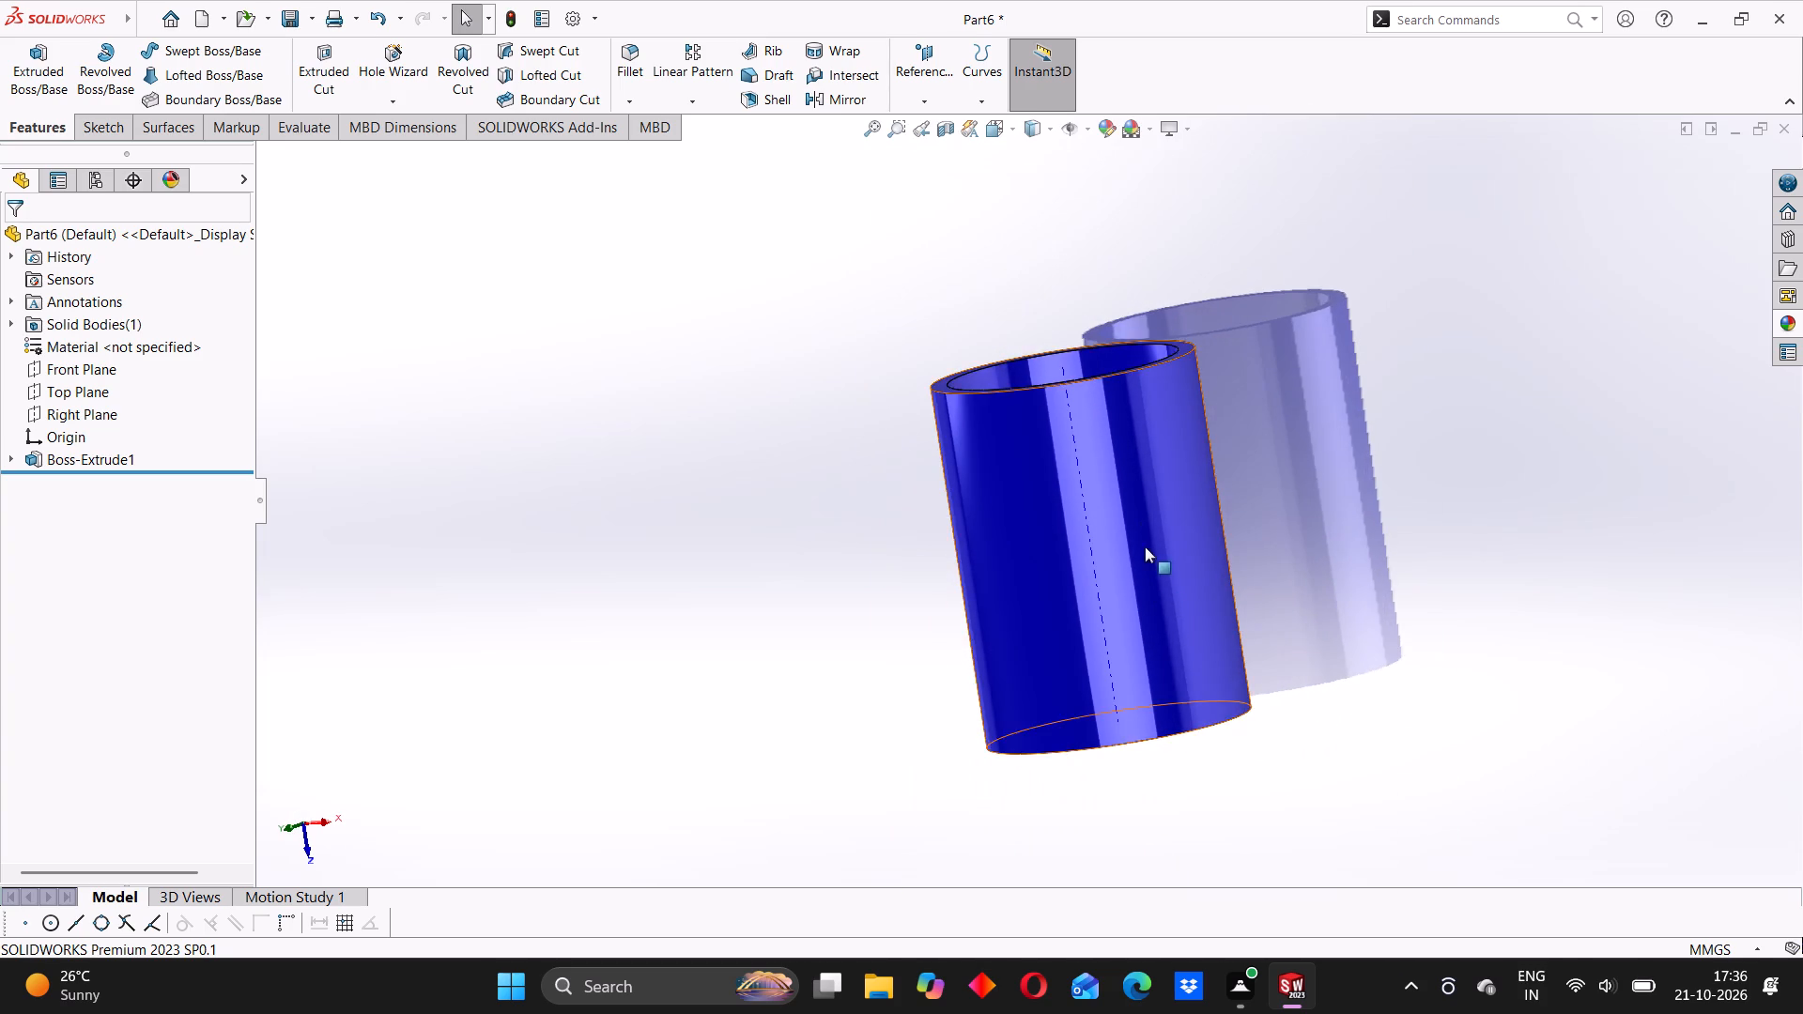
scroll(1011, 356, "down", 2)
middle_click_drag(954, 491, 1099, 522)
middle_click_drag(1287, 513, 1113, 460)
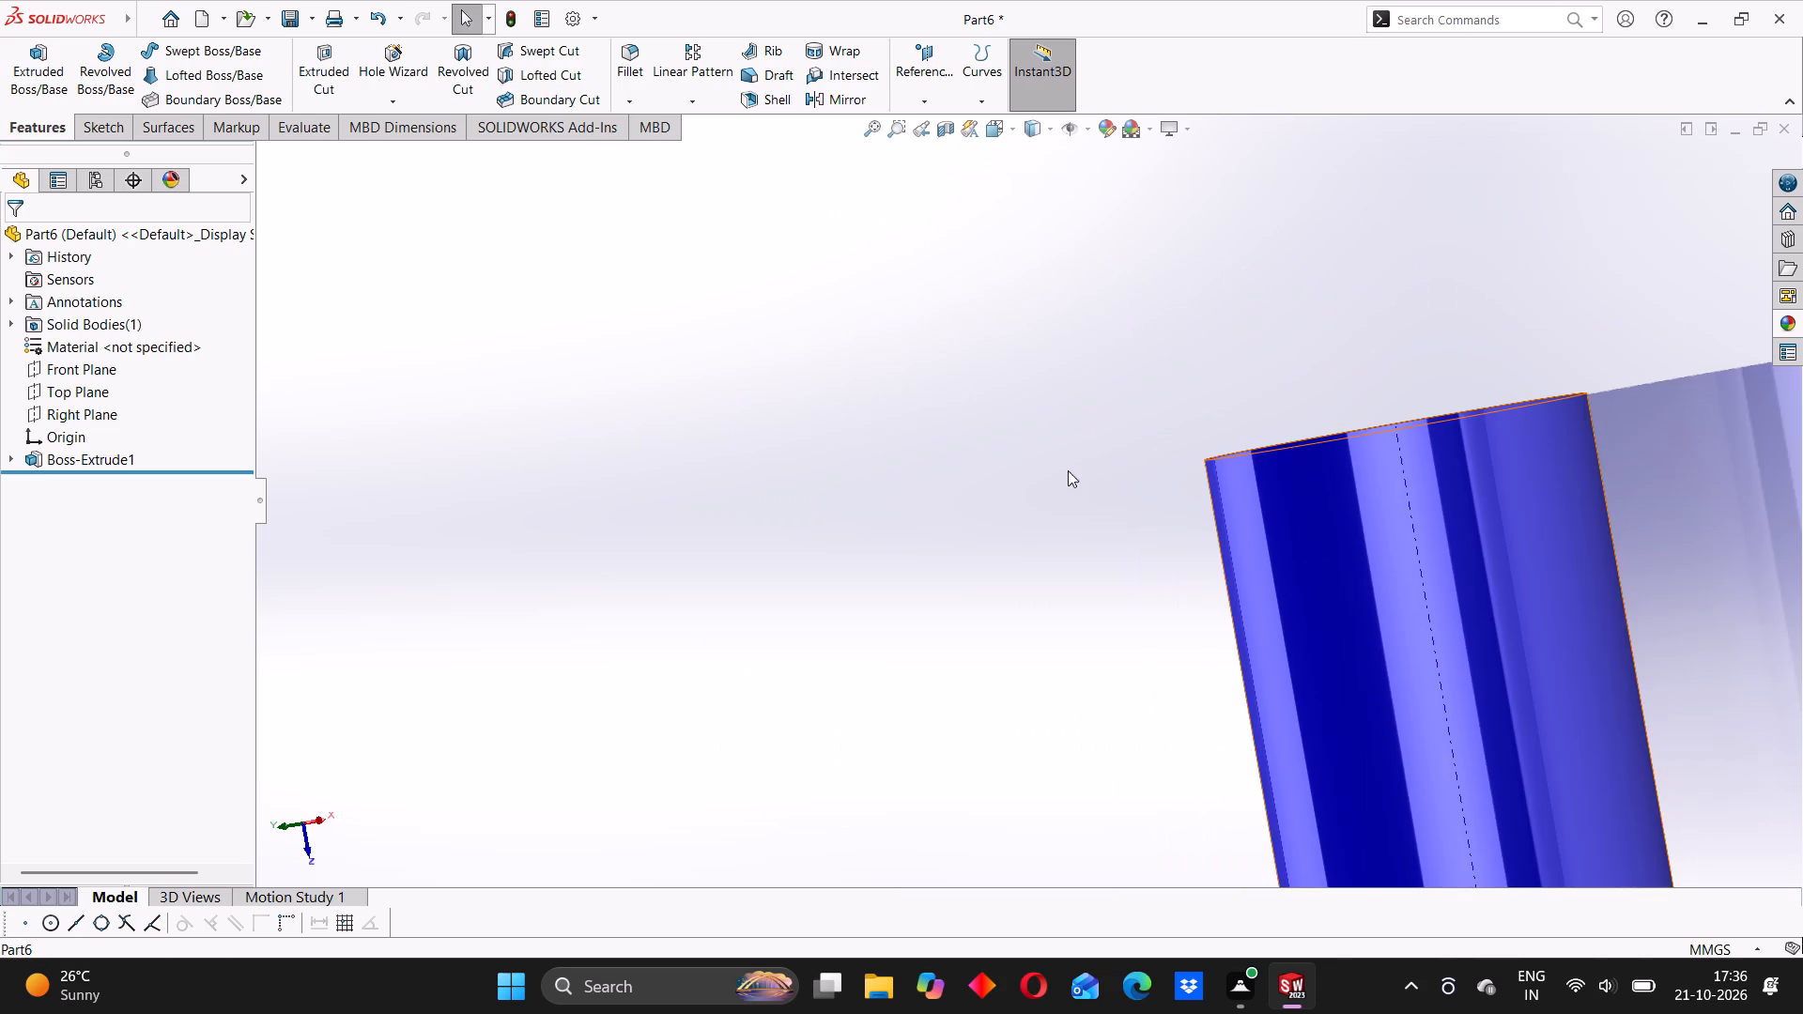
left_click(761, 515)
scroll(1332, 547, "up", 5)
scroll(1247, 553, "down", 4)
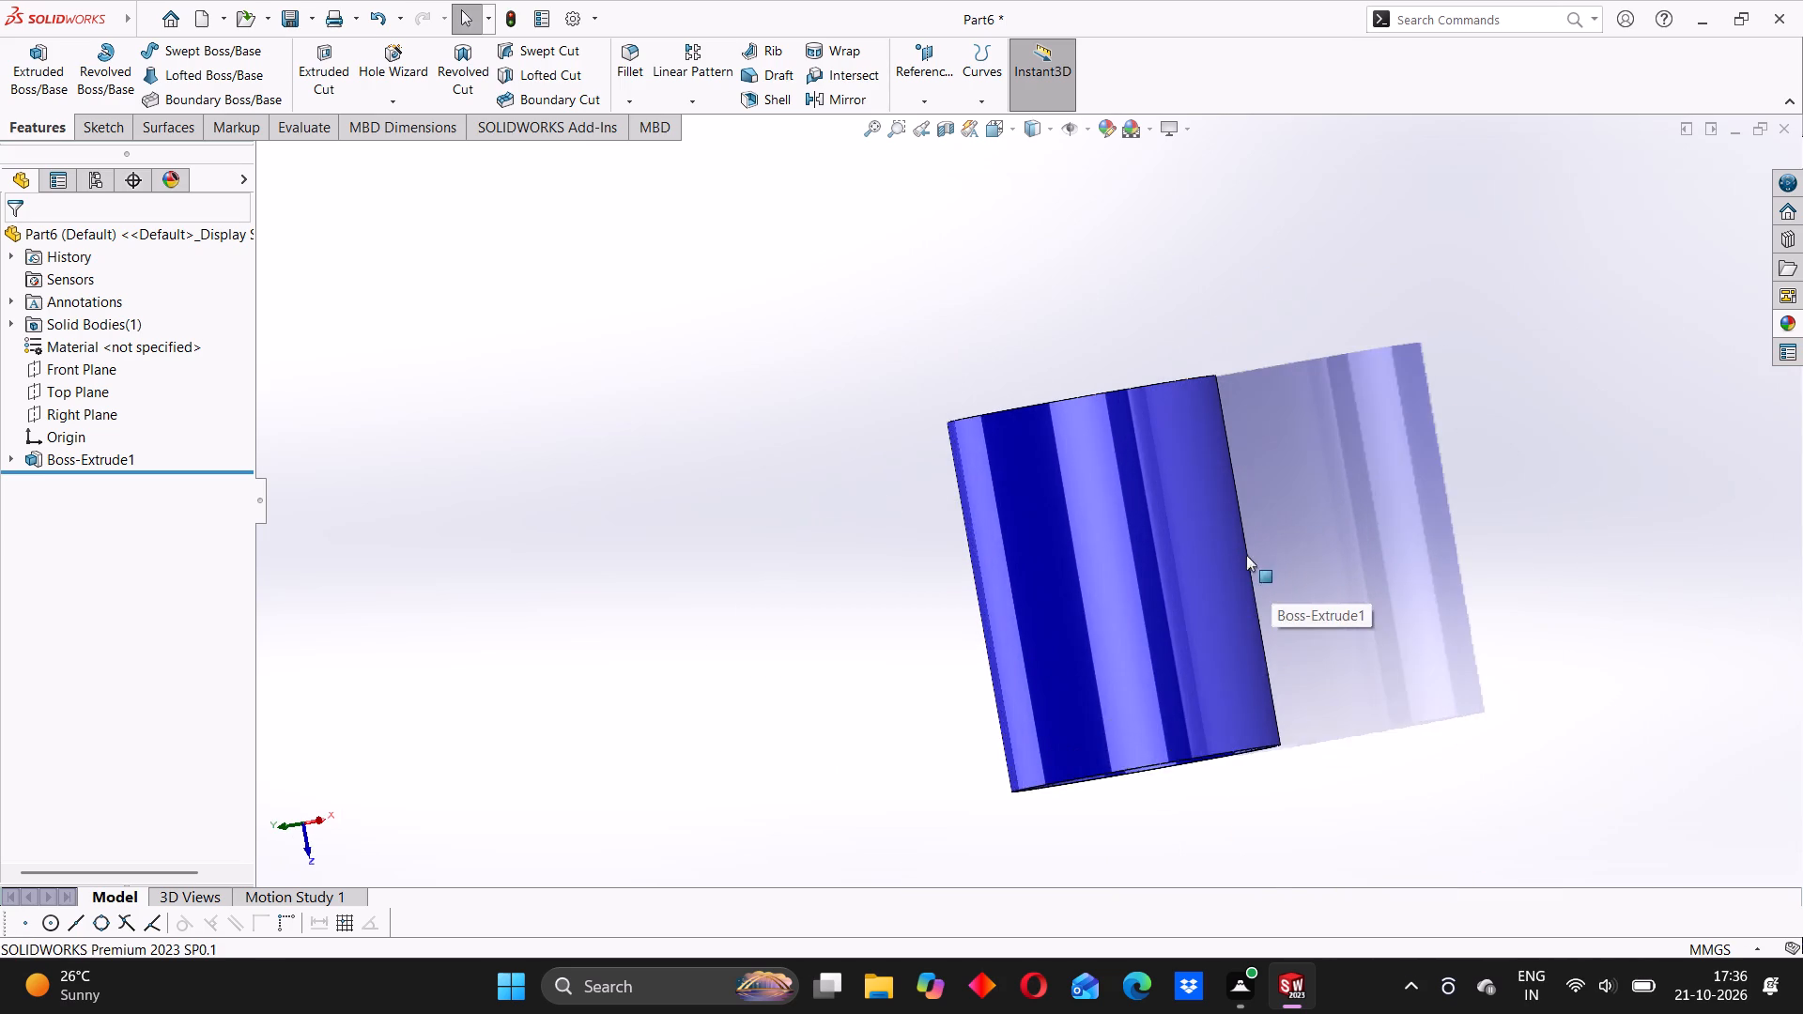
middle_click_drag(1077, 505, 1189, 546)
middle_click_drag(1093, 585, 1085, 557)
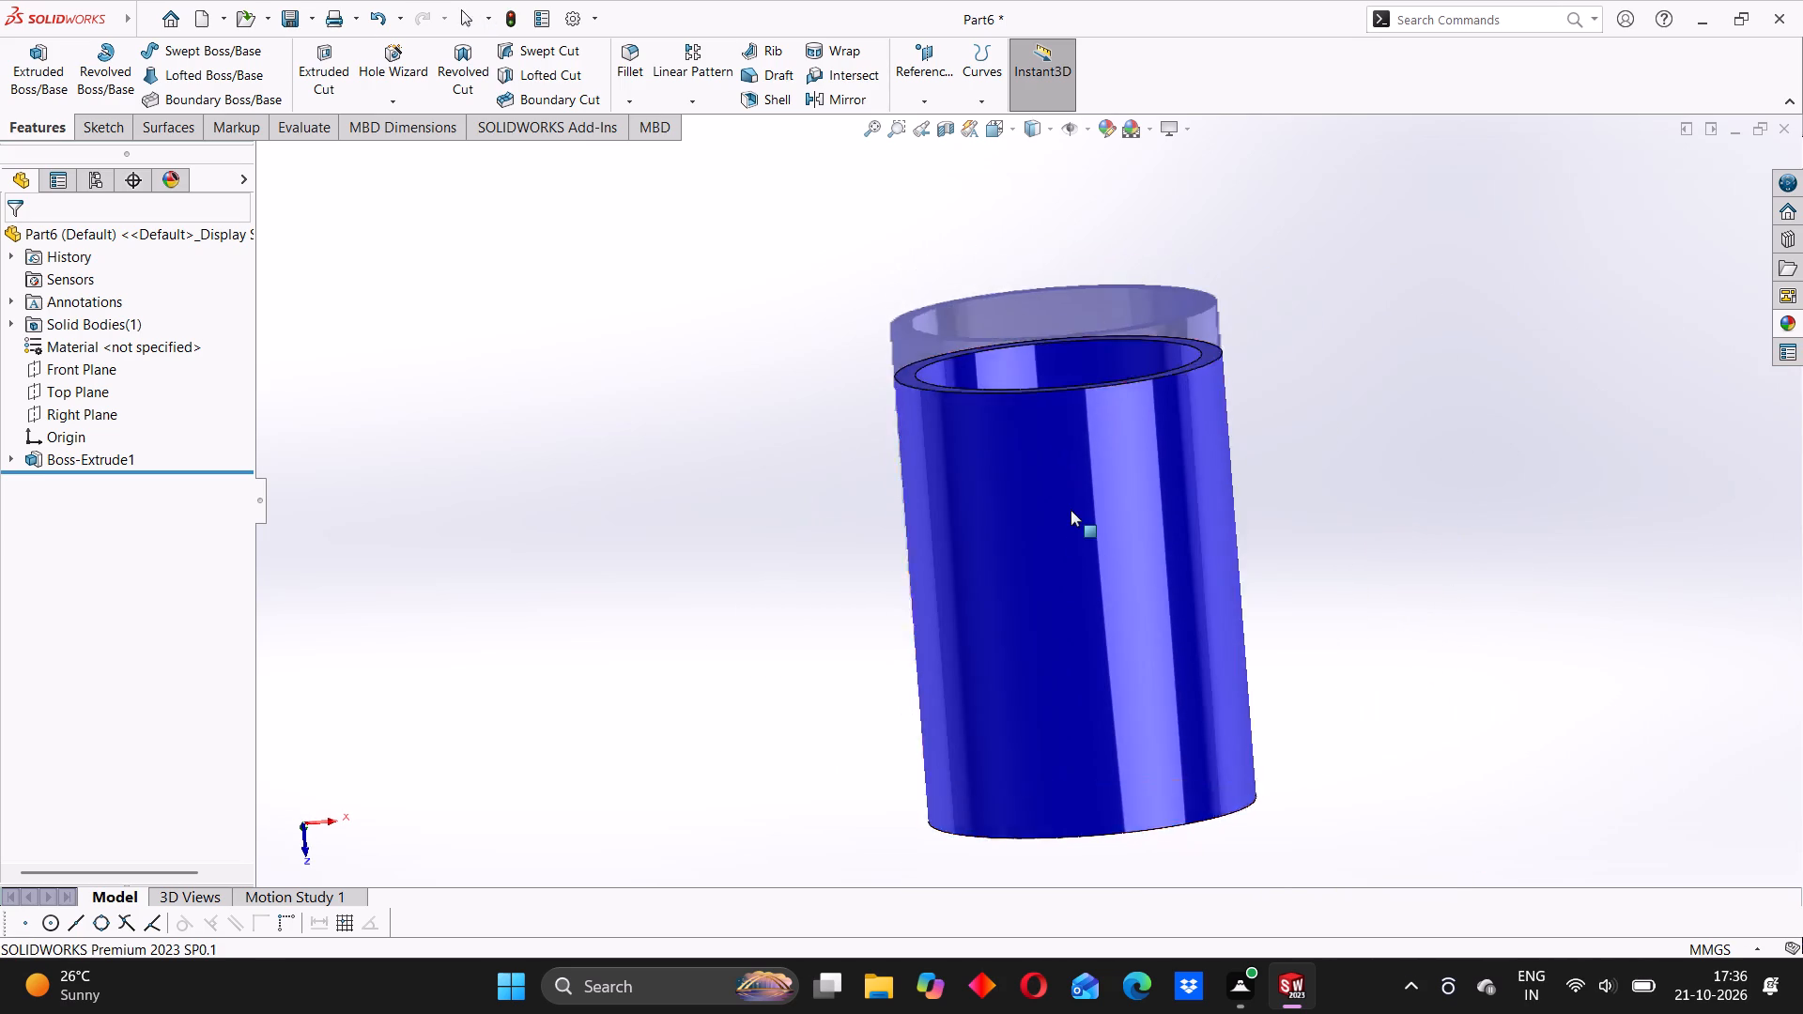
scroll(1071, 510, "down", 4)
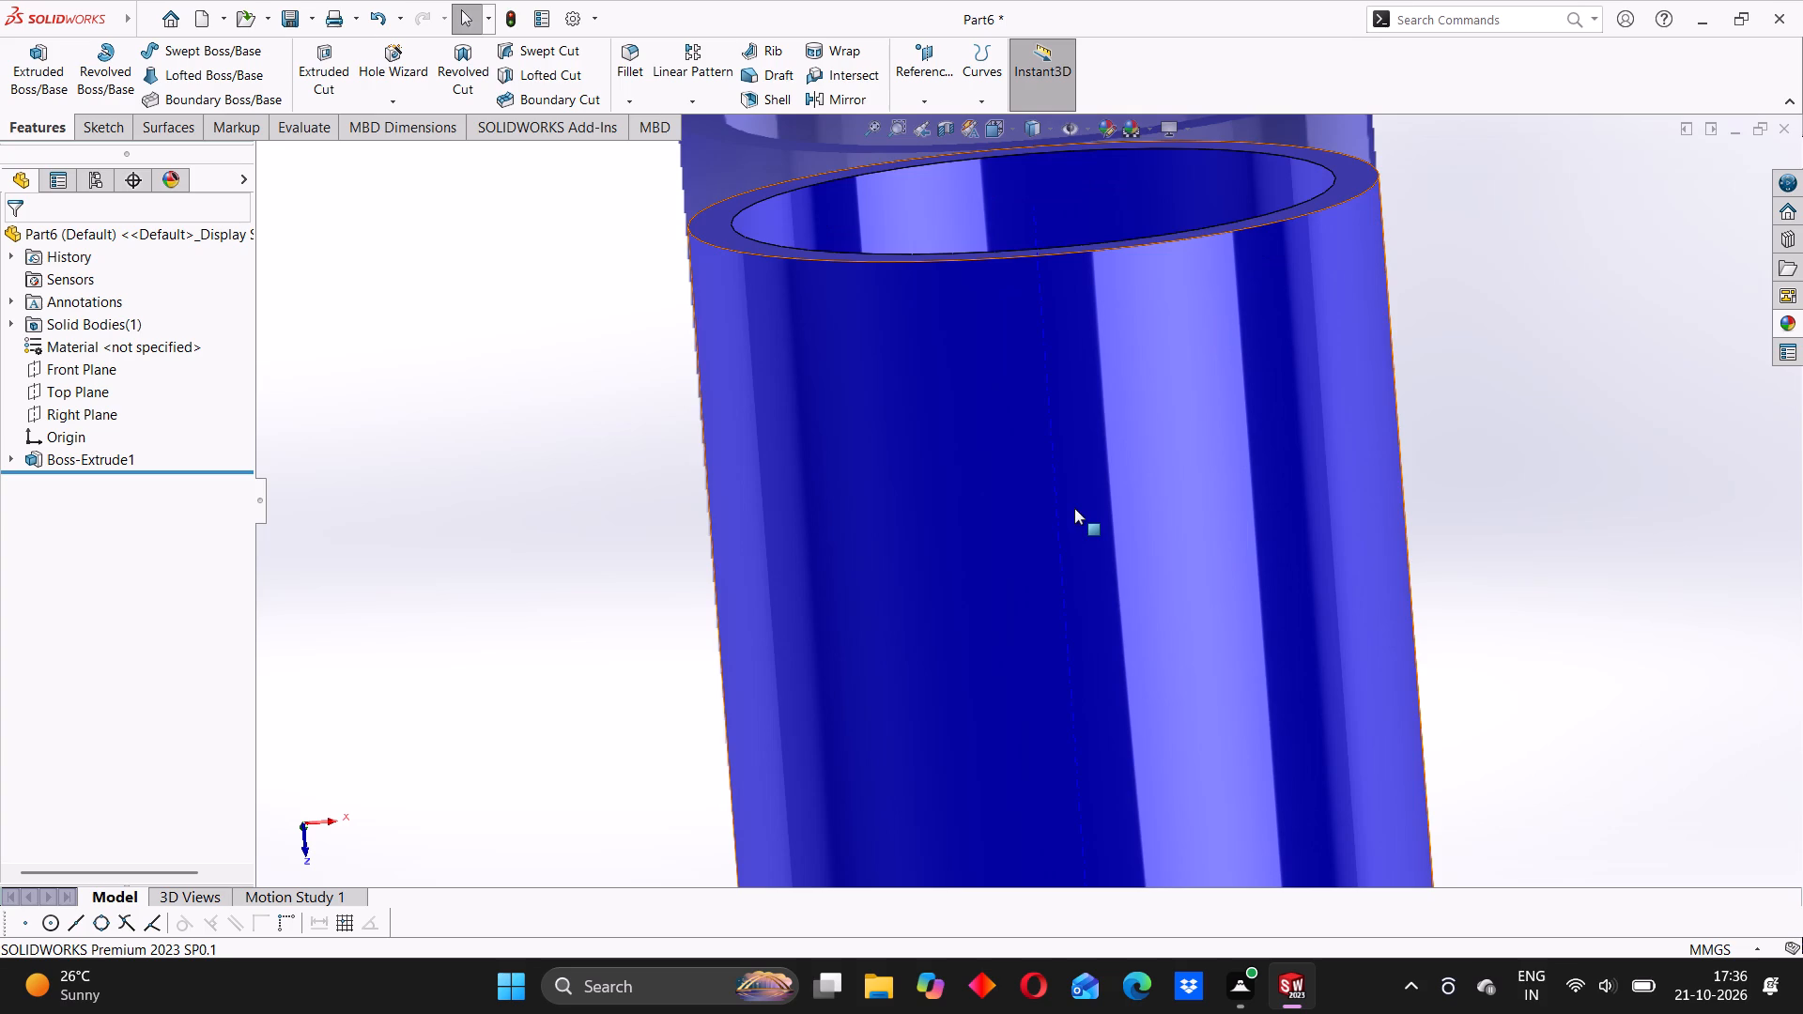
left_click(625, 487)
scroll(969, 486, "up", 2)
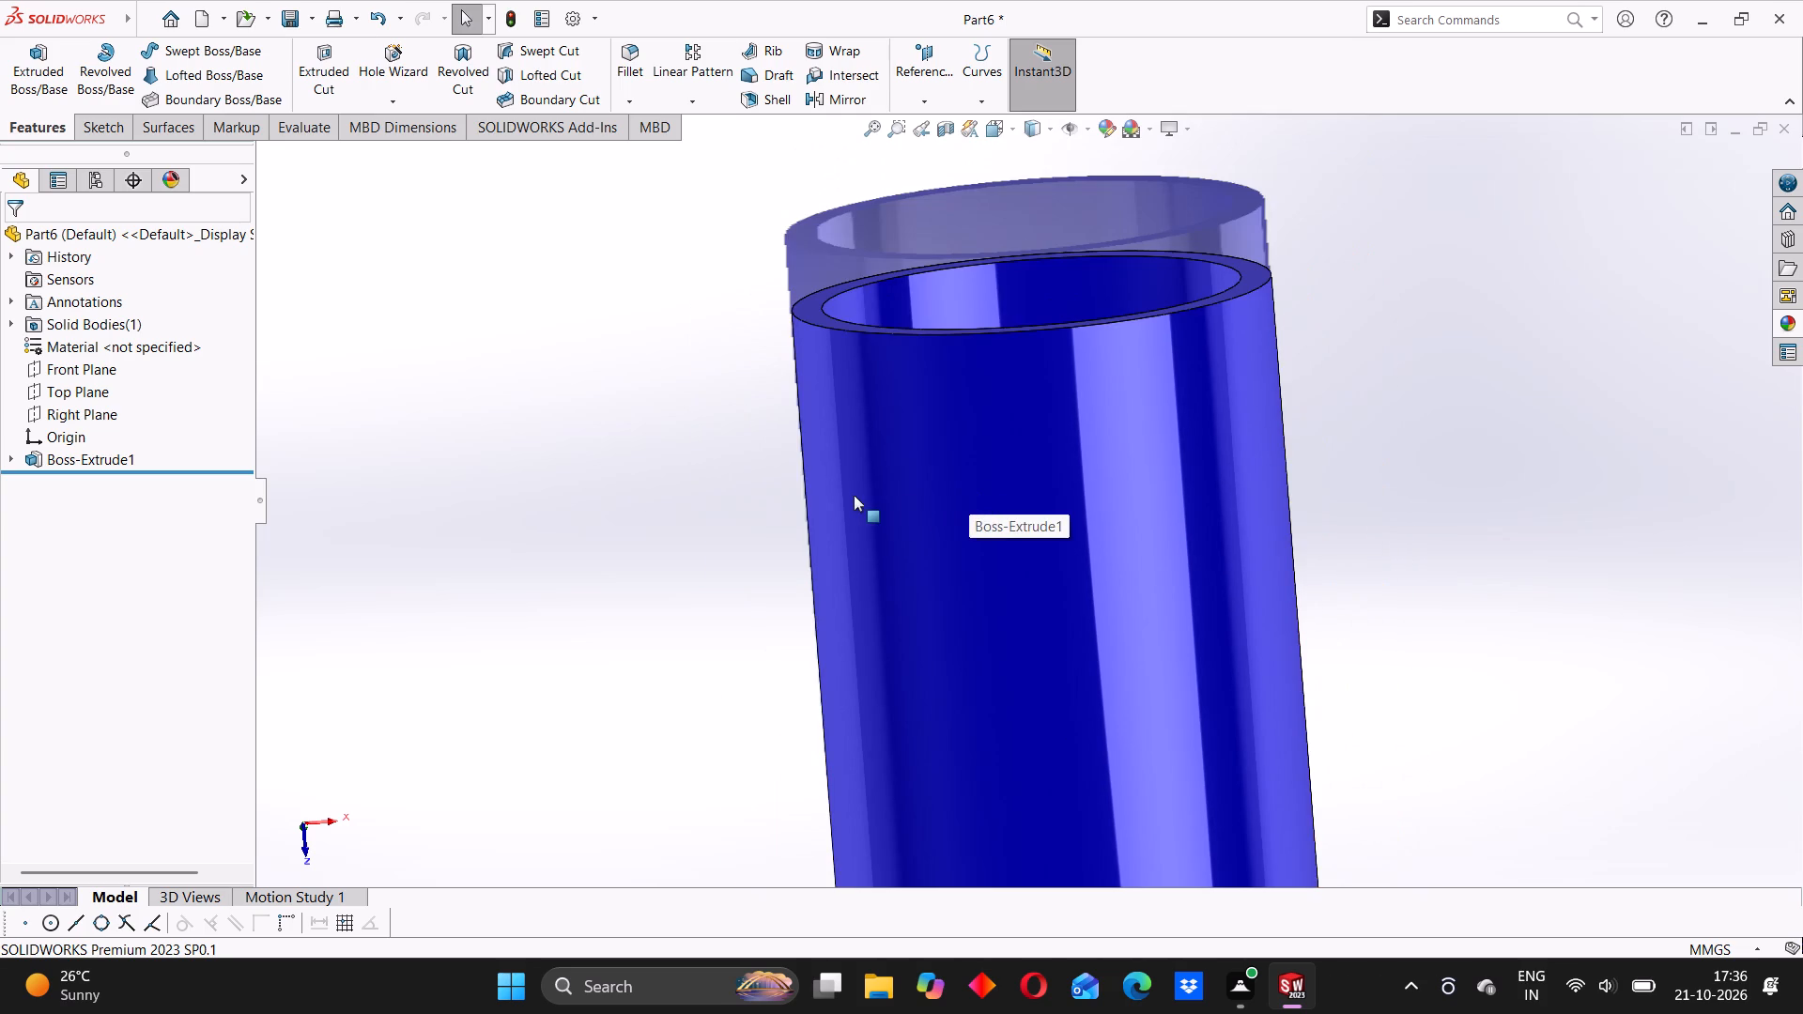
scroll(982, 543, "up", 4)
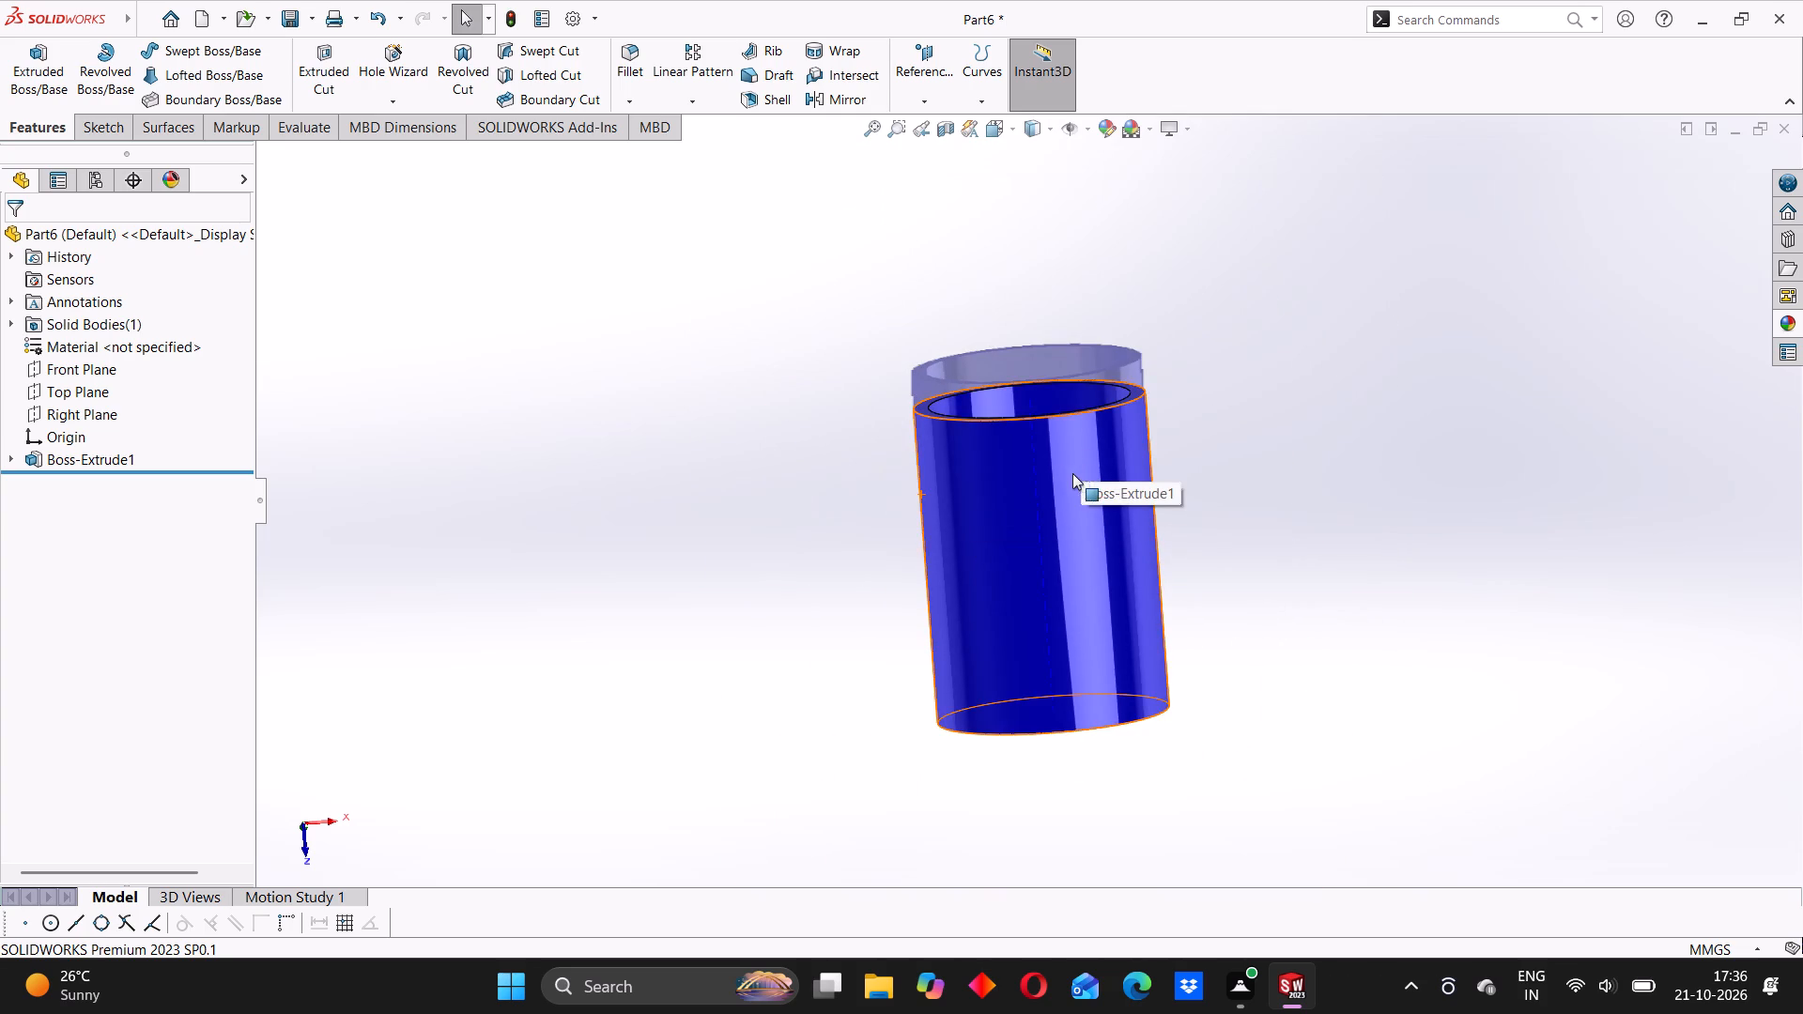
left_click(775, 530)
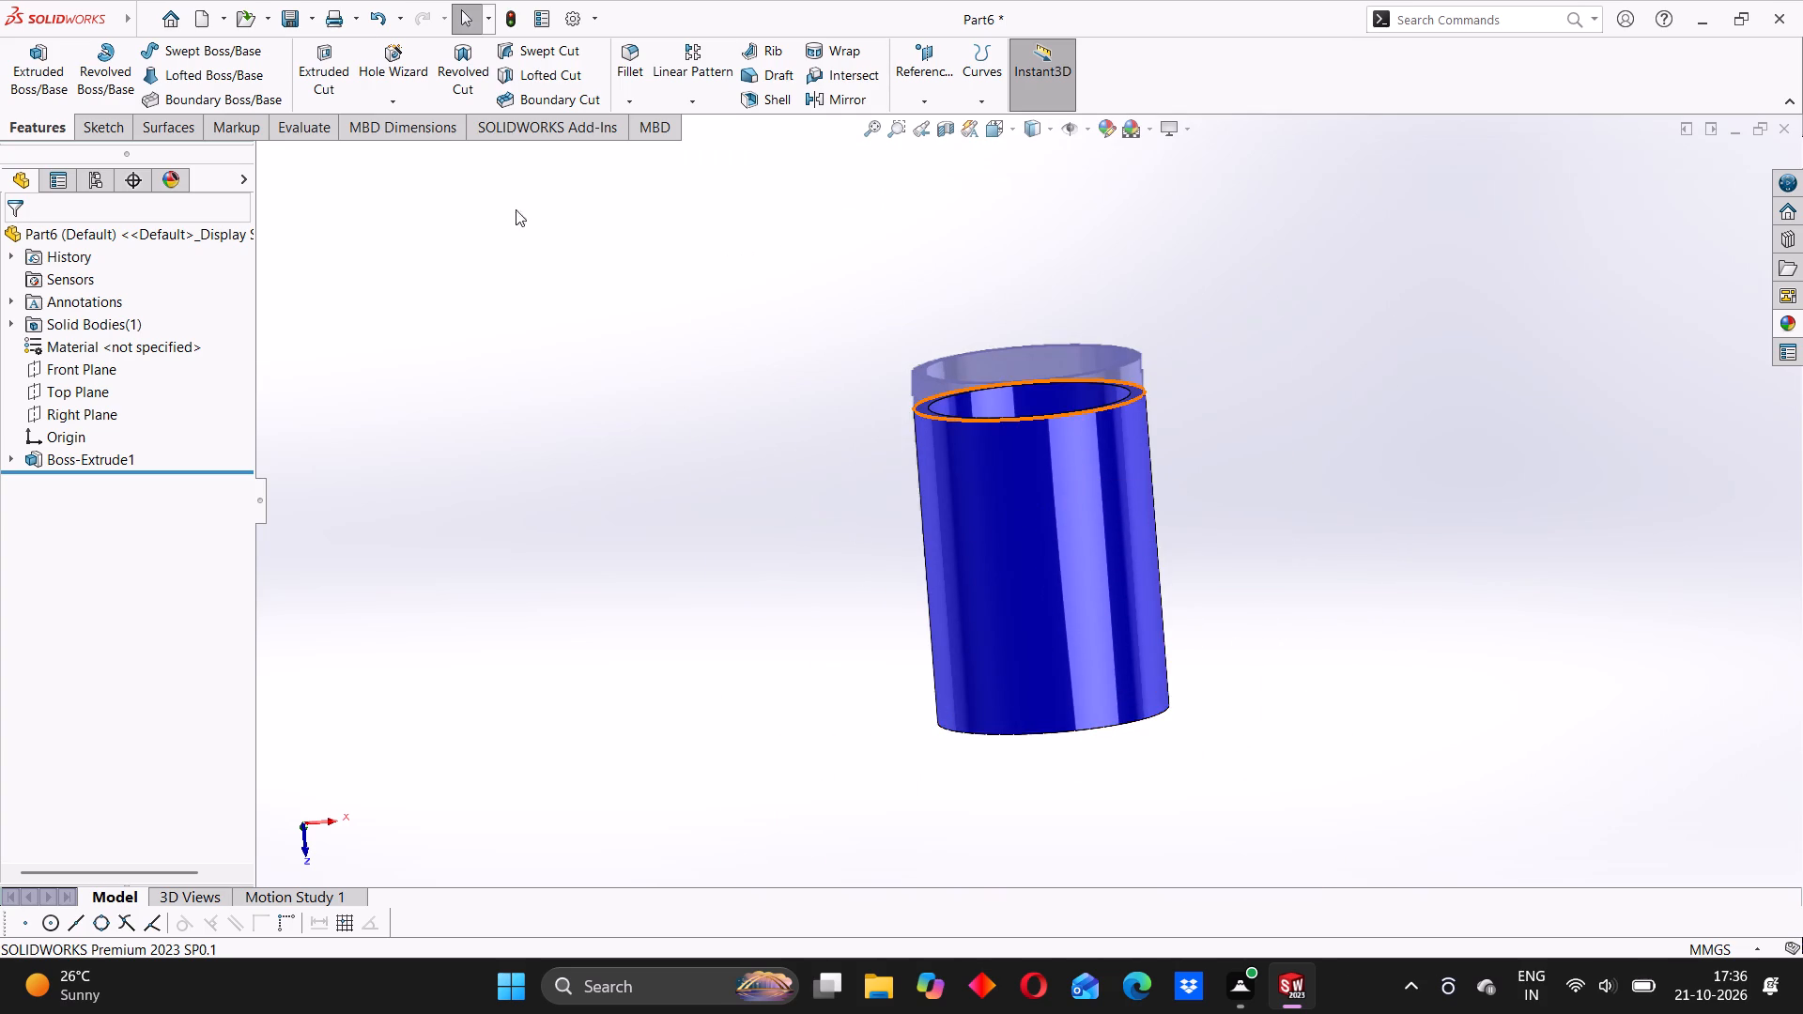
scroll(1083, 496, "down", 3)
scroll(1010, 490, "up", 1)
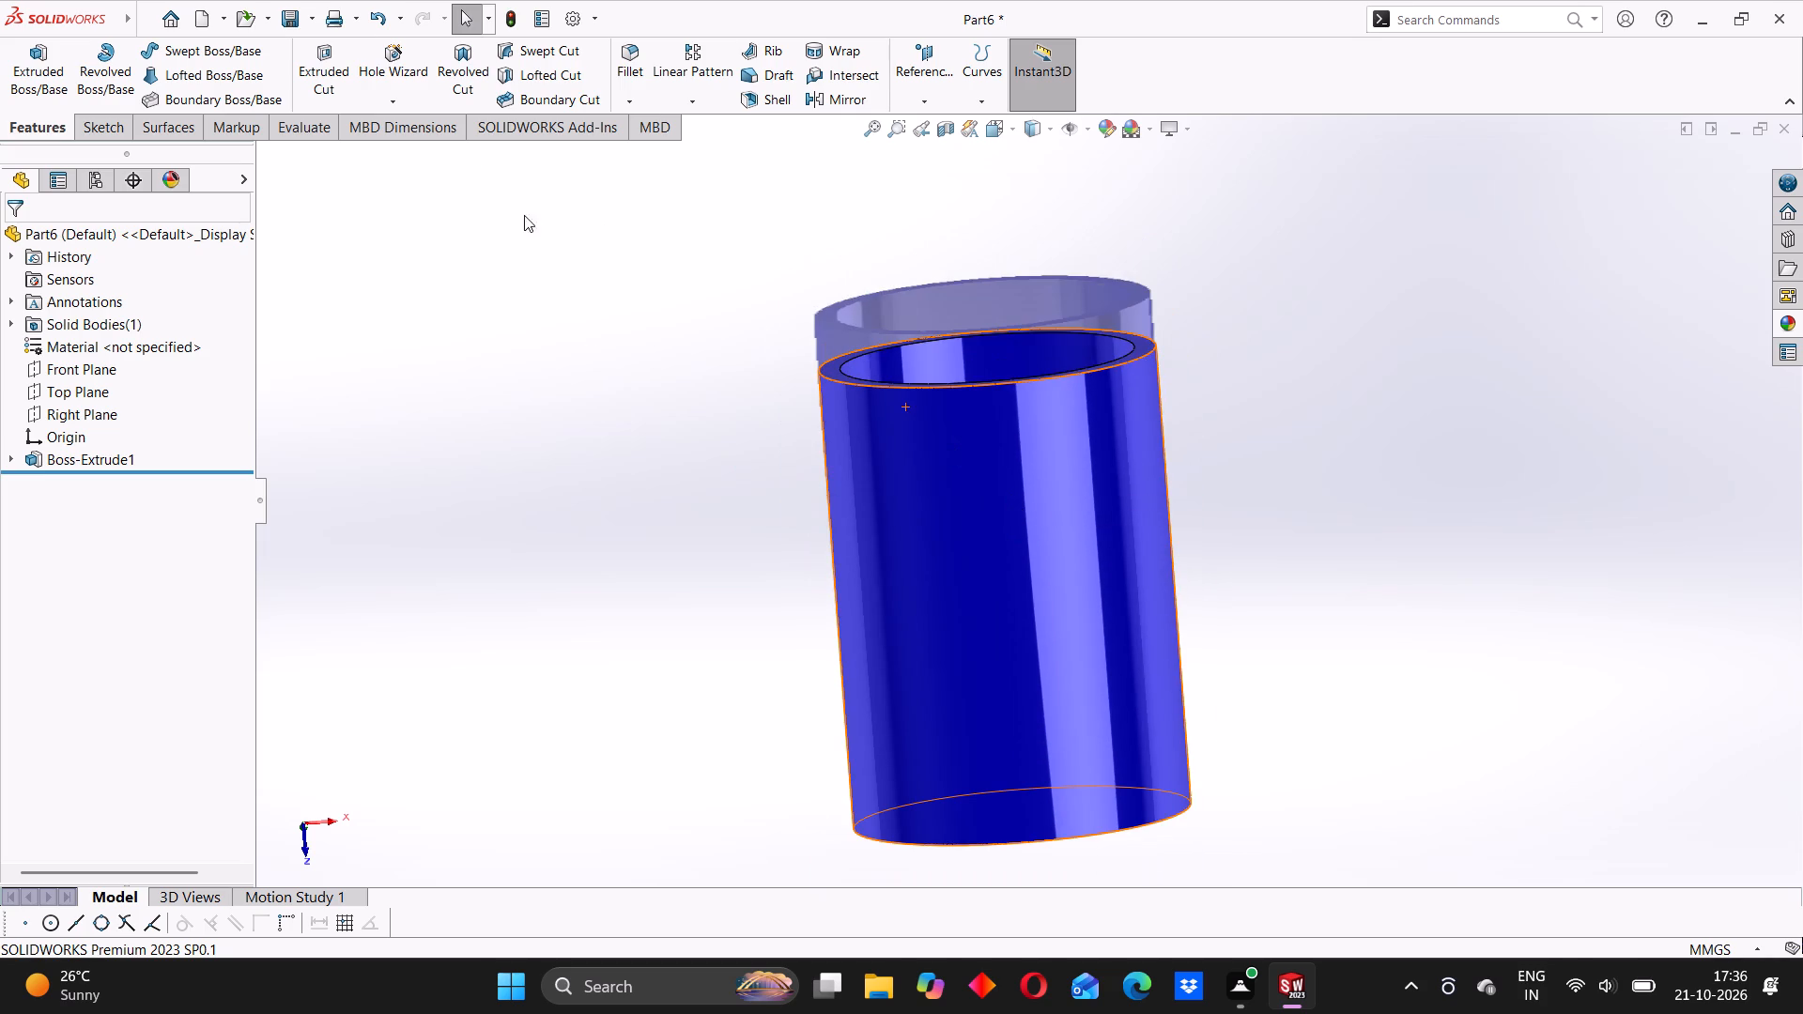
Save the hollow cylinder part as COVER in the TWIN ENGINE ASEEMBLY folder.
left_click(316, 22)
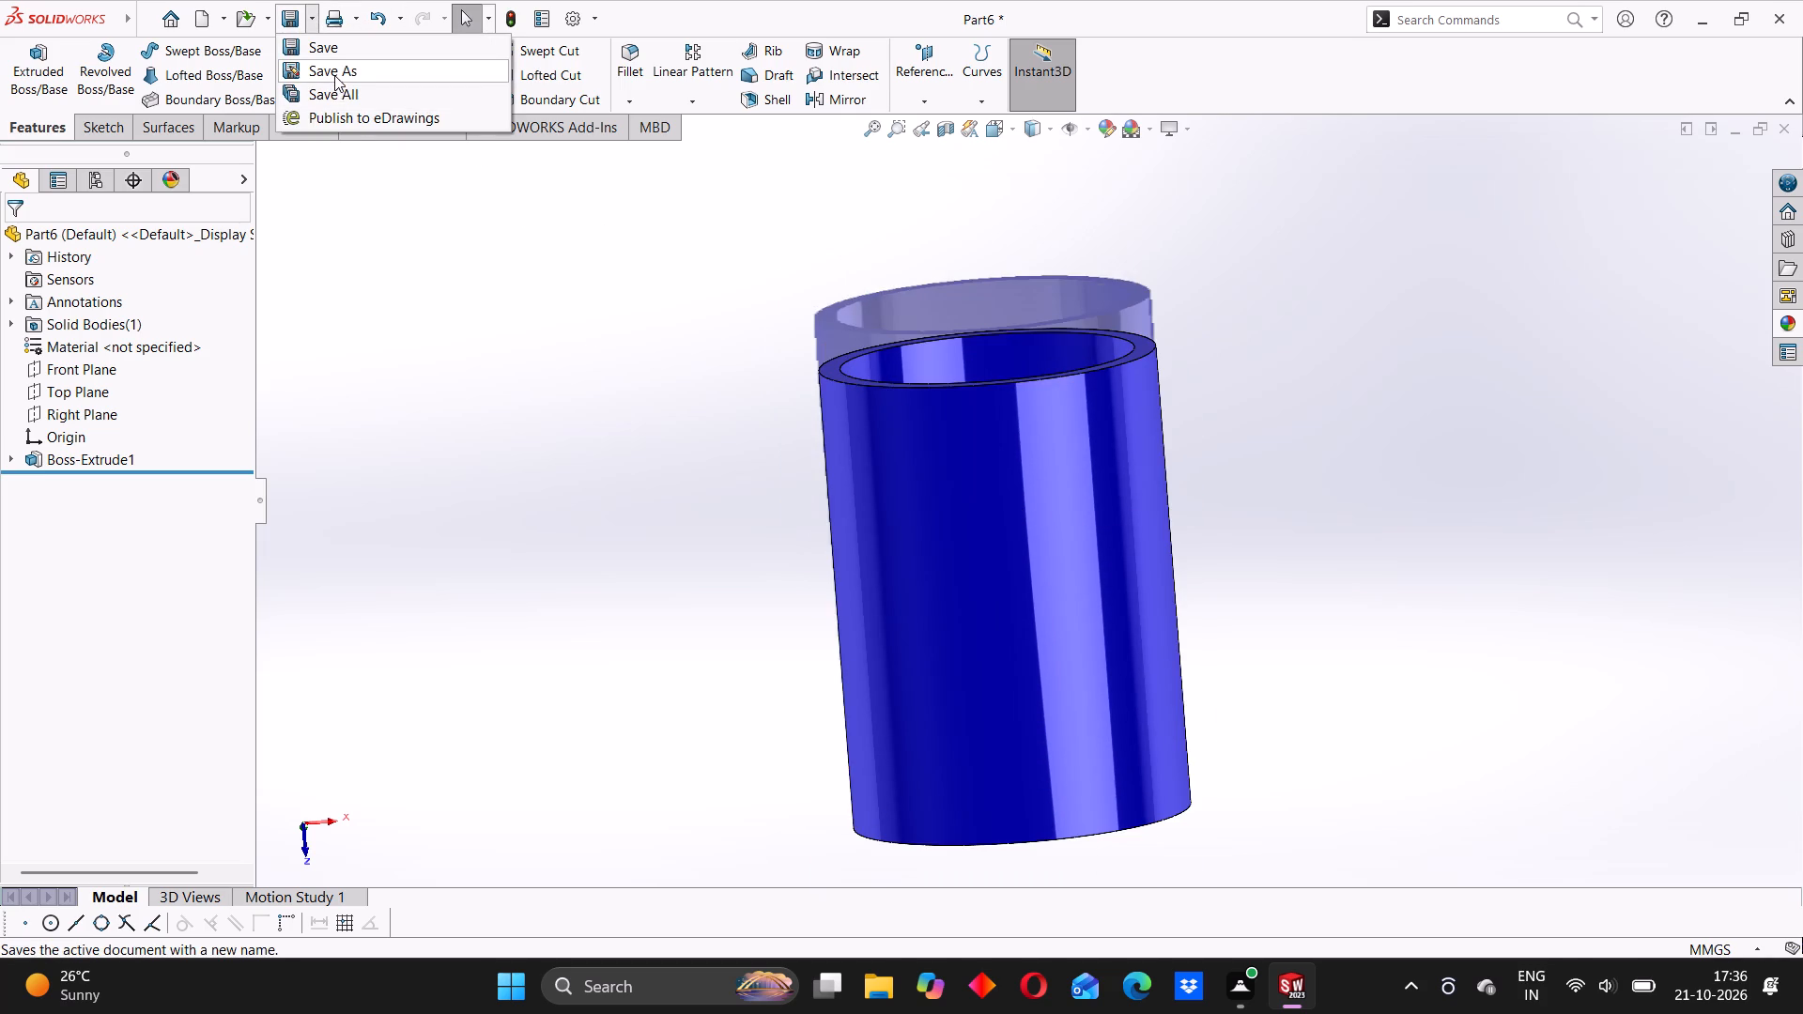
left_click(336, 75)
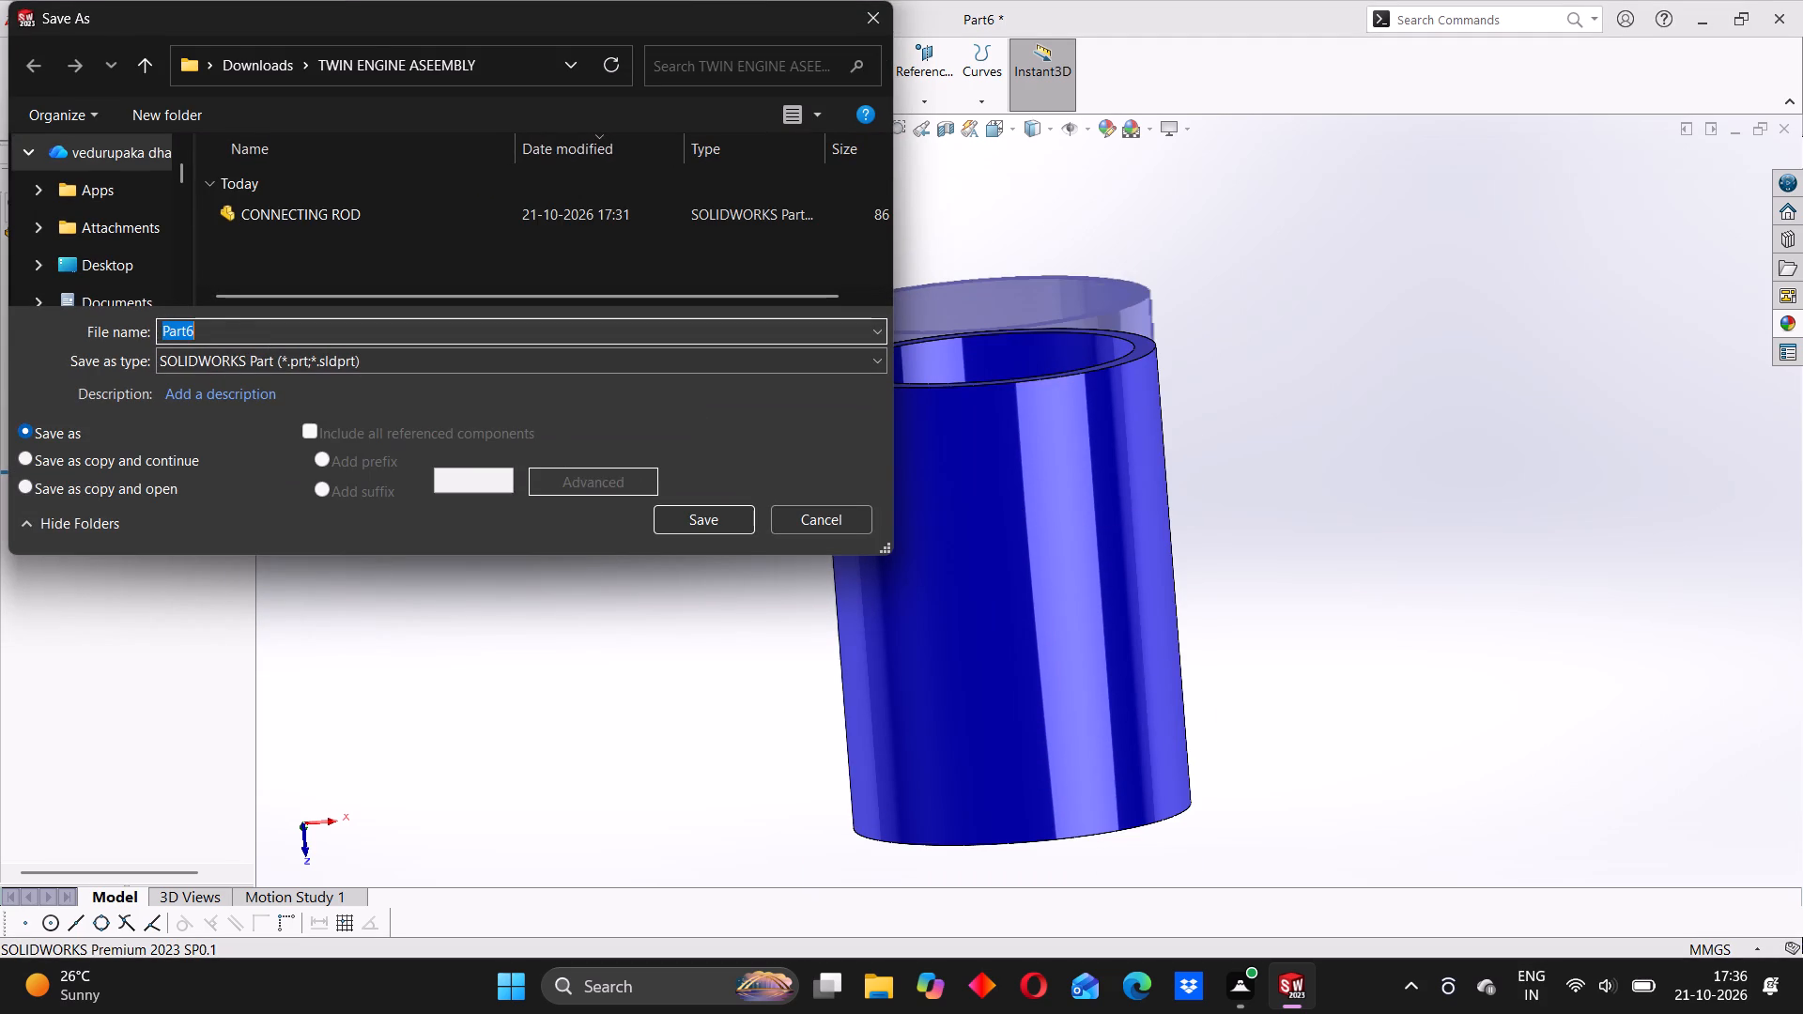
key("c")
type("OVER")
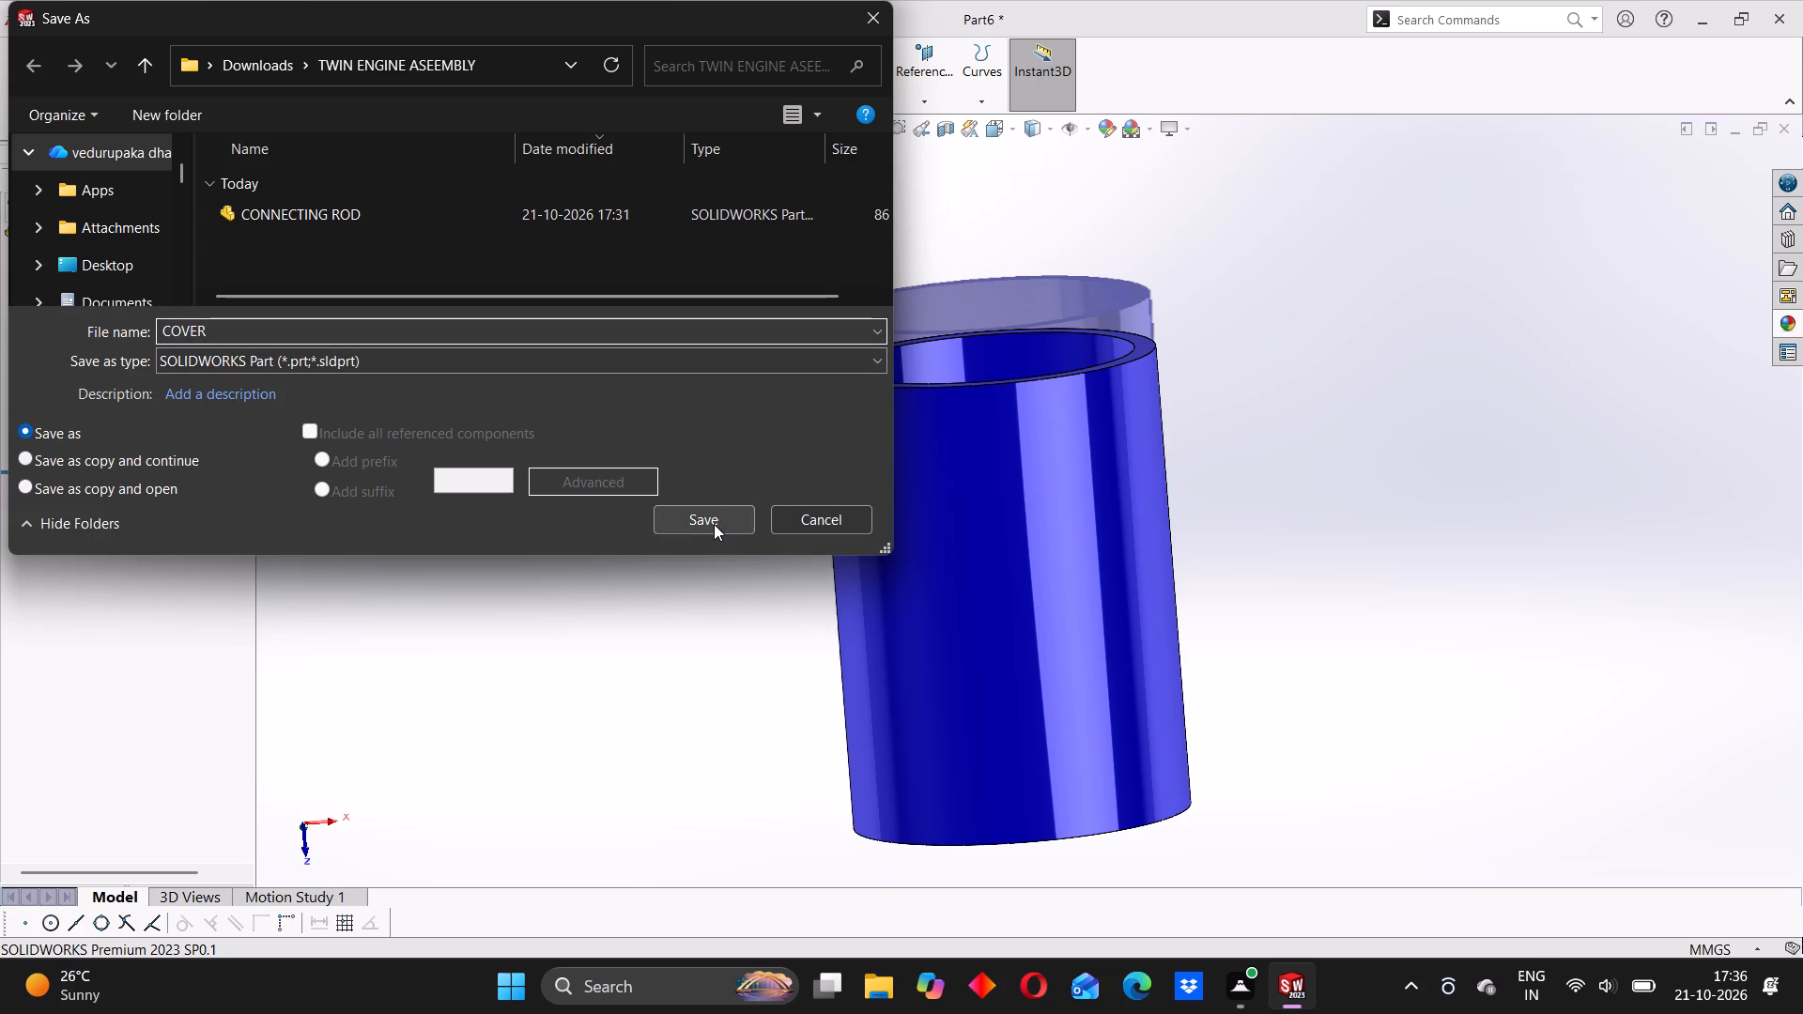
left_click(714, 523)
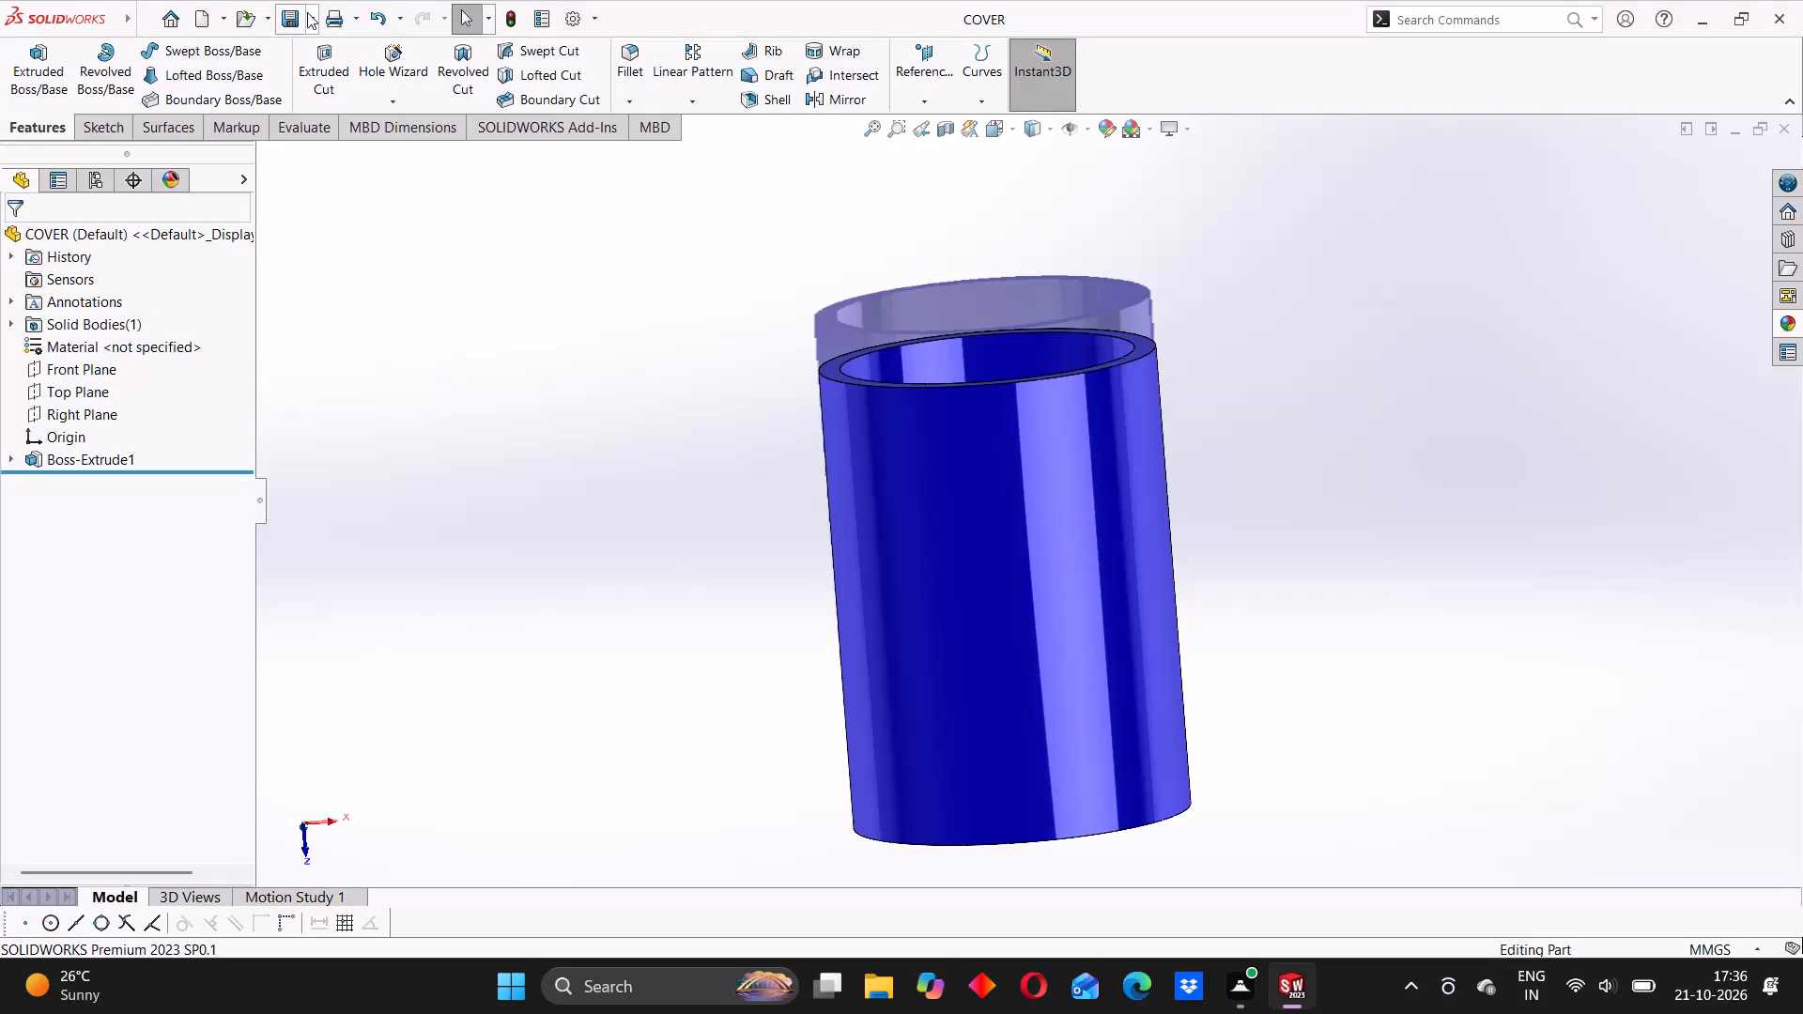
Save the COVER part in Adobe Portable Document Format (PDF) as well, in the same folder.
left_click(310, 12)
left_click(332, 77)
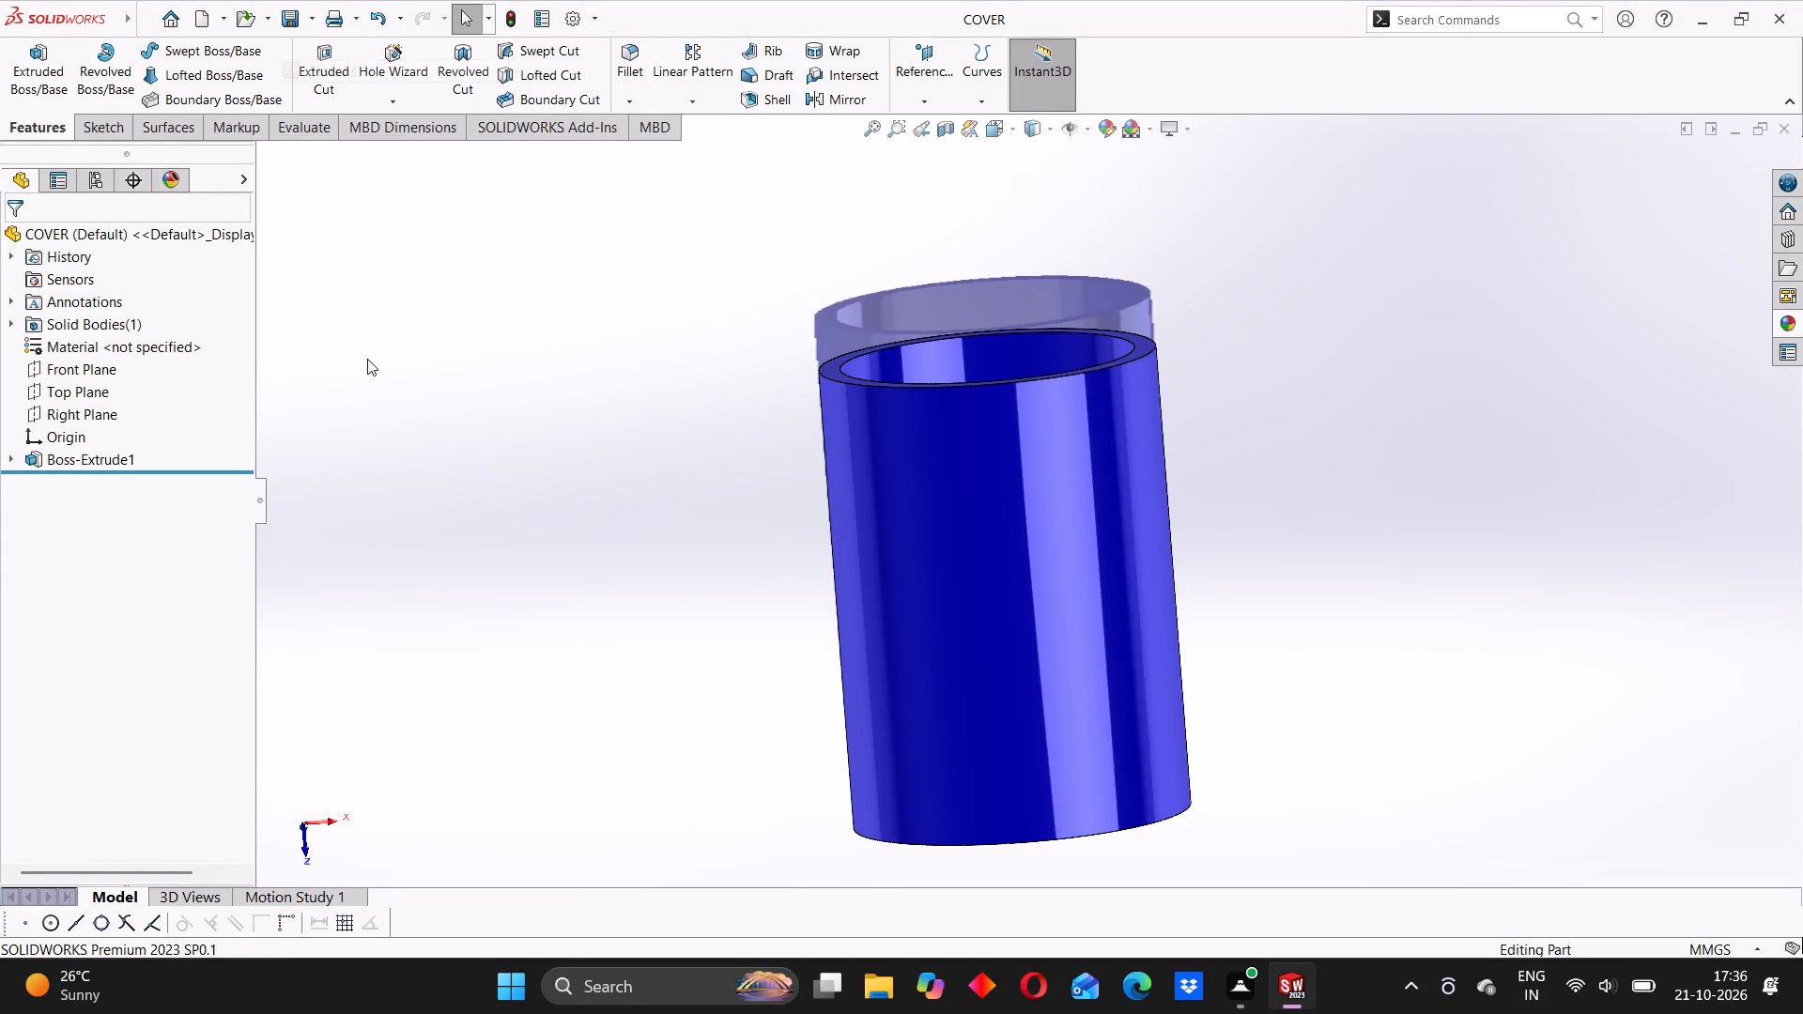
left_click(348, 365)
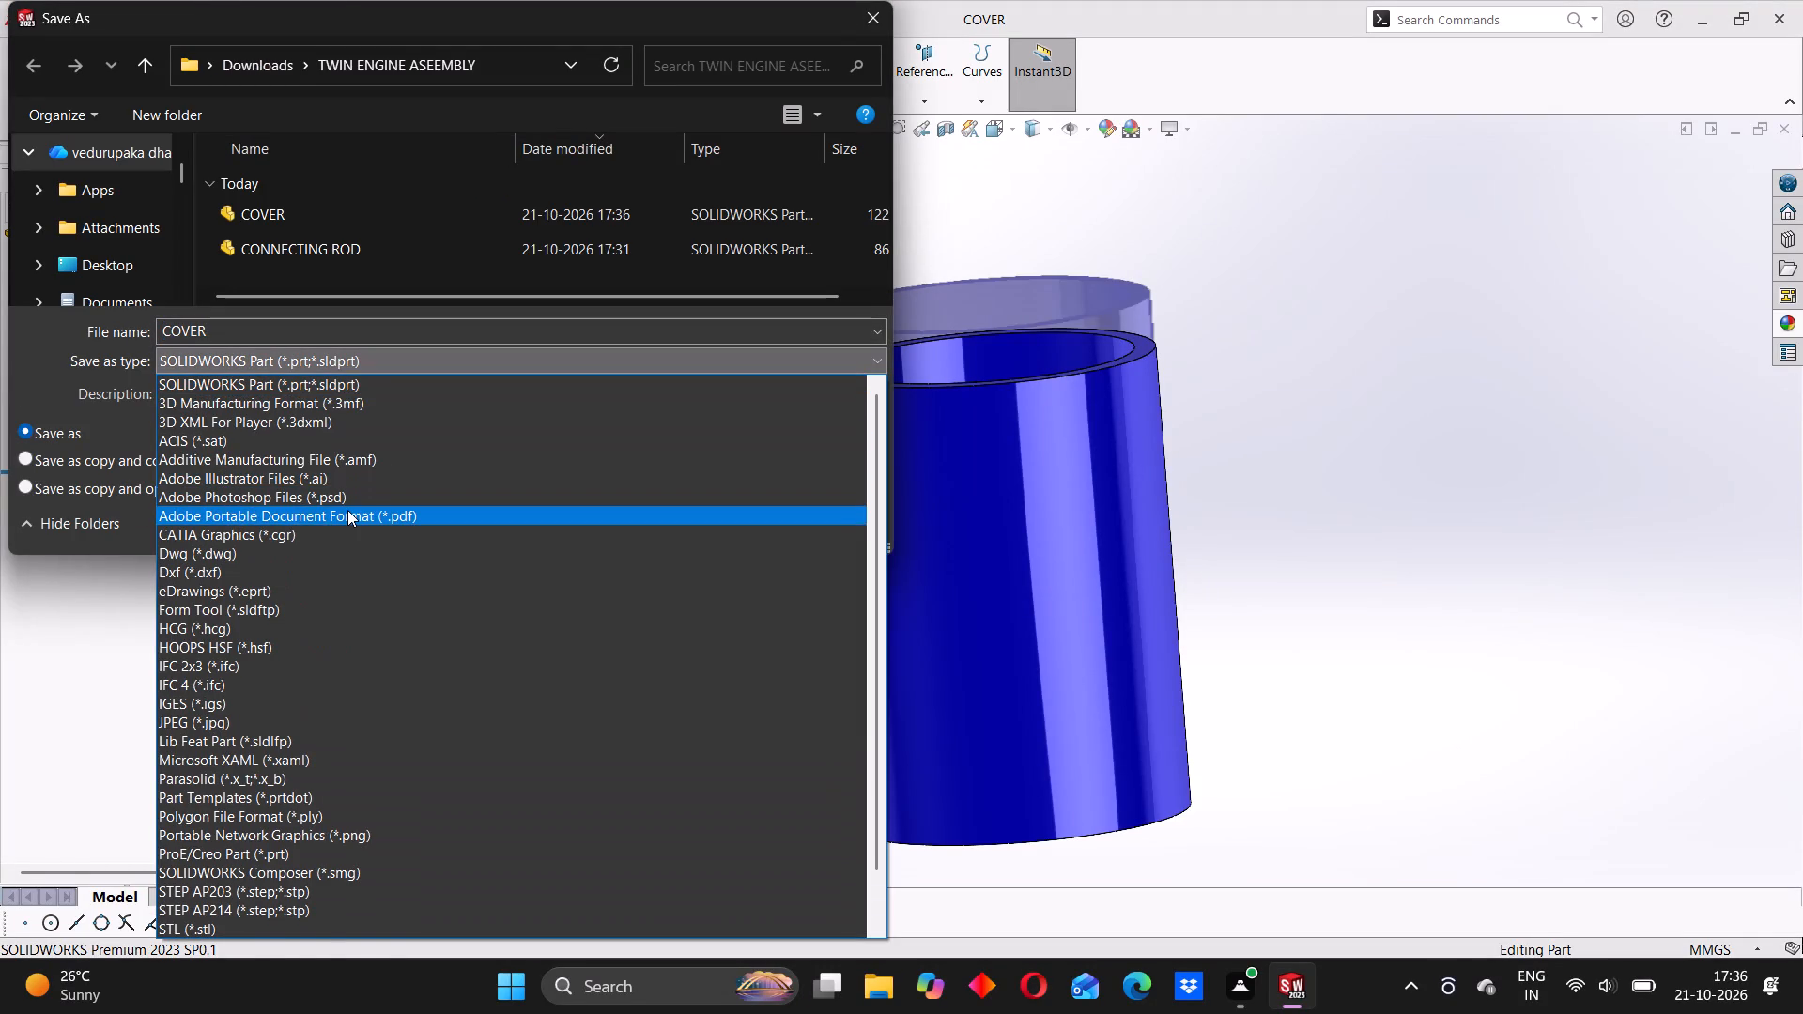
left_click(347, 510)
left_click(693, 567)
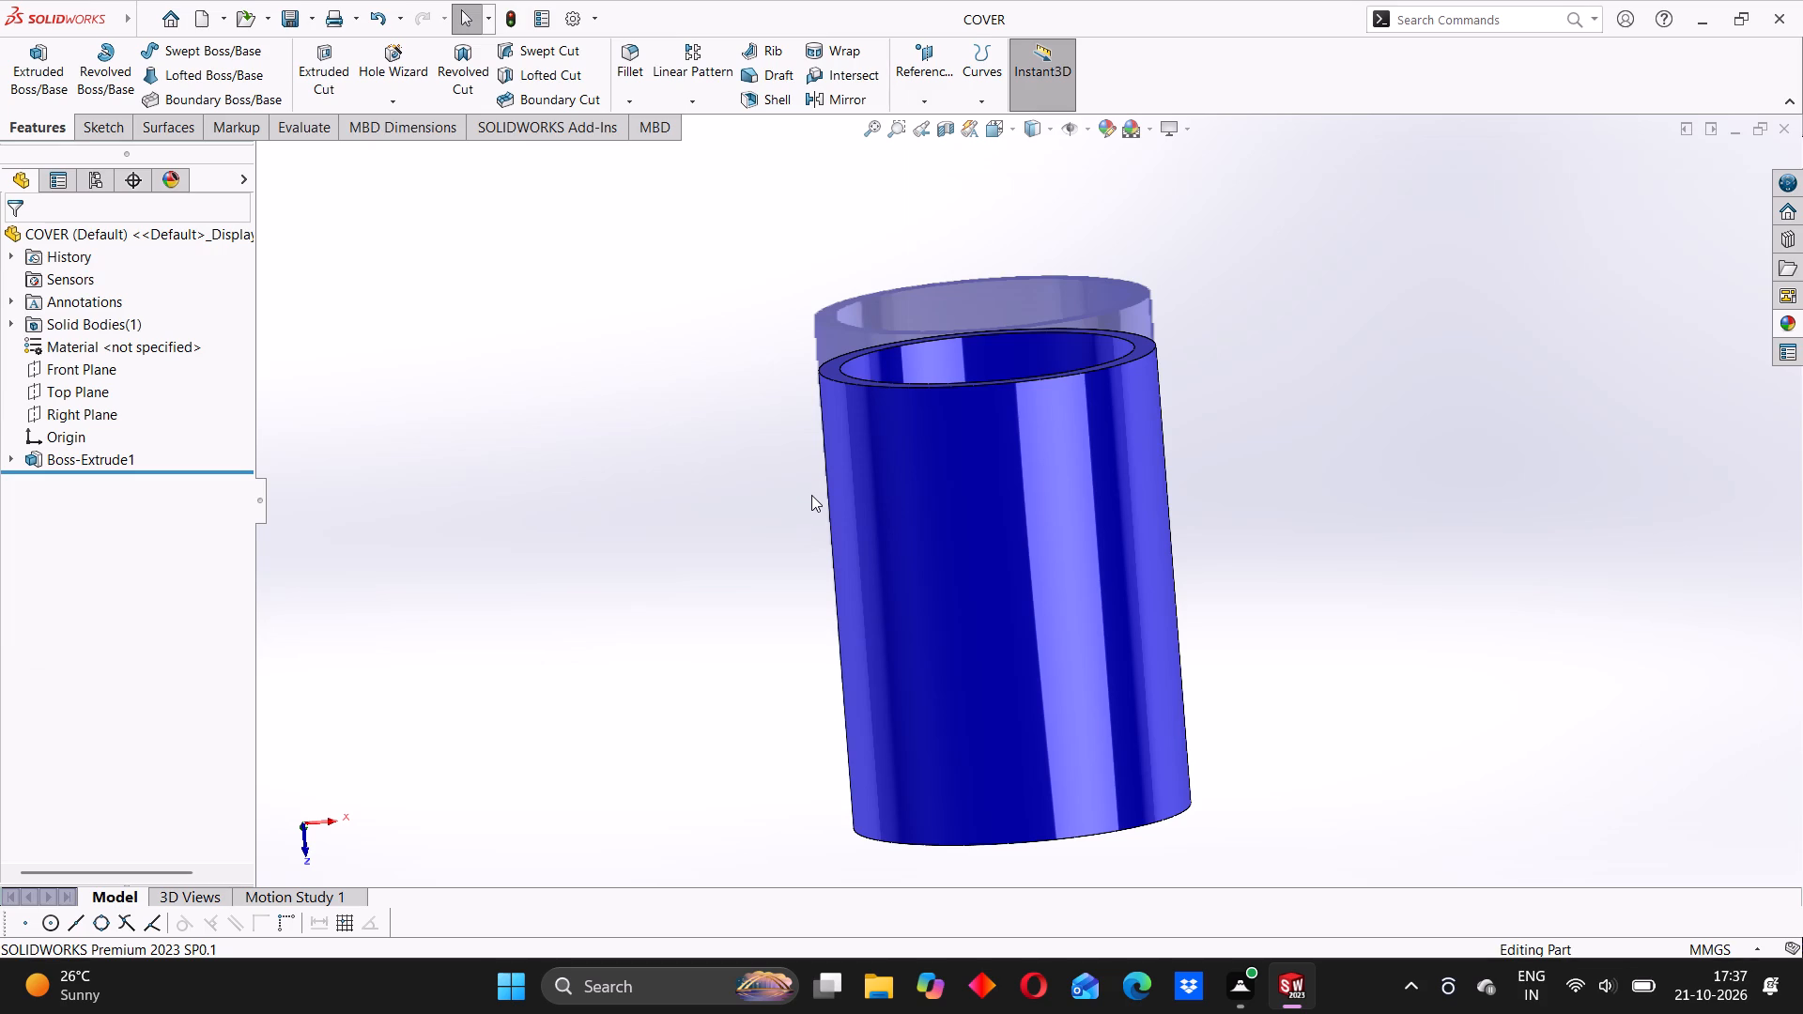
left_click(813, 559)
Create a new, empty part document.
left_click(169, 18)
left_click(515, 343)
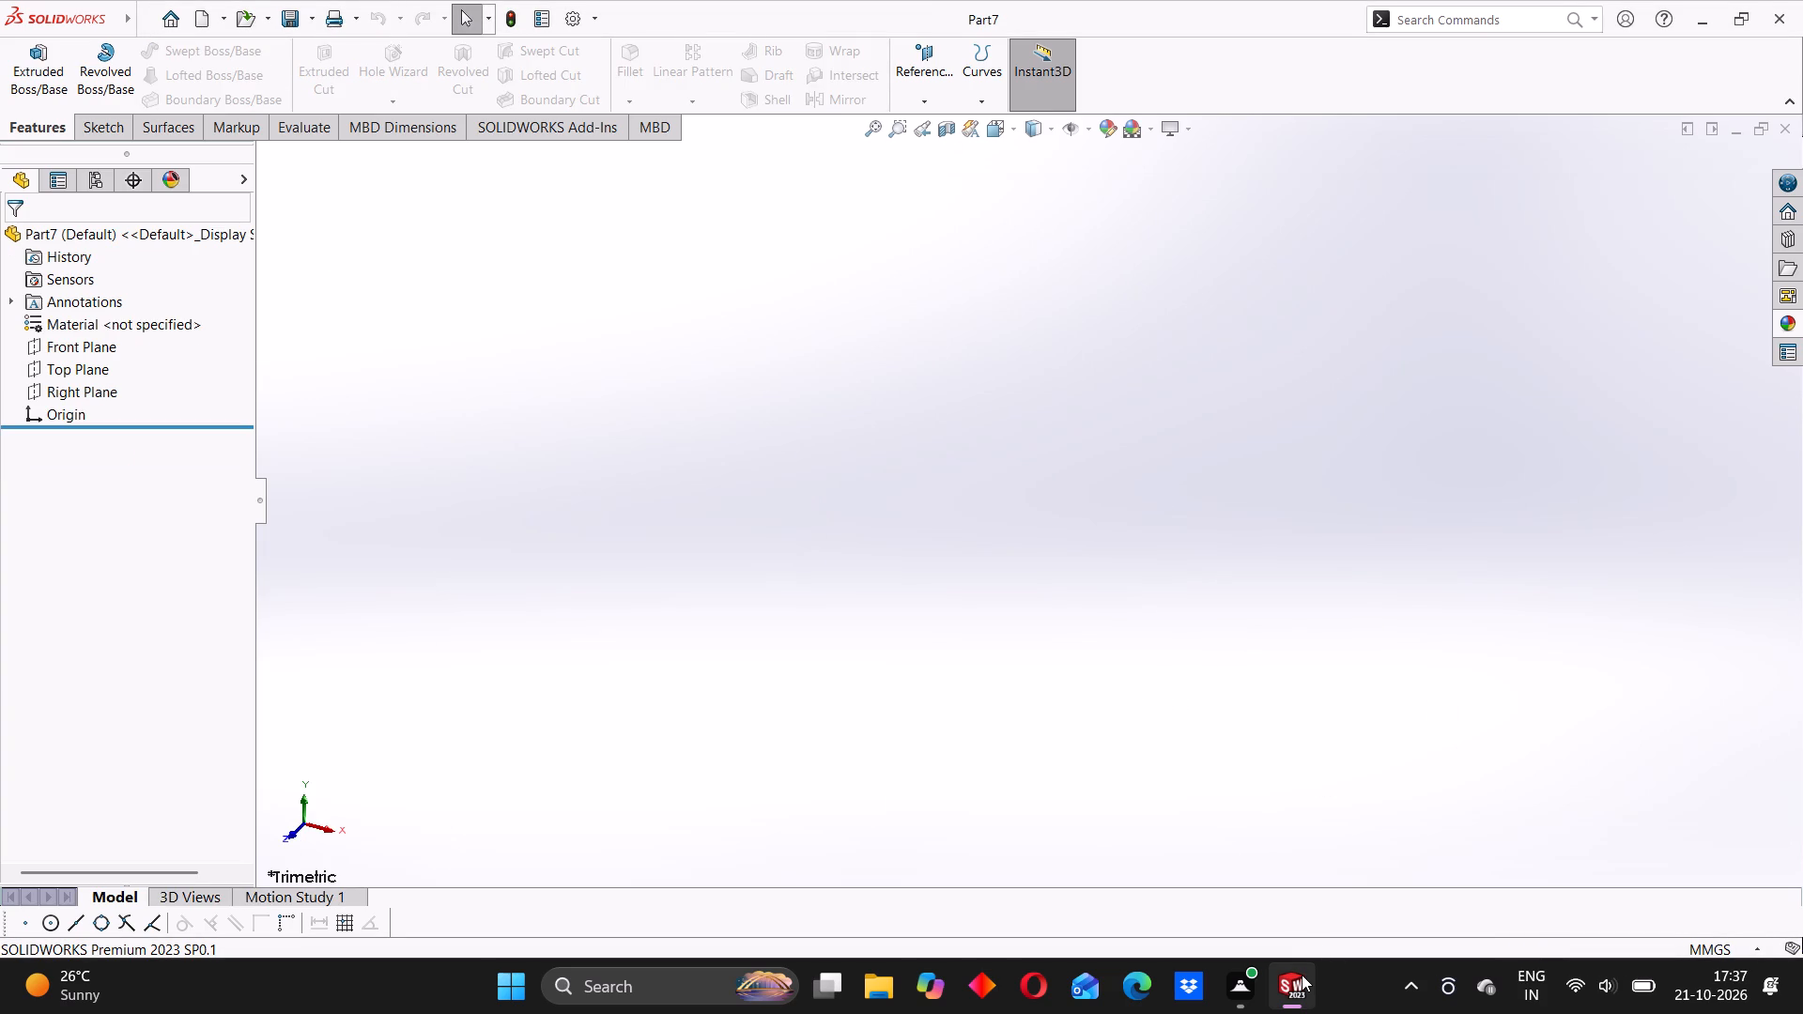
Switch to the COVER part and close it, going back to the new empty part.
left_click(1201, 882)
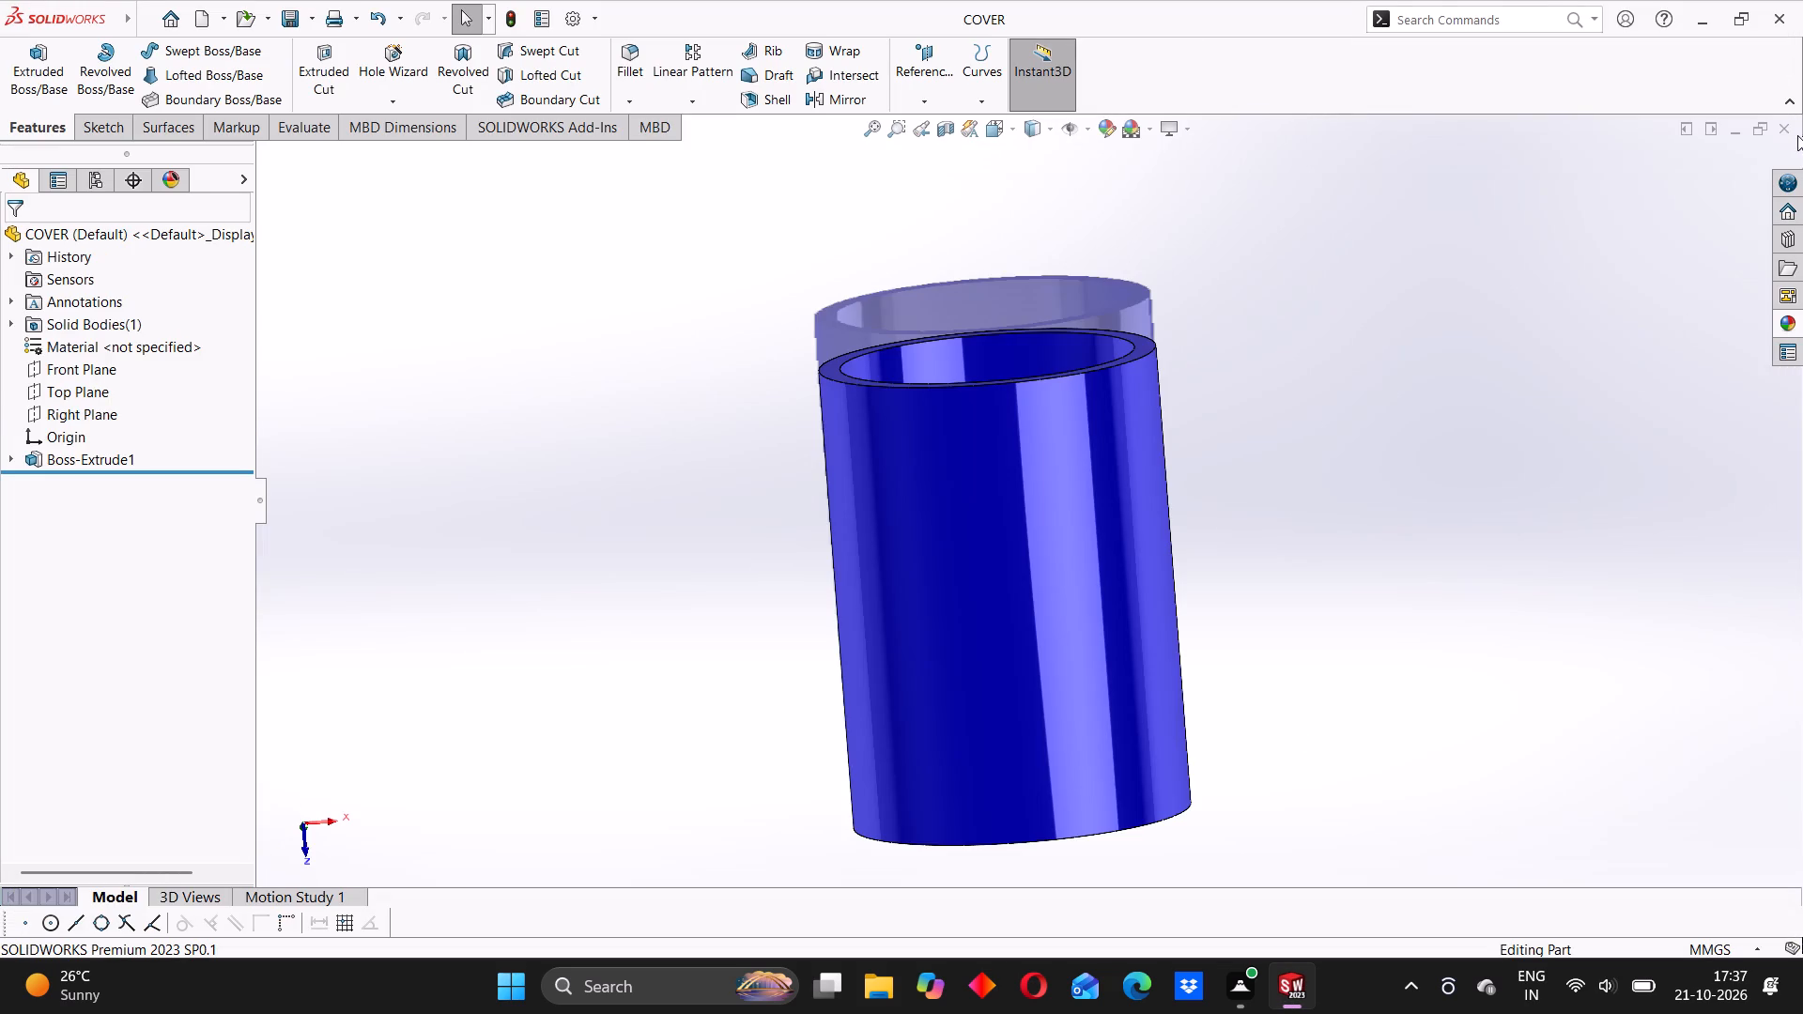
left_click(1788, 132)
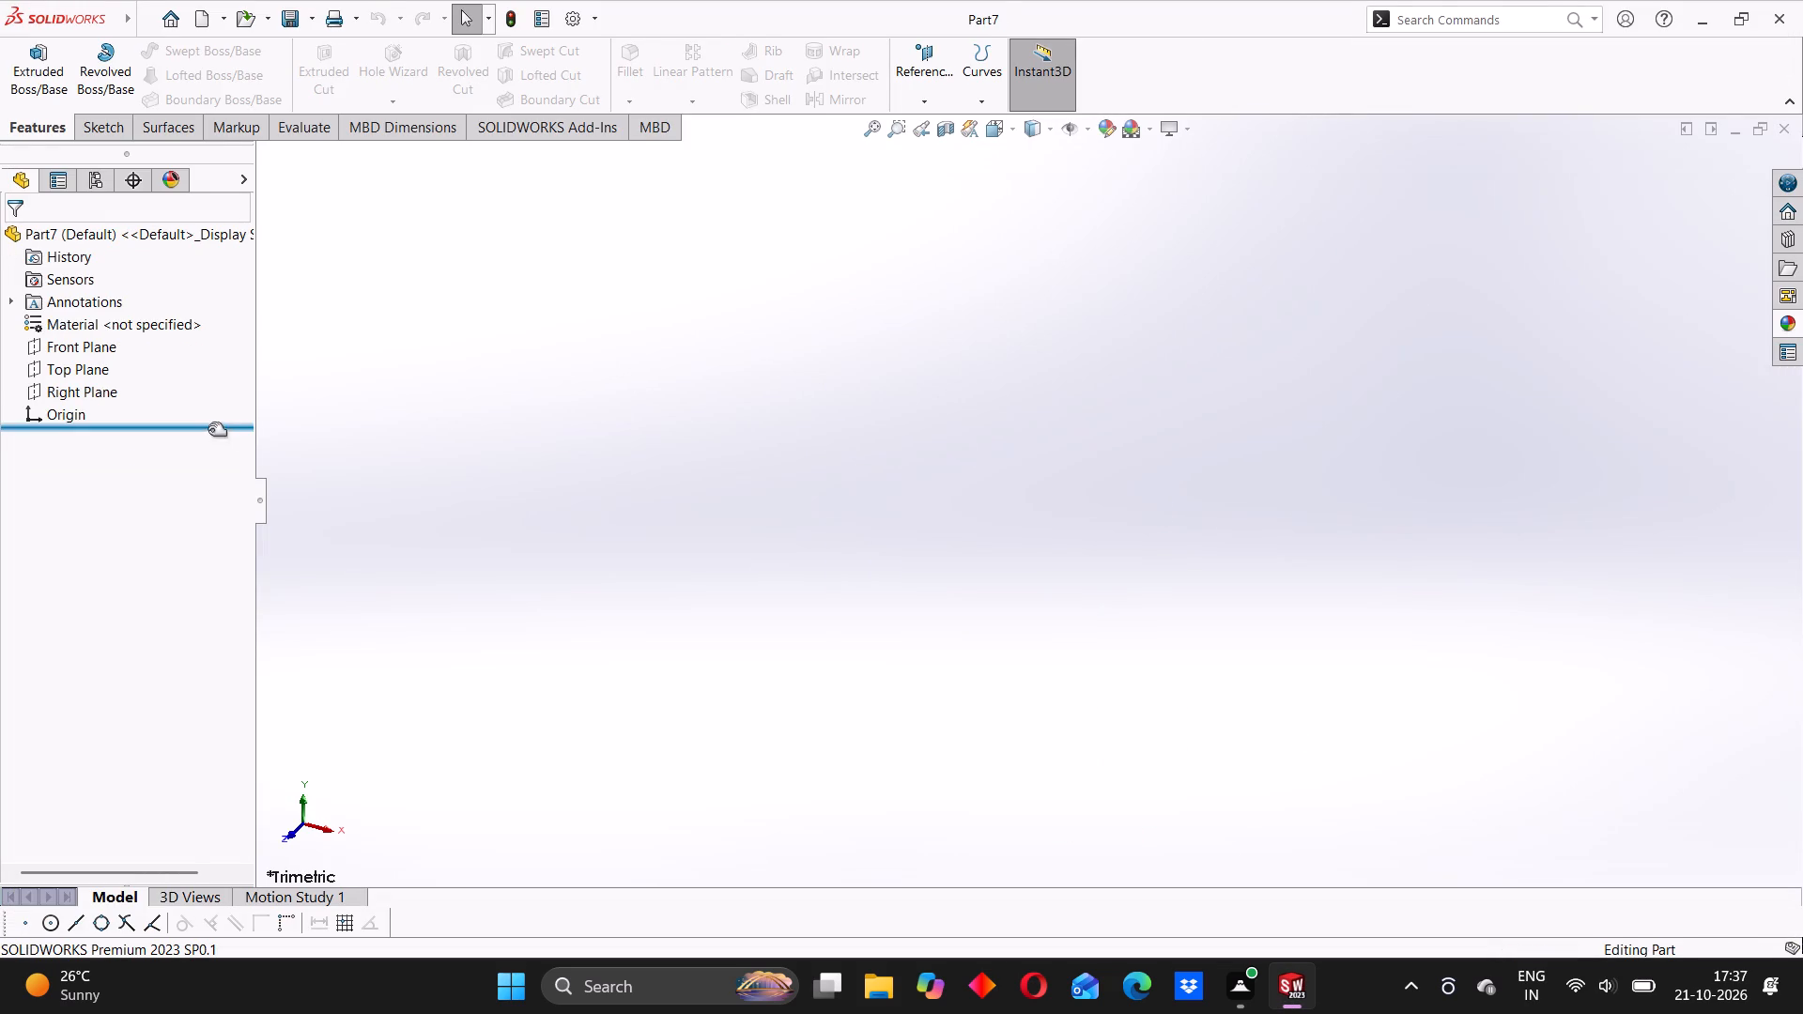
left_click(367, 382)
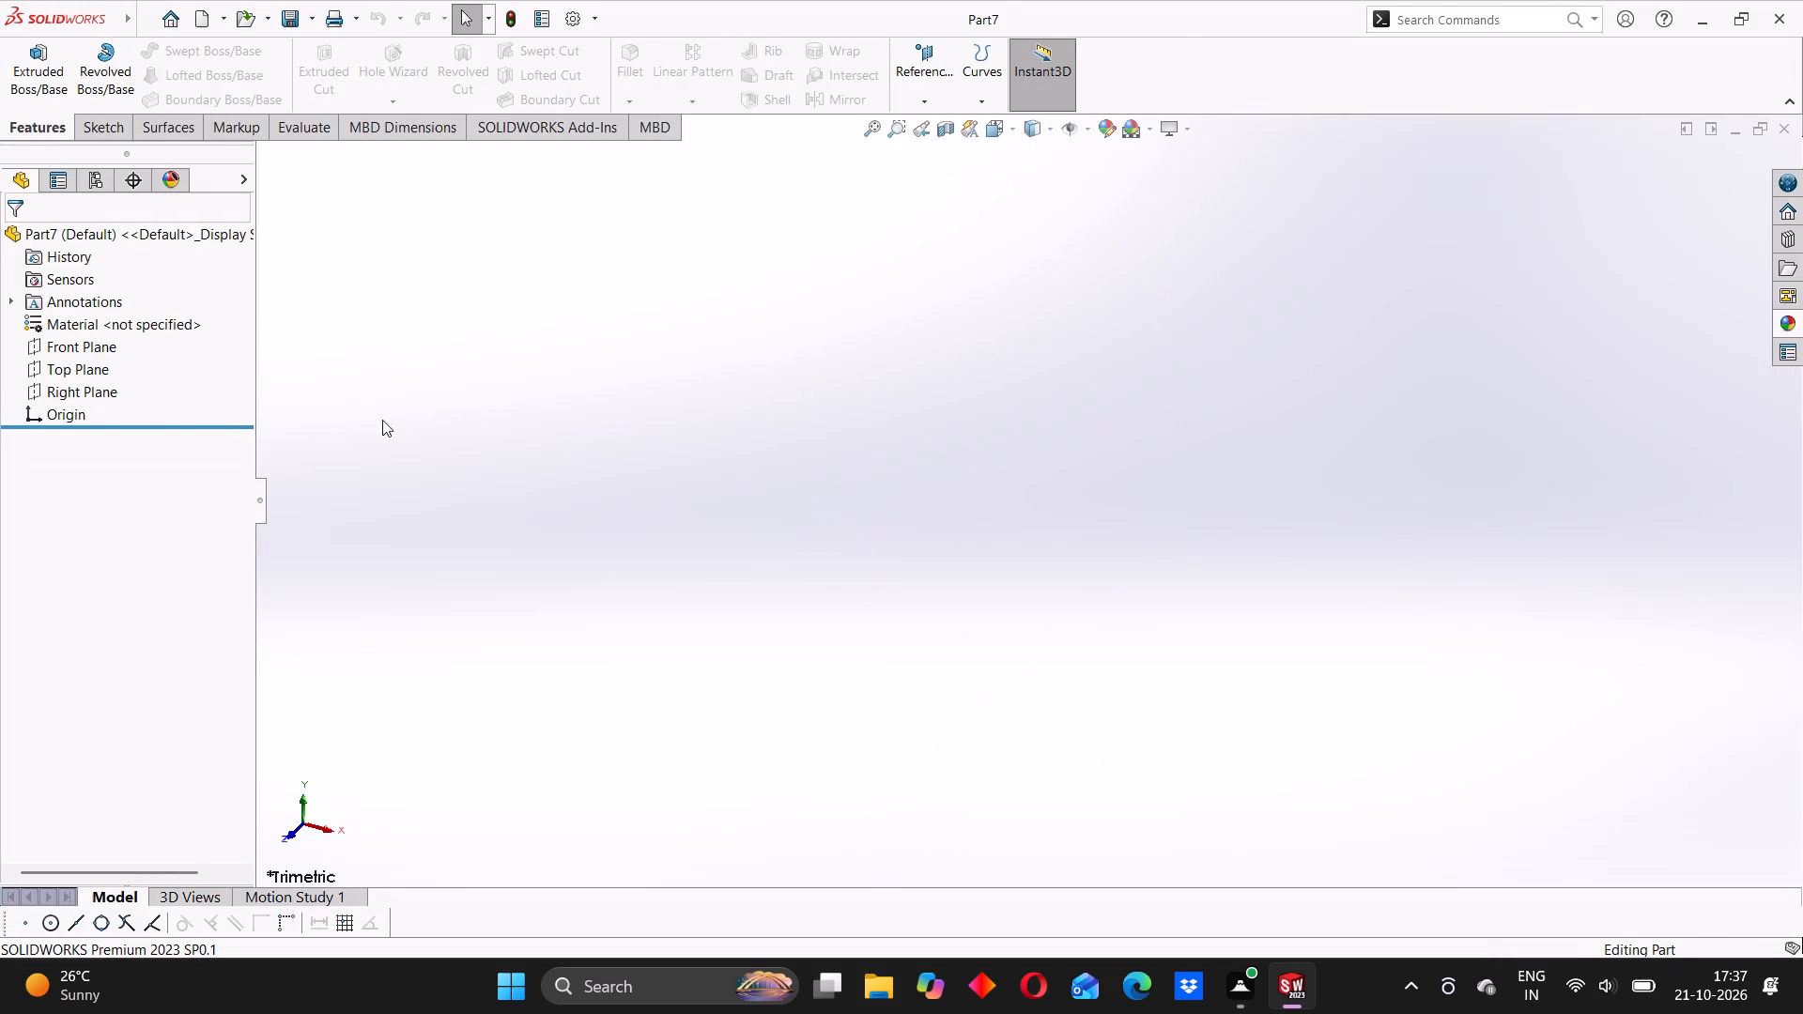
left_click(382, 420)
left_click(516, 474)
Start a sketch on the Front Plane and draw a circle of about 15 mm radius, centred about 33 mm above the origin.
left_click(115, 347)
left_click(142, 321)
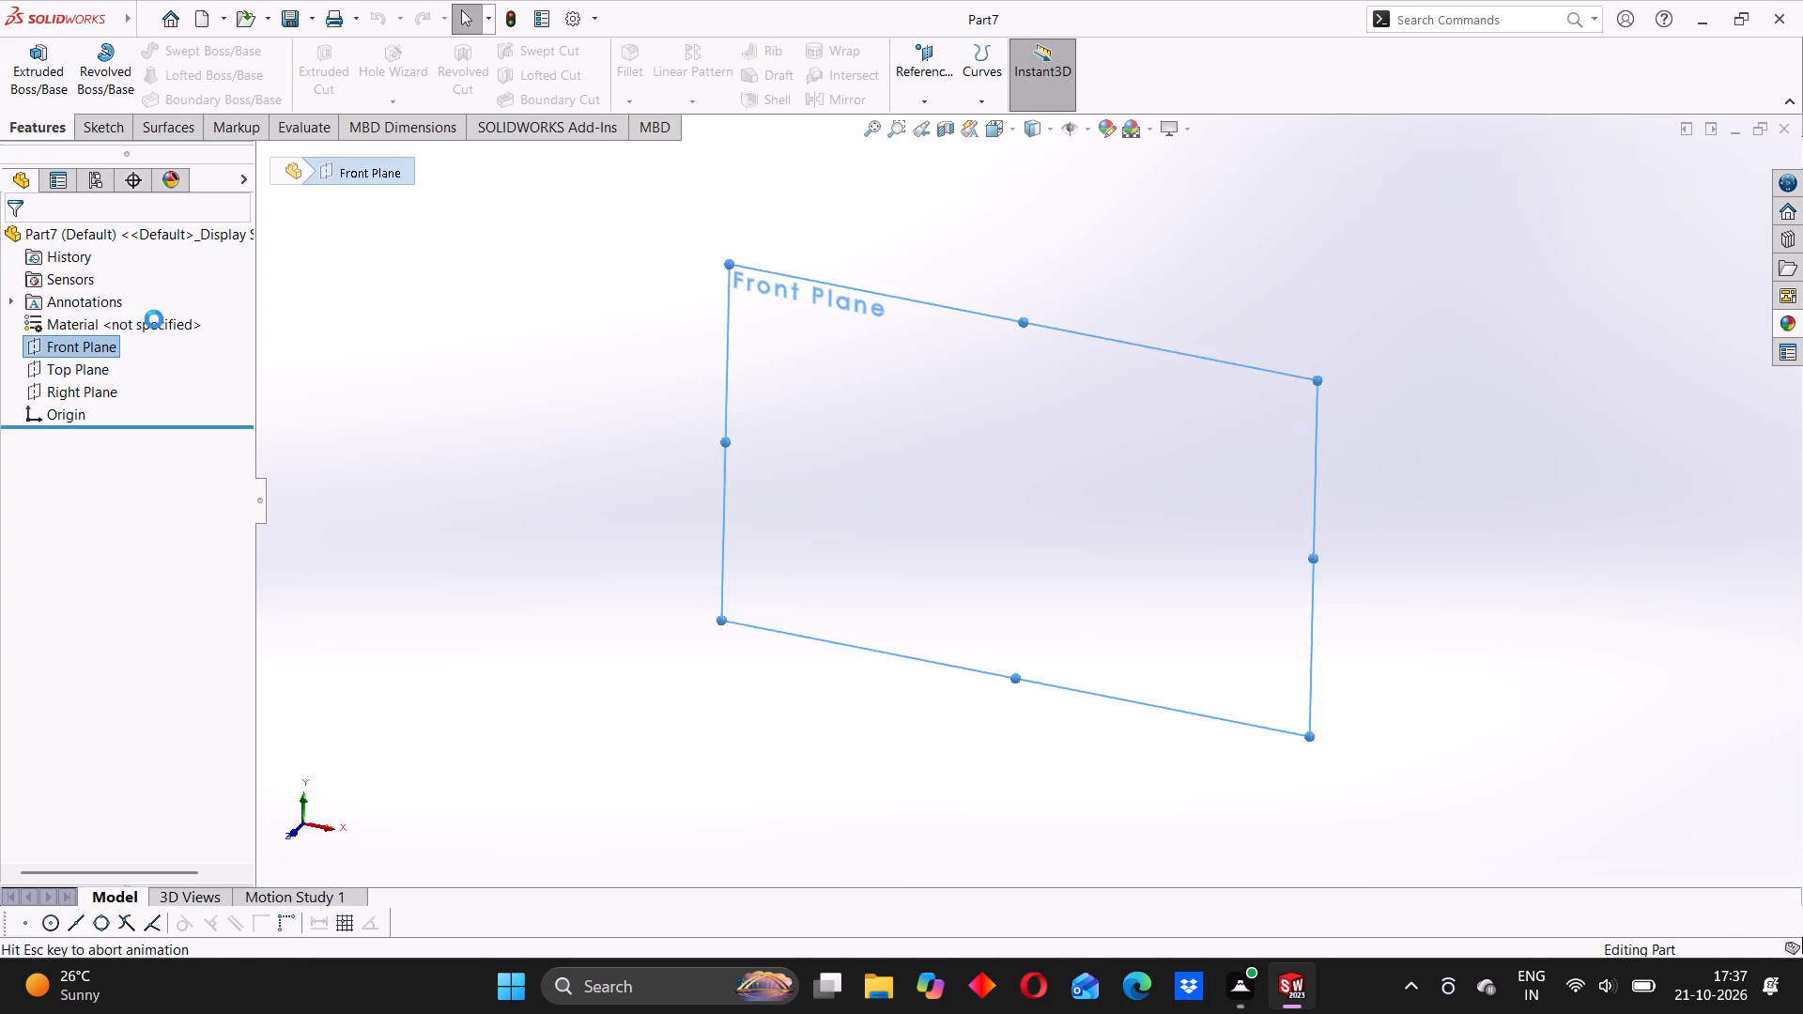
left_click(586, 493)
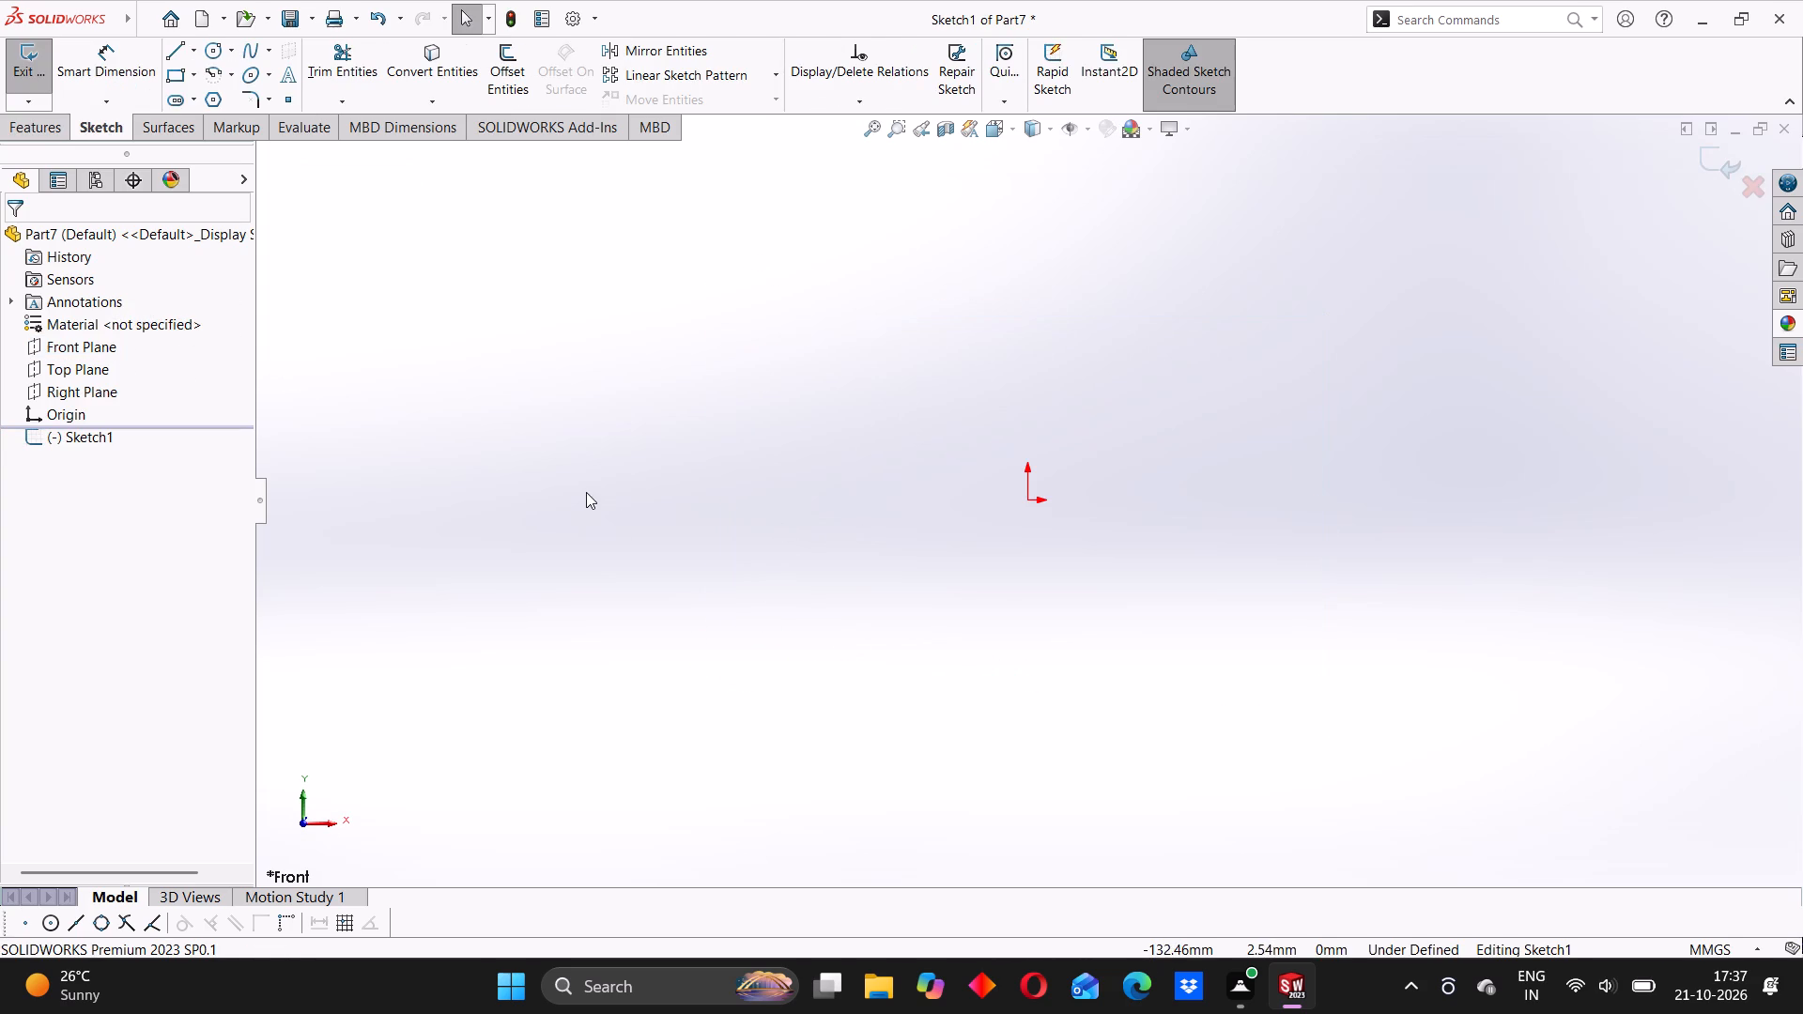
left_click(223, 46)
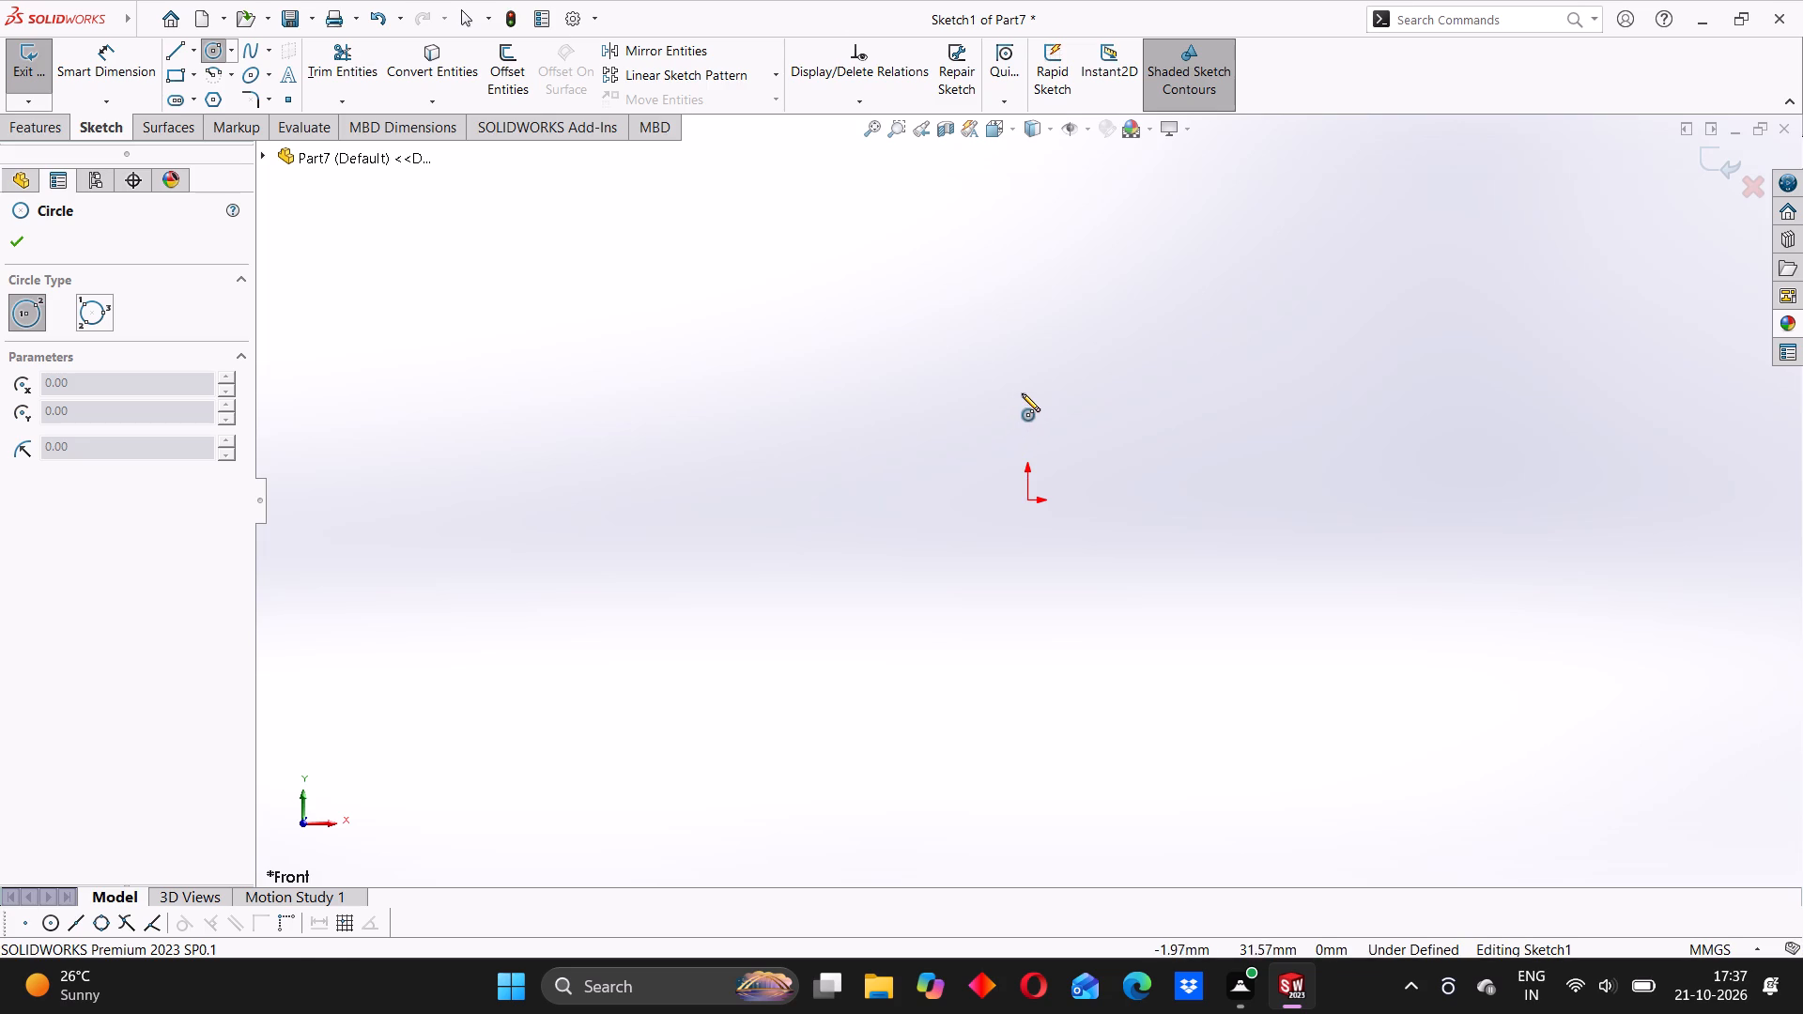
left_click(1025, 391)
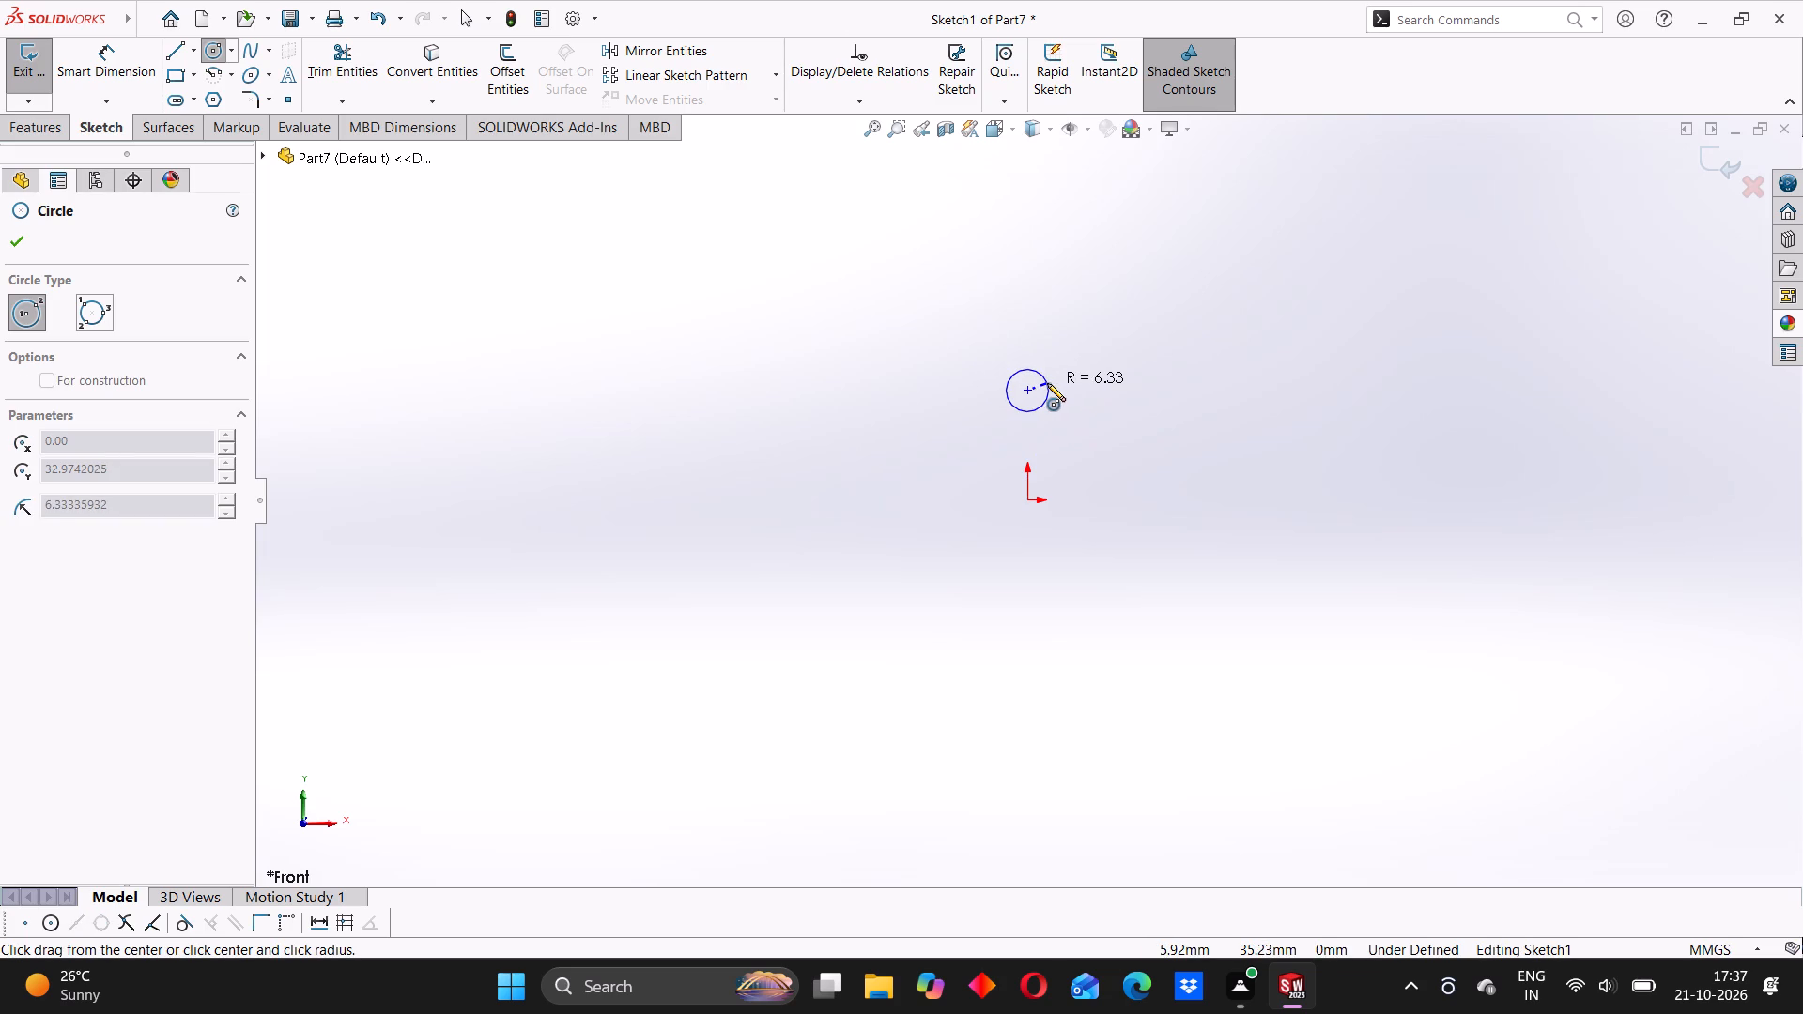
left_click(1066, 358)
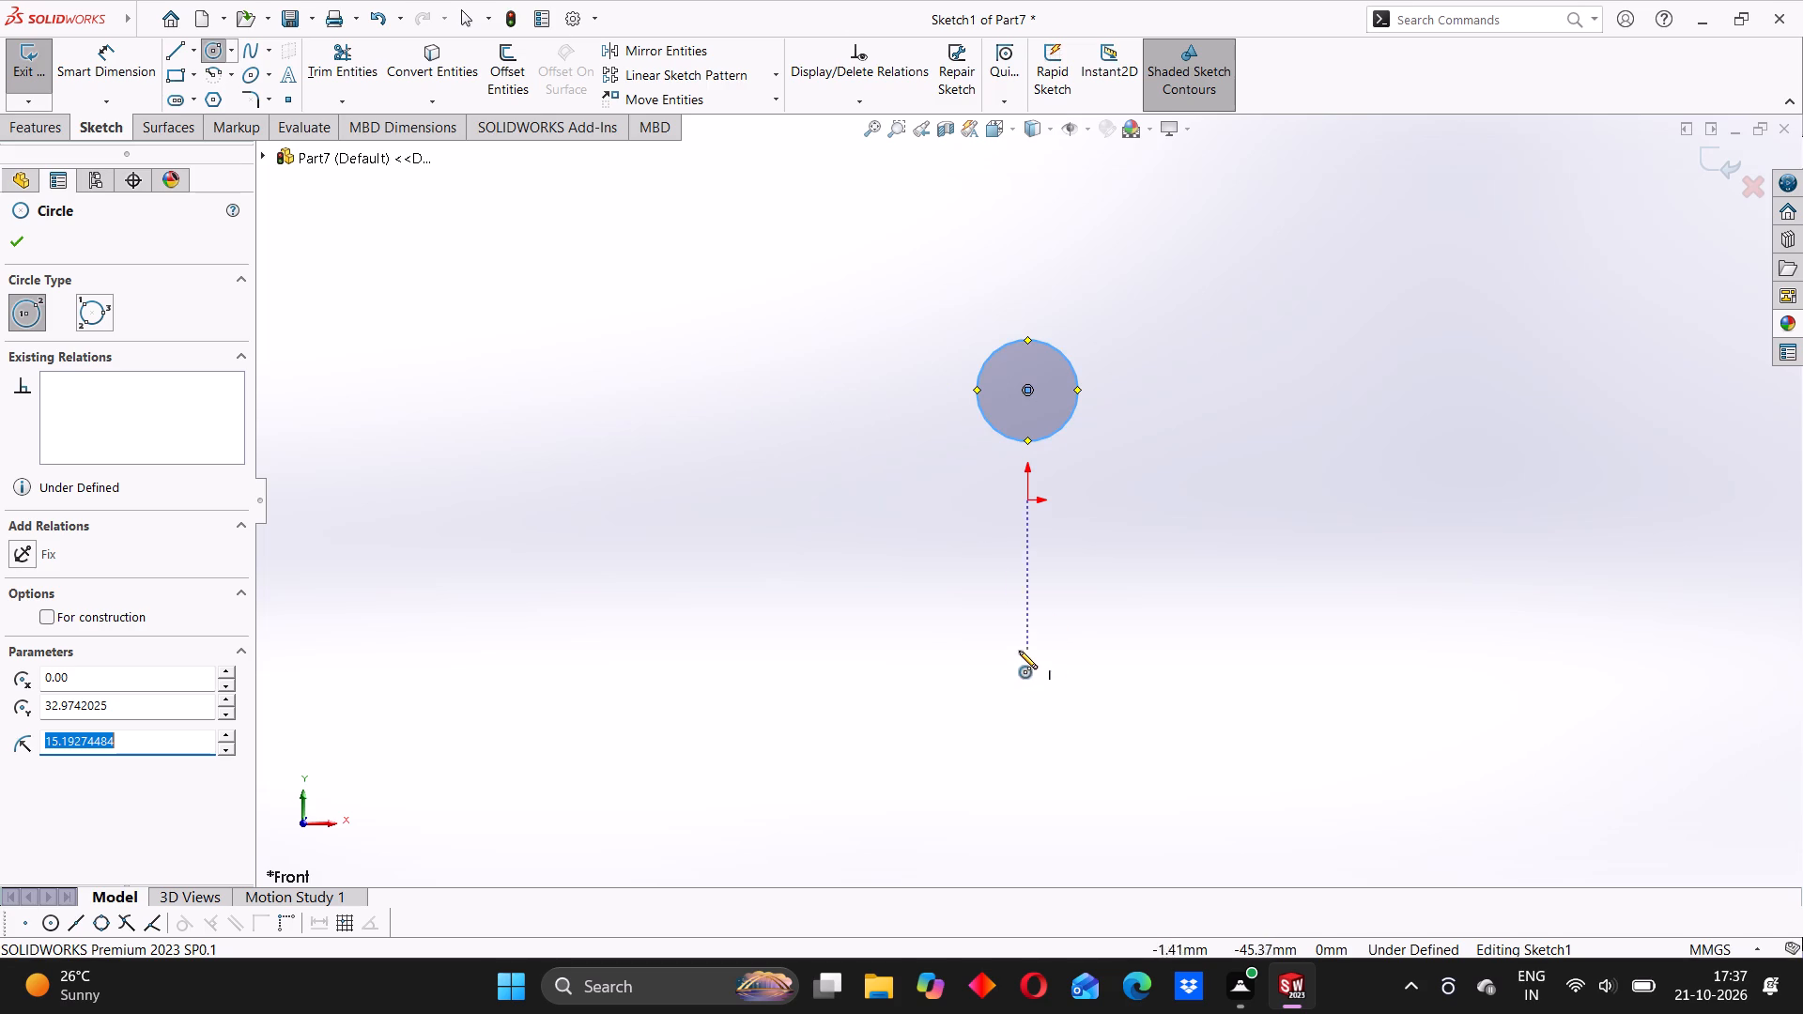
Sketch two concentric circles centred on the origin, with radii of about 12 mm and 58 mm.
left_click(1025, 499)
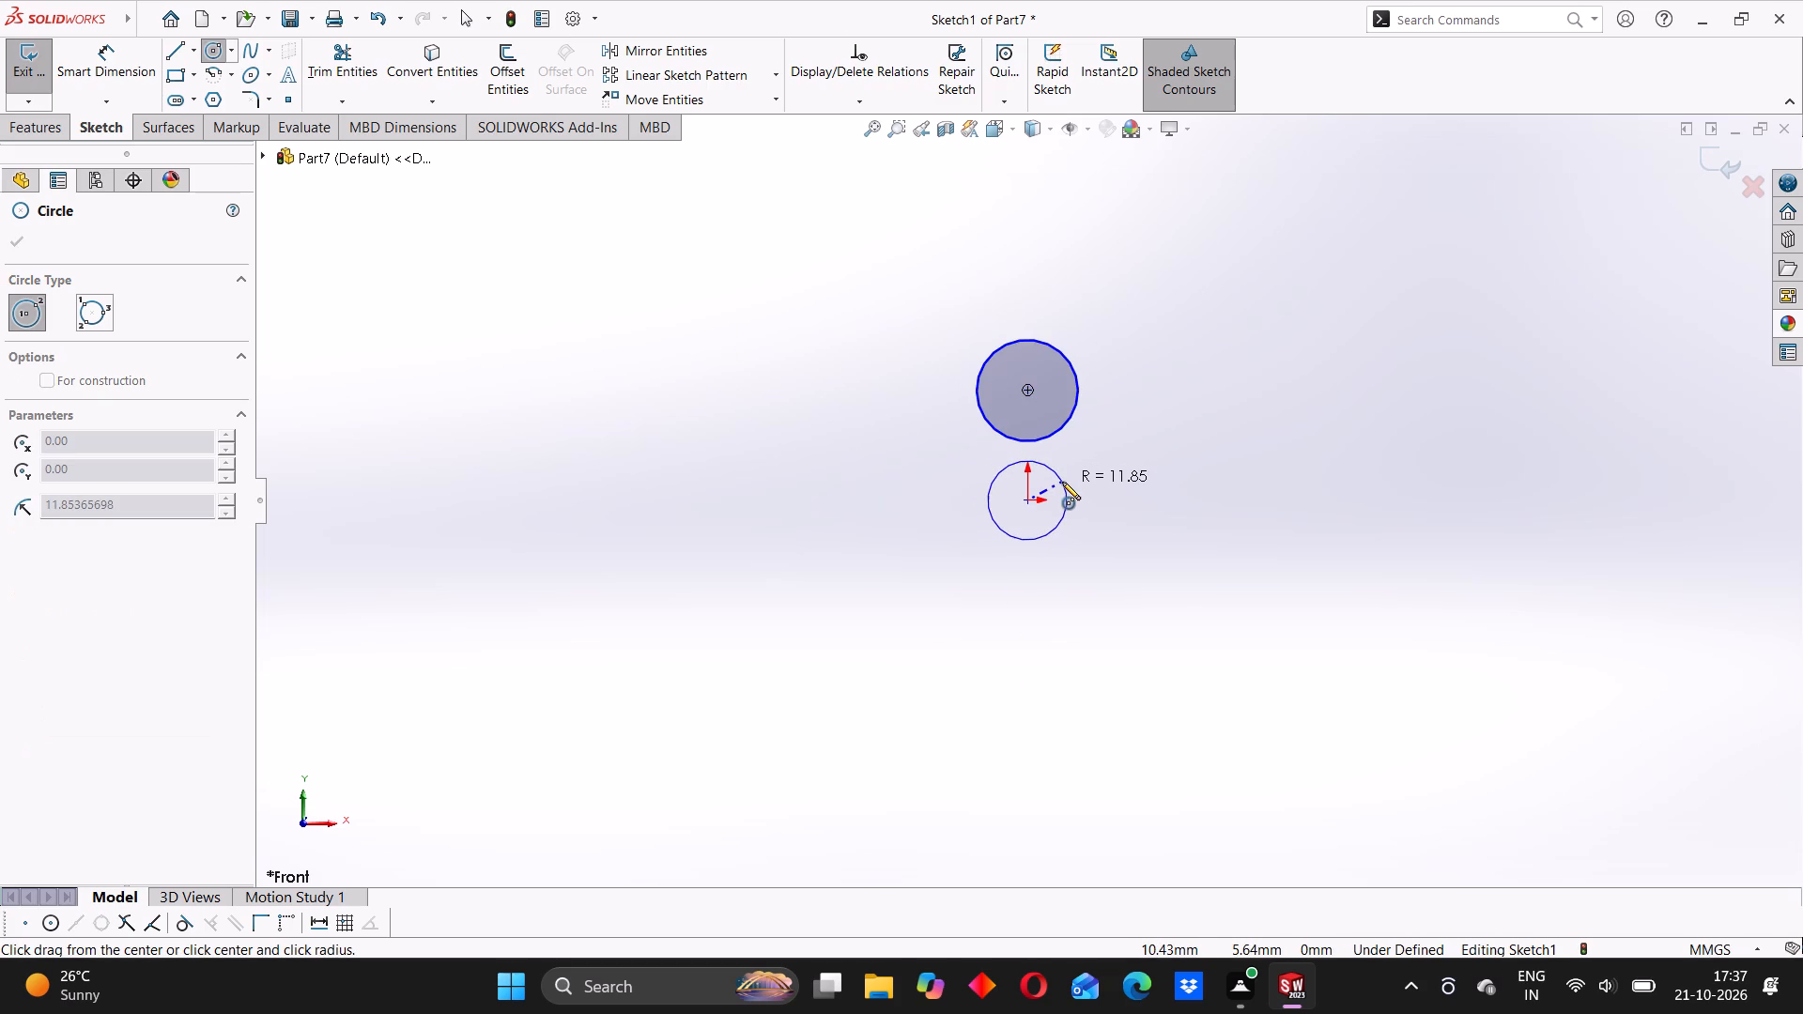
left_click(1062, 482)
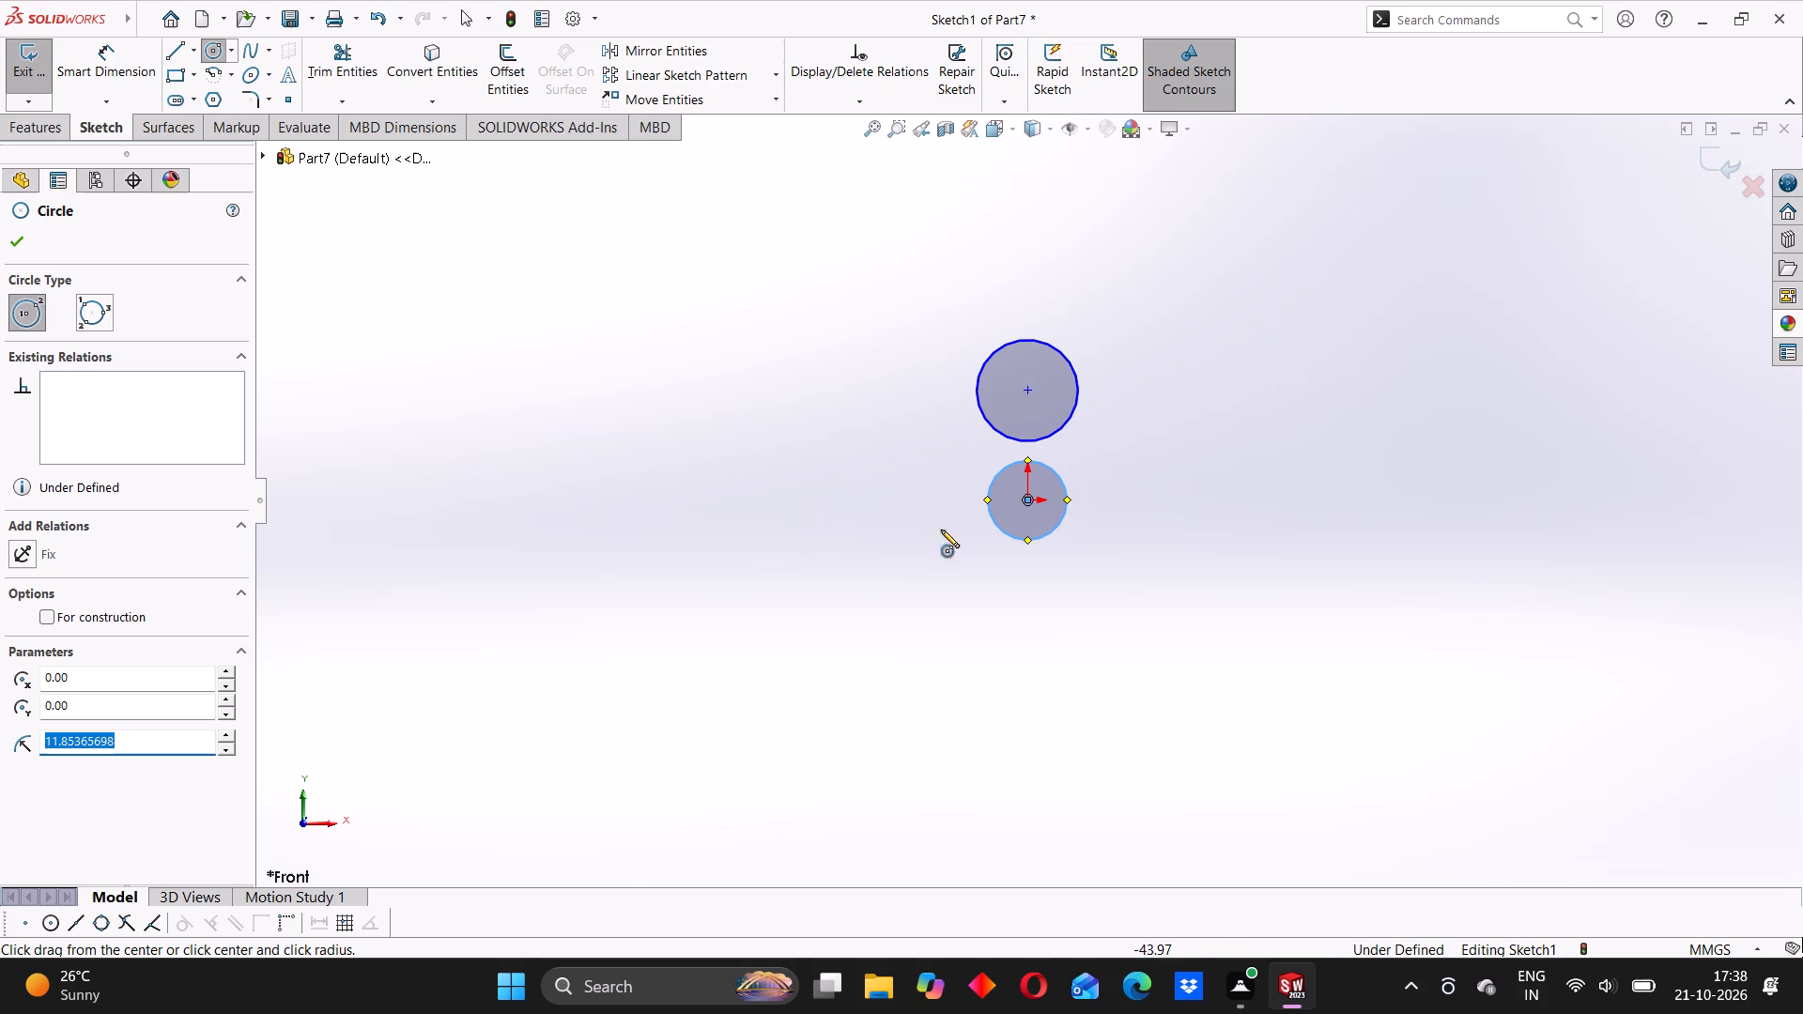
left_click(1027, 499)
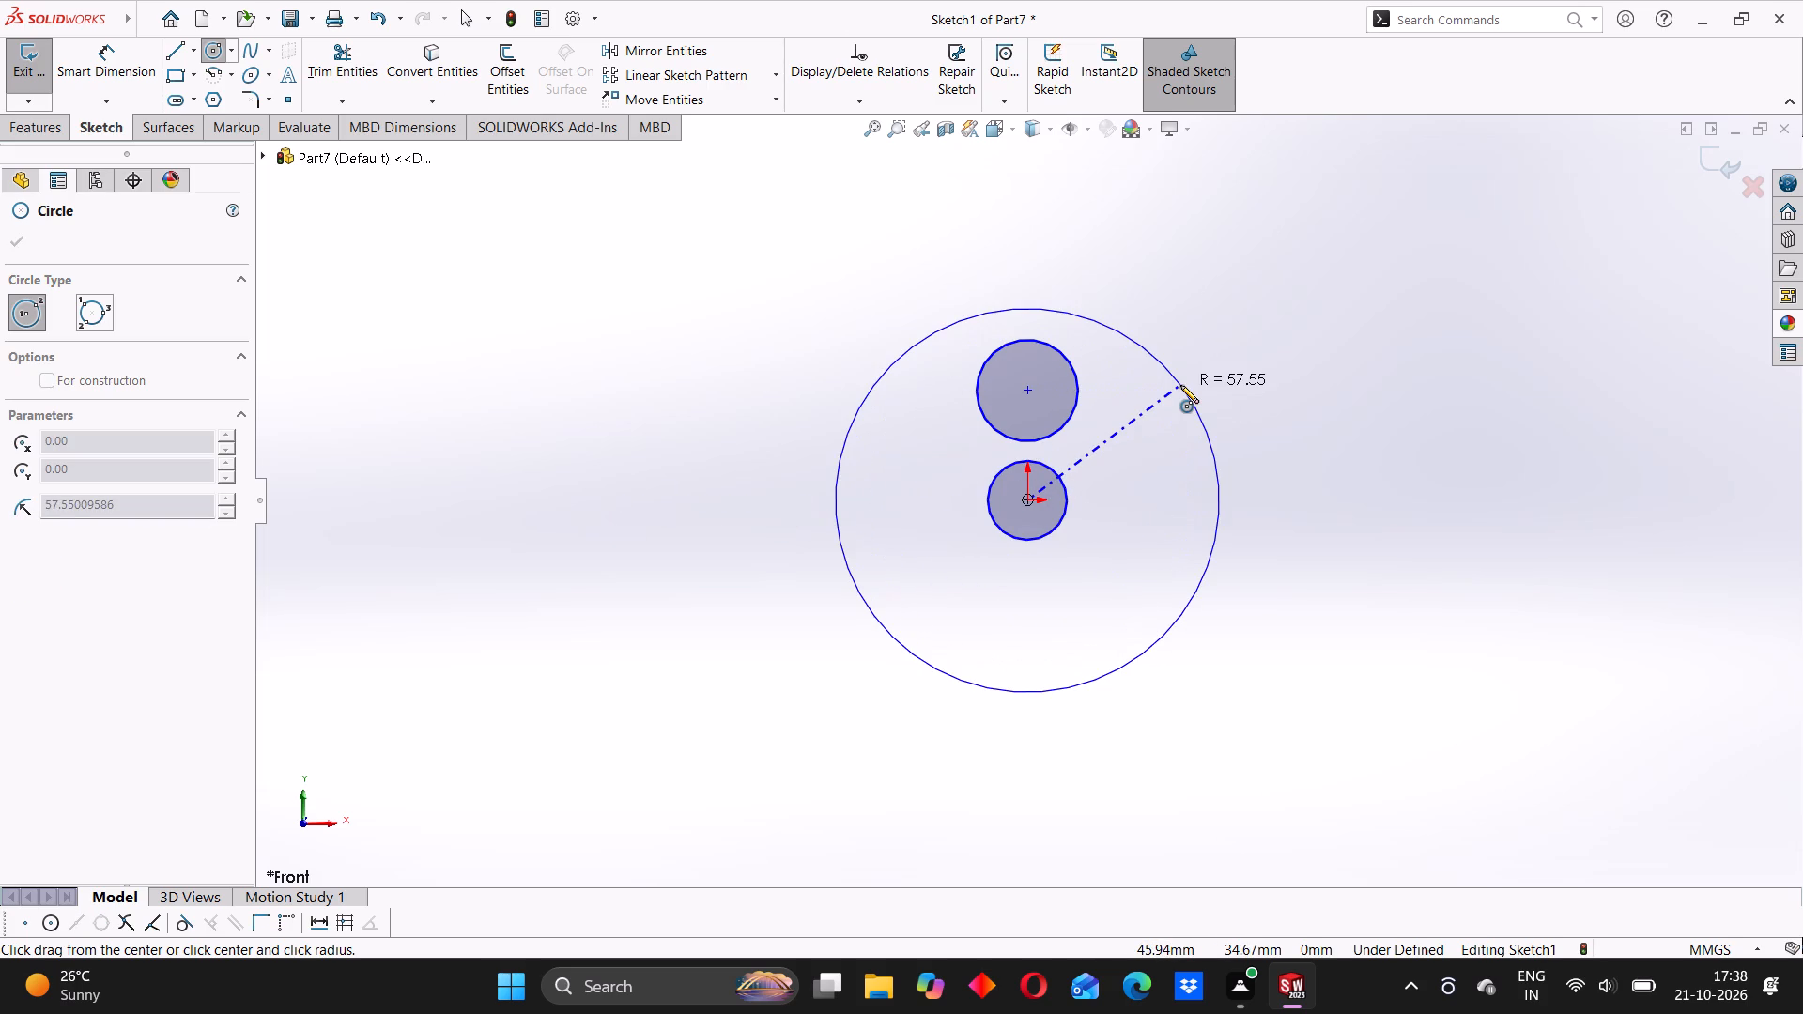
left_click(1181, 384)
Dimension the large outer circle to a diameter of 100 mm.
left_click(133, 61)
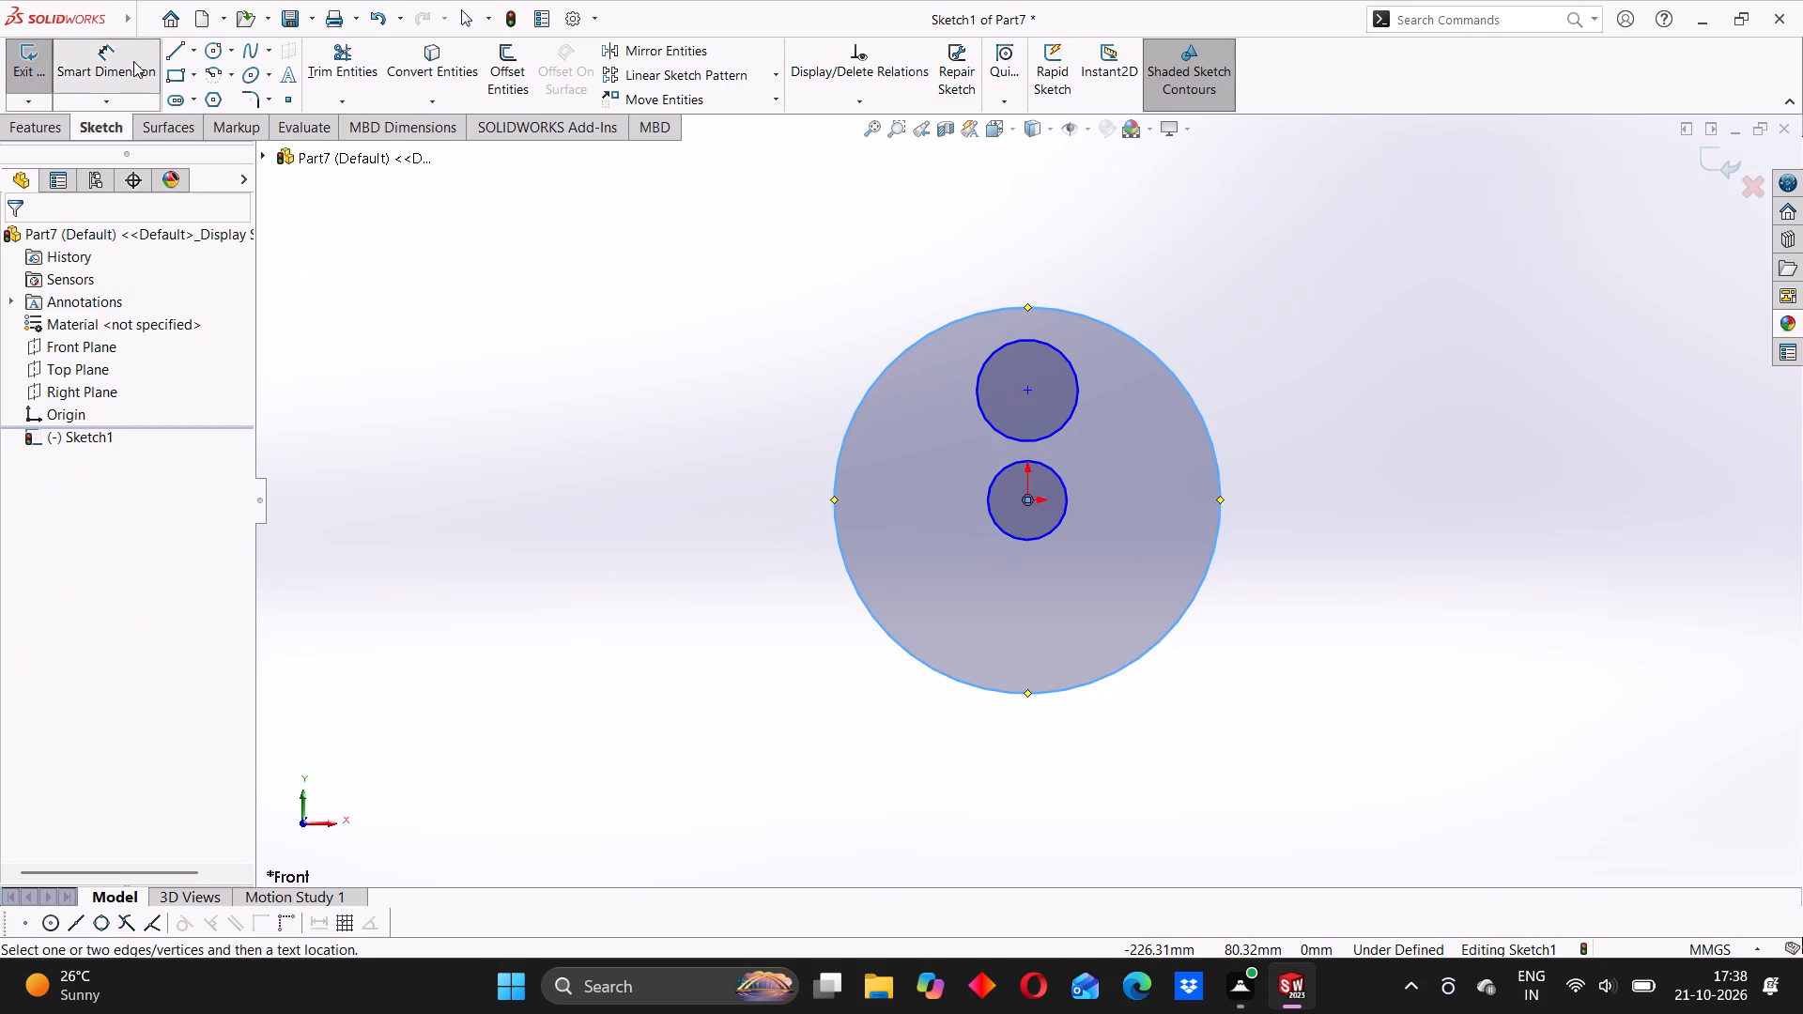
left_click(1210, 440)
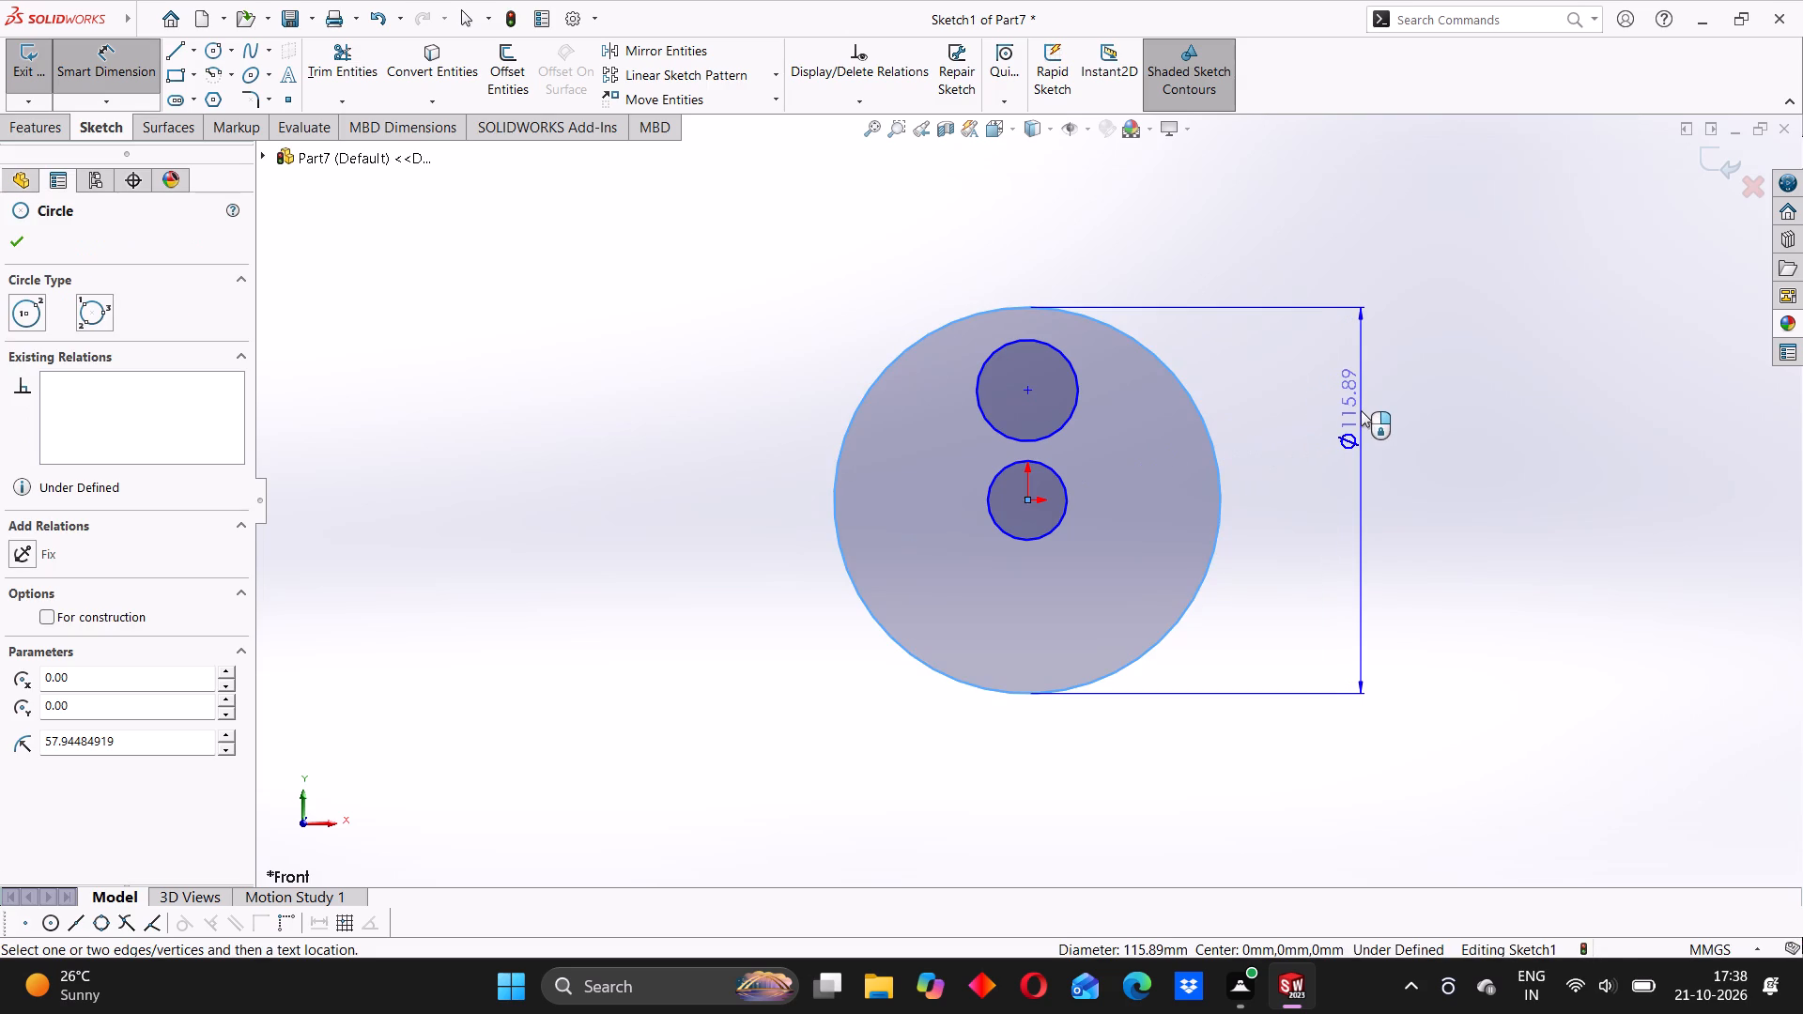
left_click(1361, 410)
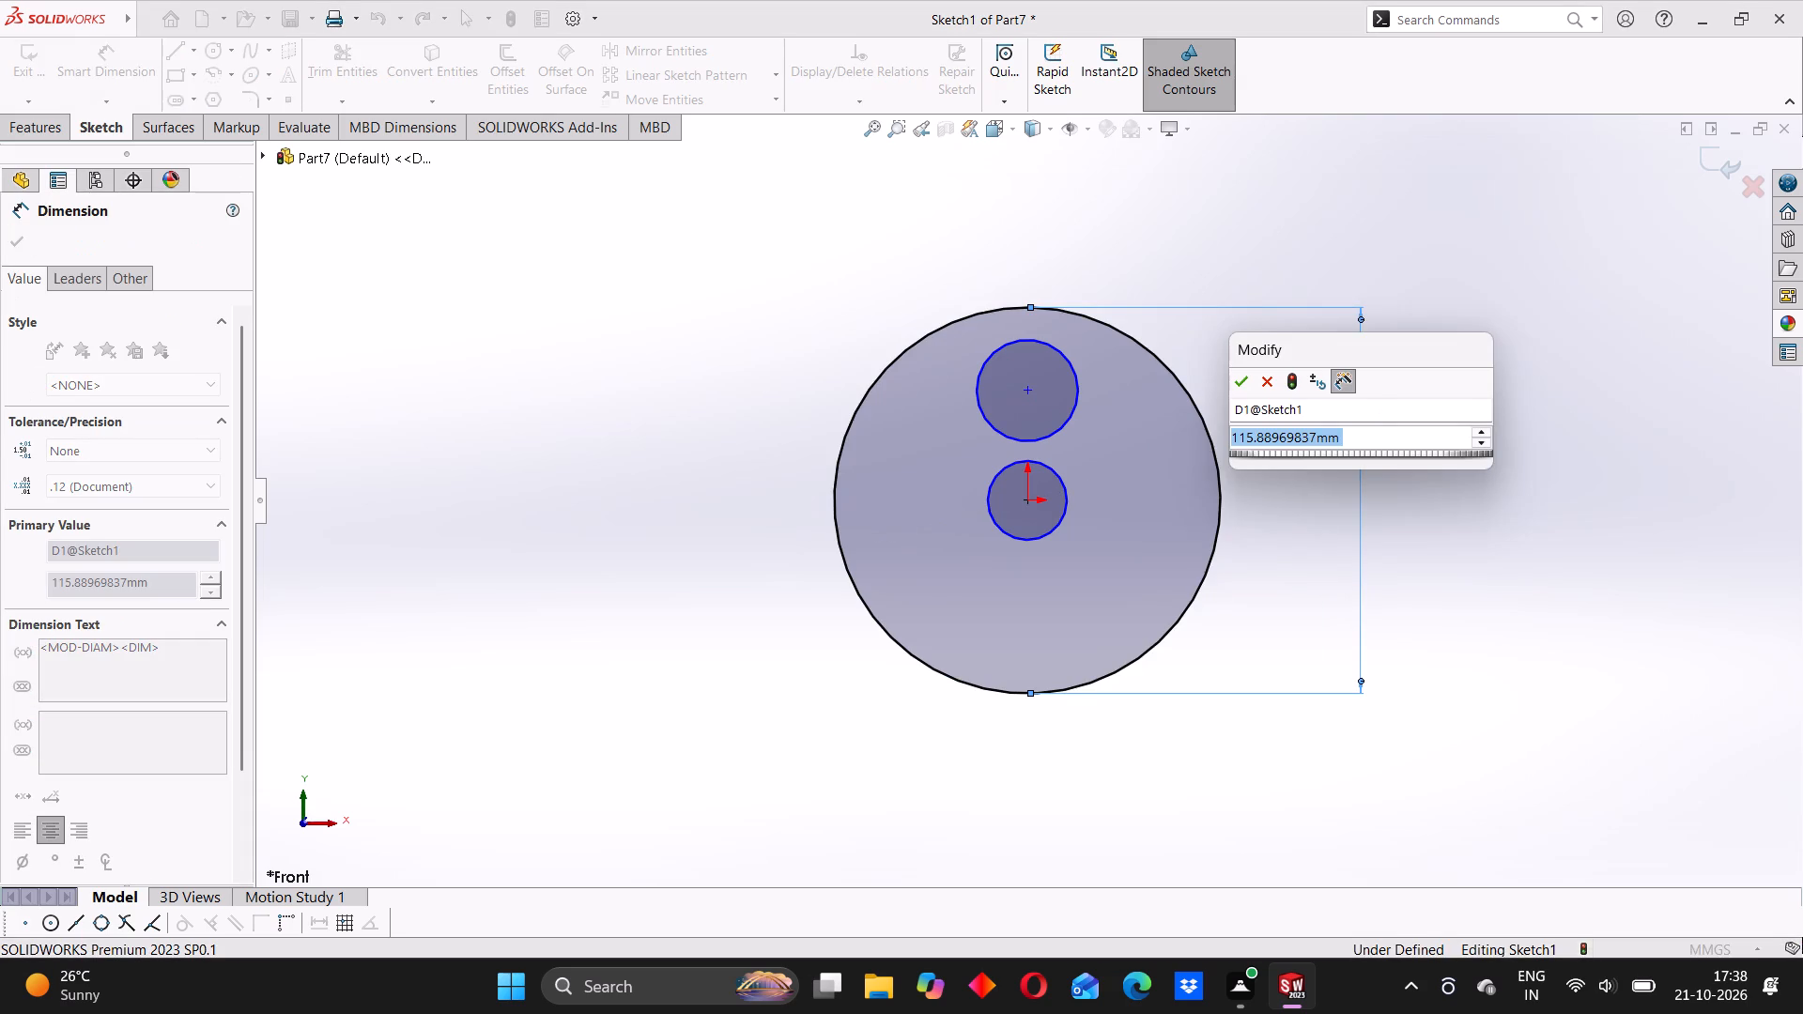
type("100")
key("Return")
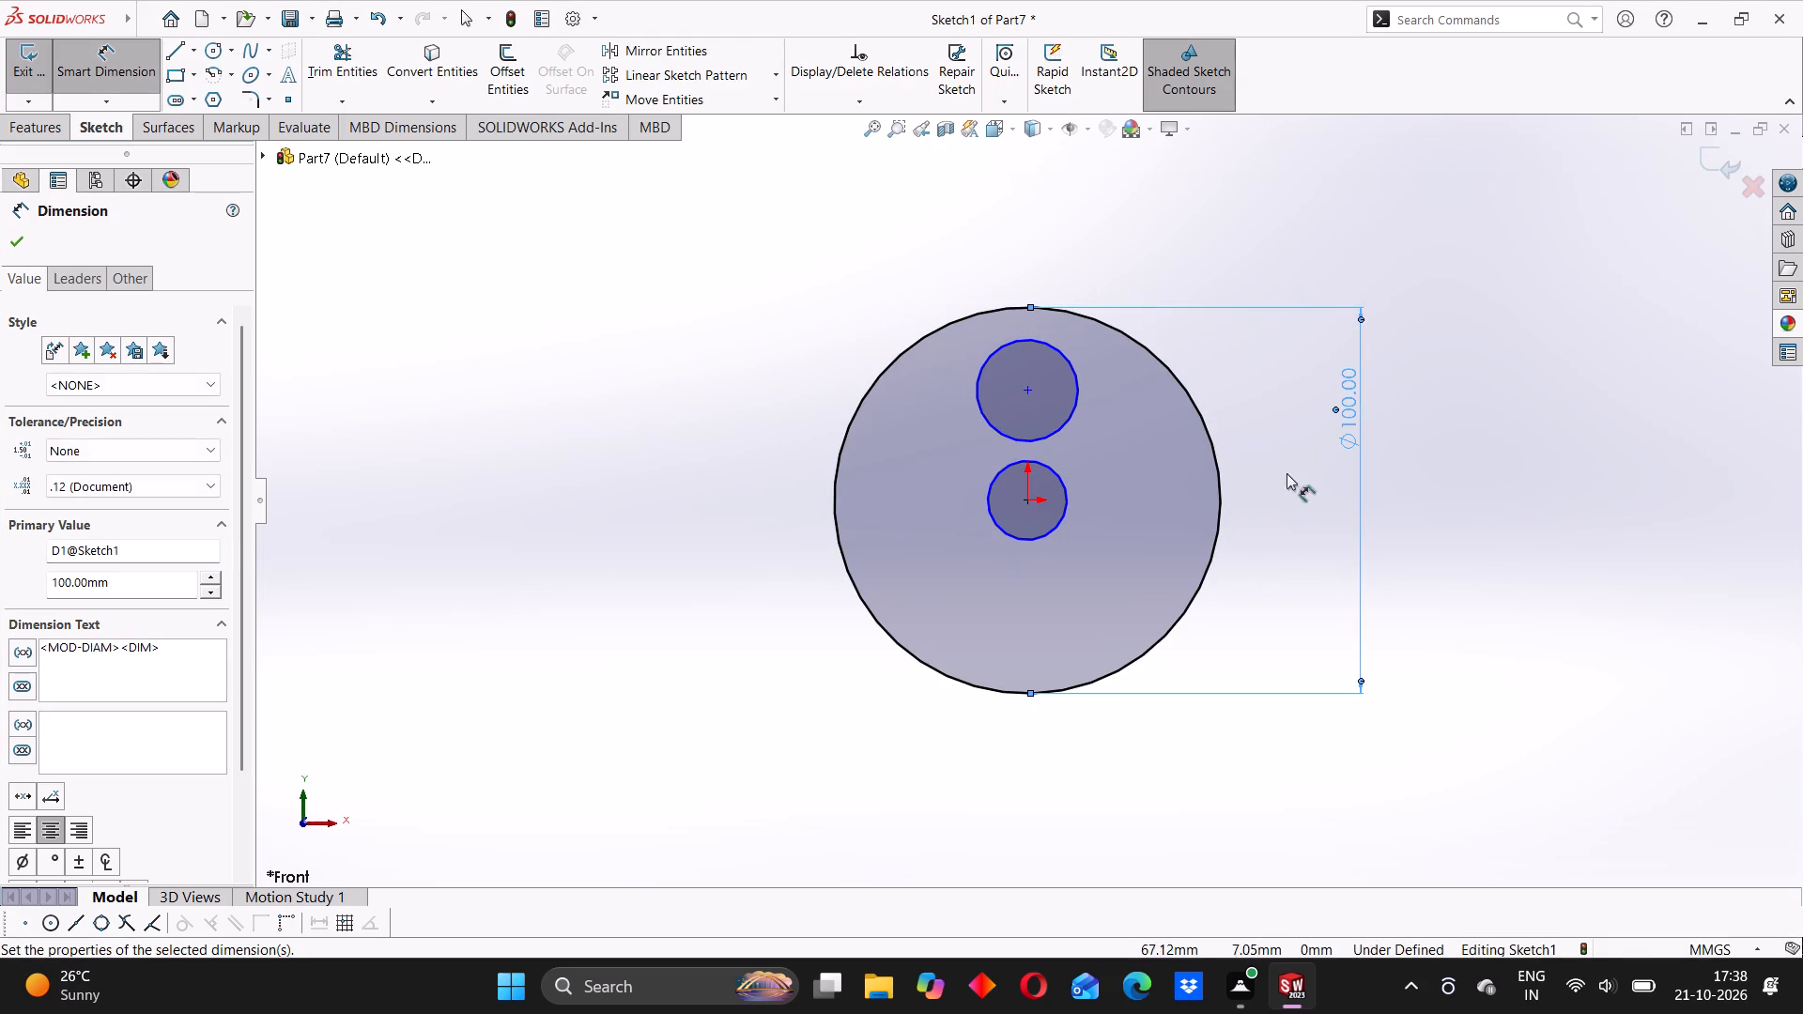
left_click(794, 398)
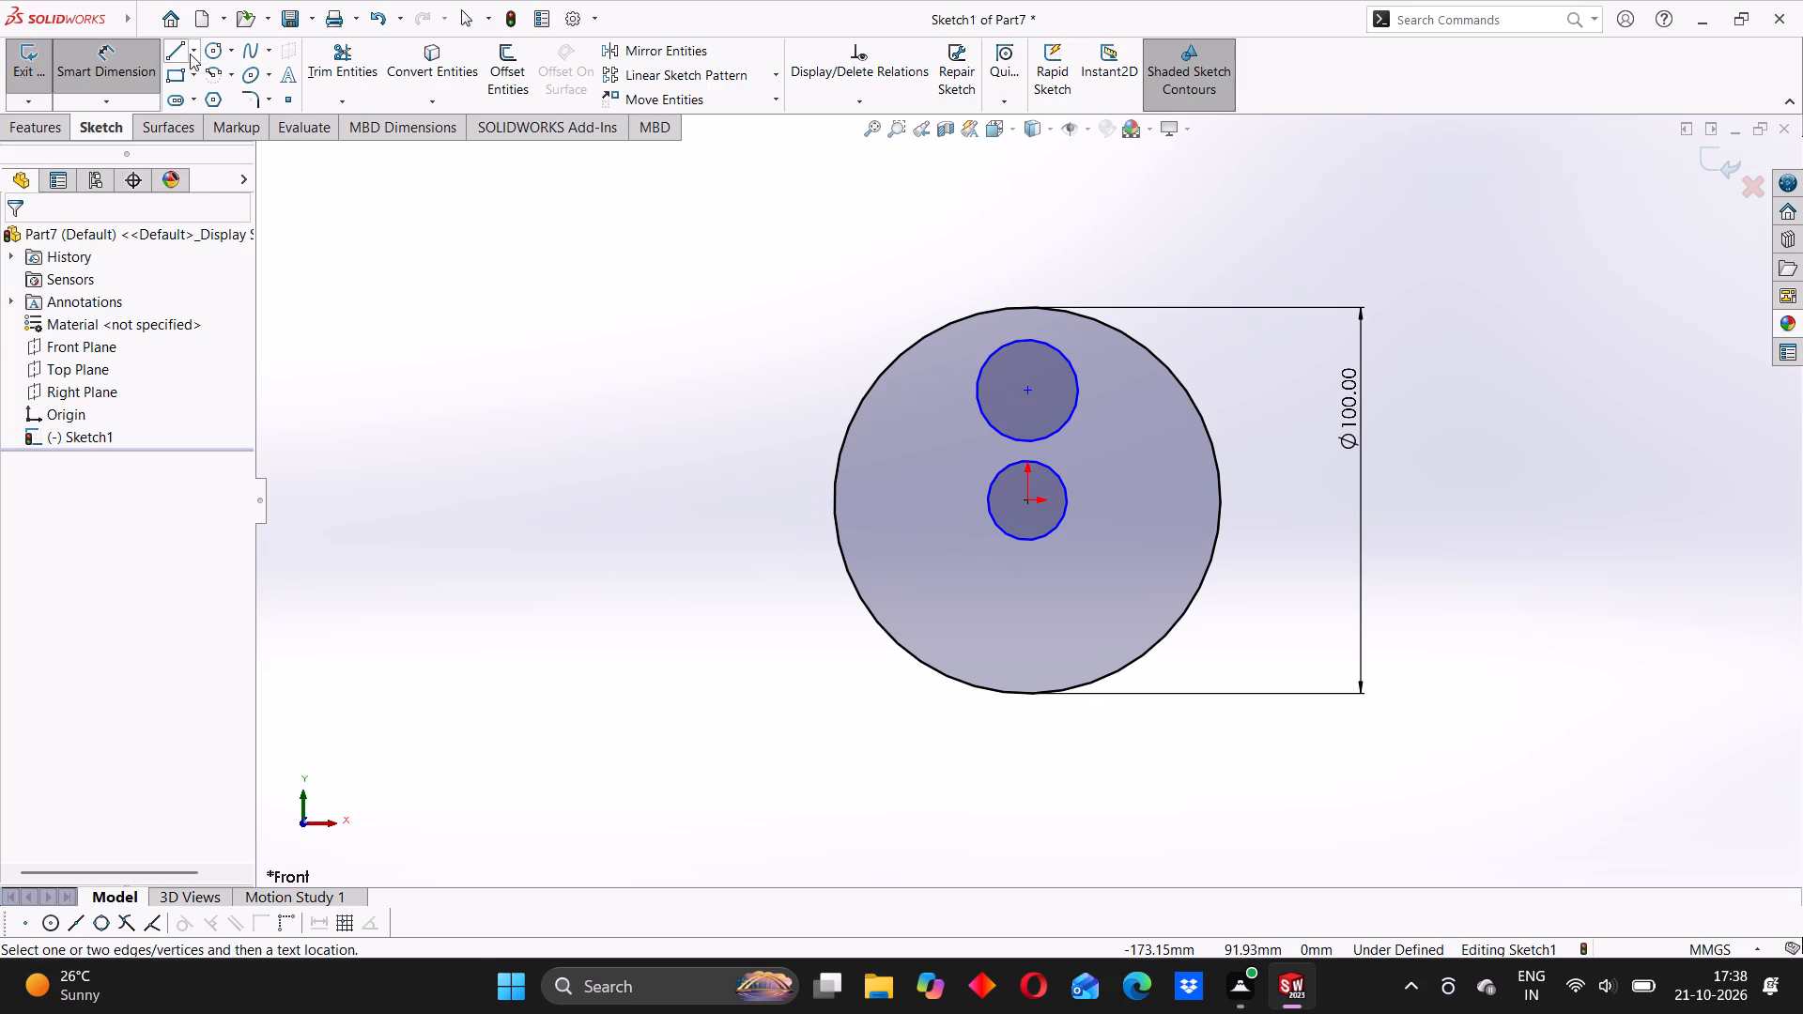
Draw a horizontal line through the origin across the full width of the 100 mm circle.
left_click(190, 54)
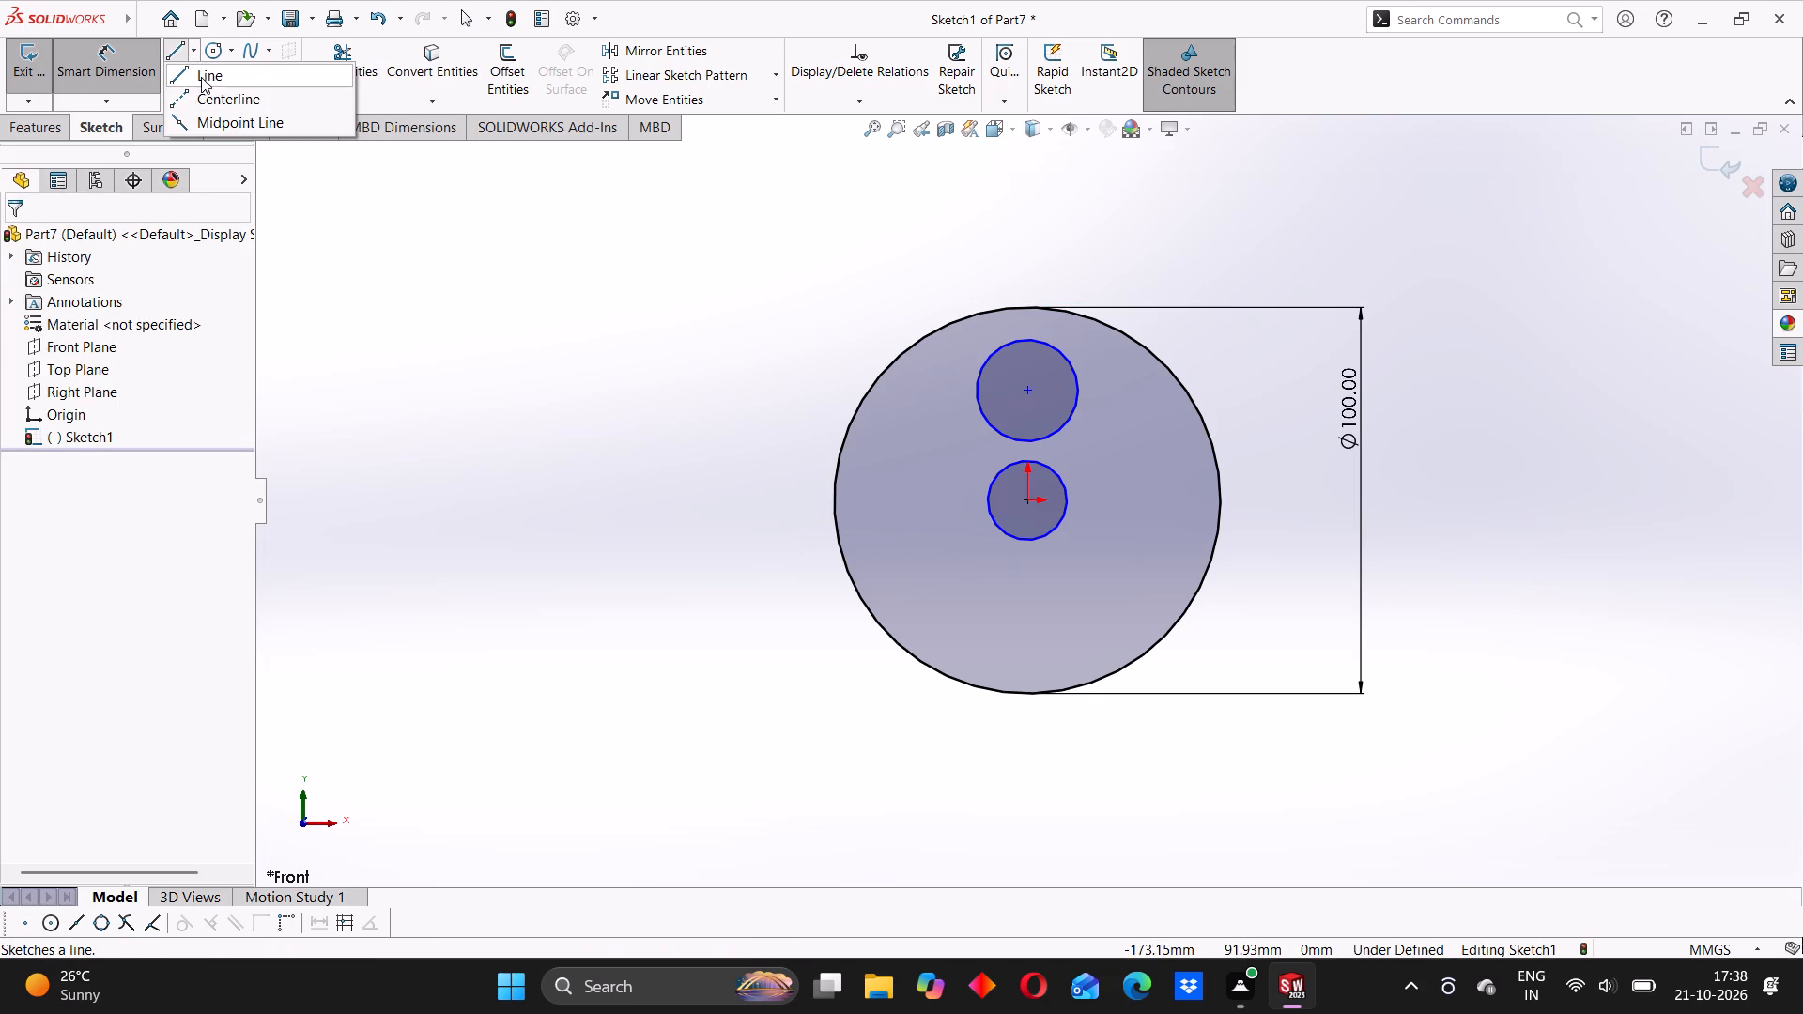
left_click(201, 76)
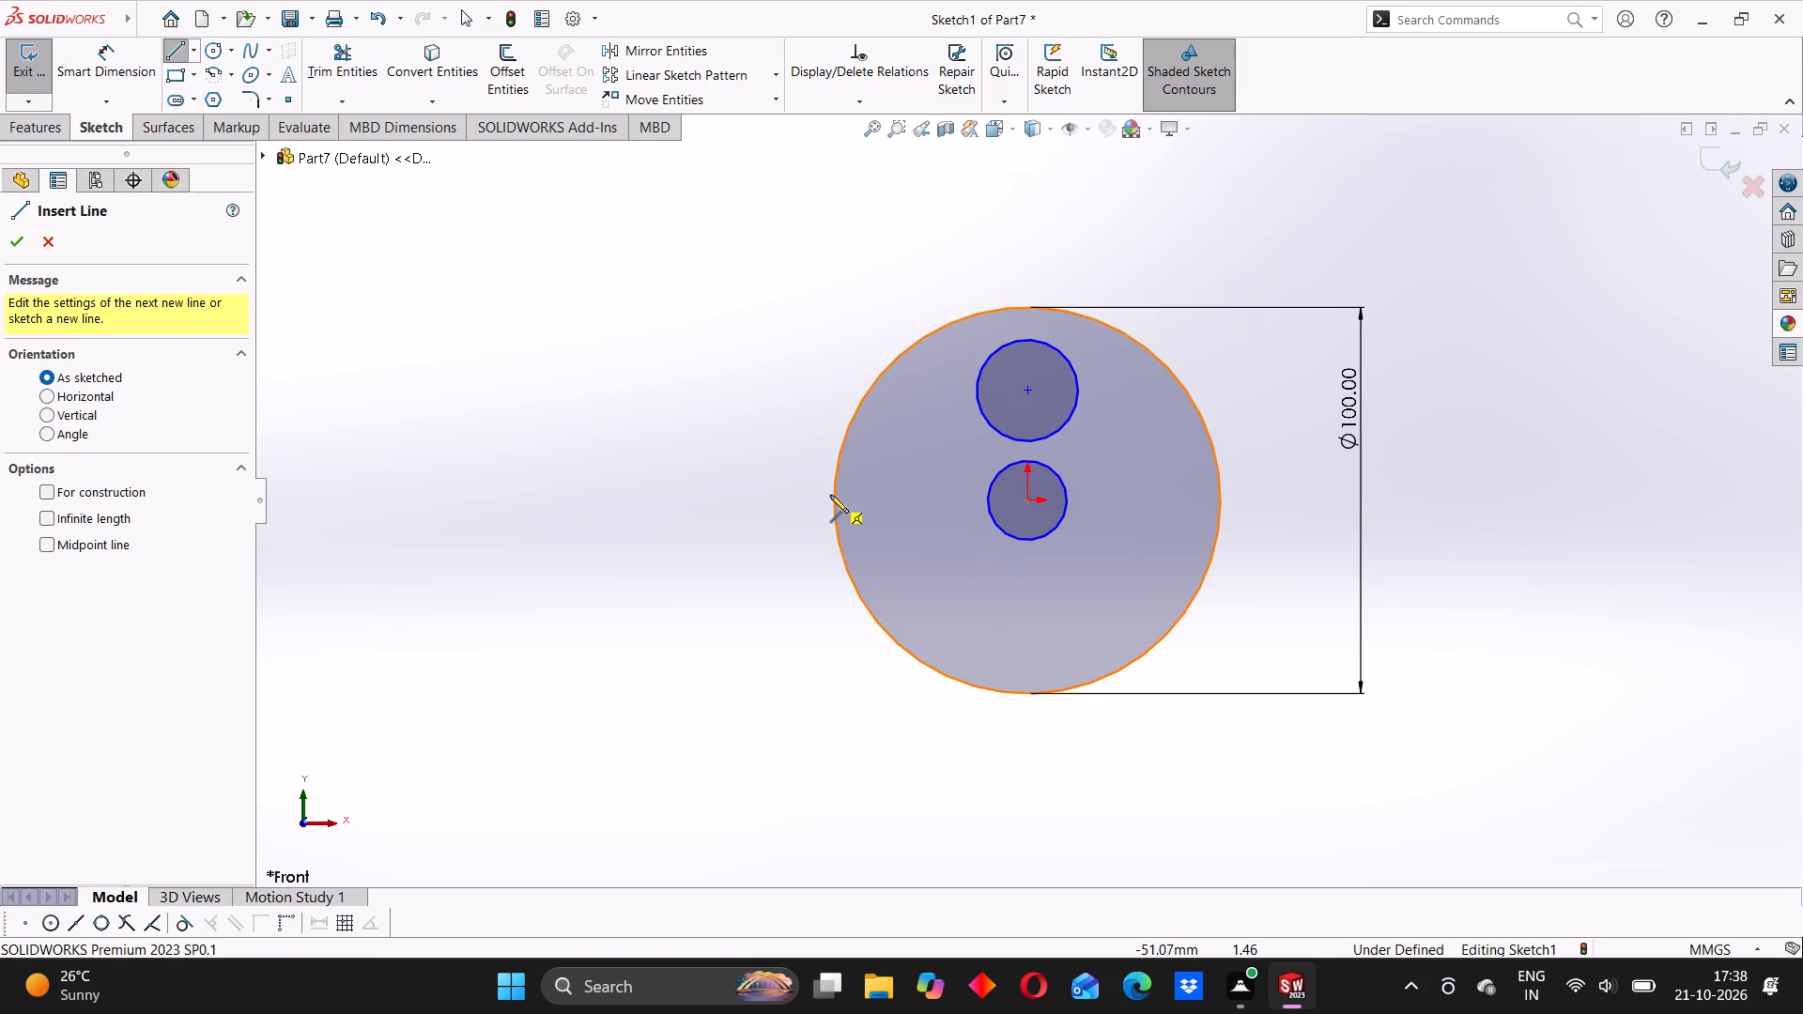
left_click(831, 496)
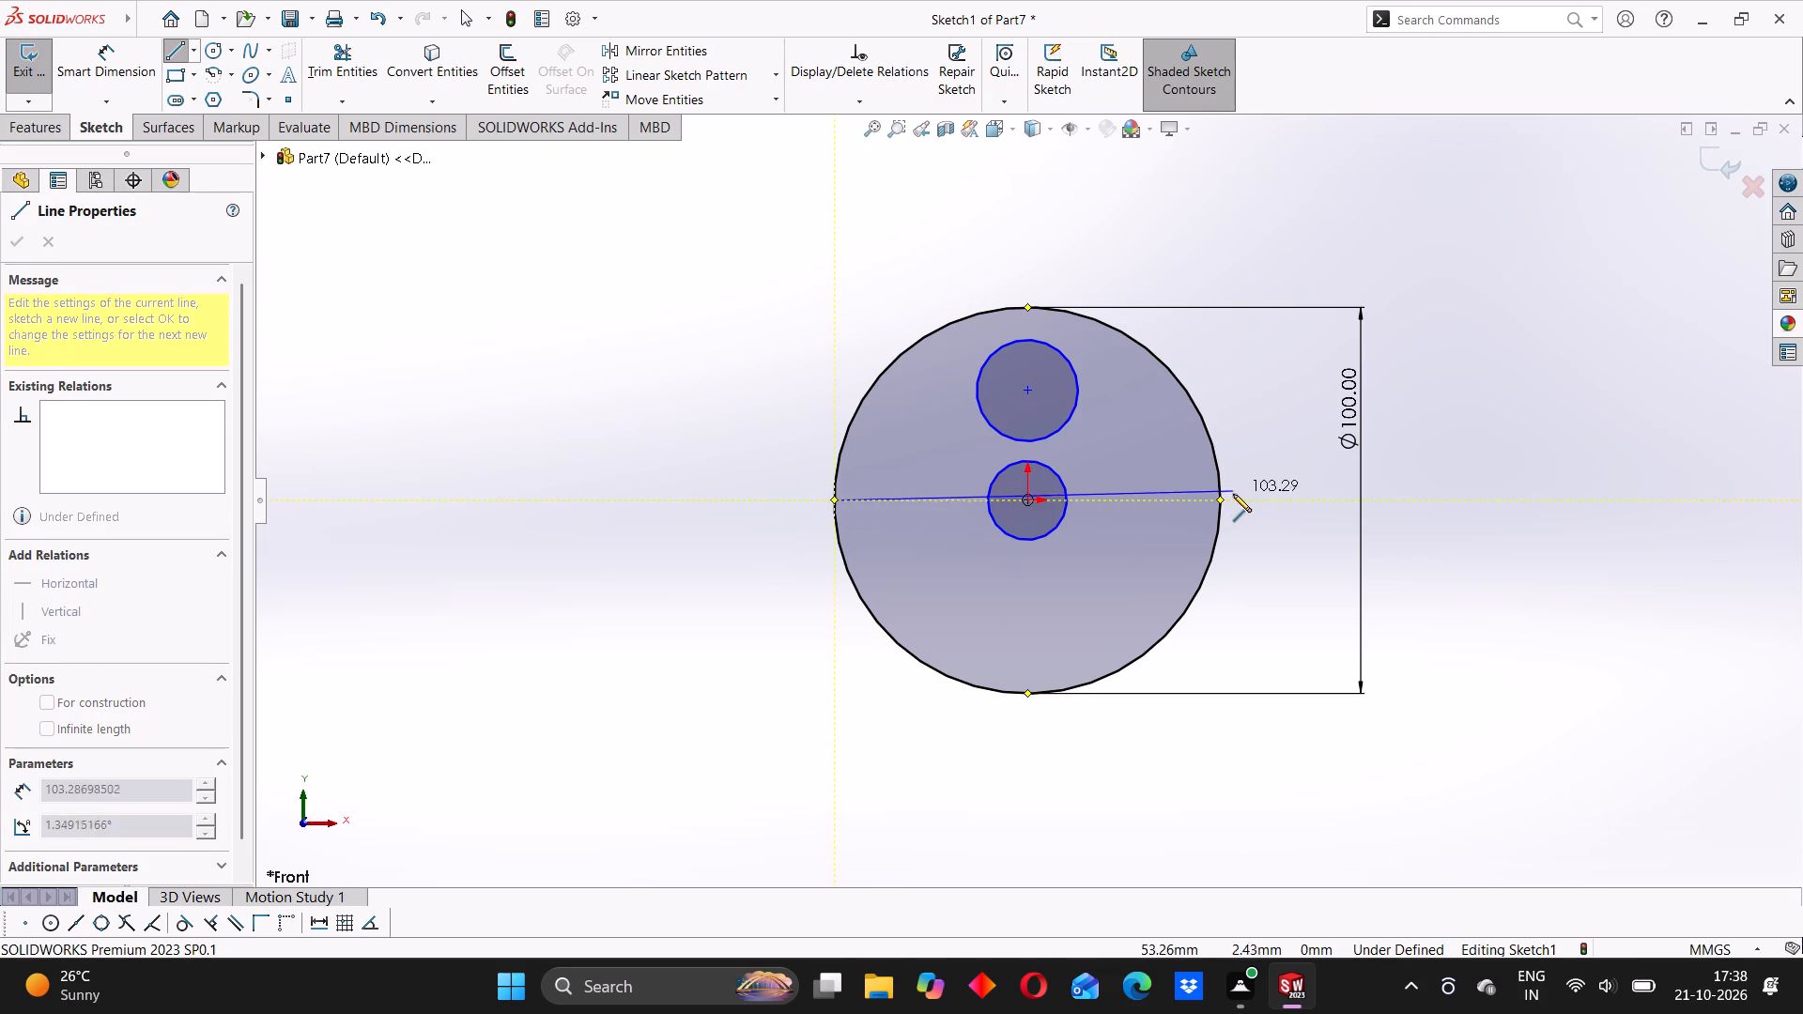
left_click(1223, 499)
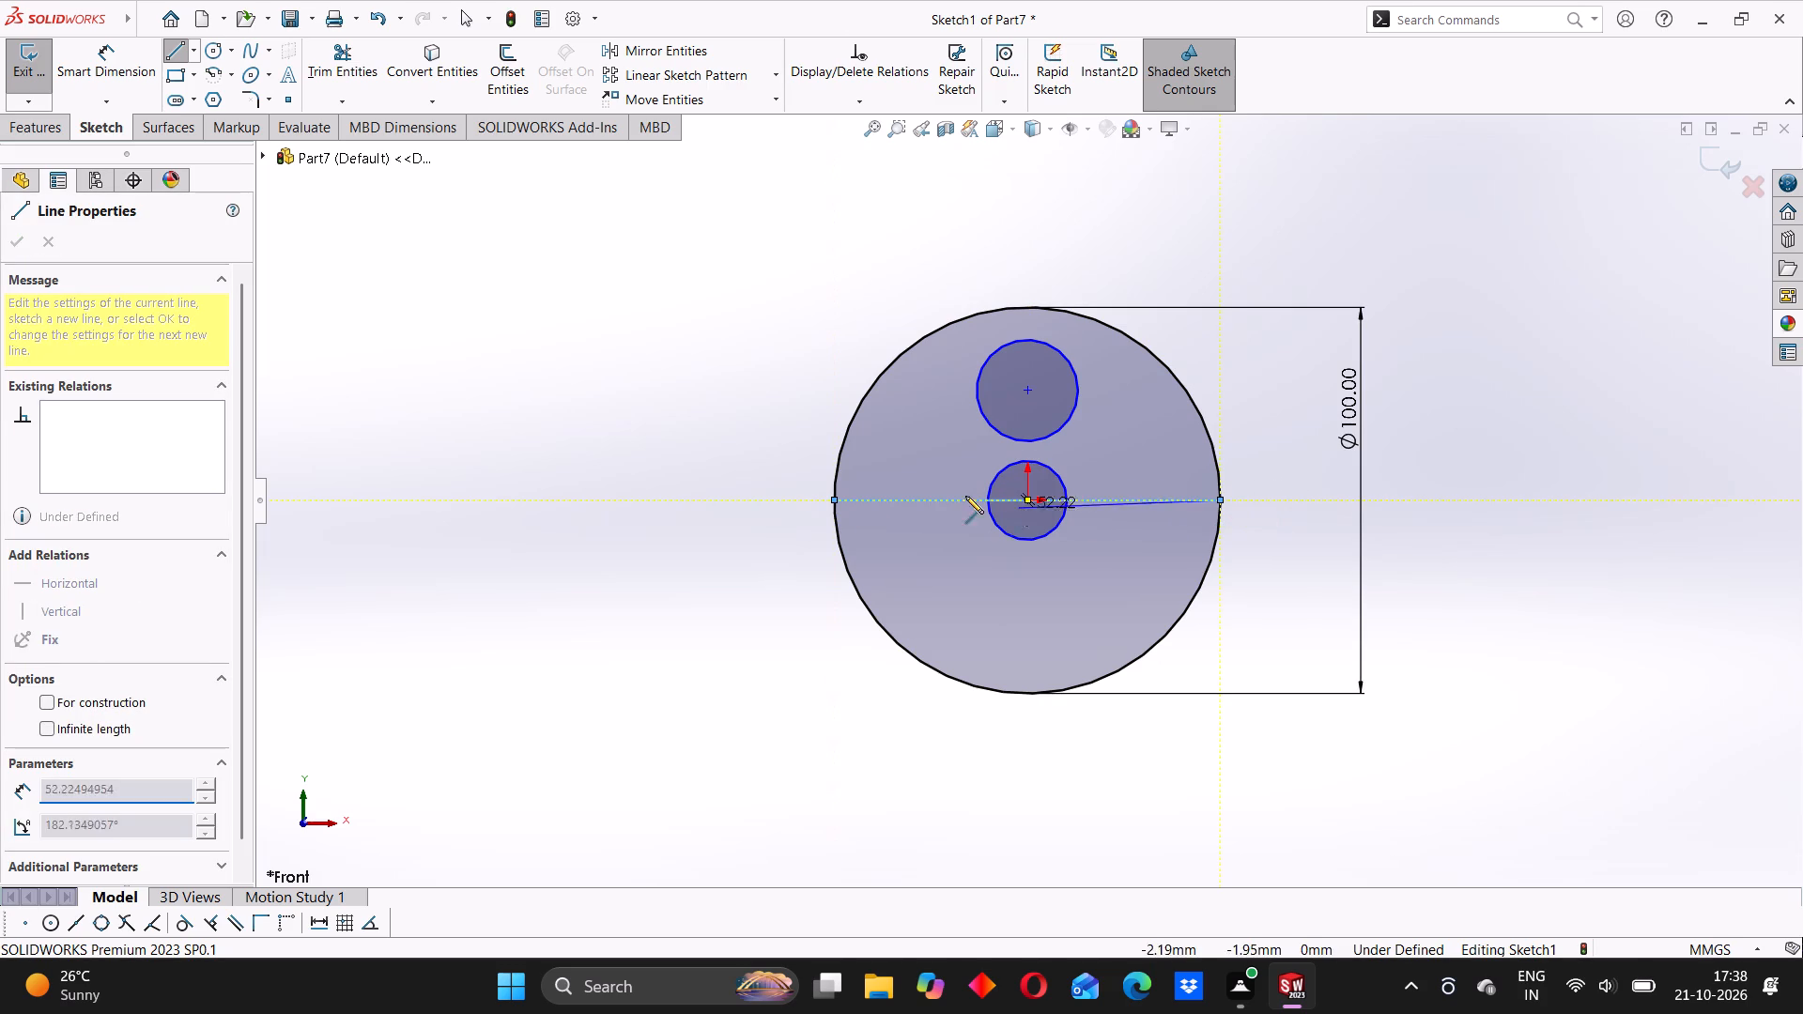
right_click(609, 352)
left_click(654, 373)
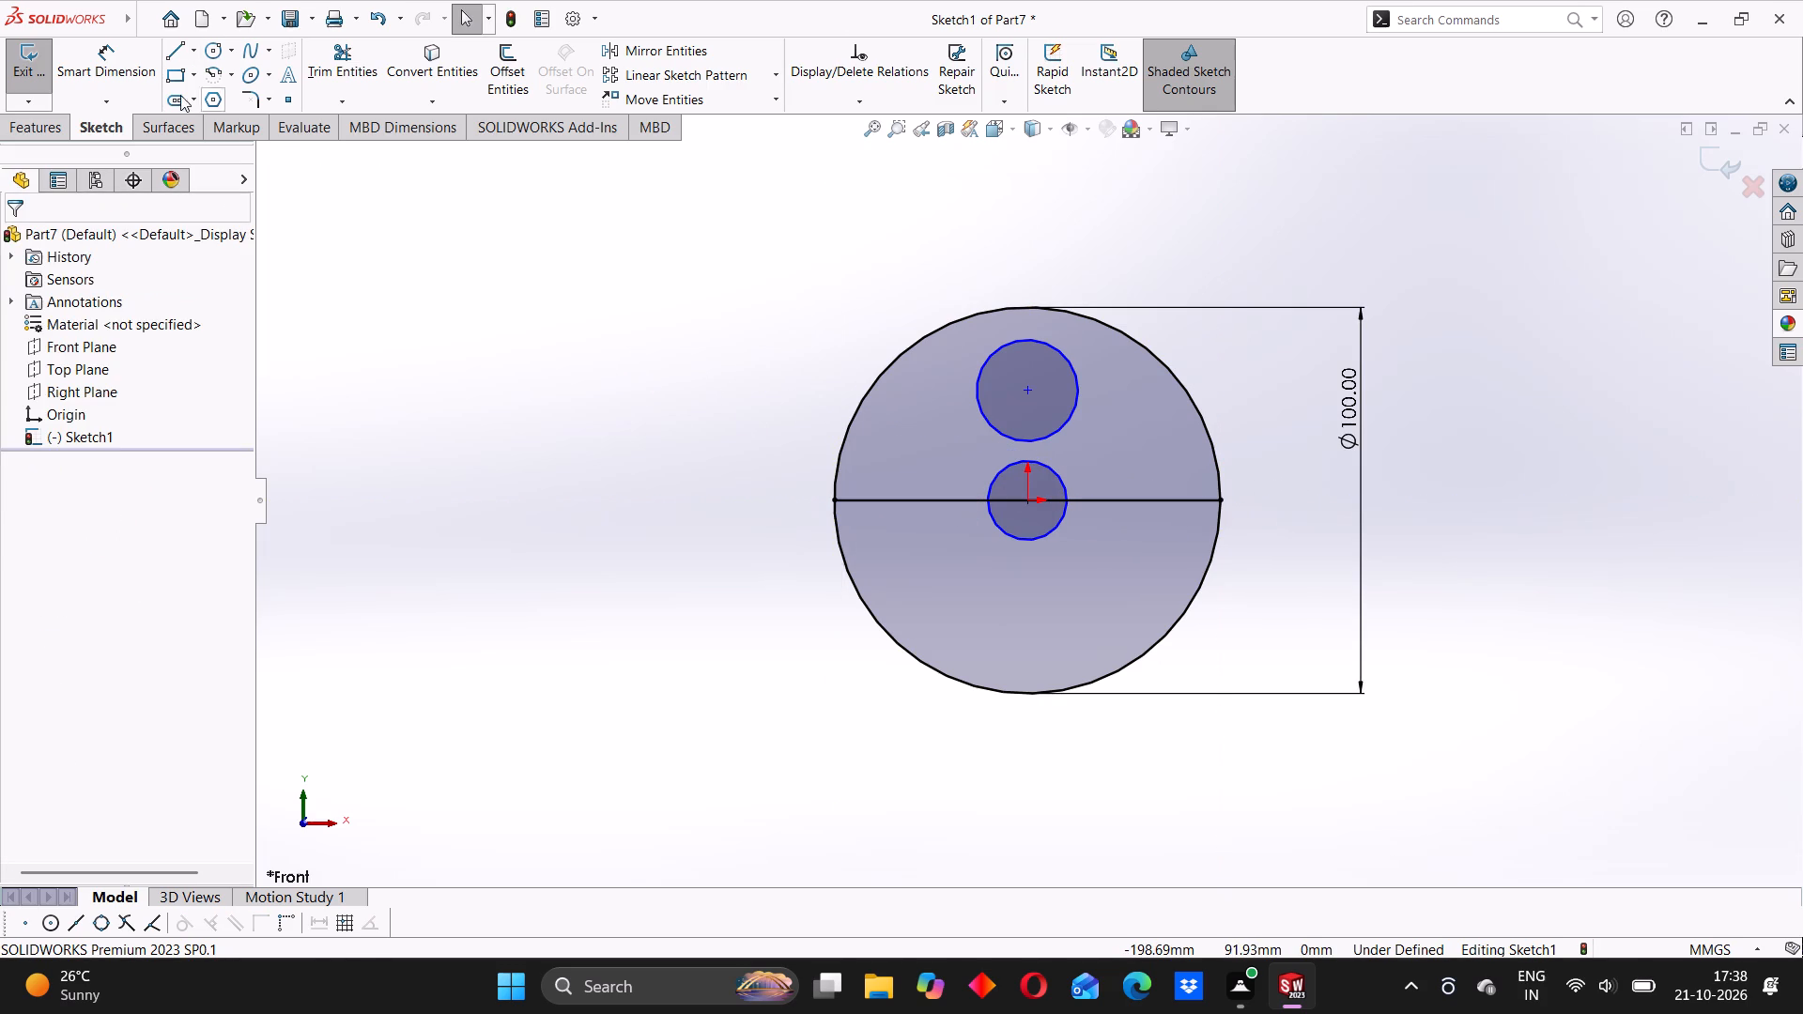
Trim away the half of the 100 mm circle that lies above the horizontal line.
left_click(344, 70)
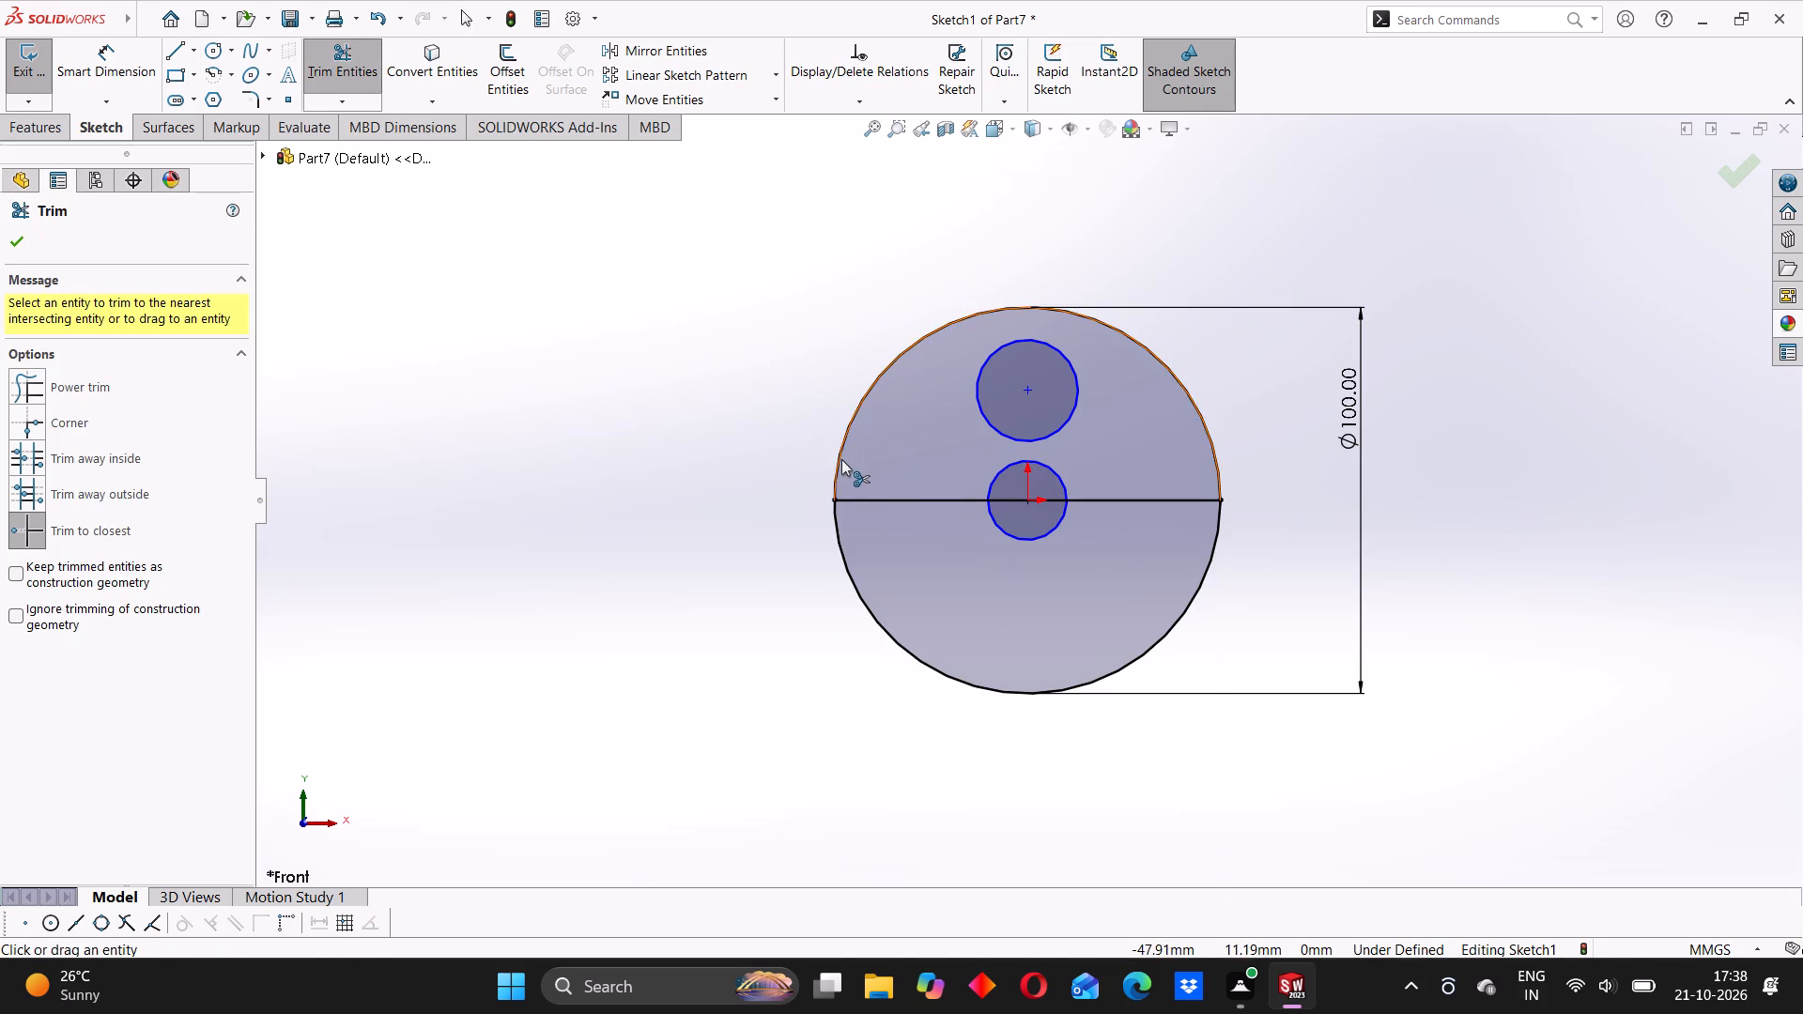
left_click(841, 459)
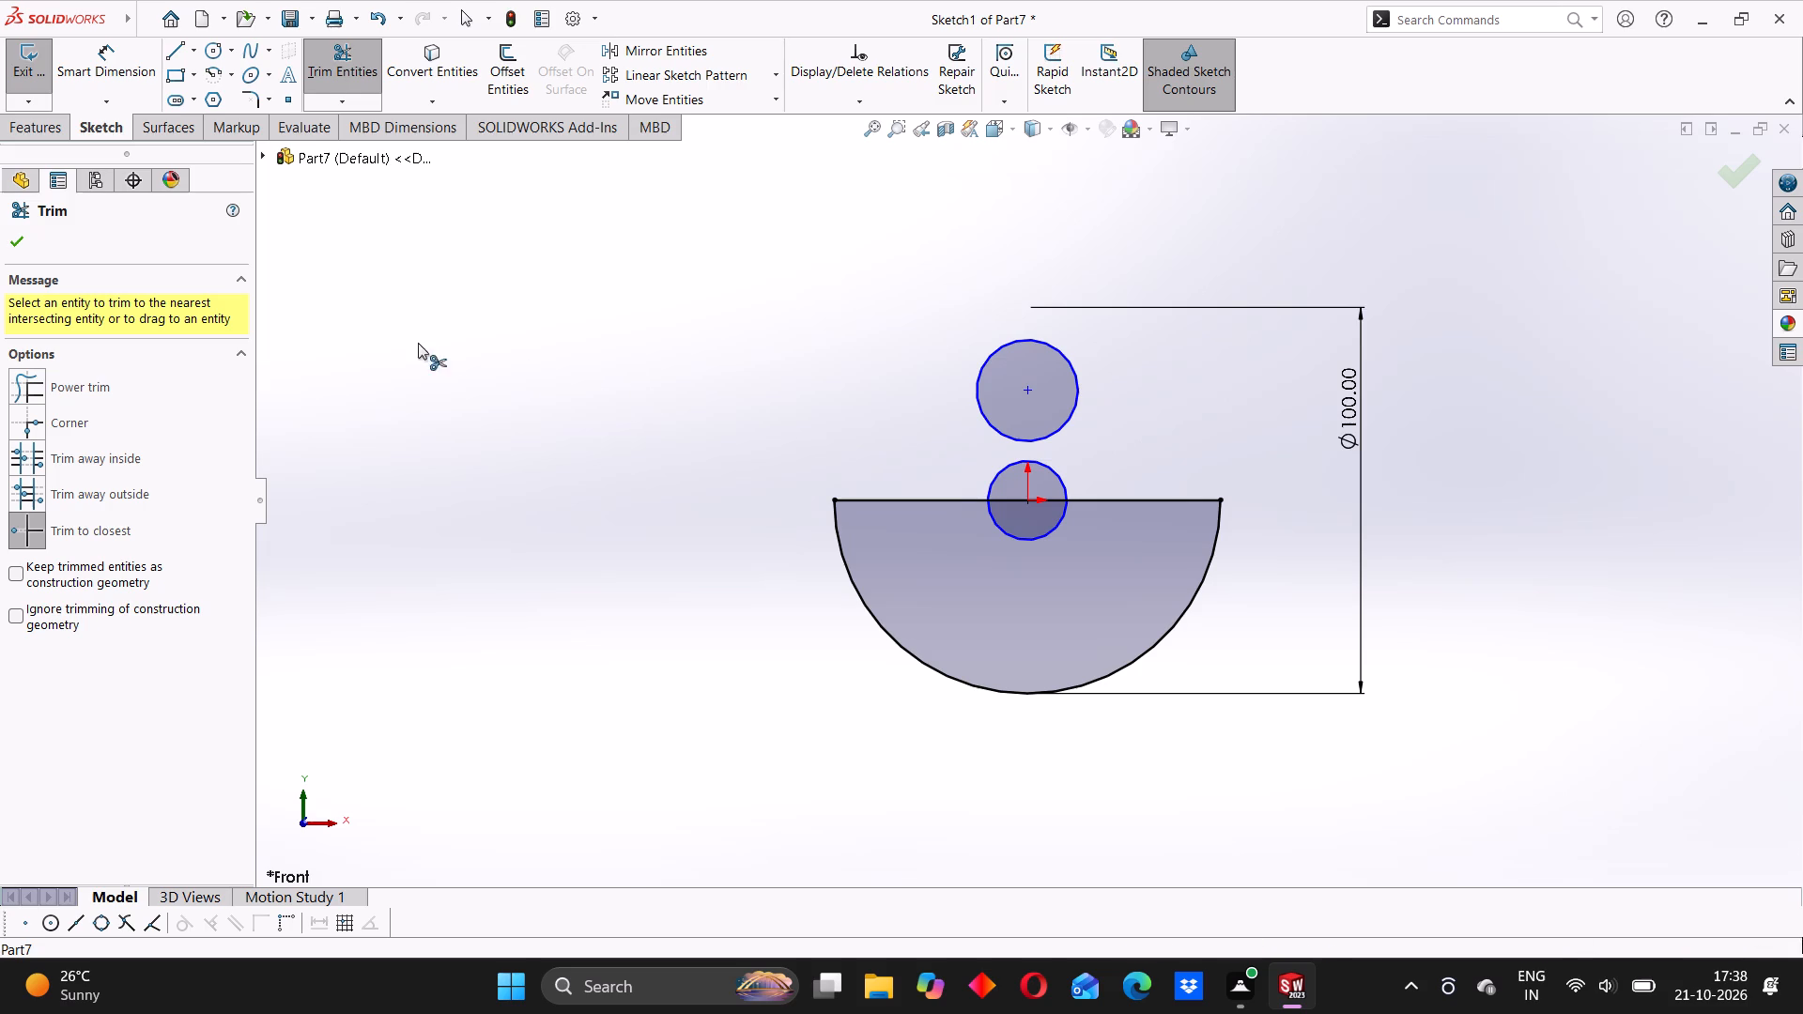
left_click(324, 50)
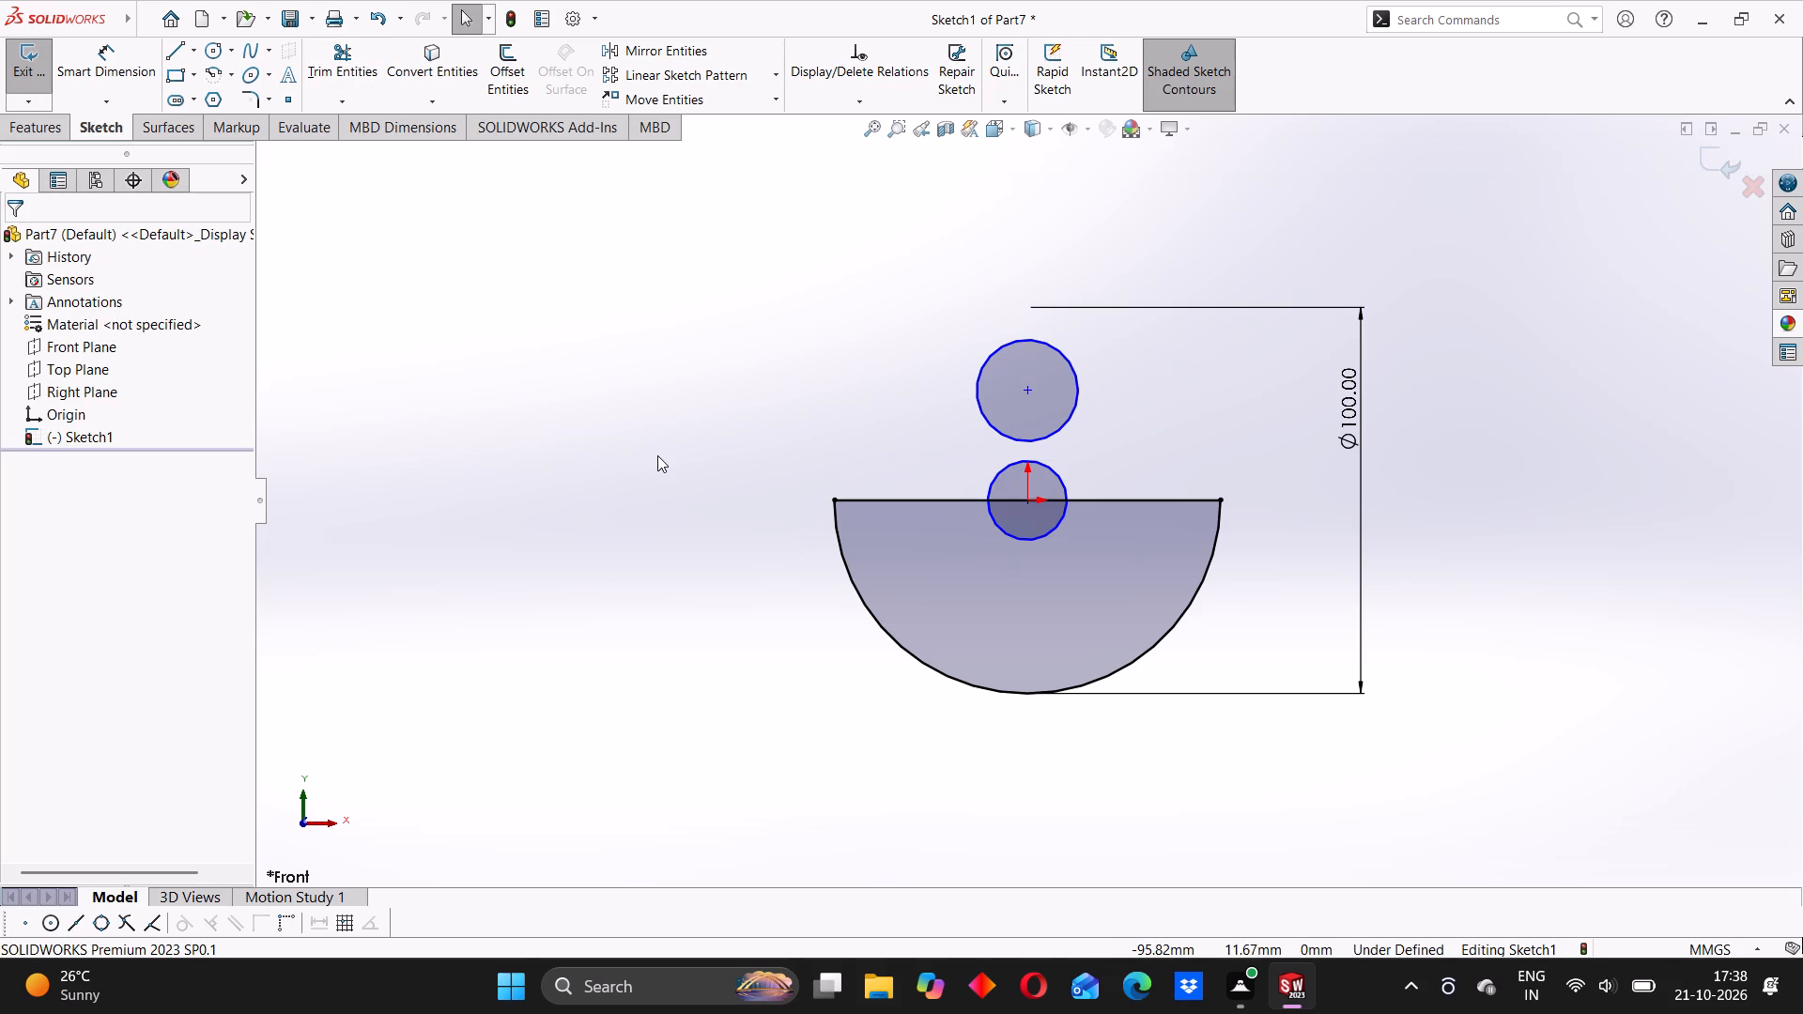
Dimension the circle above the origin to a diameter of 25 mm.
left_click(122, 54)
left_click(1073, 384)
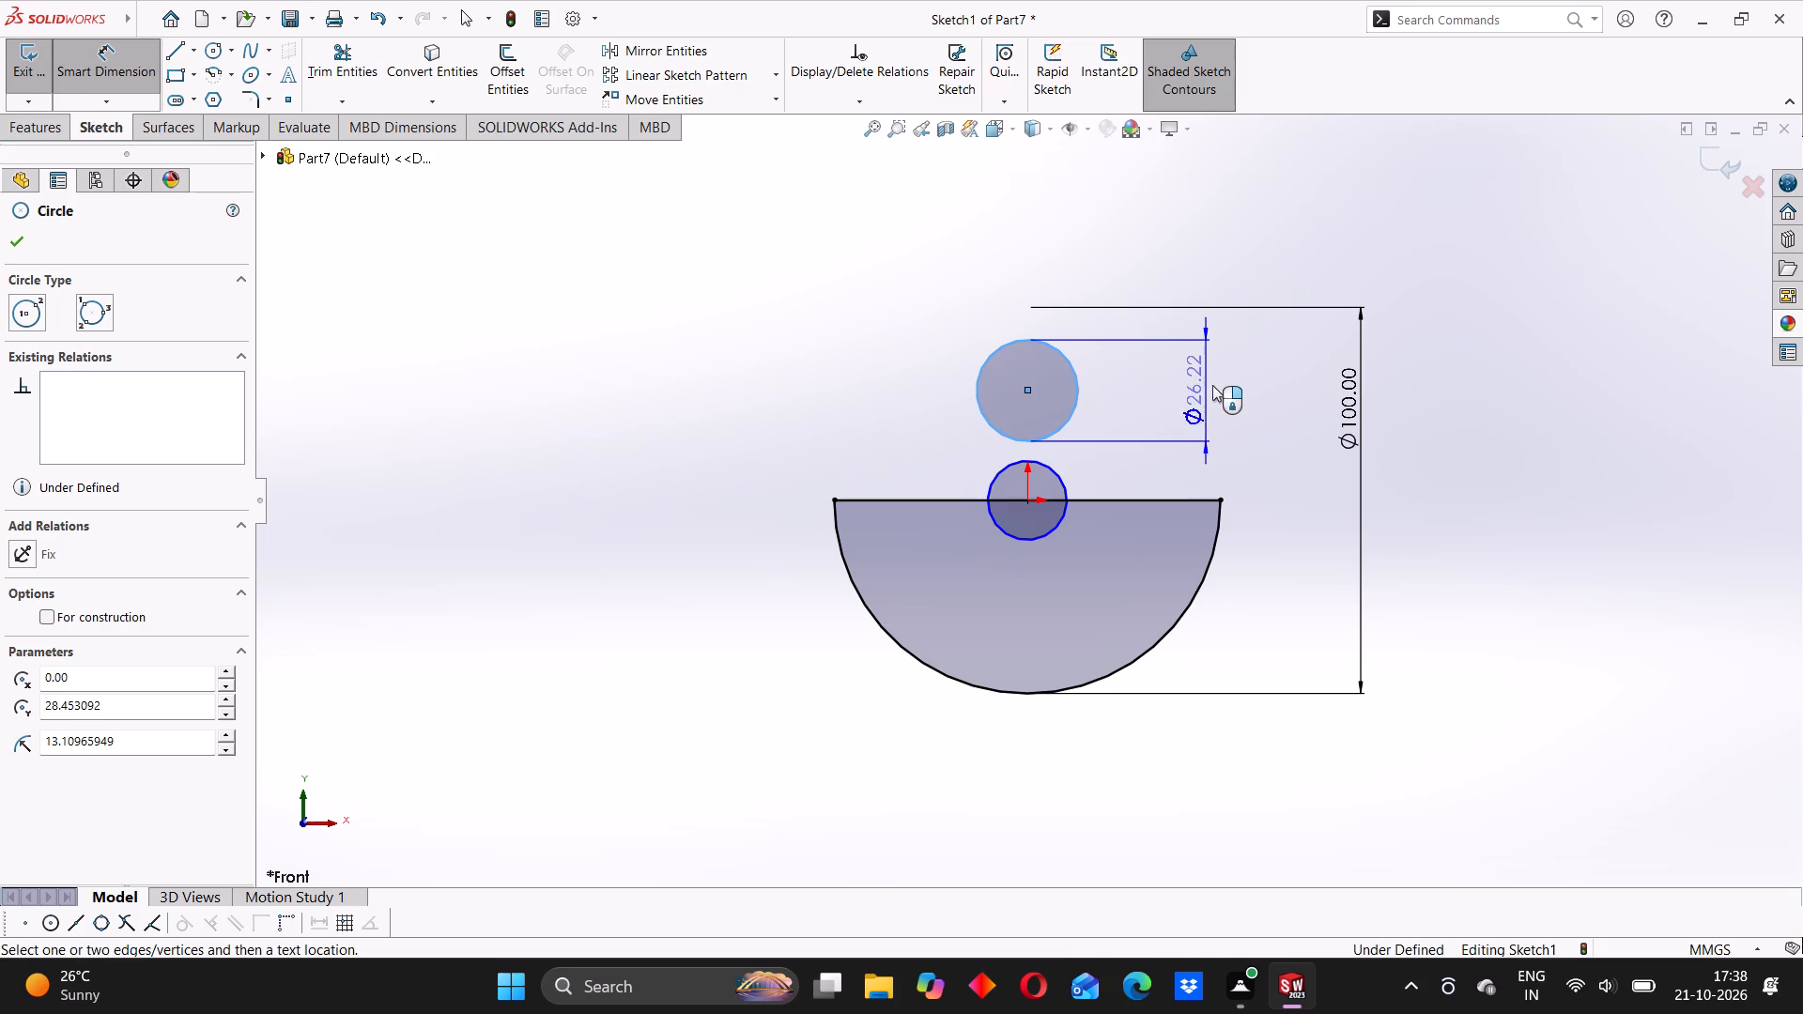
left_click(1221, 377)
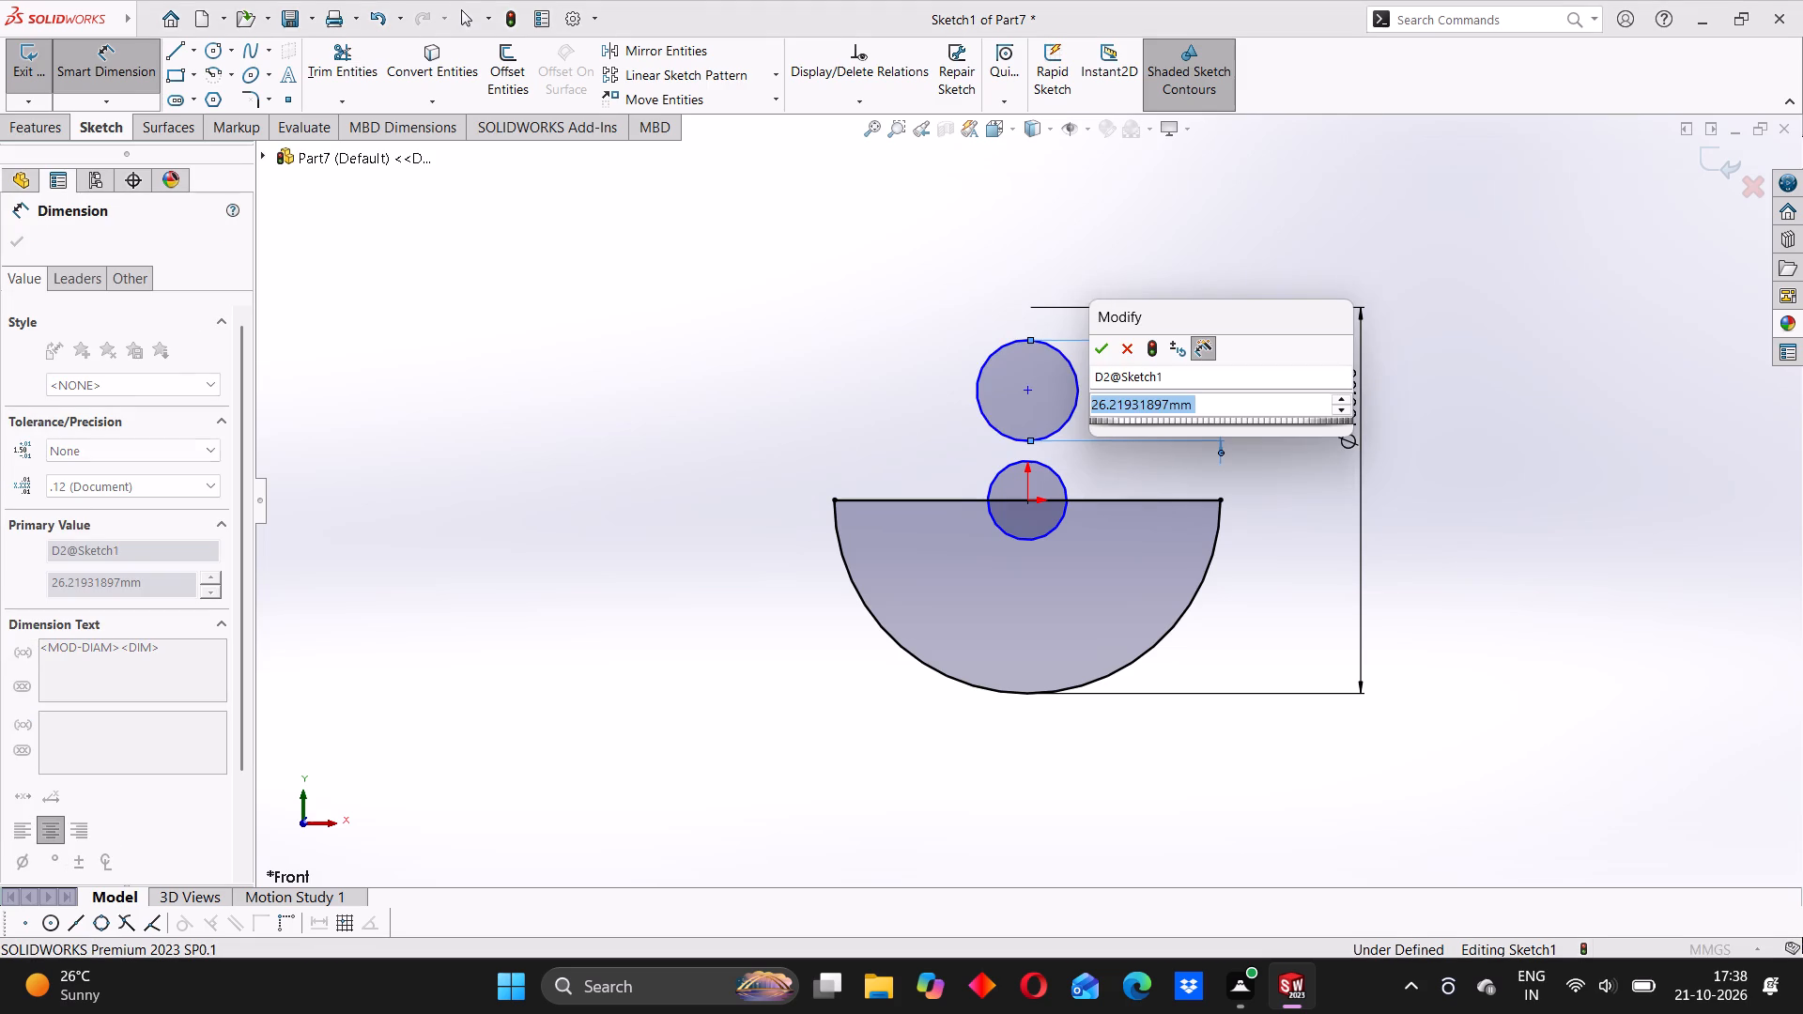
type("25")
key("Return")
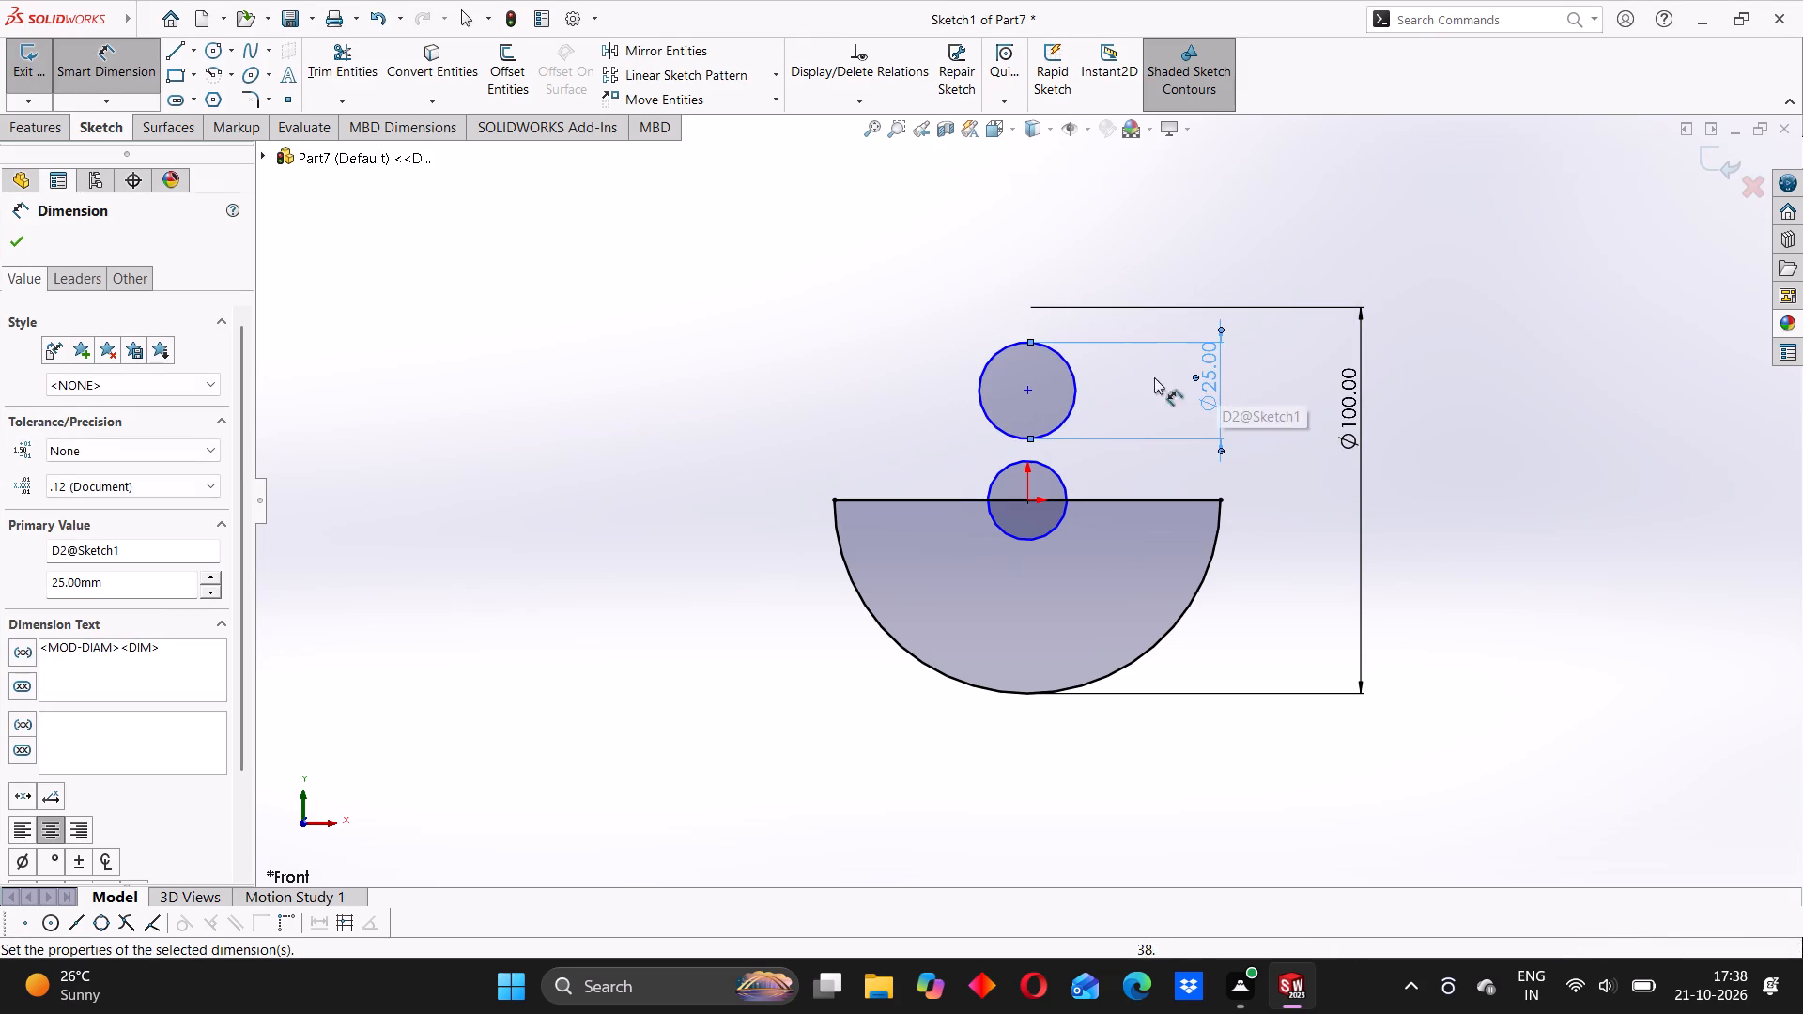
left_click(767, 422)
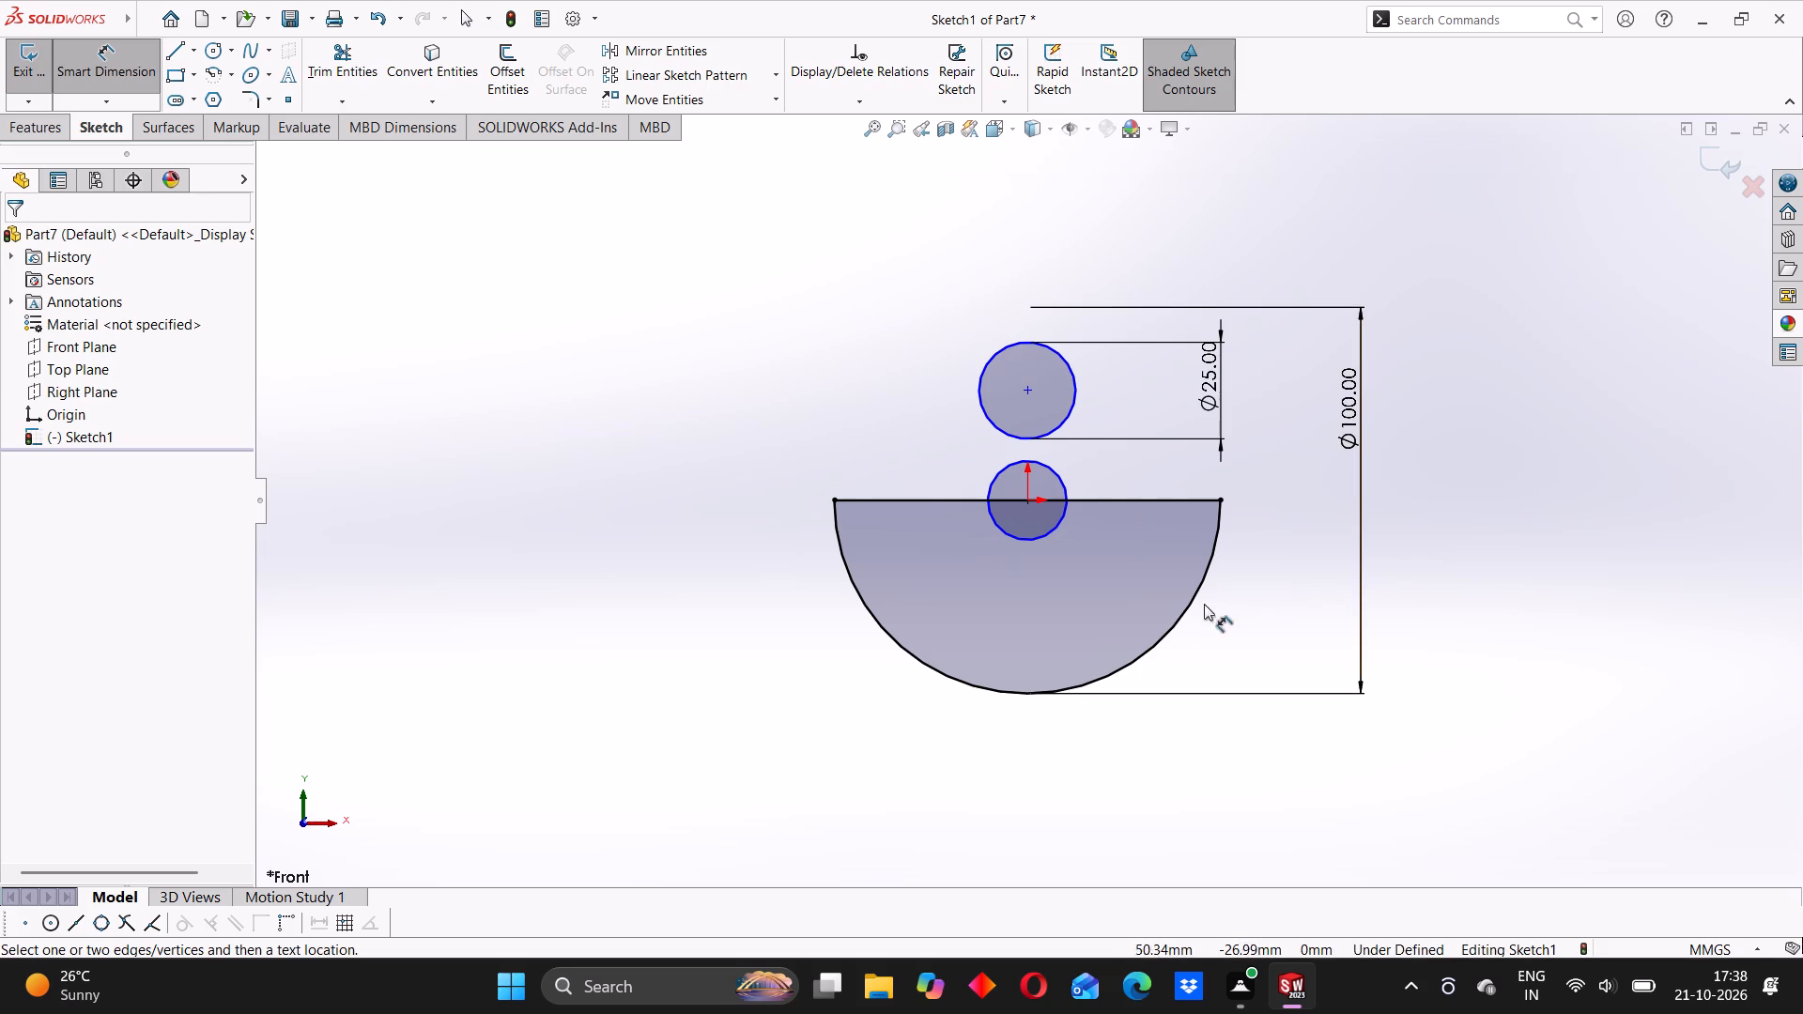
Dimension the small circle centred on the origin to a diameter of 25 mm.
left_click(1064, 477)
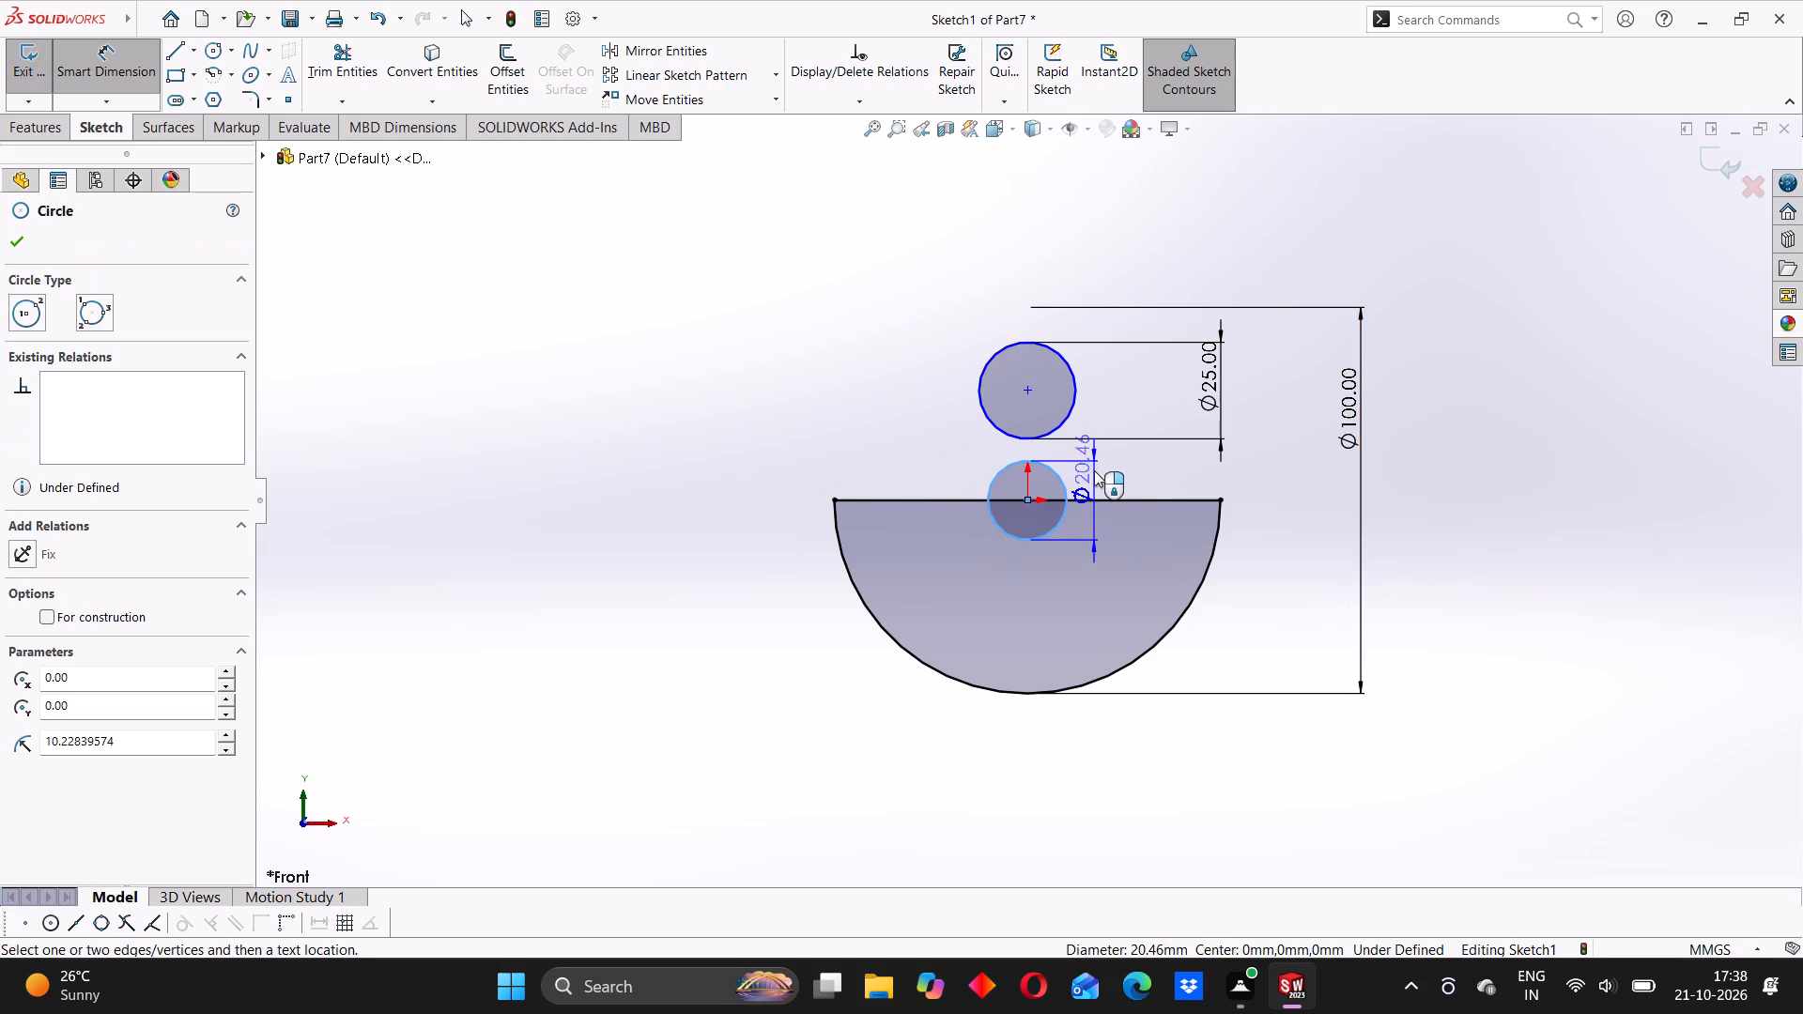
left_click(1102, 472)
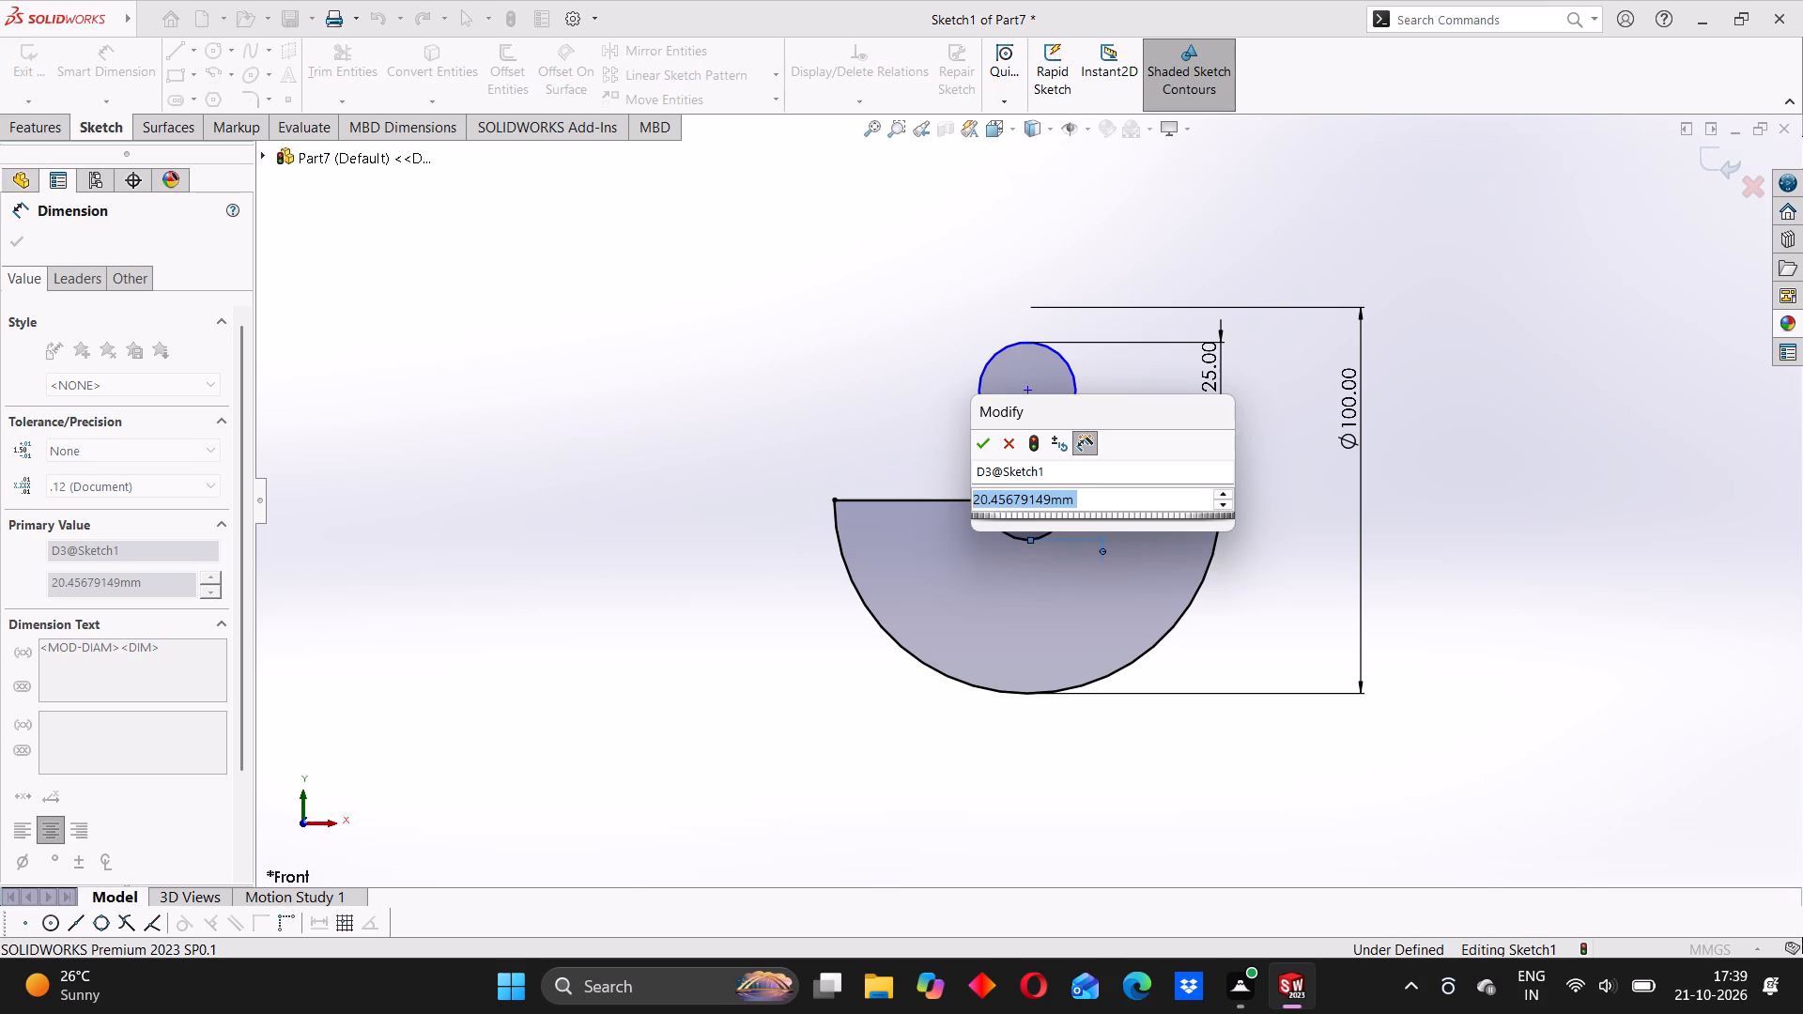
type("25")
key("Return")
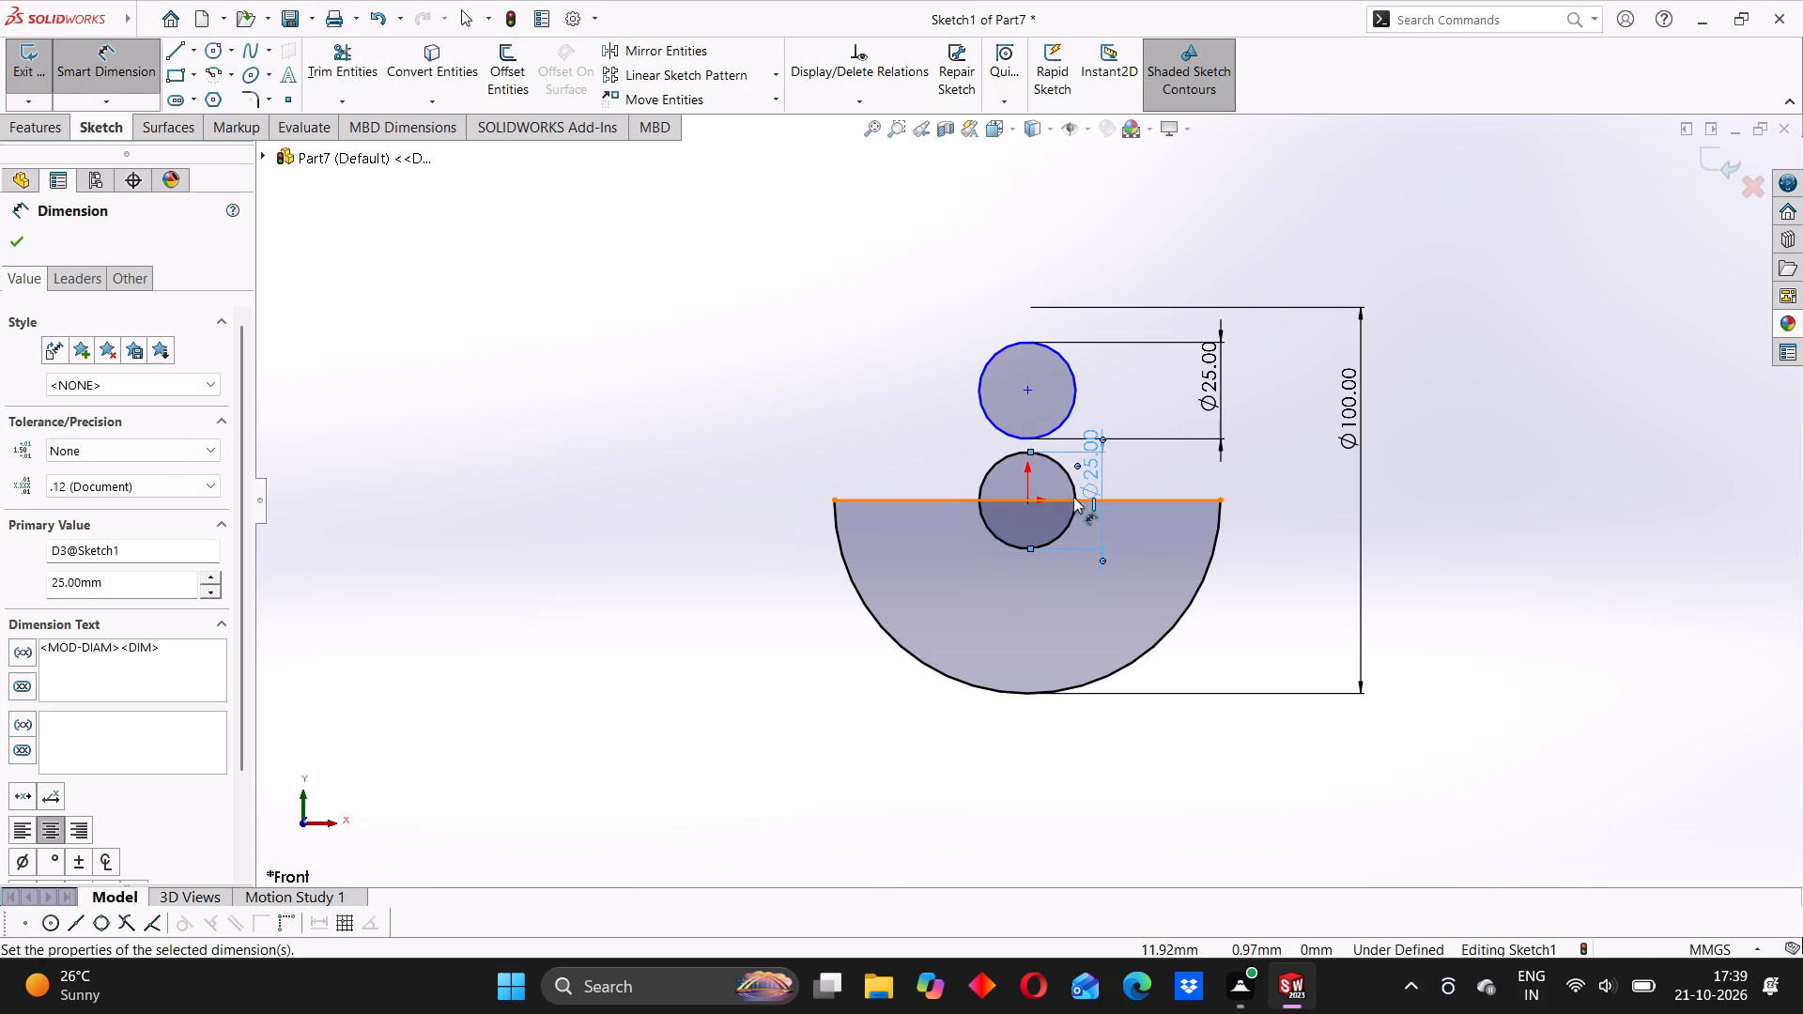
left_click(834, 383)
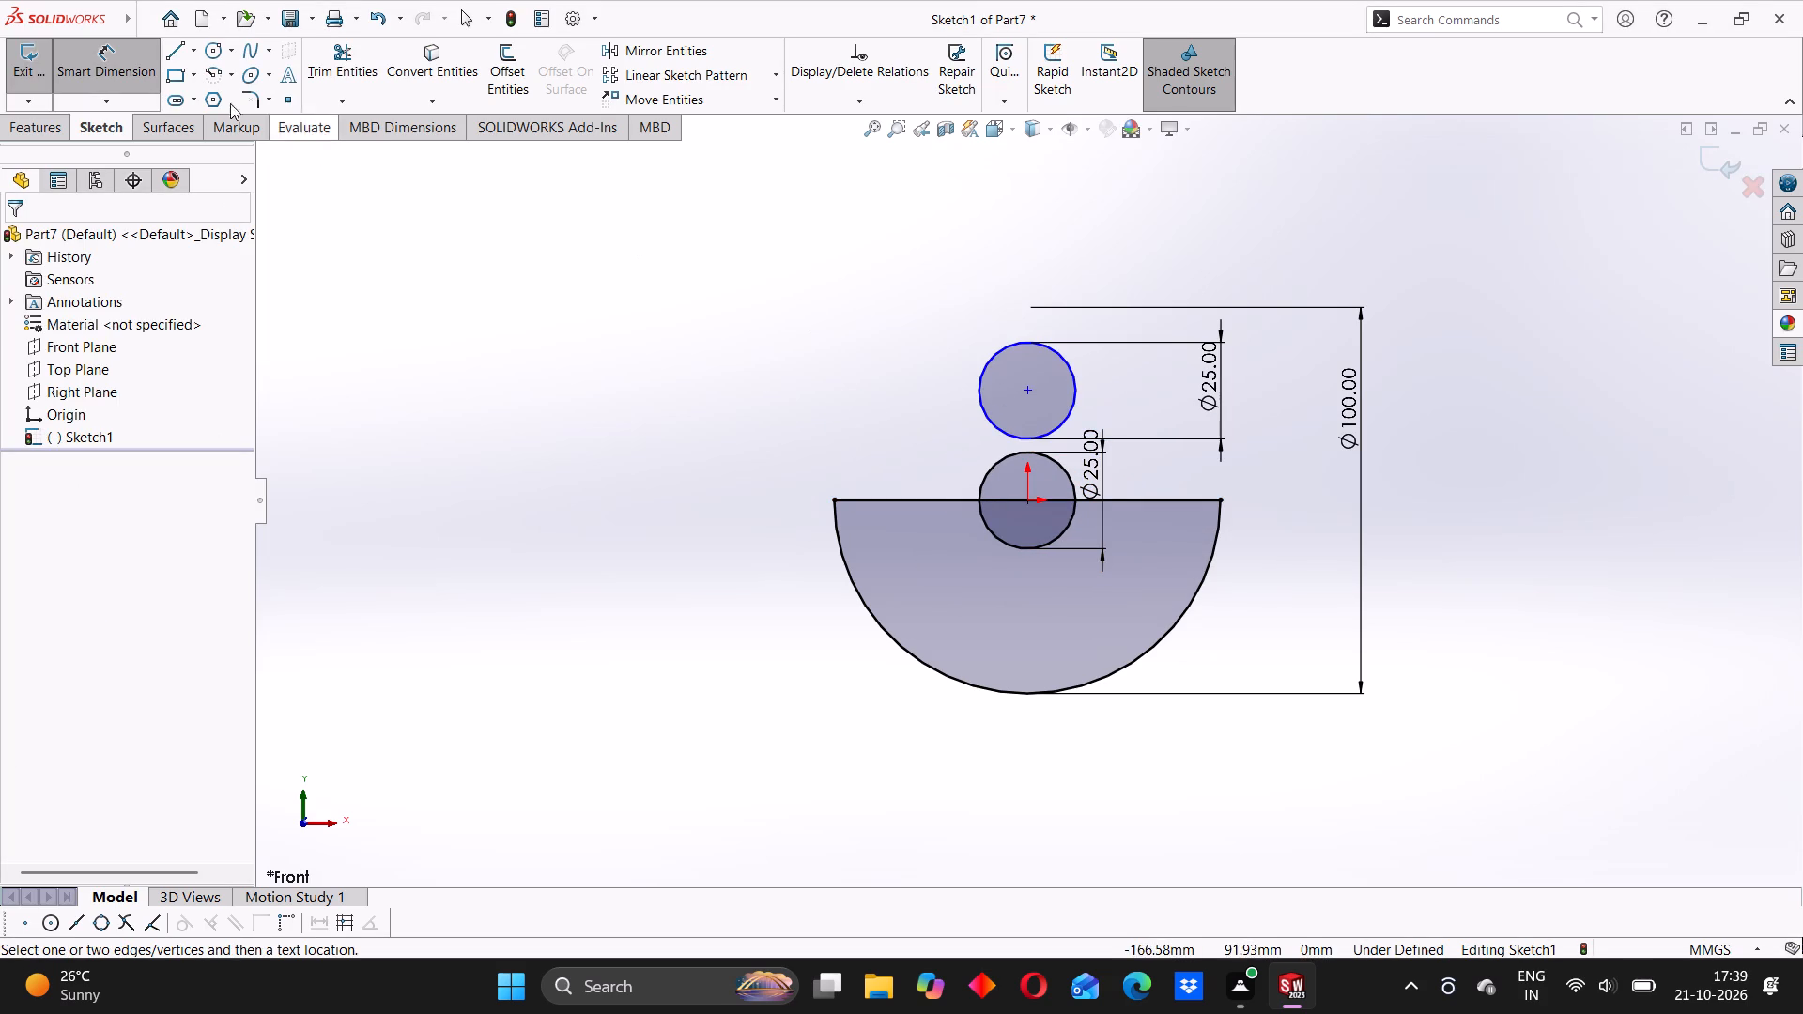
left_click(152, 74)
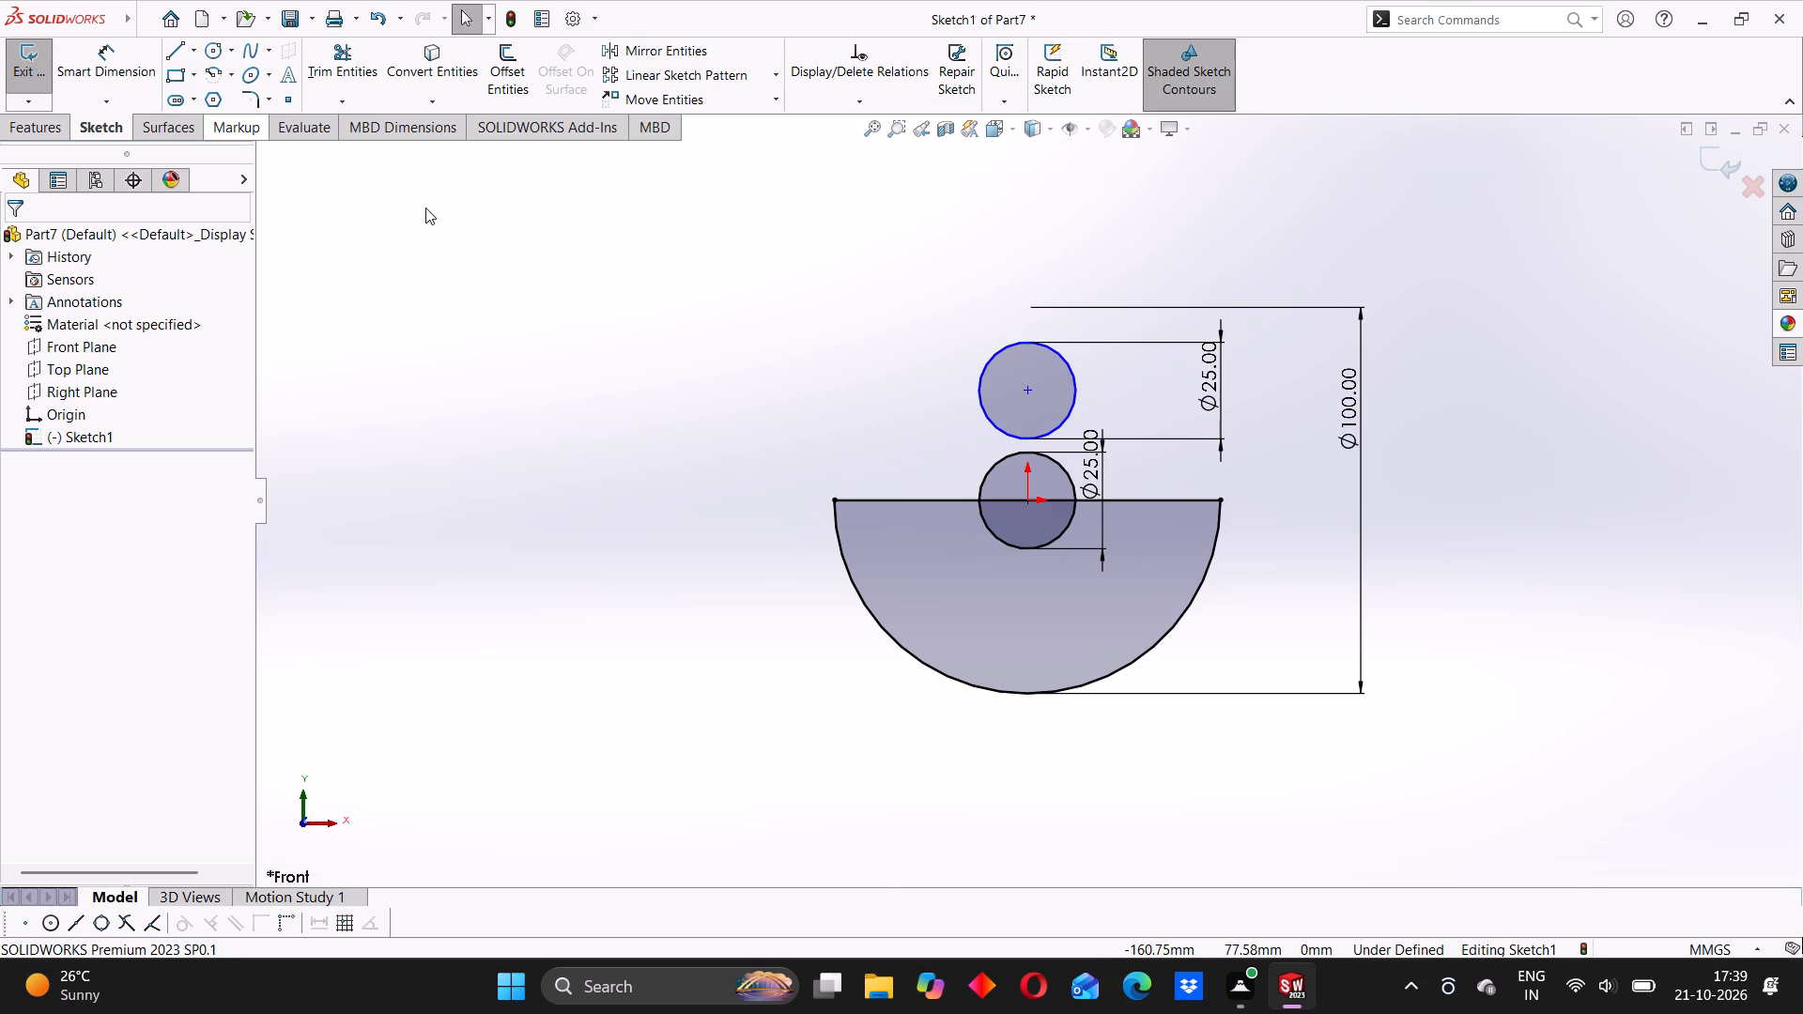
Add a vertical relation between the upper circle's centre and the origin.
left_click(1031, 390)
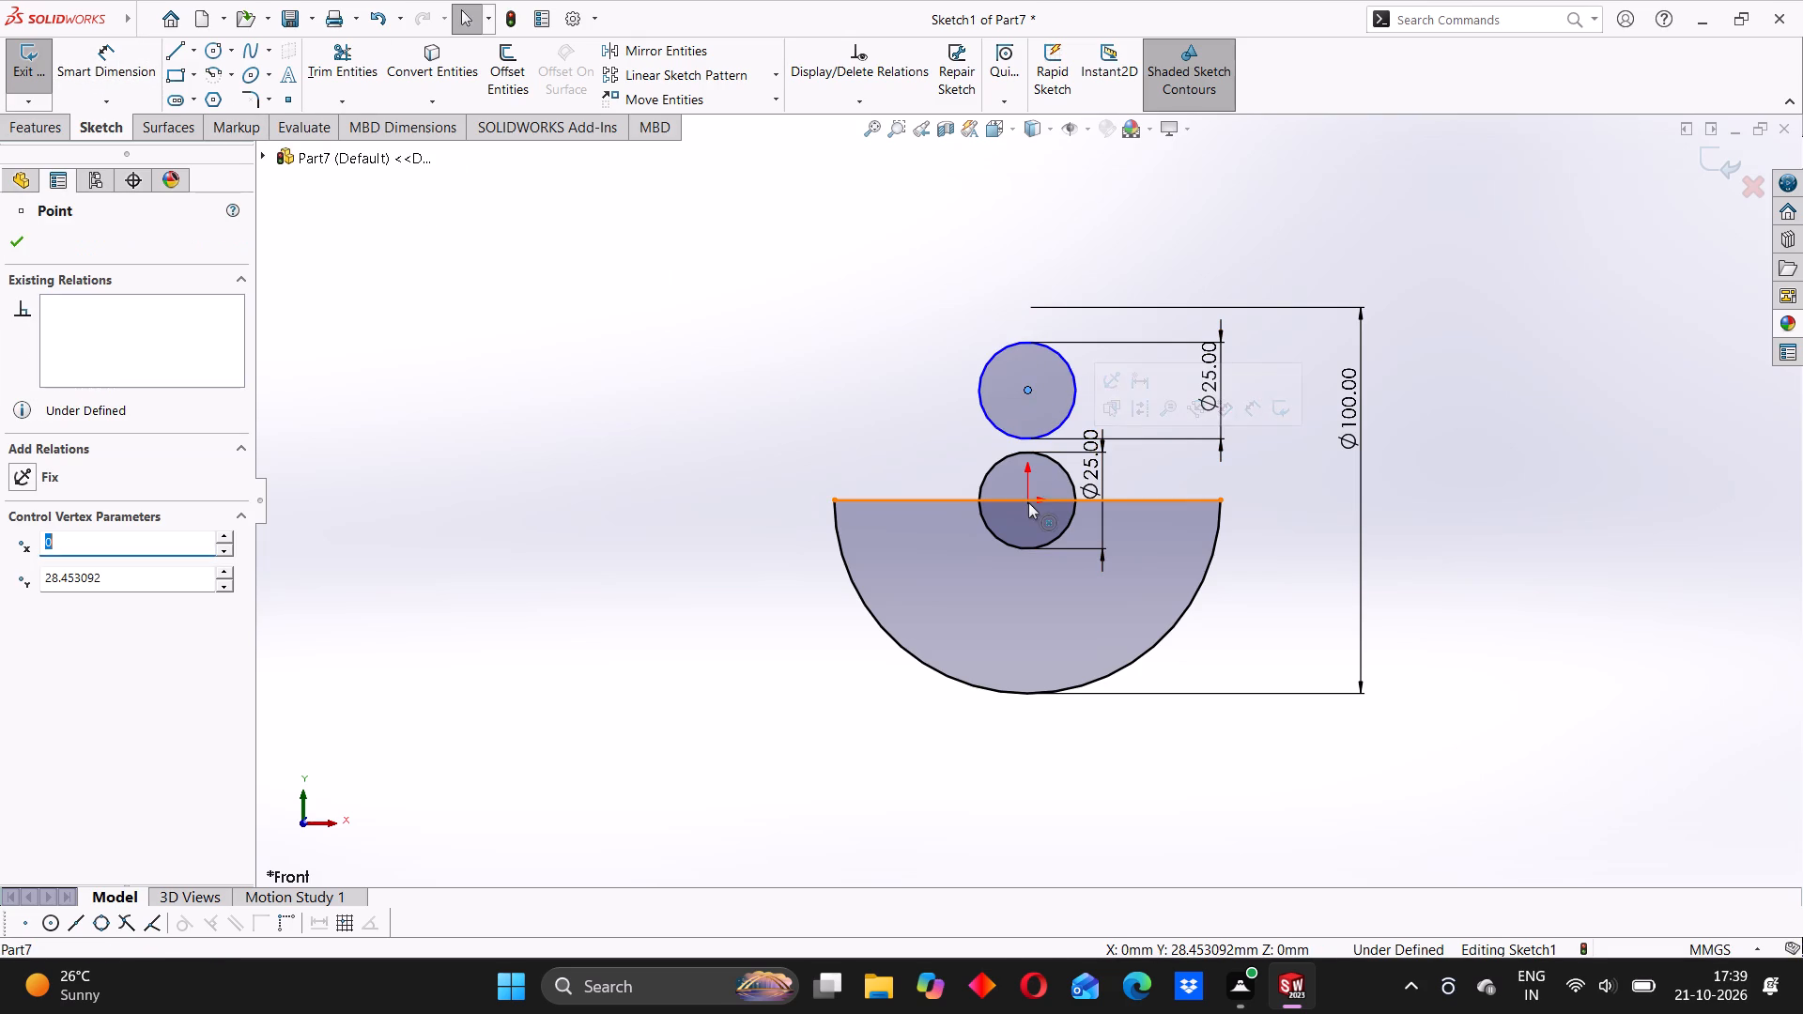
left_click(1028, 502, "ctrl")
left_click(27, 602)
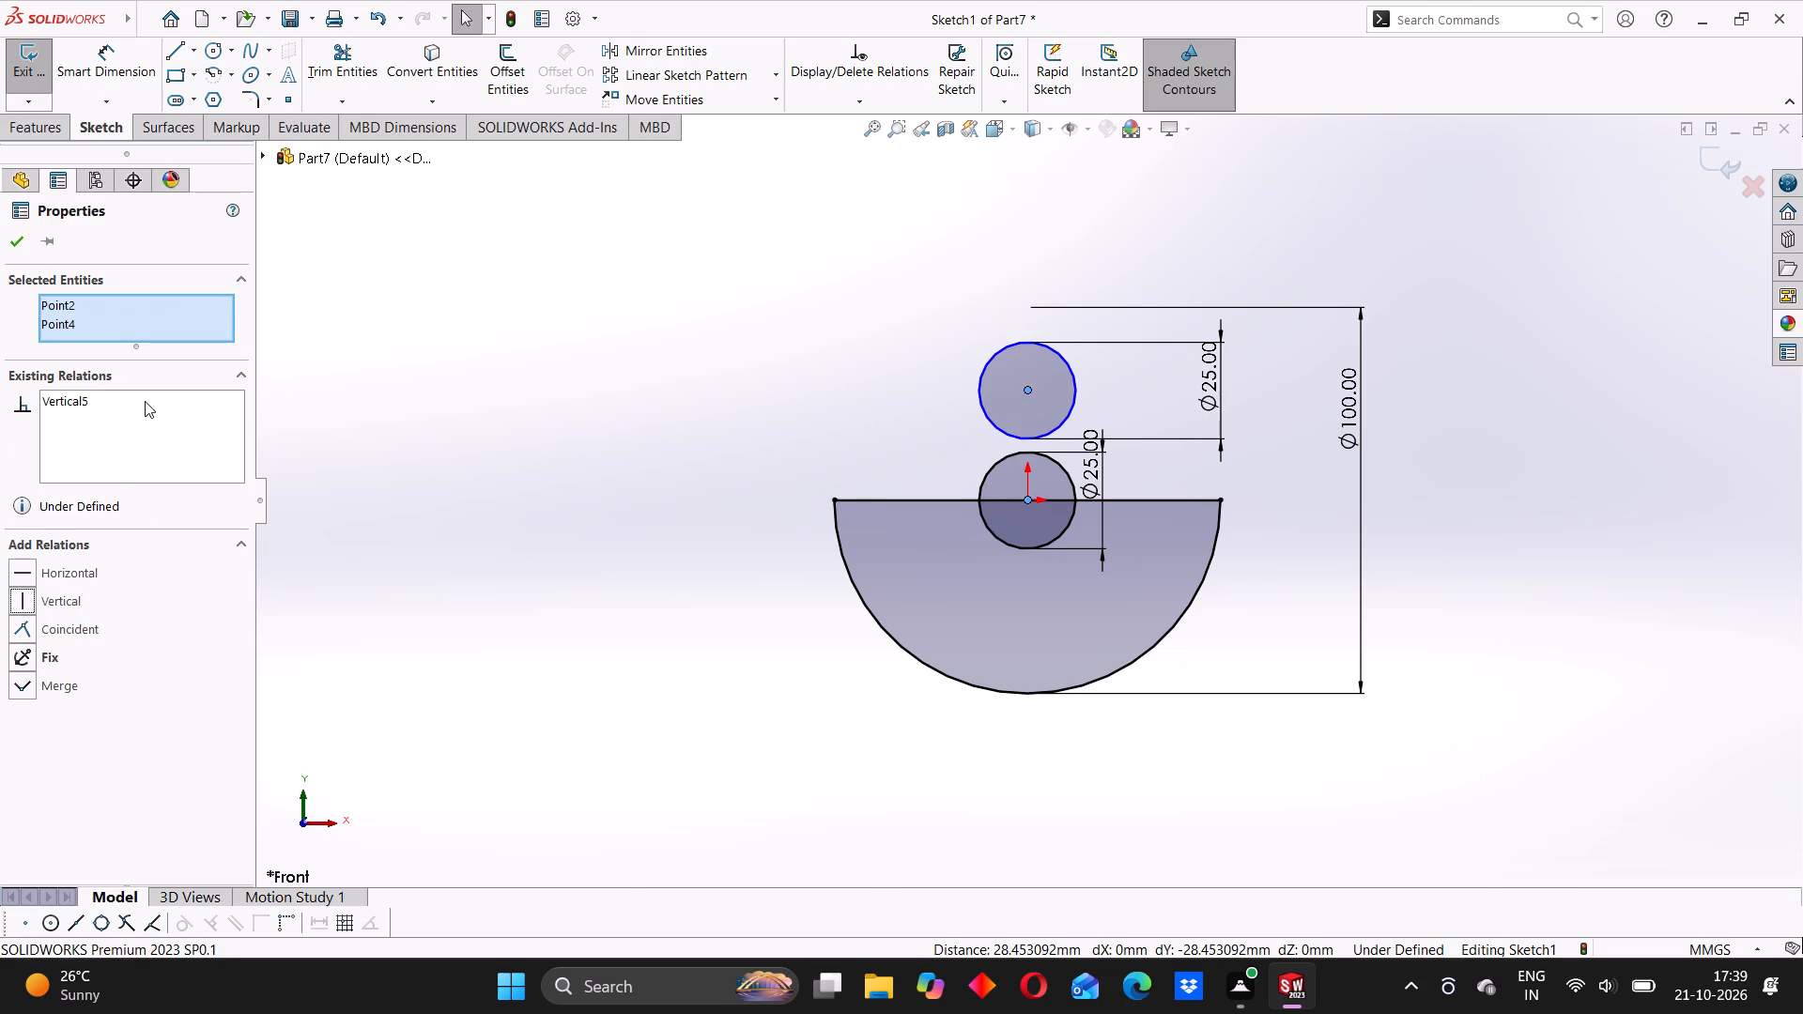
Dimension the vertical distance between the upper circle's centre and the origin to 35 mm.
left_click(124, 73)
left_click(1022, 392)
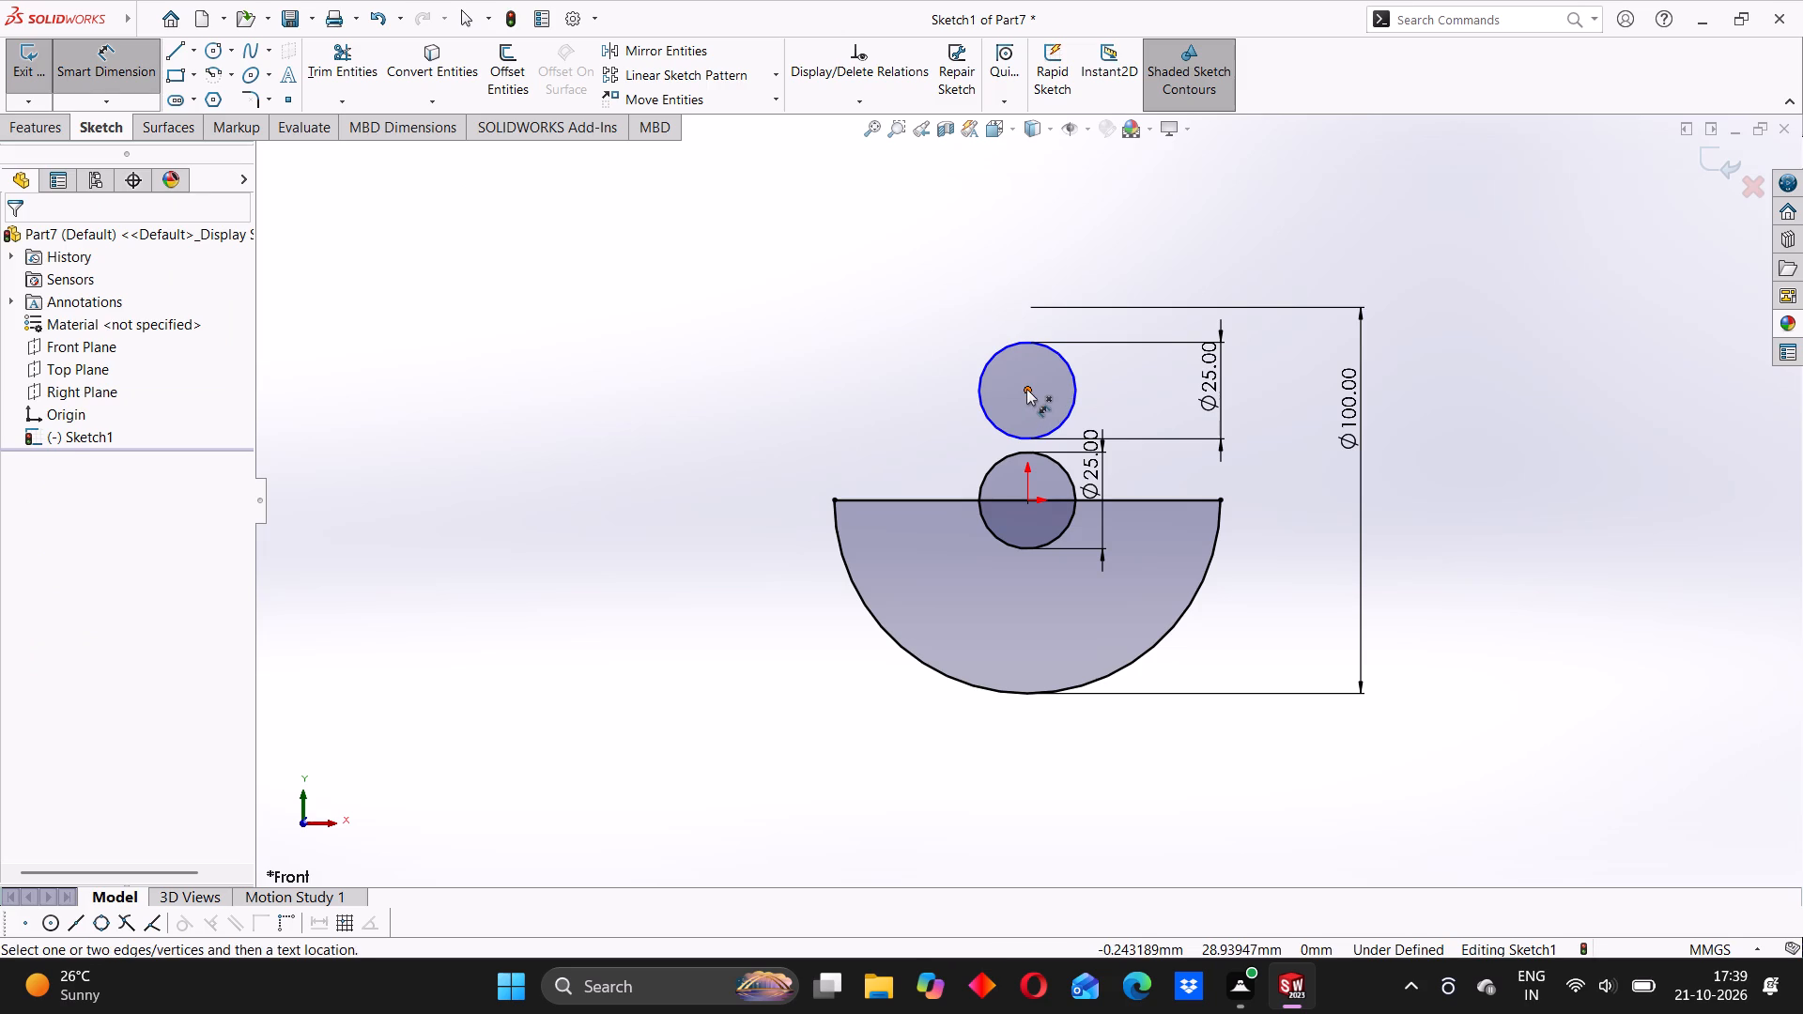
left_click(1026, 389)
left_click(1029, 504)
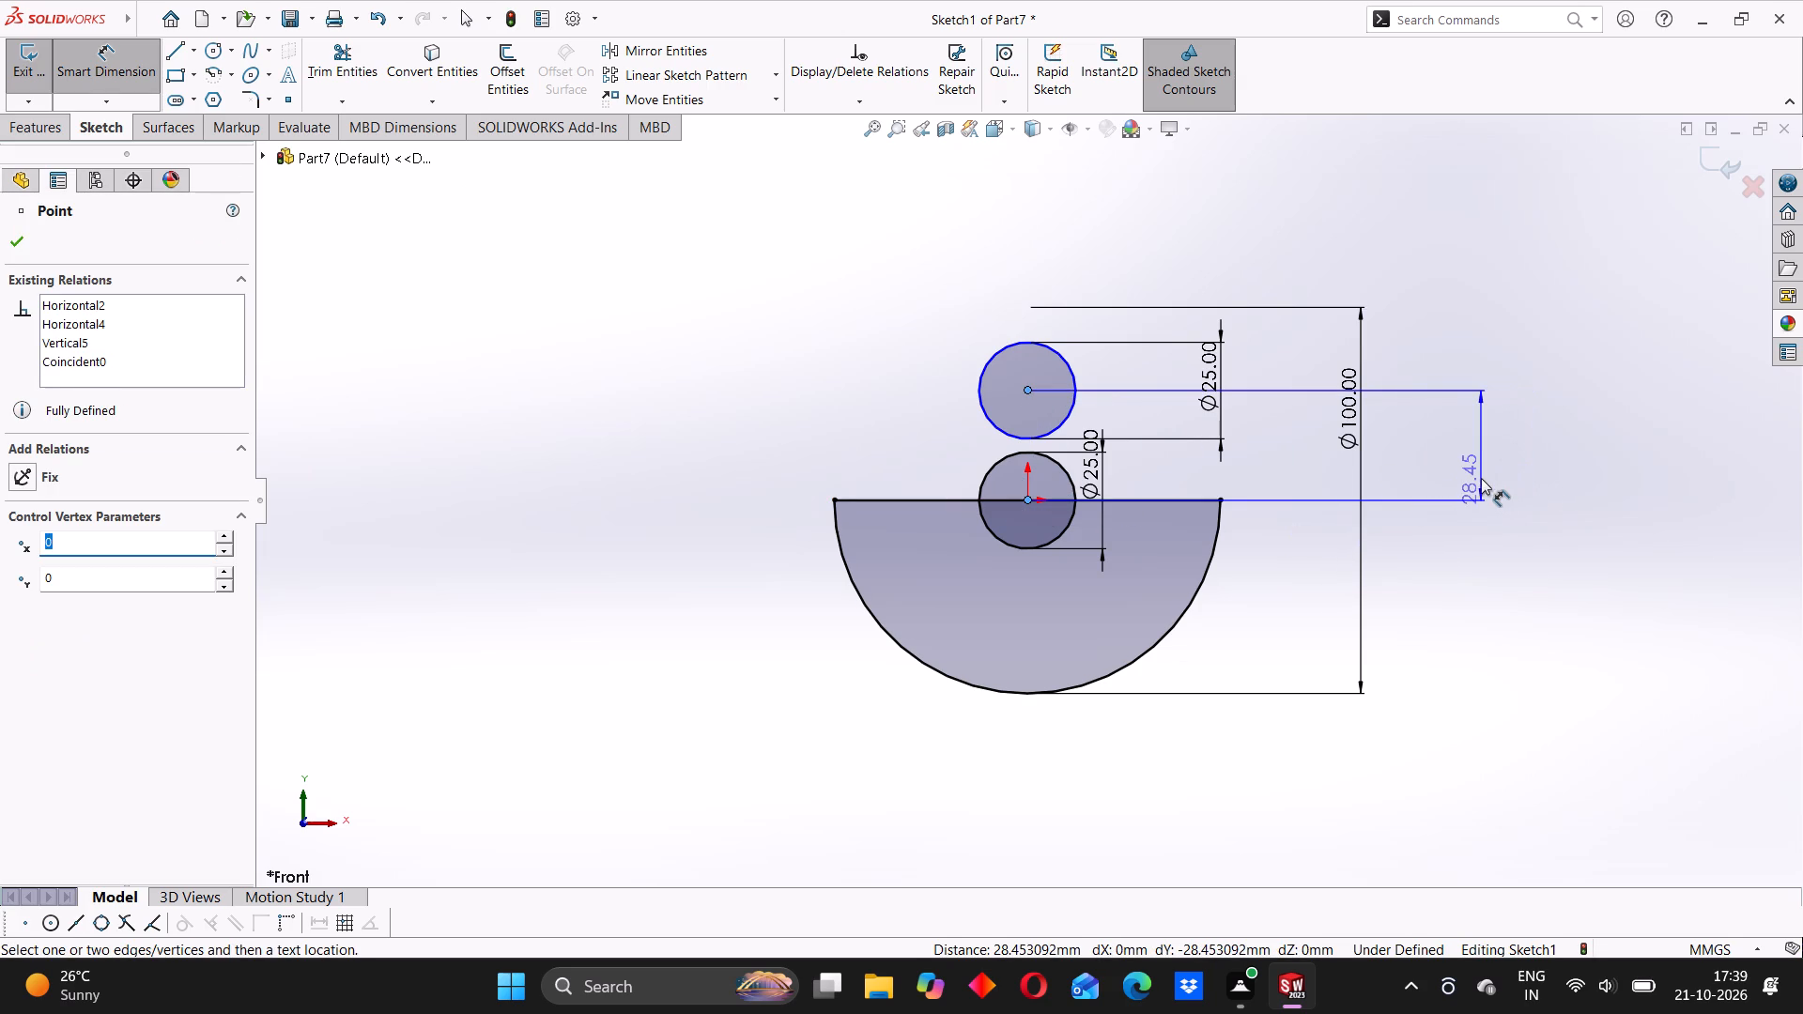
left_click(1481, 478)
type("35")
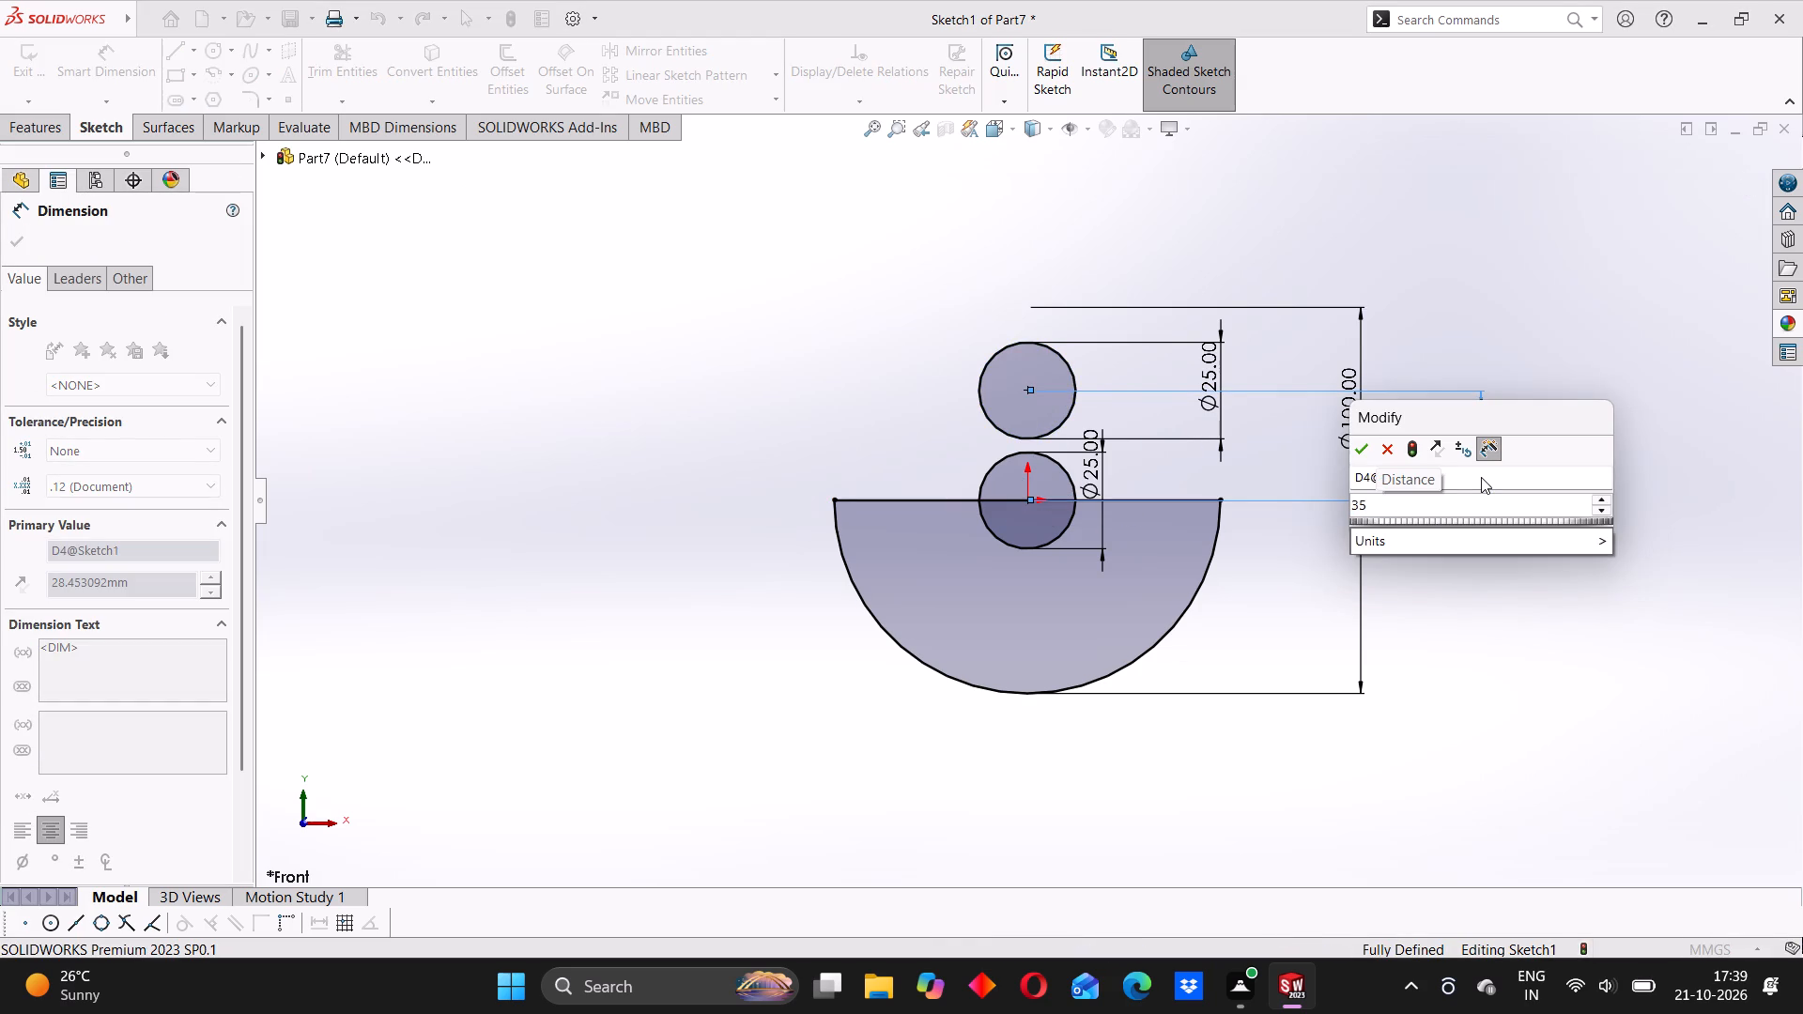
key("Return")
left_click(764, 380)
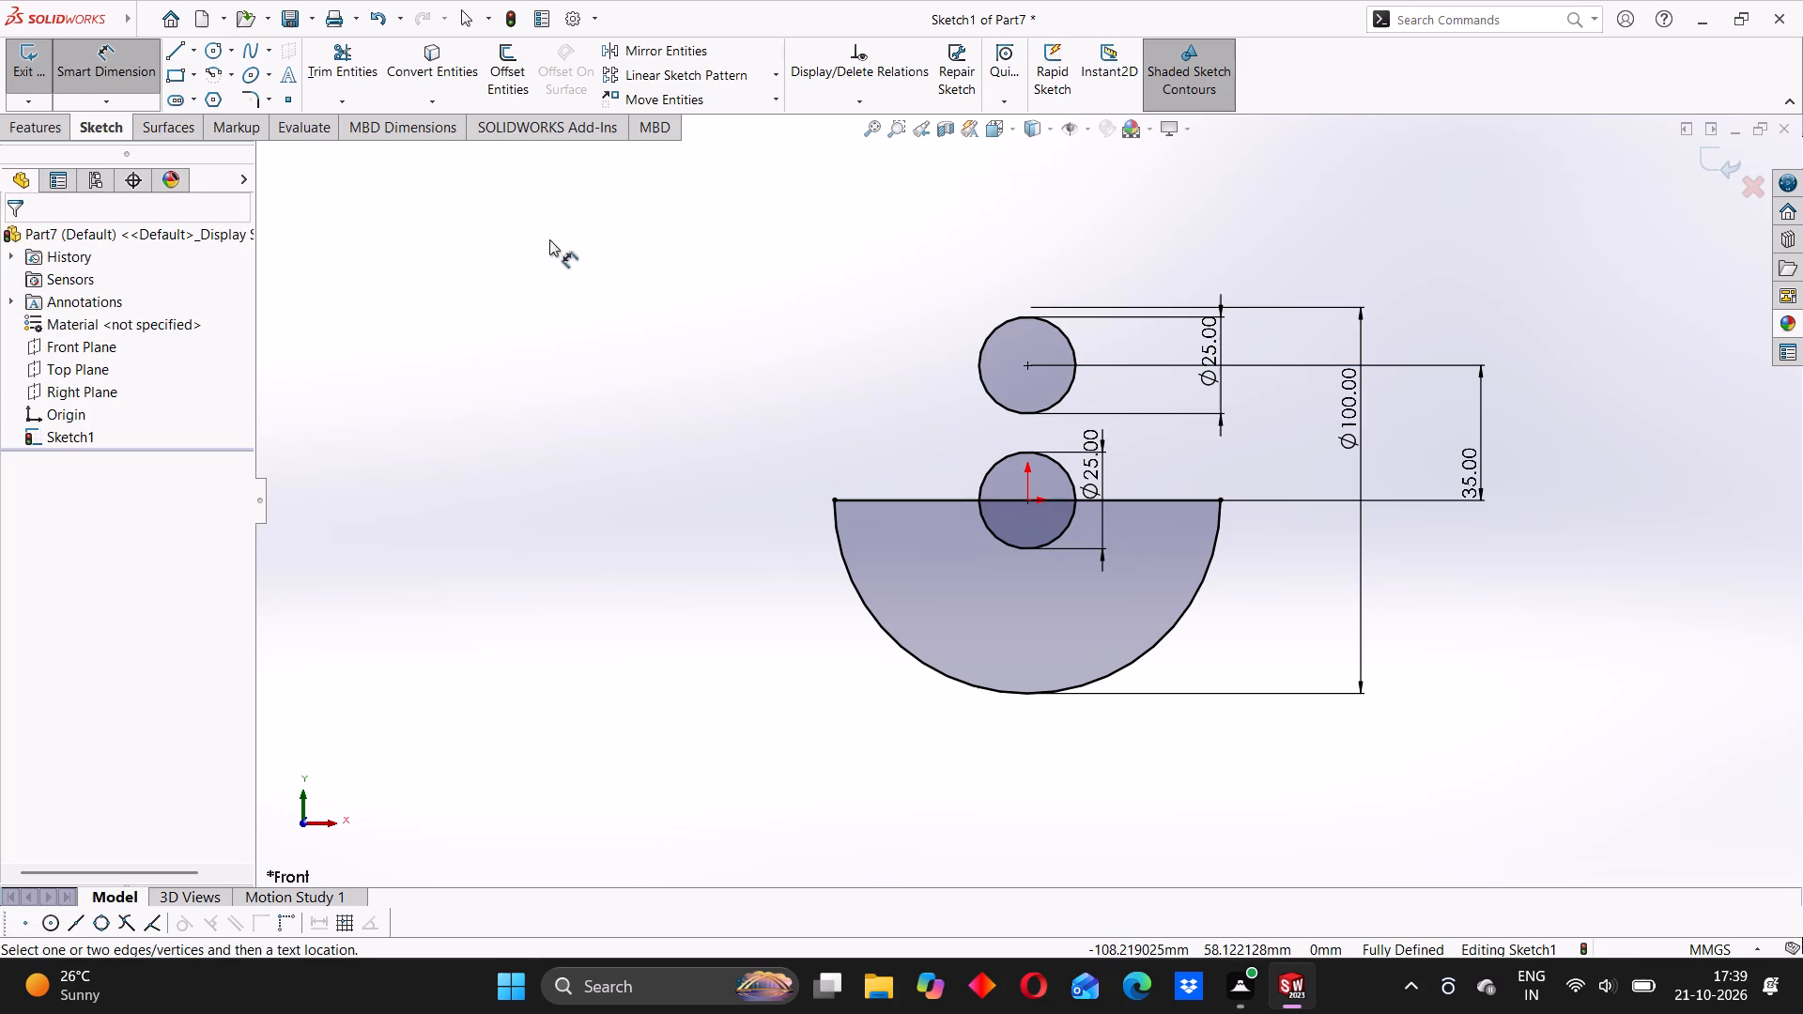
Draw a slanted line about 43 mm long from the upper circle's left side down to the half-disc's horizontal edge.
left_click(182, 58)
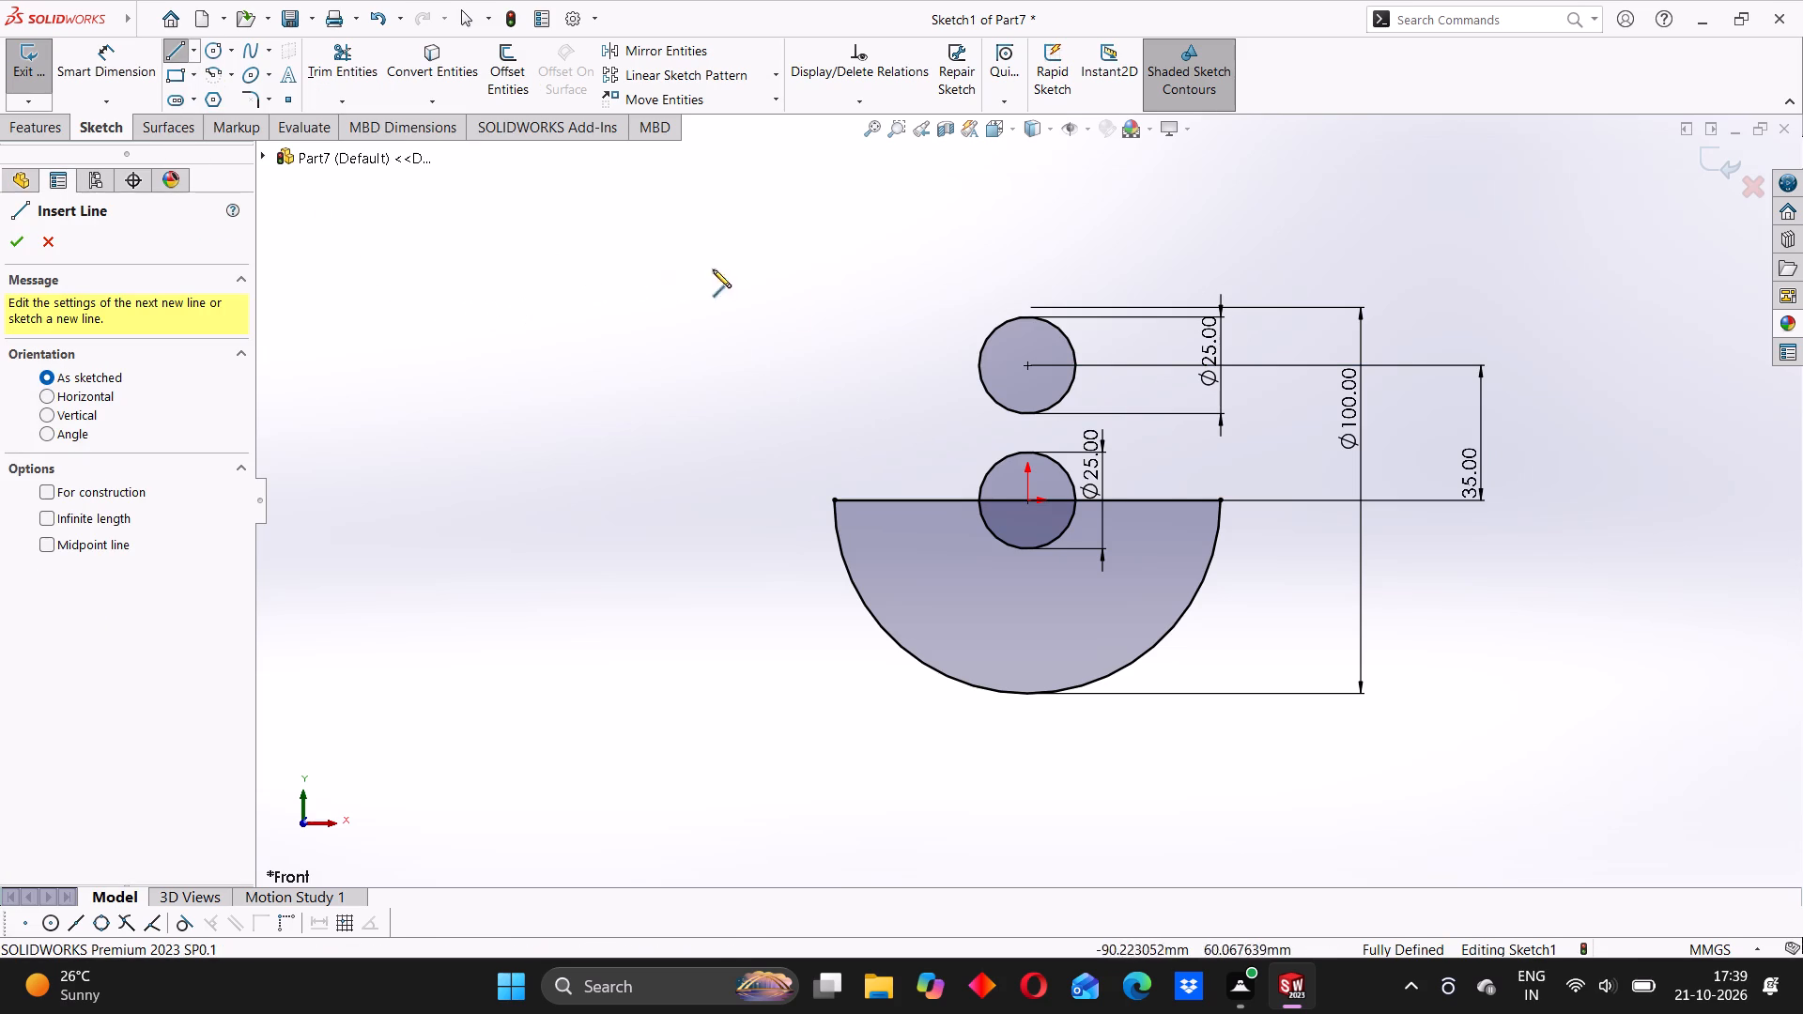
left_click(983, 339)
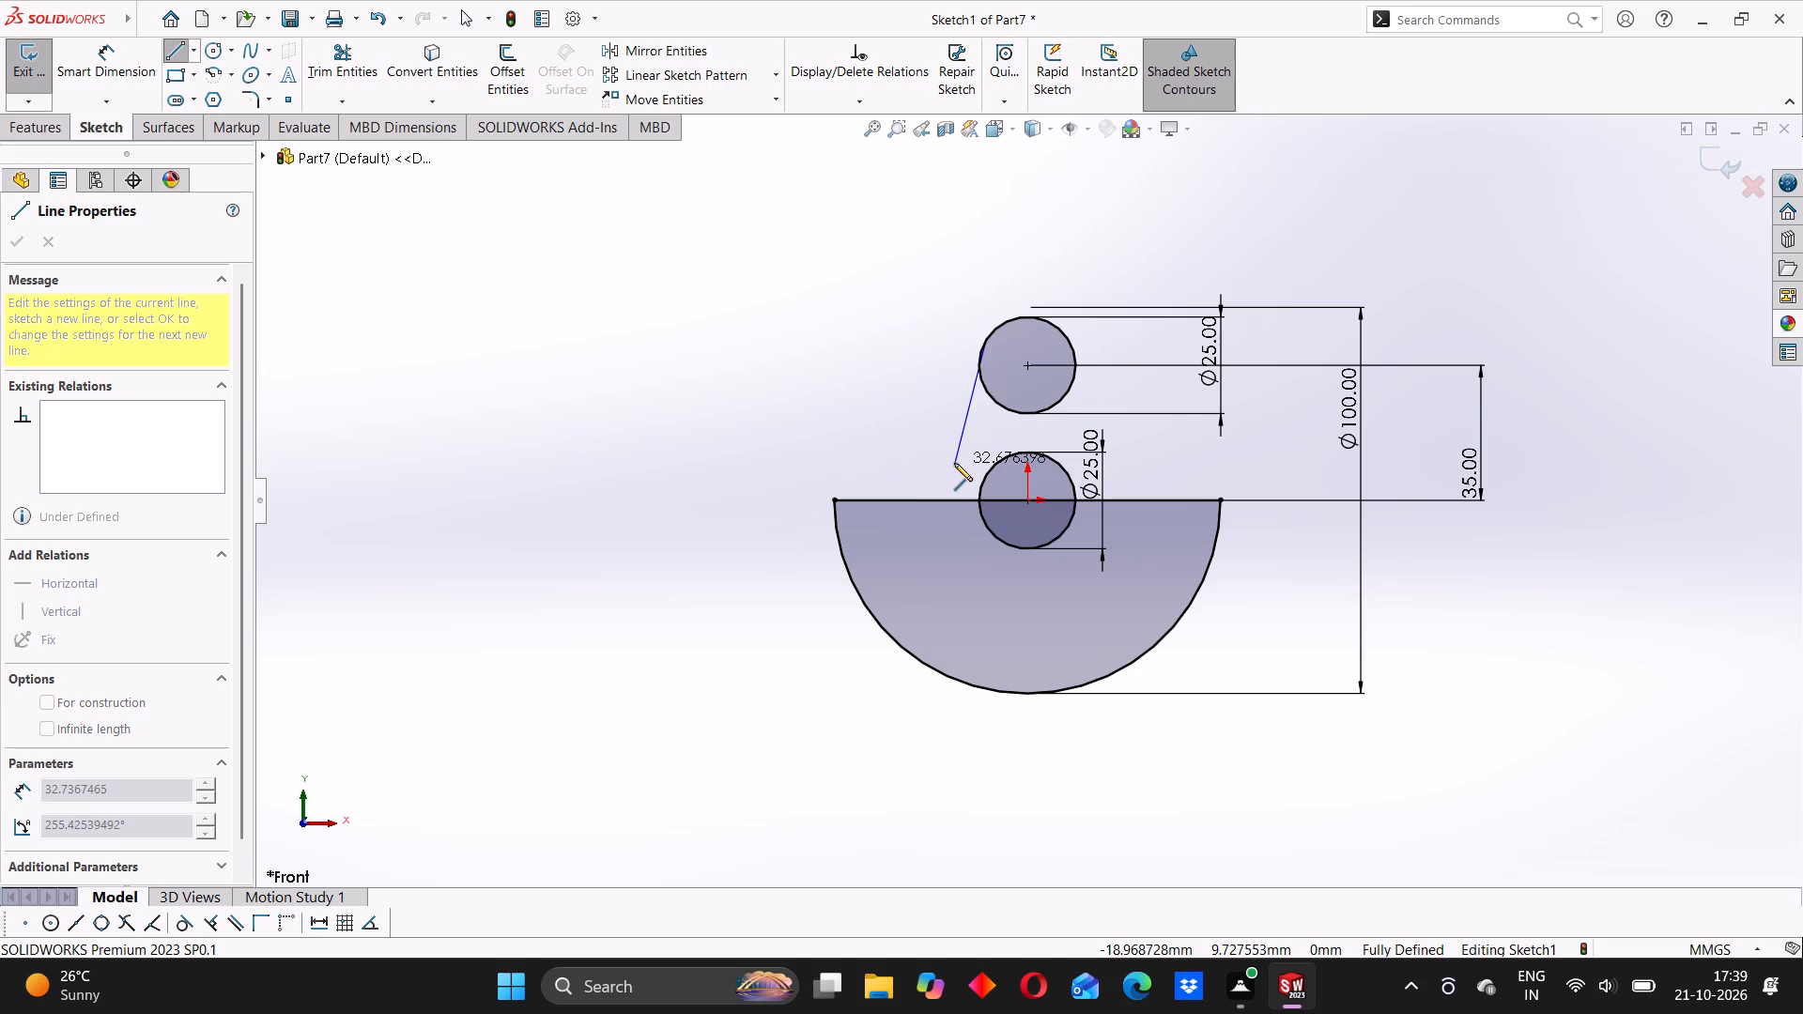
left_click(943, 498)
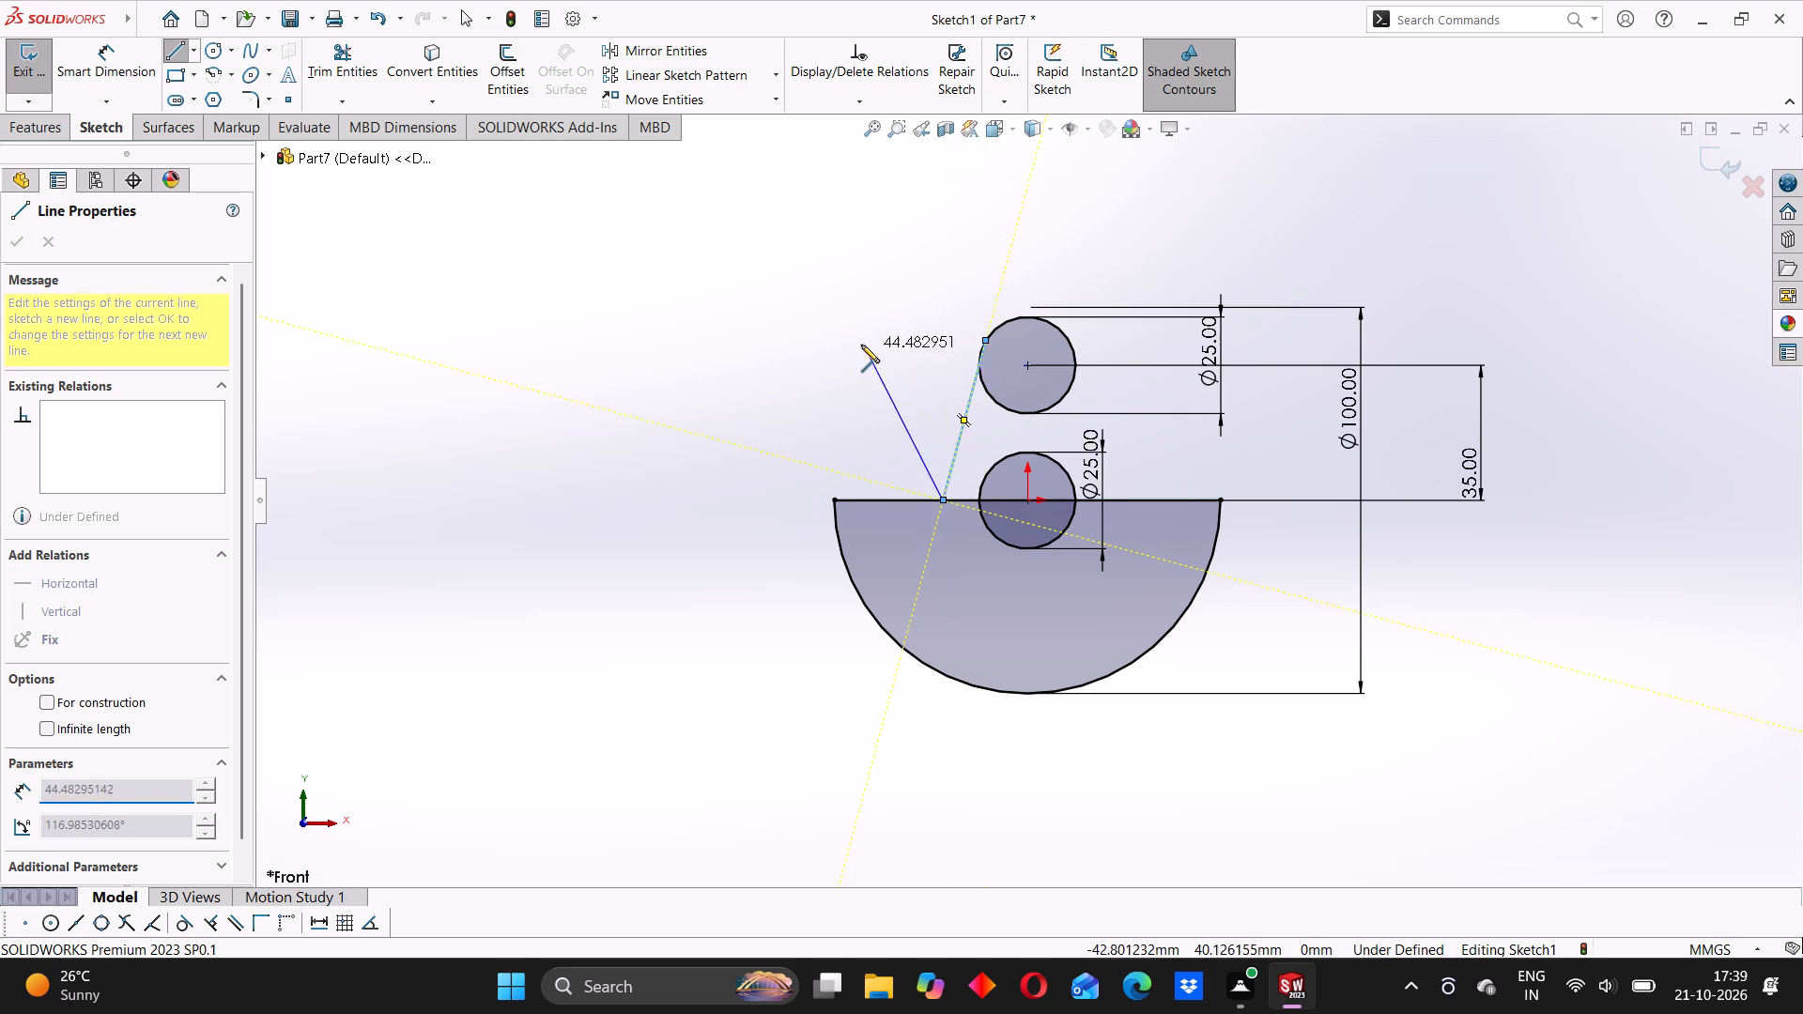
right_click(861, 344)
left_click(881, 356)
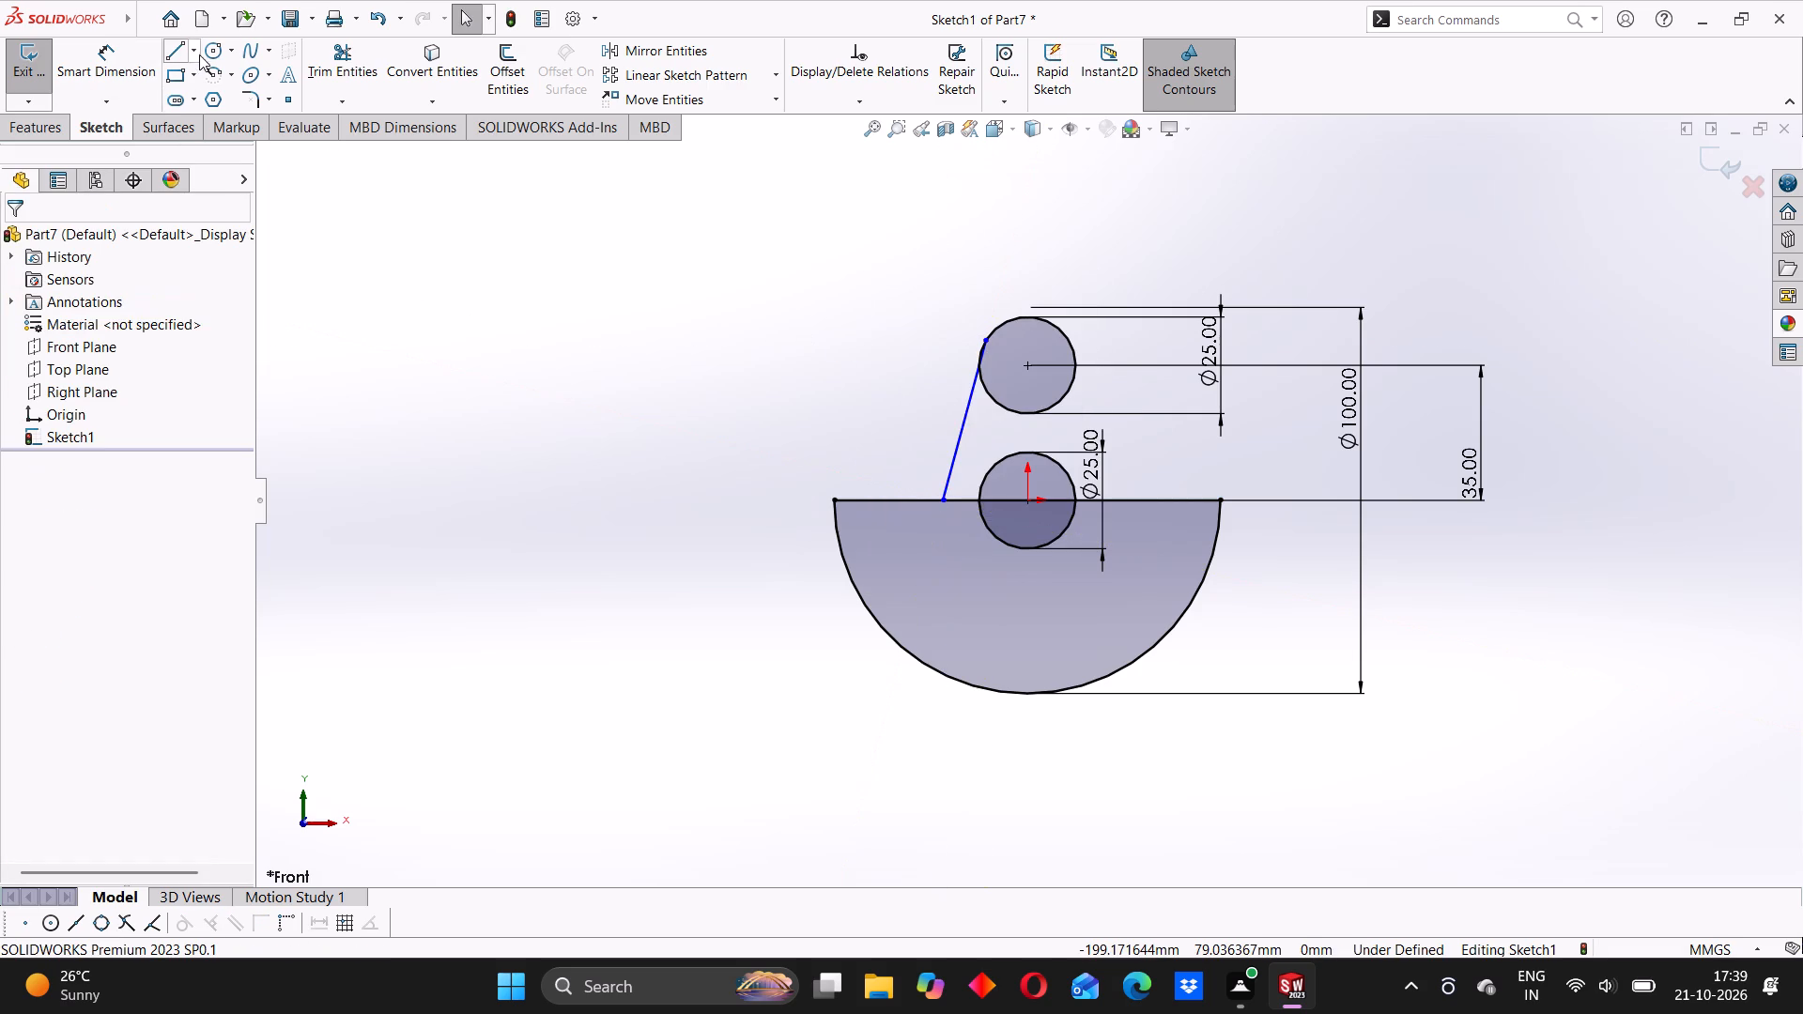
Draw a vertical construction centerline from the origin to the upper circle's centre.
left_click(195, 52)
left_click(245, 100)
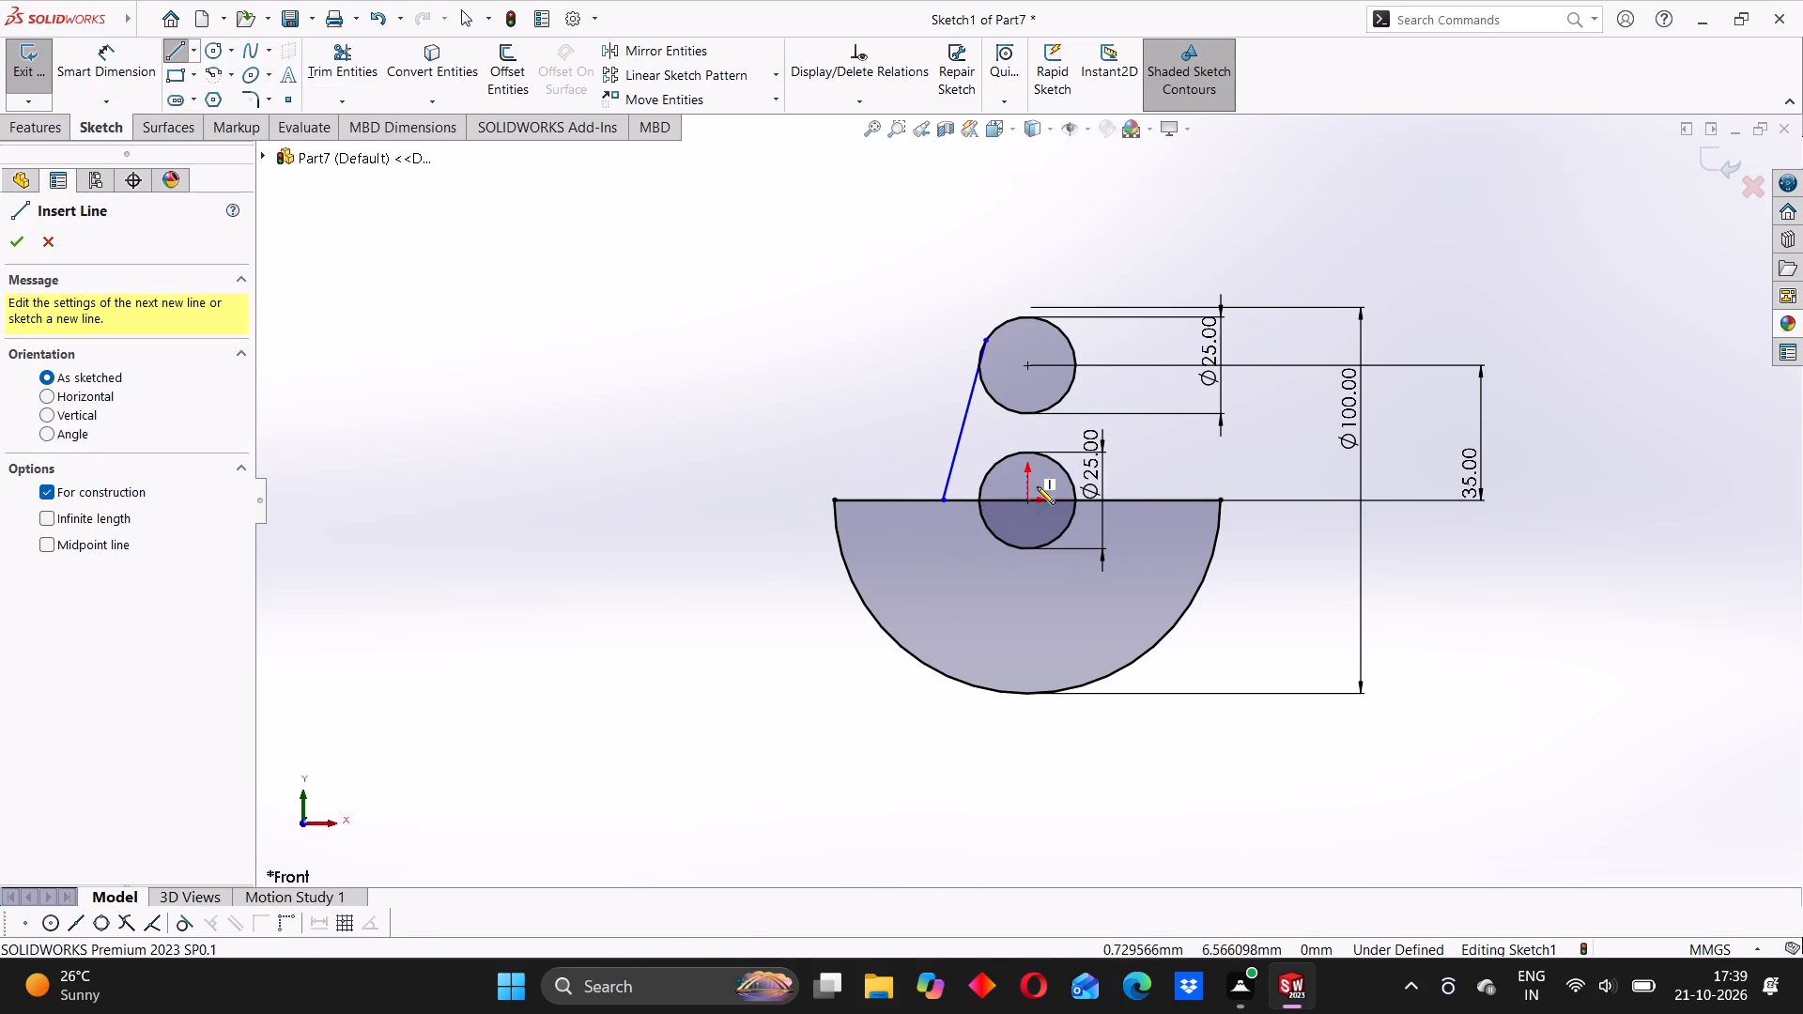
left_click(1027, 499)
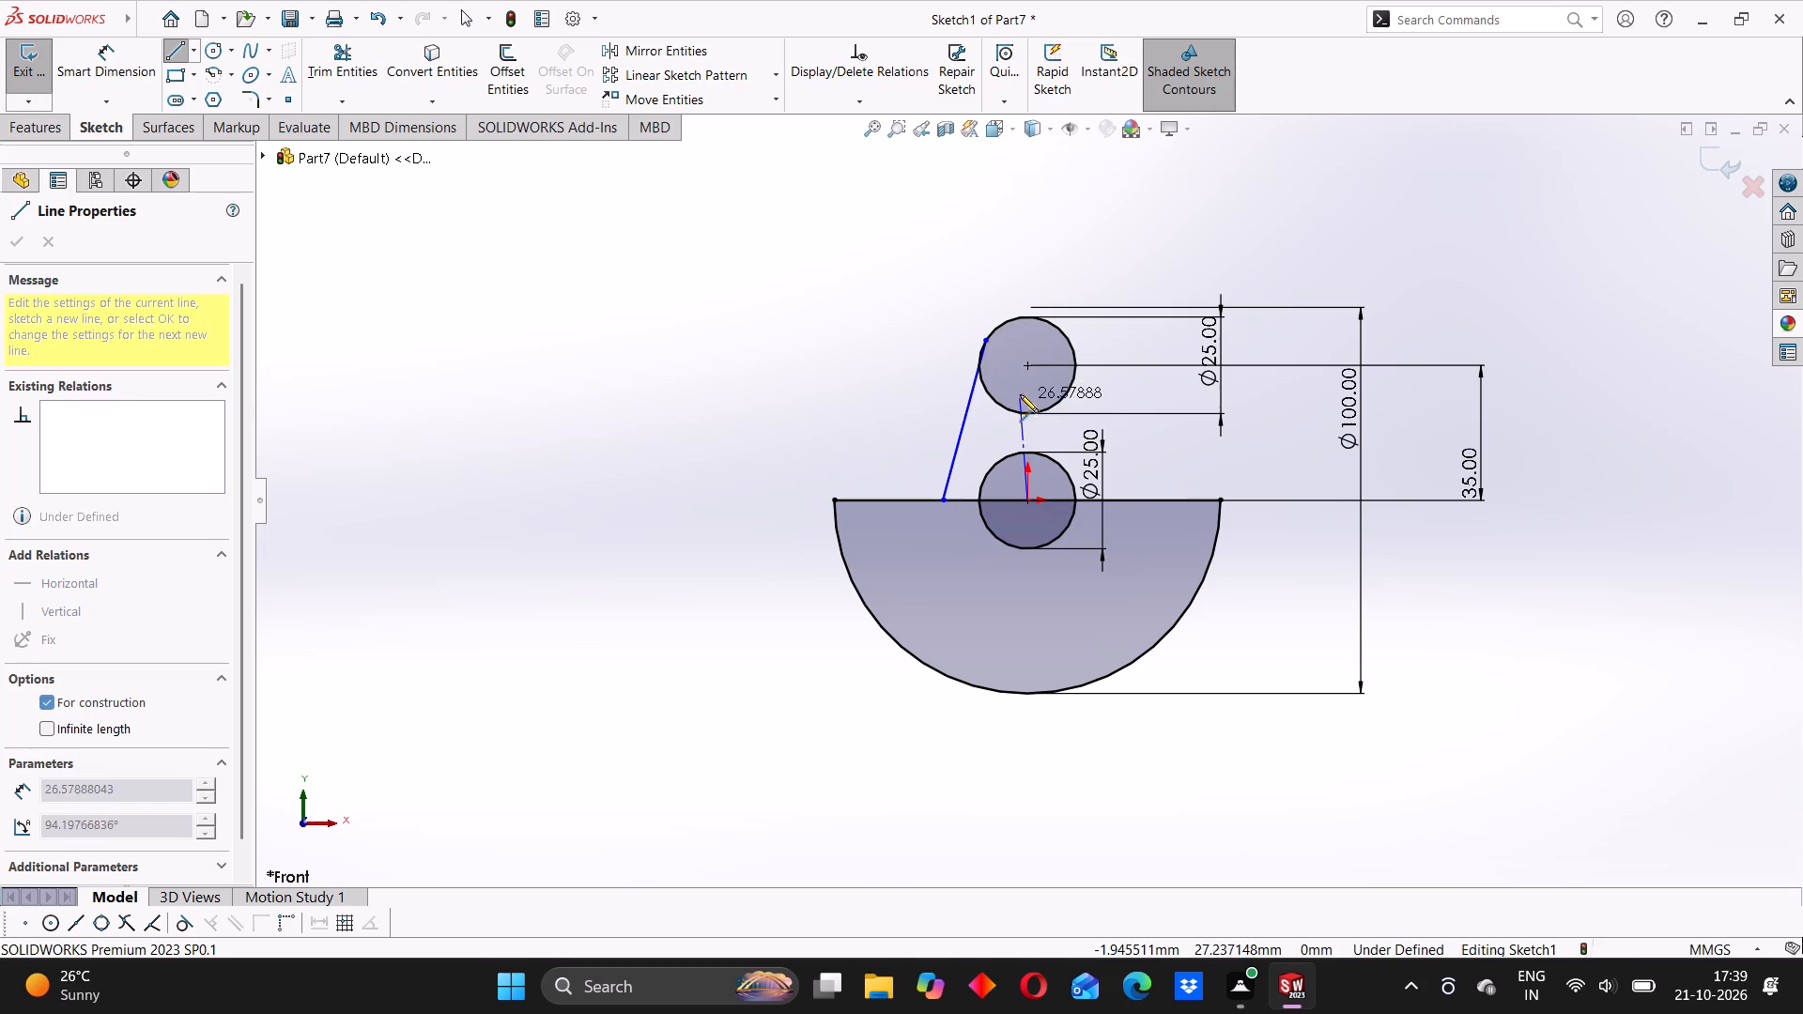
left_click(1028, 364)
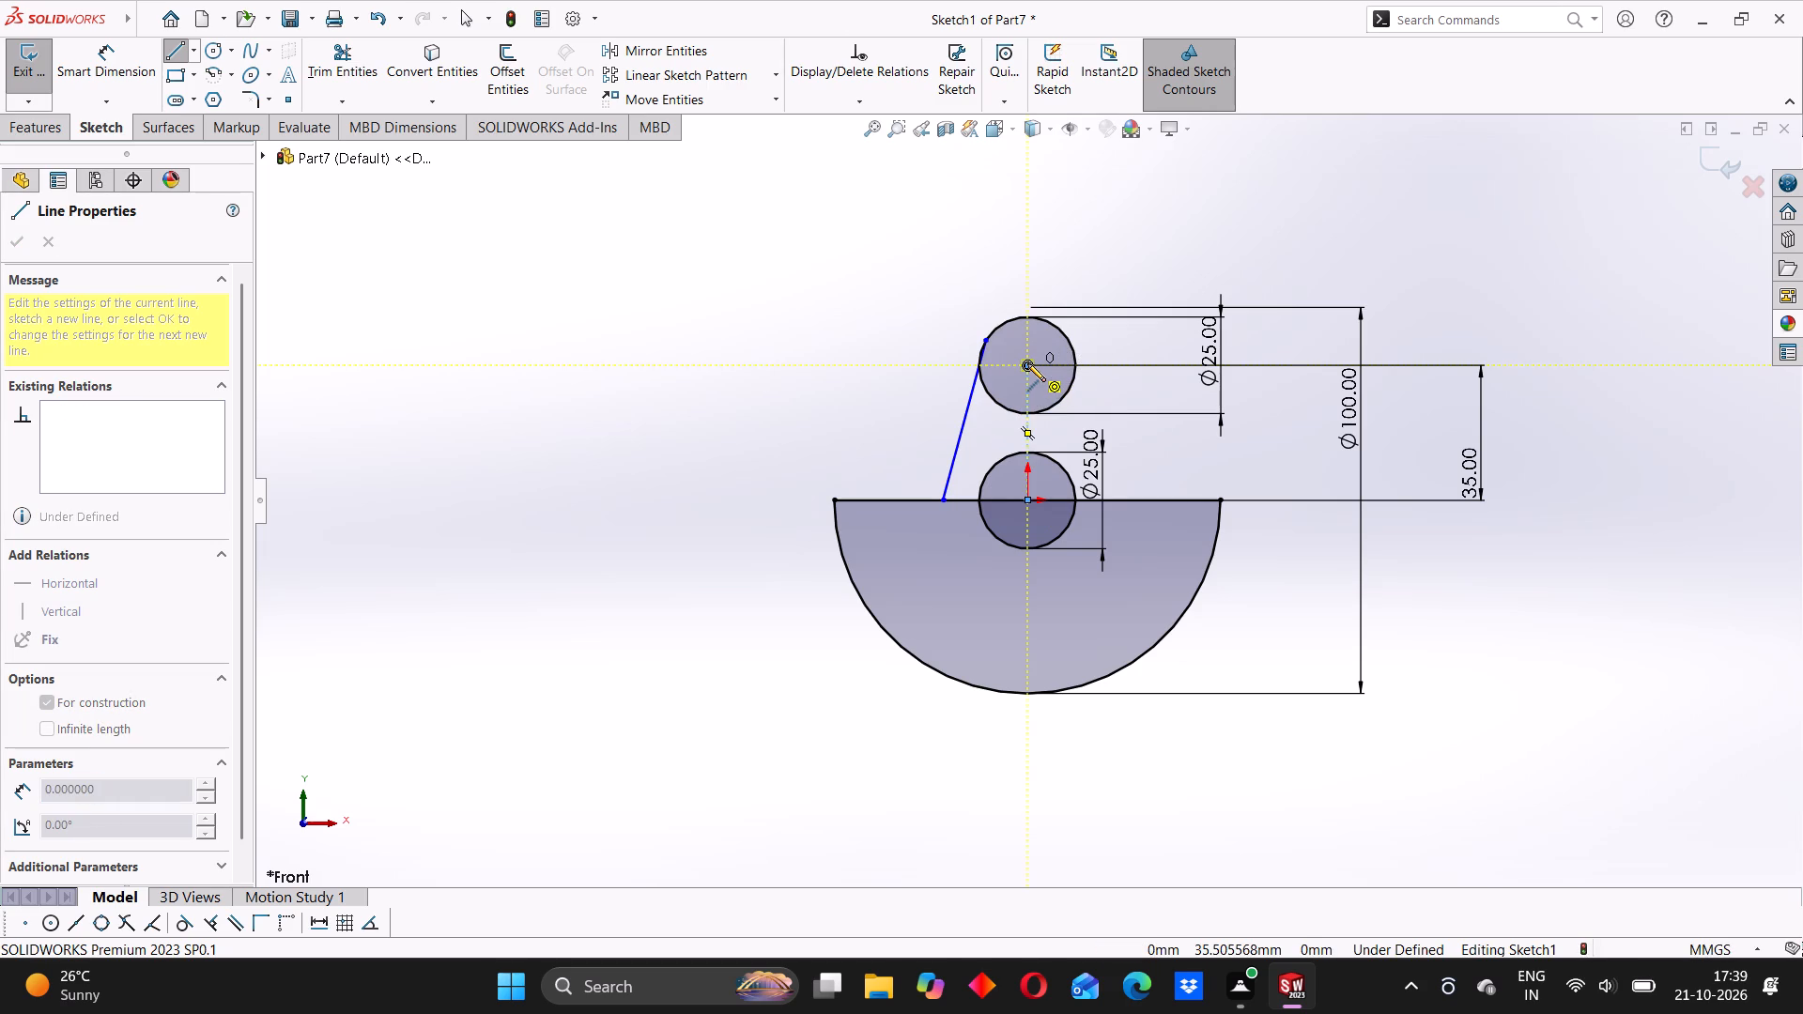
right_click(700, 280)
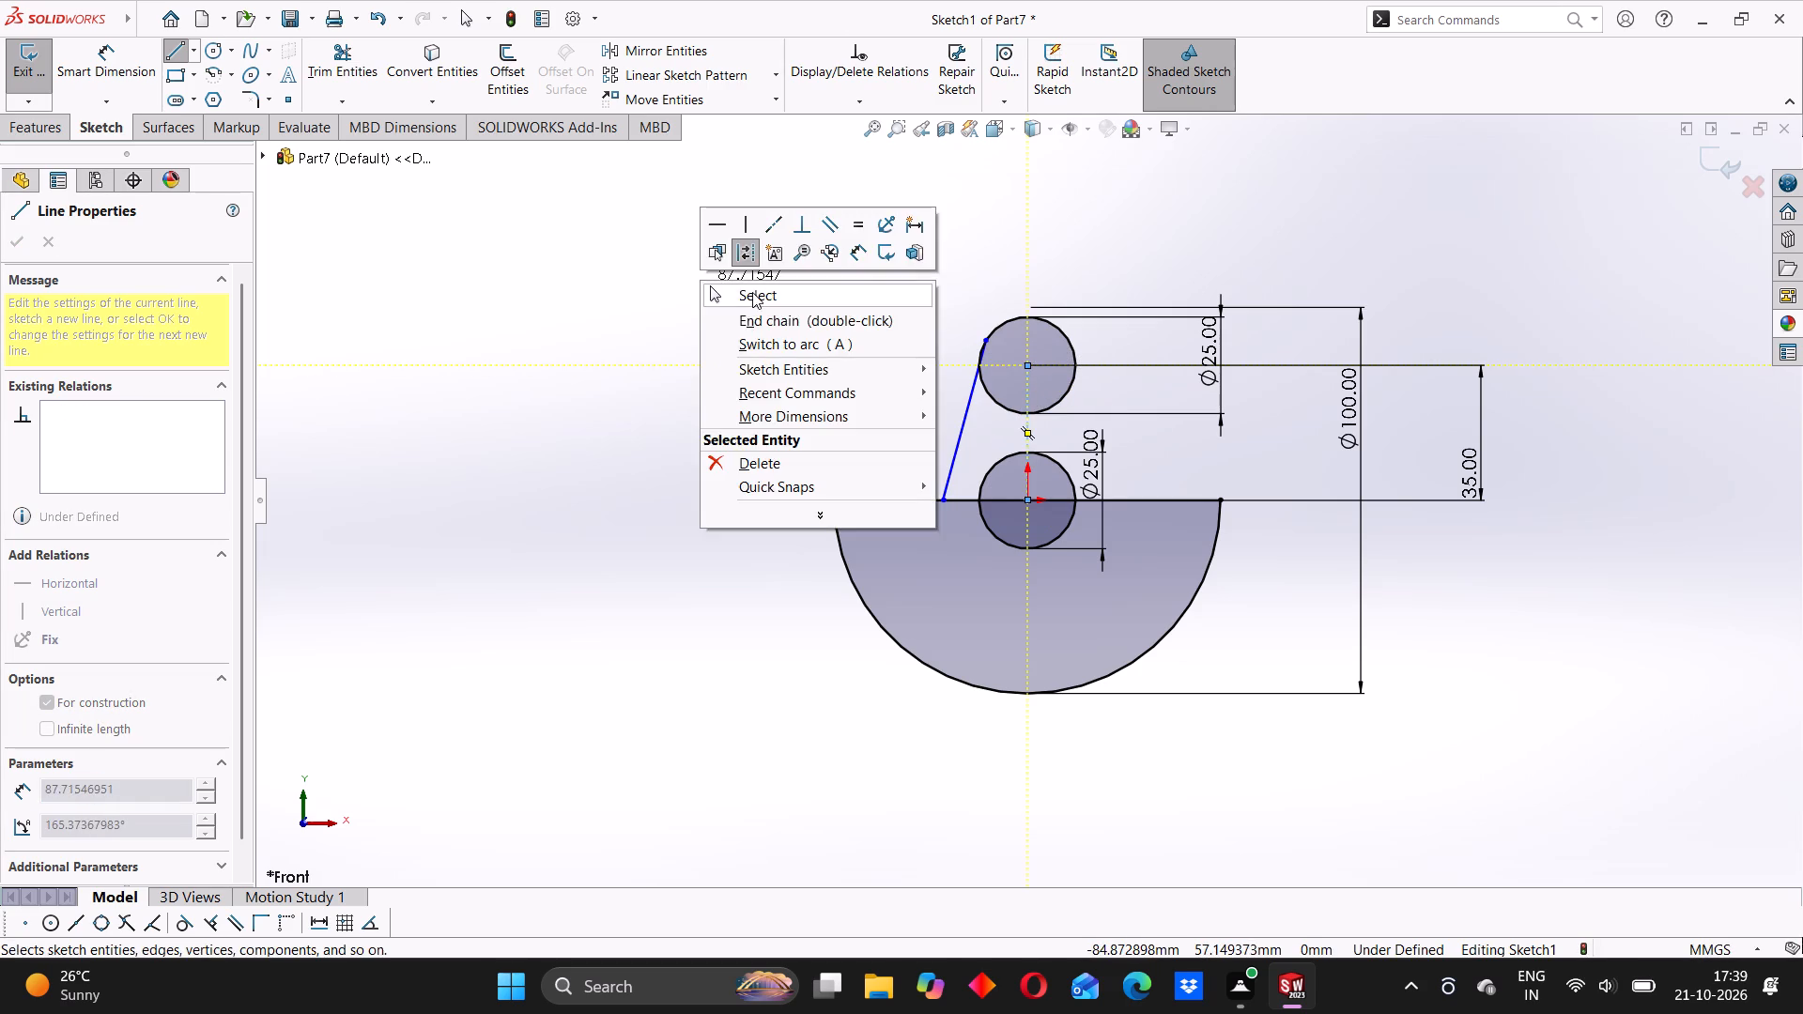
left_click(752, 292)
Dimension the angle between the slanted line and the centerline to 10° and place its label lower between them.
left_click(104, 83)
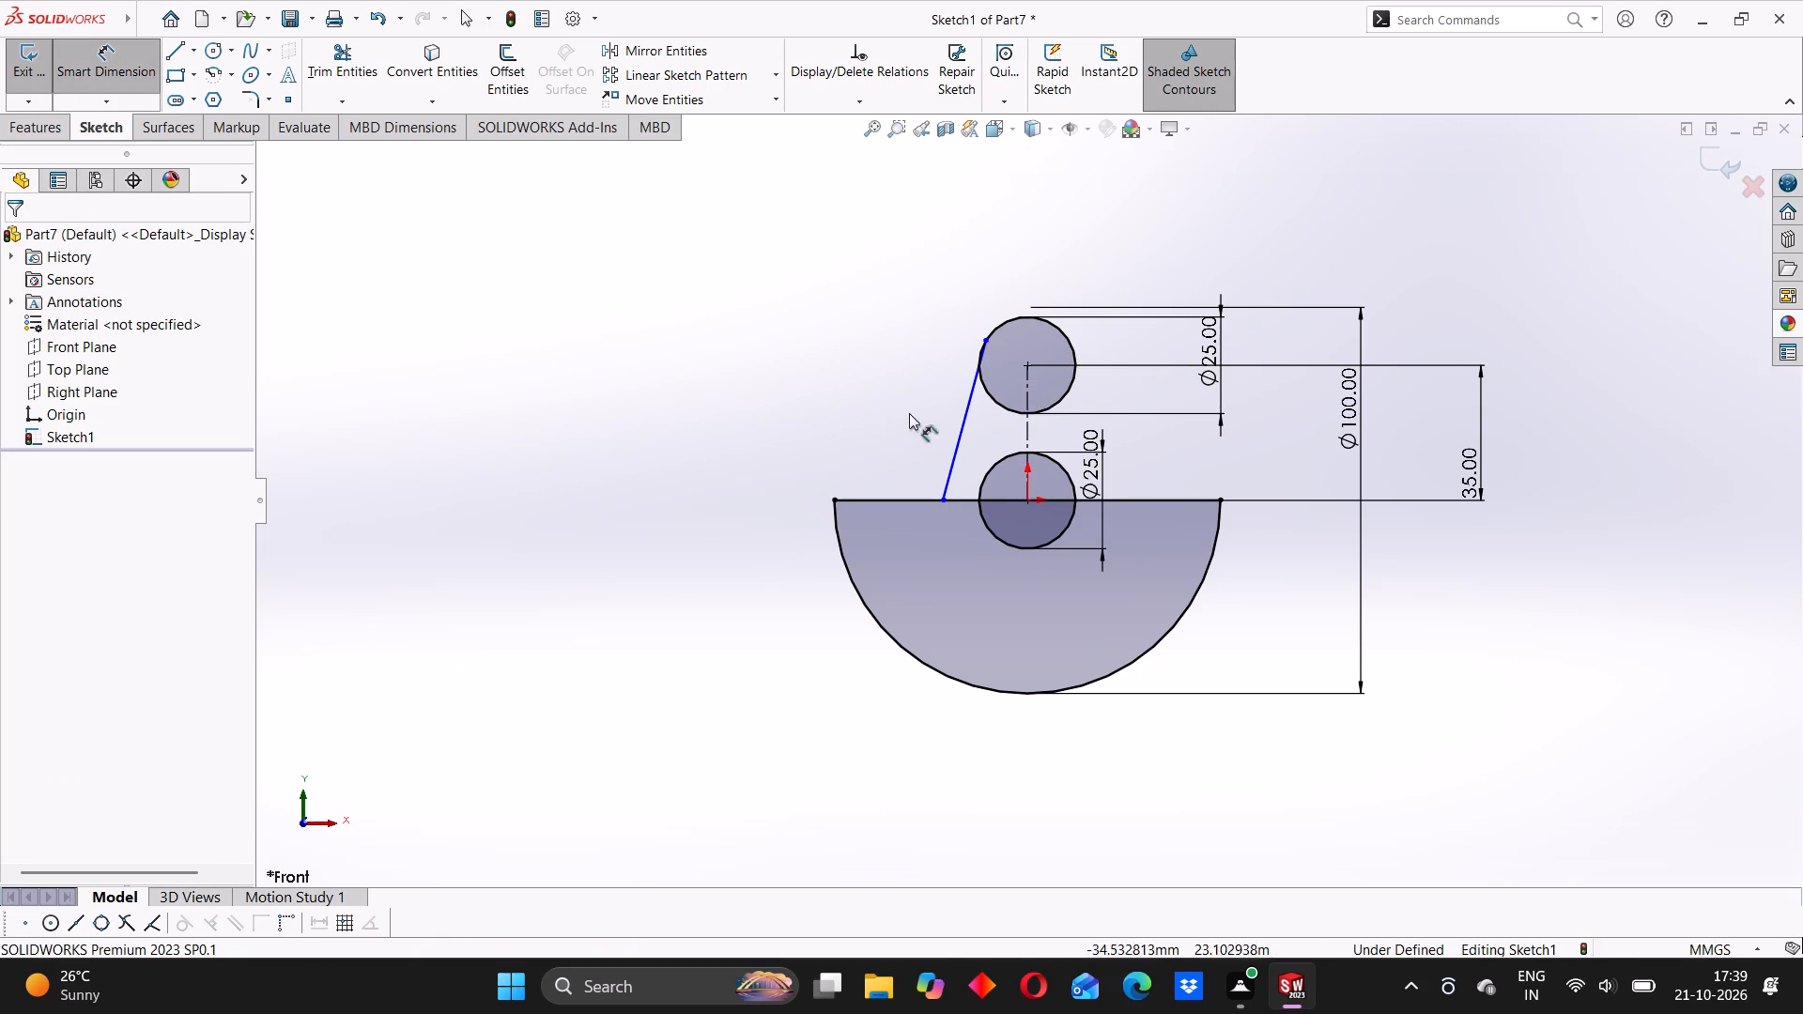
left_click(963, 418)
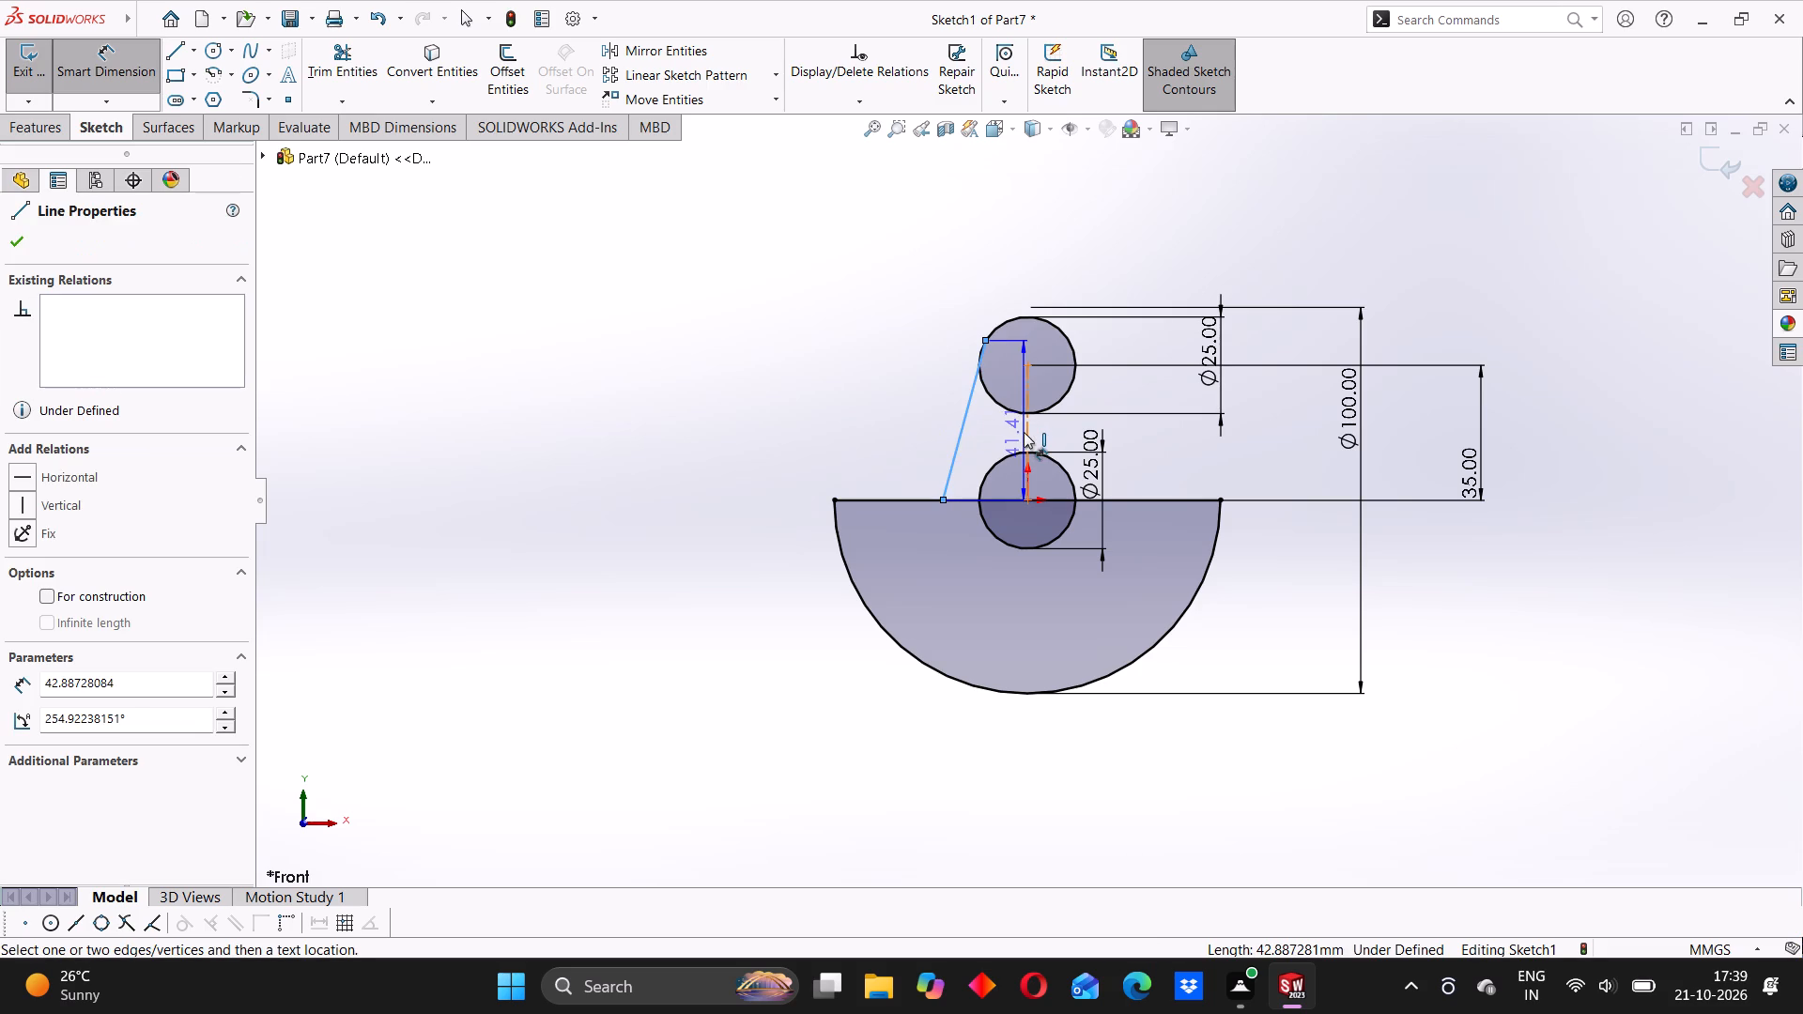
left_click(1025, 431)
left_click(988, 433)
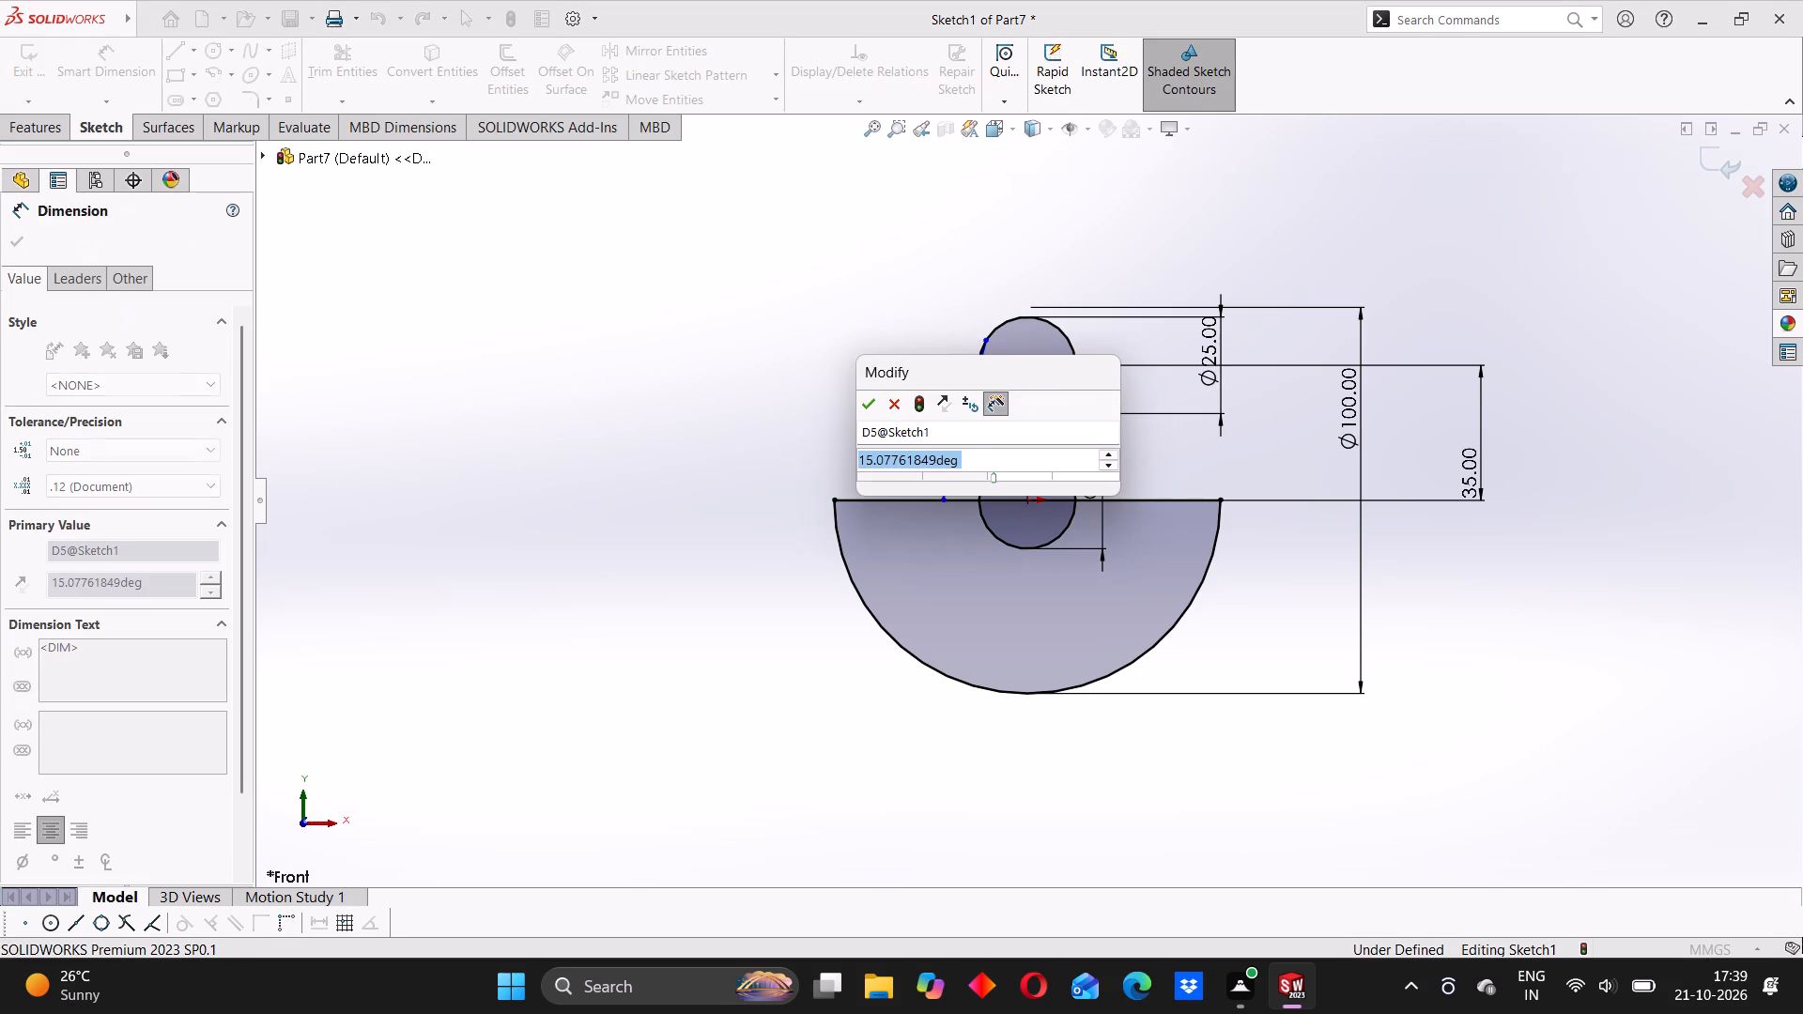
type("10")
key("Return")
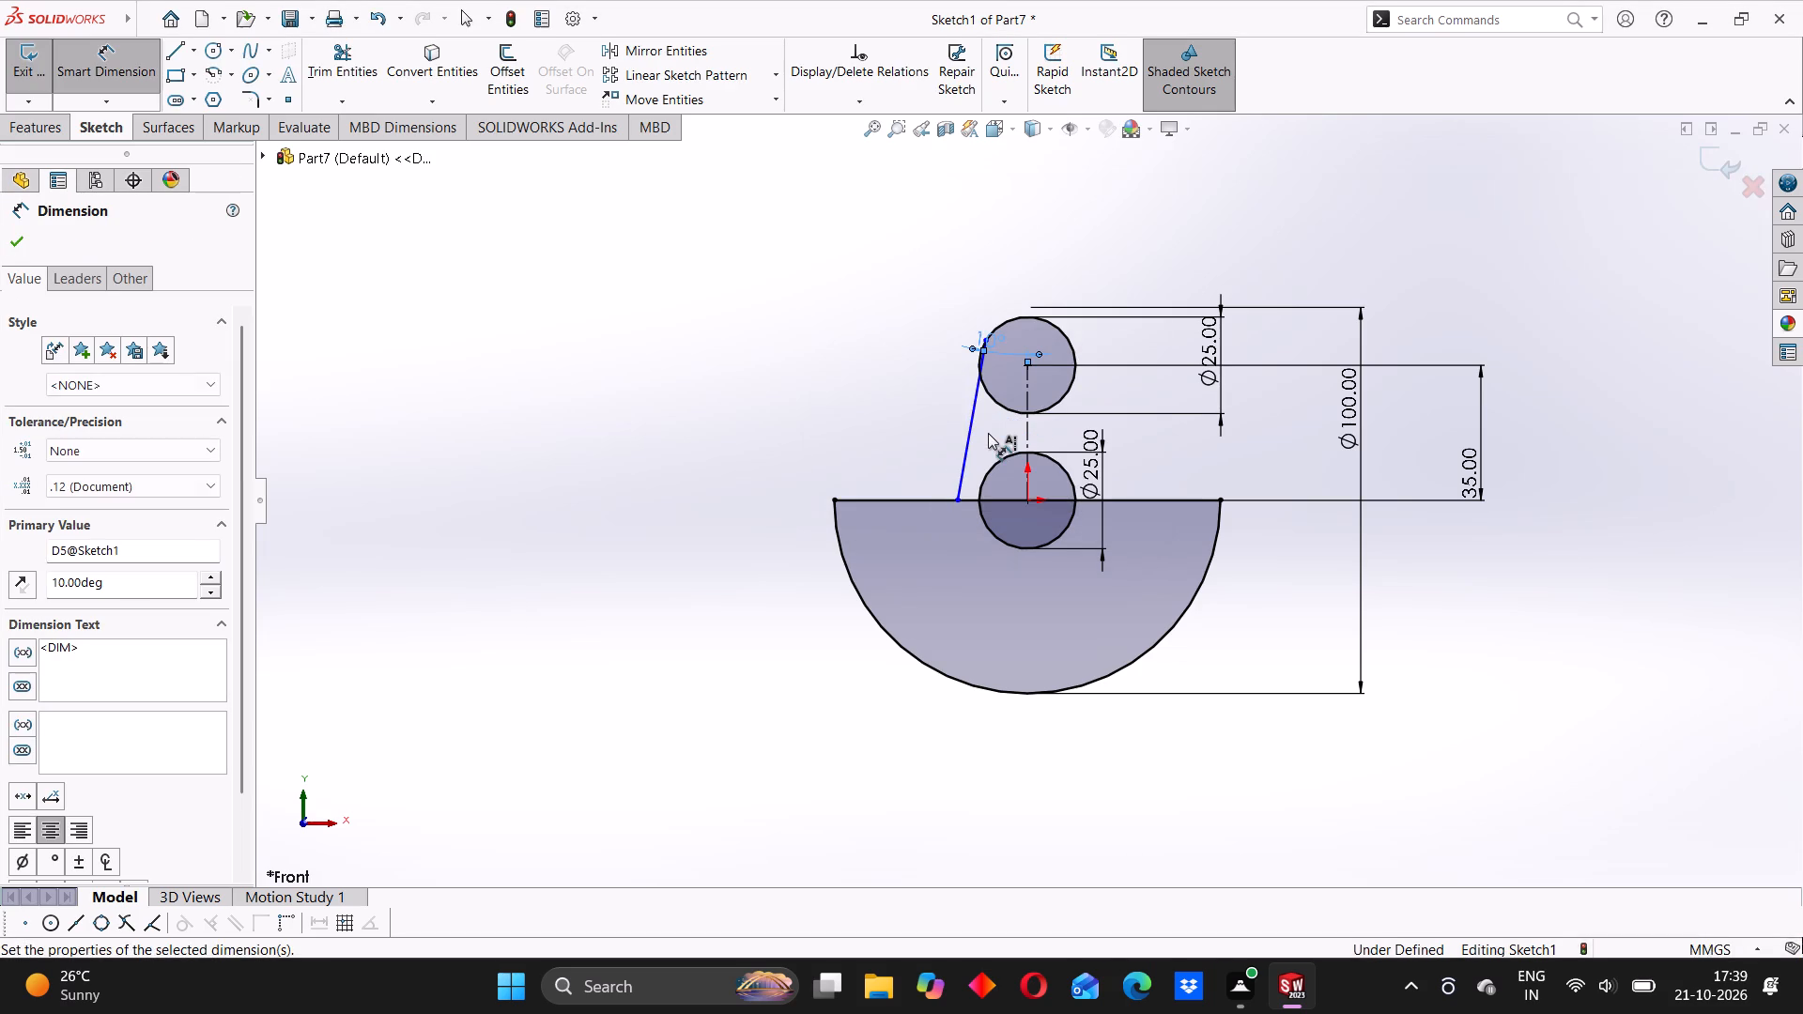
left_click(865, 372)
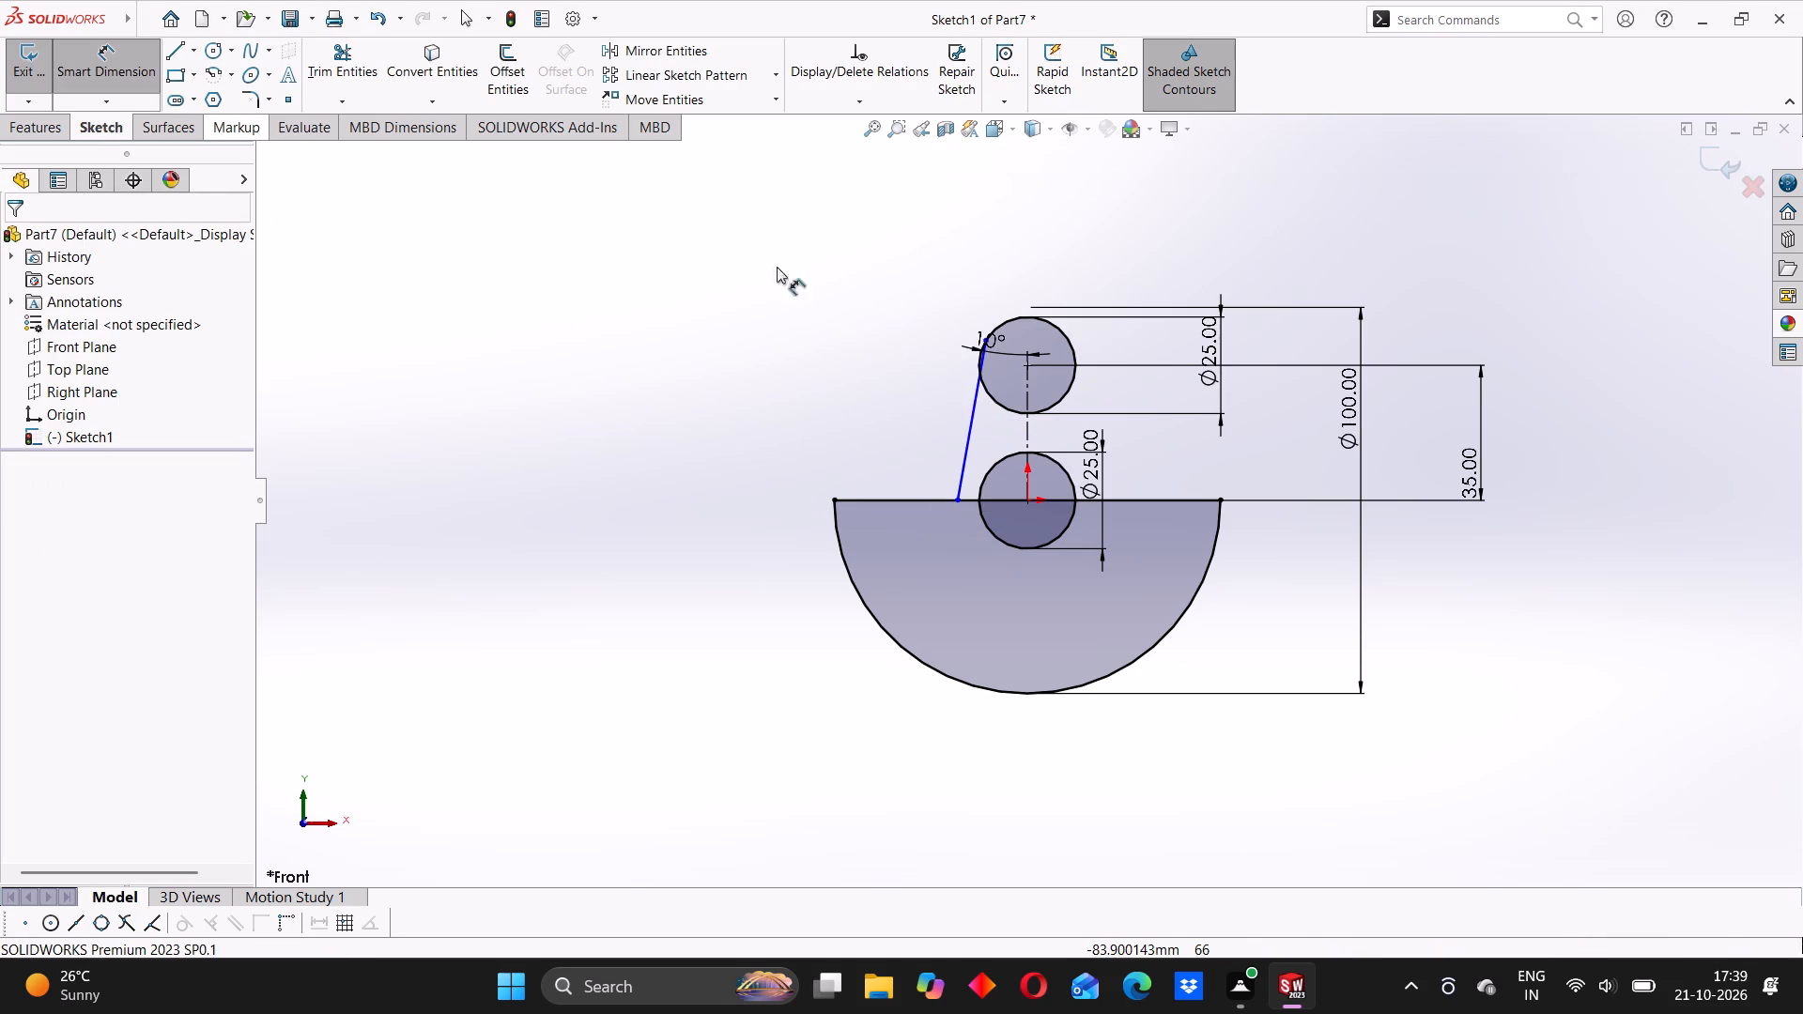
left_click(88, 84)
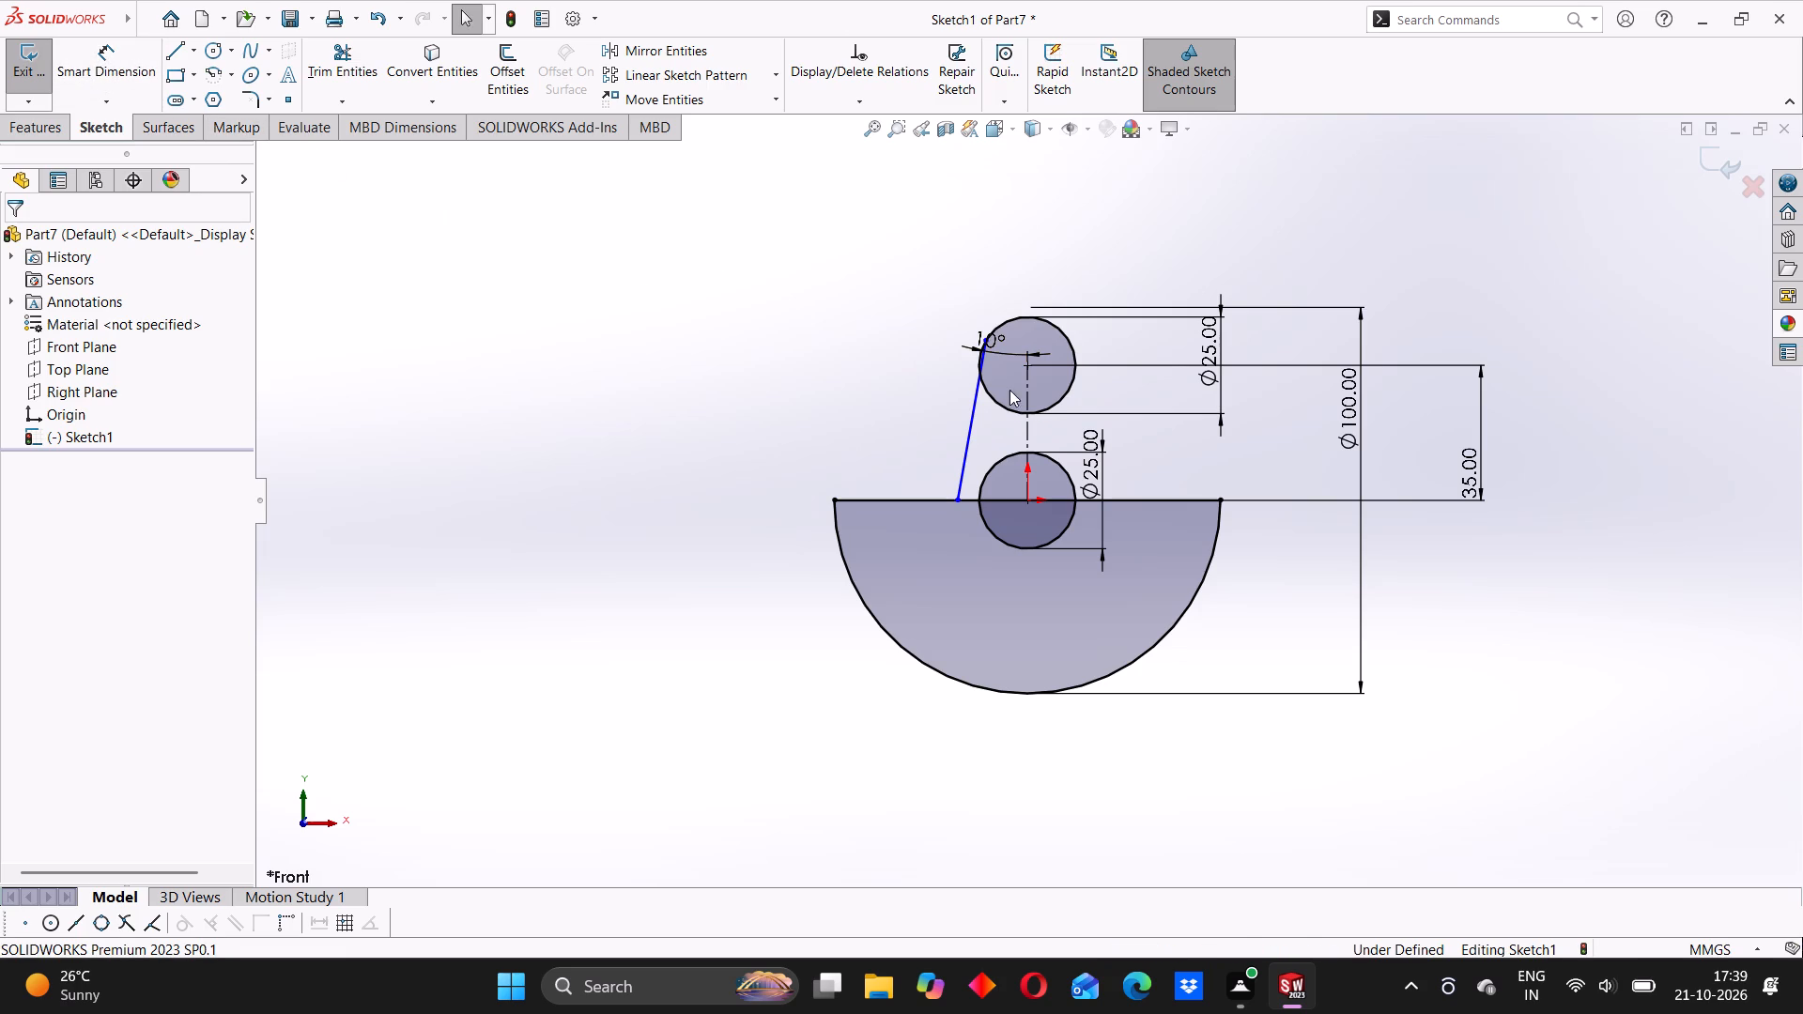
left_click_drag(987, 341, 984, 405)
left_click(848, 375)
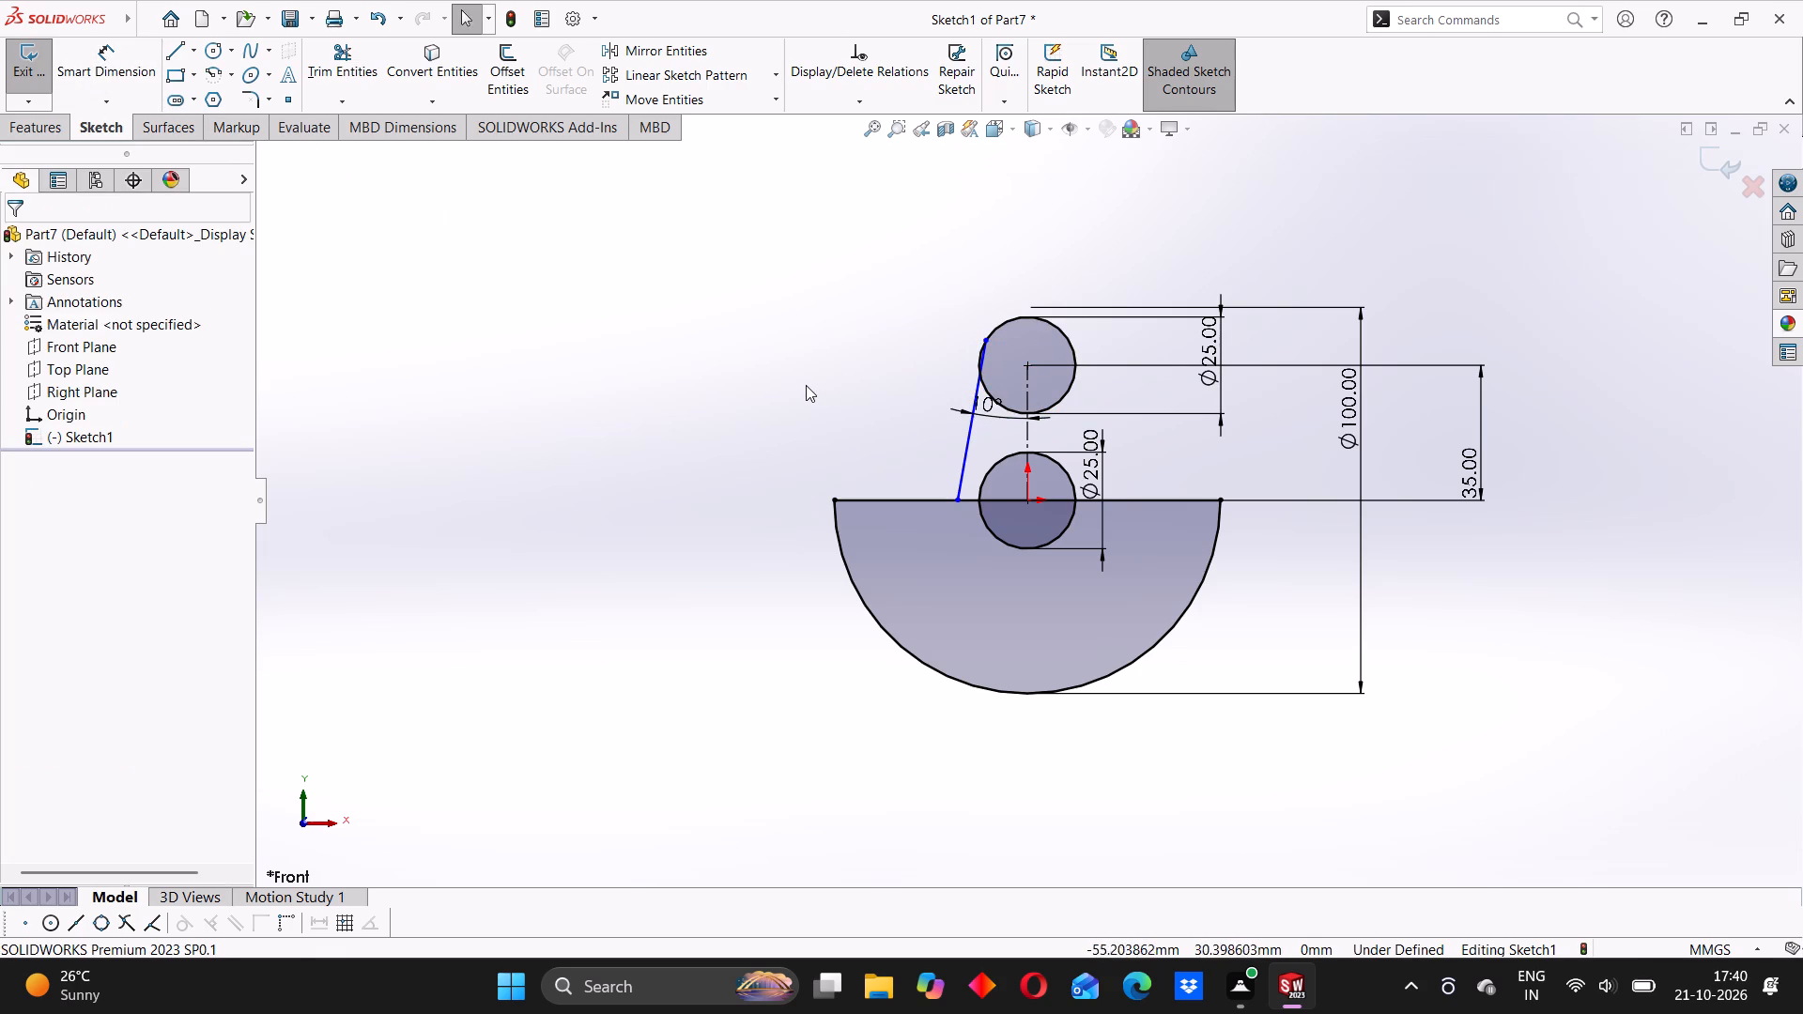
left_click(801, 386)
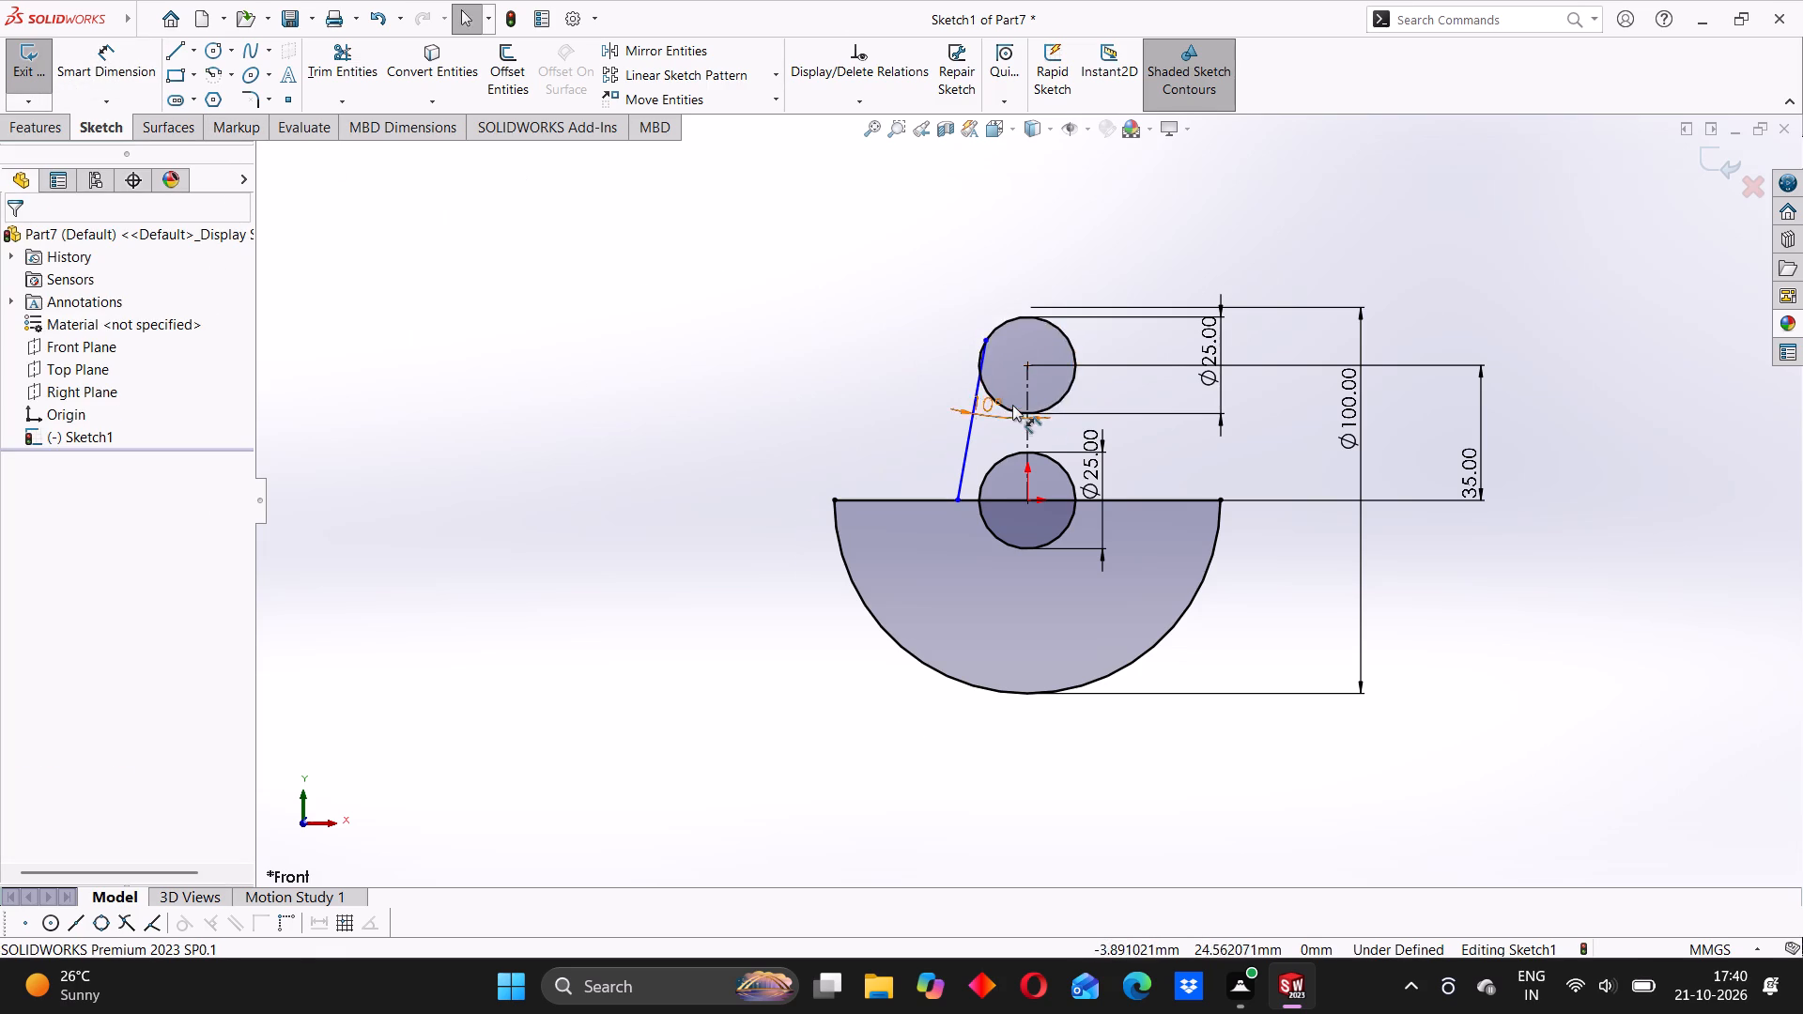
Make the slanted line tangent to the upper 25 mm circle.
scroll(1012, 405, "down", 4)
left_click(945, 383)
left_click(981, 278, "ctrl")
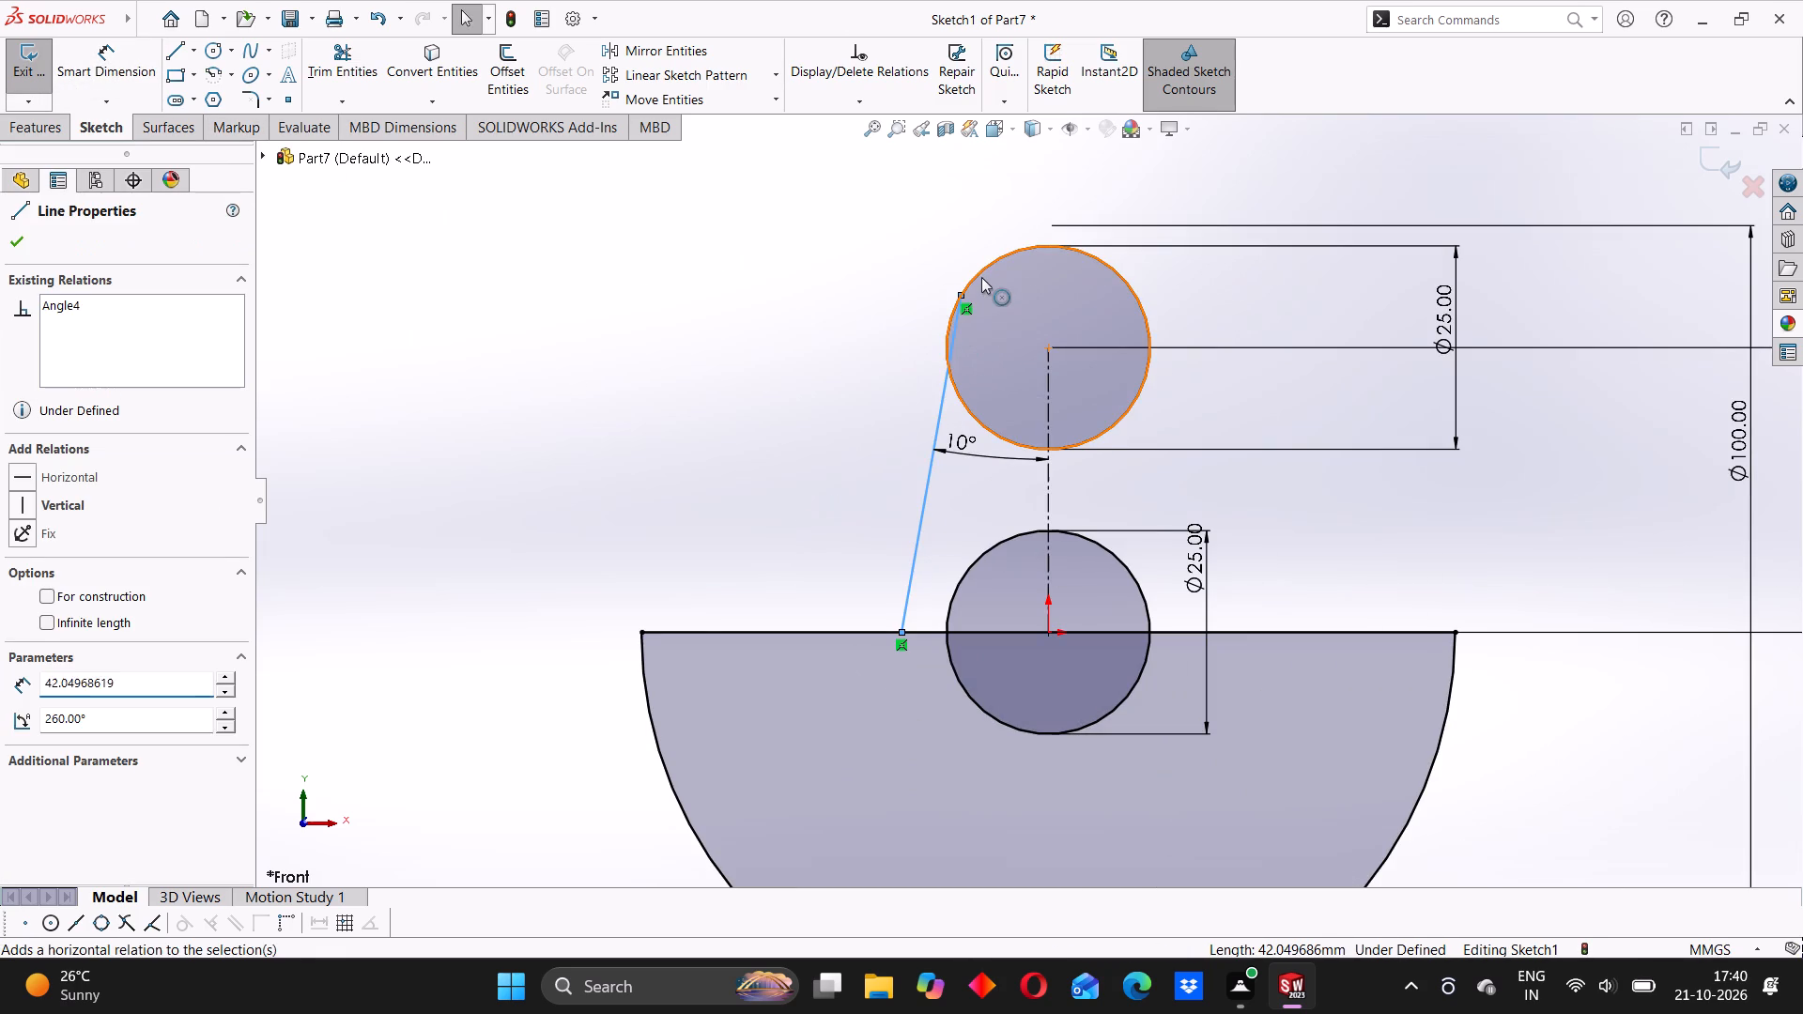
left_click(16, 569)
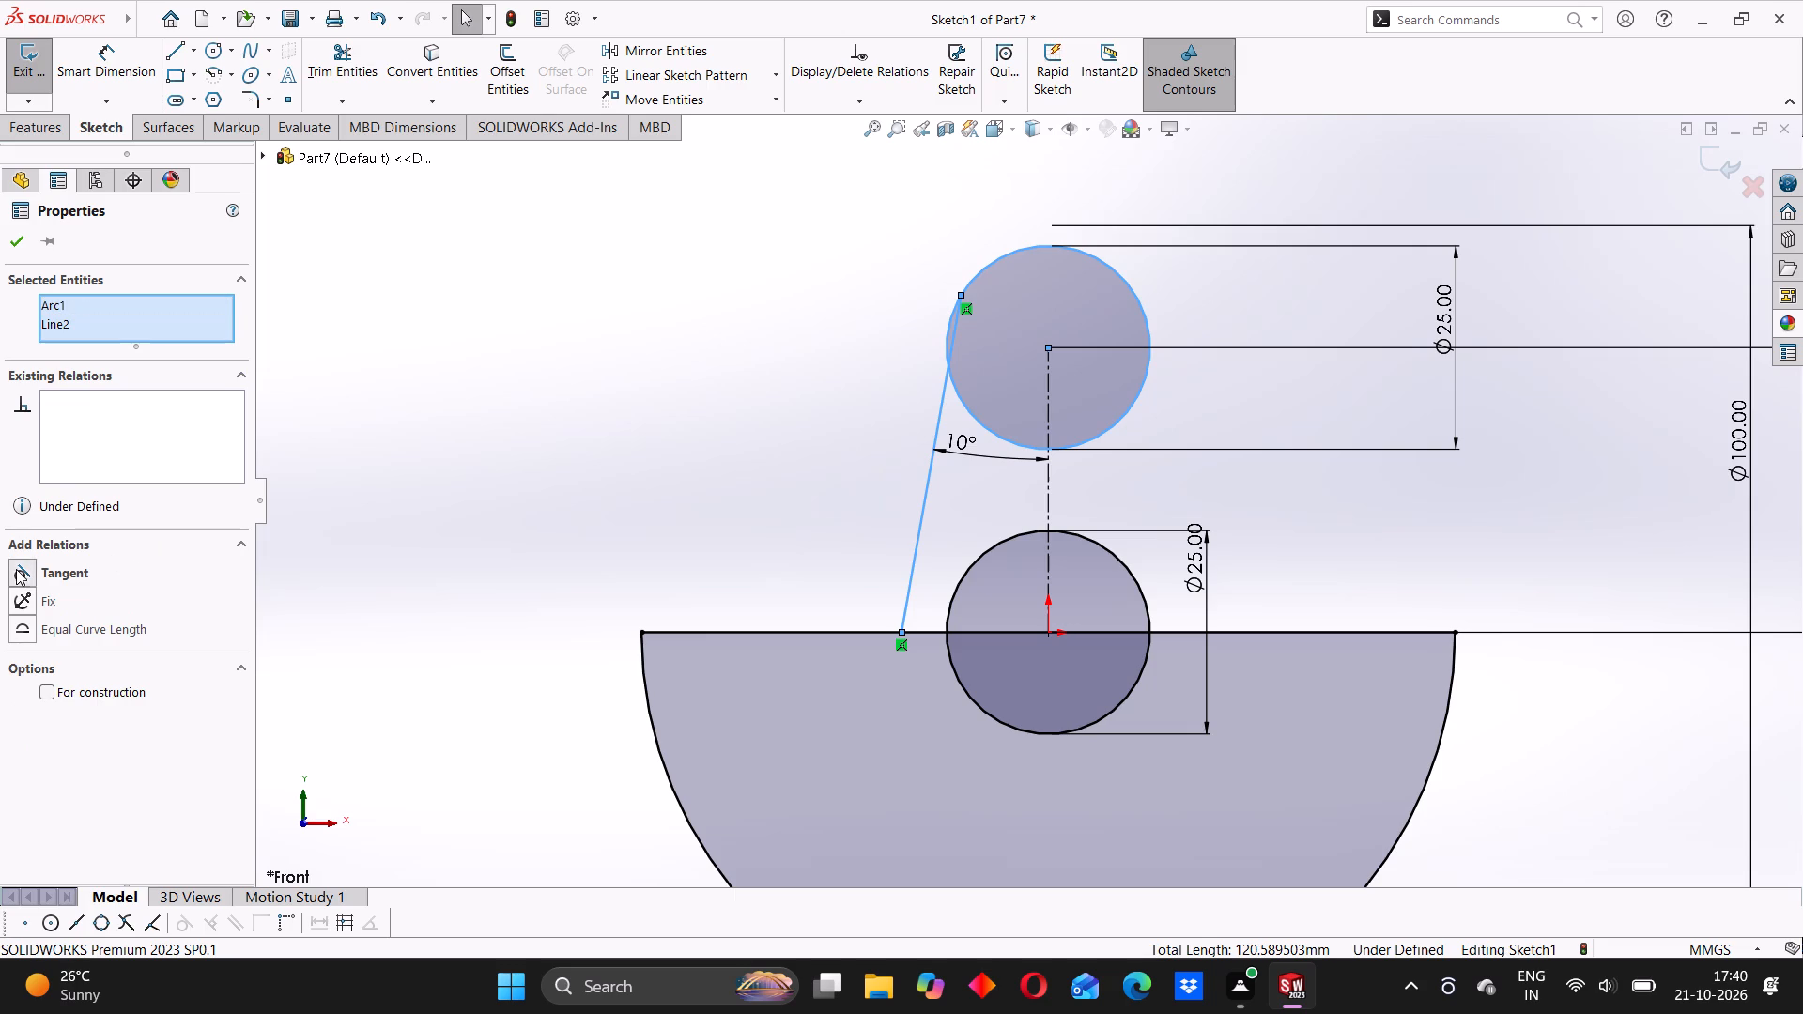
left_click(11, 243)
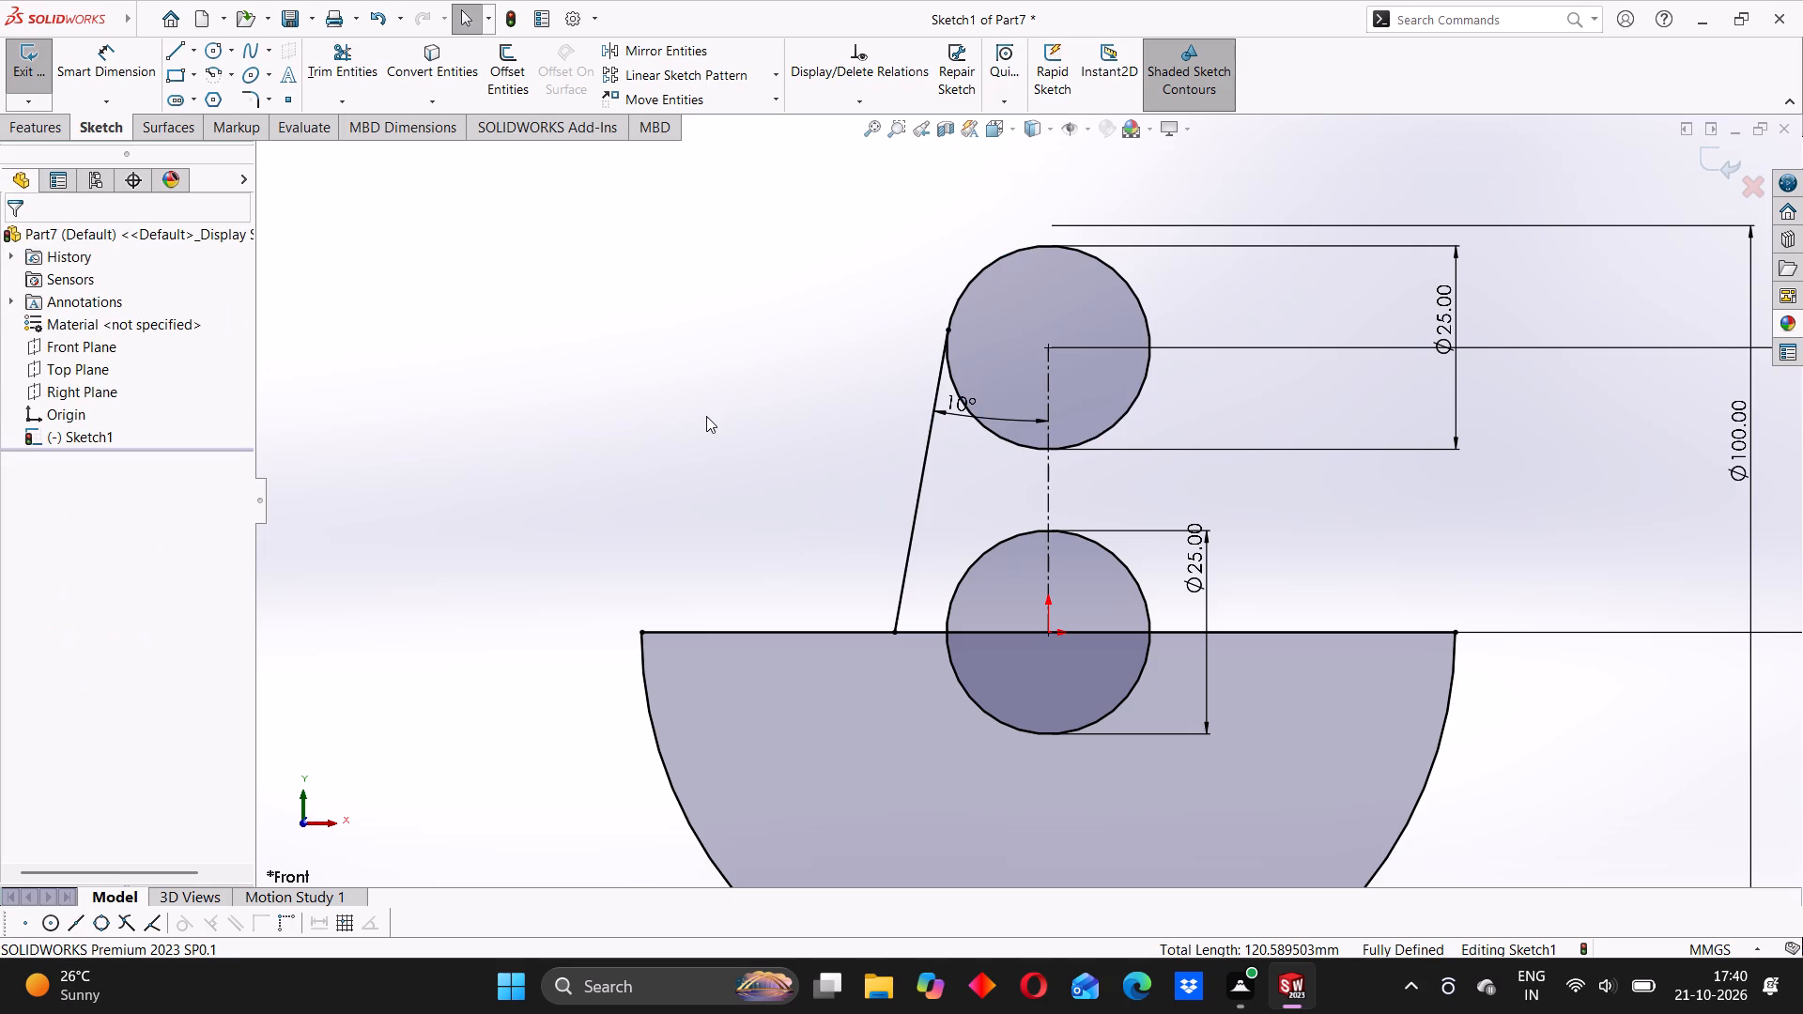
left_click(706, 416)
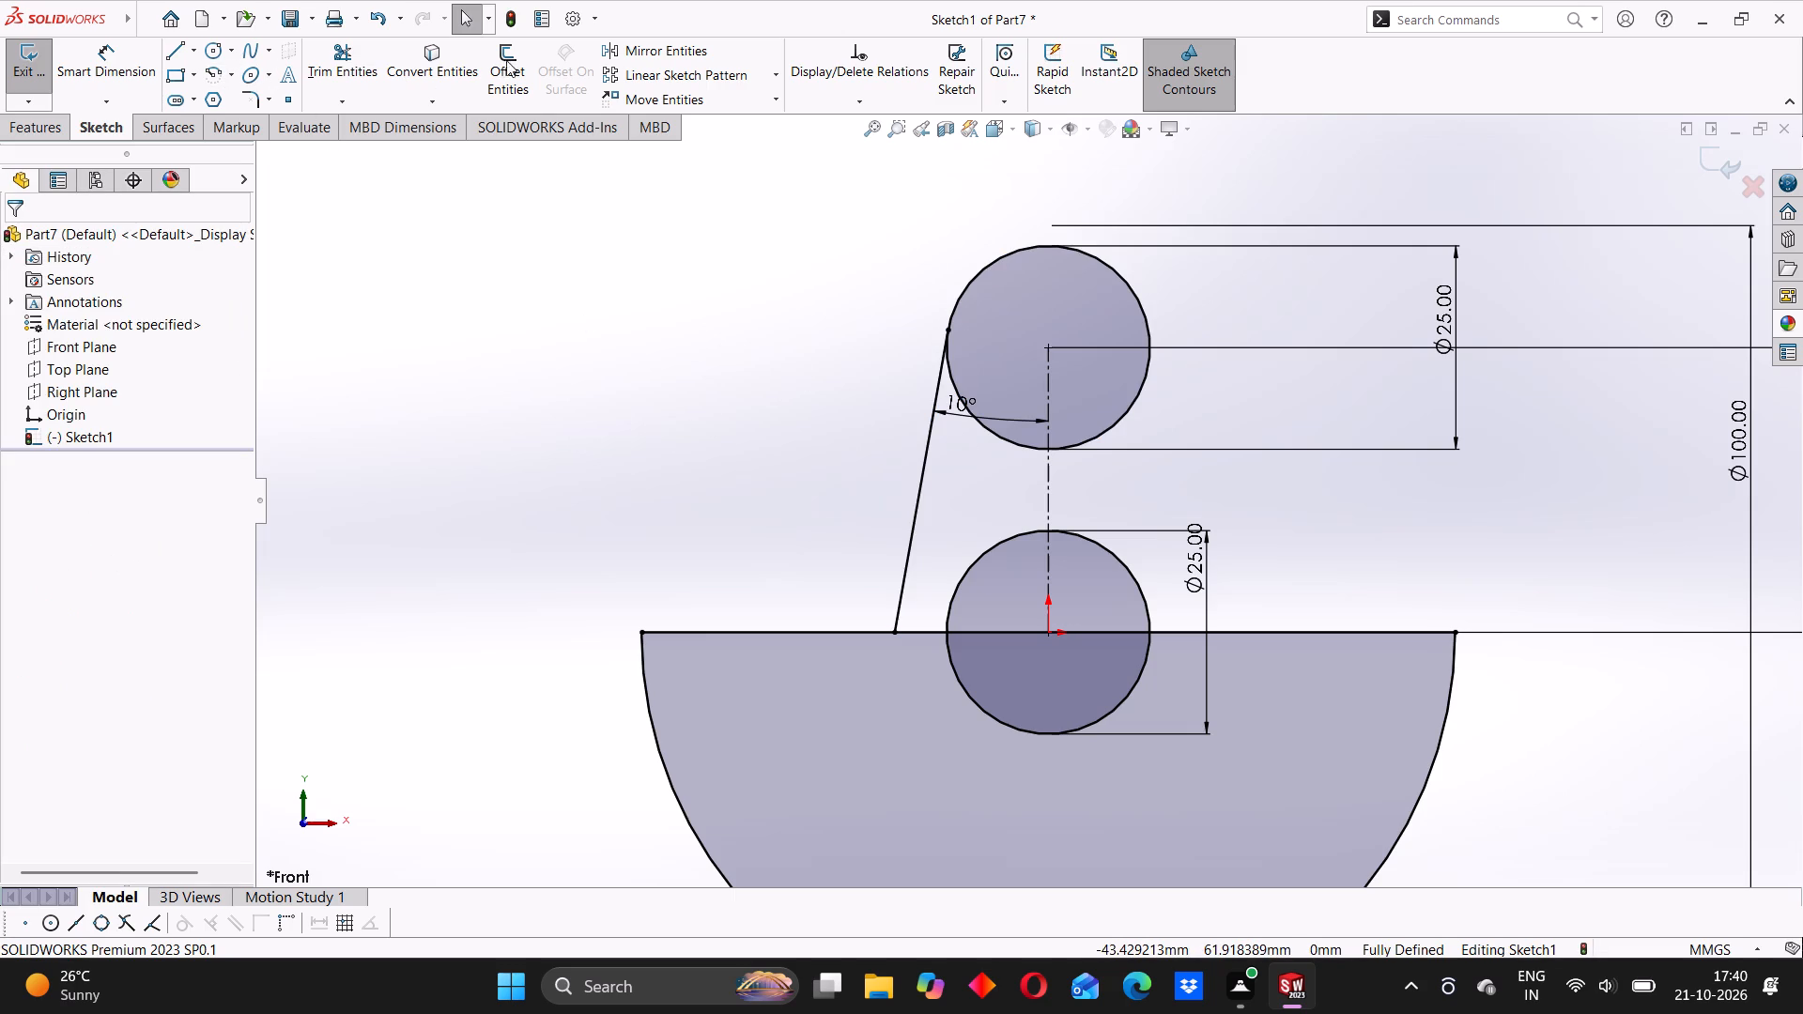
Mirror the slanted line about the vertical centerline, keeping the original.
left_click(646, 58)
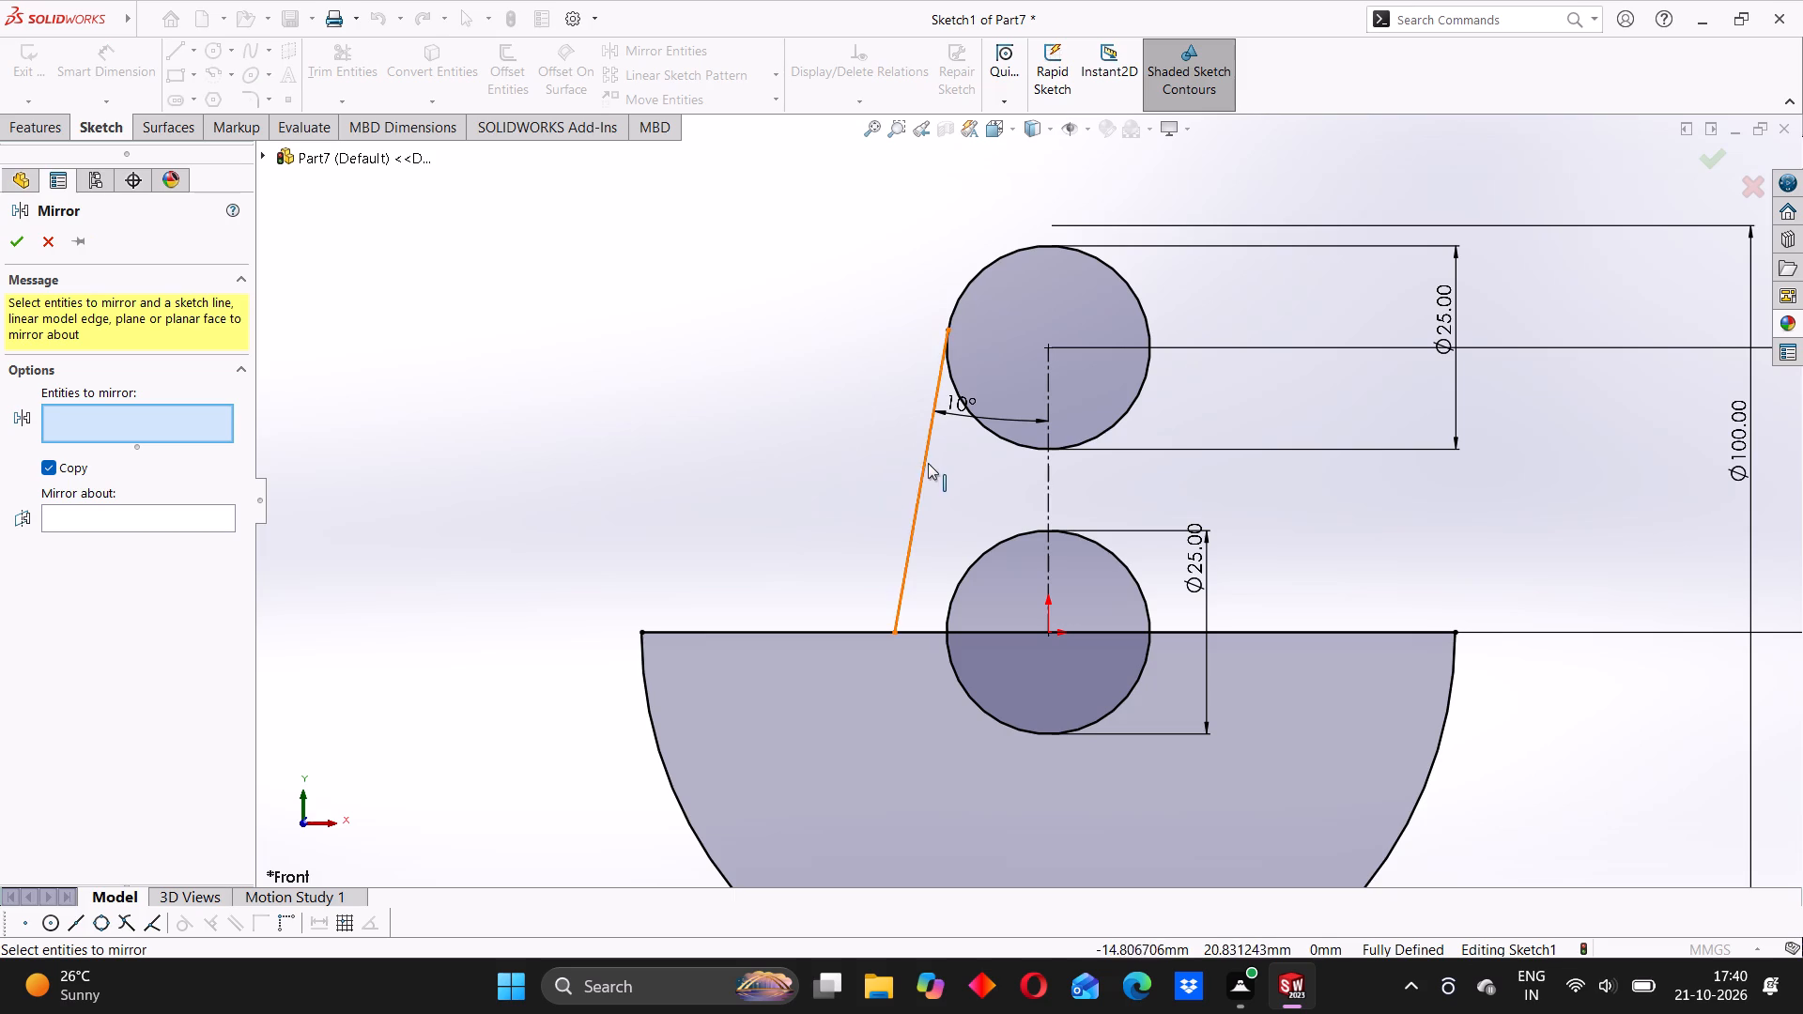
left_click(924, 463)
left_click(153, 518)
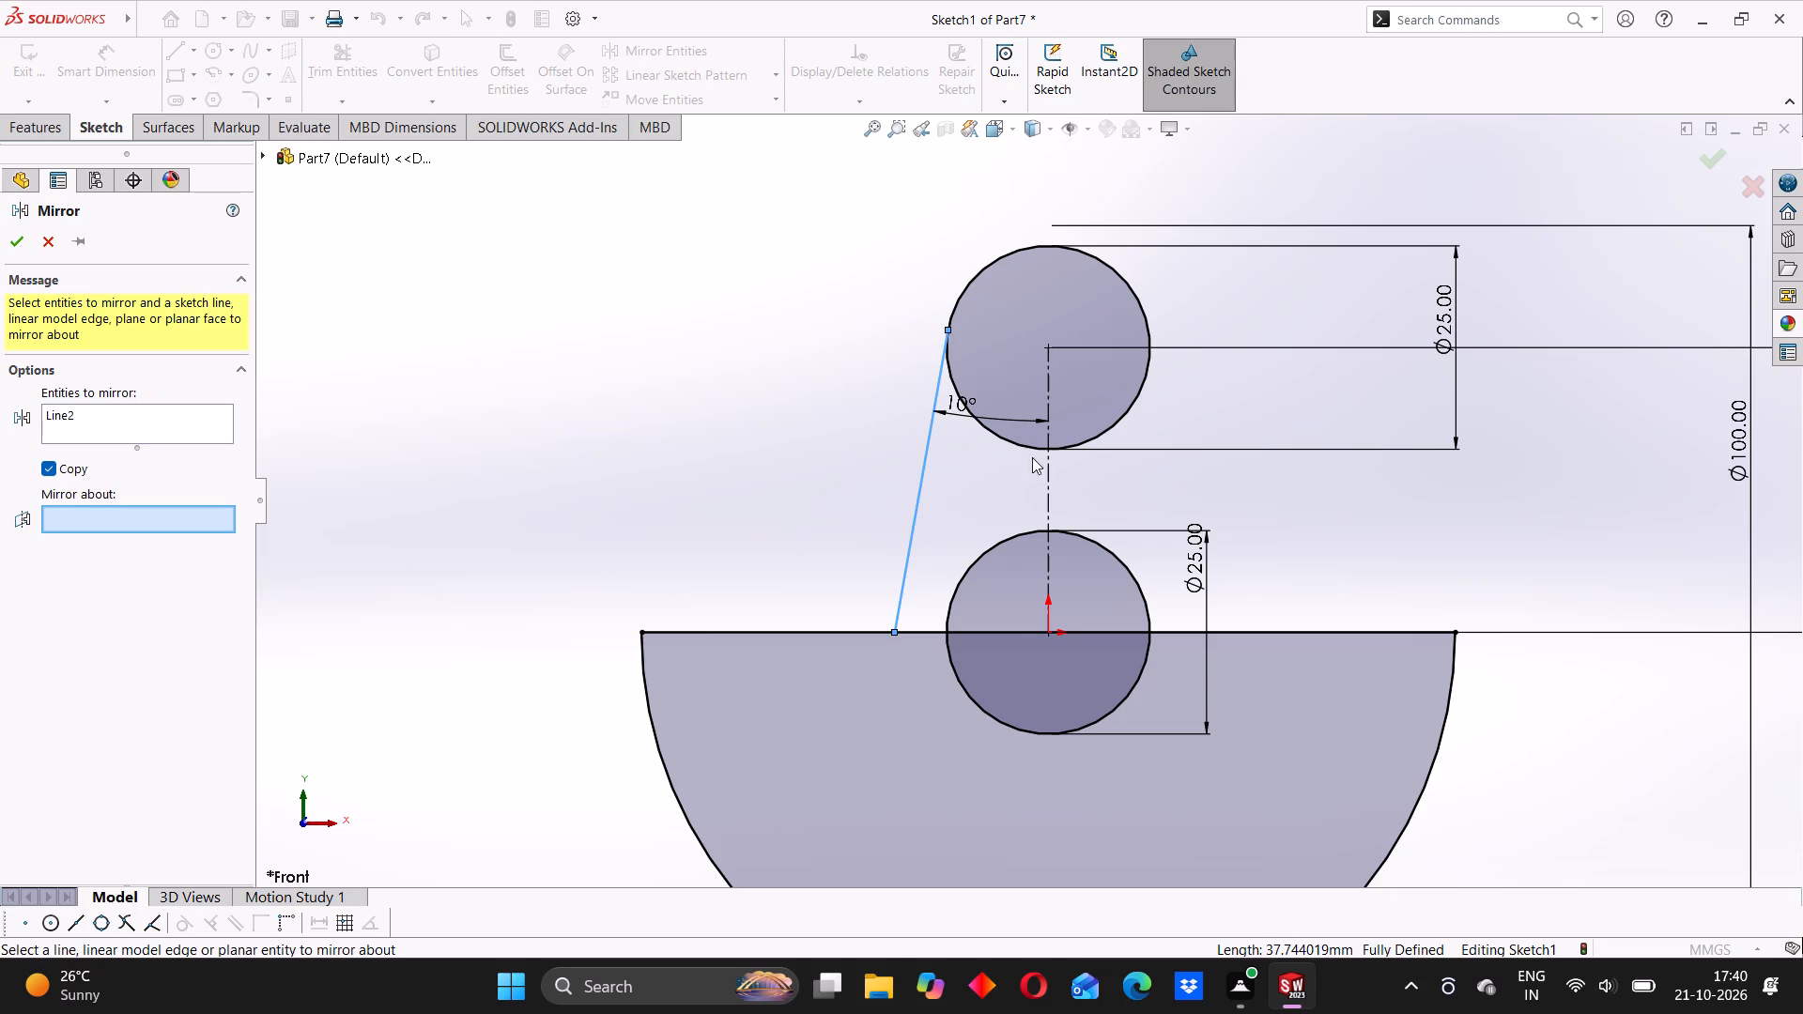
left_click(1051, 475)
left_click(11, 230)
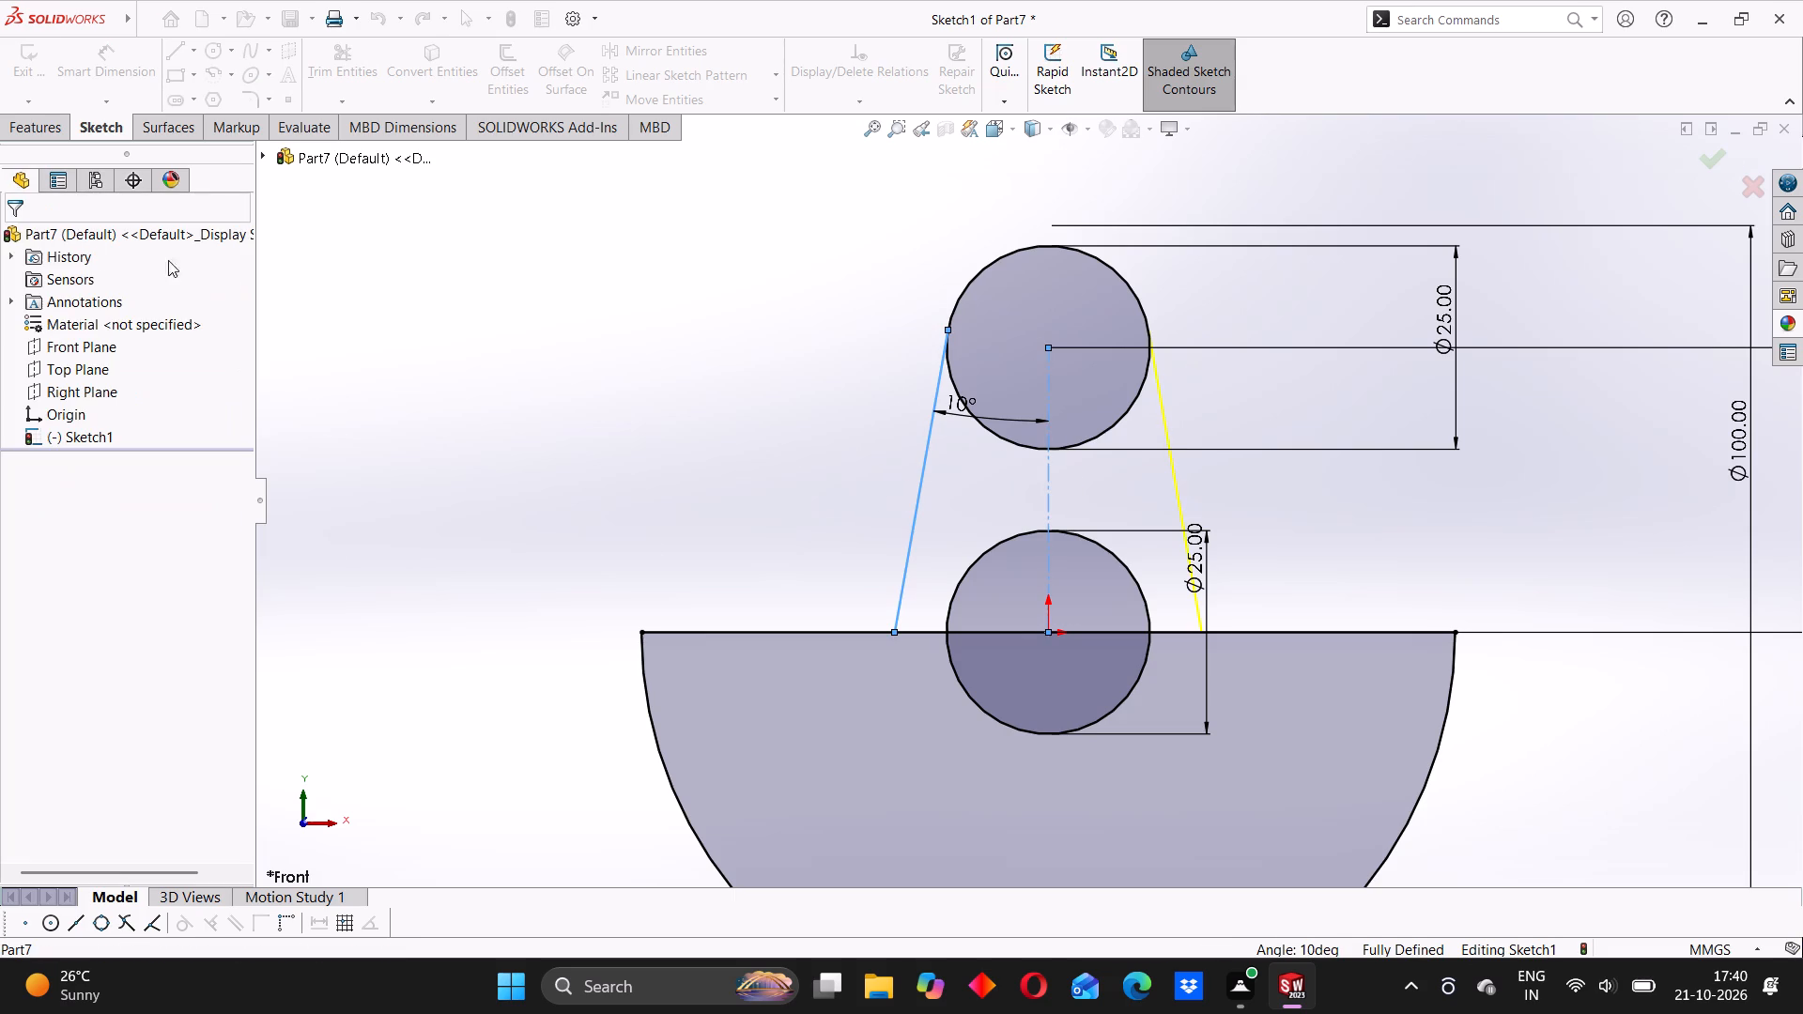
Trim away the horizontal line's segments between the two slanted lines, including the part inside the circle at the origin.
scroll(877, 485, "up", 3)
left_click(855, 503)
scroll(1008, 521, "up", 2)
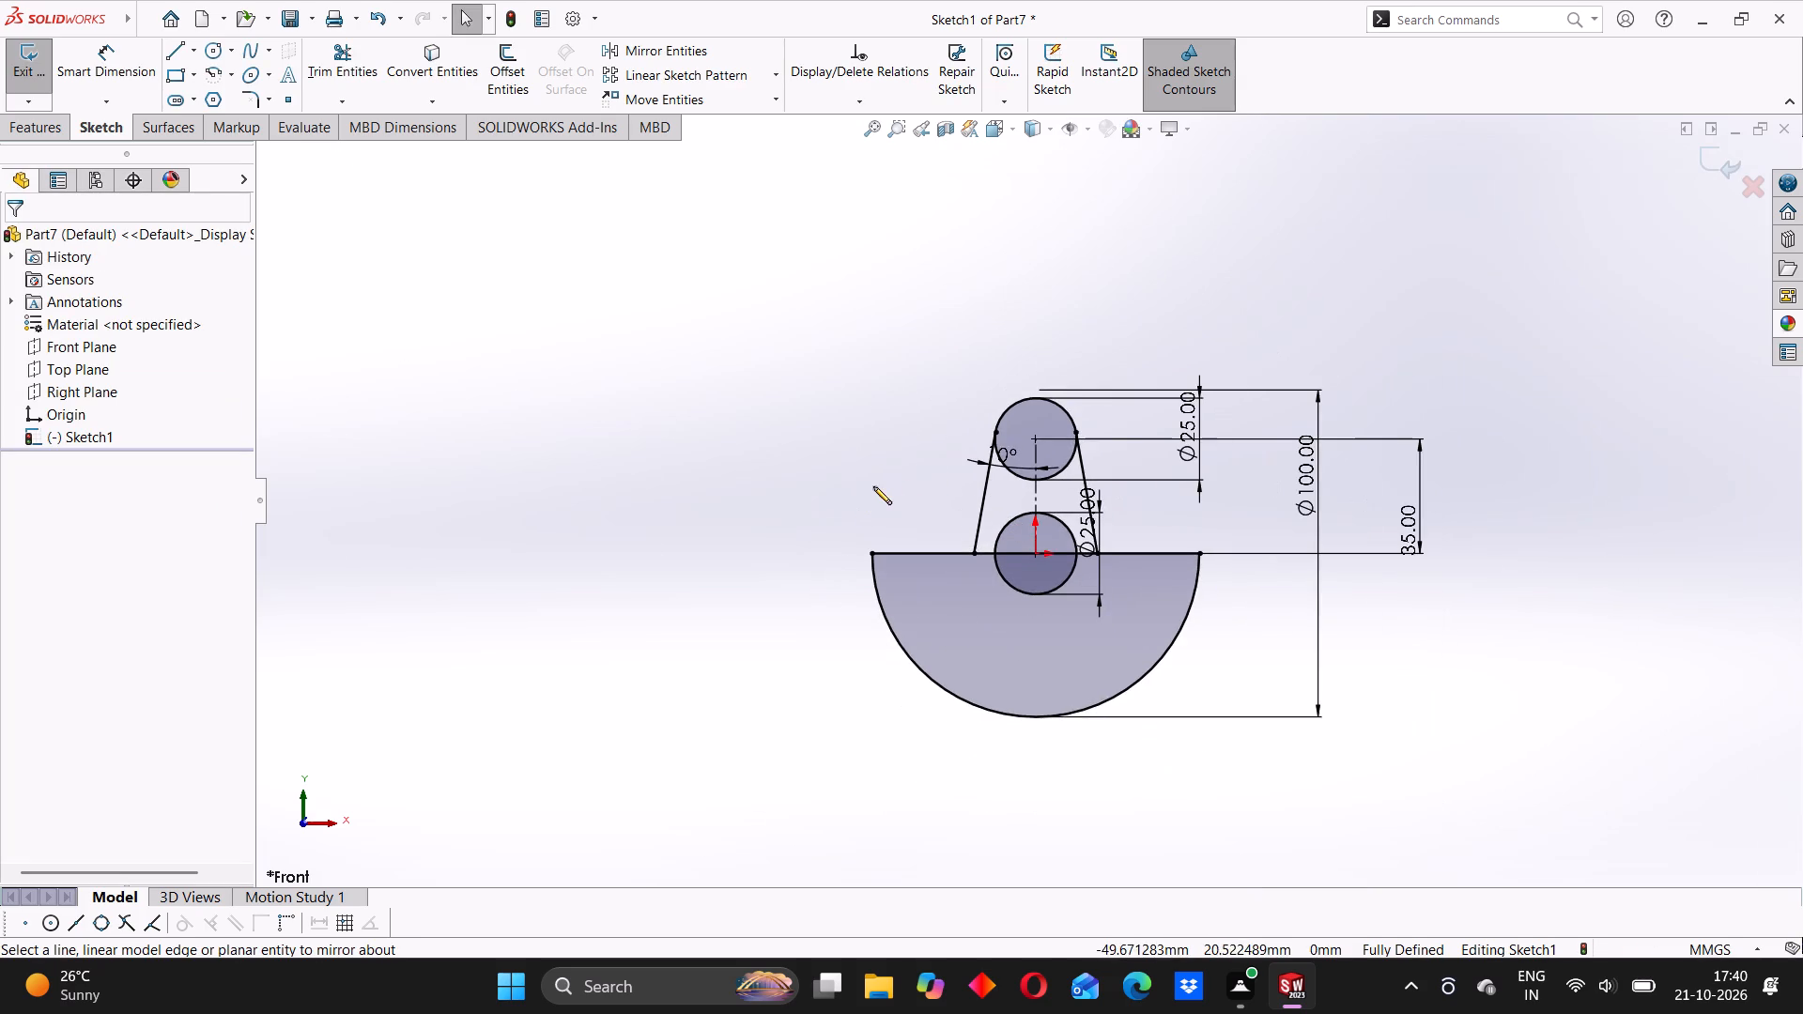
scroll(875, 487, "down", 3)
left_click(785, 460)
left_click(333, 69)
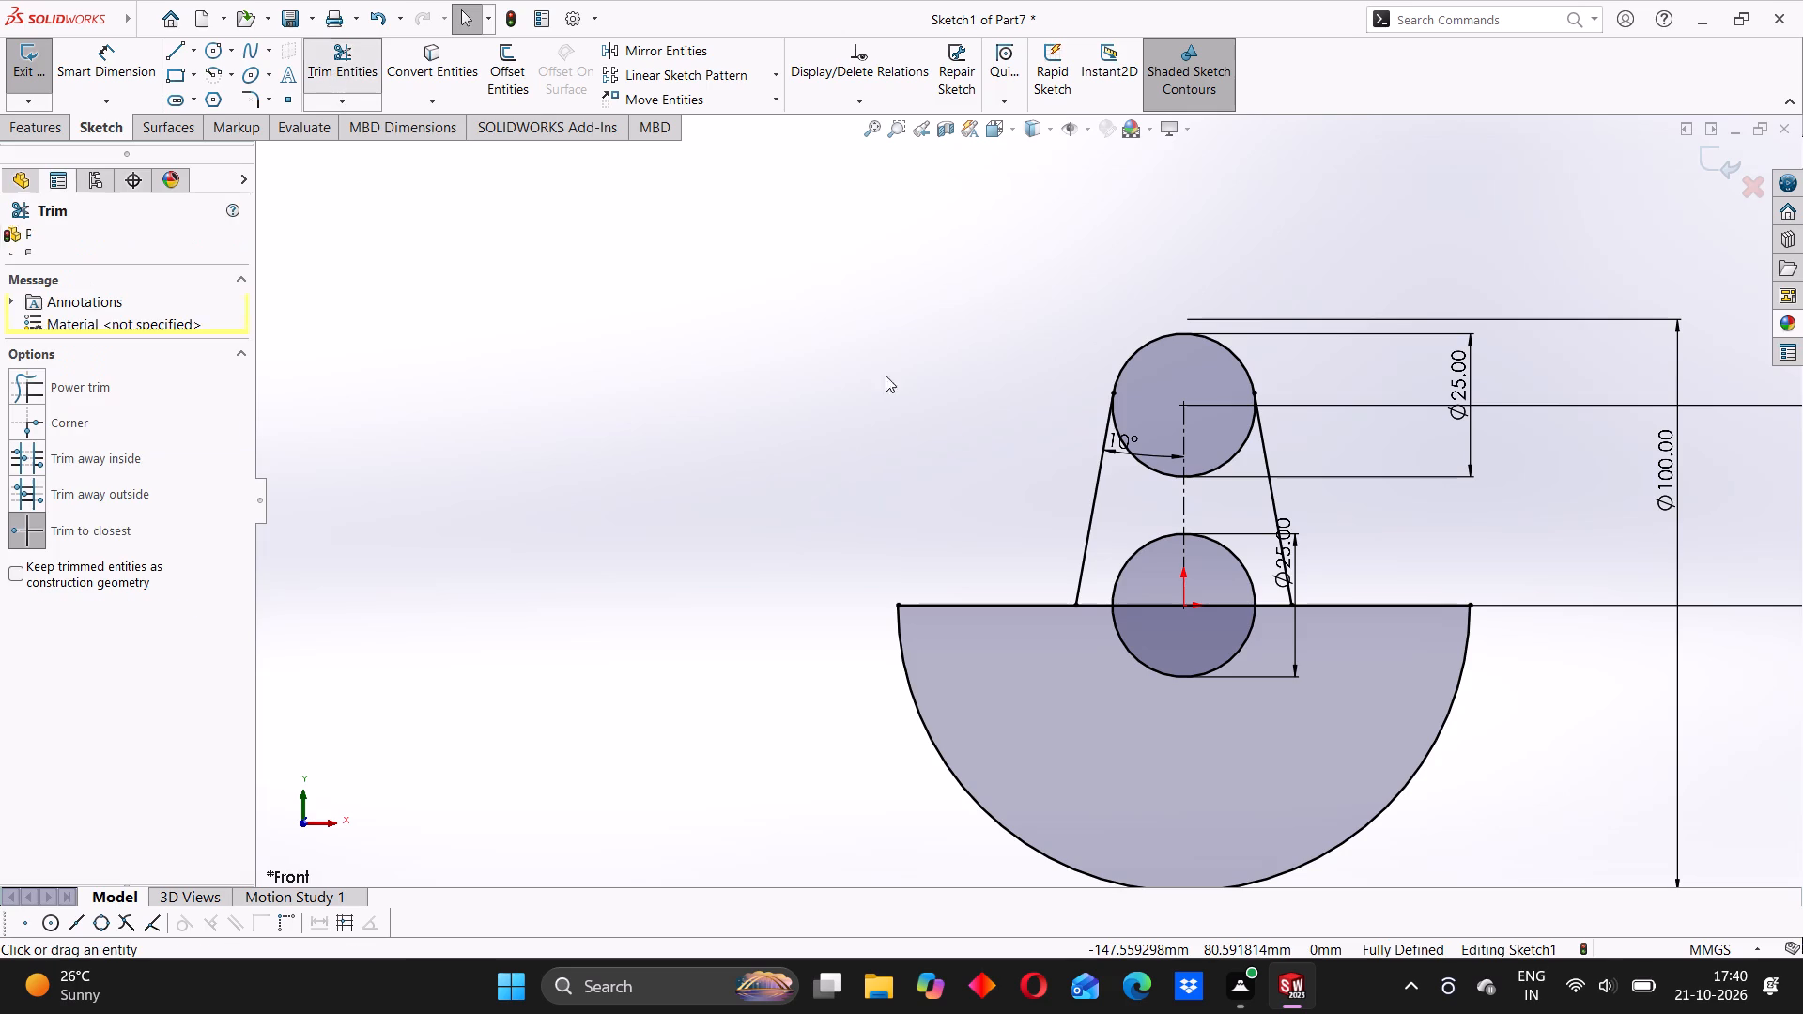
left_click(1098, 603)
left_click(1127, 602)
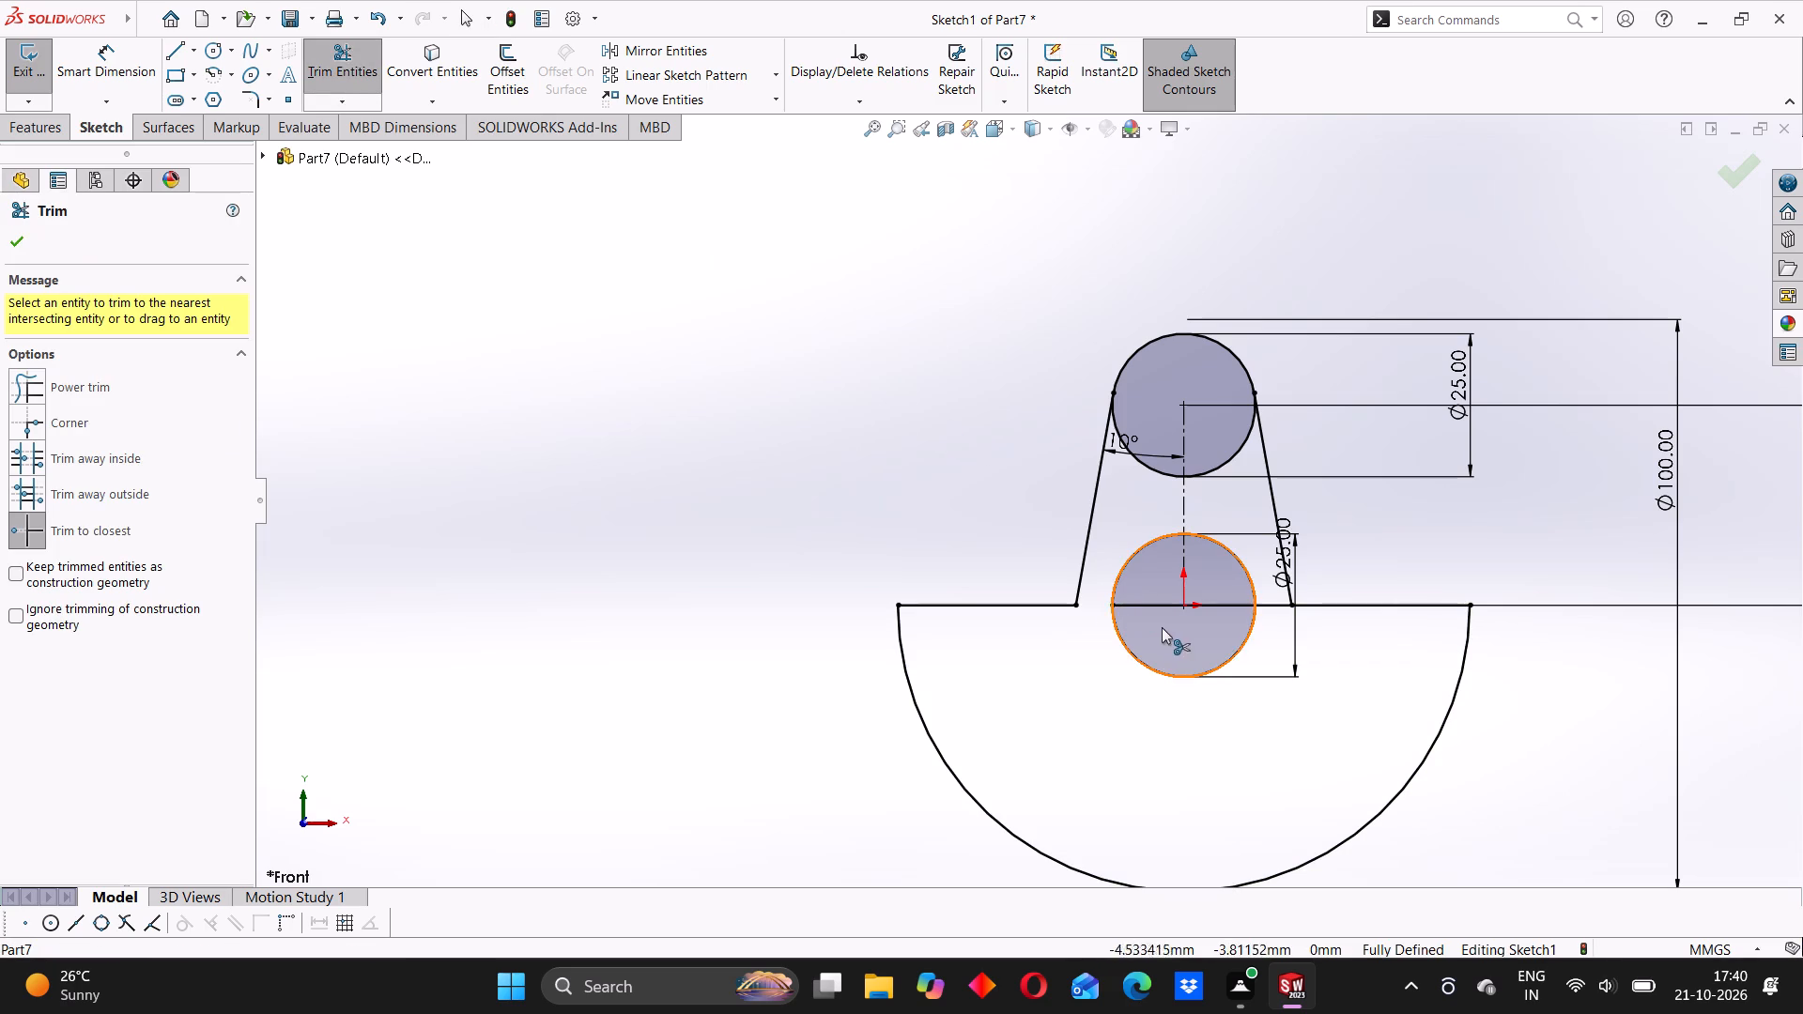
left_click(1227, 604)
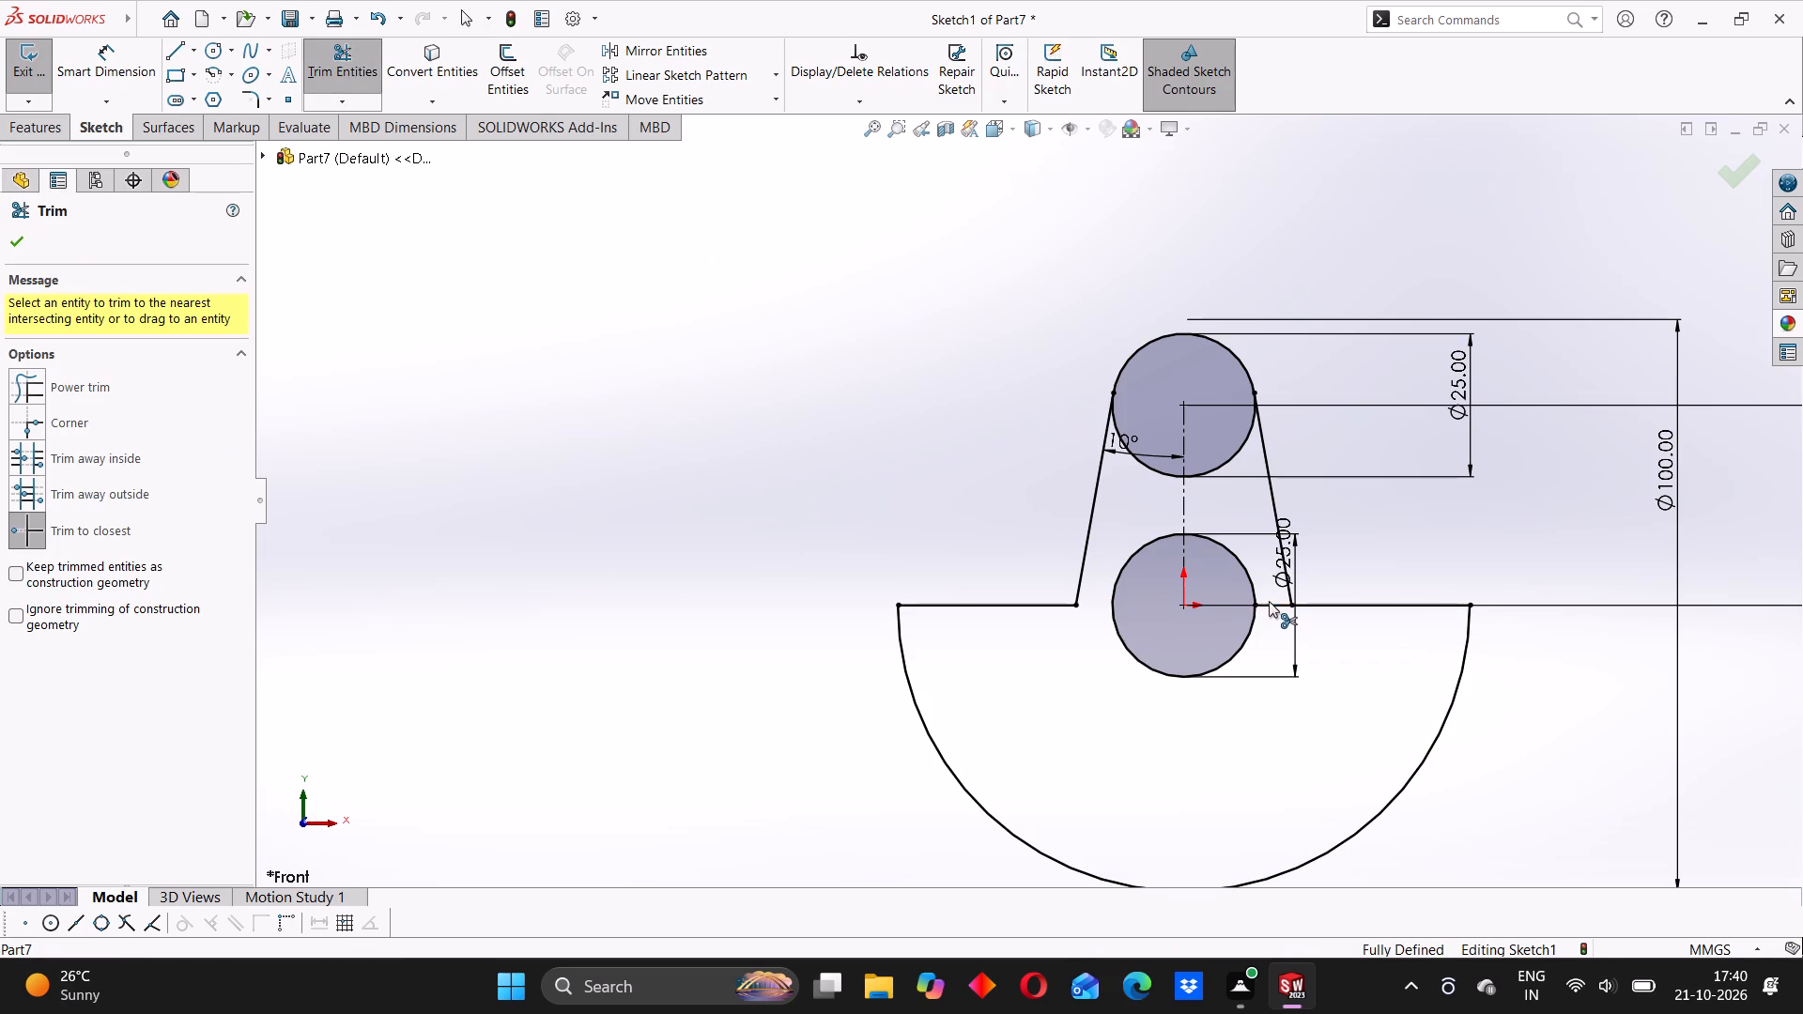
left_click(1269, 602)
Fillet the profile's four corners with 5 mm radius: both arm-to-web junctions and both outer ends of the half-disc.
left_click(254, 97)
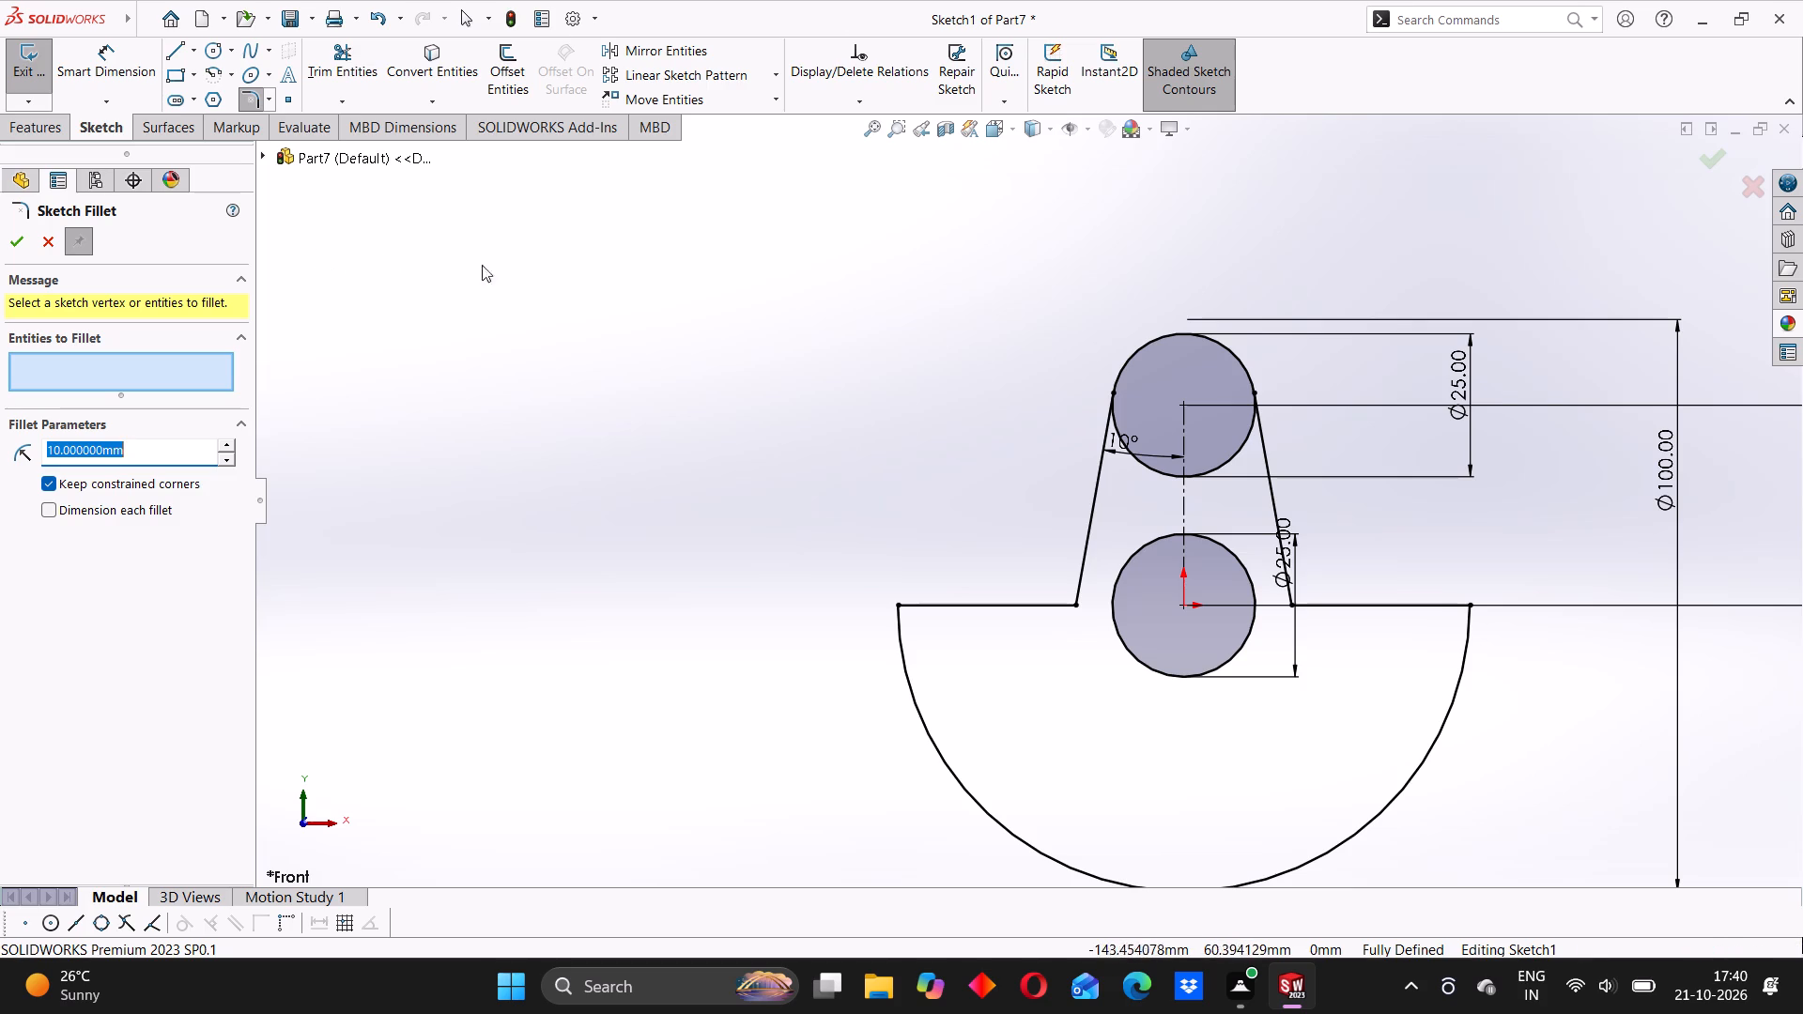
key("5")
key("Return")
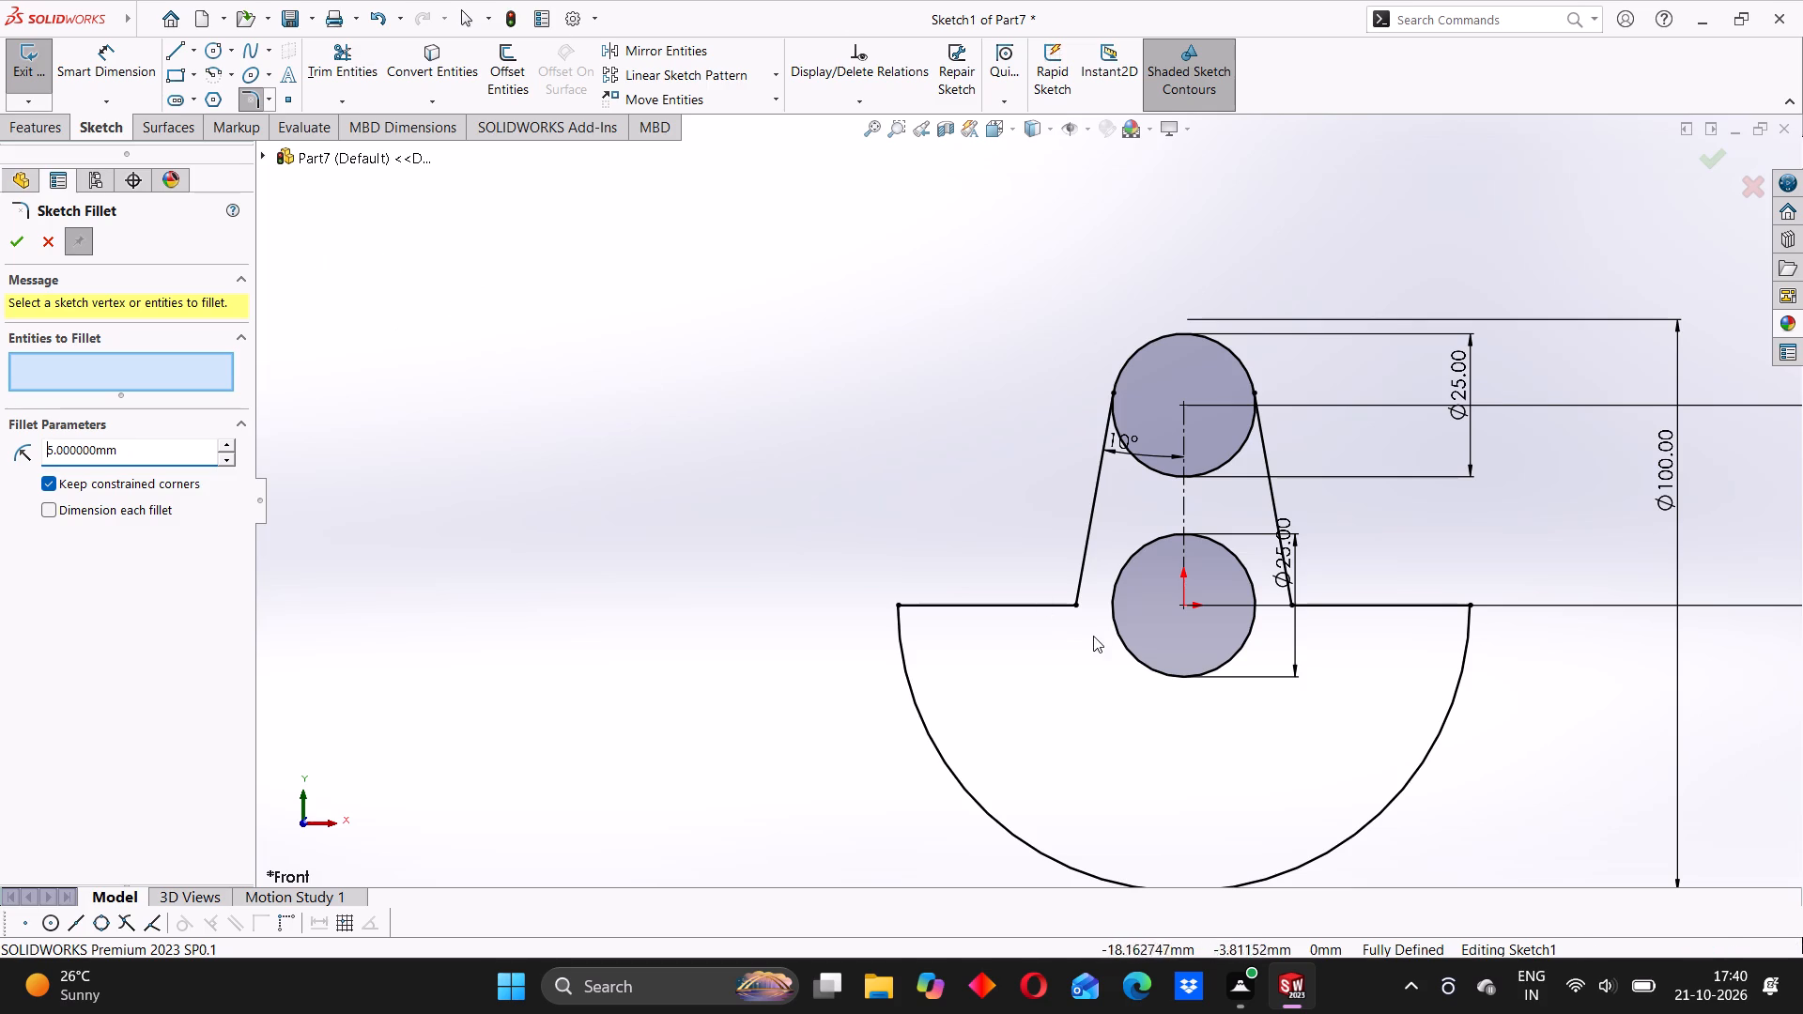
left_click(1078, 606)
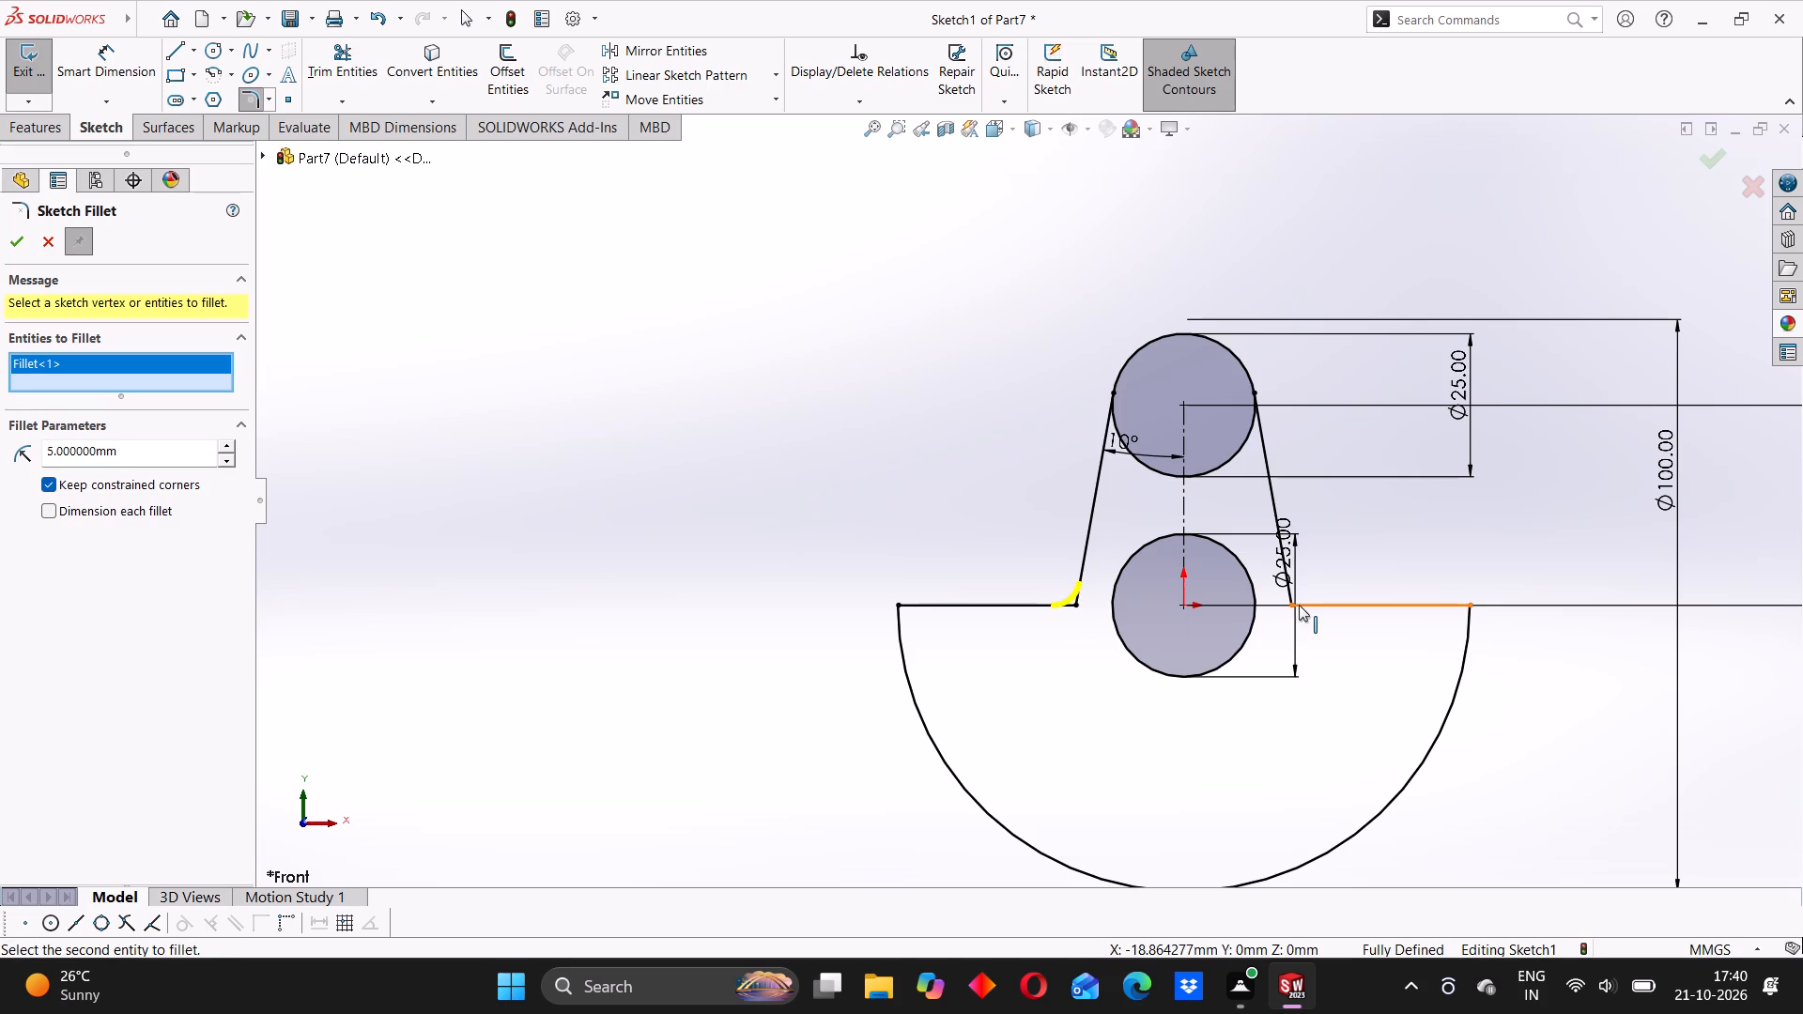
left_click(1287, 606)
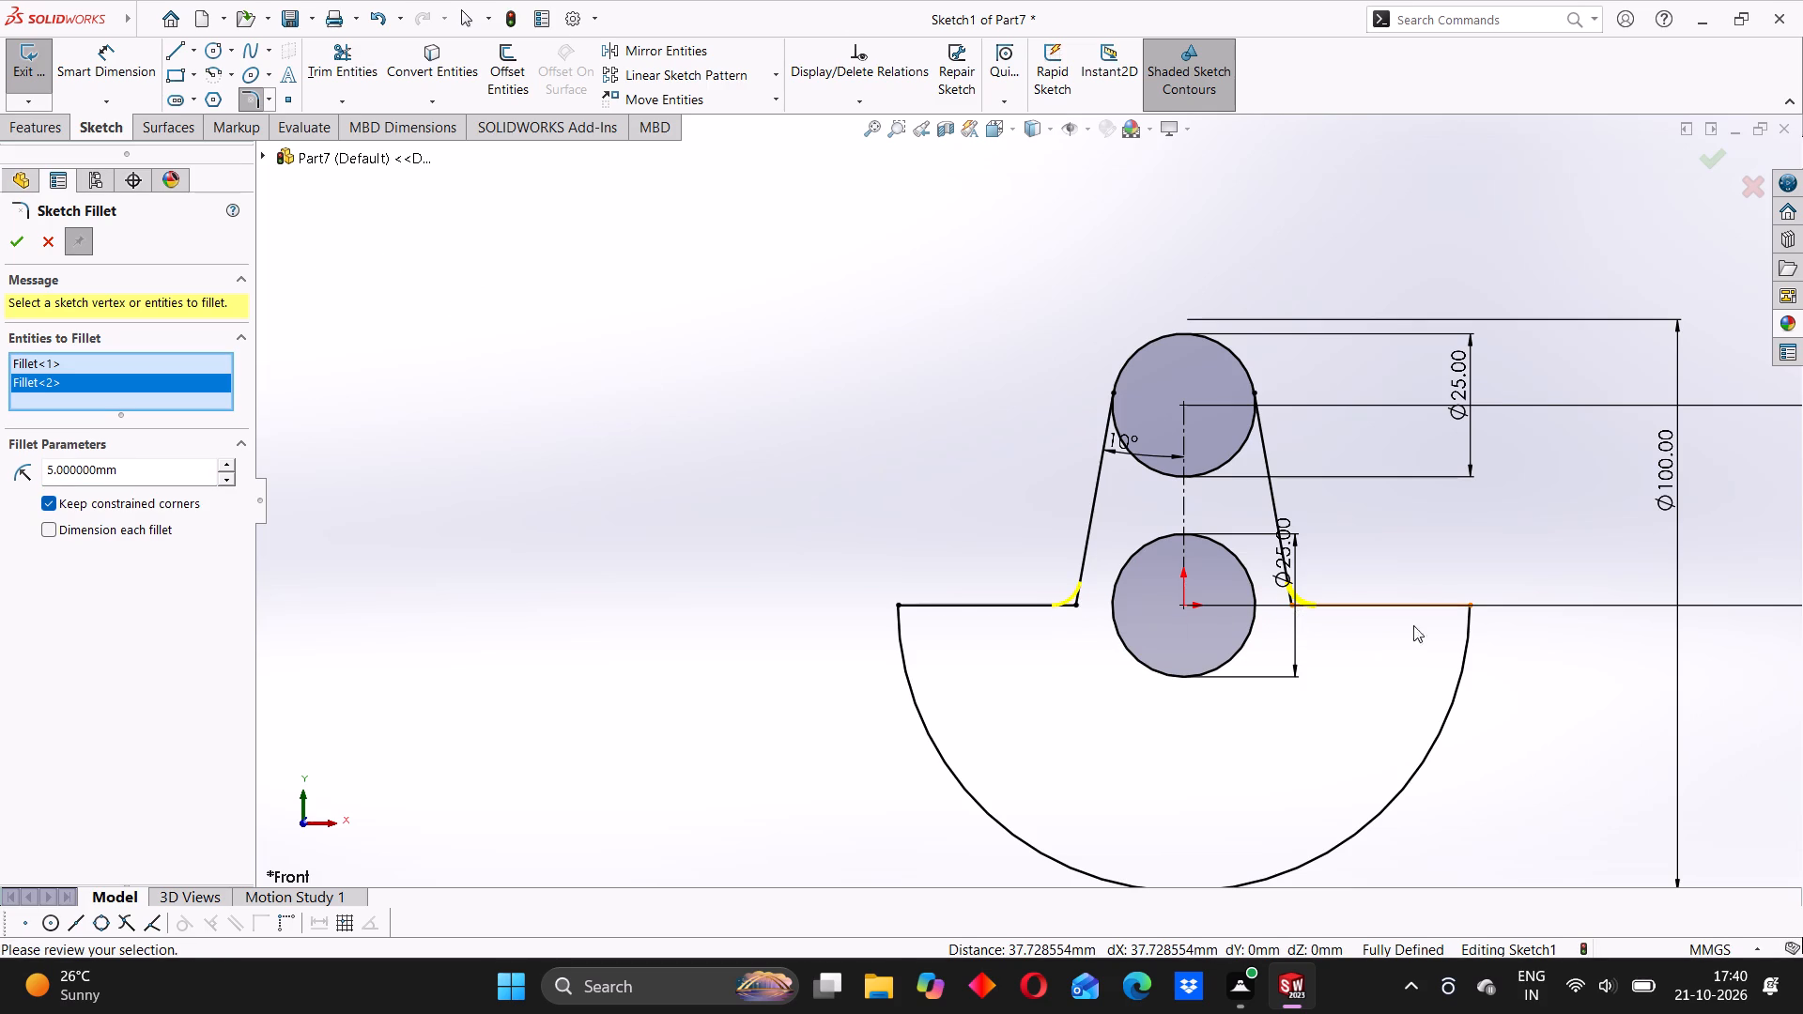
left_click(1470, 605)
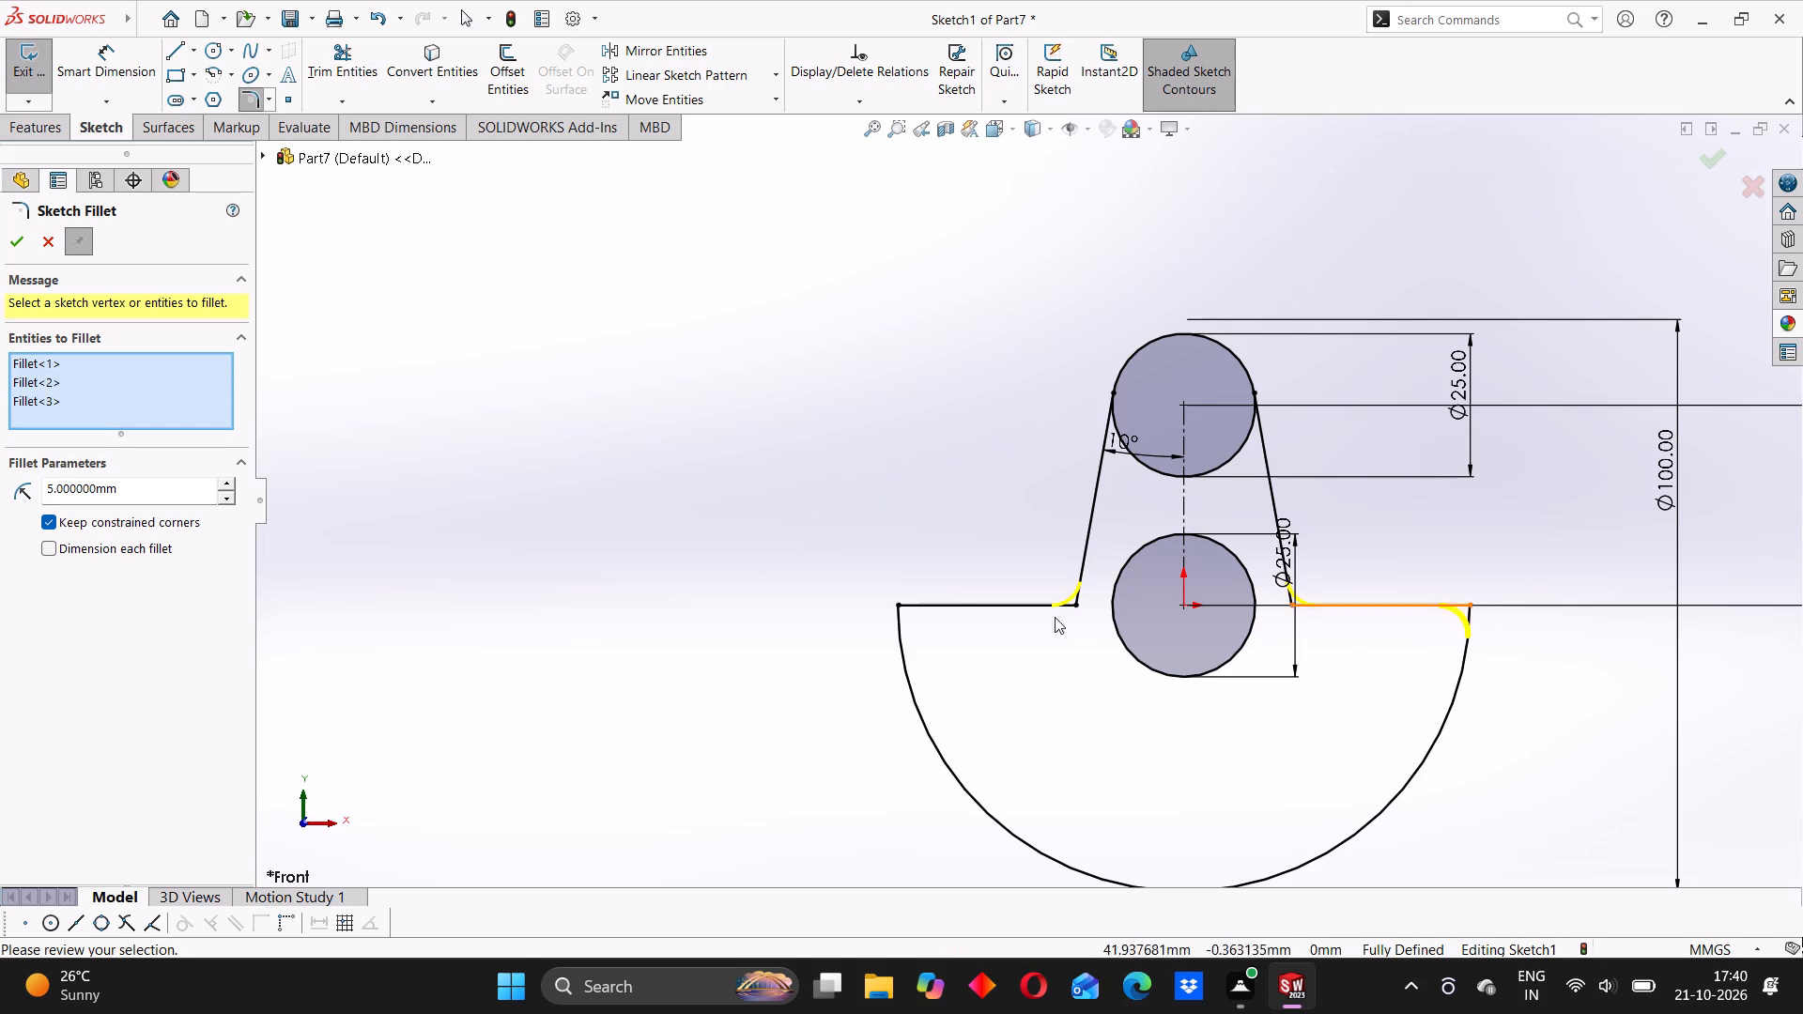
left_click(900, 604)
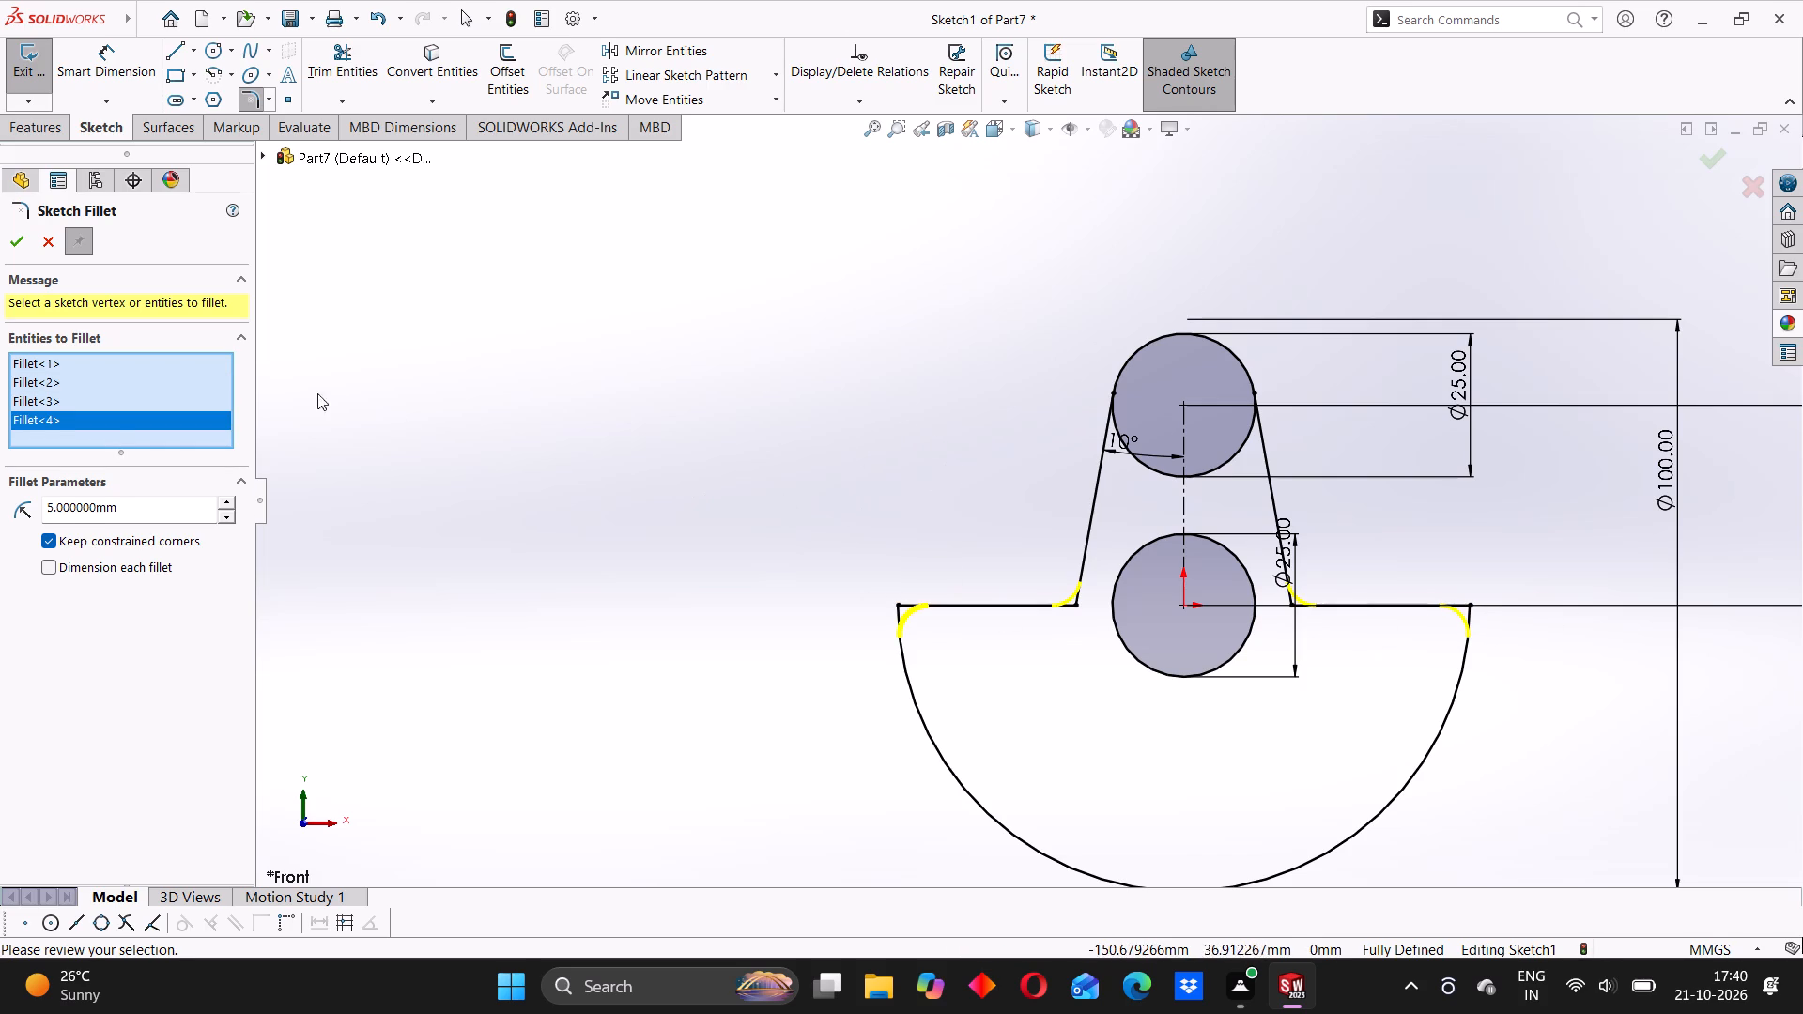
left_click(10, 241)
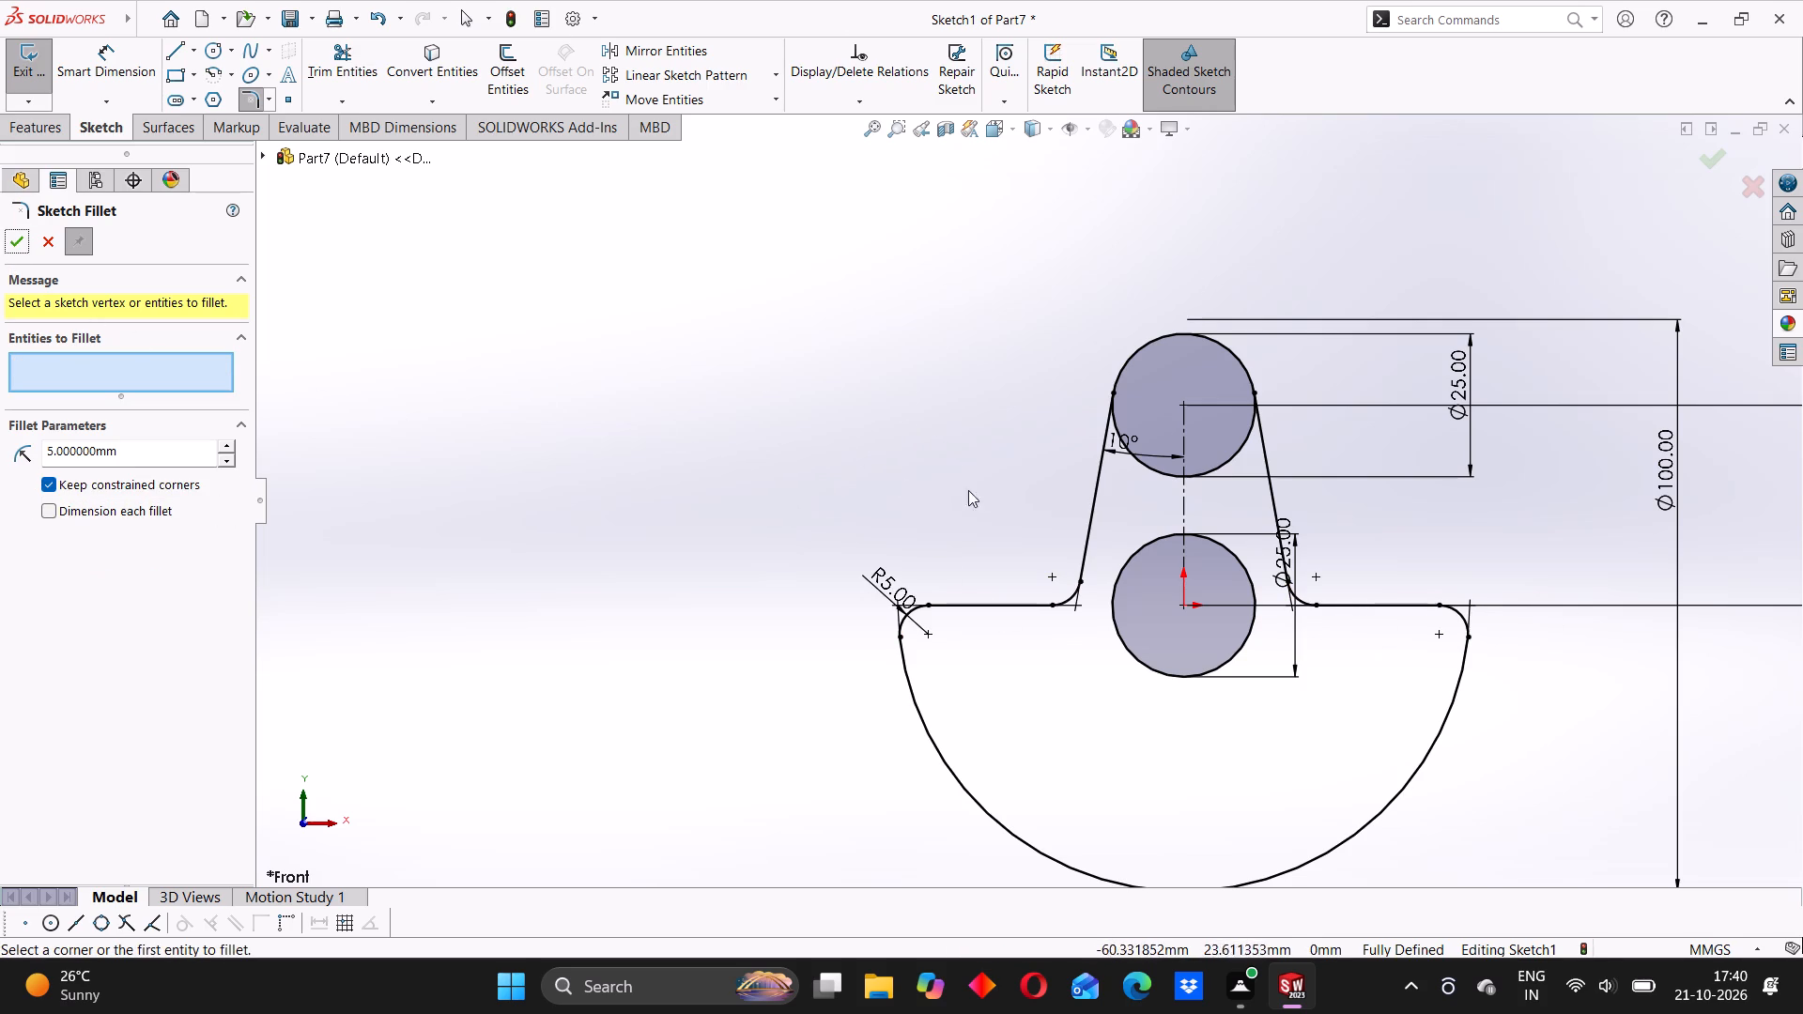
scroll(1109, 607, "up", 3)
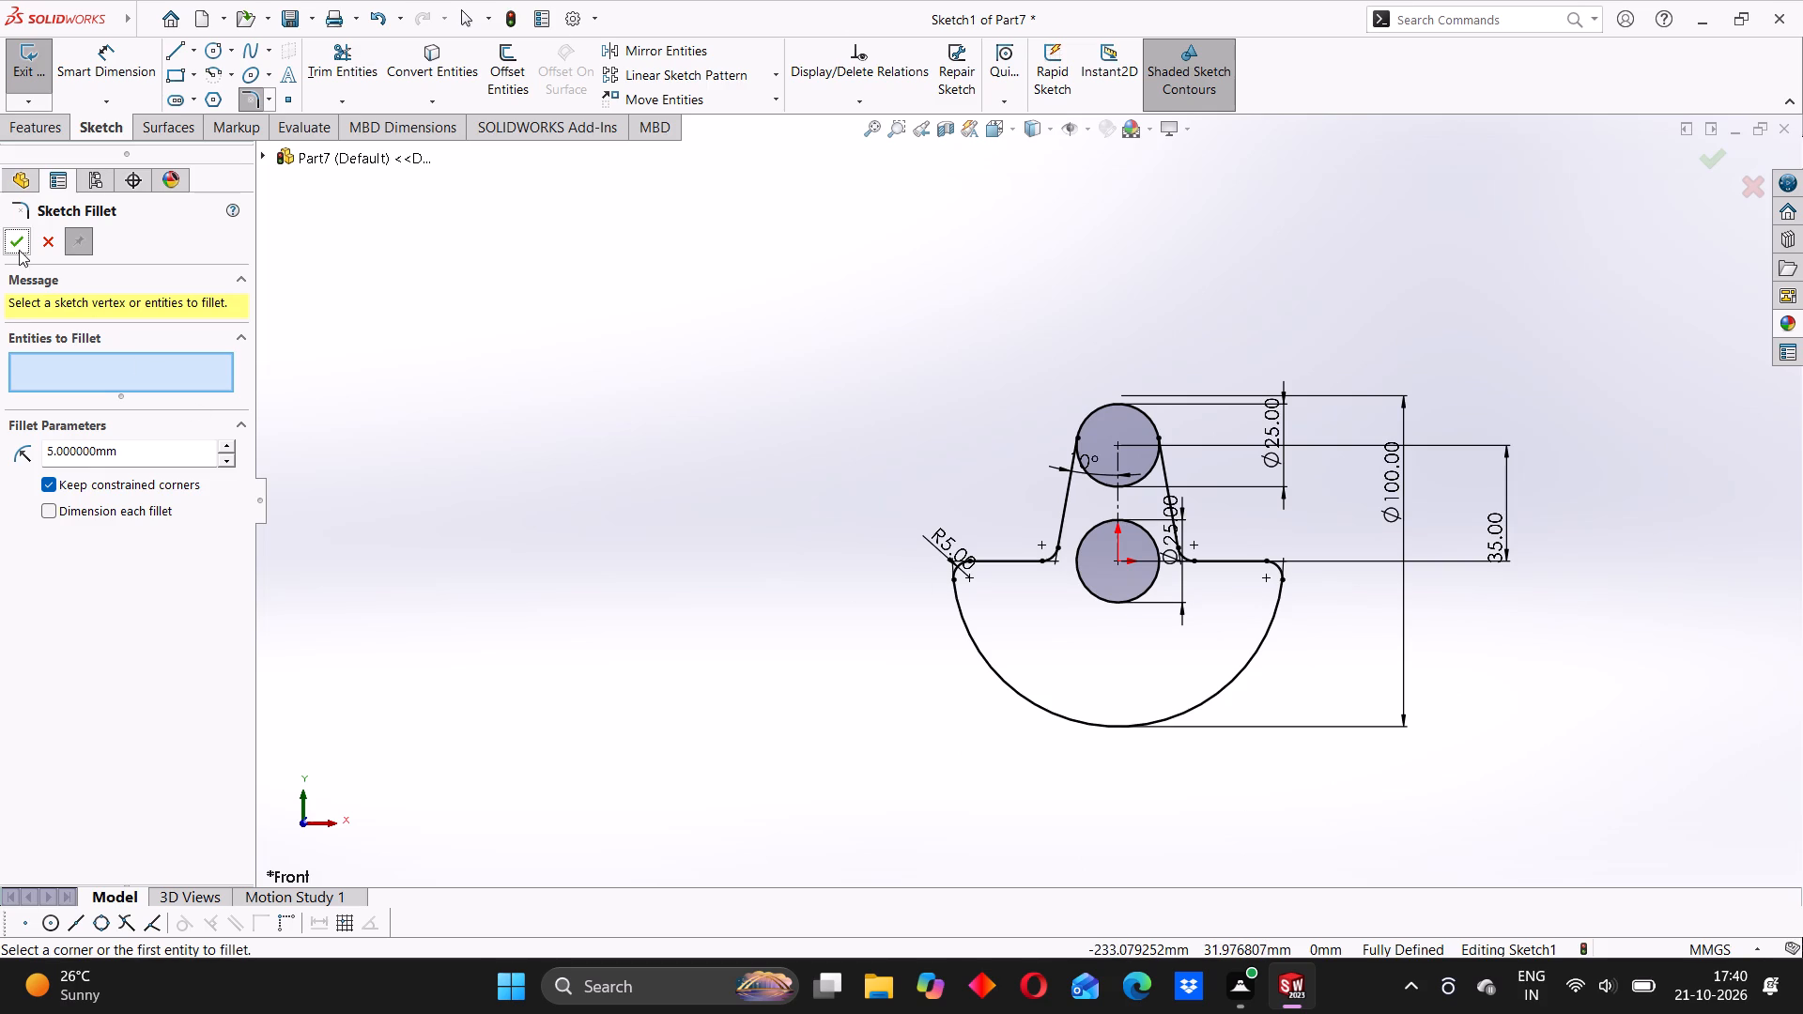
left_click(11, 241)
left_click(606, 368)
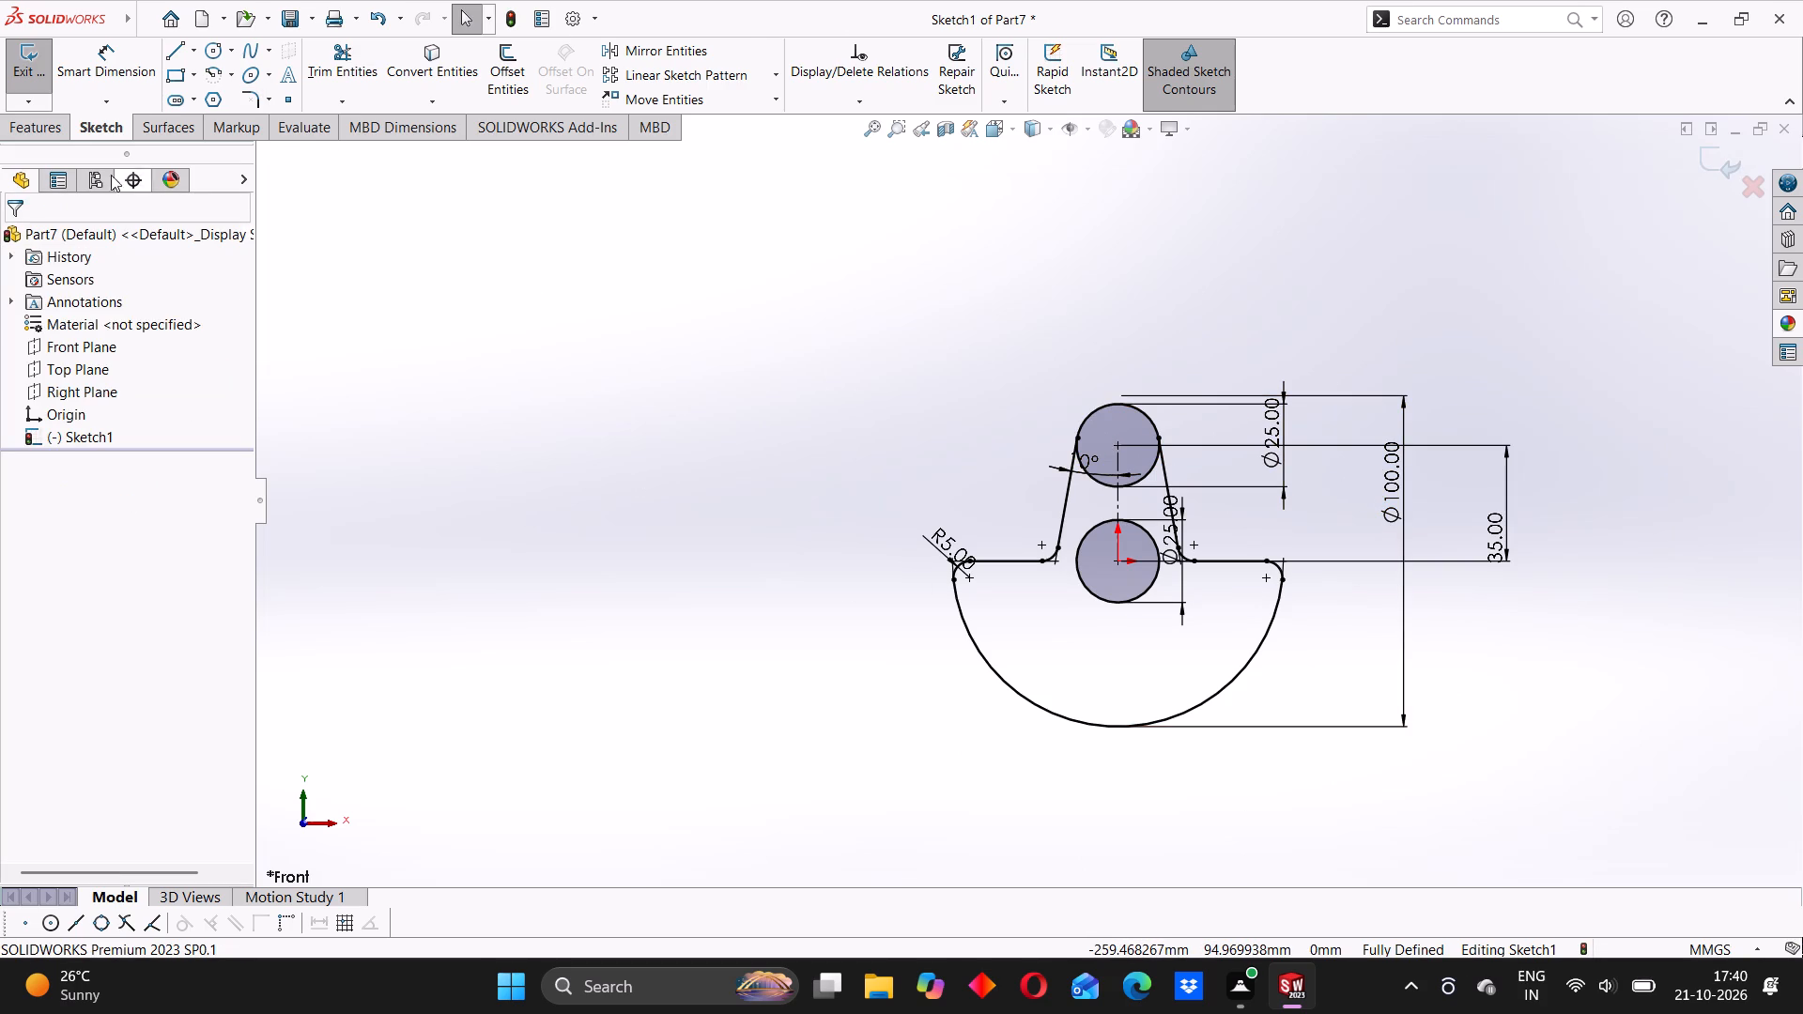
Extrude the half-disc with arm and both 25 mm circle regions together as a 10 mm blind boss in the reversed direction.
left_click(57, 136)
left_click(60, 69)
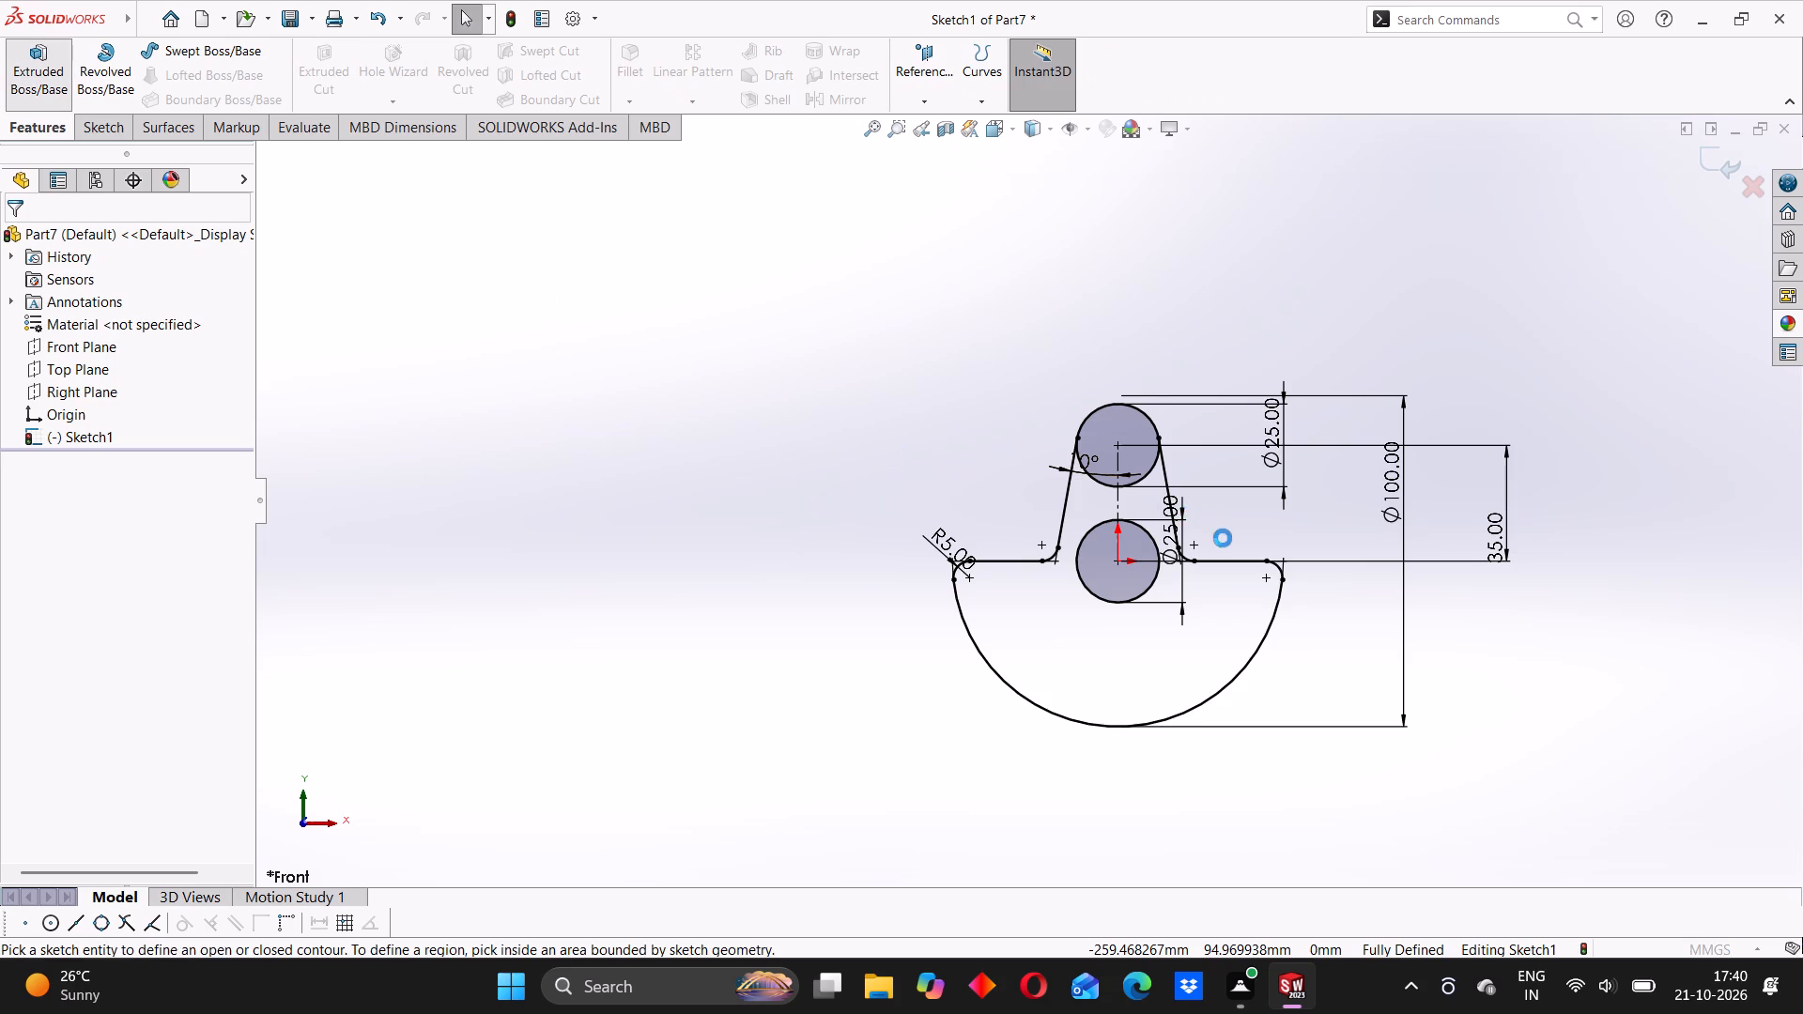
middle_click_drag(1291, 570, 1125, 592)
left_click(971, 540)
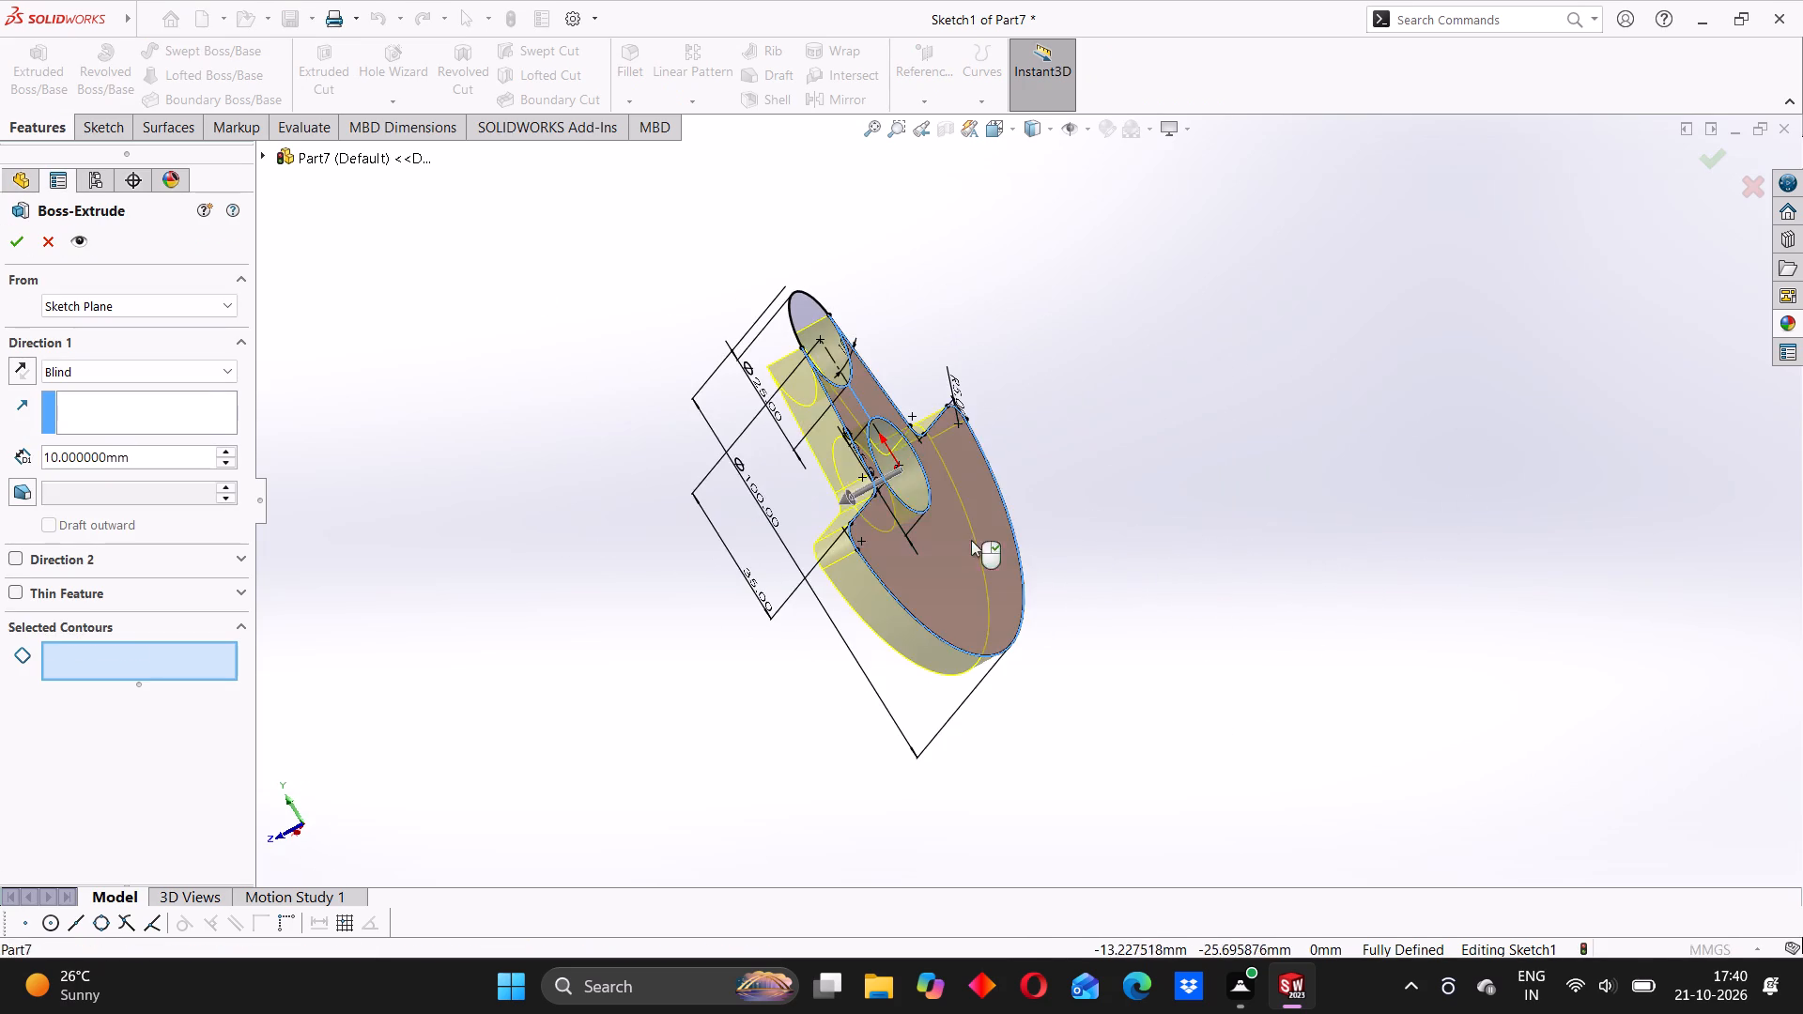
middle_click_drag(886, 549, 982, 530)
left_click(831, 303)
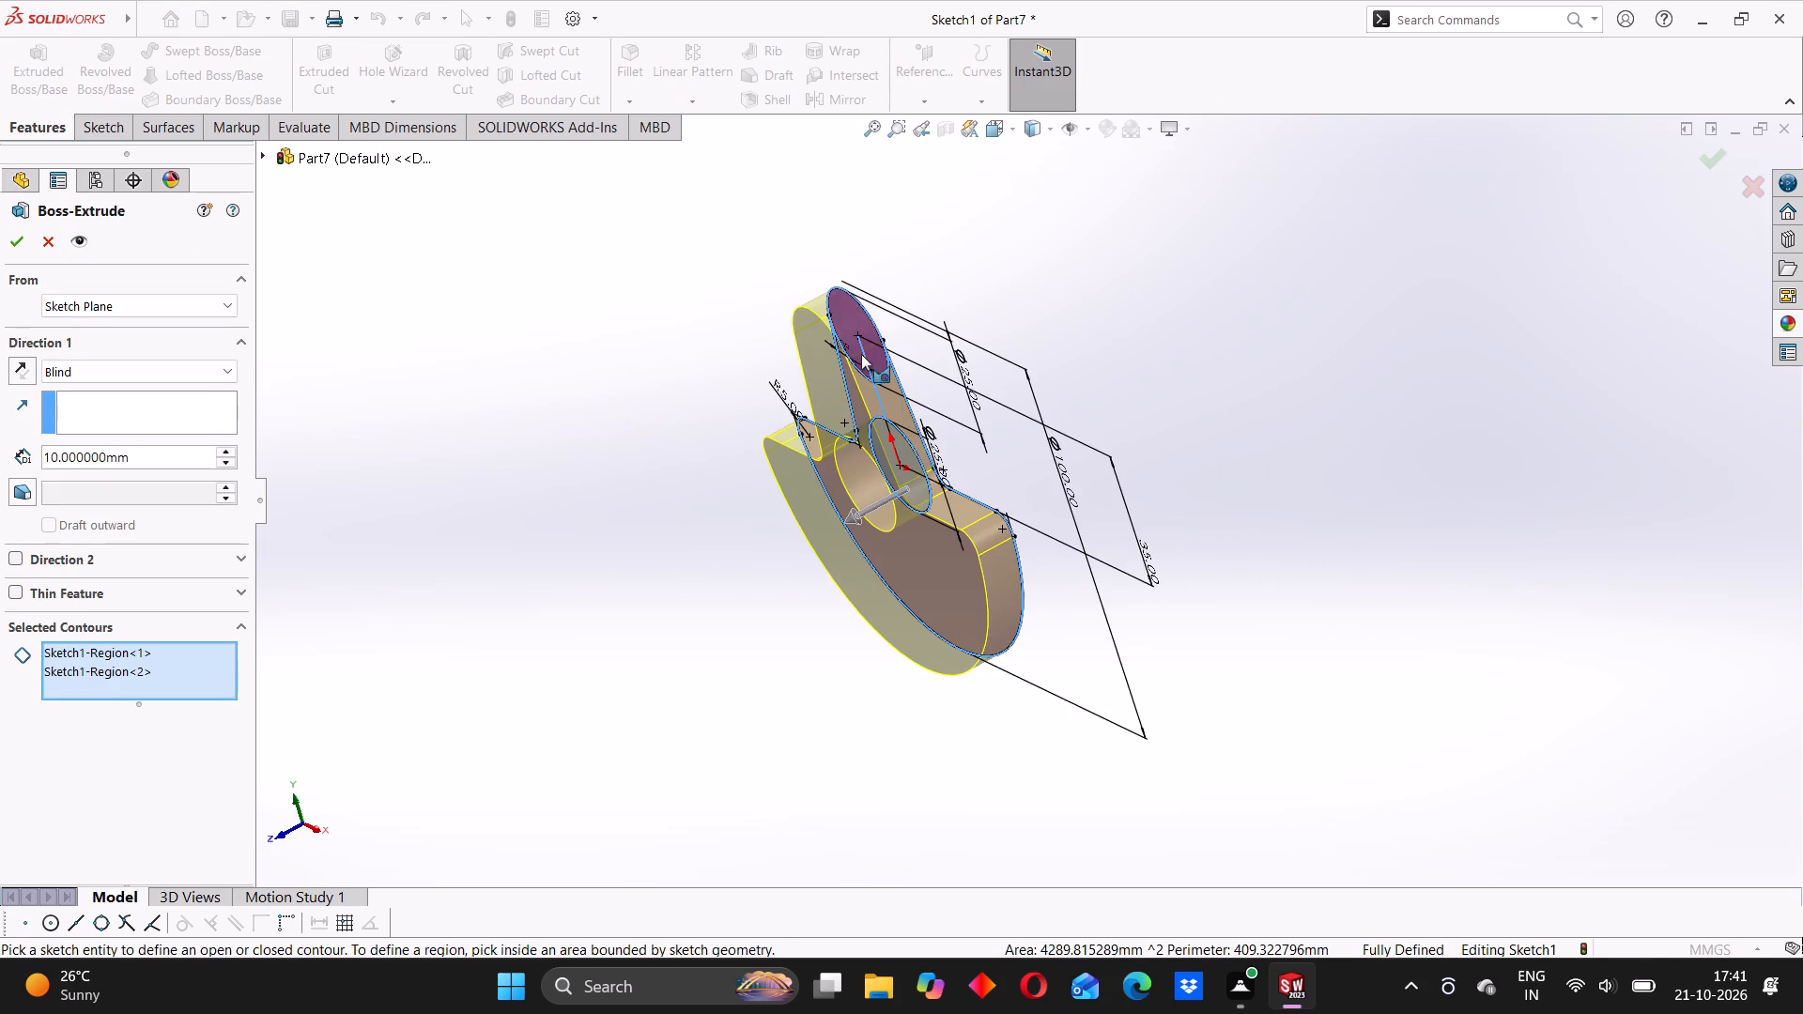
middle_click_drag(876, 495, 895, 459)
left_click(877, 460)
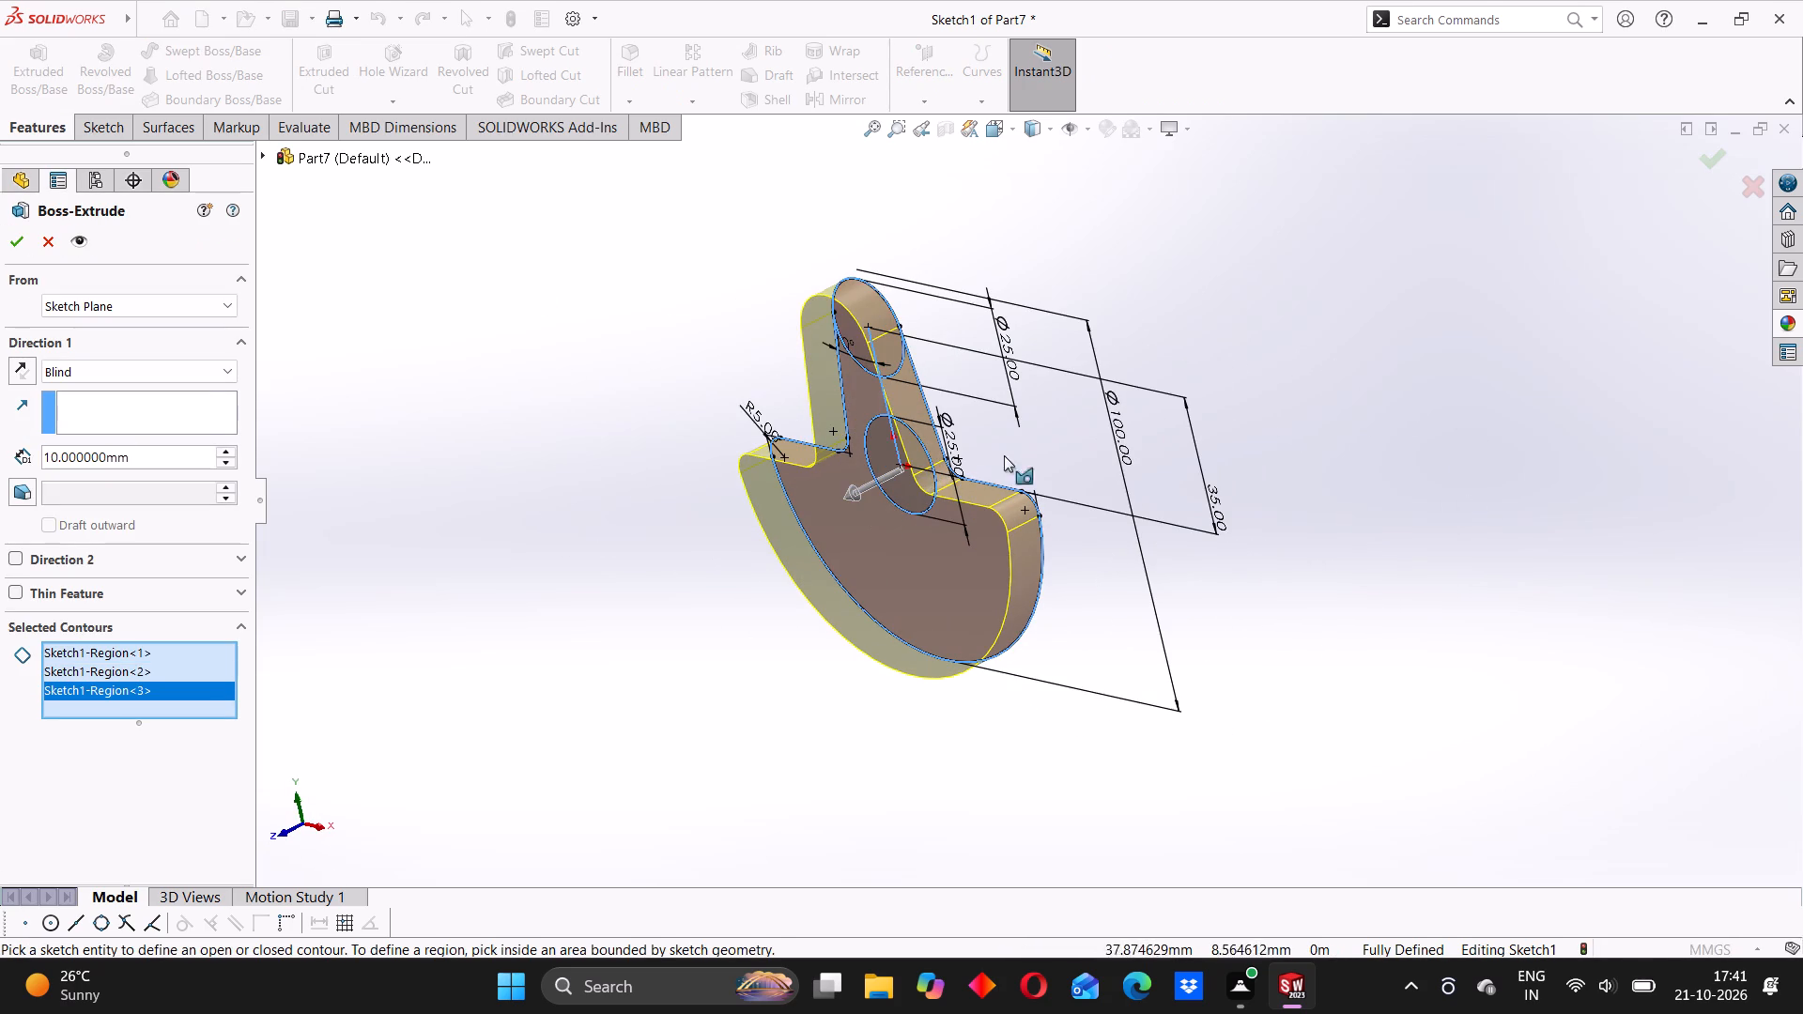
middle_click_drag(1035, 493, 983, 537)
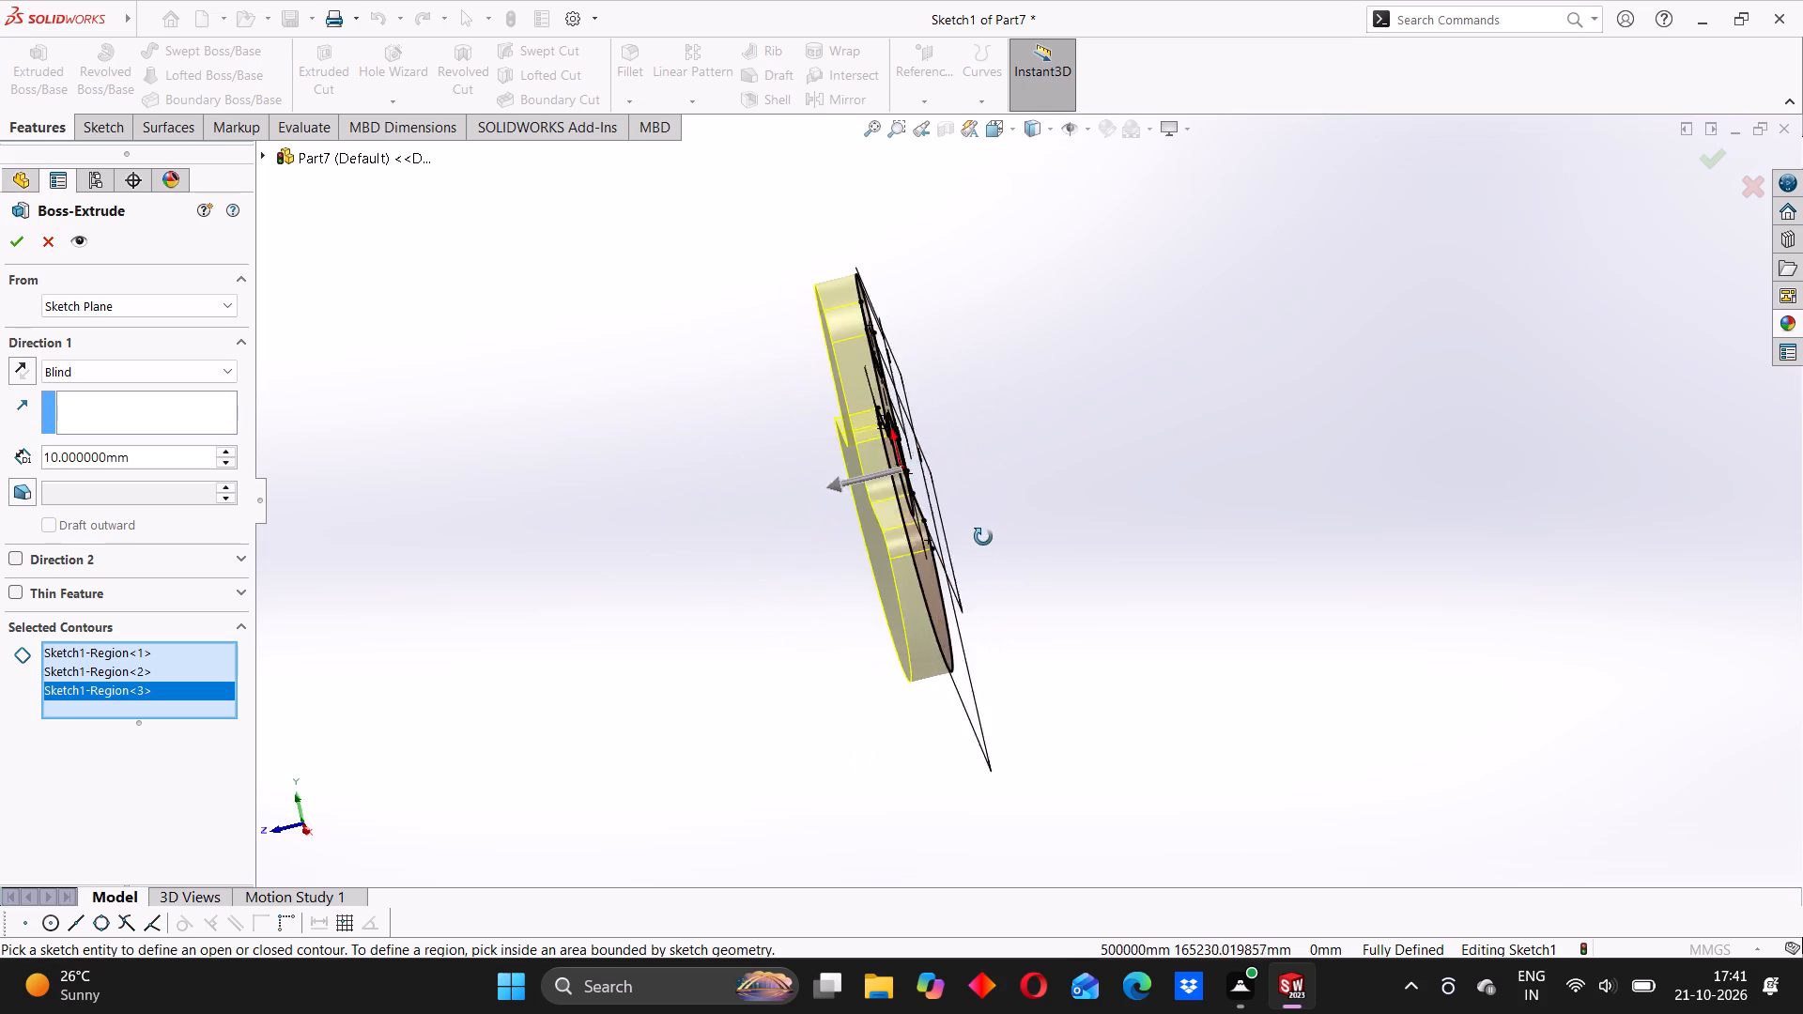
middle_click_drag(983, 537, 985, 534)
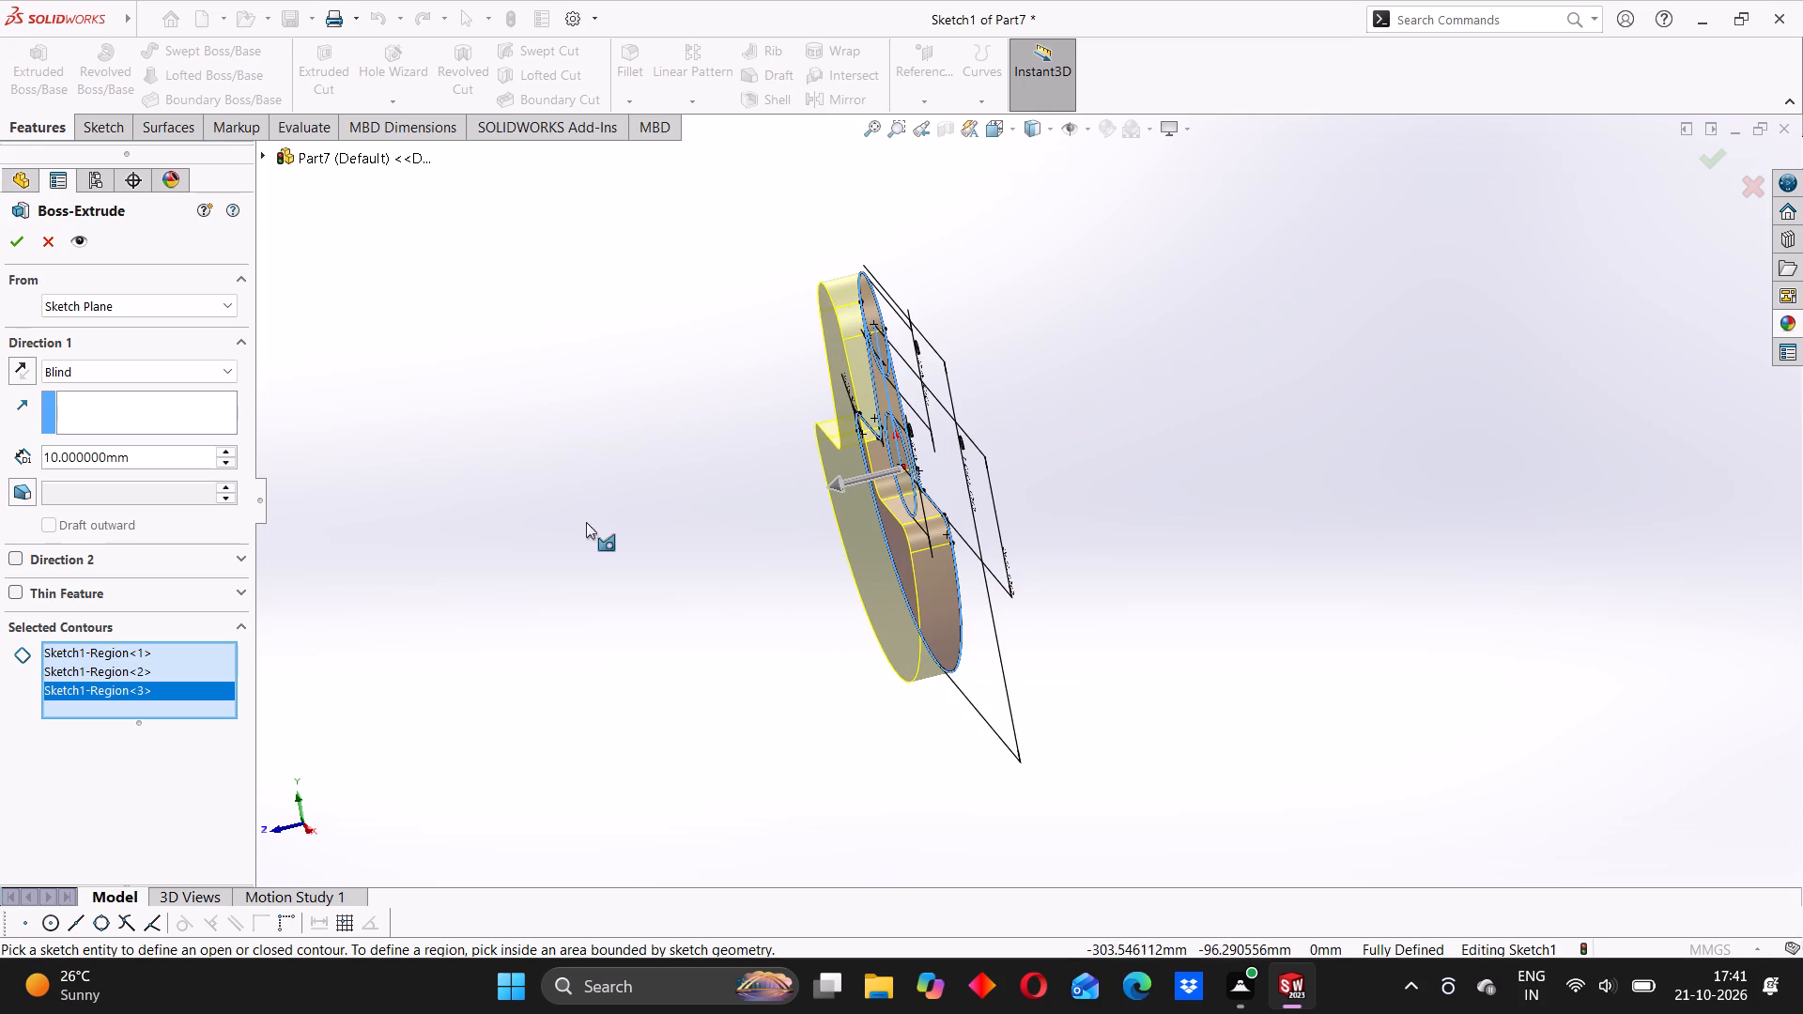
left_click(23, 362)
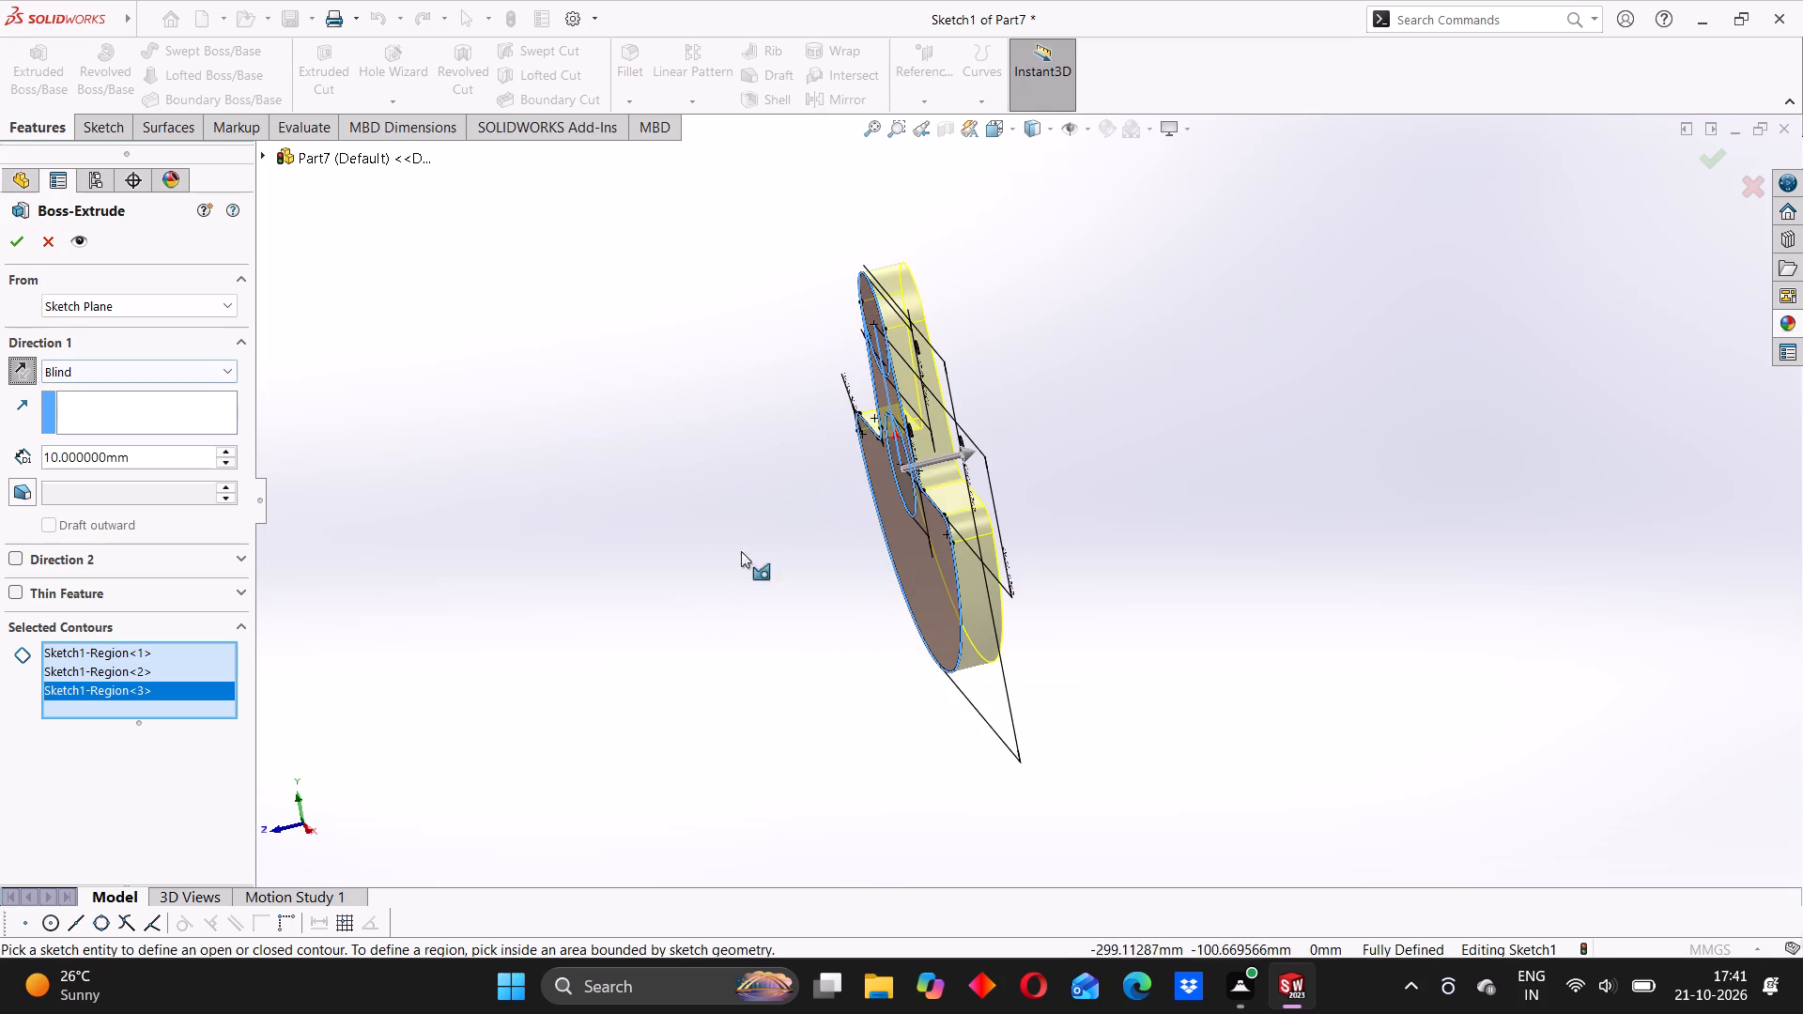
middle_click_drag(820, 643, 826, 611)
middle_click_drag(776, 576, 825, 560)
middle_click_drag(824, 560, 824, 560)
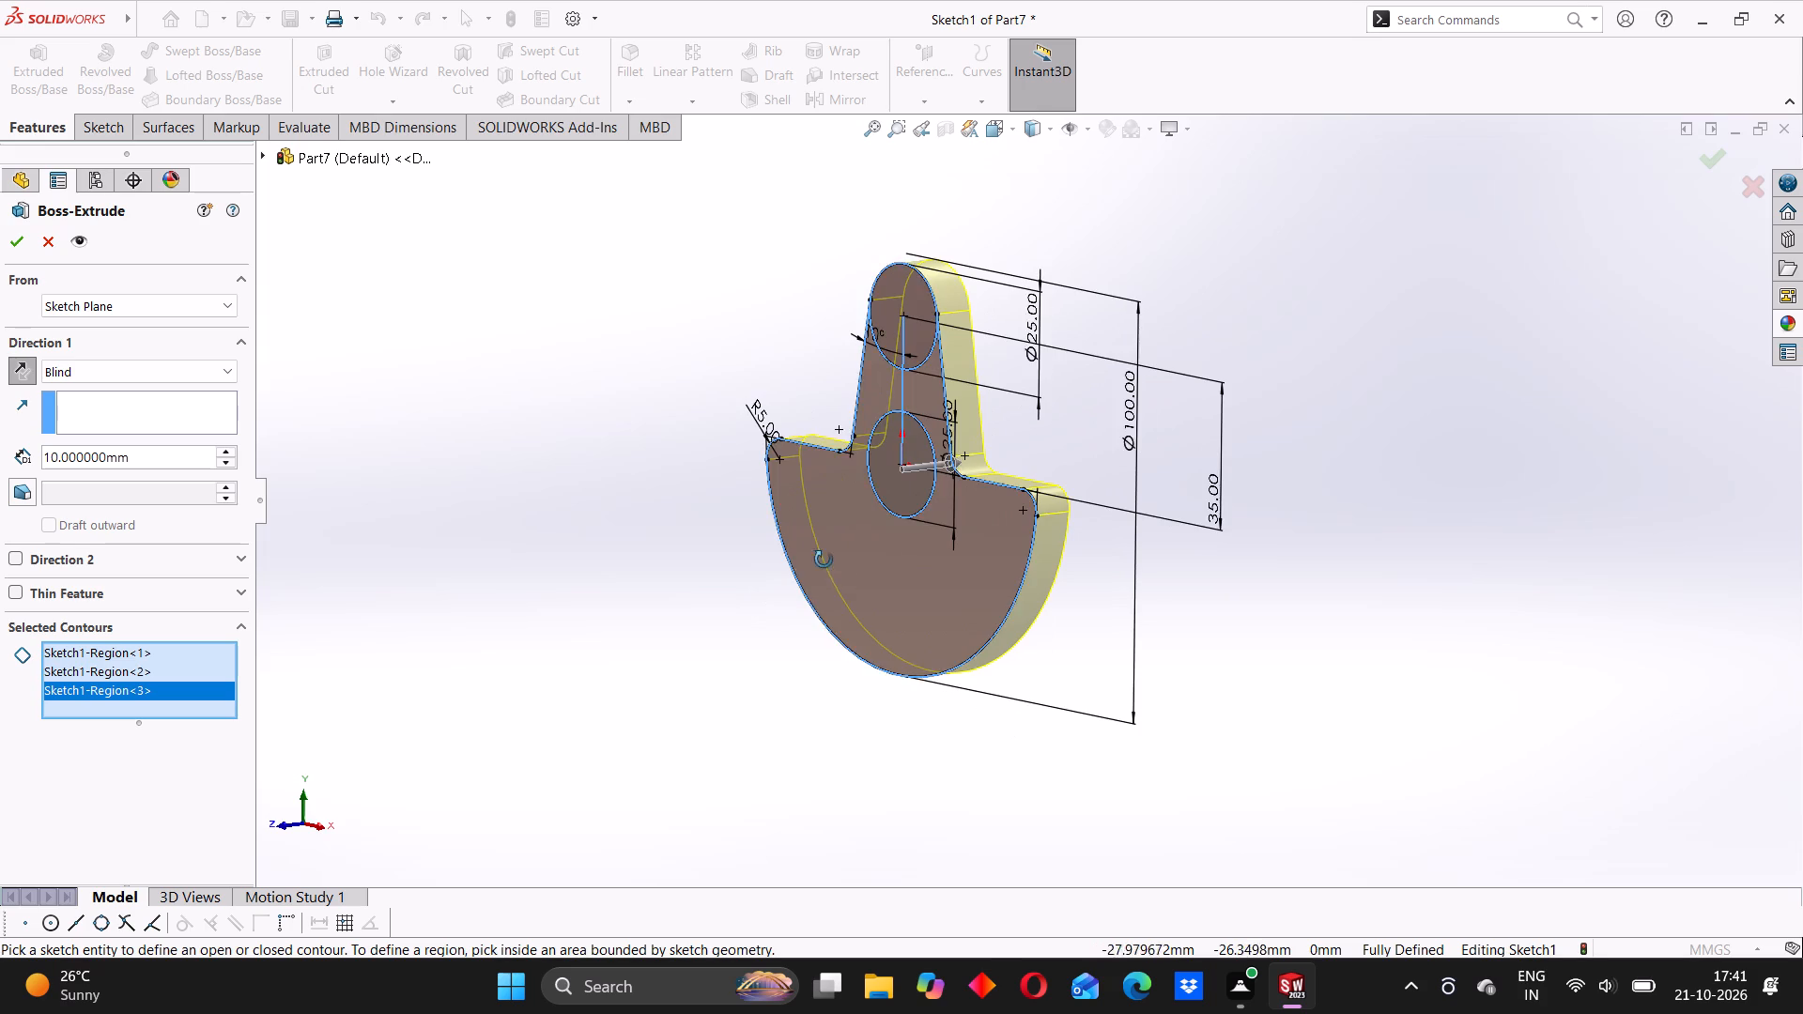
middle_click_drag(824, 560, 789, 565)
scroll(774, 484, "up", 1)
scroll(778, 477, "down", 4)
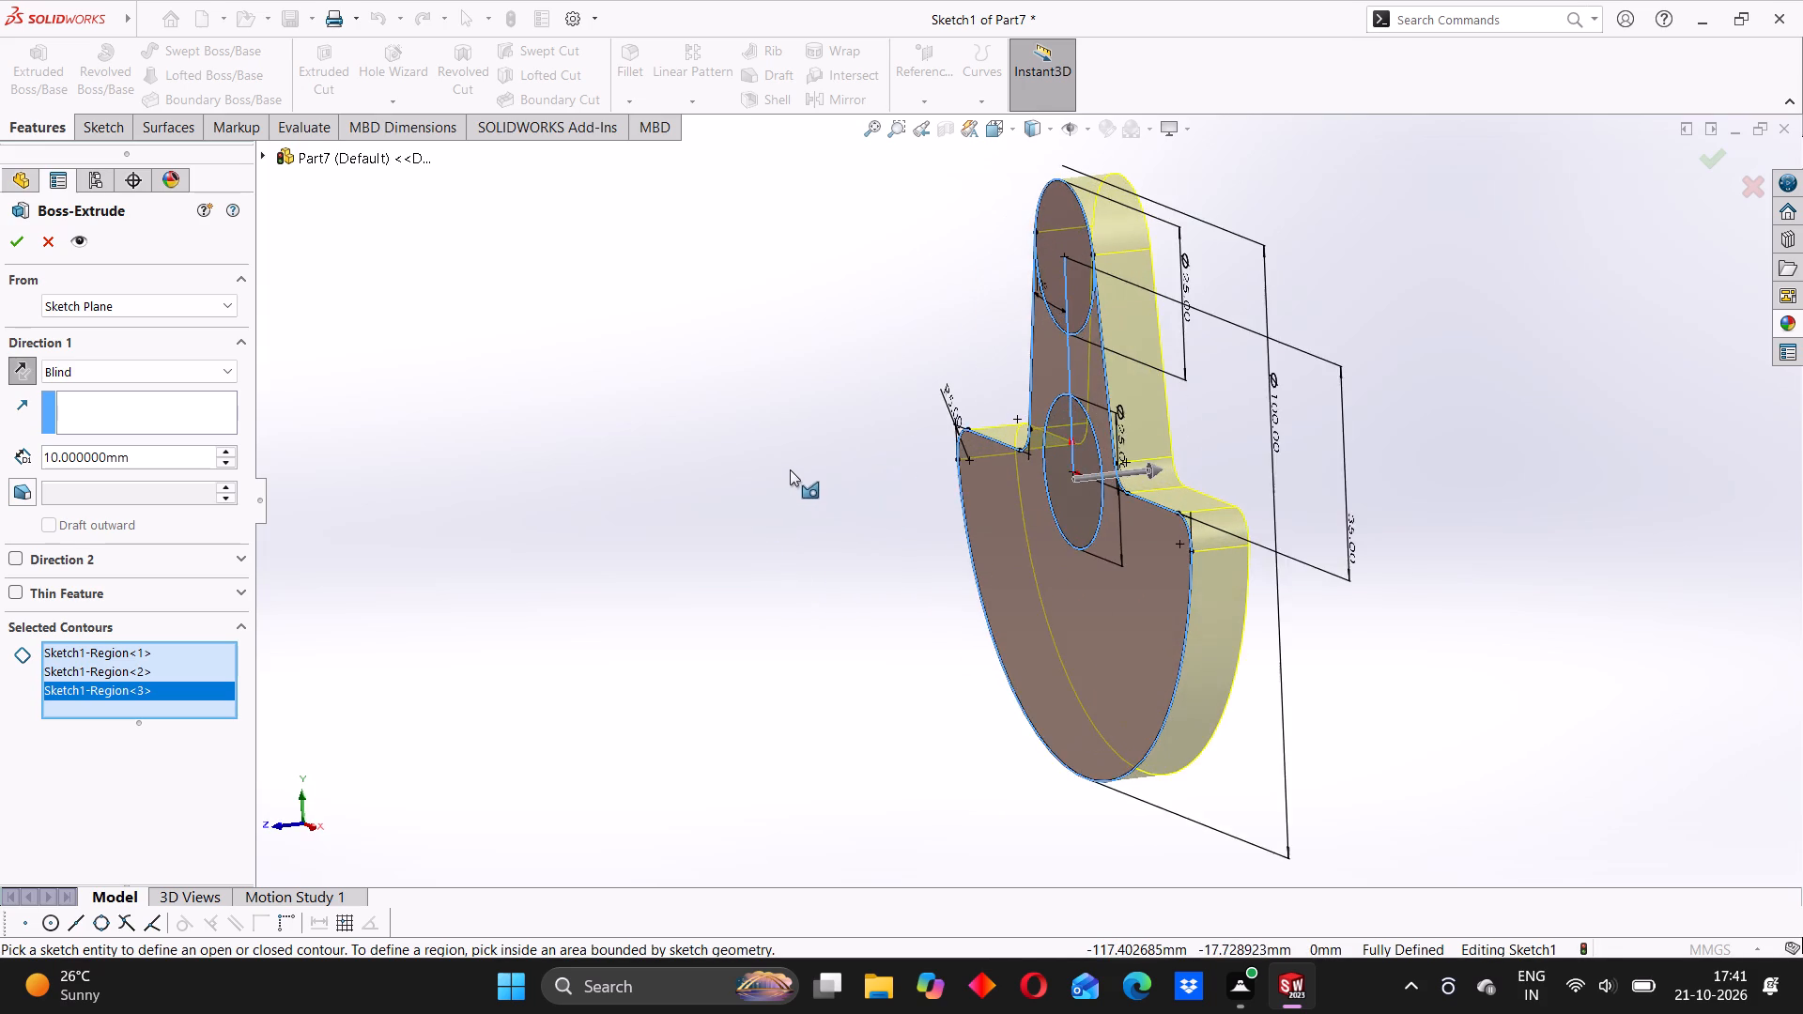
middle_click_drag(790, 469, 843, 487)
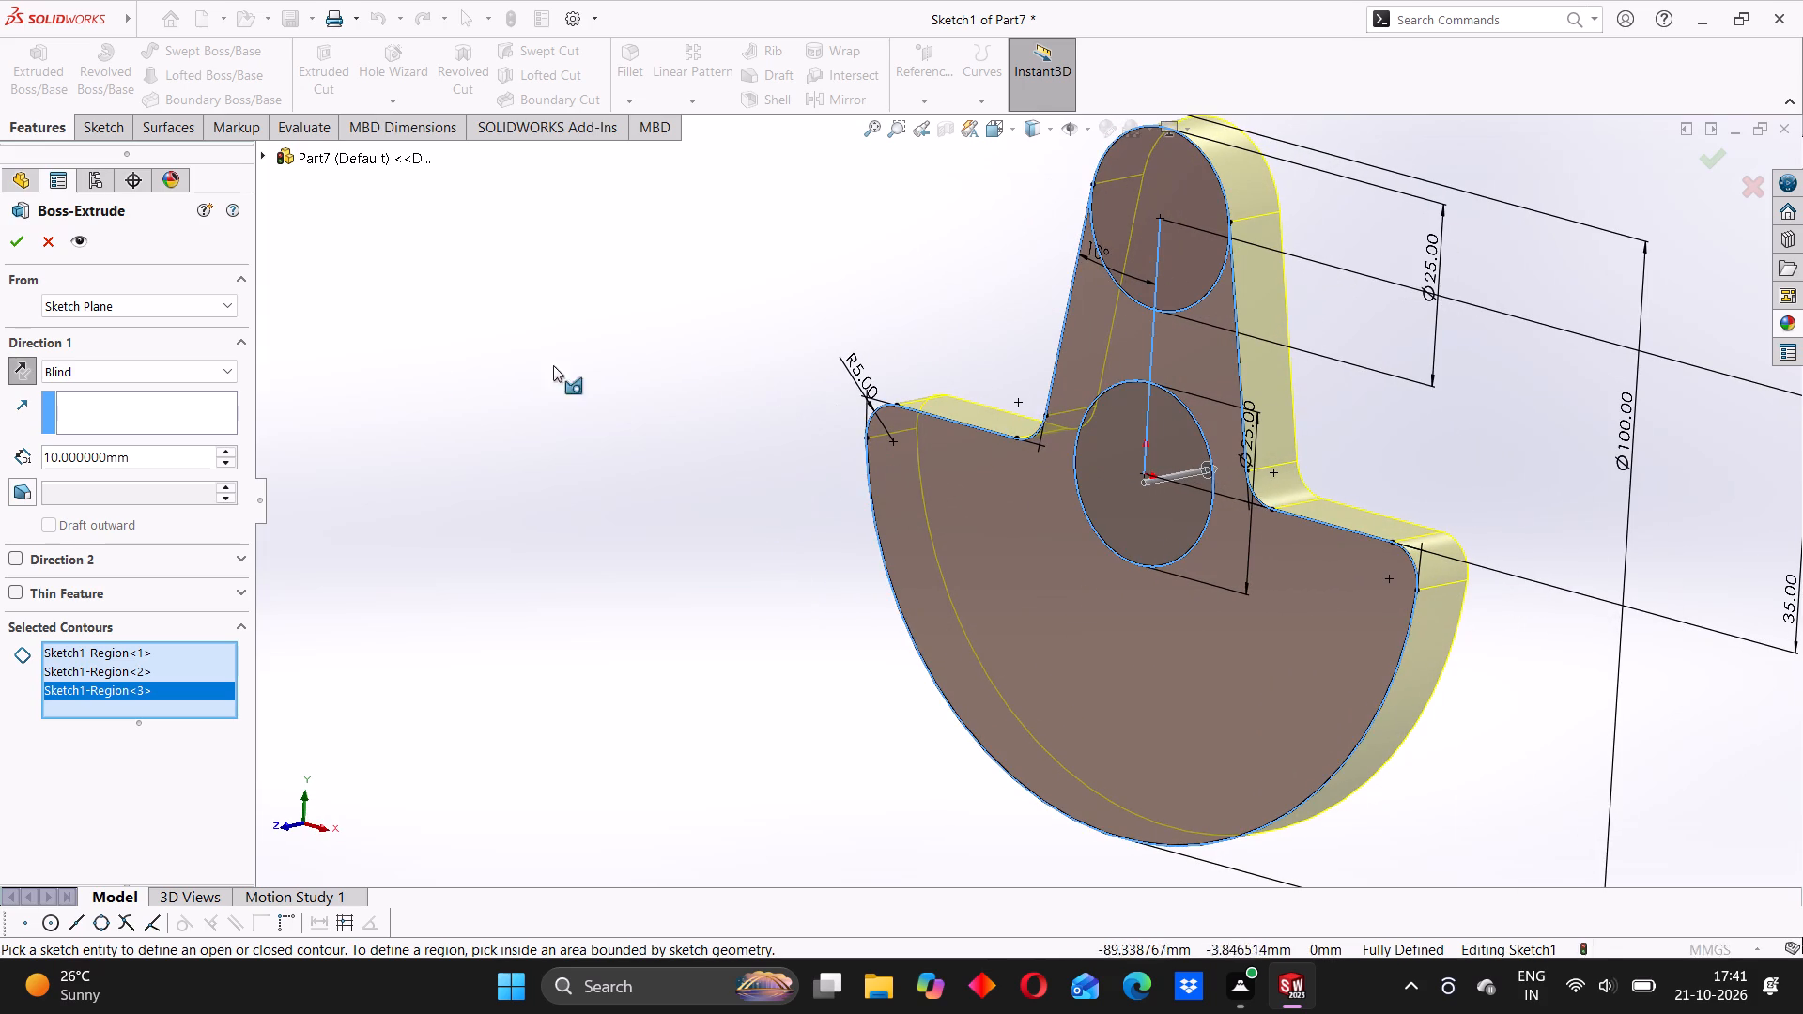
left_click(14, 238)
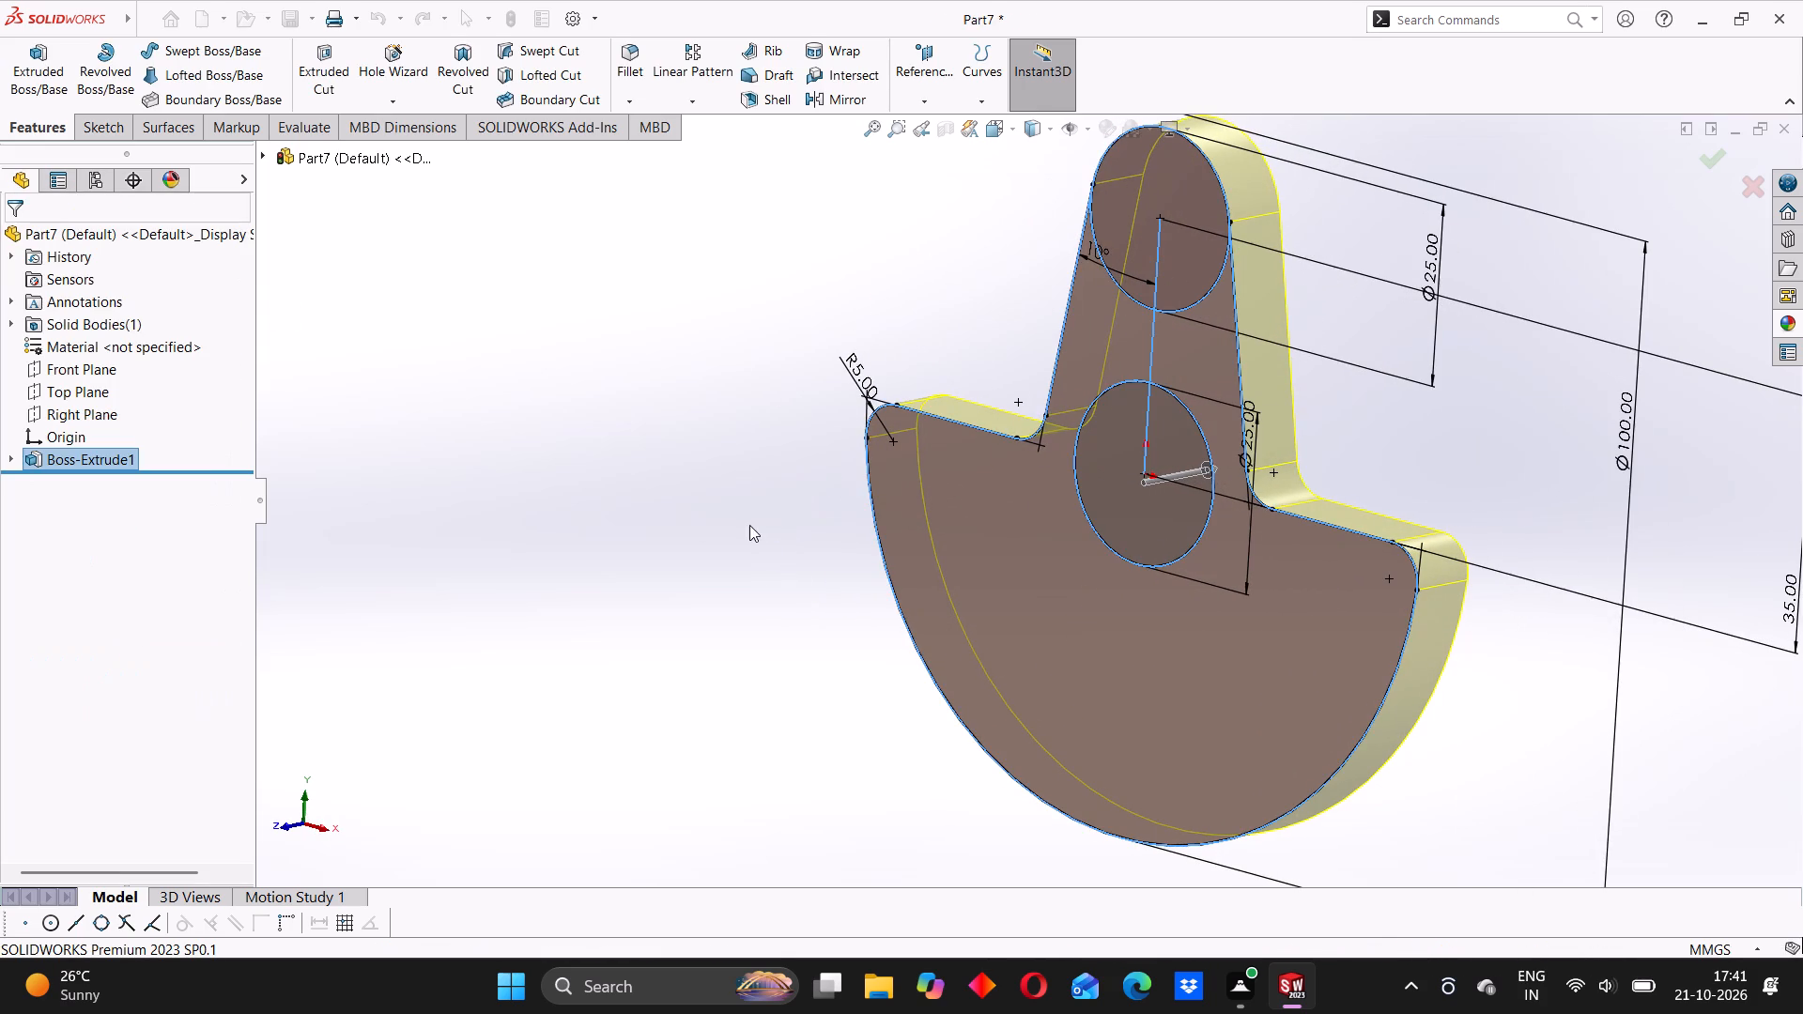
middle_click_drag(820, 502, 766, 493)
left_click(760, 545)
Reuse the web's sketch to extrude the upper 25 mm circle 50 mm outward from the front face, merged with the web.
scroll(1170, 648, "up", 3)
middle_click_drag(1111, 653, 1126, 634)
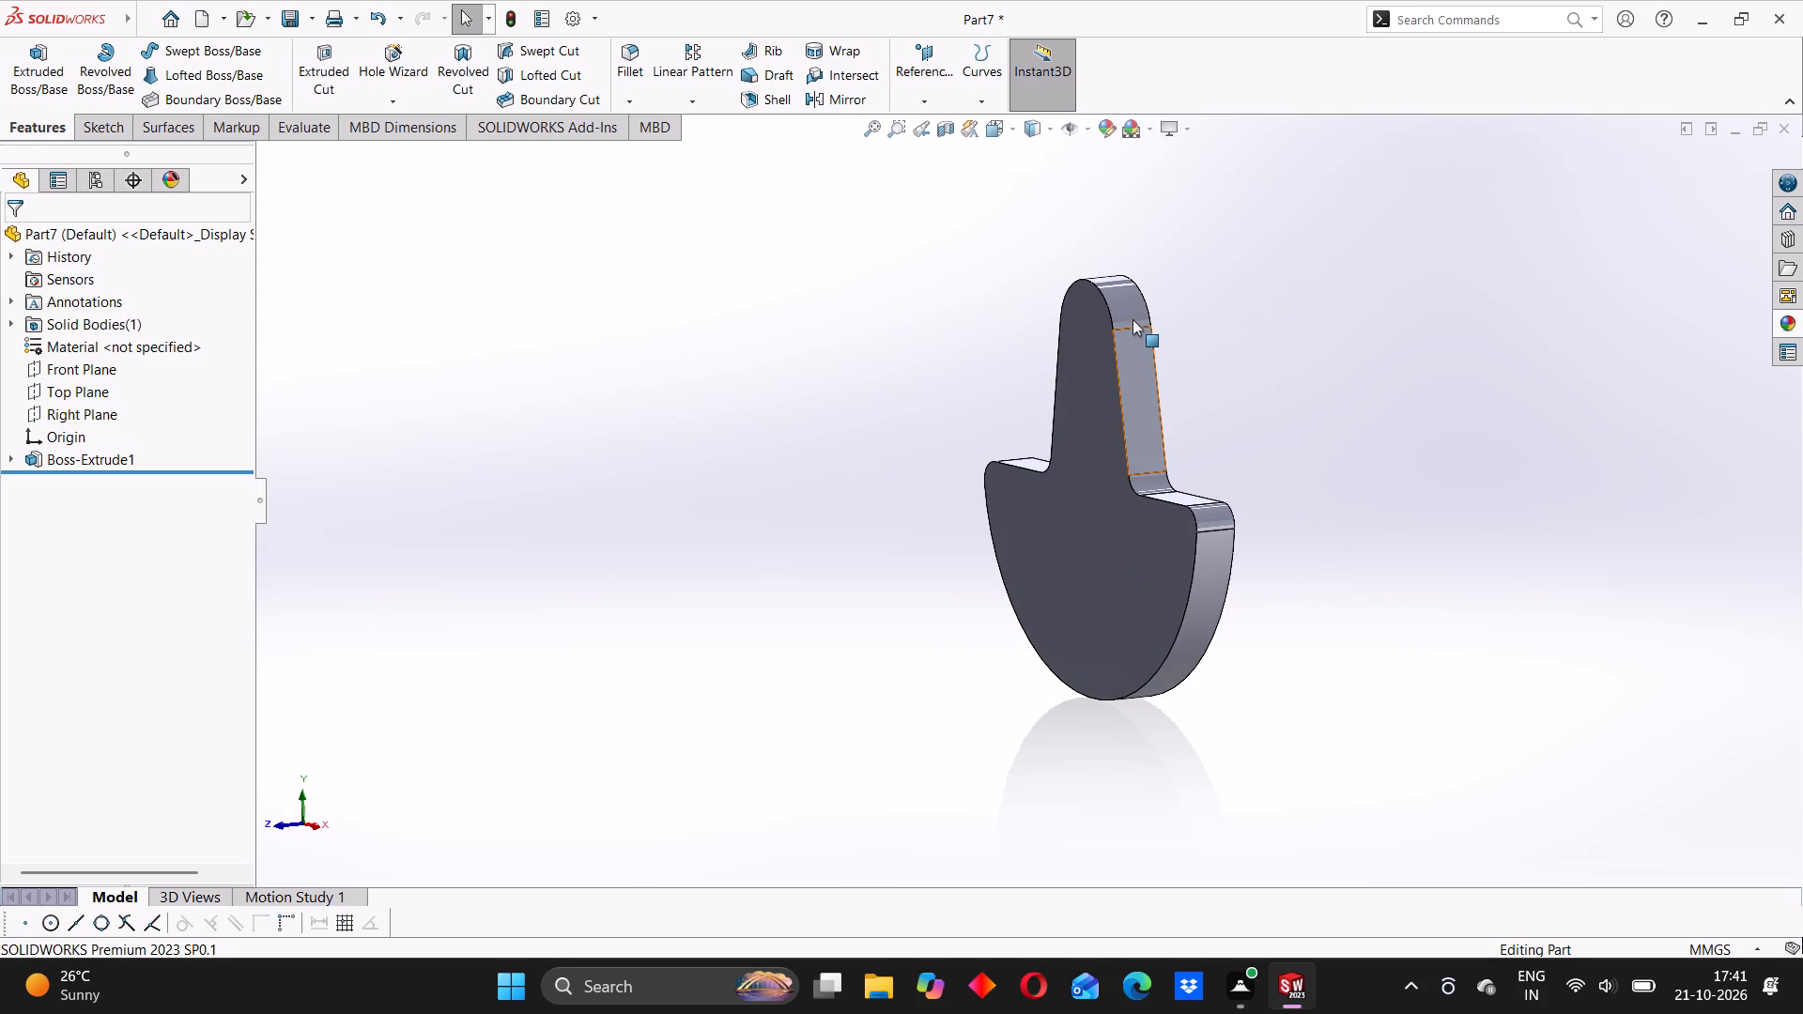
left_click(1087, 315)
left_click(867, 346)
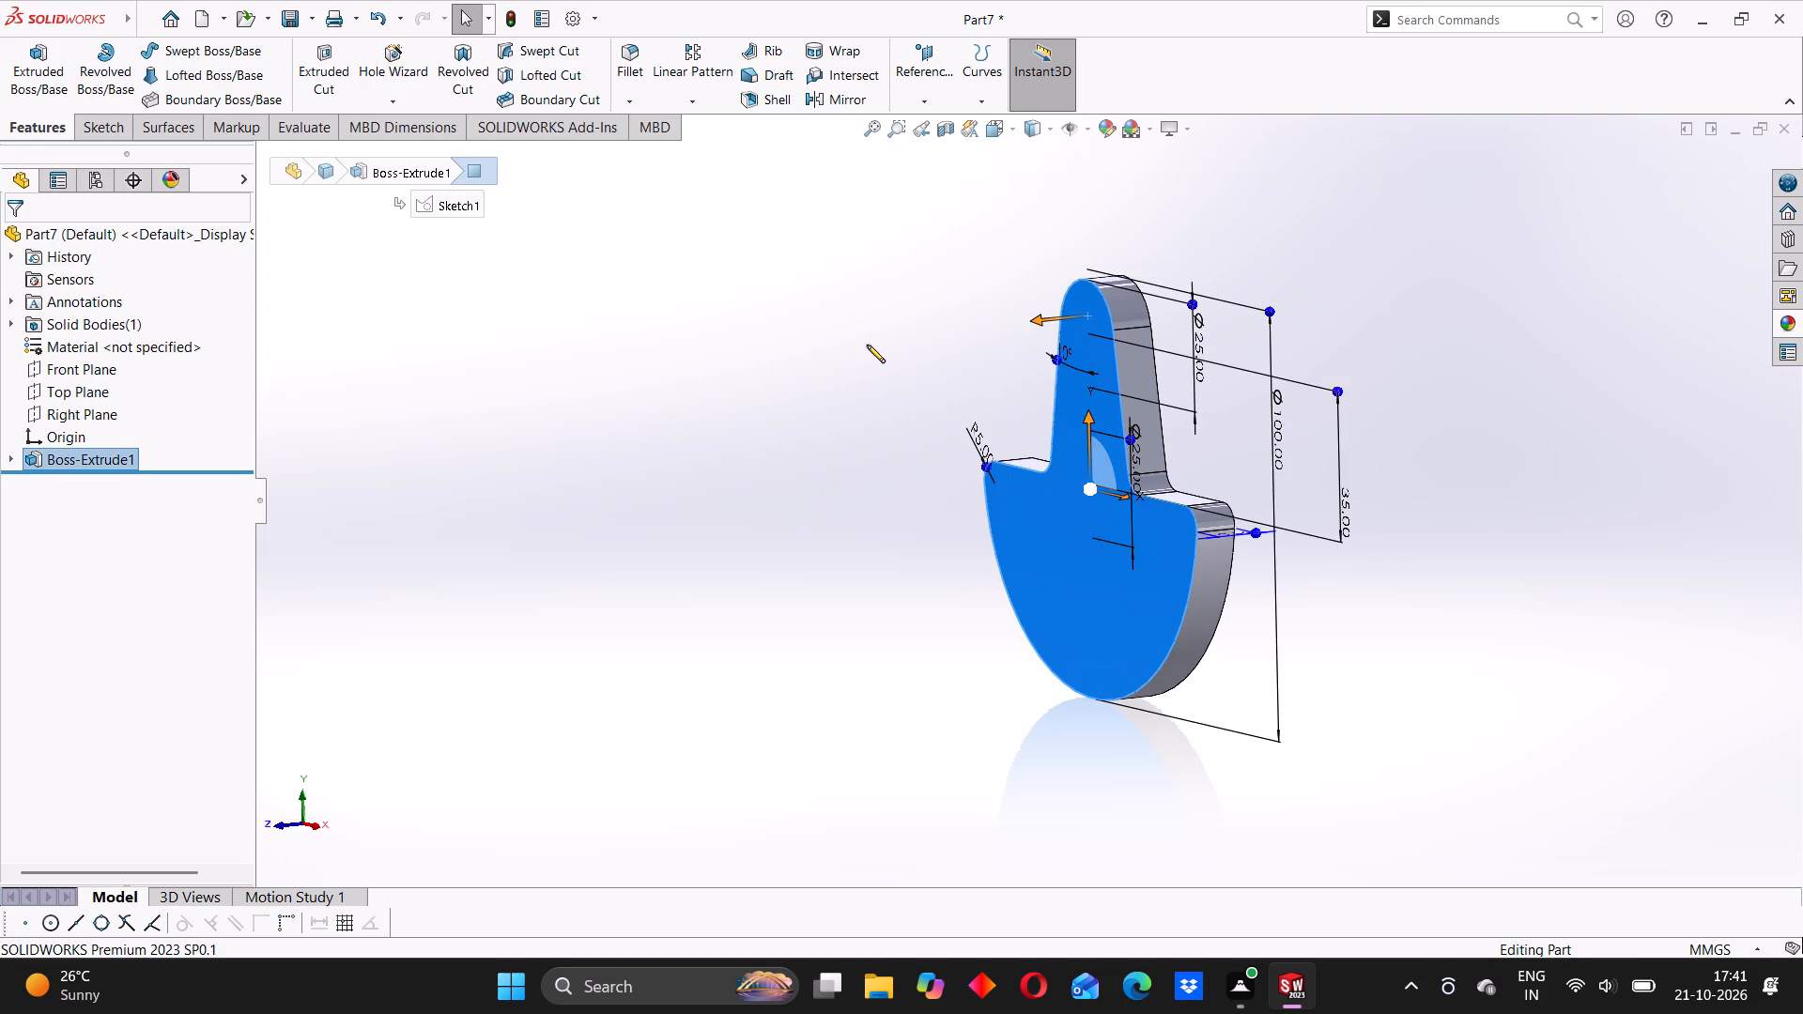
left_click(14, 461)
left_click(72, 476)
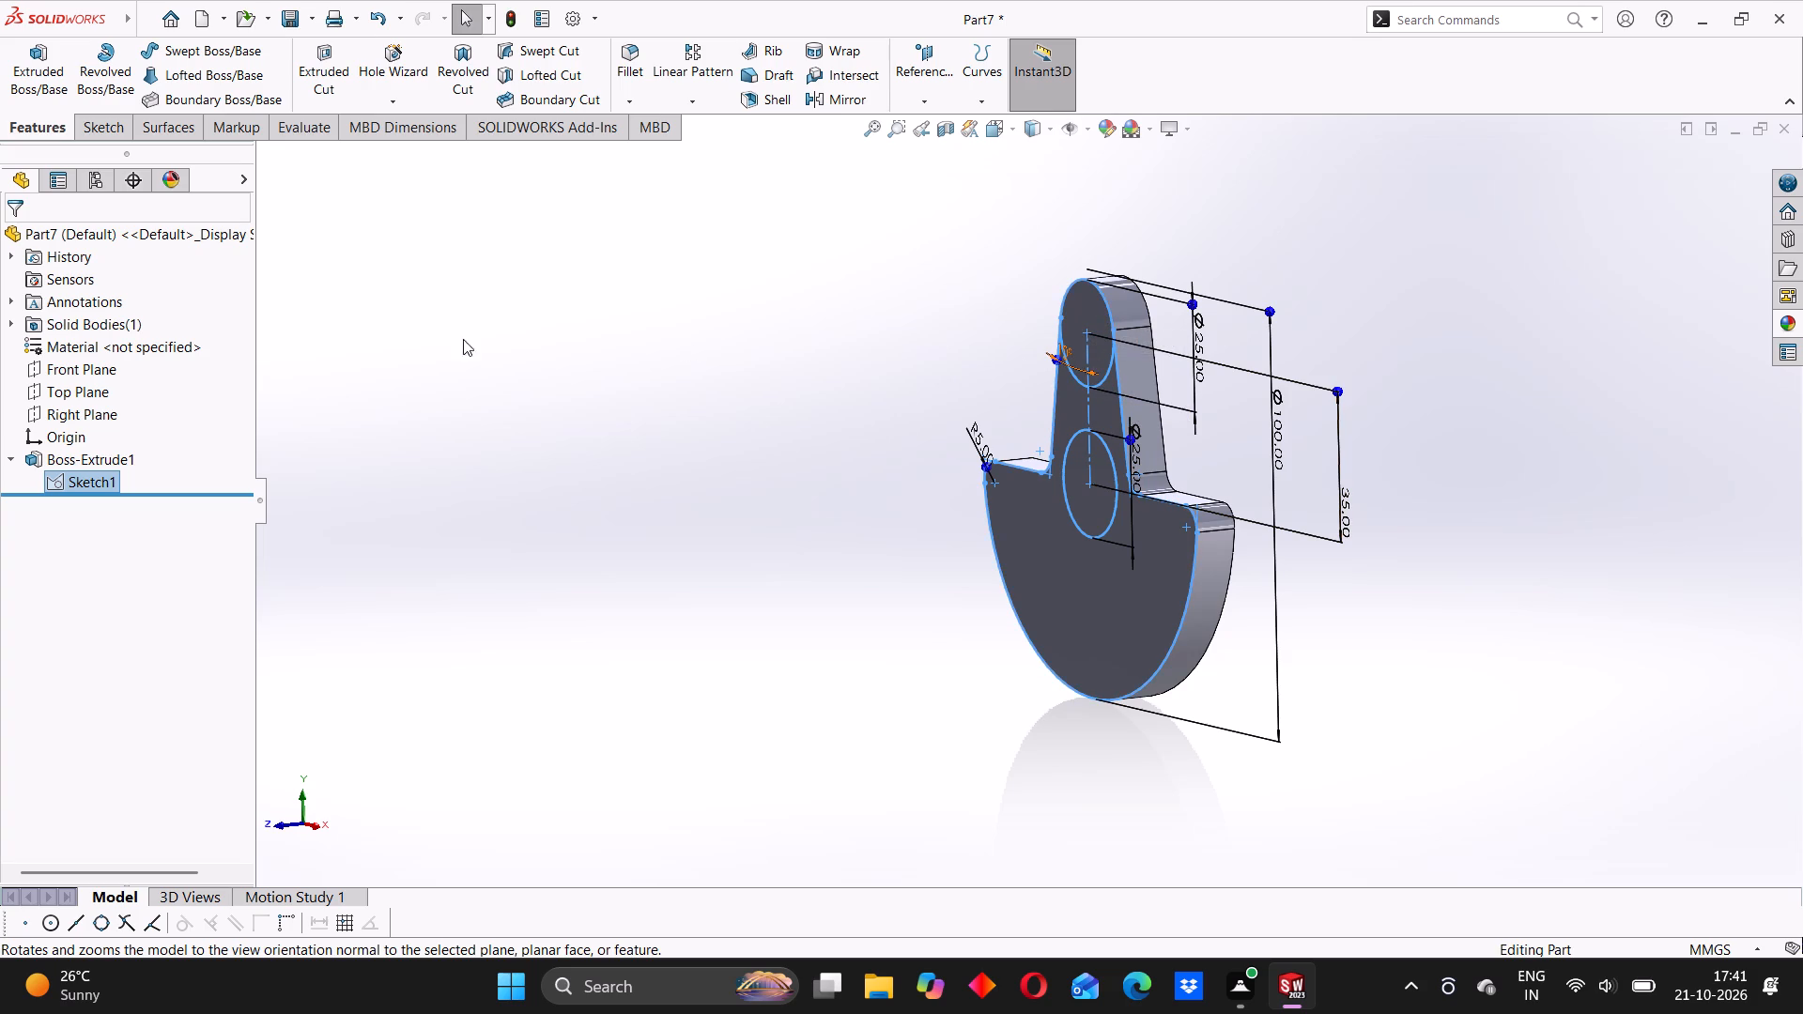
left_click(48, 64)
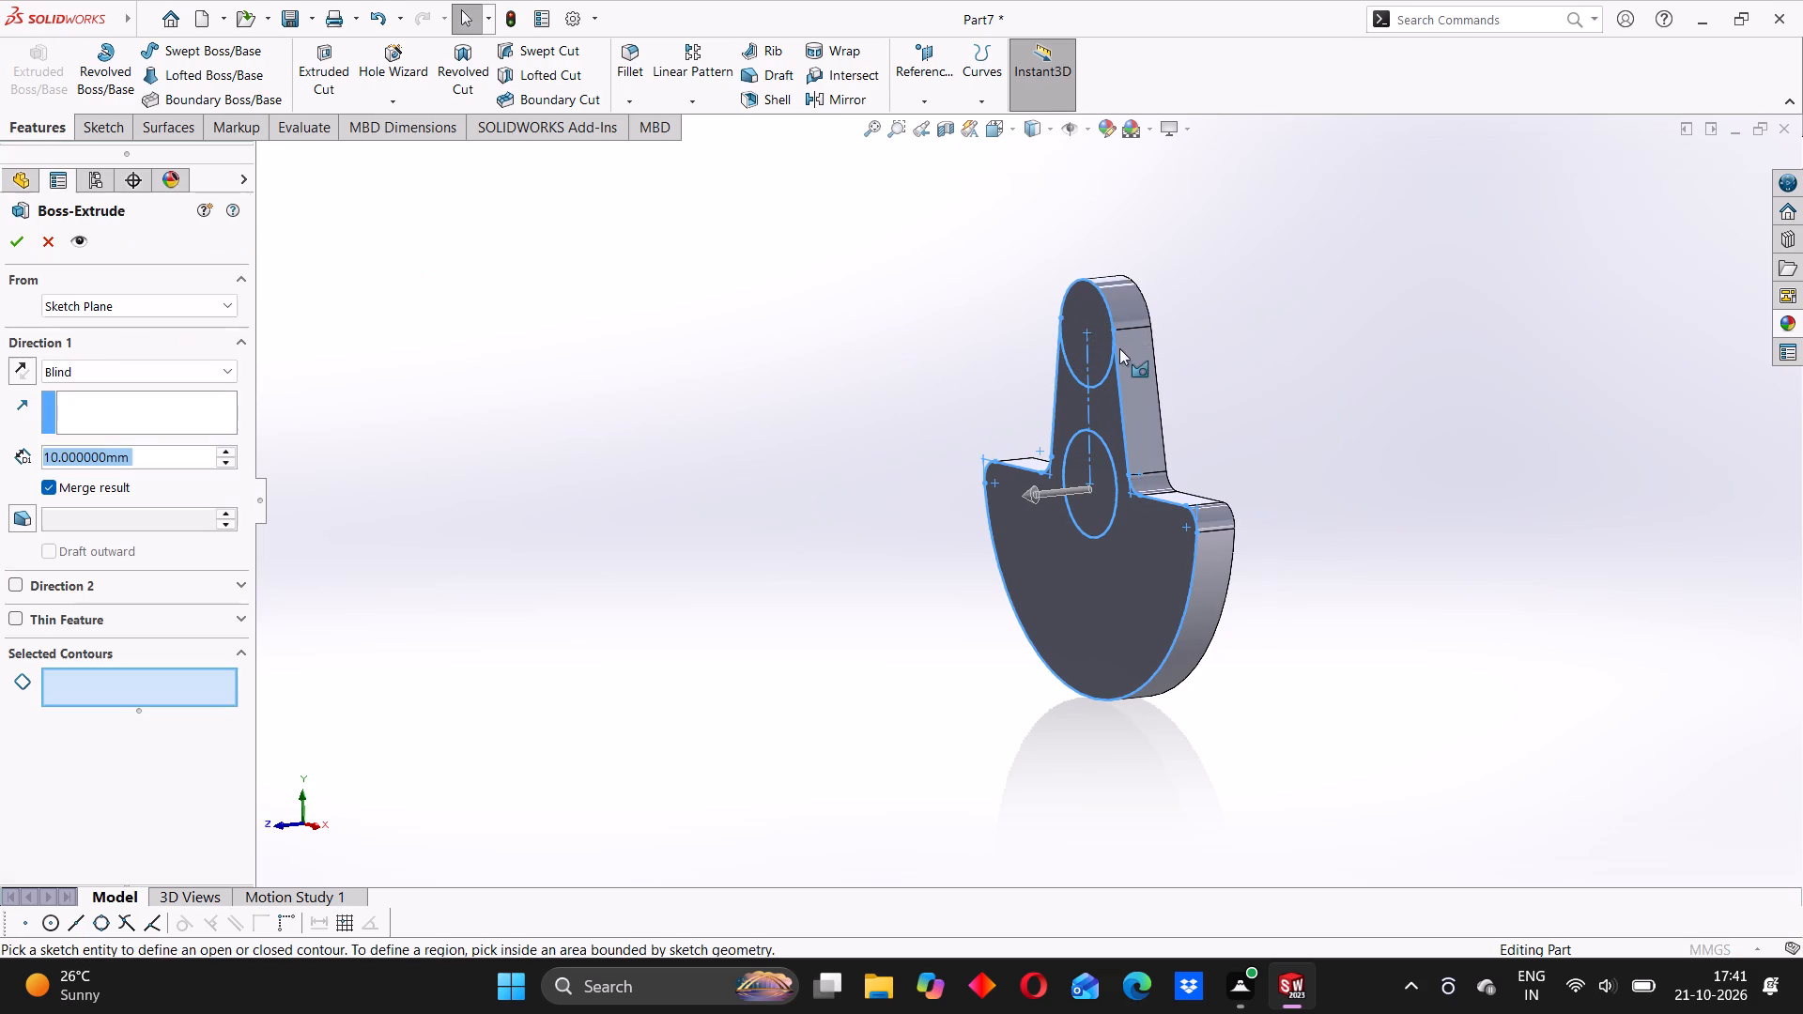
left_click(1084, 314)
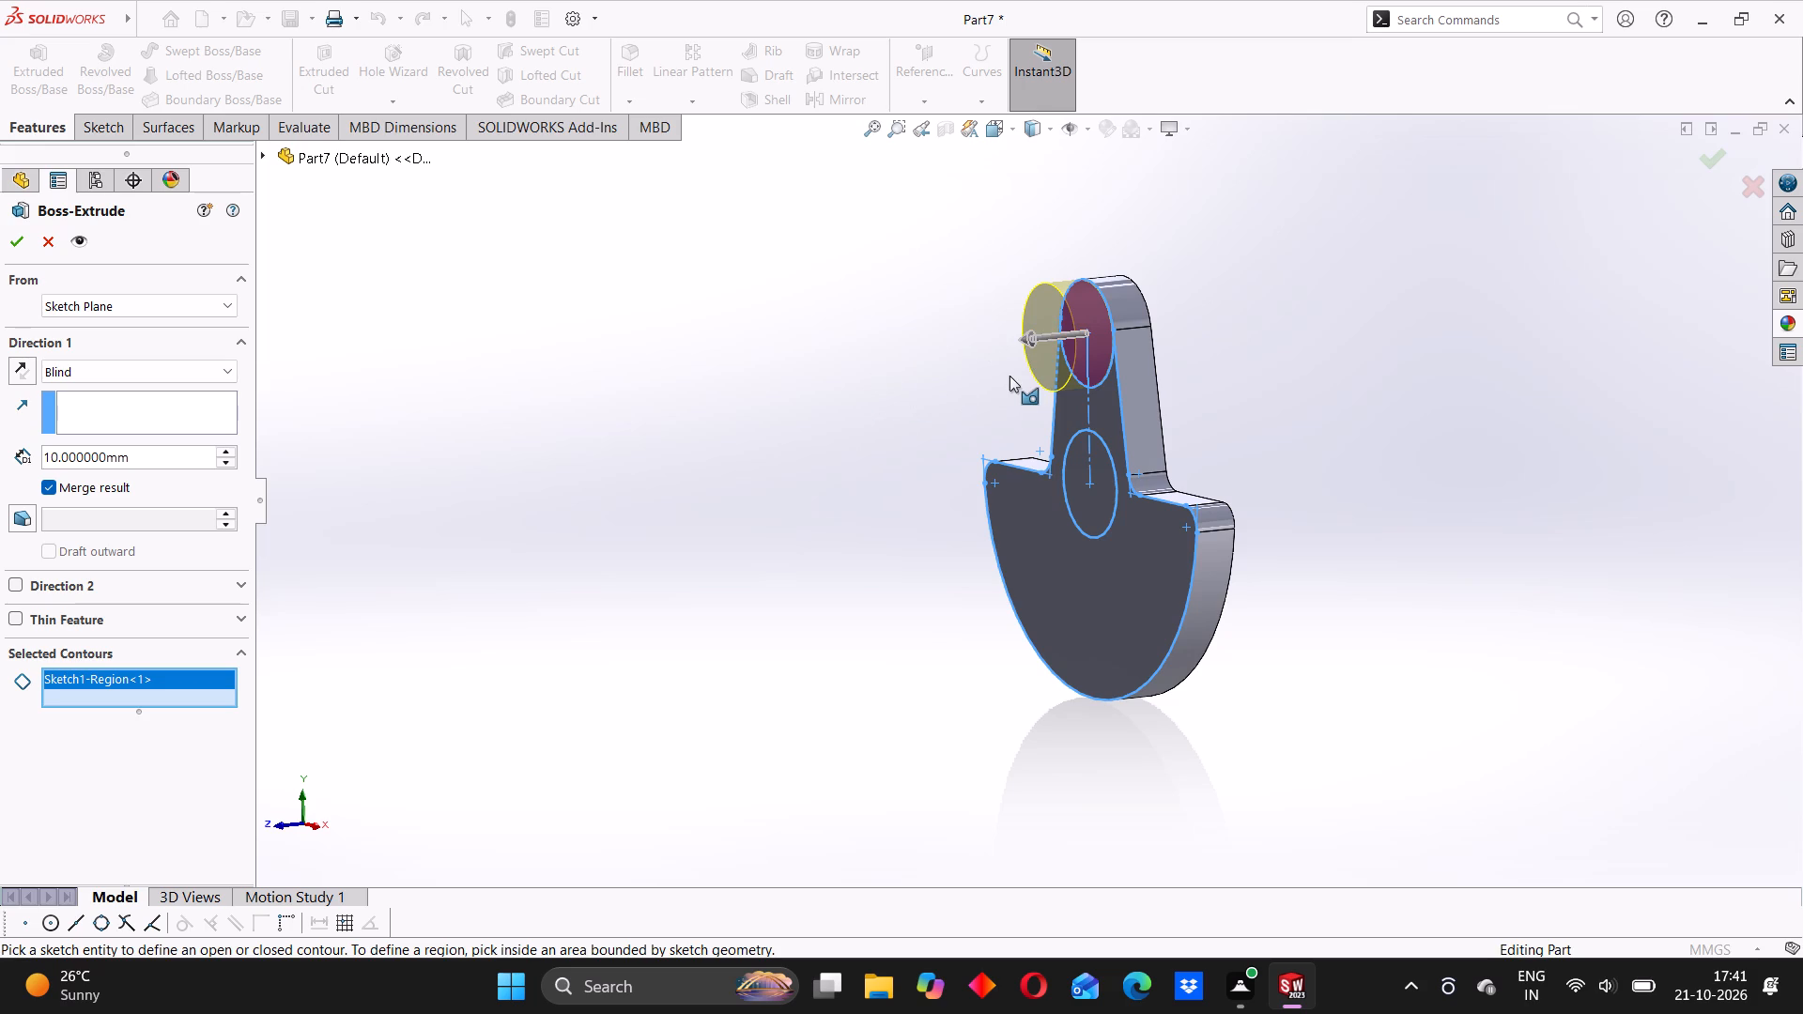
left_click(77, 366)
left_click(77, 366)
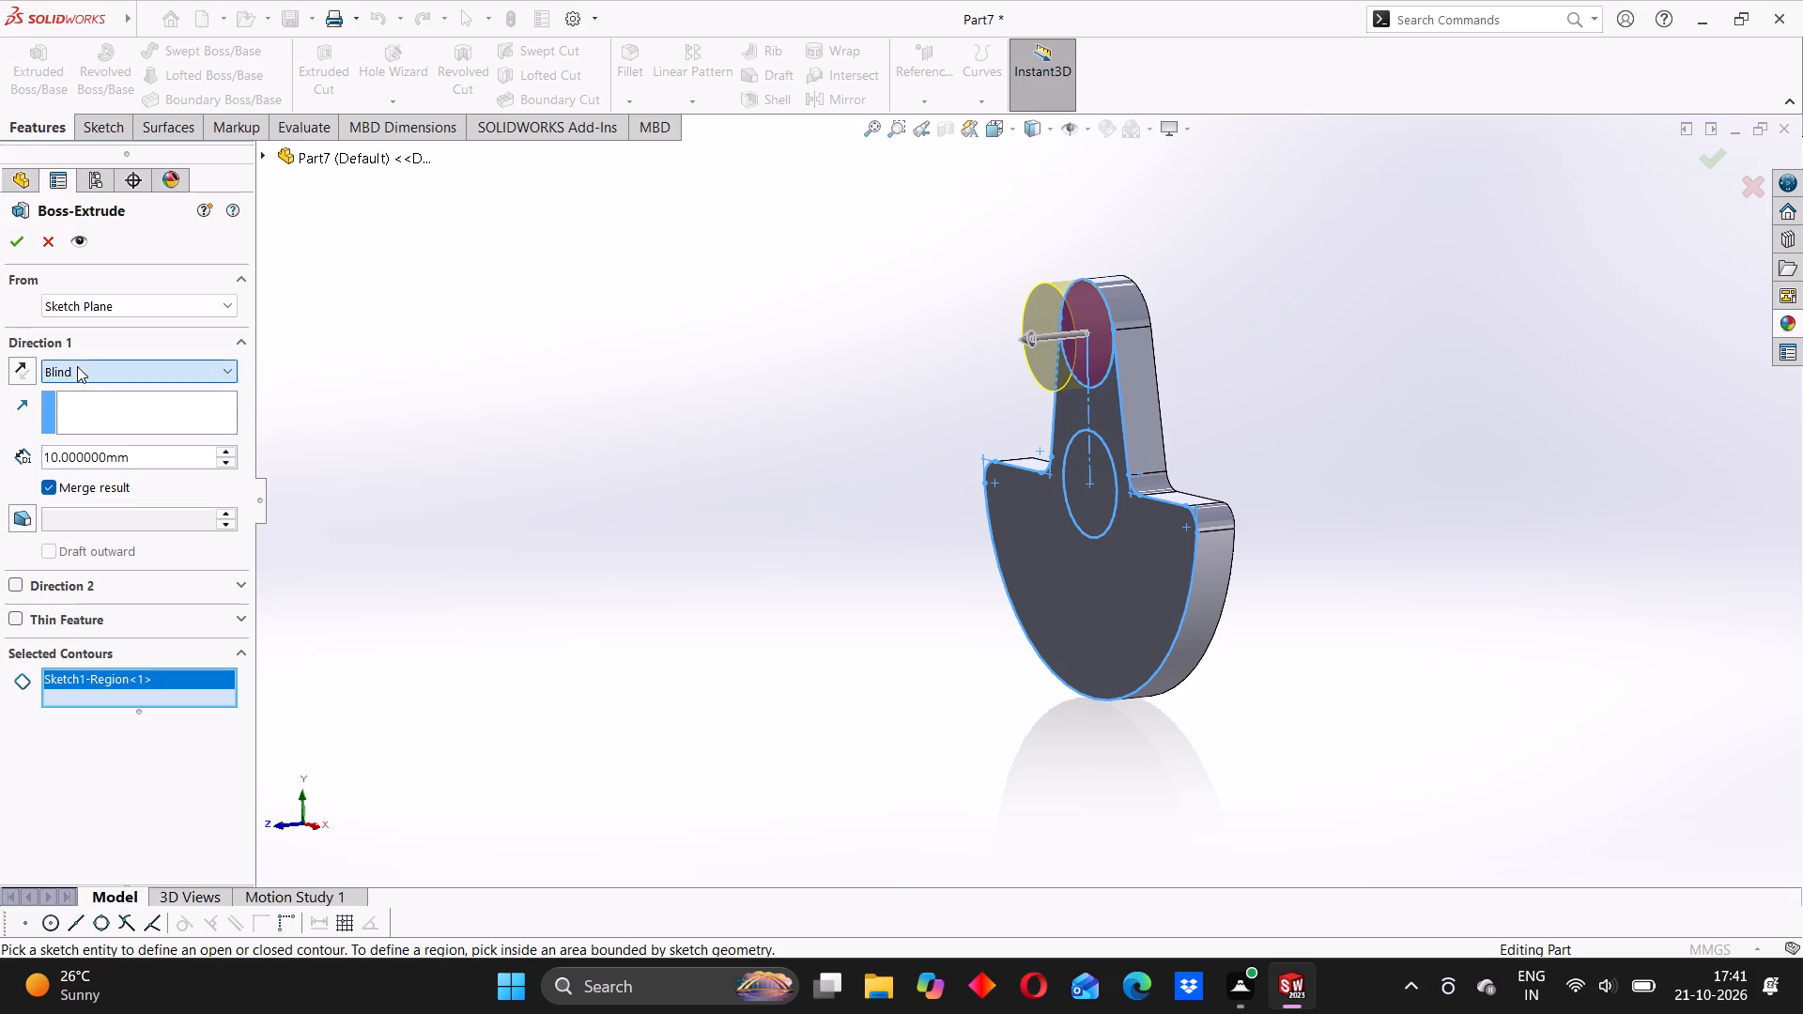
left_click_drag(130, 455, 19, 477)
type("50")
key("Return")
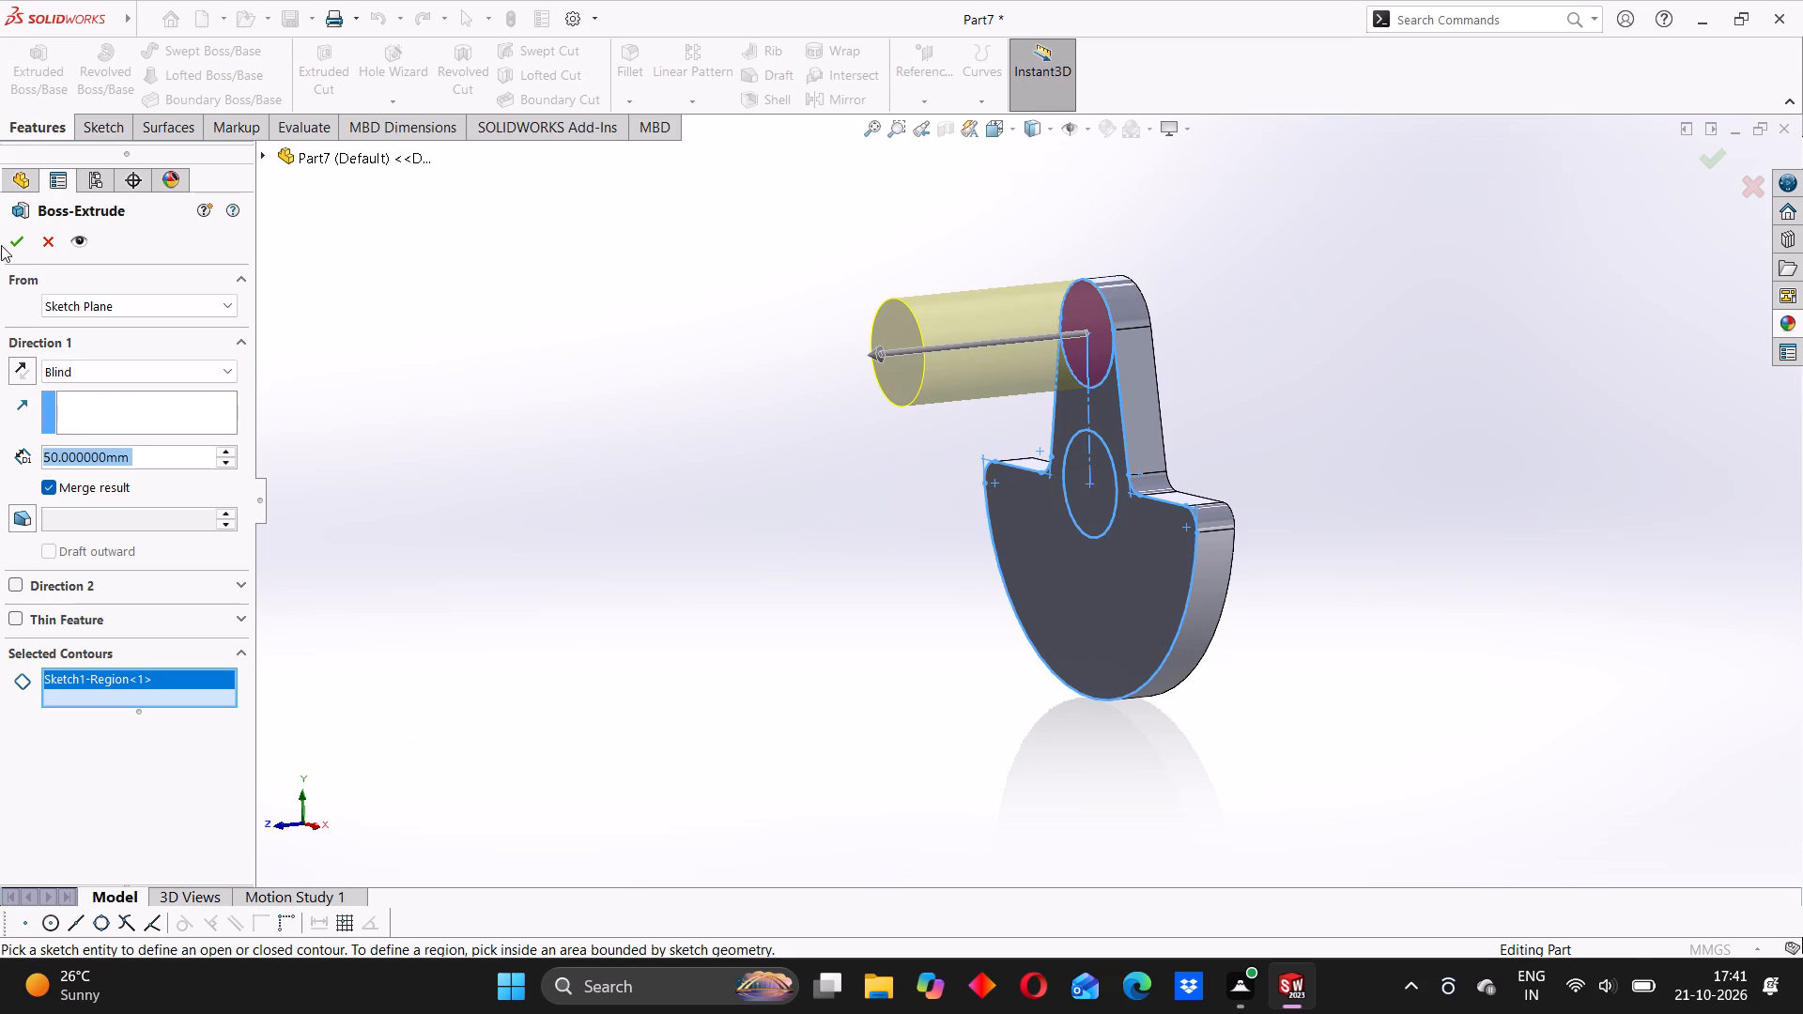
left_click(12, 238)
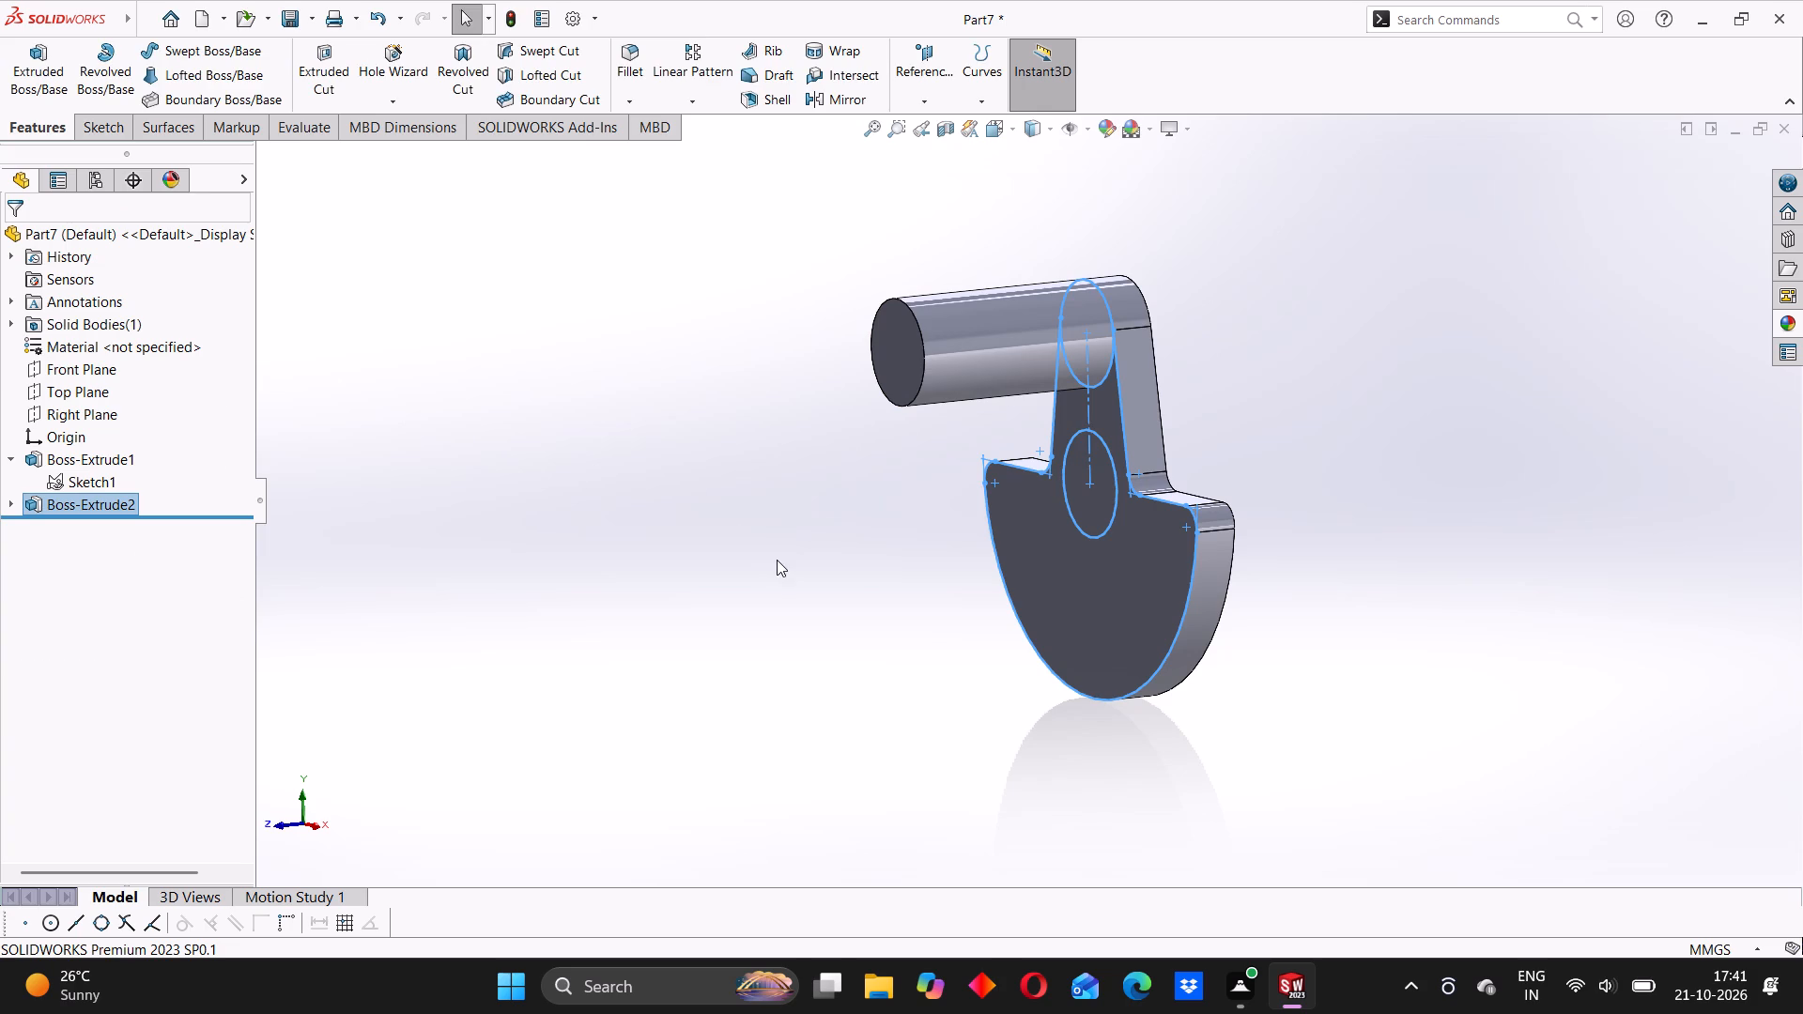
left_click(776, 508)
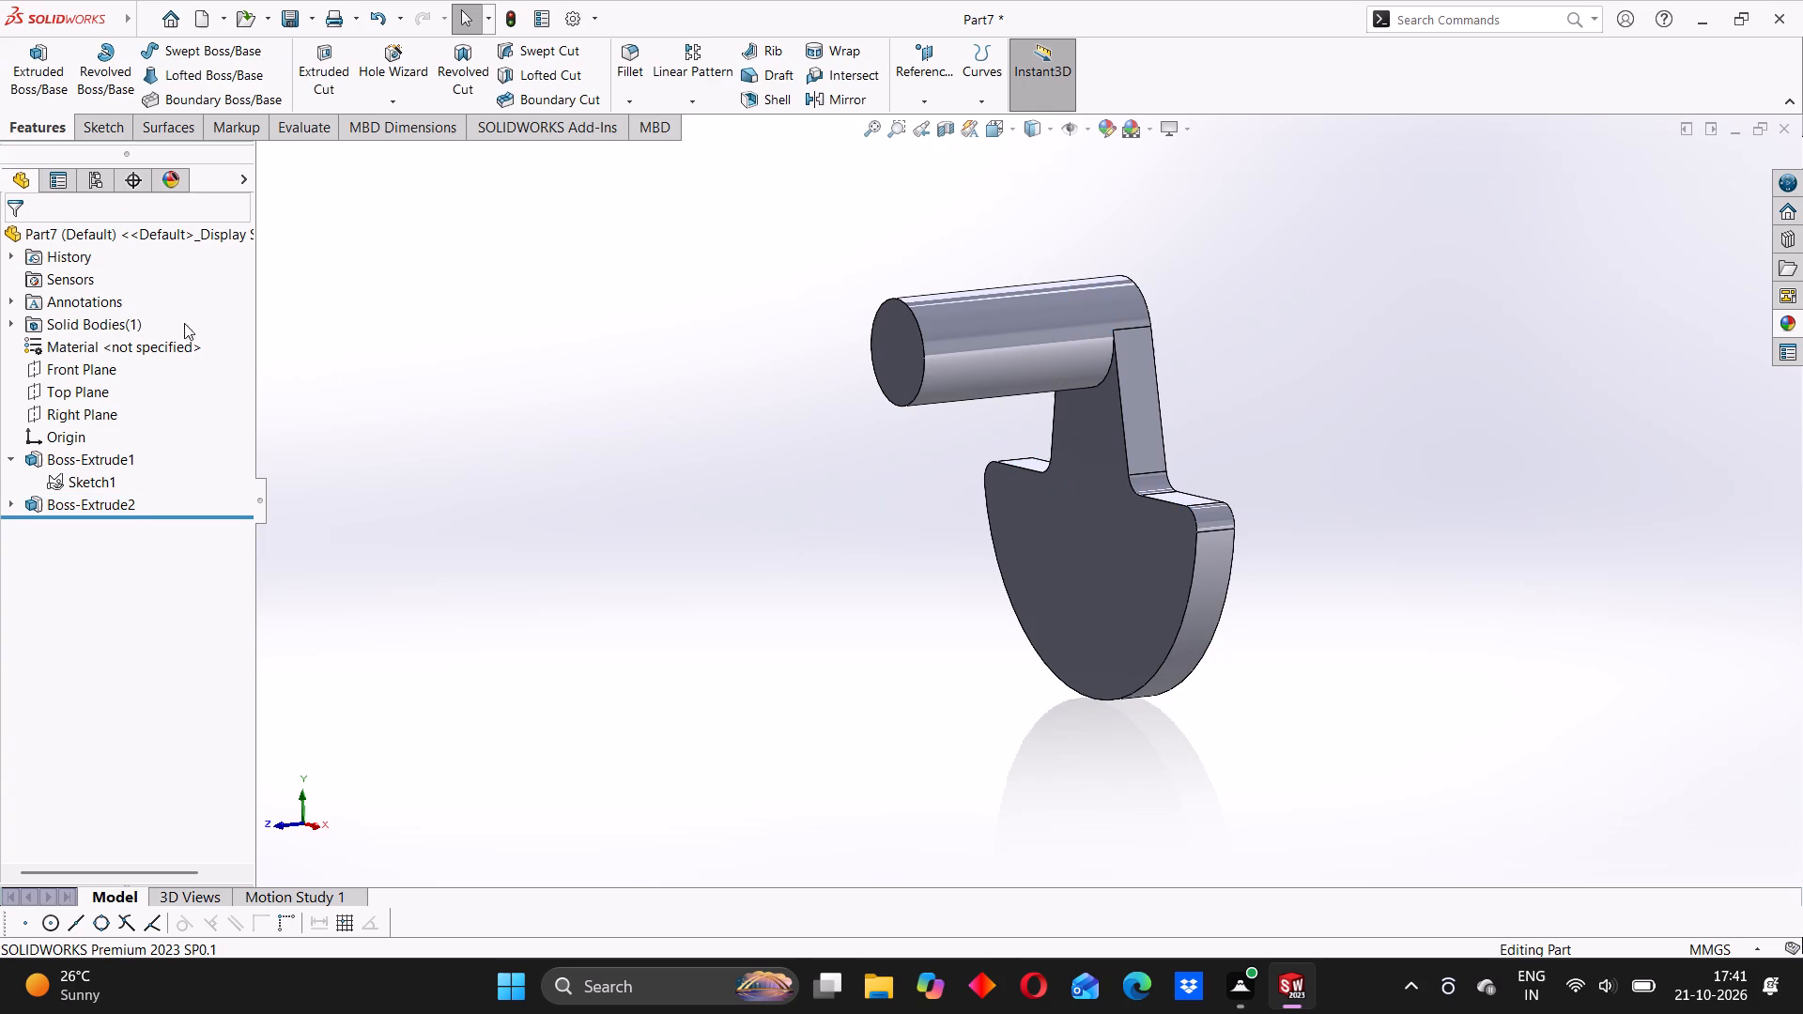
Reuse the web's sketch to extrude the lower 25 mm circle 30 mm in the reversed direction, merged with the web.
left_click(49, 484)
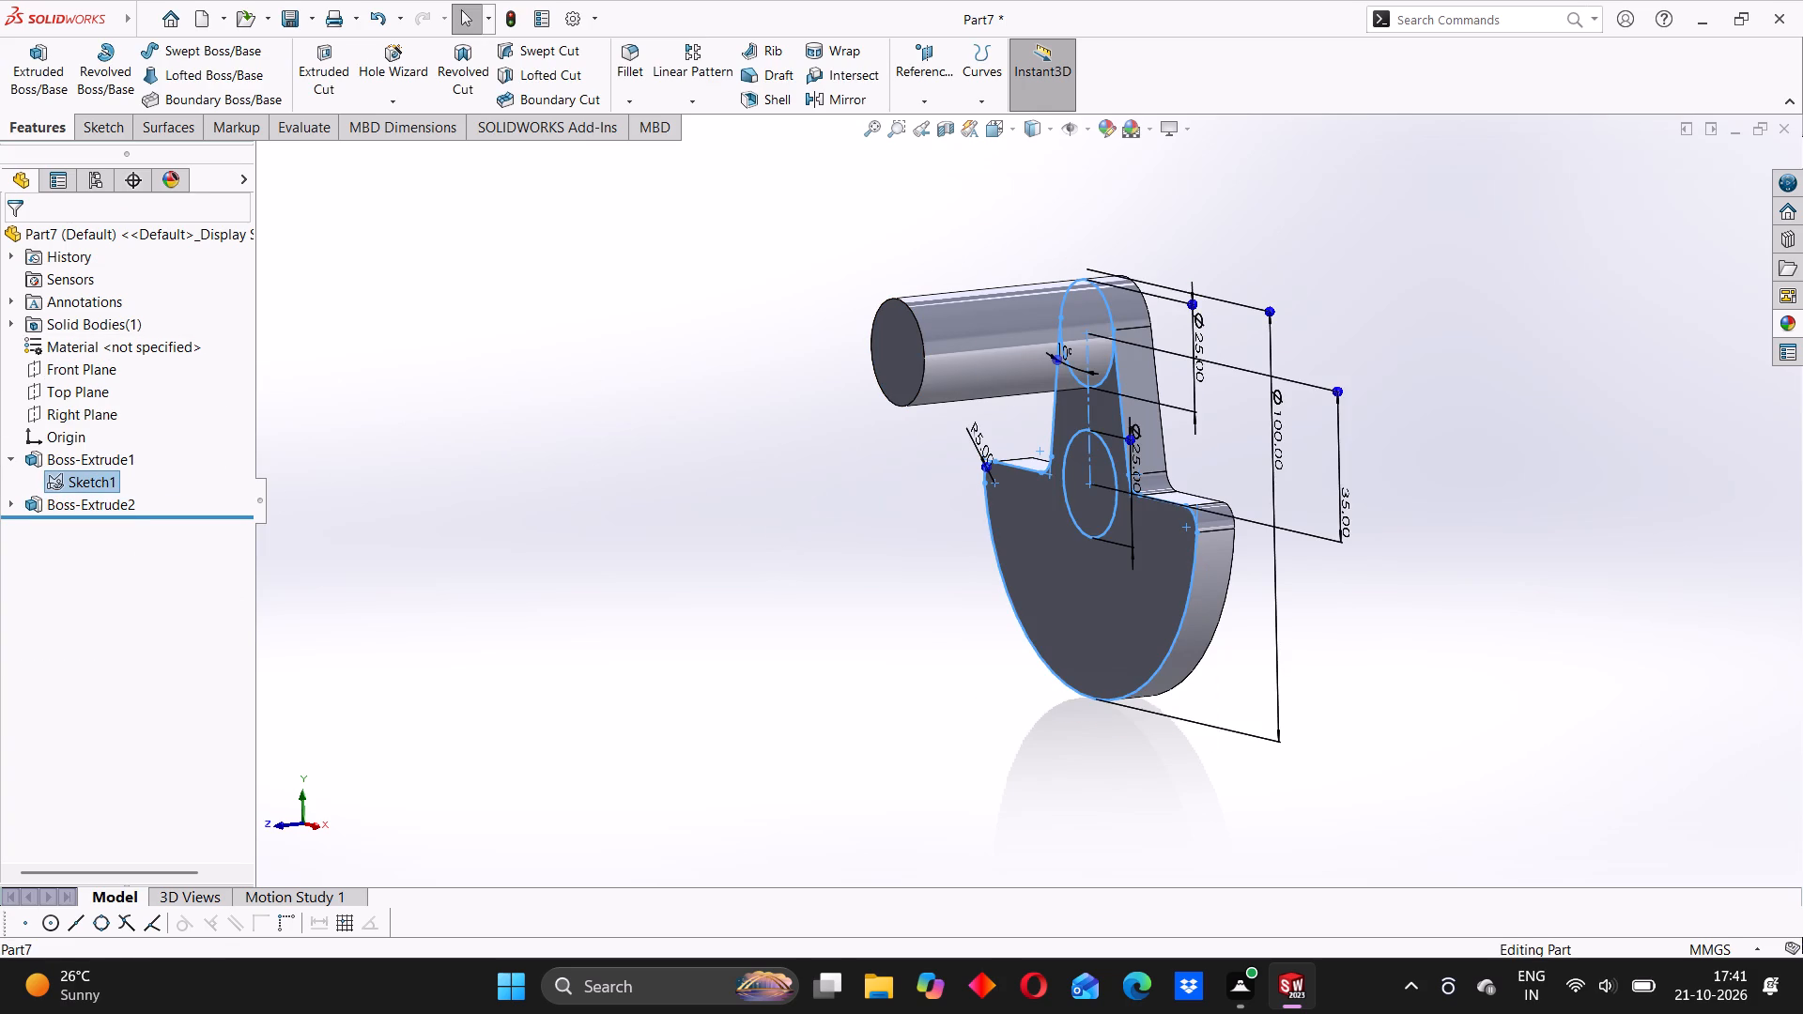
left_click(31, 61)
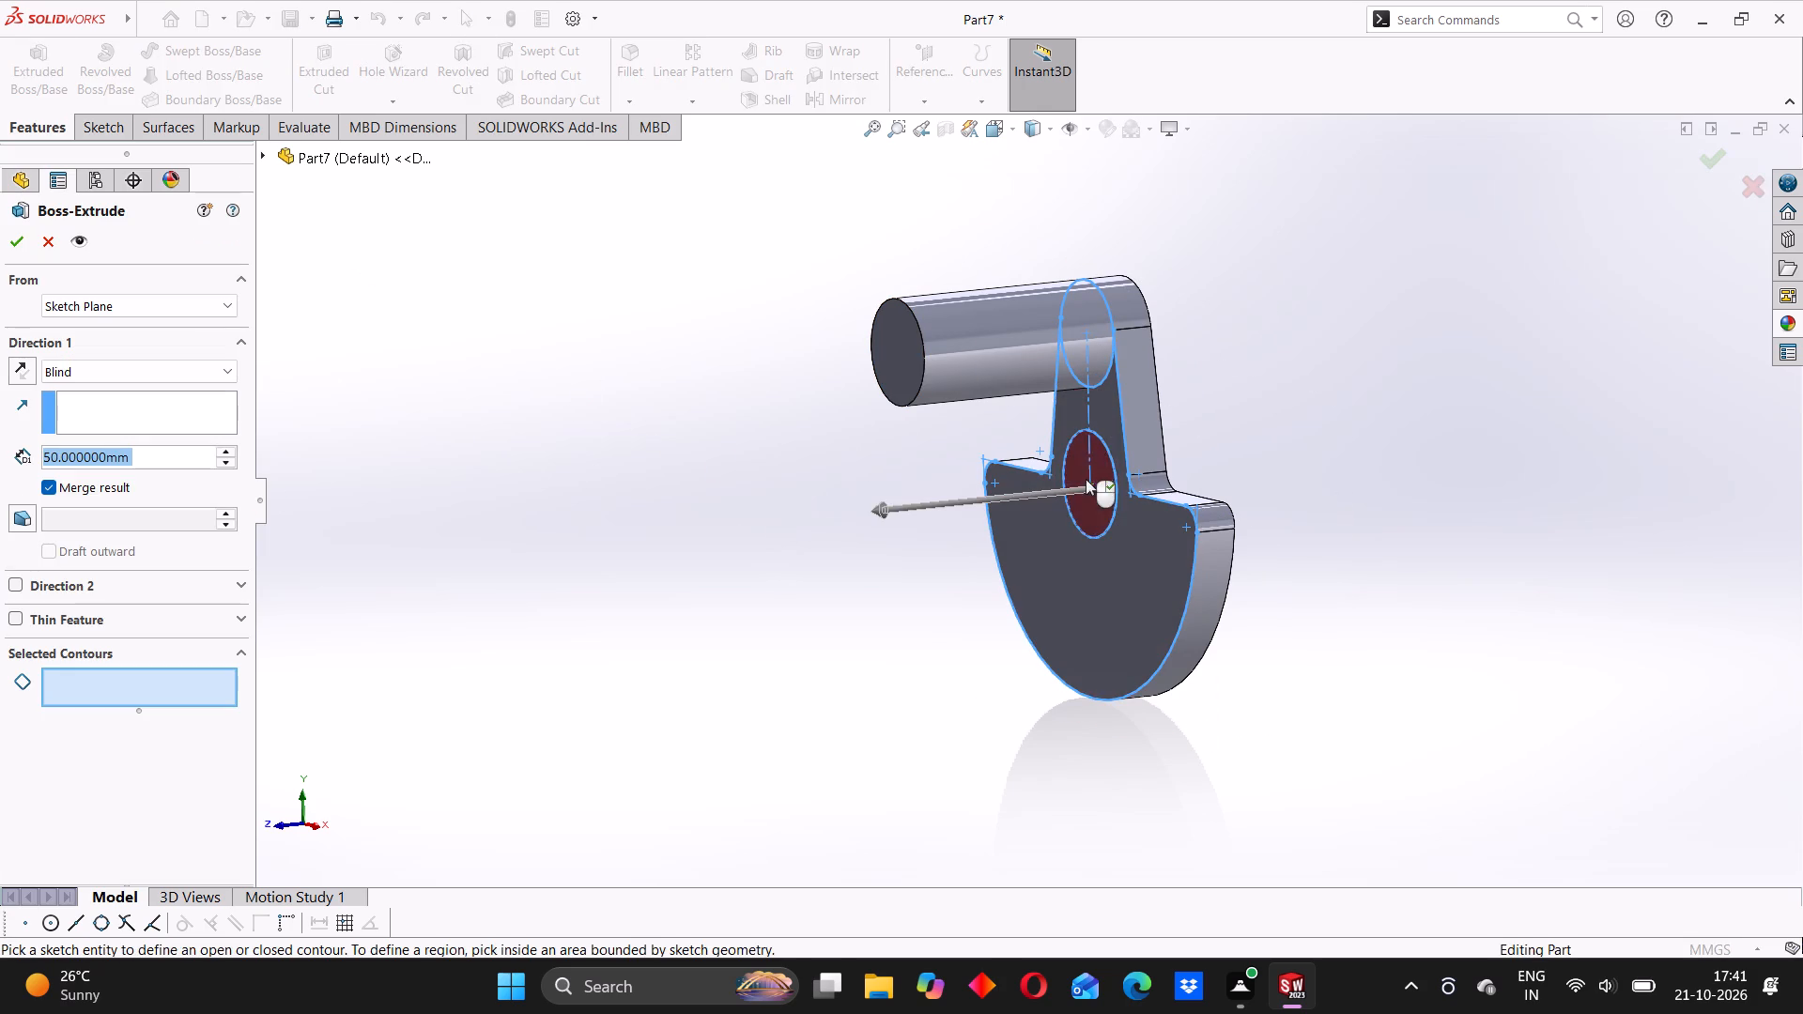
left_click(1100, 463)
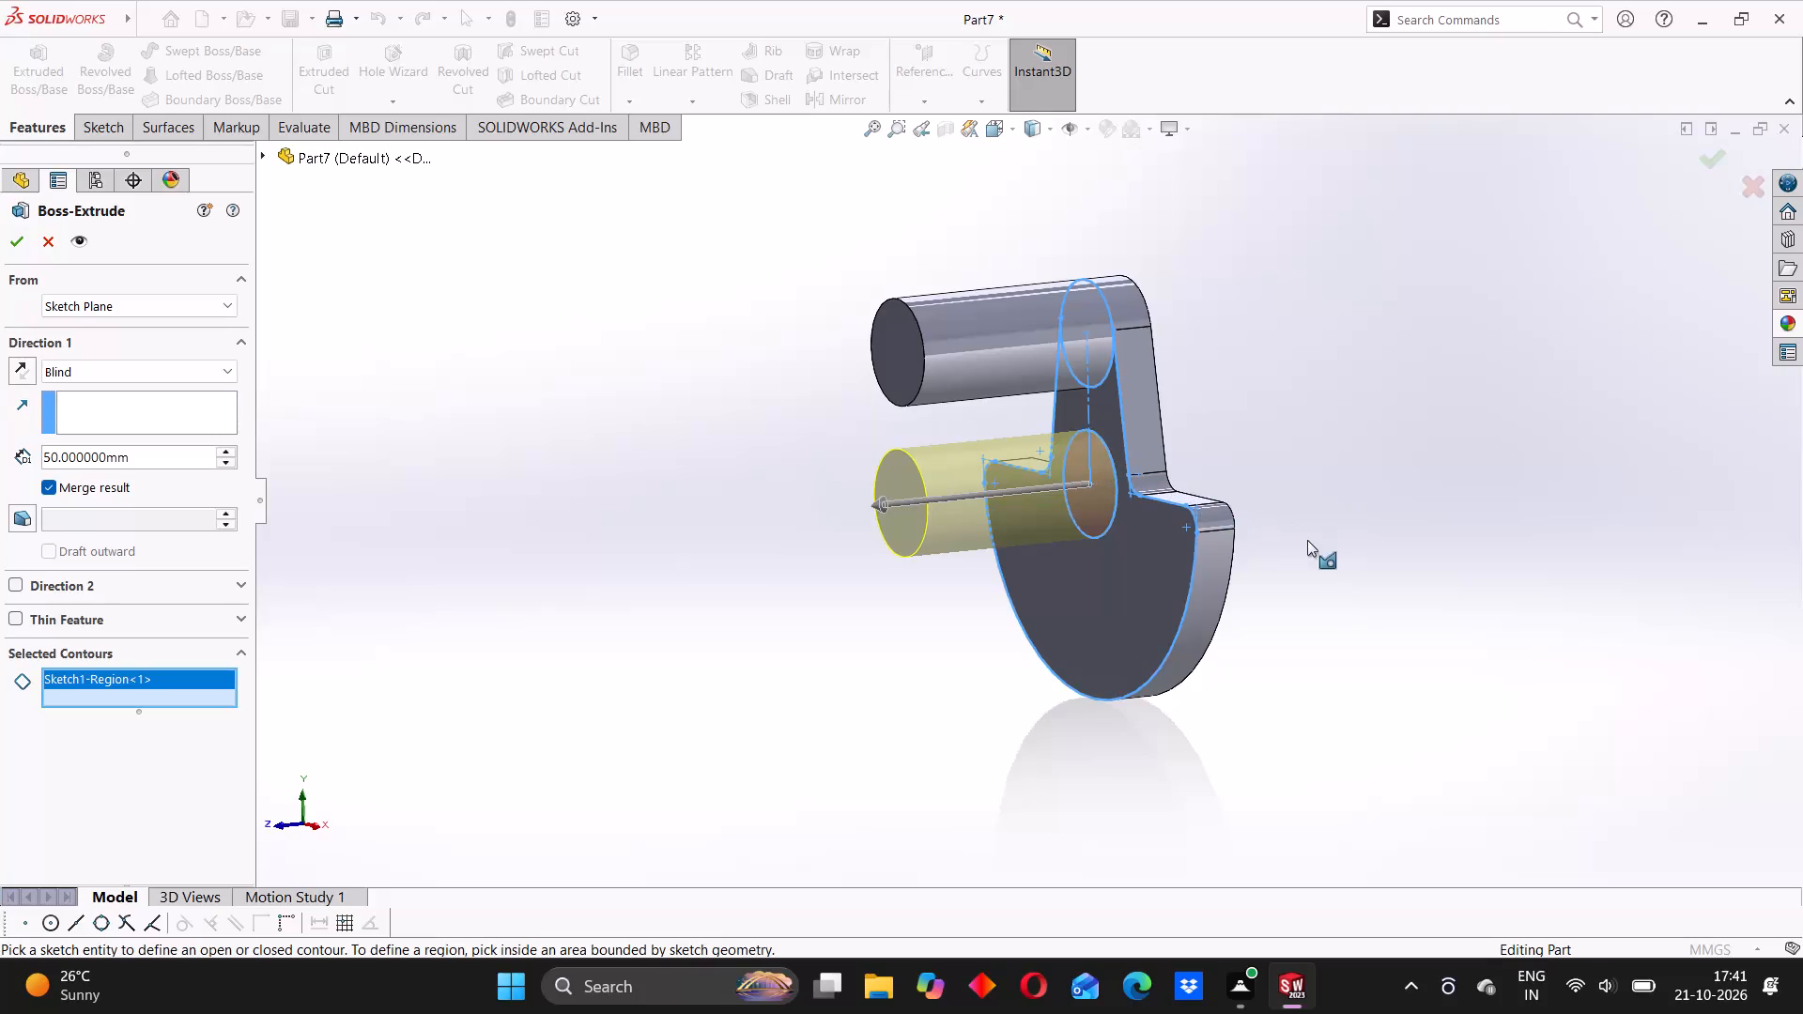
middle_click_drag(1302, 553, 1285, 560)
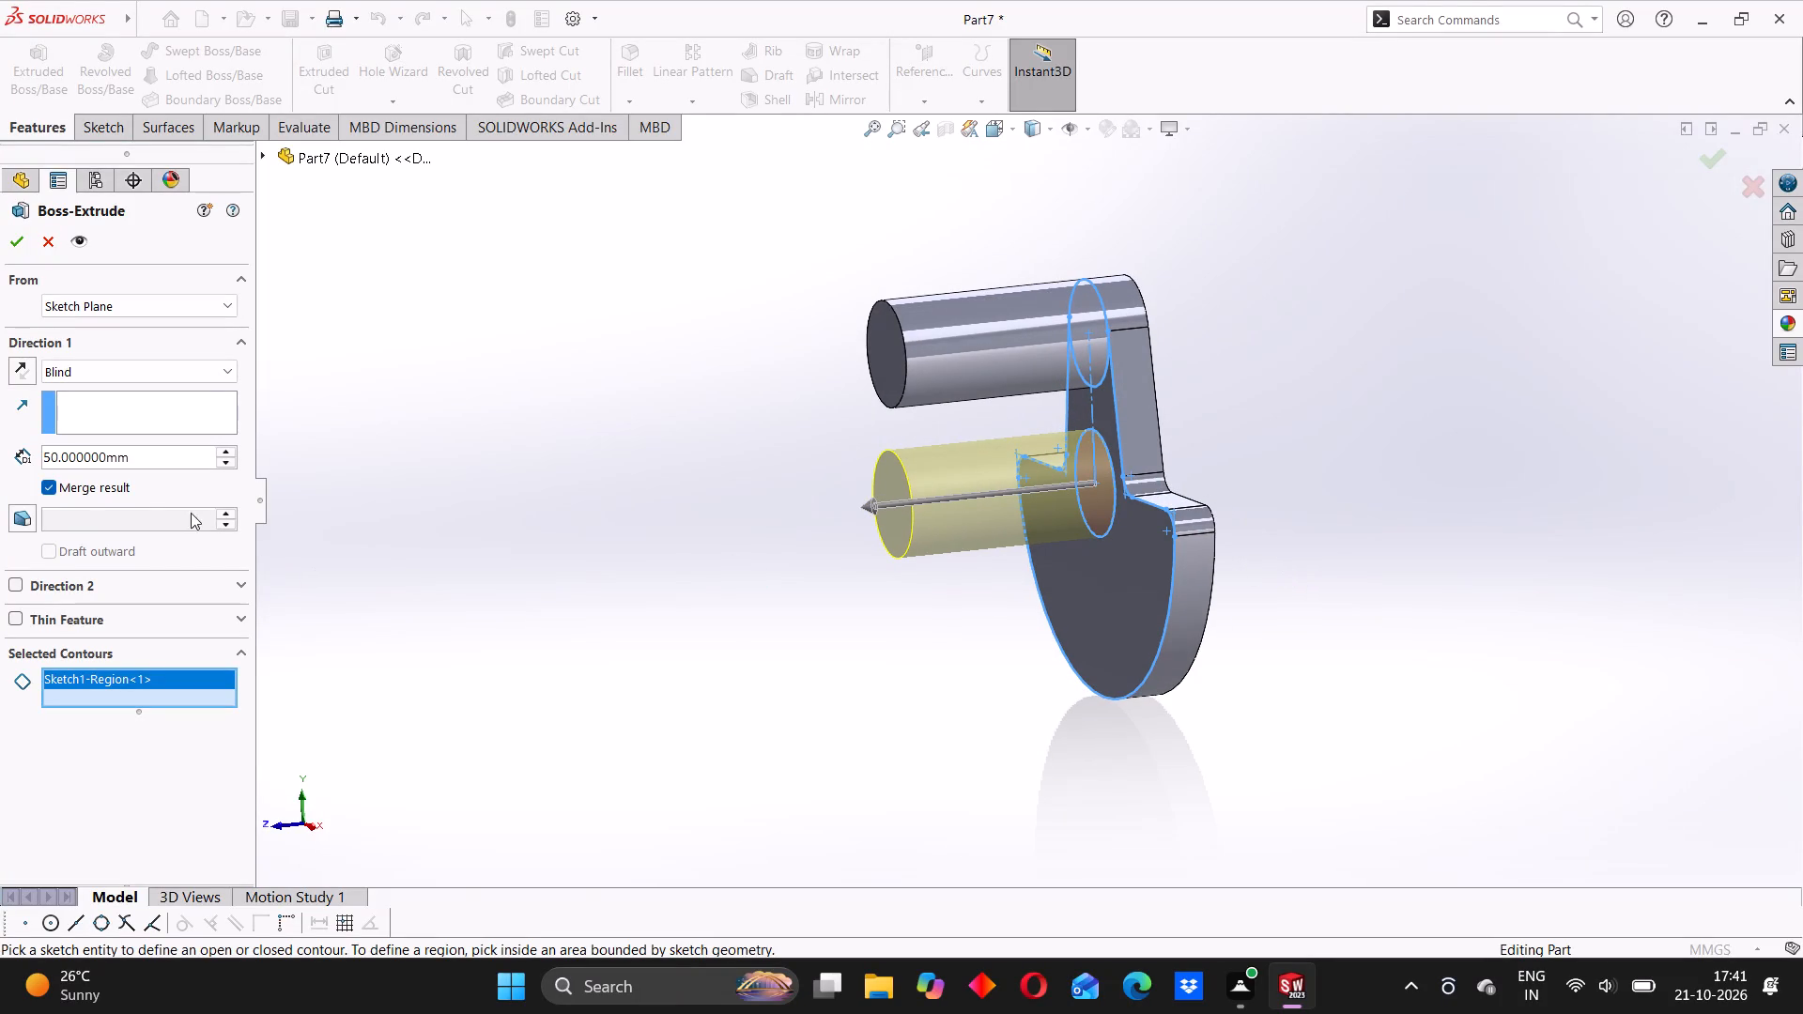
left_click(13, 364)
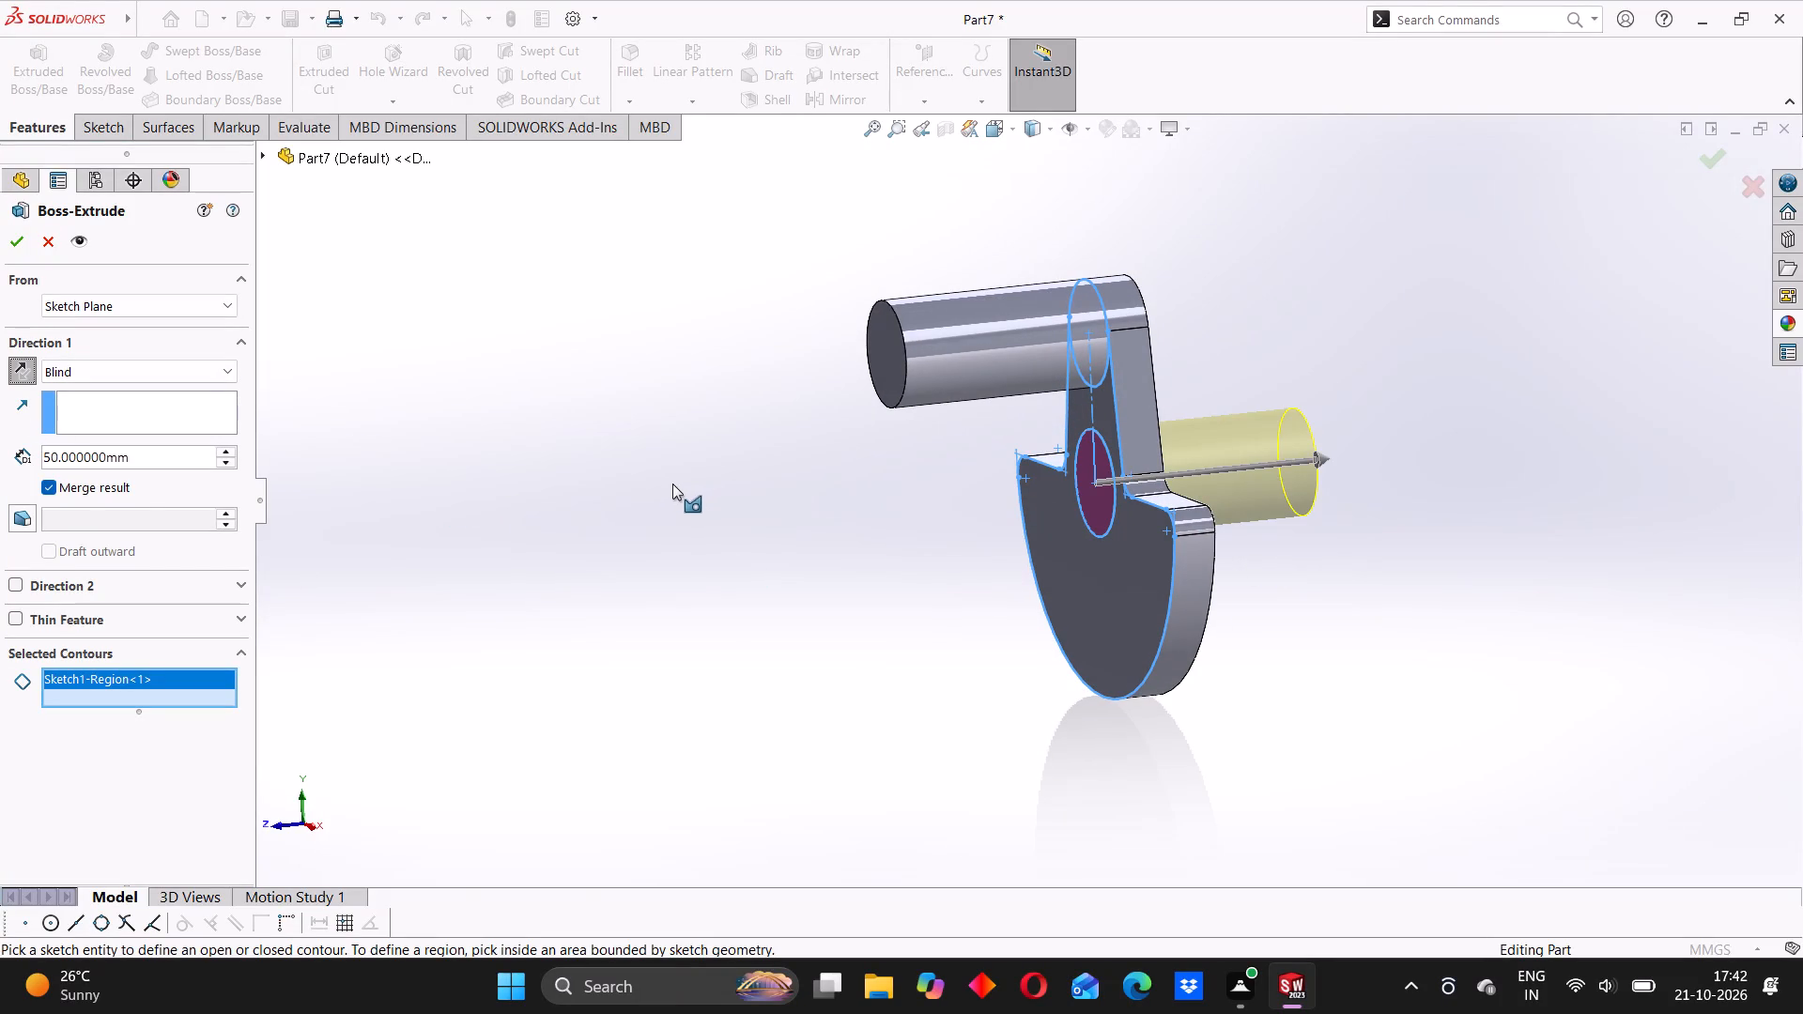
left_click_drag(139, 453, 2, 456)
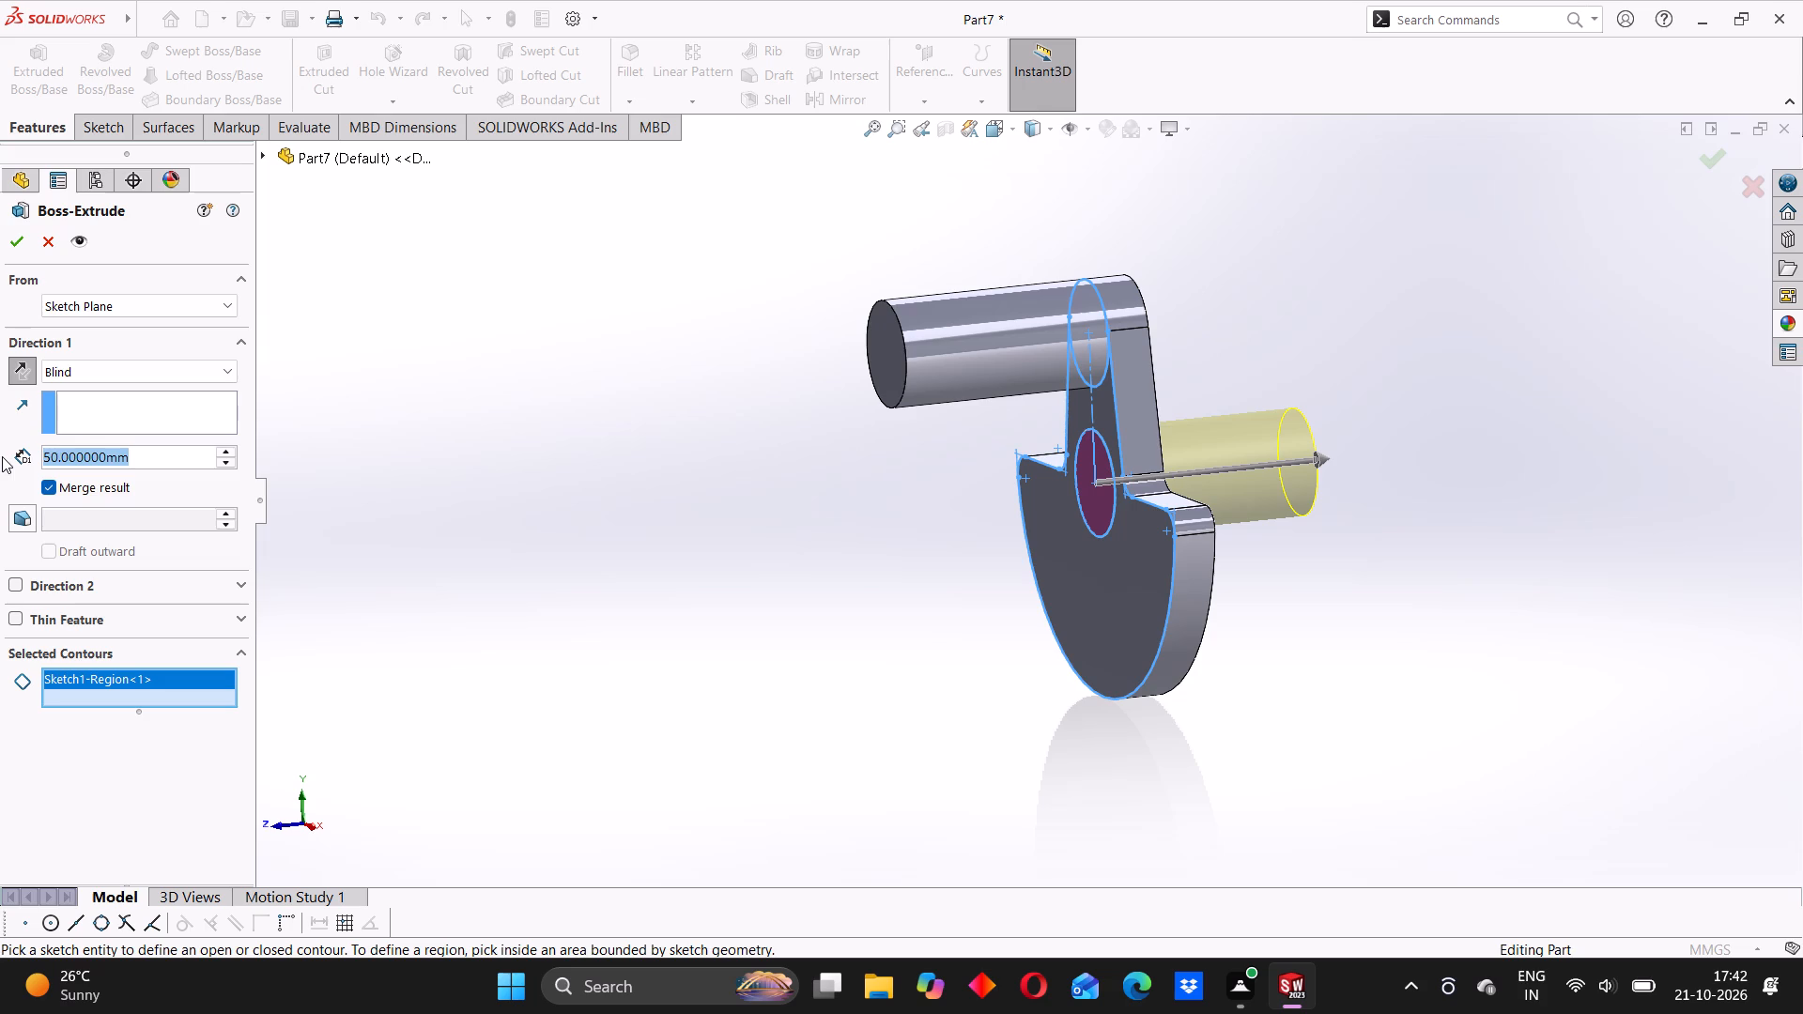
type("30")
key("Return")
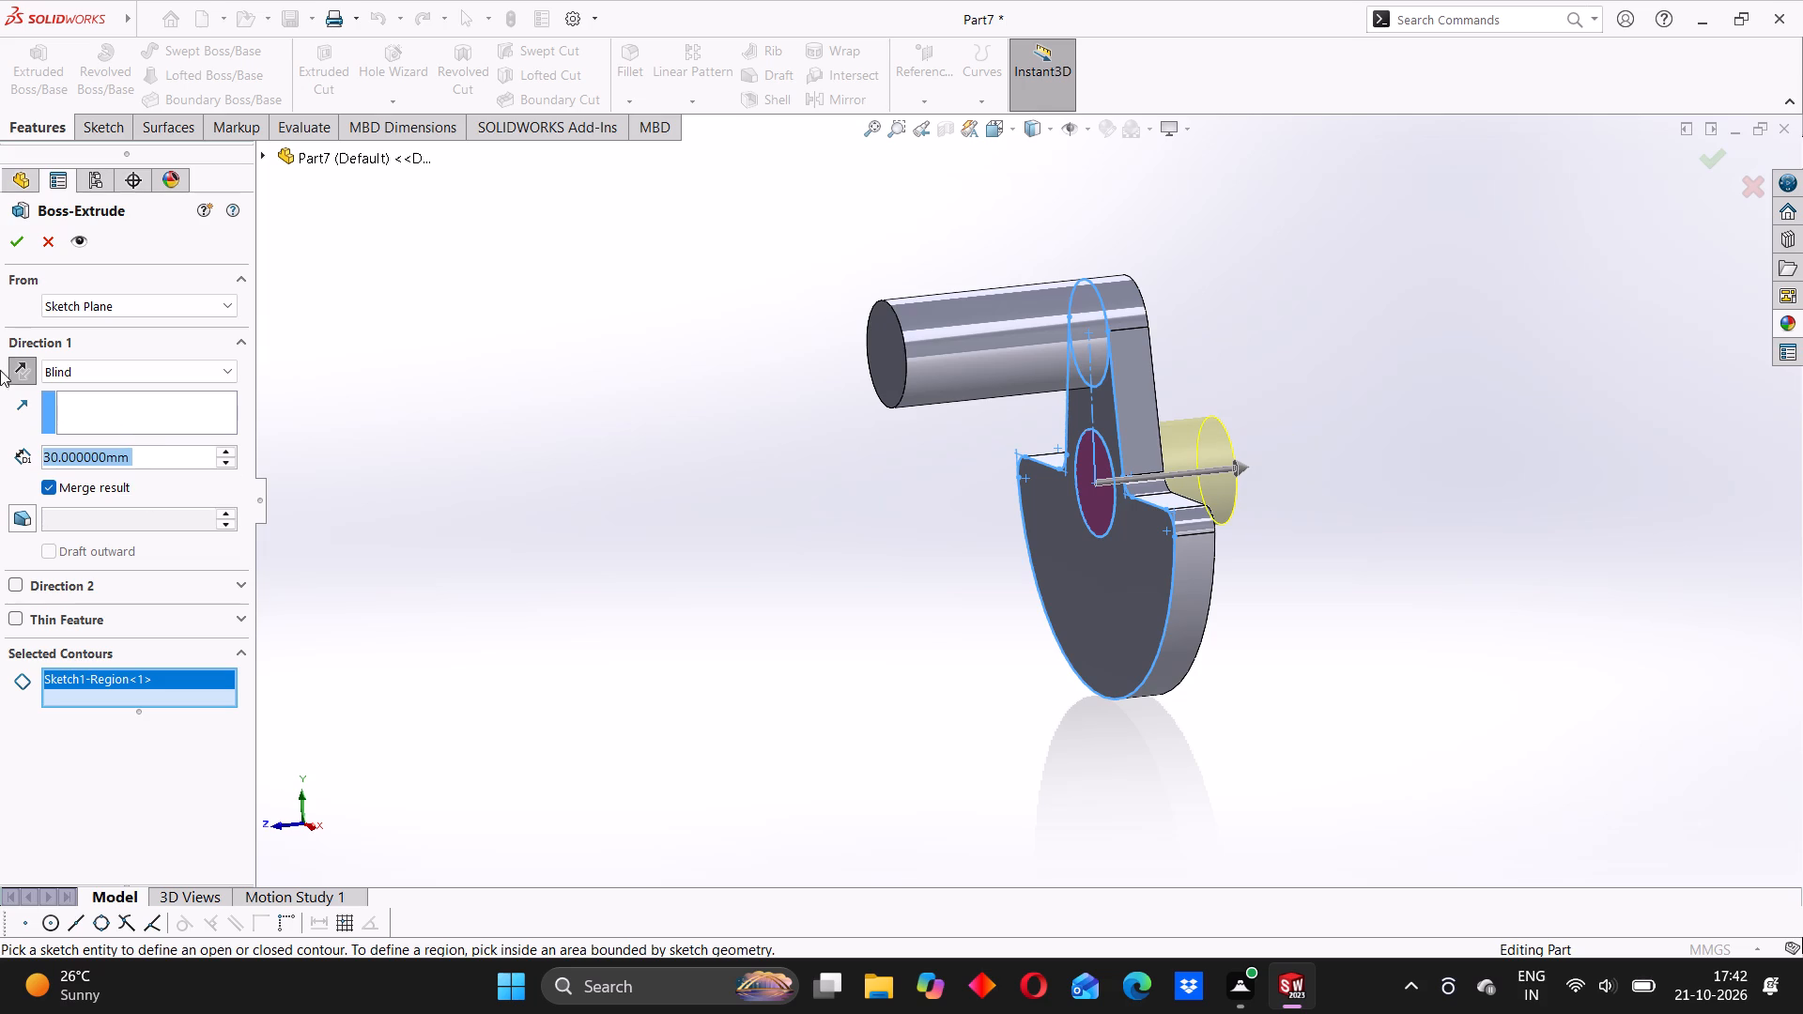
left_click(18, 233)
Examine the crankshaft half from several angles, checking the crank pin, web and main shaft.
middle_click_drag(1102, 637, 1035, 605)
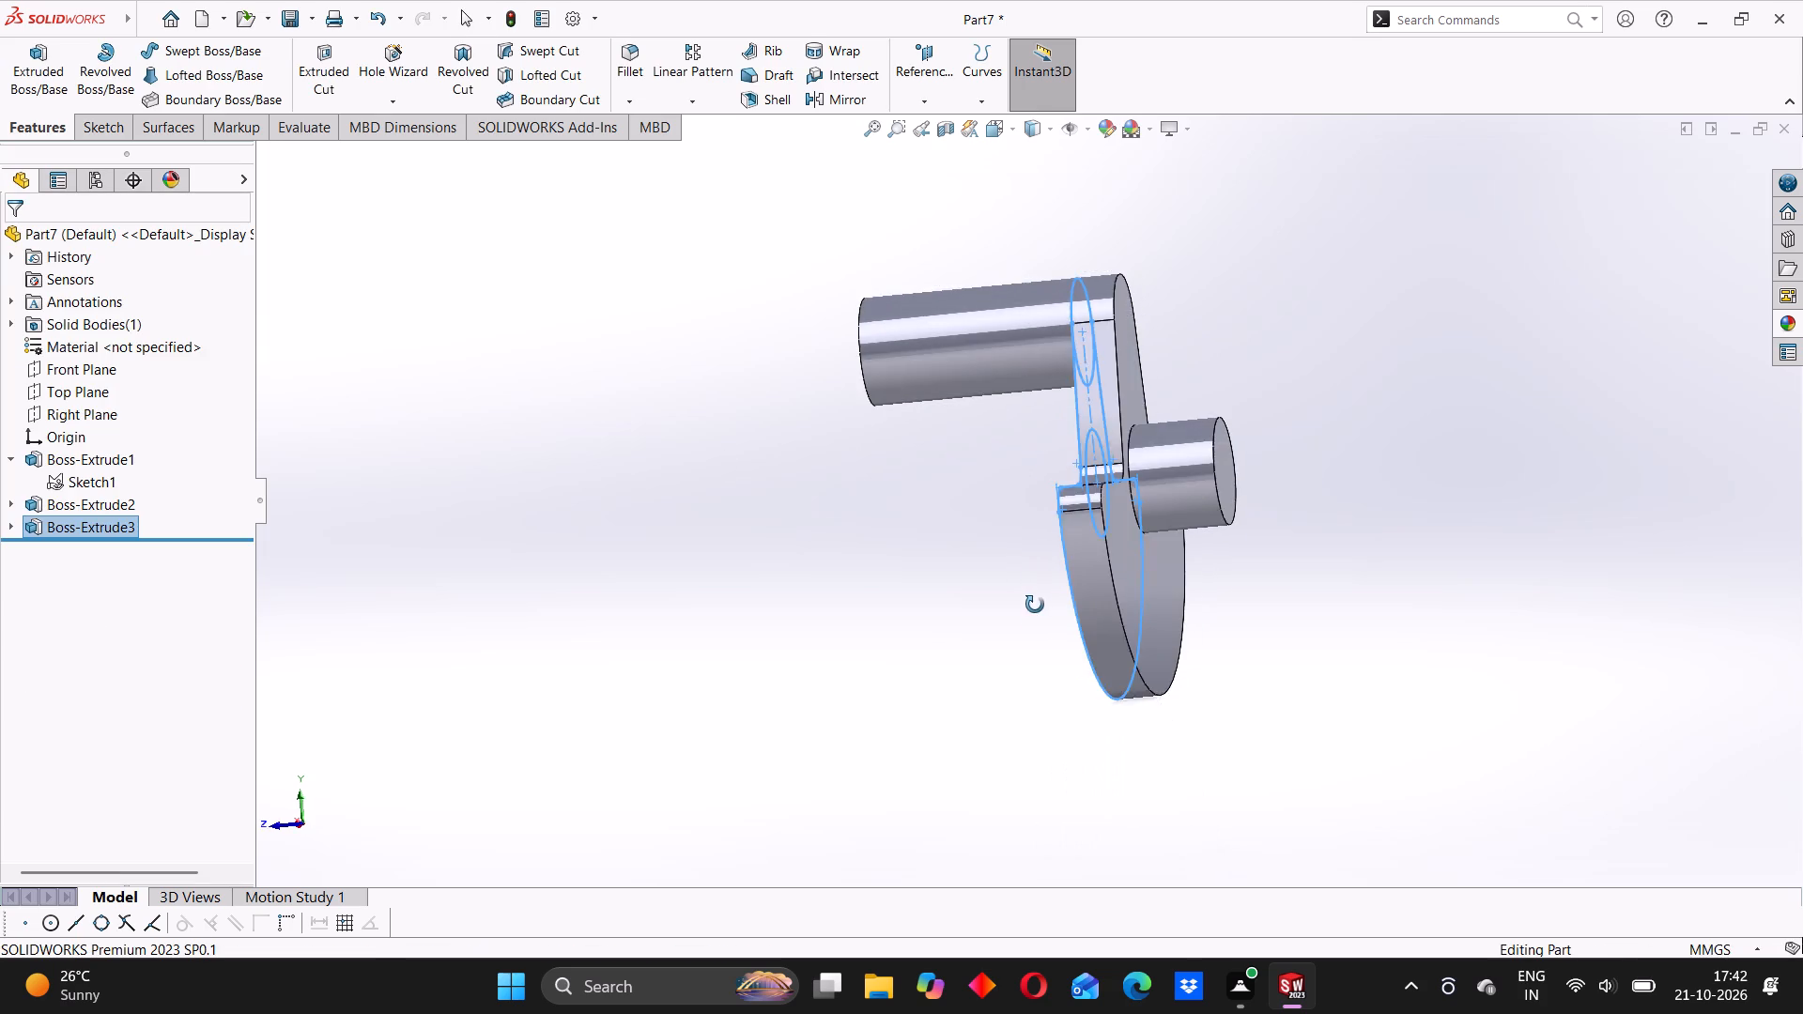
middle_click_drag(1035, 605, 1056, 648)
left_click(912, 615)
middle_click_drag(1116, 558, 1136, 550)
middle_click_drag(1086, 653, 1082, 591)
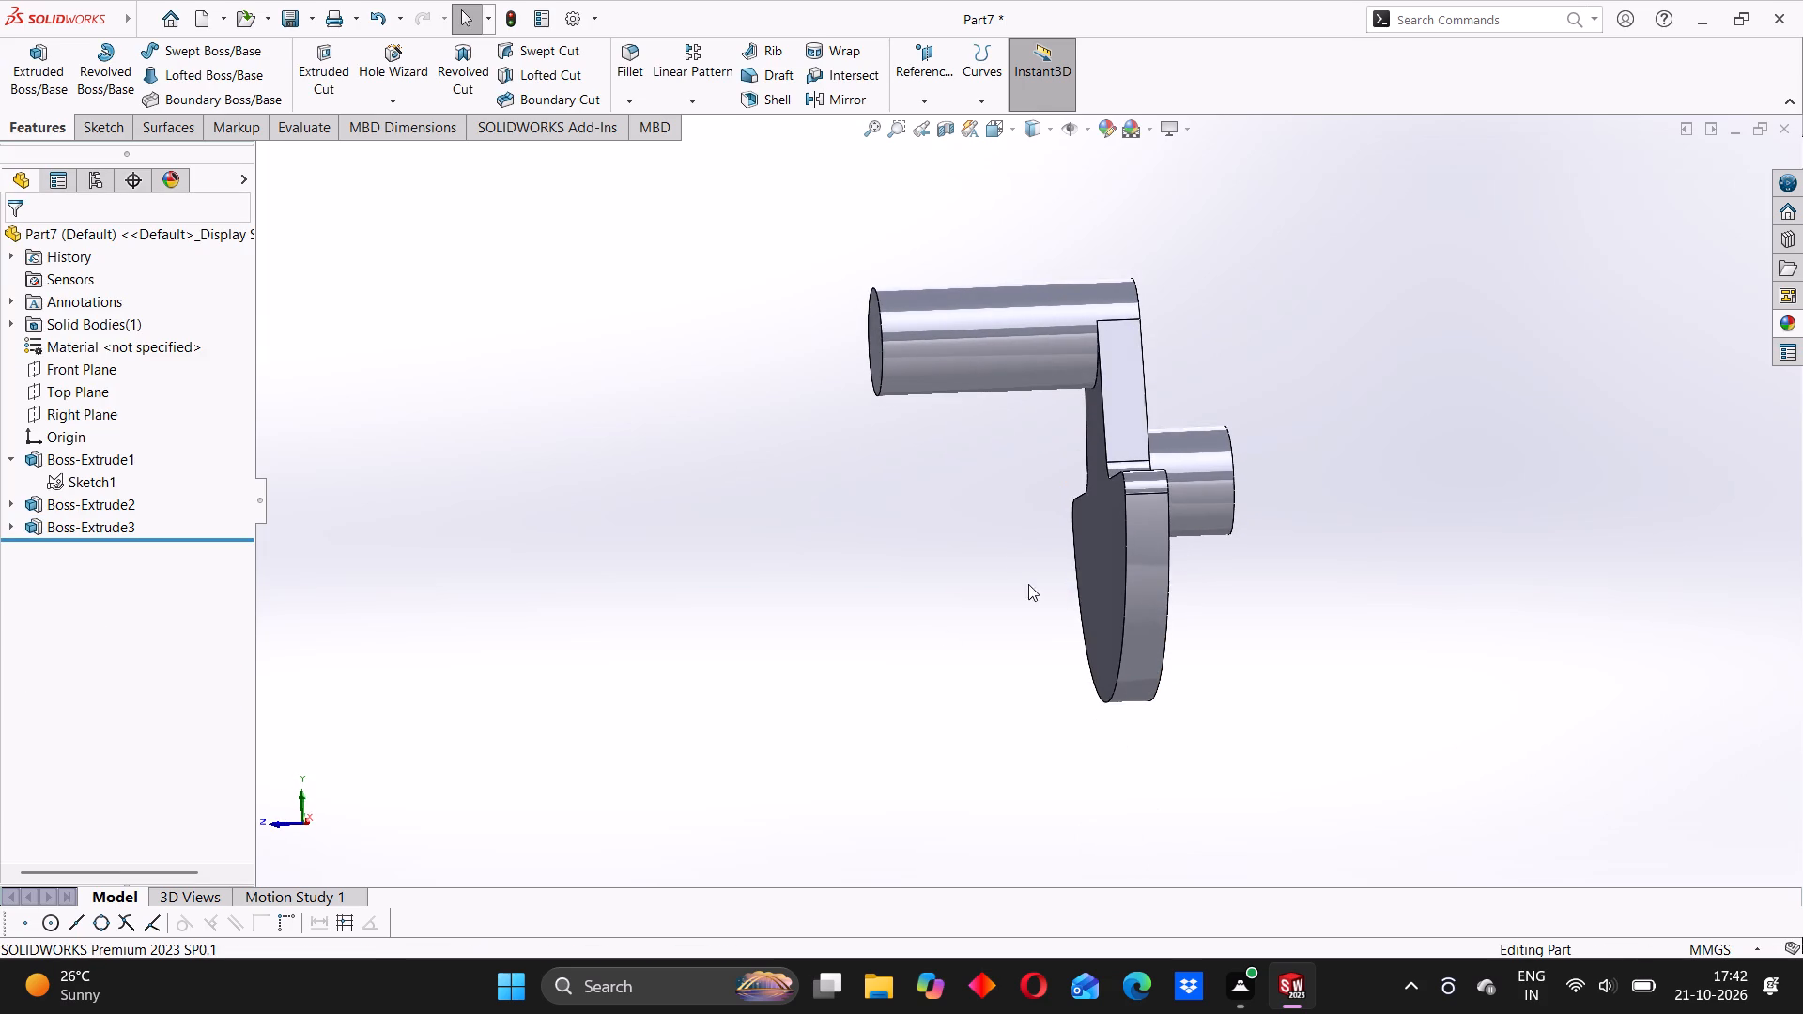
left_click(970, 581)
middle_click_drag(1168, 488, 1161, 505)
left_click(1028, 605)
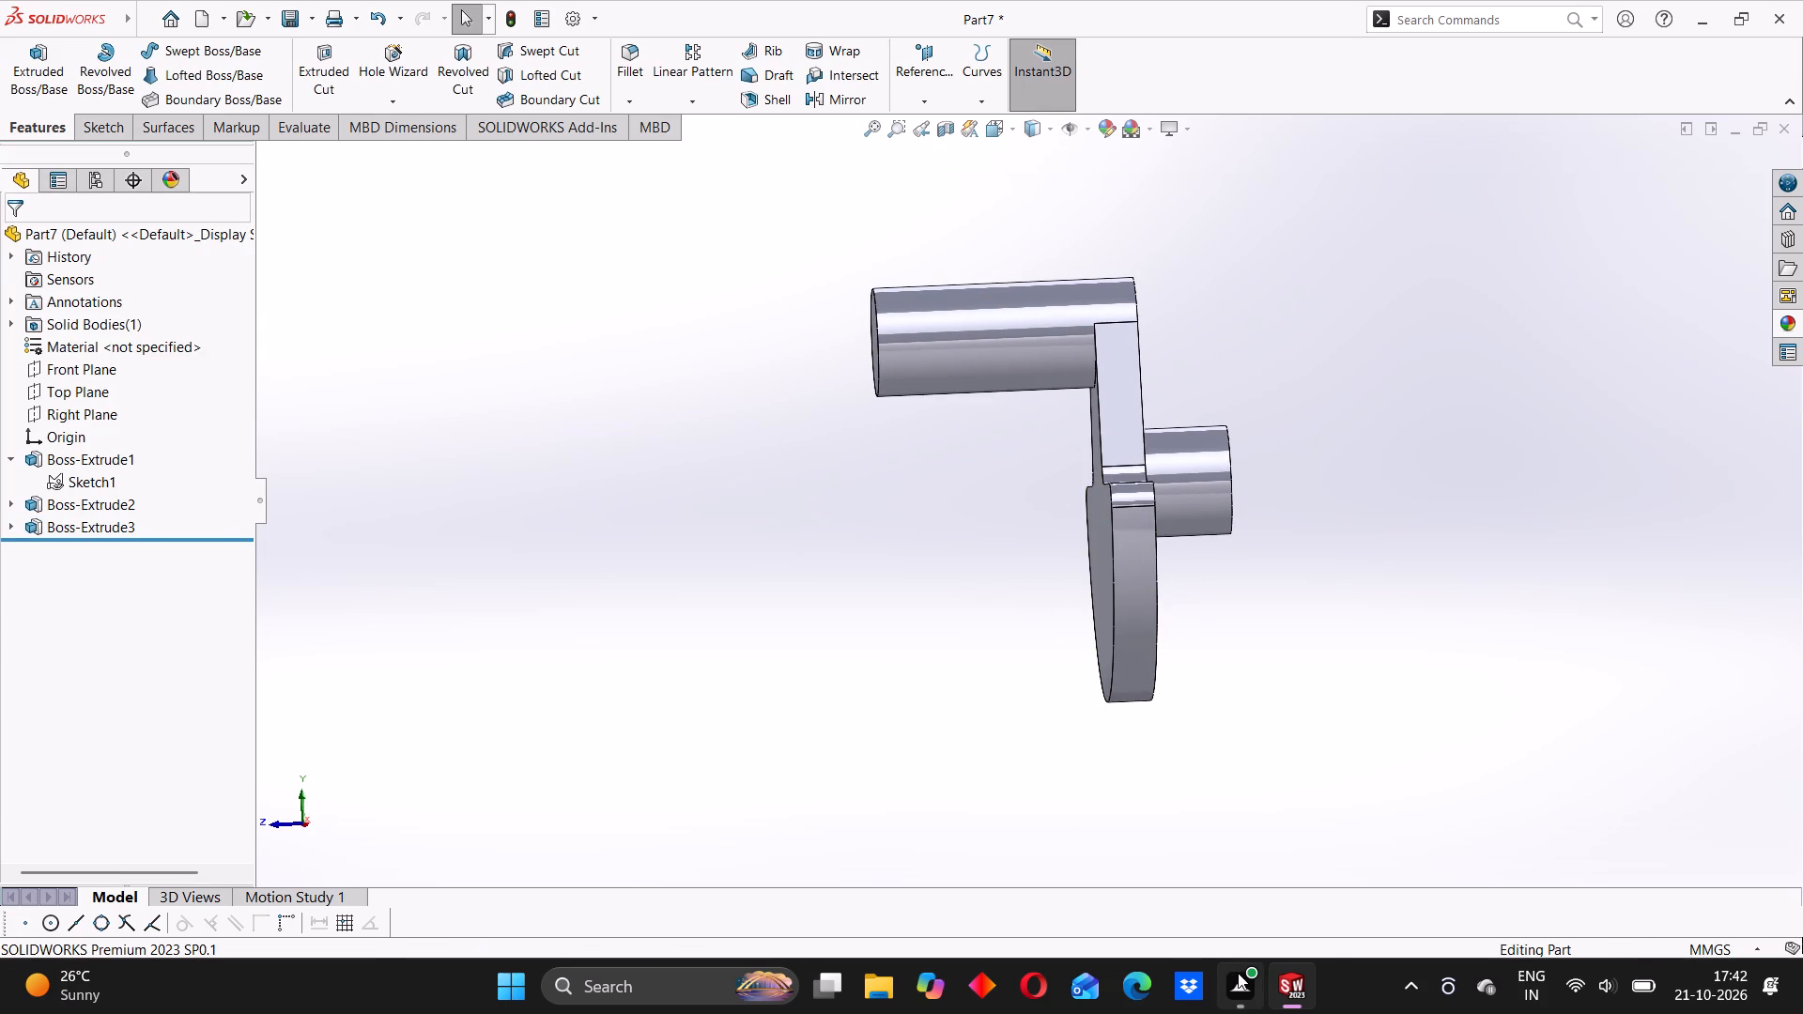
scroll(1359, 639, "up", 2)
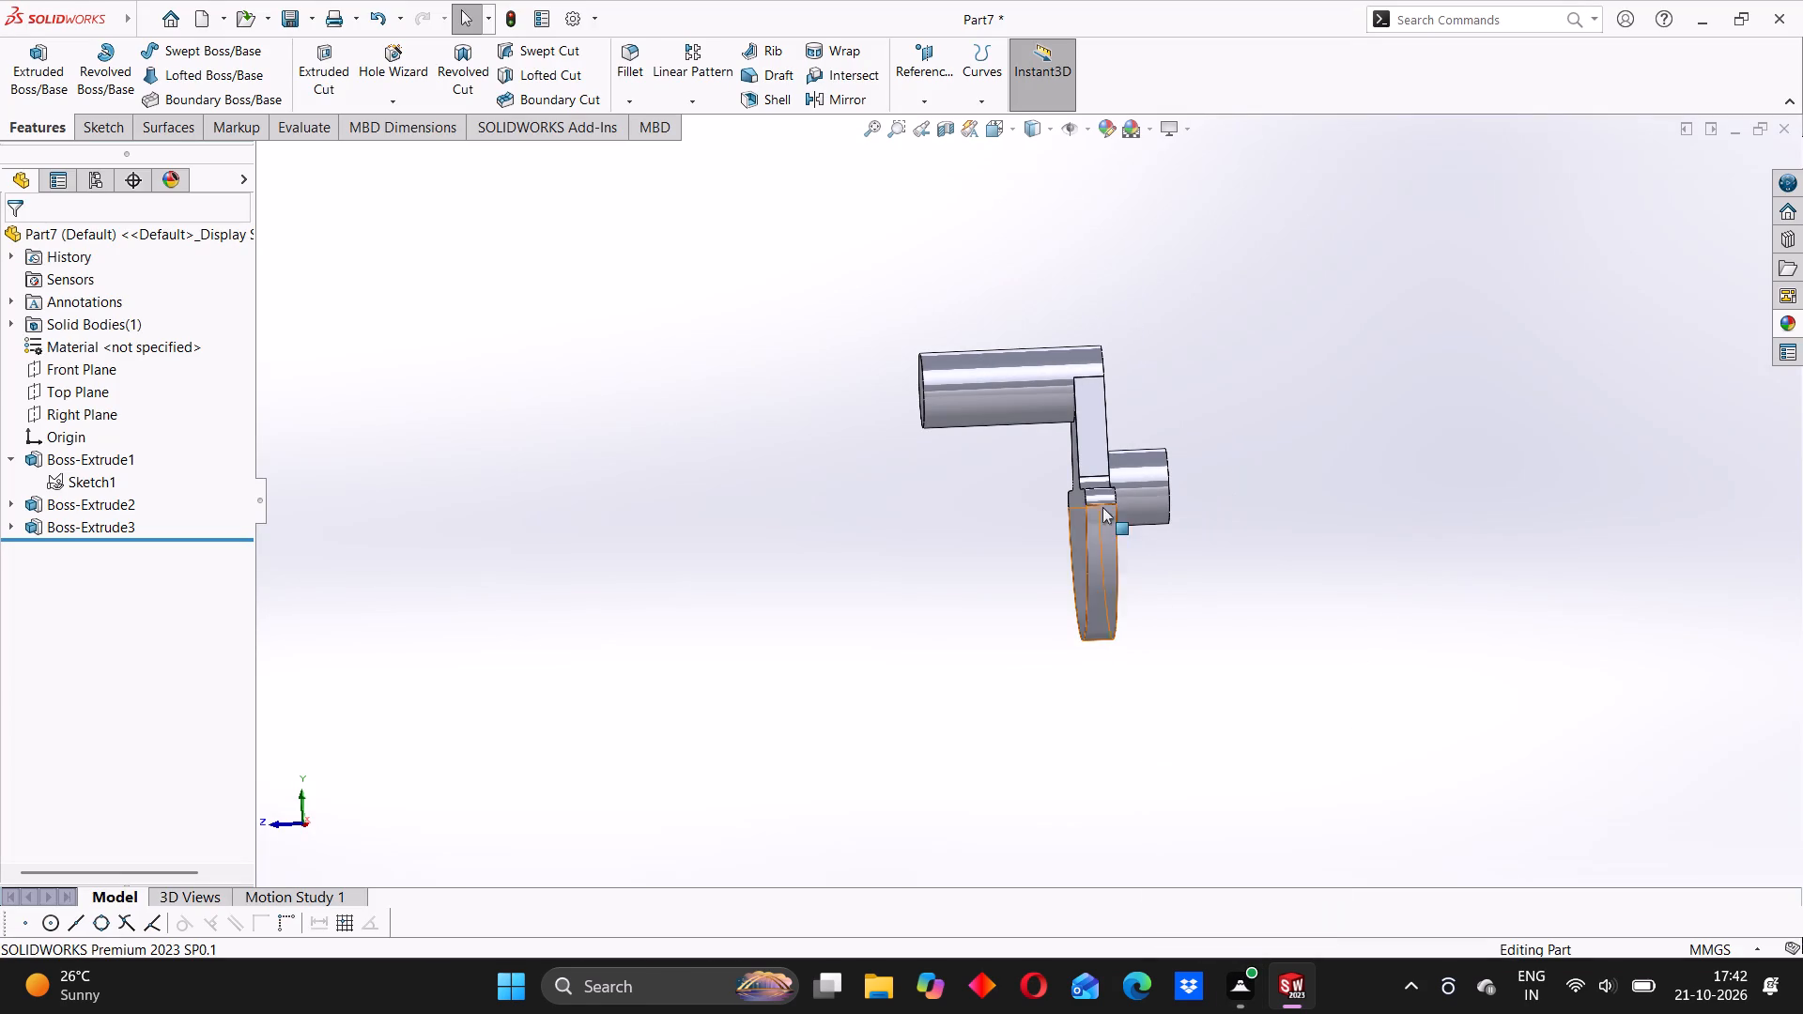
middle_click_drag(1091, 494, 1103, 558)
left_click(901, 525)
scroll(1060, 484, "down", 2)
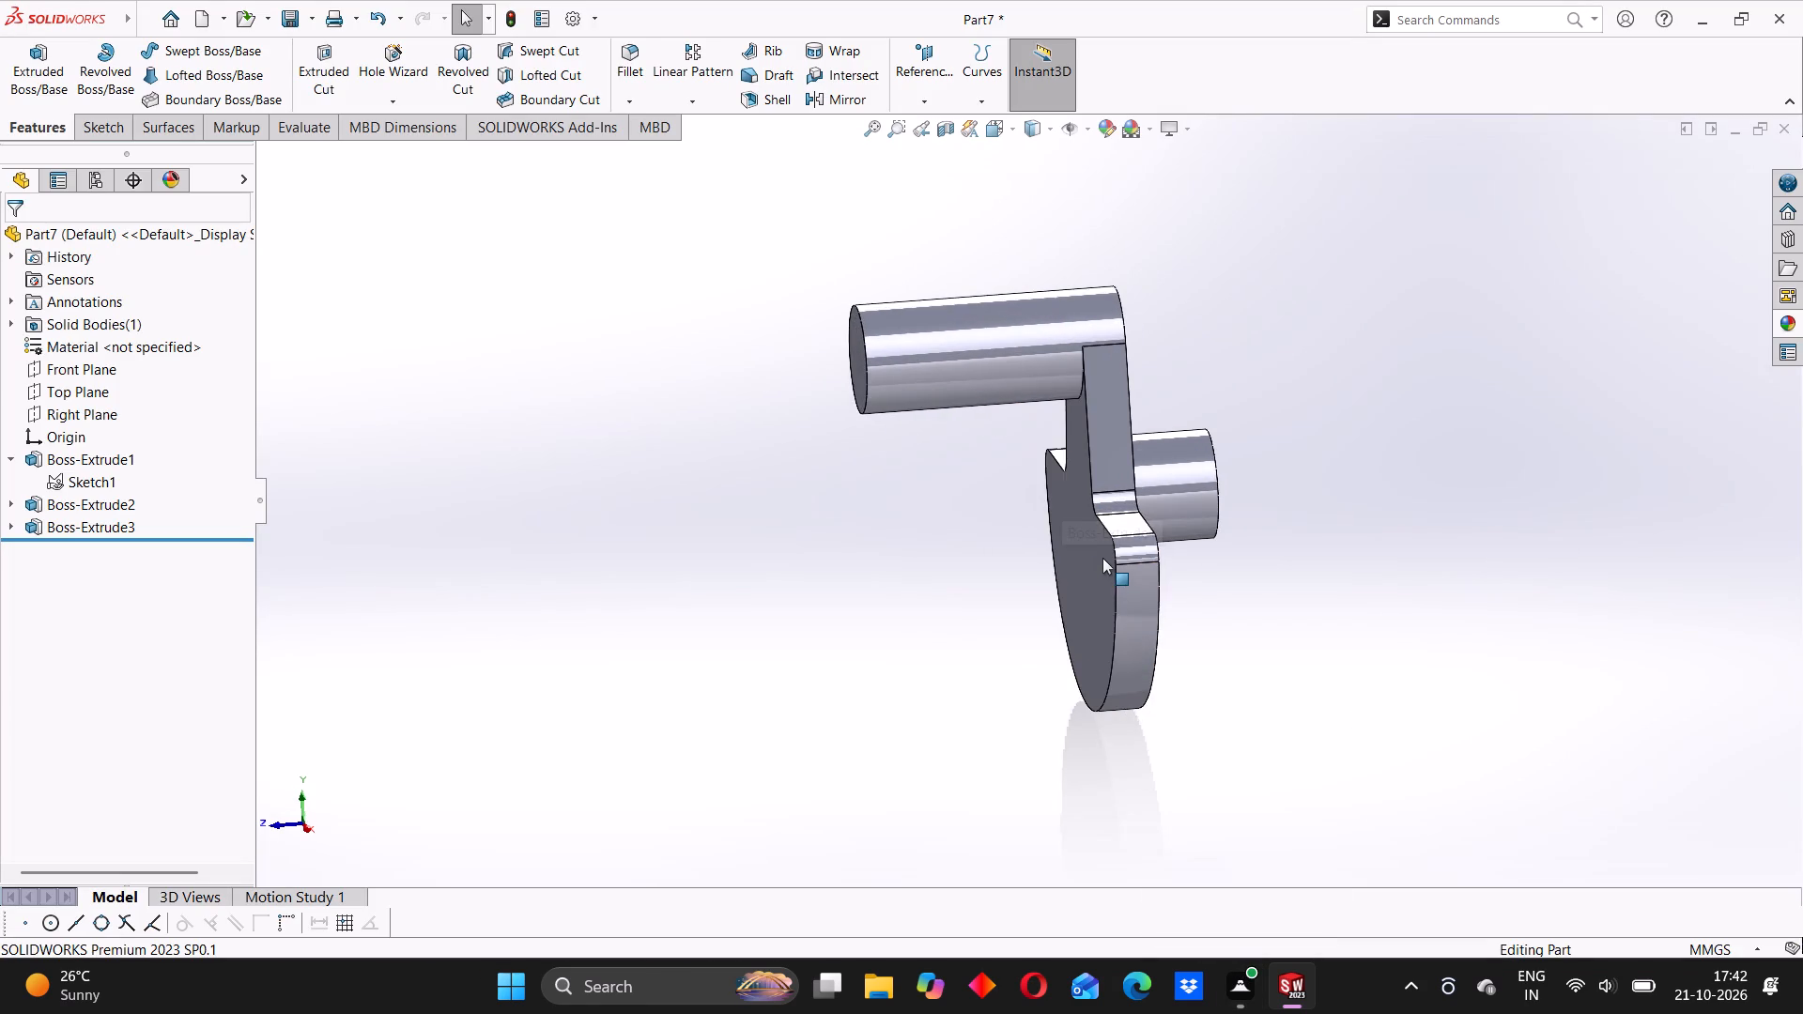
scroll(1102, 558, "down", 2)
middle_click_drag(1141, 537, 1079, 558)
left_click(869, 548)
middle_click_drag(898, 551, 926, 519)
left_click(877, 524)
middle_click_drag(858, 549, 874, 543)
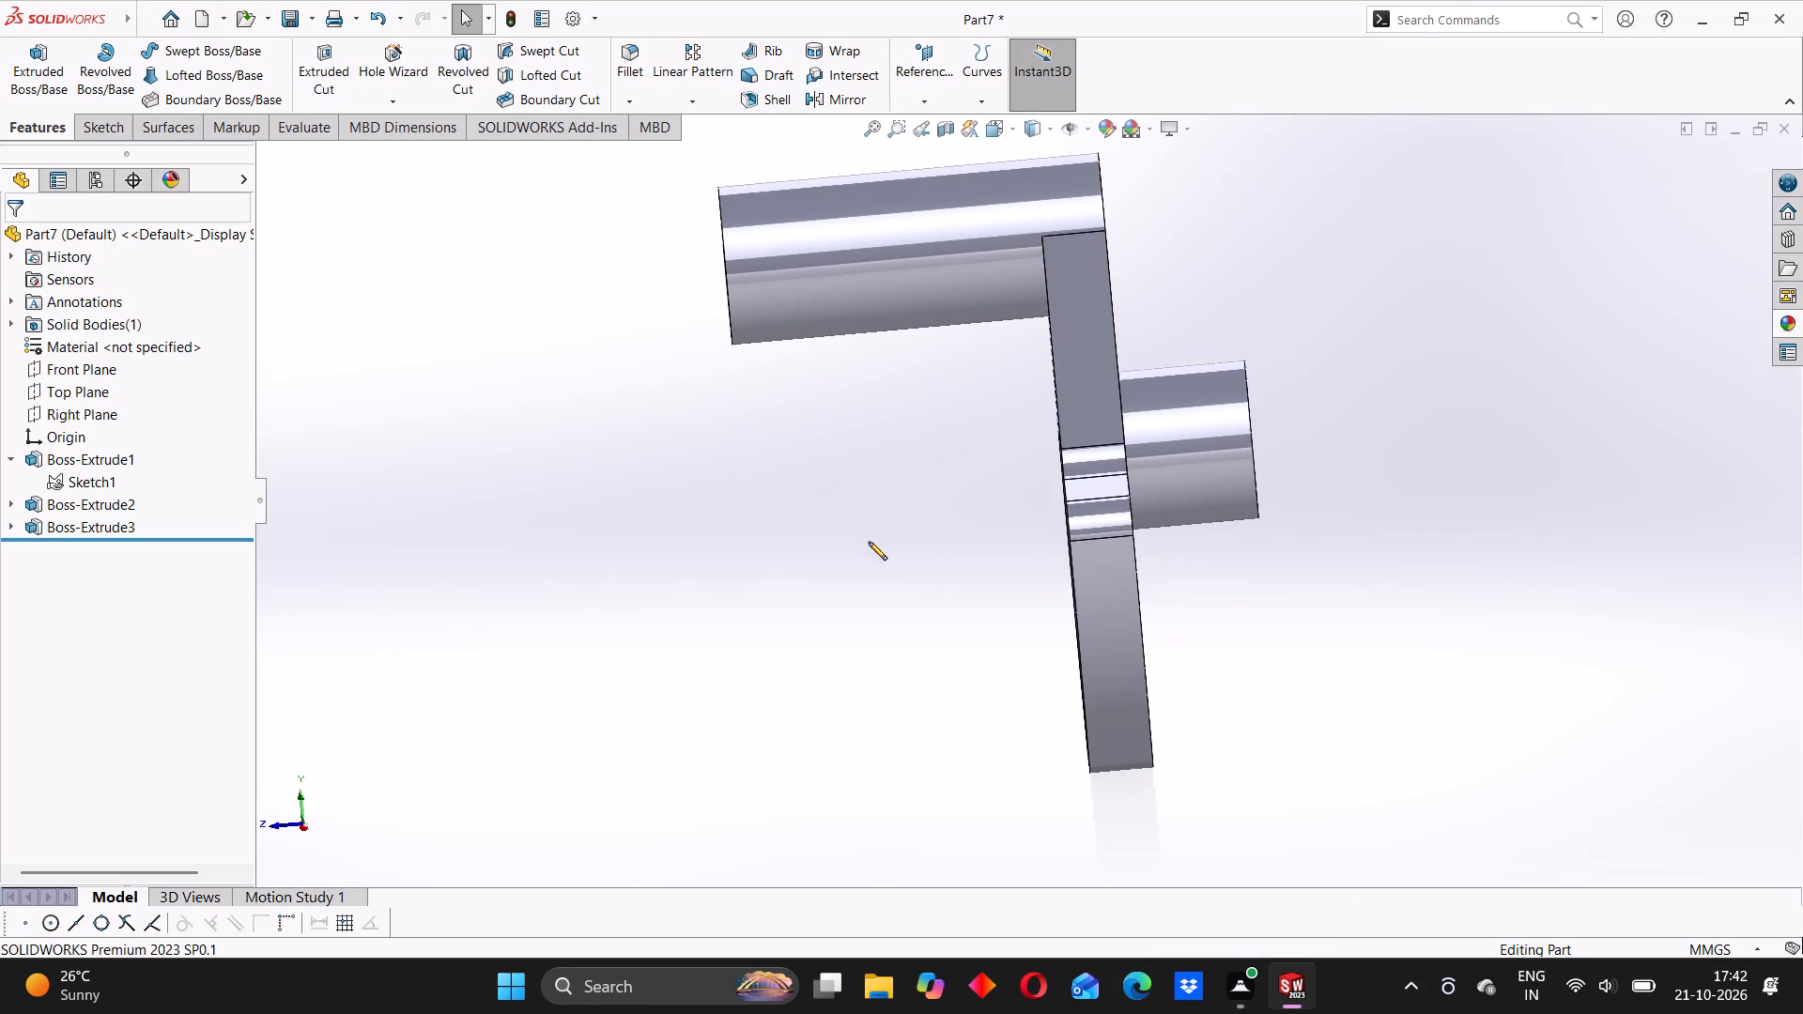
left_click(867, 542)
middle_click_drag(936, 561, 901, 663)
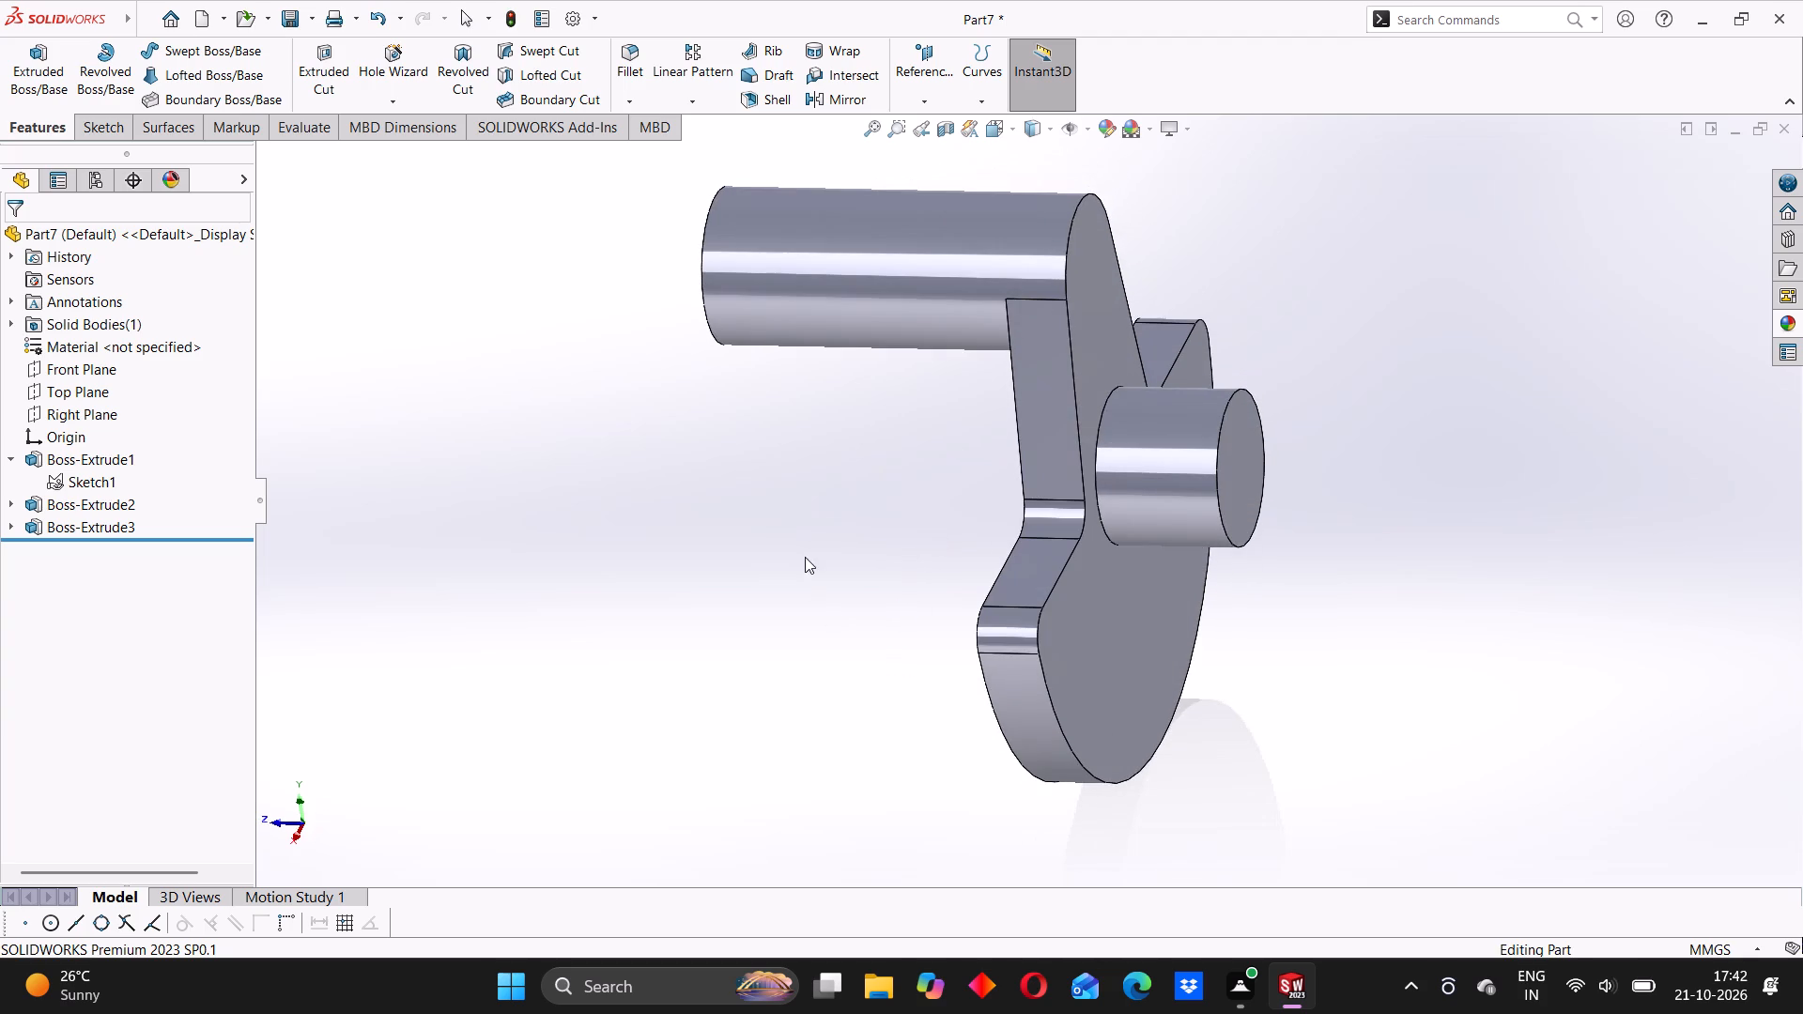
left_click(805, 556)
middle_click_drag(813, 555, 834, 555)
left_click(840, 545)
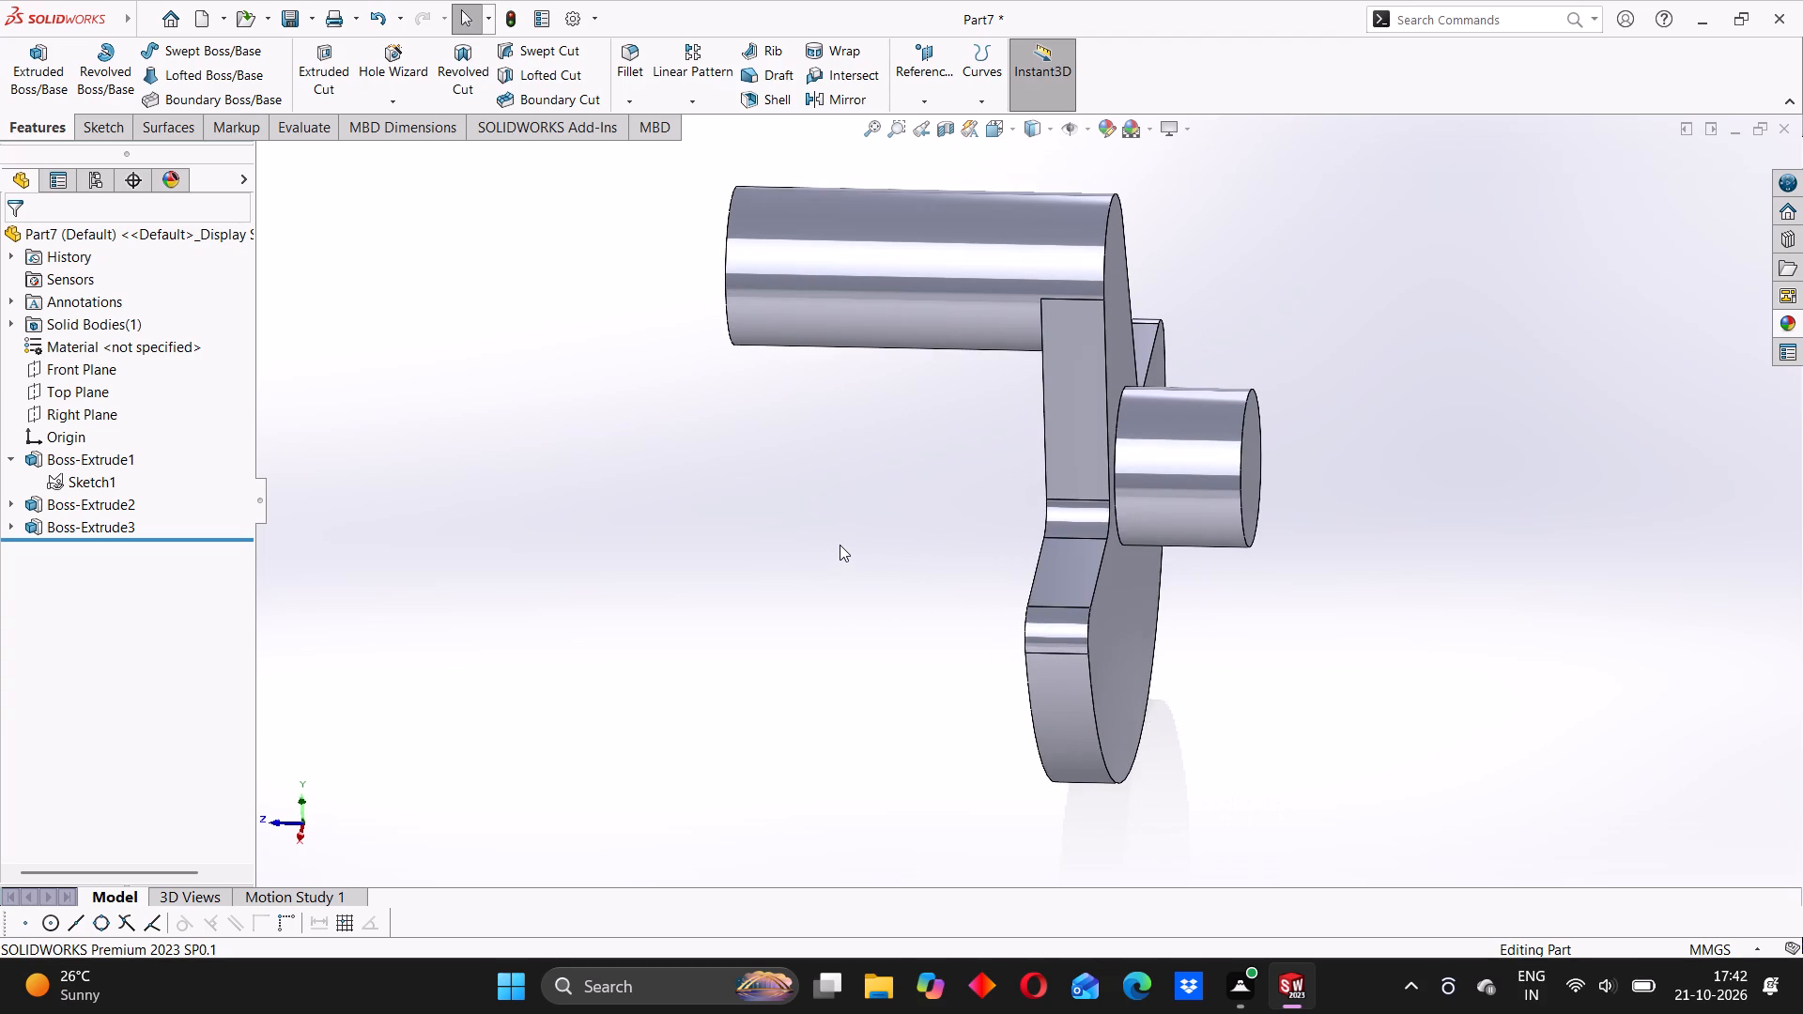
middle_click_drag(845, 533, 878, 526)
left_click(881, 516)
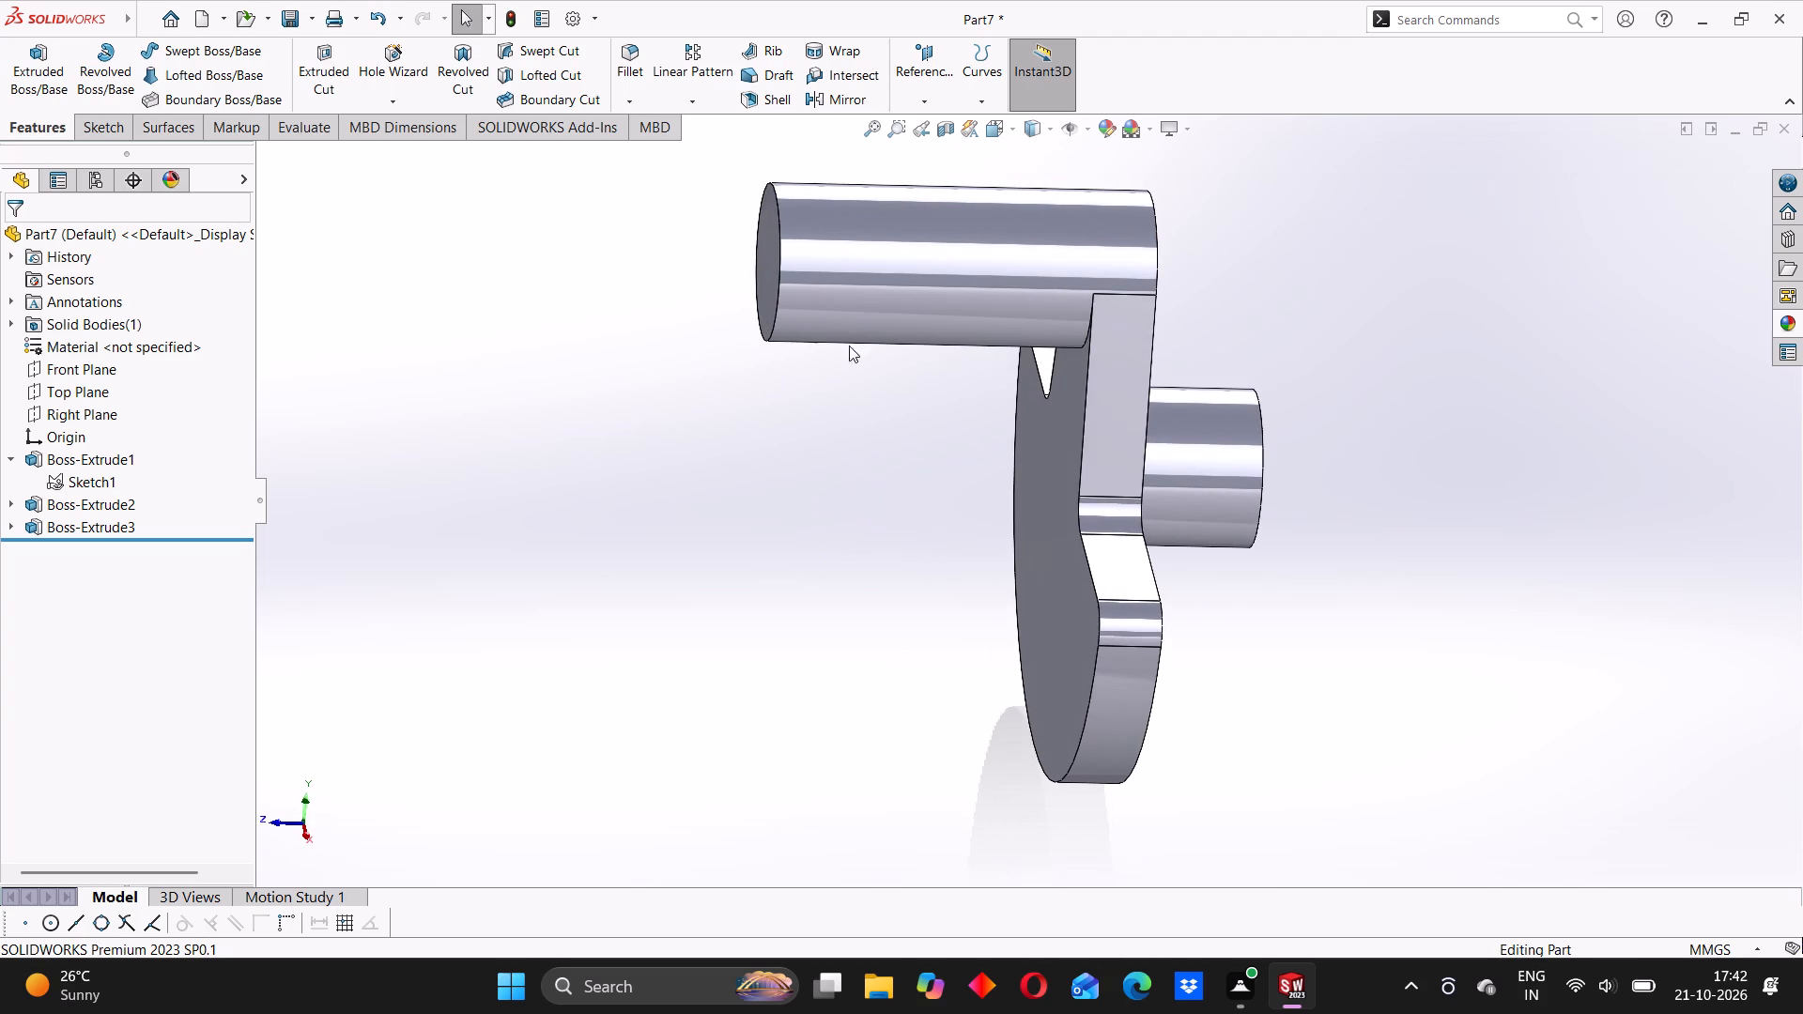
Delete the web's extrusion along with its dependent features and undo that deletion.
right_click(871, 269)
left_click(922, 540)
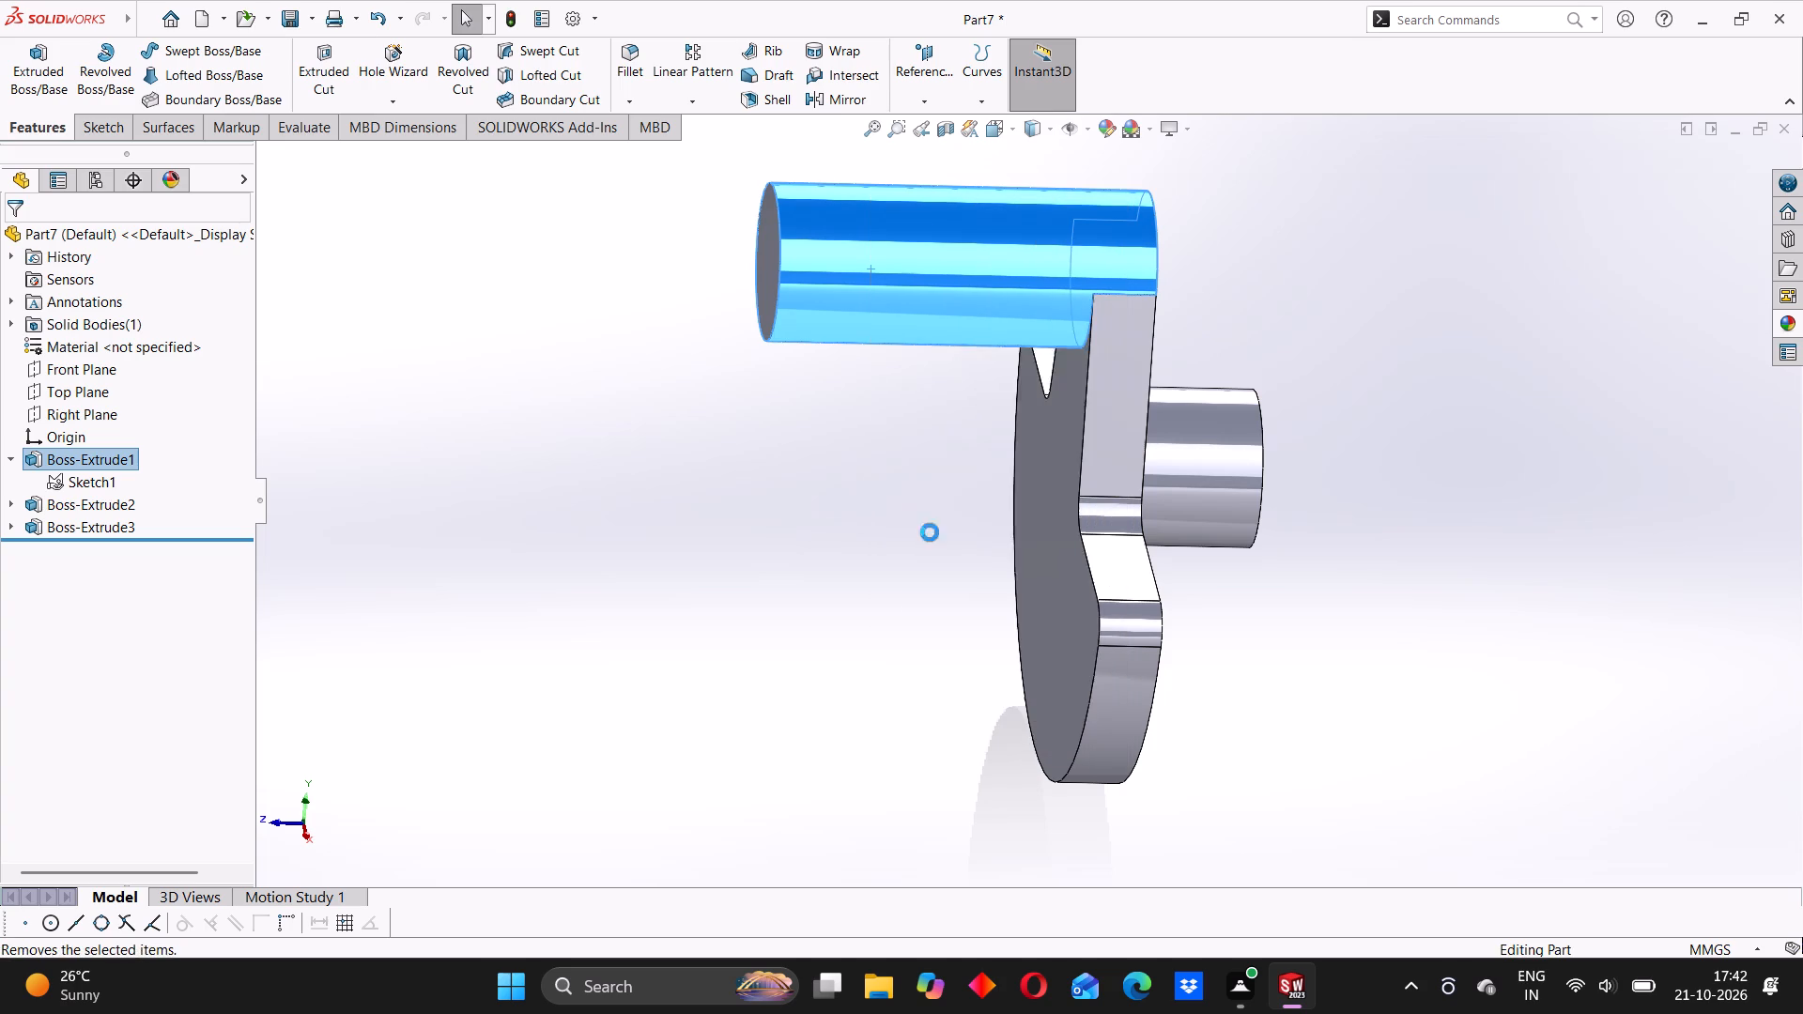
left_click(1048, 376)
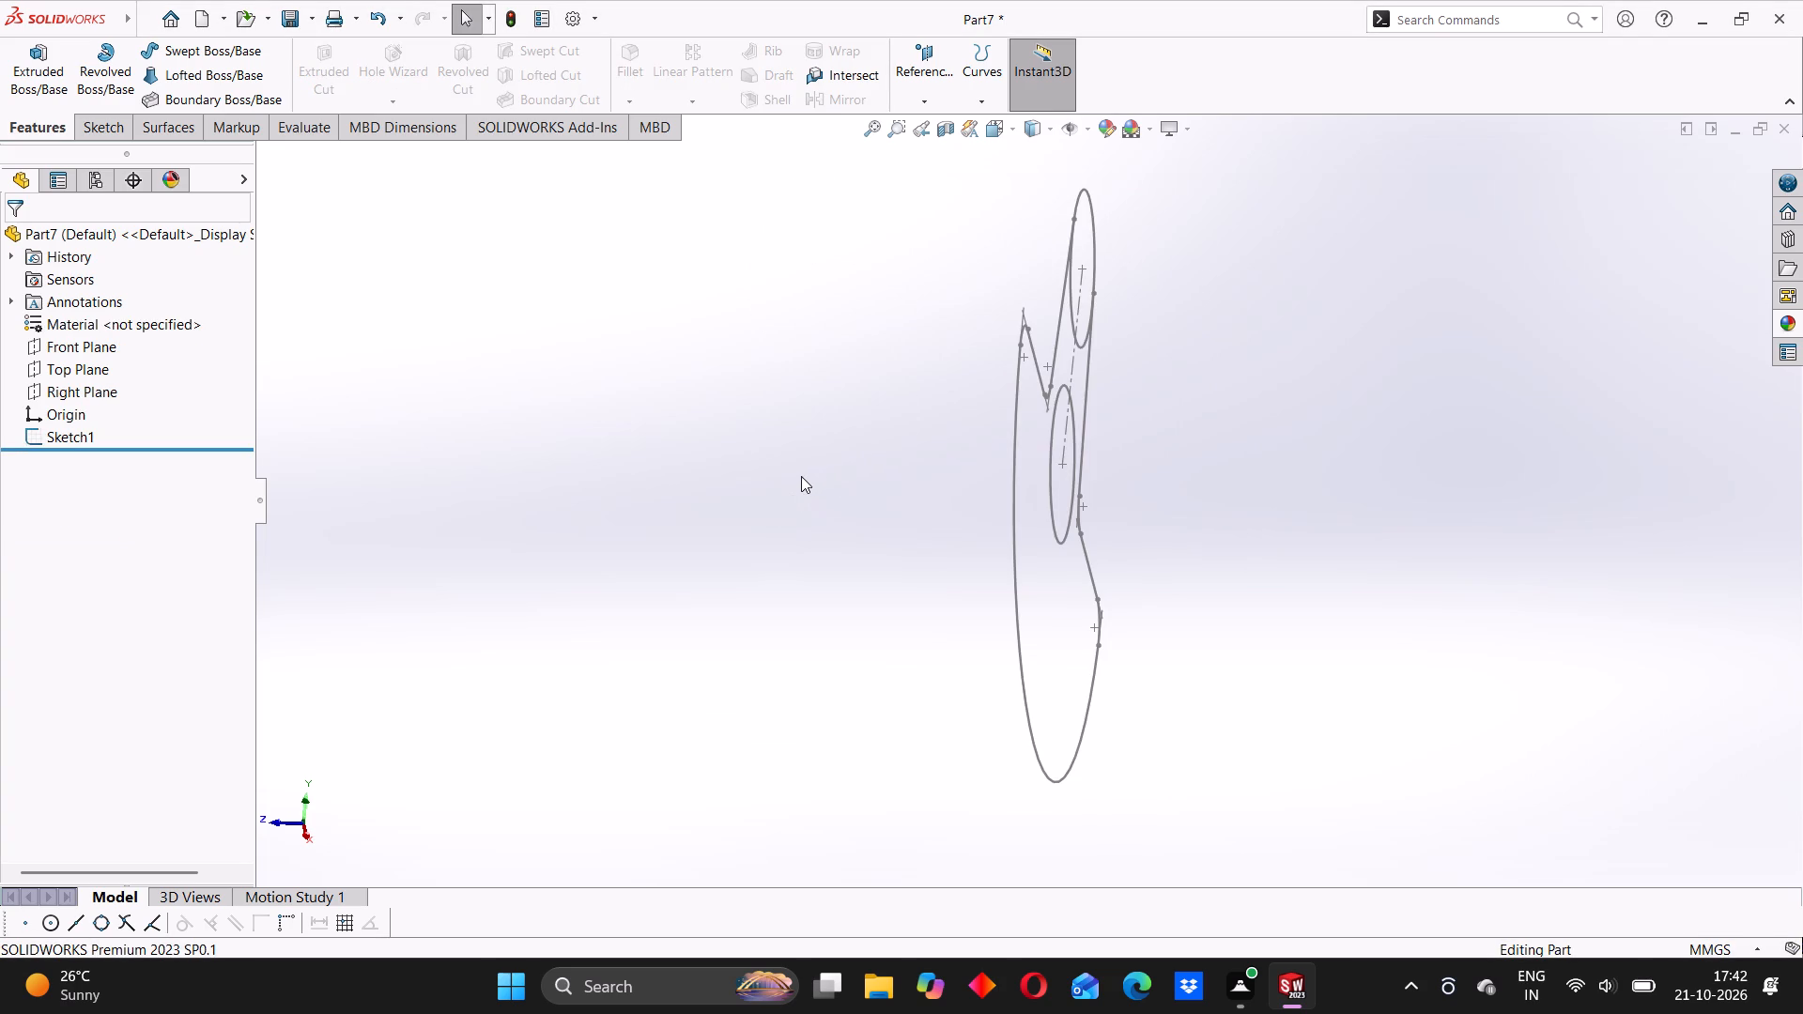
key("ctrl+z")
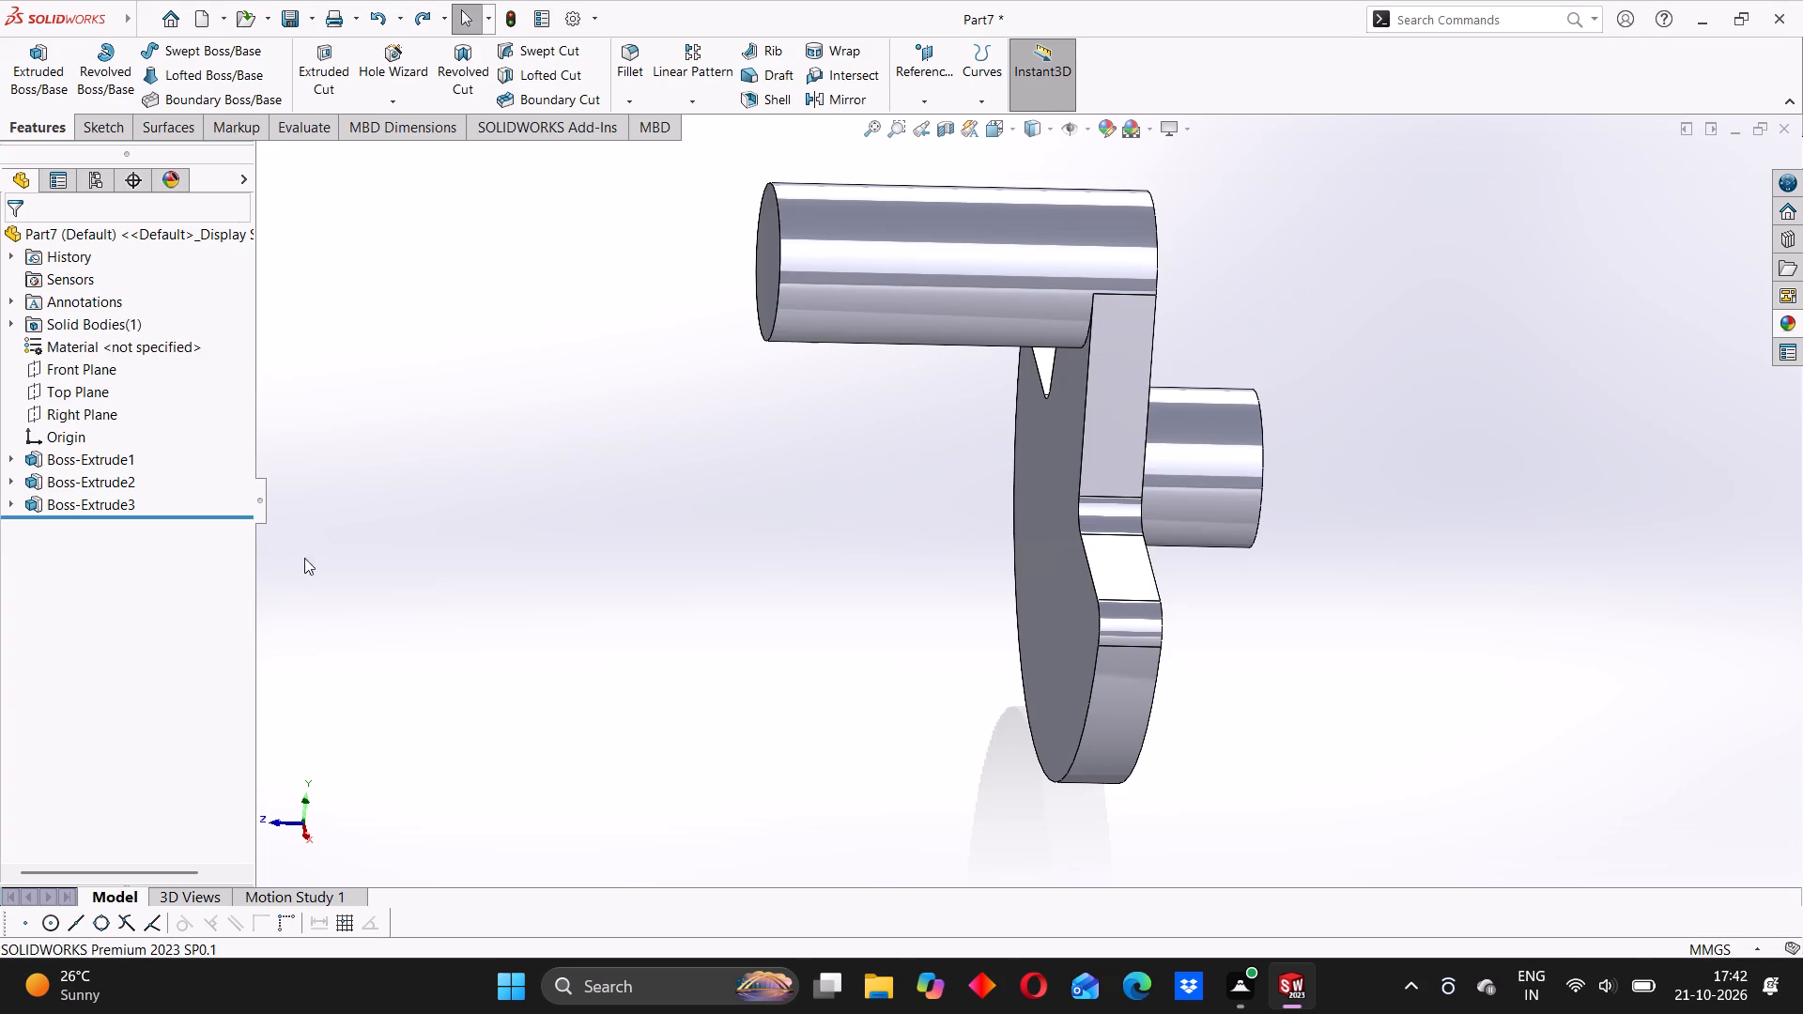
Delete only the 50 mm crank pin extrusion, keeping the web and the main shaft.
left_click(88, 479)
right_click(88, 478)
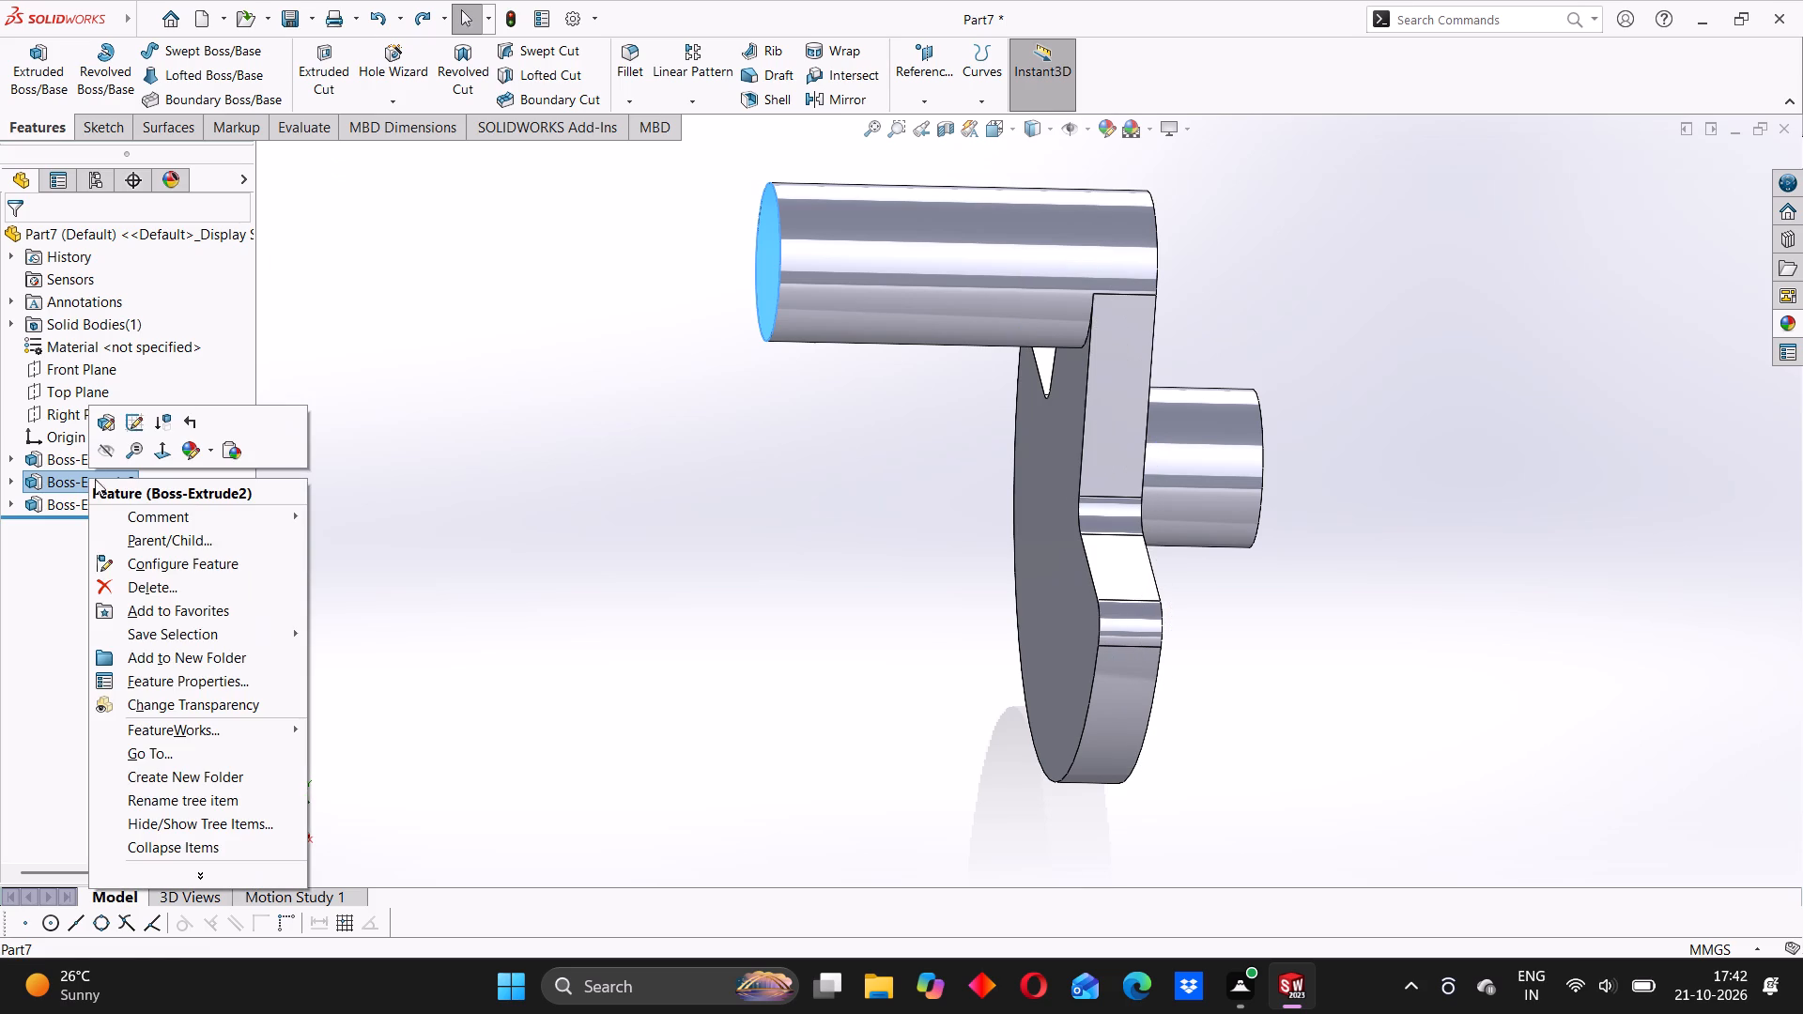
left_click(161, 589)
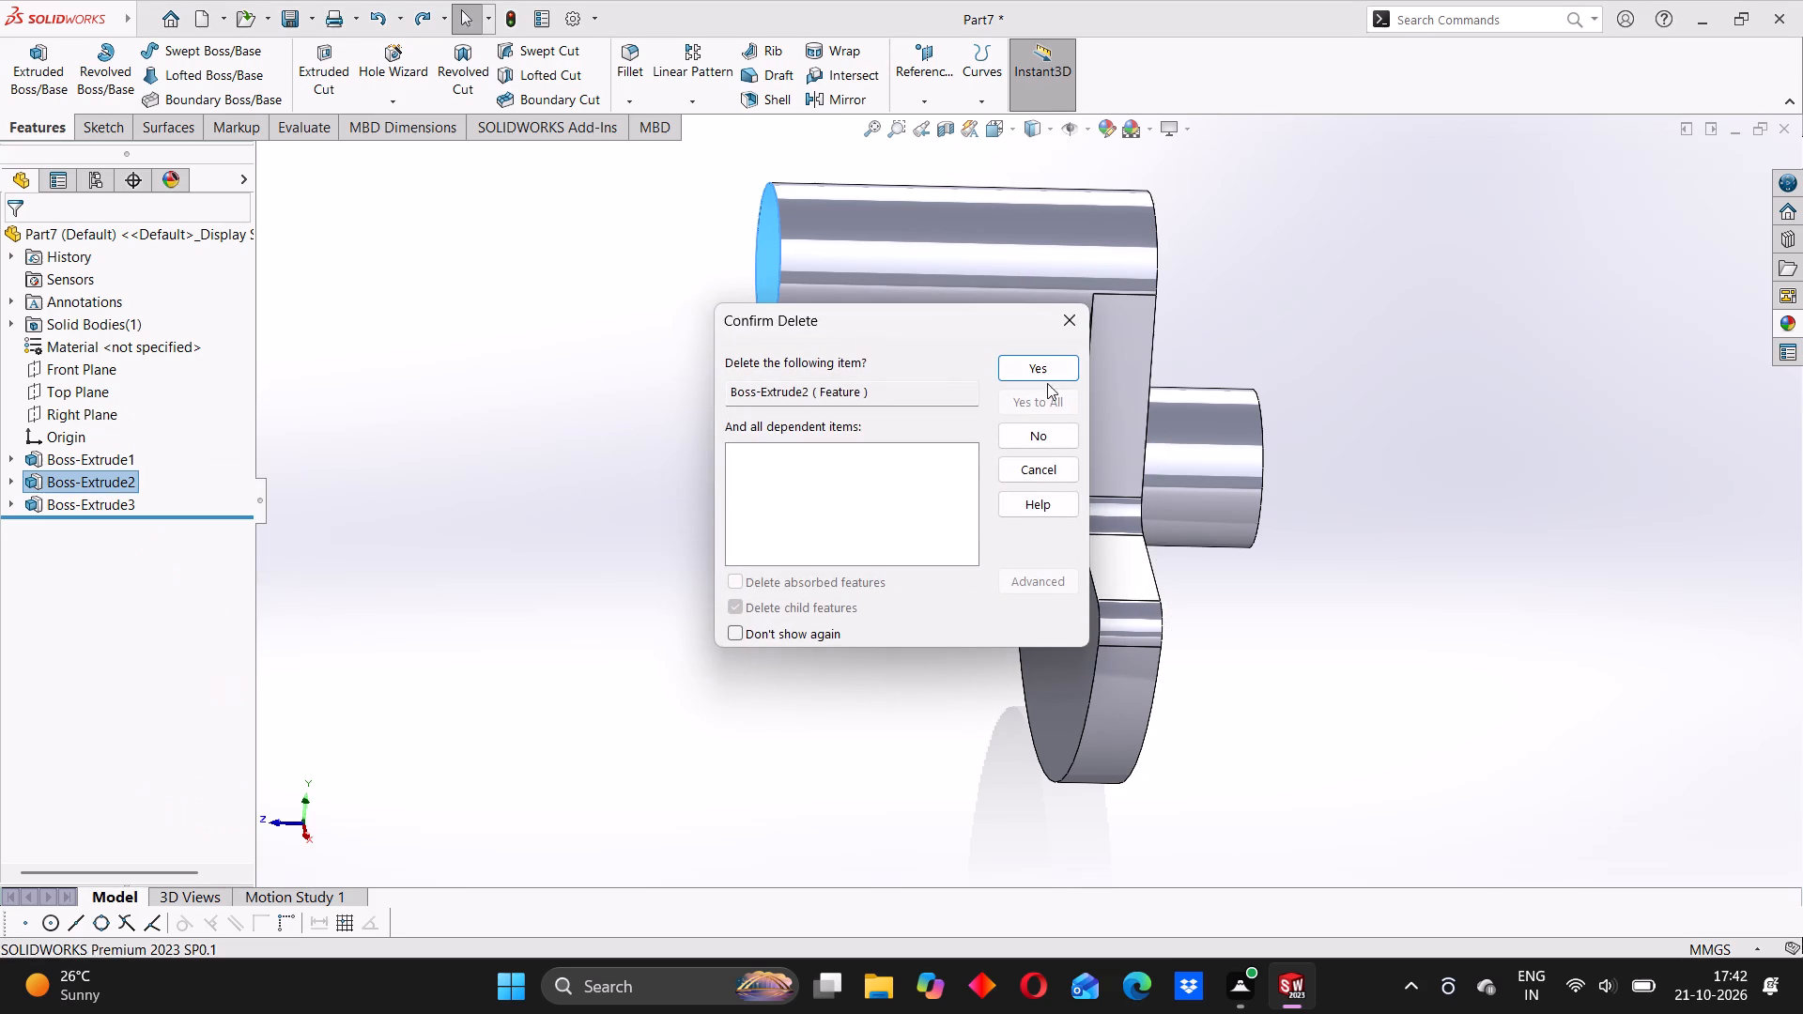
left_click(1056, 374)
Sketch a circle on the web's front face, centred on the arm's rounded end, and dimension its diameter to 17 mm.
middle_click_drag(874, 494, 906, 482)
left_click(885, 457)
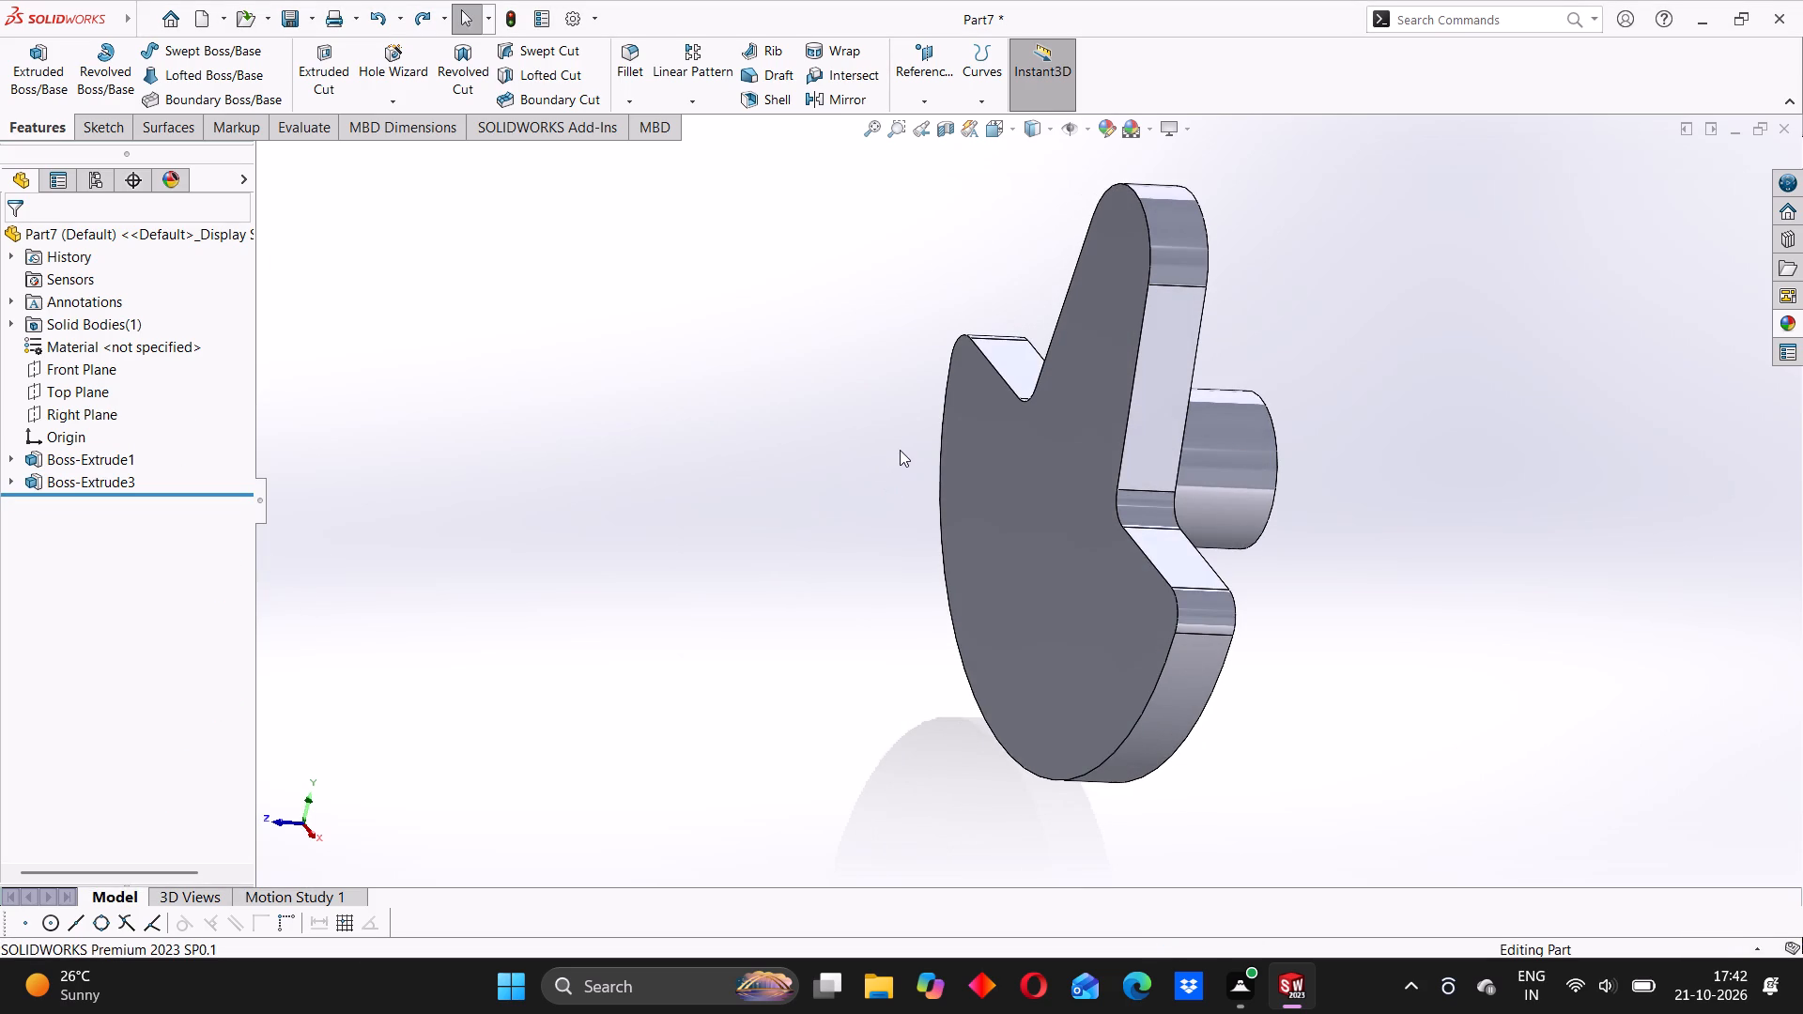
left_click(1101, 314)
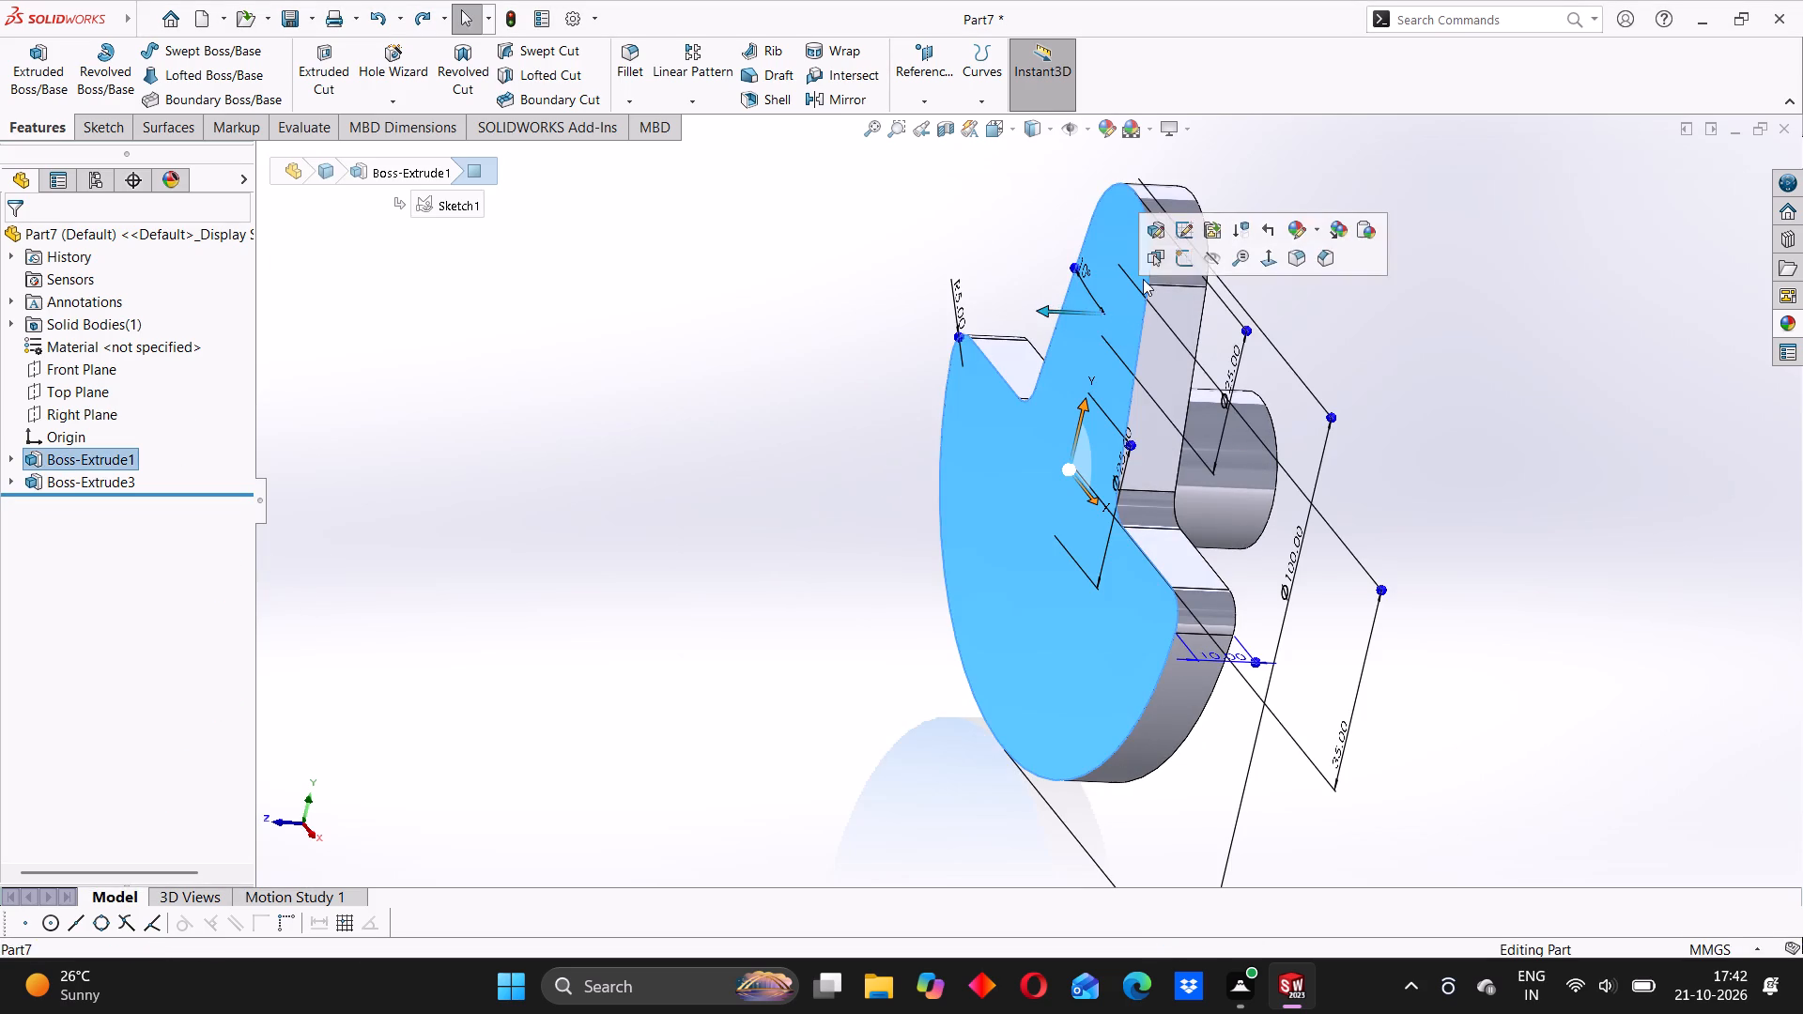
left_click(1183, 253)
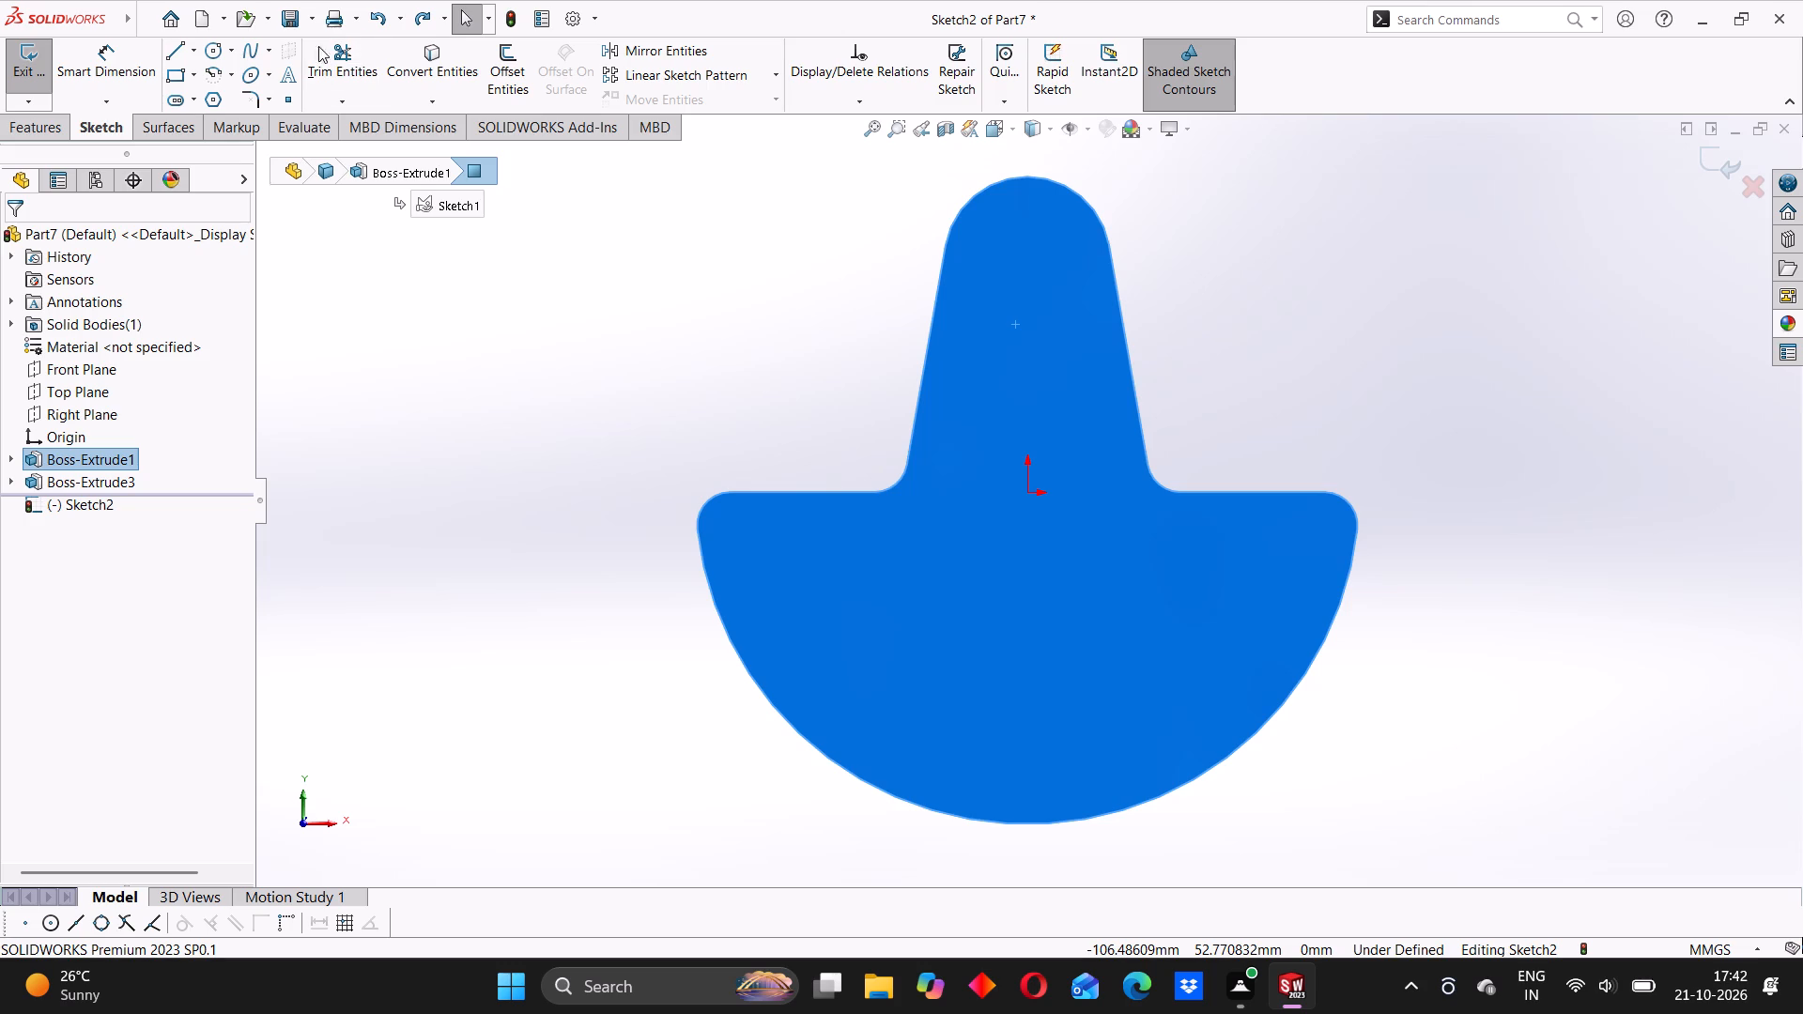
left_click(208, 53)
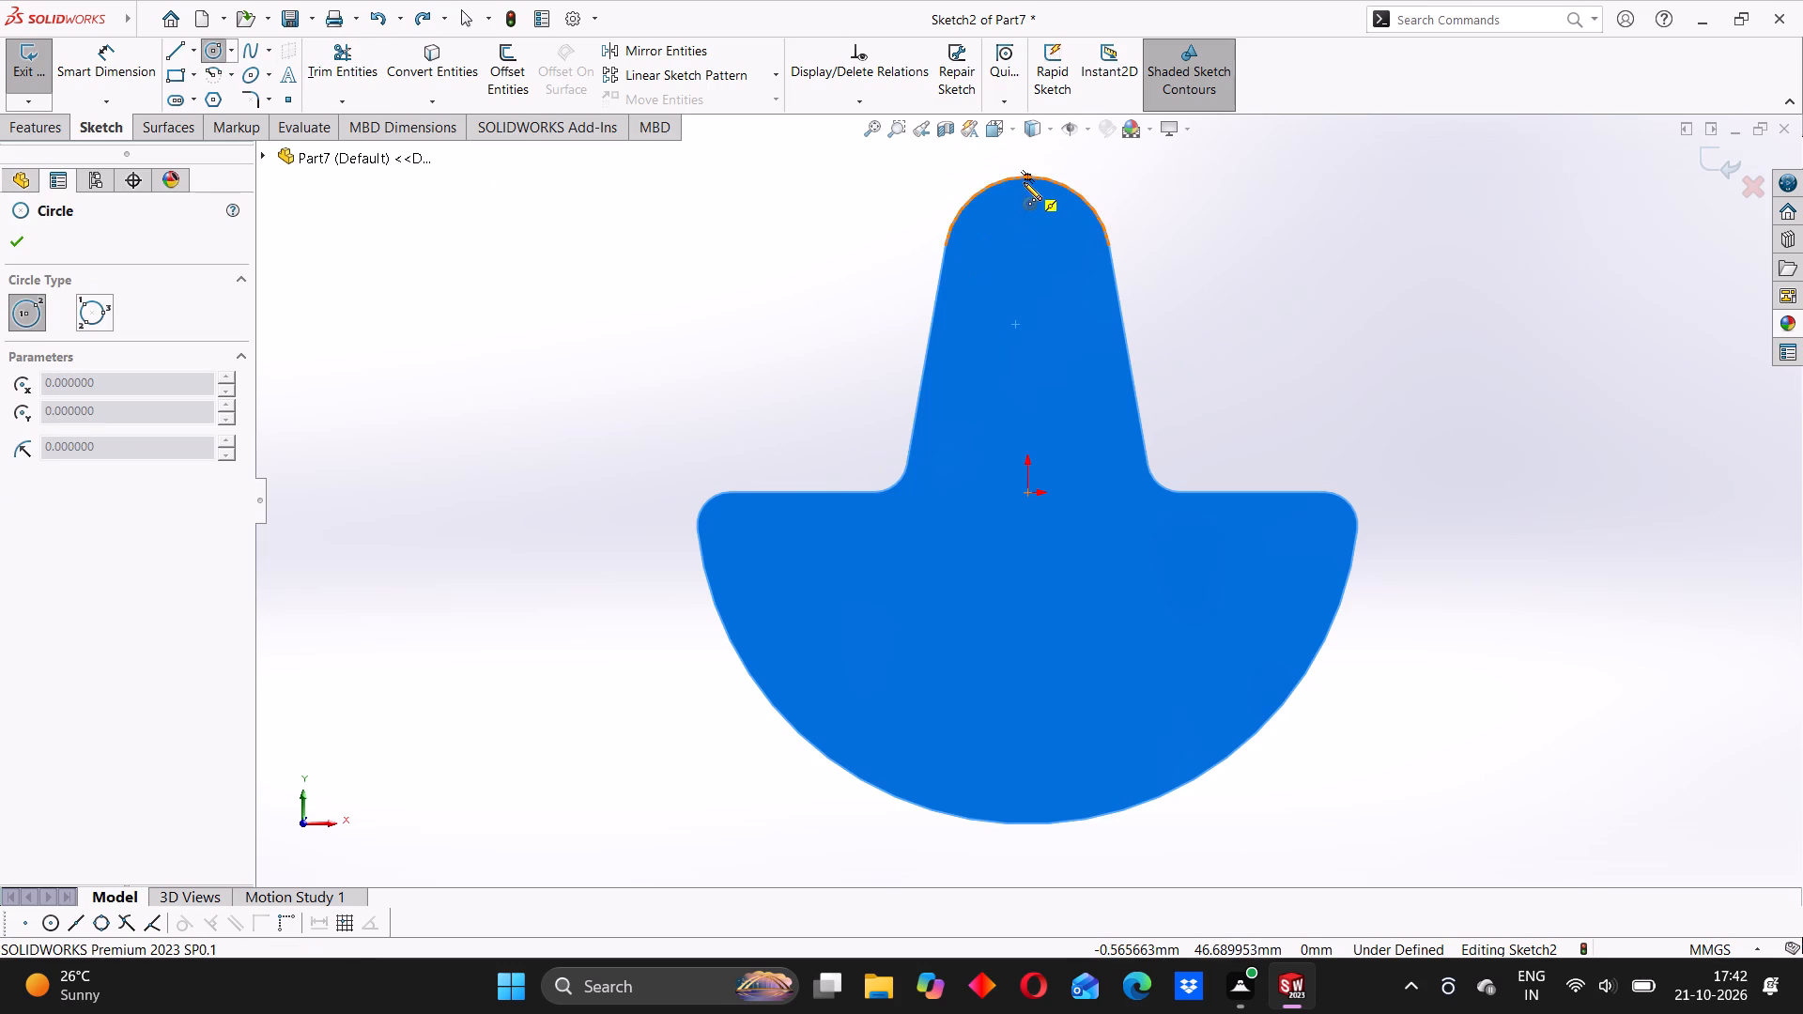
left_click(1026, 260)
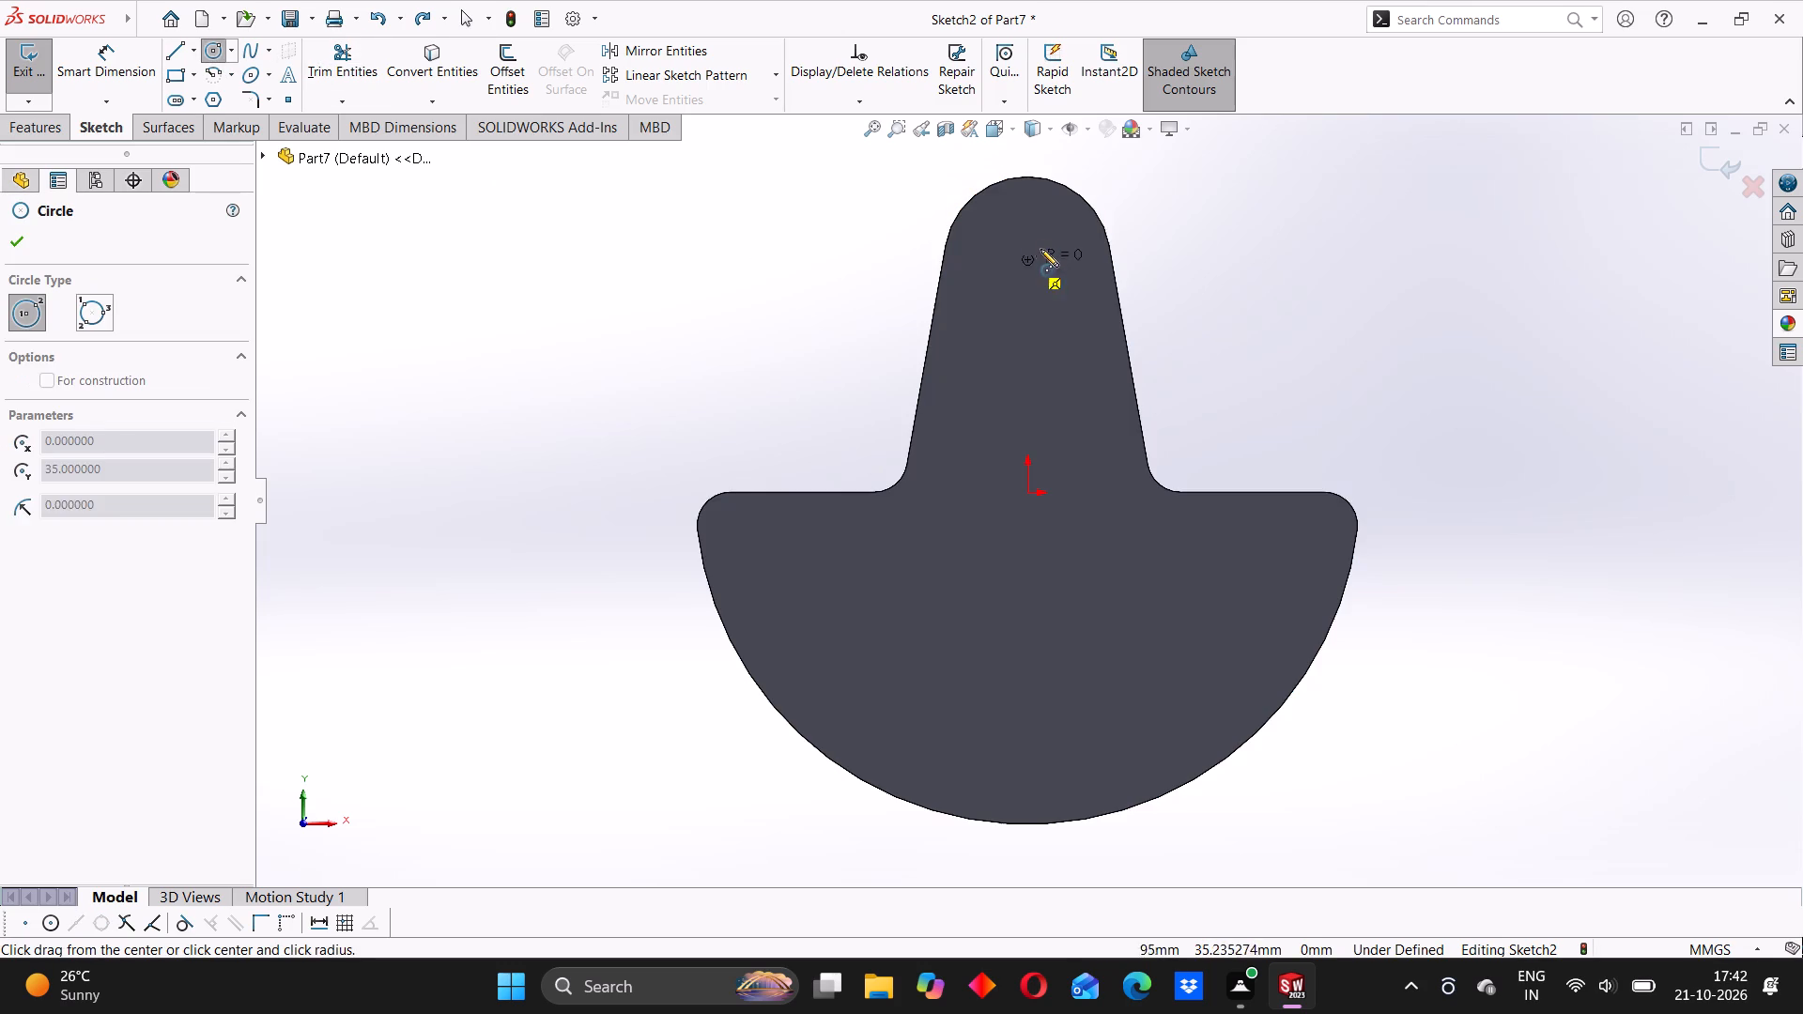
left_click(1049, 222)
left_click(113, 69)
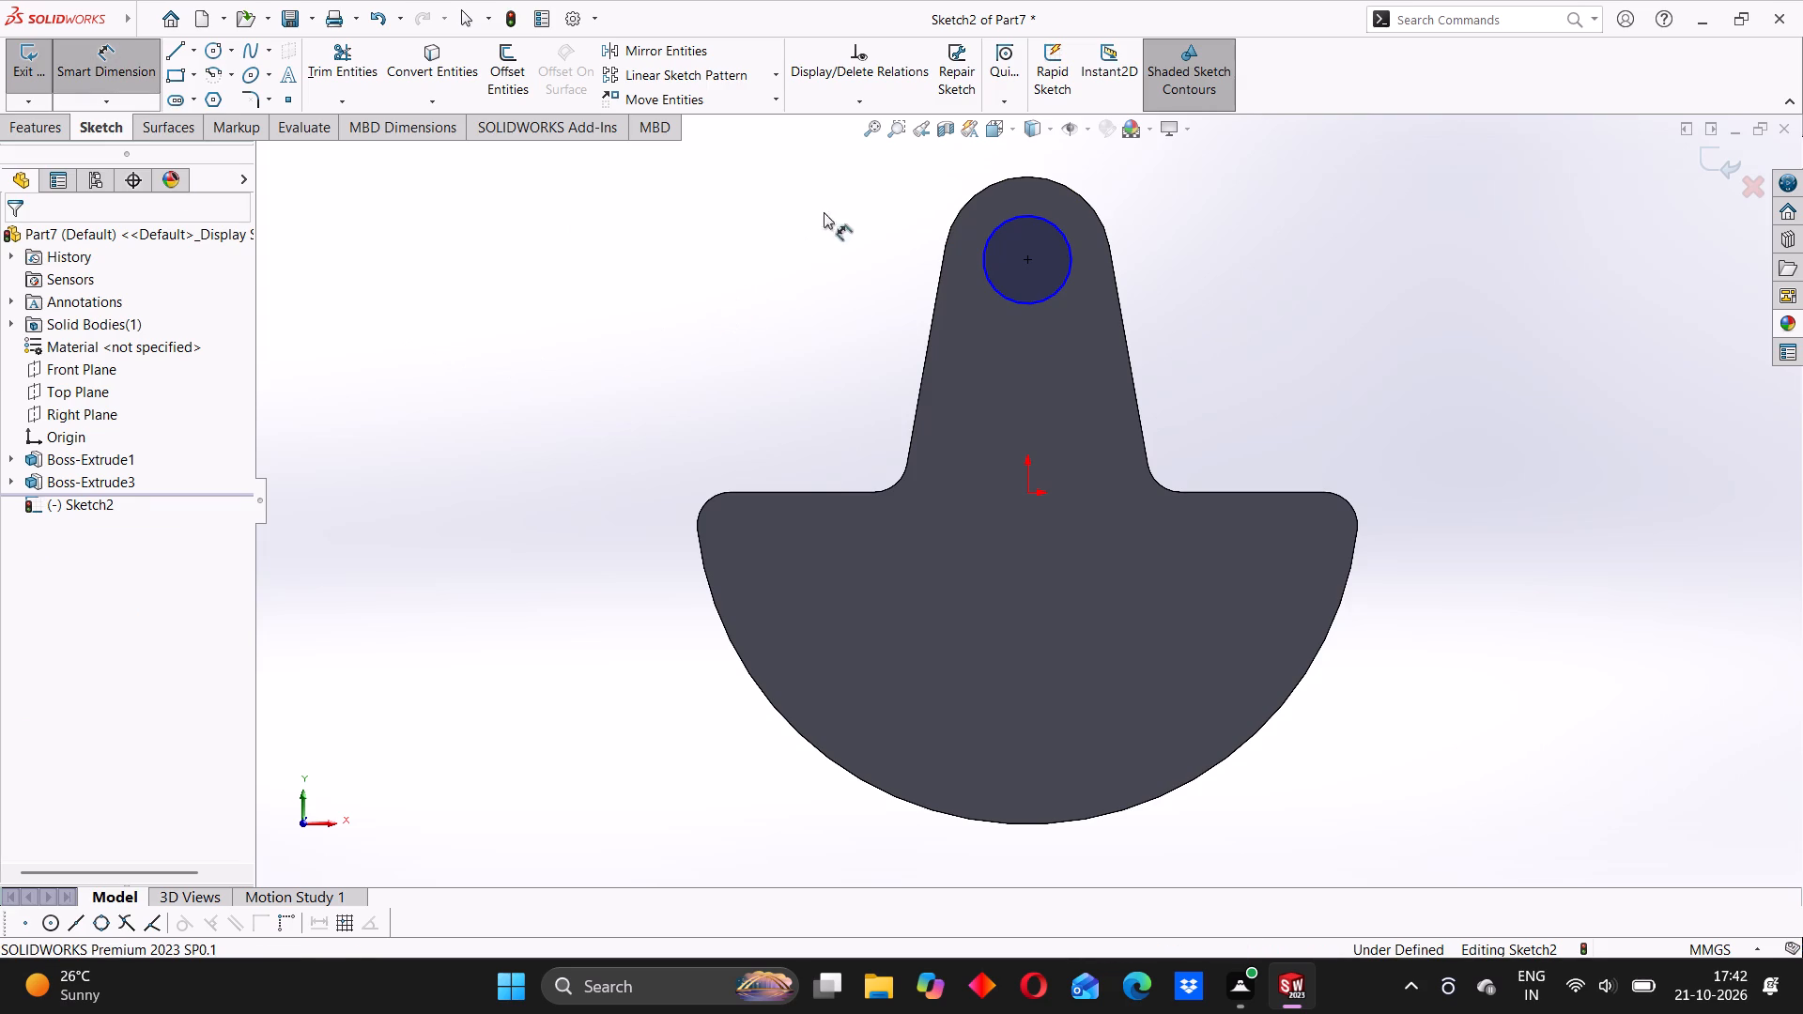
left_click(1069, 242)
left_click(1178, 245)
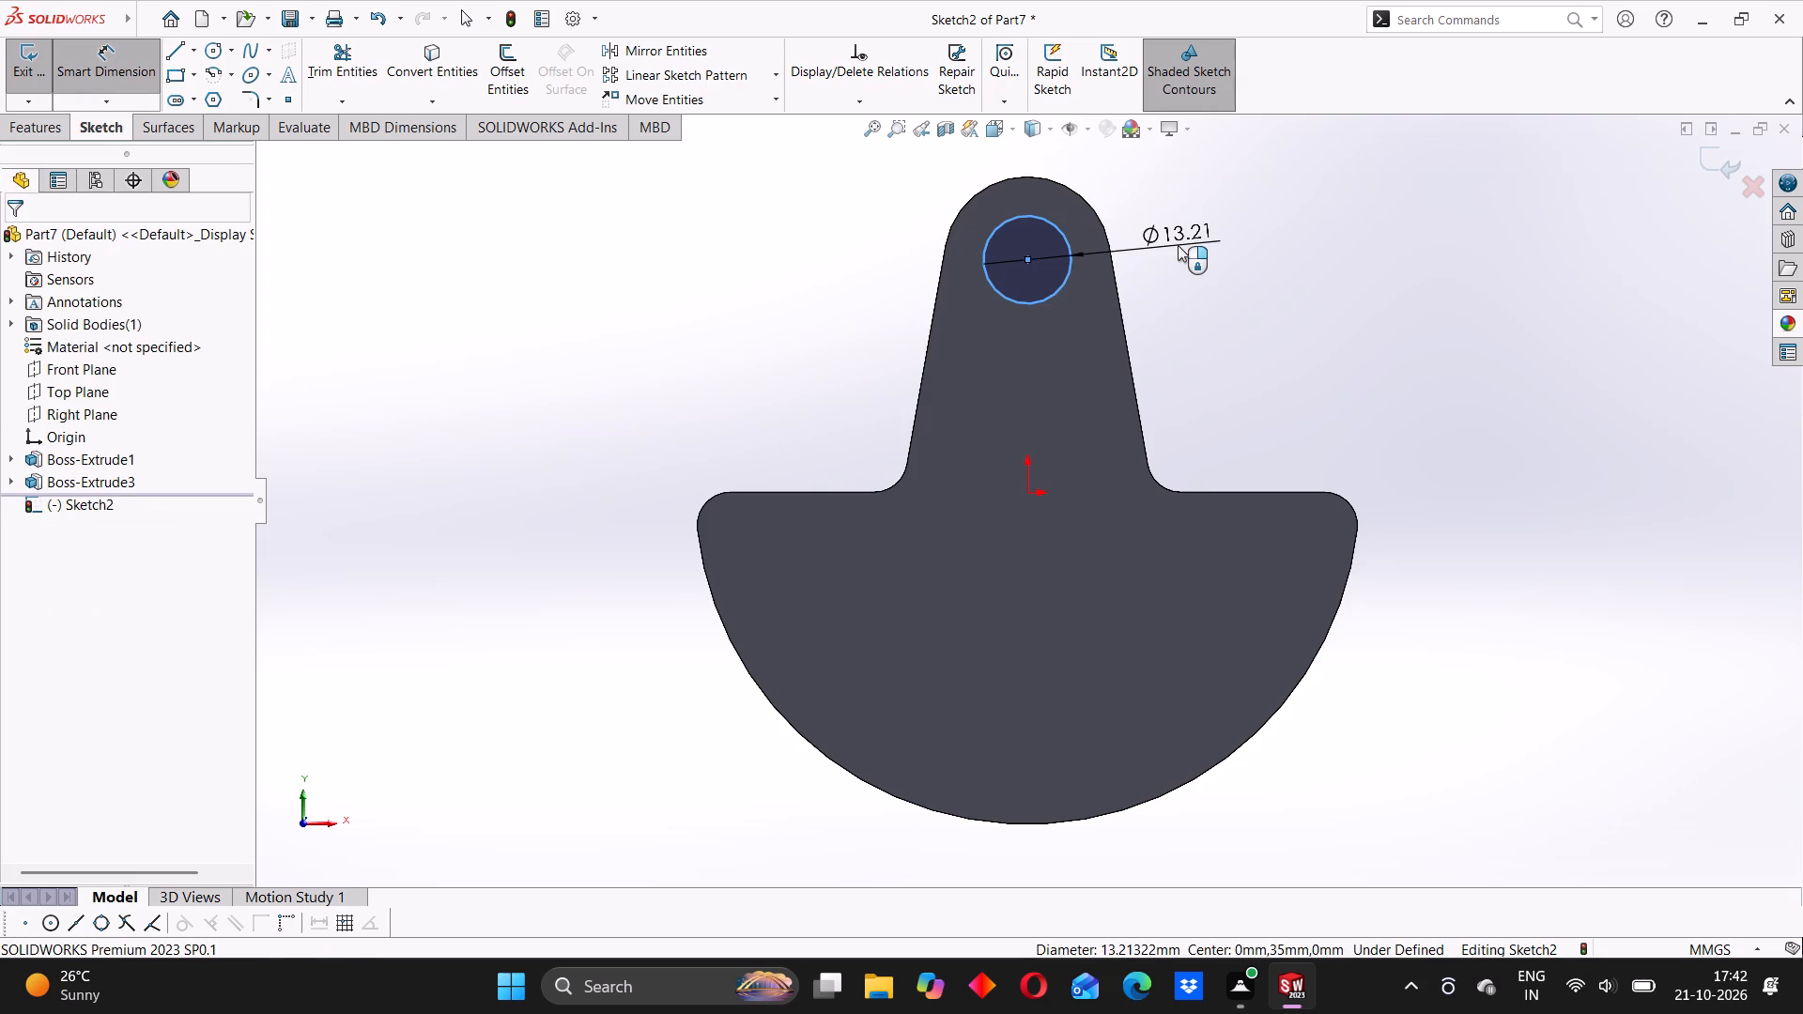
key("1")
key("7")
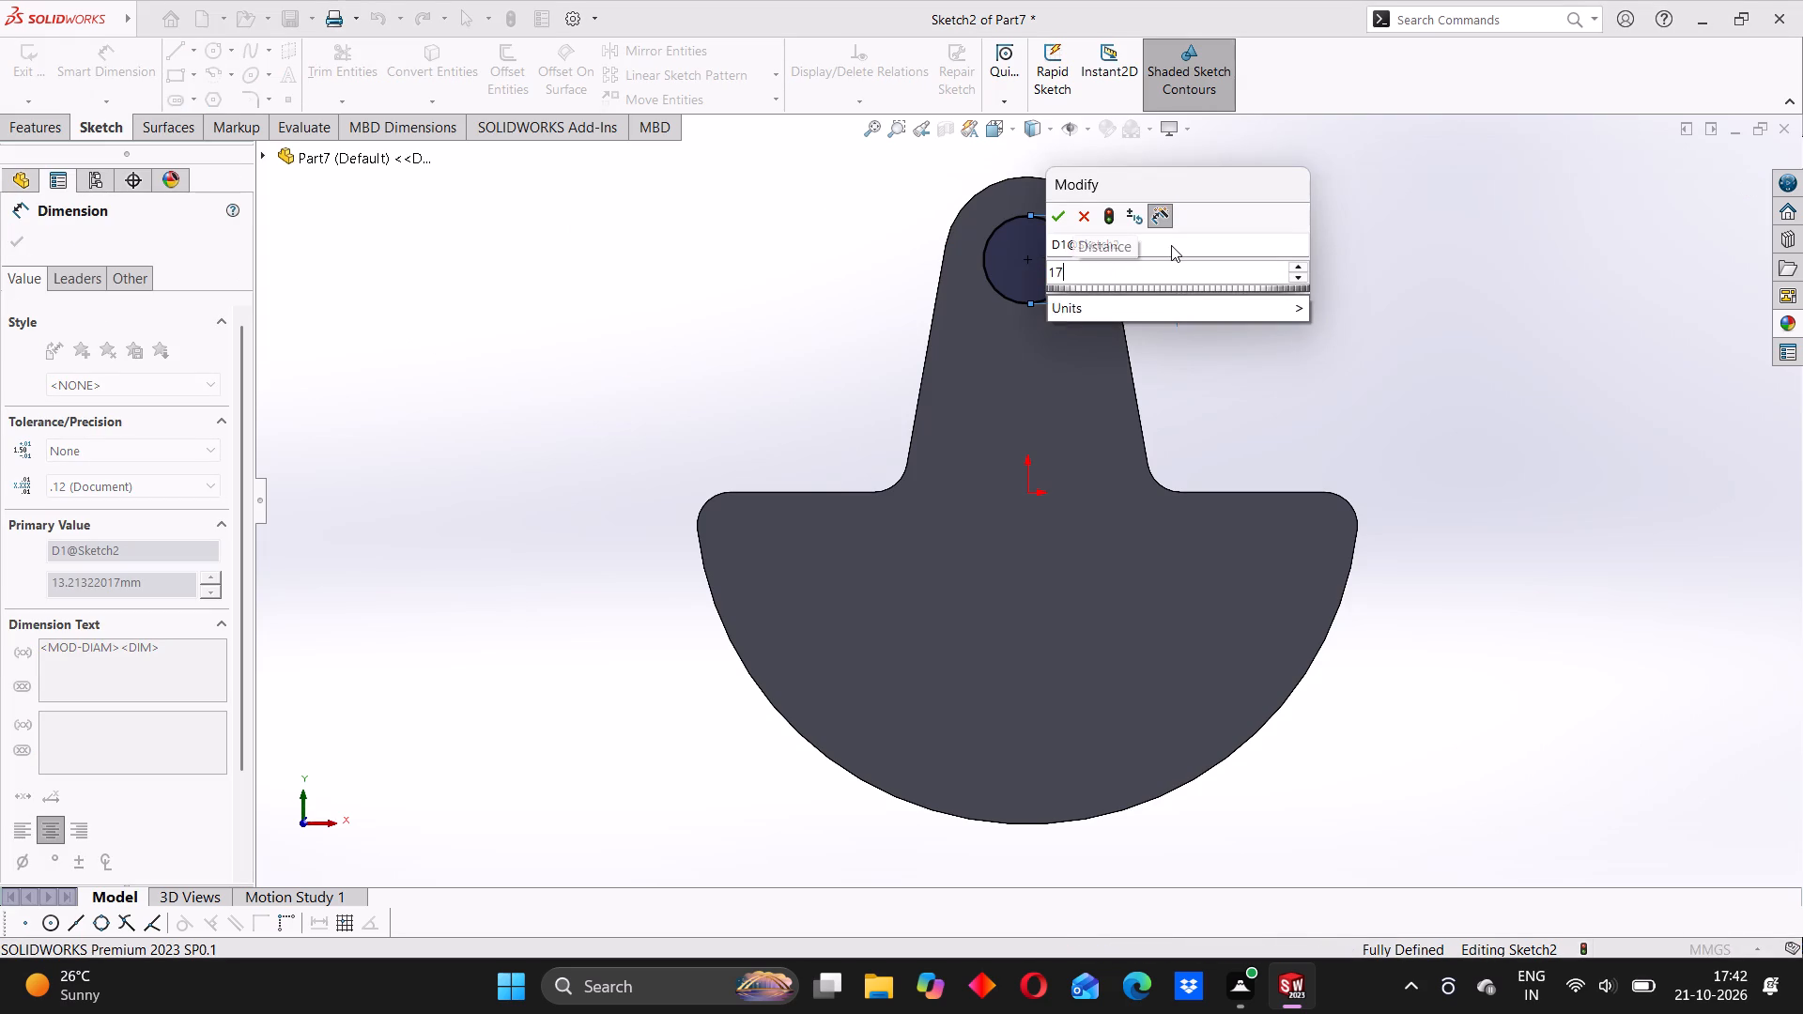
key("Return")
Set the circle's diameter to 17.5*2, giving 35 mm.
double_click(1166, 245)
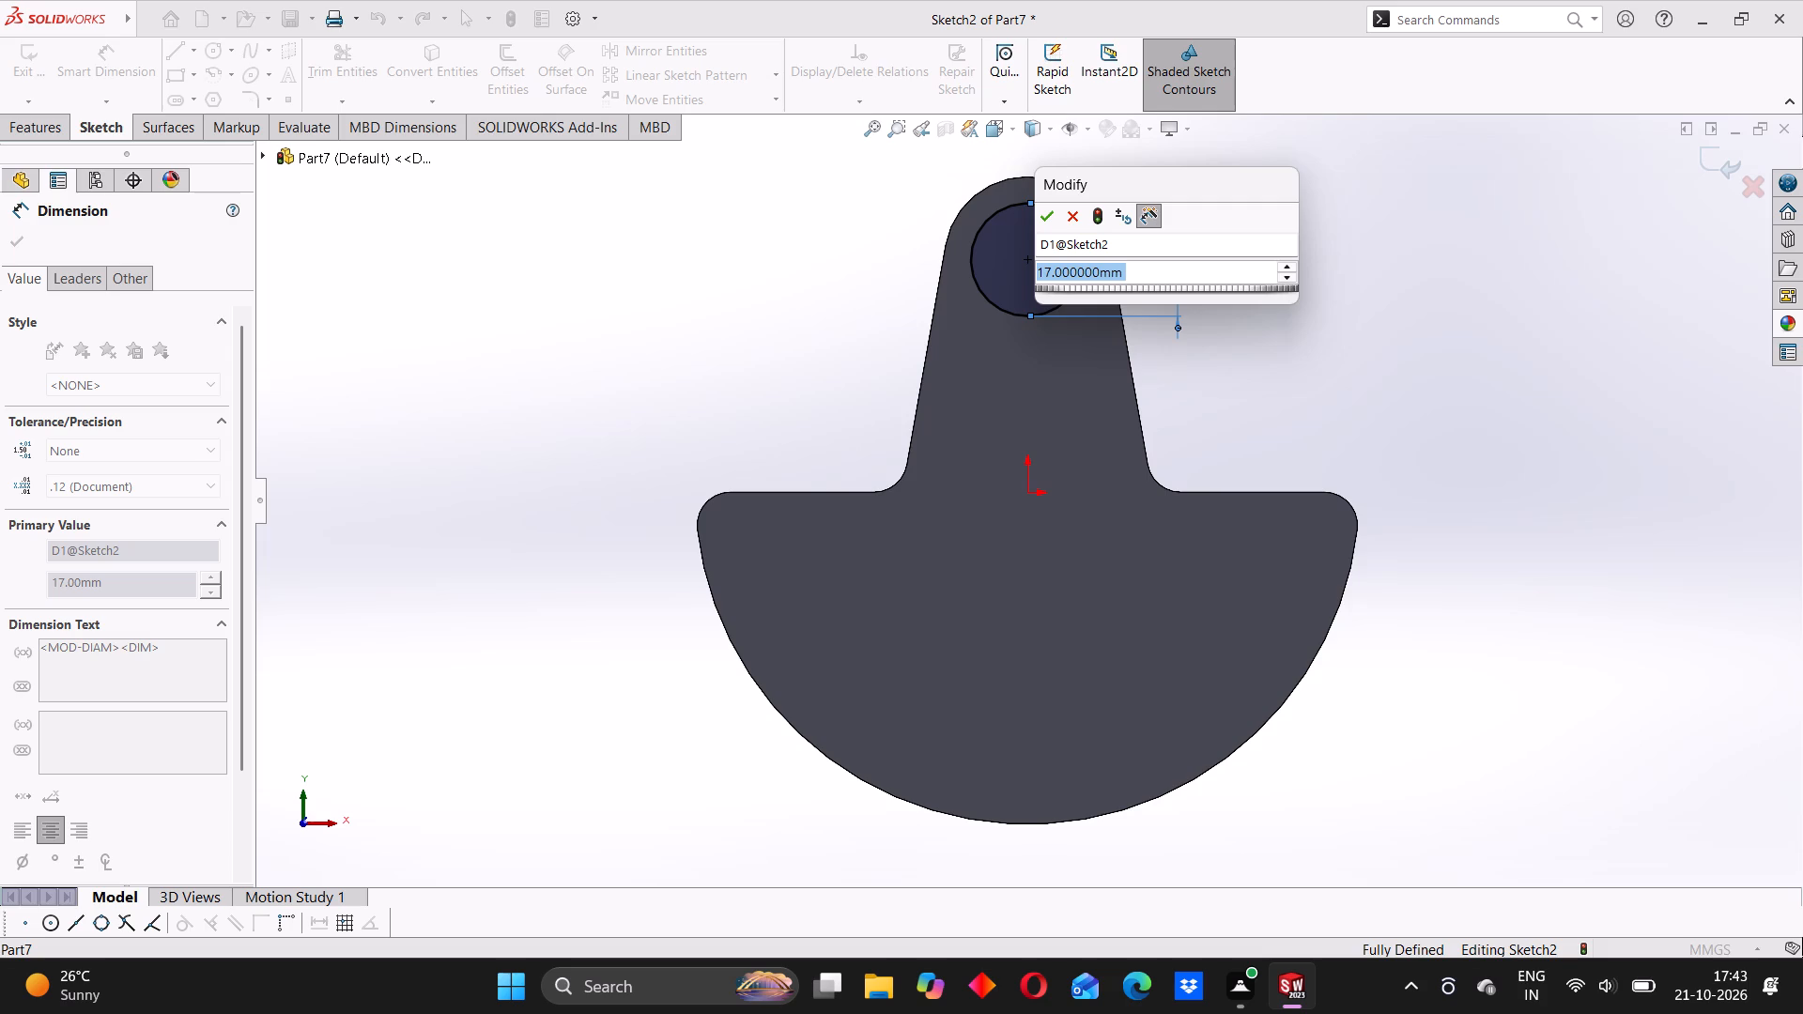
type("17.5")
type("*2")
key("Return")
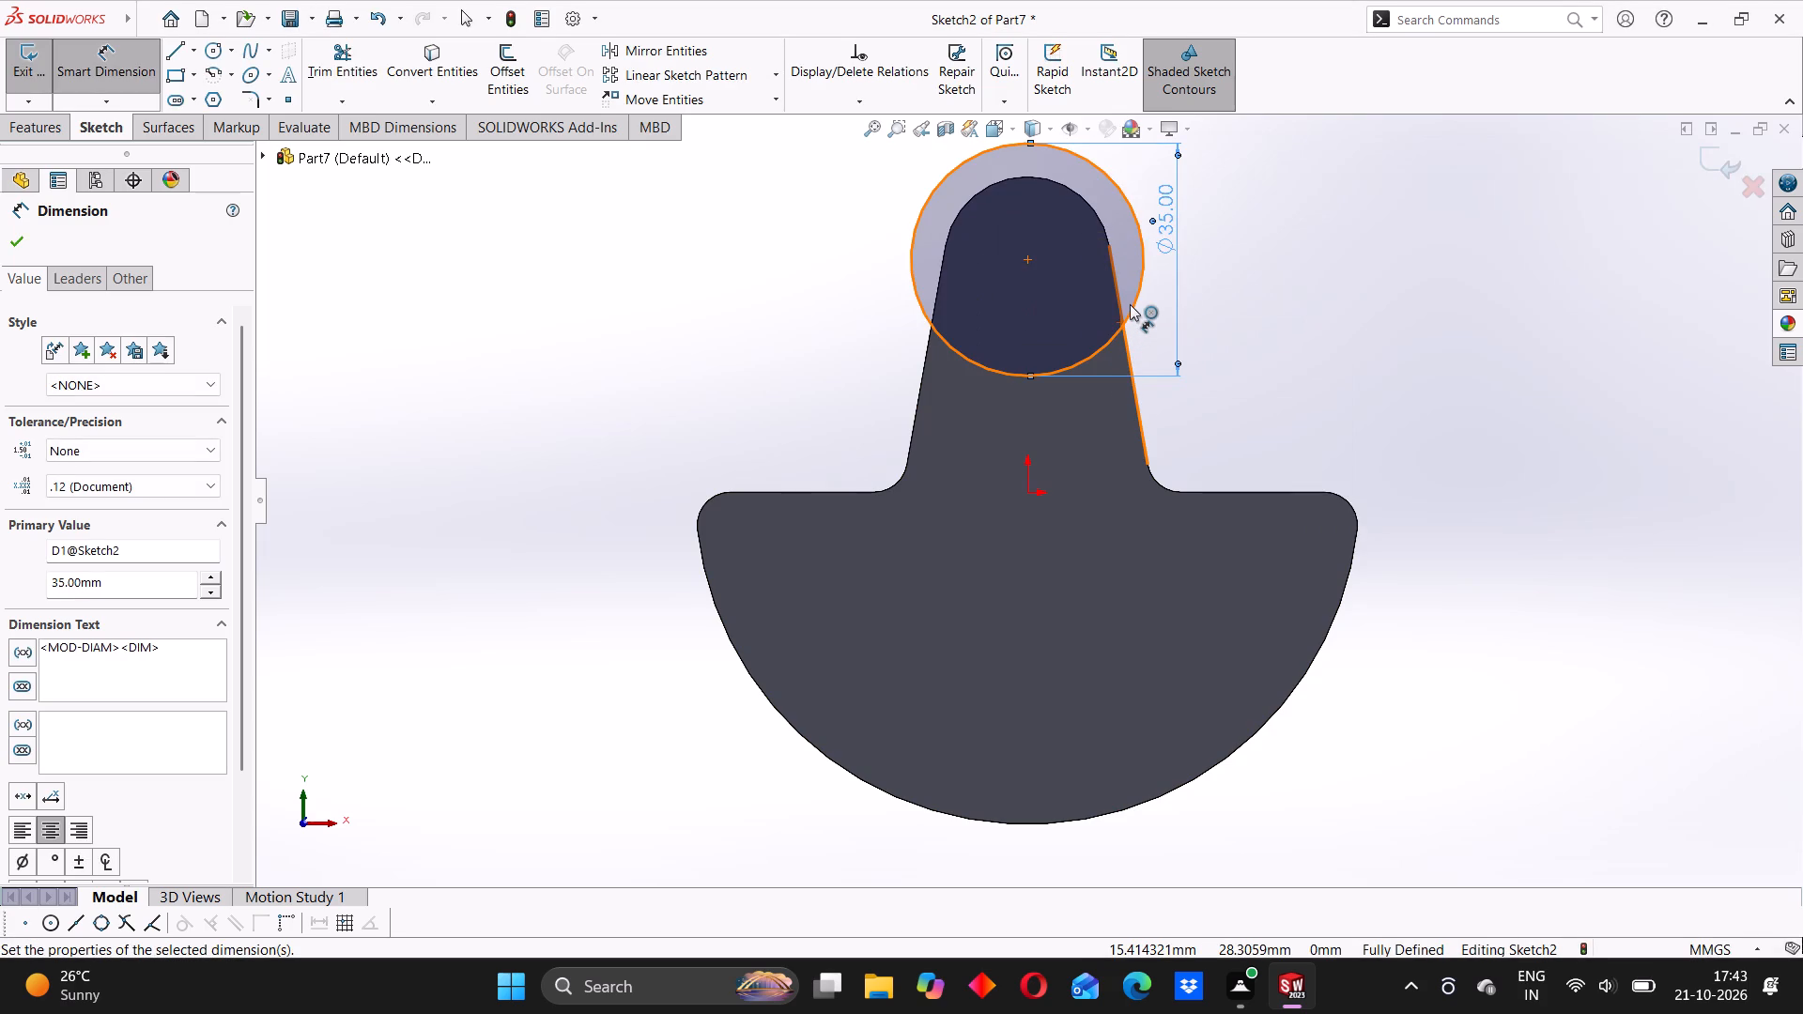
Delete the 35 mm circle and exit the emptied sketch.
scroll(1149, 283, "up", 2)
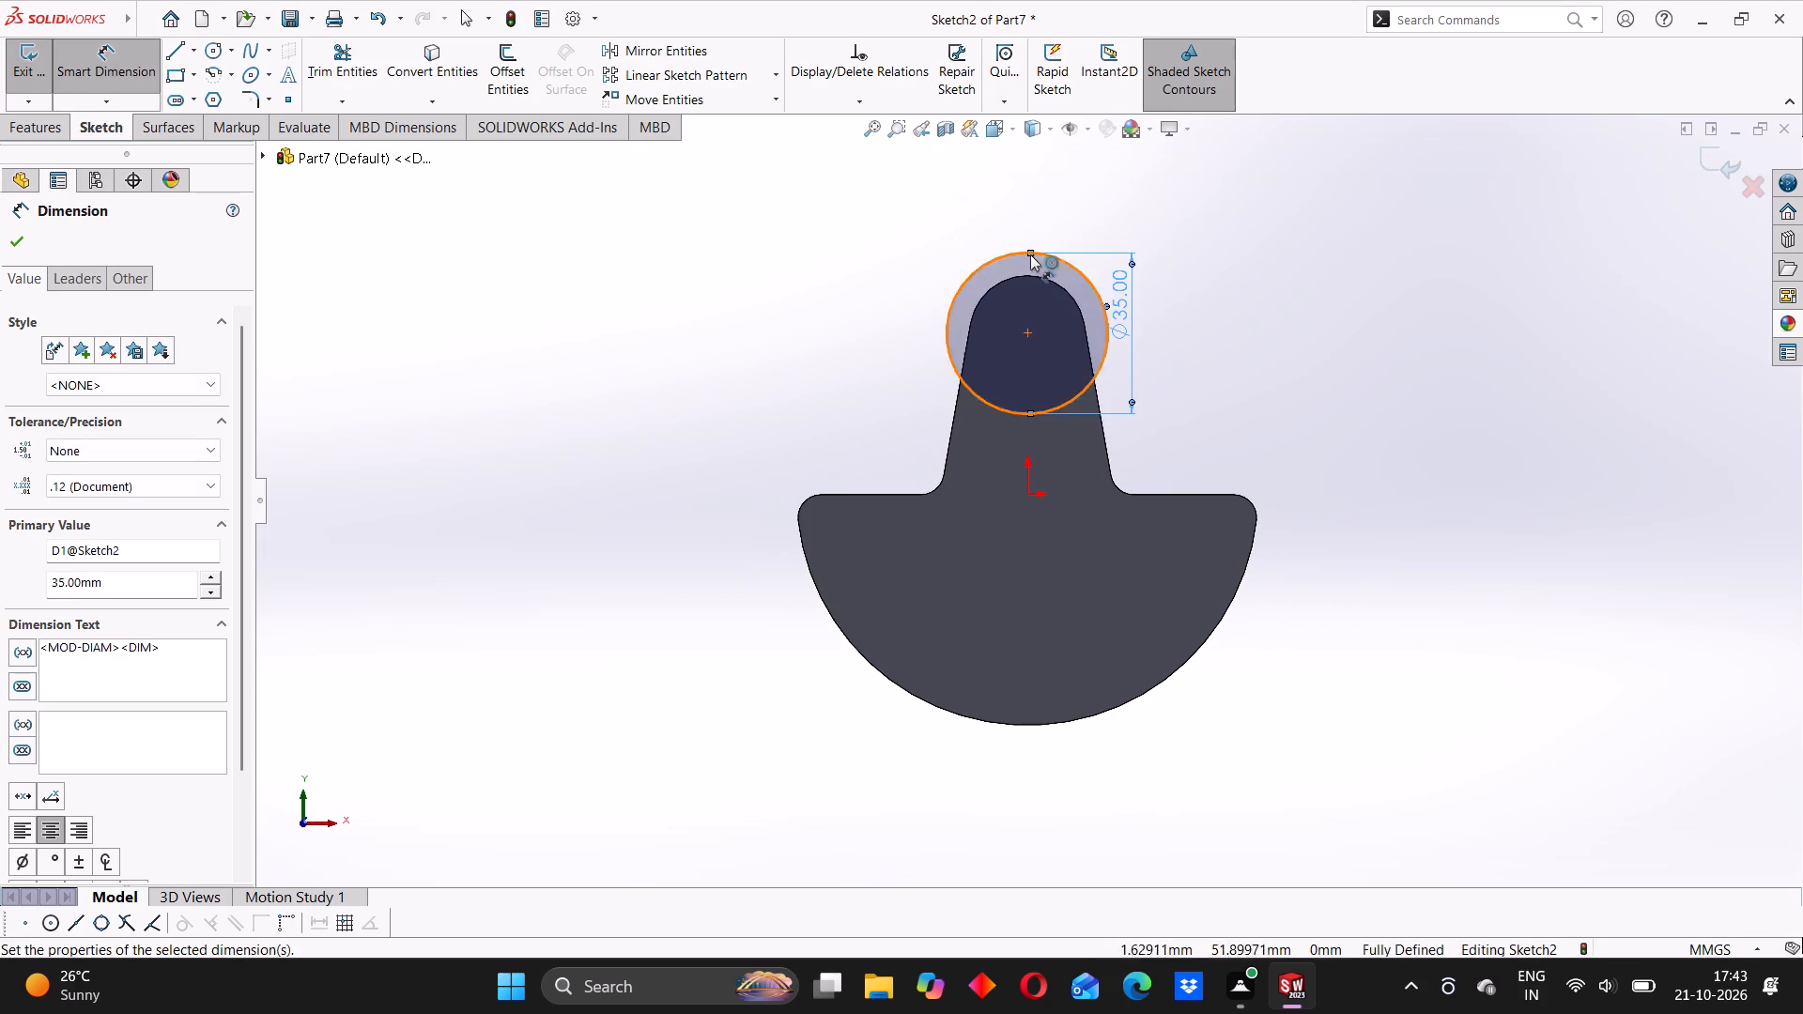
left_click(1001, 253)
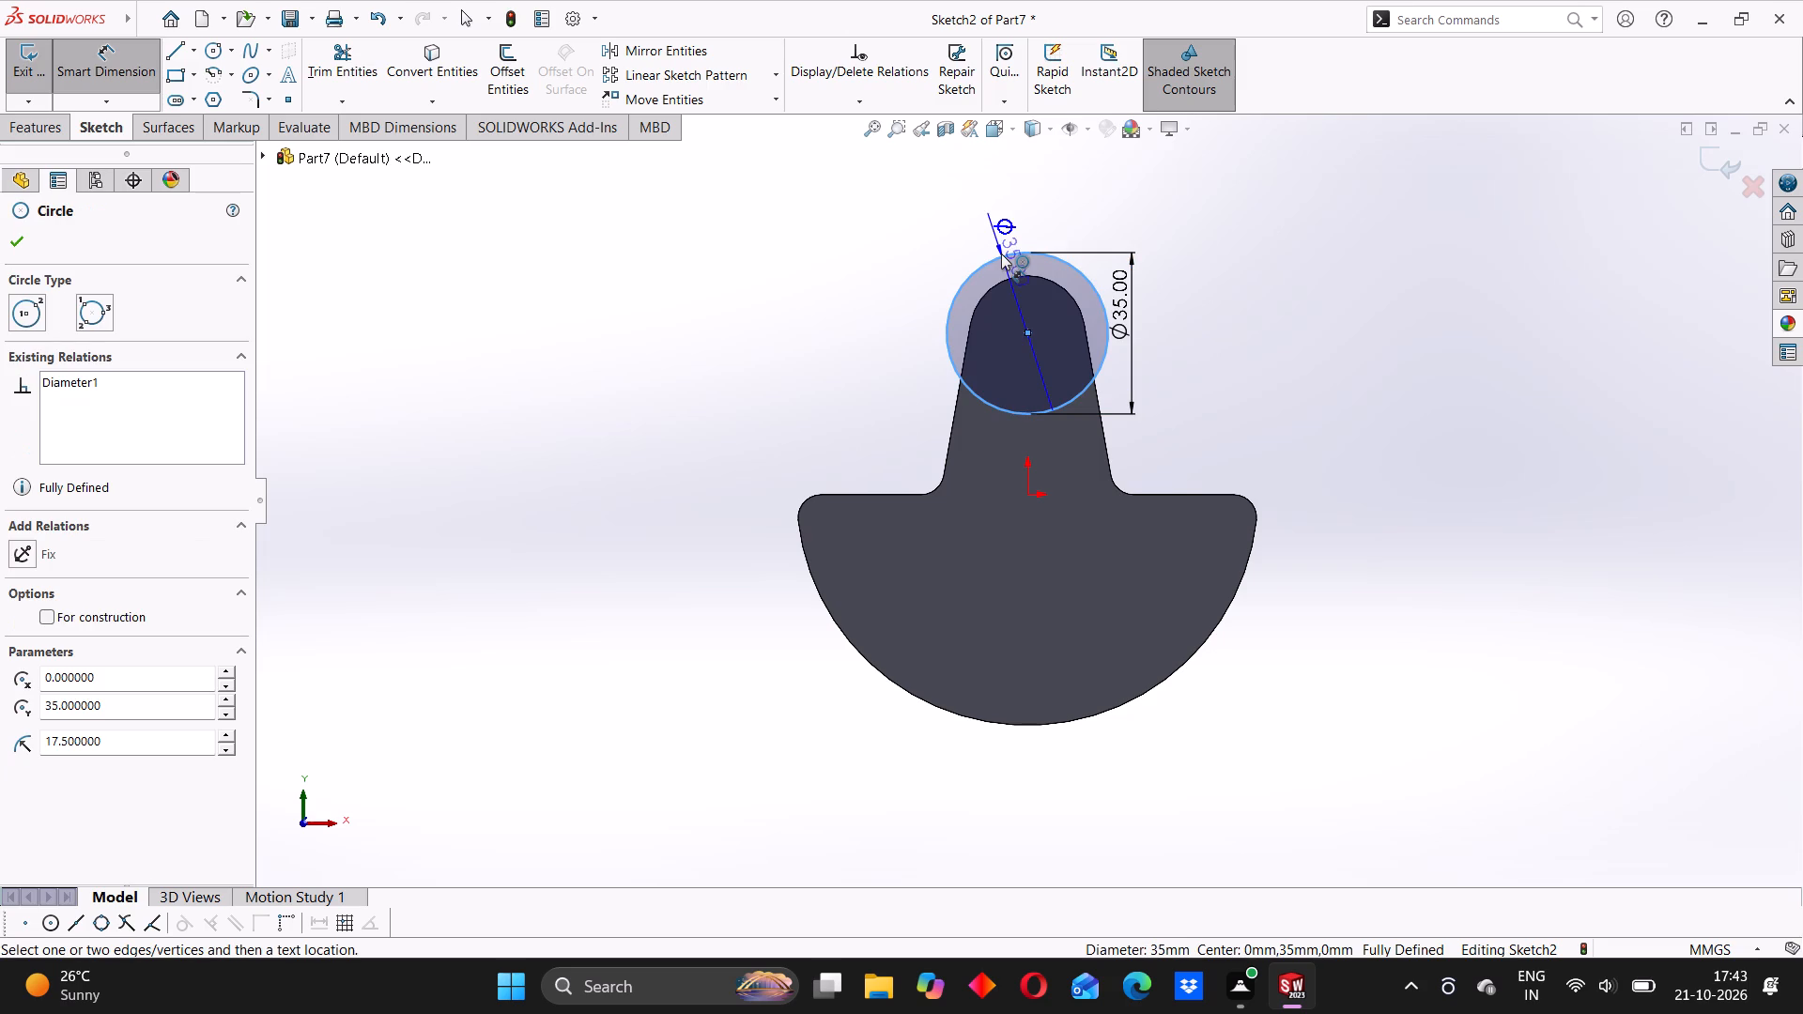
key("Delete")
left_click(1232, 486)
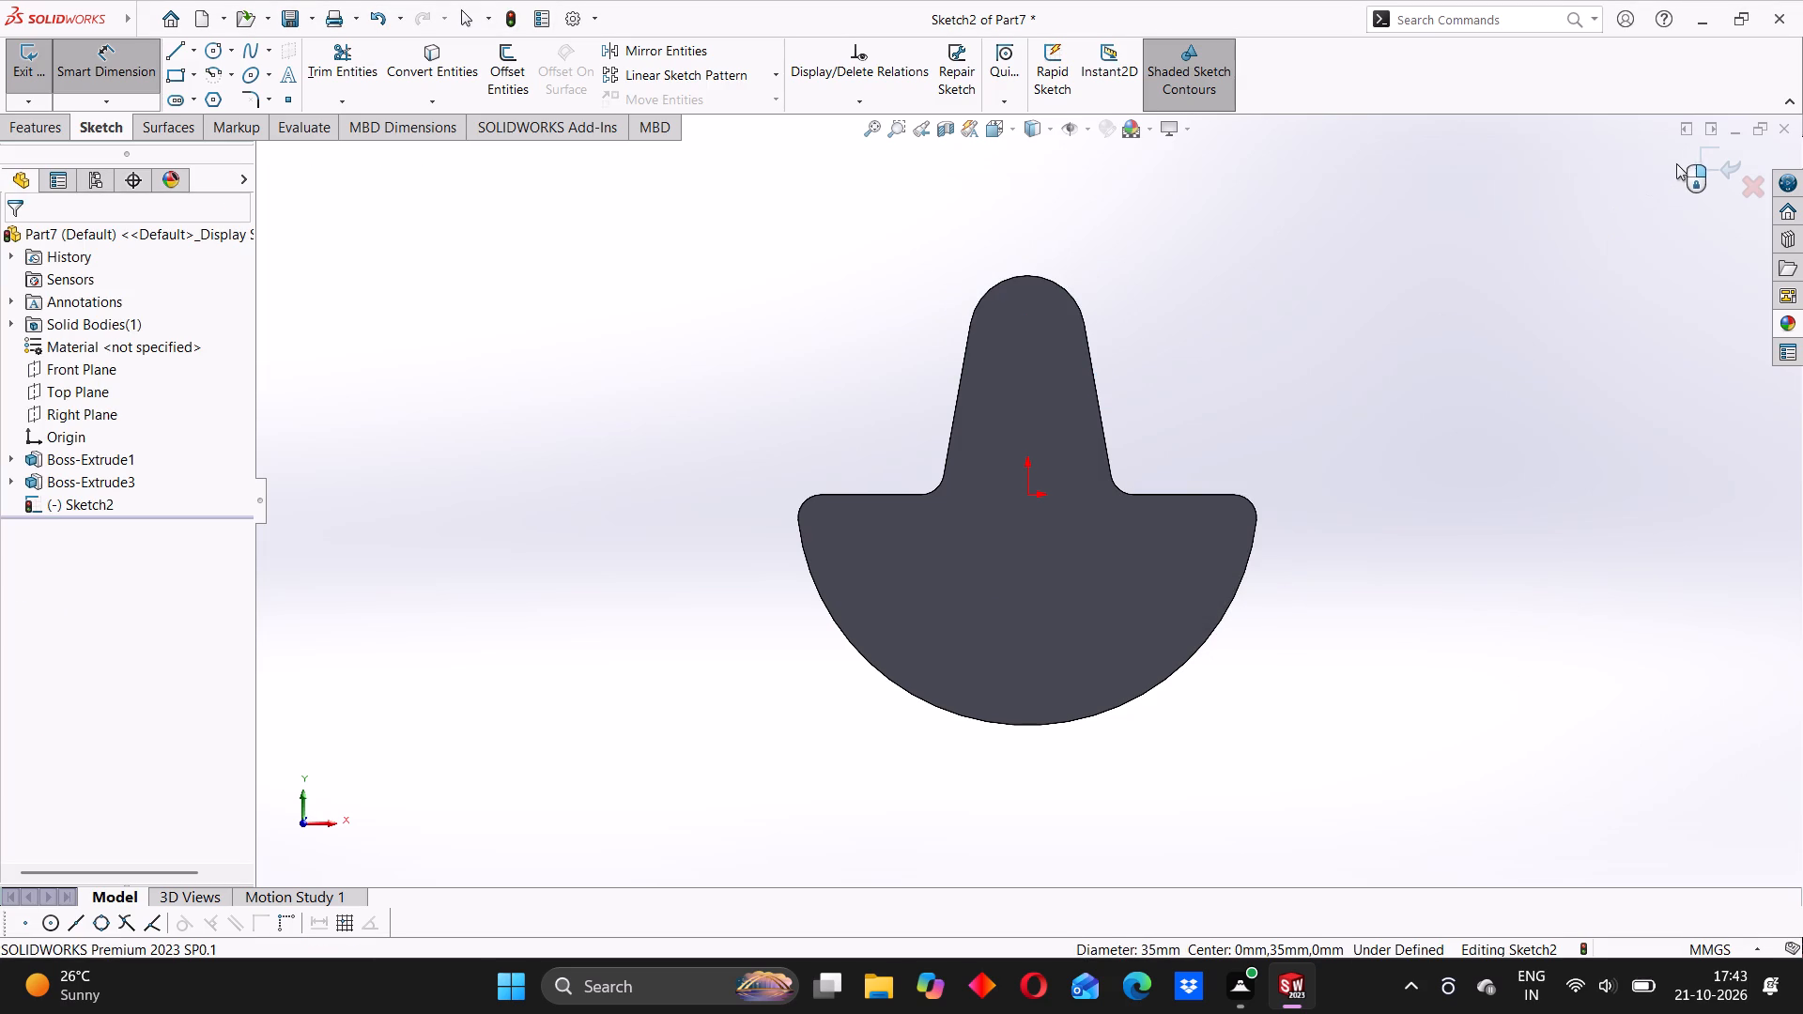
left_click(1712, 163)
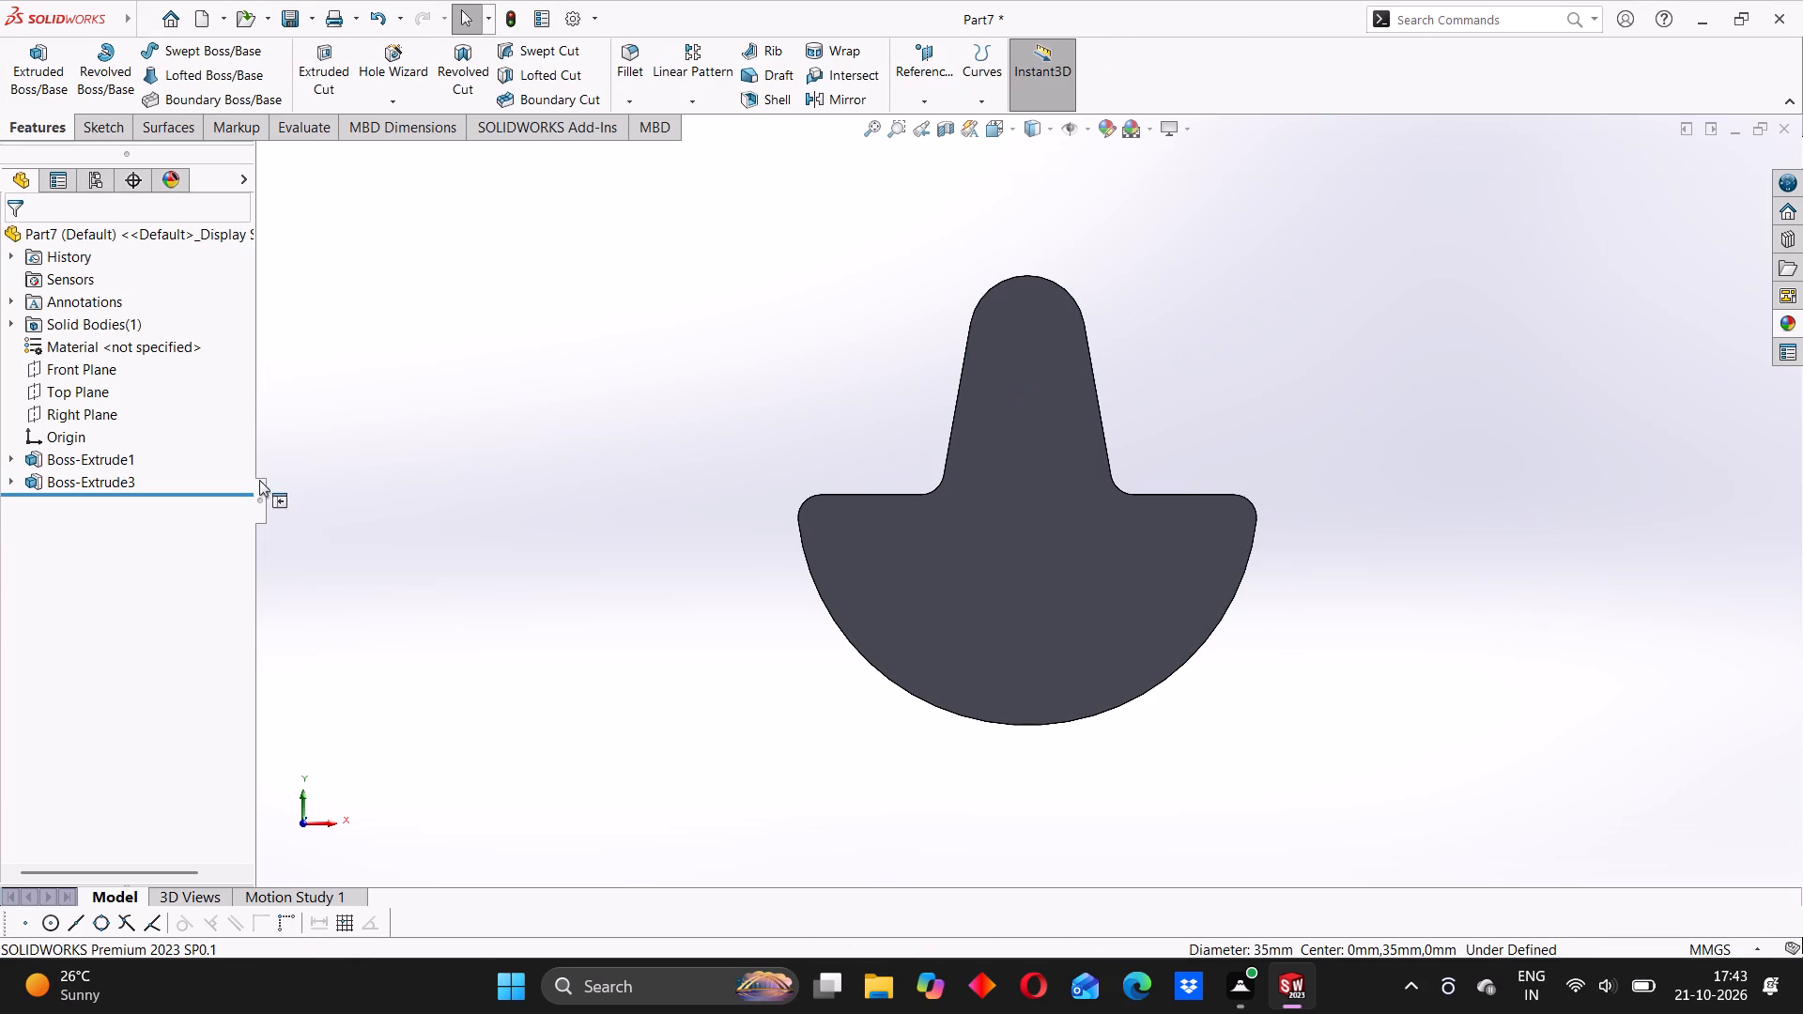
Edit the web's profile sketch and set the diameter of the circle at the arm's end to 17.5*2, giving 35 mm.
left_click(1, 457)
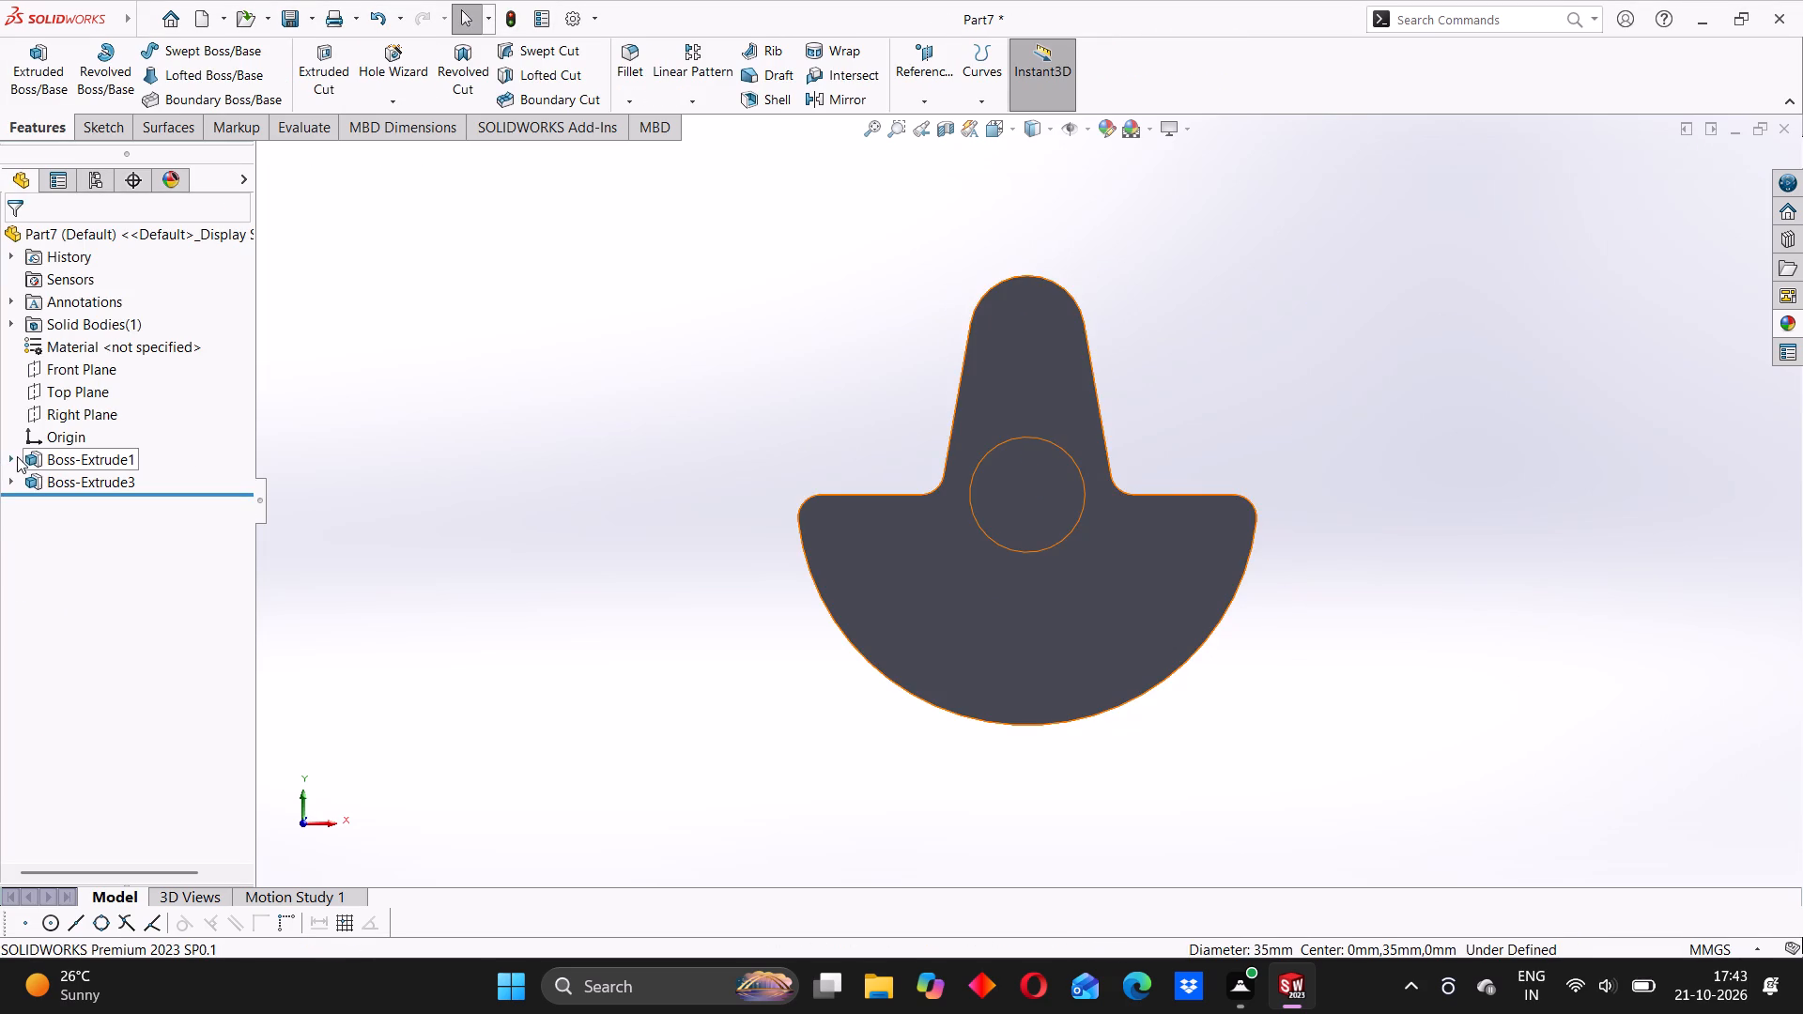
left_click(17, 456)
left_click(74, 478)
left_click(100, 422)
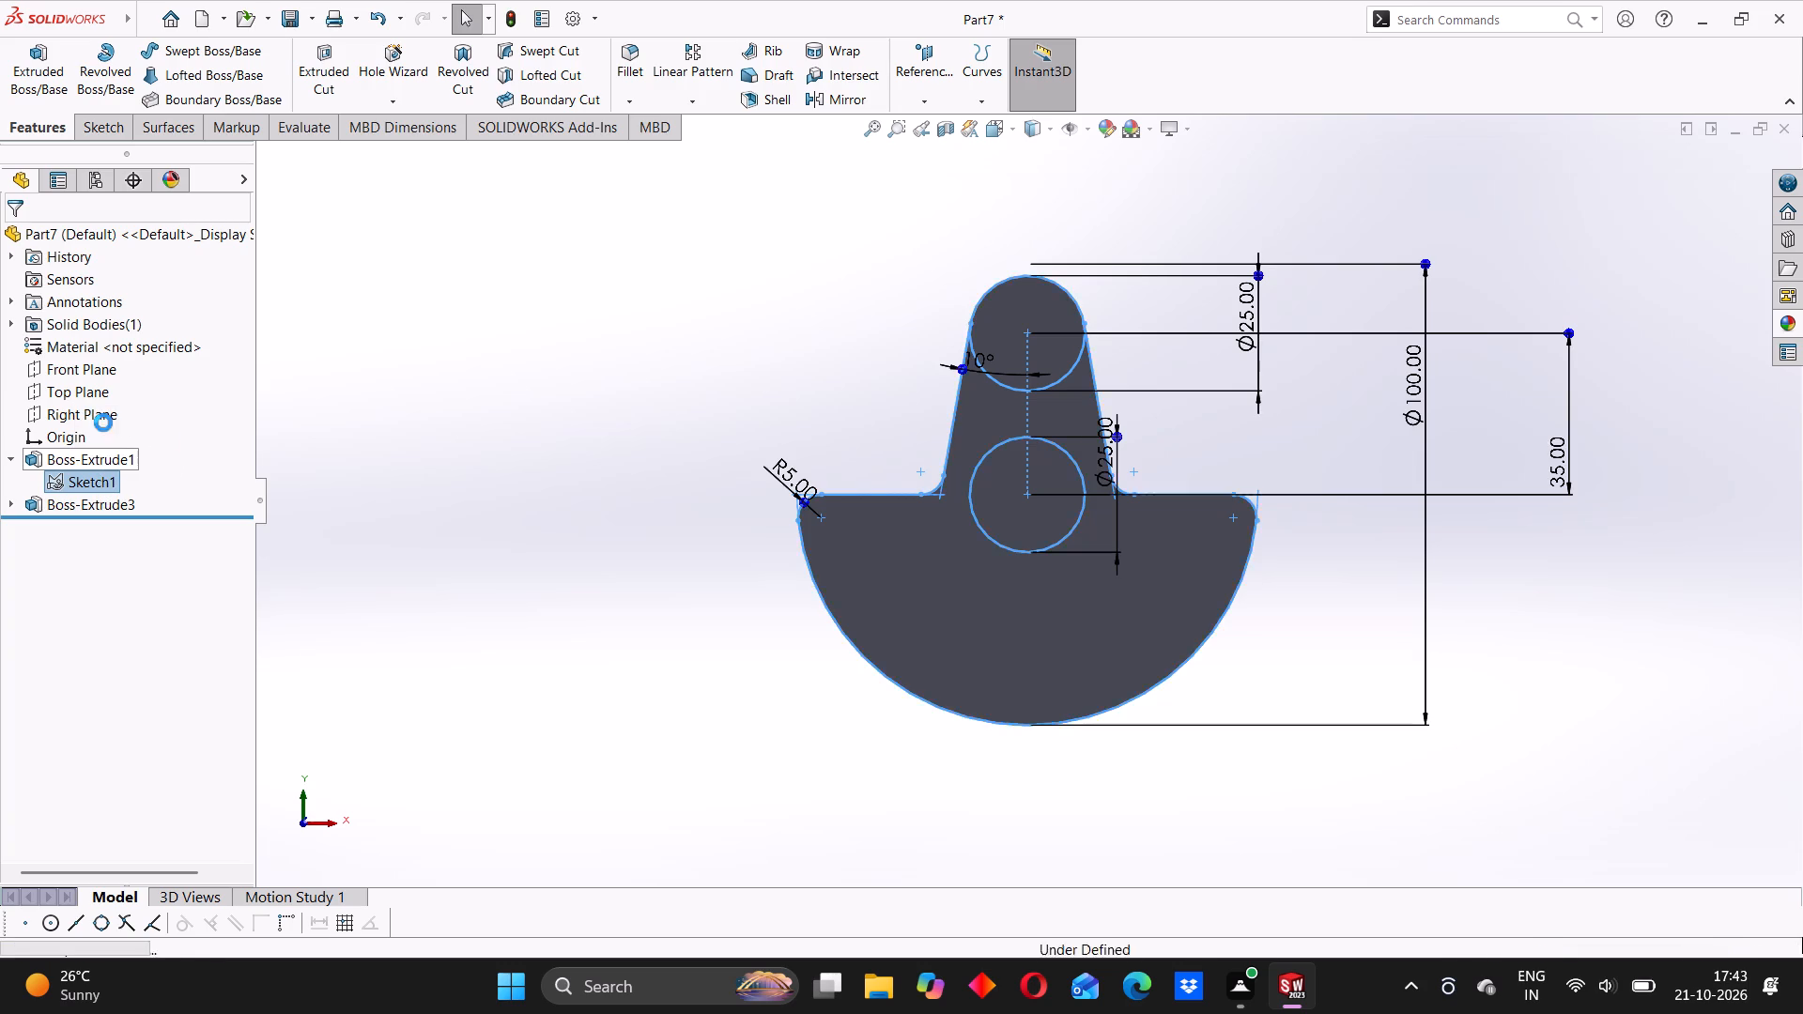
scroll(1202, 396, "down", 5)
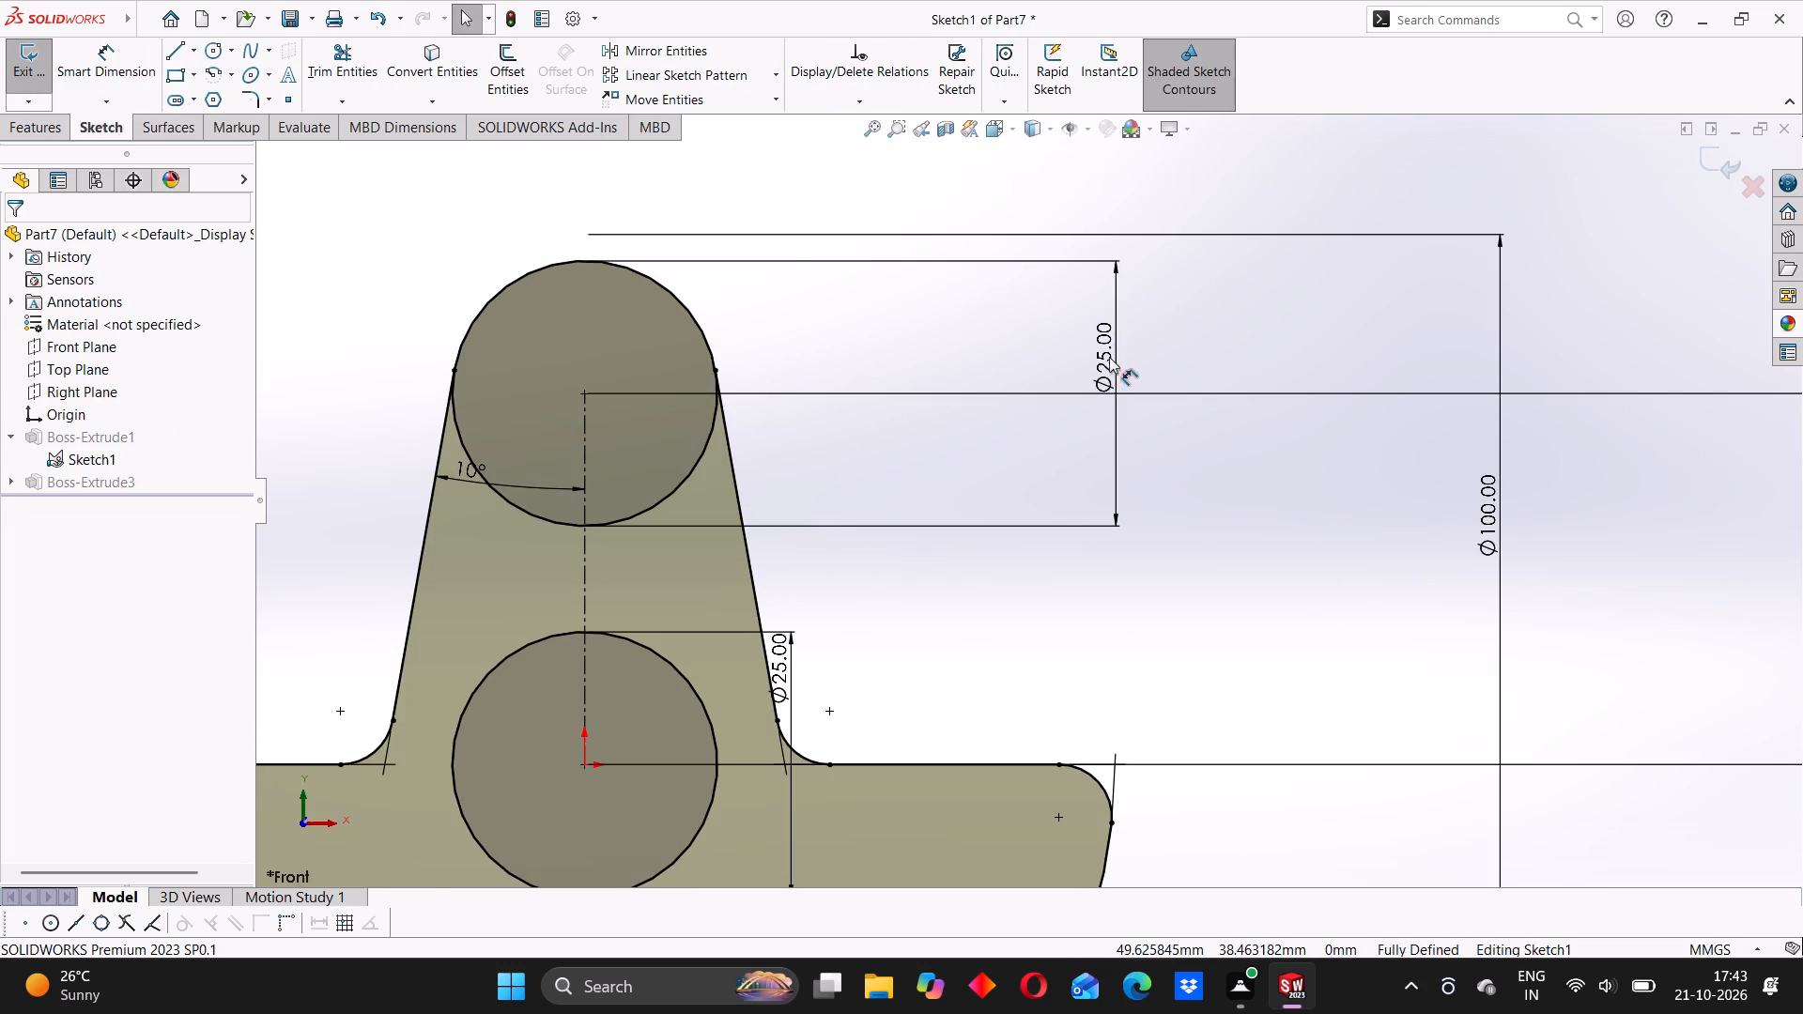
double_click(1104, 357)
type("17.5*2")
key("Return")
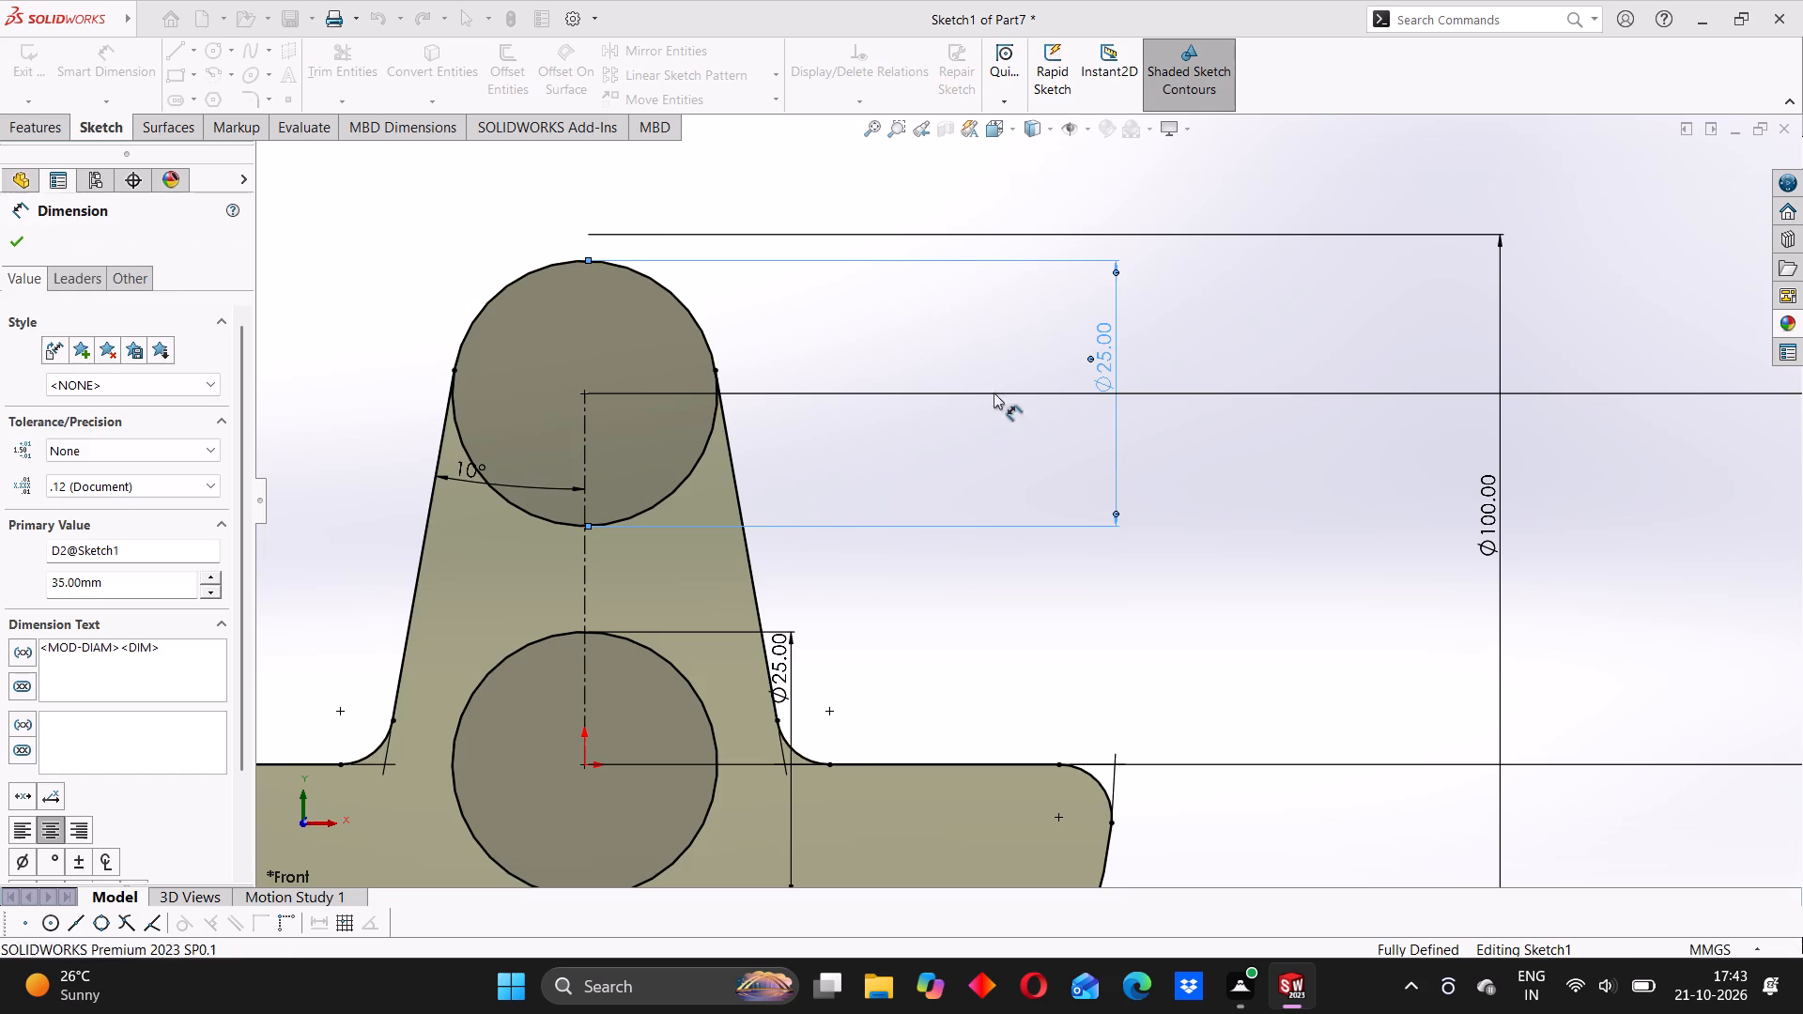
scroll(799, 427, "up", 3)
left_click(624, 448)
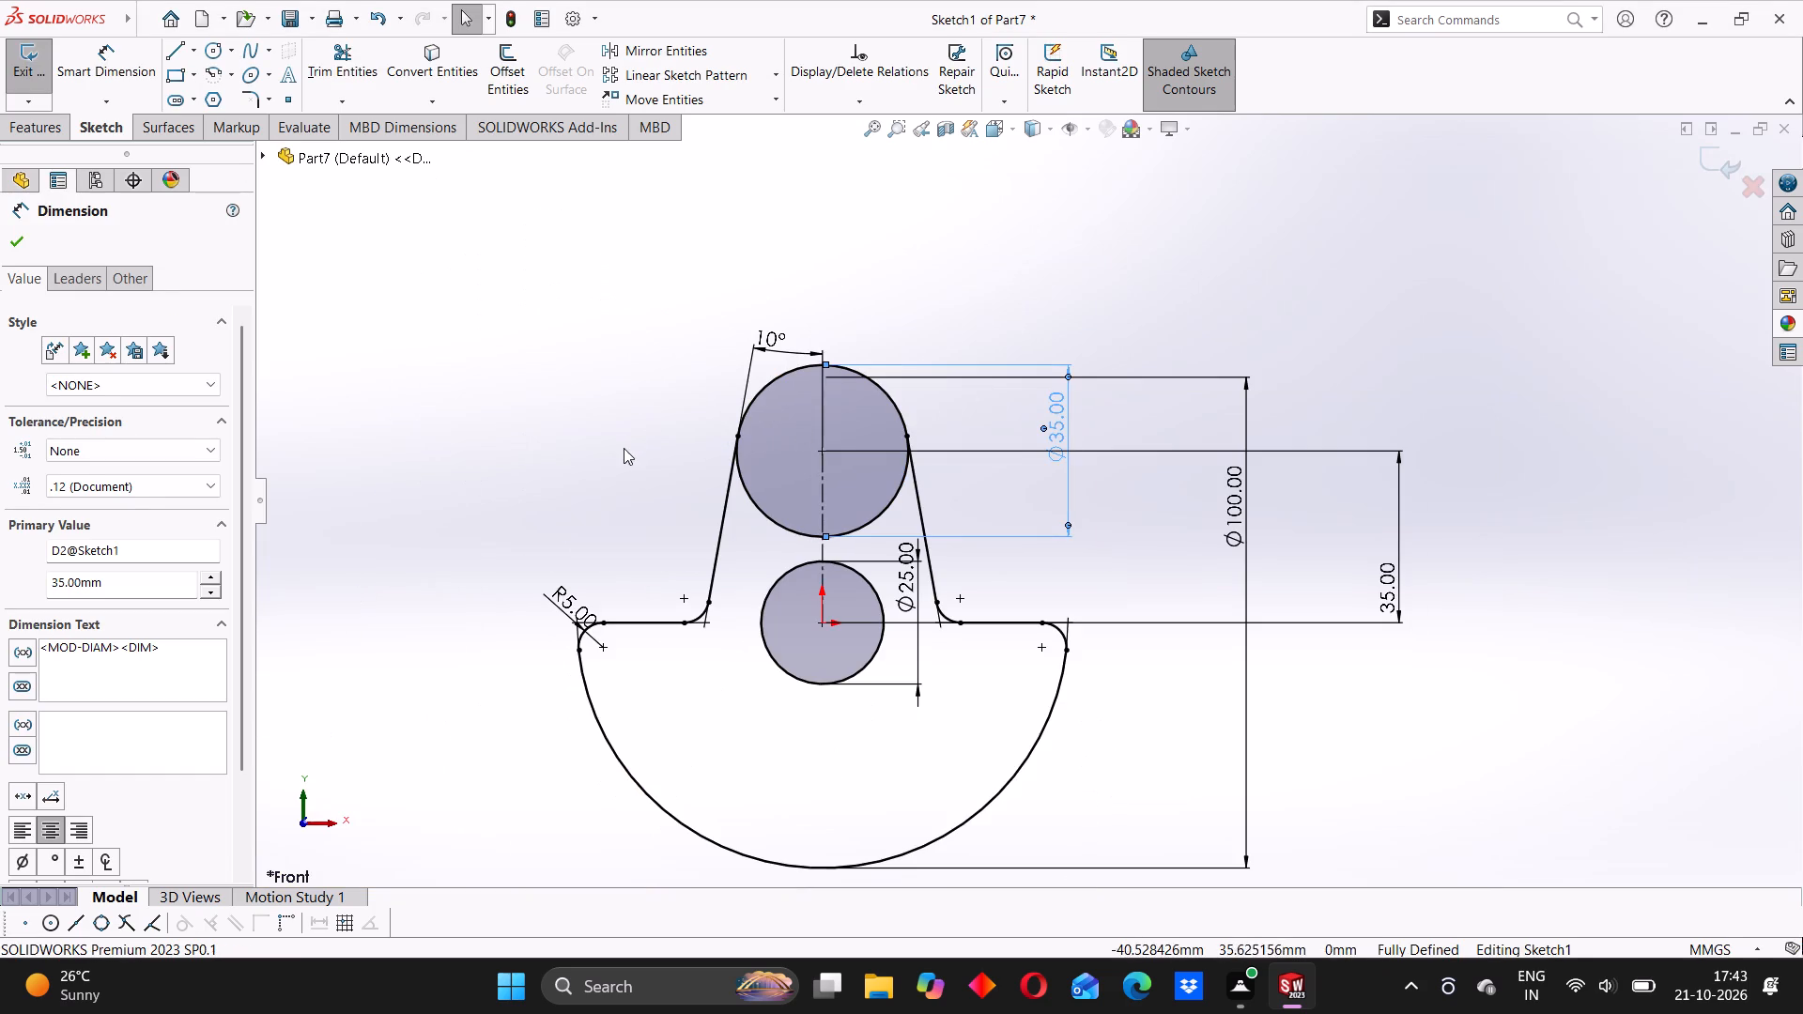
Reposition the 10° angle dimension lower on the arm, near the main shaft circle, and exit the sketch.
left_click_drag(782, 346, 789, 460)
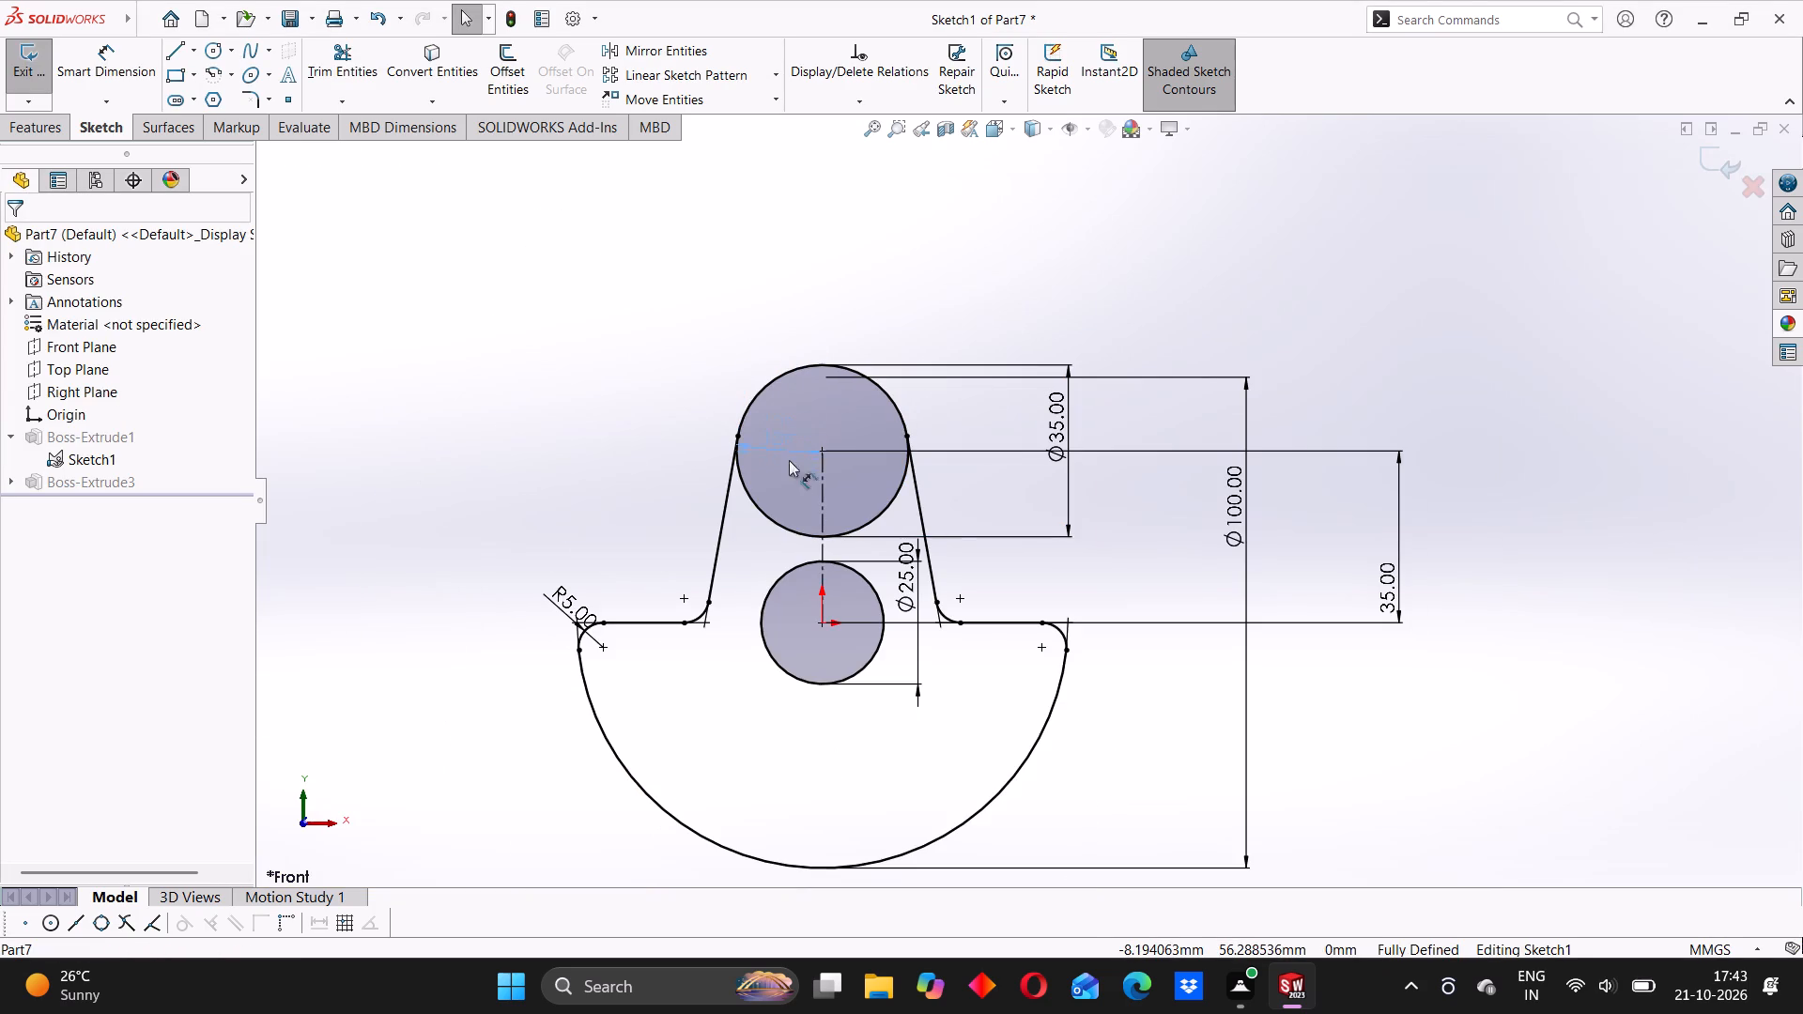
left_click_drag(789, 460, 767, 562)
left_click(623, 446)
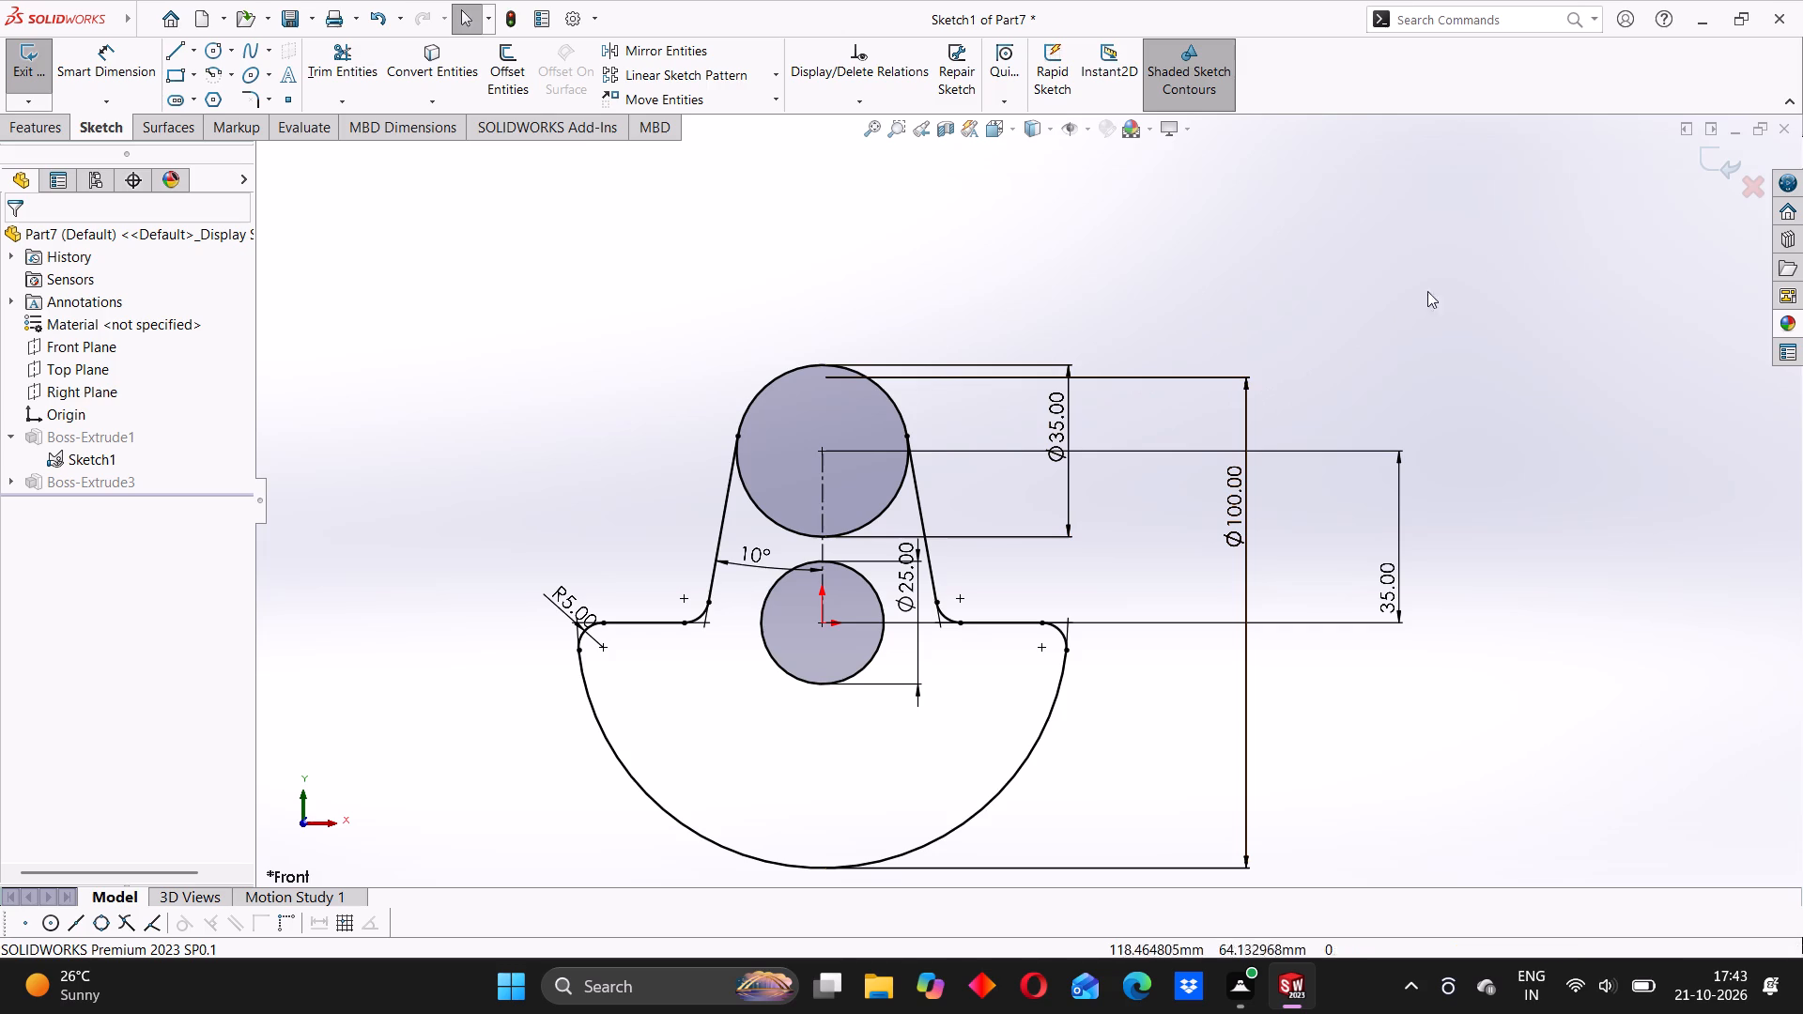
left_click(1714, 154)
On the web's front face, sketch a circle about 21 mm in diameter, centred on the arm's rounded end.
middle_click_drag(1252, 430, 1144, 491)
left_click(693, 400)
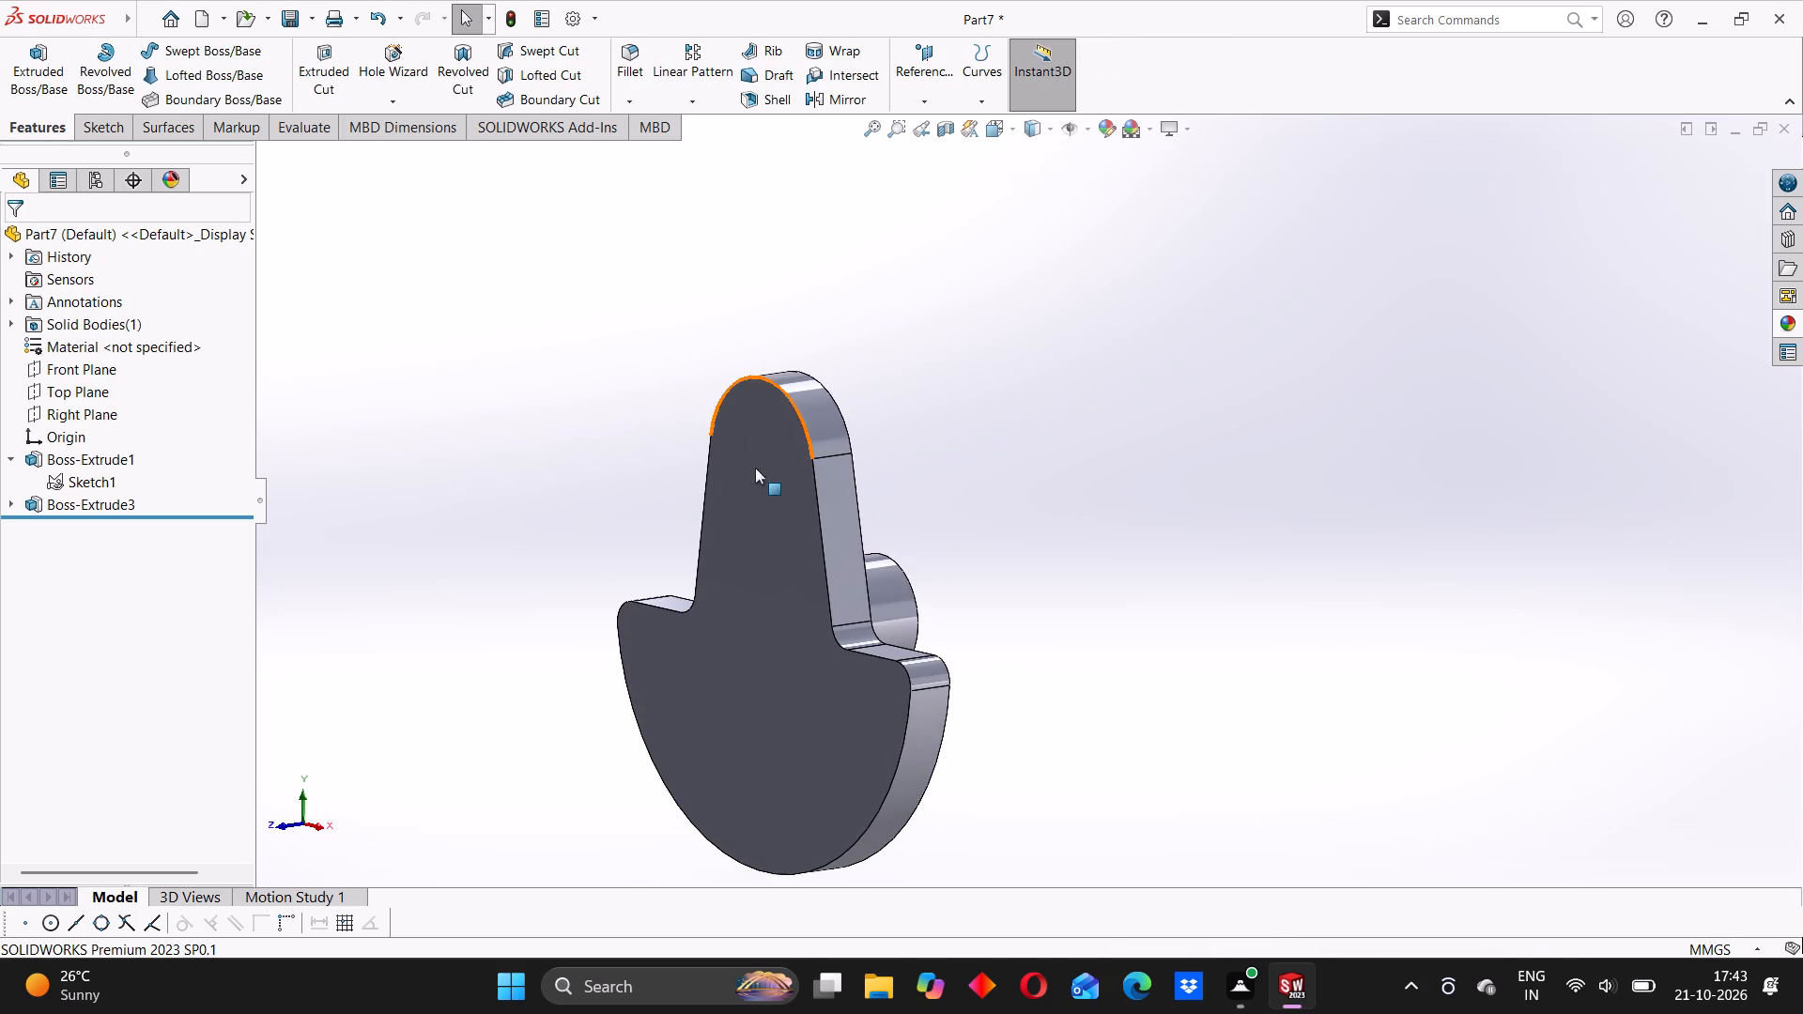
left_click(757, 476)
left_click(841, 425)
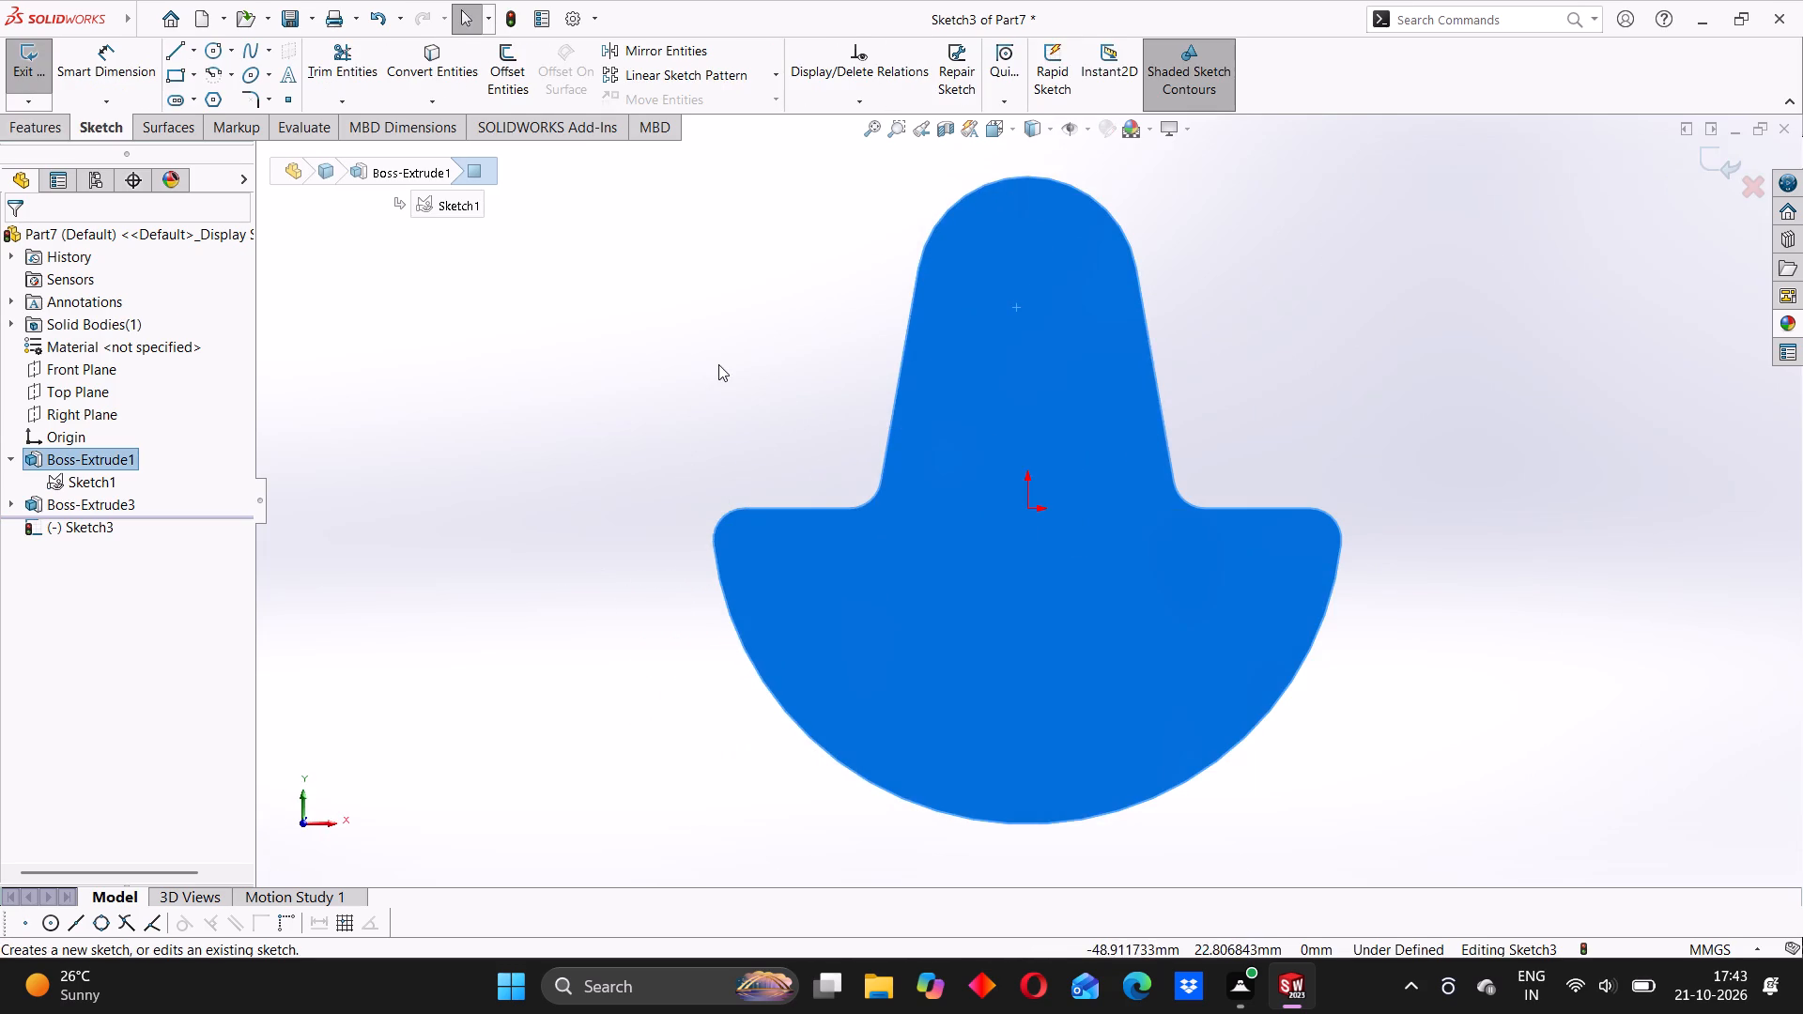
left_click(718, 364)
left_click(209, 35)
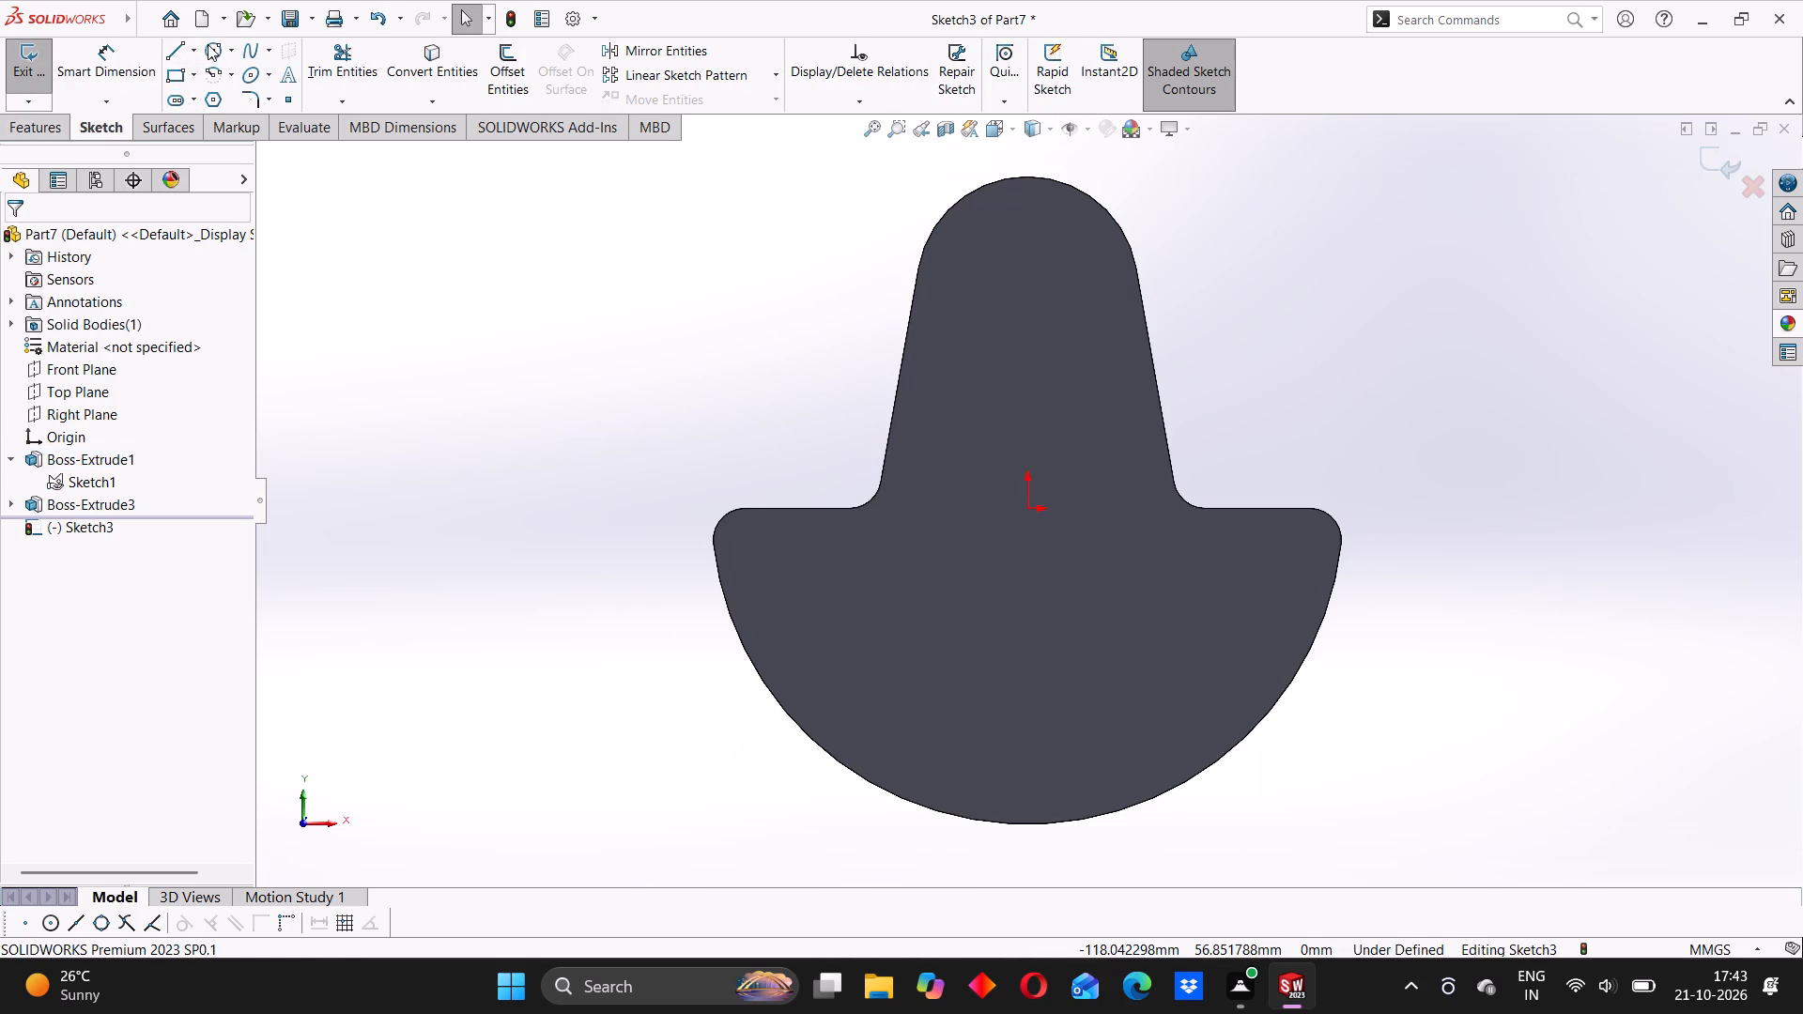
left_click(207, 45)
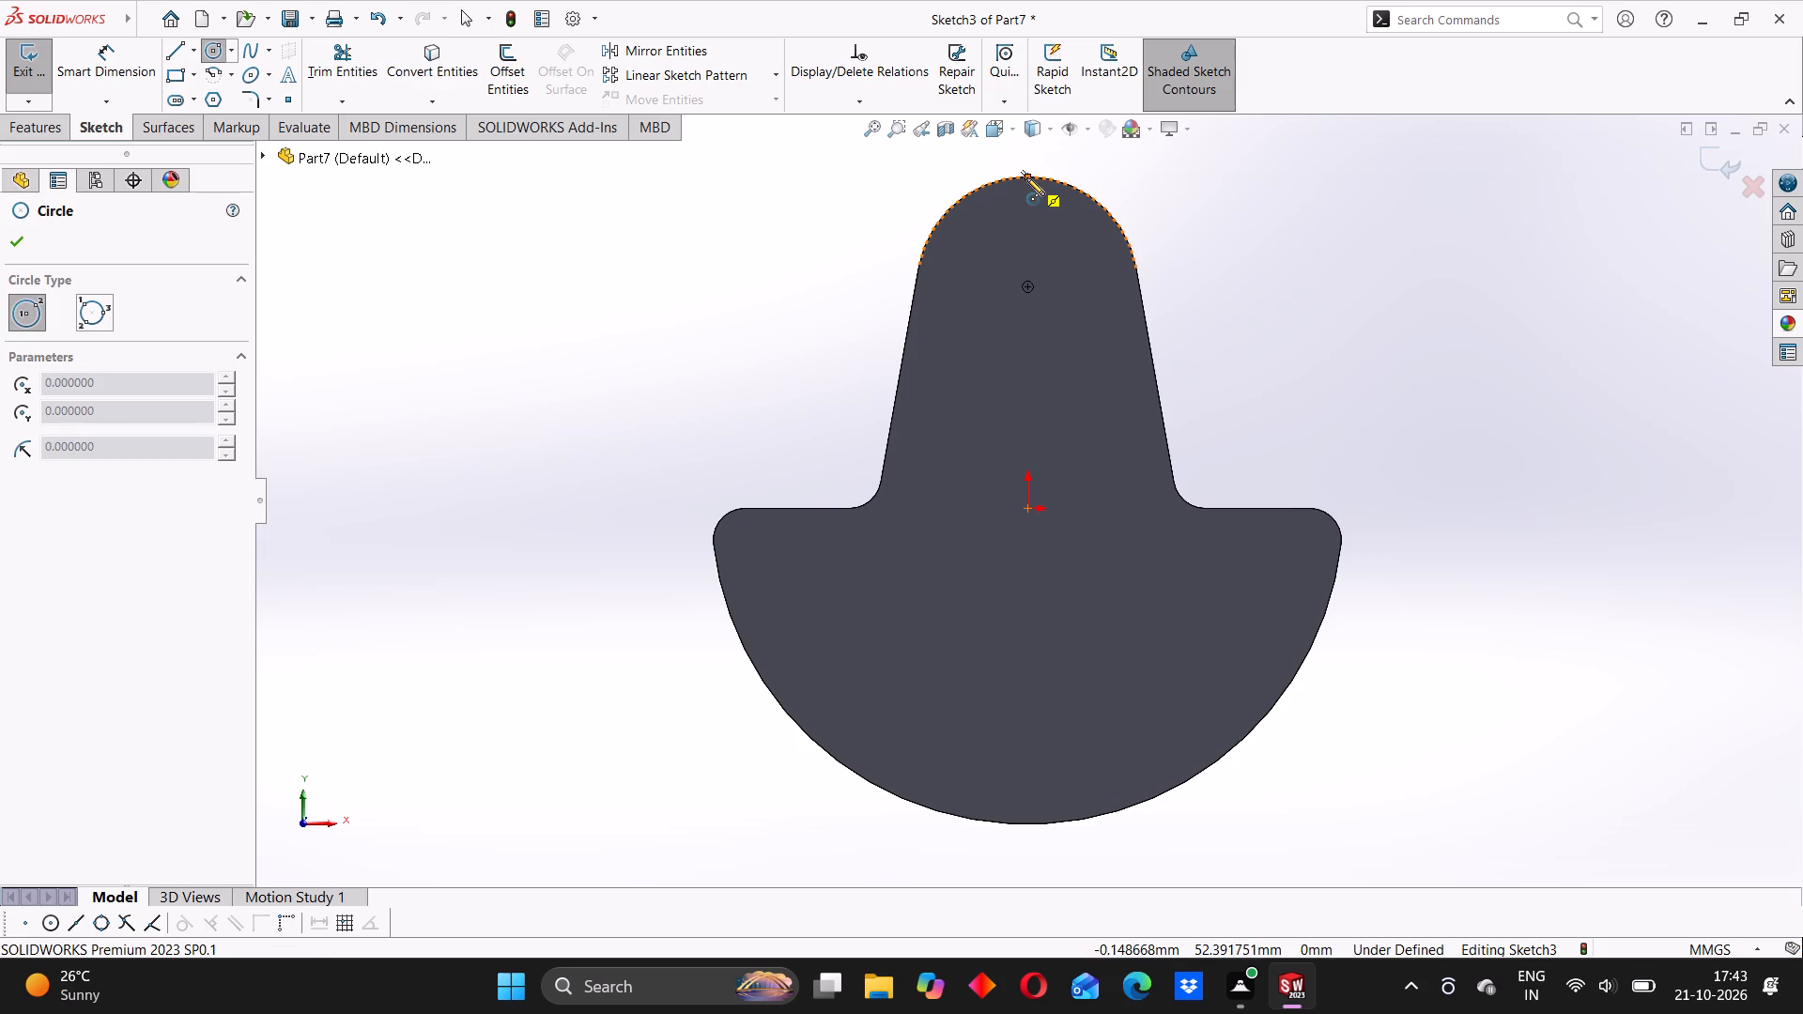
left_click(1030, 287)
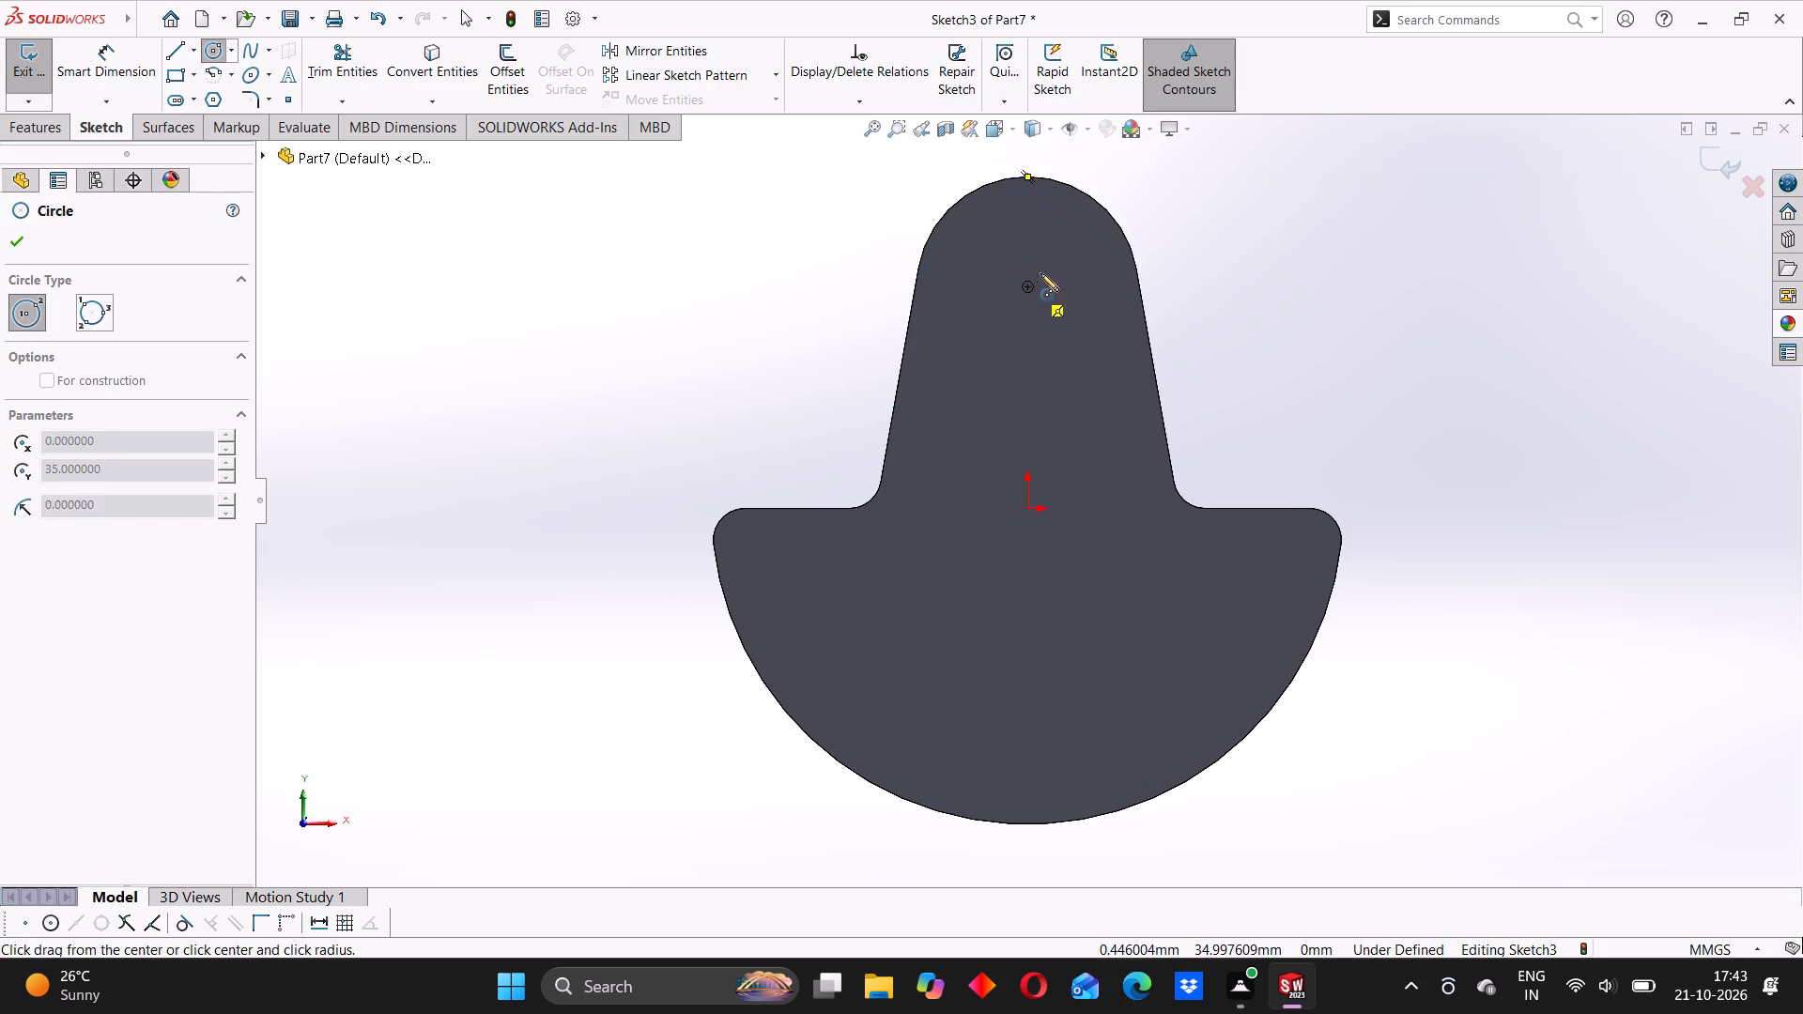
left_click(1062, 229)
Dimension the new circle's diameter and set it to 25 mm.
left_click(105, 73)
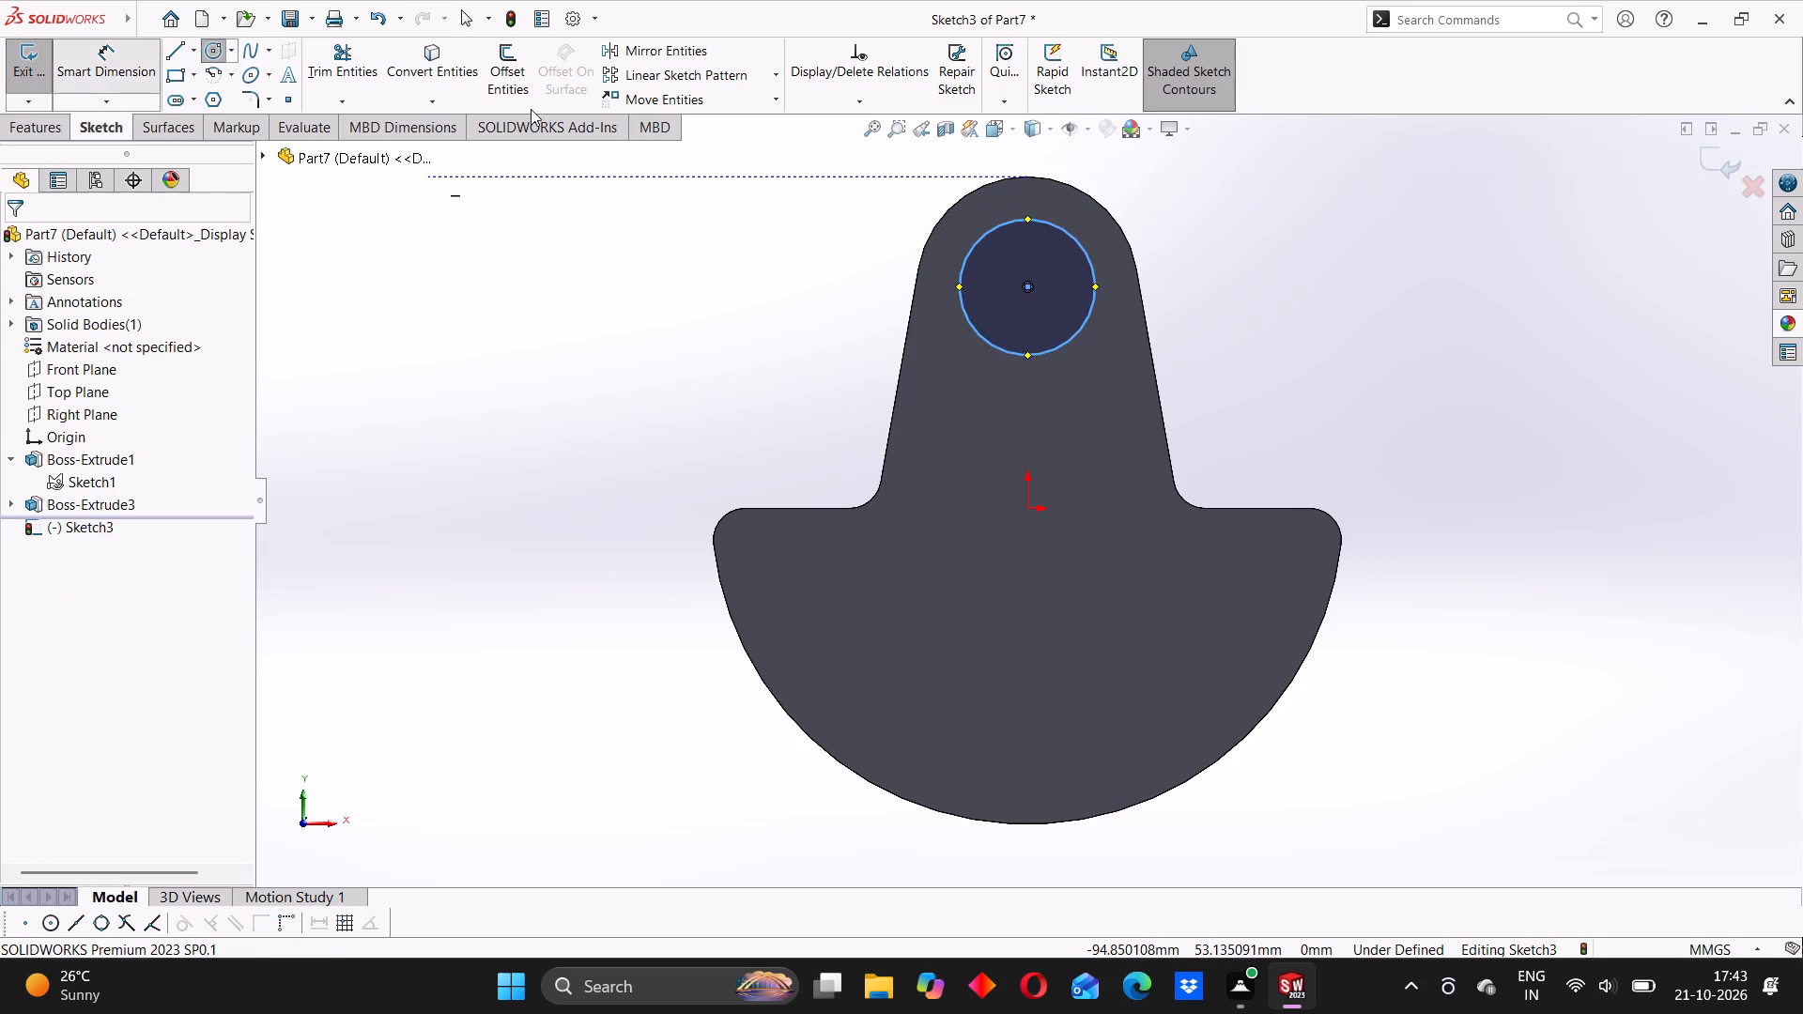
left_click(1078, 233)
left_click(1071, 237)
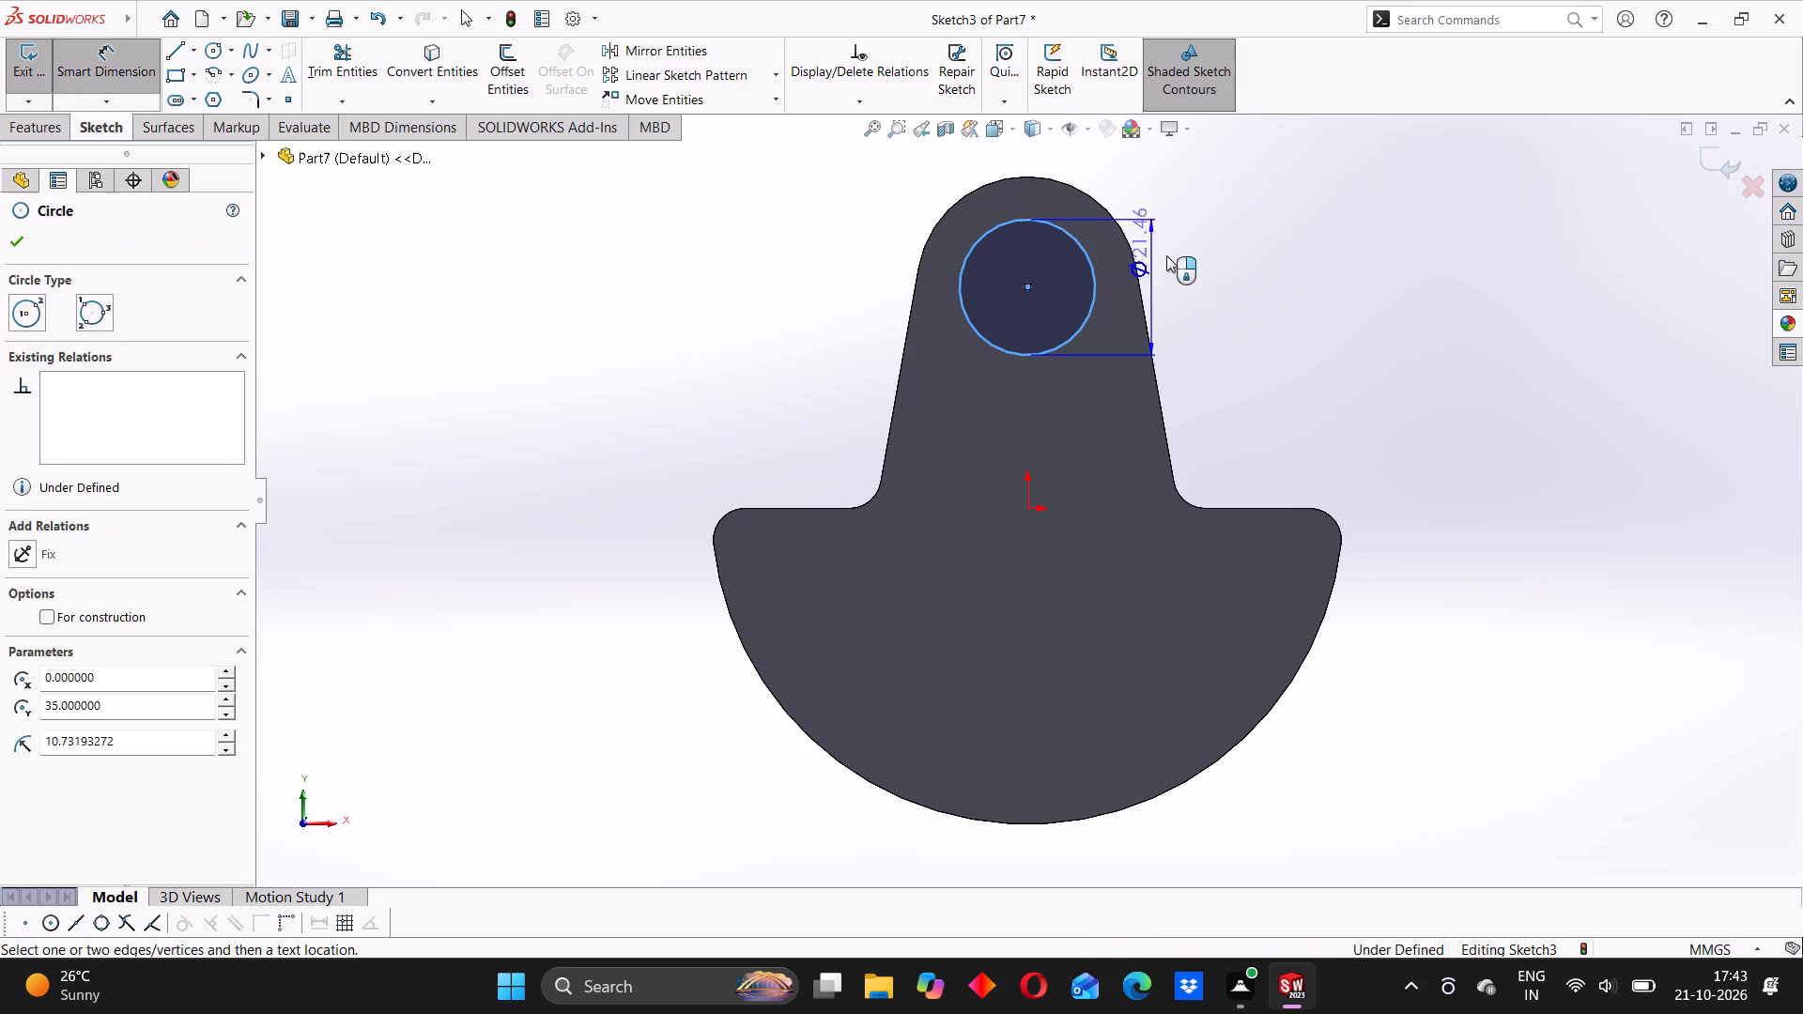
left_click(1177, 253)
key("2")
key("5")
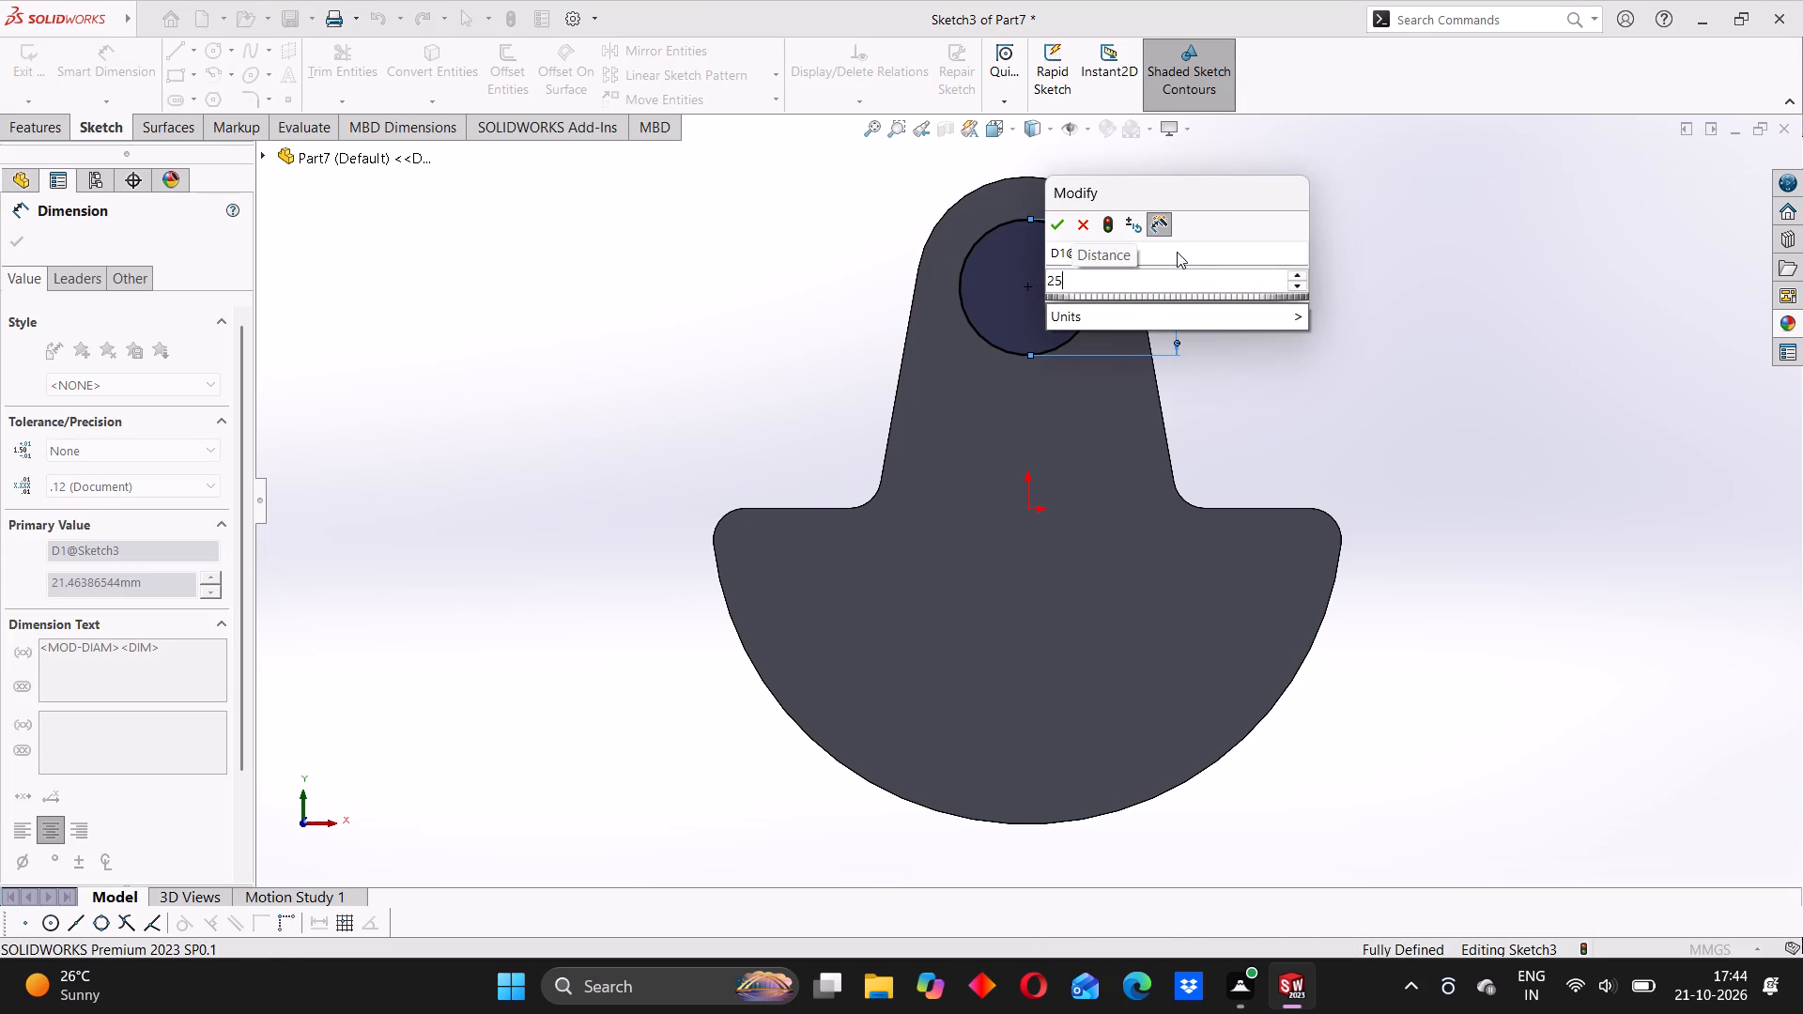
key("Return")
left_click(1264, 300)
Extrude the 25 mm circle 50 mm outward from the web's front face as a merged crank pin.
middle_click_drag(1237, 329, 1134, 336)
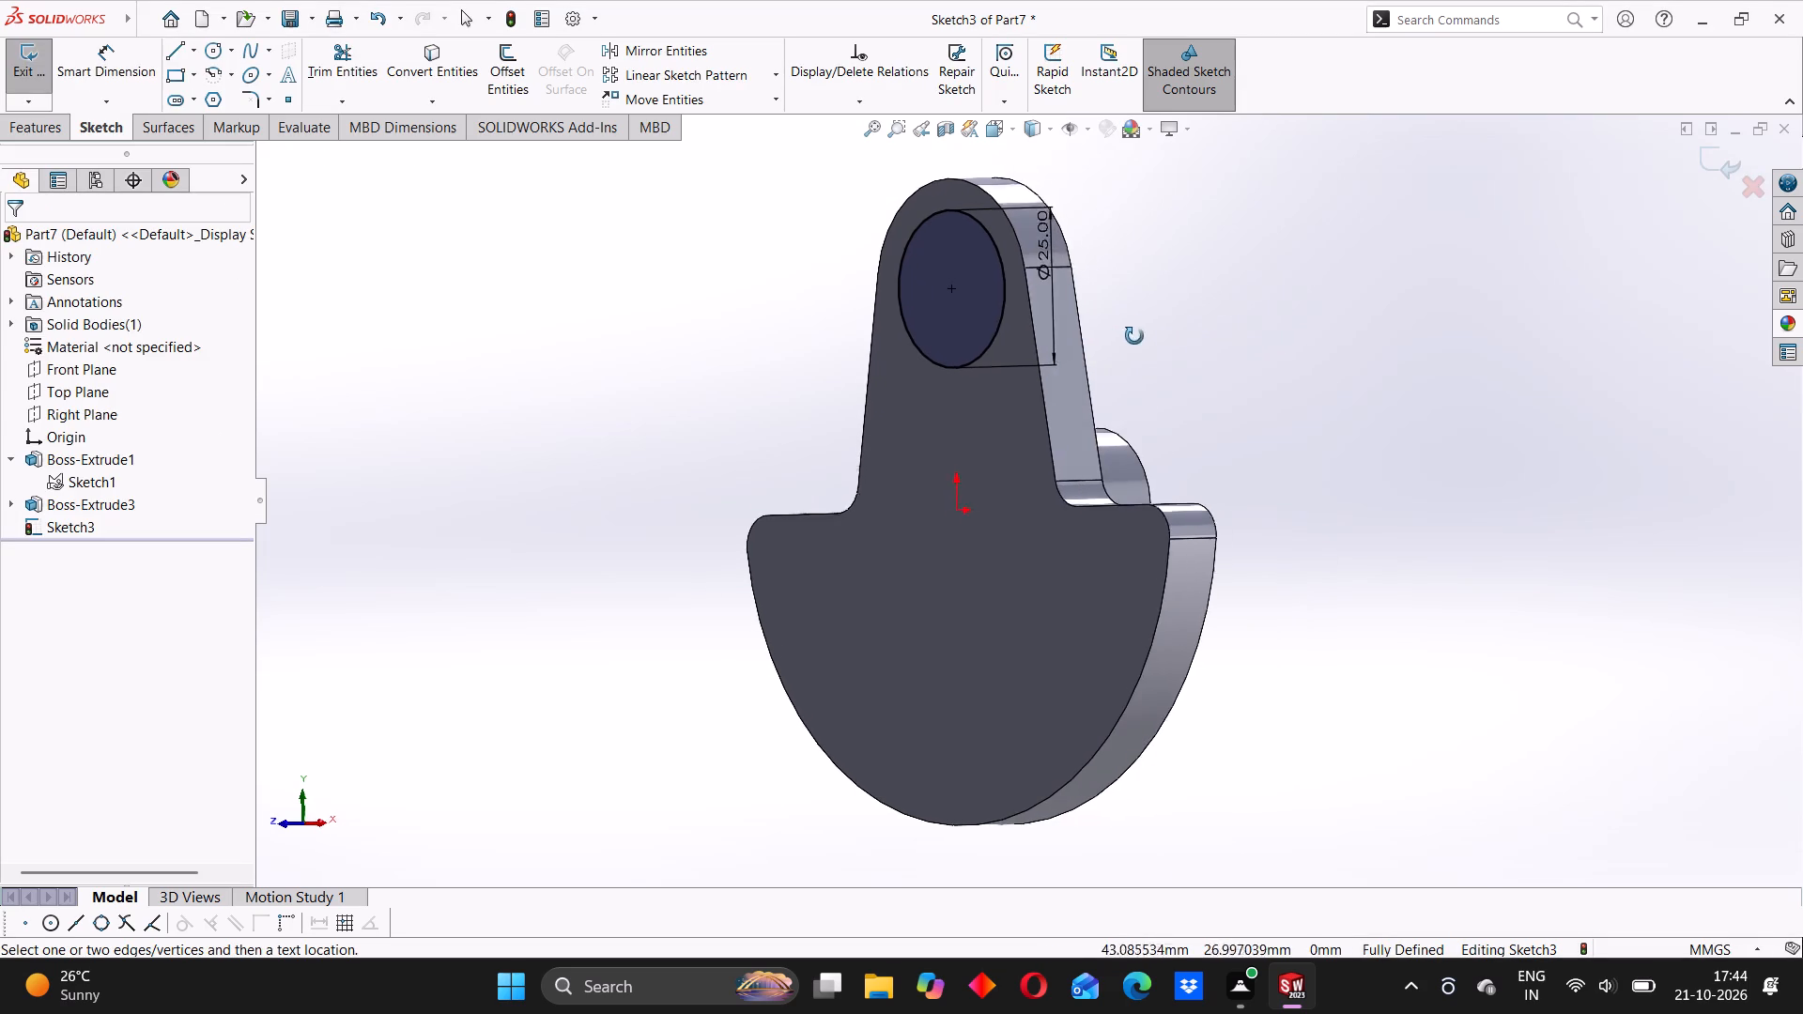
middle_click_drag(1134, 336, 1133, 337)
left_click(61, 122)
left_click(37, 47)
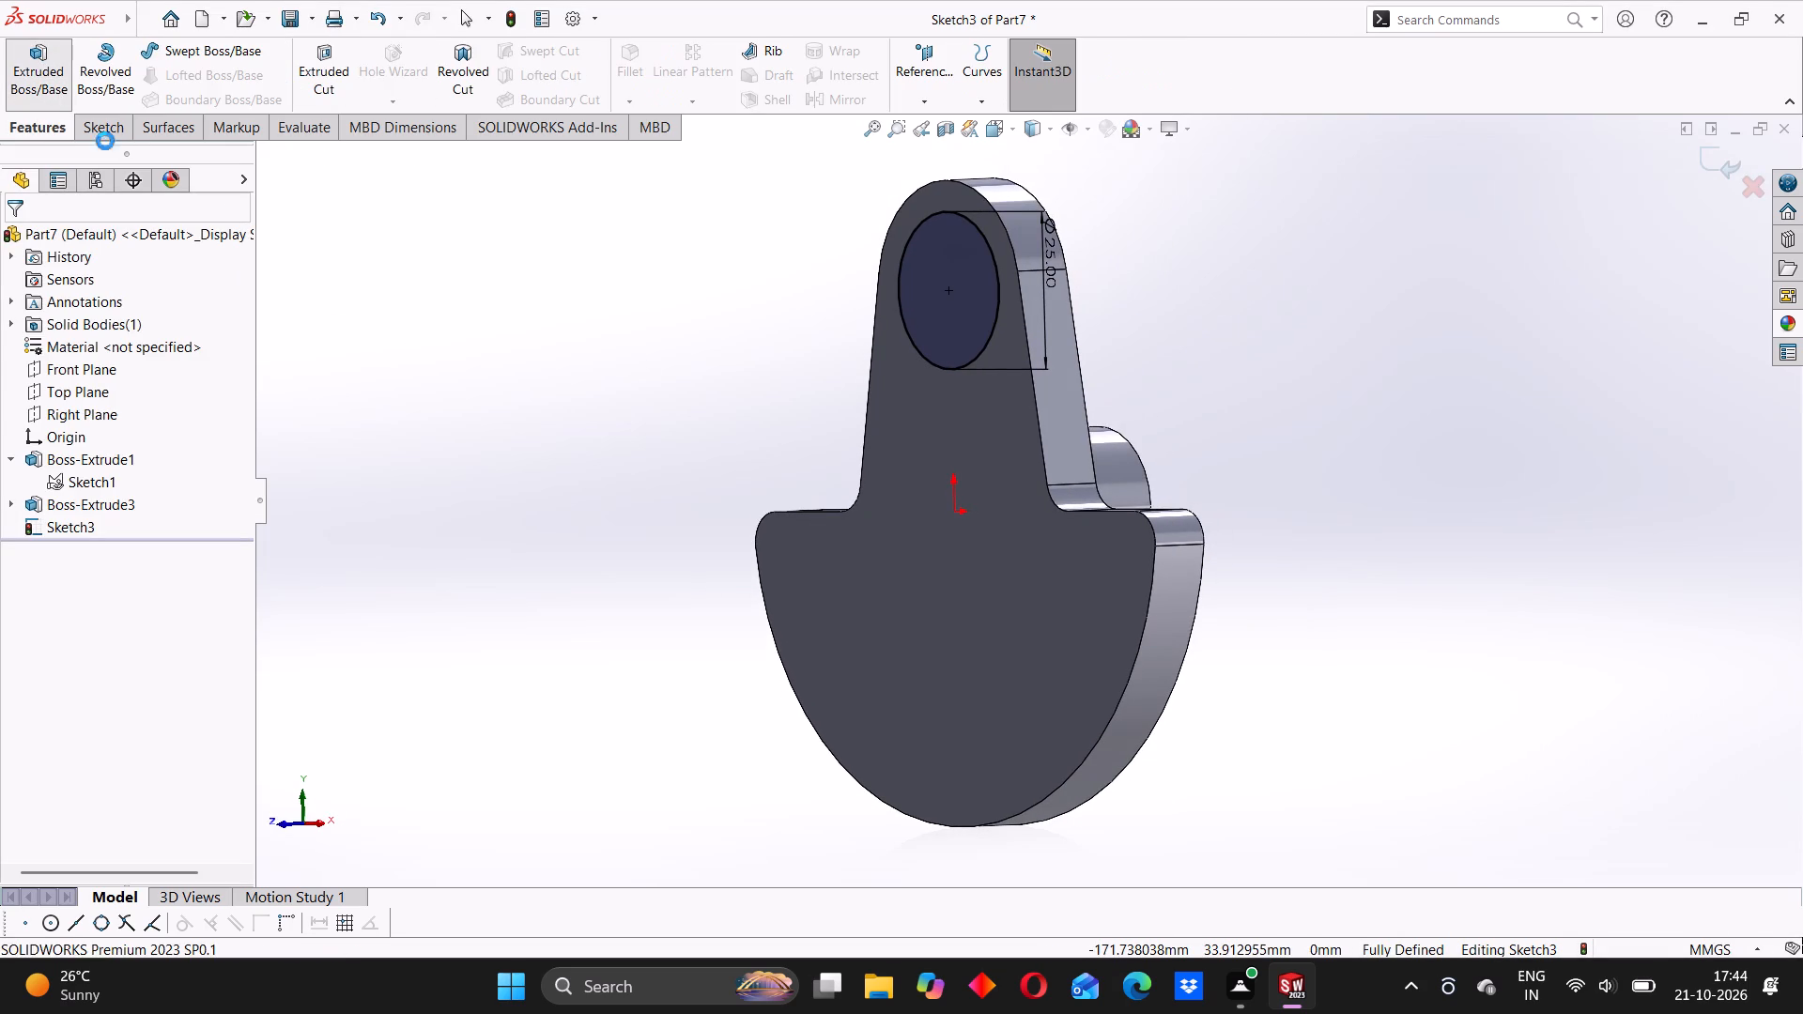
middle_click_drag(808, 558, 782, 563)
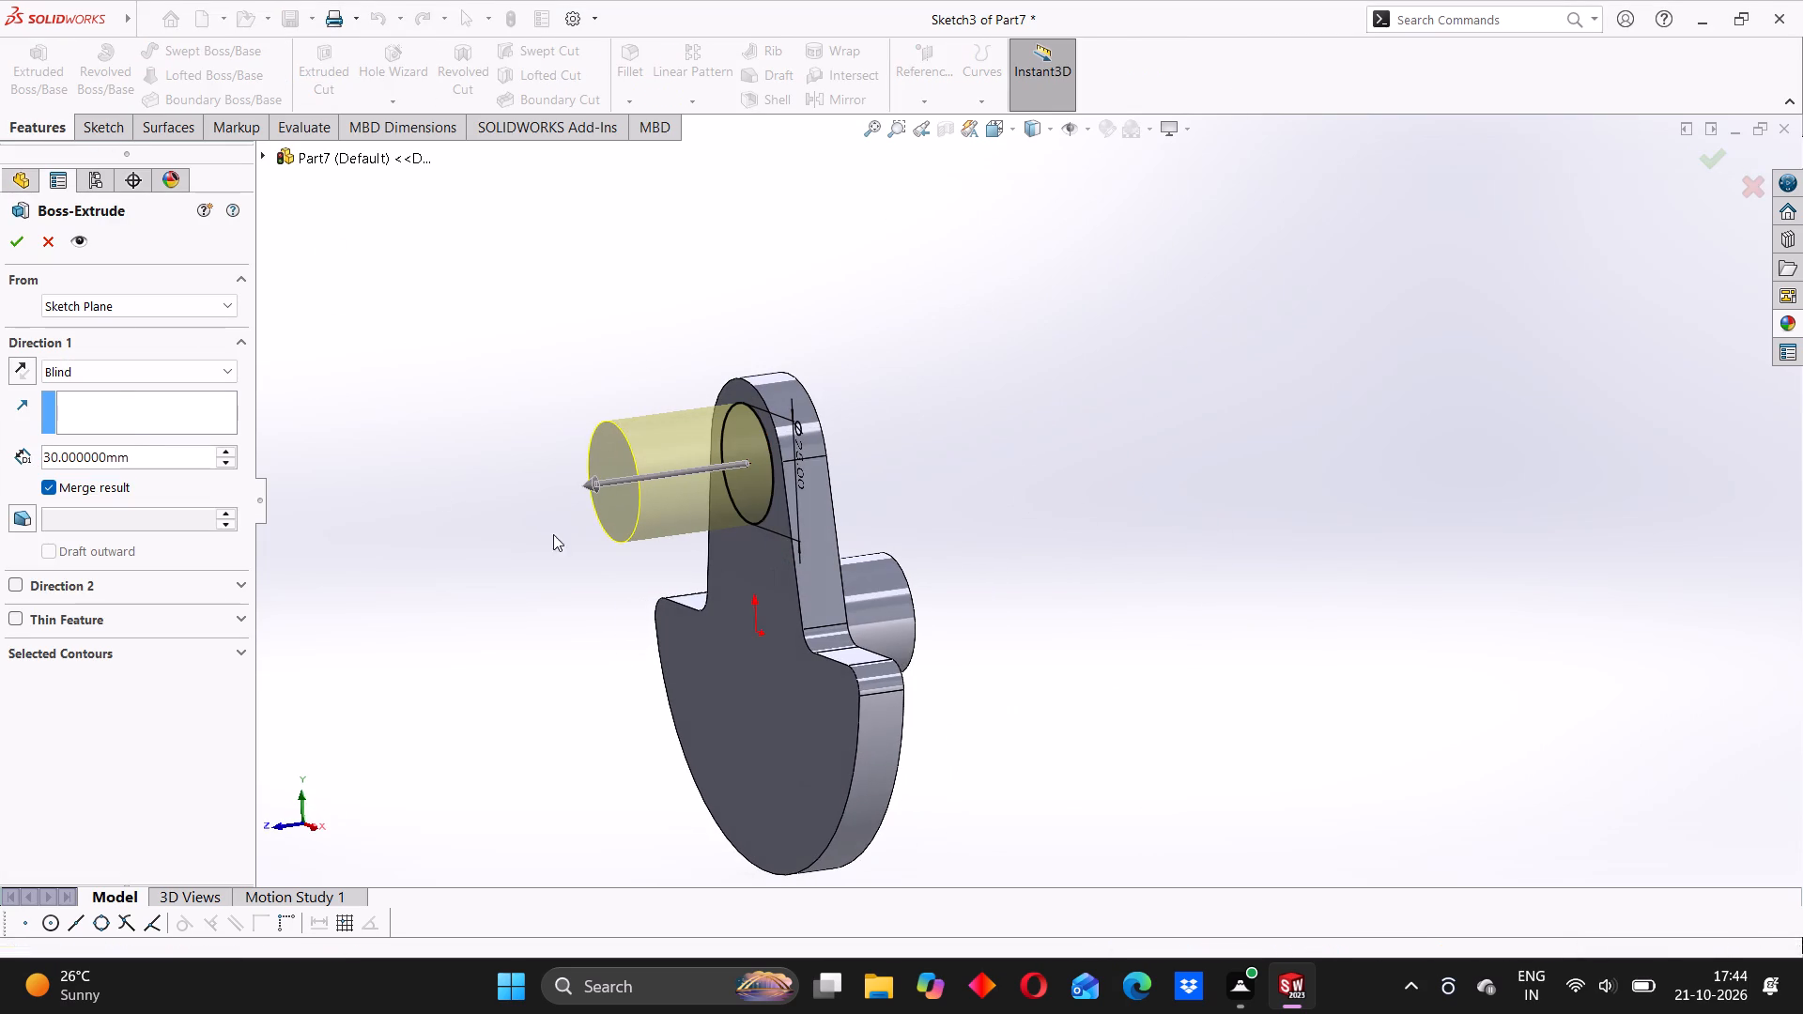
left_click_drag(148, 444, 32, 469)
left_click_drag(130, 451, 99, 462)
type("50")
key("Return")
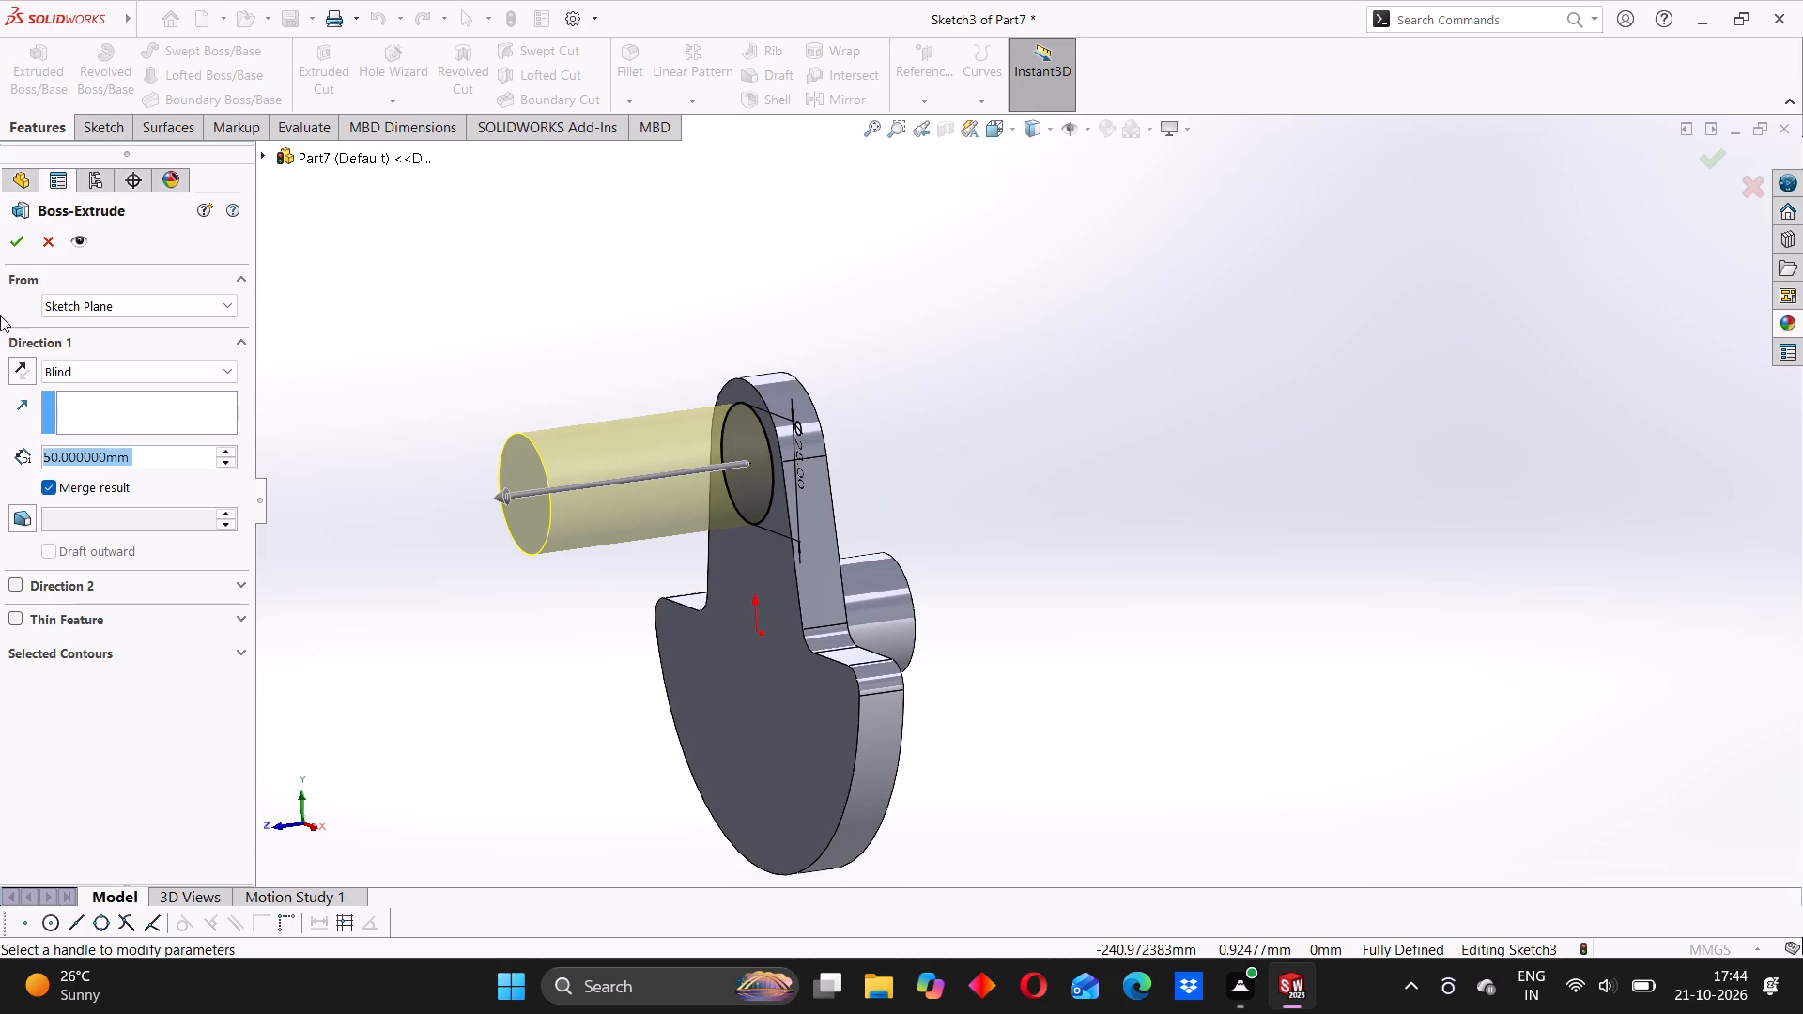
left_click(12, 237)
Examine the crank pin, web and main shaft from several sides.
middle_click_drag(622, 529, 595, 506)
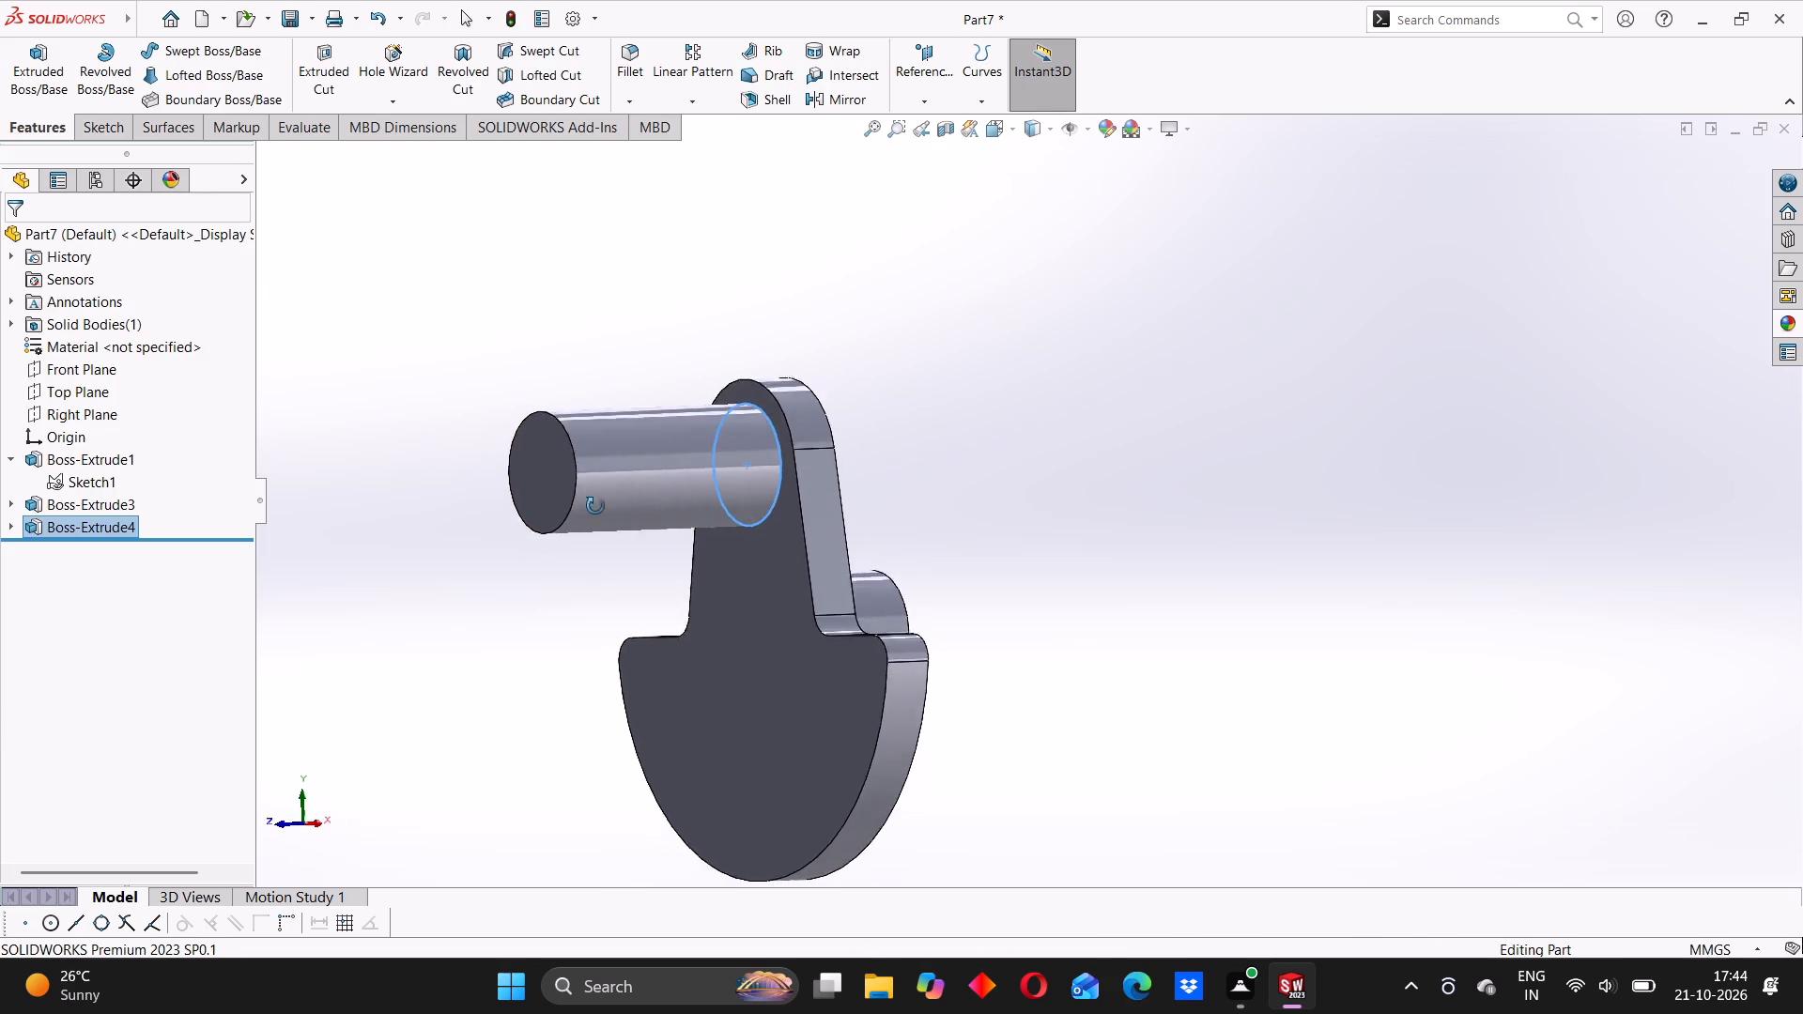
middle_click_drag(595, 506, 553, 545)
left_click(515, 363)
scroll(671, 503, "up", 3)
middle_click_drag(674, 504, 747, 513)
middle_click_drag(768, 595, 769, 550)
scroll(768, 595, "up", 1)
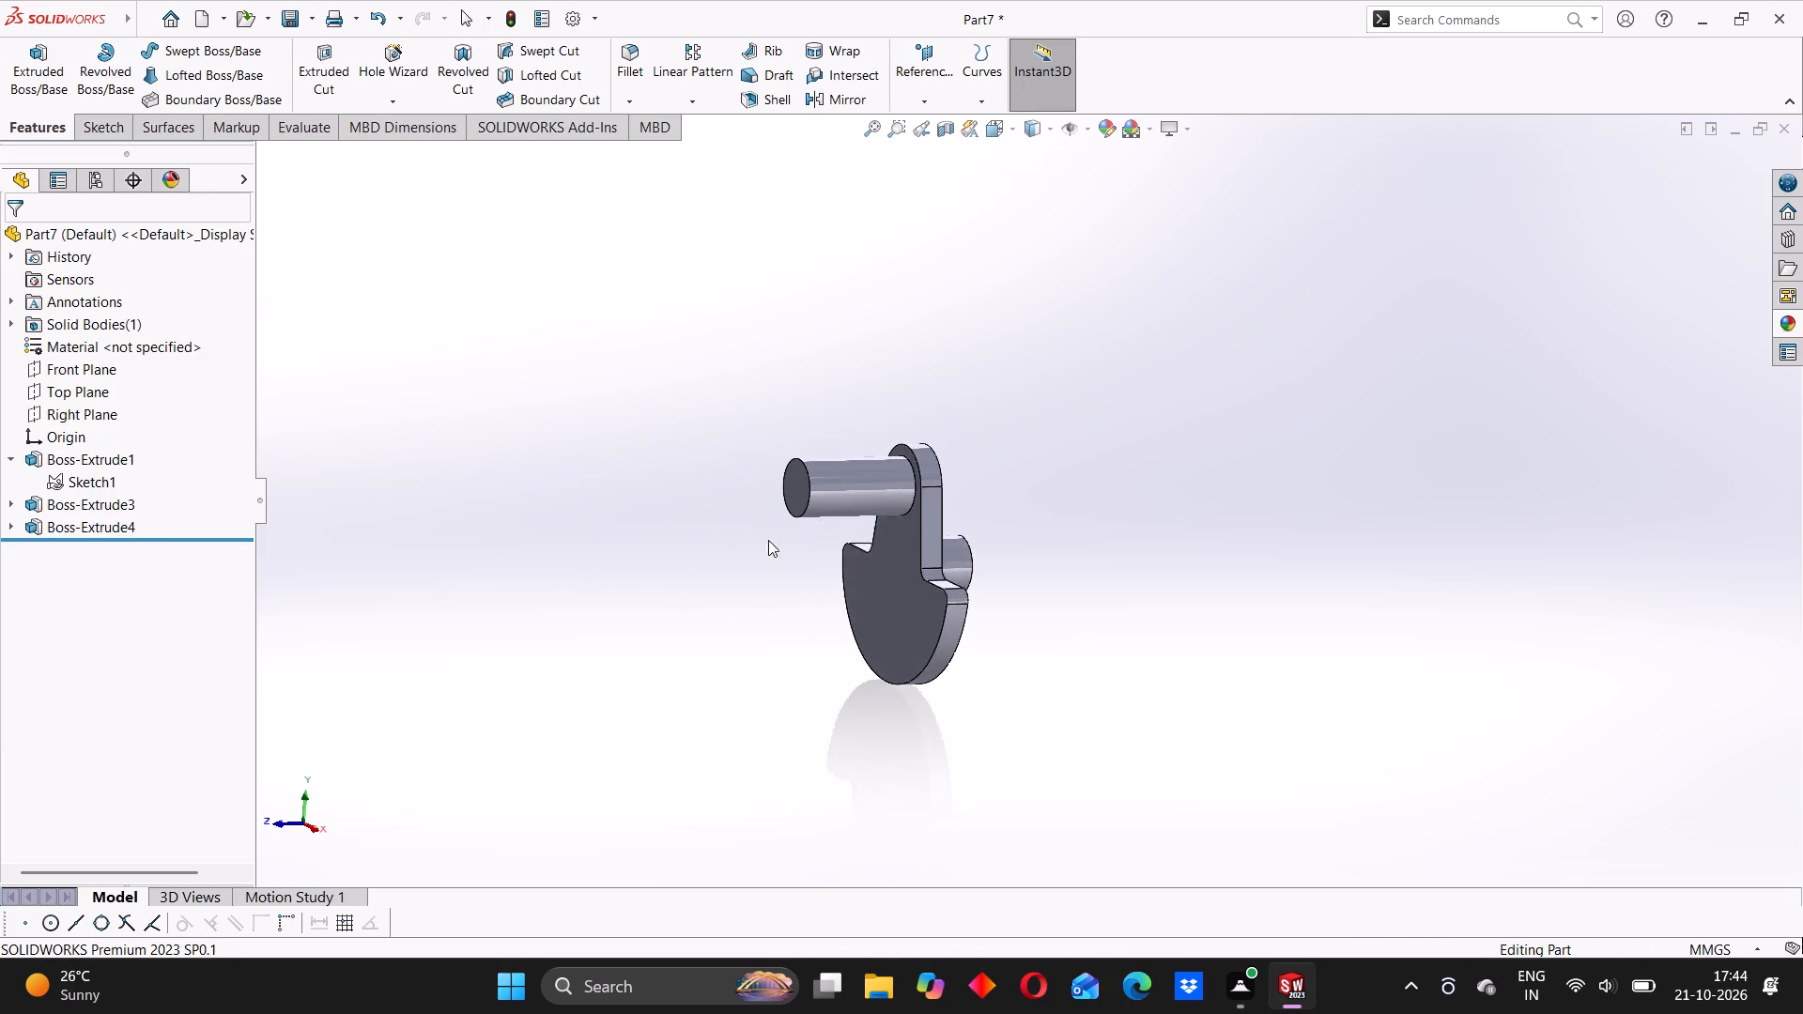
middle_click_drag(763, 535, 732, 550)
left_click(718, 554)
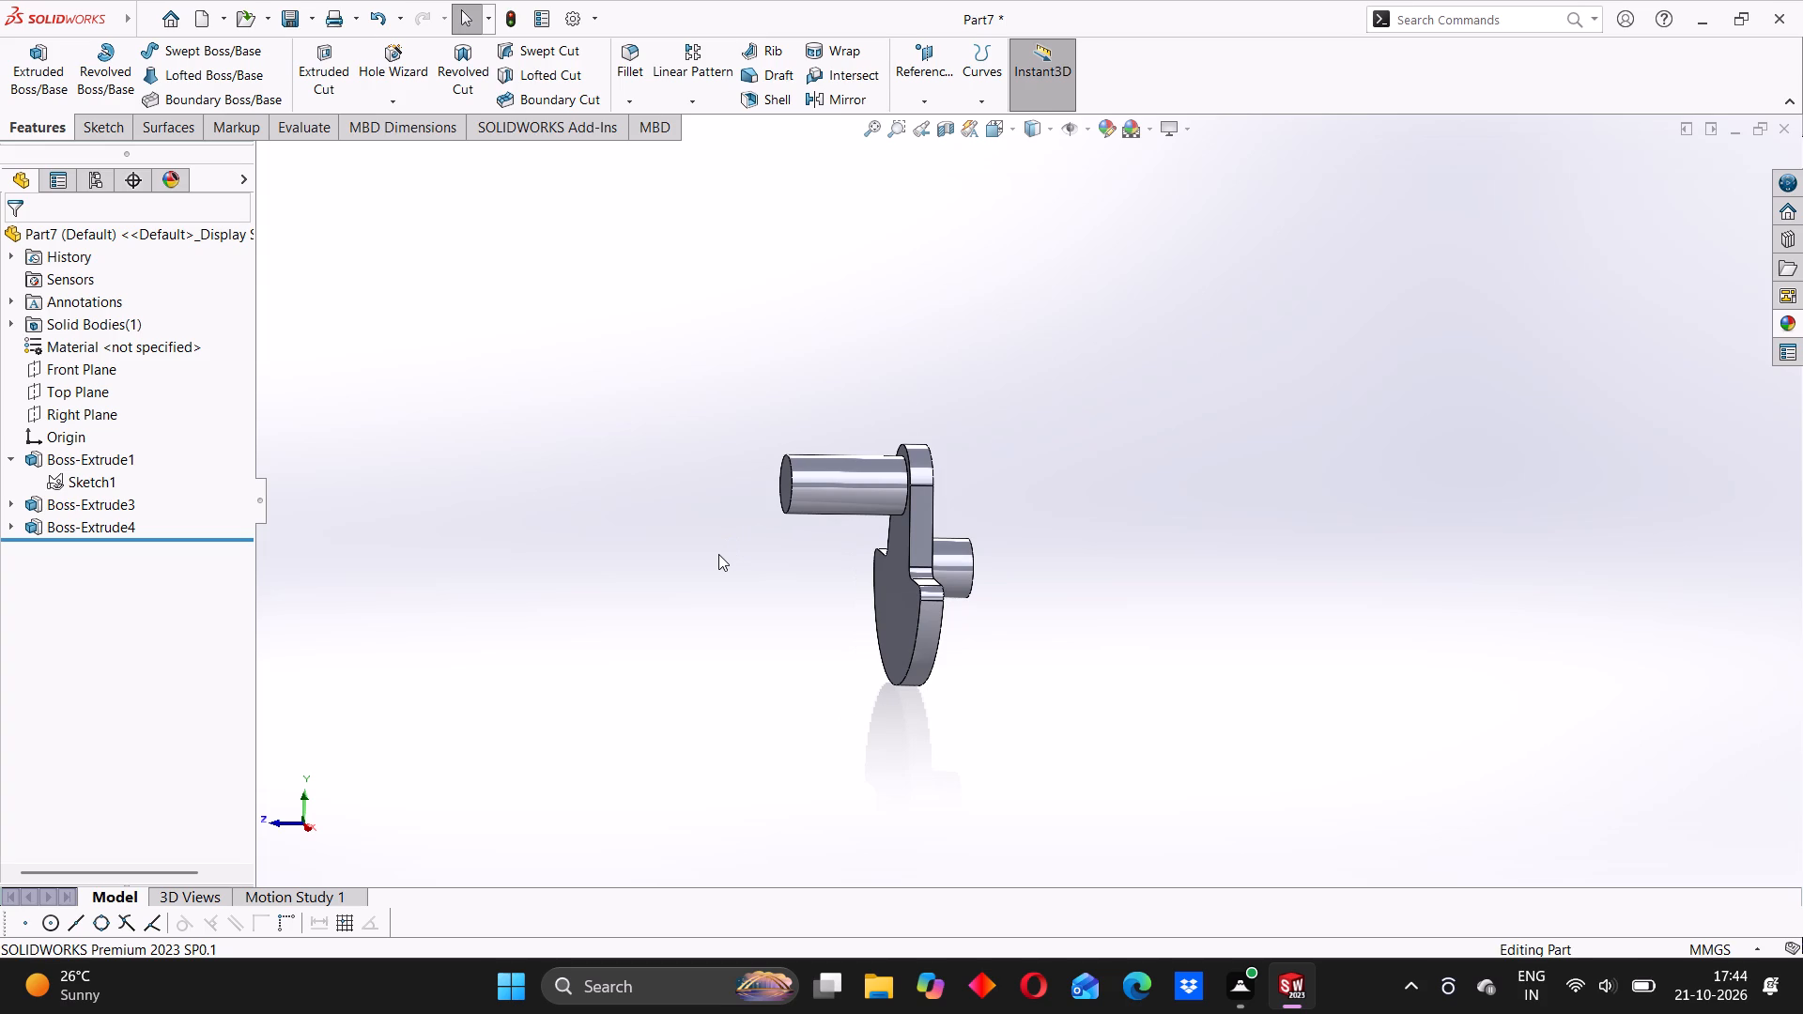
scroll(861, 456, "down", 2)
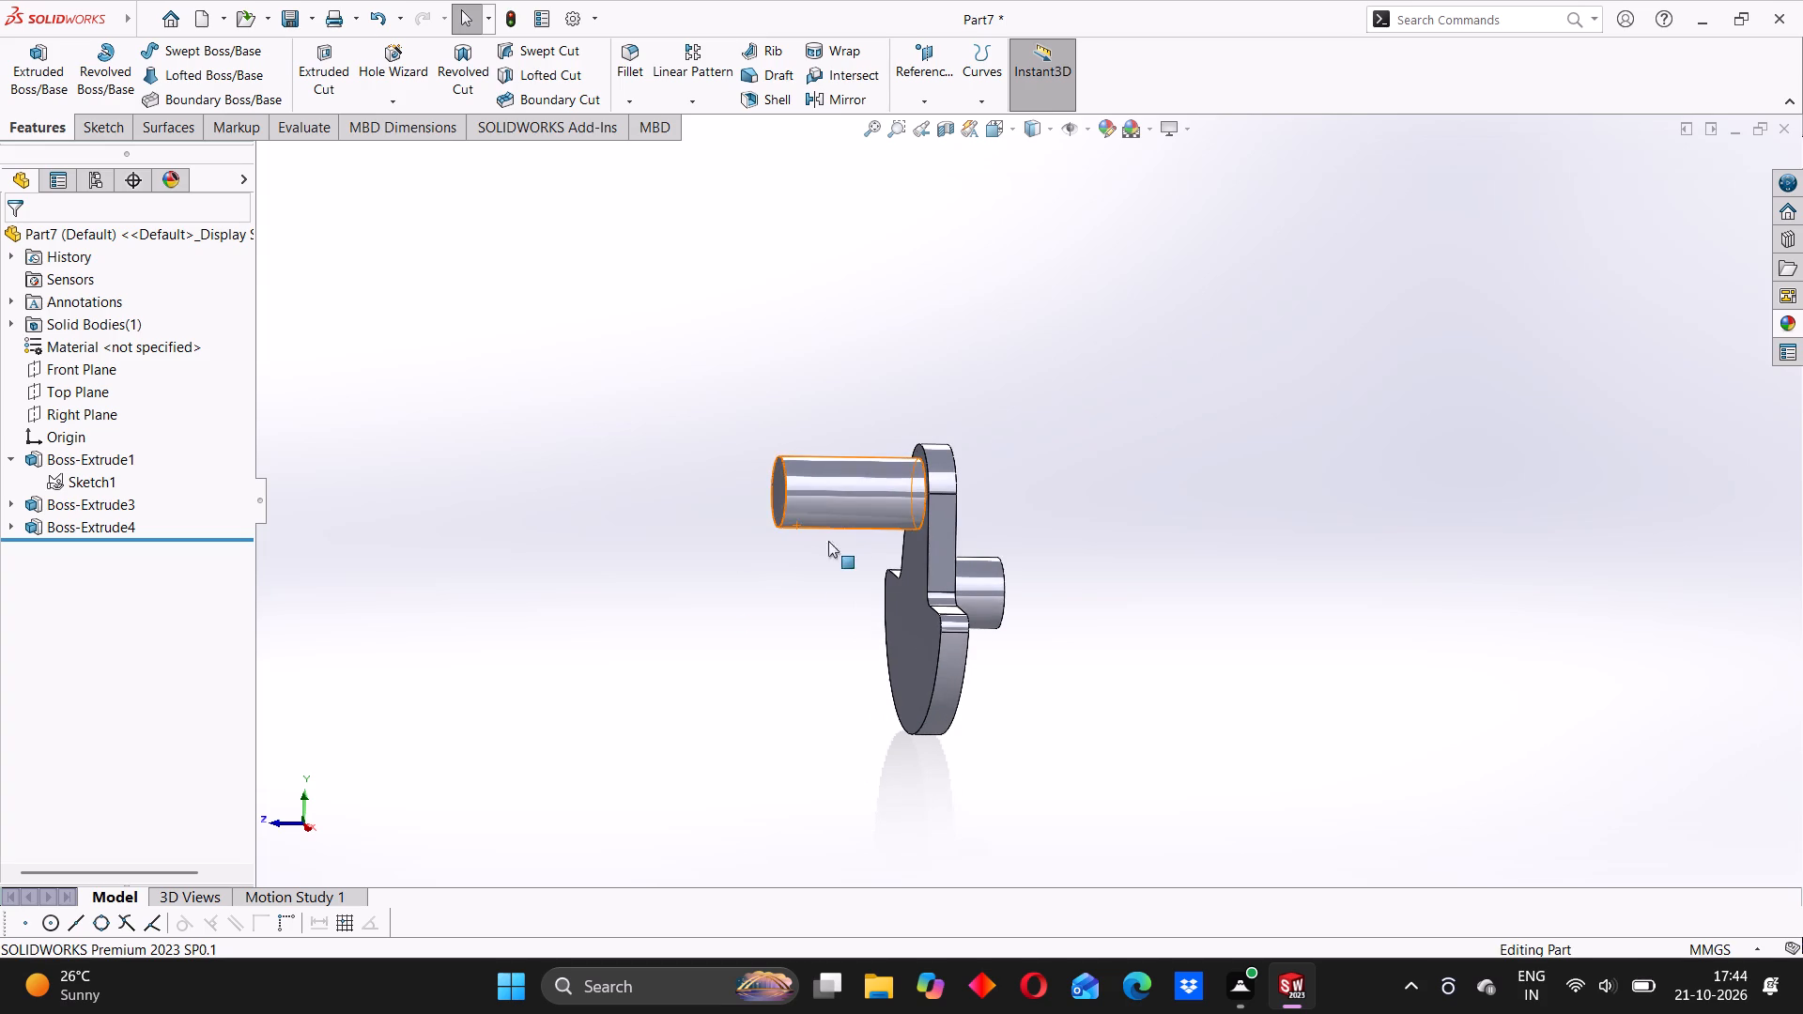
left_click(669, 617)
scroll(840, 507, "down", 2)
middle_click_drag(825, 516, 956, 586)
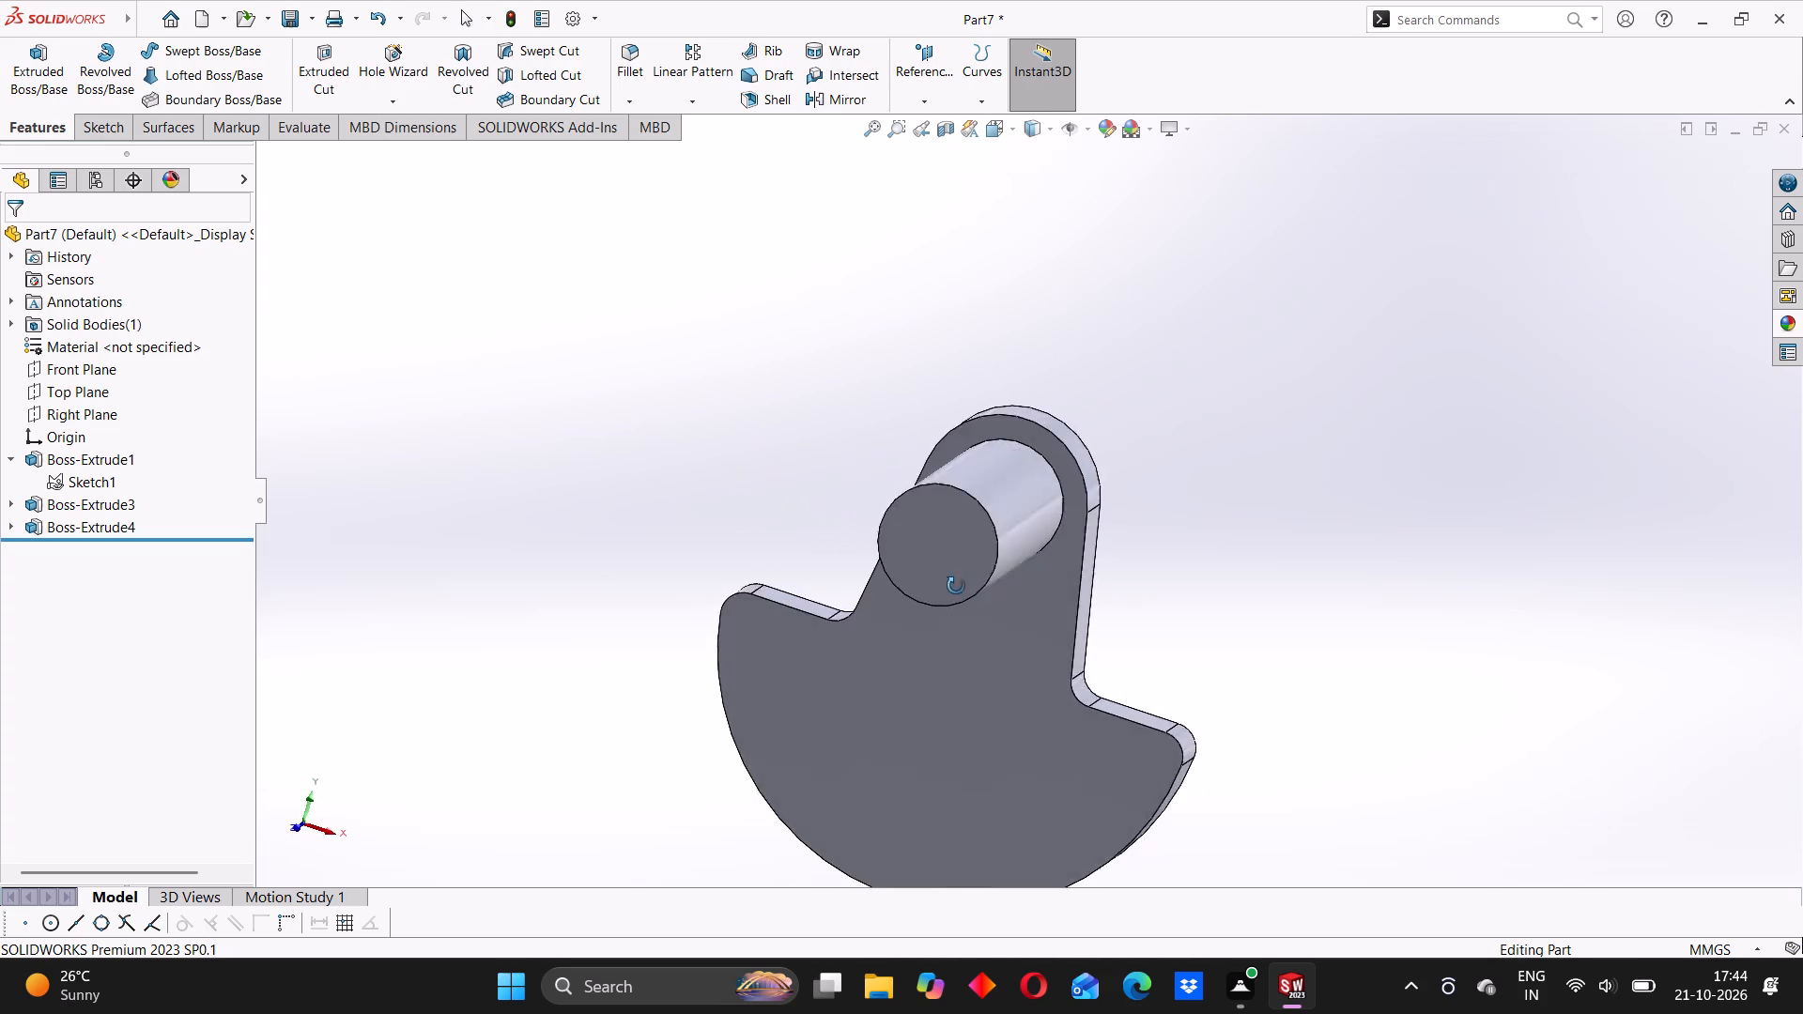
middle_click_drag(956, 586, 848, 584)
left_click(744, 607)
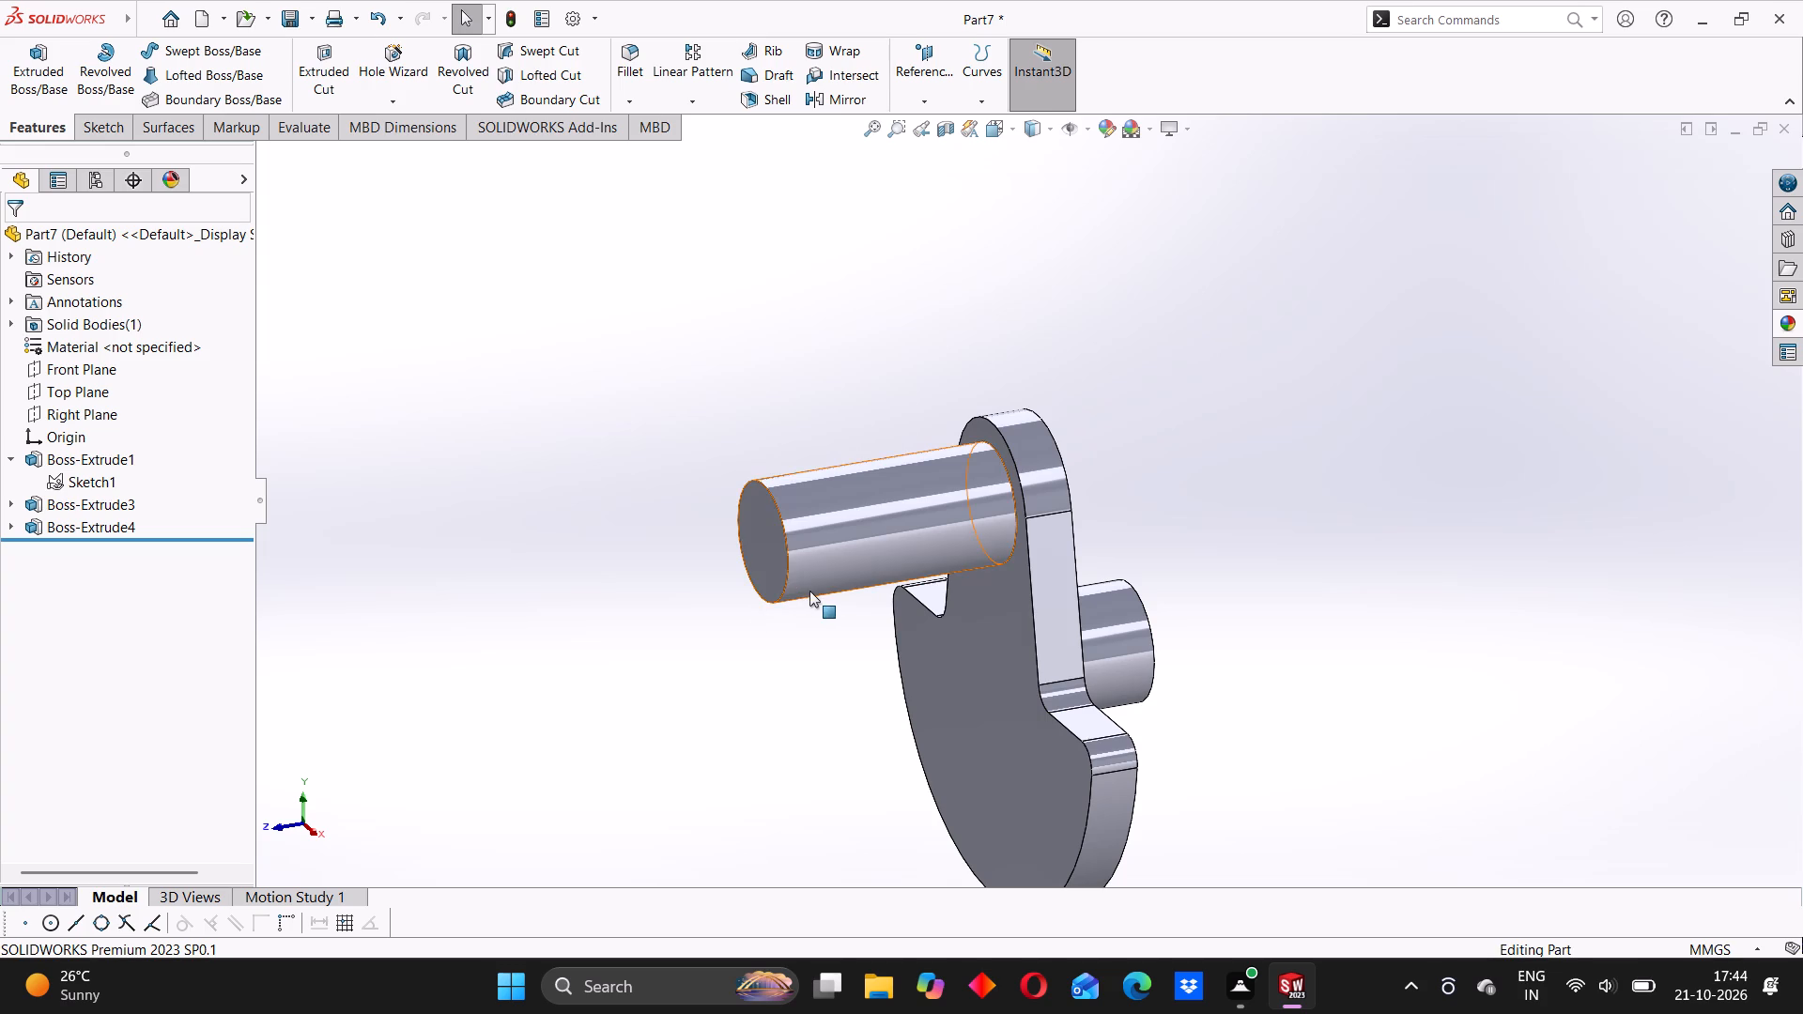
middle_click_drag(991, 605, 920, 661)
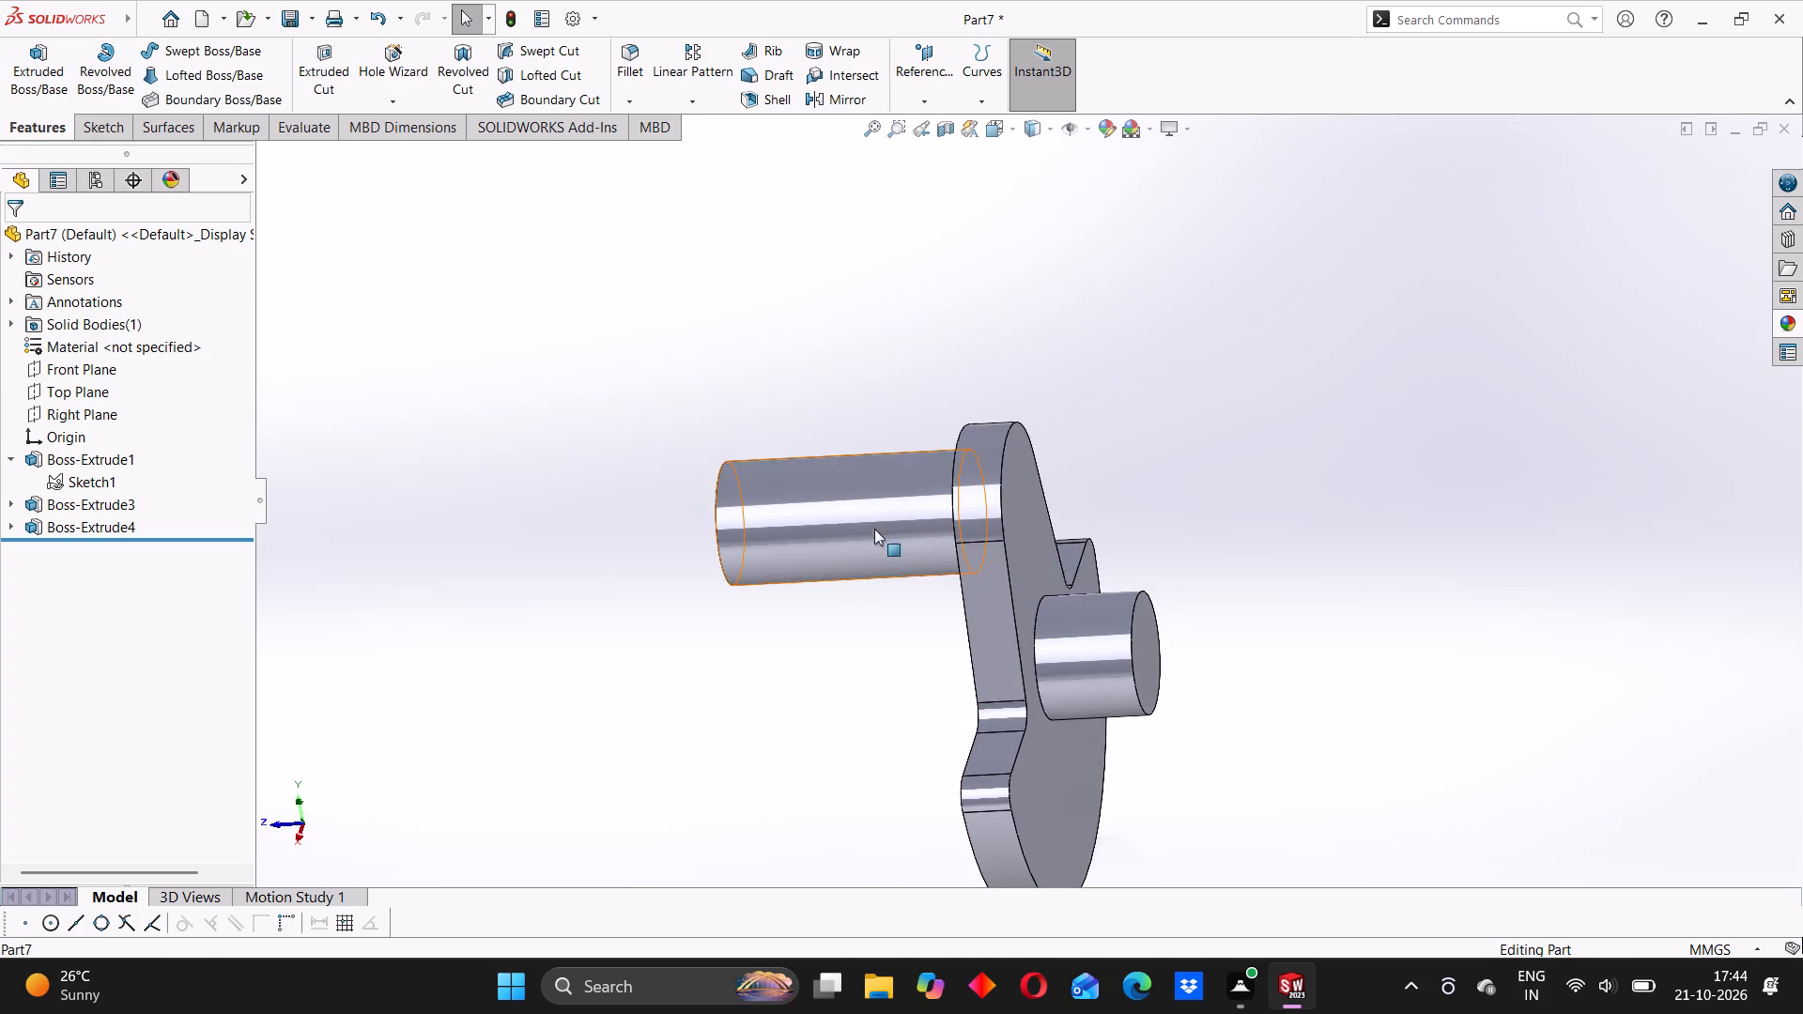
middle_click_drag(873, 521, 894, 536)
middle_click_drag(778, 536, 871, 479)
middle_click_drag(844, 676, 754, 653)
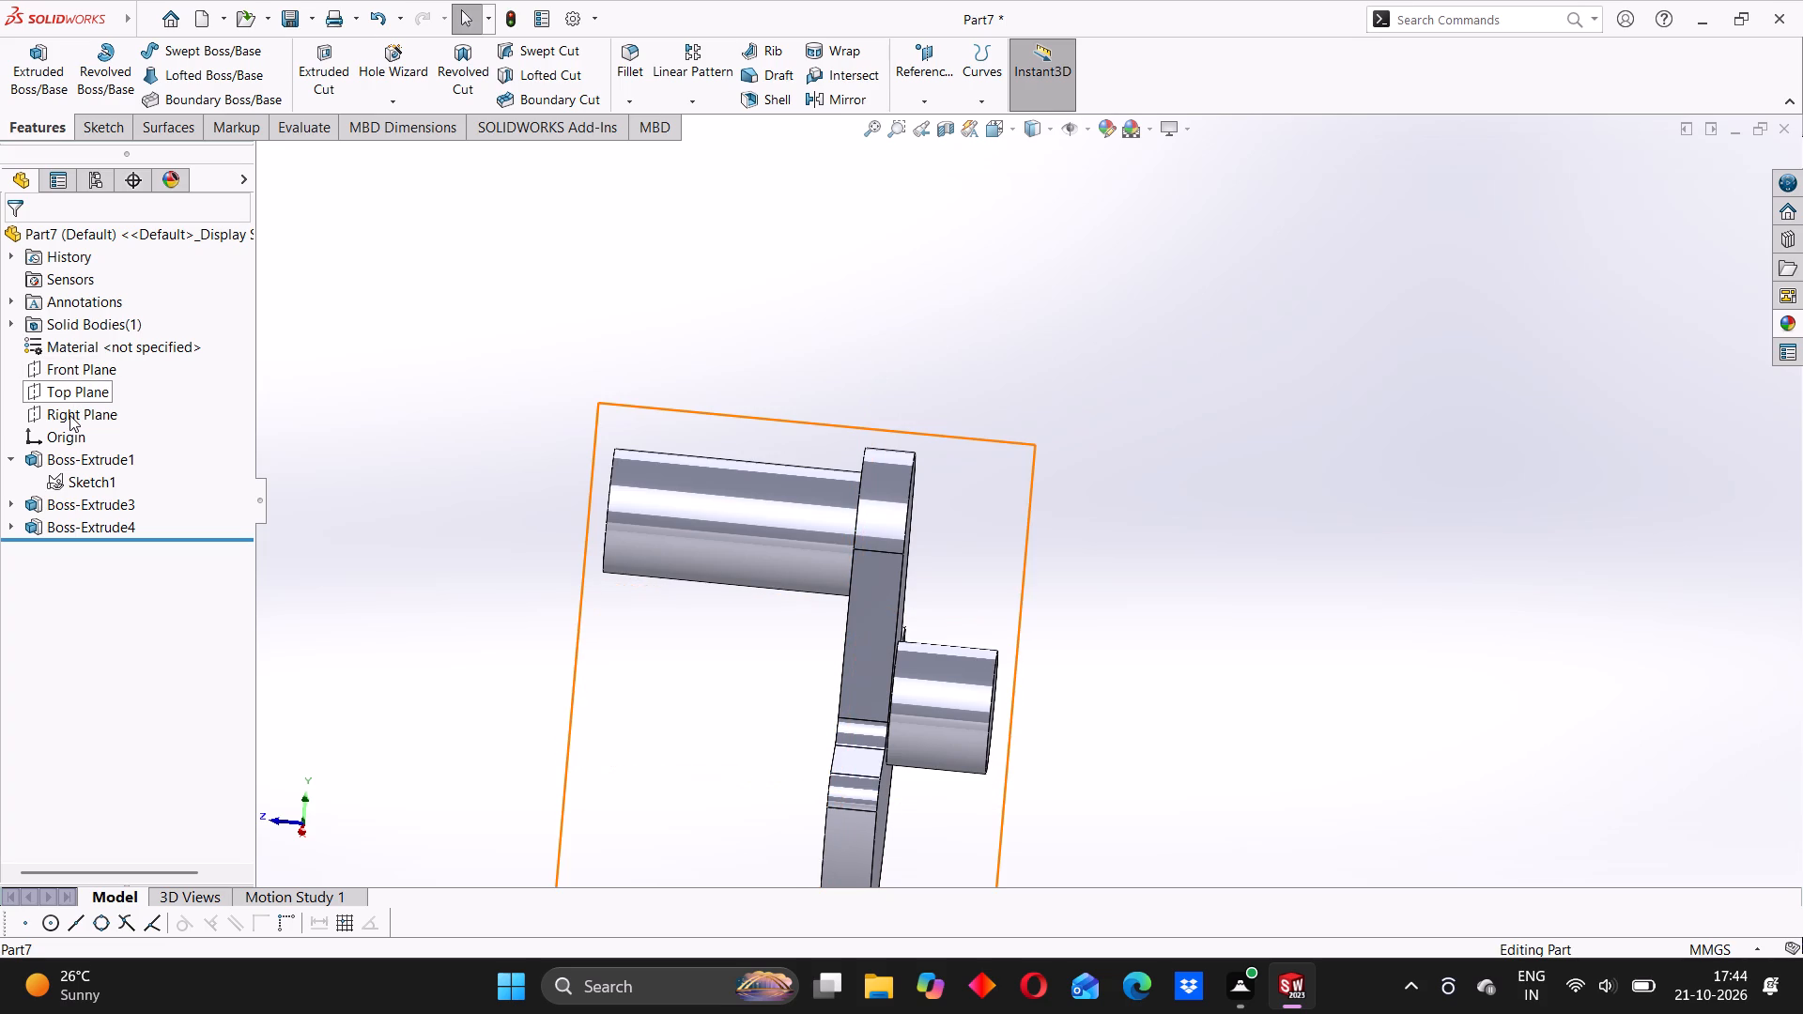
middle_click_drag(856, 611, 957, 632)
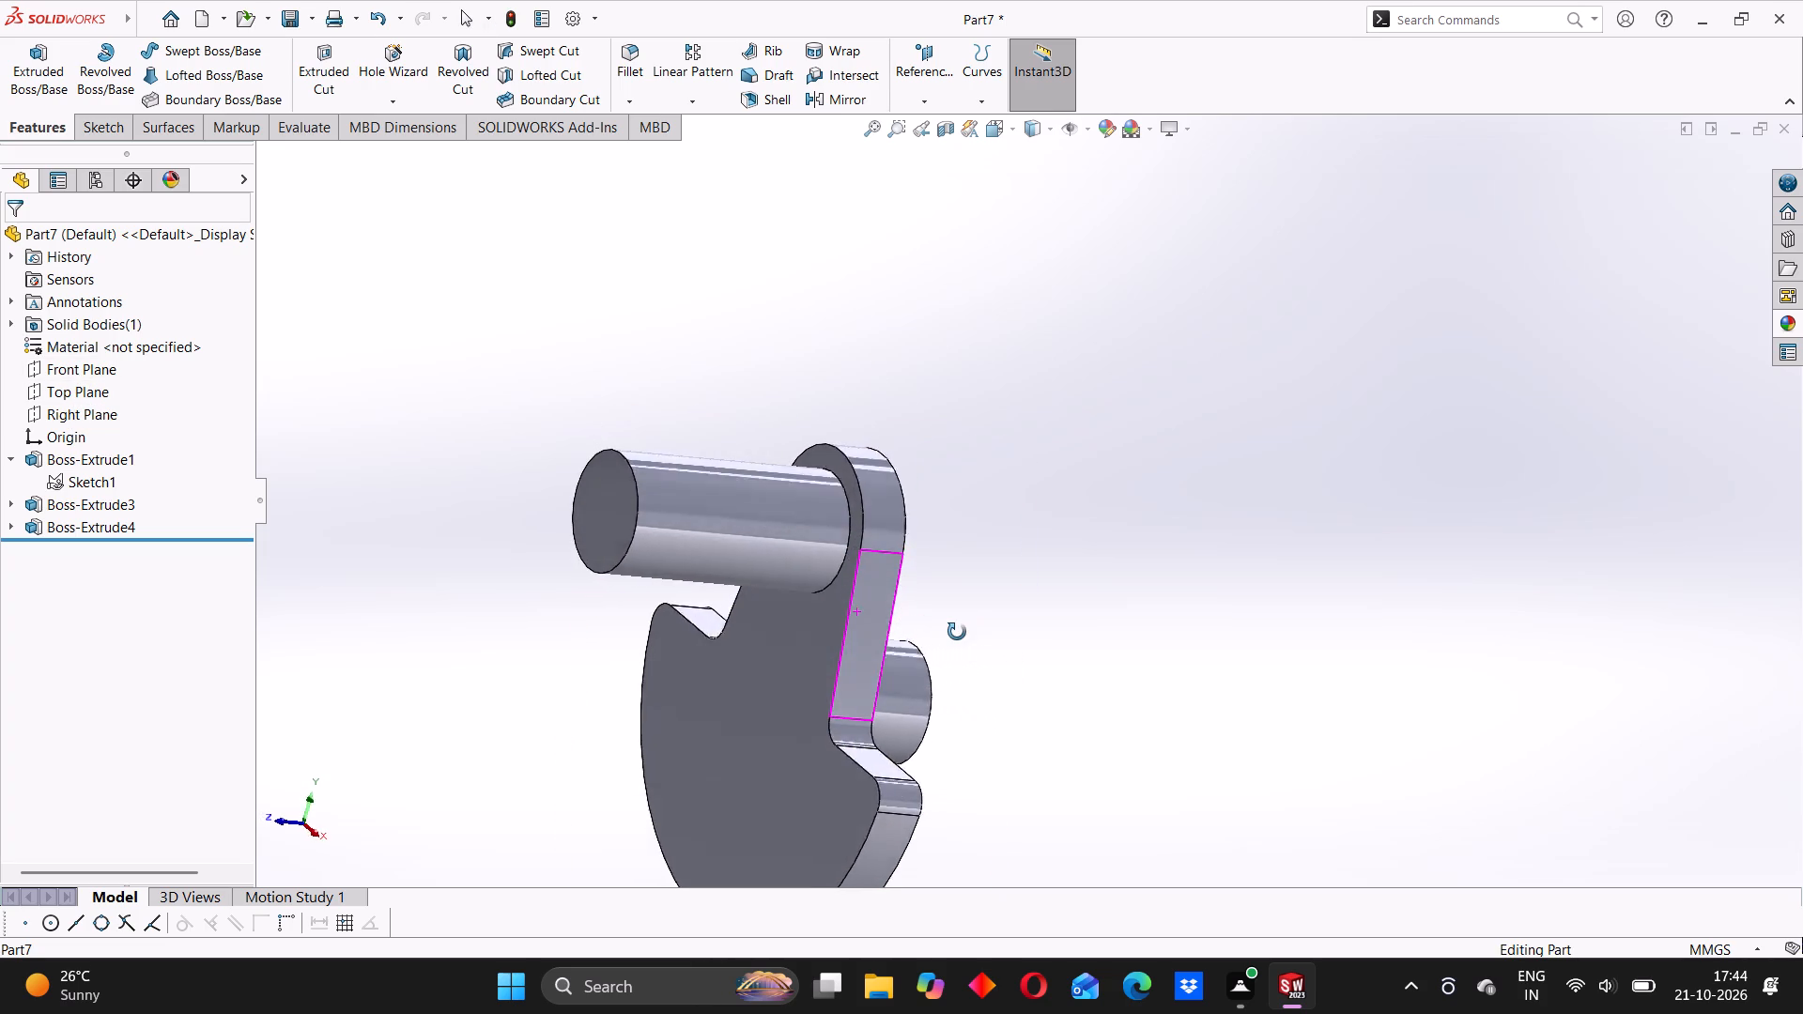
middle_click_drag(957, 632, 984, 639)
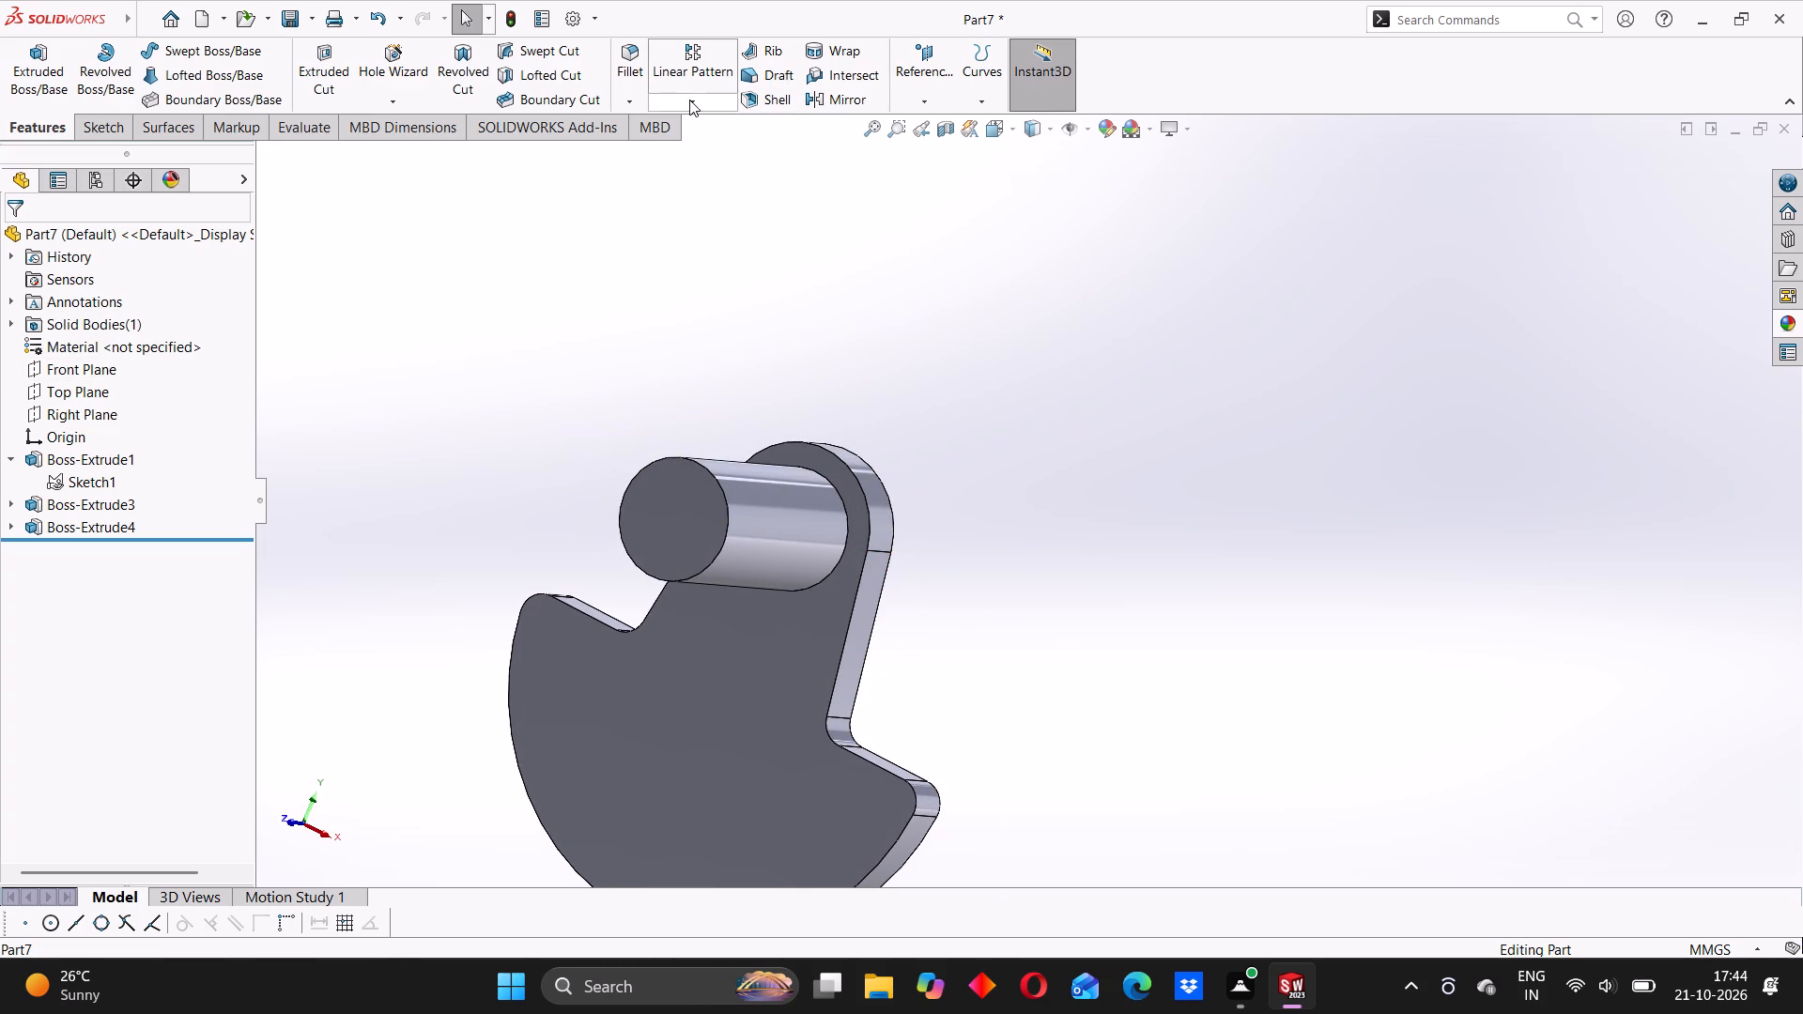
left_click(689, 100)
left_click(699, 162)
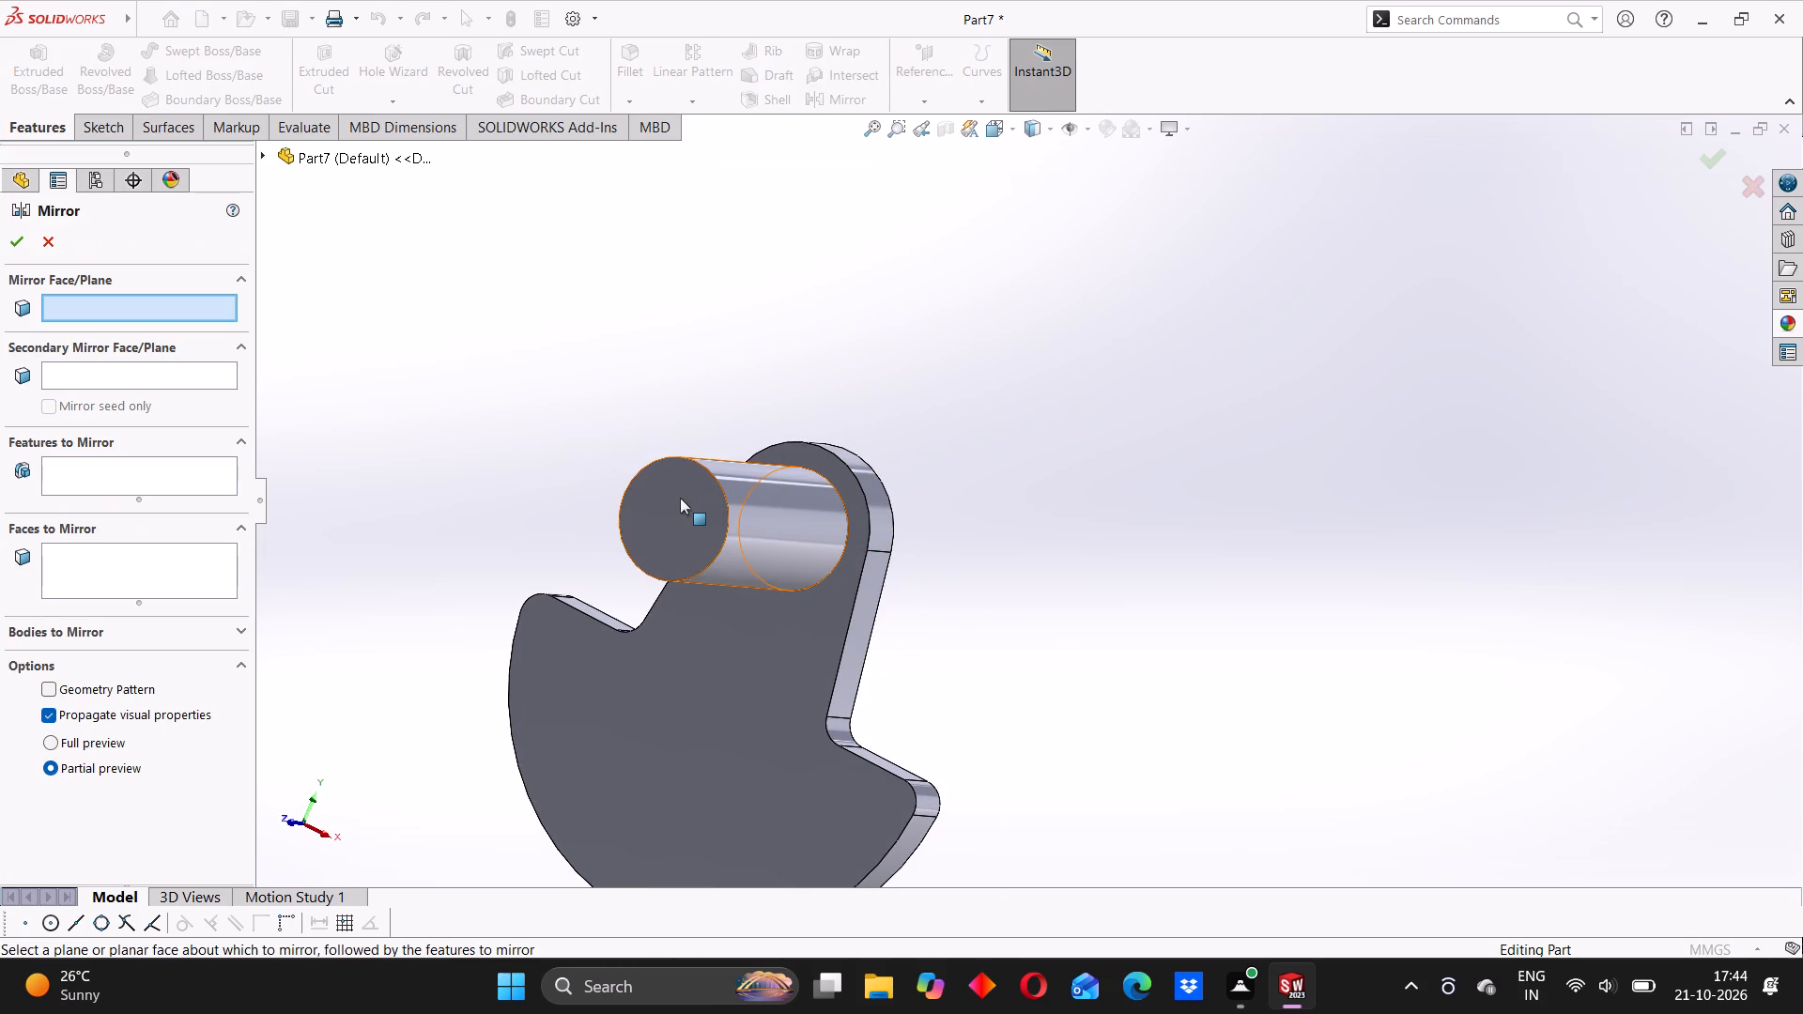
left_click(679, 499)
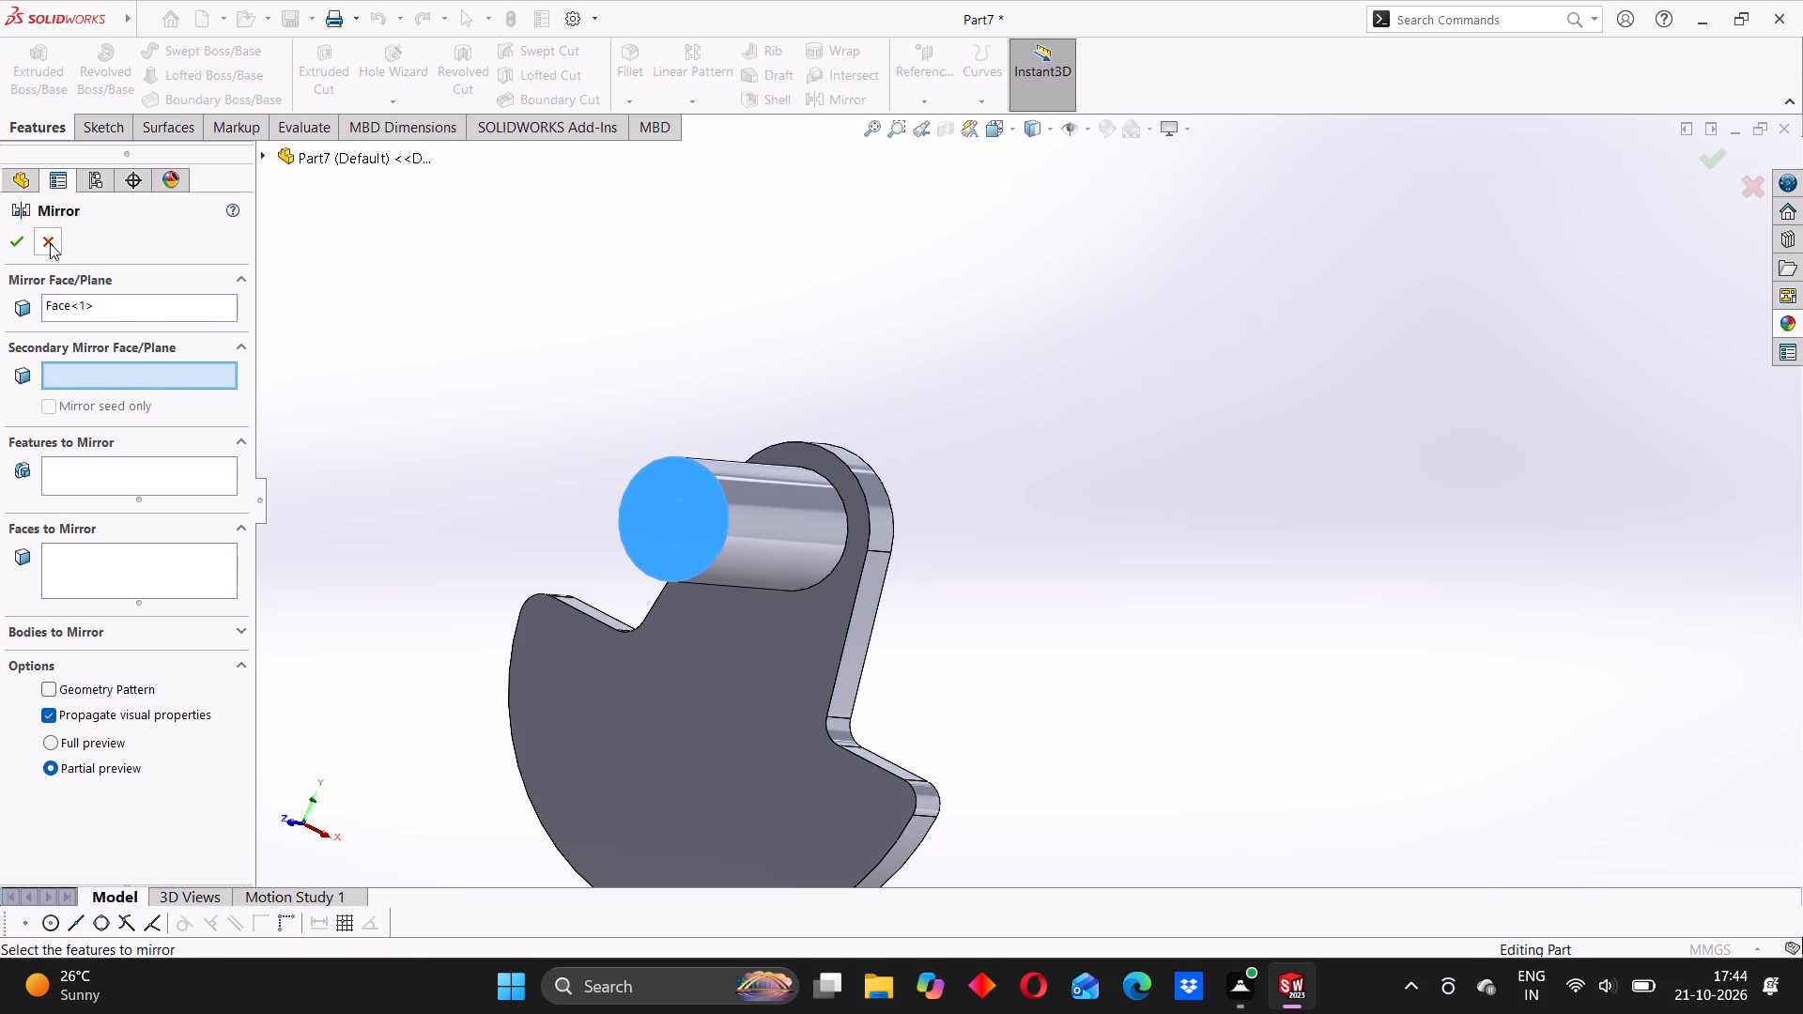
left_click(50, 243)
Create a reference plane midway between the crank pin's free end face and the web's front face.
left_click(924, 63)
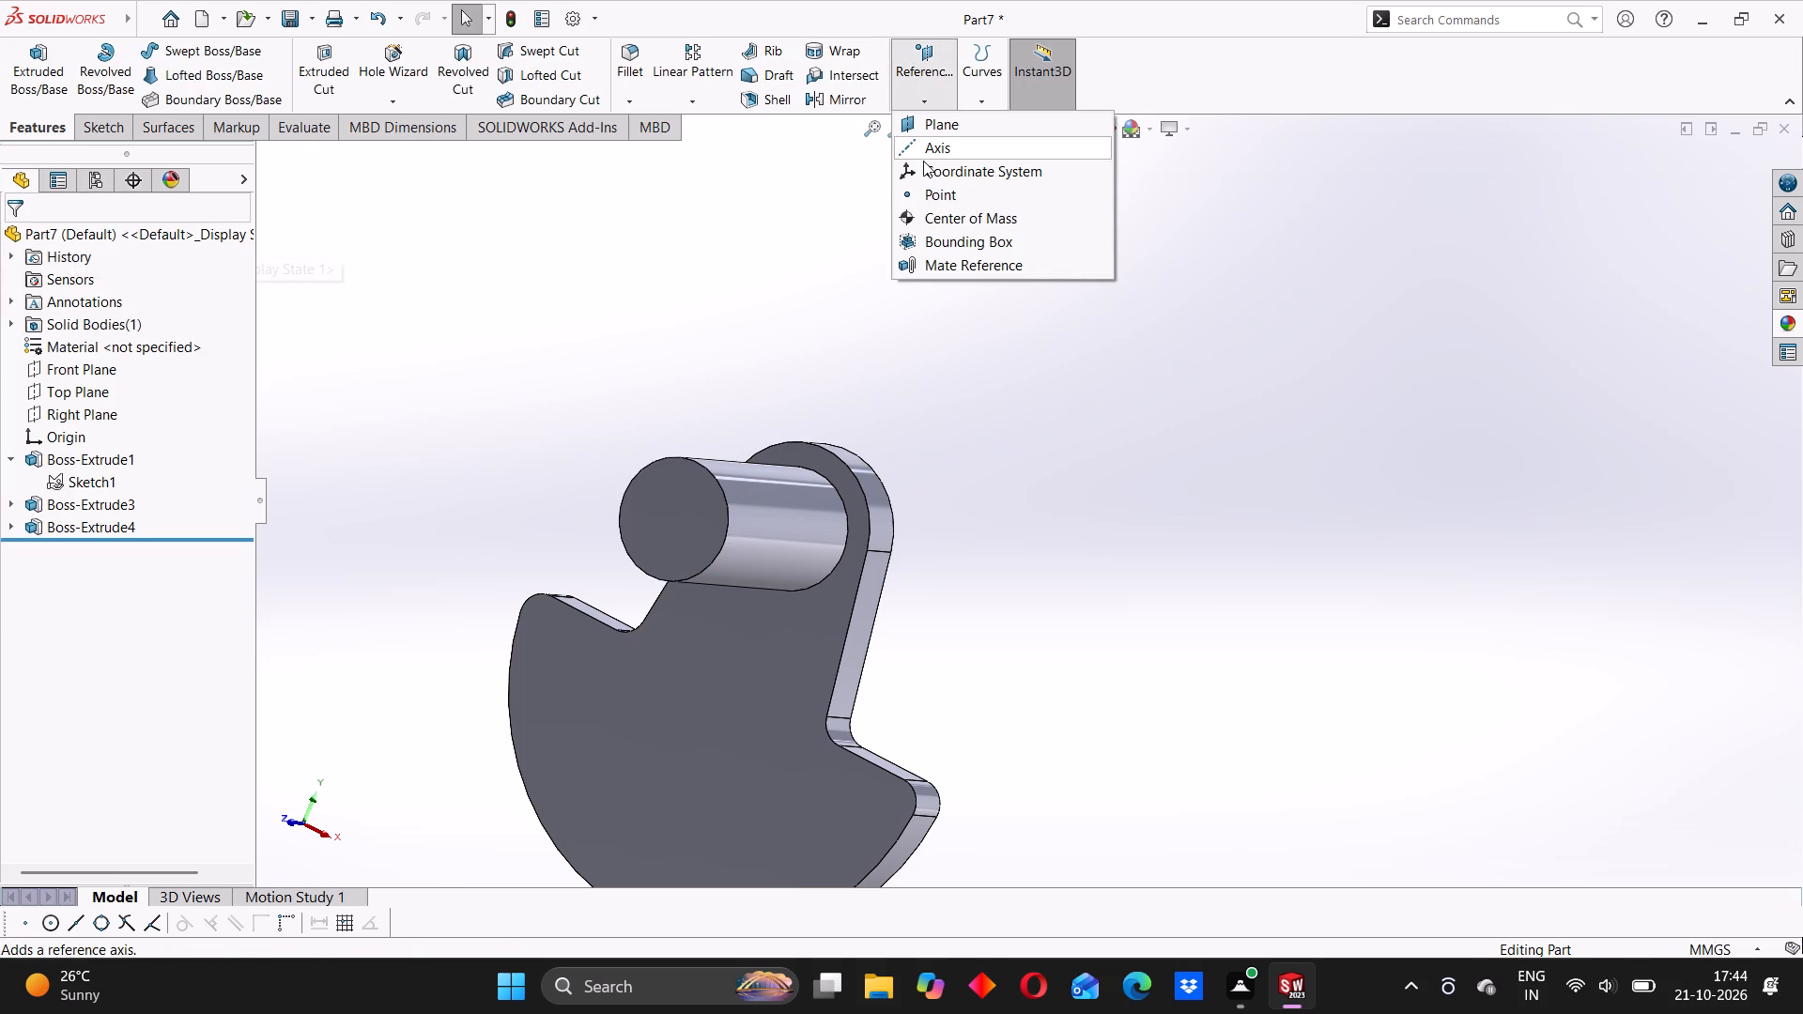
left_click(957, 128)
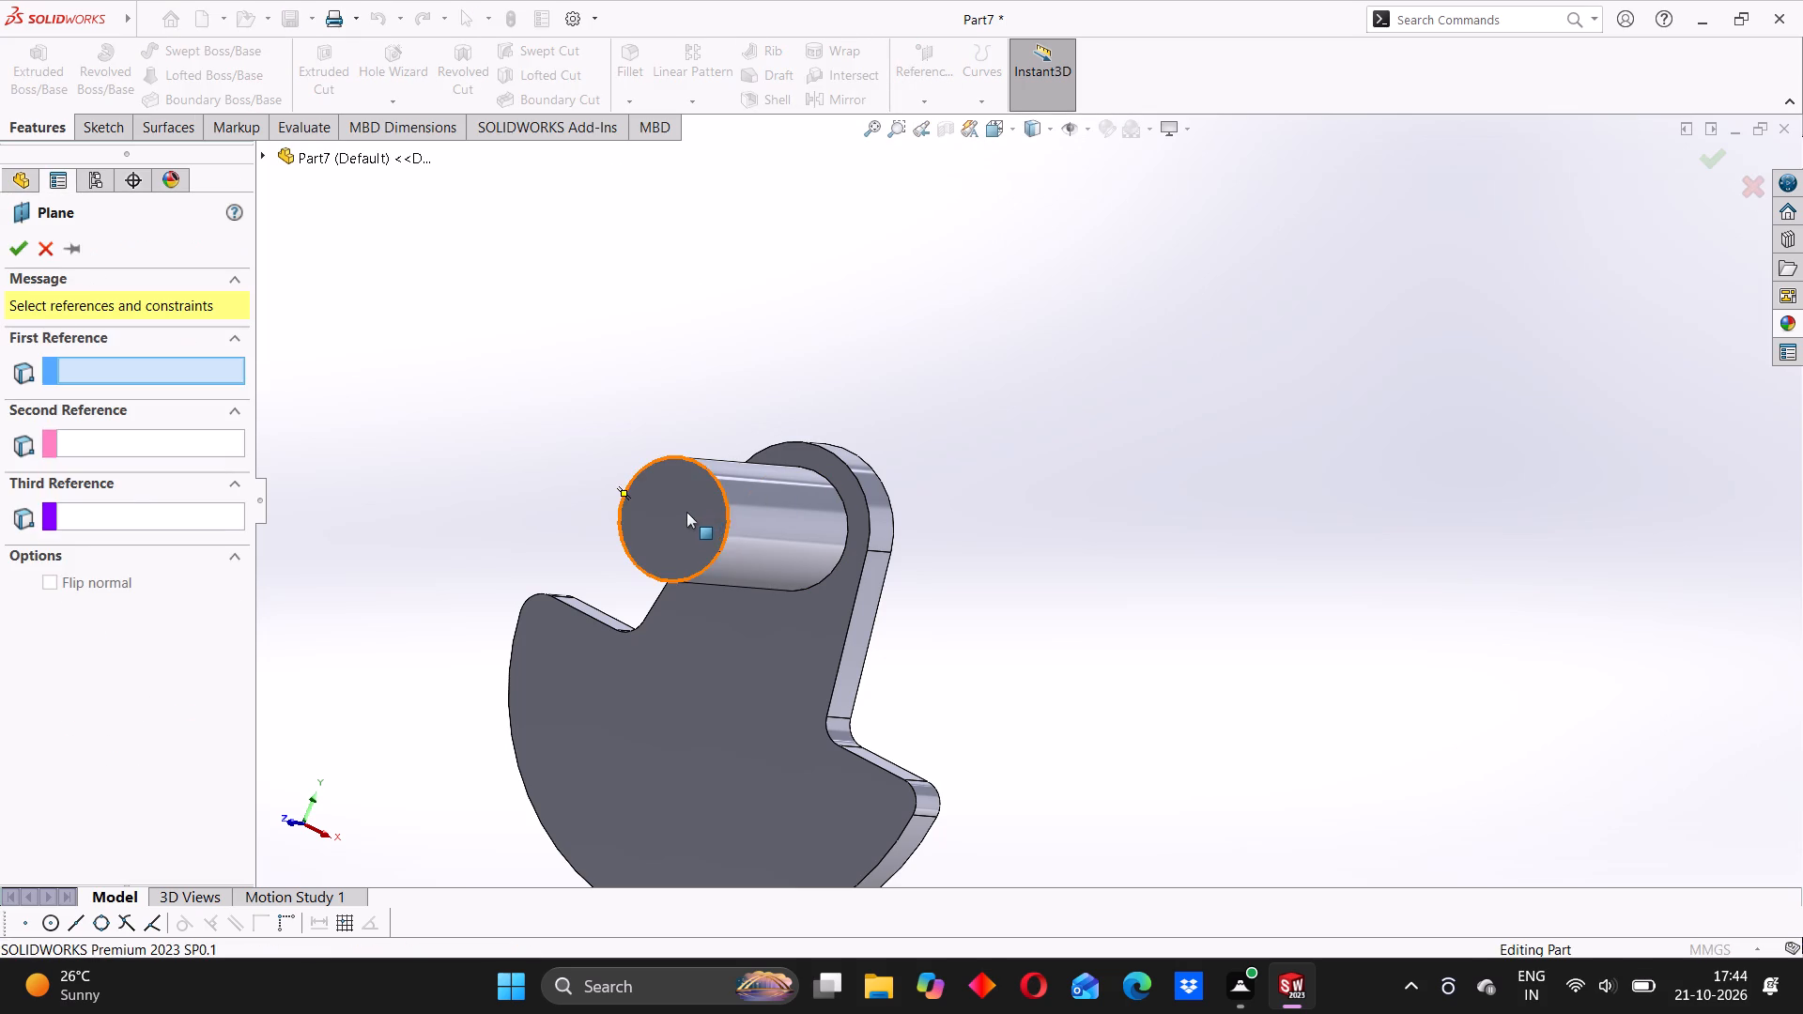
left_click(686, 510)
middle_click_drag(1044, 455, 979, 468)
middle_click_drag(979, 468, 934, 468)
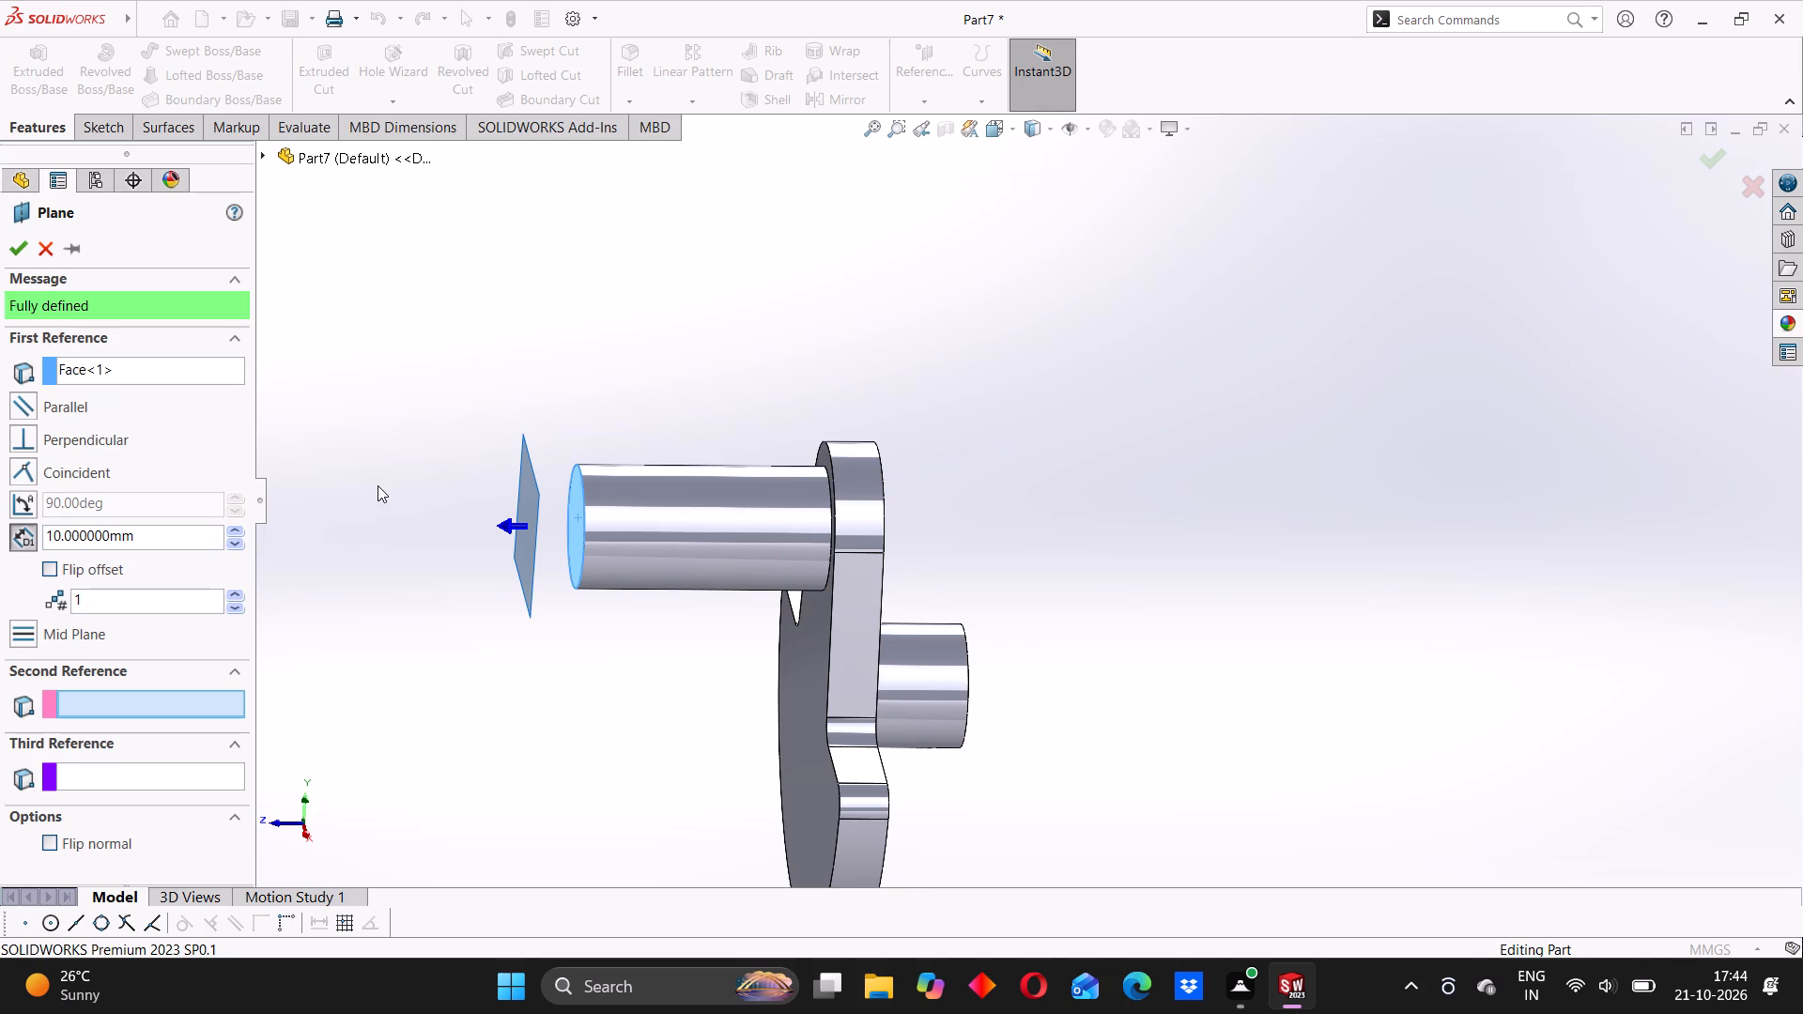
middle_click_drag(865, 526, 787, 541)
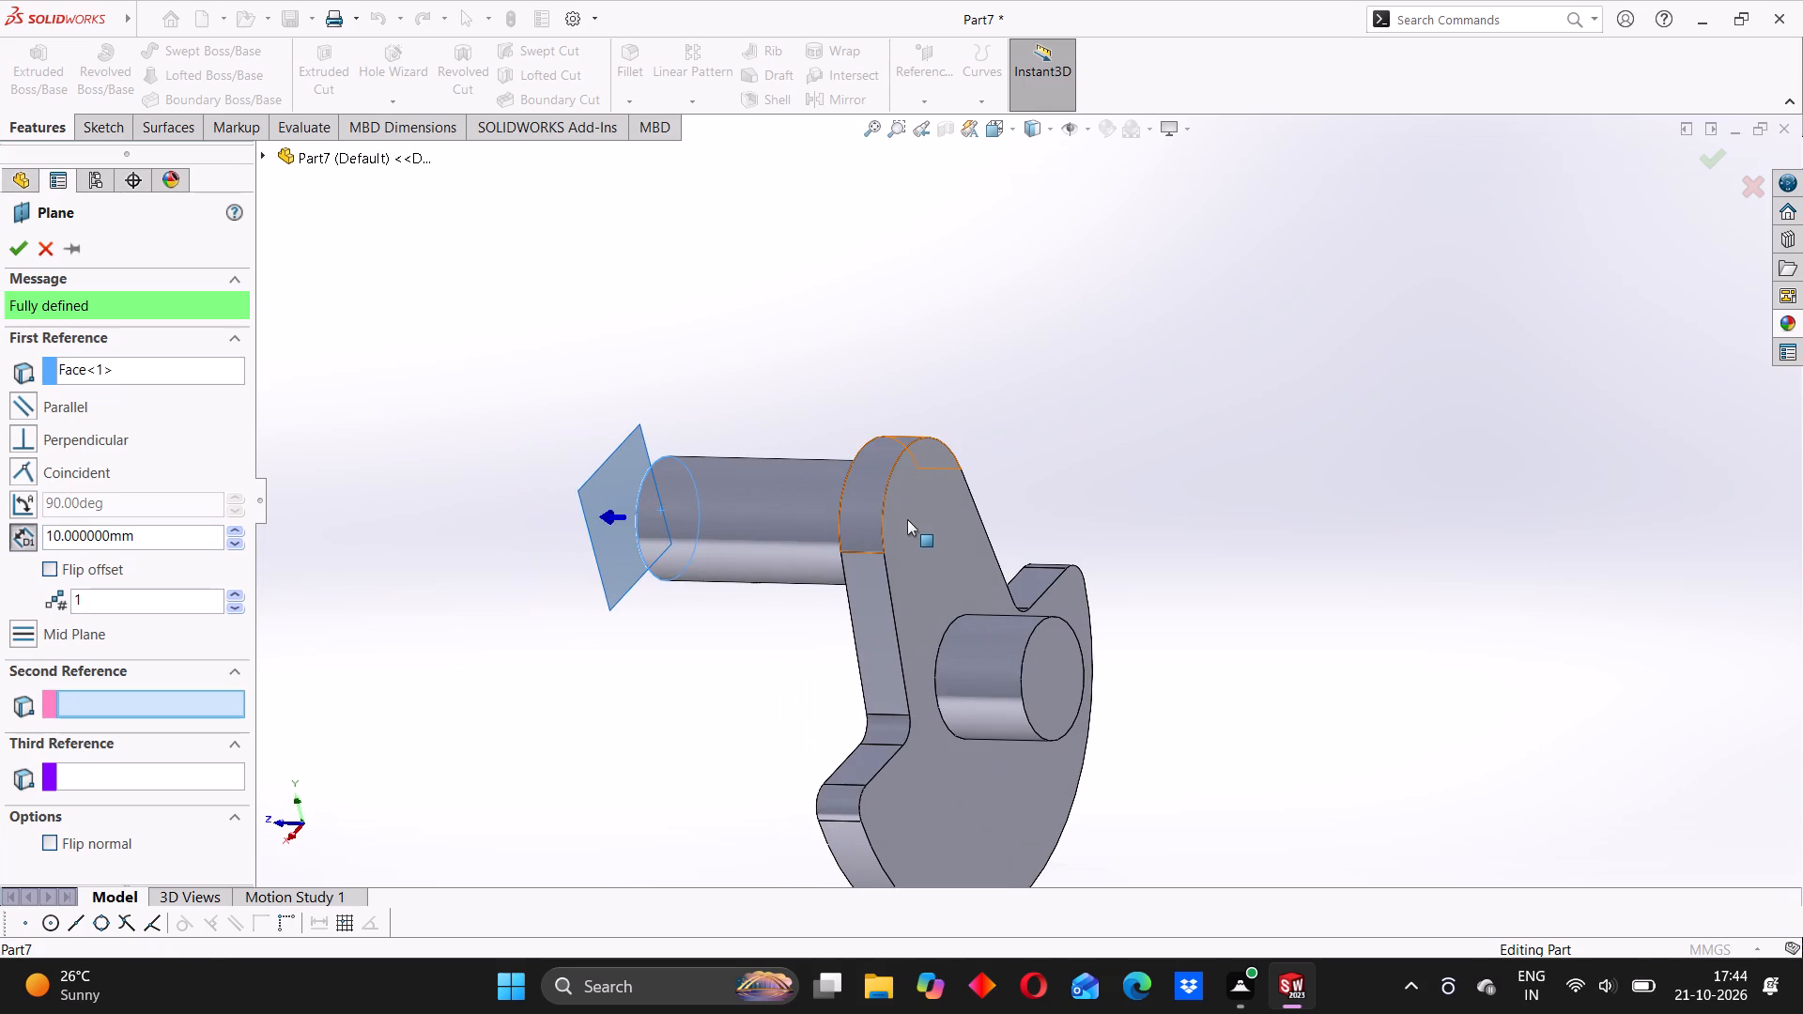
scroll(859, 505, "down", 4)
middle_click_drag(815, 549, 885, 536)
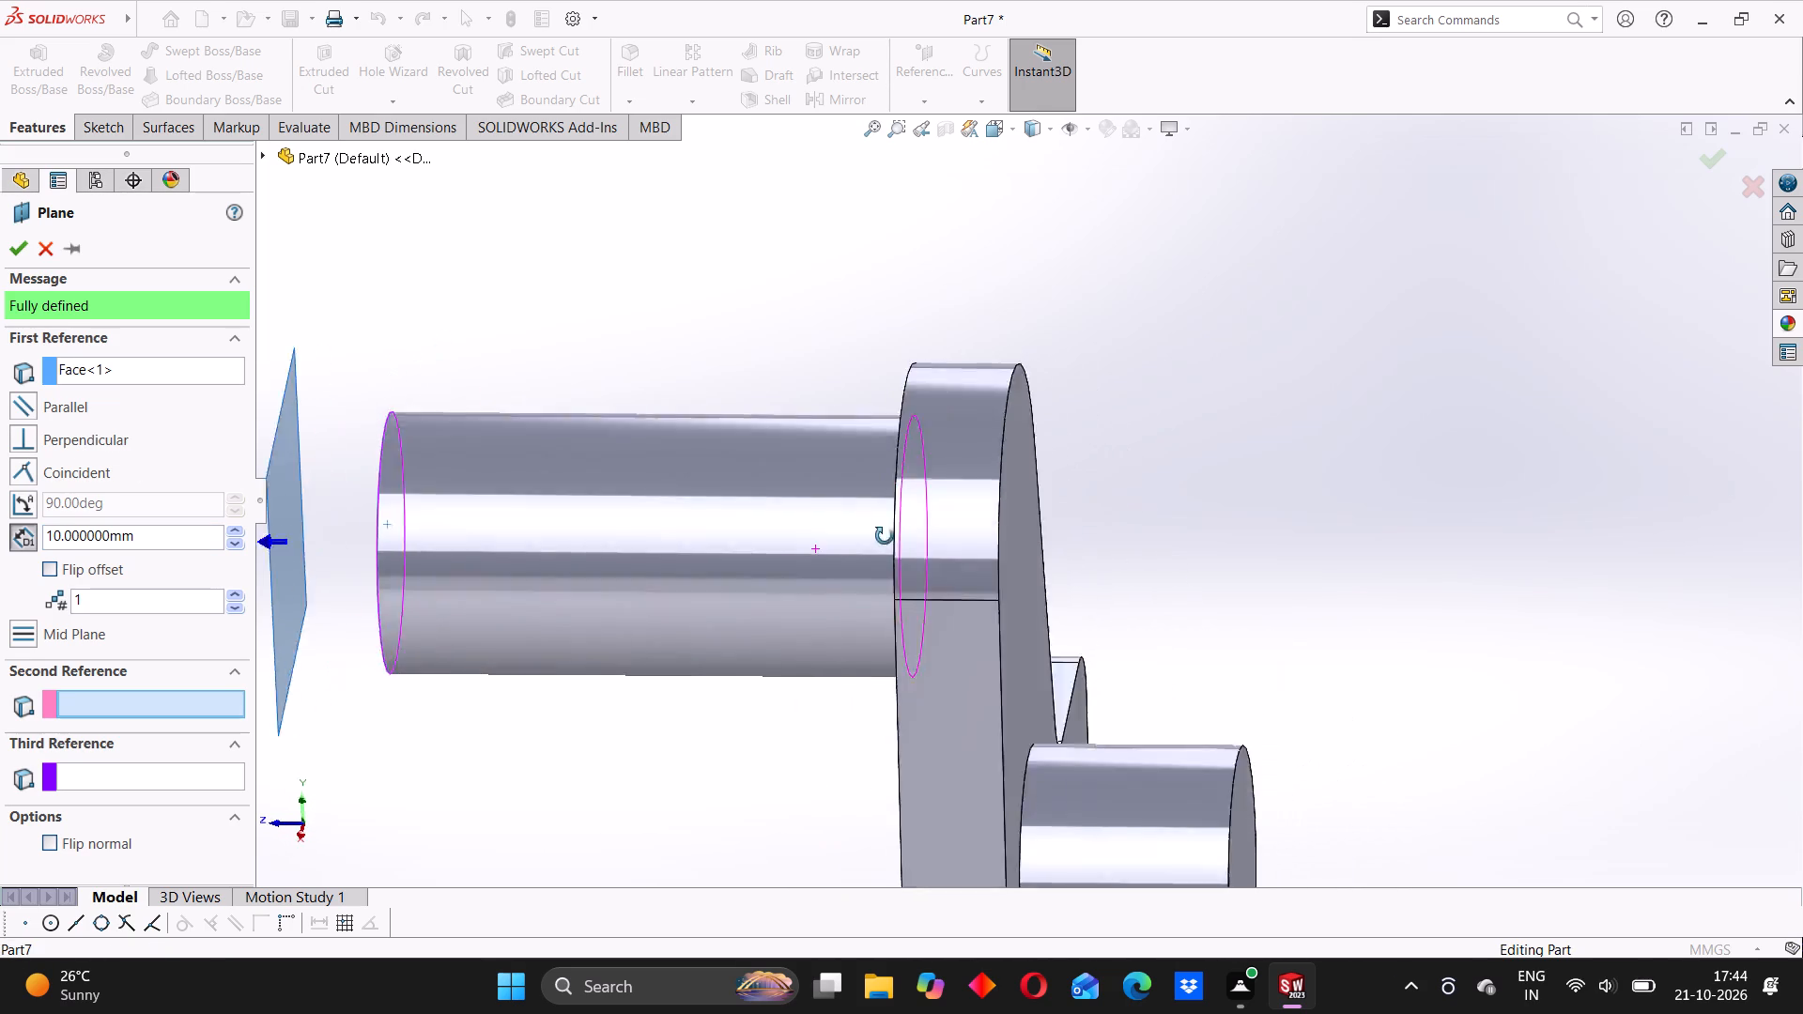
middle_click_drag(885, 536, 931, 525)
scroll(881, 523, "down", 5)
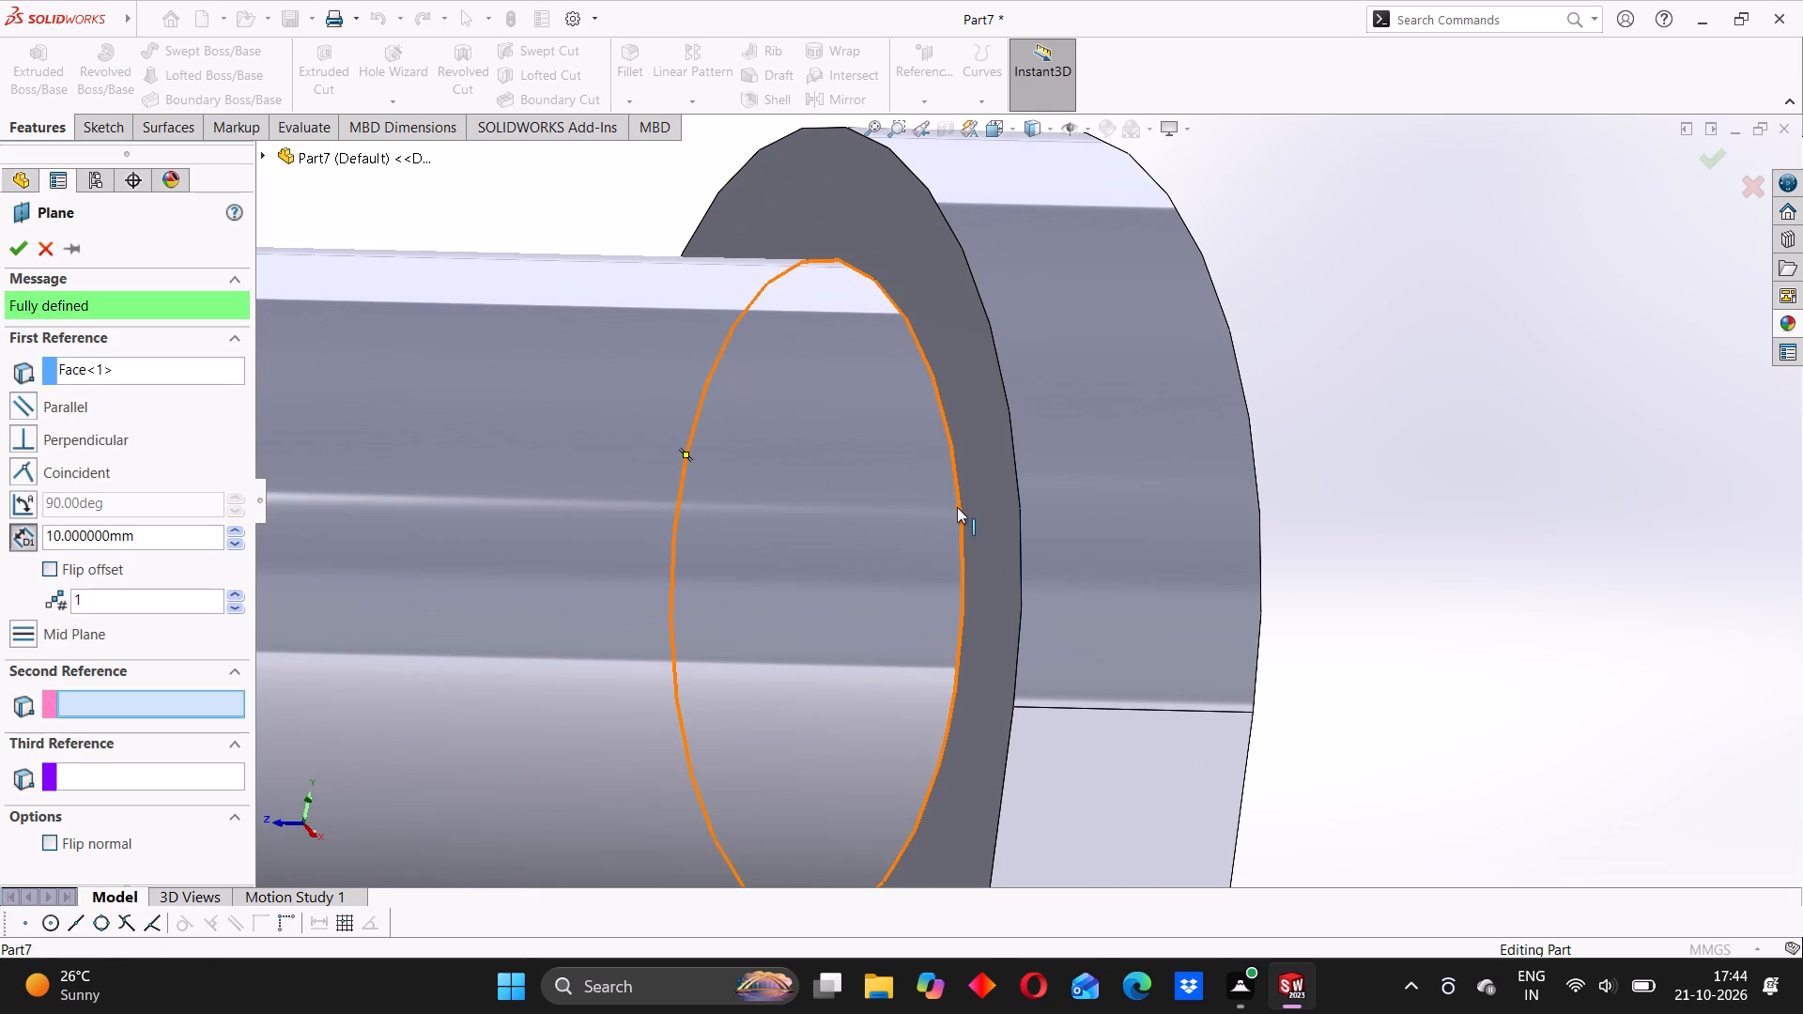
left_click(956, 507)
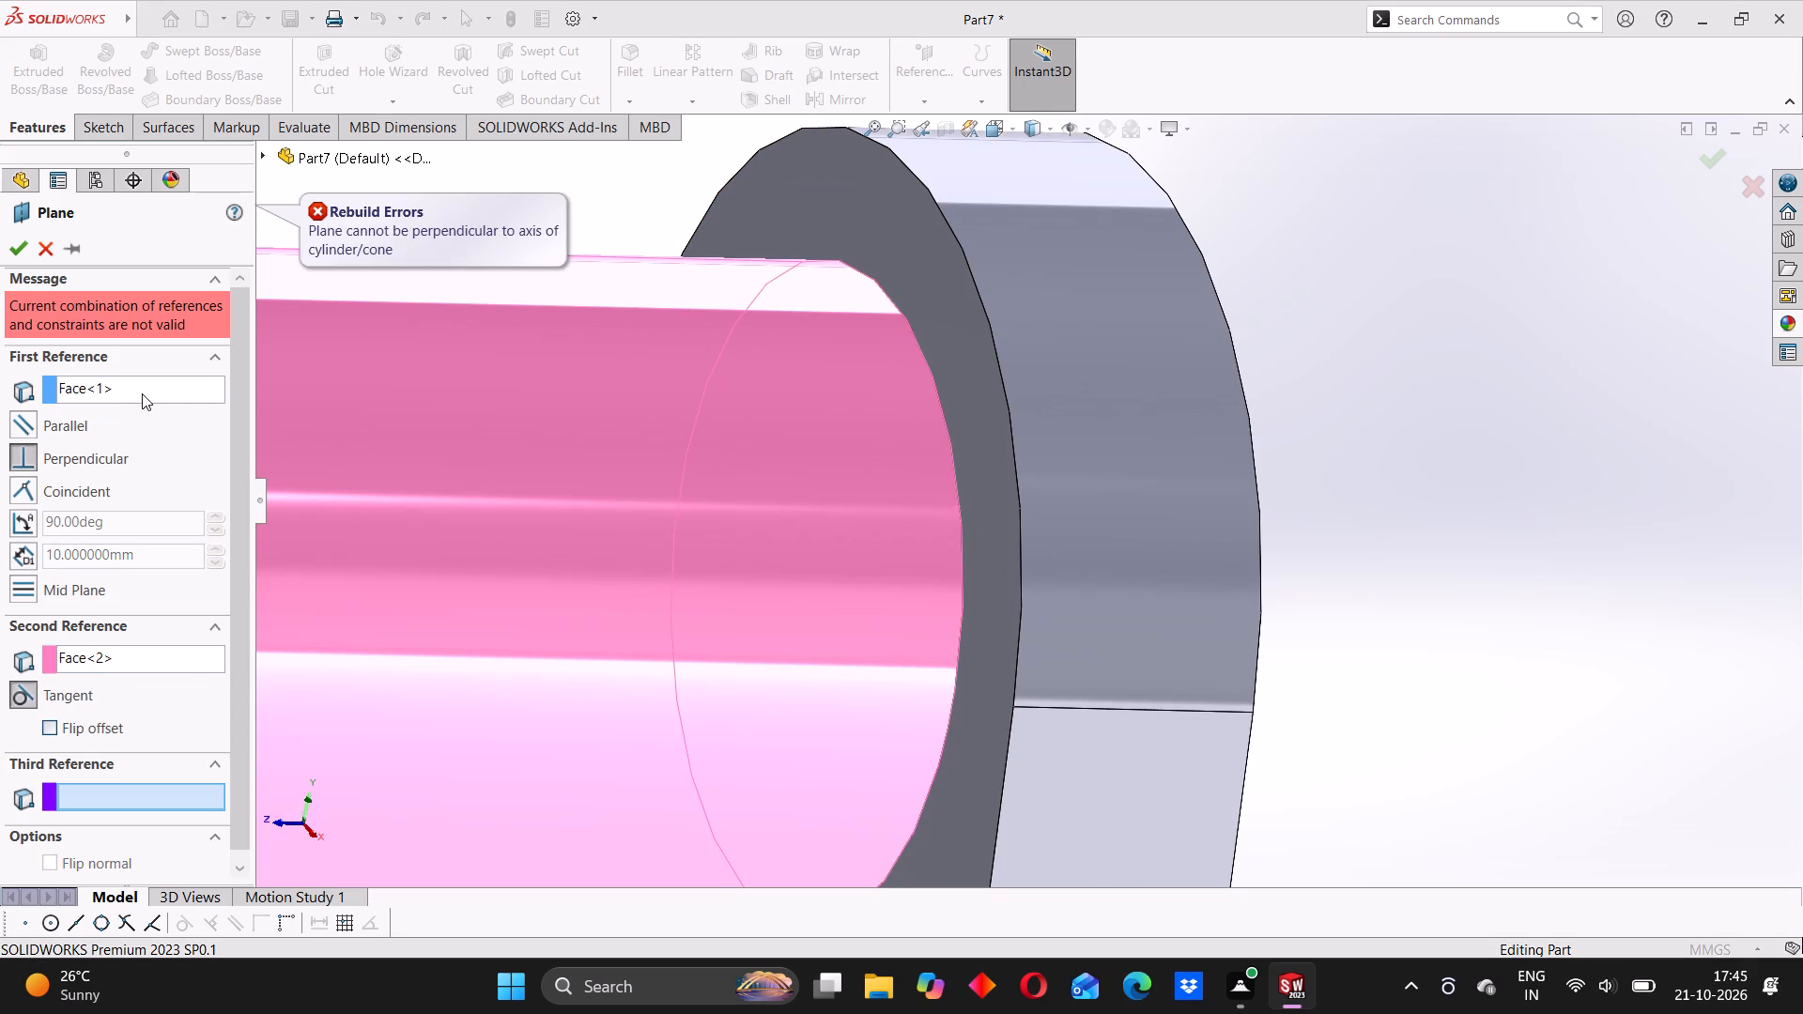
right_click(80, 656)
right_click(150, 659)
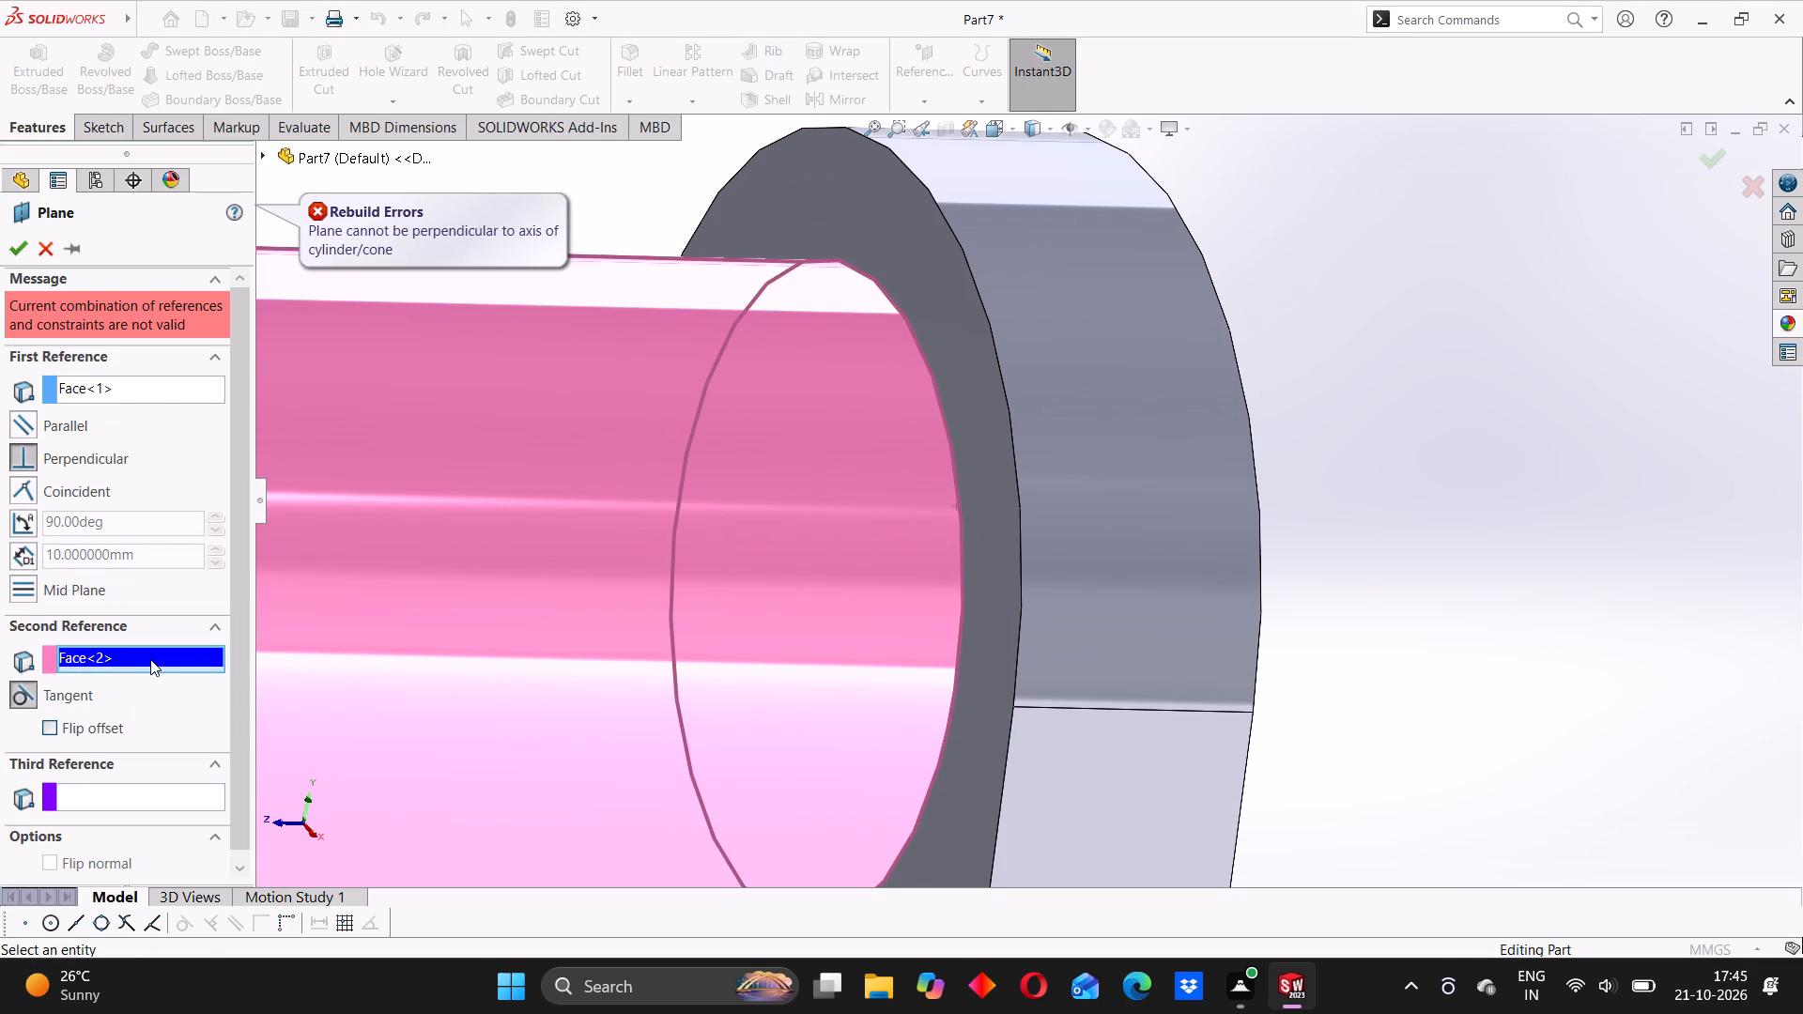
left_click(200, 671)
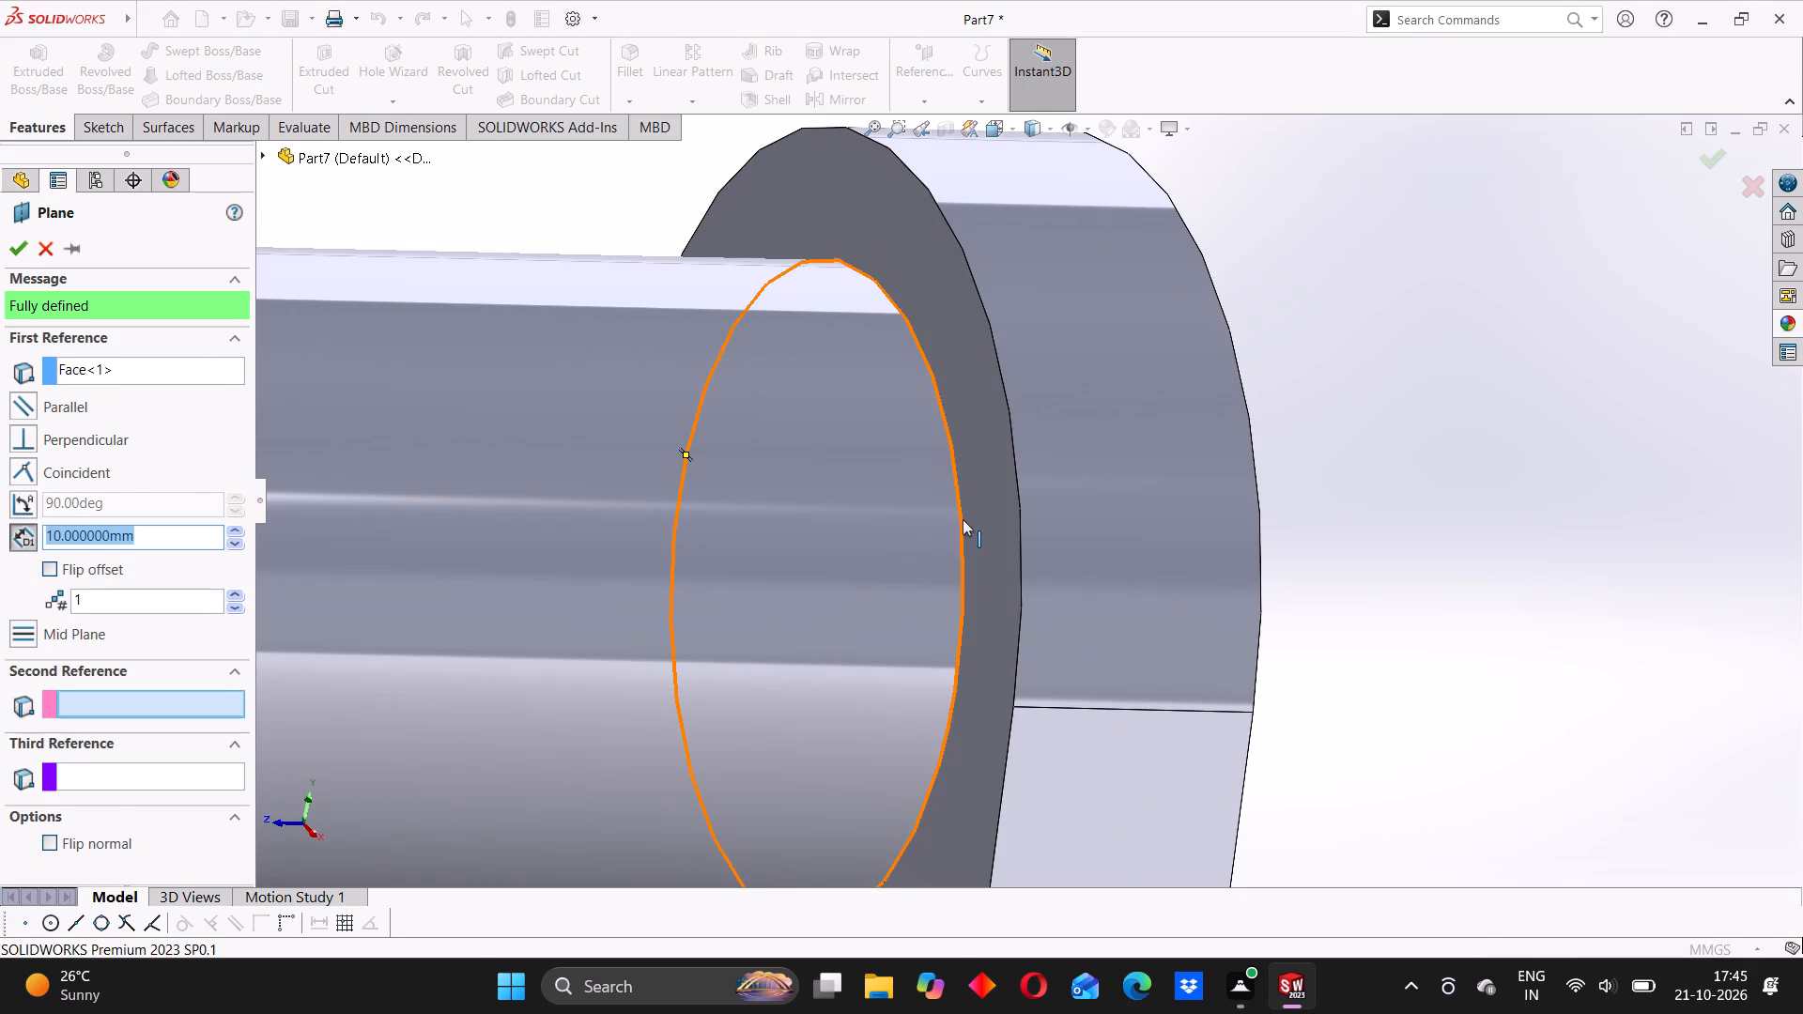
left_click(965, 515)
scroll(857, 568, "up", 5)
middle_click_drag(849, 558, 800, 567)
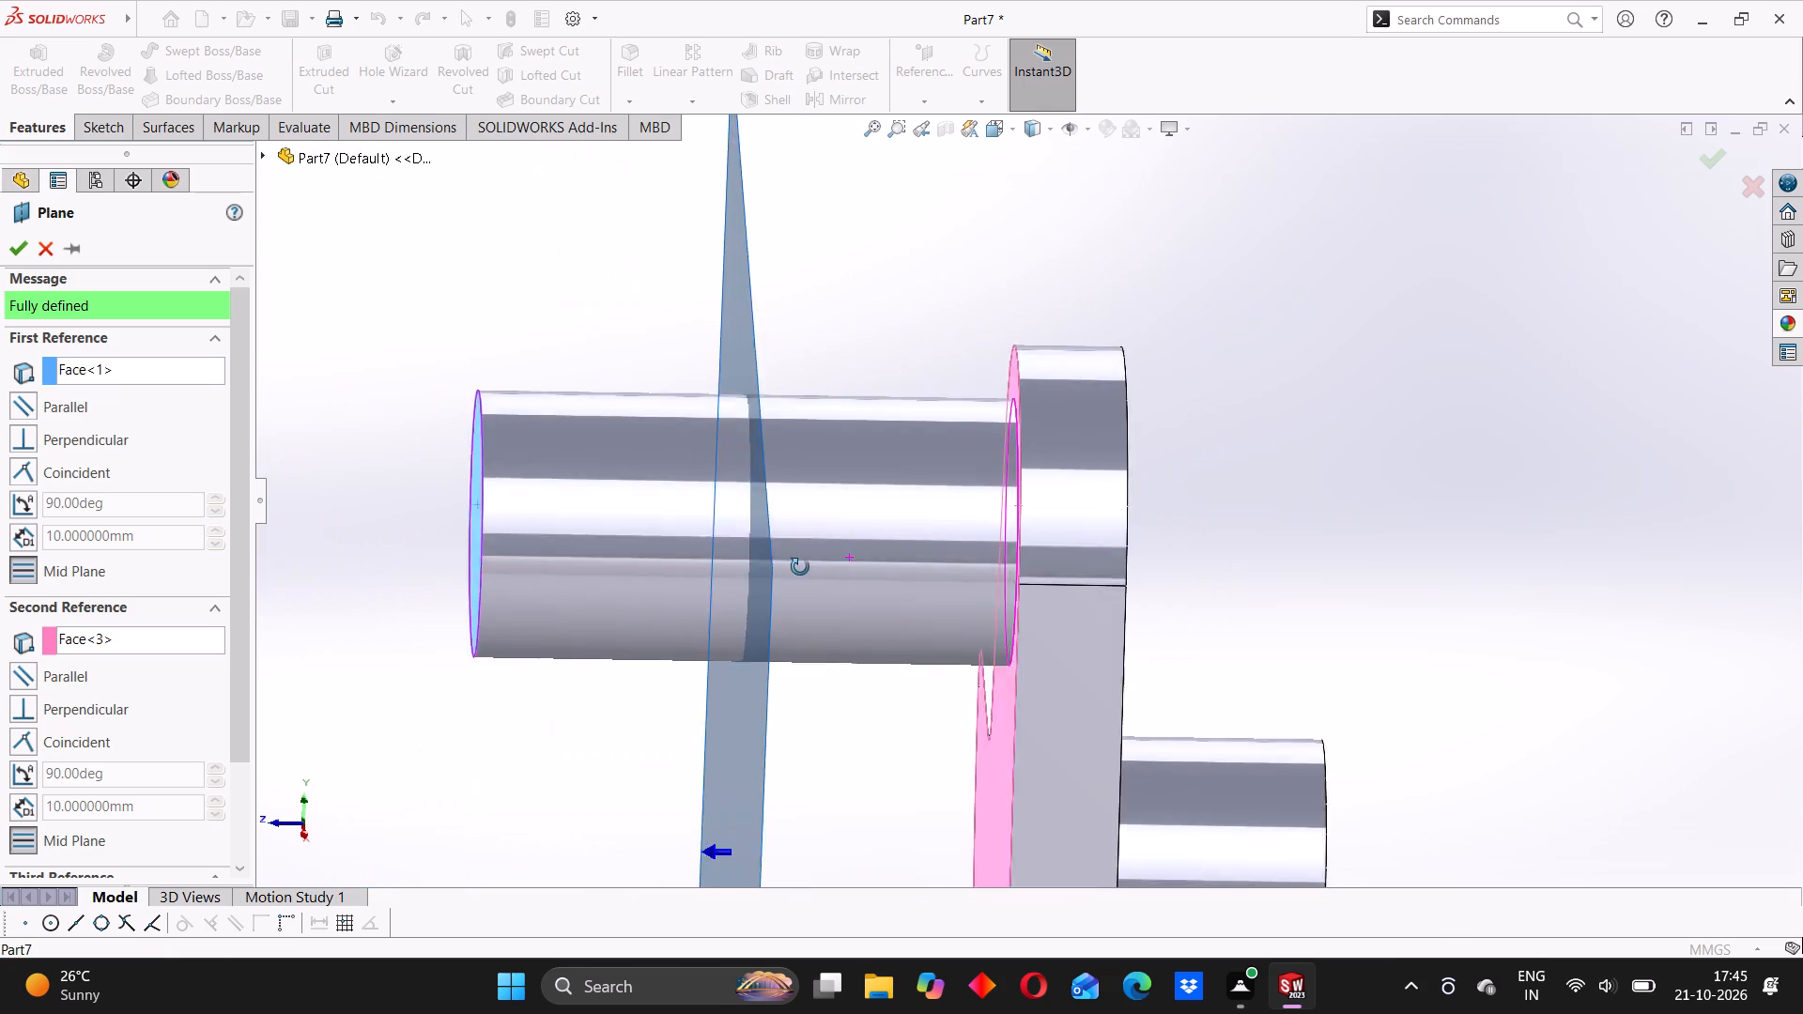
middle_click_drag(800, 567, 792, 563)
scroll(792, 563, "up", 1)
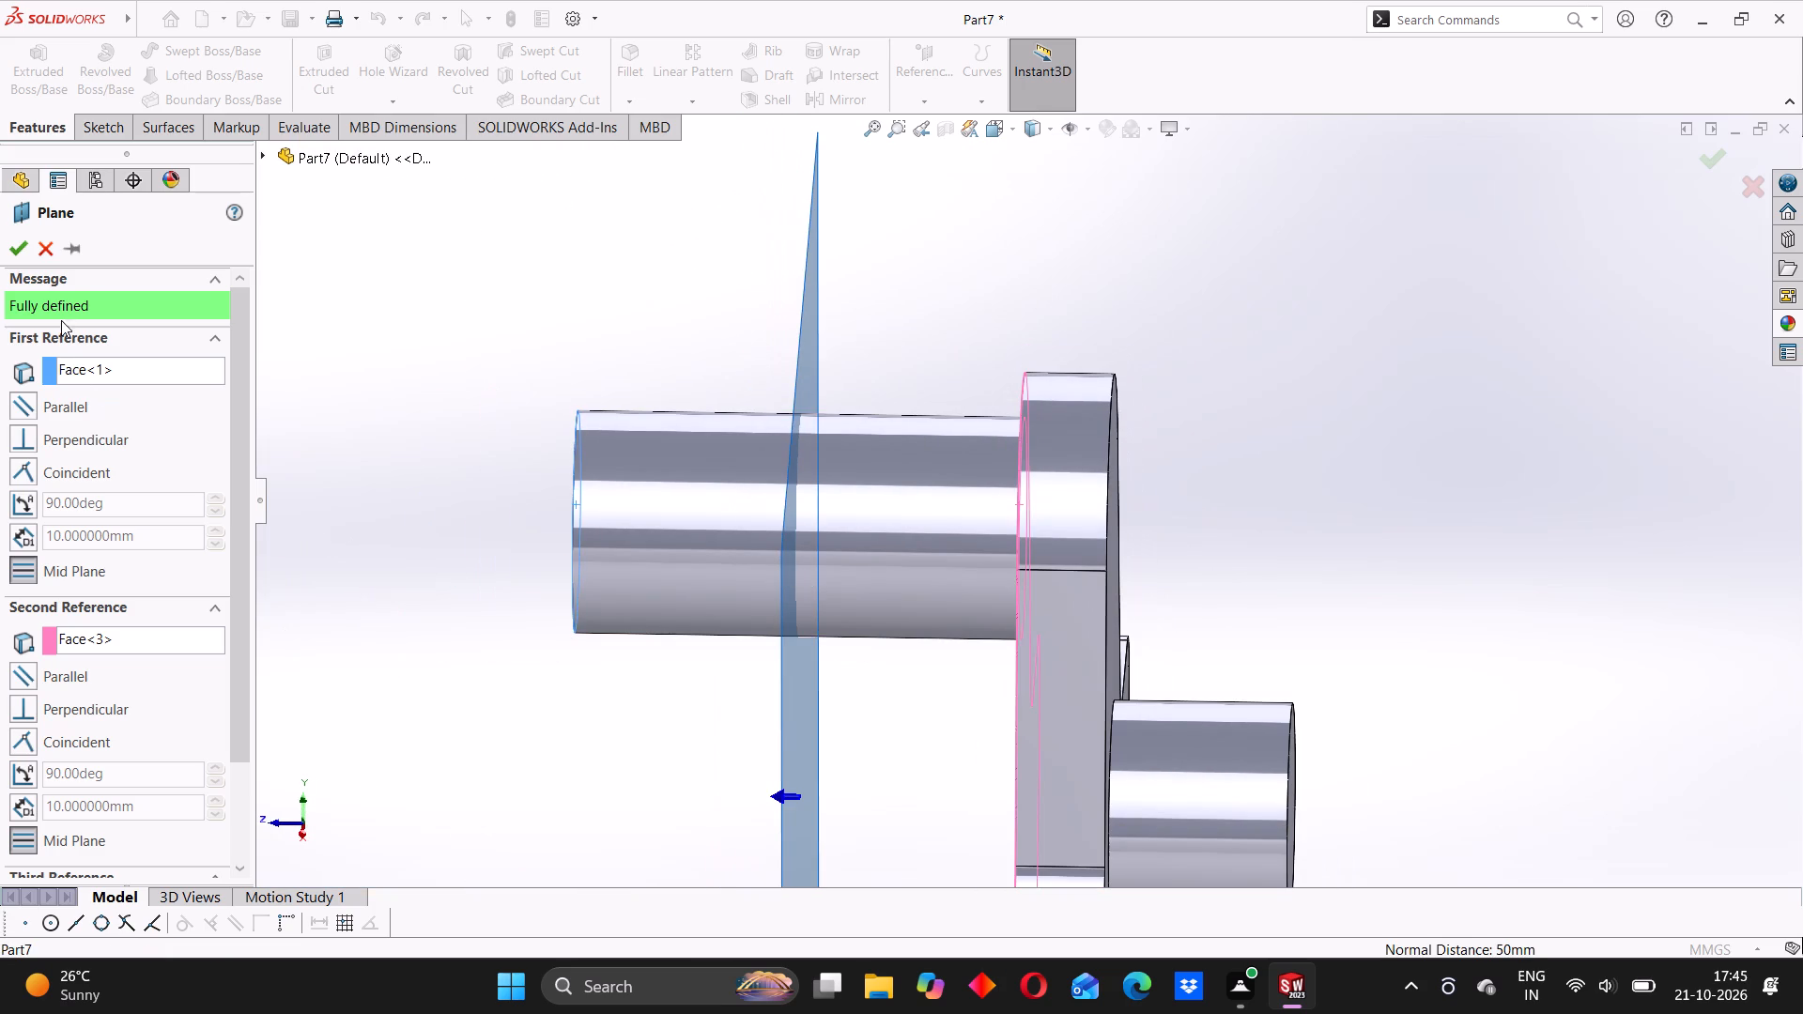
left_click(8, 249)
Mirror the web and main shaft extrusions about the new mid plane, leaving out the crank pin.
middle_click_drag(730, 472, 770, 417)
left_click(646, 322)
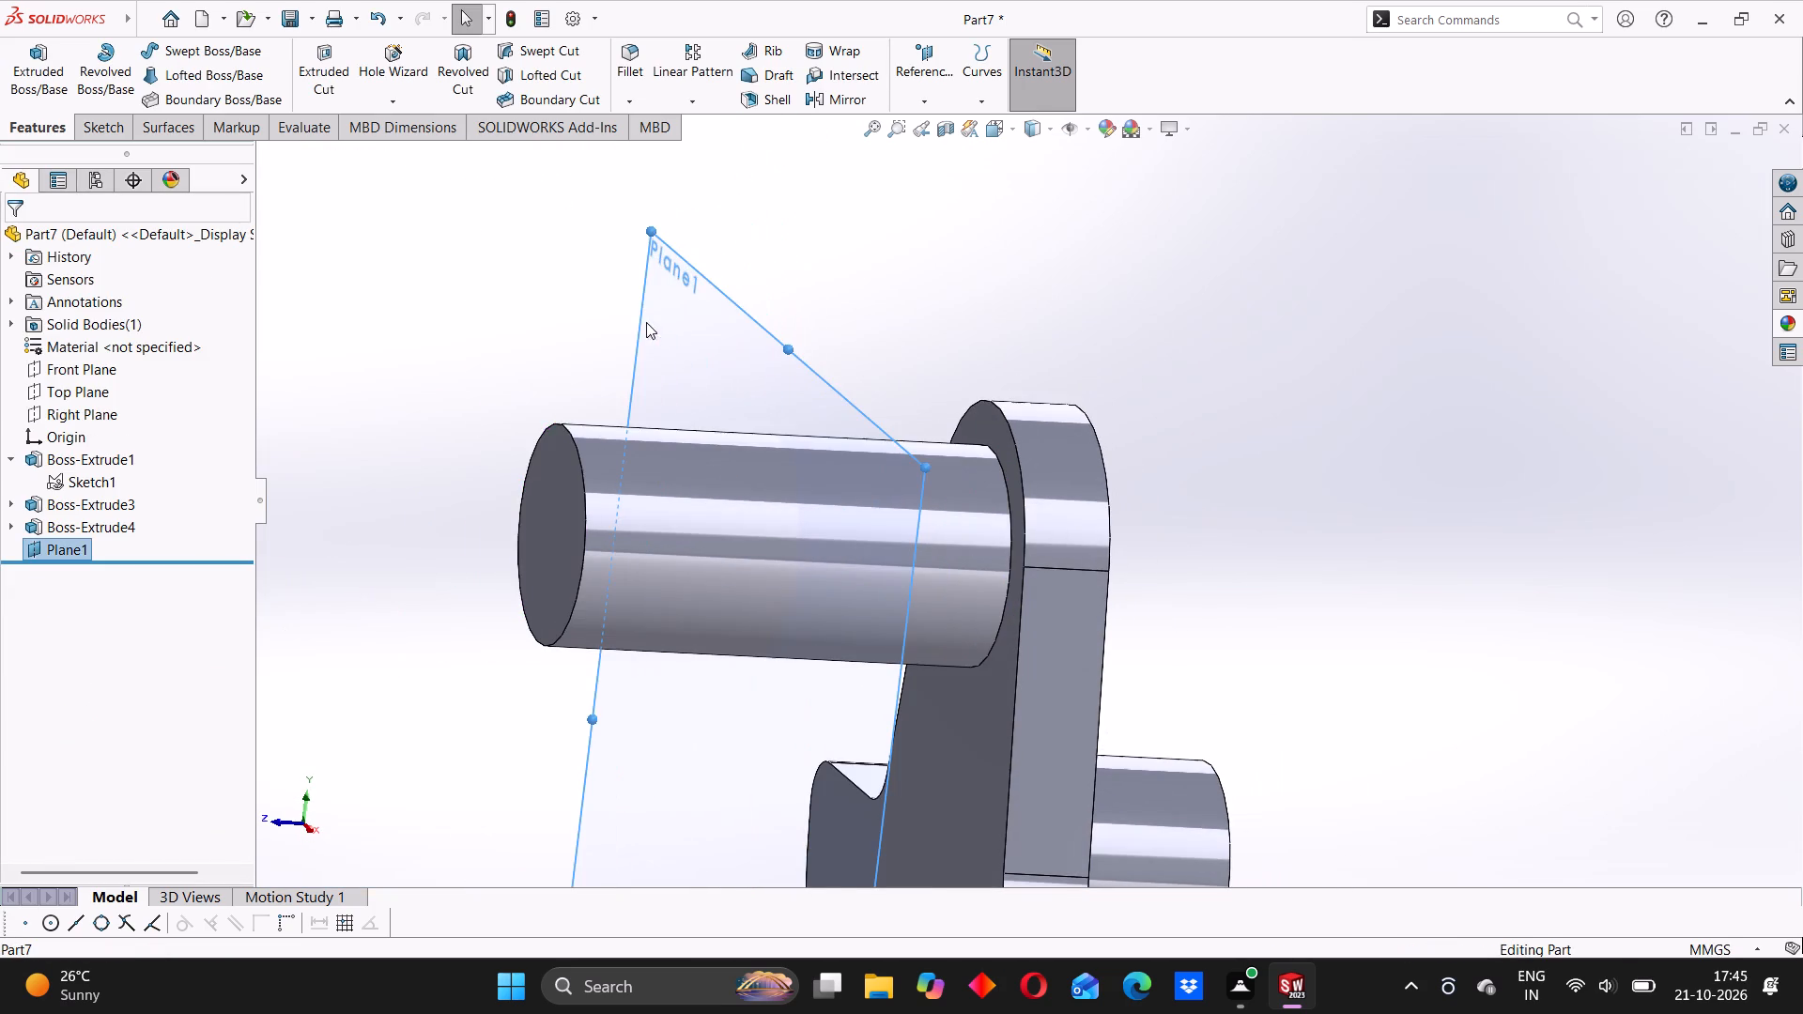
scroll(732, 415, "up", 4)
middle_click_drag(820, 504, 788, 503)
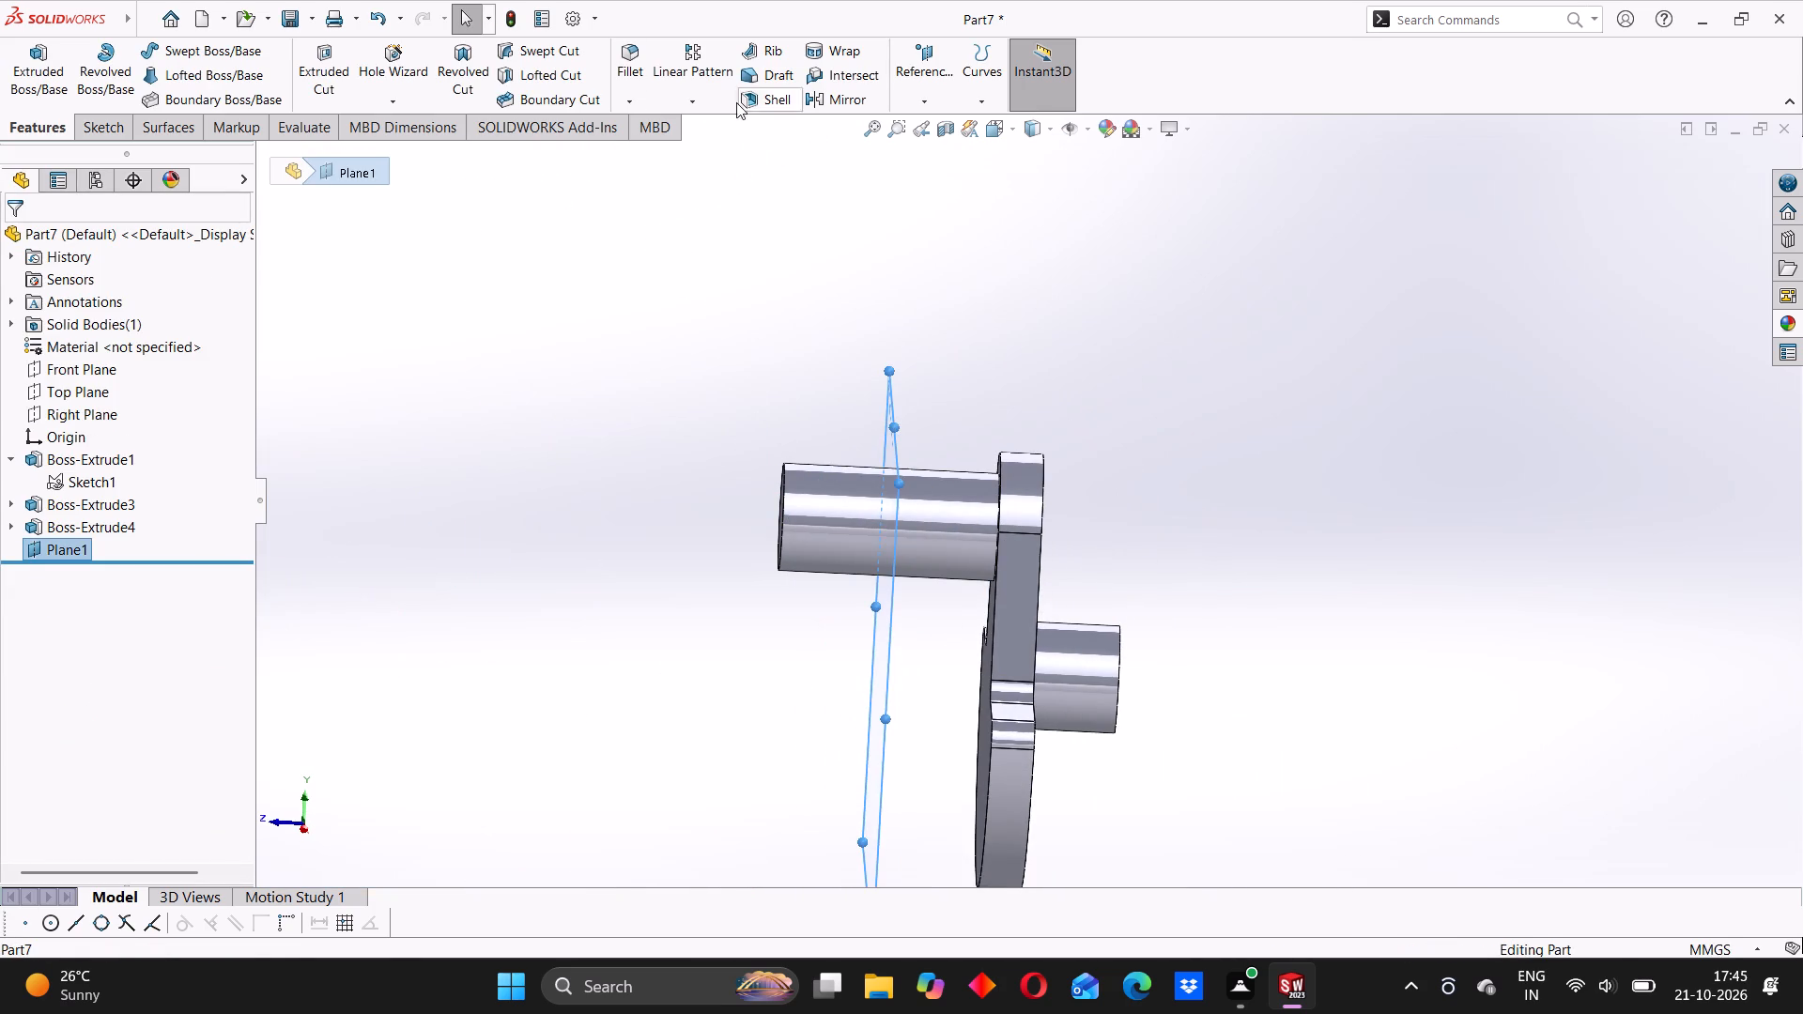
left_click(697, 94)
left_click(702, 168)
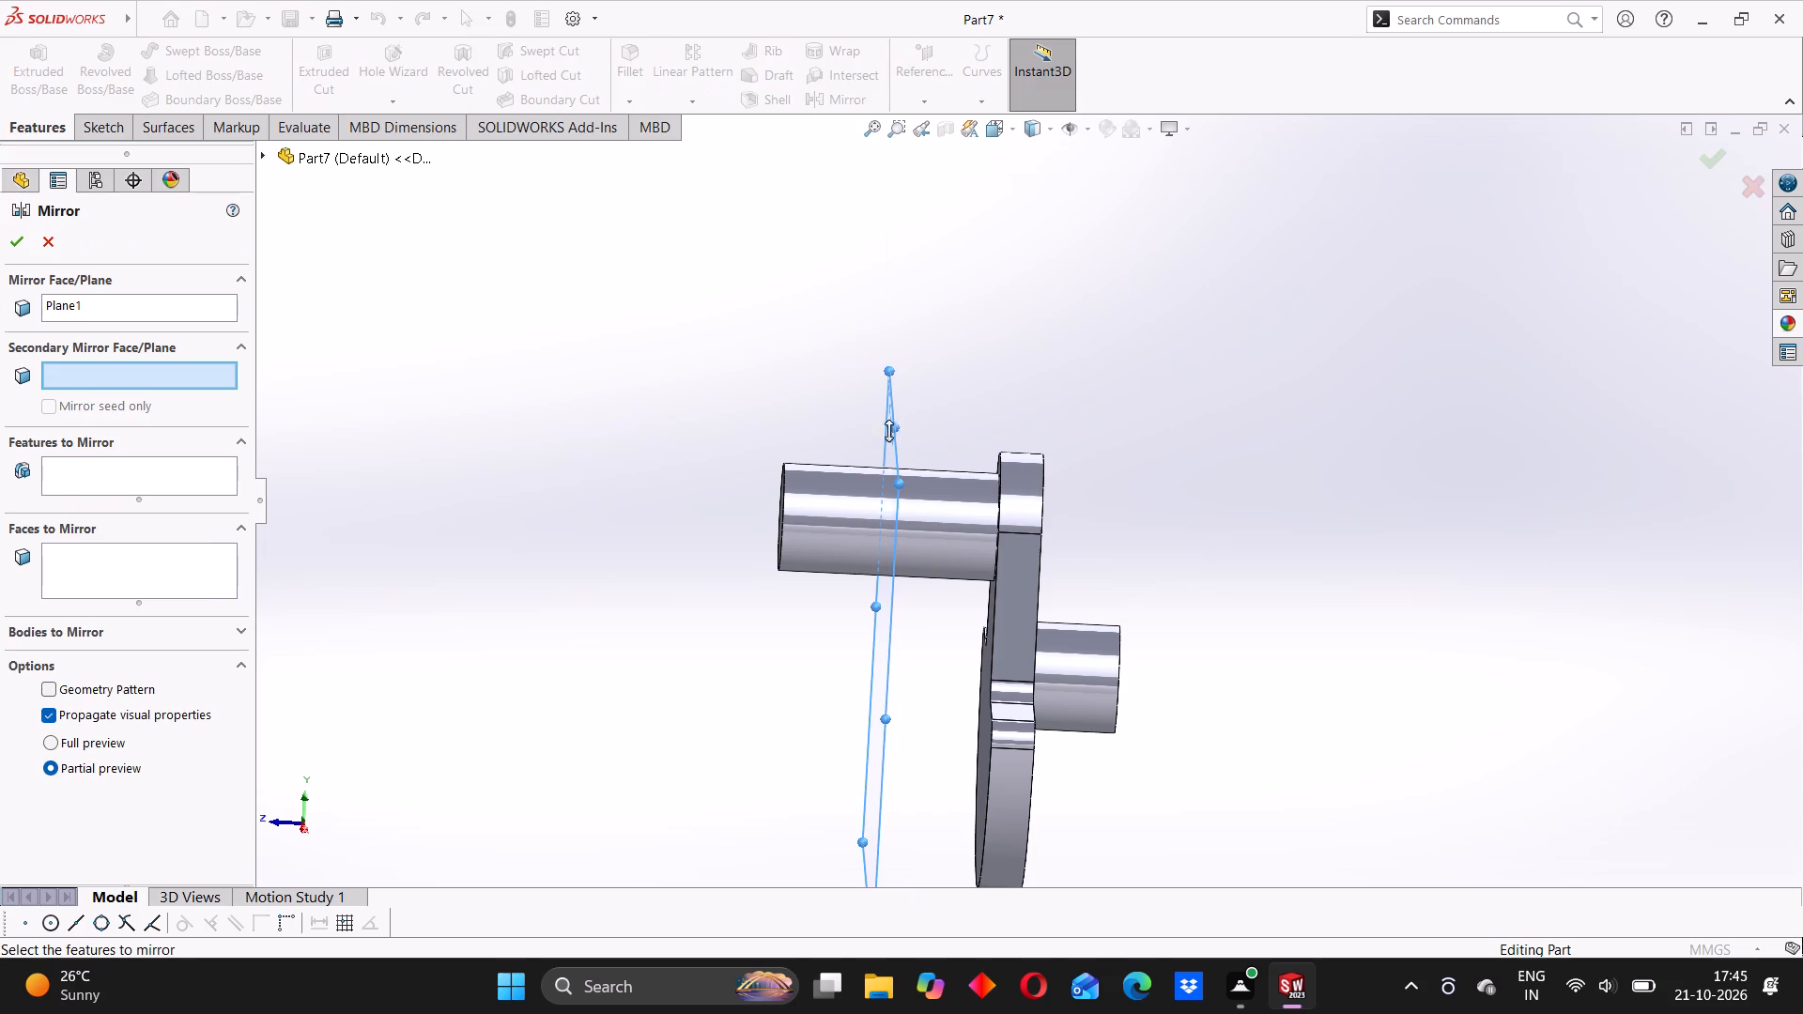
left_click(85, 482)
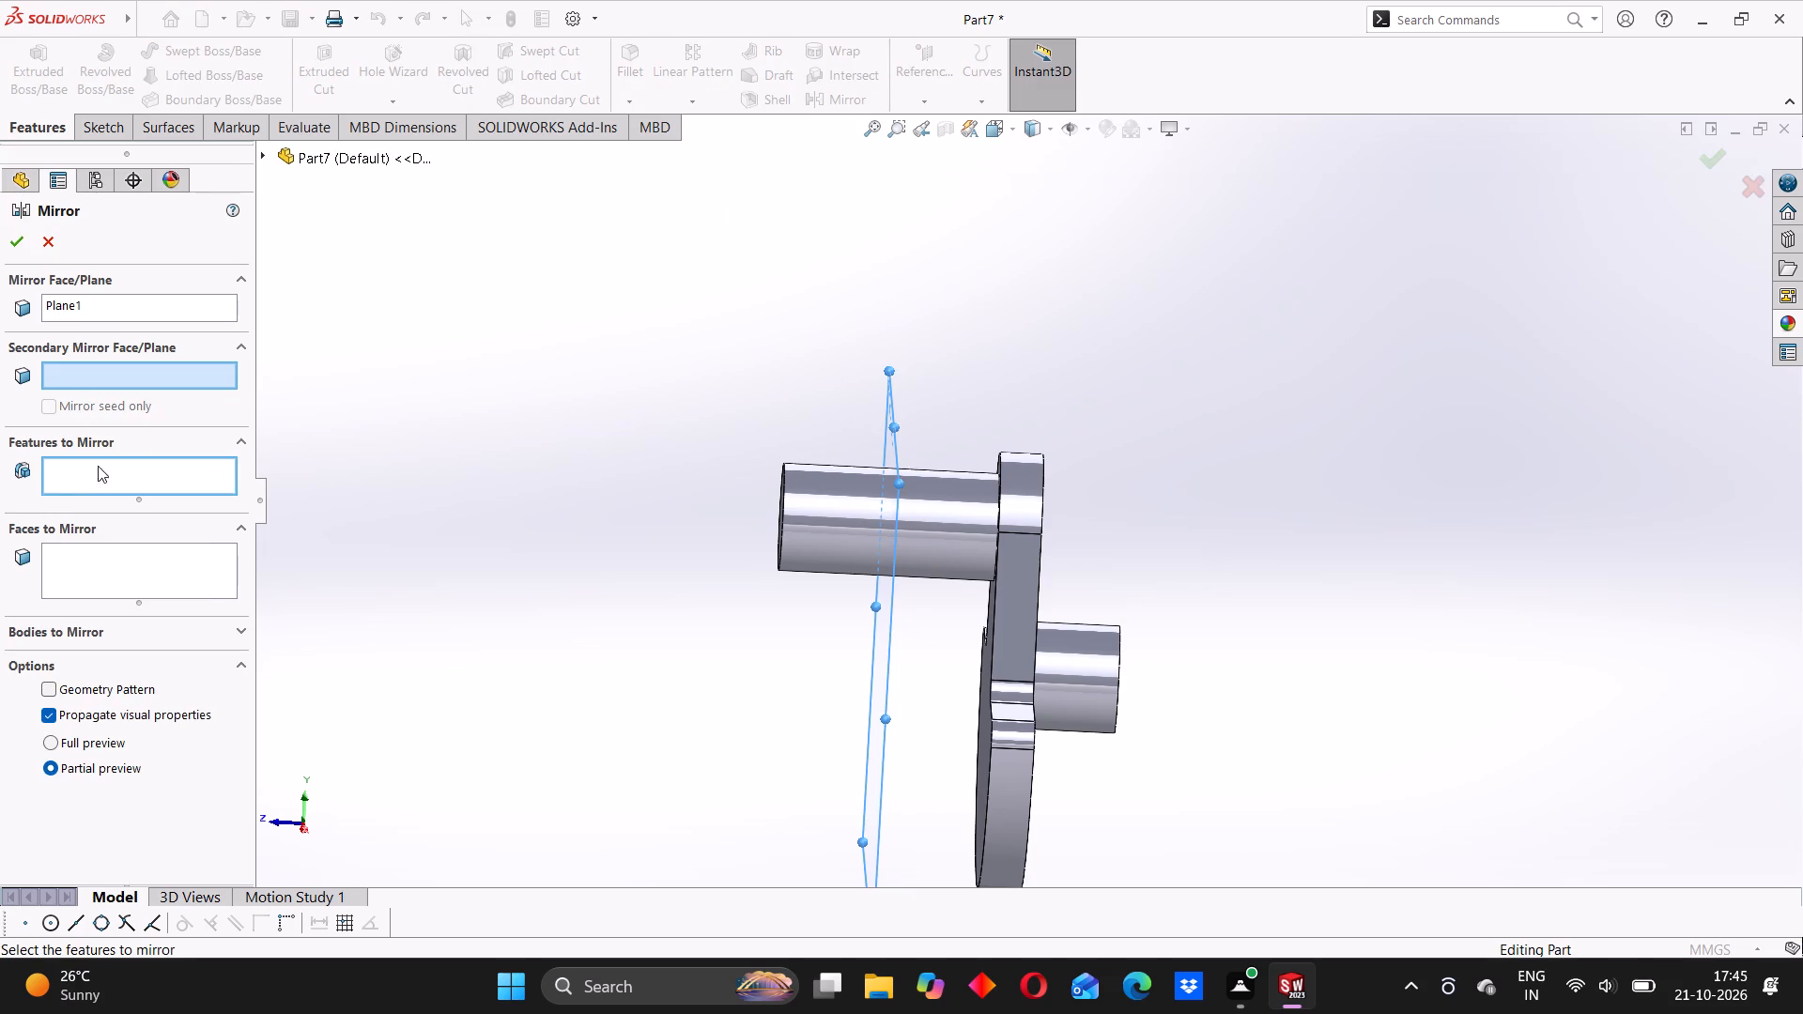
left_click(263, 157)
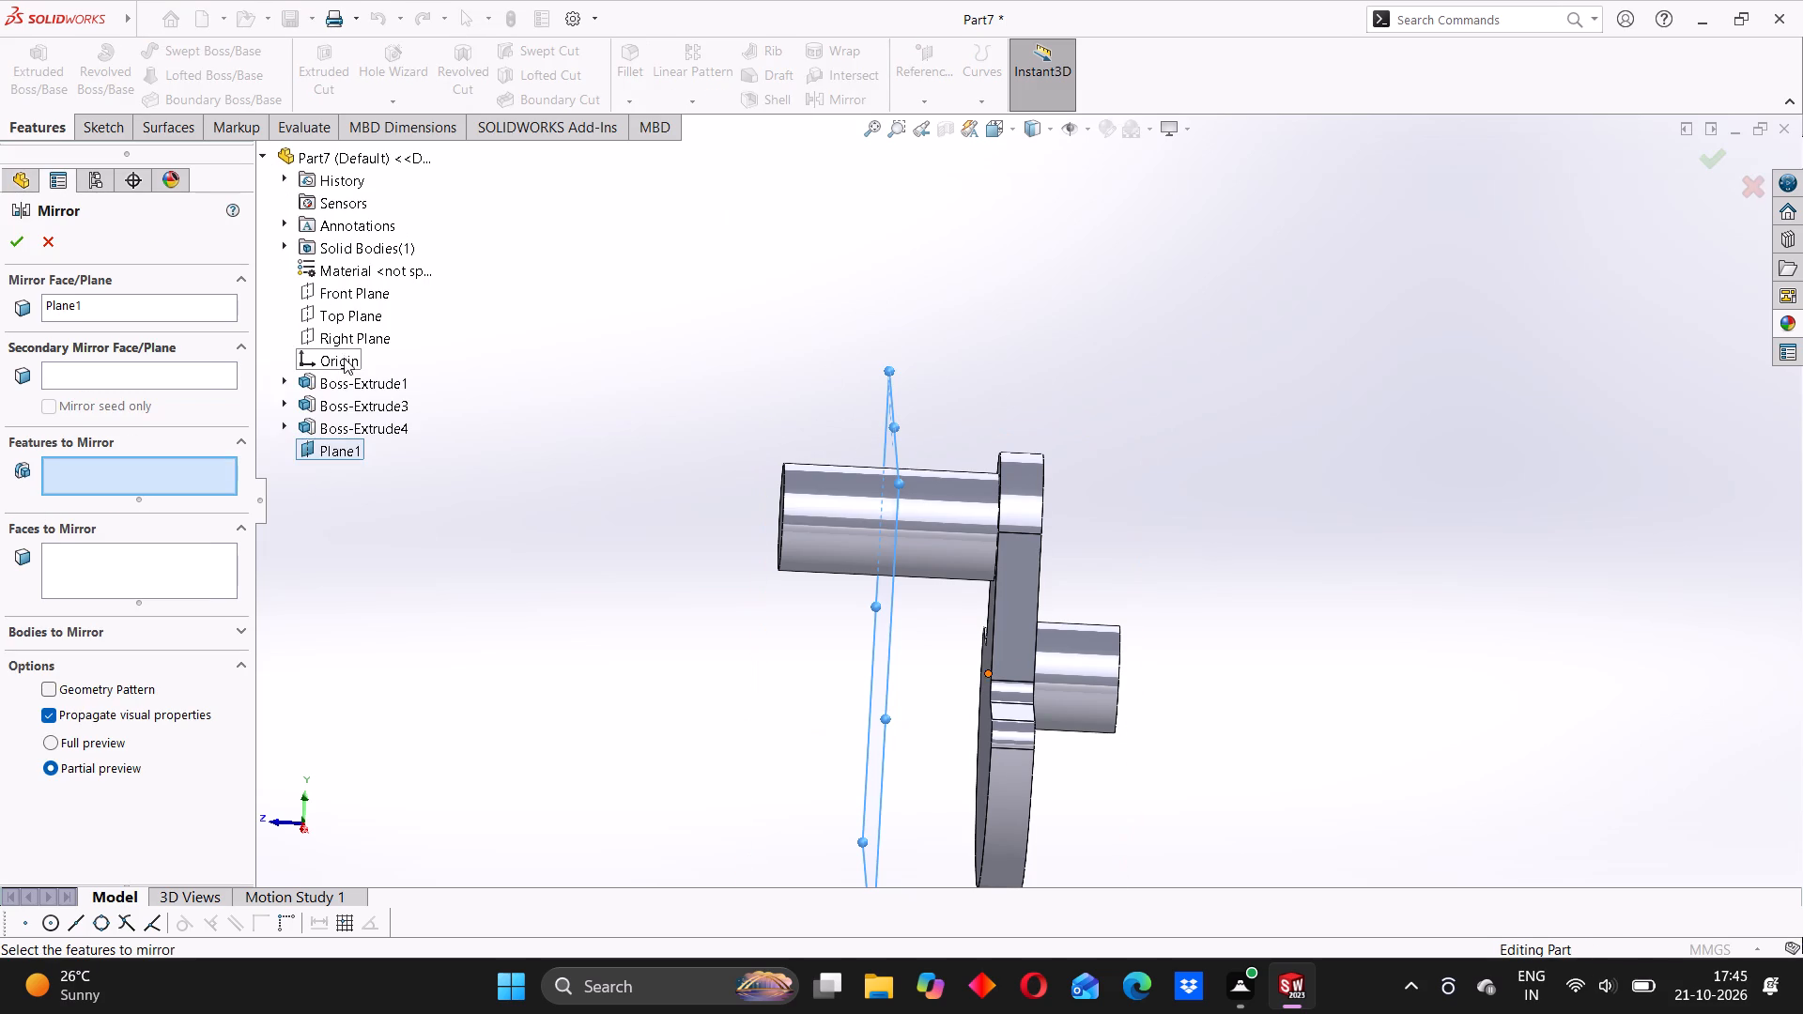
left_click(343, 378)
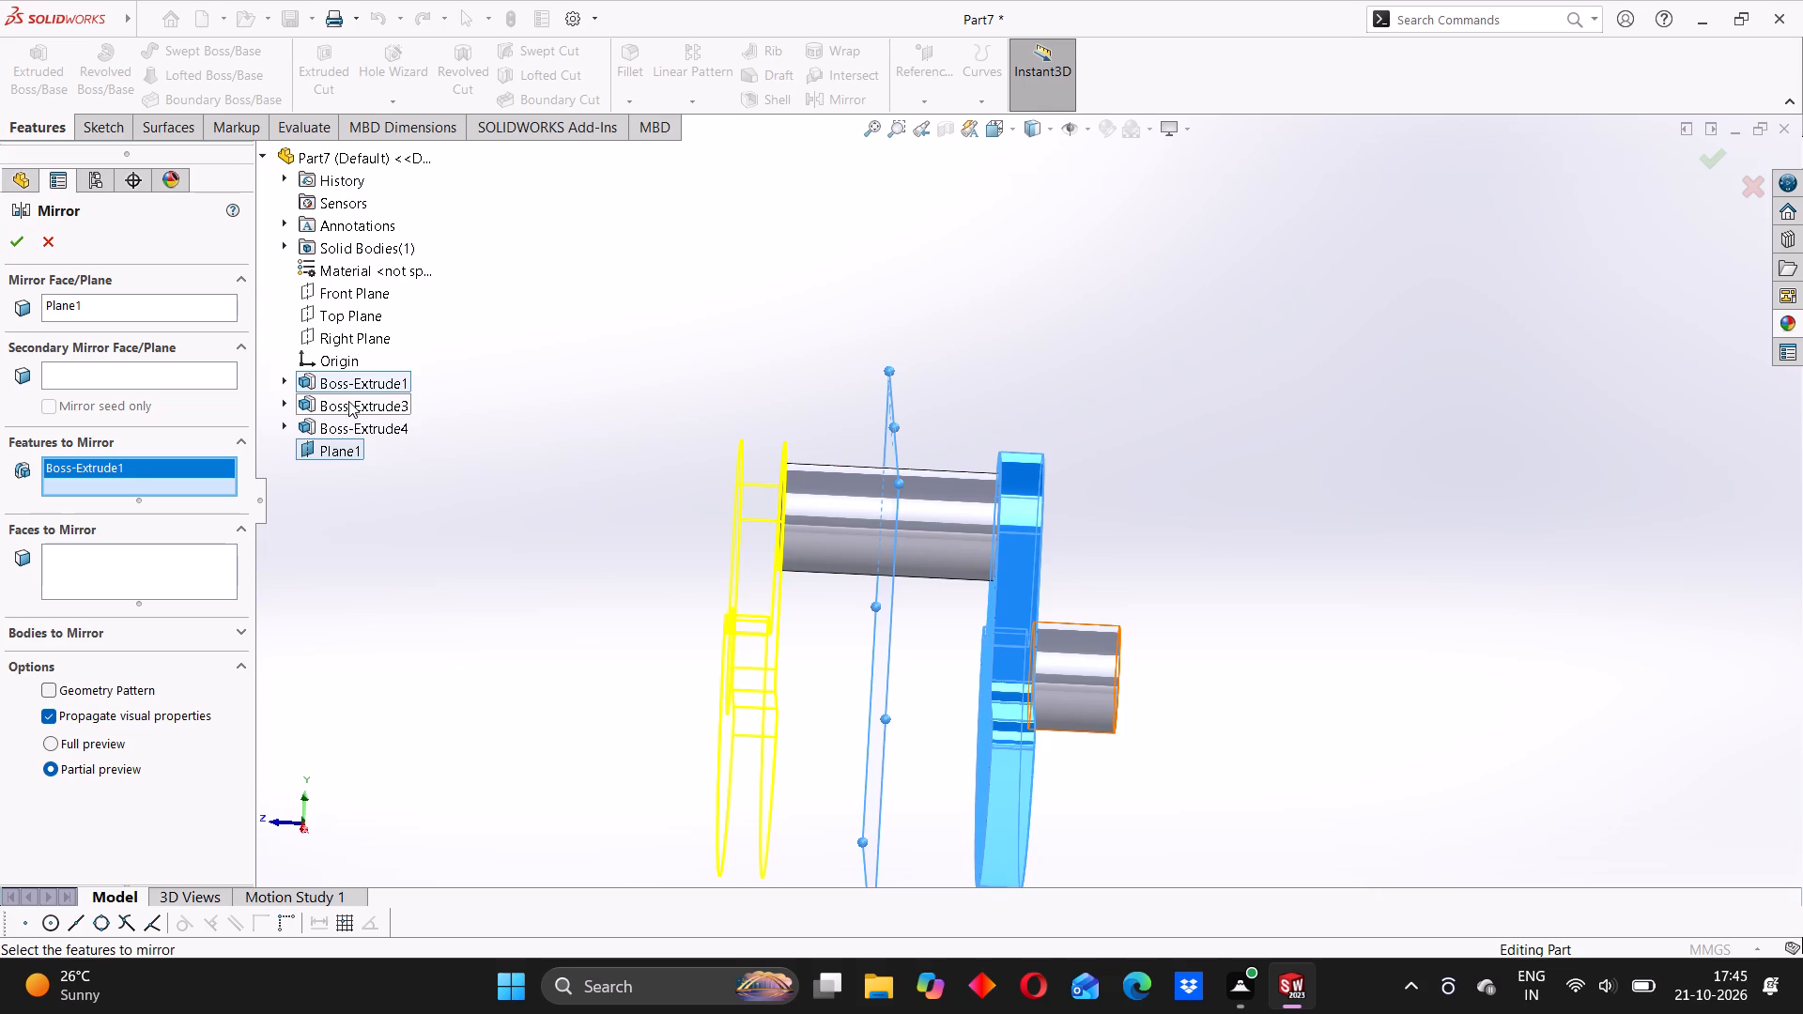
left_click(348, 401)
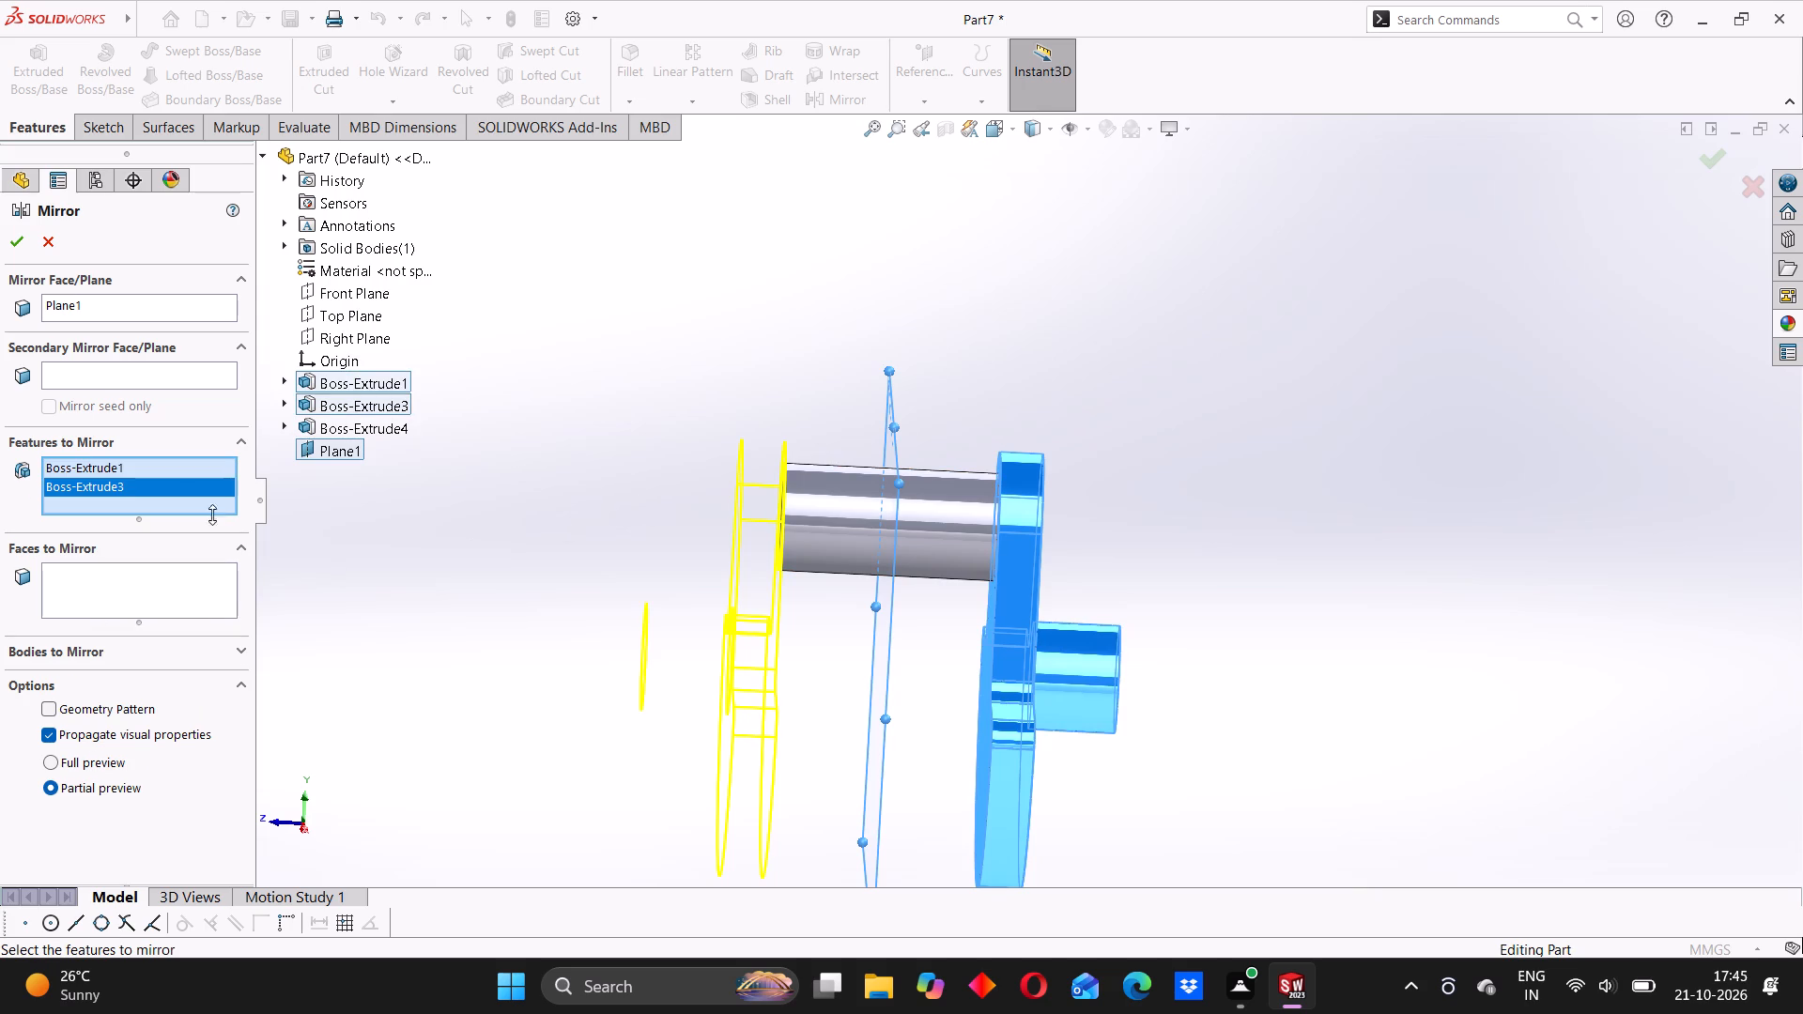
left_click(17, 239)
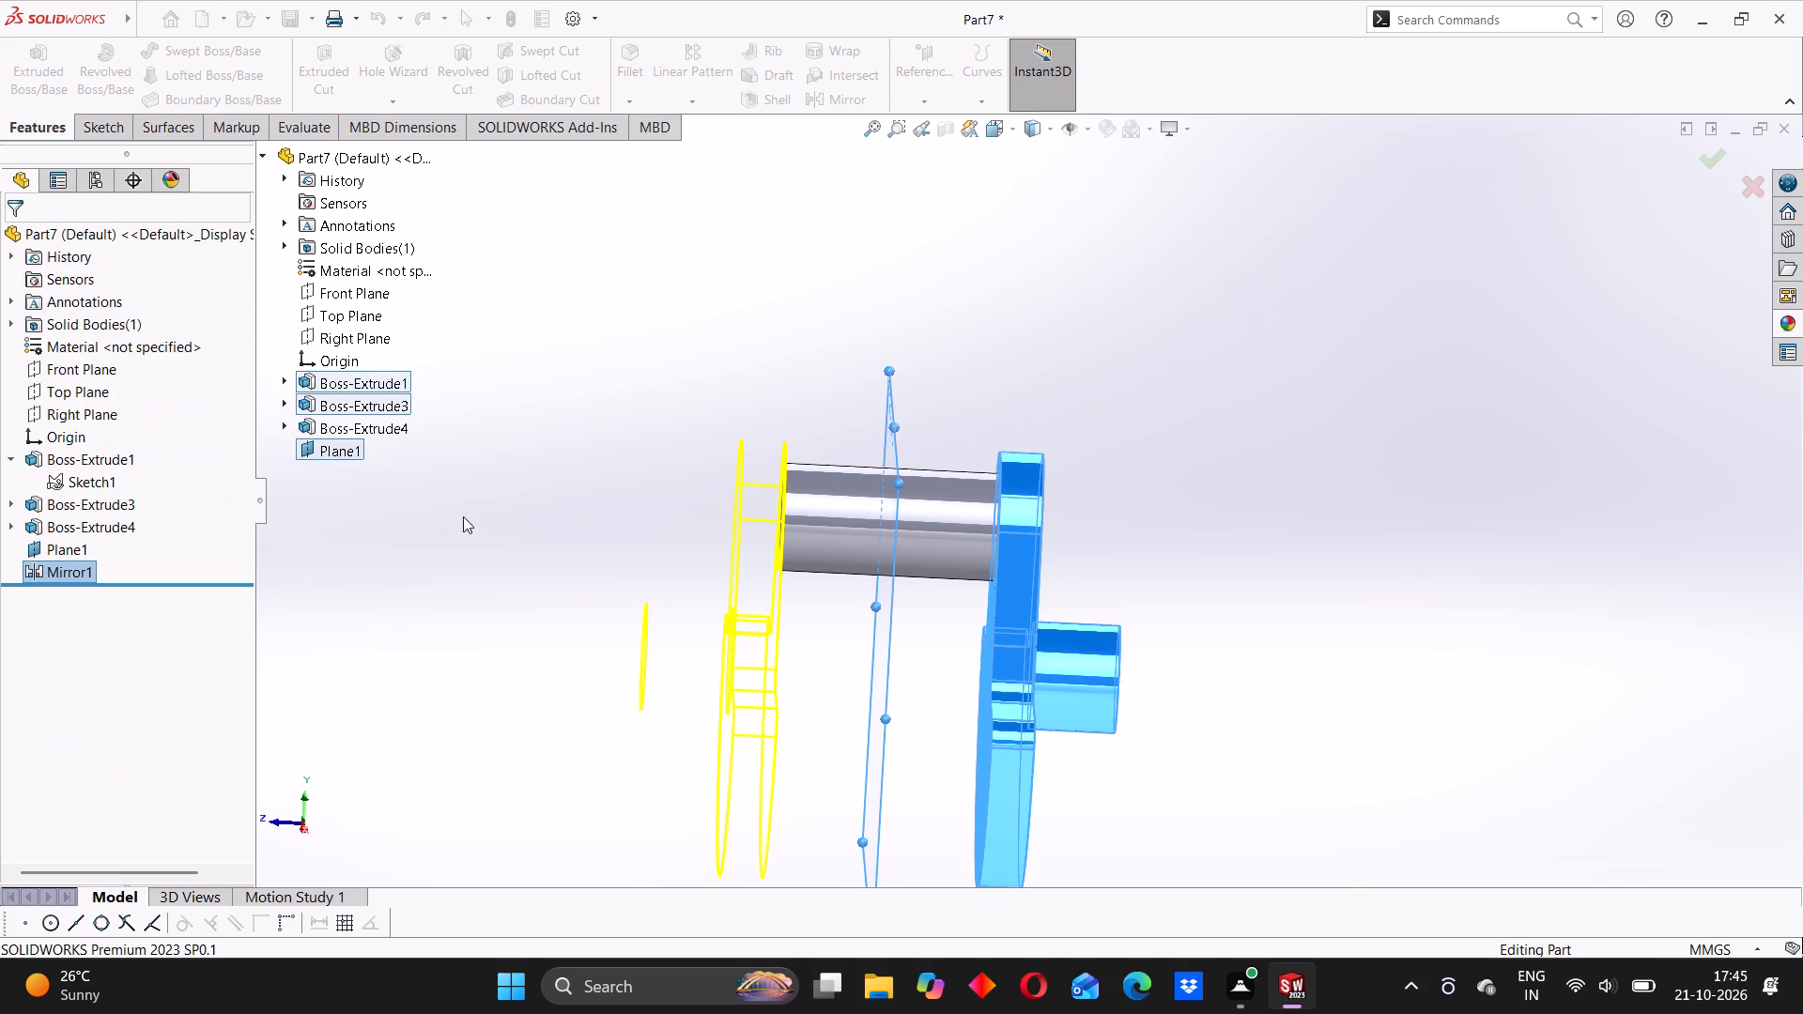
middle_click_drag(620, 576, 700, 627)
left_click(512, 477)
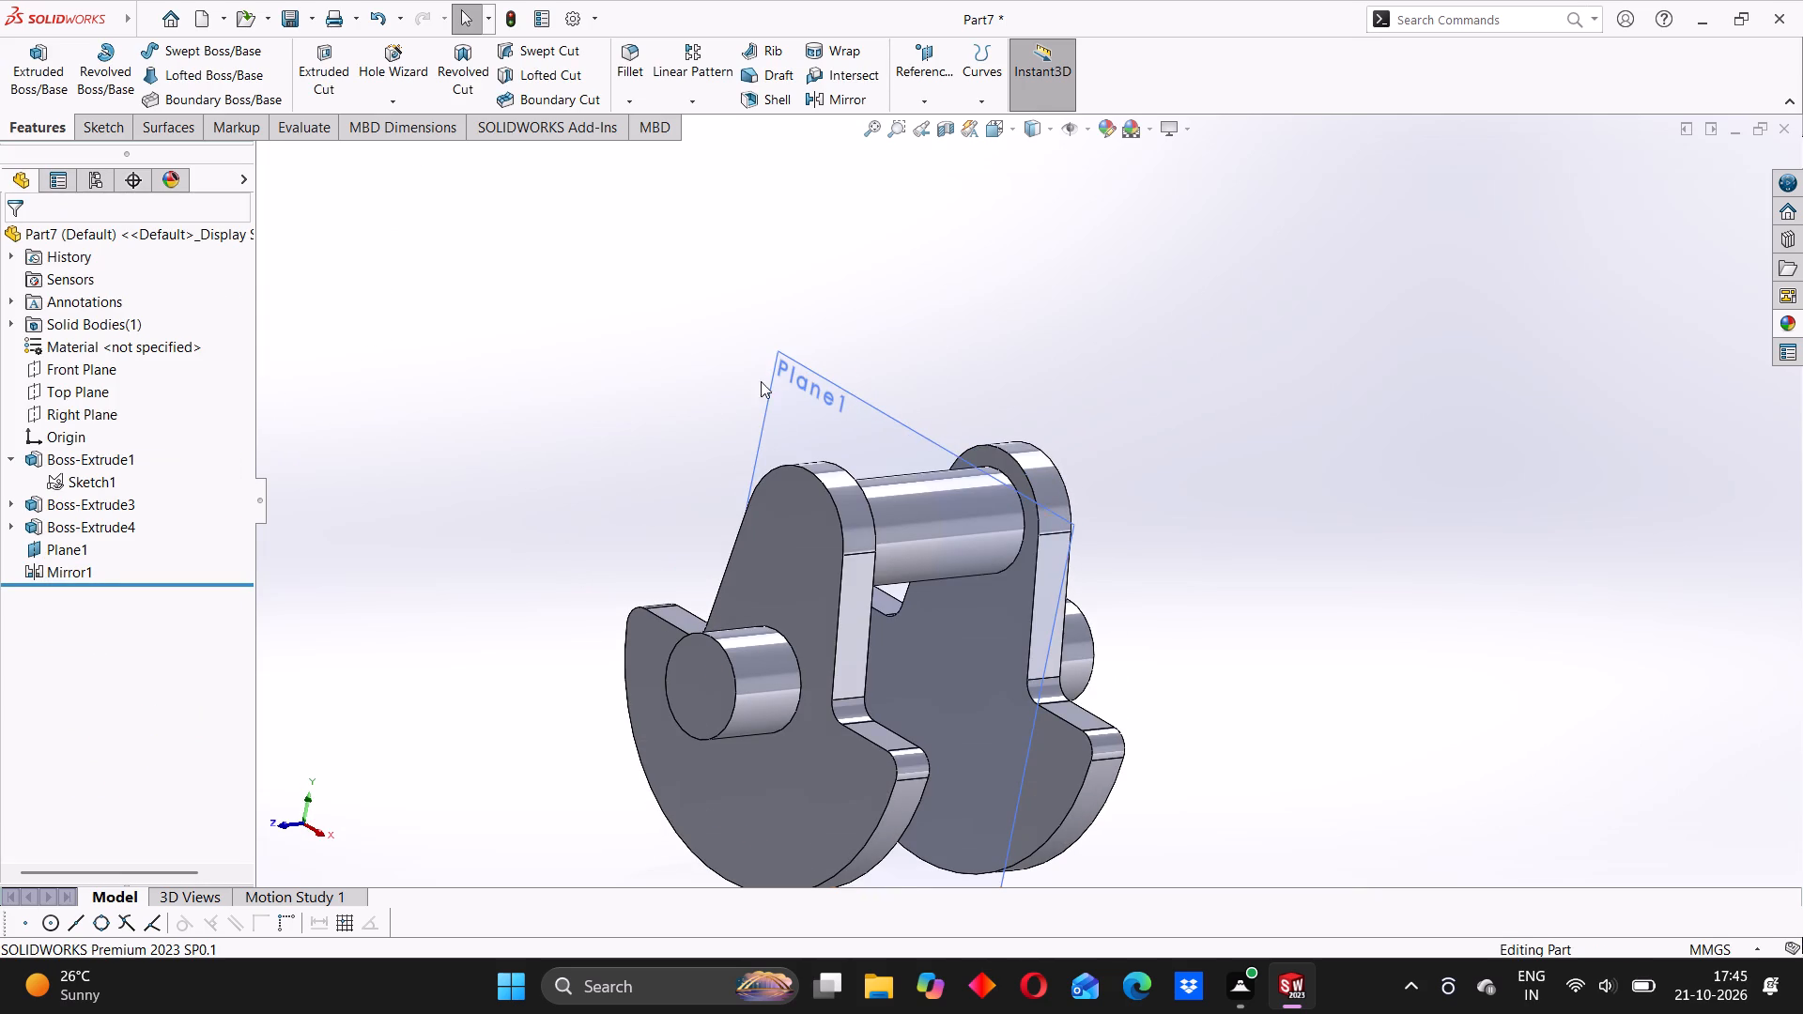
Hide the mid plane used for the mirror.
right_click(798, 370)
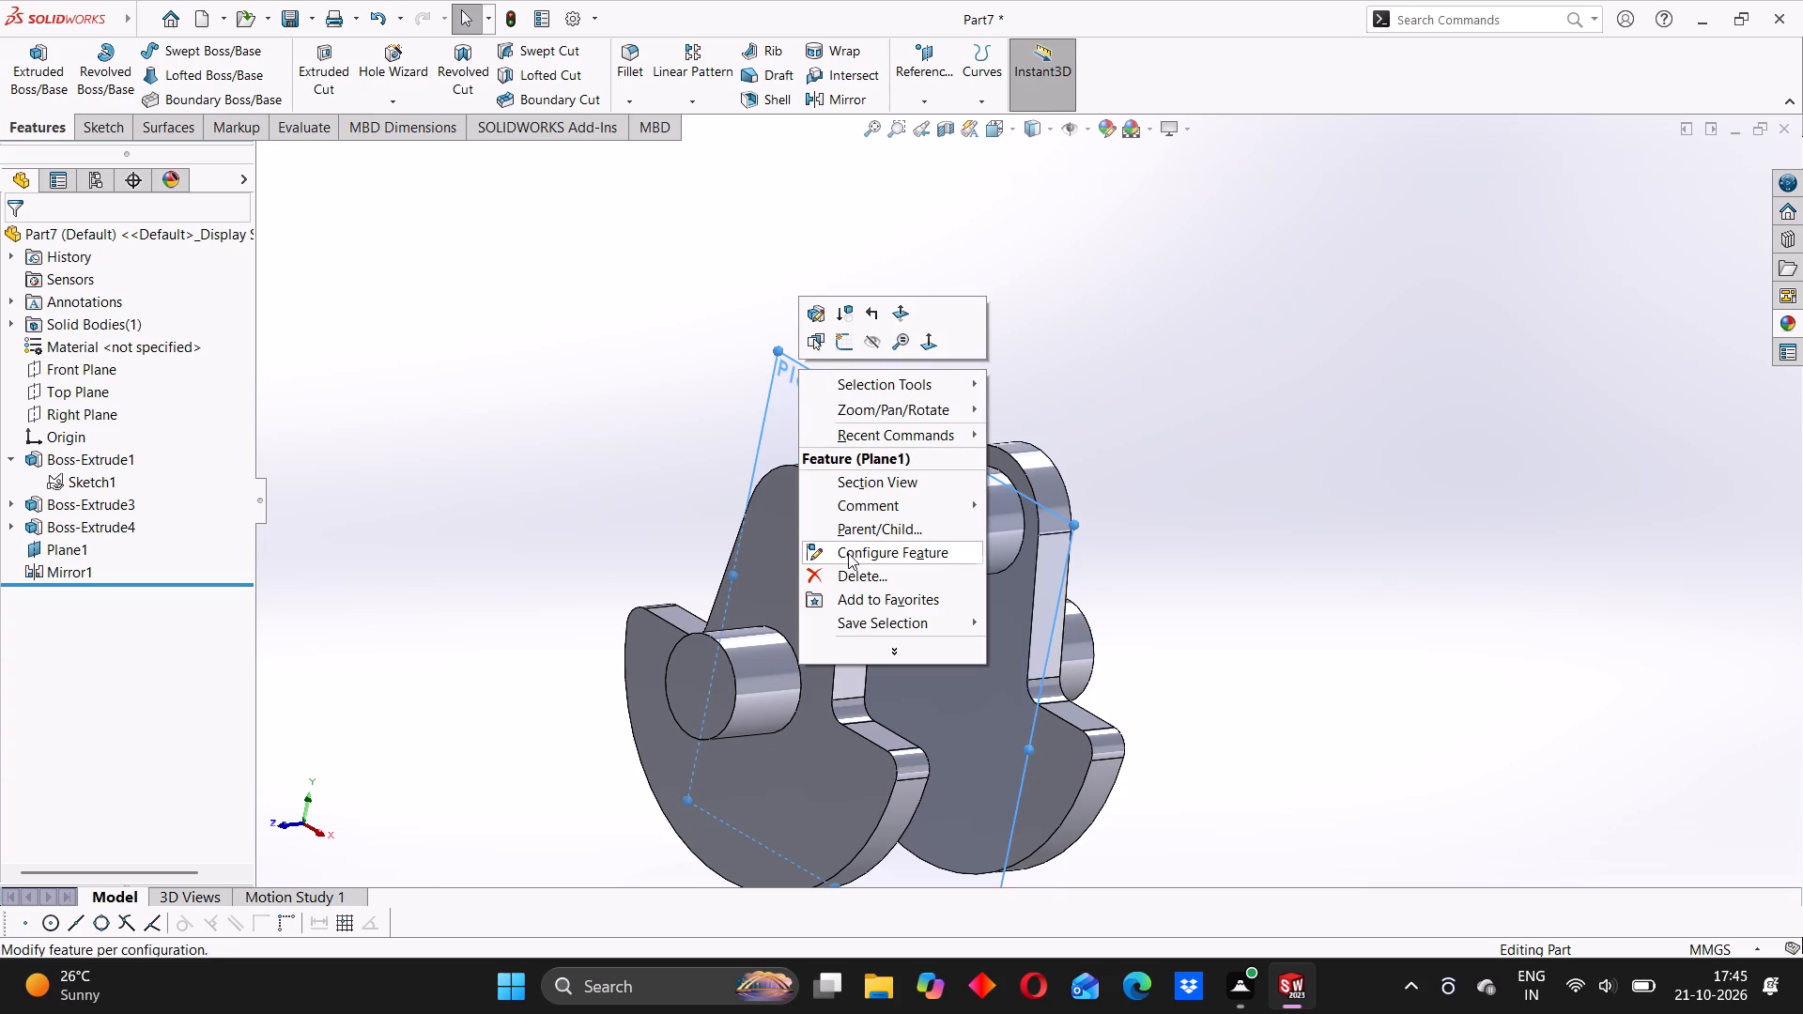
left_click(866, 337)
left_click(655, 432)
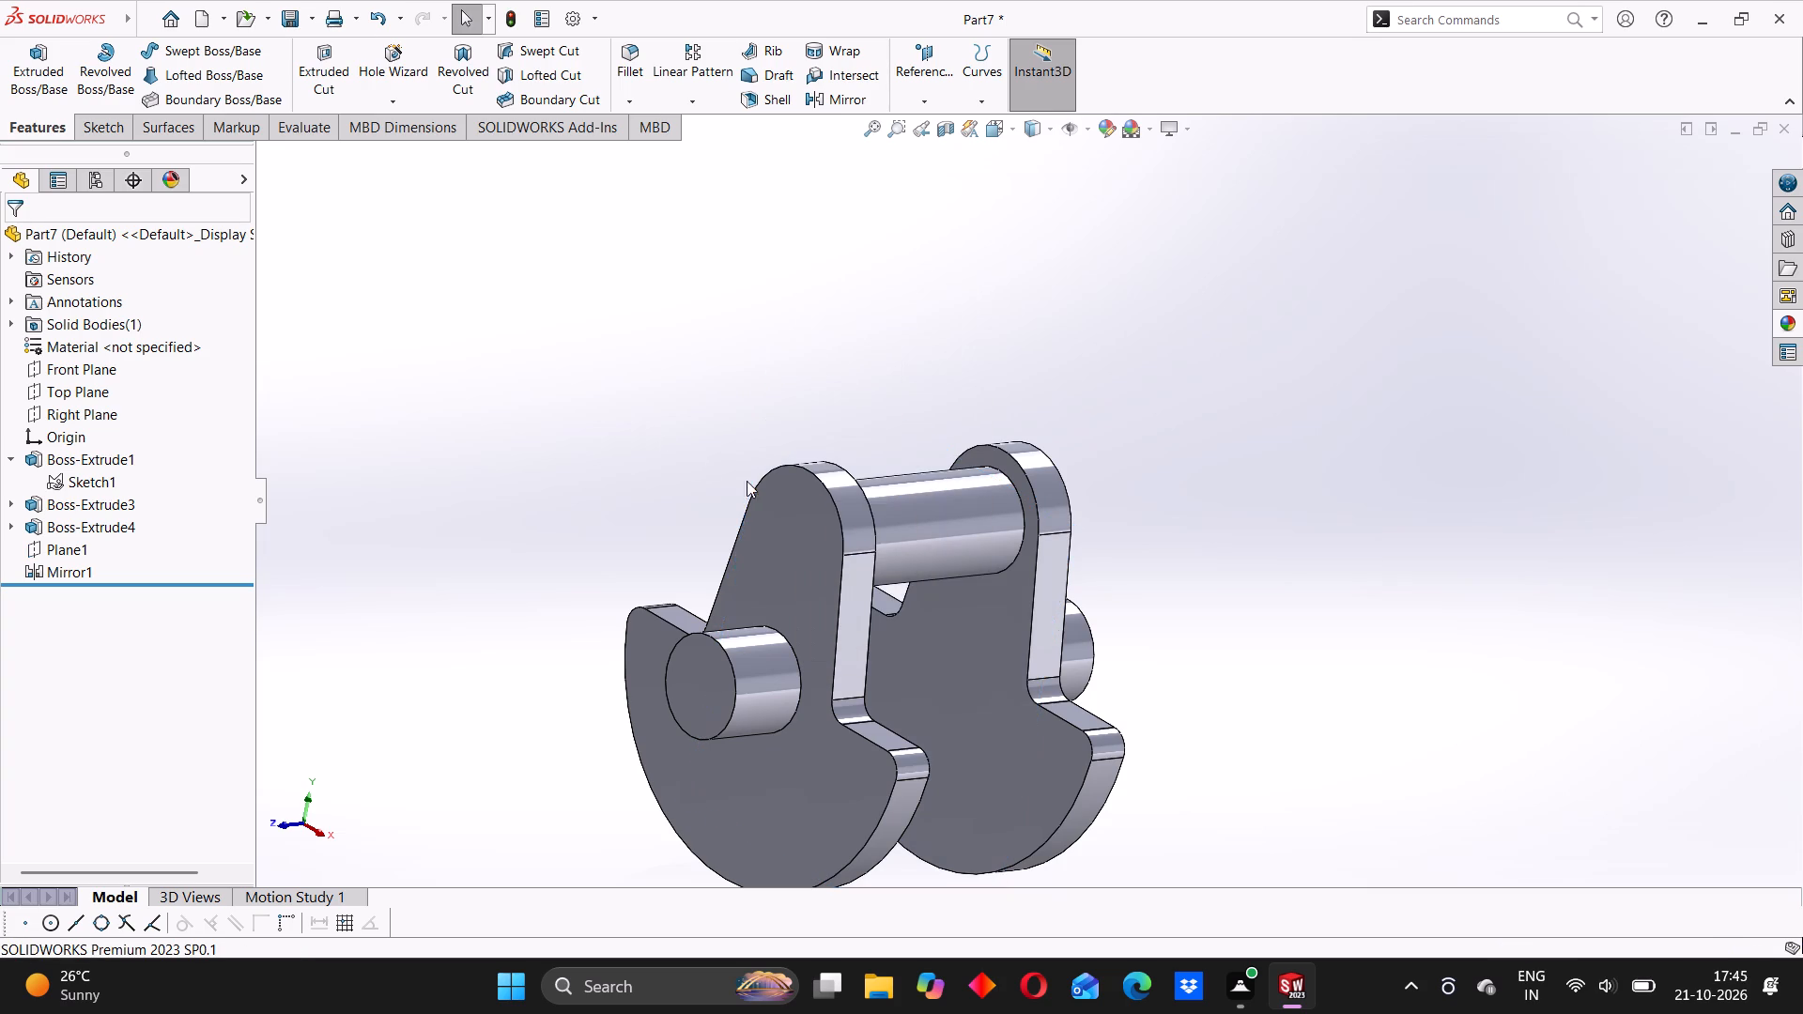
Examine the mirrored crankshaft's two webs, crank pin and main shaft ends from several sides.
middle_click_drag(863, 567, 824, 545)
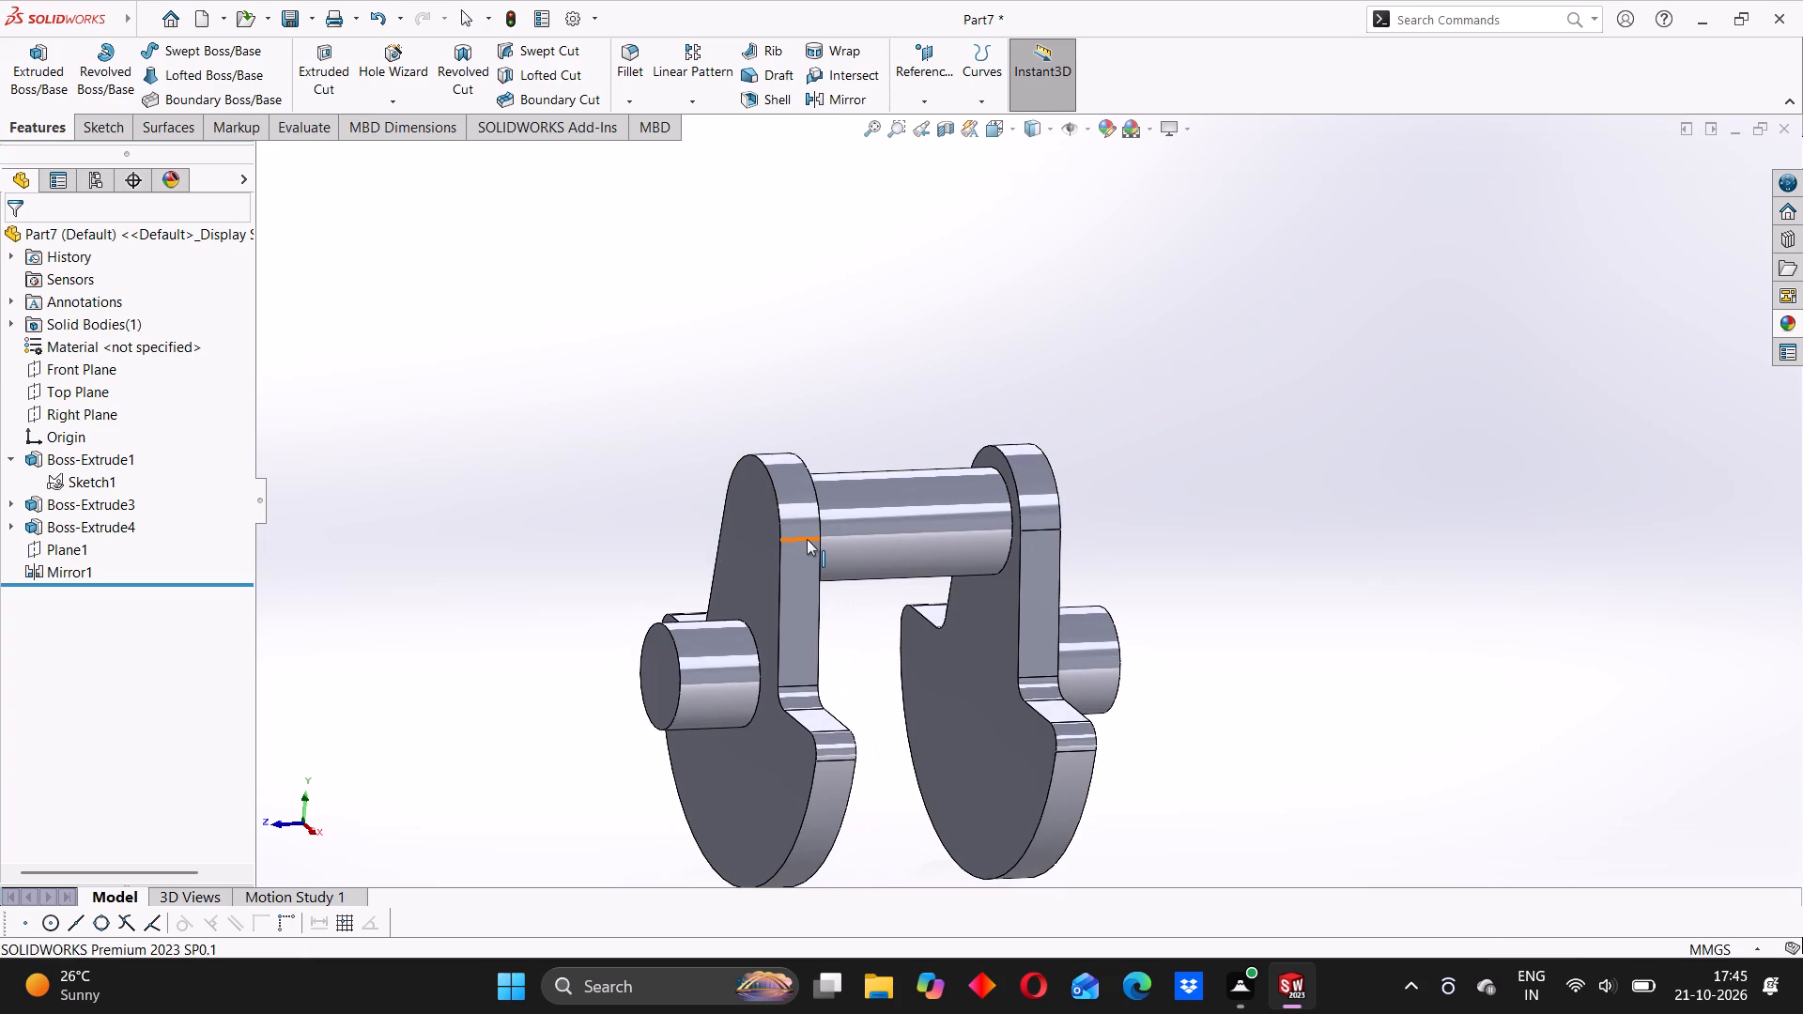
middle_click_drag(922, 555, 920, 553)
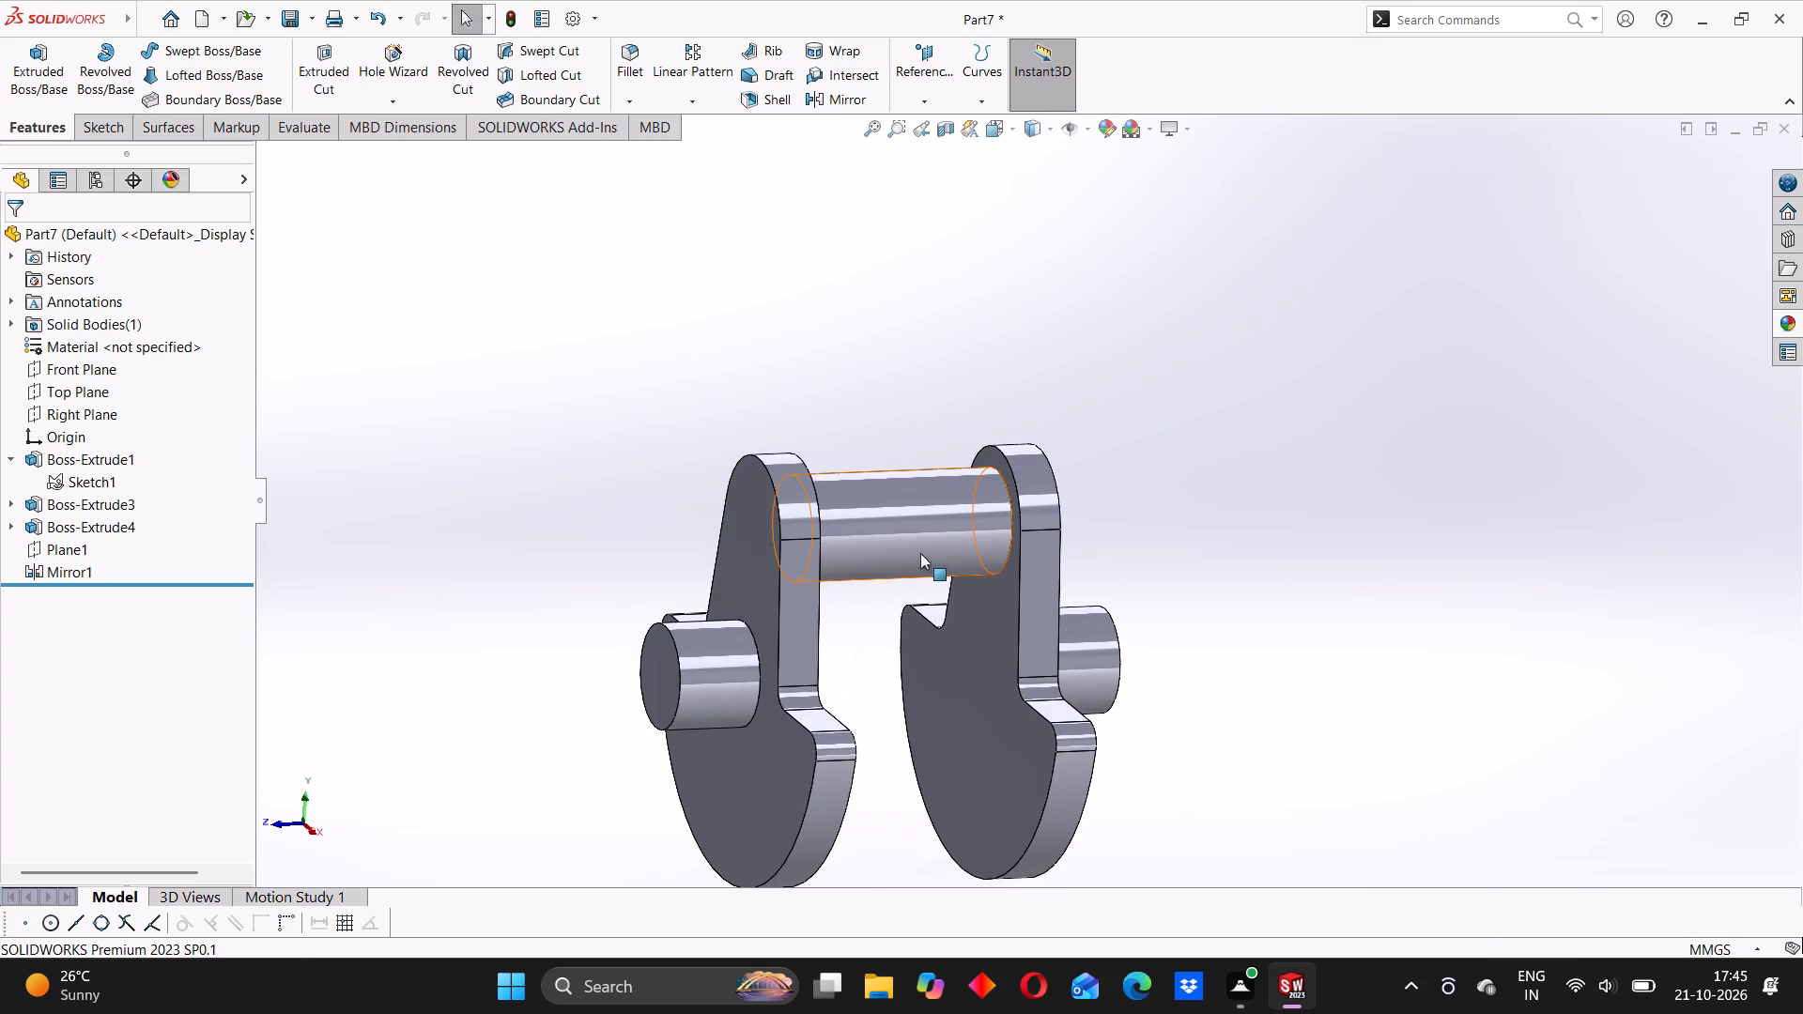
middle_click_drag(920, 553, 906, 552)
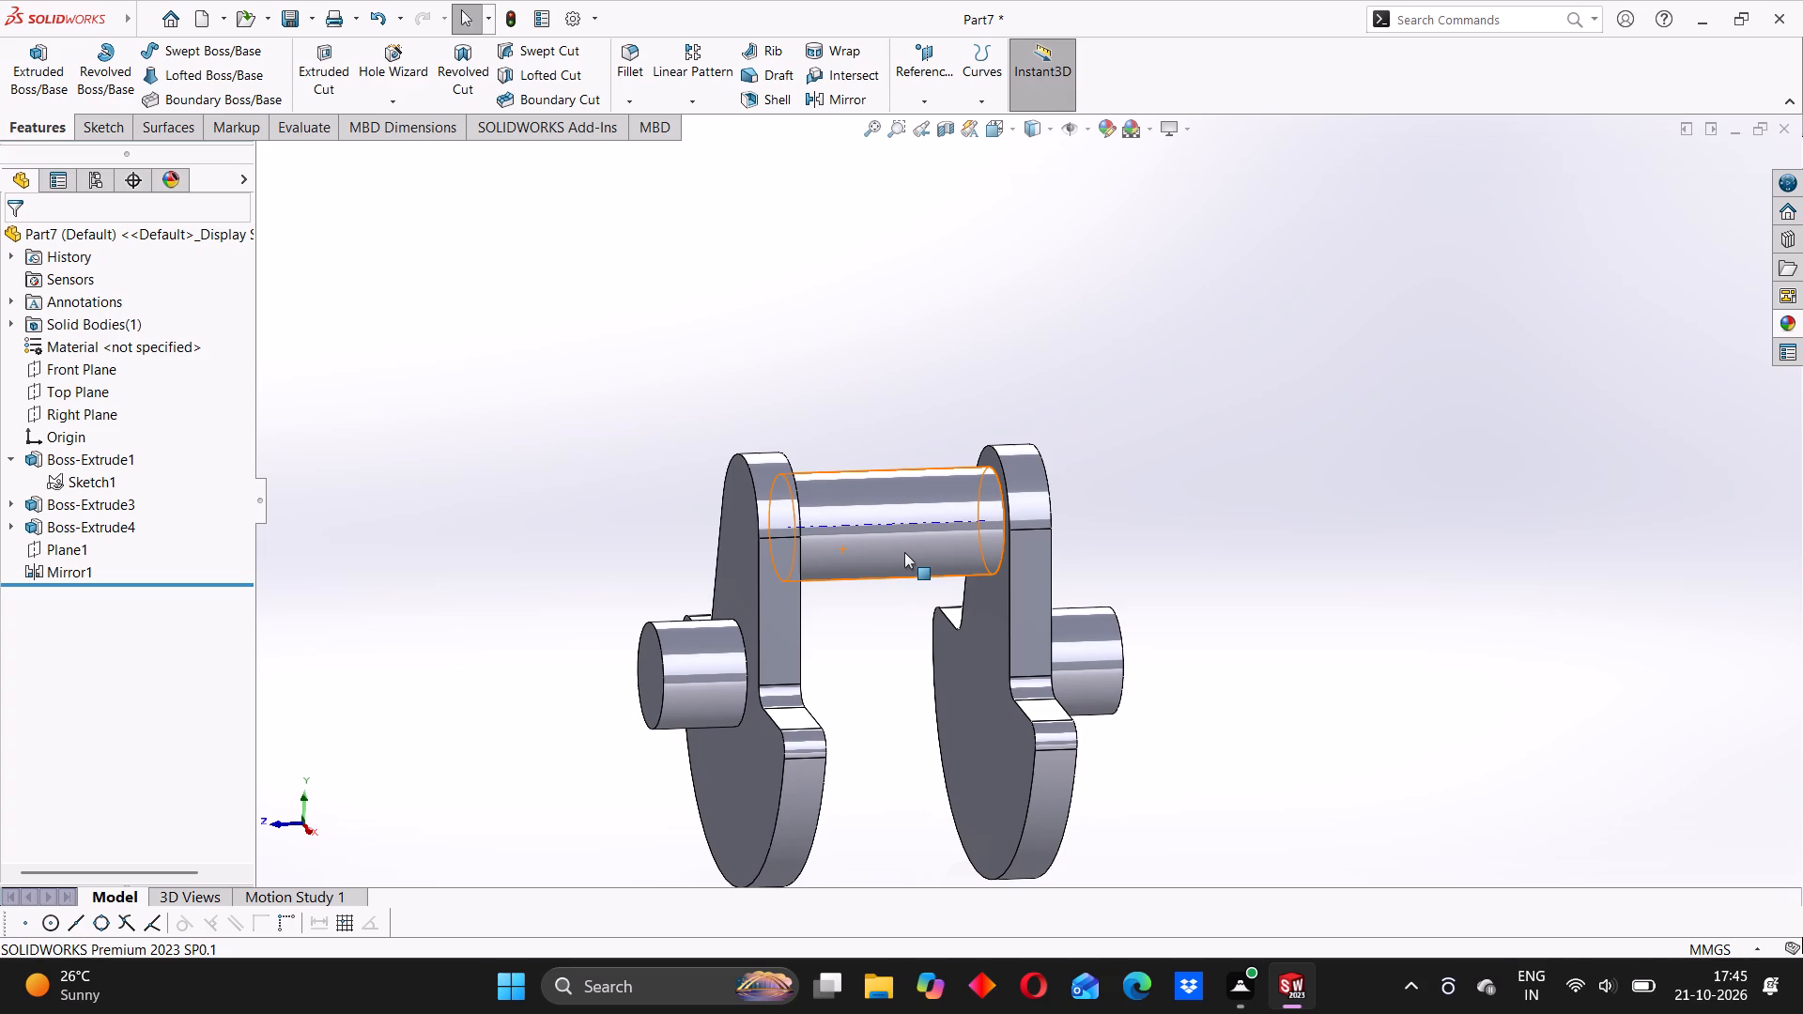
scroll(904, 552, "up", 3)
middle_click_drag(896, 594, 856, 545)
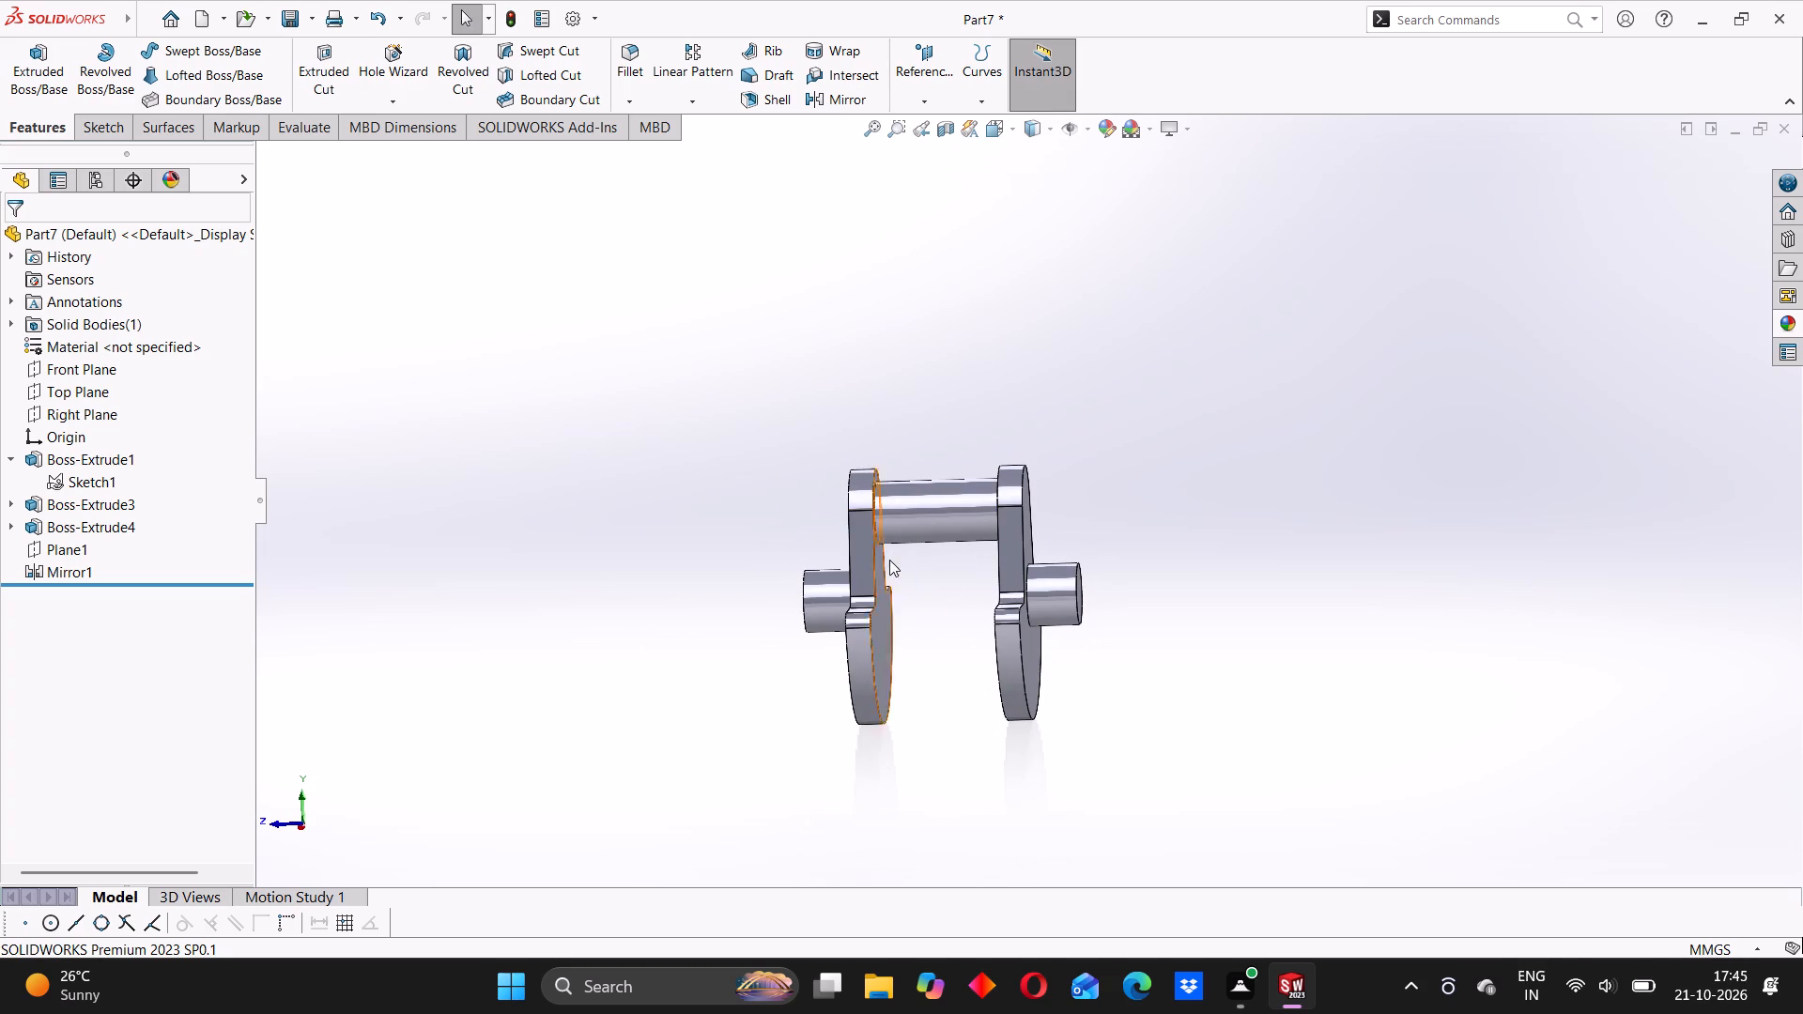
scroll(917, 547, "down", 1)
middle_click_drag(902, 570, 932, 564)
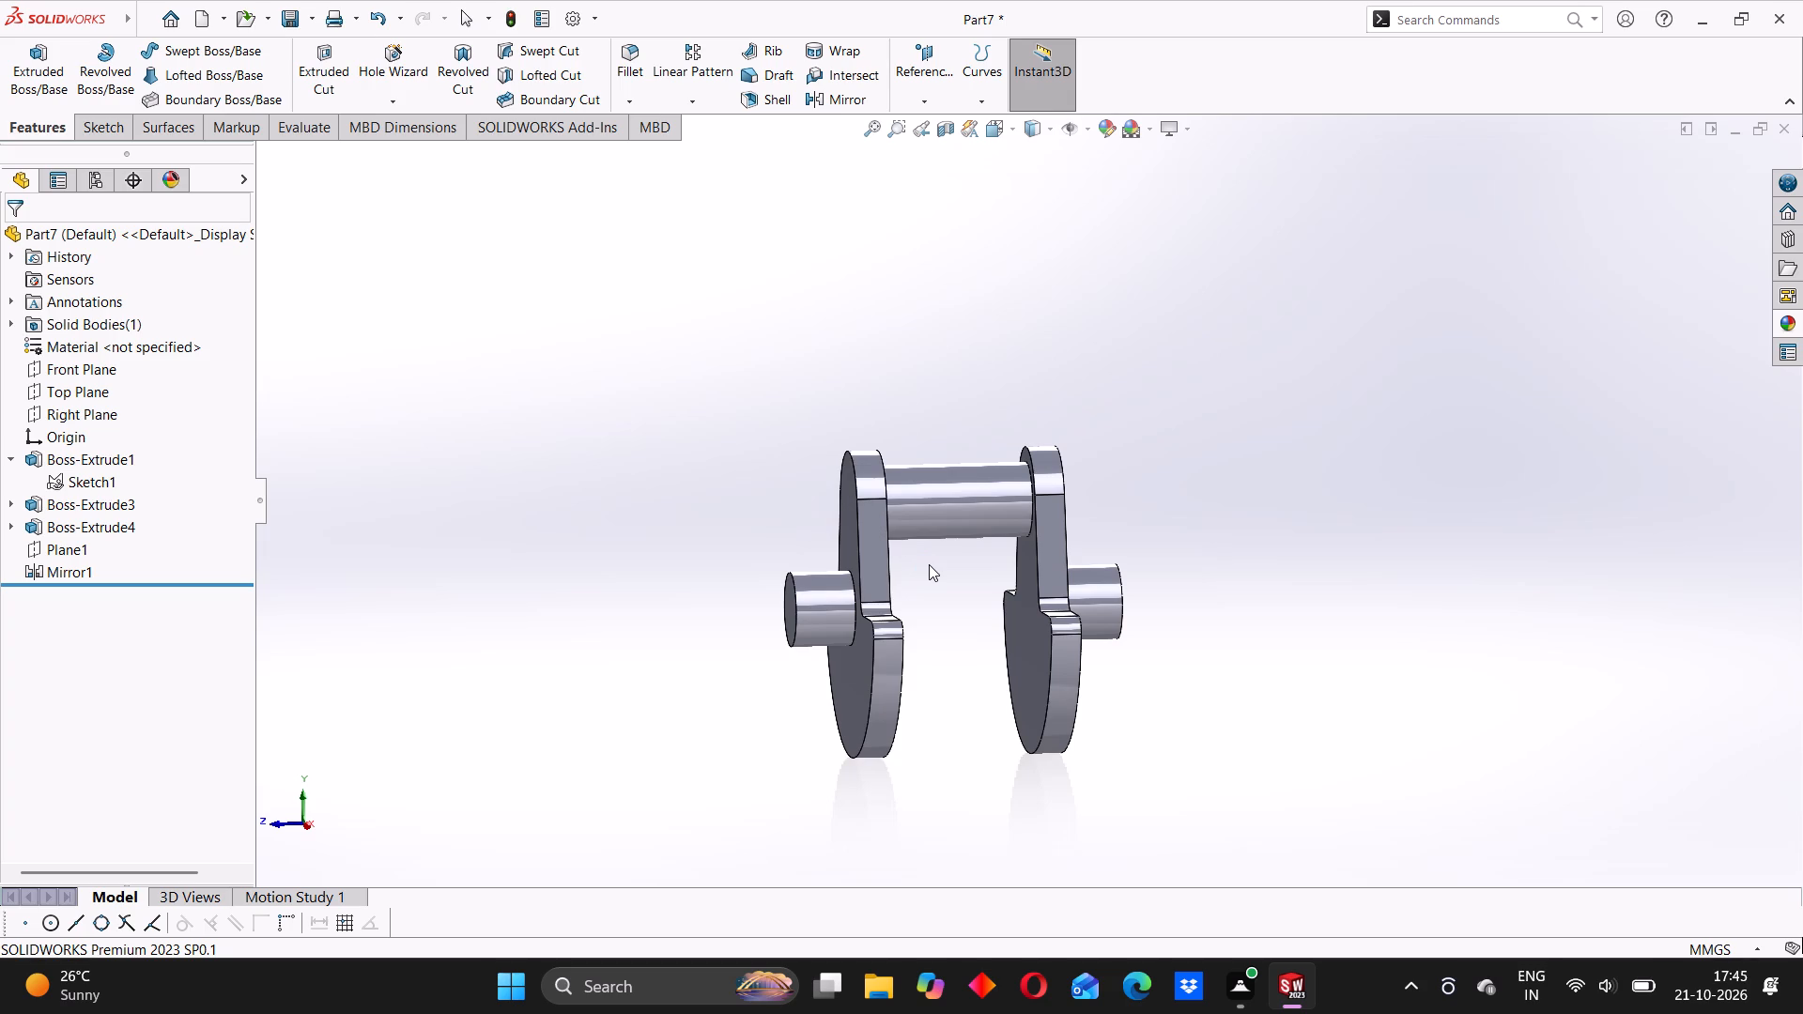
scroll(910, 616, "up", 1)
scroll(994, 539, "down", 2)
middle_click_drag(1011, 614, 980, 628)
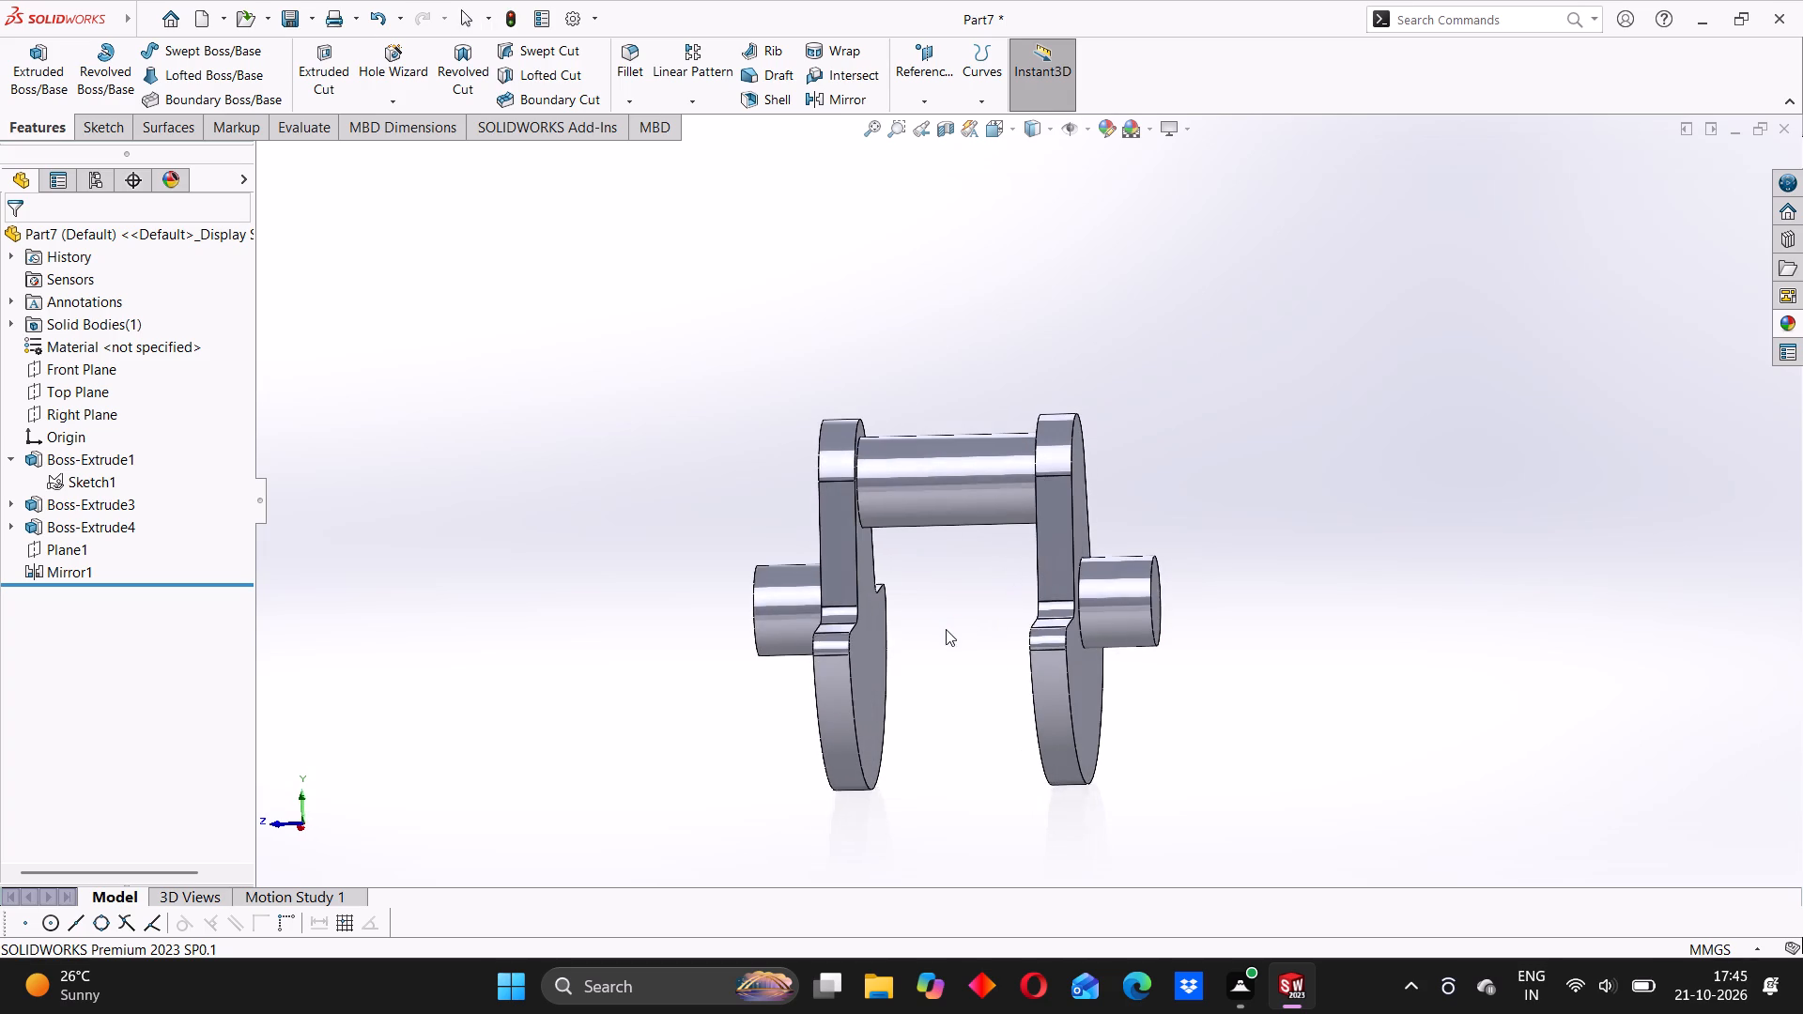
scroll(949, 558, "down", 2)
middle_click(992, 590)
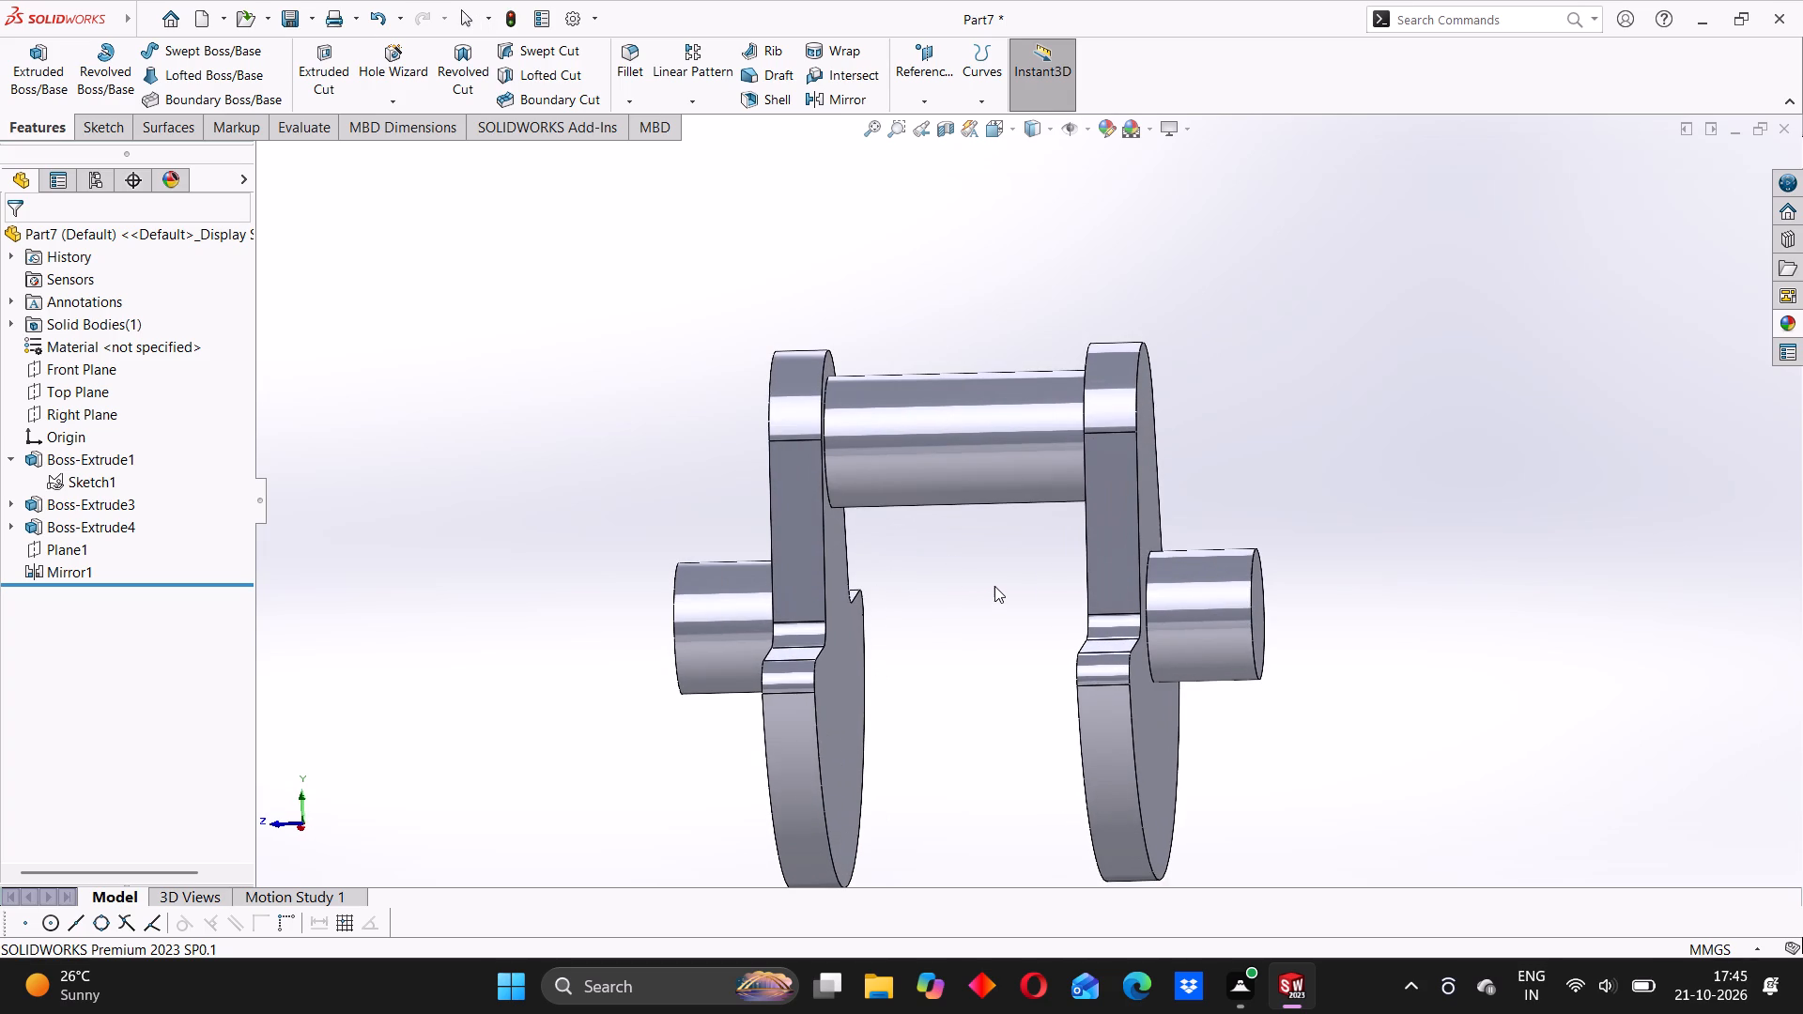
scroll(970, 590, "up", 2)
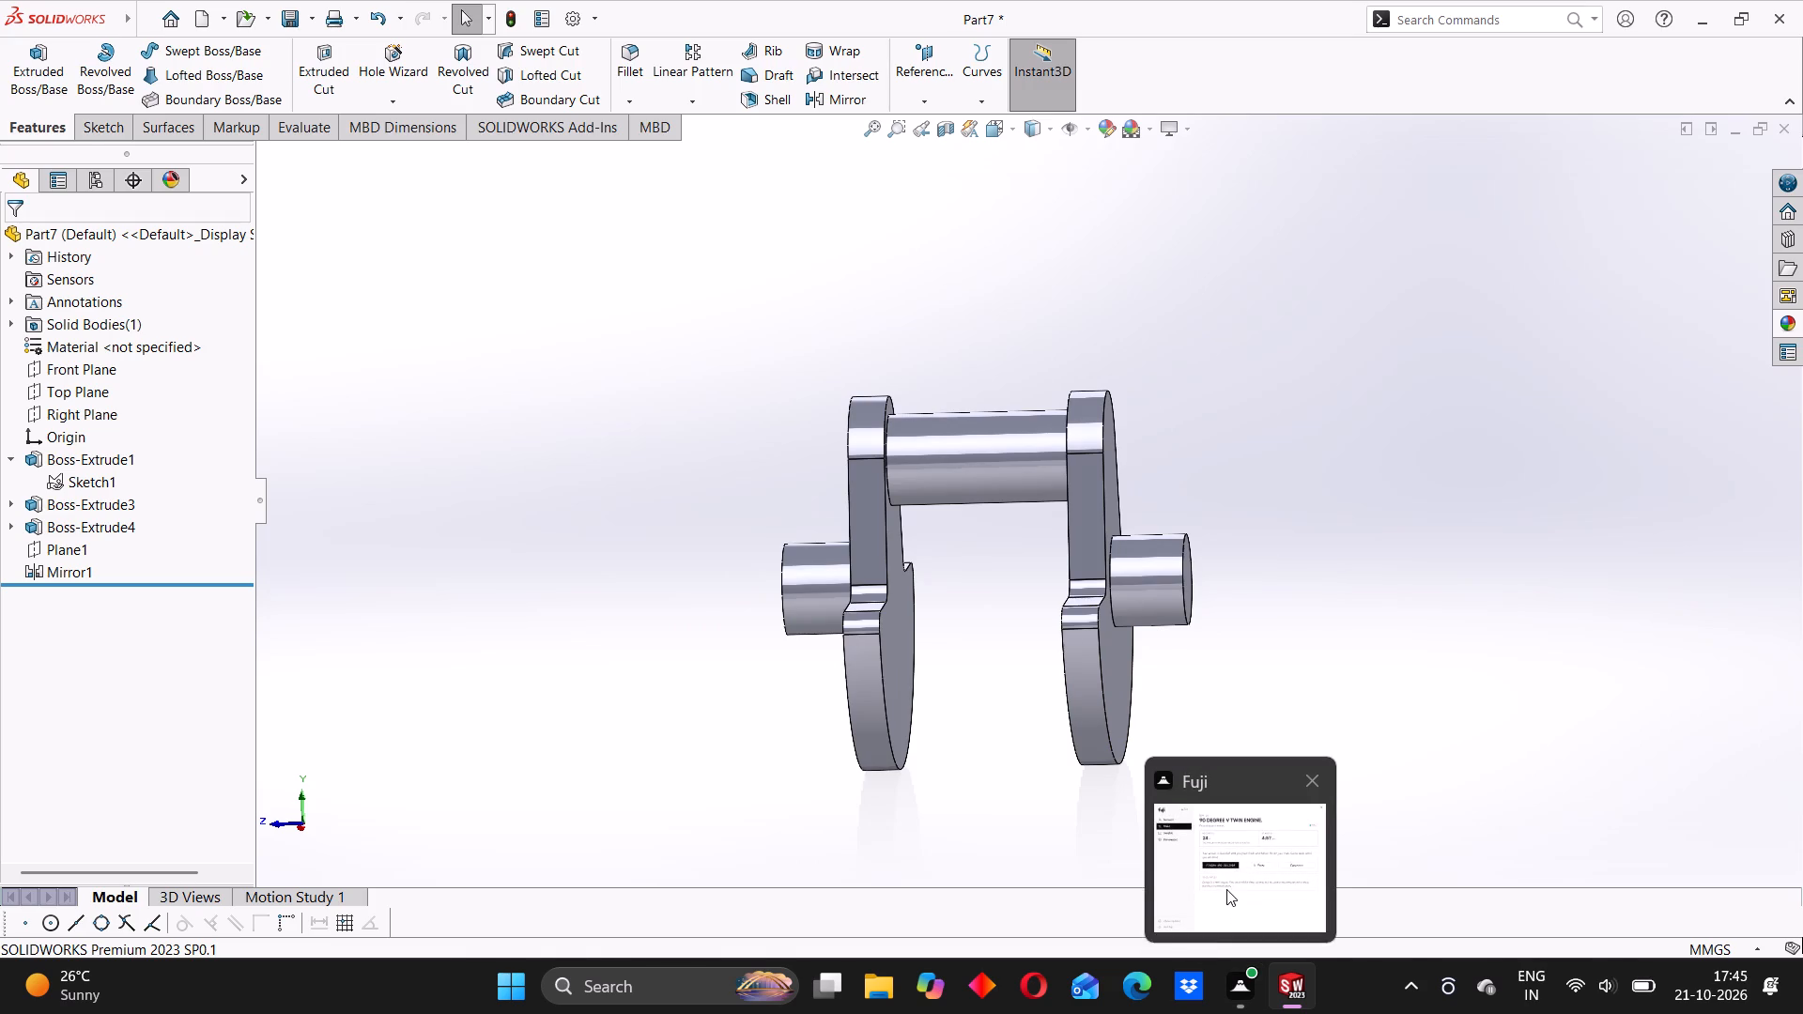
scroll(984, 545, "up", 1)
middle_click_drag(984, 545, 1013, 545)
scroll(1006, 544, "down", 1)
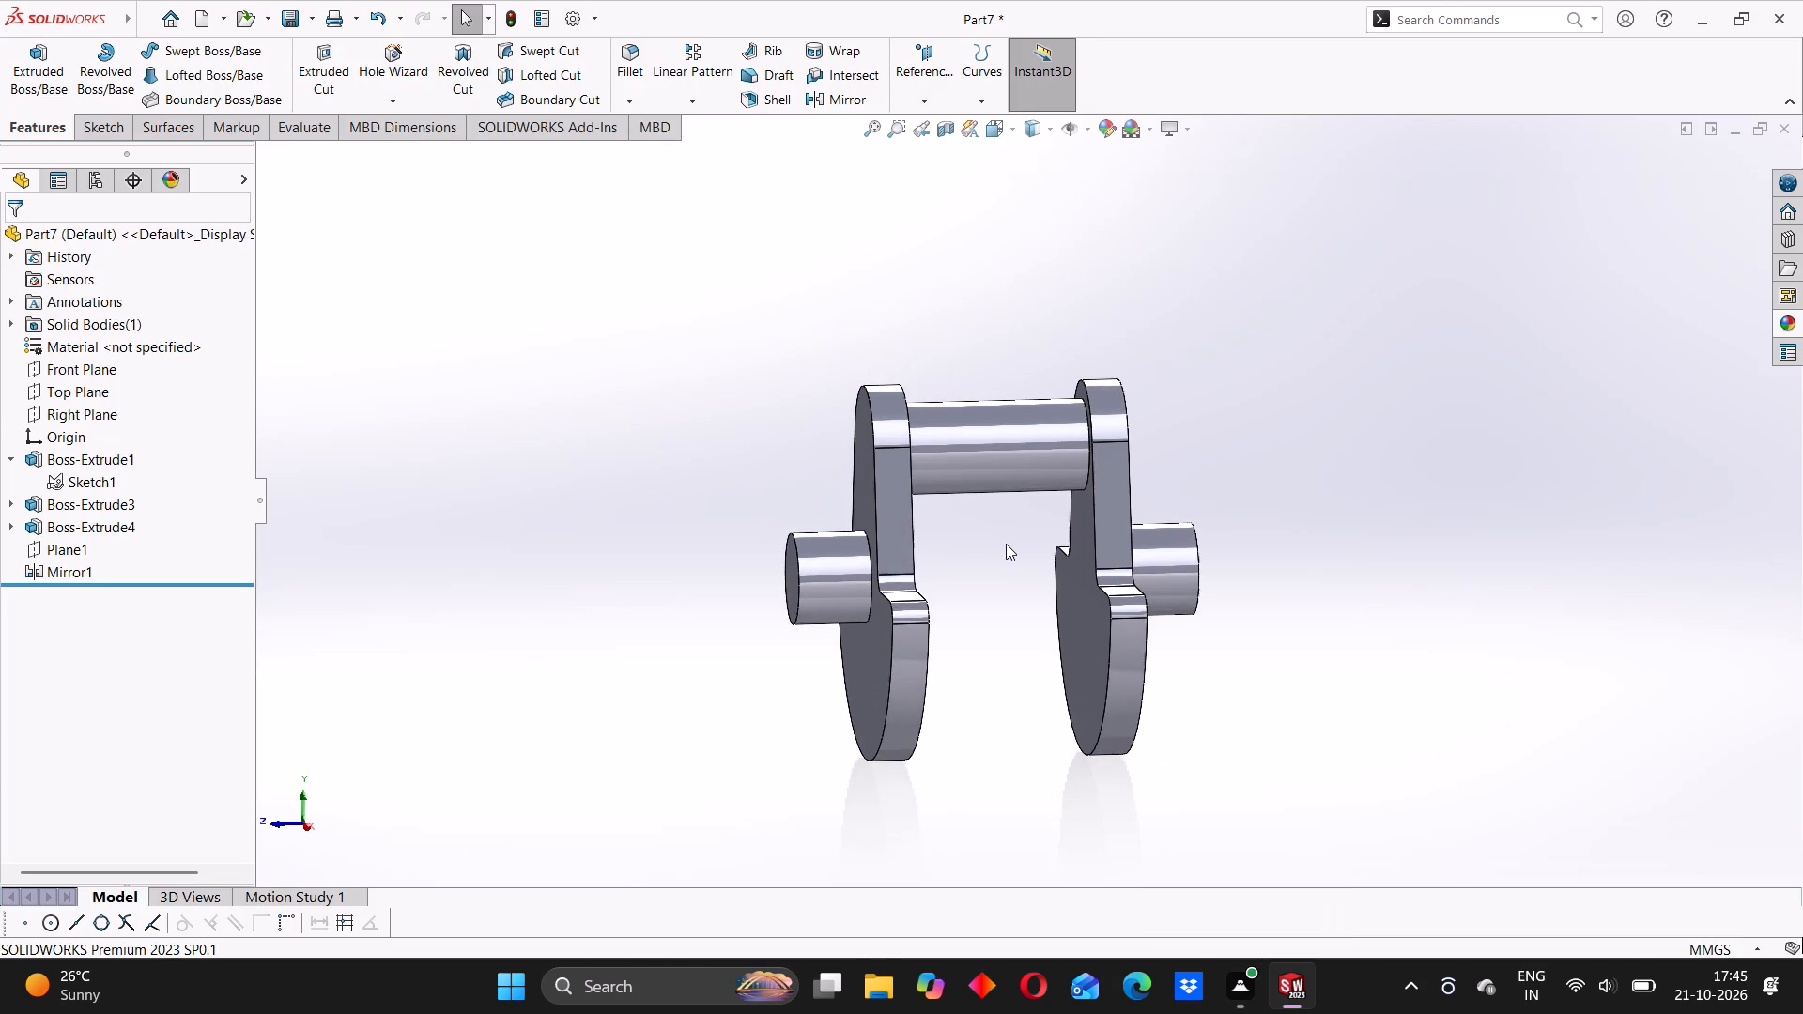
scroll(1006, 544, "down", 1)
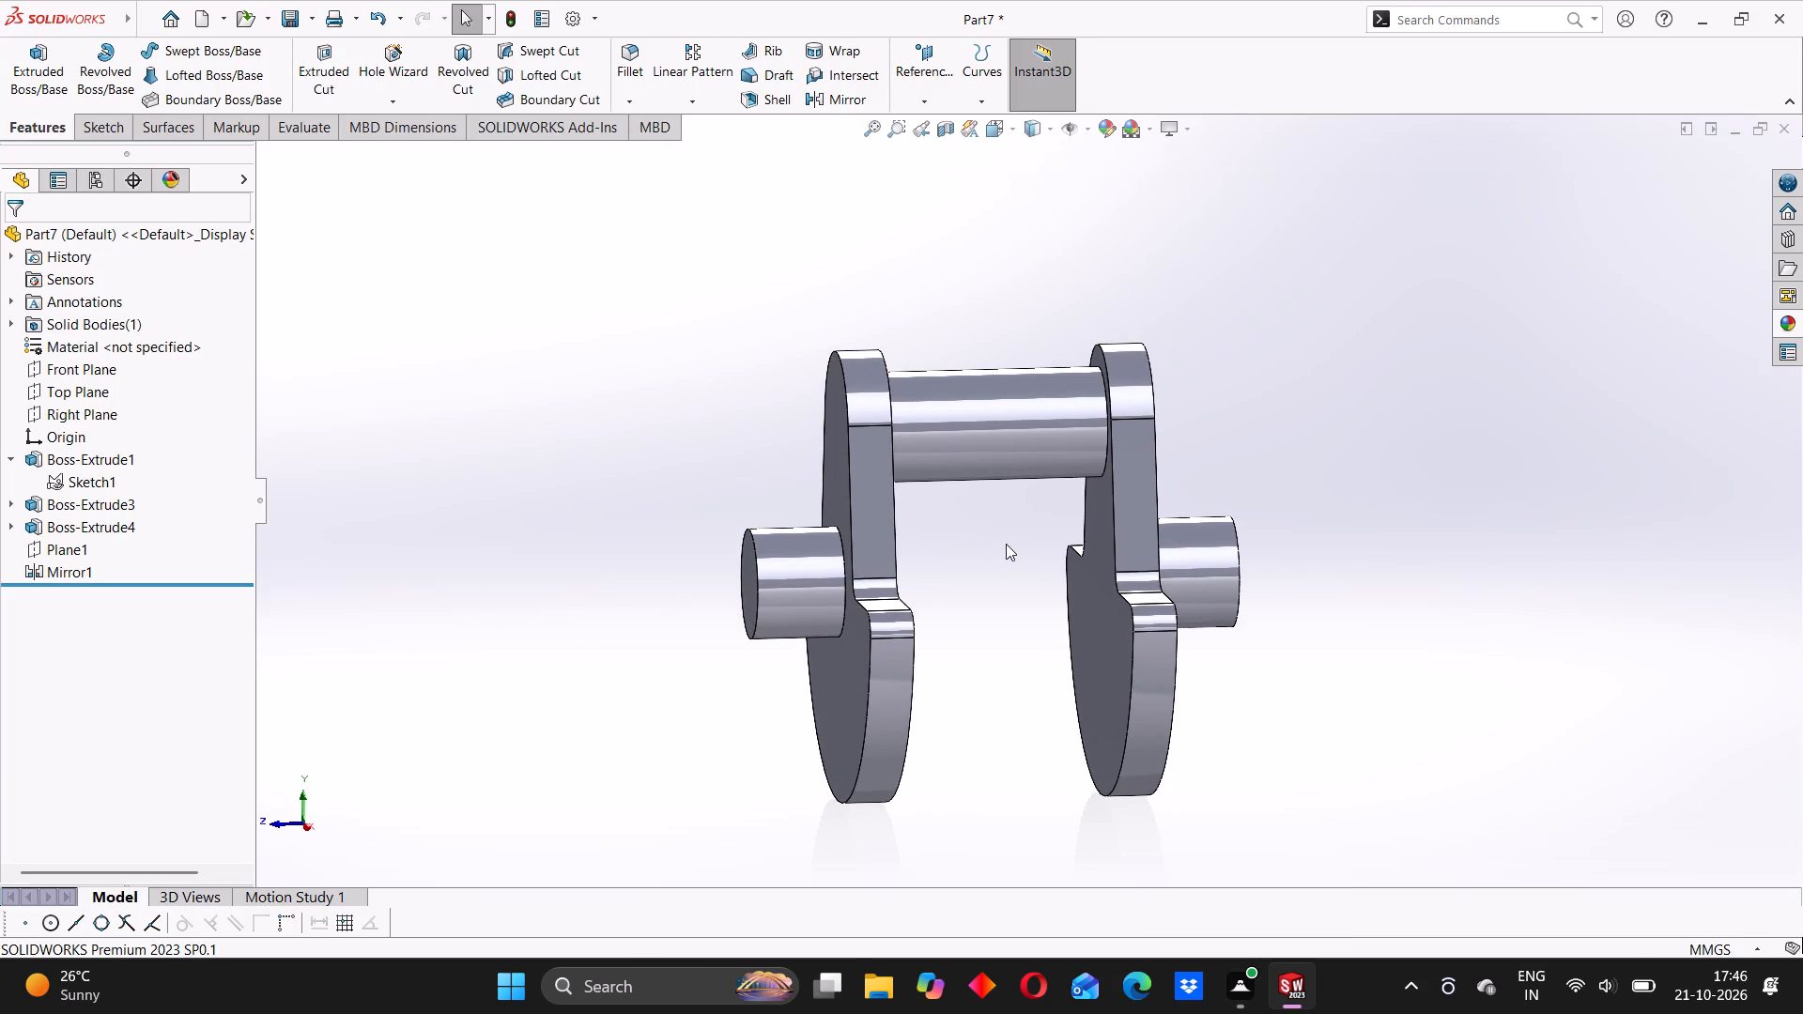
middle_click_drag(989, 619, 972, 561)
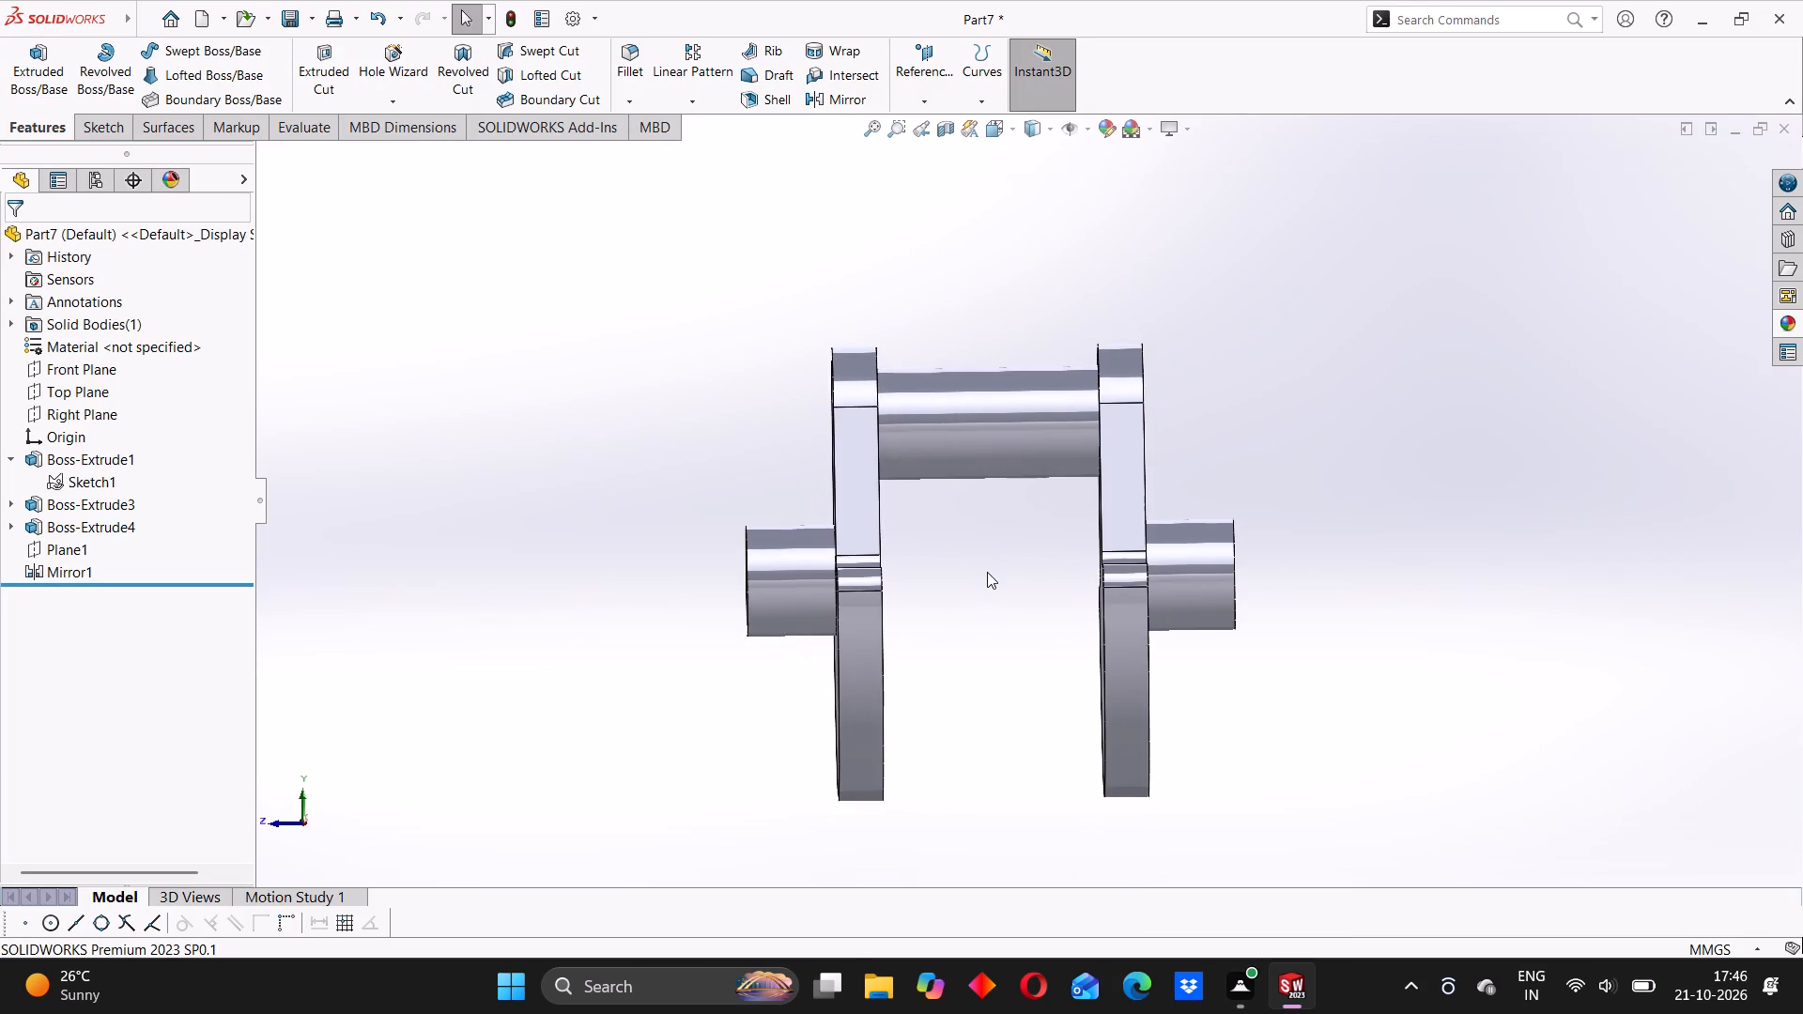
scroll(988, 572, "up", 2)
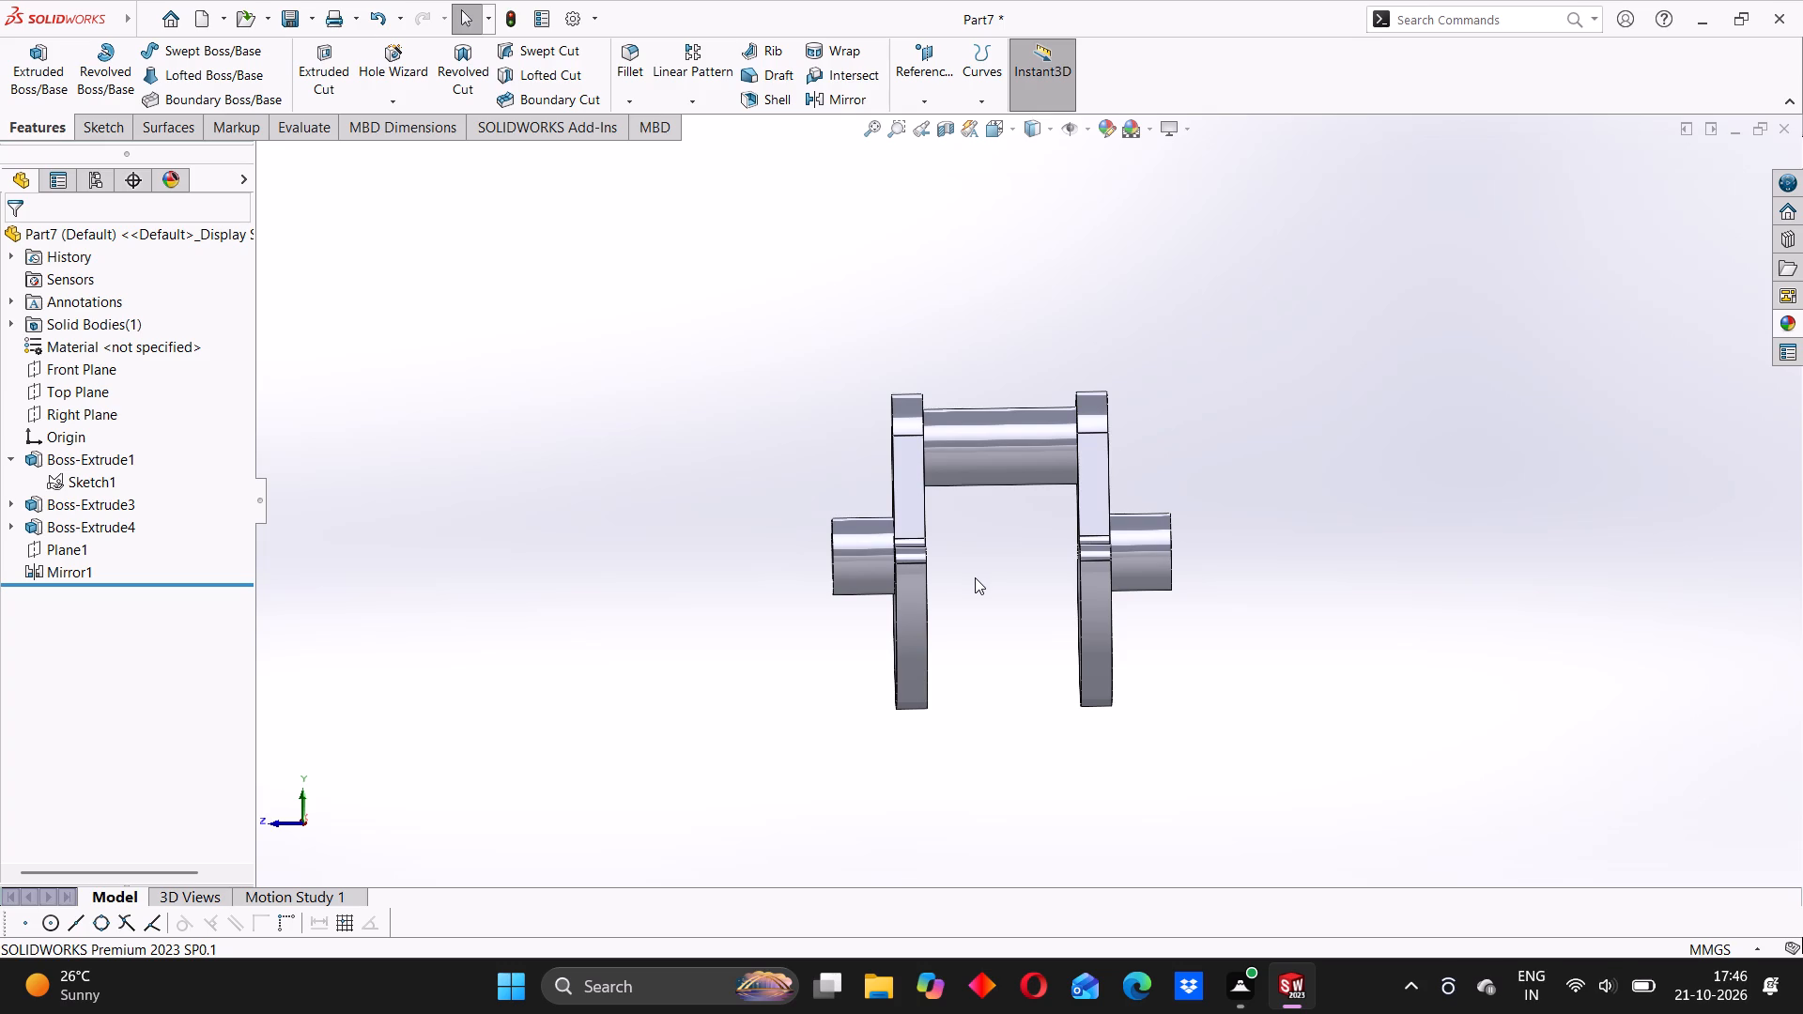
middle_click_drag(994, 661, 1016, 653)
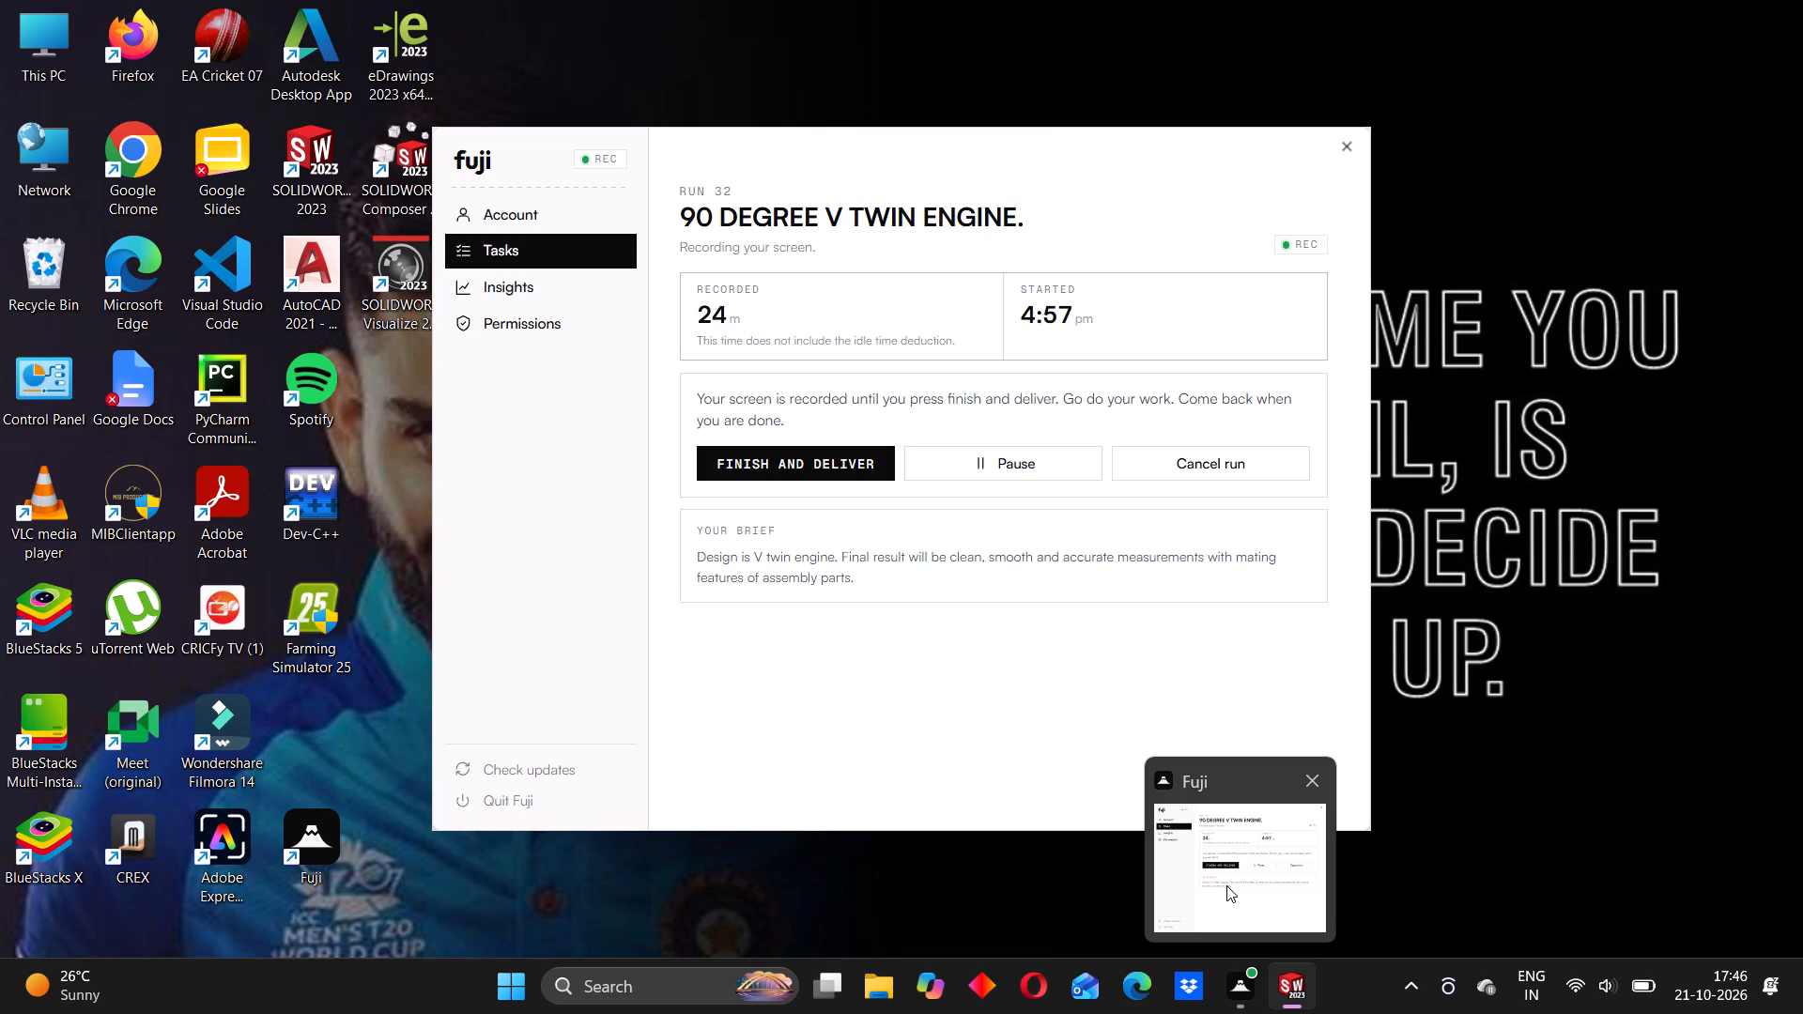
Examine the crankshaft from both ends and side-on, checking the spacing of the webs and the alignment of the crank pin and main shafts.
middle_click_drag(1051, 497, 1119, 542)
left_click(1269, 466)
middle_click_drag(1324, 464, 1252, 494)
left_click(1250, 482)
middle_click_drag(1267, 477, 1170, 520)
left_click(732, 391)
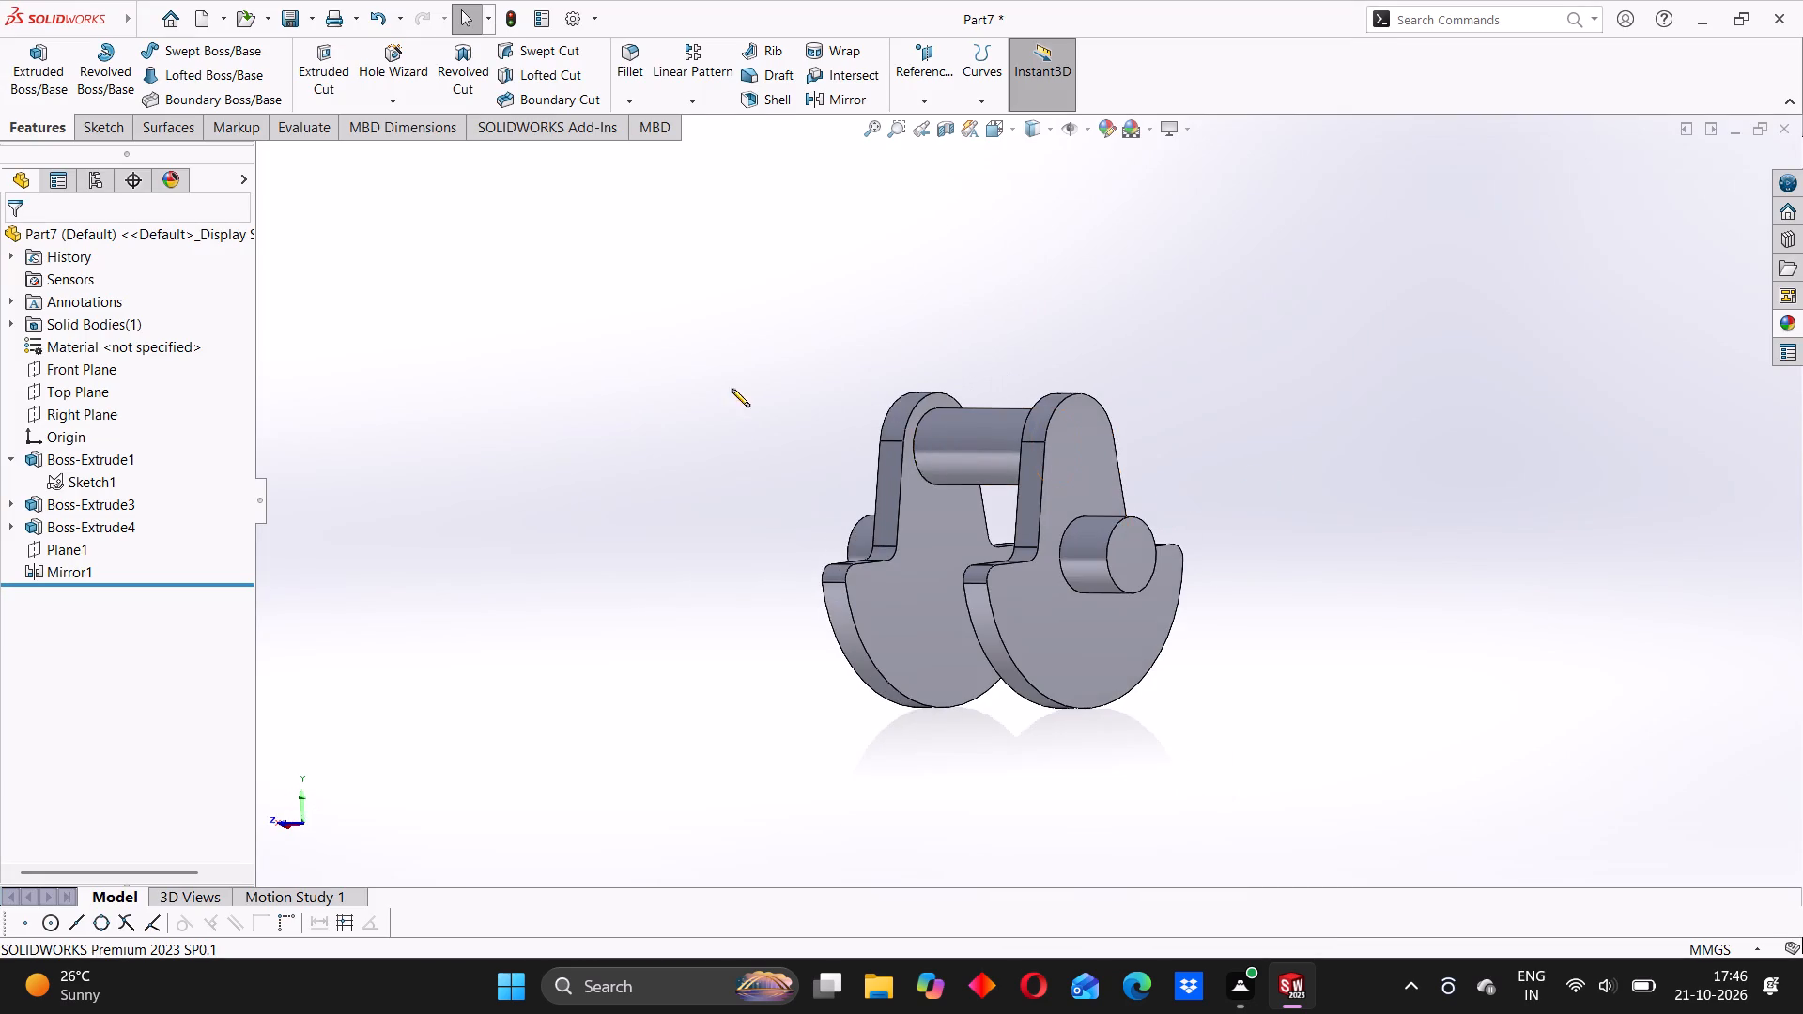
middle_click_drag(811, 475, 1005, 484)
left_click(773, 393)
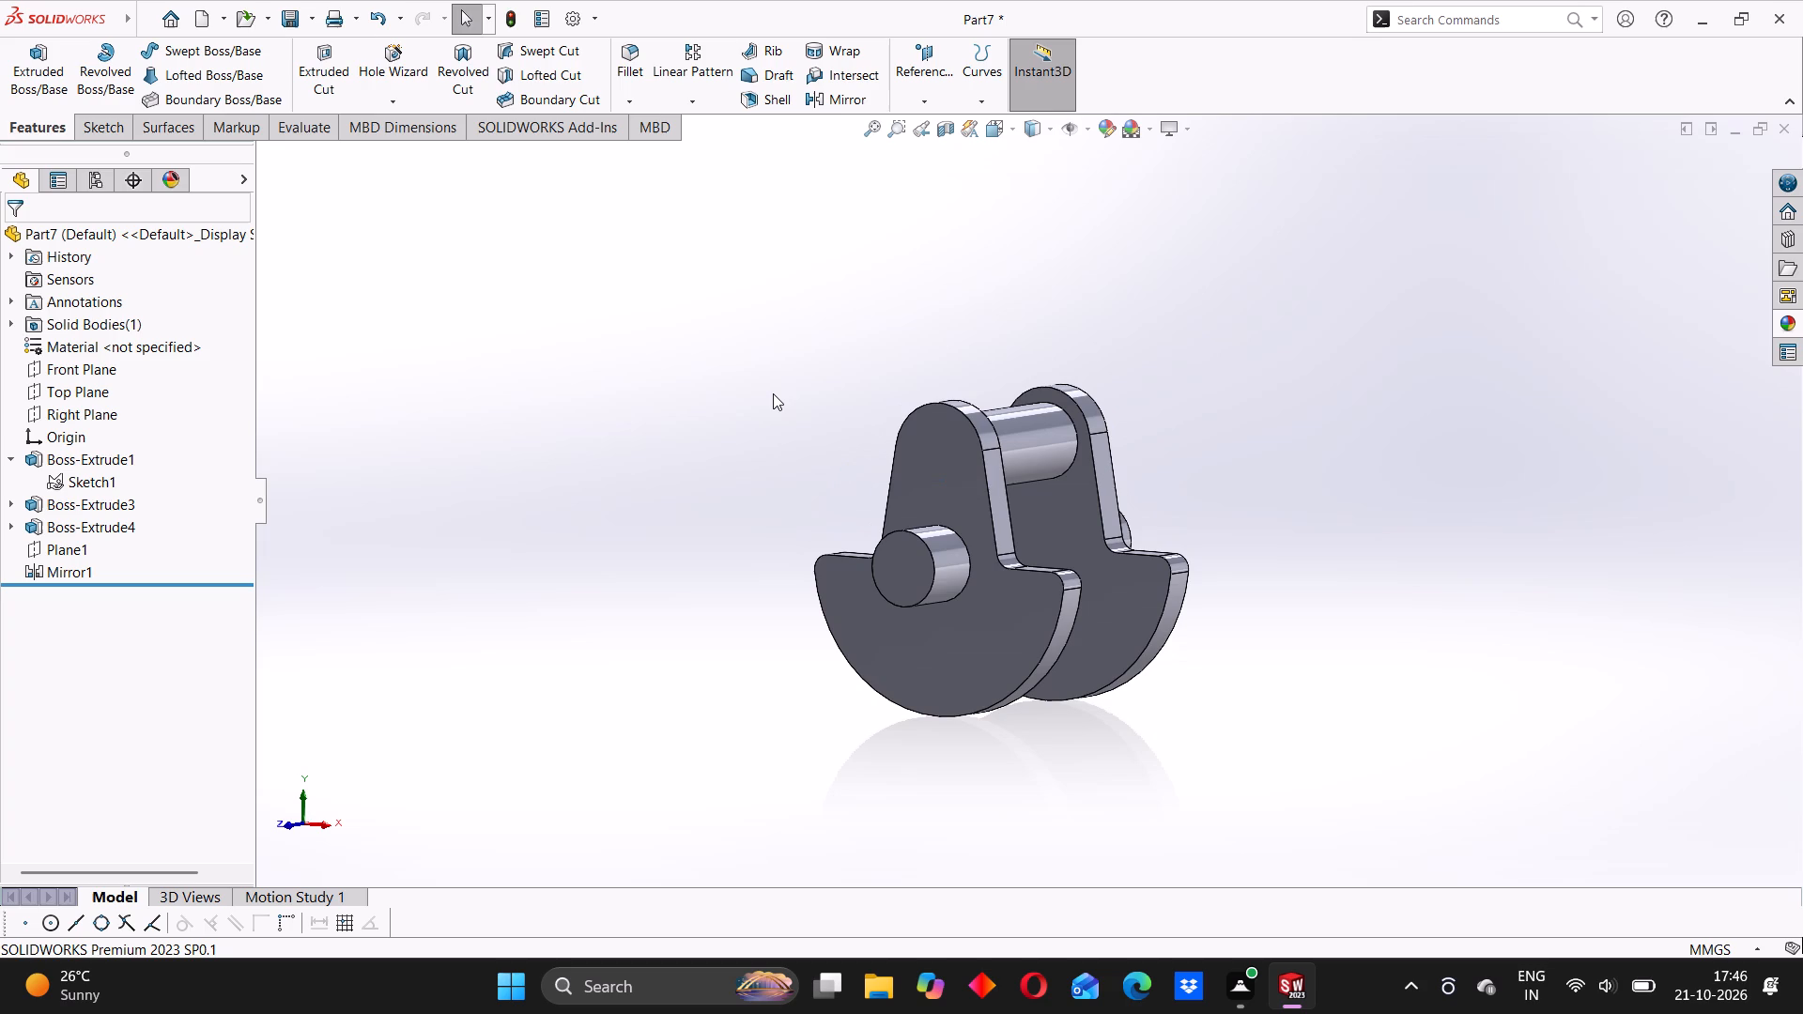
left_click(770, 396)
middle_click_drag(1002, 464, 873, 473)
left_click(661, 441)
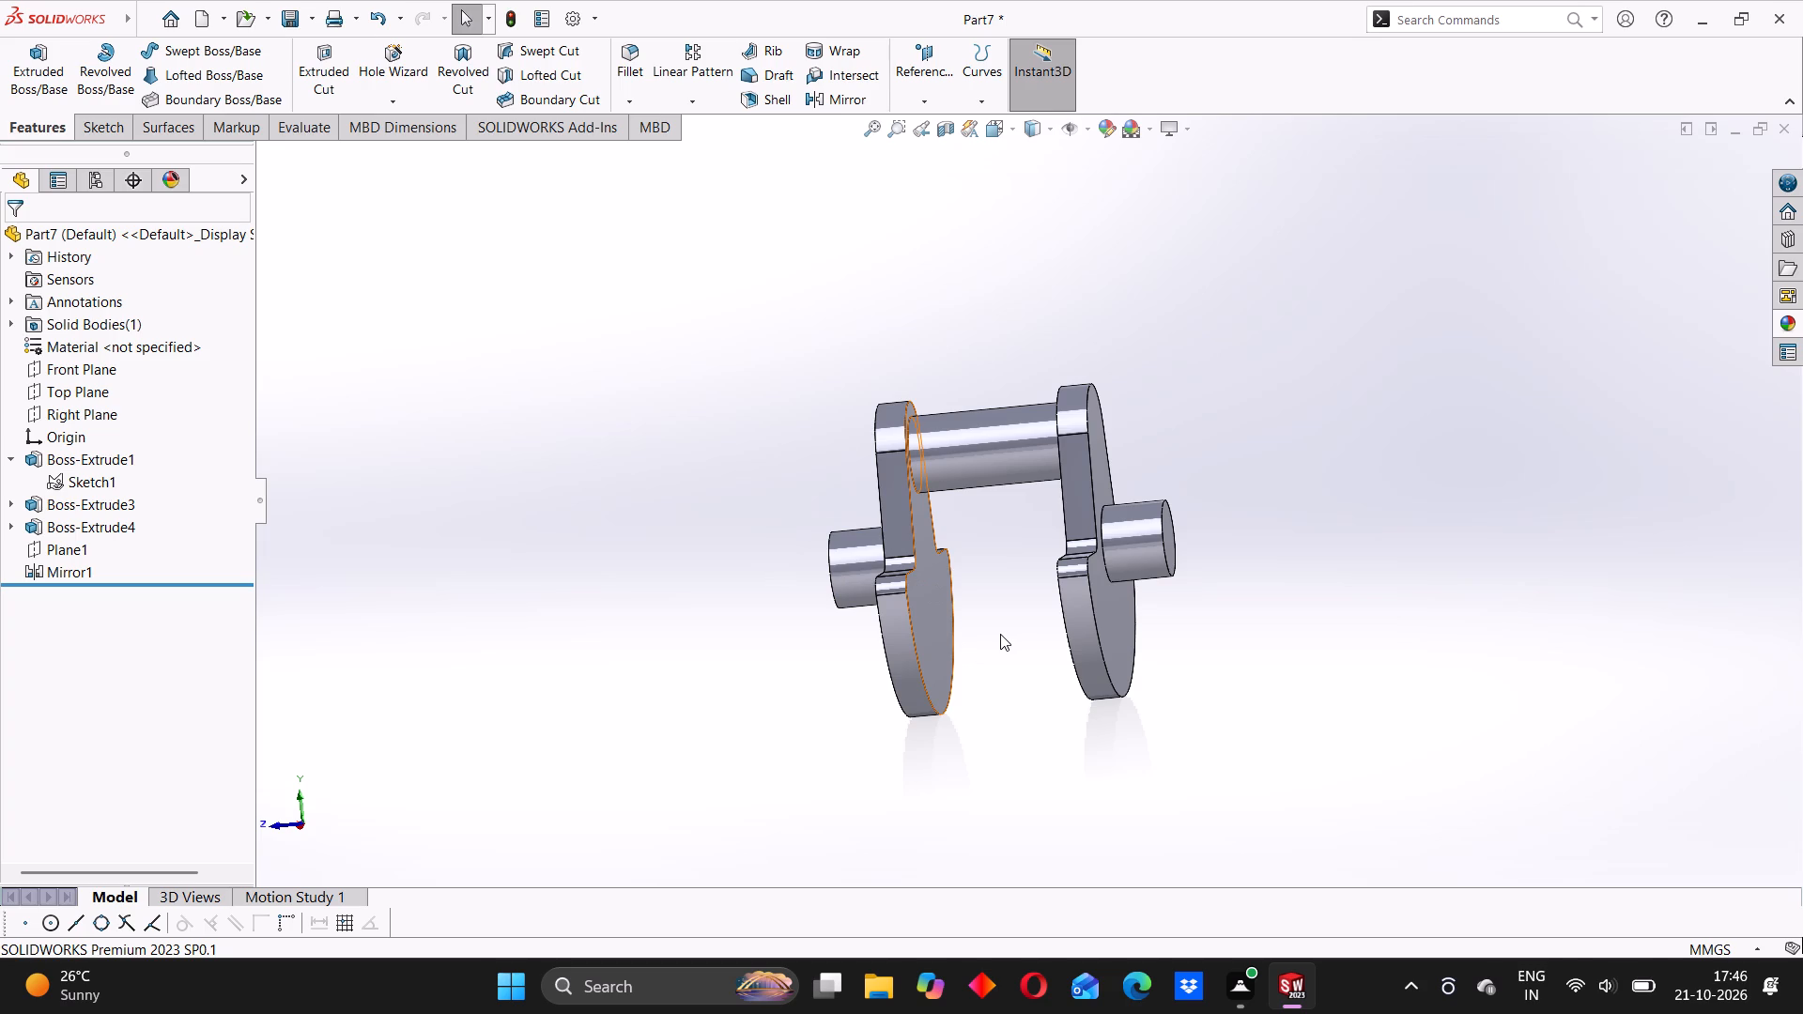
middle_click_drag(792, 567, 827, 551)
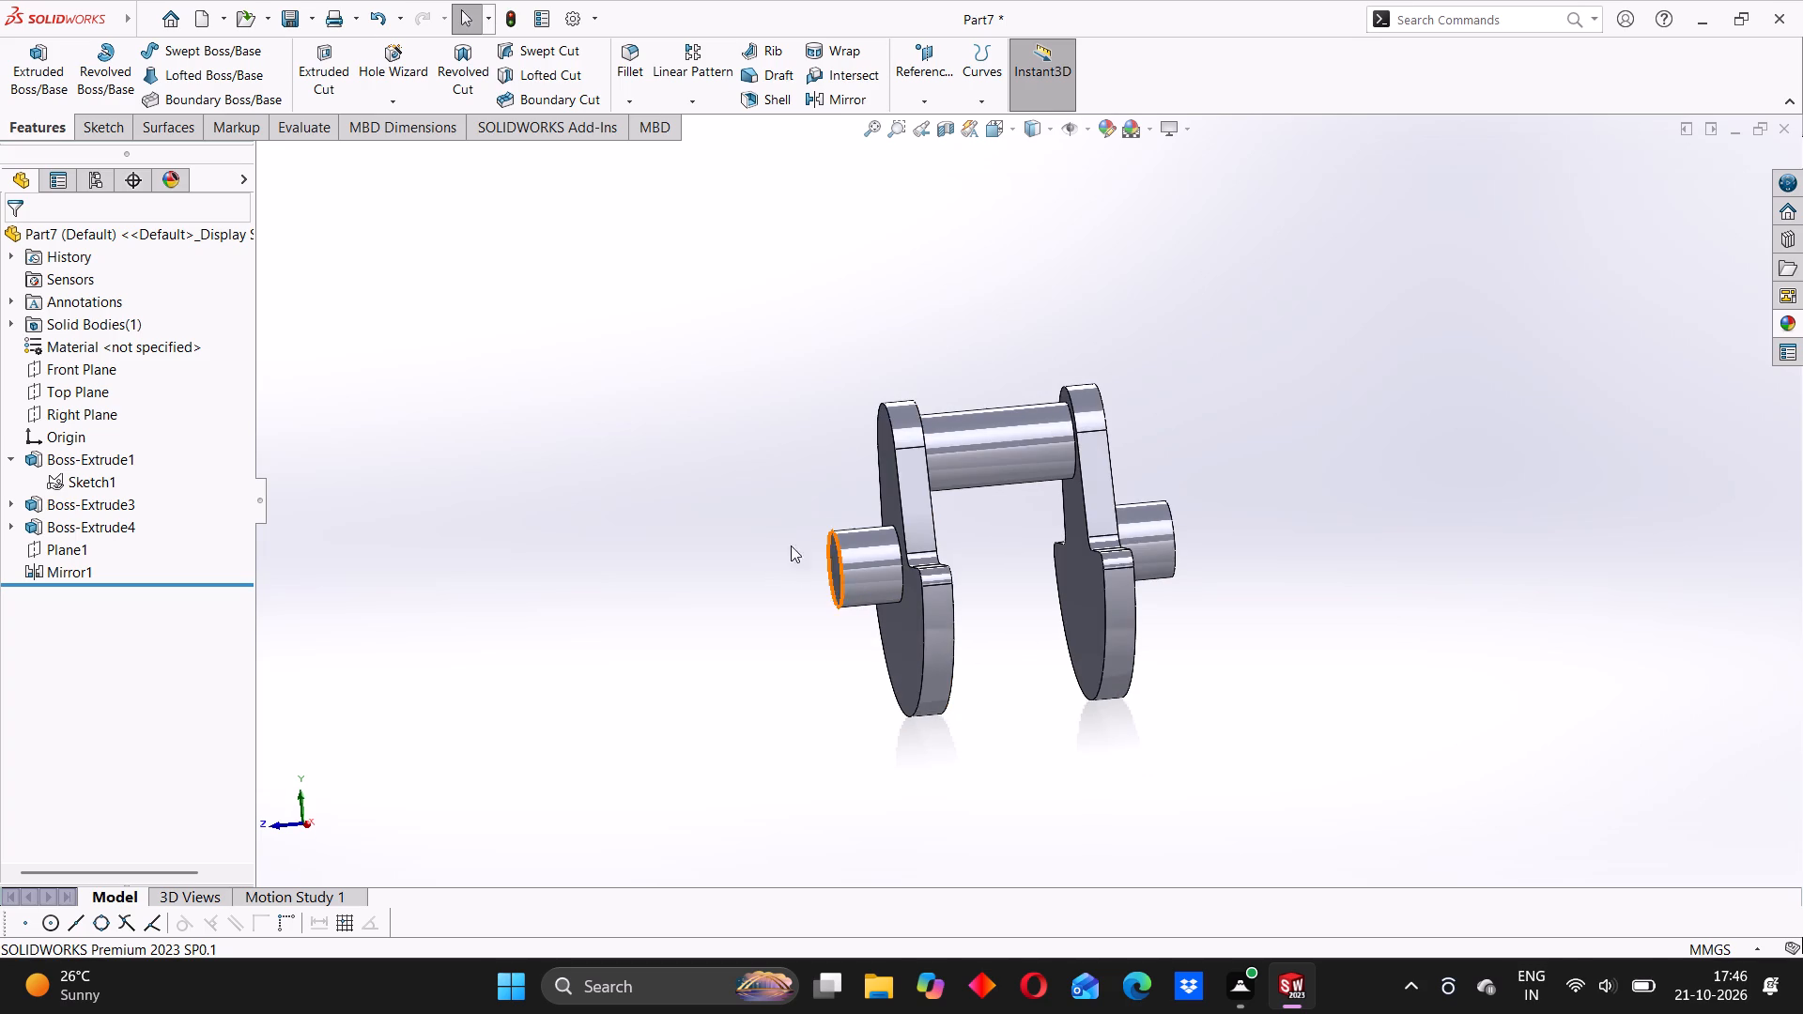
left_click(772, 544)
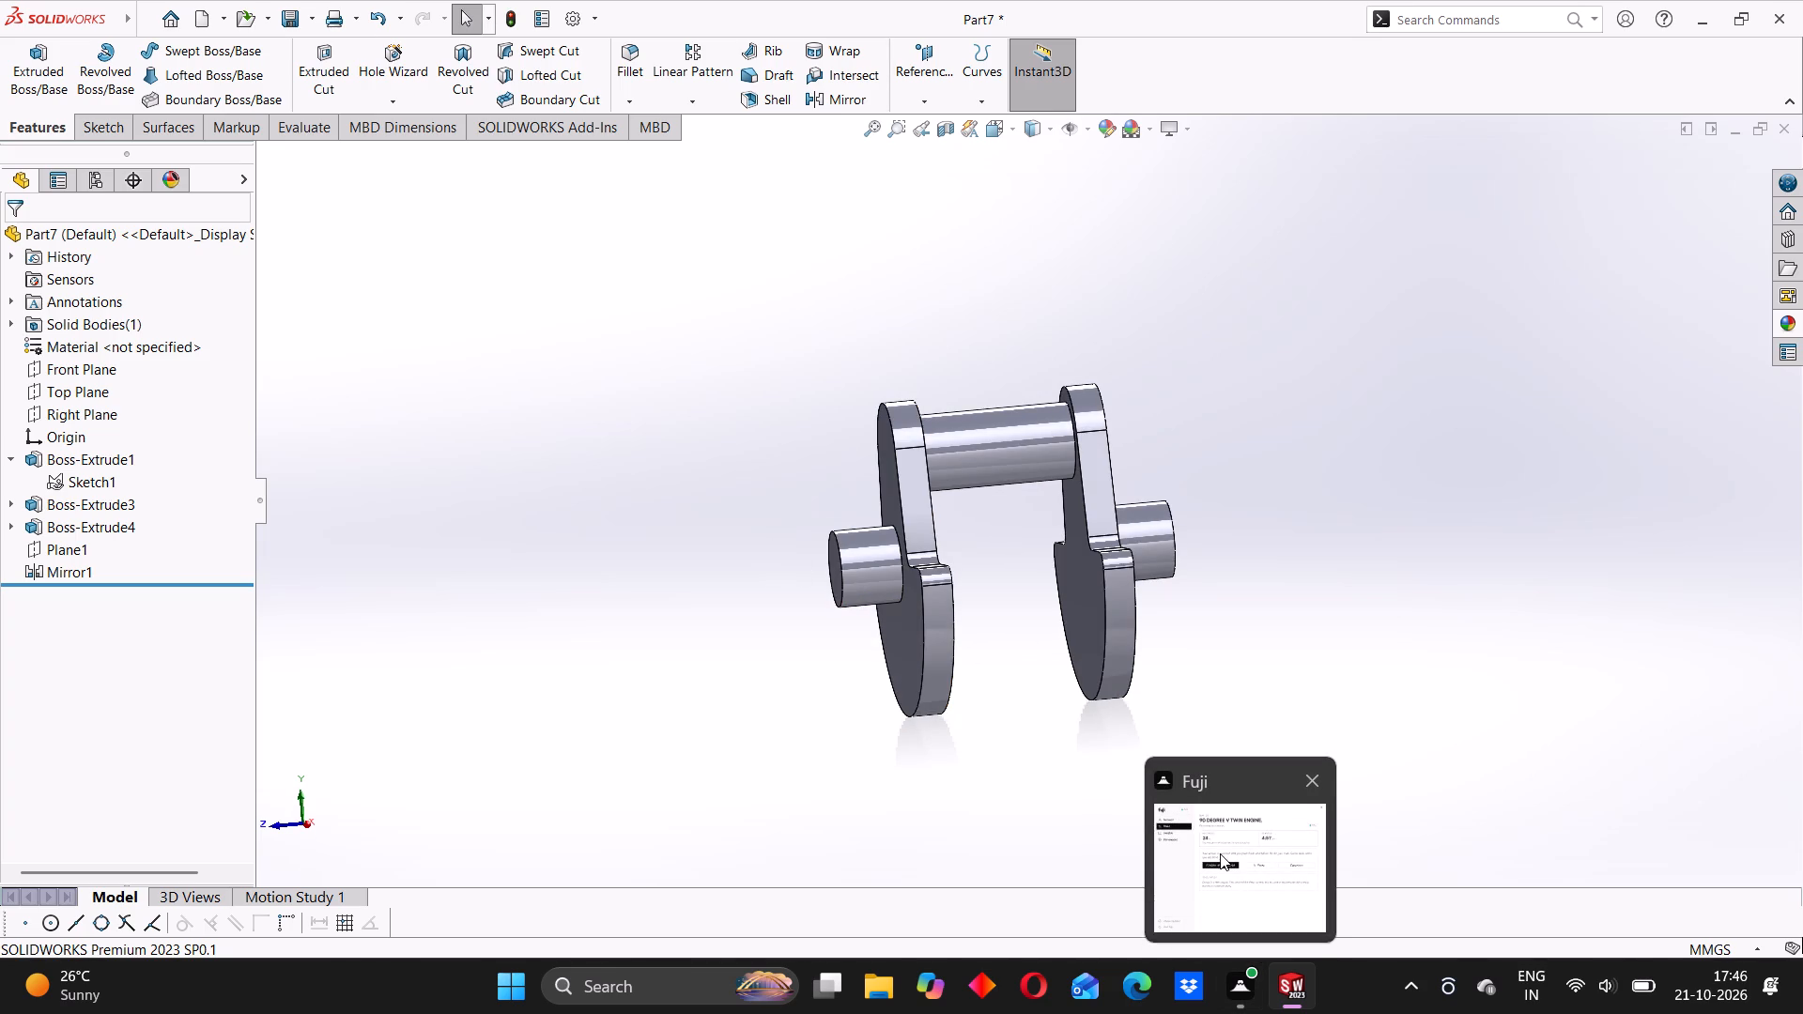
middle_click_drag(1399, 625, 1365, 633)
left_click(1361, 631)
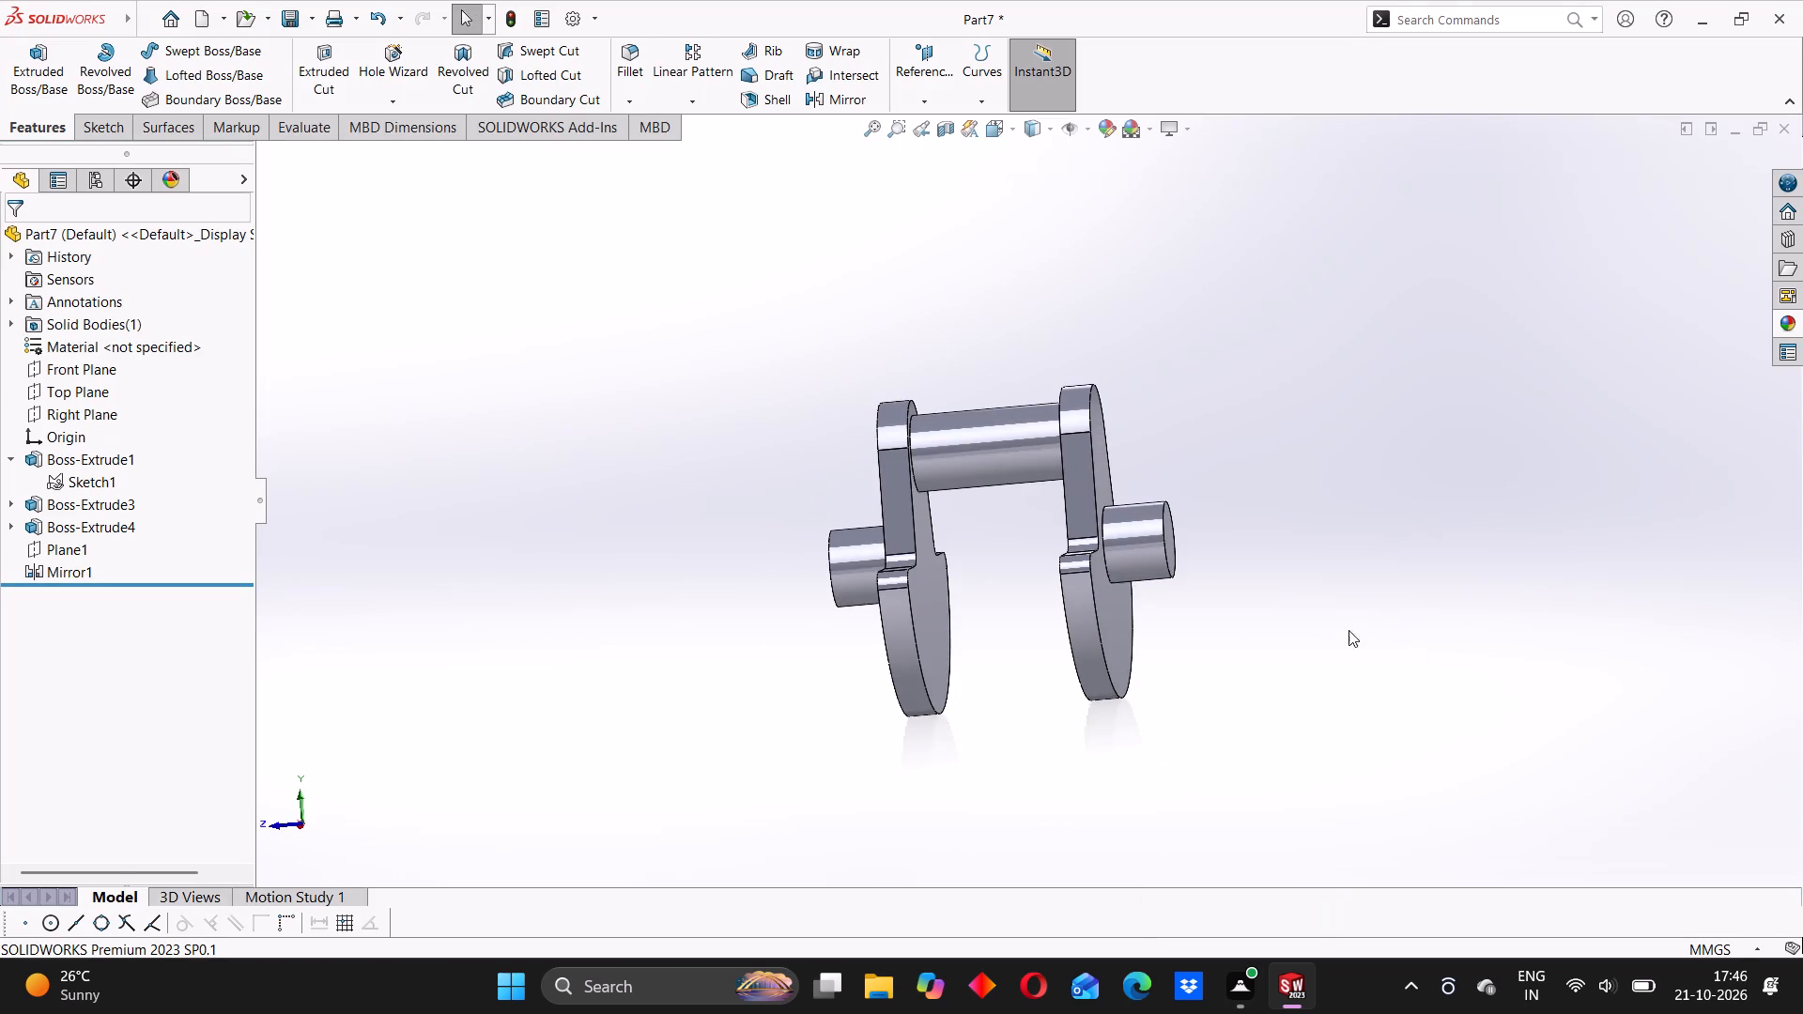
middle_click_drag(1323, 620, 1337, 640)
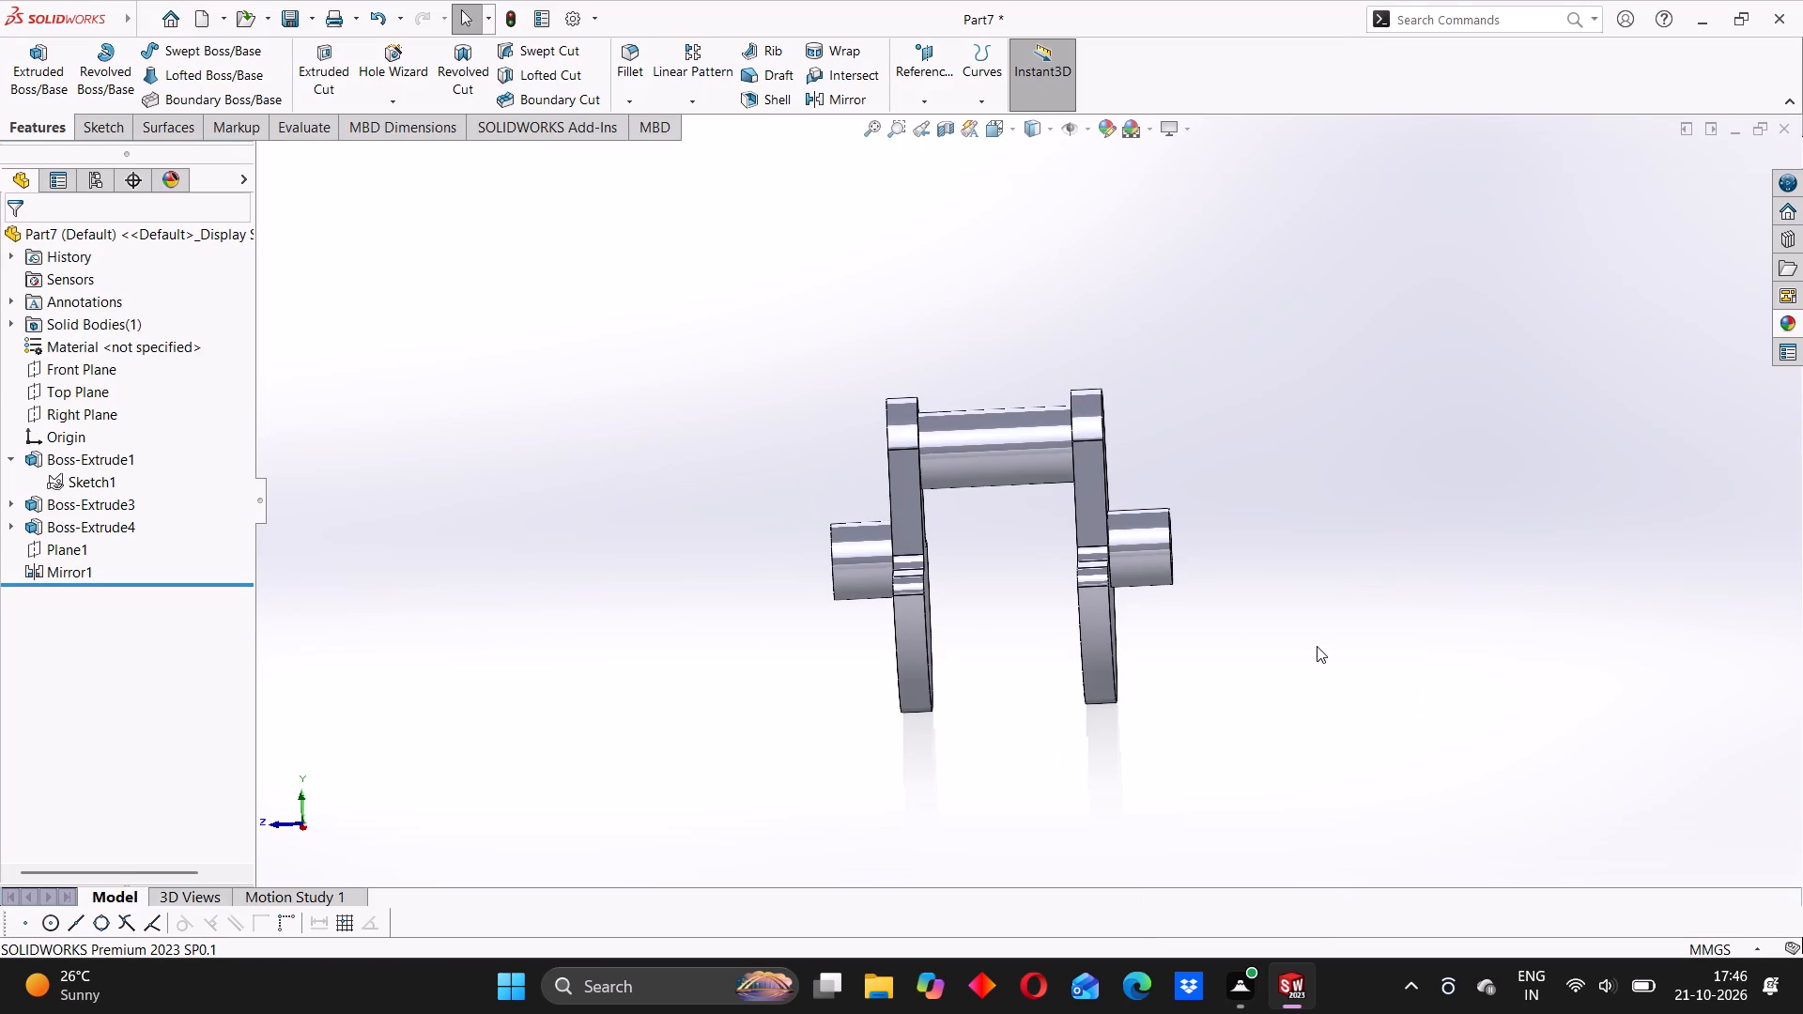
middle_click_drag(1167, 656, 1189, 641)
left_click(761, 542)
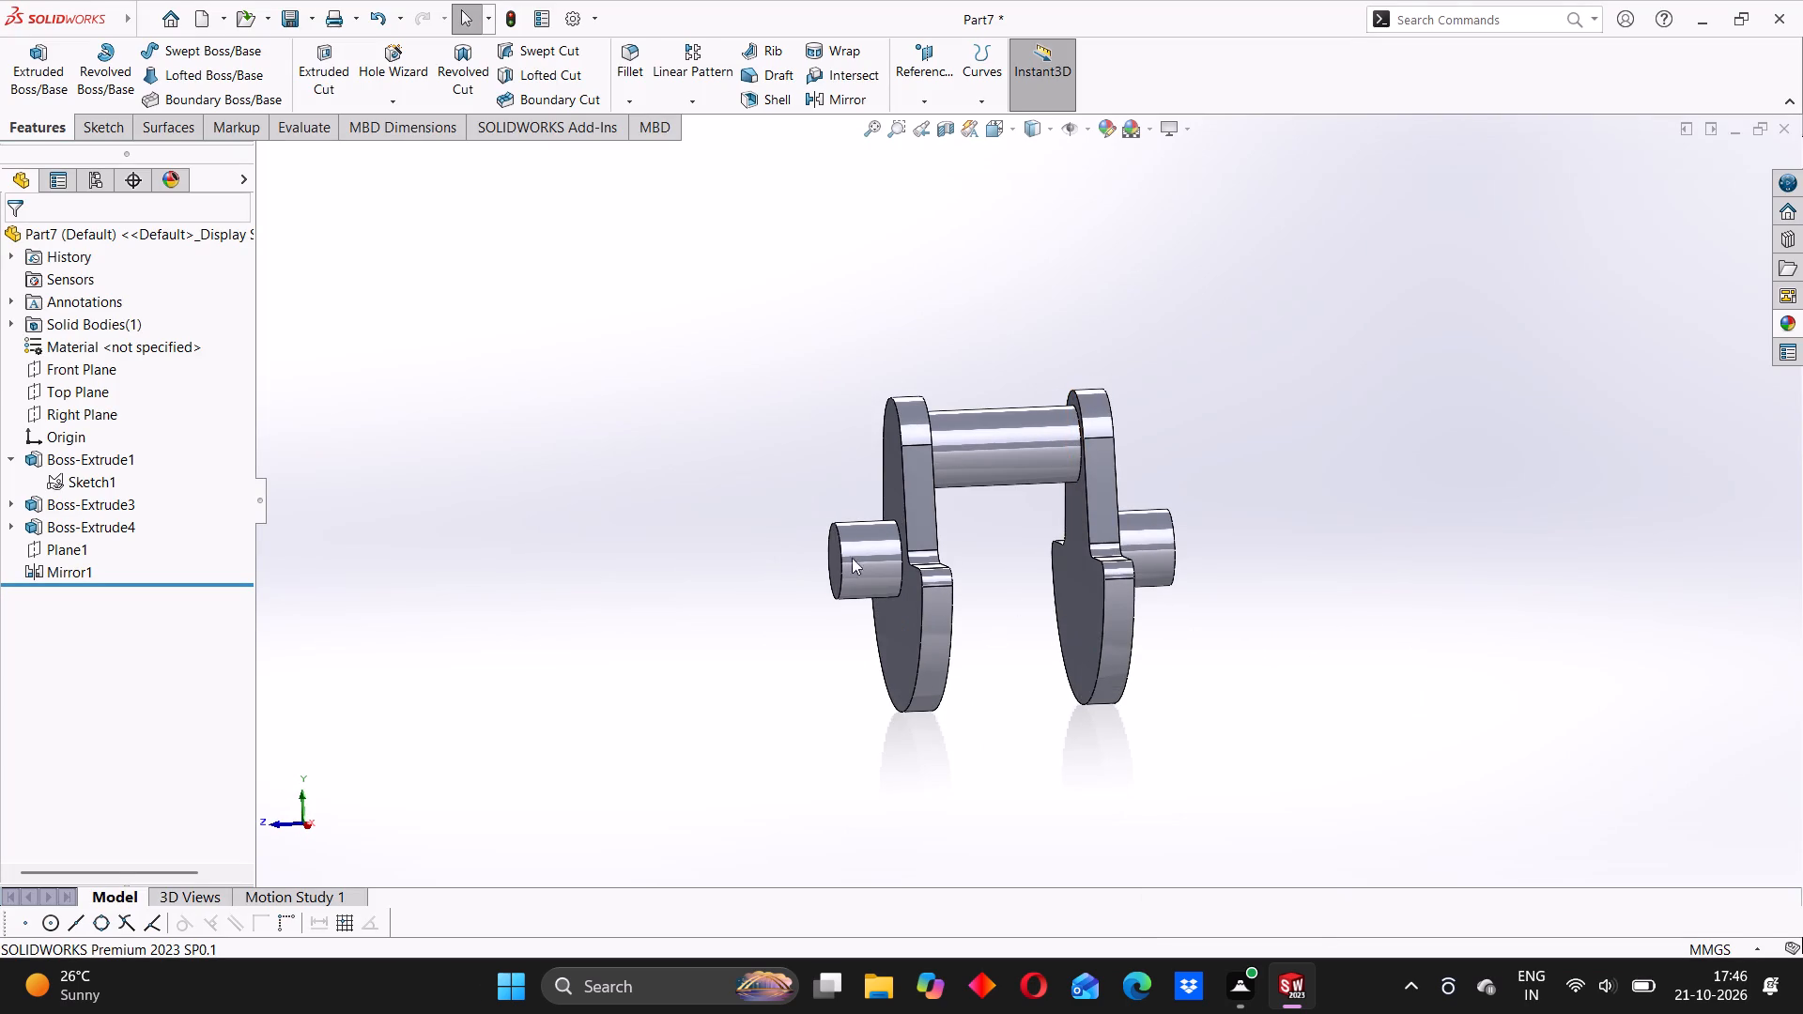
middle_click_drag(1253, 626, 1191, 623)
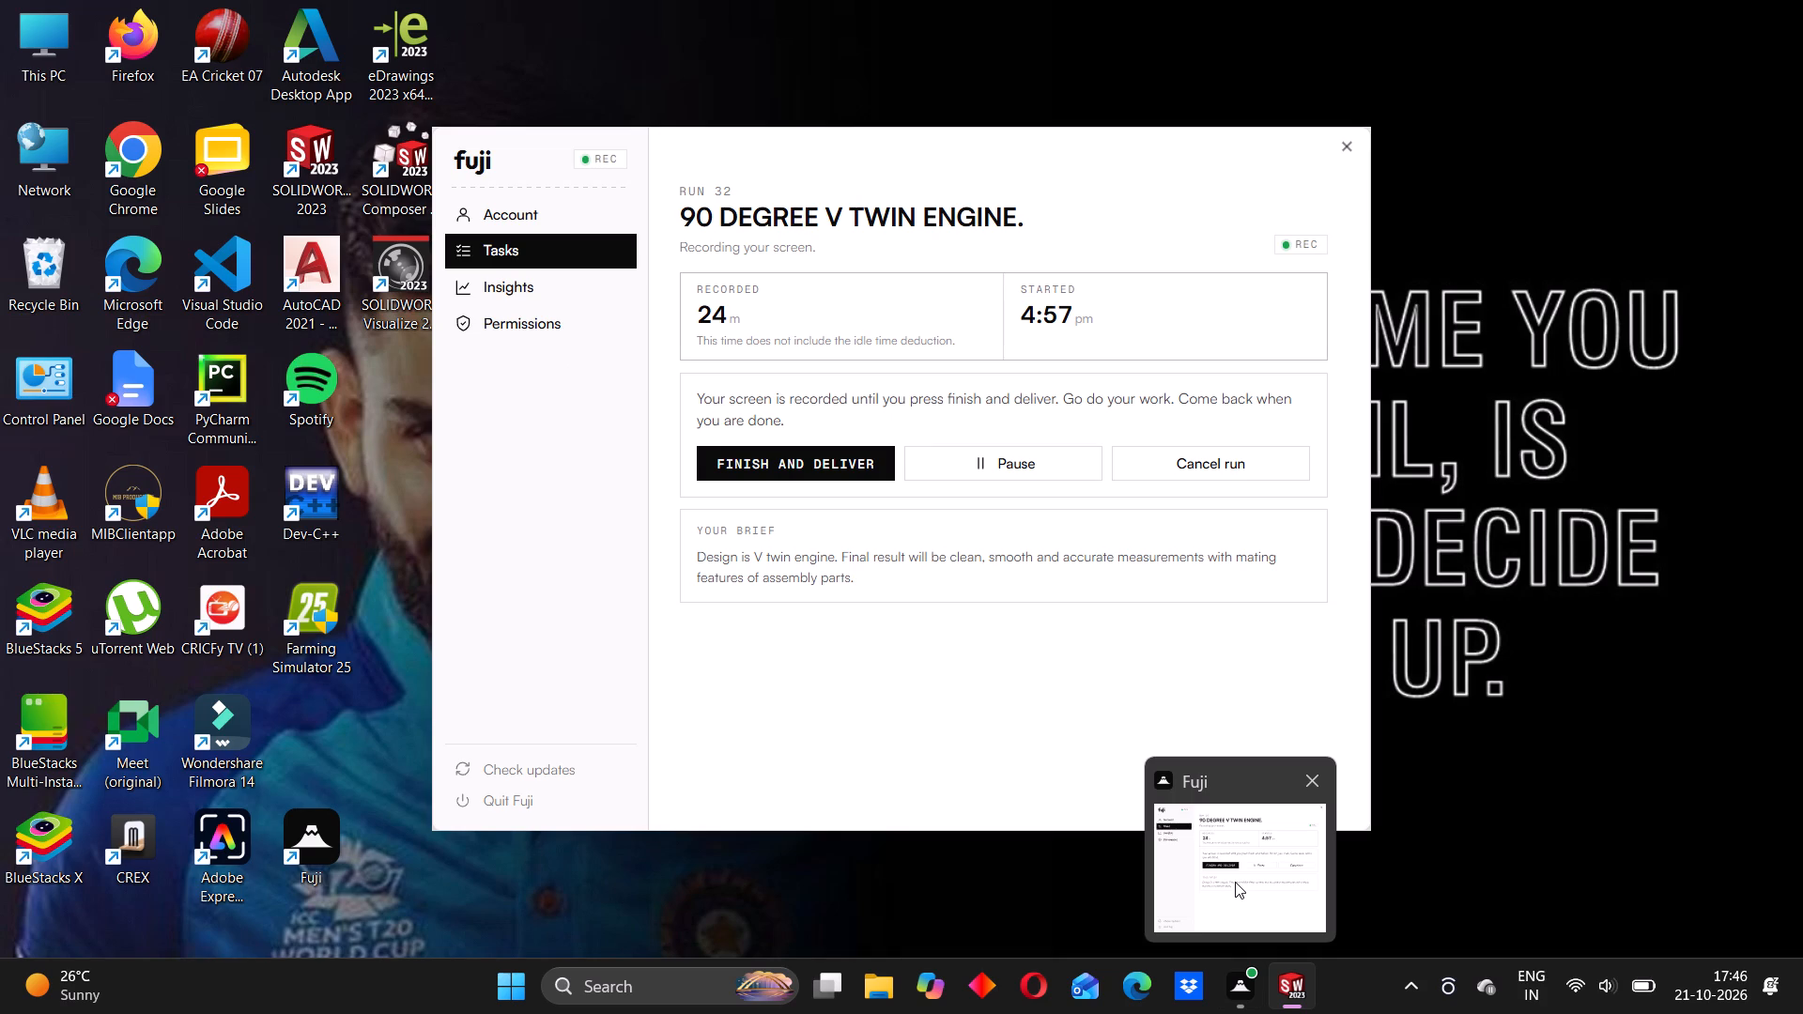
middle_click_drag(1432, 597, 1395, 611)
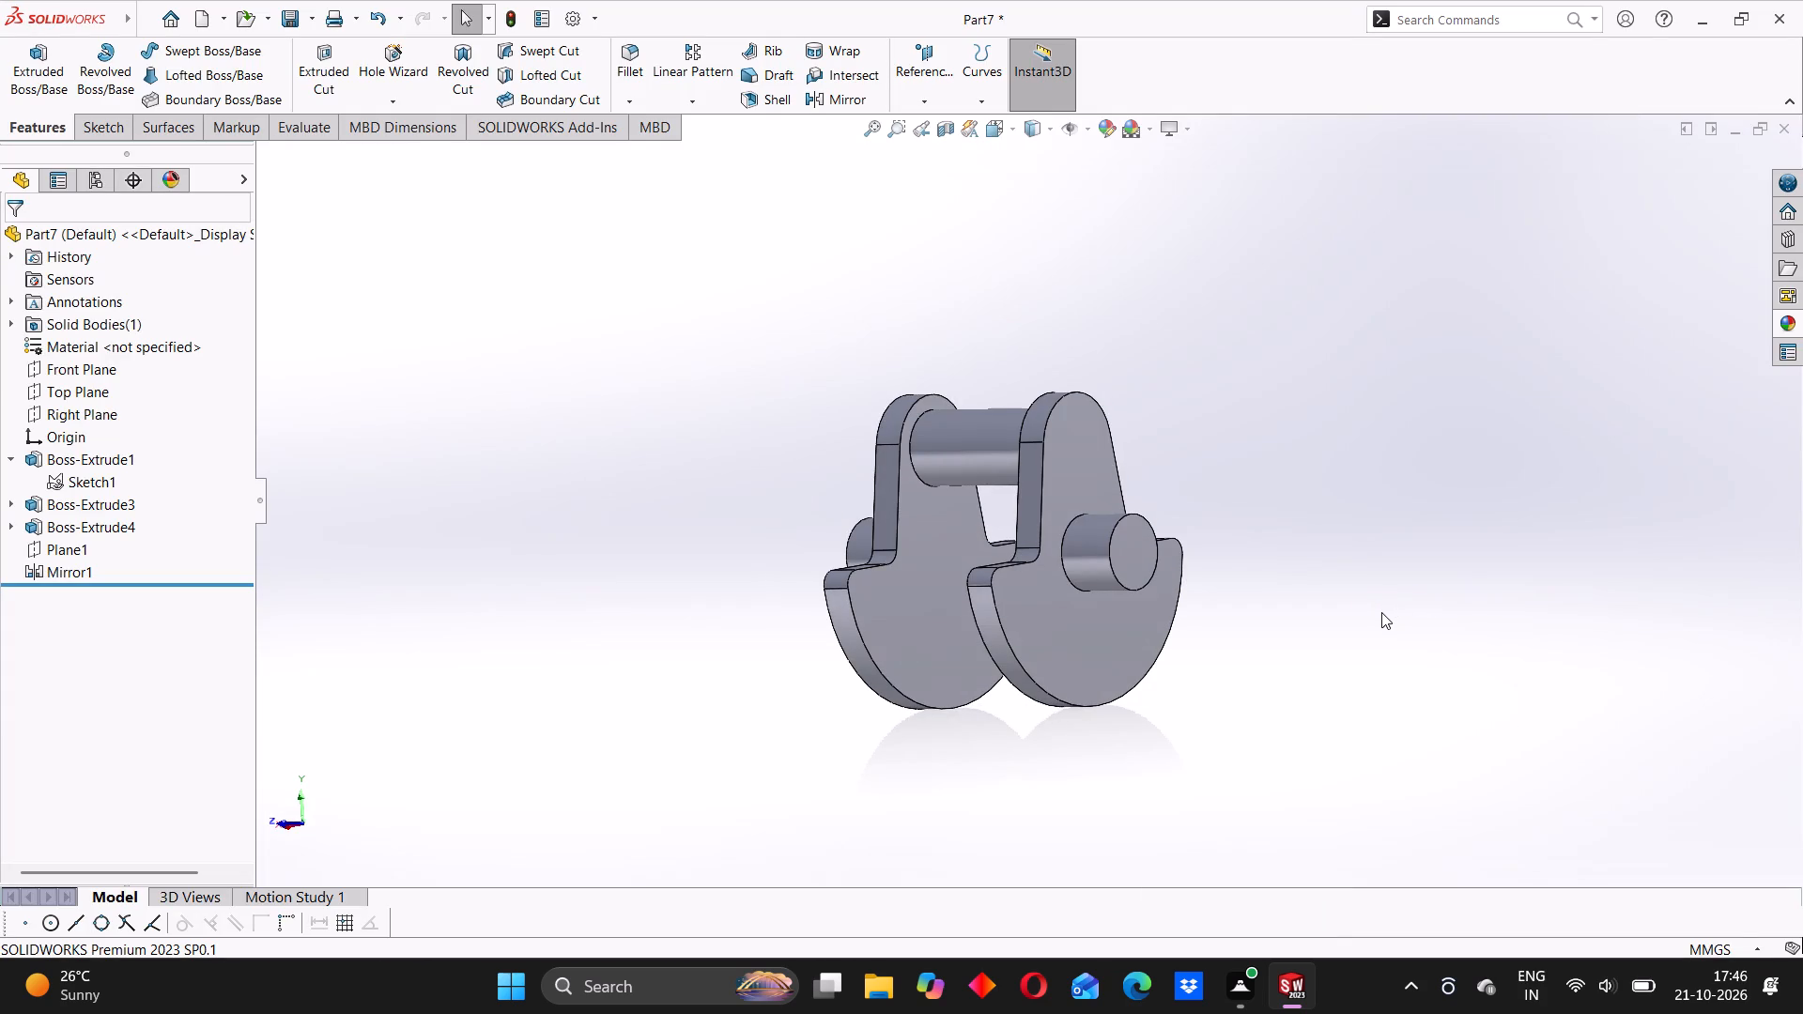
middle_click_drag(1288, 614, 1308, 601)
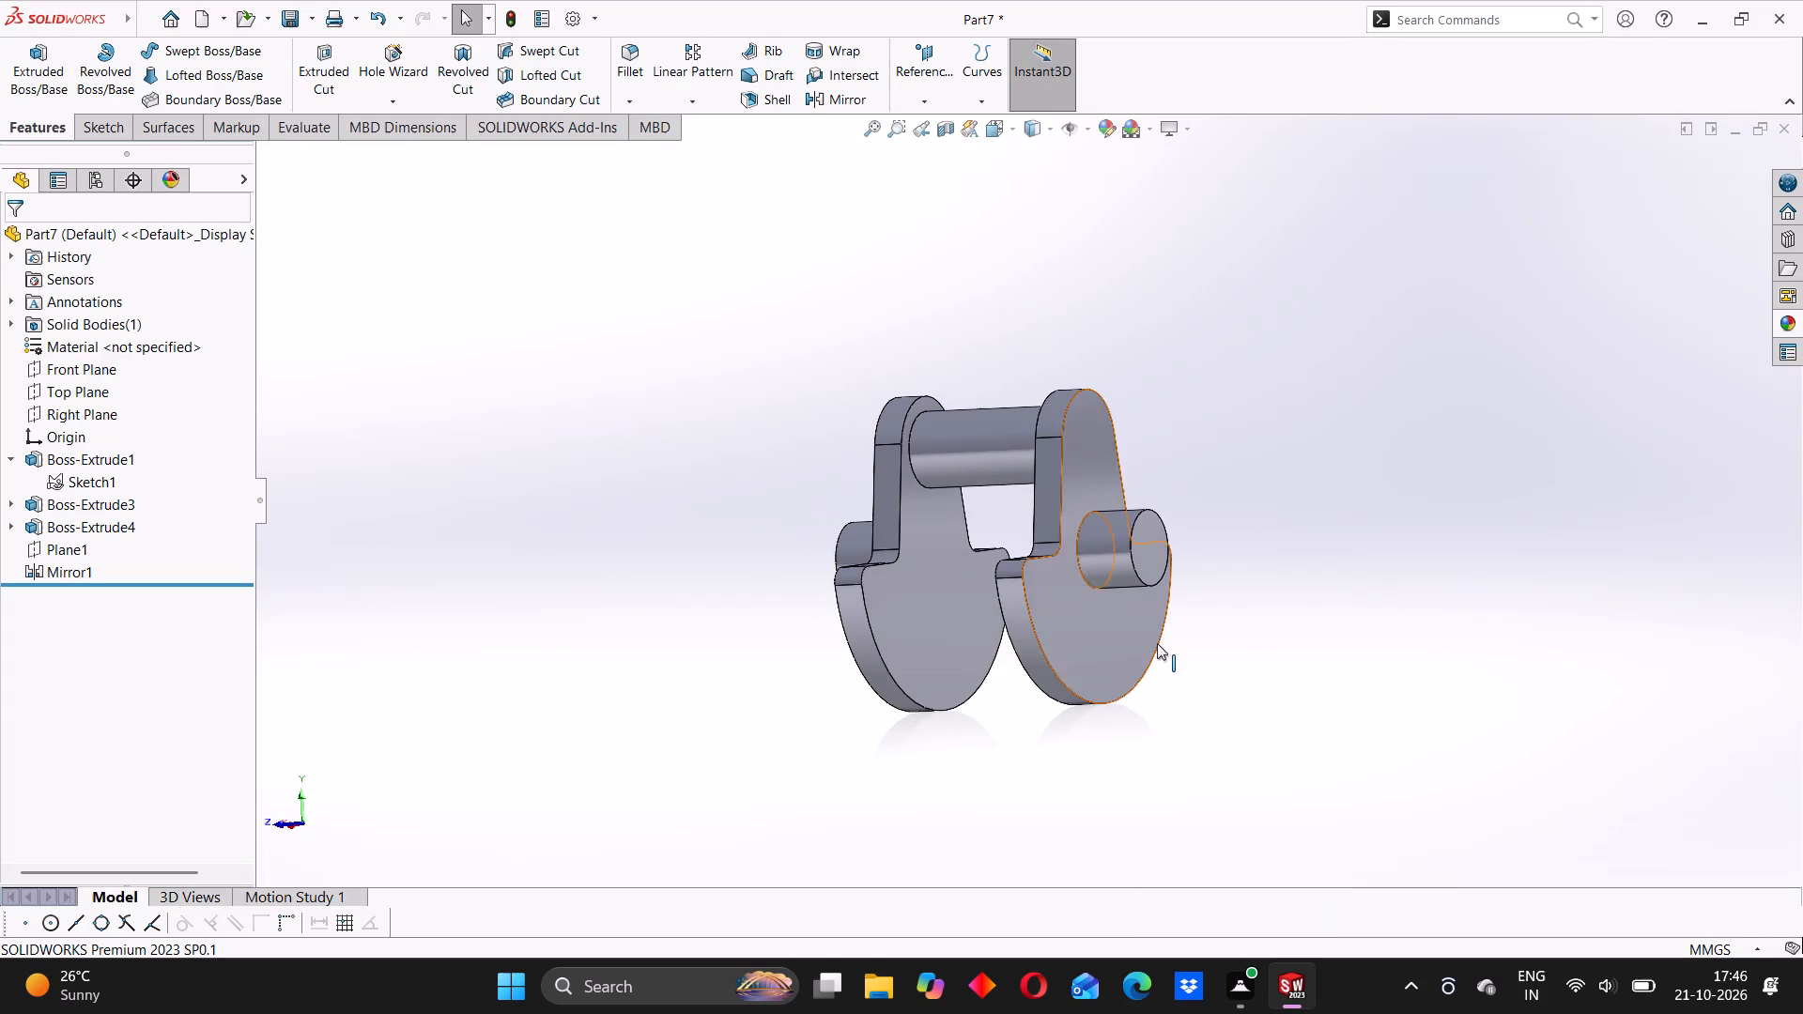
middle_click_drag(1194, 630, 1213, 608)
left_click(1216, 604)
middle_click_drag(1218, 605, 1264, 570)
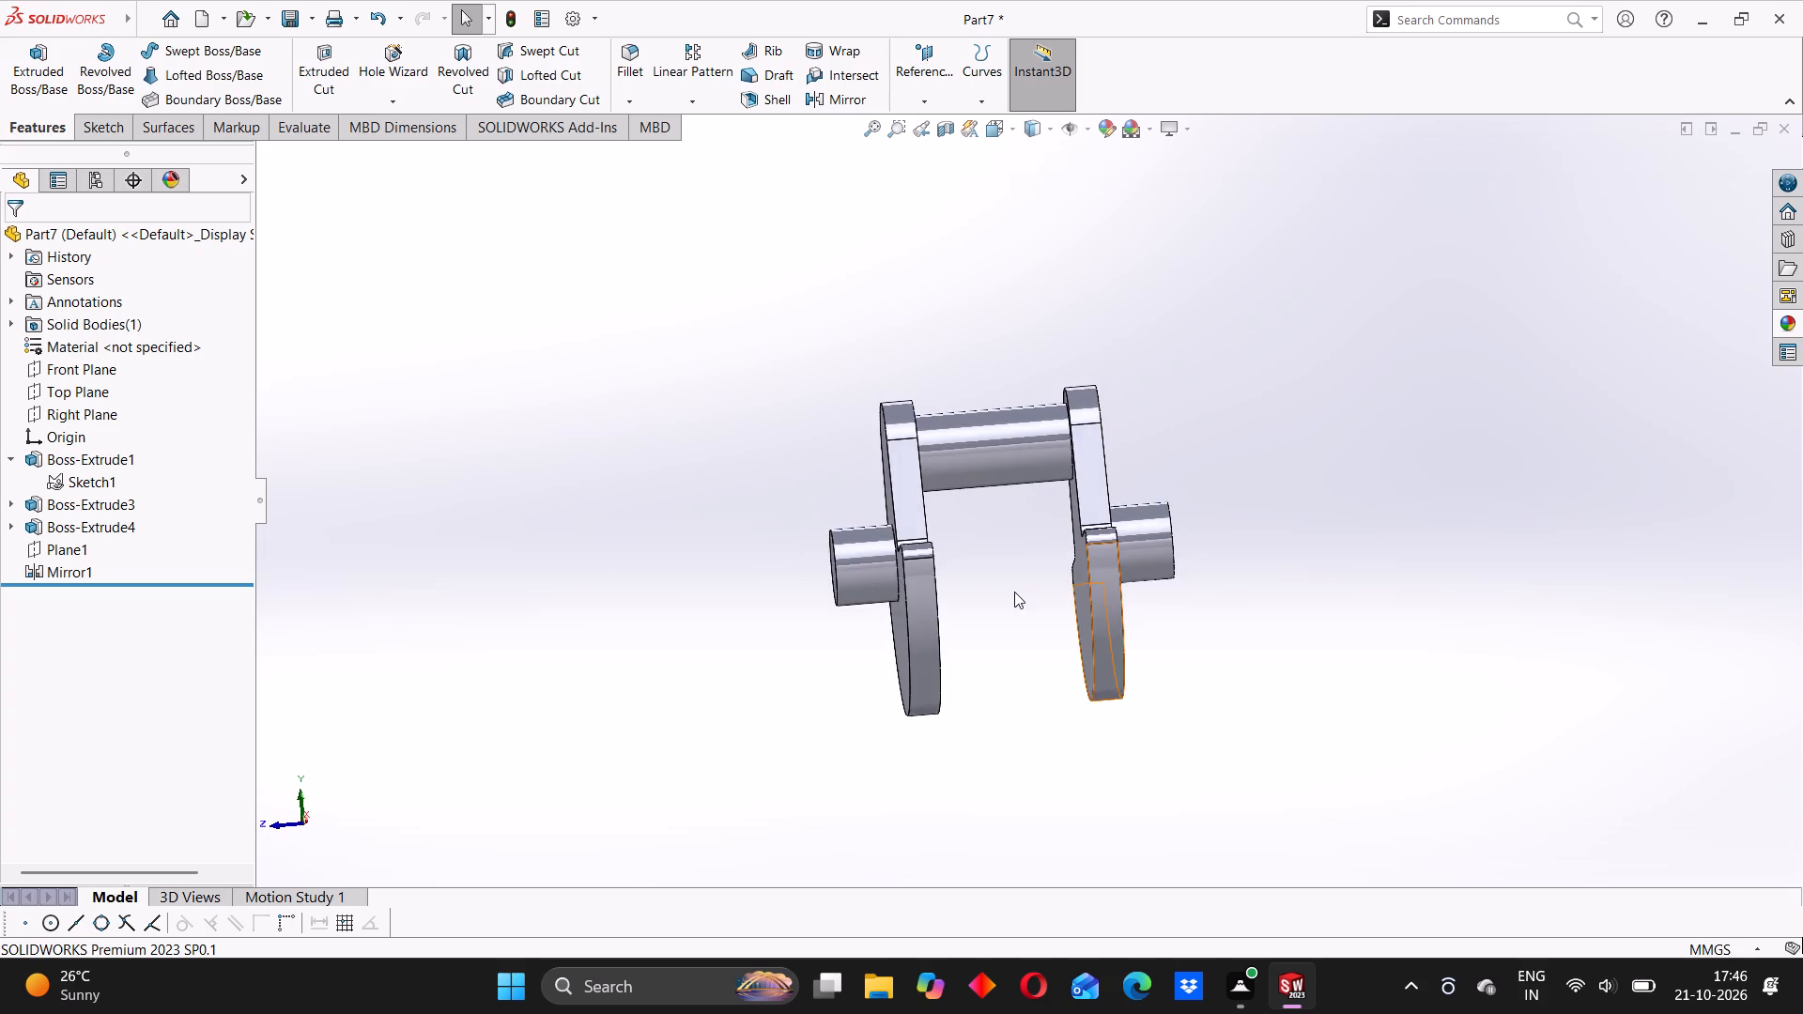
scroll(1014, 591, "up", 3)
middle_click_drag(1056, 557, 974, 653)
middle_click_drag(1036, 543, 1117, 527)
middle_click_drag(1061, 551, 1264, 512)
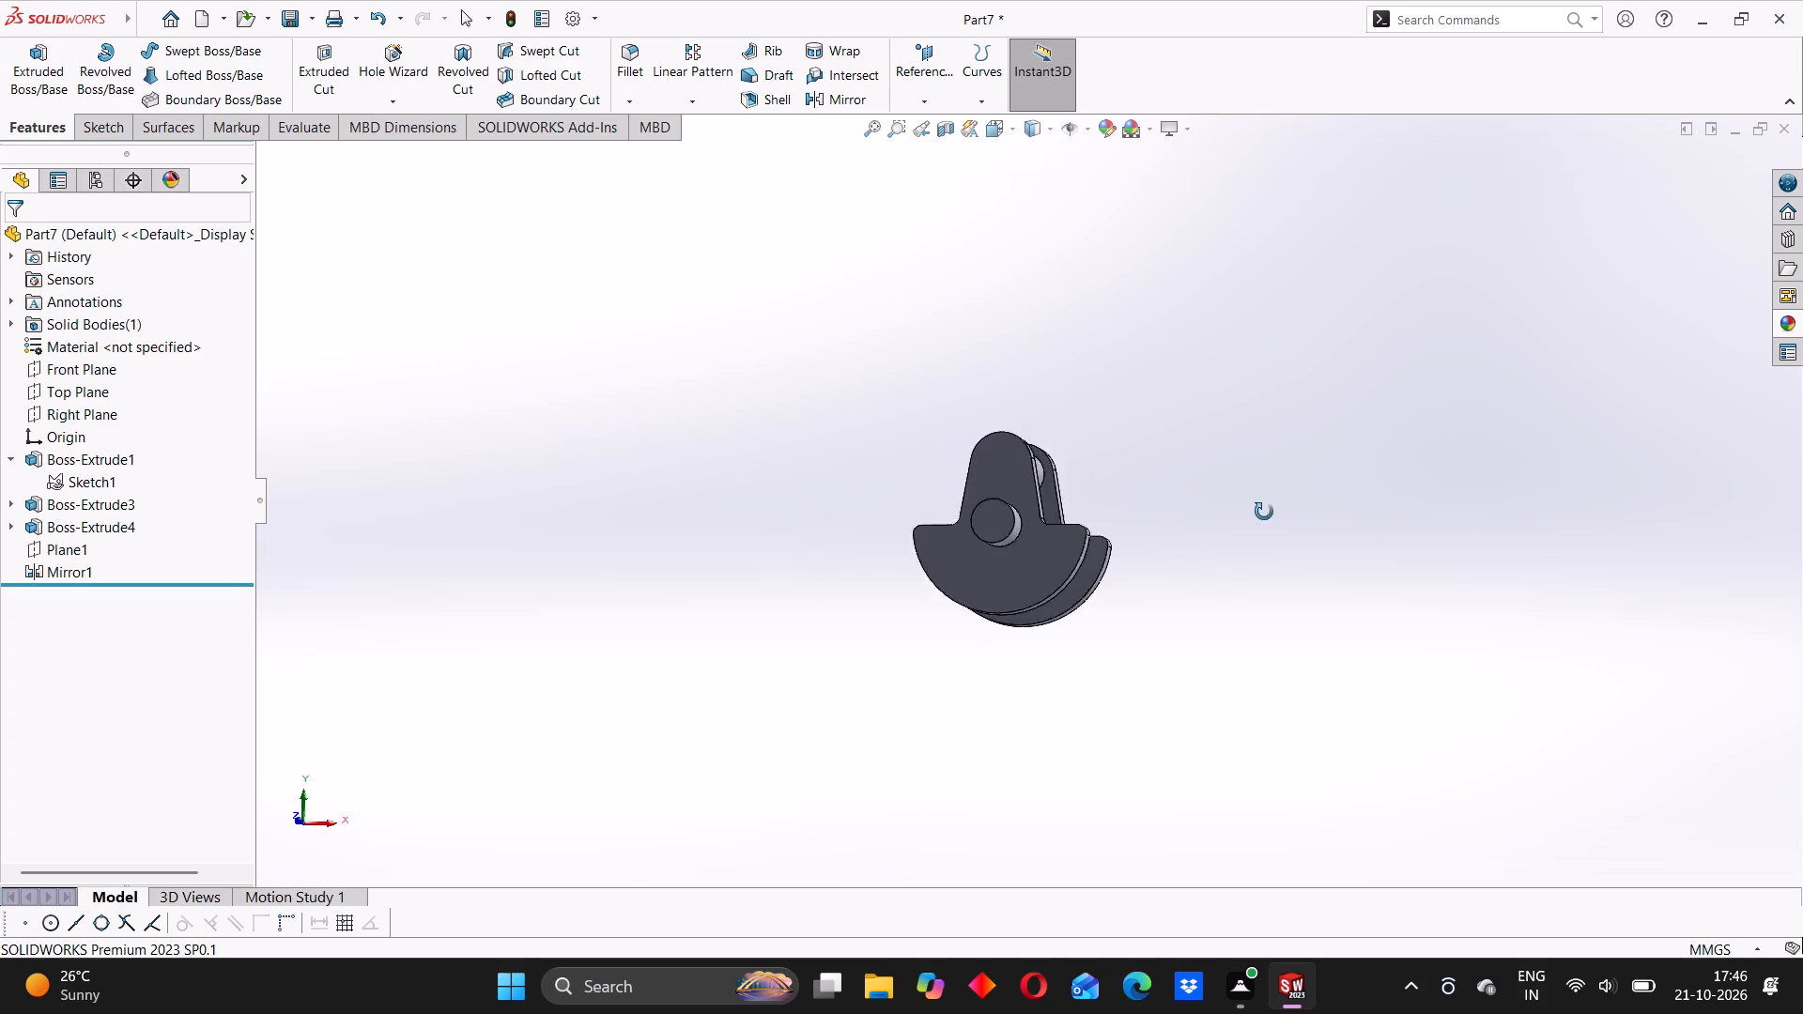
middle_click_drag(1264, 512, 1125, 554)
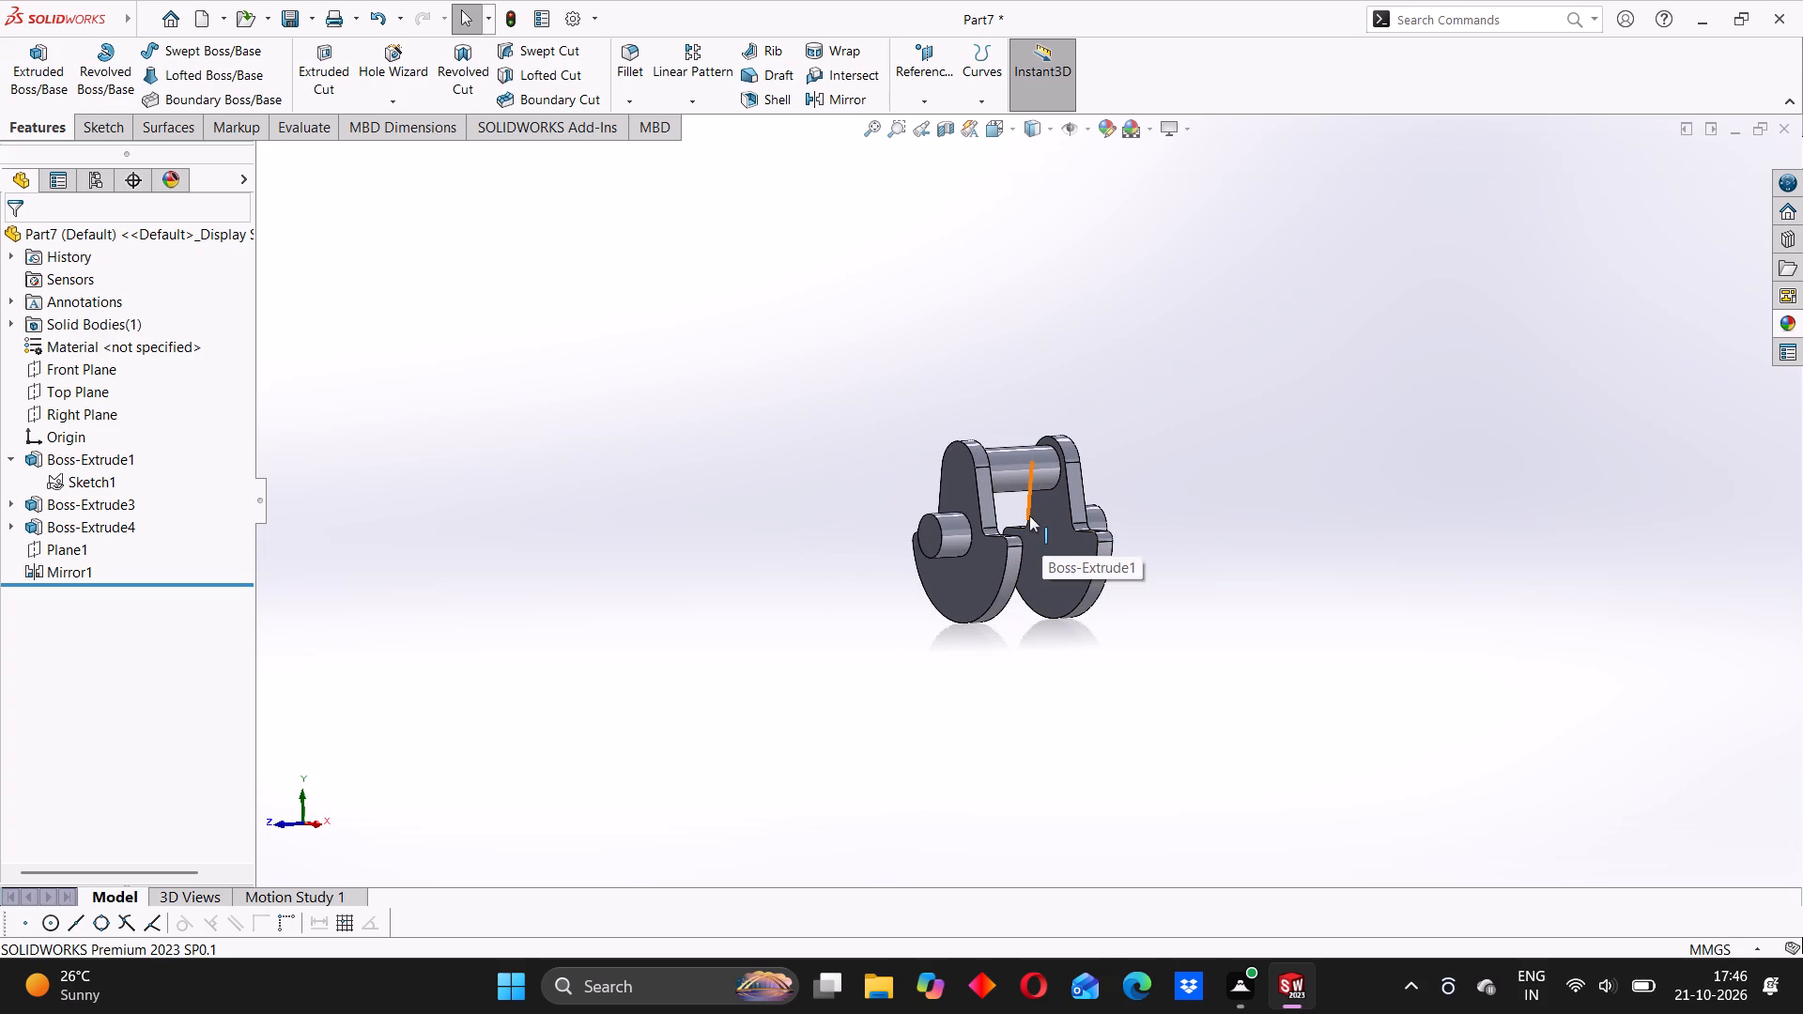
middle_click_drag(1028, 545, 948, 578)
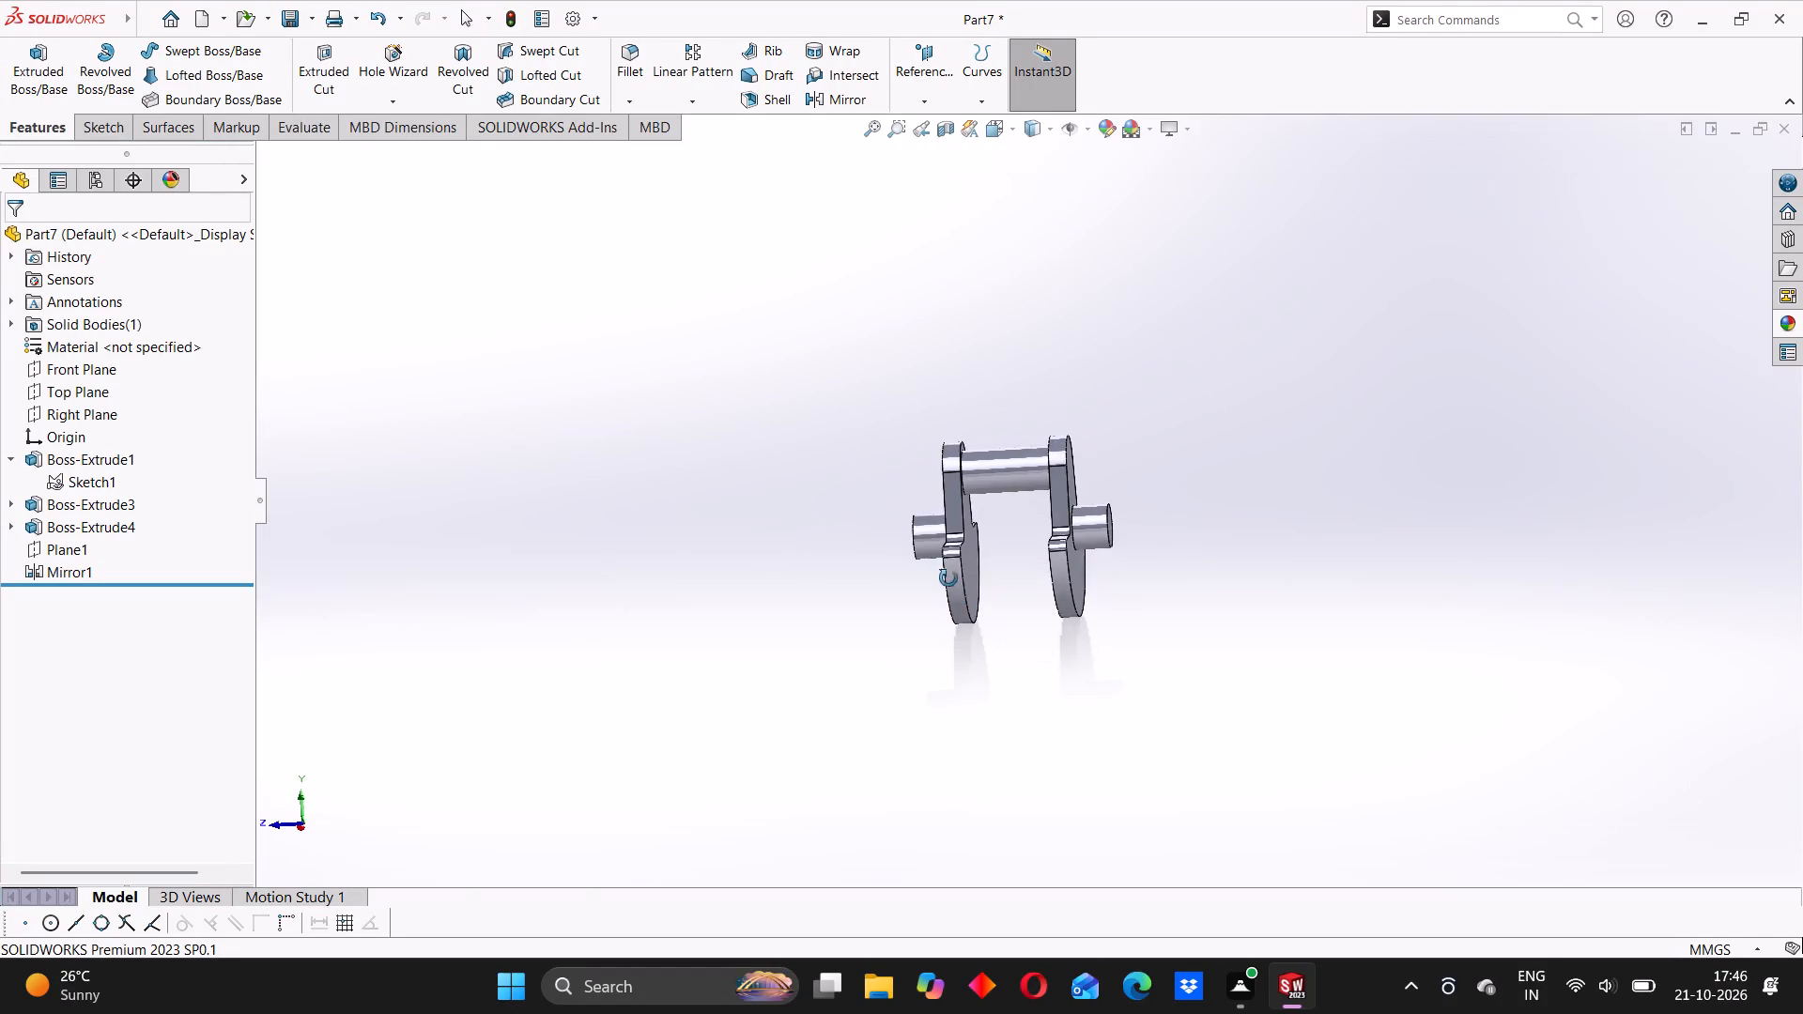
middle_click_drag(948, 578, 949, 578)
left_click(820, 508)
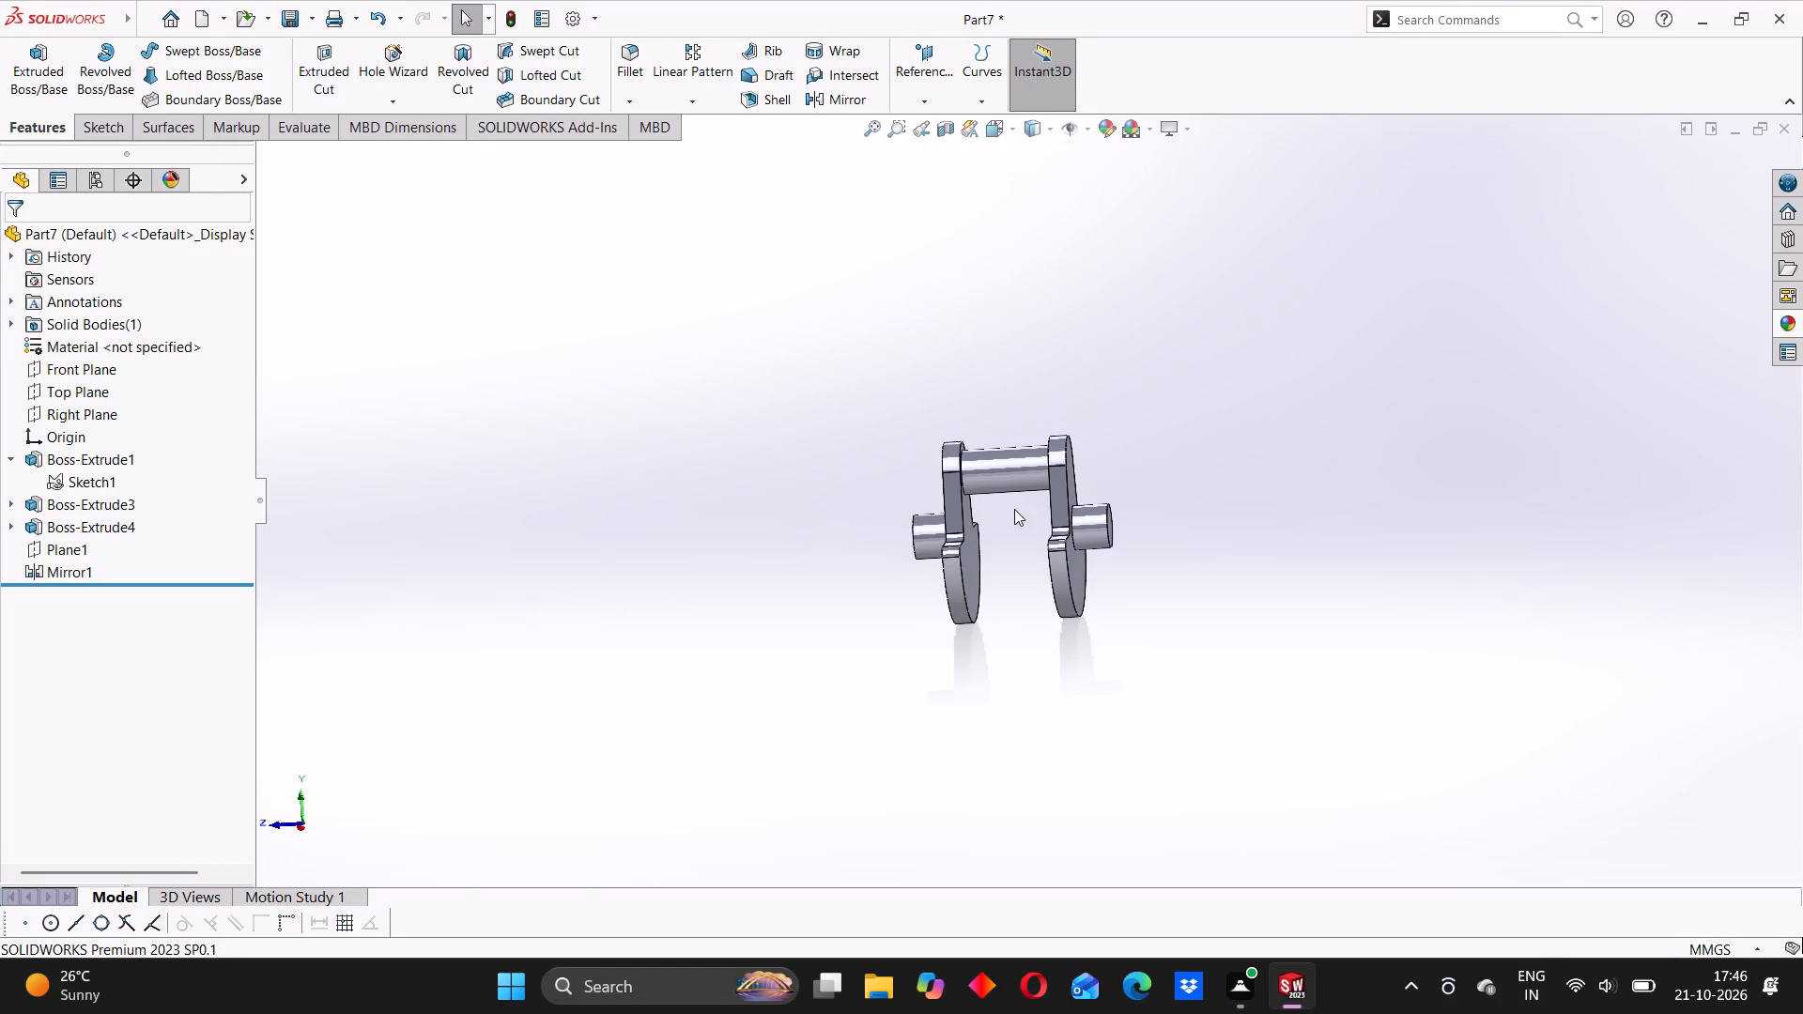
scroll(988, 517, "down", 3)
left_click(754, 473)
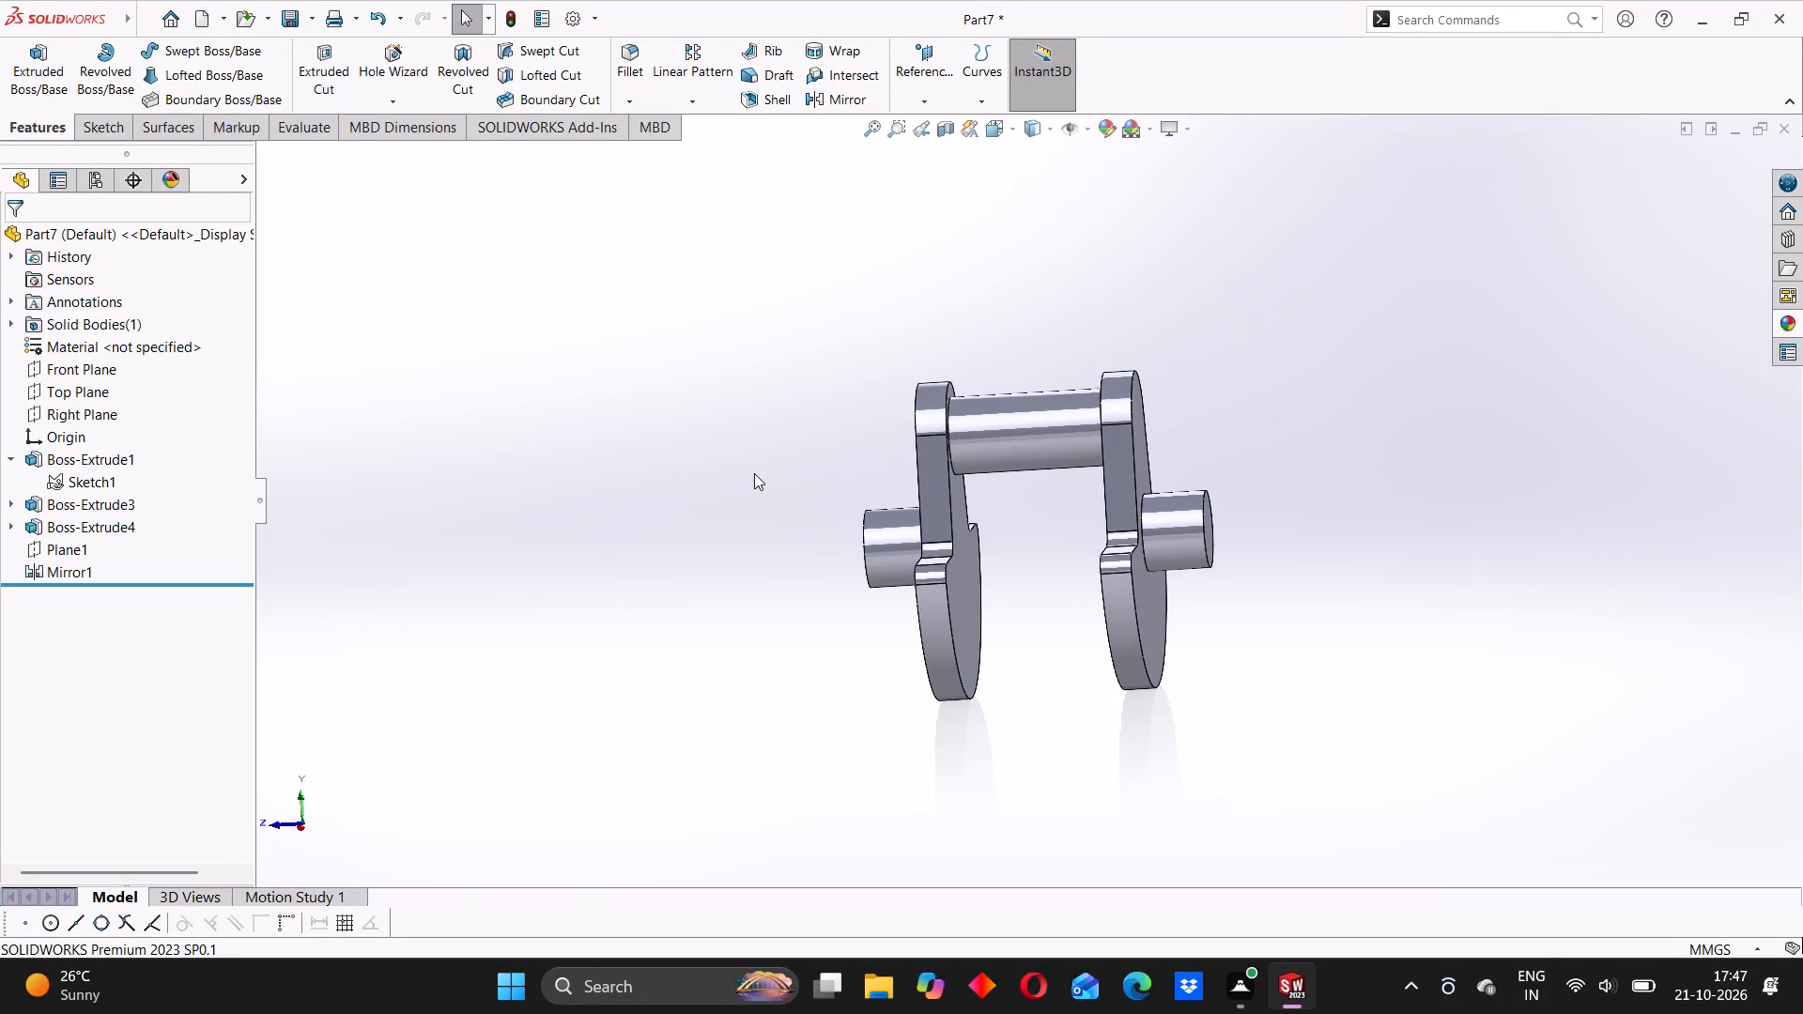
middle_click_drag(982, 551, 1000, 543)
scroll(1000, 543, "up", 2)
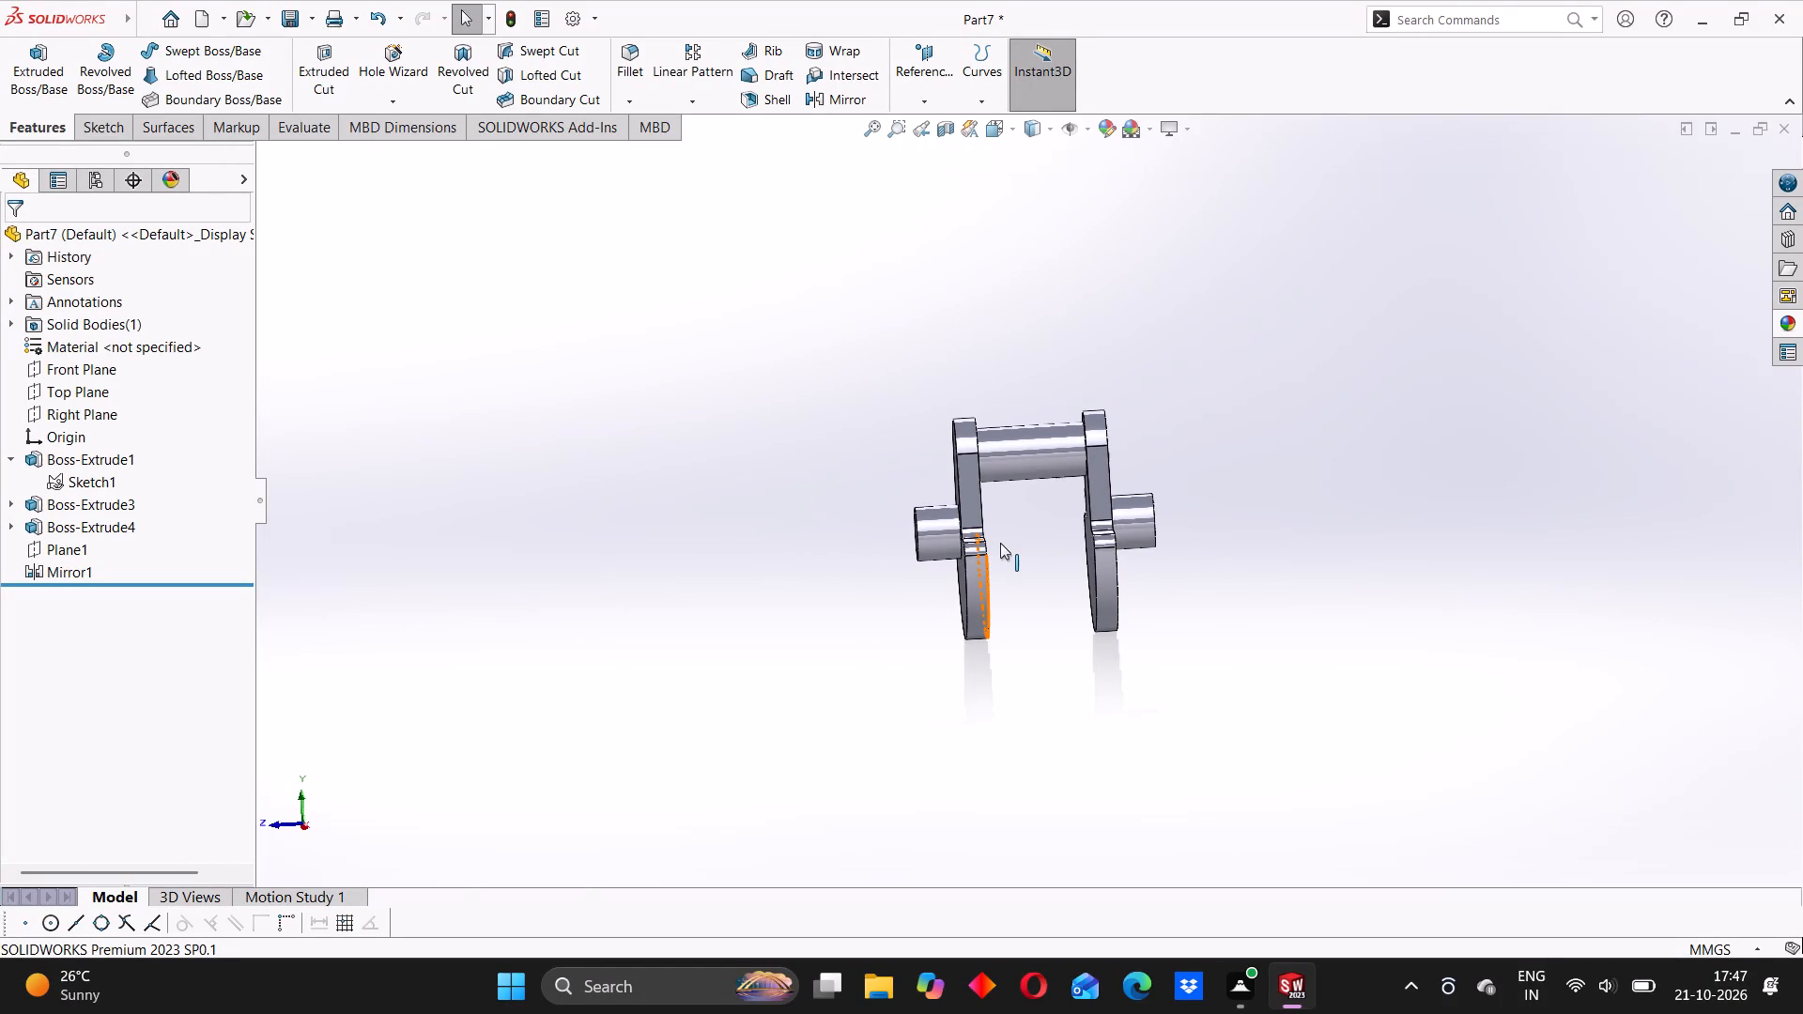
left_click(786, 513)
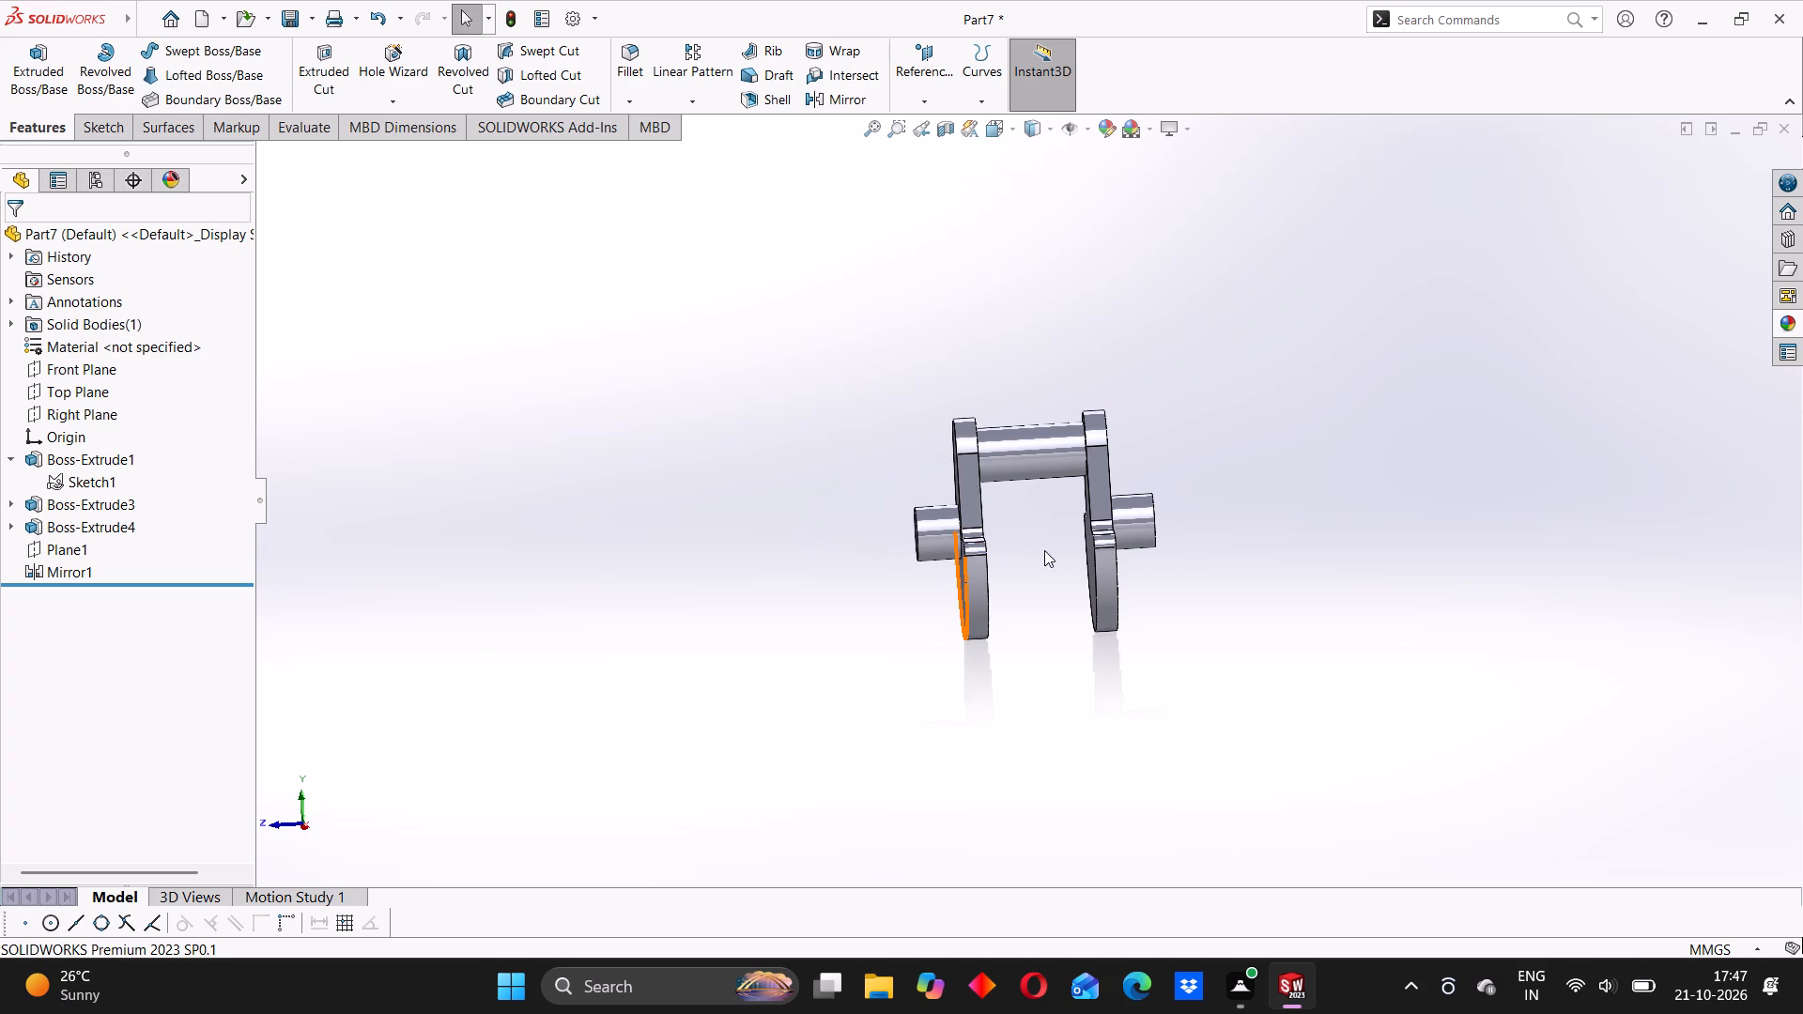
scroll(1052, 541, "down", 1)
middle_click_drag(1120, 531, 1087, 561)
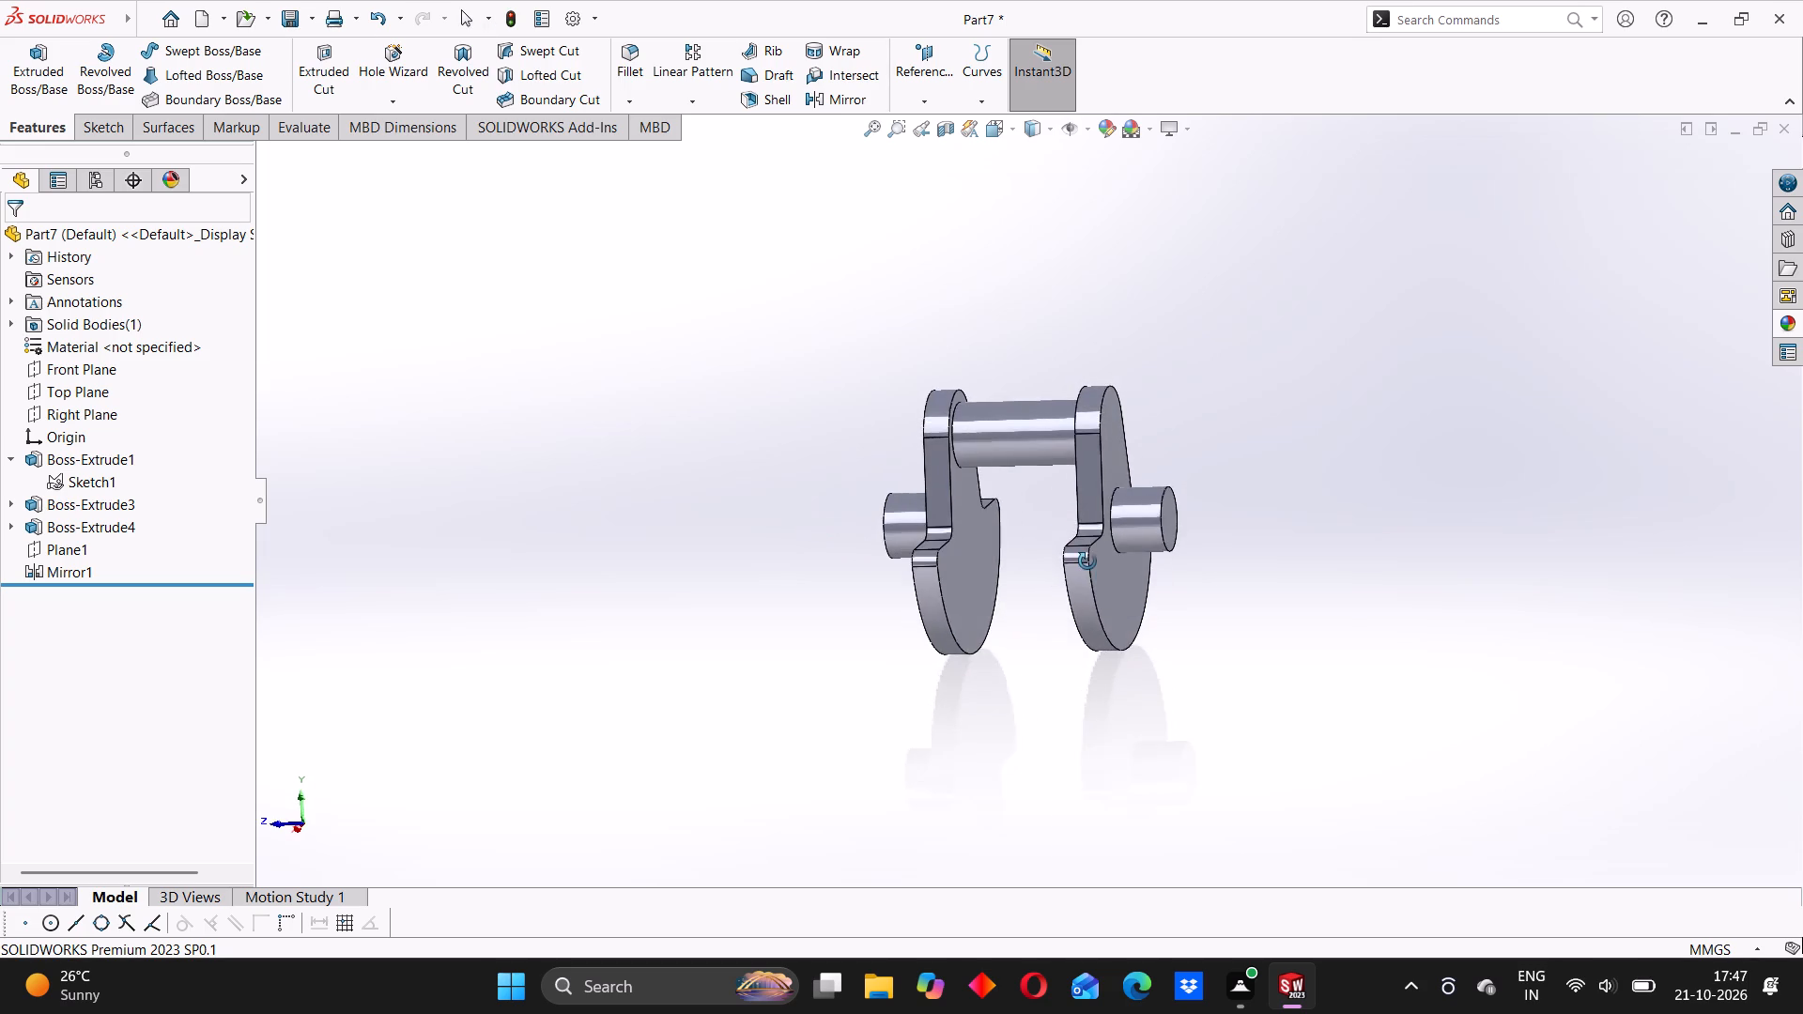
middle_click_drag(1087, 561, 1114, 568)
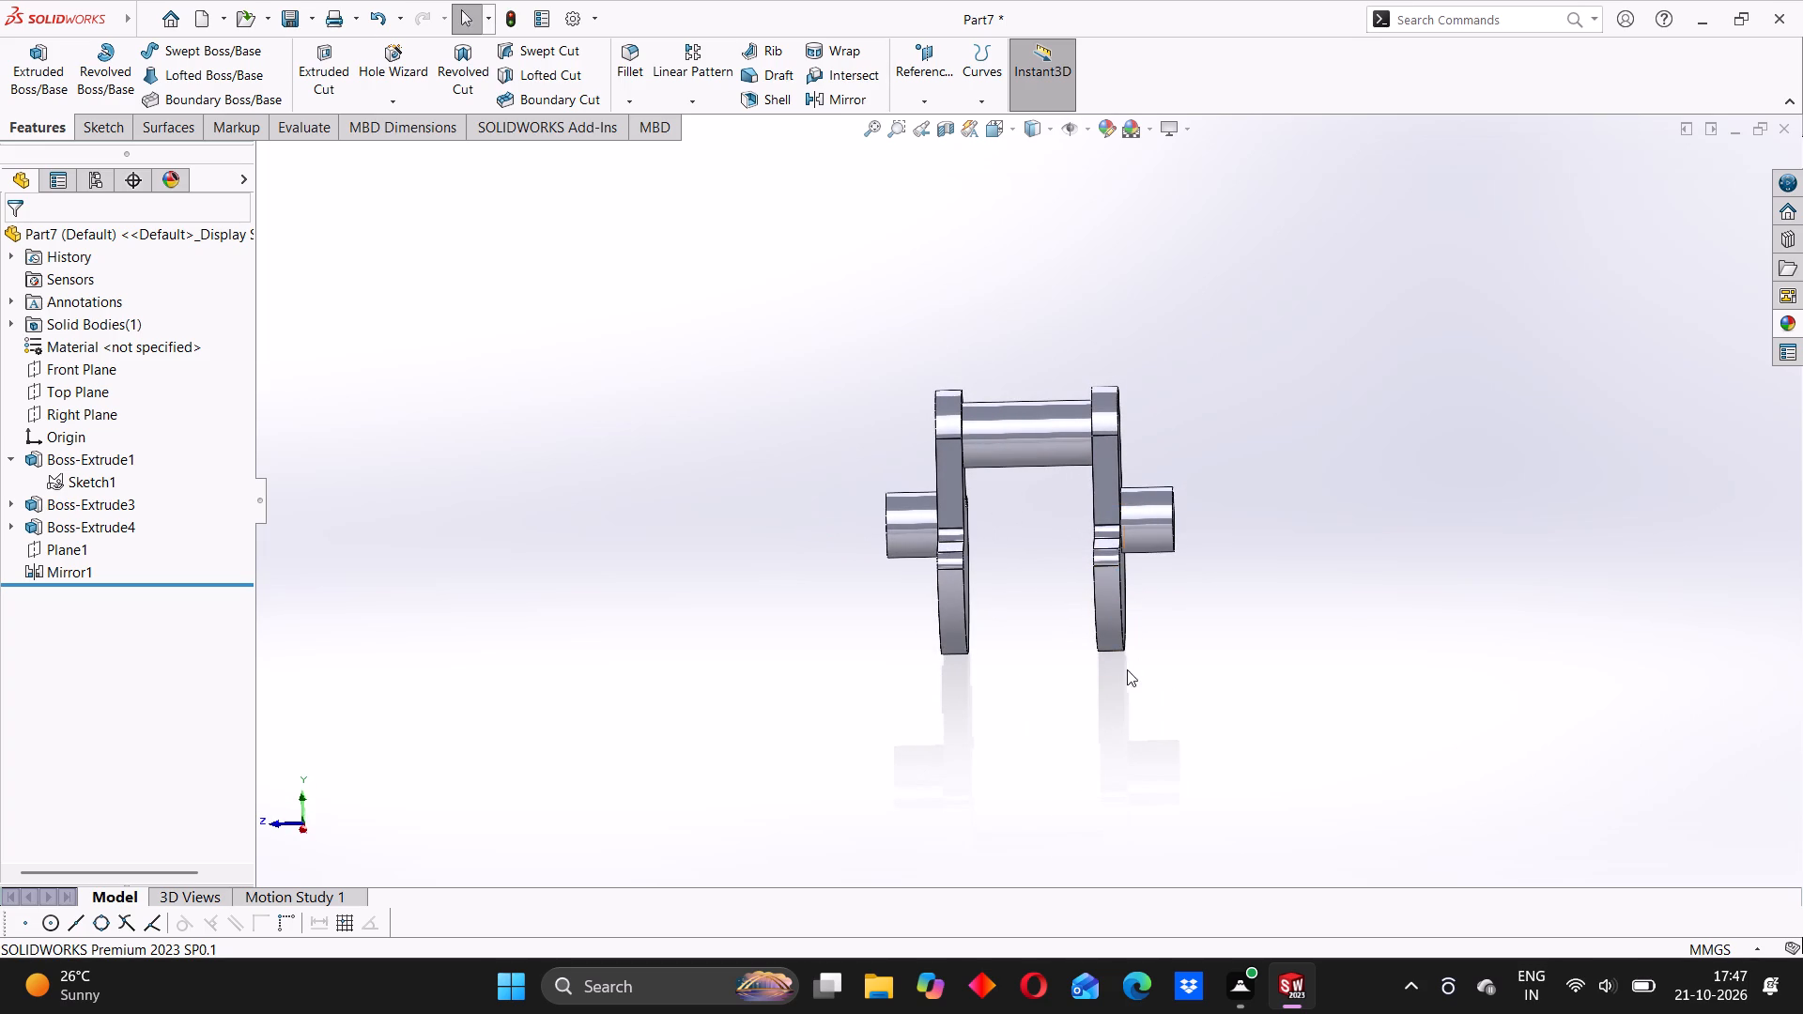
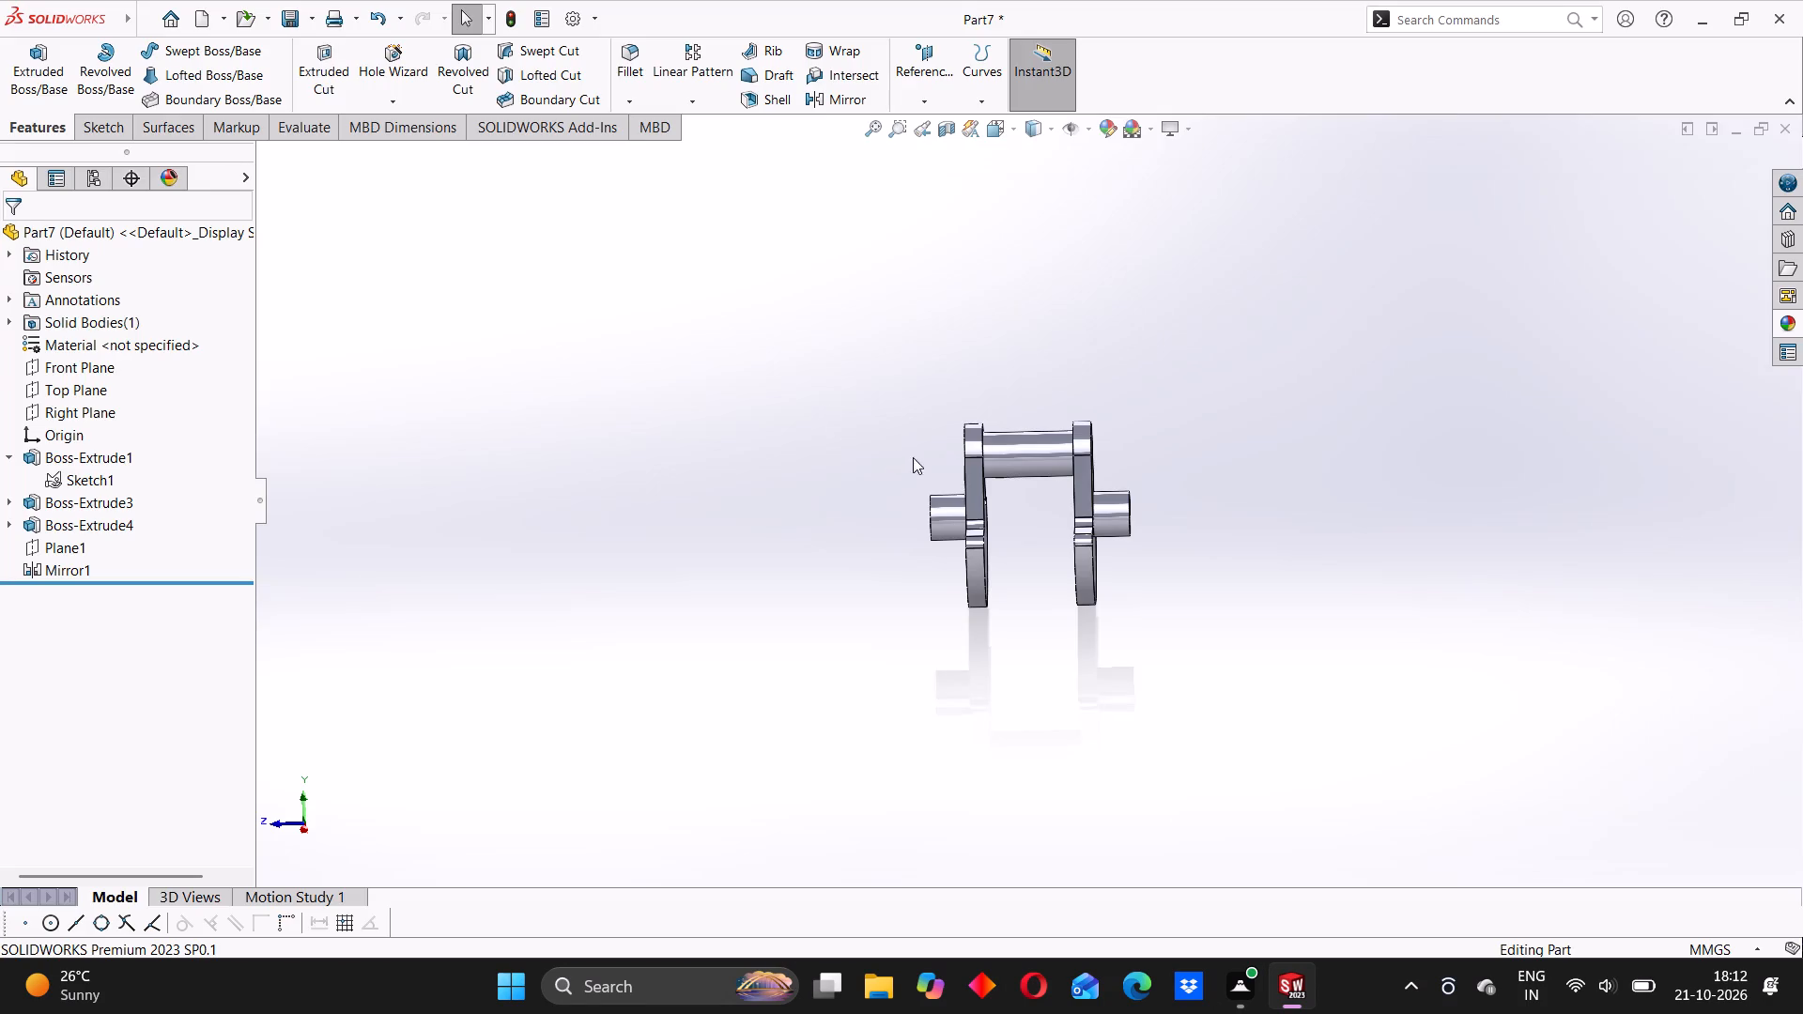
Examine the mirrored crankshaft's webs, crank pin and main shaft stubs from both sides, close up and as a whole.
scroll(937, 462, "up", 1)
middle_click_drag(935, 463, 967, 468)
scroll(944, 462, "down", 5)
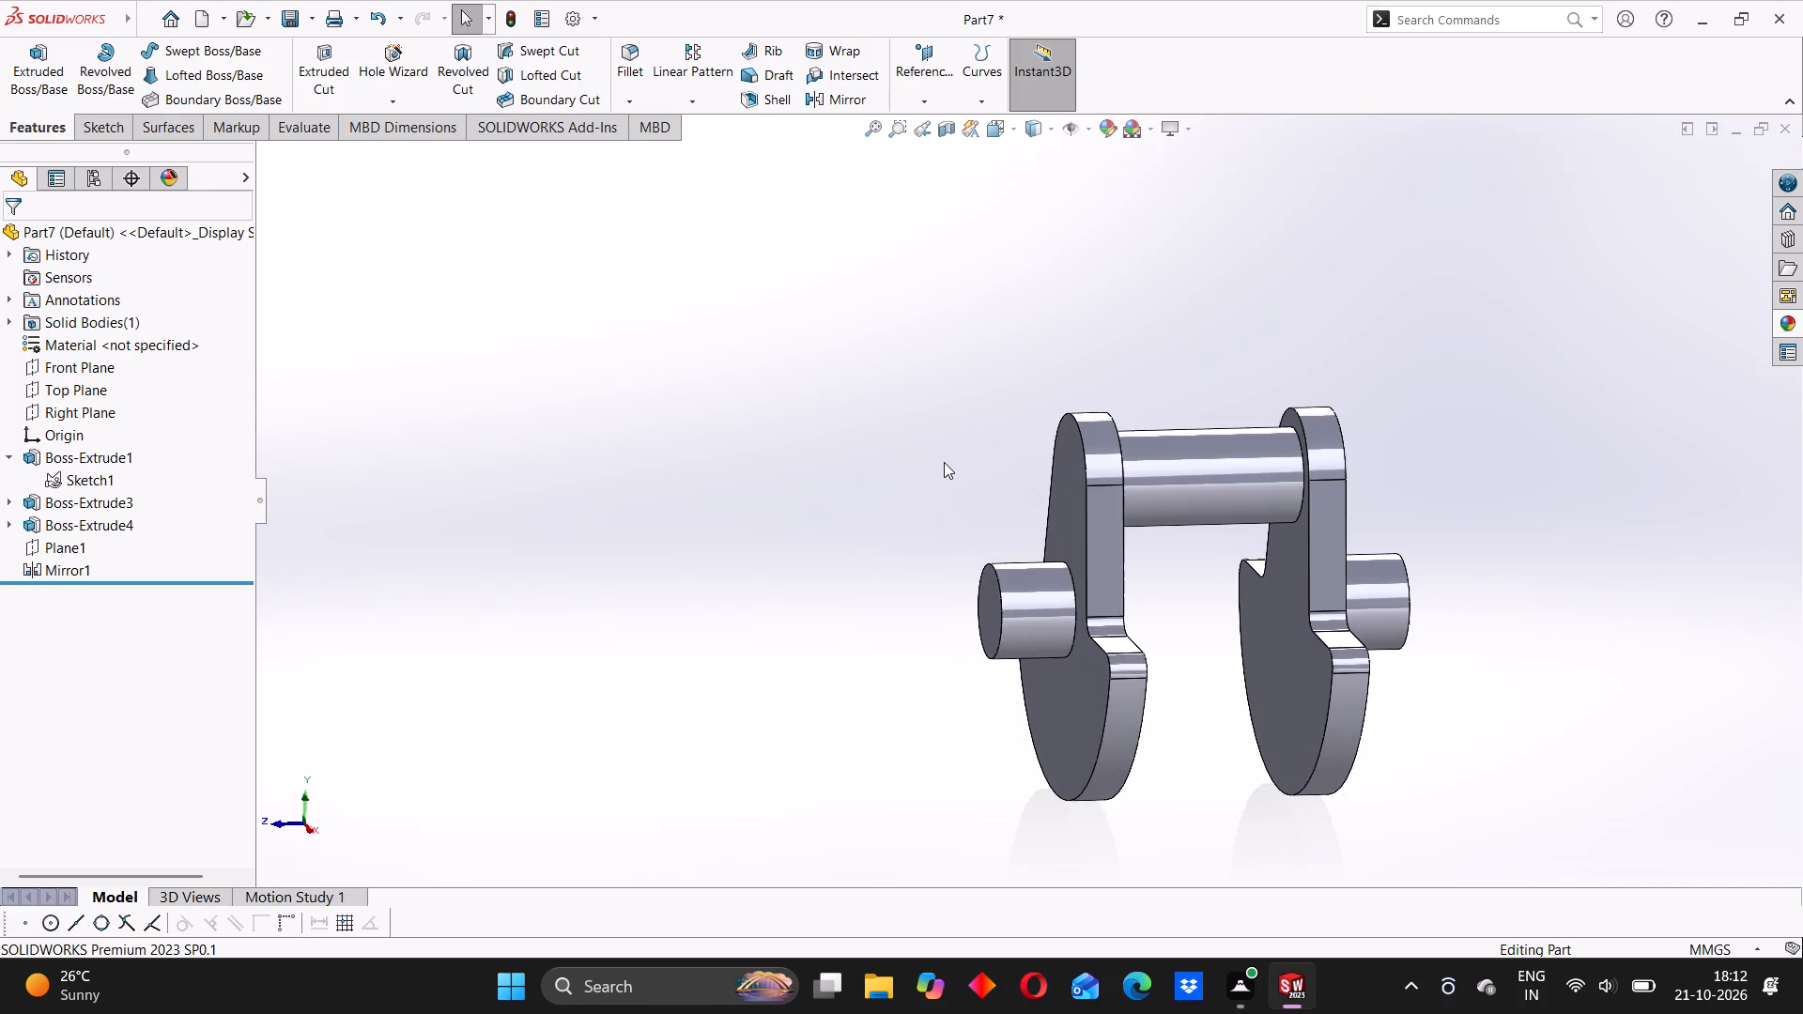
middle_click_drag(944, 462, 920, 471)
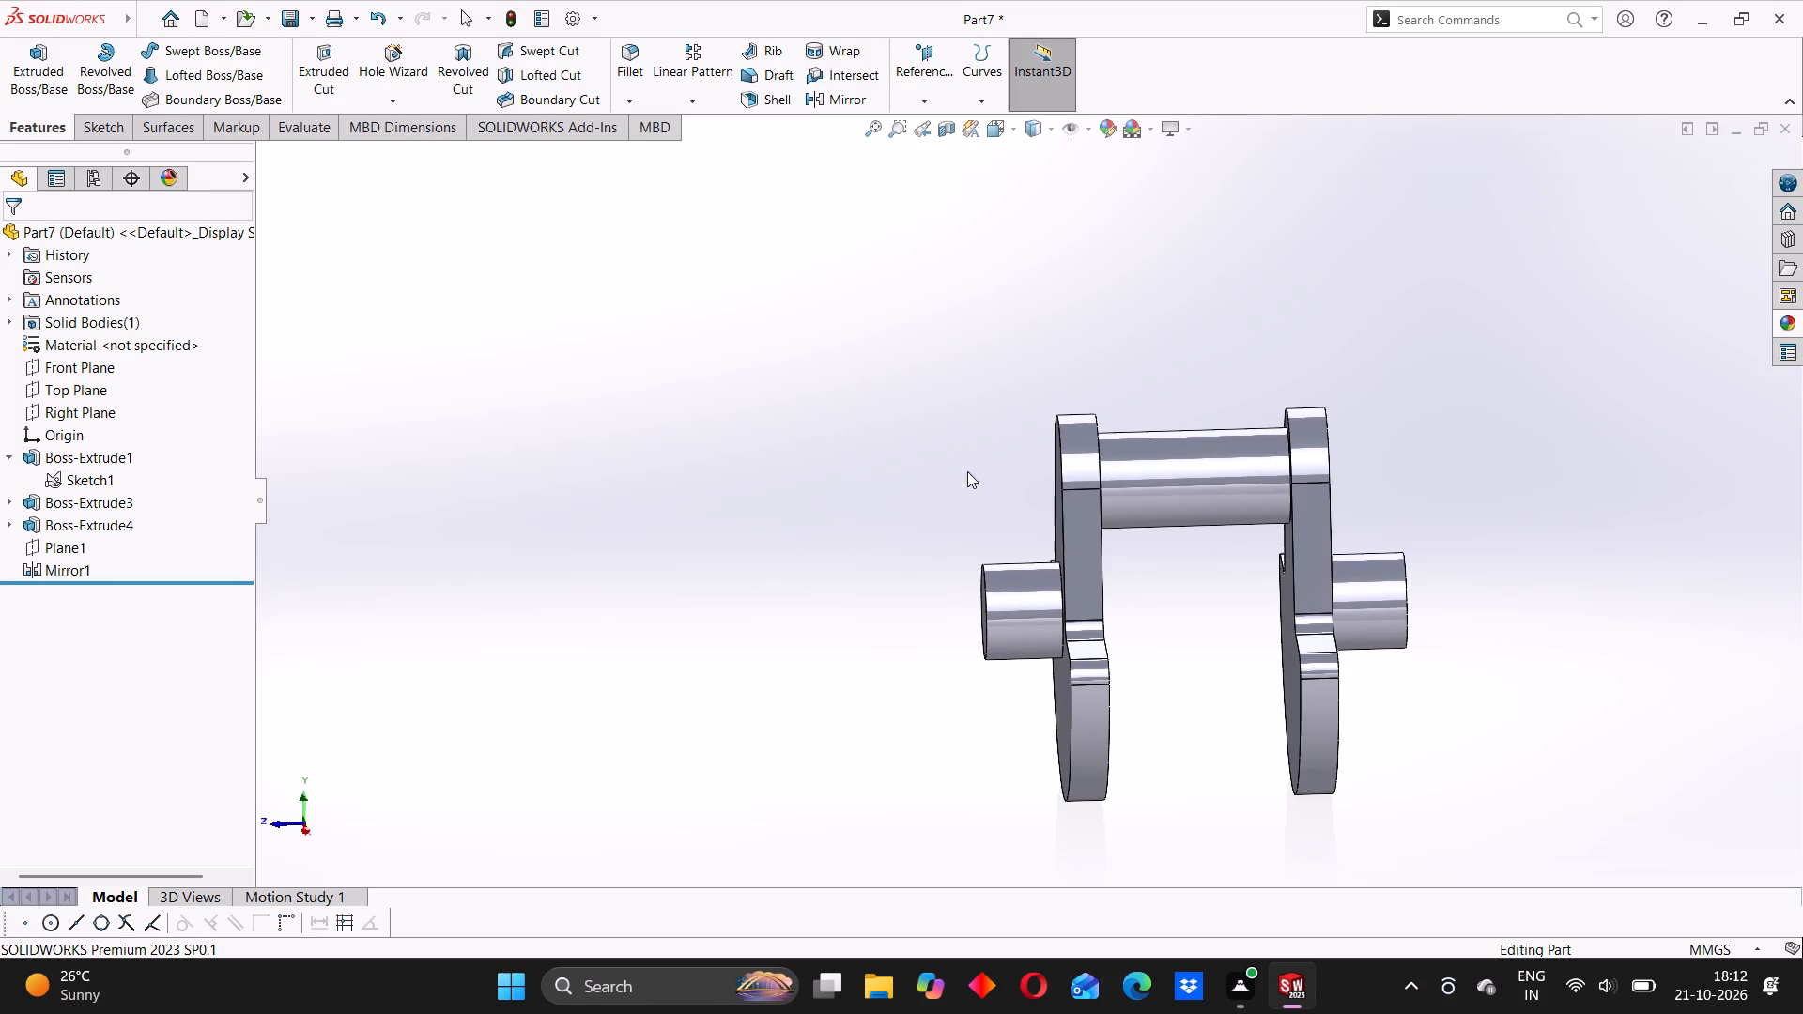
middle_click_drag(1187, 586, 1188, 562)
scroll(1187, 583, "up", 1)
left_click(897, 487)
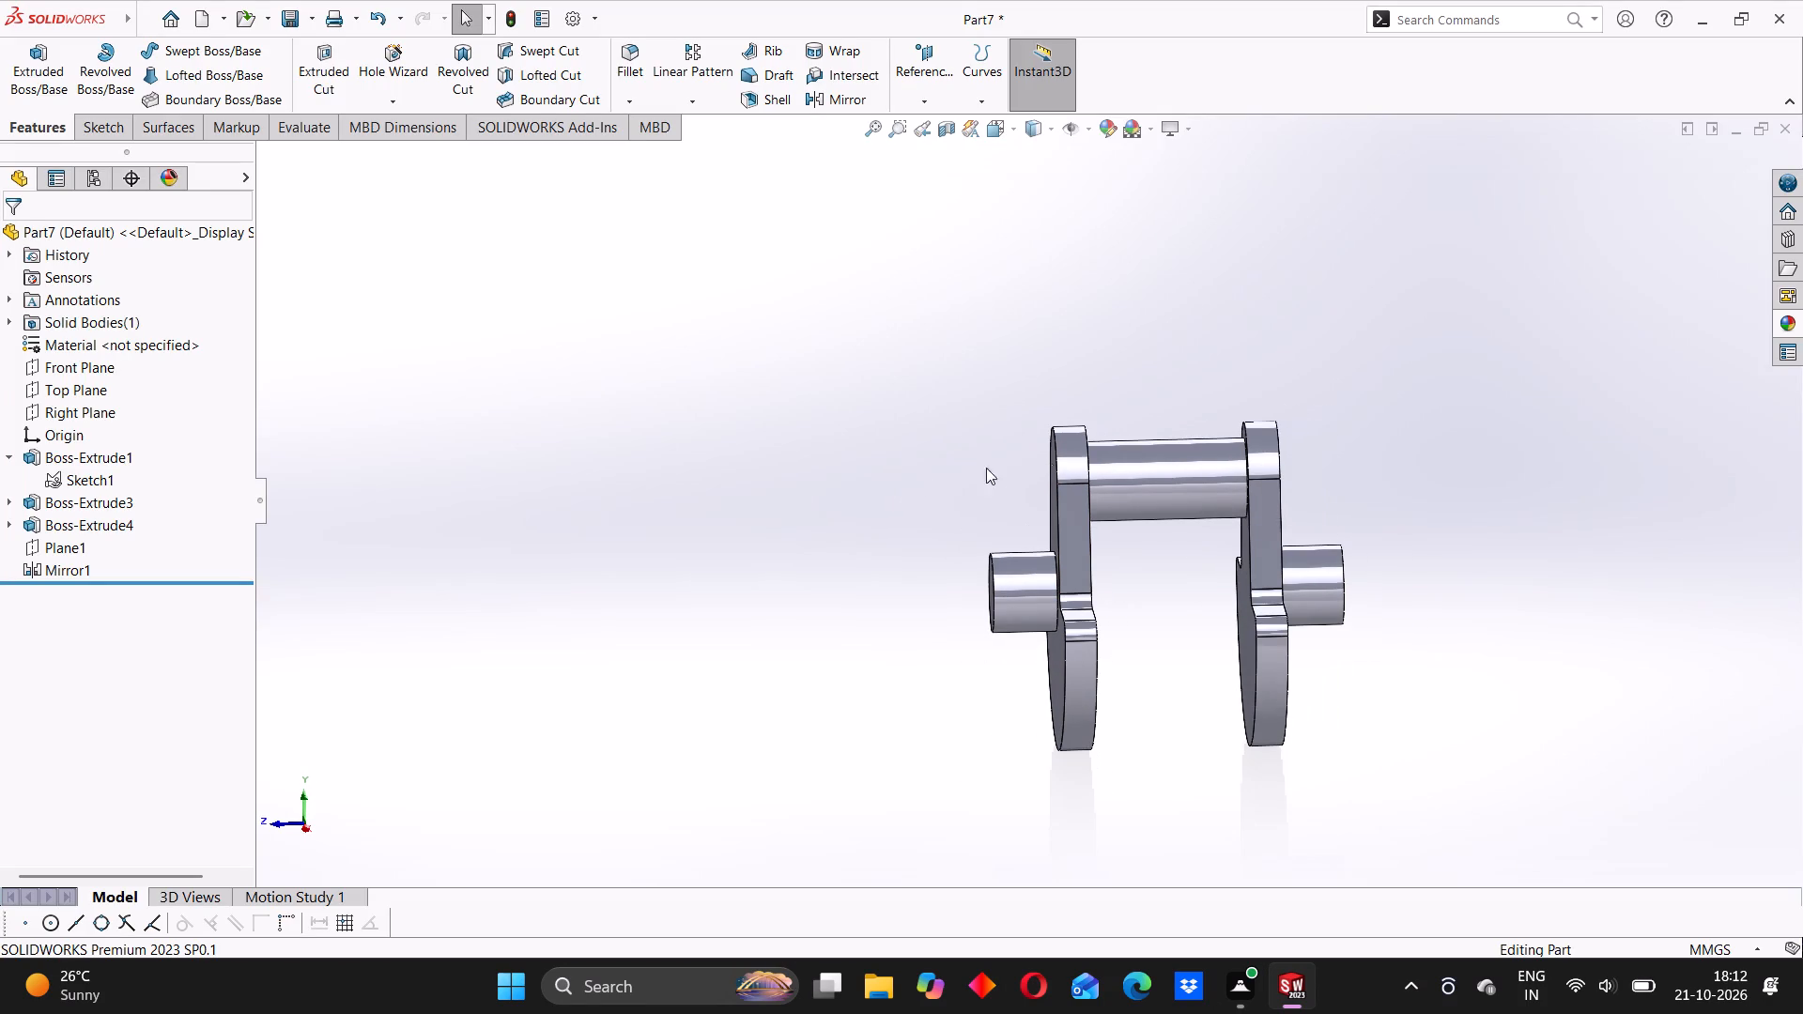
scroll(1157, 488, "down", 3)
middle_click_drag(1138, 490, 1181, 494)
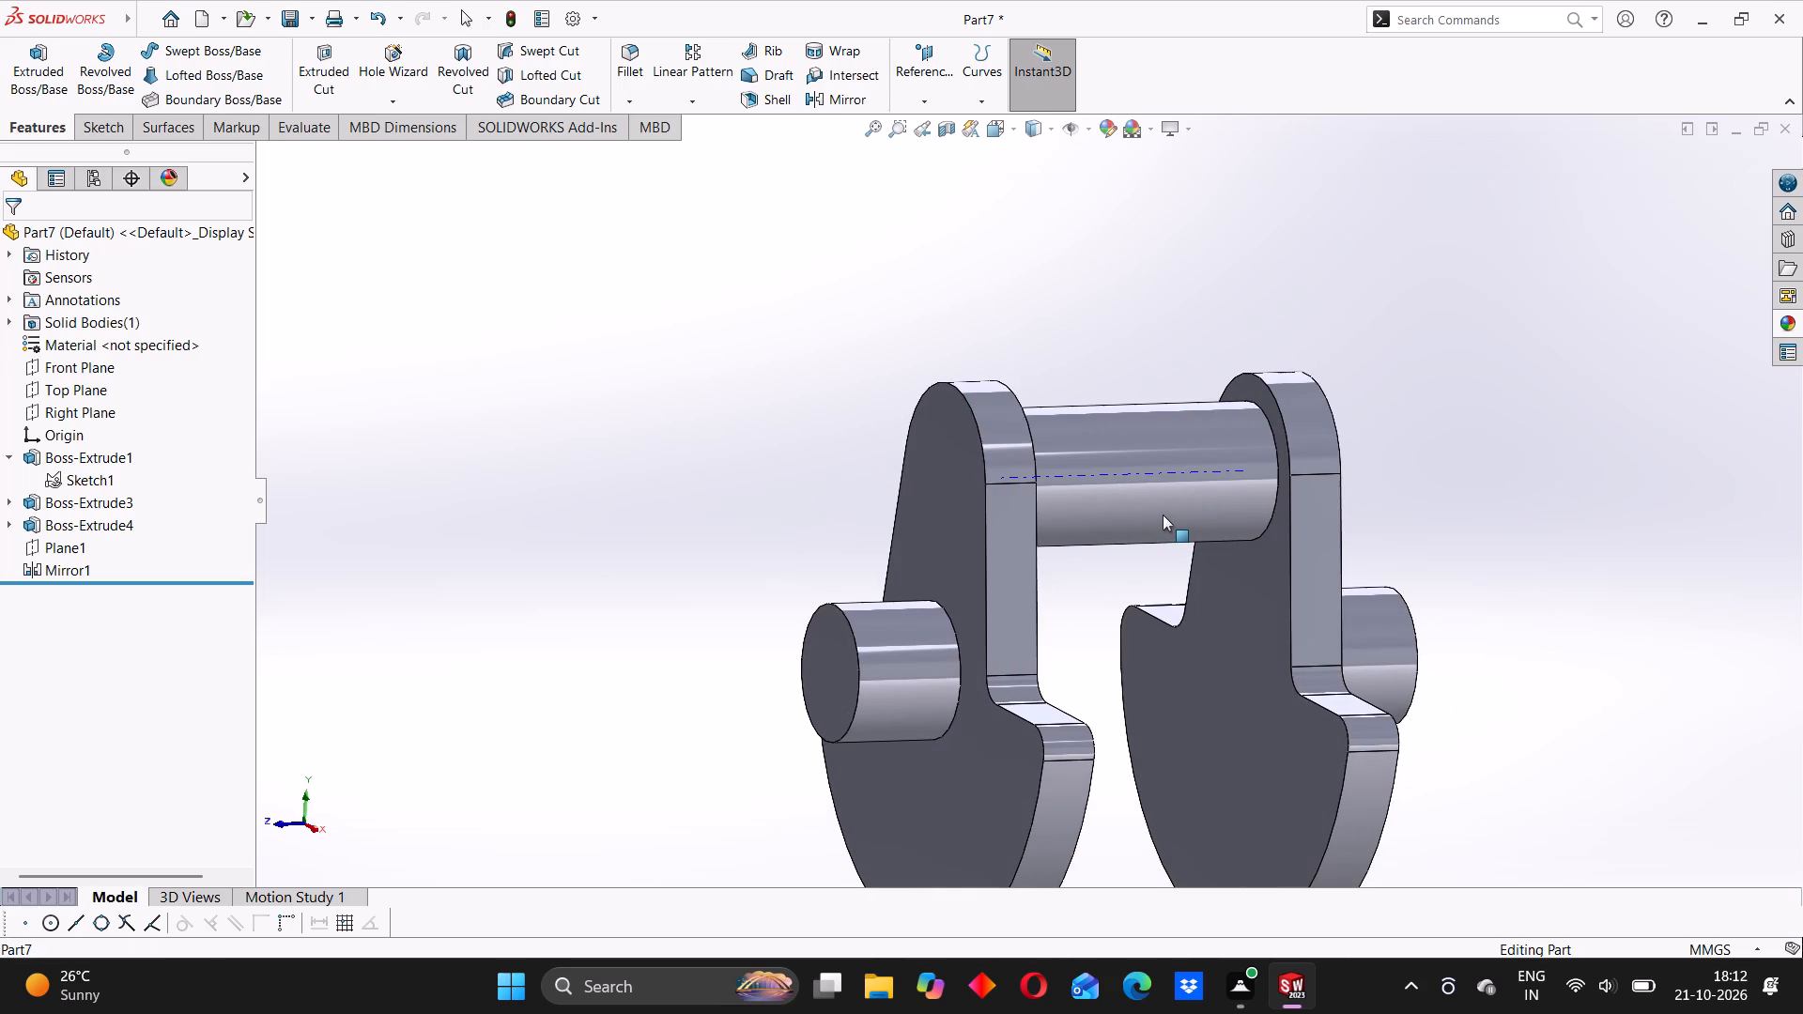
middle_click_drag(1151, 502, 1159, 501)
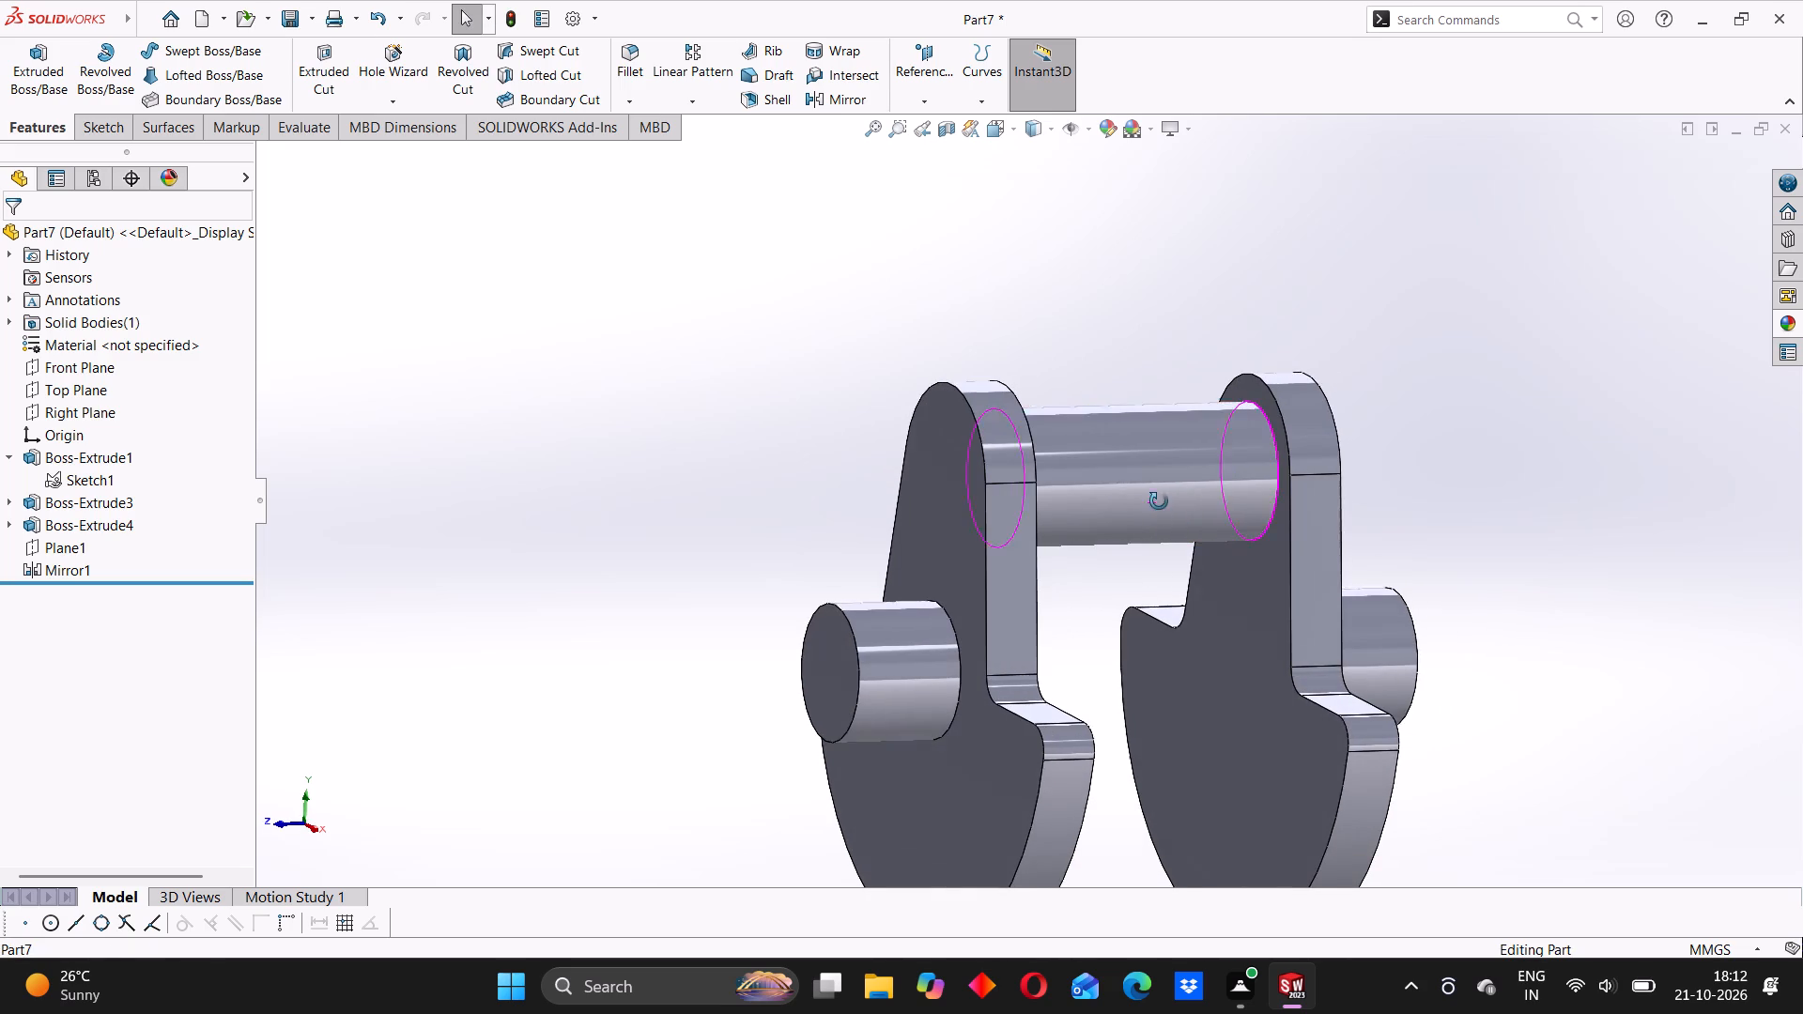
middle_click_drag(1159, 501, 1181, 501)
left_click(857, 438)
middle_click_drag(1191, 545, 1150, 548)
left_click(867, 471)
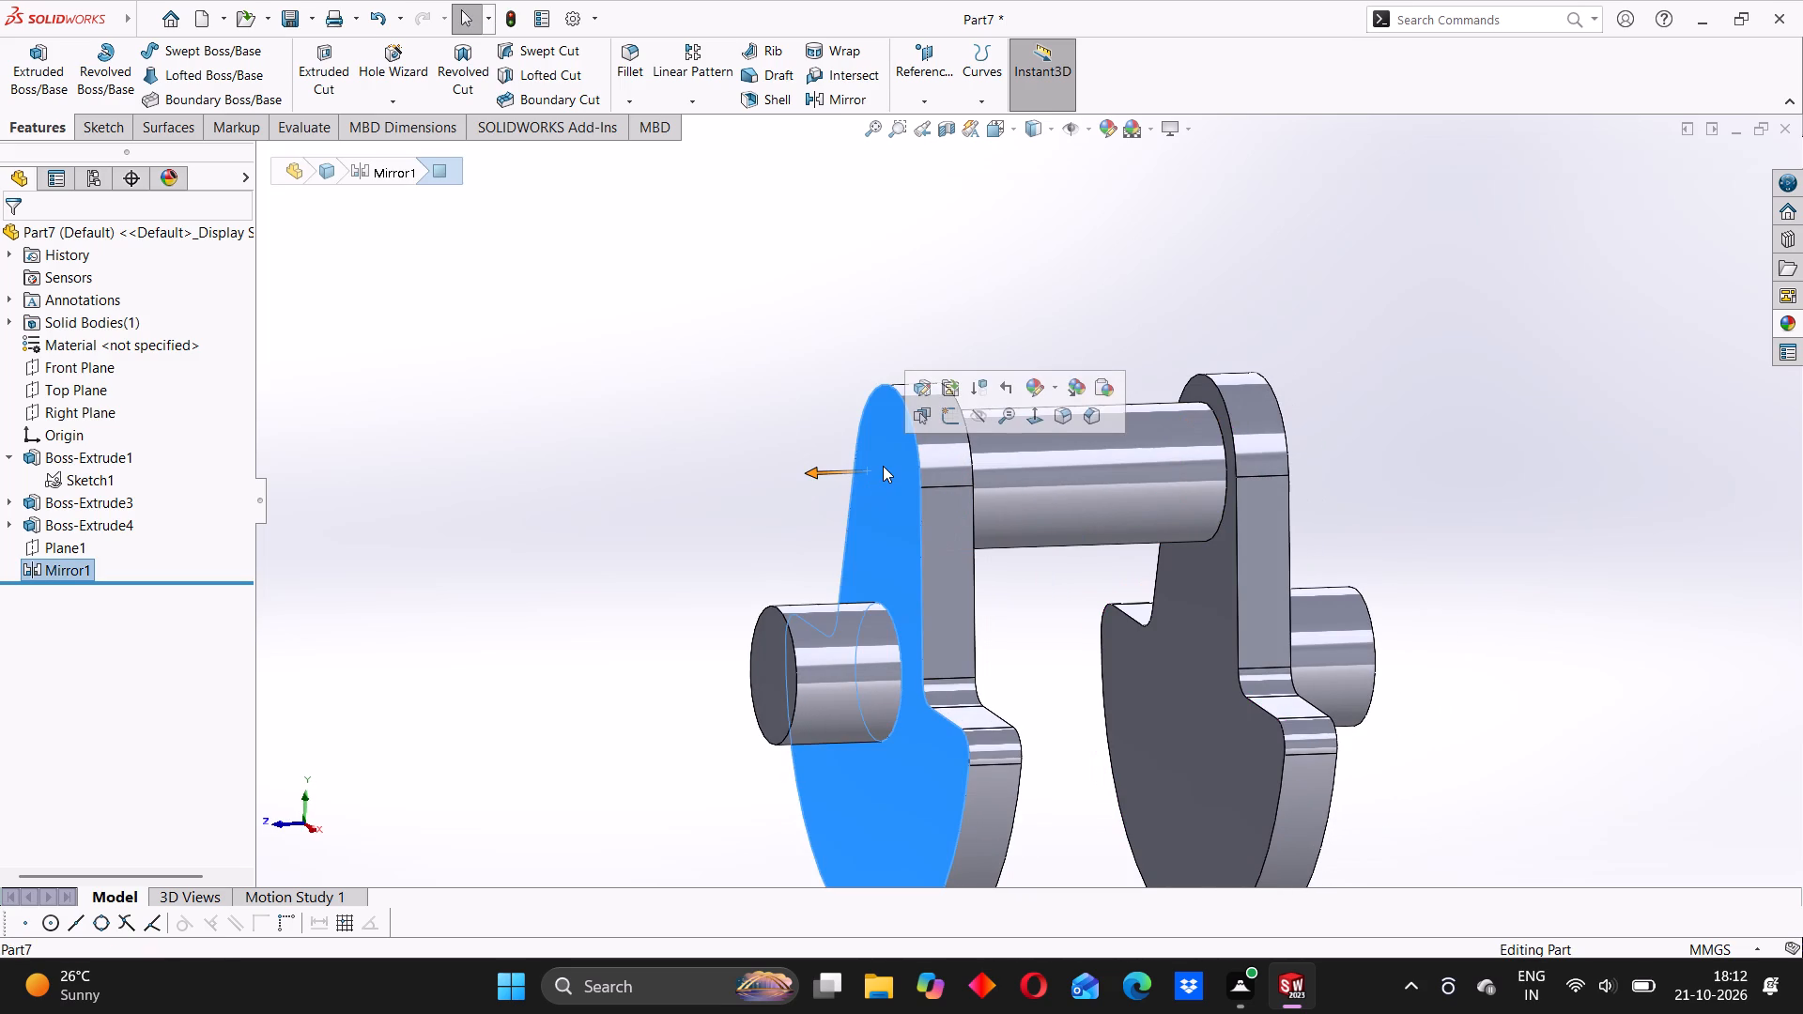
middle_click_drag(830, 471, 829, 471)
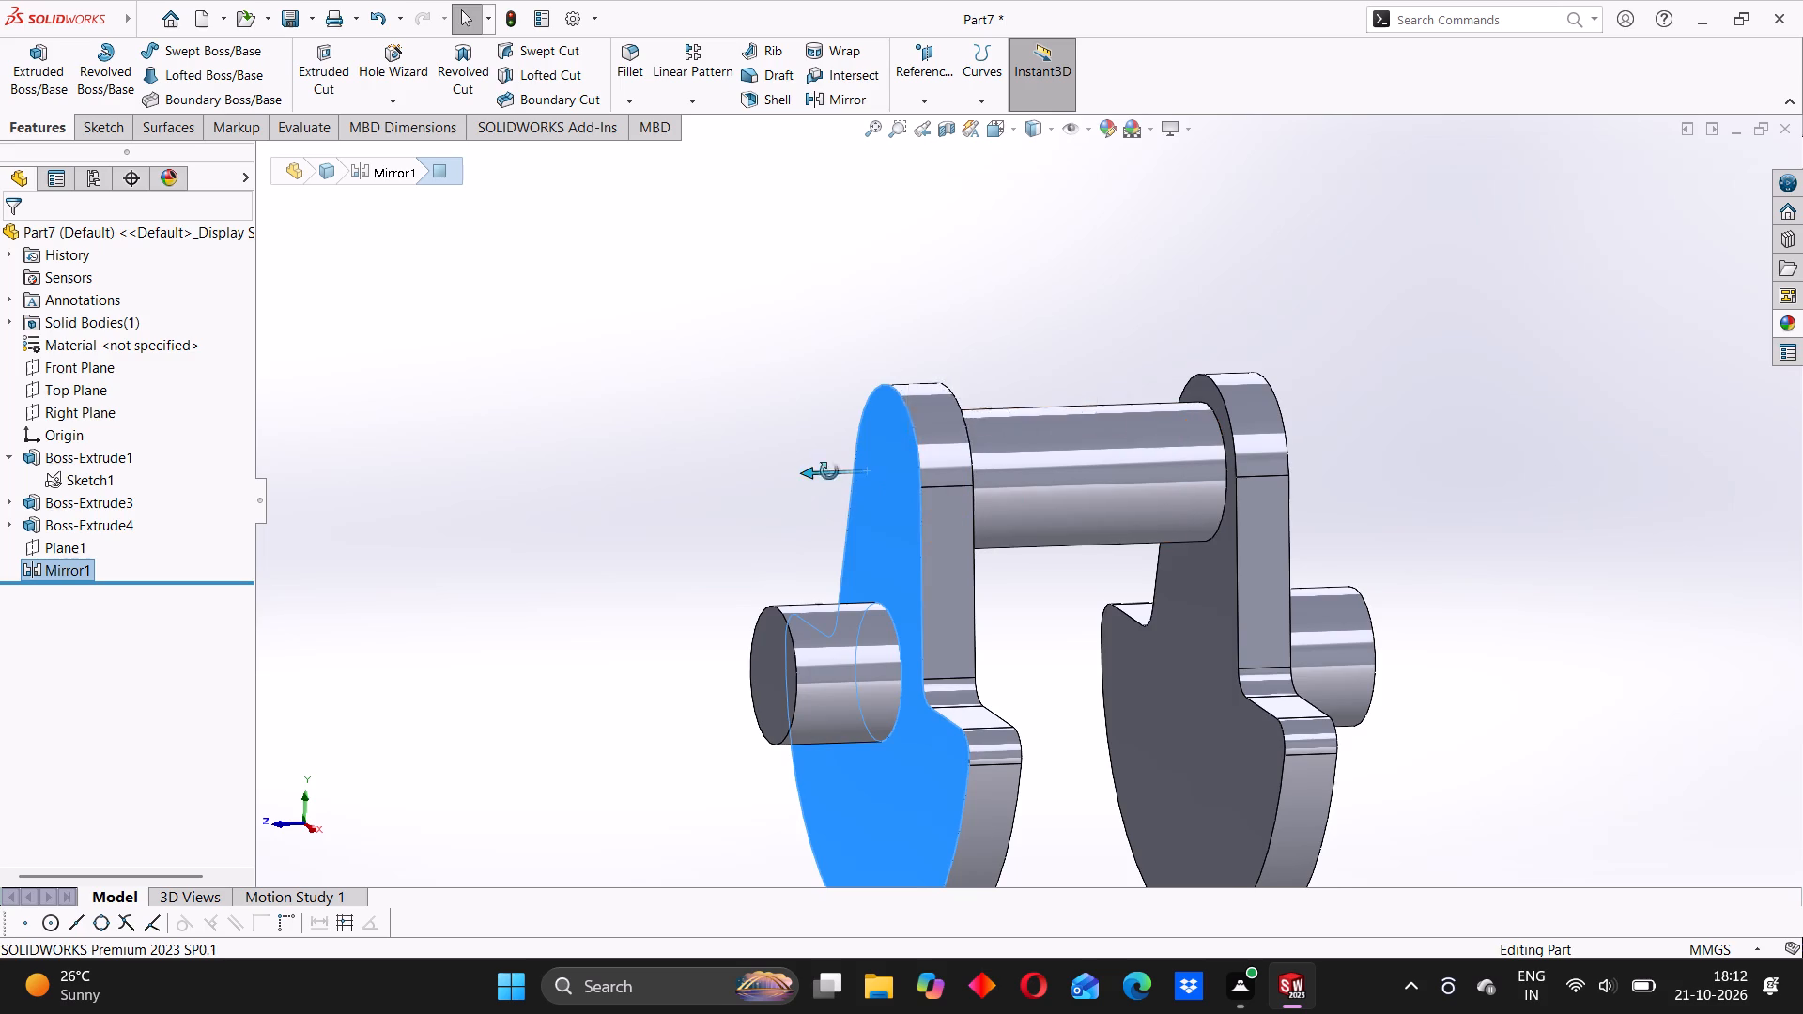
middle_click_drag(829, 471, 800, 476)
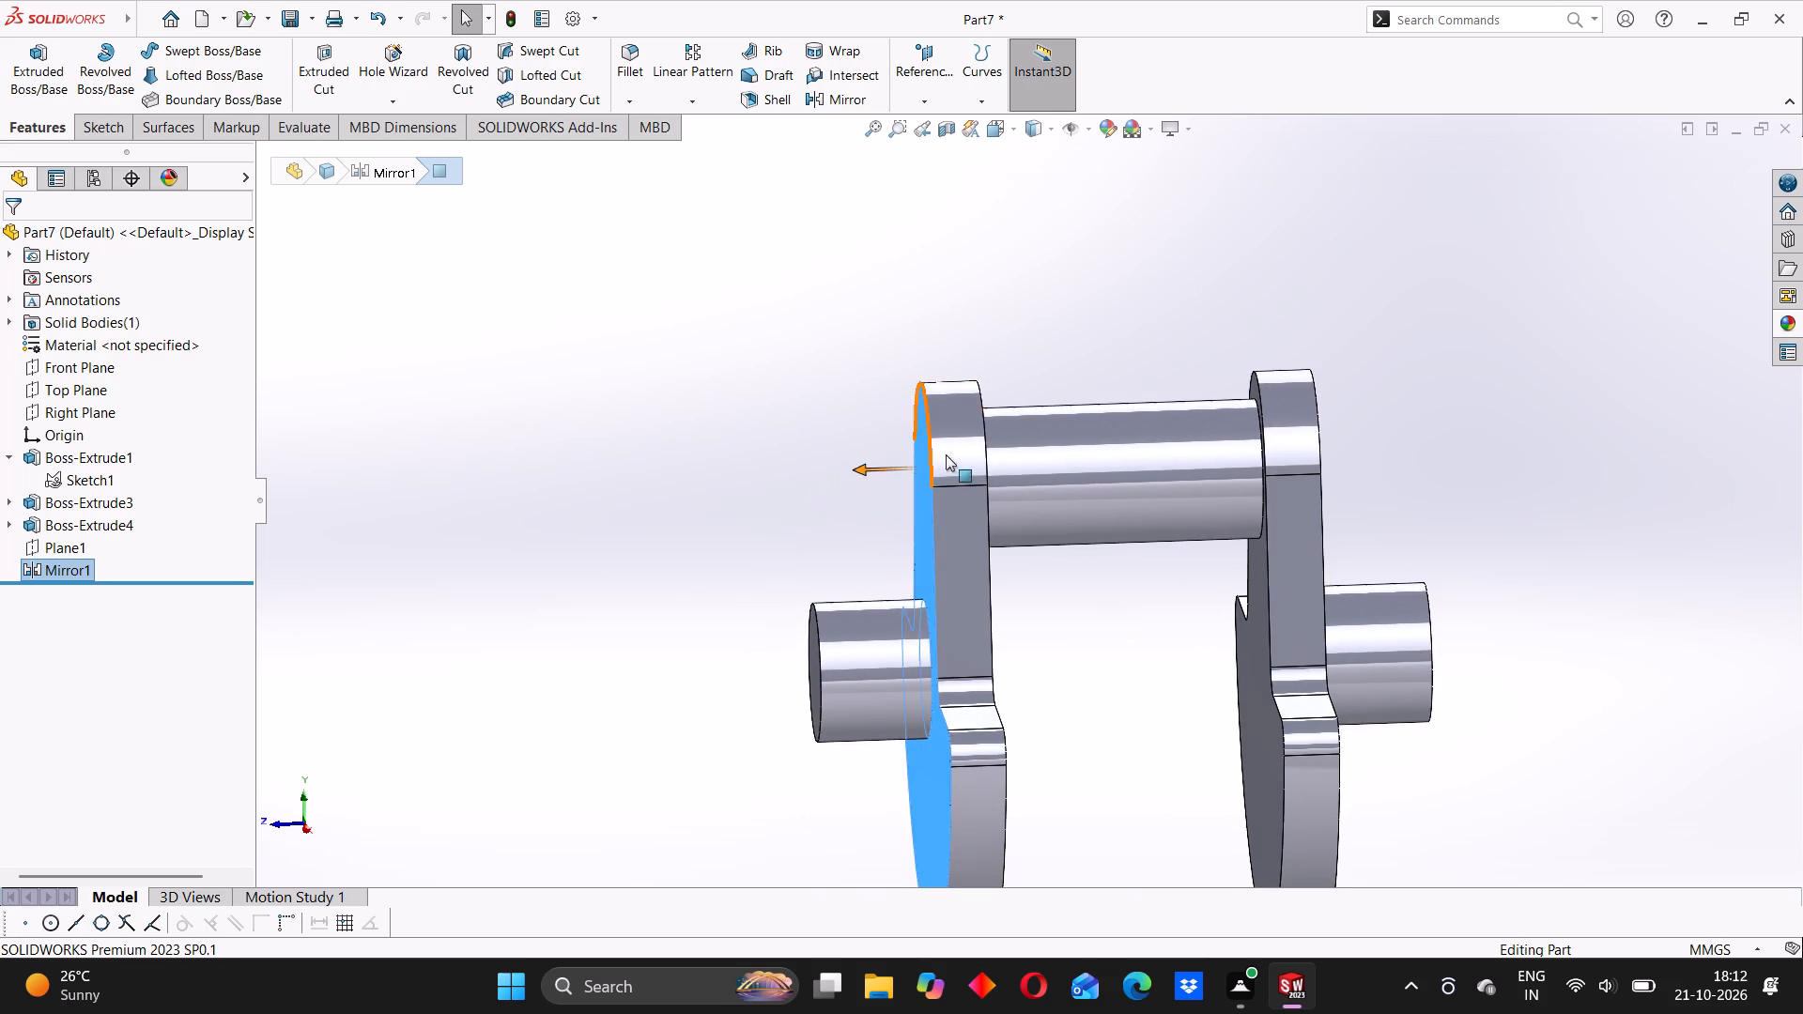
middle_click_drag(964, 461, 894, 447)
left_click(834, 432)
scroll(1086, 520, "up", 2)
scroll(1086, 520, "down", 3)
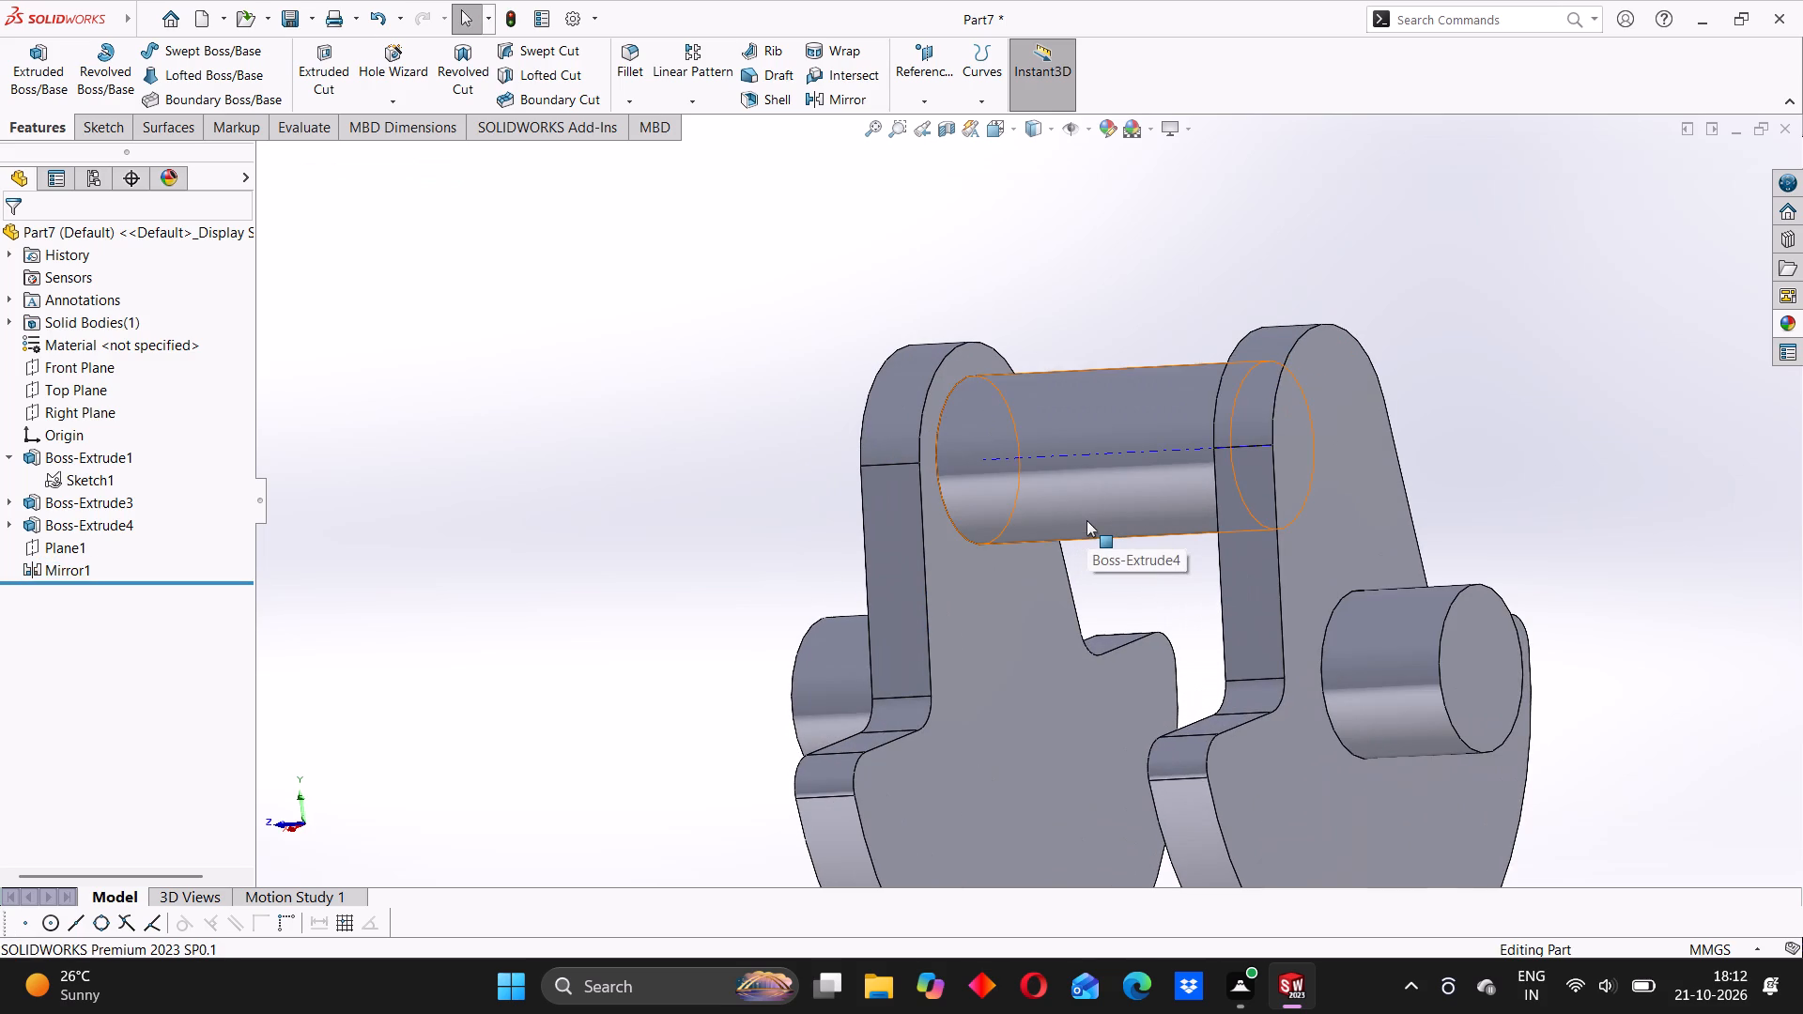
middle_click_drag(1098, 513, 1200, 533)
left_click(763, 362)
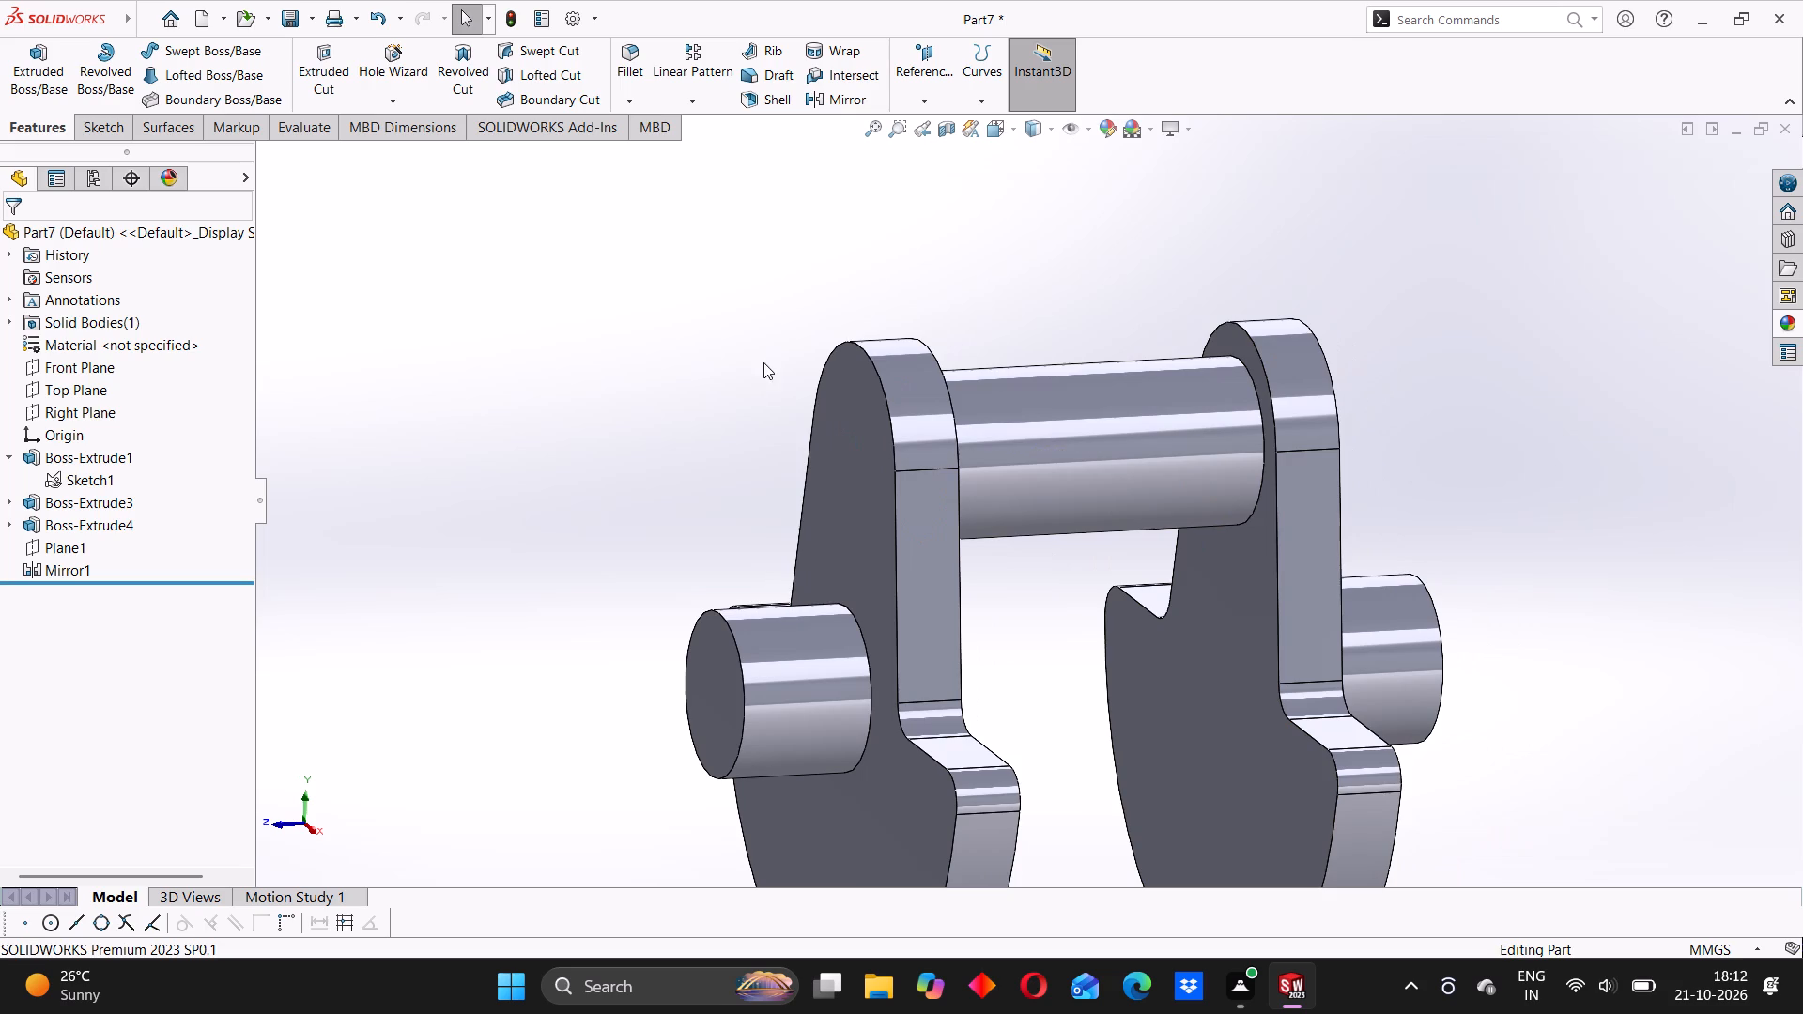
middle_click_drag(1254, 572, 1142, 567)
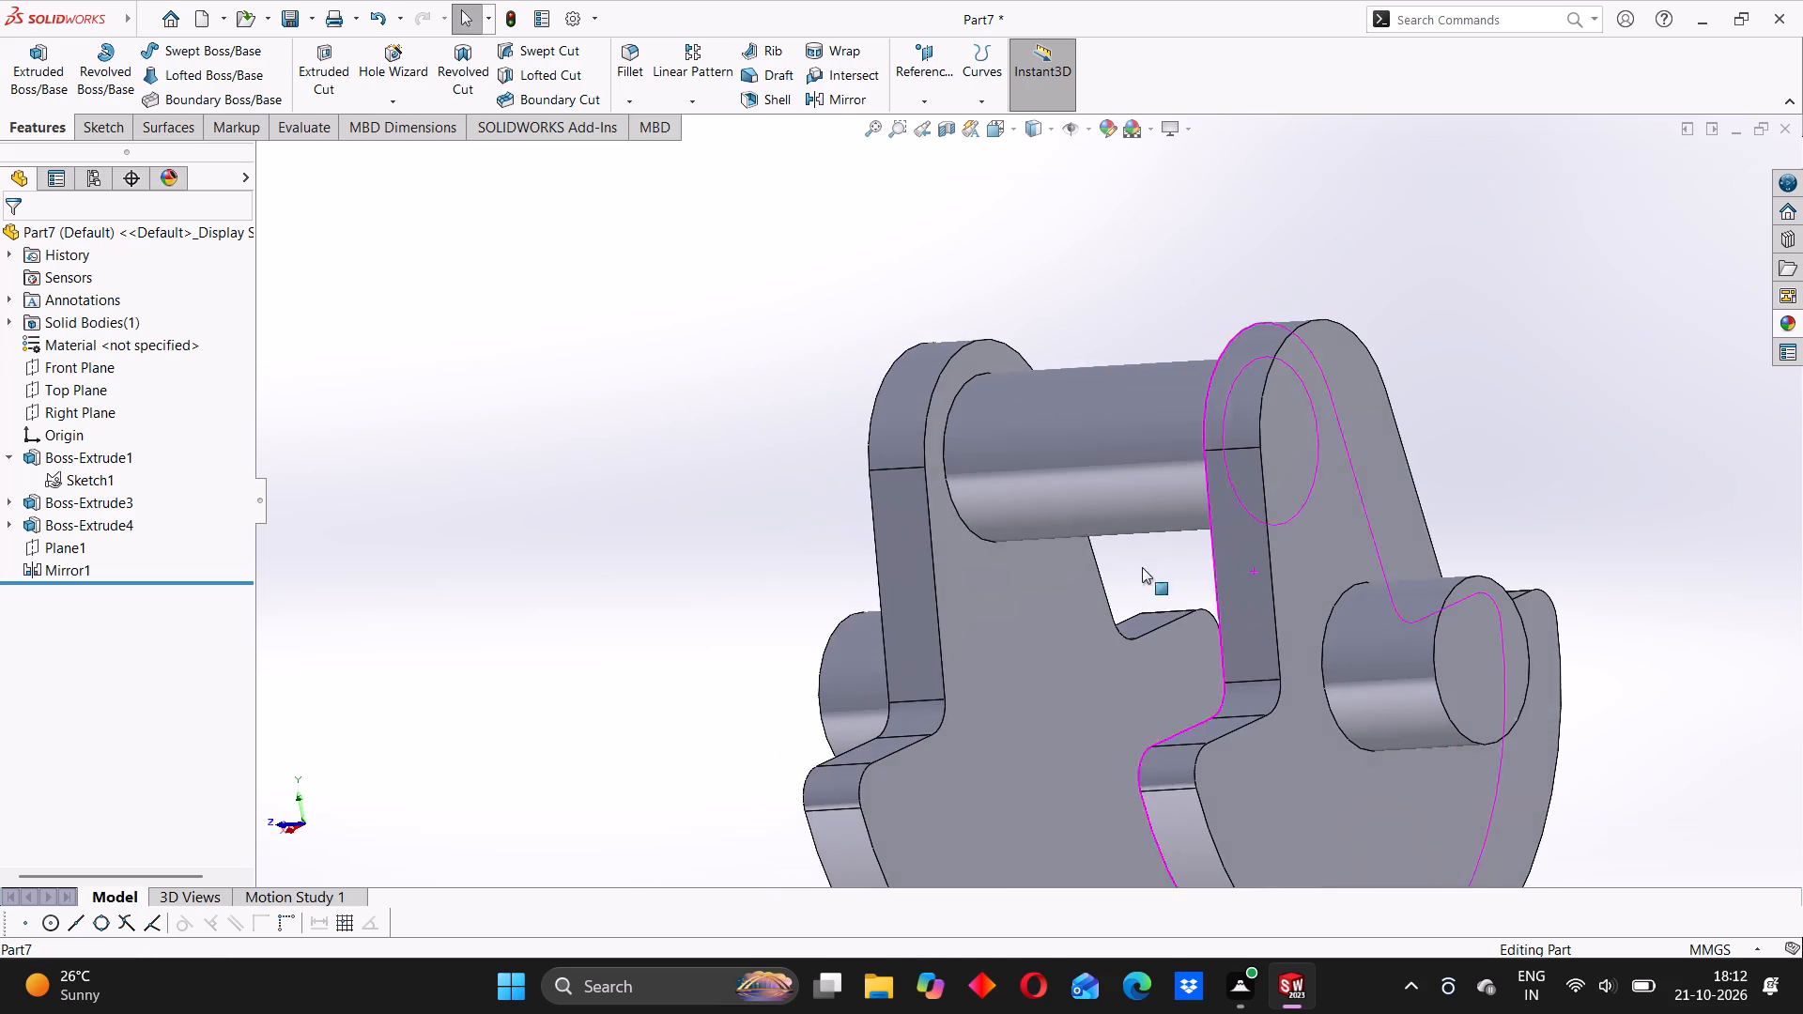
scroll(1204, 561, "up", 3)
middle_click_drag(1139, 552, 1186, 549)
scroll(1173, 541, "up", 1)
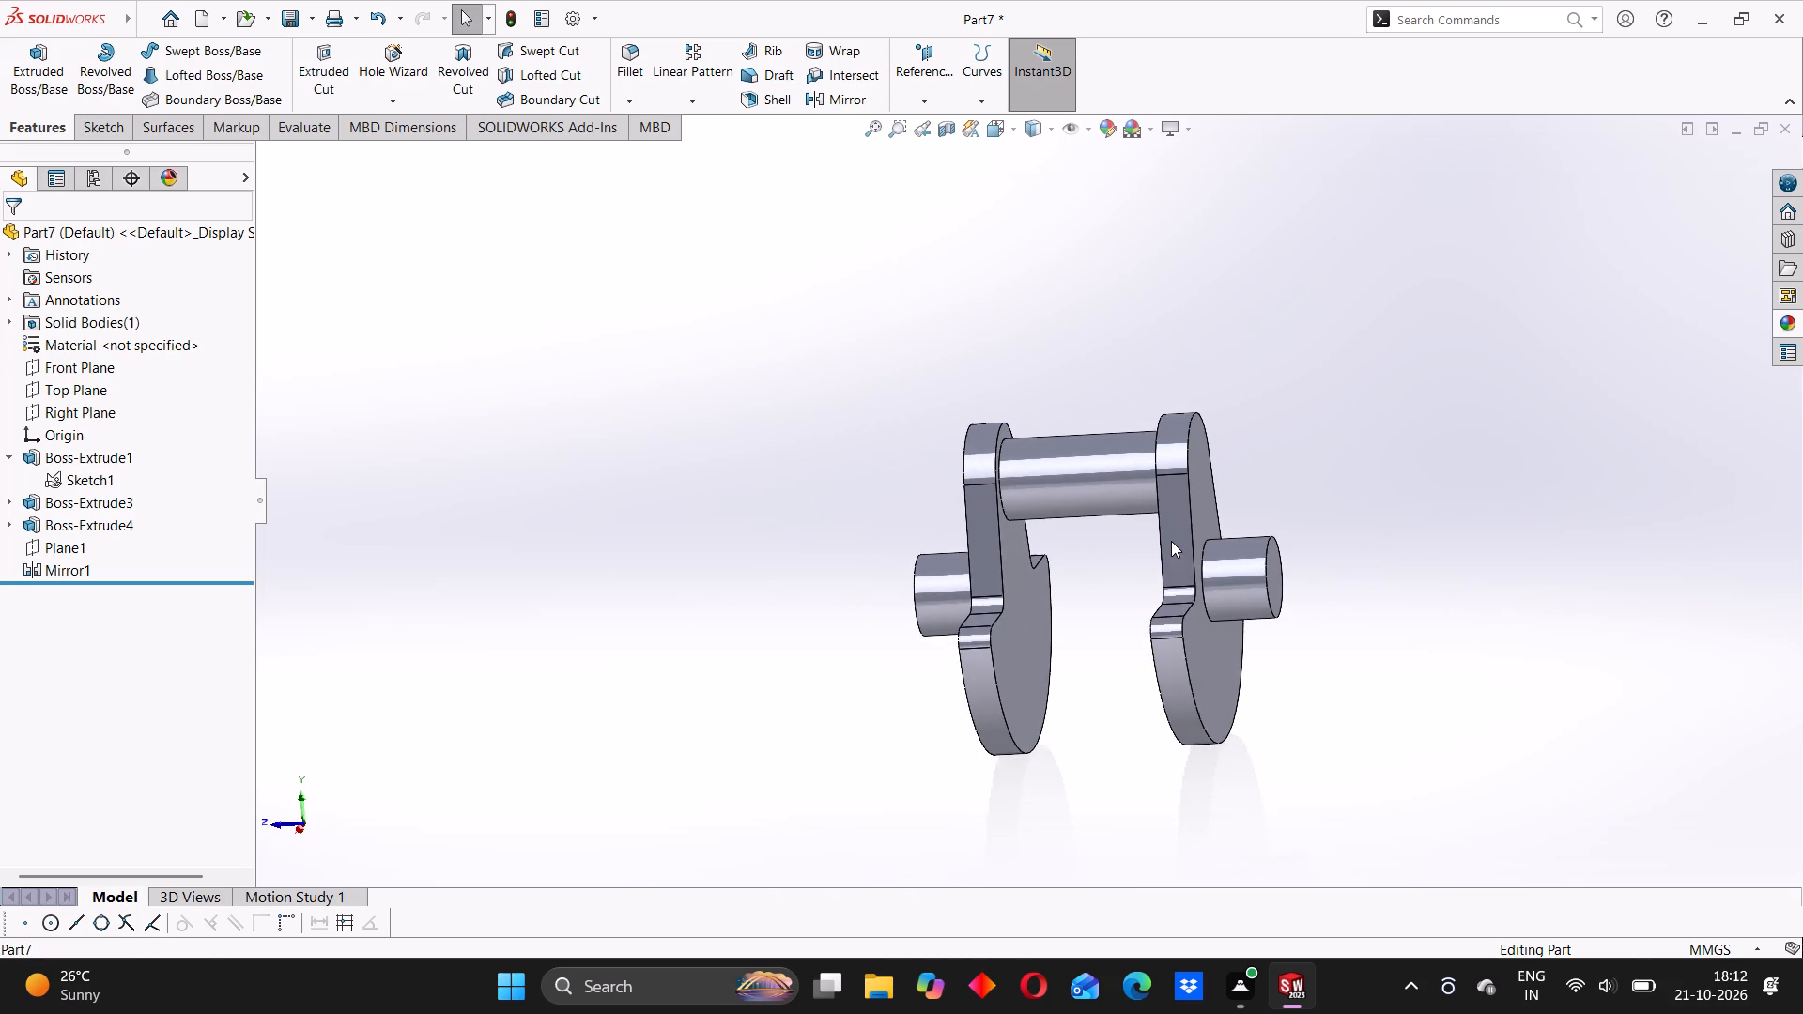
scroll(1169, 542, "up", 2)
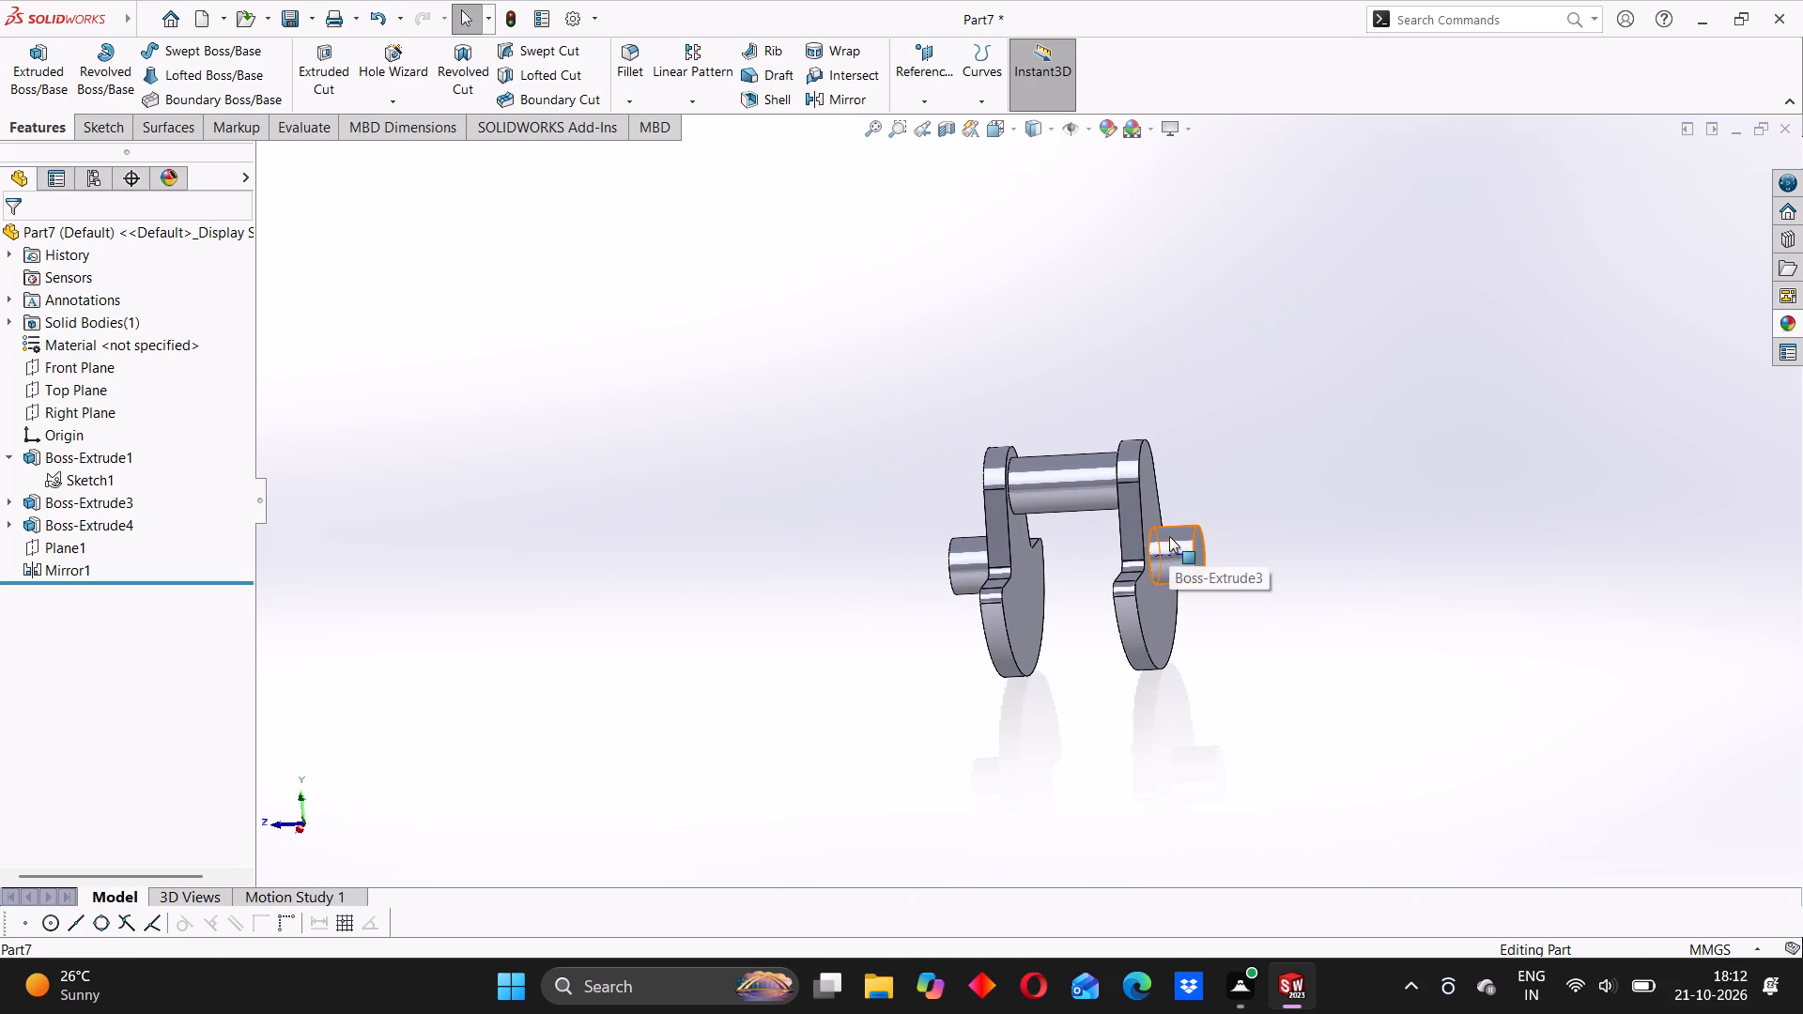
middle_click_drag(1083, 556, 1091, 562)
left_click(901, 440)
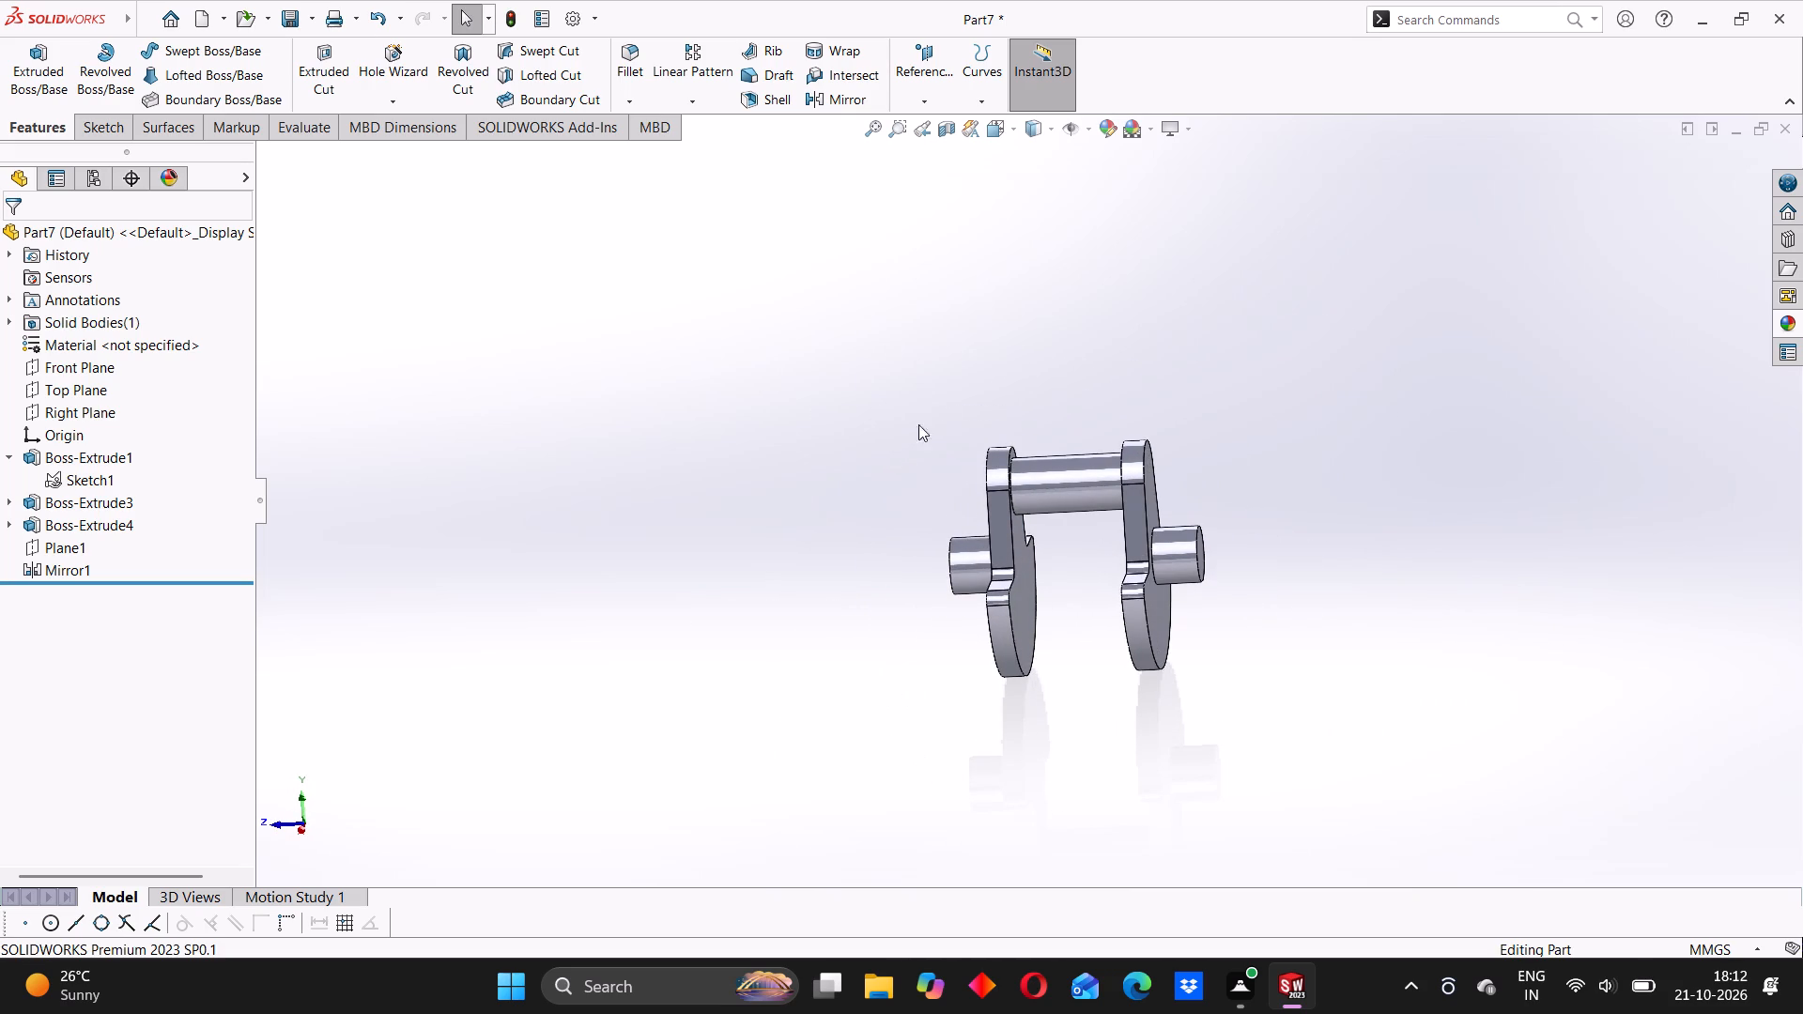
Start a reference plane with the end face of the original, unmirrored main shaft as its first reference.
left_click(909, 53)
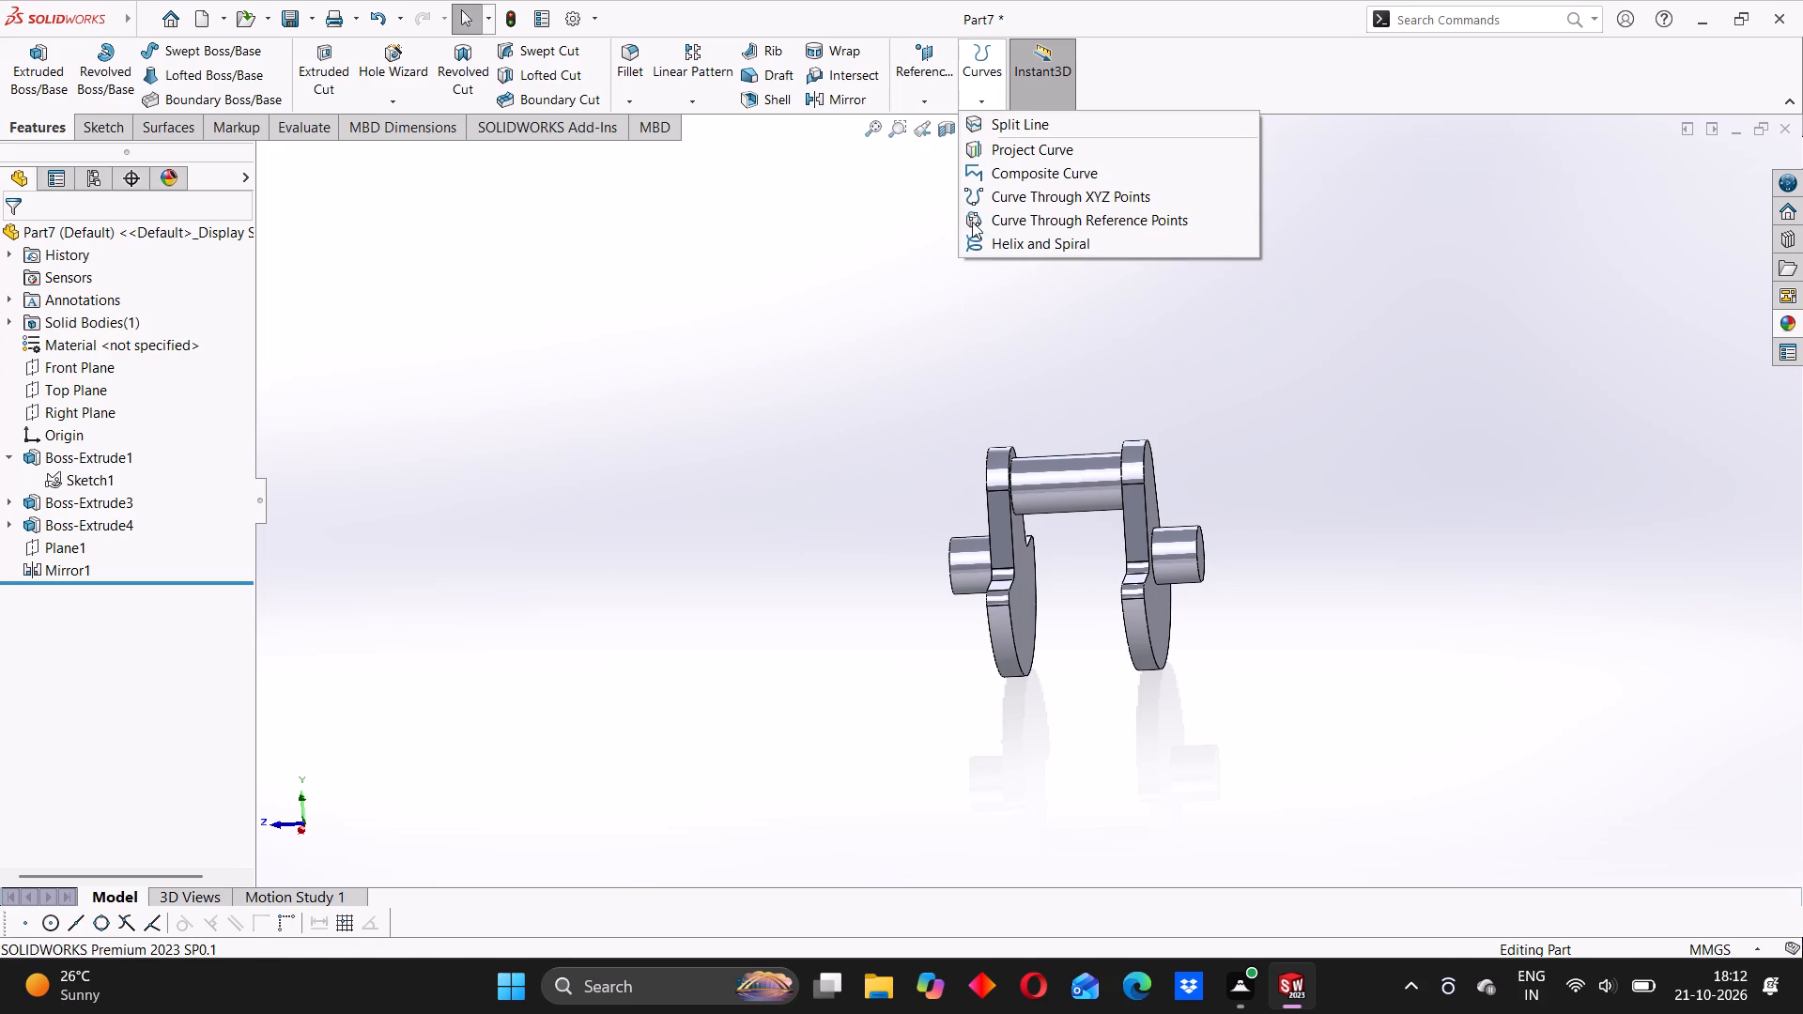
left_click(927, 61)
left_click(932, 68)
left_click(926, 117)
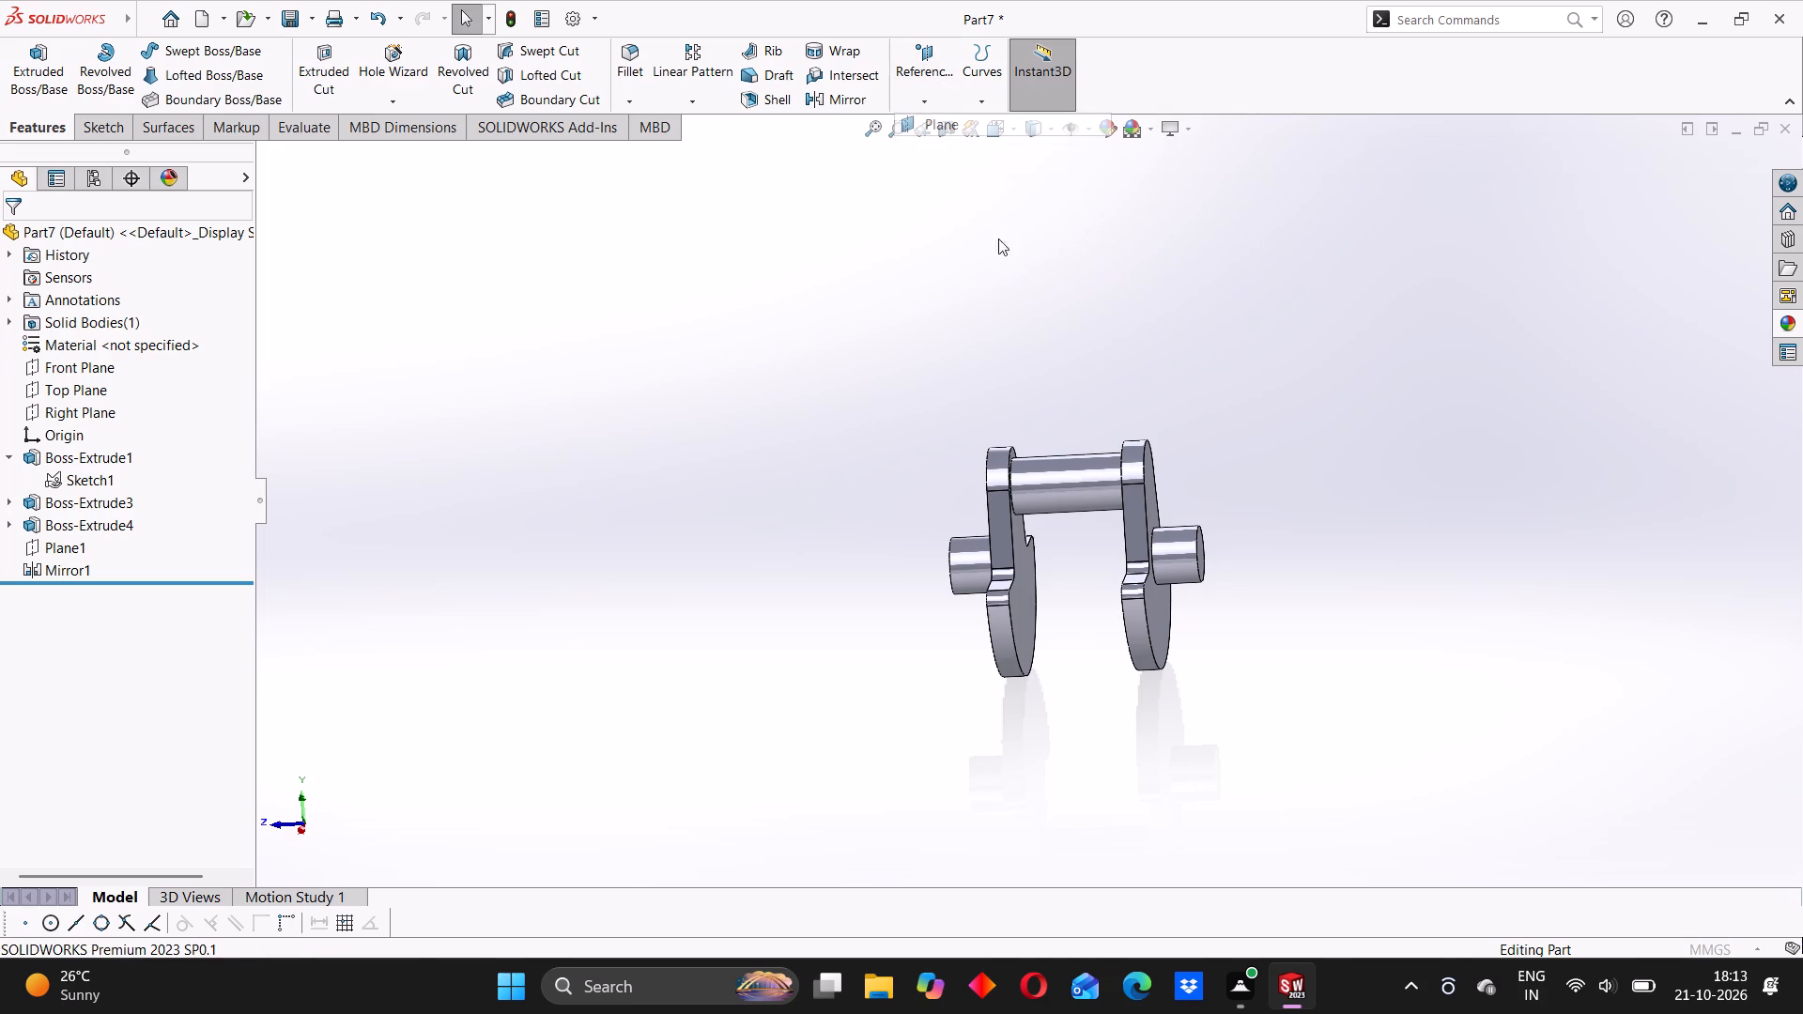
middle_click_drag(1217, 518, 1186, 553)
middle_click_drag(1204, 559, 1190, 573)
left_click(1188, 560)
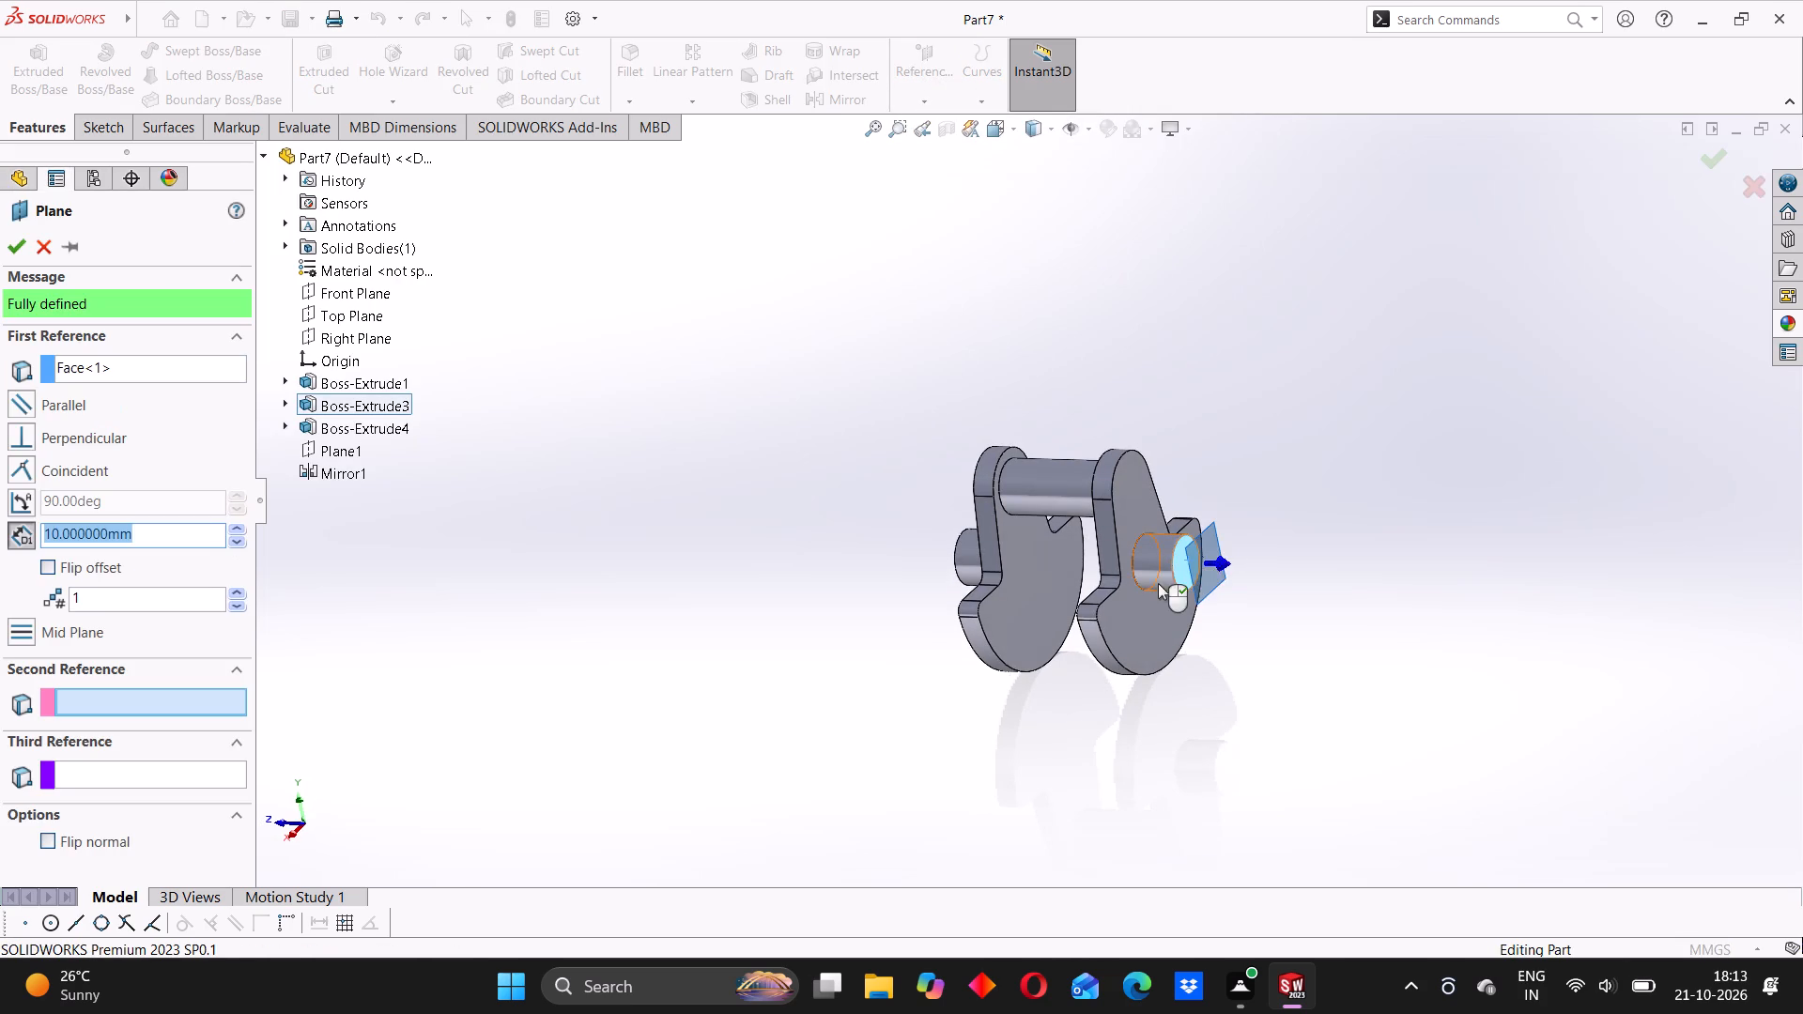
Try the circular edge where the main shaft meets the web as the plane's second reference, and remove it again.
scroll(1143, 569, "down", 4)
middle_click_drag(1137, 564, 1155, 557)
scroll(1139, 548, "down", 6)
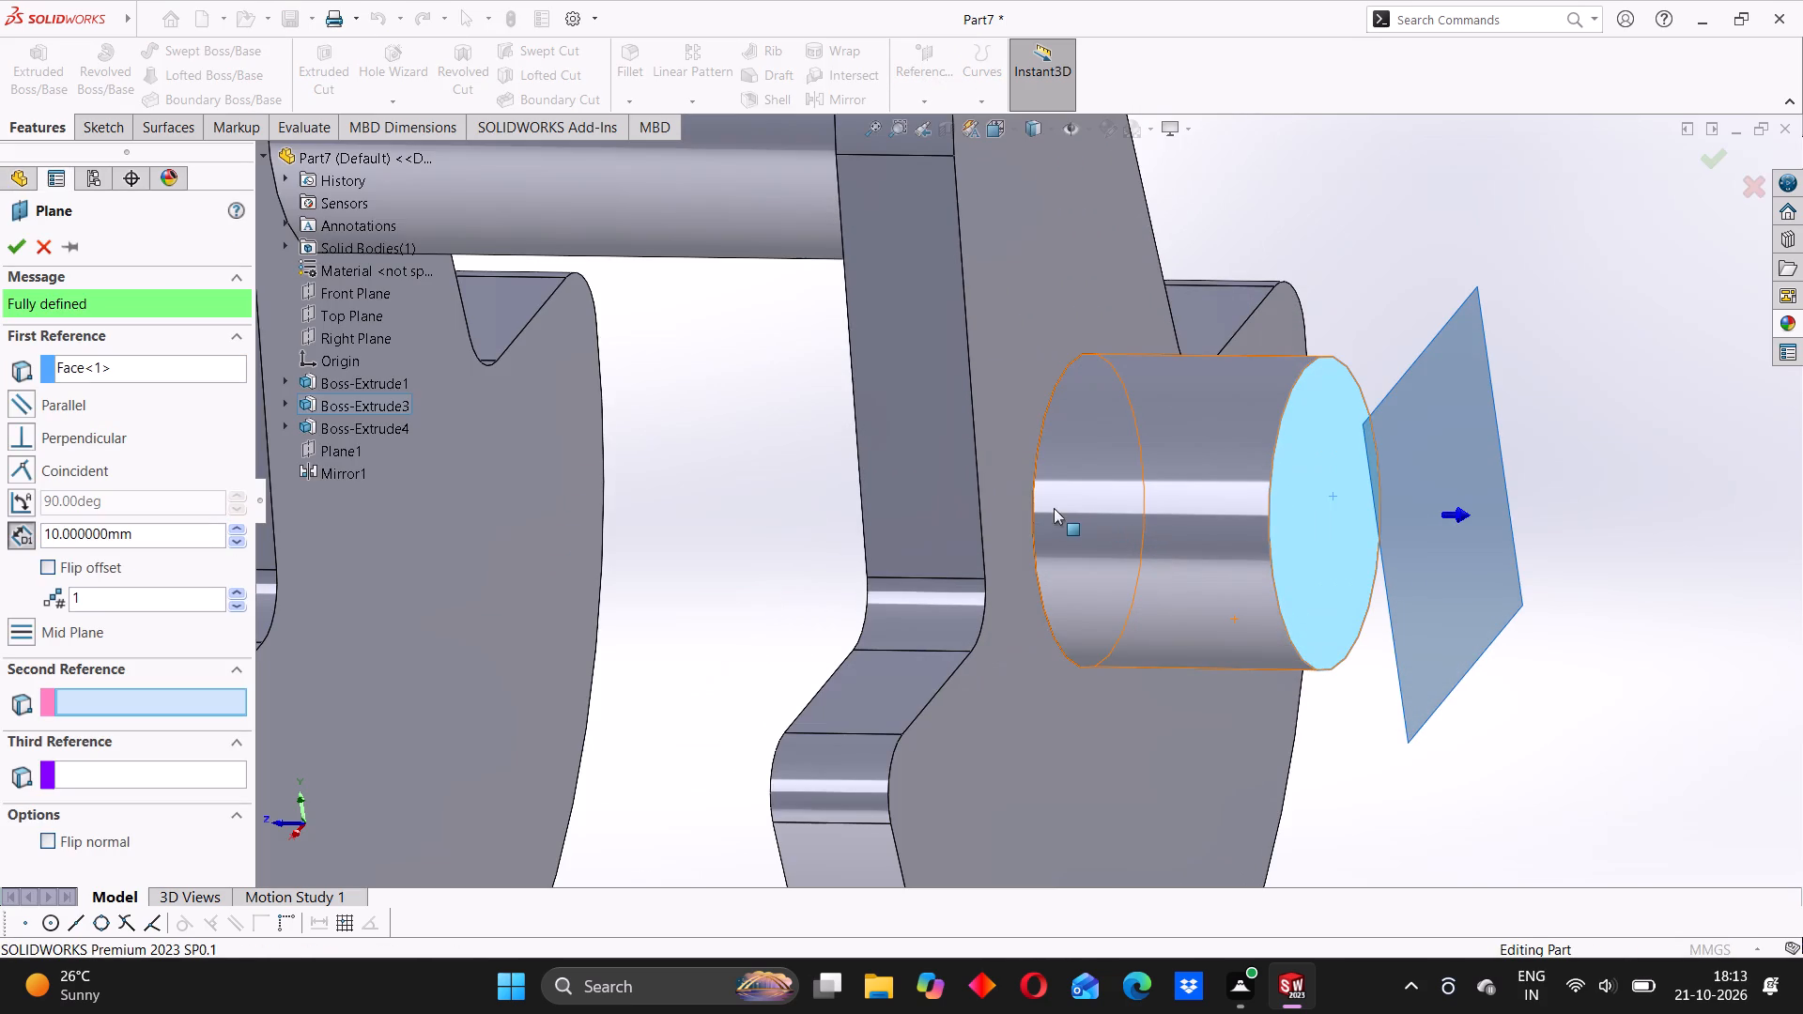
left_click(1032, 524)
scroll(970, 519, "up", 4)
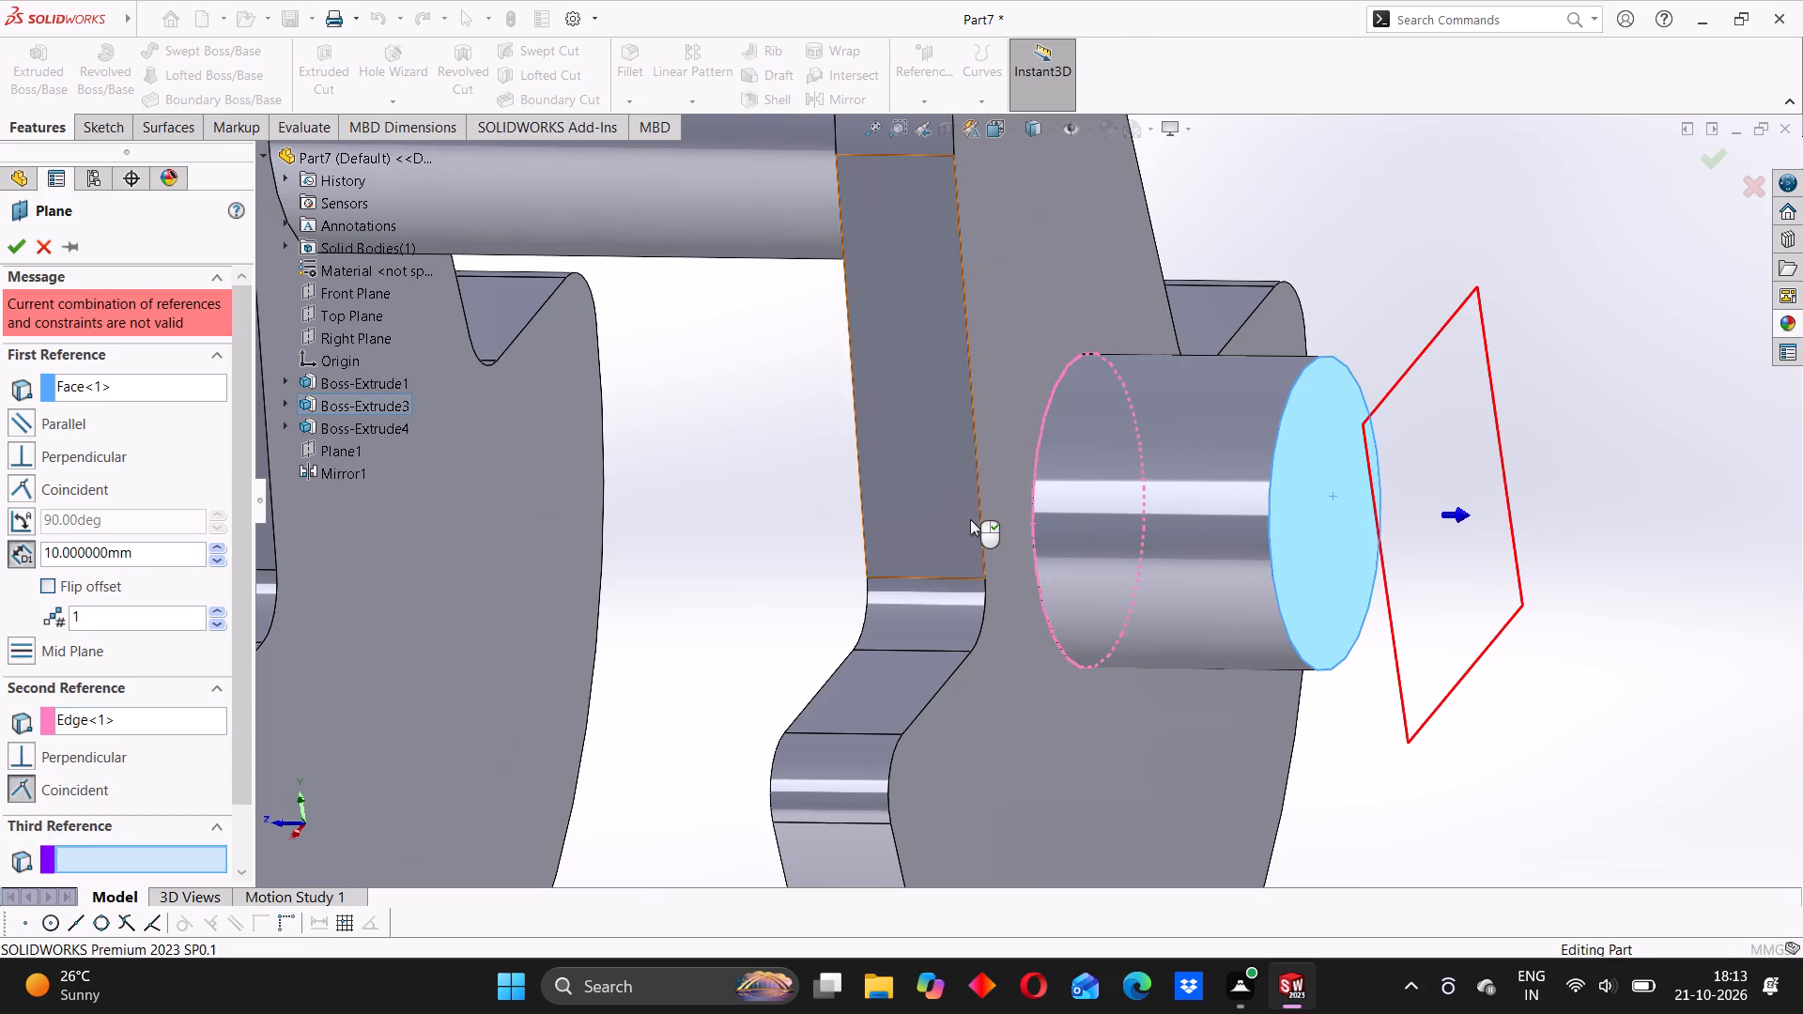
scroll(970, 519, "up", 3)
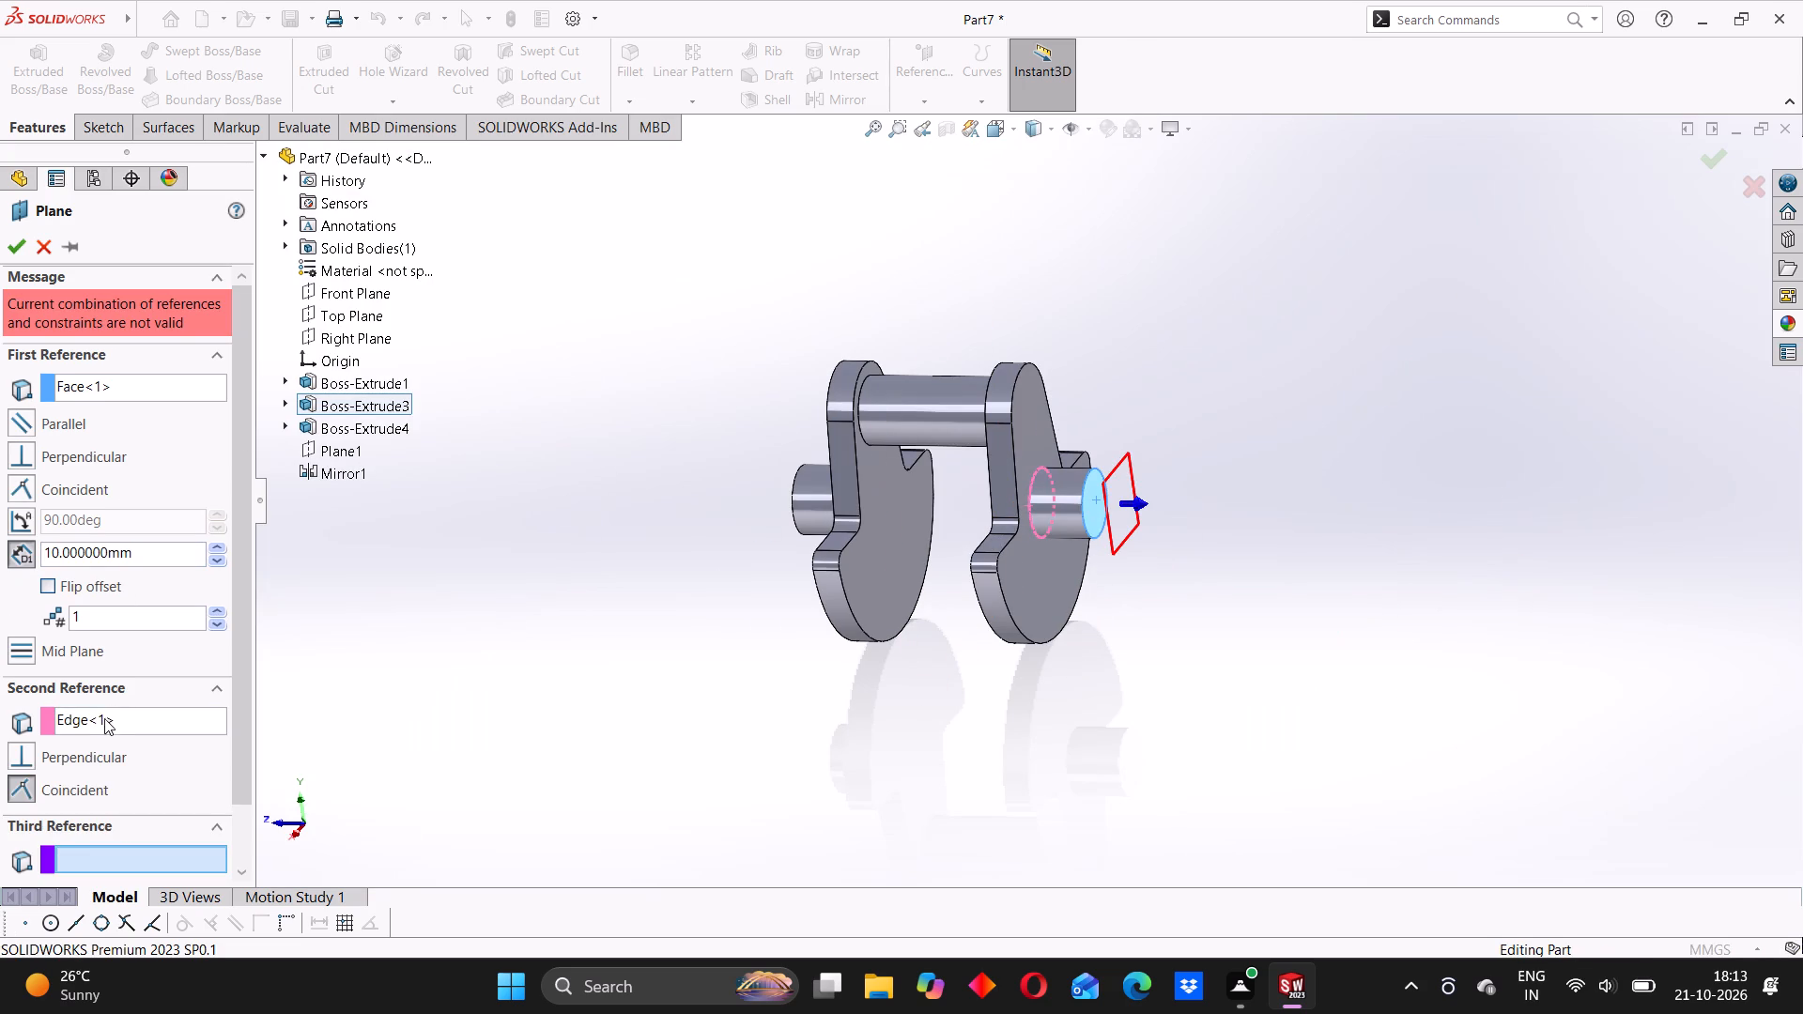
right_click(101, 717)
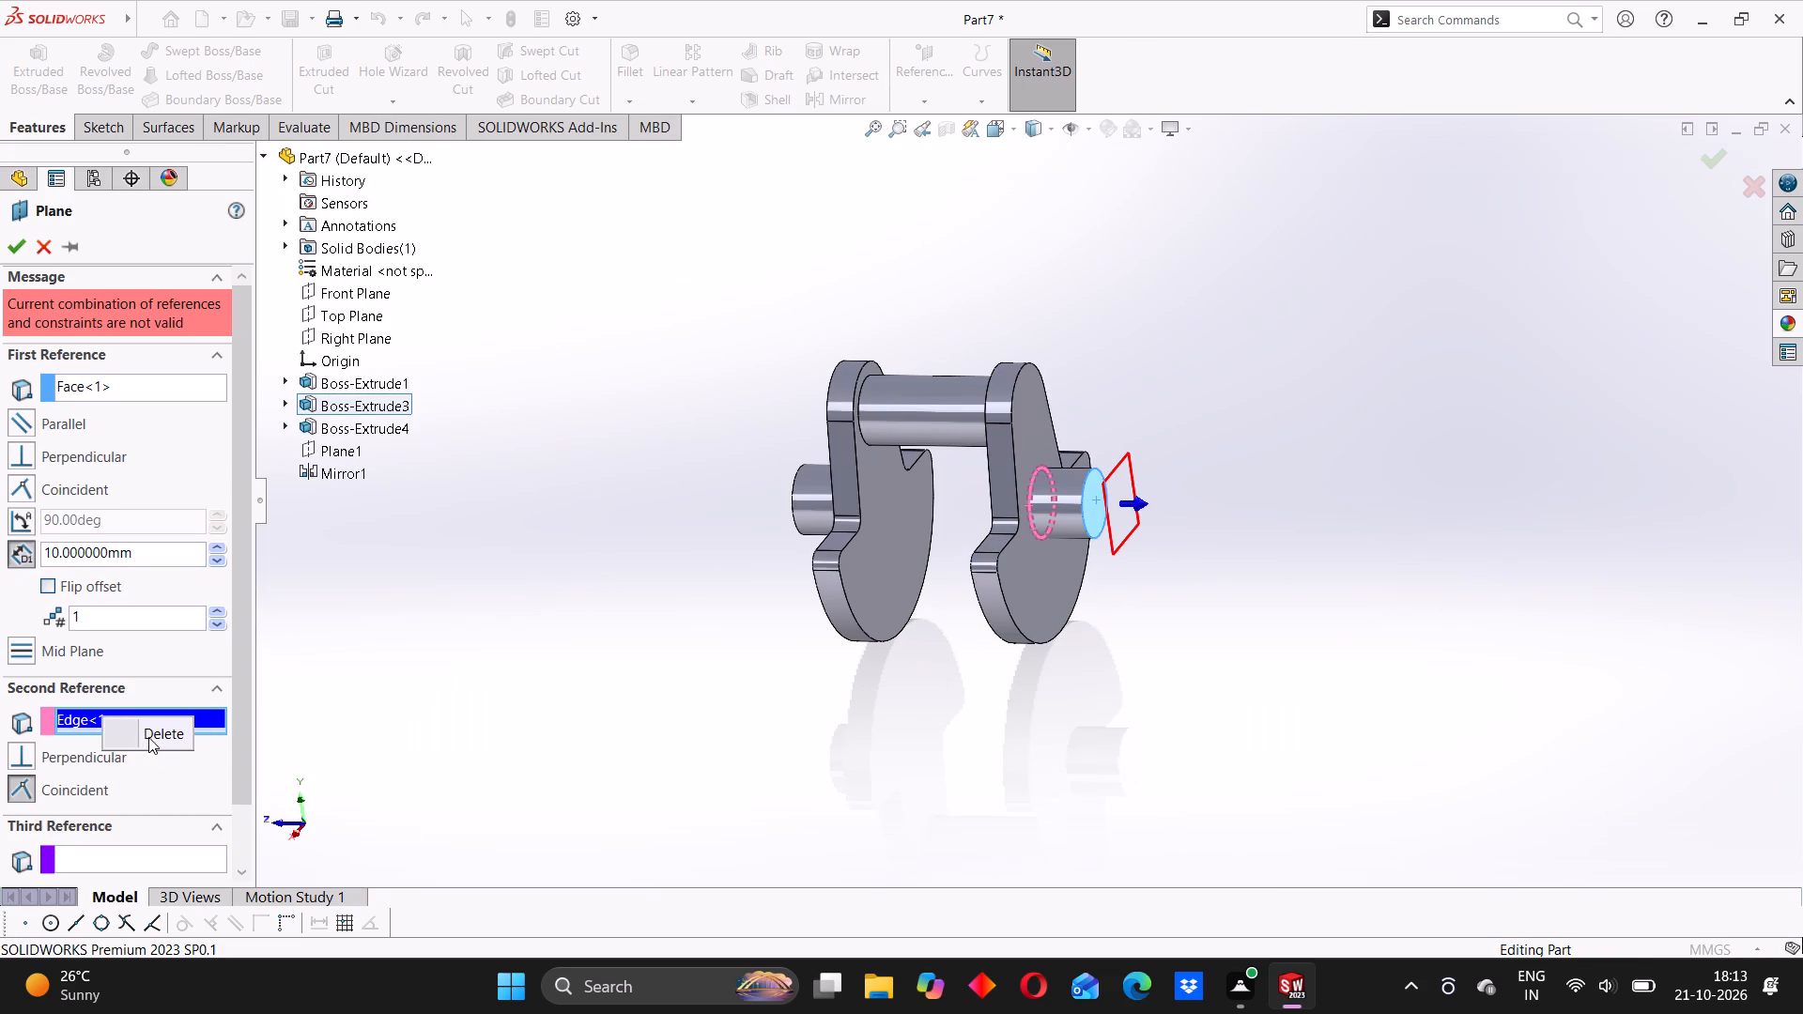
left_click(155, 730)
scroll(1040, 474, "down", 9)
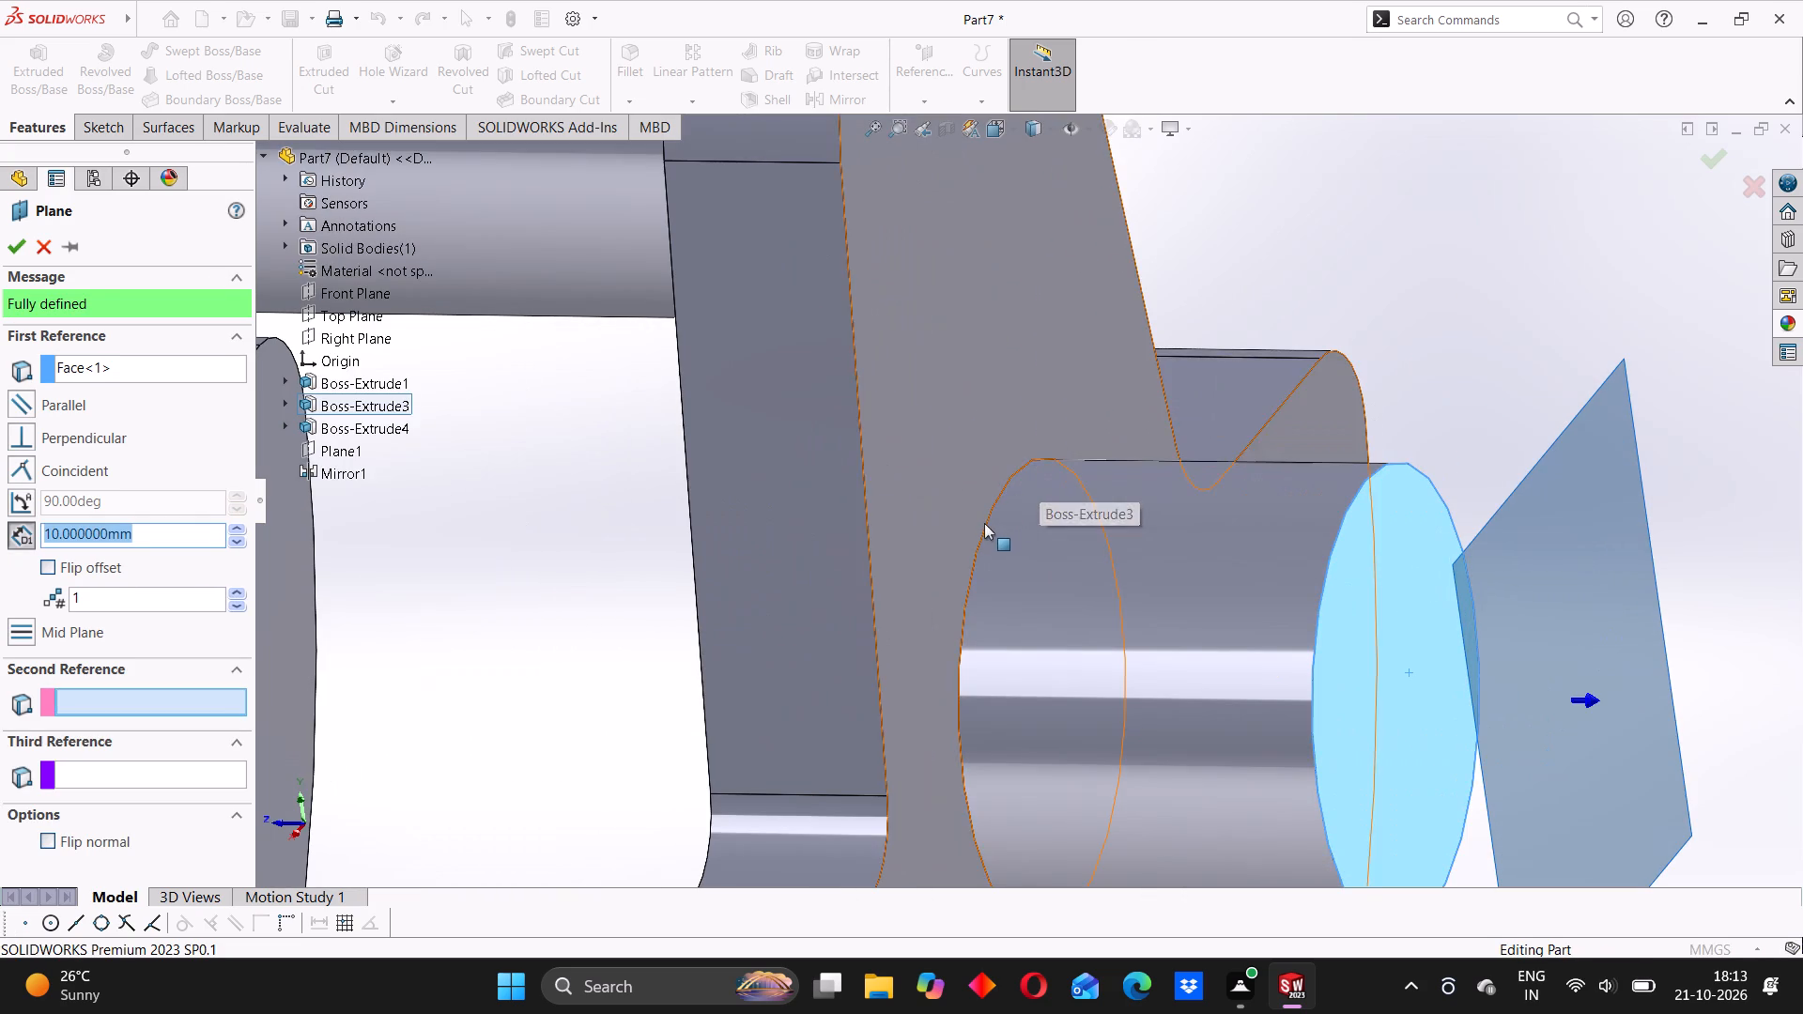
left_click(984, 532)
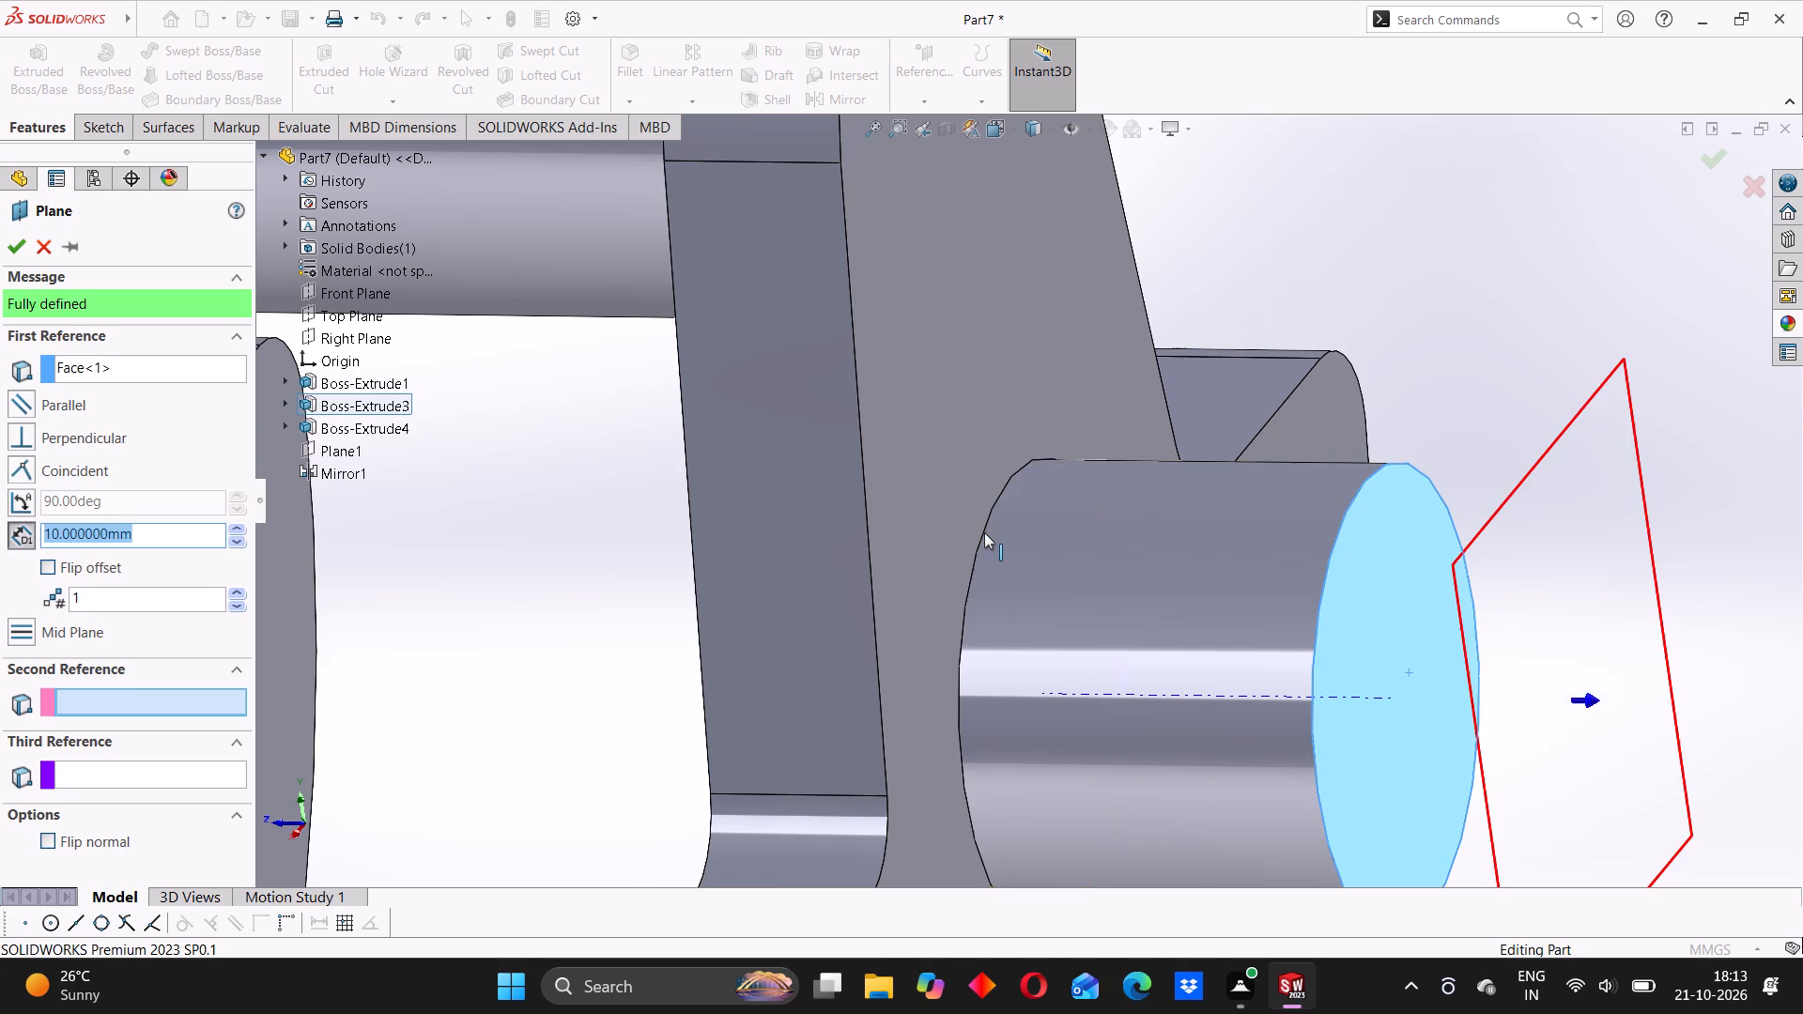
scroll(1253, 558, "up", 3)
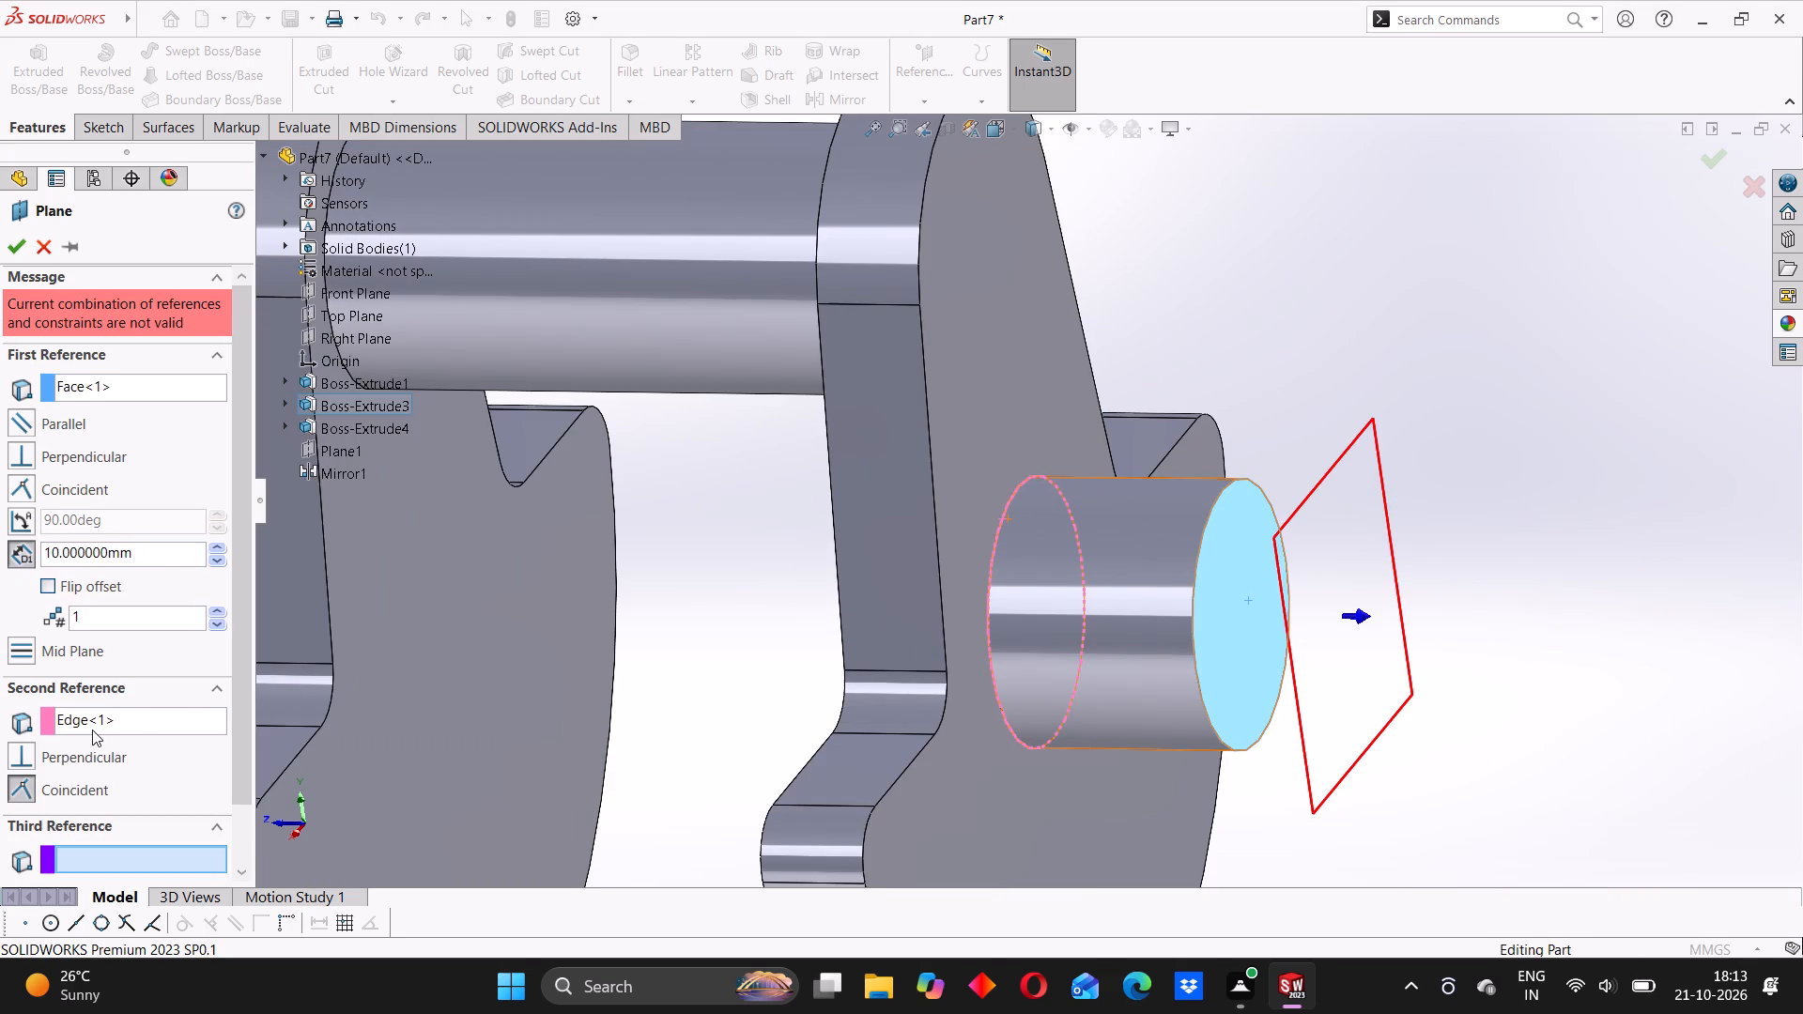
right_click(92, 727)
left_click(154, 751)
Add the web's outer face as second reference and create the mid plane halfway along the main shaft.
scroll(1037, 439, "up", 2)
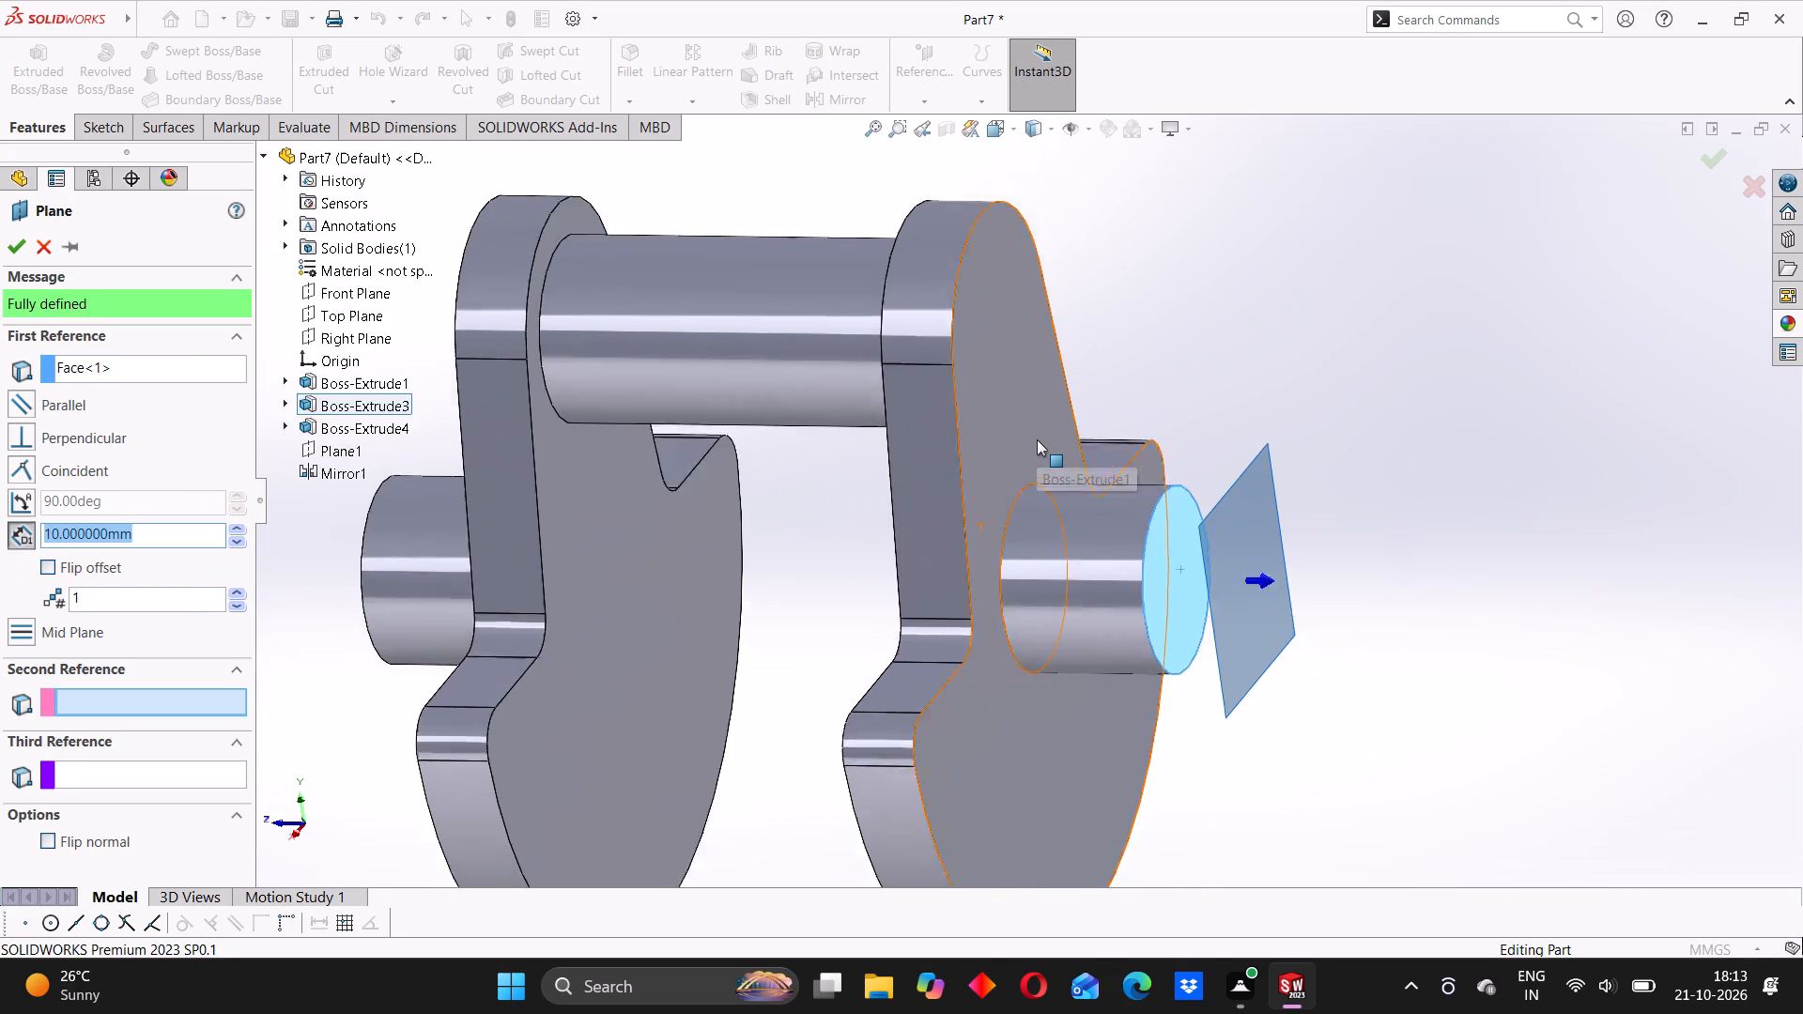
scroll(1037, 439, "up", 1)
left_click(1000, 421)
middle_click_drag(1030, 535, 1071, 522)
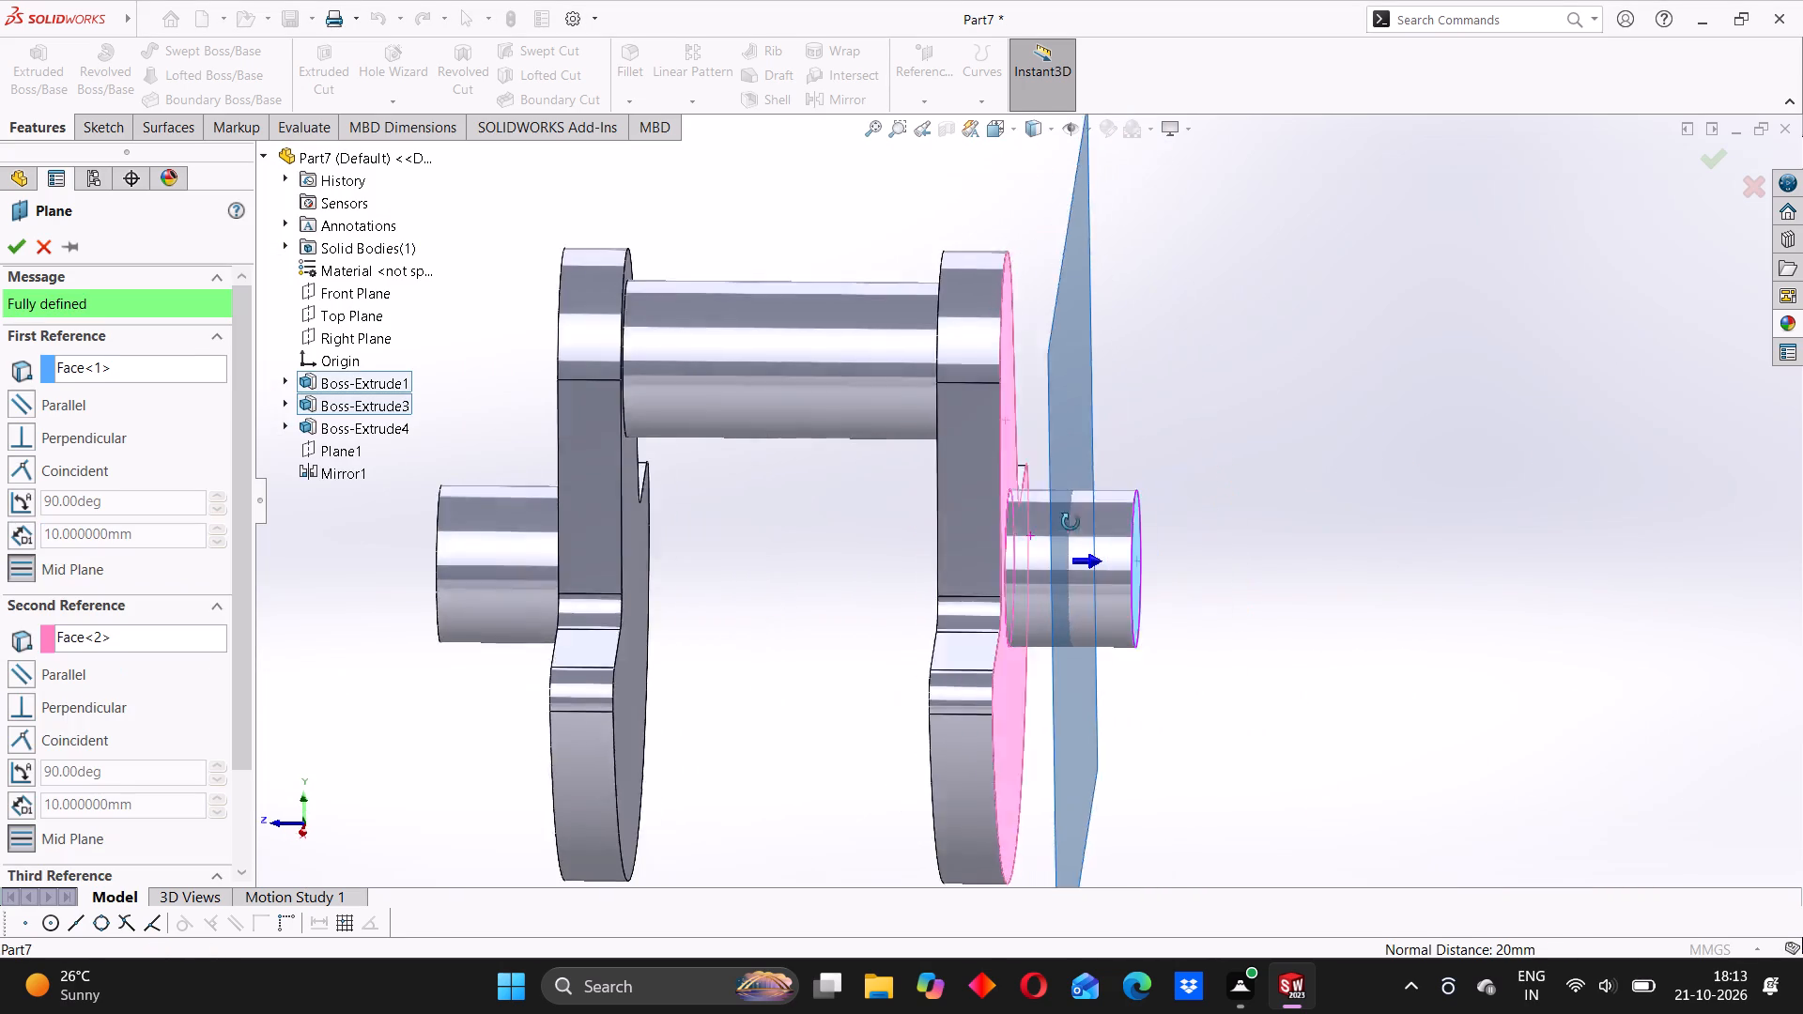
middle_click_drag(1071, 522, 1065, 525)
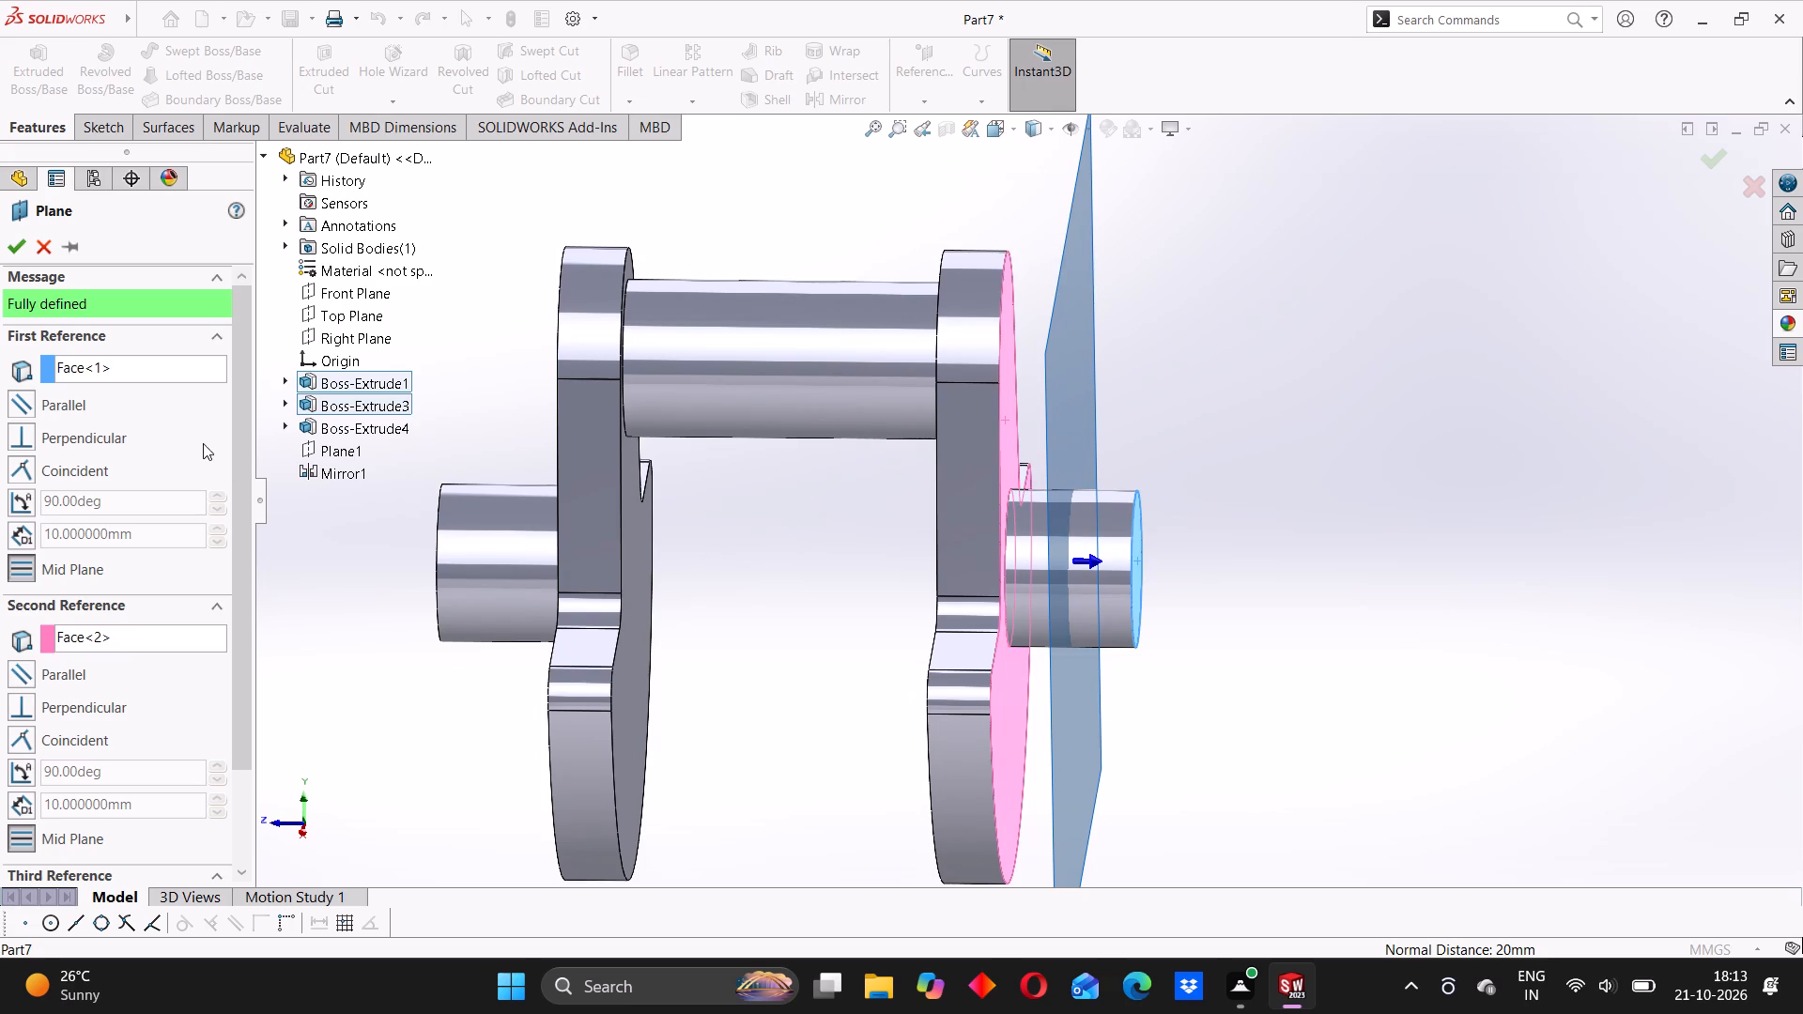
left_click(21, 240)
Mirror the web and crank pin extrusions, Boss-Extrude1 and Boss-Extrude4, about the new mid plane through the main shaft.
scroll(871, 581, "up", 2)
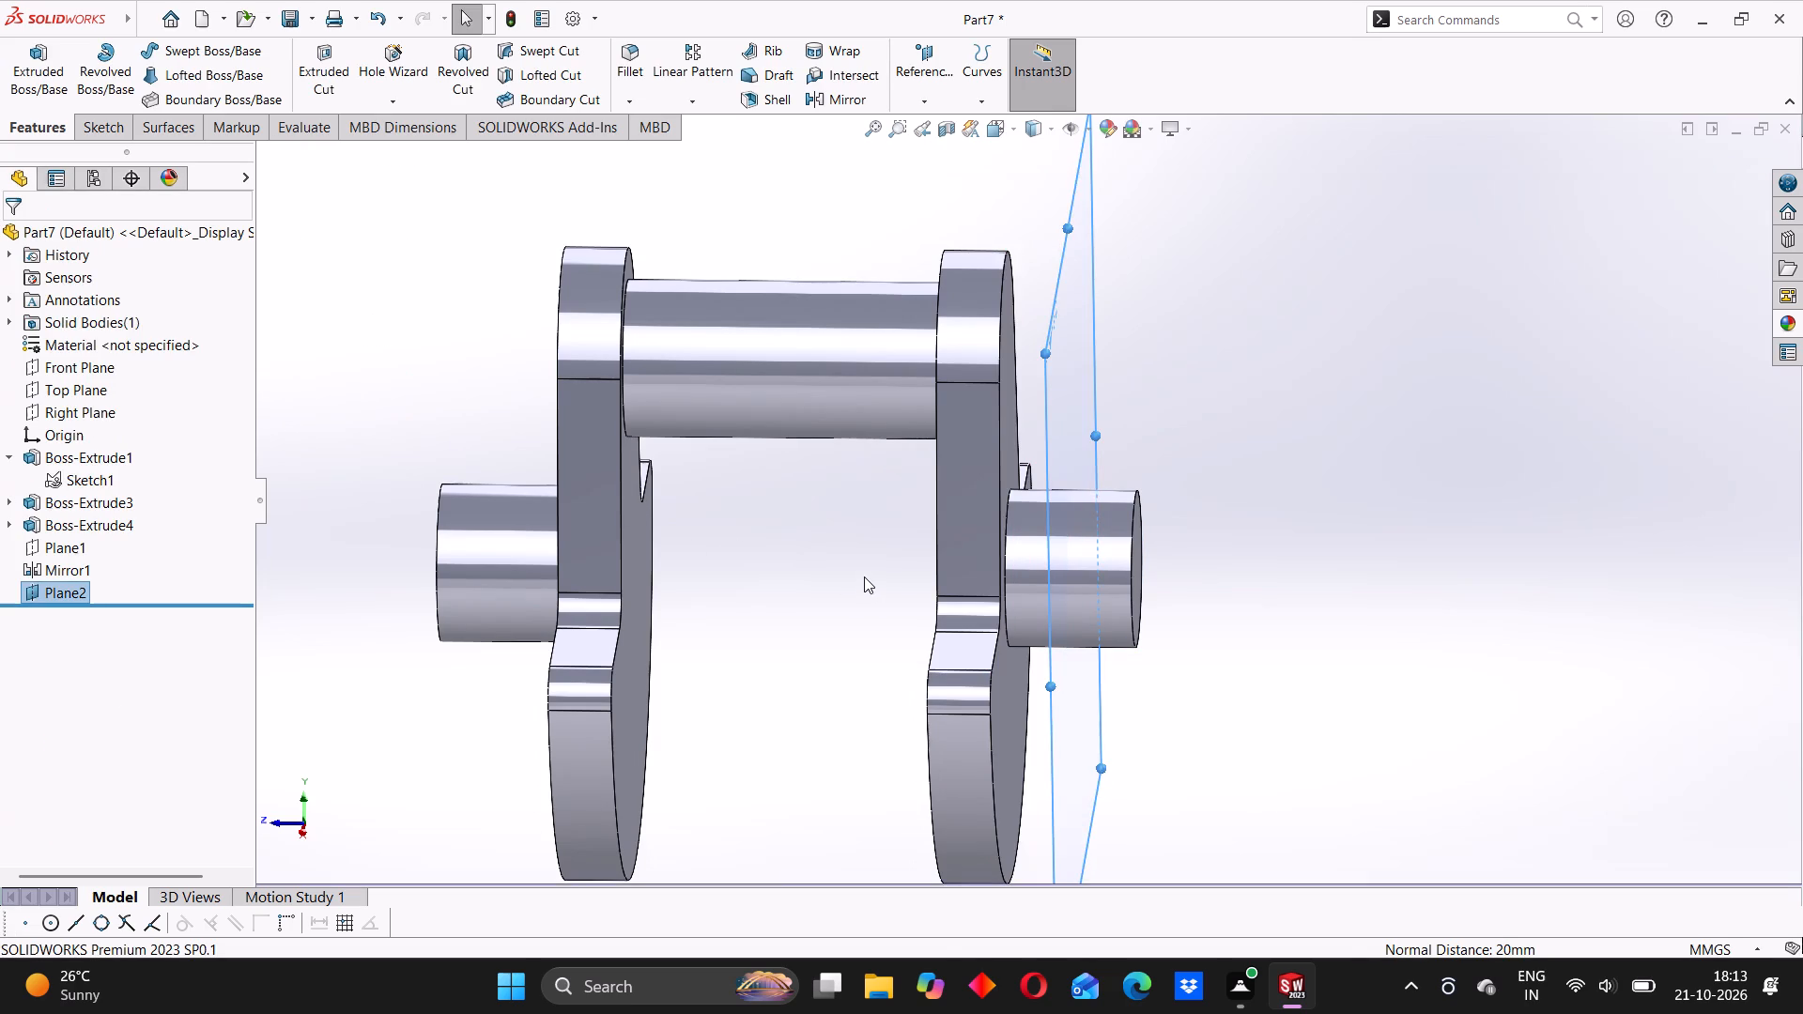
left_click(692, 107)
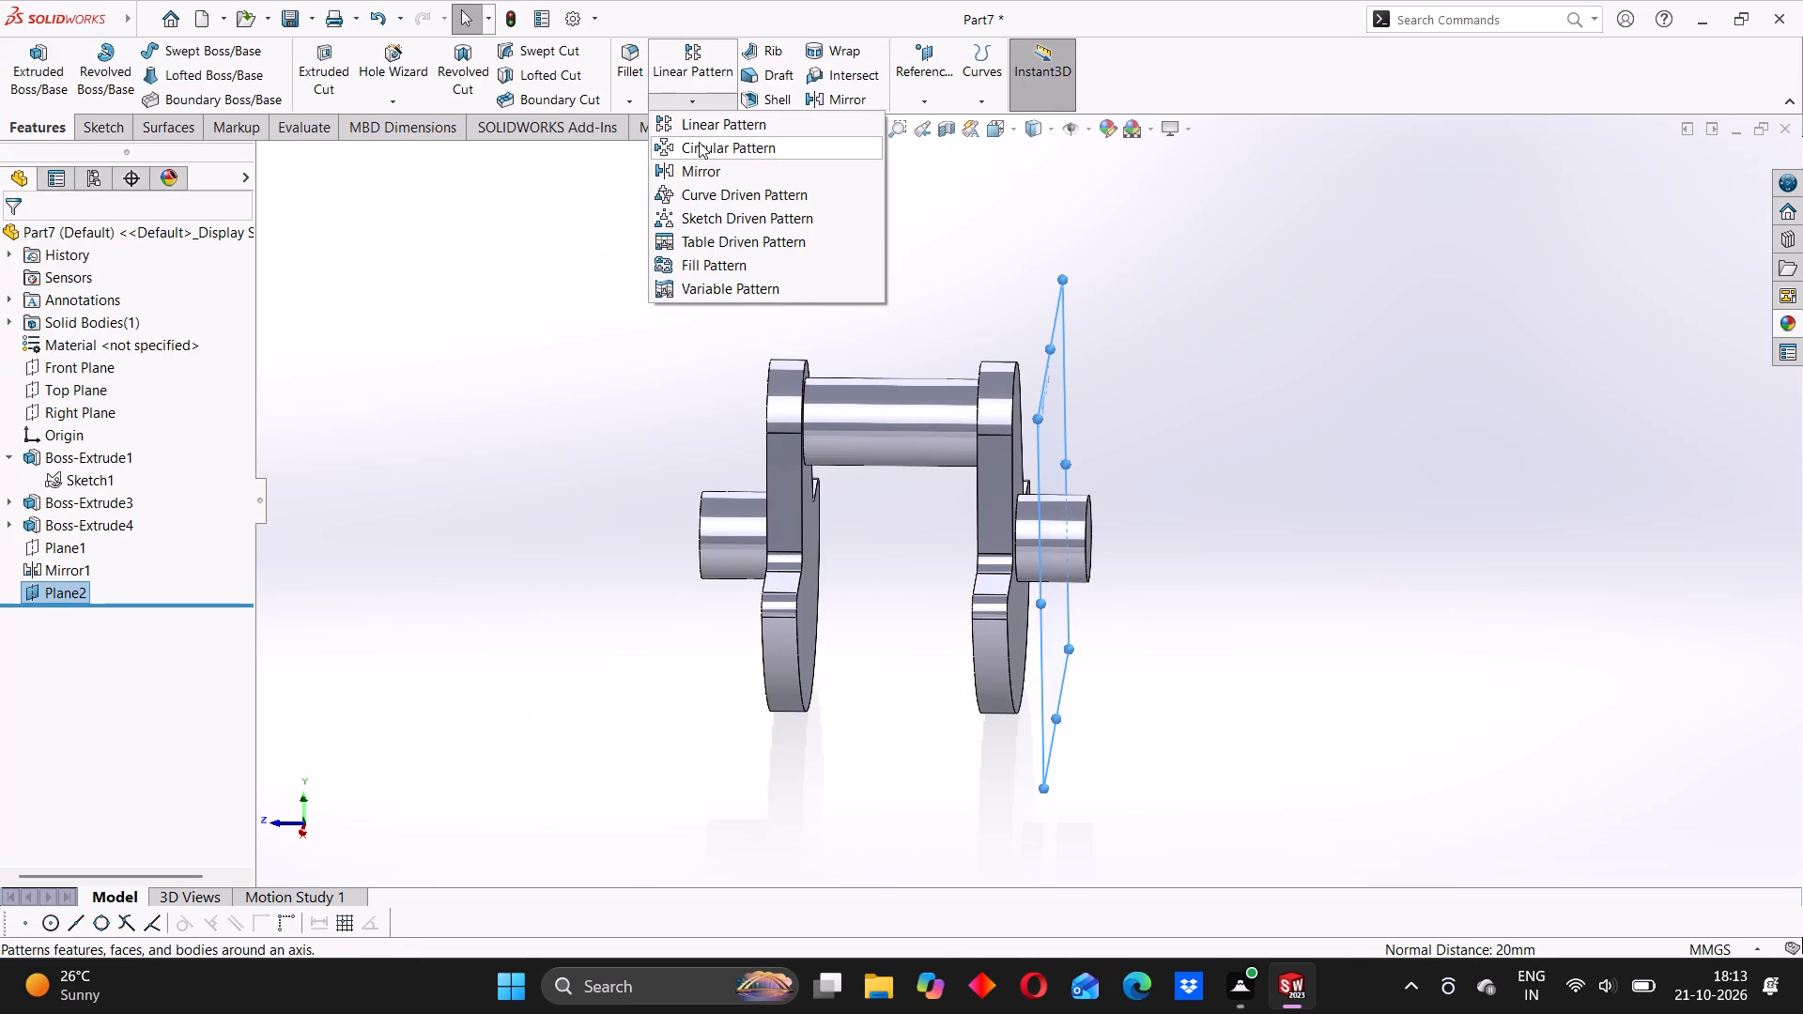
left_click(696, 166)
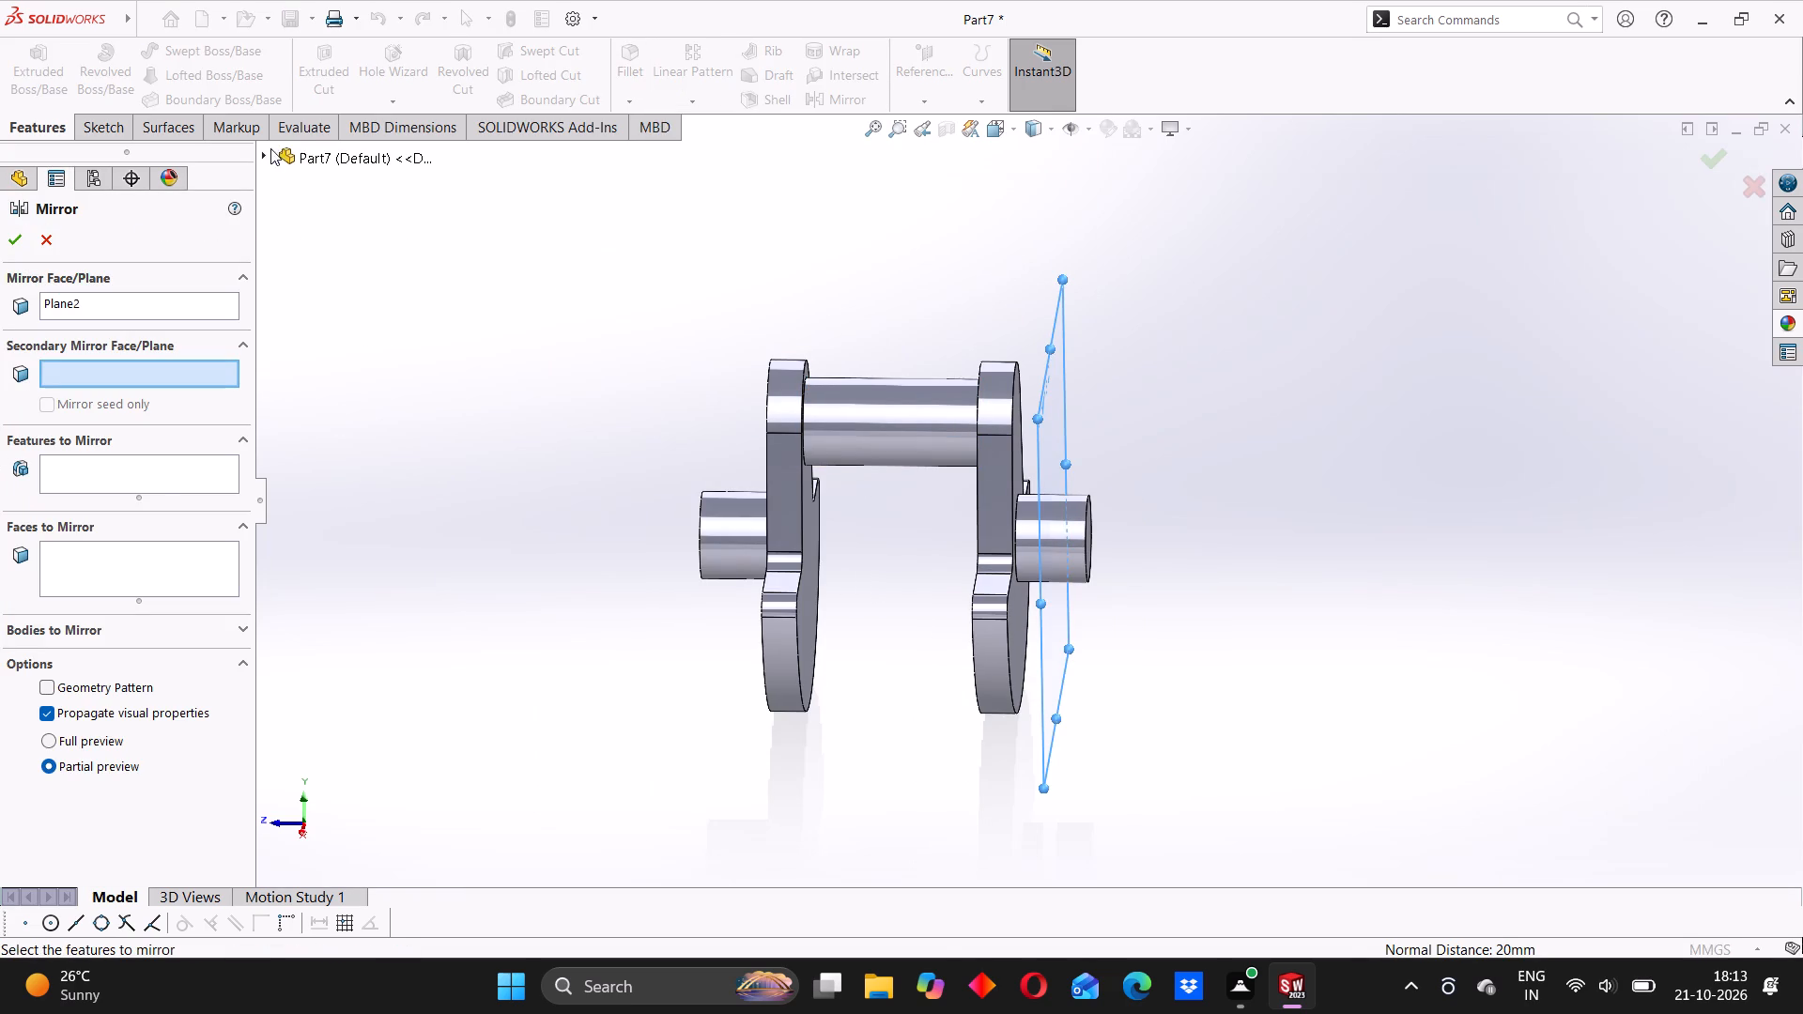
left_click(137, 476)
scroll(839, 503, "down", 2)
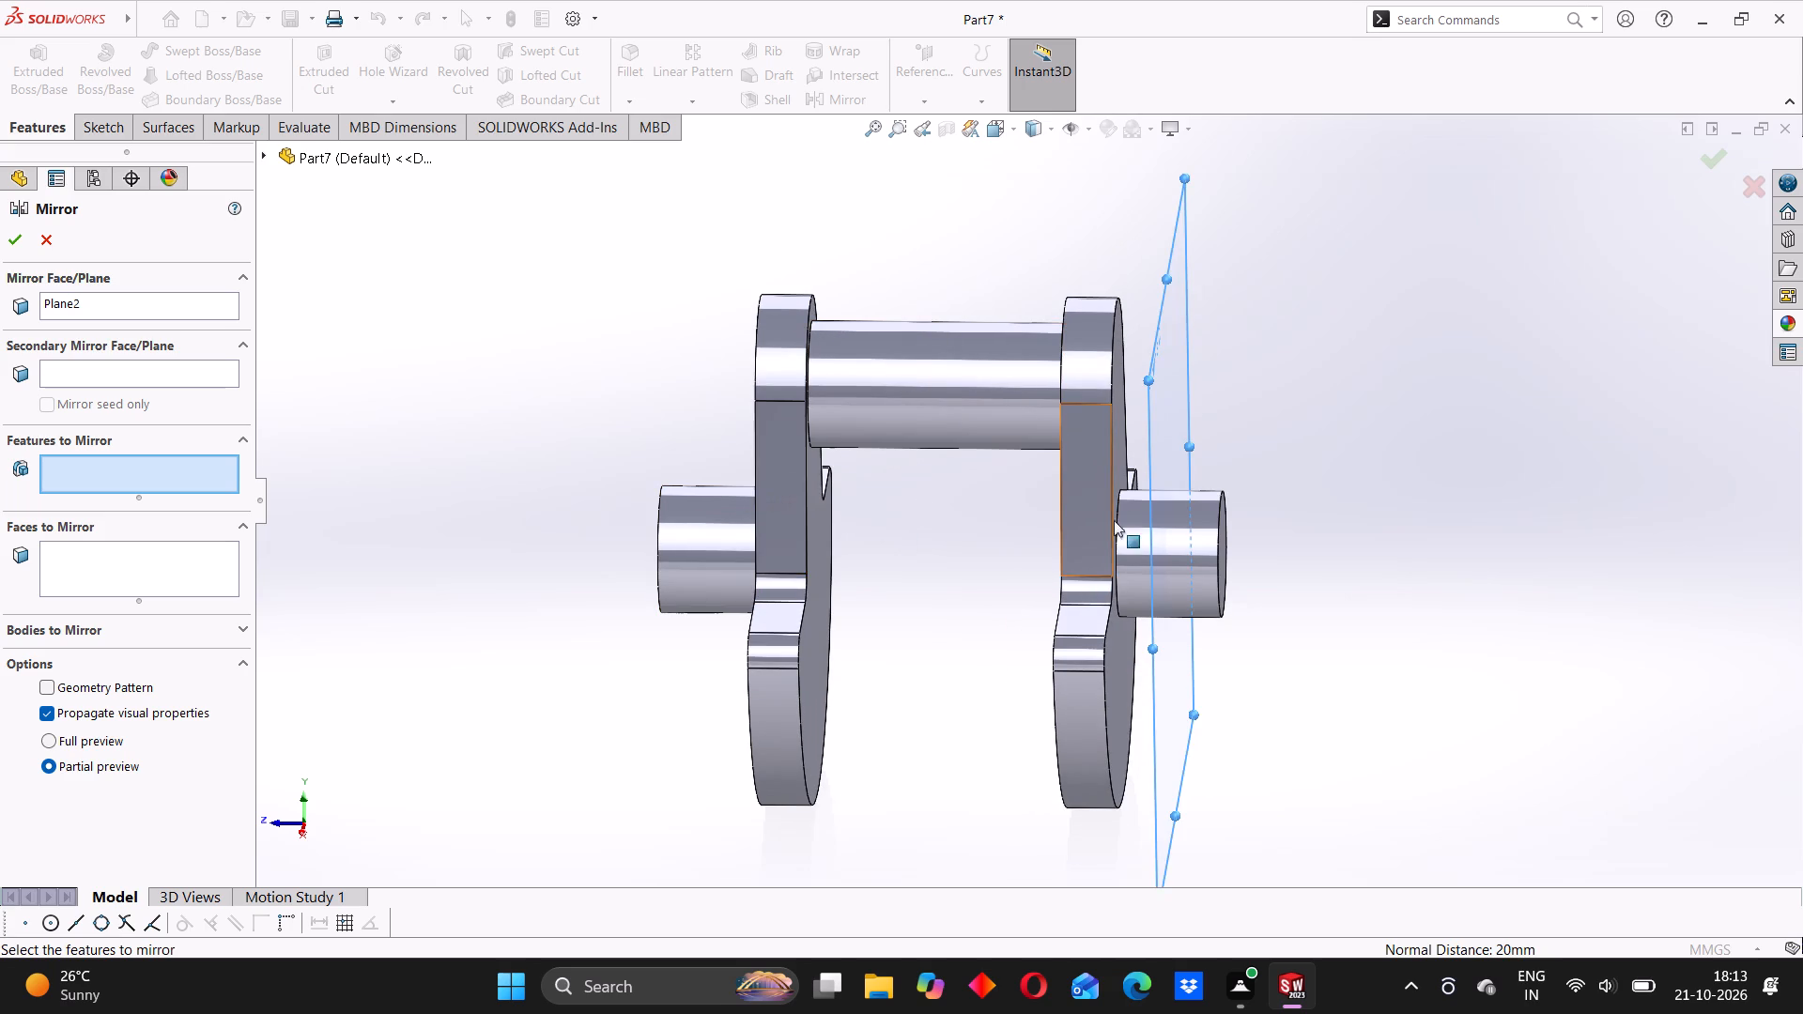
left_click(1077, 482)
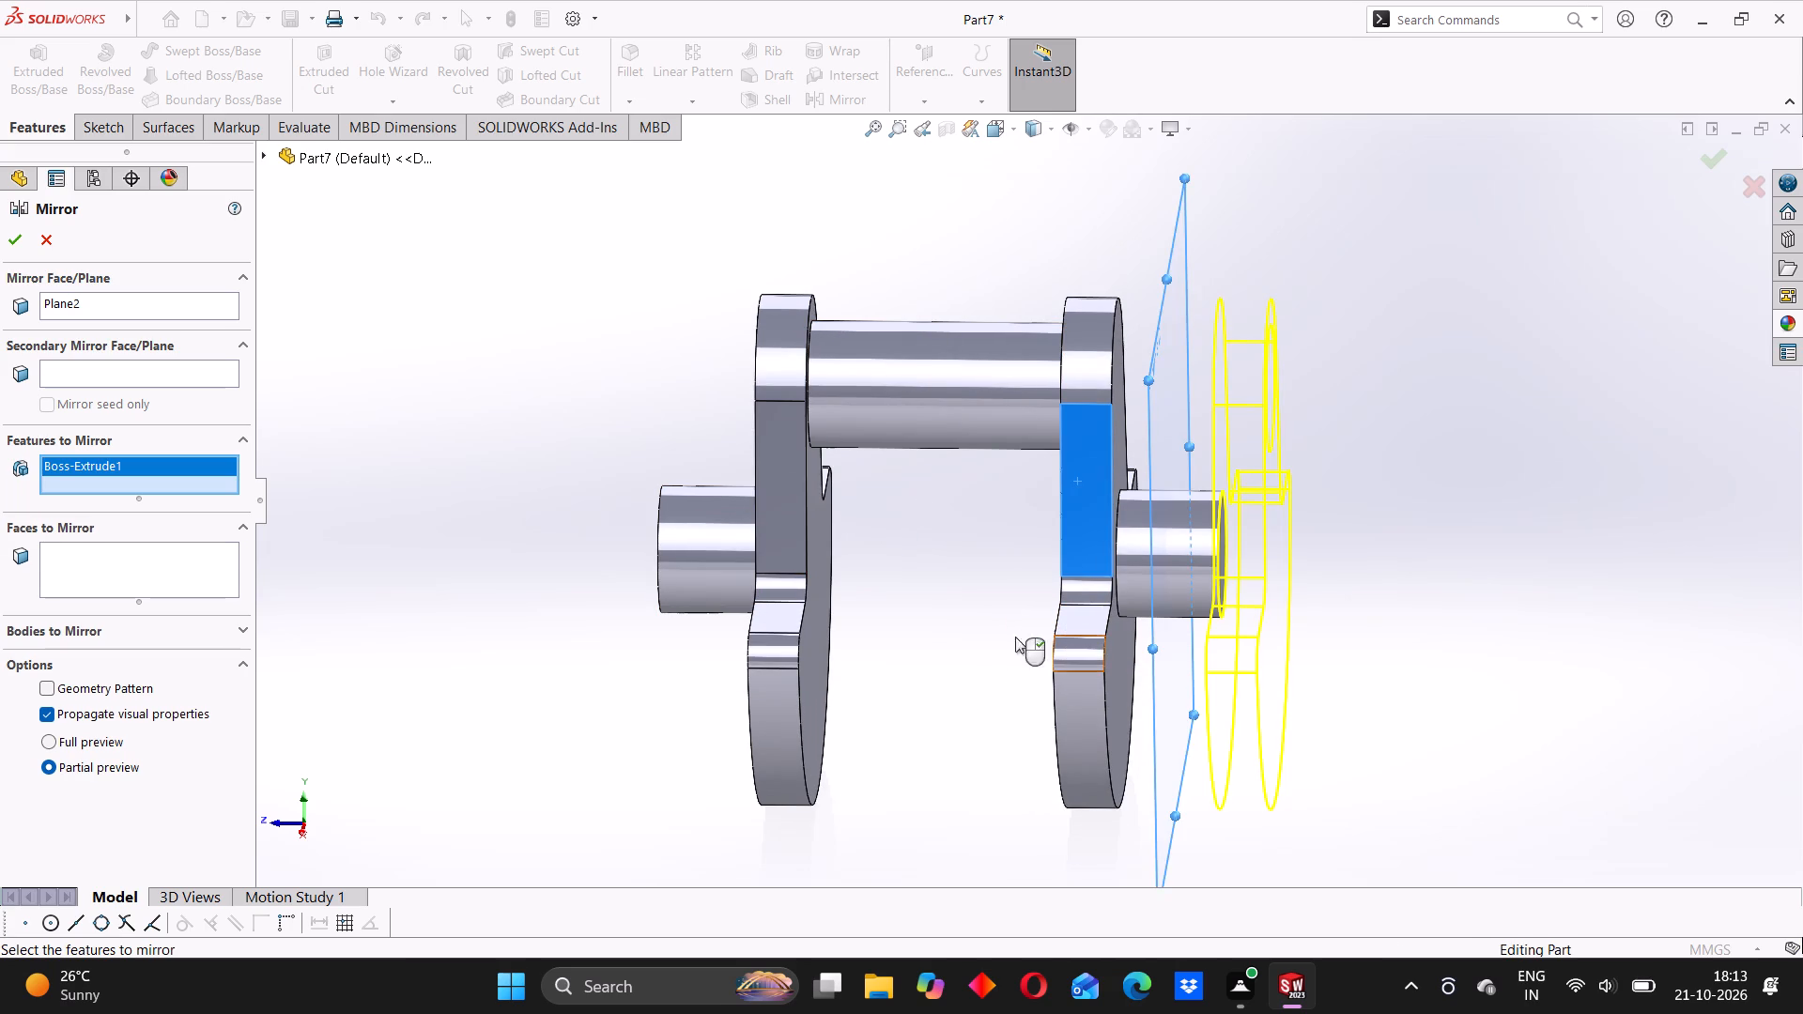
left_click(884, 392)
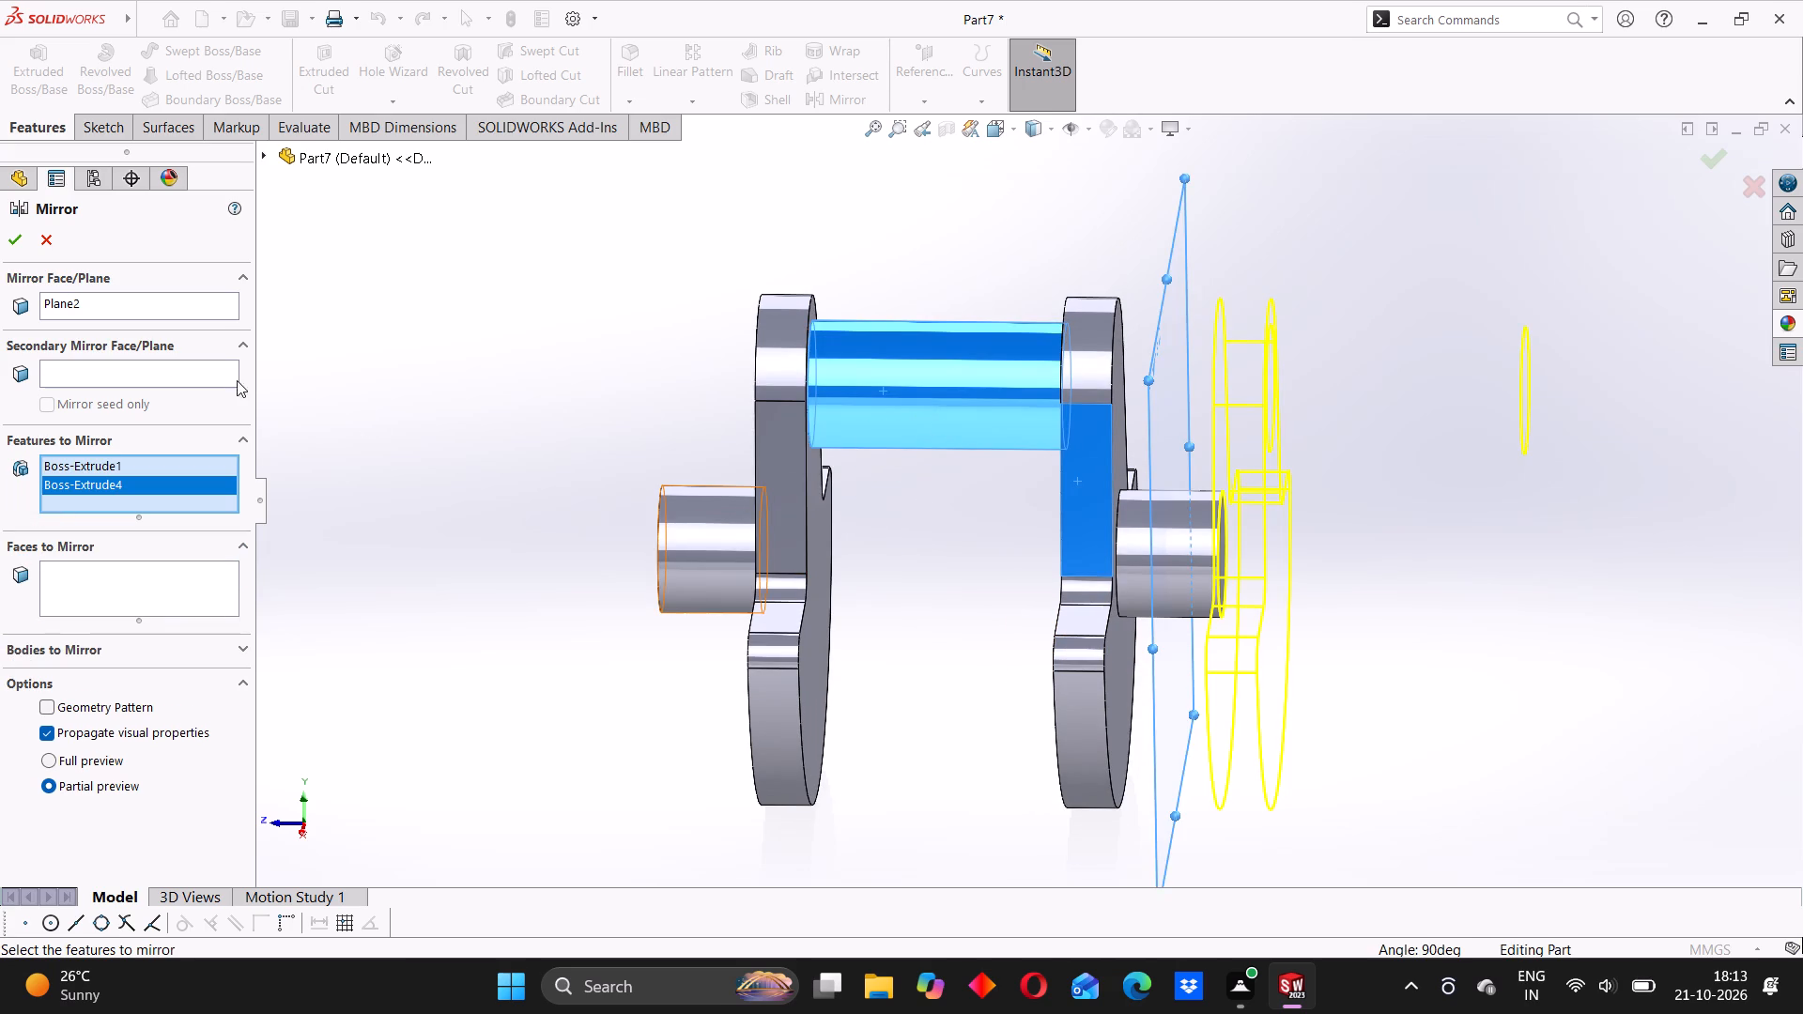
left_click(15, 238)
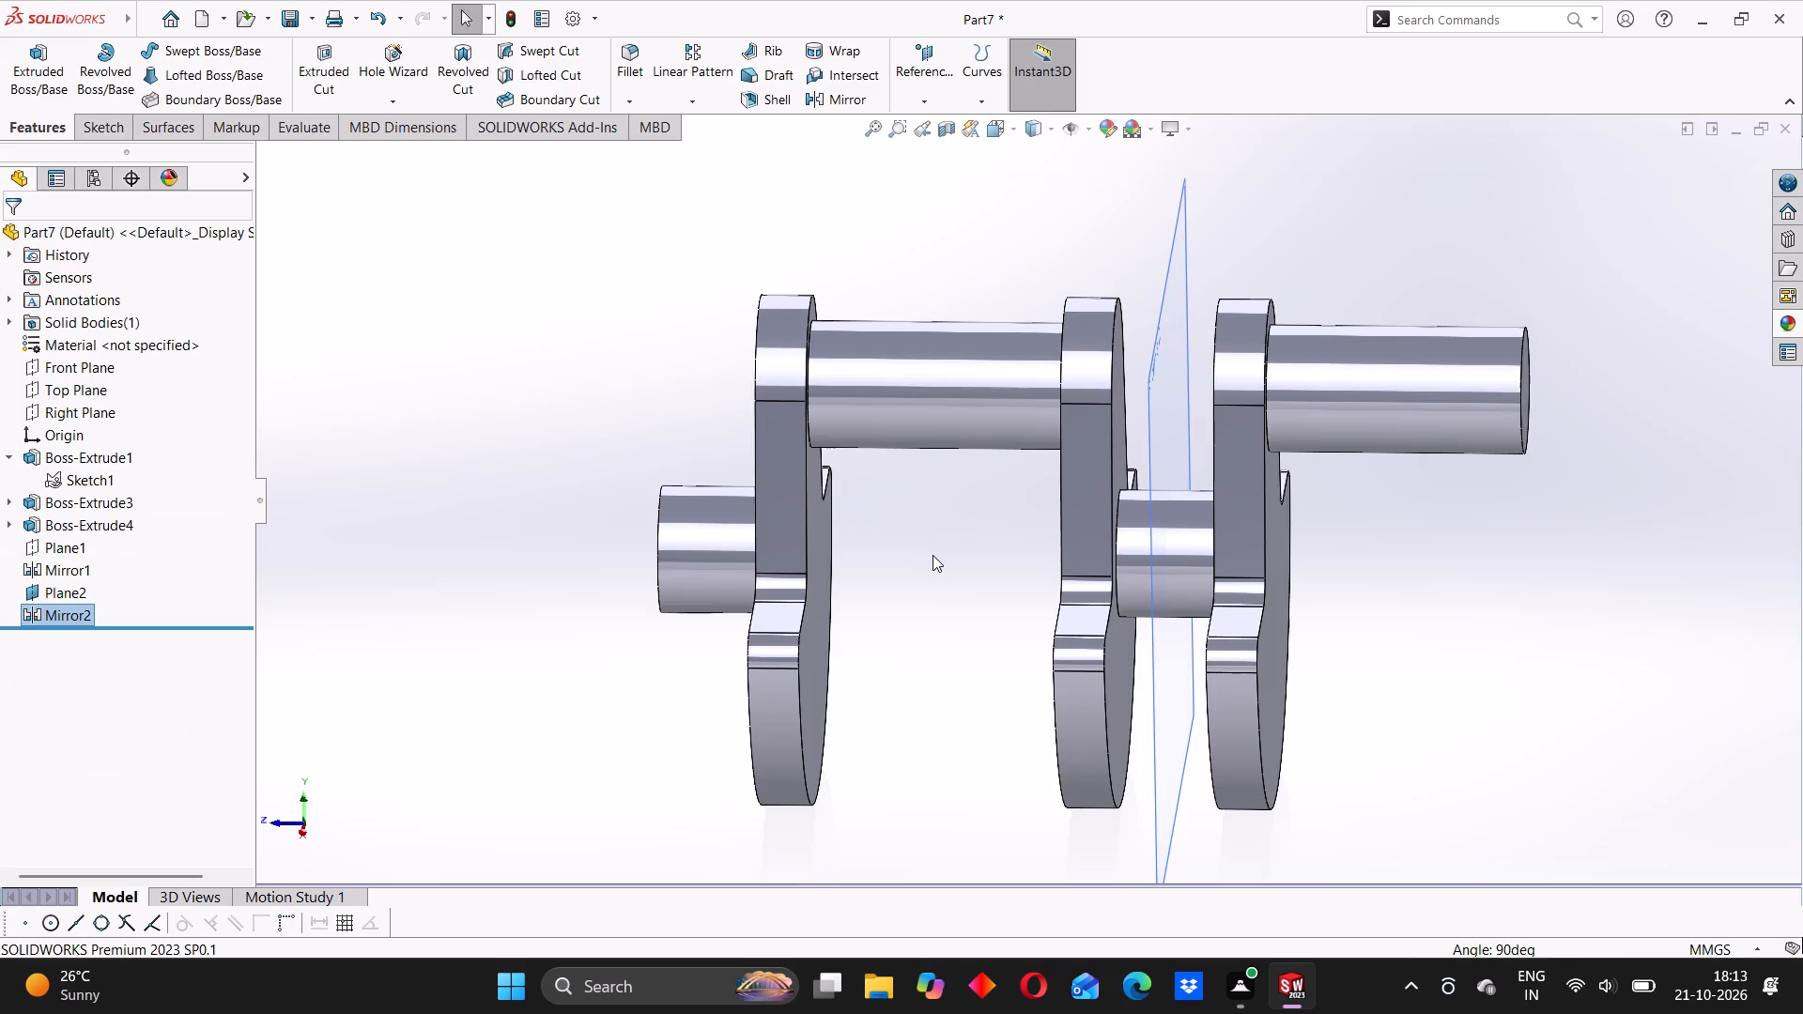
middle_click_drag(933, 555, 954, 560)
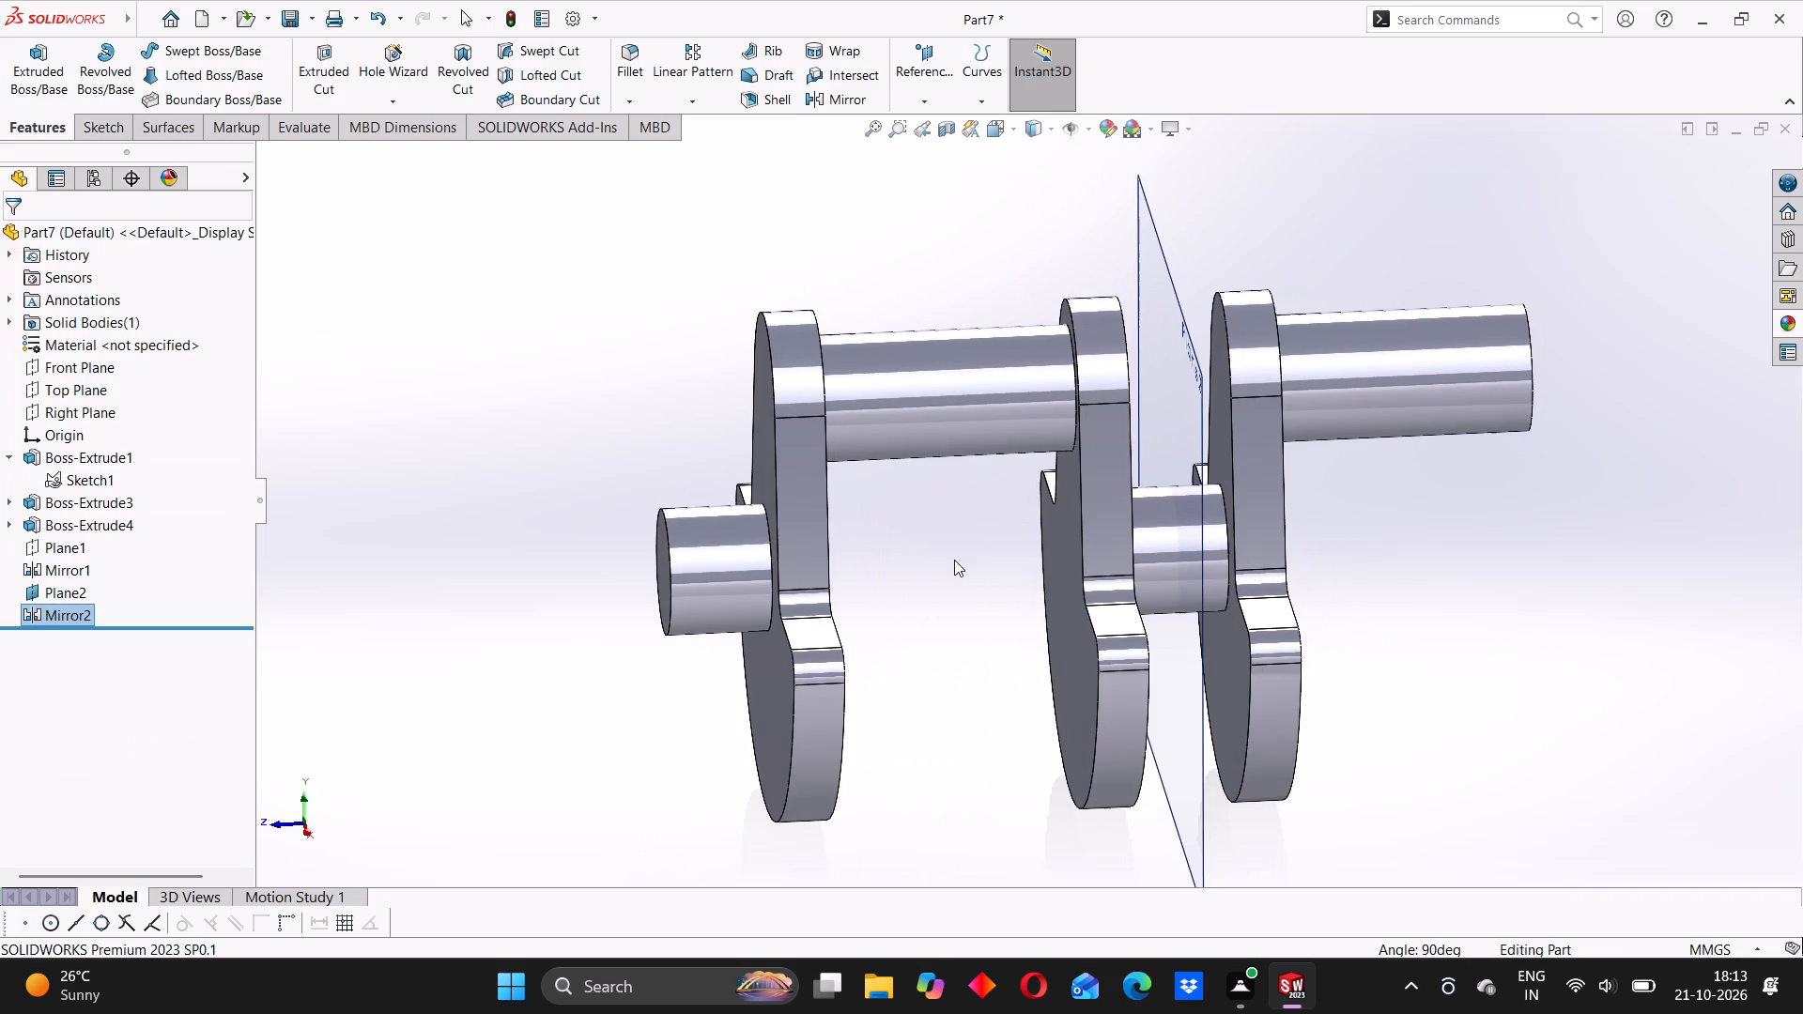
Mirror the existing Mirror1 feature, the web with its outer shaft stub, about Plane2, the mid plane through the main shaft.
scroll(944, 550, "up", 2)
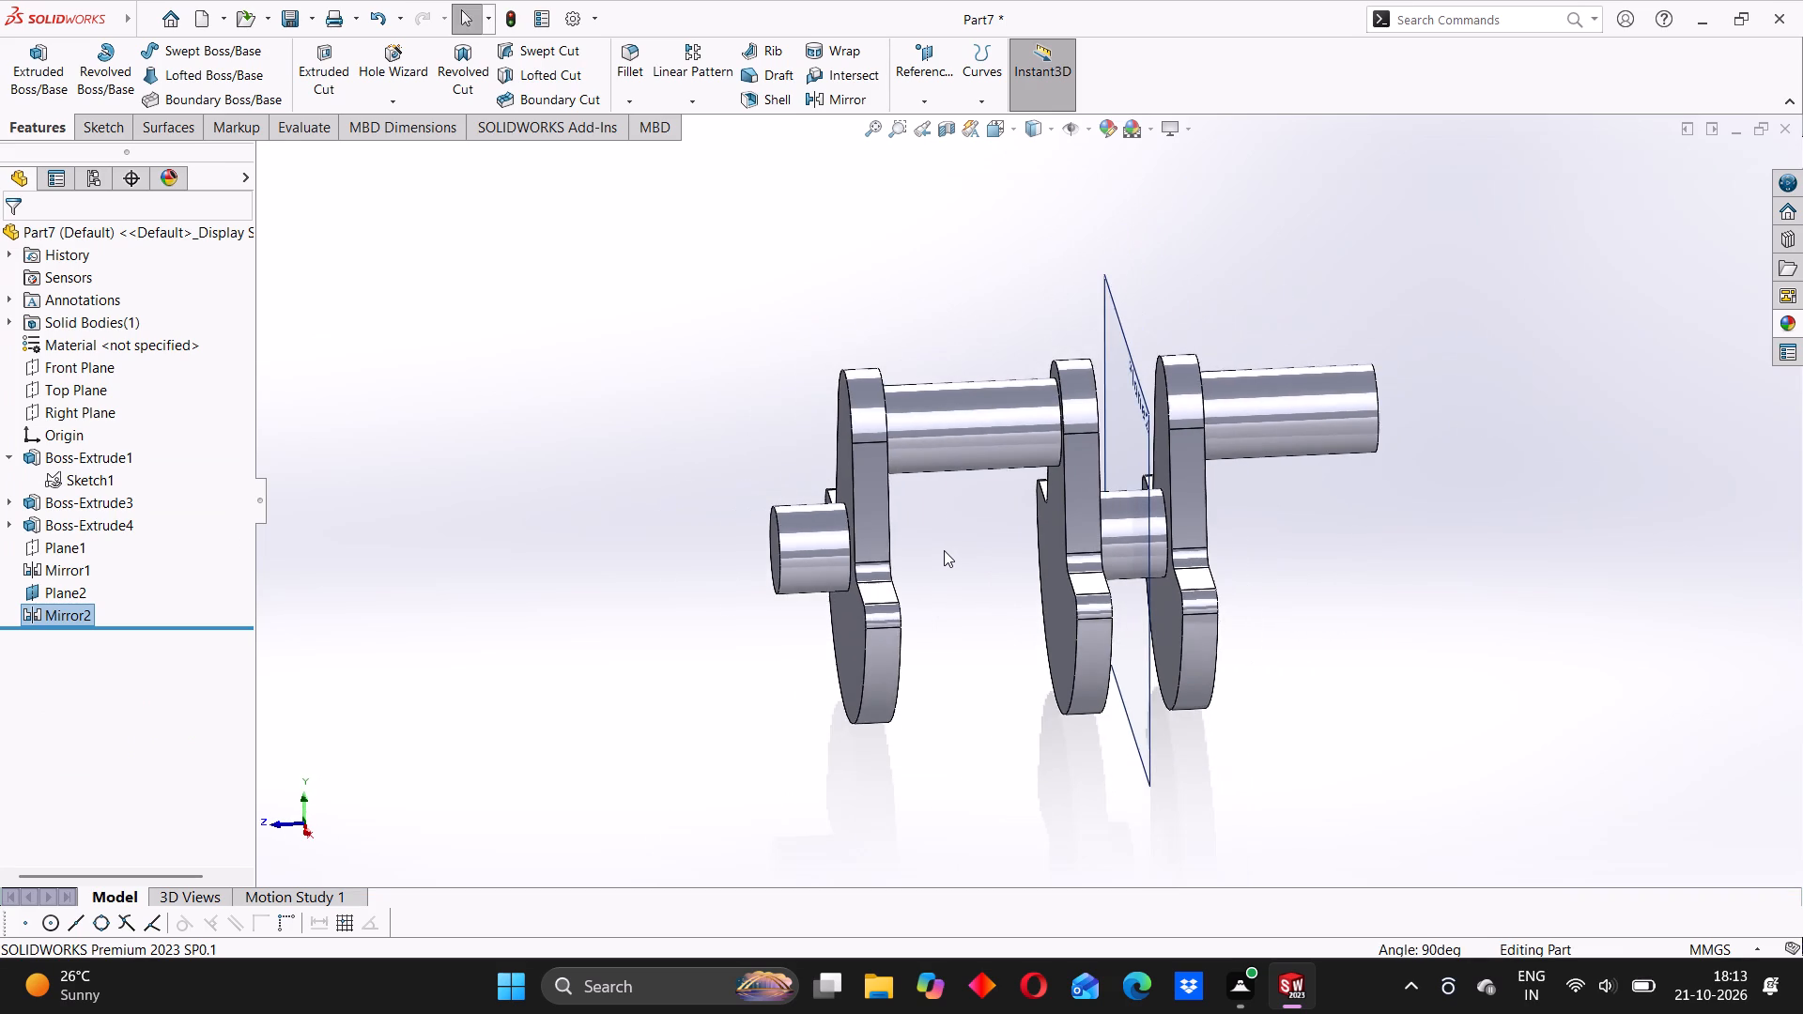
middle_click_drag(944, 550, 897, 526)
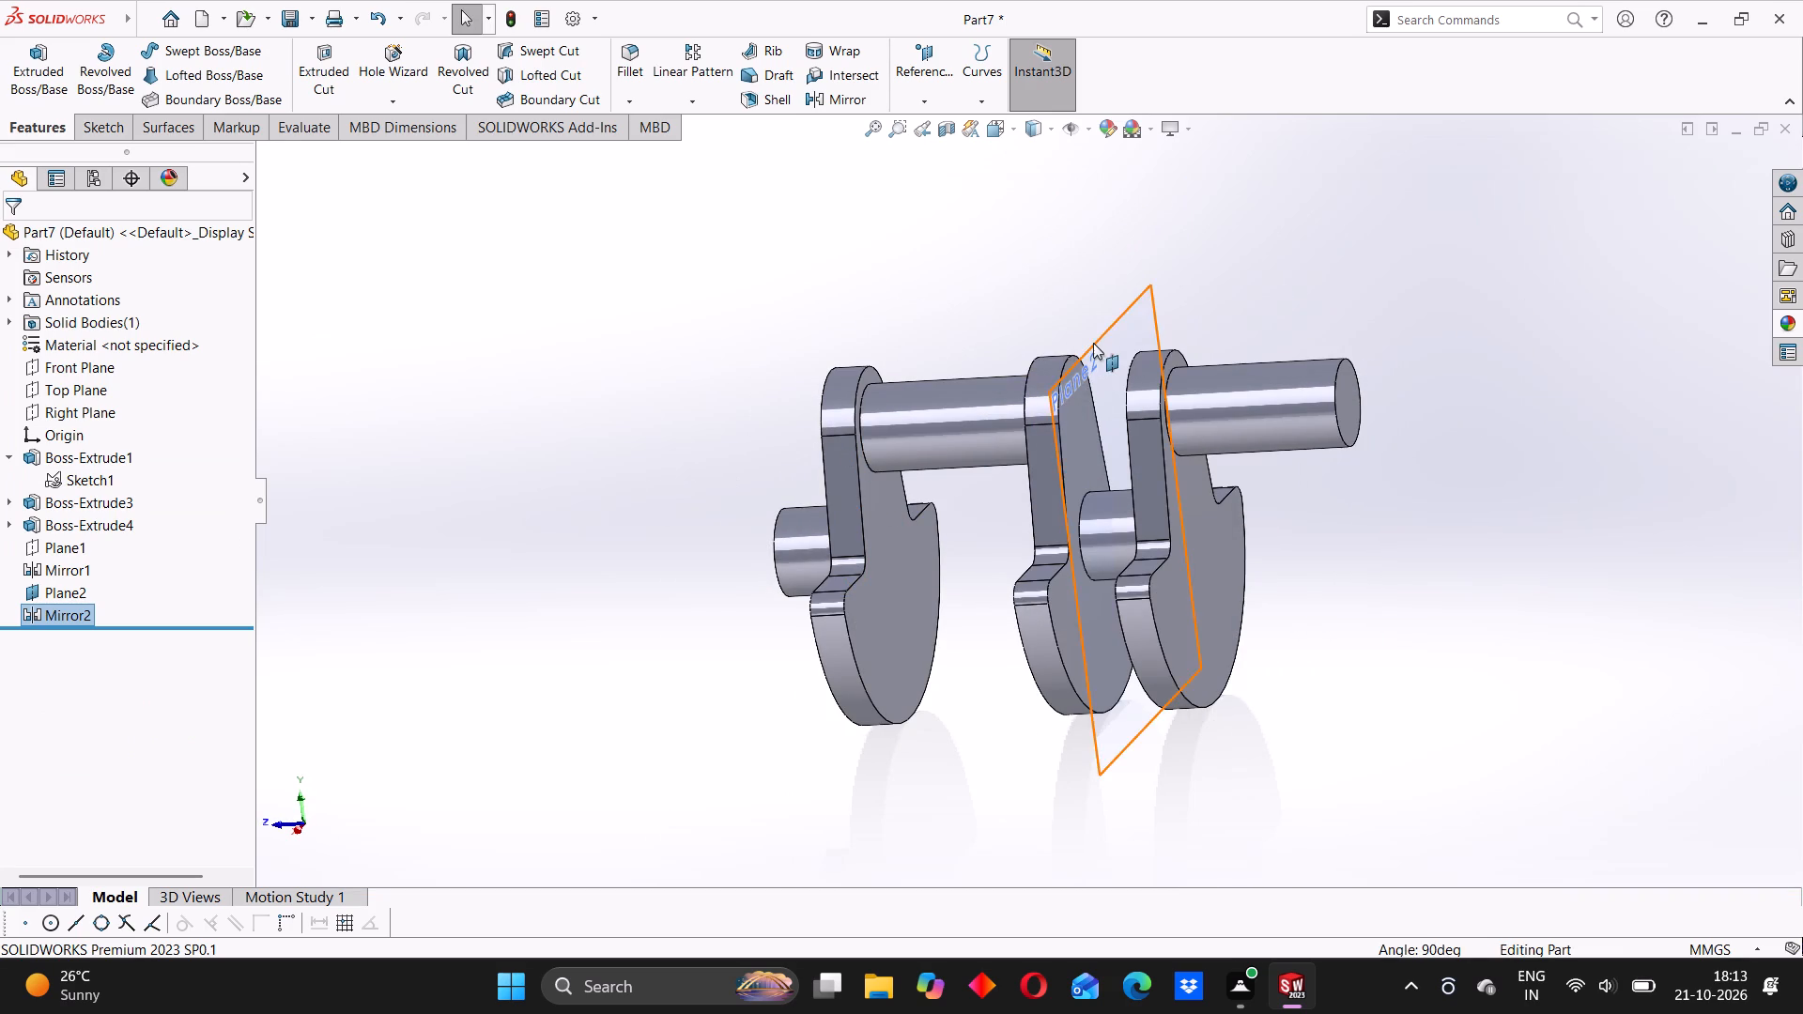
scroll(1093, 340, "down", 2)
right_click(1105, 355)
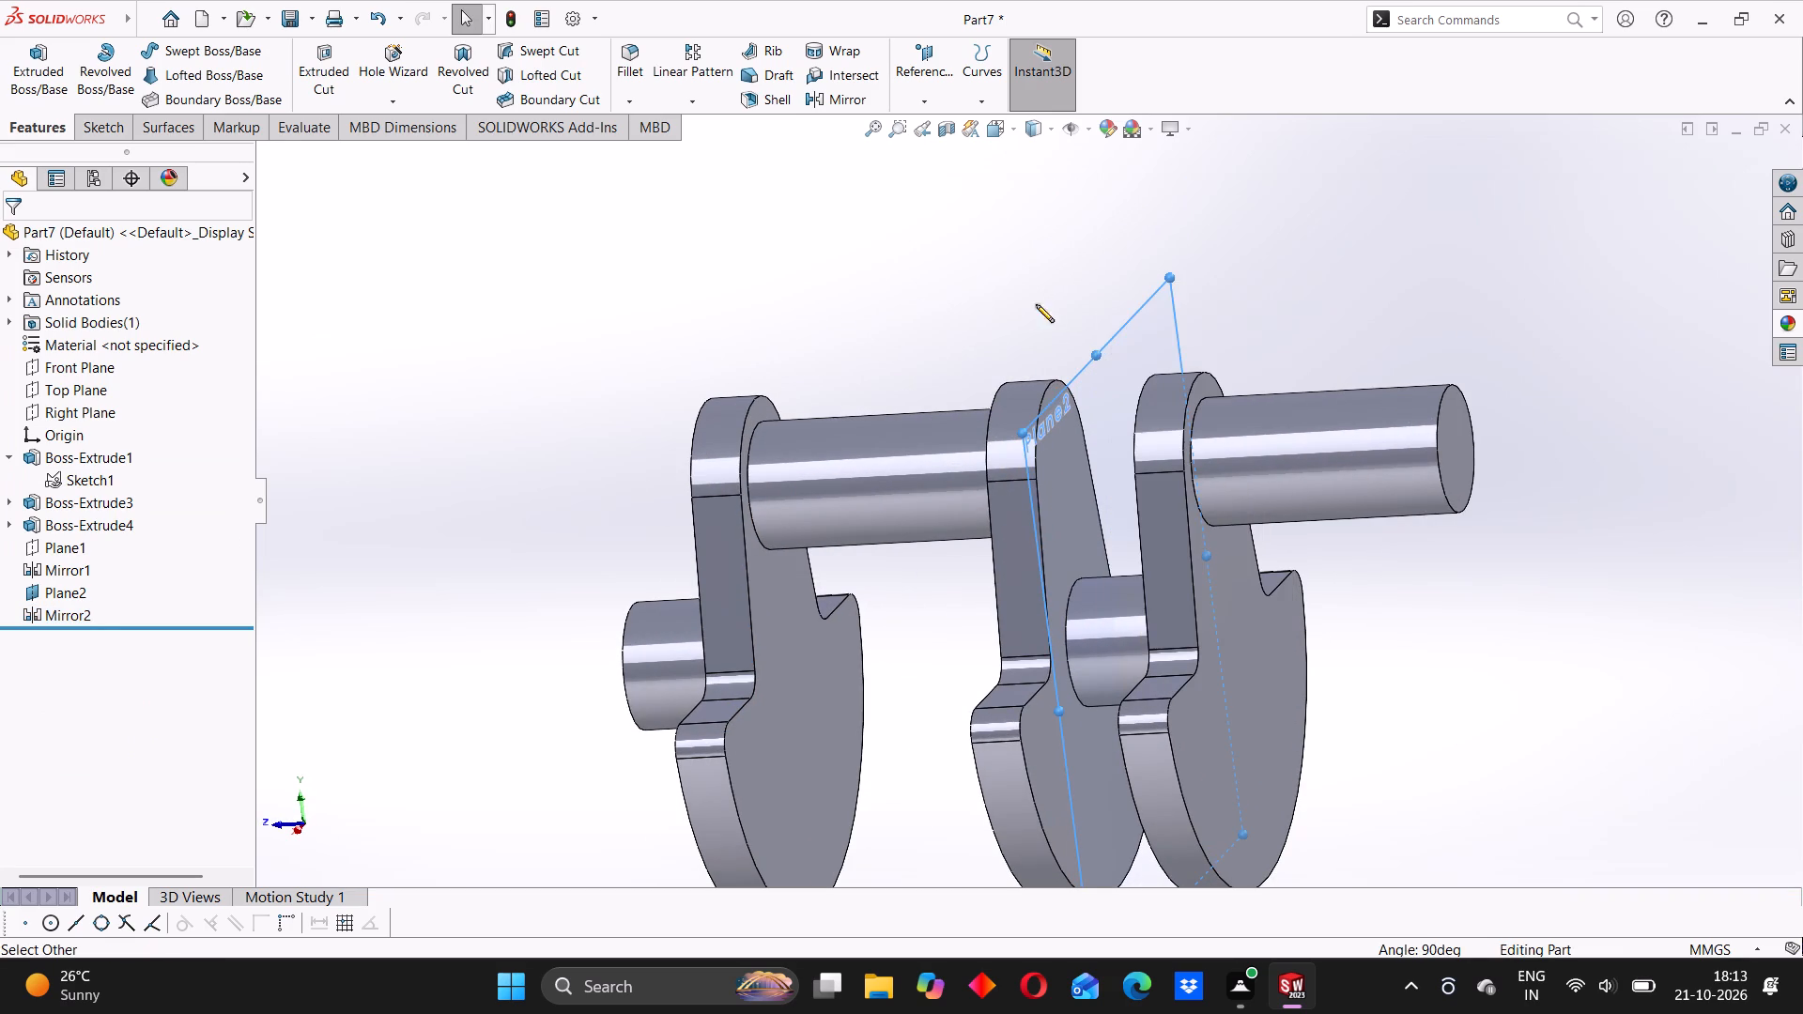
left_click(1036, 304)
left_click(709, 105)
left_click(704, 161)
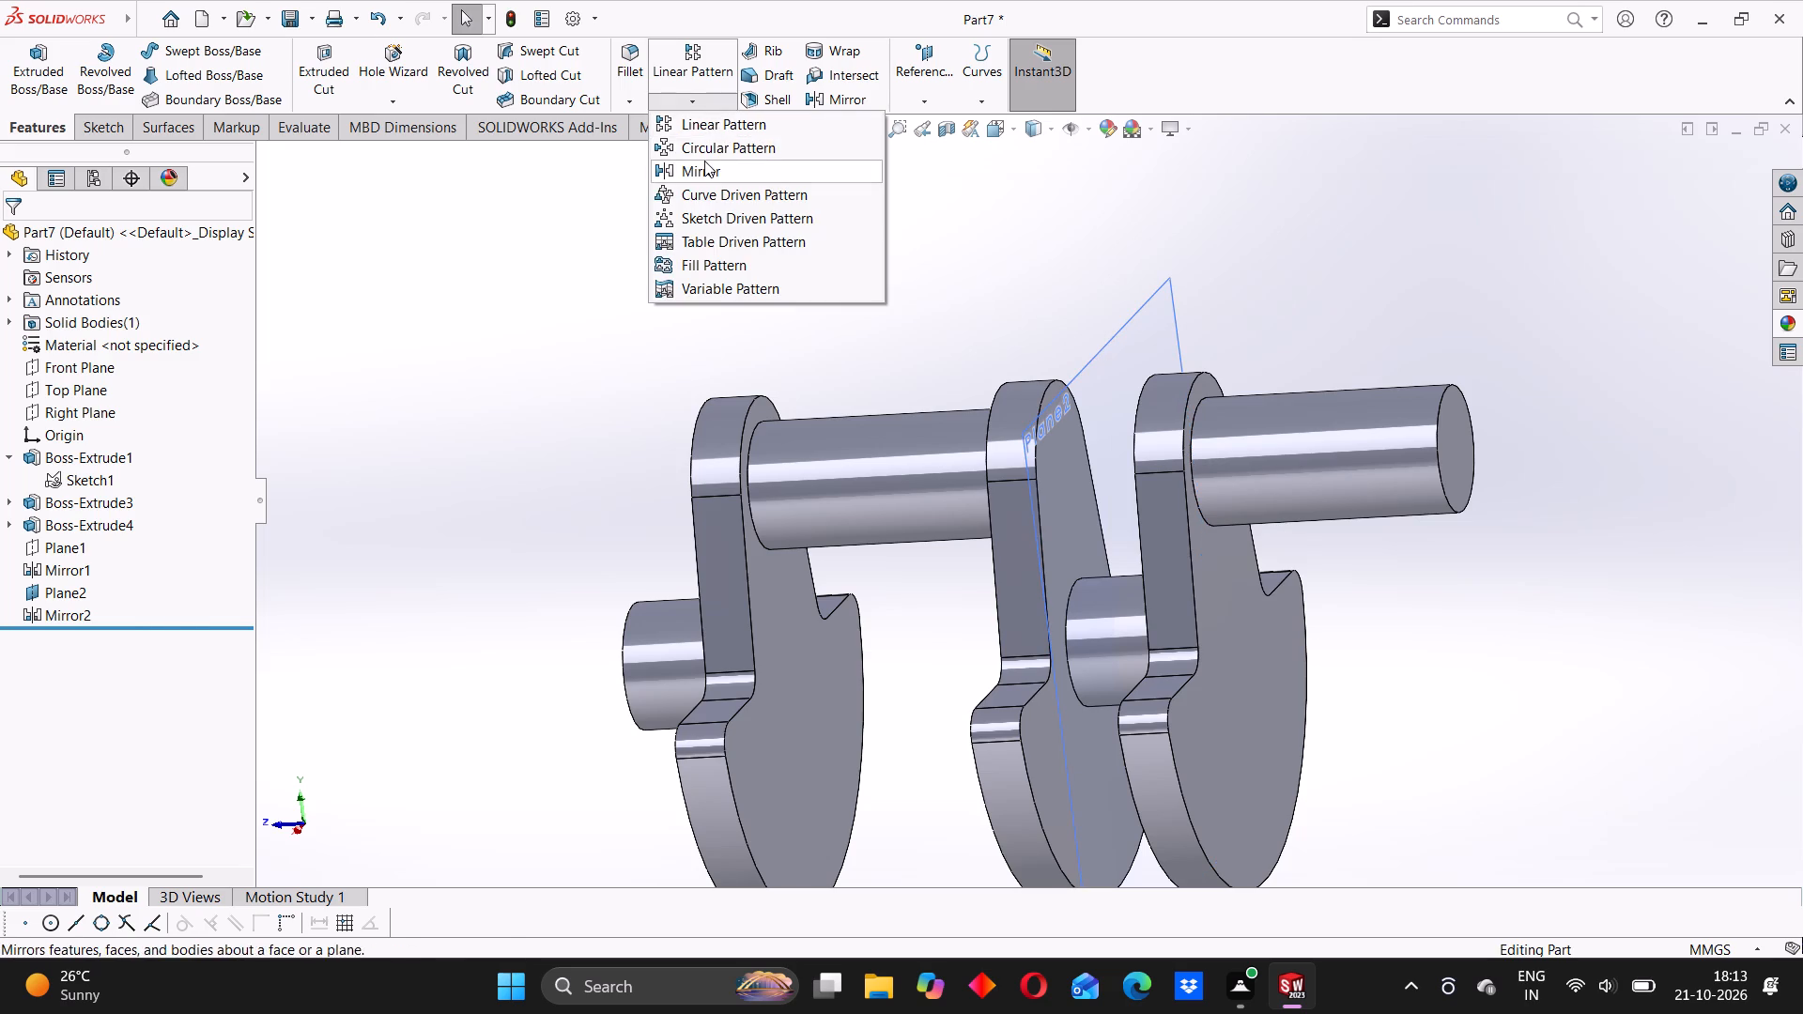
left_click(1114, 364)
left_click(126, 470)
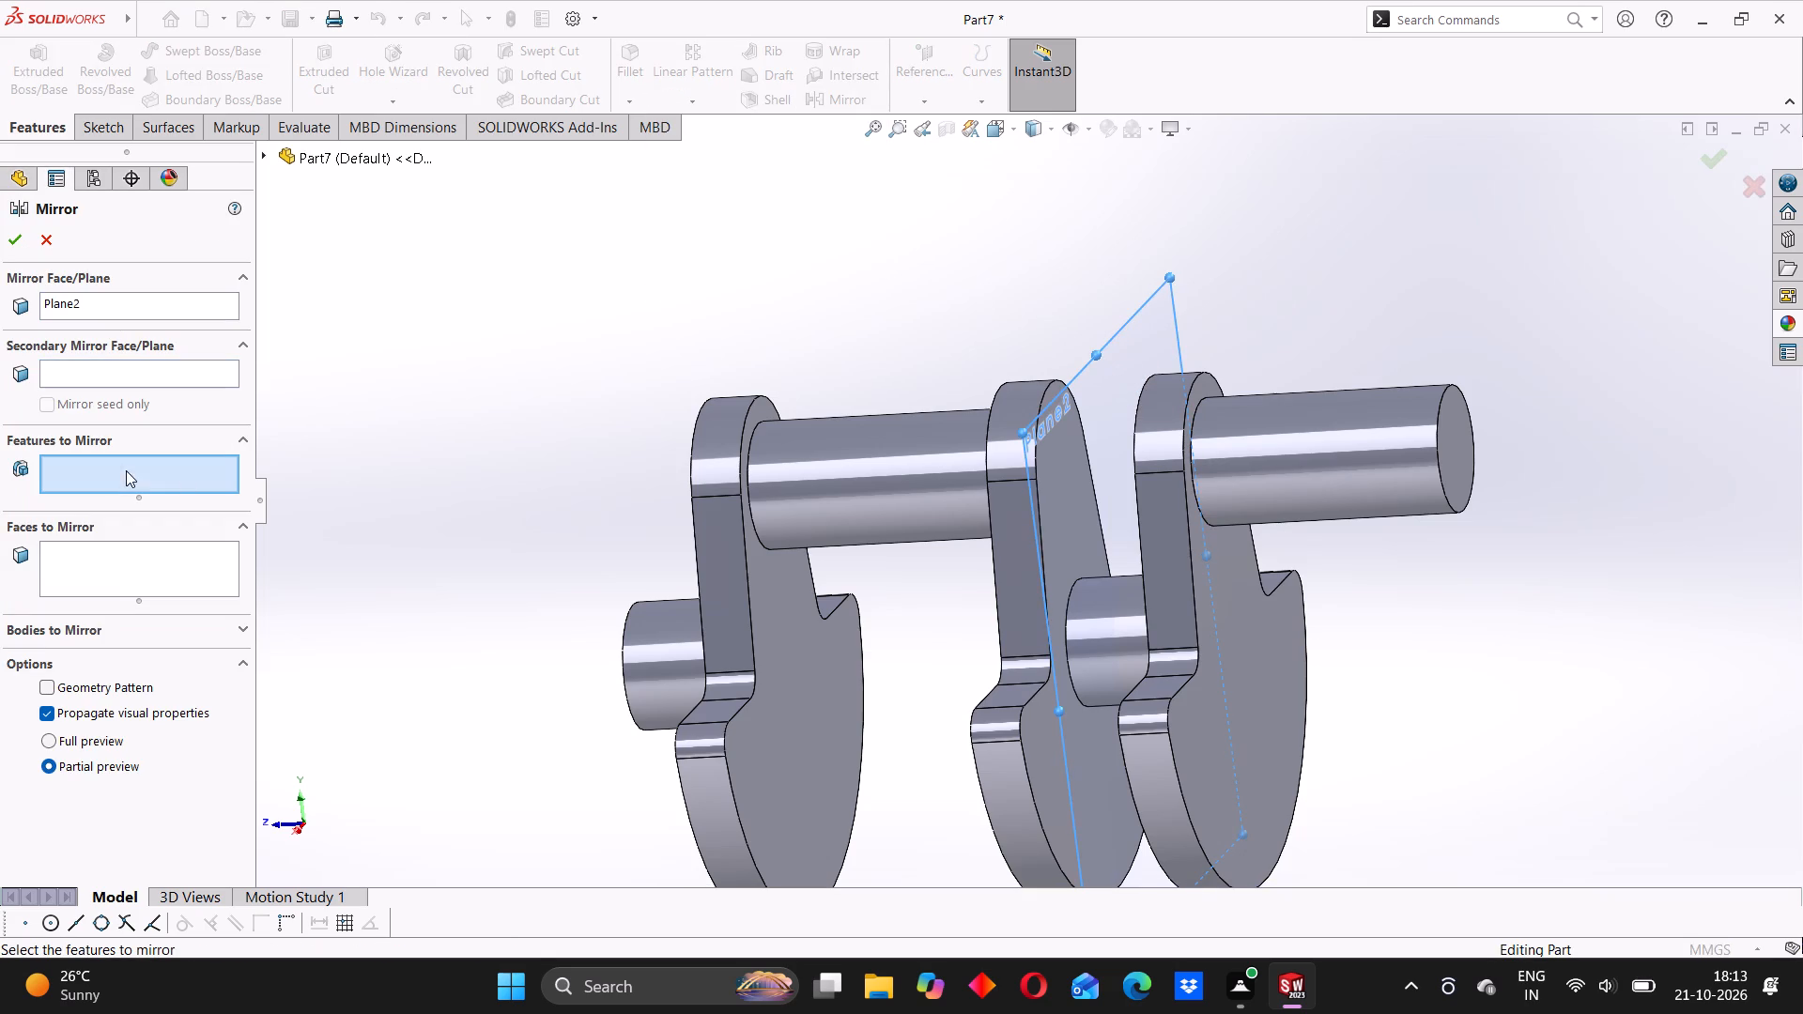
middle_click_drag(487, 540, 544, 530)
middle_click_drag(743, 554, 730, 561)
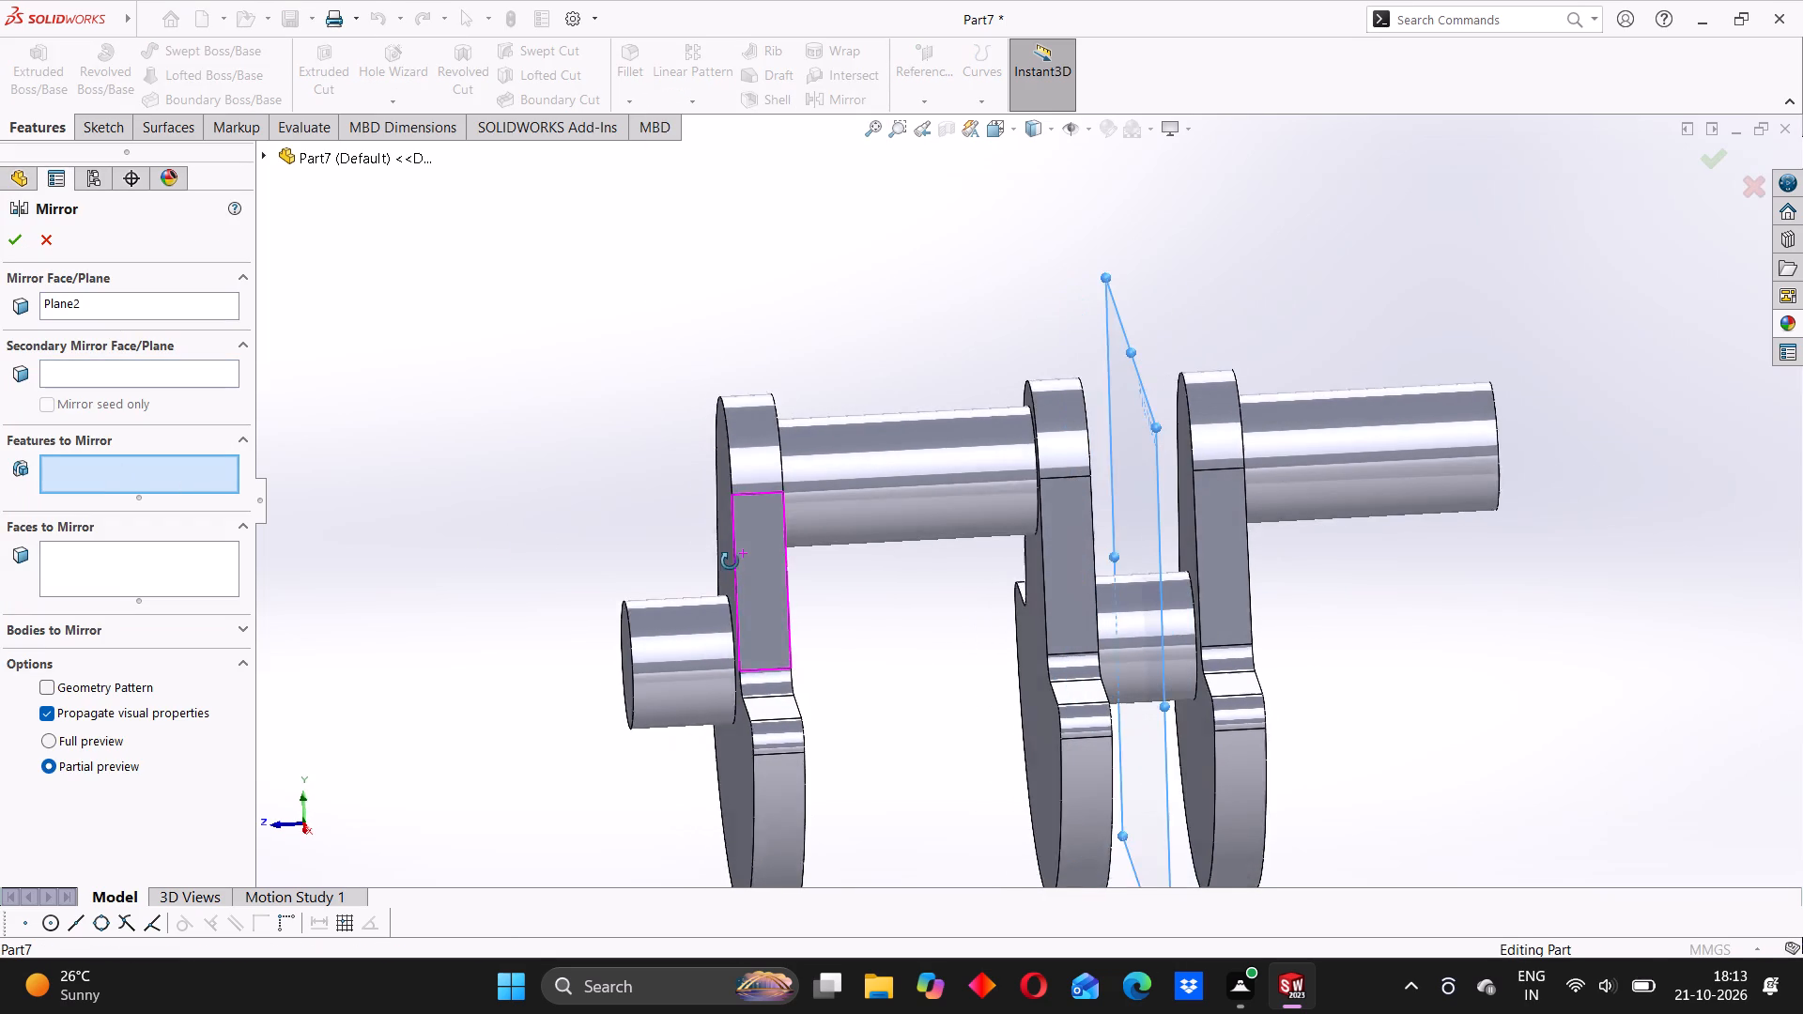
middle_click_drag(730, 561, 726, 562)
left_click(740, 533)
left_click(743, 458)
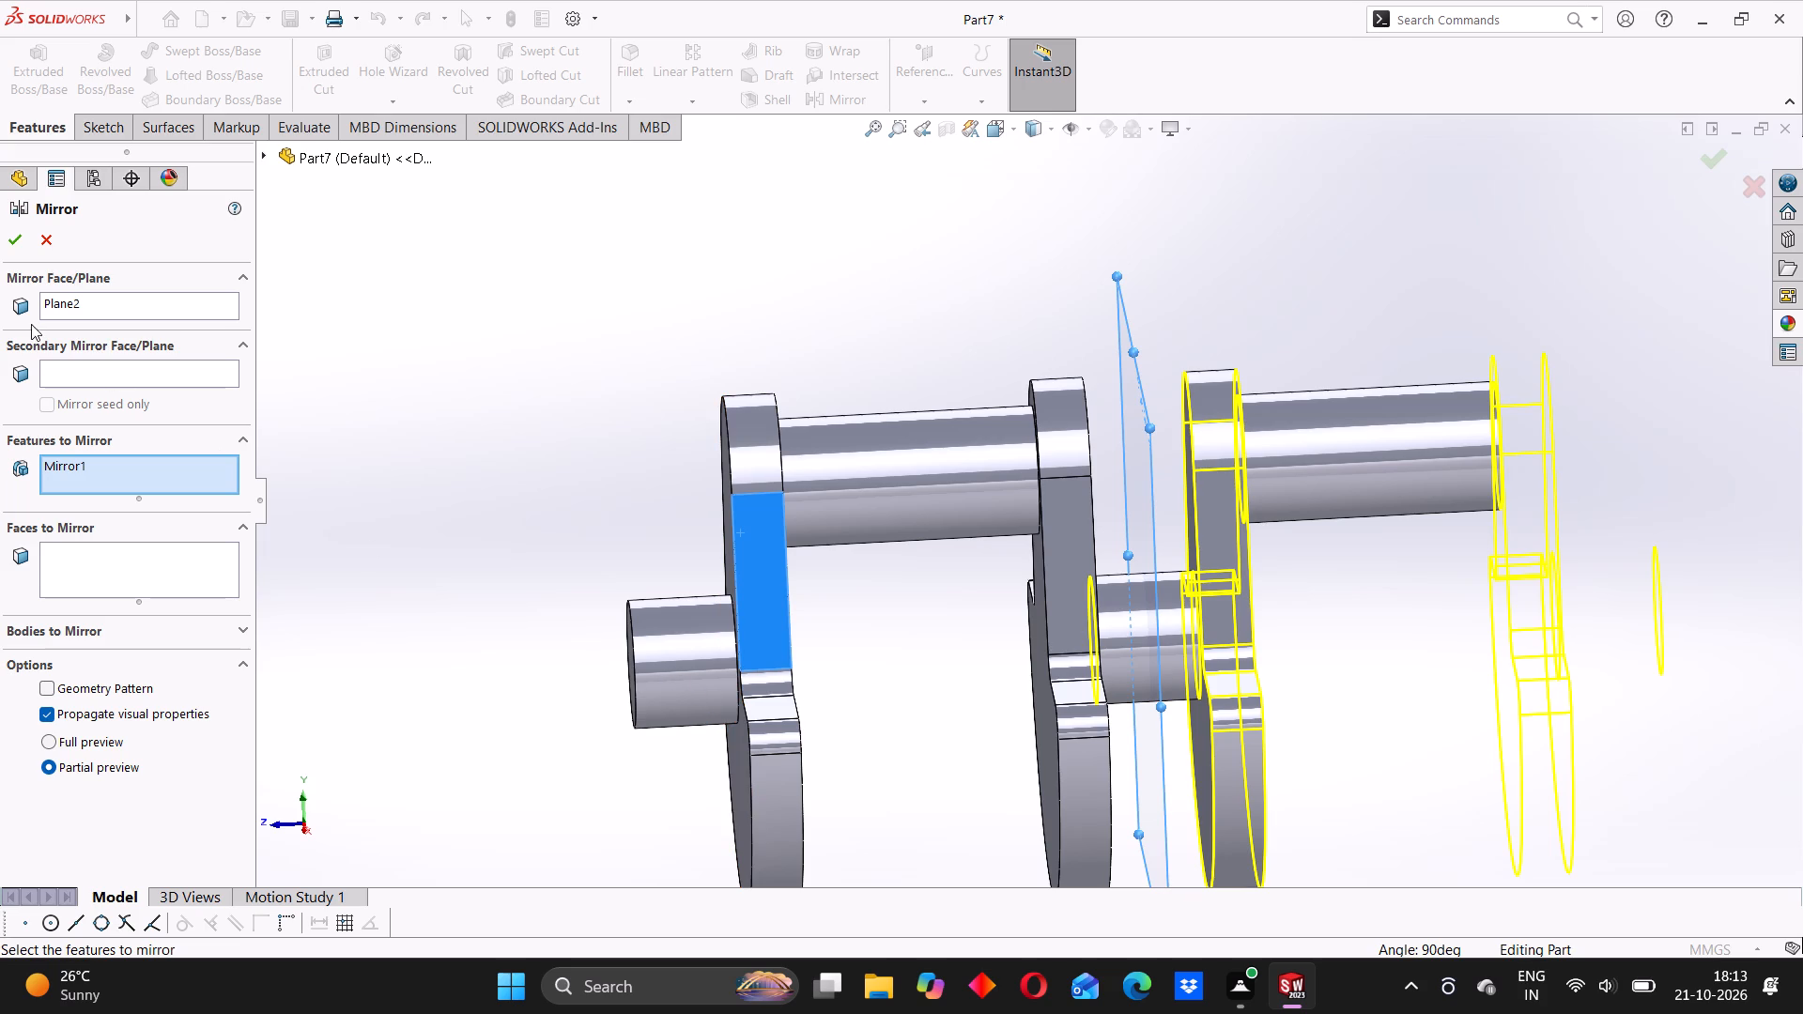
left_click(20, 241)
Hide Plane2, the mid plane through the central main shaft.
scroll(878, 530, "up", 3)
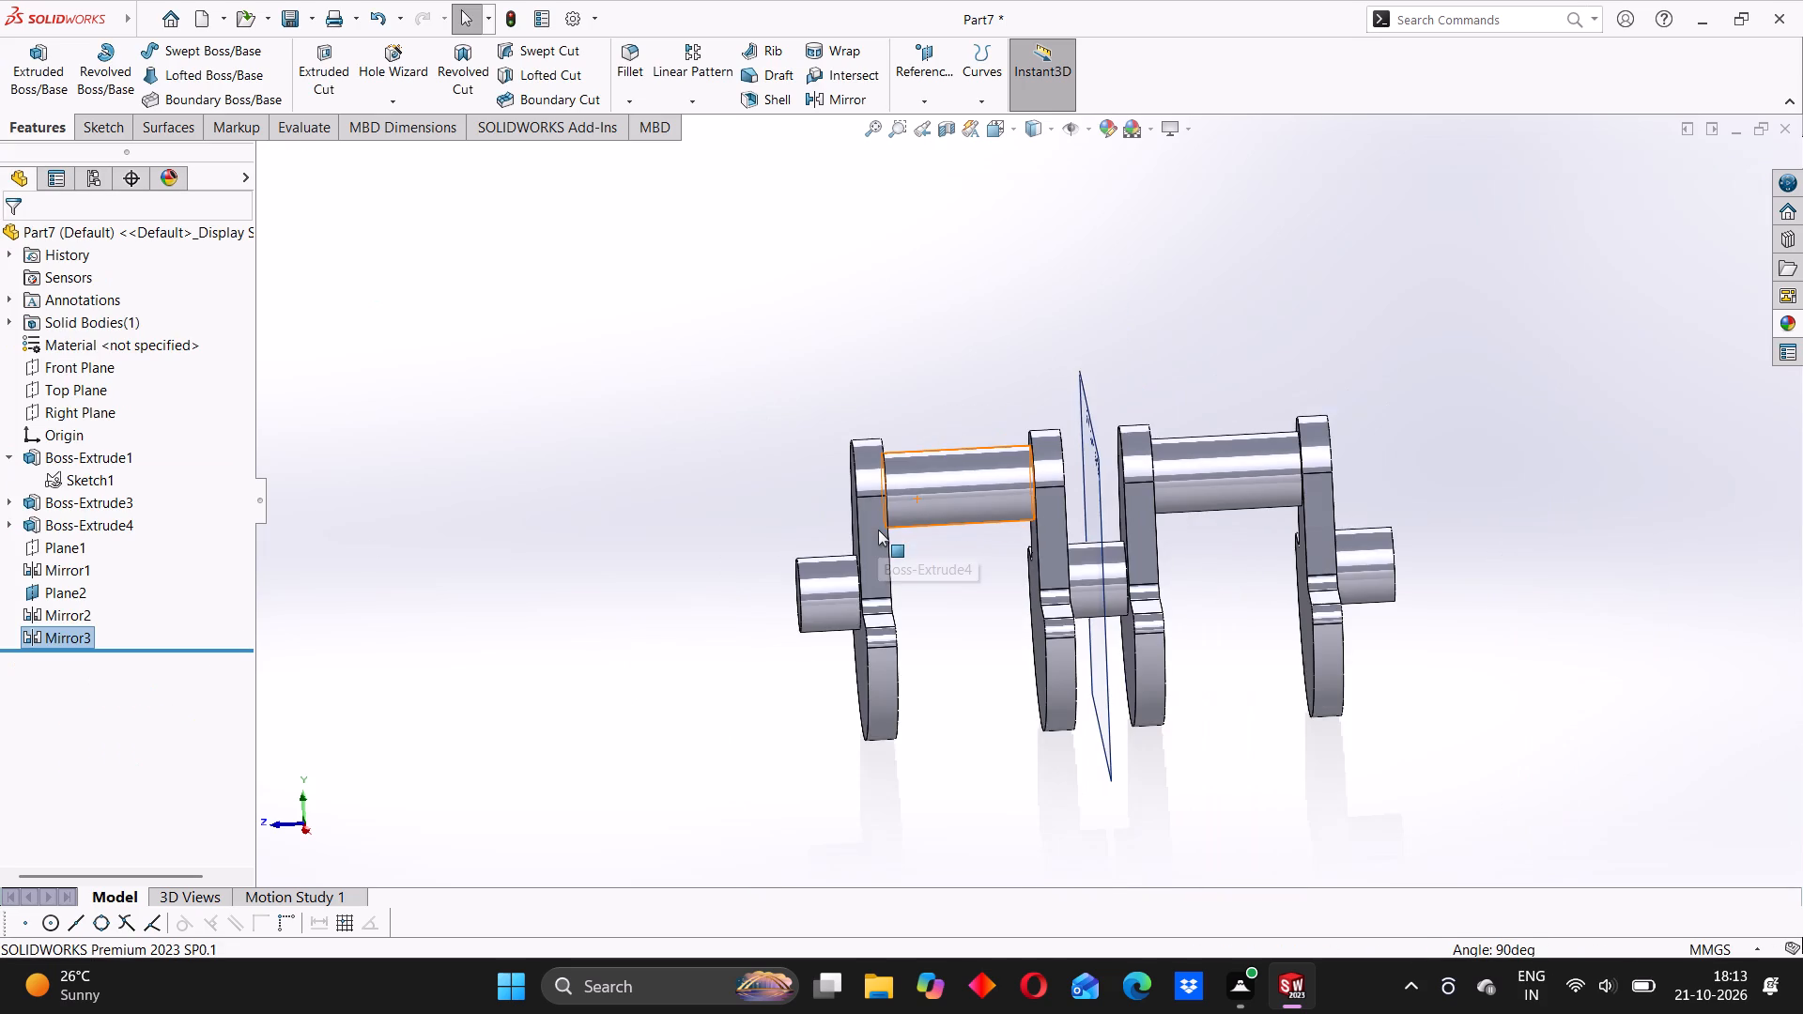
middle_click_drag(878, 528, 892, 516)
left_click(670, 434)
right_click(1067, 399)
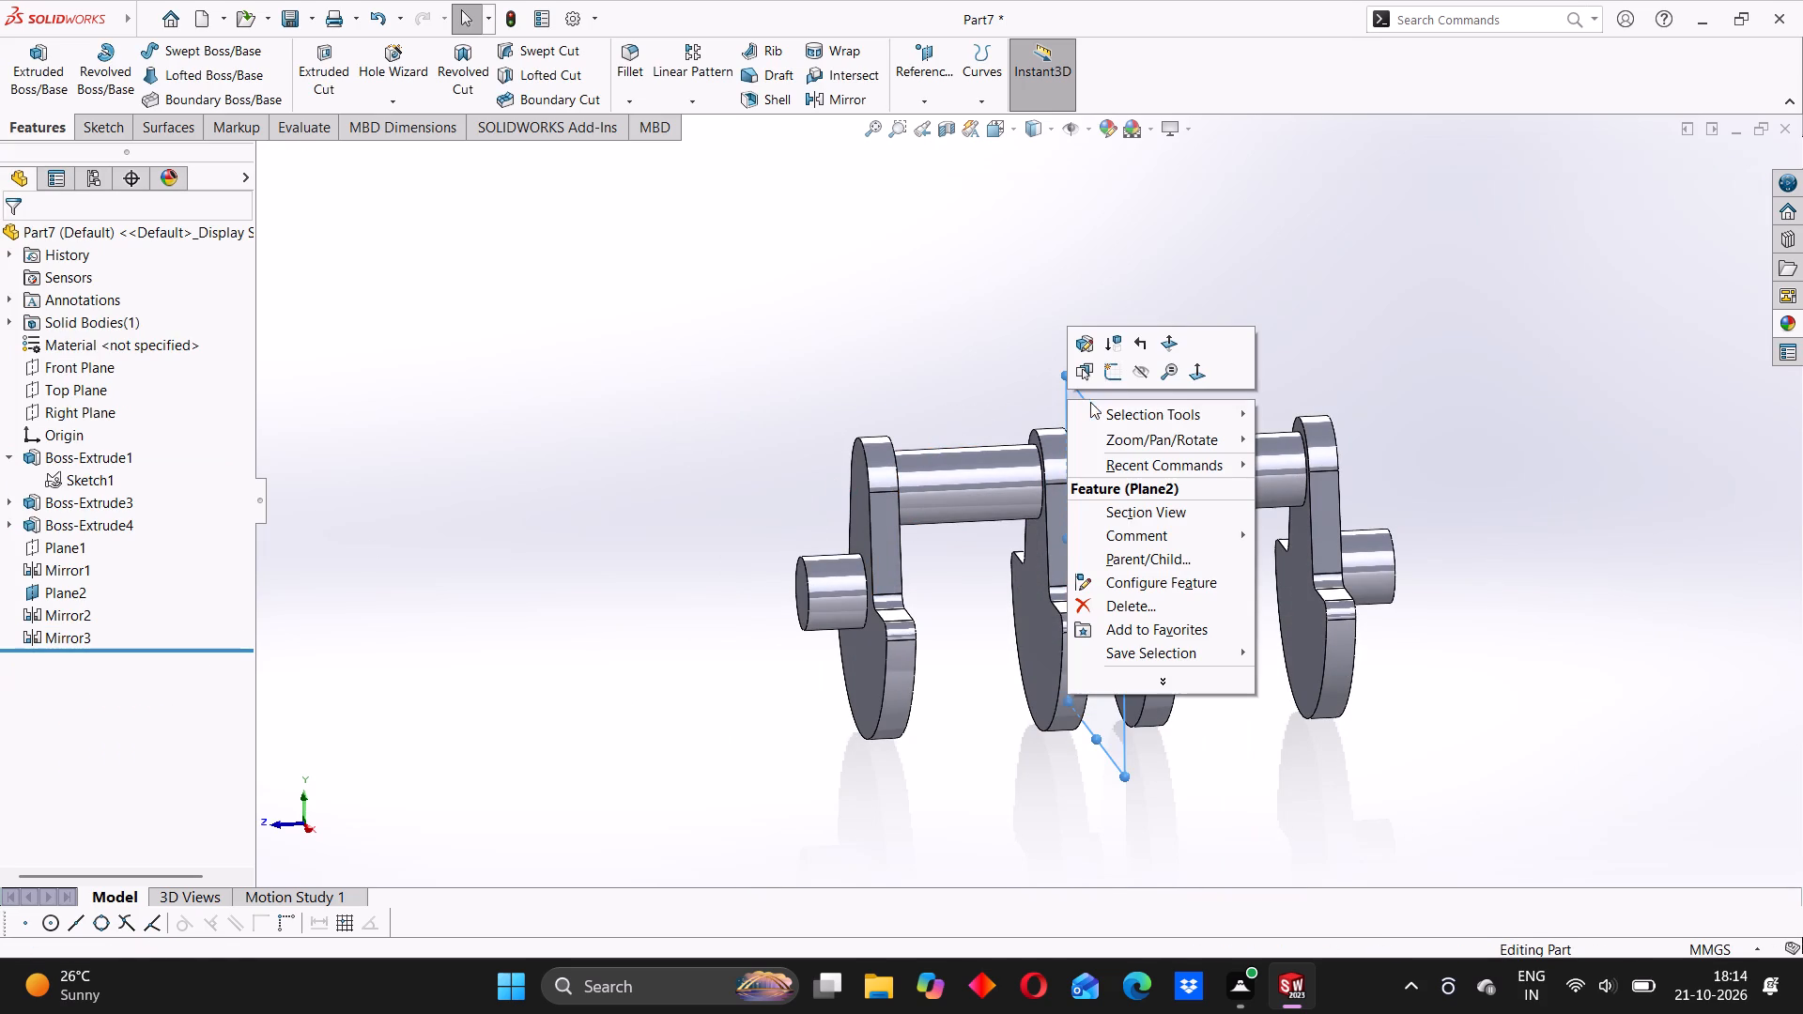
left_click(1133, 364)
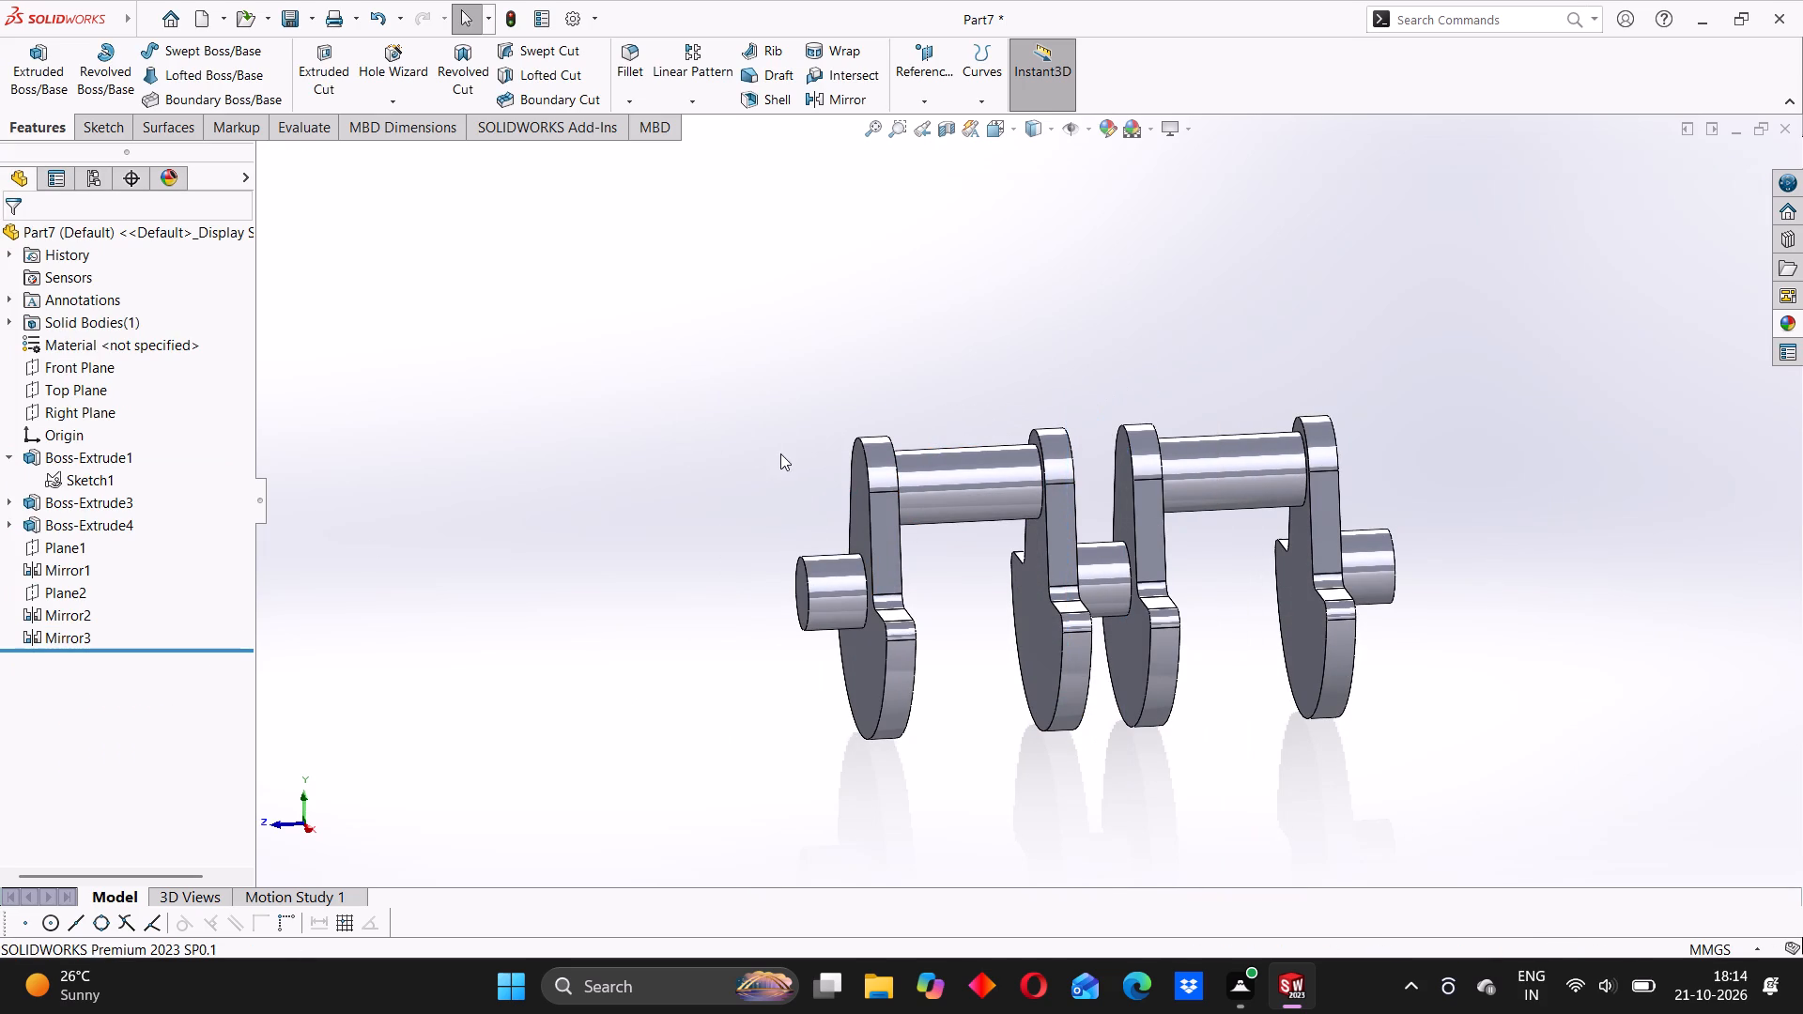
left_click(745, 392)
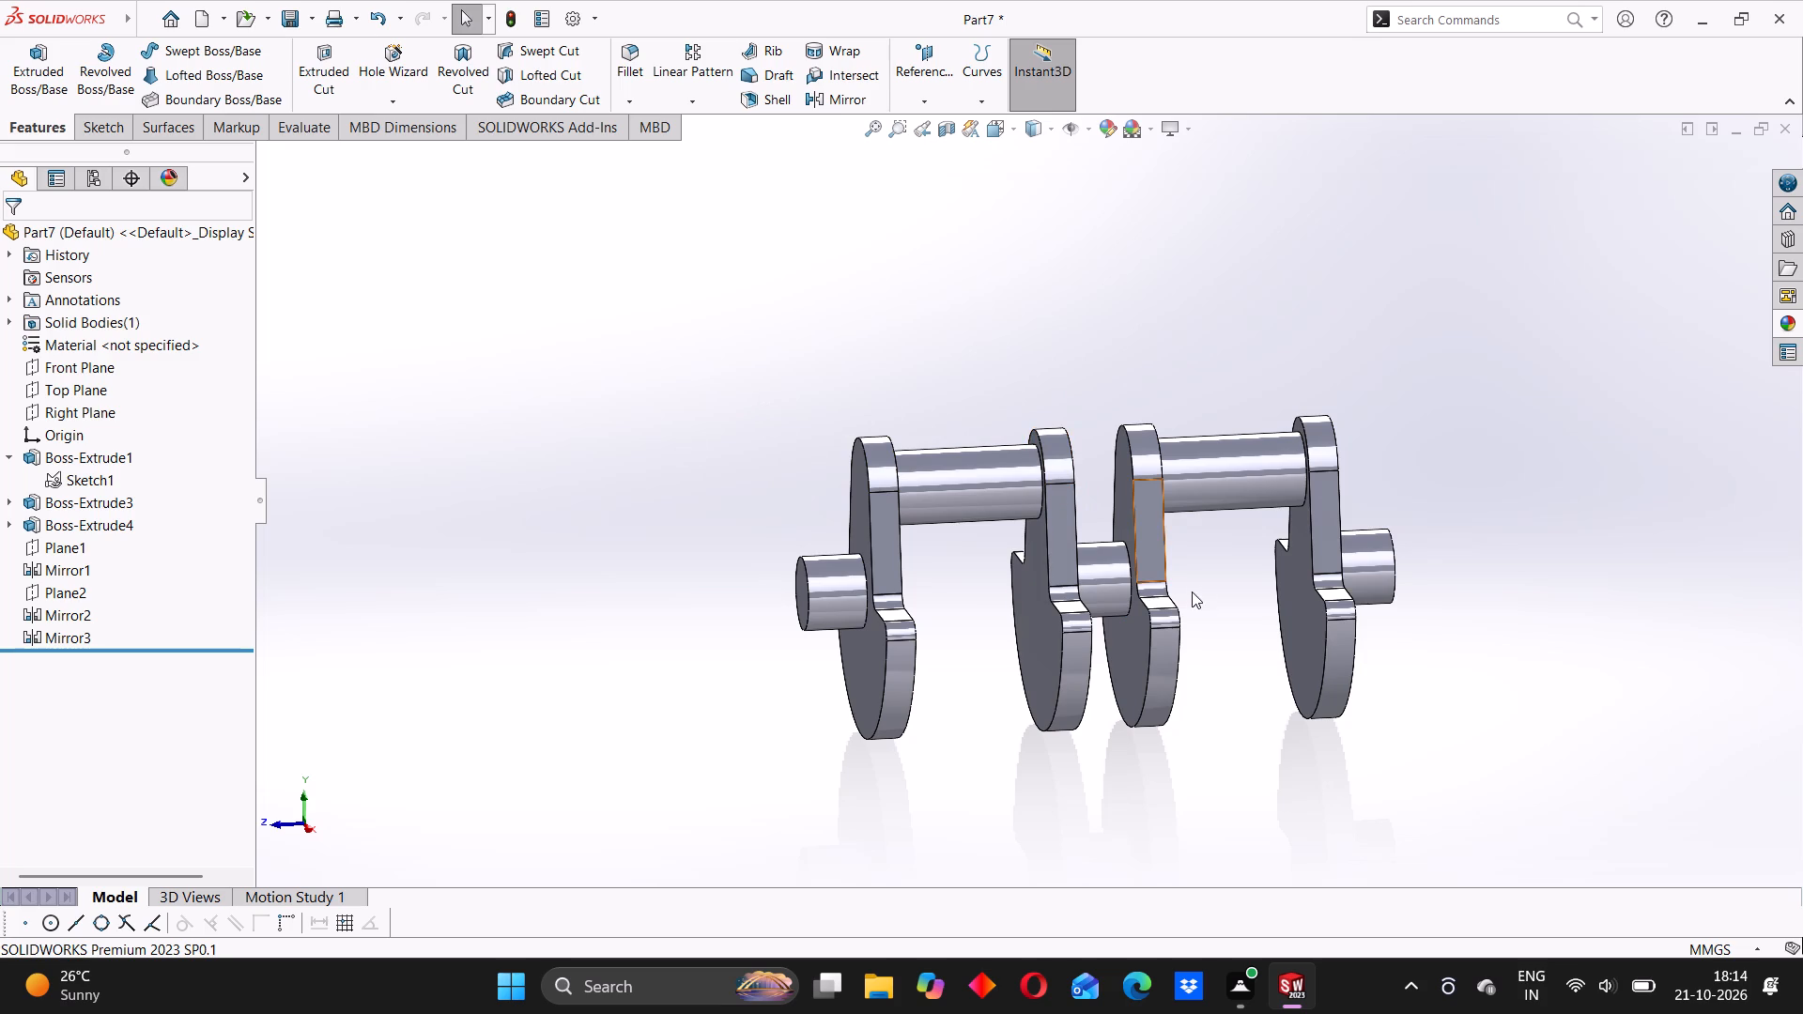
Examine the extended crankshaft from several sides, checking the webs, crank pins and main shaft sections and the spacing between them.
middle_click_drag(1208, 629, 1132, 578)
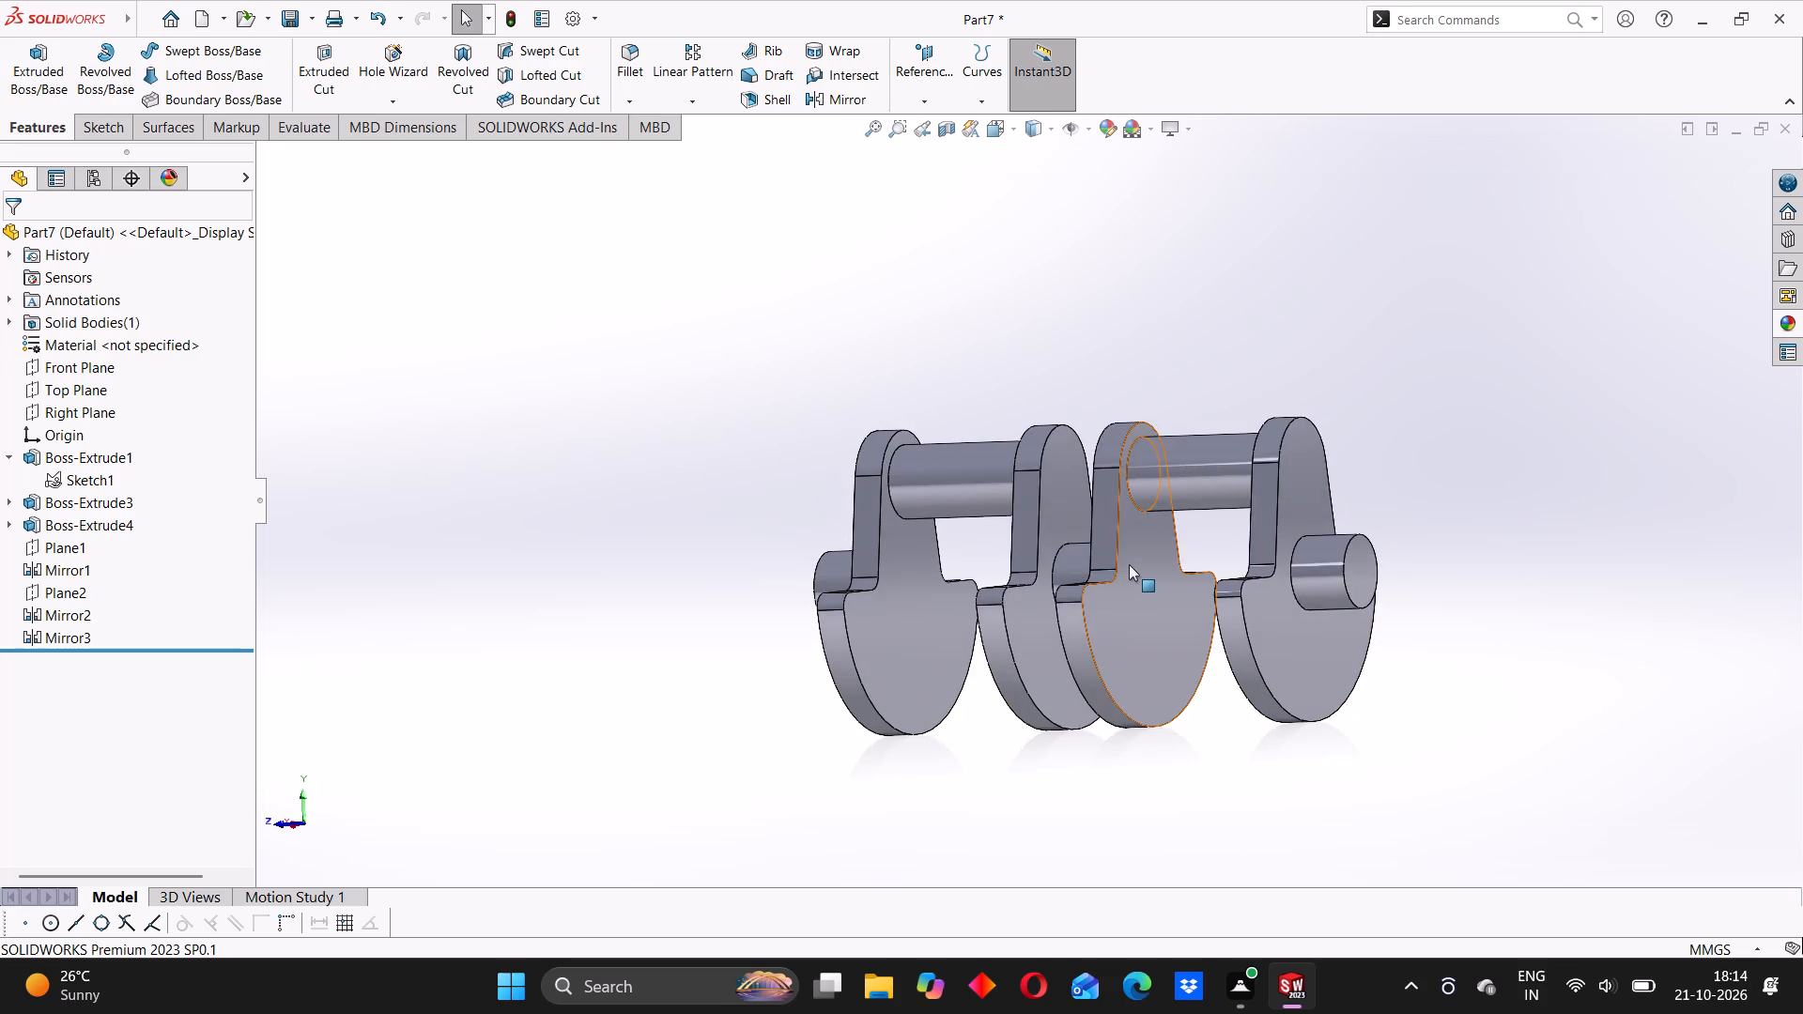
scroll(1129, 564, "down", 2)
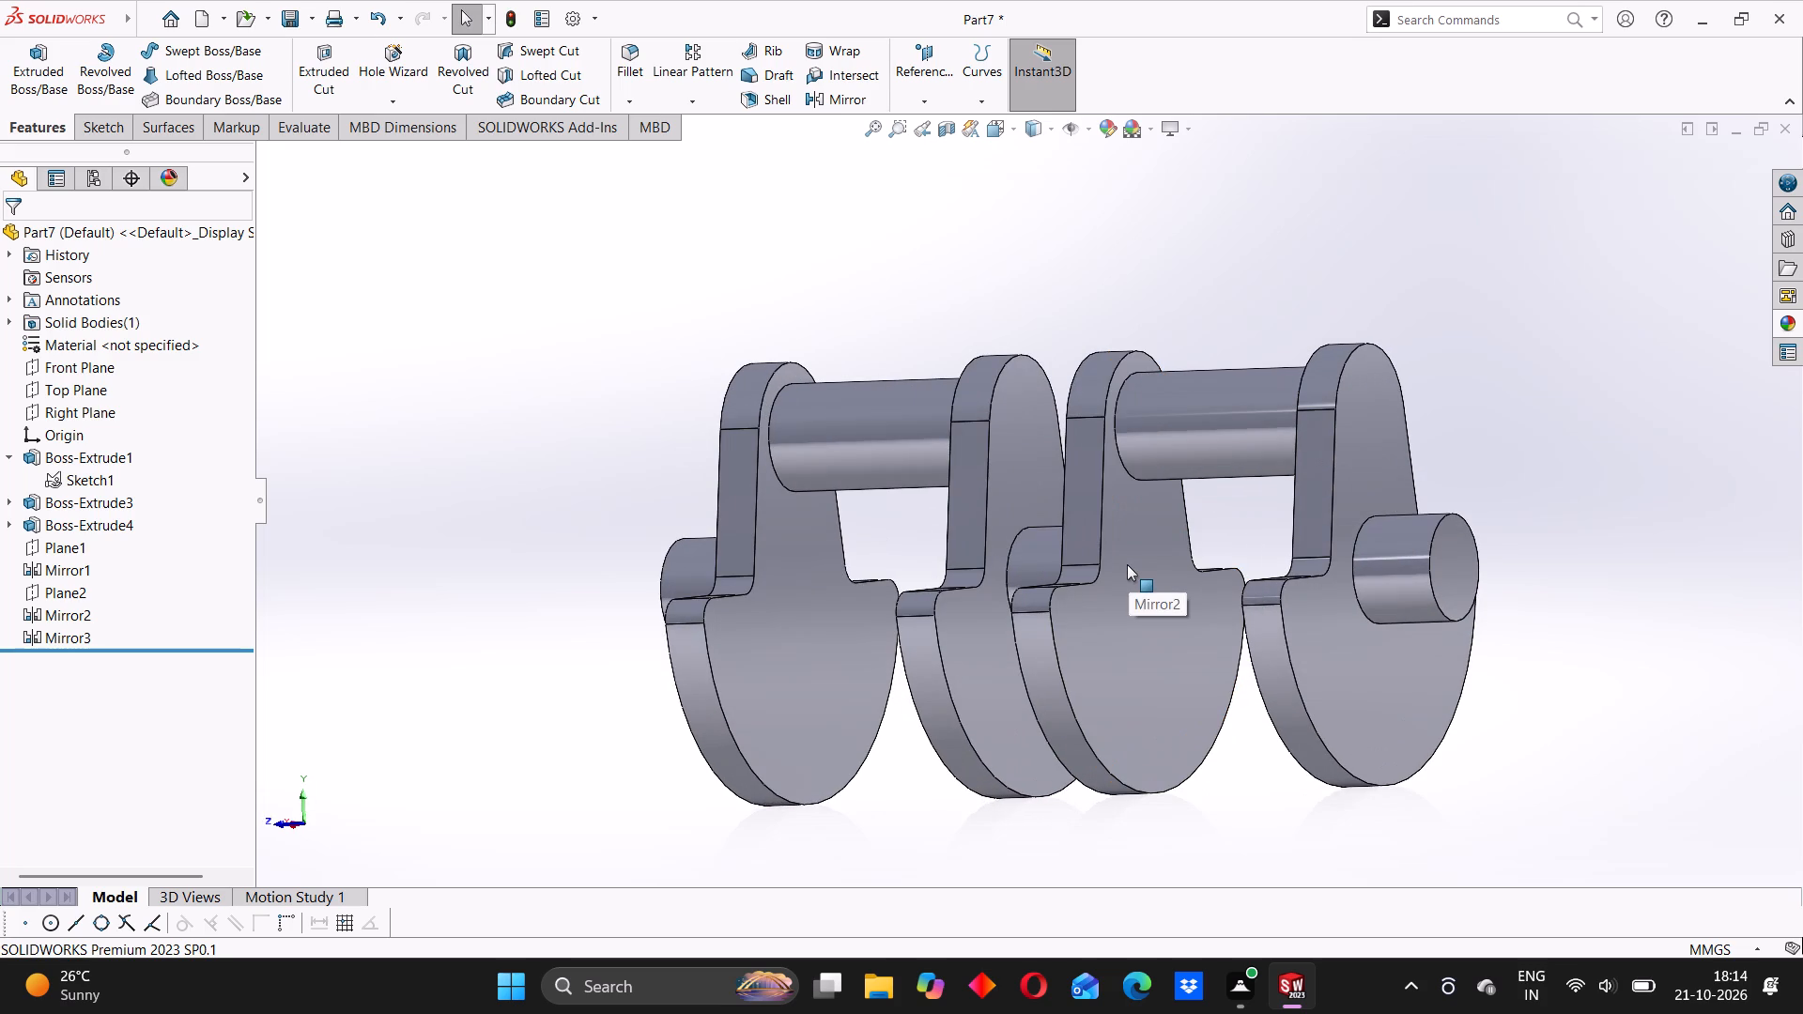
middle_click_drag(1006, 671, 1066, 612)
scroll(1014, 566, "down", 1)
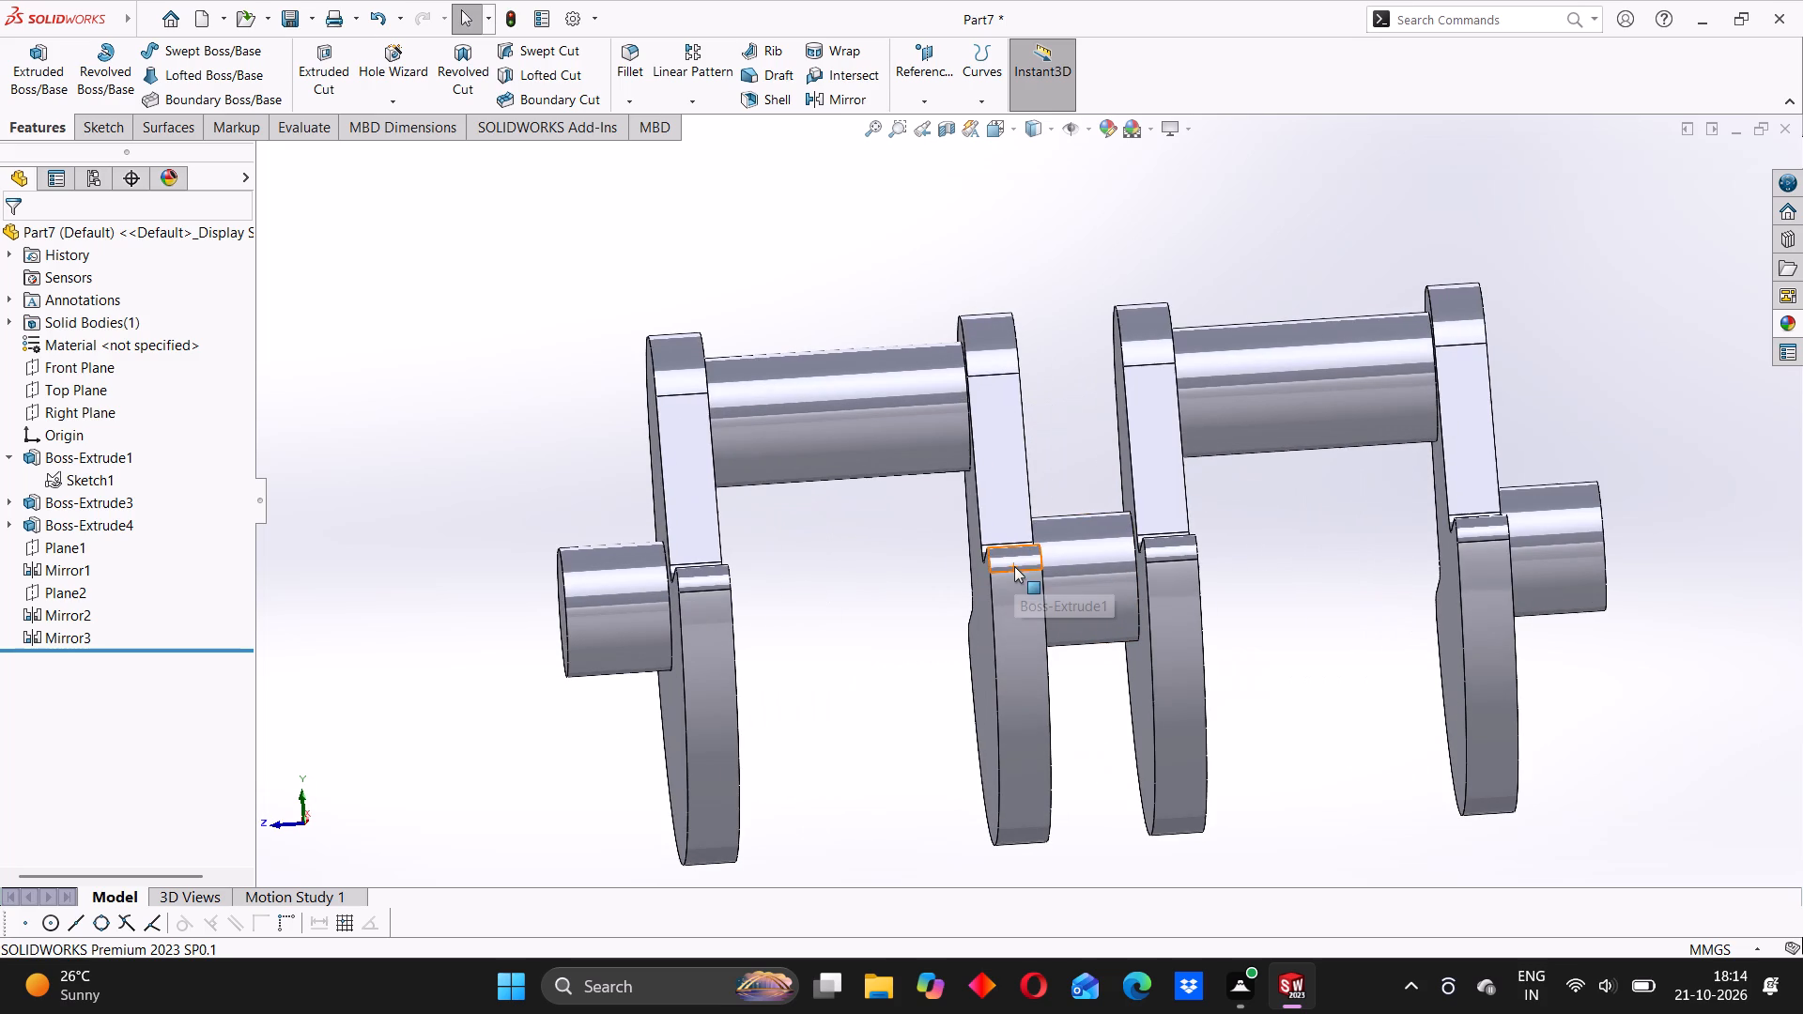
middle_click_drag(1141, 483, 1112, 508)
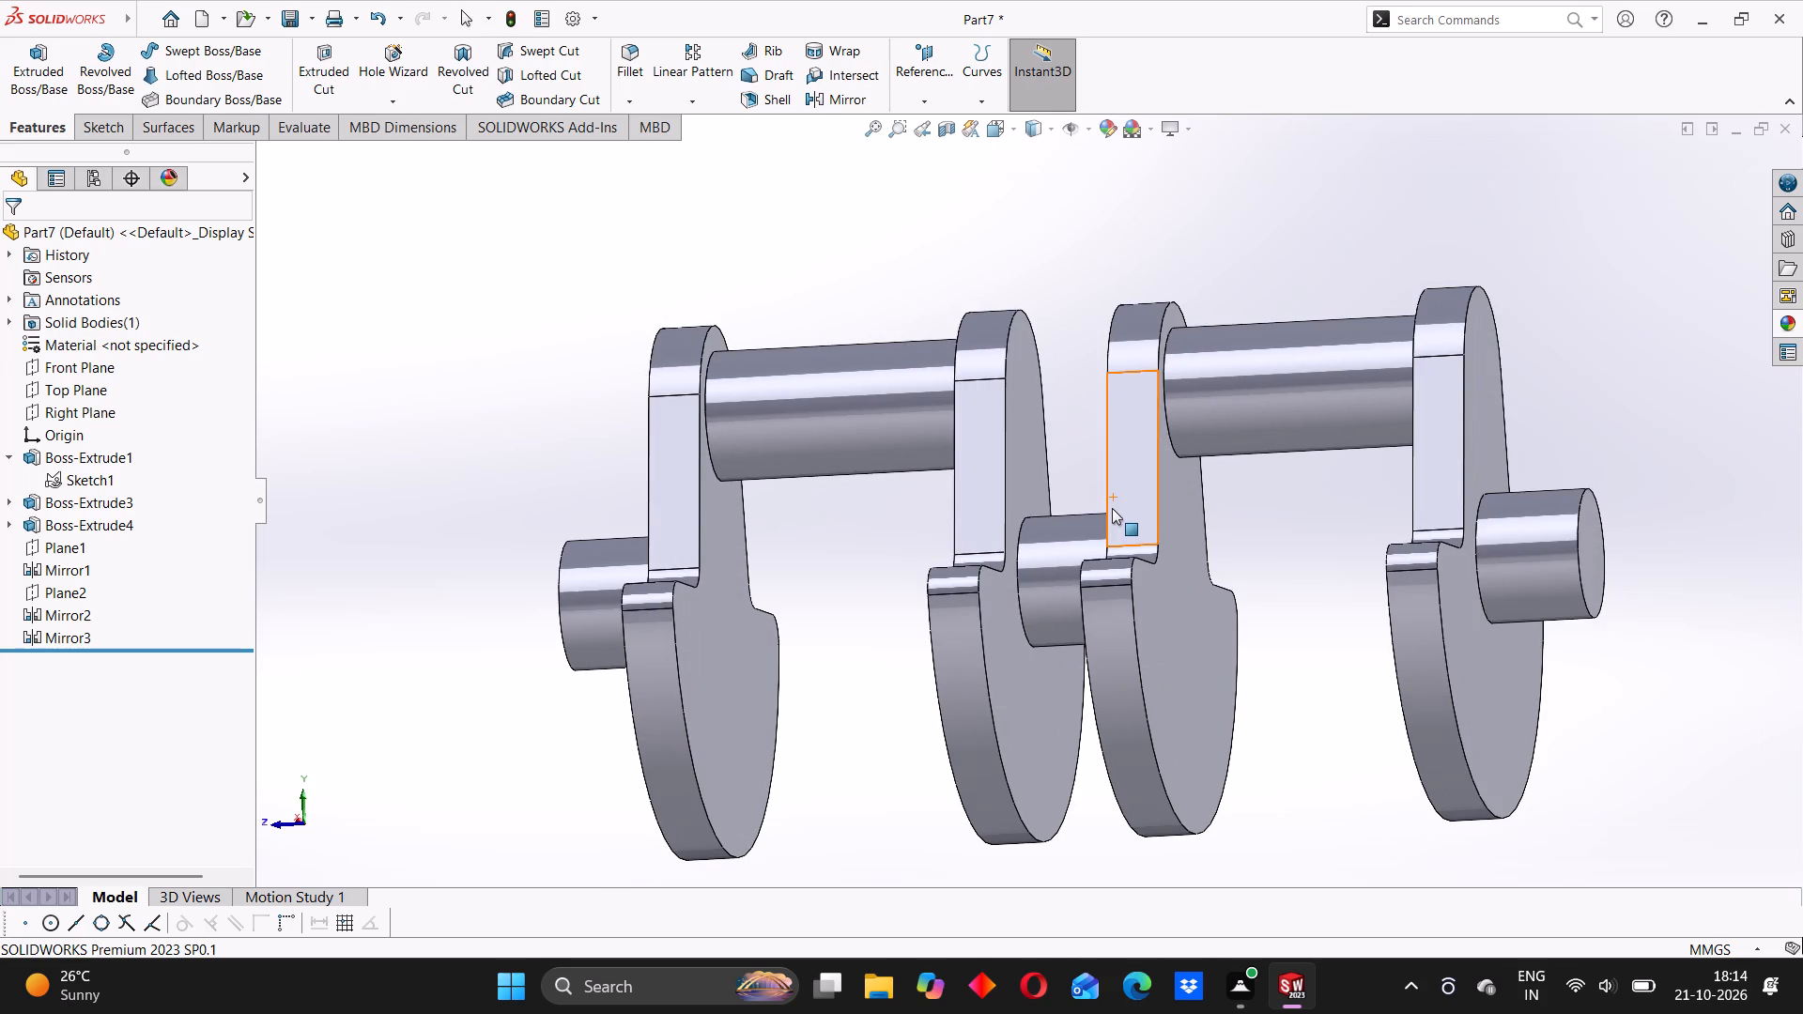
left_click(1052, 437)
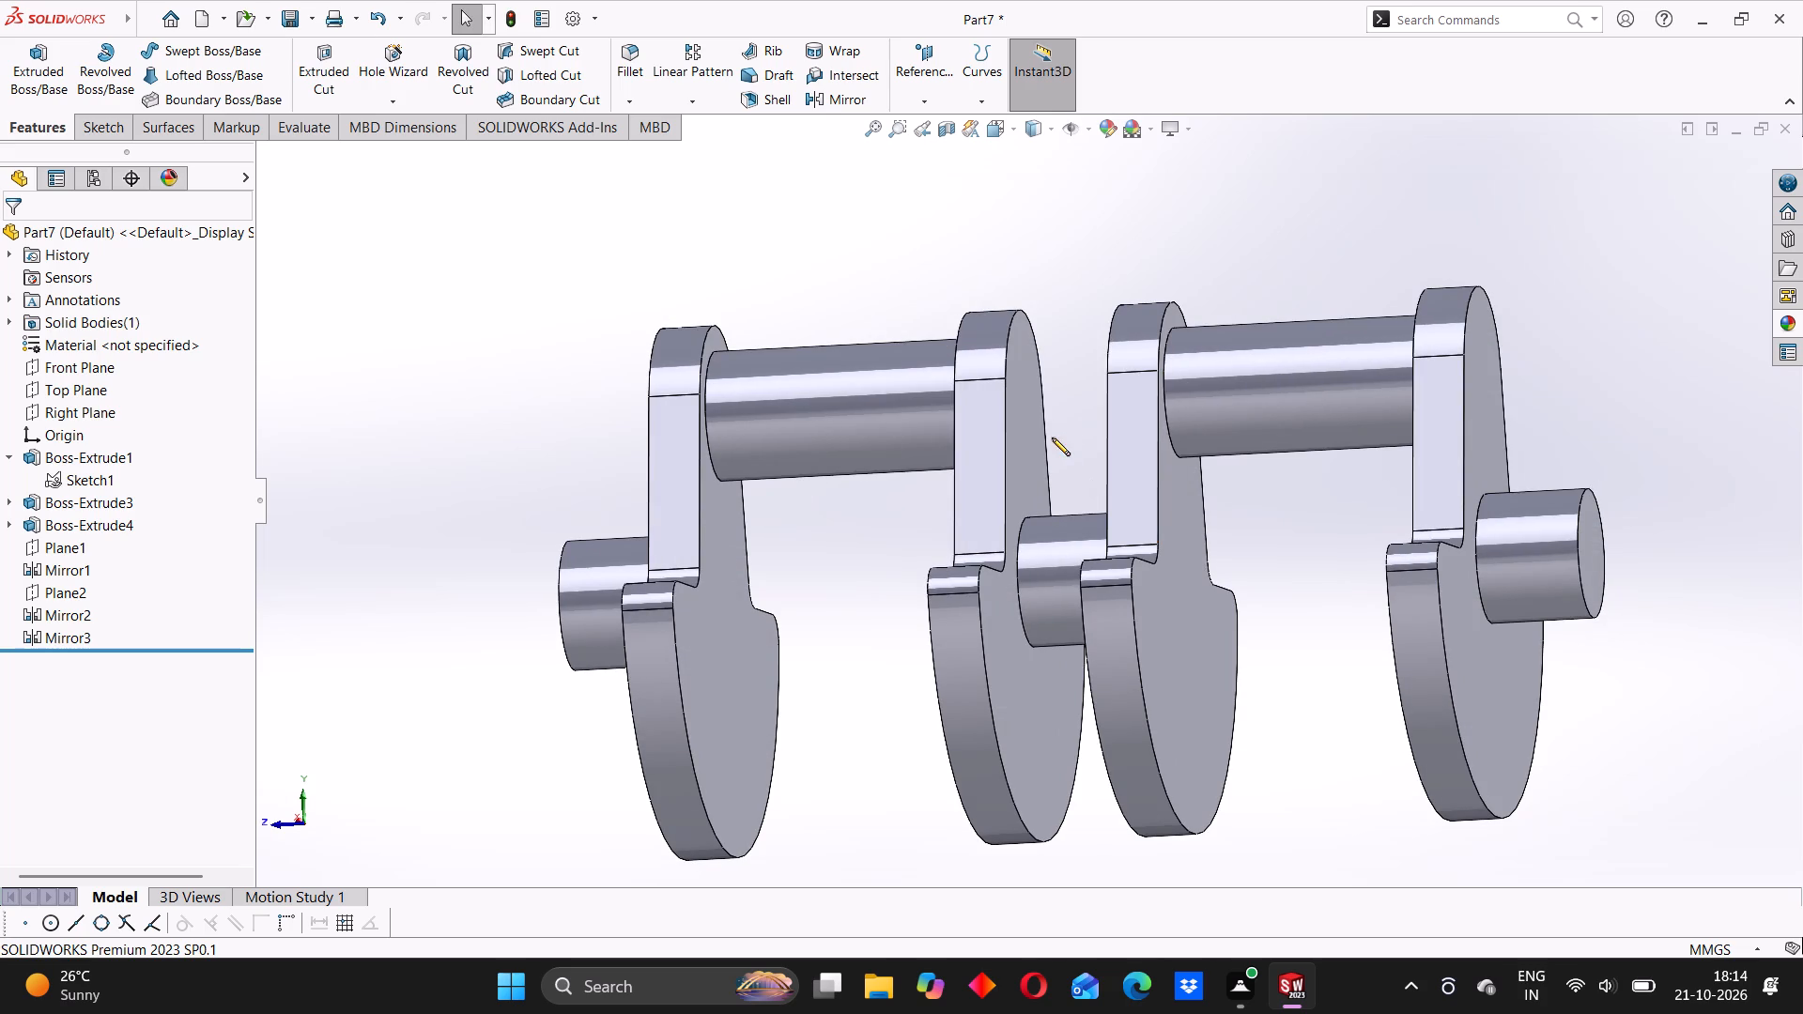
scroll(1071, 428, "up", 3)
middle_click_drag(1073, 428, 1063, 462)
middle_click_drag(778, 368, 866, 429)
left_click(763, 382)
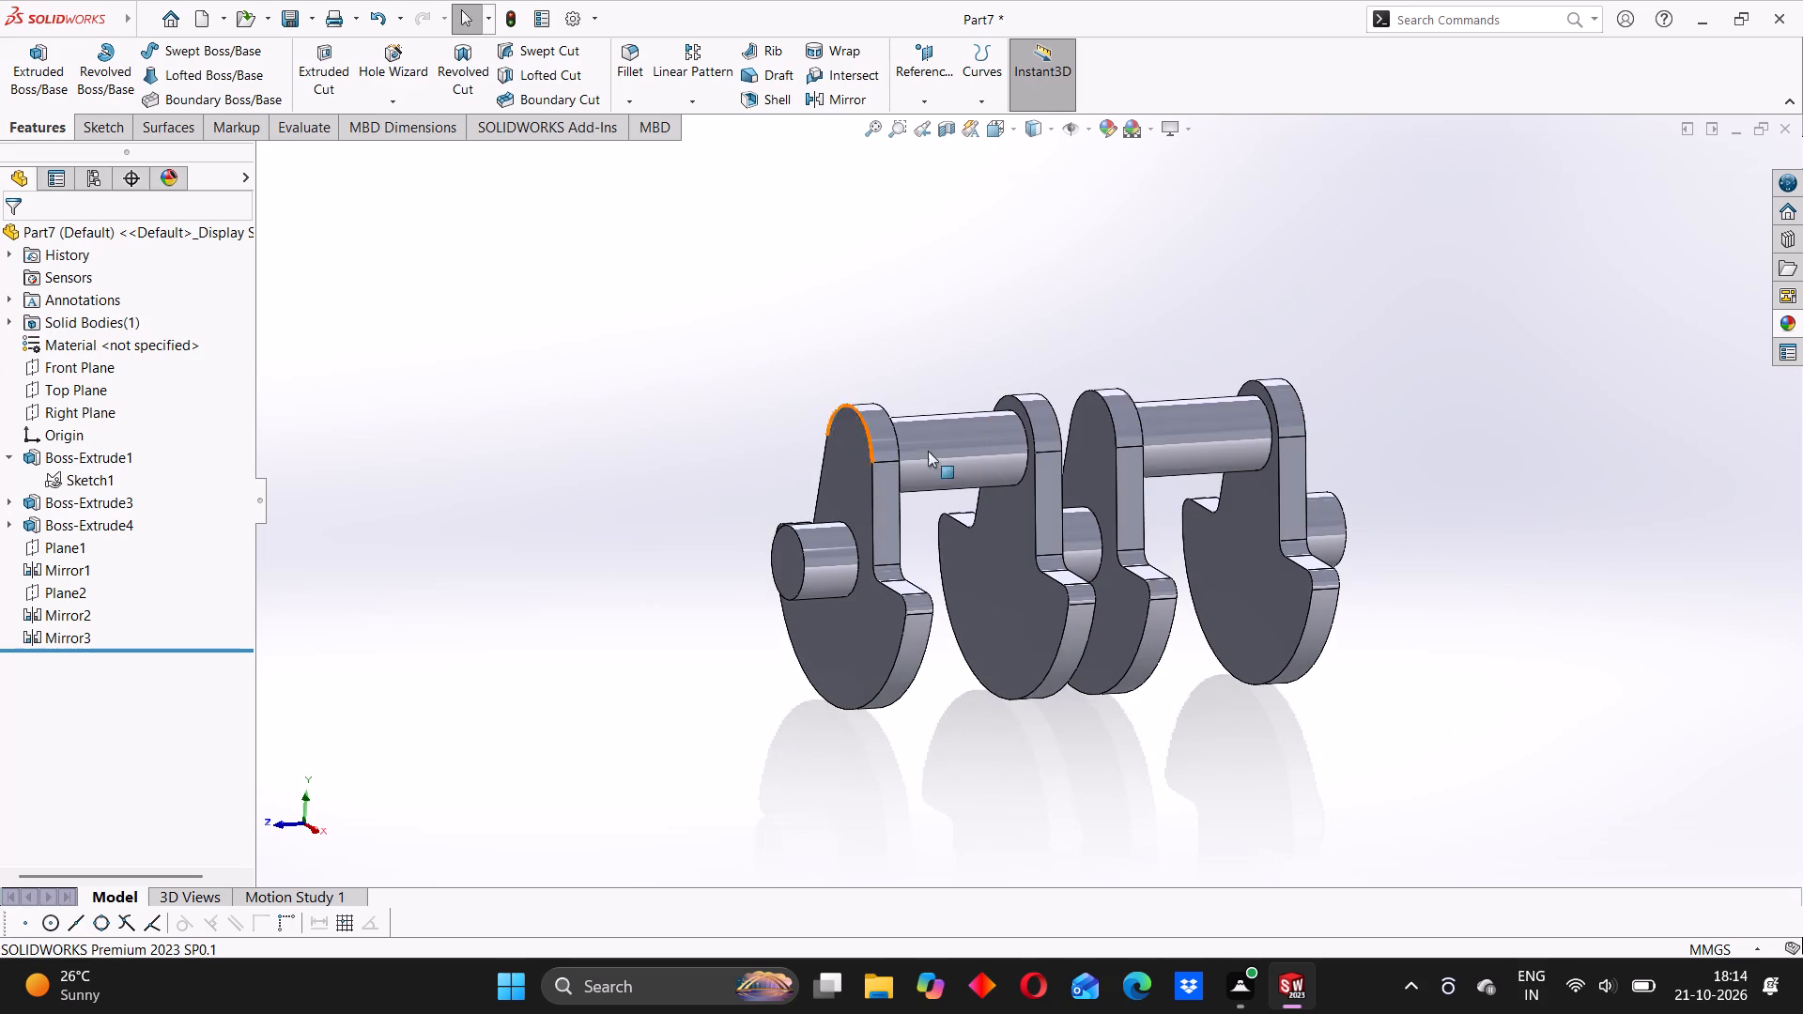
middle_click(1097, 583)
scroll(1097, 579, "up", 5)
middle_click_drag(1096, 540, 1036, 537)
left_click(861, 433)
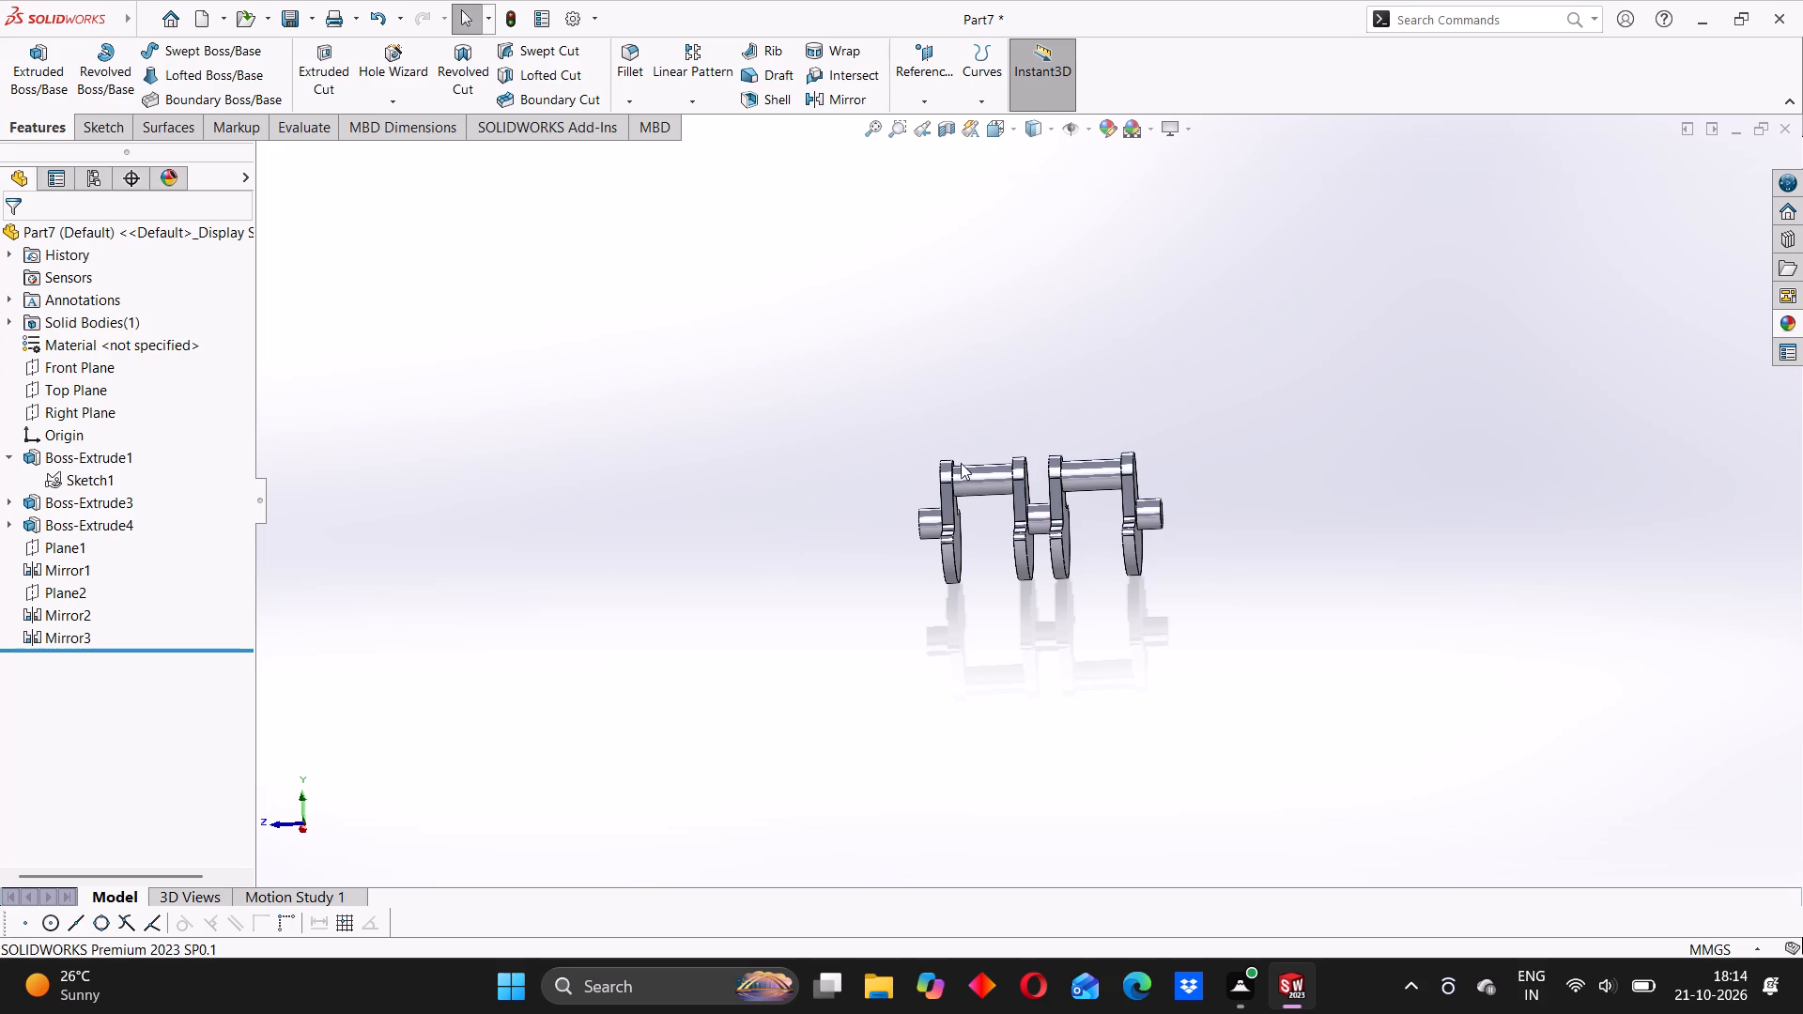
scroll(1004, 483, "down", 3)
middle_click_drag(992, 477, 1021, 505)
left_click(768, 426)
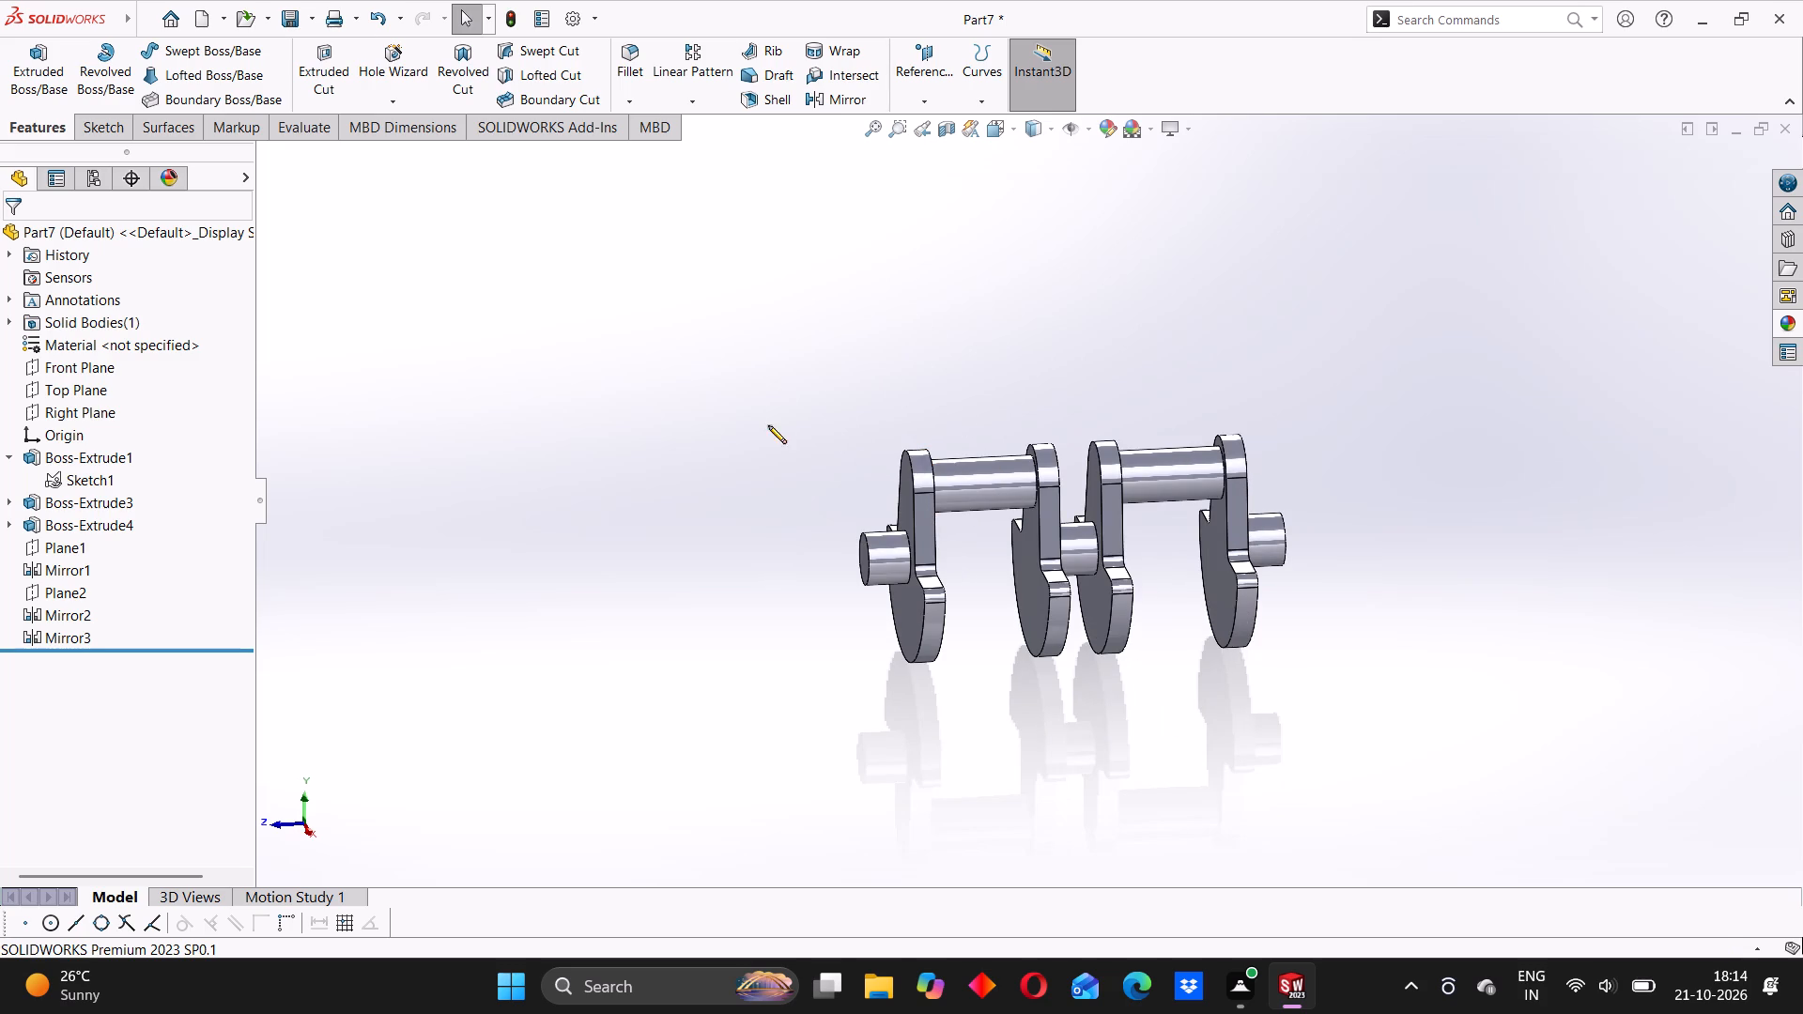
scroll(1055, 506, "down", 3)
middle_click(1088, 470)
left_click(1099, 339)
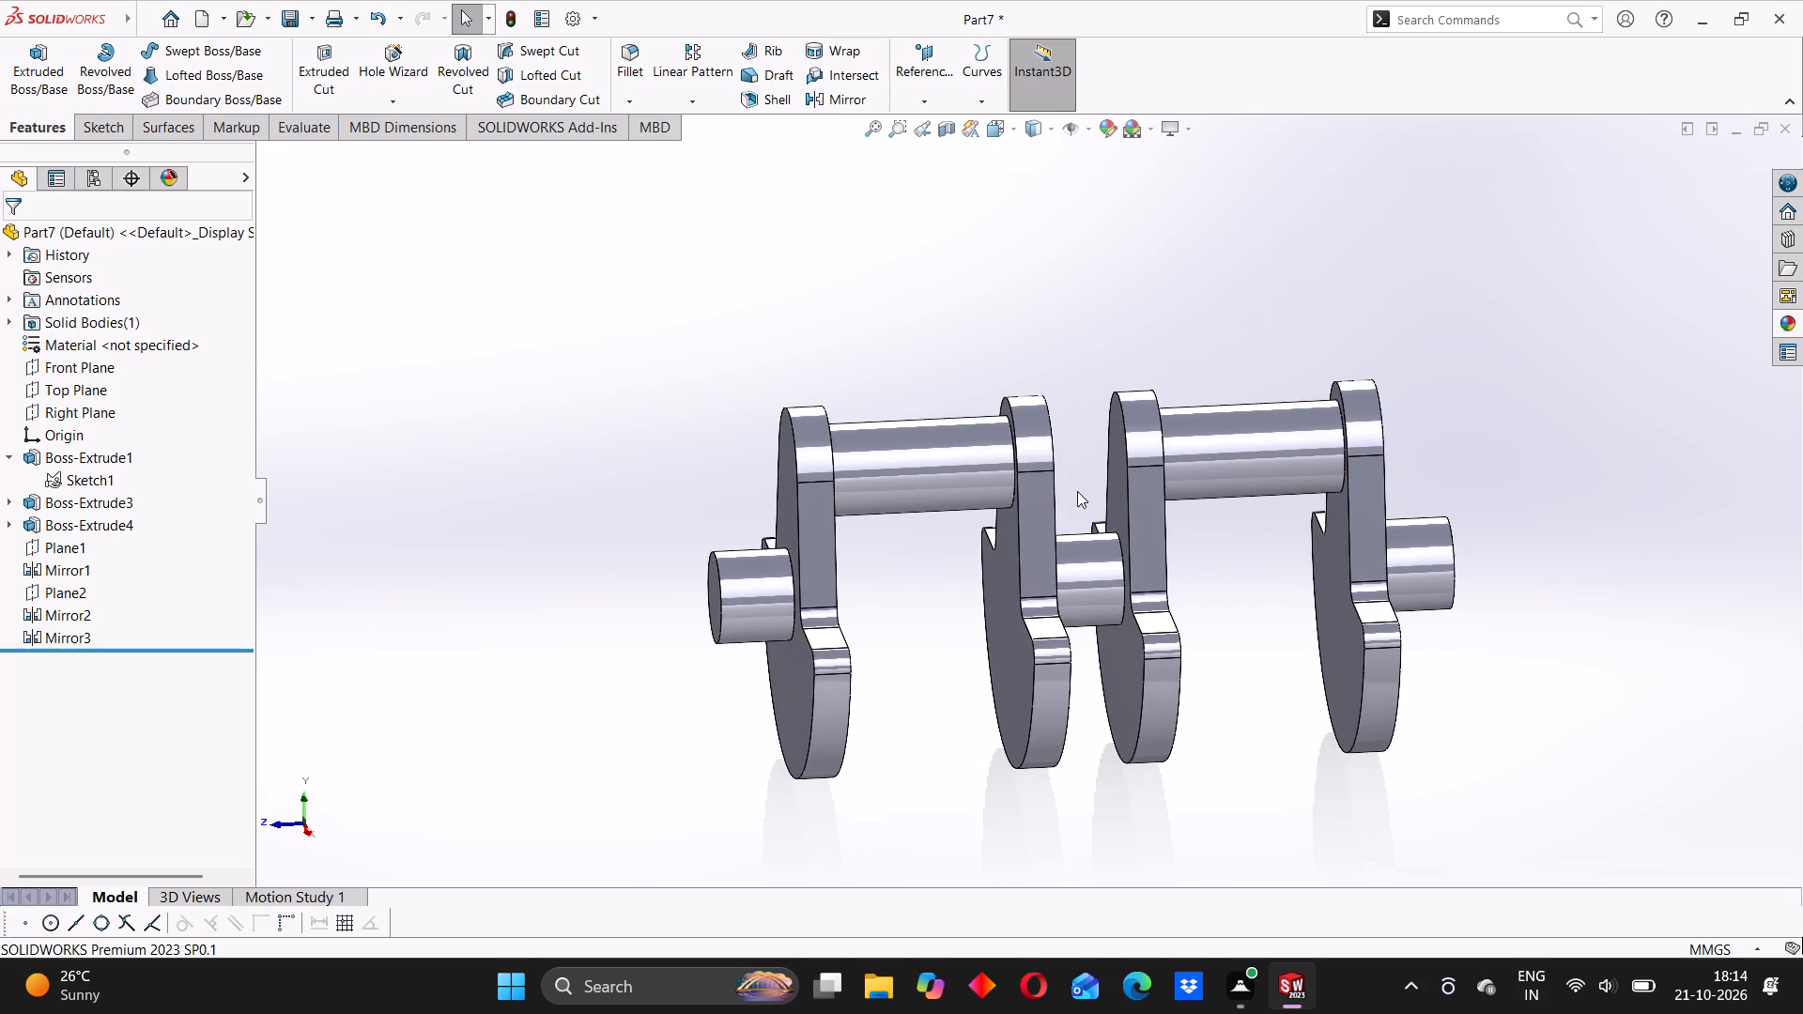
scroll(1084, 489, "down", 2)
middle_click_drag(1075, 475, 1050, 482)
left_click(1077, 295)
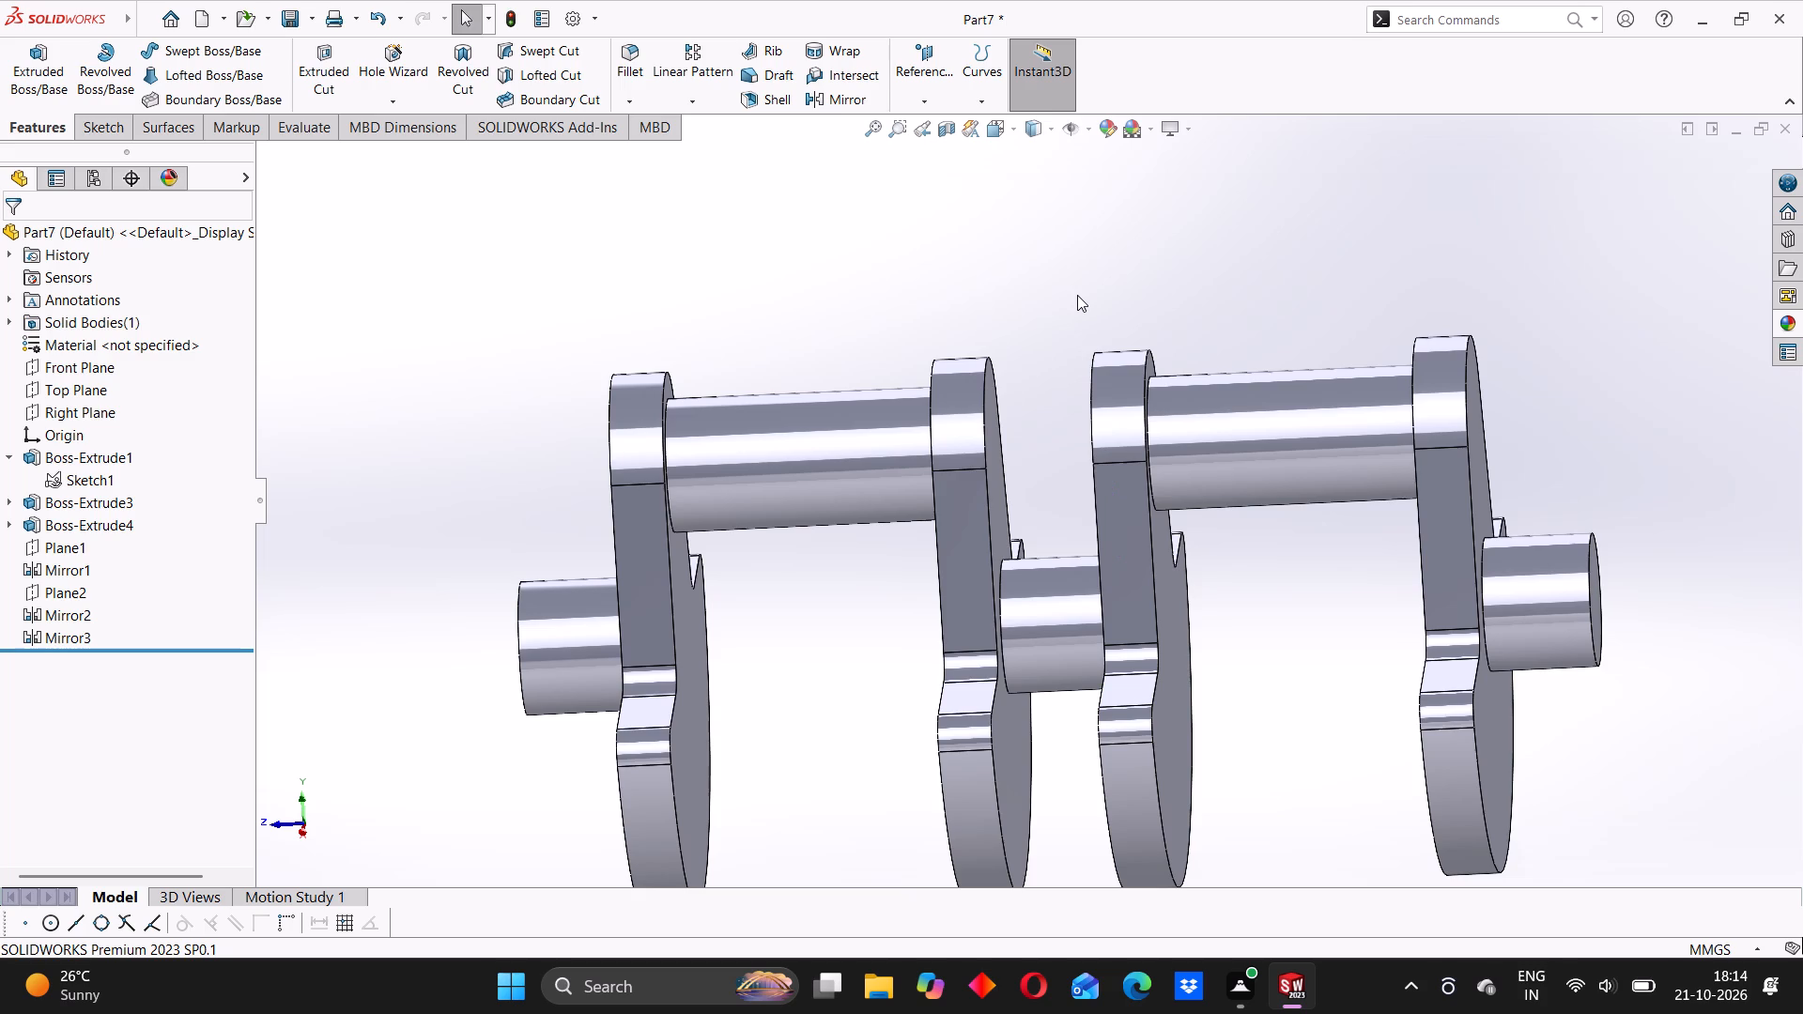
middle_click_drag(1053, 438, 1086, 438)
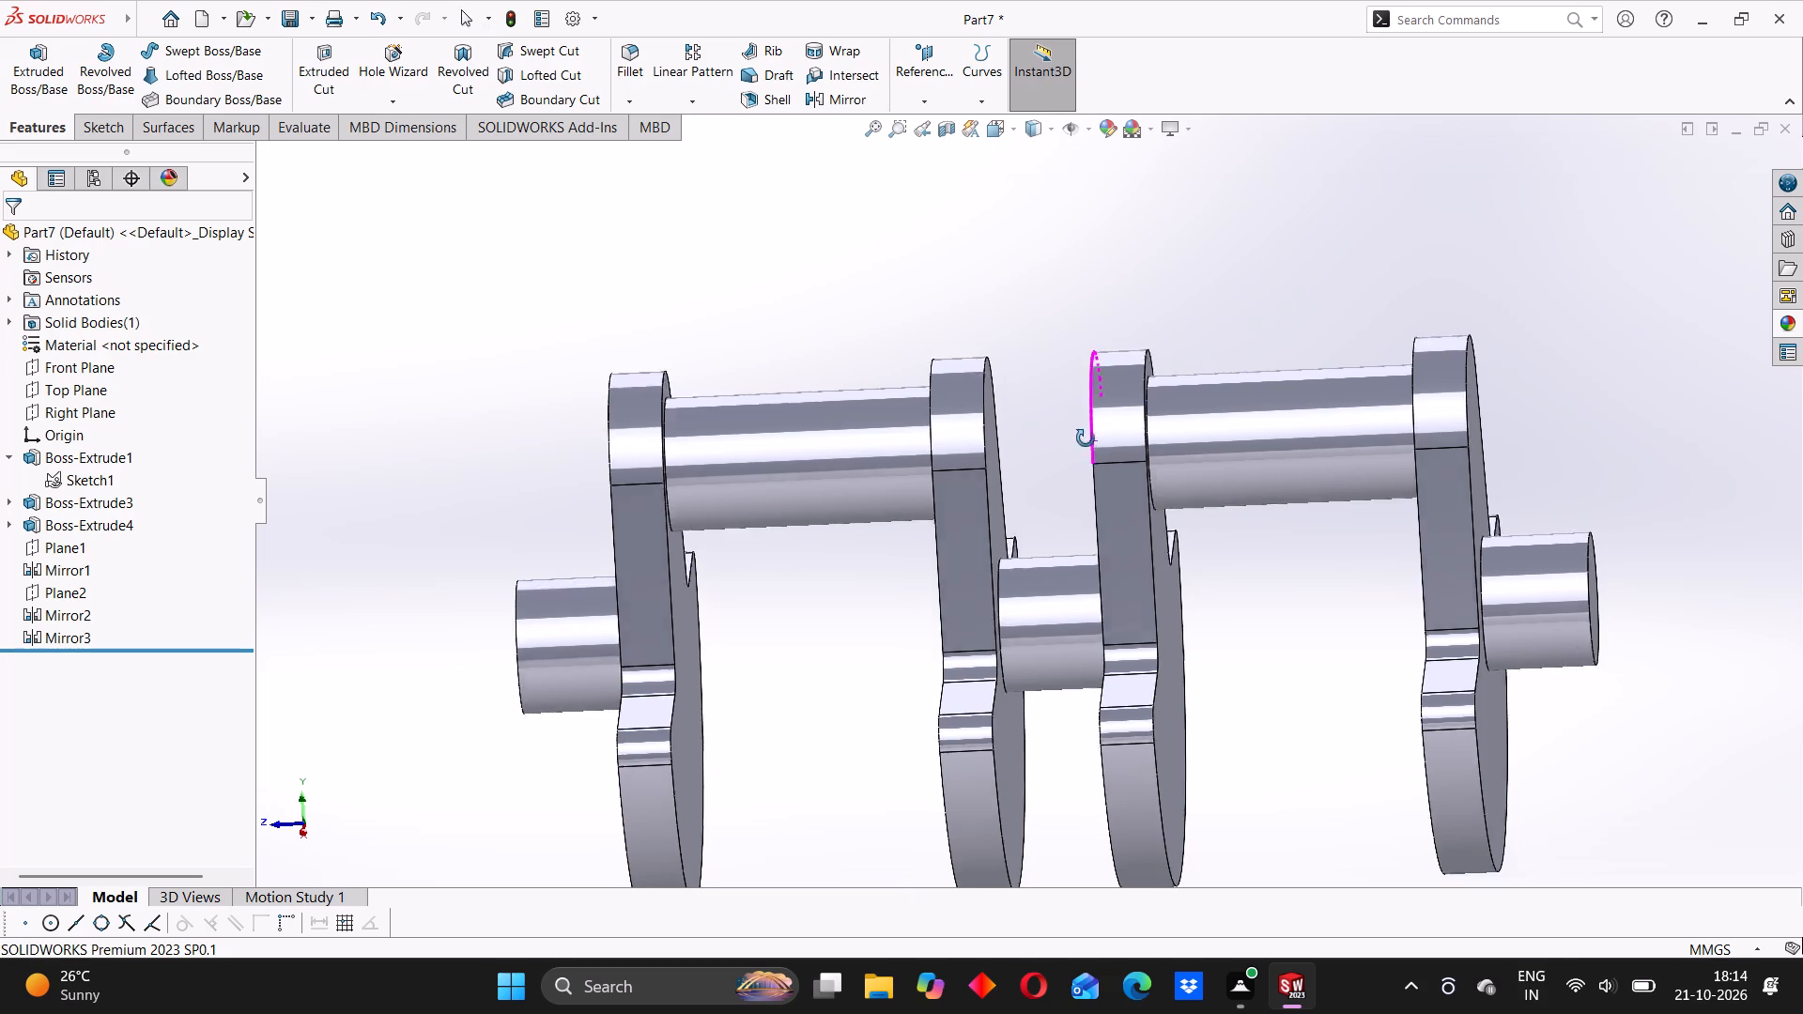
middle_click_drag(1086, 438, 1087, 437)
left_click(1041, 302)
middle_click_drag(1063, 453, 1019, 391)
left_click(993, 253)
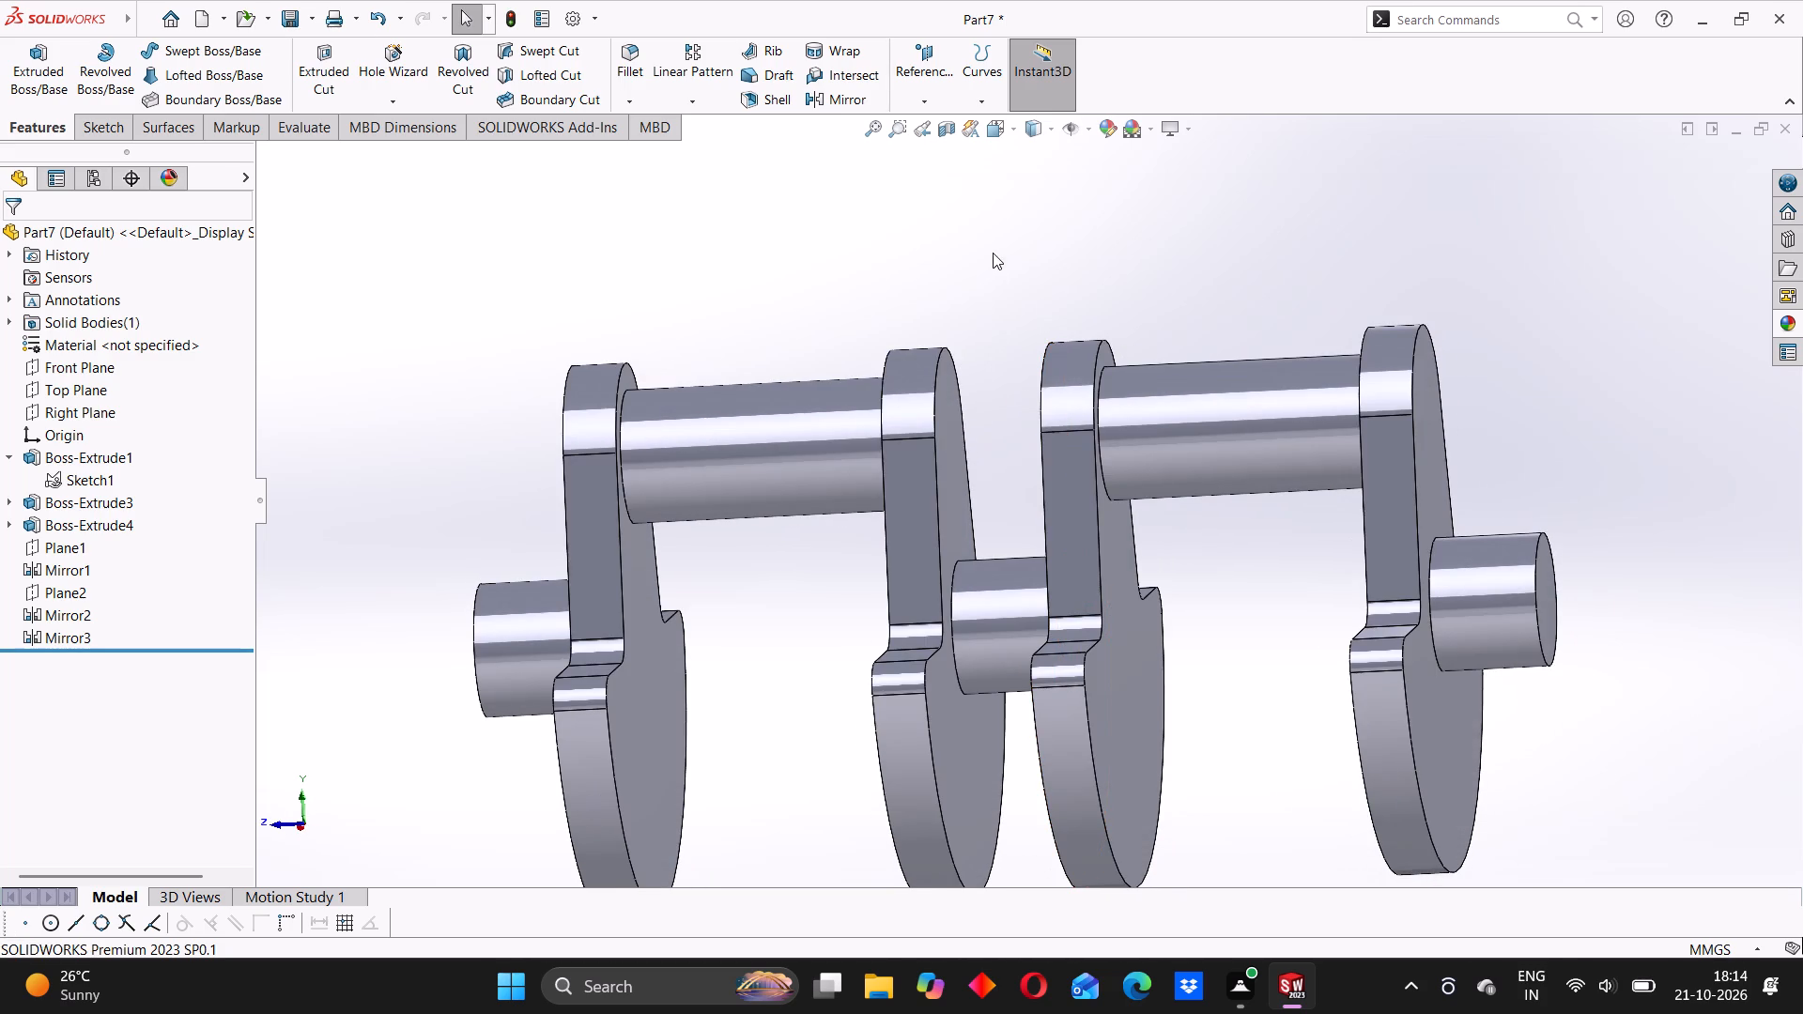
scroll(1011, 438, "up", 4)
middle_click_drag(993, 483, 1008, 490)
left_click(998, 346)
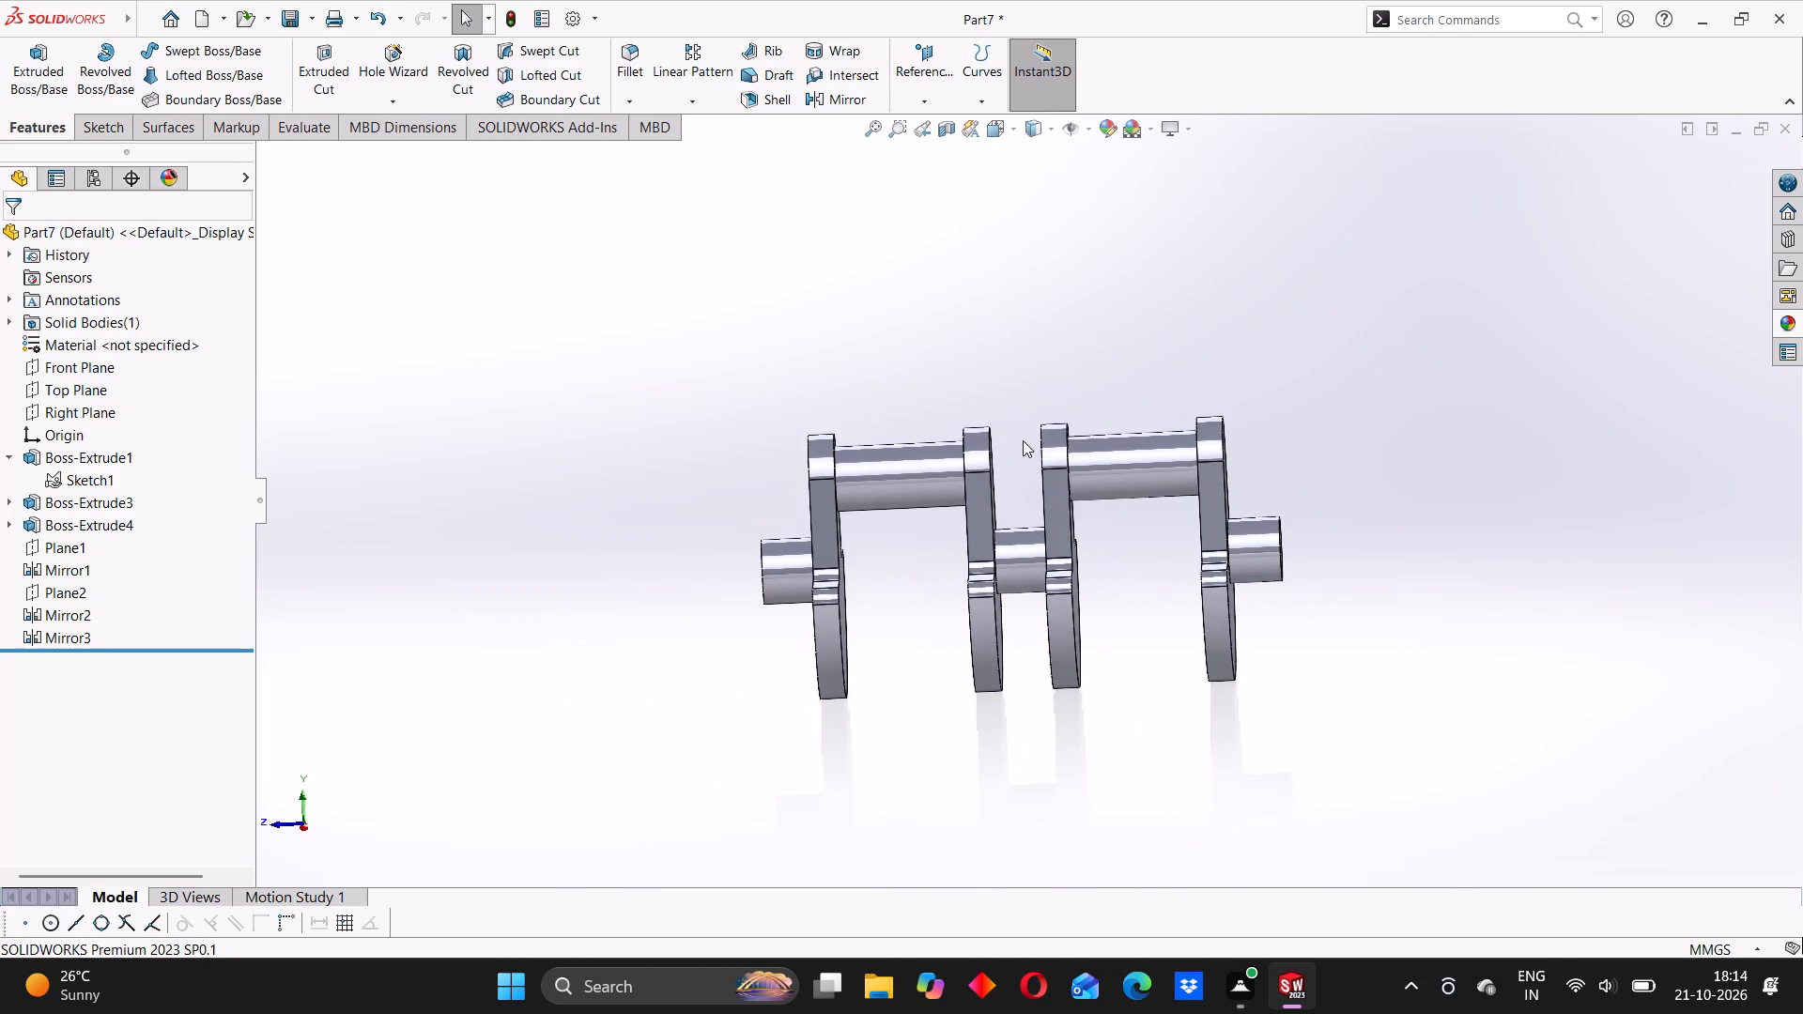
scroll(1034, 485, "down", 4)
middle_click_drag(1028, 467, 1040, 476)
left_click(994, 321)
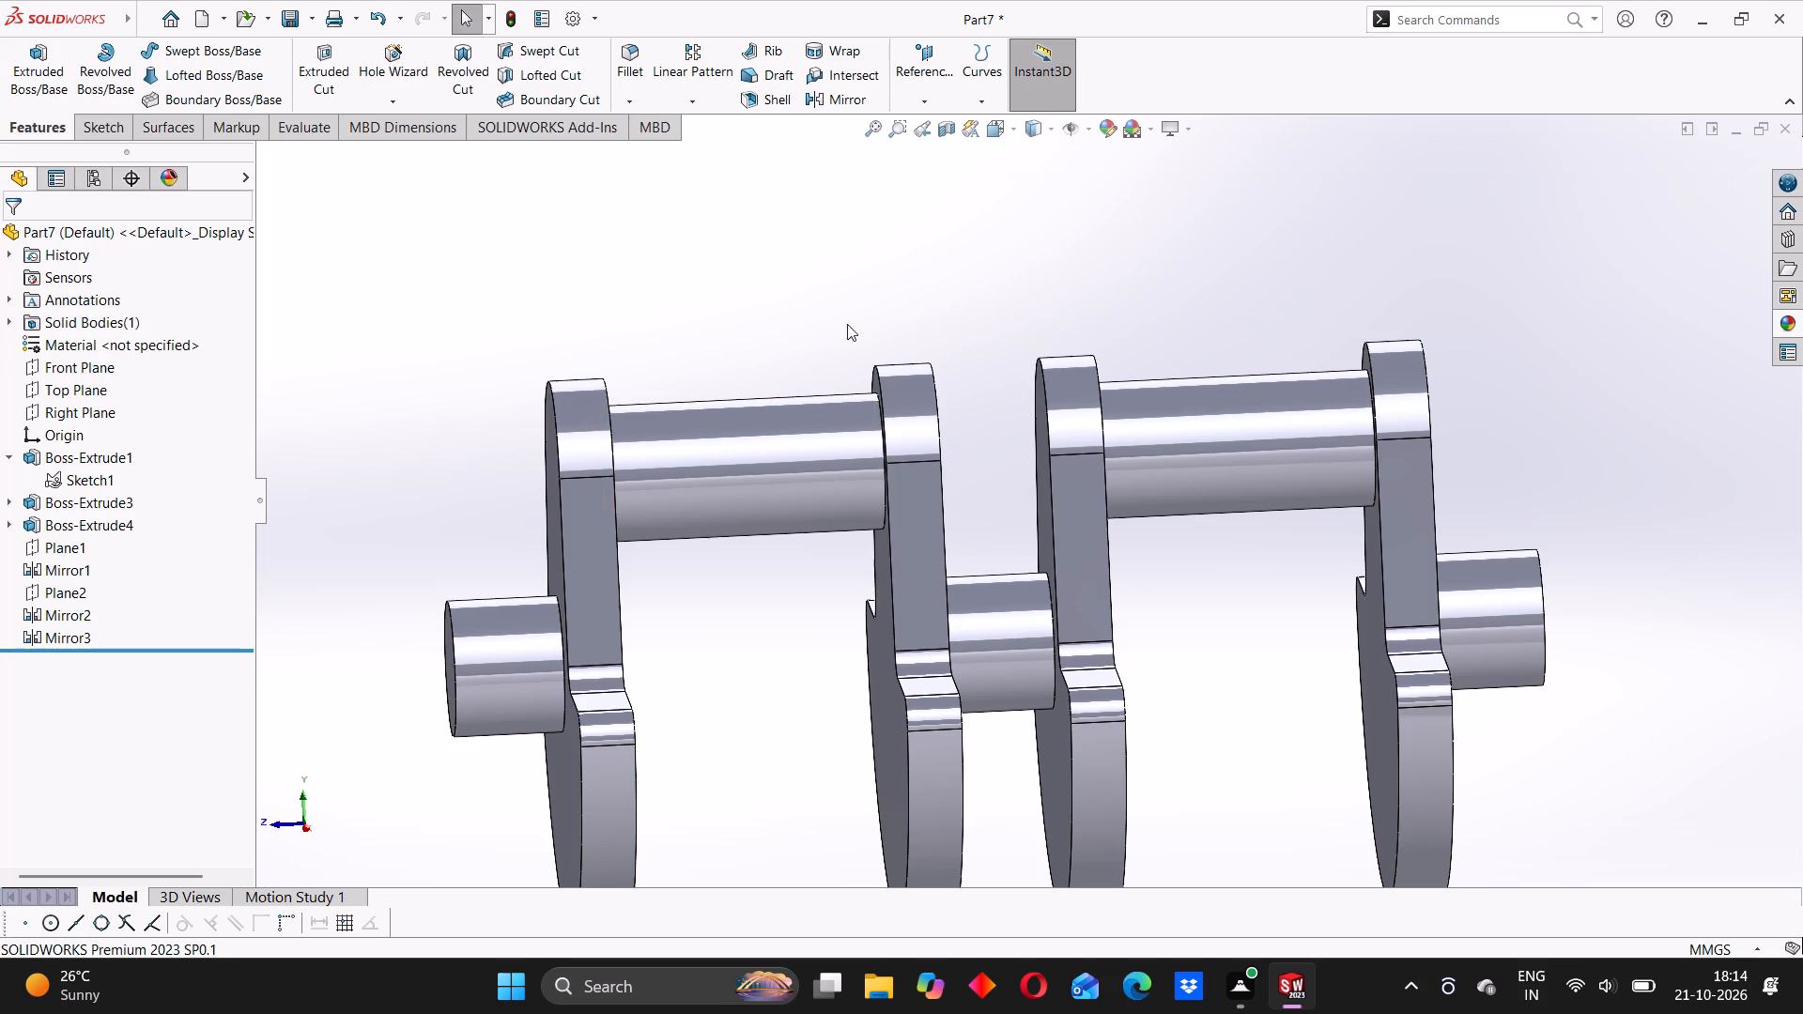
left_click(849, 246)
middle_click_drag(1014, 425, 966, 446)
left_click(901, 274)
scroll(919, 498, "up", 3)
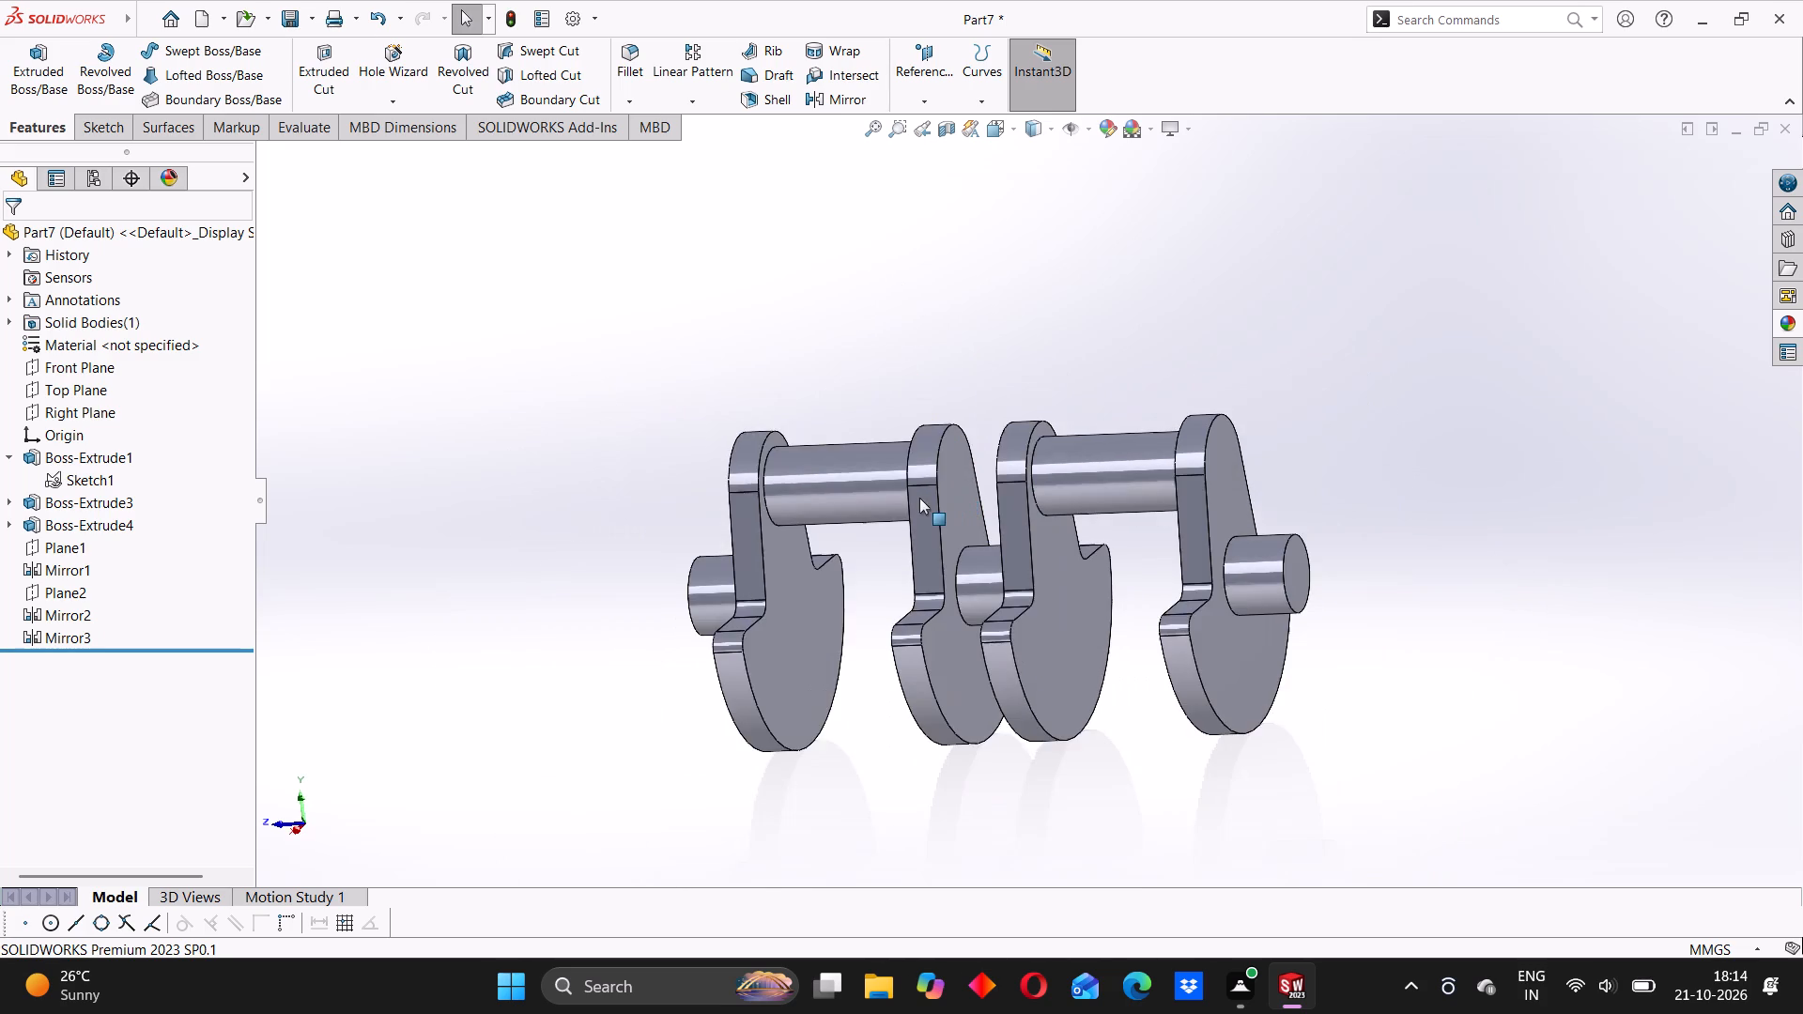
middle_click_drag(919, 498, 943, 502)
left_click(897, 316)
middle_click_drag(973, 499, 985, 494)
left_click(912, 361)
scroll(961, 438, "down", 3)
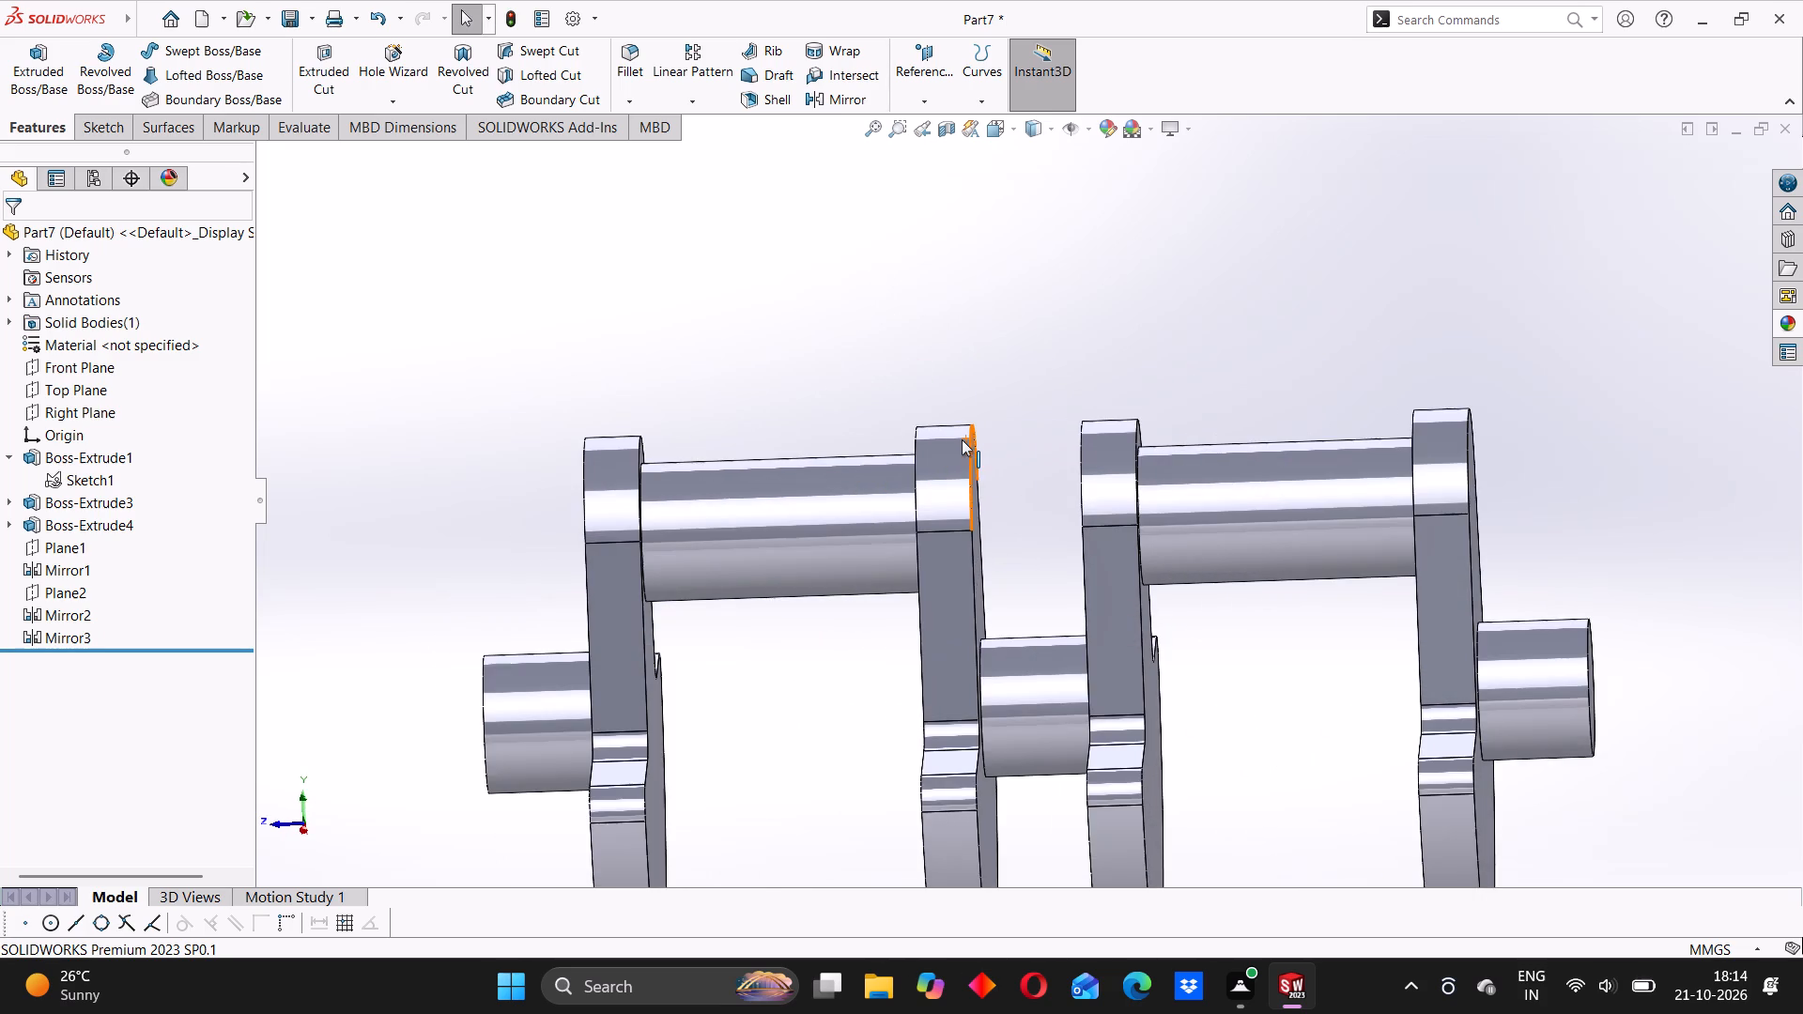
middle_click_drag(1028, 519, 1049, 521)
left_click(924, 371)
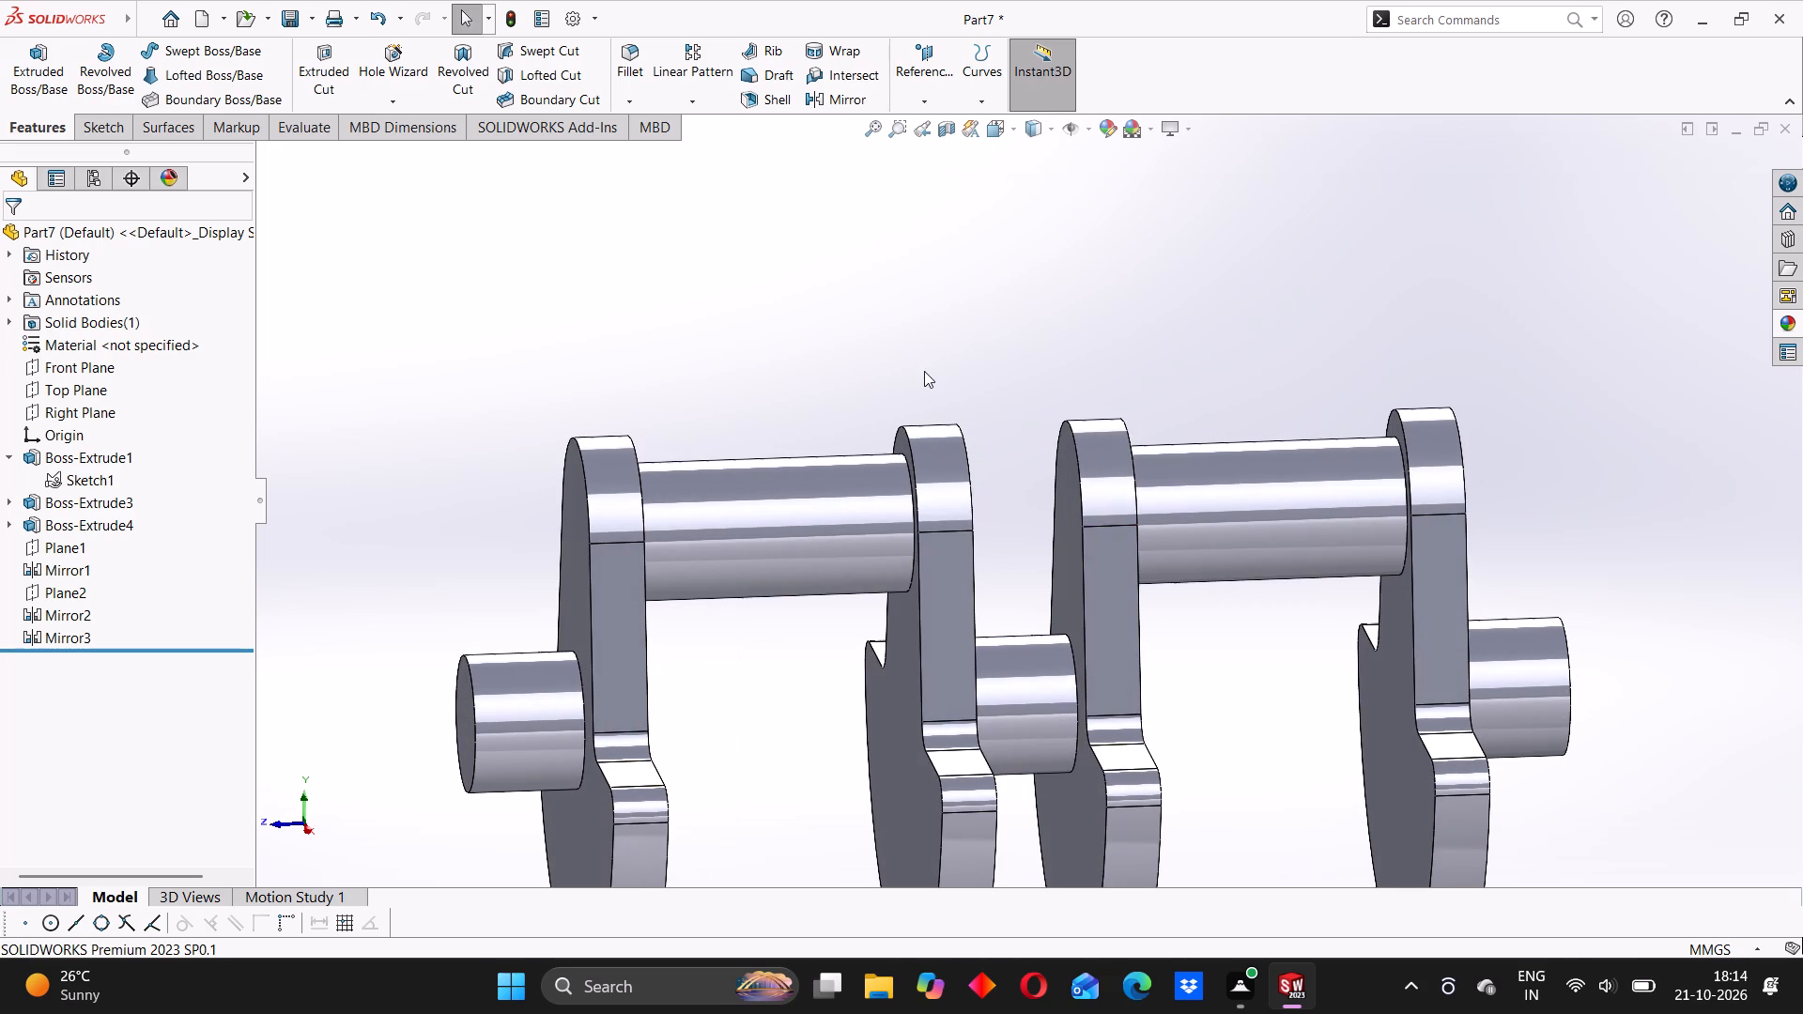
left_click(1020, 515)
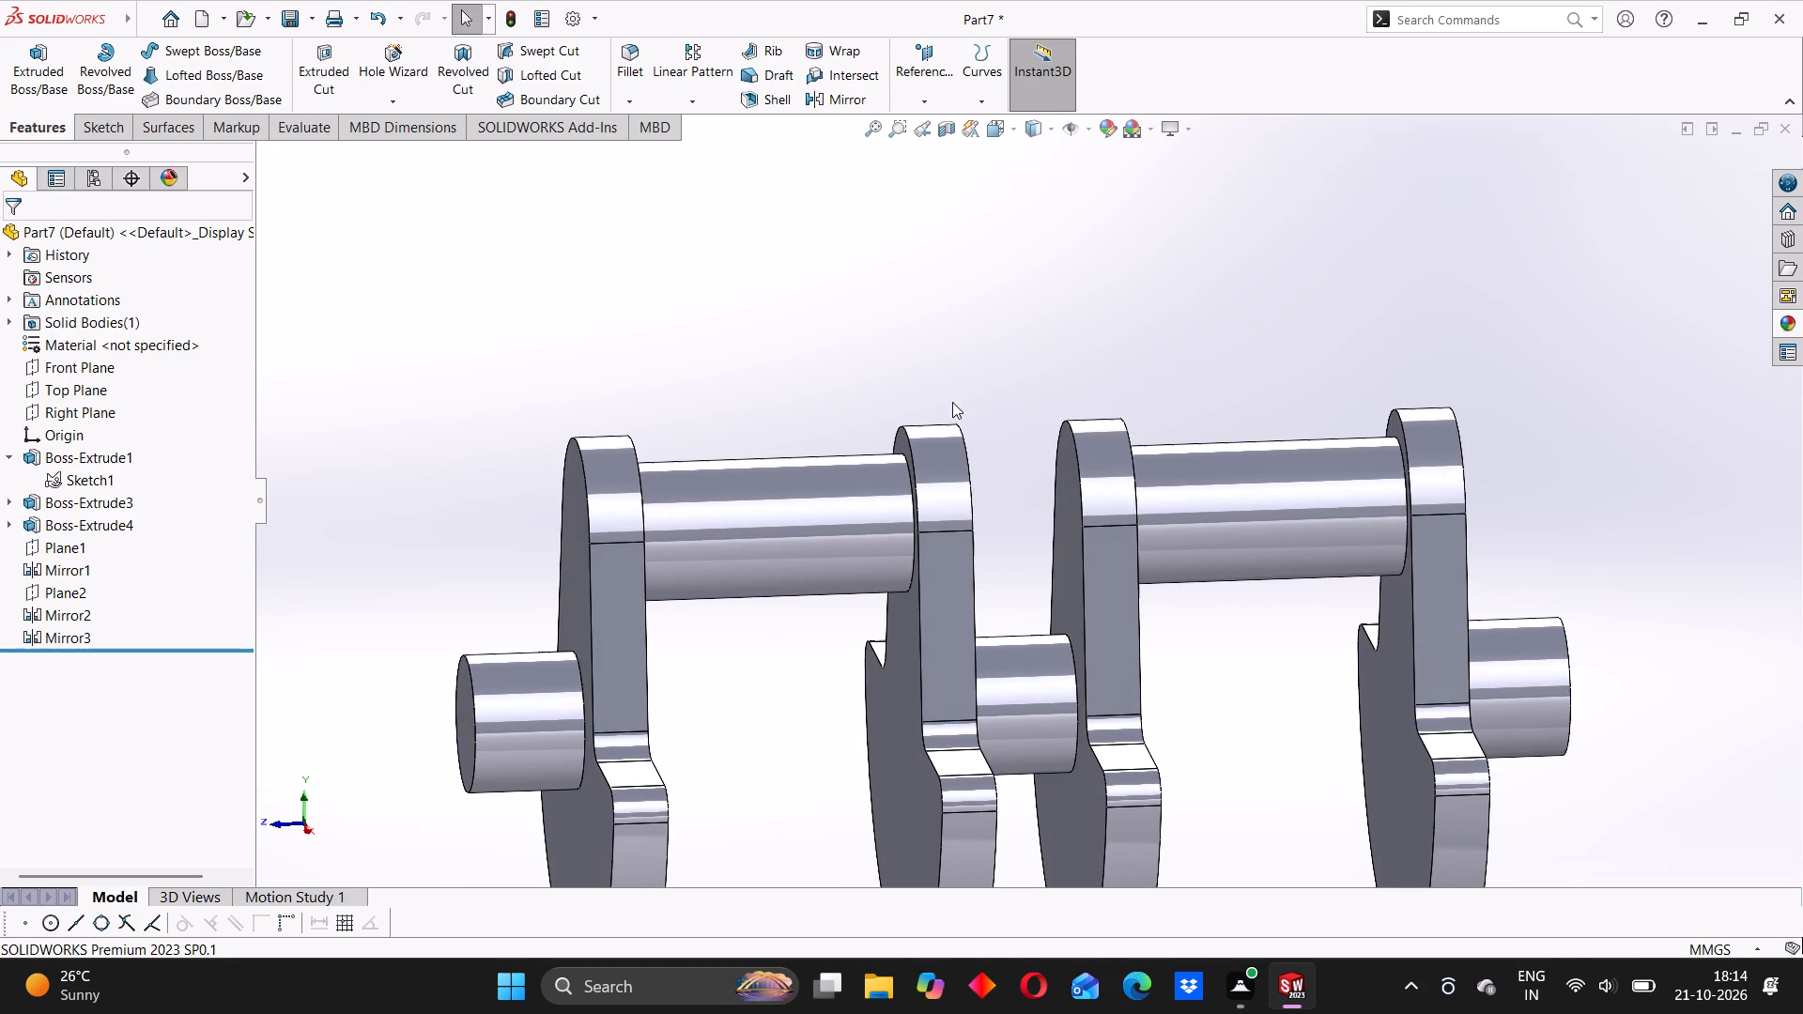
middle_click(951, 401)
scroll(961, 387, "up", 3)
middle_click_drag(950, 391, 928, 406)
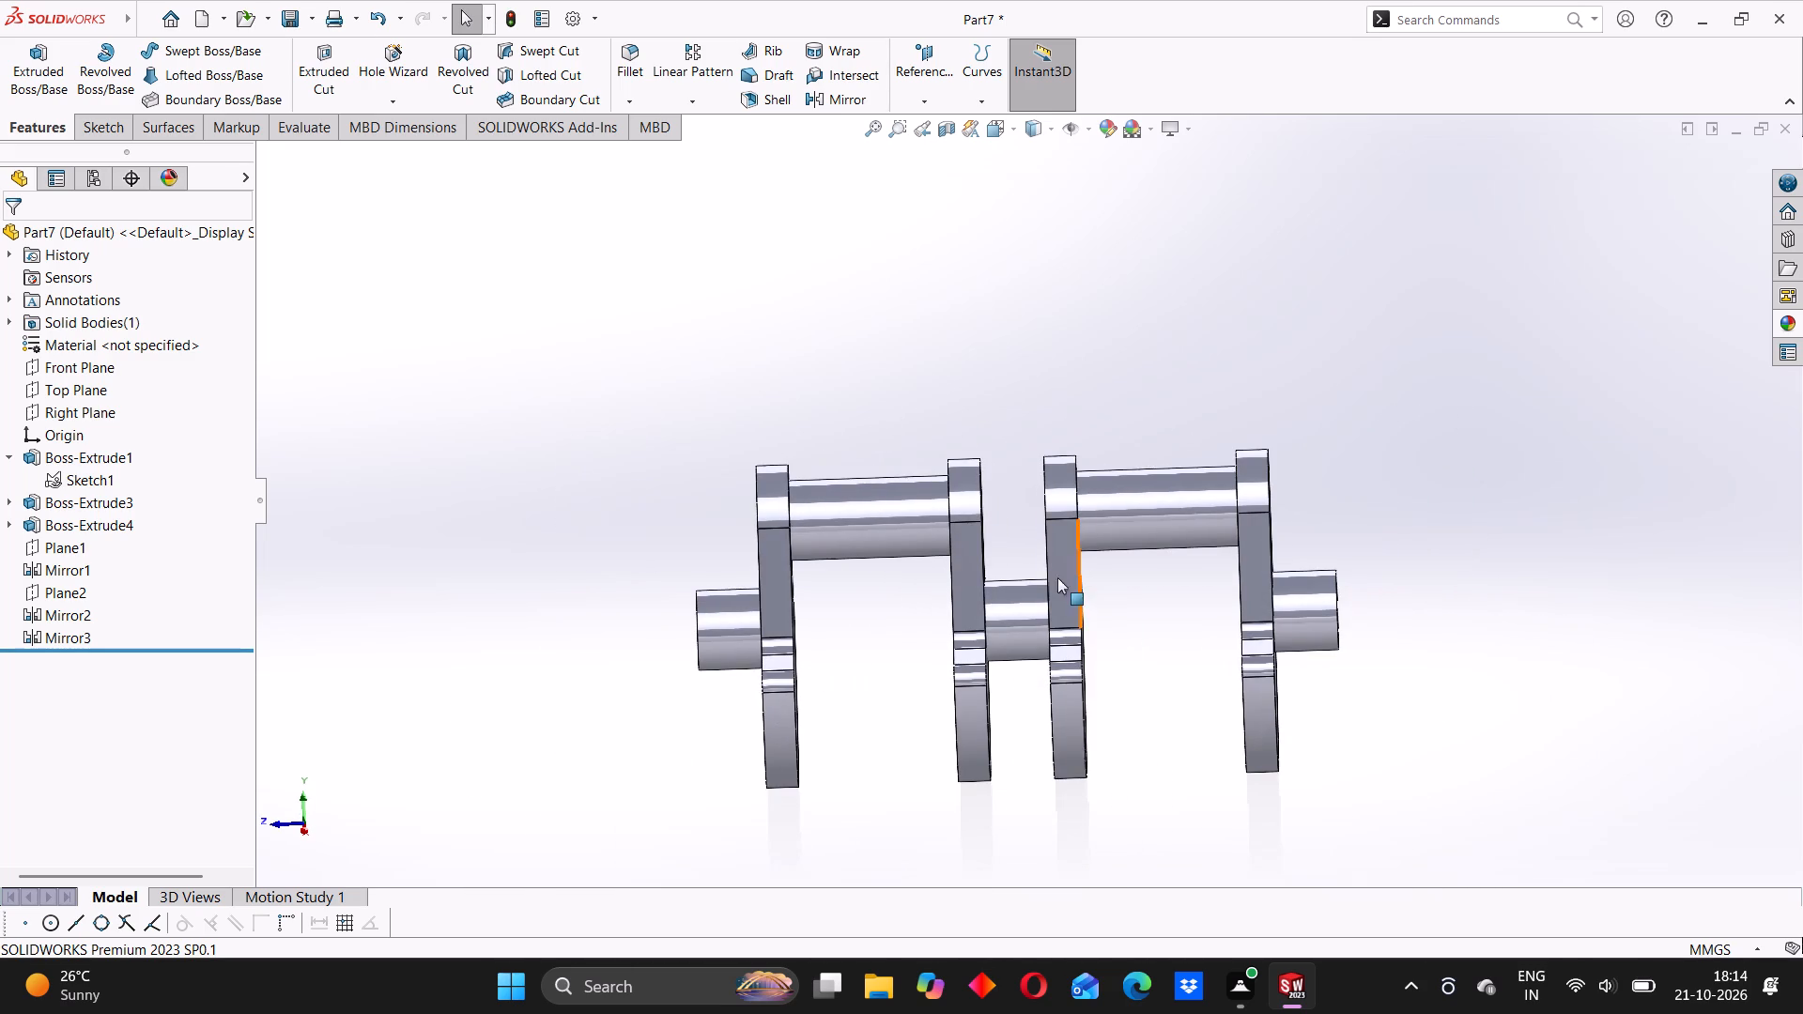
scroll(1046, 558, "down", 2)
middle_click_drag(988, 523, 1041, 530)
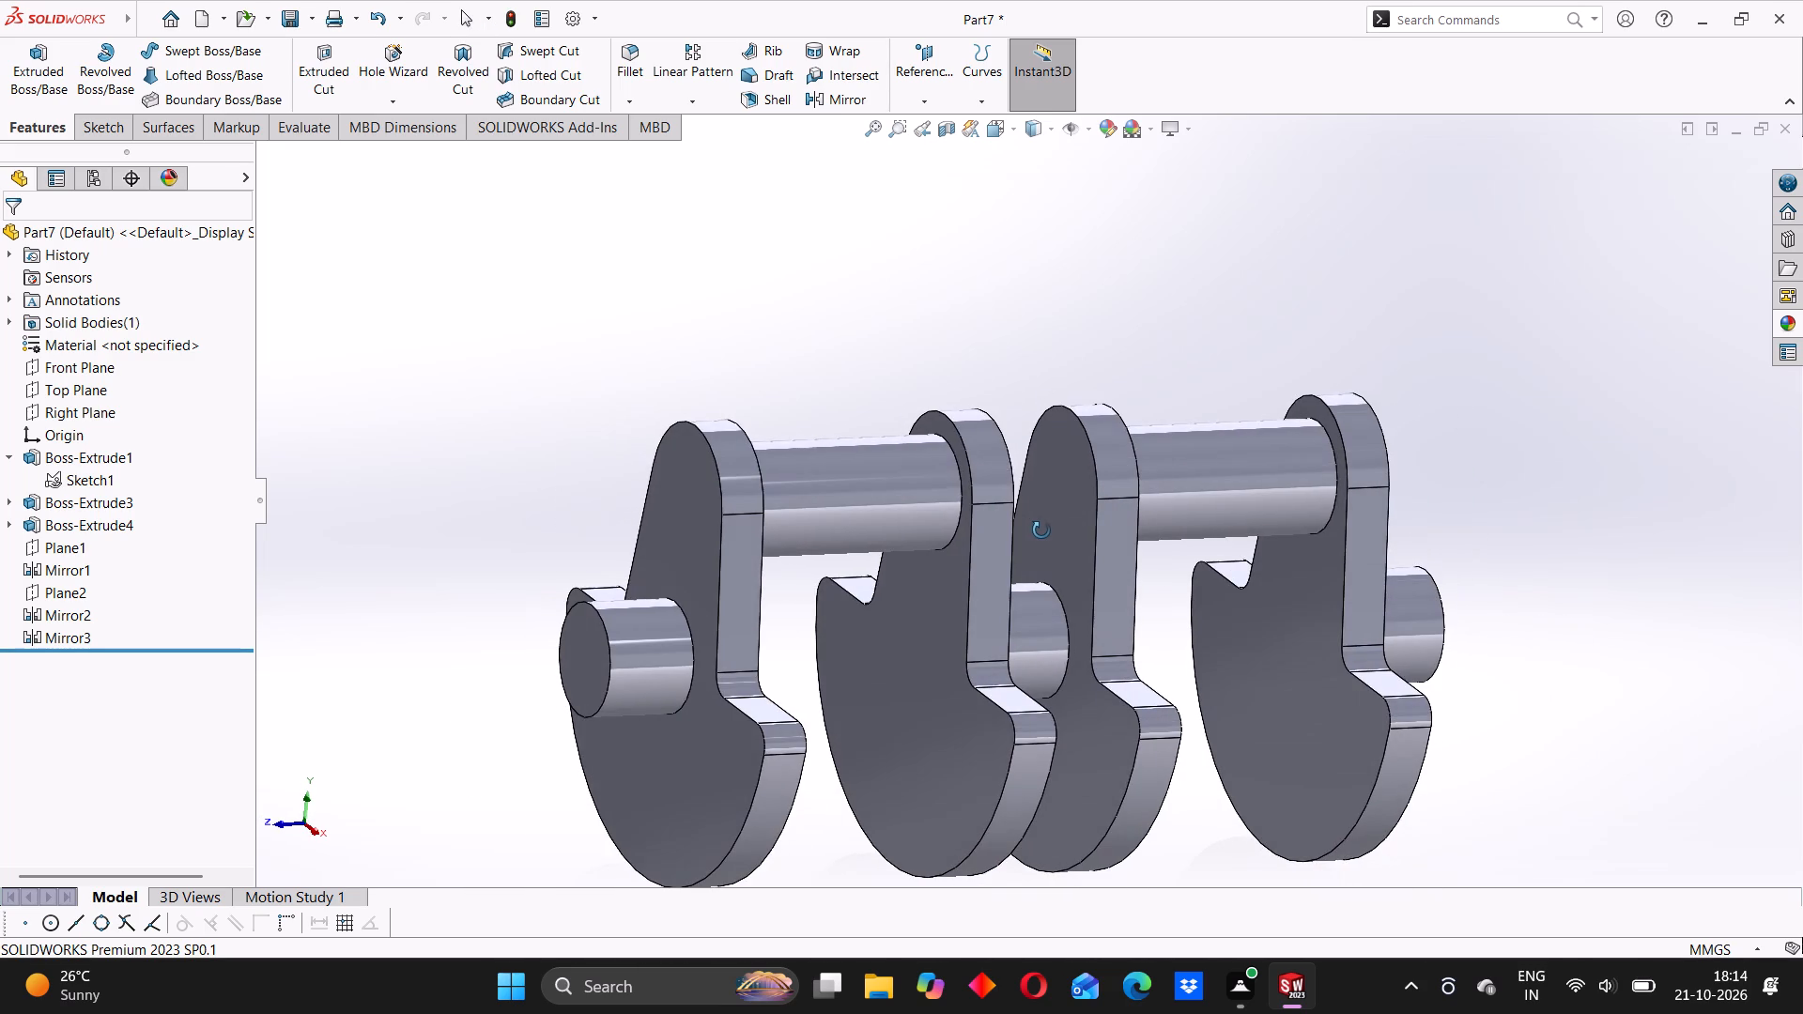
middle_click_drag(1041, 530, 1021, 536)
middle_click_drag(1072, 742, 1050, 645)
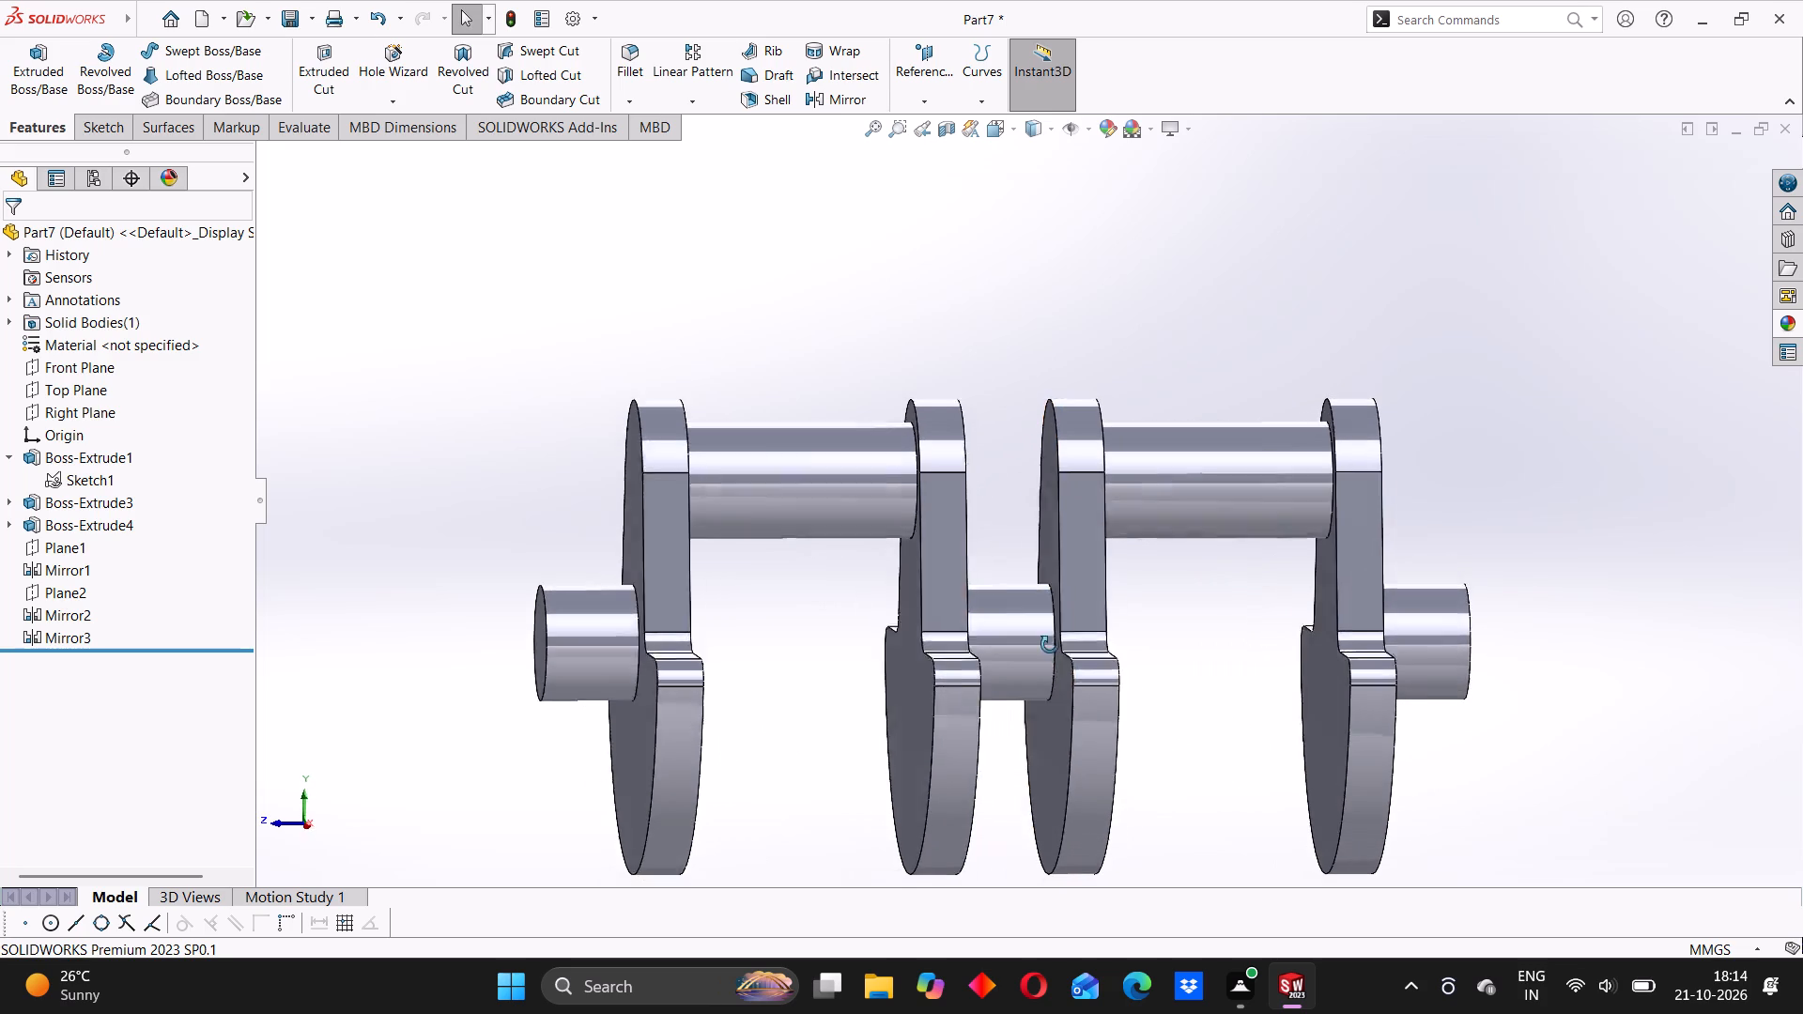
middle_click_drag(1050, 645, 1050, 644)
middle_click_drag(1088, 623, 1072, 629)
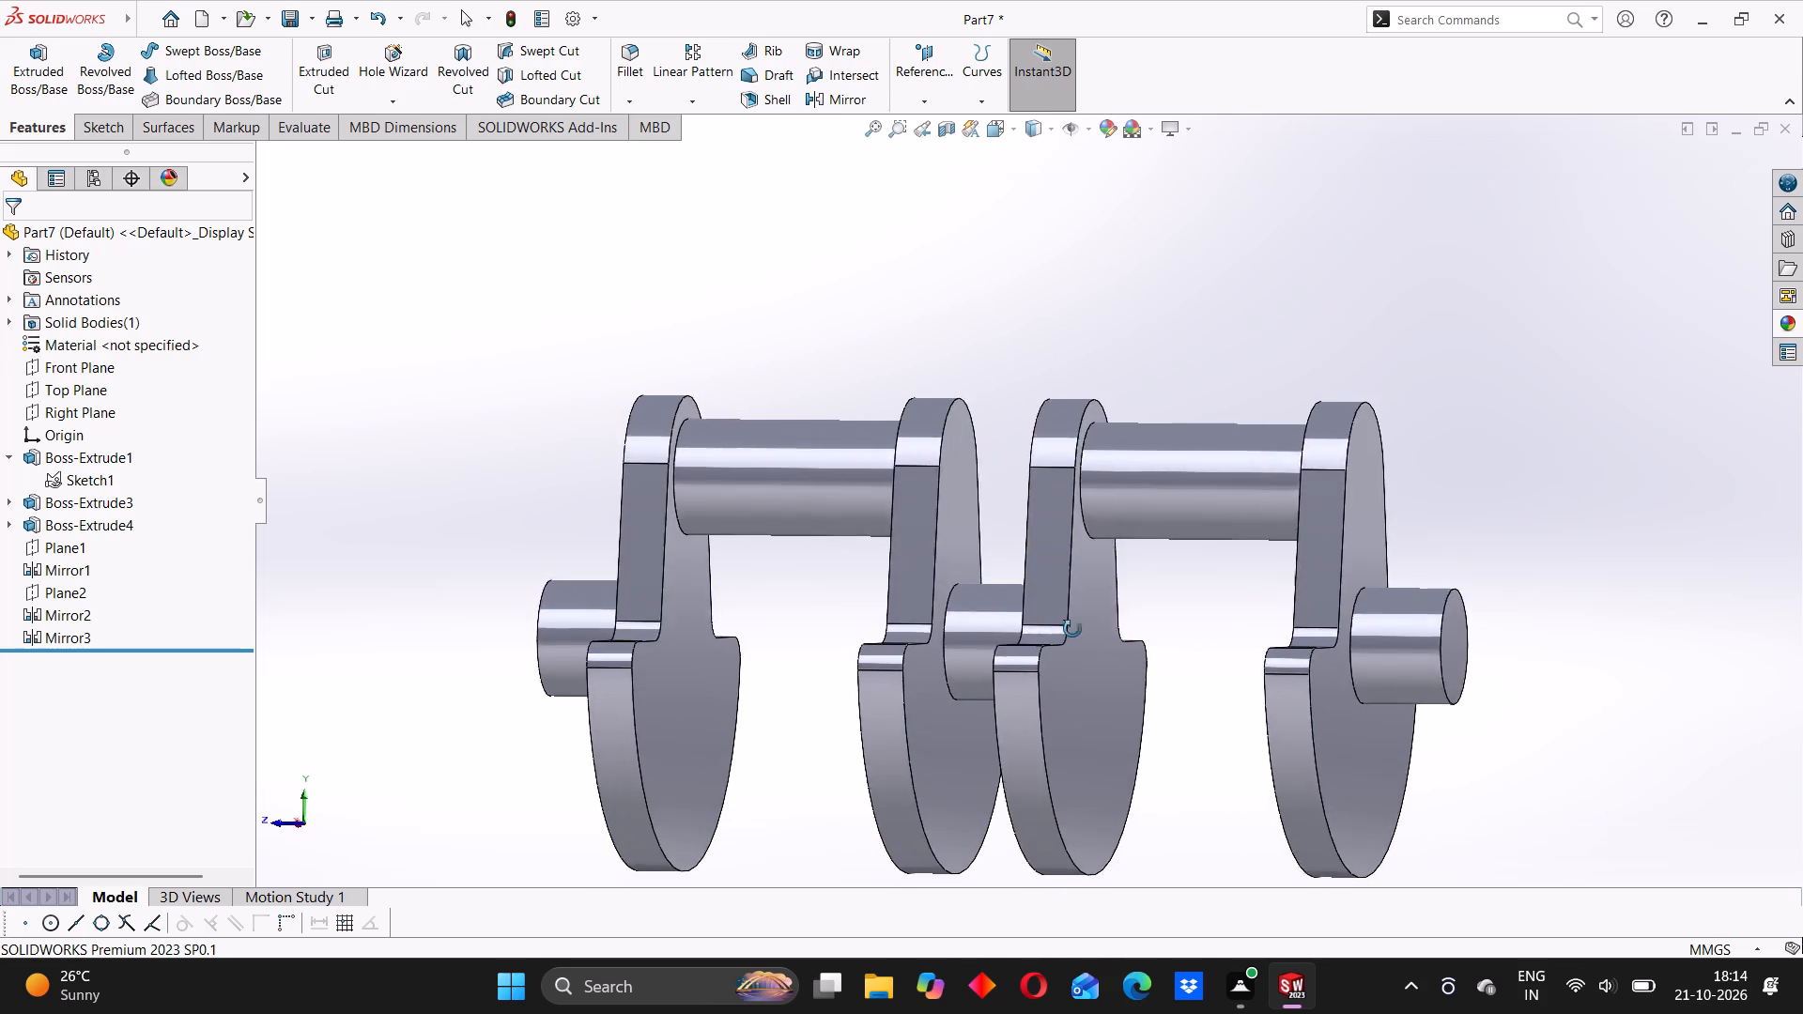
middle_click_drag(1072, 629, 1079, 637)
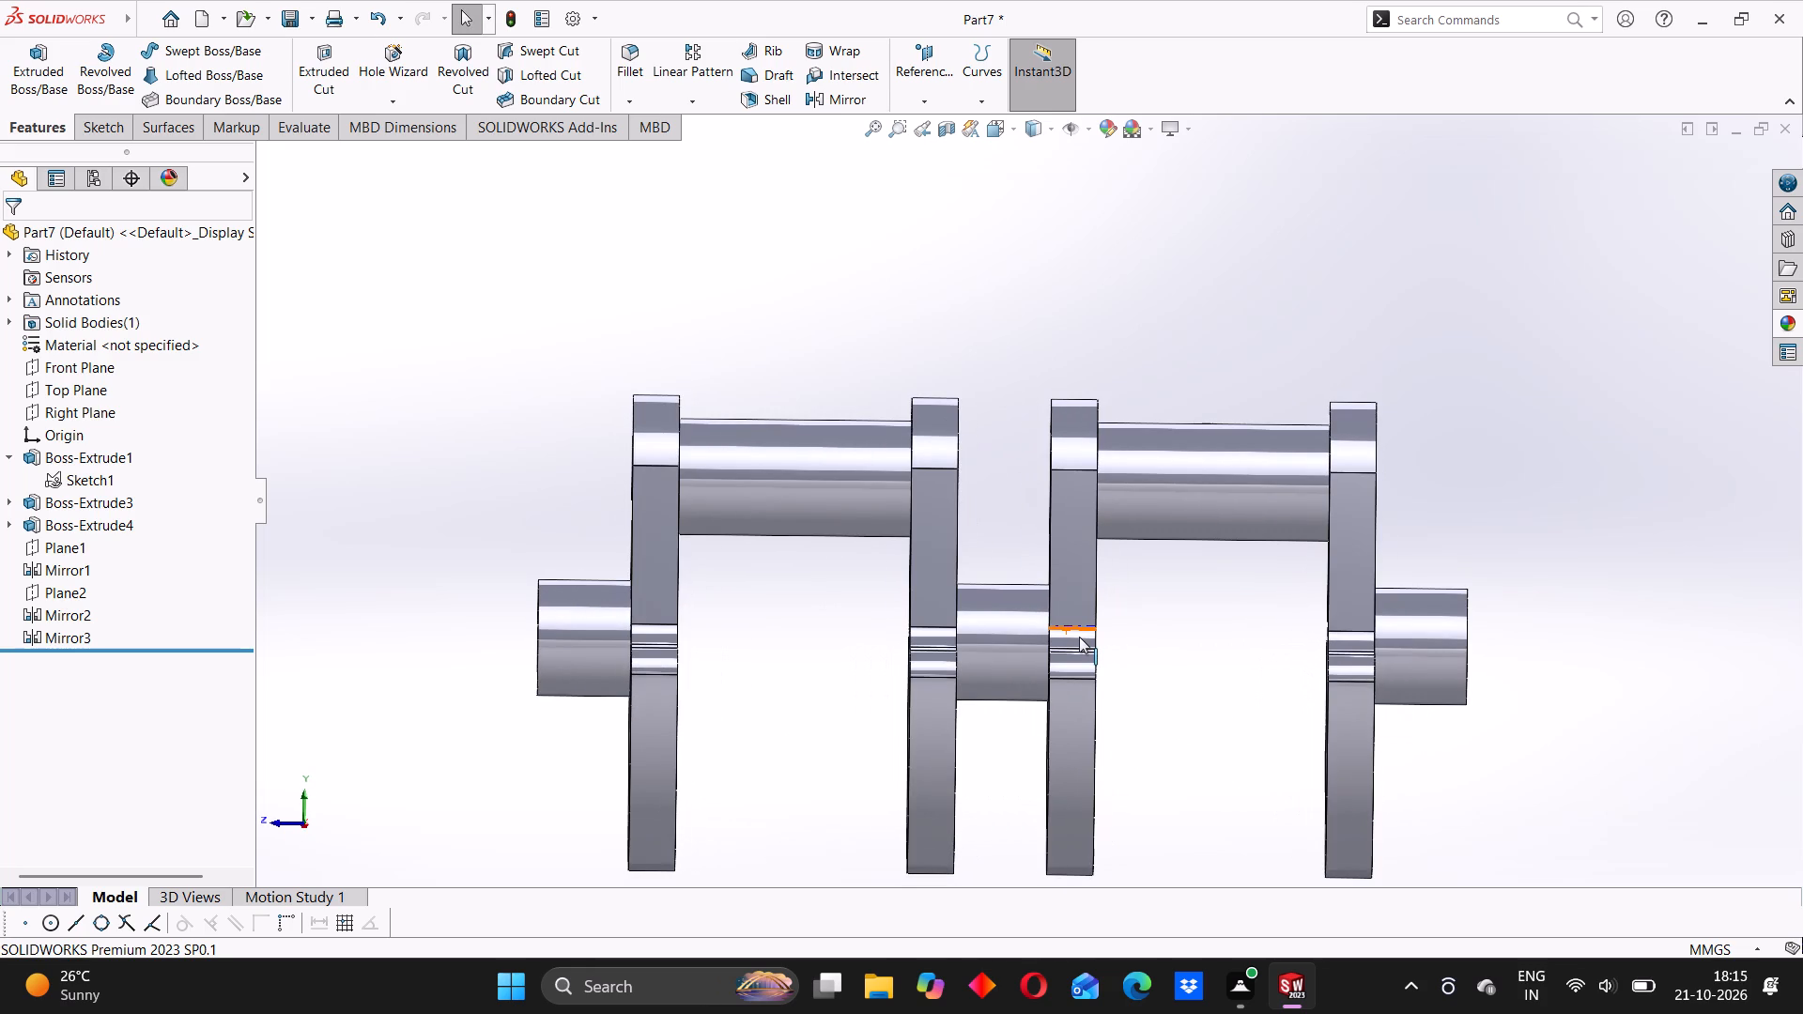
scroll(1019, 637, "up", 2)
middle_click_drag(995, 630, 1028, 622)
scroll(1014, 590, "down", 3)
middle_click_drag(1043, 550, 1022, 587)
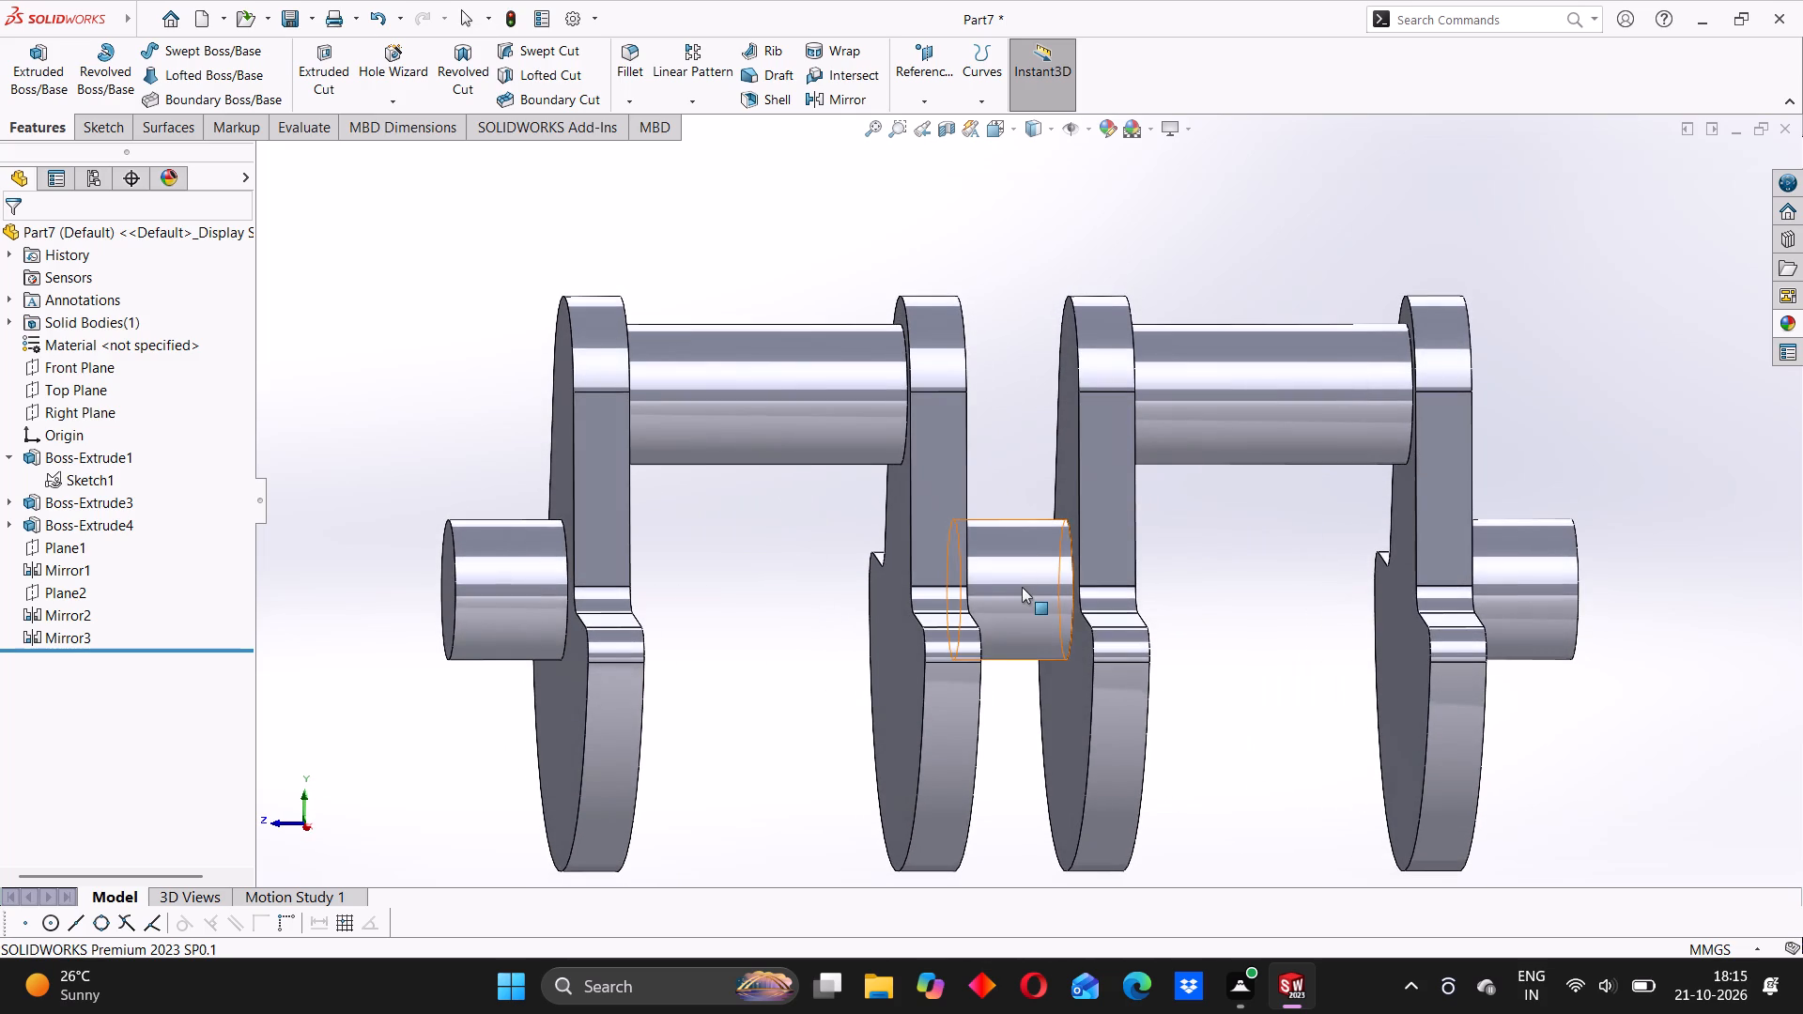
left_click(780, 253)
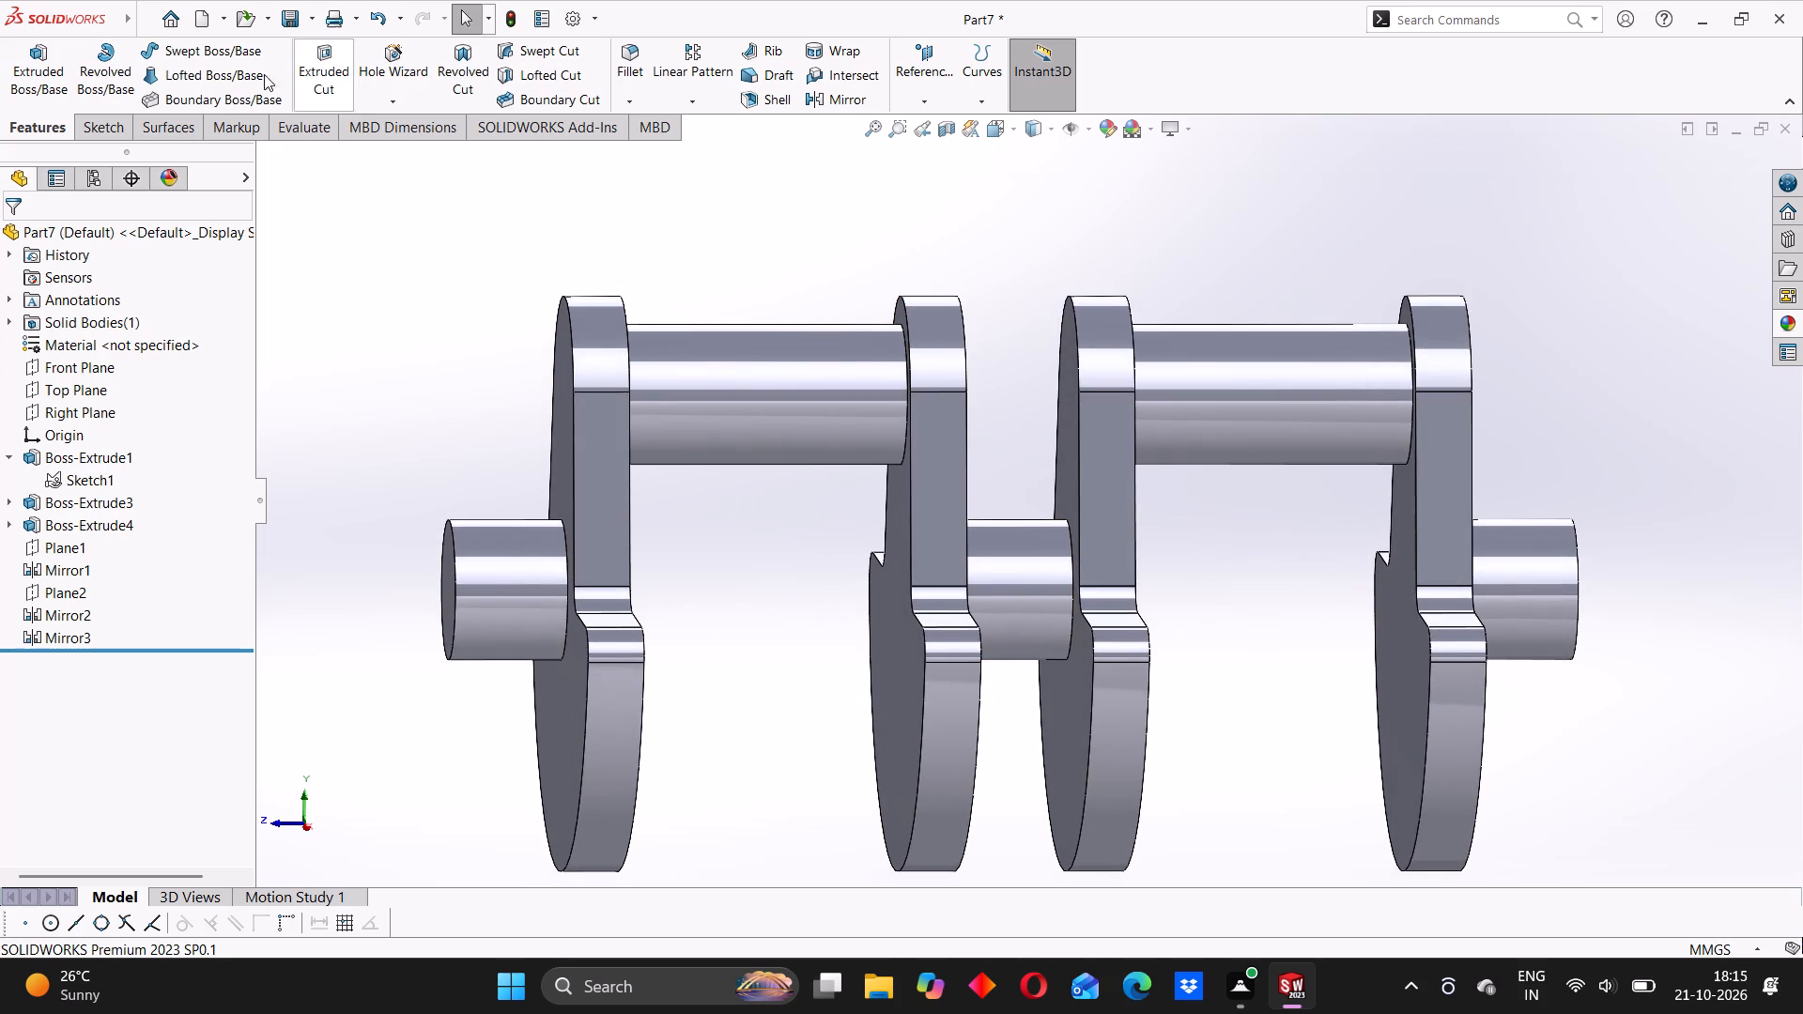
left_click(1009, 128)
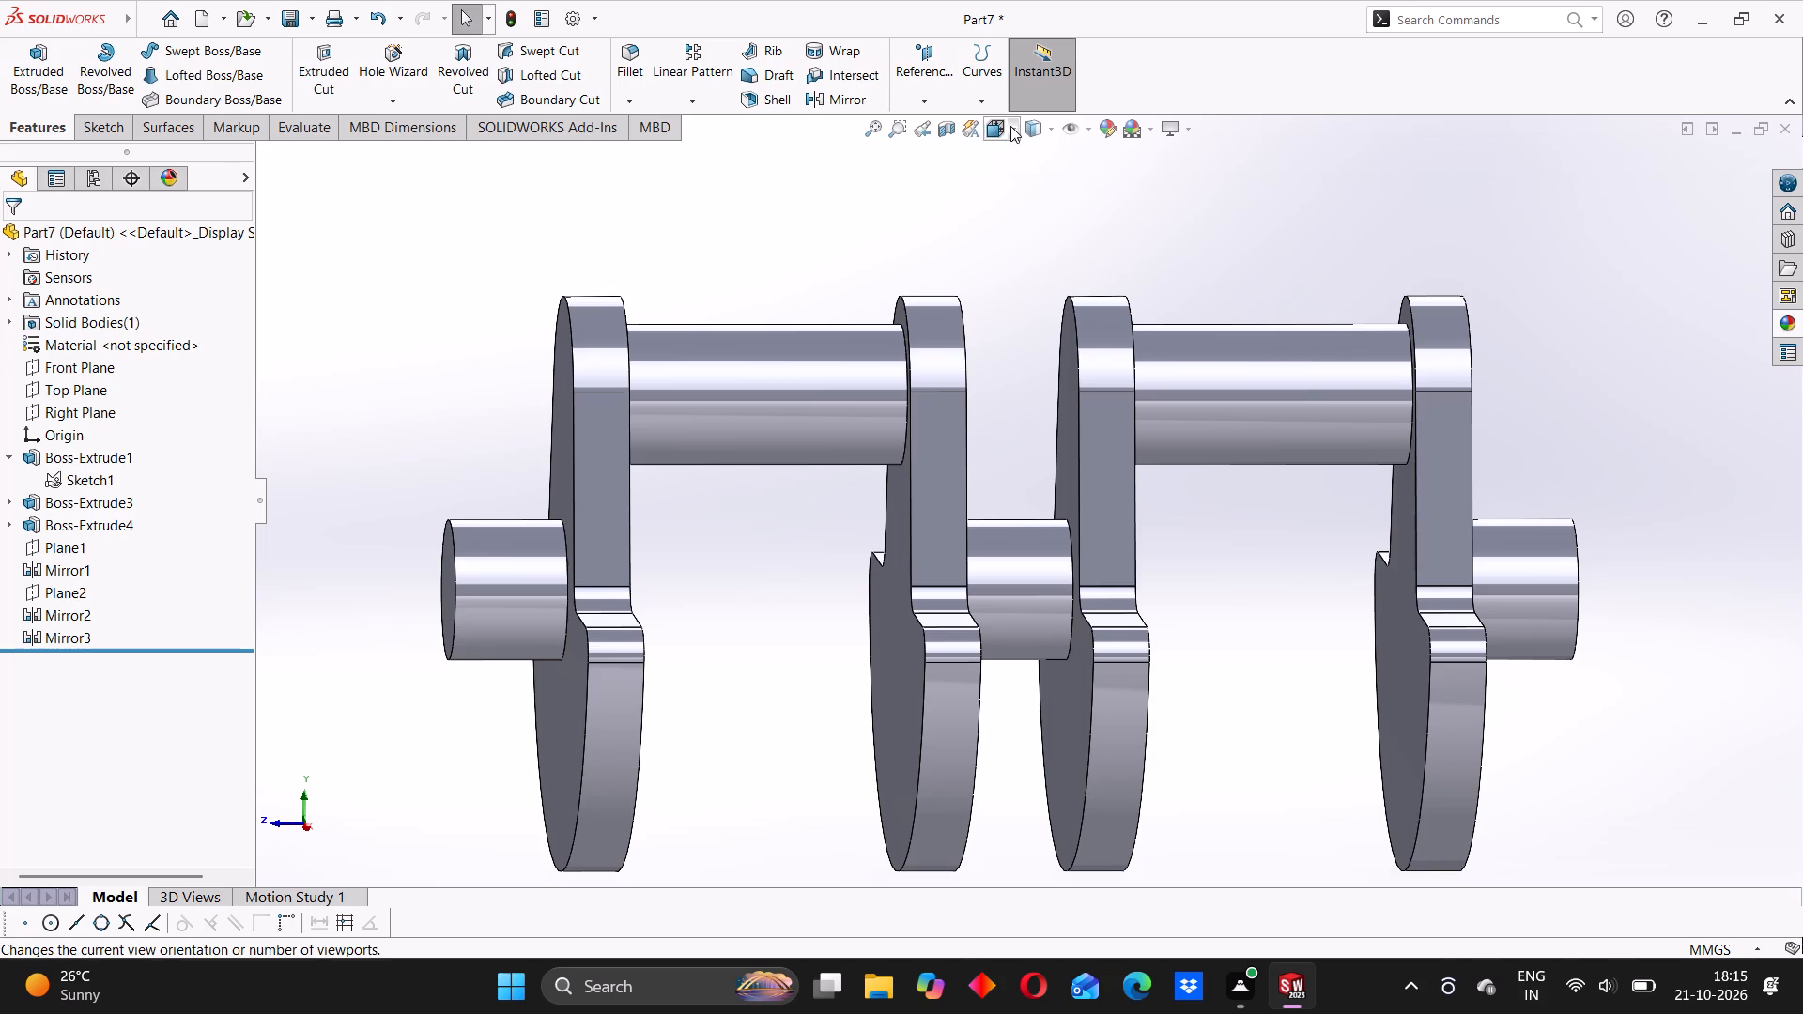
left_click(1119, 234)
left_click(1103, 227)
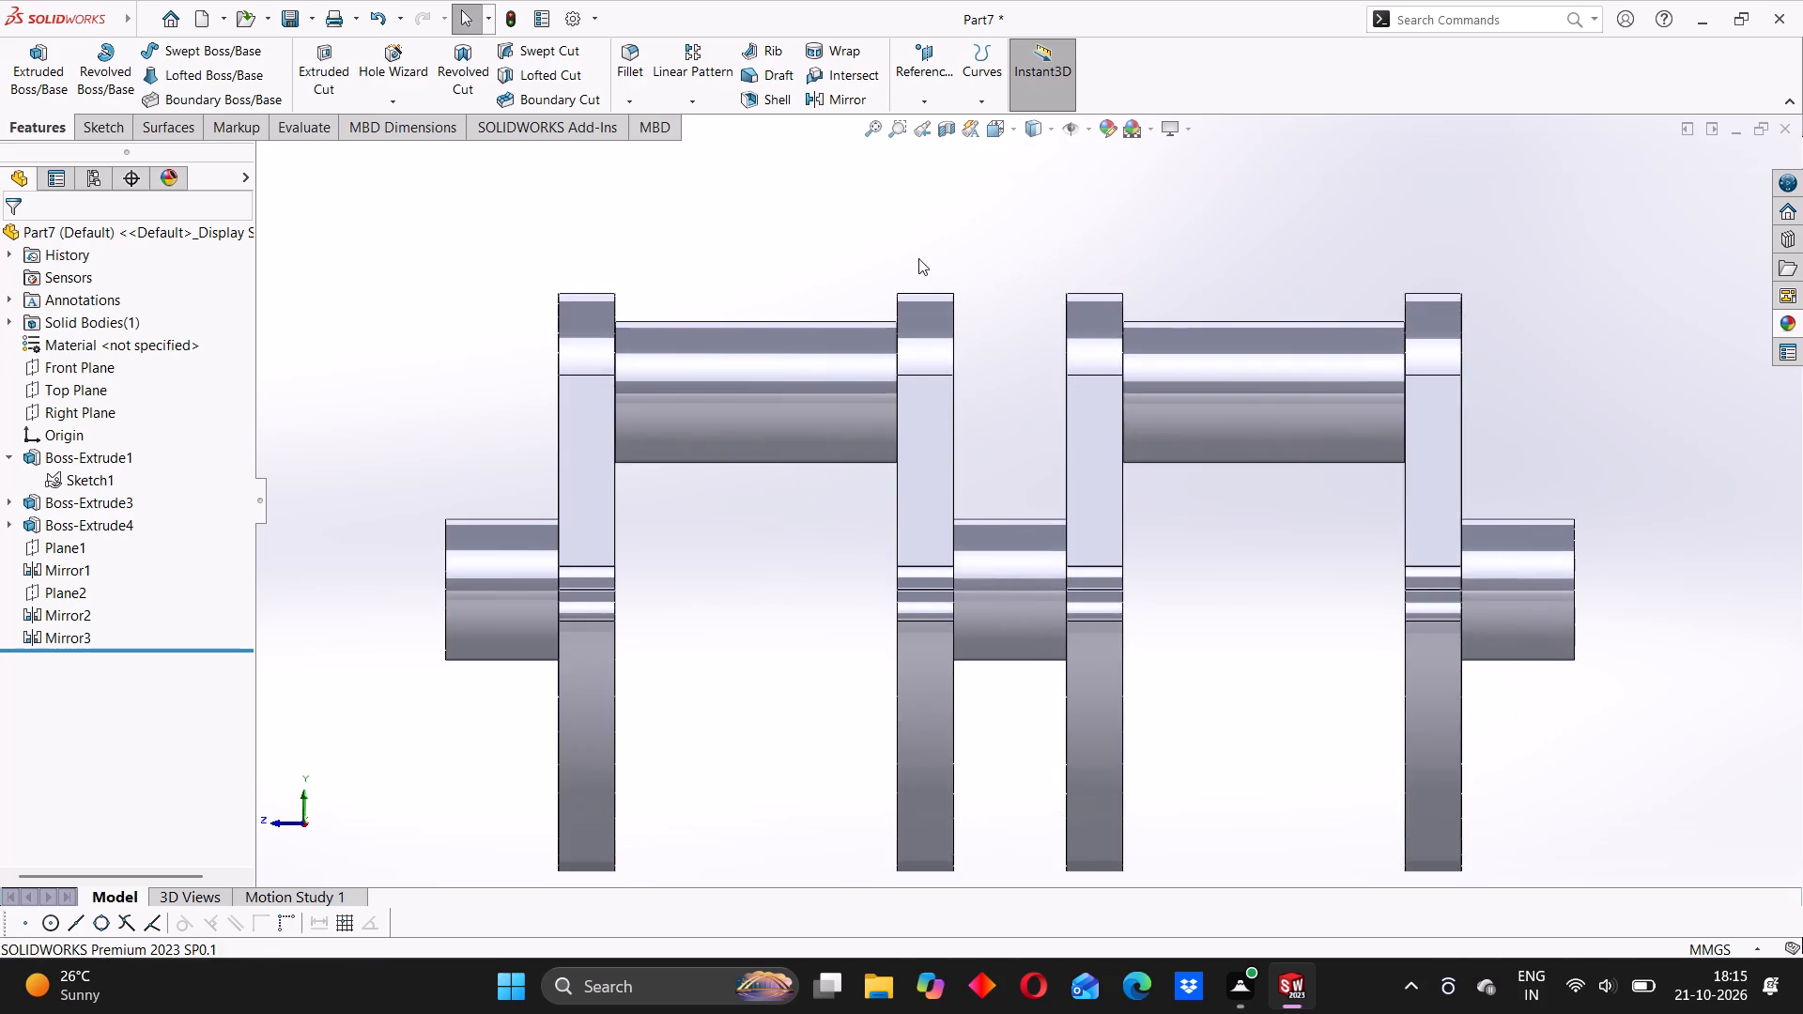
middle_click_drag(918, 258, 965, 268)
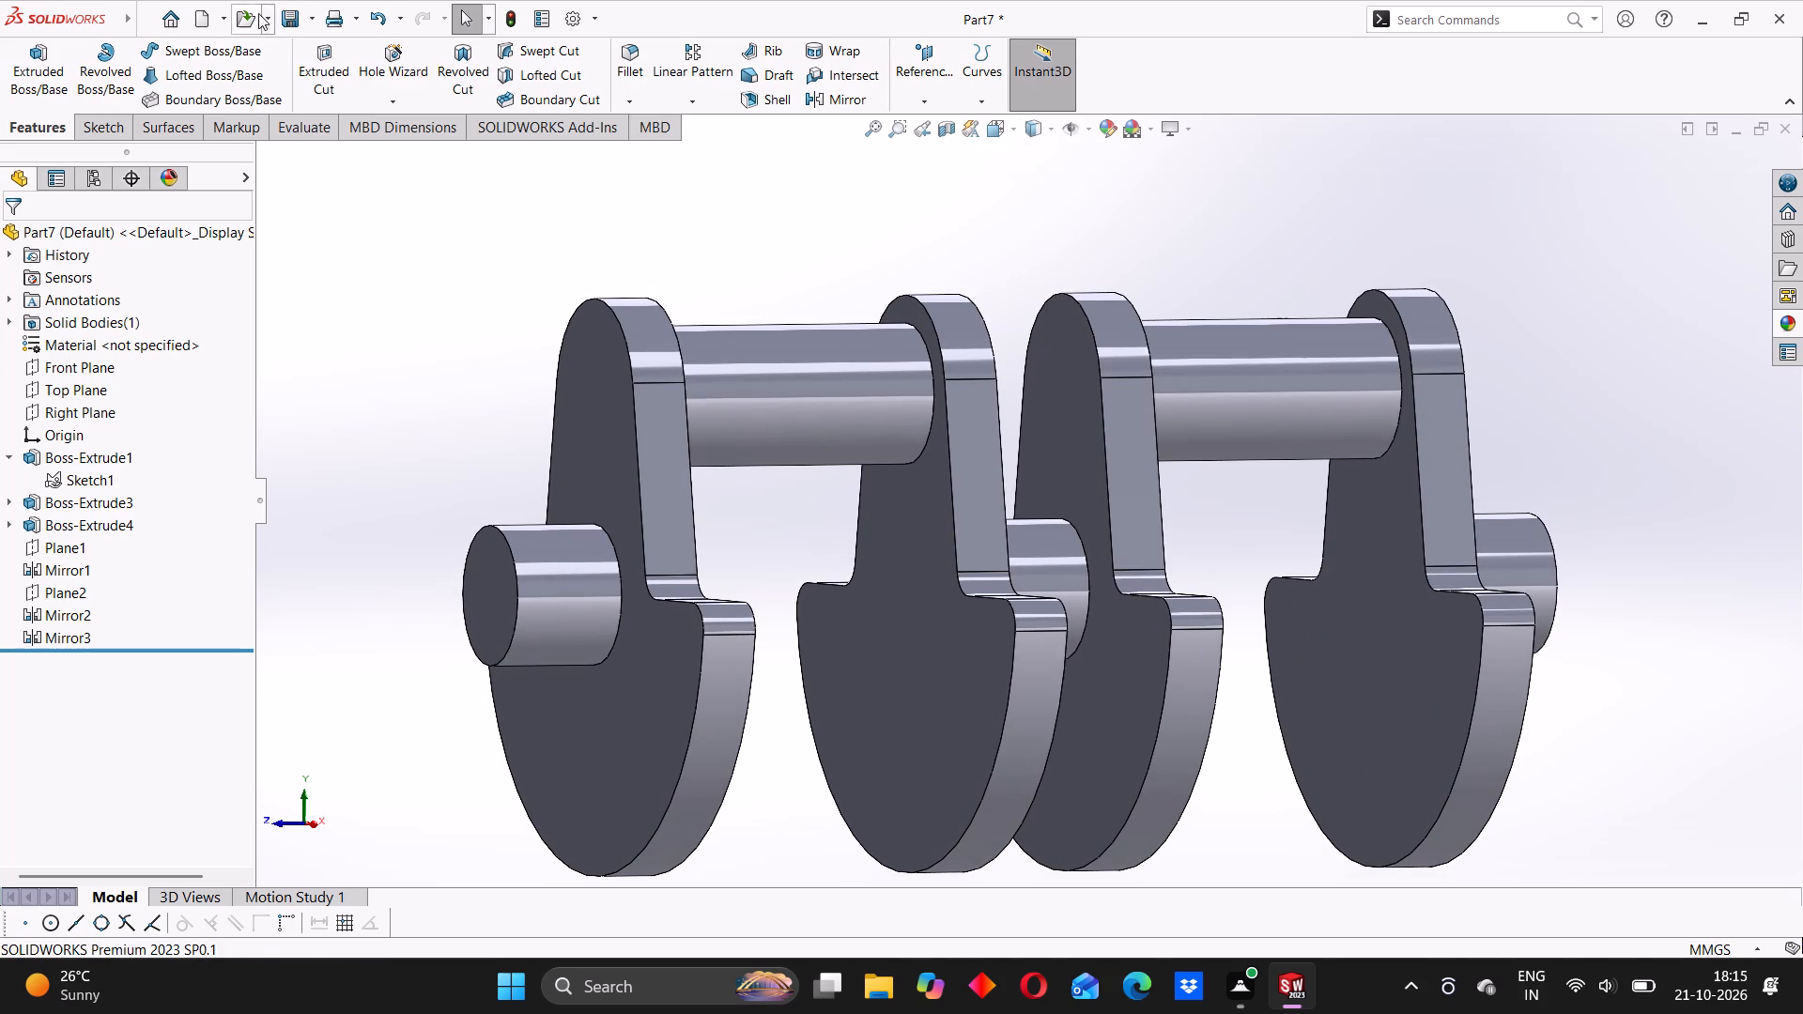
Save the part as CRANKSHAFT in the TWIN ENGINE ASEEMBLY folder, in SOLIDWORKS Part format.
left_click(308, 16)
left_click(328, 72)
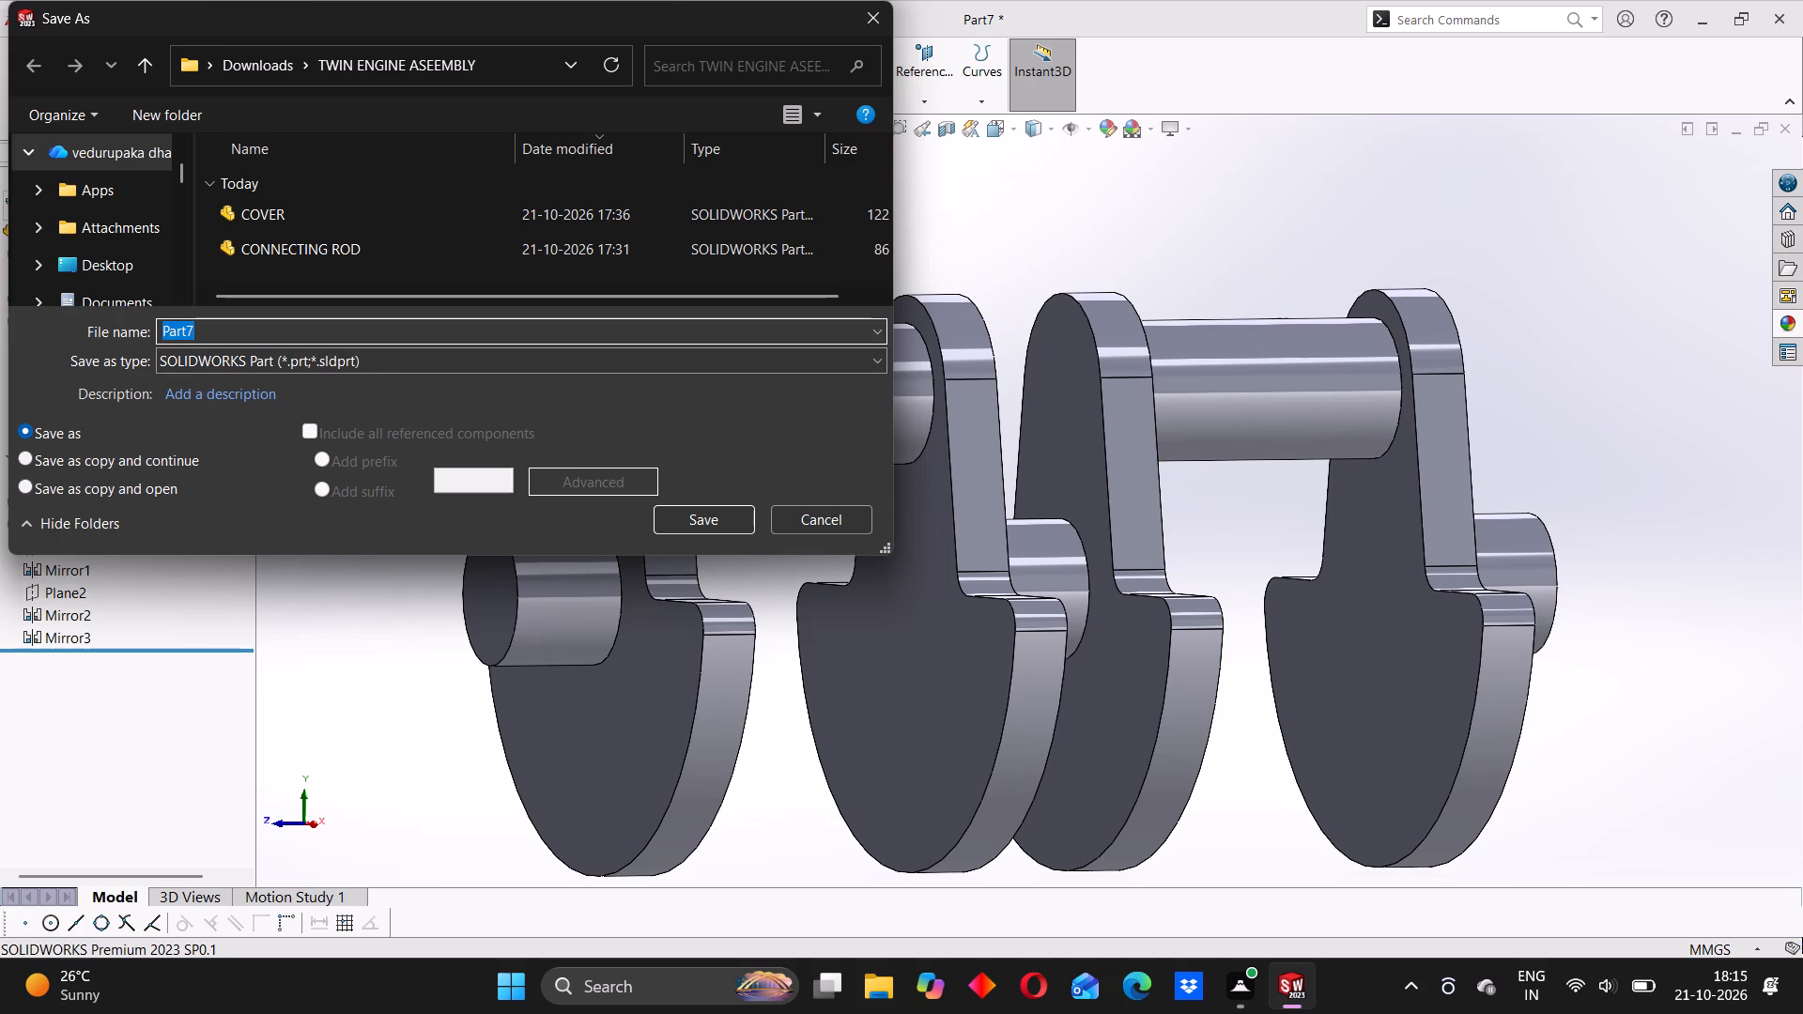
type("CRANKSHAFT")
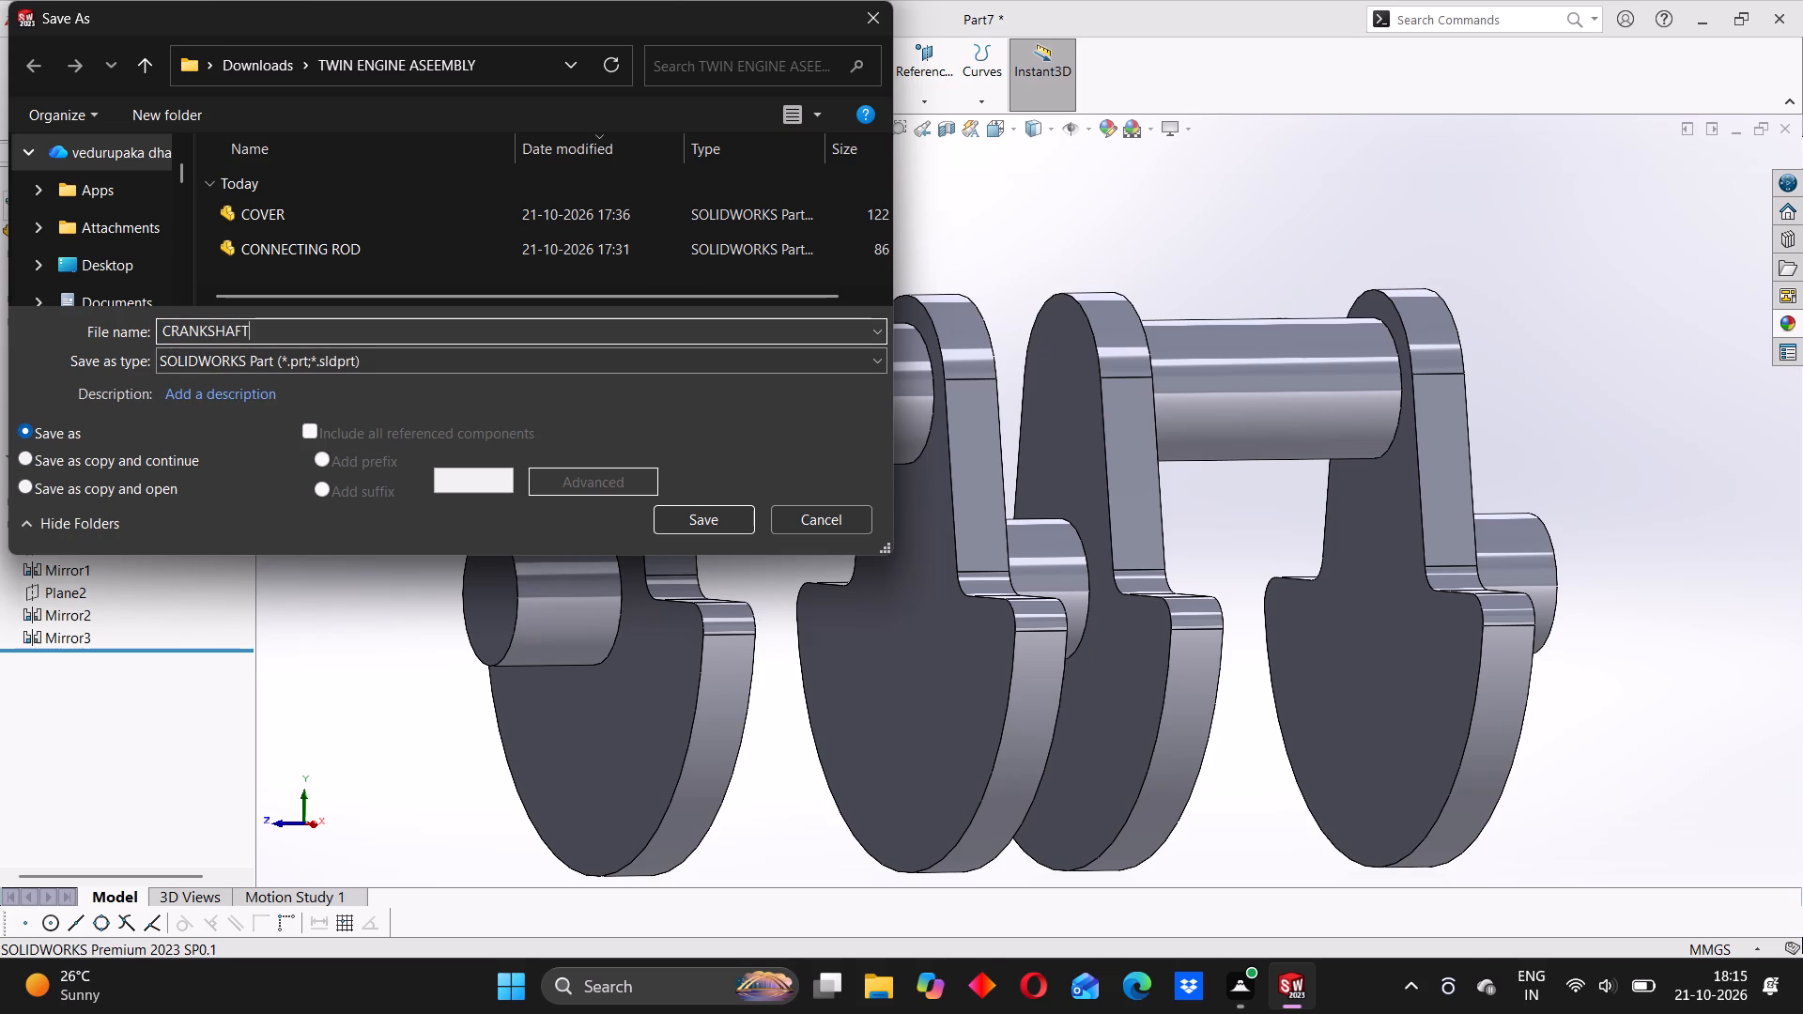
left_click(693, 522)
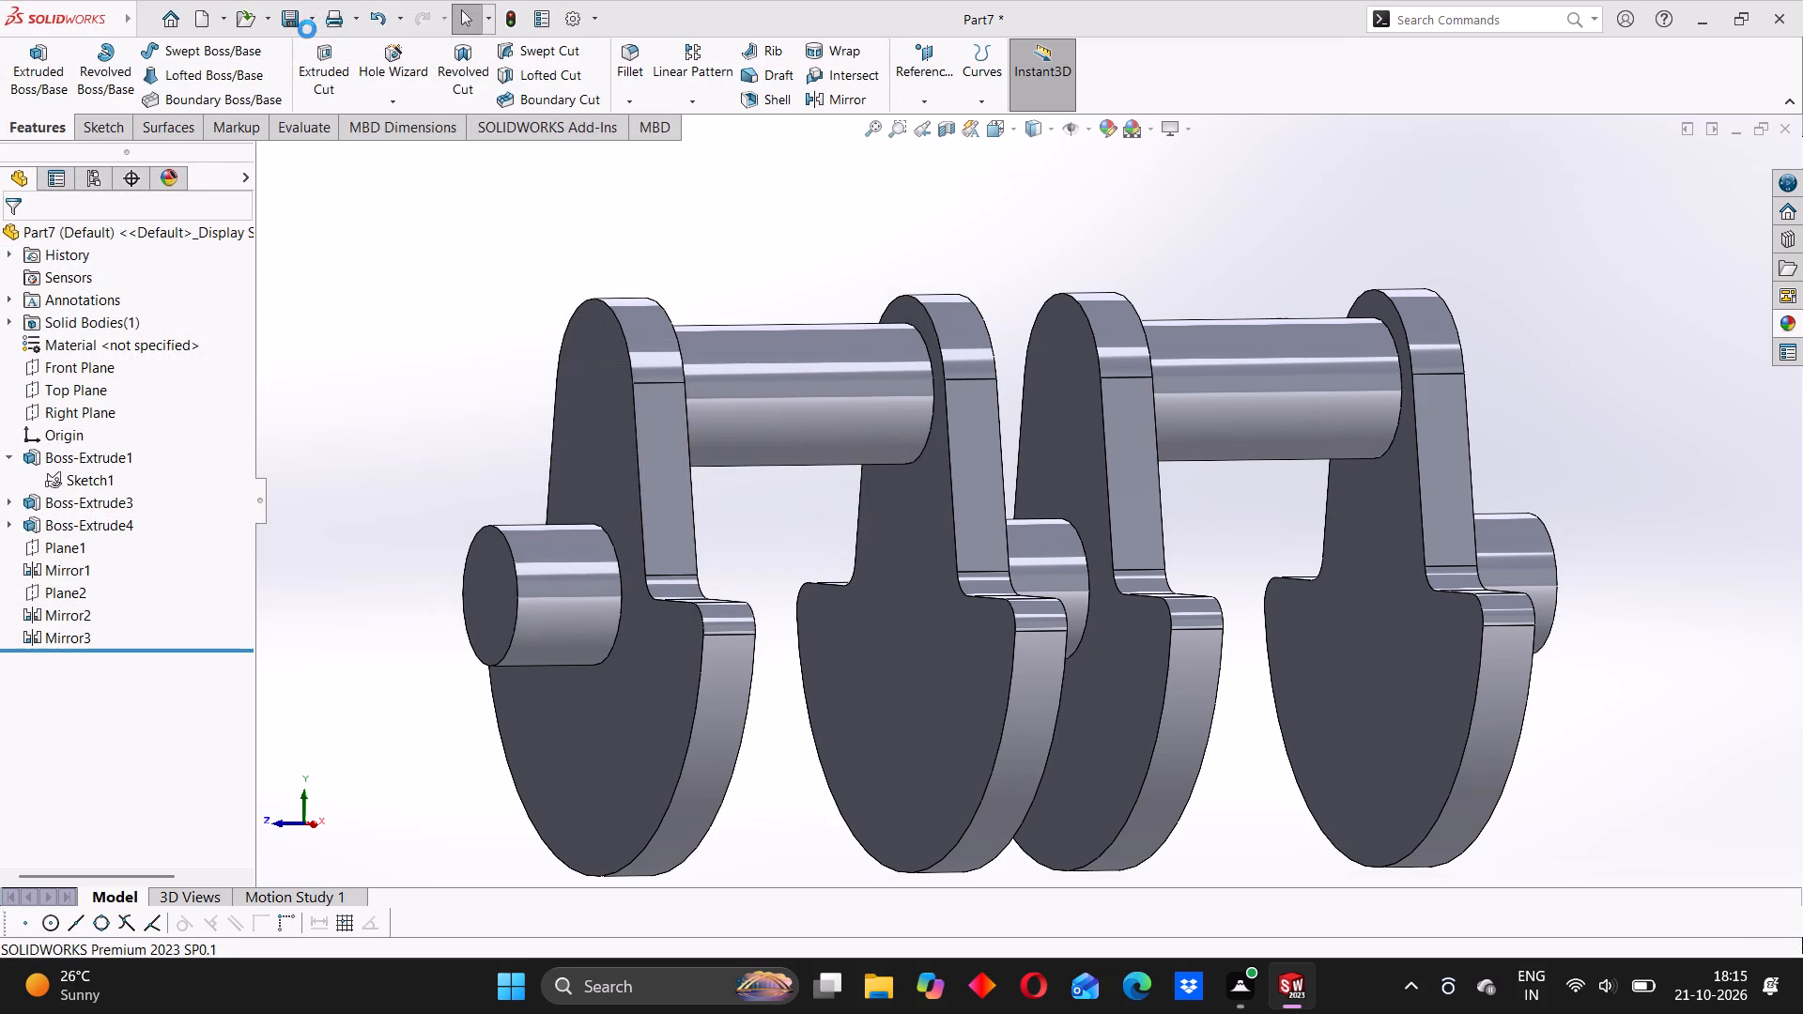
Save a copy of the crankshaft in Adobe Portable Document Format (*.pdf) under the name CRANKSHAFT in the same folder.
left_click(314, 17)
left_click(312, 64)
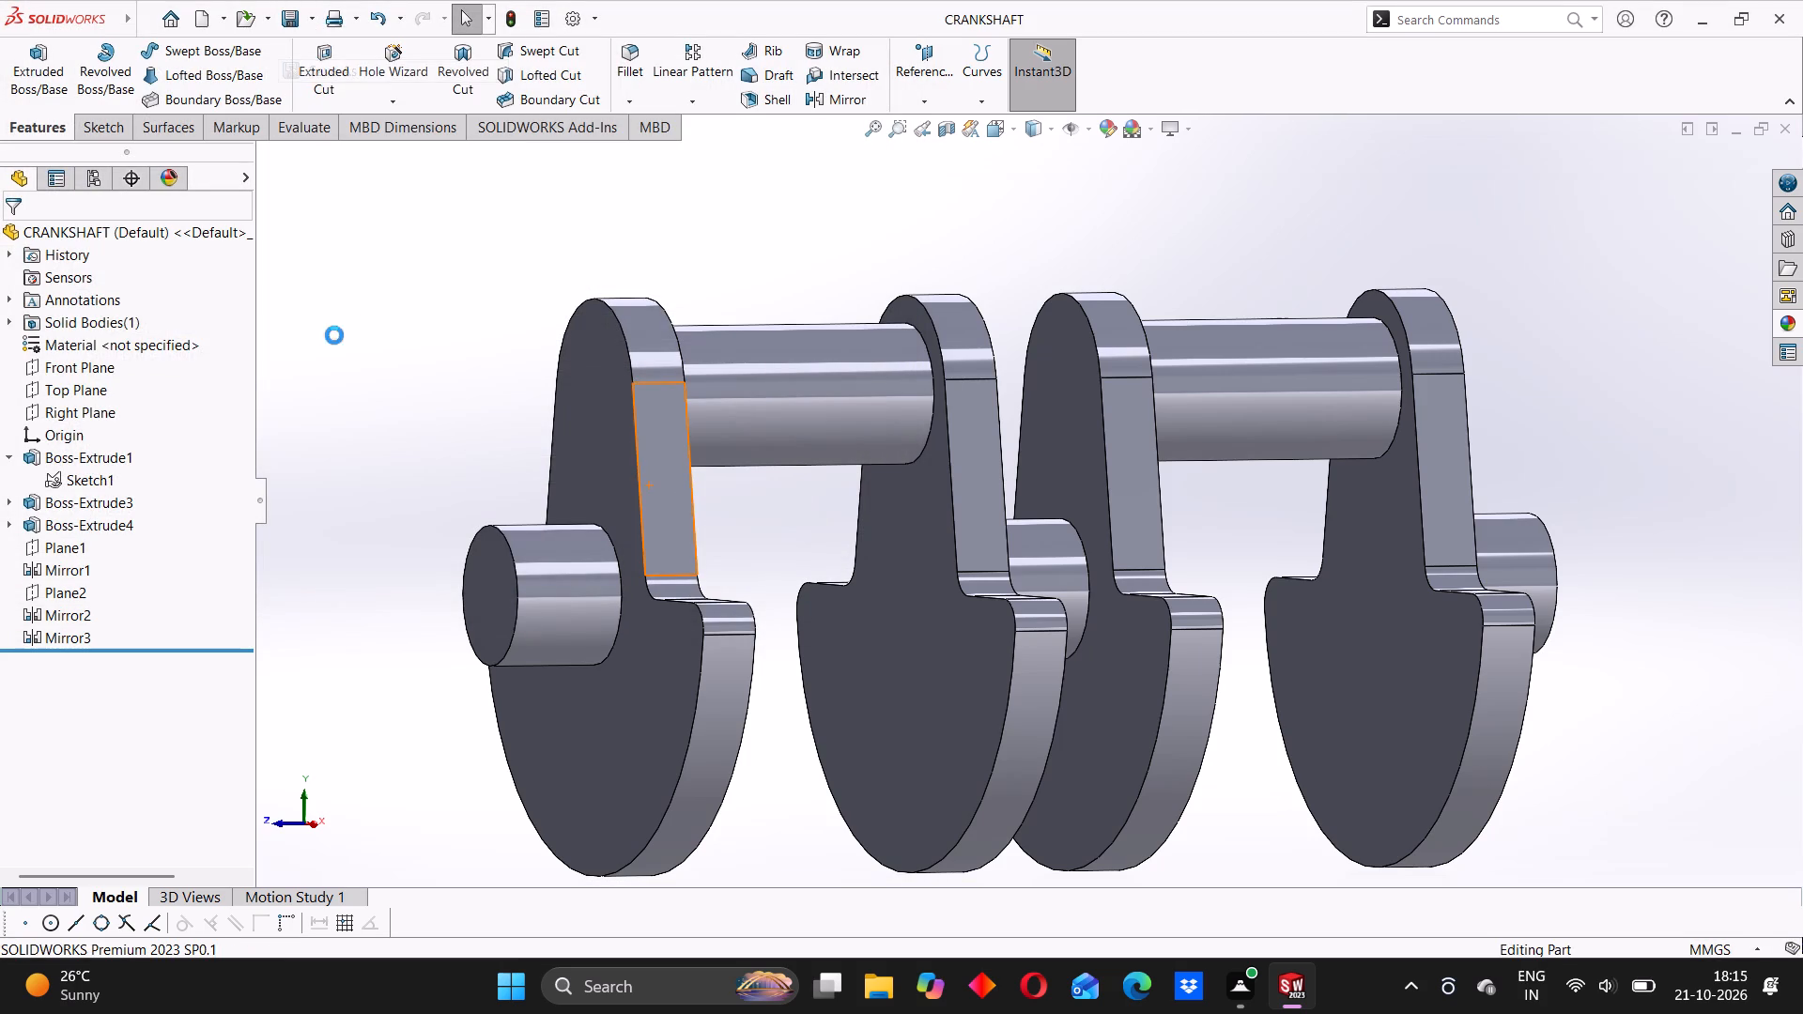
left_click(291, 363)
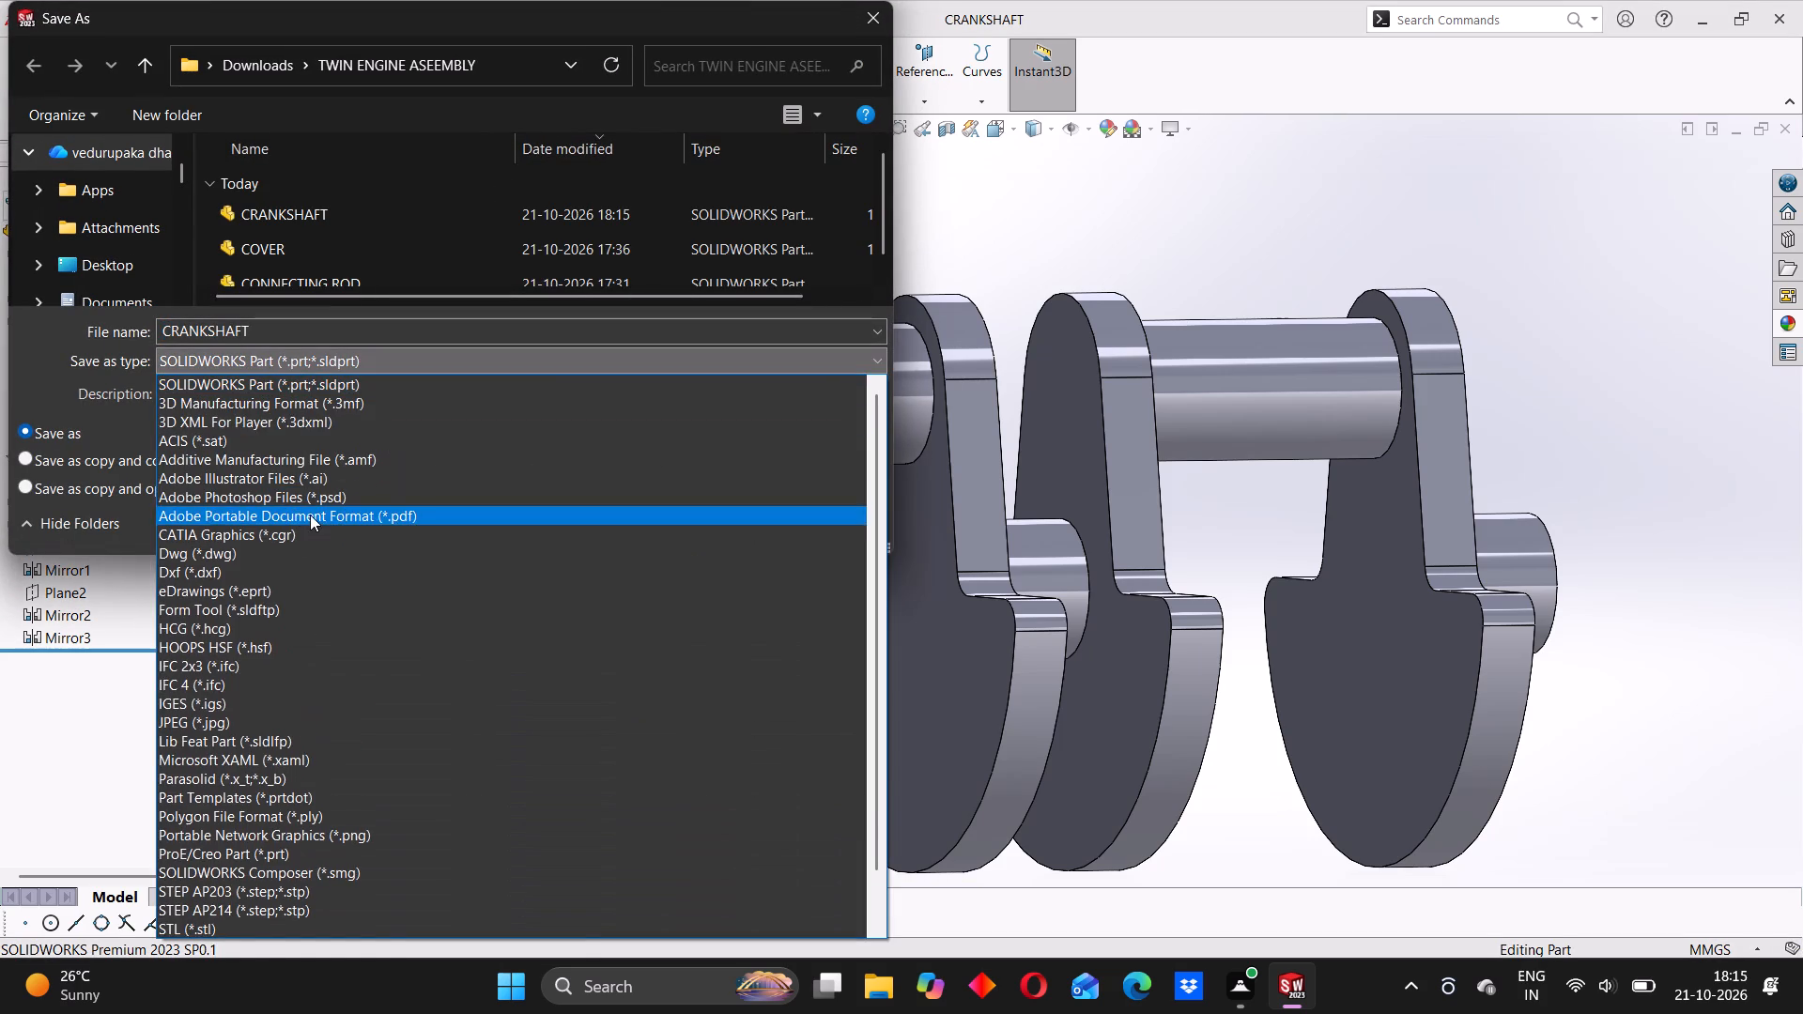
left_click(310, 515)
left_click(697, 561)
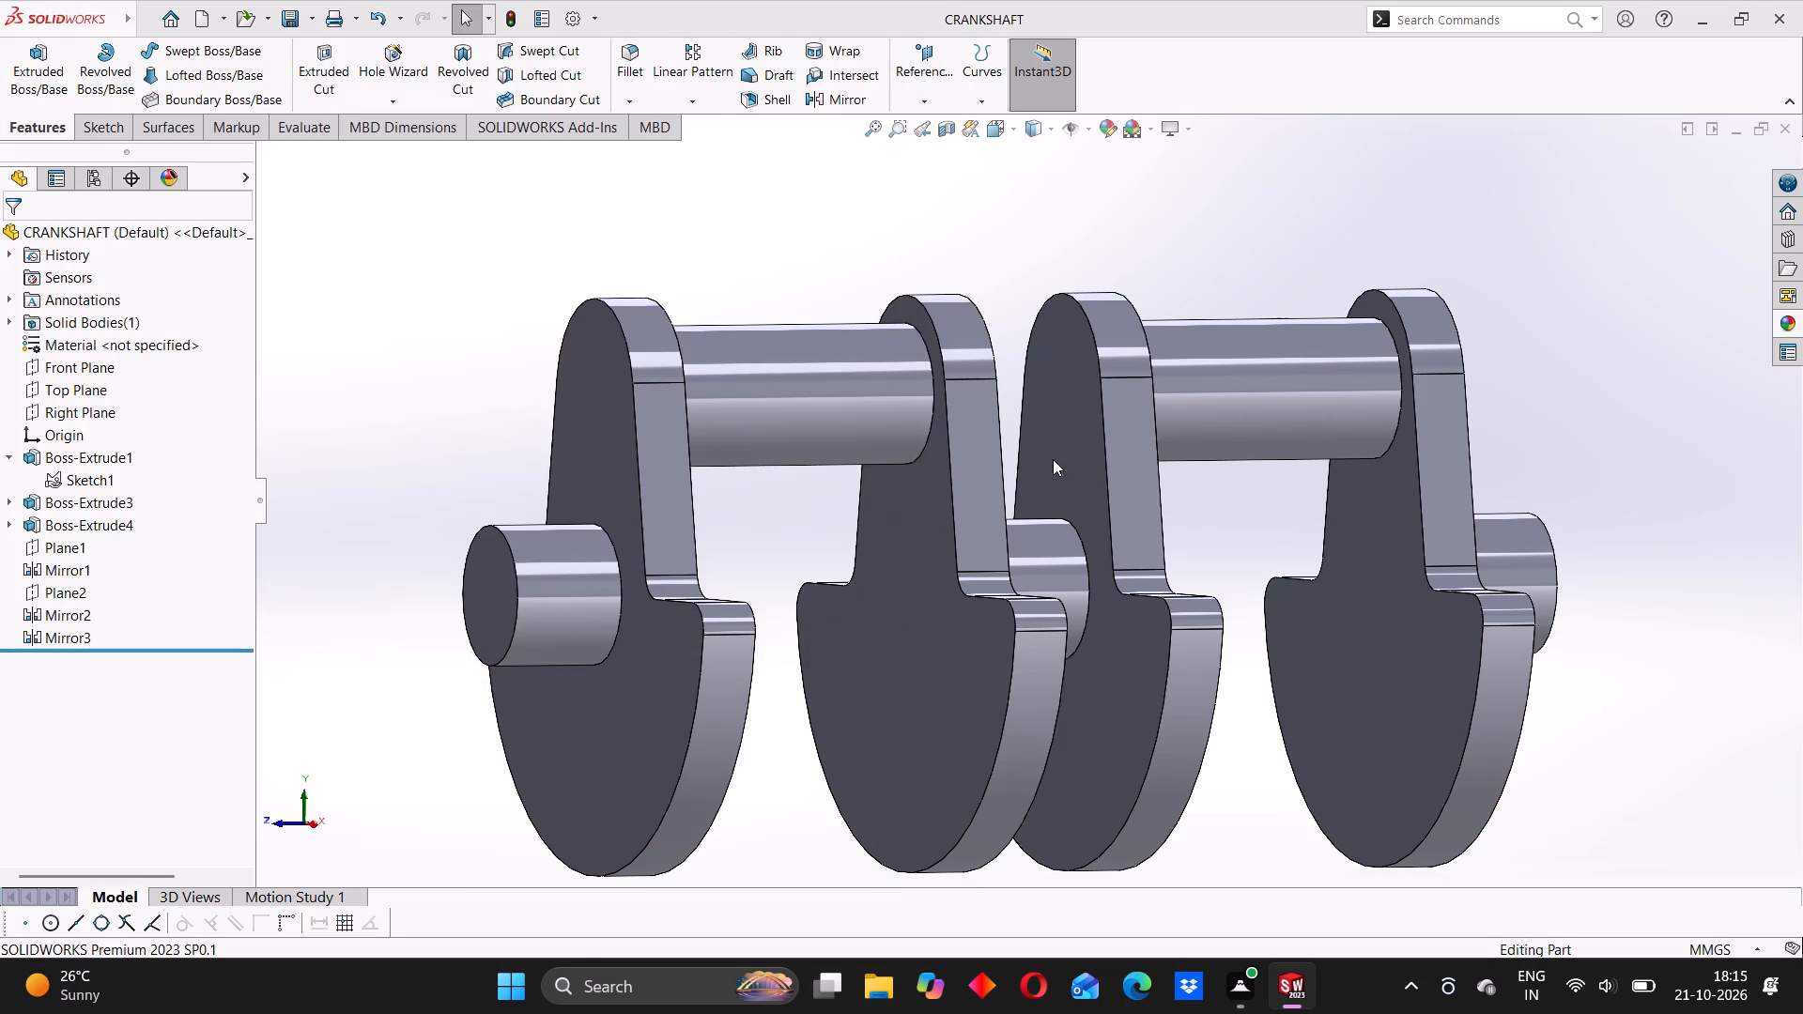
Start a new document for the next piece of the twin engine.
middle_click_drag(1230, 512, 1219, 515)
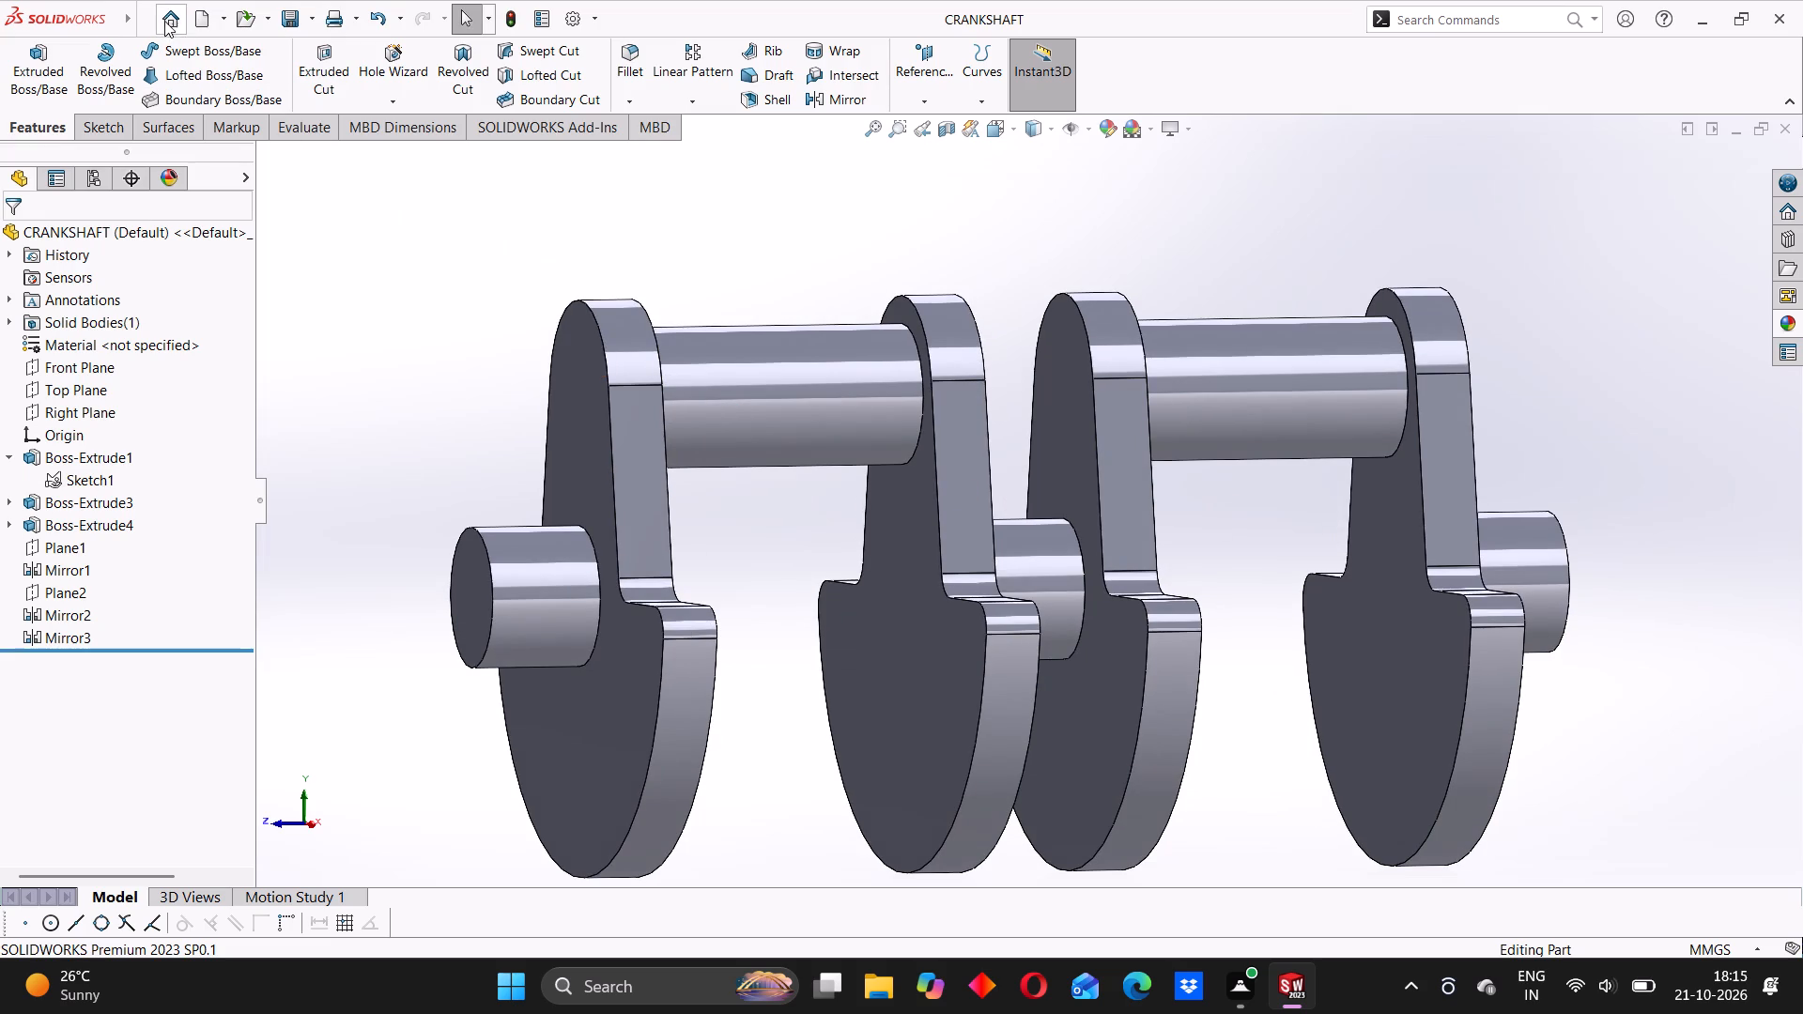
left_click(163, 23)
left_click(485, 329)
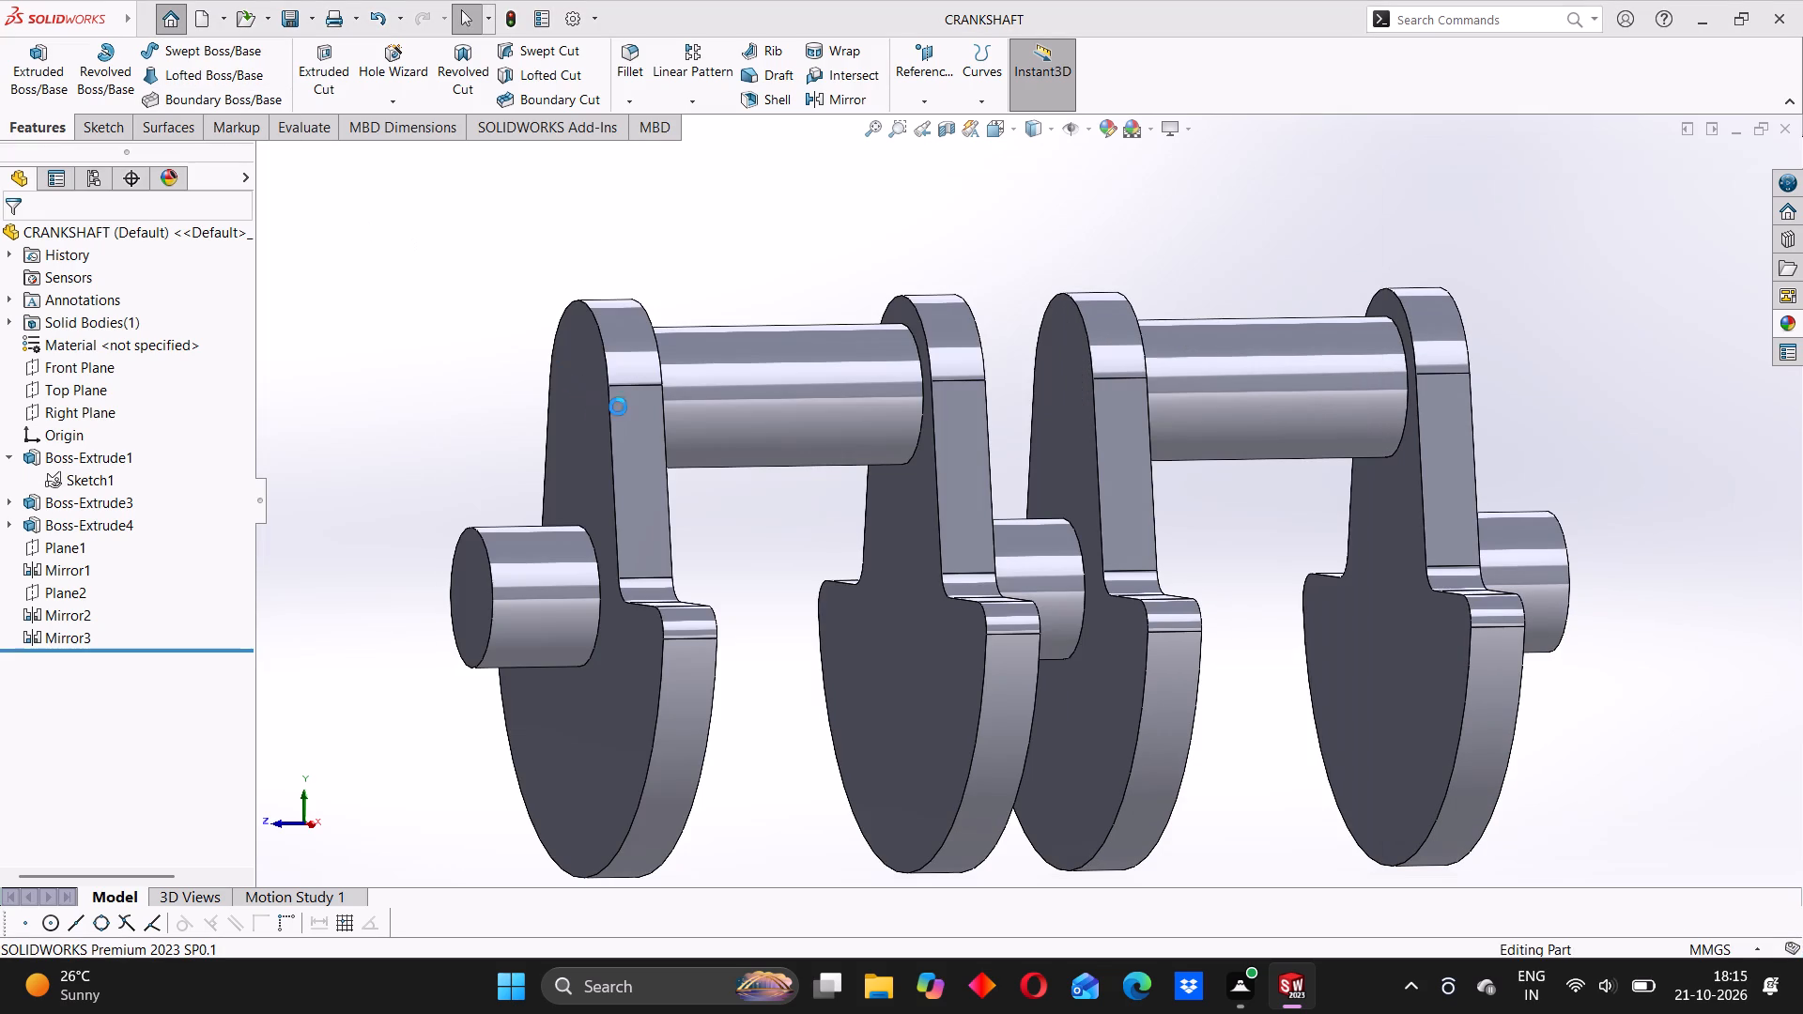
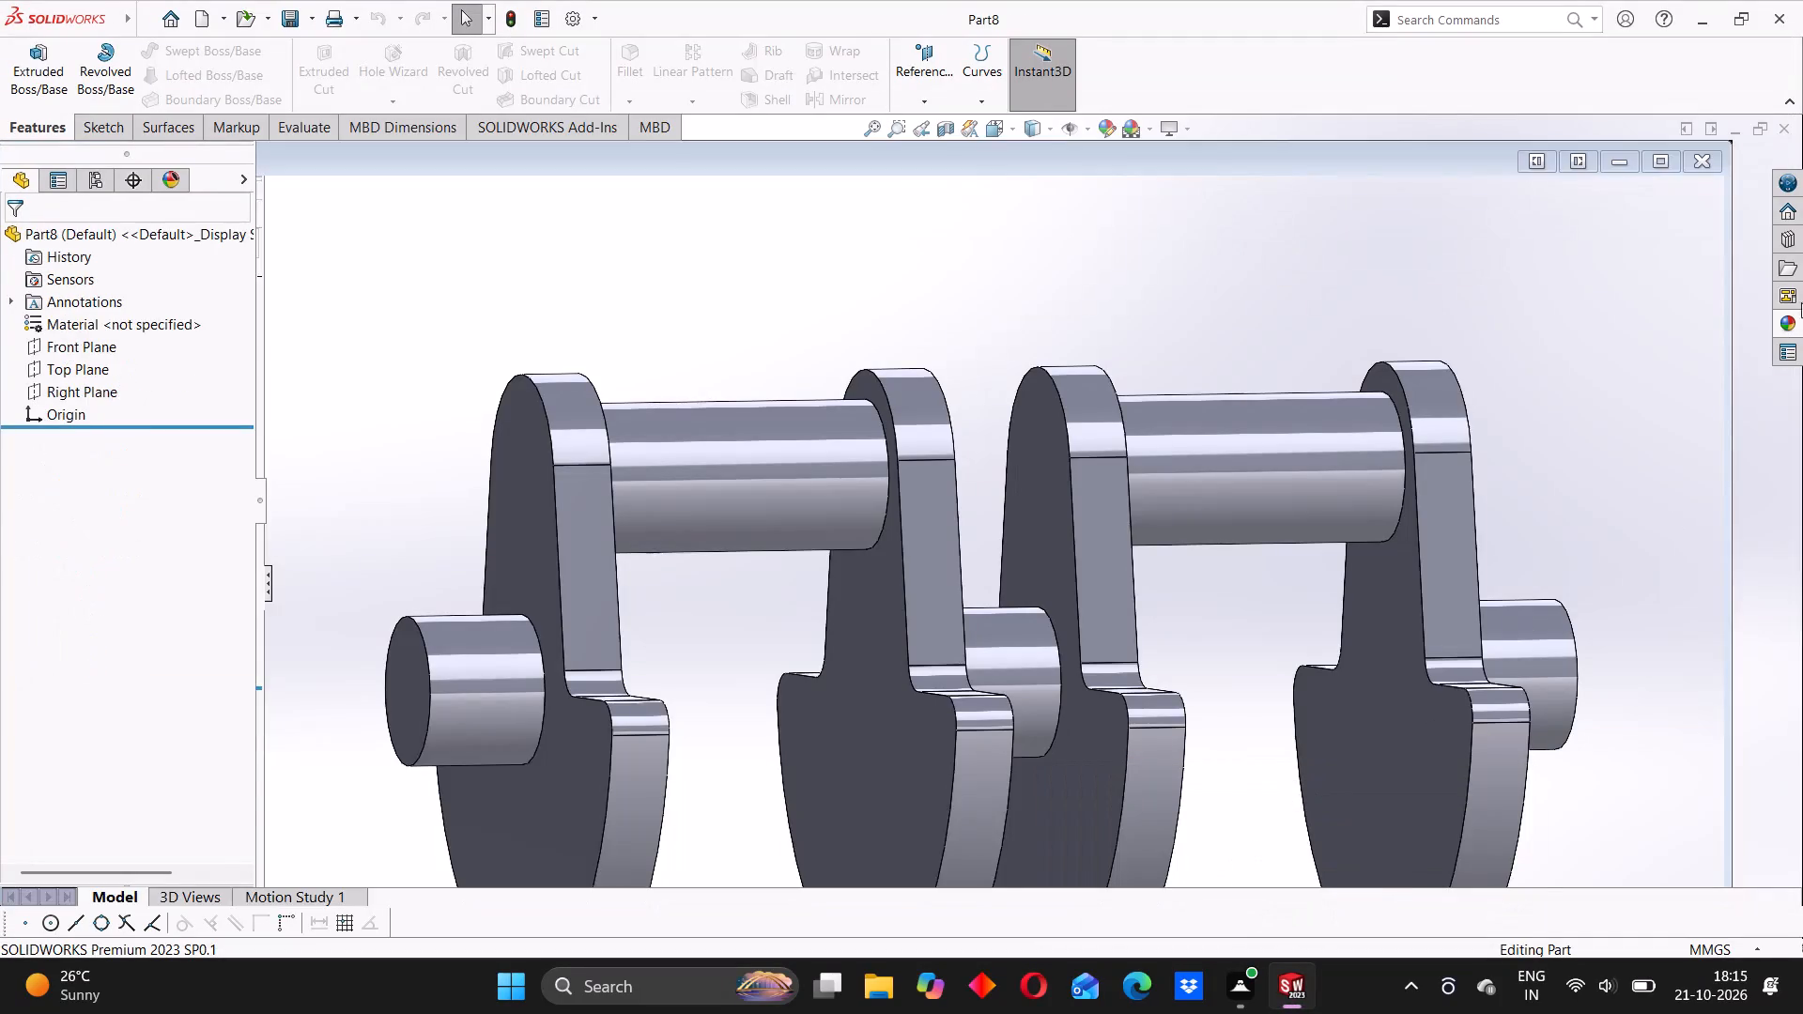
Leave the crankshaft window and bring up the new empty part document.
left_click(1789, 124)
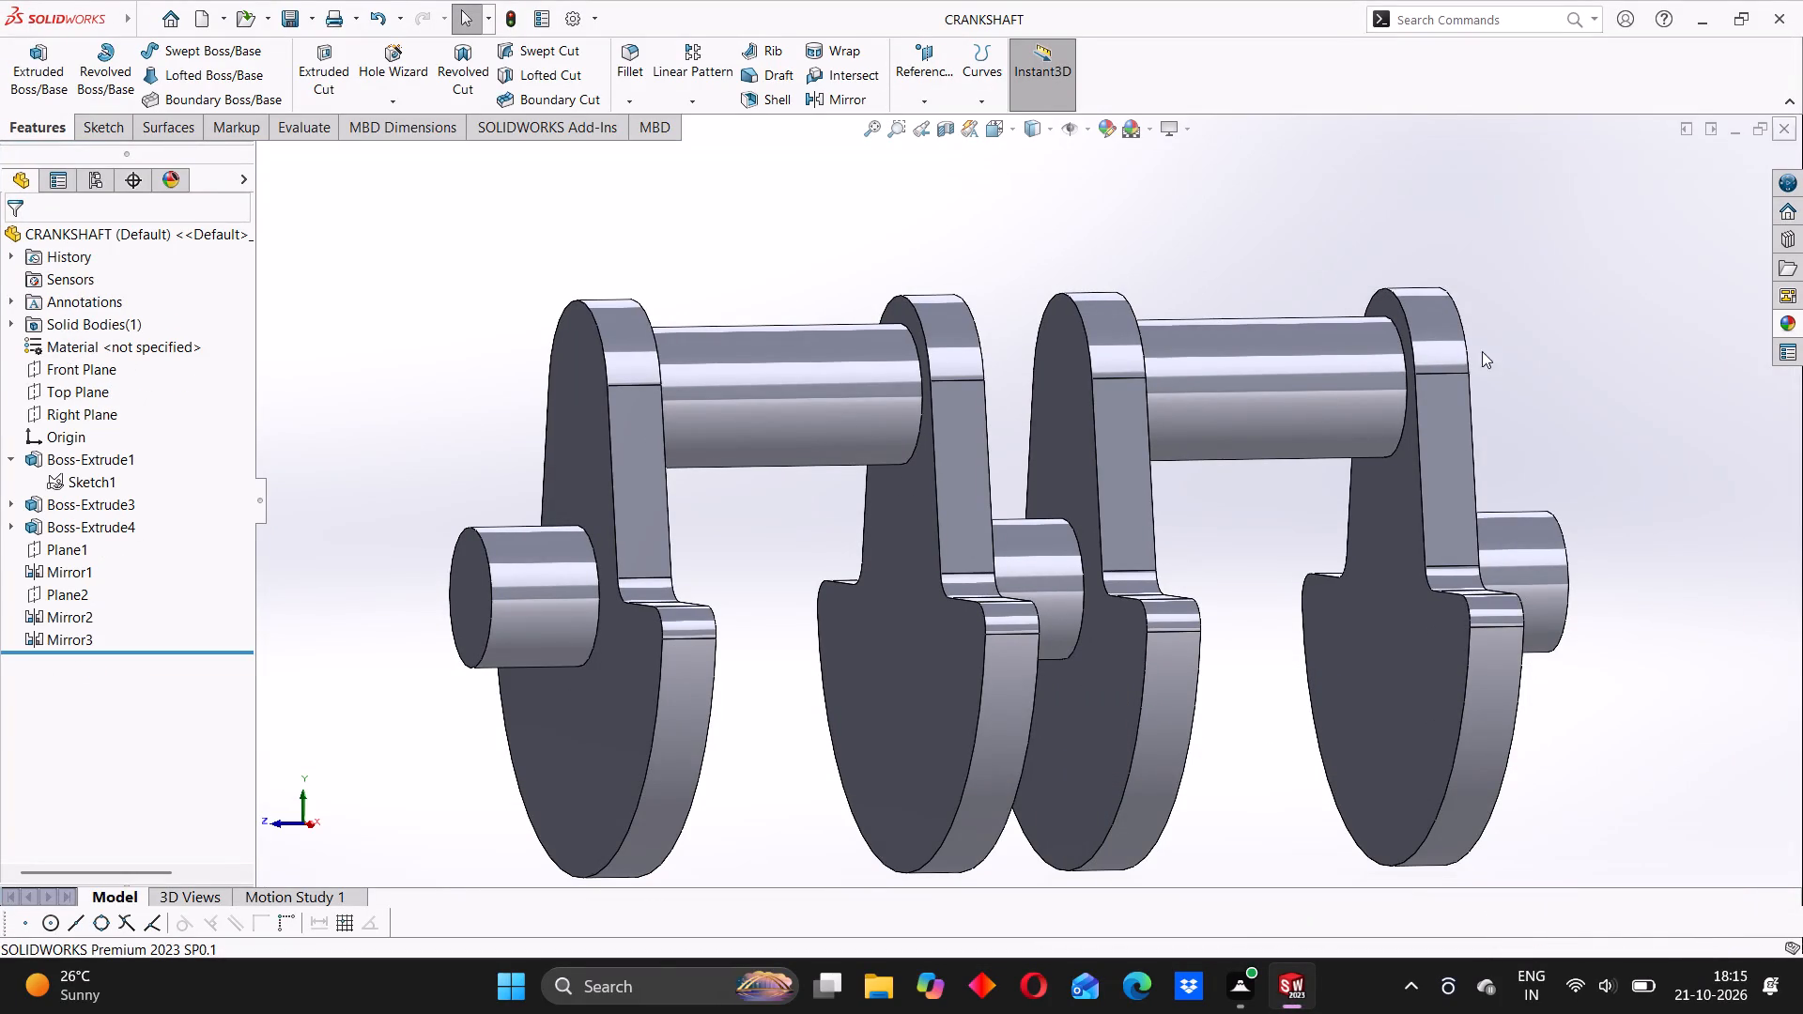
middle_click_drag(1018, 487, 1007, 494)
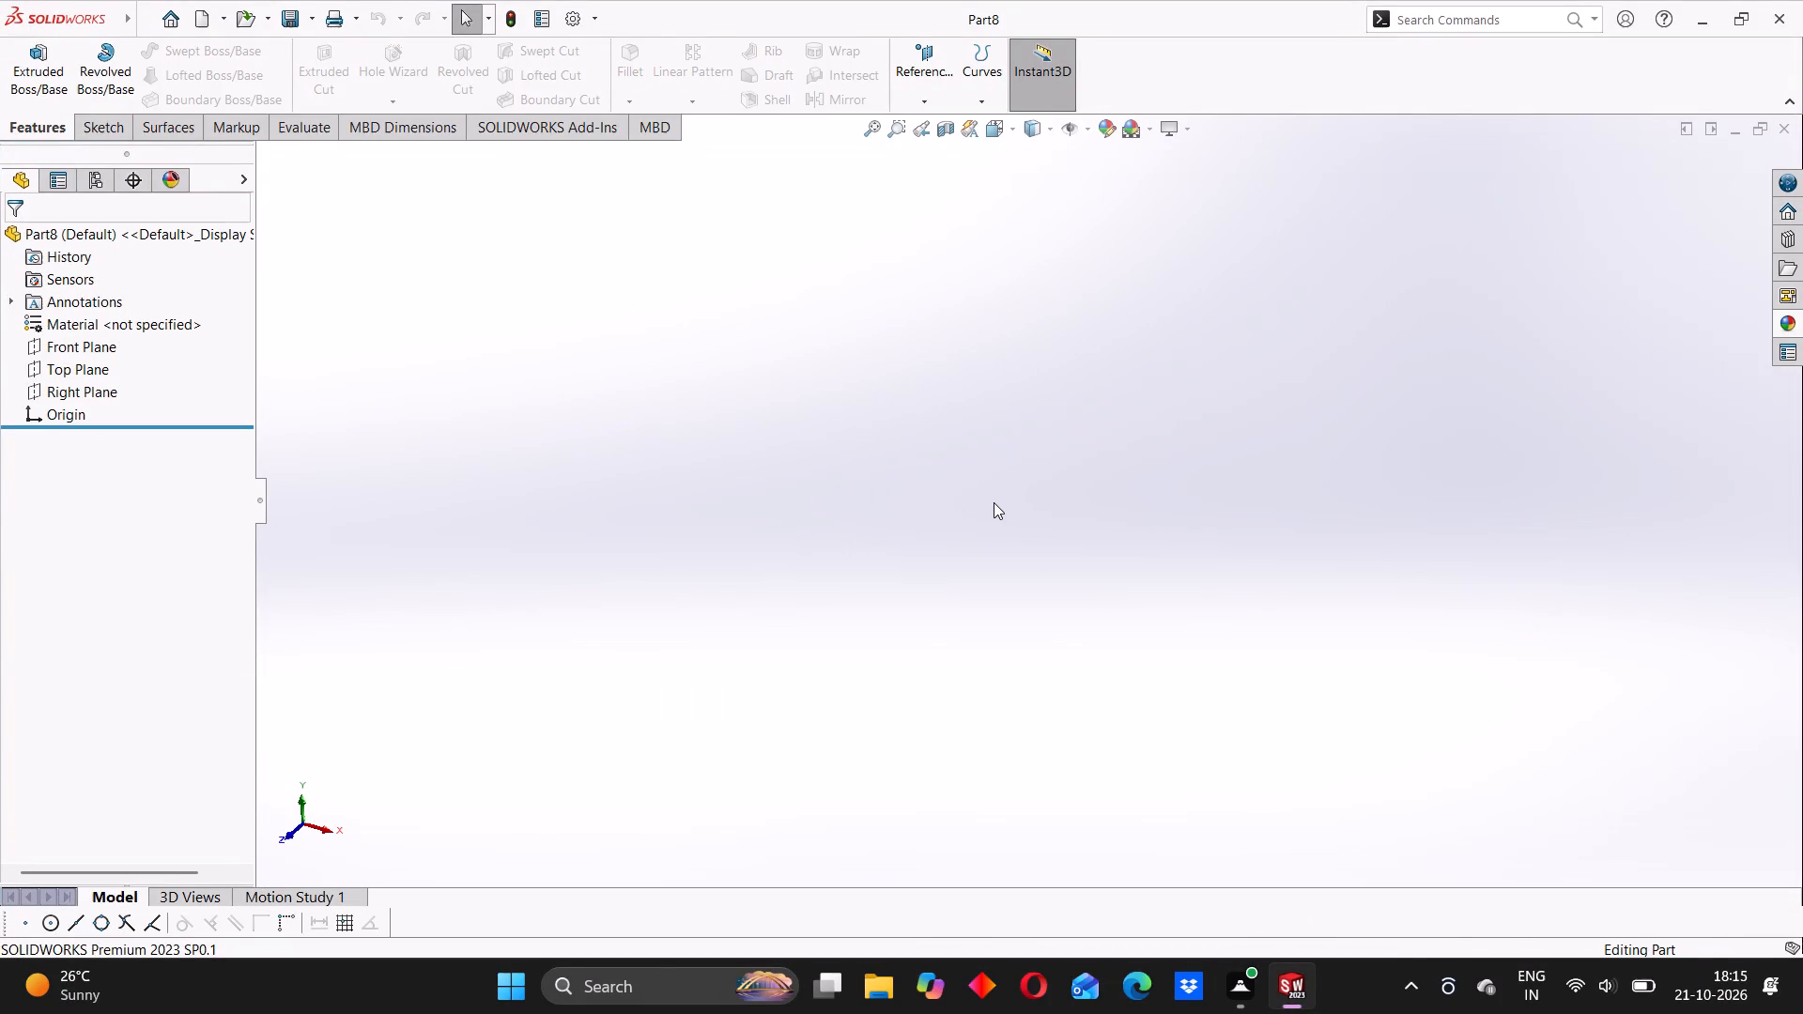
middle_click(870, 509)
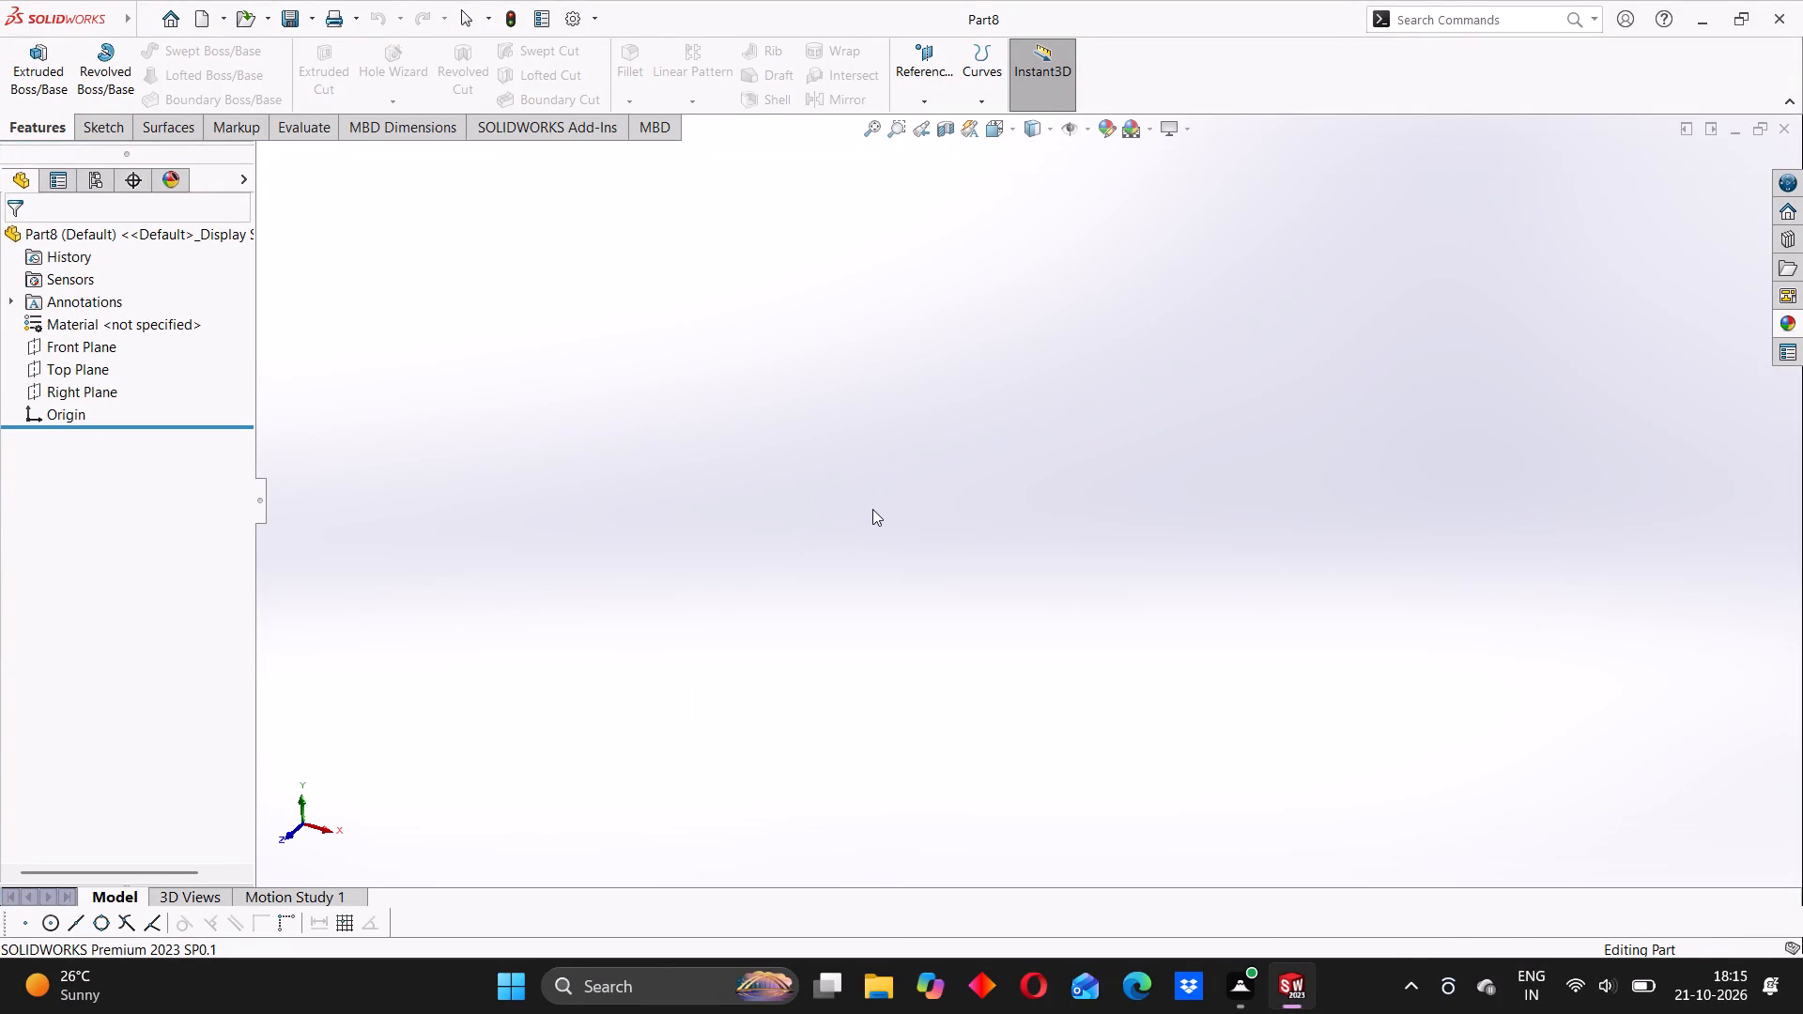
left_click(670, 454)
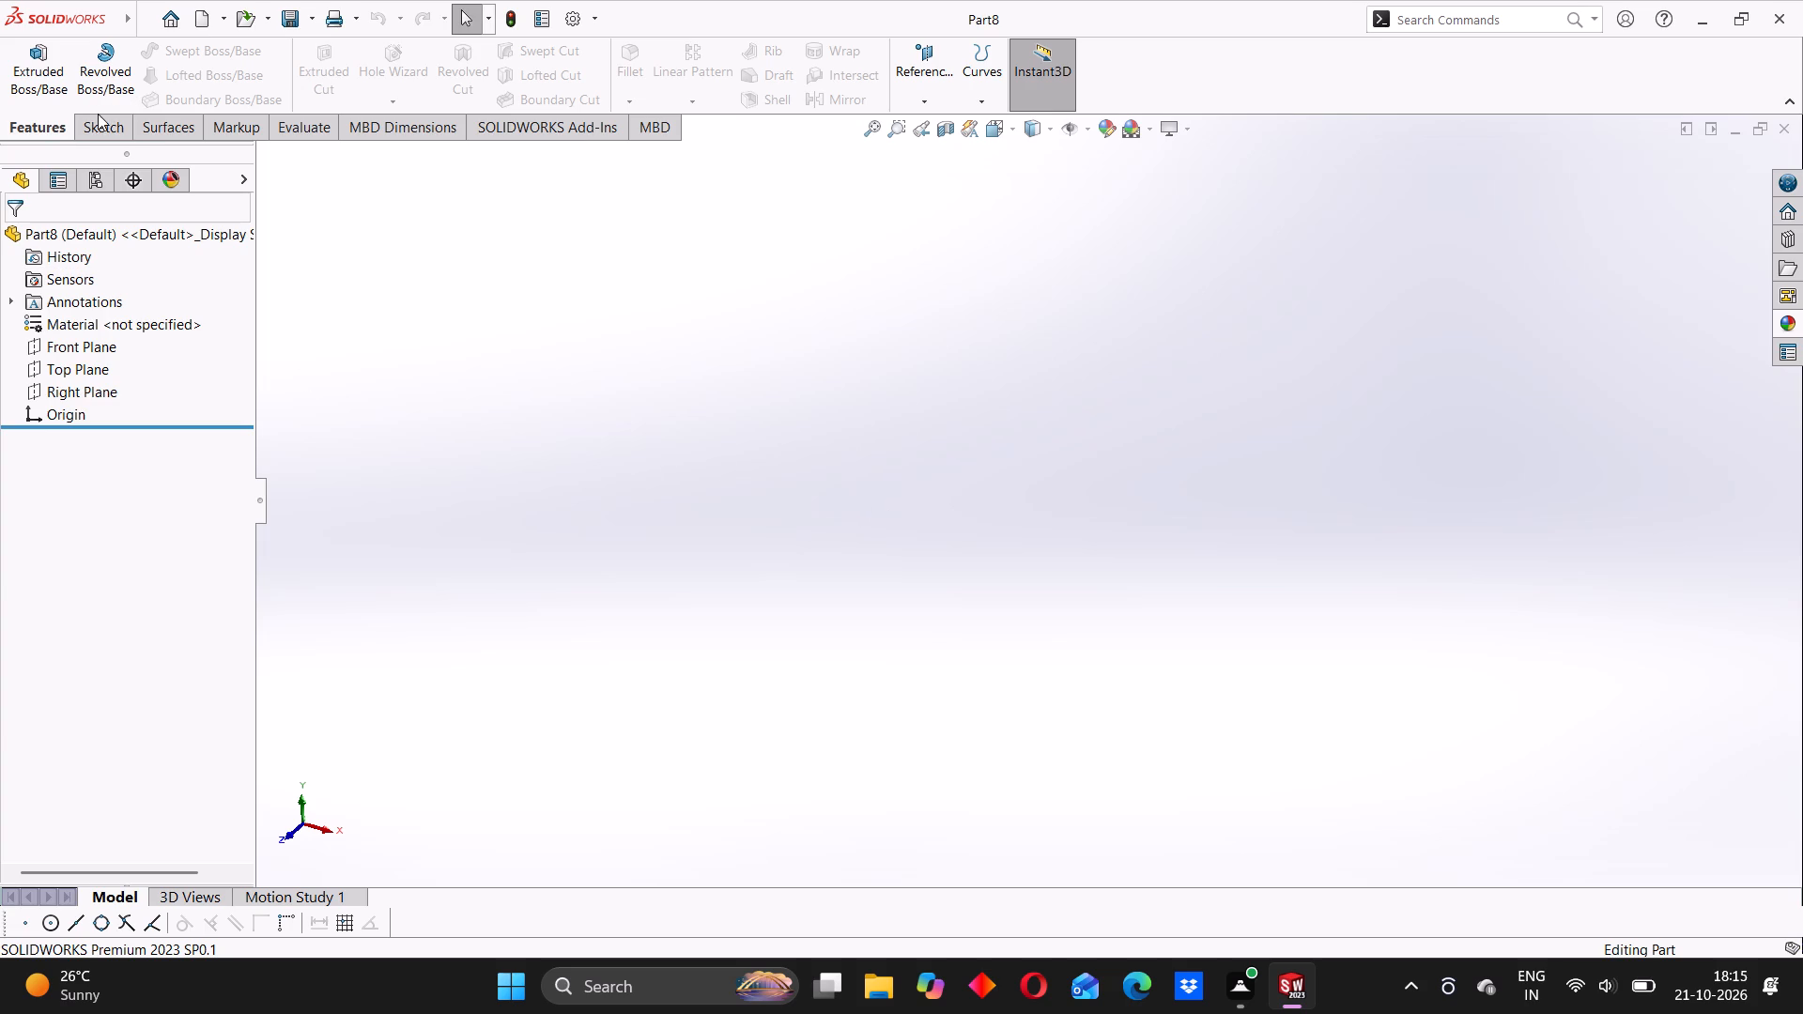
middle_click(565, 382)
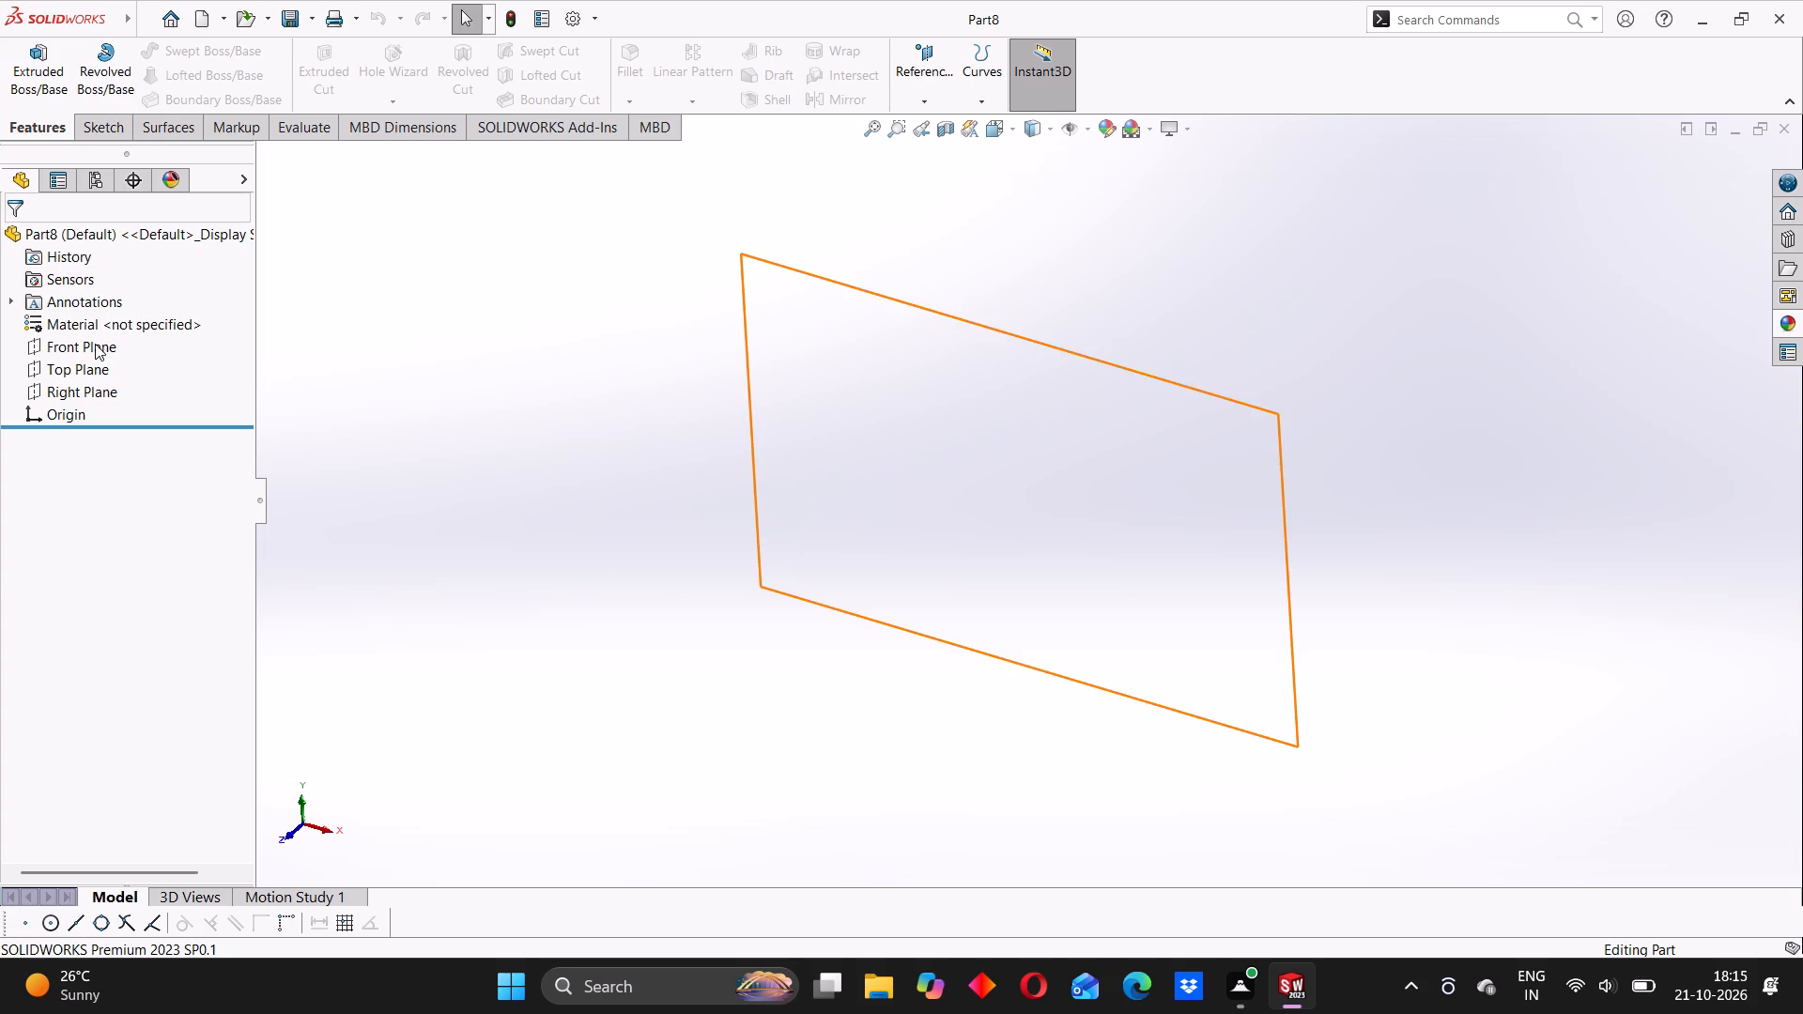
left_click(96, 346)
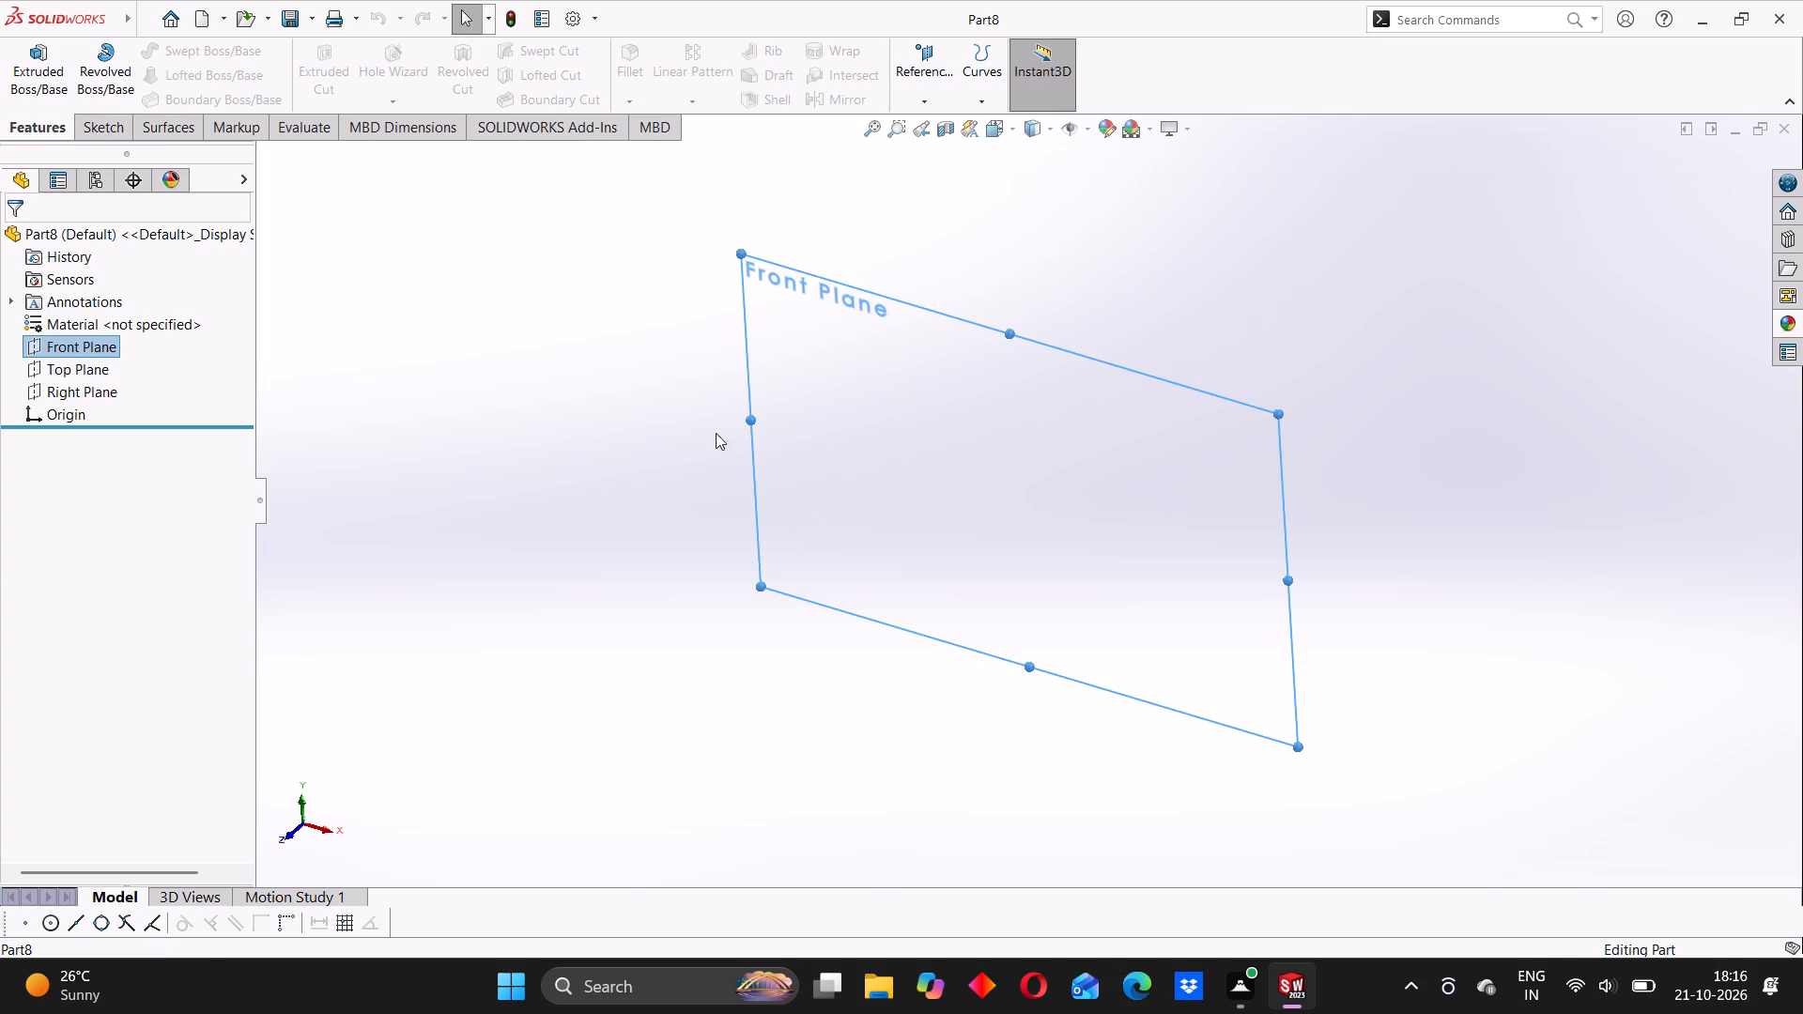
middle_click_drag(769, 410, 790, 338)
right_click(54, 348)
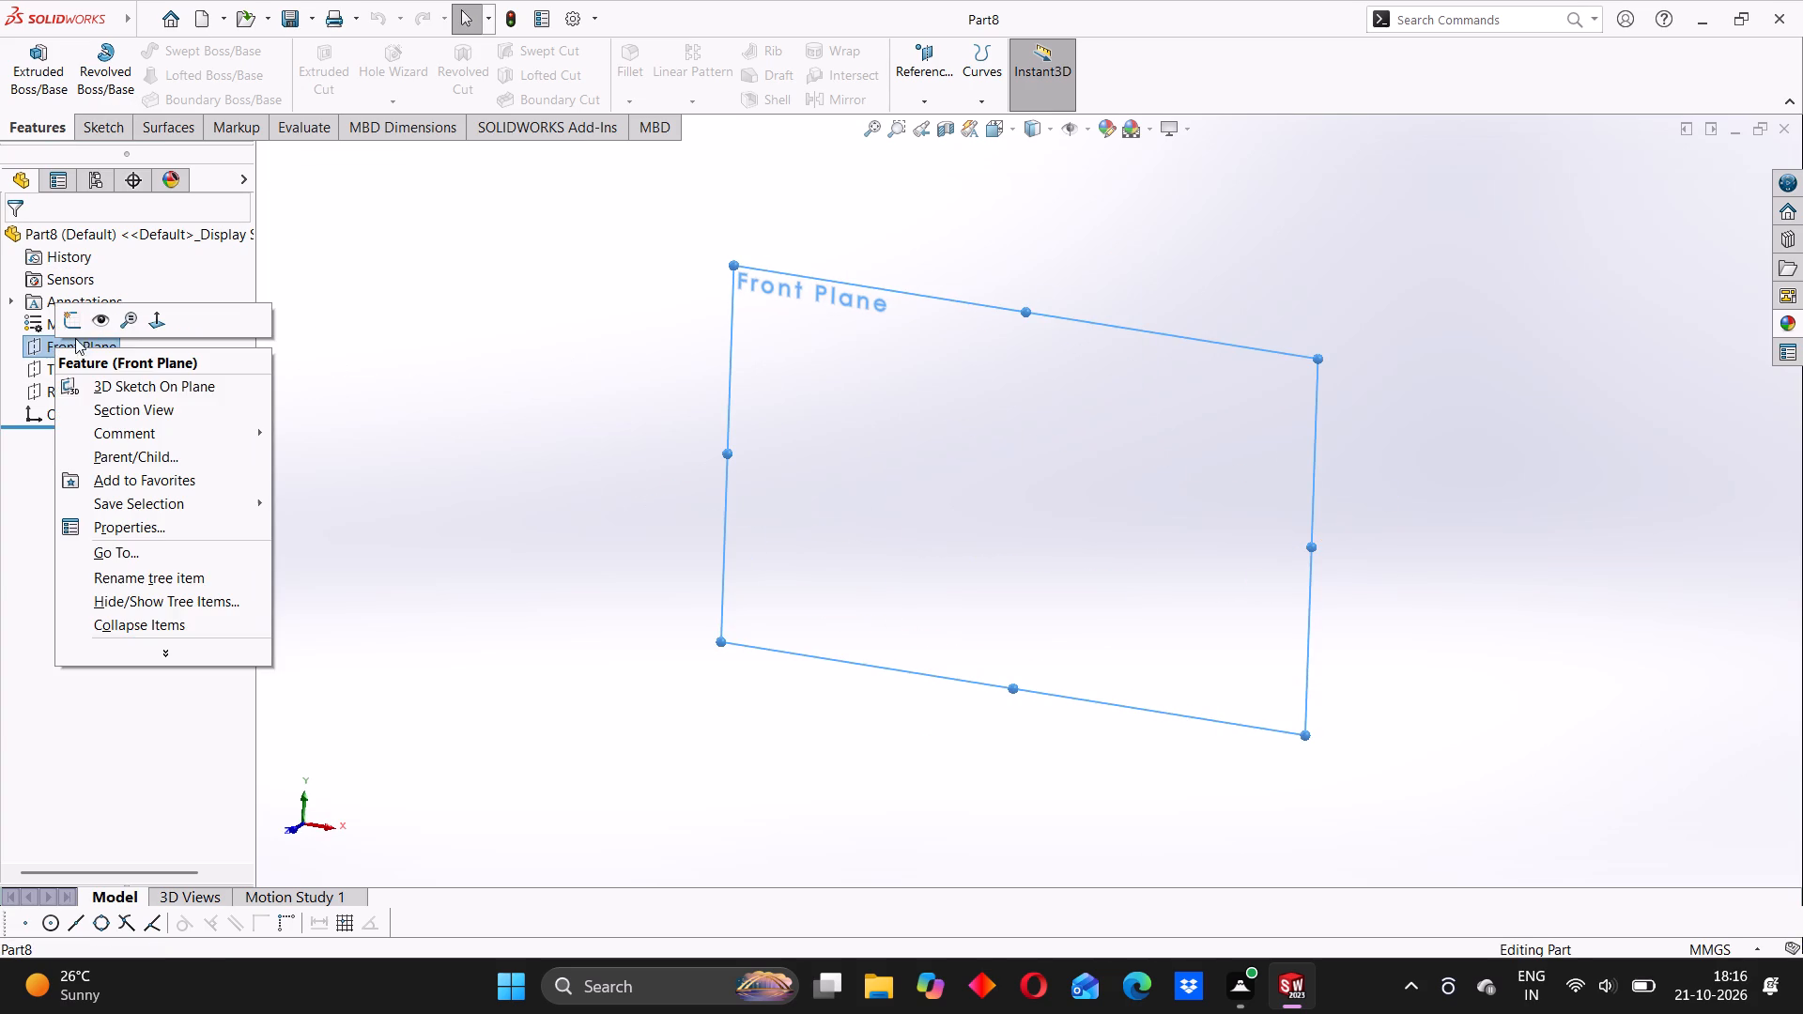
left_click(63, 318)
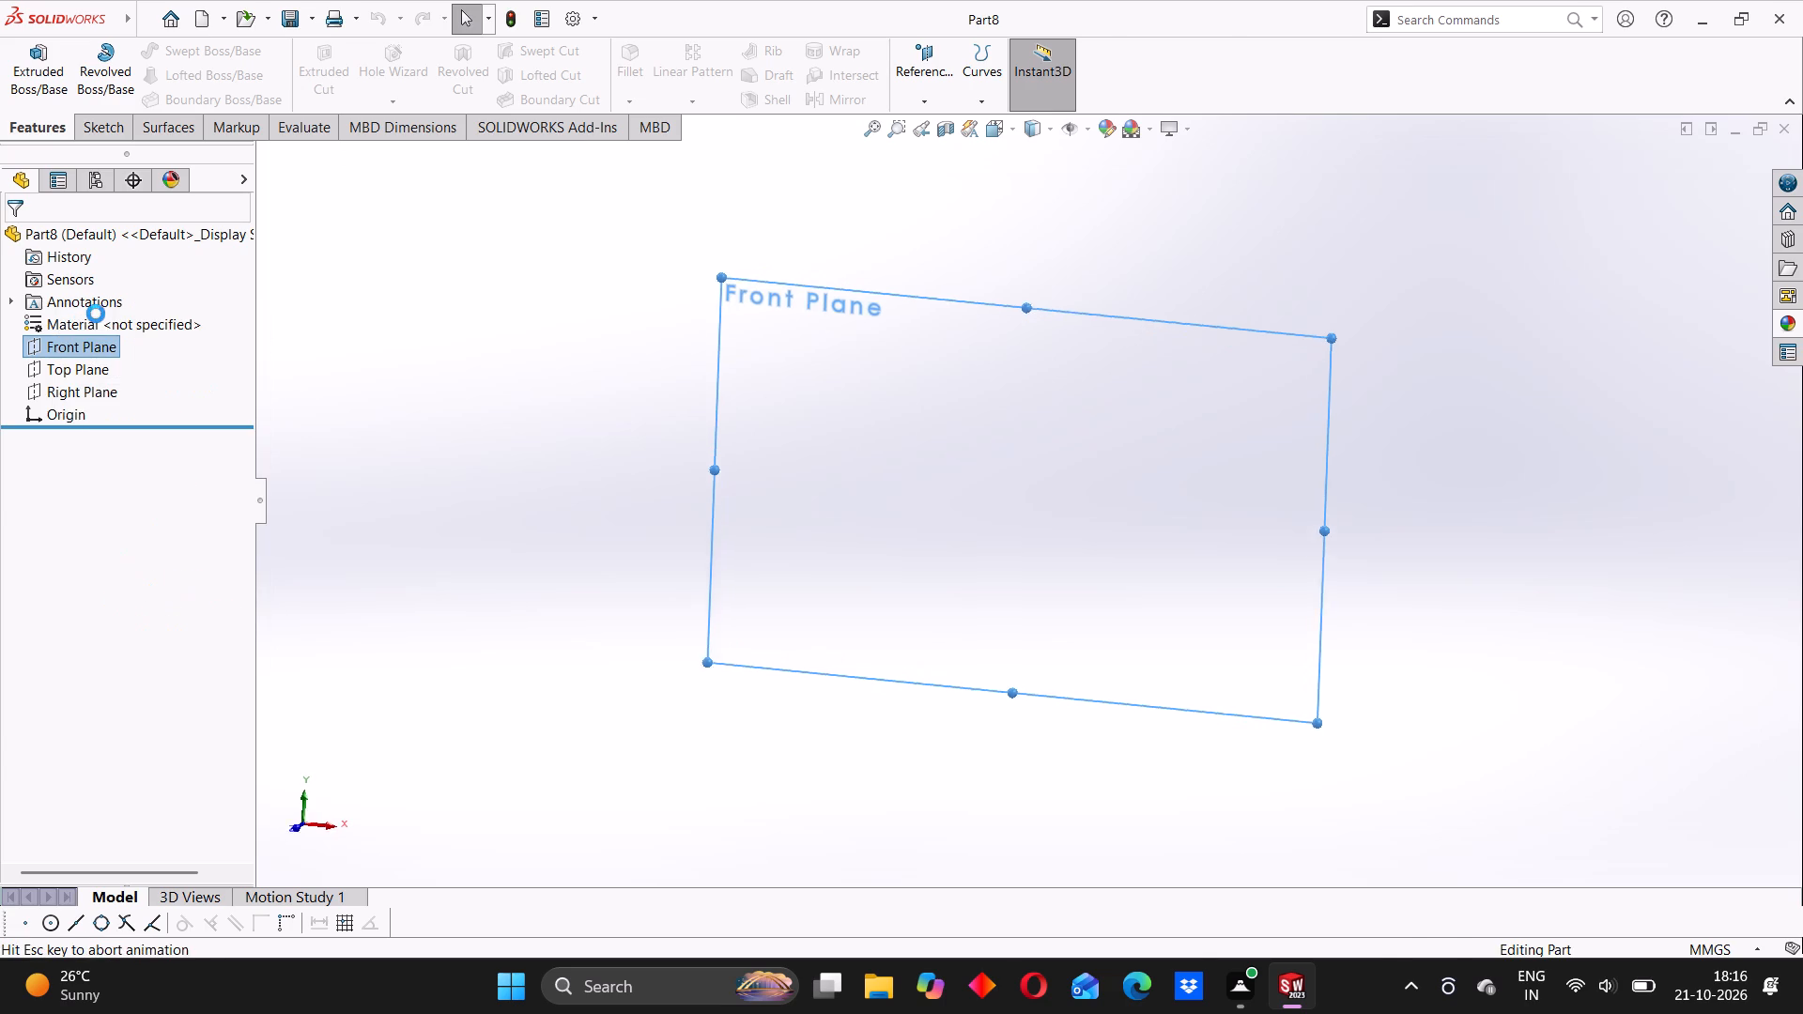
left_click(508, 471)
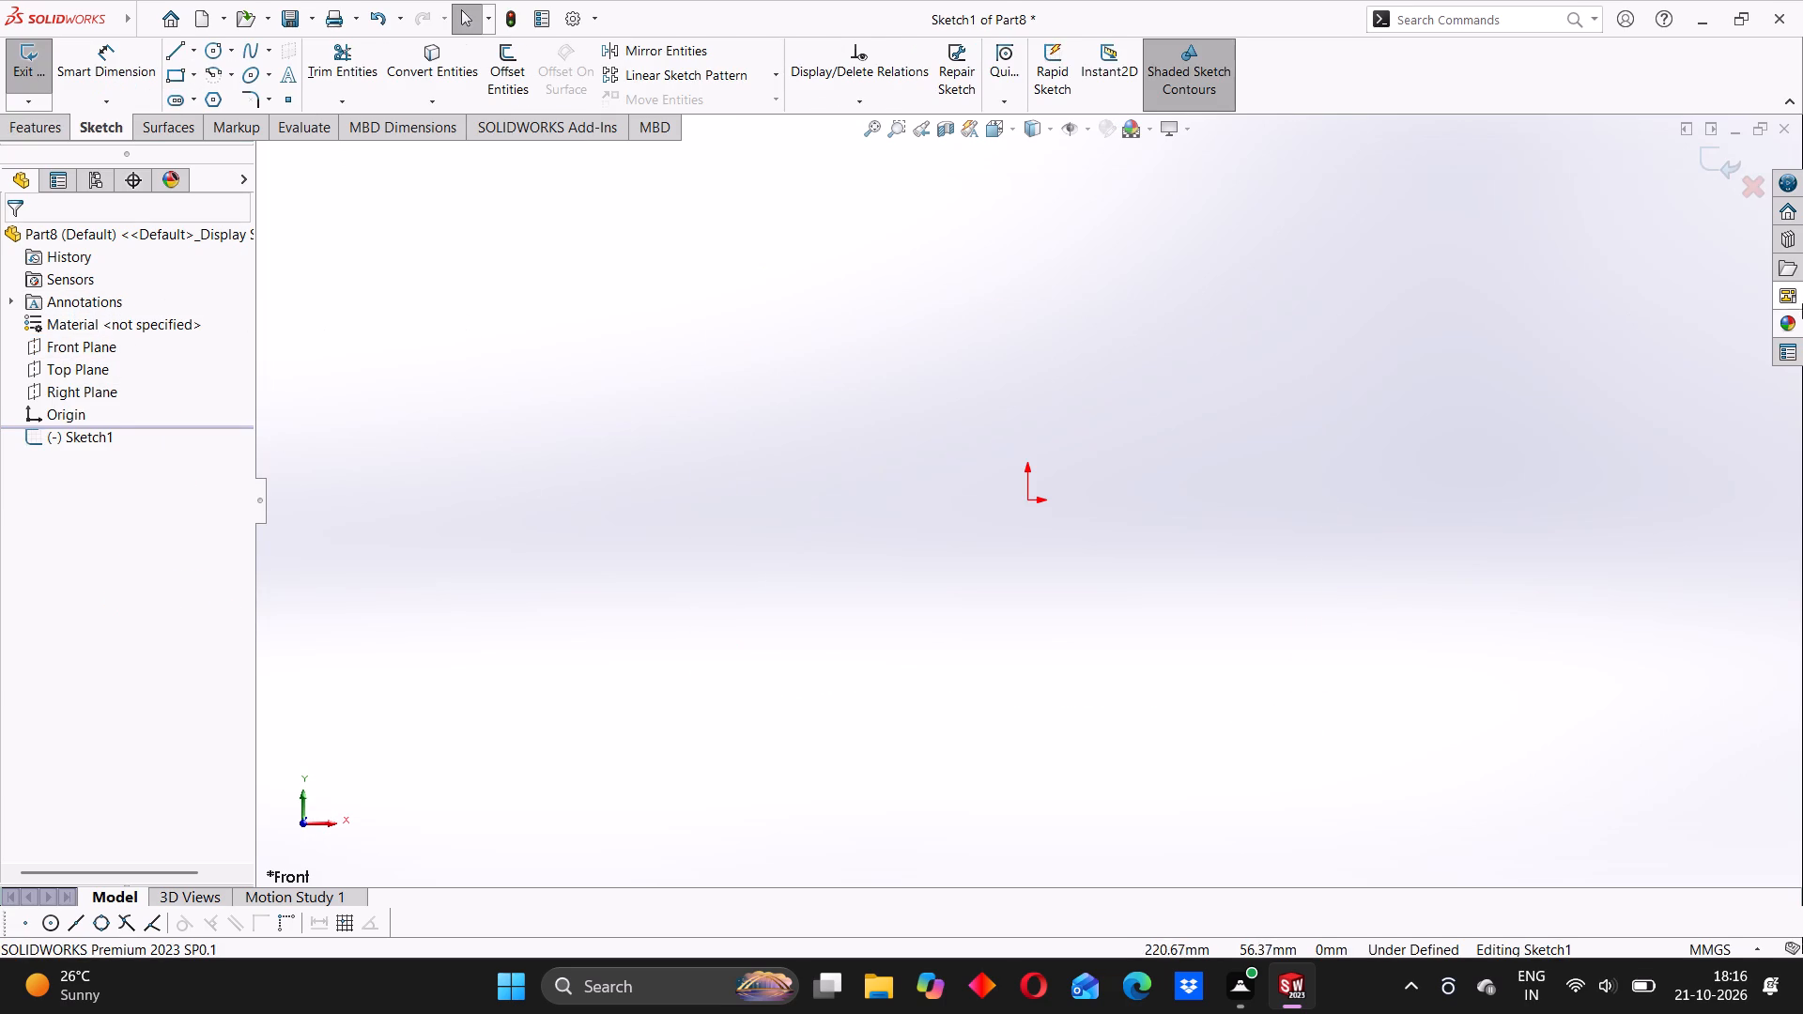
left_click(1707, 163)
Sketch a circle about 36 mm in diameter on the Top Plane, centred on the origin.
left_click(75, 370)
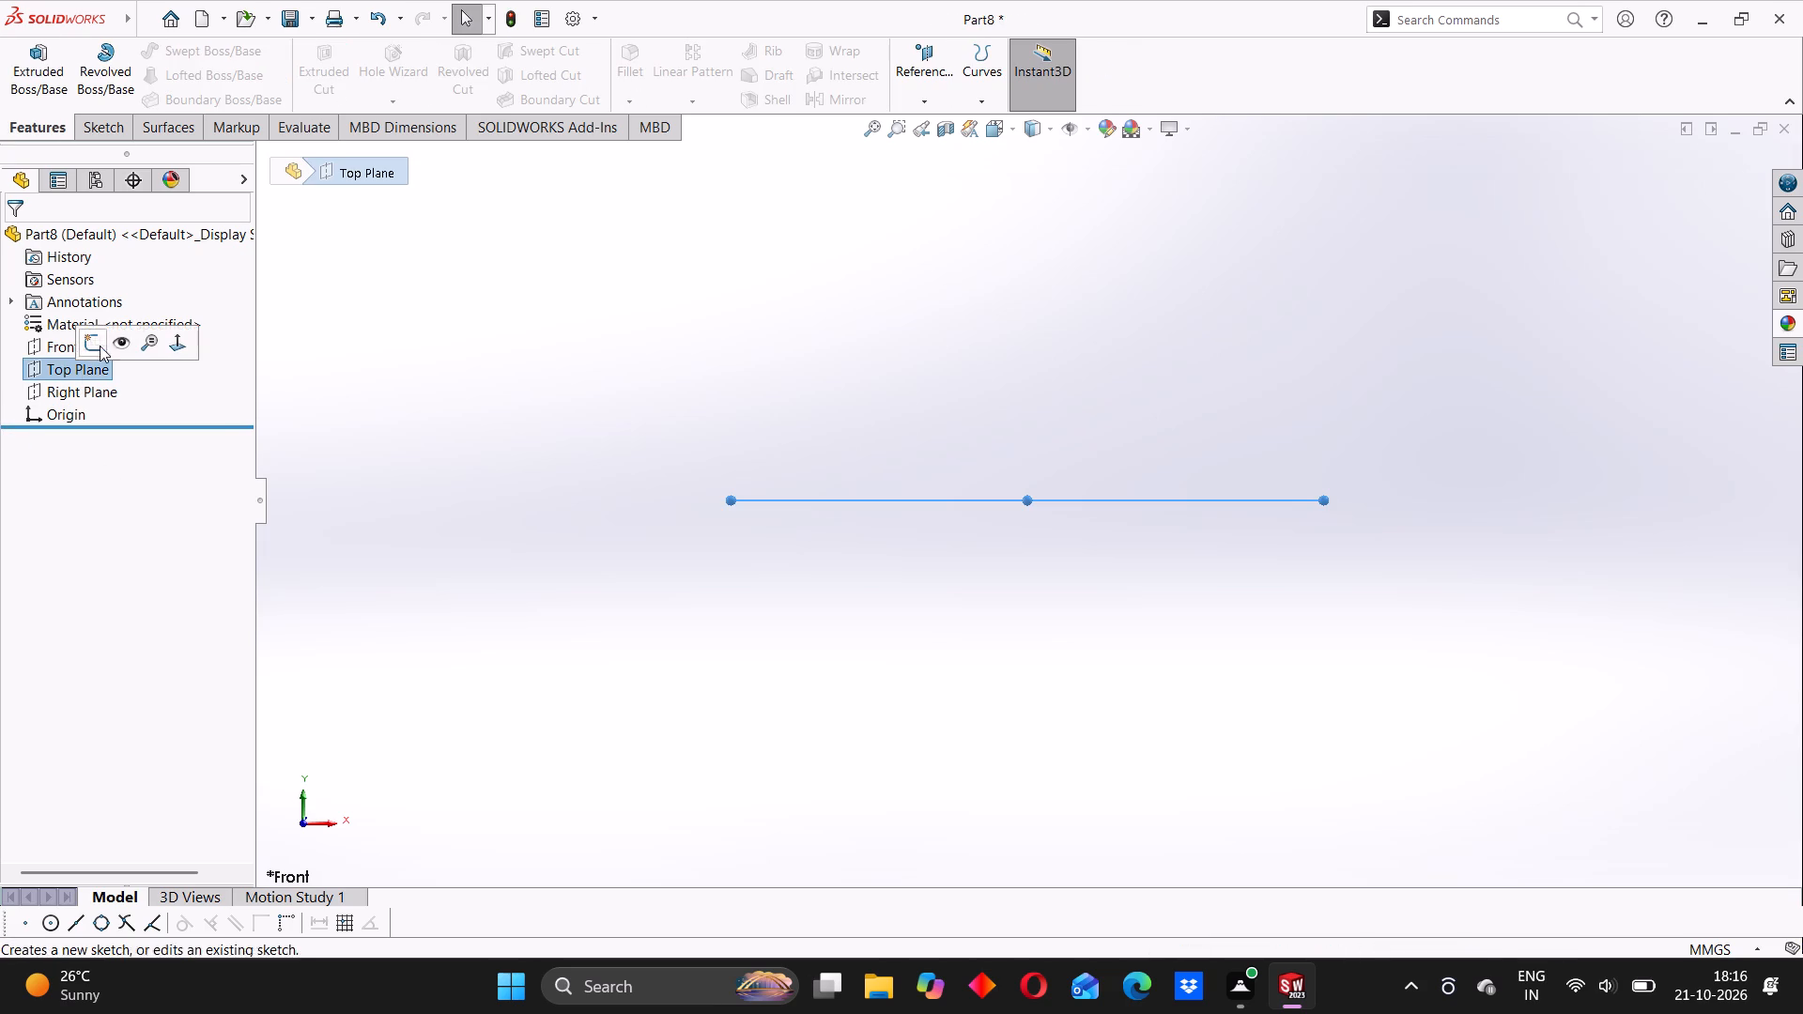
left_click(92, 342)
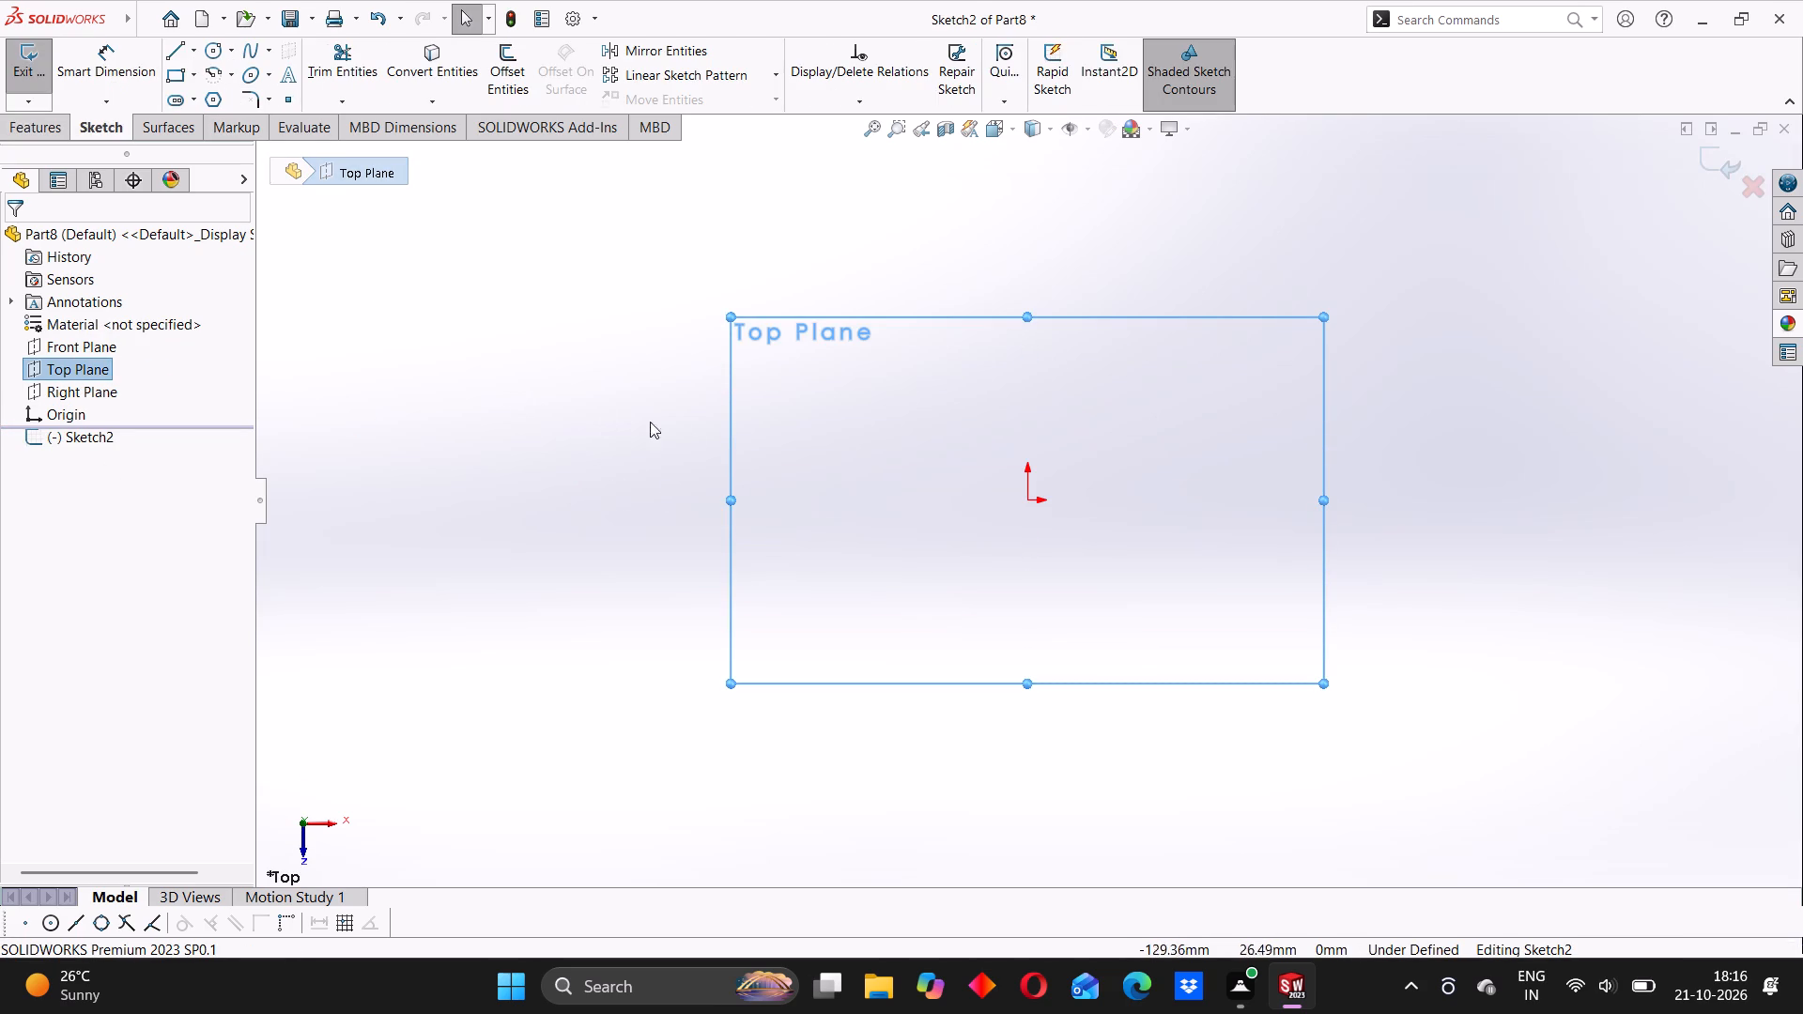
left_click(674, 455)
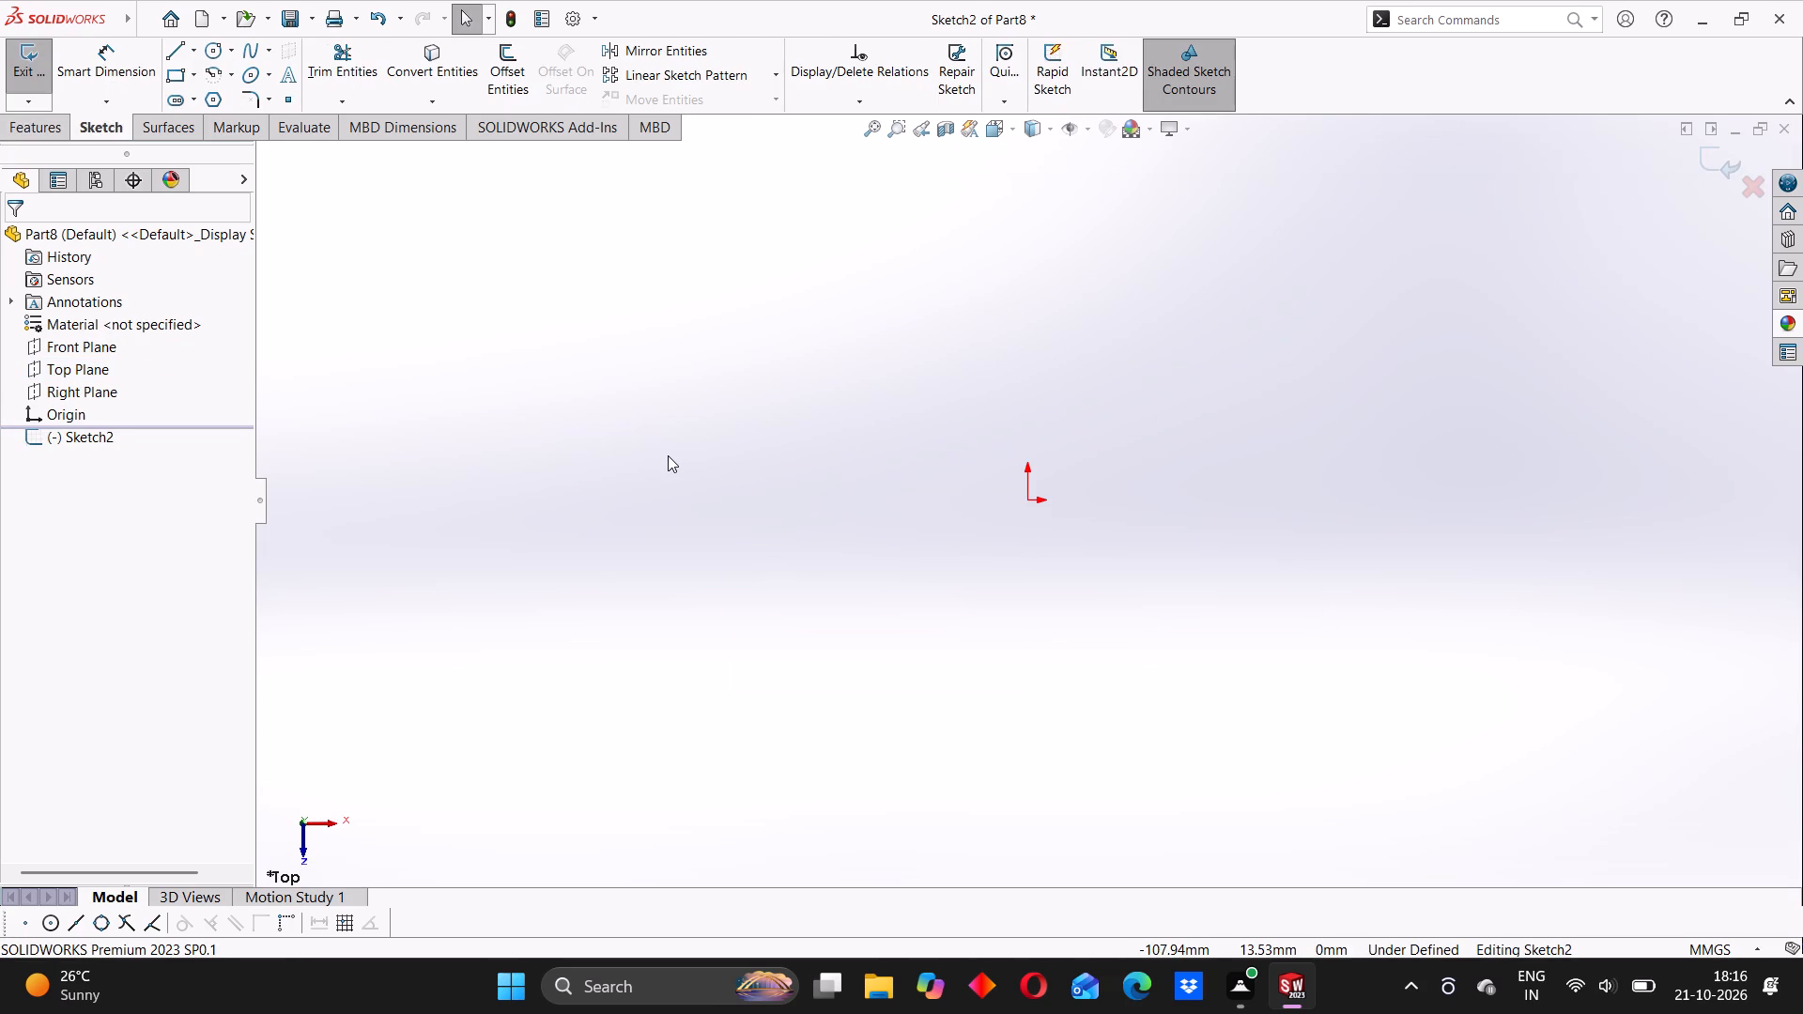
scroll(852, 469, "down", 1)
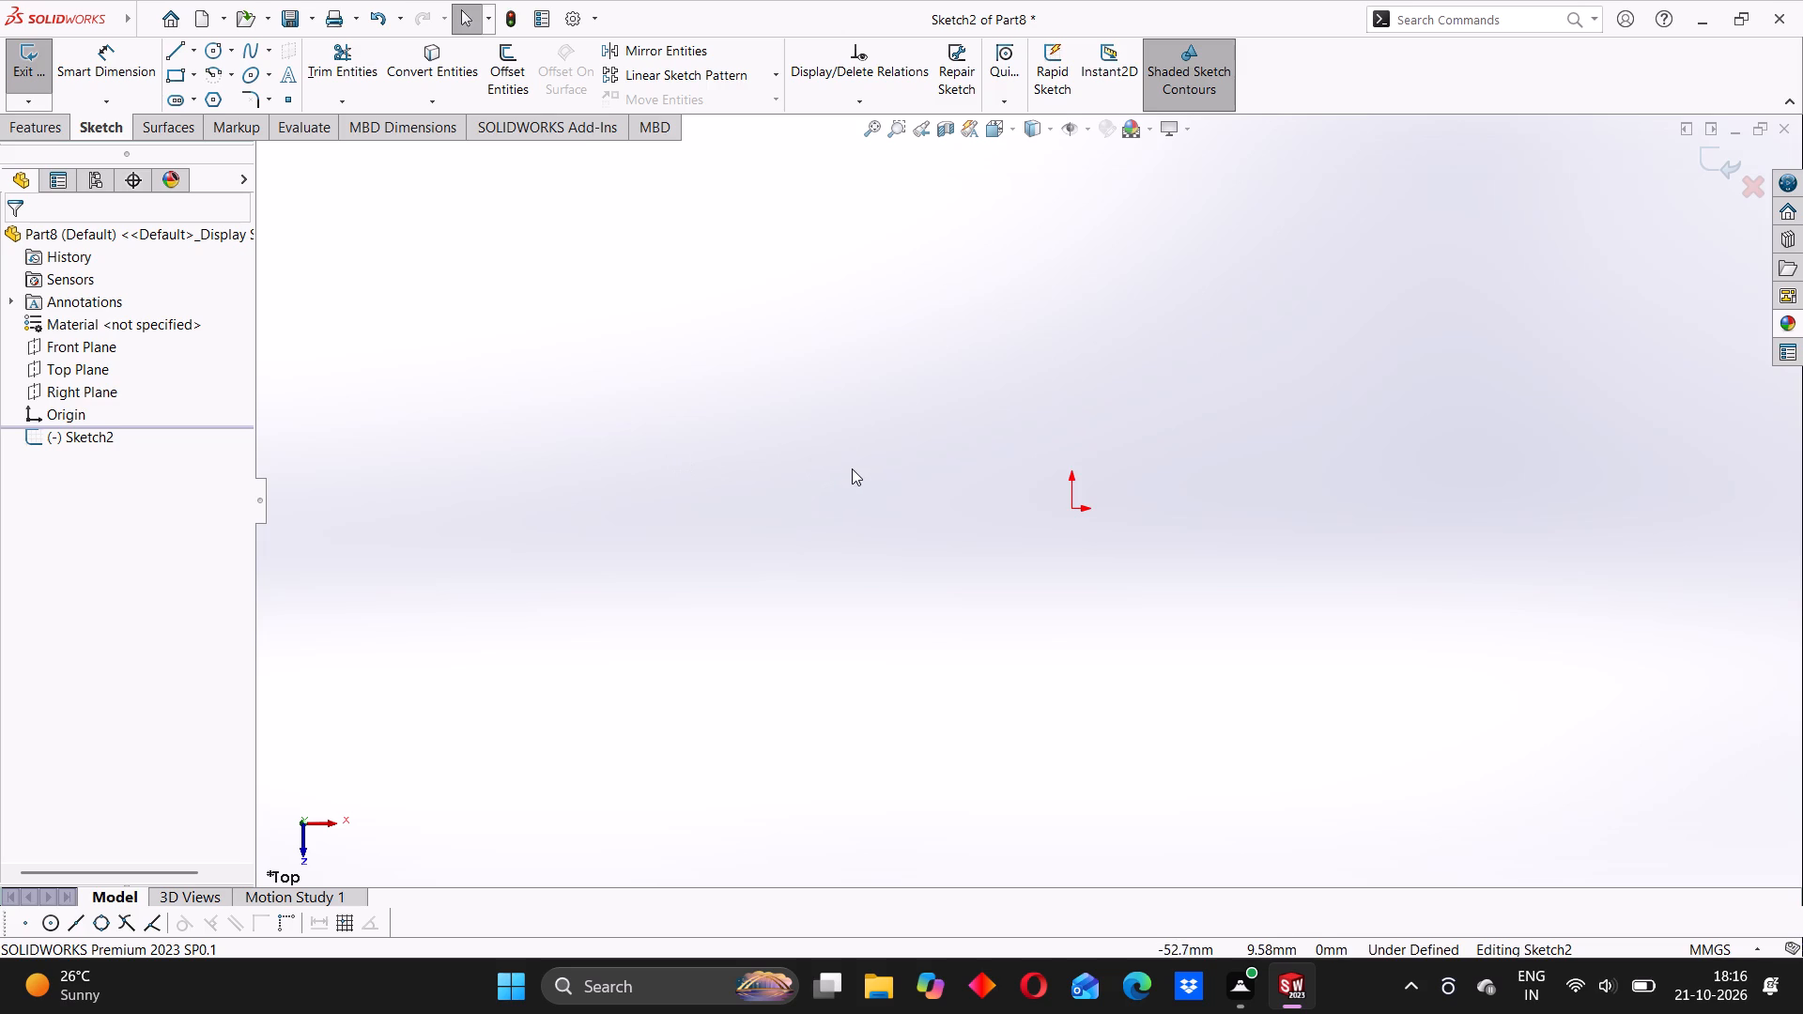
middle_click(852, 469)
scroll(861, 471, "down", 1)
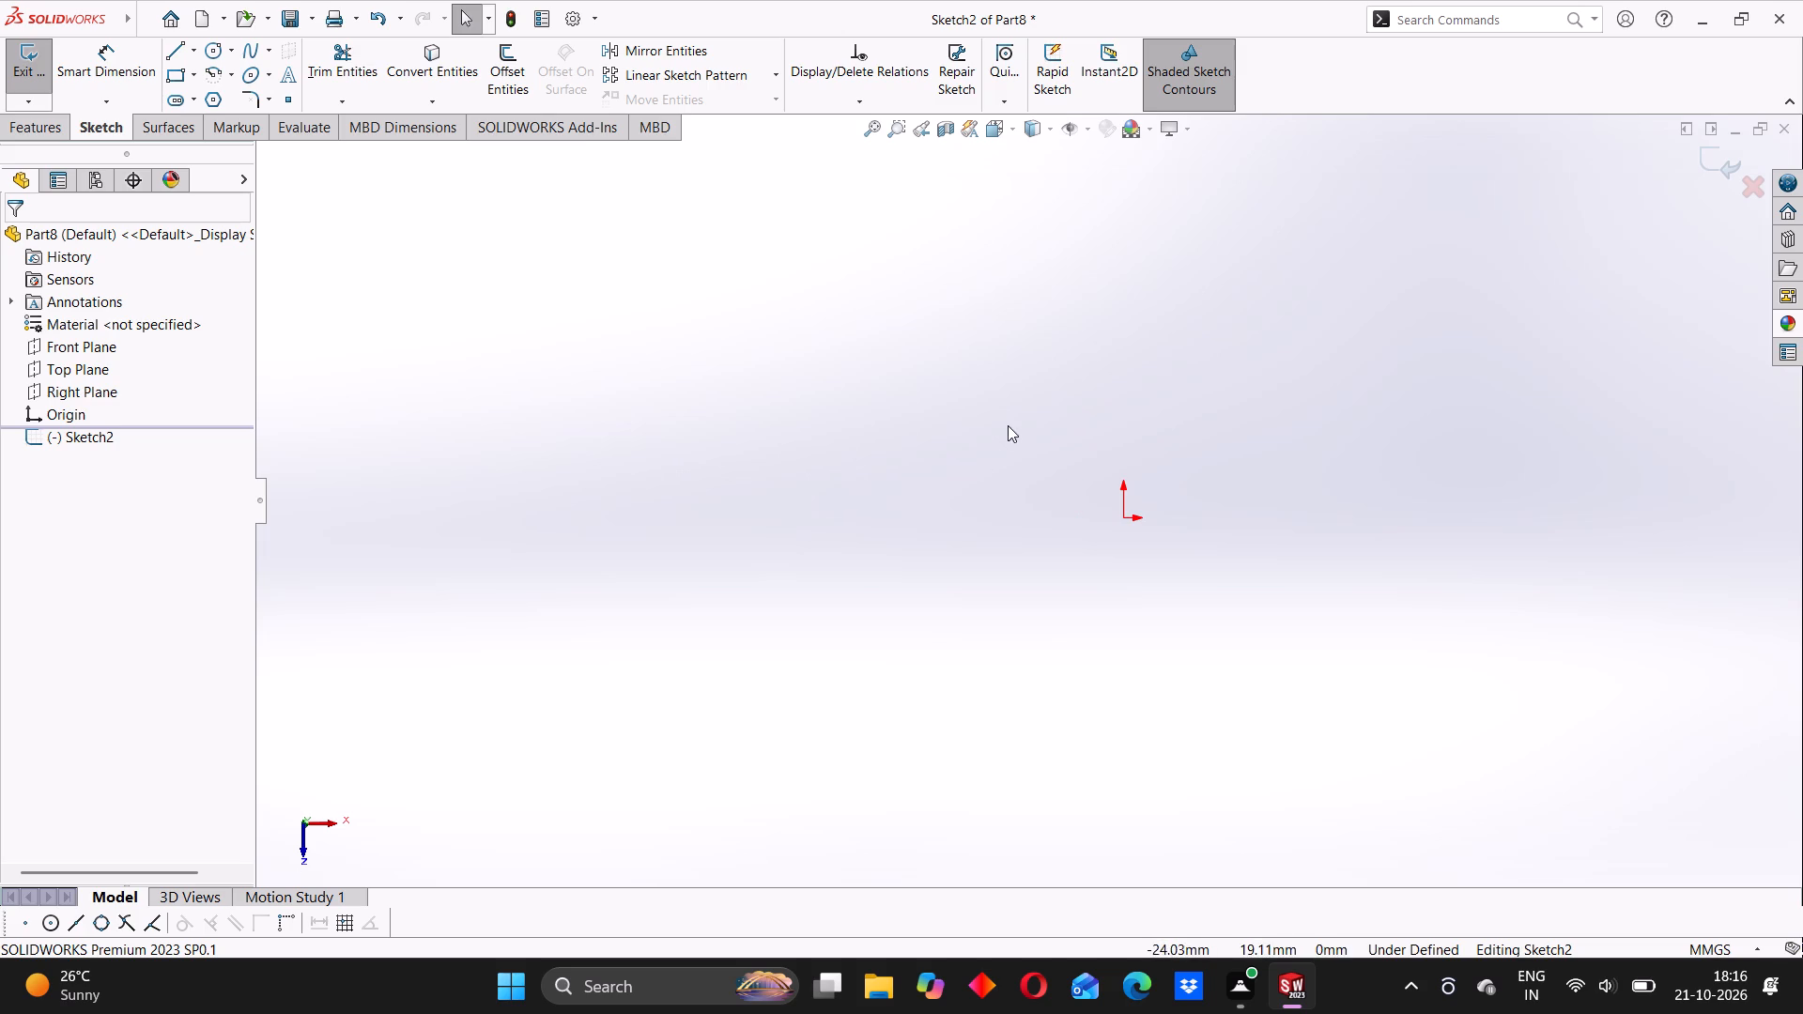
scroll(1260, 556, "up", 1)
scroll(1151, 511, "down", 4)
scroll(1042, 515, "down", 5)
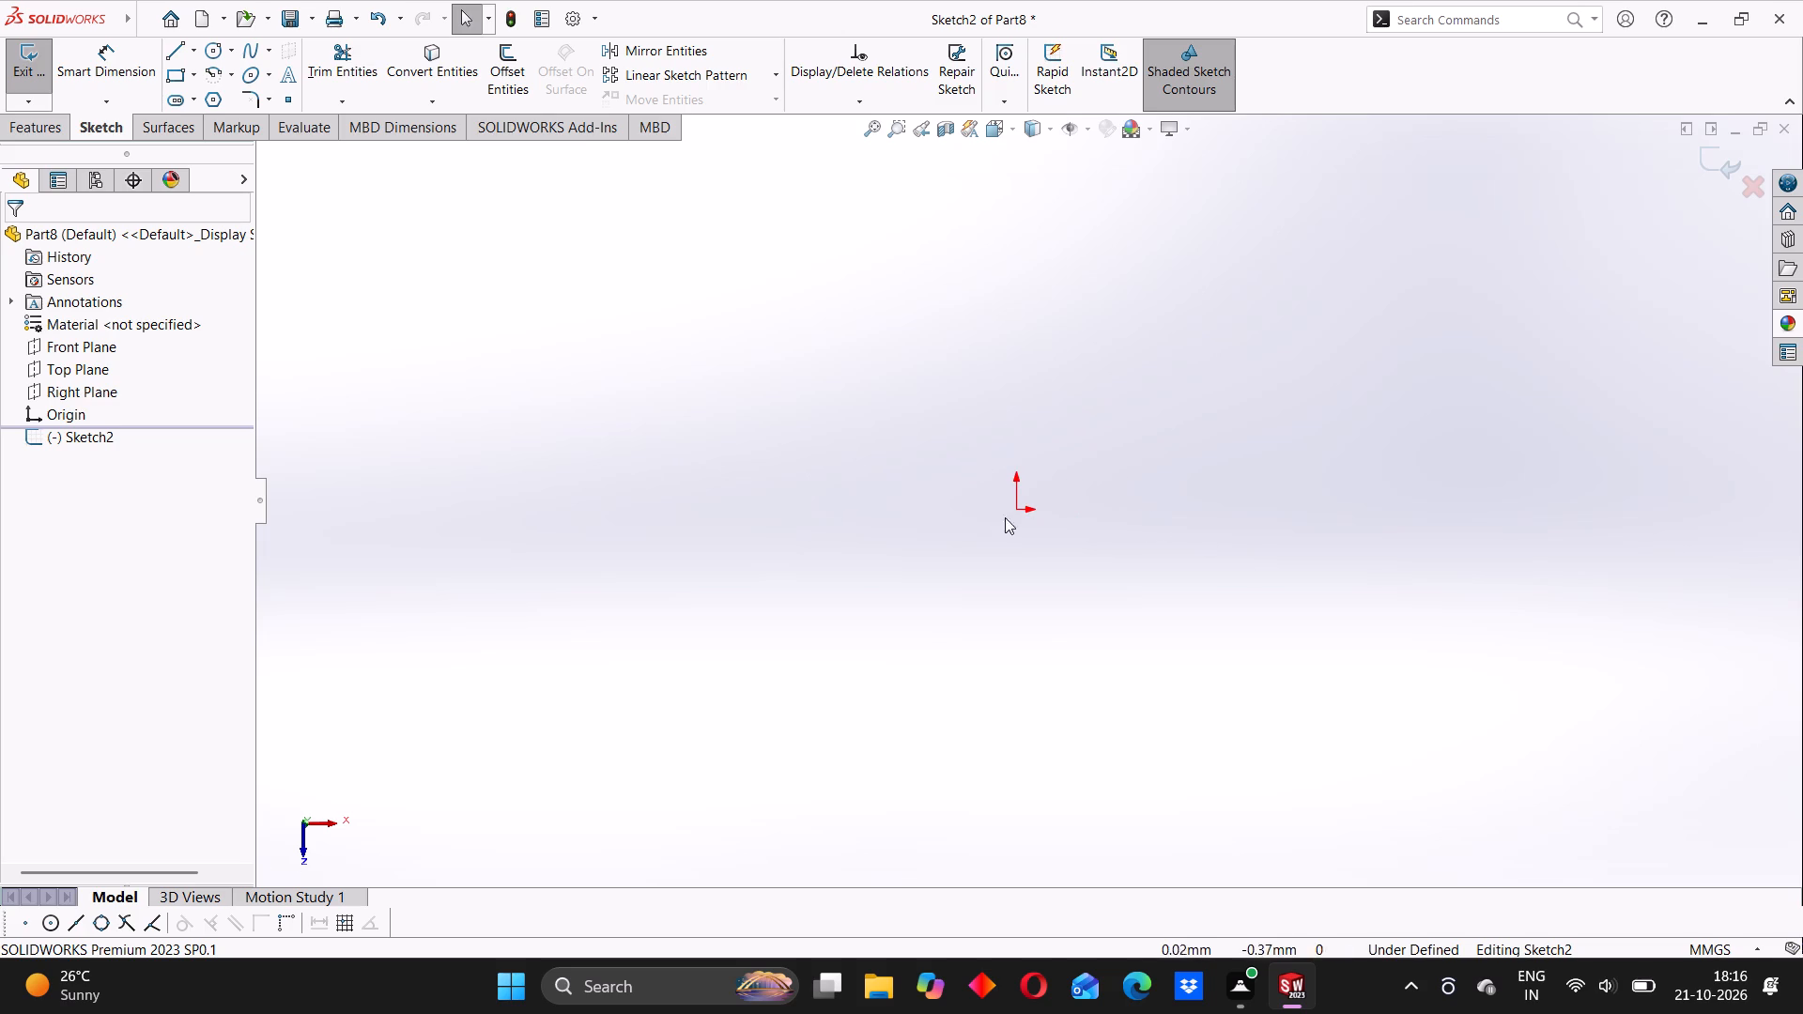
left_click(862, 457)
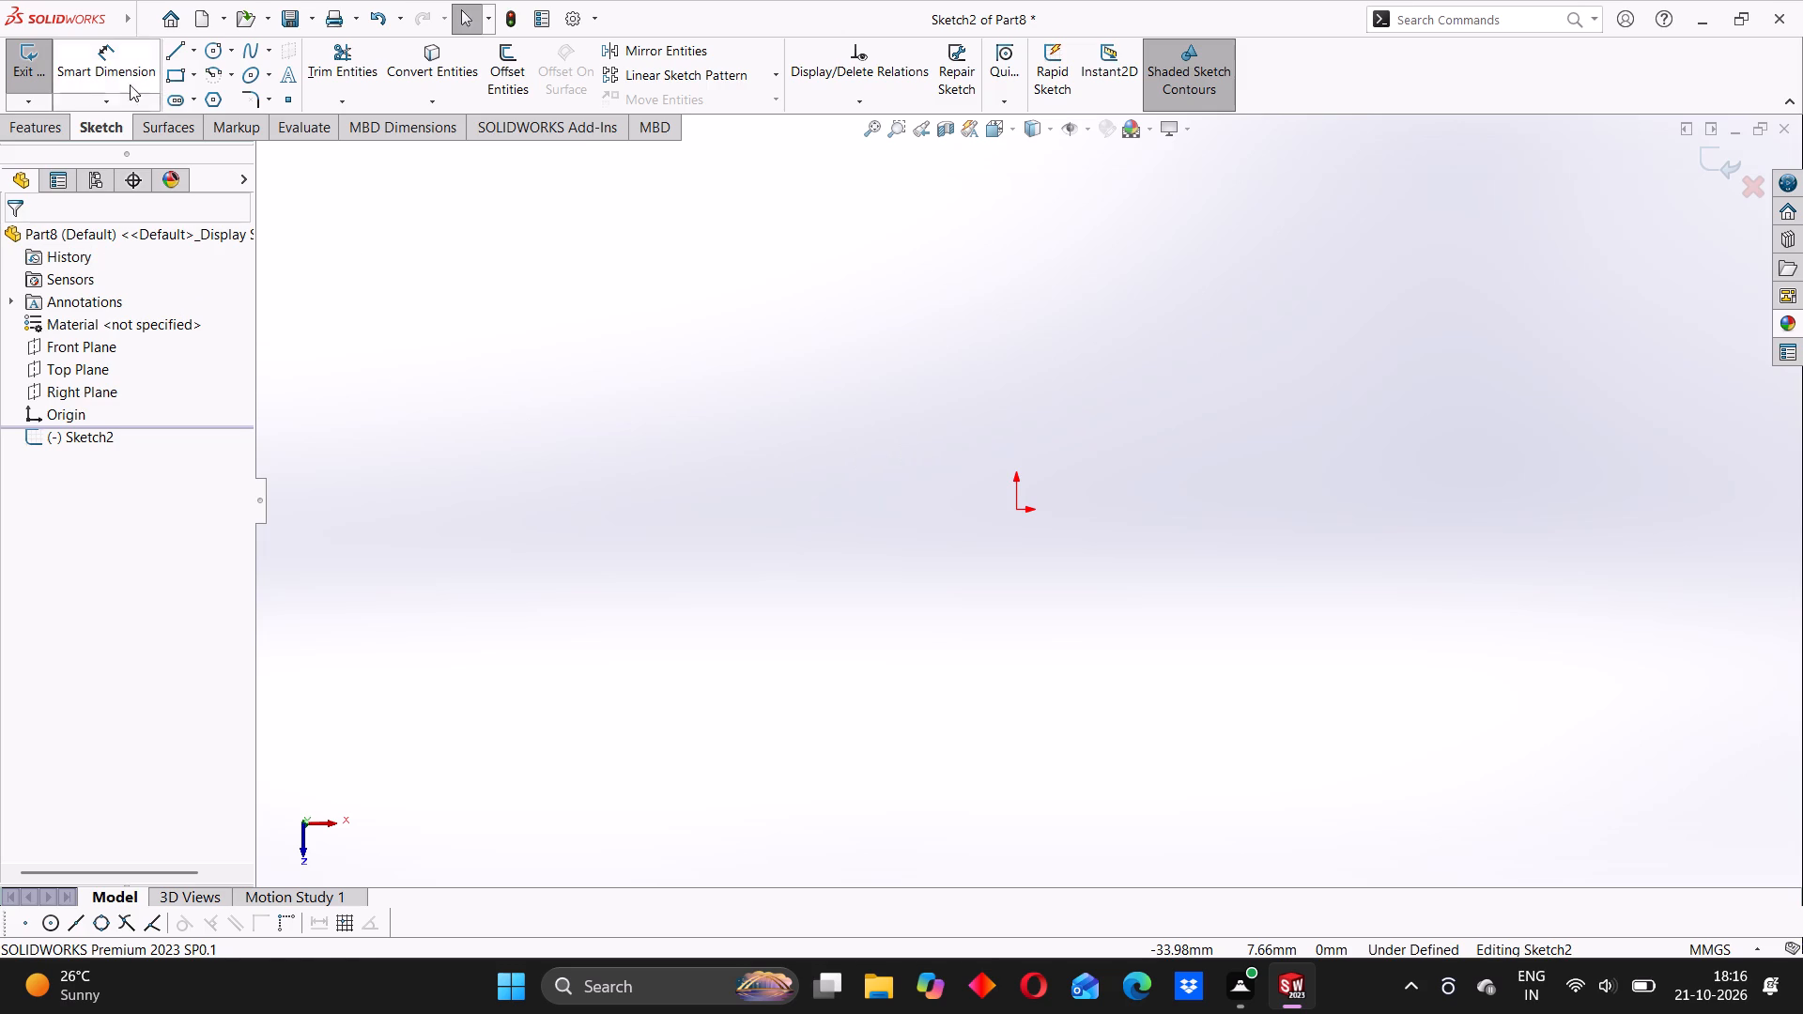
left_click(114, 63)
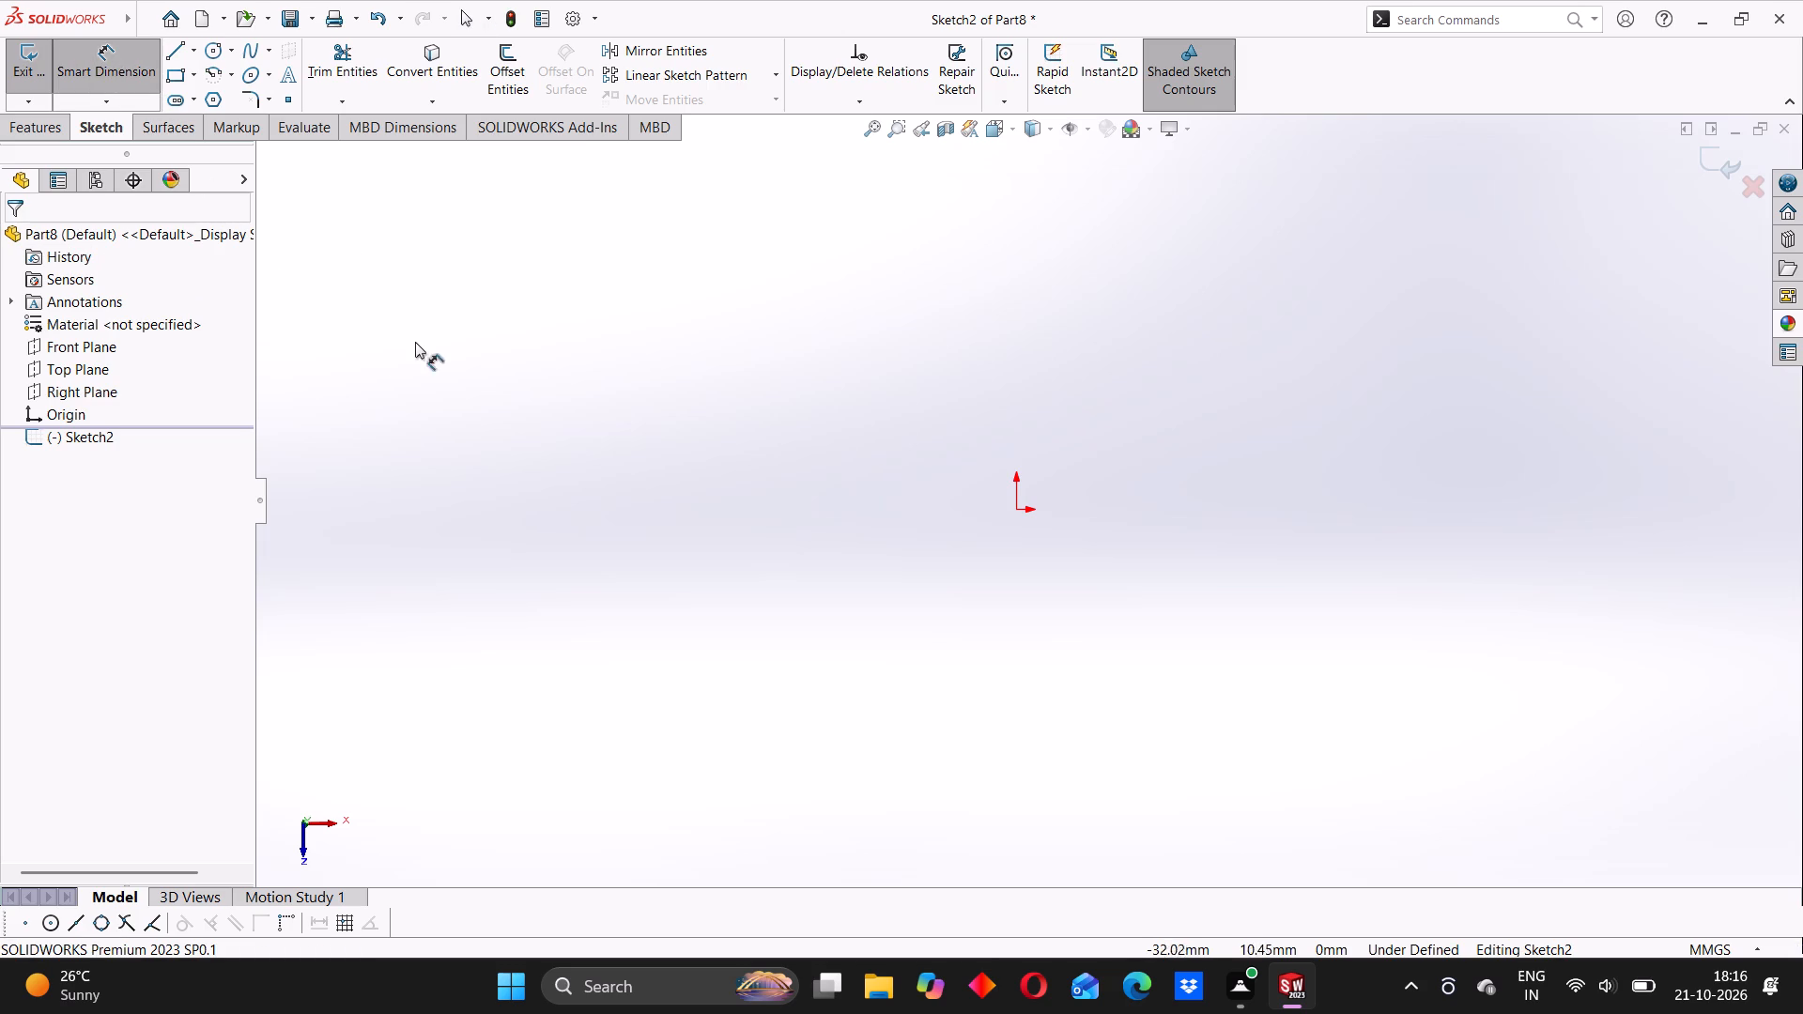
left_click(1015, 508)
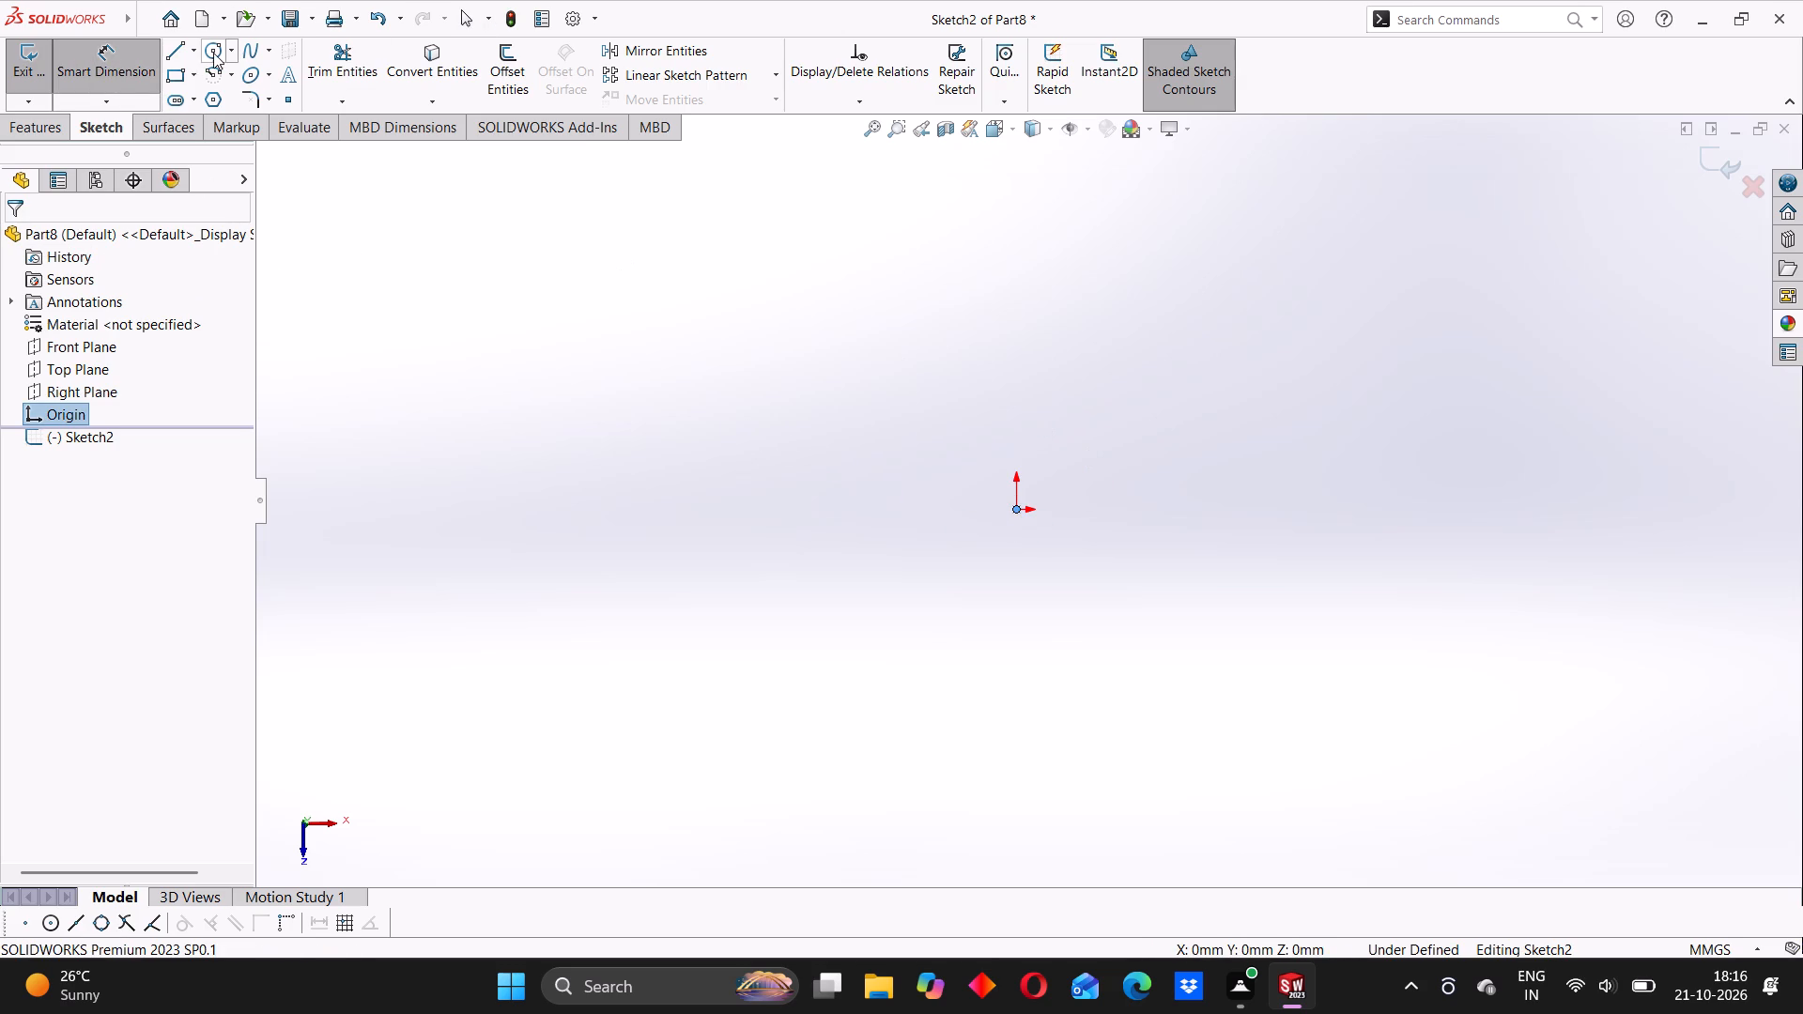
left_click(213, 52)
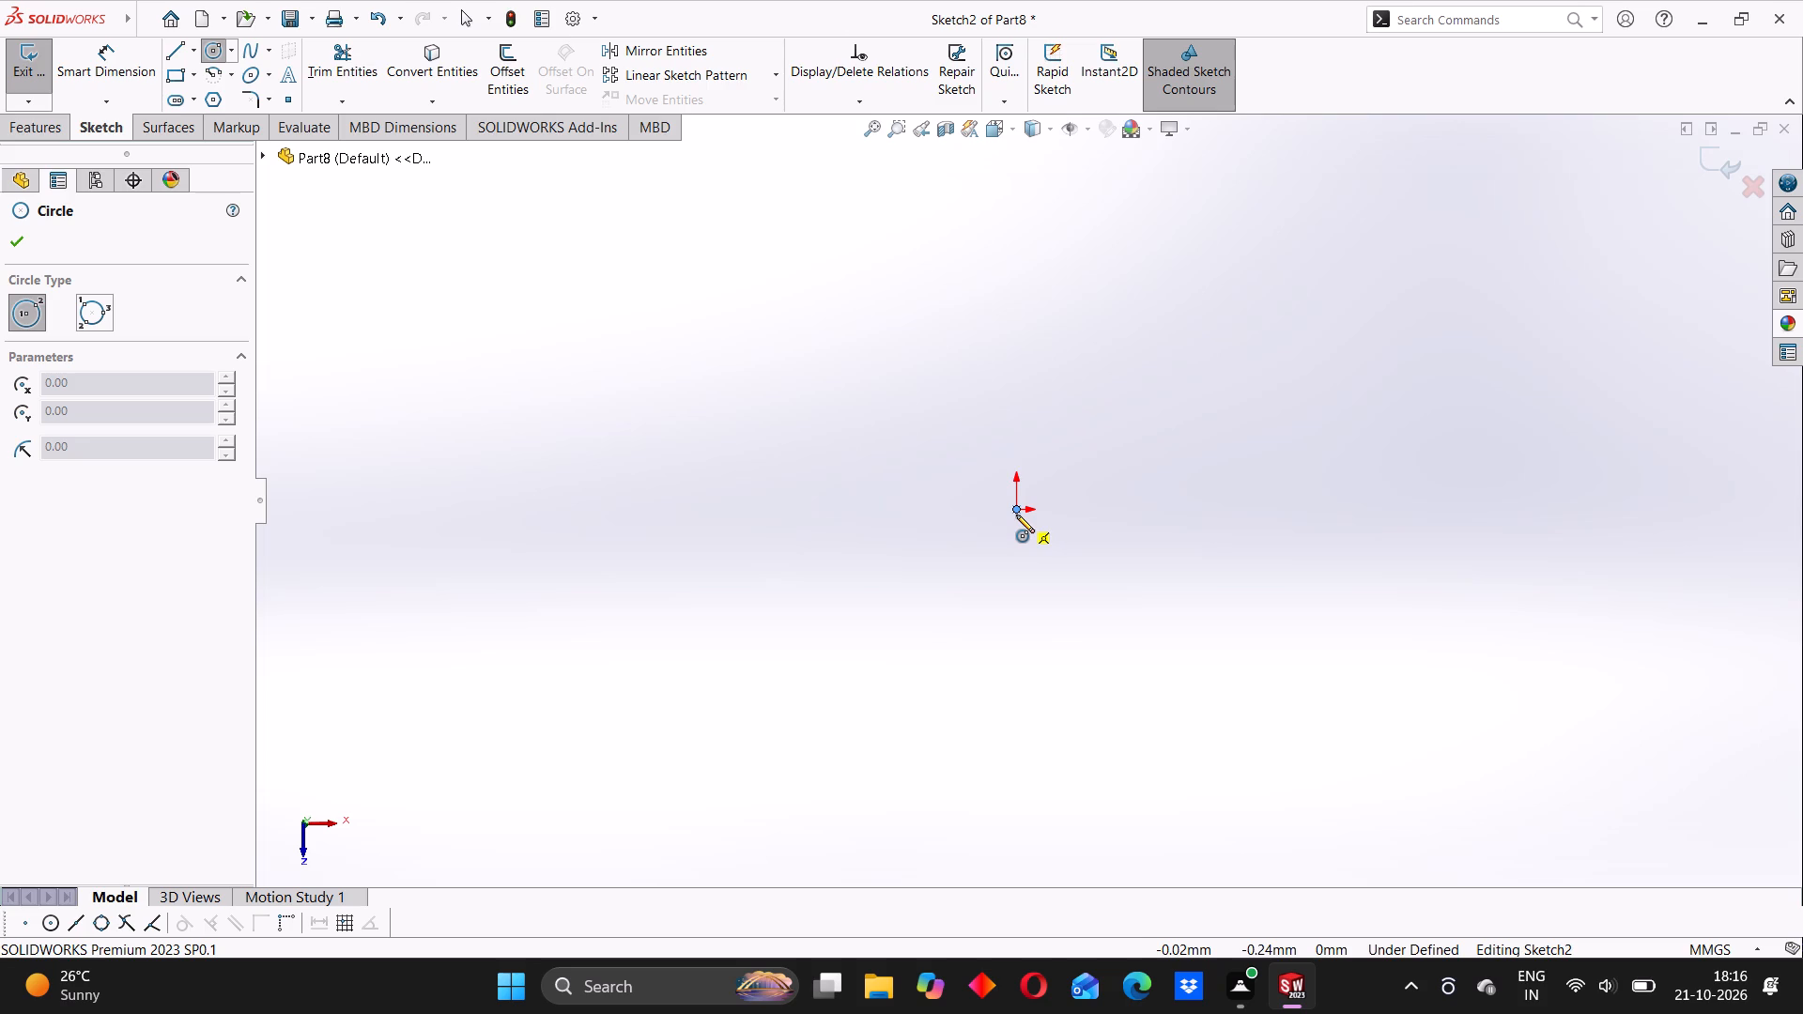
left_click(1014, 510)
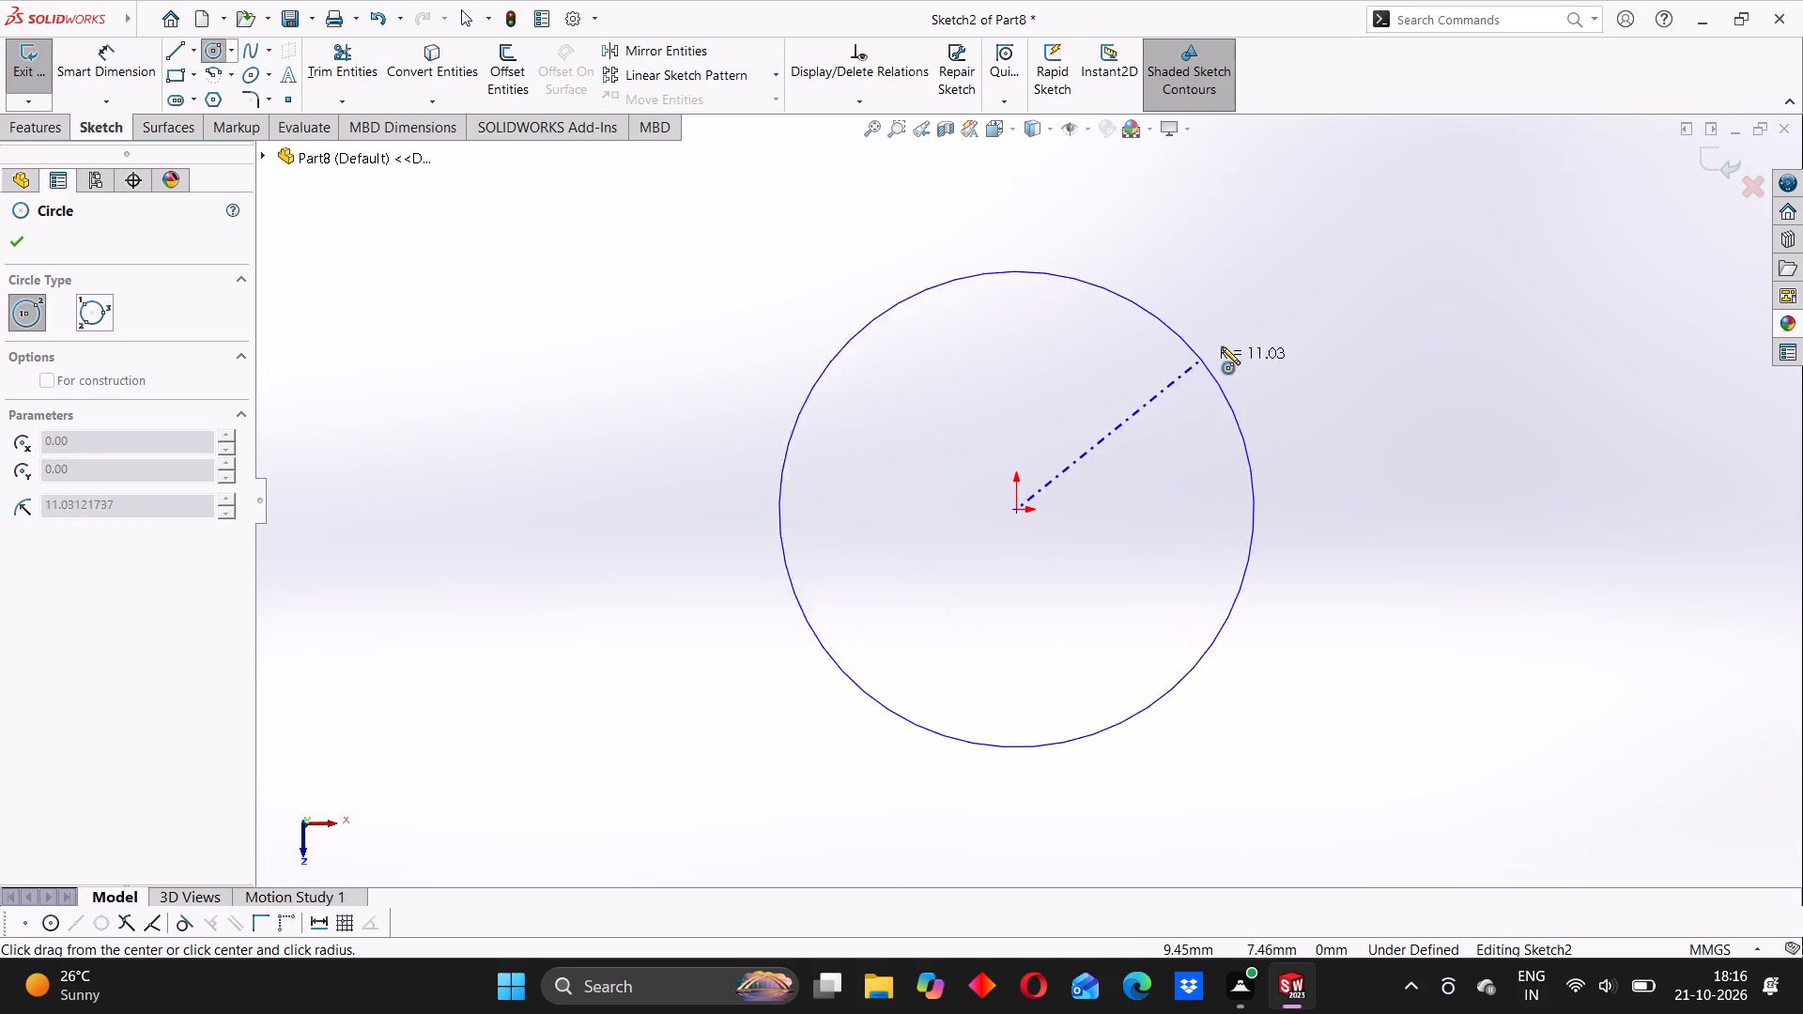
left_click(1313, 253)
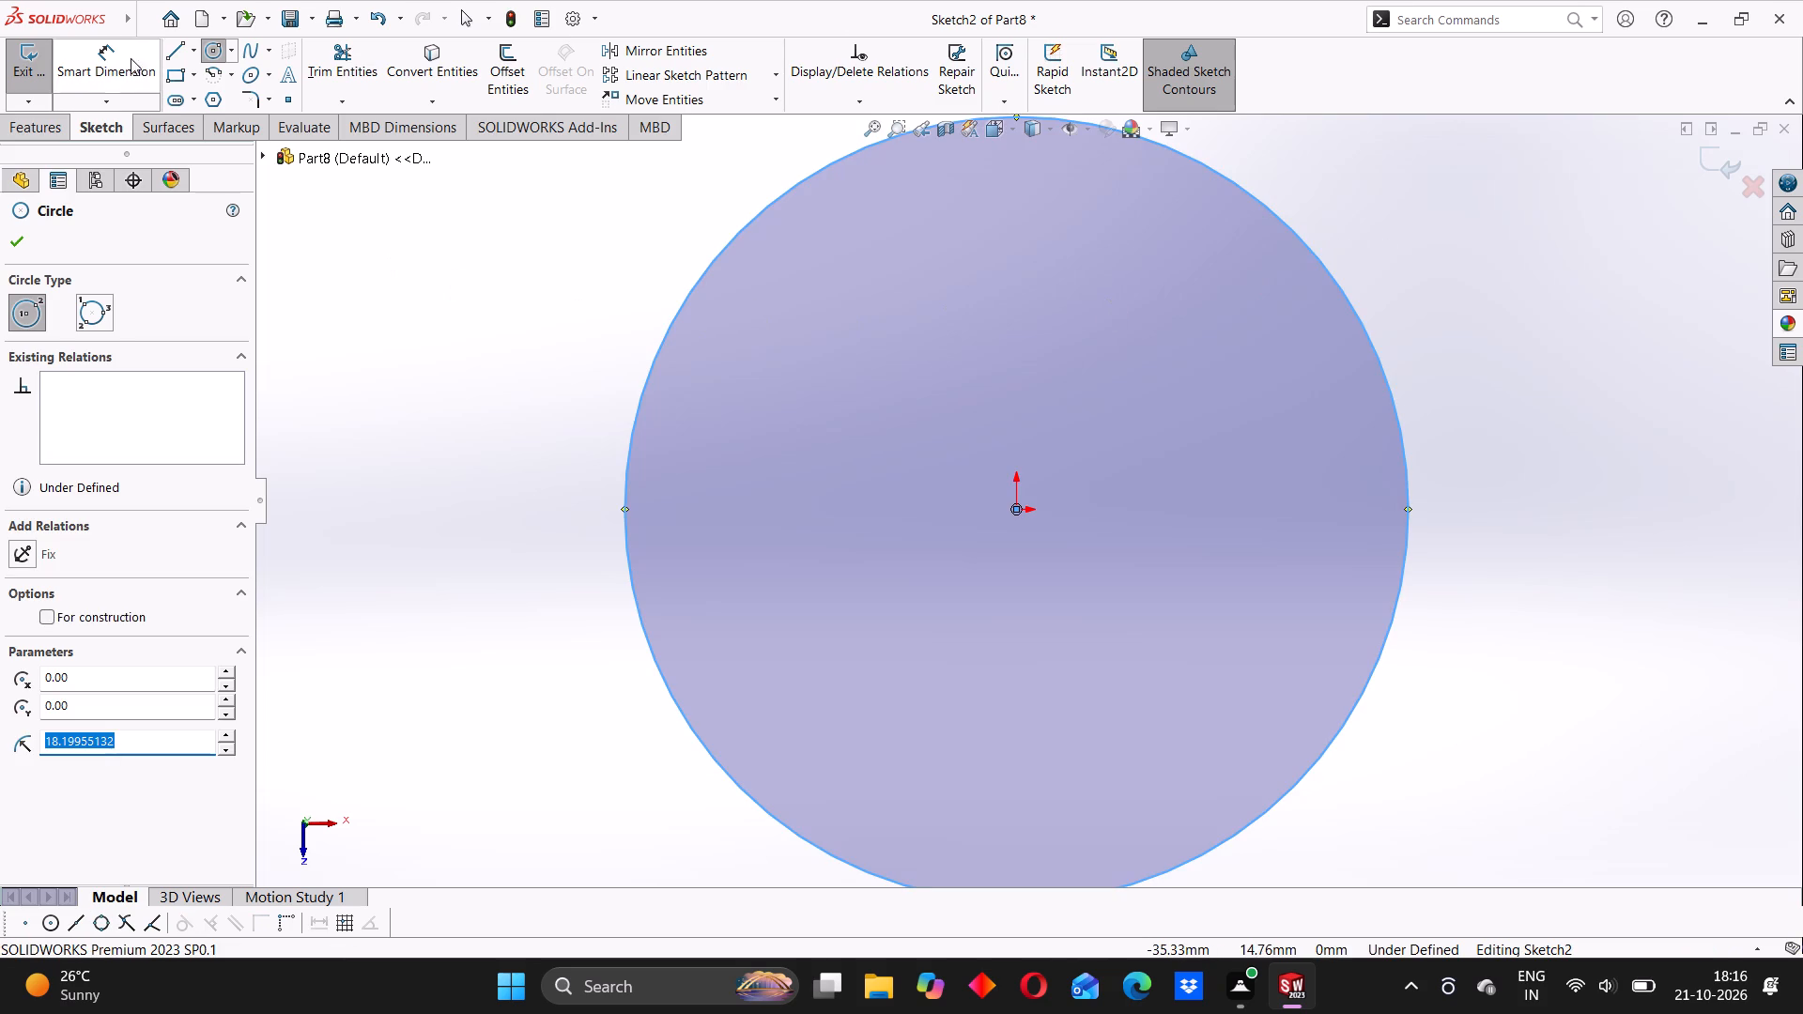
Dimension the circle's diameter and set it to 70 mm.
left_click(131, 59)
left_click(1409, 500)
left_click(1478, 515)
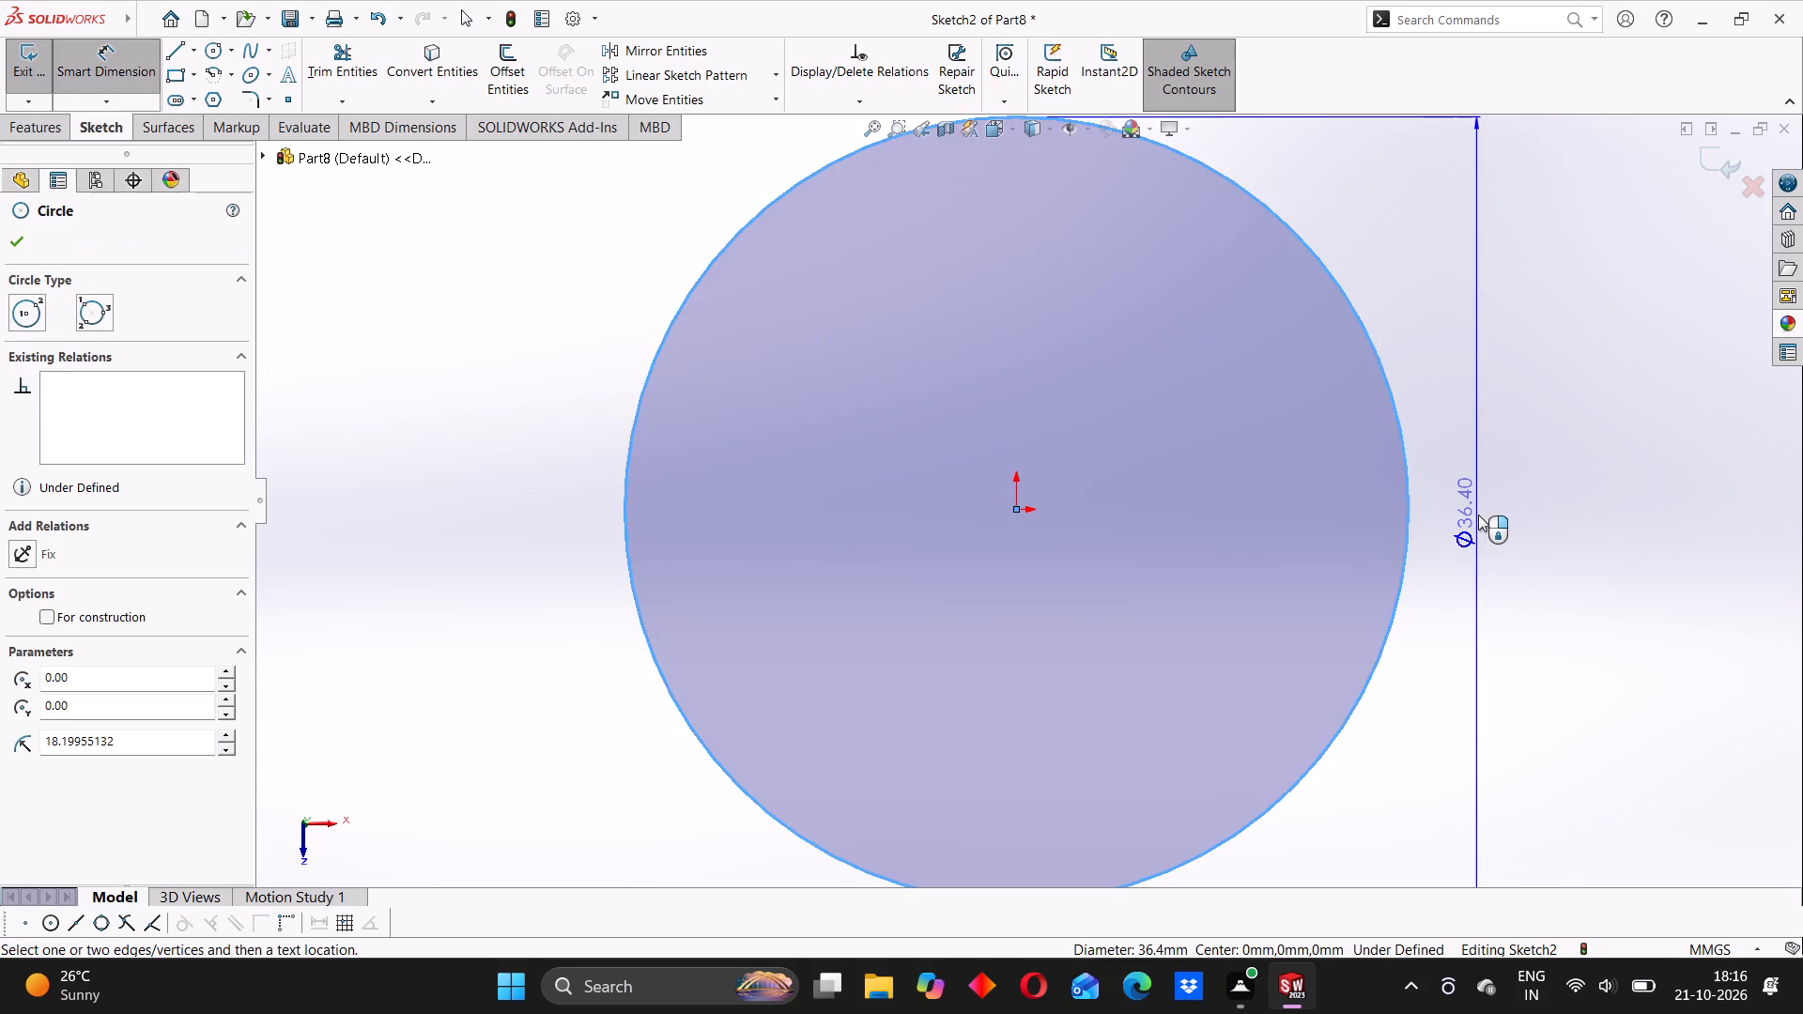
type("70")
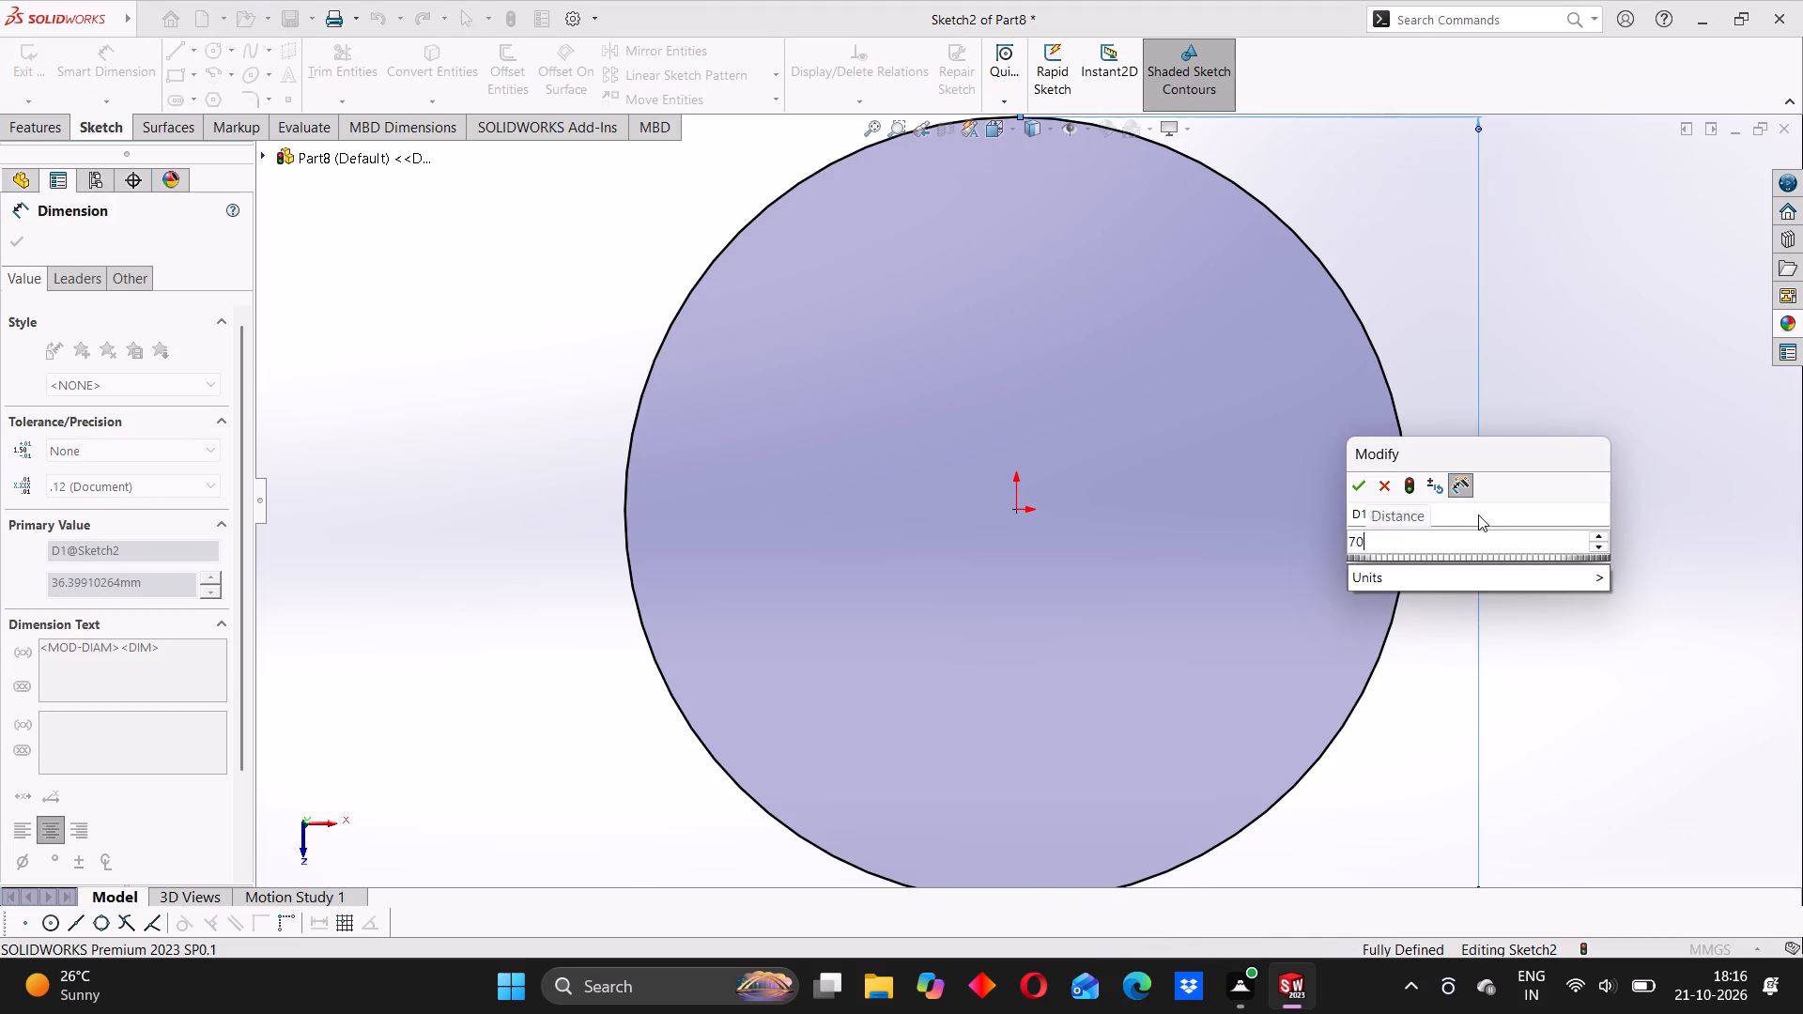
key("Return")
scroll(1203, 572, "up", 3)
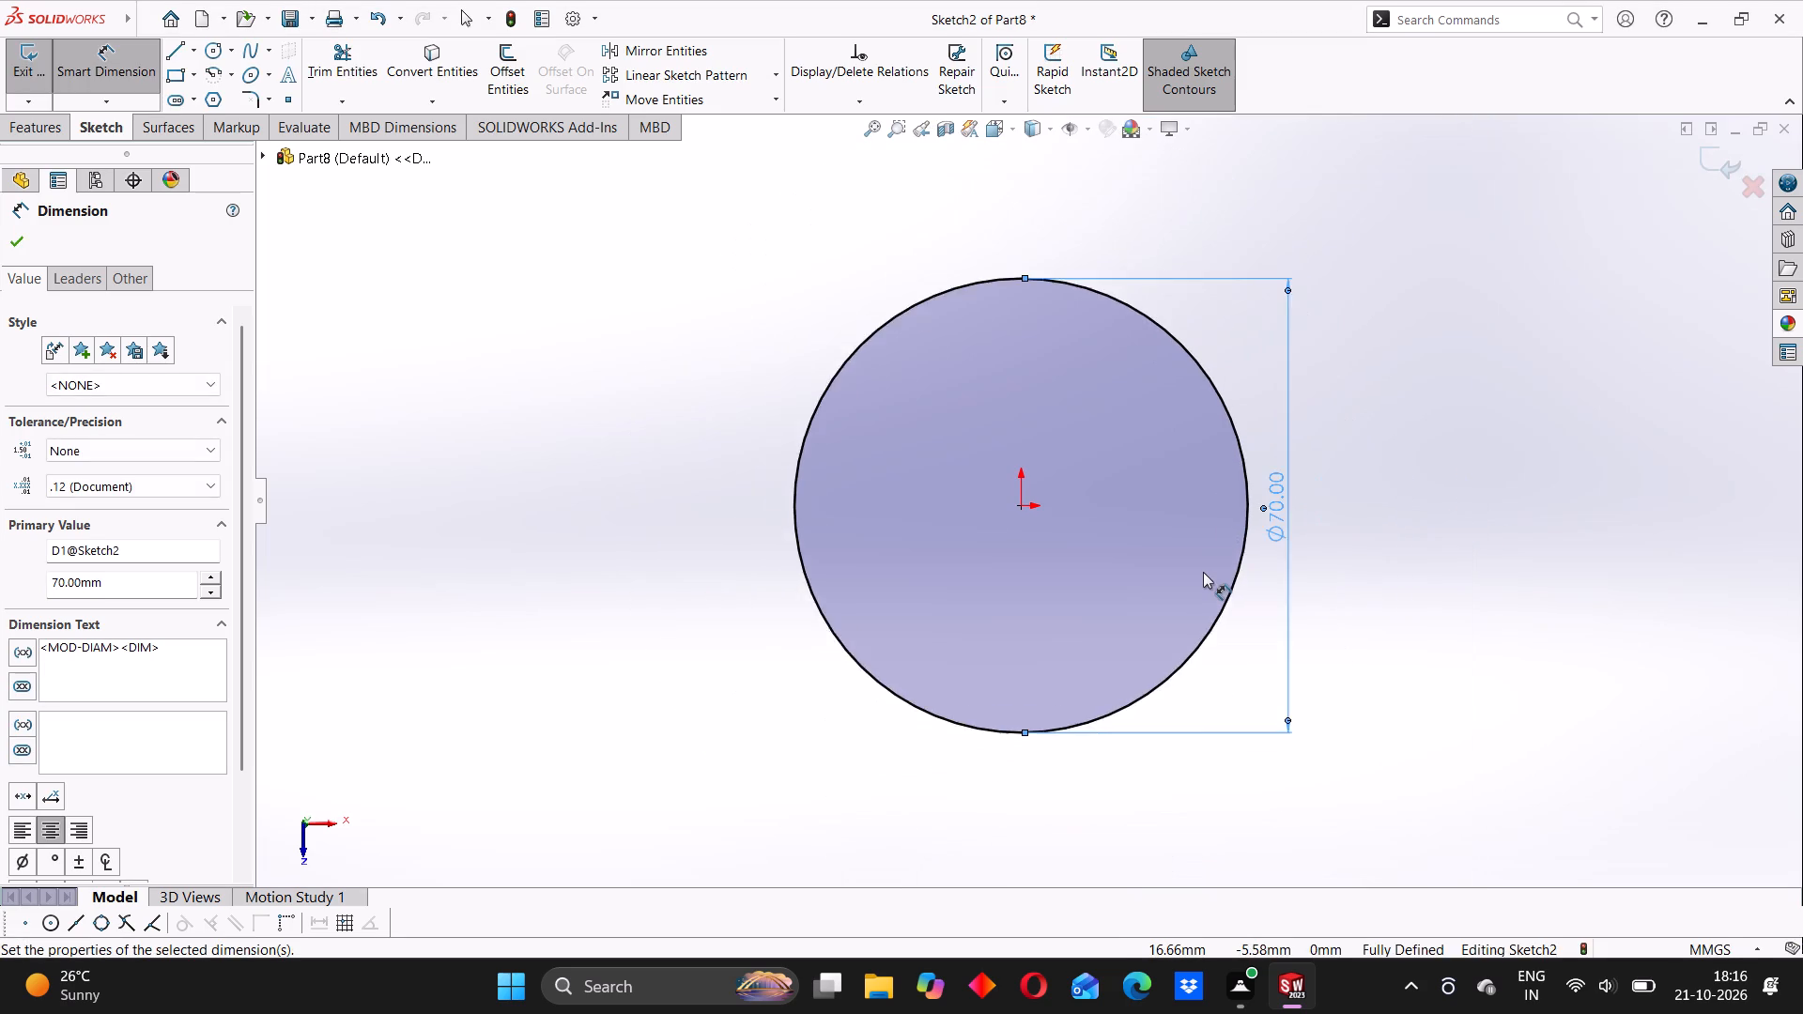
scroll(1203, 572, "up", 2)
left_click(854, 478)
scroll(1097, 516, "down", 2)
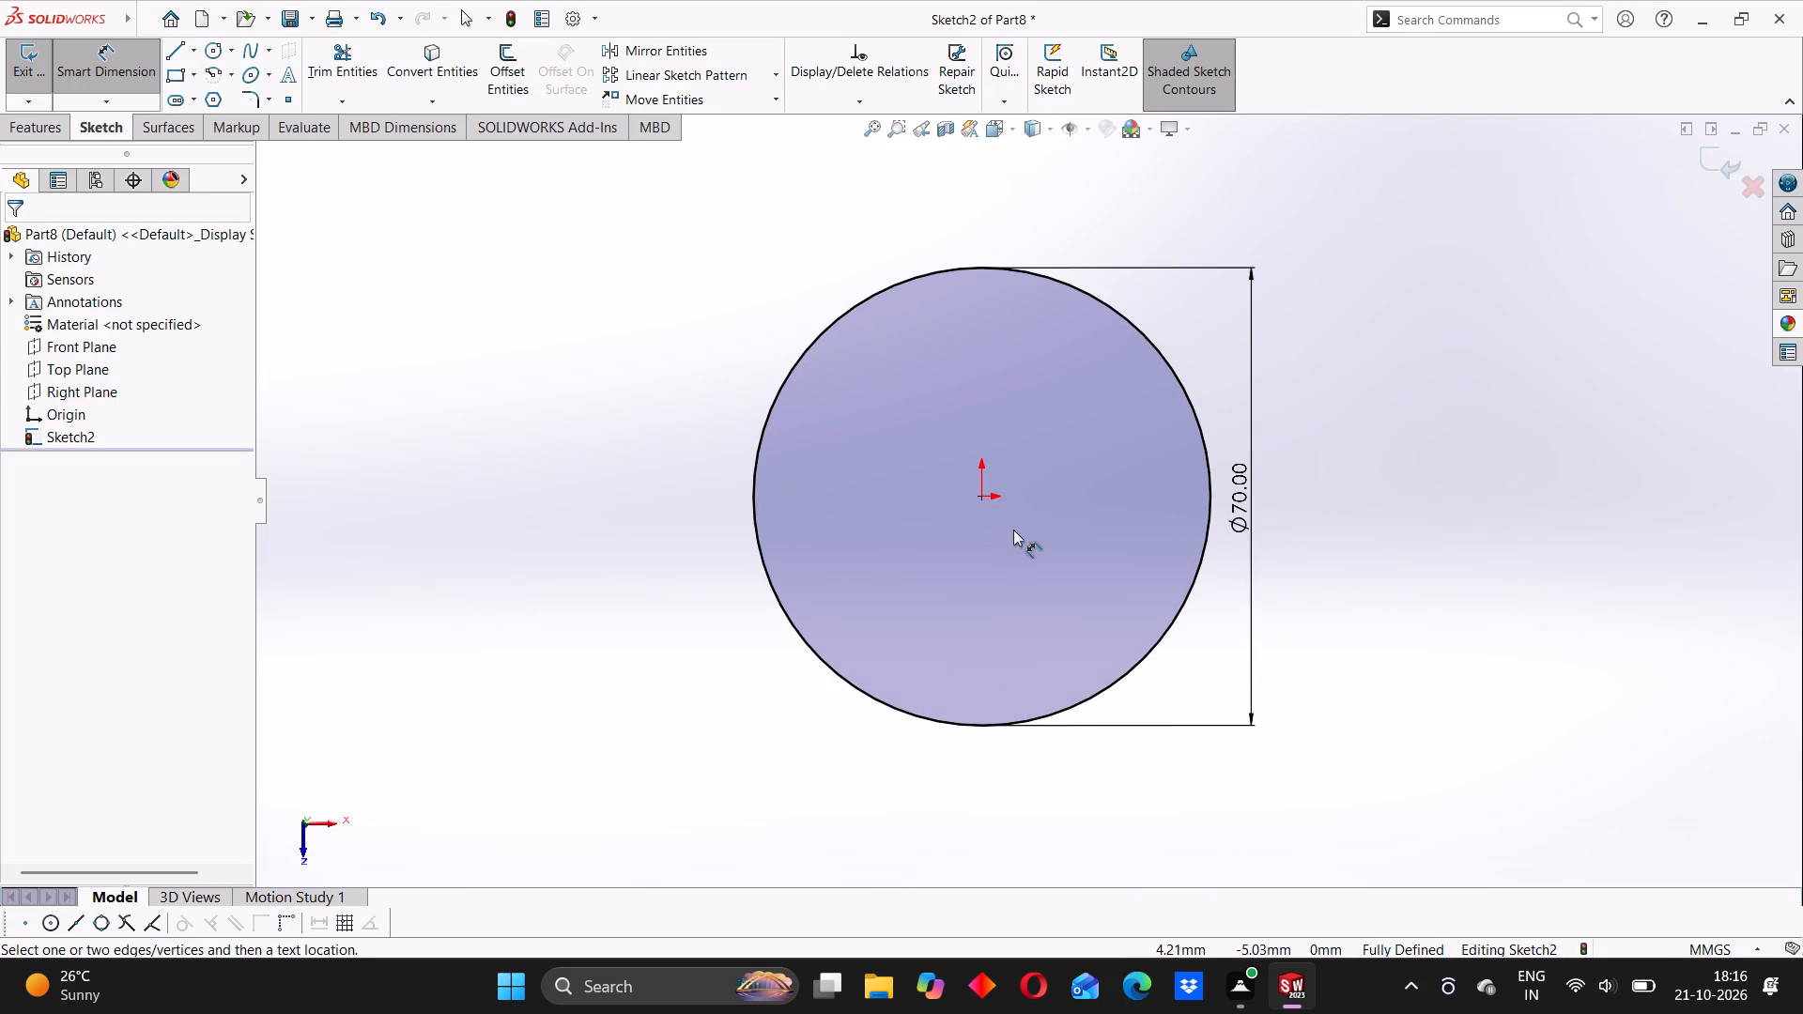
scroll(1037, 527, "up", 1)
scroll(1037, 527, "down", 1)
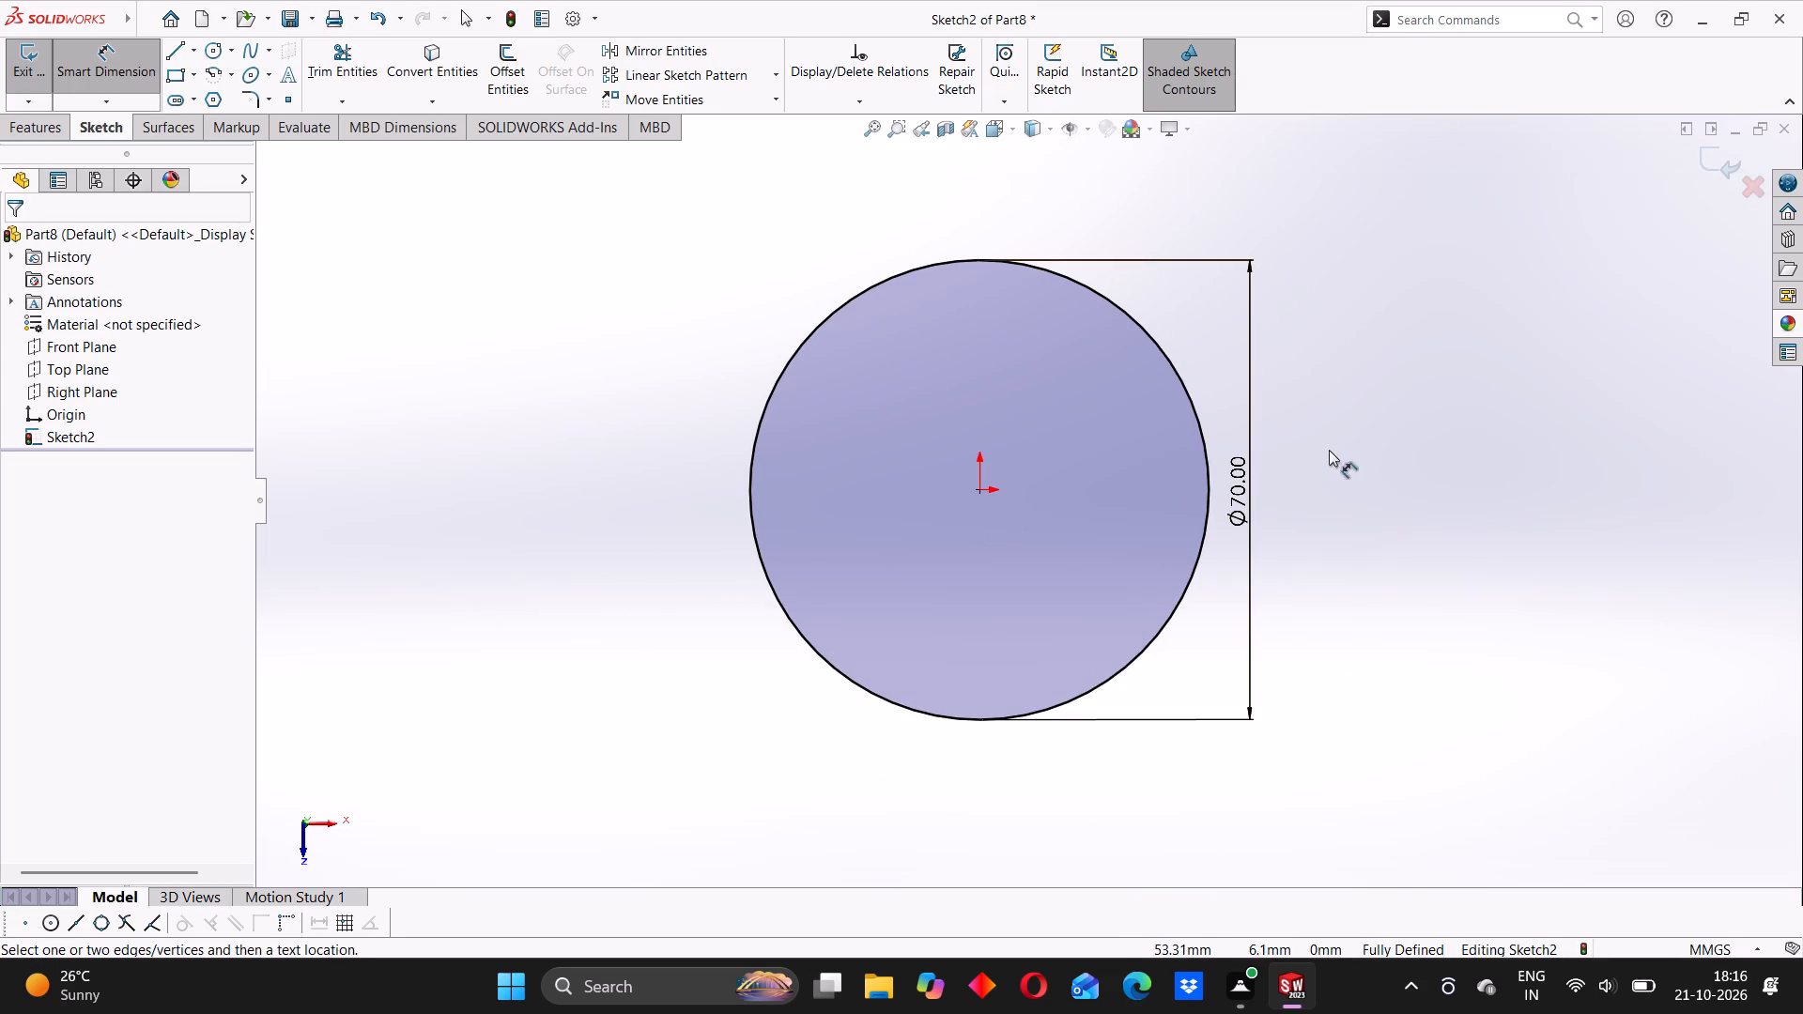
left_click(1359, 493)
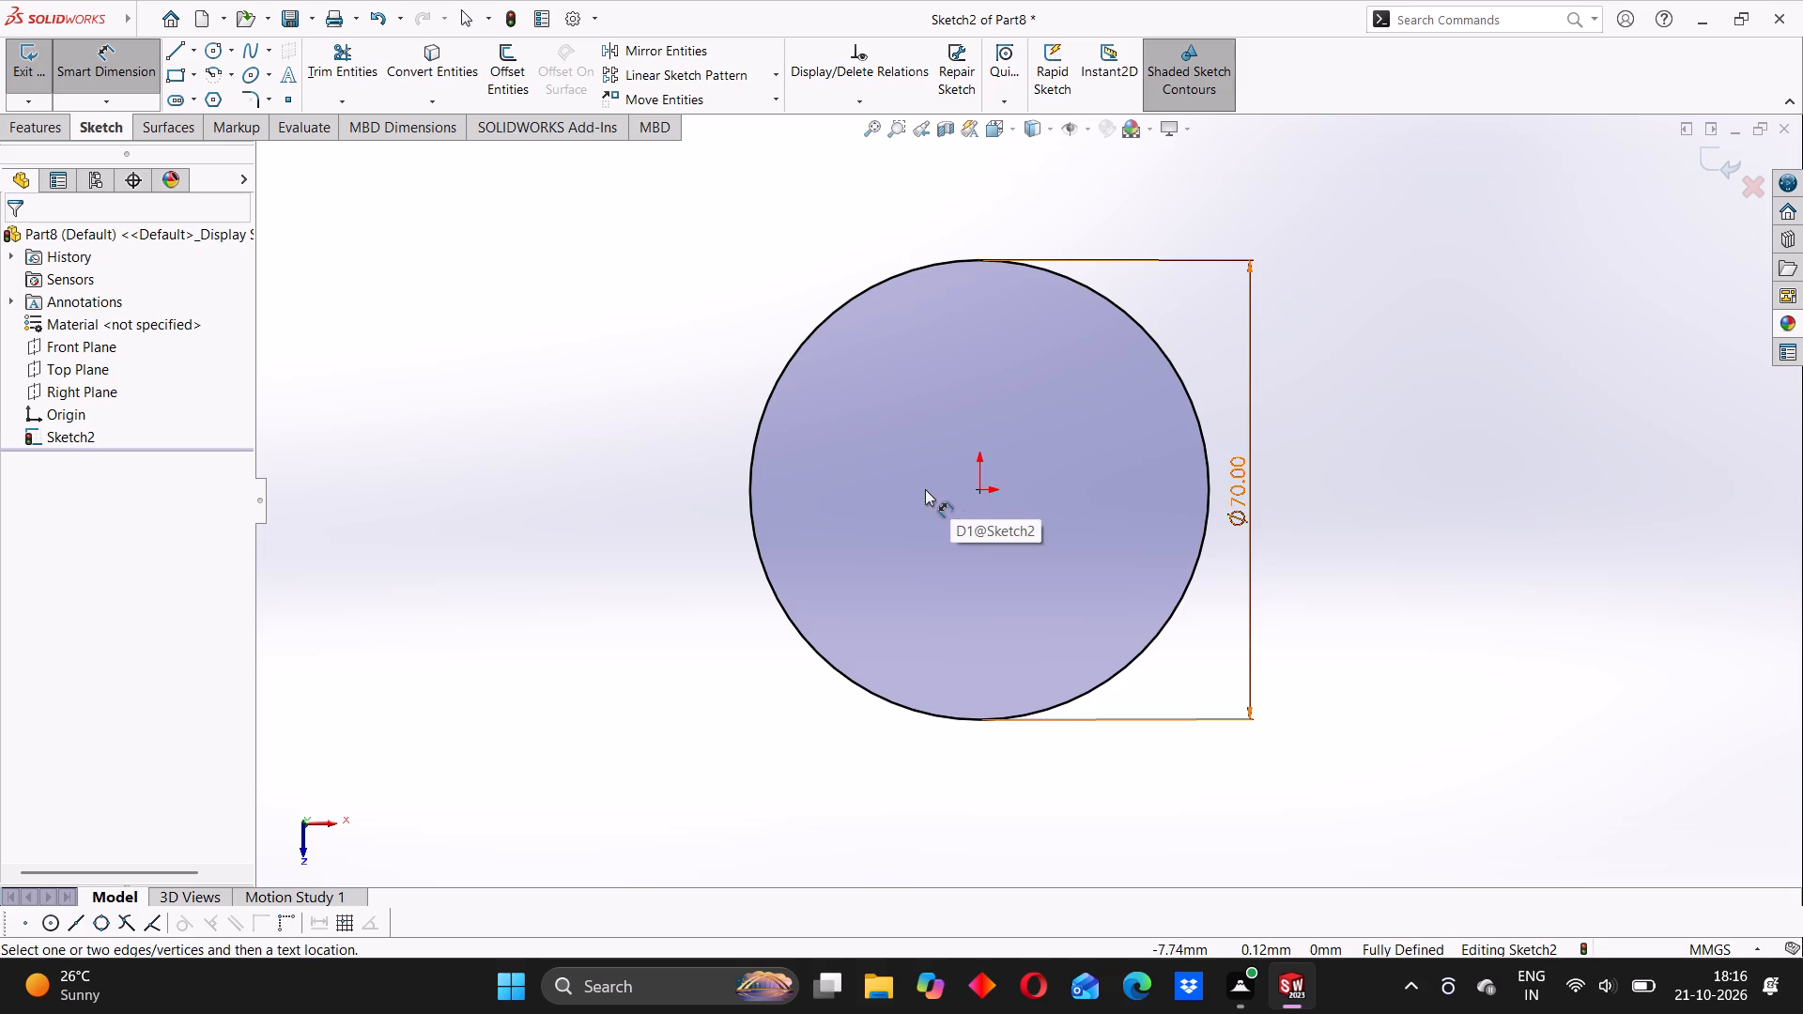
Extrude the 70 mm circle as a boss 70 mm deep using the Mid Plane end condition.
left_click(26, 128)
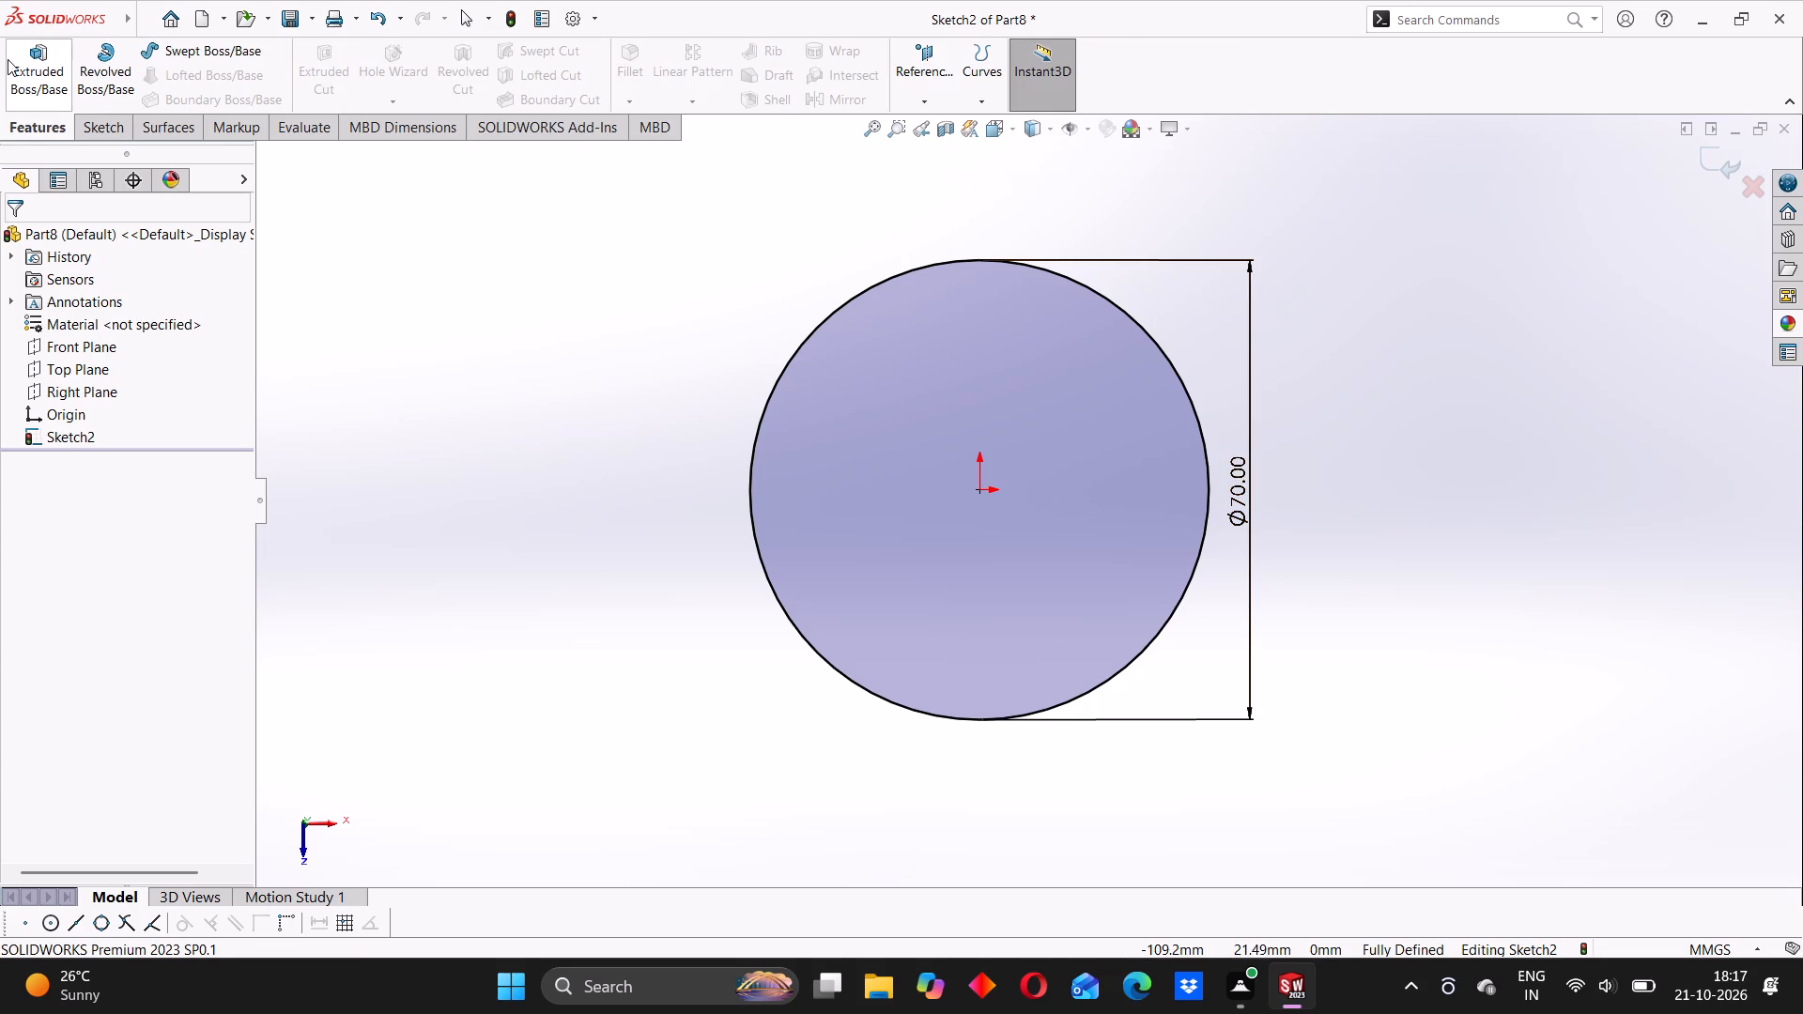
left_click(14, 54)
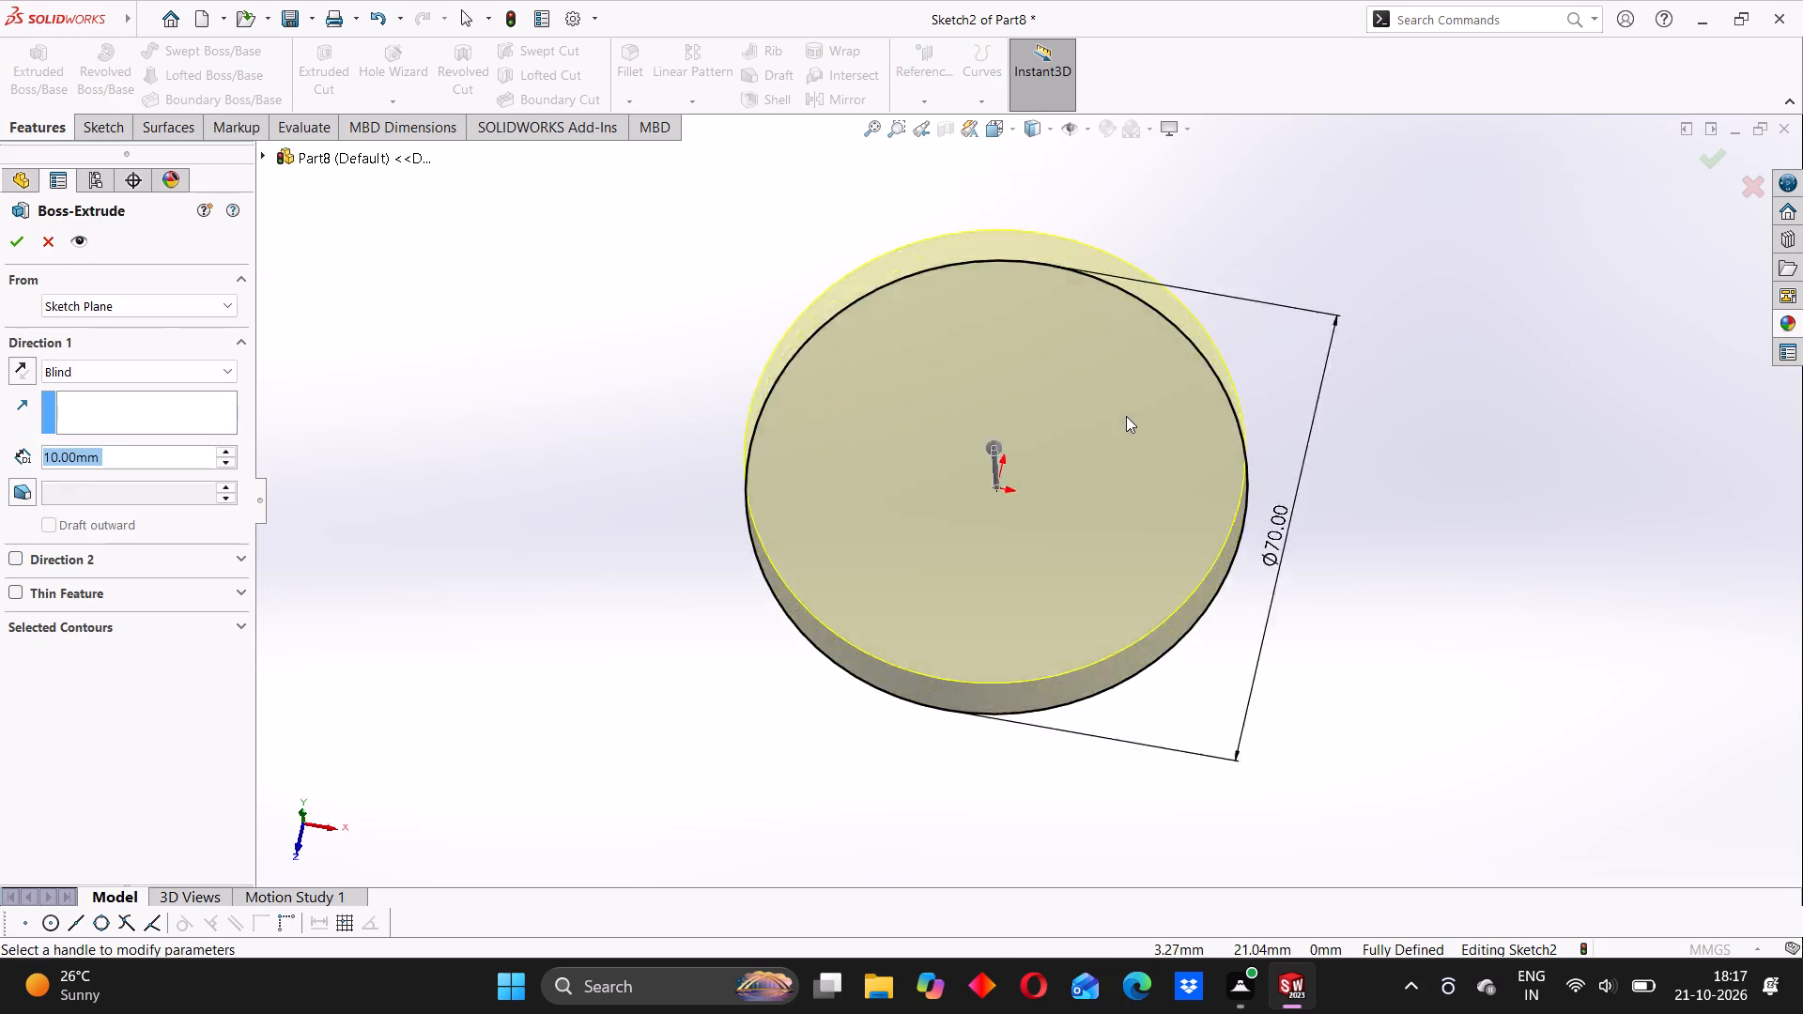
left_click(166, 365)
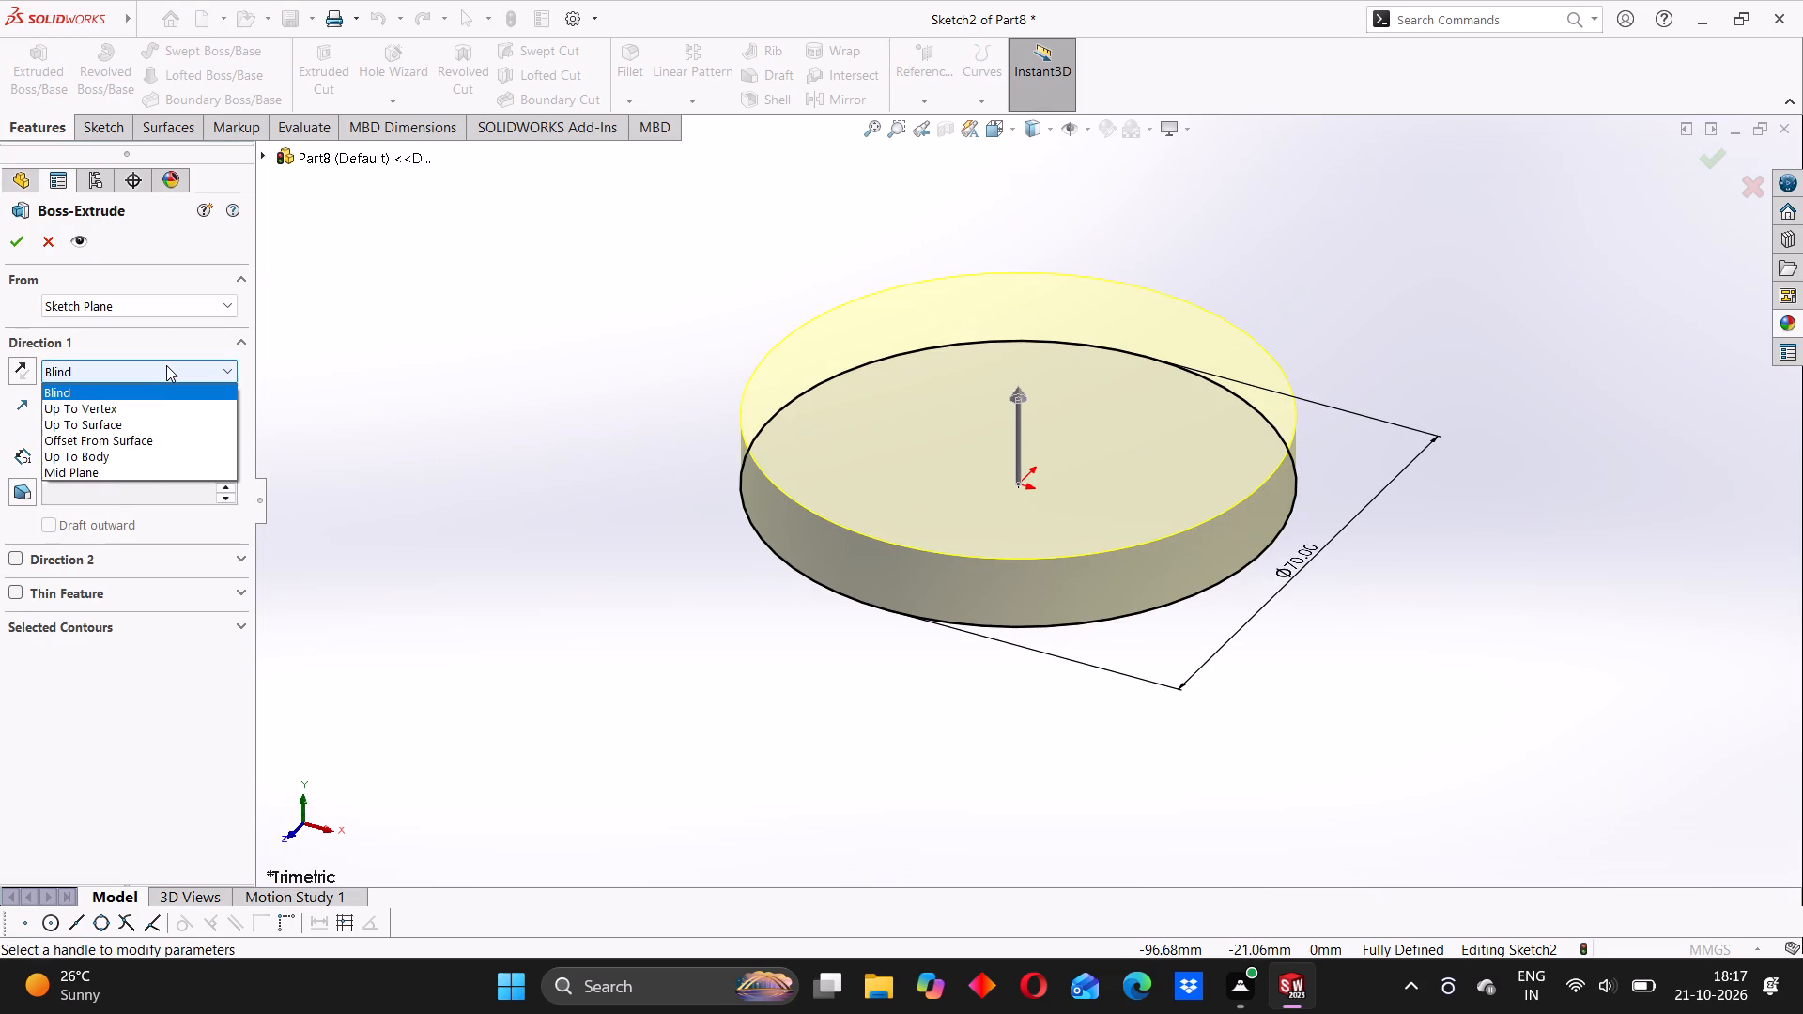
left_click(100, 469)
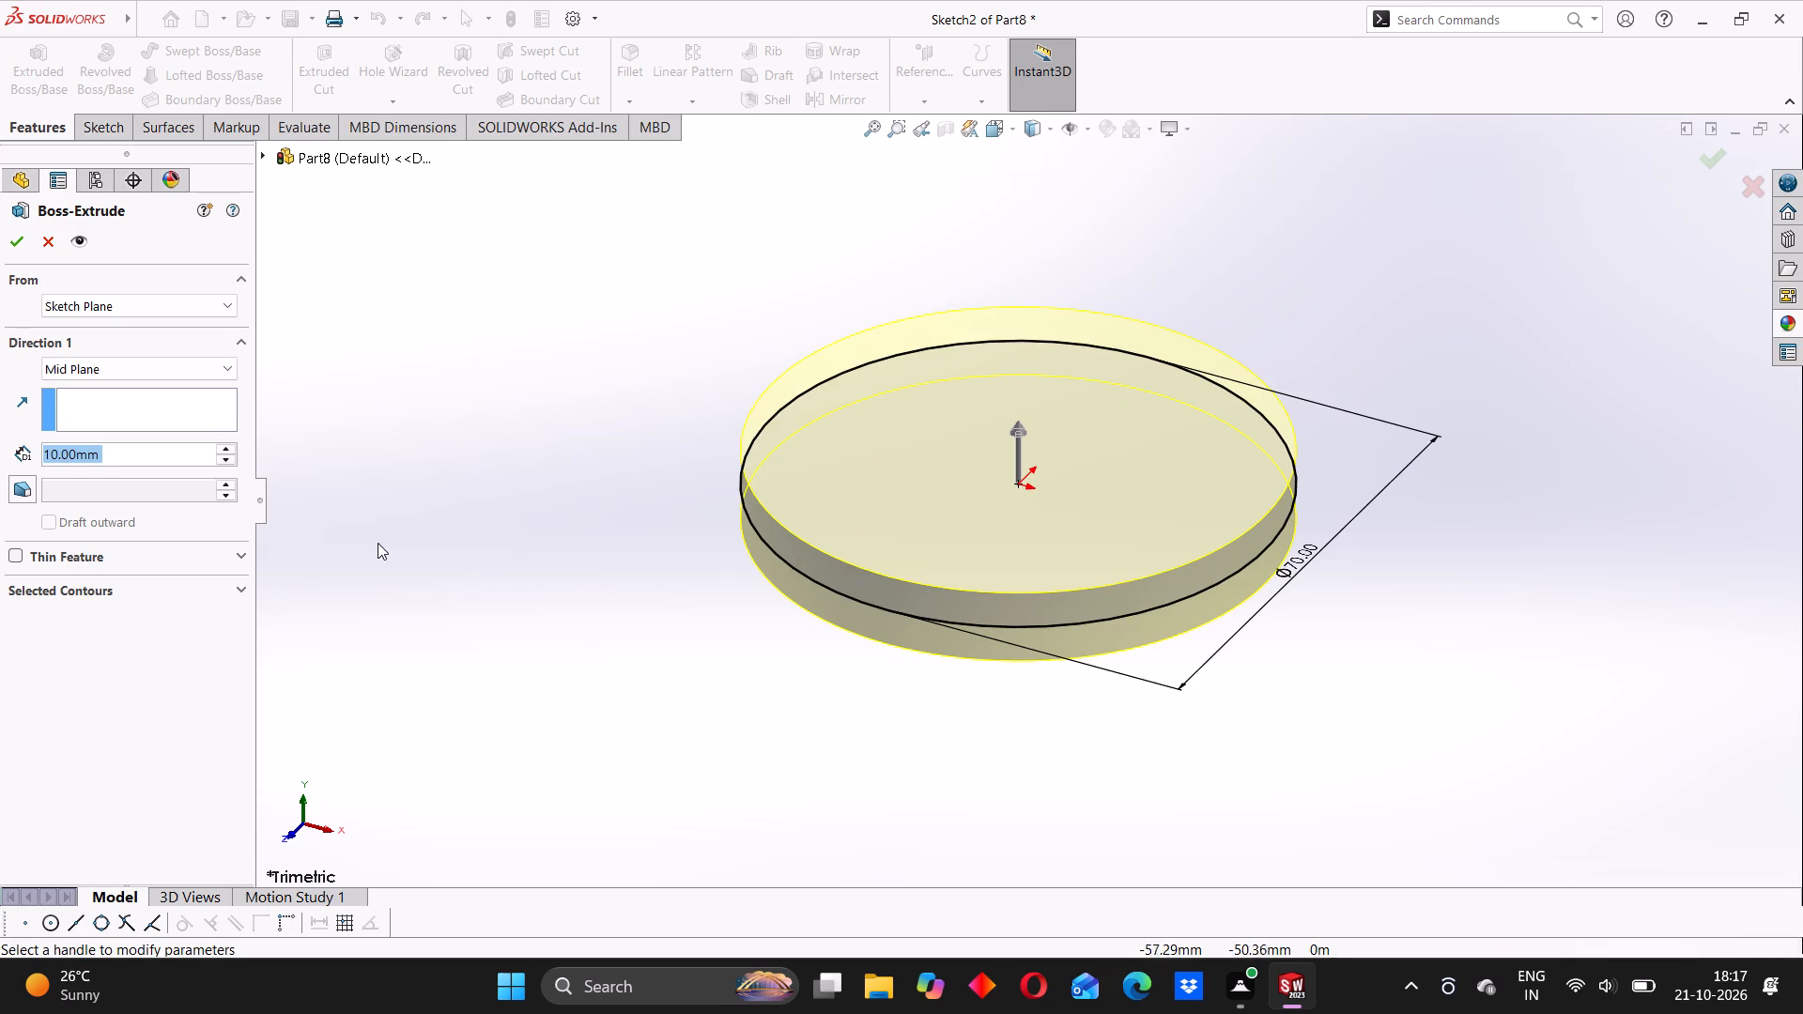
left_click(95, 459)
left_click_drag(97, 458, 54, 454)
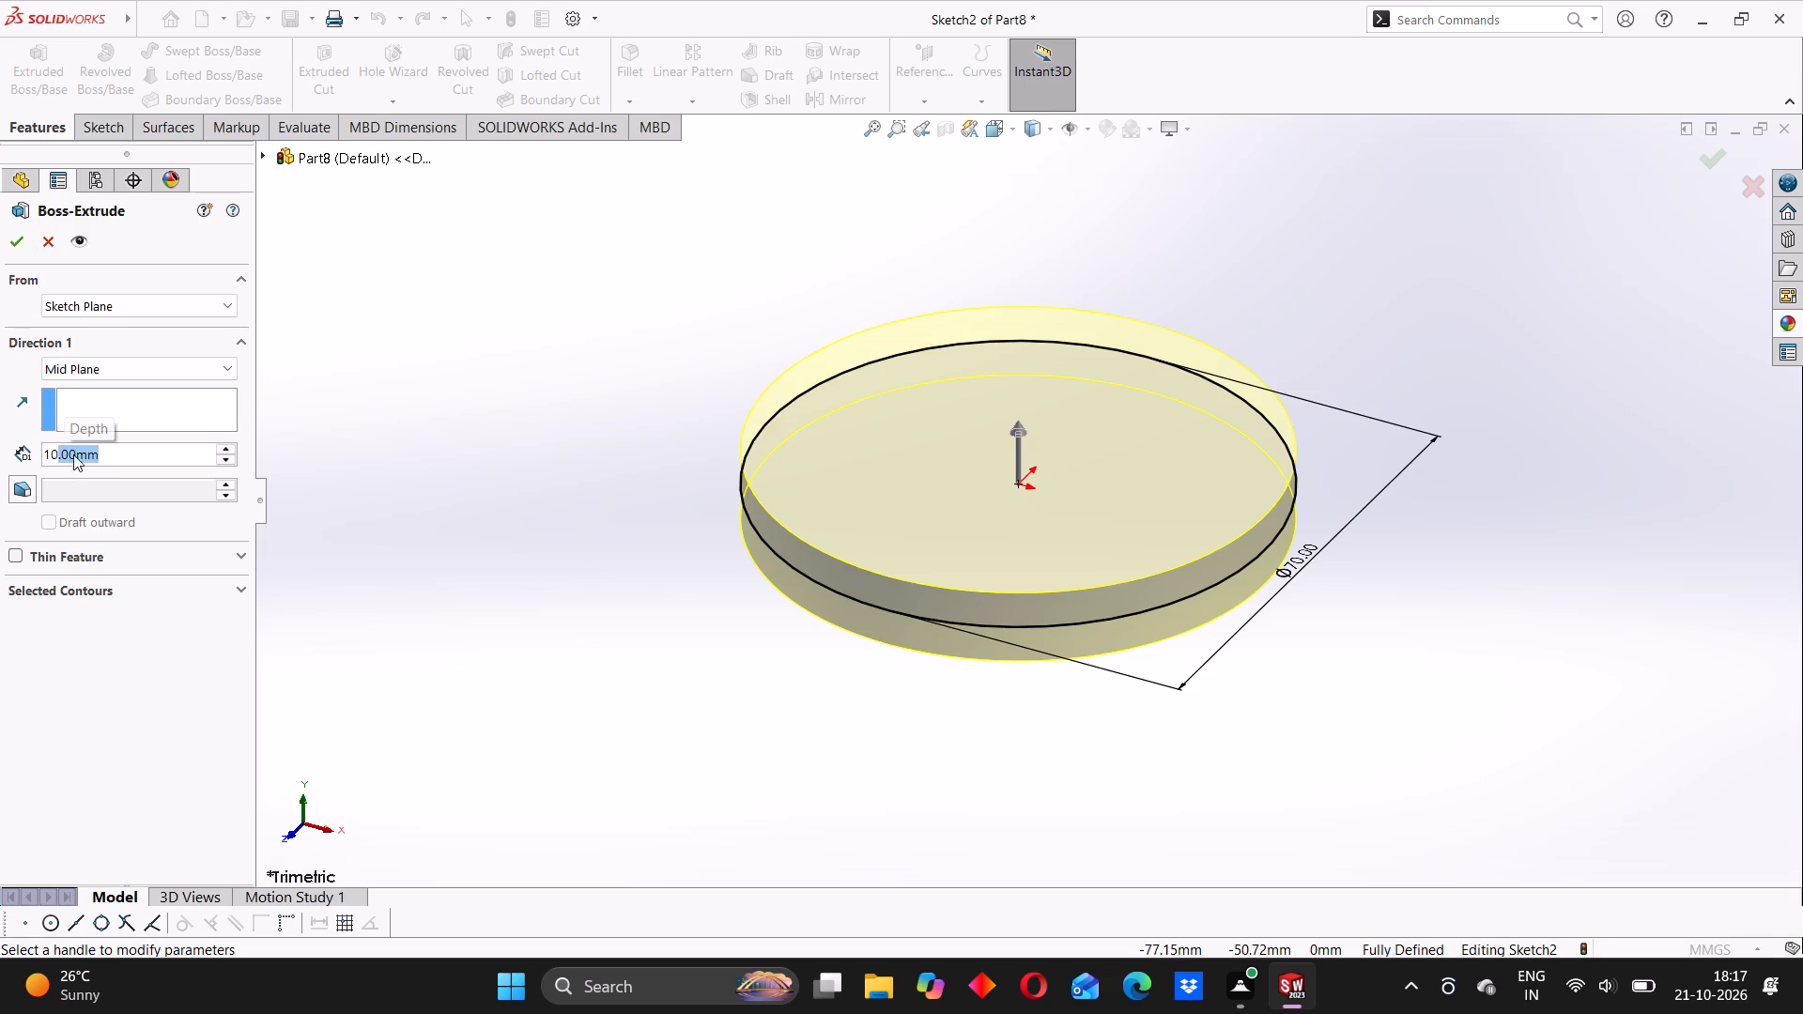
left_click_drag(103, 463, 25, 454)
key("BackSpace")
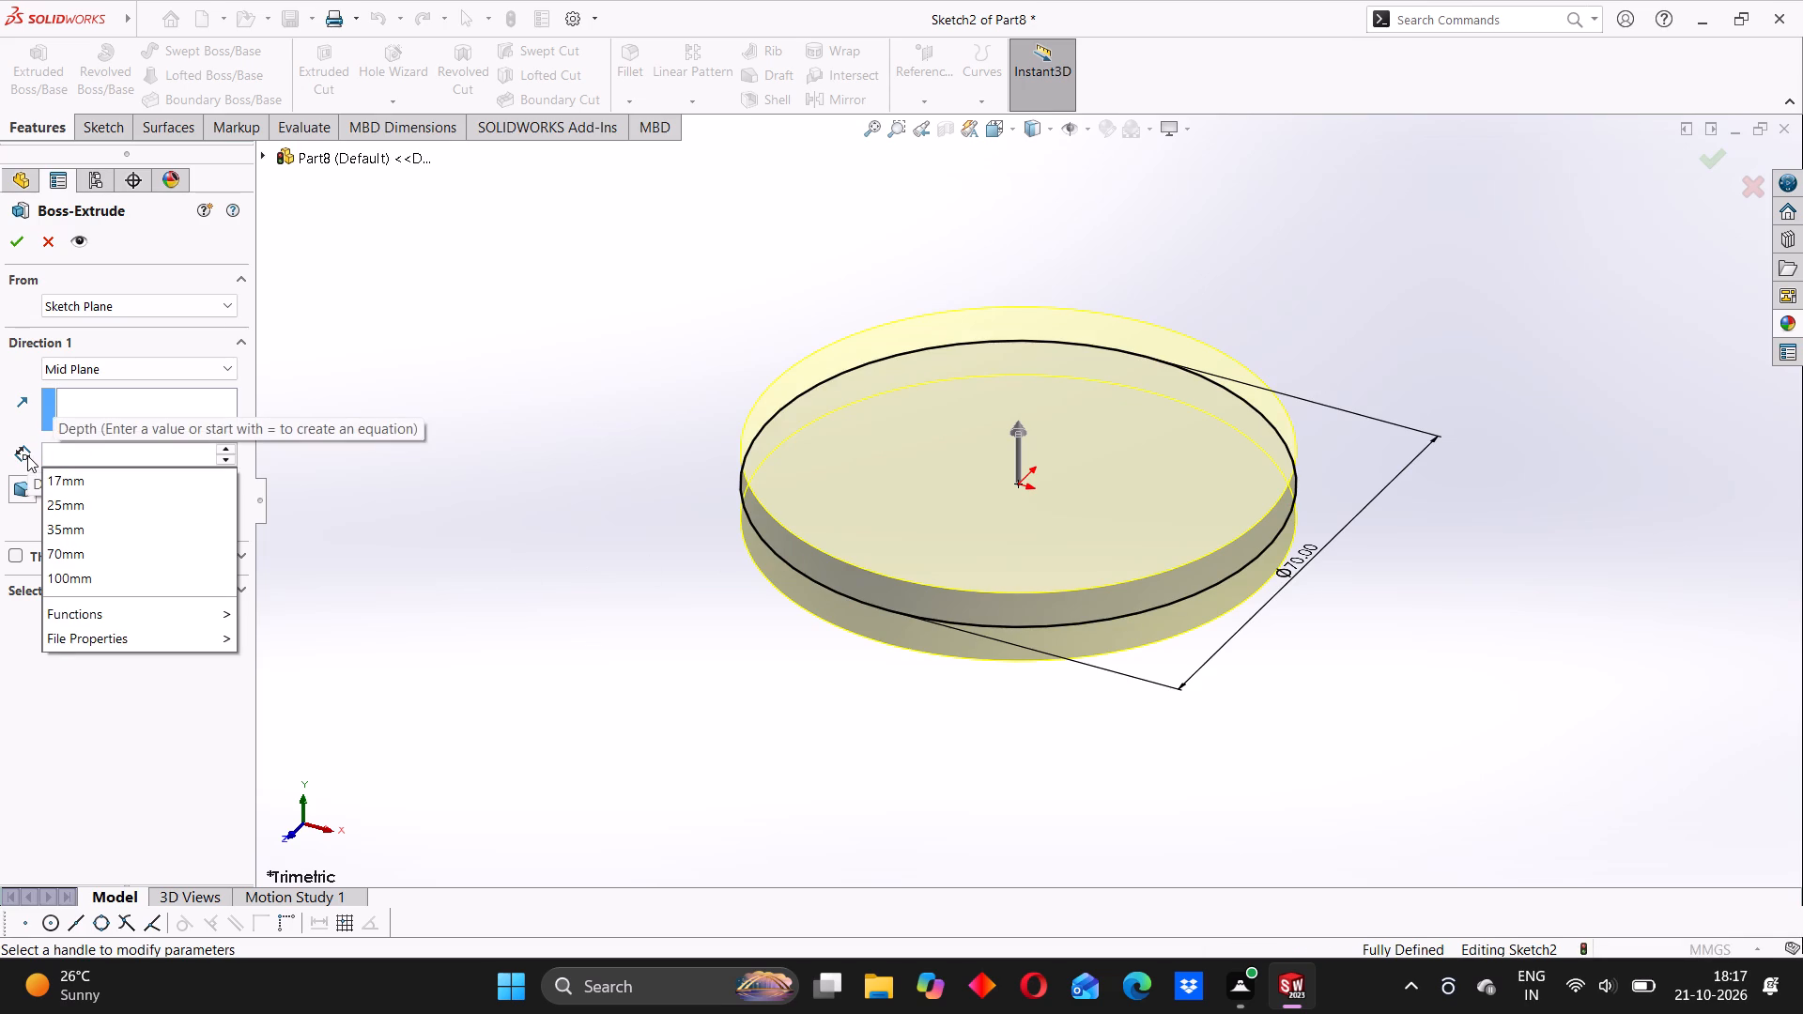
type("70")
key("Return")
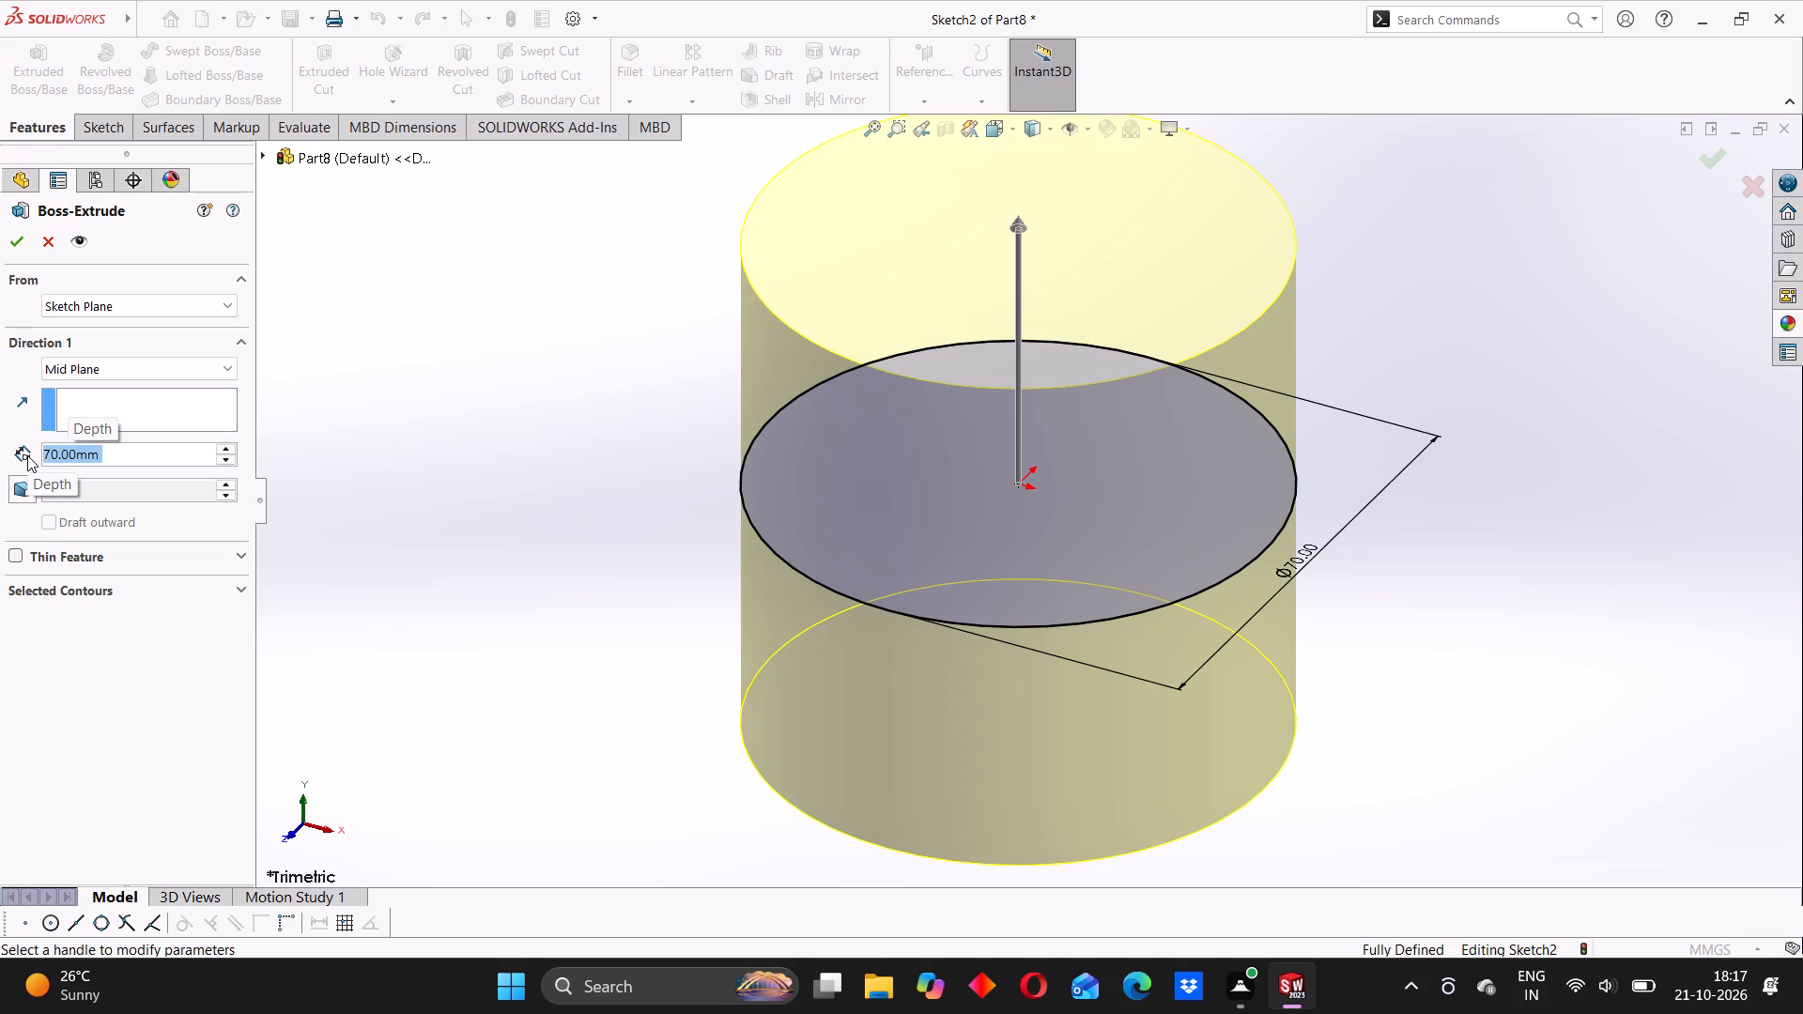
left_click(12, 241)
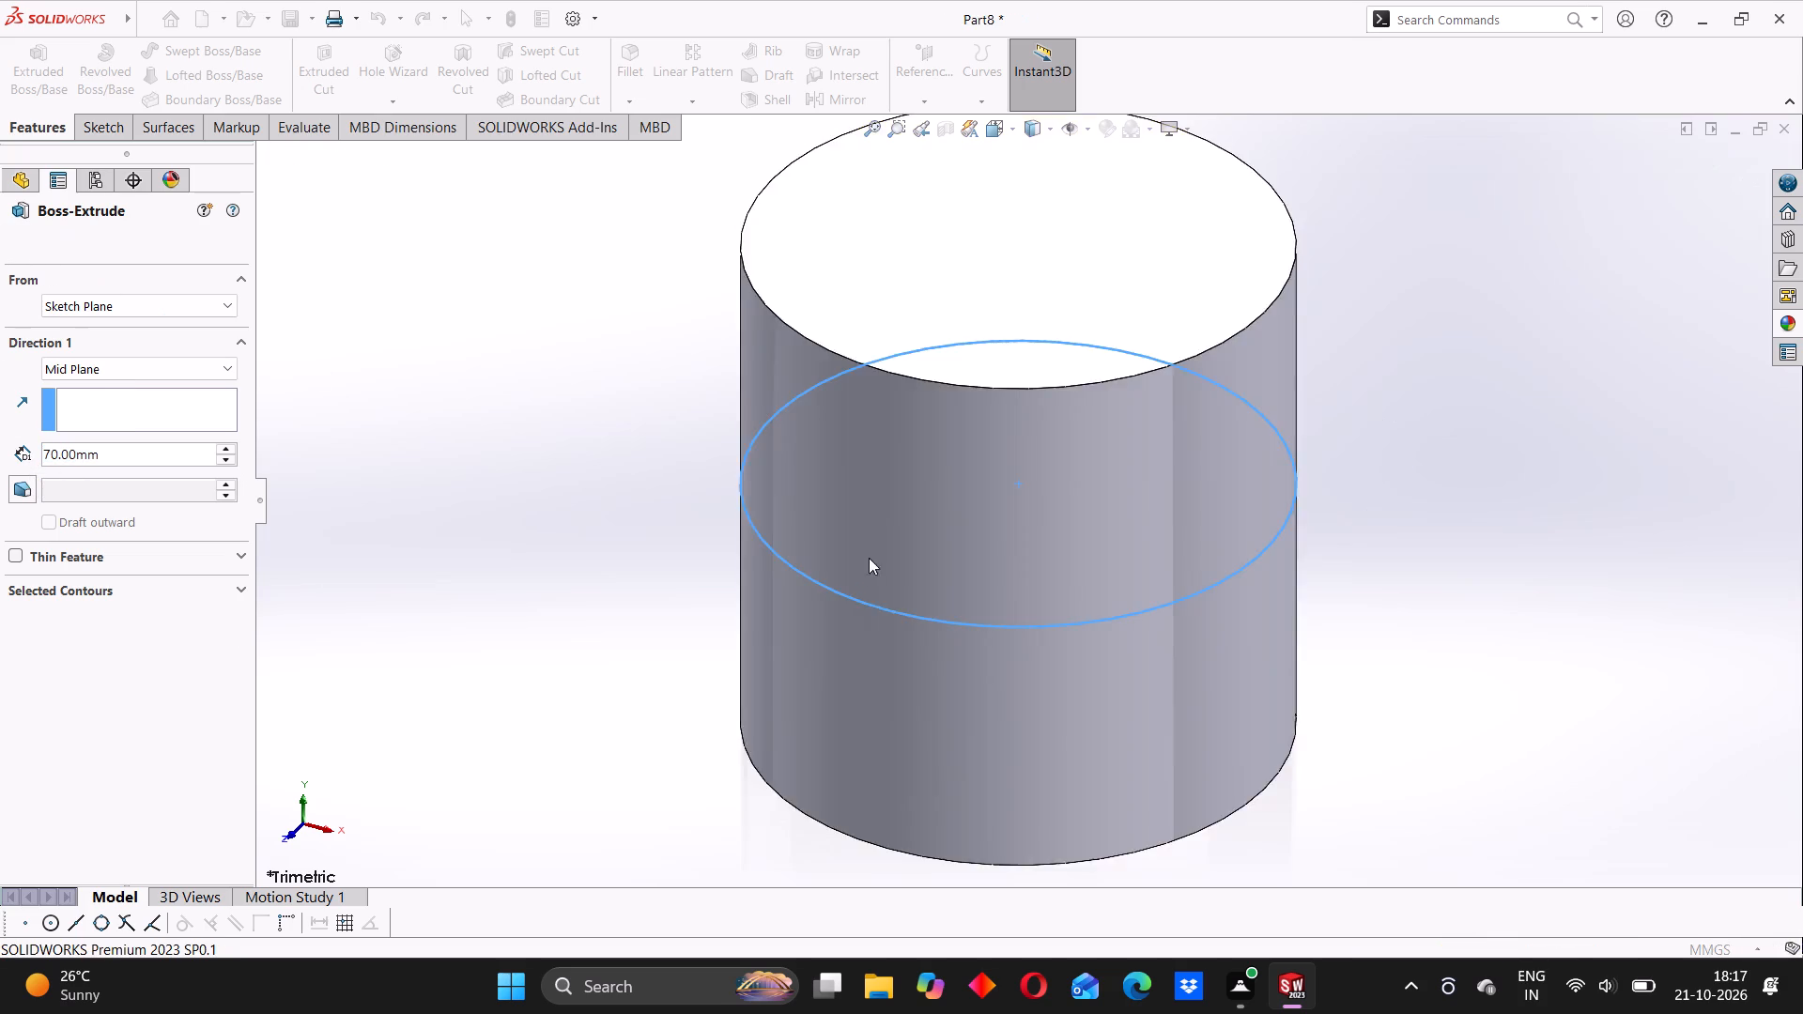
Start a new sketch on the Right Plane of the cylinder.
middle_click_drag(865, 582, 890, 485)
left_click(630, 496)
middle_click_drag(931, 877, 940, 517)
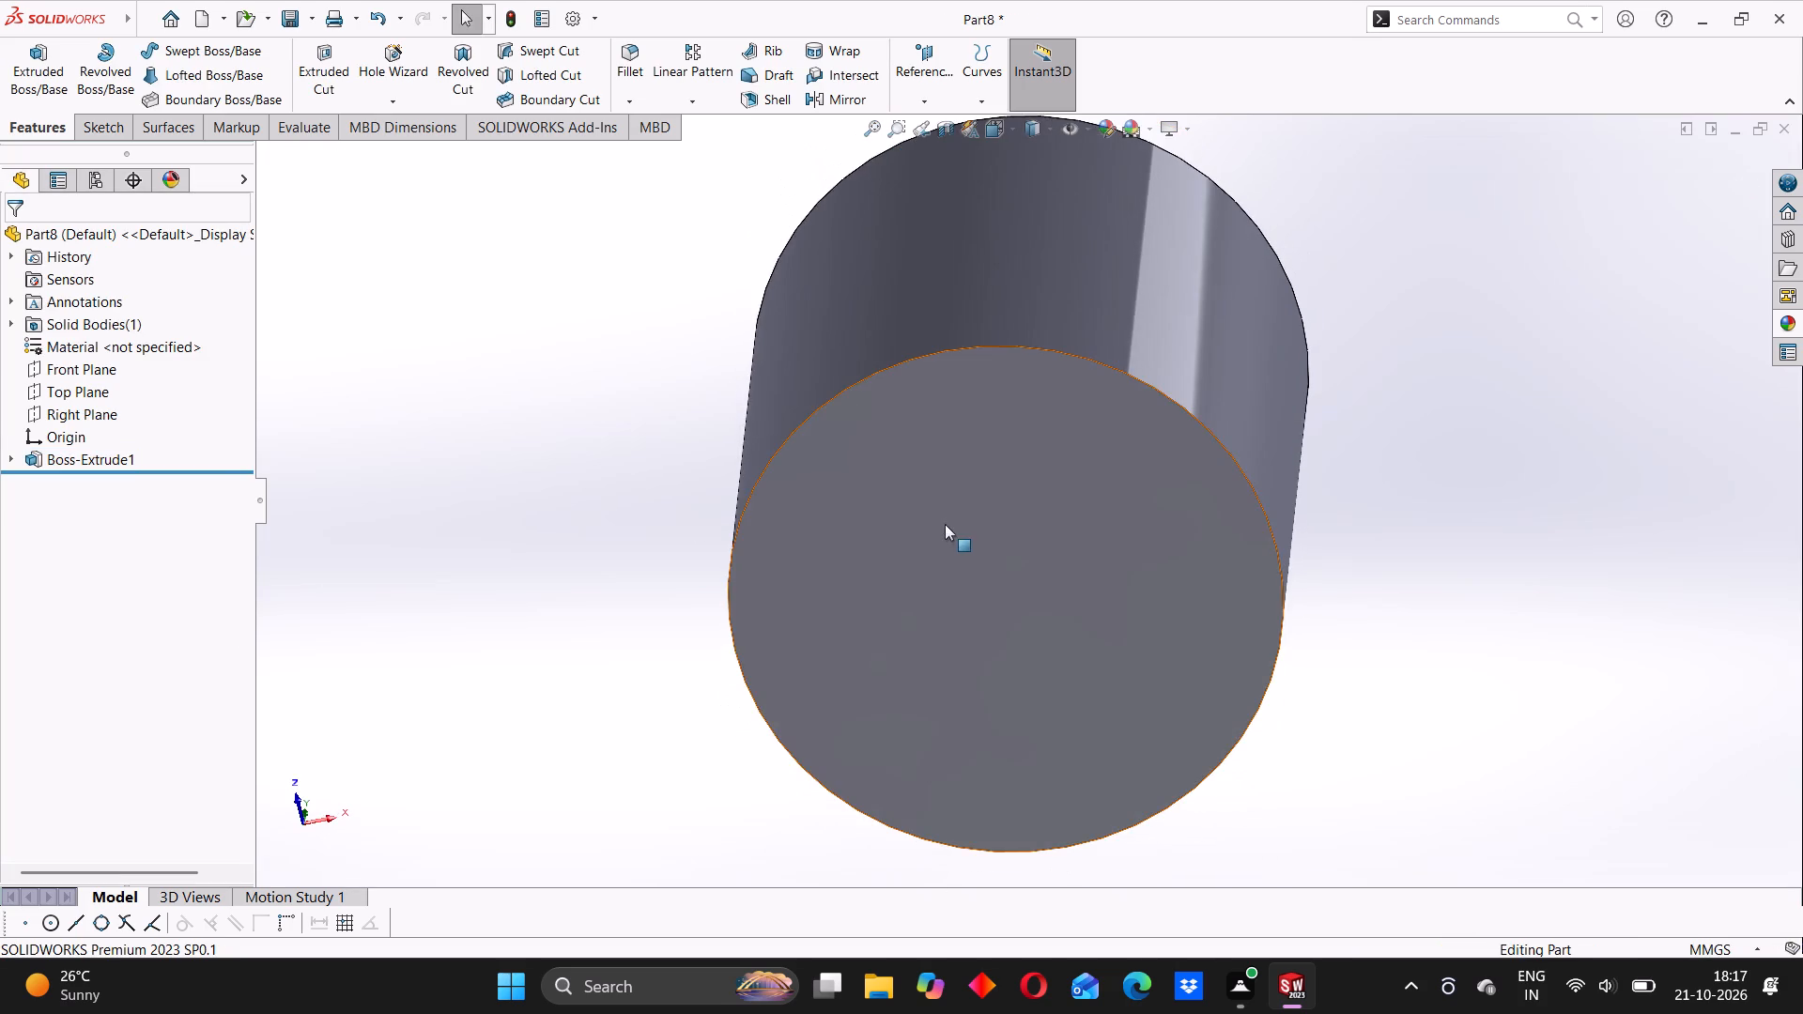
middle_click_drag(969, 501, 982, 557)
middle_click_drag(1049, 406, 1013, 544)
scroll(1100, 417, "up", 3)
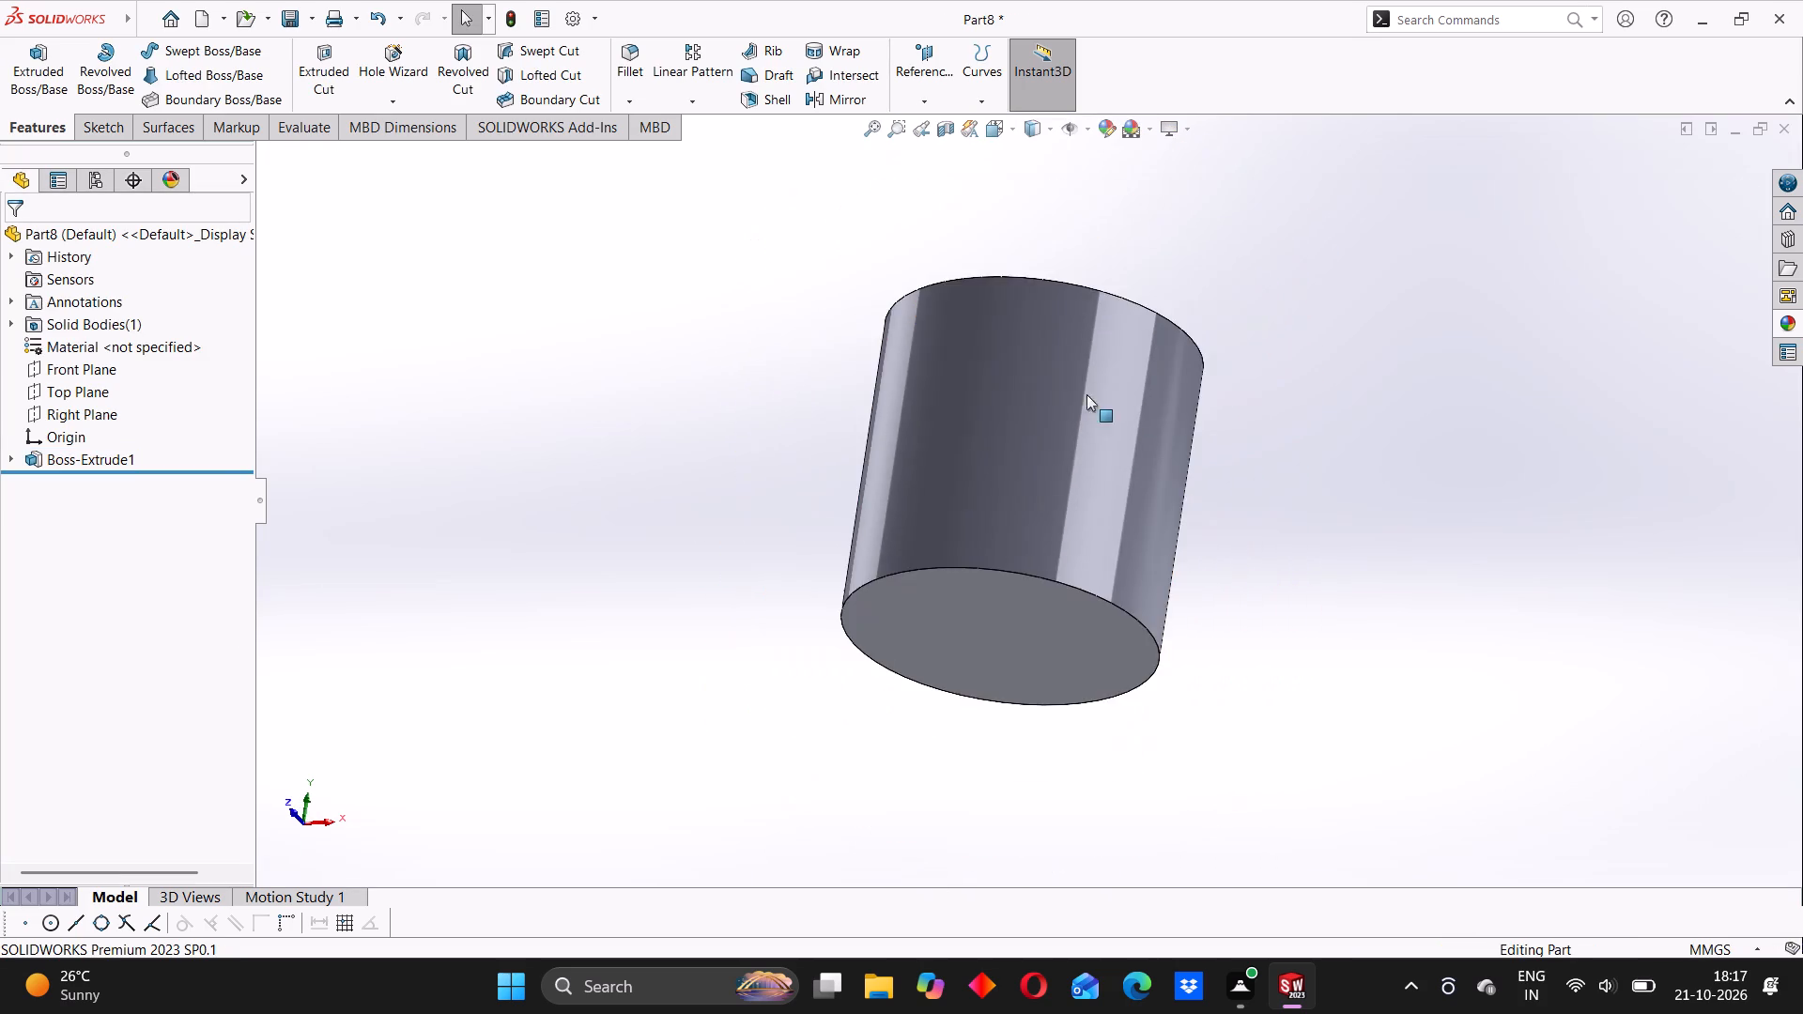
middle_click_drag(1023, 352, 1067, 561)
scroll(1022, 347, "down", 3)
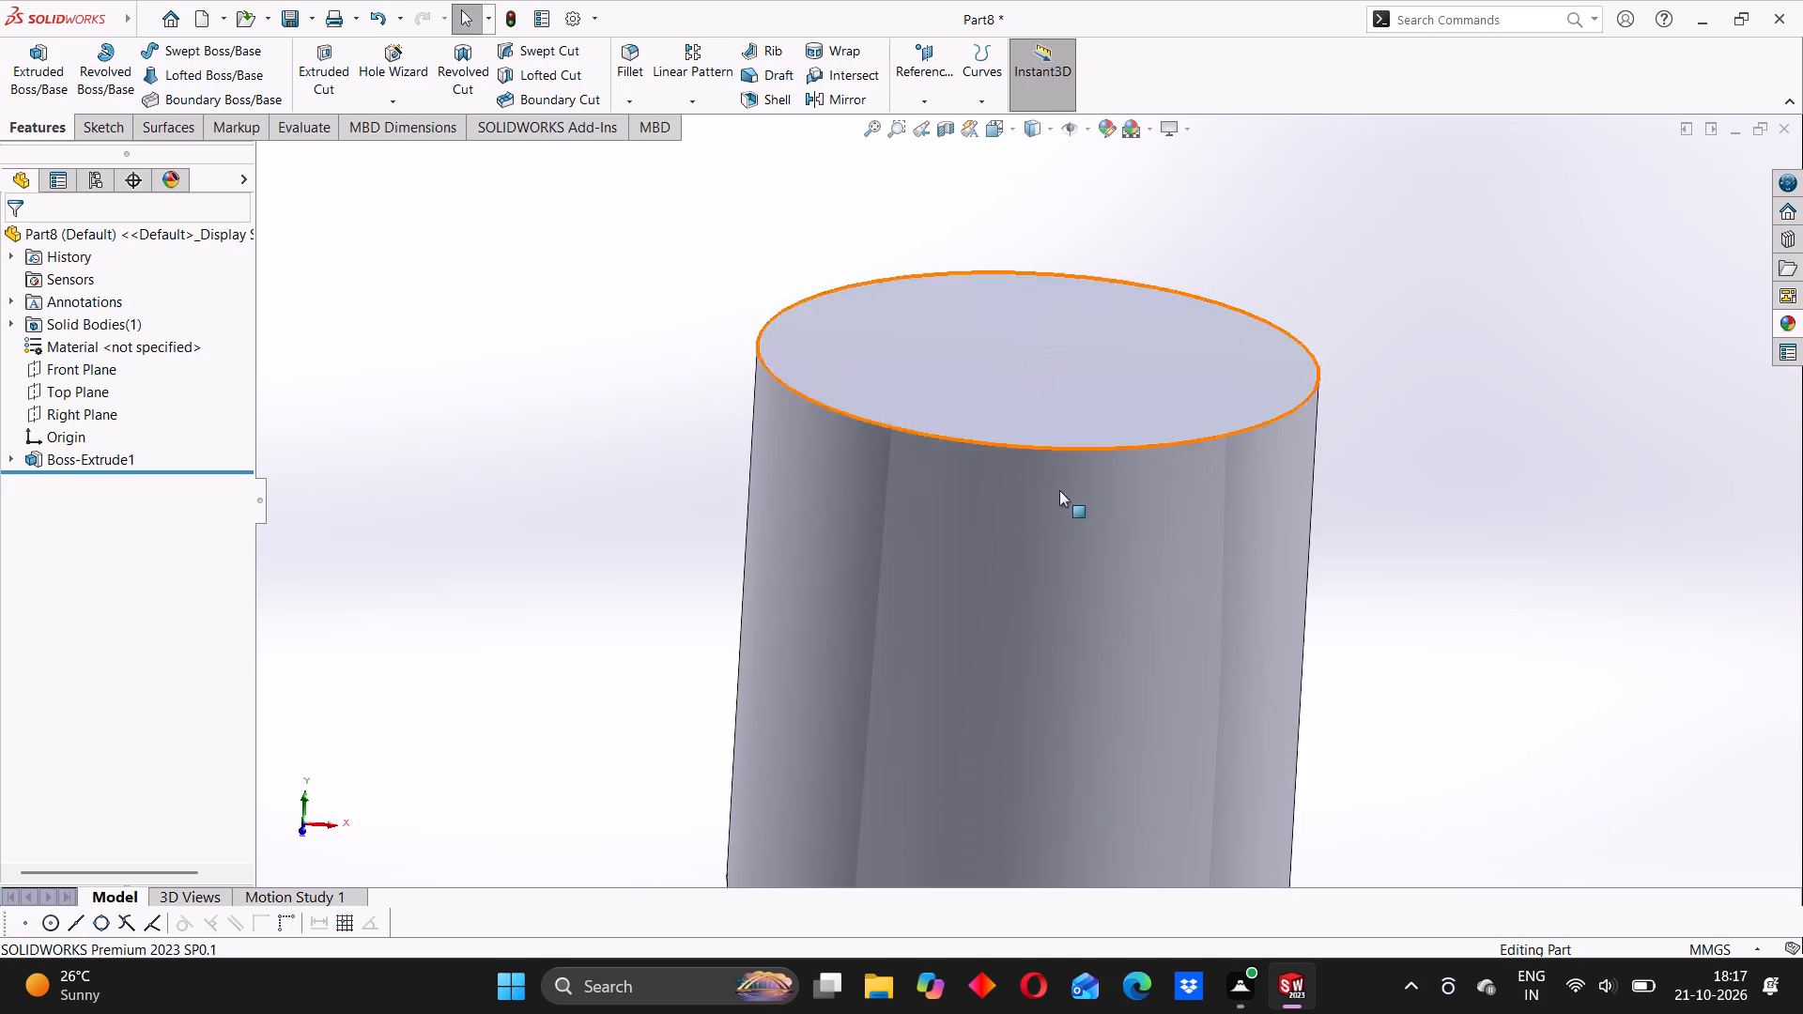
left_click(77, 409)
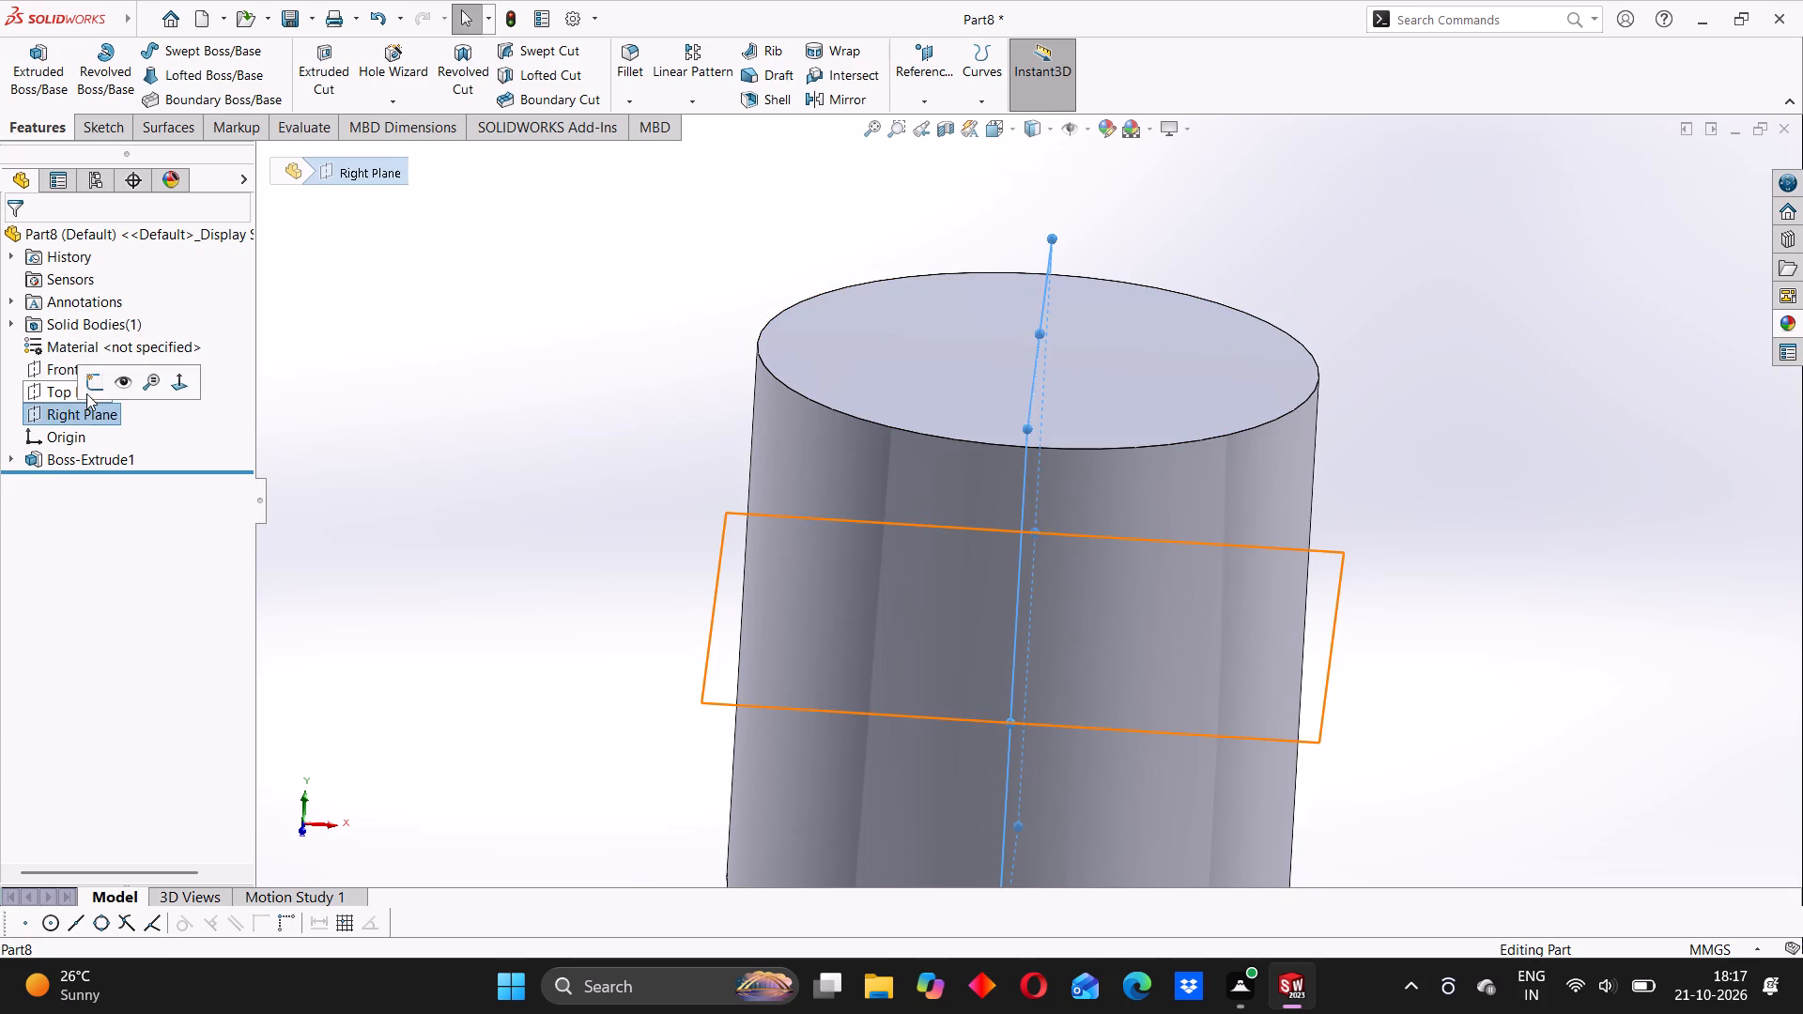
left_click(92, 390)
left_click(565, 446)
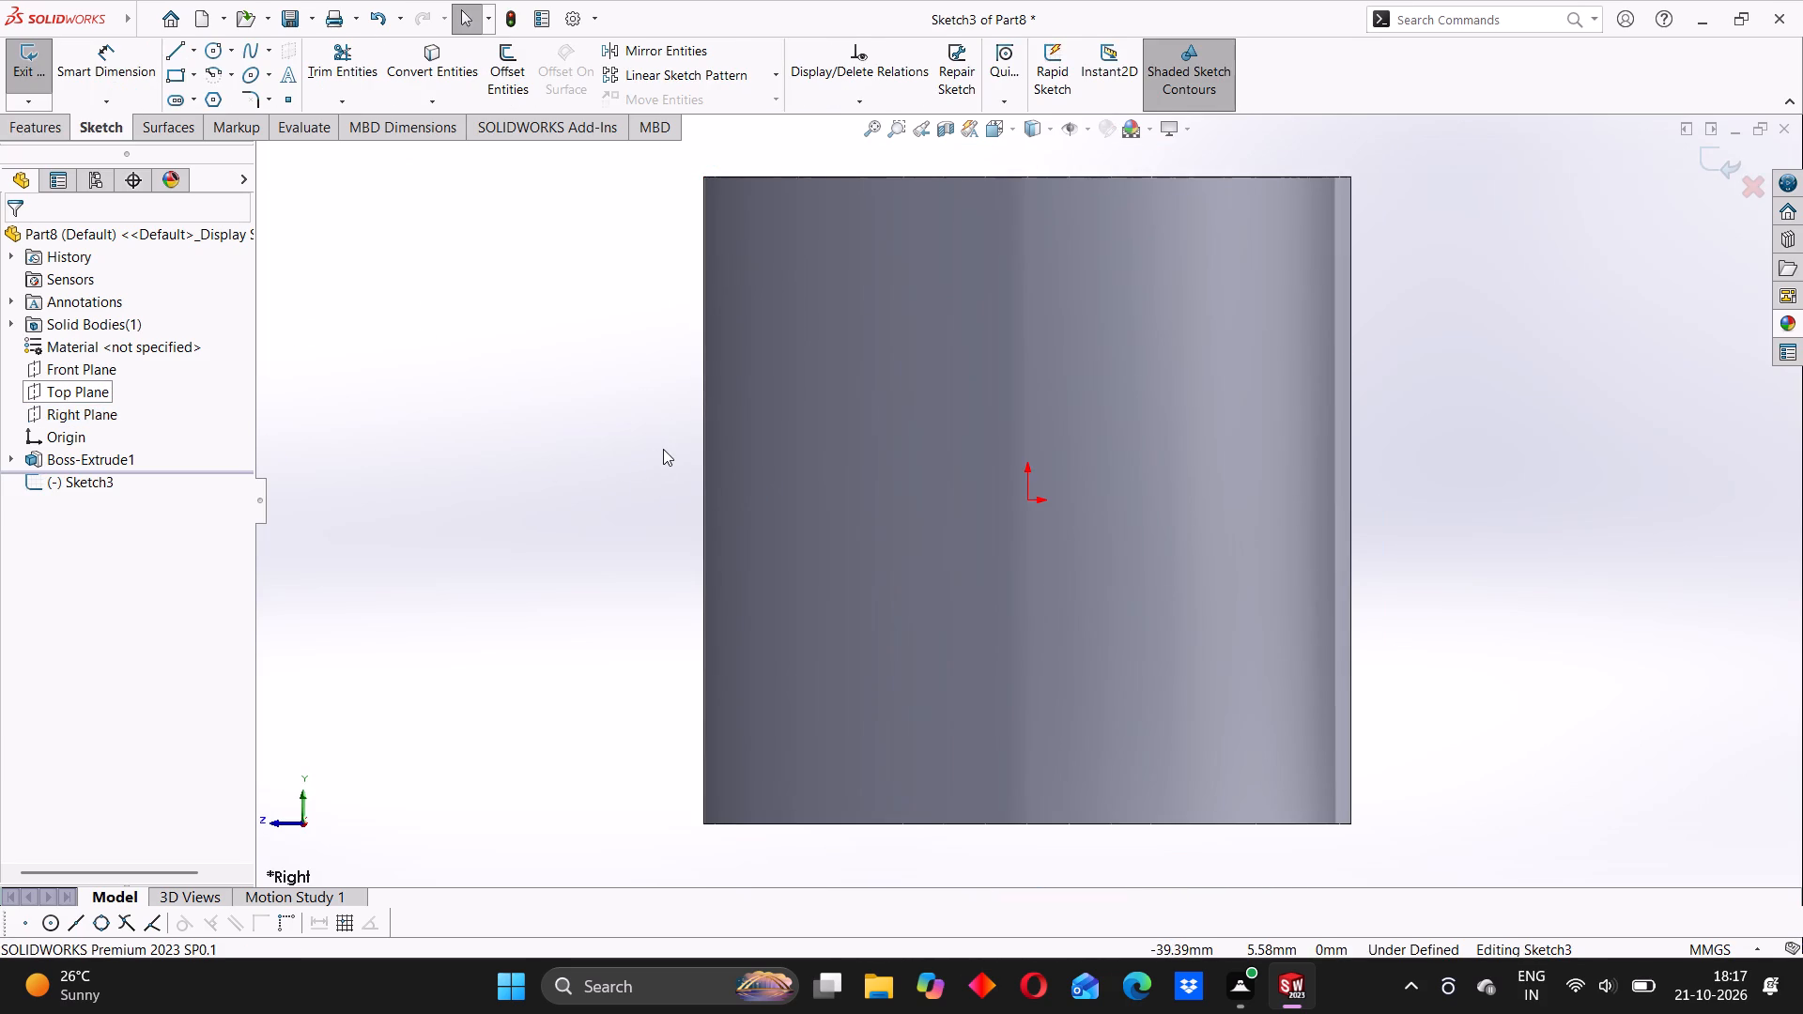
Sketch a line chain from the top edge's midpoint to the corner, down the side and around a groove about 3.1 by 3.5 mm.
left_click(182, 52)
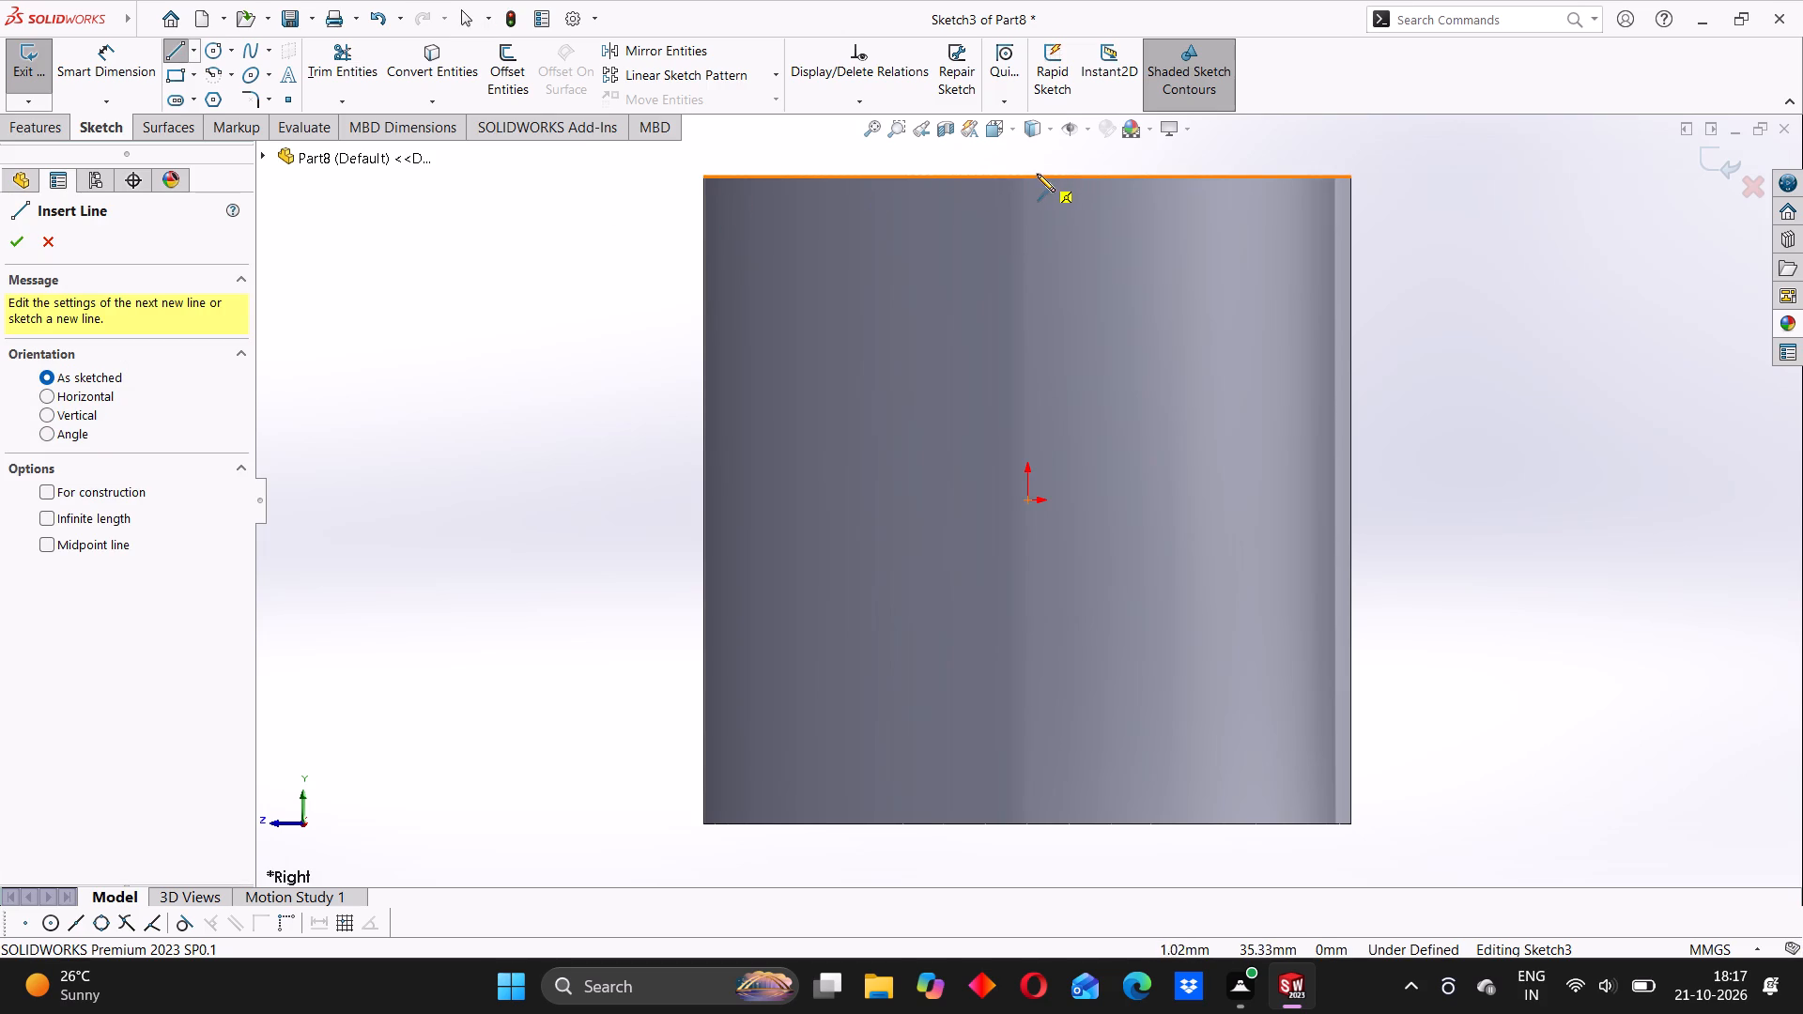
left_click(1026, 177)
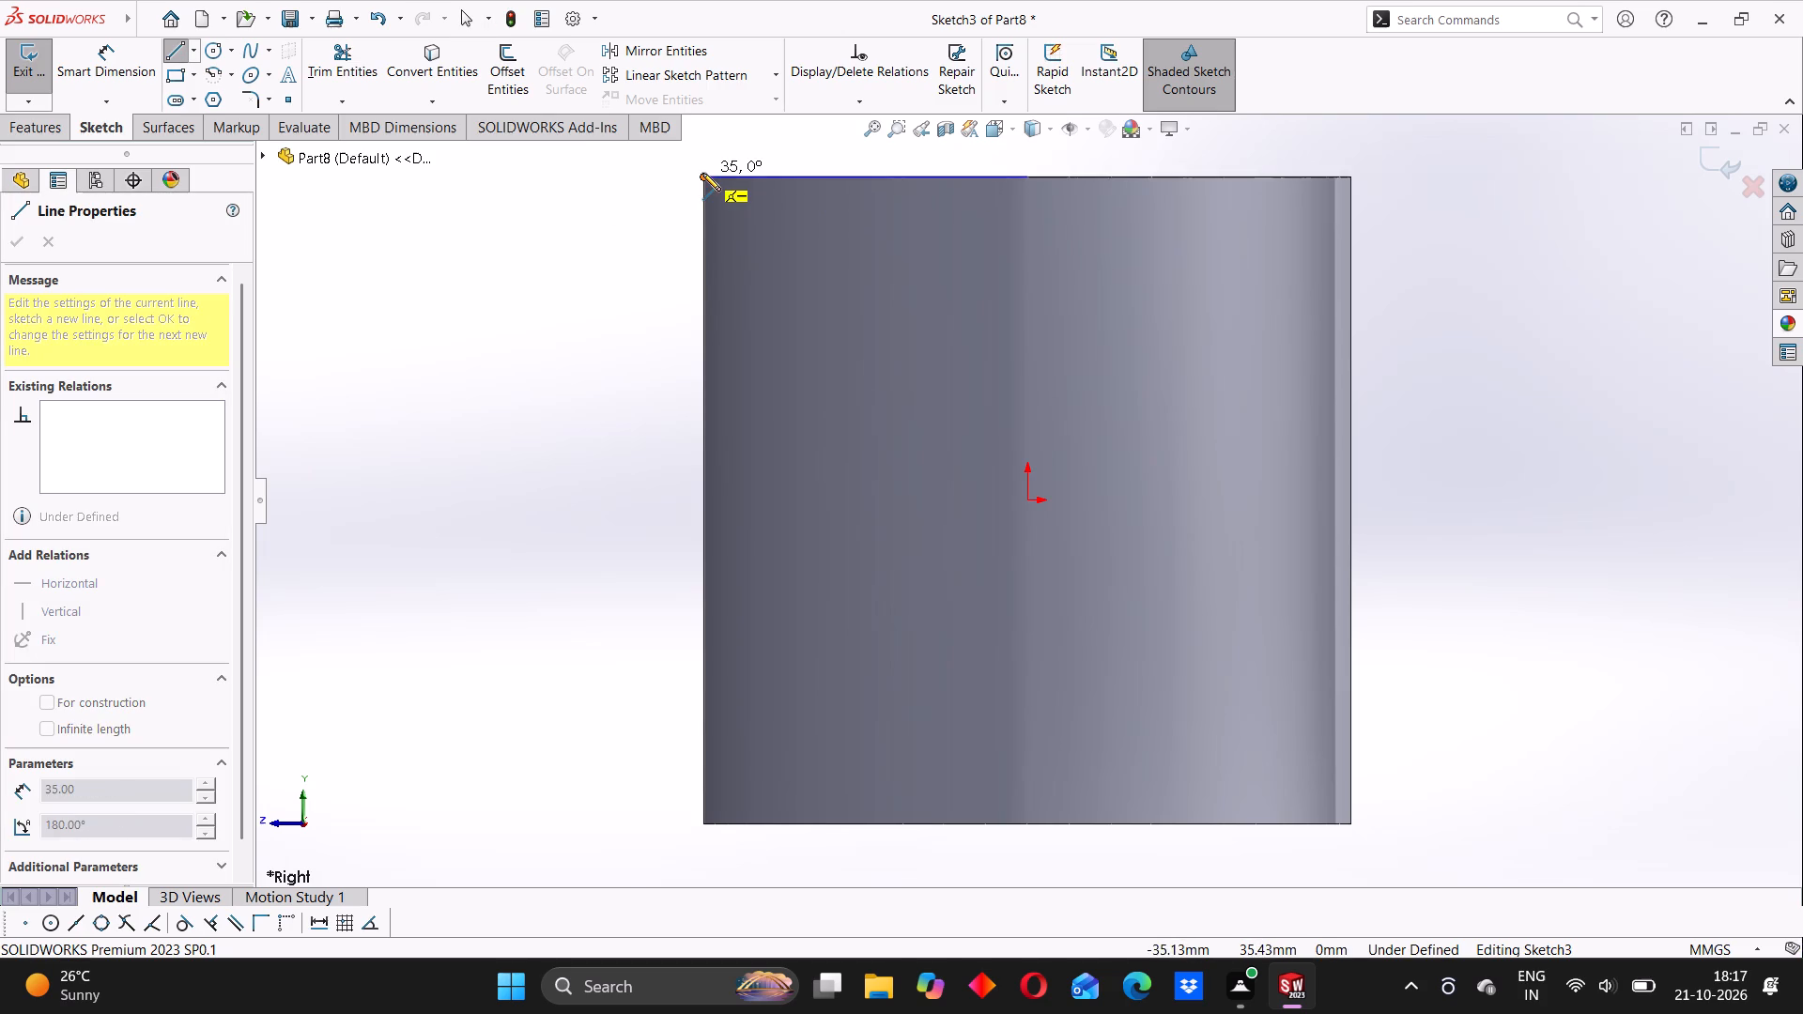
left_click(702, 173)
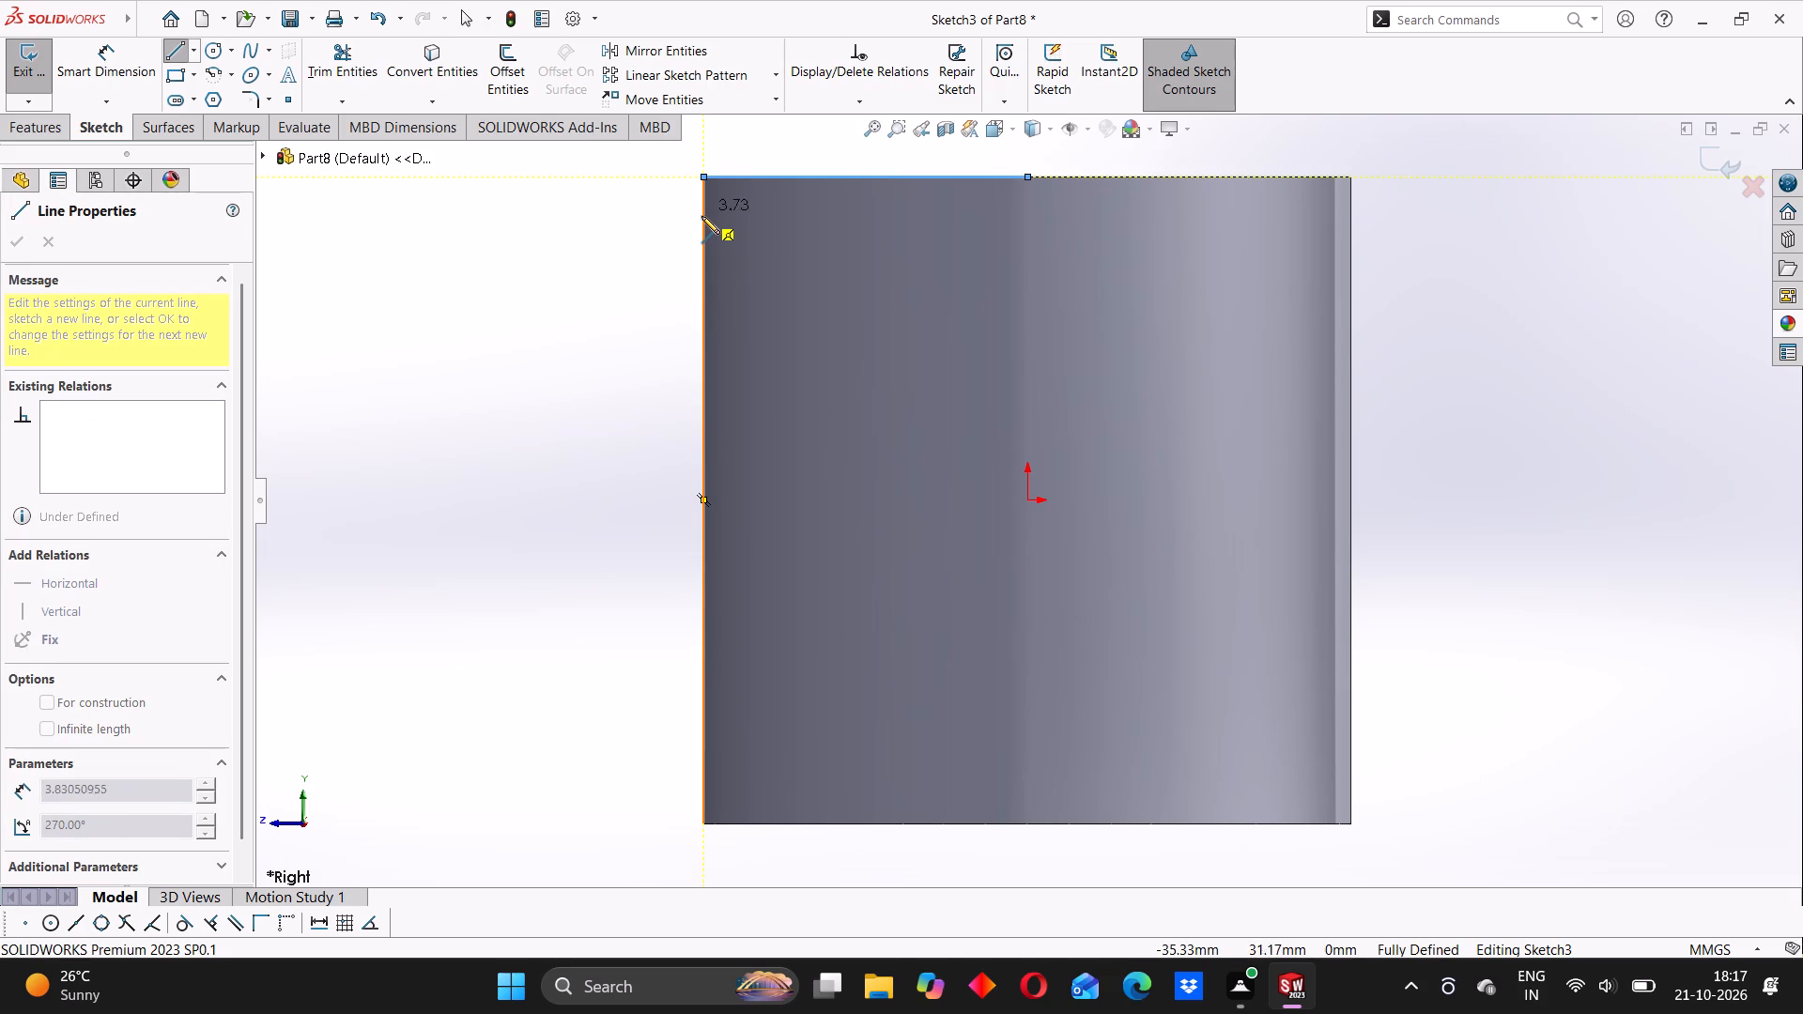
left_click(702, 218)
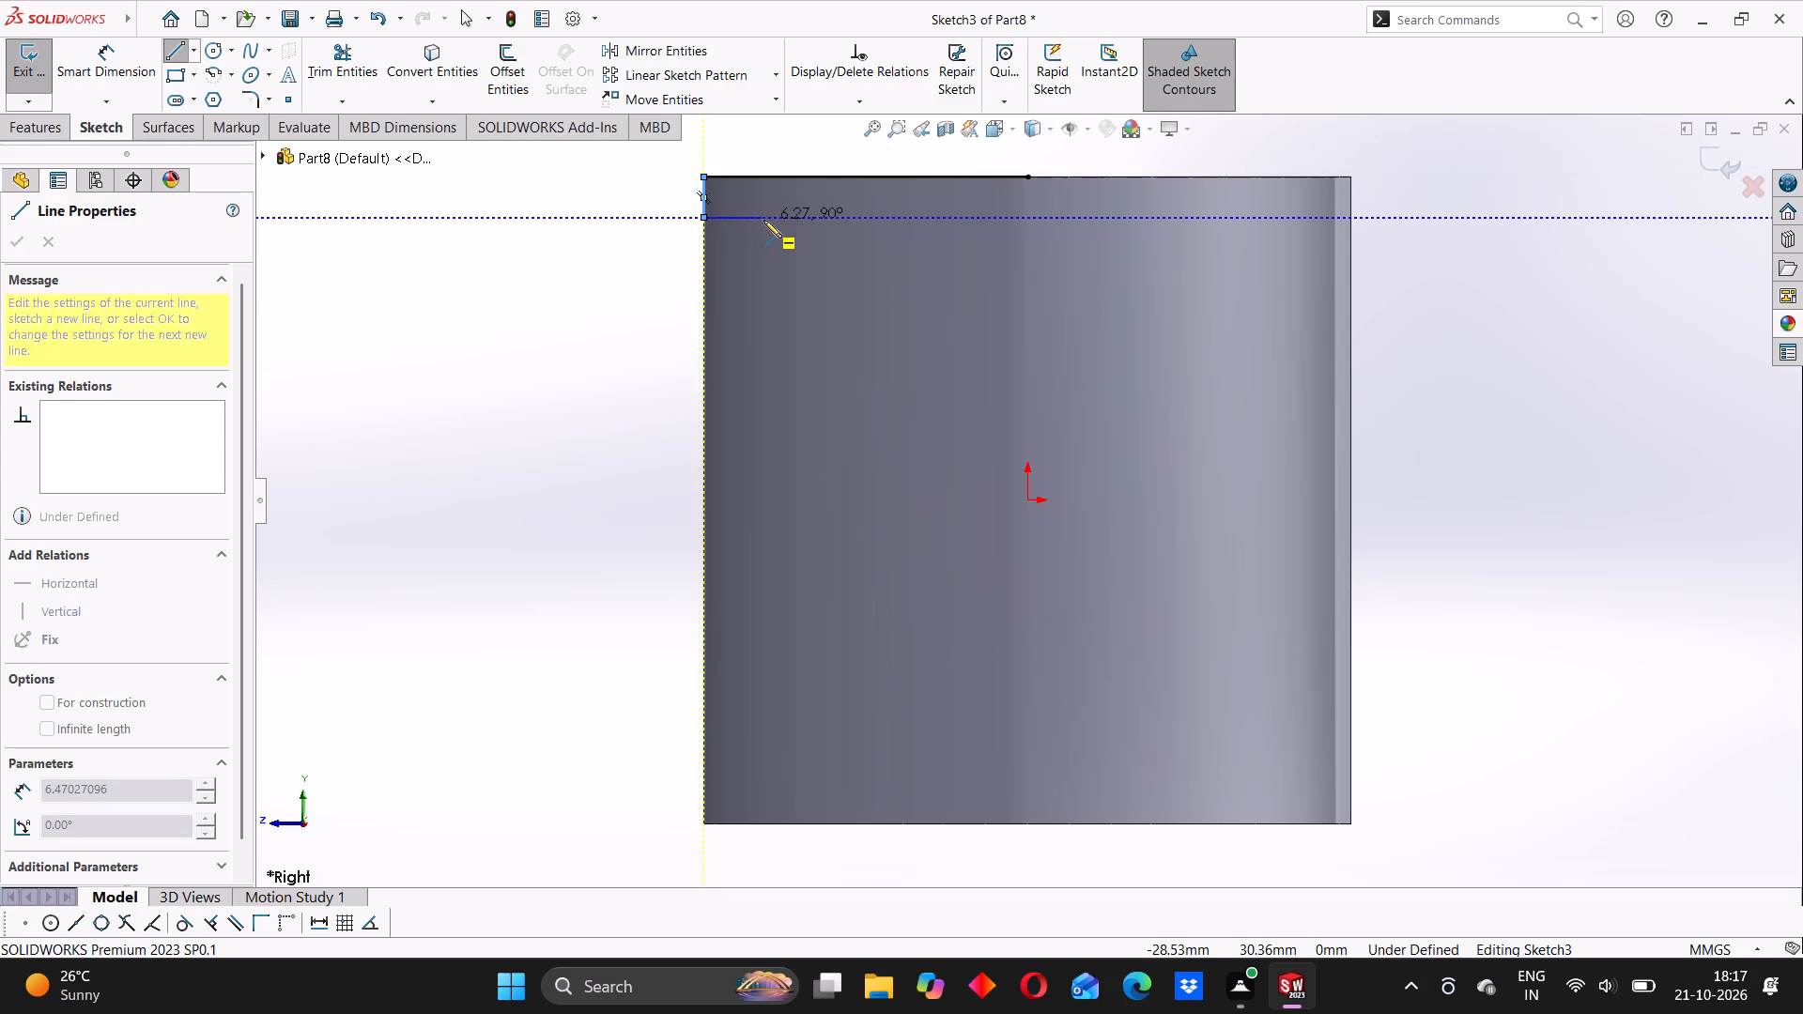
left_click(732, 214)
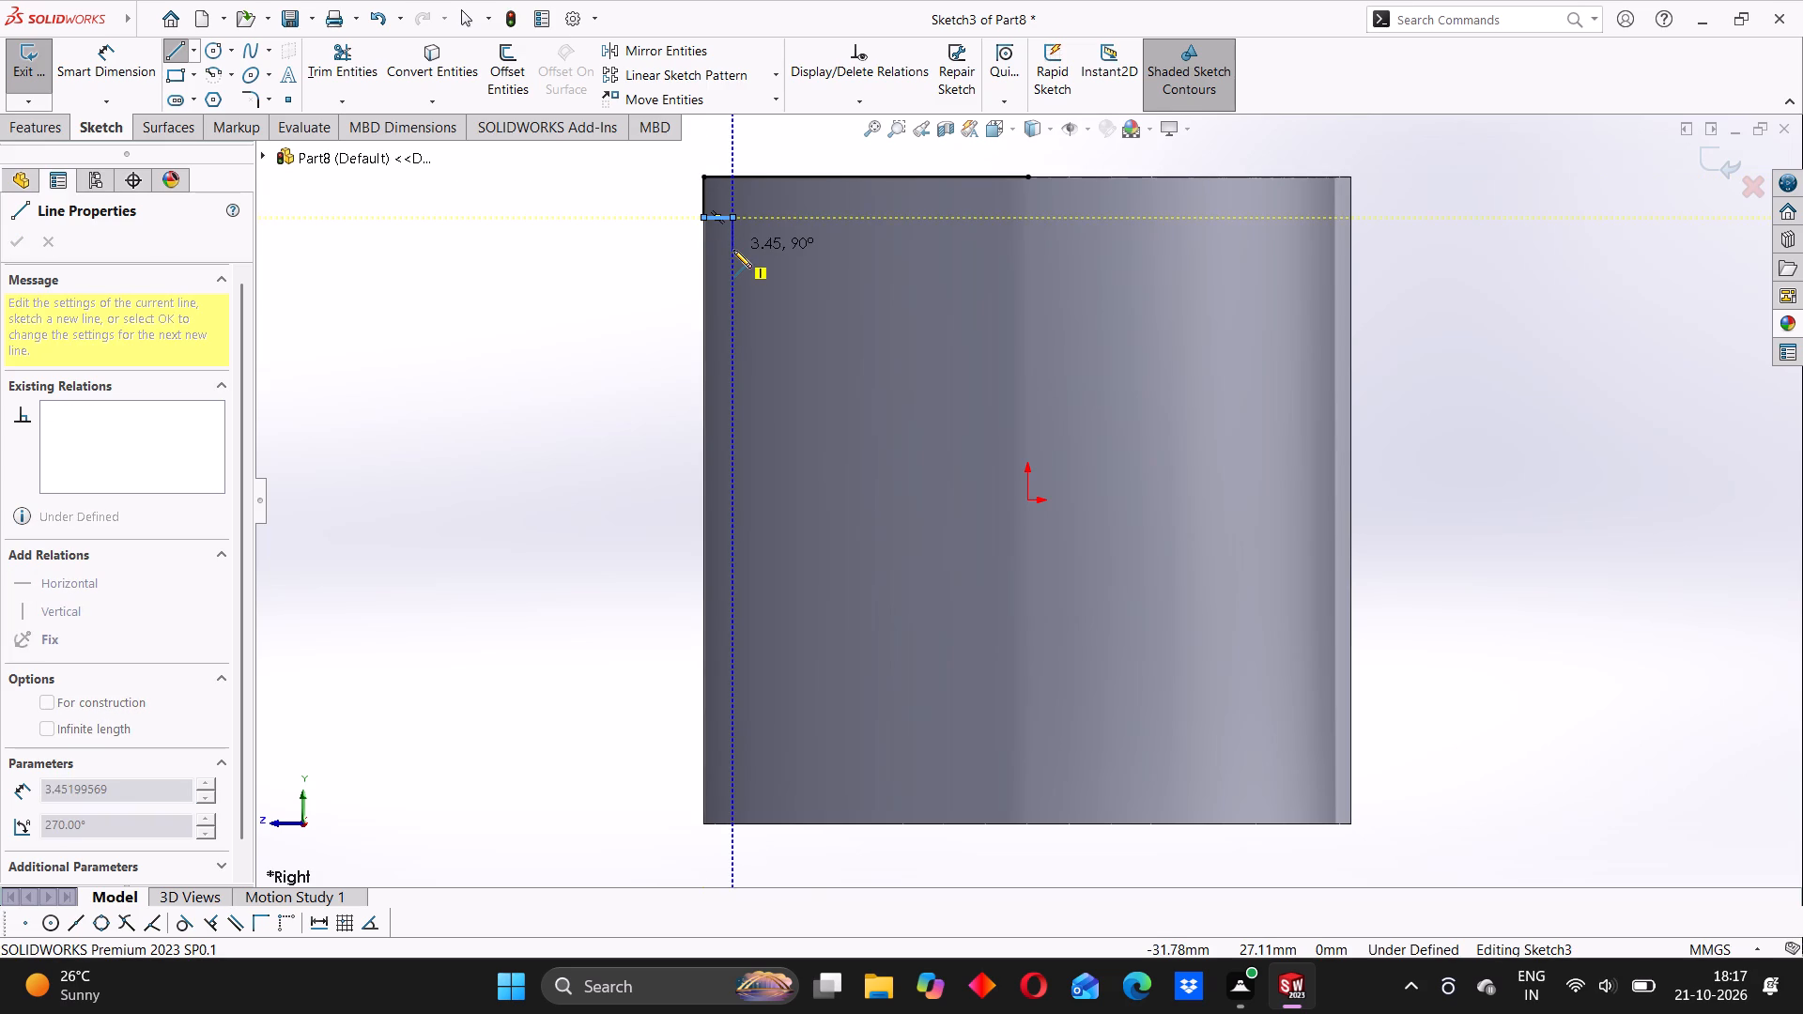
left_click(733, 250)
left_click(701, 248)
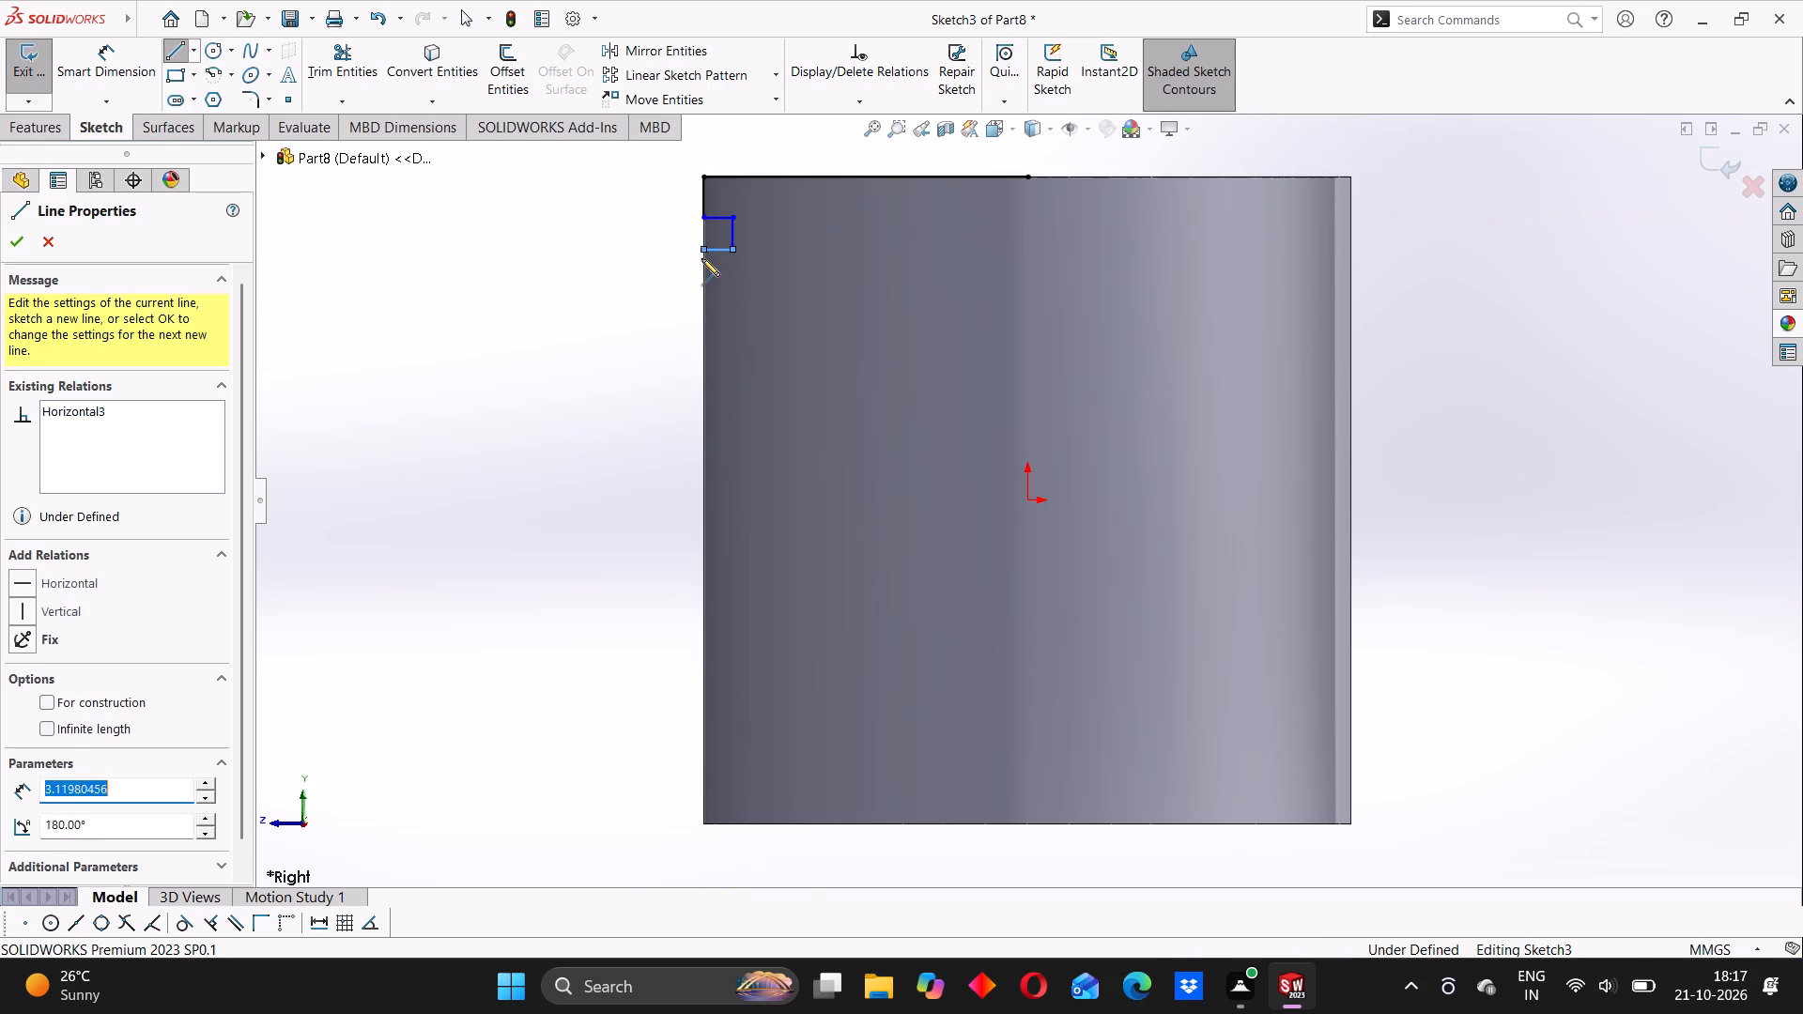
Continue the line chain down the side around a second groove about 3.1 by 3.3 mm, ending with a 35 mm horizontal line above the origin.
left_click(701, 281)
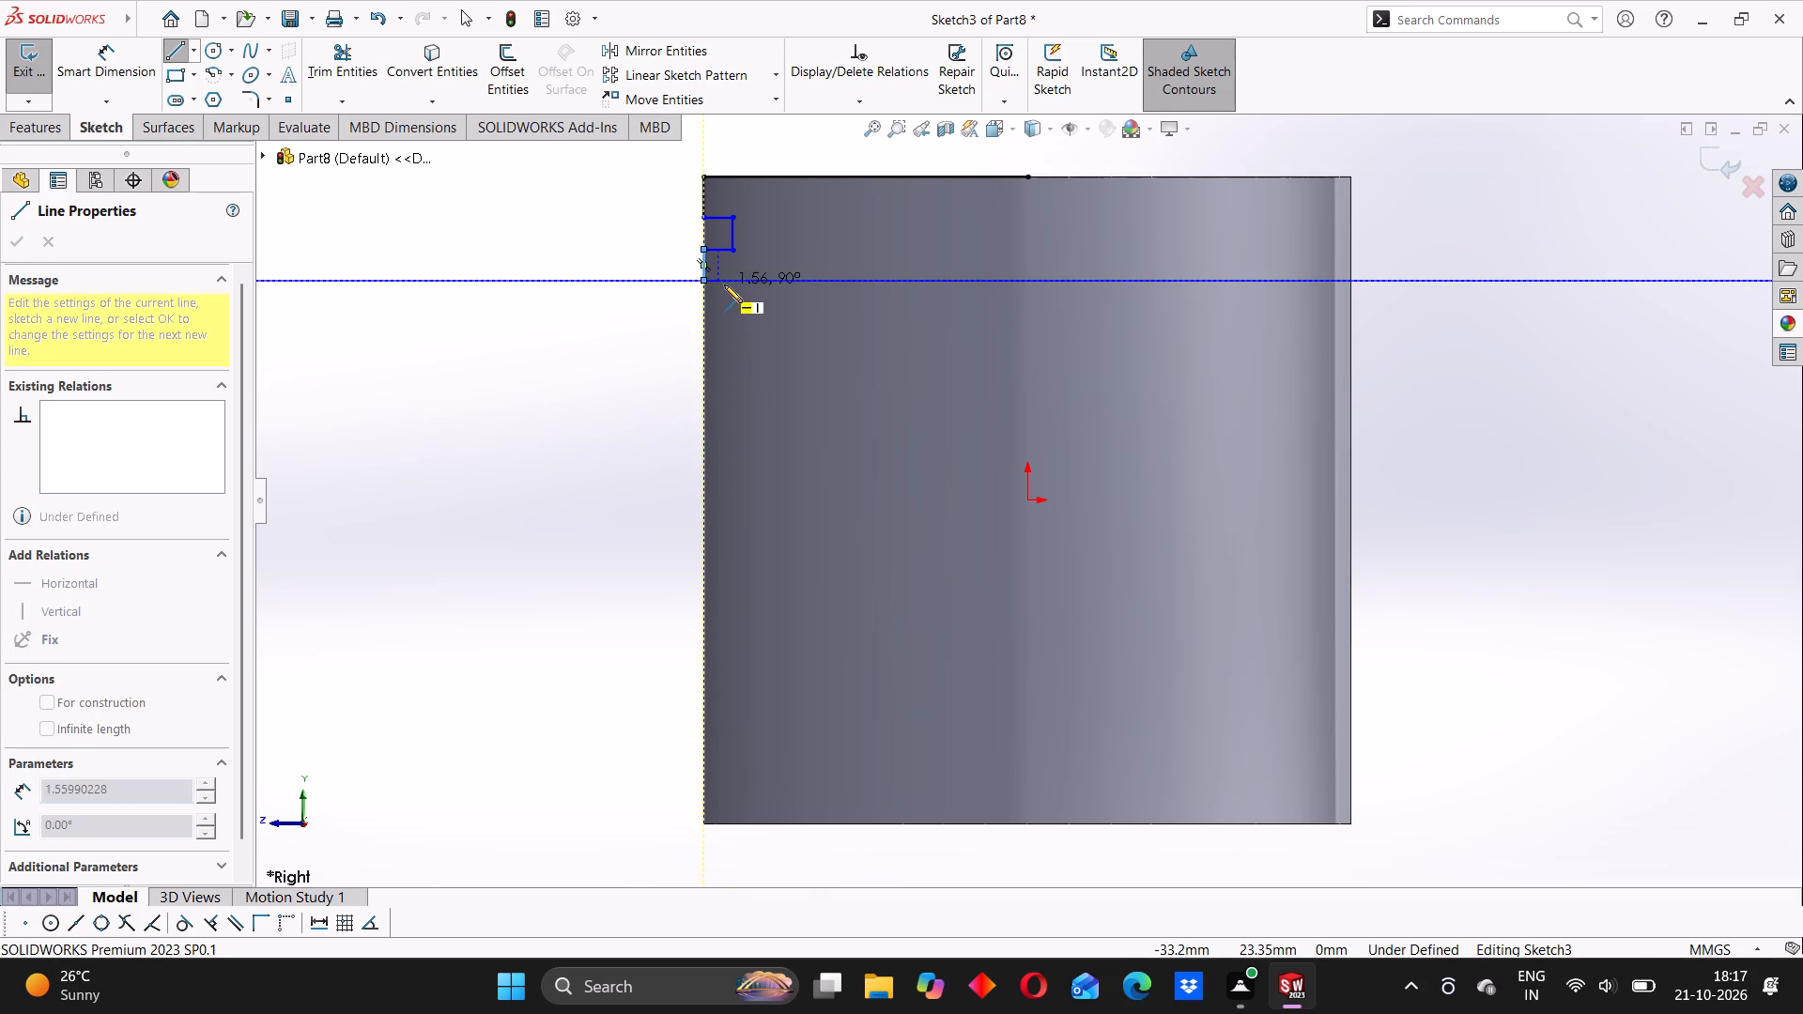
left_click(732, 282)
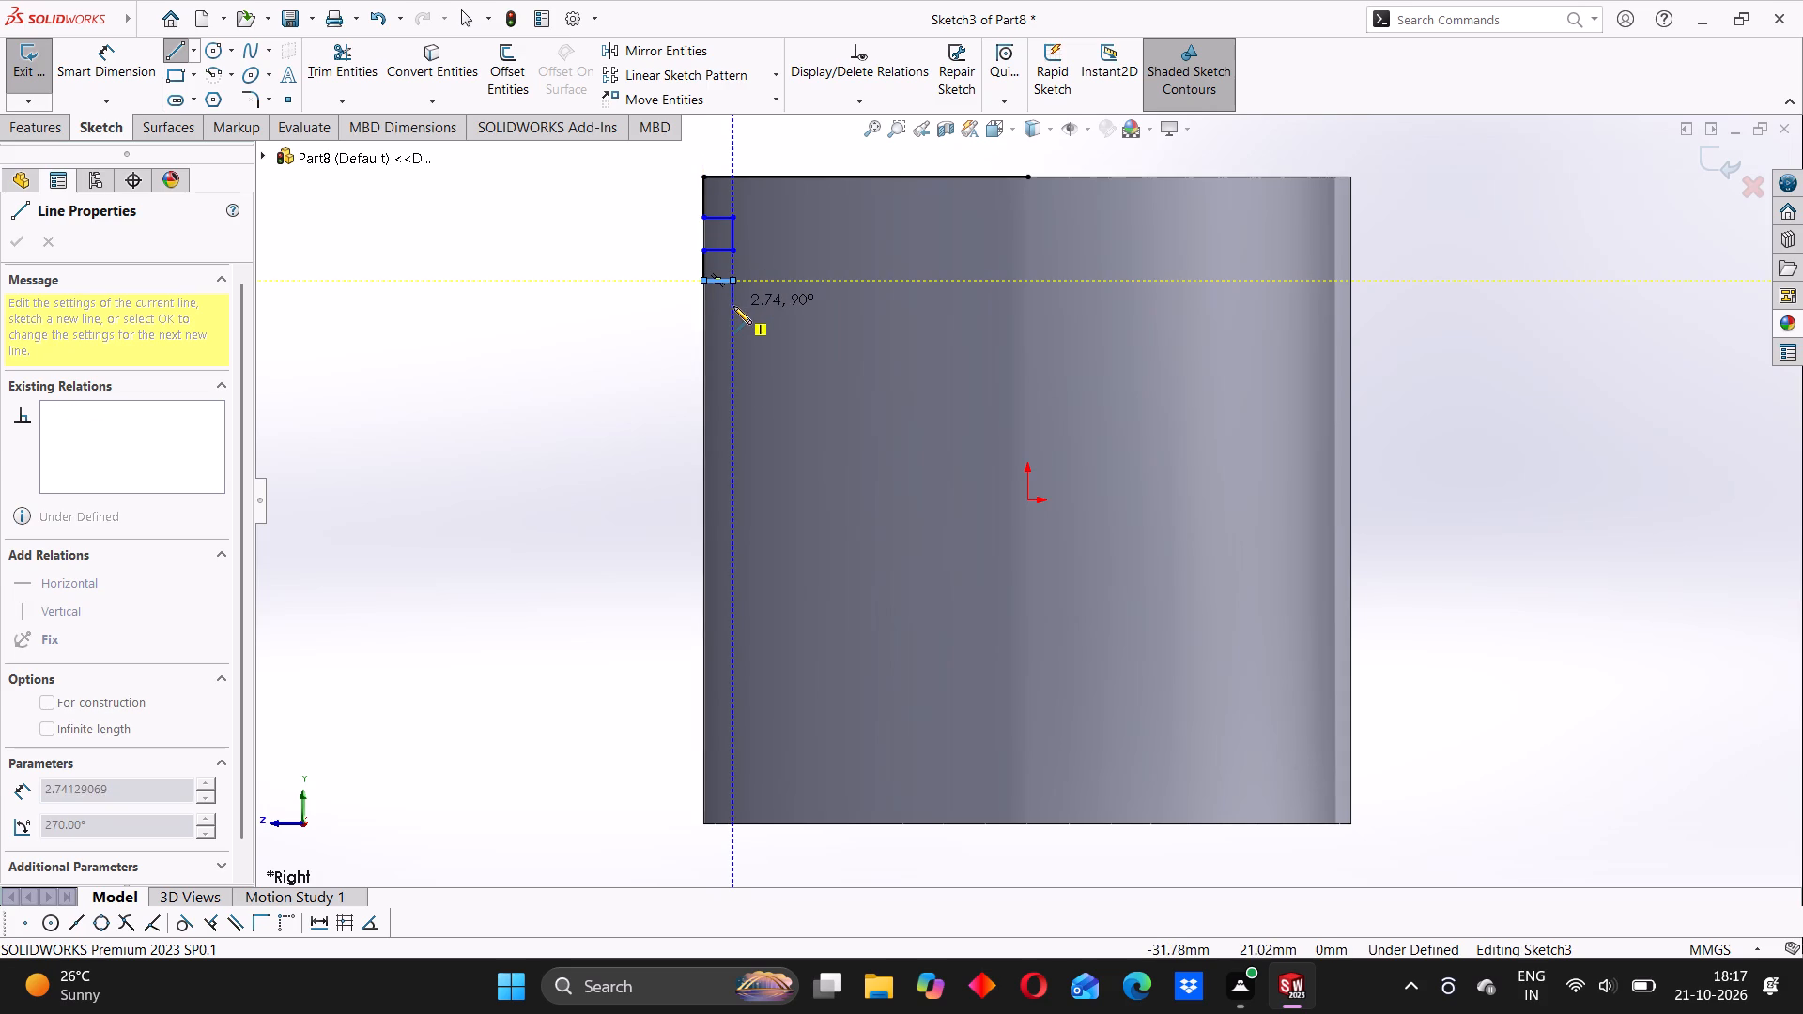
left_click(733, 311)
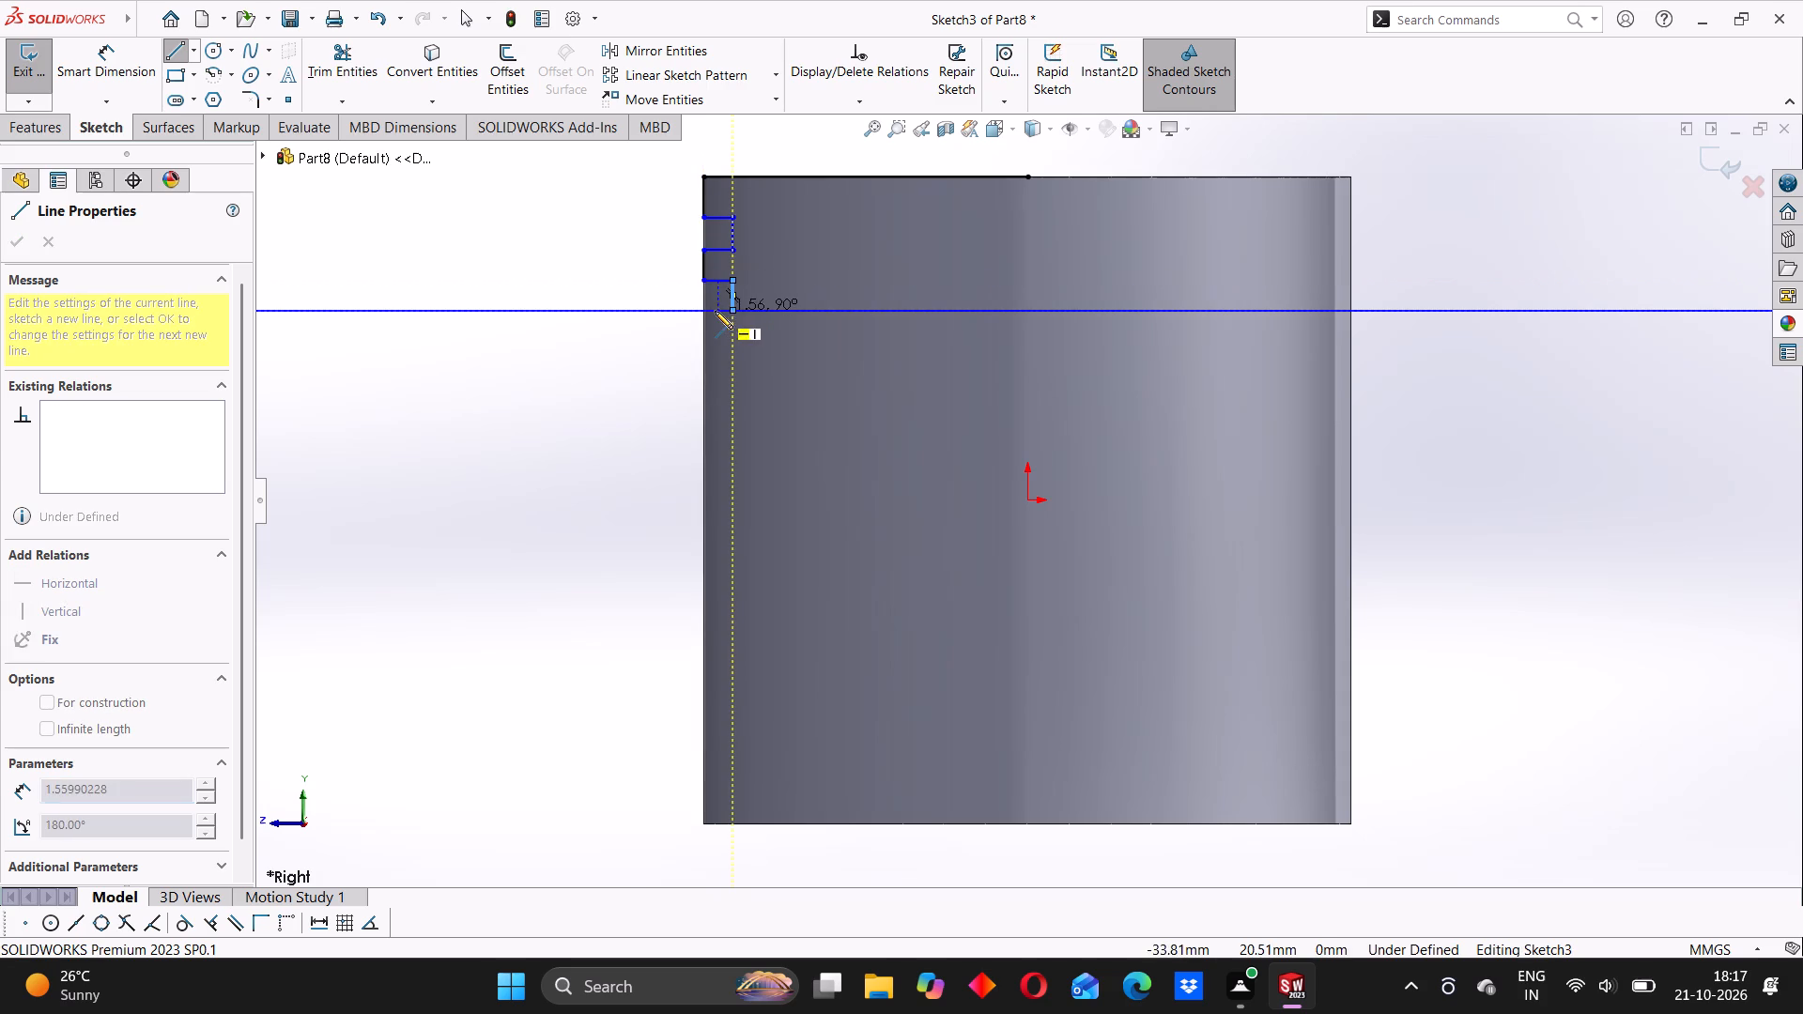
left_click(700, 310)
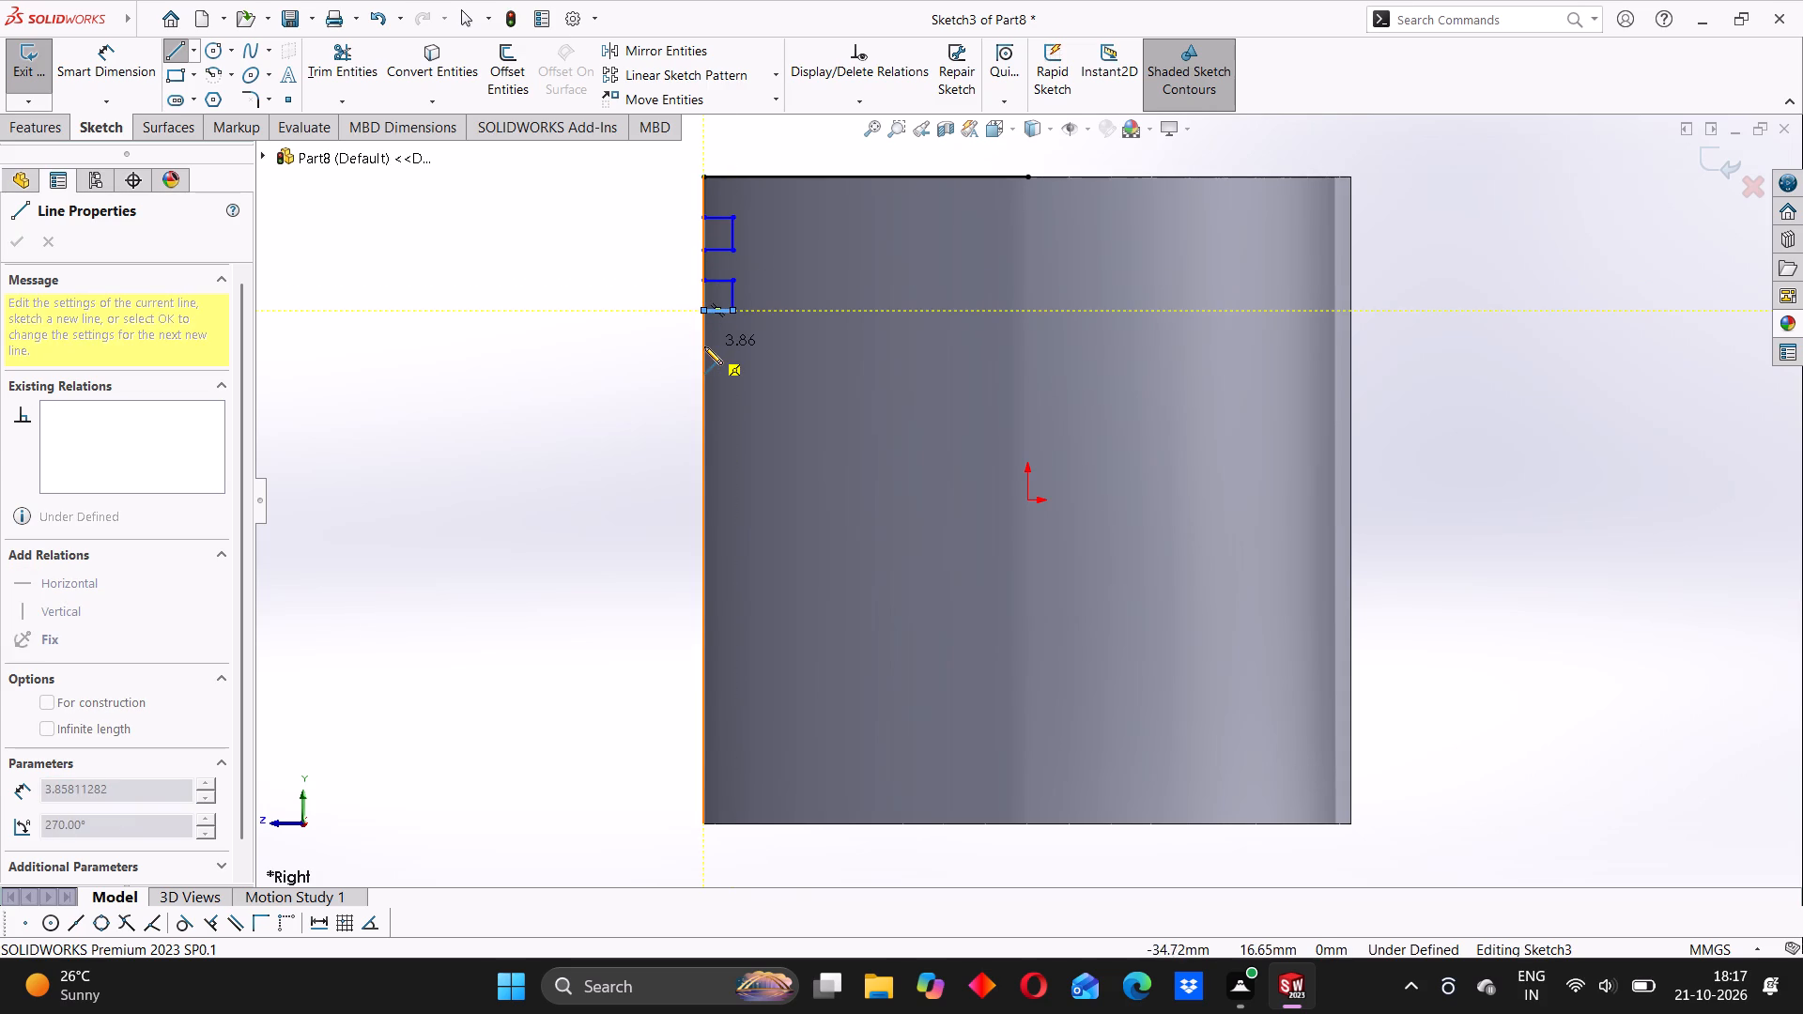
left_click(704, 346)
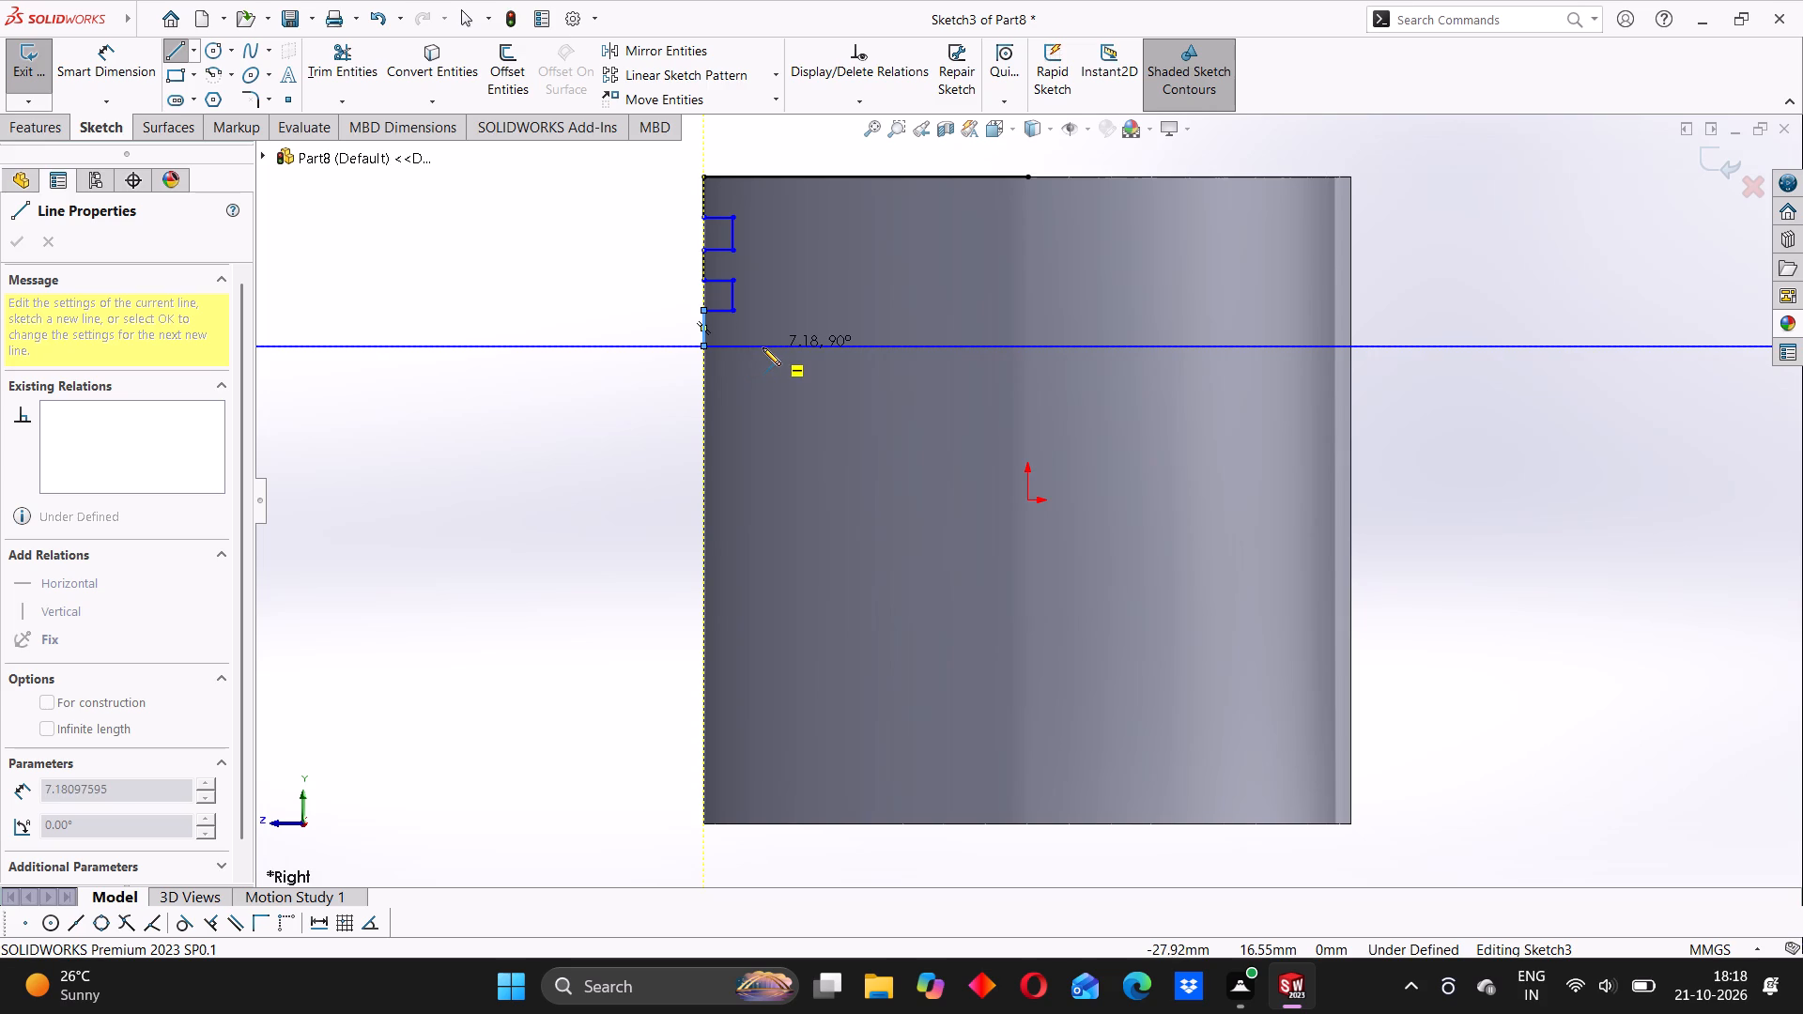
left_click(1025, 346)
right_click(556, 294)
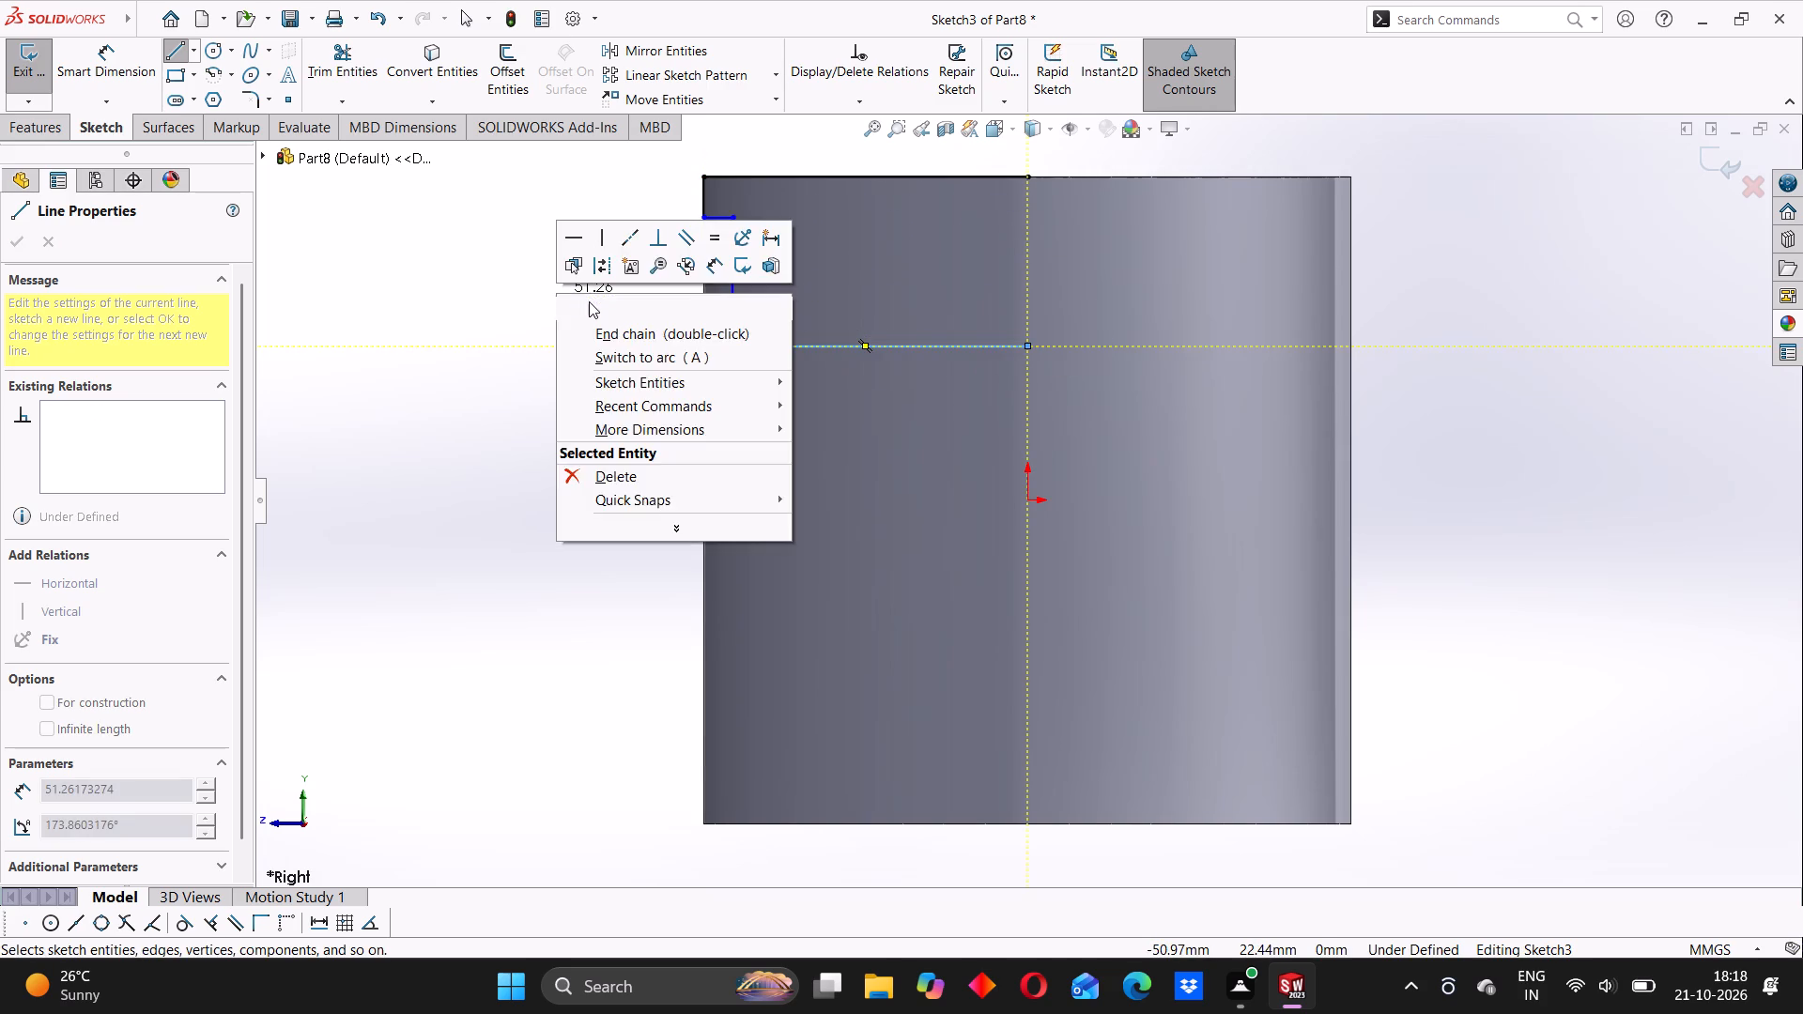
left_click(596, 308)
left_click(559, 308)
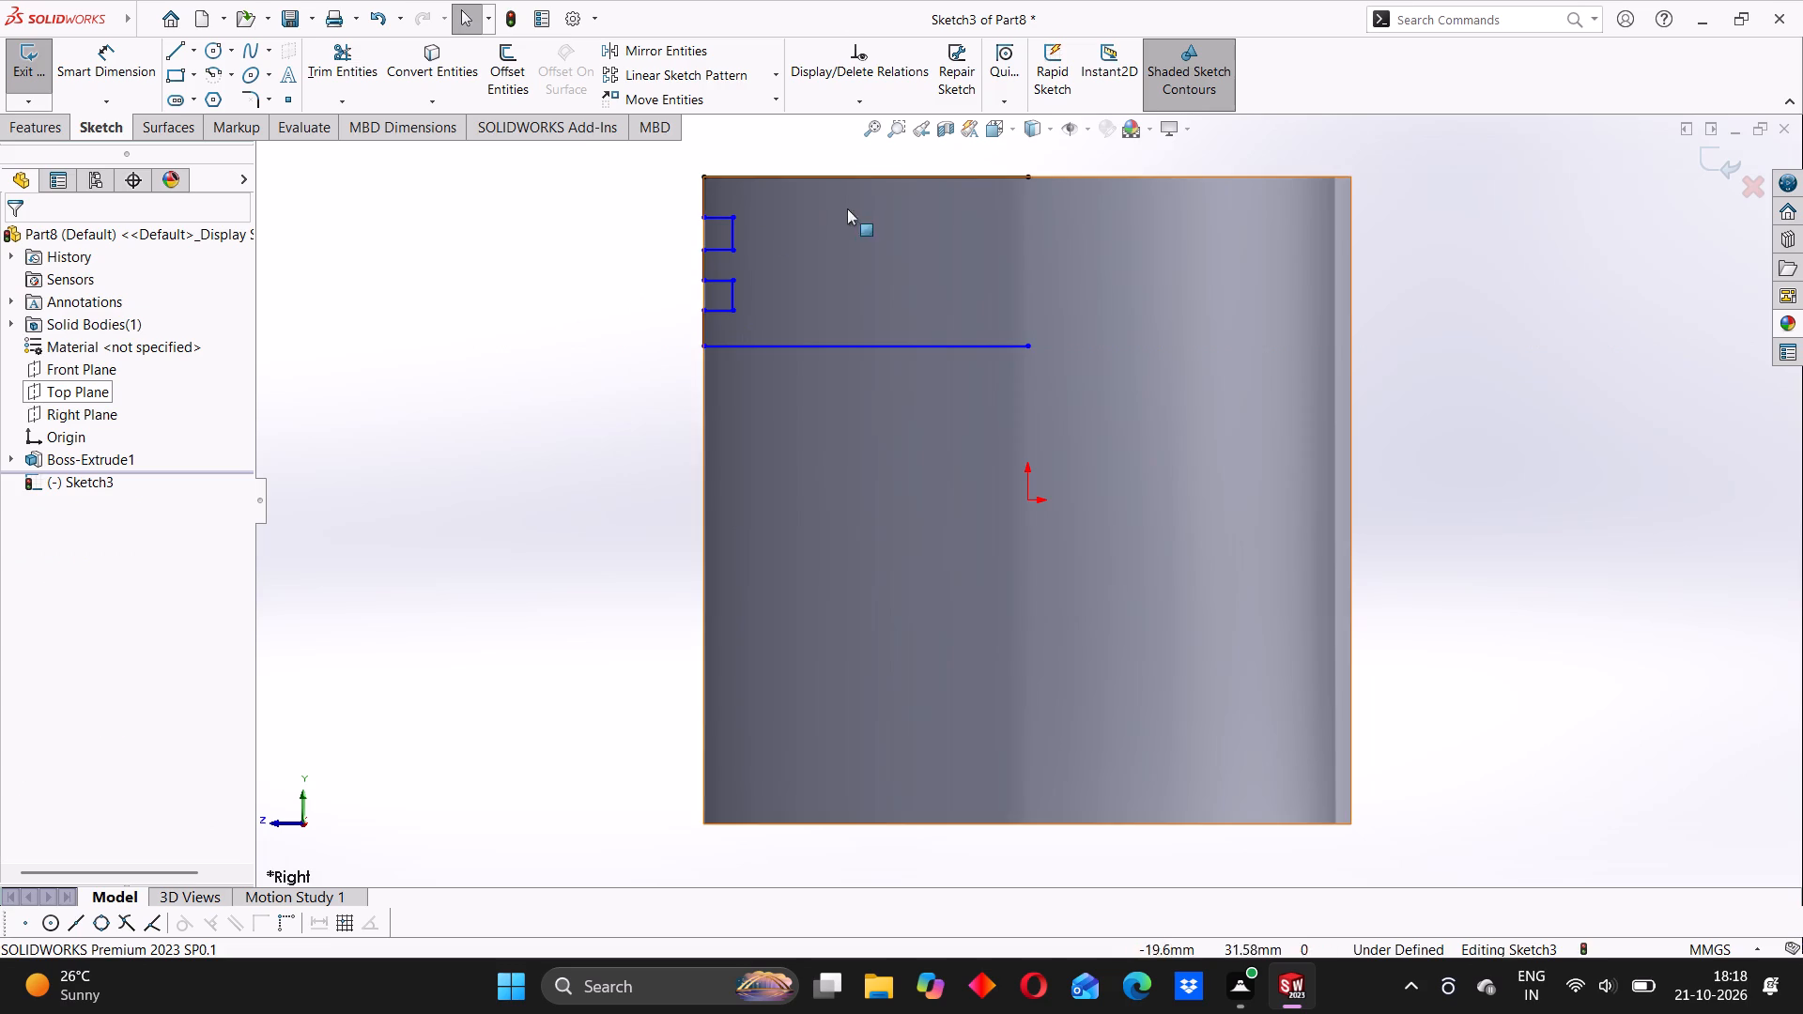
Dimension the upper groove's height and set it to 2.5 mm.
left_click(117, 66)
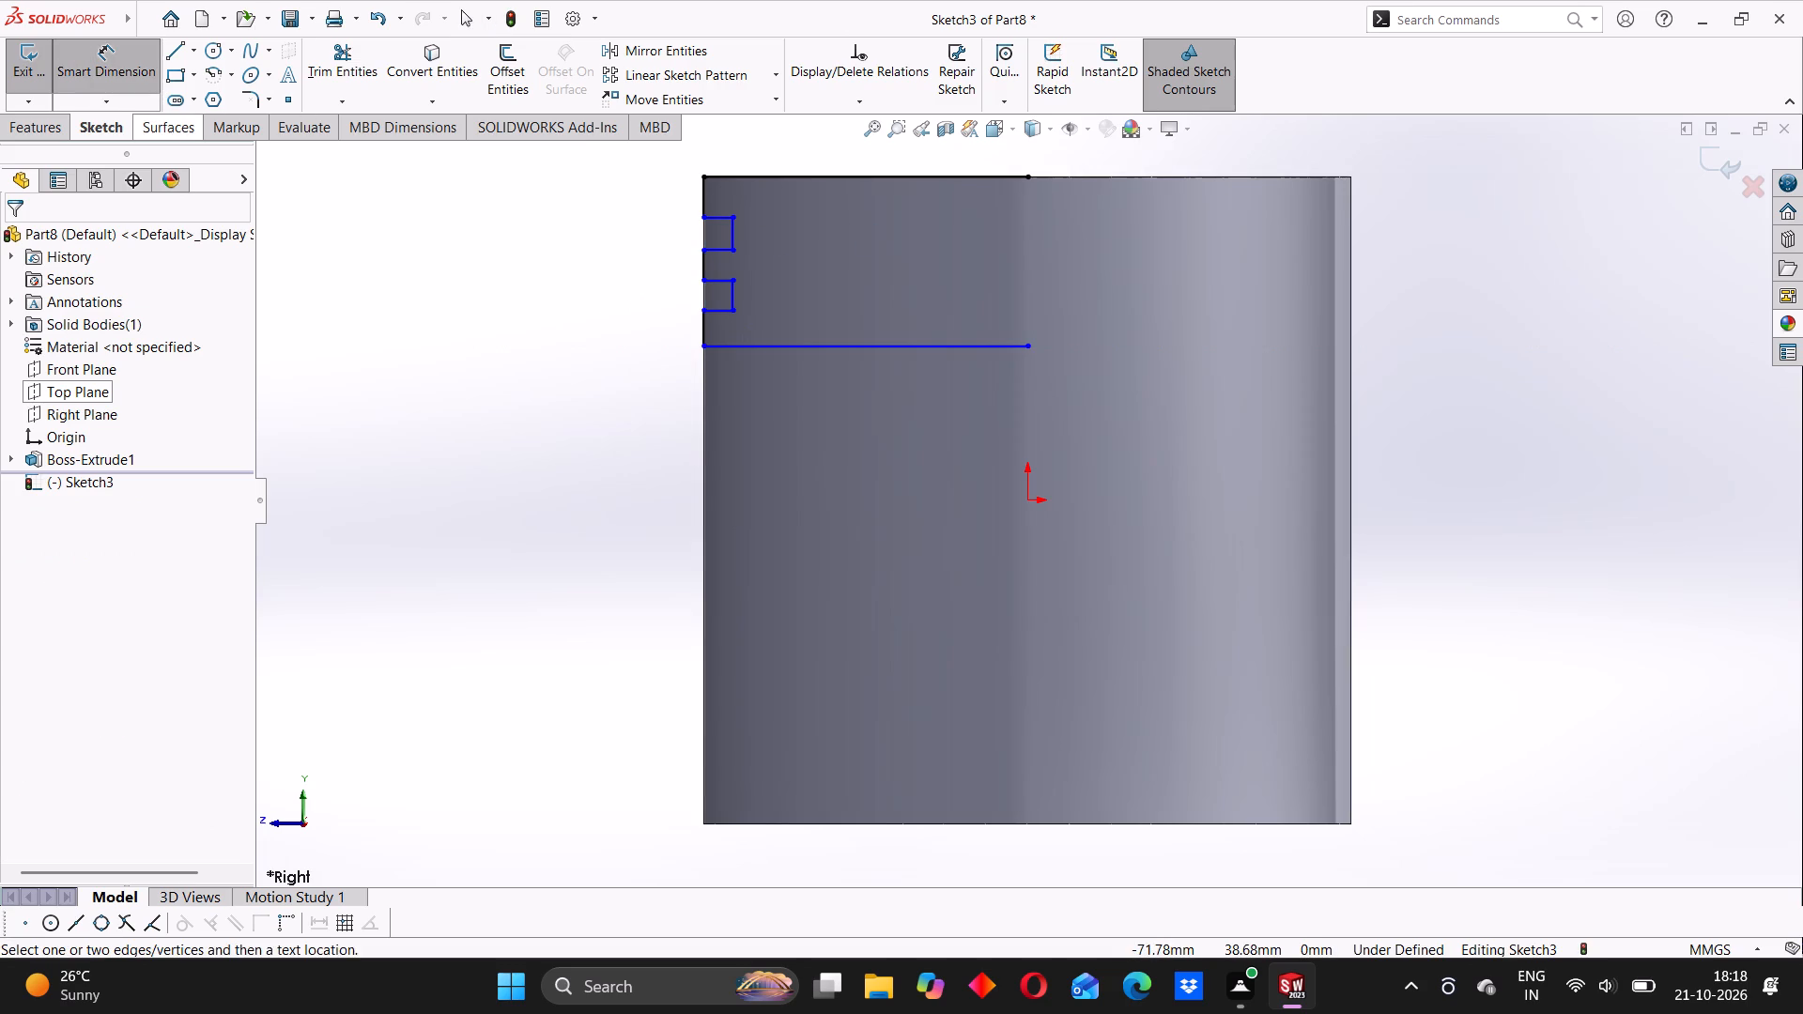
scroll(701, 242, "down", 4)
scroll(837, 260, "up", 1)
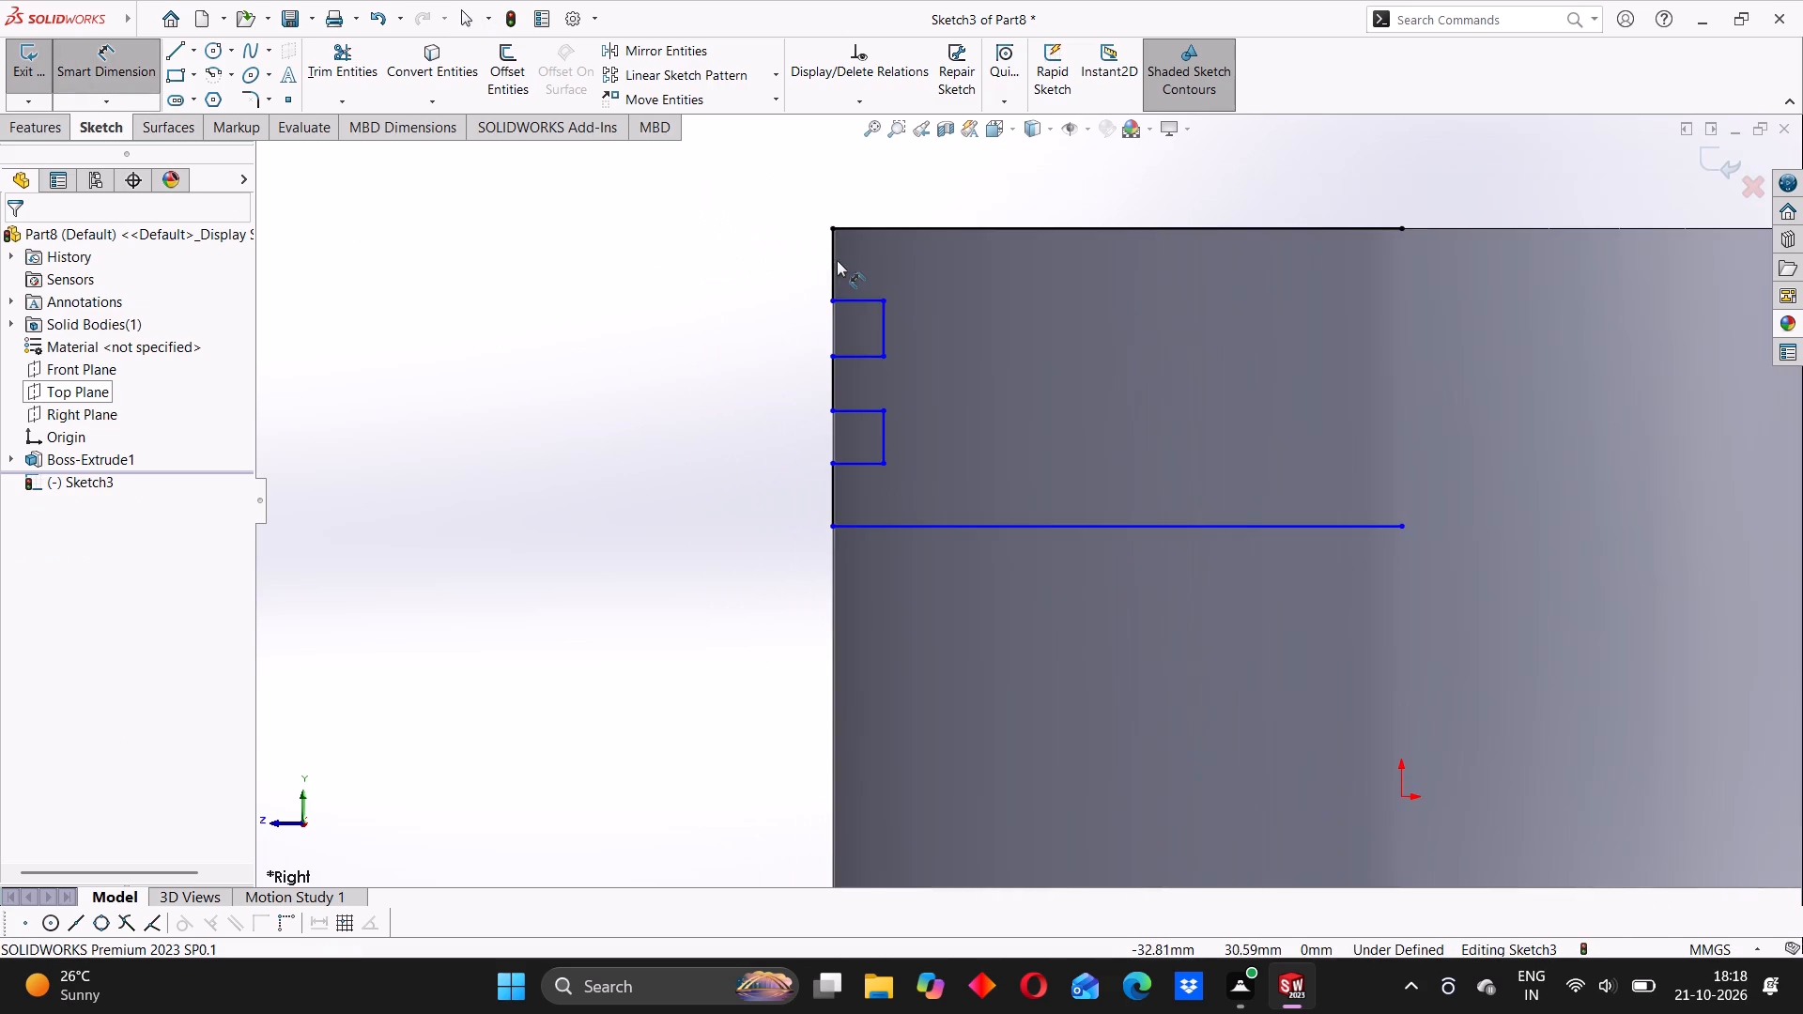
left_click(886, 323)
left_click(763, 336)
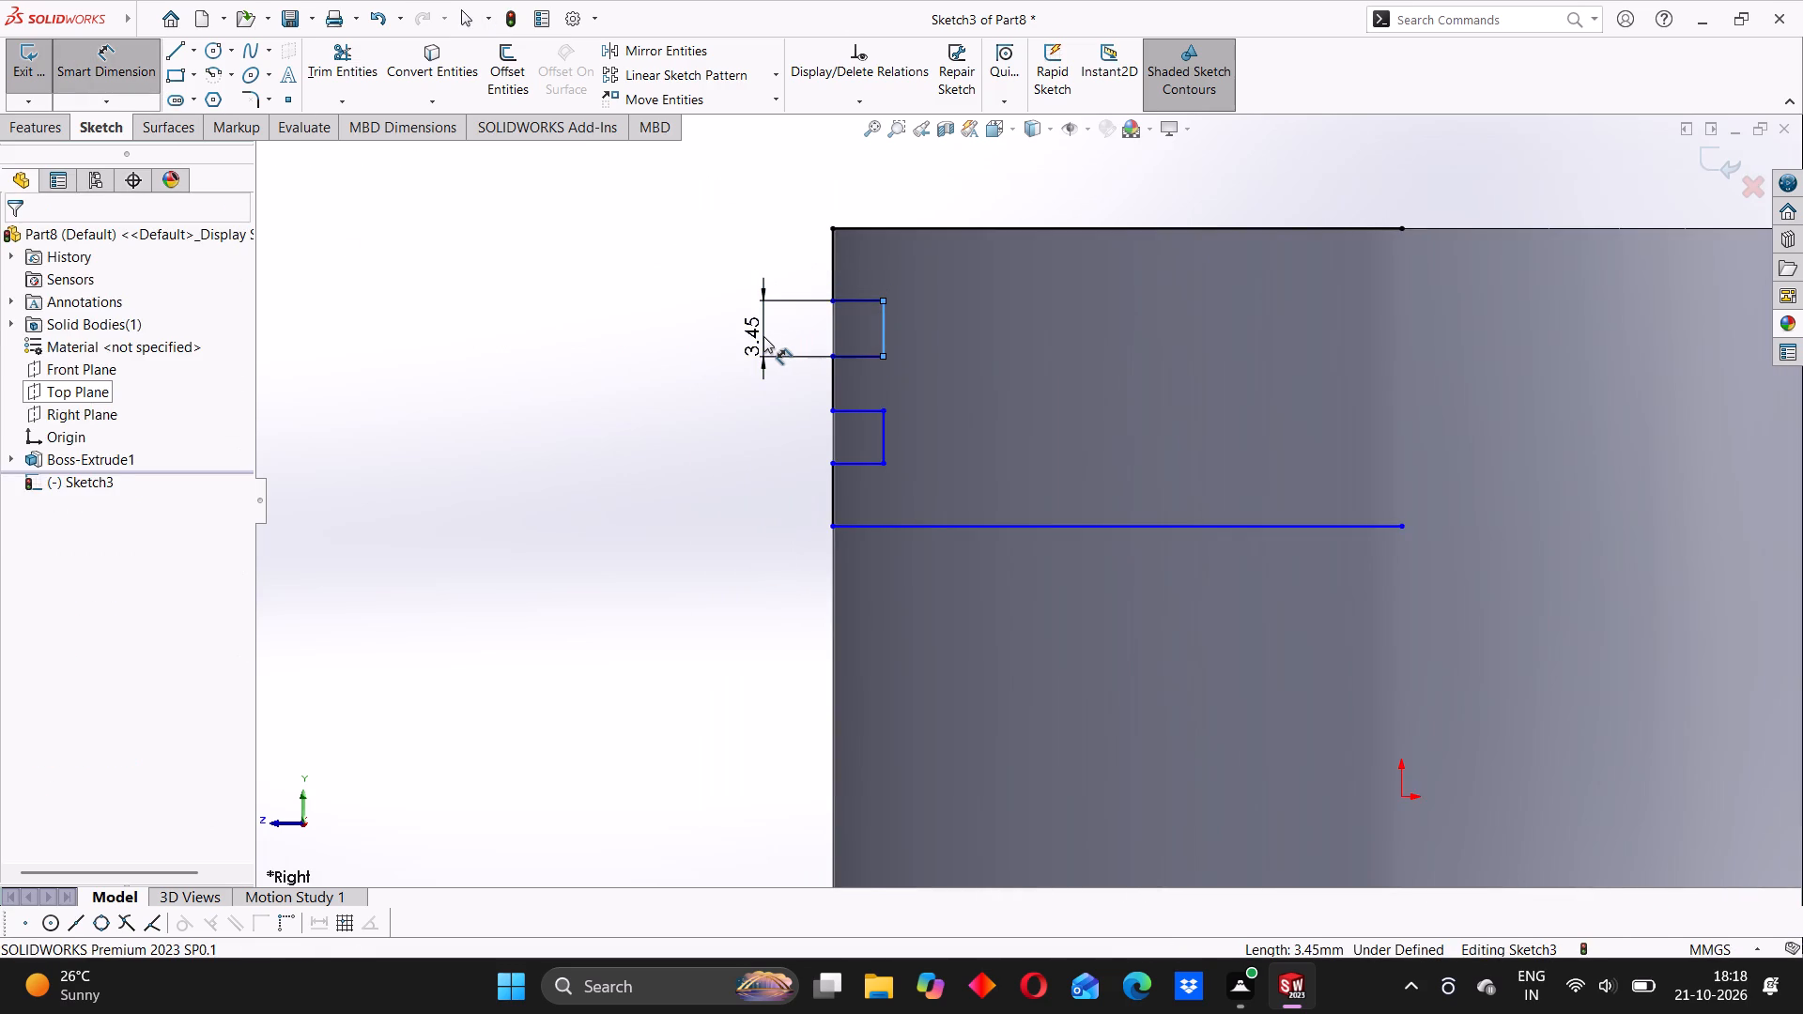
type("2.5")
key("Return")
left_click(732, 450)
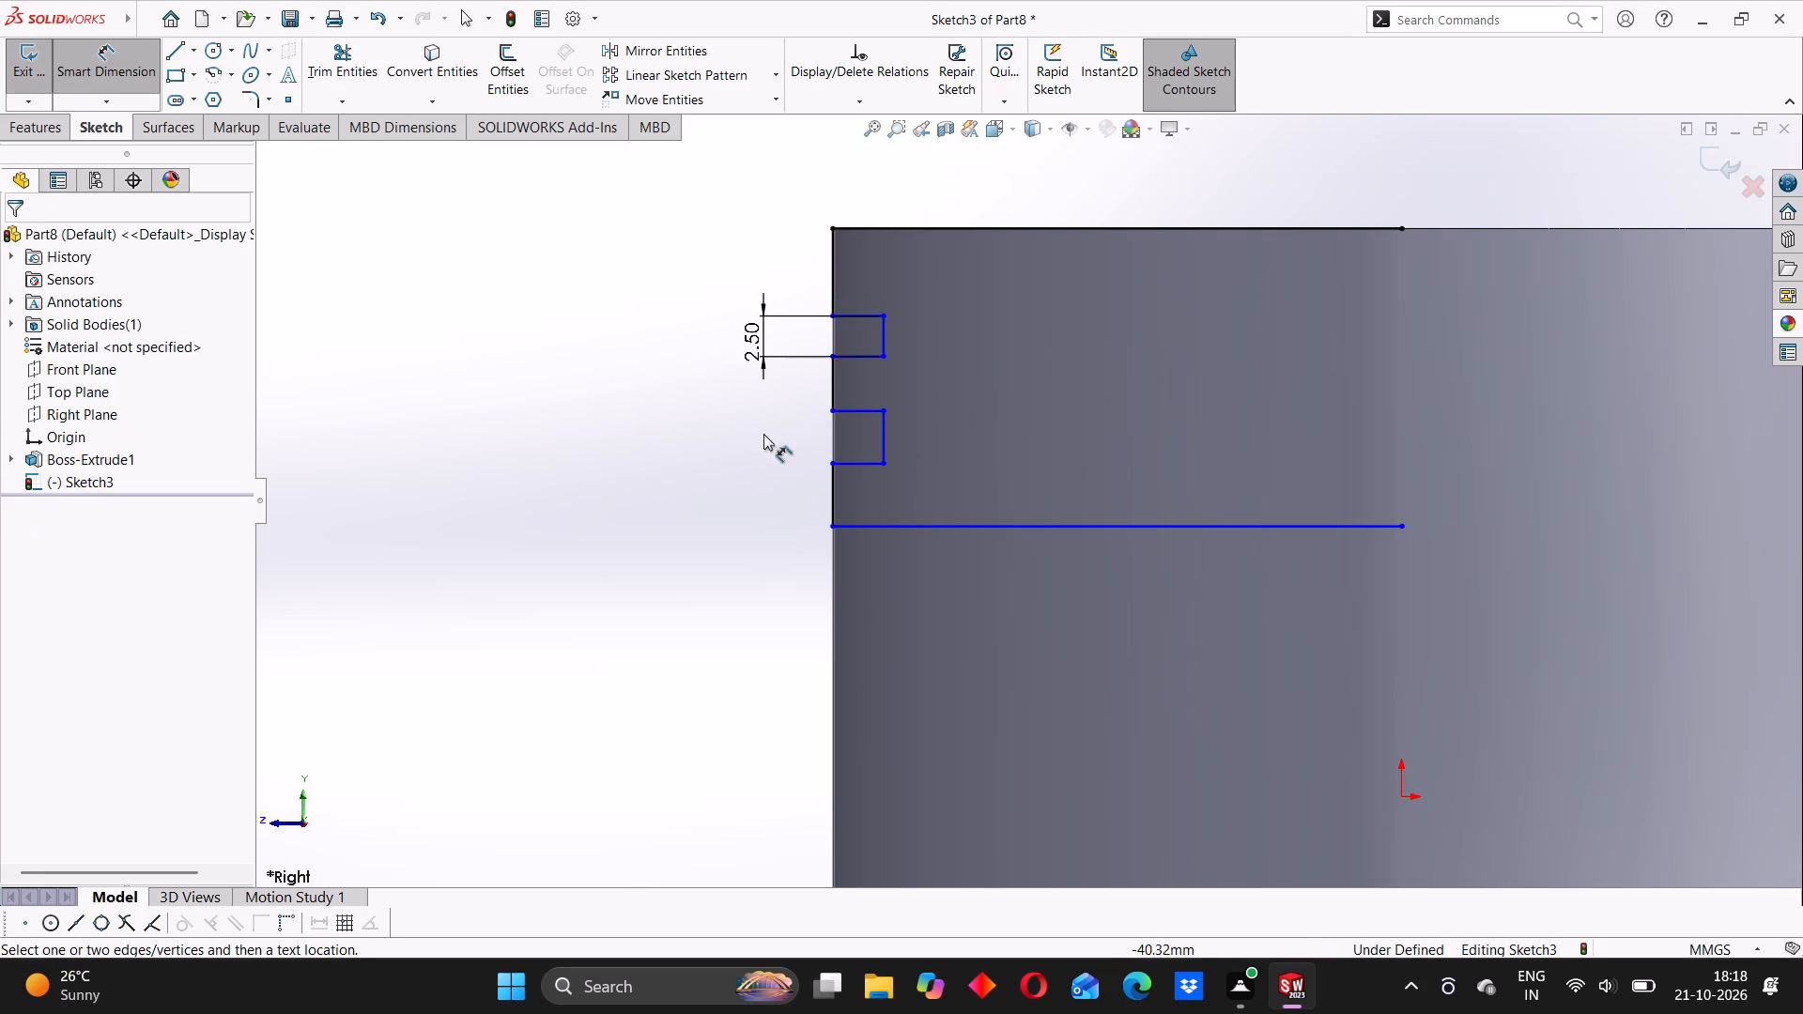
Dimension the lower groove's height and set it to 2.5 mm.
left_click(878, 426)
left_click(791, 434)
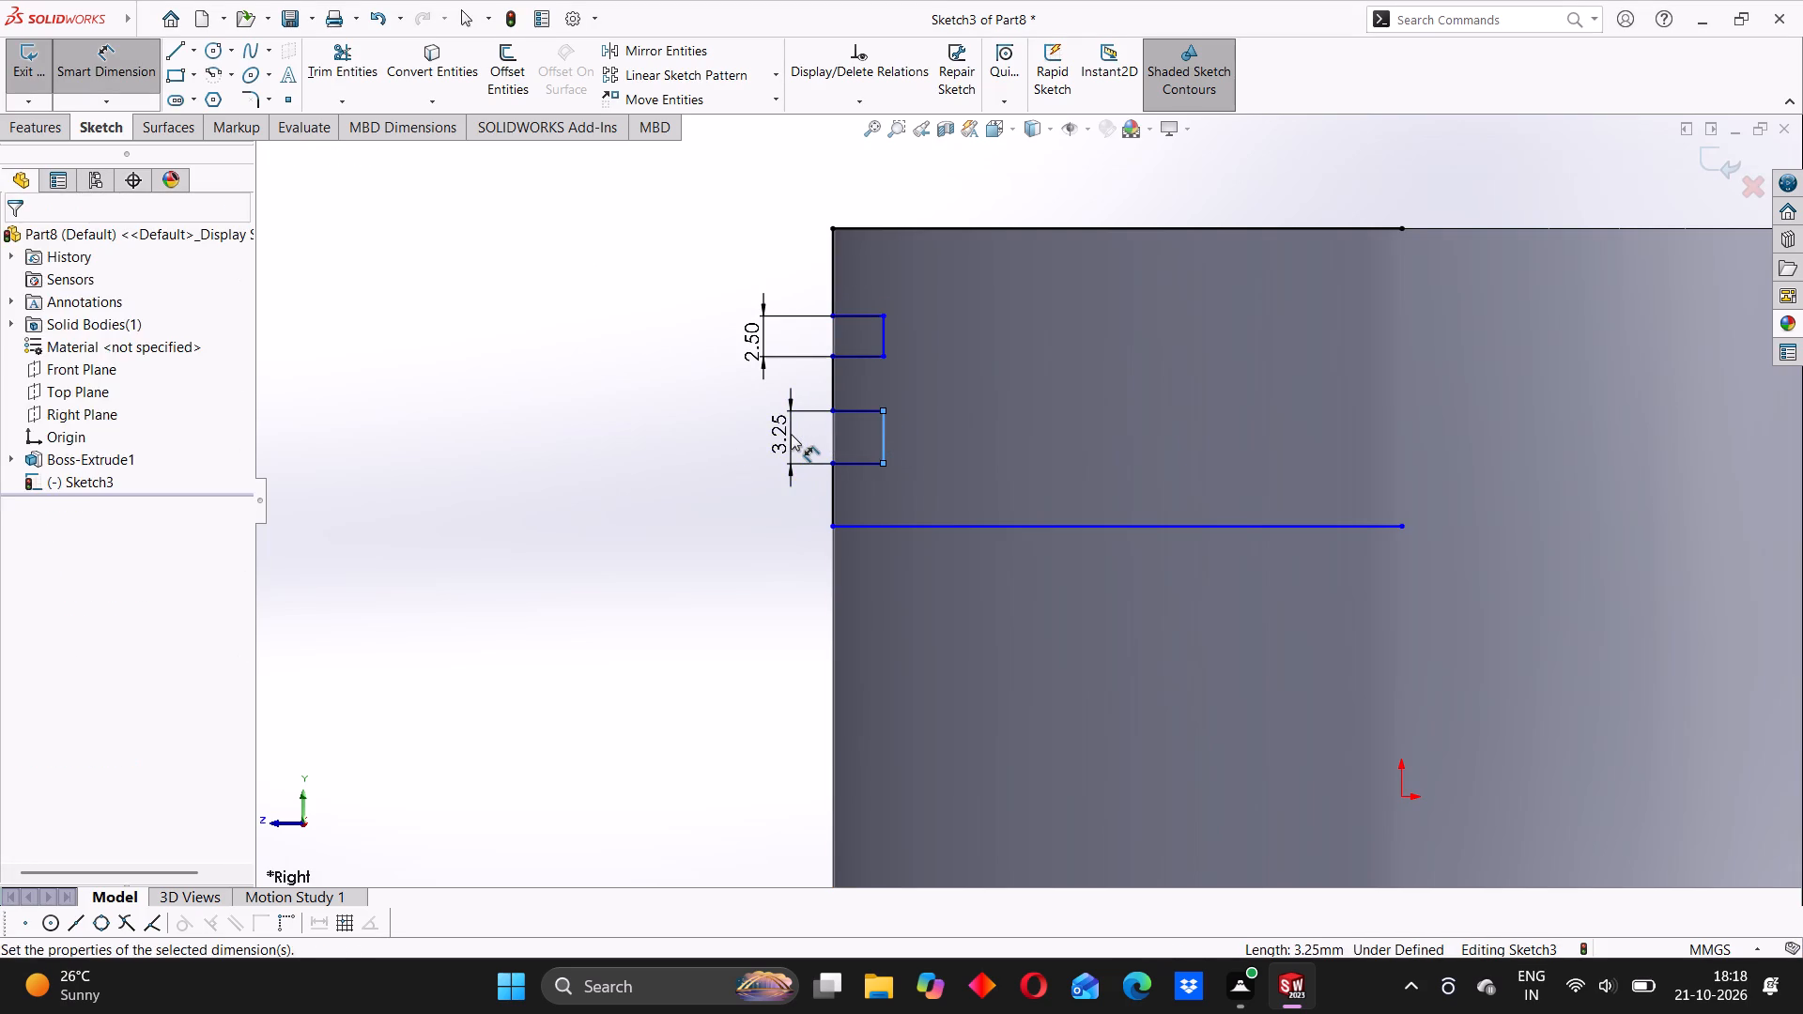
type("2.5")
key("Return")
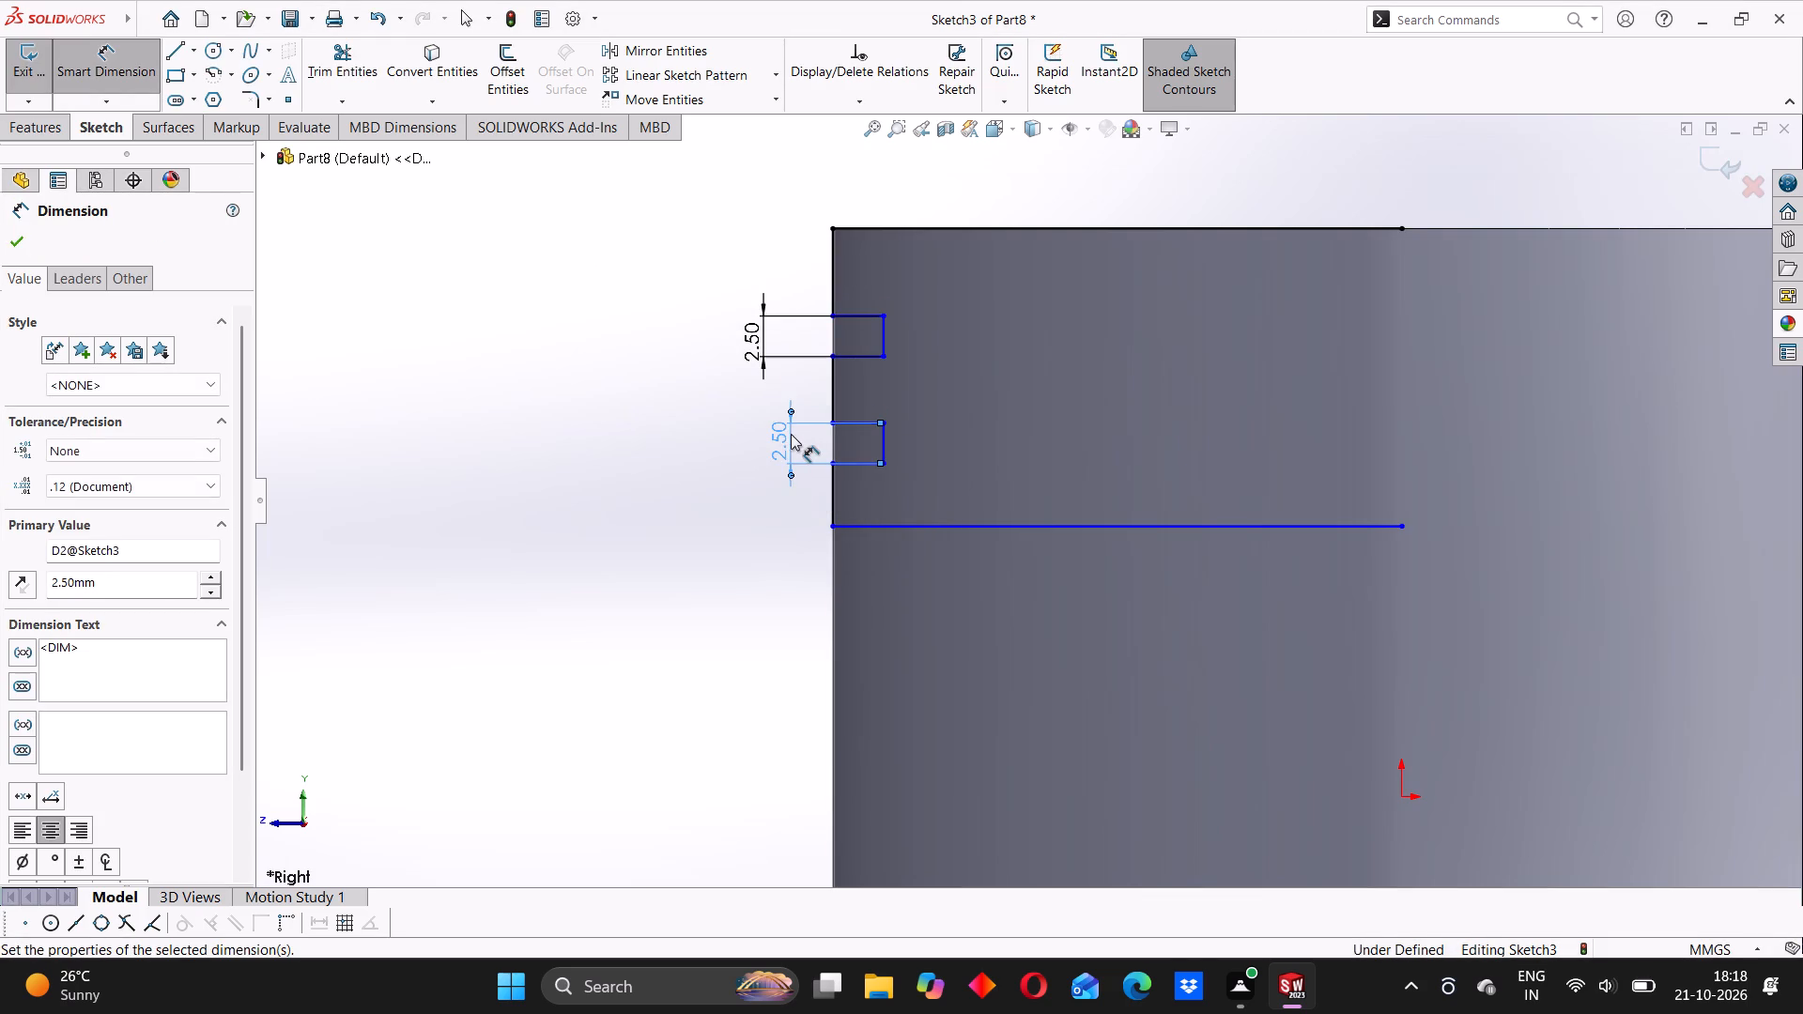
left_click(611, 426)
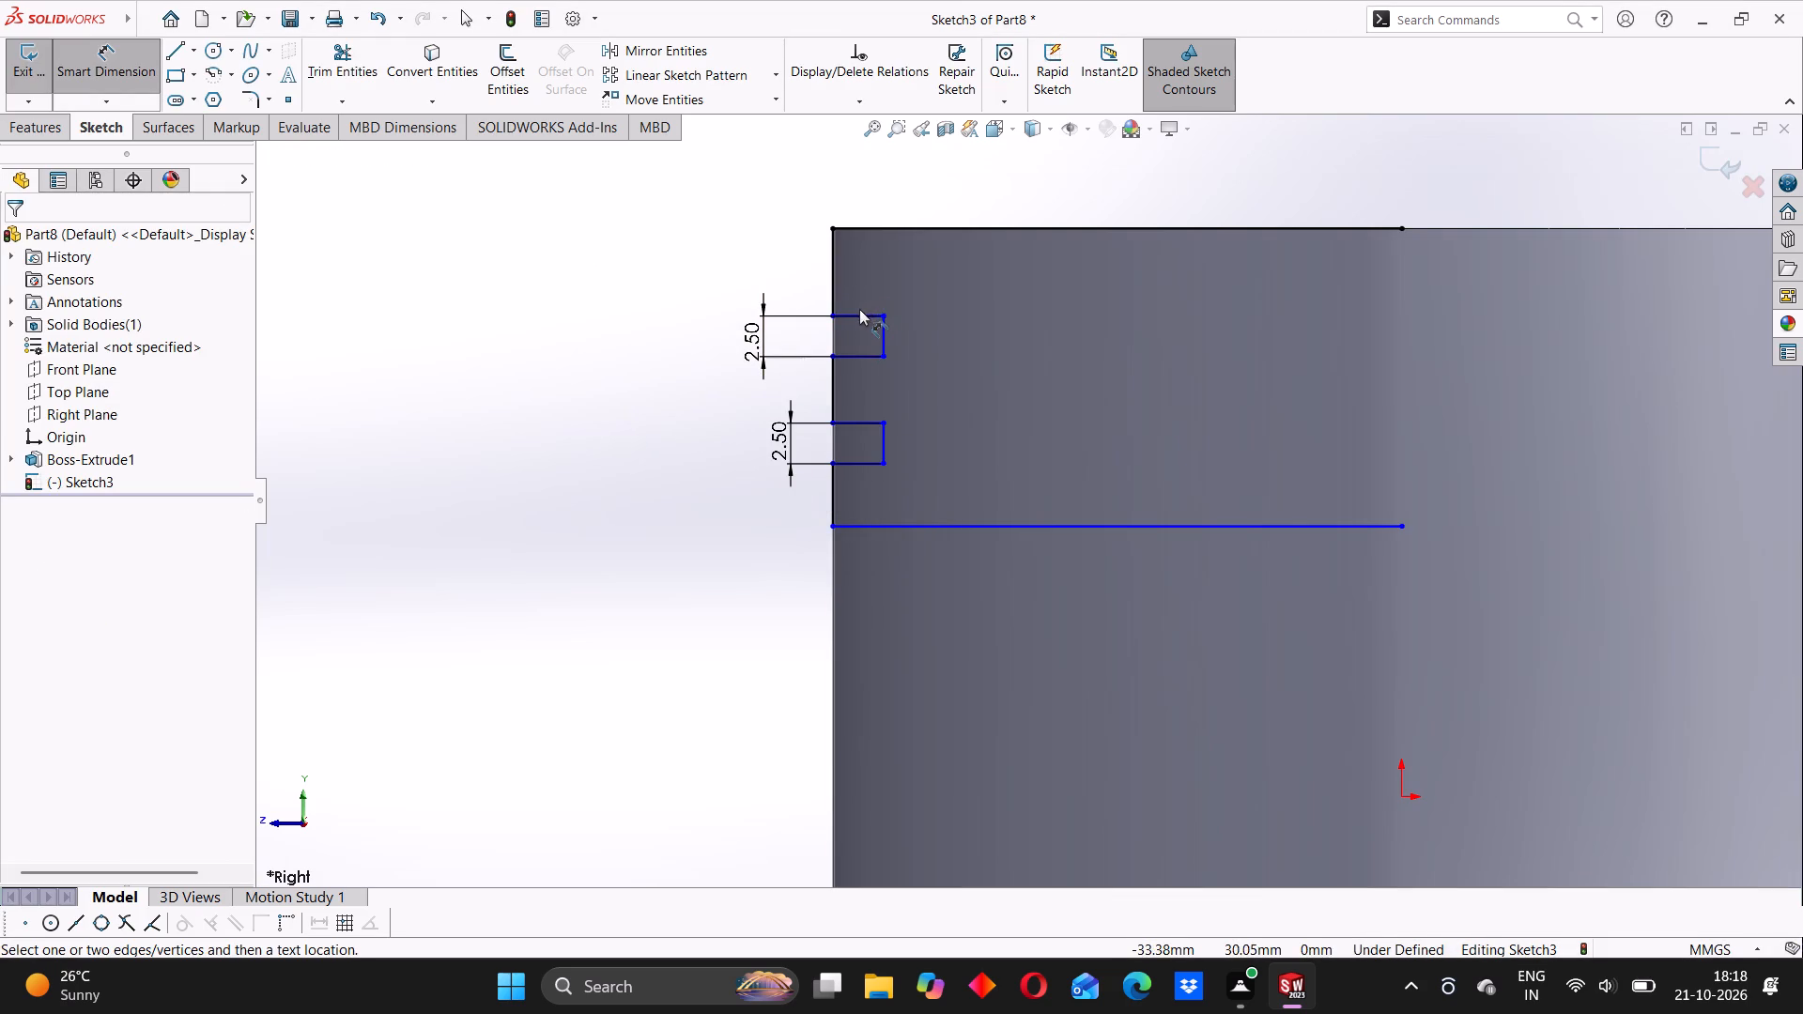
Dimension the upper groove's depth and set it to 2.5 mm.
left_click(858, 311)
left_click(858, 270)
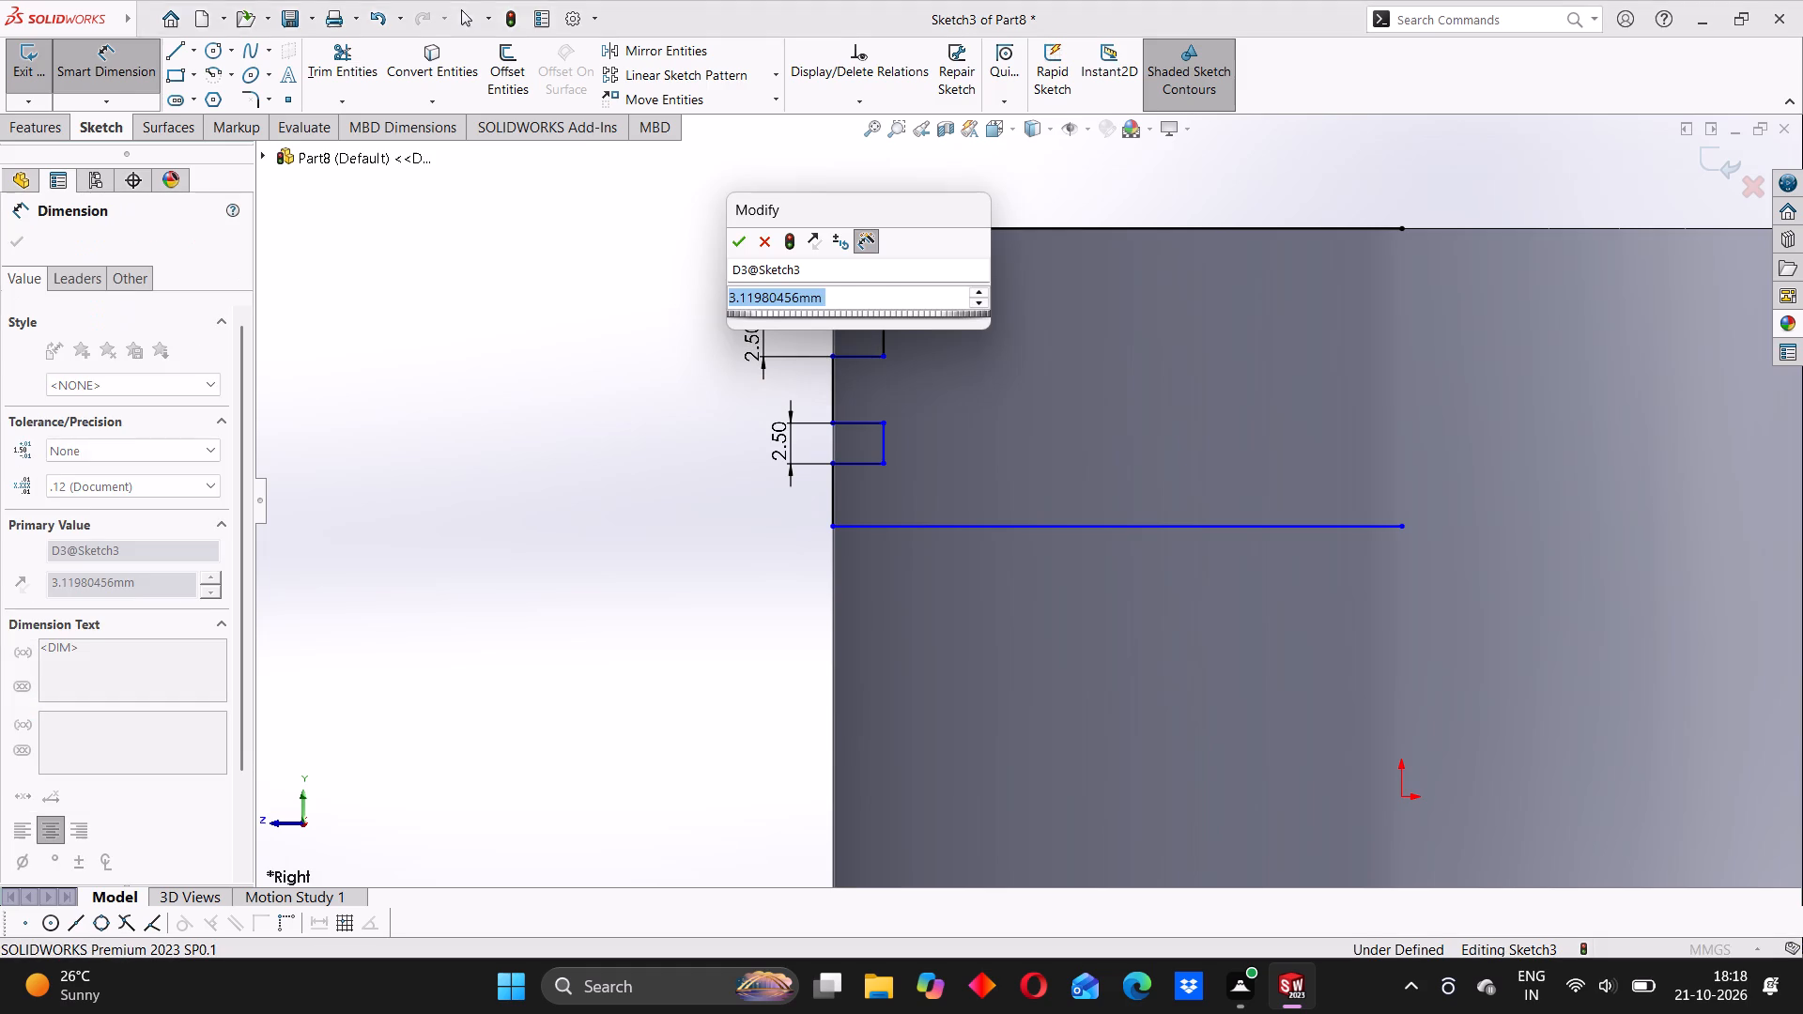
type("2.")
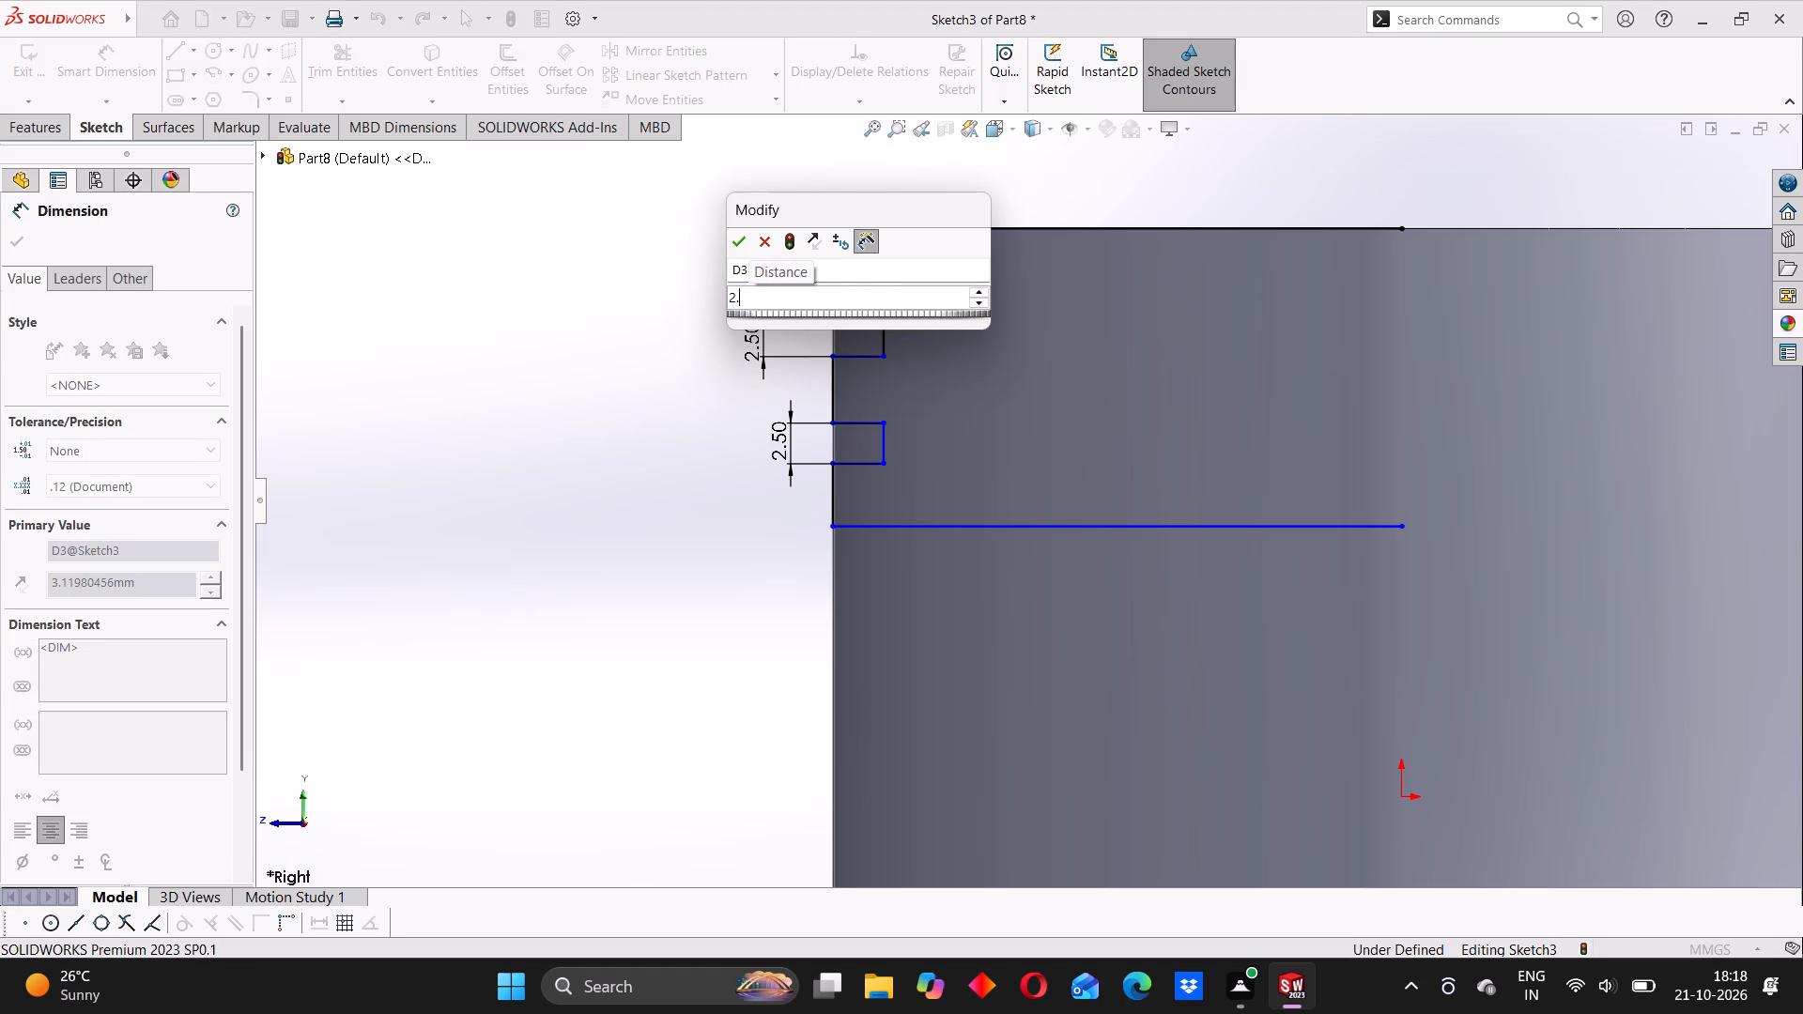
key("5")
key("Return")
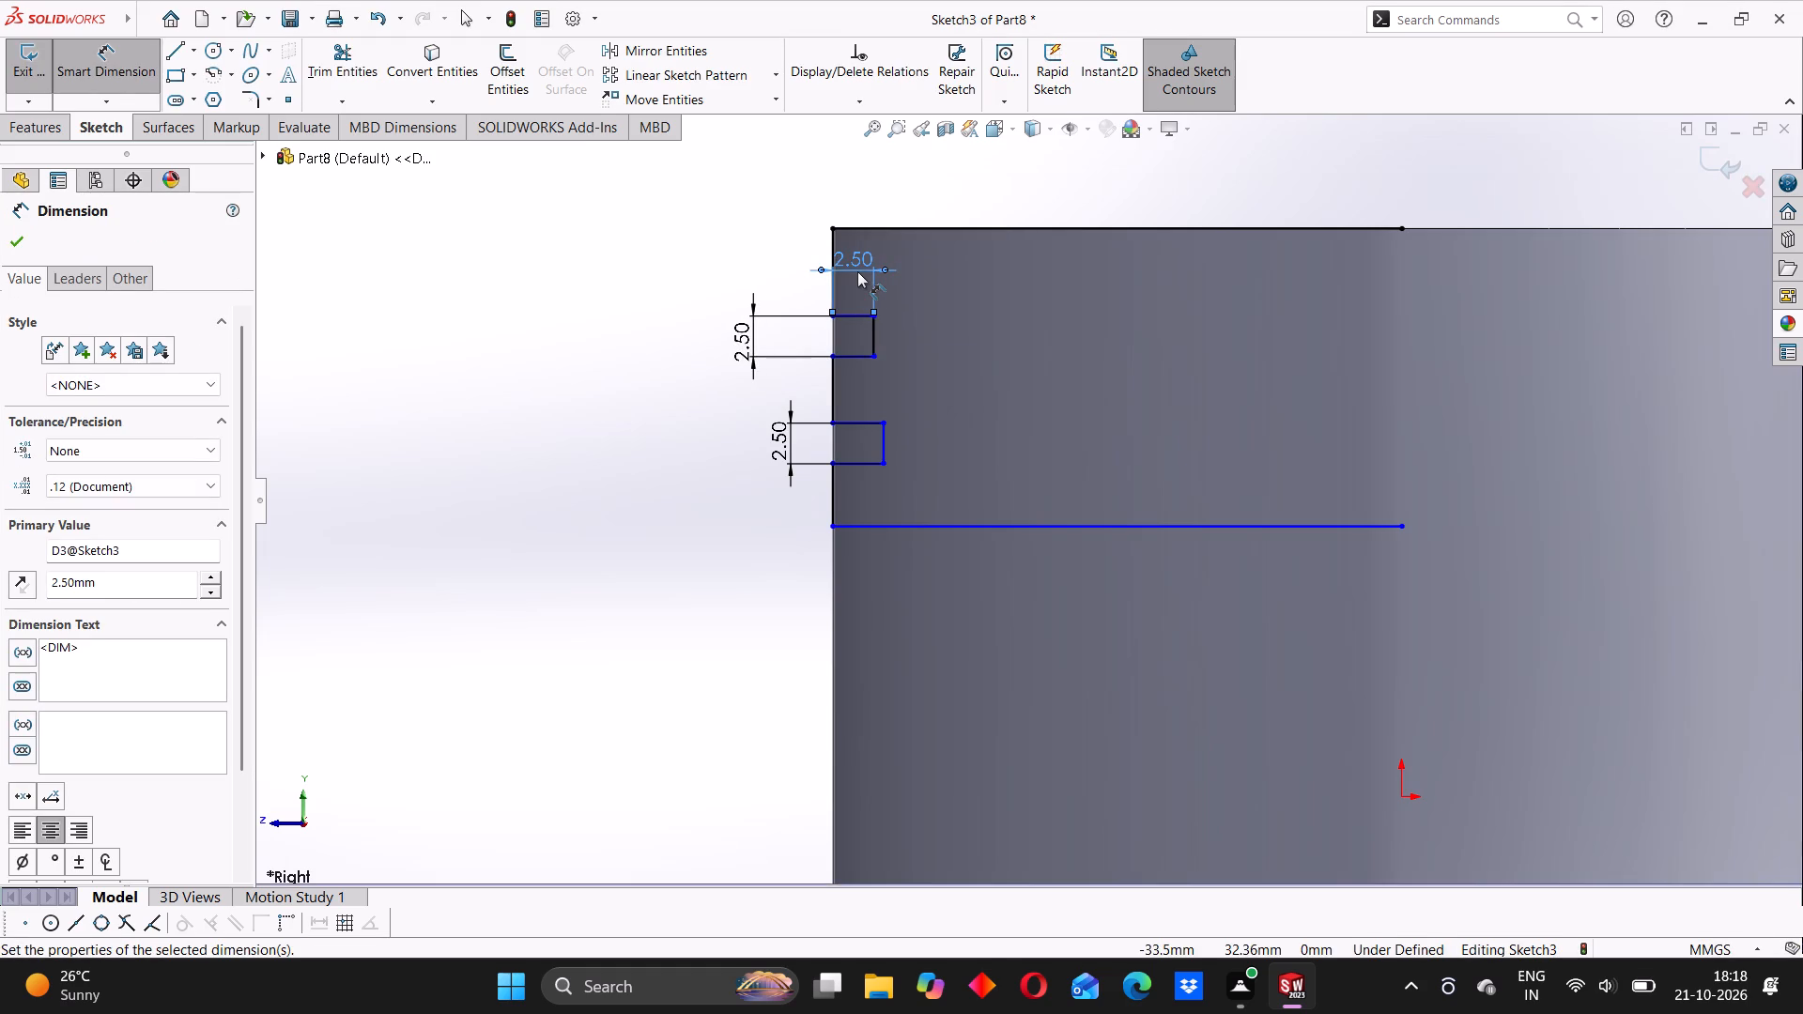
Dimension the lower groove's depth and set it to 2.5 mm.
left_click(860, 421)
left_click(861, 399)
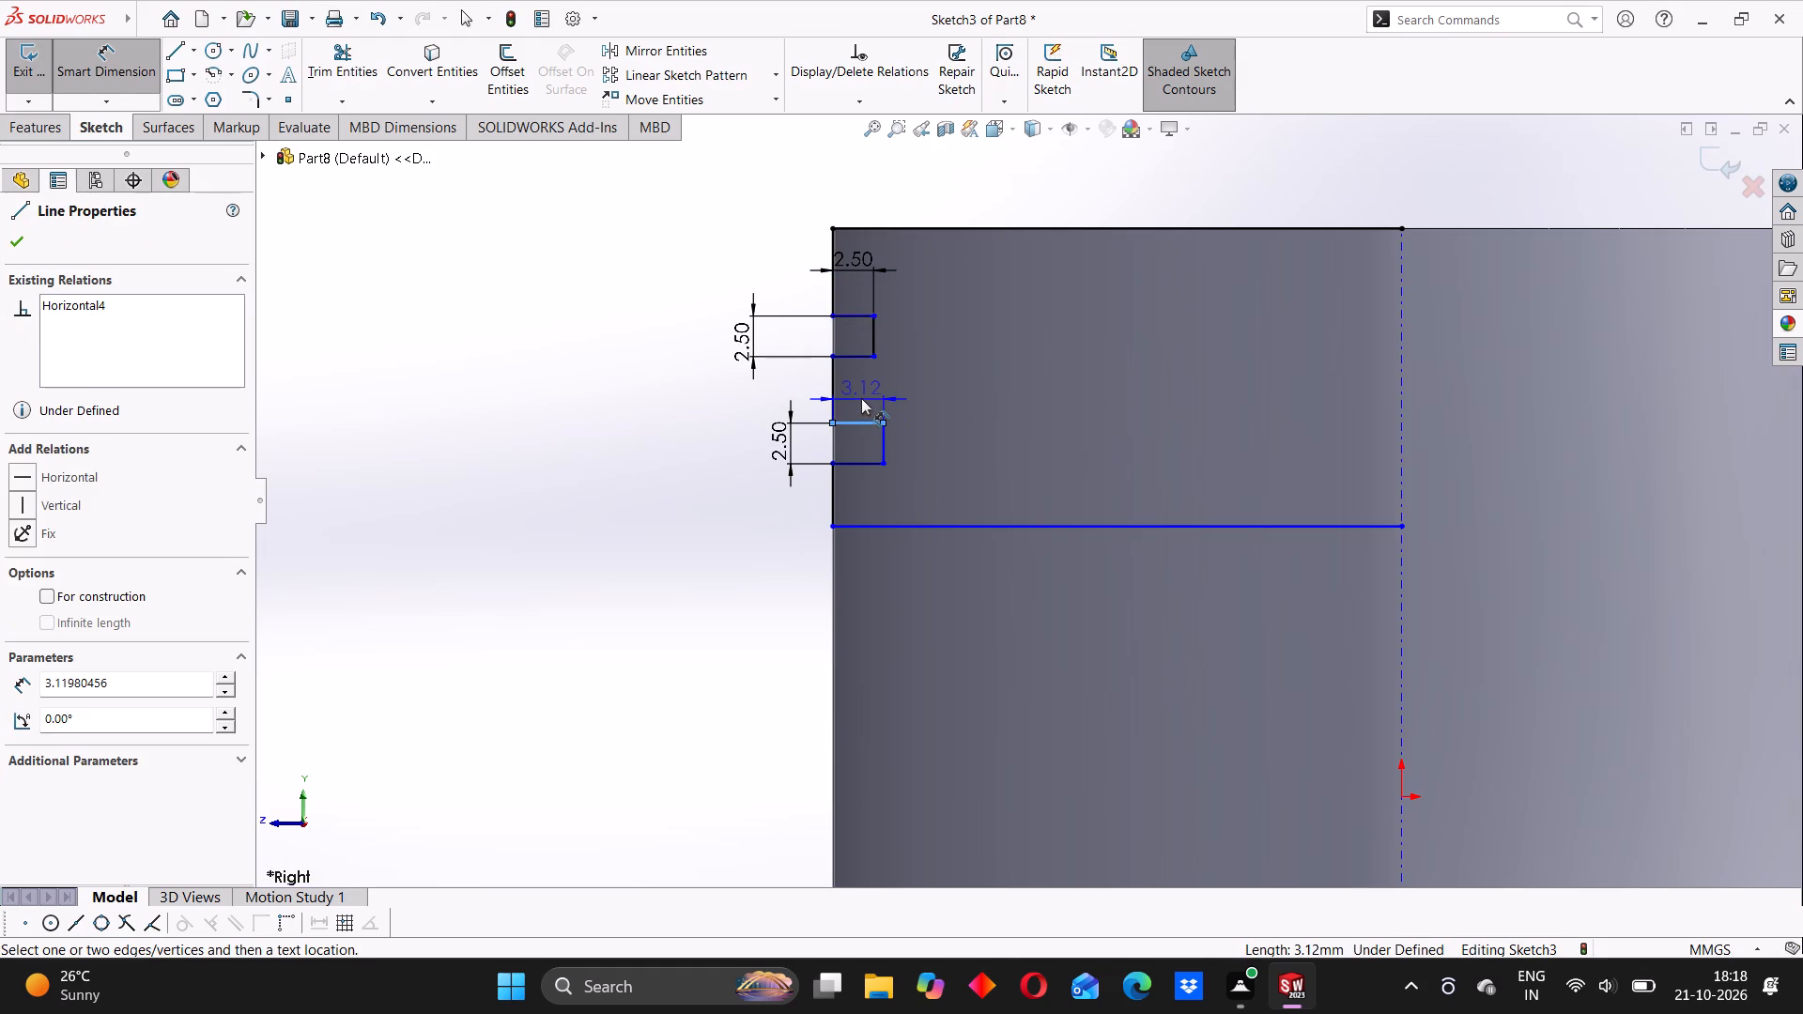
type("2.5")
key("Return")
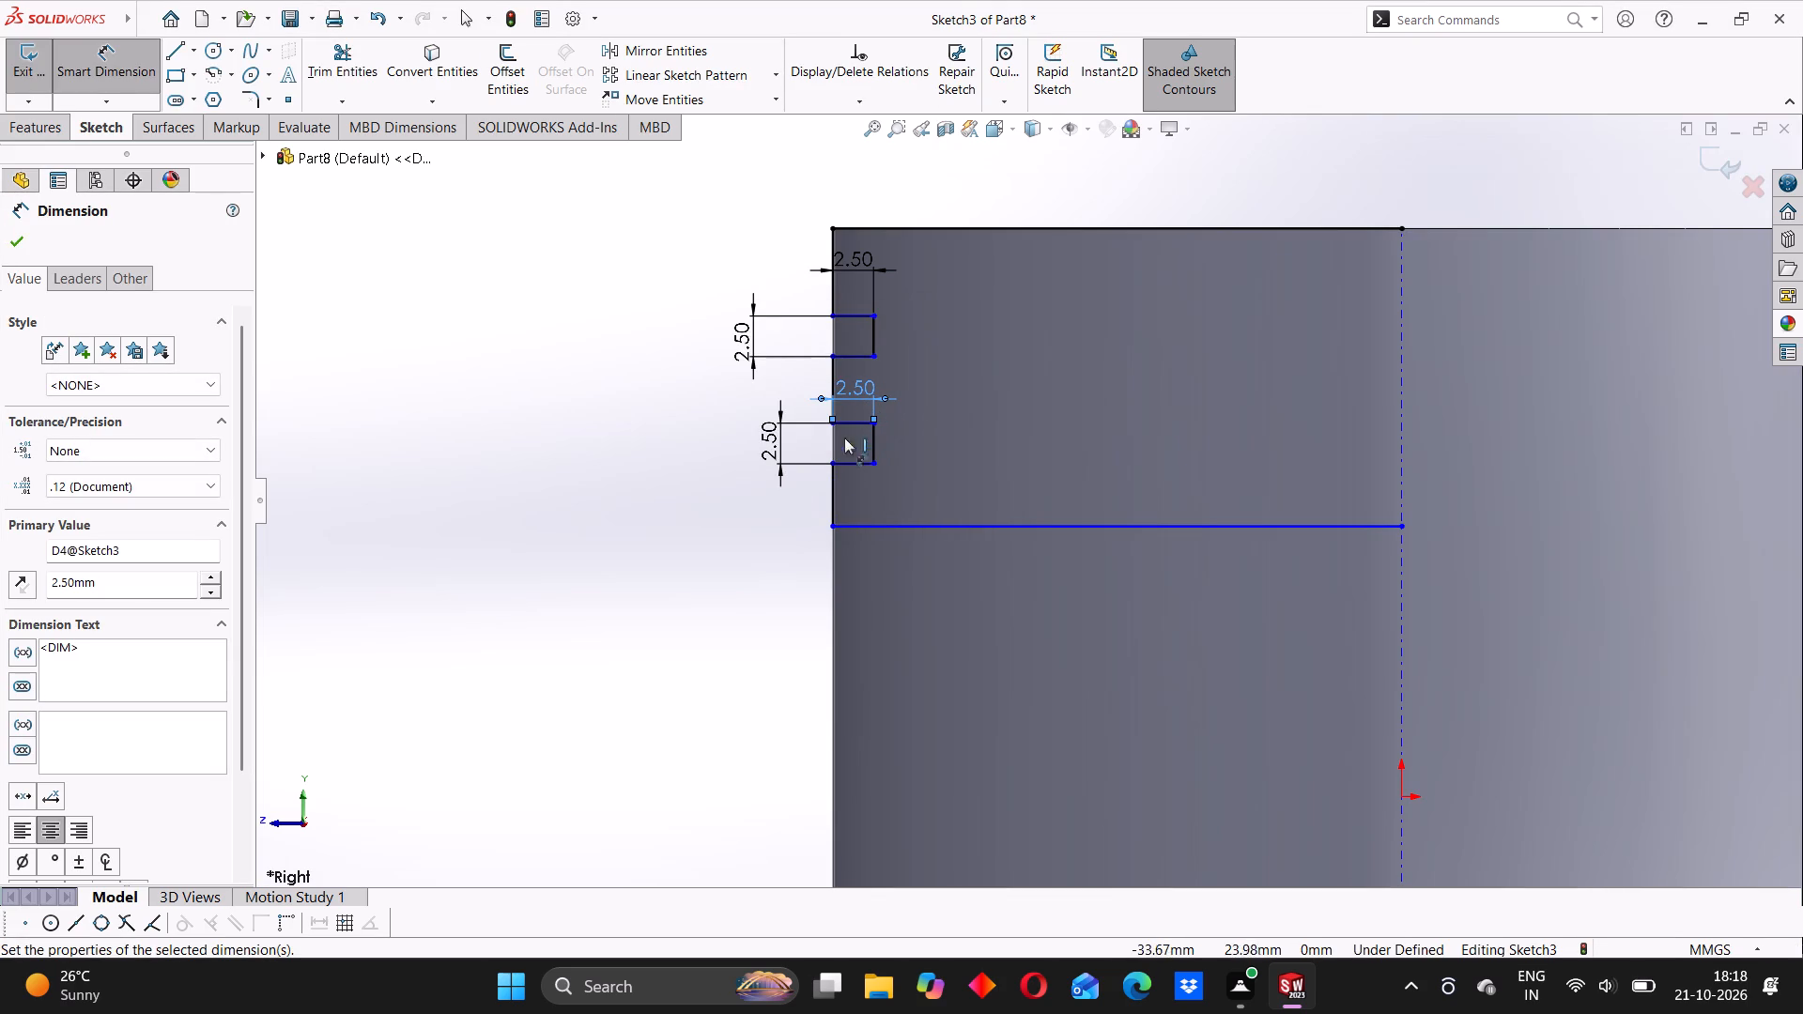
Delete the 35 mm horizontal line that closes the profile below the two grooves.
scroll(713, 385, "up", 2)
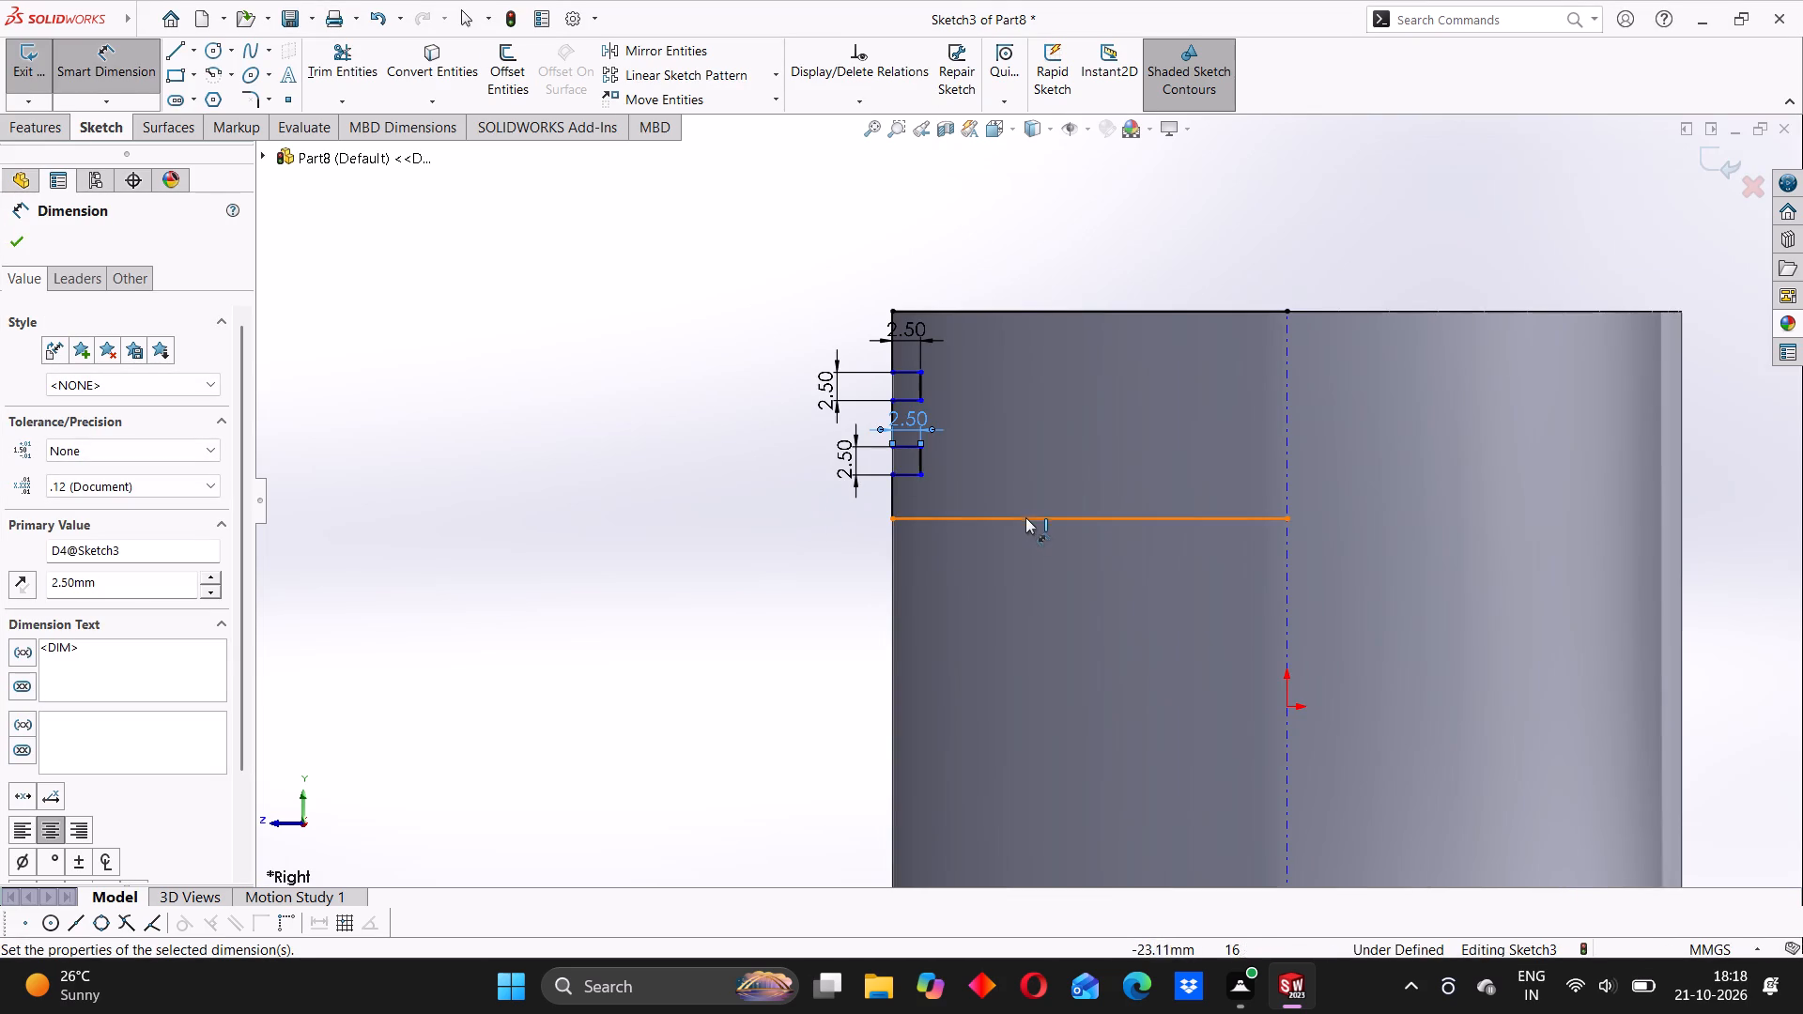
left_click(1025, 518)
key("Delete")
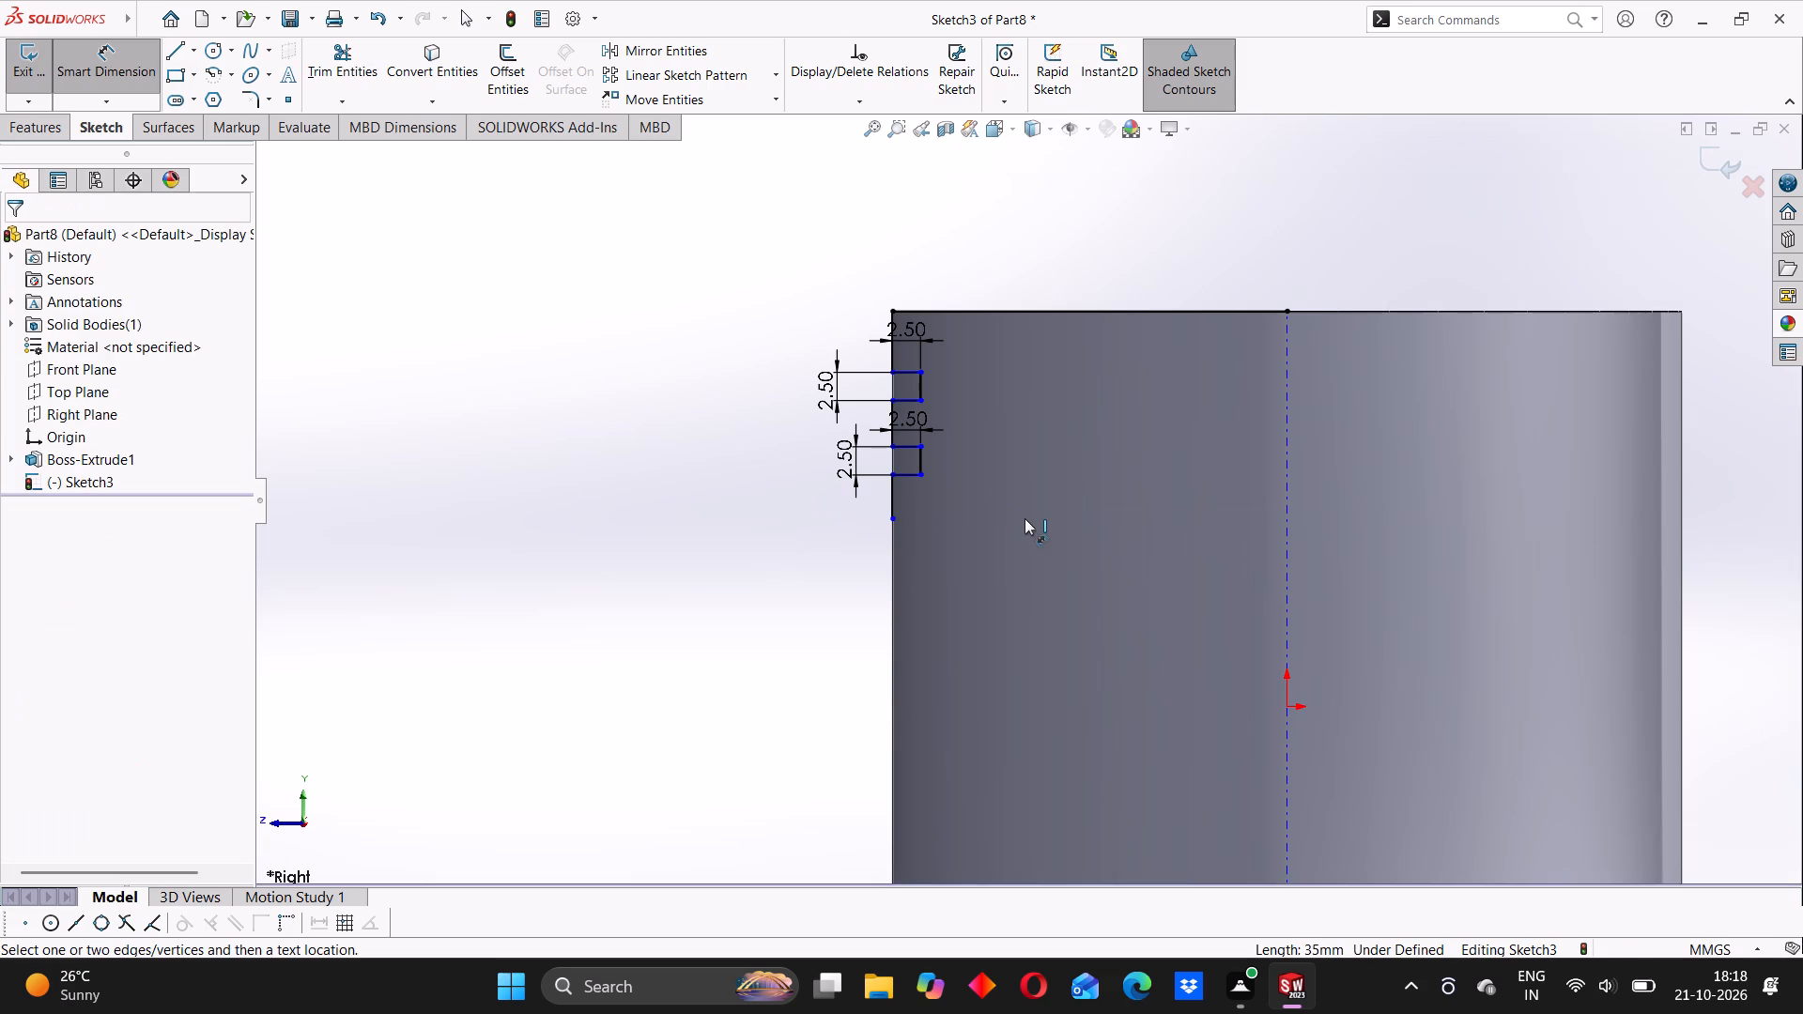
Continue the line chain from the side line's lower end around a third groove about 2.5 mm deep and 2.9 mm high.
left_click(173, 44)
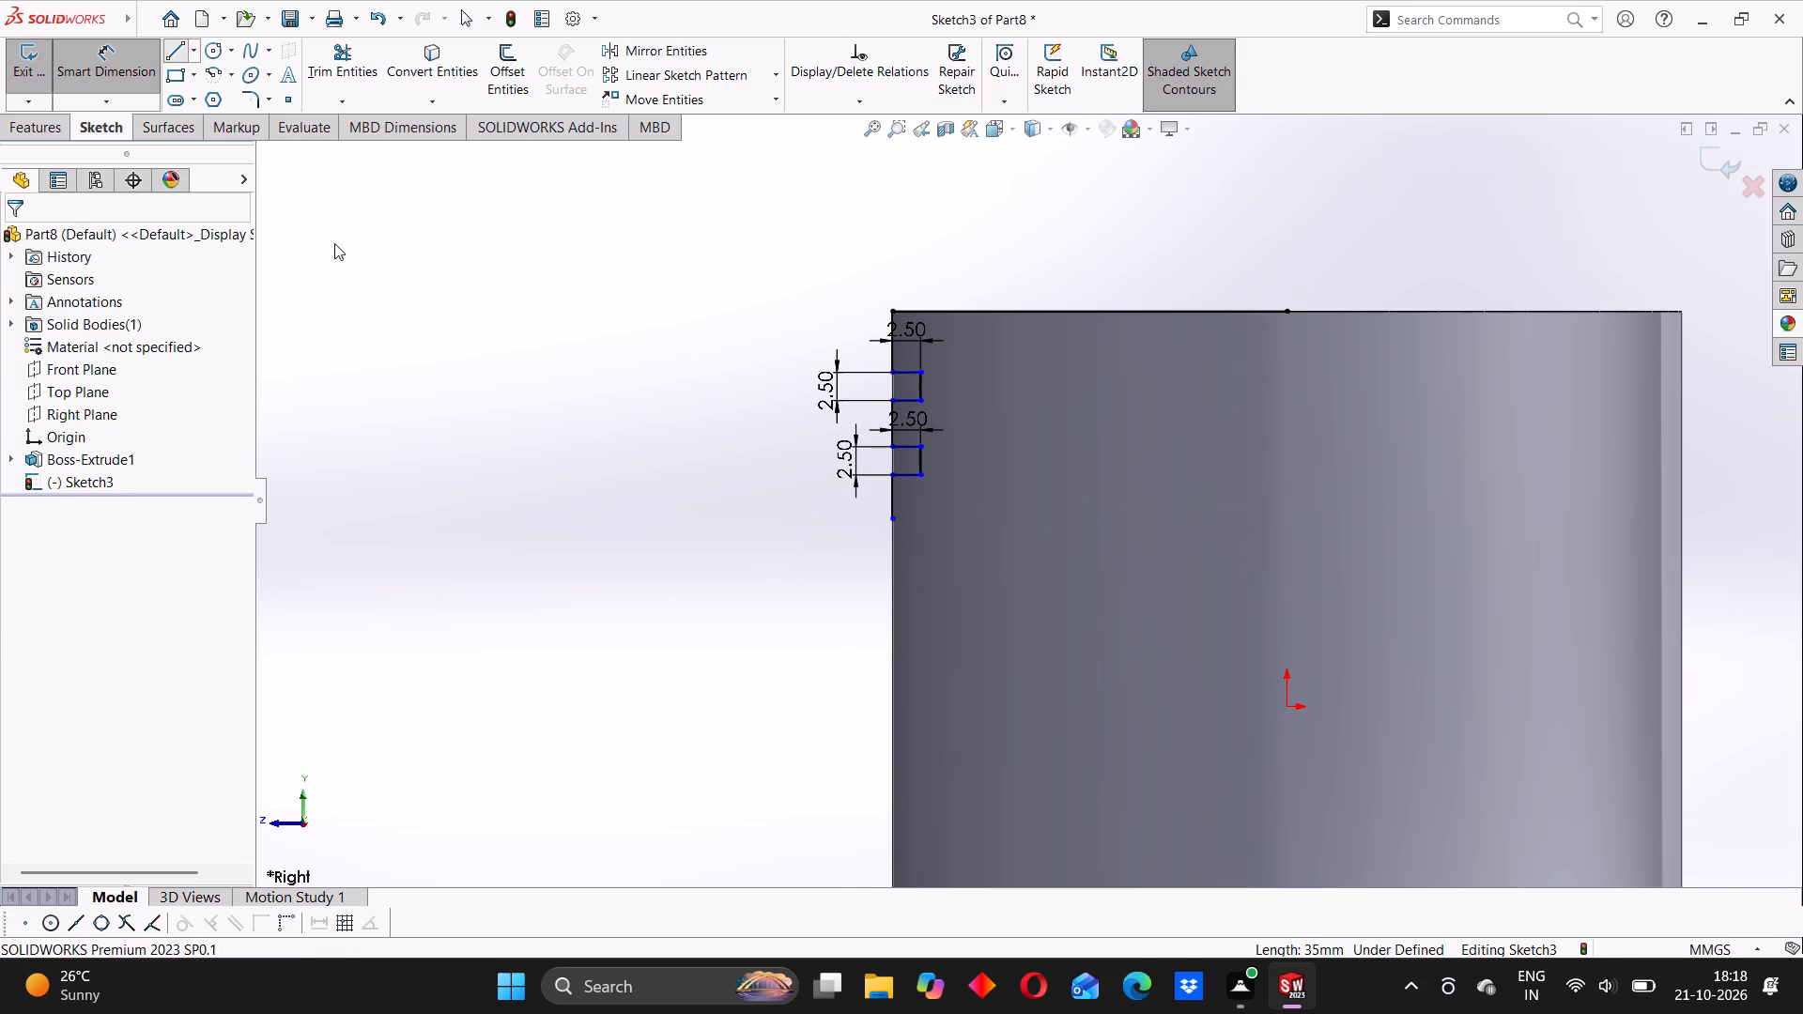
left_click(893, 519)
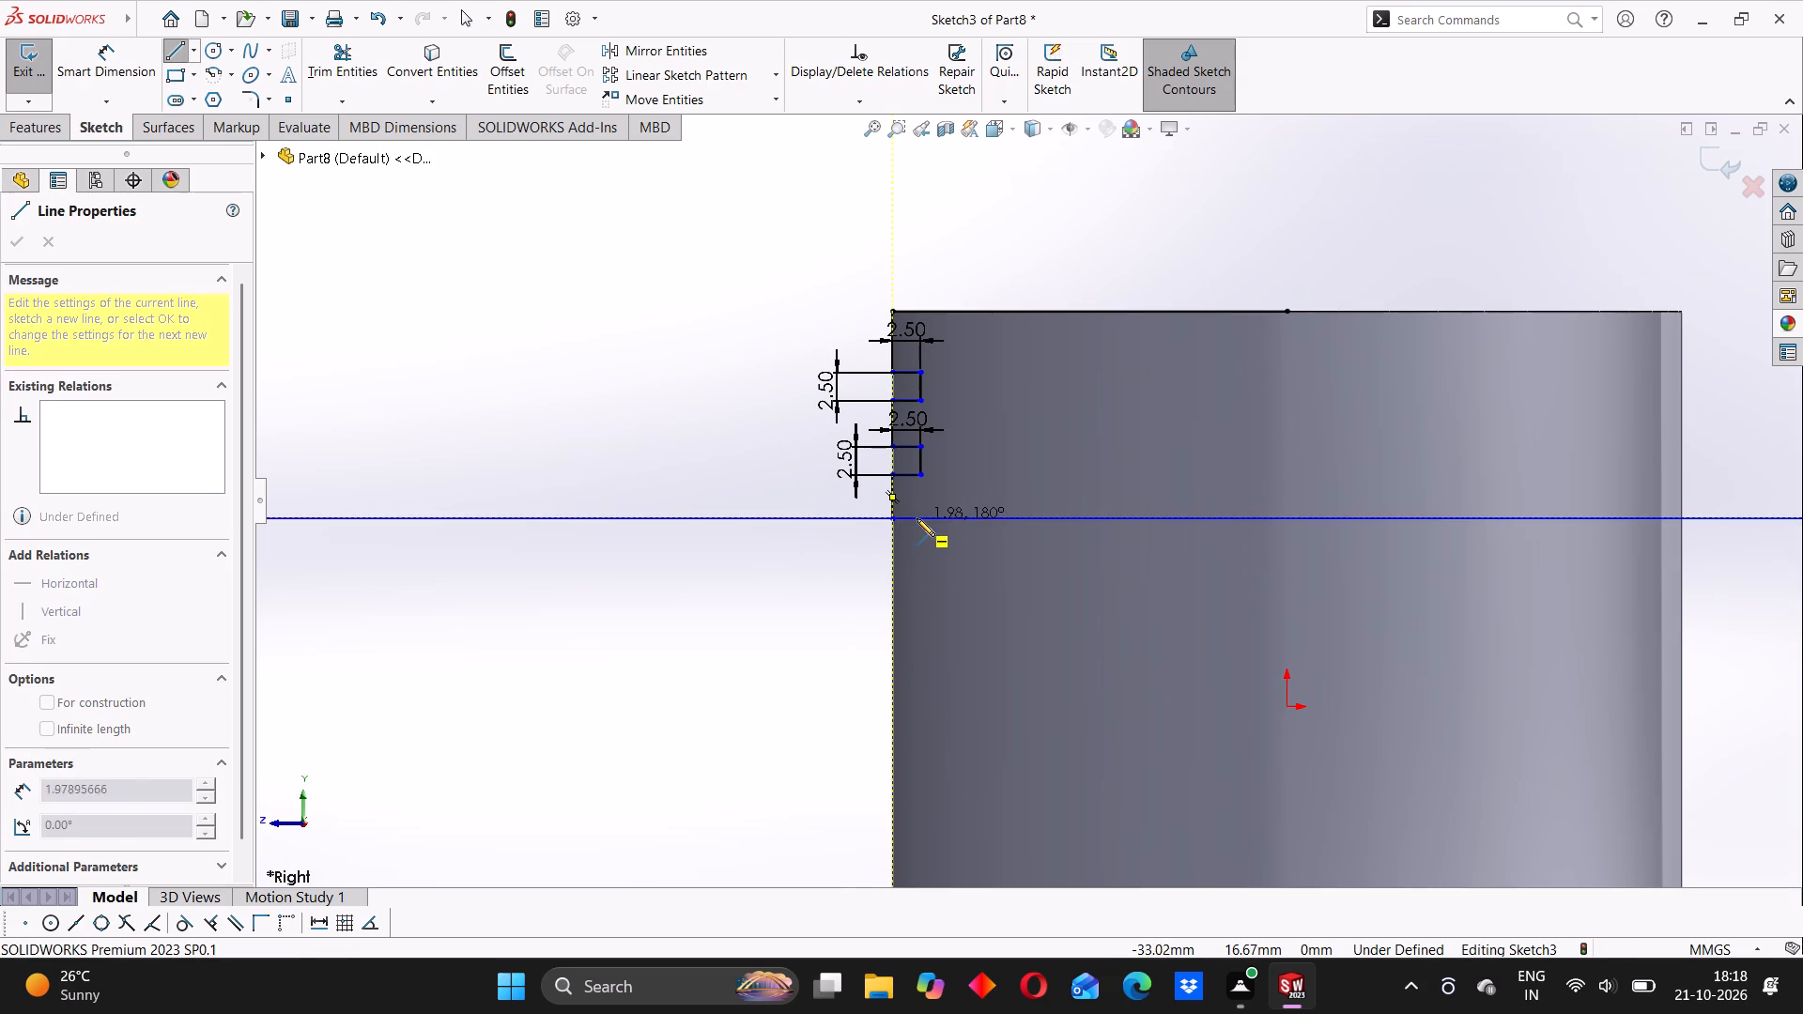
left_click(922, 518)
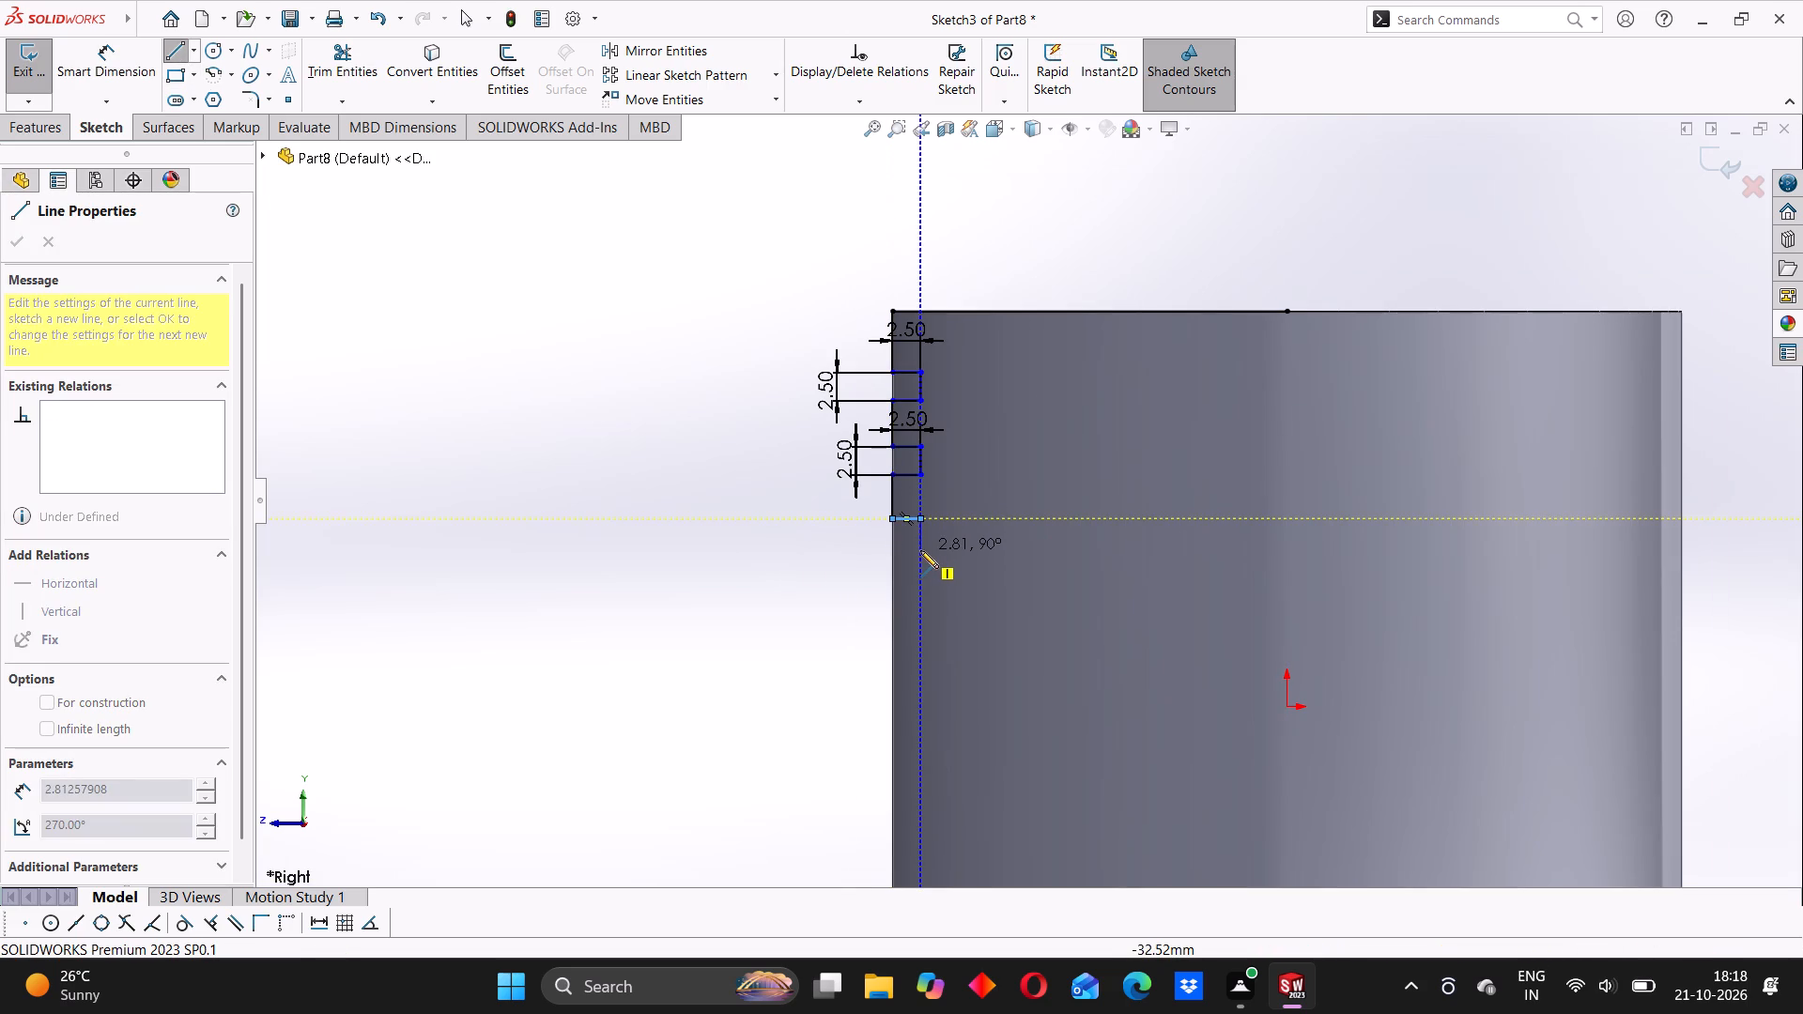
left_click(920, 551)
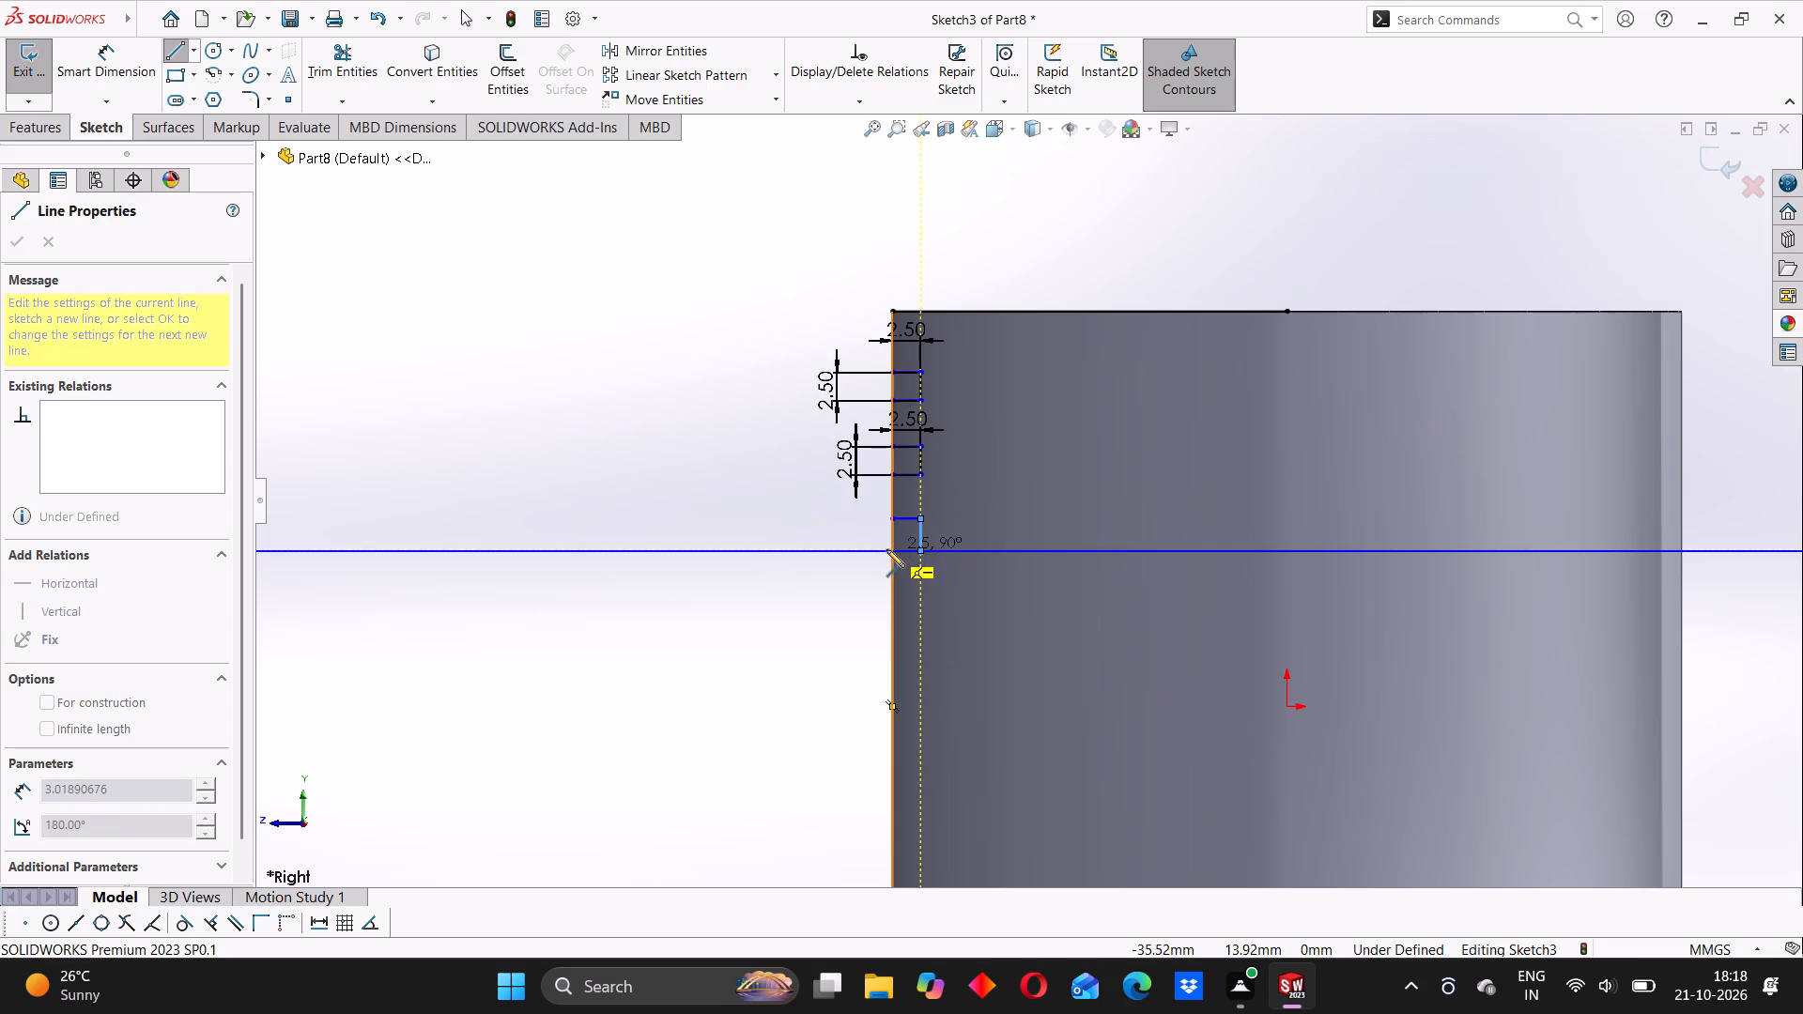
left_click(886, 549)
right_click(767, 515)
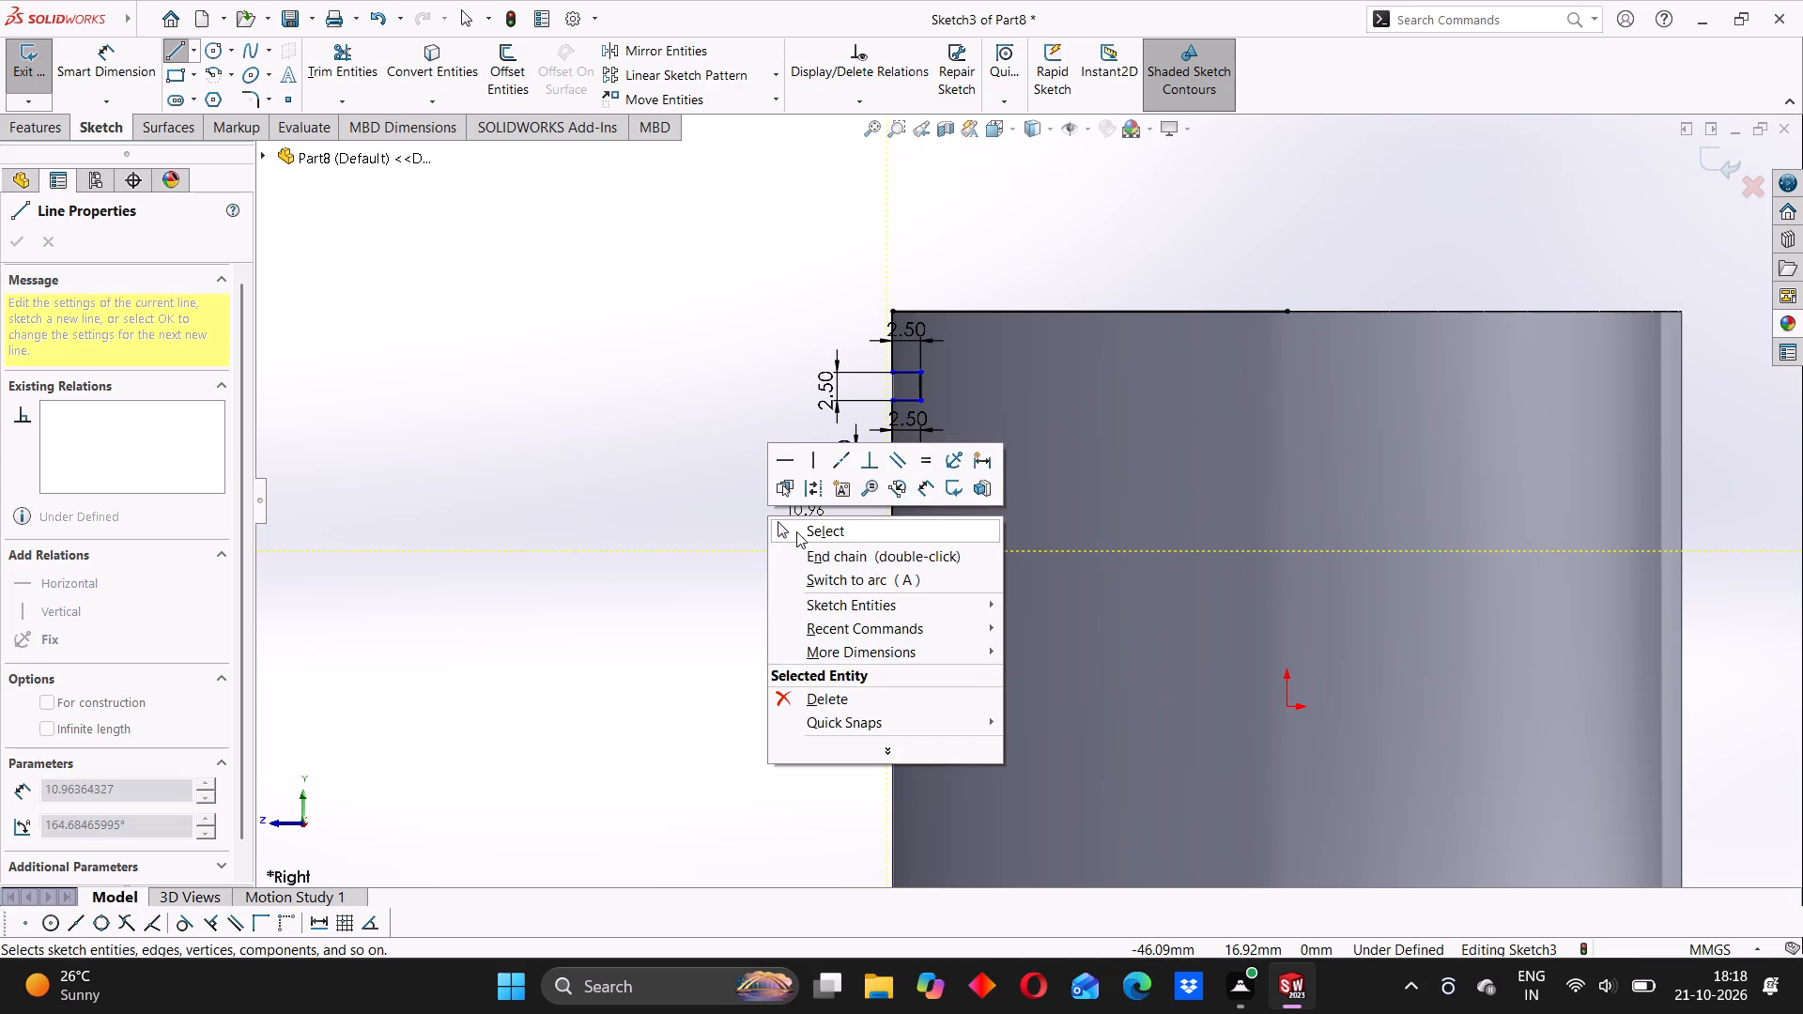
left_click(796, 531)
Delete the third groove's bottom line, which overshoots the cylinder's side edge.
left_click(902, 546)
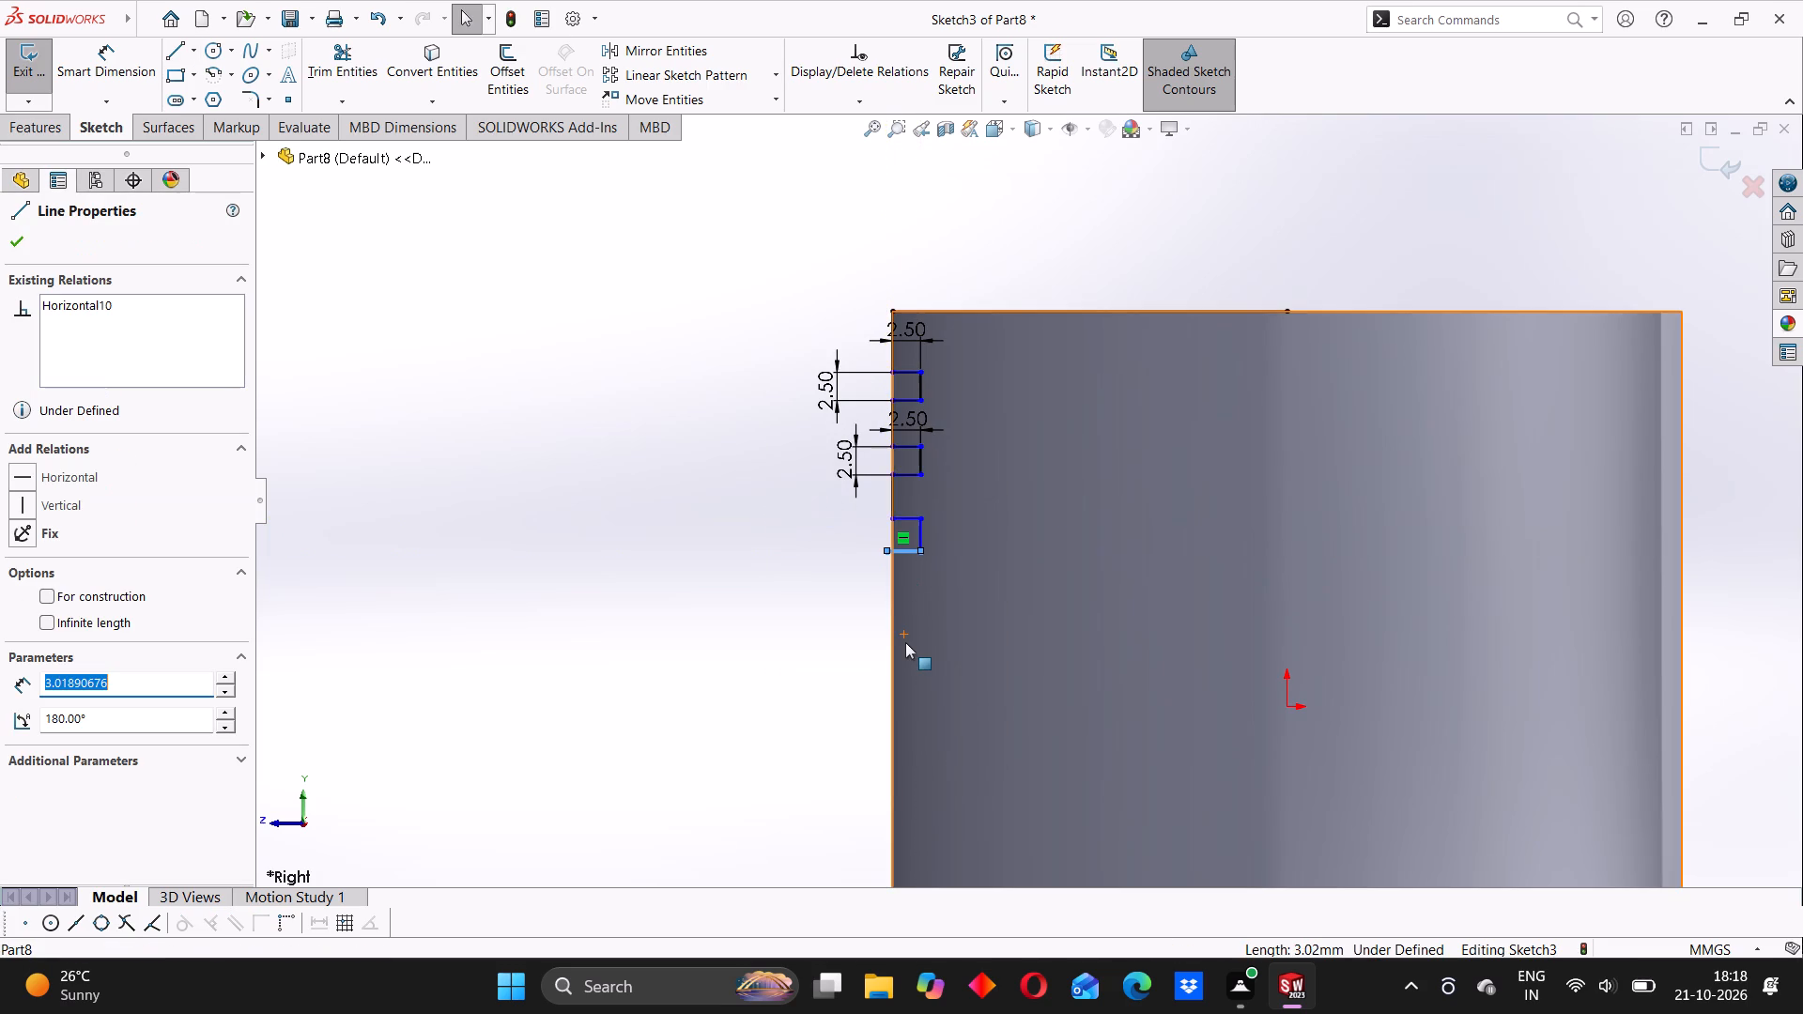
key("Delete")
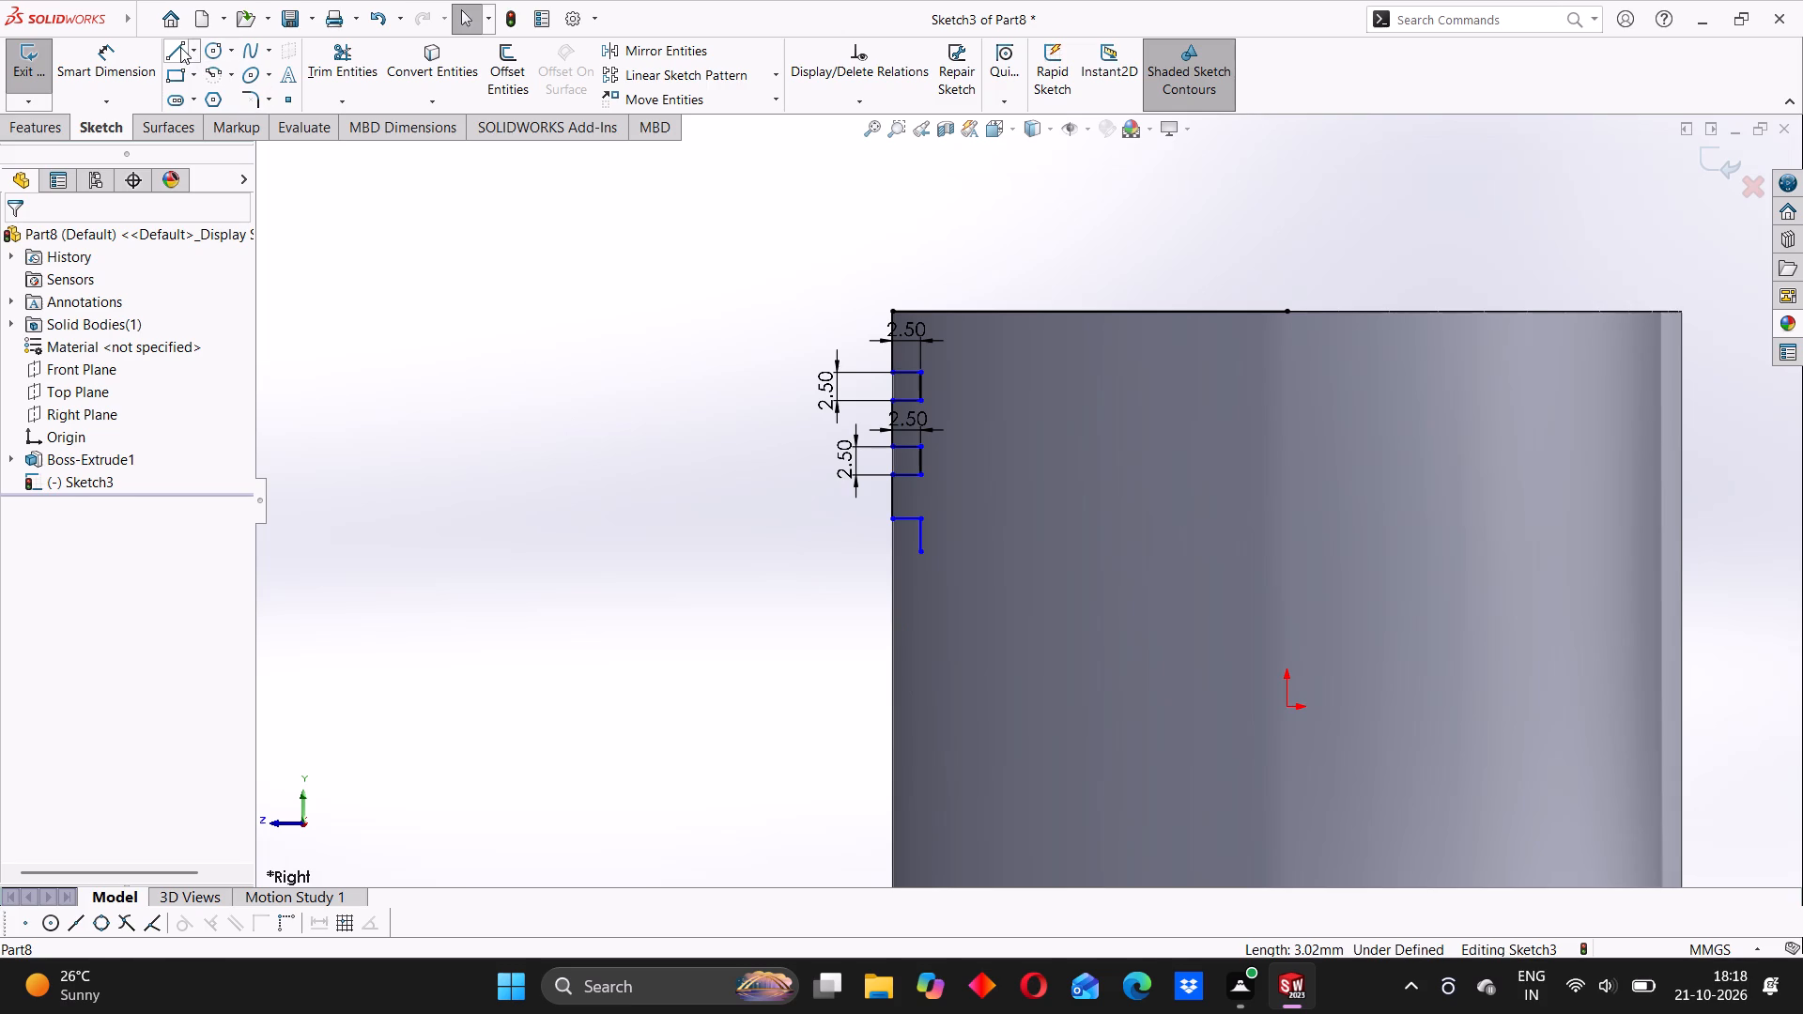
Redraw the third groove's bottom line 2.5 mm out to the side edge, continuing down the edge and horizontally to directly above the origin.
left_click(179, 47)
left_click(923, 552)
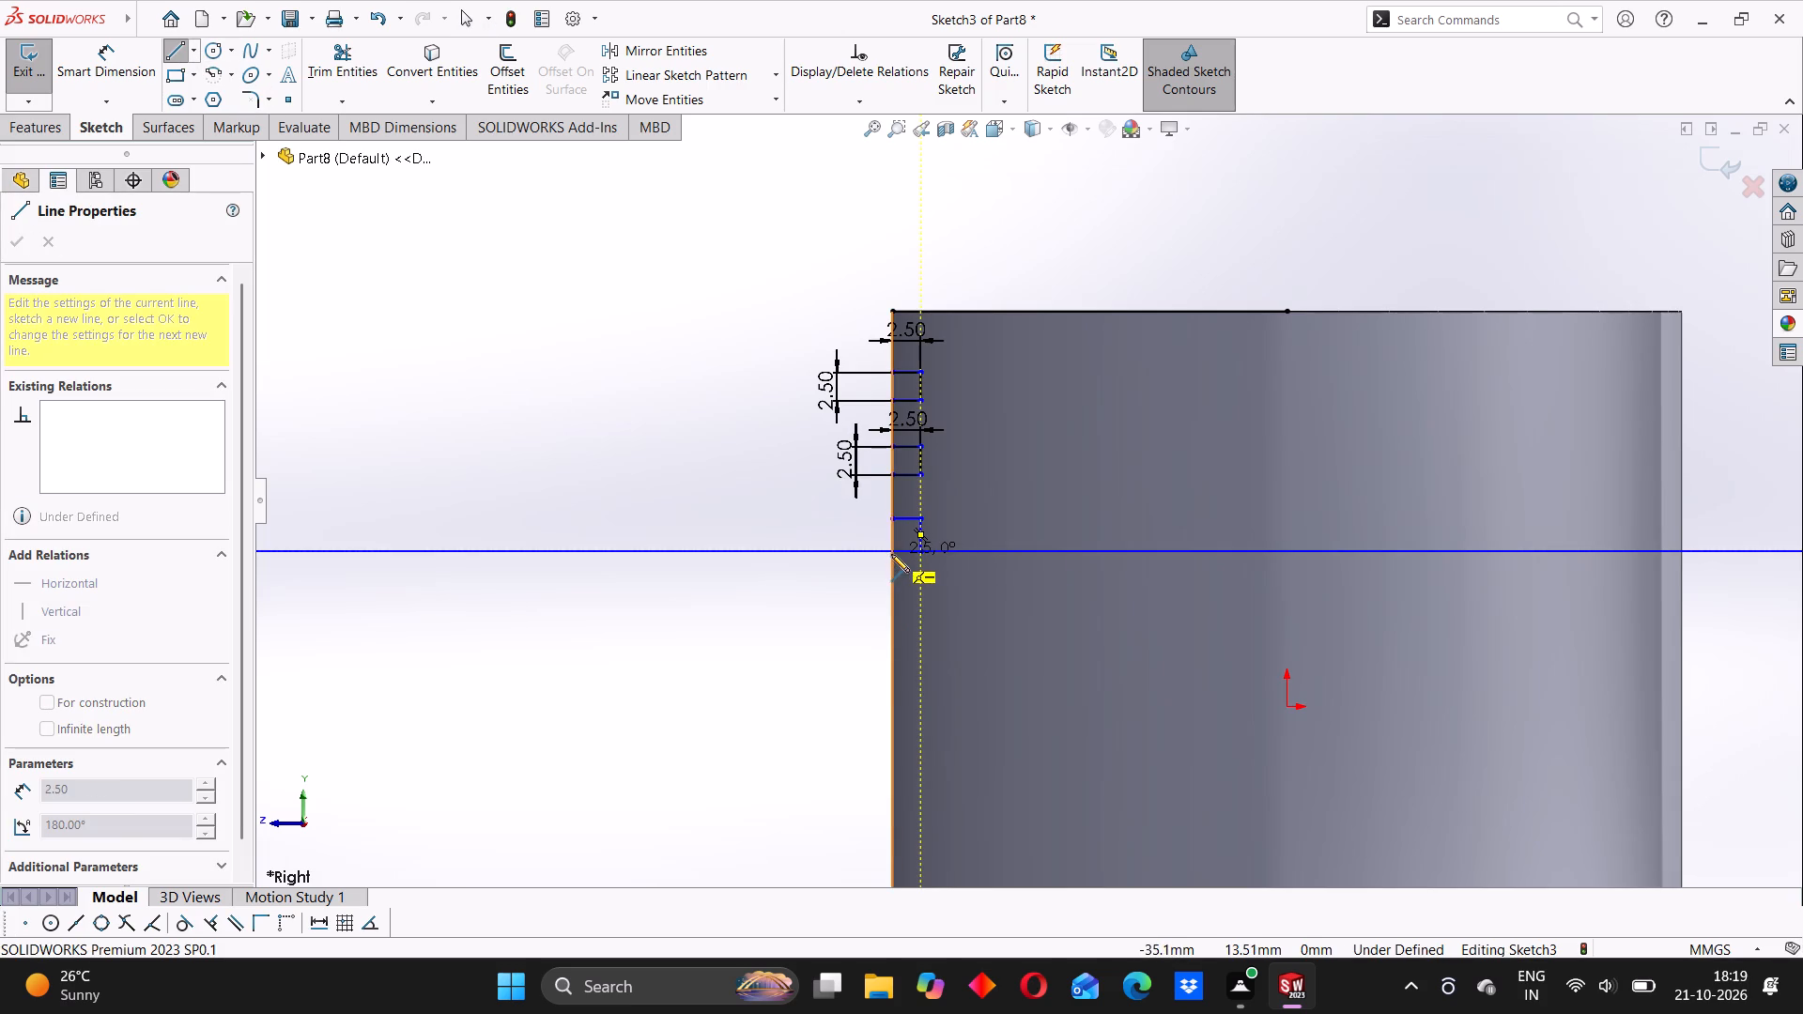
left_click(891, 554)
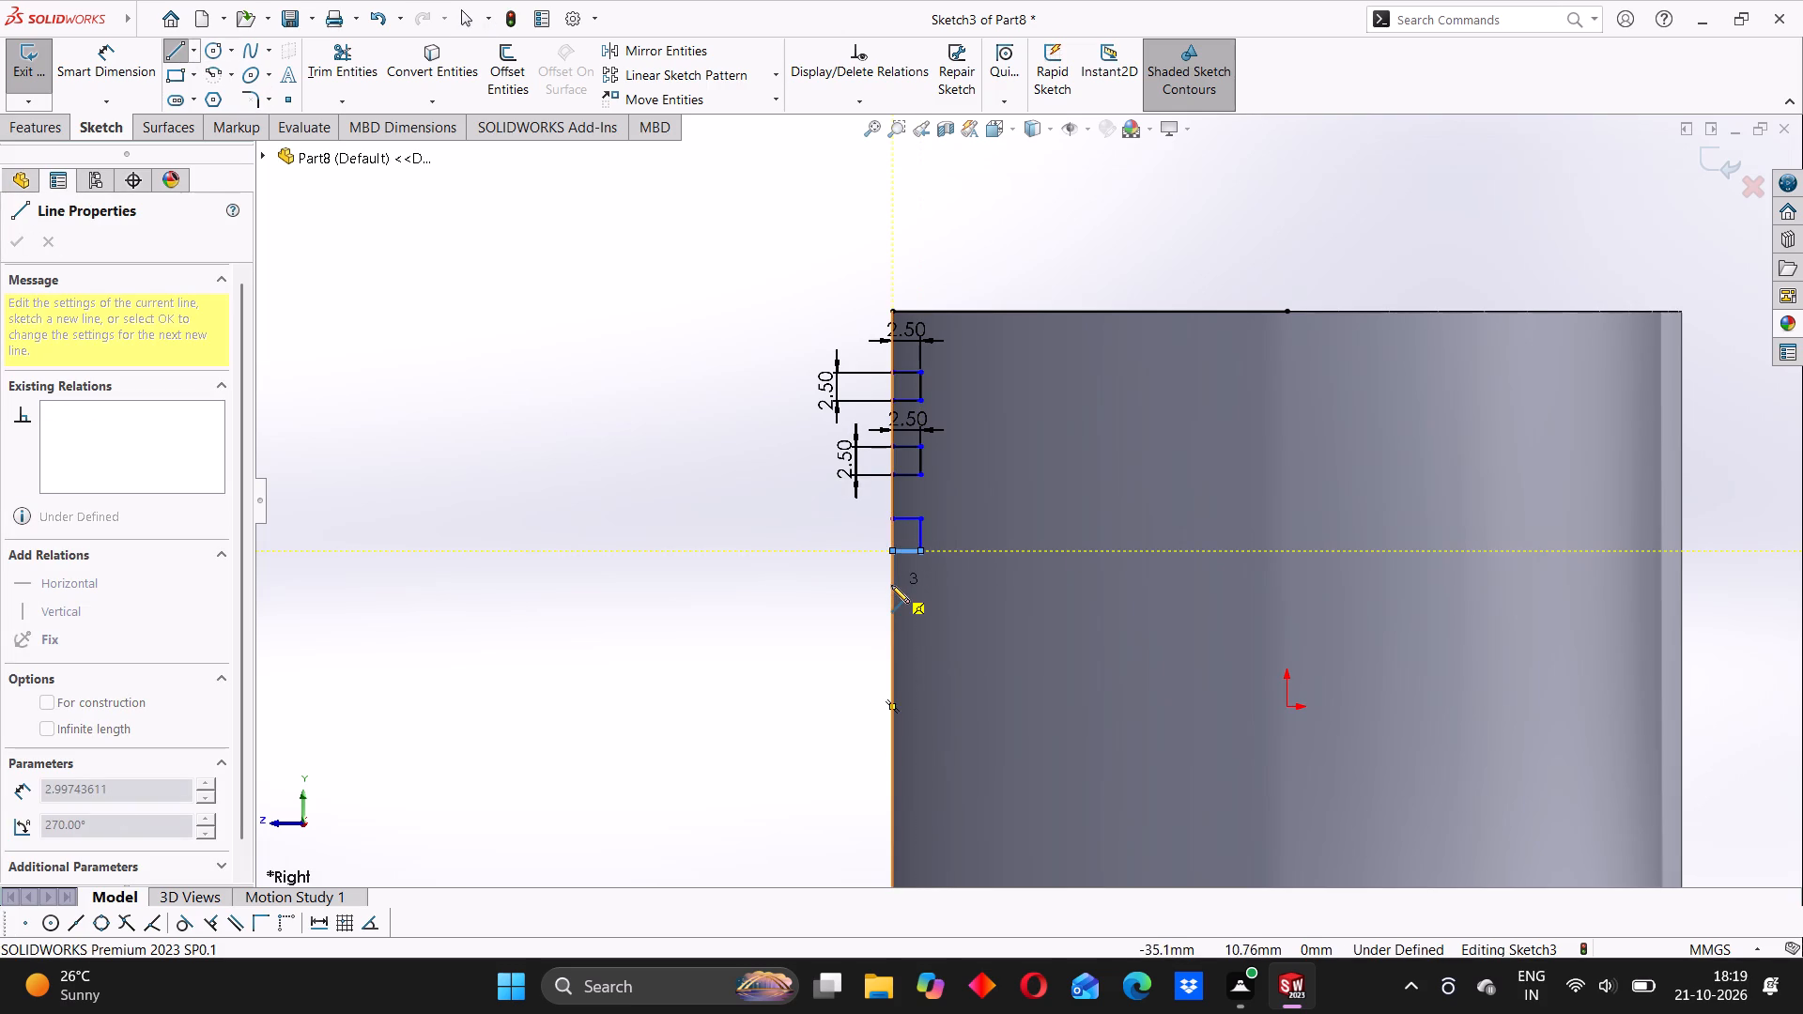
left_click(889, 591)
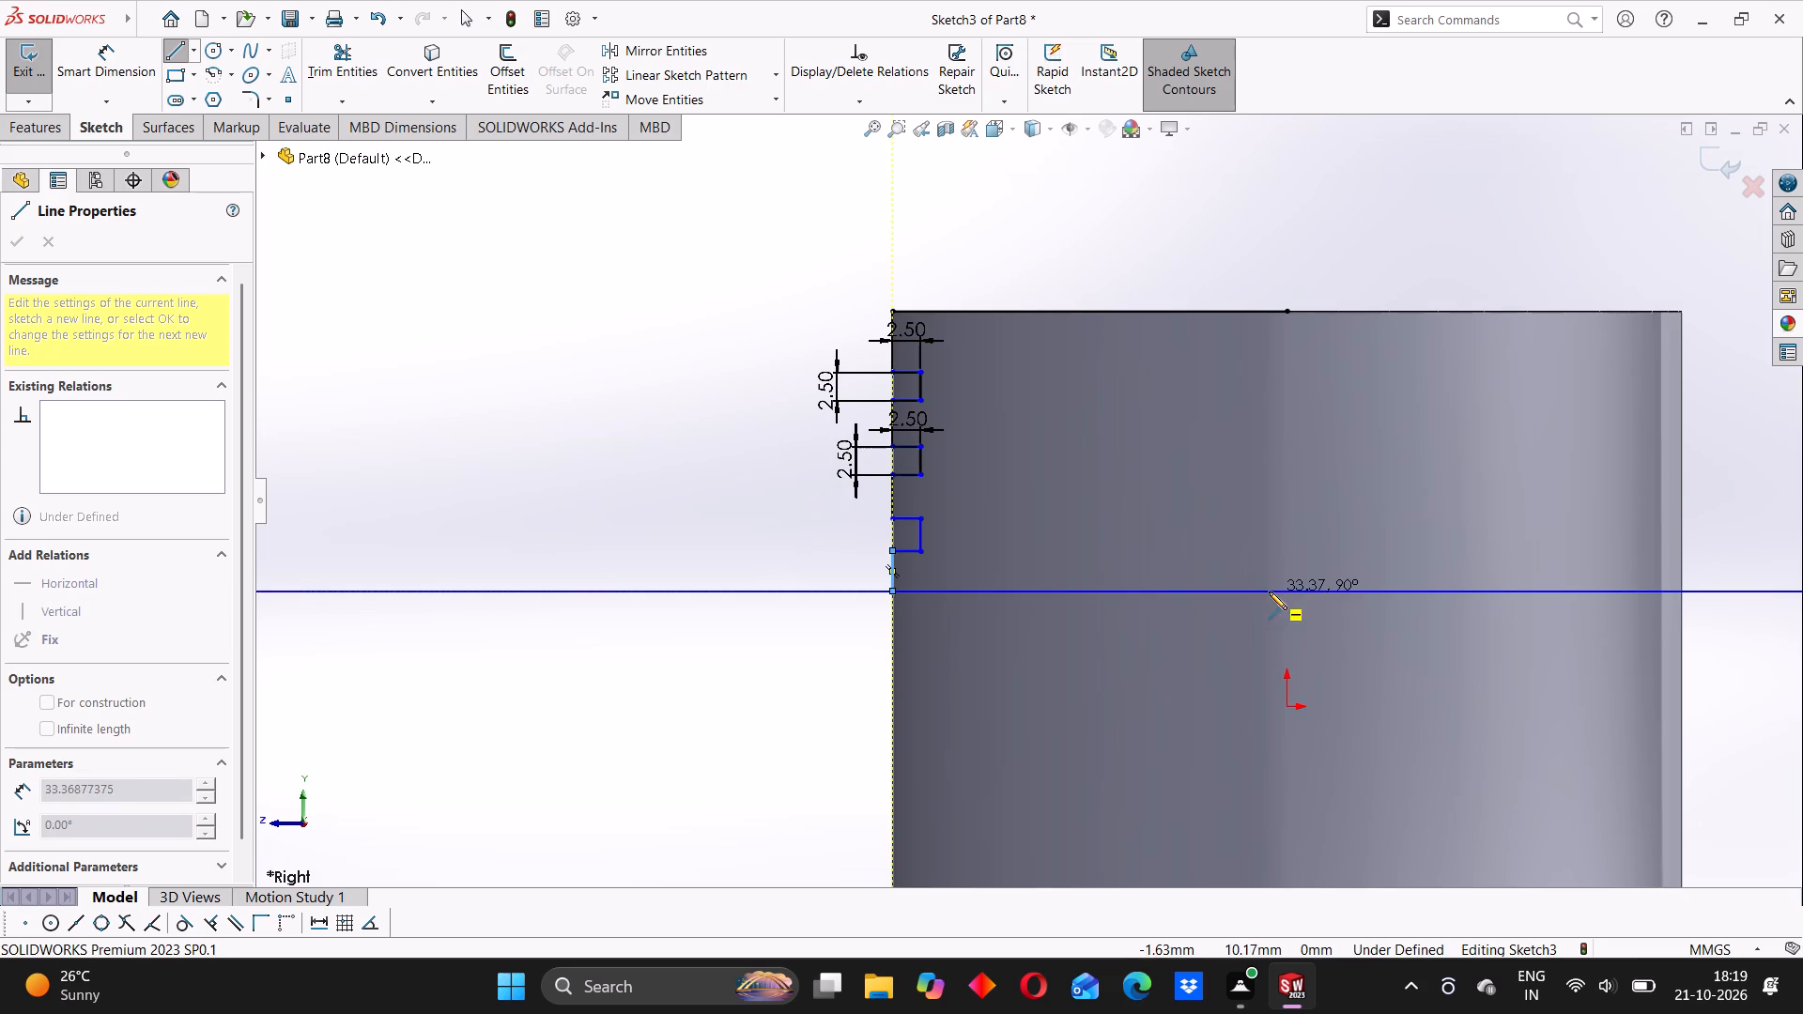
left_click(1286, 593)
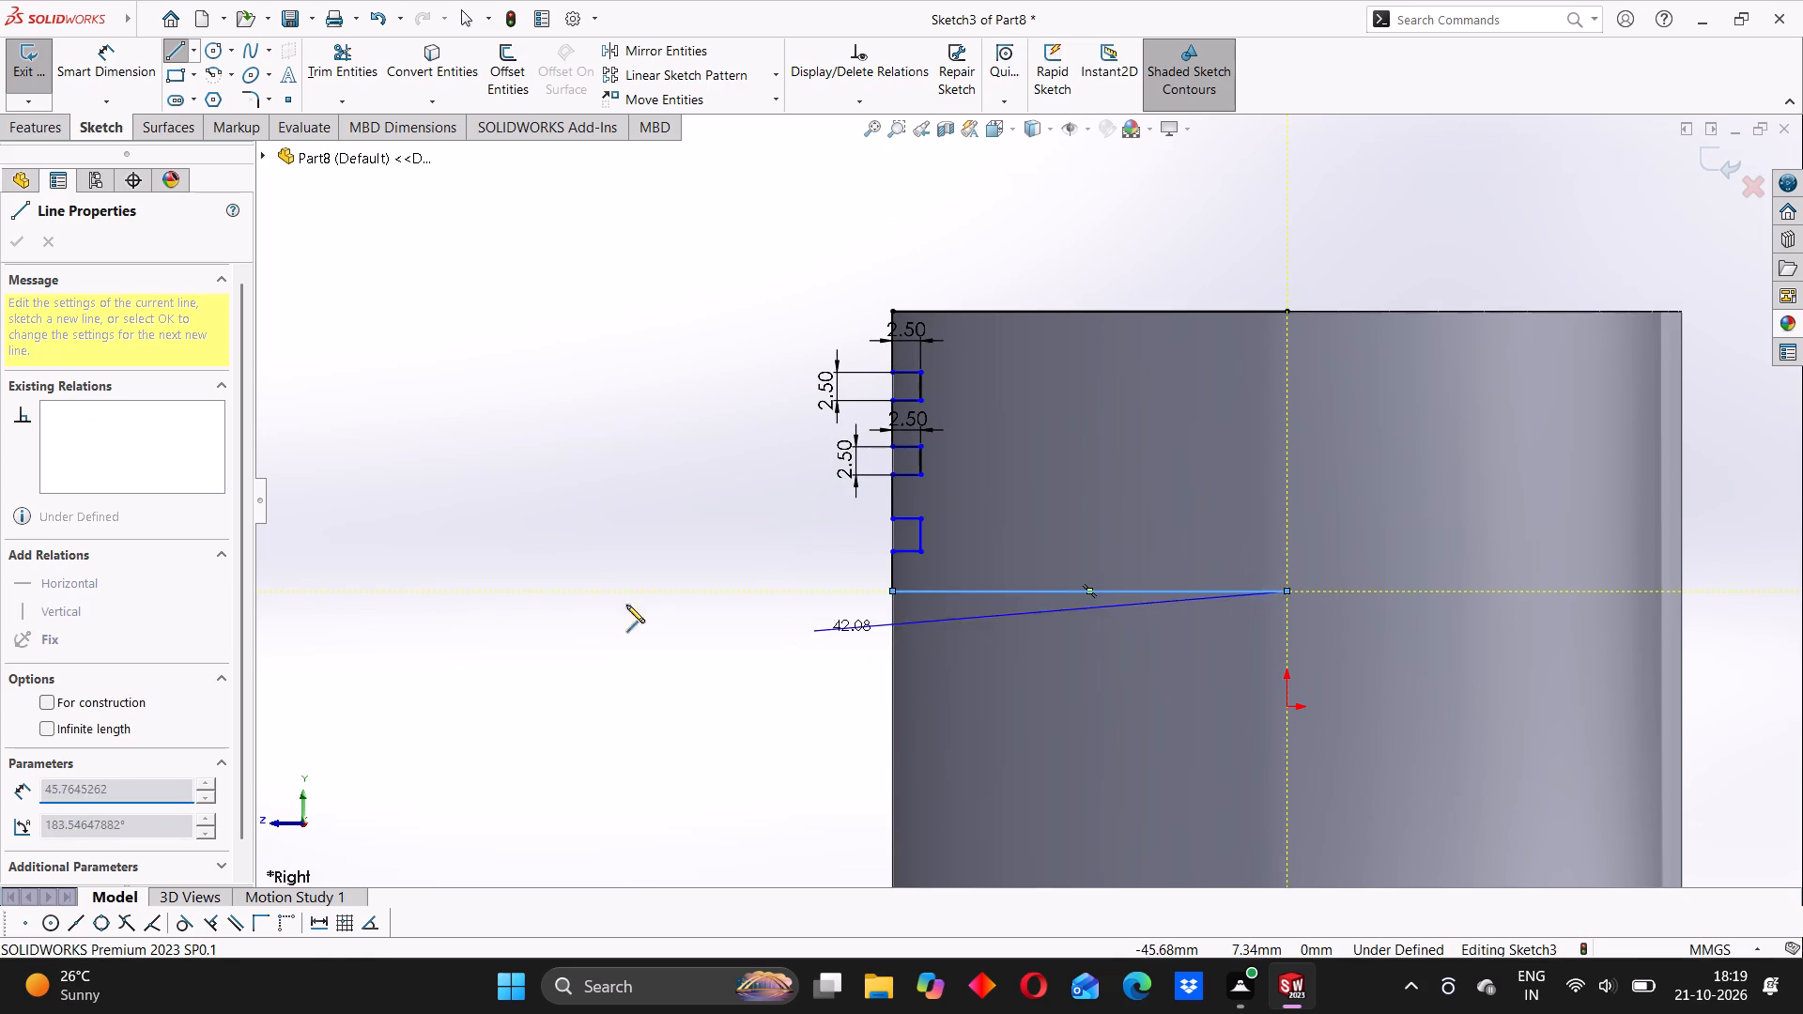
right_click(607, 539)
left_click(638, 556)
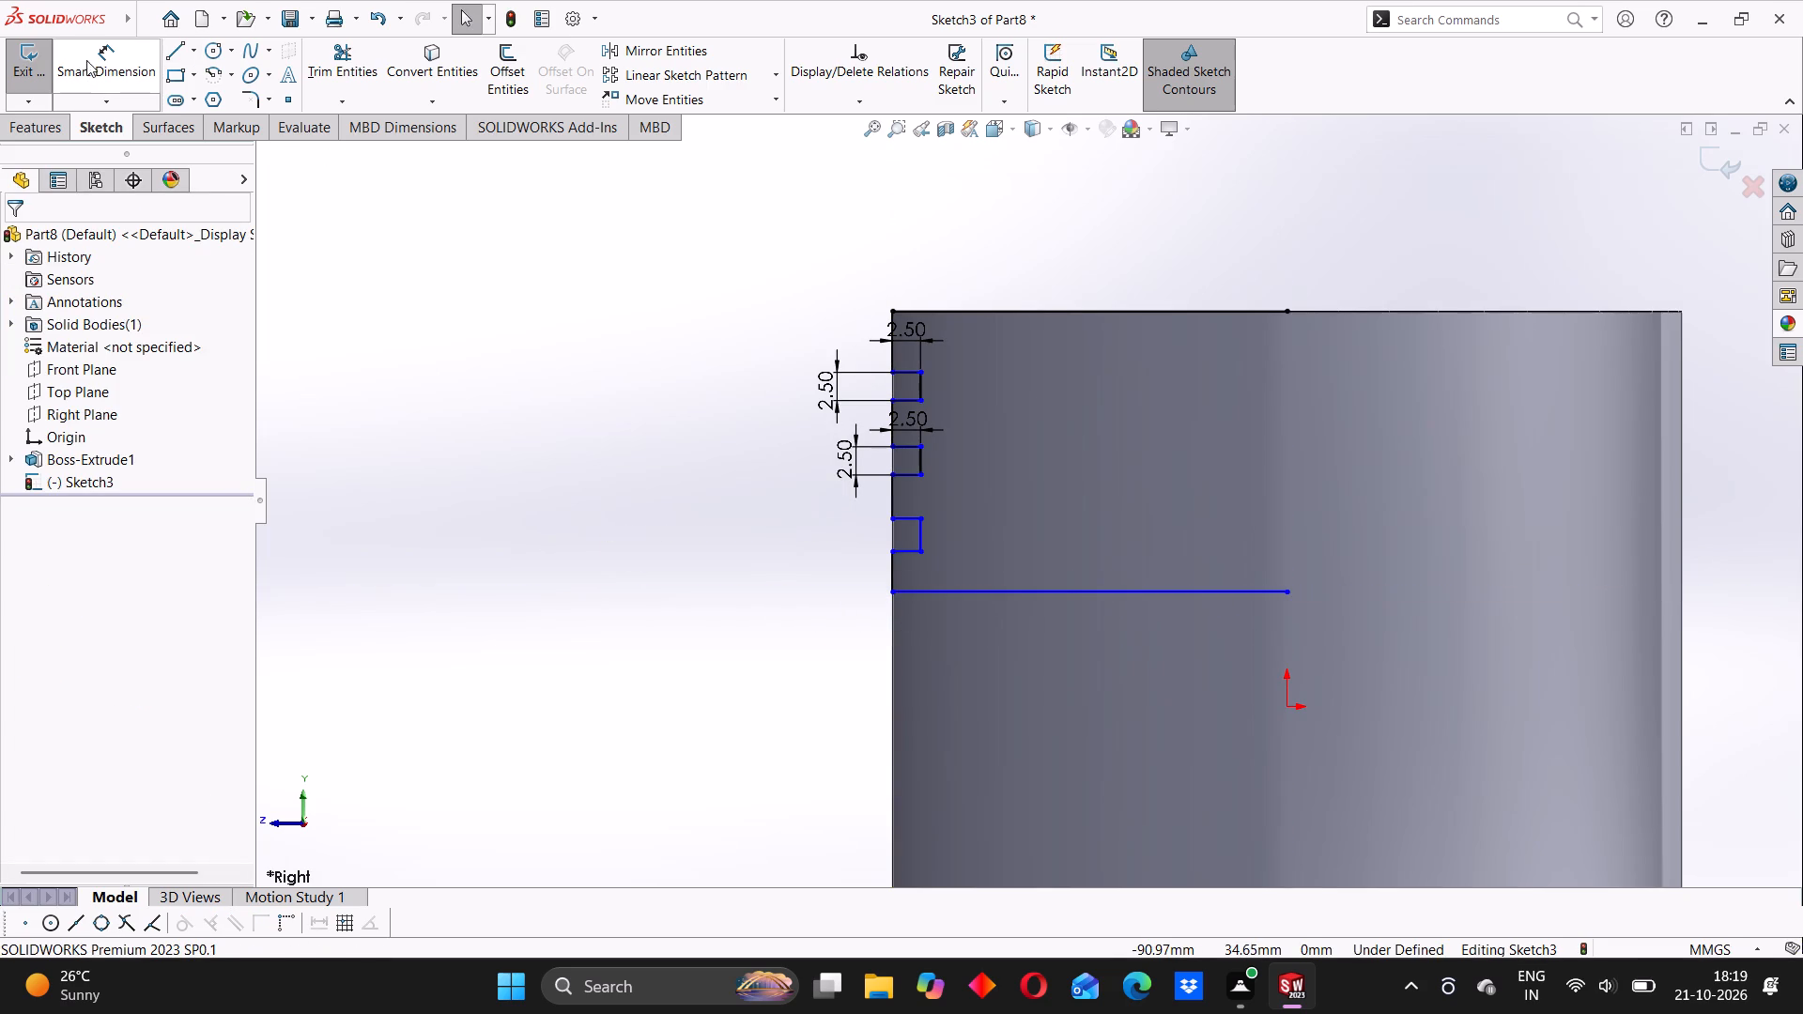
Dimension the third groove's height and set it to 2.5 mm.
left_click(98, 66)
scroll(893, 545, "up", 2)
scroll(911, 534, "down", 5)
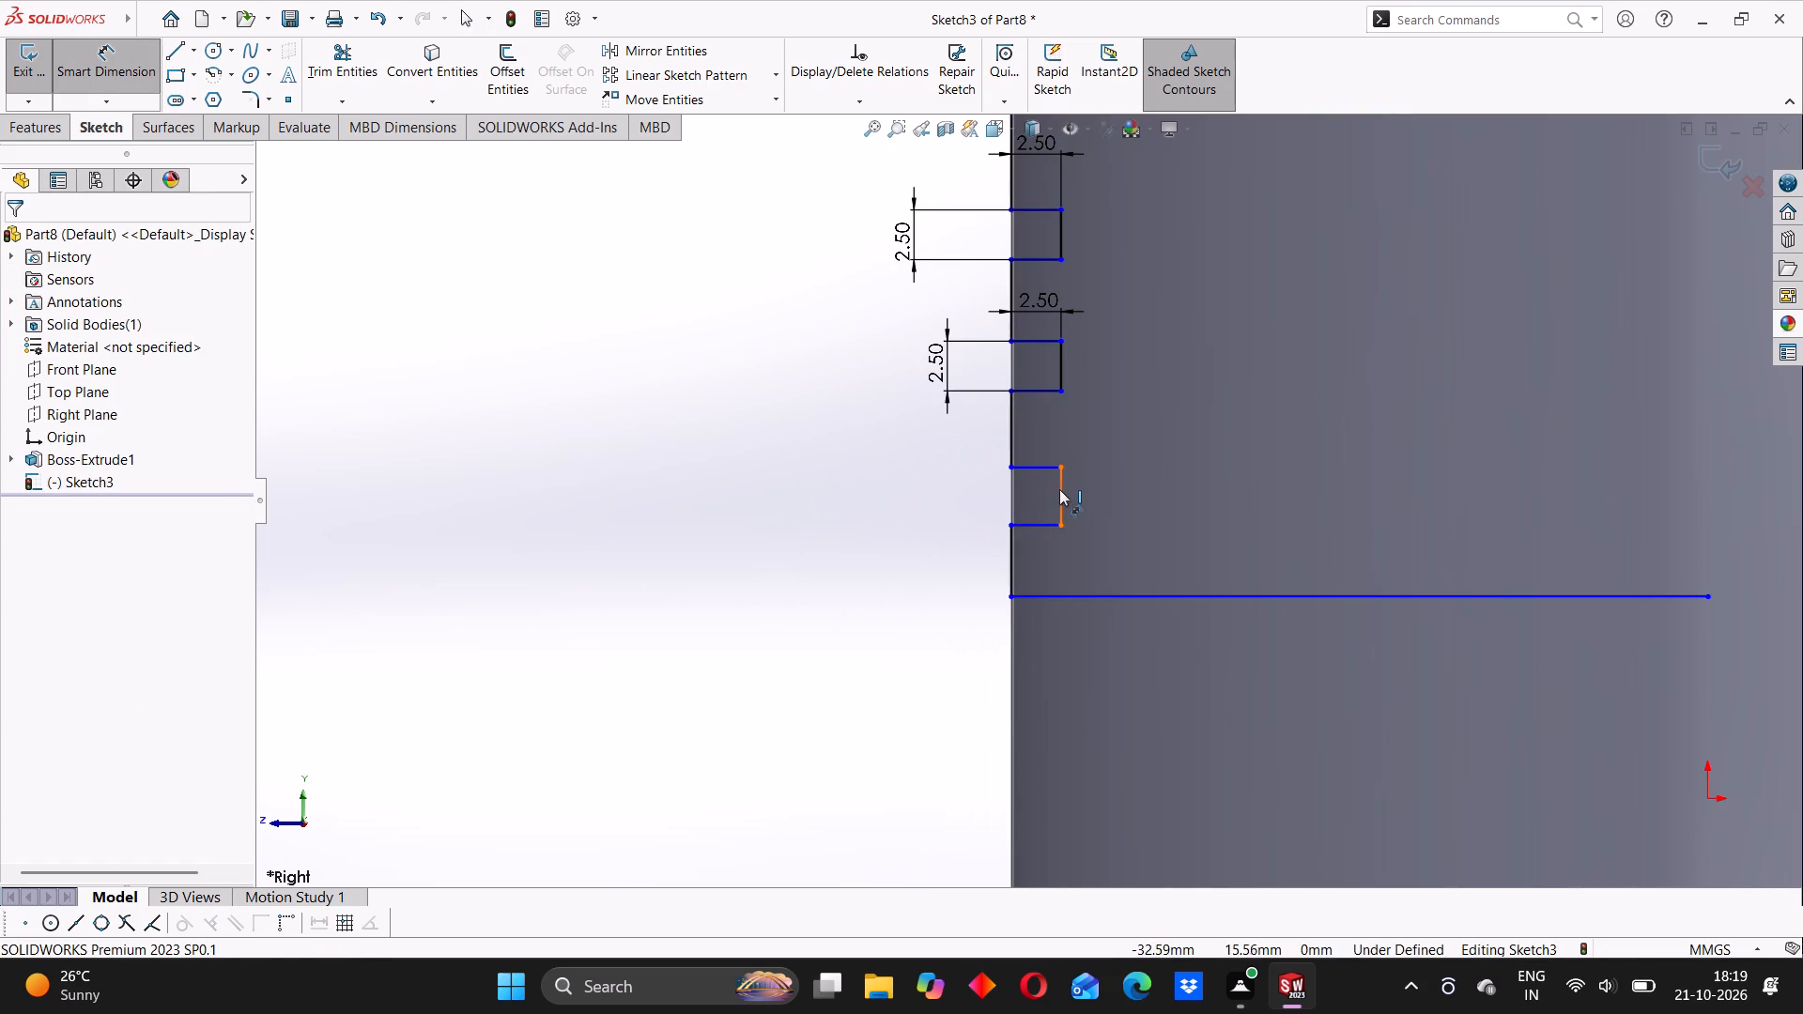
left_click(1059, 489)
left_click(966, 486)
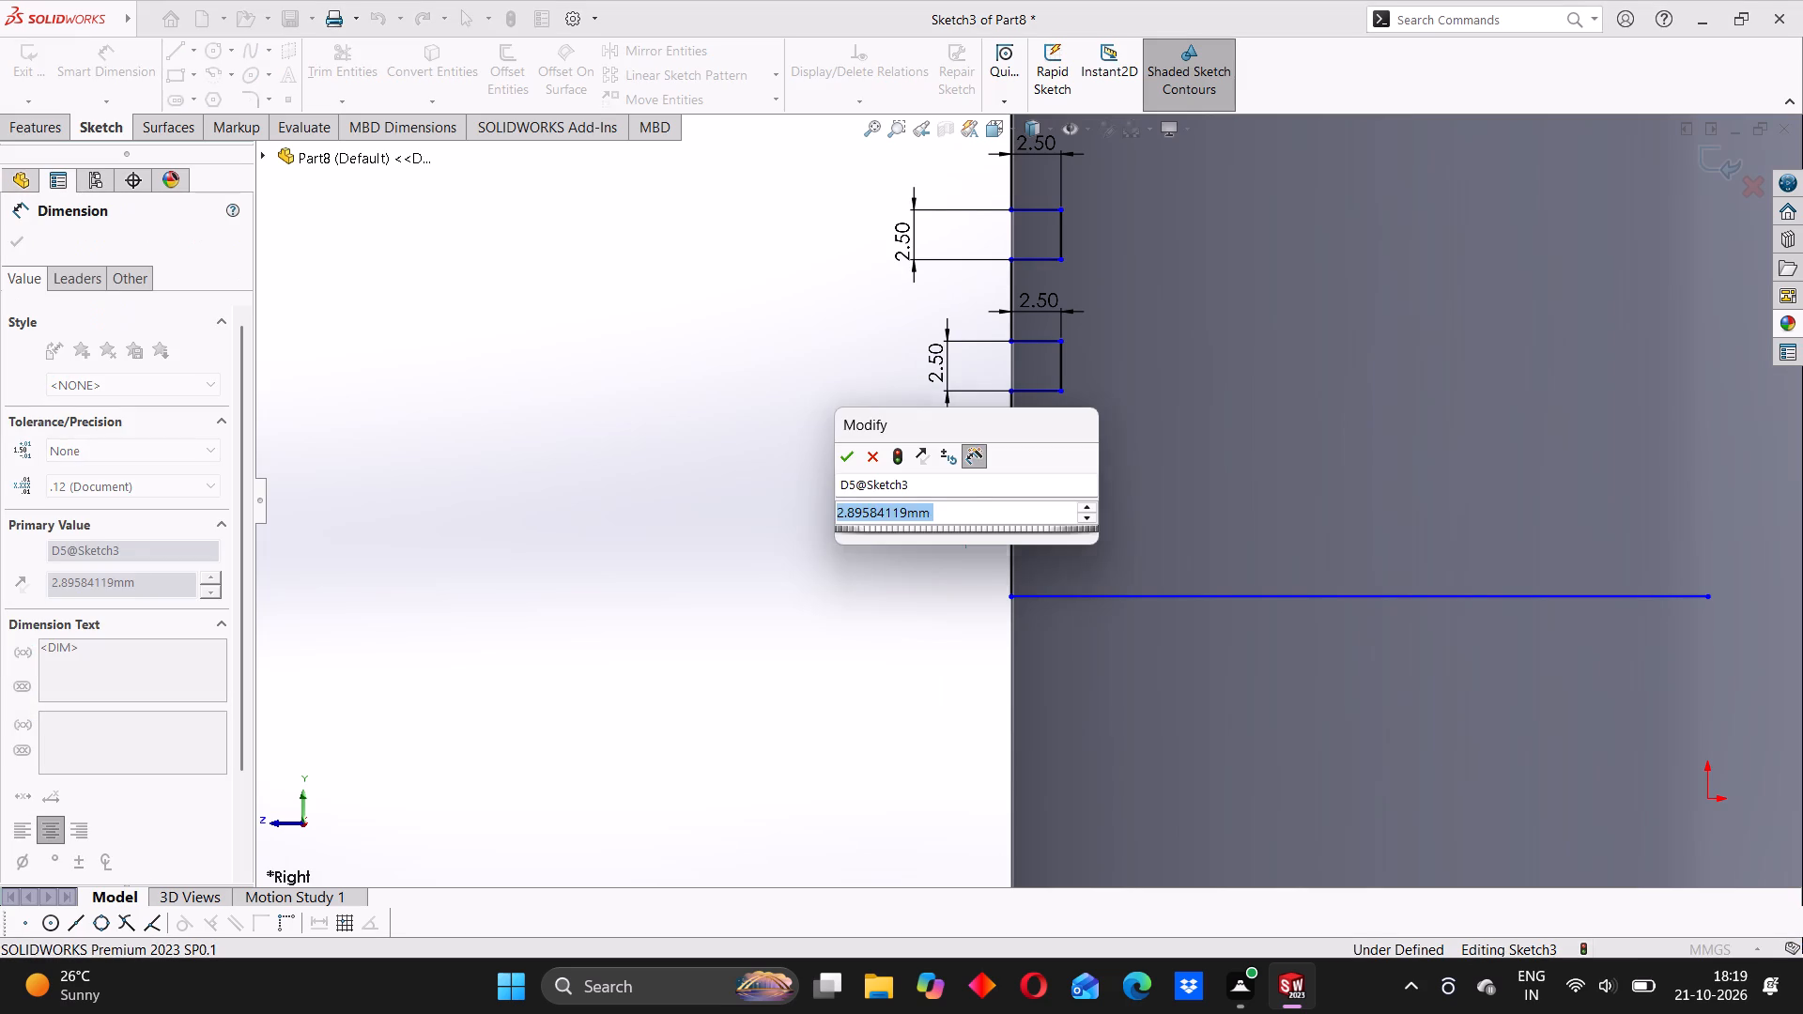
type("2.5")
key("Return")
scroll(963, 490, "down", 1)
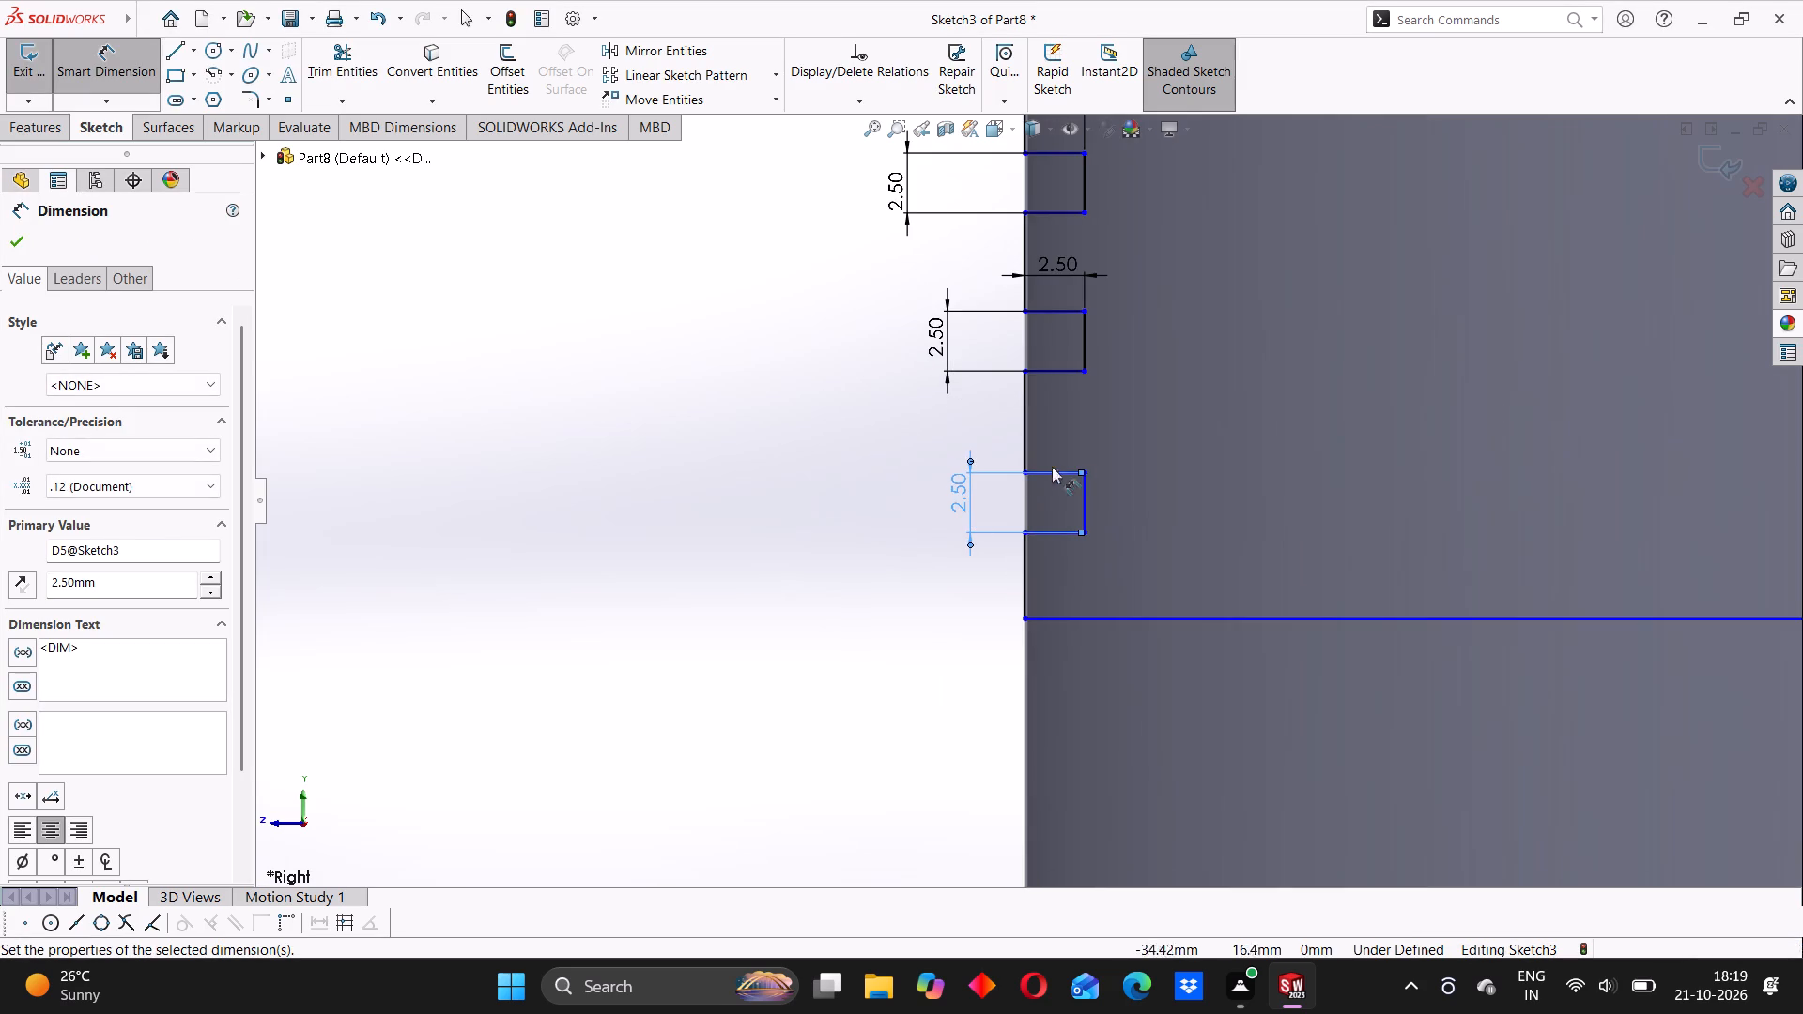
Dimension the third groove's depth and set it to 2.5 mm.
left_click(1047, 469)
left_click(1045, 440)
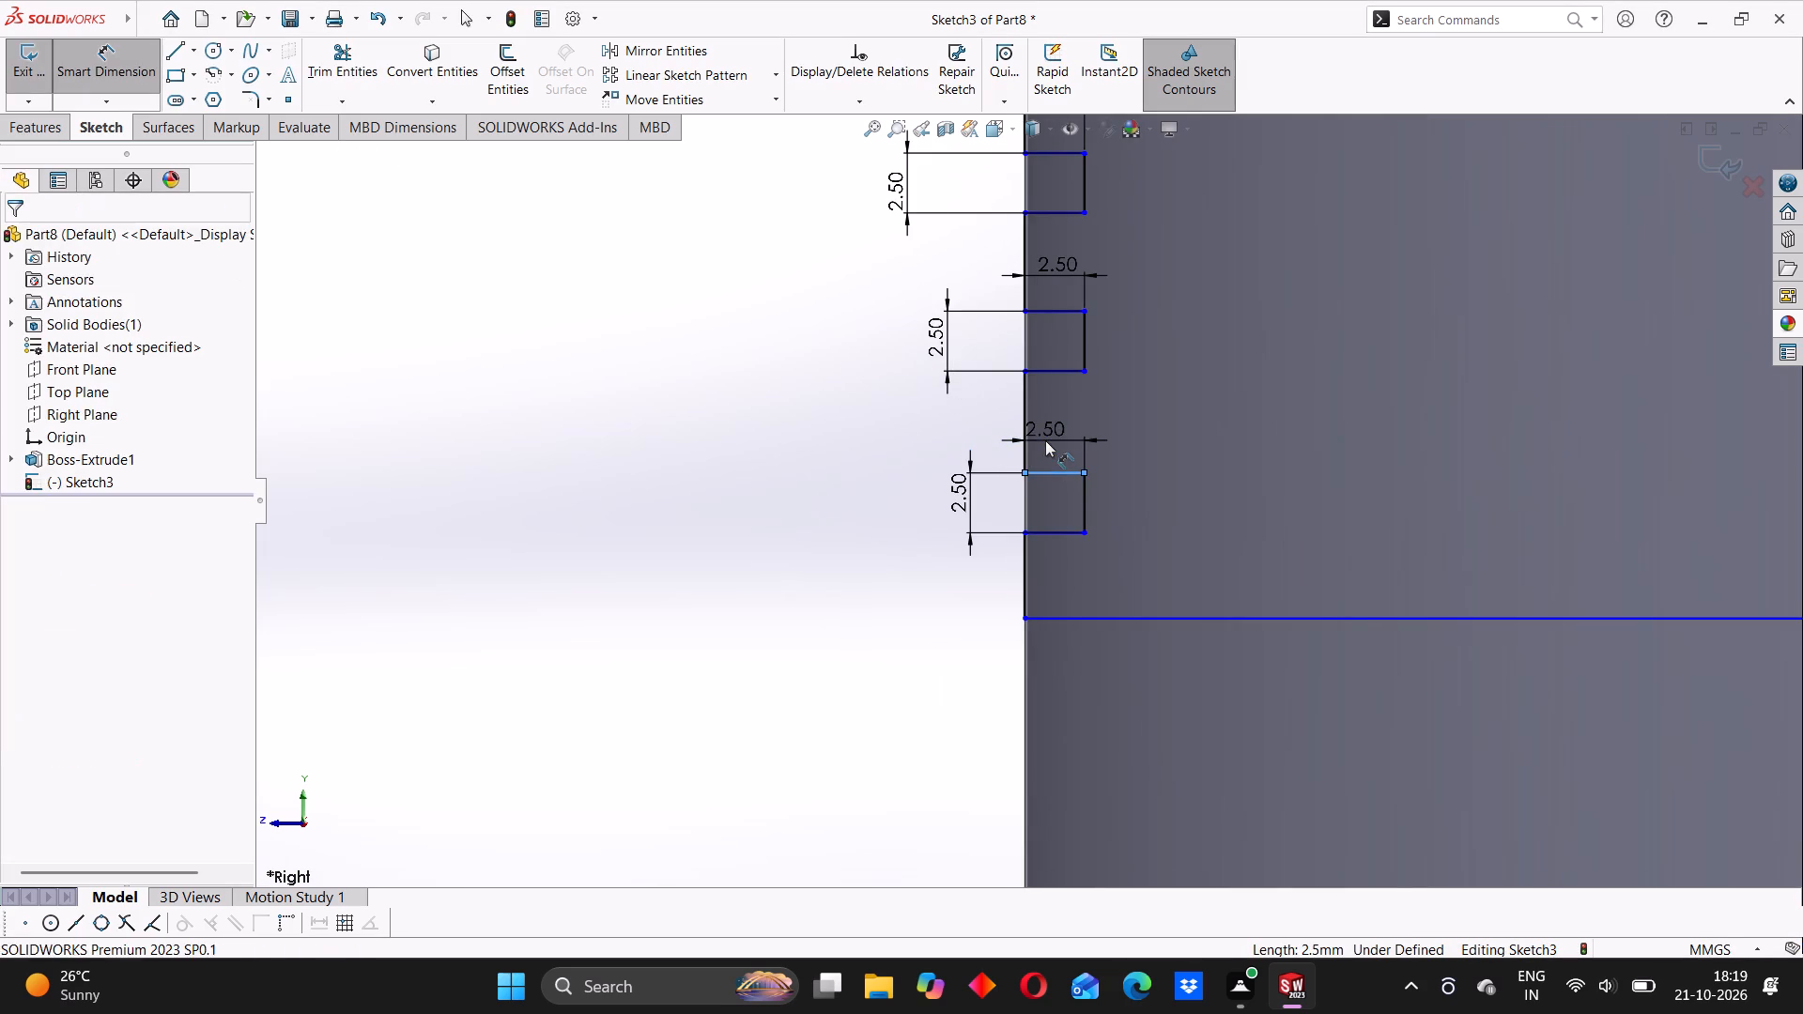
type("2.5")
key("Return")
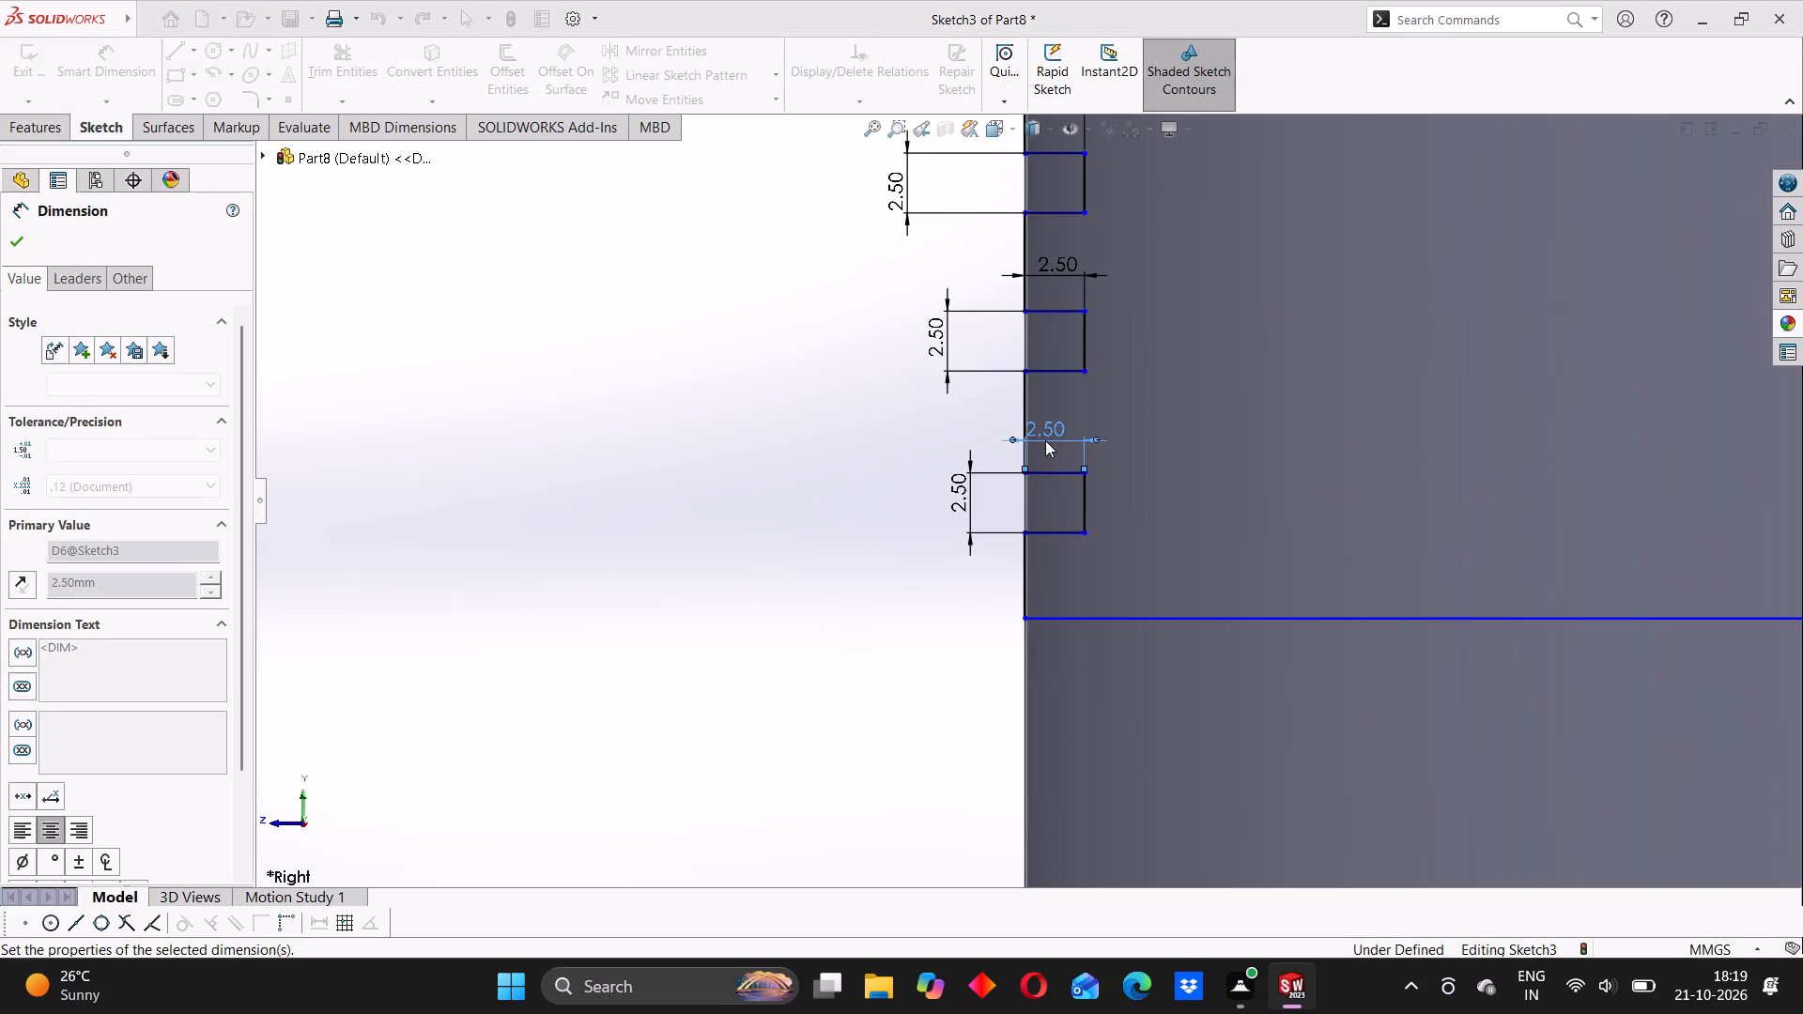
left_click(810, 423)
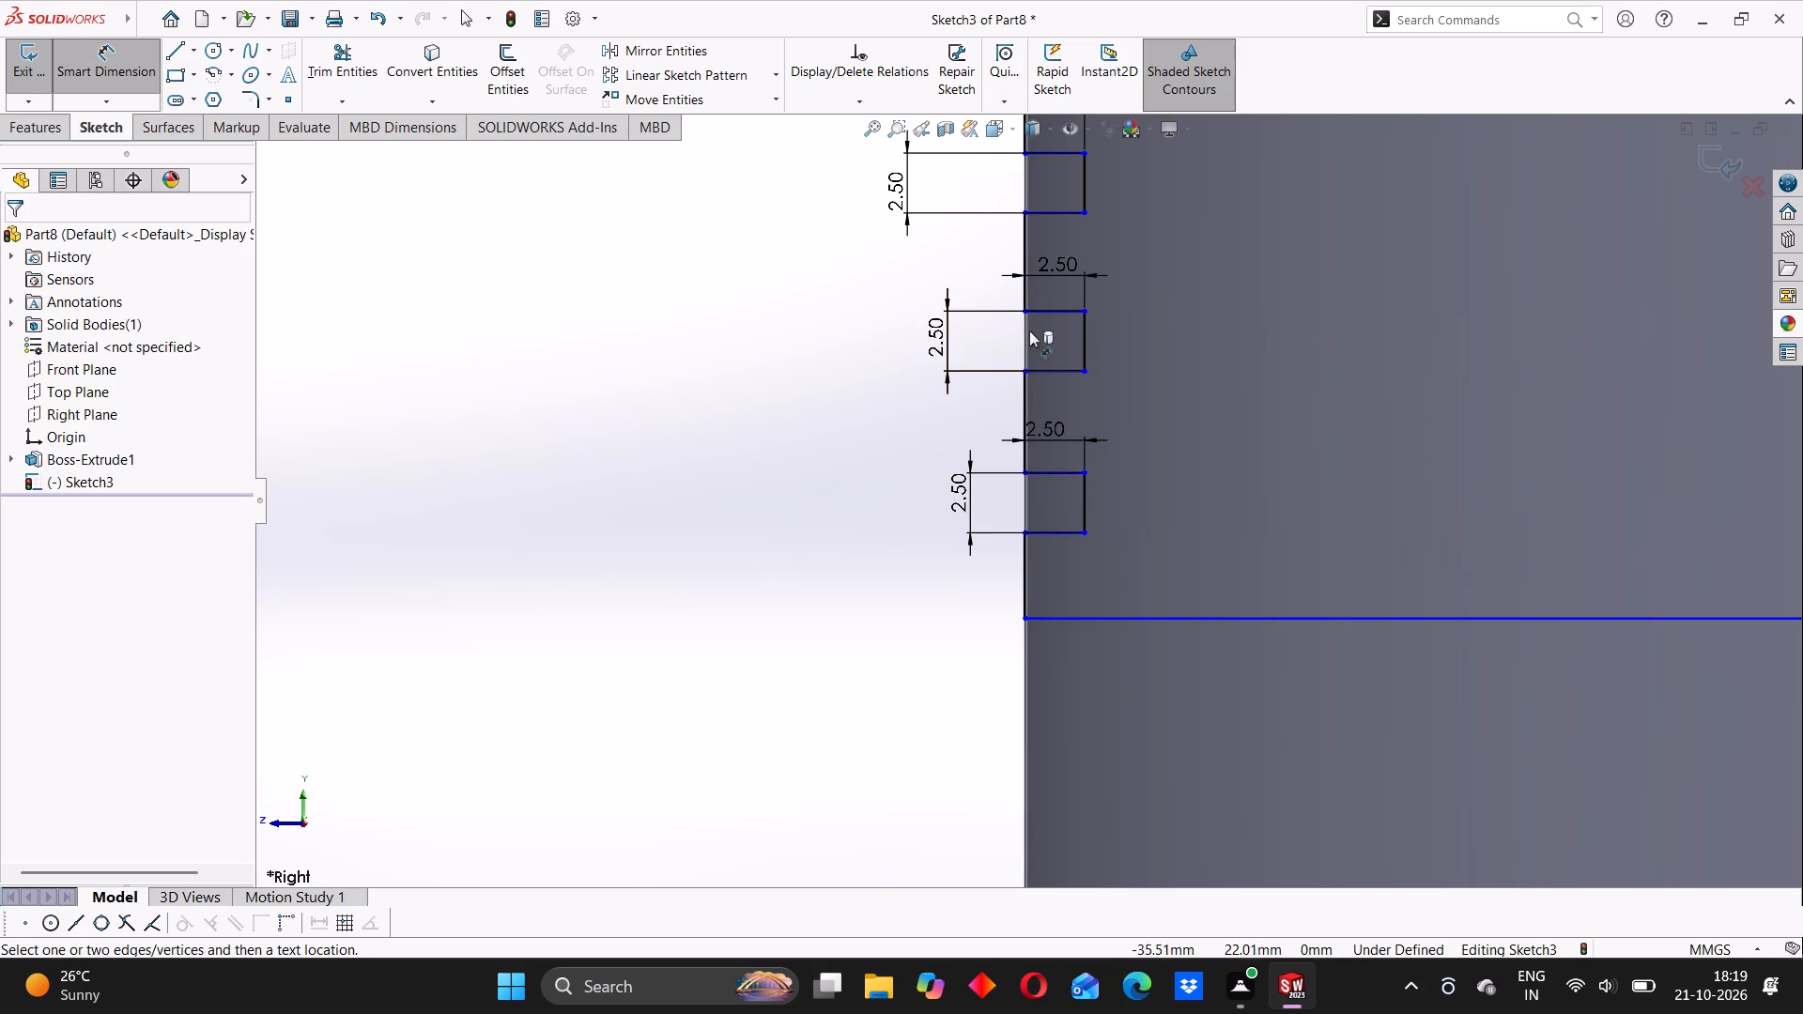
Dimension the side line between the upper and middle grooves and set the spacing to 3.5 mm.
scroll(1053, 209, "up", 2)
scroll(1031, 247, "down", 2)
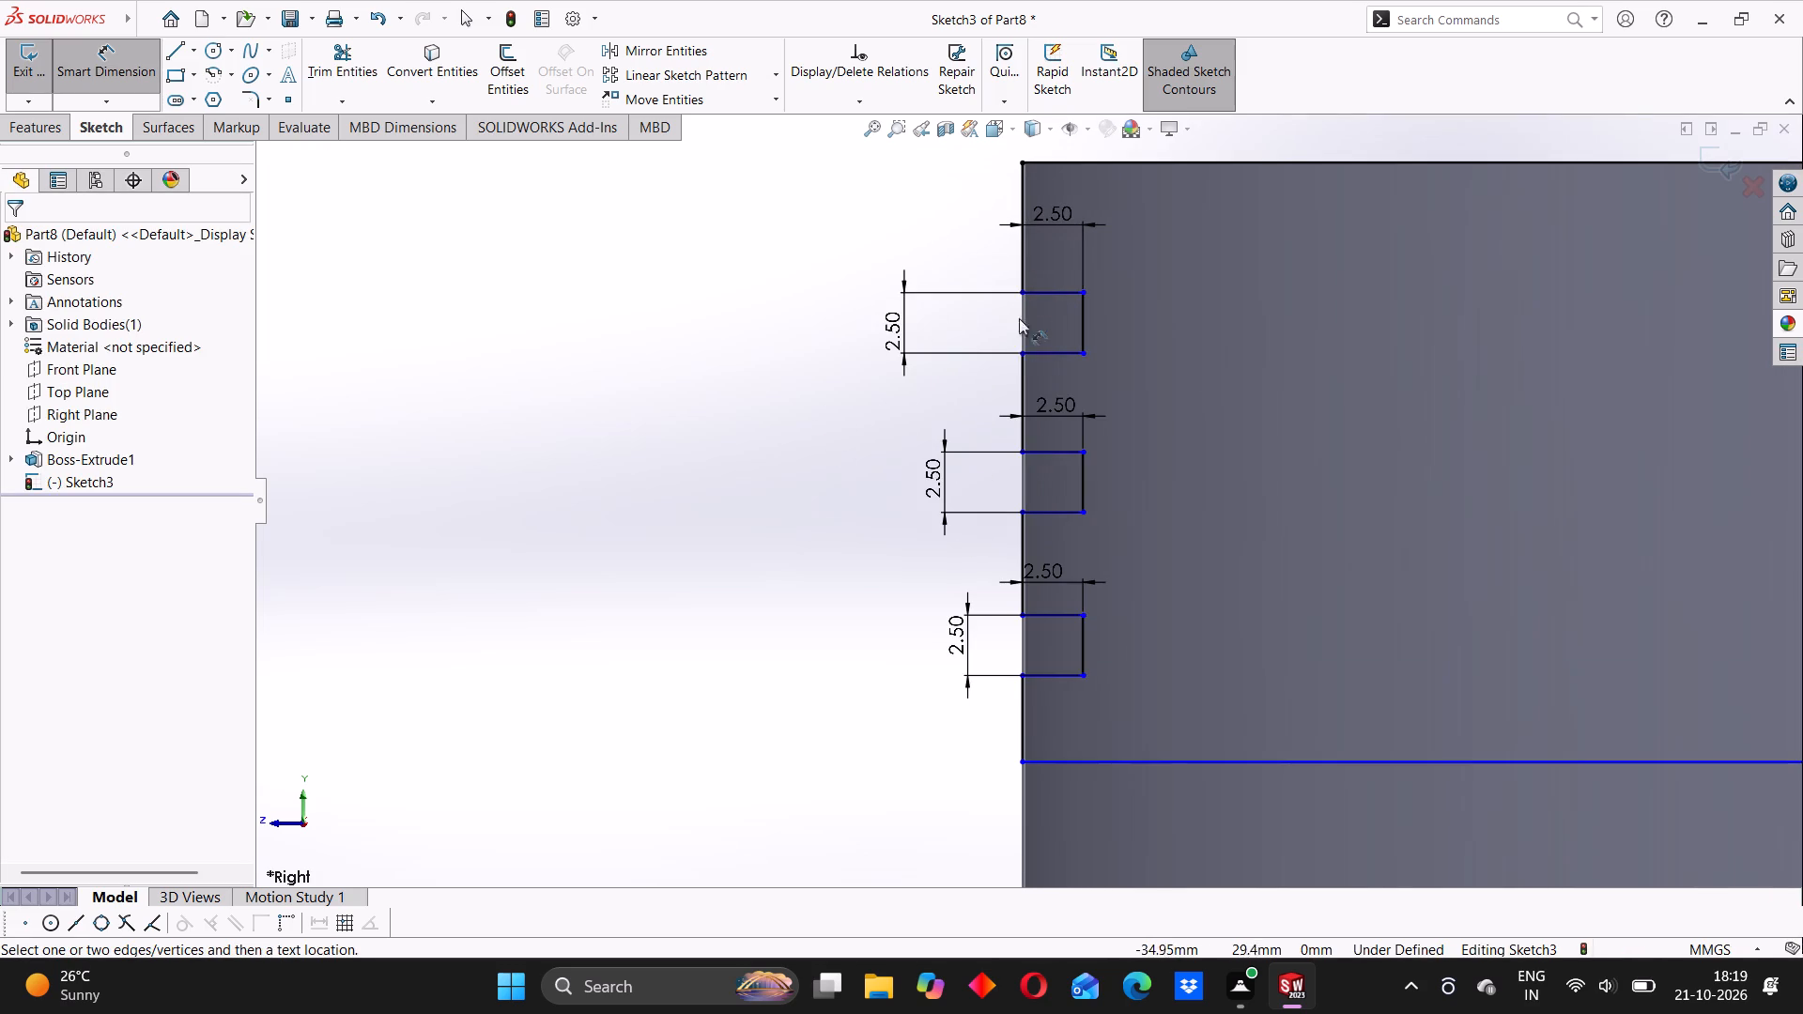
left_click(1021, 372)
left_click(971, 380)
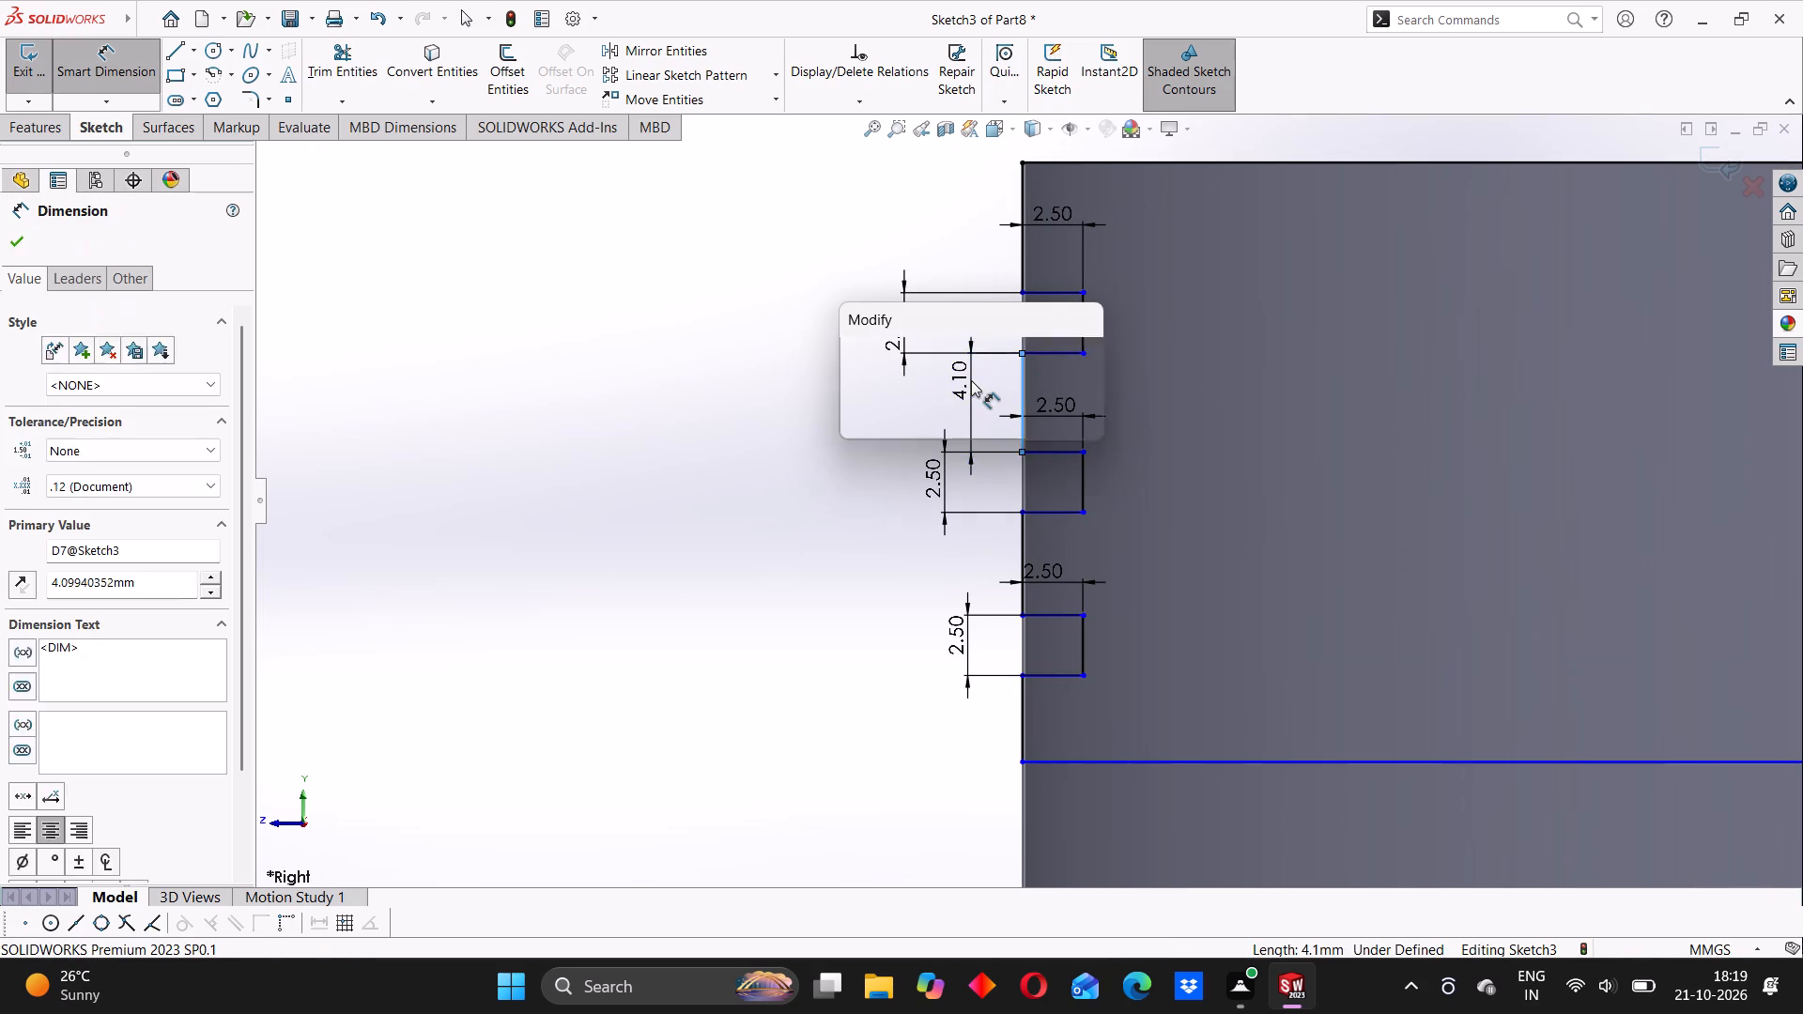
key("2")
key("BackSpace")
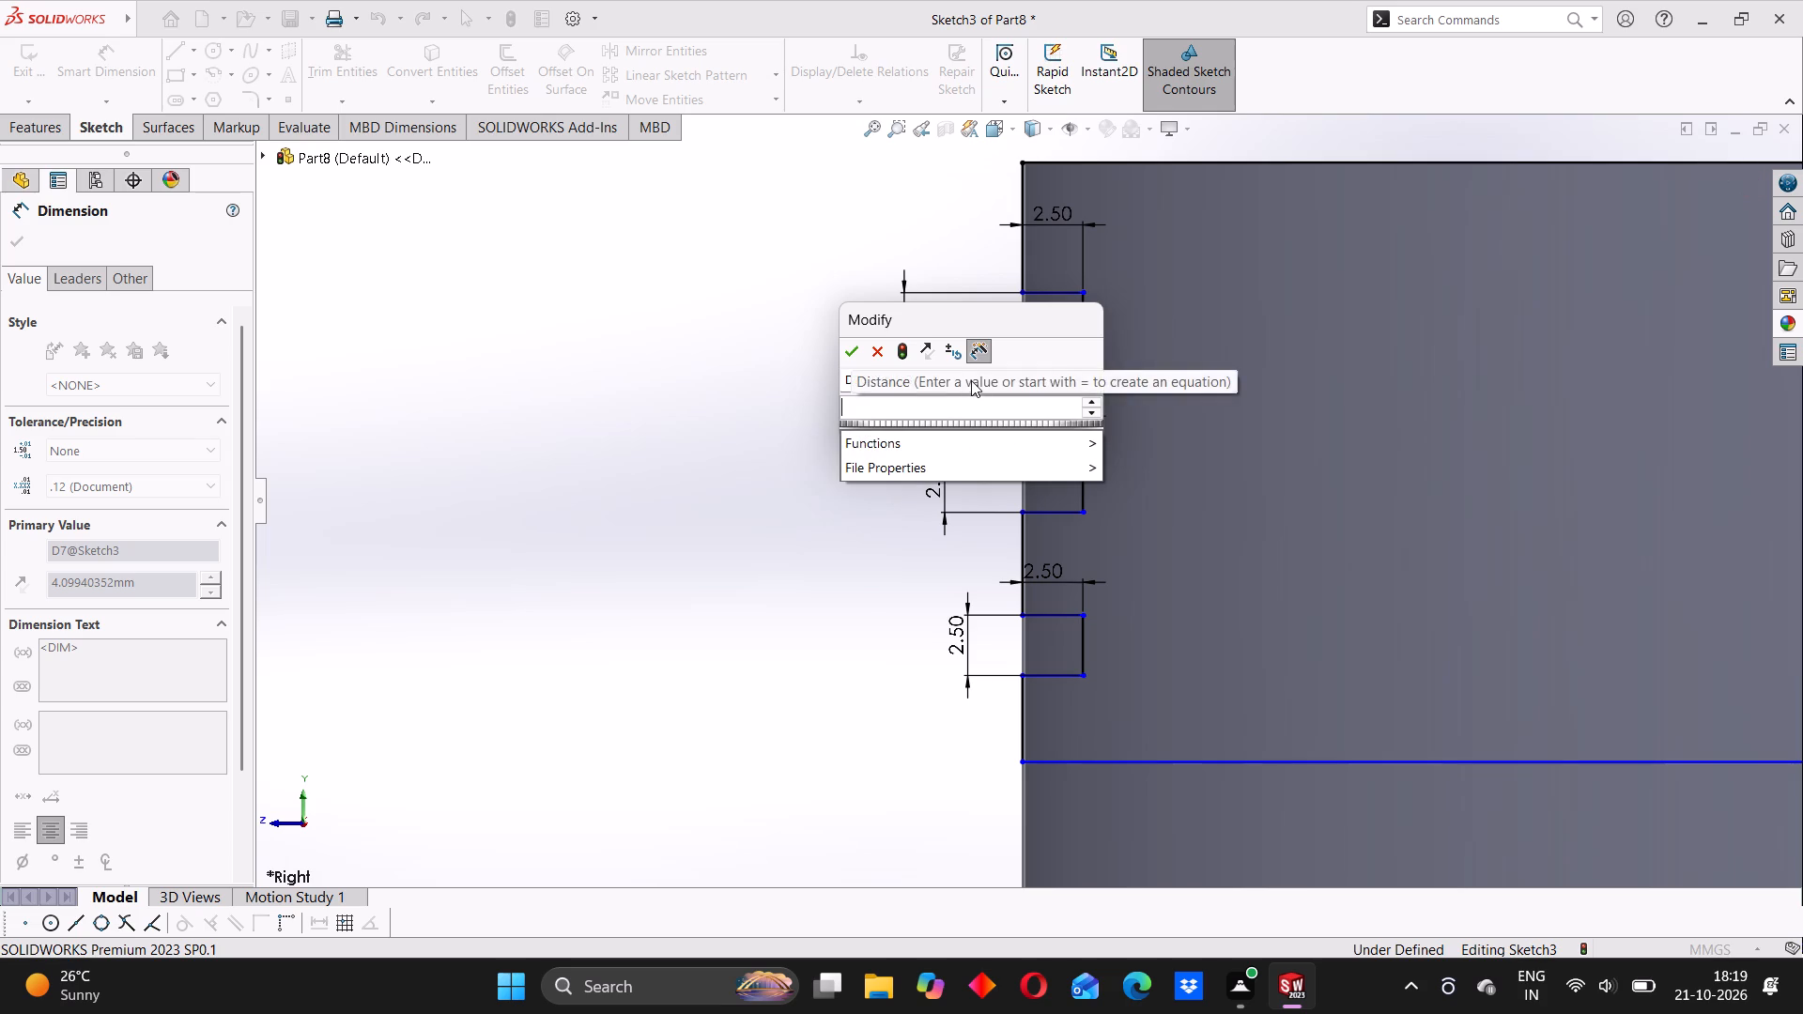
type("3.5")
key("Return")
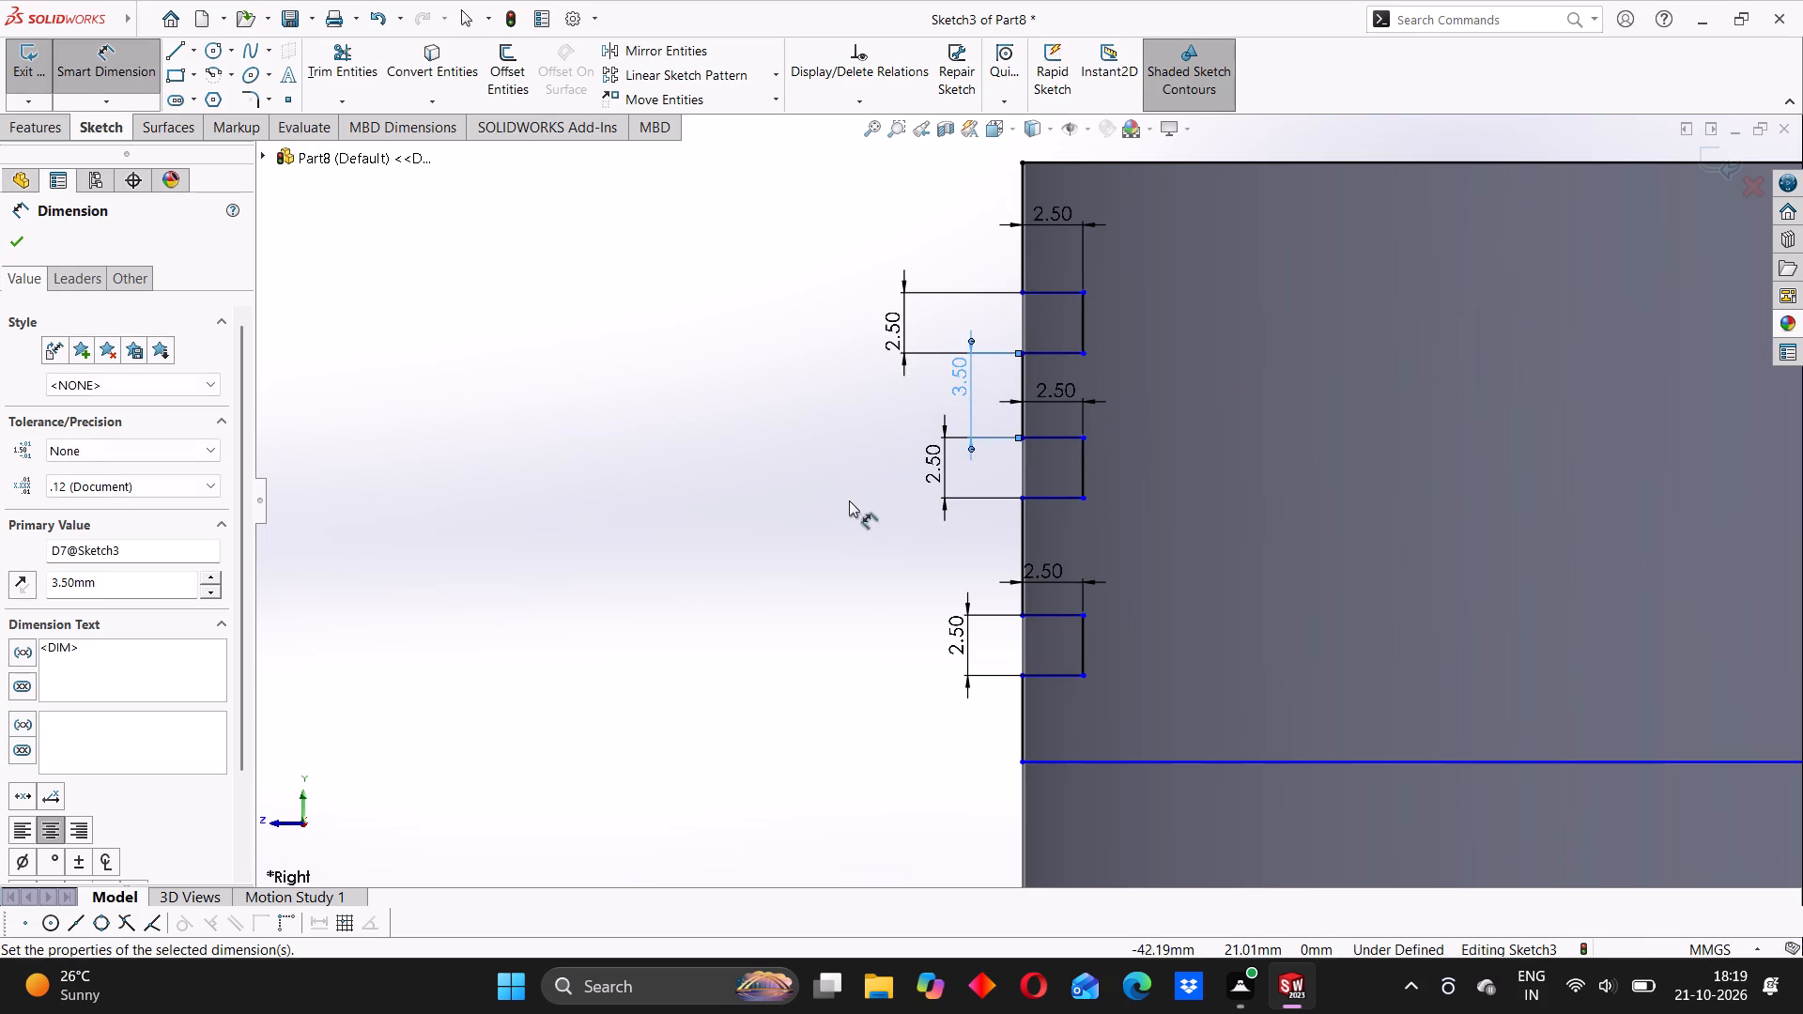
left_click(845, 507)
Dimension the side line between the middle and lower grooves and set the spacing to 3.5 mm.
left_click(1027, 538)
left_click(956, 550)
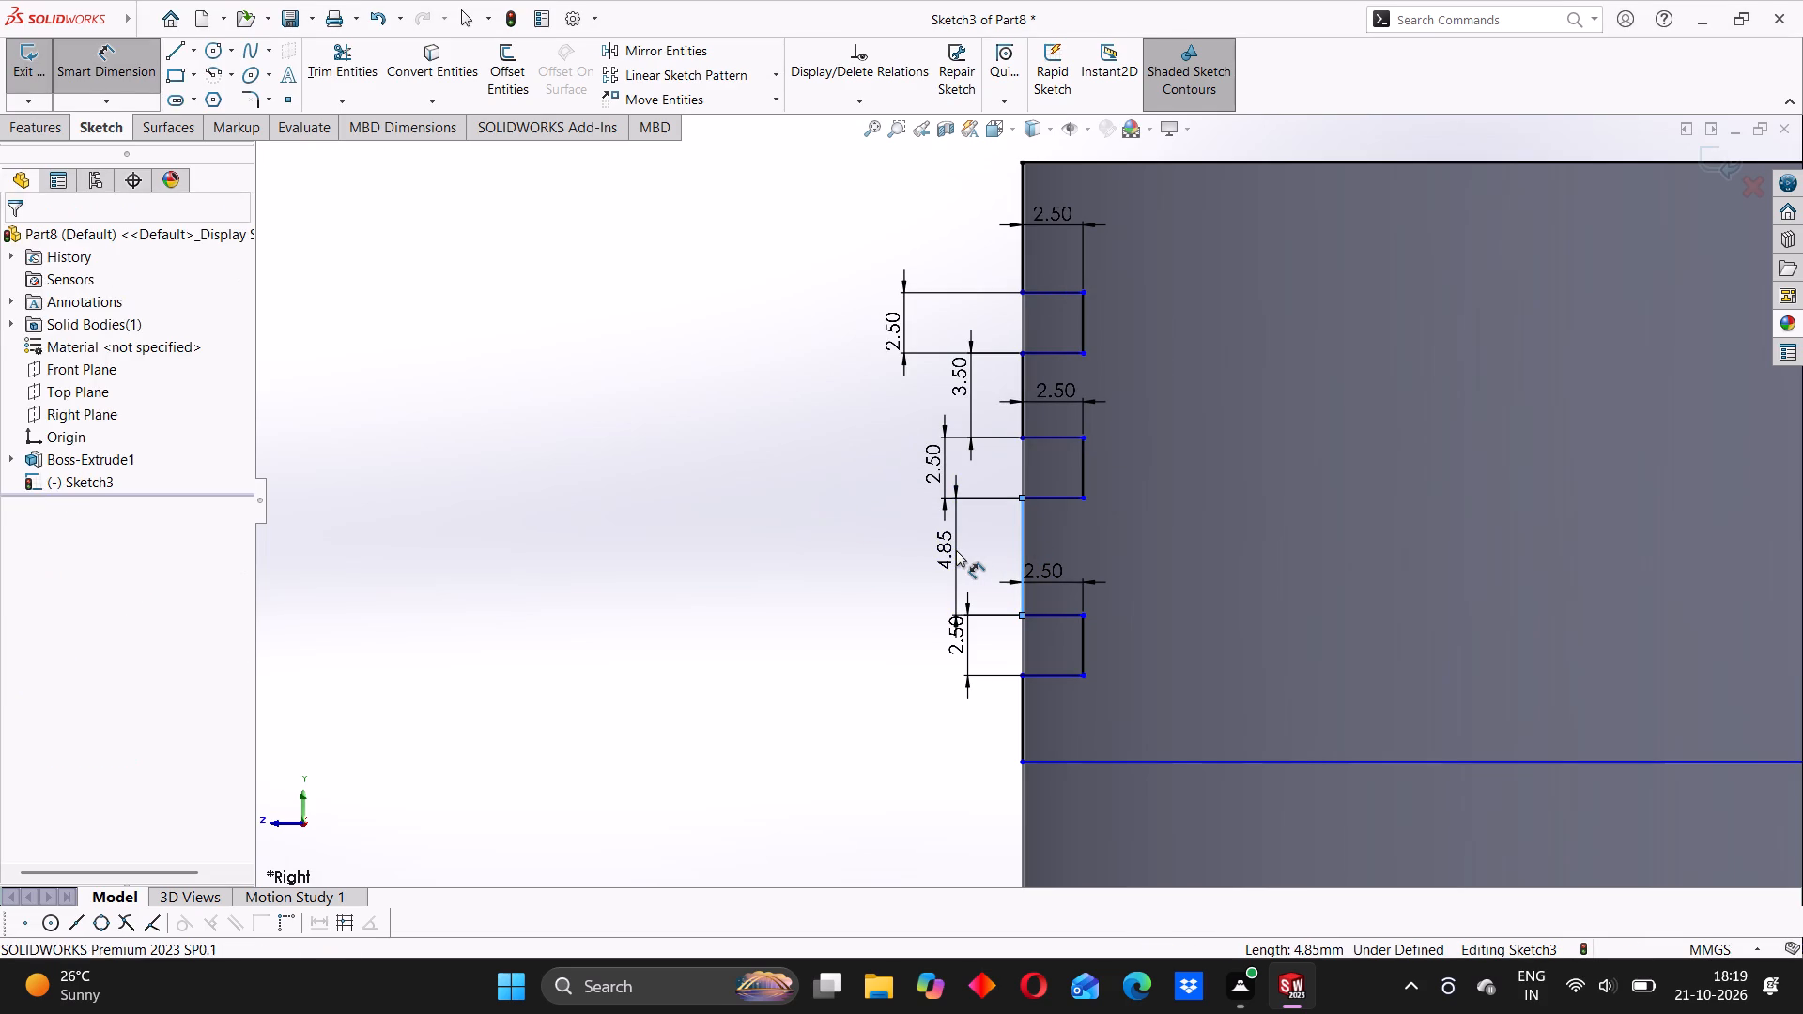
type("3.5")
key("Return")
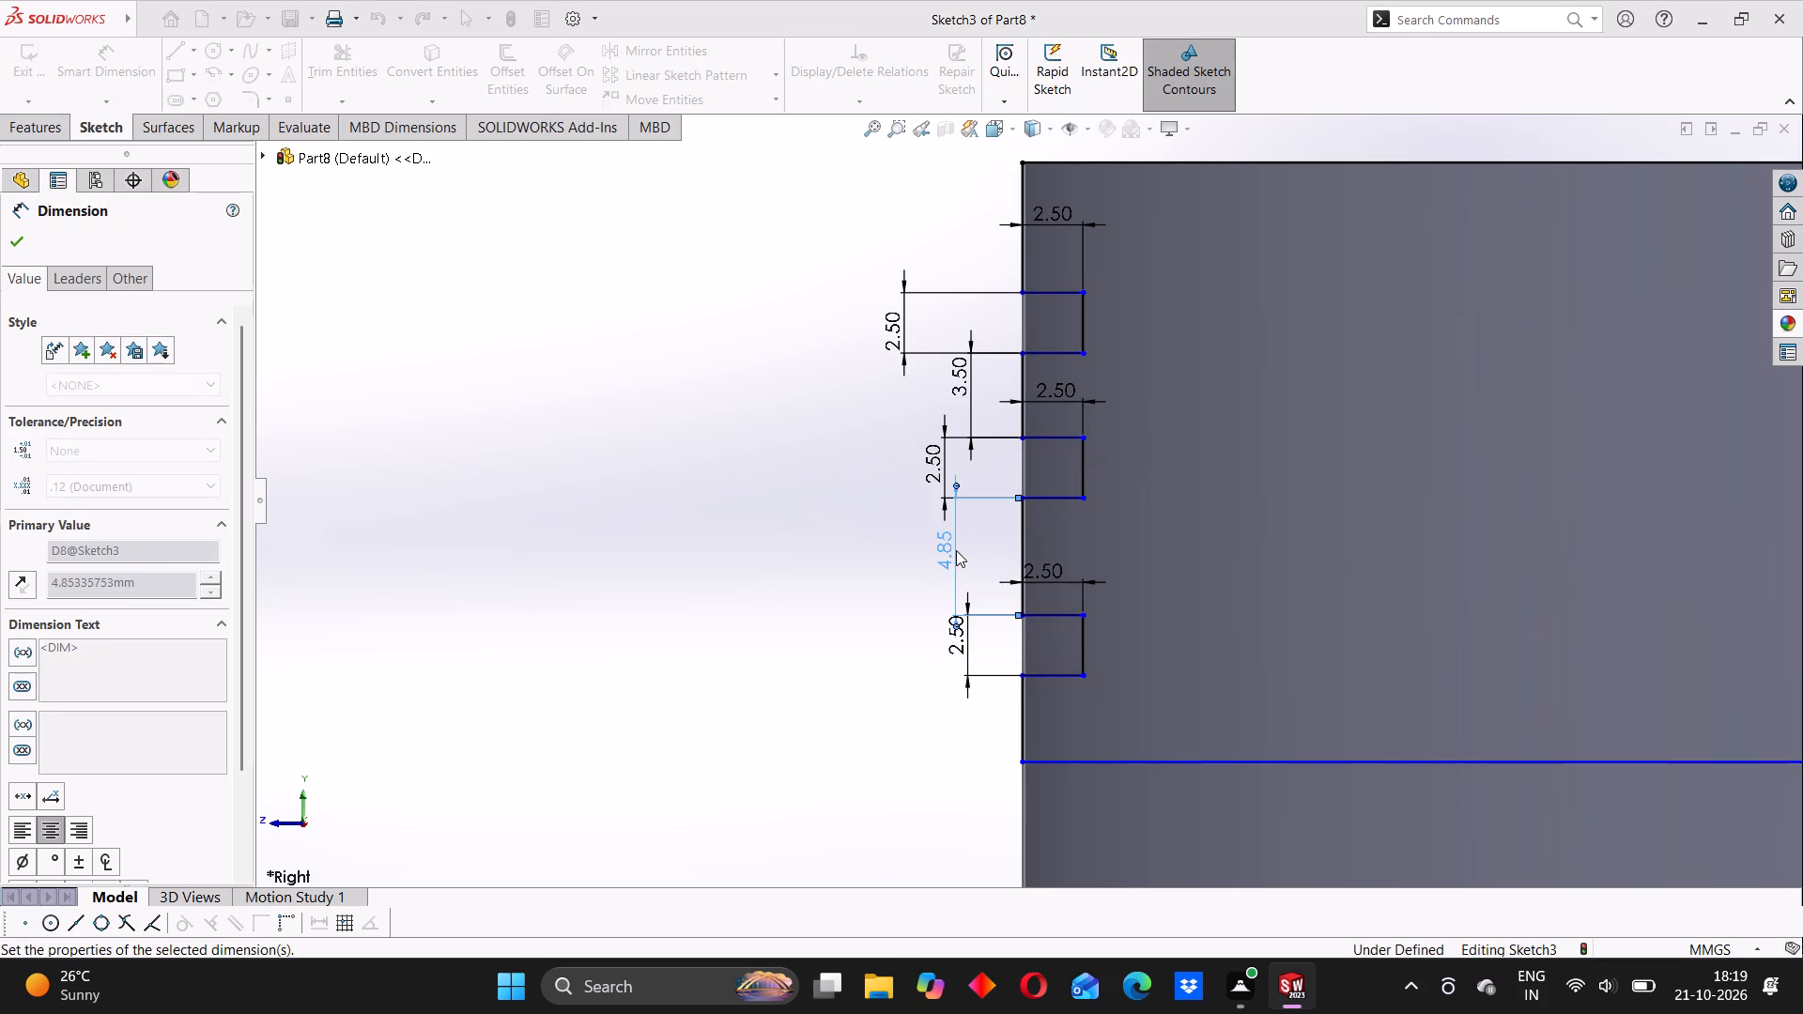
left_click(781, 600)
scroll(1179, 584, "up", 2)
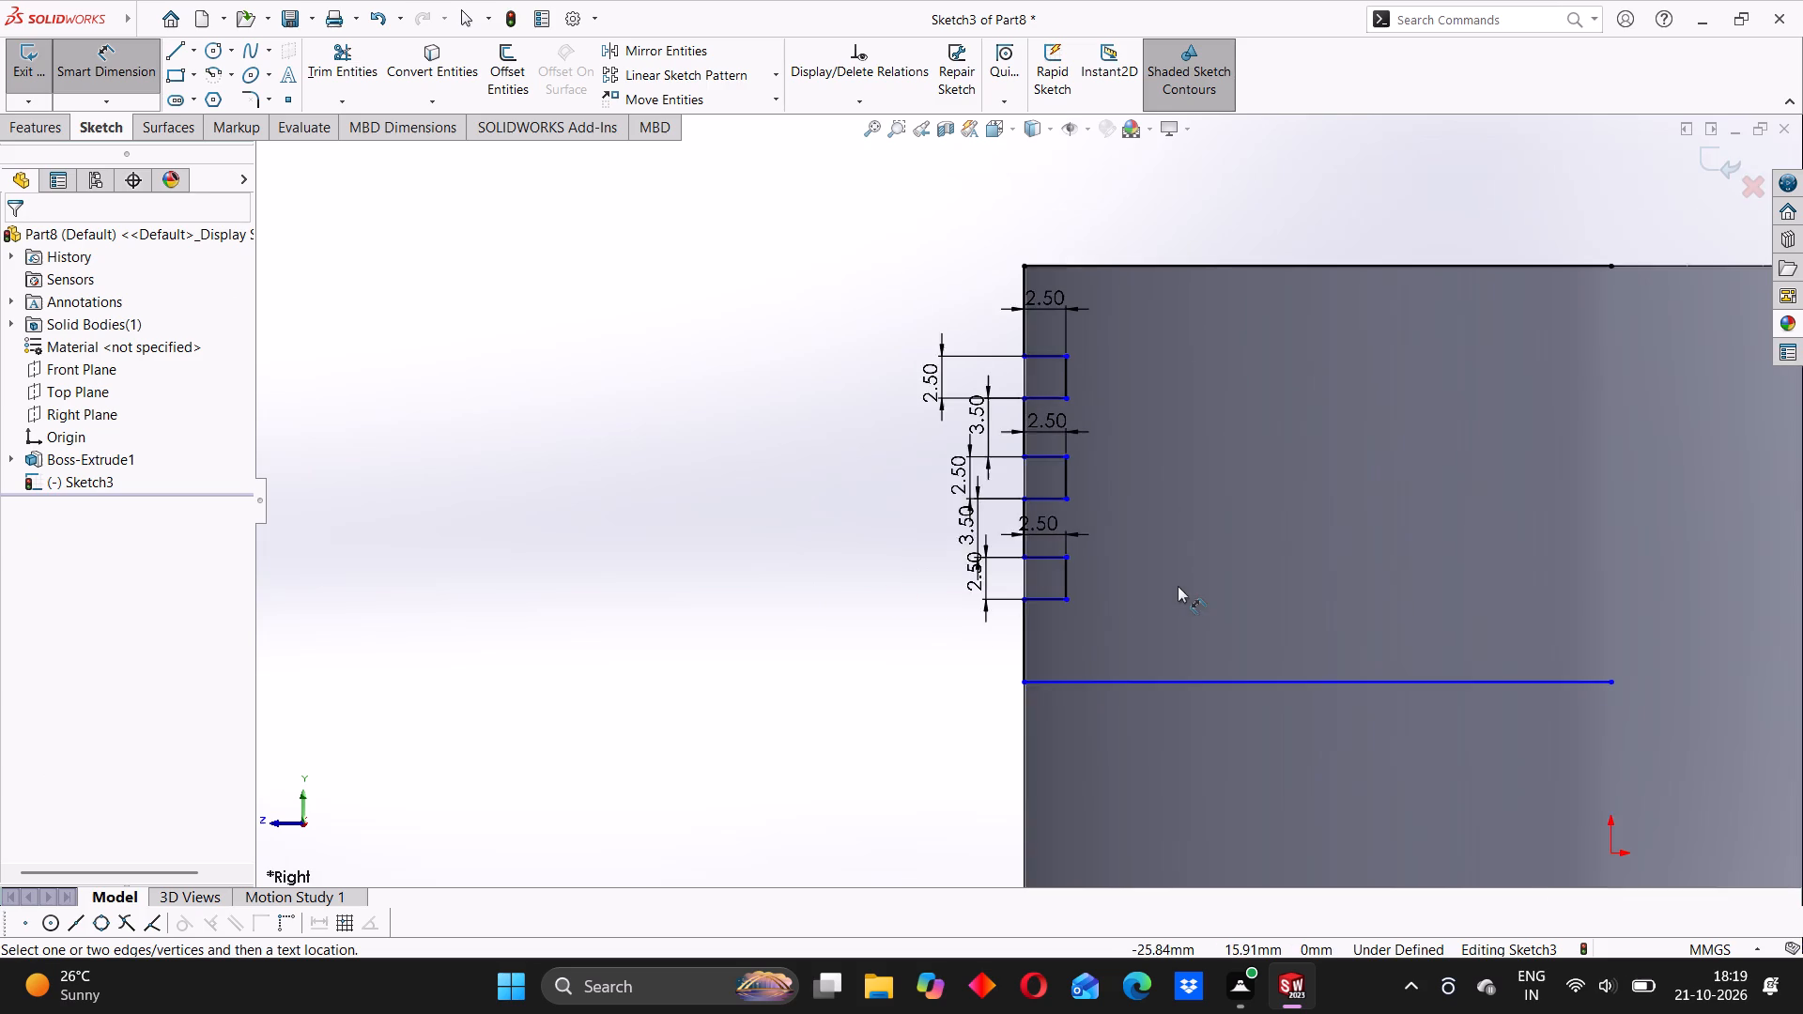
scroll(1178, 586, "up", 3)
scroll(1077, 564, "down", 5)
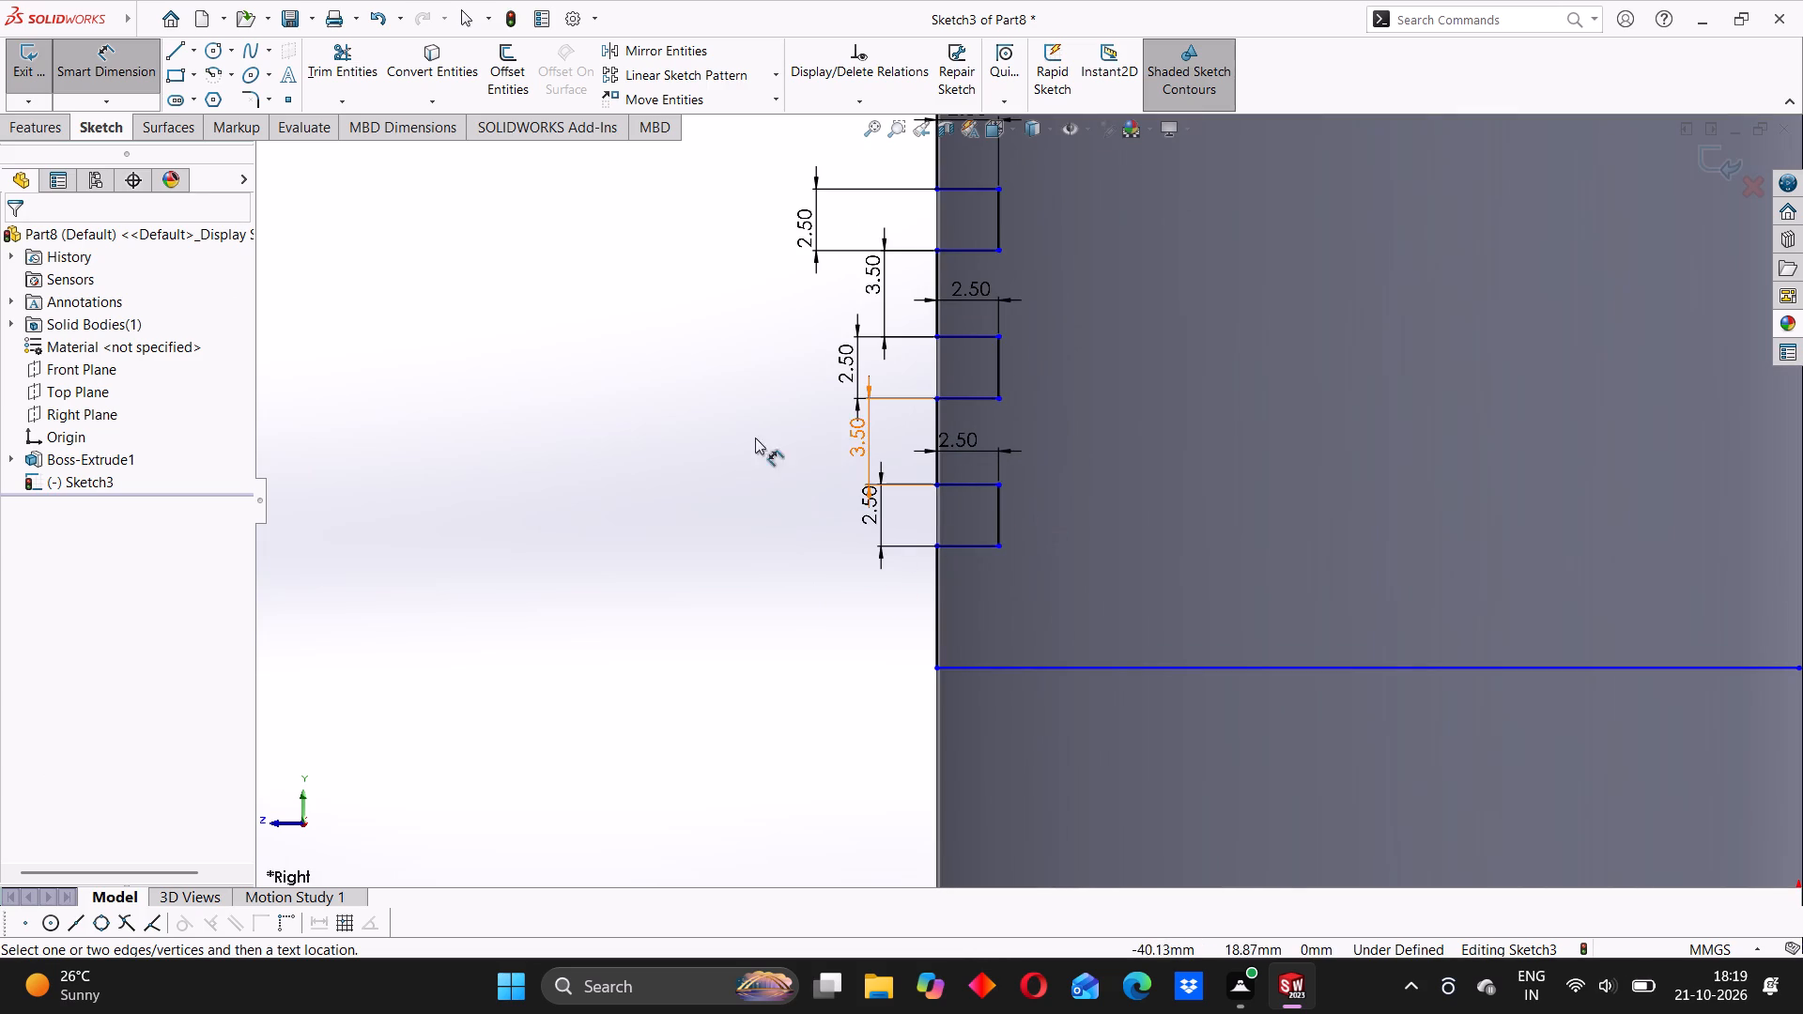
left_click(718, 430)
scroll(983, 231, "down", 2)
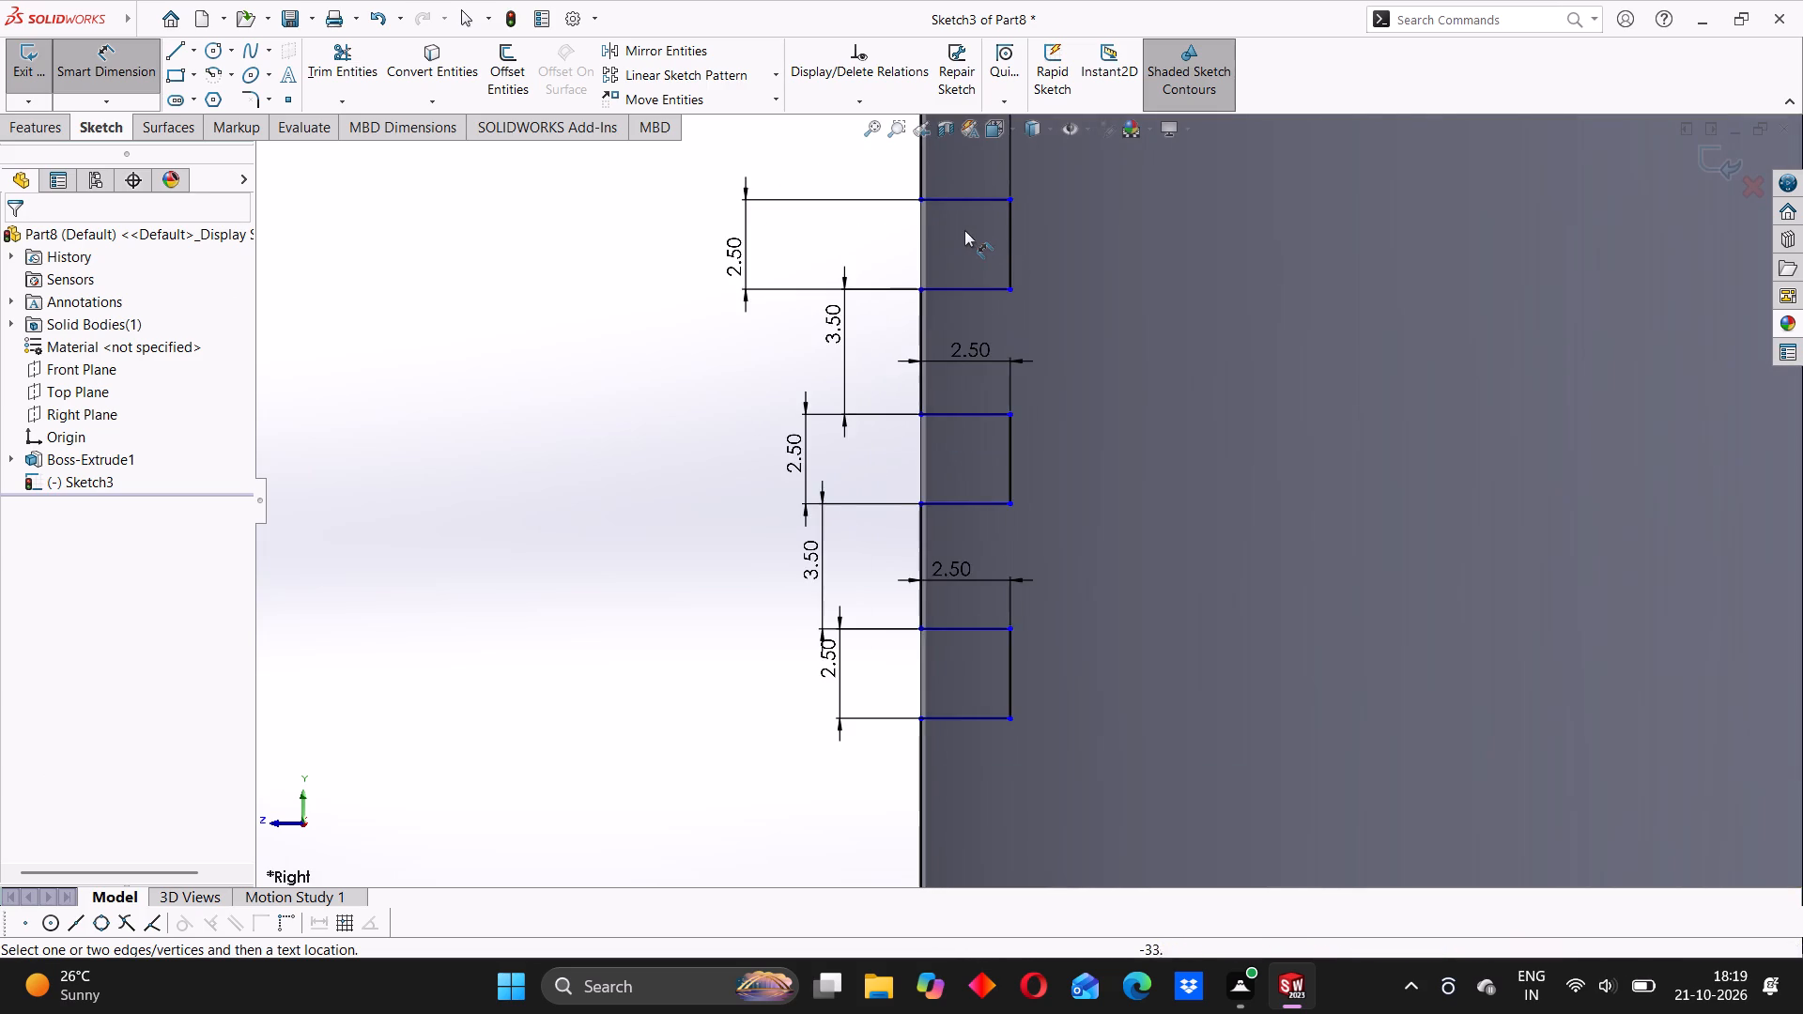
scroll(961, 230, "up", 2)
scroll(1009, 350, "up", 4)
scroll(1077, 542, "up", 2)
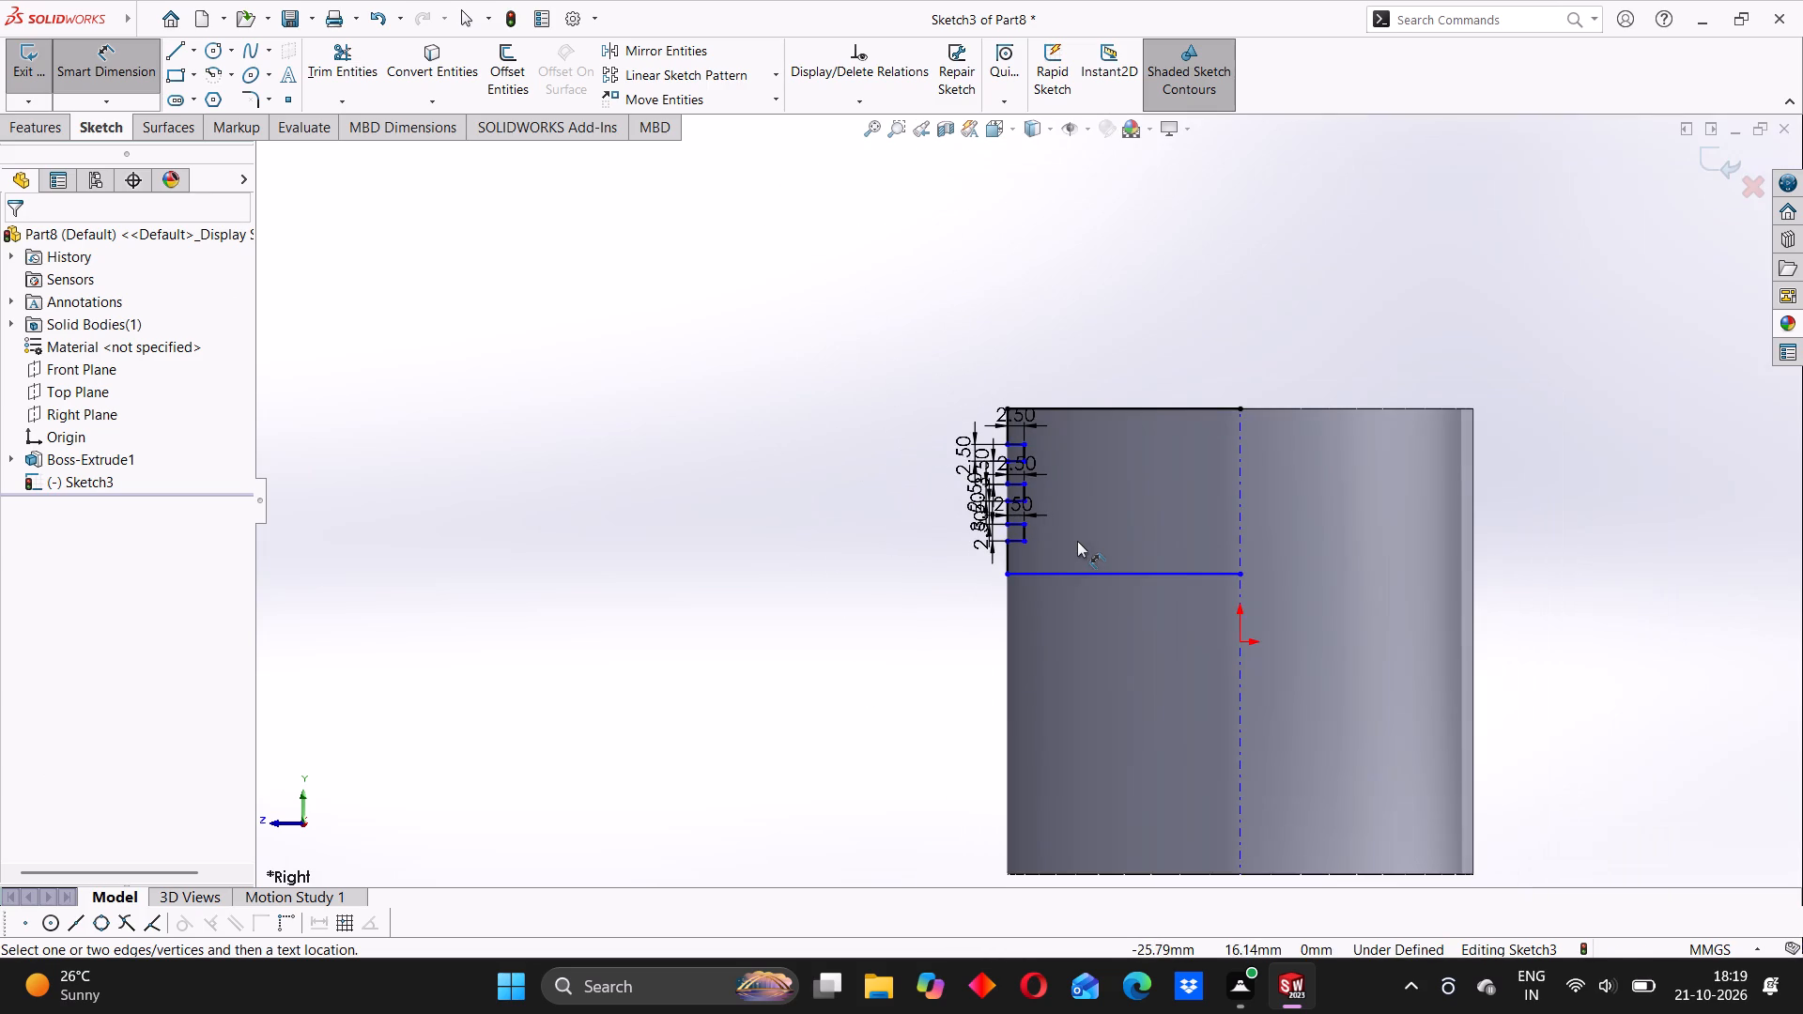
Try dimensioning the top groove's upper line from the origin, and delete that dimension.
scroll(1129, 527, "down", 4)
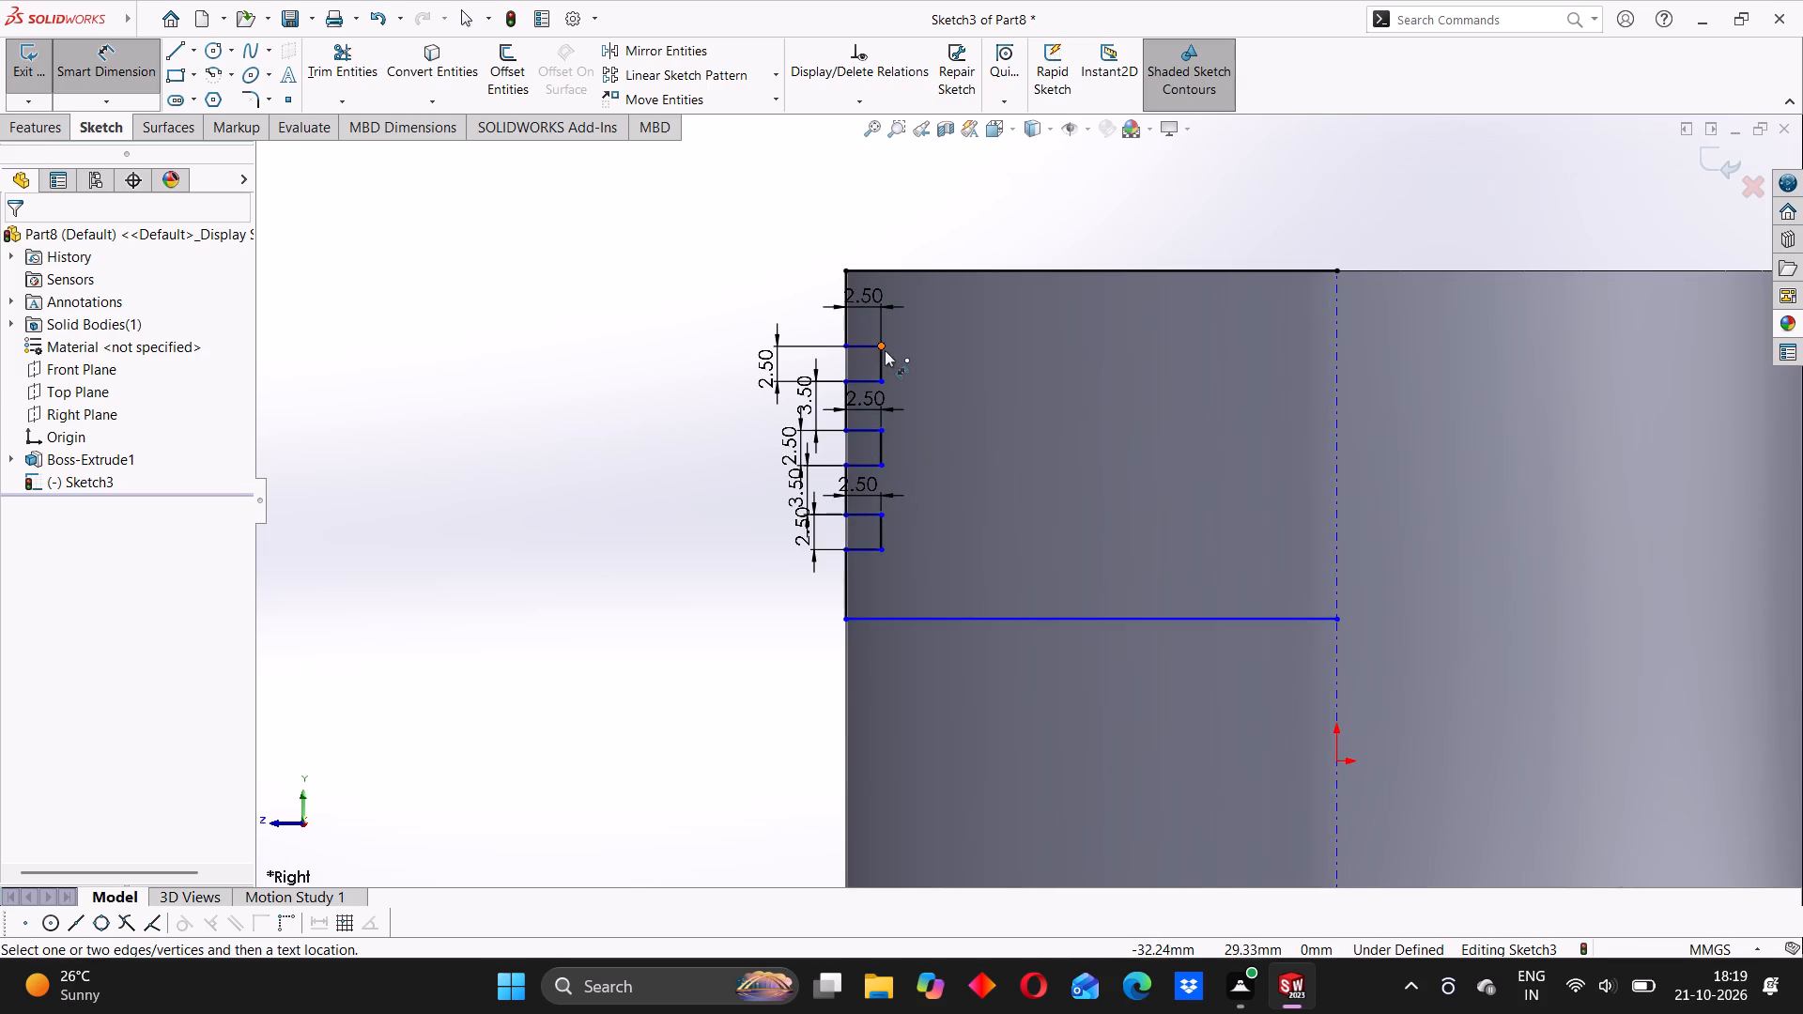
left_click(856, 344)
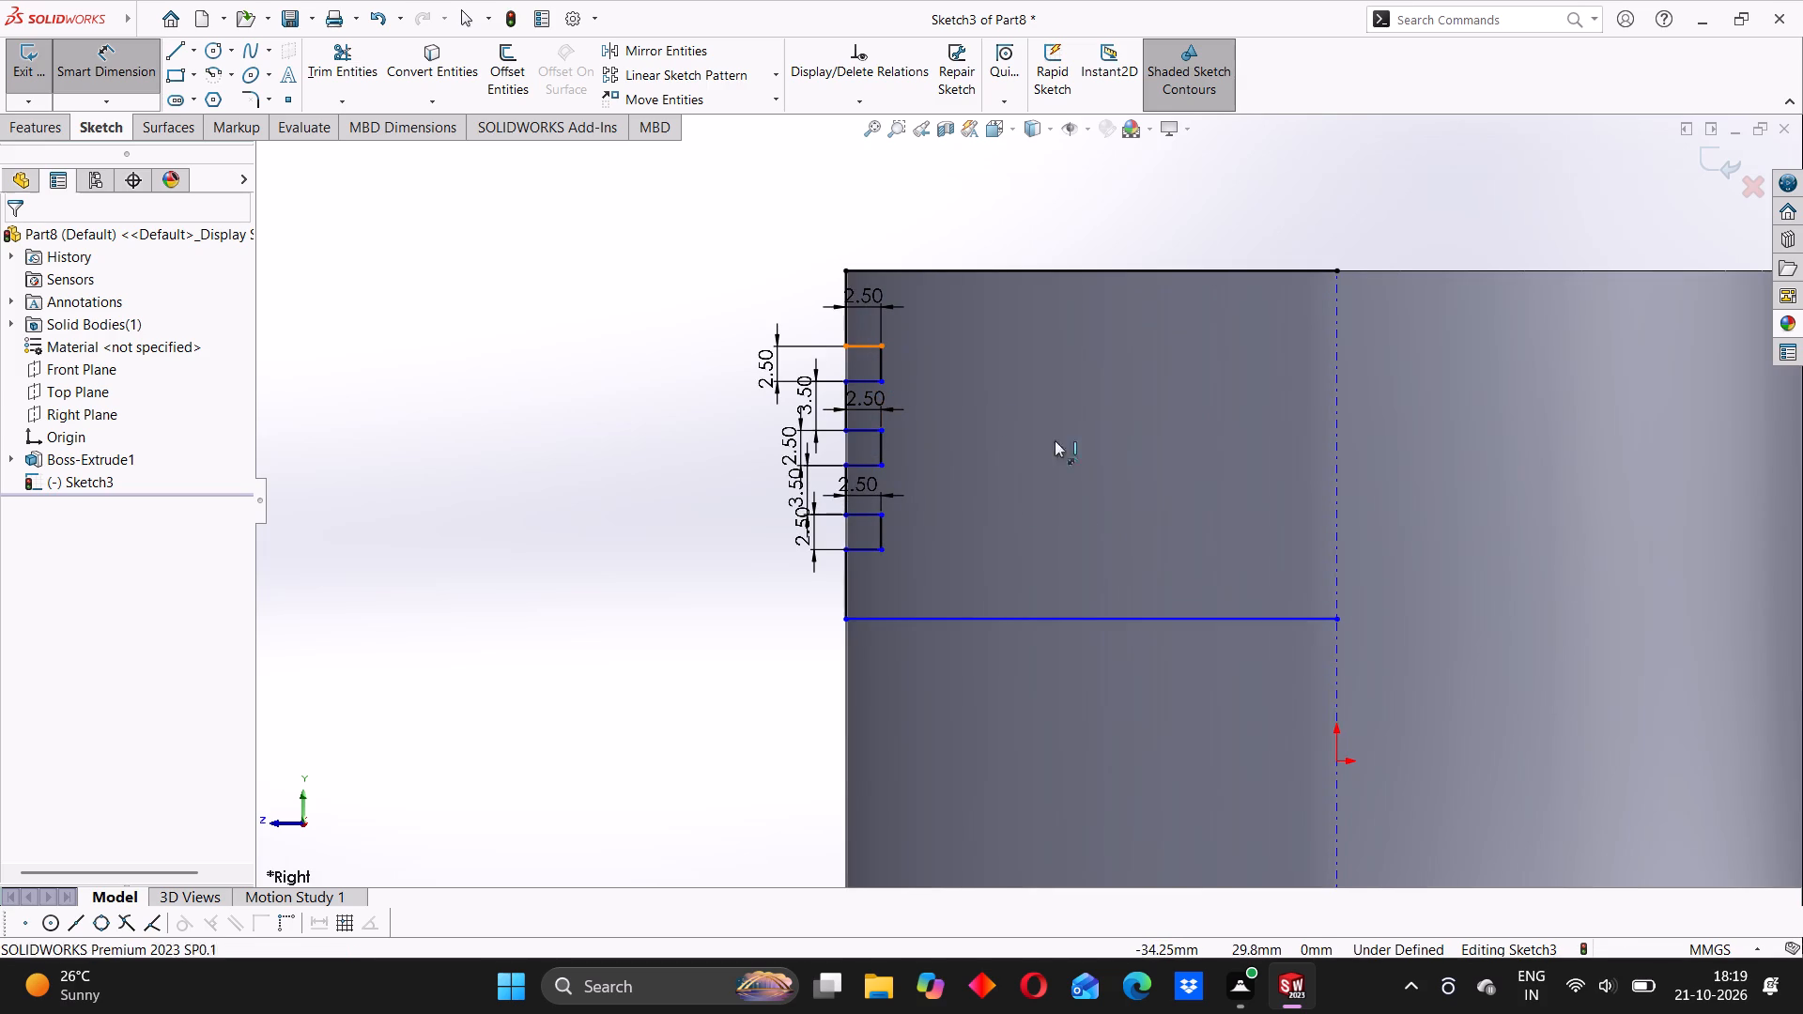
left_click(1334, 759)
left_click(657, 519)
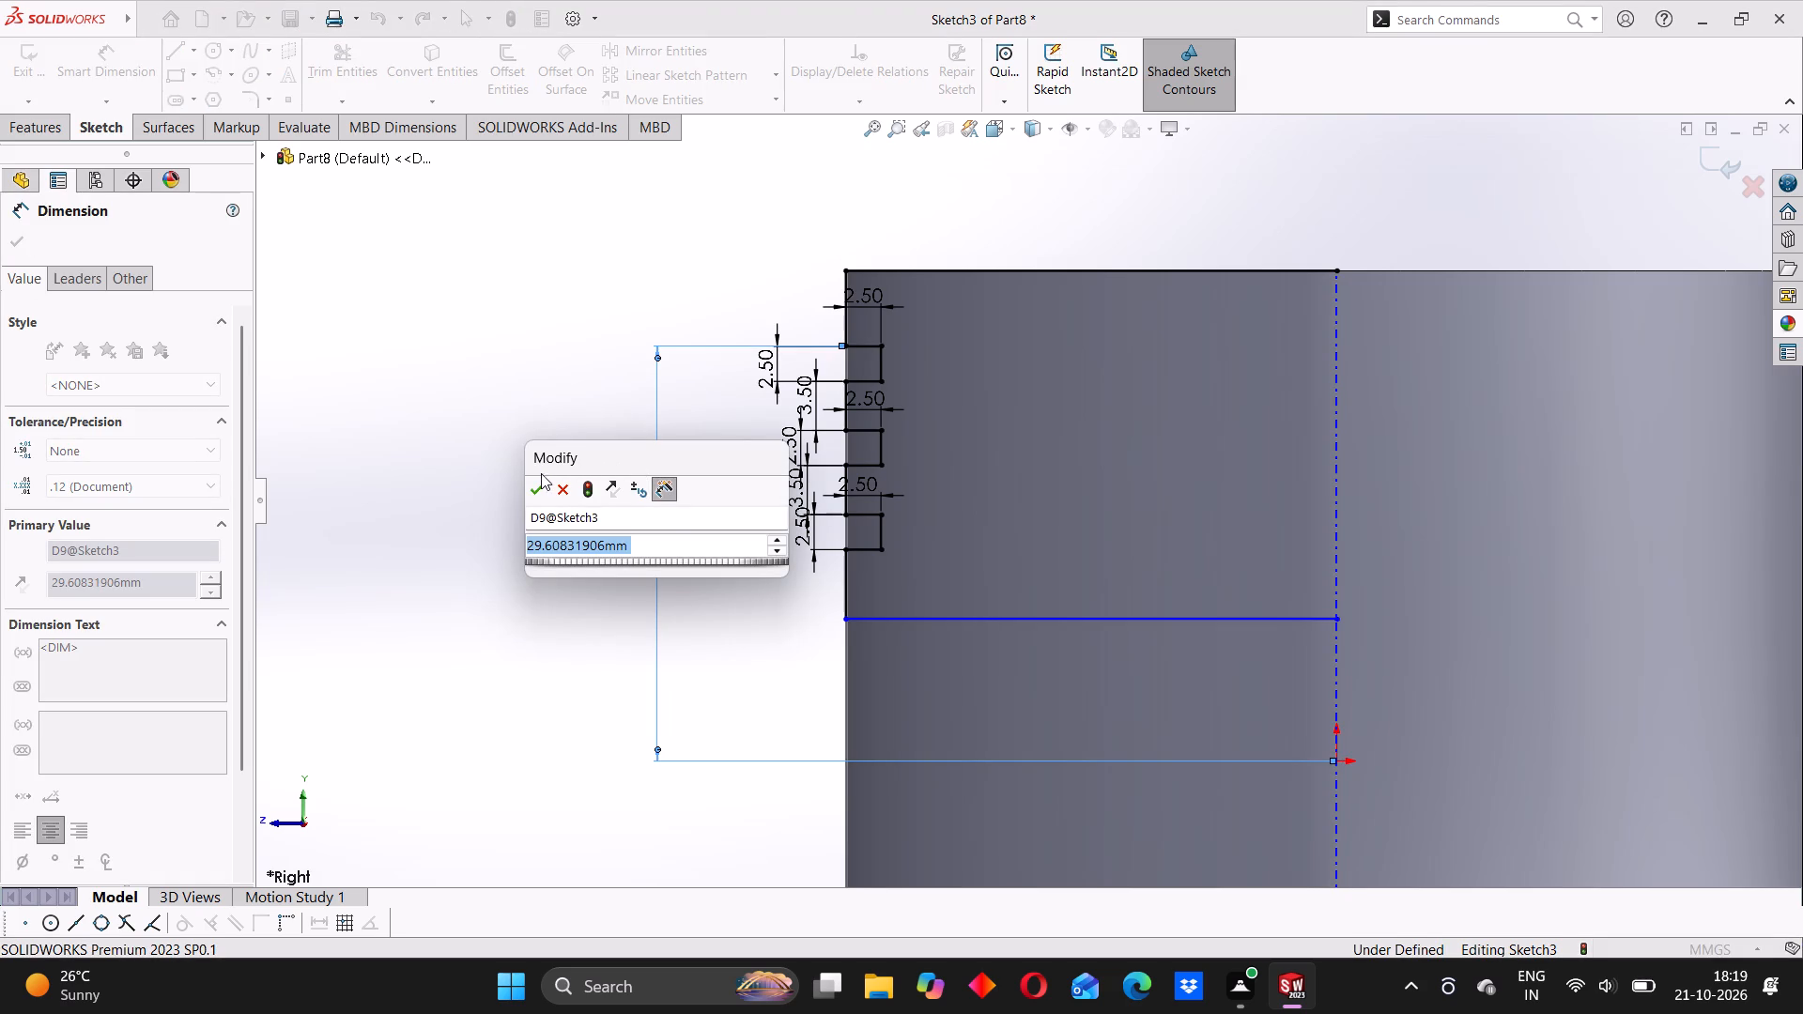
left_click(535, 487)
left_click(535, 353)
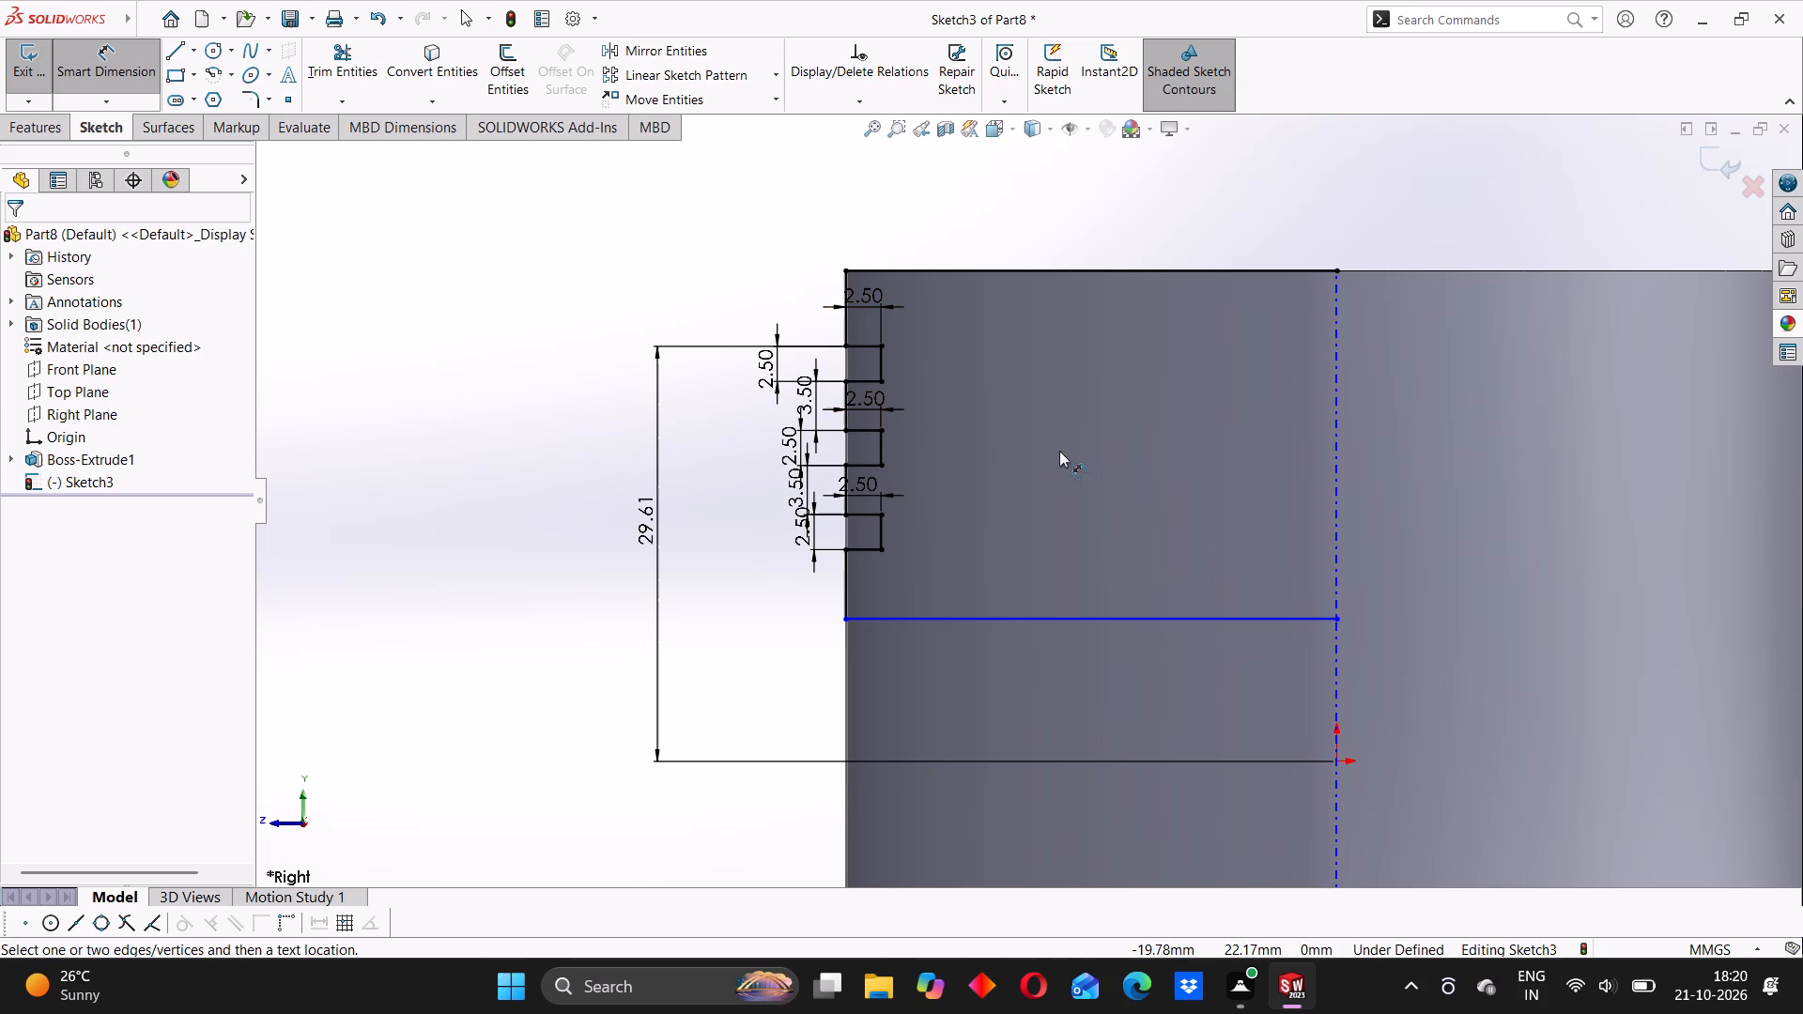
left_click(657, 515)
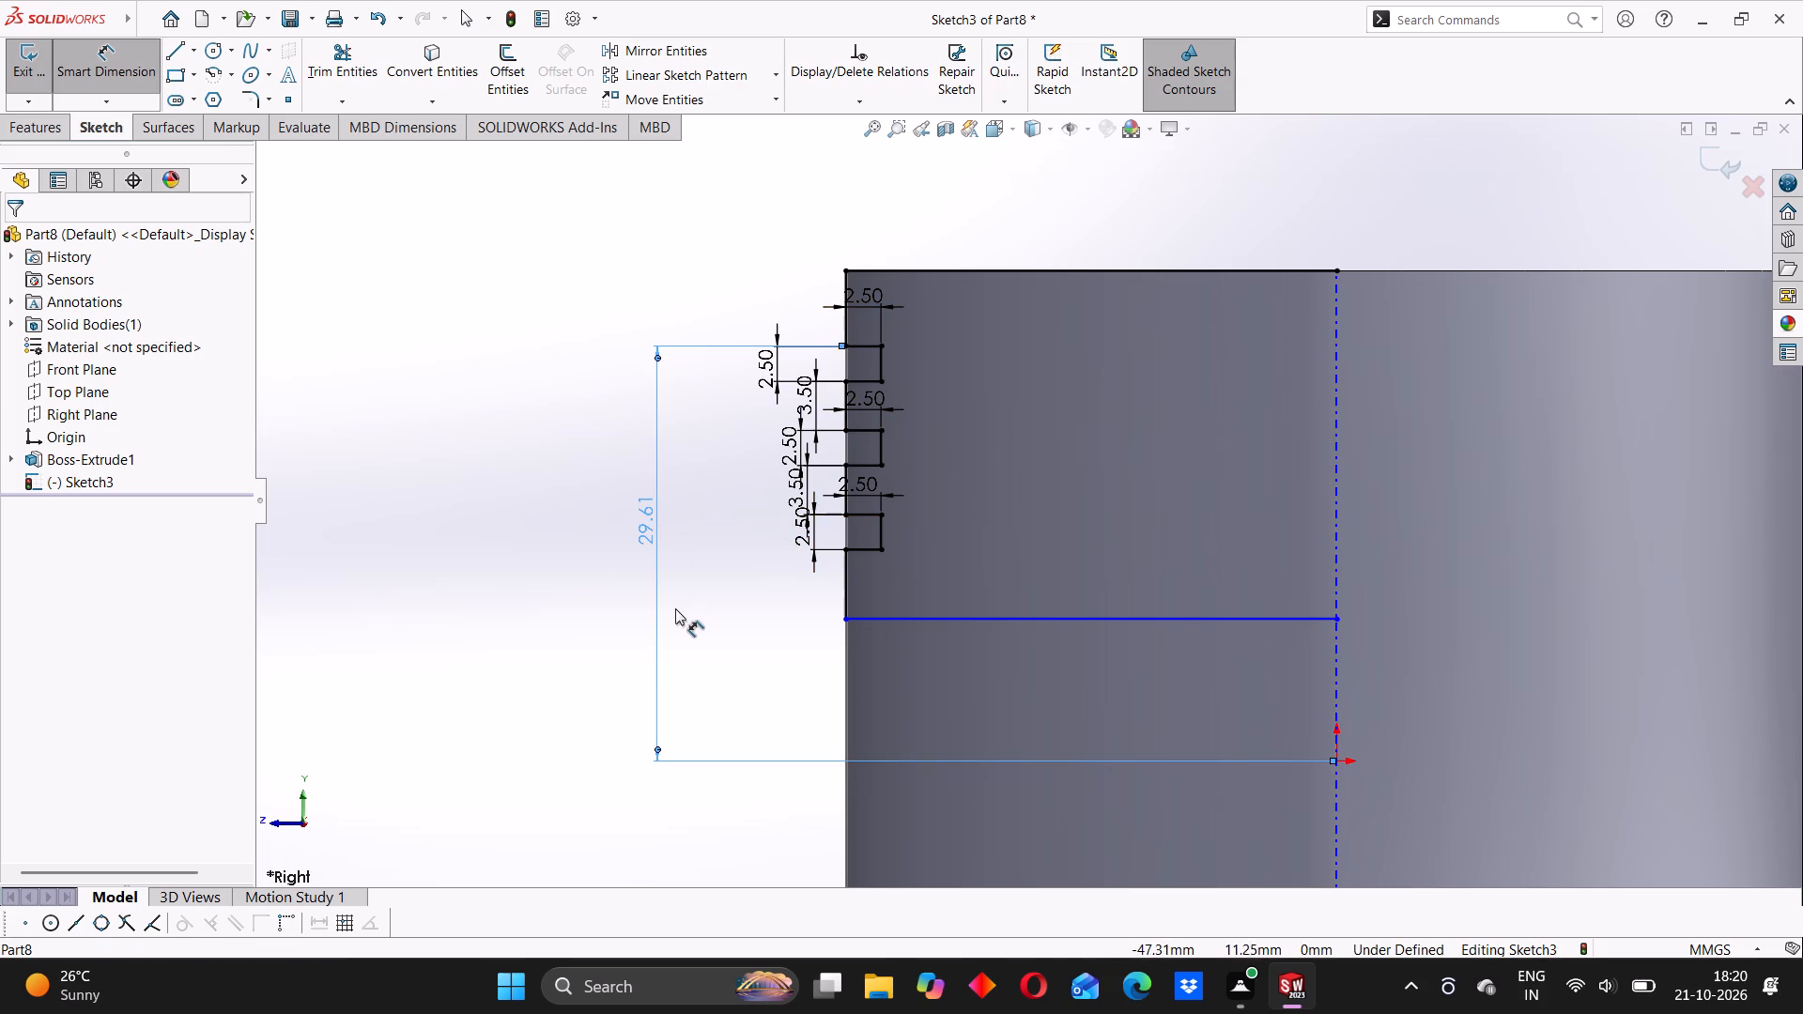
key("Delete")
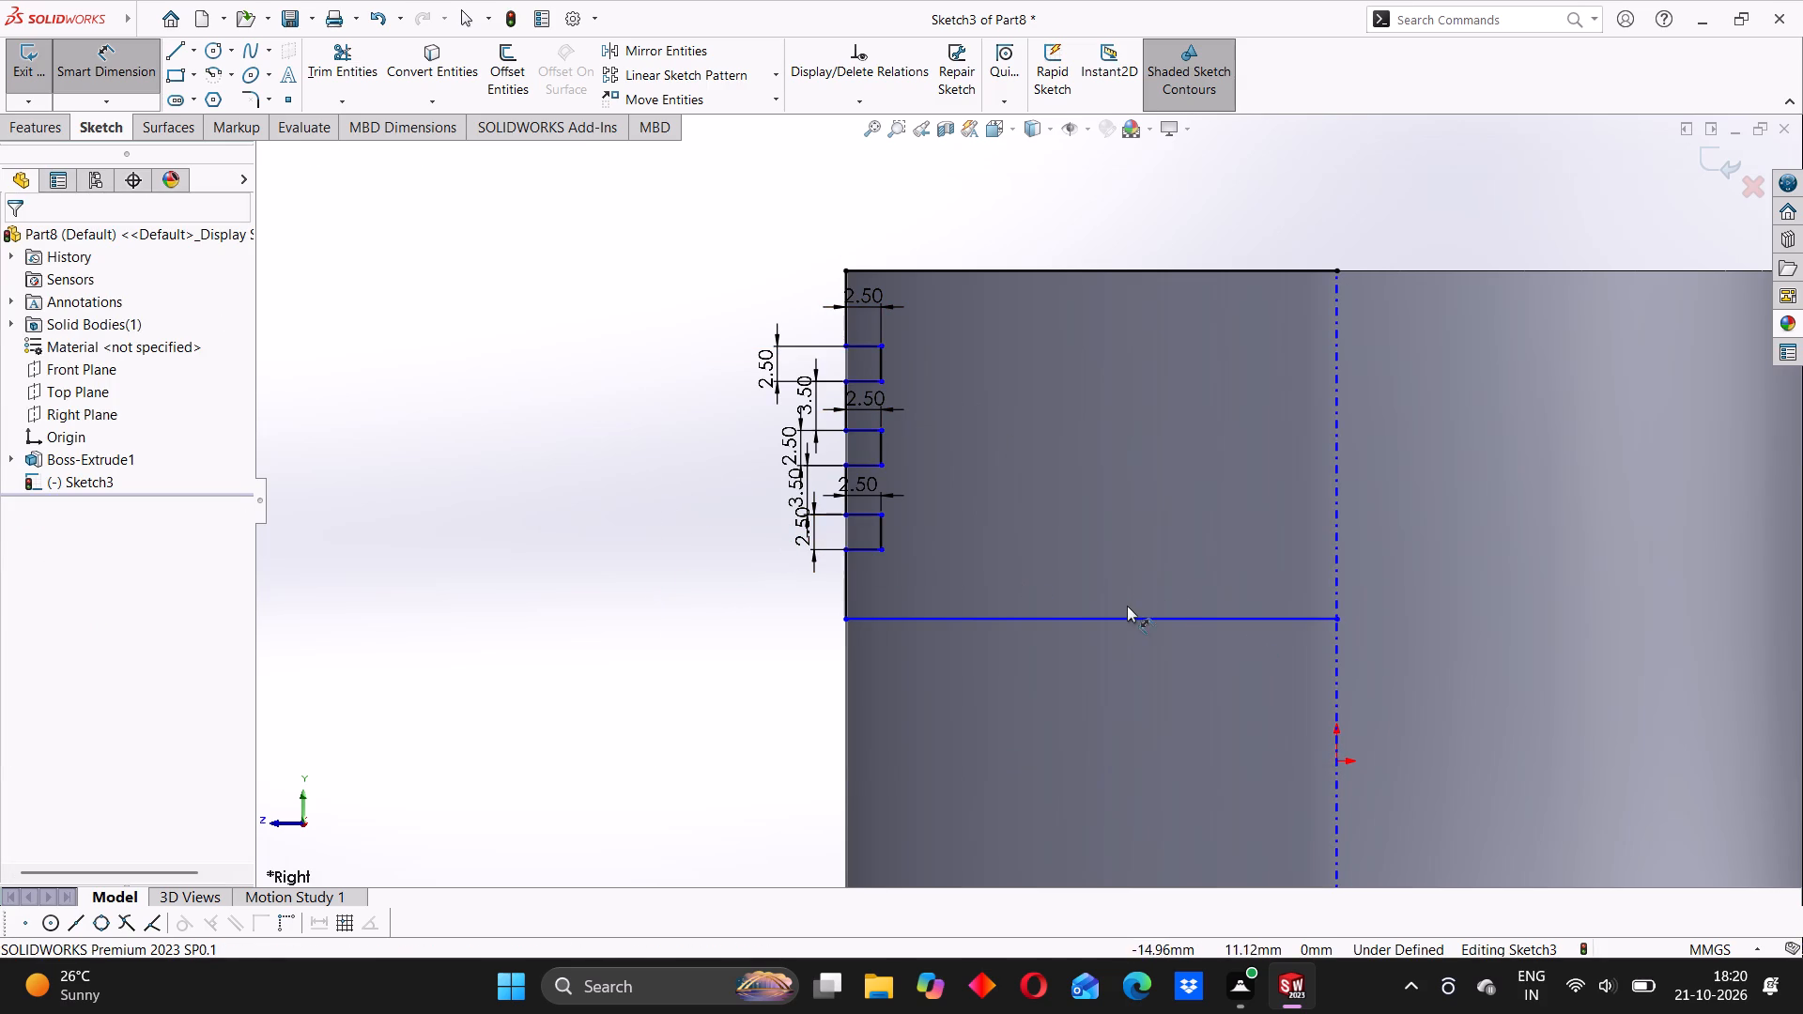
Dimension the top groove's upper line from the cylinder's bottom edge and set the distance to 65 mm.
scroll(1127, 606, "up", 6)
scroll(1016, 540, "down", 3)
scroll(947, 400, "down", 5)
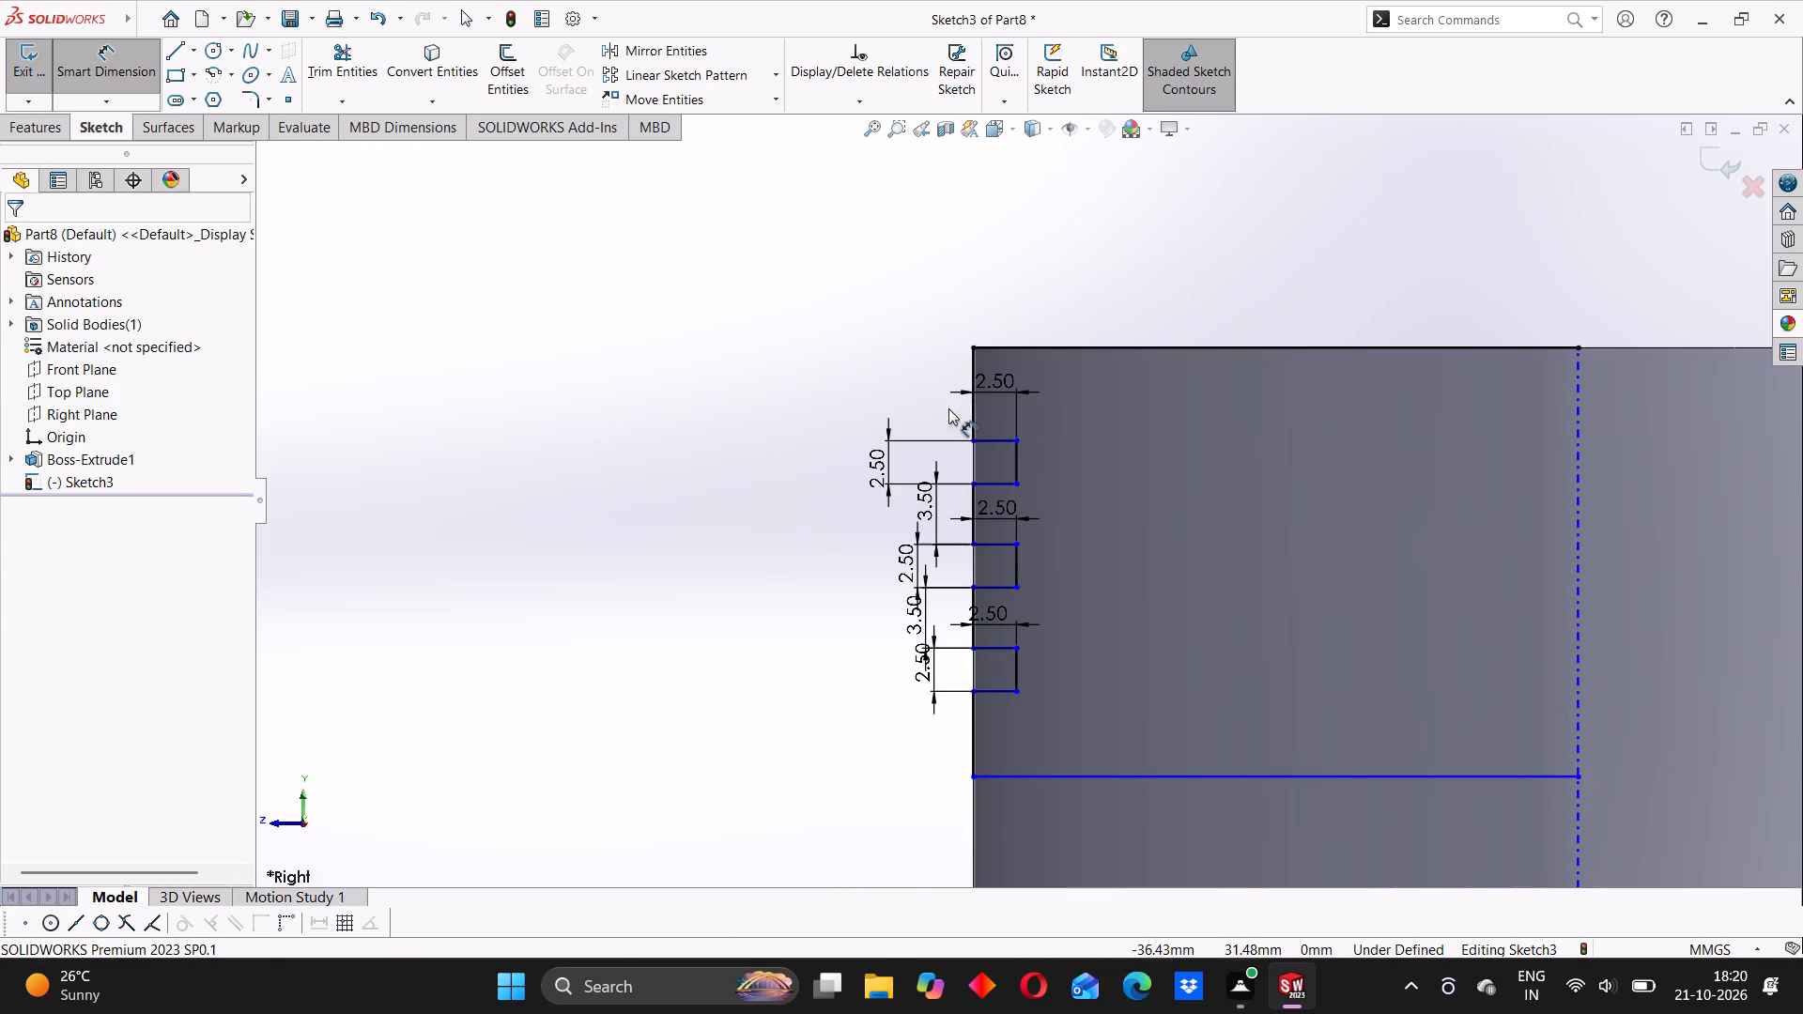
left_click(991, 437)
scroll(1144, 685, "up", 5)
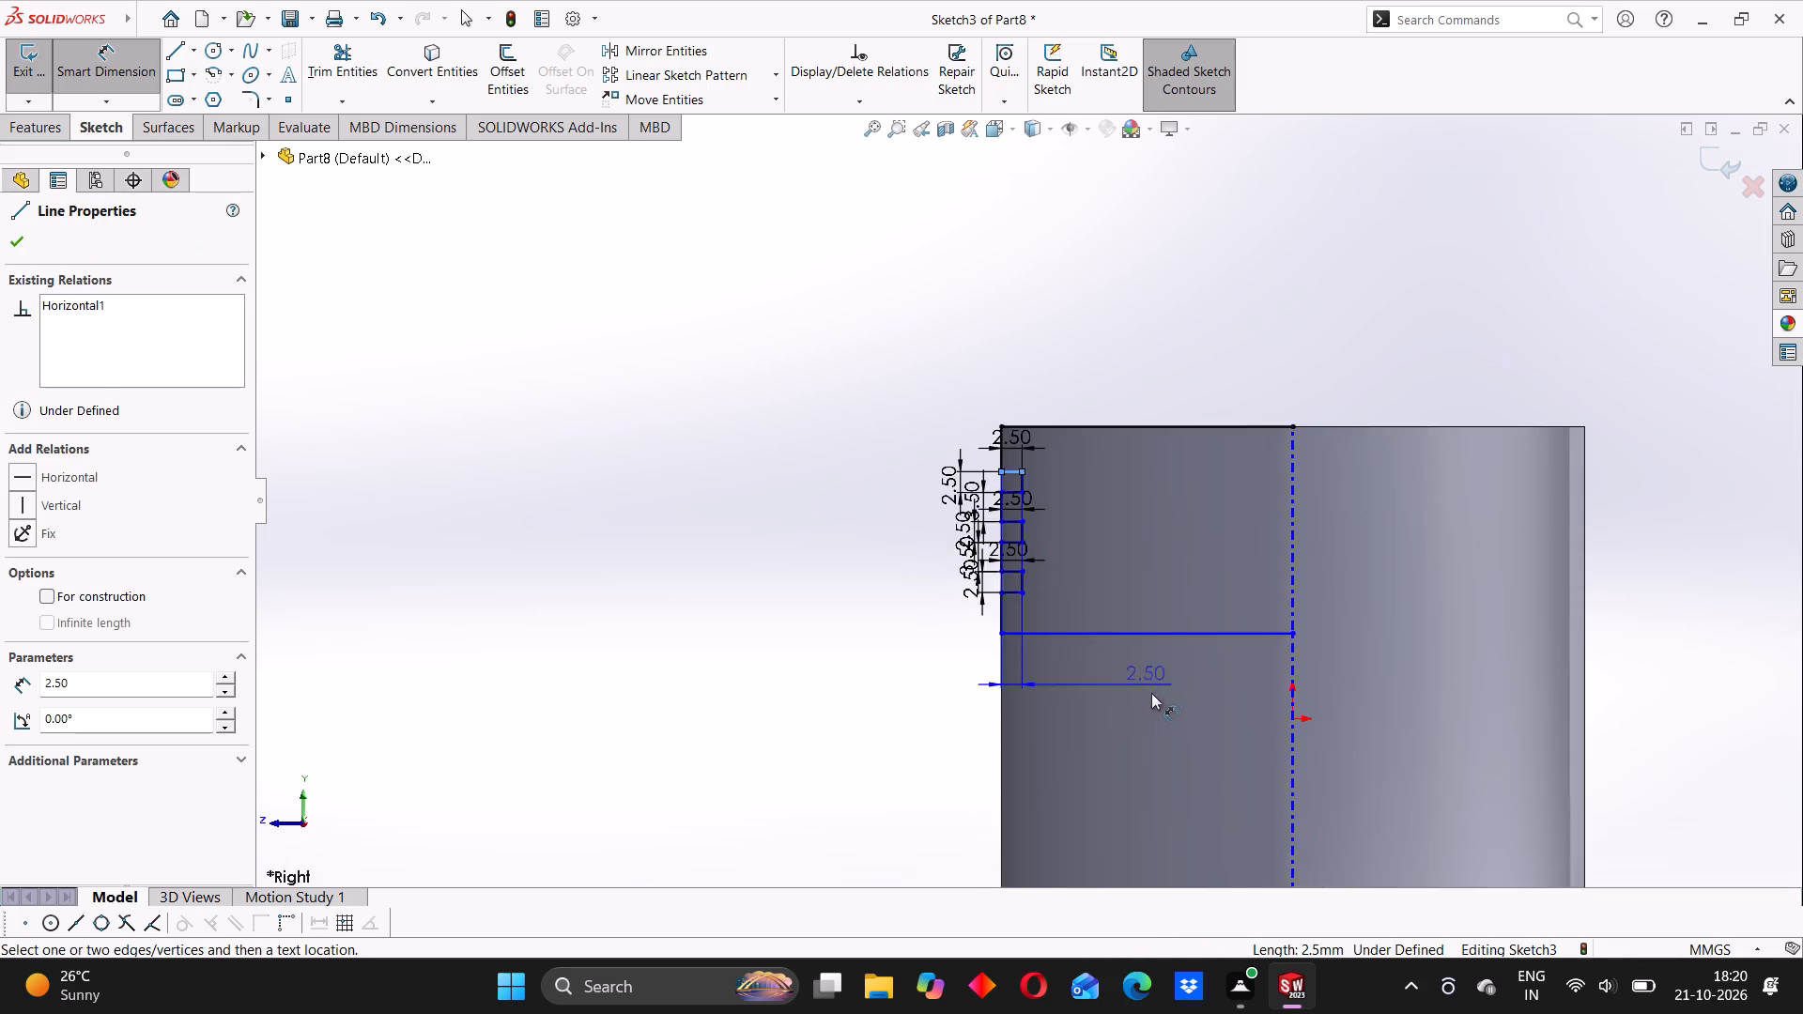
scroll(1151, 693, "up", 2)
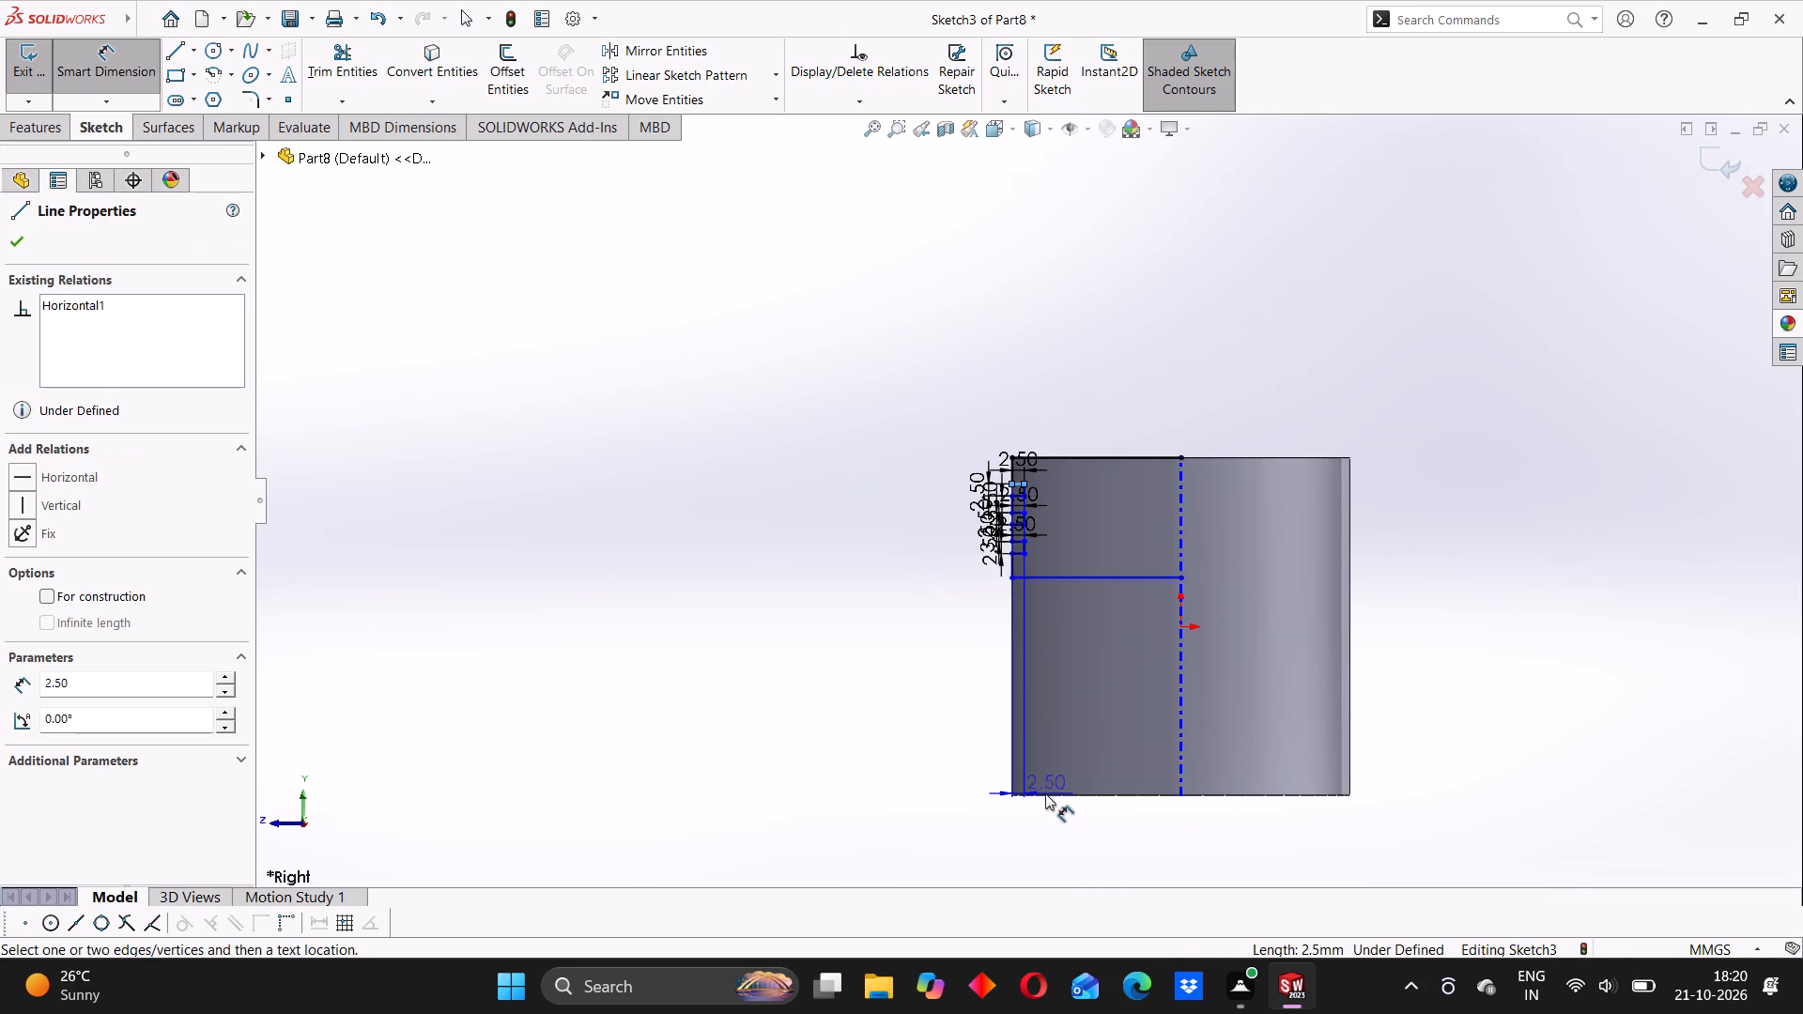
scroll(1042, 789, "down", 8)
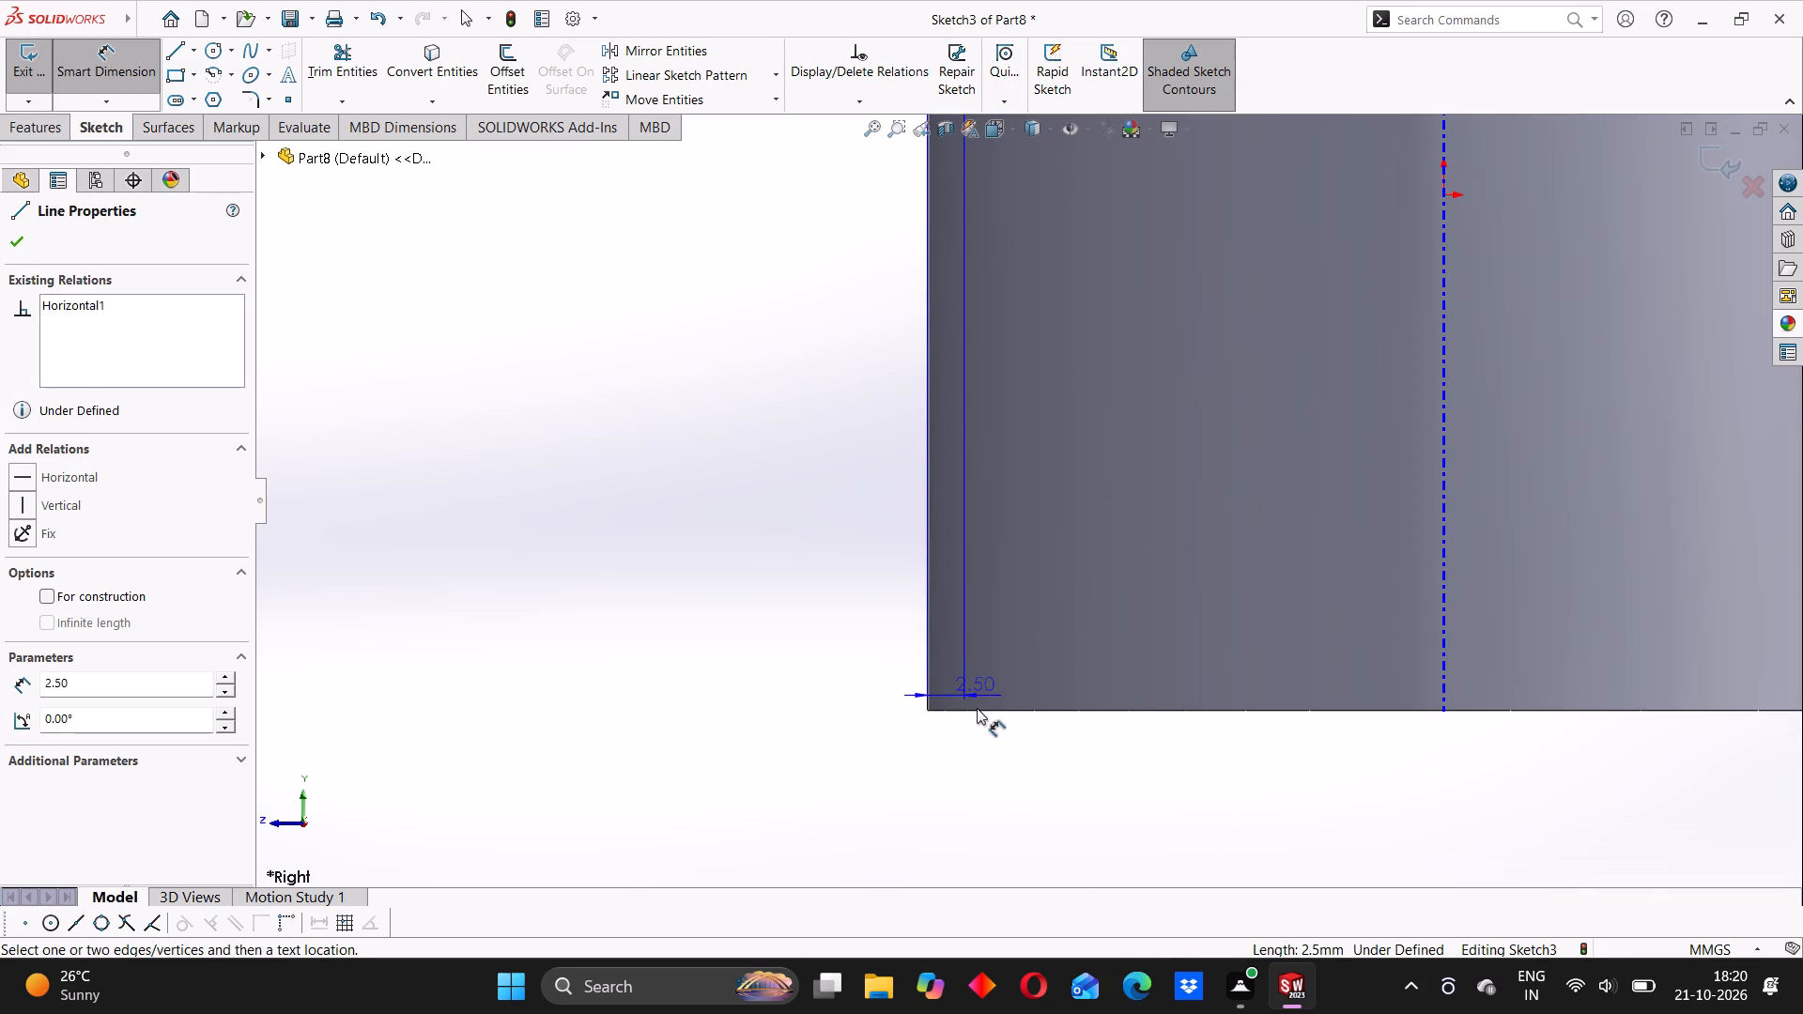
left_click(994, 713)
left_click(800, 586)
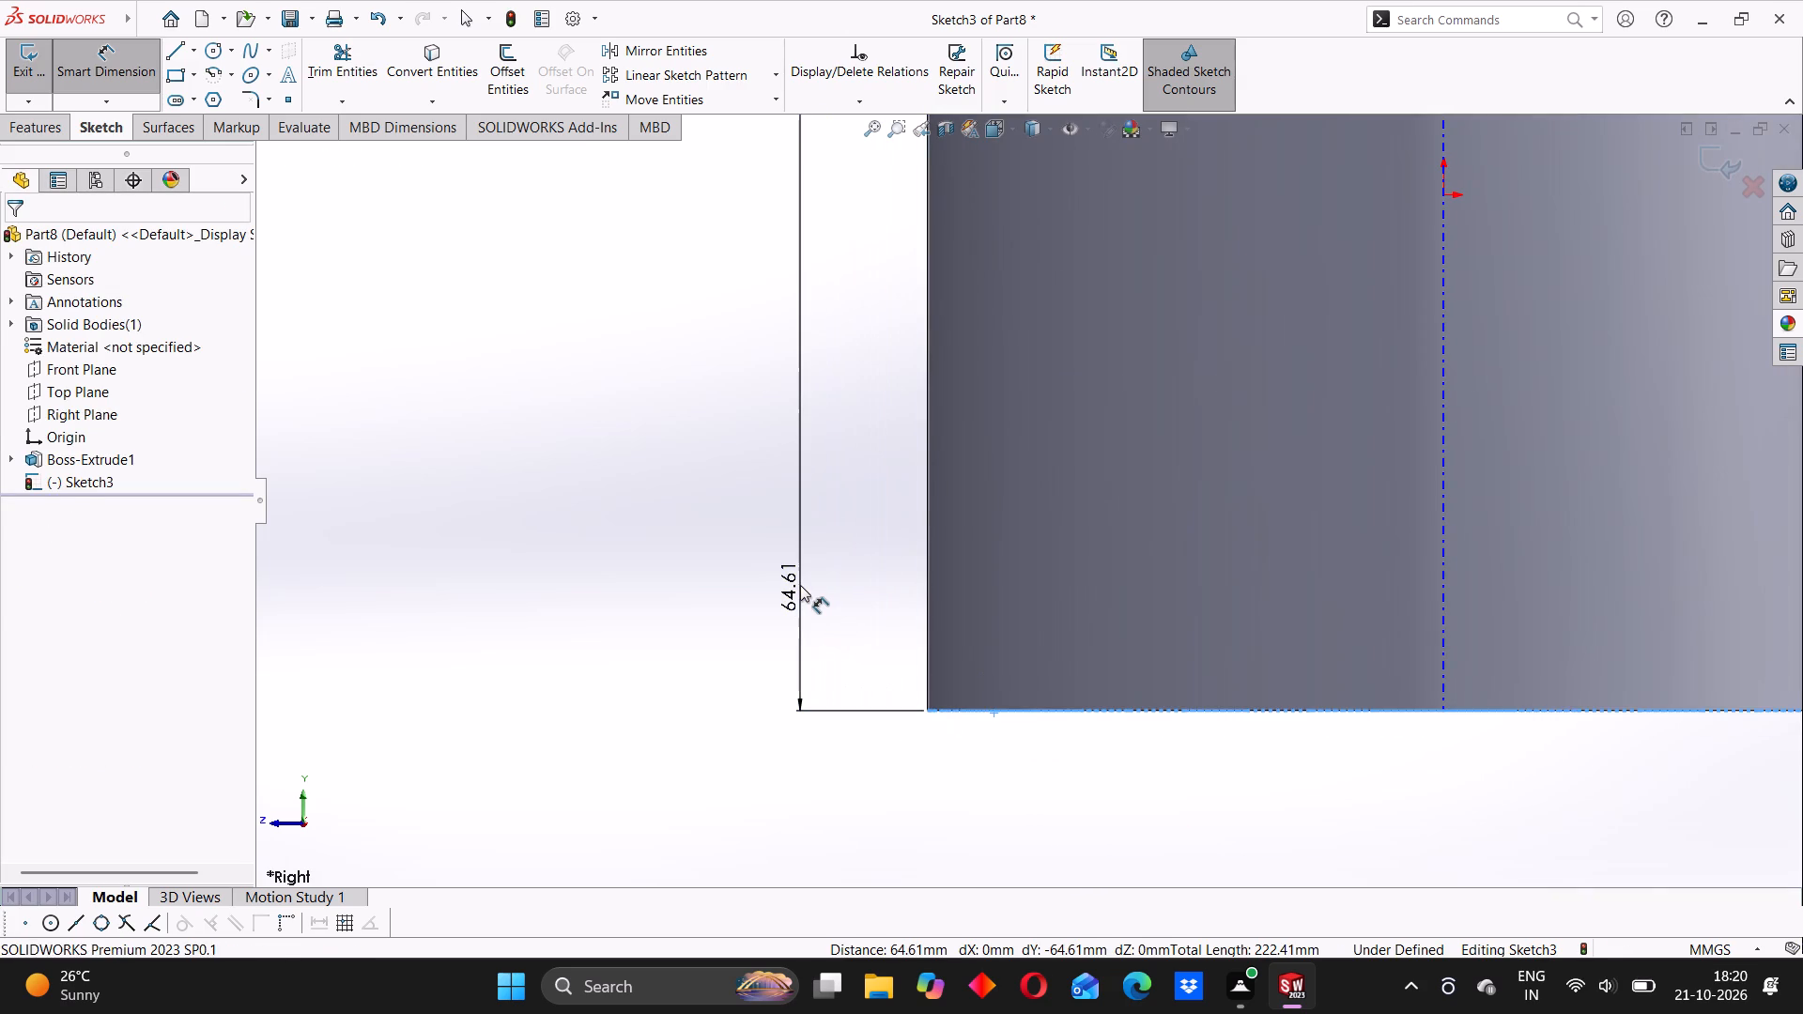
type("65")
key("Return")
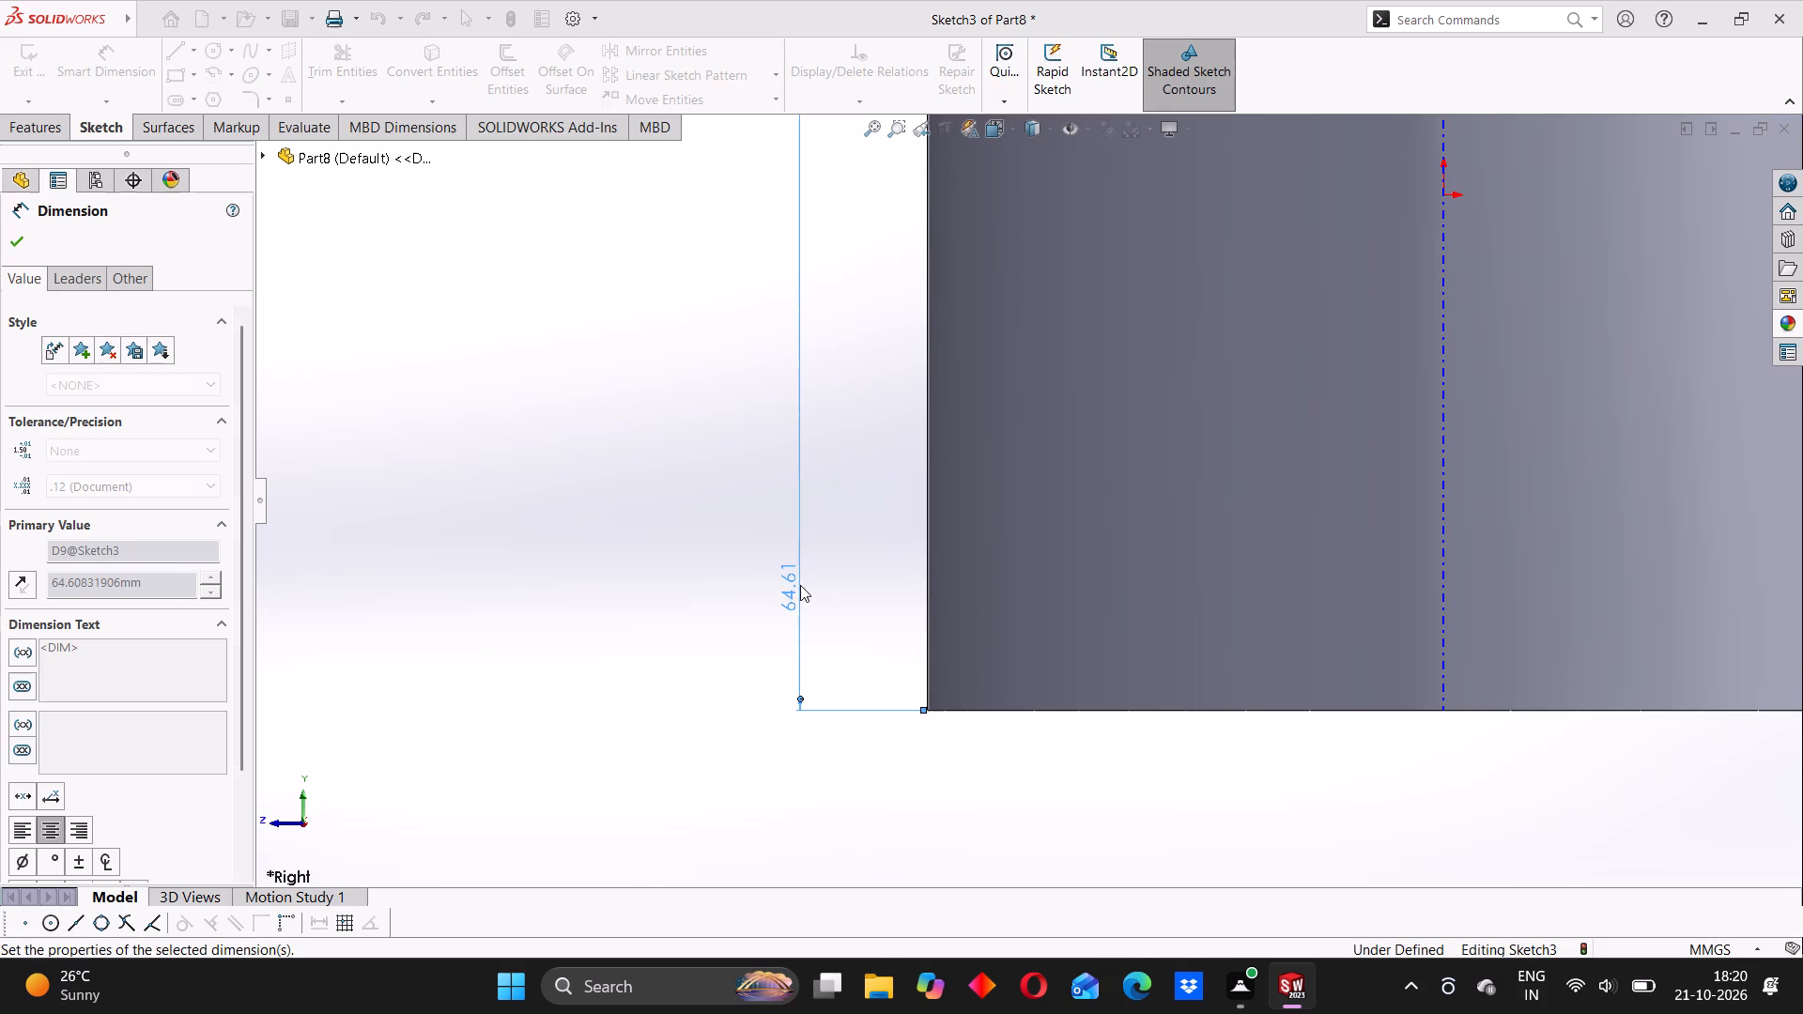
scroll(978, 531, "up", 4)
scroll(972, 264, "down", 7)
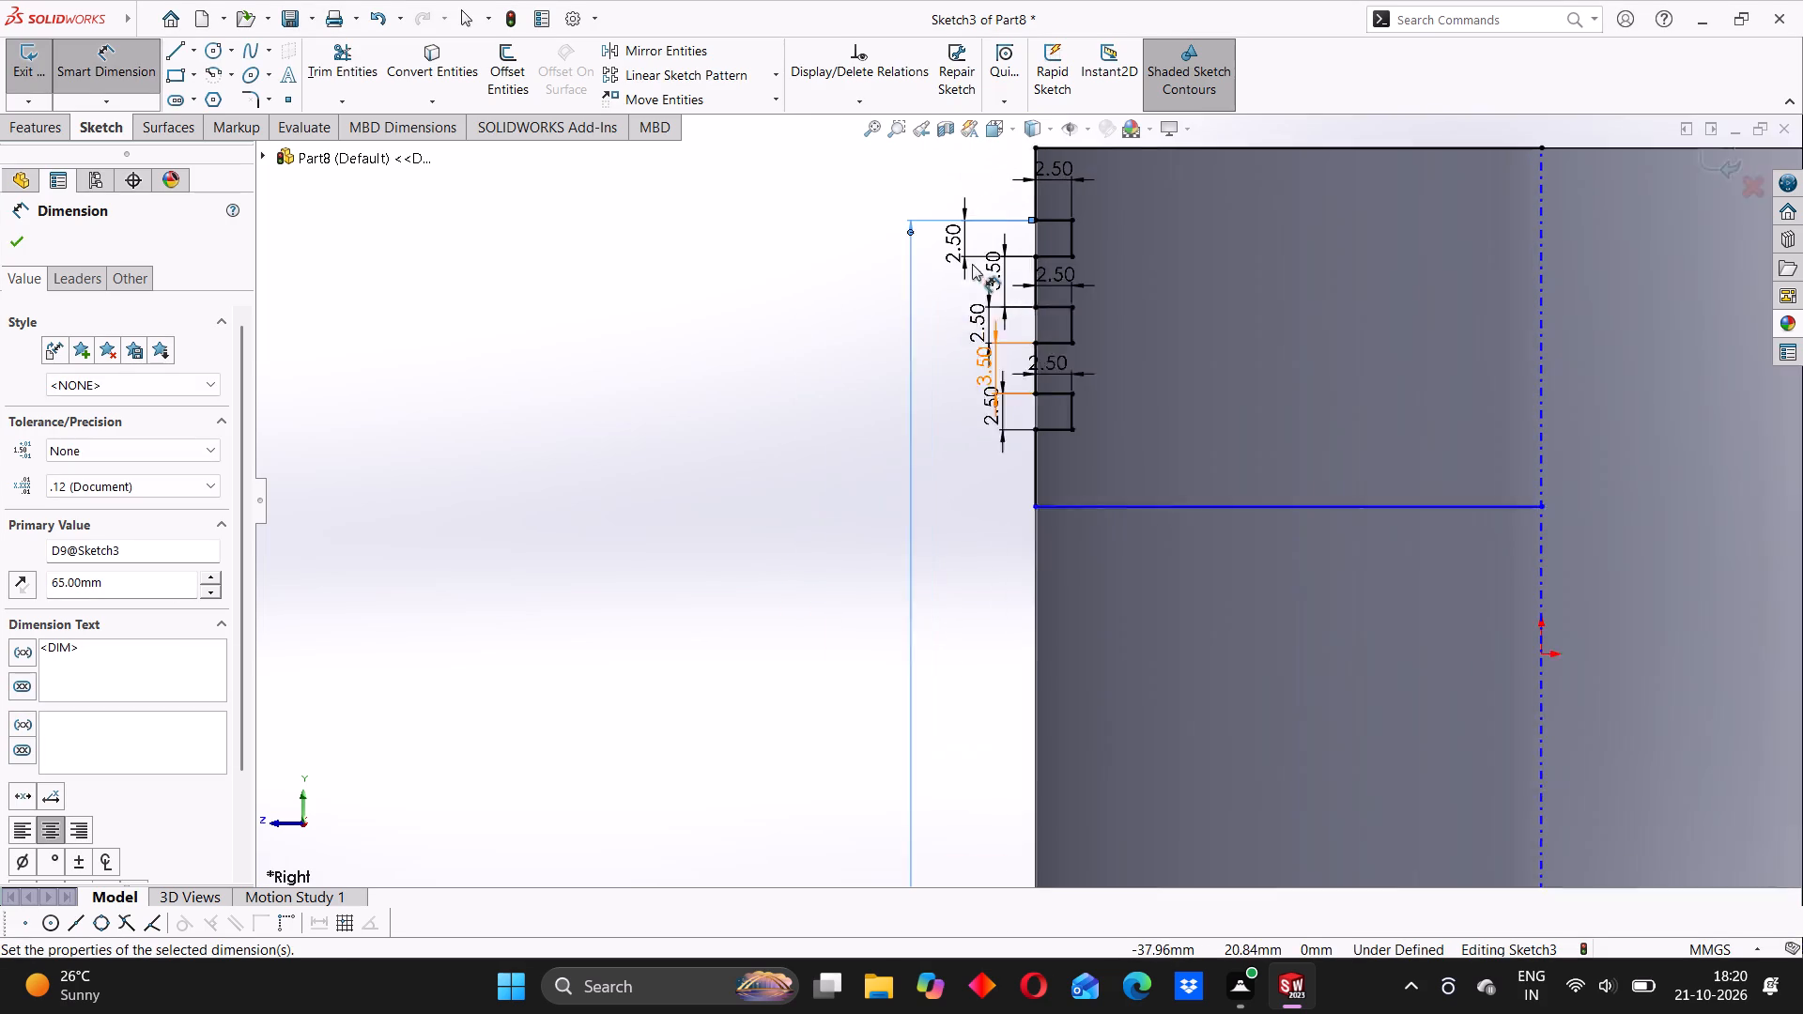
left_click(780, 374)
Dimension the length of the long horizontal line below the grooves.
scroll(1067, 285, "down", 3)
scroll(1073, 285, "up", 2)
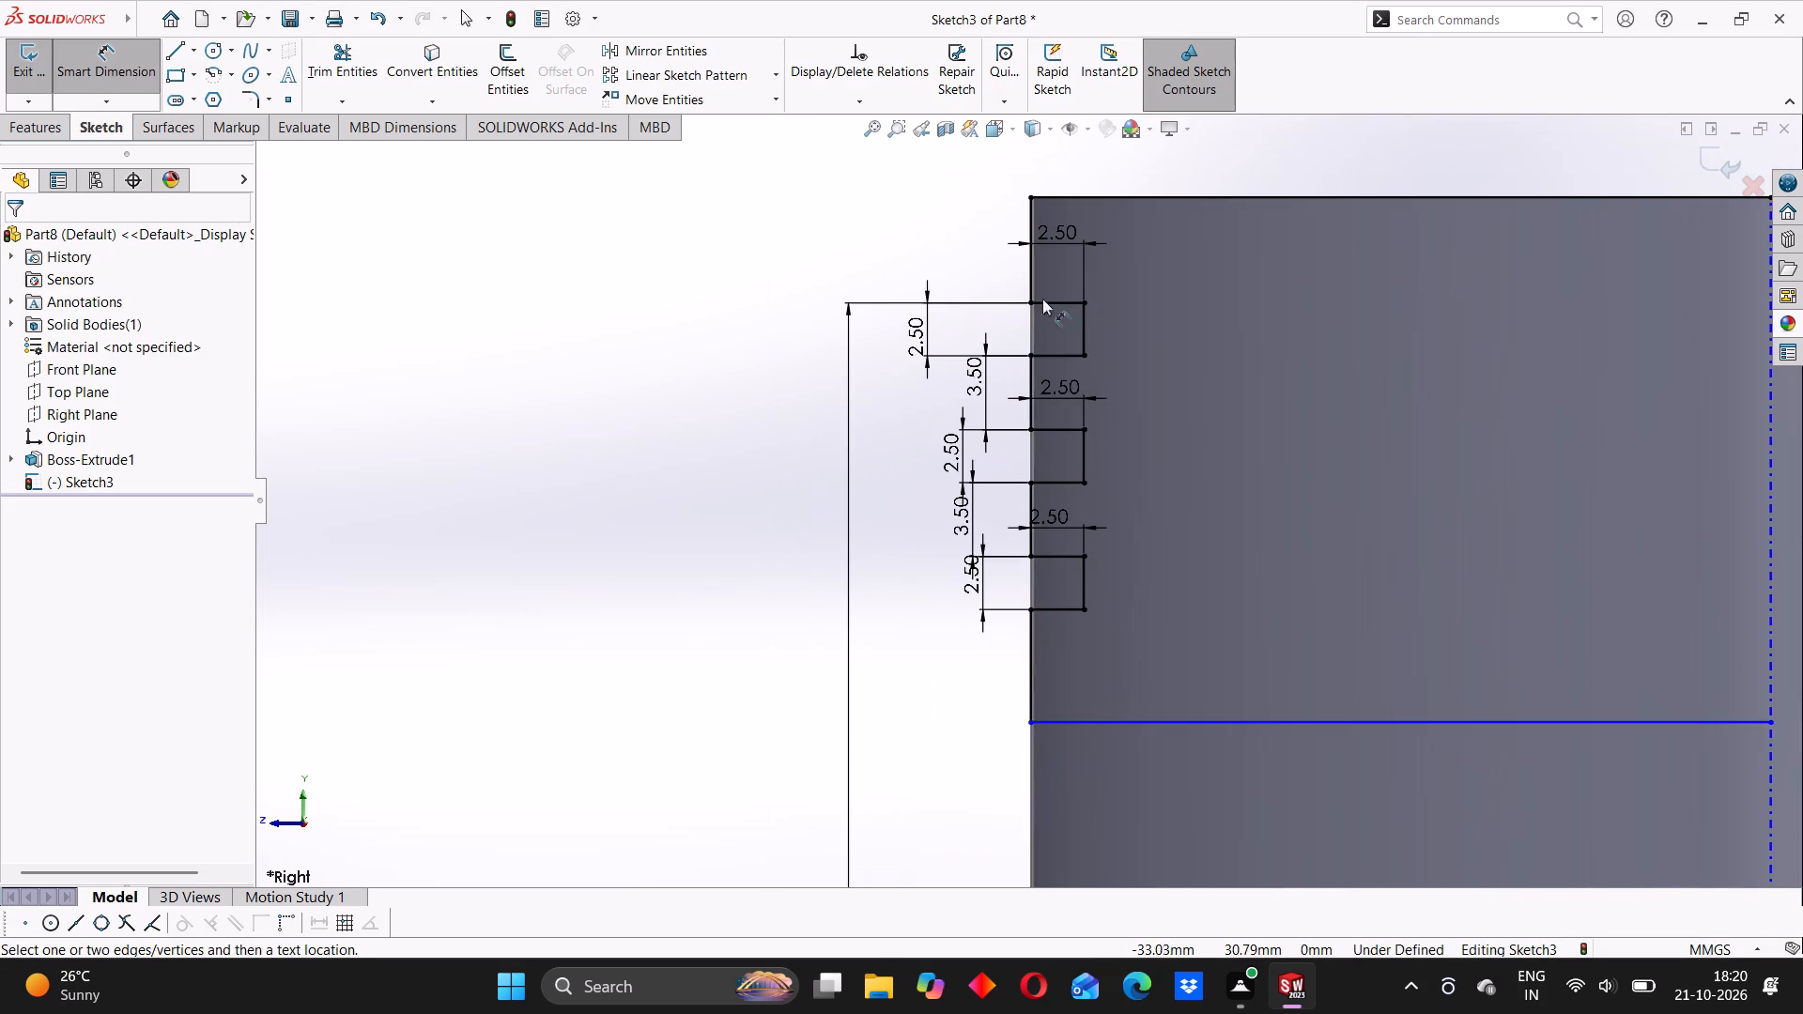
scroll(1078, 598, "down", 1)
scroll(1119, 575, "up", 5)
scroll(1232, 634, "down", 3)
scroll(1132, 587, "up", 2)
left_click(1163, 533)
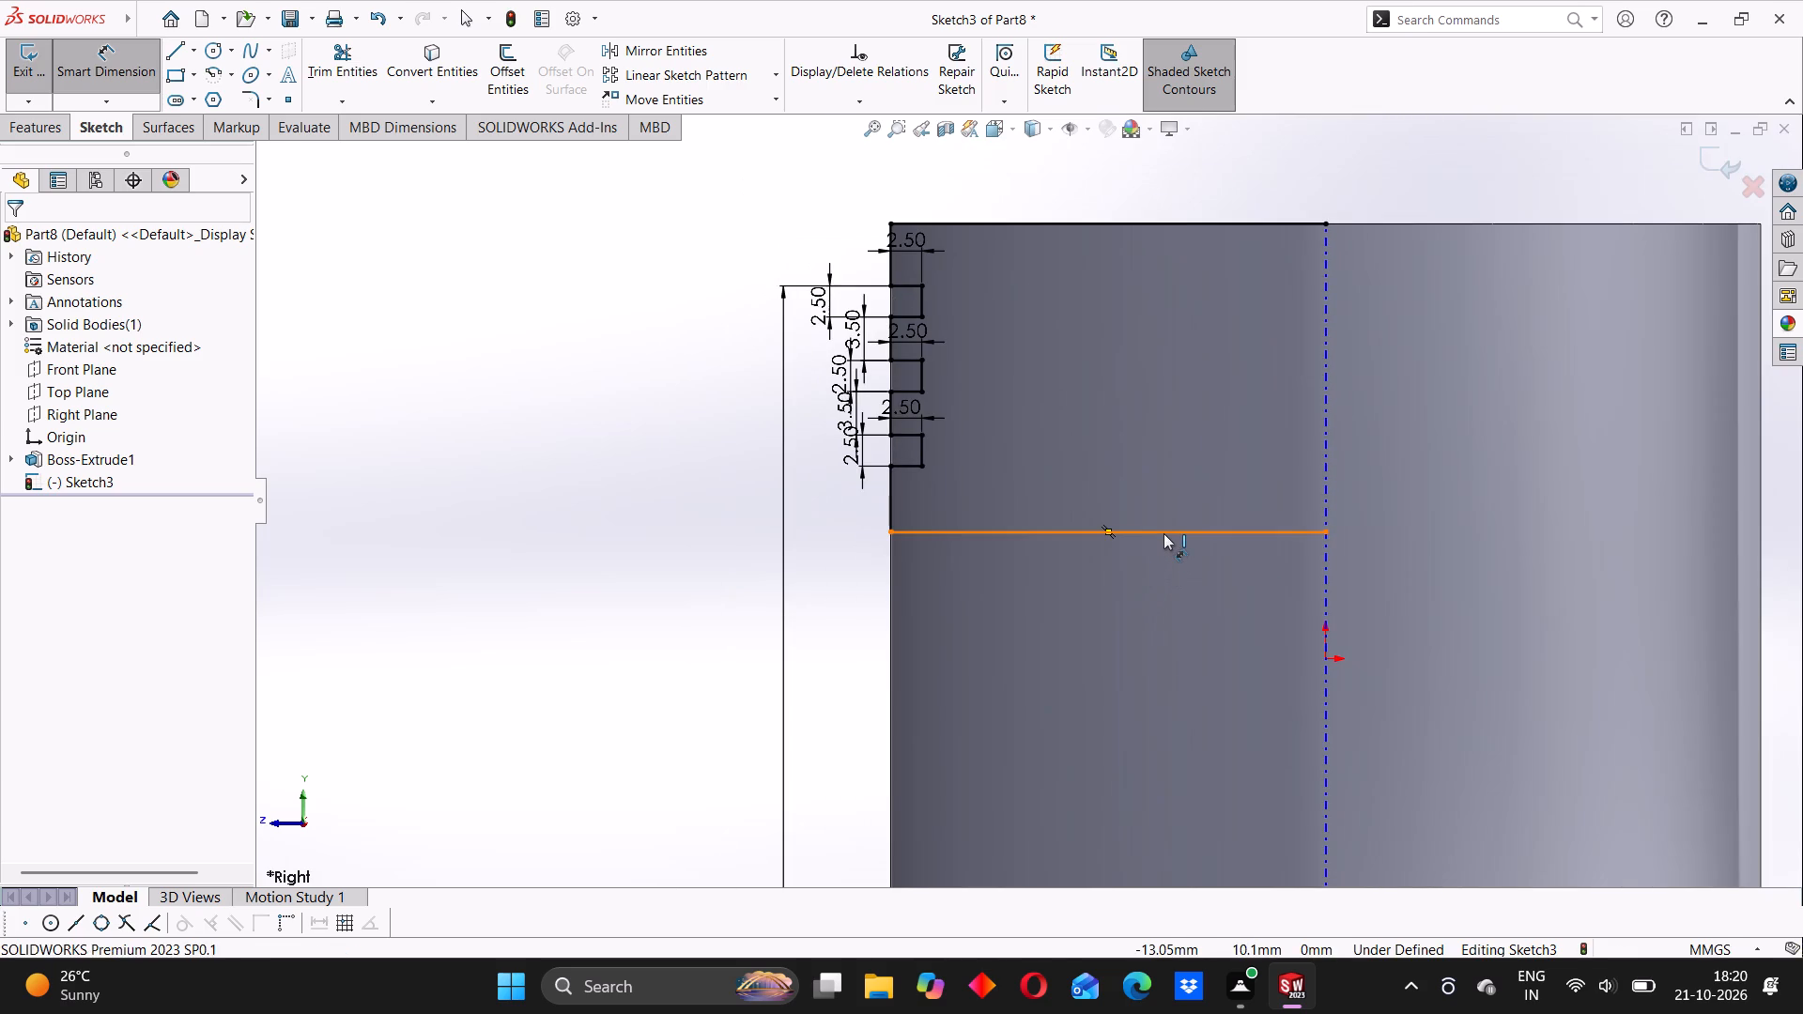
left_click(1130, 560)
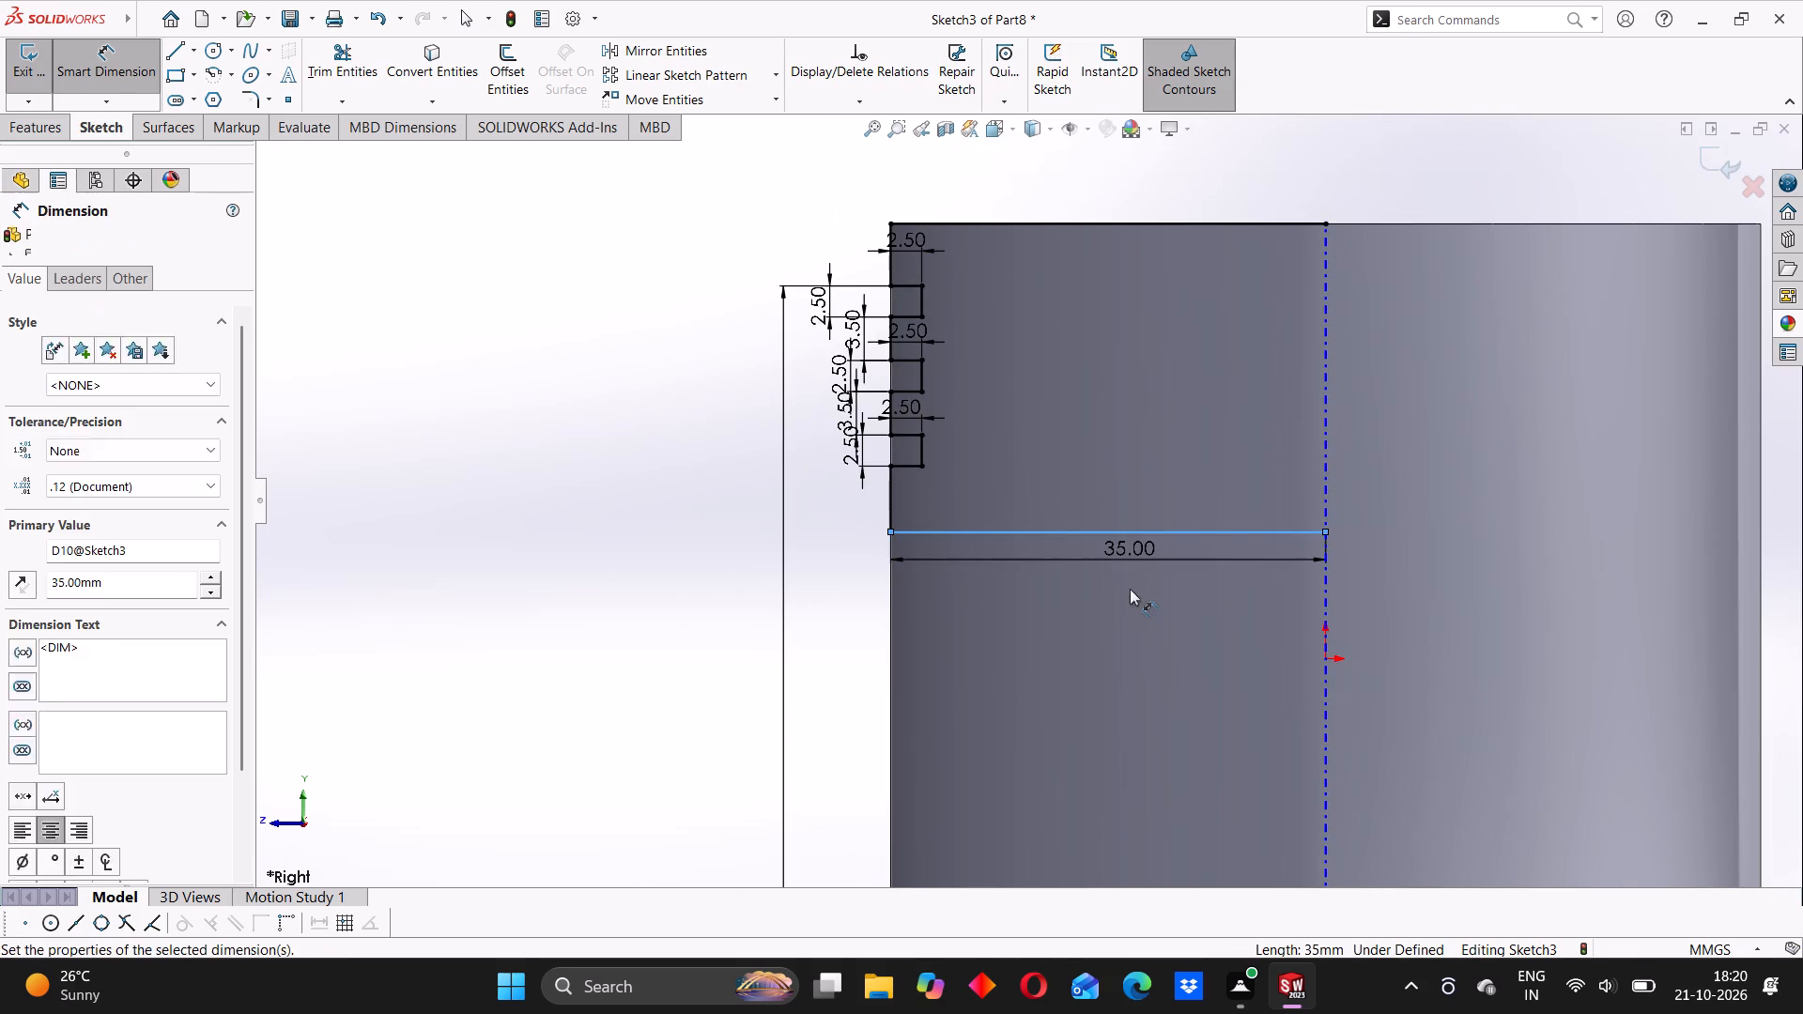
left_click(1018, 532)
left_click(686, 517)
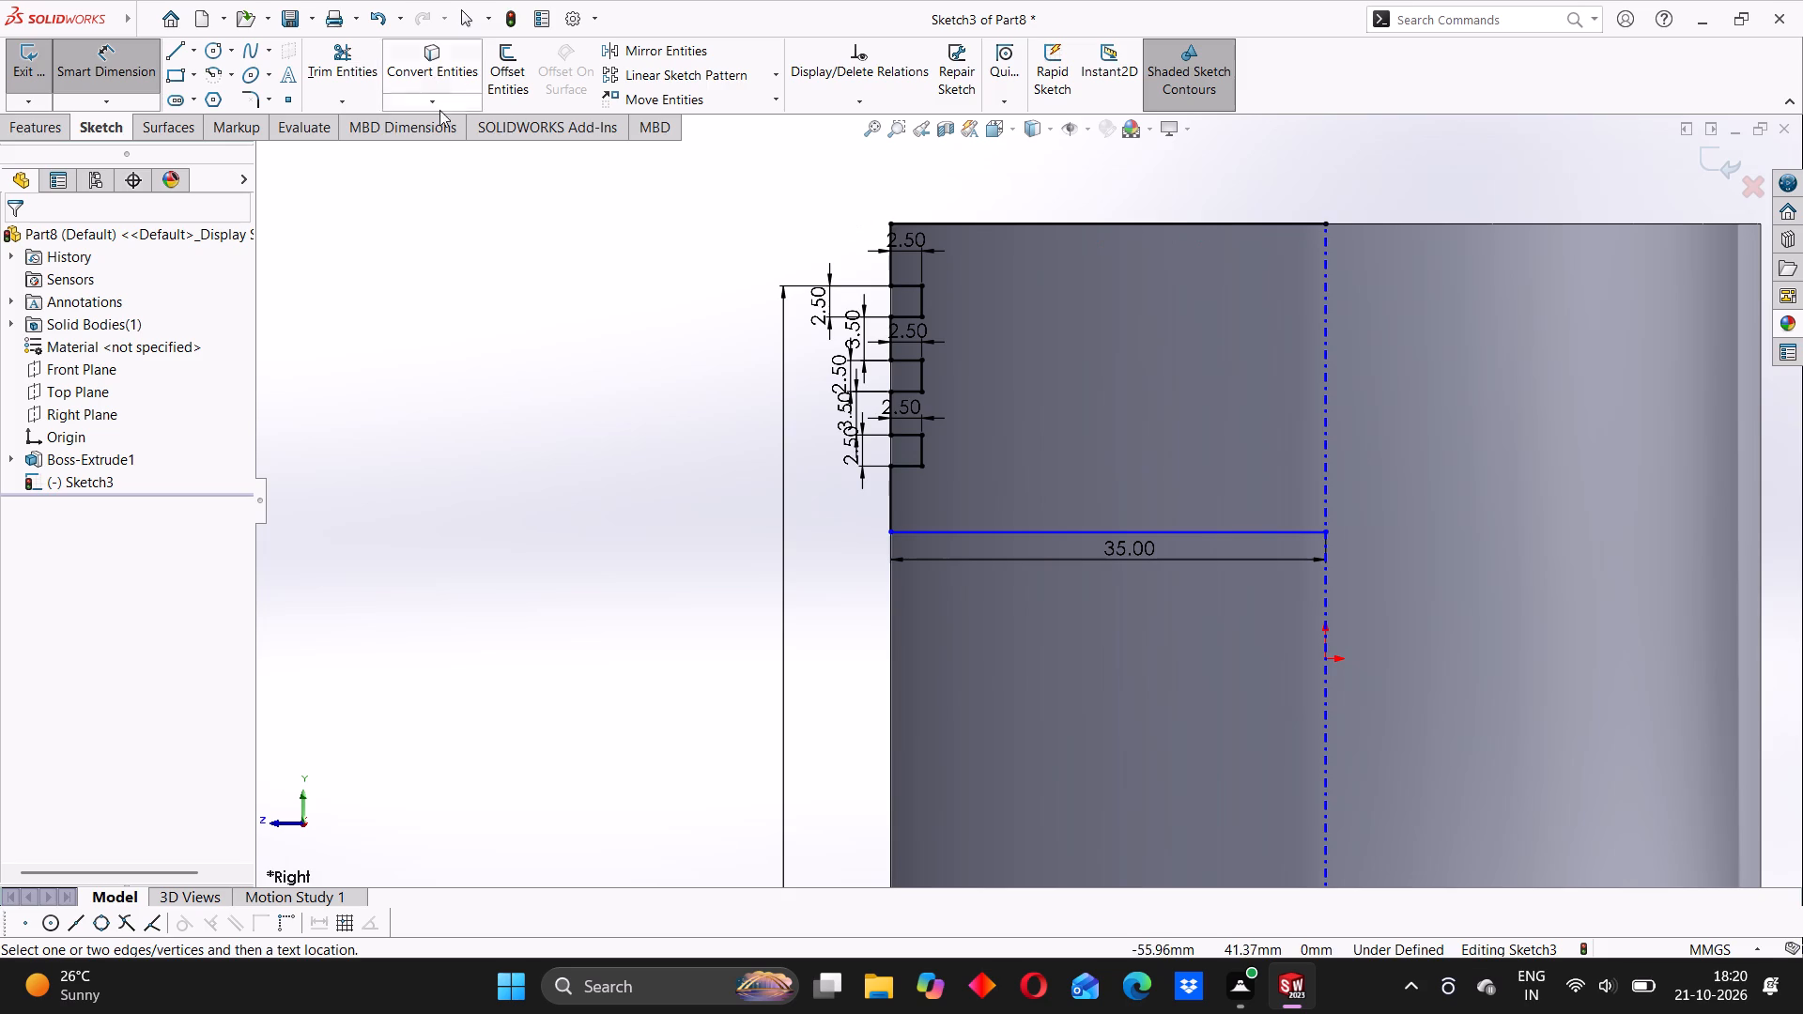
Draw a vertical centerline about 24.8 mm long joining the inner ends of the top and lower horizontal lines.
left_click(192, 45)
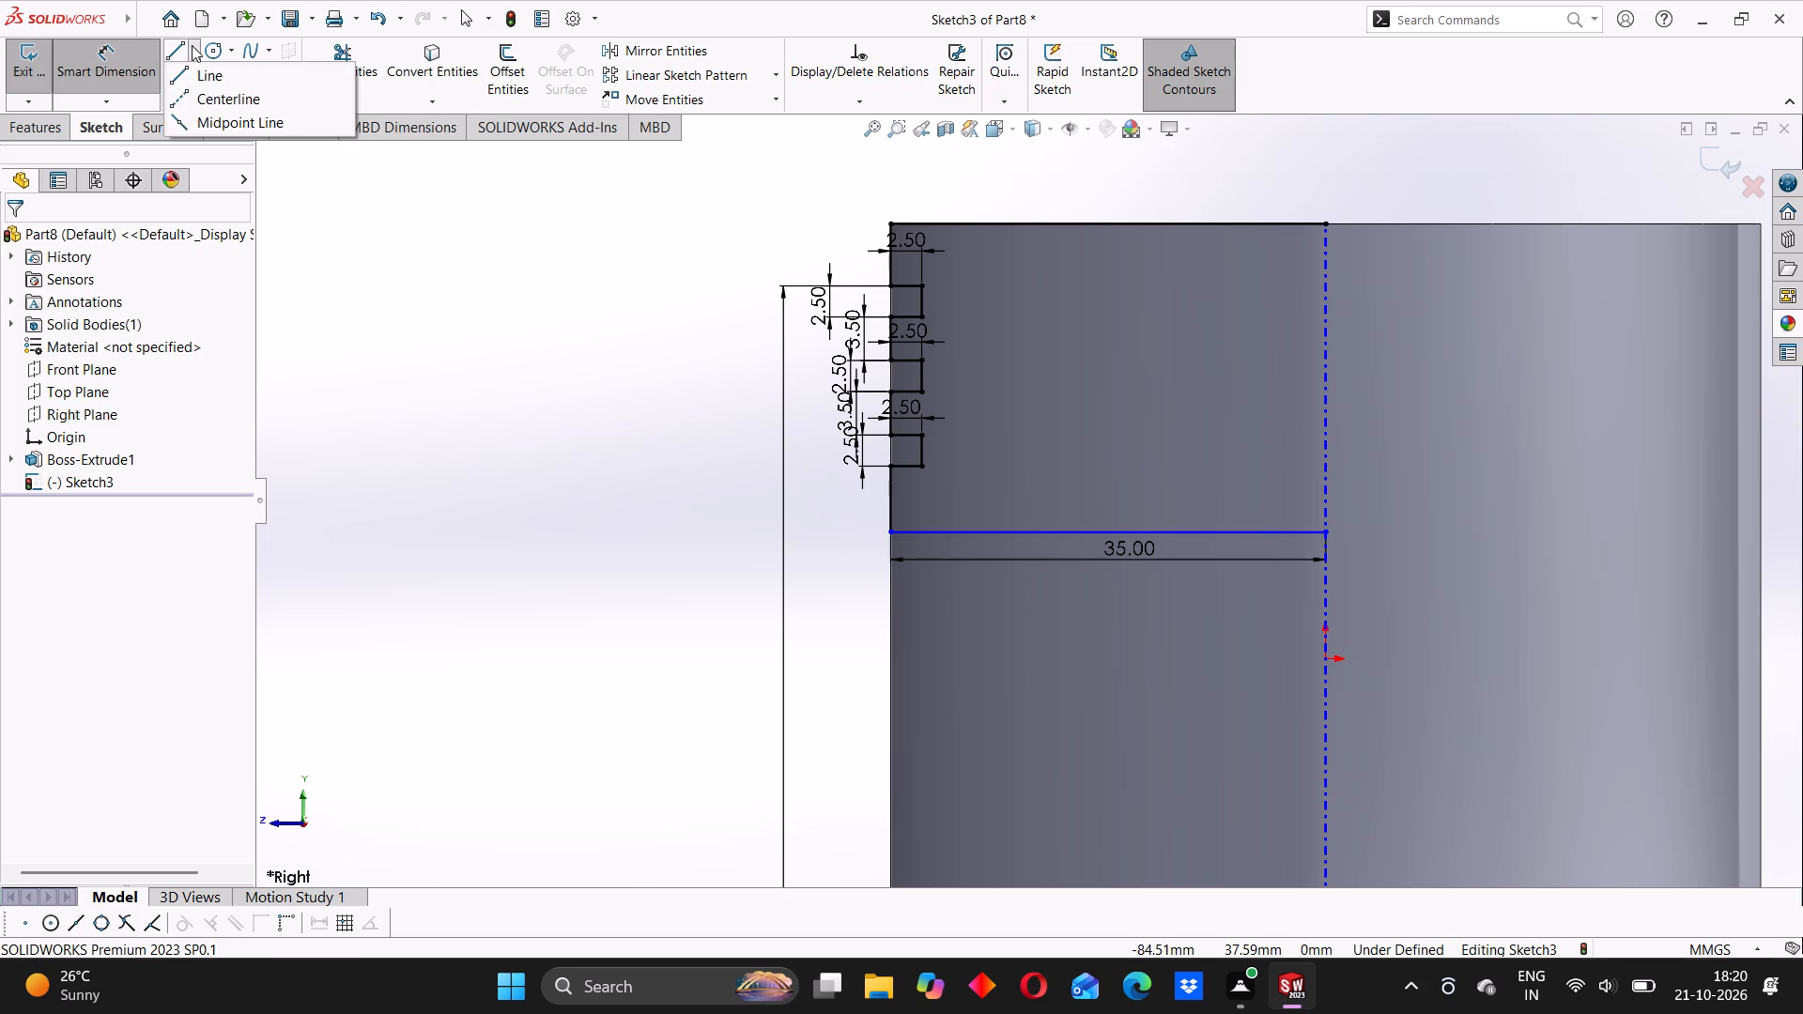
left_click(210, 99)
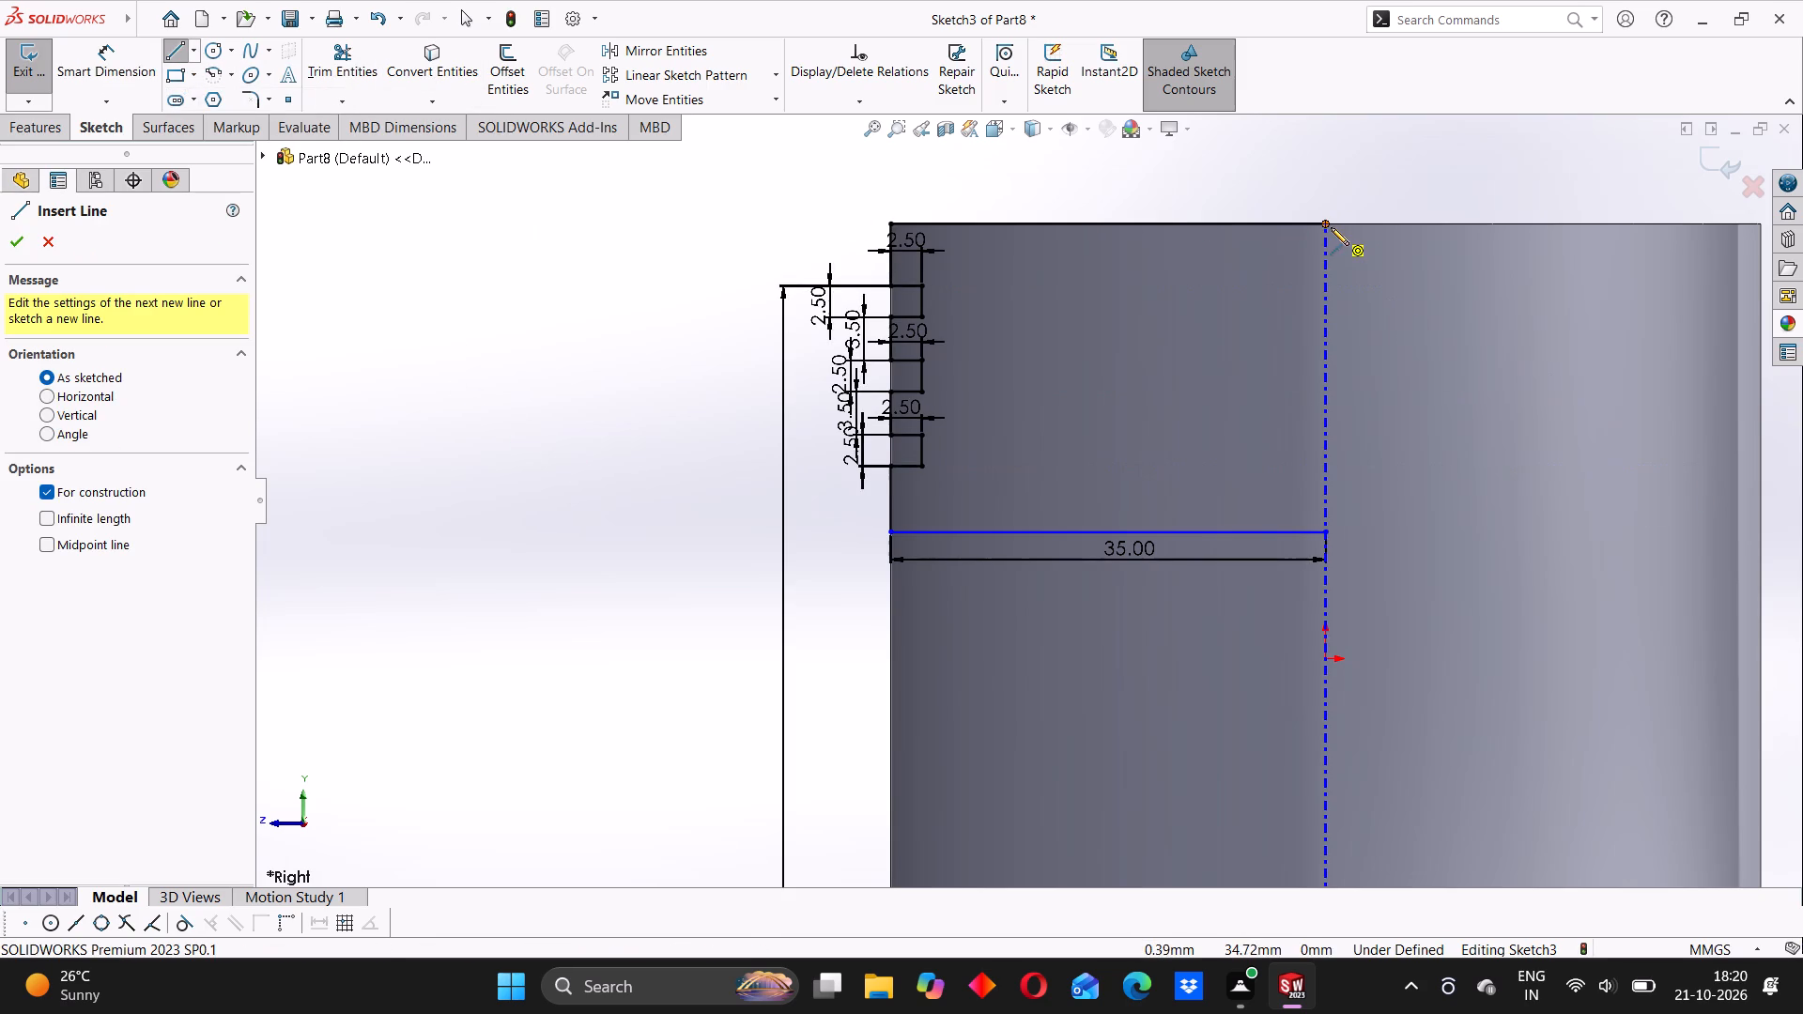
left_click(1330, 227)
left_click(1327, 532)
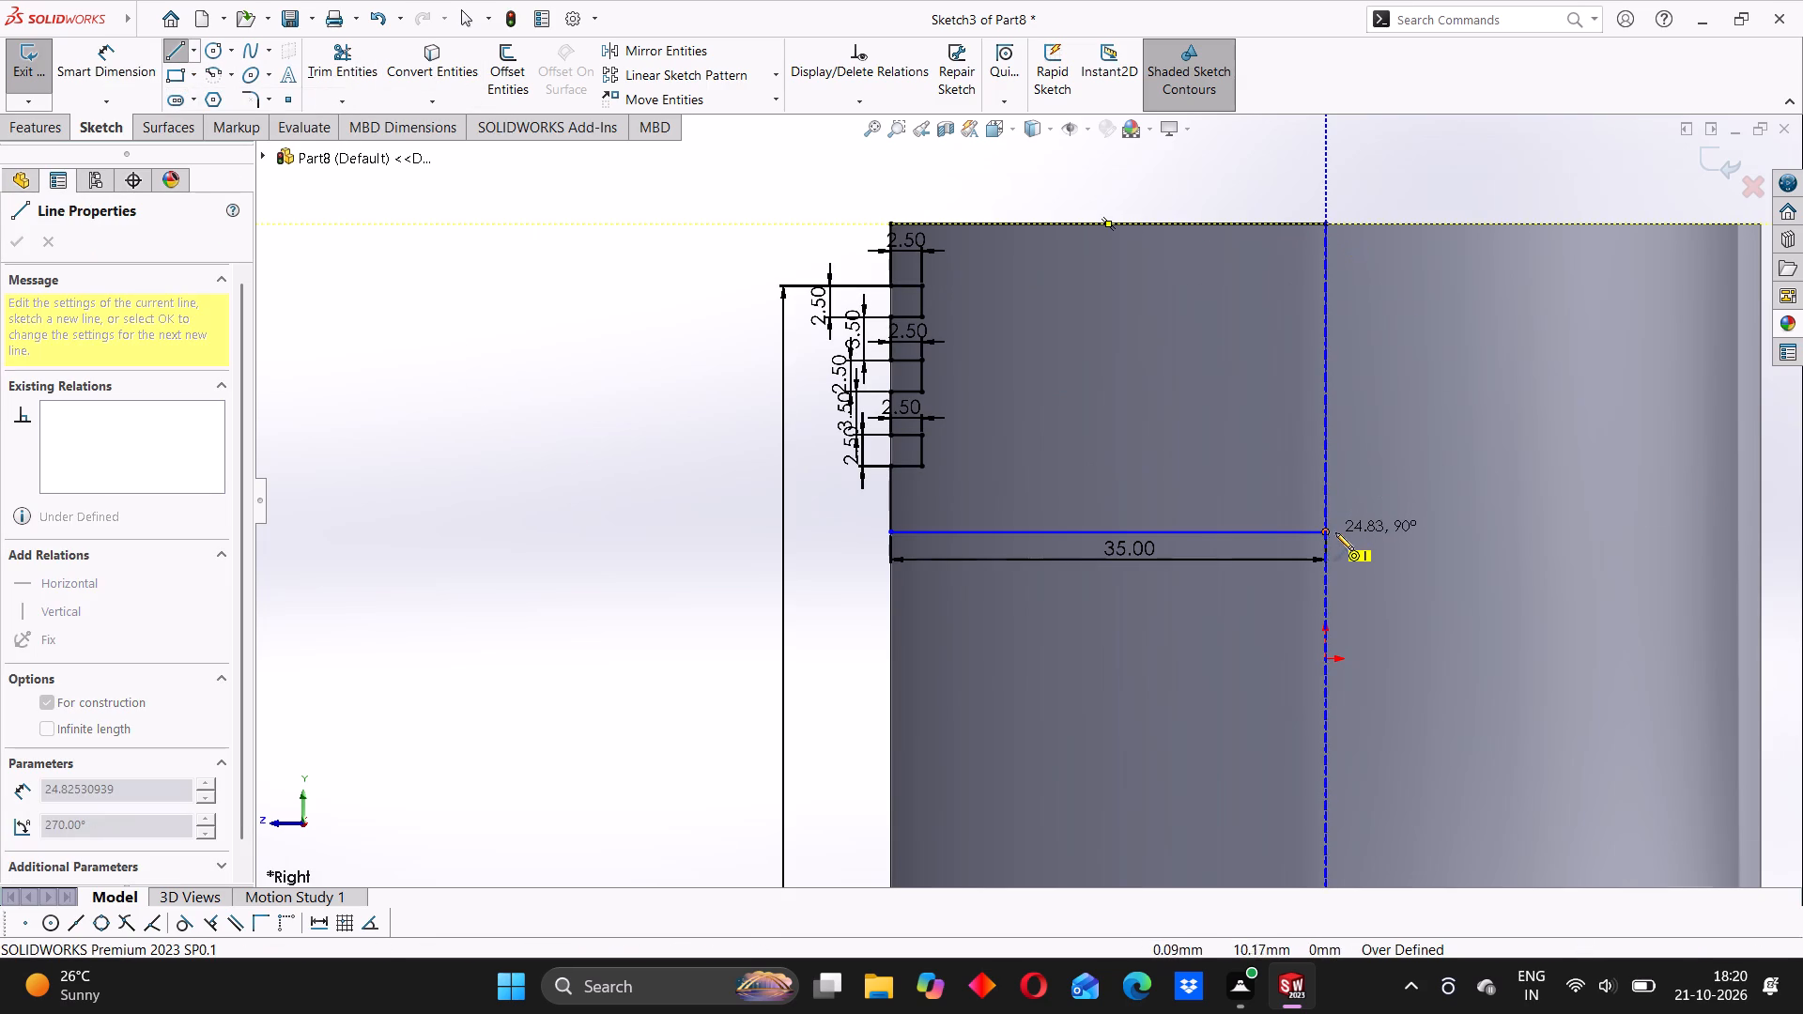
key("Escape")
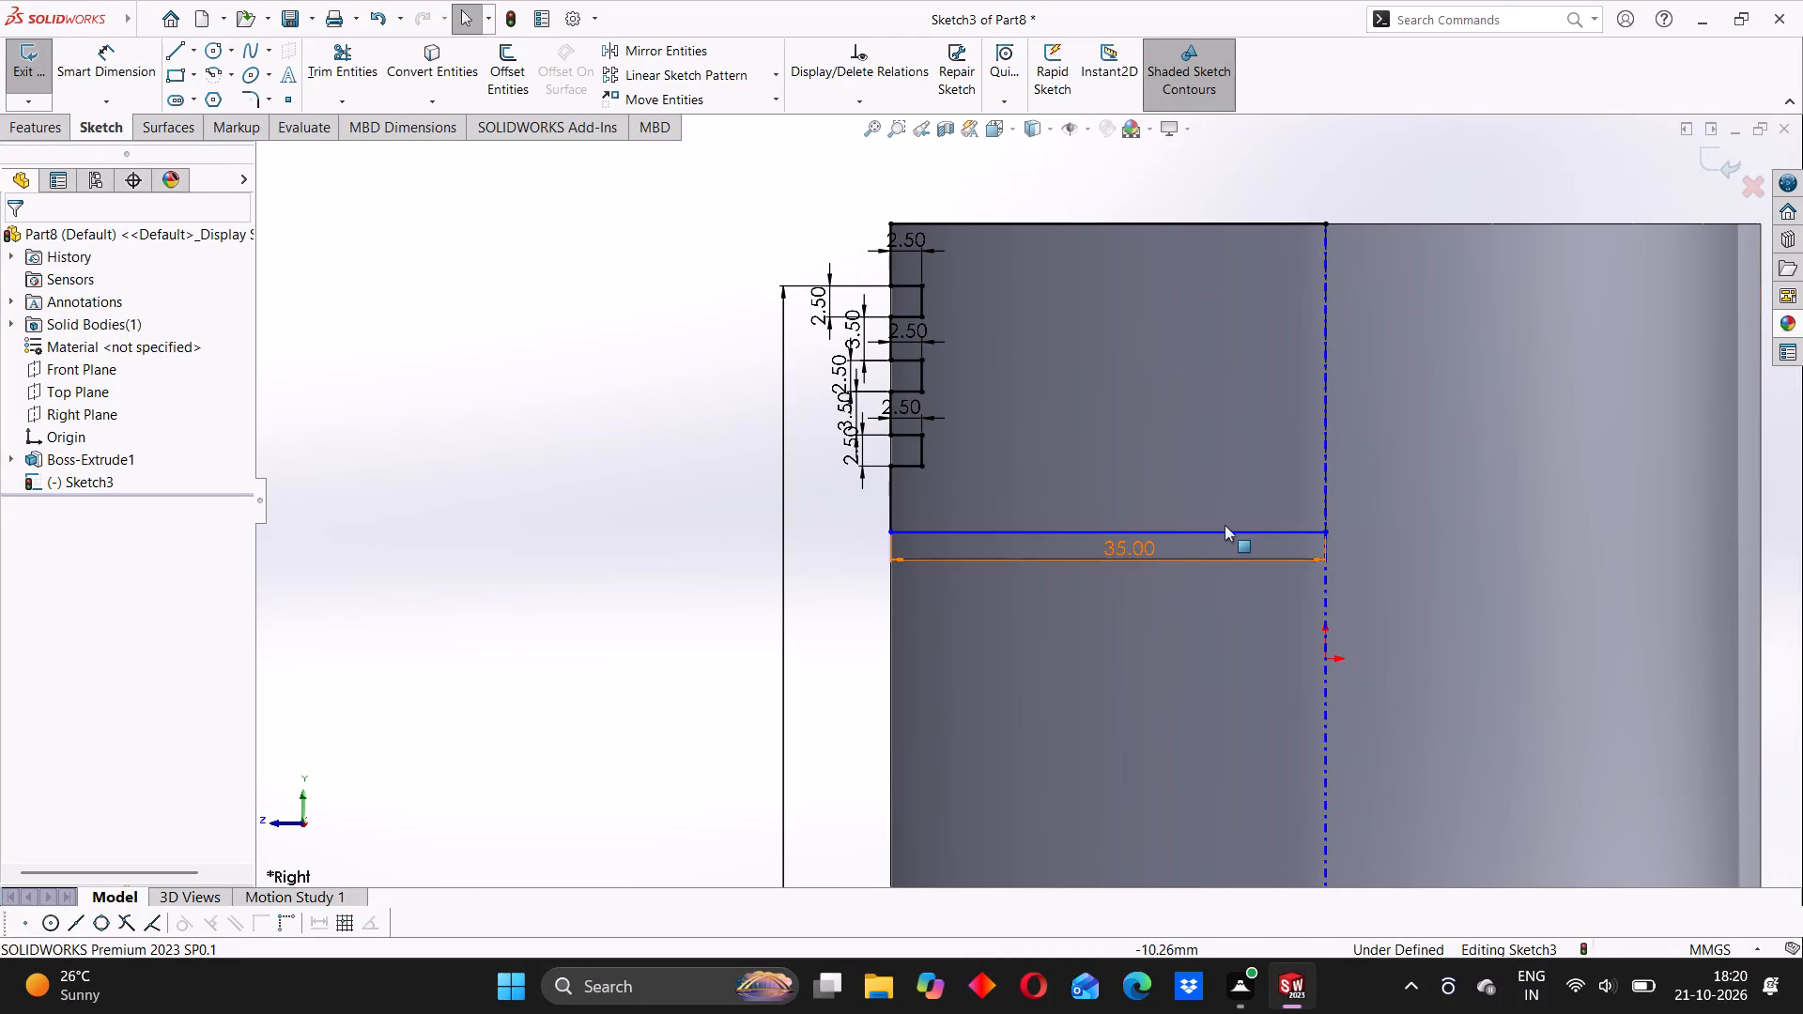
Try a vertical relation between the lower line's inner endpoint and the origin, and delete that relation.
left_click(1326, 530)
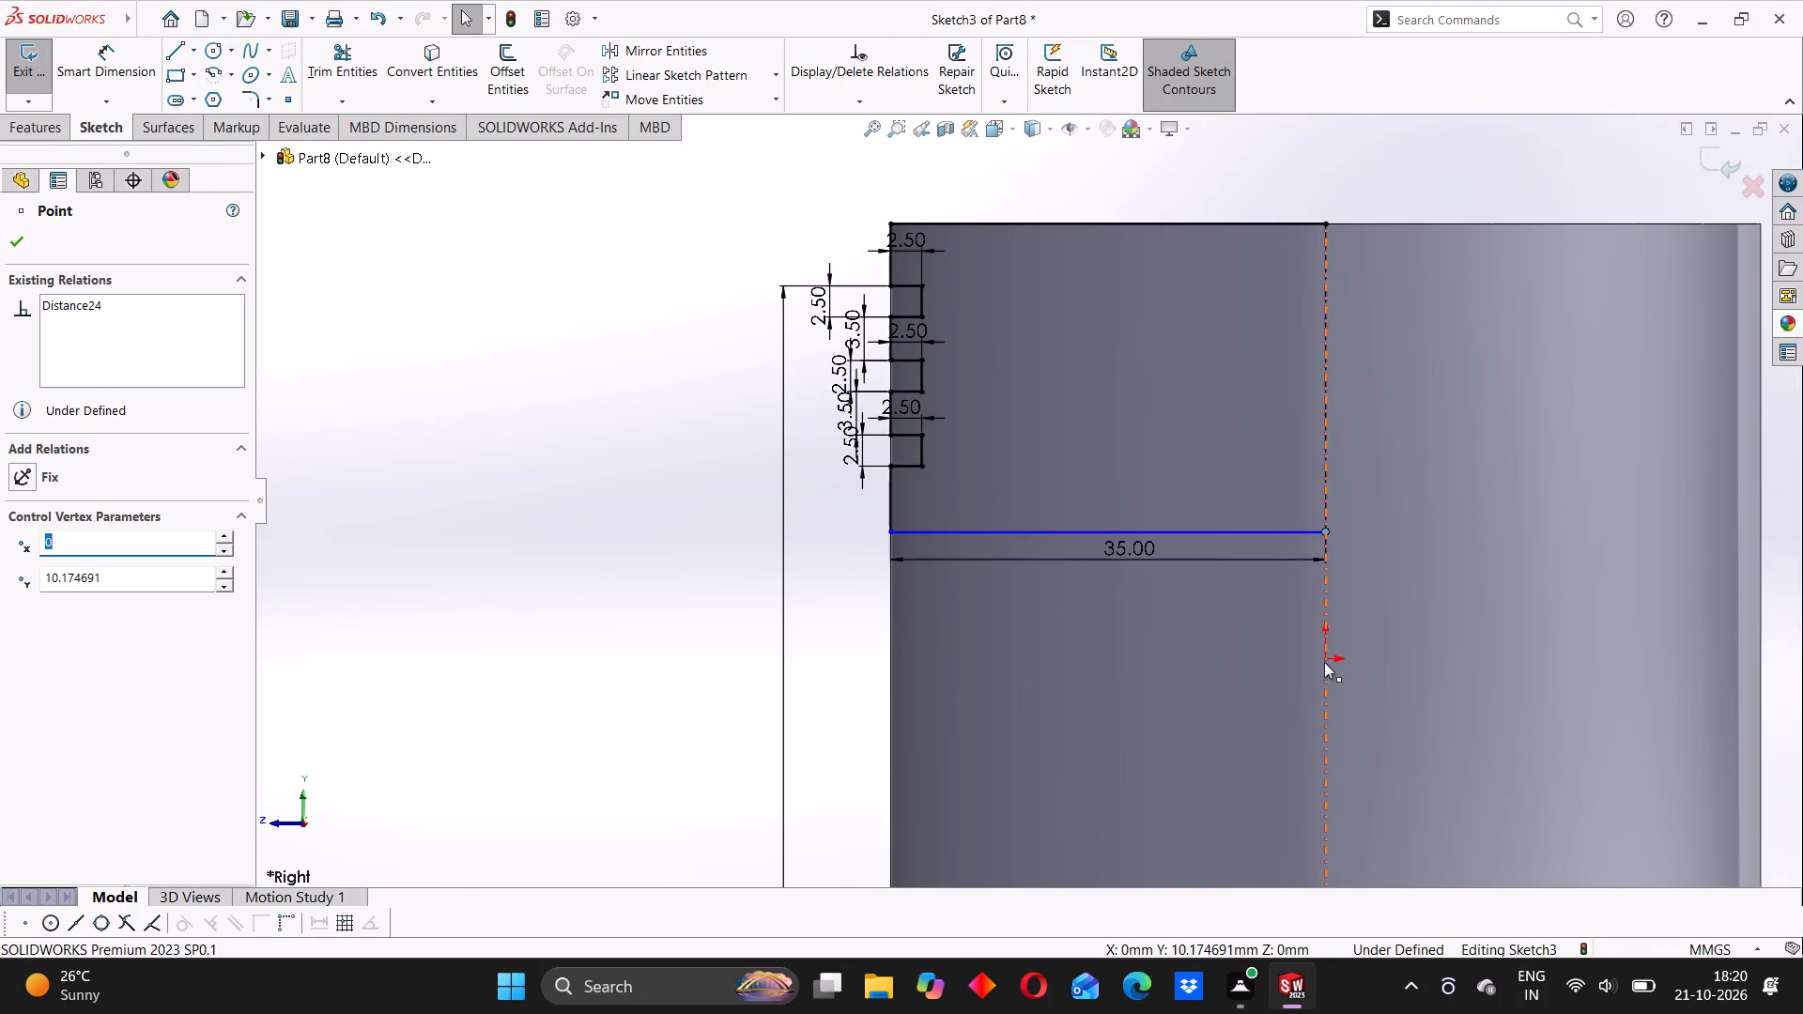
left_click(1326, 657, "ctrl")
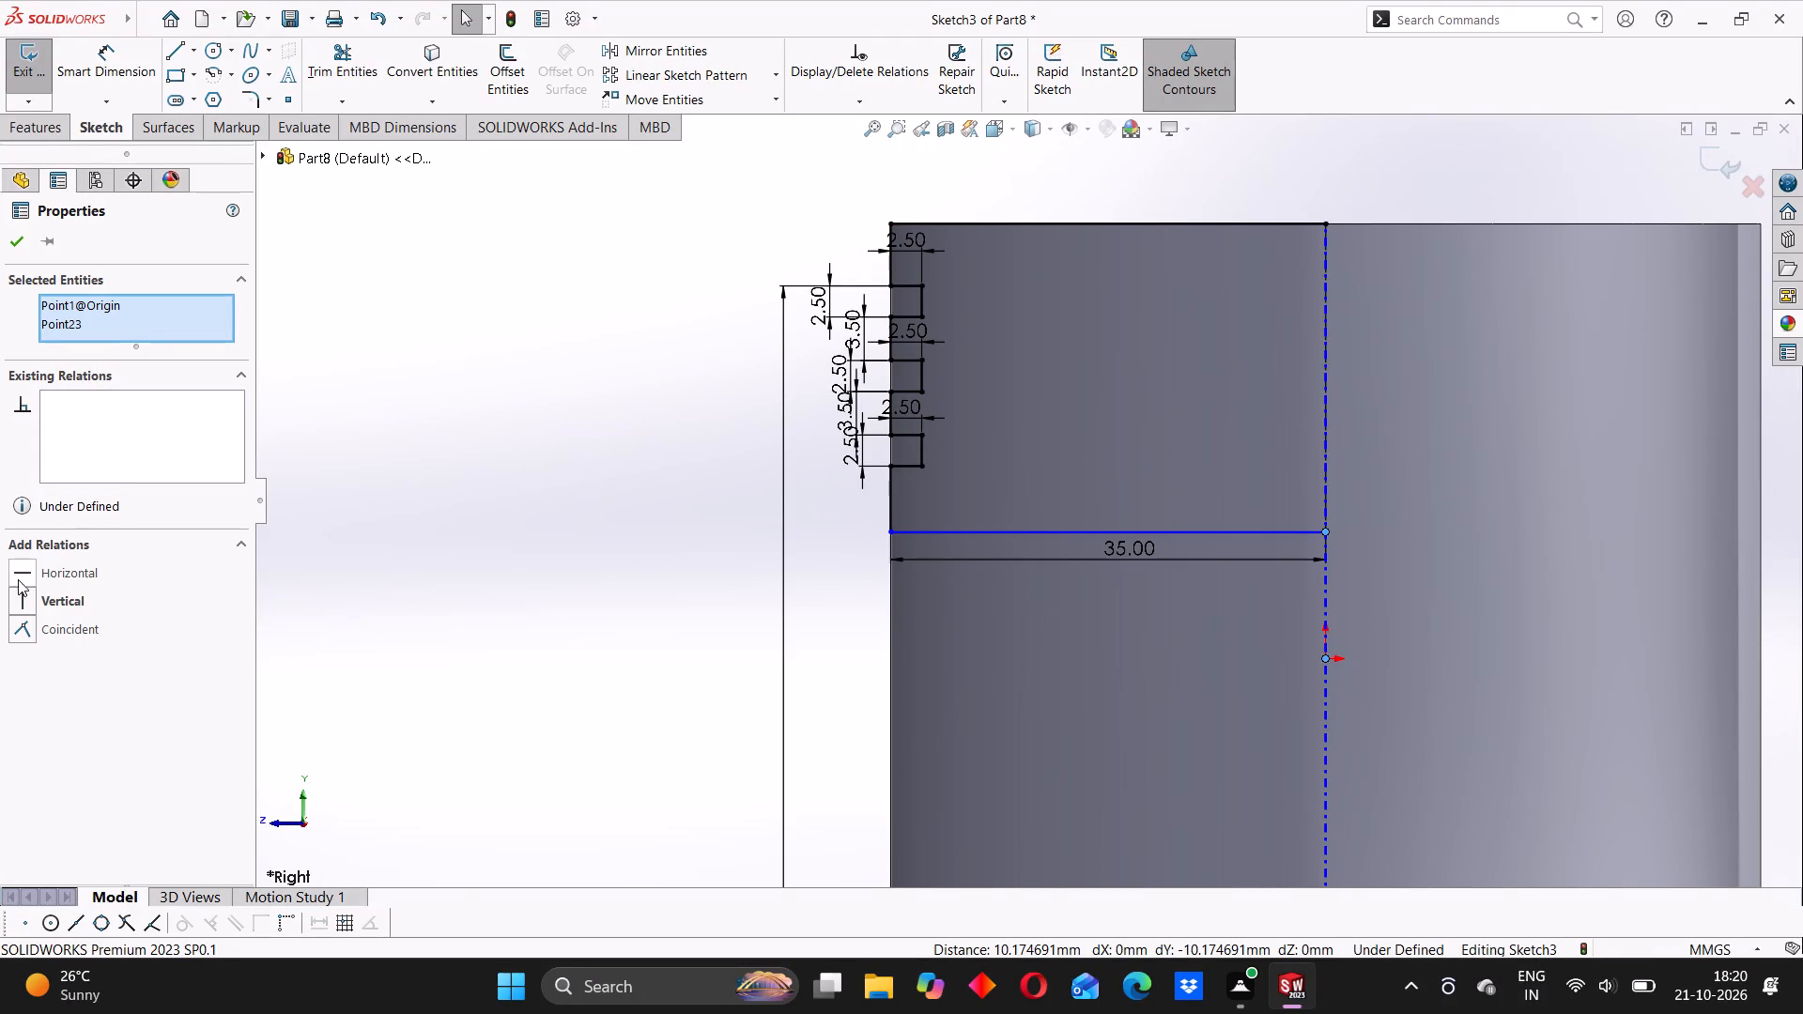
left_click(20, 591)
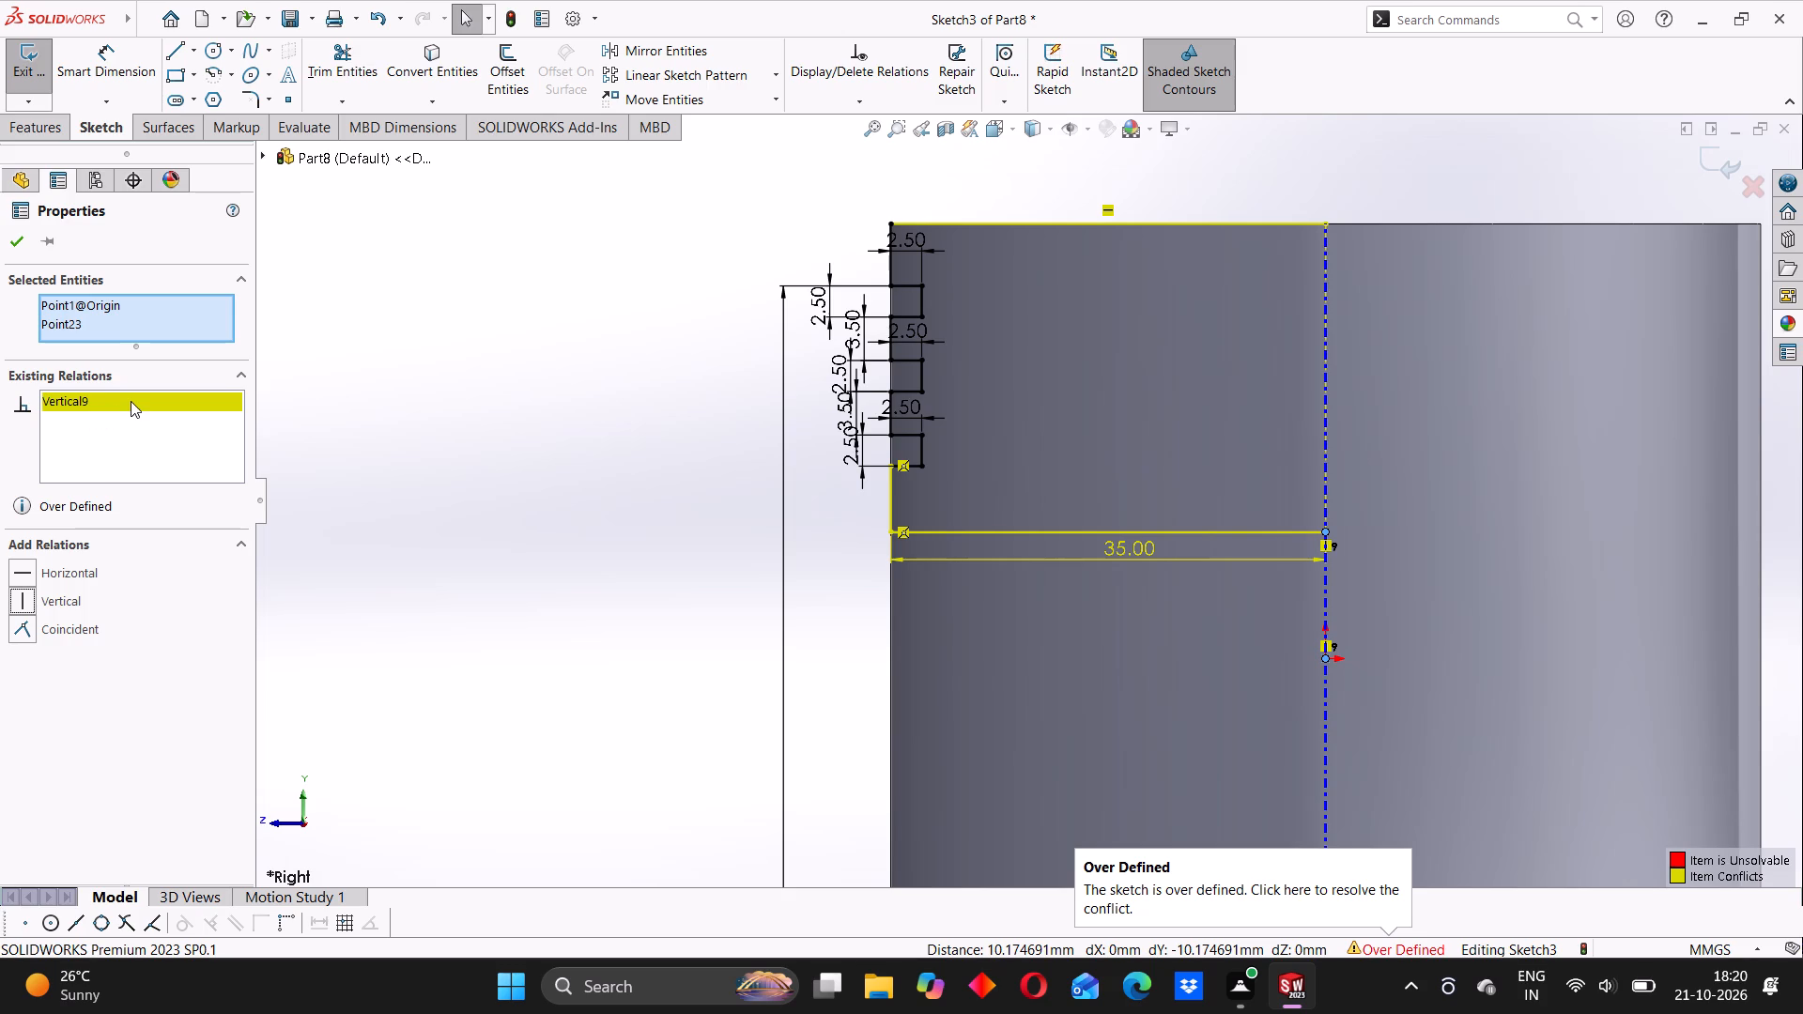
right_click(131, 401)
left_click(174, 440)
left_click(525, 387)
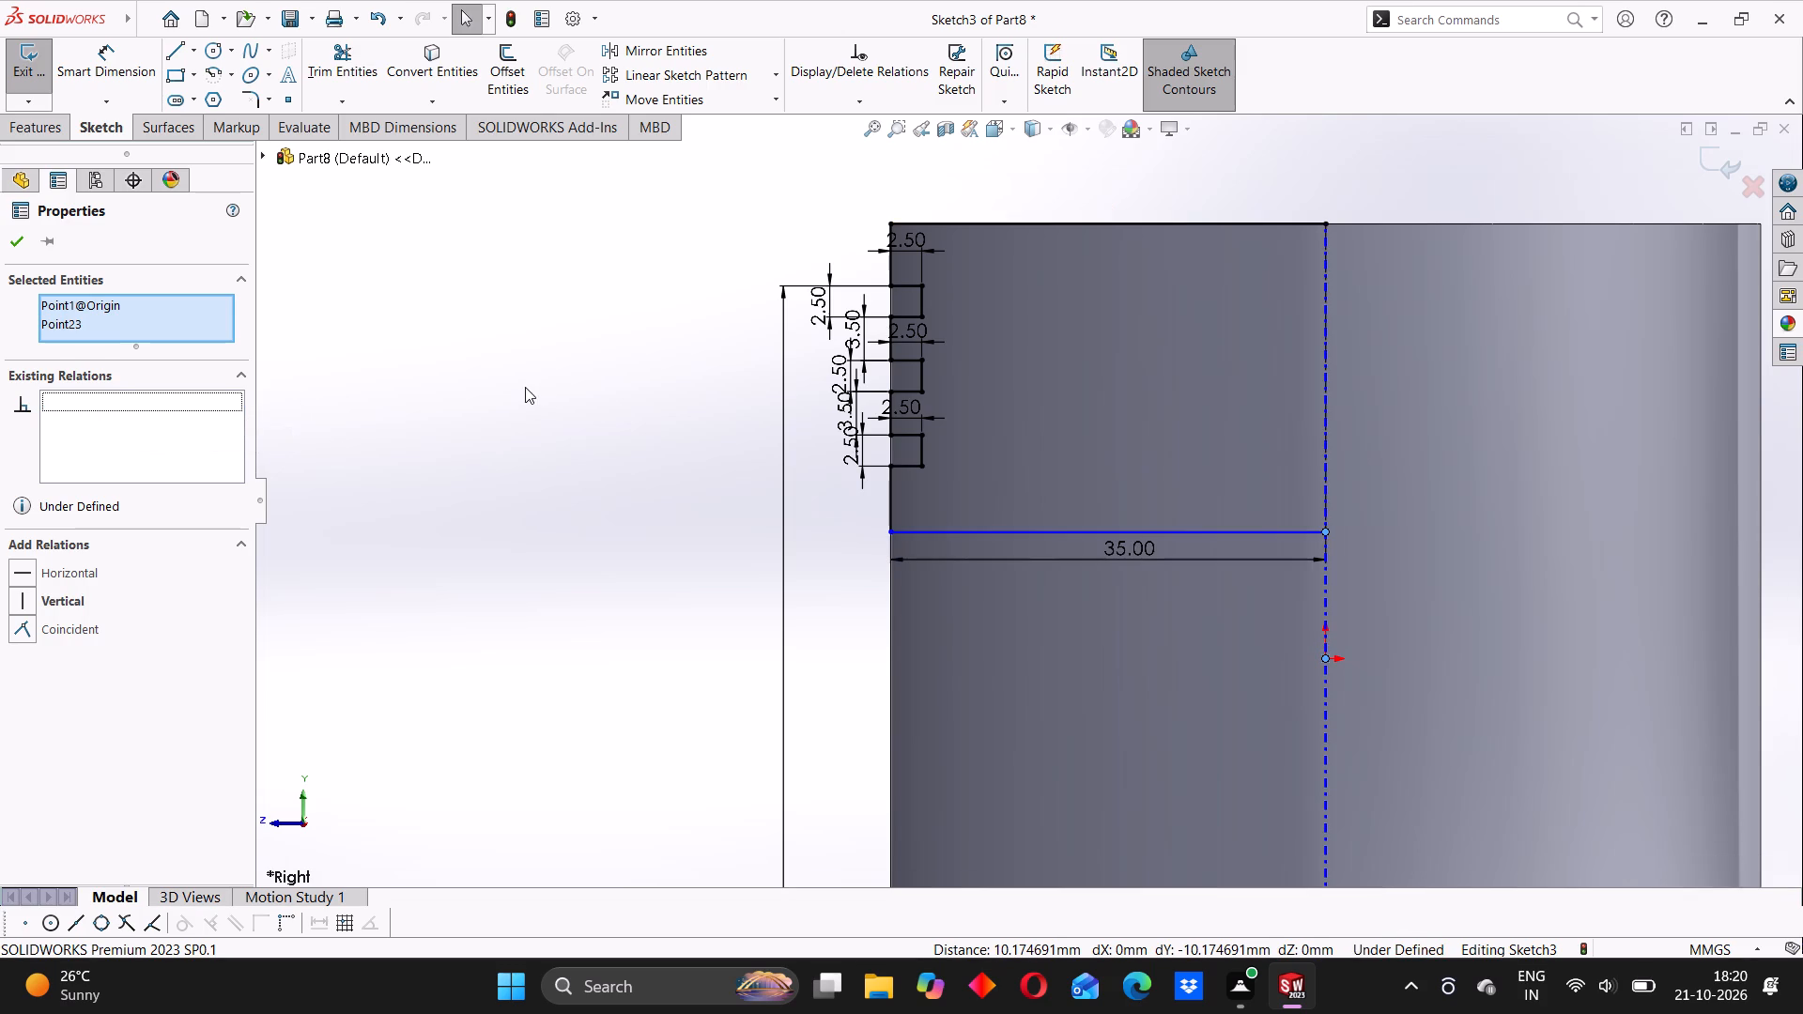
Dimension the side line between the lowest groove and the long horizontal line and set it to 3.5 mm.
left_click(118, 69)
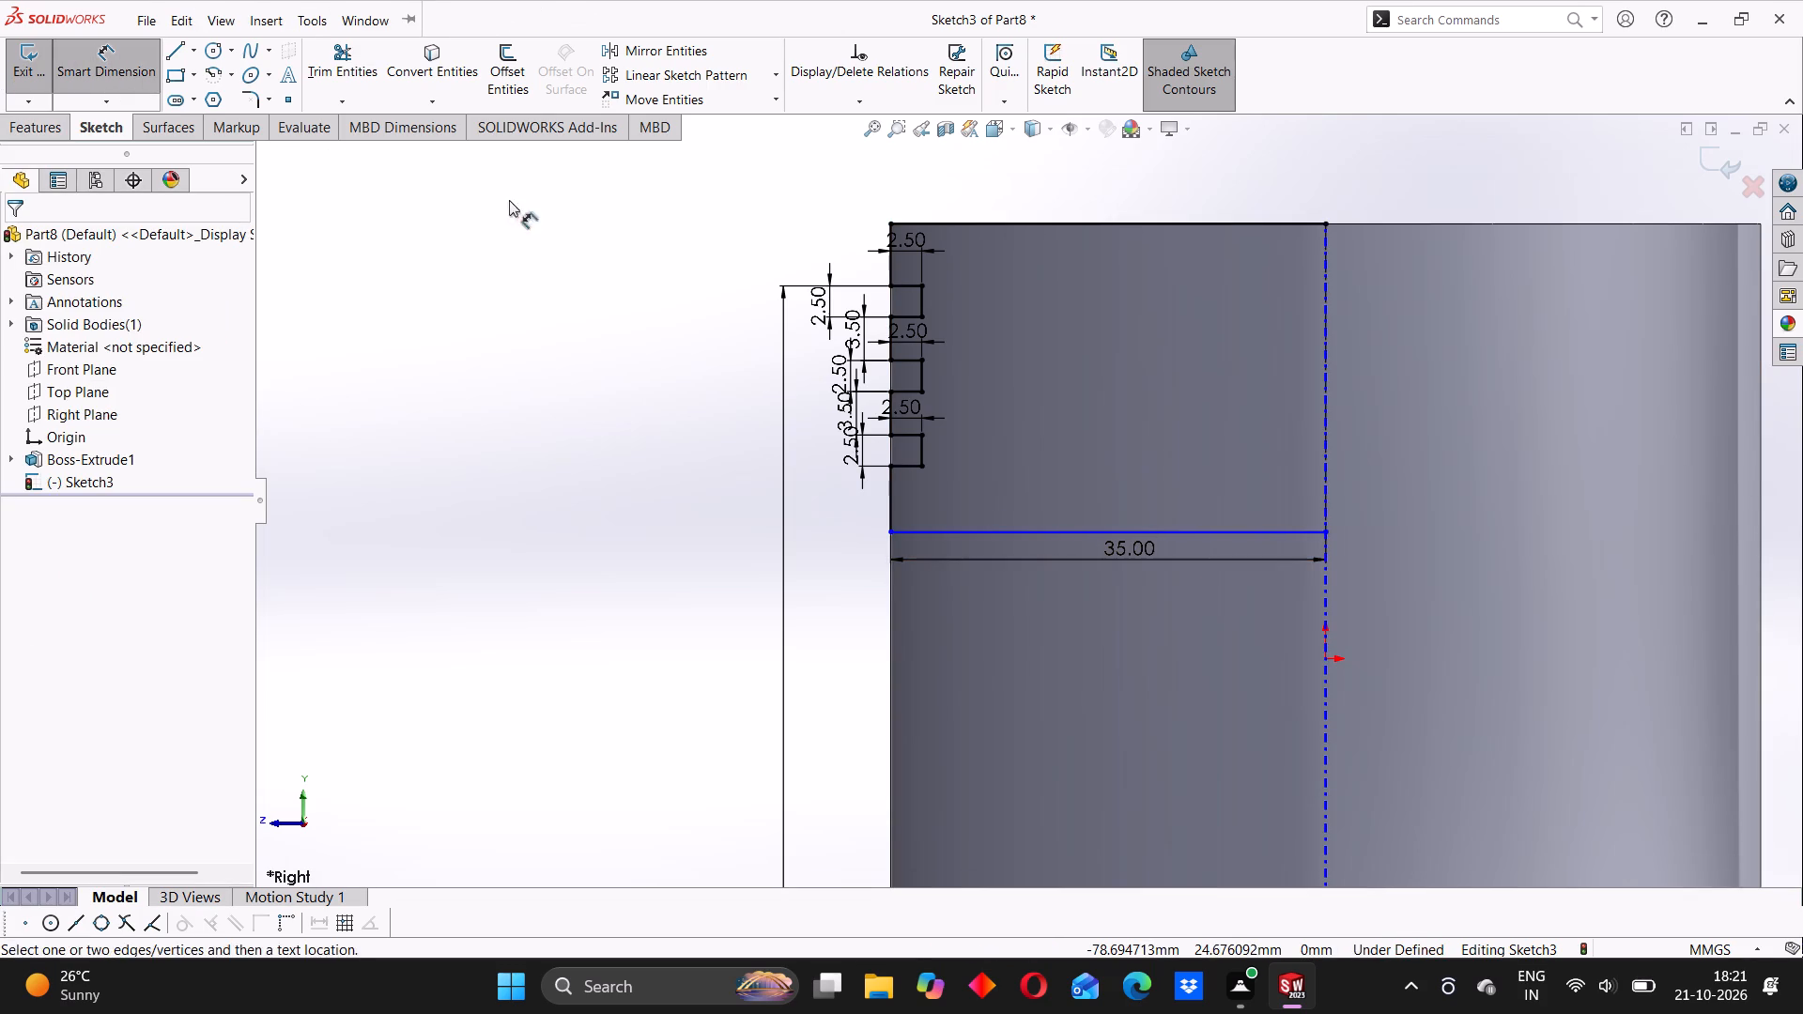
left_click(886, 490)
left_click(850, 497)
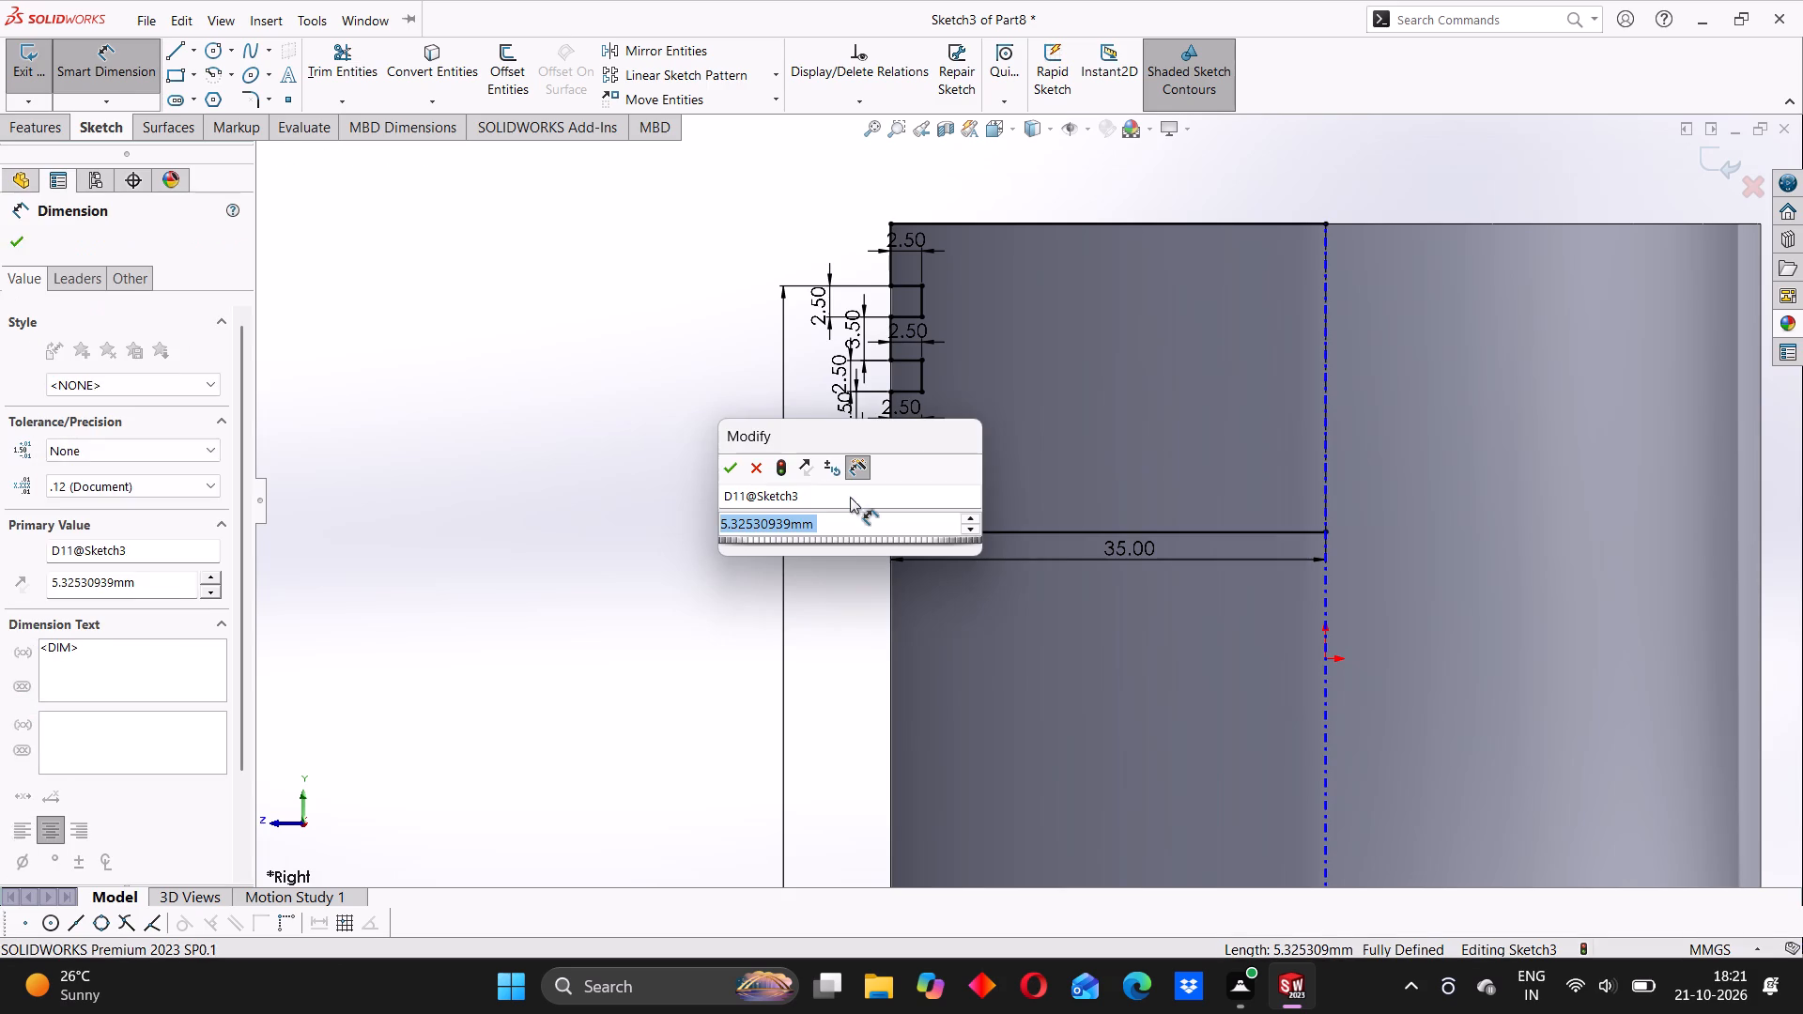
key("3")
key("Return")
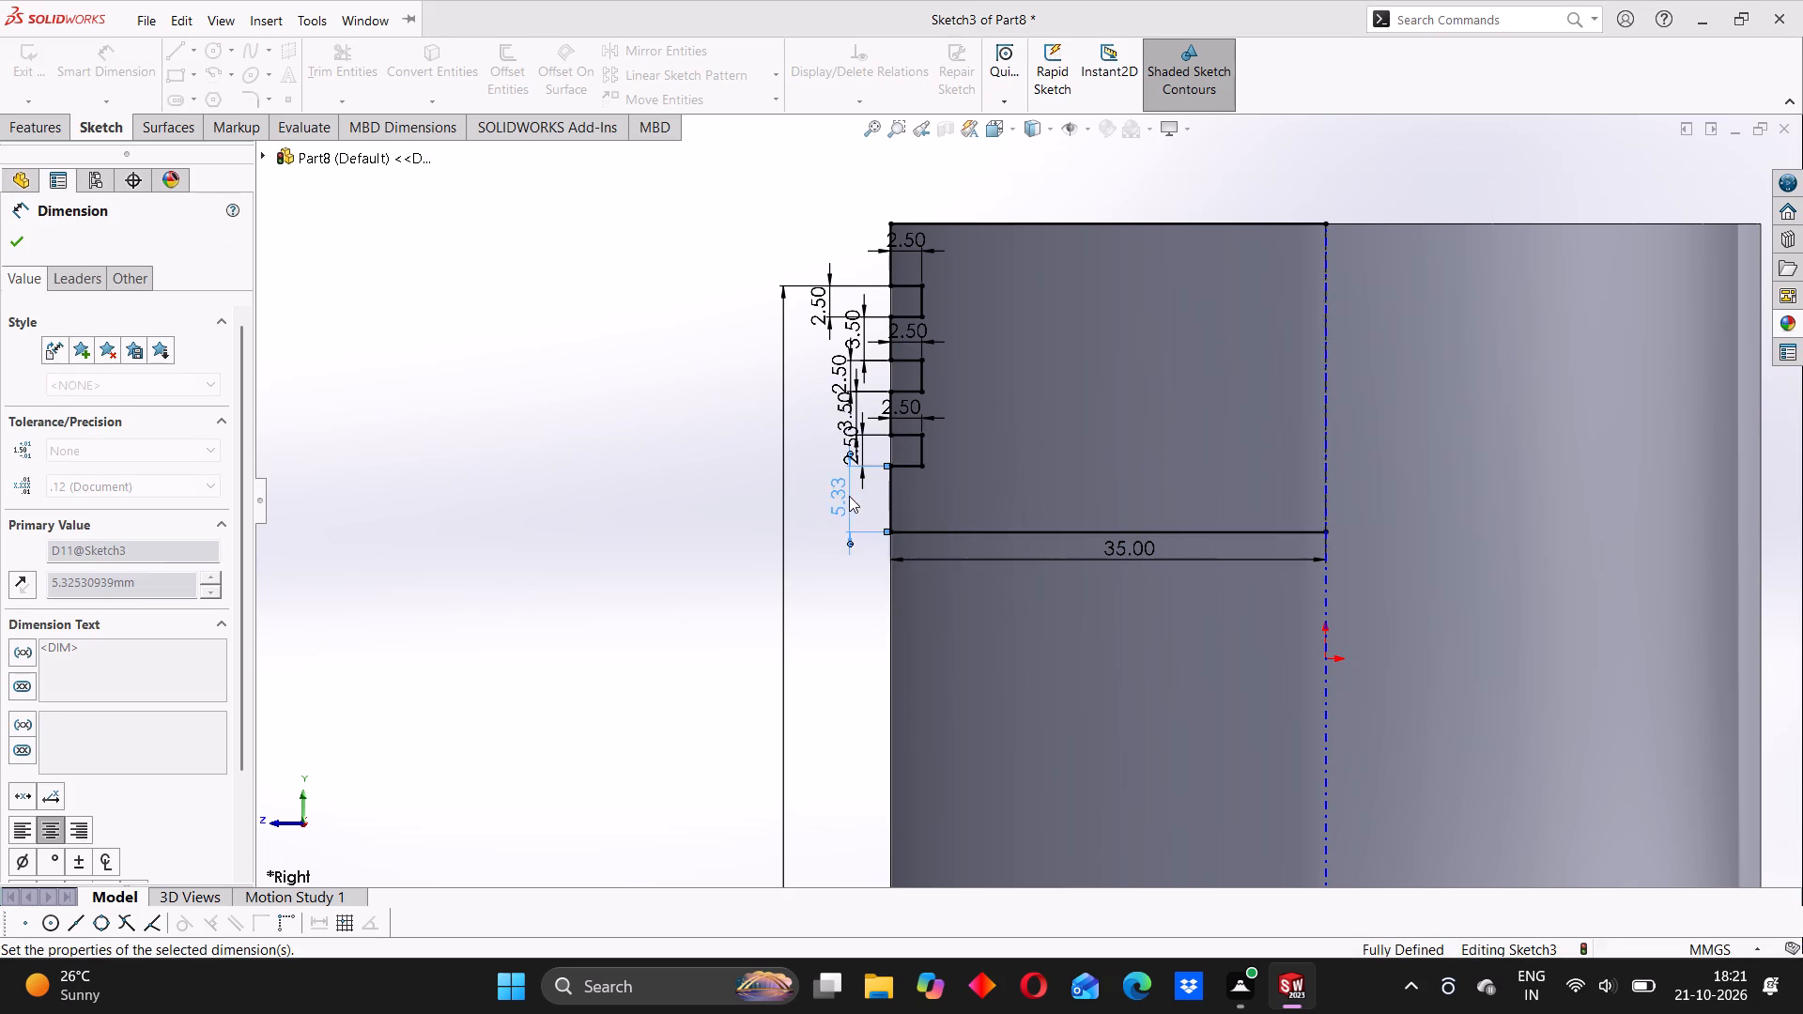
left_click(643, 433)
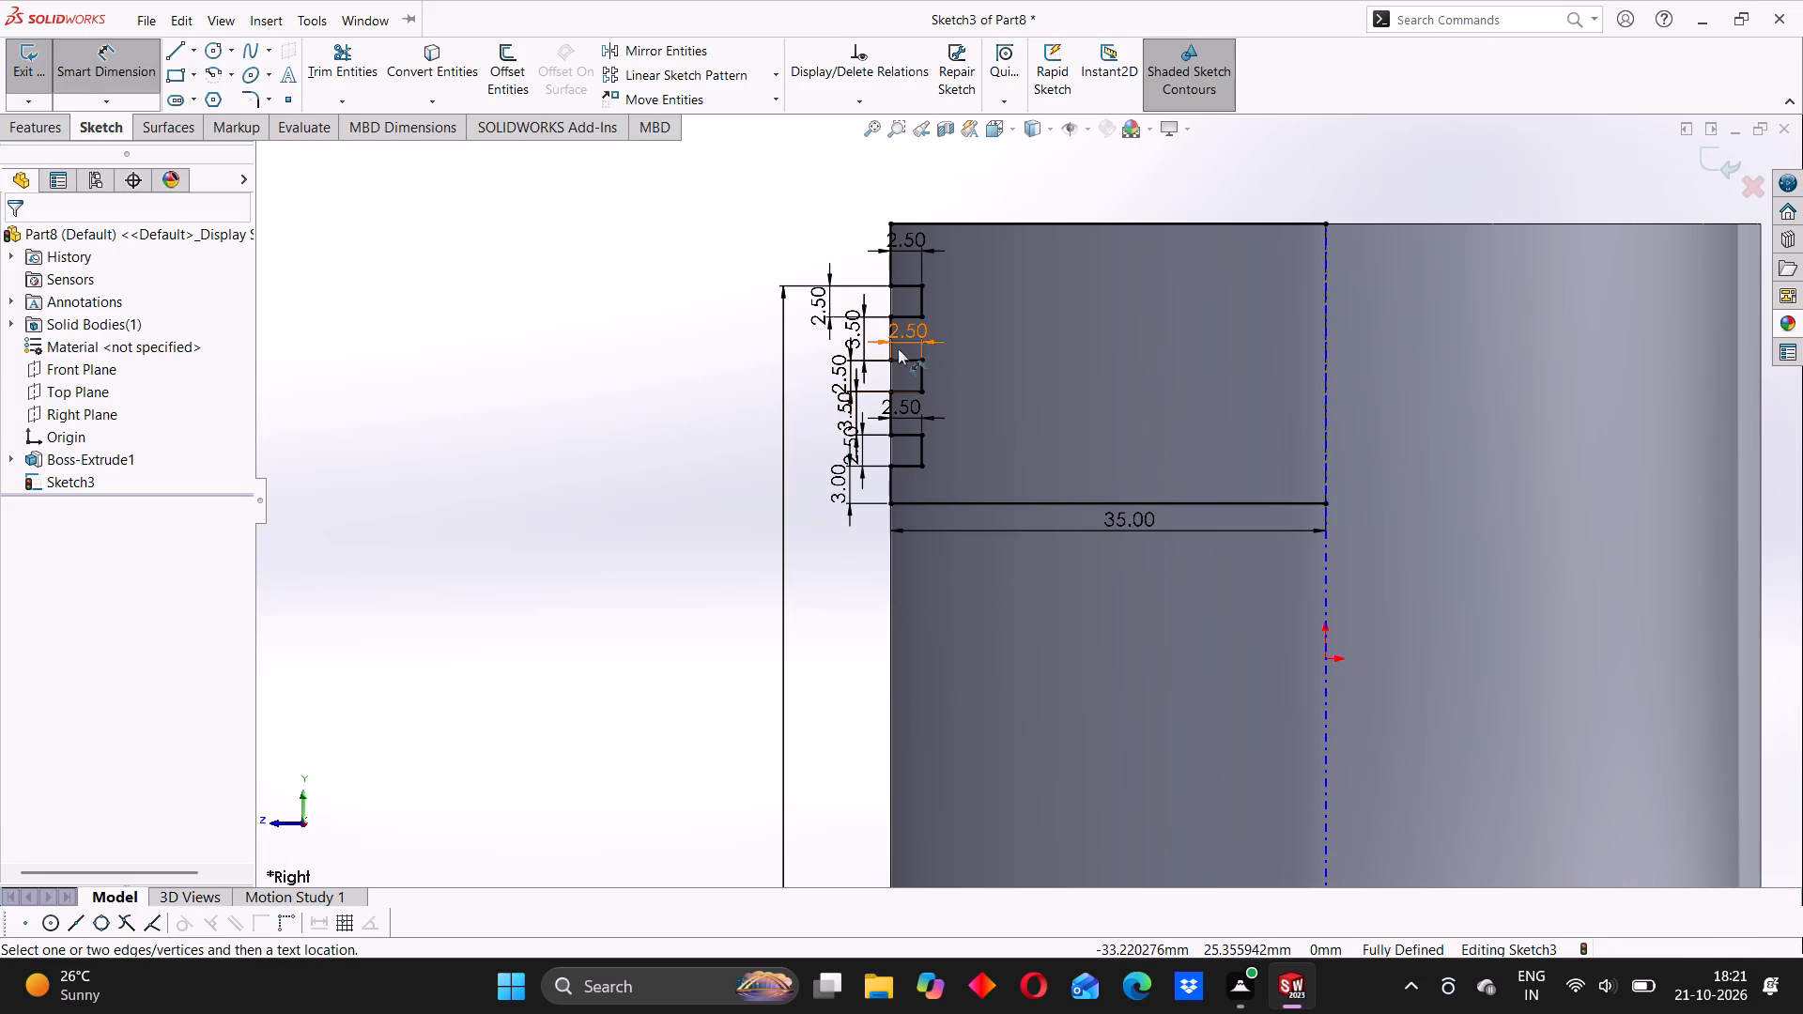
double_click(841, 483)
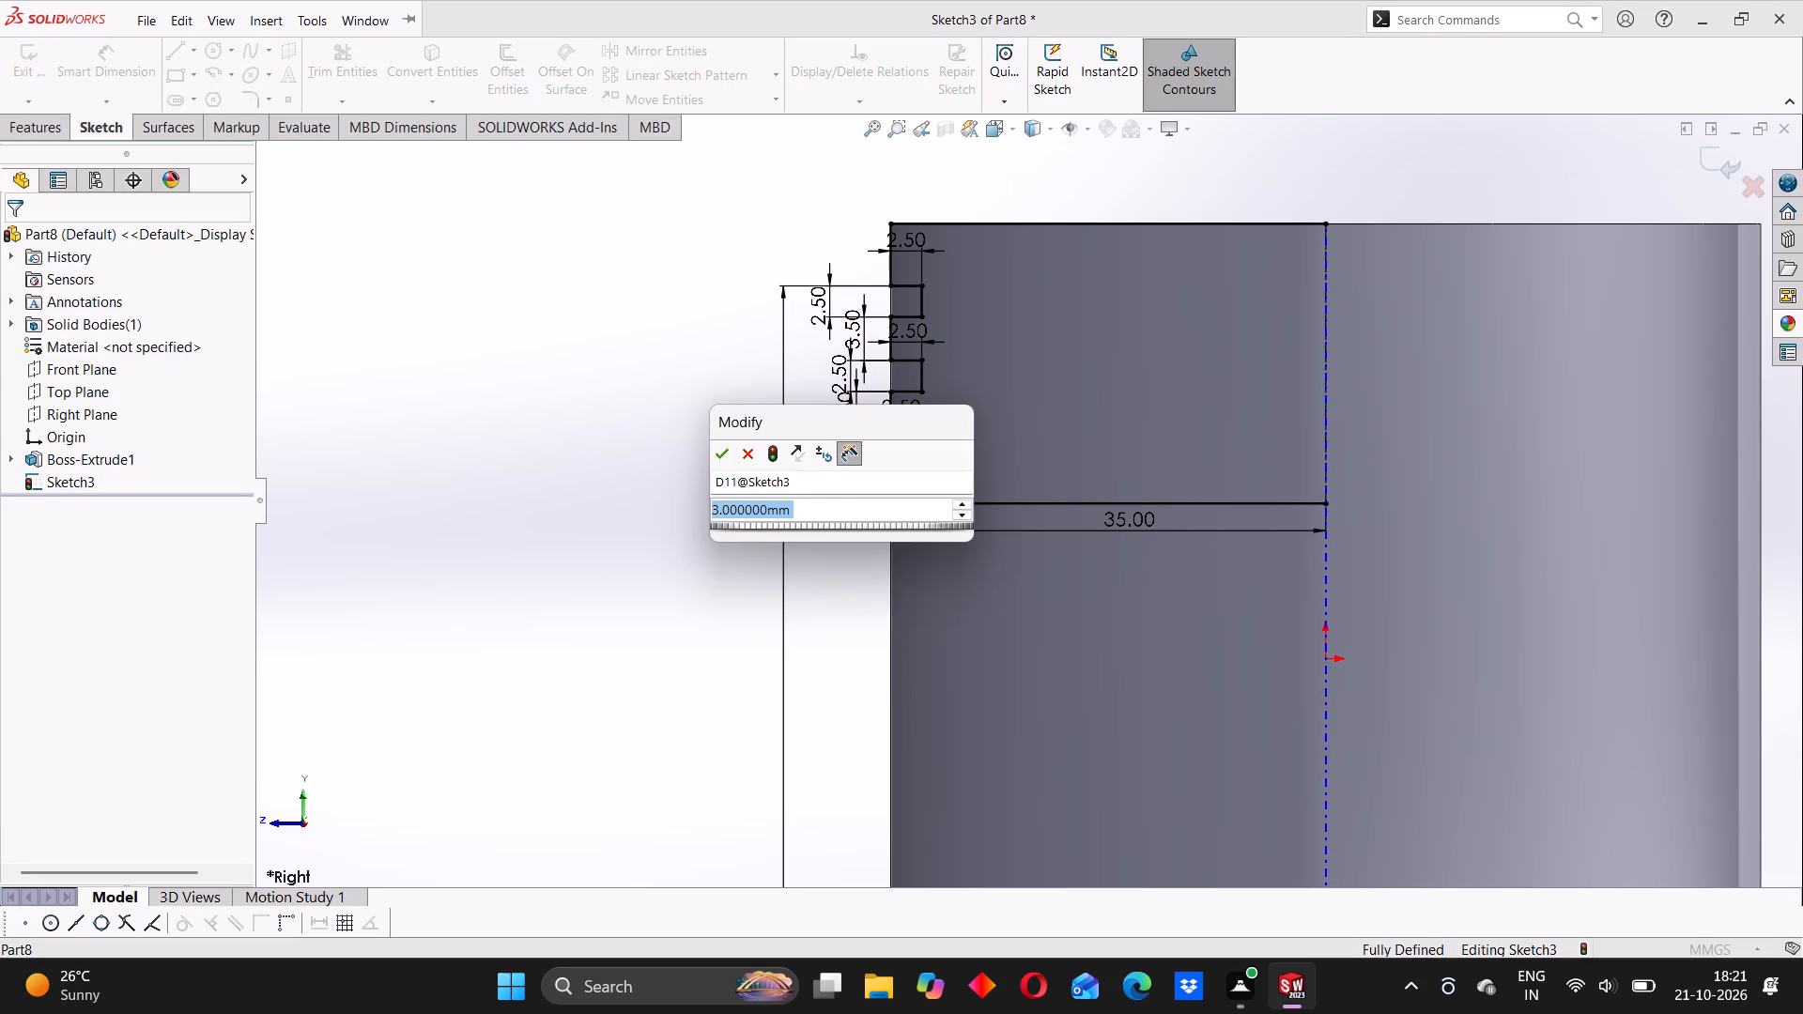
type("3.6")
key("BackSpace")
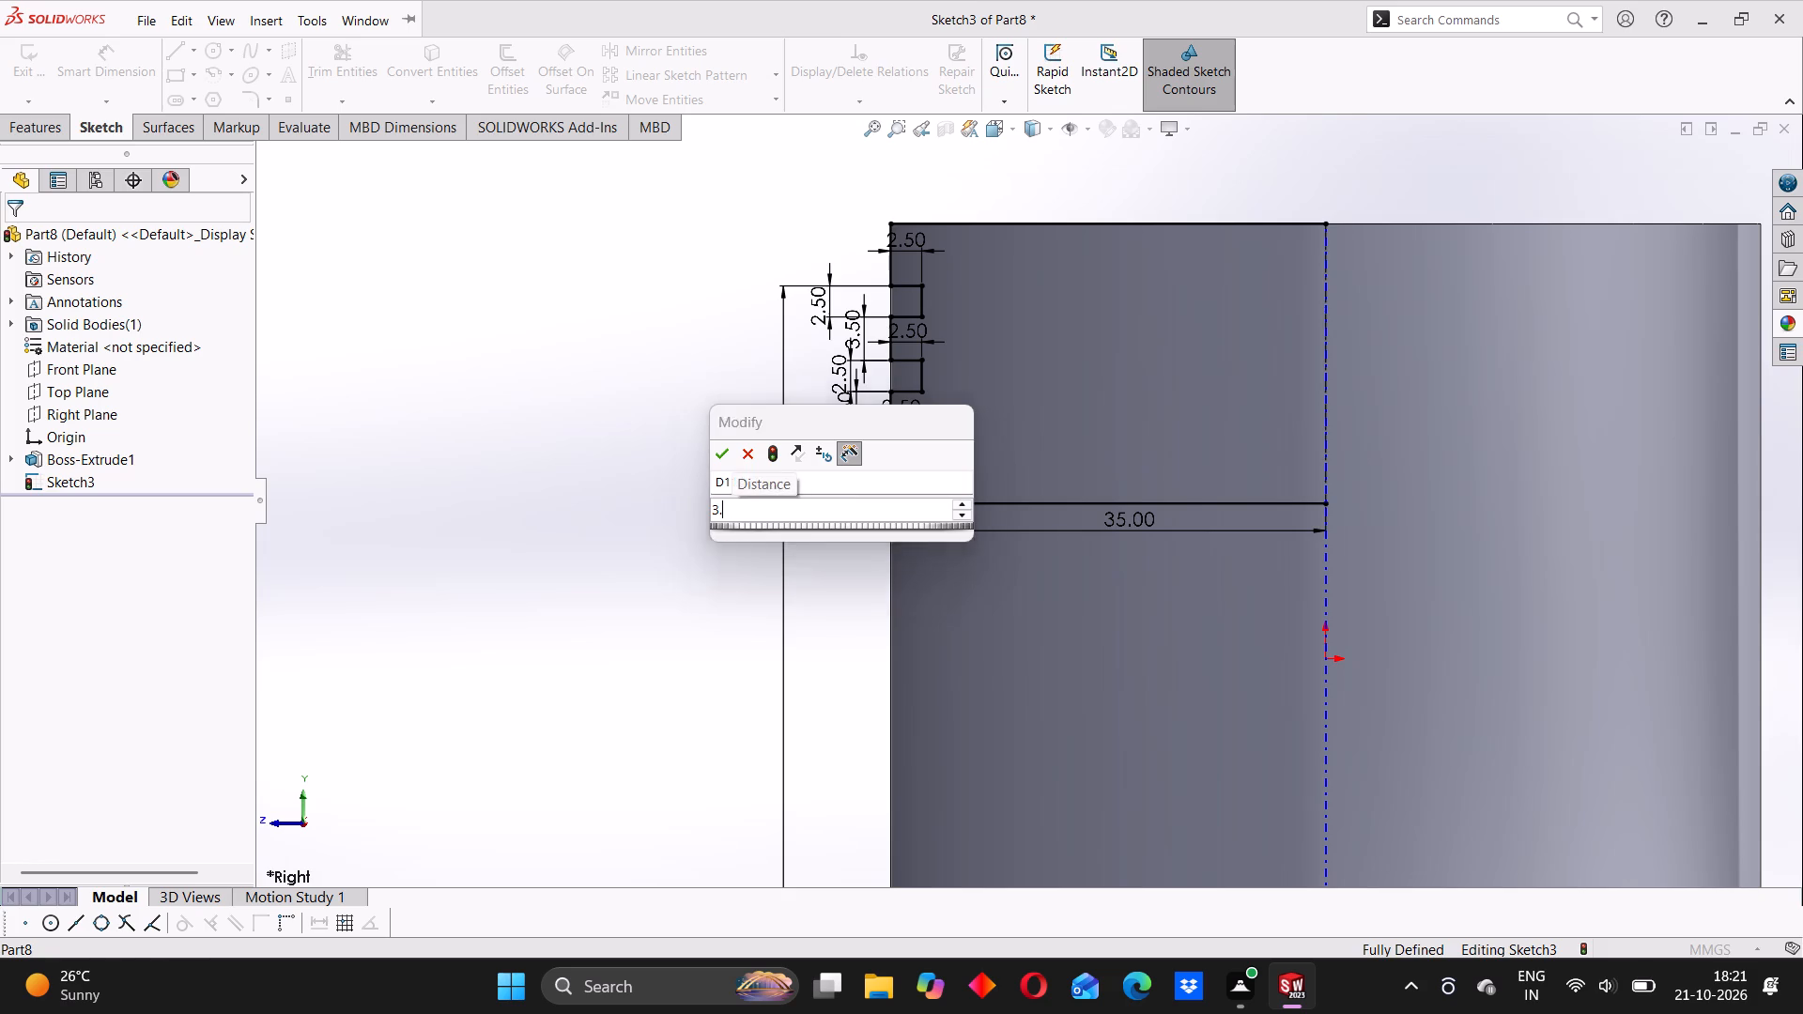
key("5")
key("Return")
left_click(704, 466)
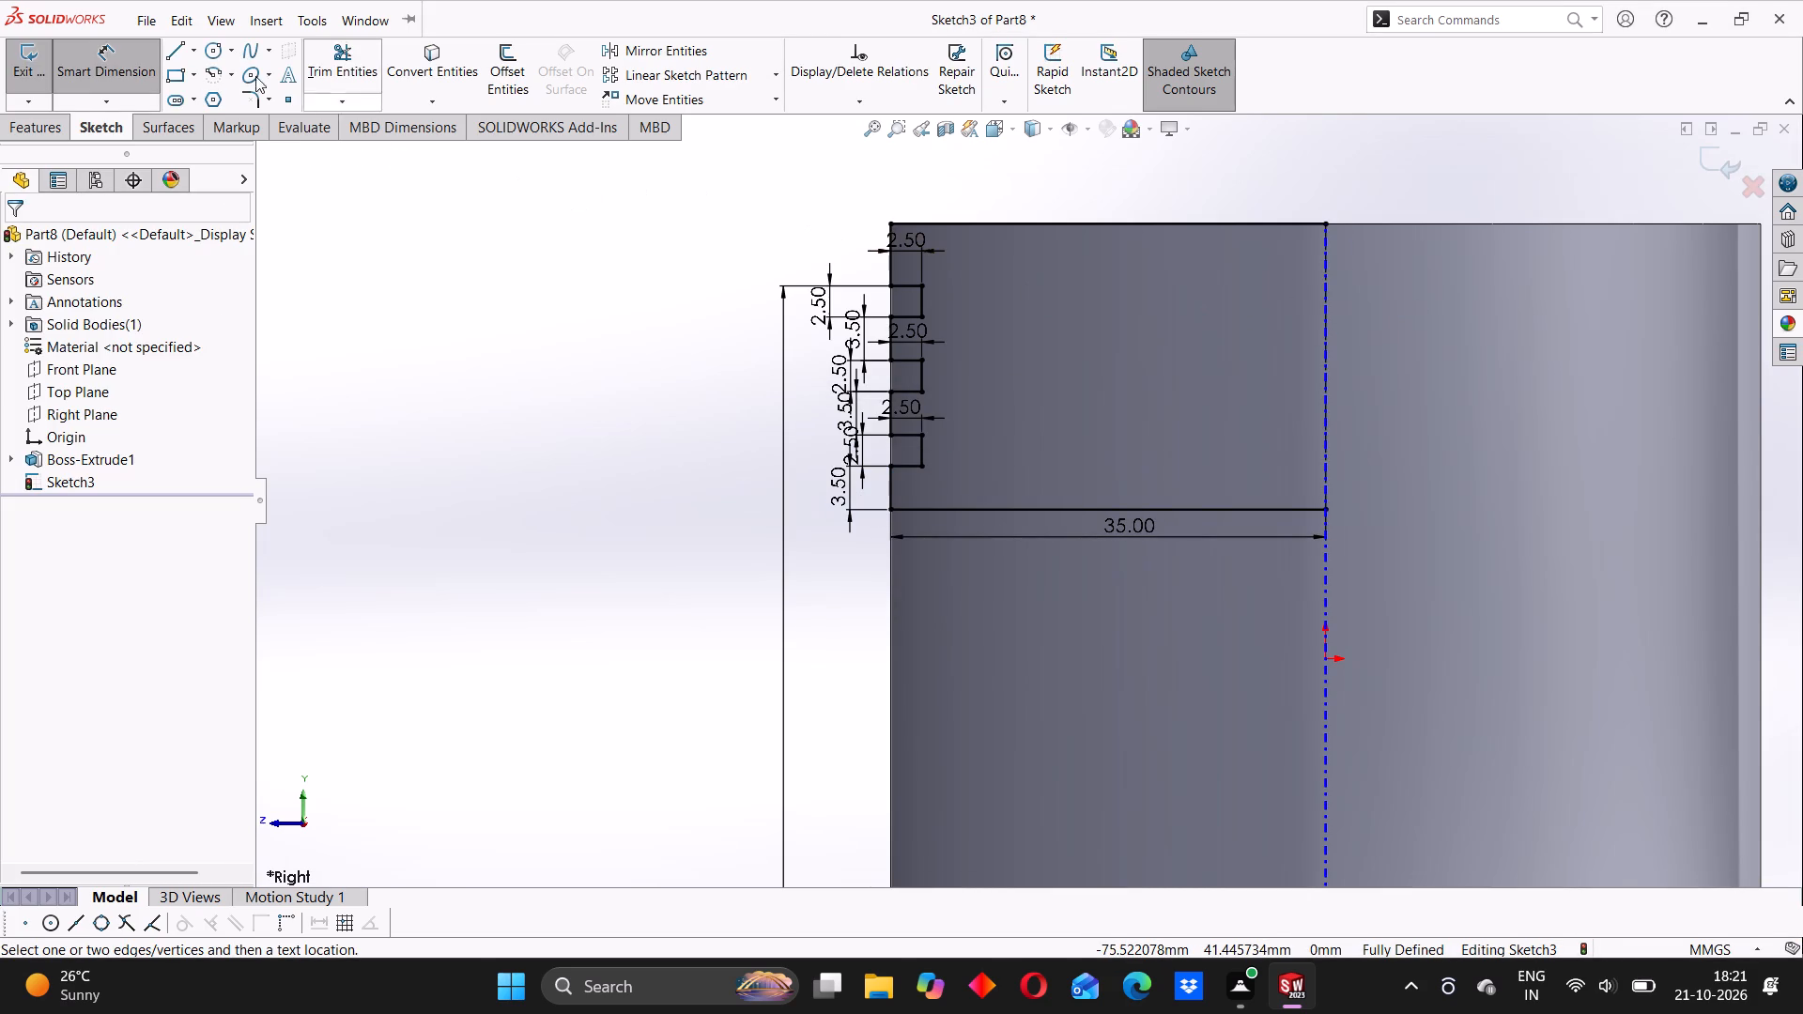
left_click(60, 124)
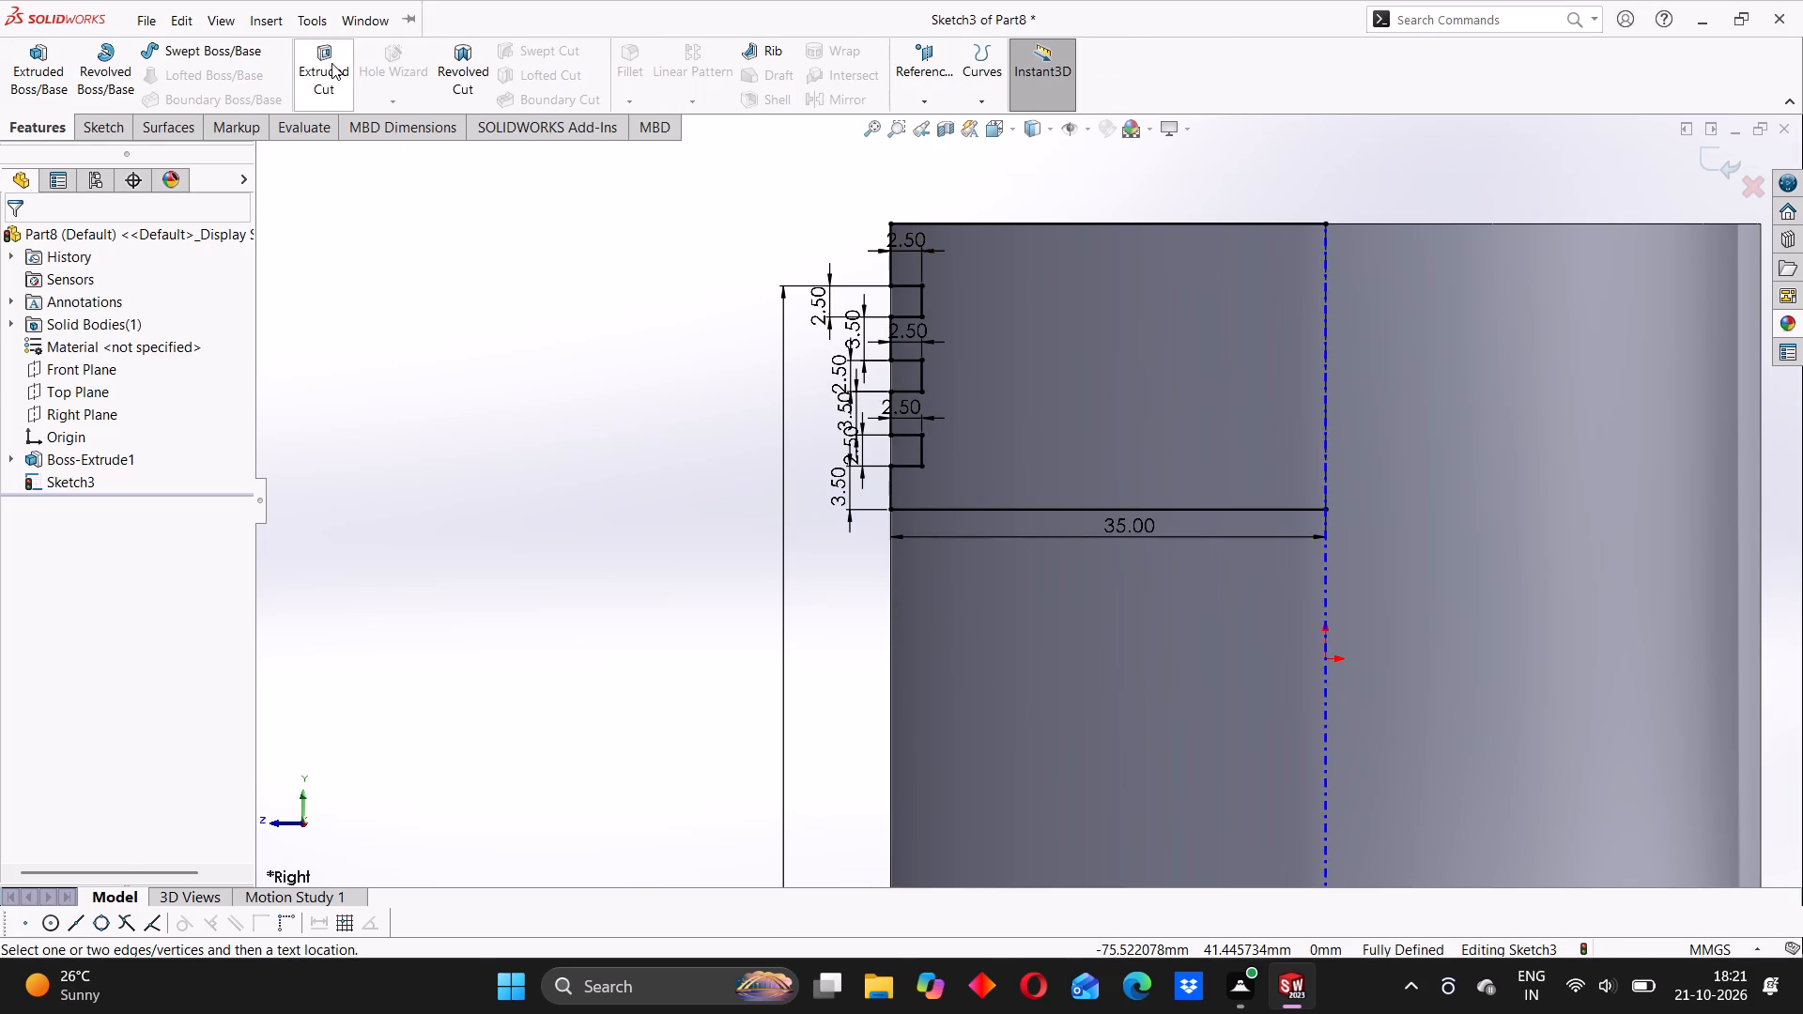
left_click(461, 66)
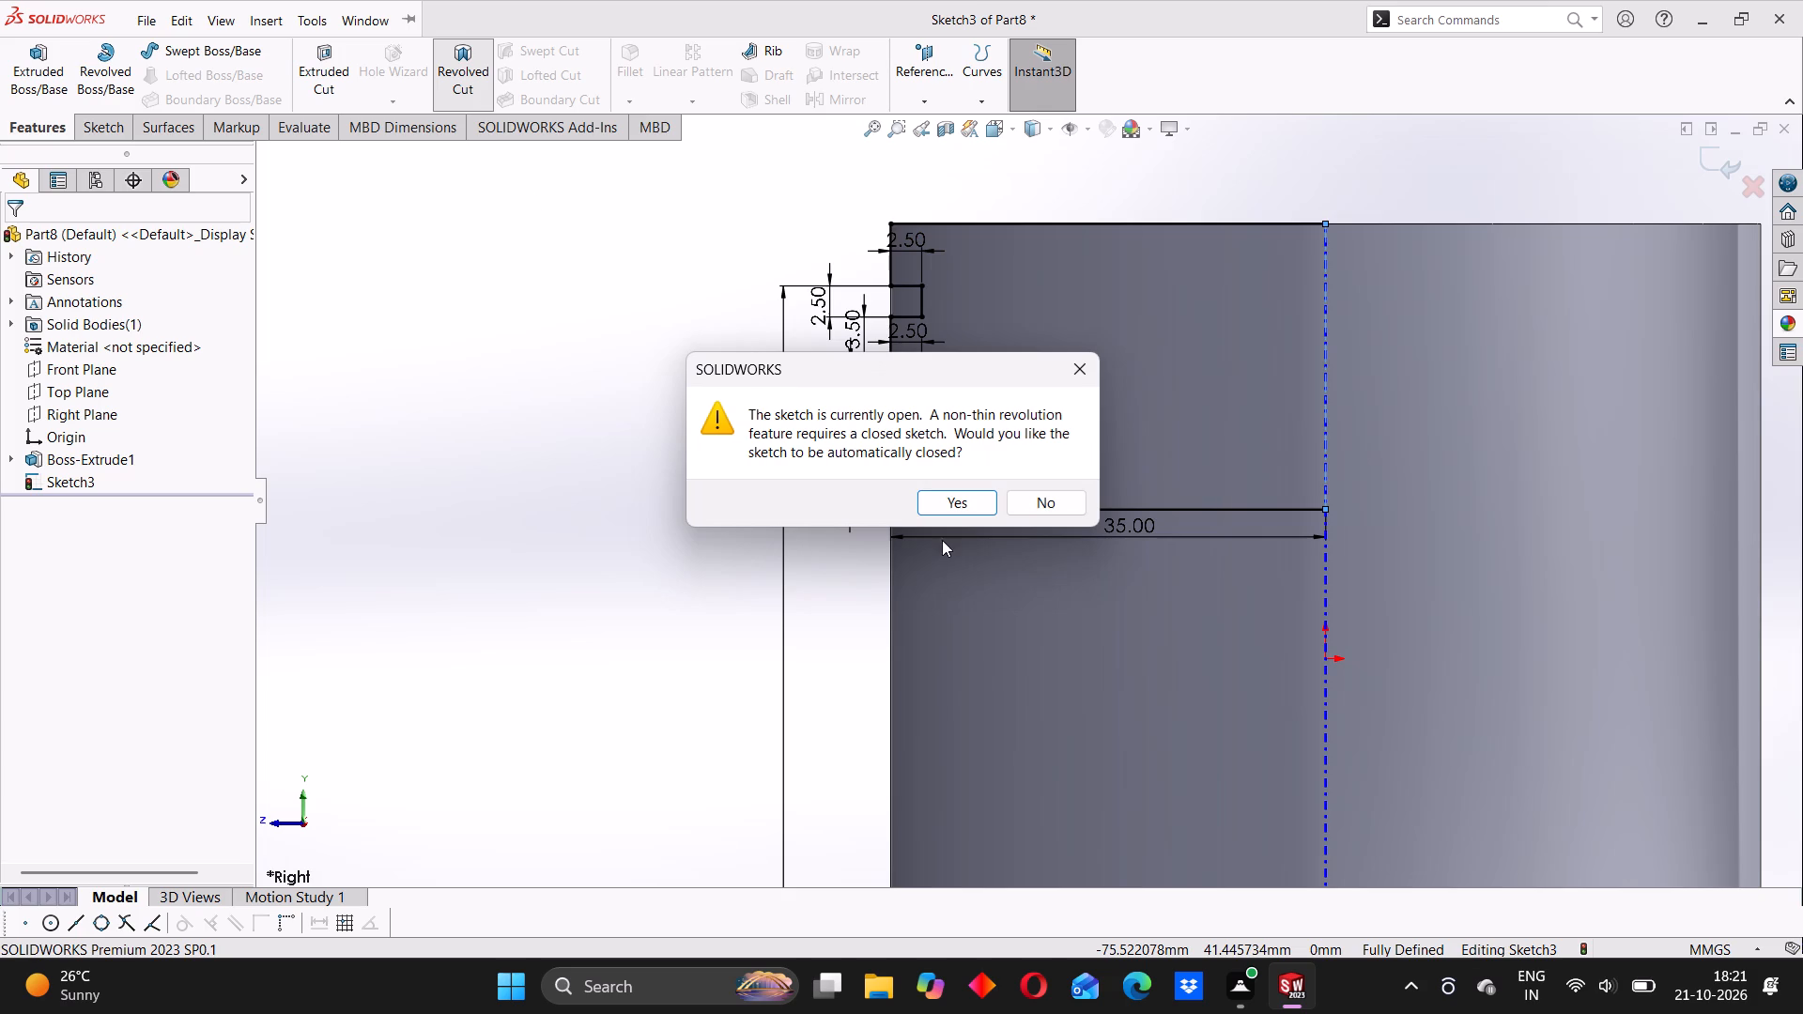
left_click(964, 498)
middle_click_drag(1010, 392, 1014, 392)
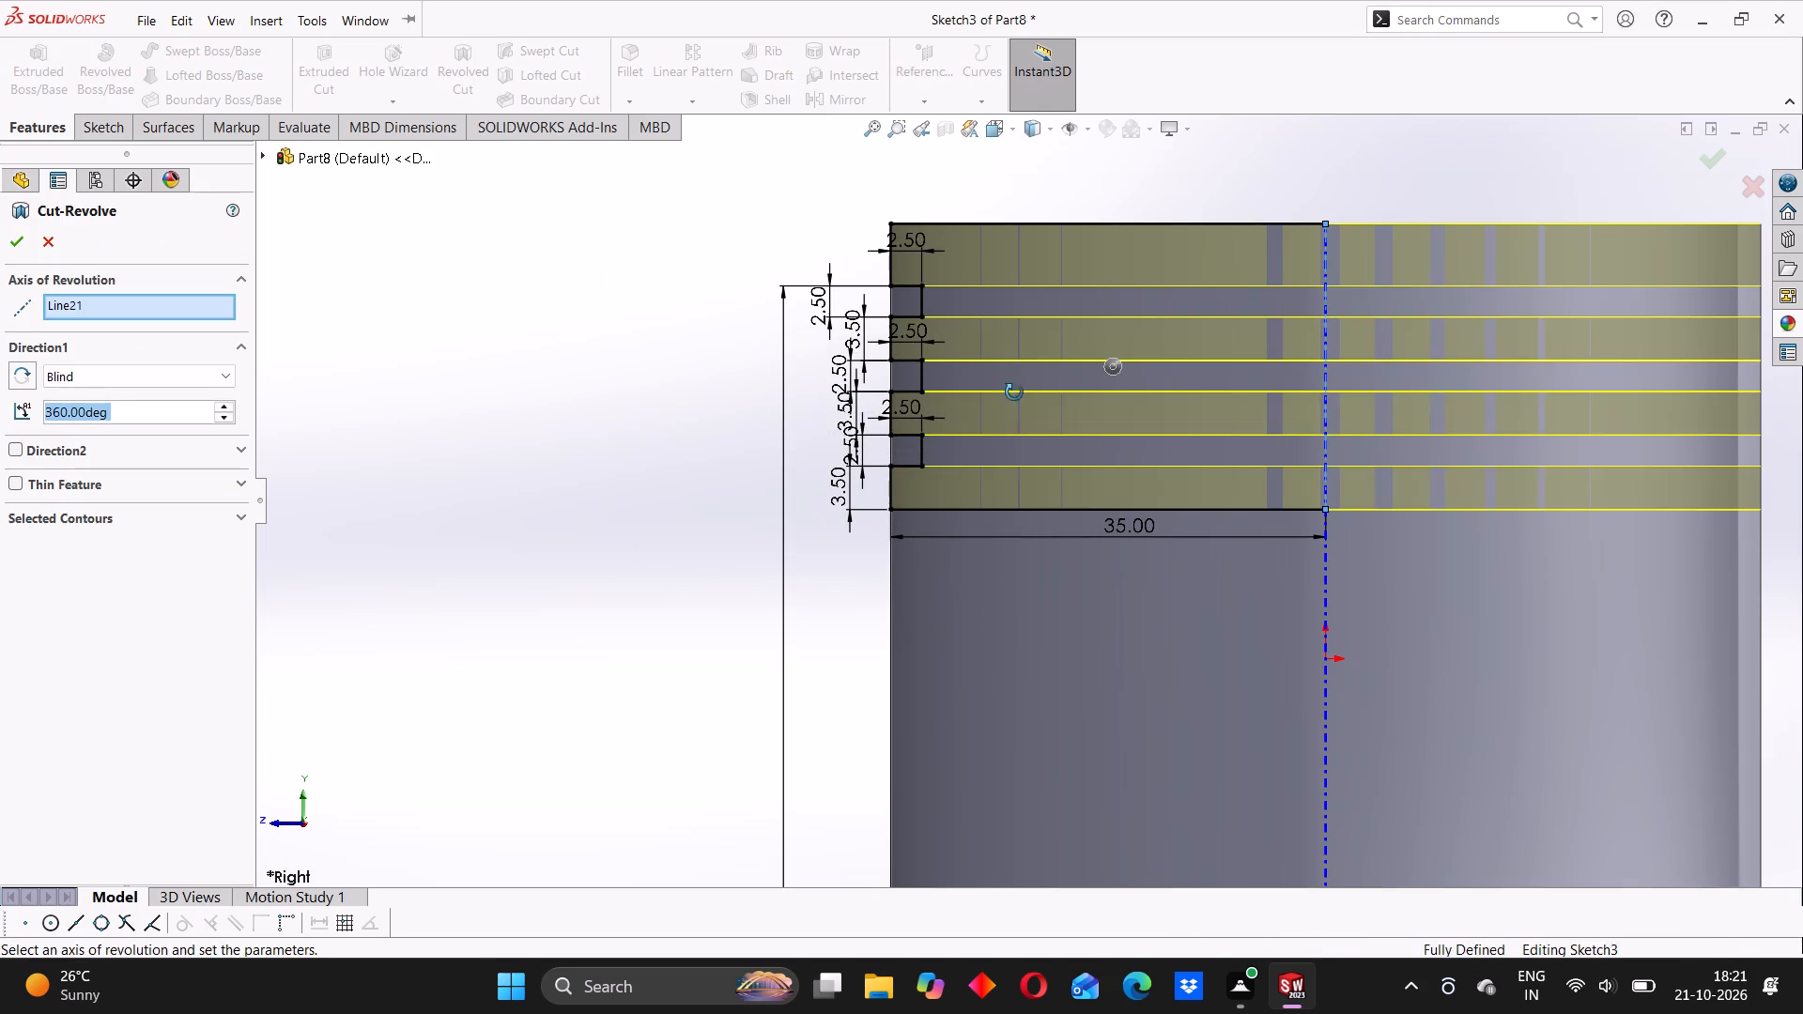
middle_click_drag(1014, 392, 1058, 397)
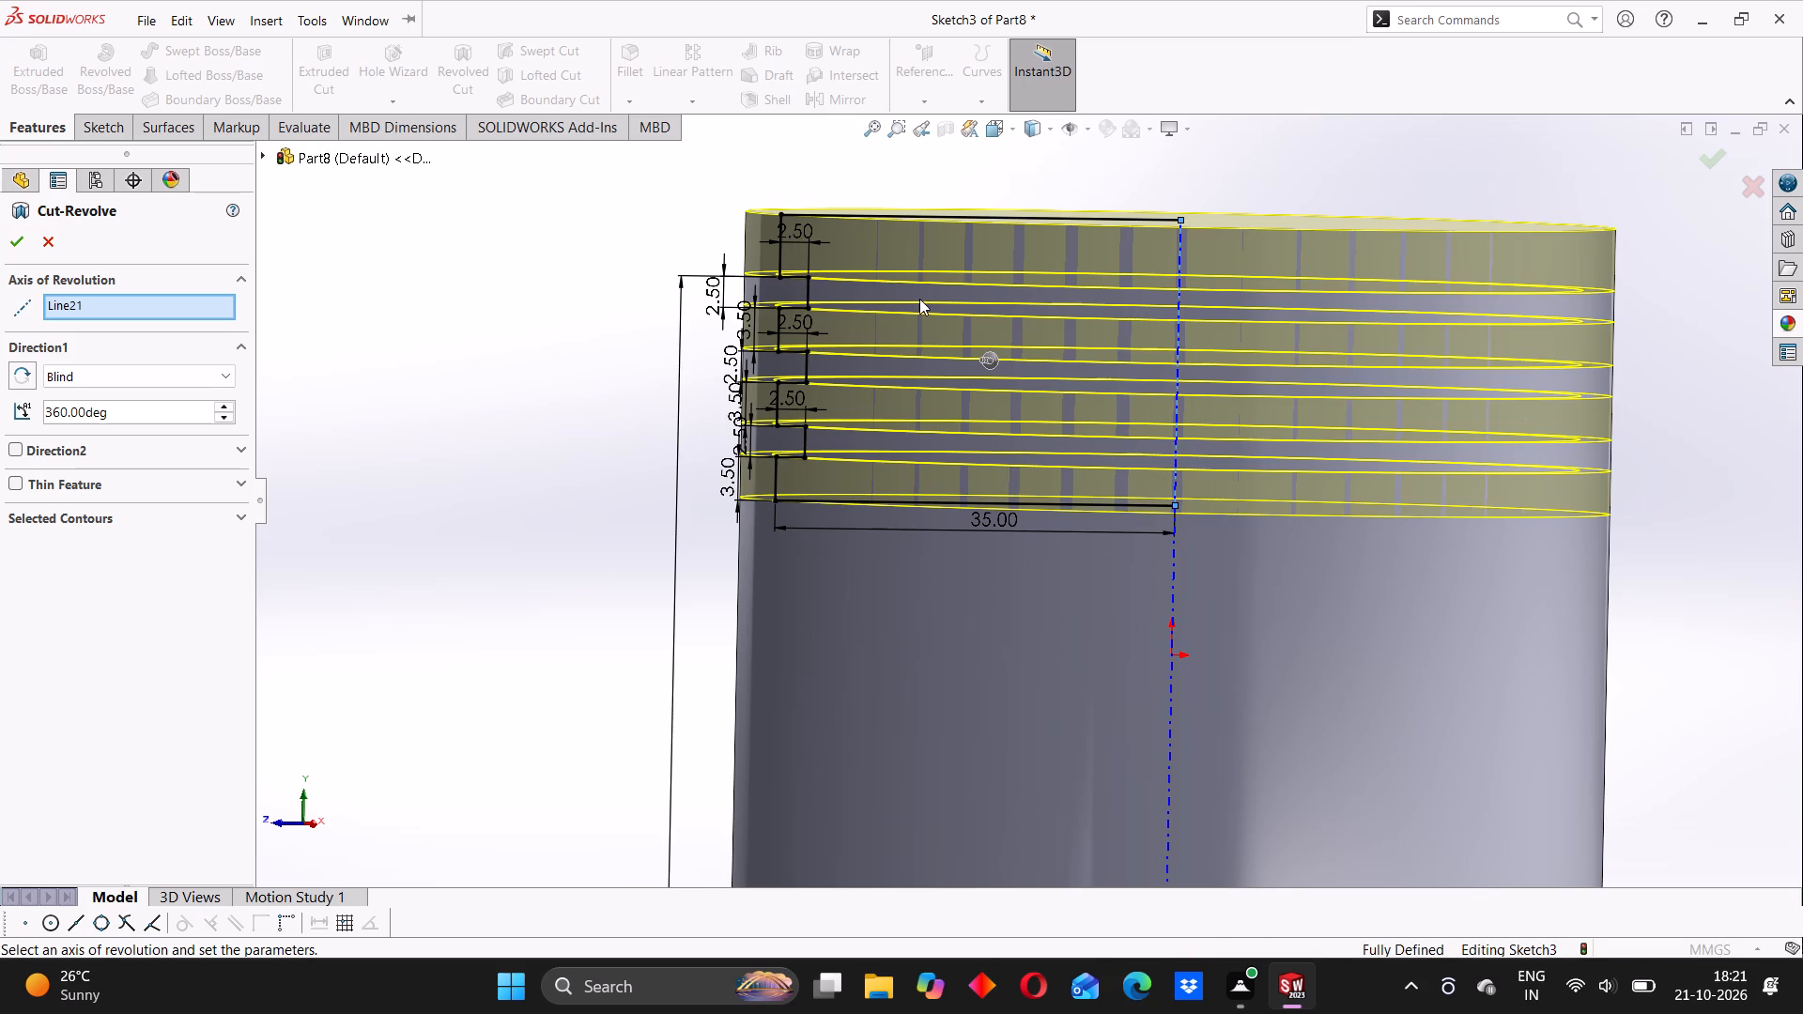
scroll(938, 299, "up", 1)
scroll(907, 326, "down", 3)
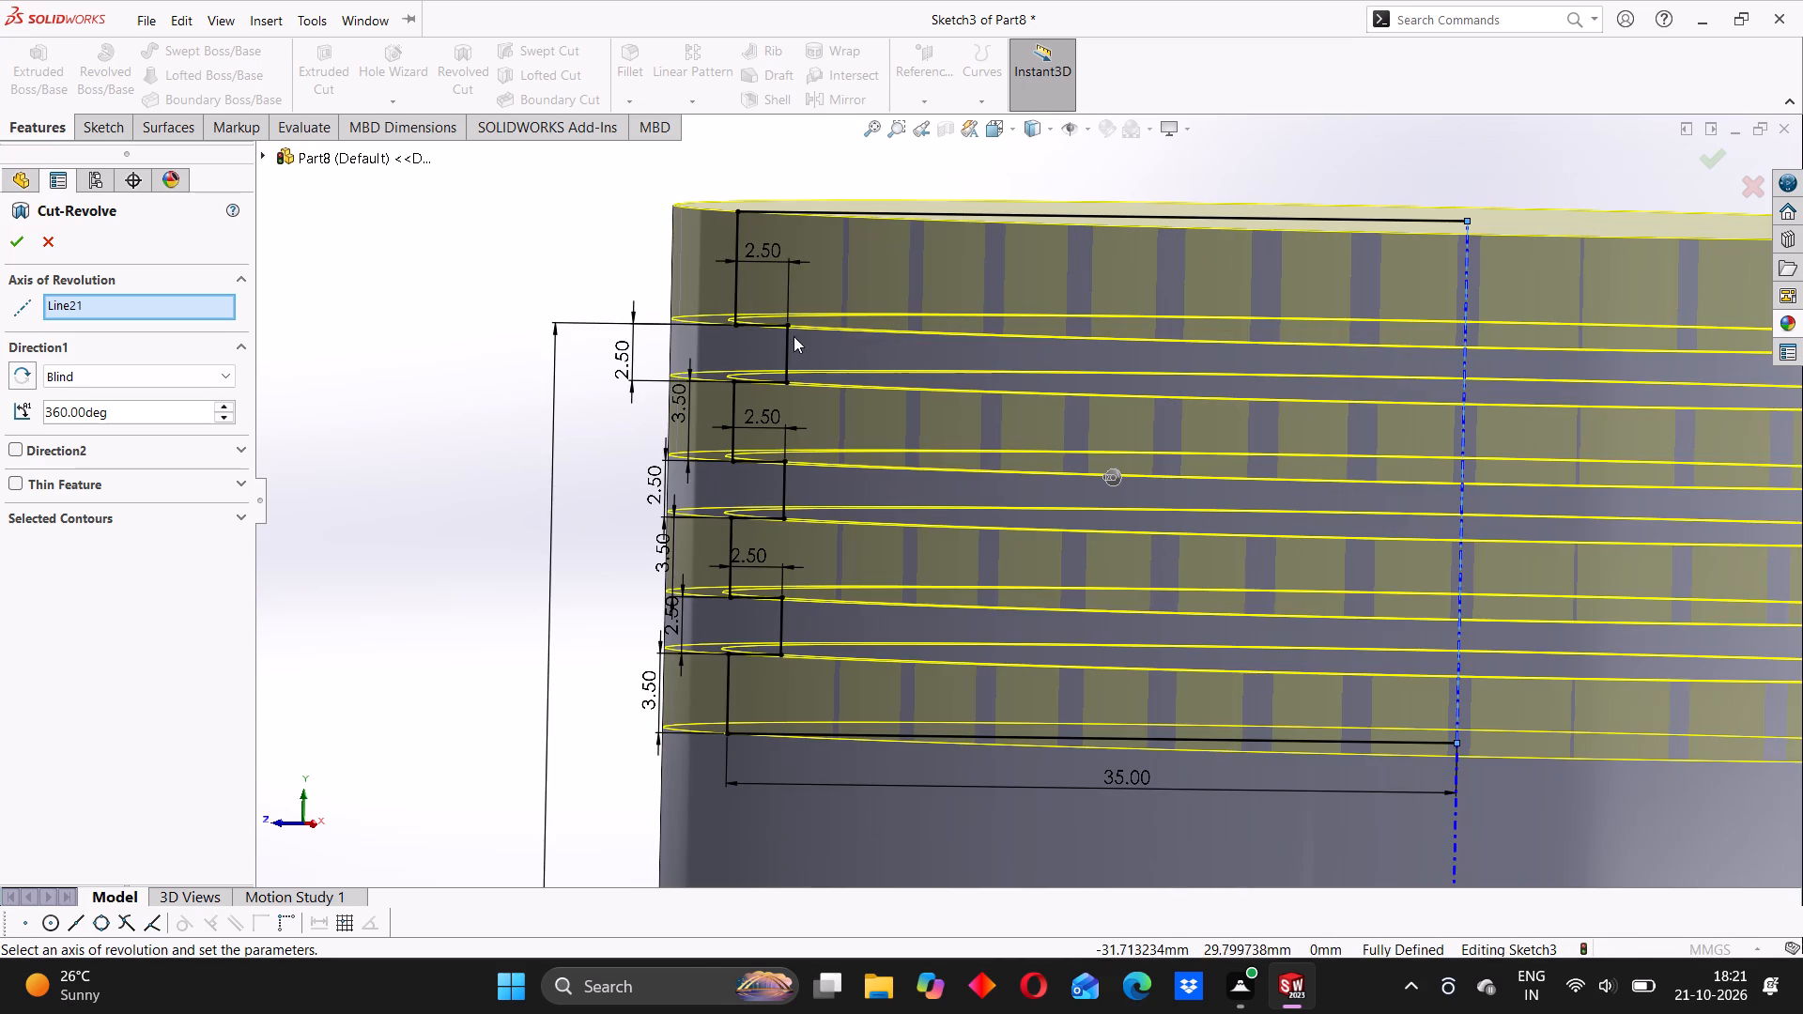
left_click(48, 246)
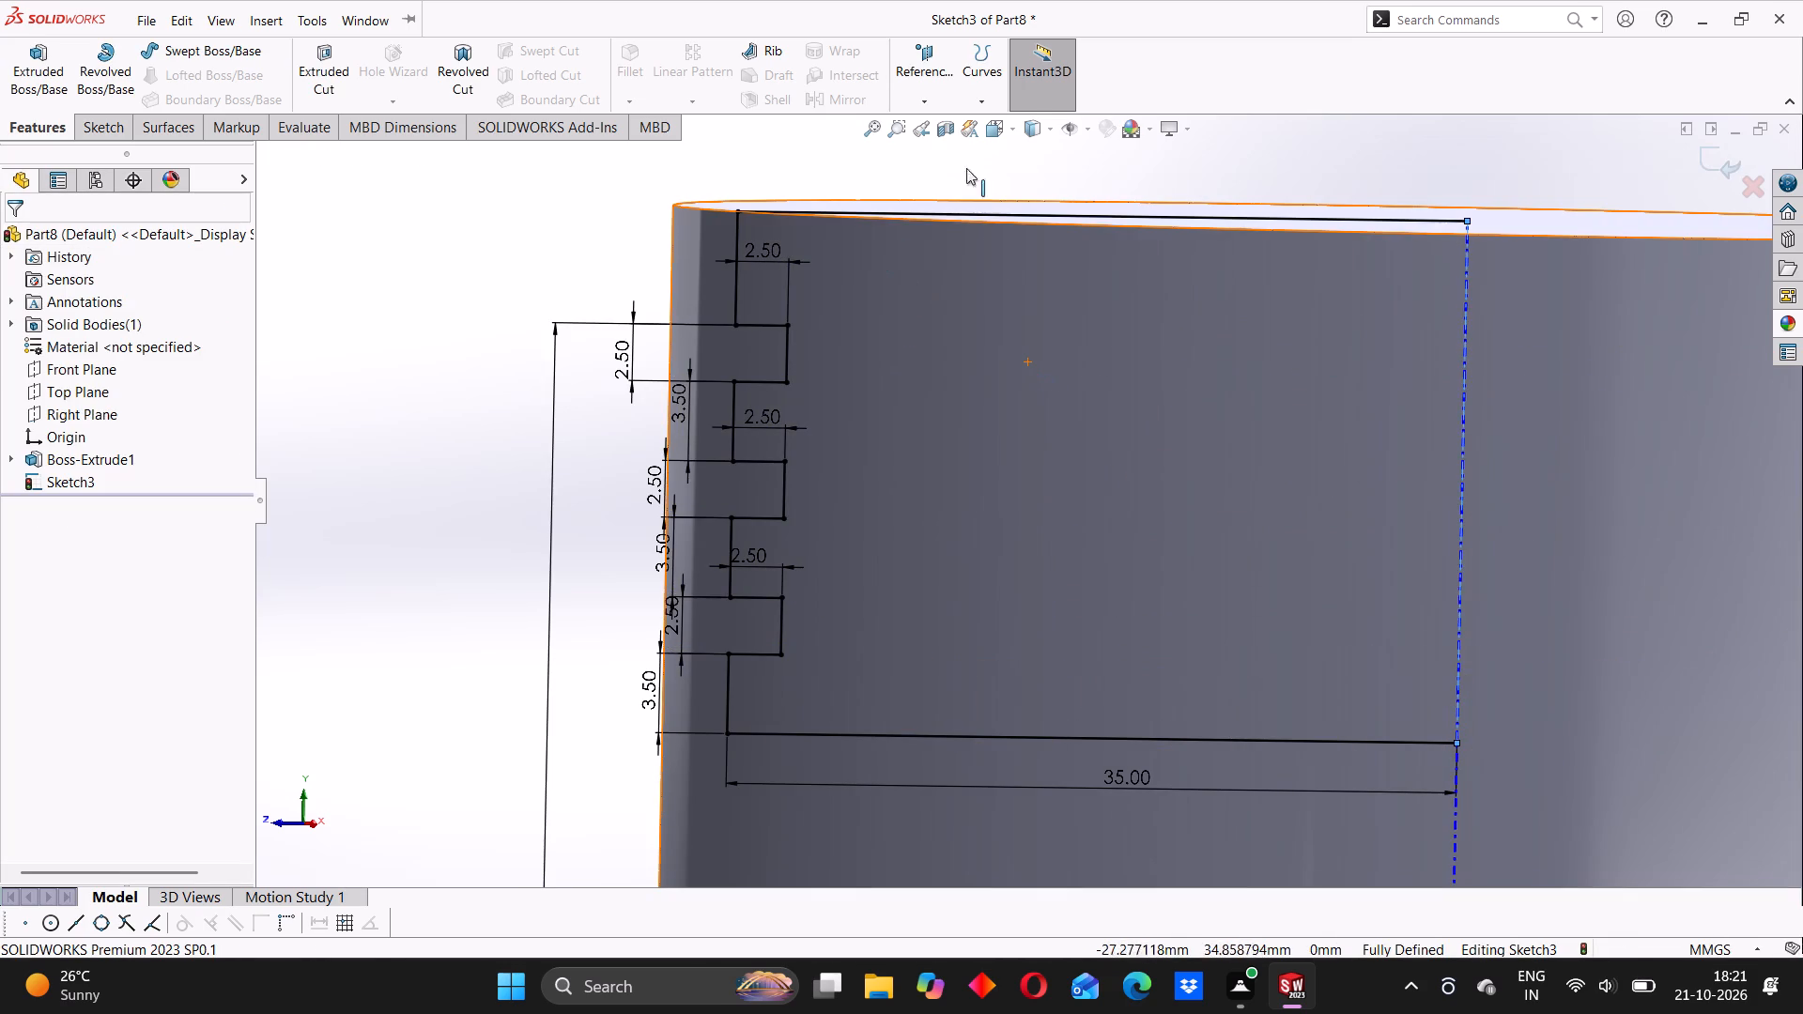
Draw a 14.5 mm vertical line along the cylinder's side edge, from the lowest groove's lower corner to the top groove's upper corner.
left_click(1012, 128)
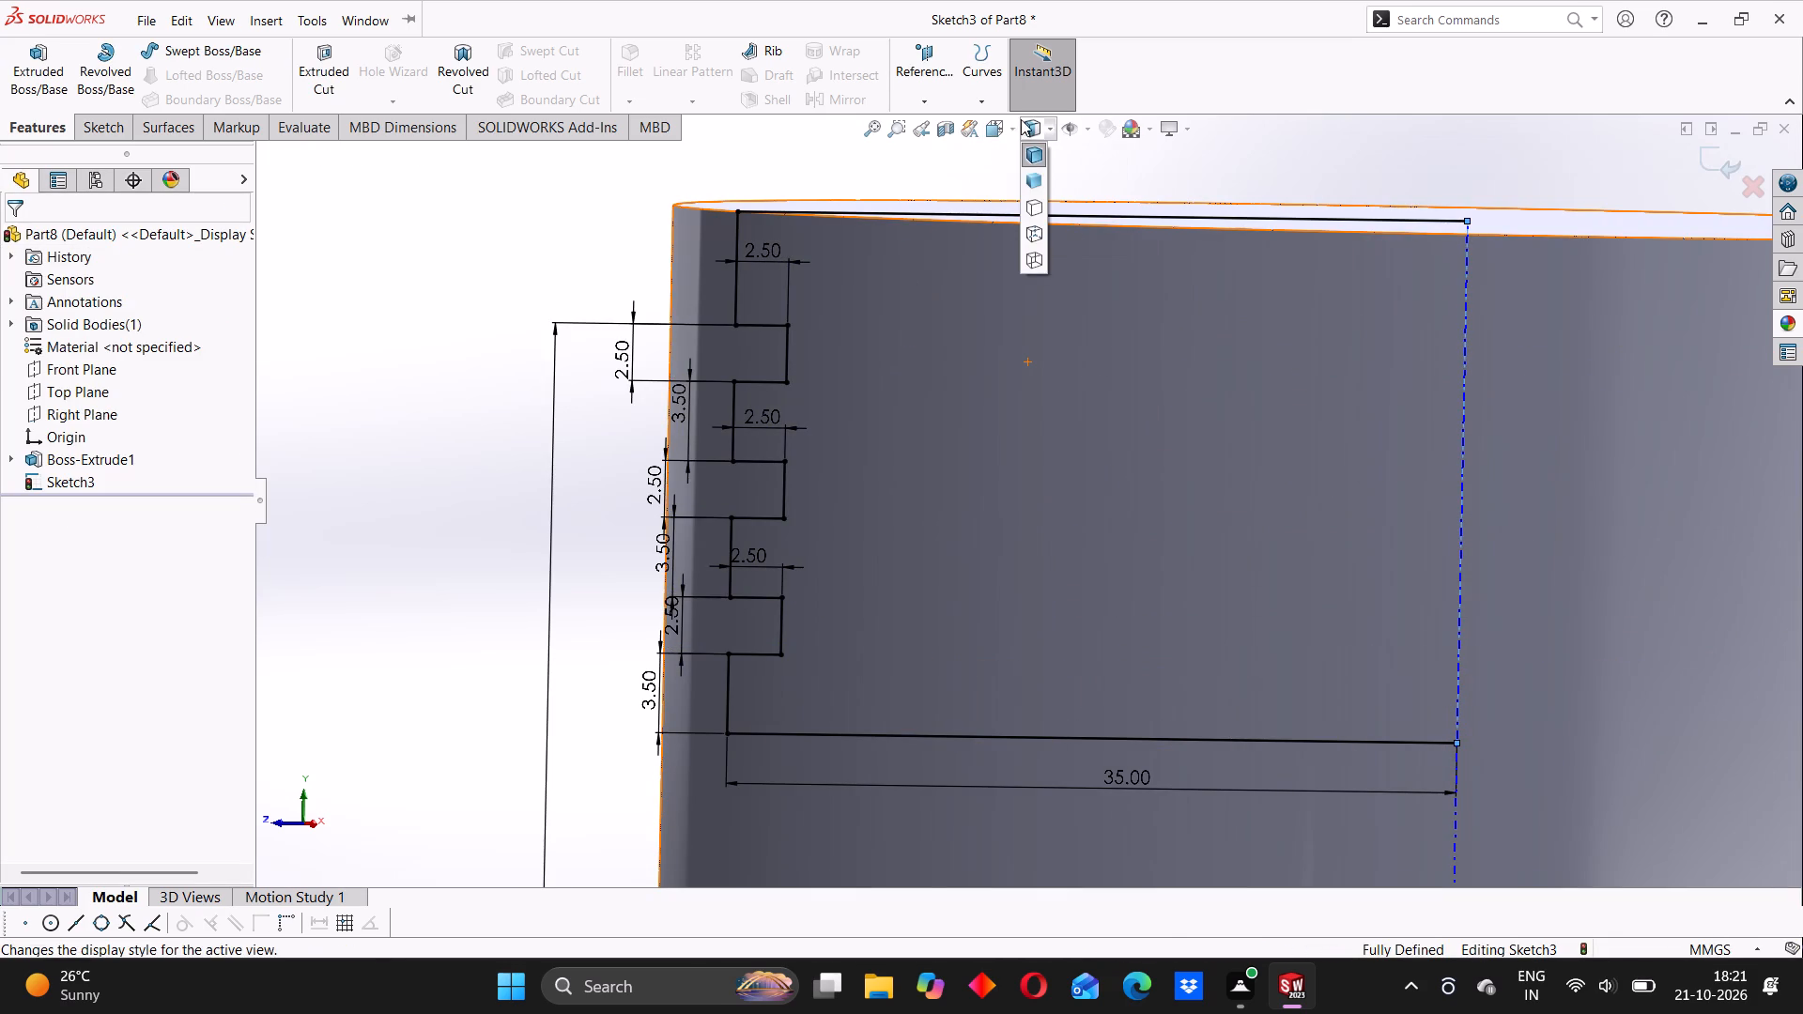
left_click(1104, 226)
left_click(592, 262)
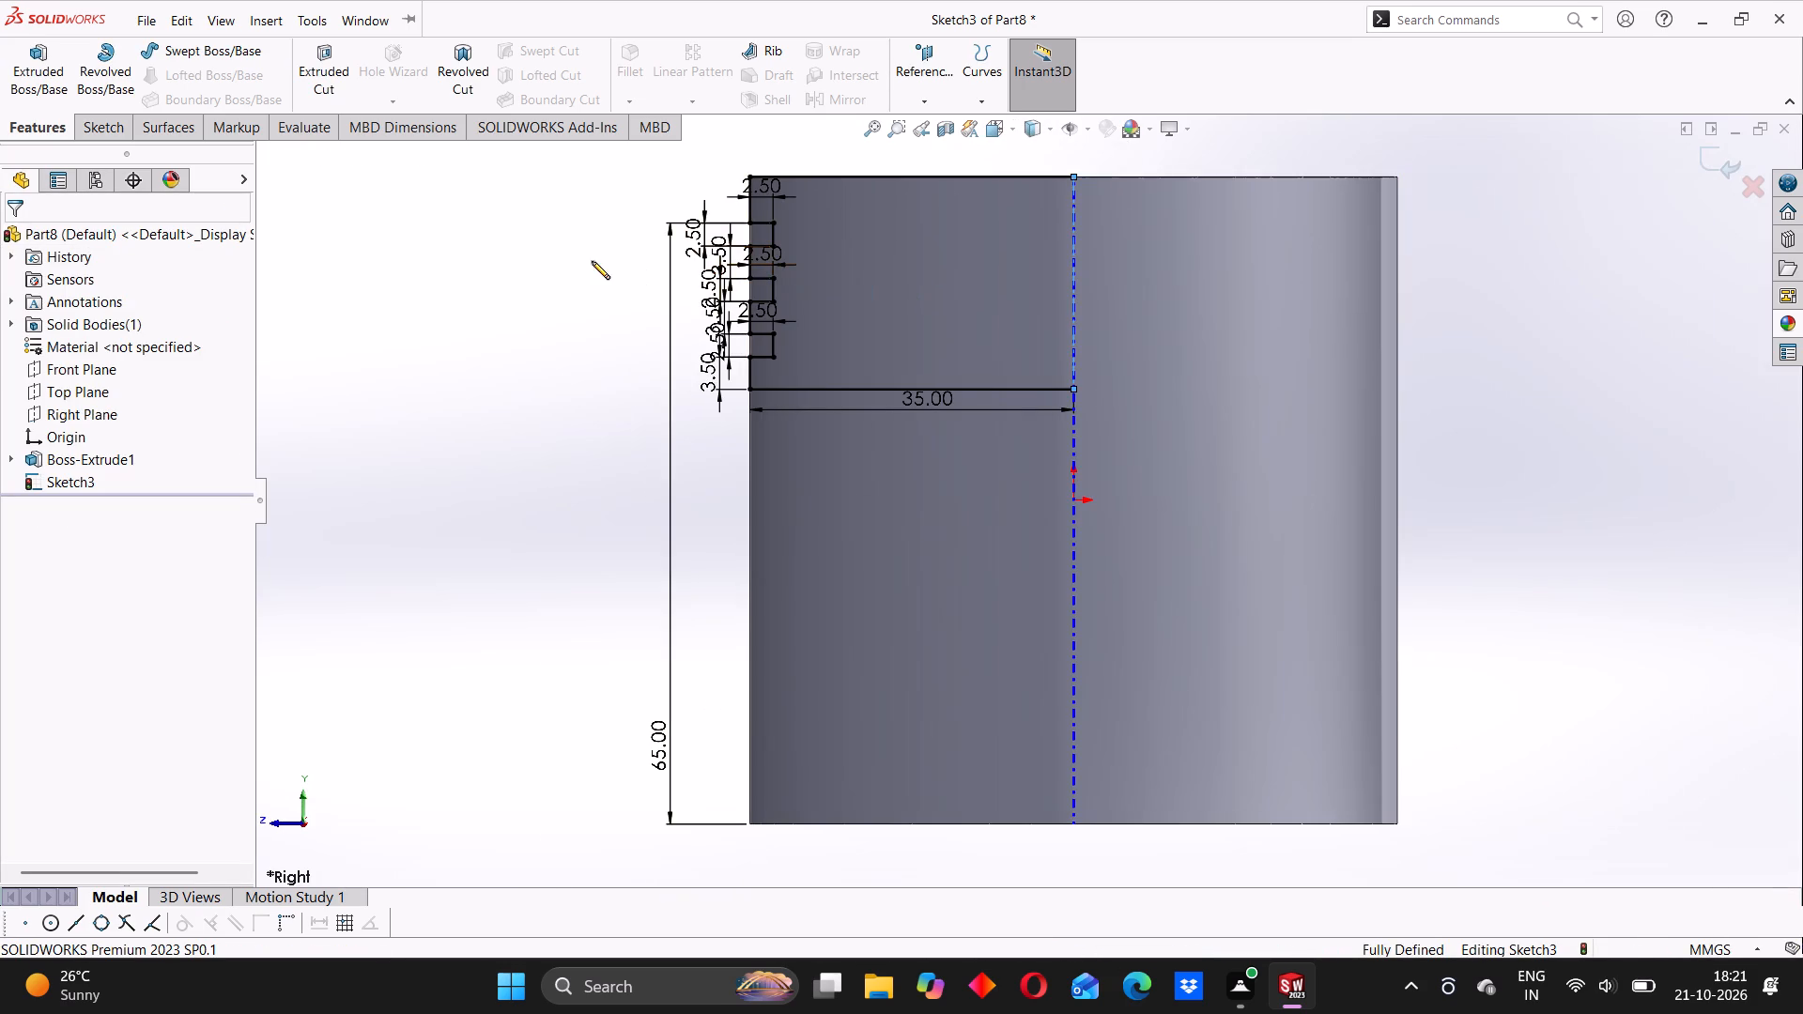
left_click(118, 127)
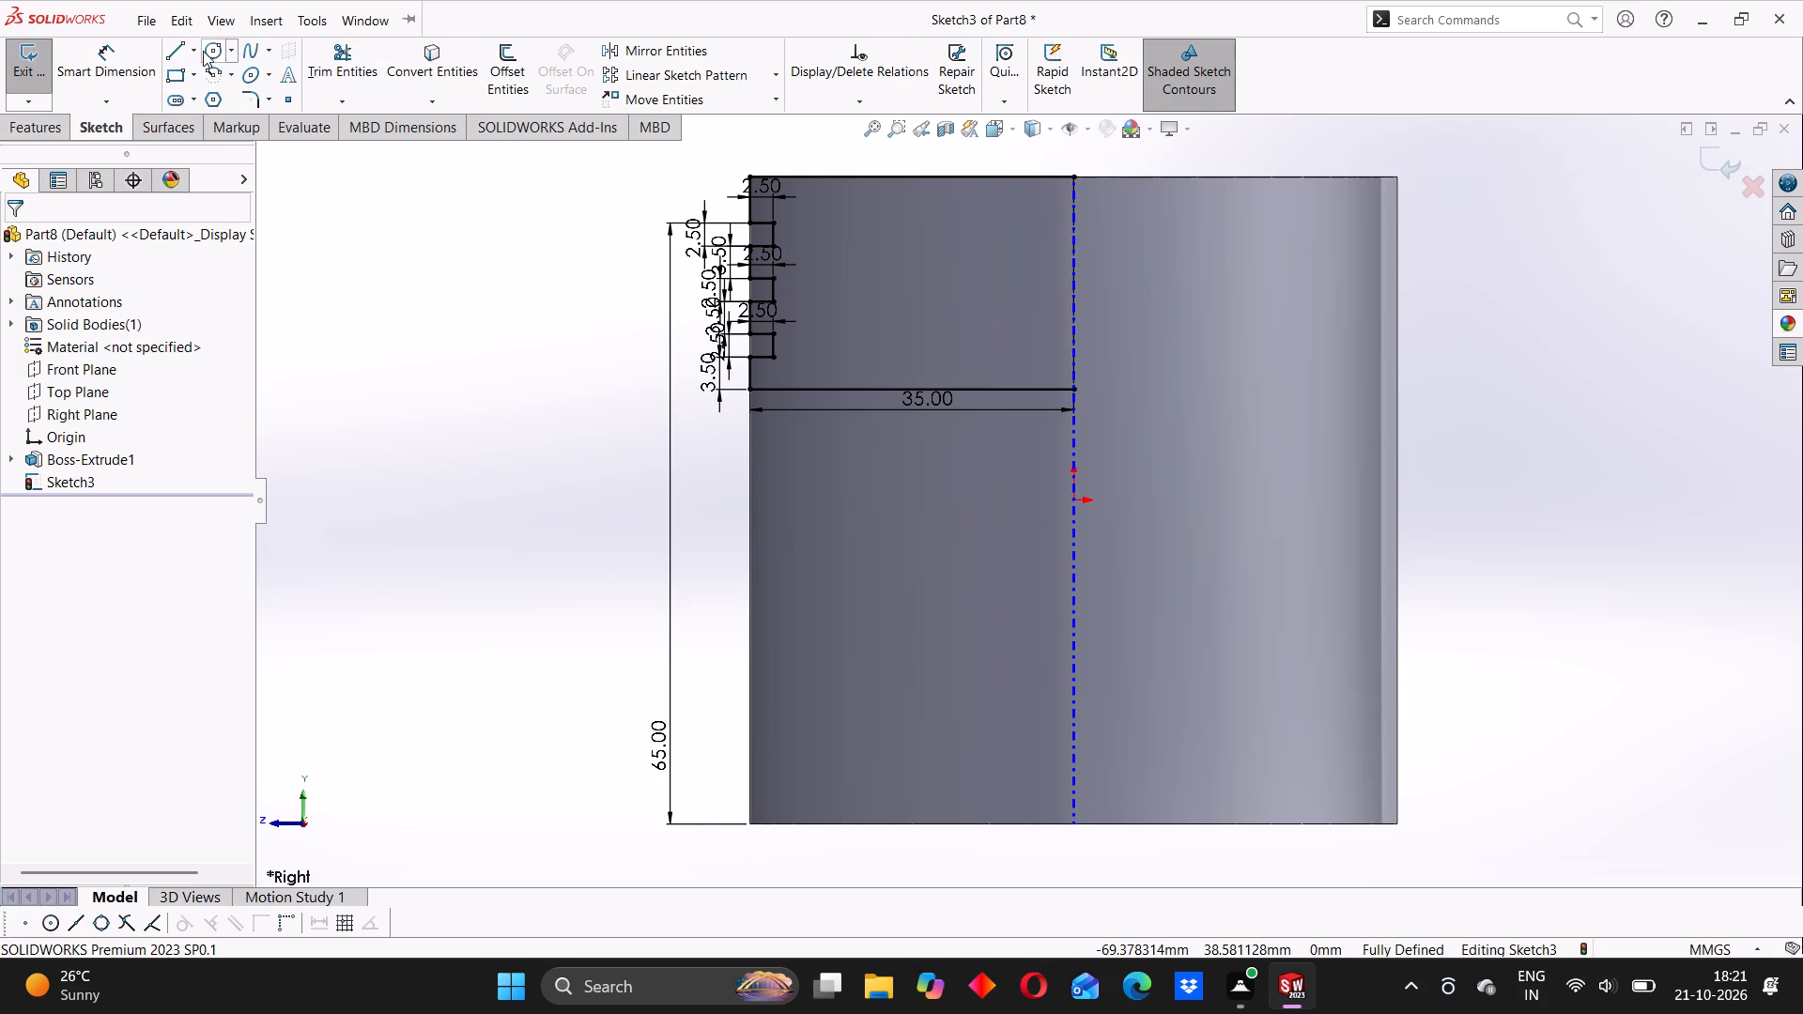
left_click(169, 59)
scroll(778, 241, "down", 2)
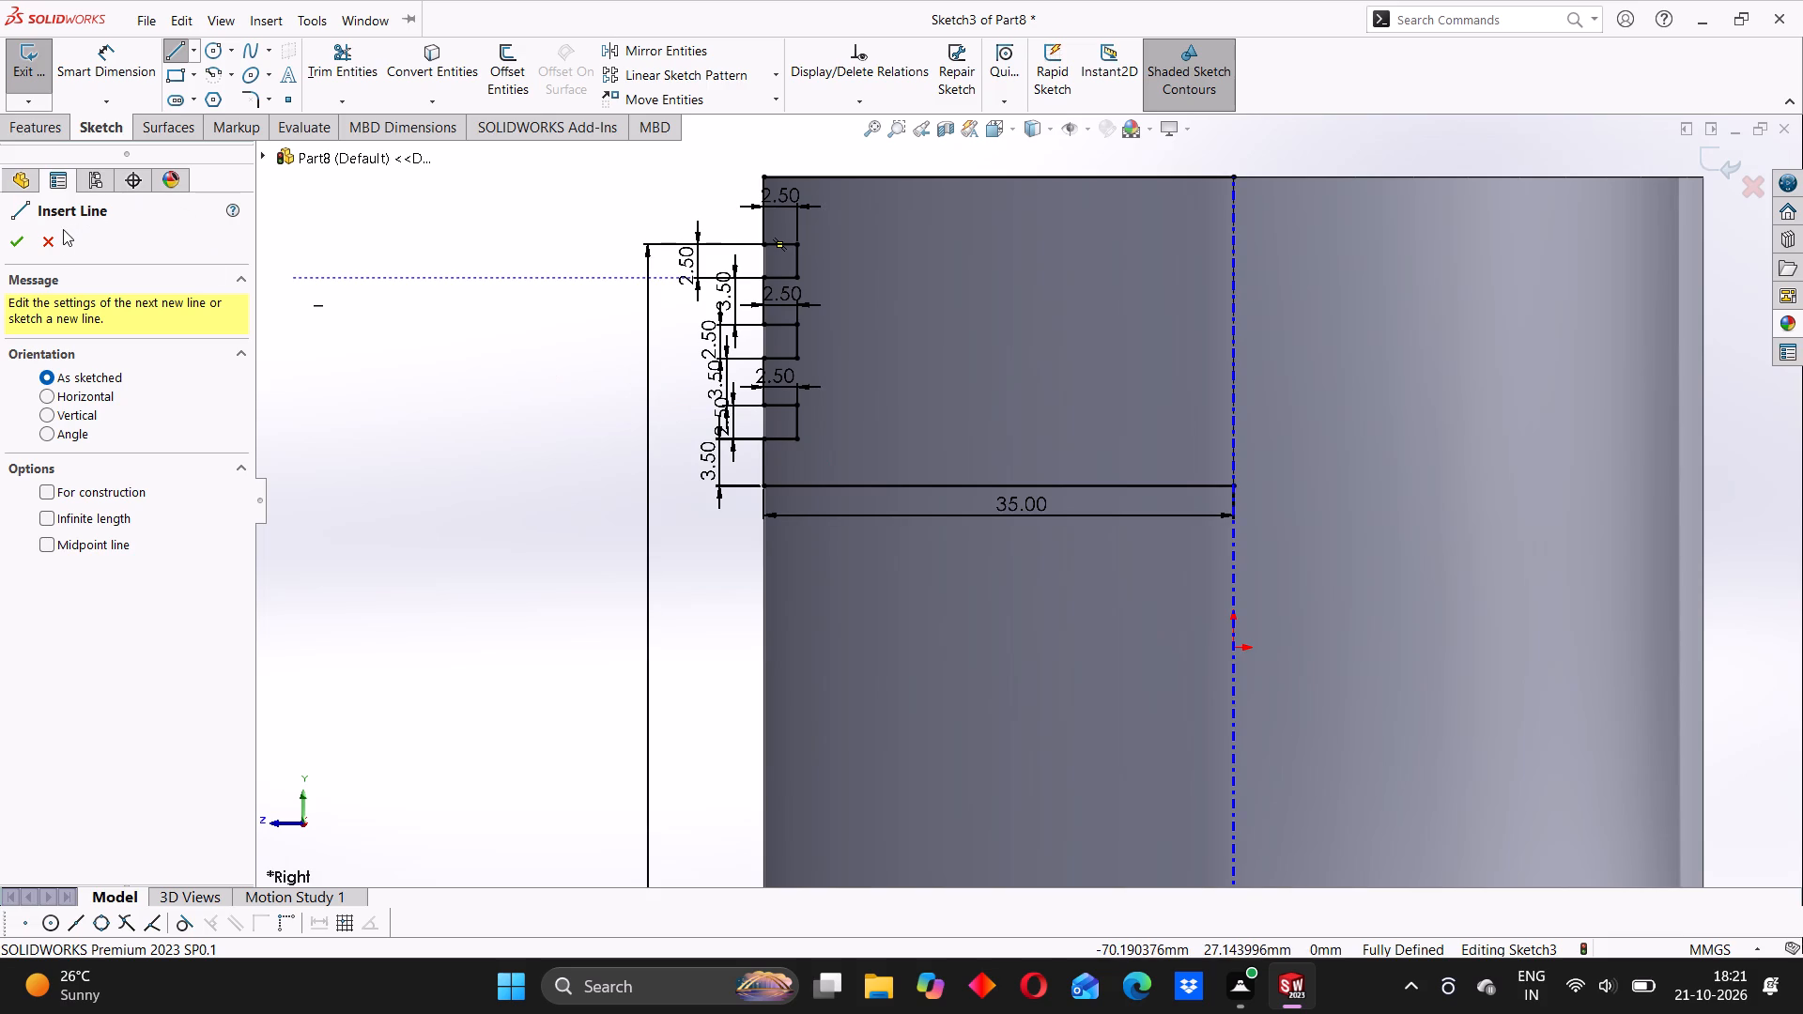
left_click(765, 443)
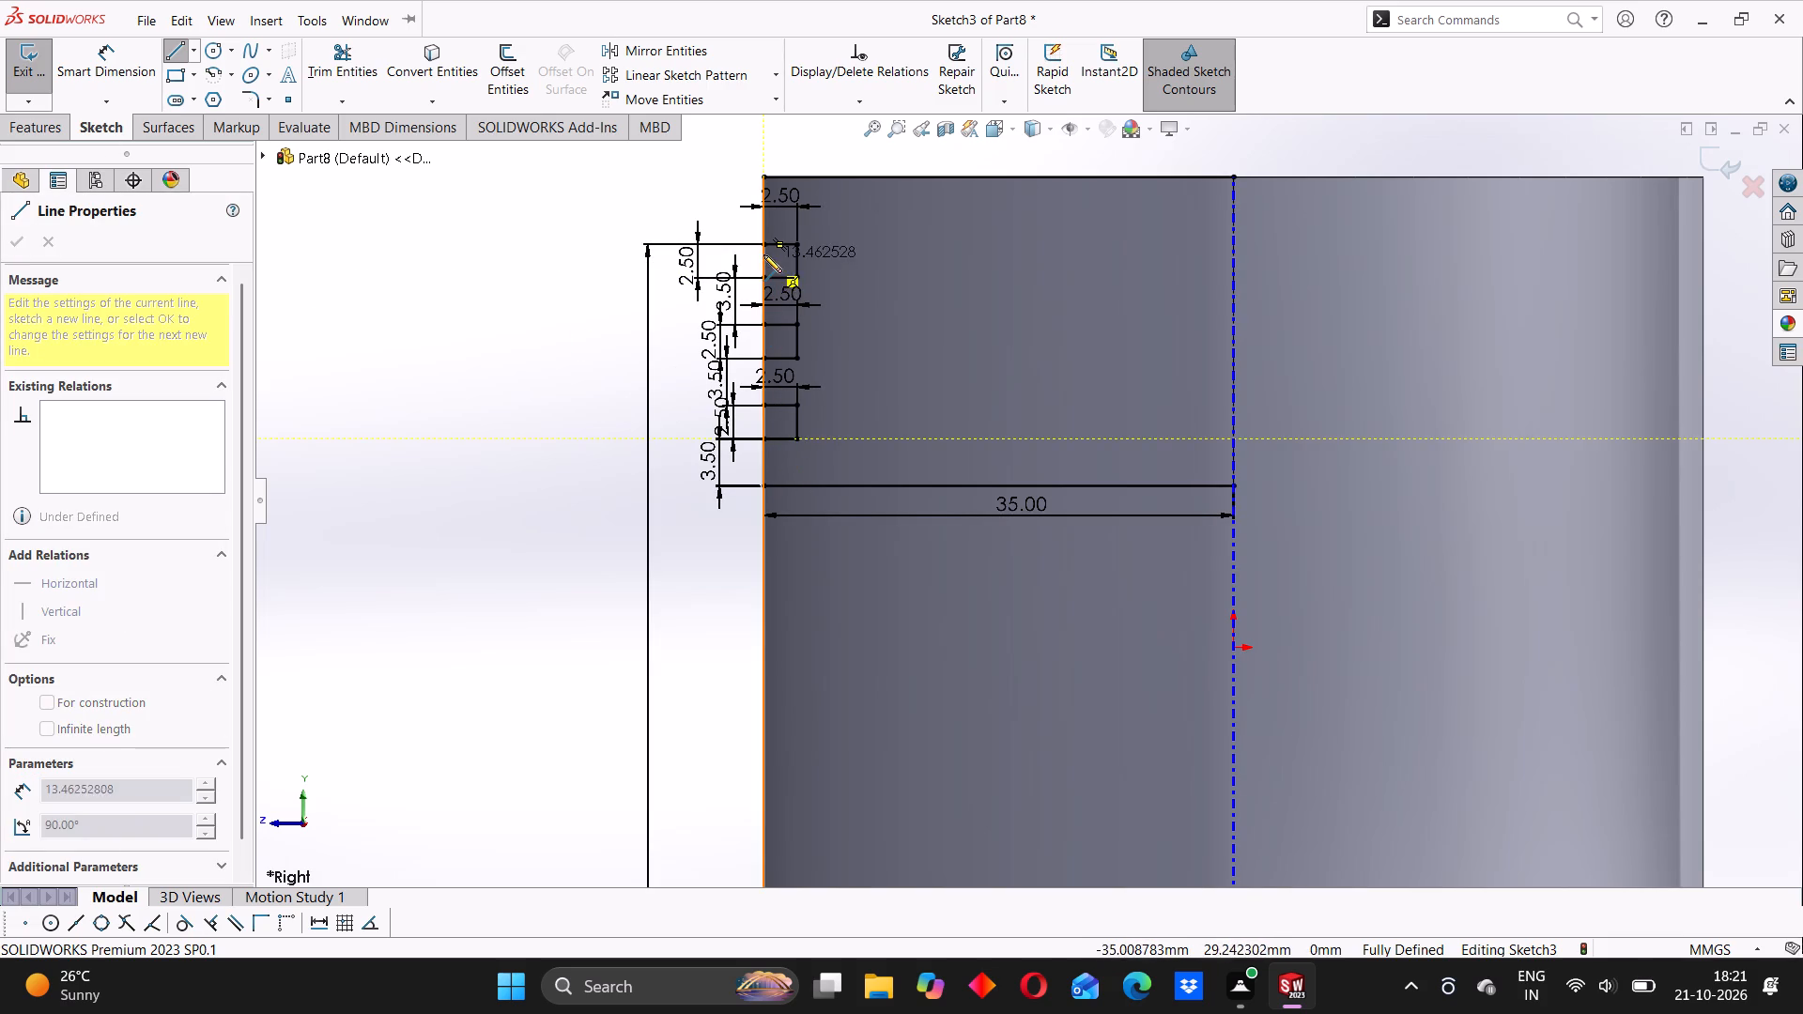
left_click(763, 245)
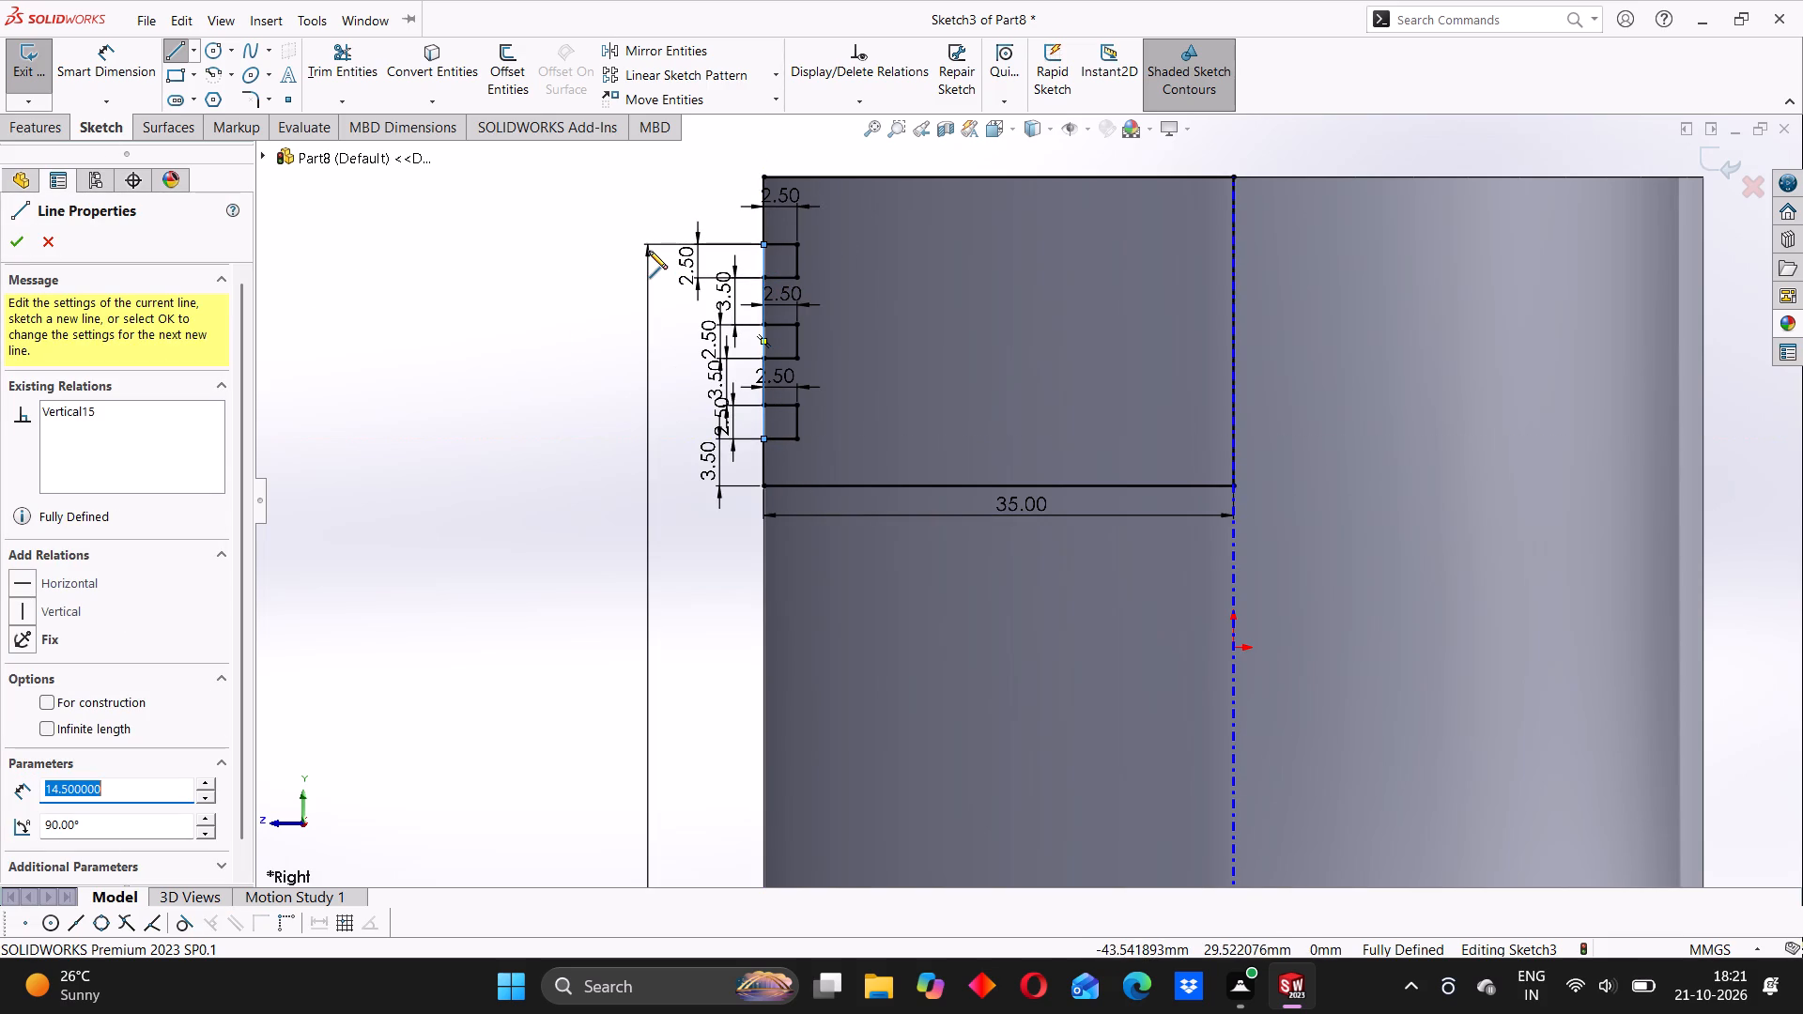
key("Escape")
Delete the two long horizontal lines and the short side lines above the top groove and below the lowest groove.
left_click(853, 180)
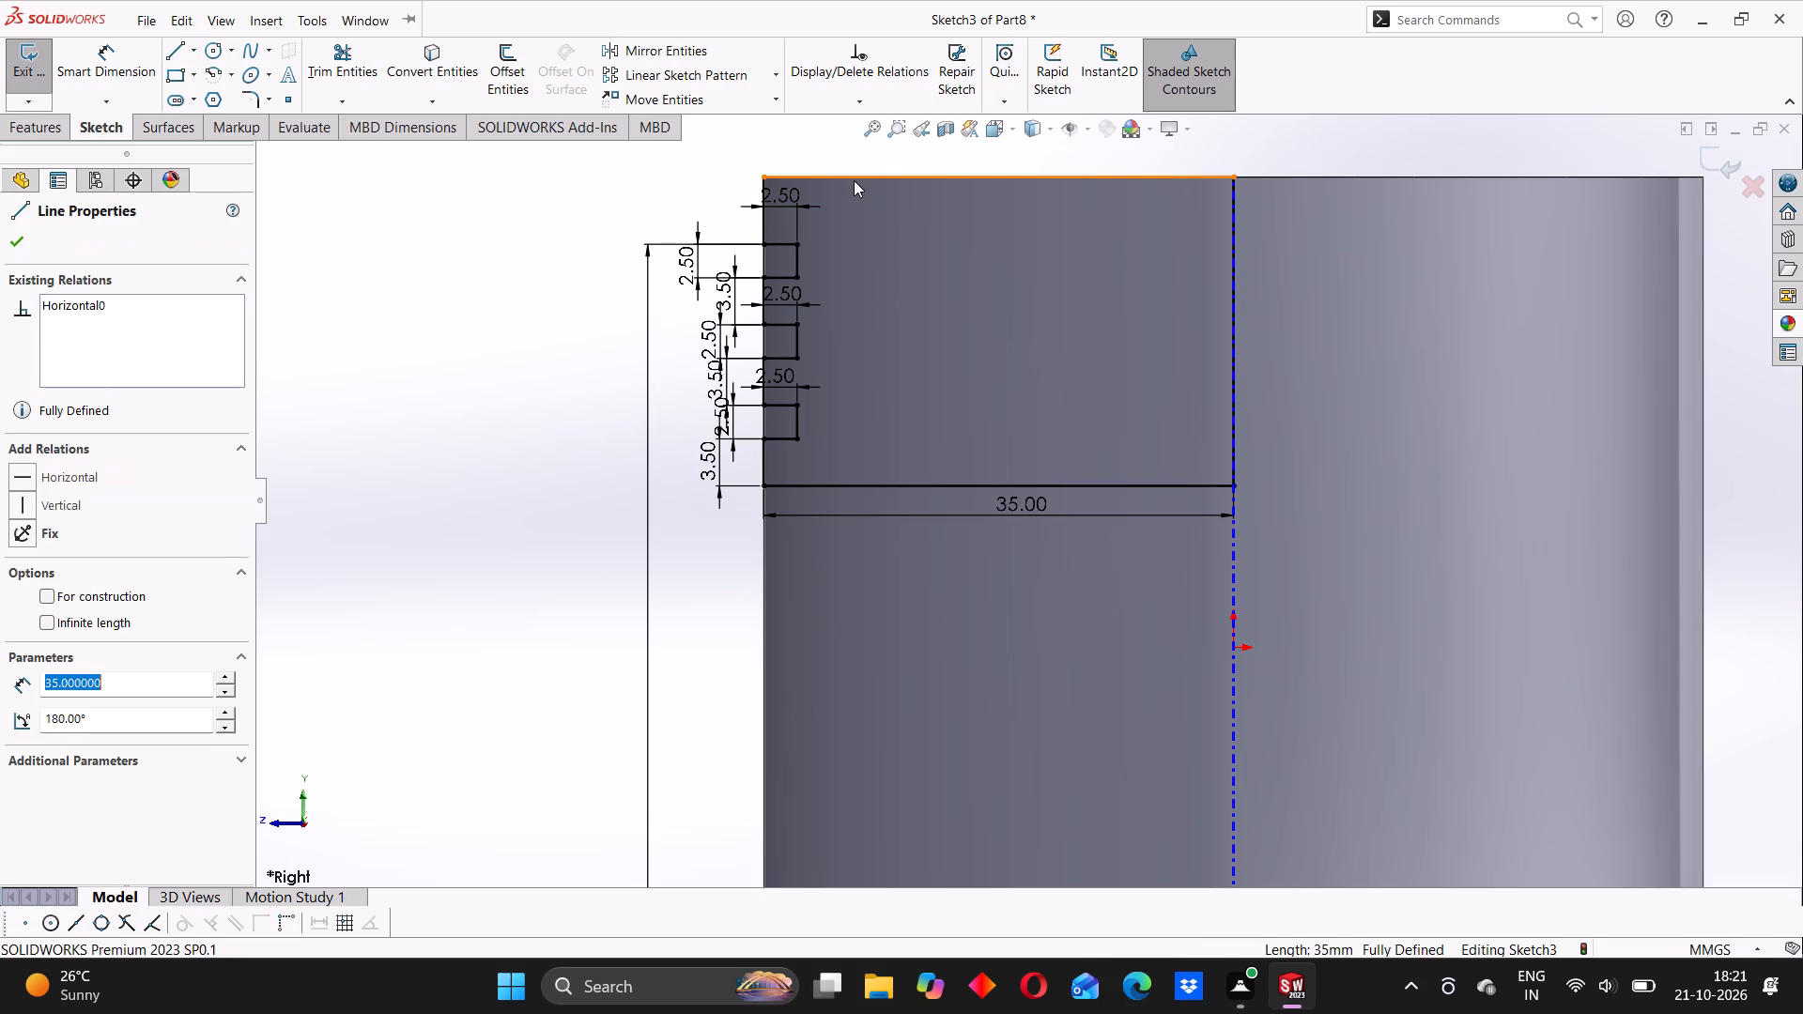
key("Delete")
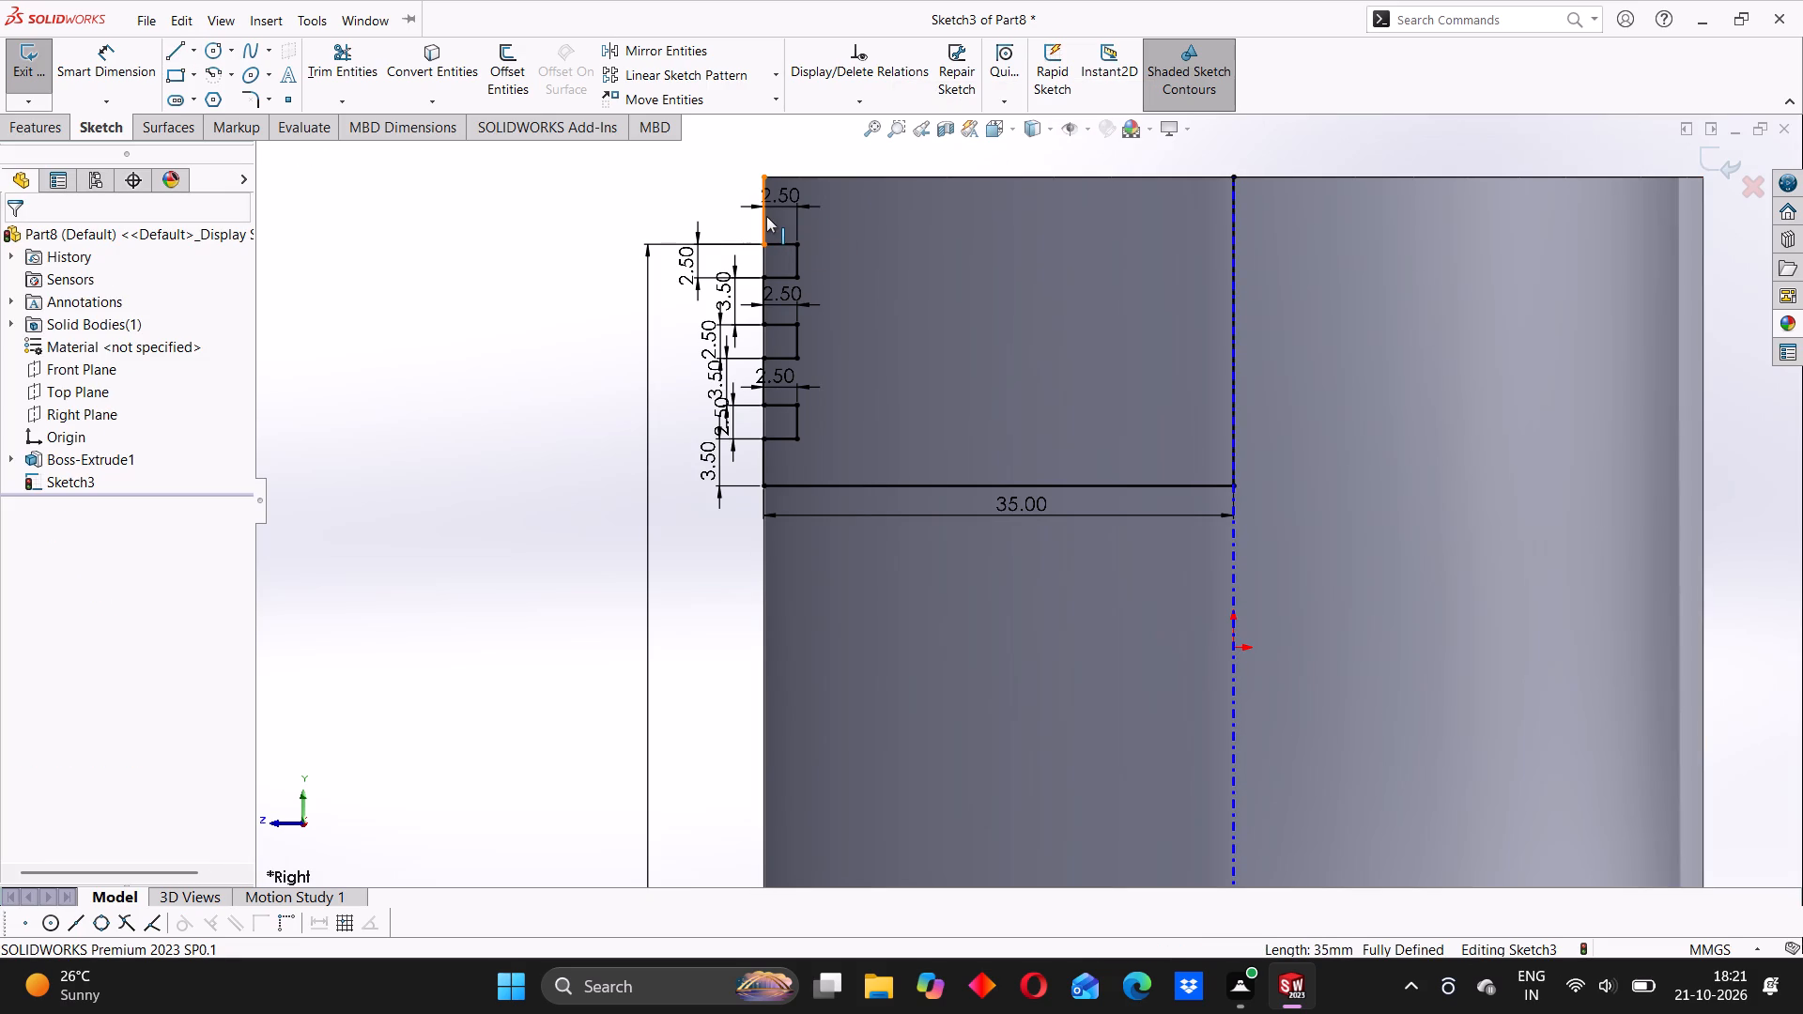
left_click(766, 216)
key("Delete")
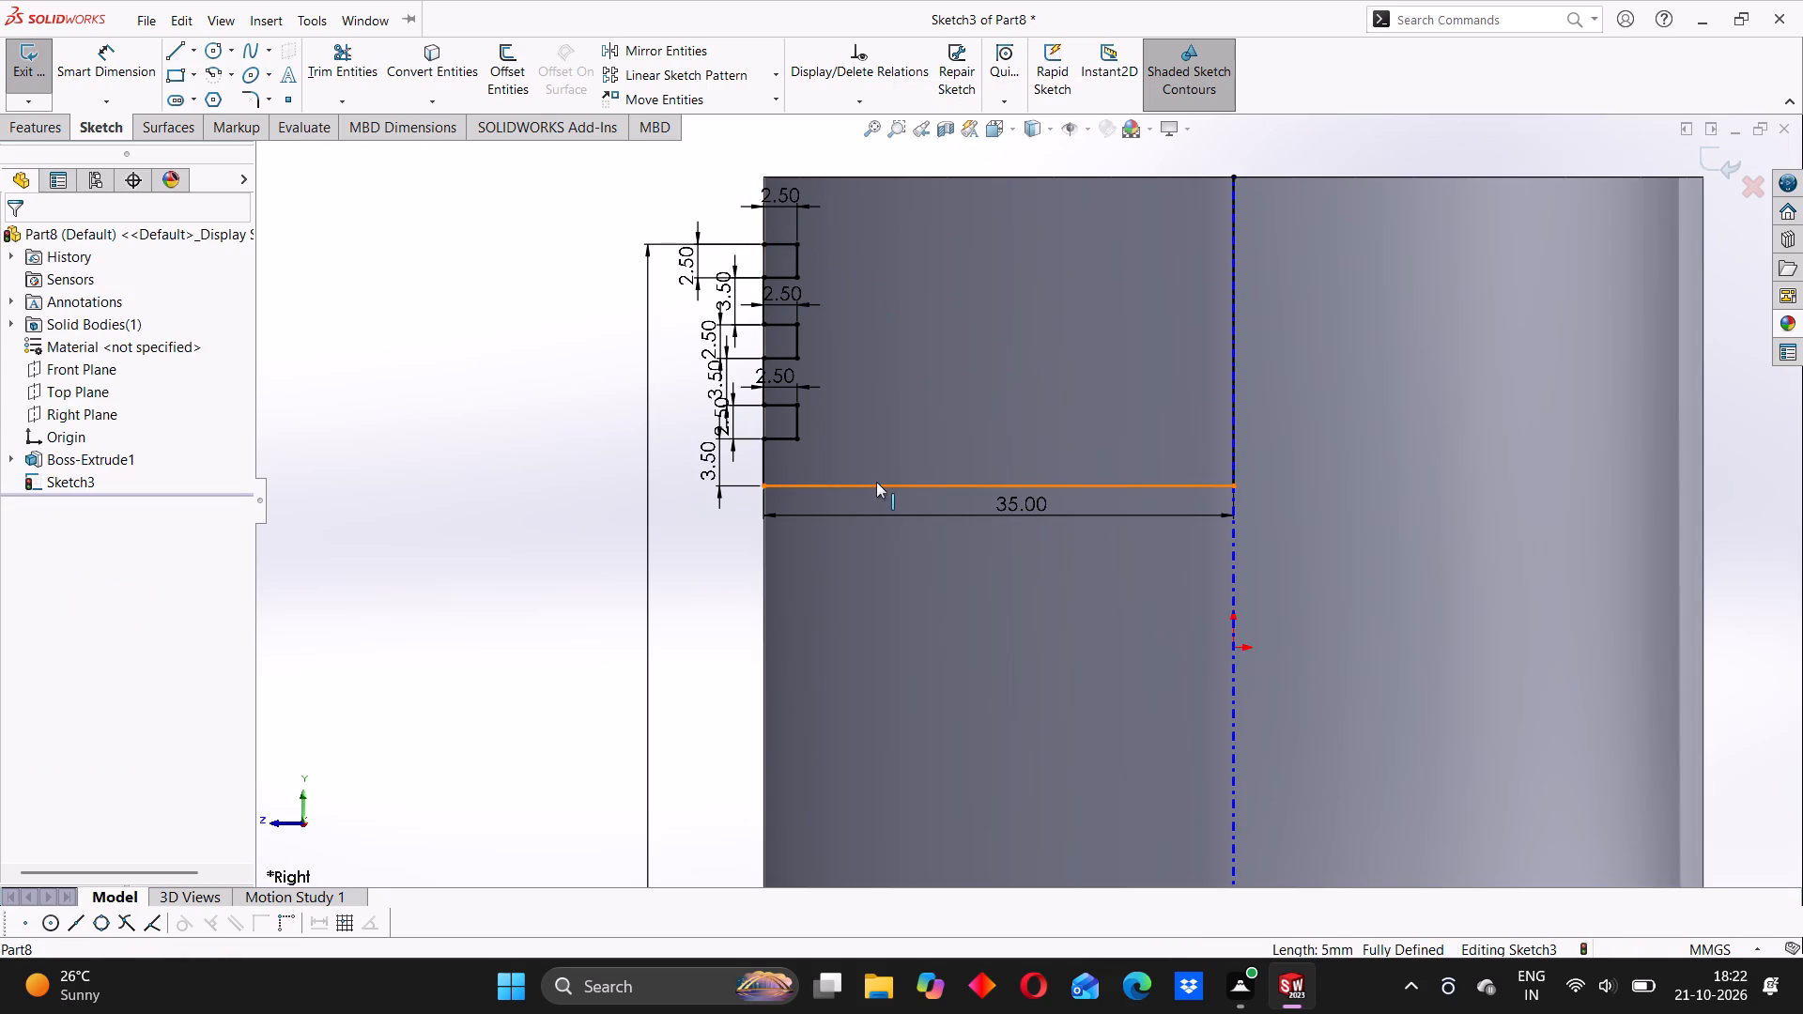
left_click(876, 482)
key("Delete")
left_click(763, 463)
key("Delete")
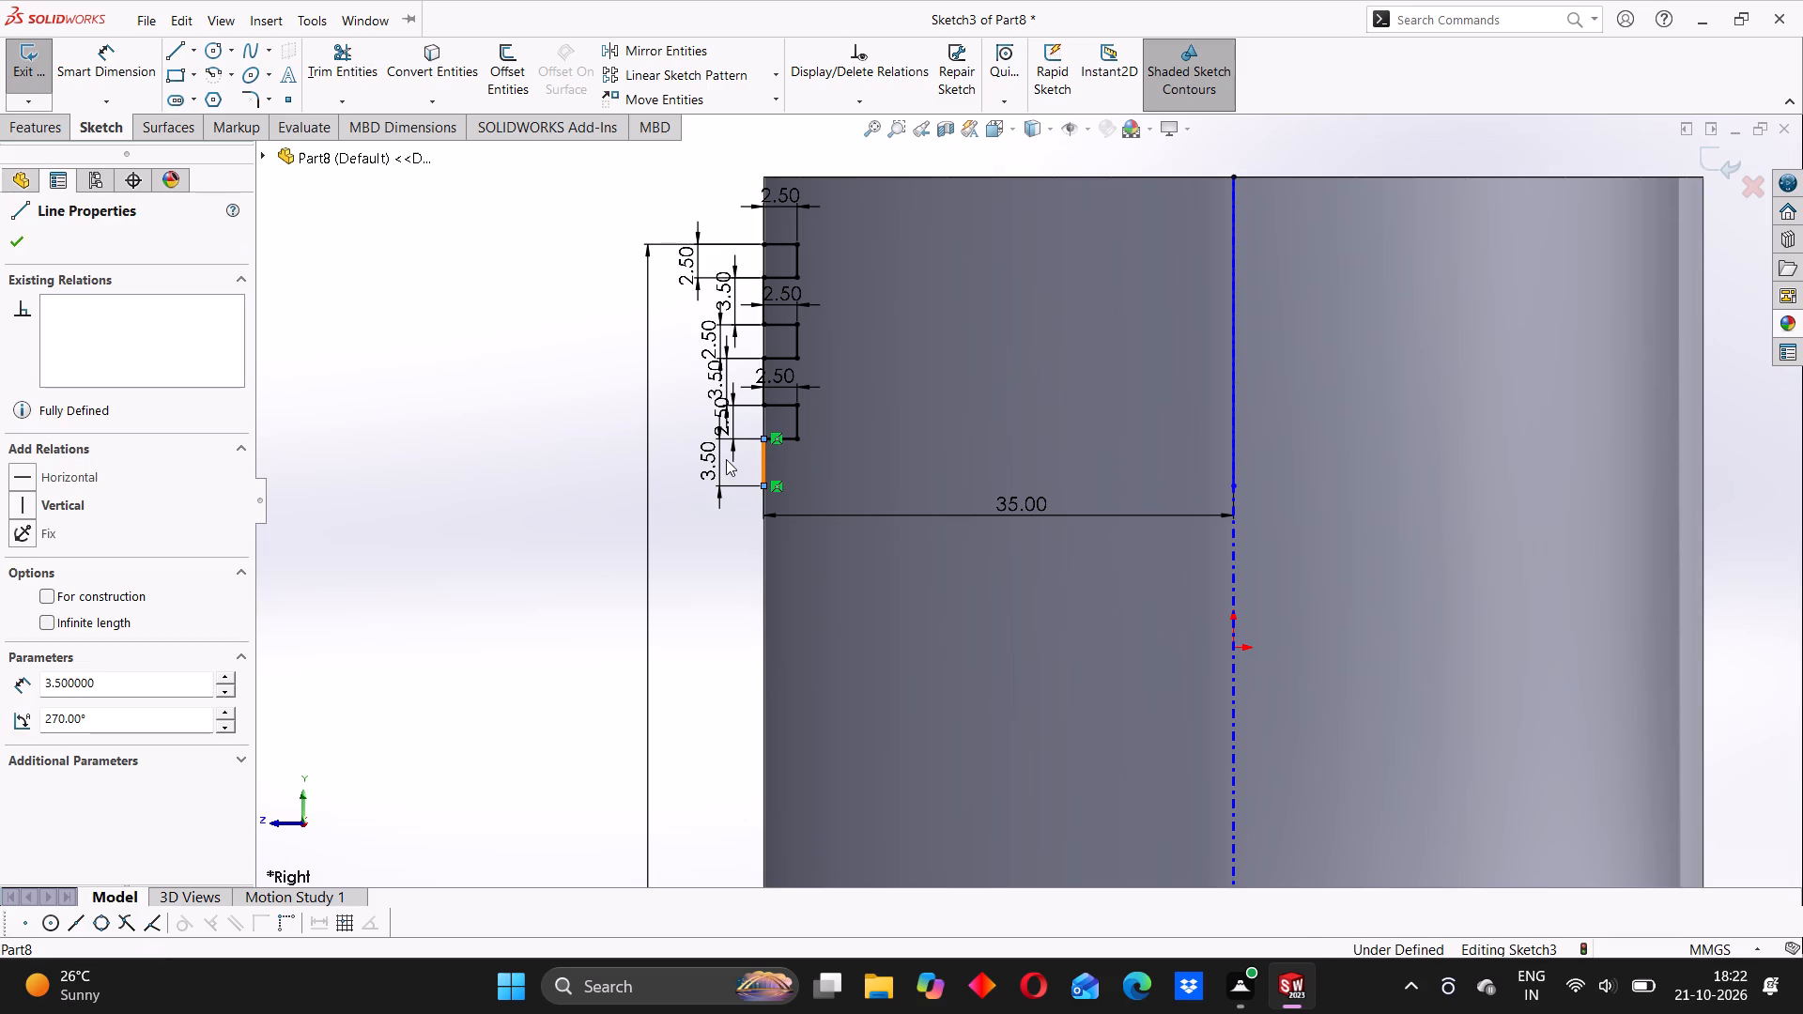
left_click(1214, 496)
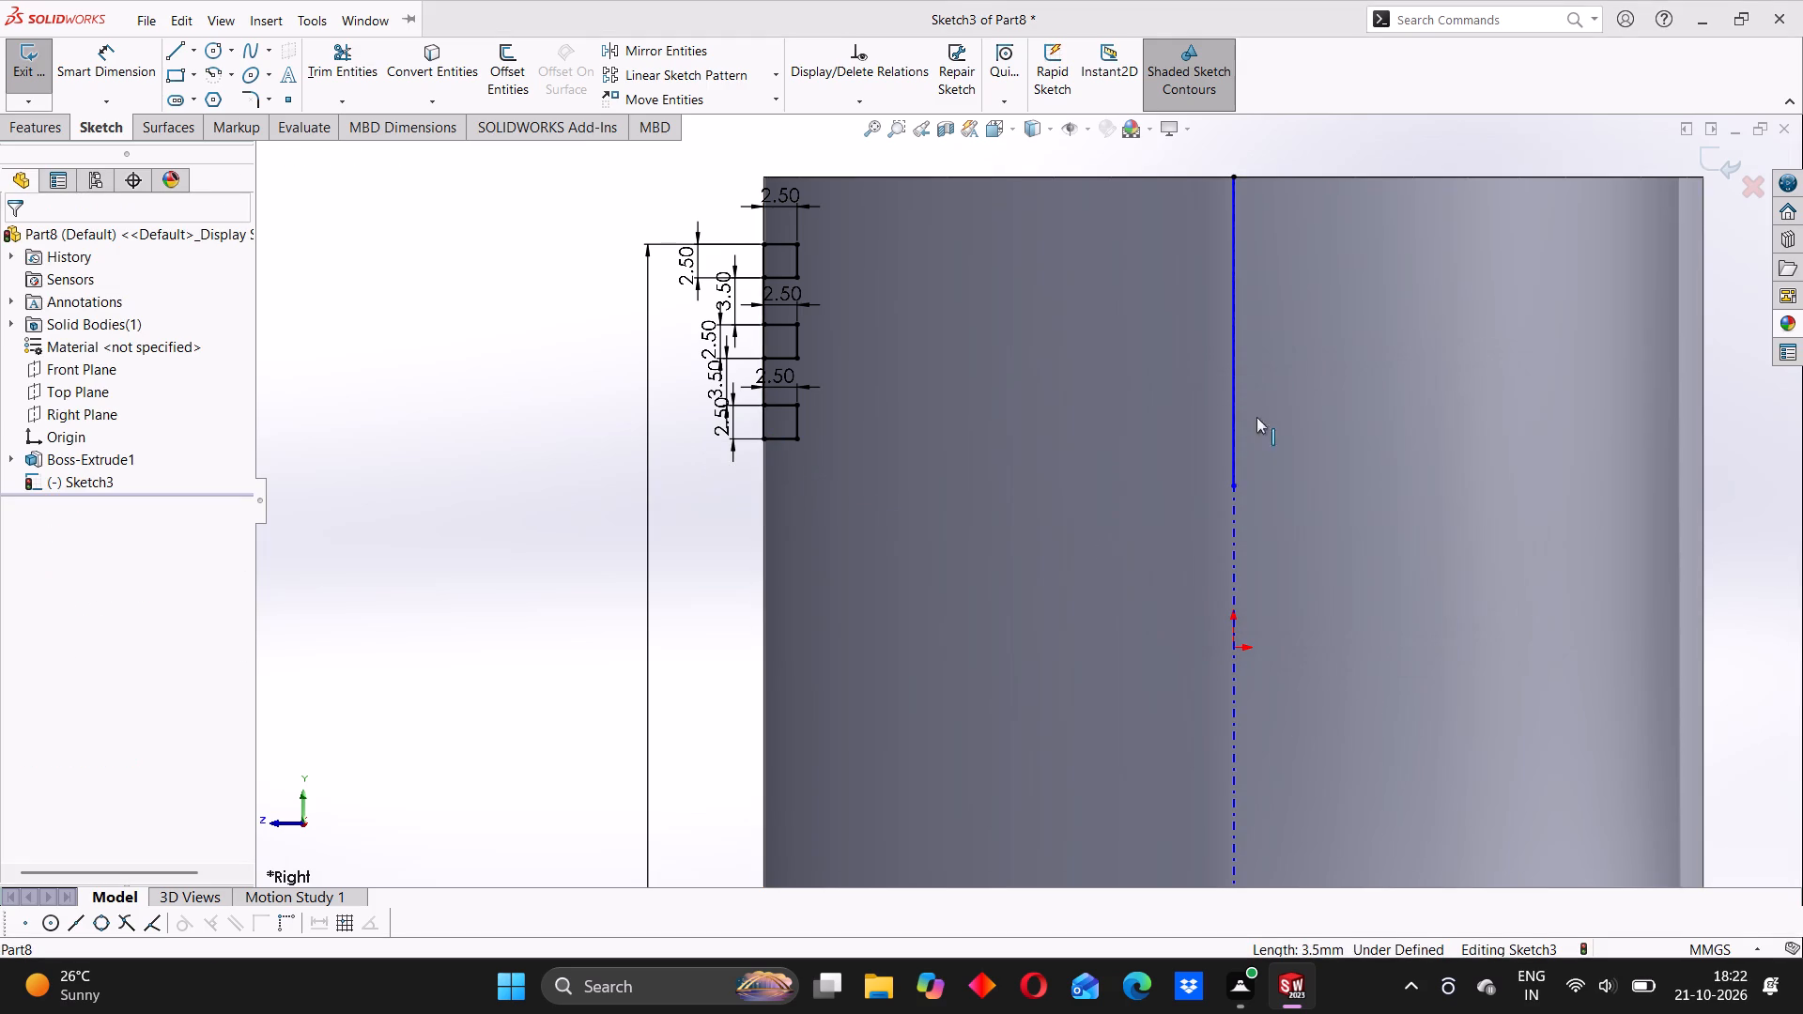
Convert the vertical line on the cylinder's axis to construction geometry.
left_click(1235, 318)
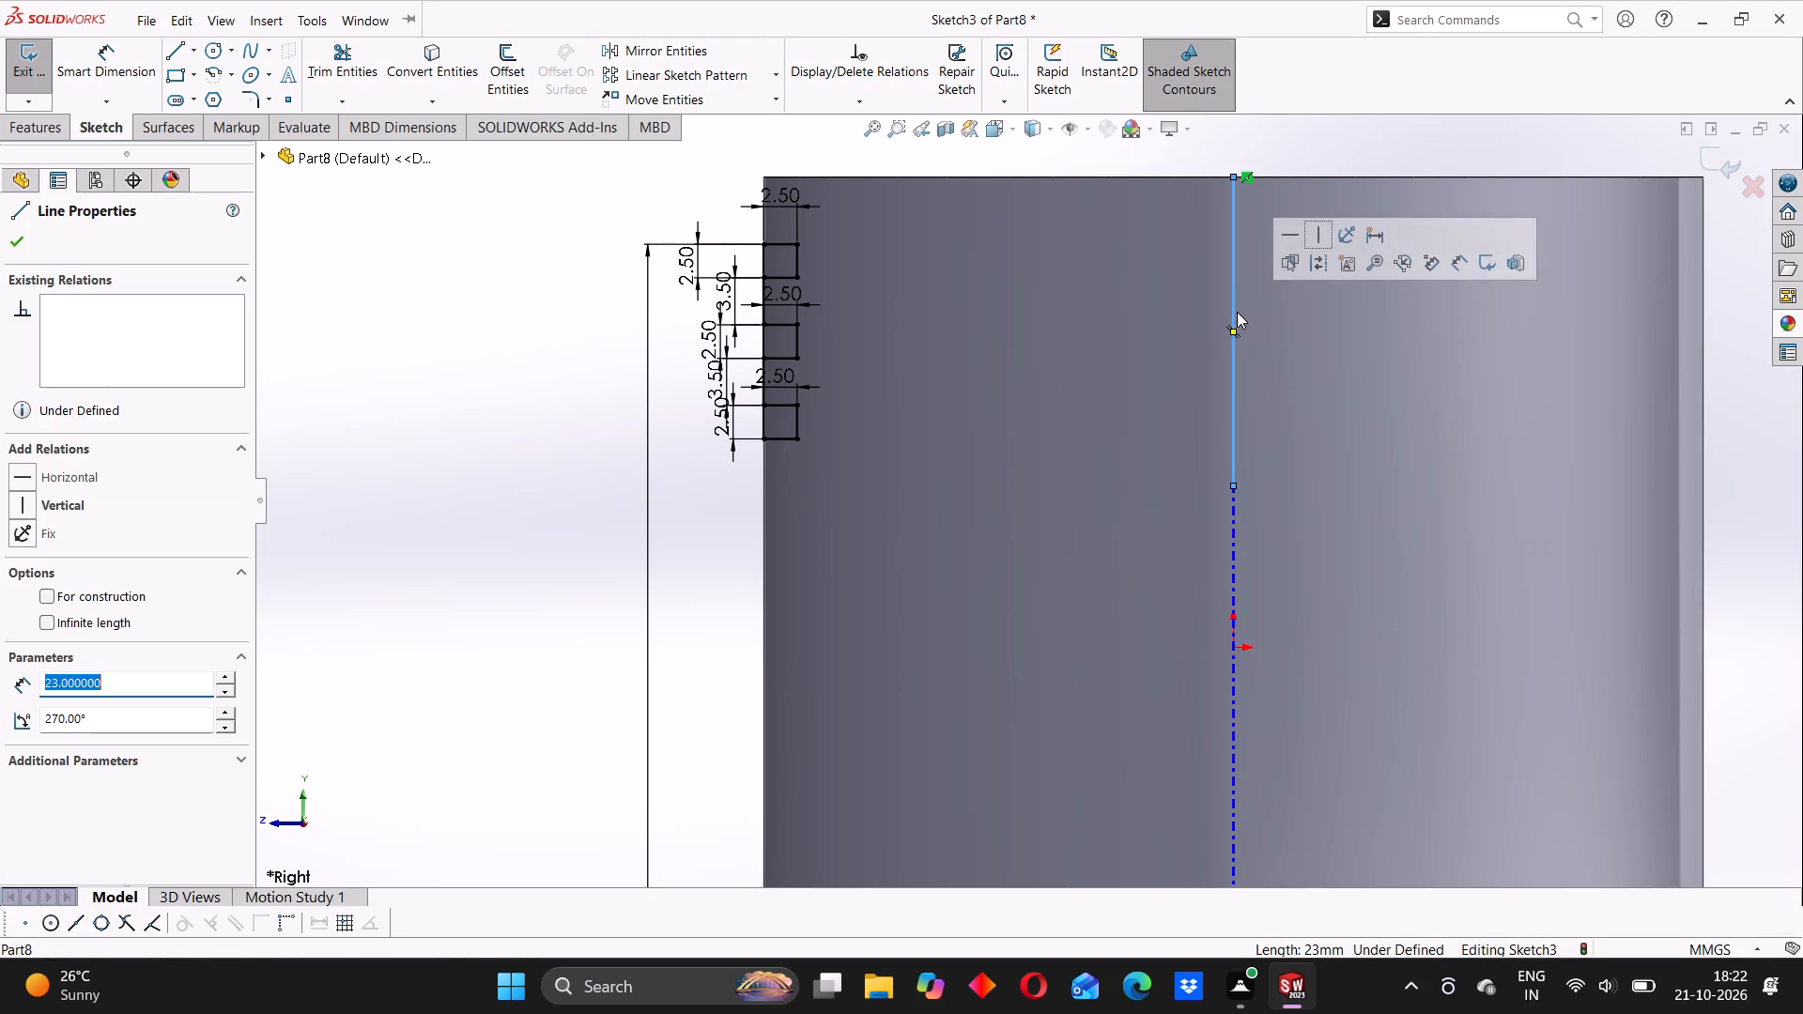
left_click(1313, 266)
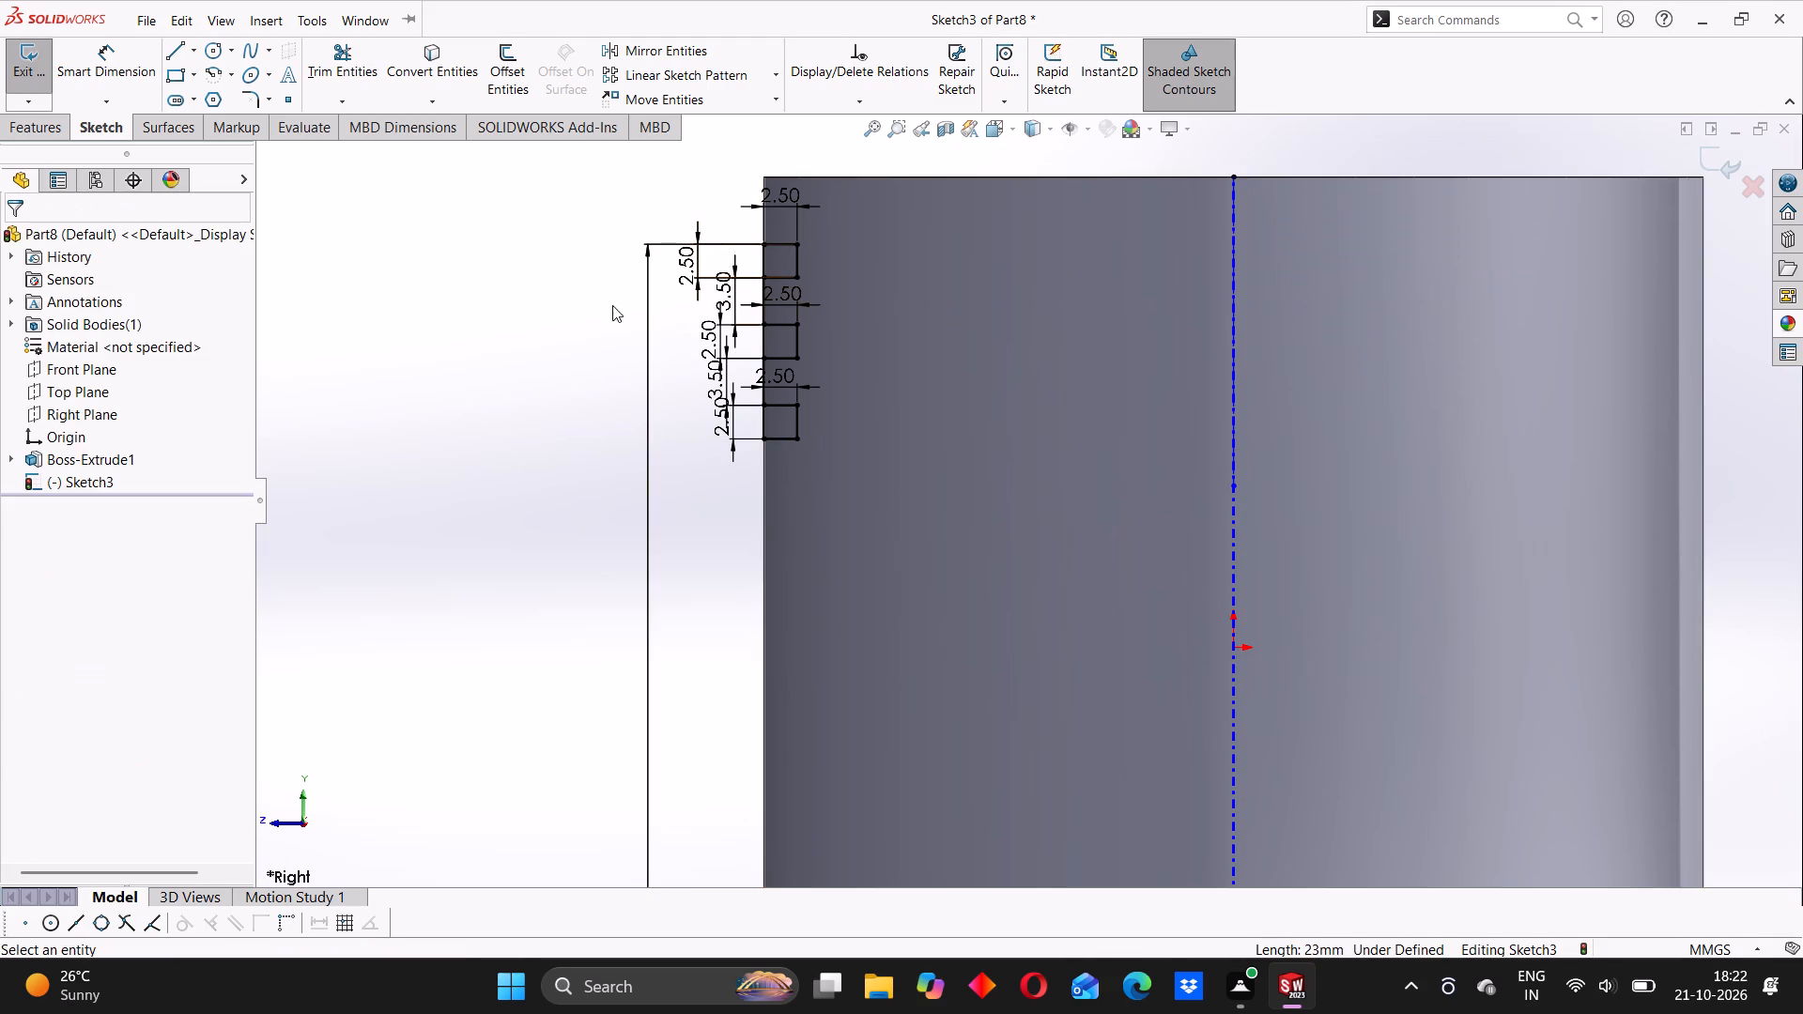
left_click(556, 306)
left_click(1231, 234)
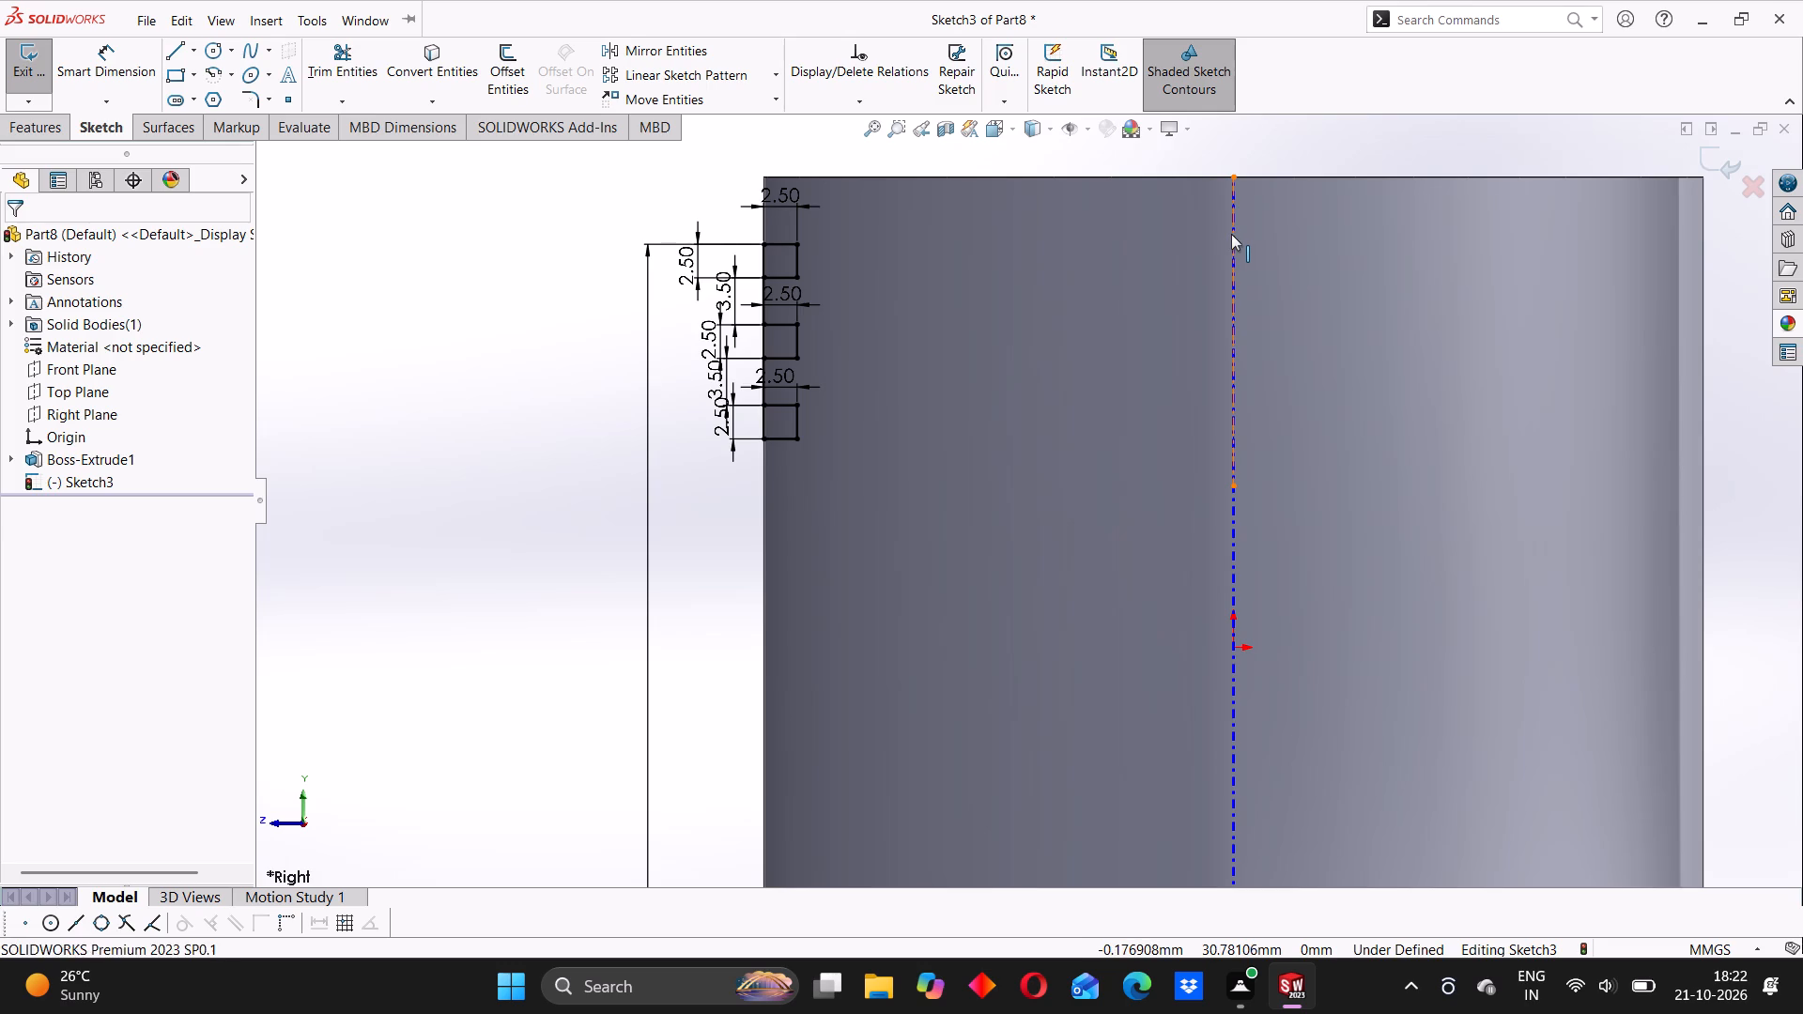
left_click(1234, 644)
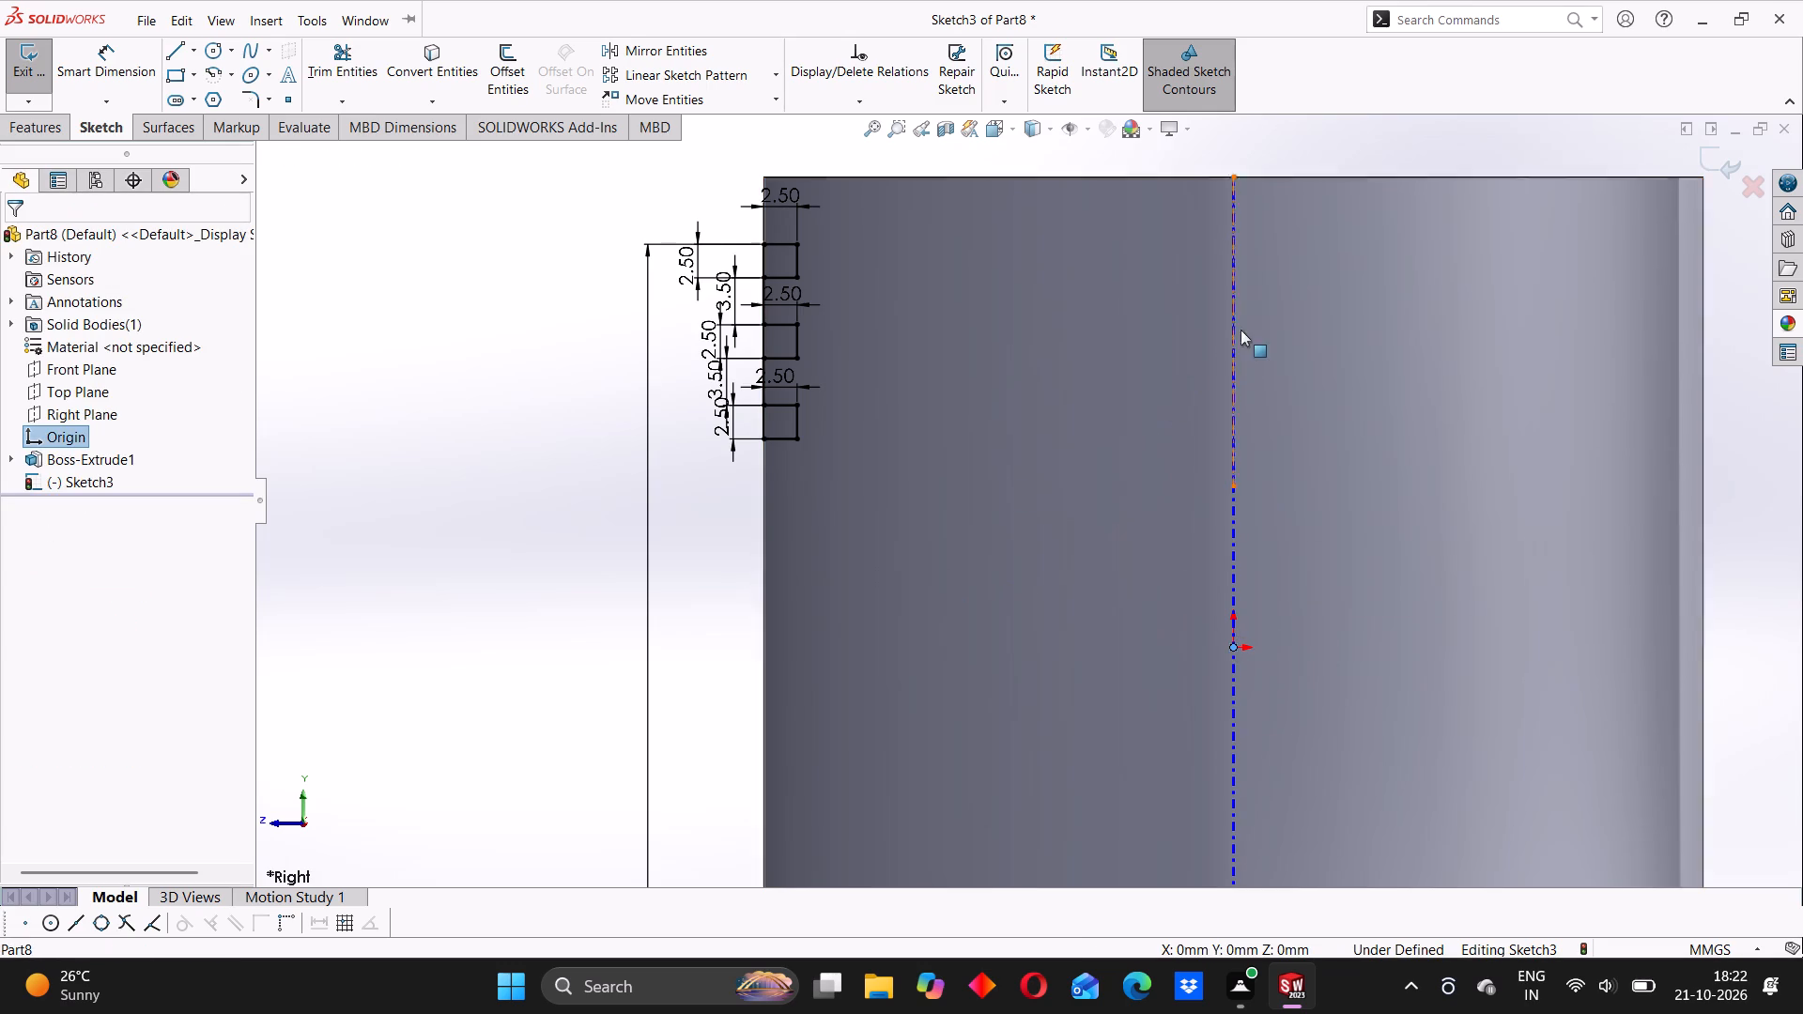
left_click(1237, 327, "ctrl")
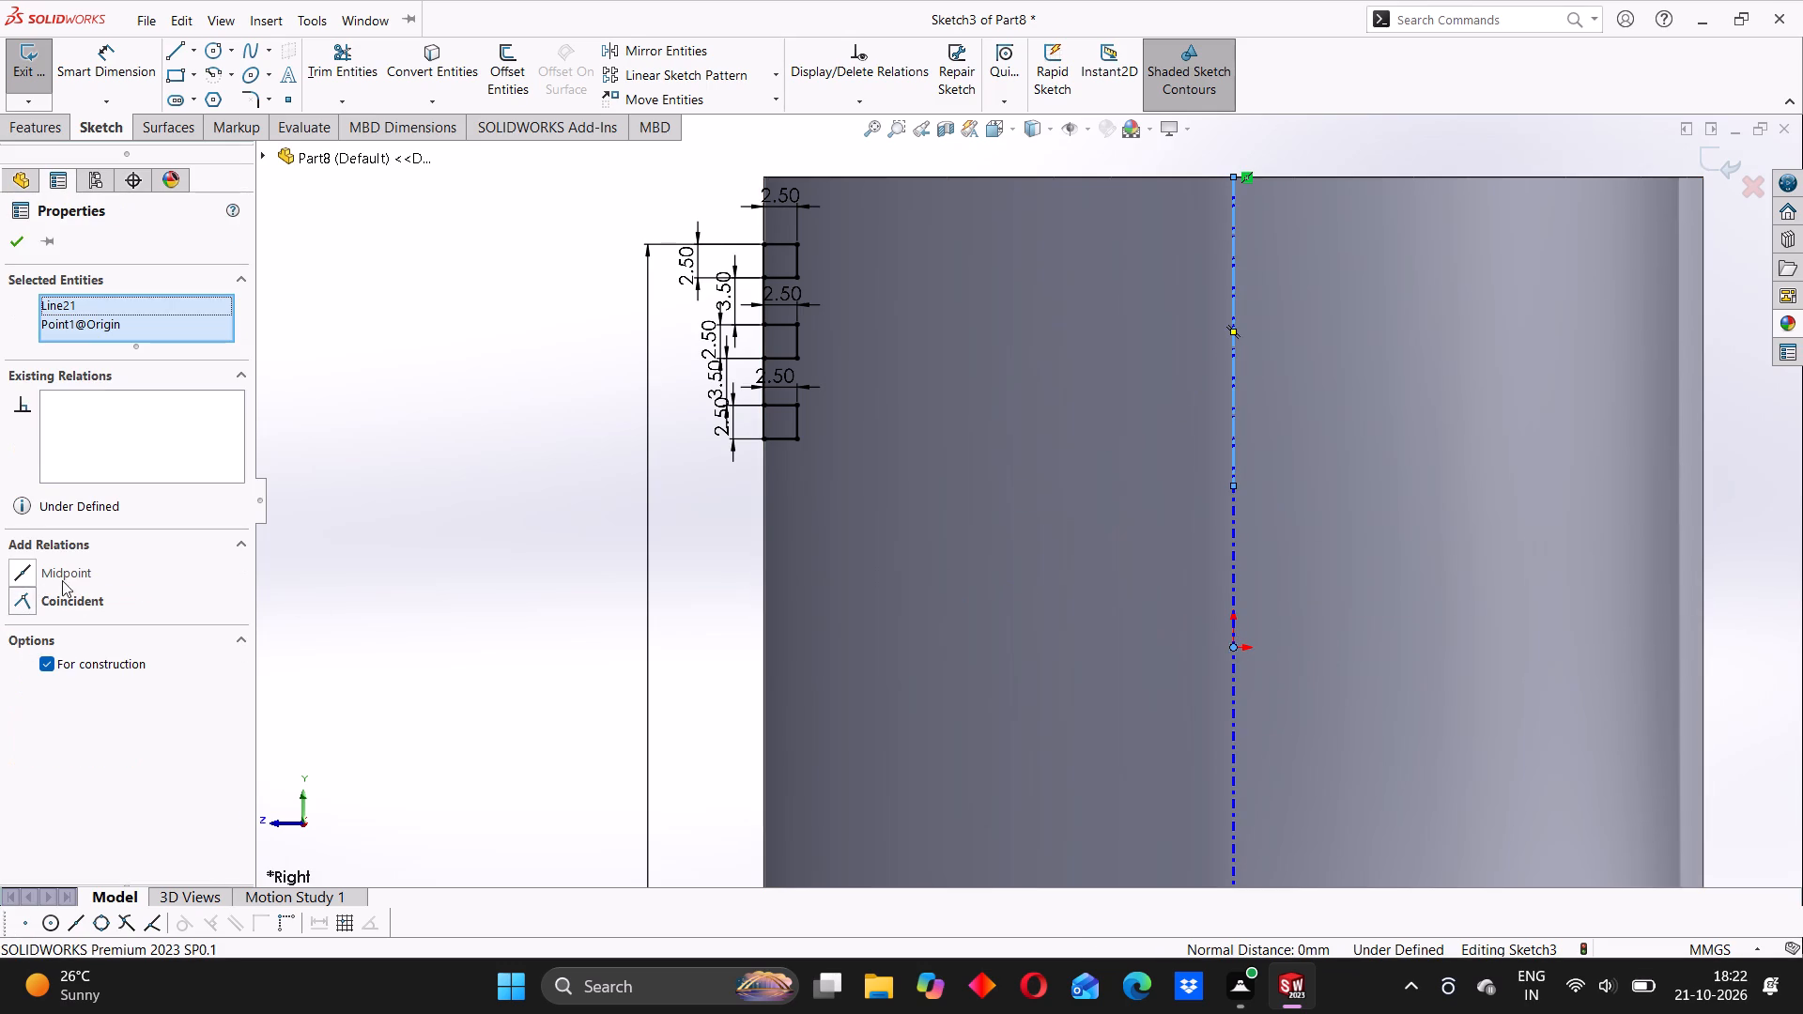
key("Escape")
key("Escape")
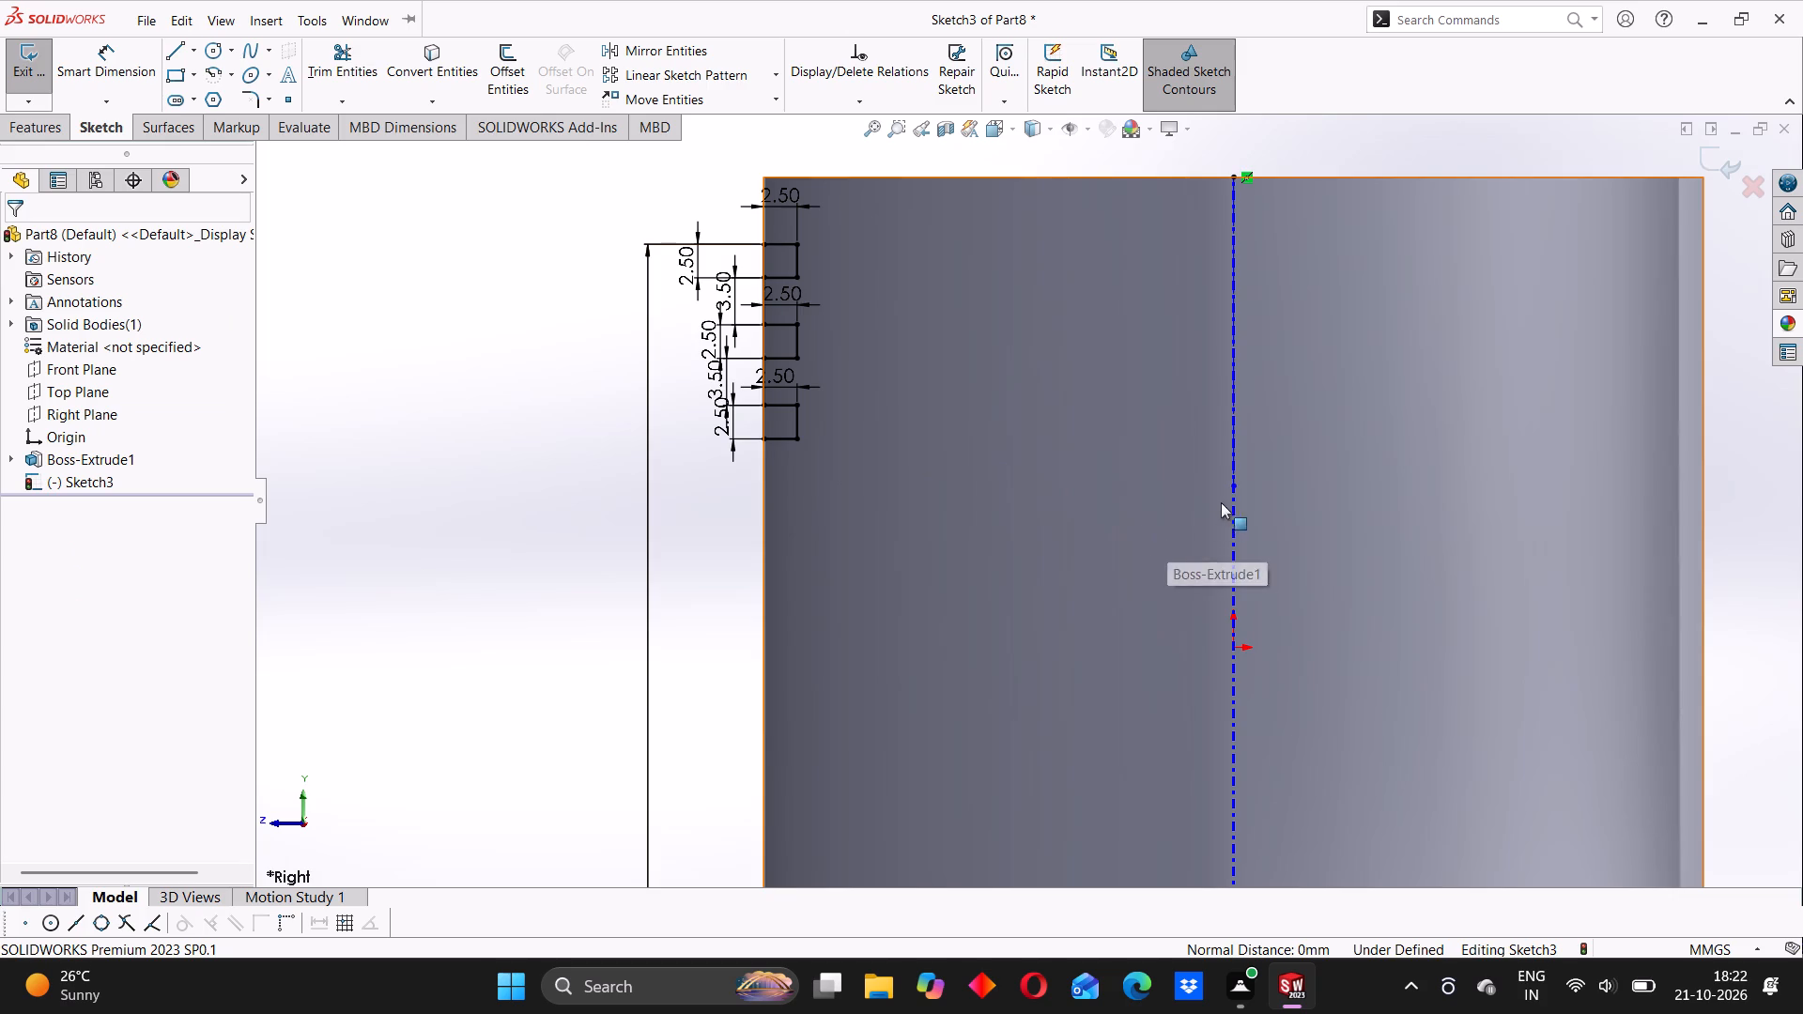
Add a vertical relation between the centerline's lower endpoint and the origin.
left_click(1235, 486)
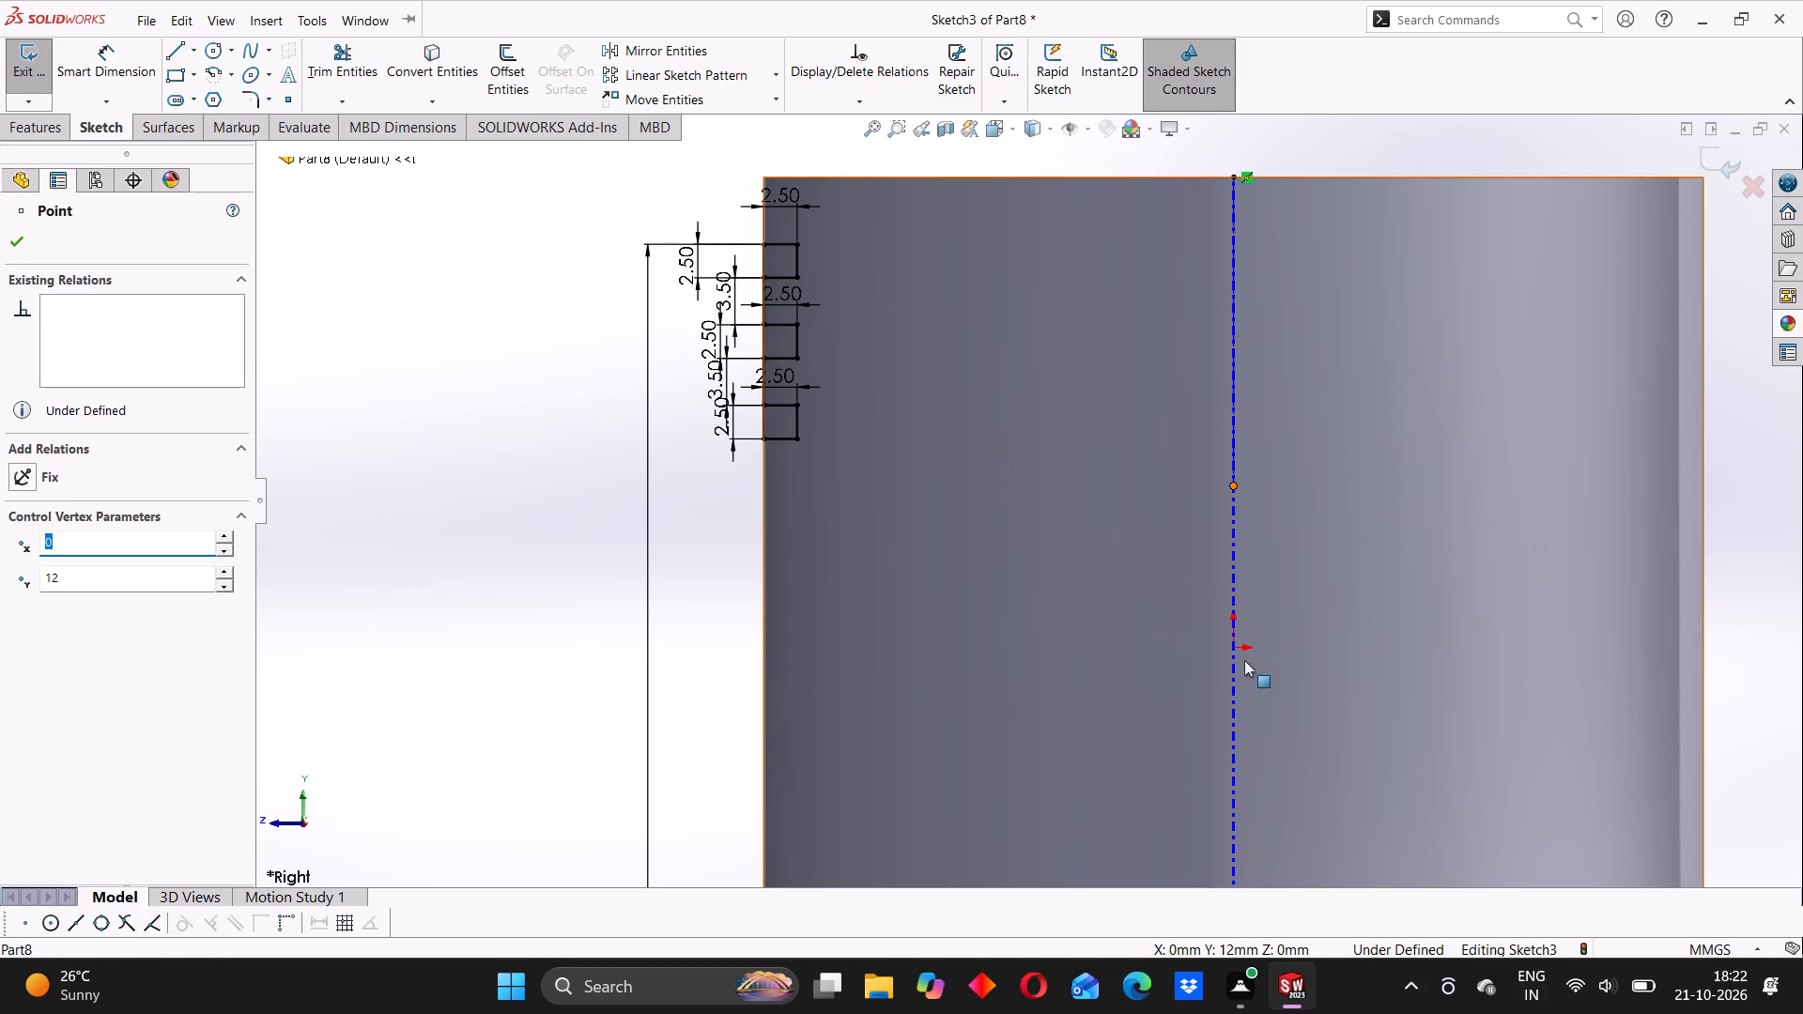
left_click(1225, 646, "ctrl")
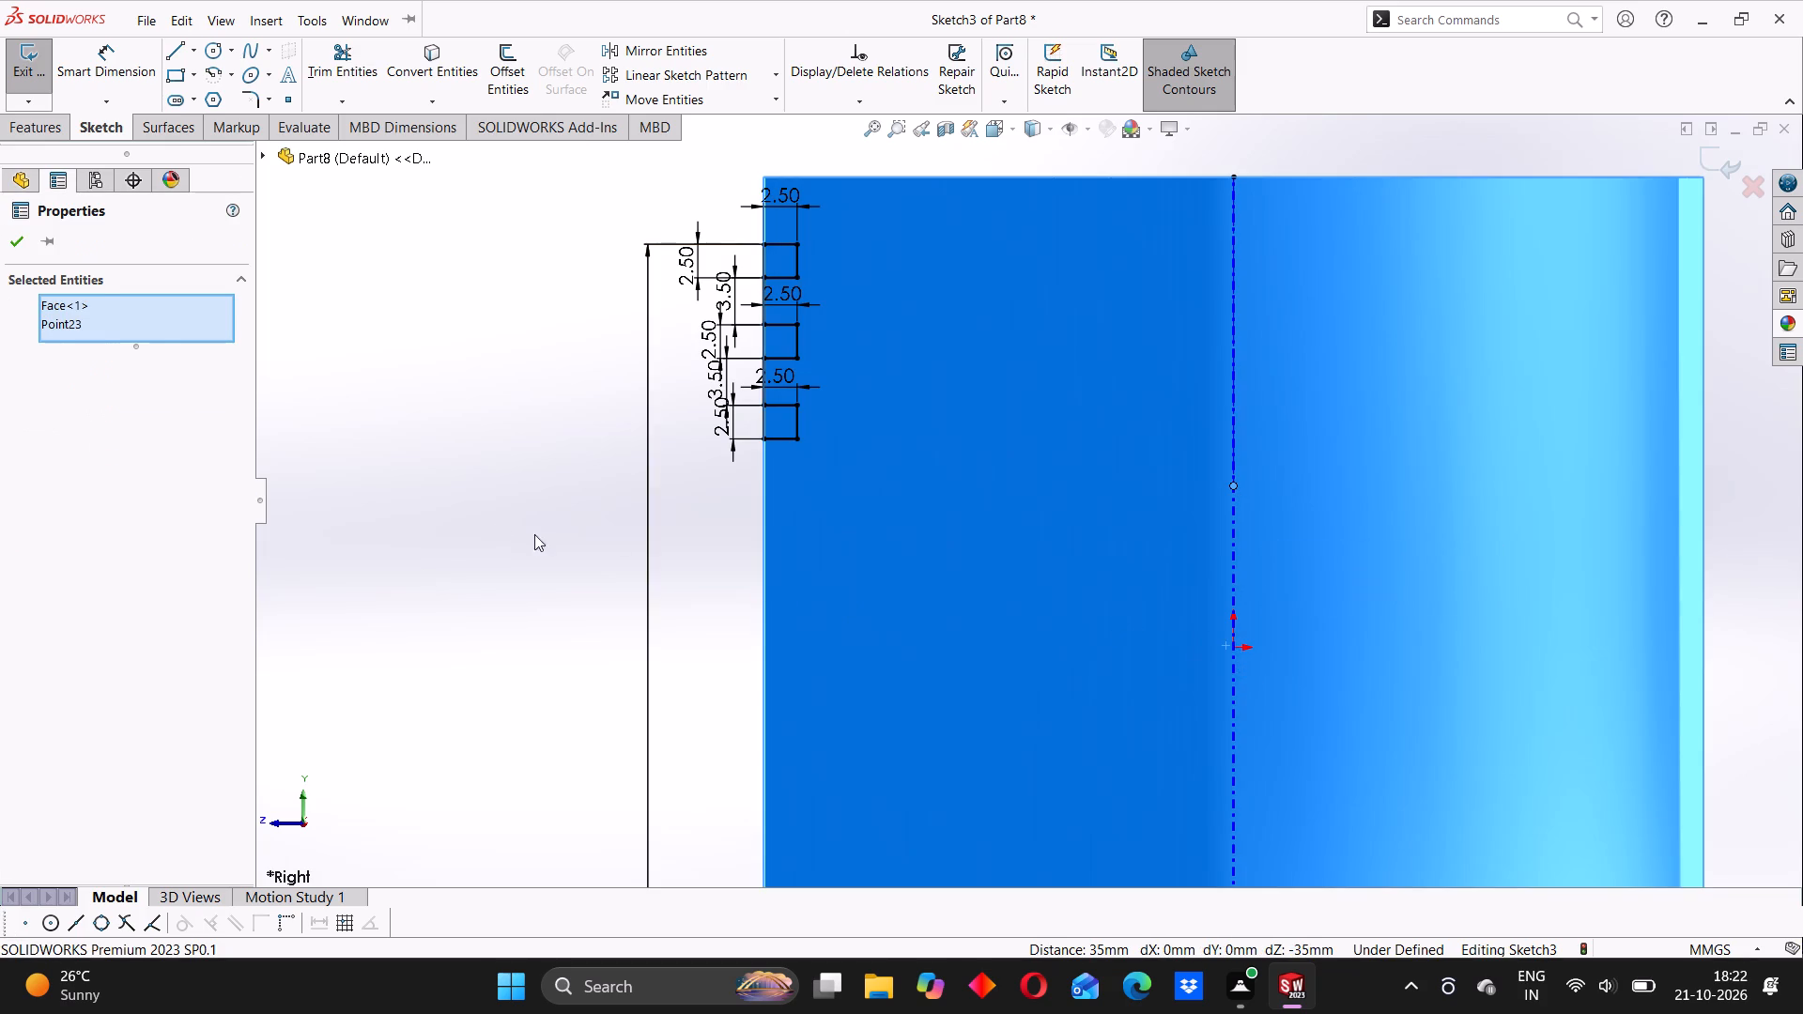
left_click(499, 523)
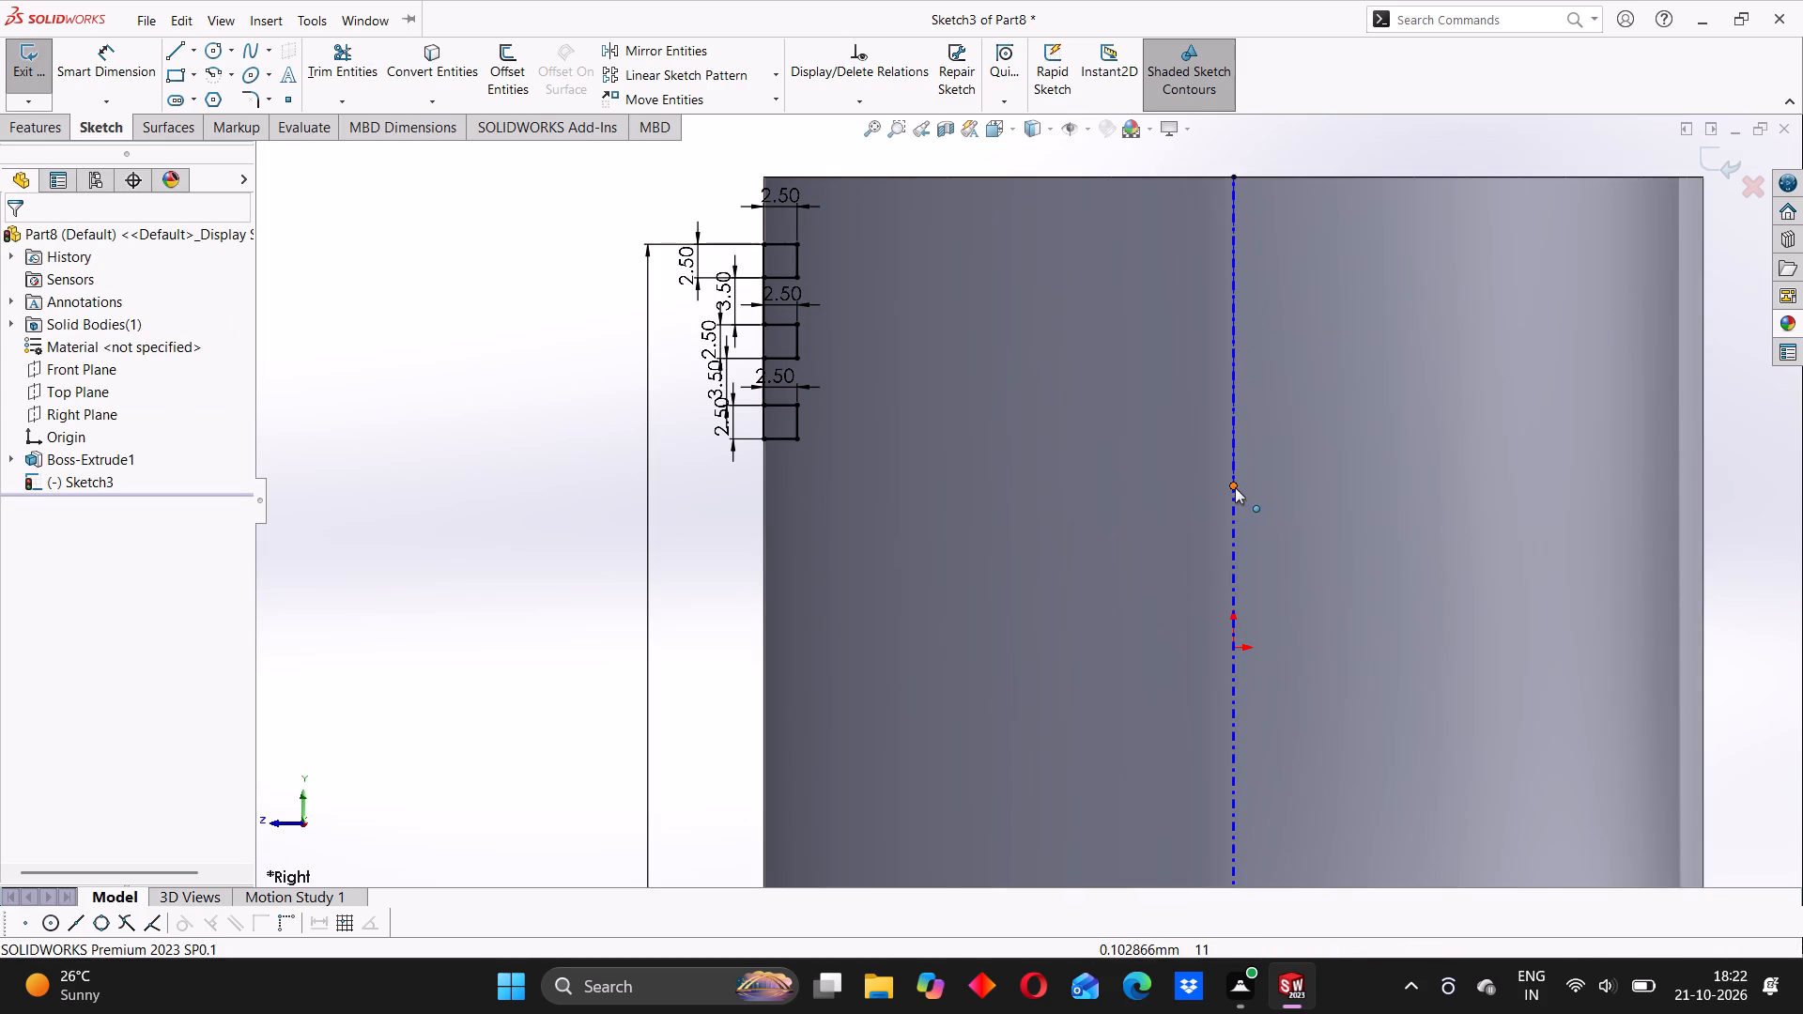
left_click(1235, 487)
left_click(1233, 642, "ctrl")
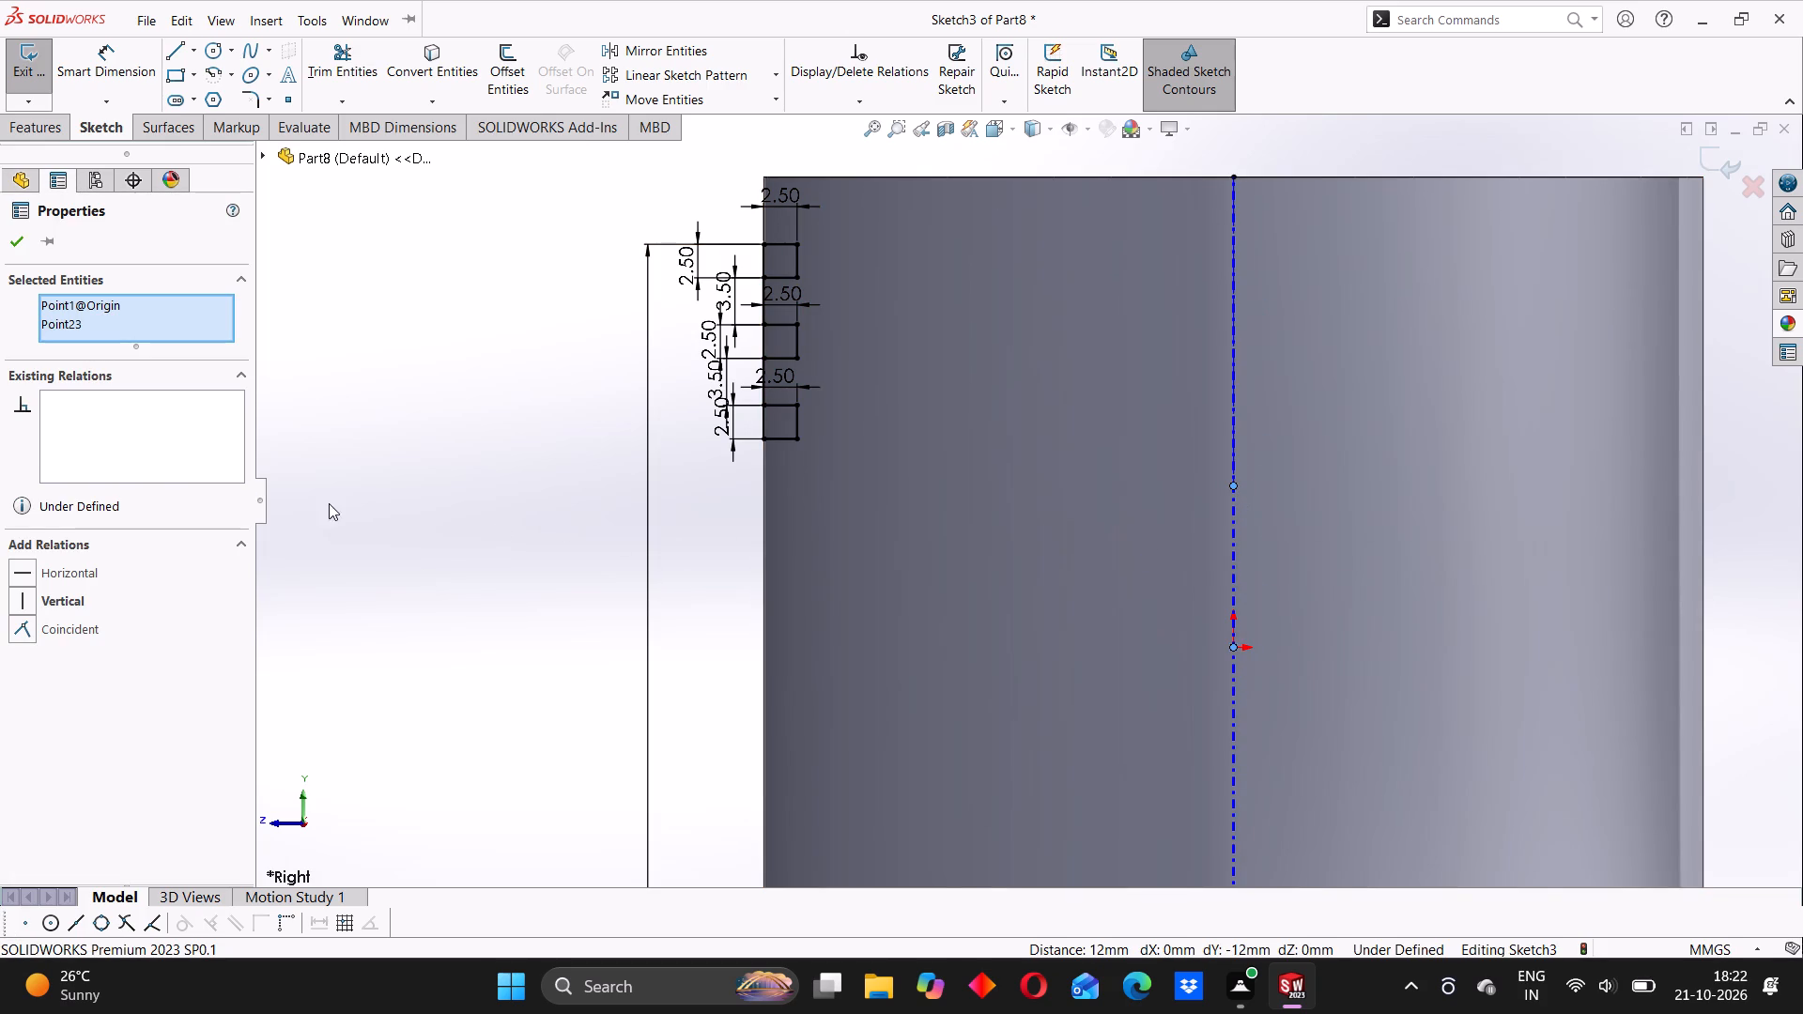
left_click(31, 601)
left_click(13, 244)
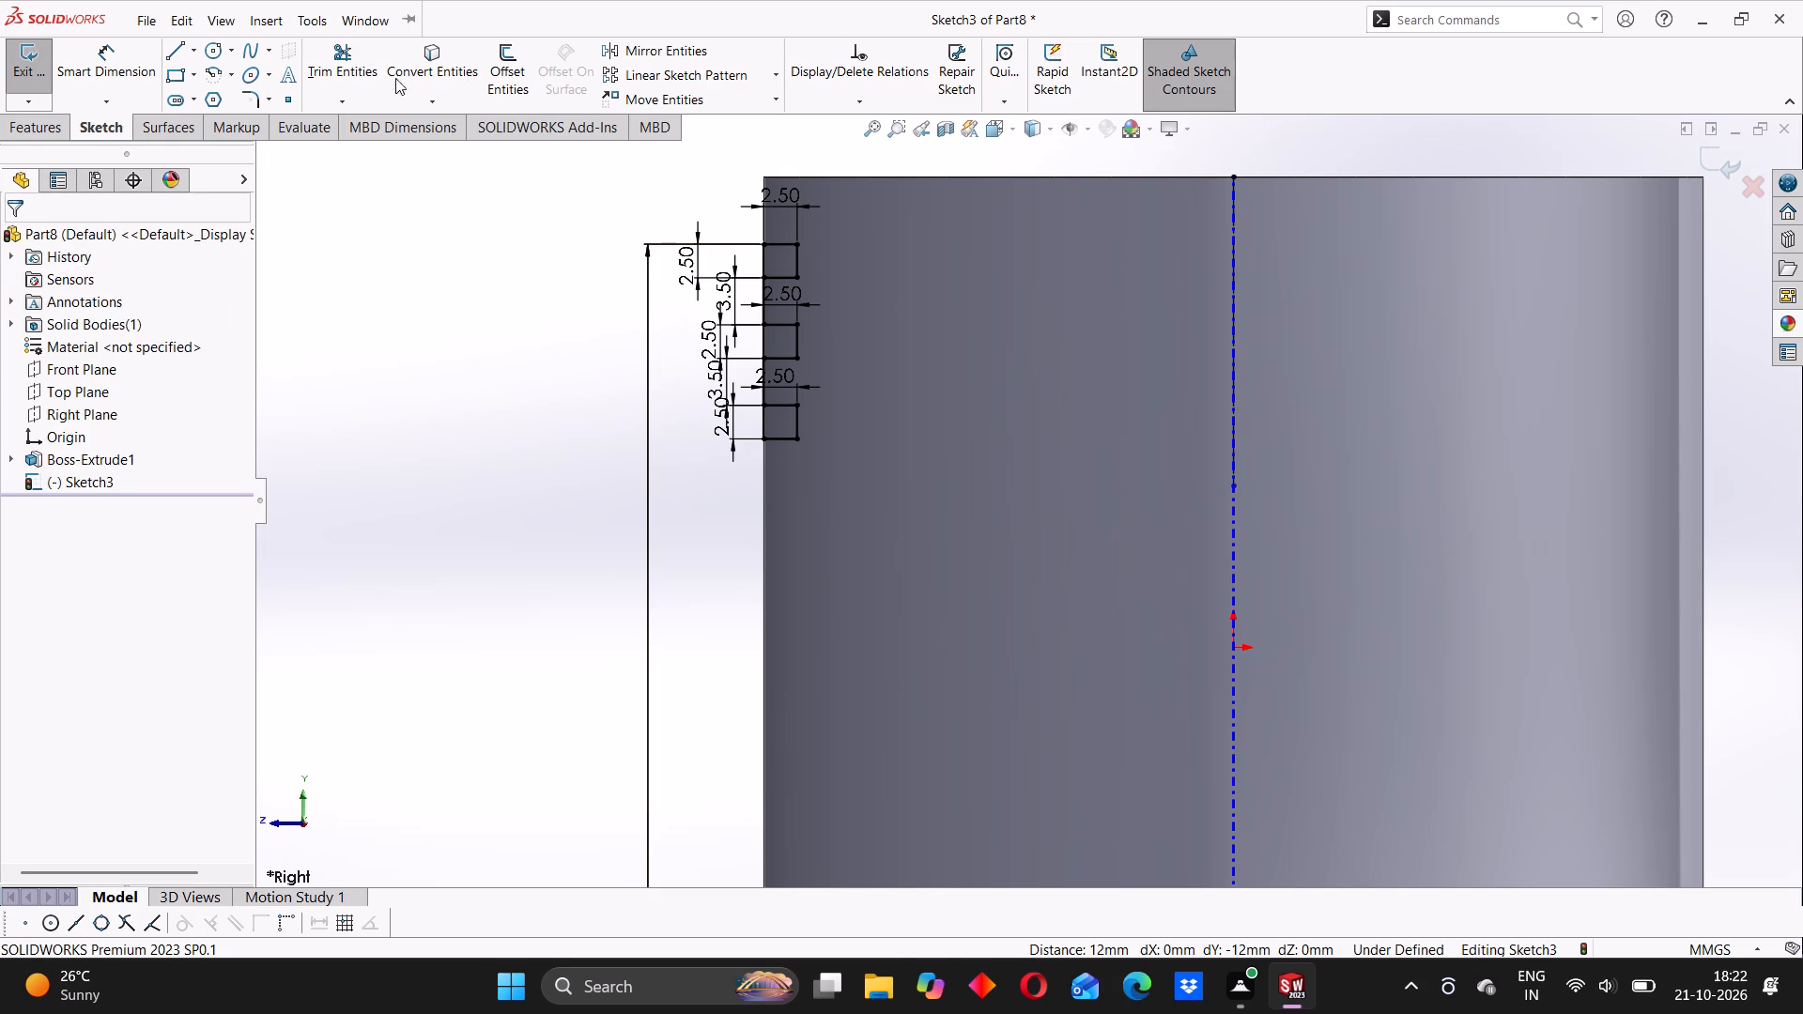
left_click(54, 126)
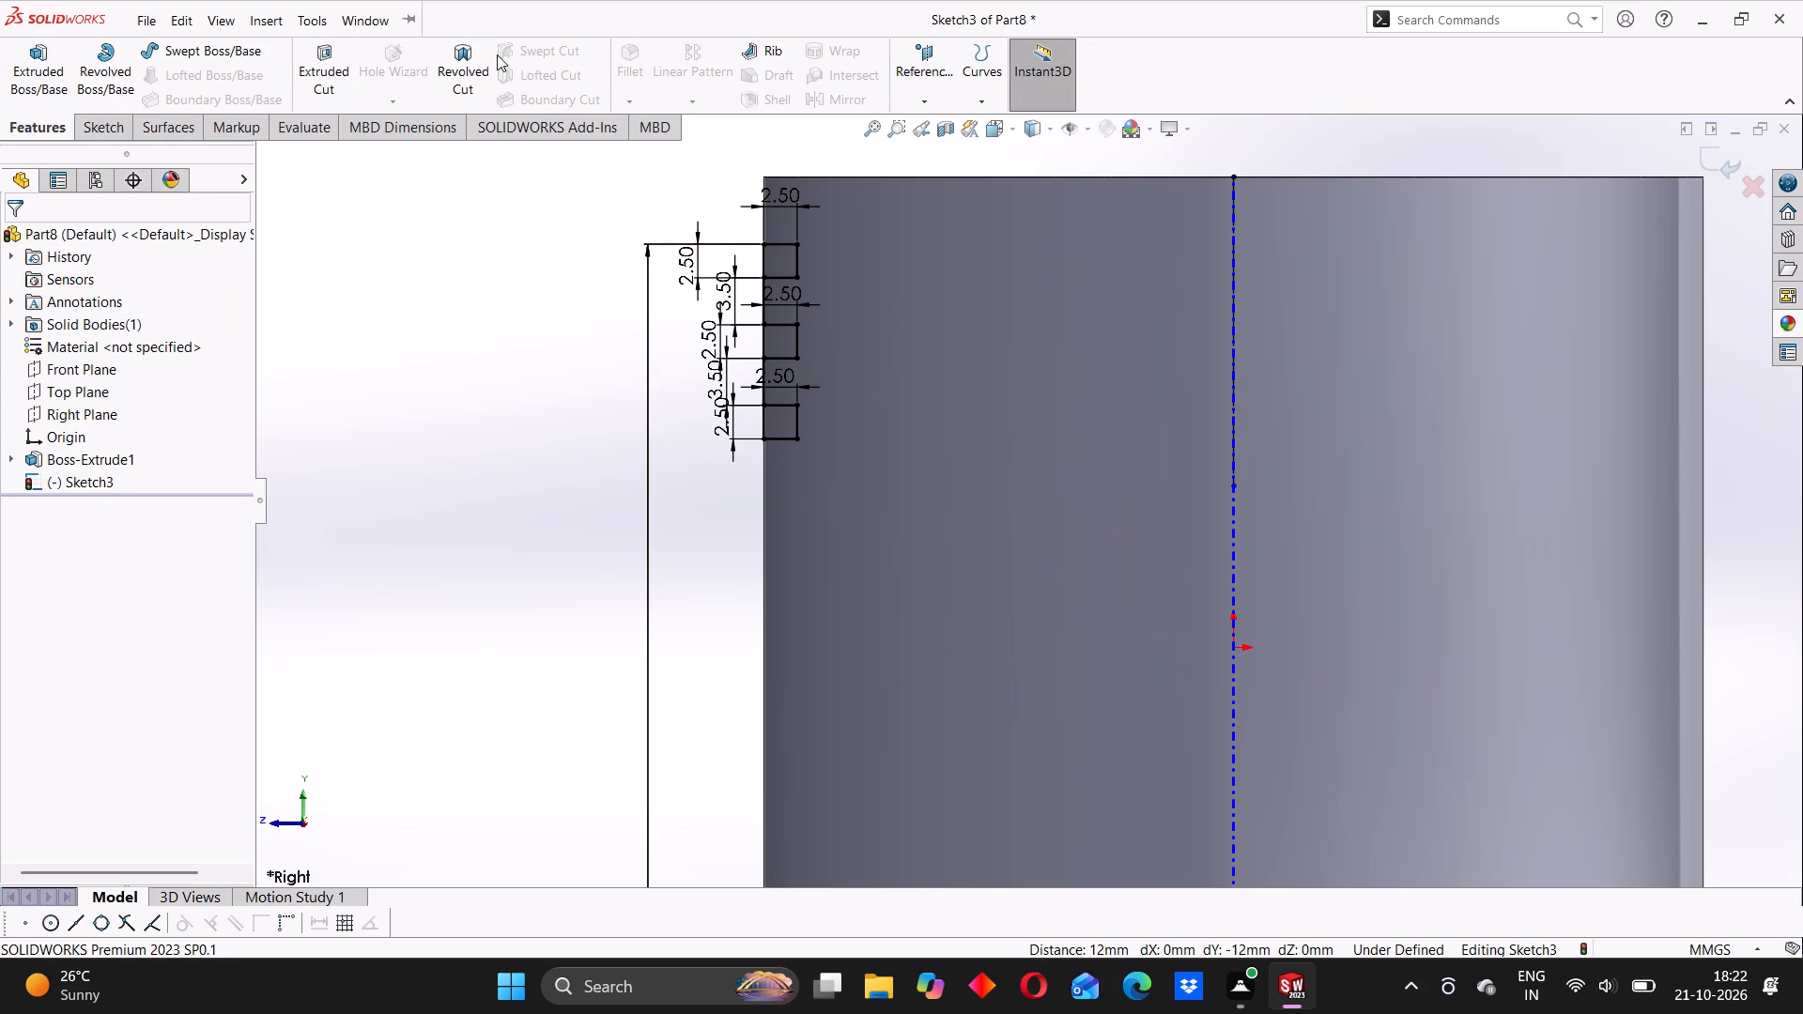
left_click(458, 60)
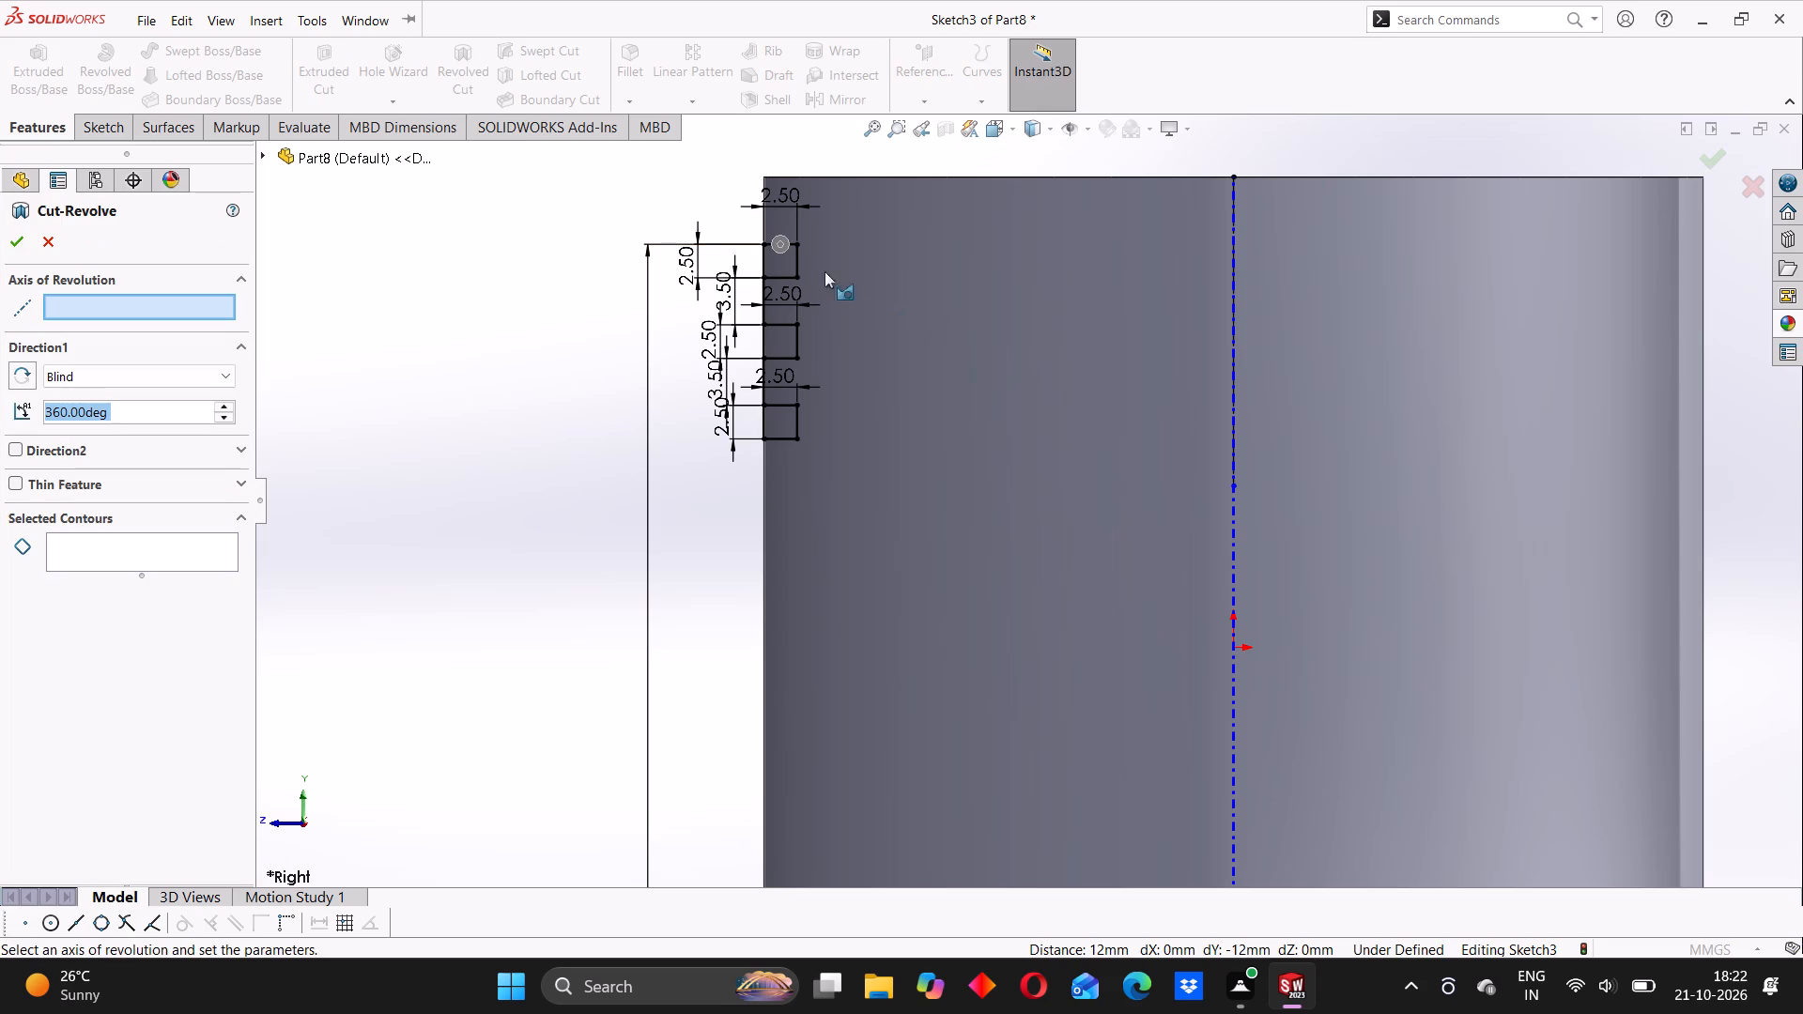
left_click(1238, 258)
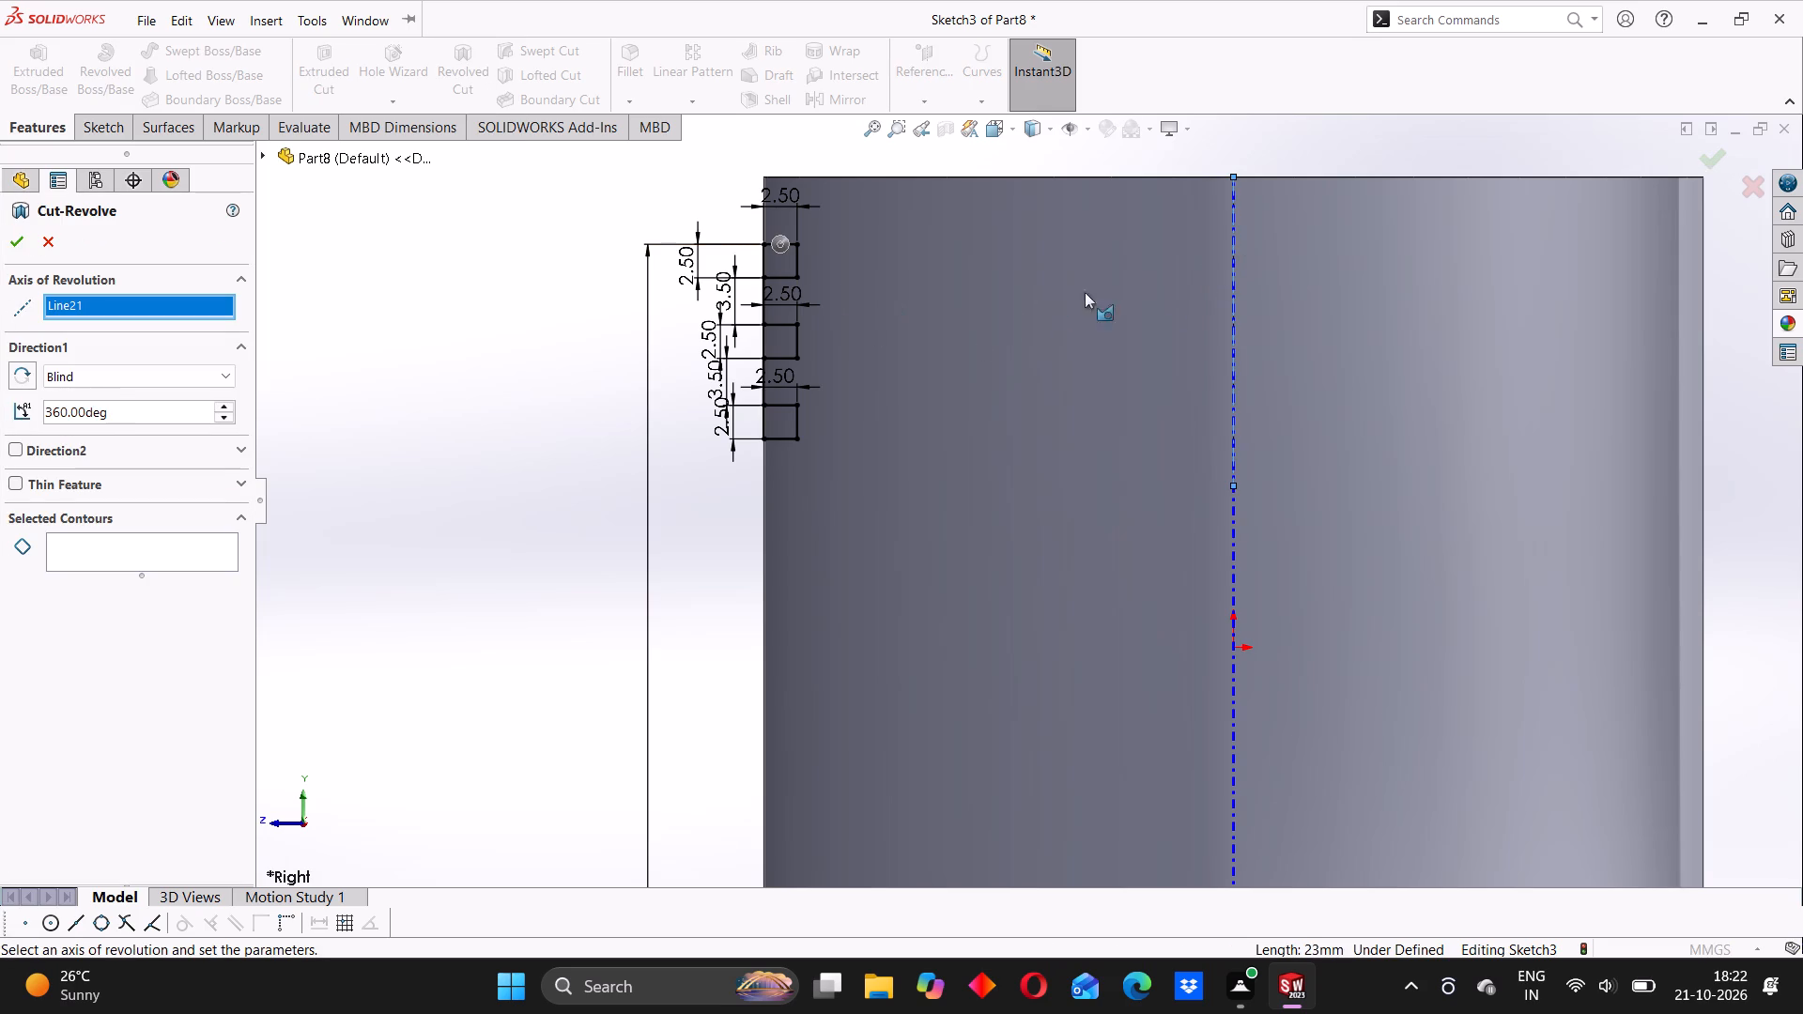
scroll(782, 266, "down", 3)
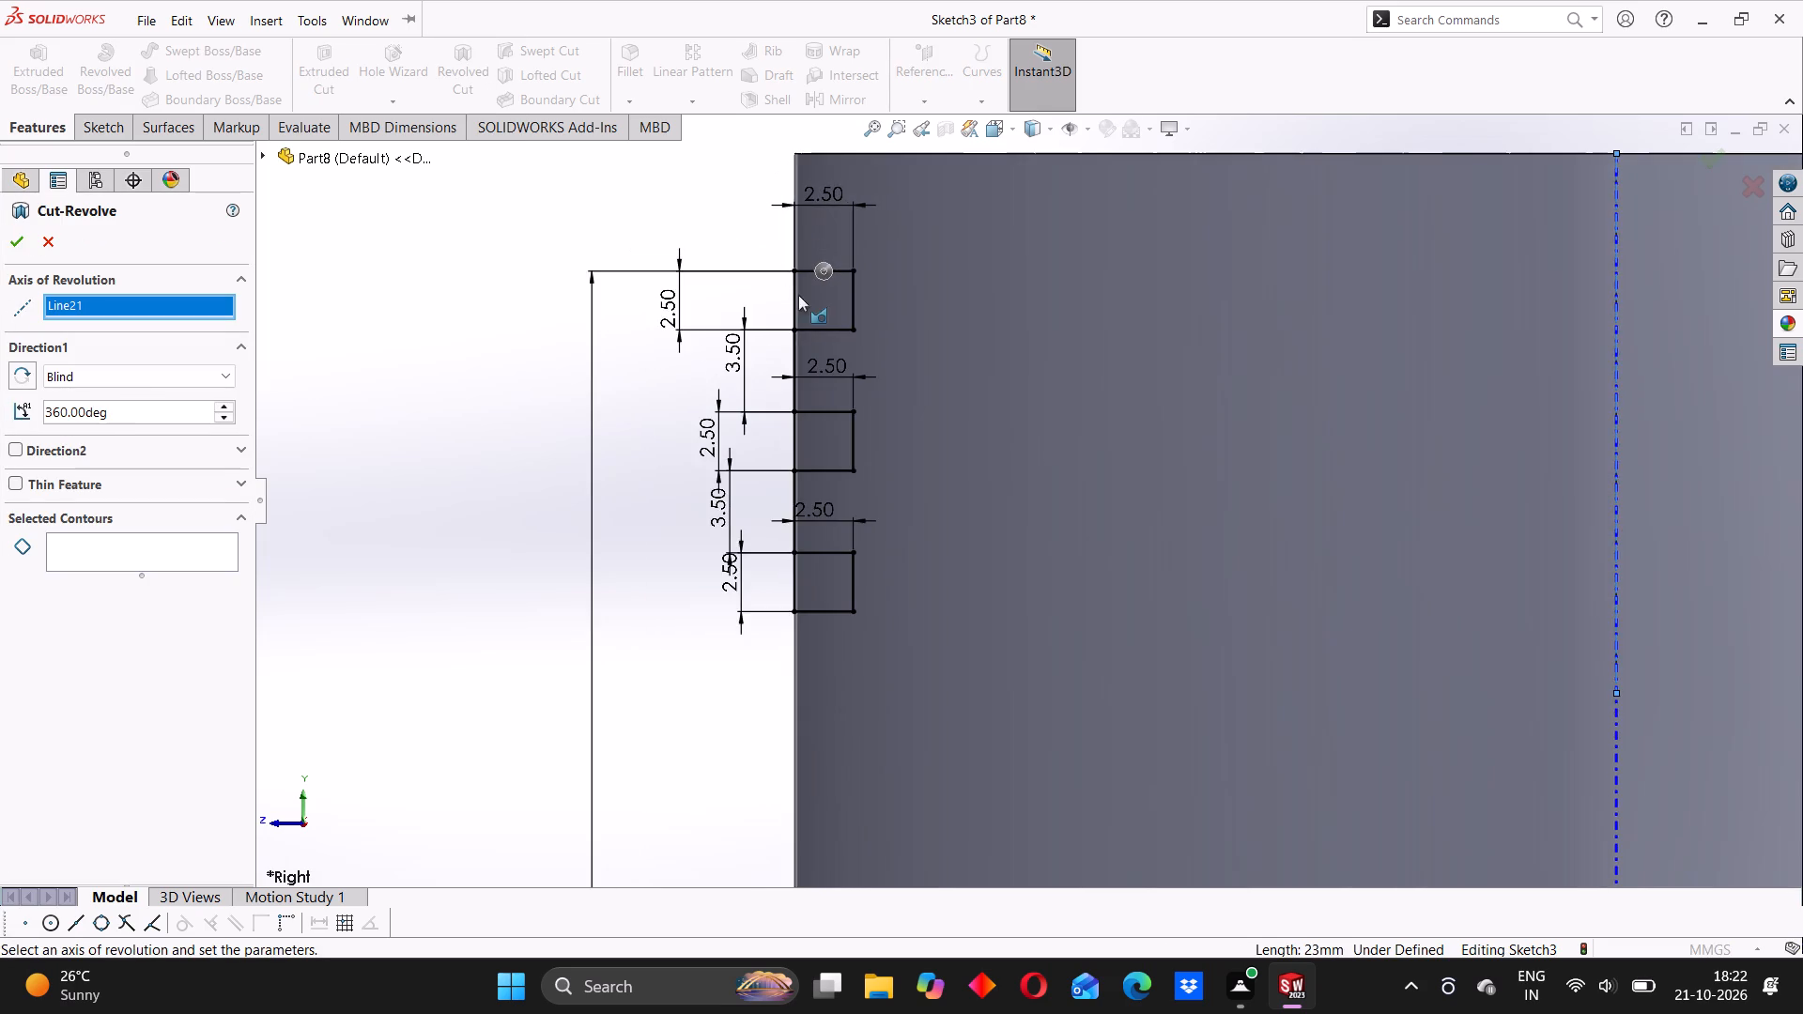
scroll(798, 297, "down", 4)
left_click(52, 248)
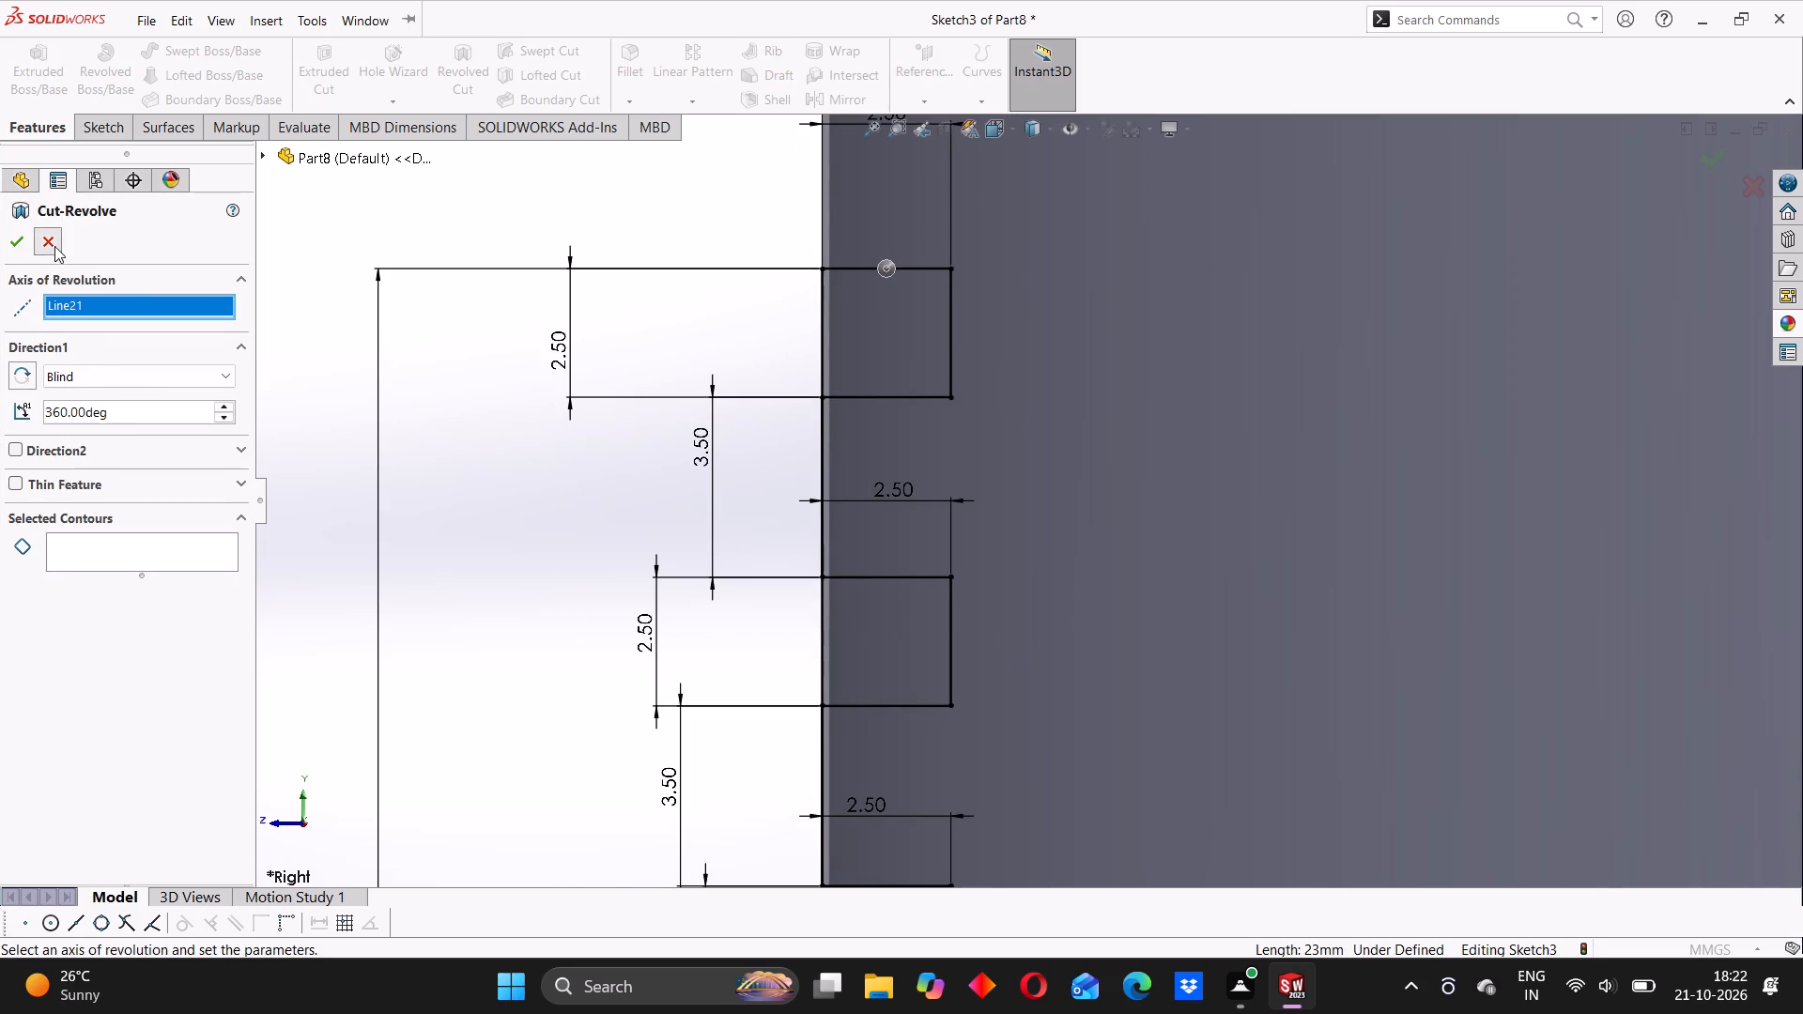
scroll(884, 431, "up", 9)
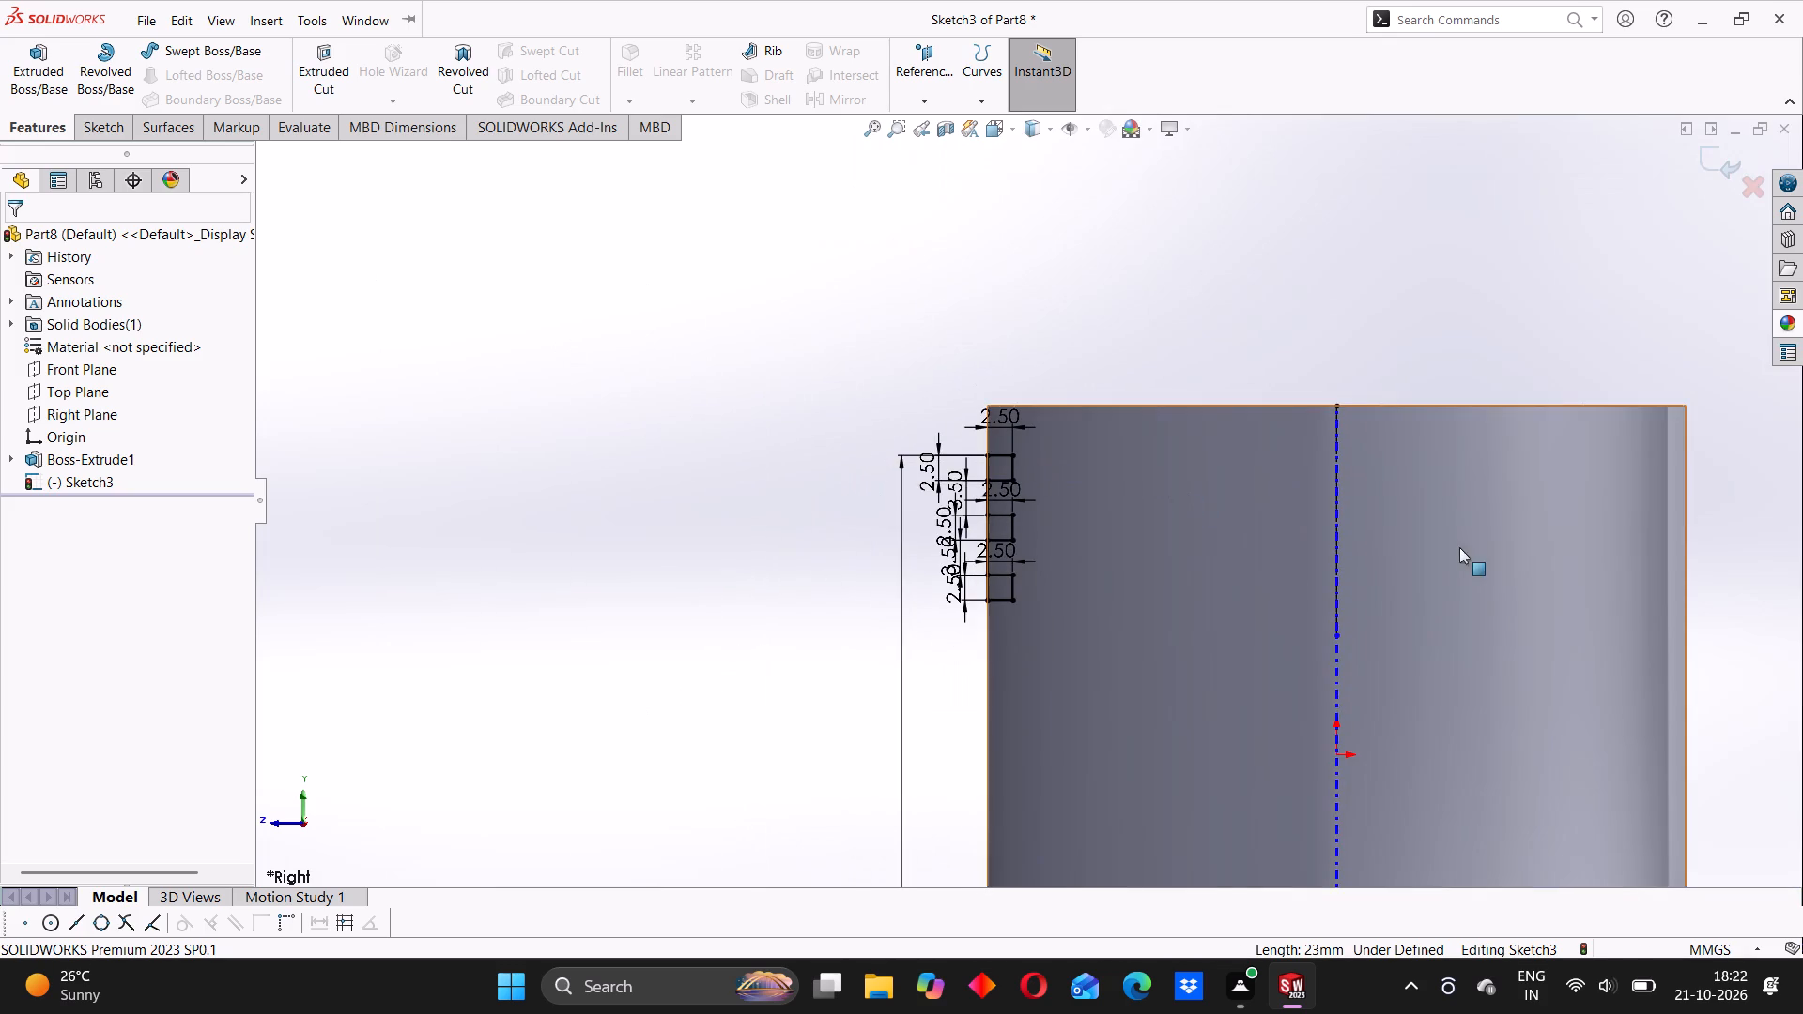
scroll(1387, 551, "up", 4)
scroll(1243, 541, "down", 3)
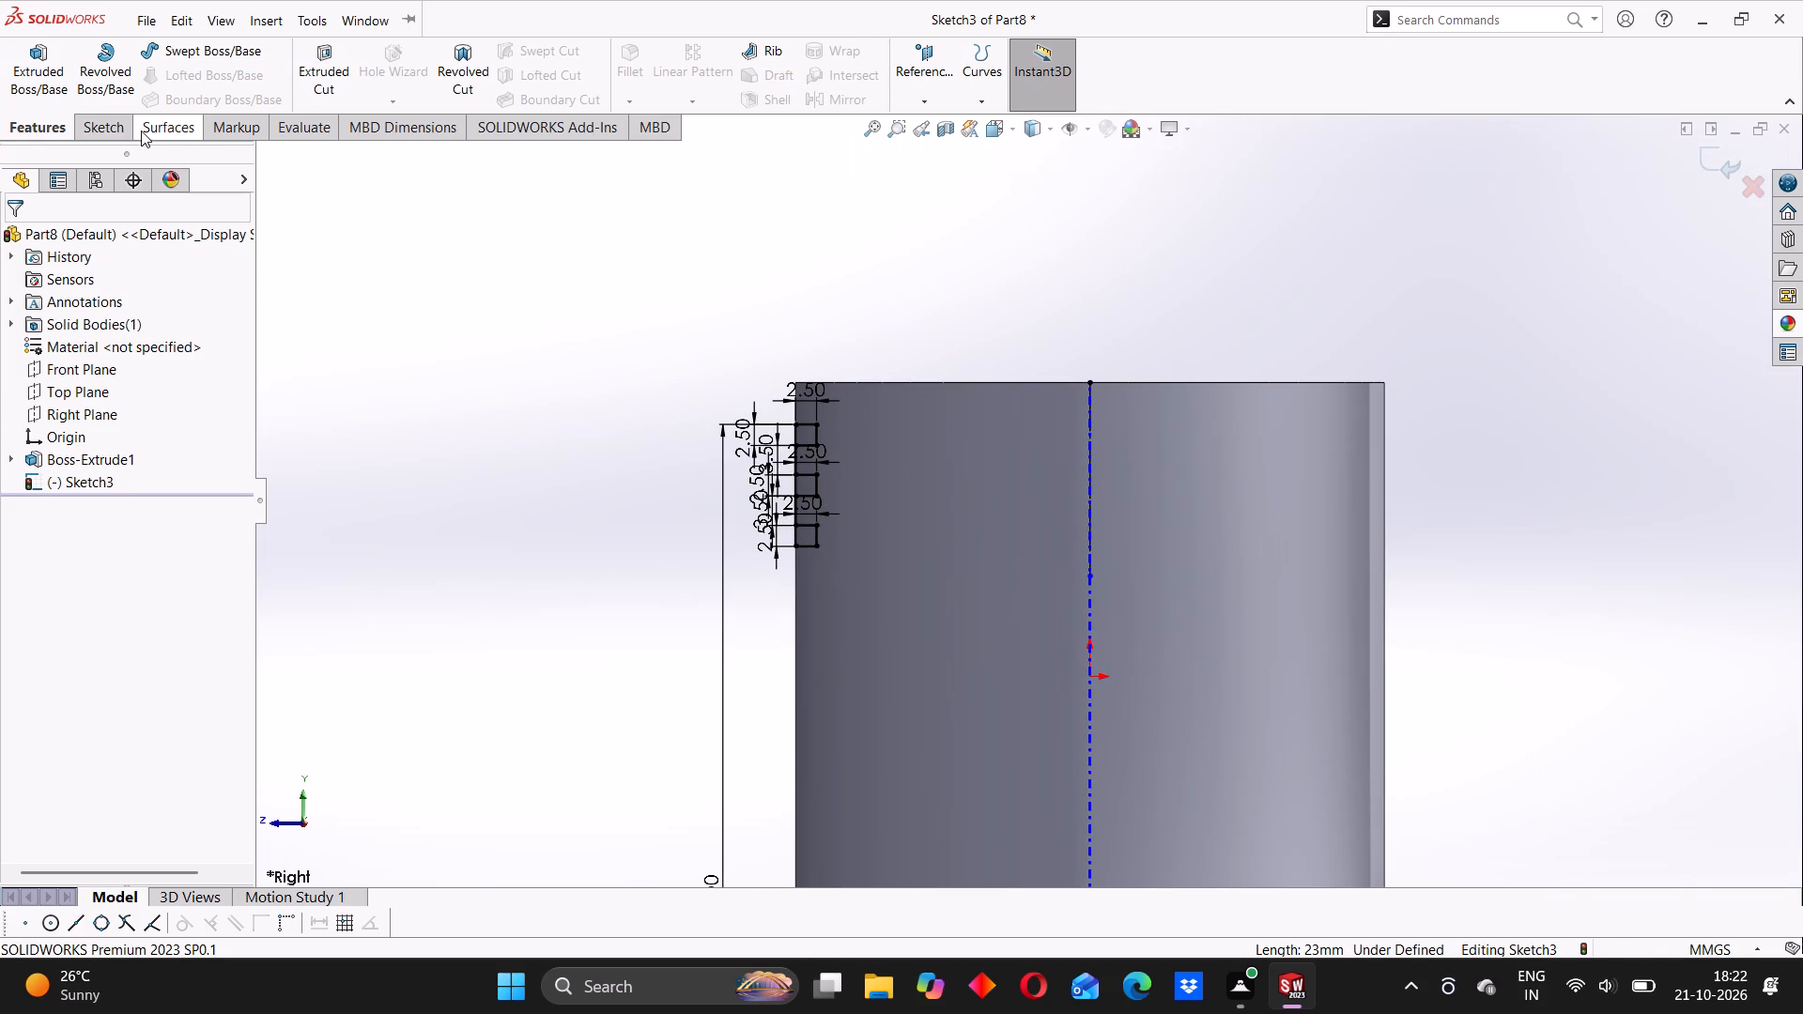
Trim the two vertical edge segments between the three groove squares, leaving three separate closed profiles.
left_click(95, 126)
left_click(365, 72)
scroll(789, 441, "down", 6)
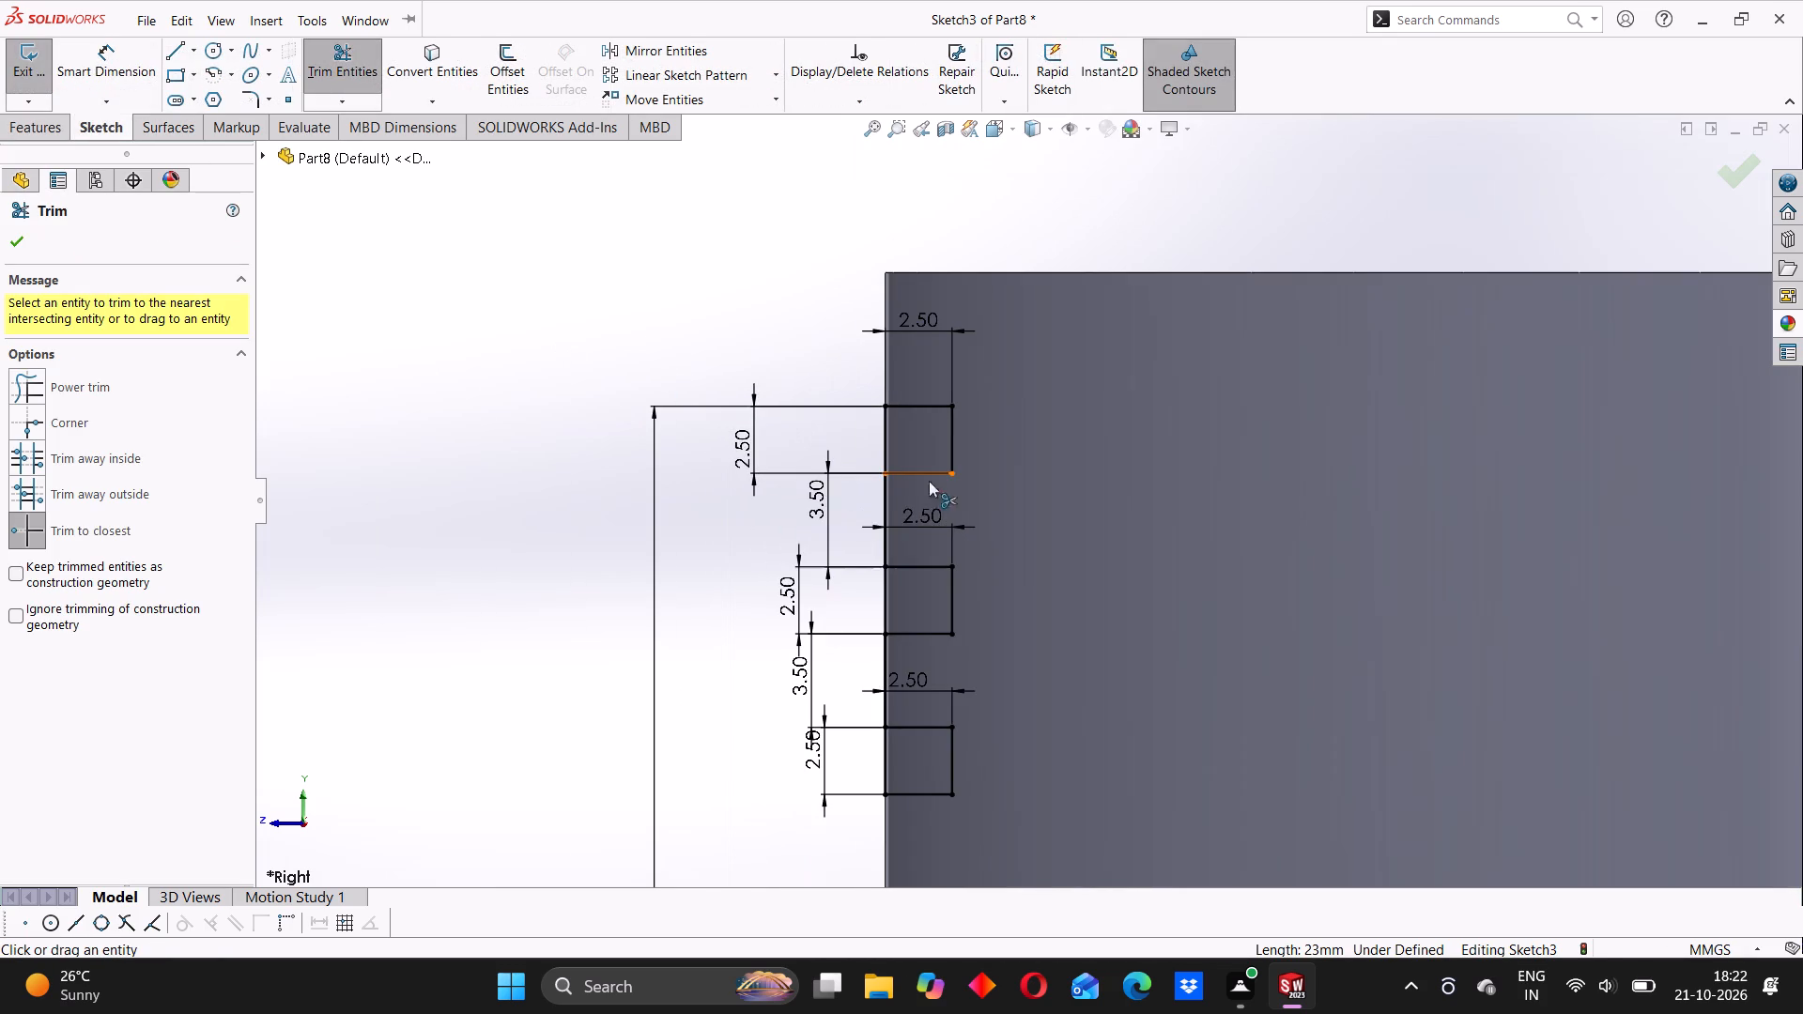
left_click(886, 504)
left_click(885, 666)
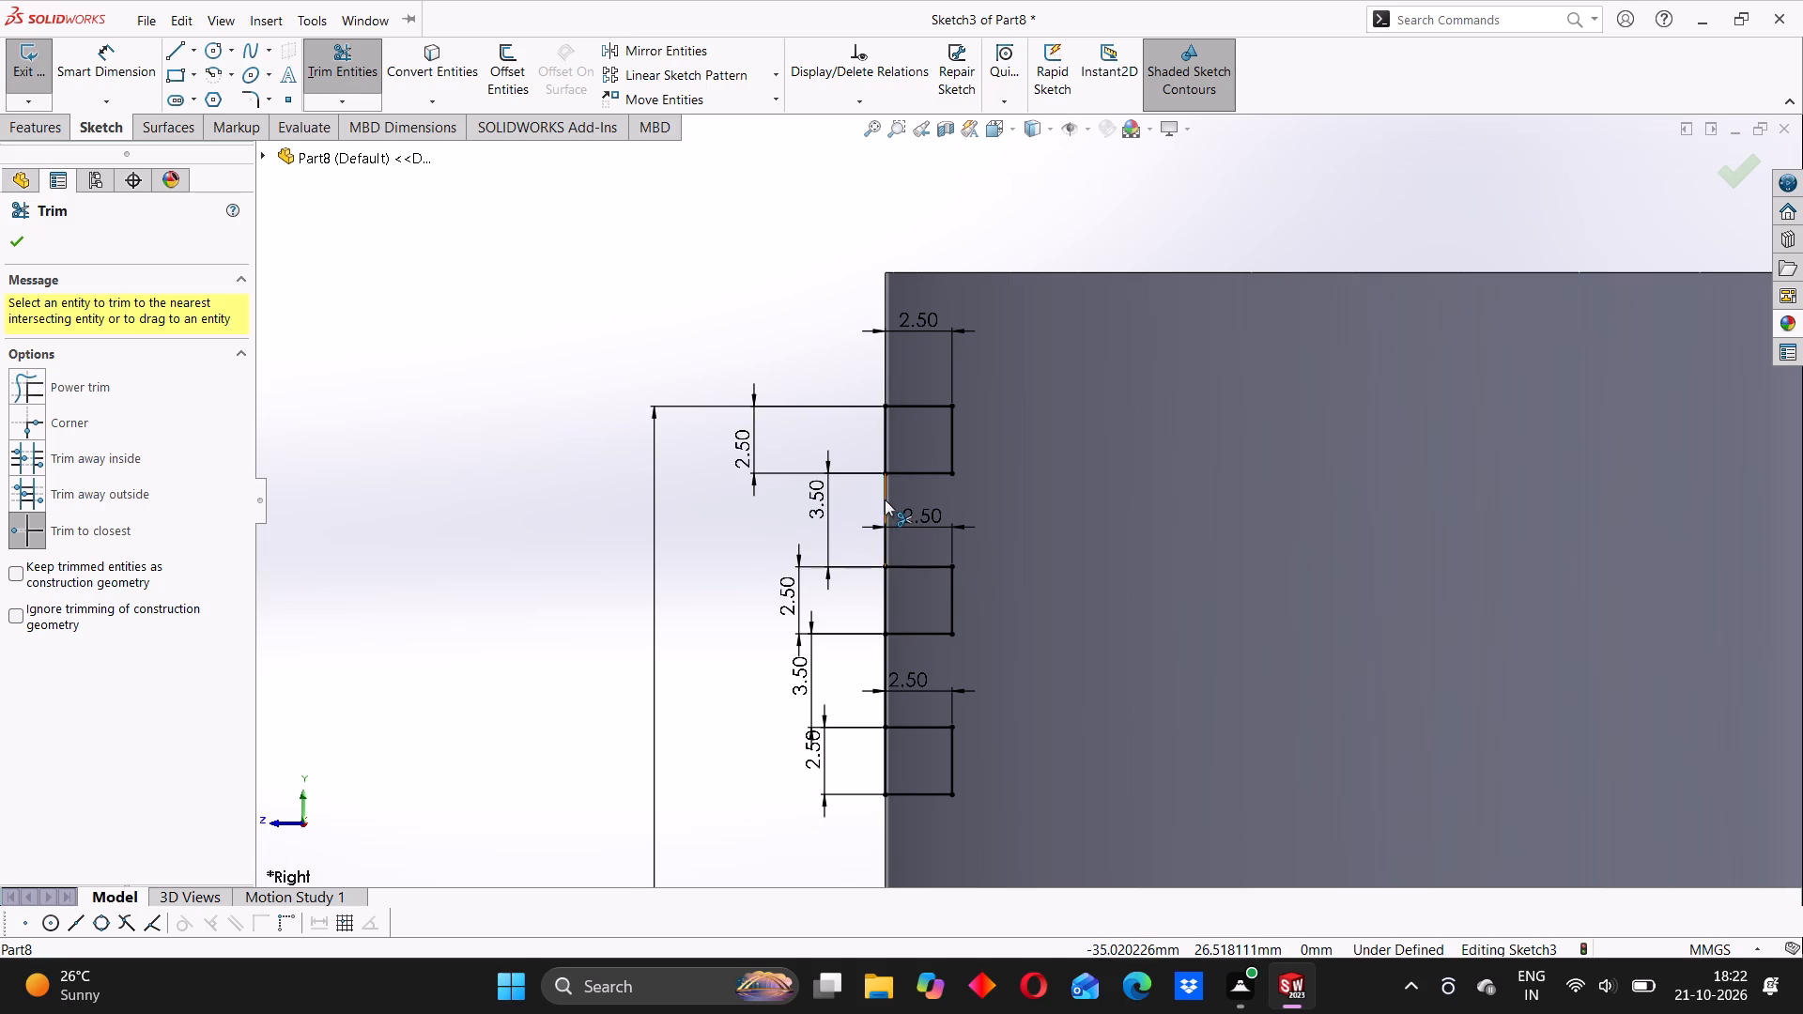
scroll(885, 499, "down", 4)
left_click(917, 482)
scroll(945, 496, "up", 4)
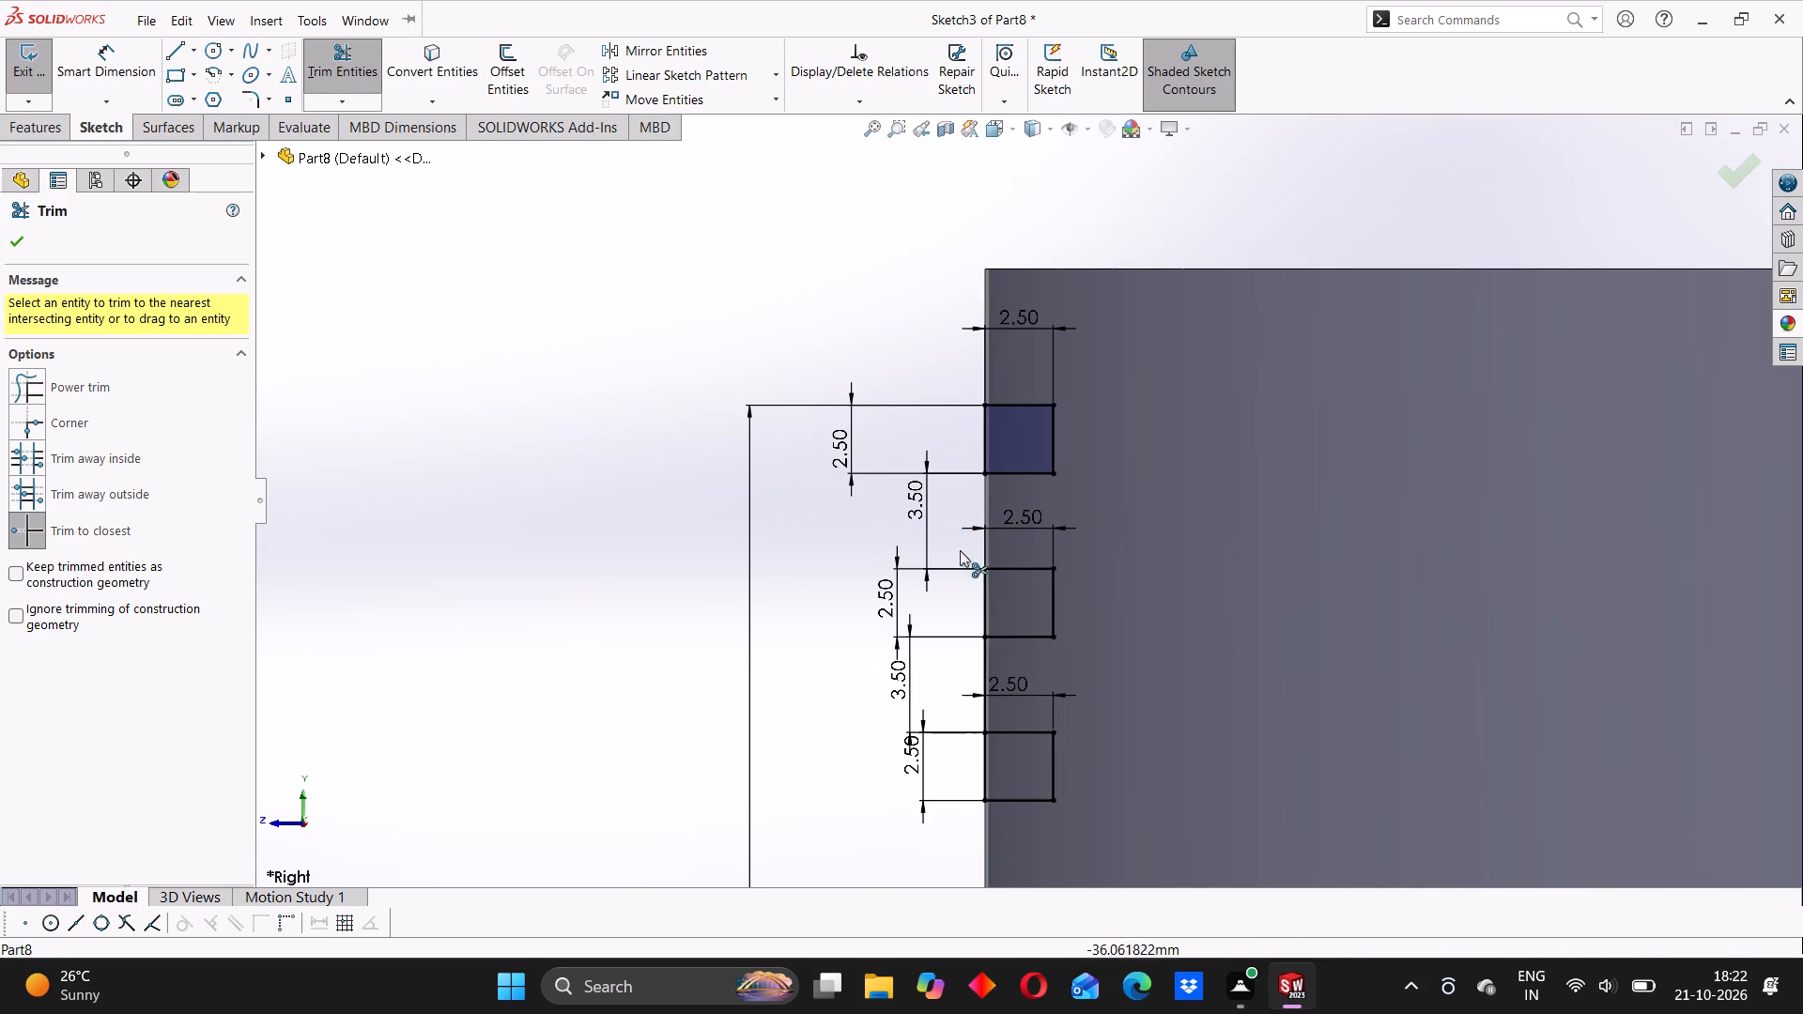
left_click(987, 661)
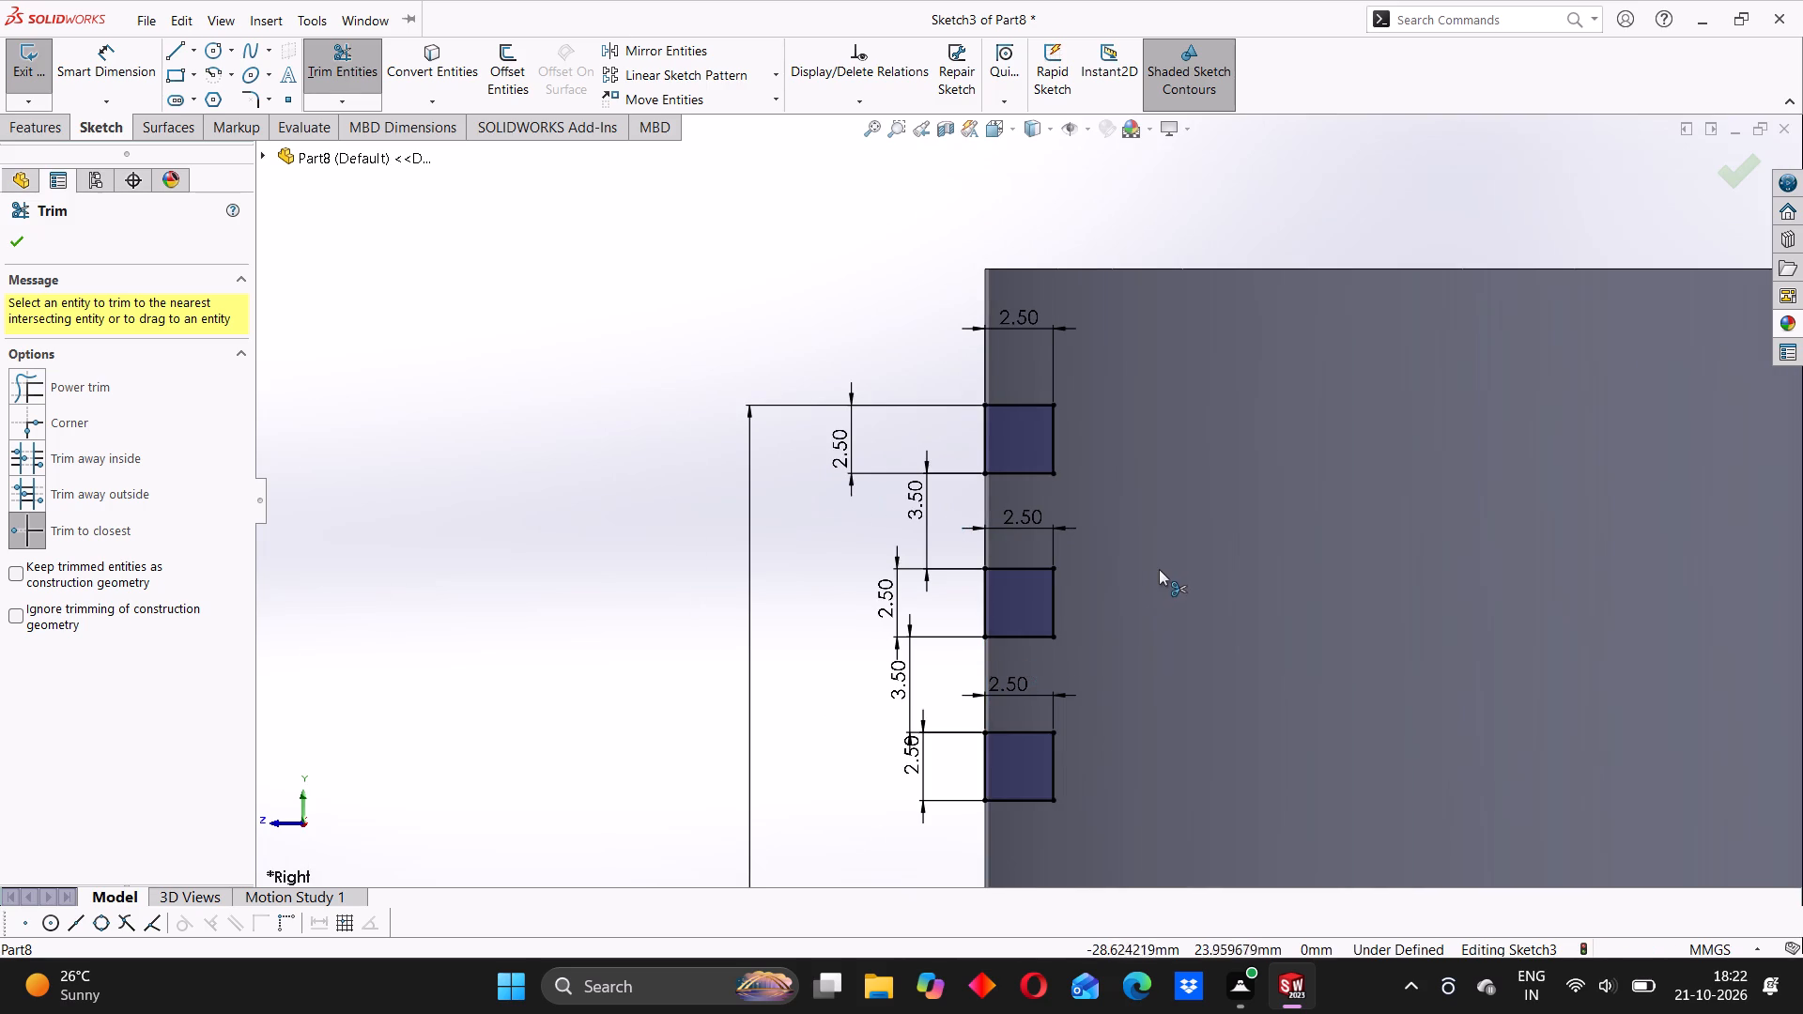
scroll(1160, 568, "up", 9)
left_click(21, 240)
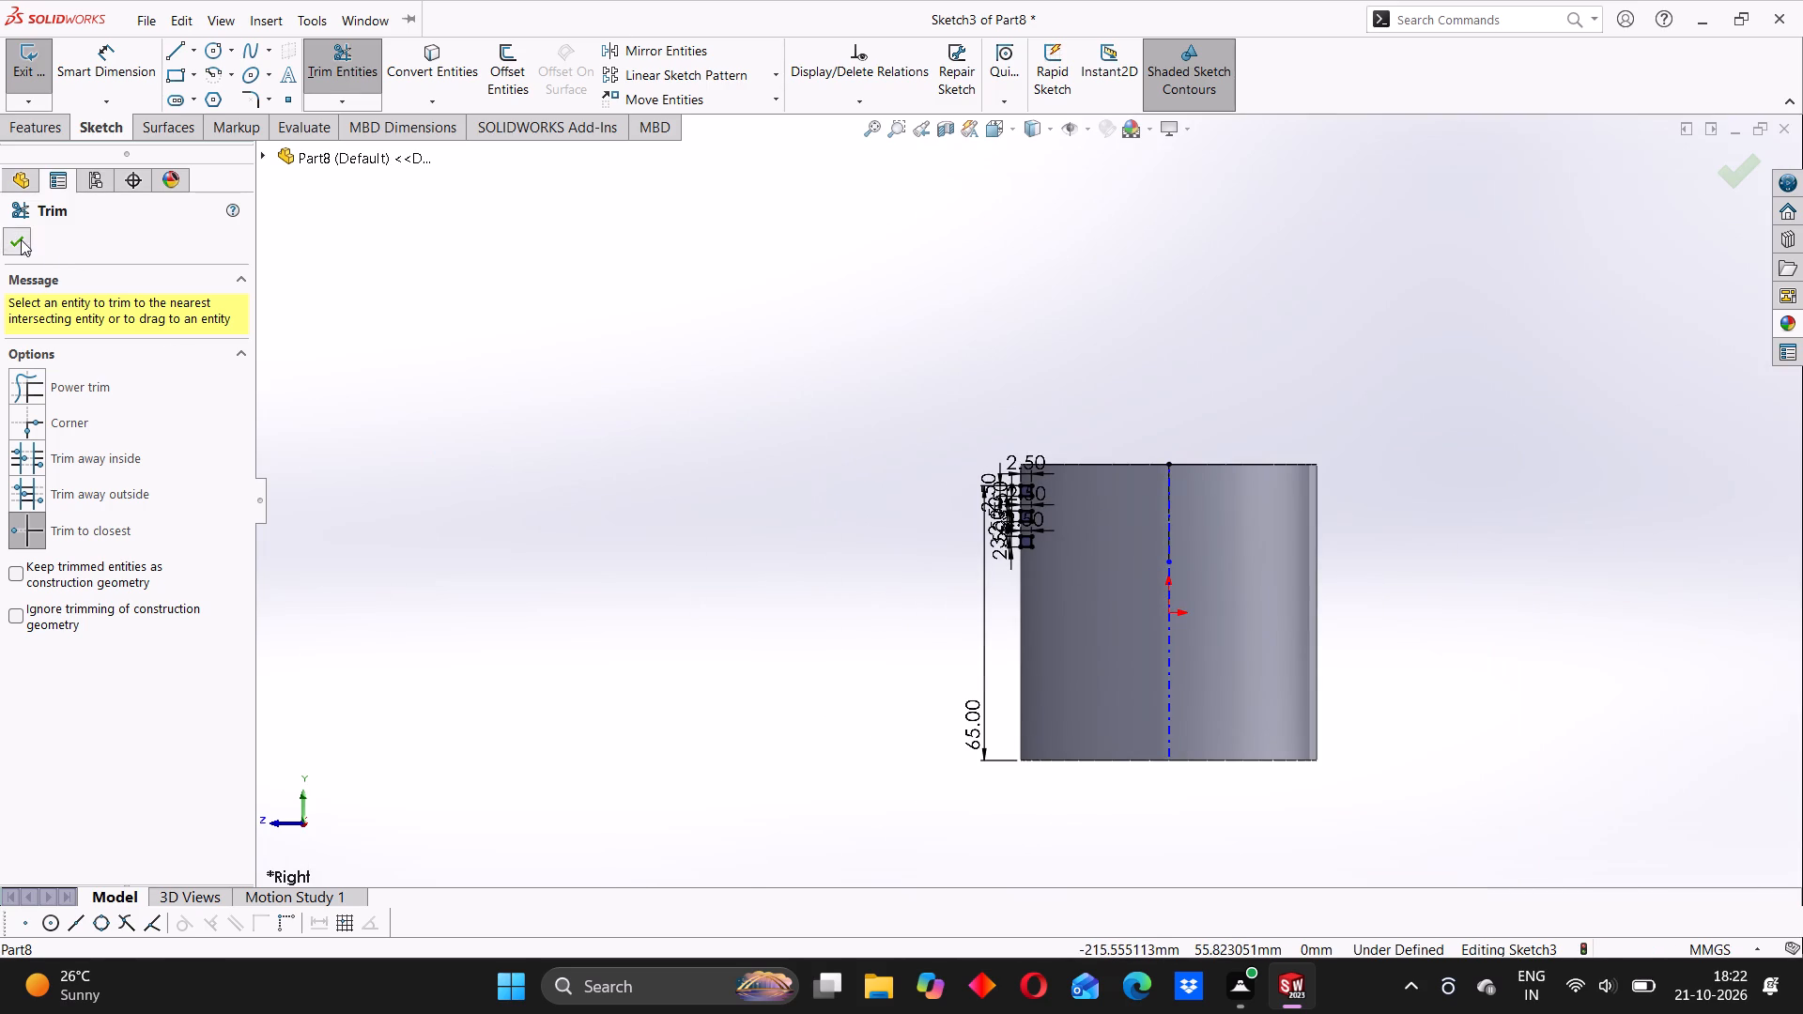
Create a 360-degree blind revolved cut of the three groove profiles about the cylinder's vertical centerline.
left_click(46, 128)
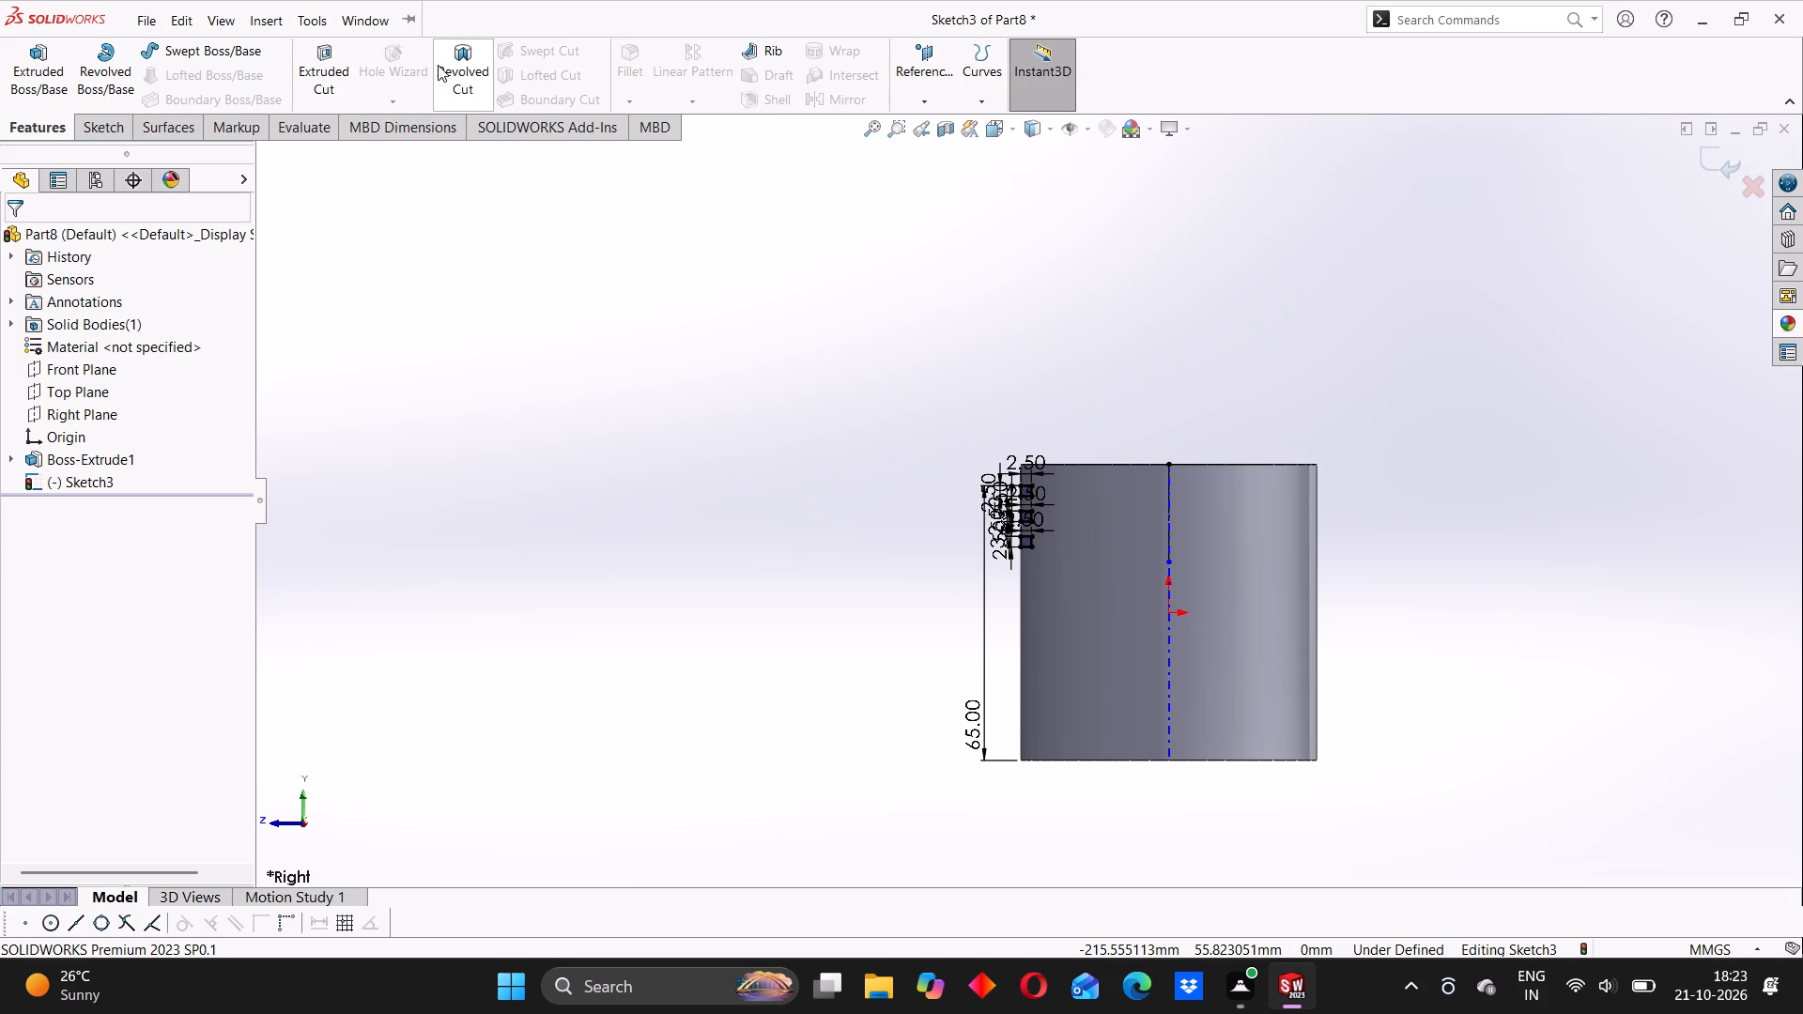
left_click(439, 64)
scroll(1113, 518, "down", 6)
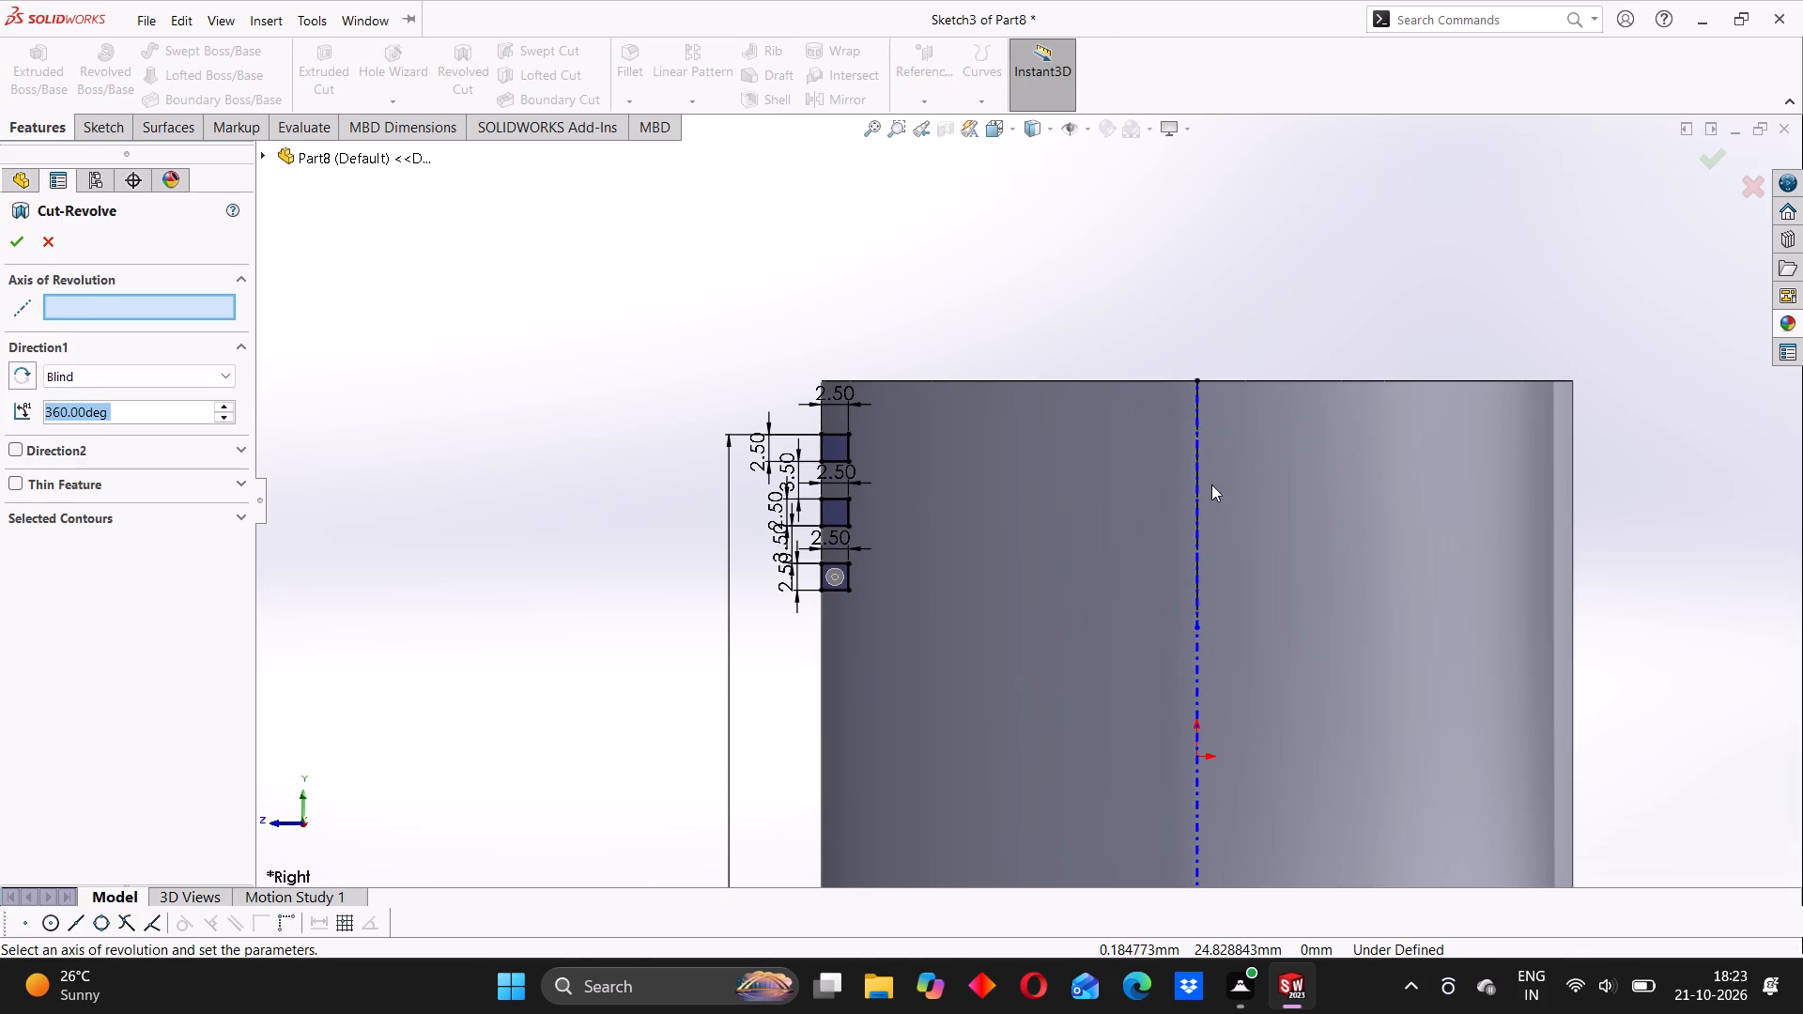
left_click(1200, 471)
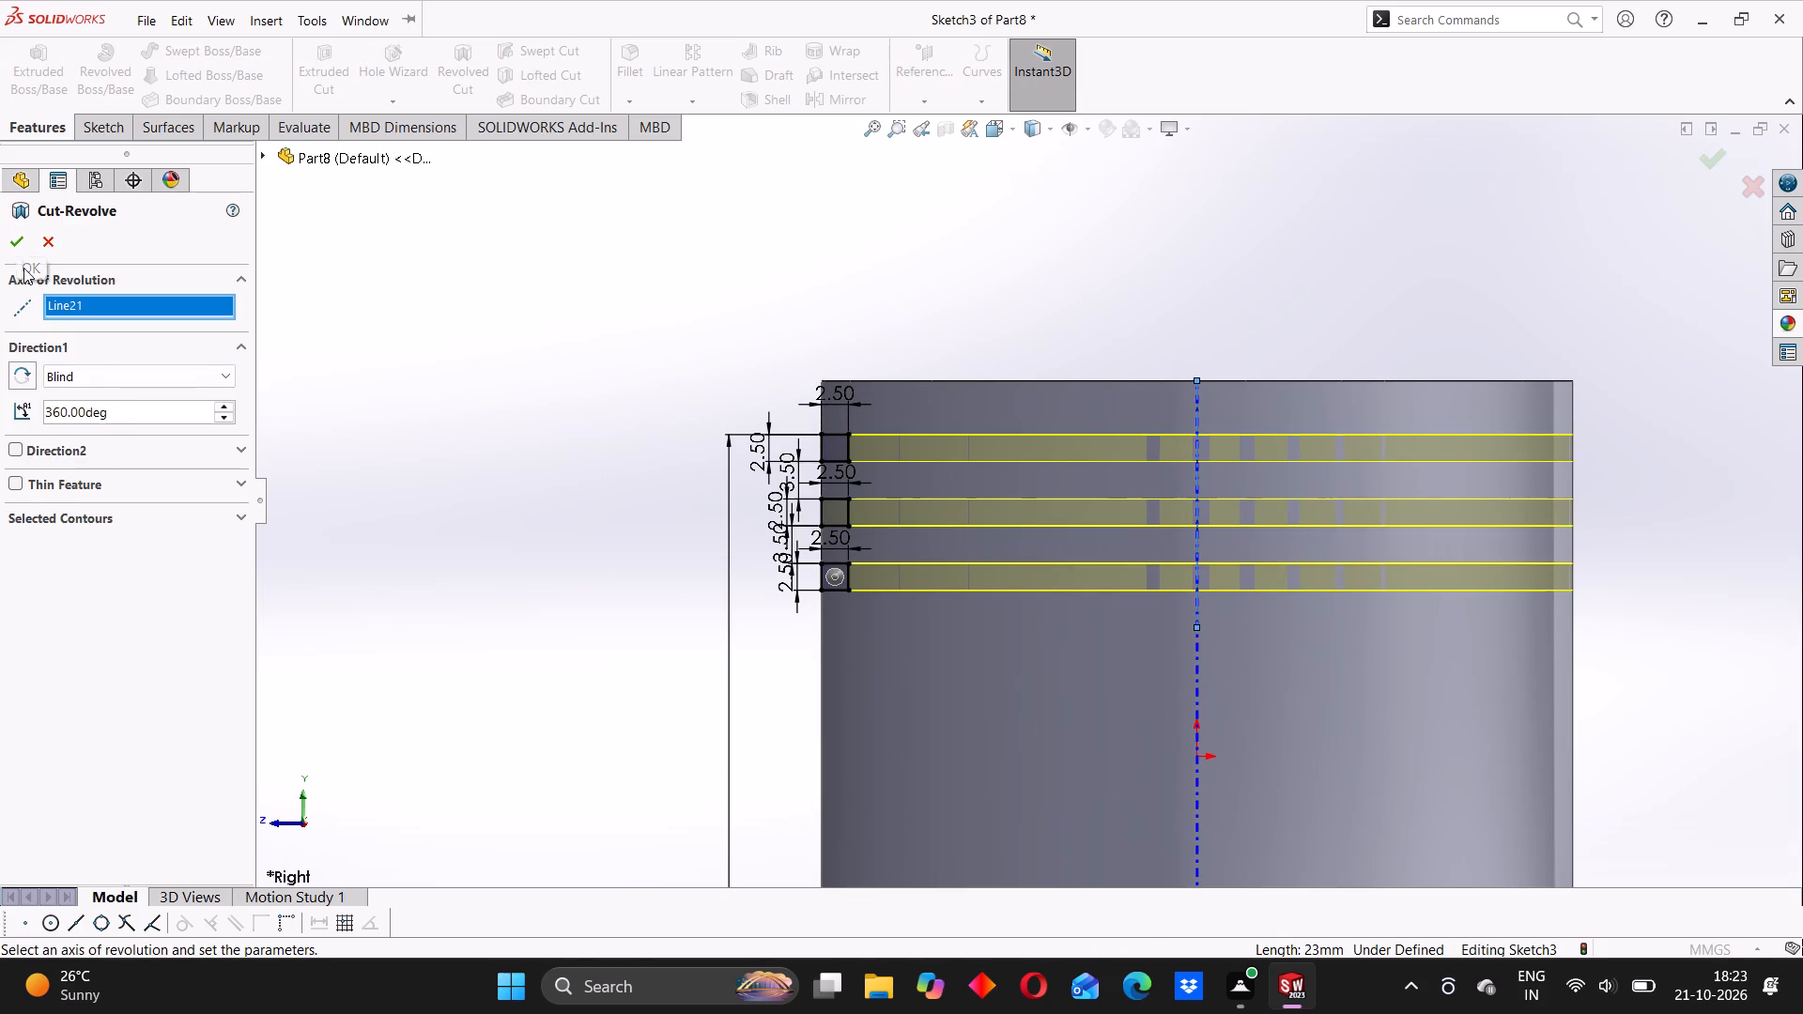
left_click_drag(15, 246, 25, 246)
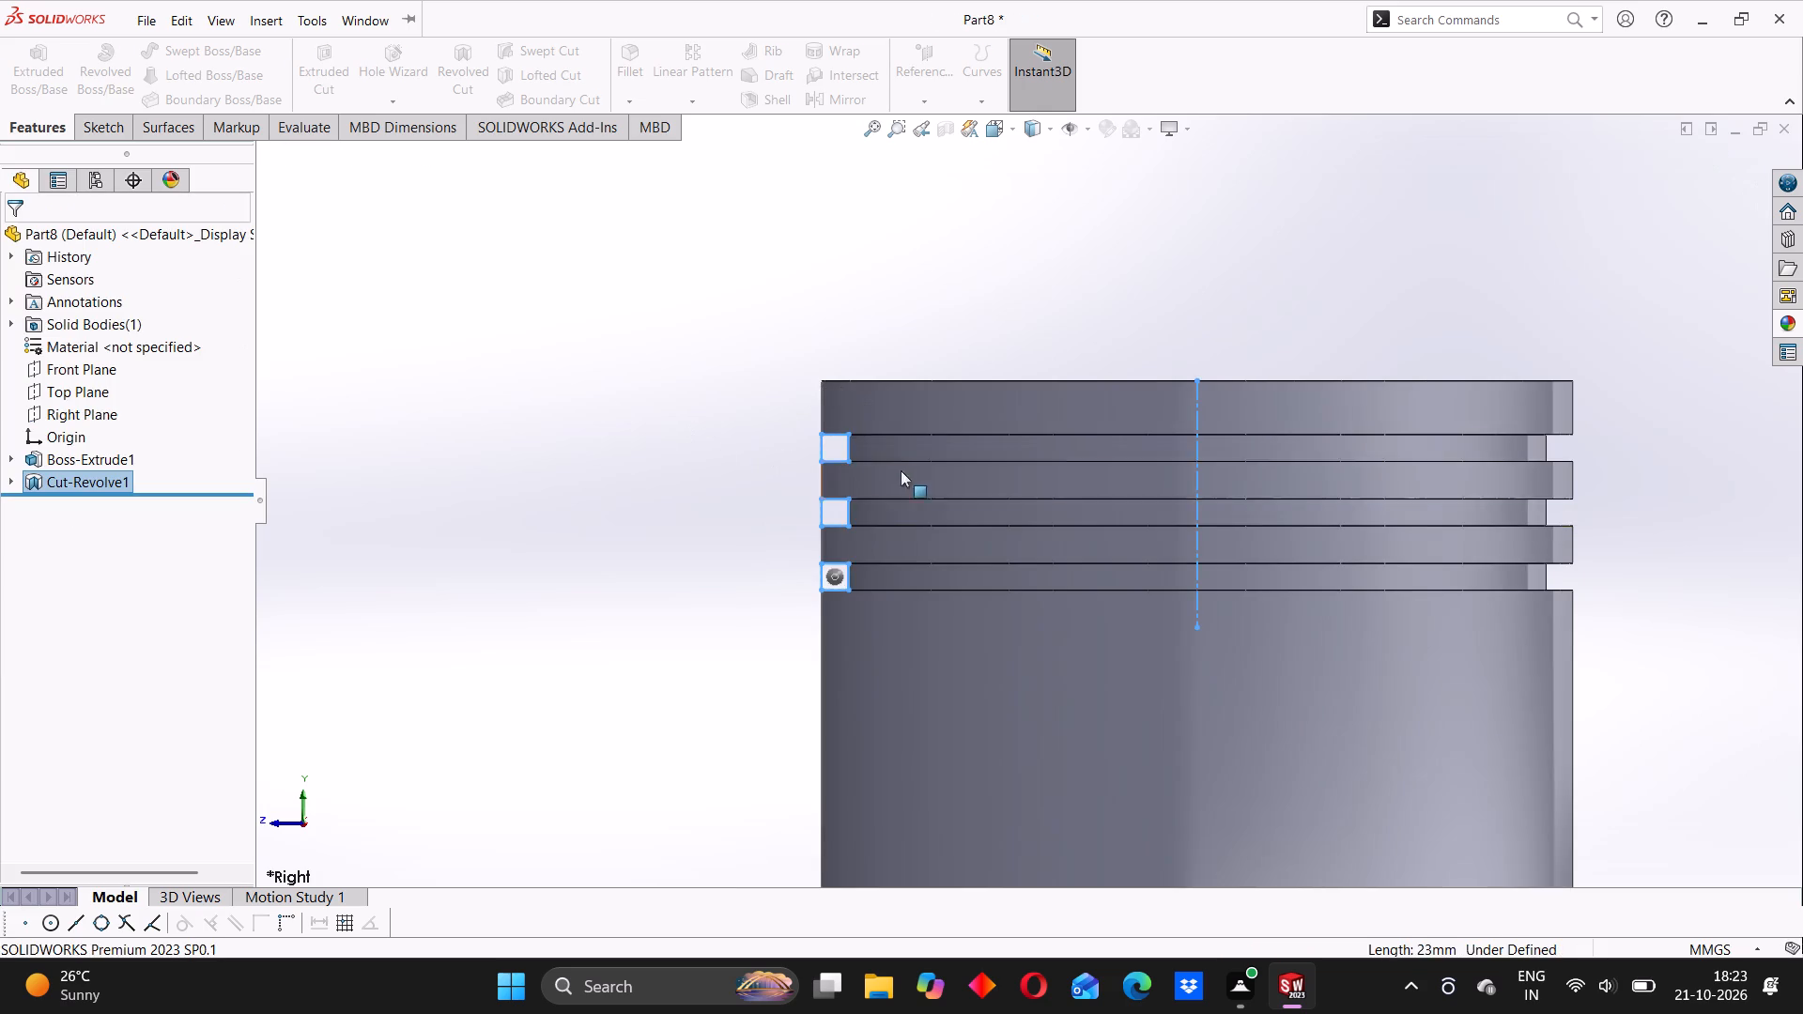
Examine the three revolved grooves around the upper part of the cylinder from several angles and distances.
middle_click_drag(927, 458, 1009, 484)
left_click(513, 468)
scroll(988, 538, "up", 3)
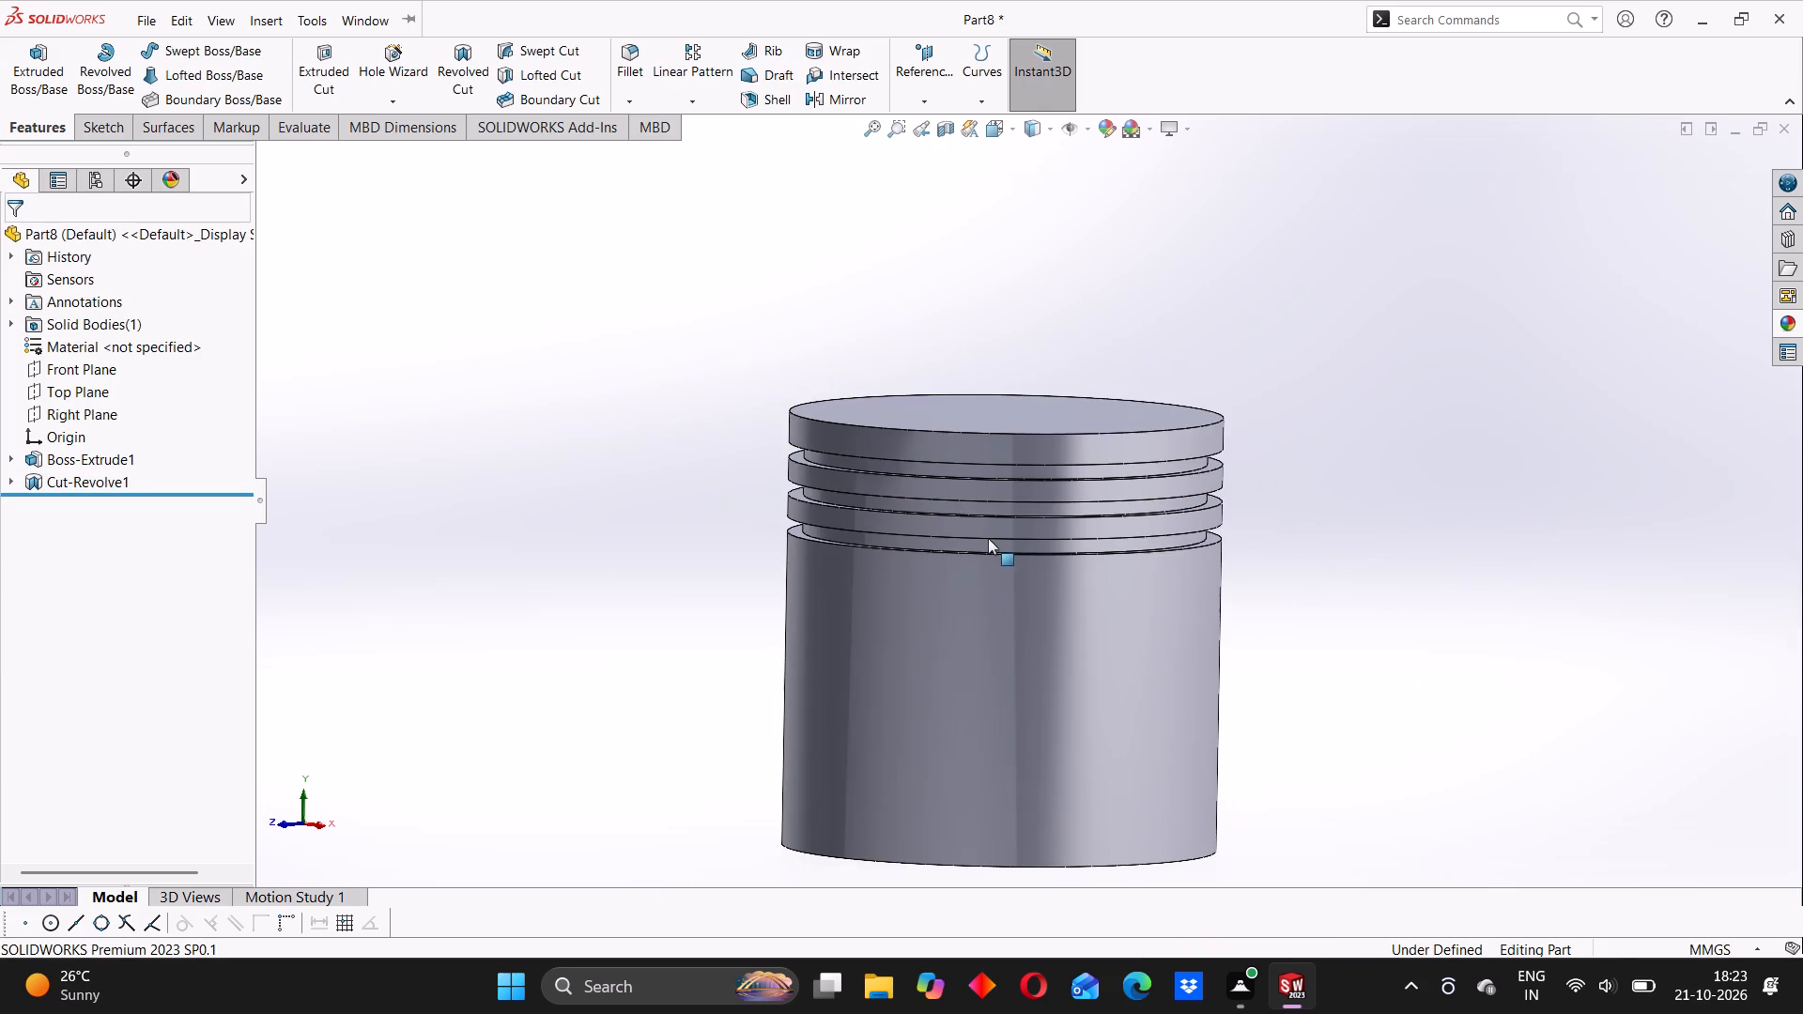
middle_click_drag(1106, 575, 955, 567)
scroll(986, 557, "up", 1)
left_click(584, 511)
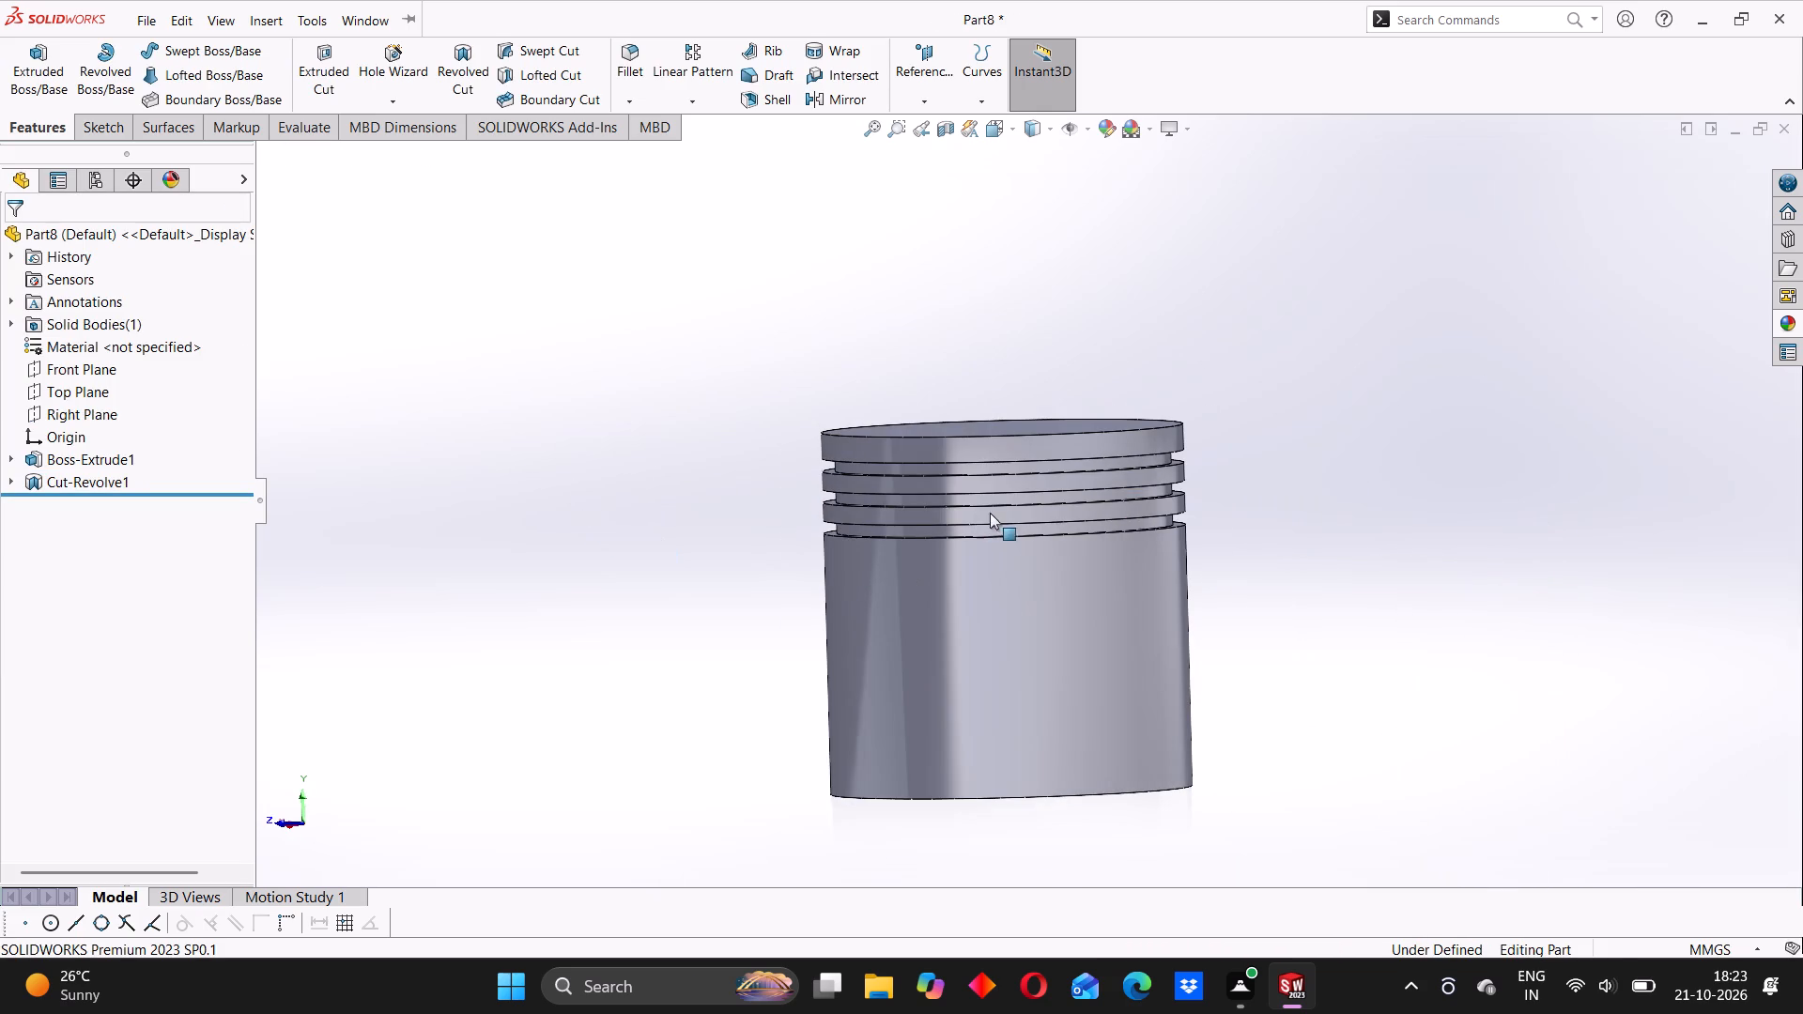
scroll(1027, 511, "down", 2)
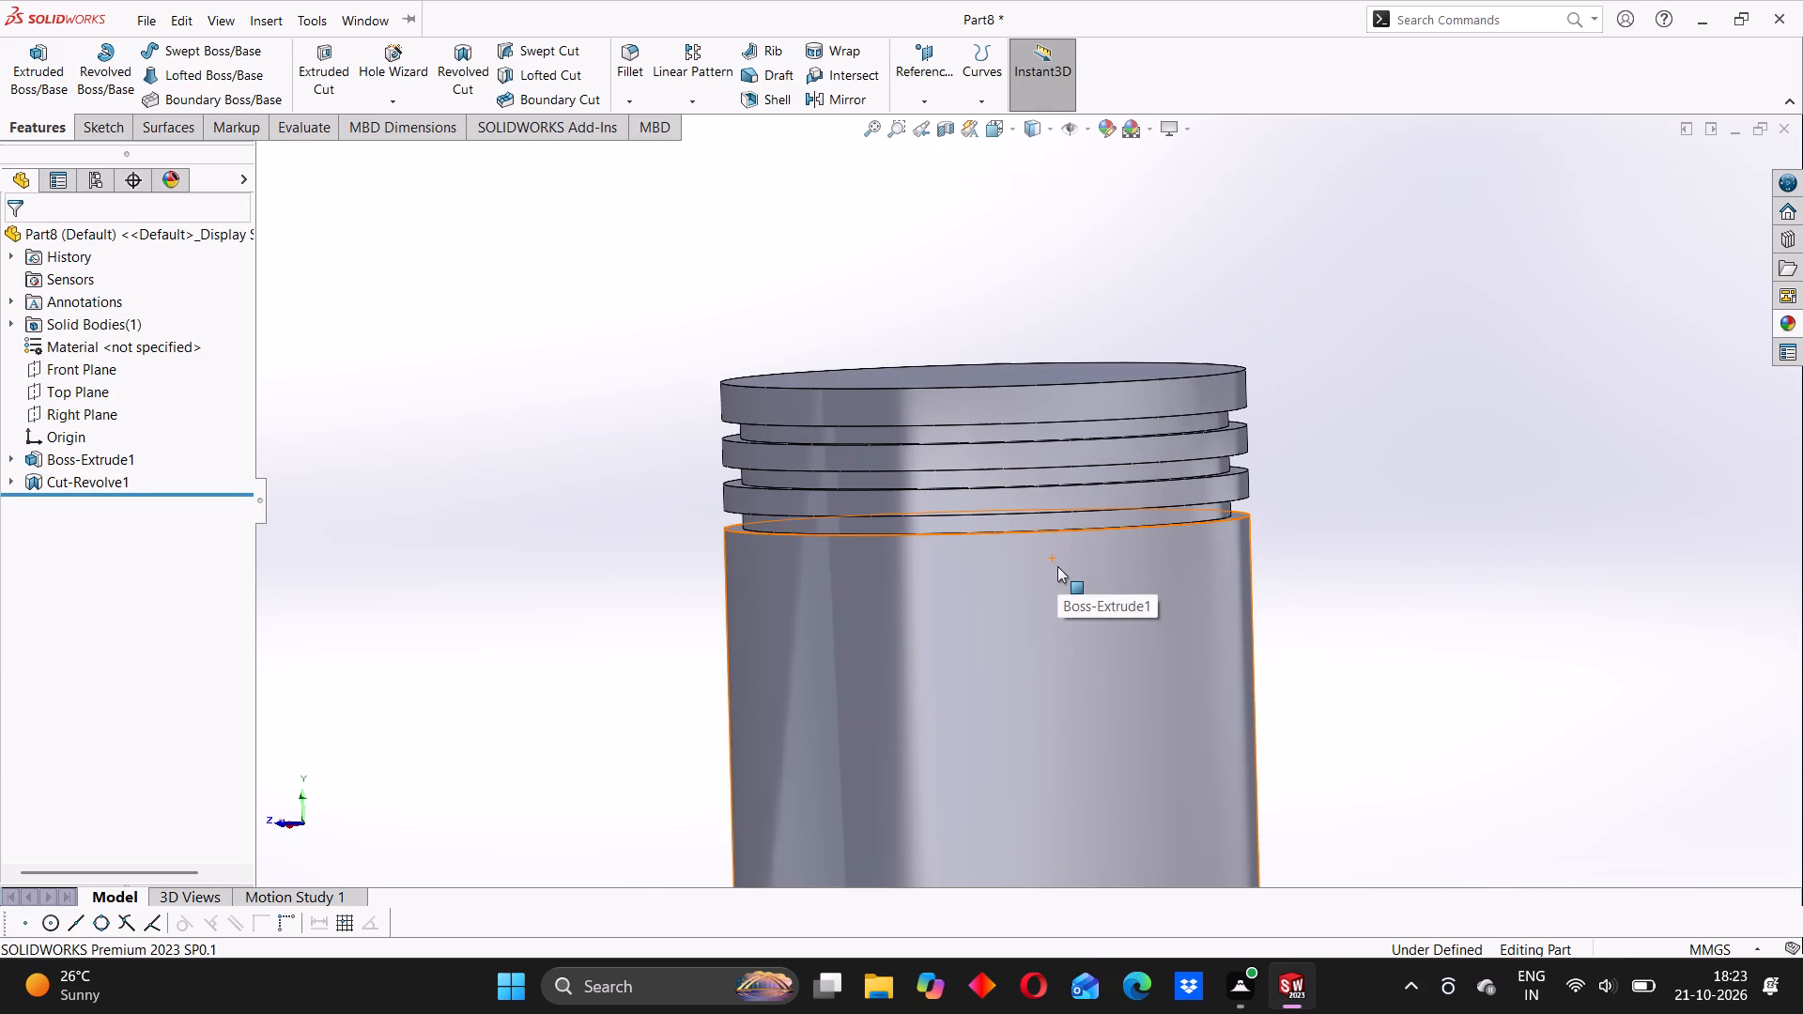
scroll(1060, 561, "up", 2)
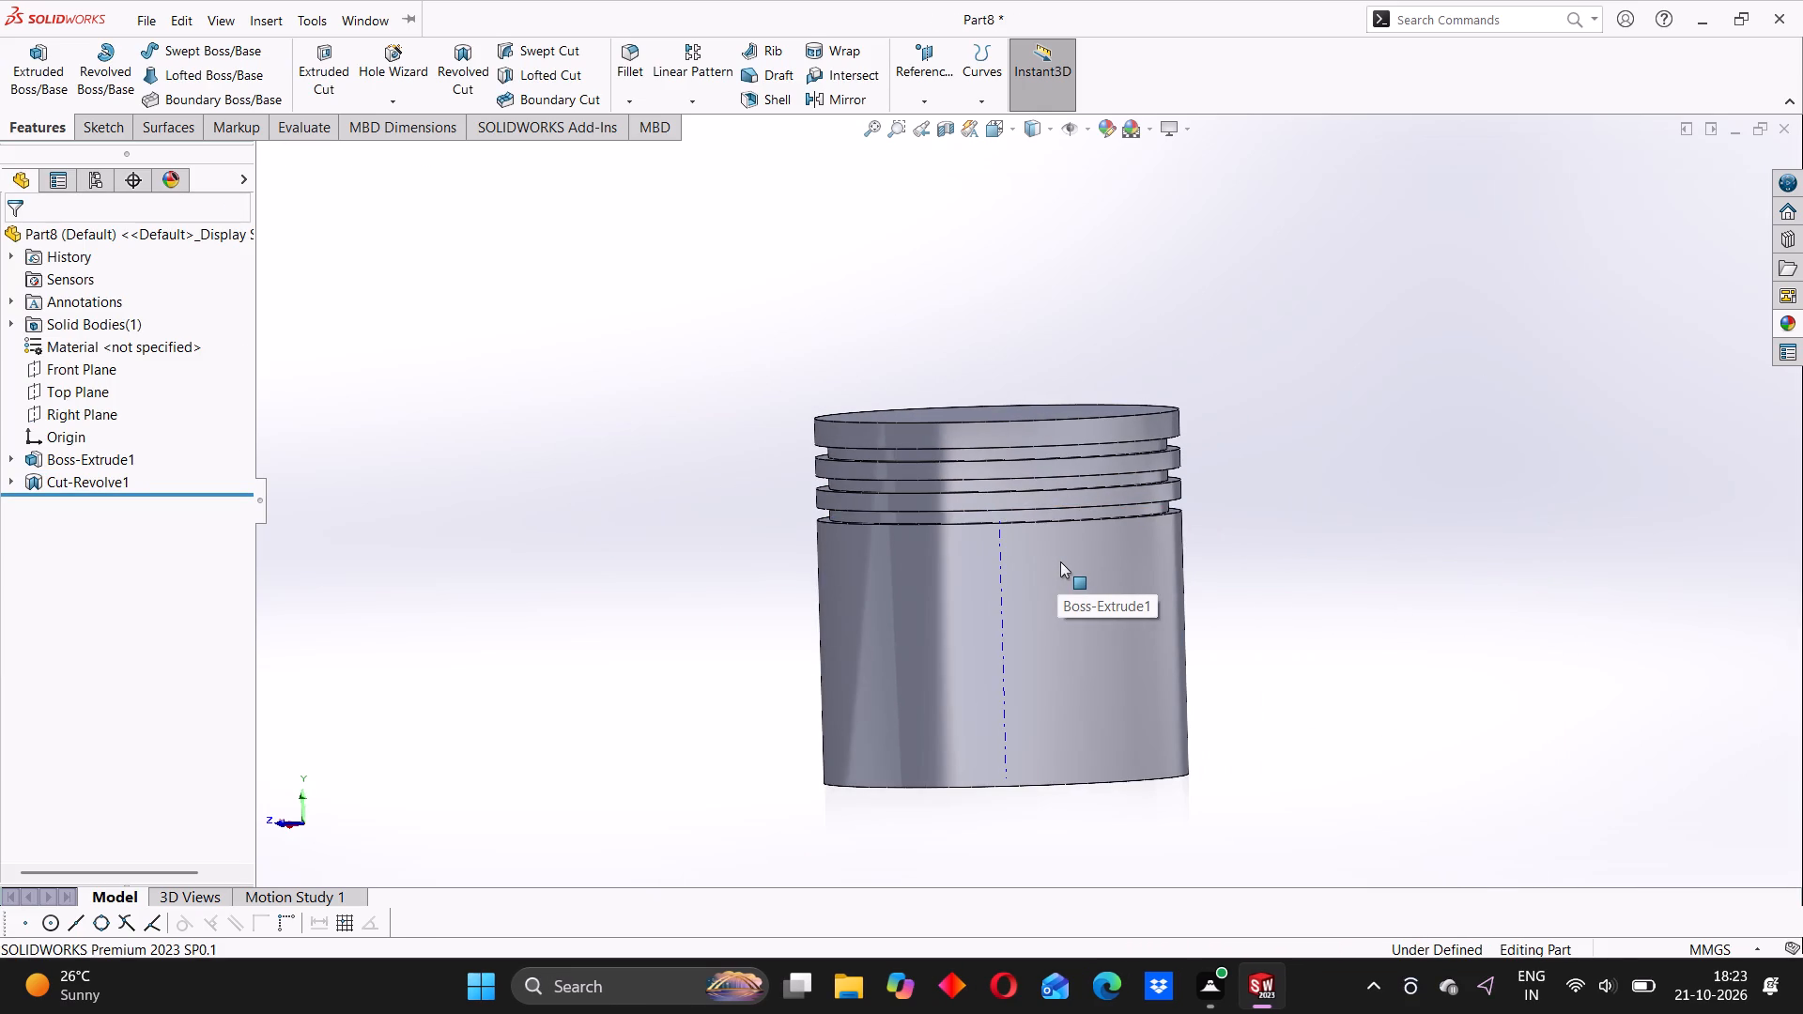
scroll(1122, 559, "down", 1)
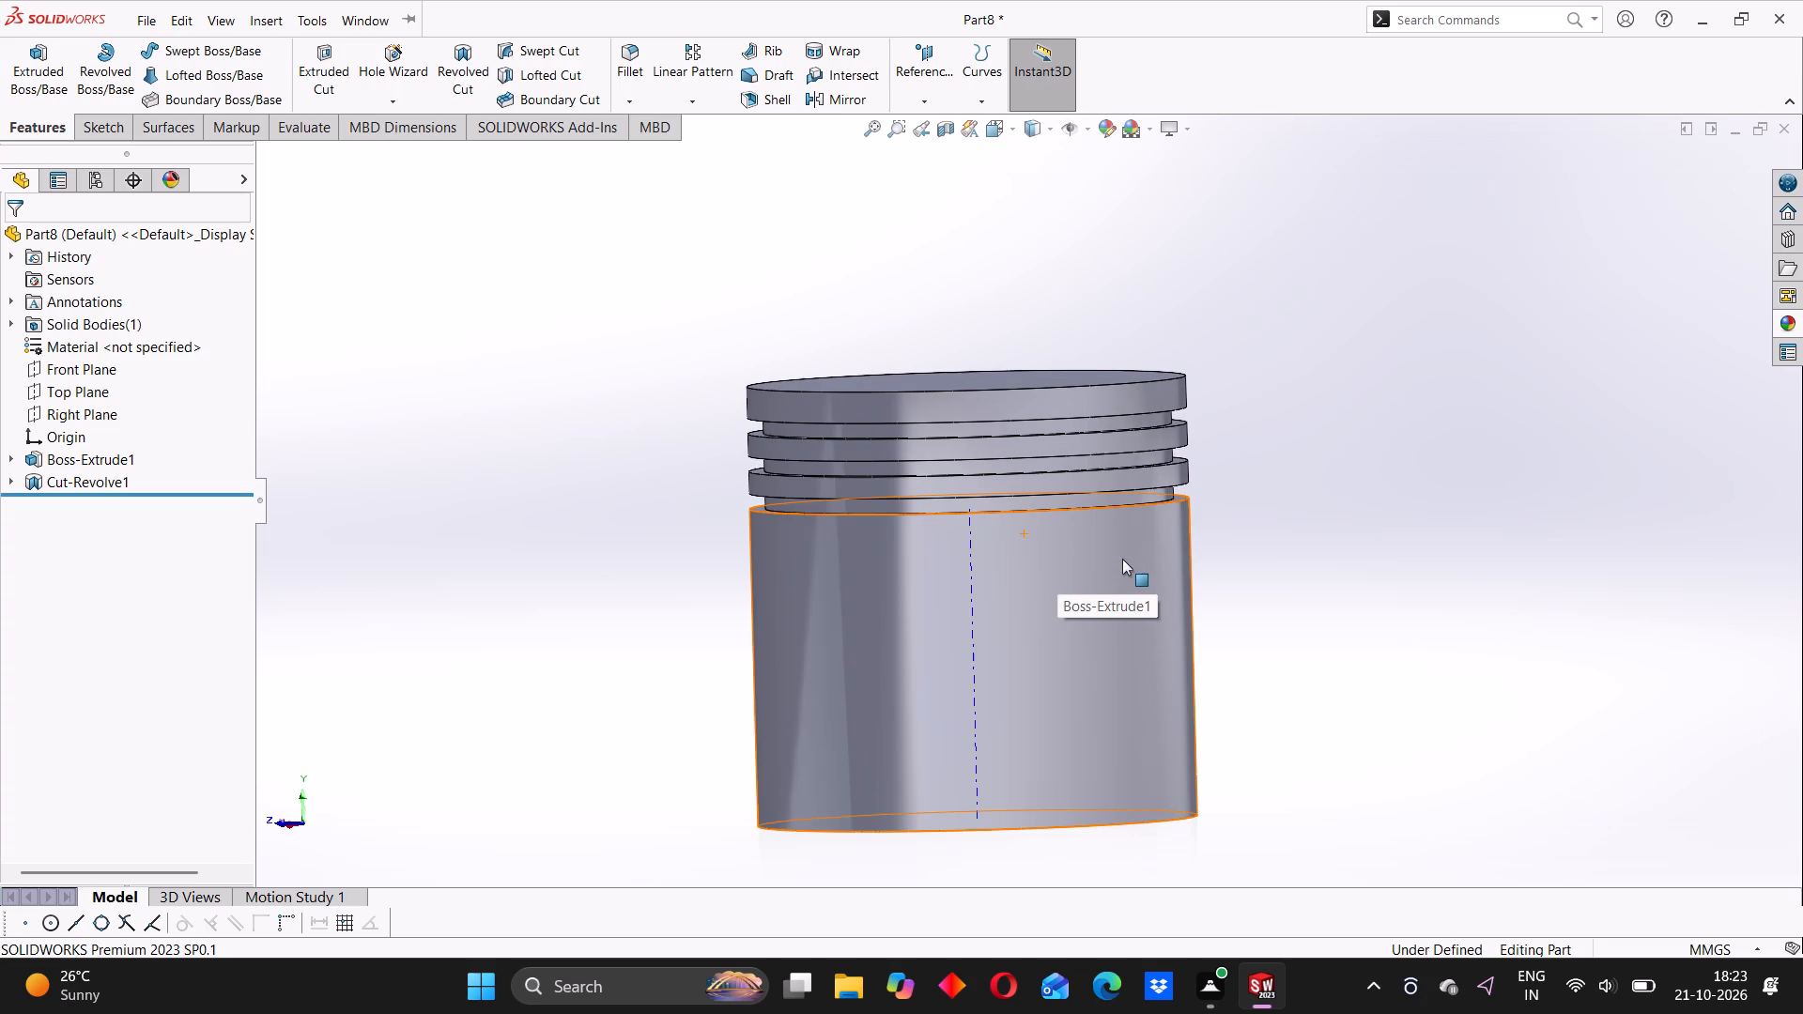
scroll(997, 539, "up", 3)
Start a sketch on the cylinder's bottom face and draw a circle of about 23.9 mm radius centered on the origin.
middle_click_drag(979, 552, 998, 533)
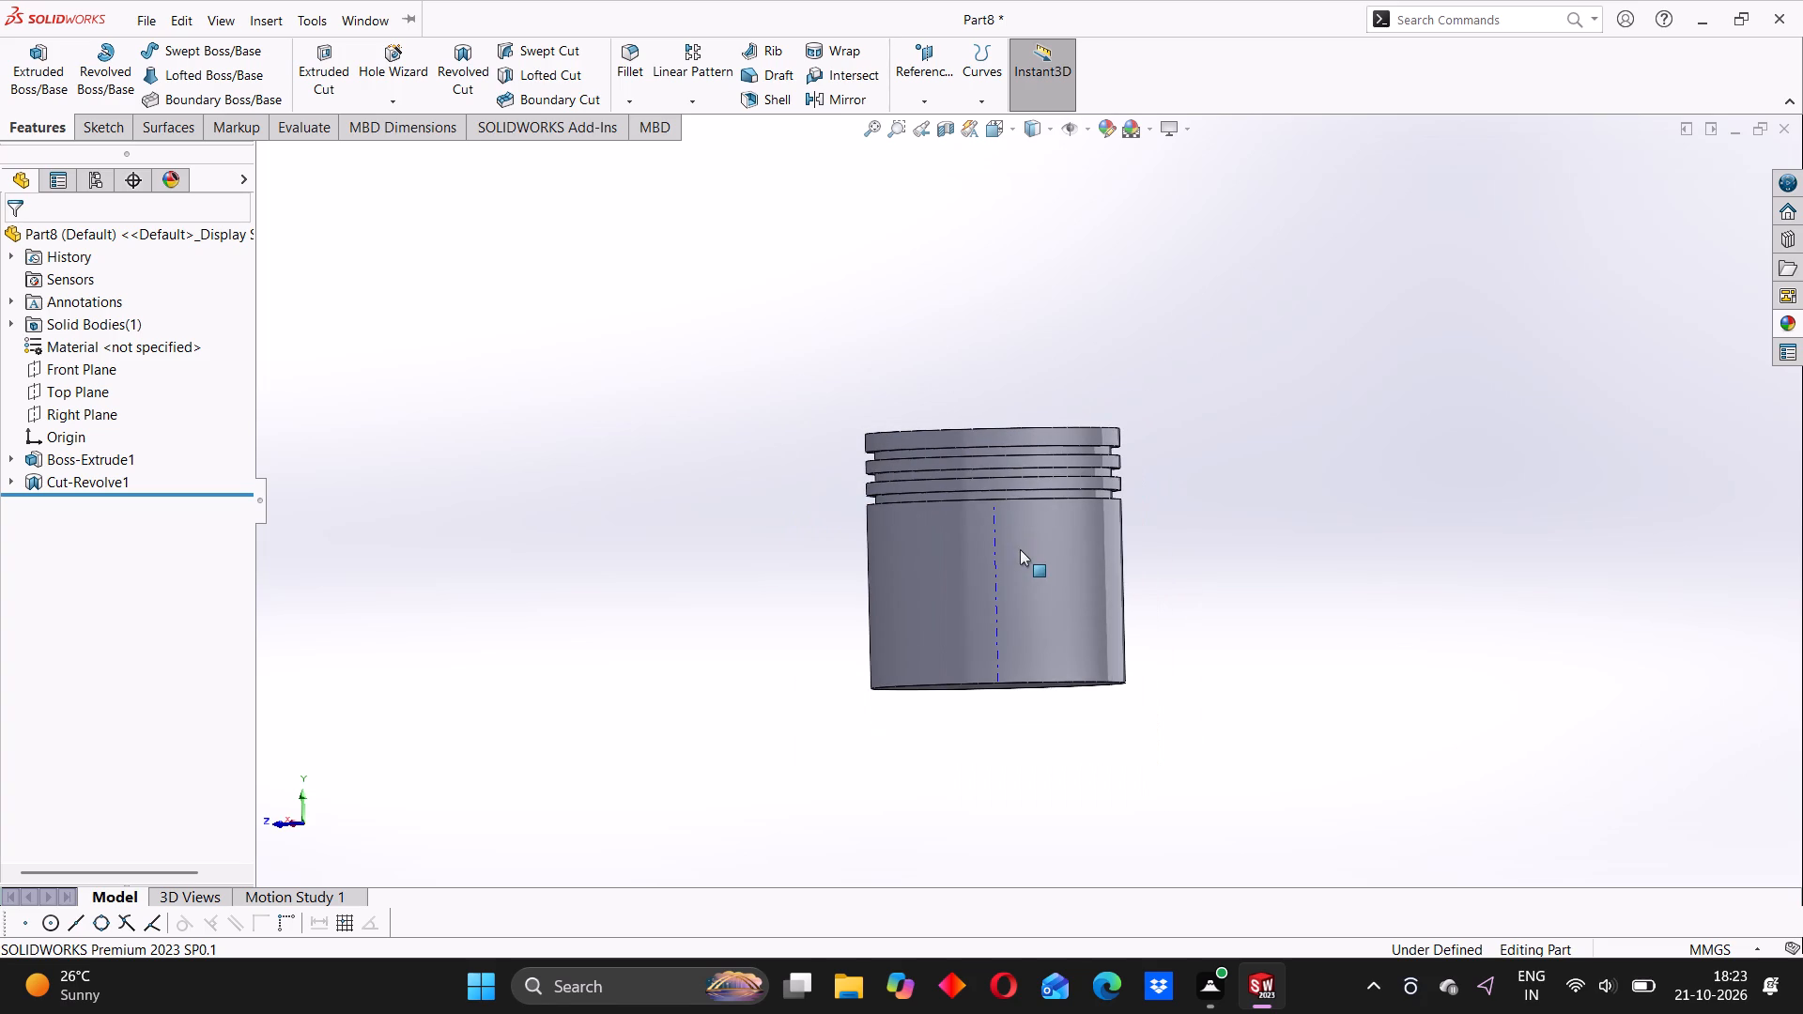
middle_click_drag(1042, 654, 1039, 642)
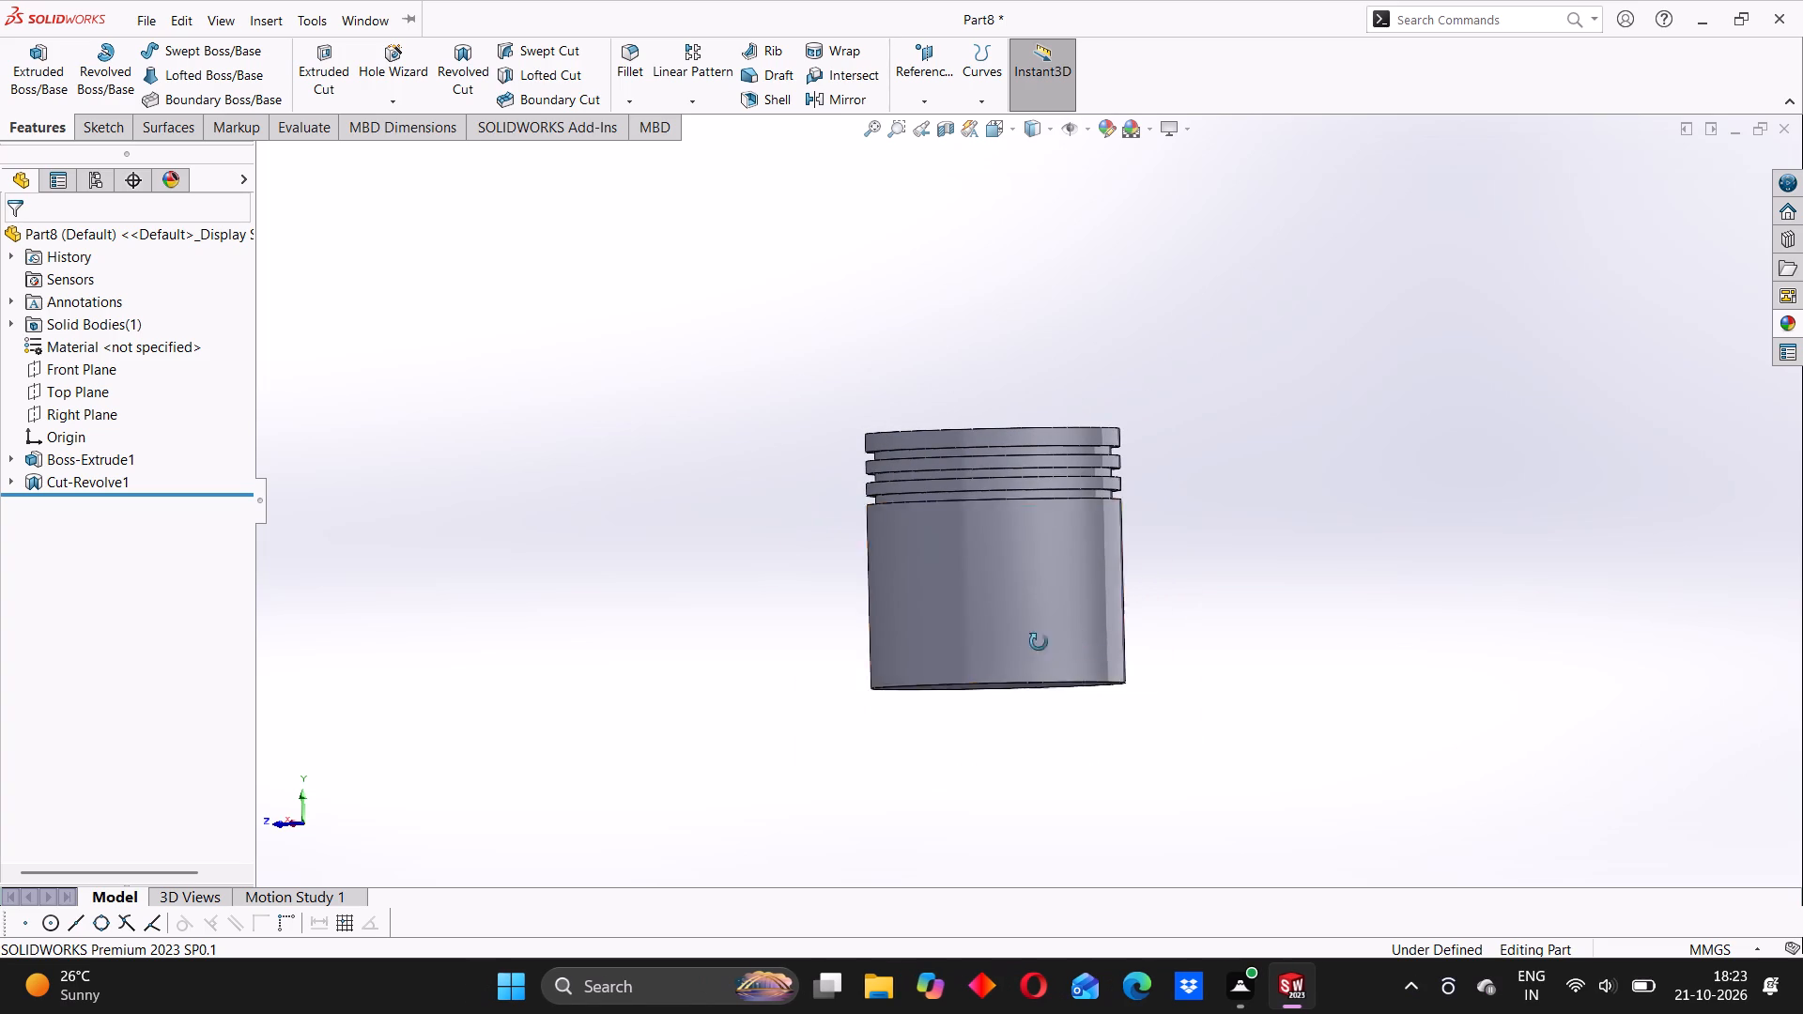
middle_click_drag(1039, 642, 1041, 432)
left_click(972, 632)
left_click(1058, 575)
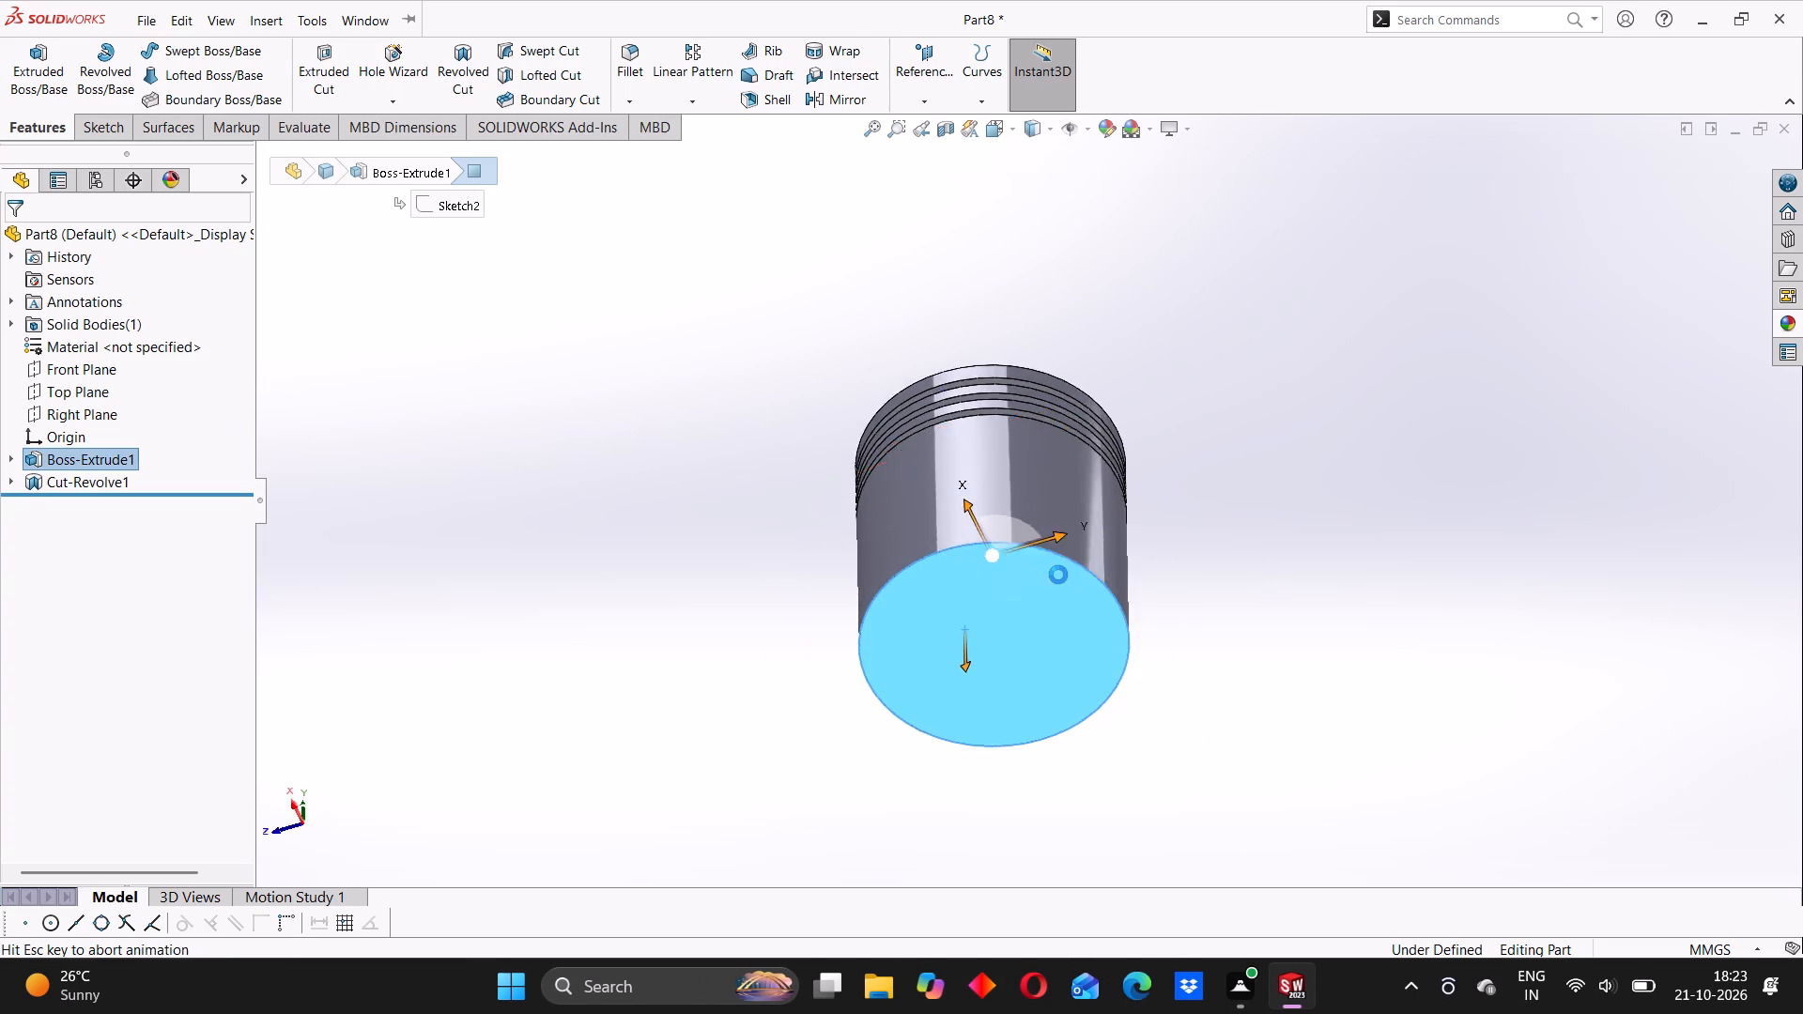
left_click(488, 376)
left_click(216, 52)
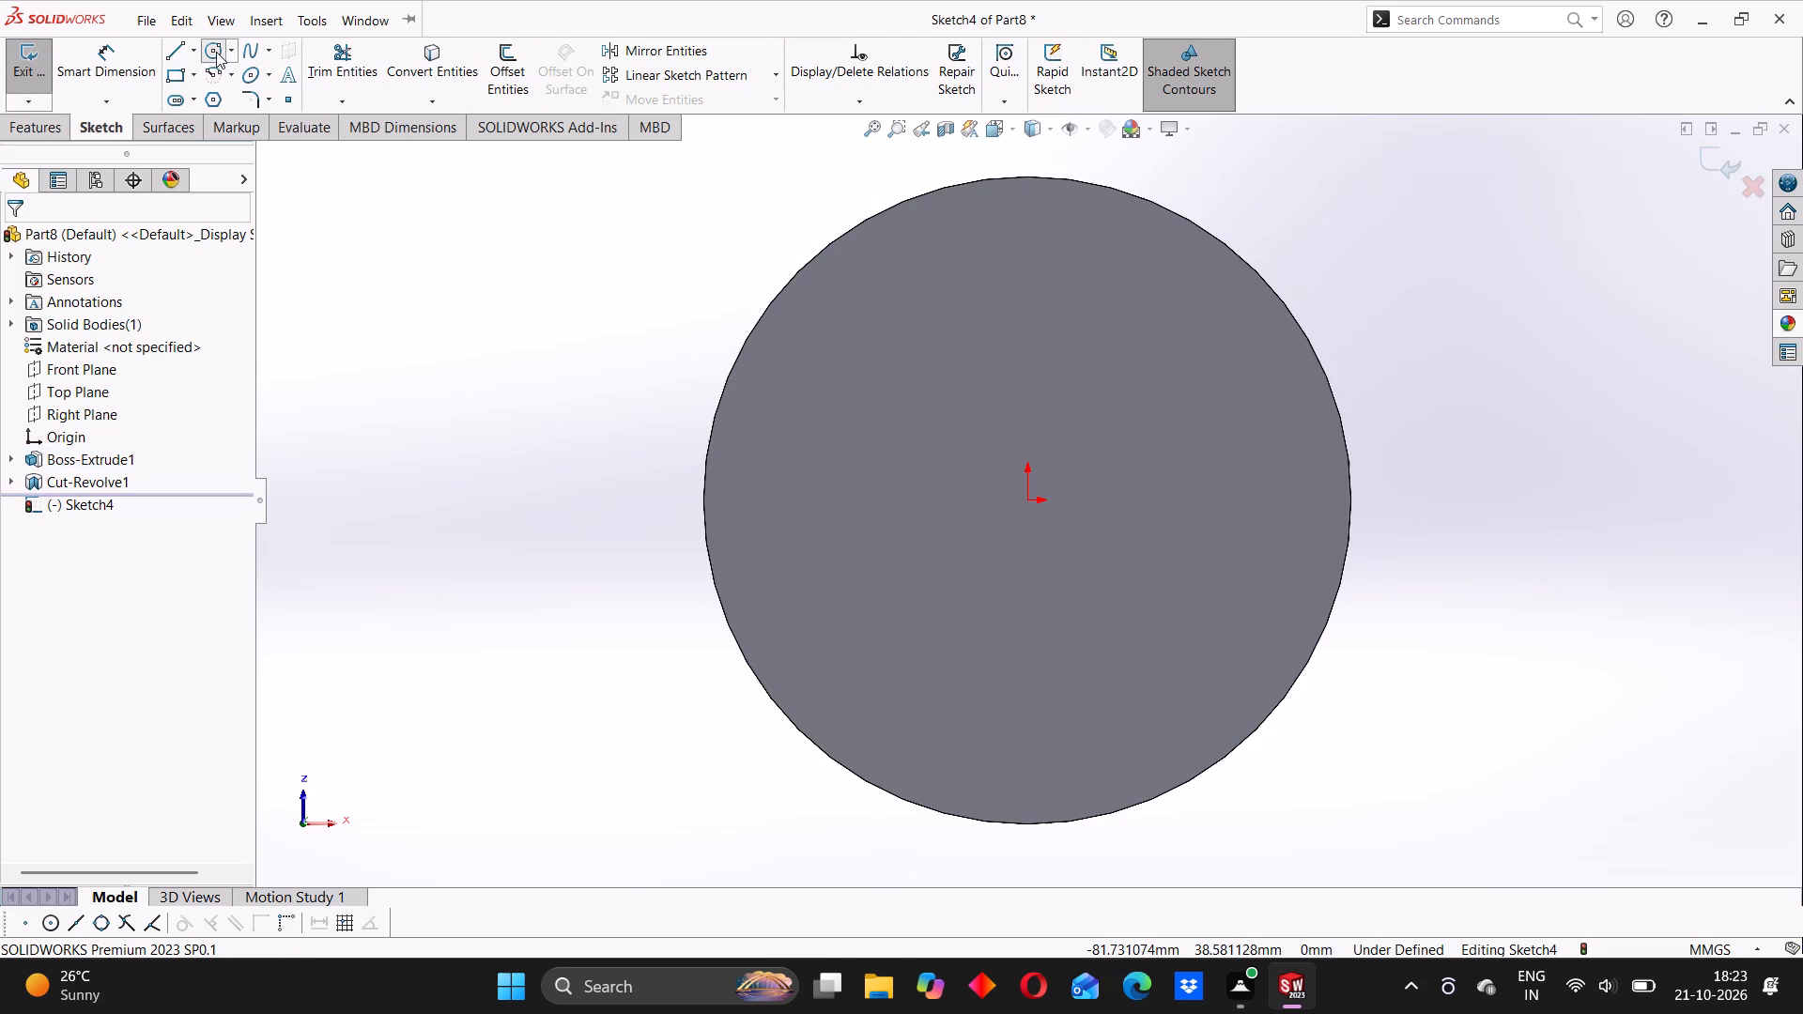
left_click(1028, 501)
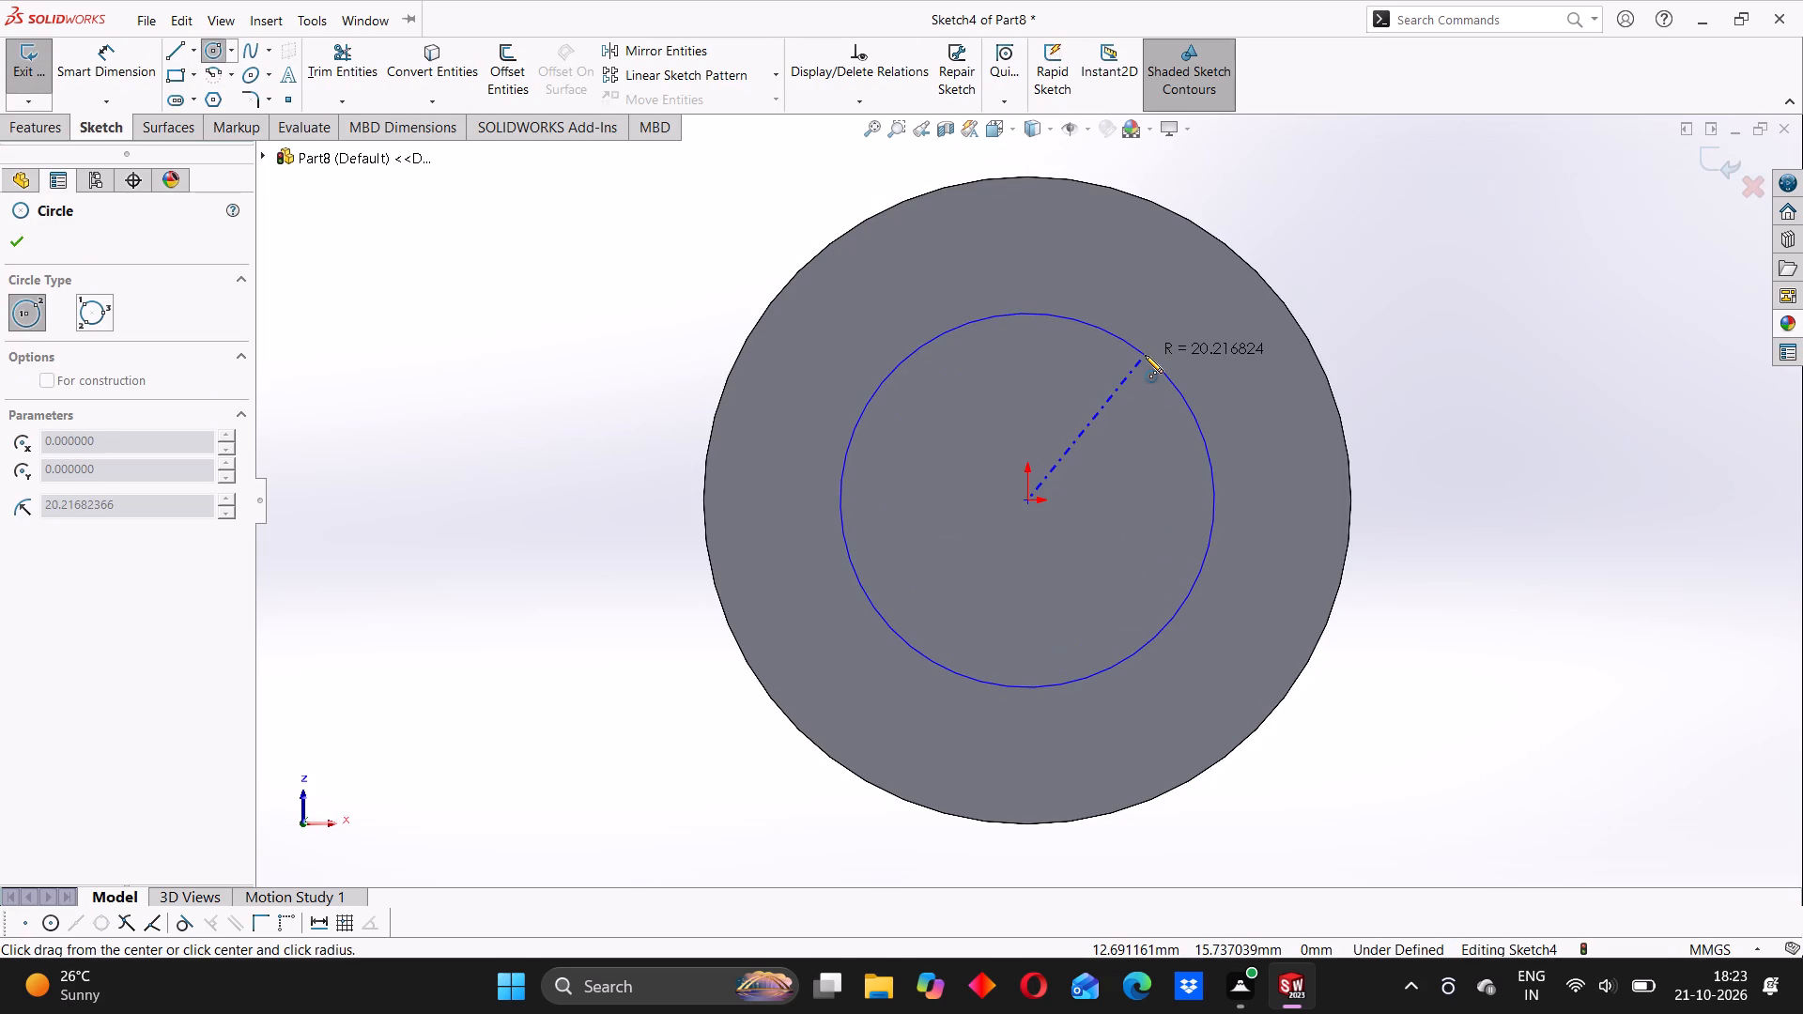
left_click(1163, 326)
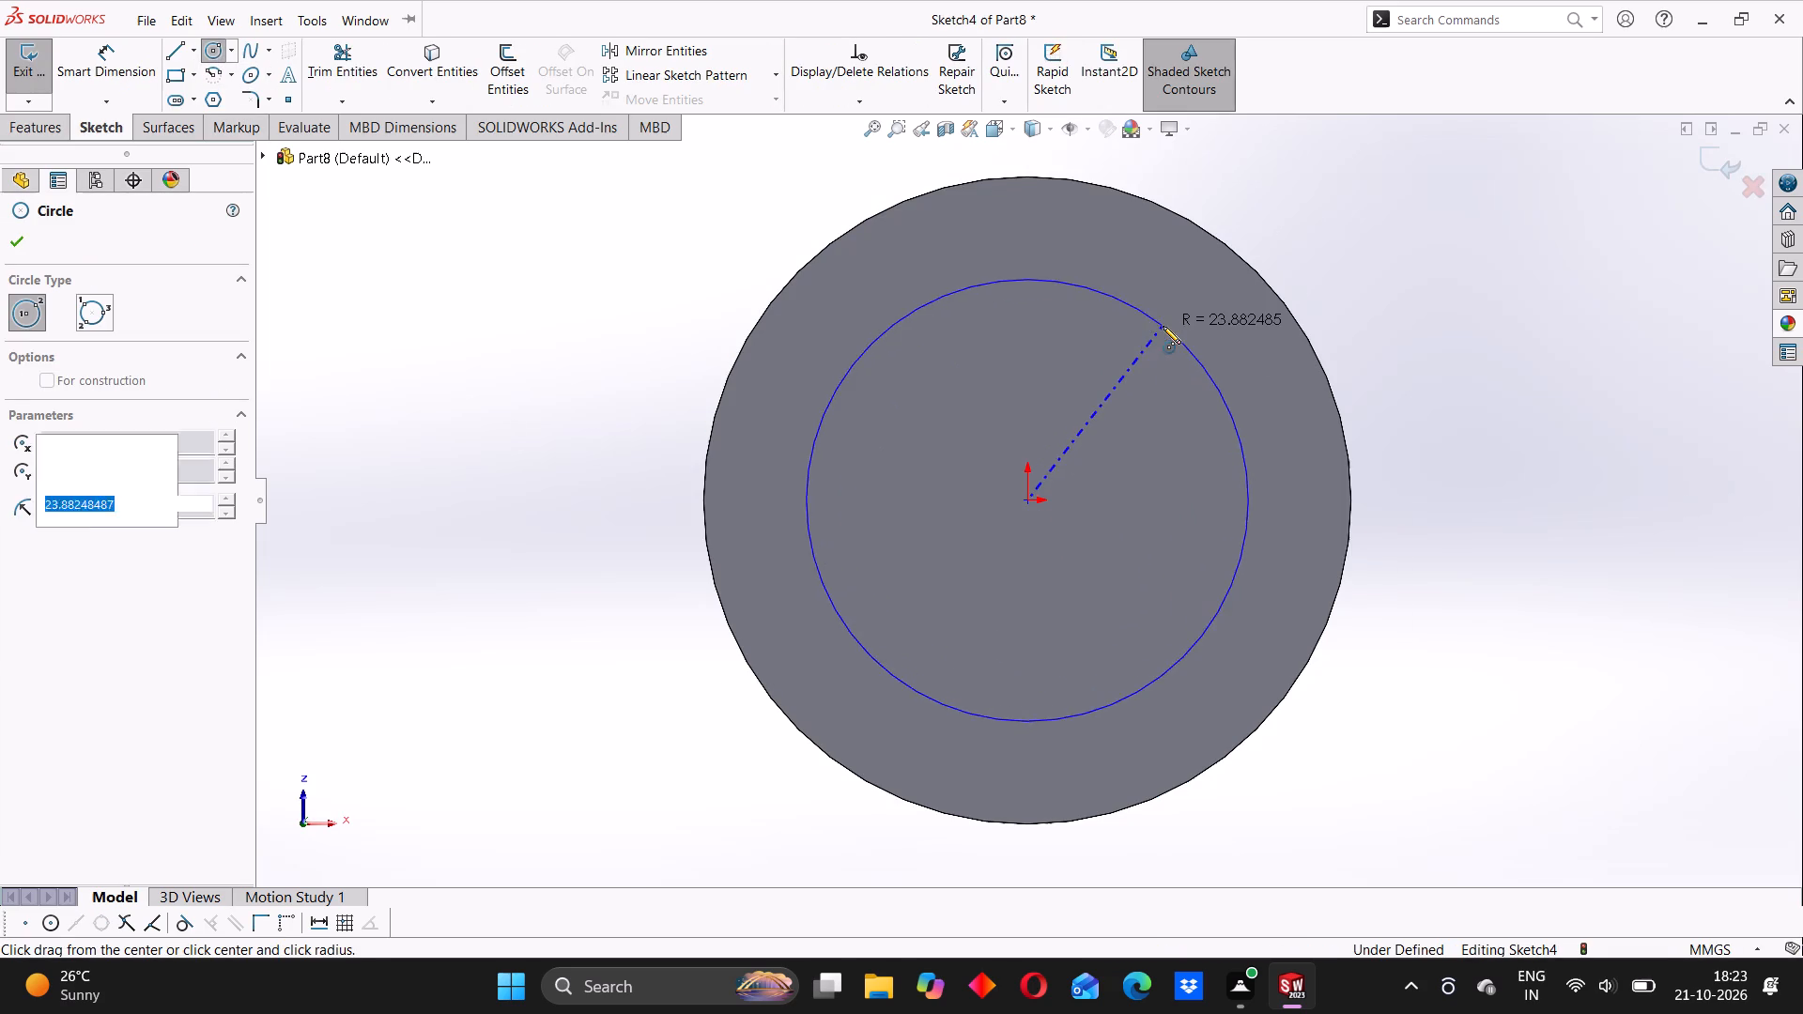
Dimension the circle on the bottom face with a diameter of 58 mm.
left_click(111, 64)
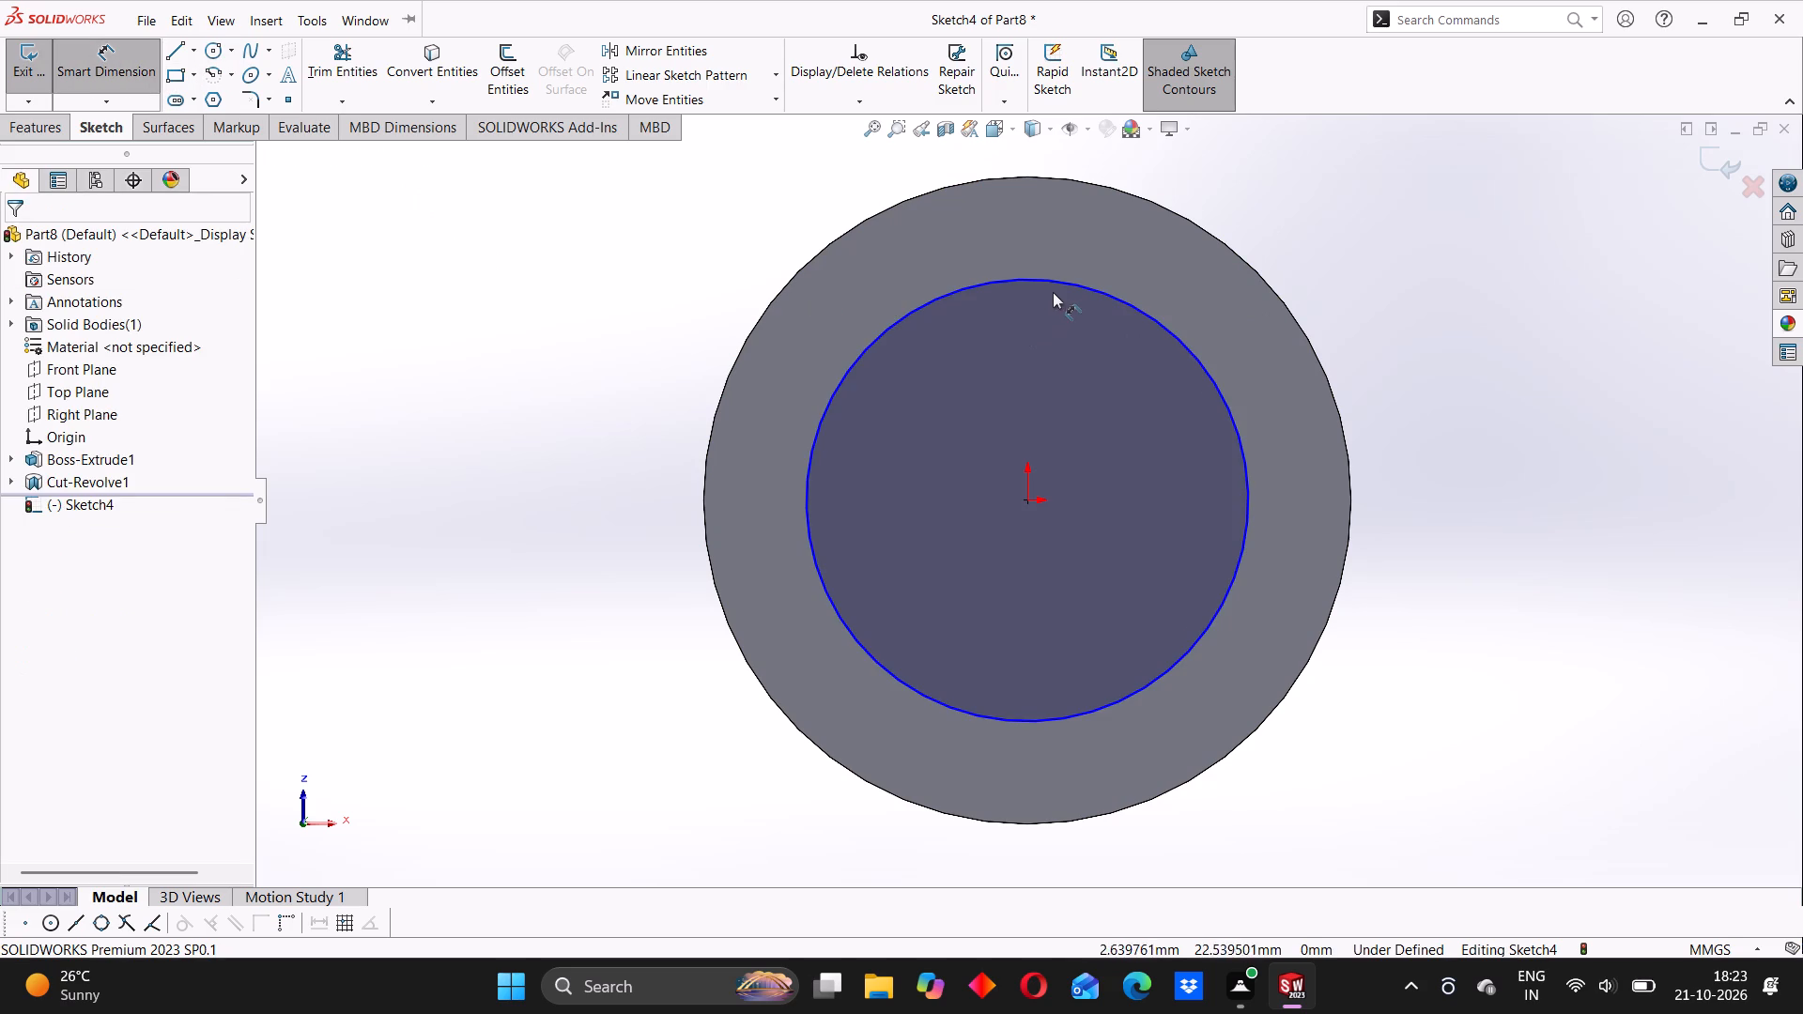
left_click(1057, 283)
left_click(1370, 336)
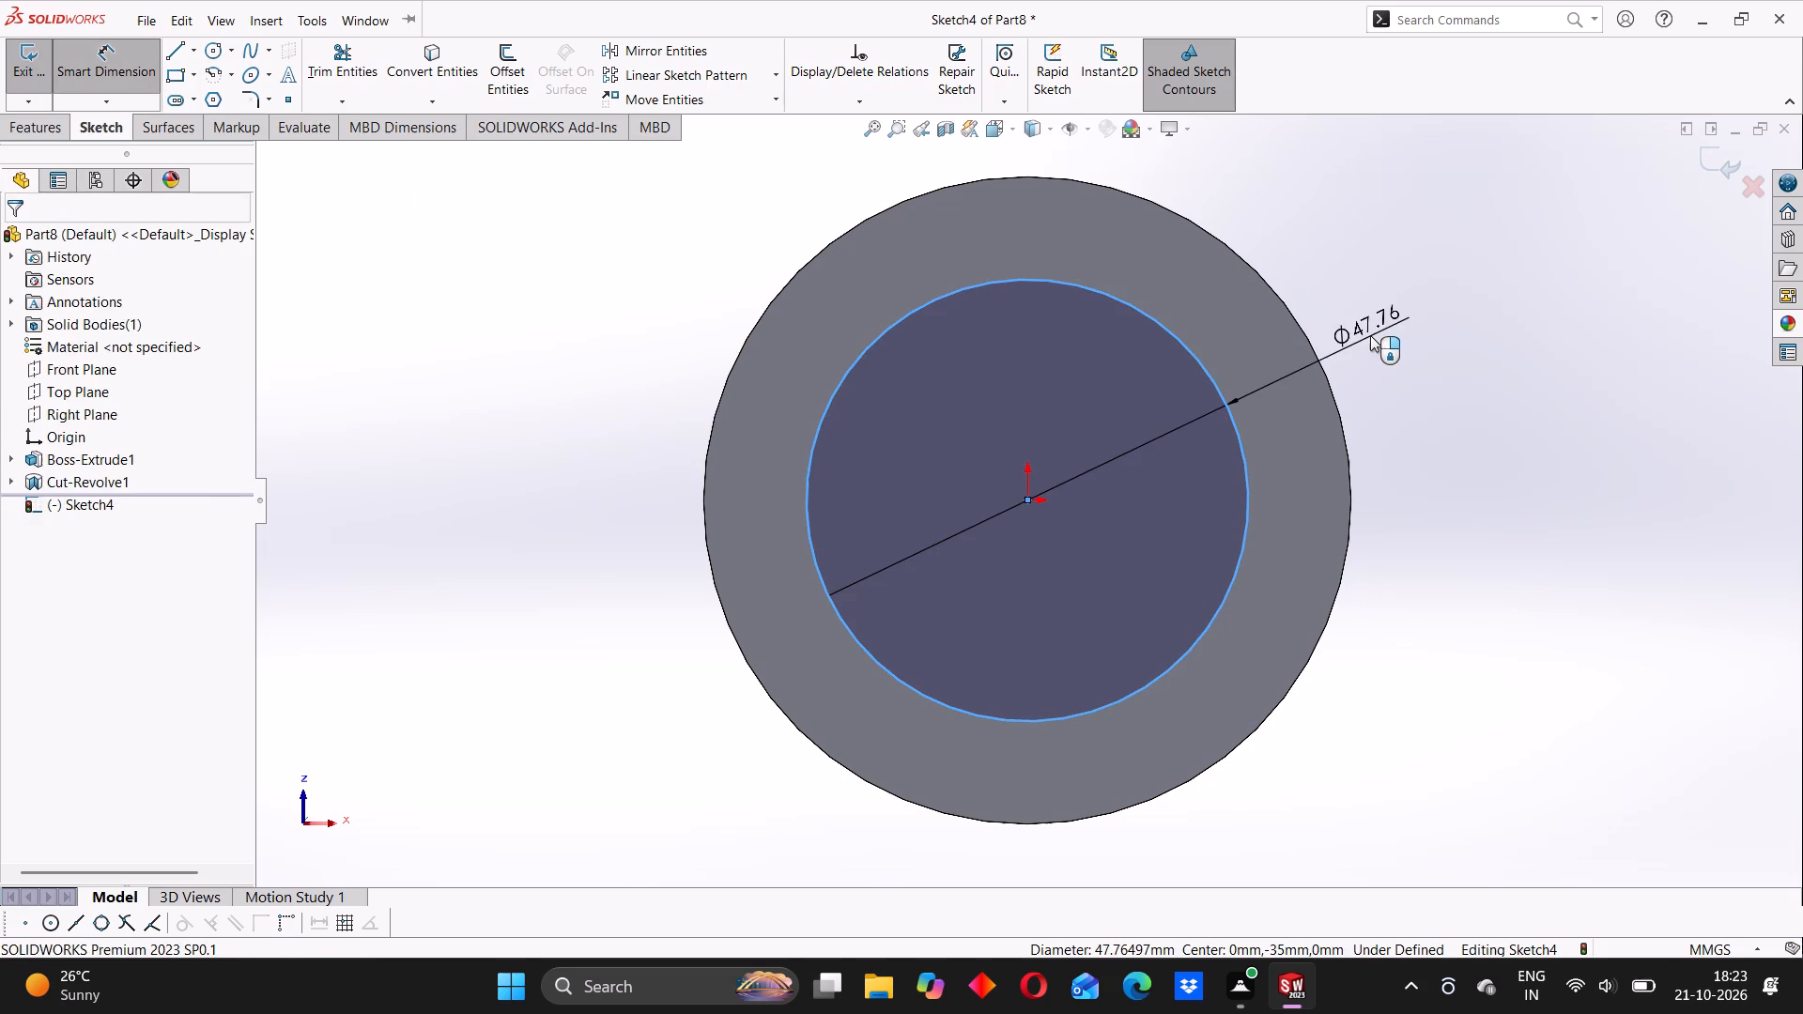
type("58")
key("Return")
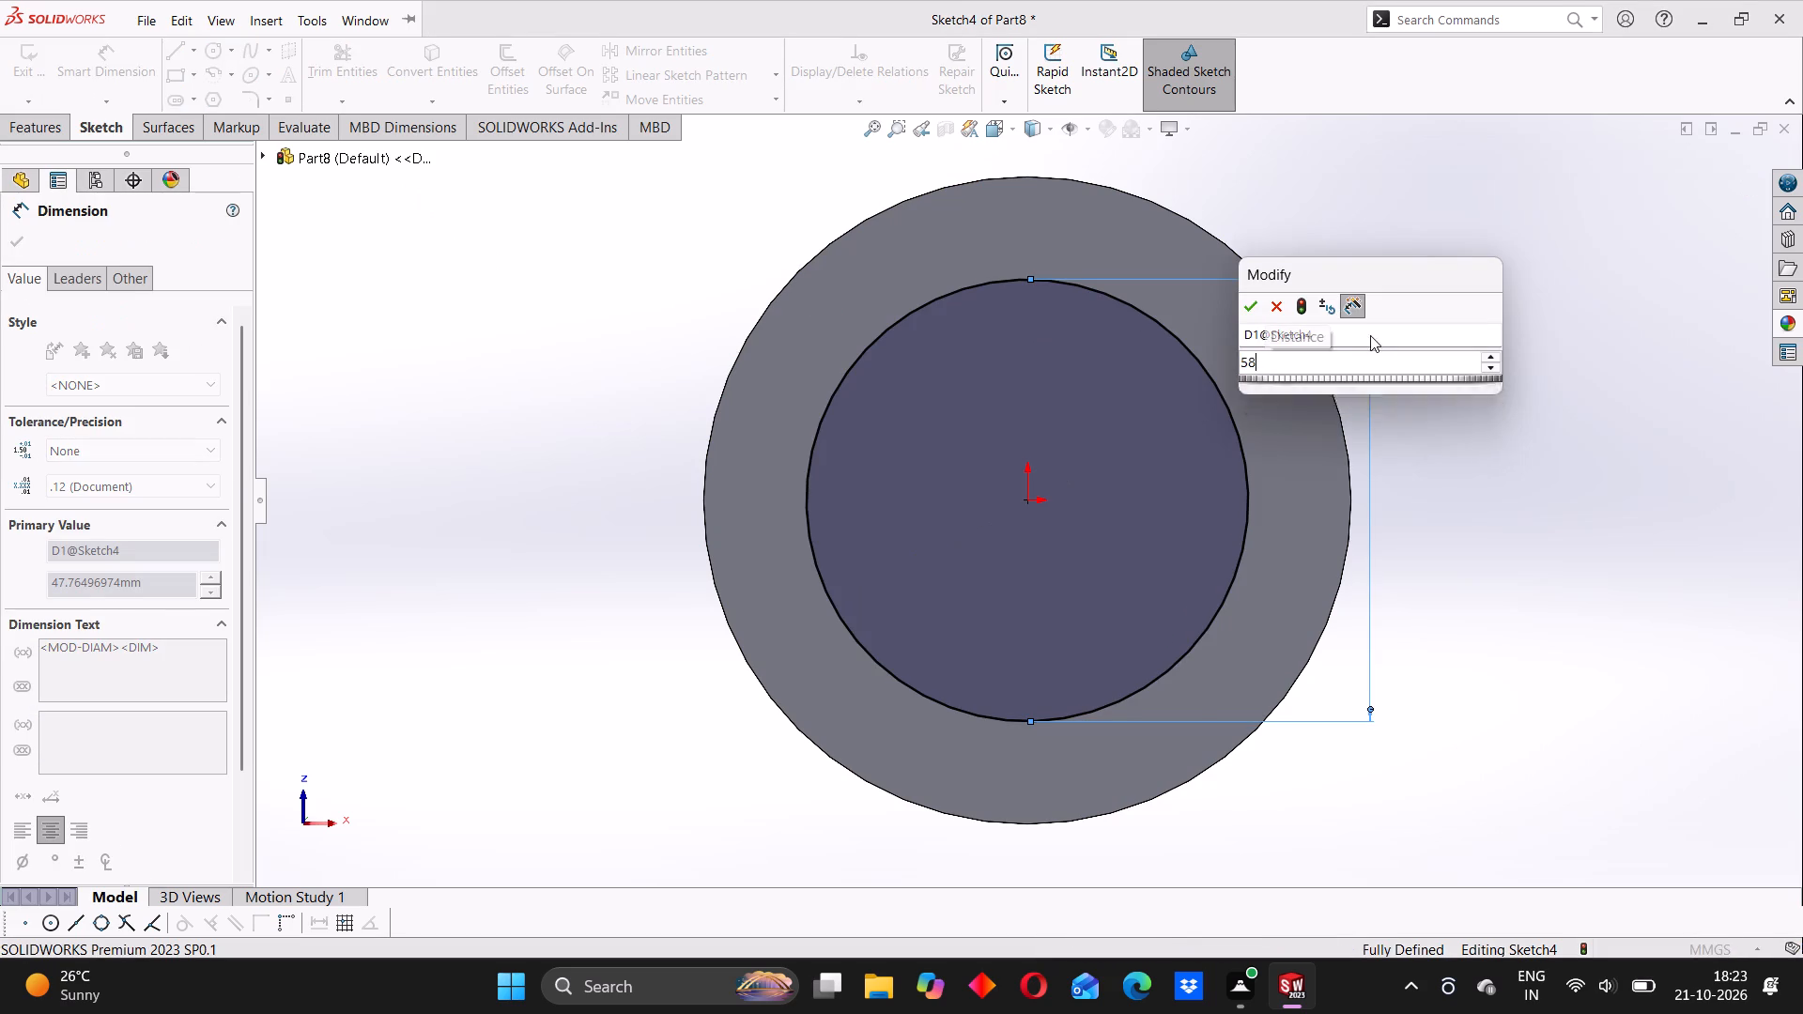
left_click(677, 276)
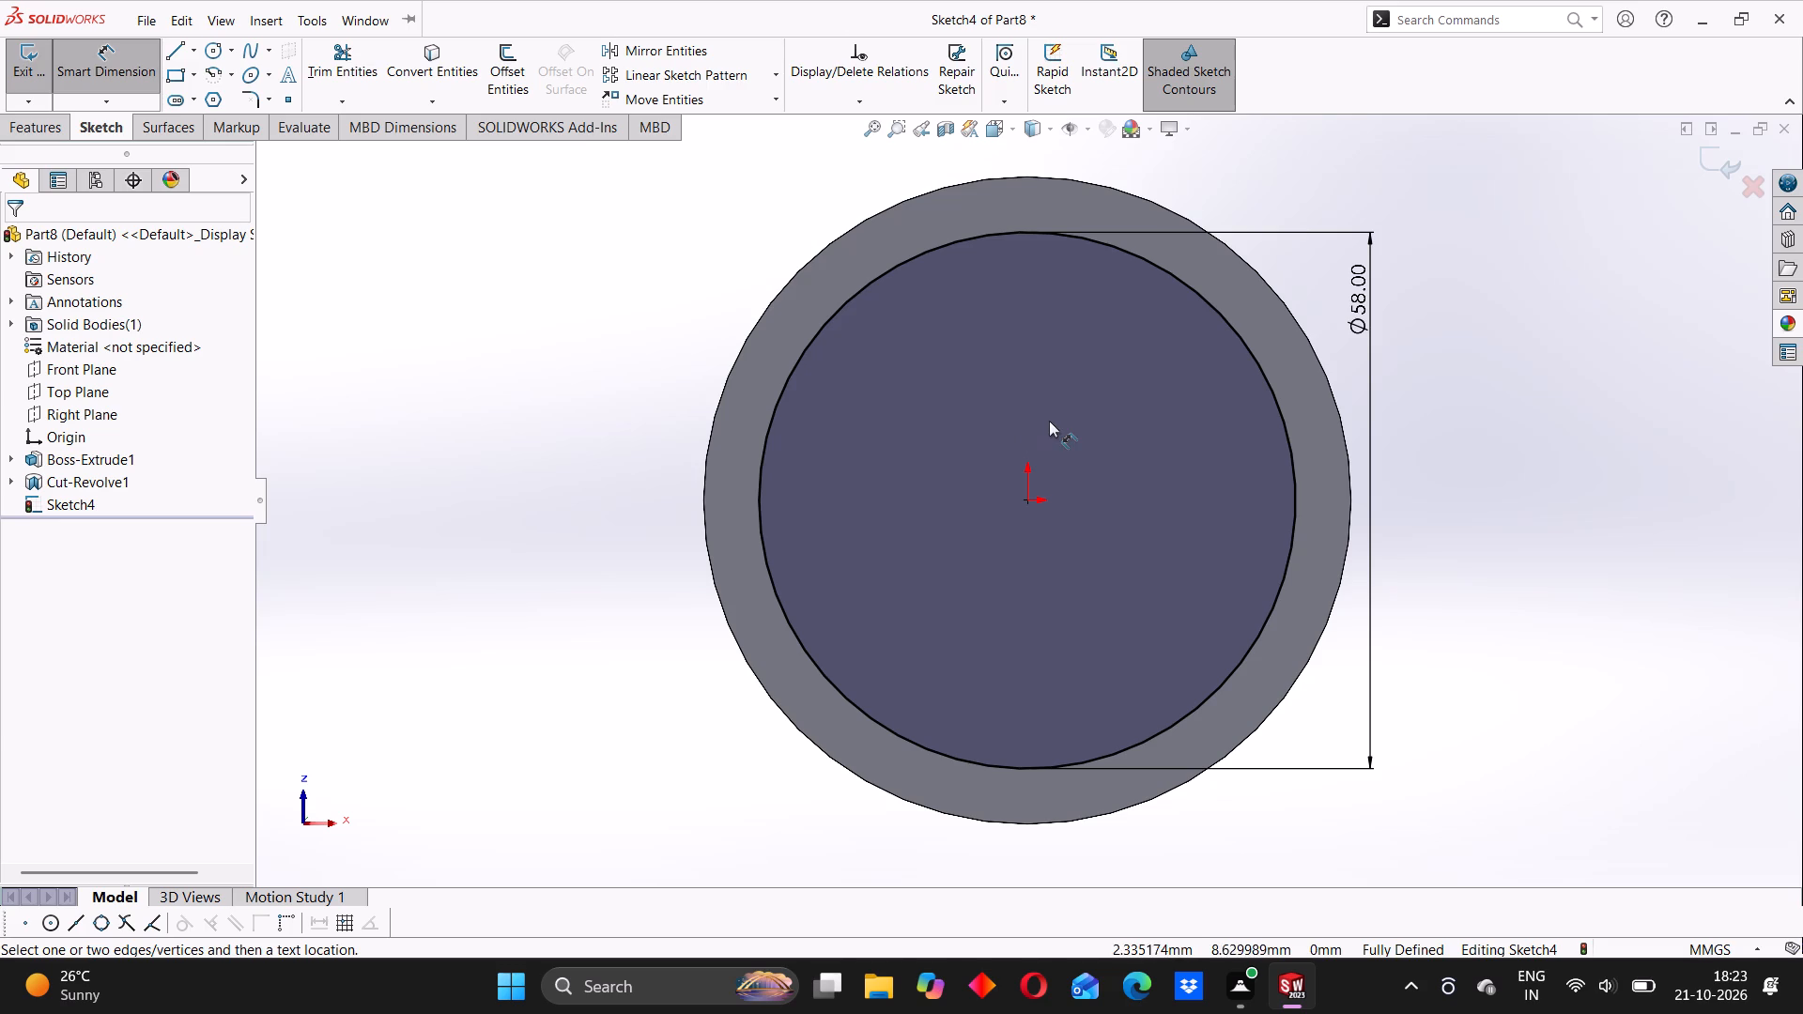
Start an extruded cut of the 58 mm circle into the piston with a blind depth of 58 mm.
middle_click_drag(1027, 438, 1056, 490)
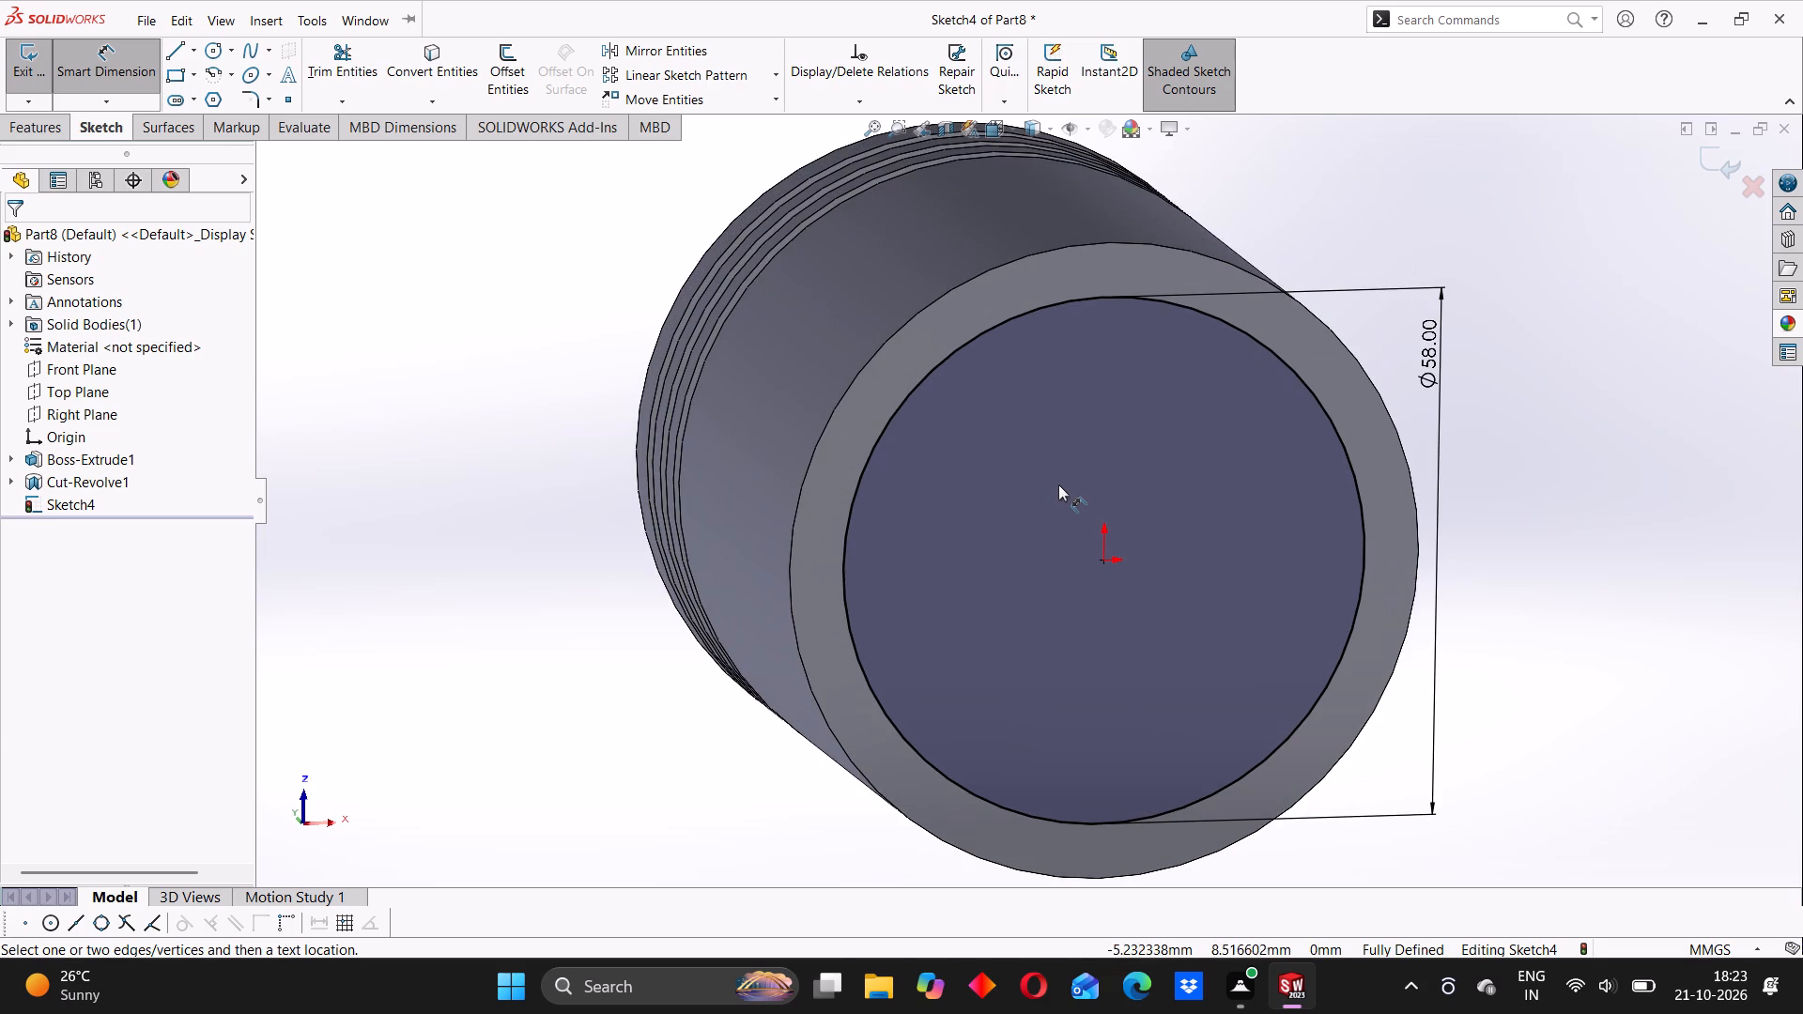
middle_click_drag(1104, 422, 1063, 515)
middle_click_drag(1163, 340, 1168, 362)
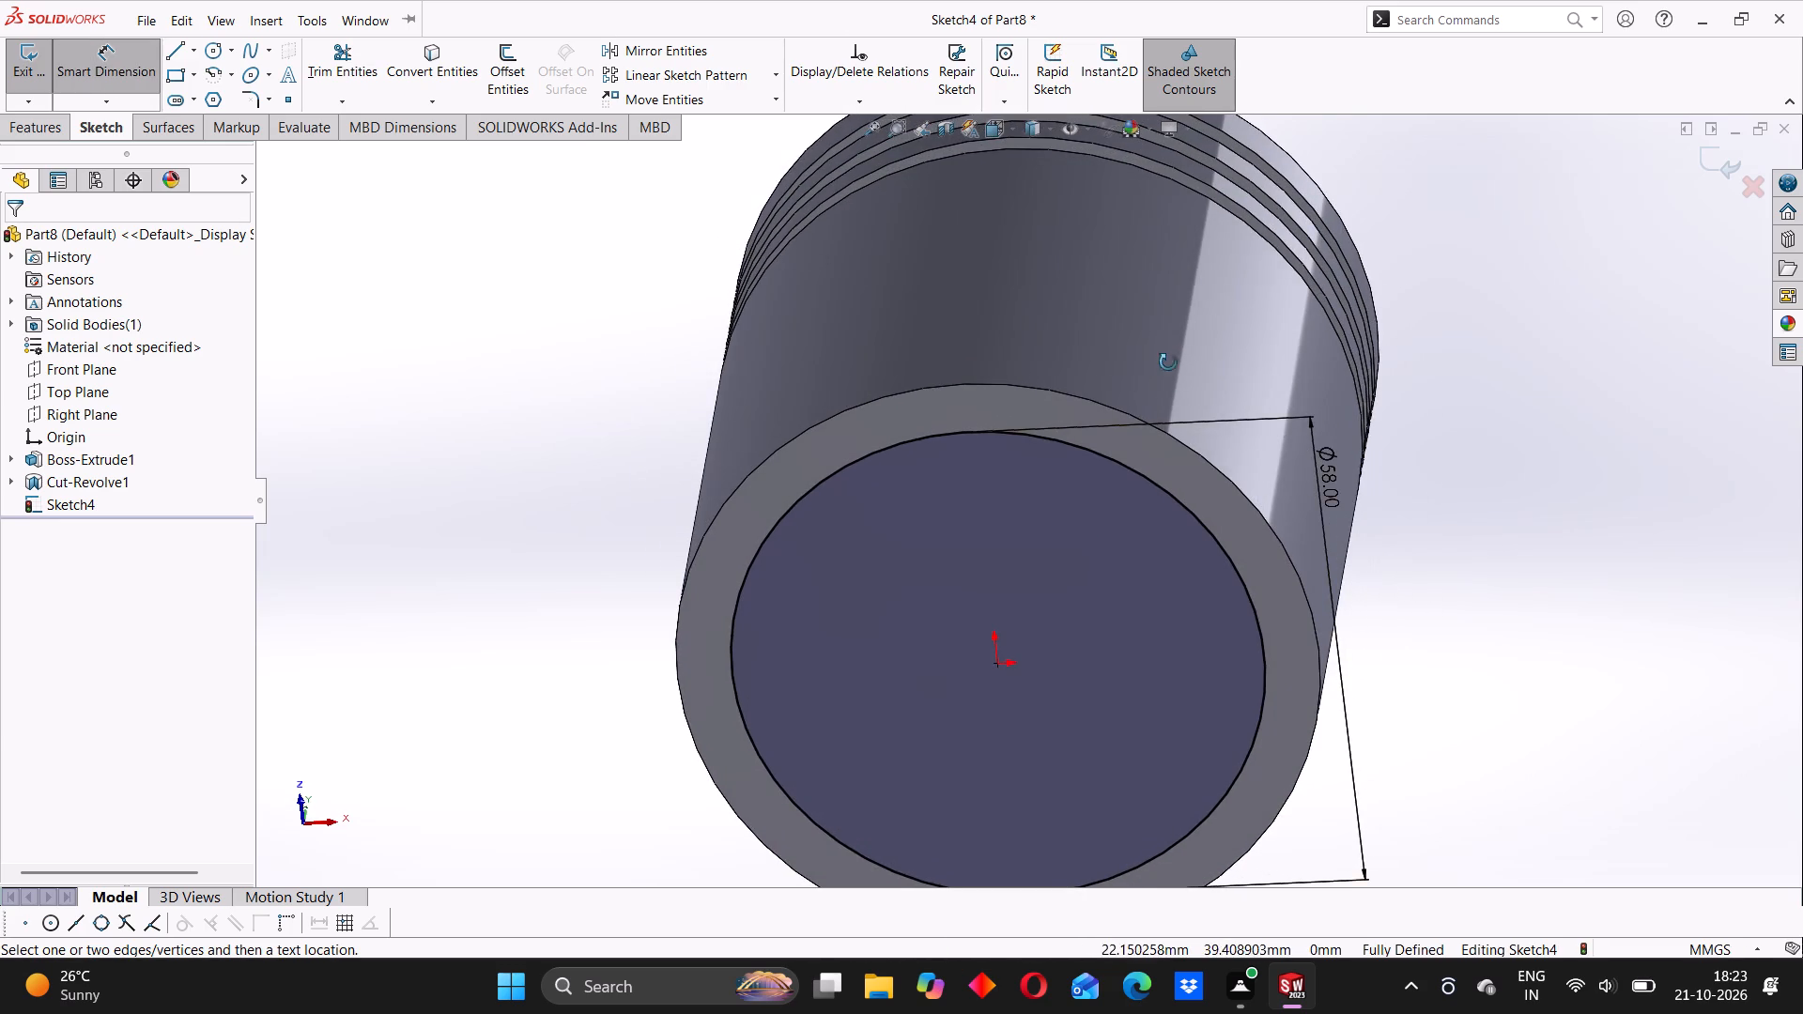
middle_click_drag(1168, 362, 1186, 503)
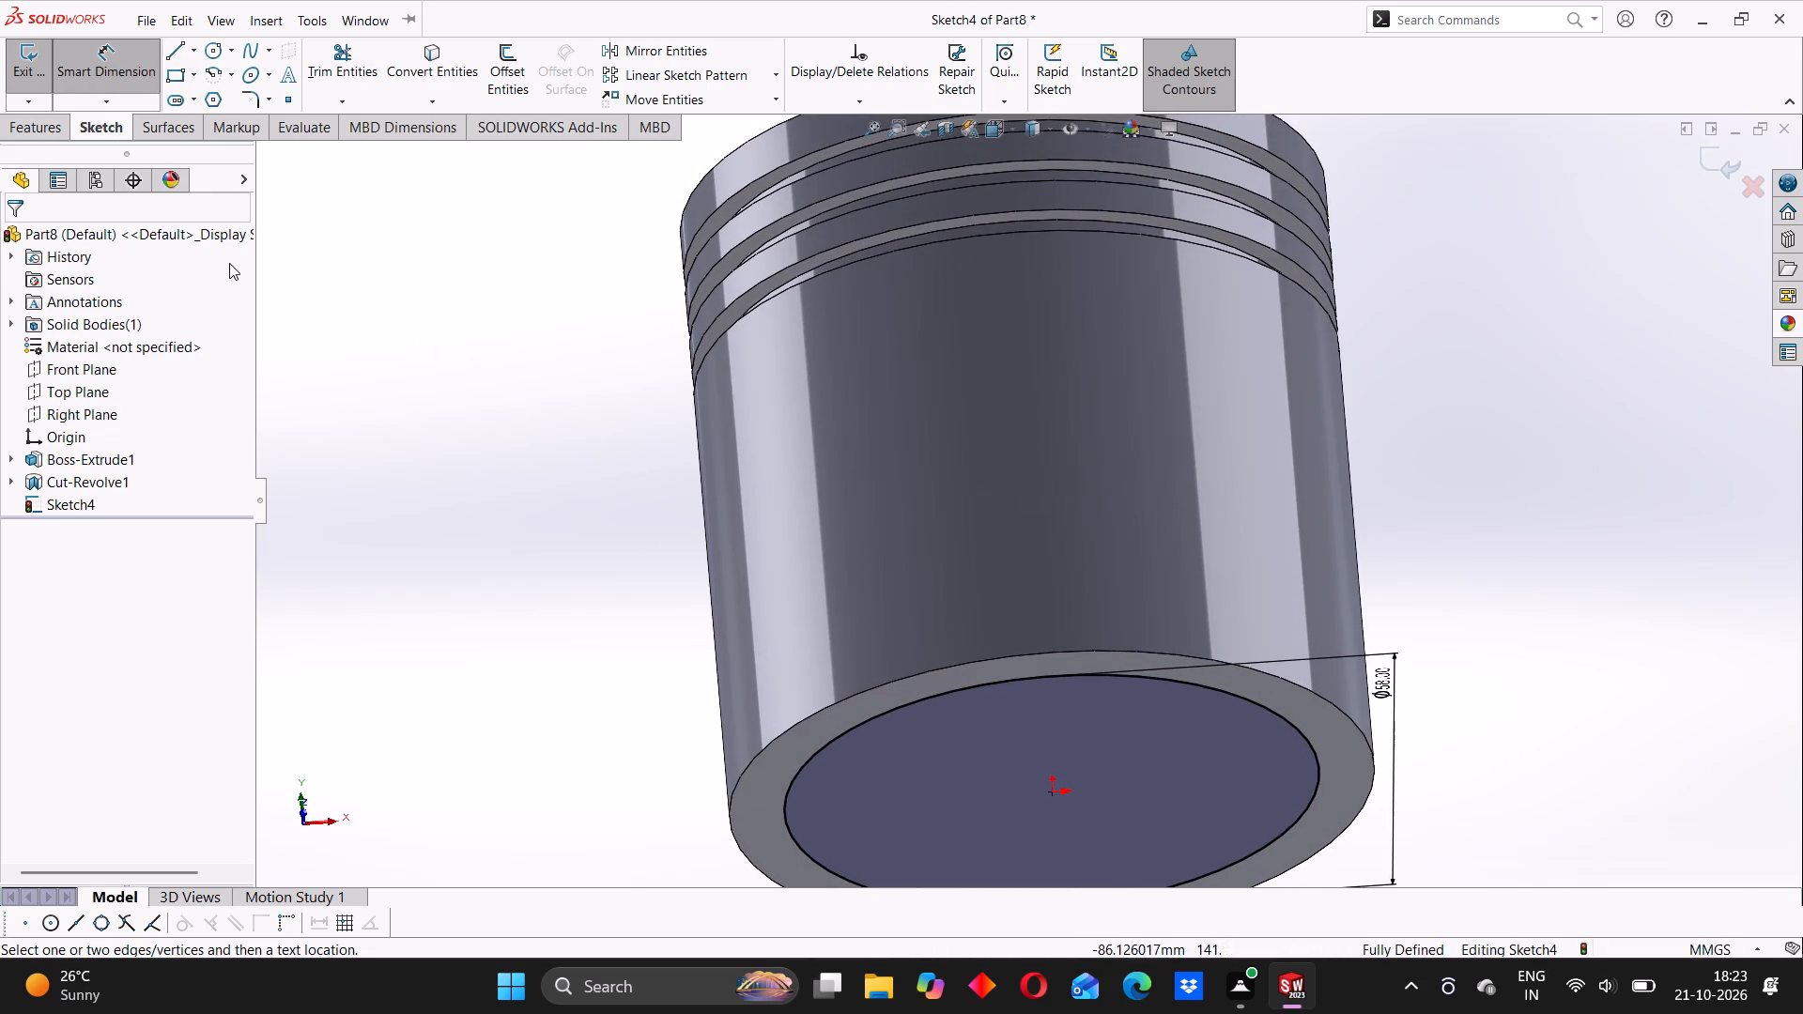
middle_click_drag(1173, 387, 1123, 426)
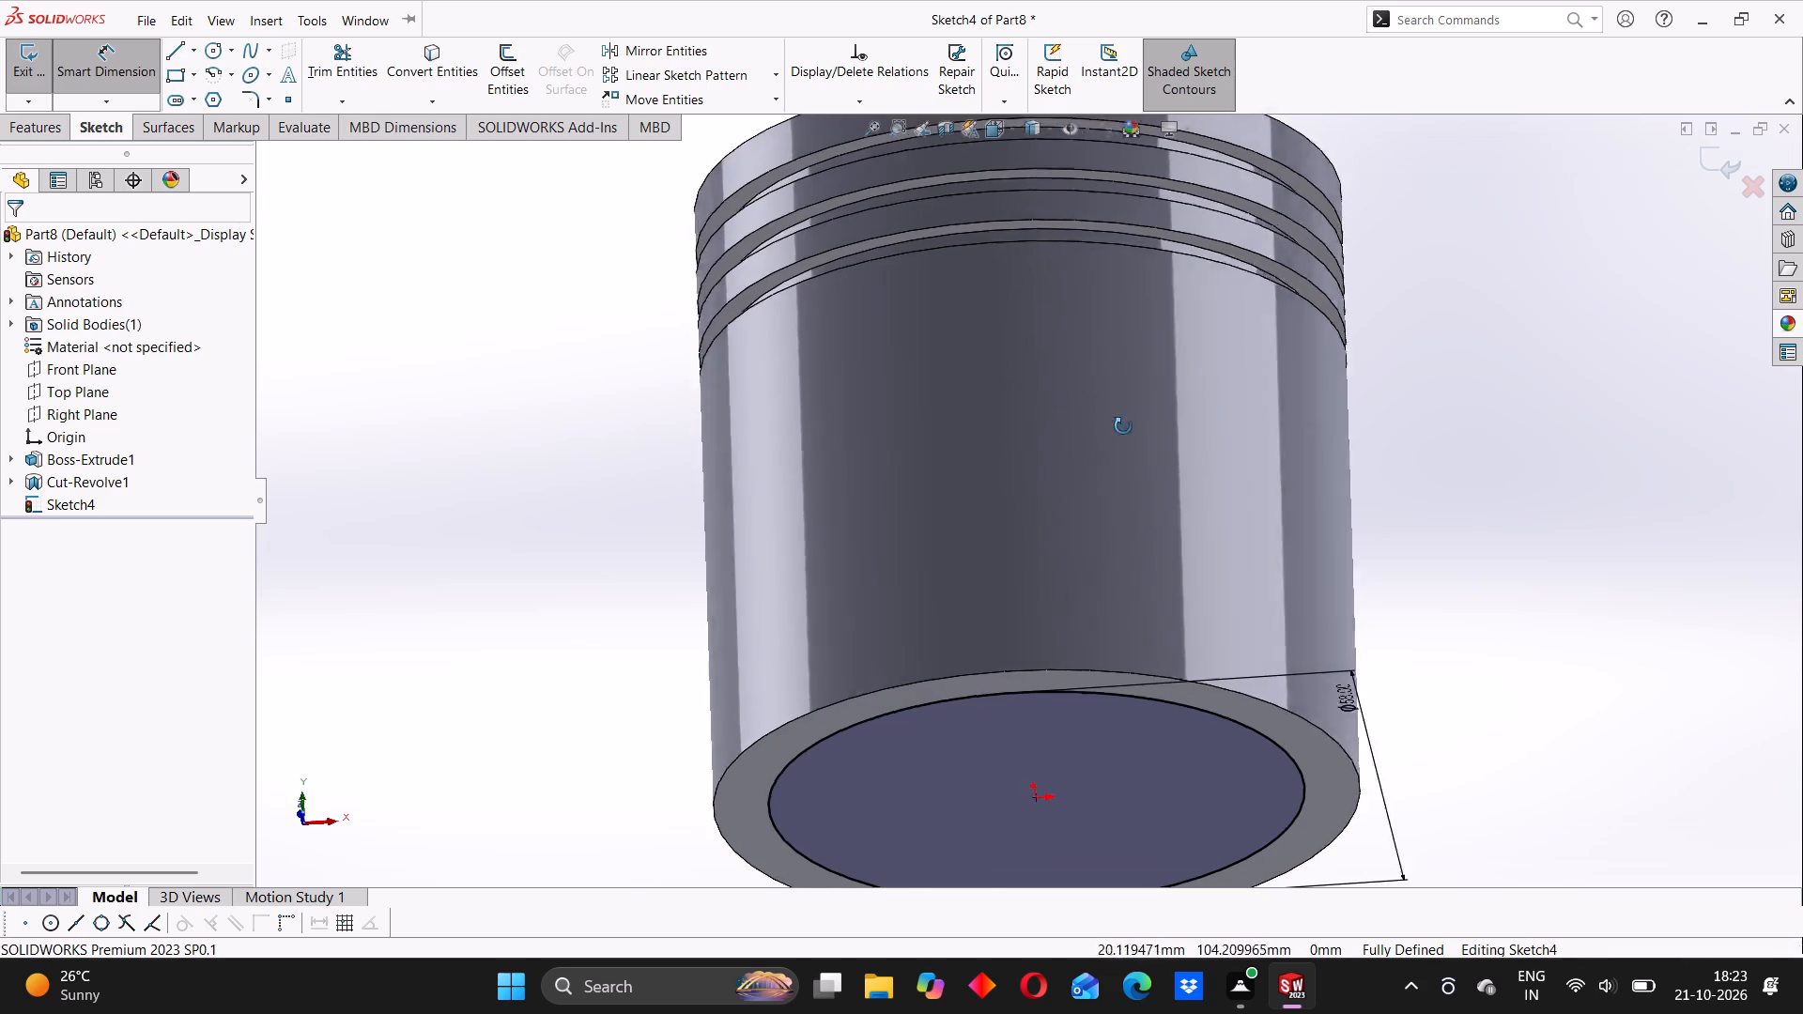
middle_click_drag(1123, 426, 1114, 434)
scroll(1114, 434, "up", 3)
middle_click_drag(926, 381, 994, 461)
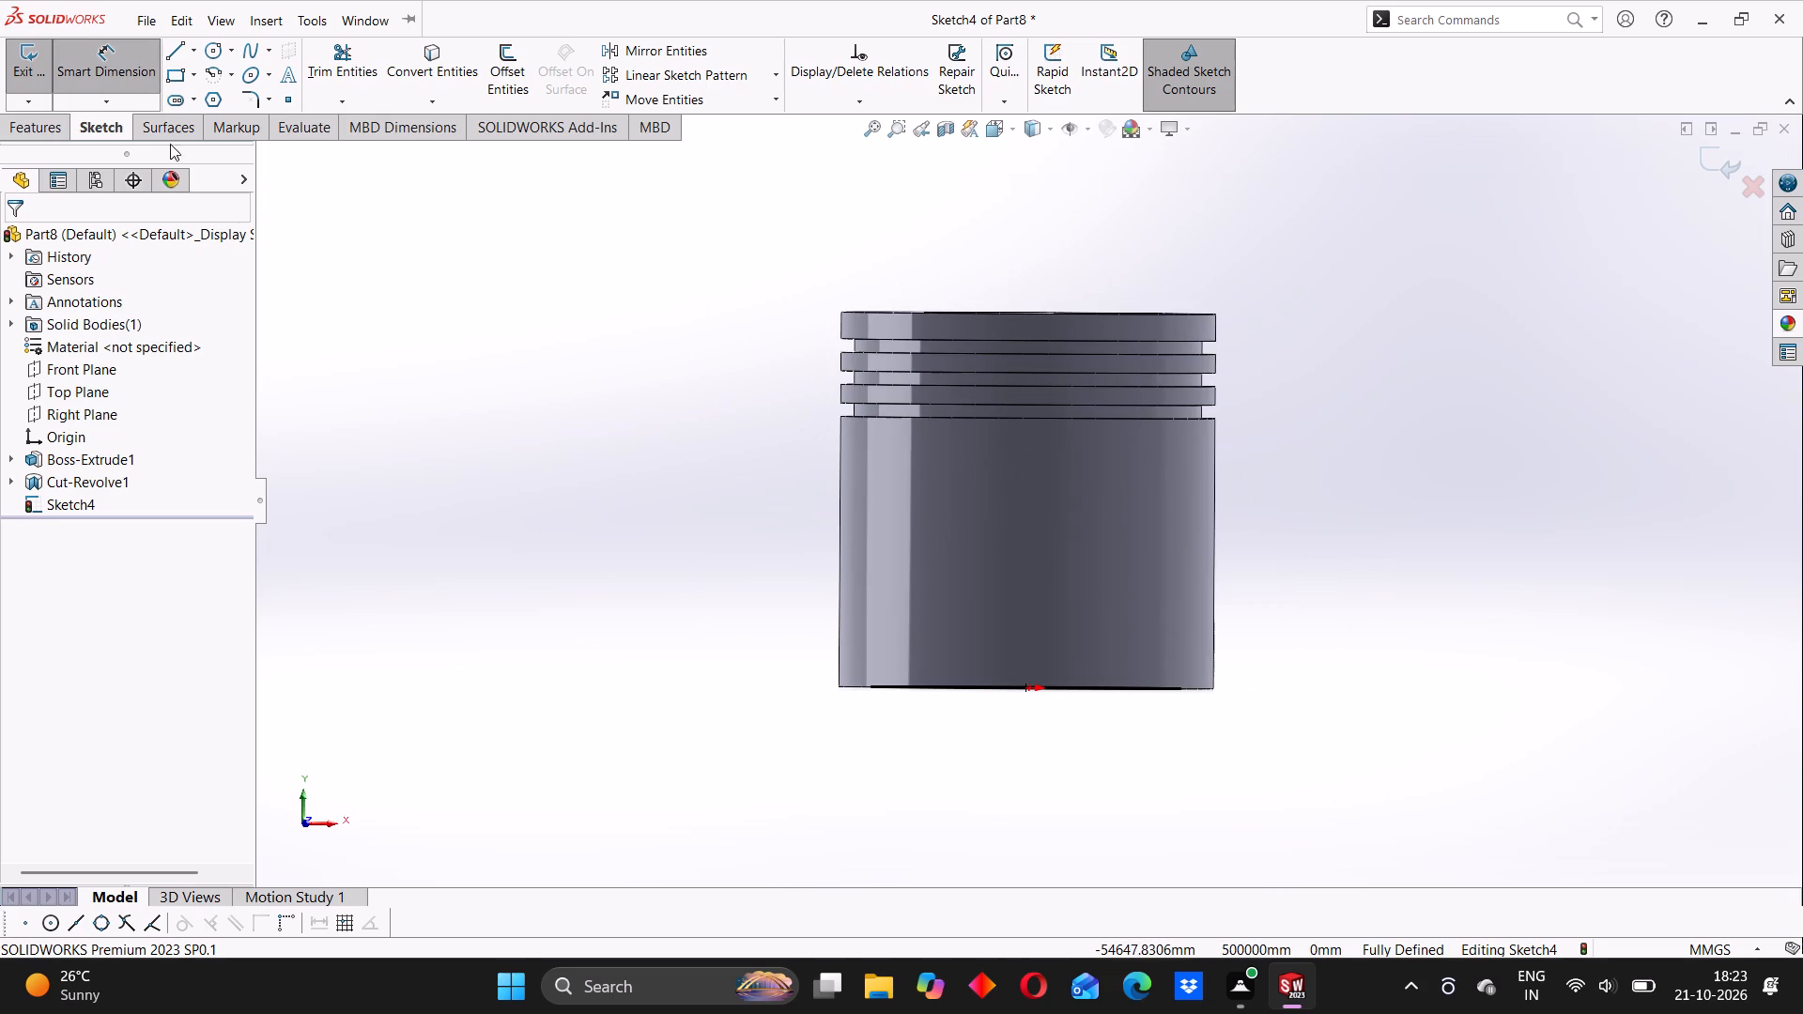
left_click(36, 129)
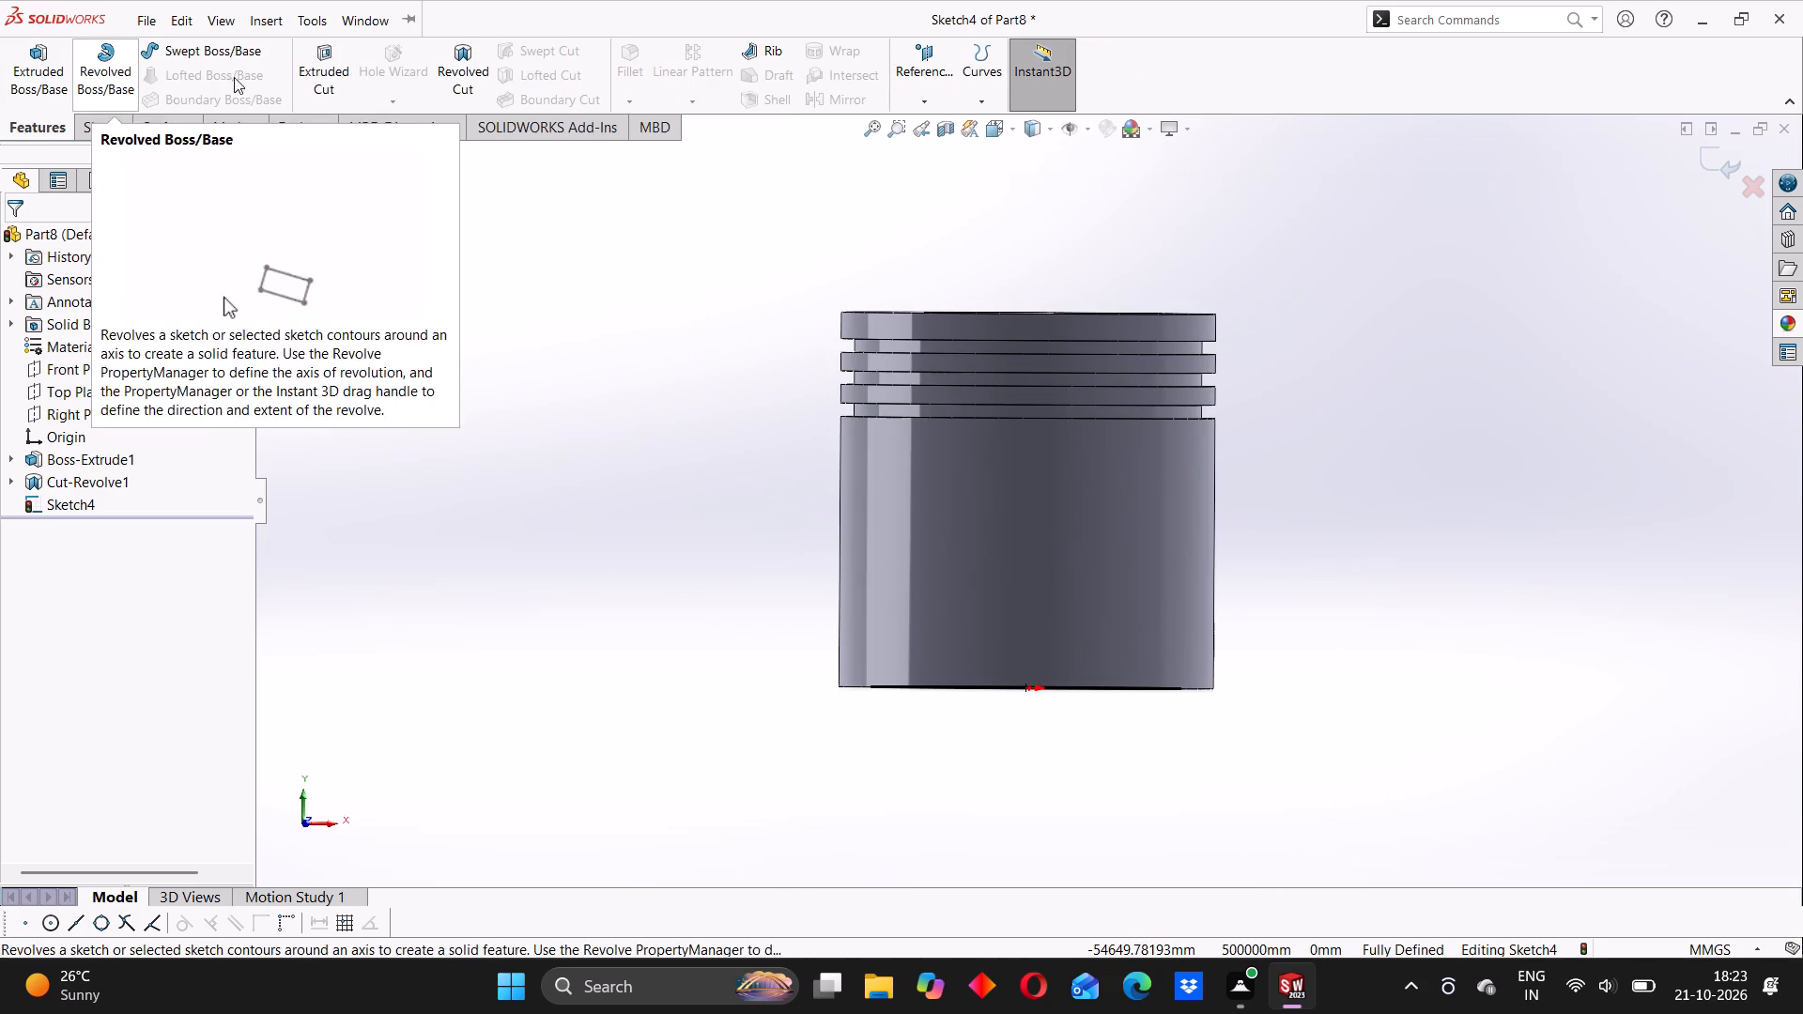
left_click(316, 71)
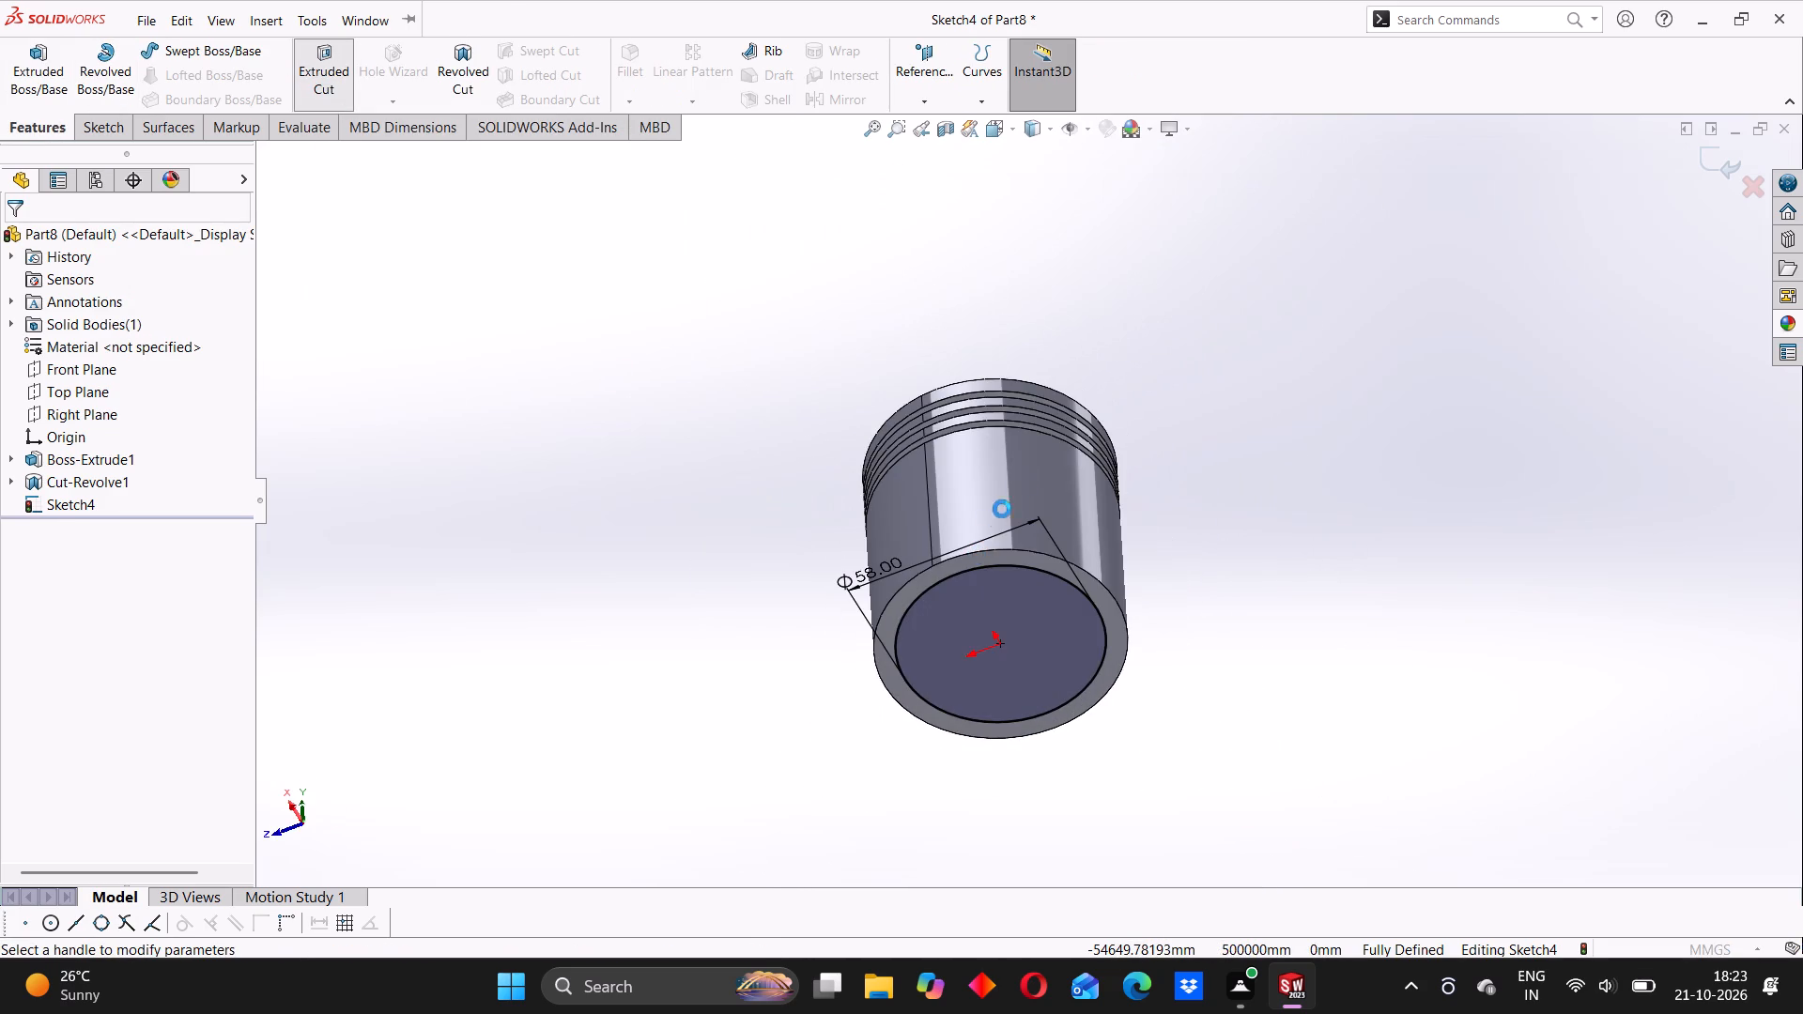
middle_click_drag(1069, 455, 905, 611)
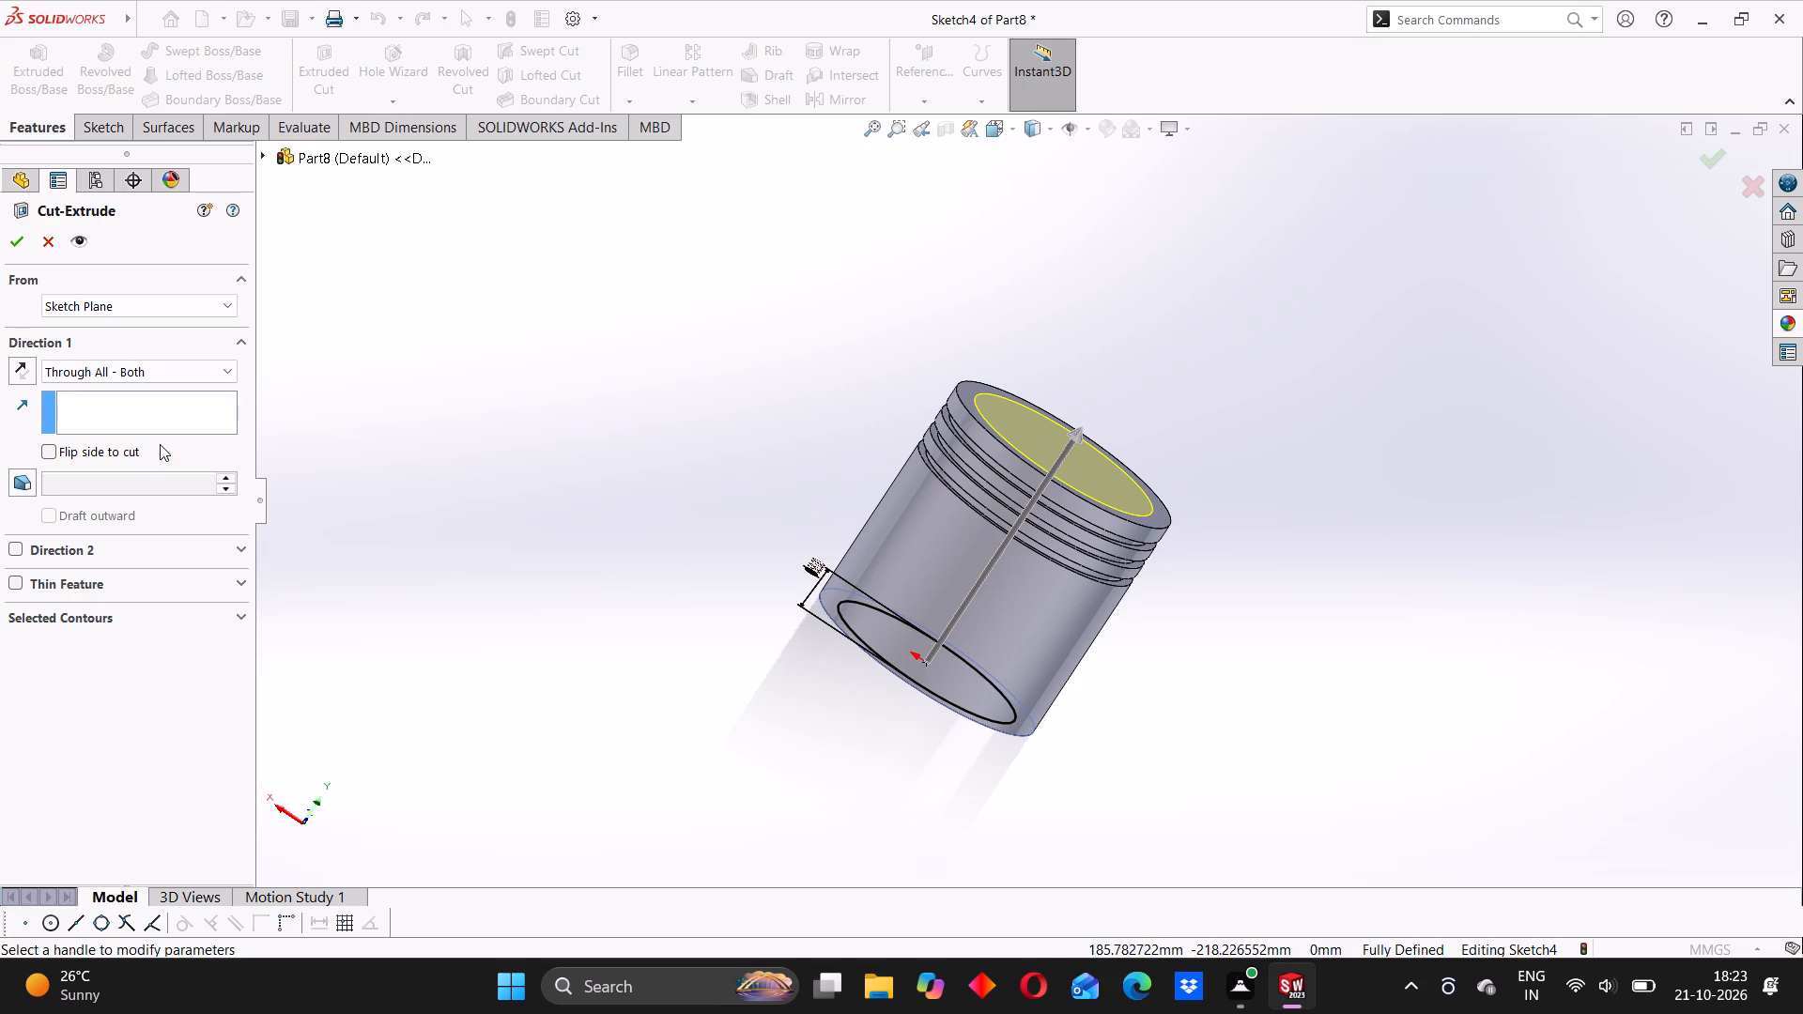
left_click(162, 365)
left_click(71, 389)
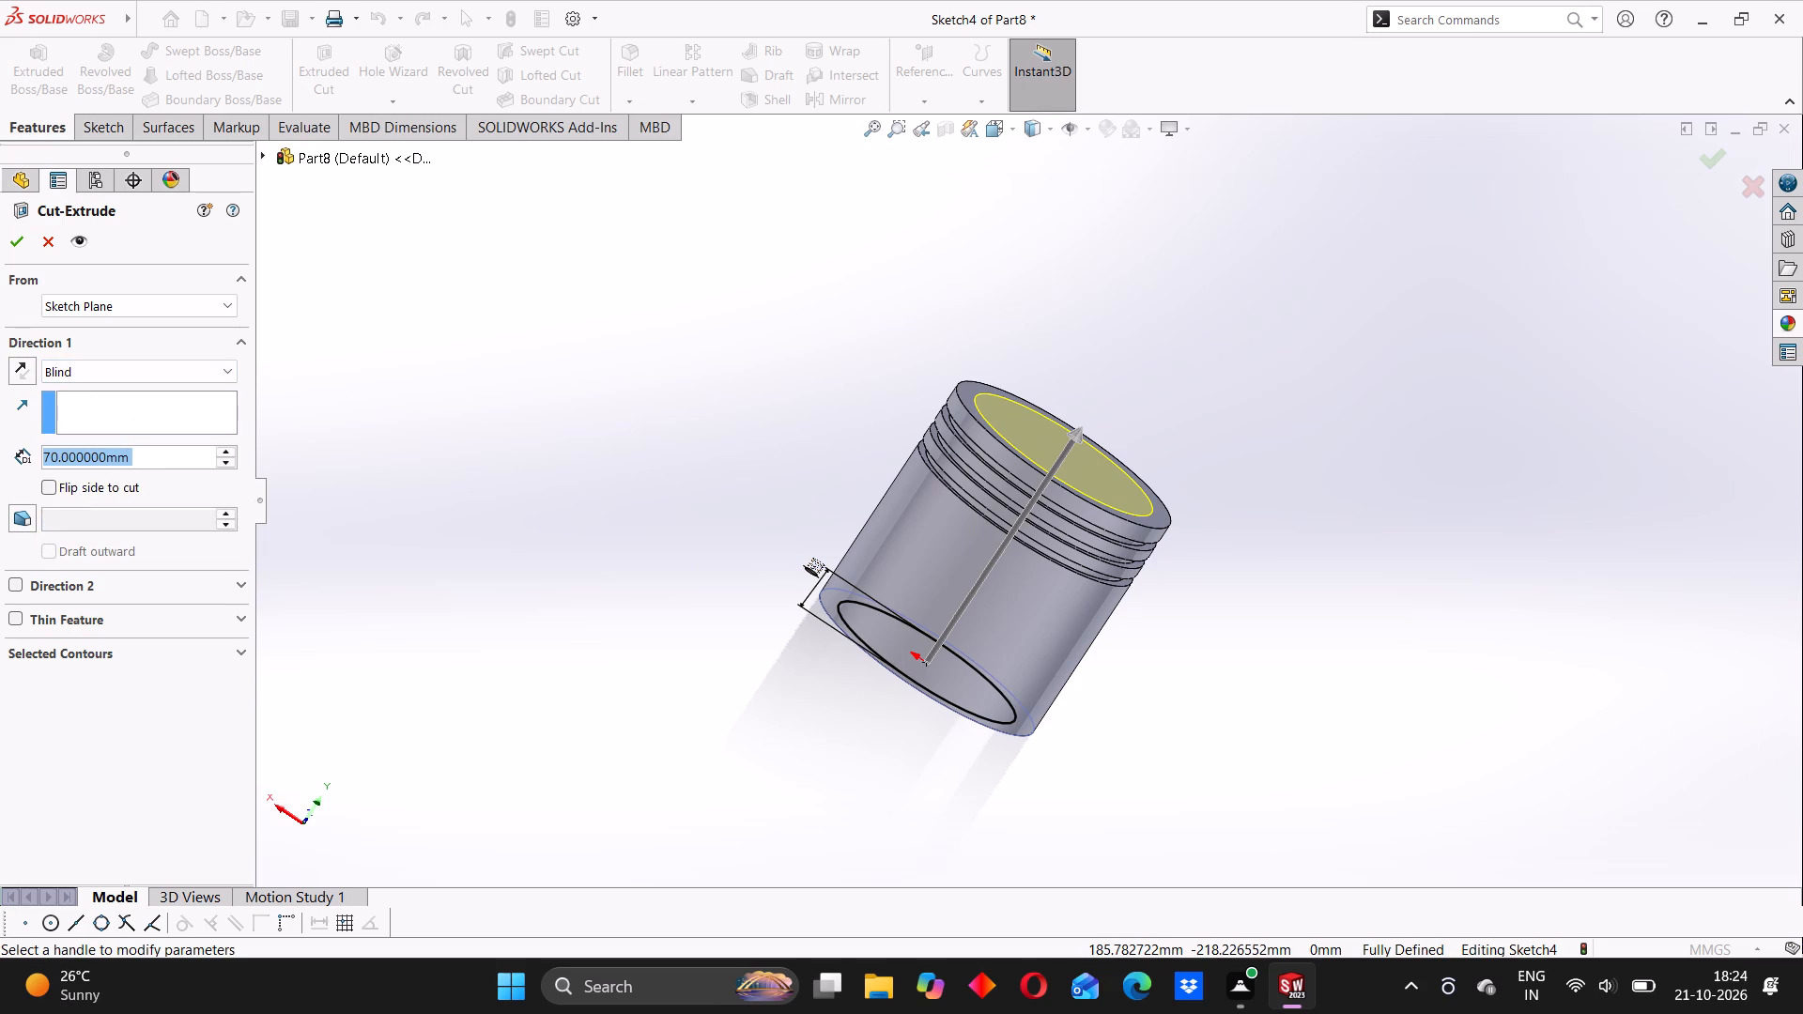
type("58")
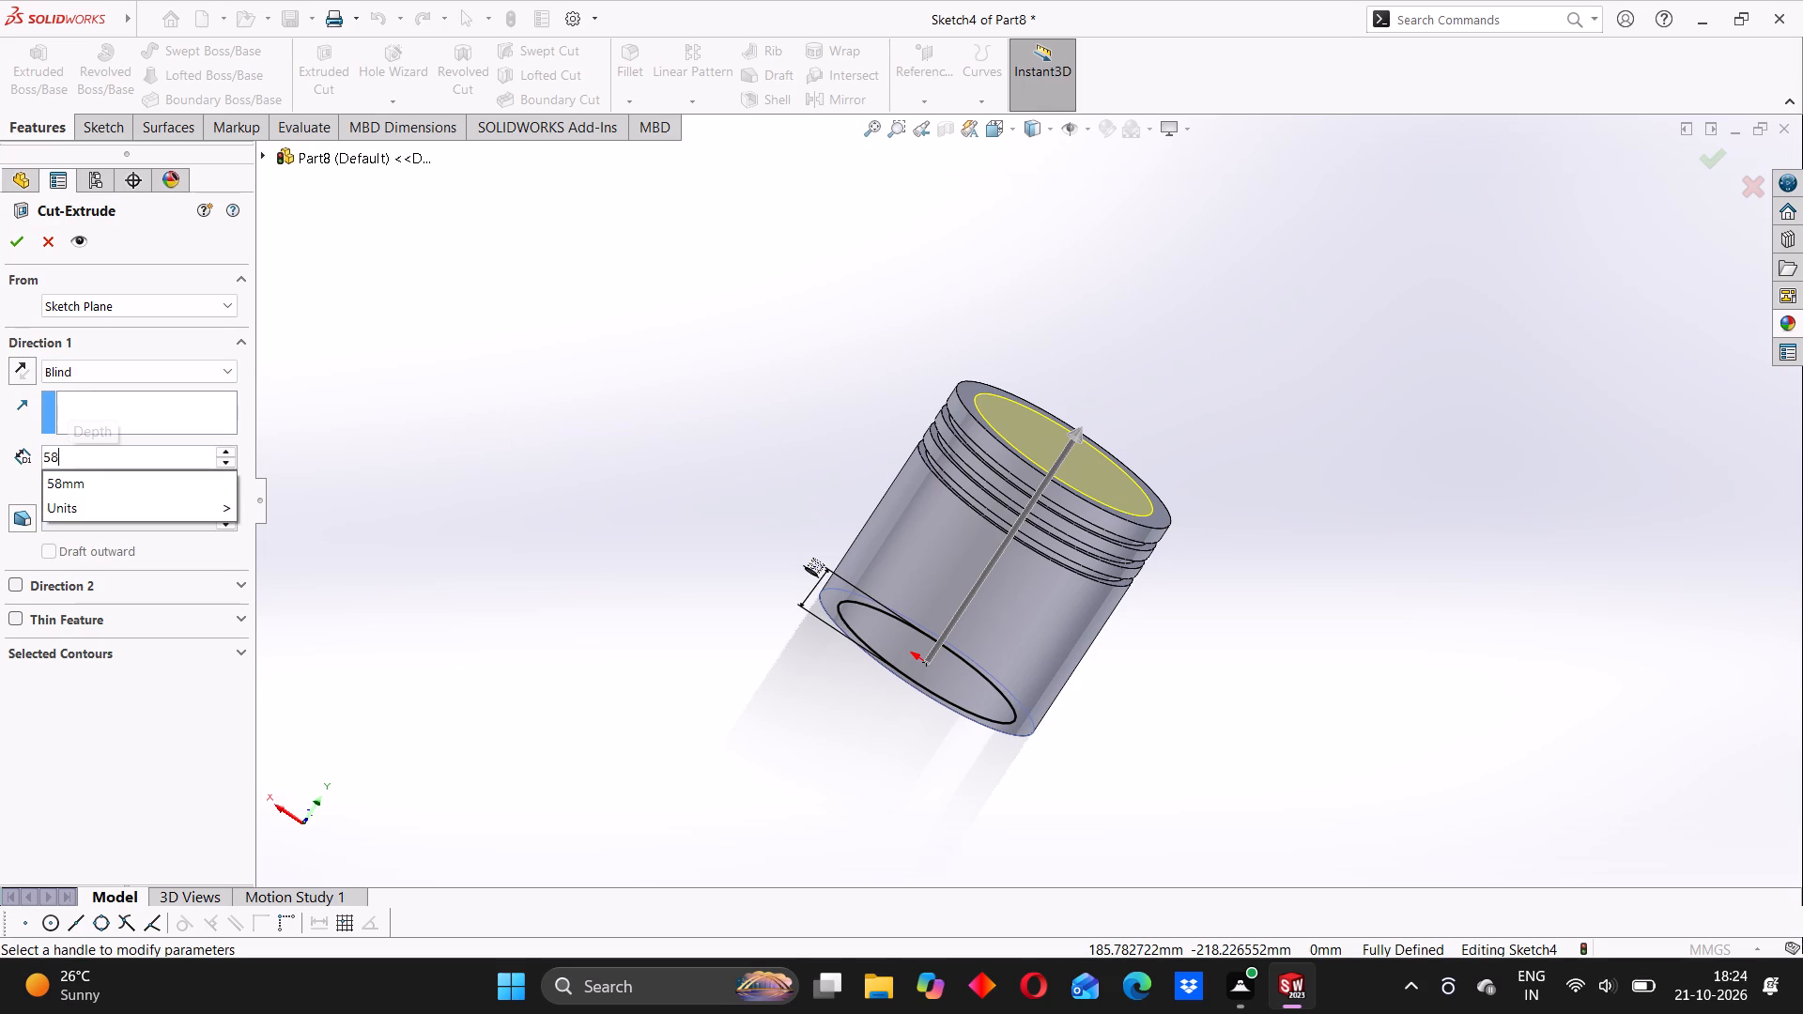
key("Return")
Set the blind cut depth to 65 mm and create the extruded cut.
middle_click_drag(800, 483, 838, 457)
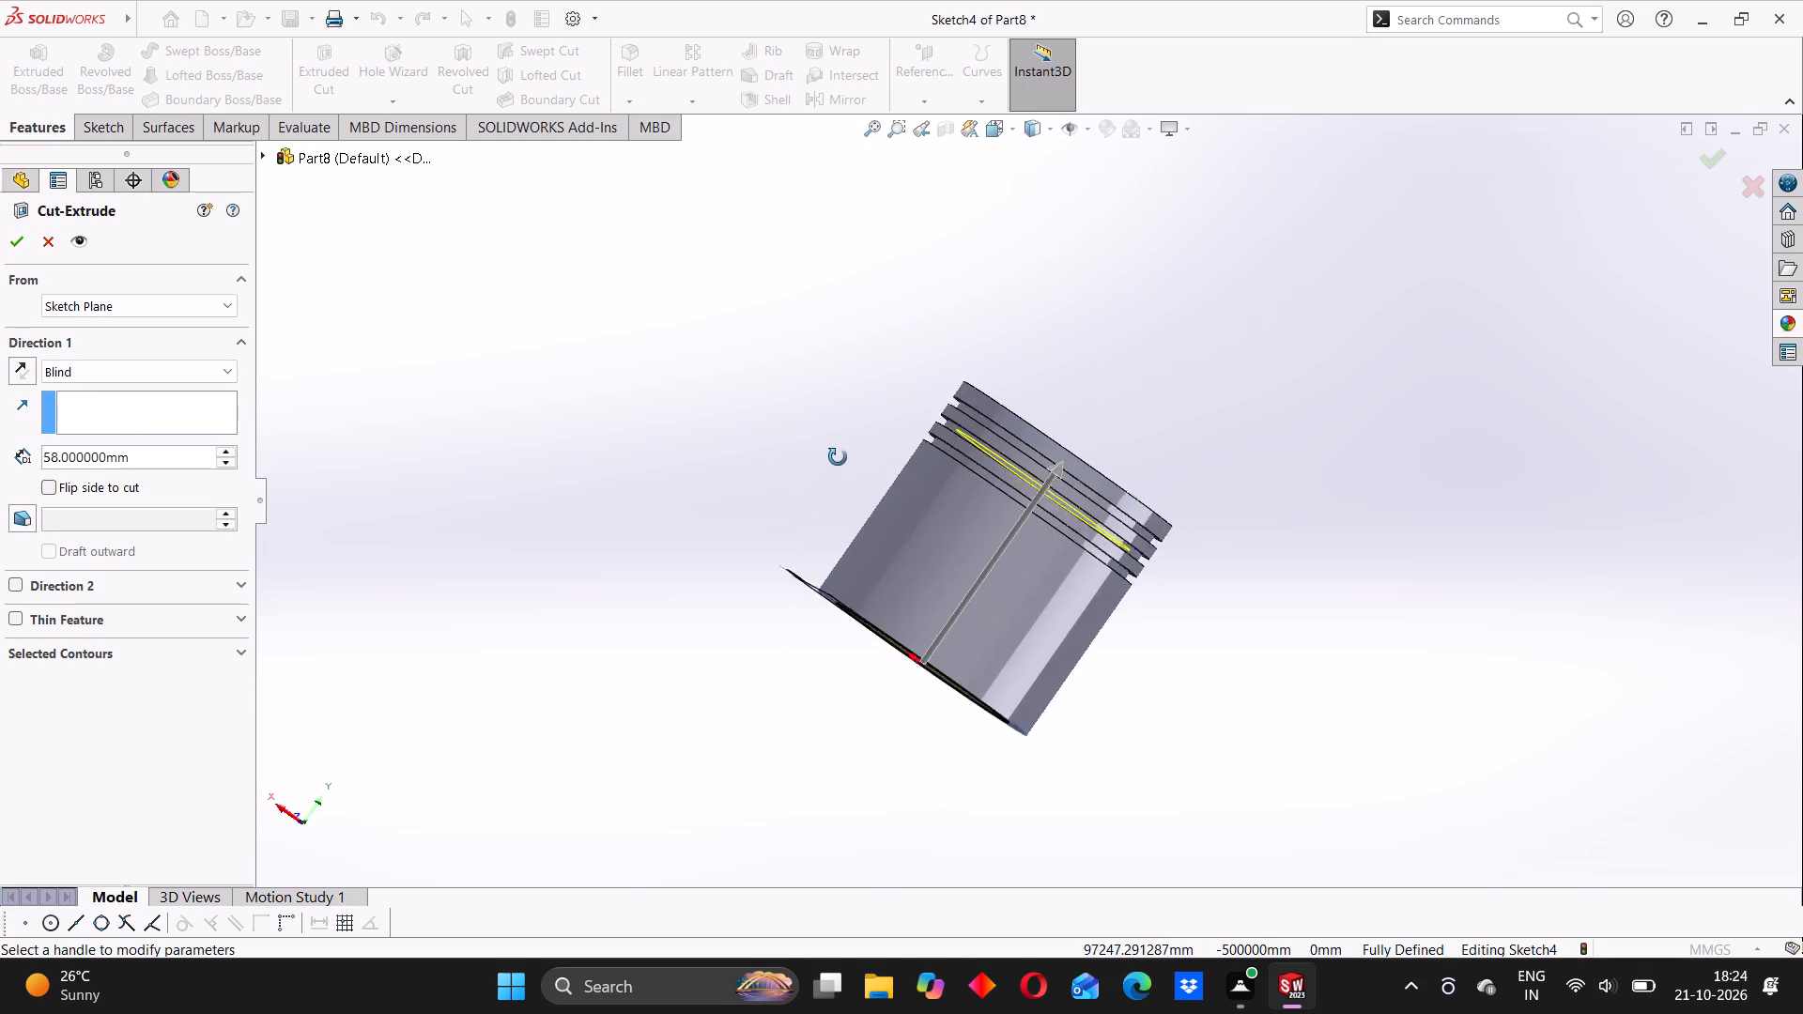
middle_click_drag(838, 457, 863, 532)
scroll(987, 383, "down", 3)
middle_click_drag(963, 545, 976, 538)
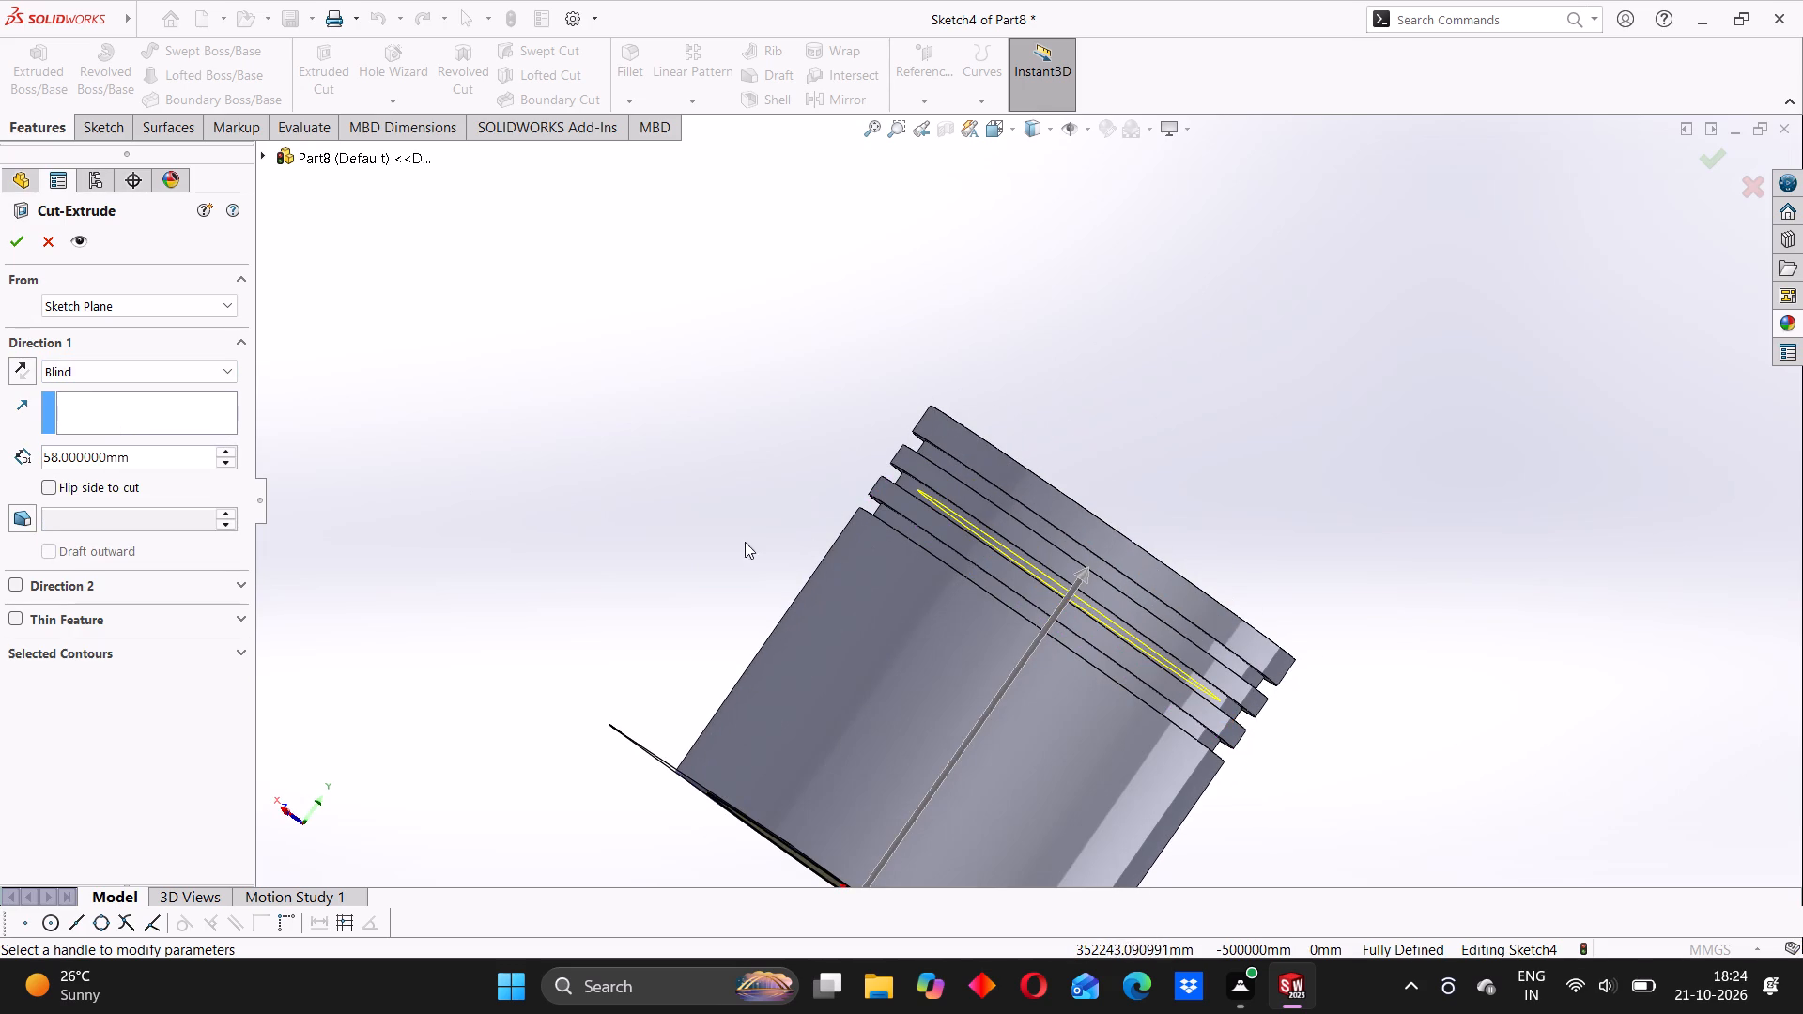
left_click_drag(131, 455, 97, 459)
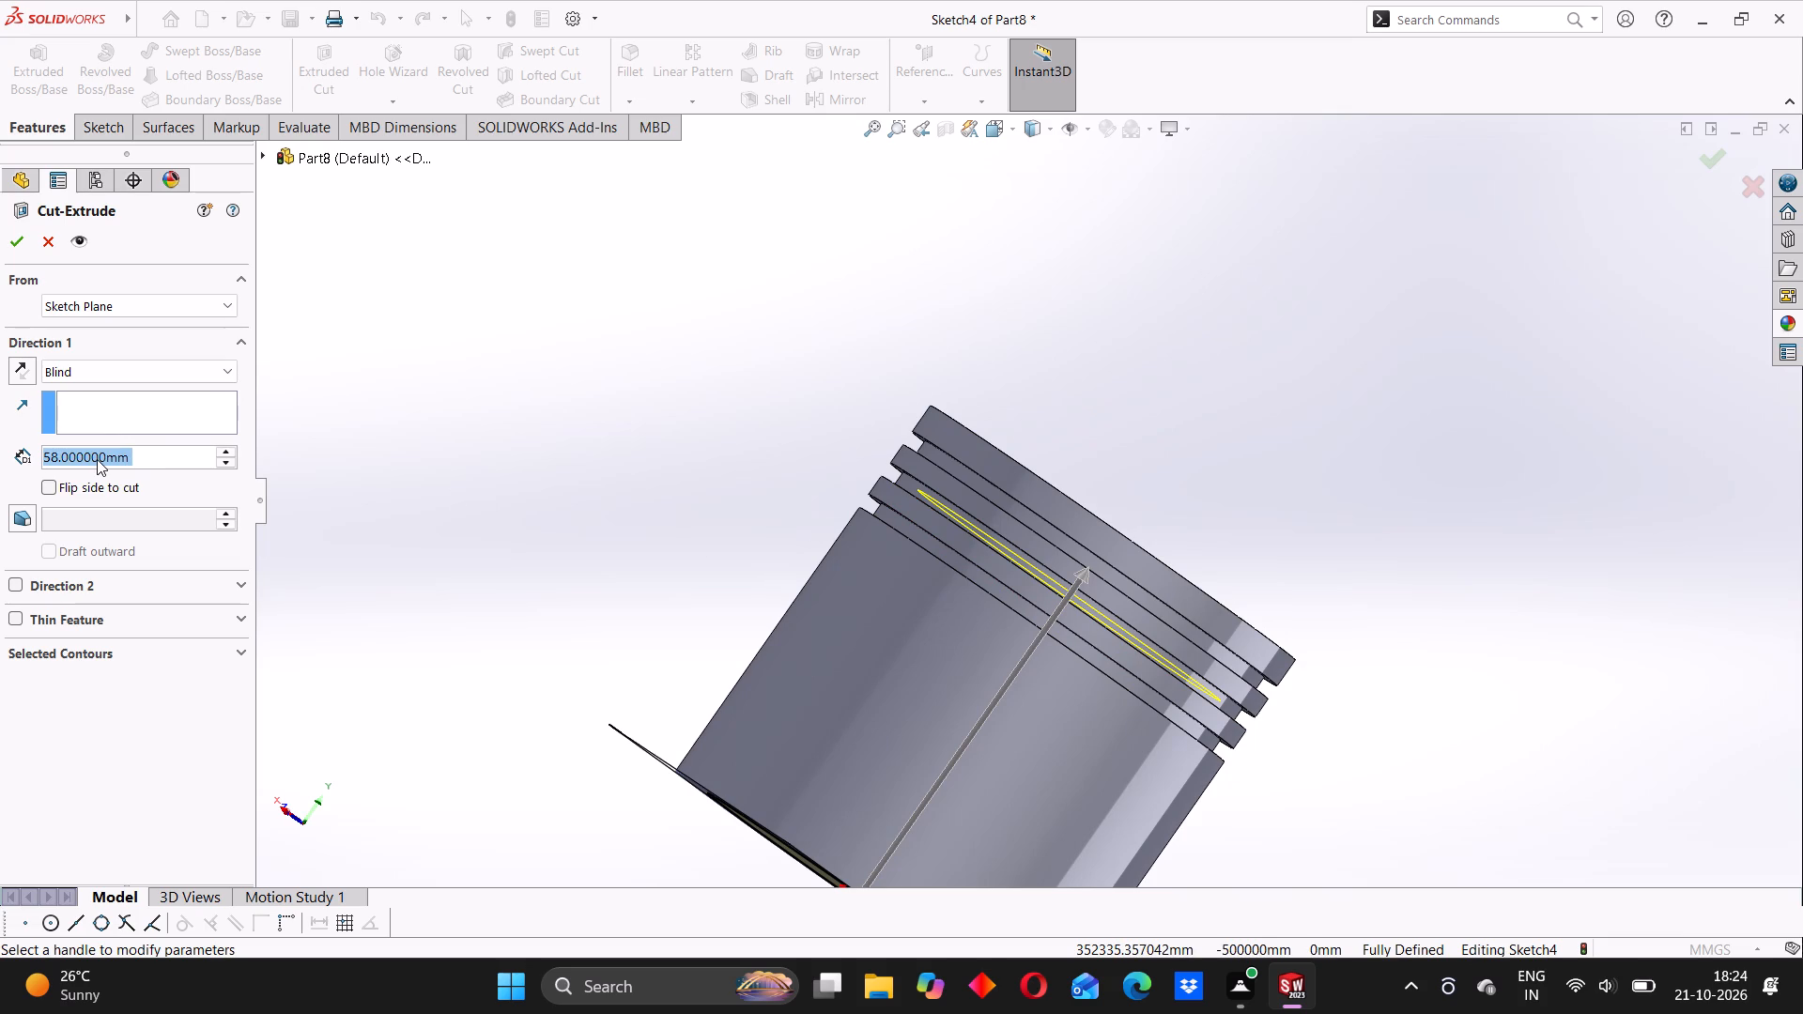
type("65")
key("Return")
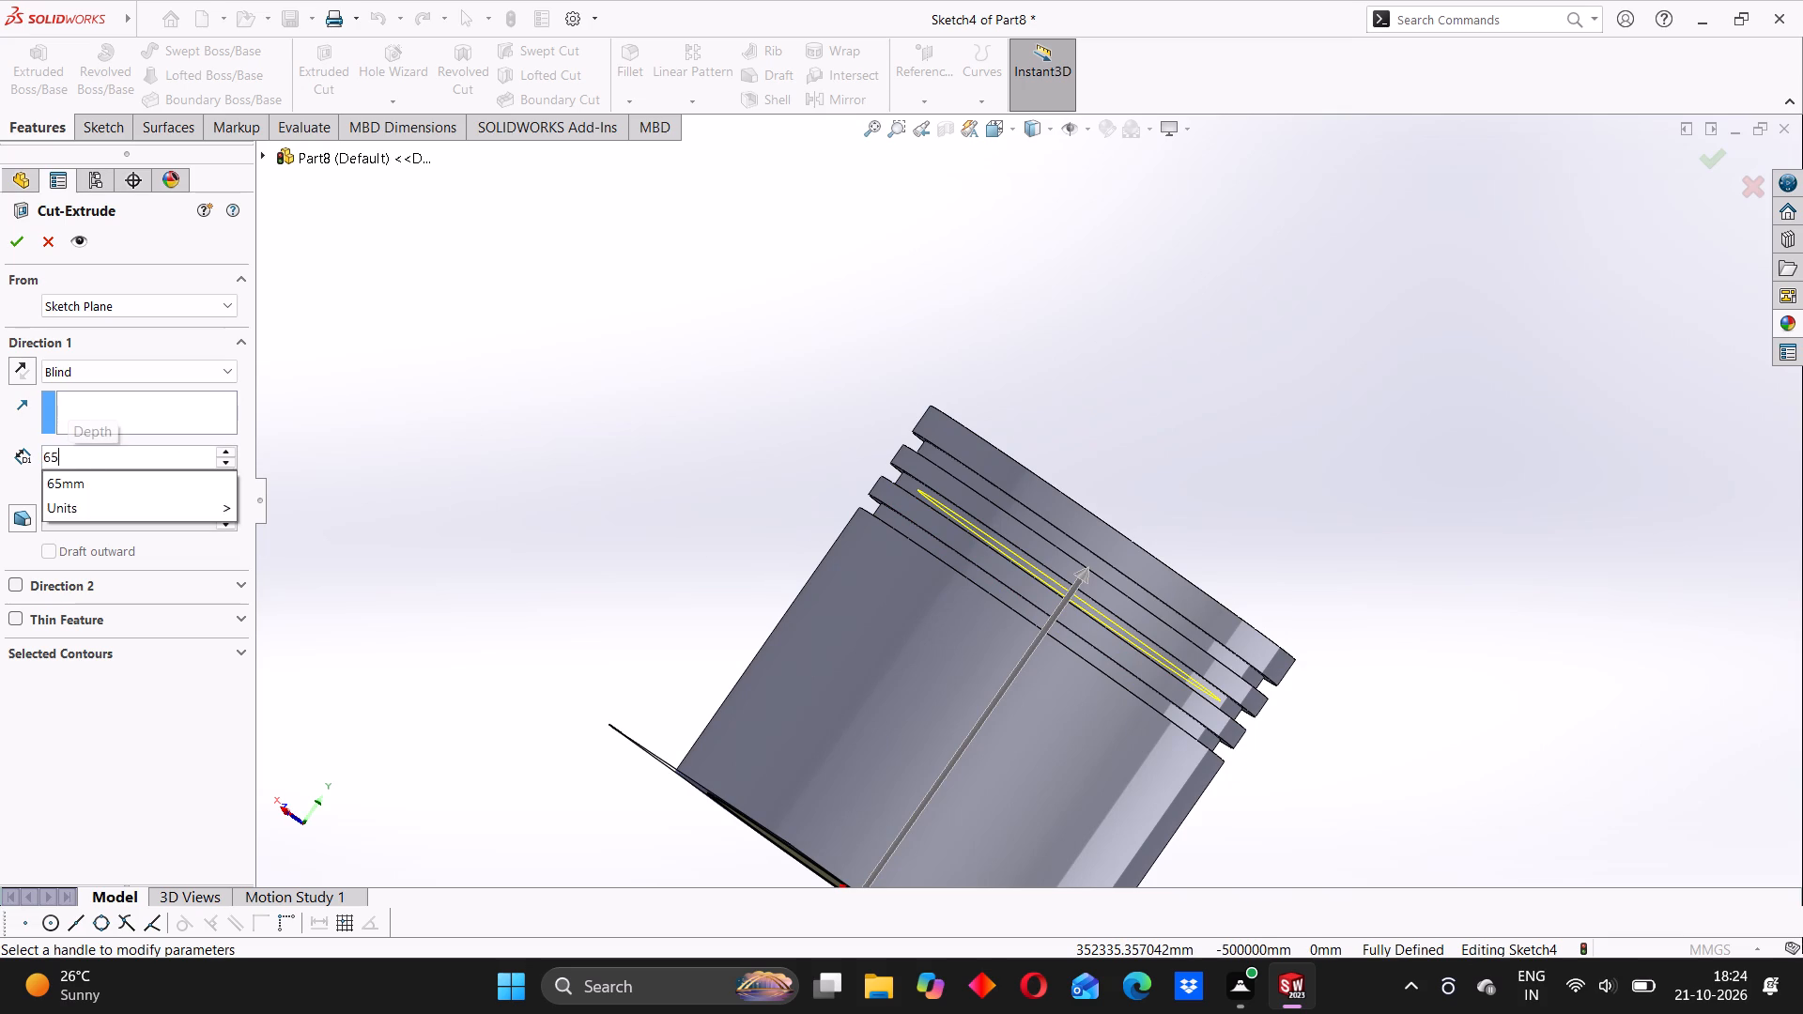
left_click(12, 239)
Examine the hollowed piston from its open bottom, its side and its closed top.
middle_click_drag(939, 562, 1047, 387)
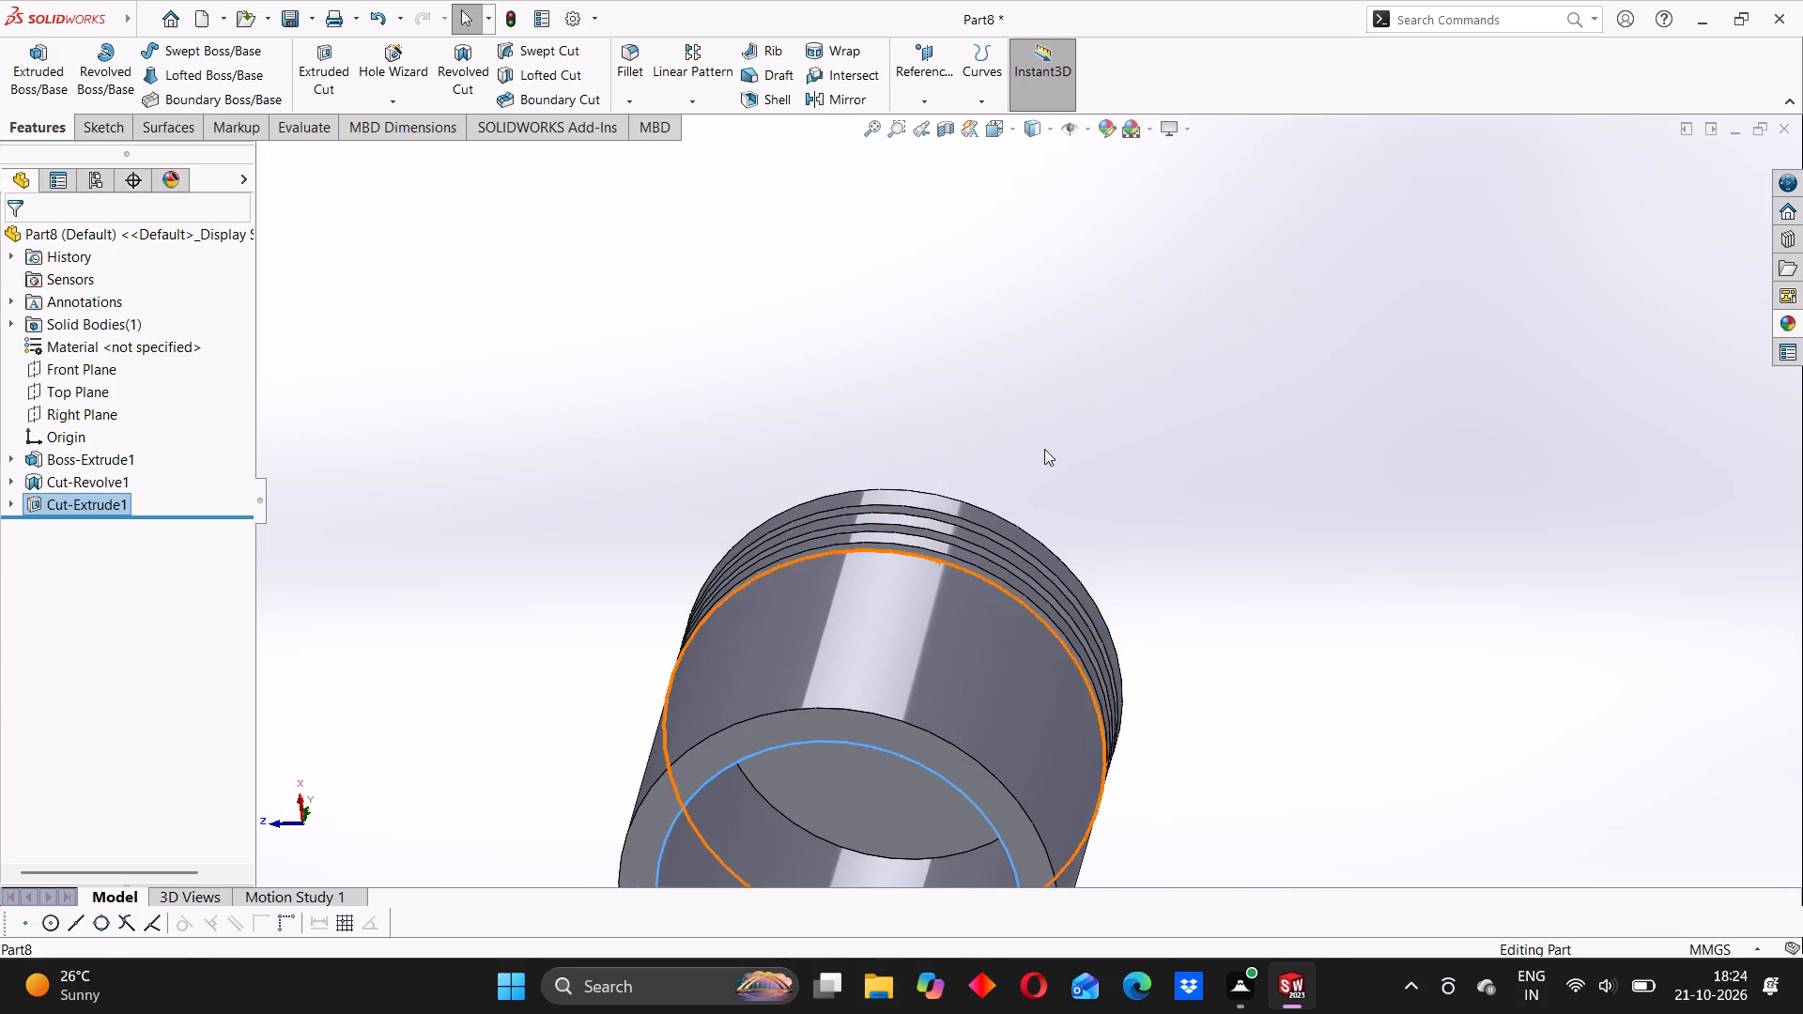
scroll(1015, 551, "up", 4)
left_click(810, 580)
middle_click_drag(959, 518, 977, 572)
middle_click_drag(966, 568, 1015, 613)
middle_click_drag(996, 599, 1040, 612)
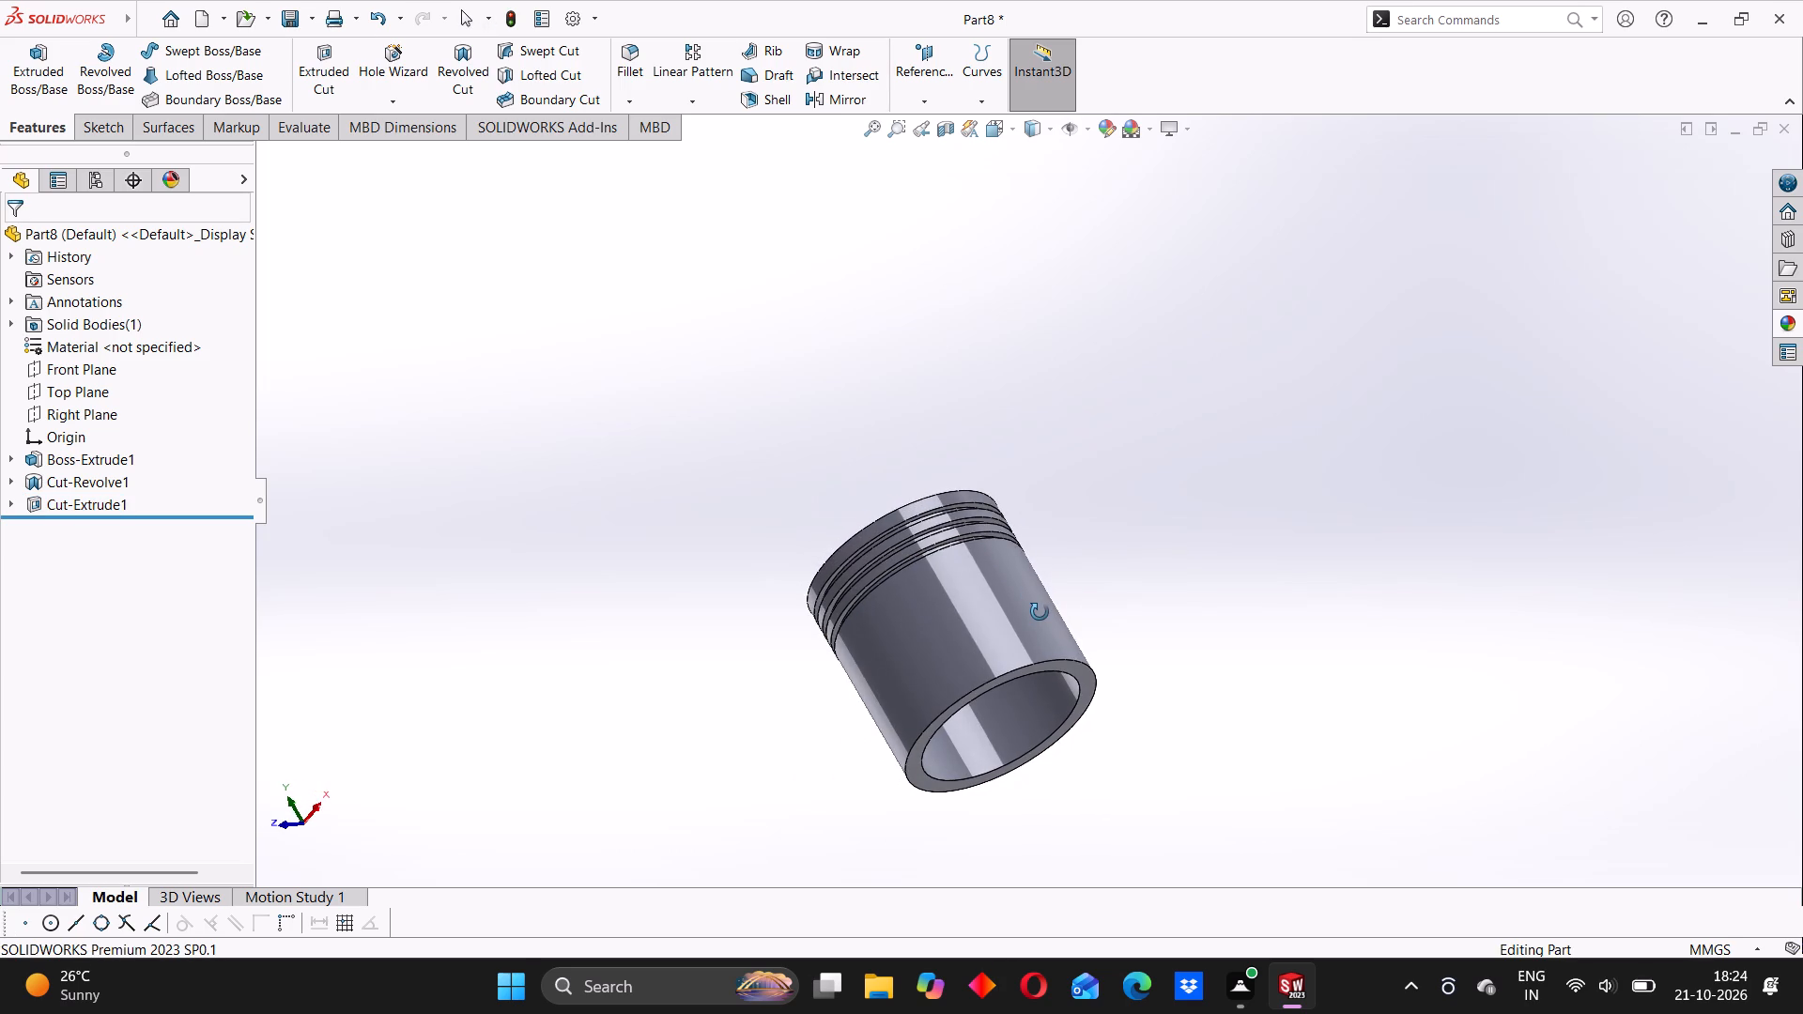
middle_click_drag(1040, 612, 1042, 647)
scroll(1019, 623, "down", 1)
scroll(1019, 623, "up", 2)
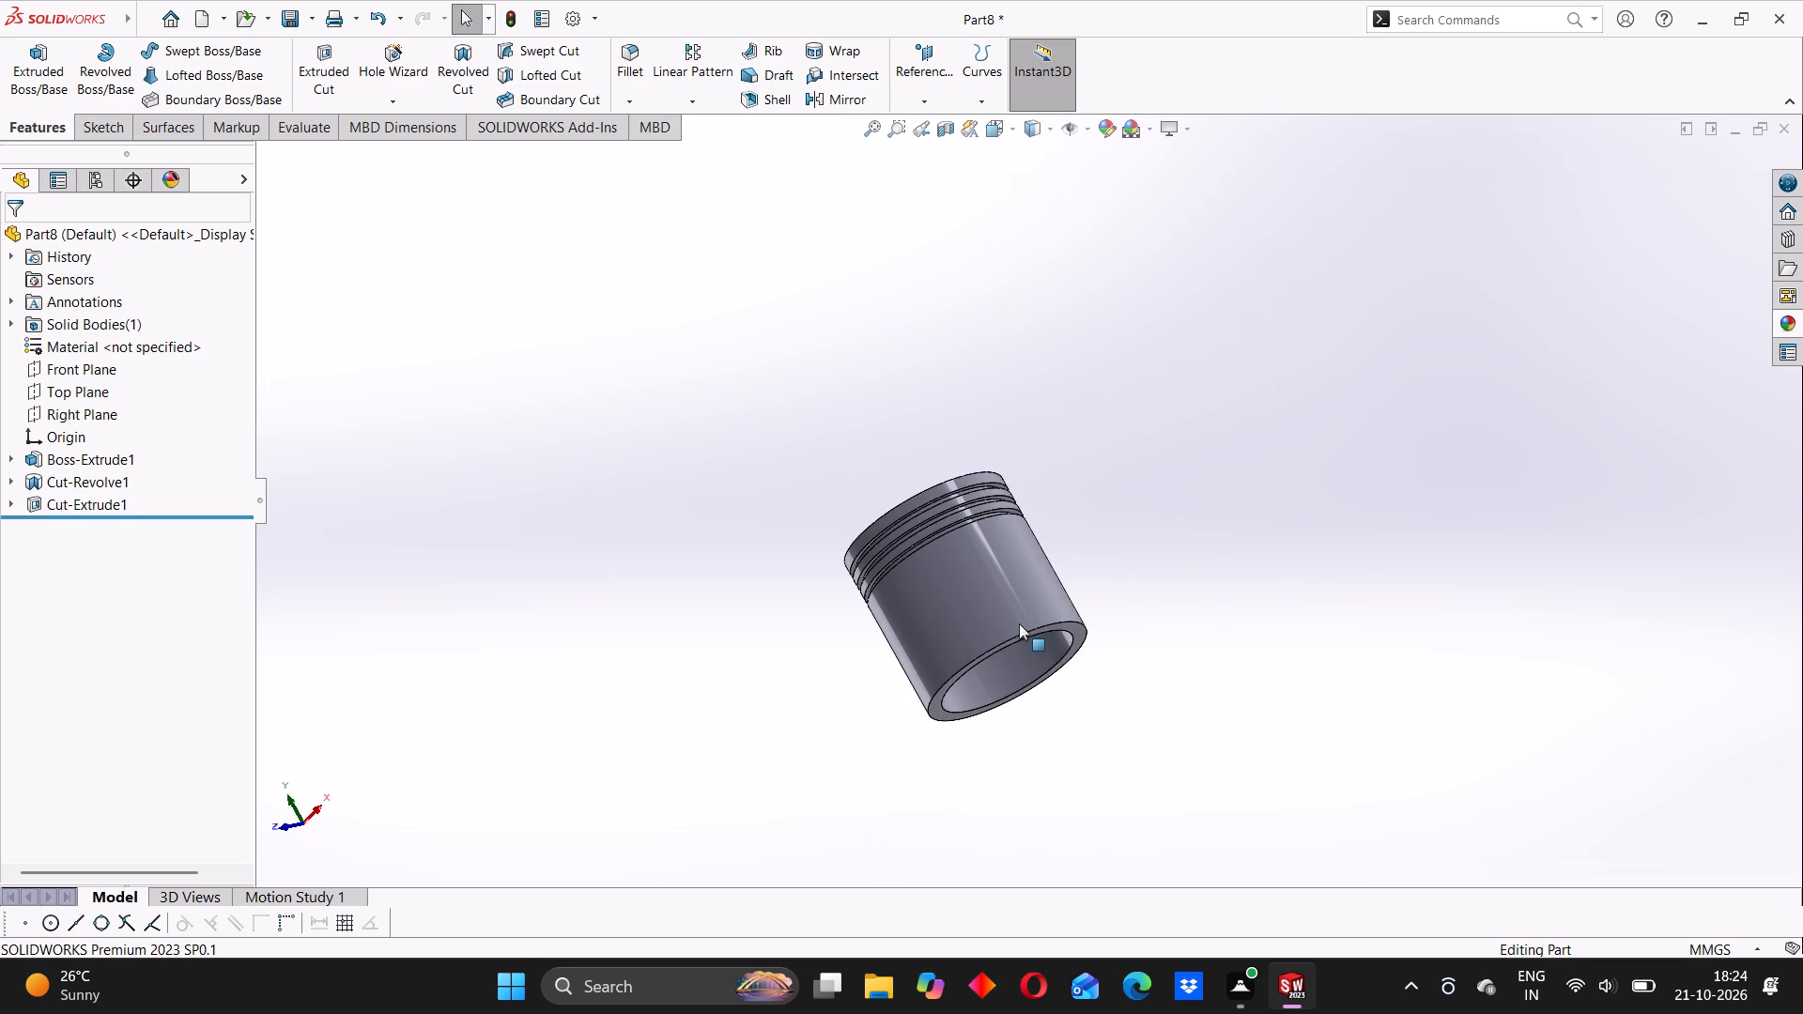
middle_click_drag(1018, 615, 958, 710)
middle_click_drag(1003, 528, 945, 717)
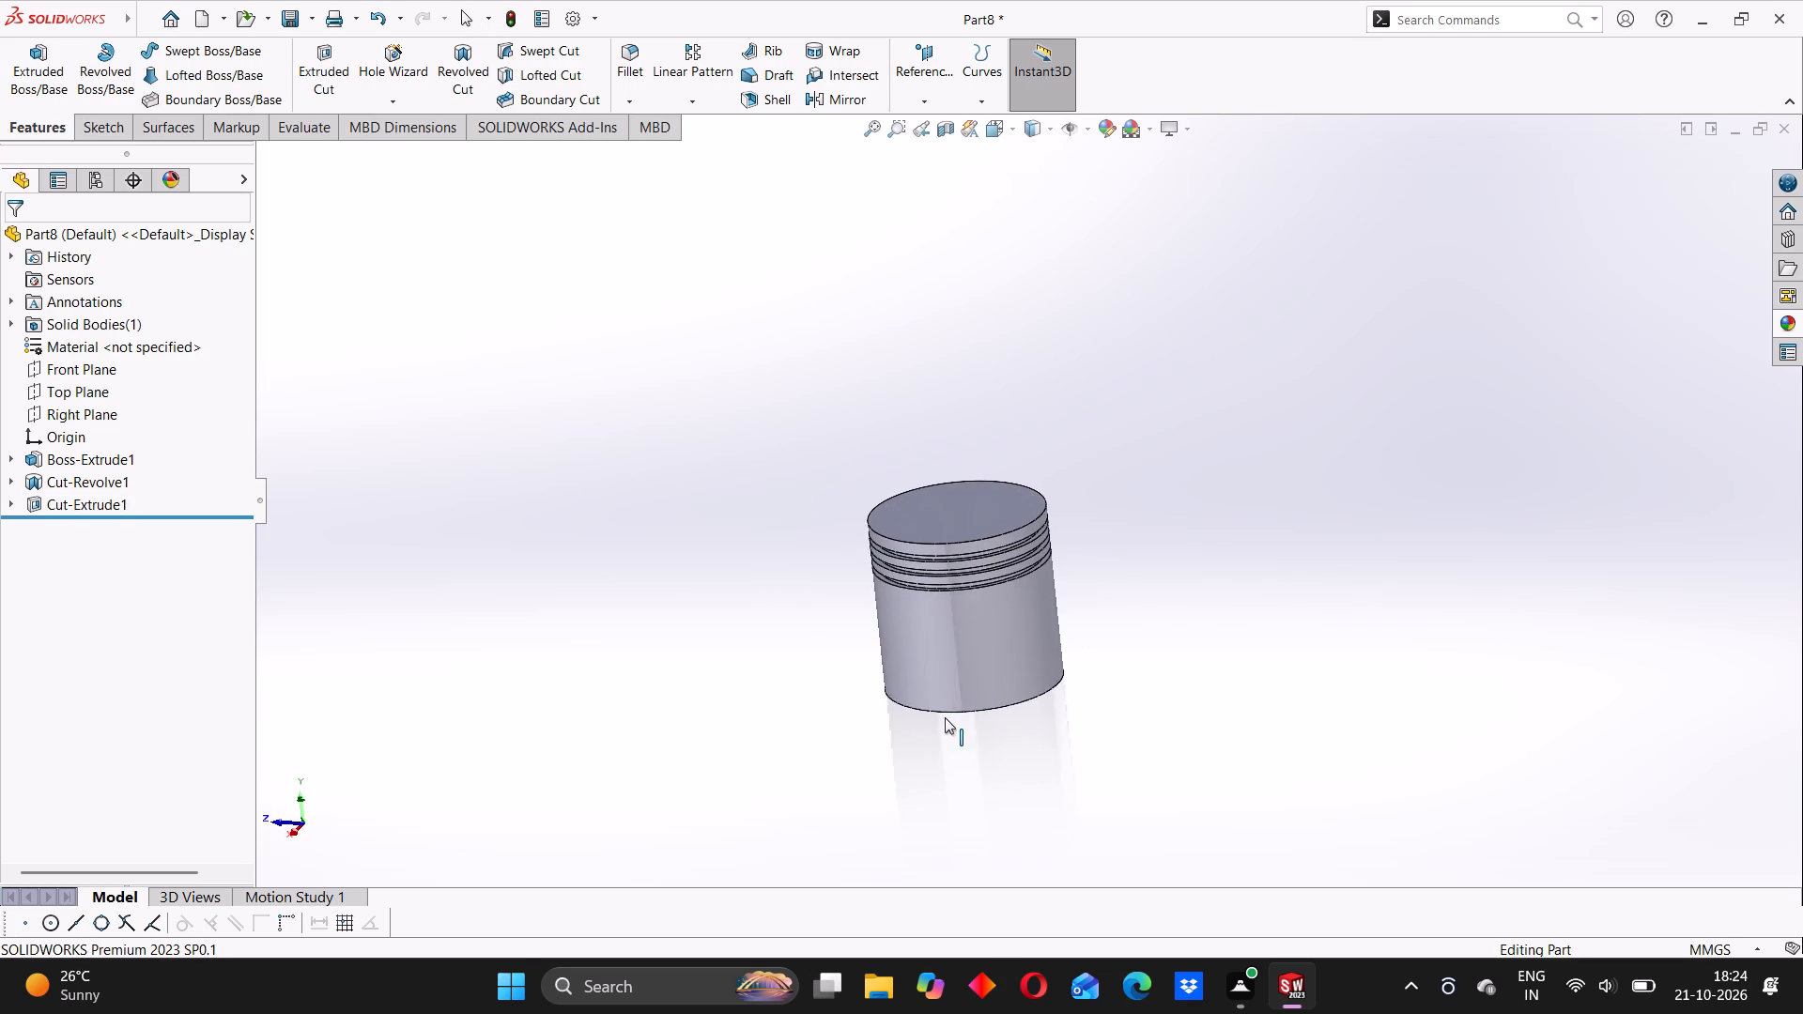
scroll(963, 573, "down", 3)
middle_click_drag(914, 594, 948, 587)
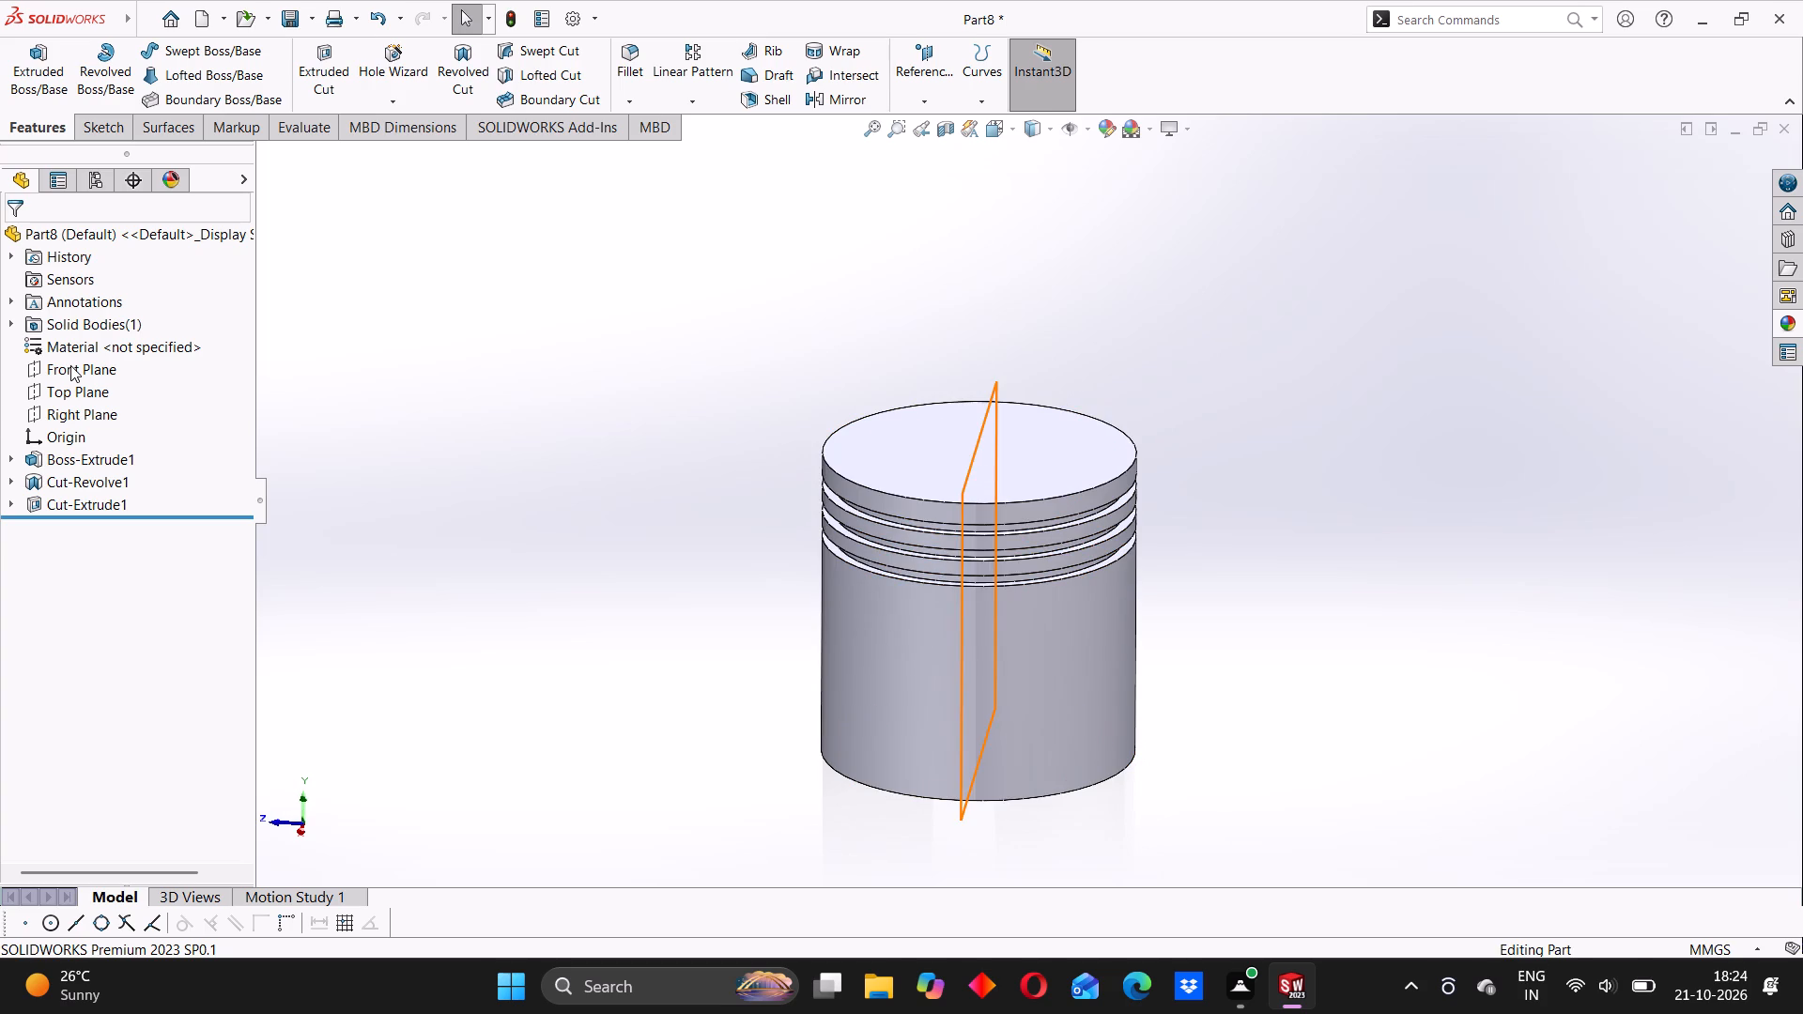
Start a new sketch on the Front Plane.
left_click(70, 365)
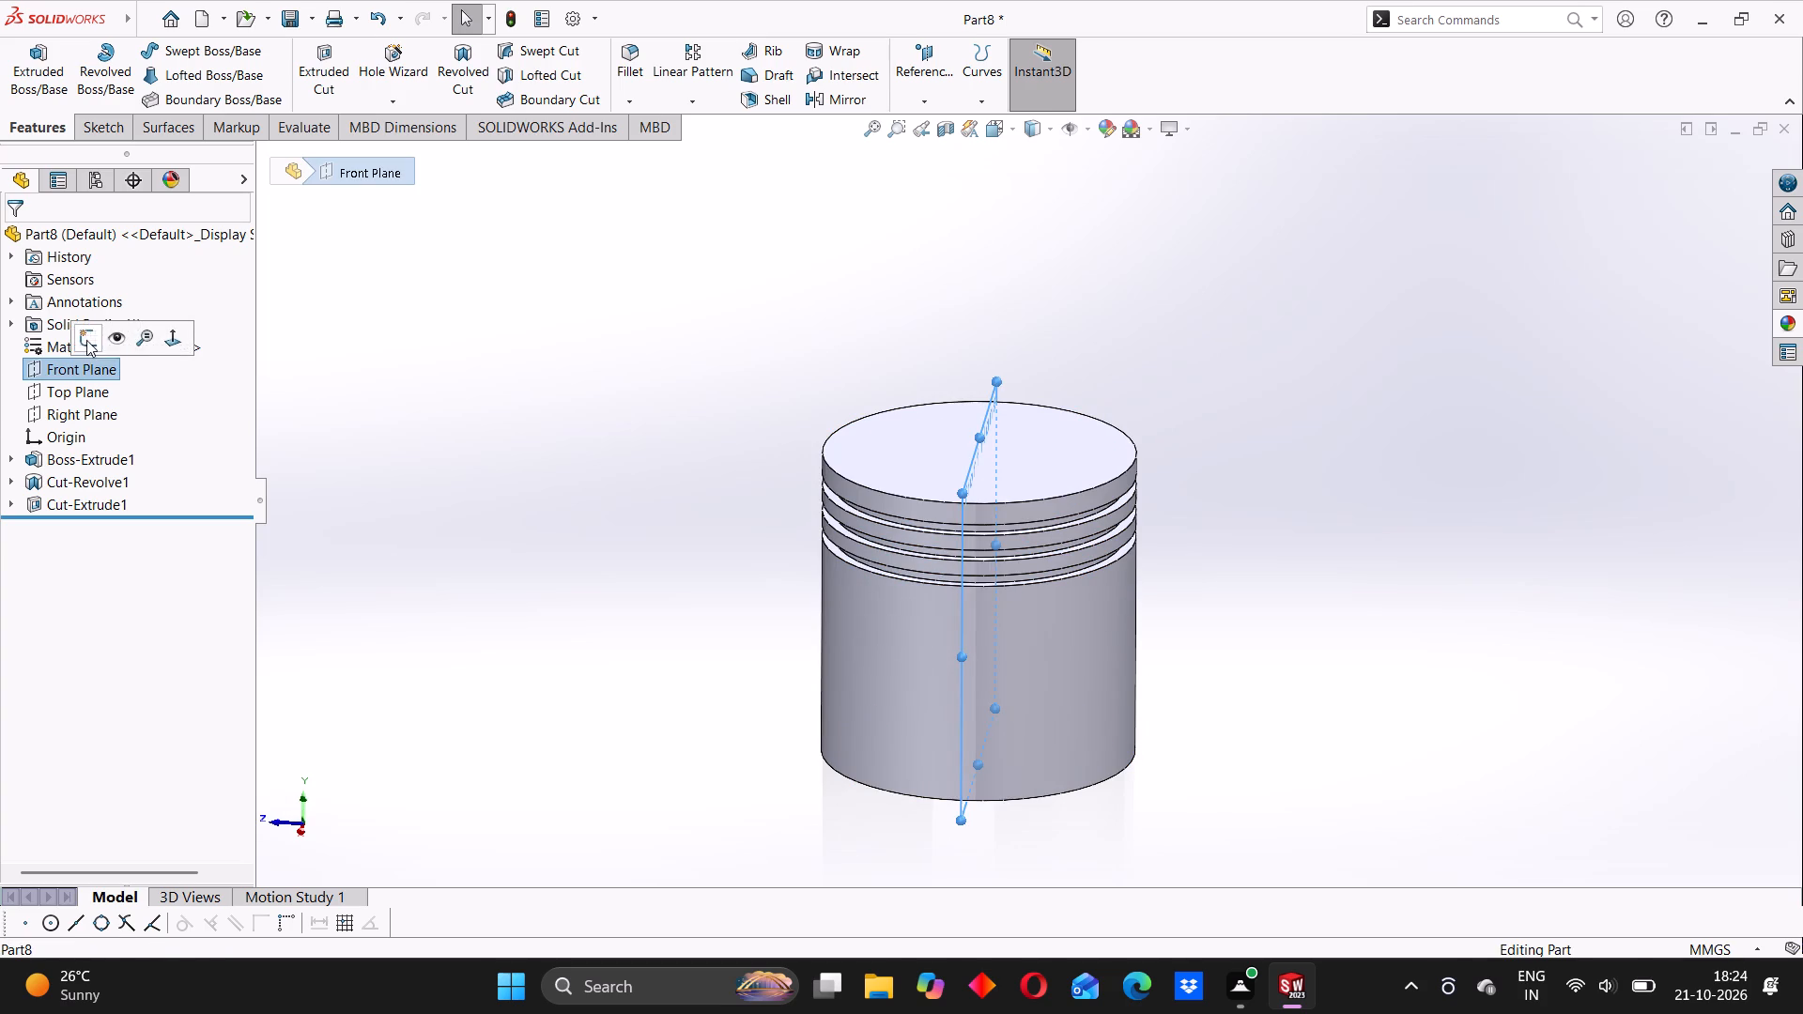
left_click(85, 340)
left_click(366, 383)
scroll(883, 530, "up", 2)
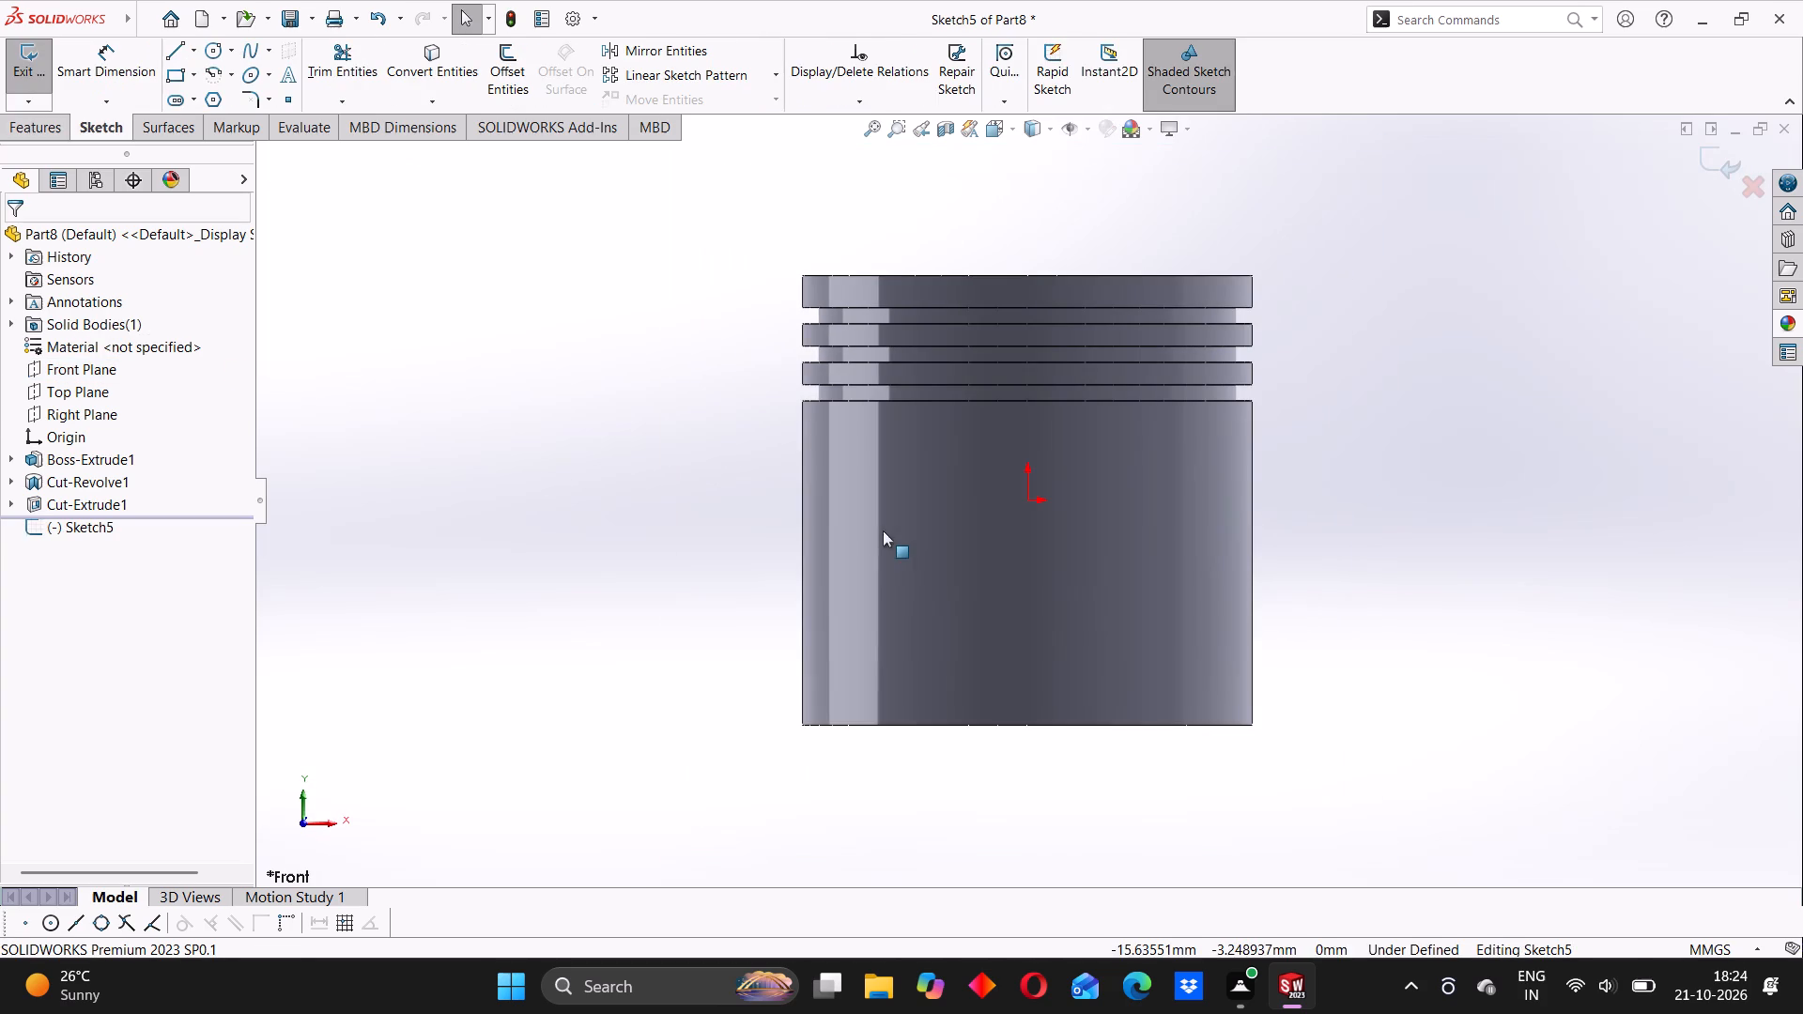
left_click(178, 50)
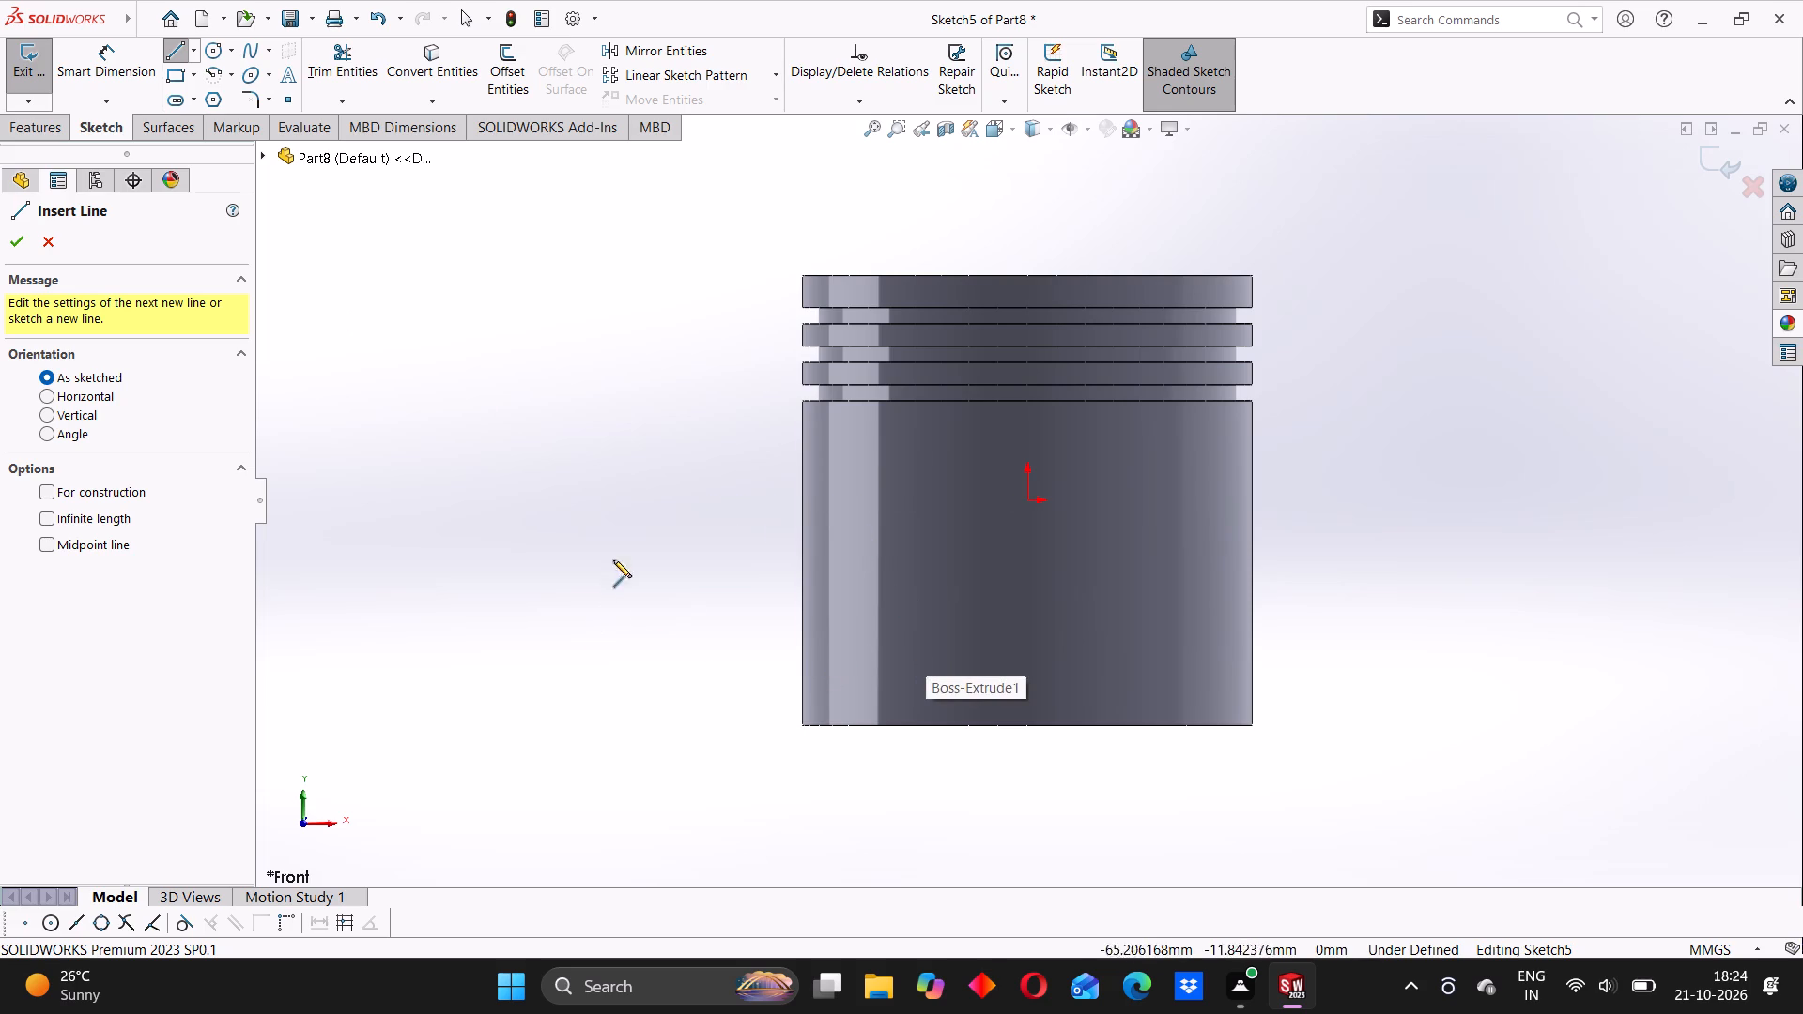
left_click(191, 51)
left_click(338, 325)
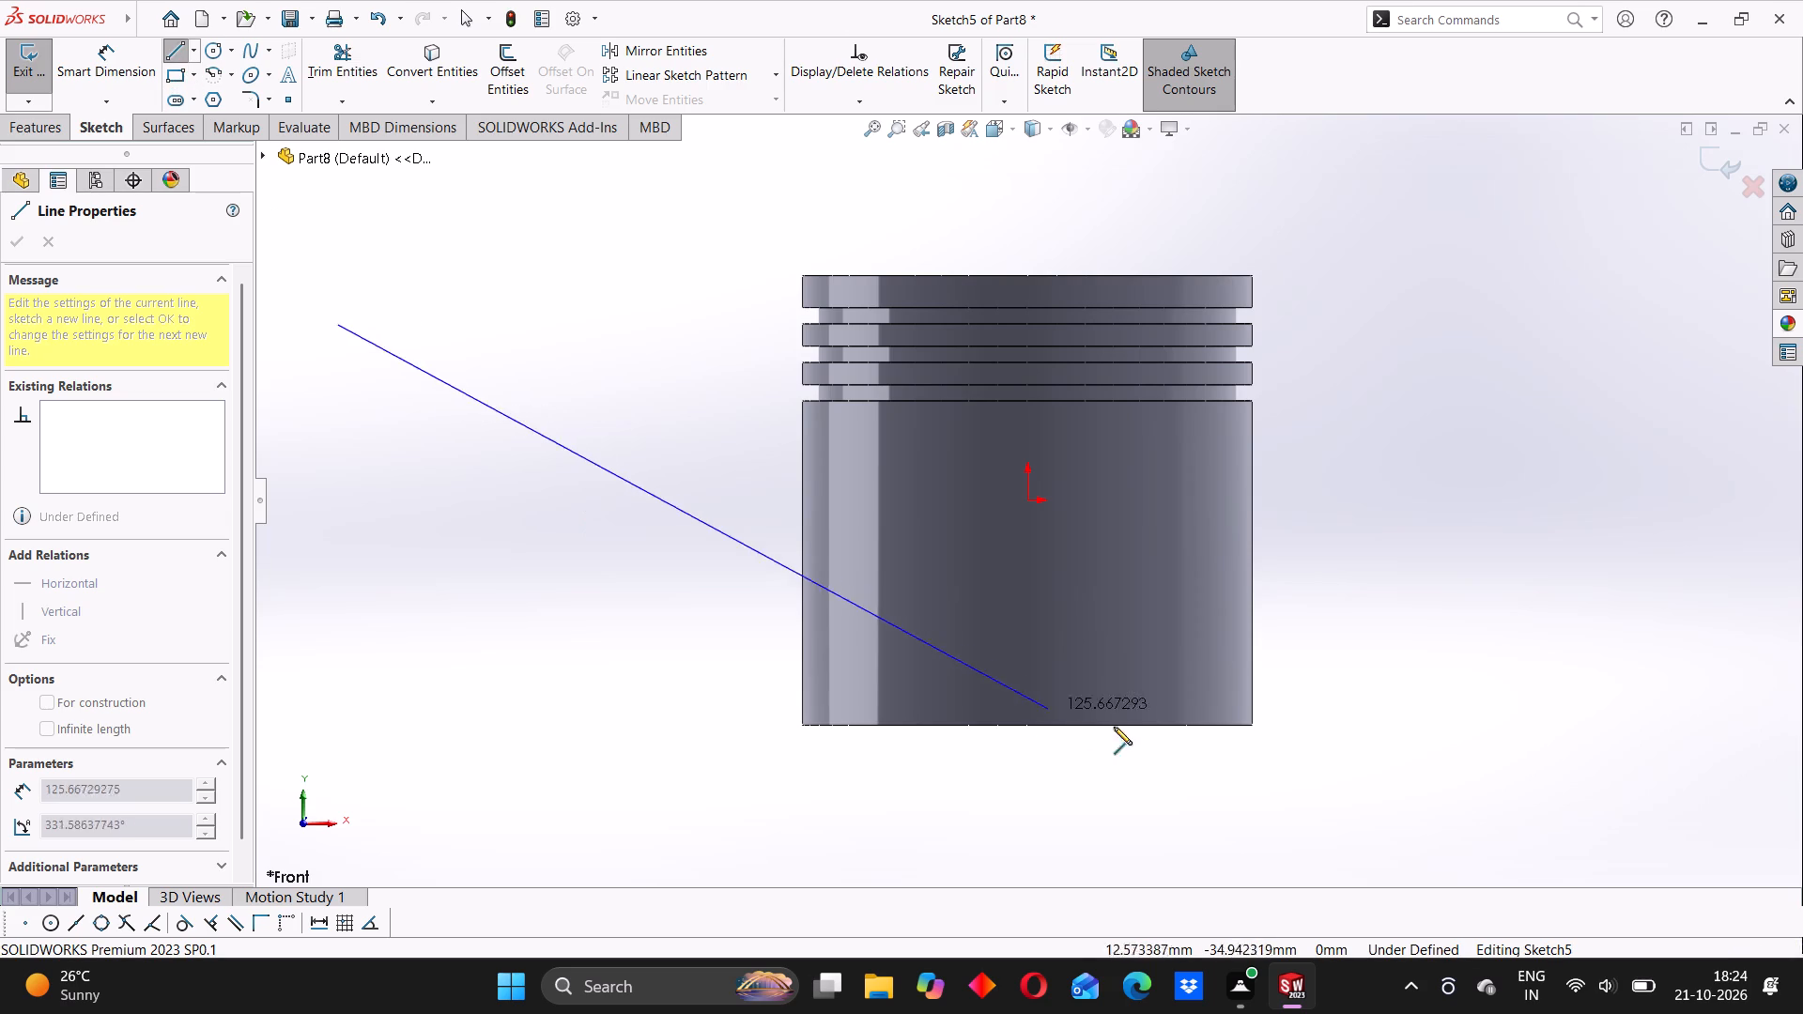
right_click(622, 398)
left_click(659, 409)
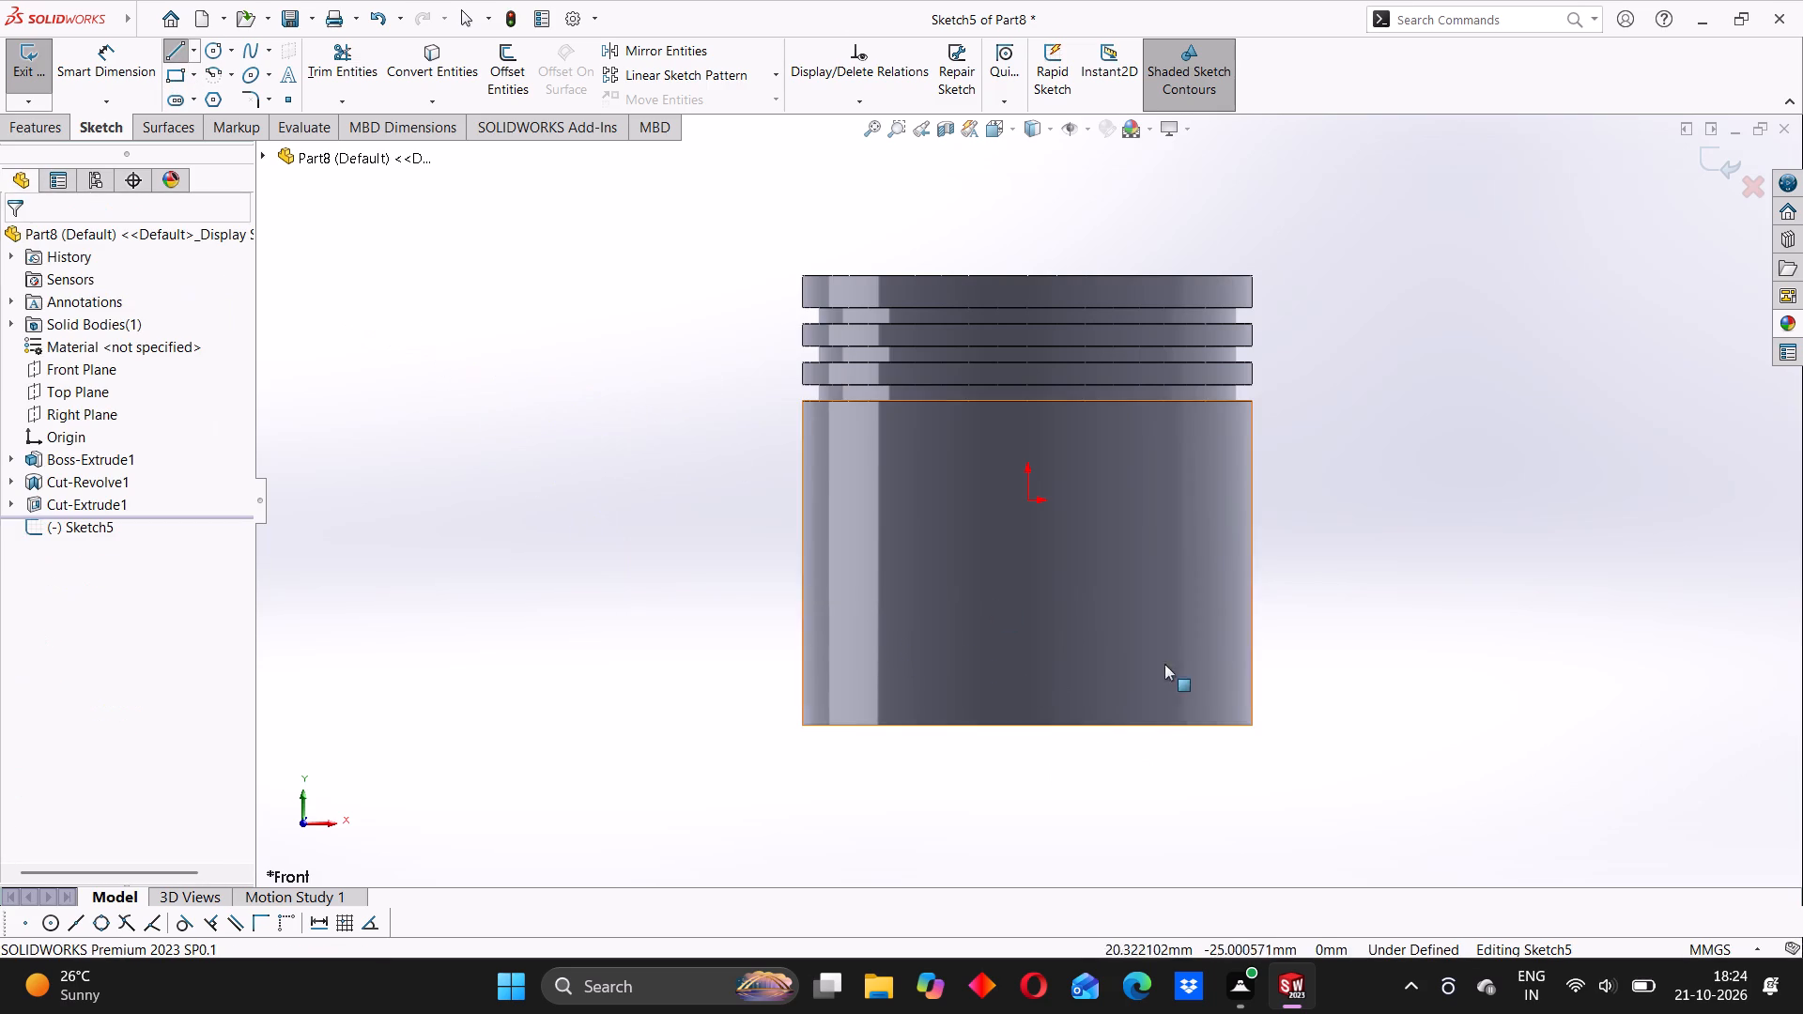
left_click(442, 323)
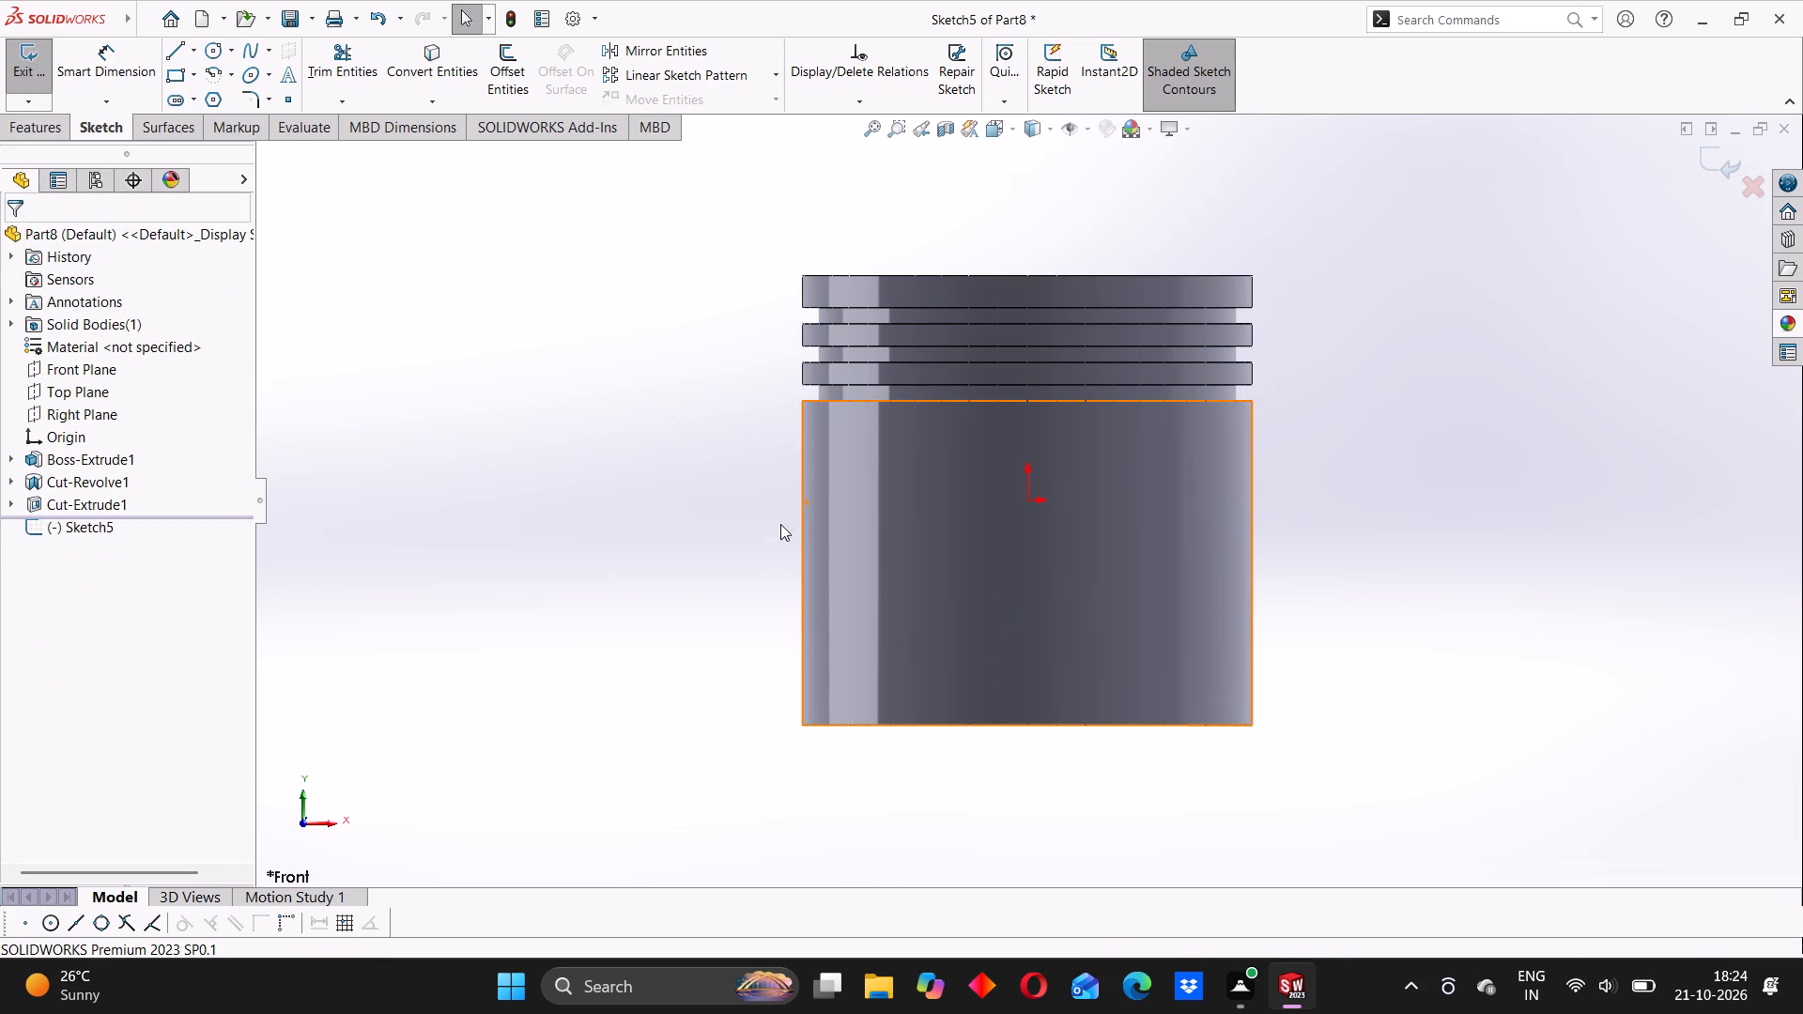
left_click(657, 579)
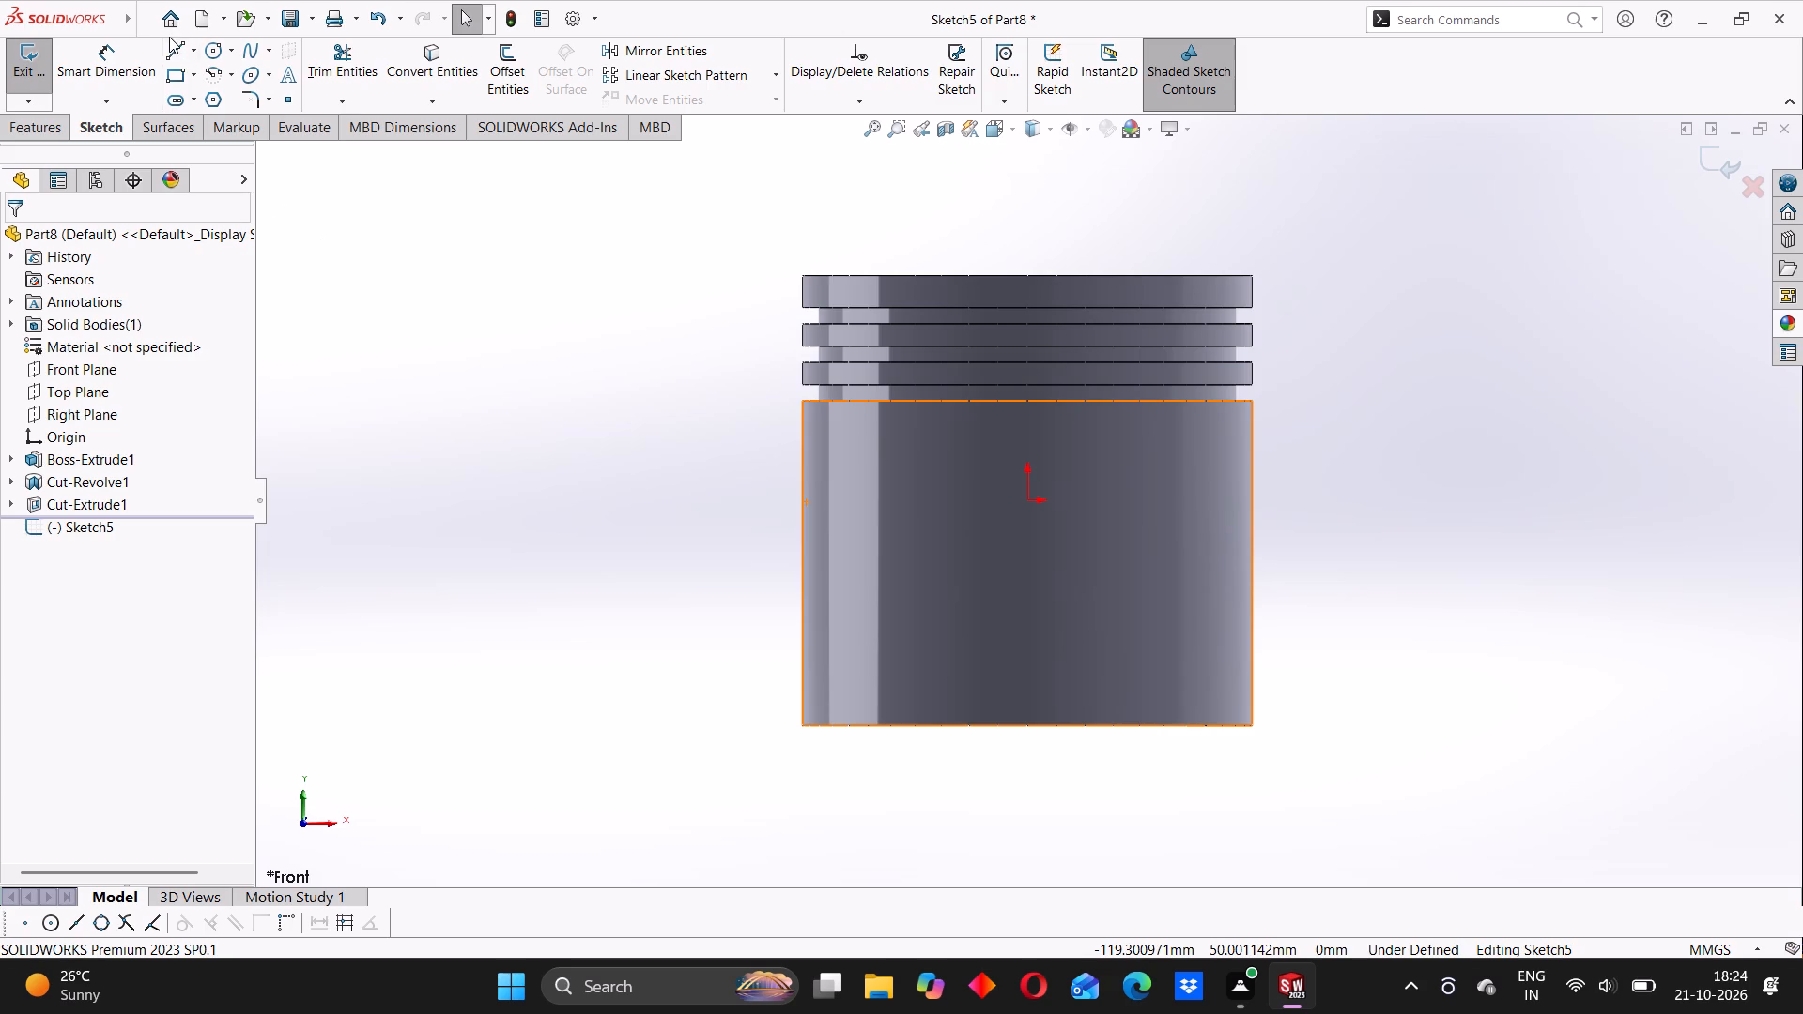
Sketch a center rectangle about 30.4 mm wide and 18.5 mm high below the origin, with its lower side on the piston's bottom edge.
left_click(191, 76)
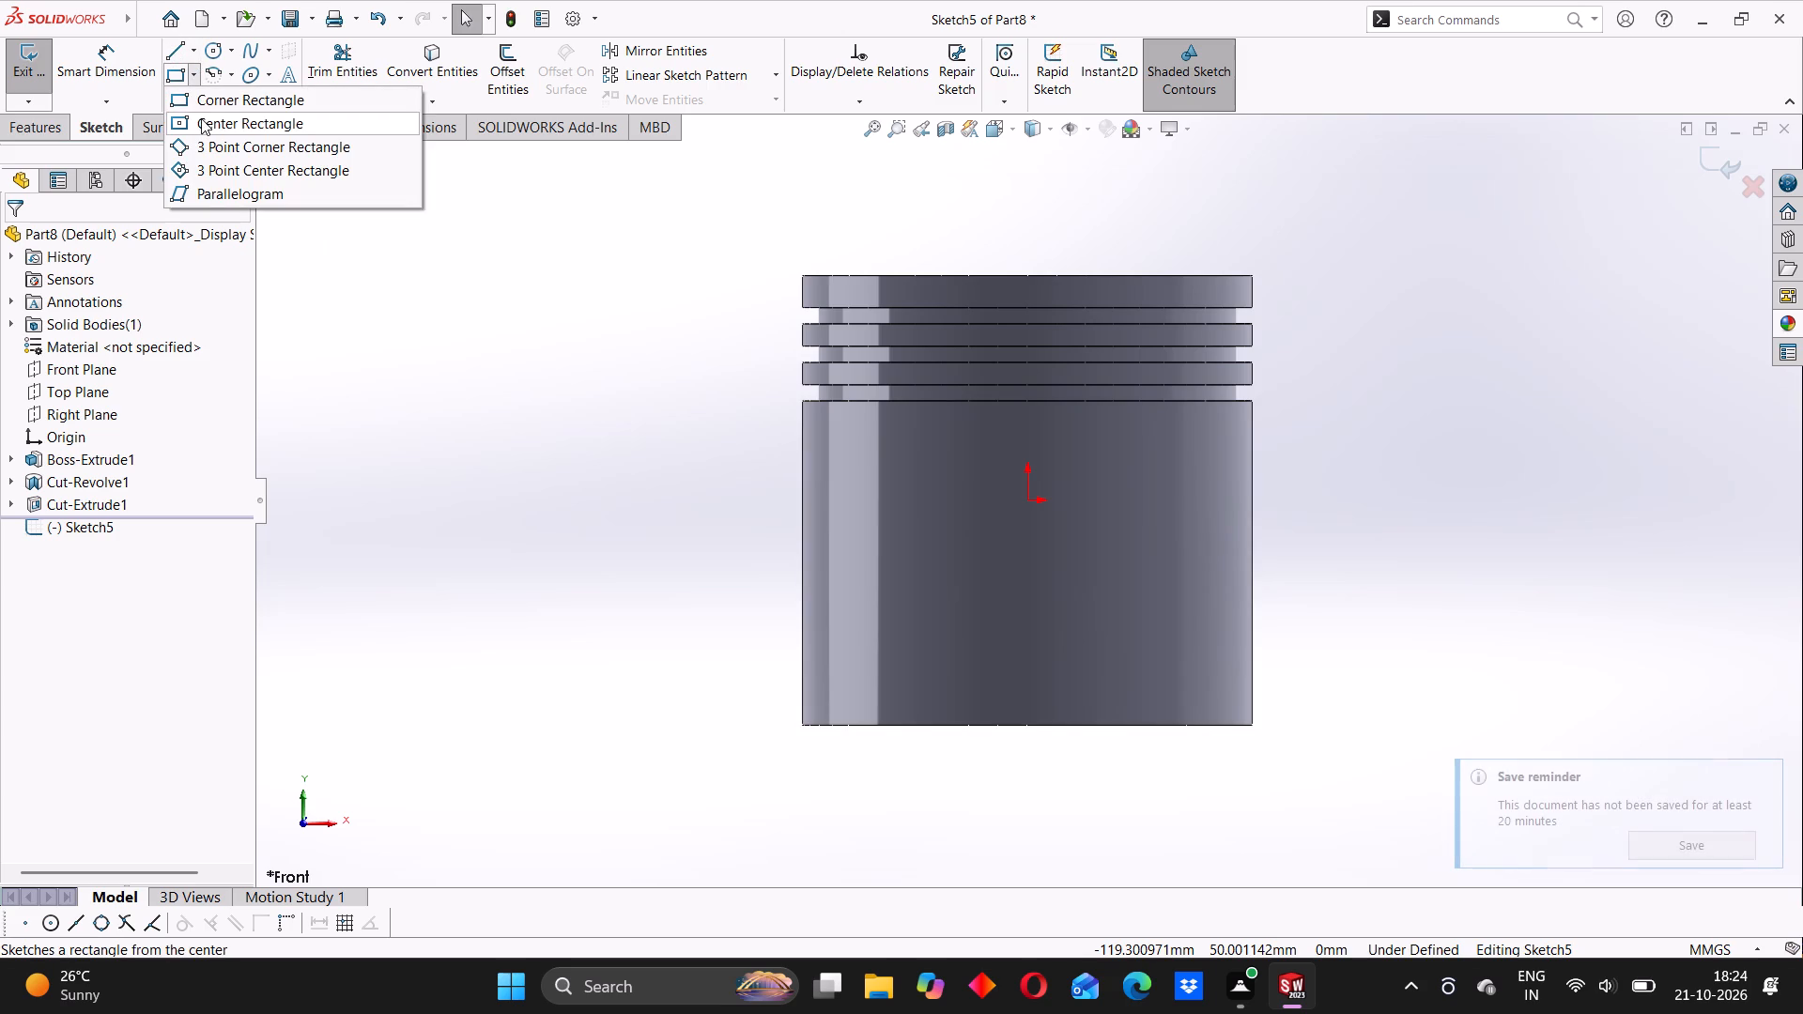
left_click(202, 118)
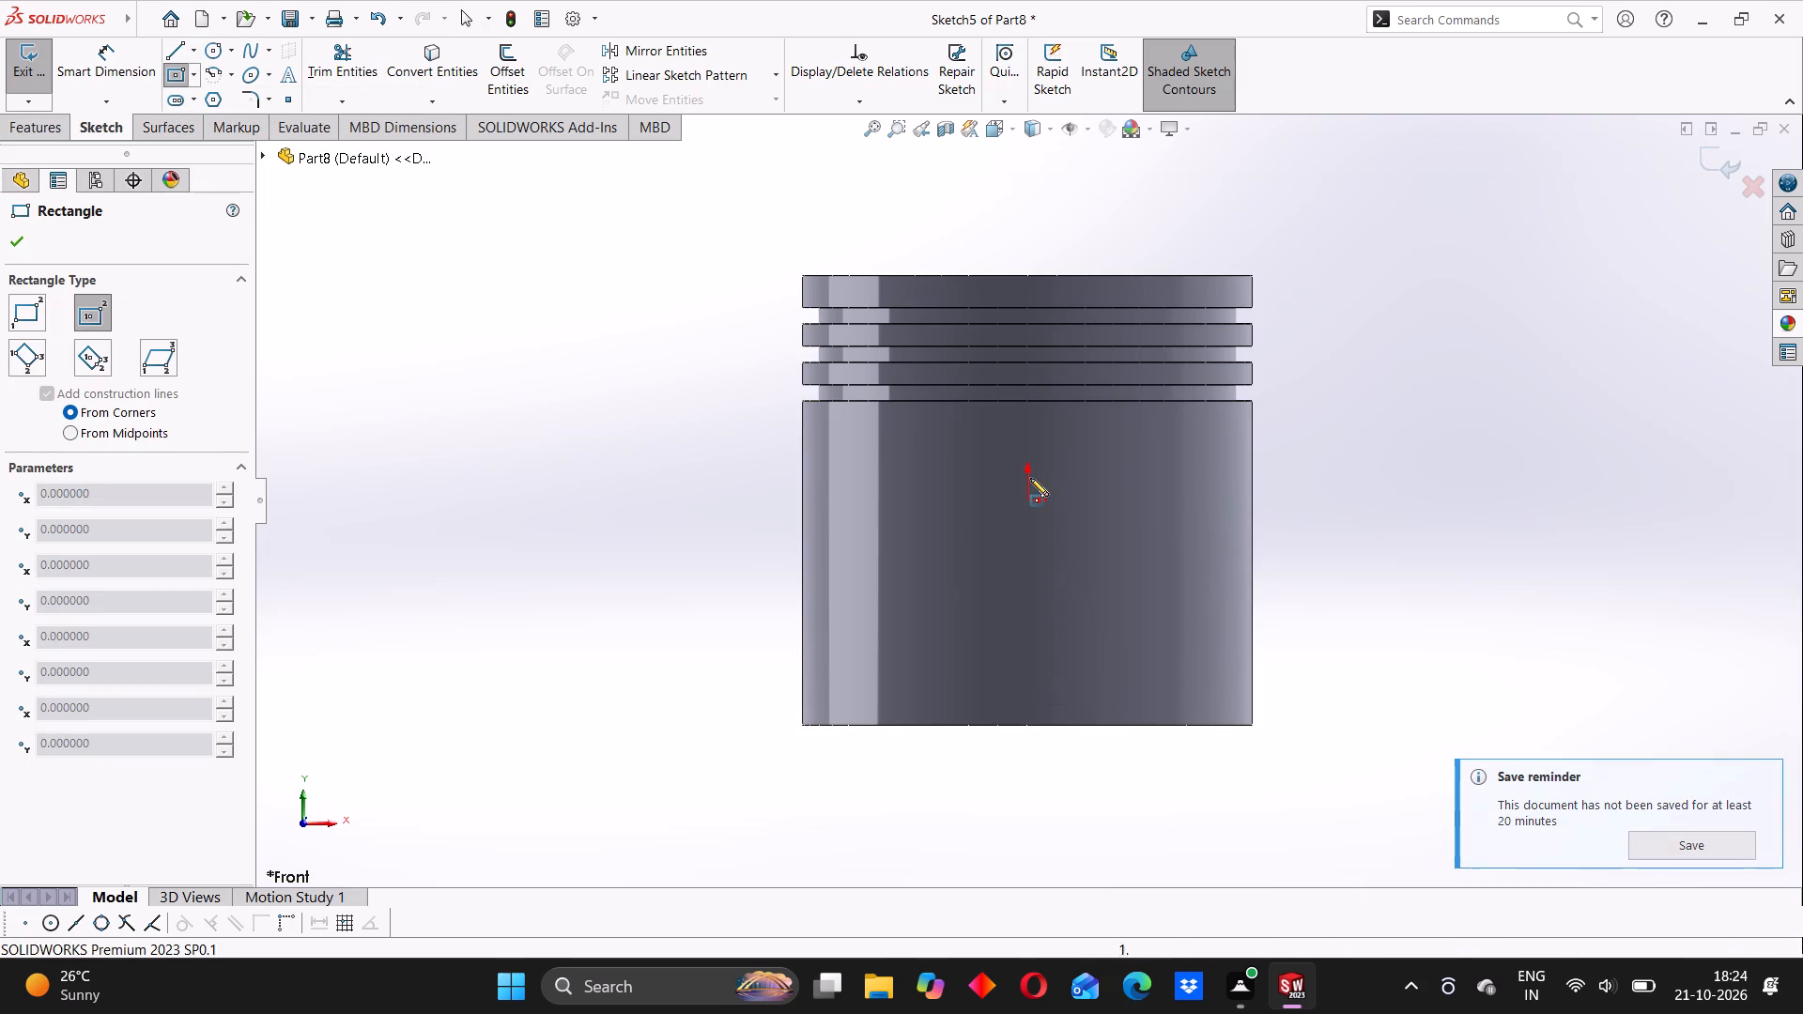
left_click(1034, 666)
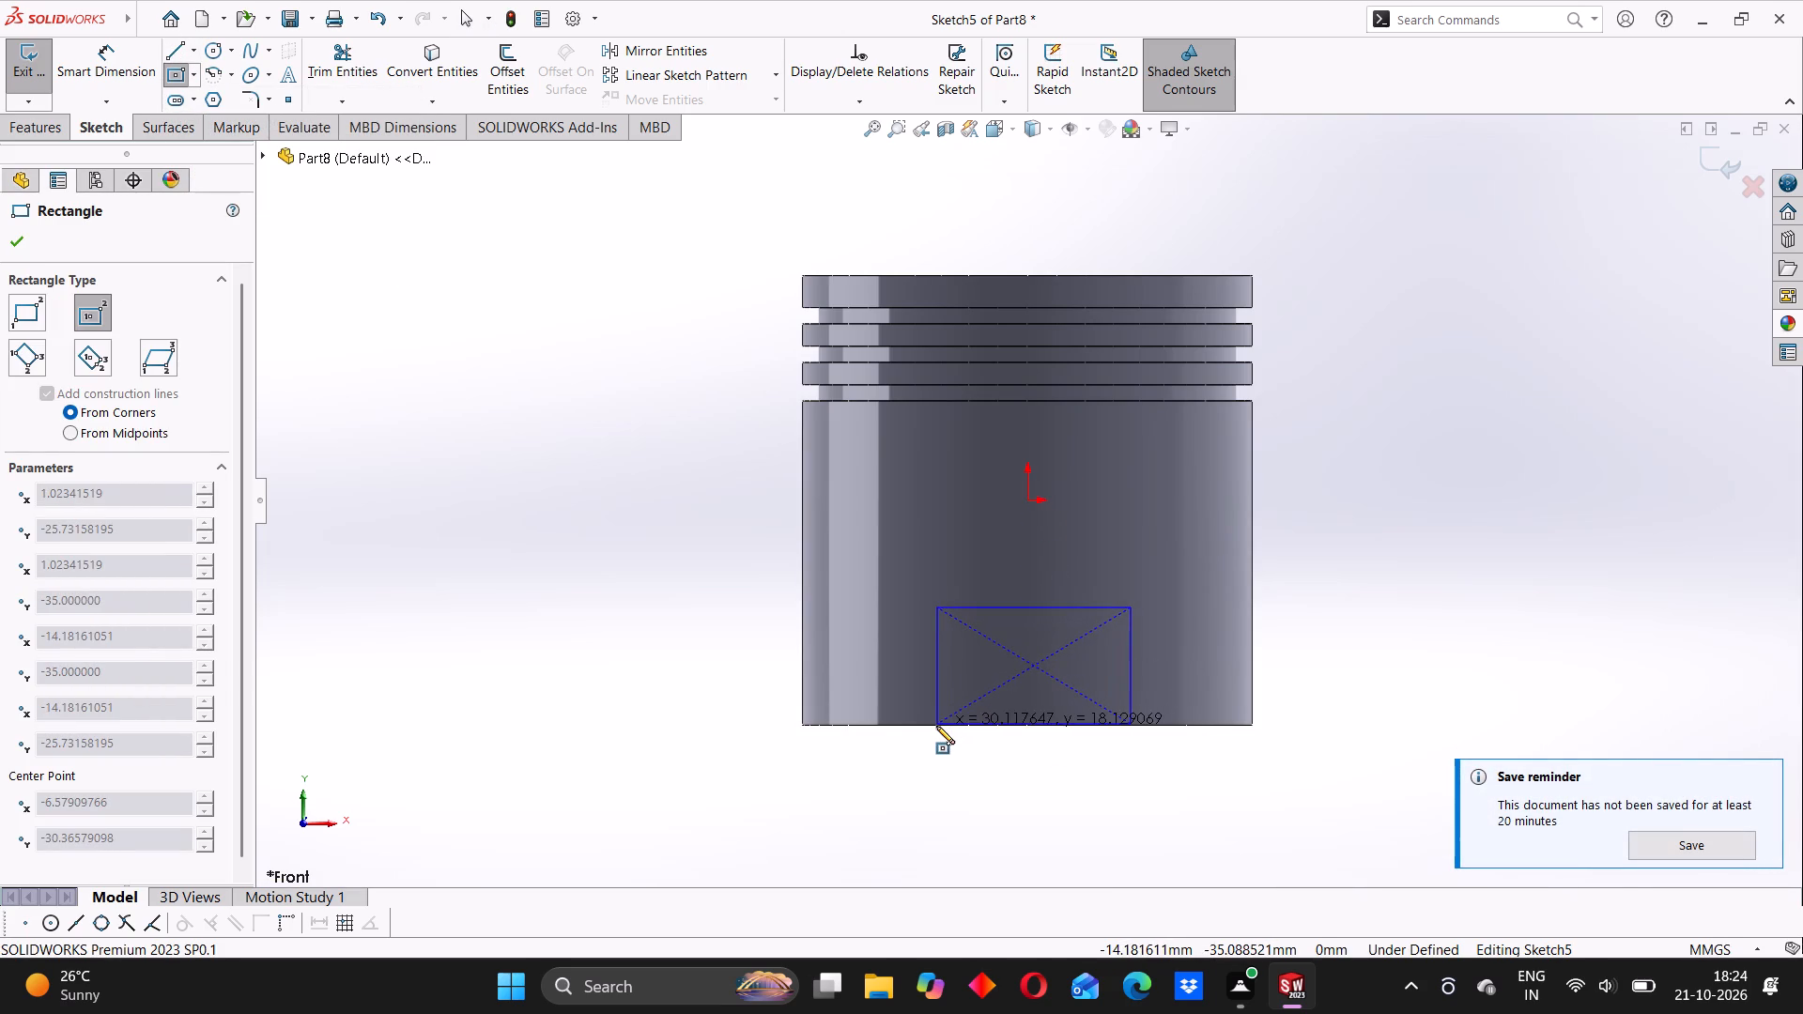
left_click(936, 726)
right_click(646, 510)
left_click(667, 522)
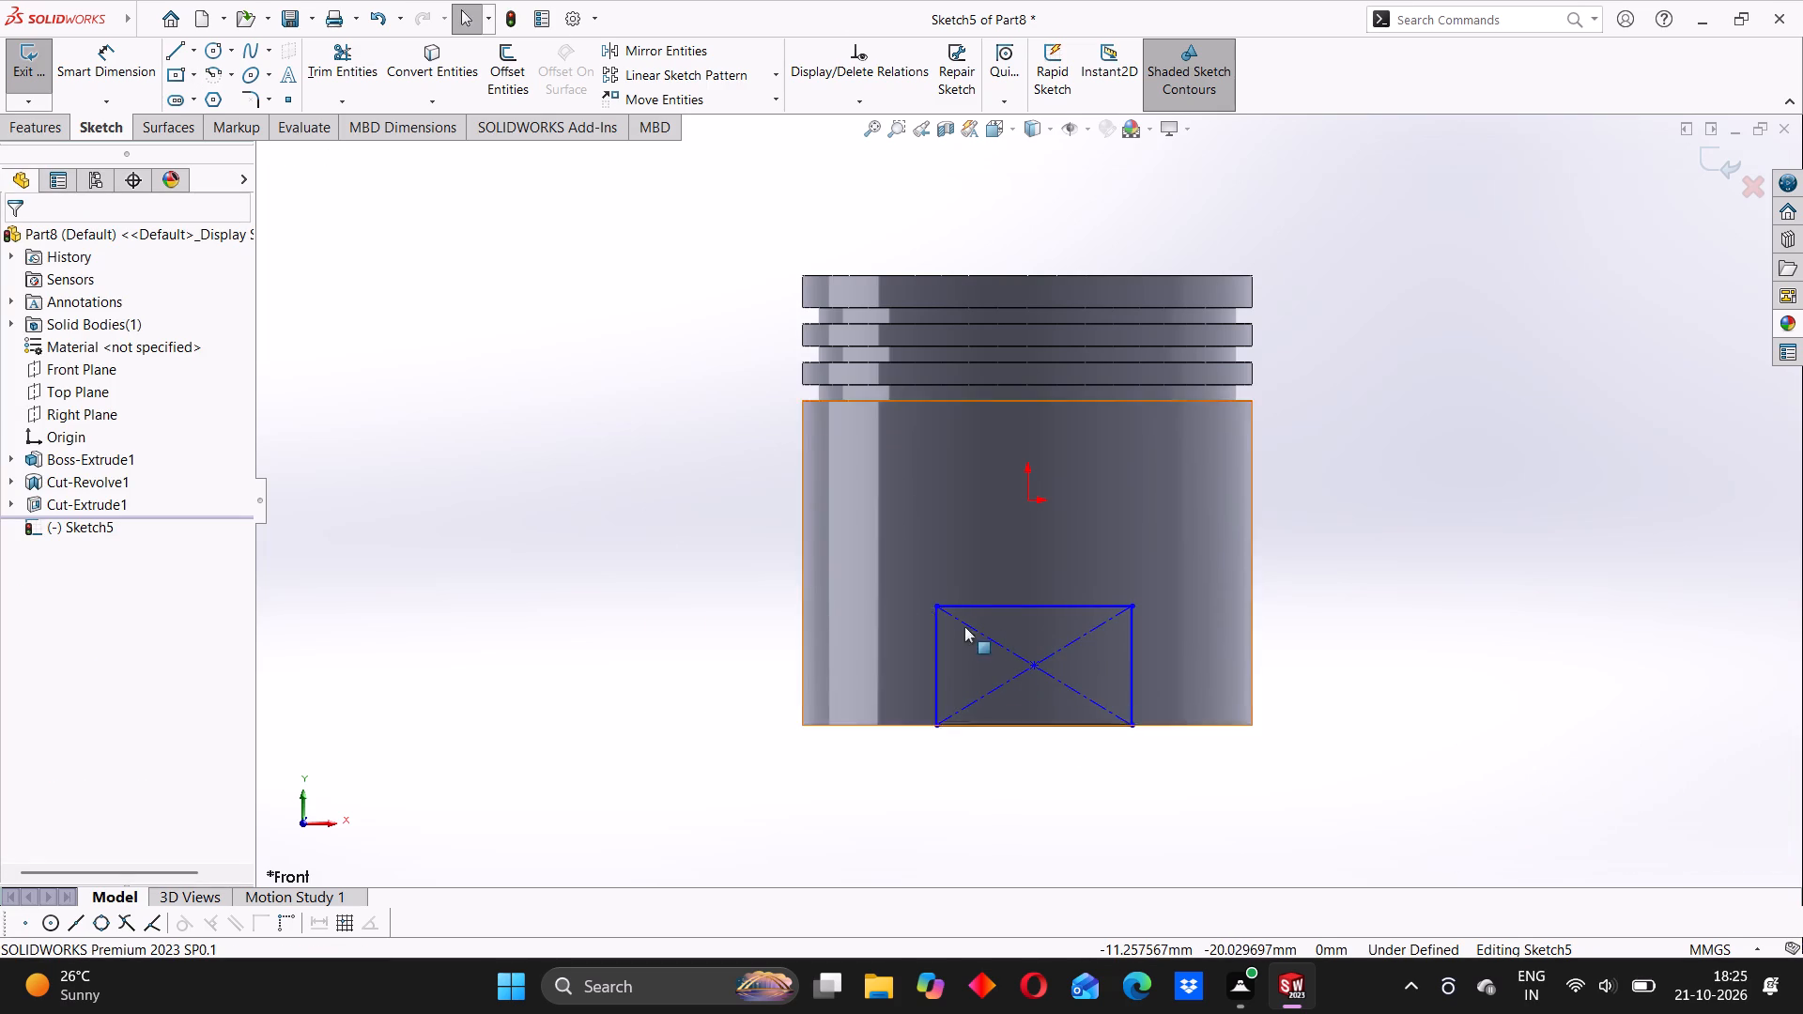
Dimension the rectangle's height as 10 mm.
scroll(970, 622, "down", 1)
scroll(971, 623, "up", 2)
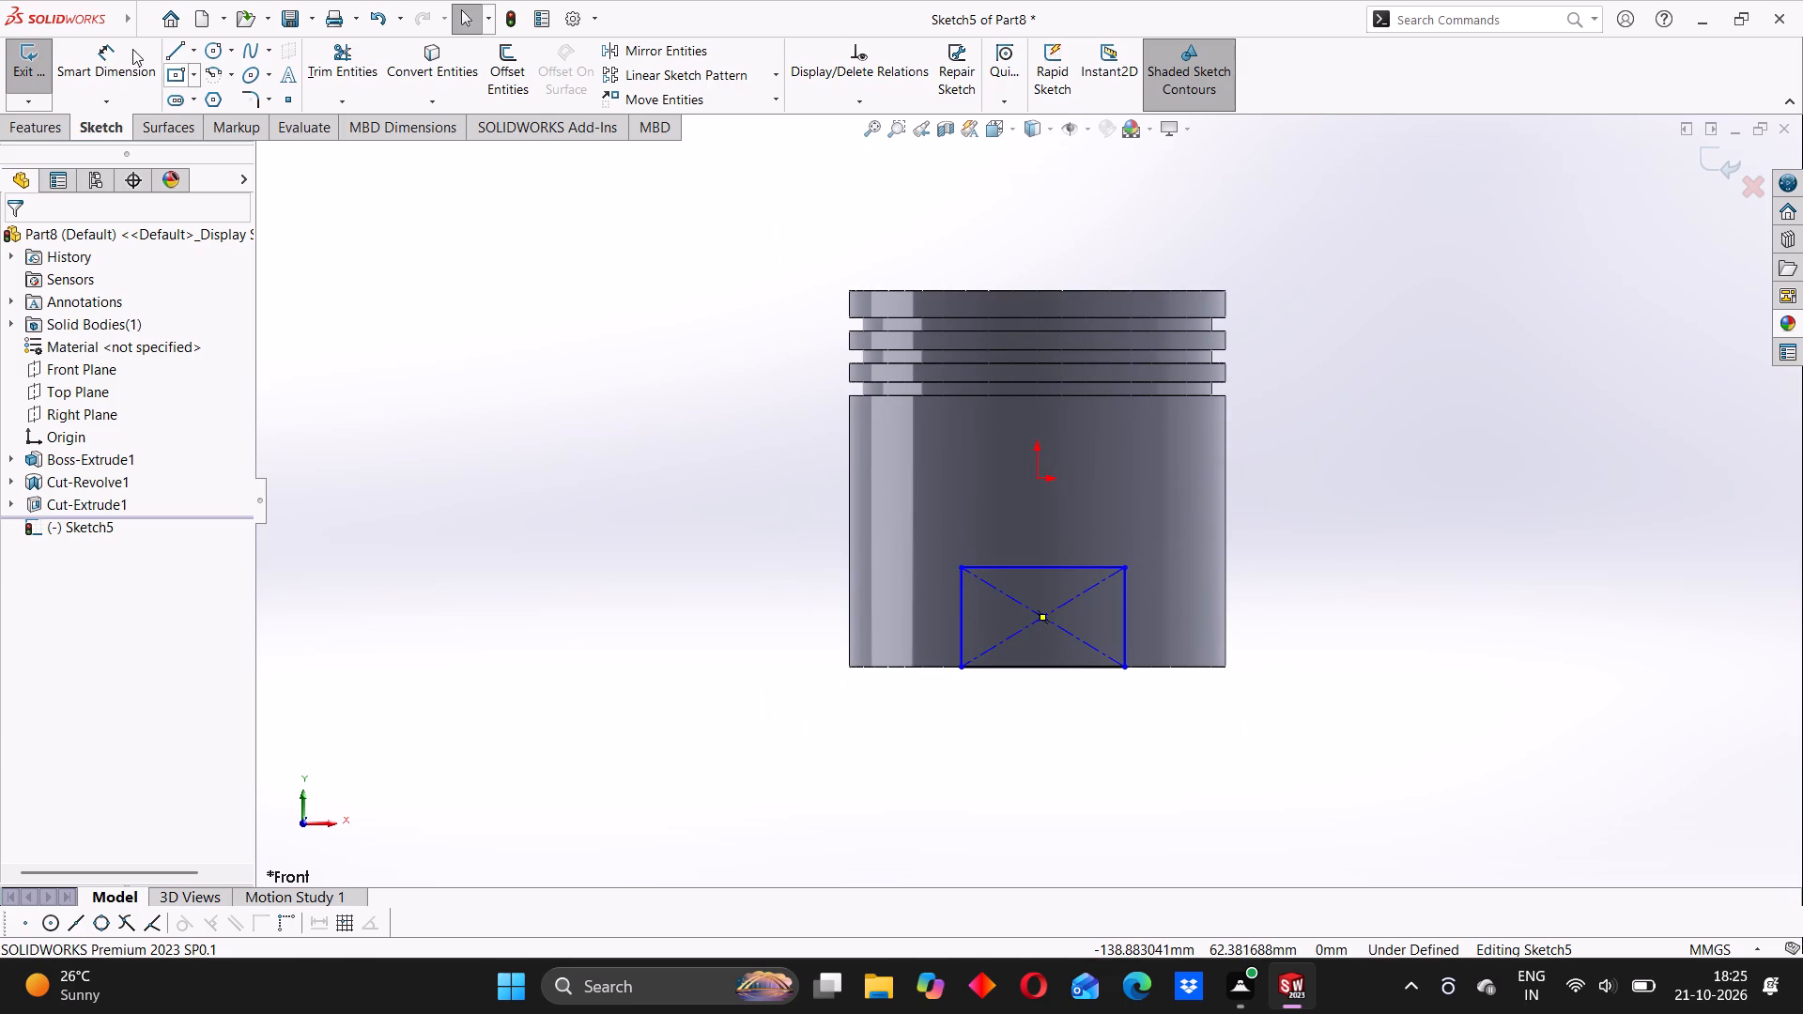
left_click(132, 49)
left_click(964, 604)
left_click(789, 588)
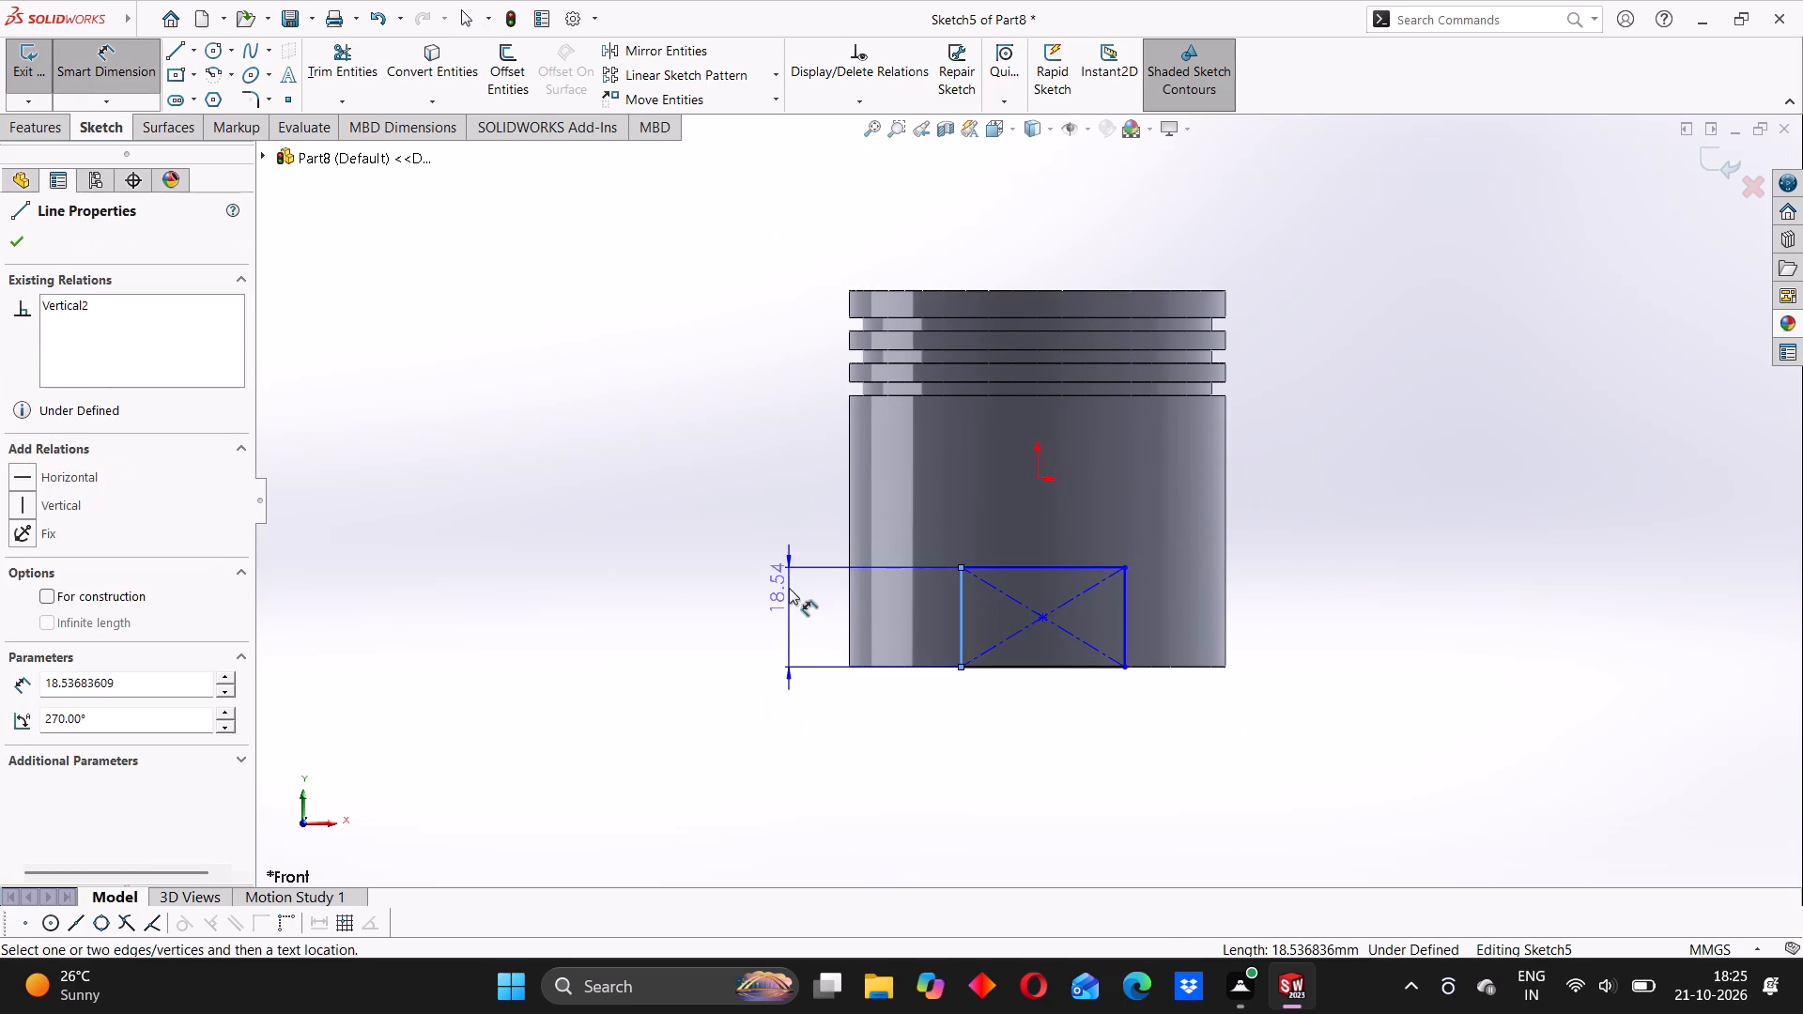
type("10")
key("Return")
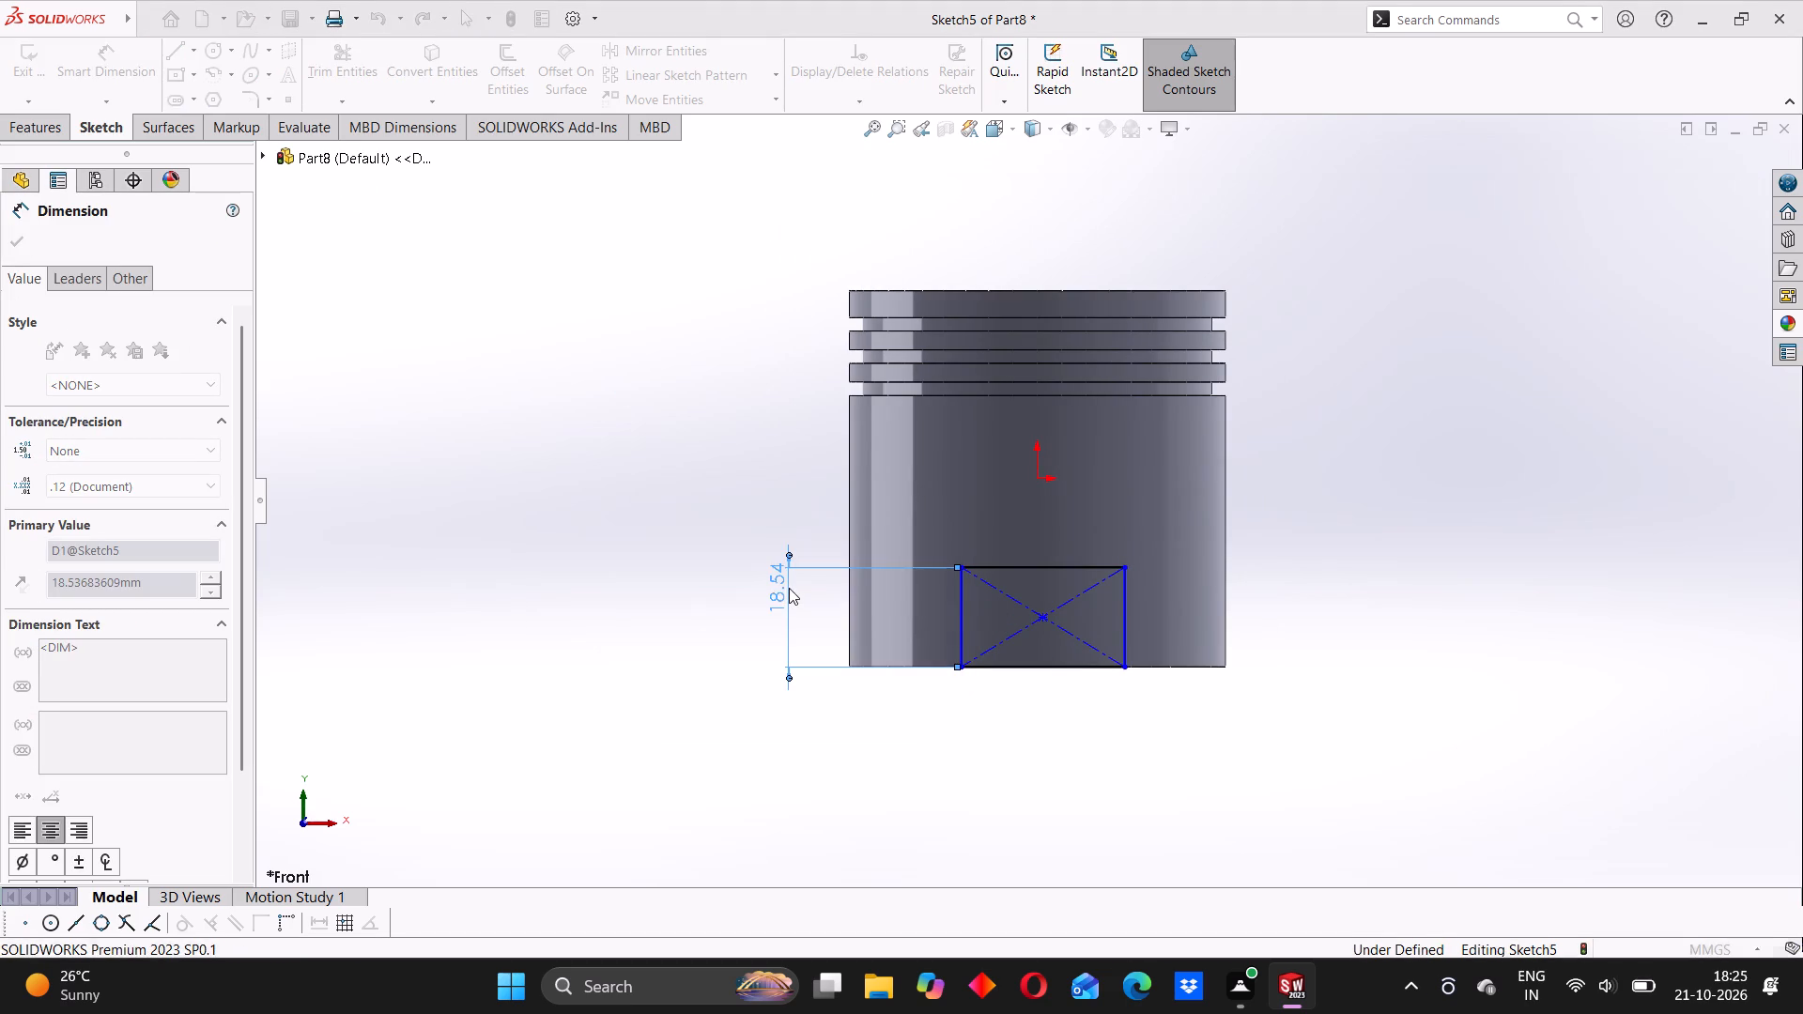
left_click(679, 614)
Dimension the rectangle's width as 30 mm along its lower side.
scroll(1013, 628, "down", 2)
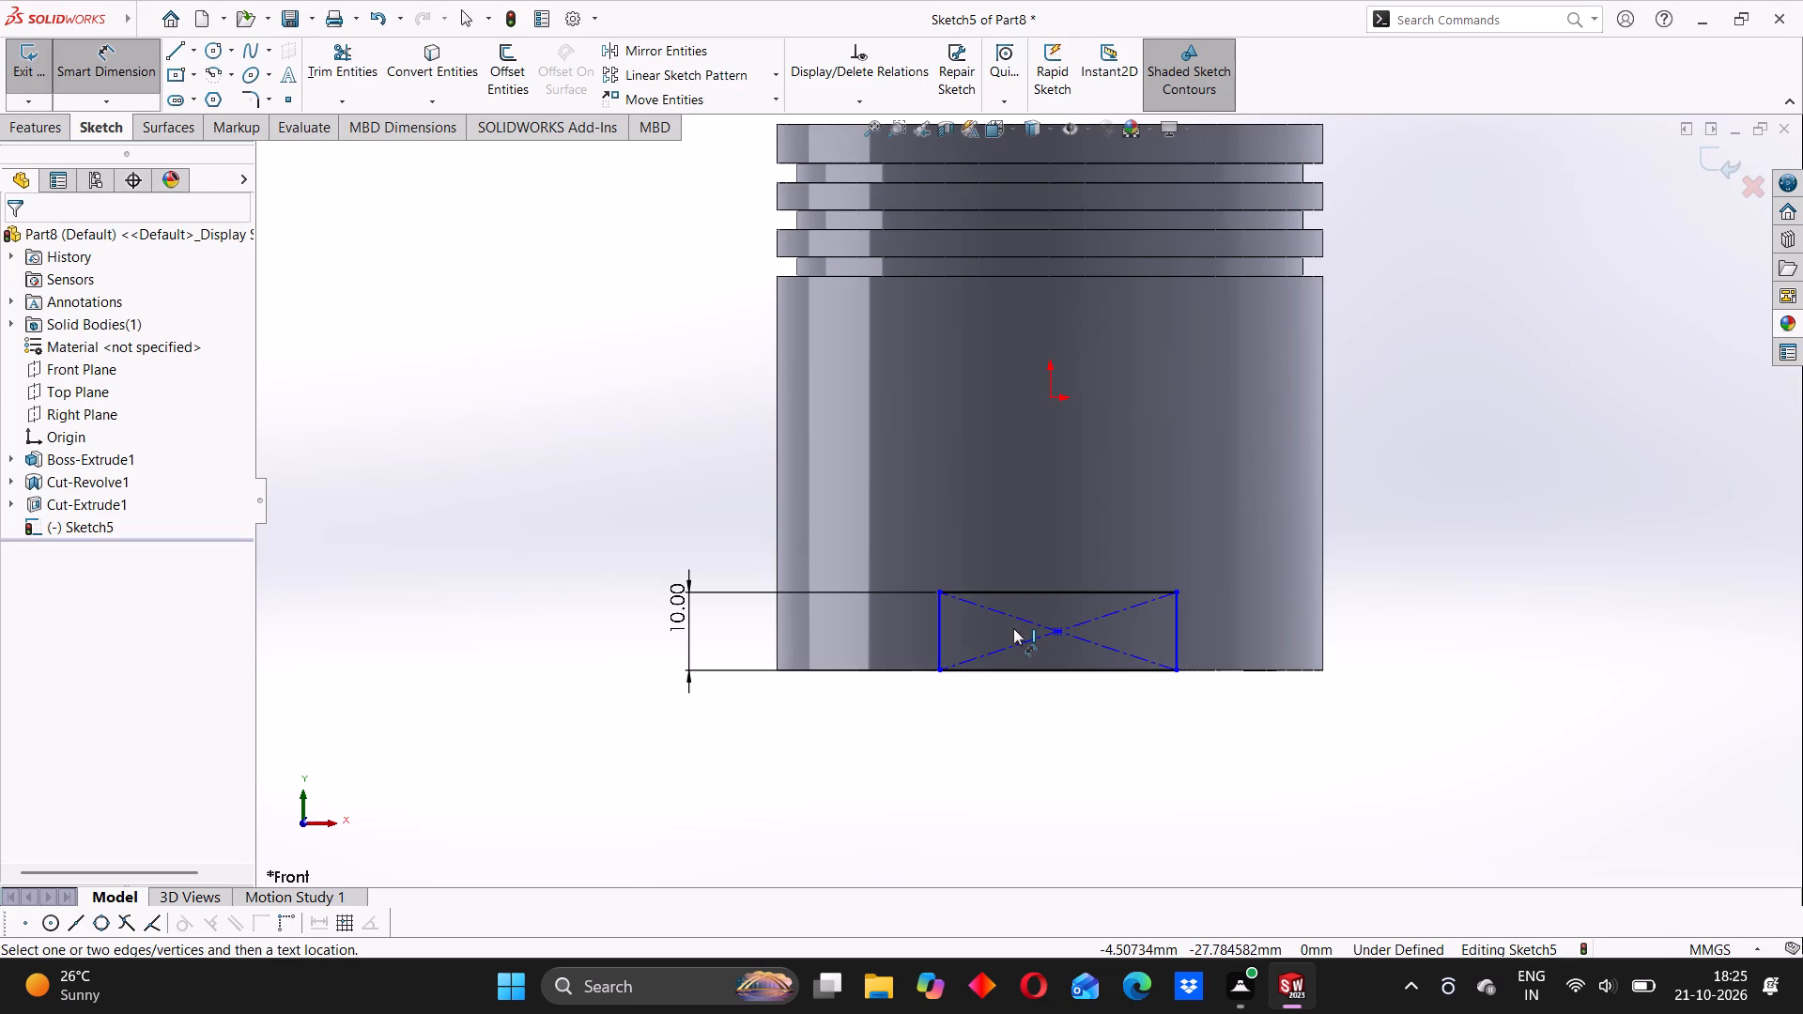
left_click(1029, 670)
left_click(1027, 730)
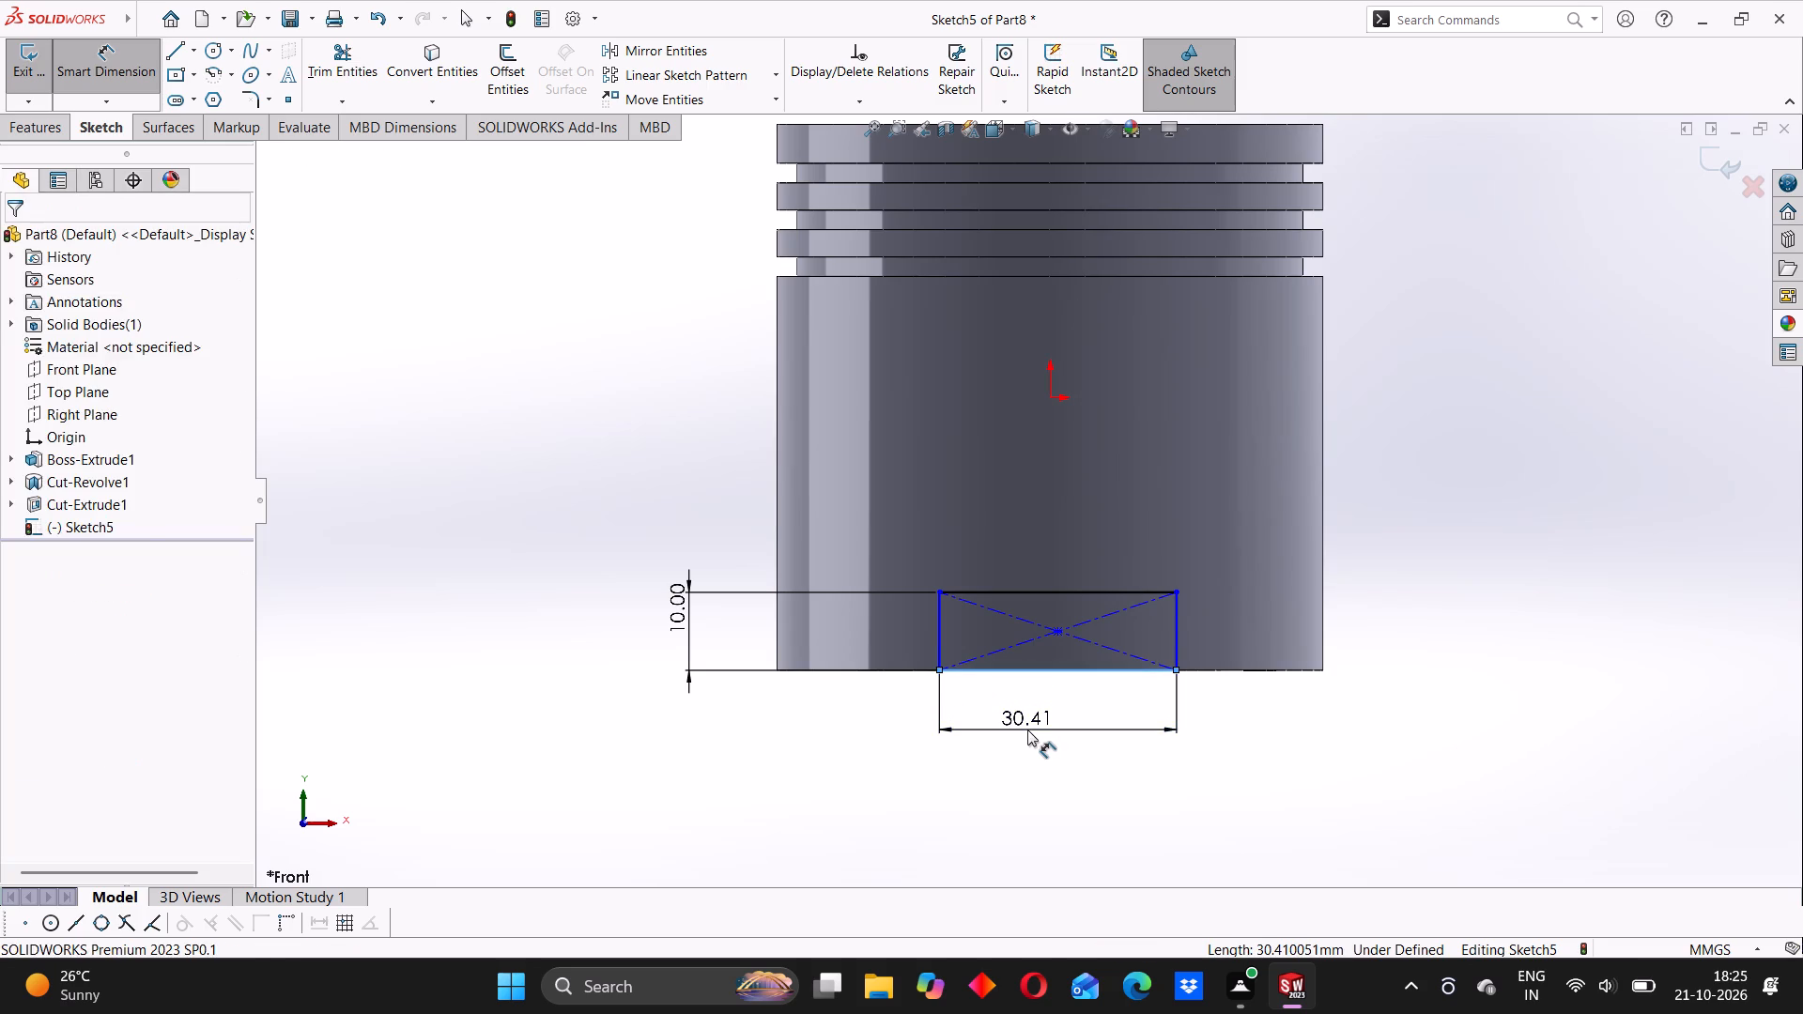
type("30")
key("Return")
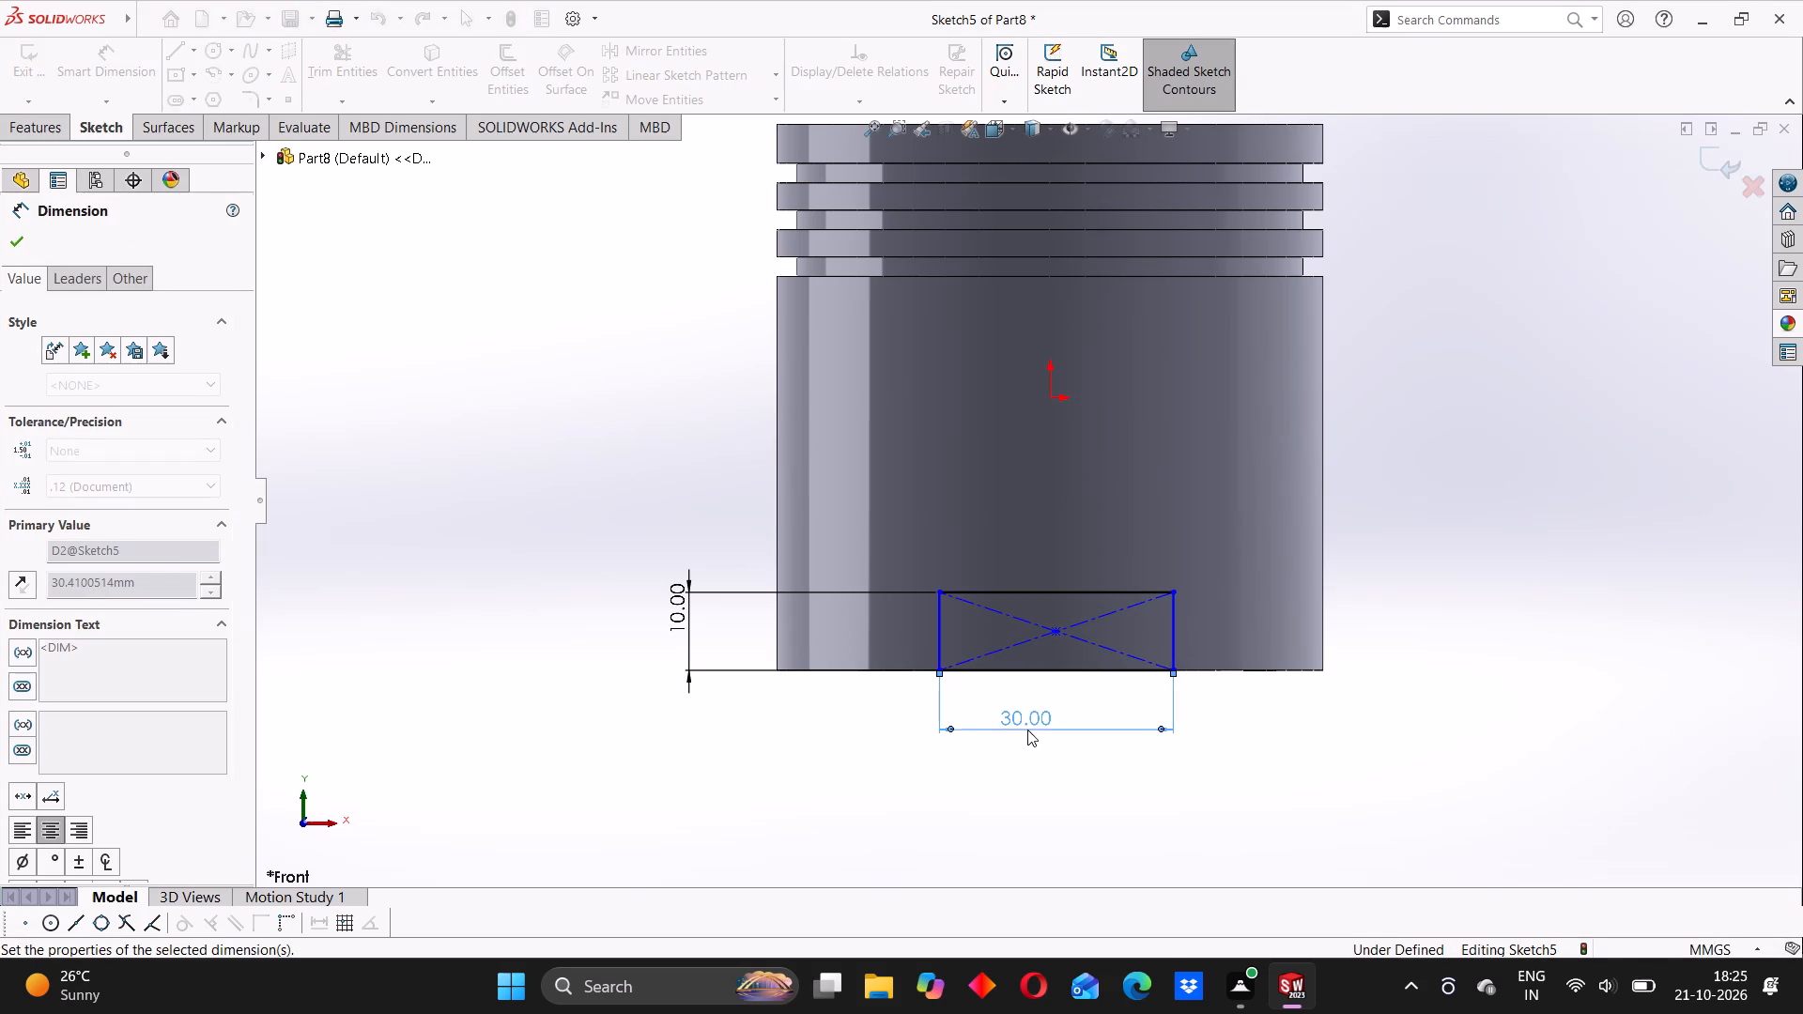
left_click(734, 723)
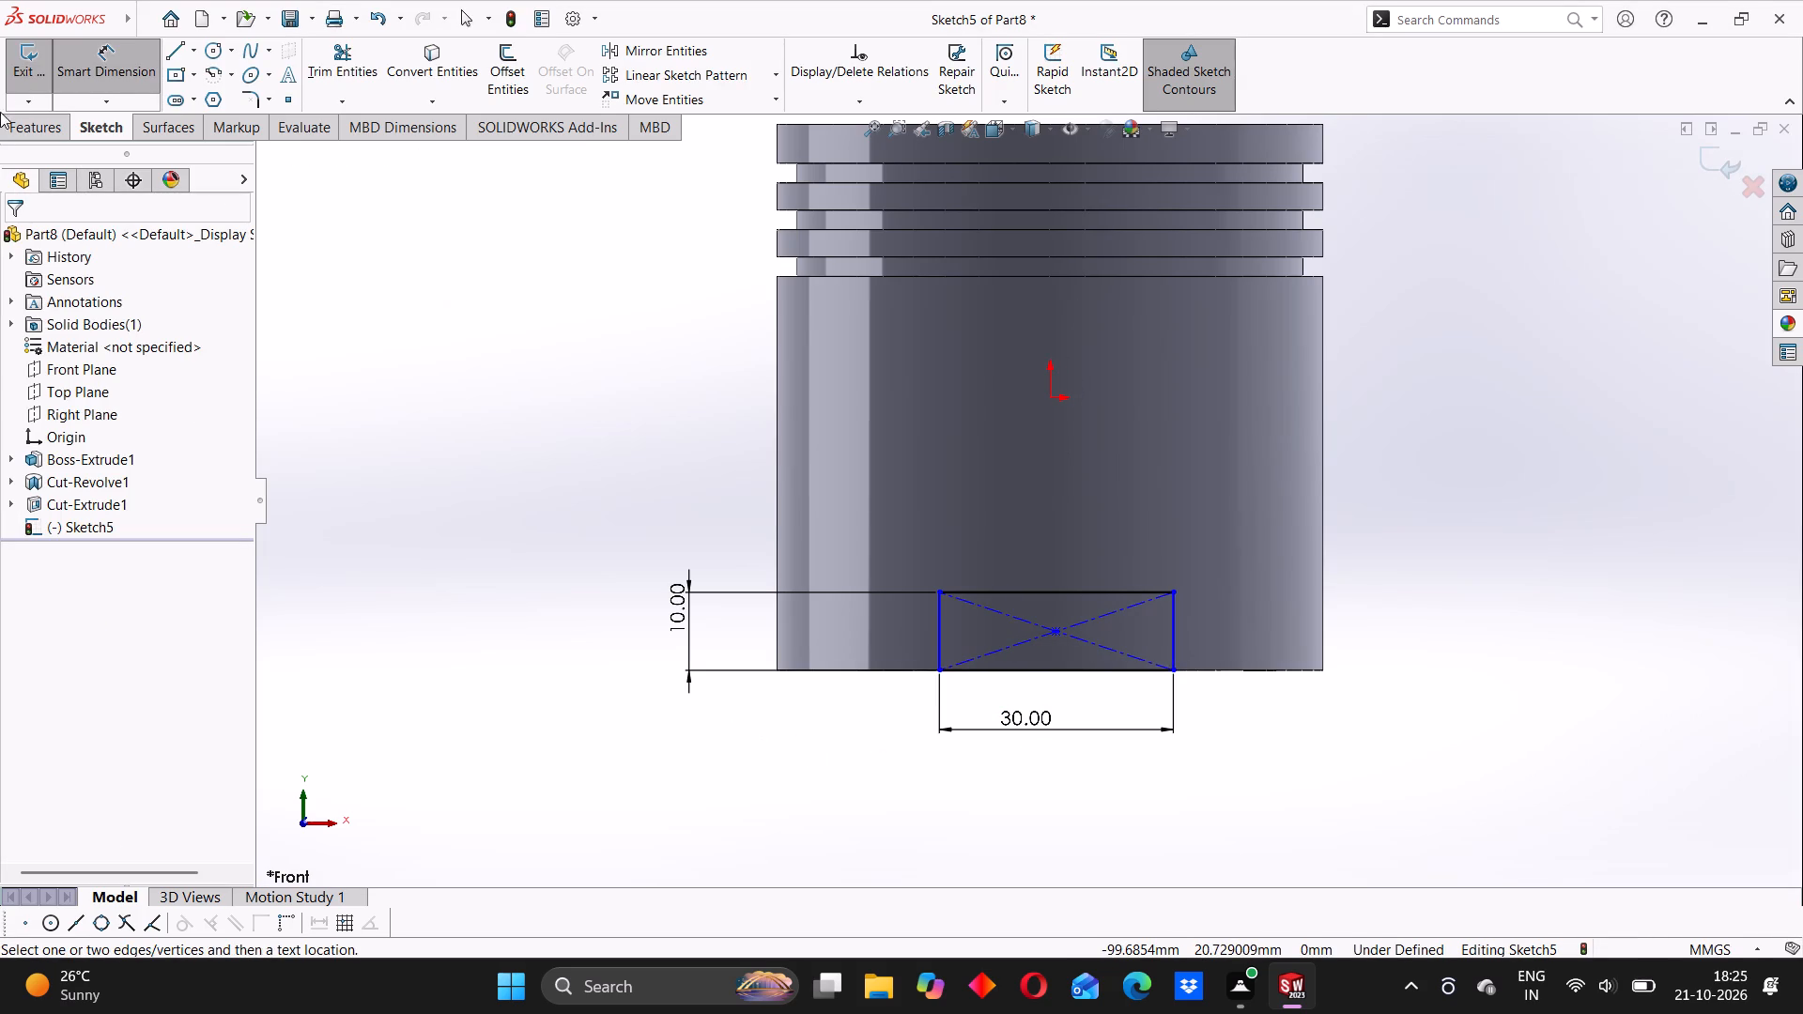
left_click(99, 57)
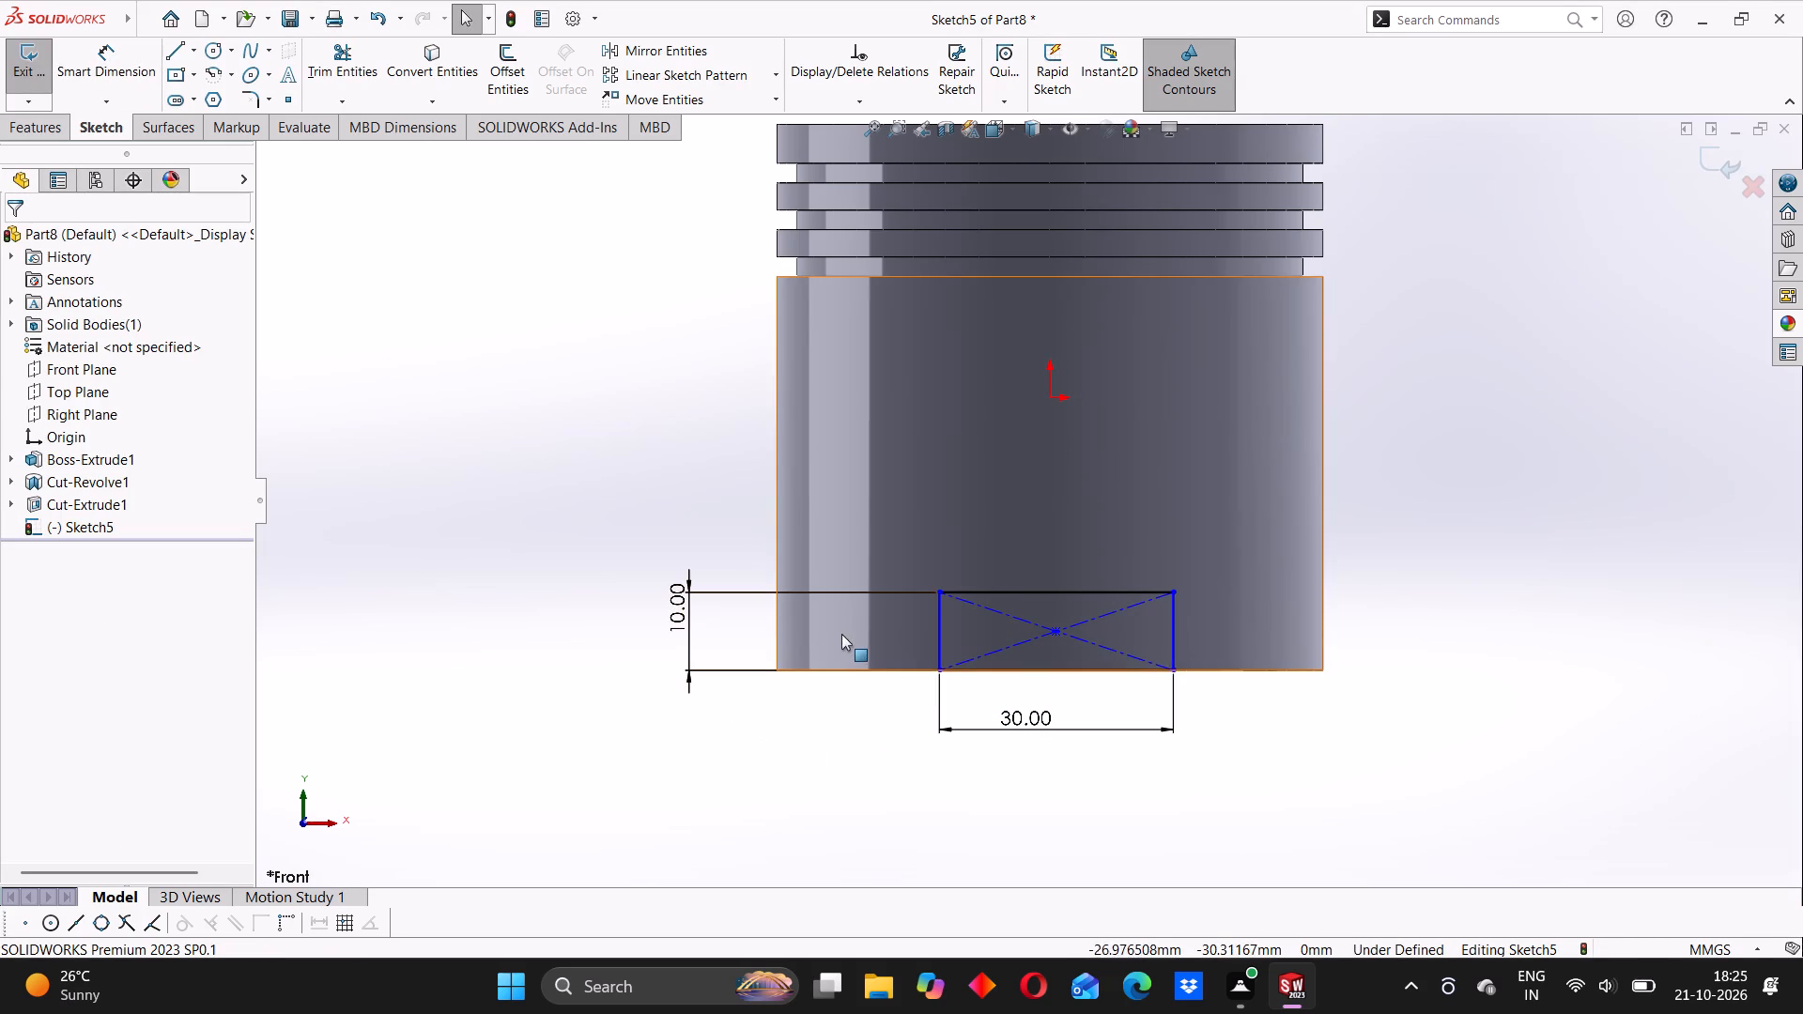
Add a Vertical relation between the rectangle's center point and the origin.
left_click(1055, 631, "ctrl")
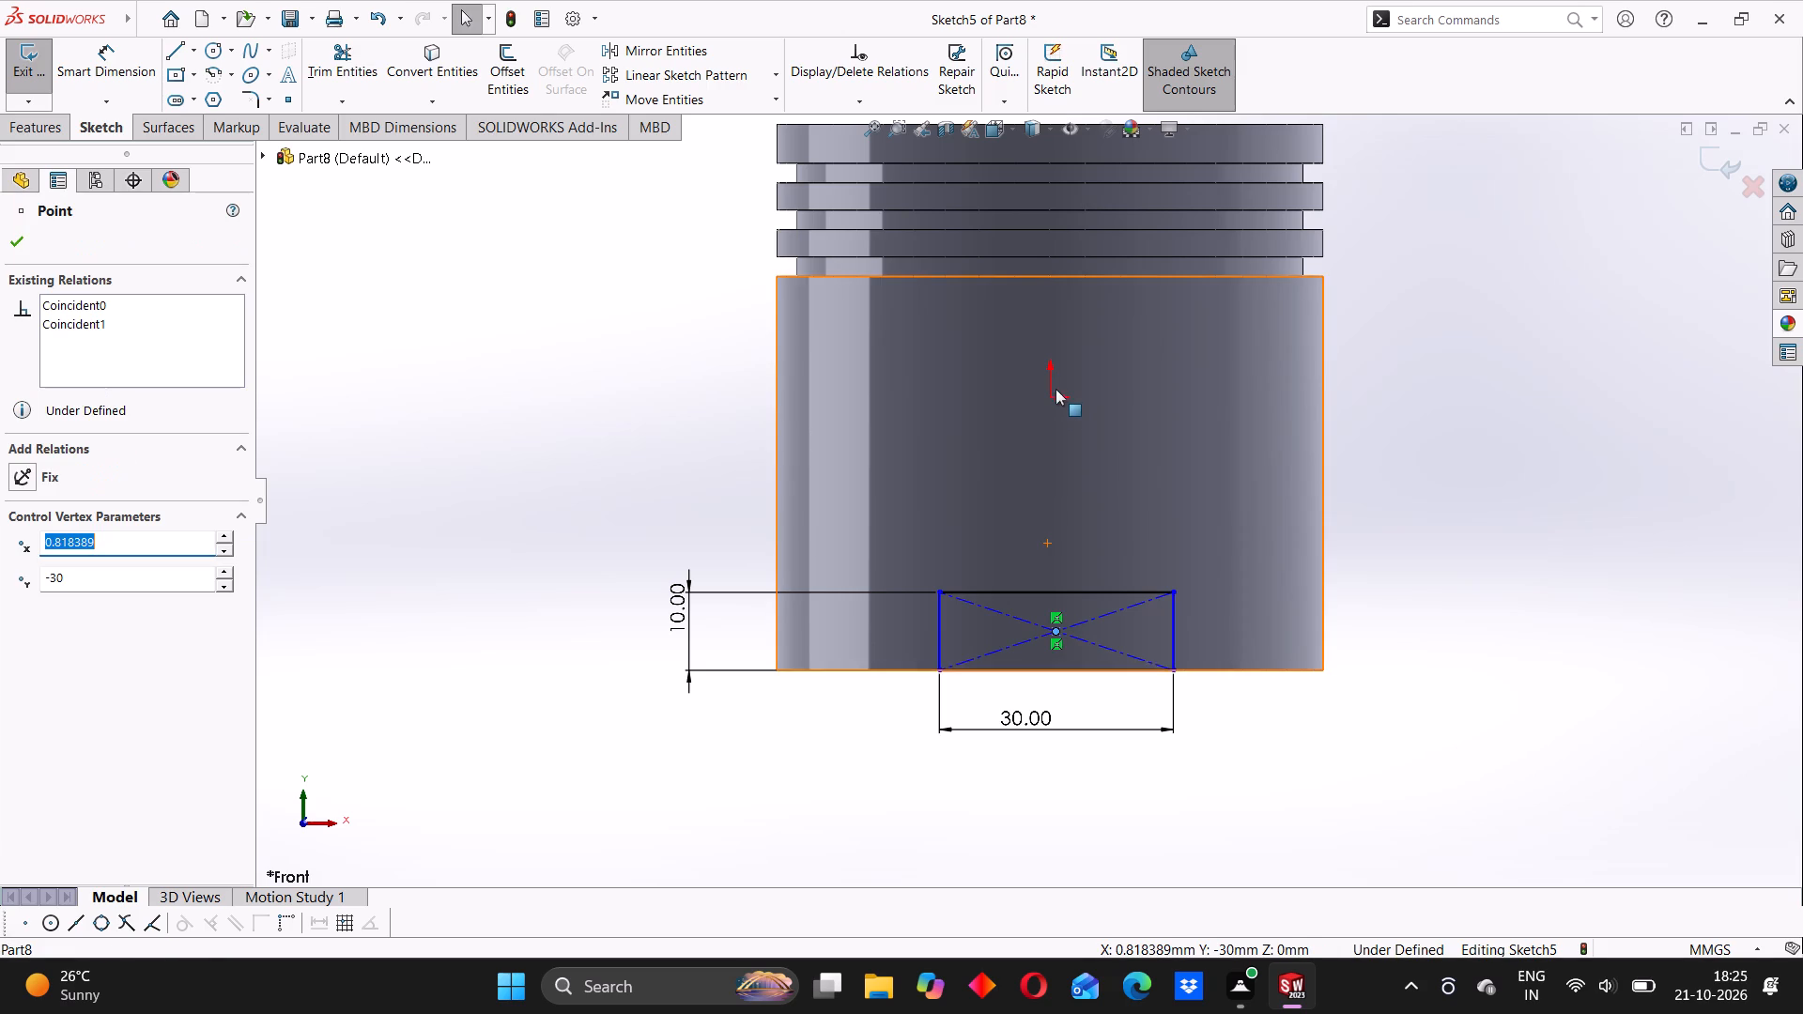
left_click(1055, 398, "ctrl")
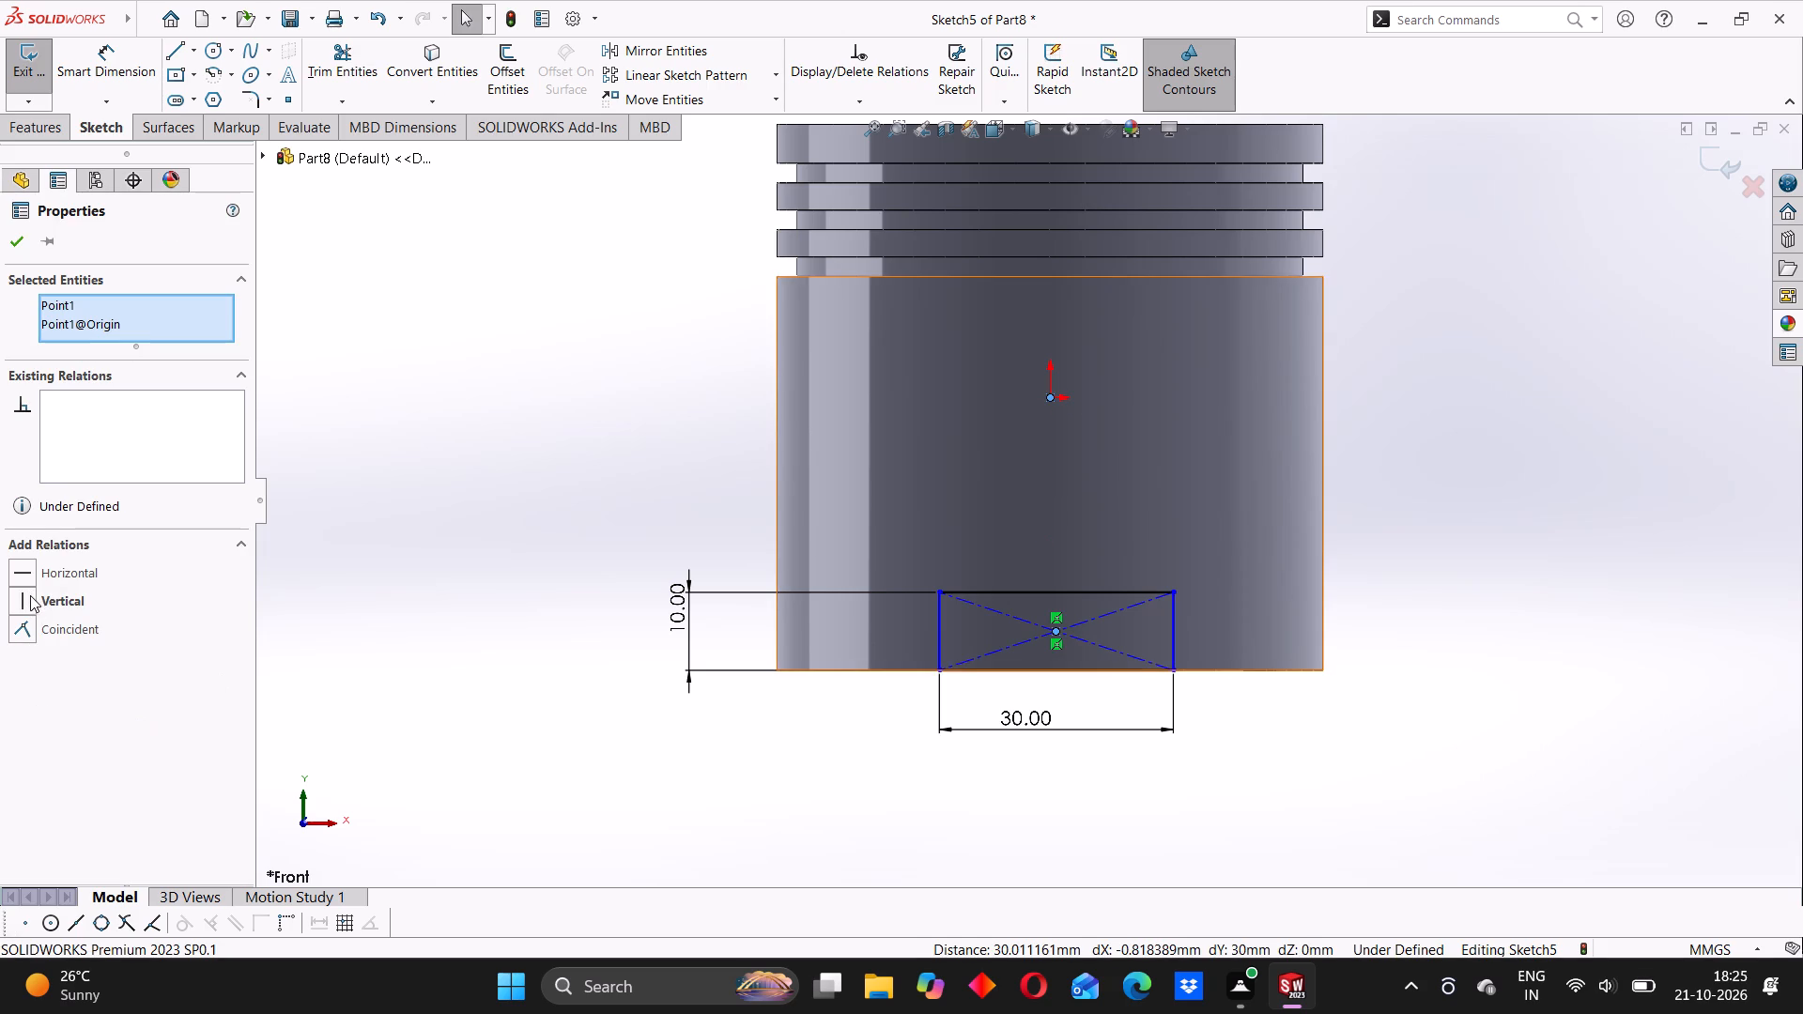
left_click(30, 595)
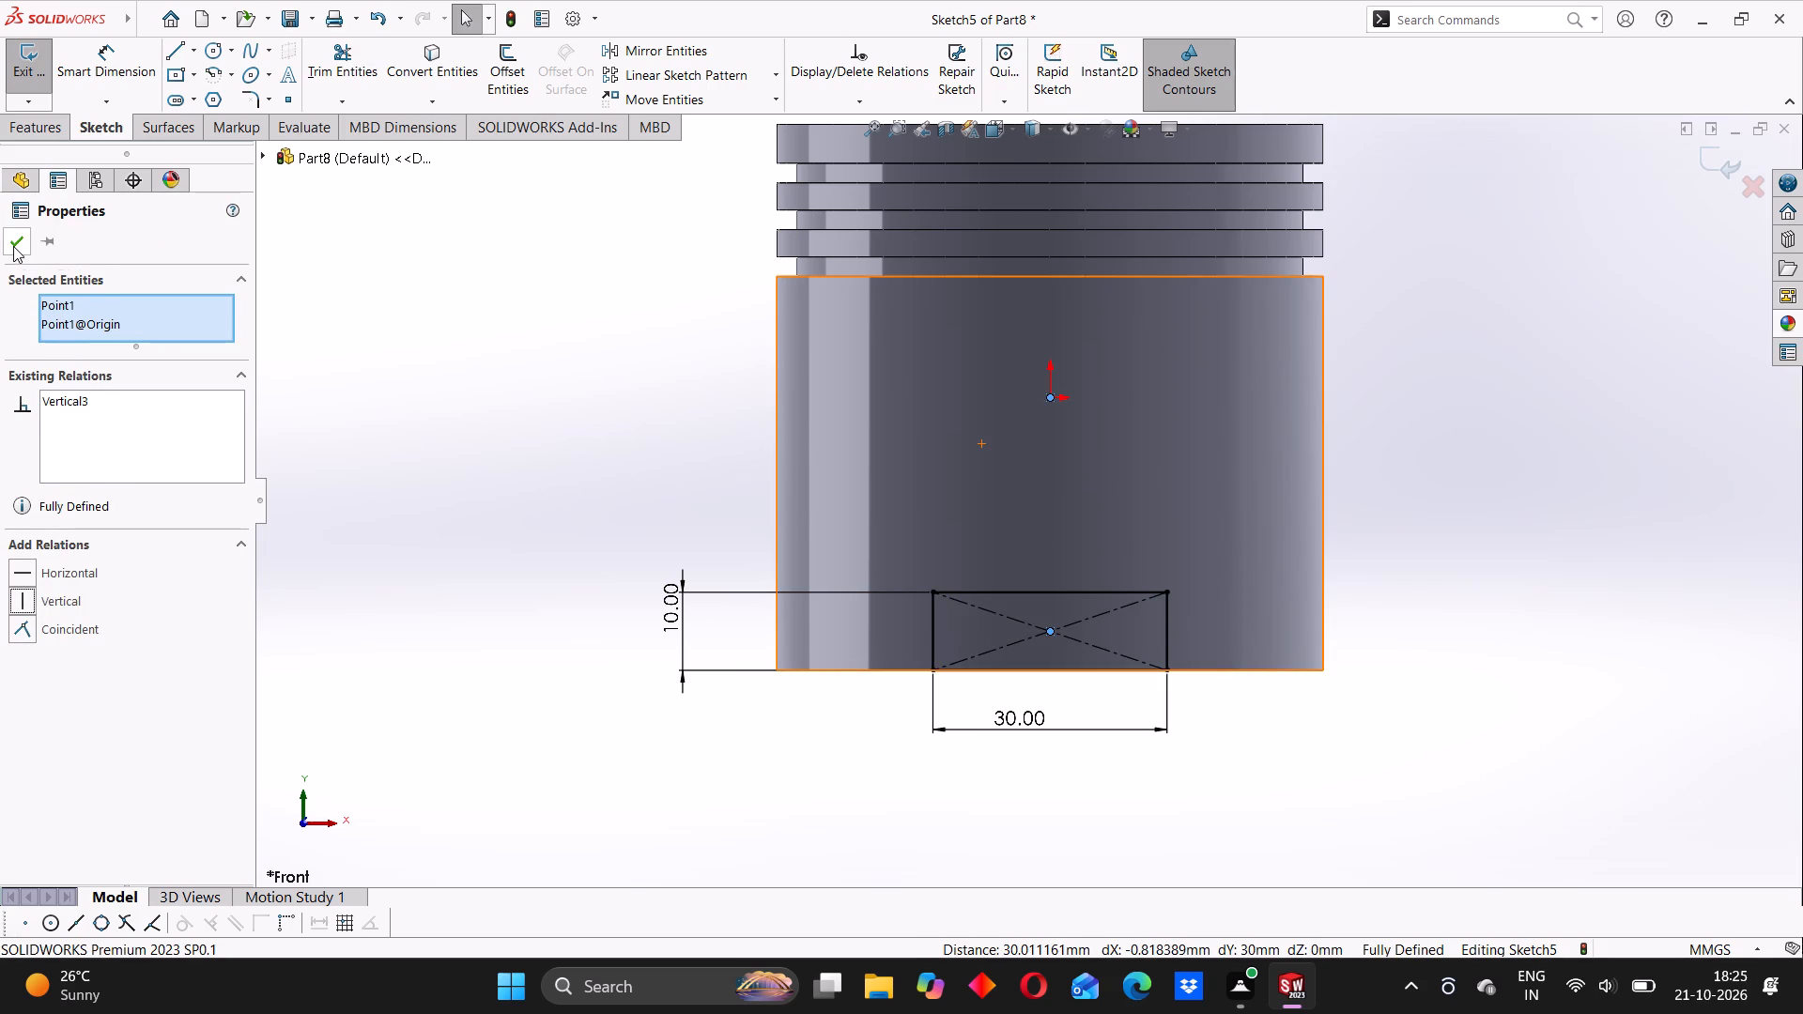
left_click(13, 242)
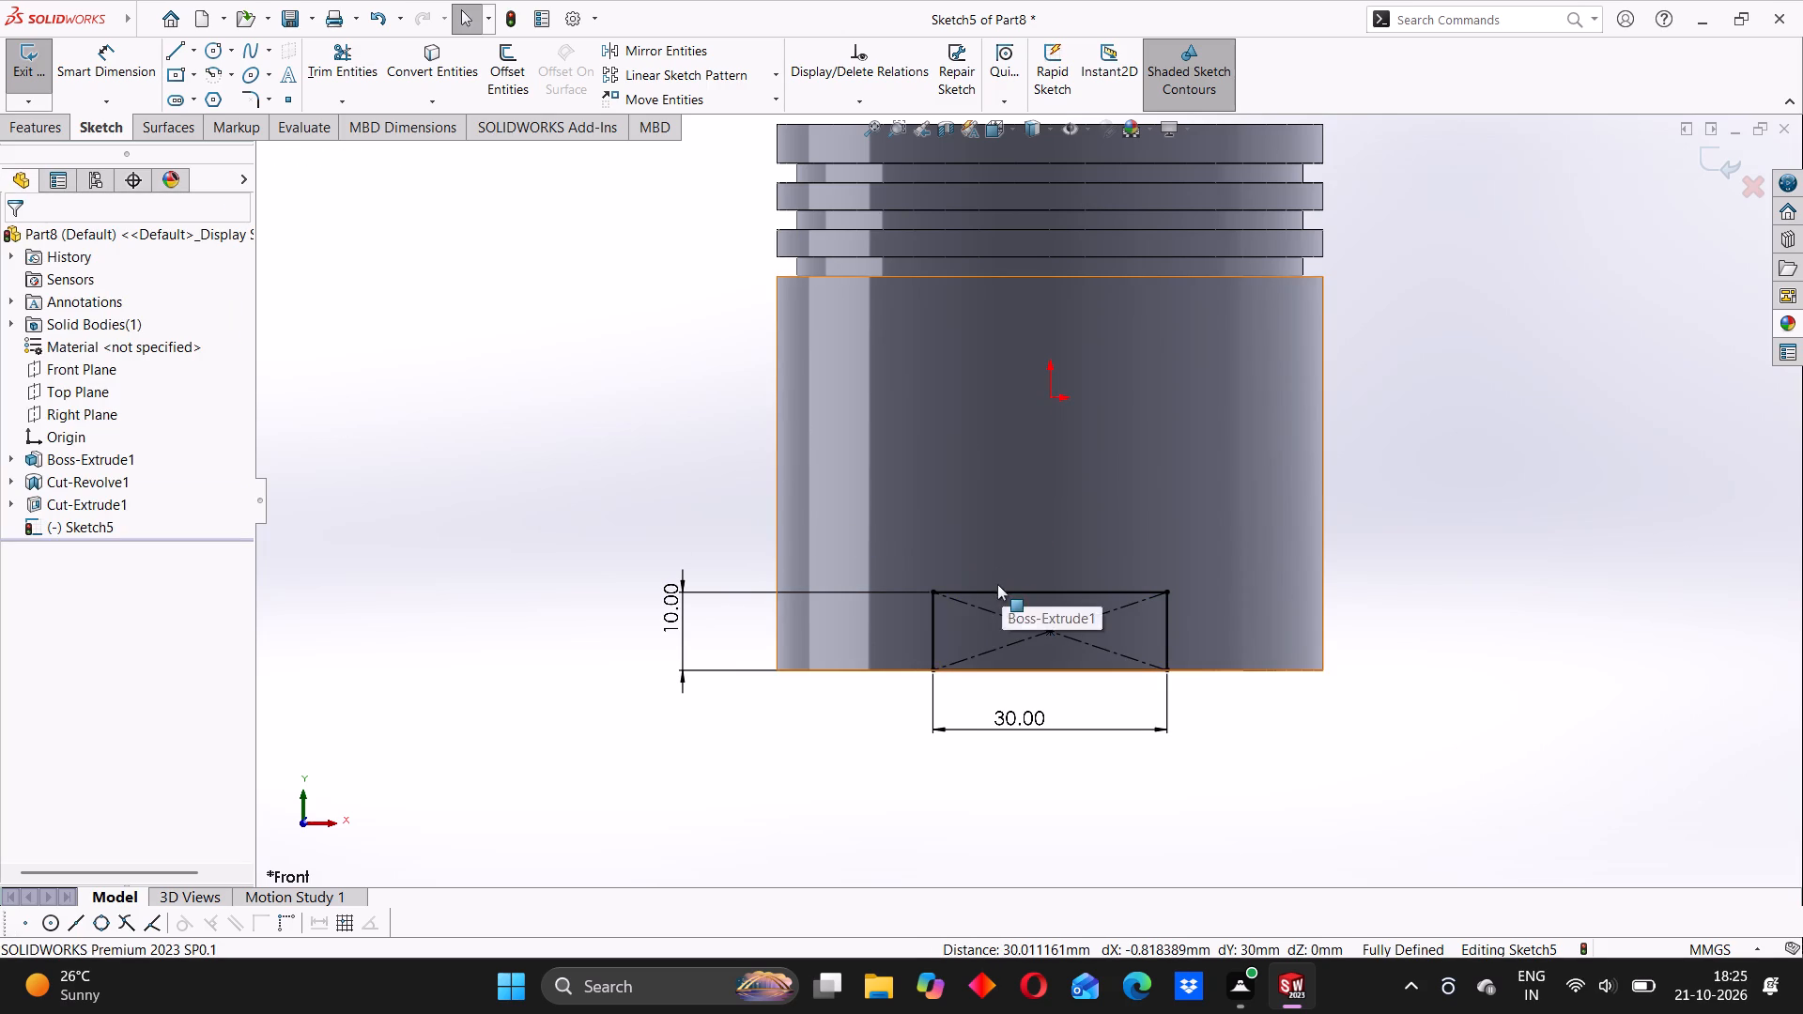
Trim away the rectangle's upper side using Trim to closest.
scroll(1046, 620, "down", 2)
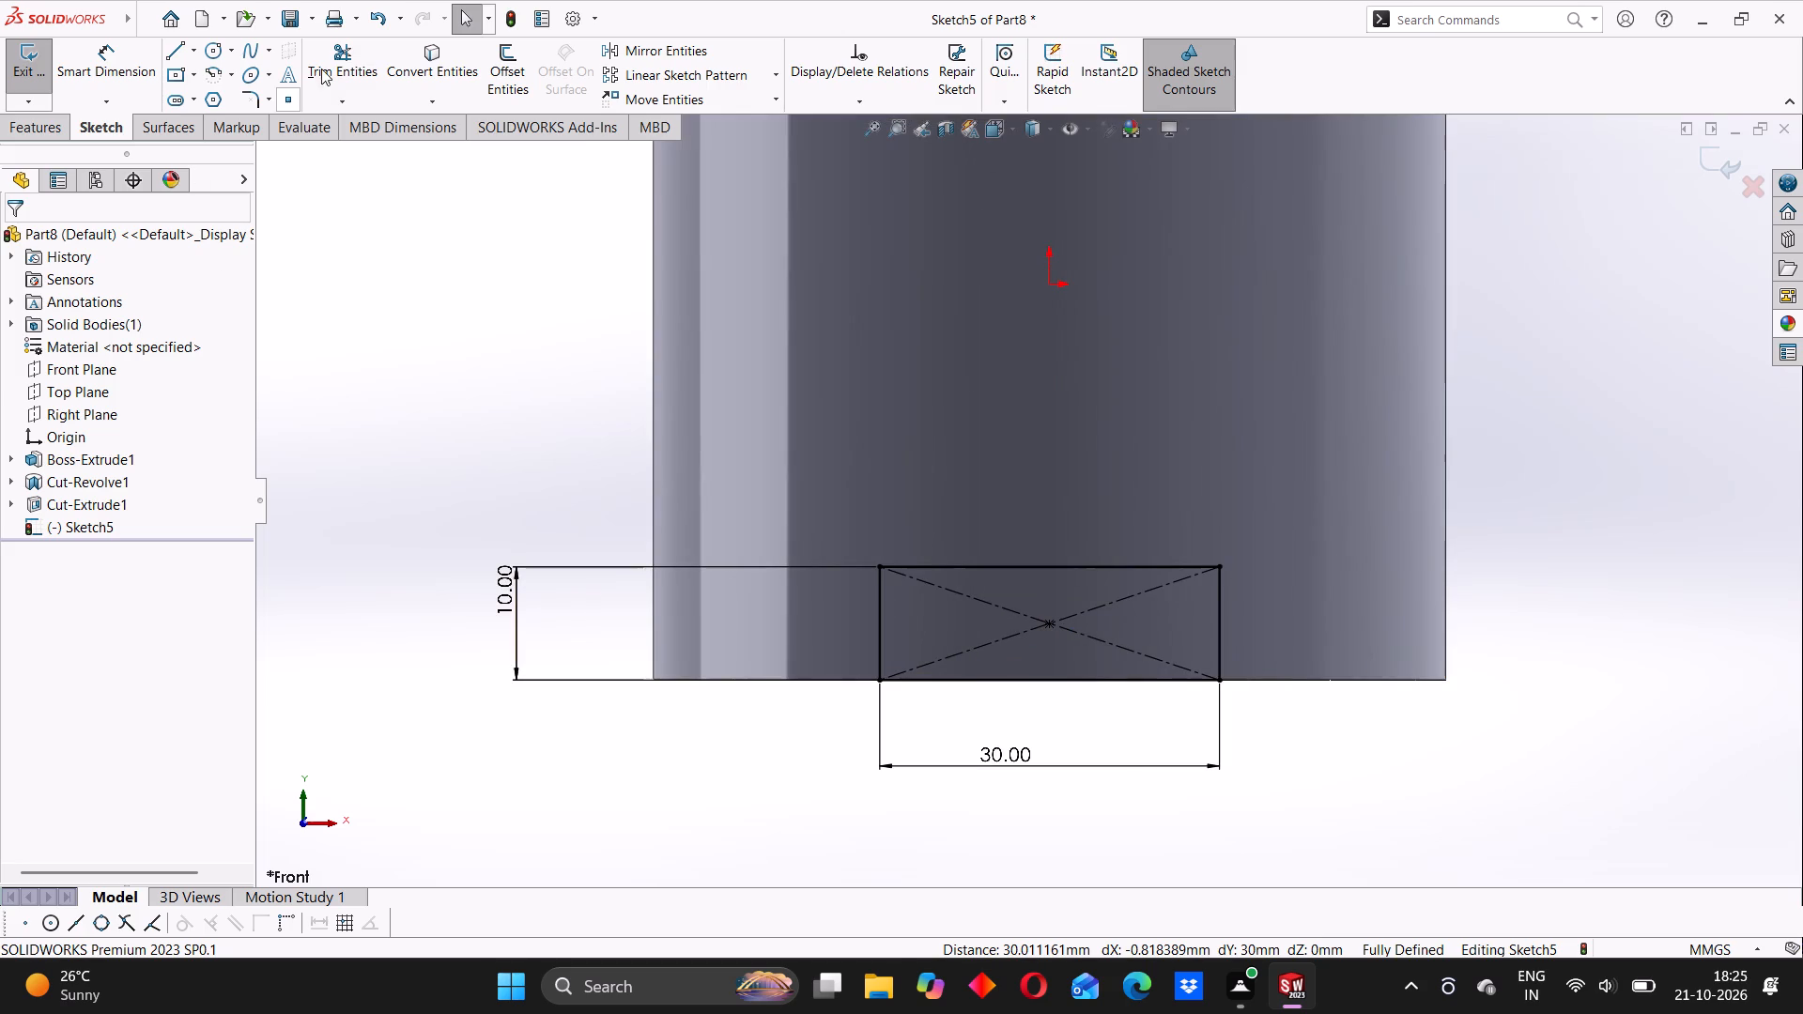
left_click(337, 55)
left_click(1005, 564)
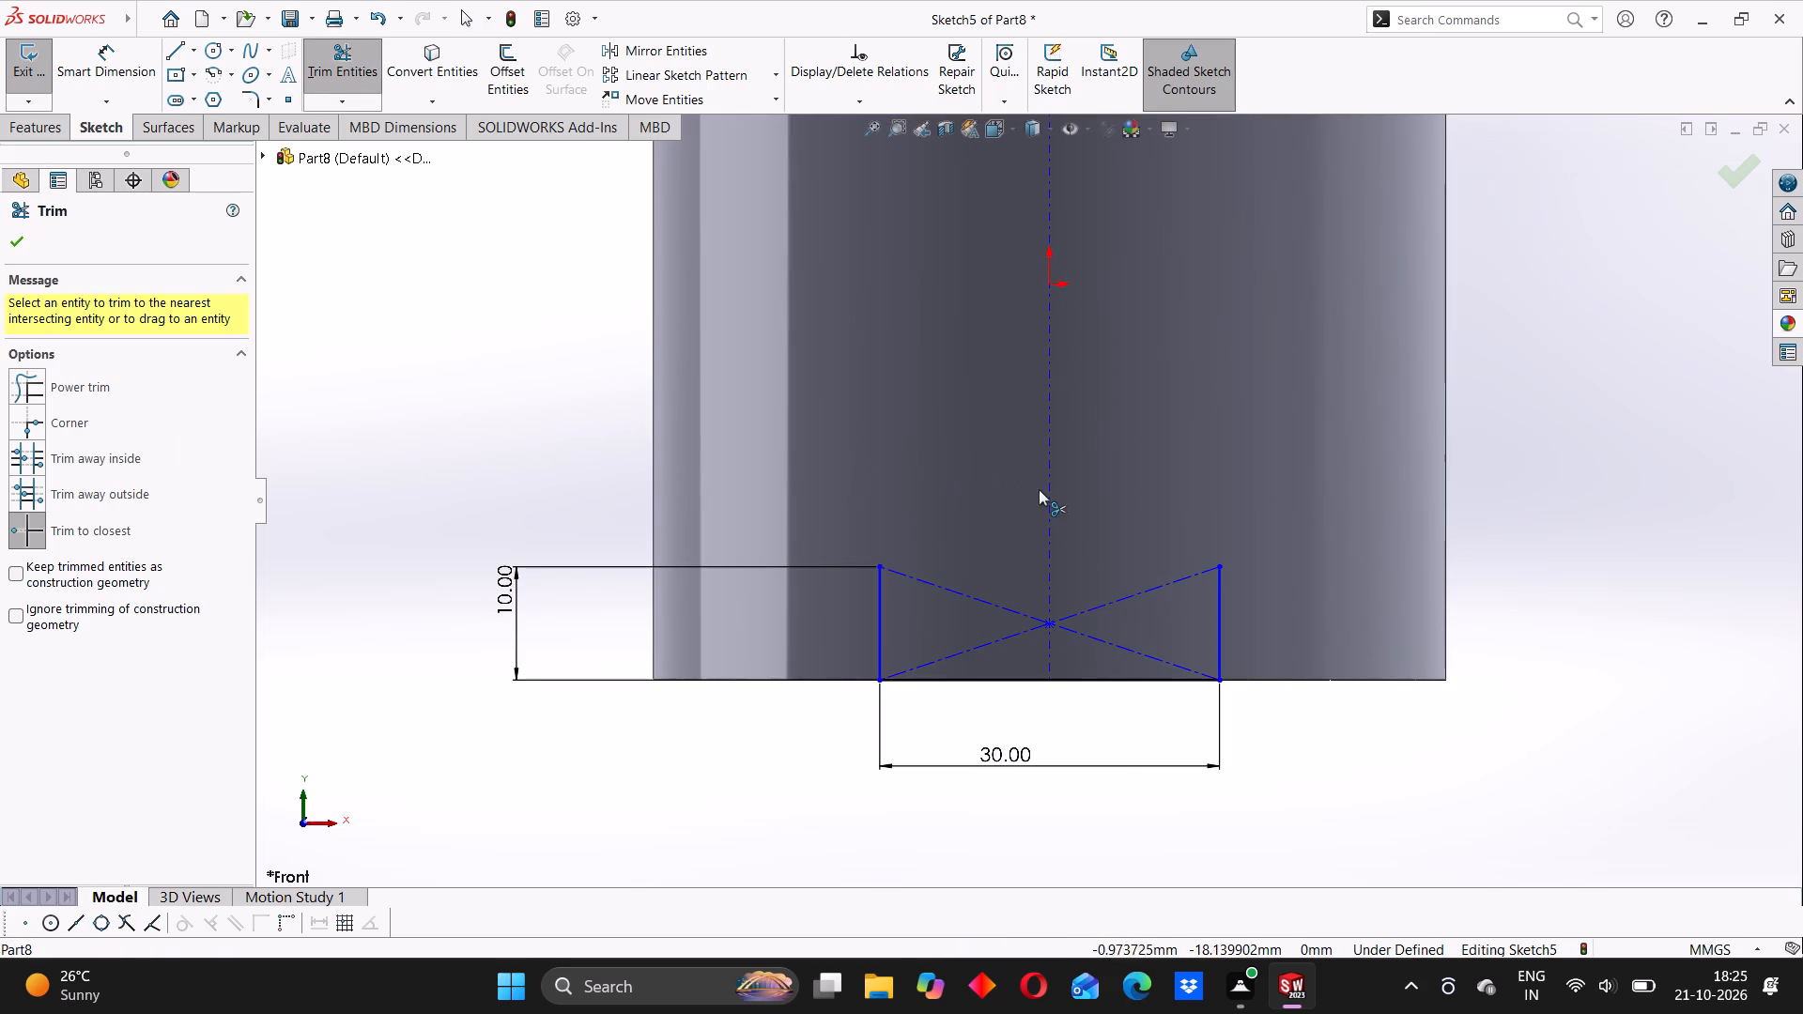
left_click(327, 73)
left_click(493, 388)
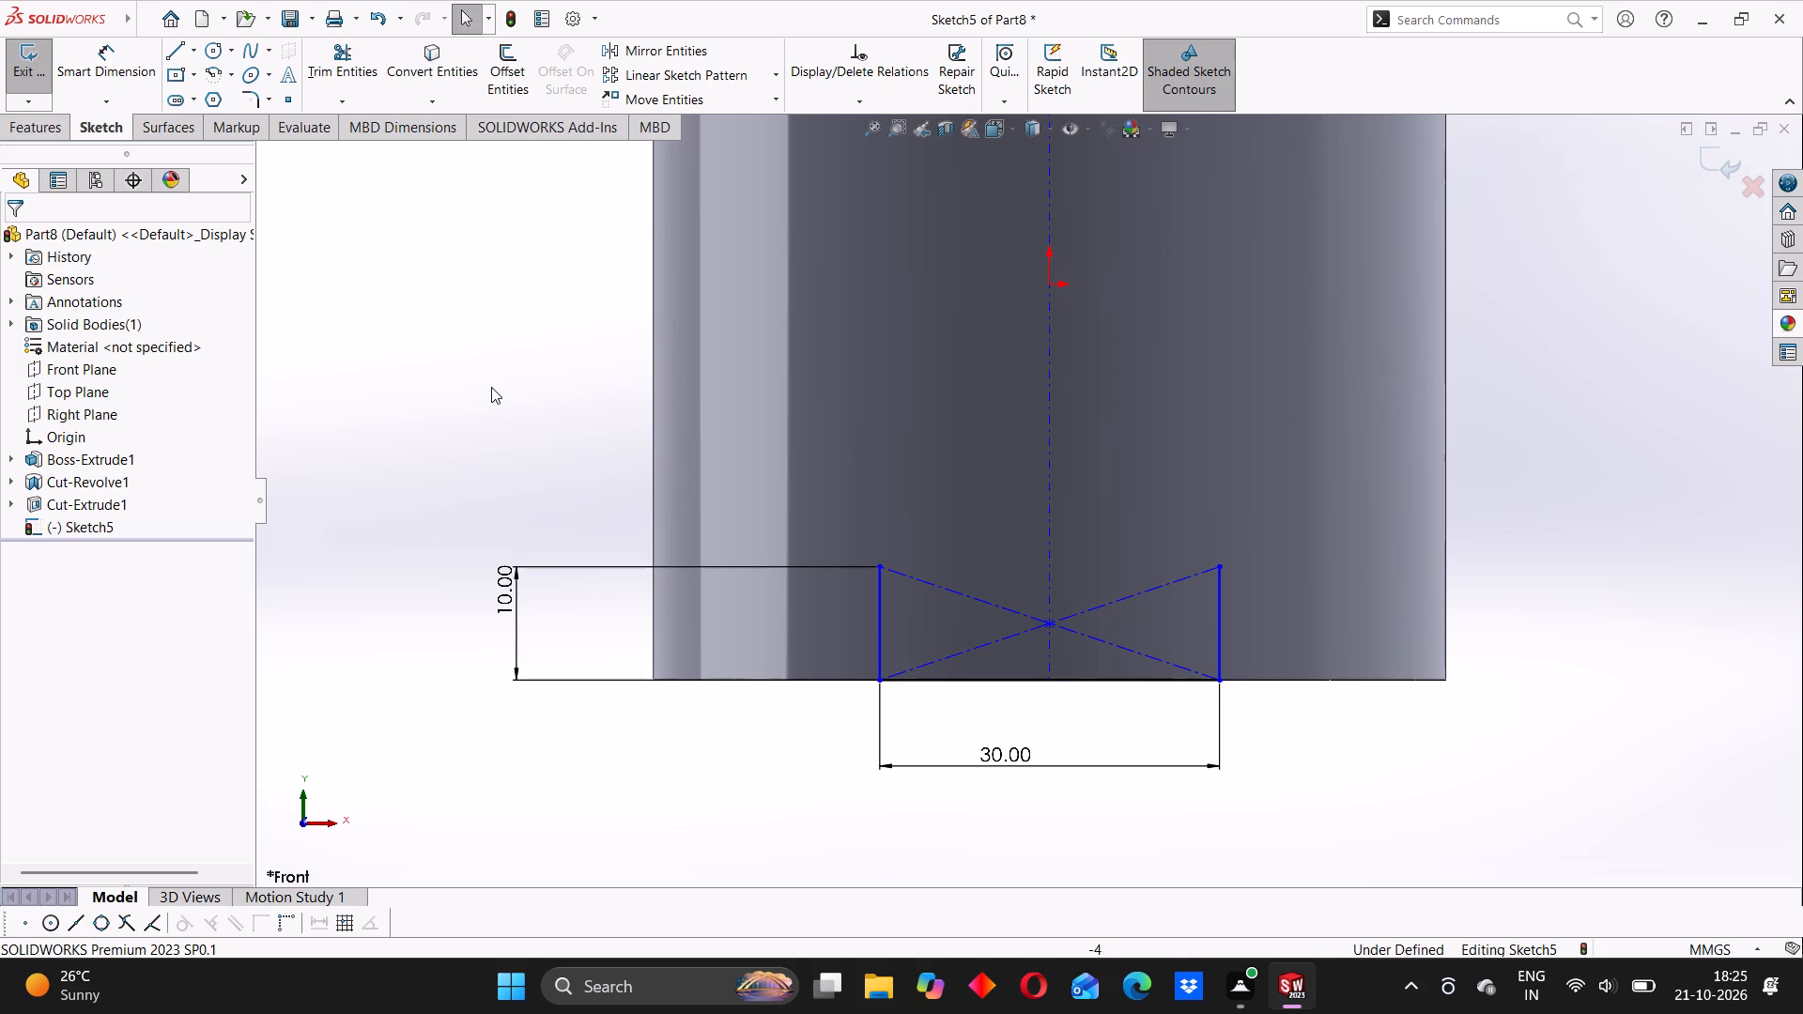
left_click(497, 387)
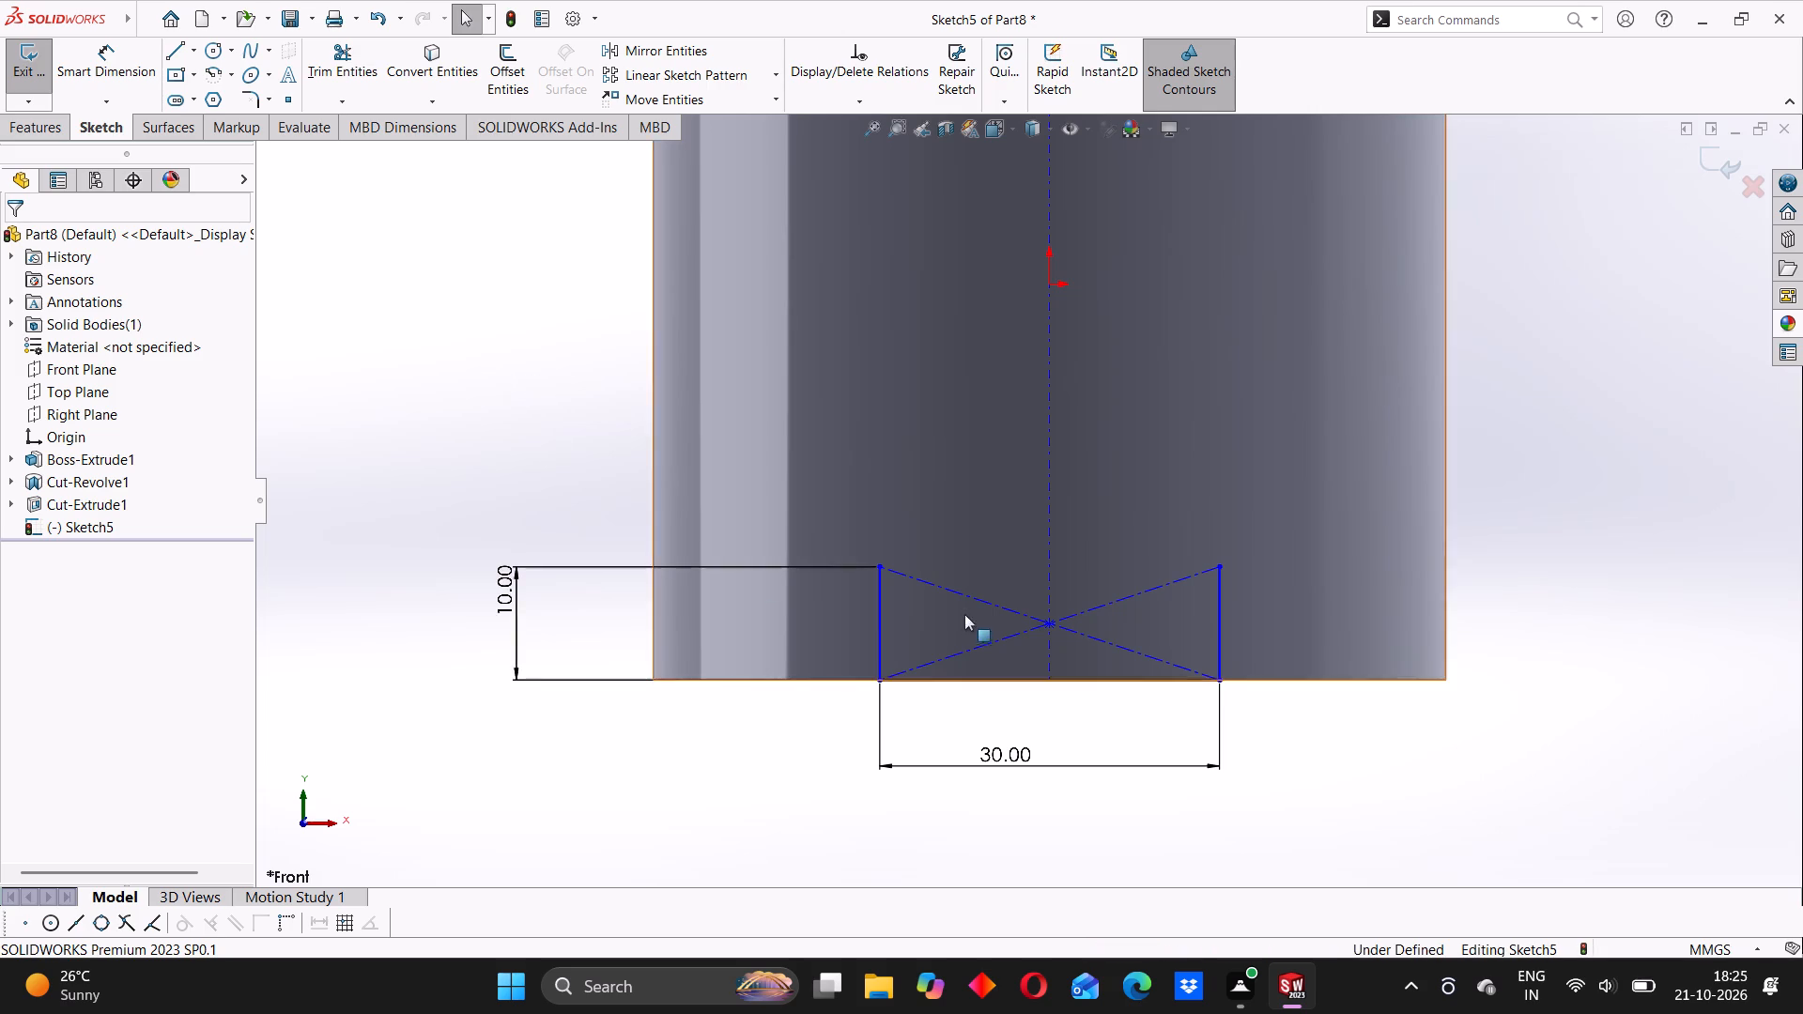
left_click(882, 616)
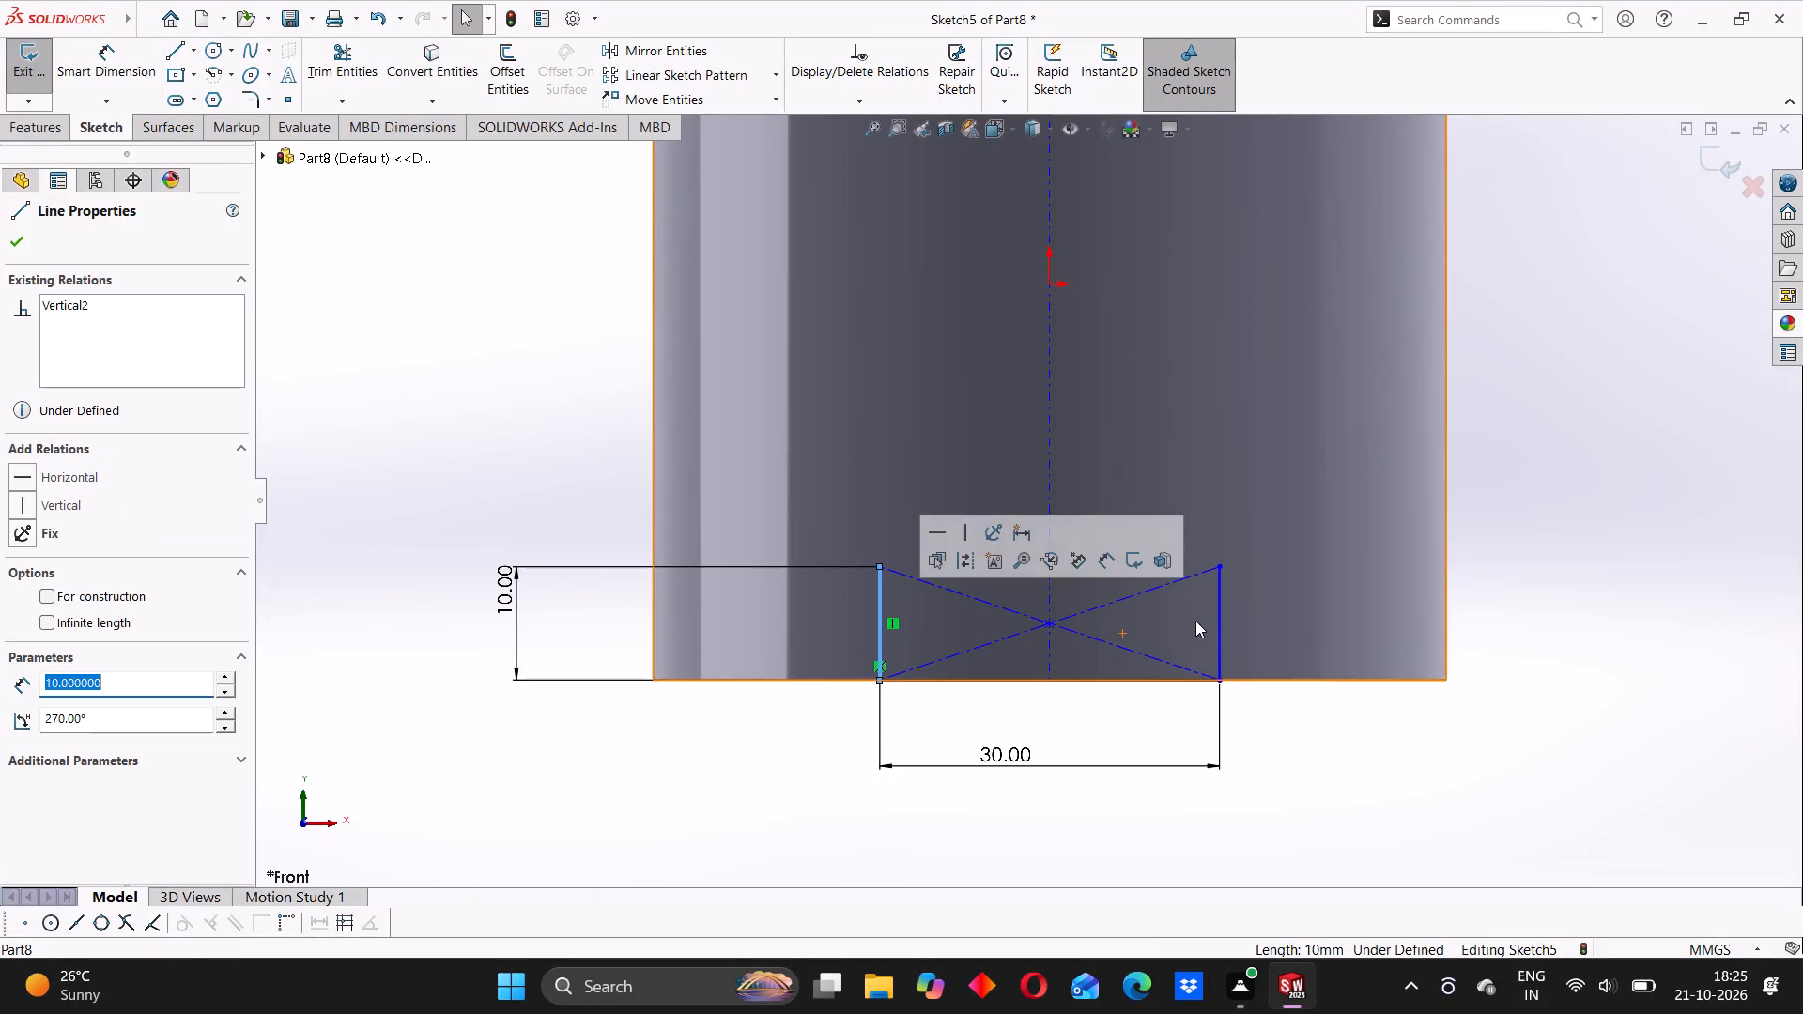
left_click(577, 378)
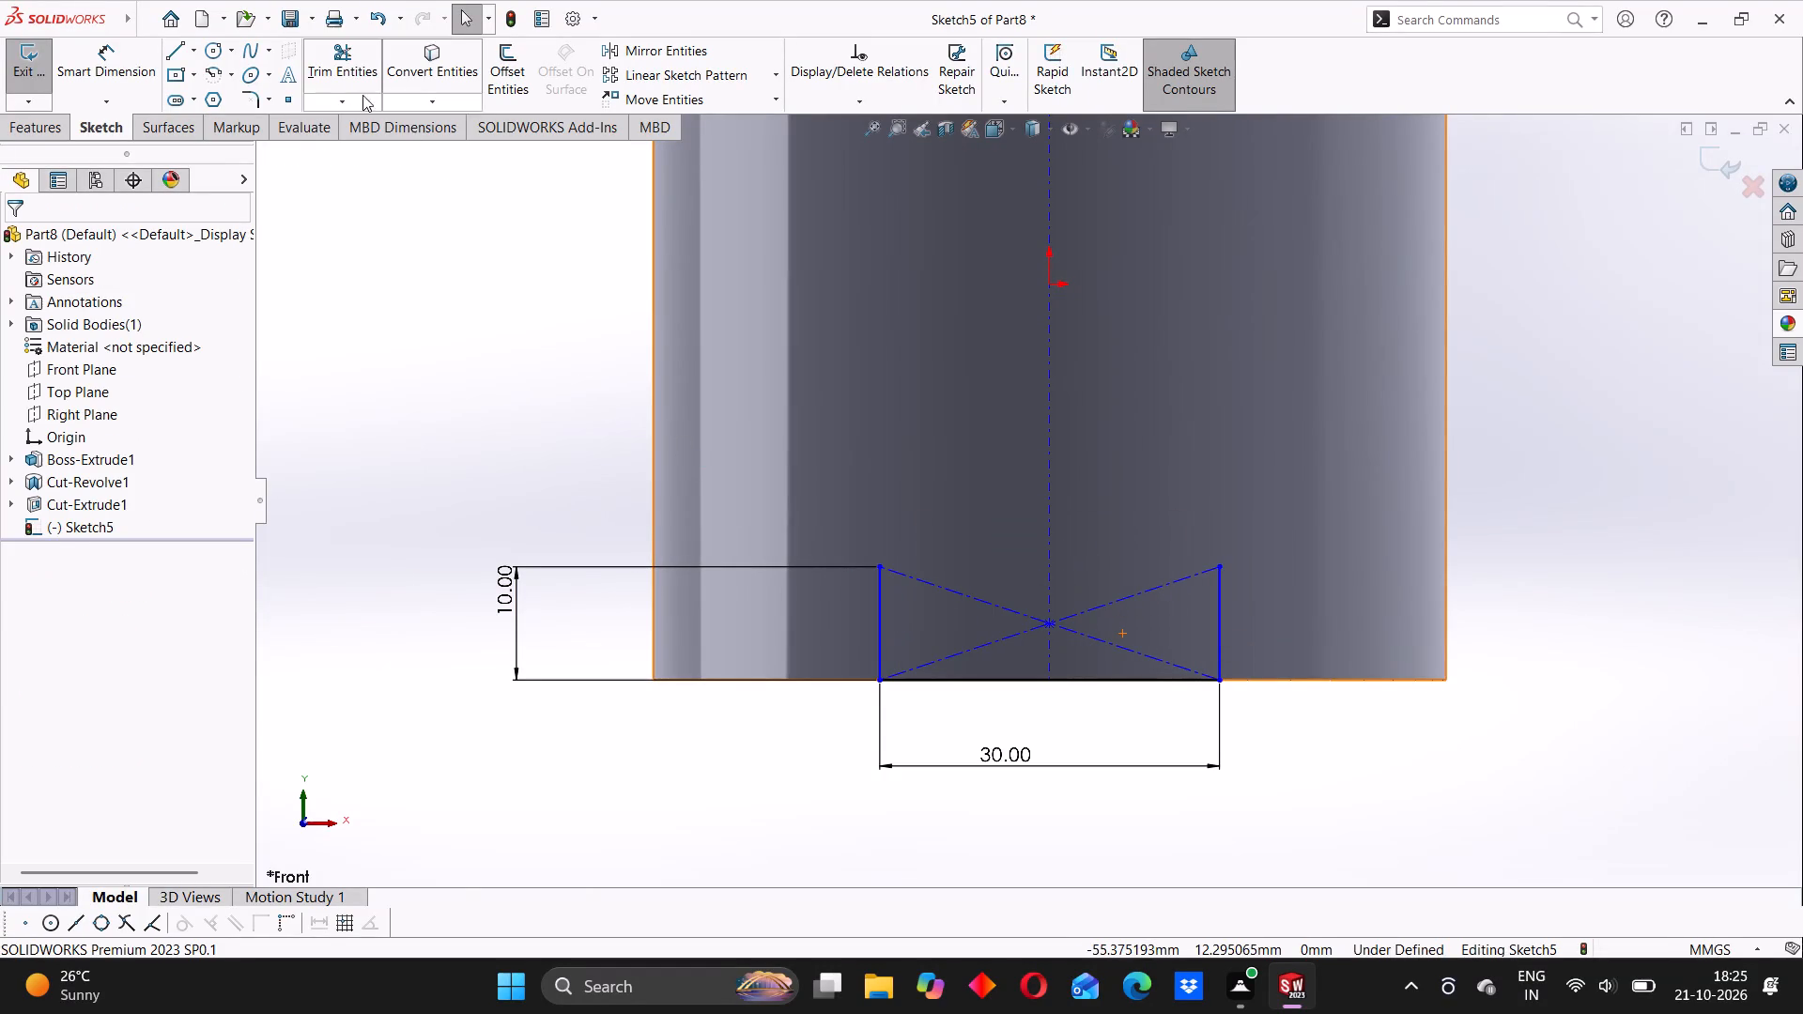
Trim away the rectangle's two vertical sides and its diagonal construction lines, keeping the lower side and center point.
left_click(343, 75)
left_click(879, 601)
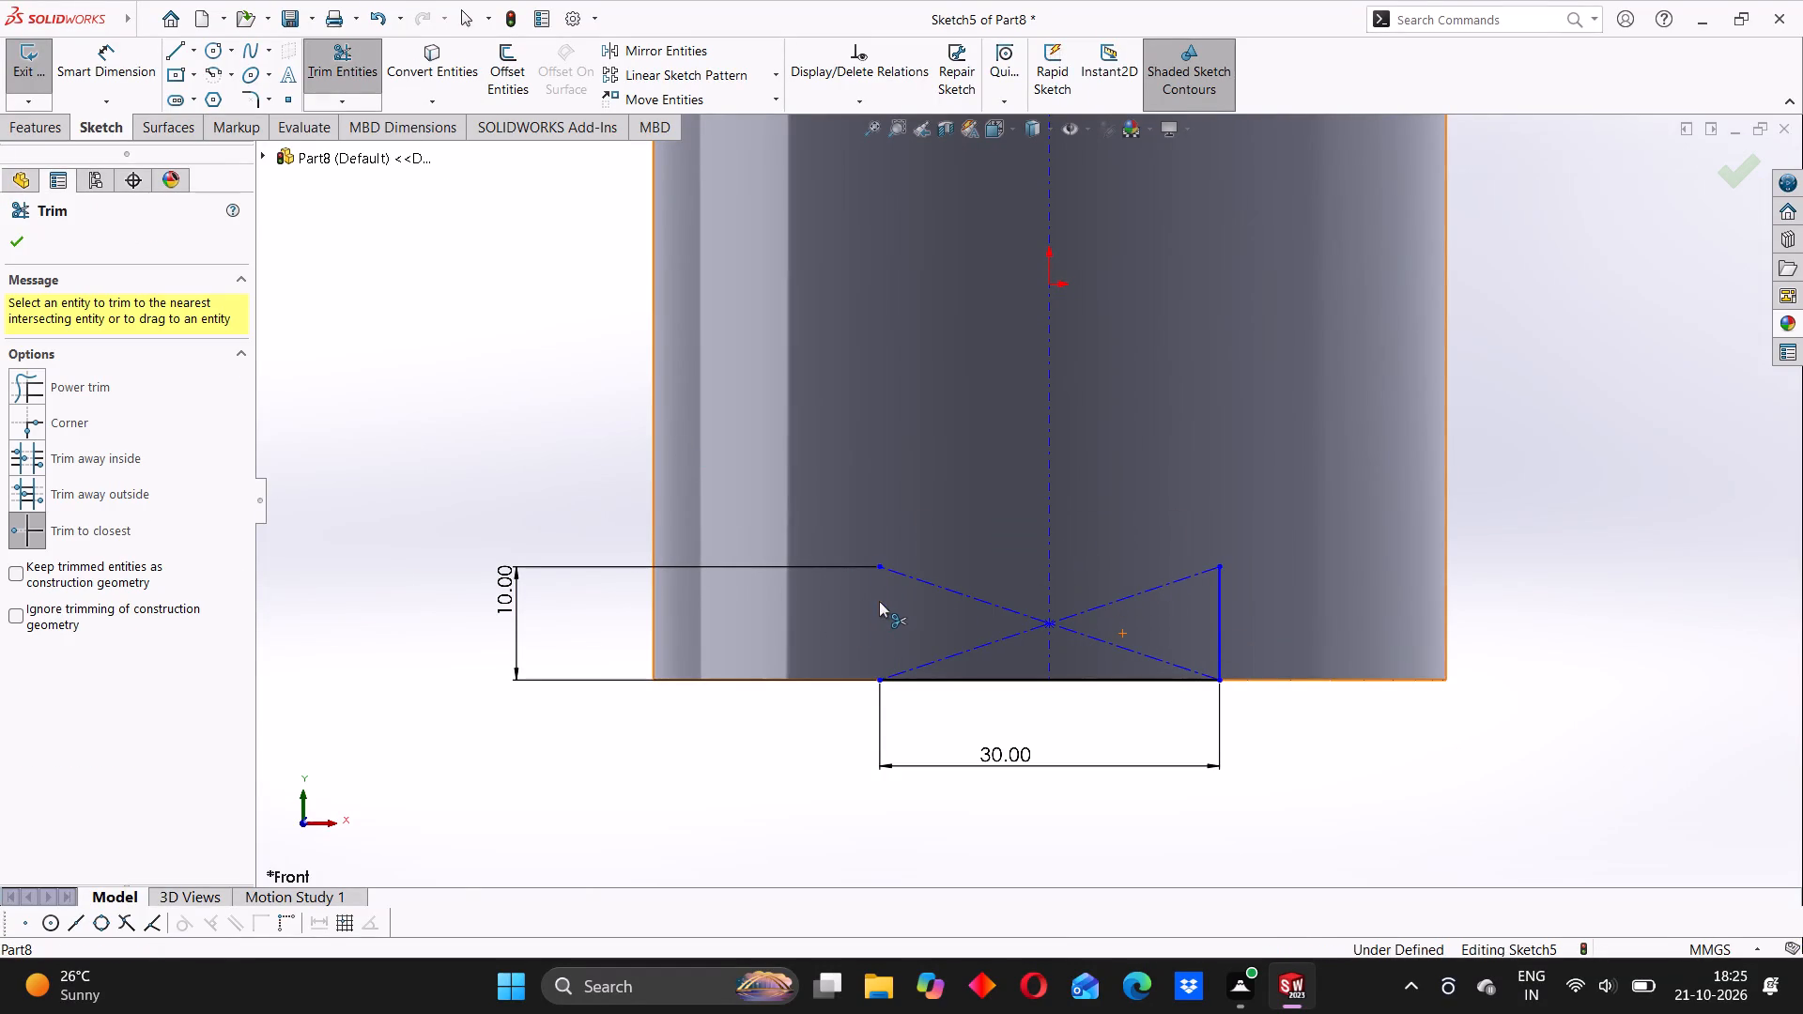
left_click(1222, 619)
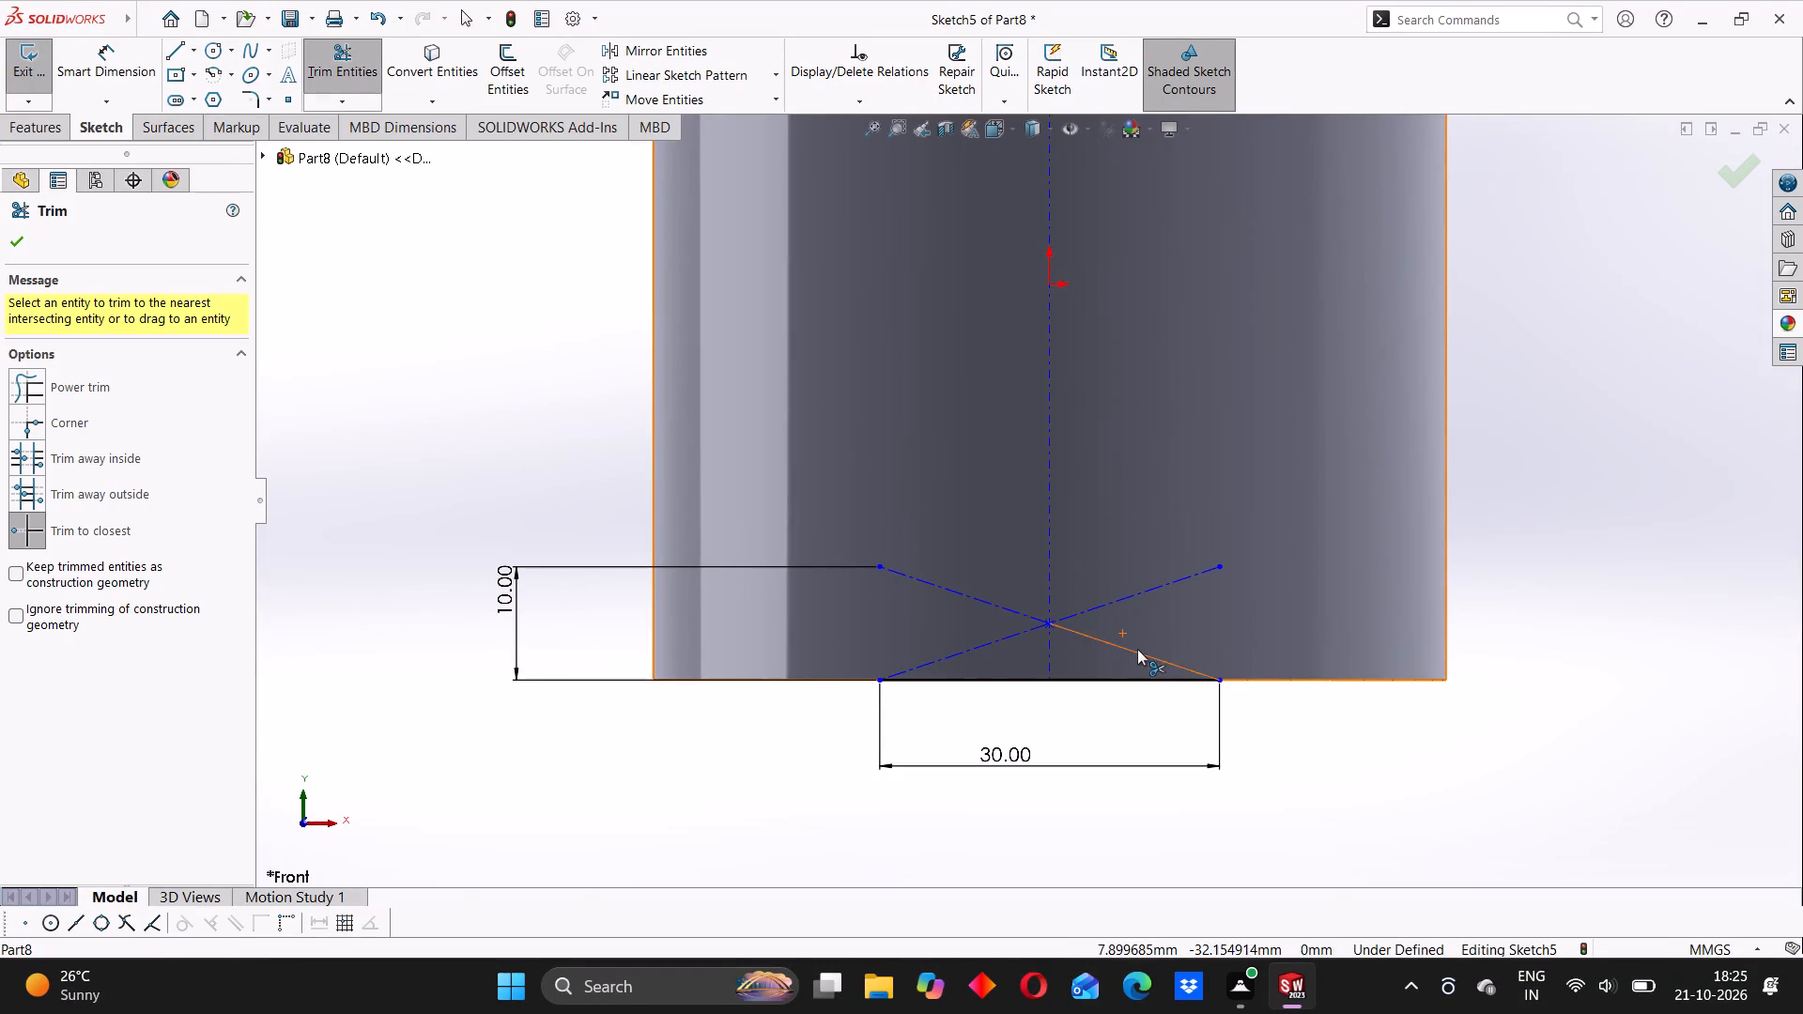
left_click(1137, 649)
left_click(986, 638)
left_click(986, 646)
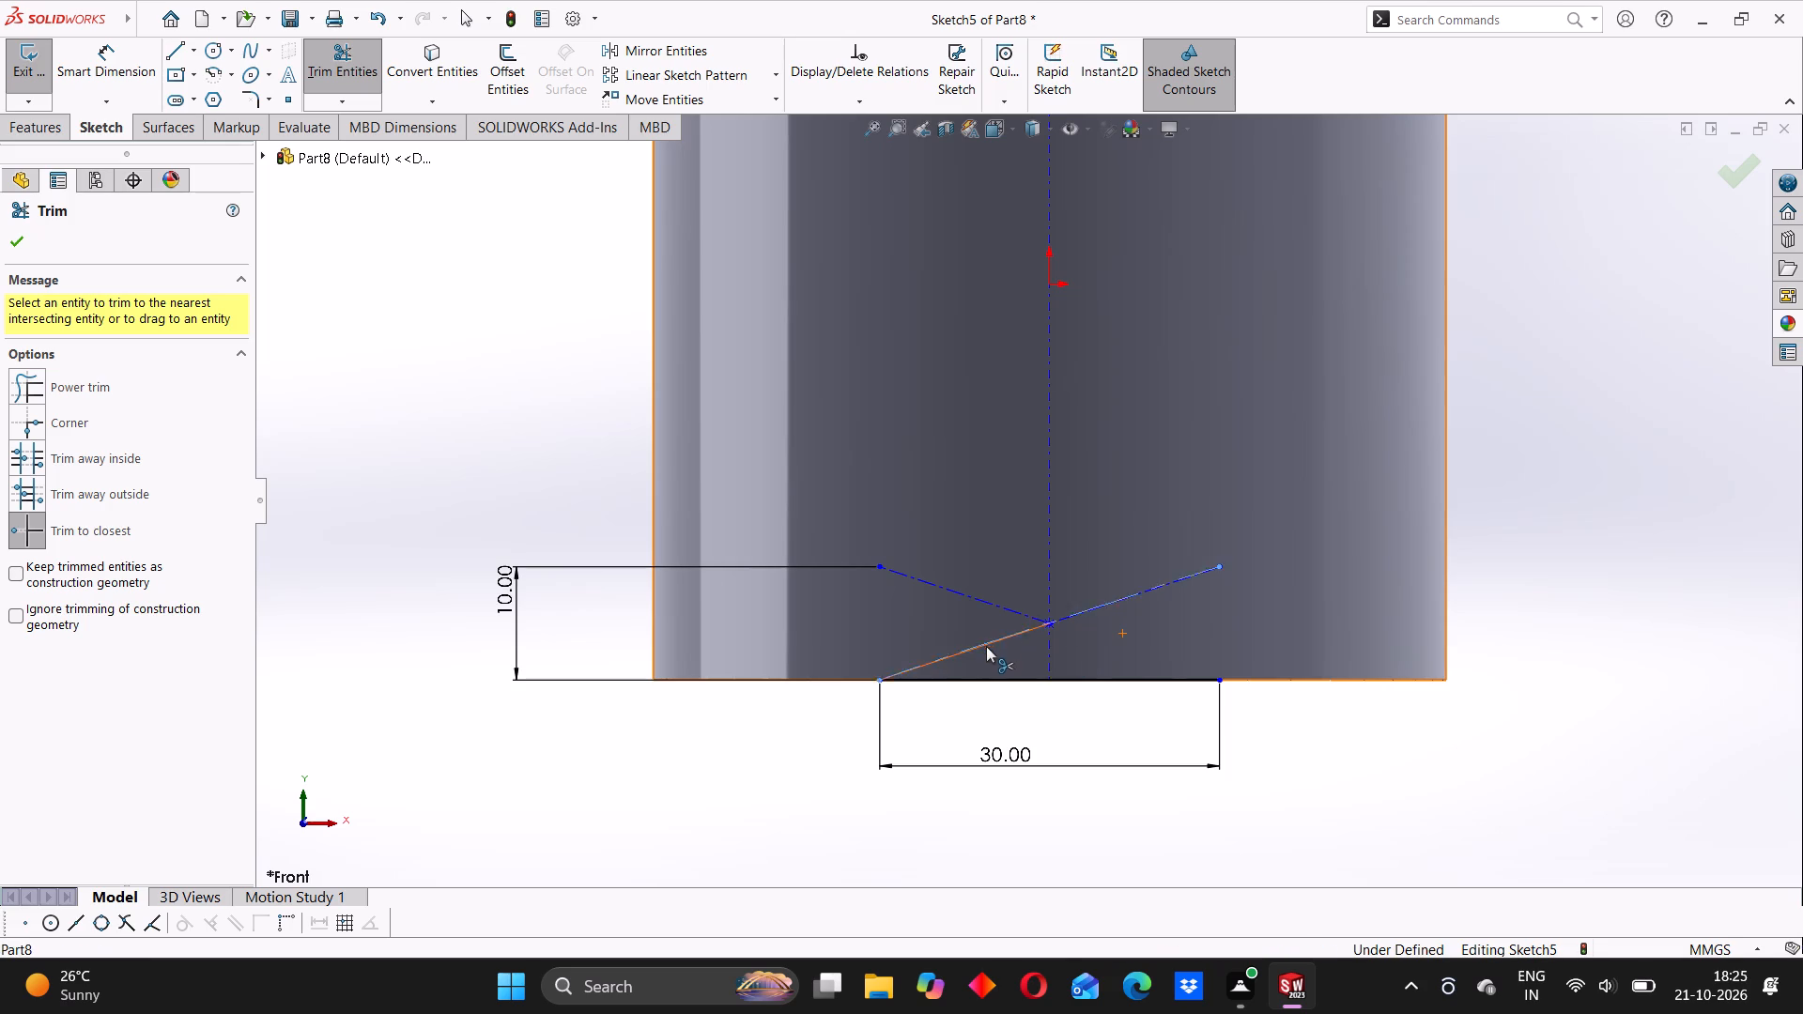
left_click(963, 592)
left_click(1146, 589)
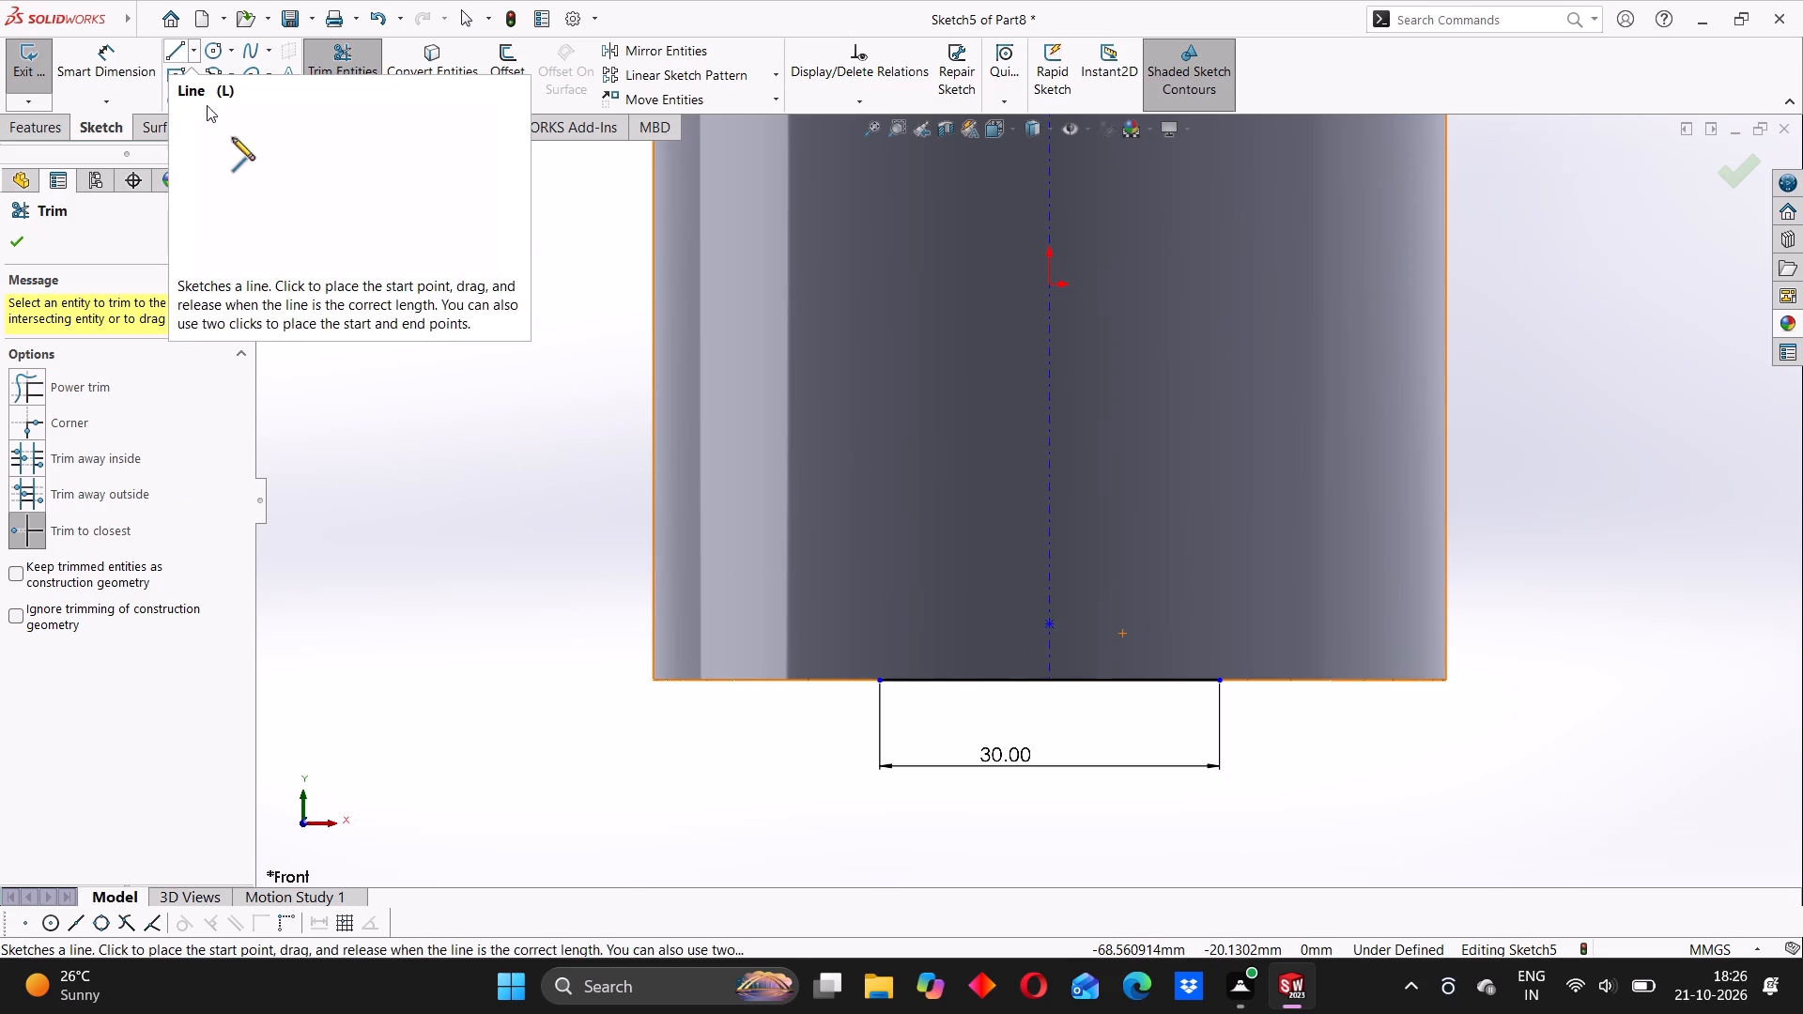
Sketch a trapezoid on the 30 mm lower line with slanted sides about 10.2 mm and 11.3 mm long and a top about 19.2 mm.
left_click(181, 47)
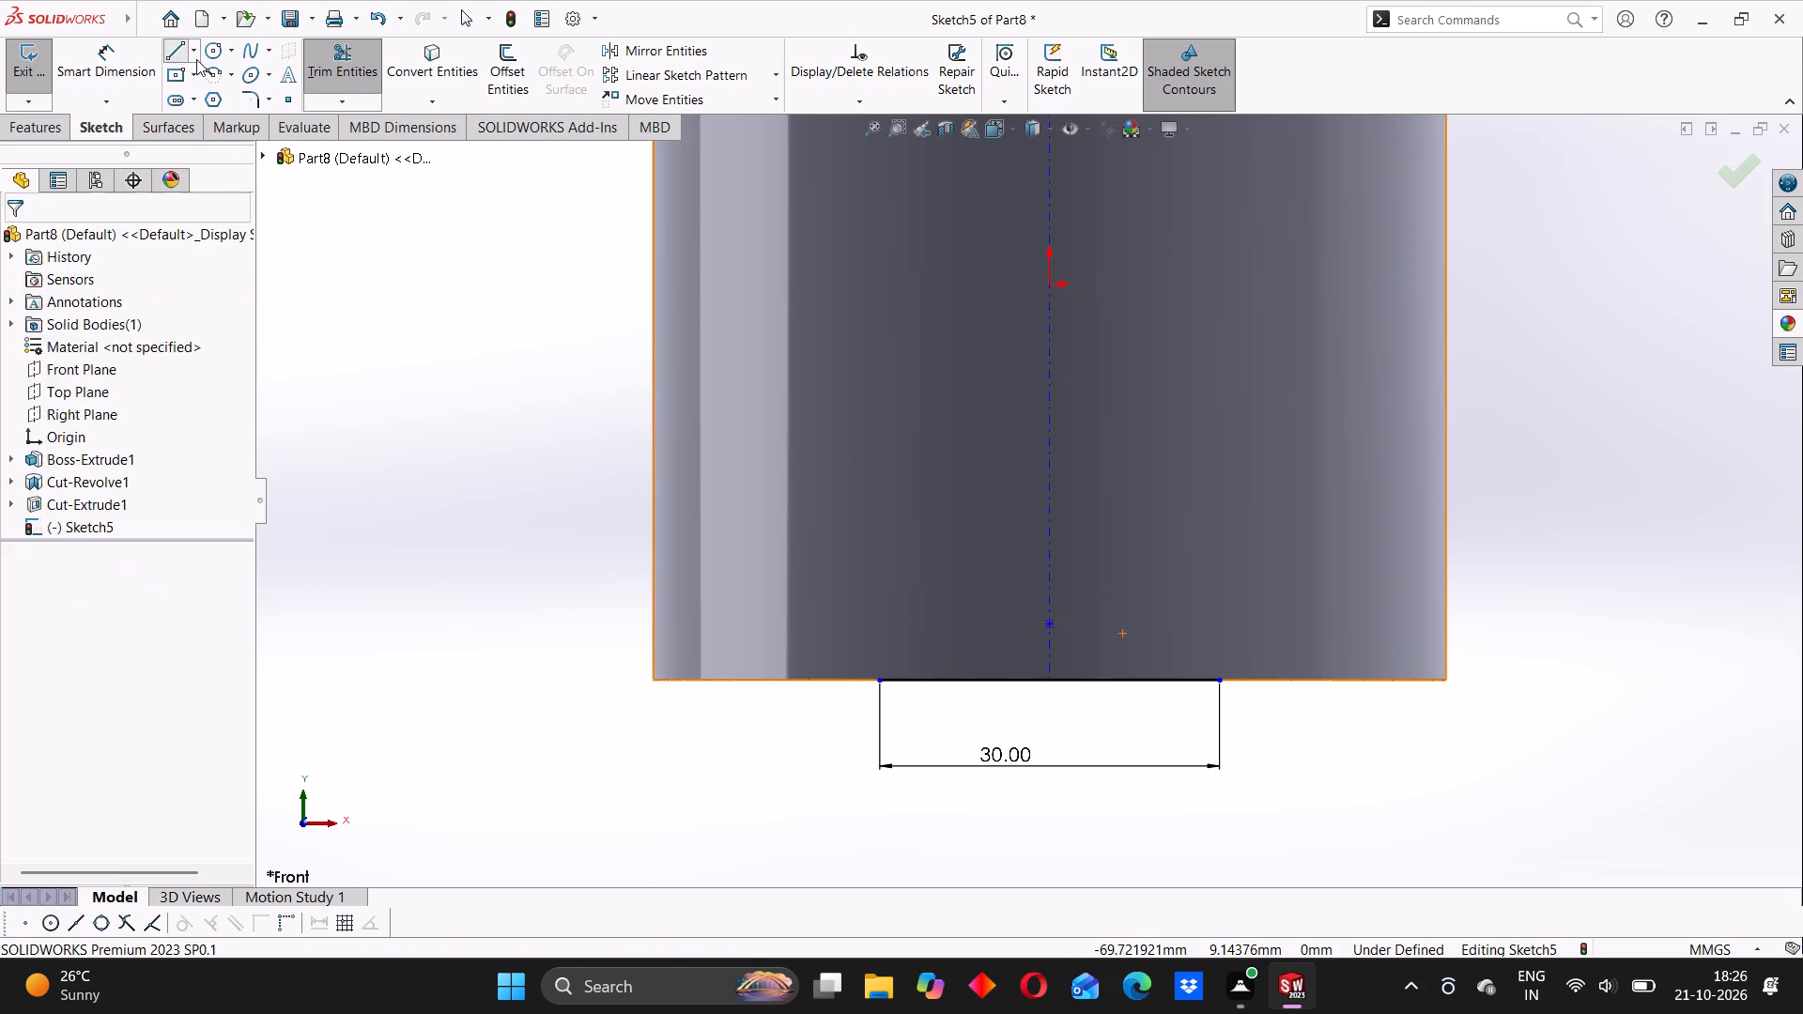
left_click(877, 684)
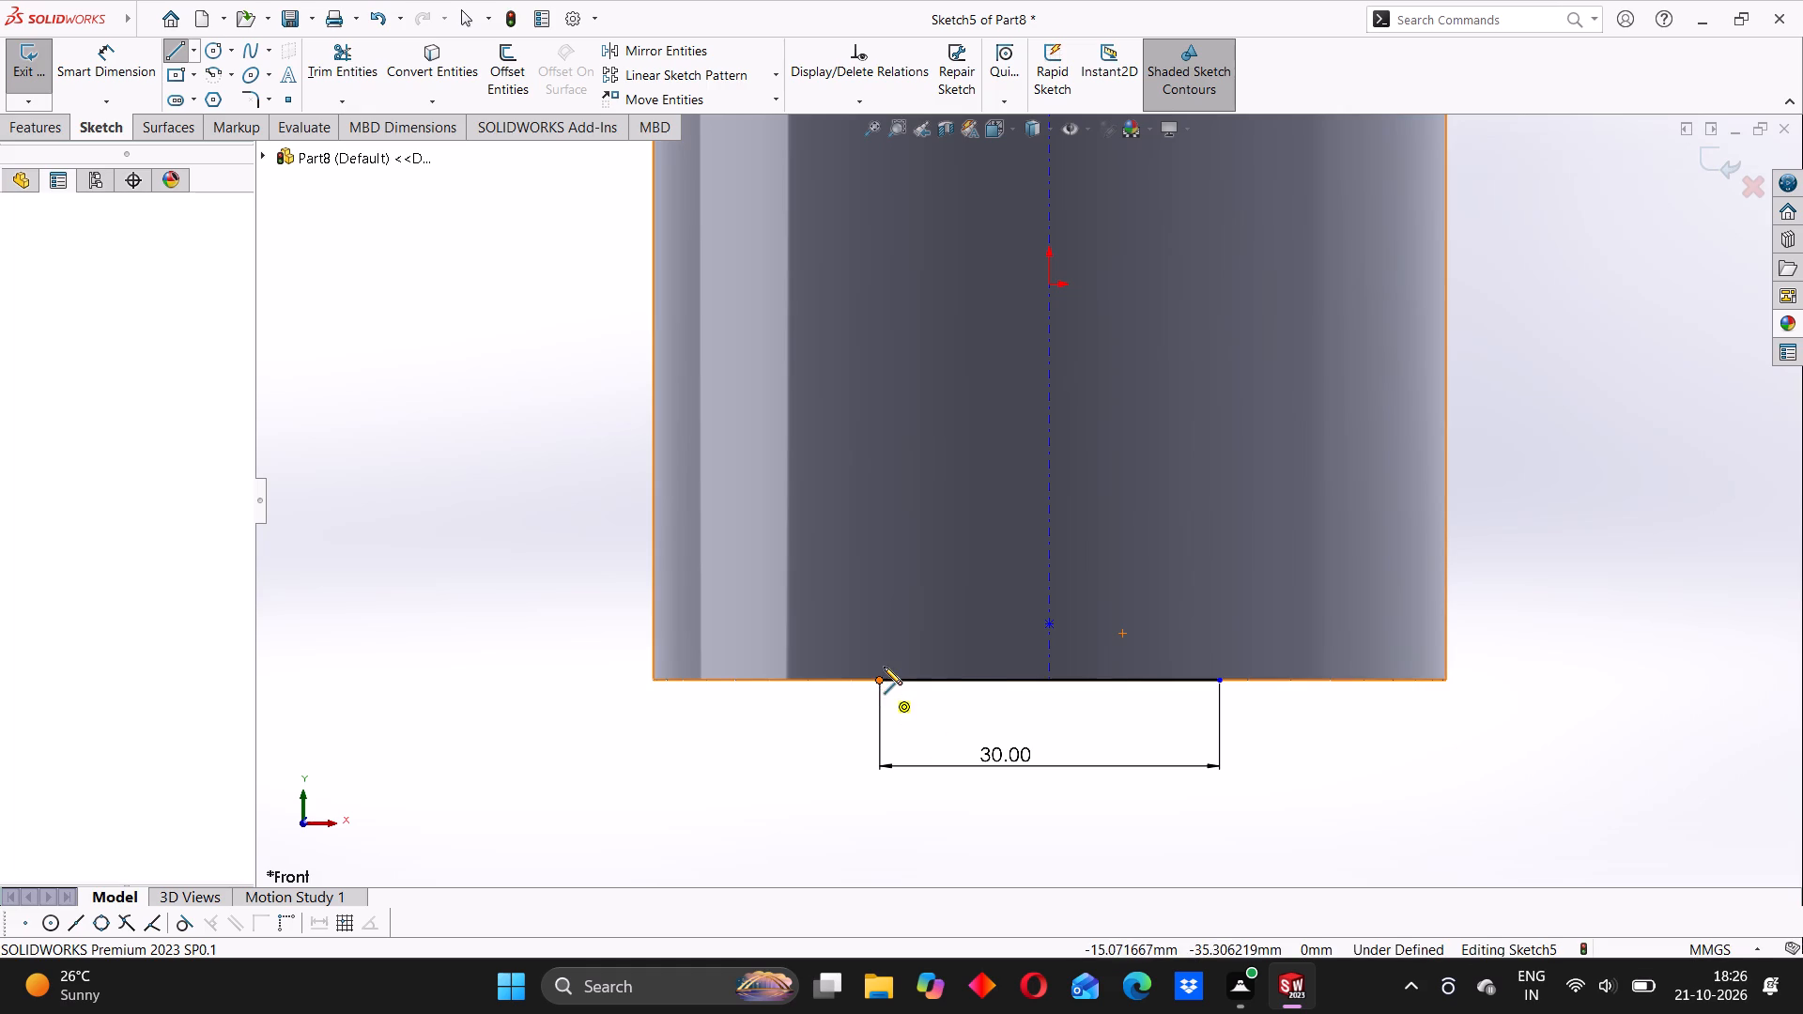
left_click(934, 578)
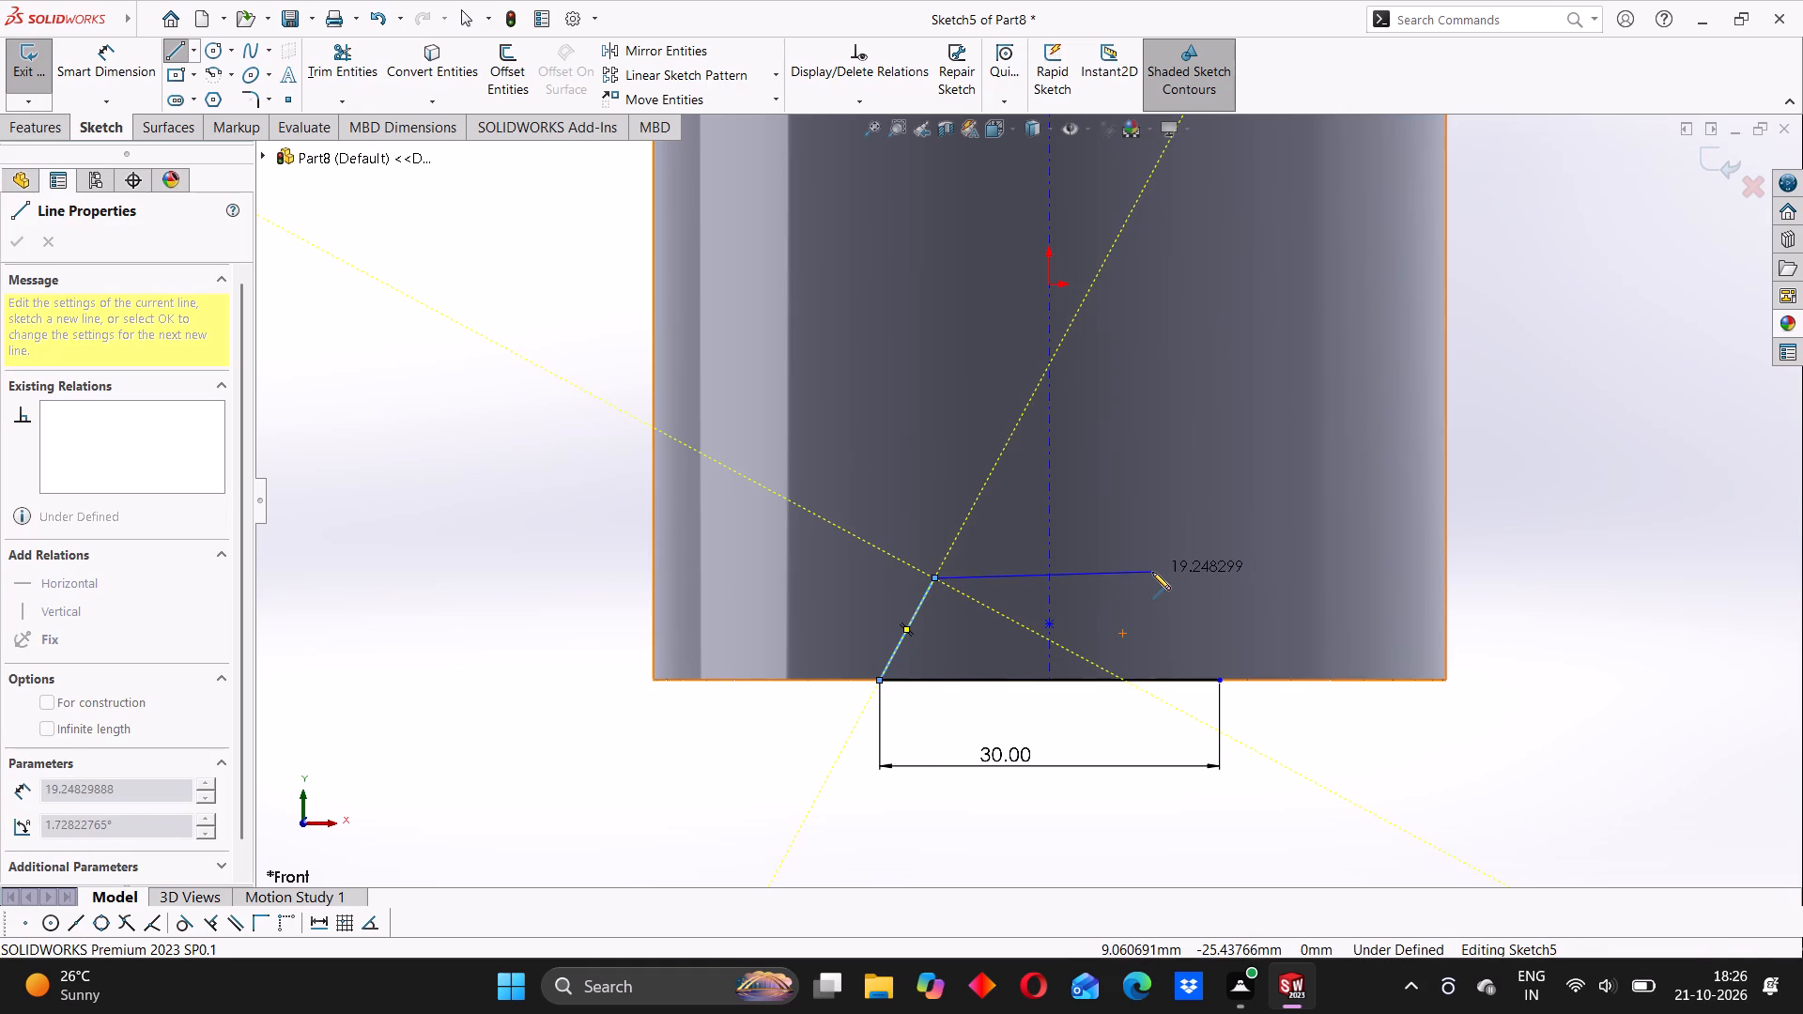
left_click(1152, 572)
left_click(1219, 681)
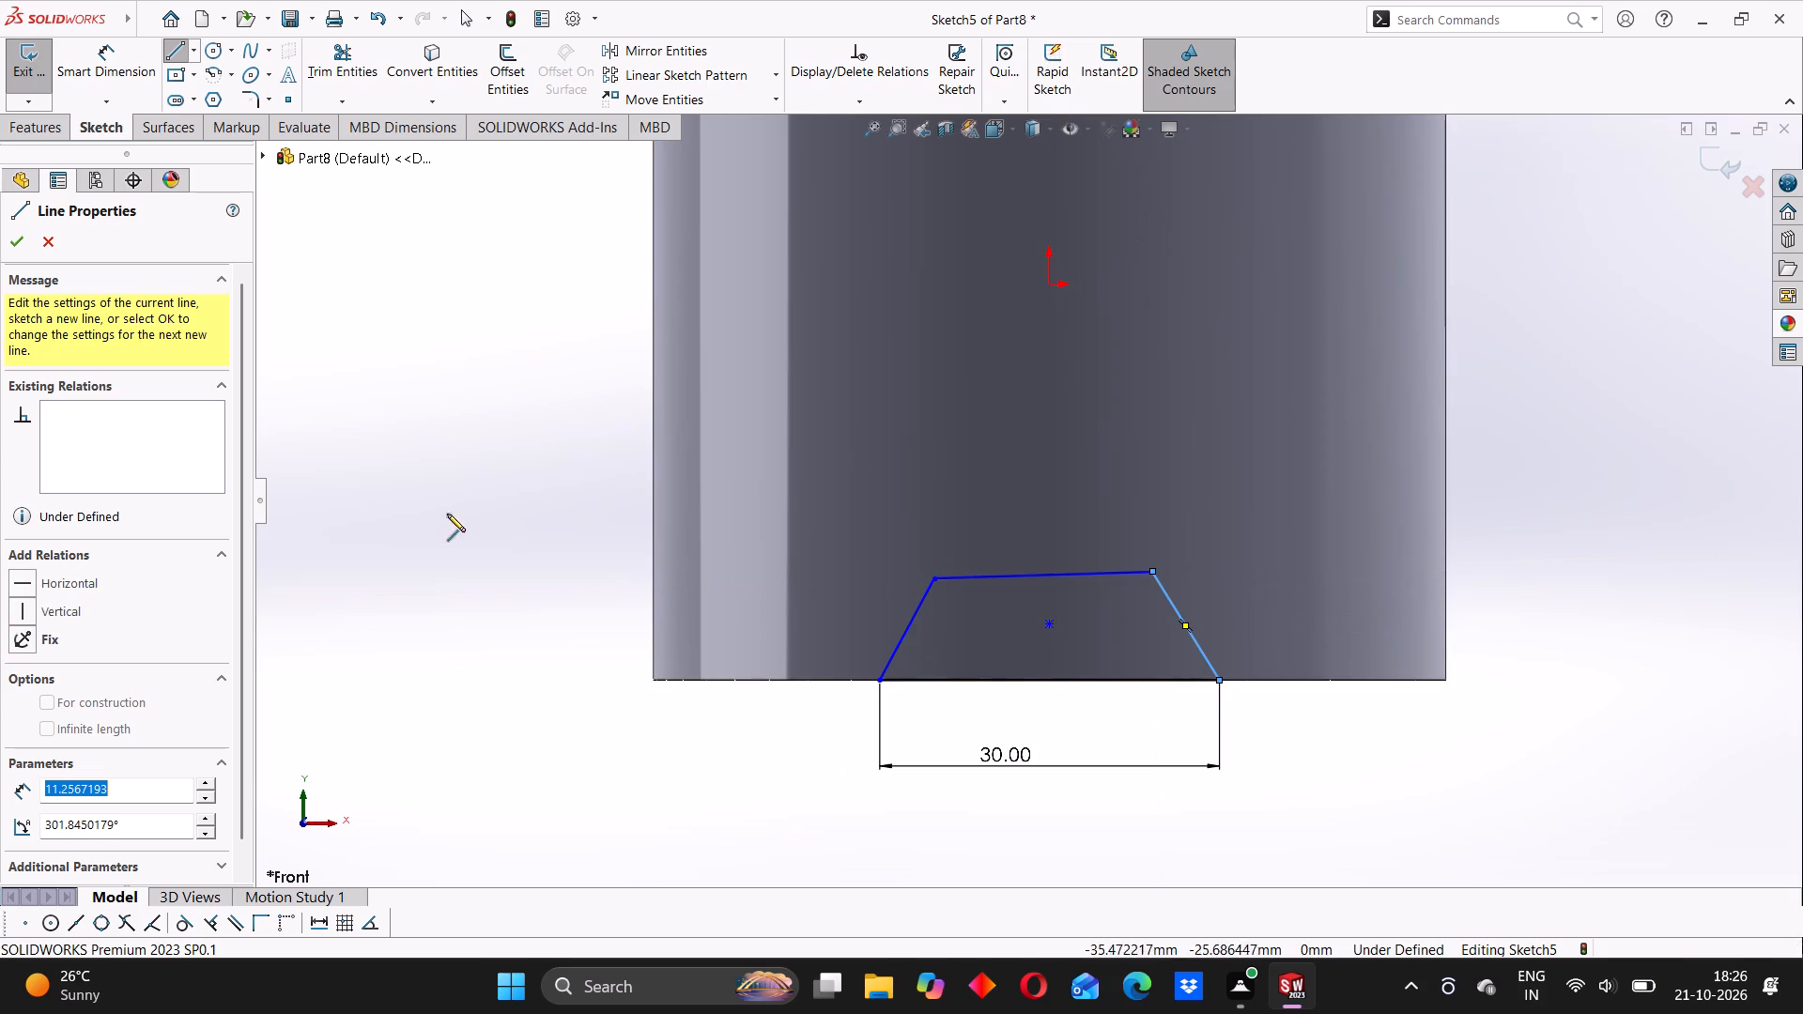
left_click(183, 46)
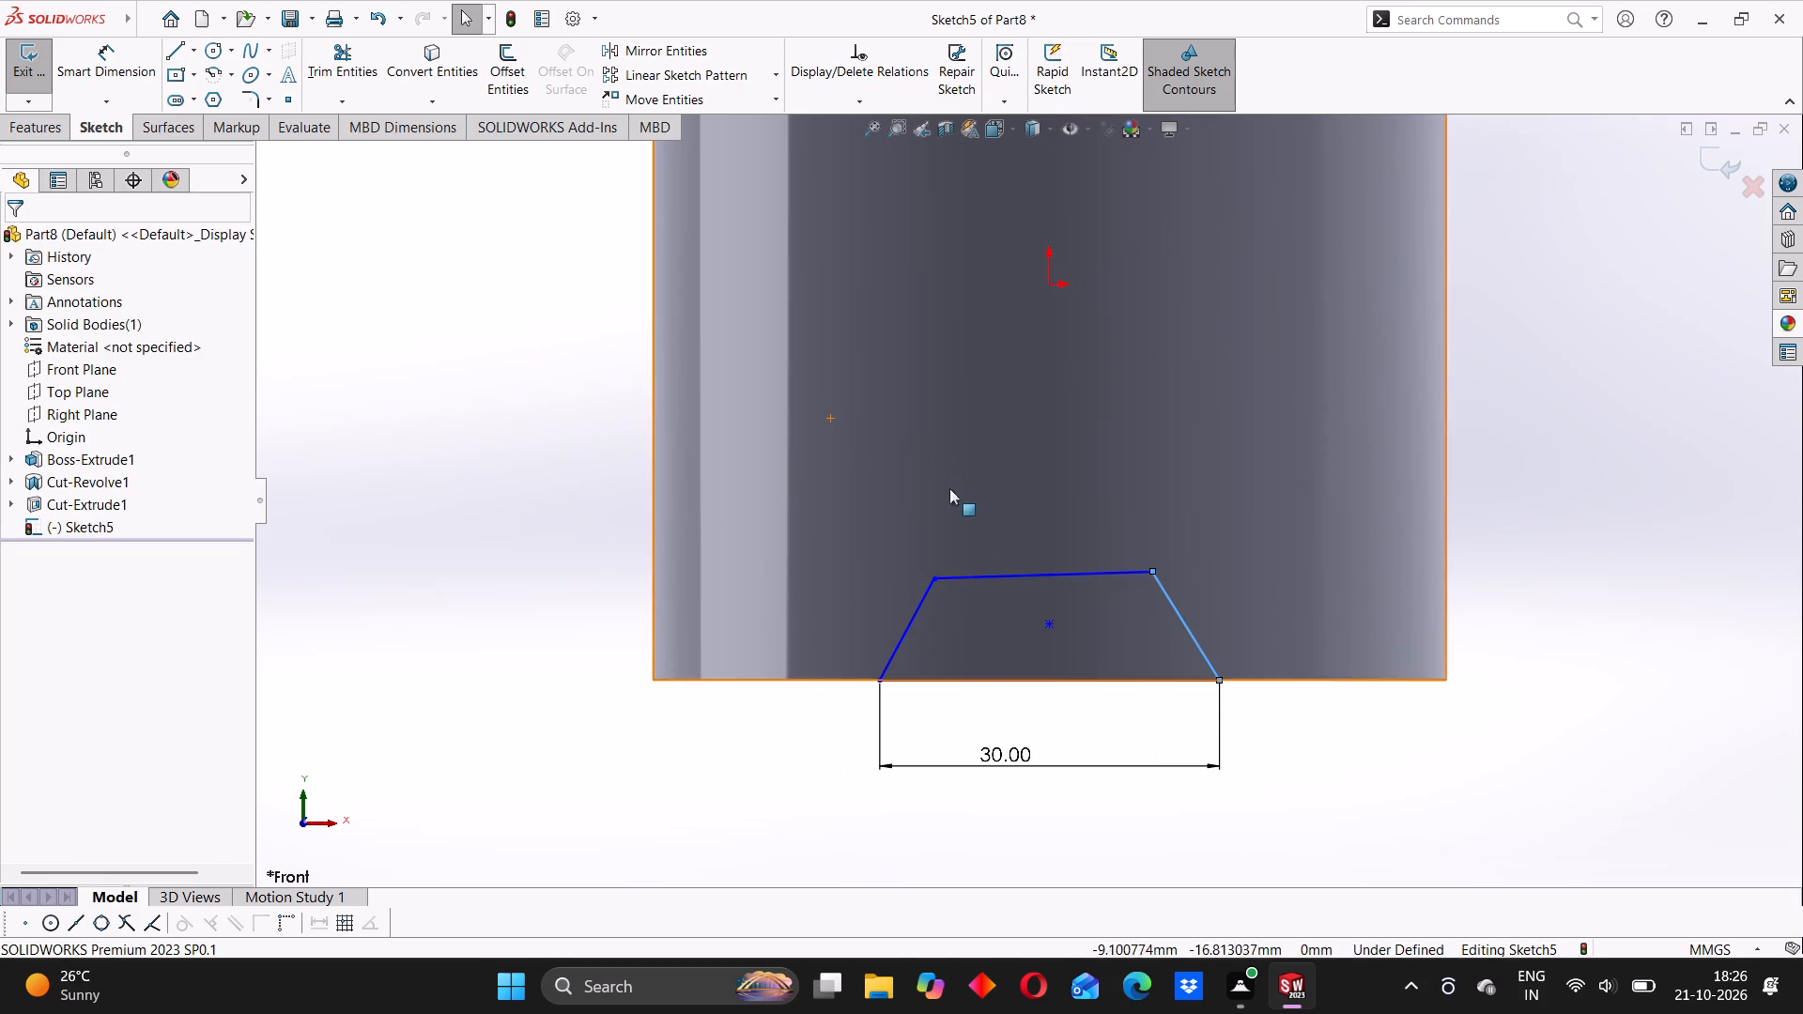
Make the trapezoid's top line horizontal.
left_click(979, 573)
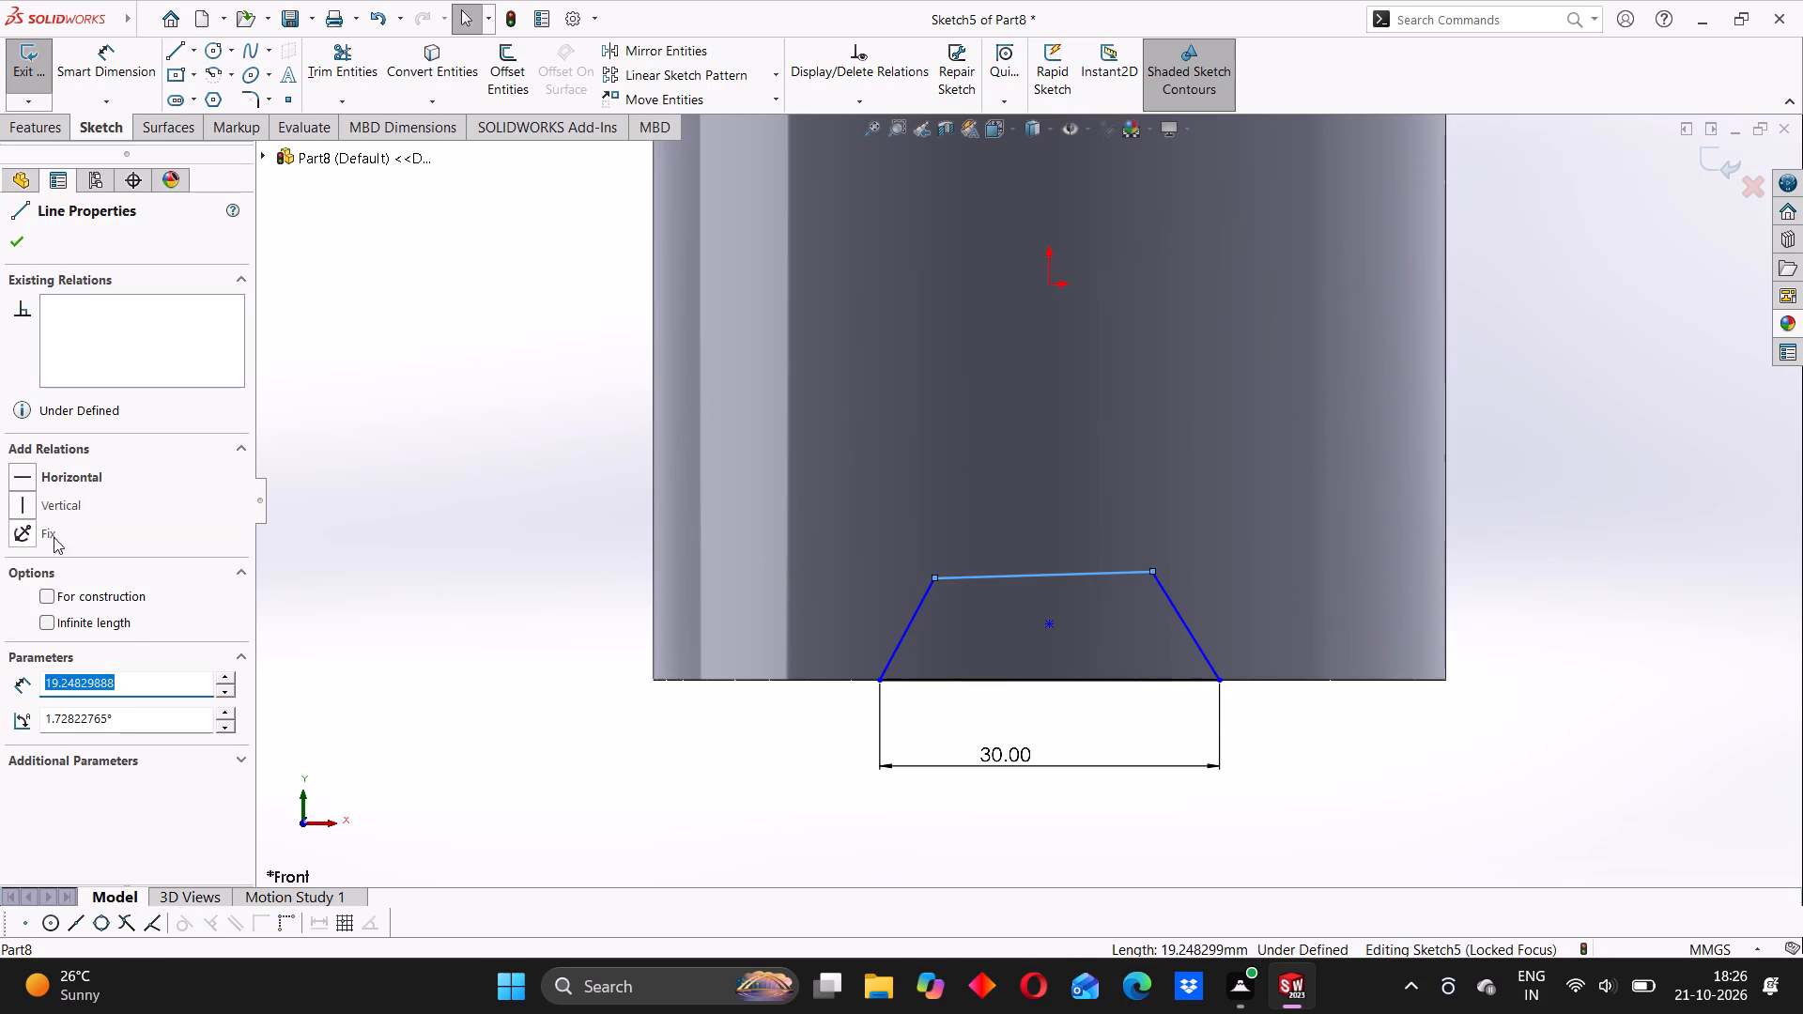
left_click(26, 469)
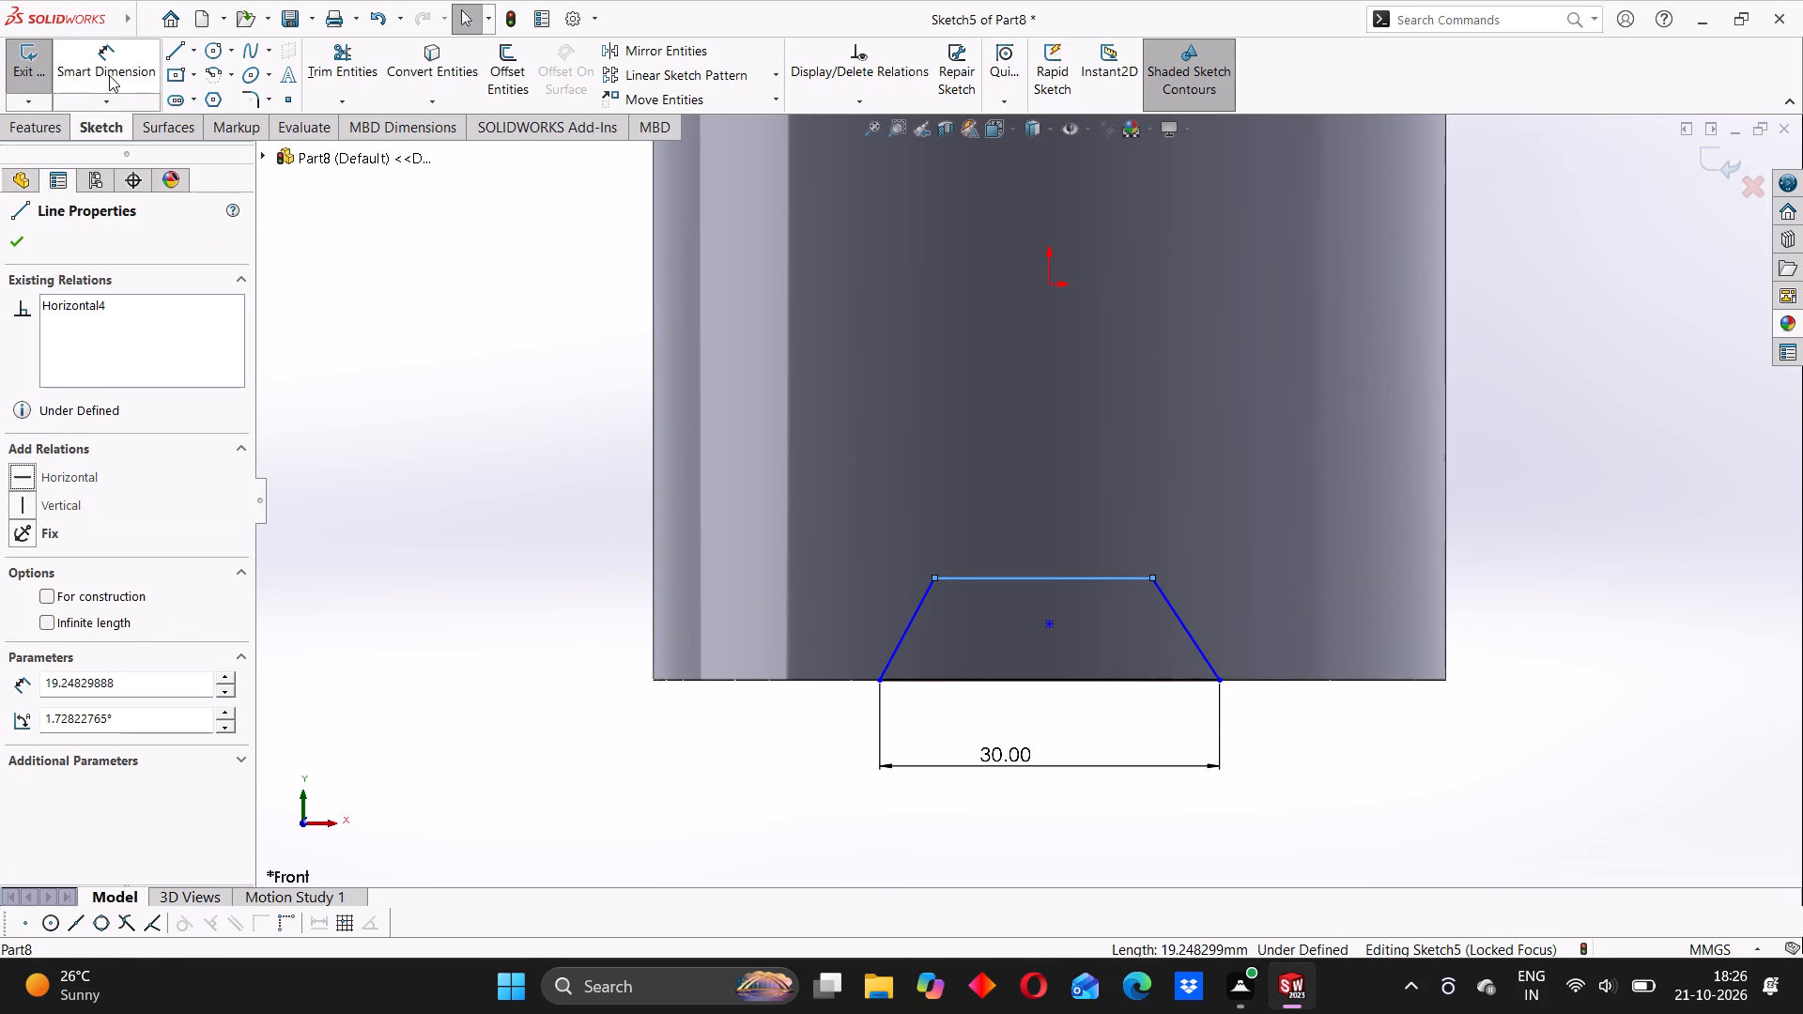
left_click(469, 435)
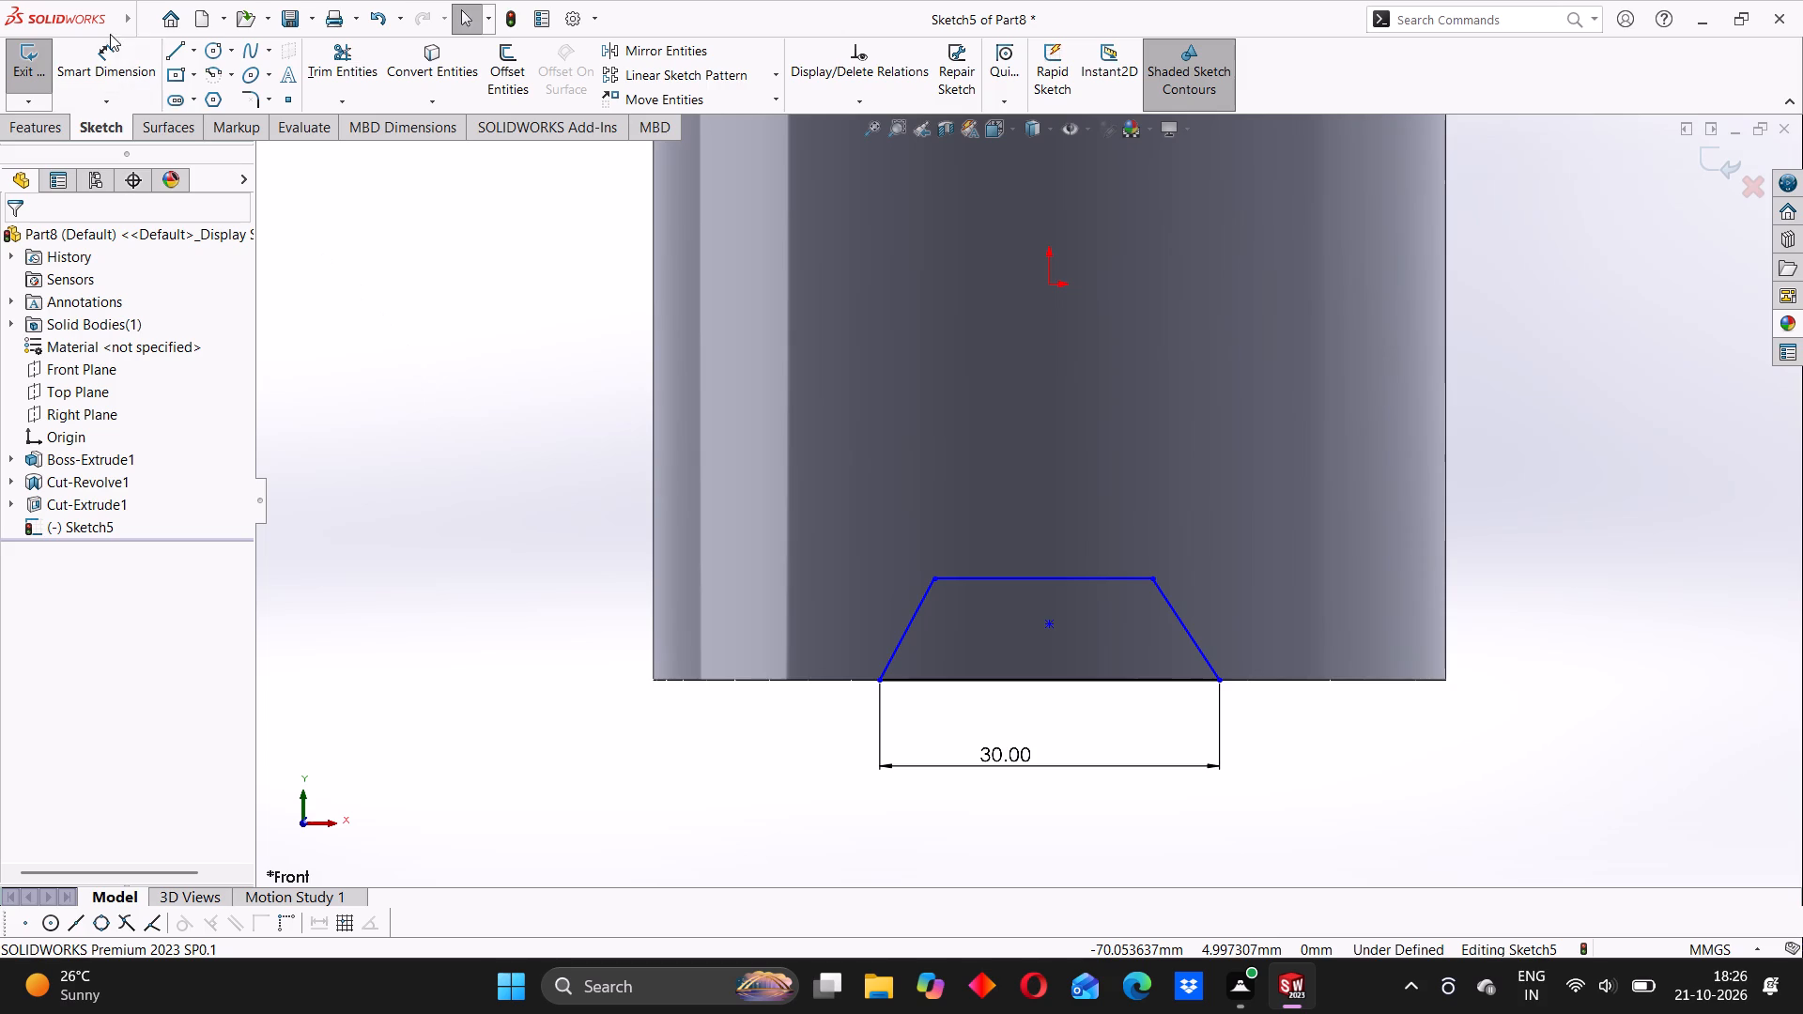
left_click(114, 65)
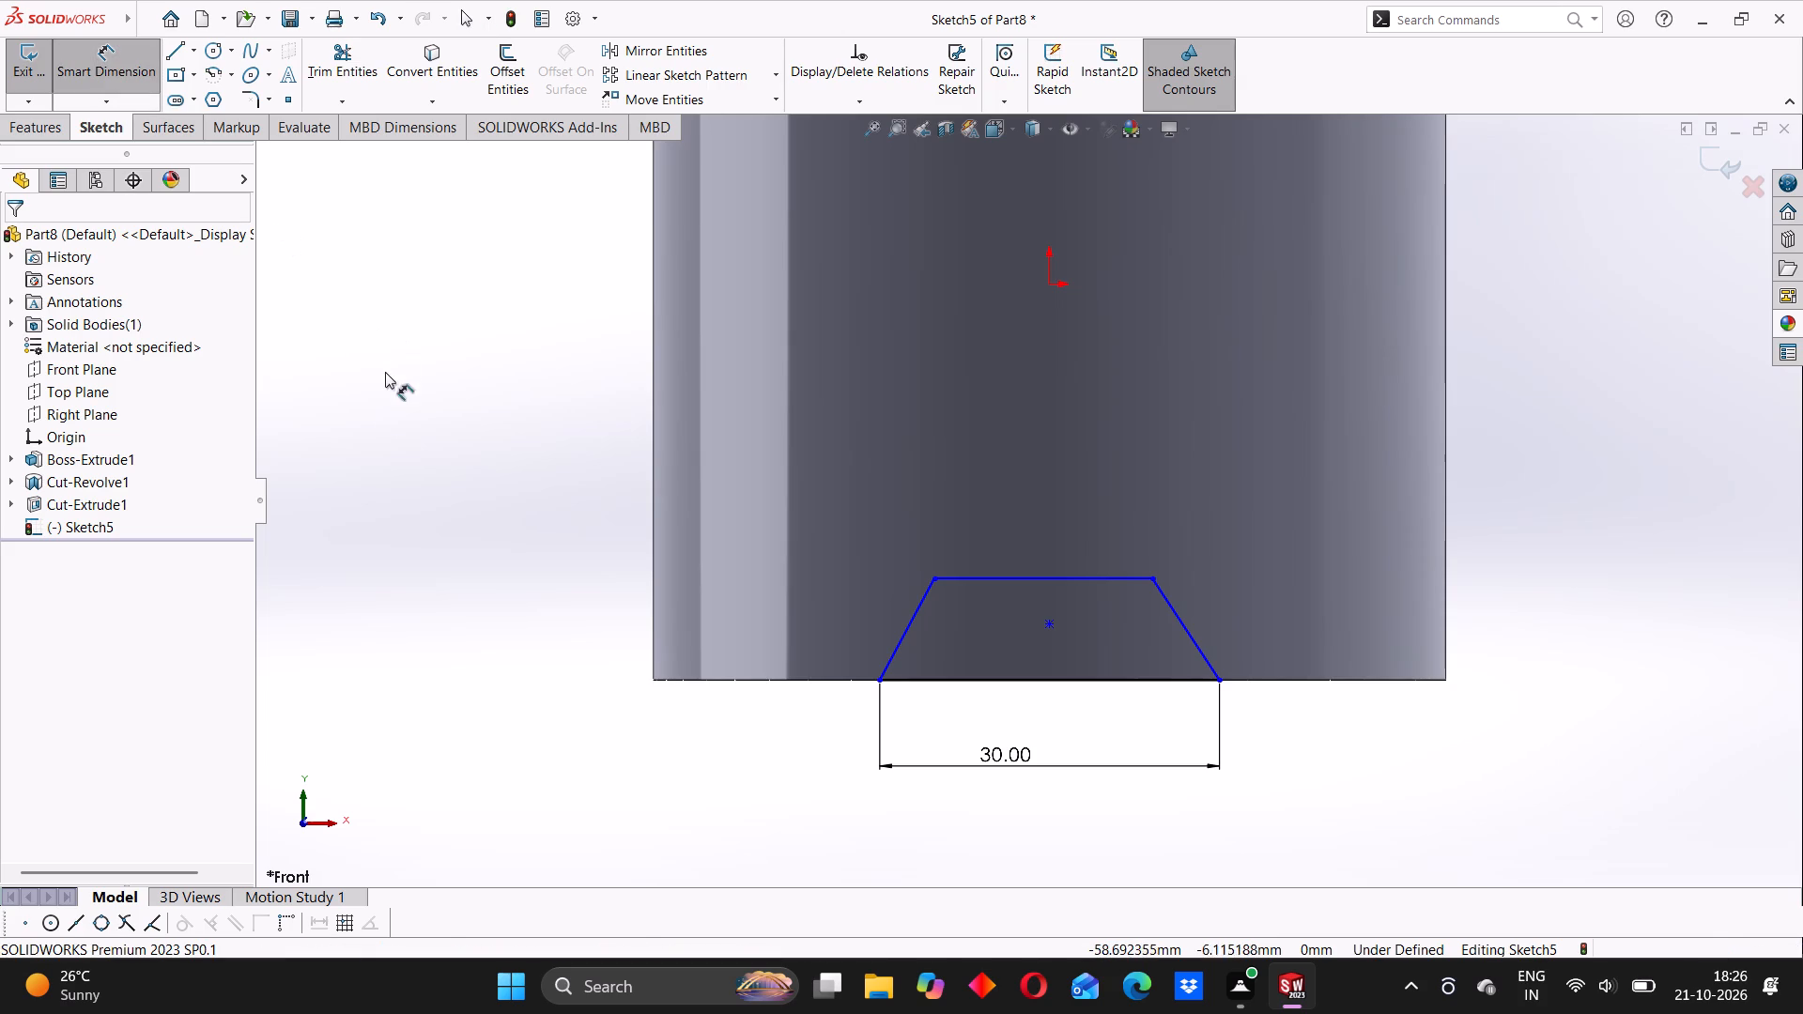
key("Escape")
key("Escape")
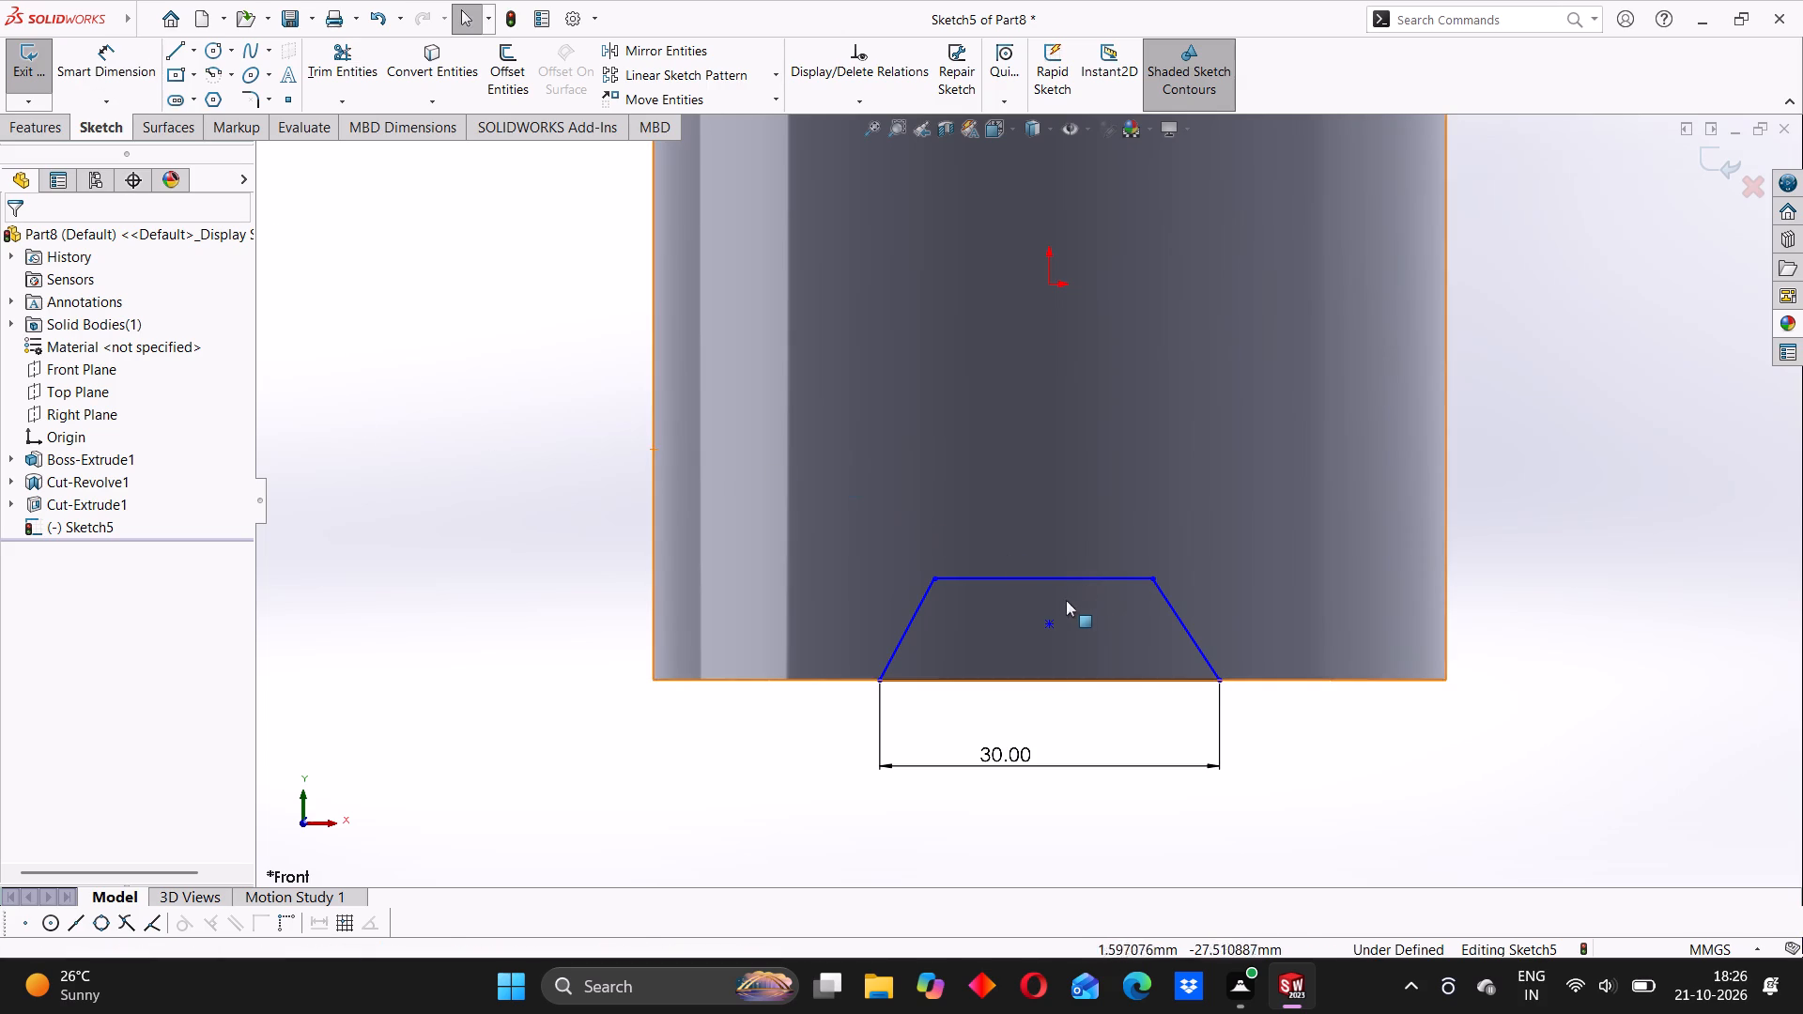
Add a Vertical relation between the midpoint of the trapezoid's top line and the center point below it.
left_click(1051, 622)
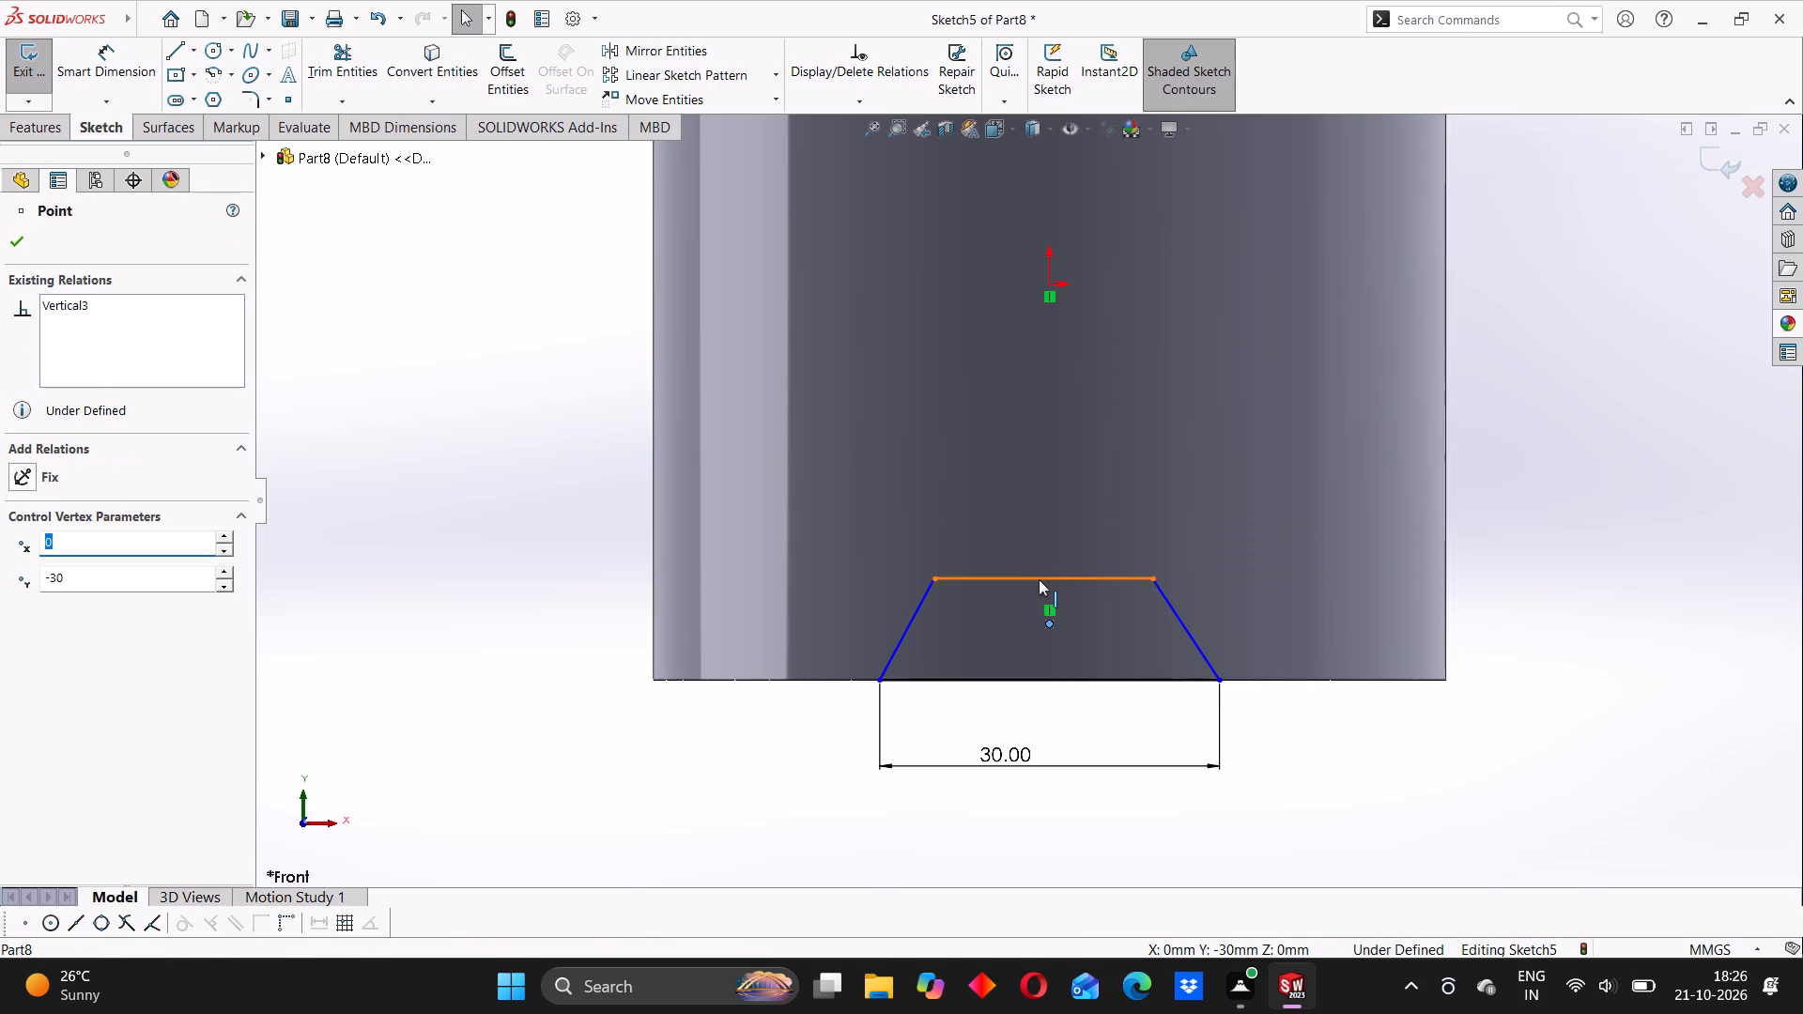
left_click(1044, 576, "ctrl")
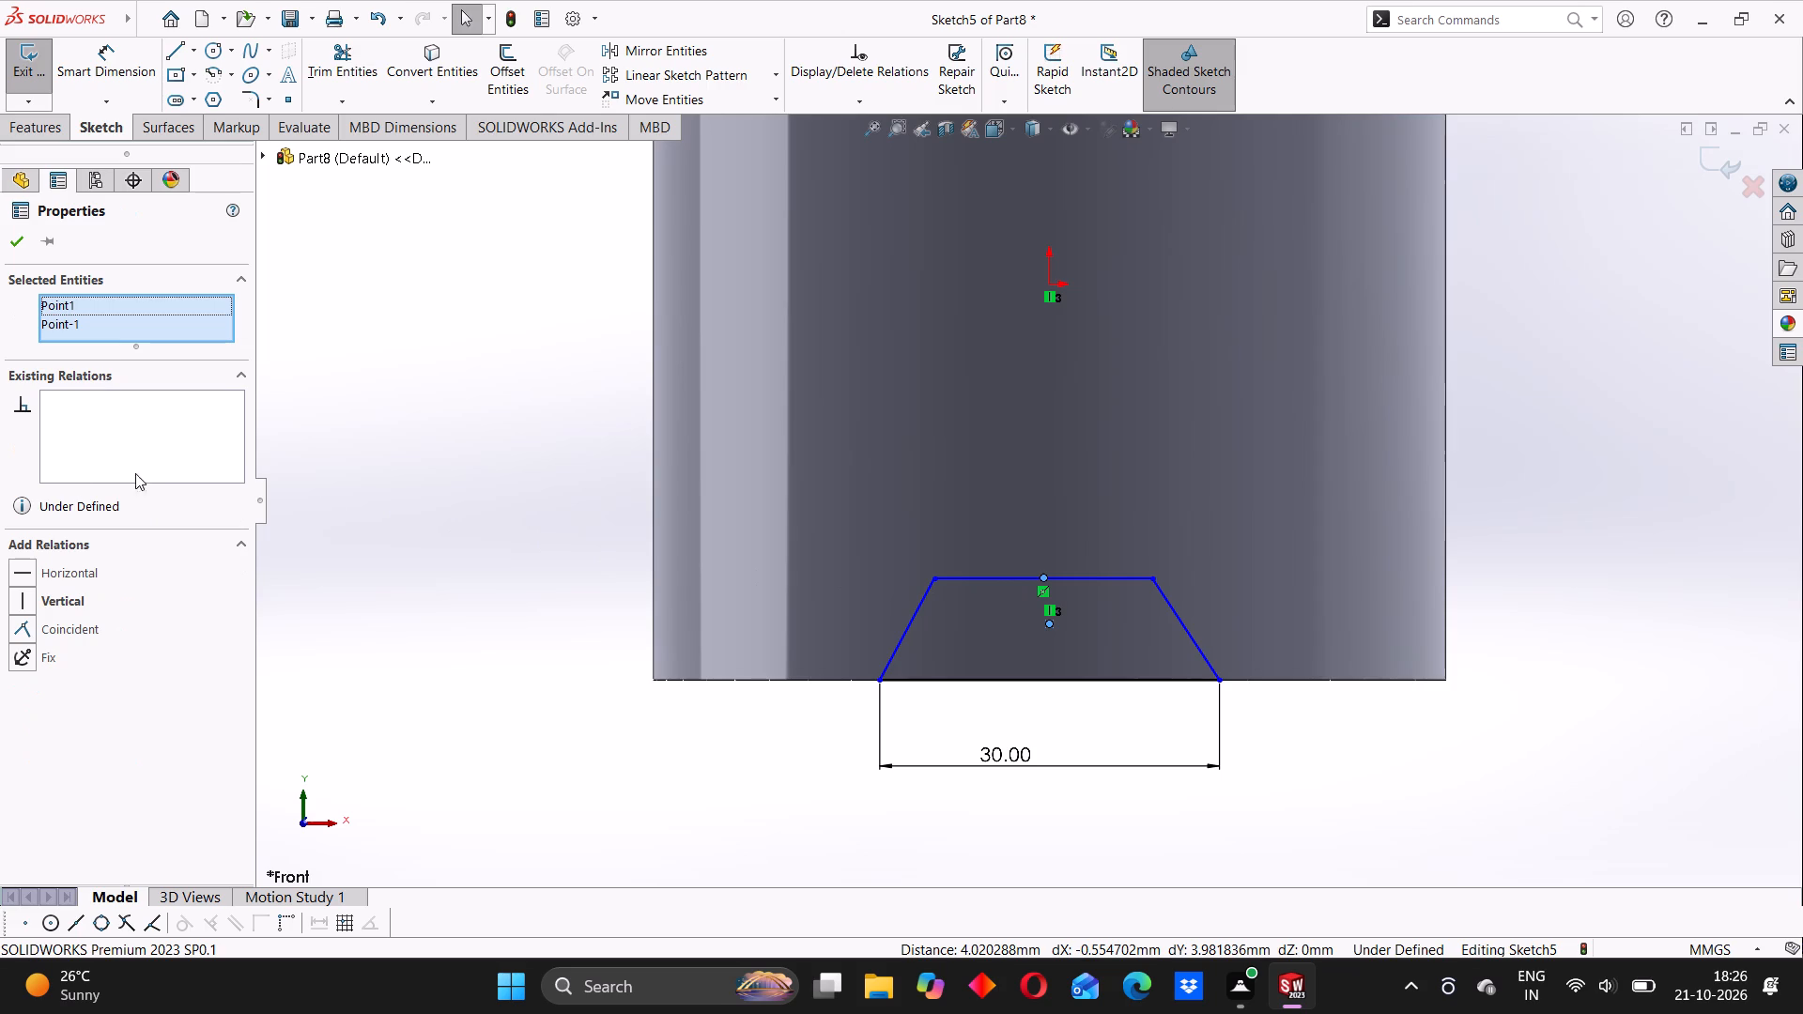
left_click(27, 596)
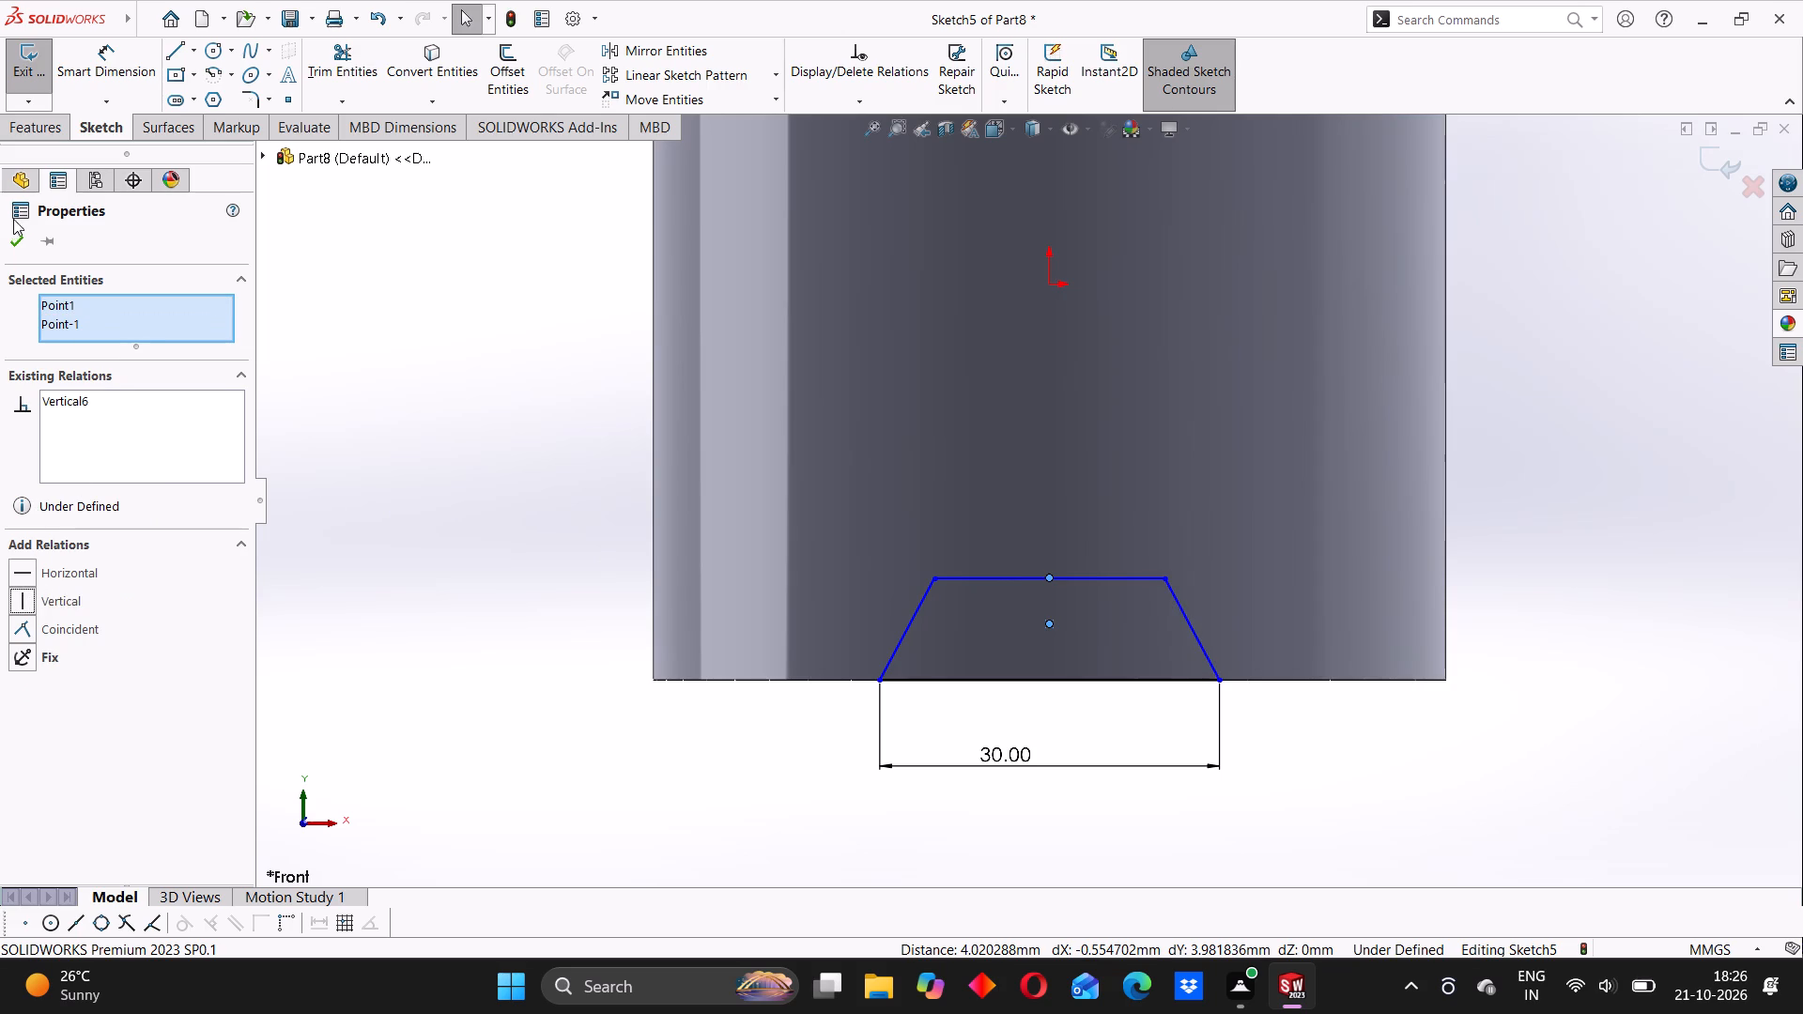
left_click(8, 238)
left_click(419, 381)
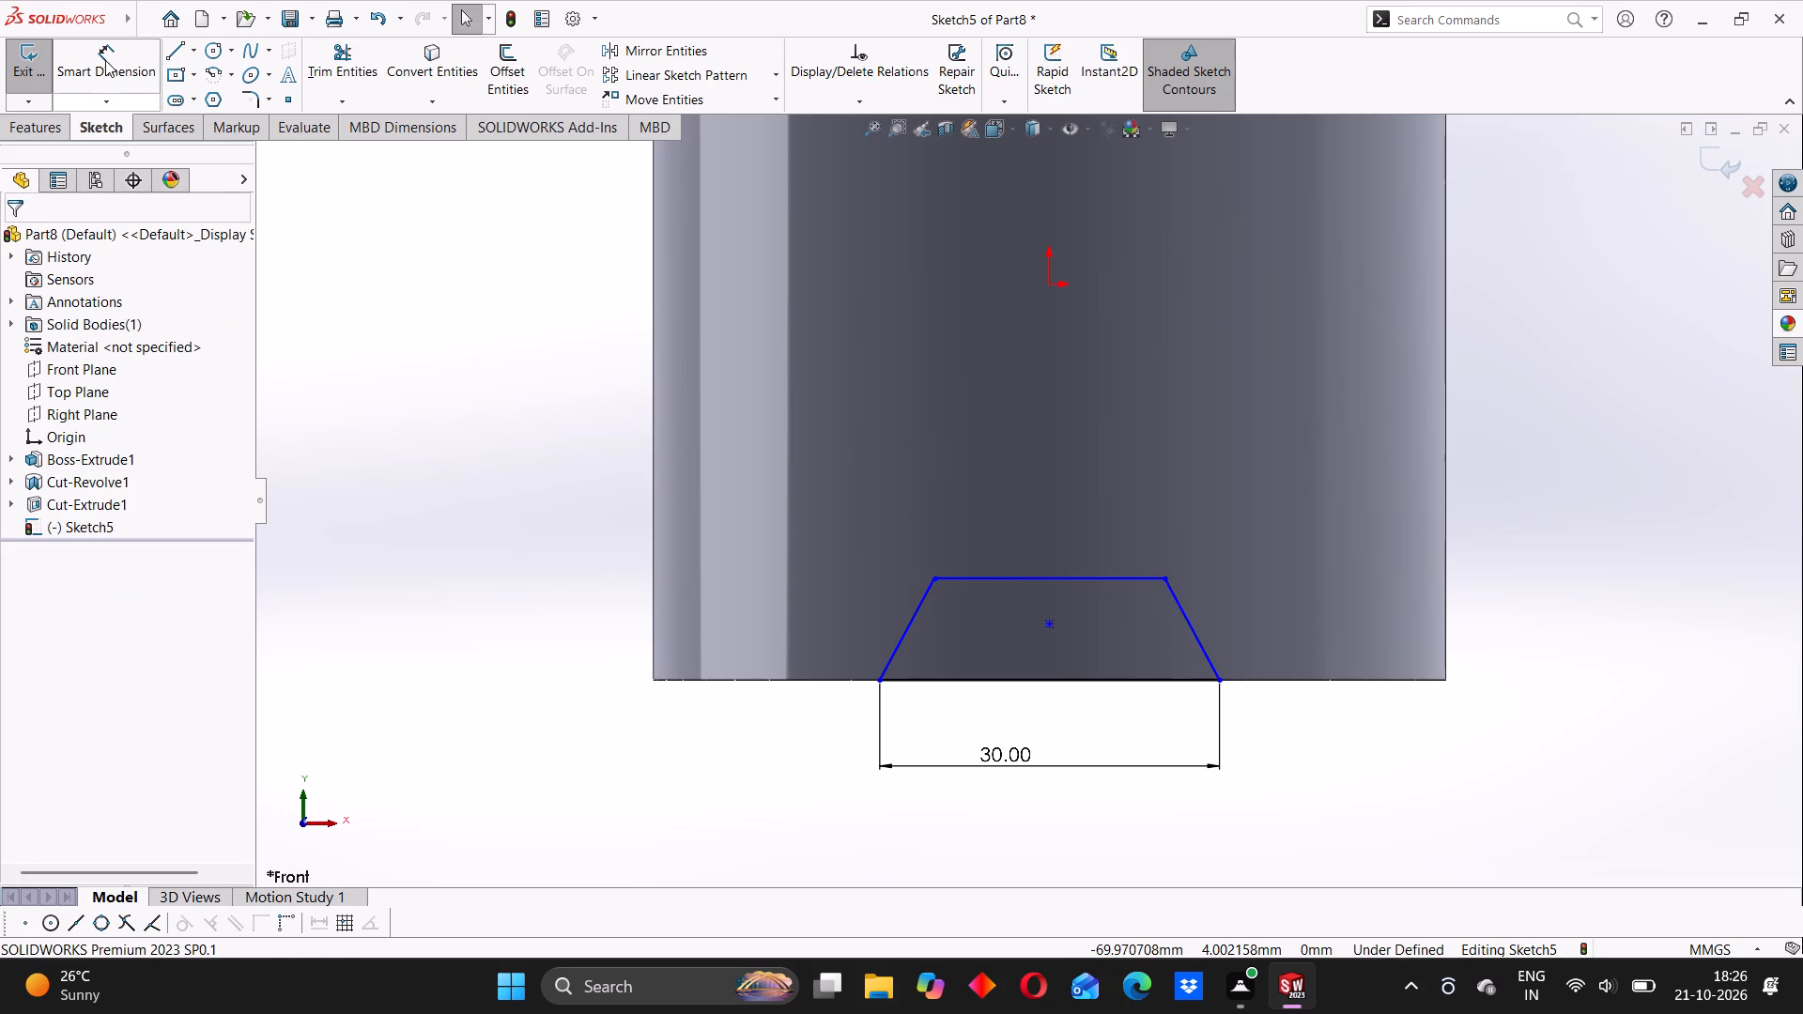
Dimension the trapezoid's top line to 20 mm.
left_click(105, 60)
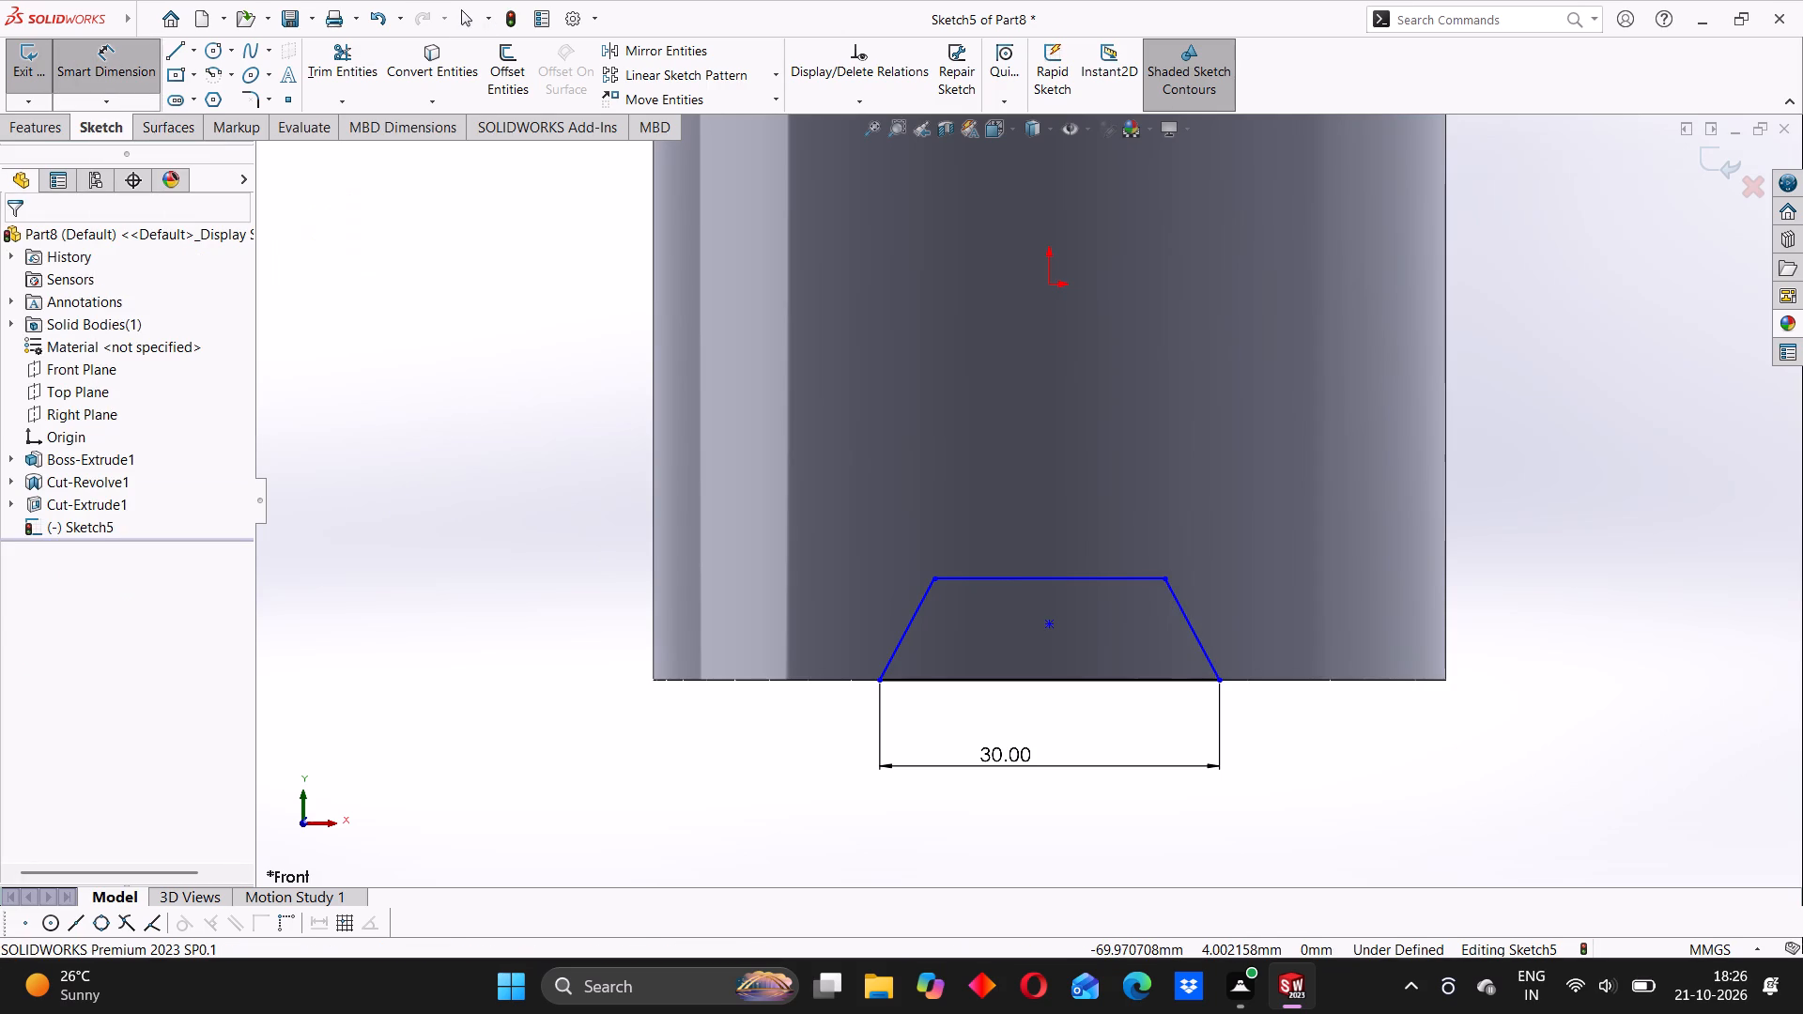
left_click(965, 583)
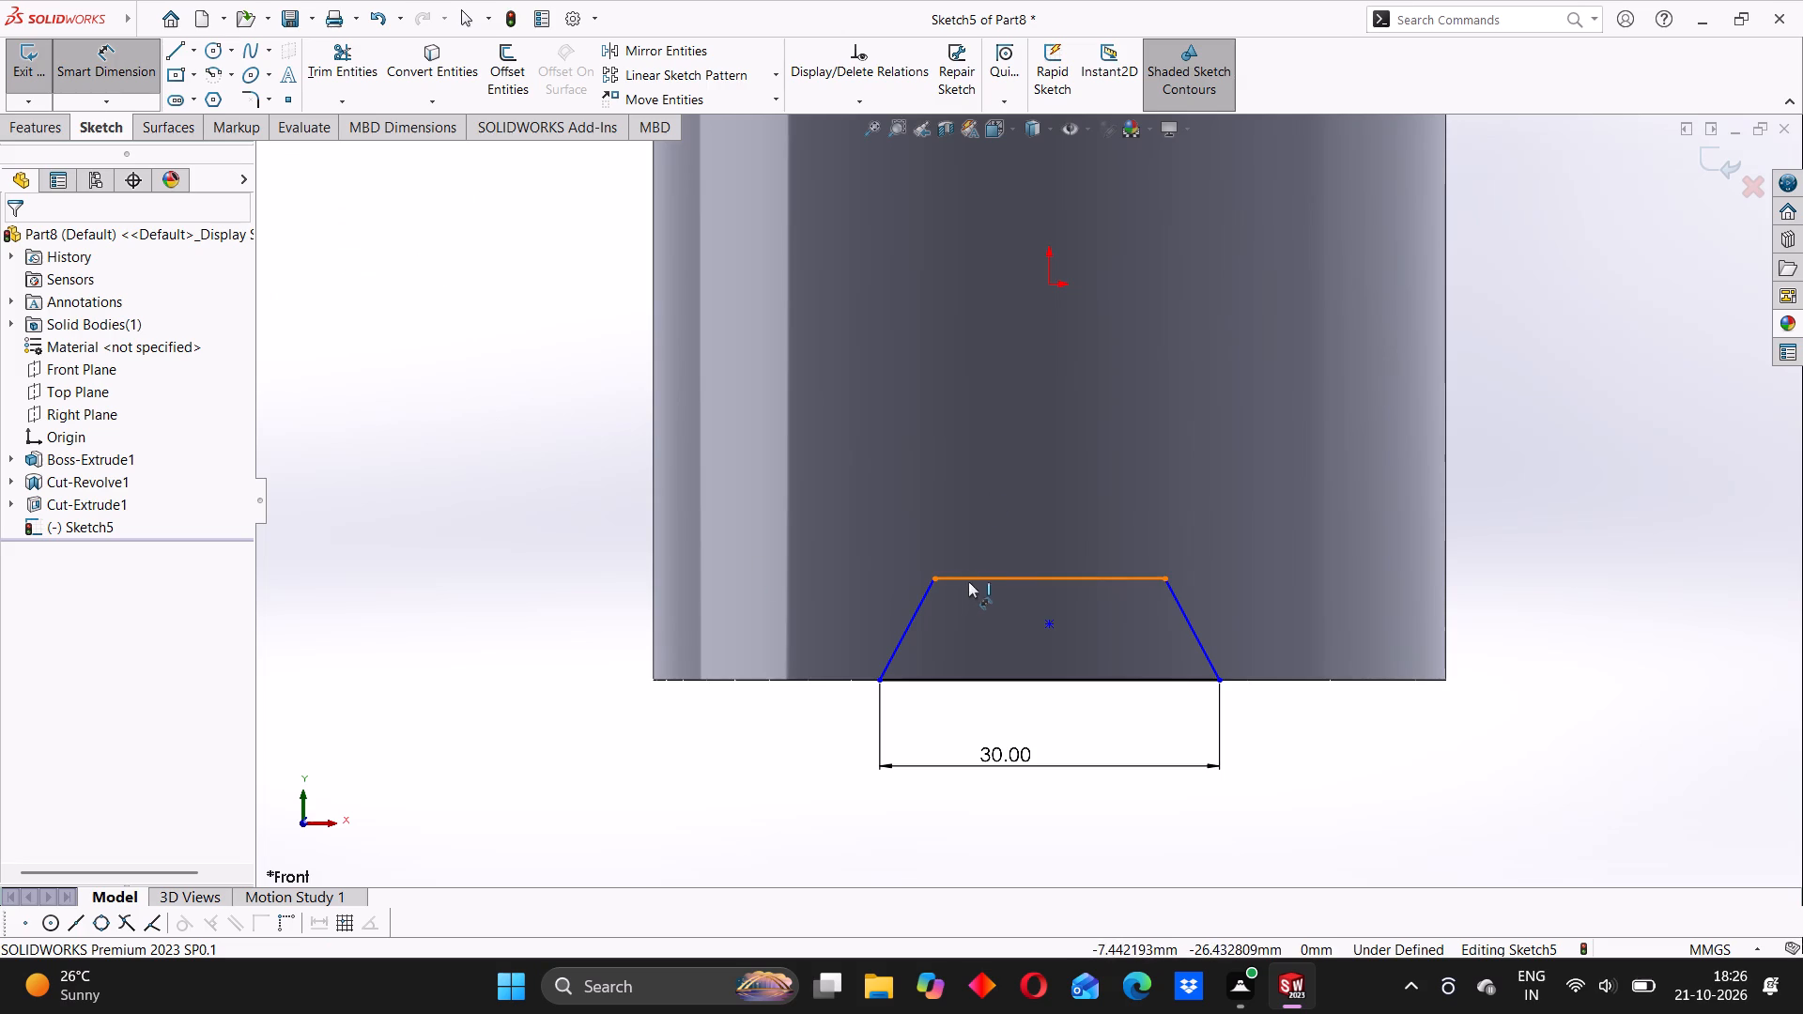
left_click(989, 530)
type("20")
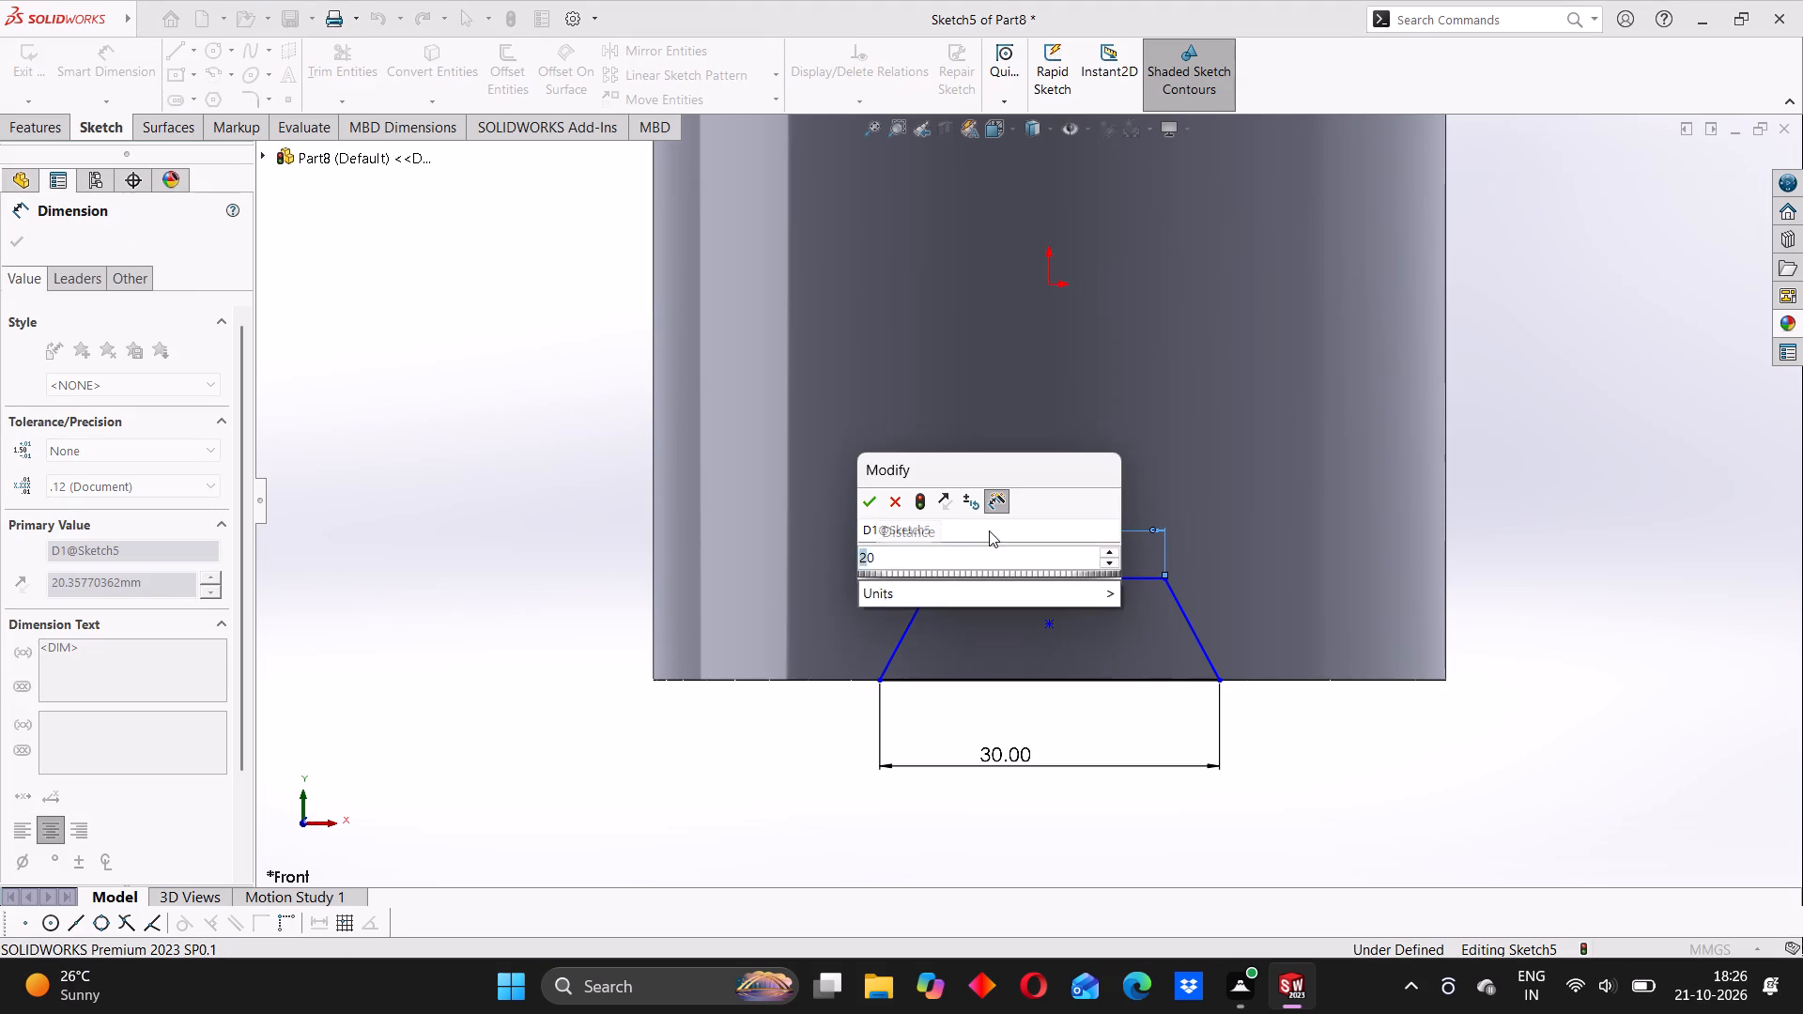
key("Return")
left_click(544, 450)
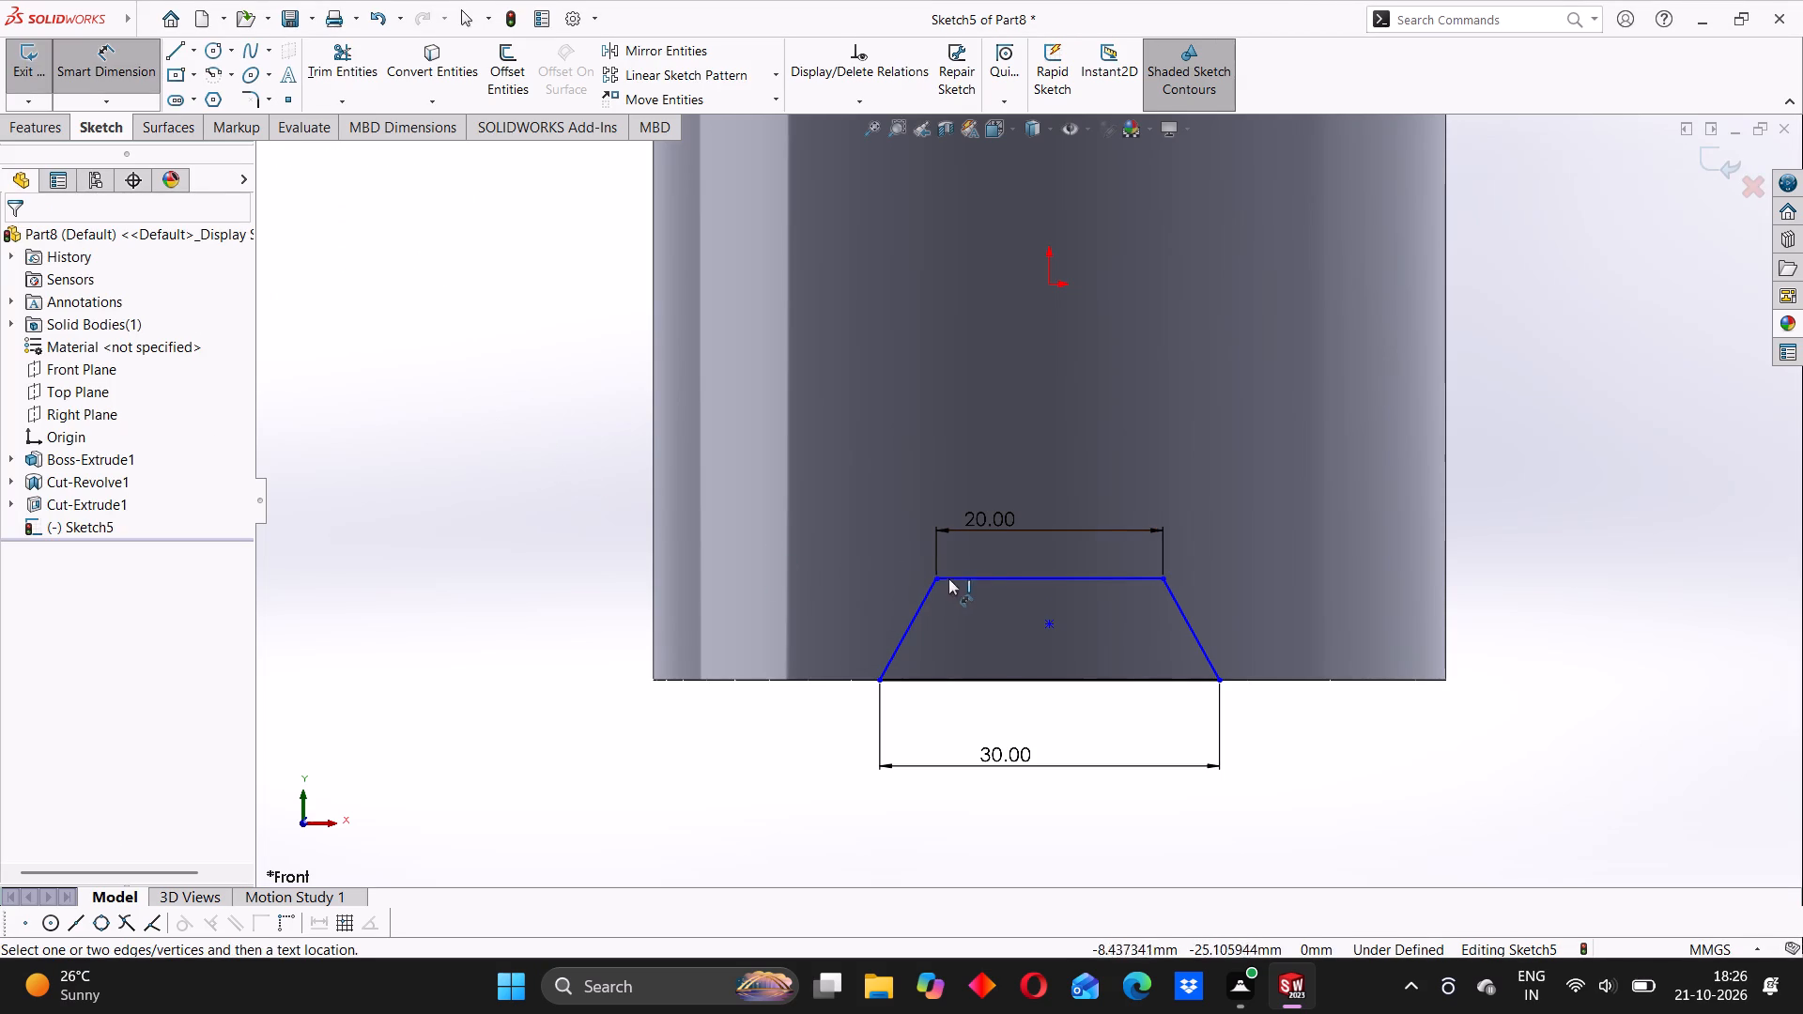
Dimension the trapezoid's height between its top and bottom lines to 10 mm.
left_click(953, 576)
left_click(955, 677)
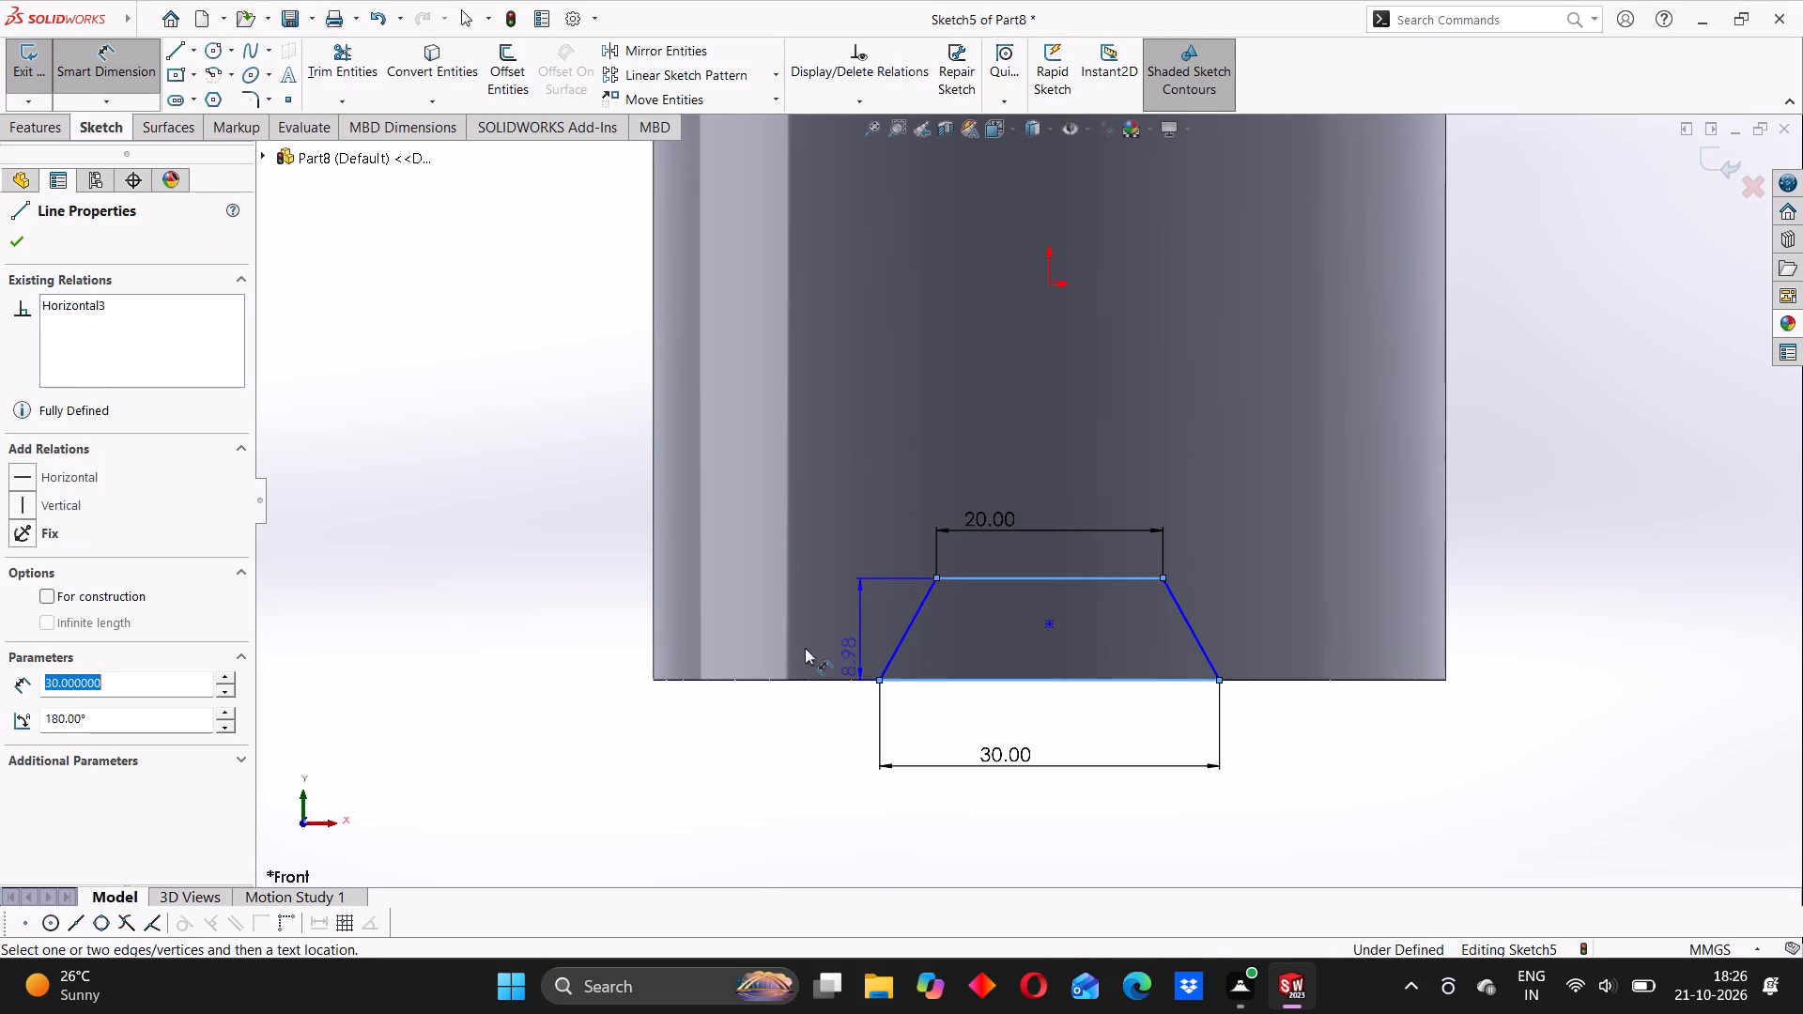
left_click(592, 593)
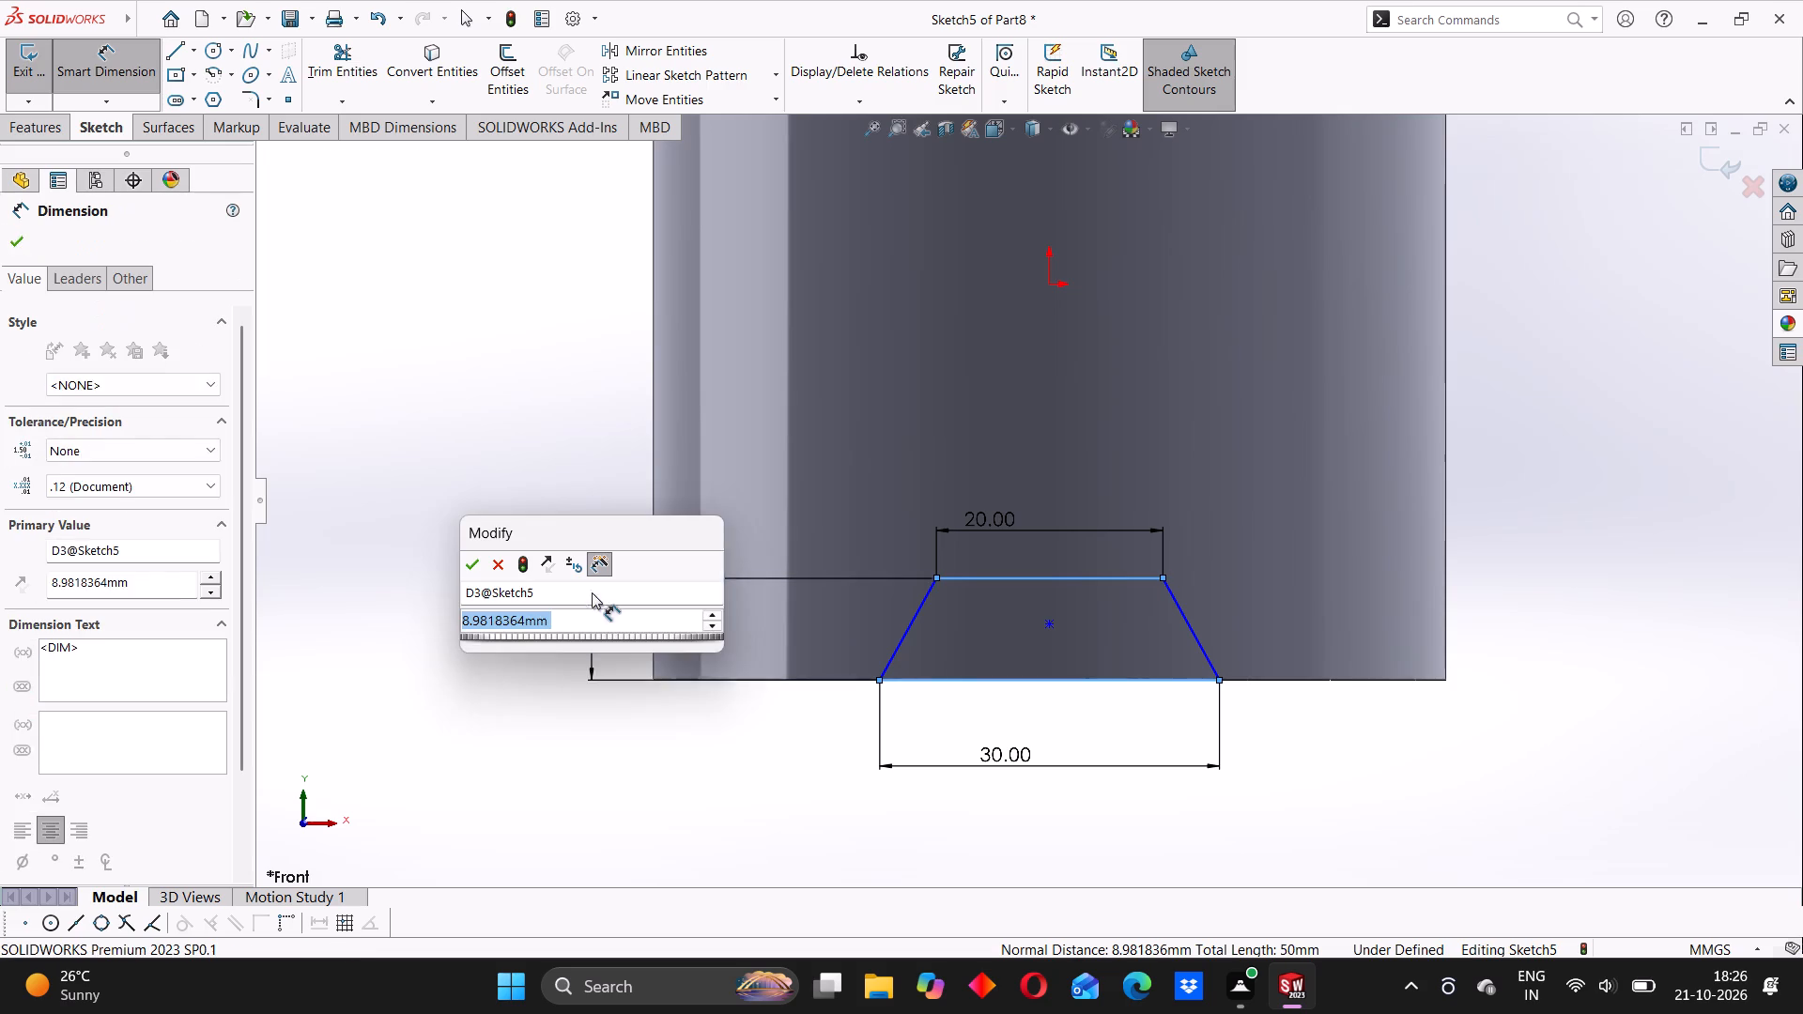
type("10")
key("Return")
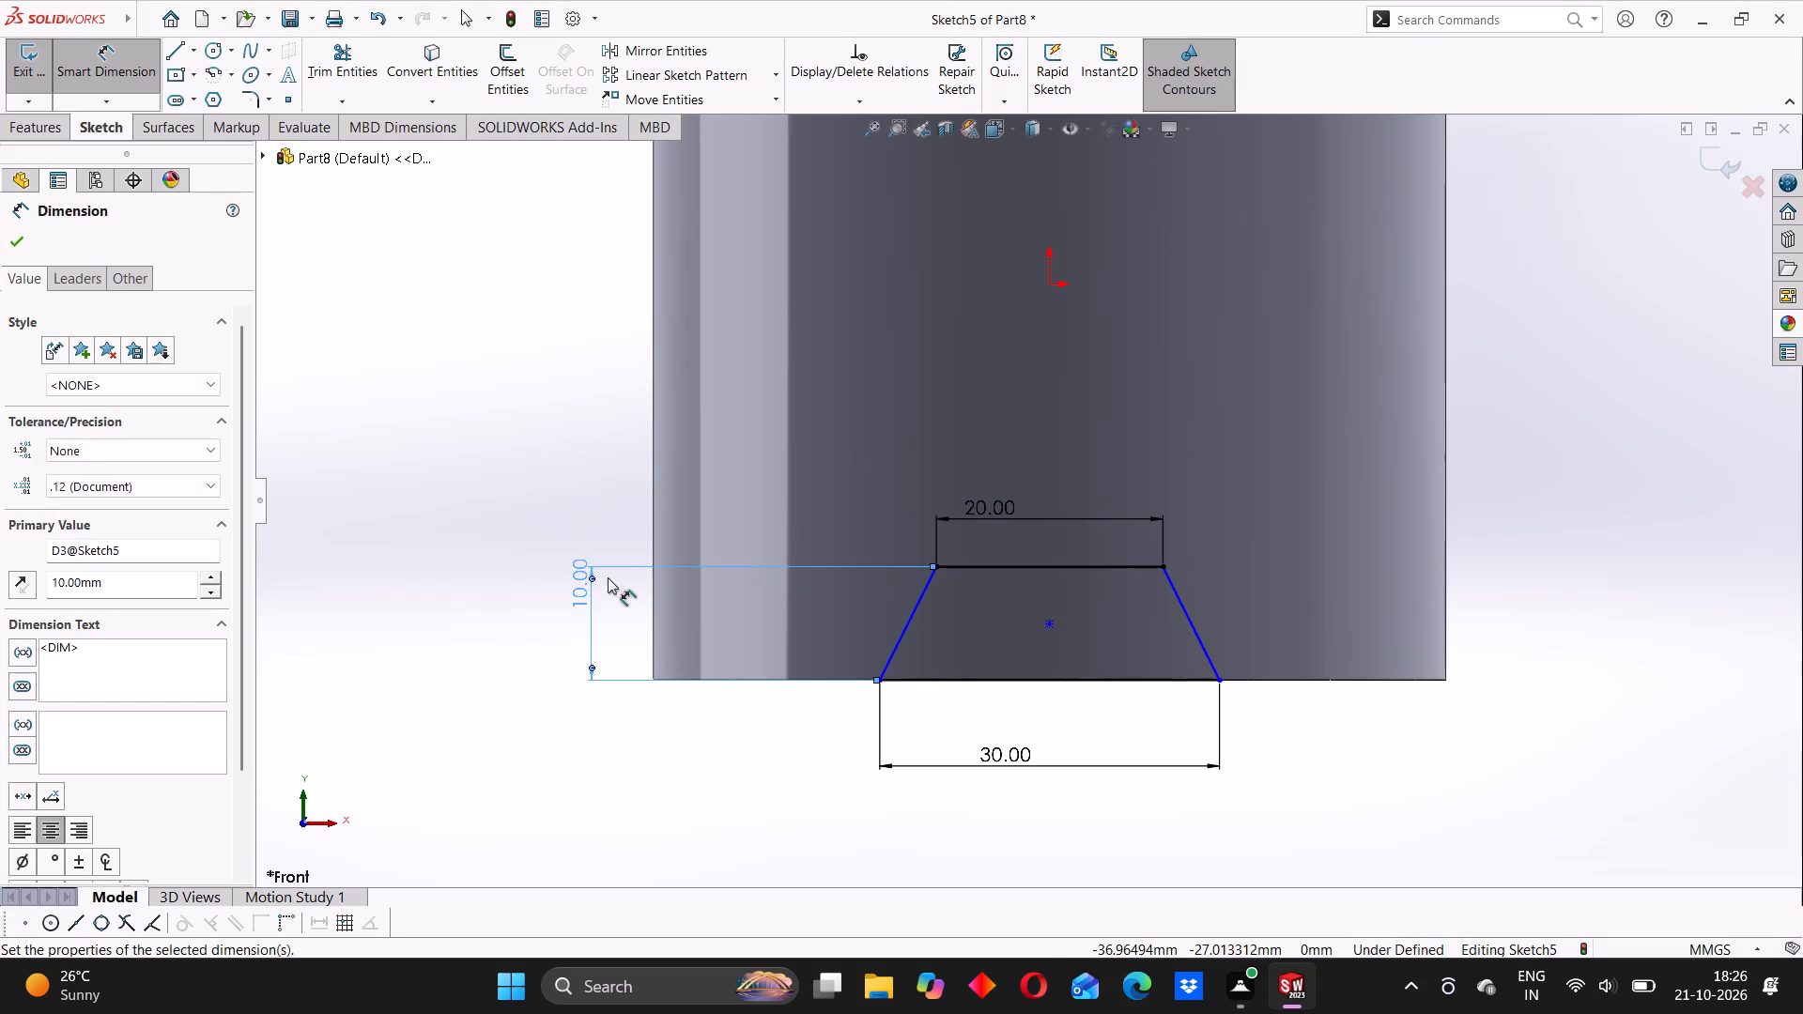
left_click(478, 516)
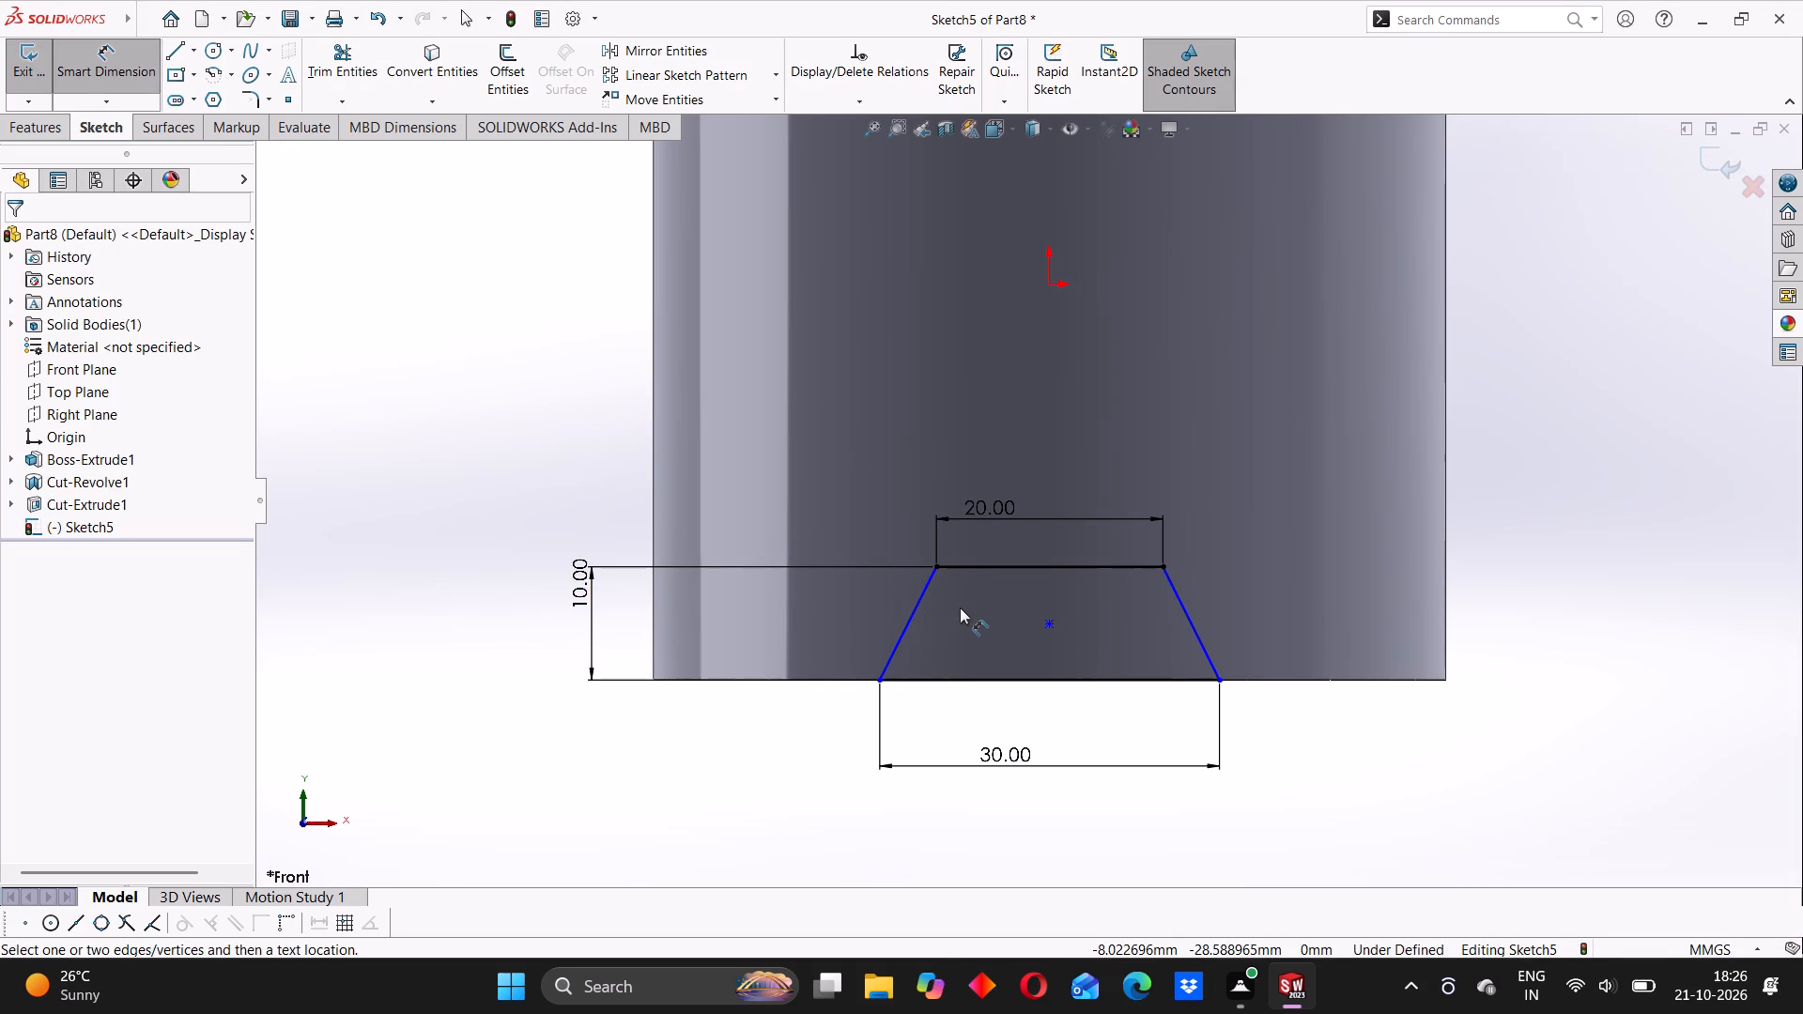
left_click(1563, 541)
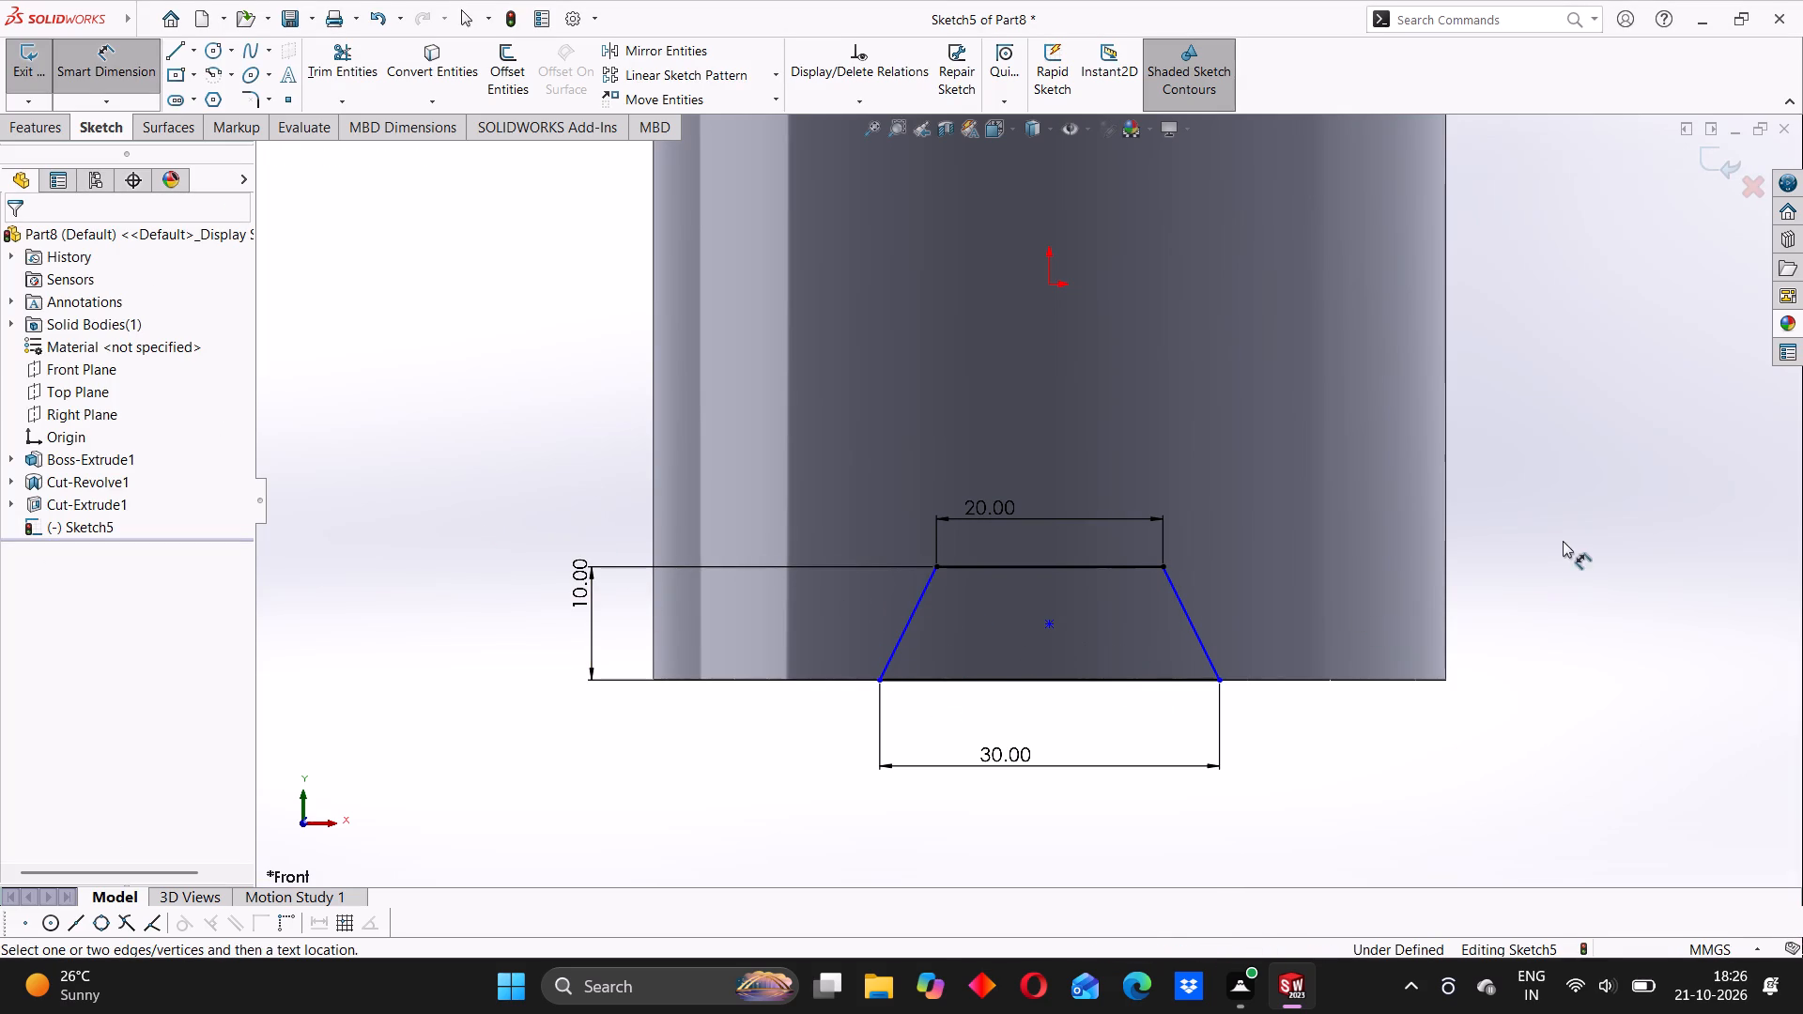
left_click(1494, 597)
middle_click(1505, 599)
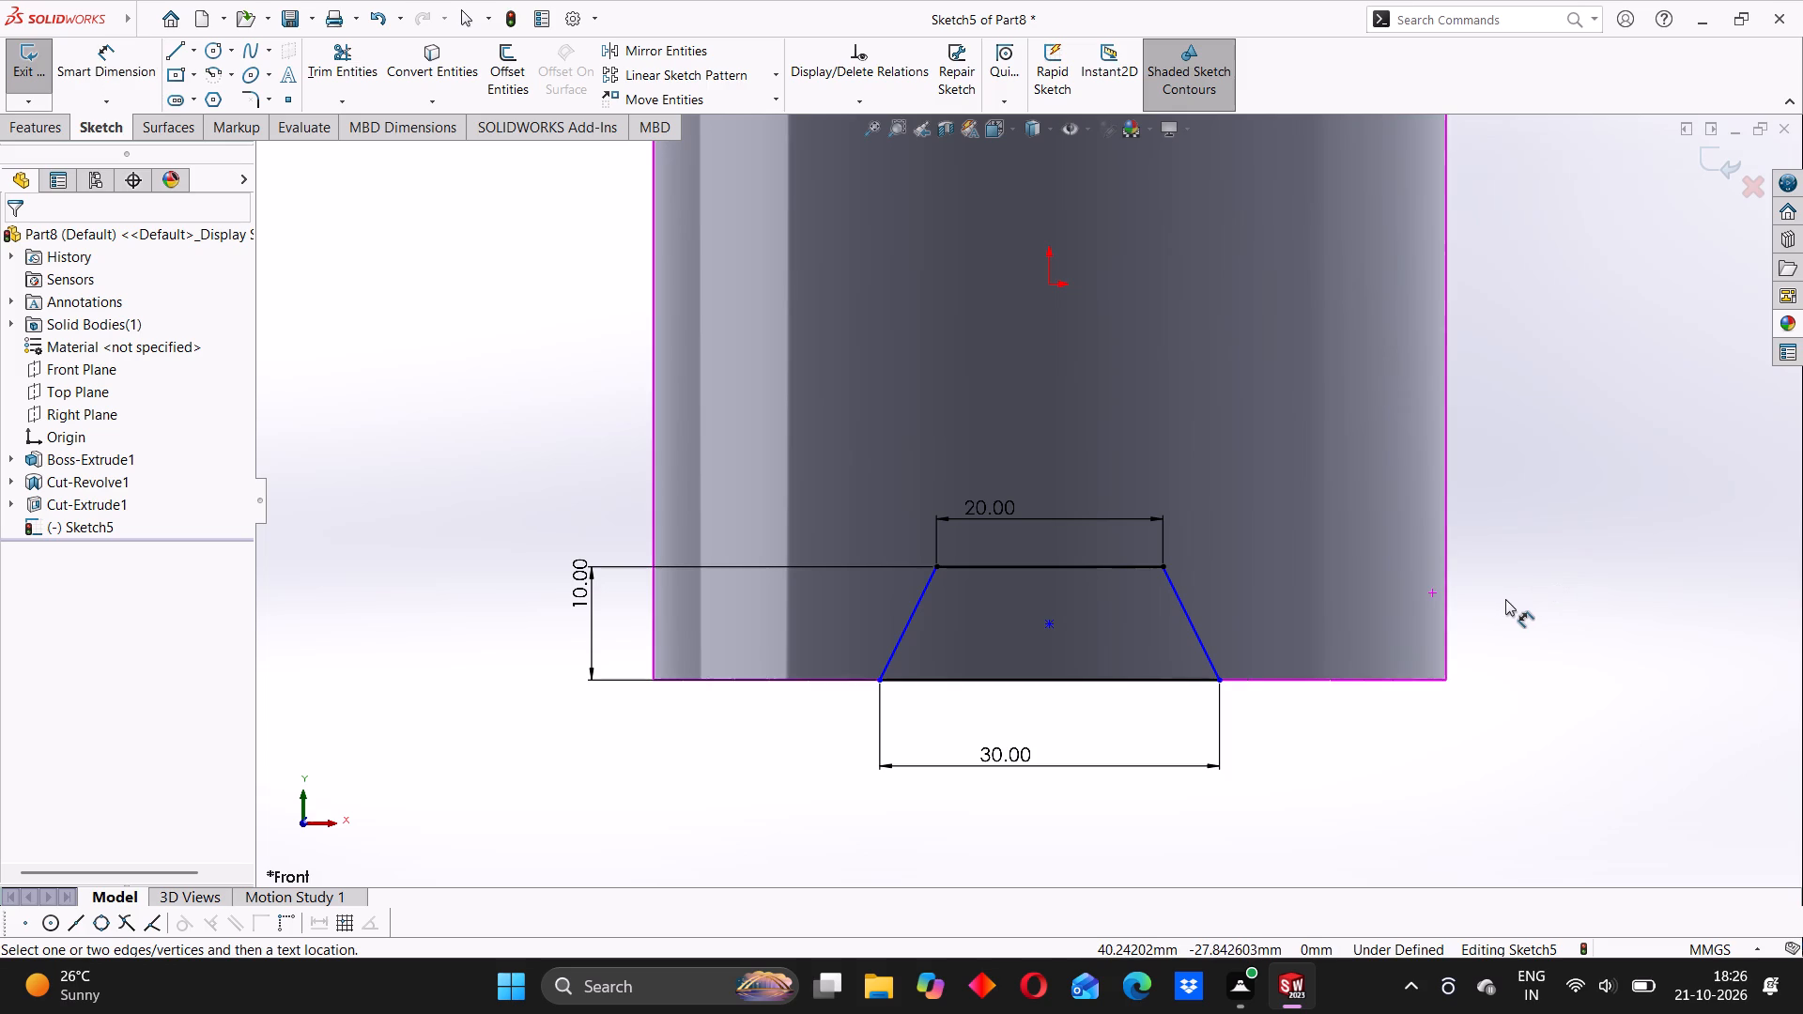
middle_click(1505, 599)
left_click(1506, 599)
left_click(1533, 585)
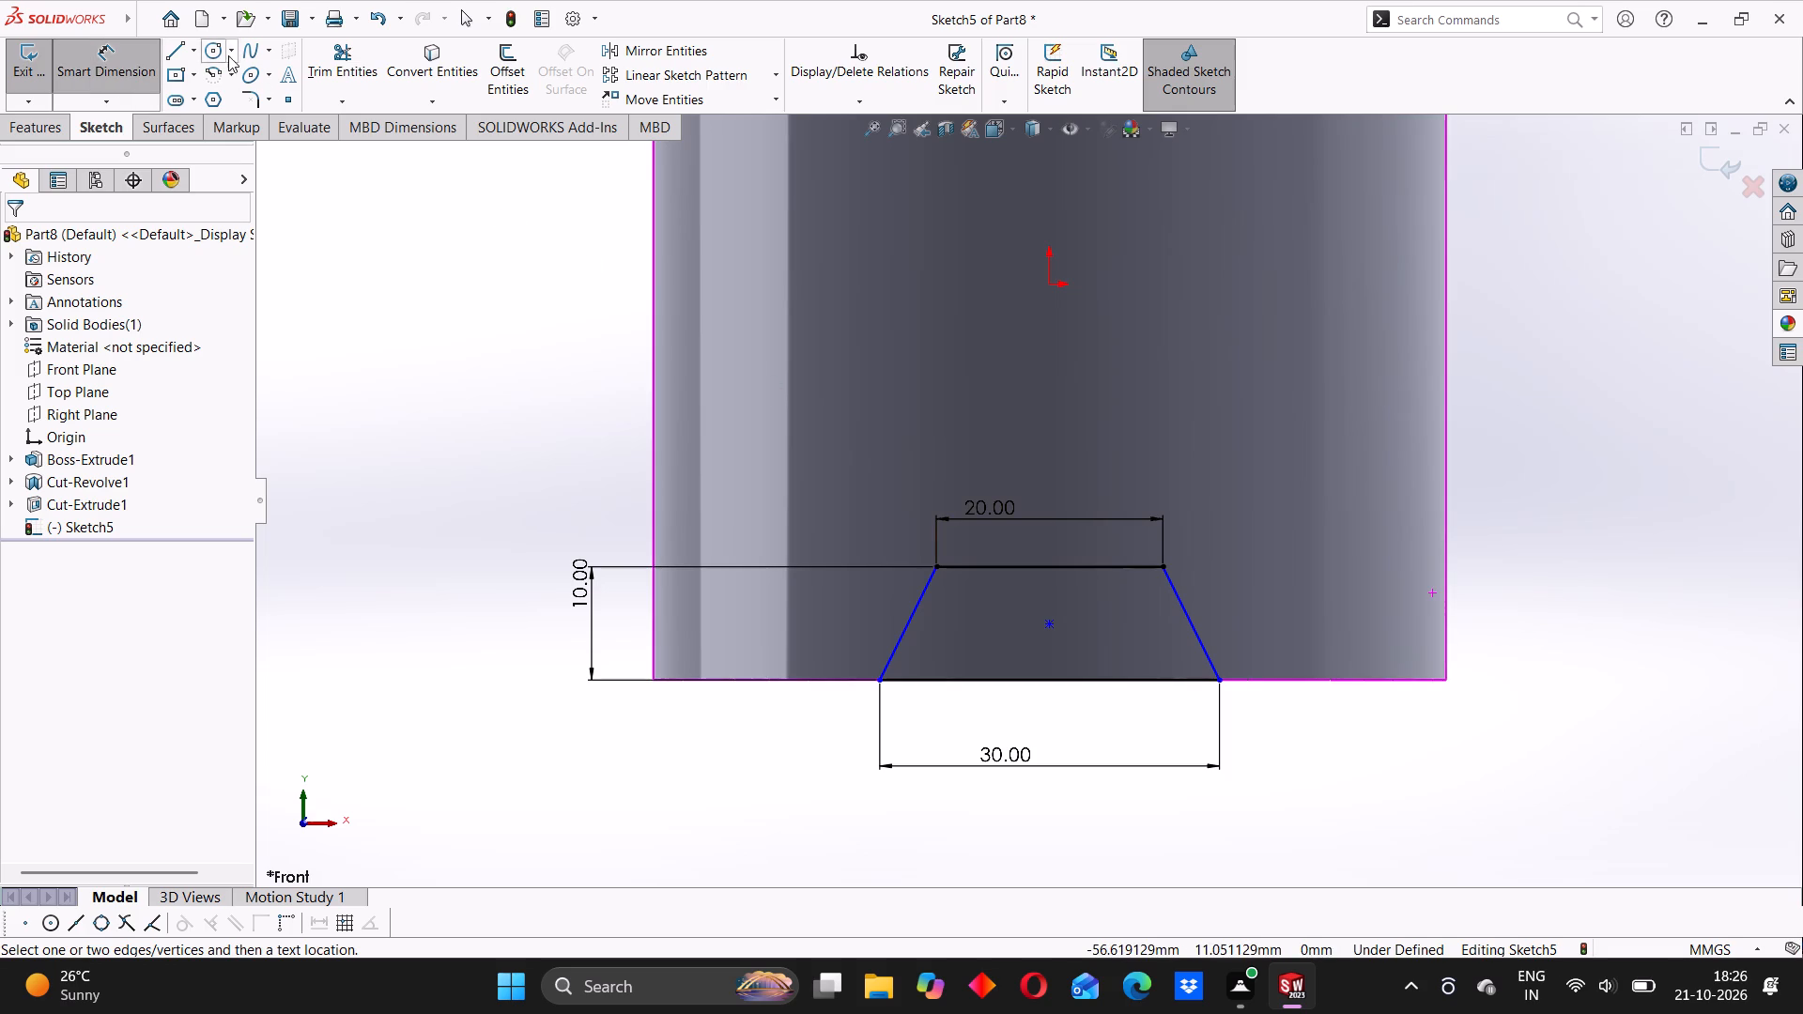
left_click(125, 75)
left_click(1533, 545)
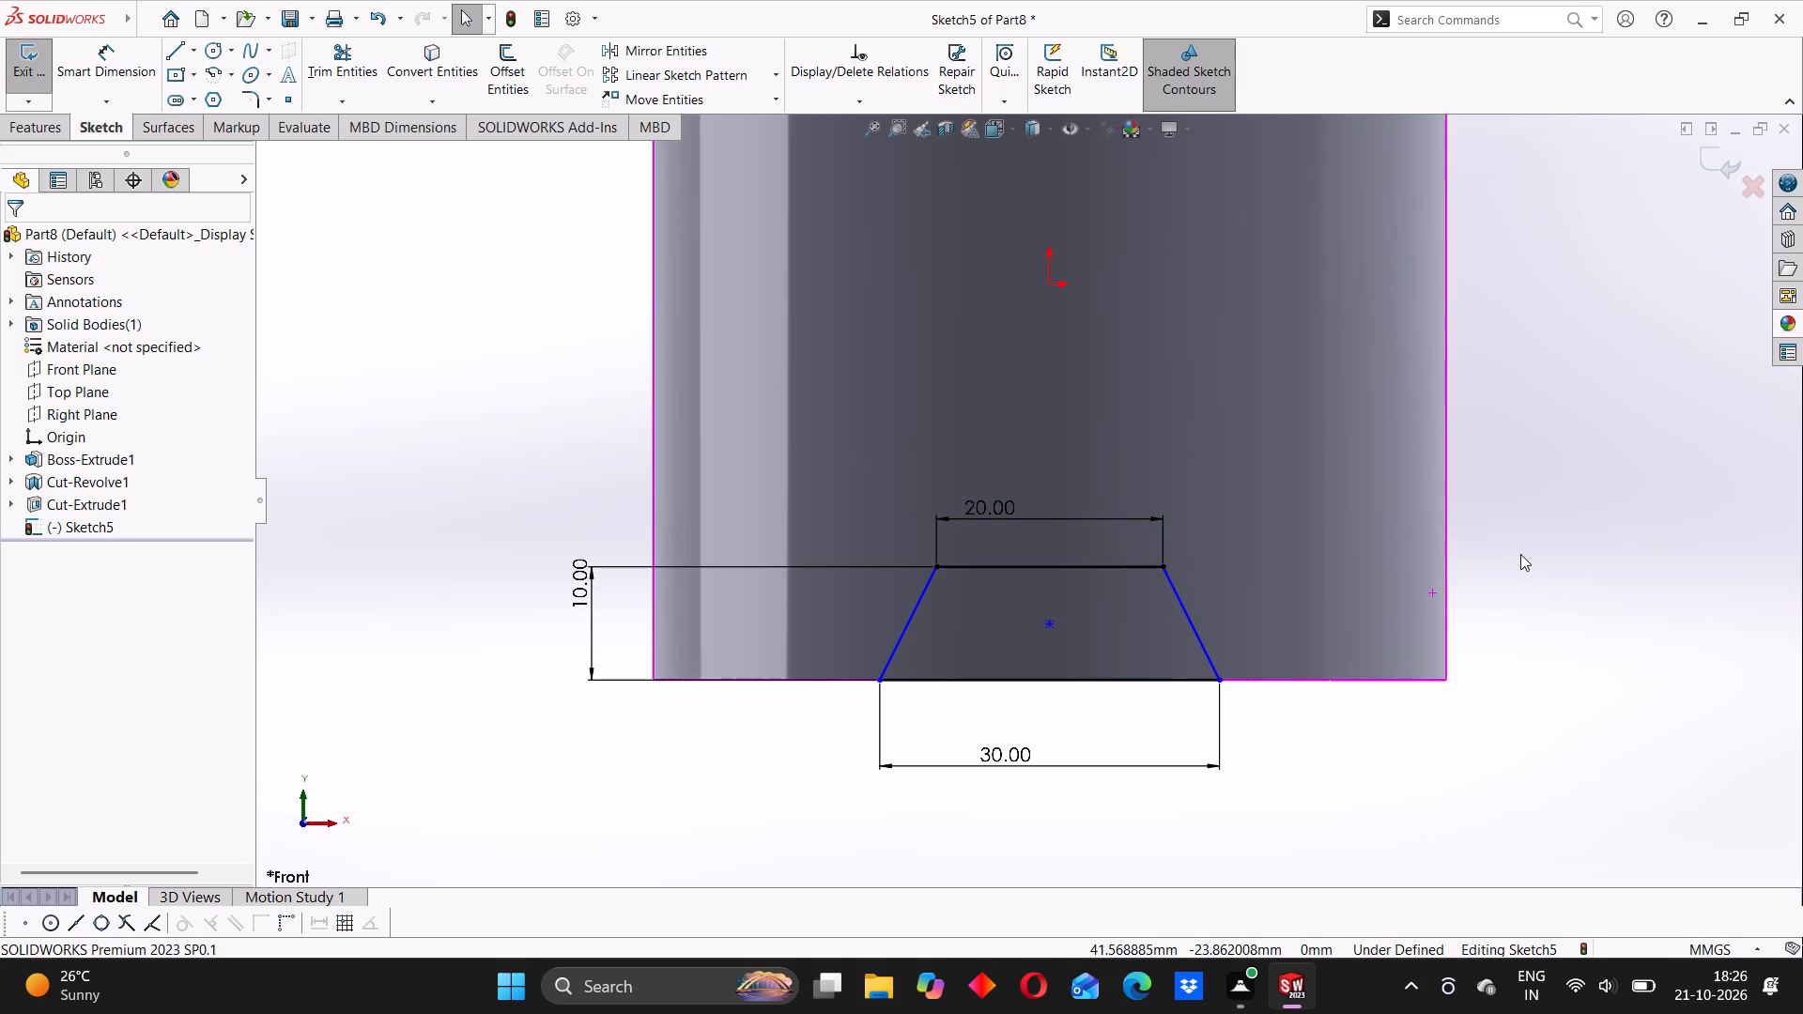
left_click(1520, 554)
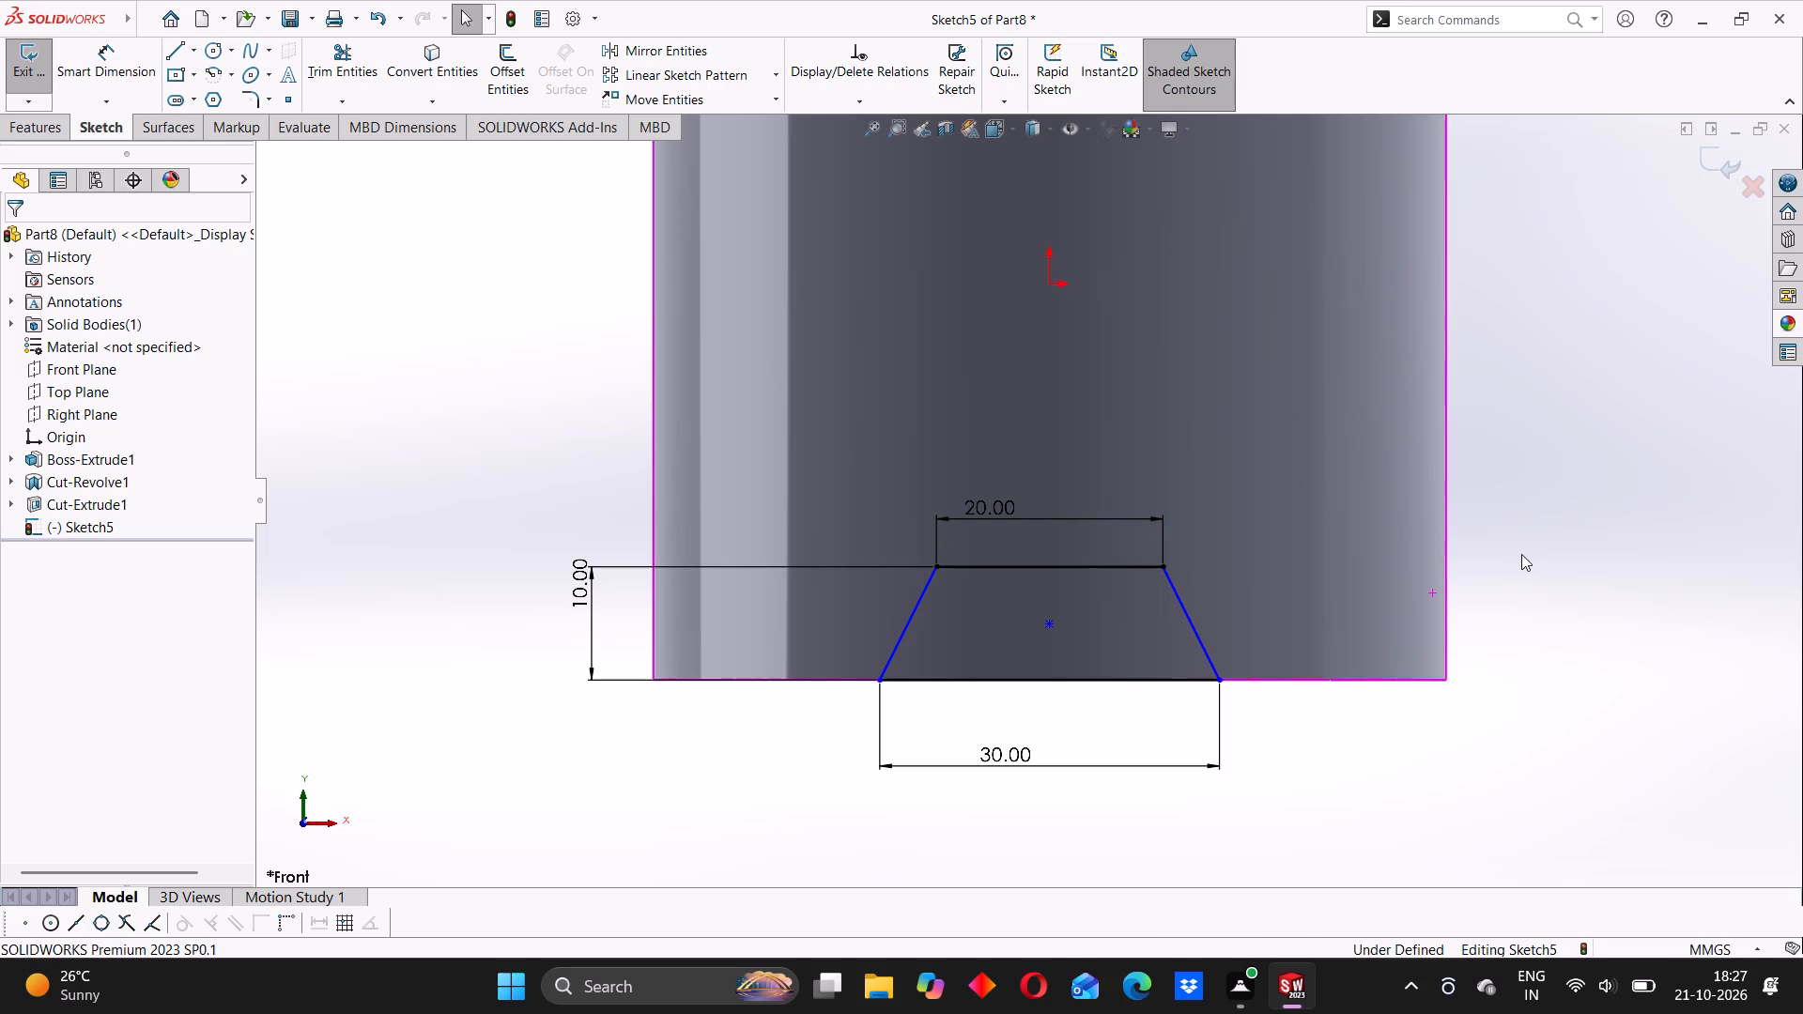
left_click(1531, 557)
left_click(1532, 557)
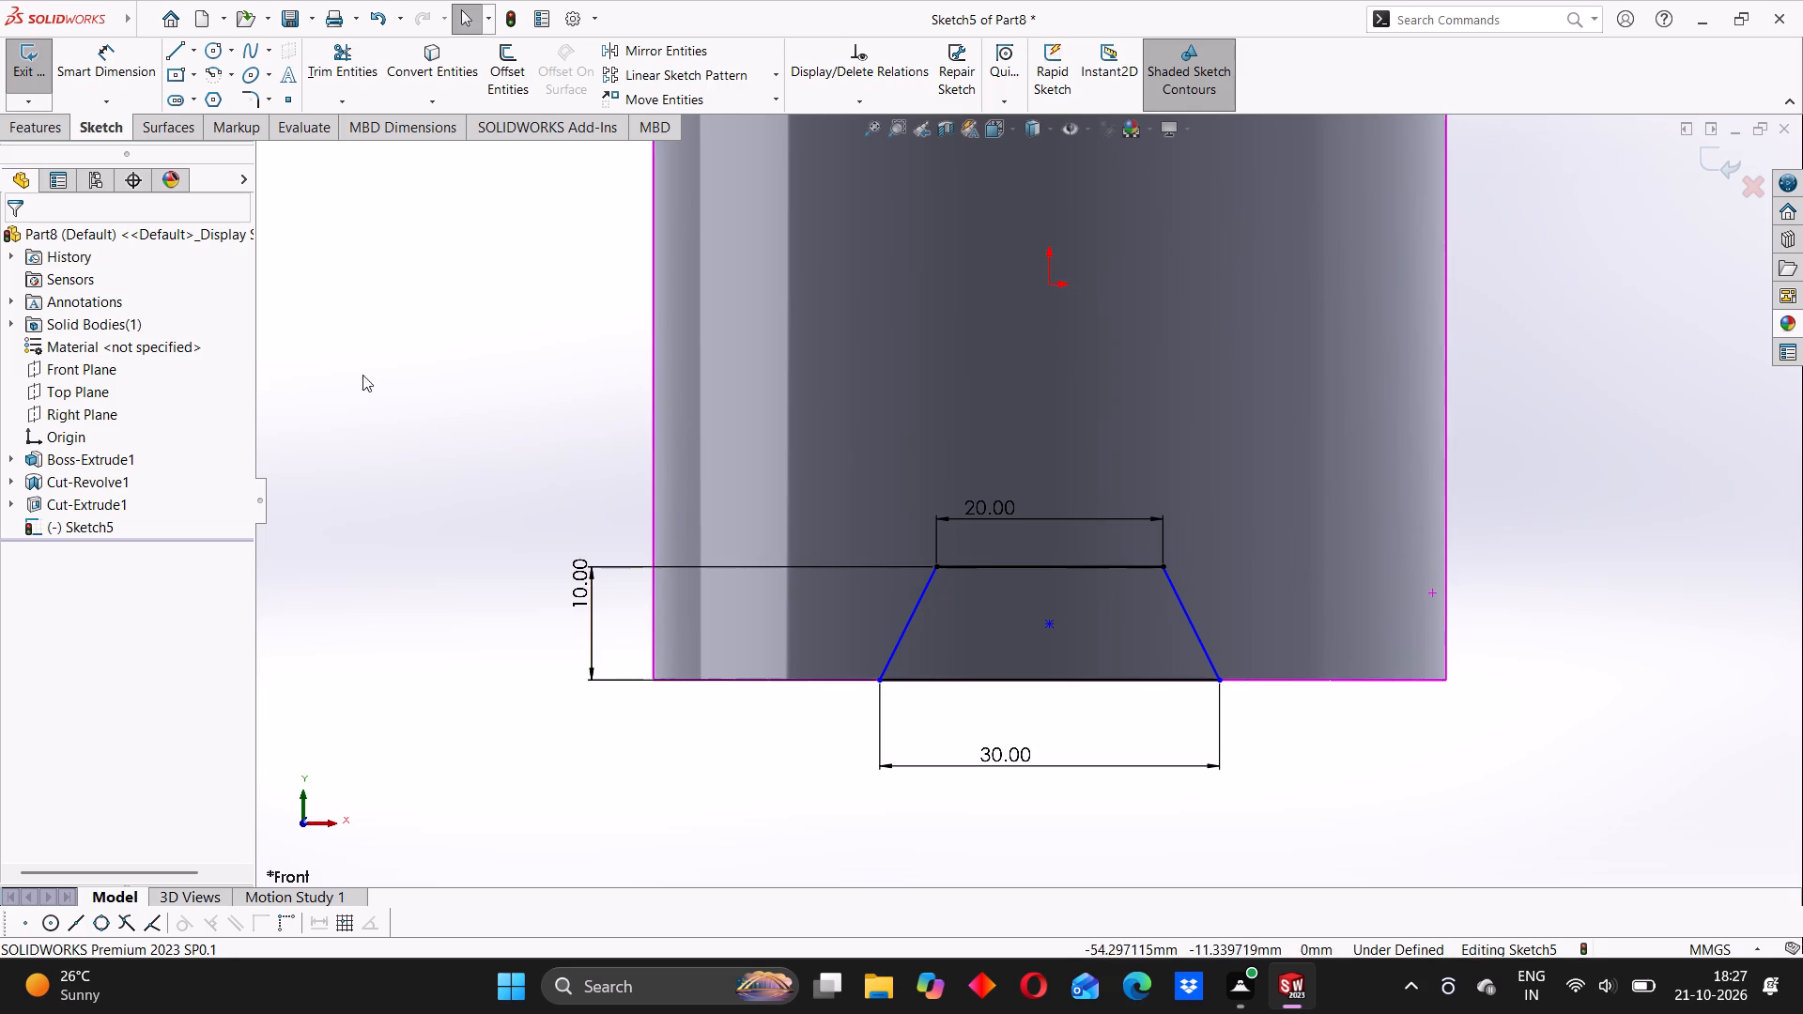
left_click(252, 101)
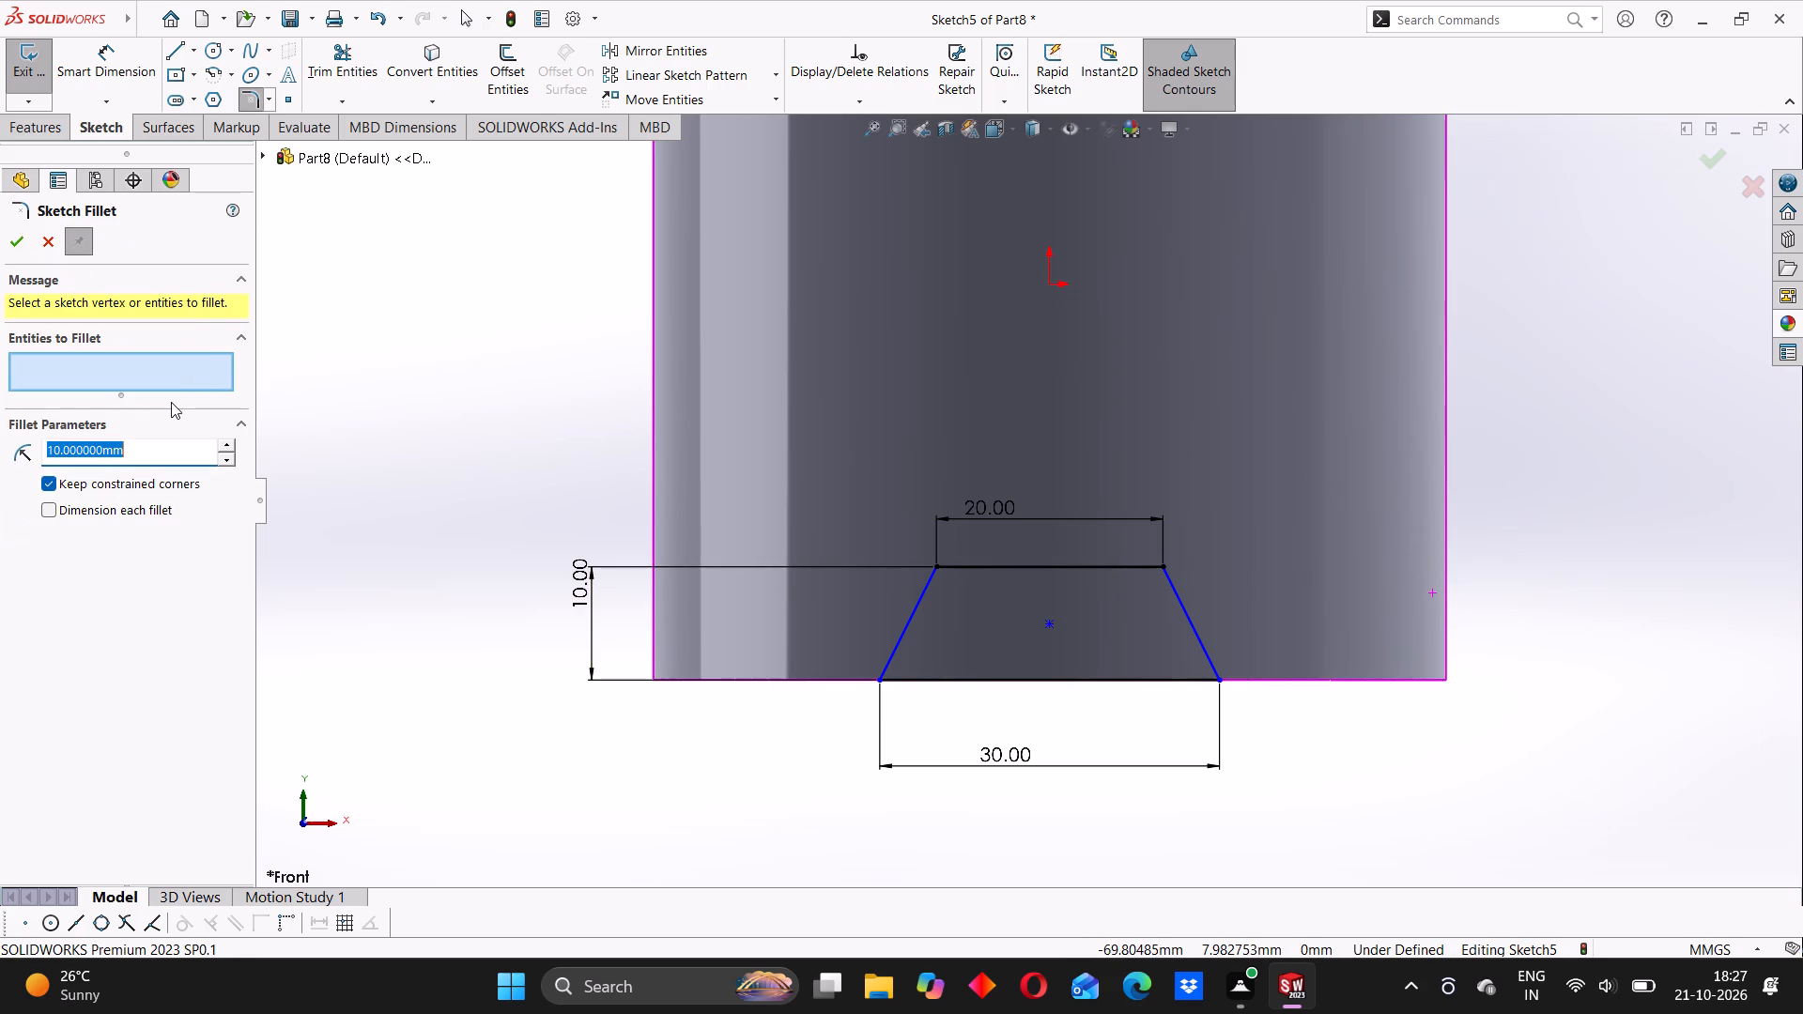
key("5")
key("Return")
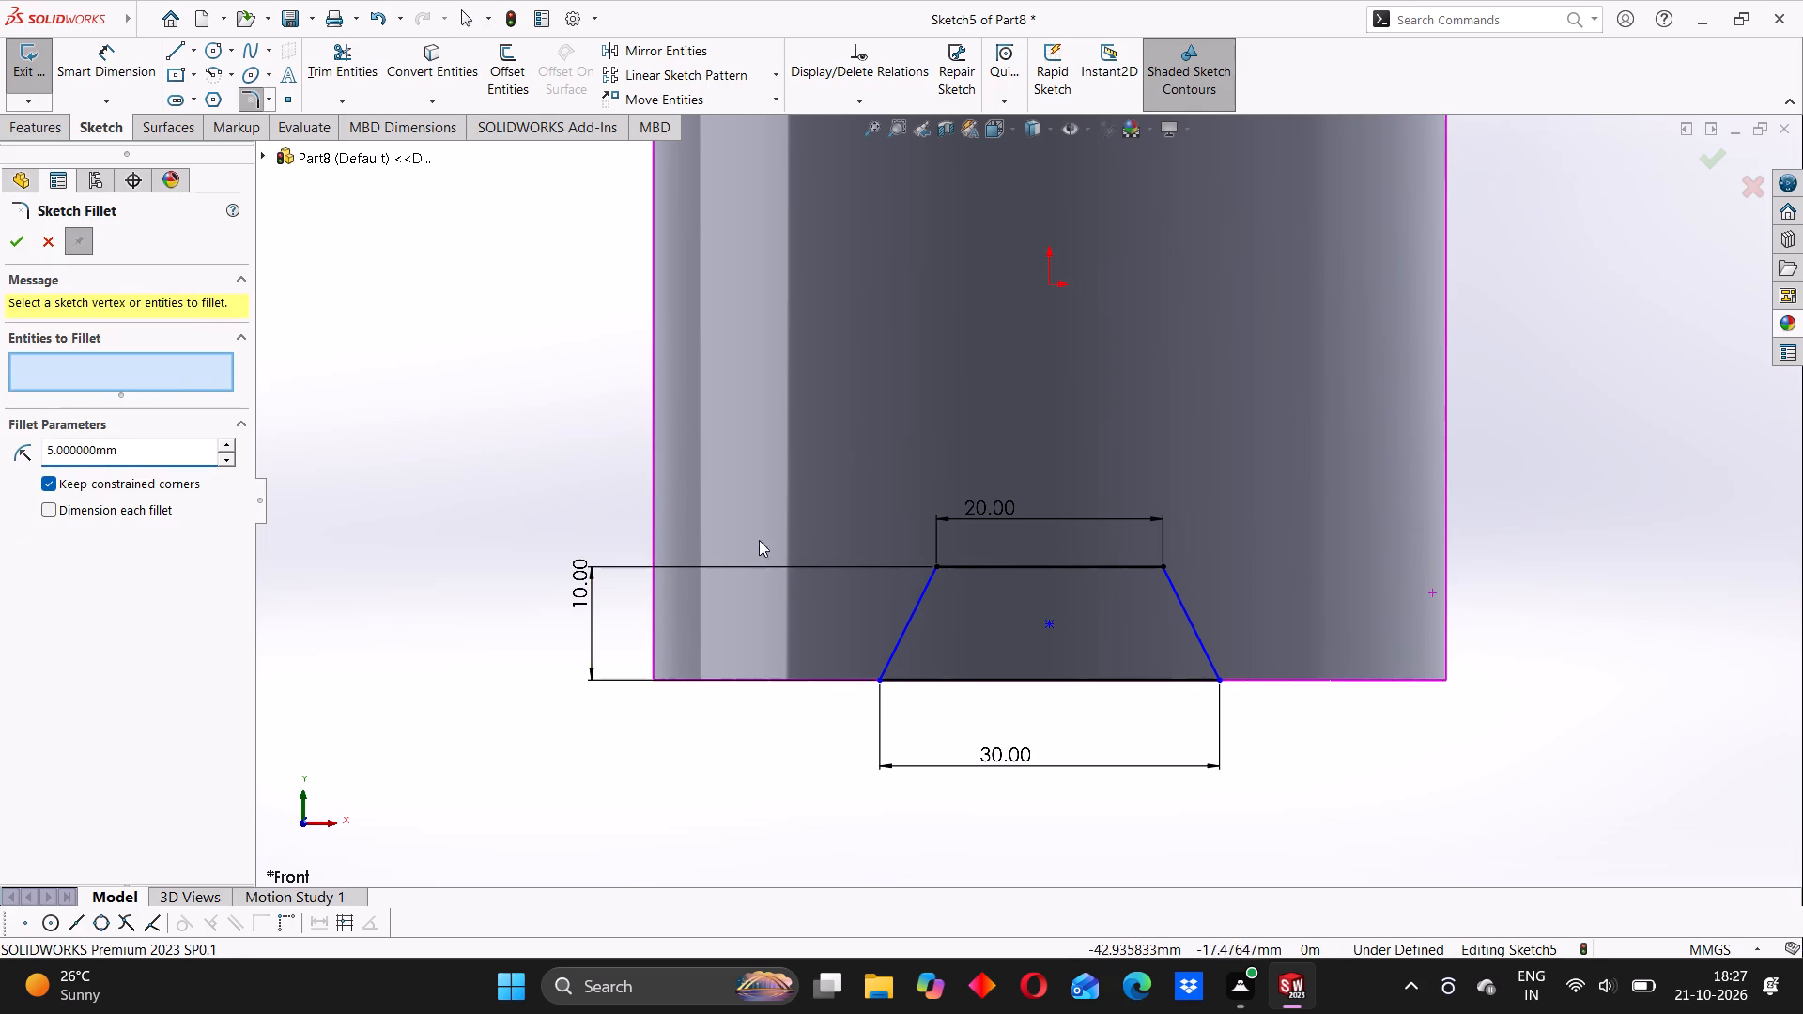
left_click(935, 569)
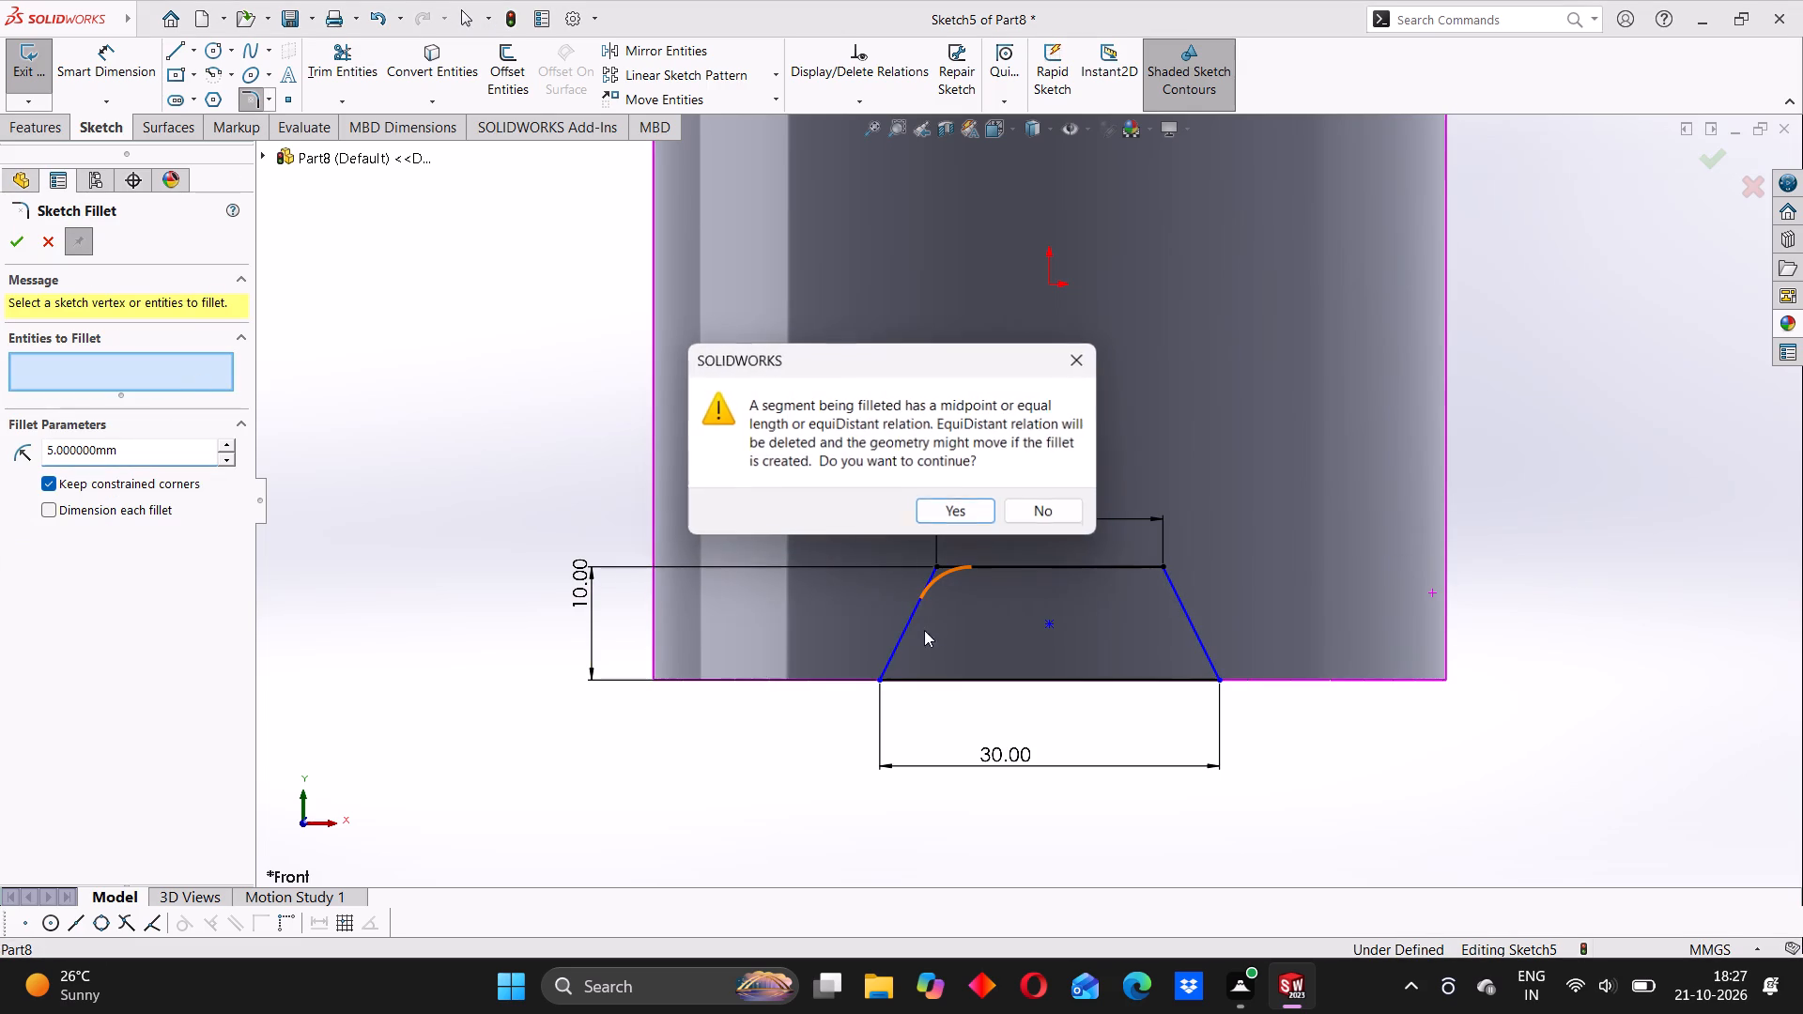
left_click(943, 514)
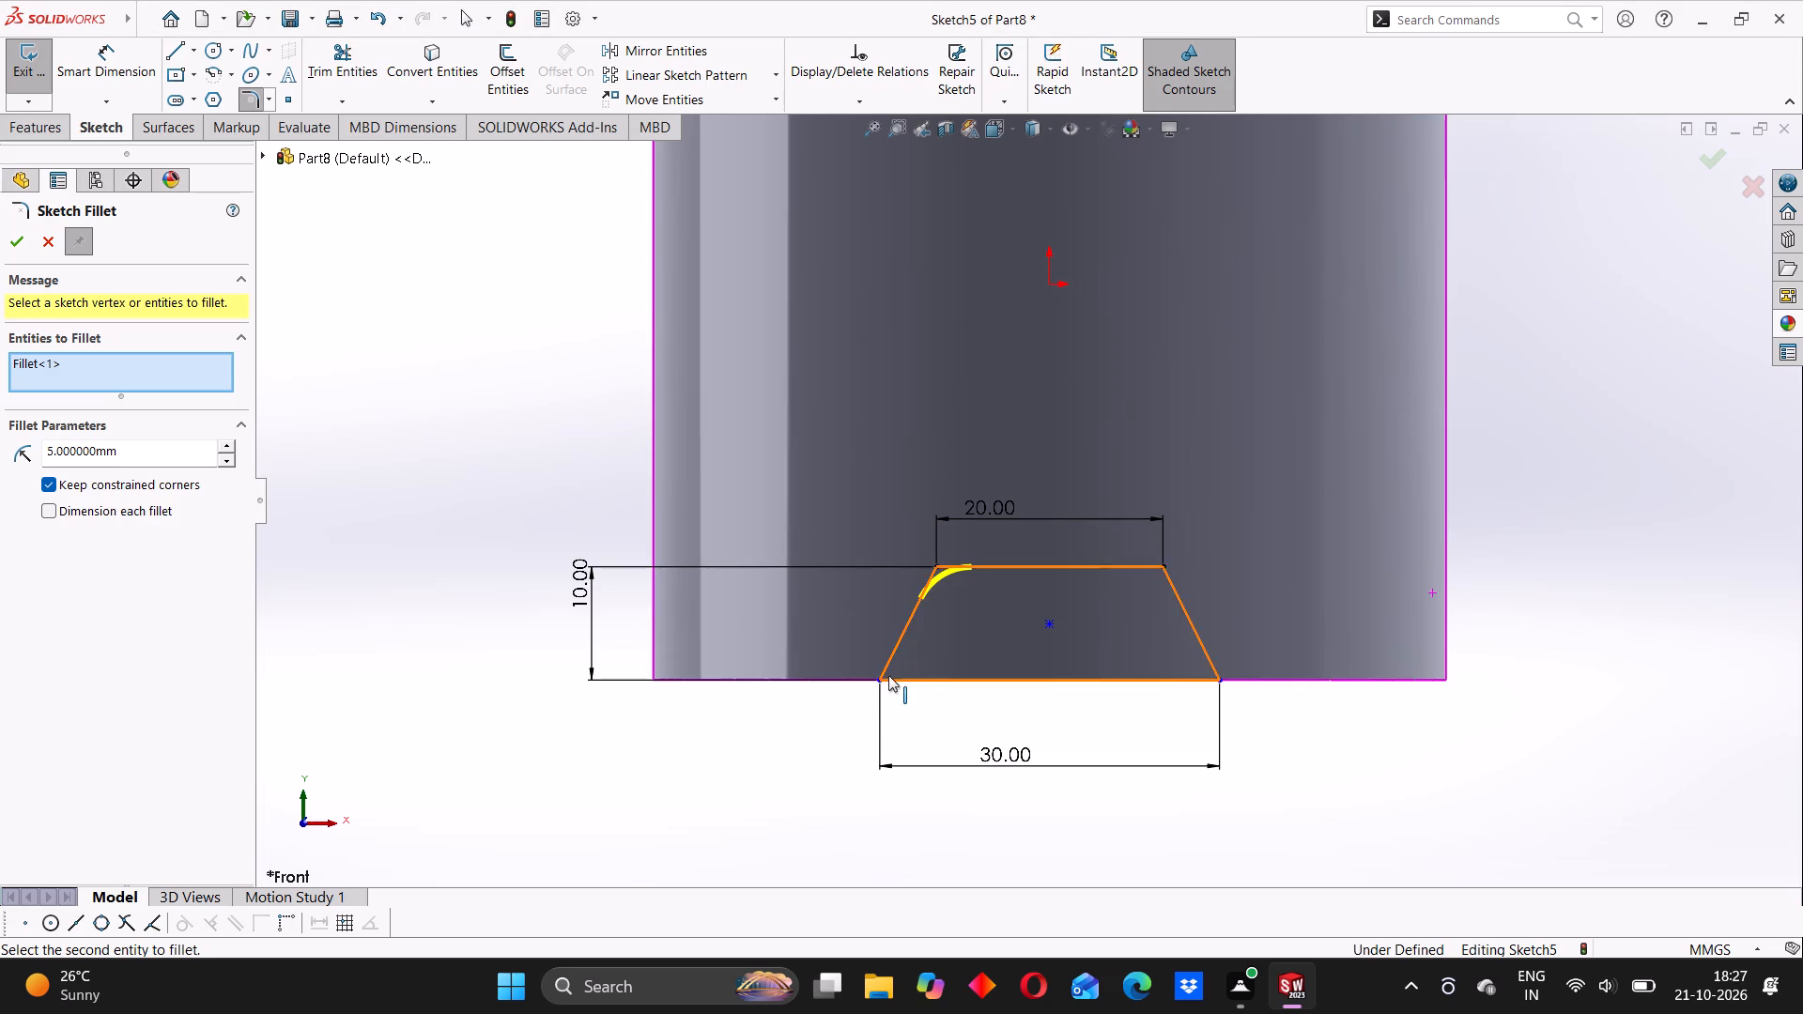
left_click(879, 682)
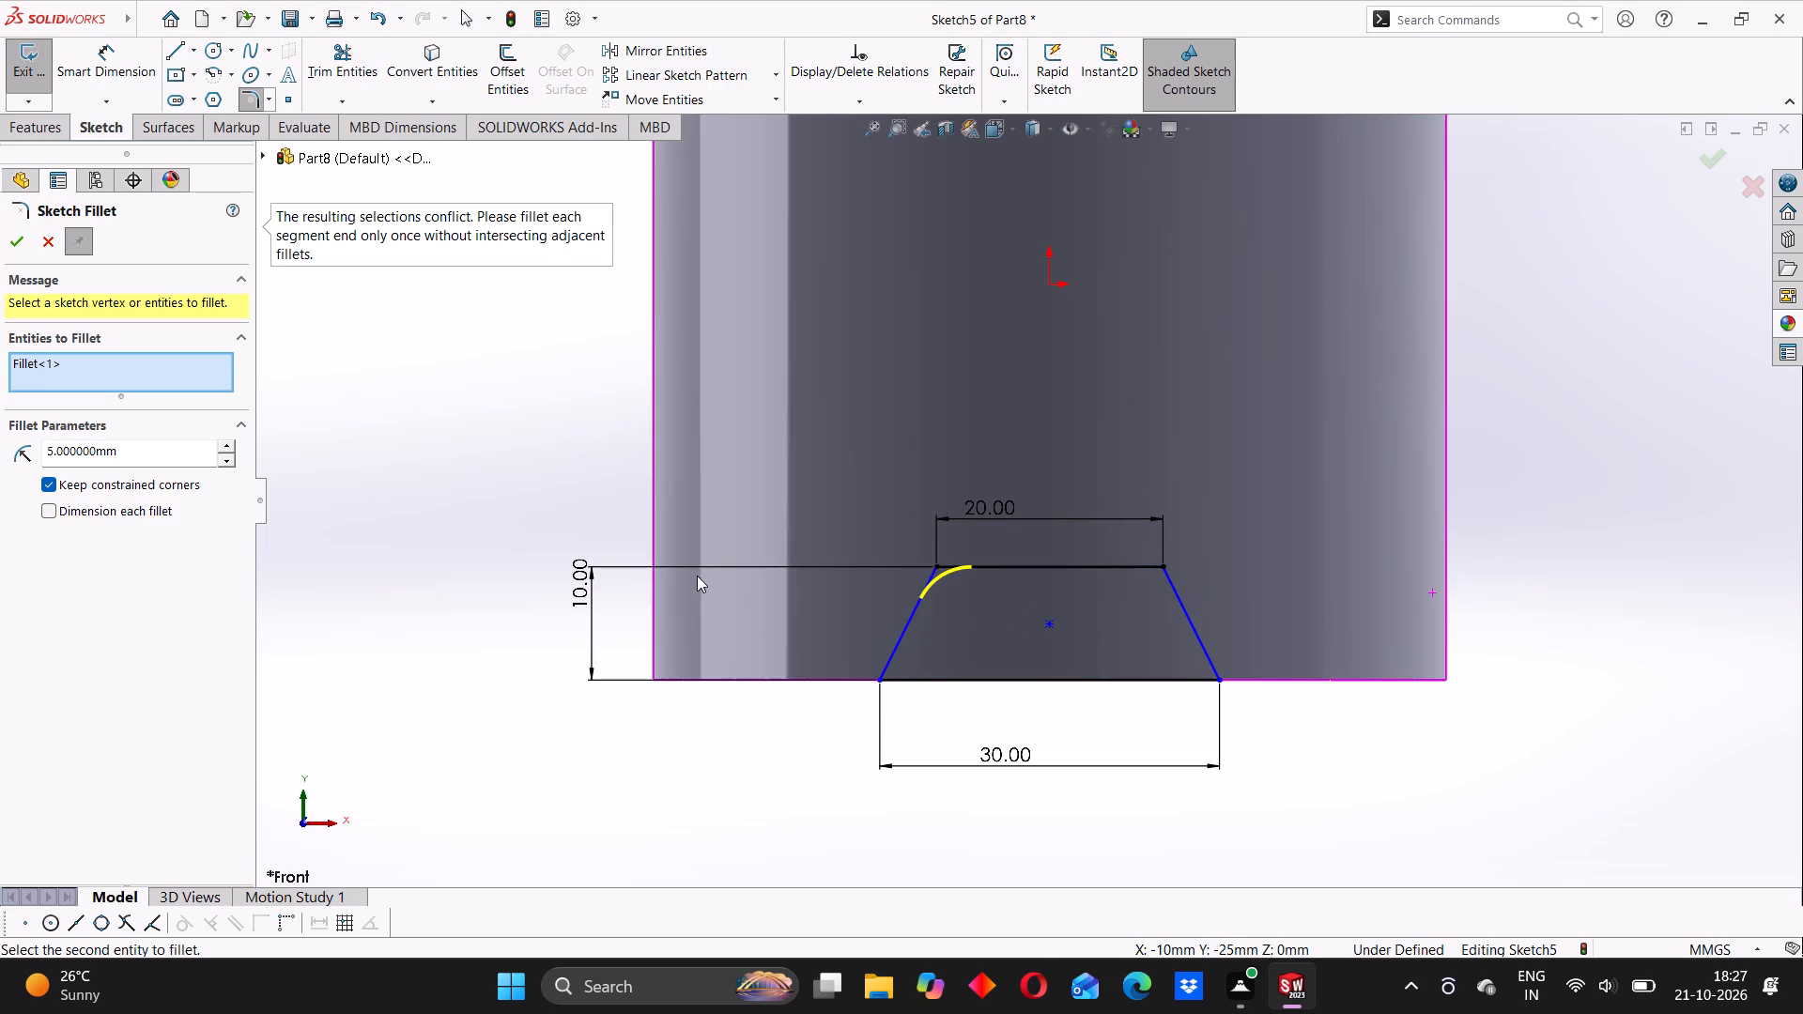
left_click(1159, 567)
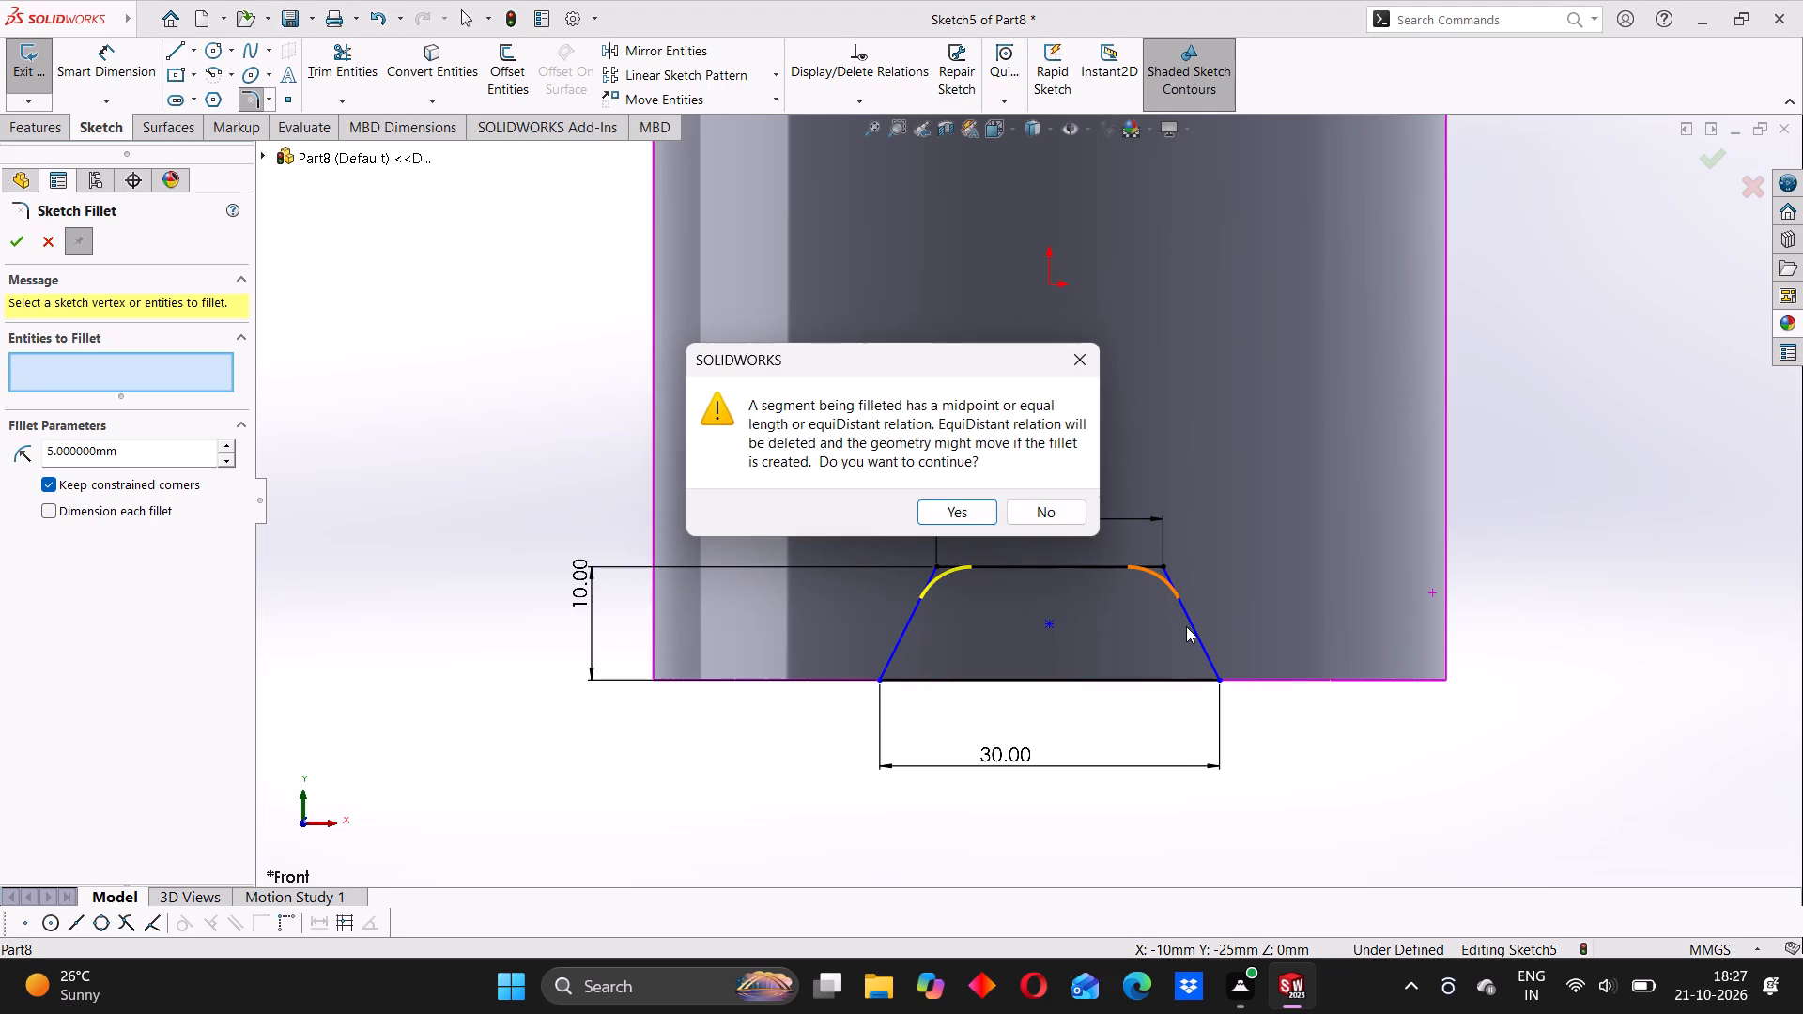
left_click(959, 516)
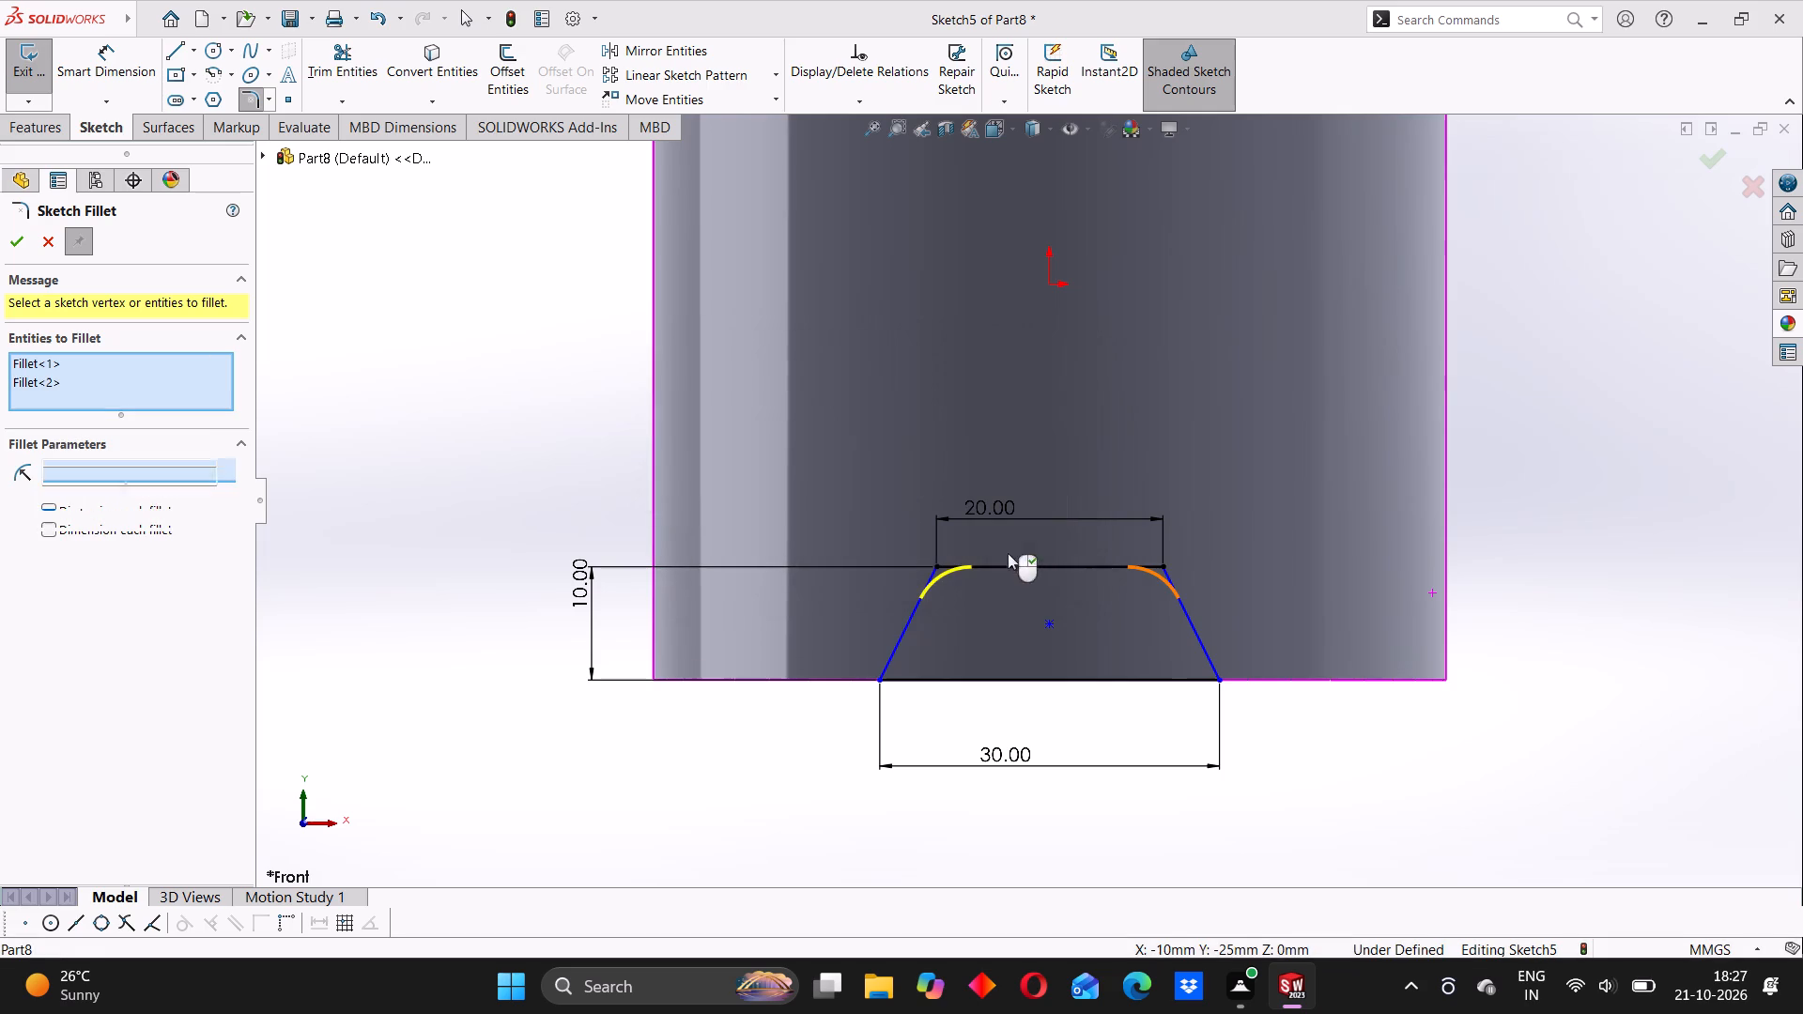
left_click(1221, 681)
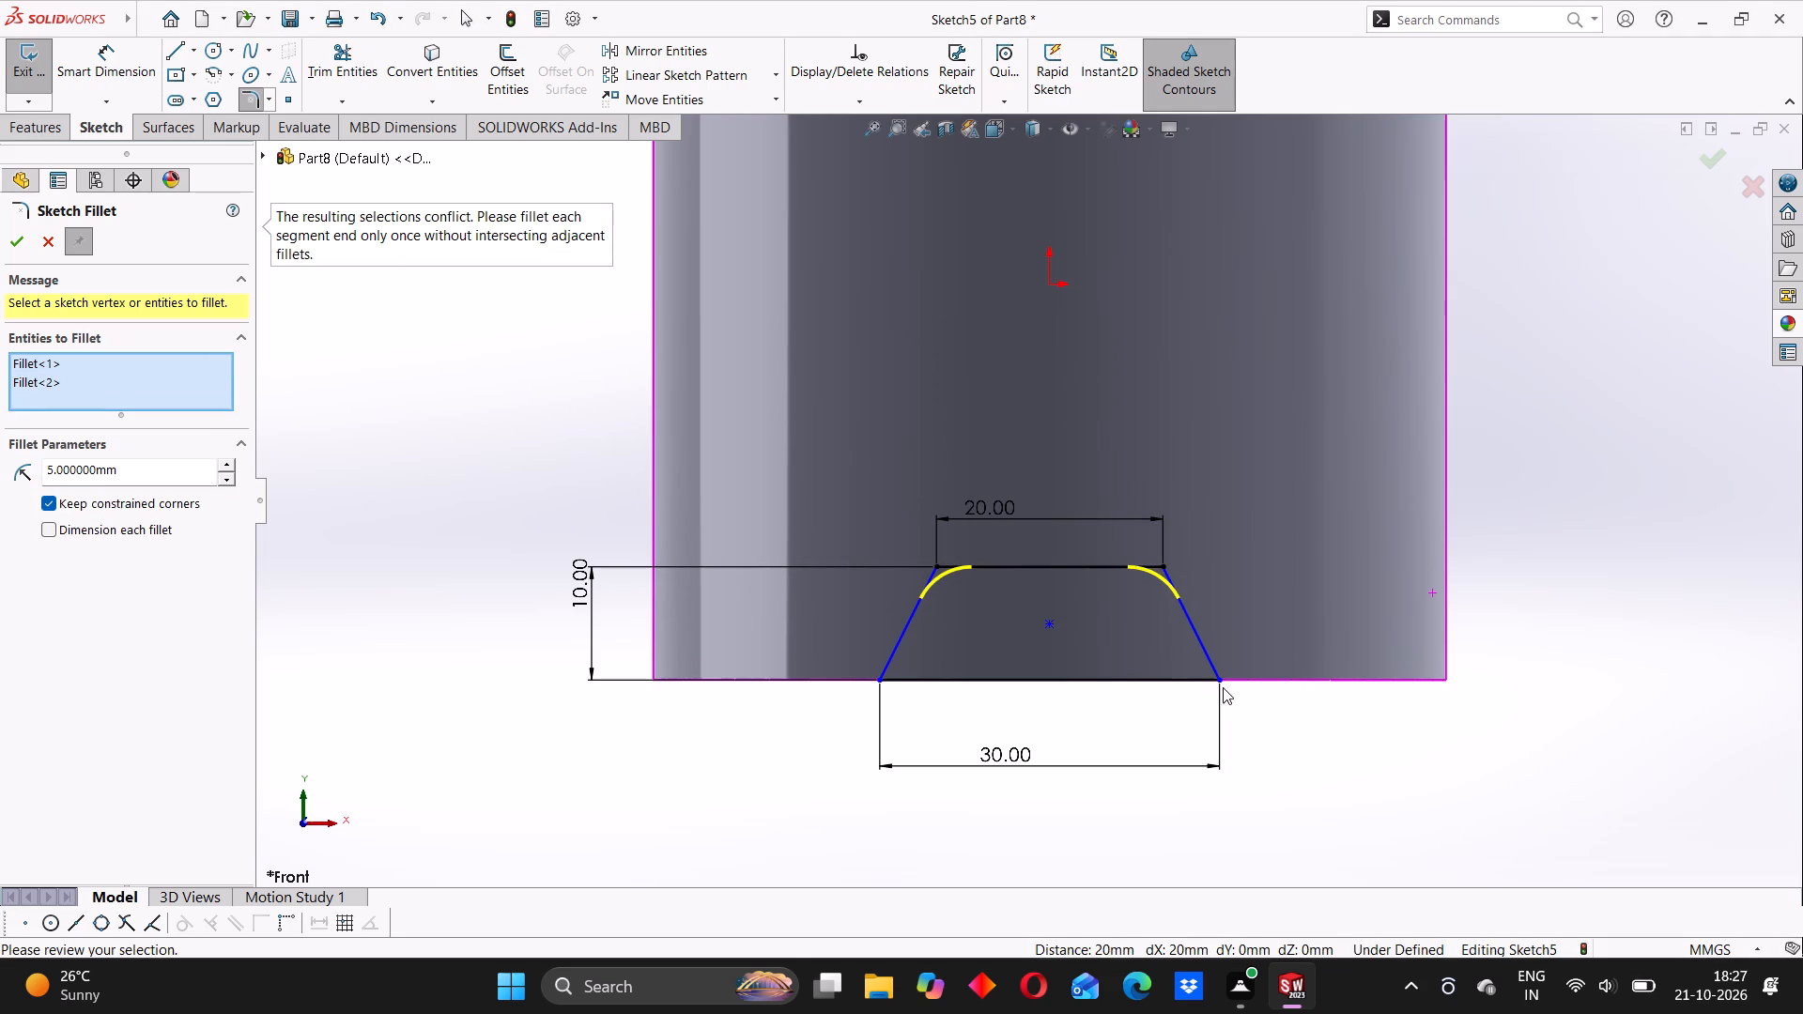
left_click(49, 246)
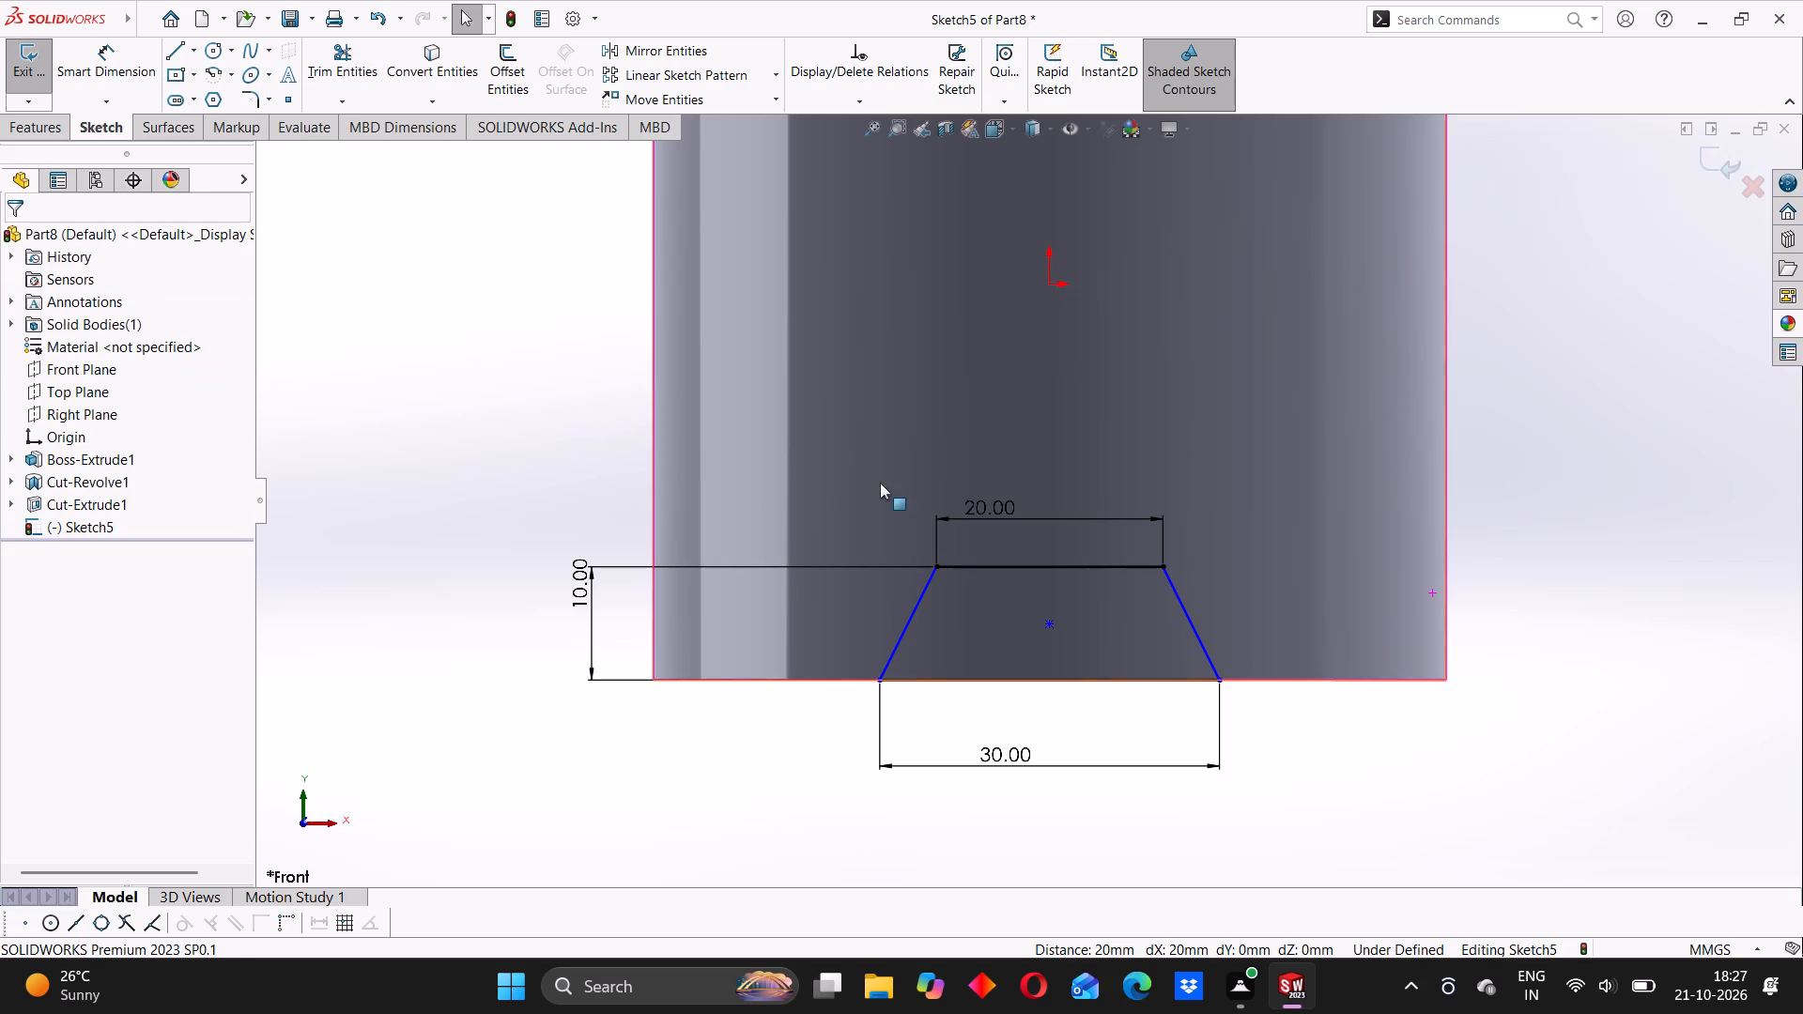
Fillet the trapezoid's two upper corners with a 5 mm radius, accepting removal of the conflicting relation.
left_click(242, 95)
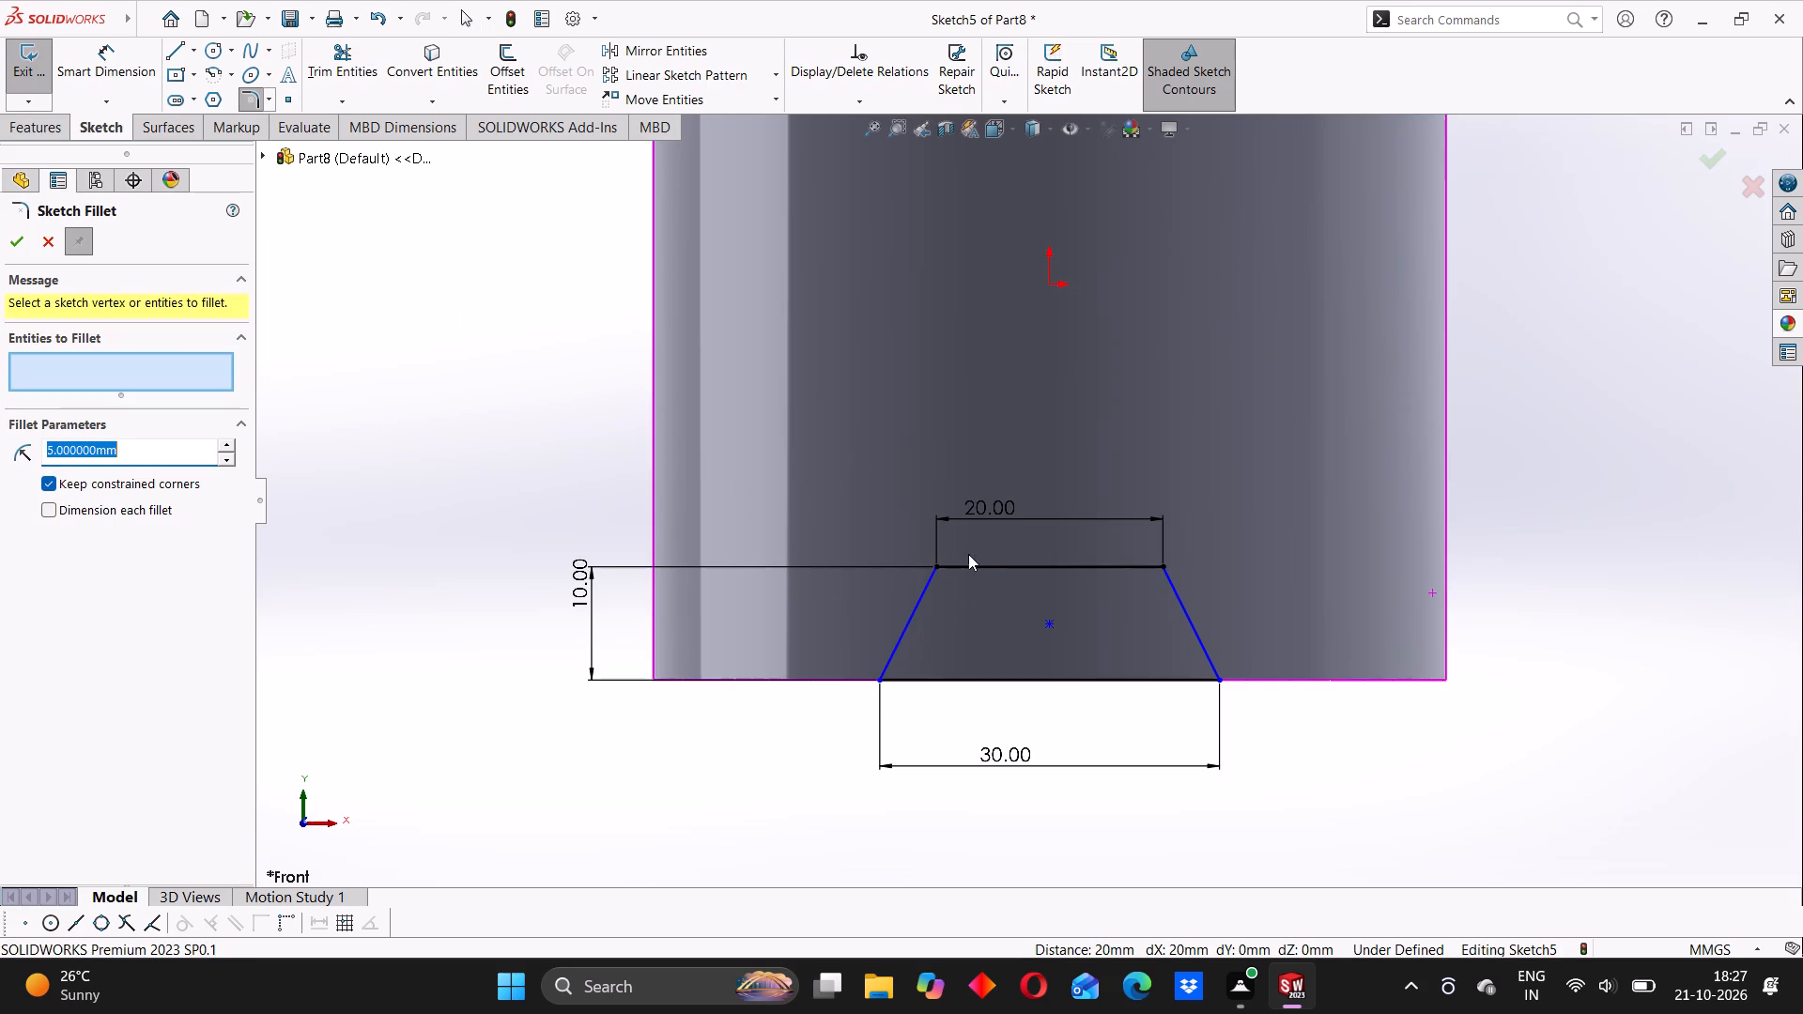
left_click(940, 569)
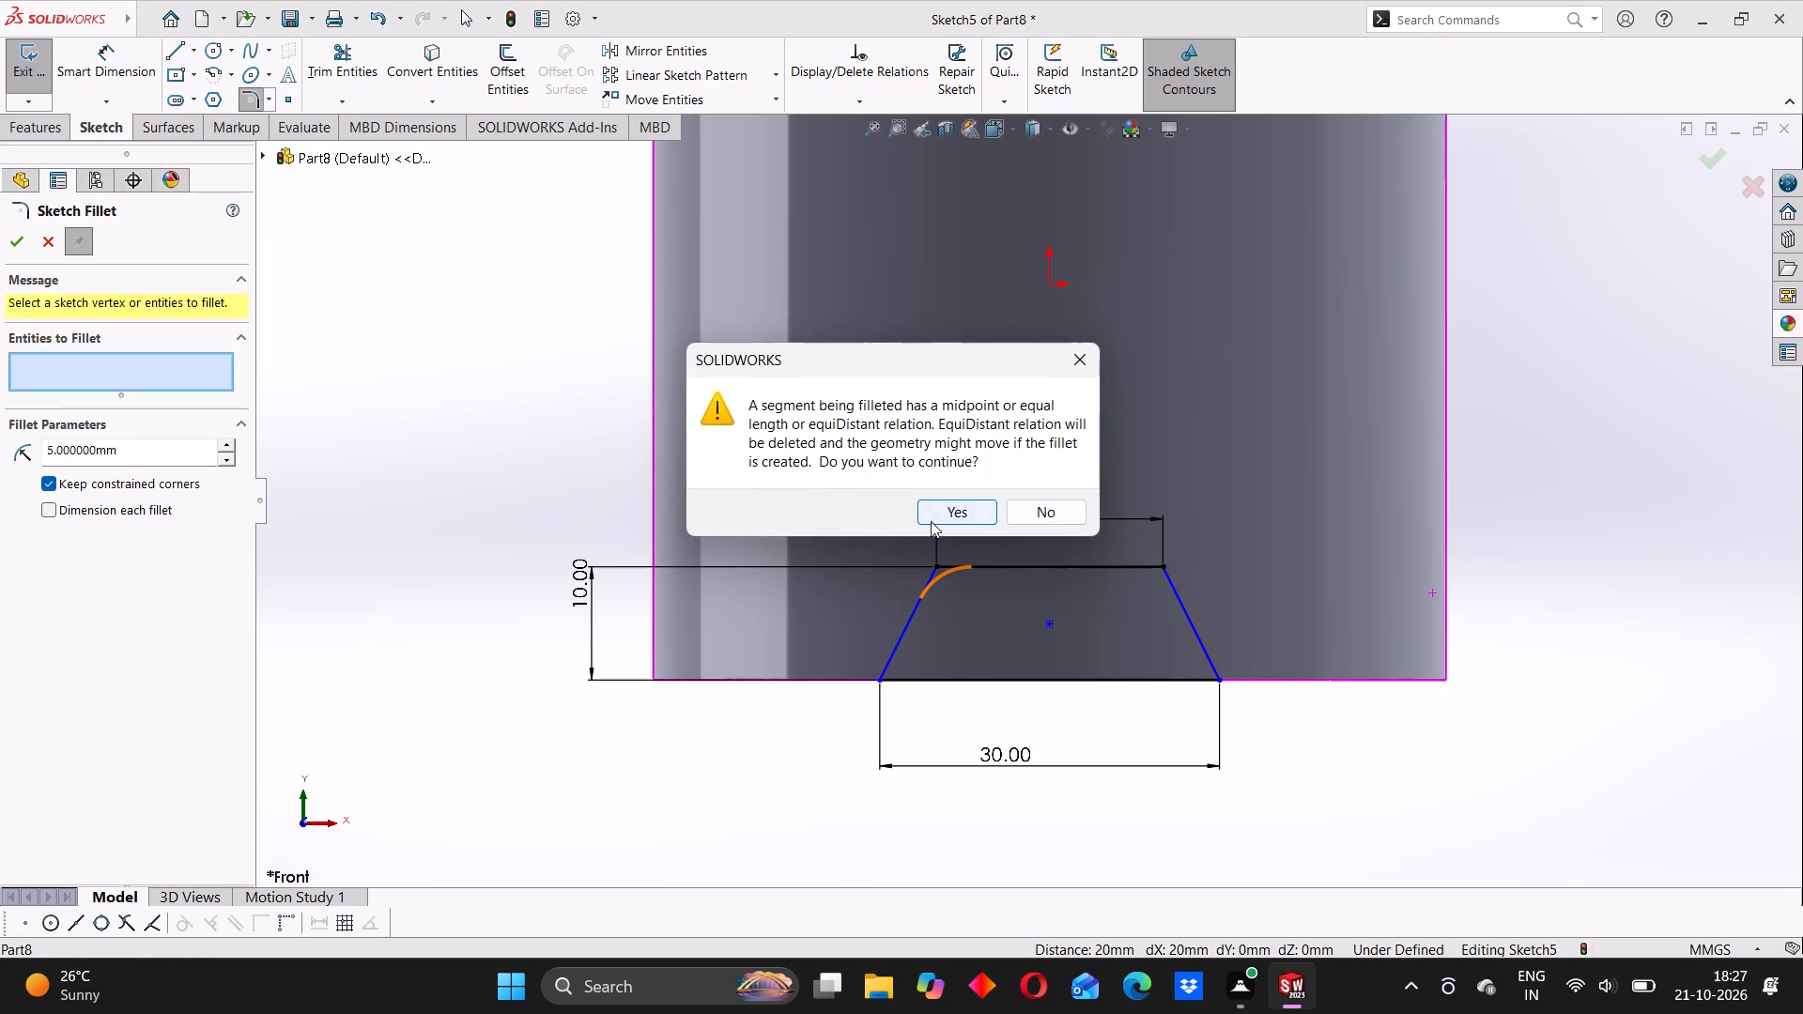
left_click(931, 521)
left_click(1161, 565)
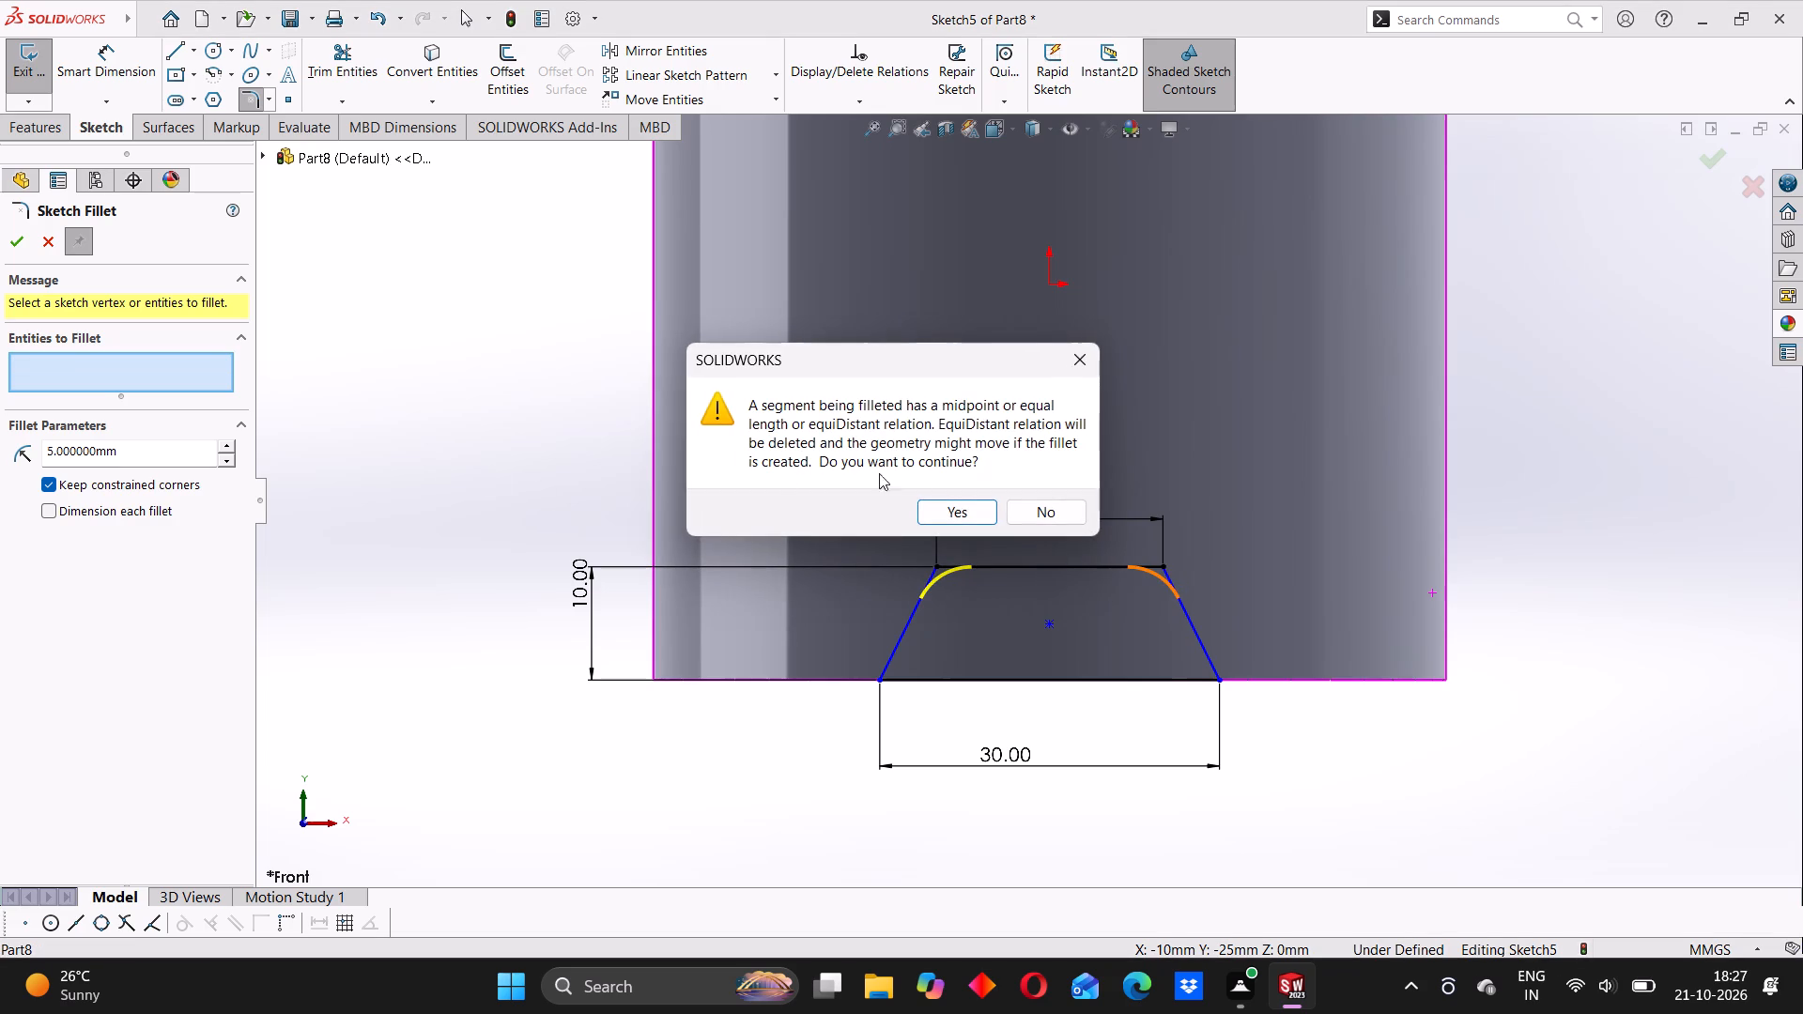
left_click(960, 512)
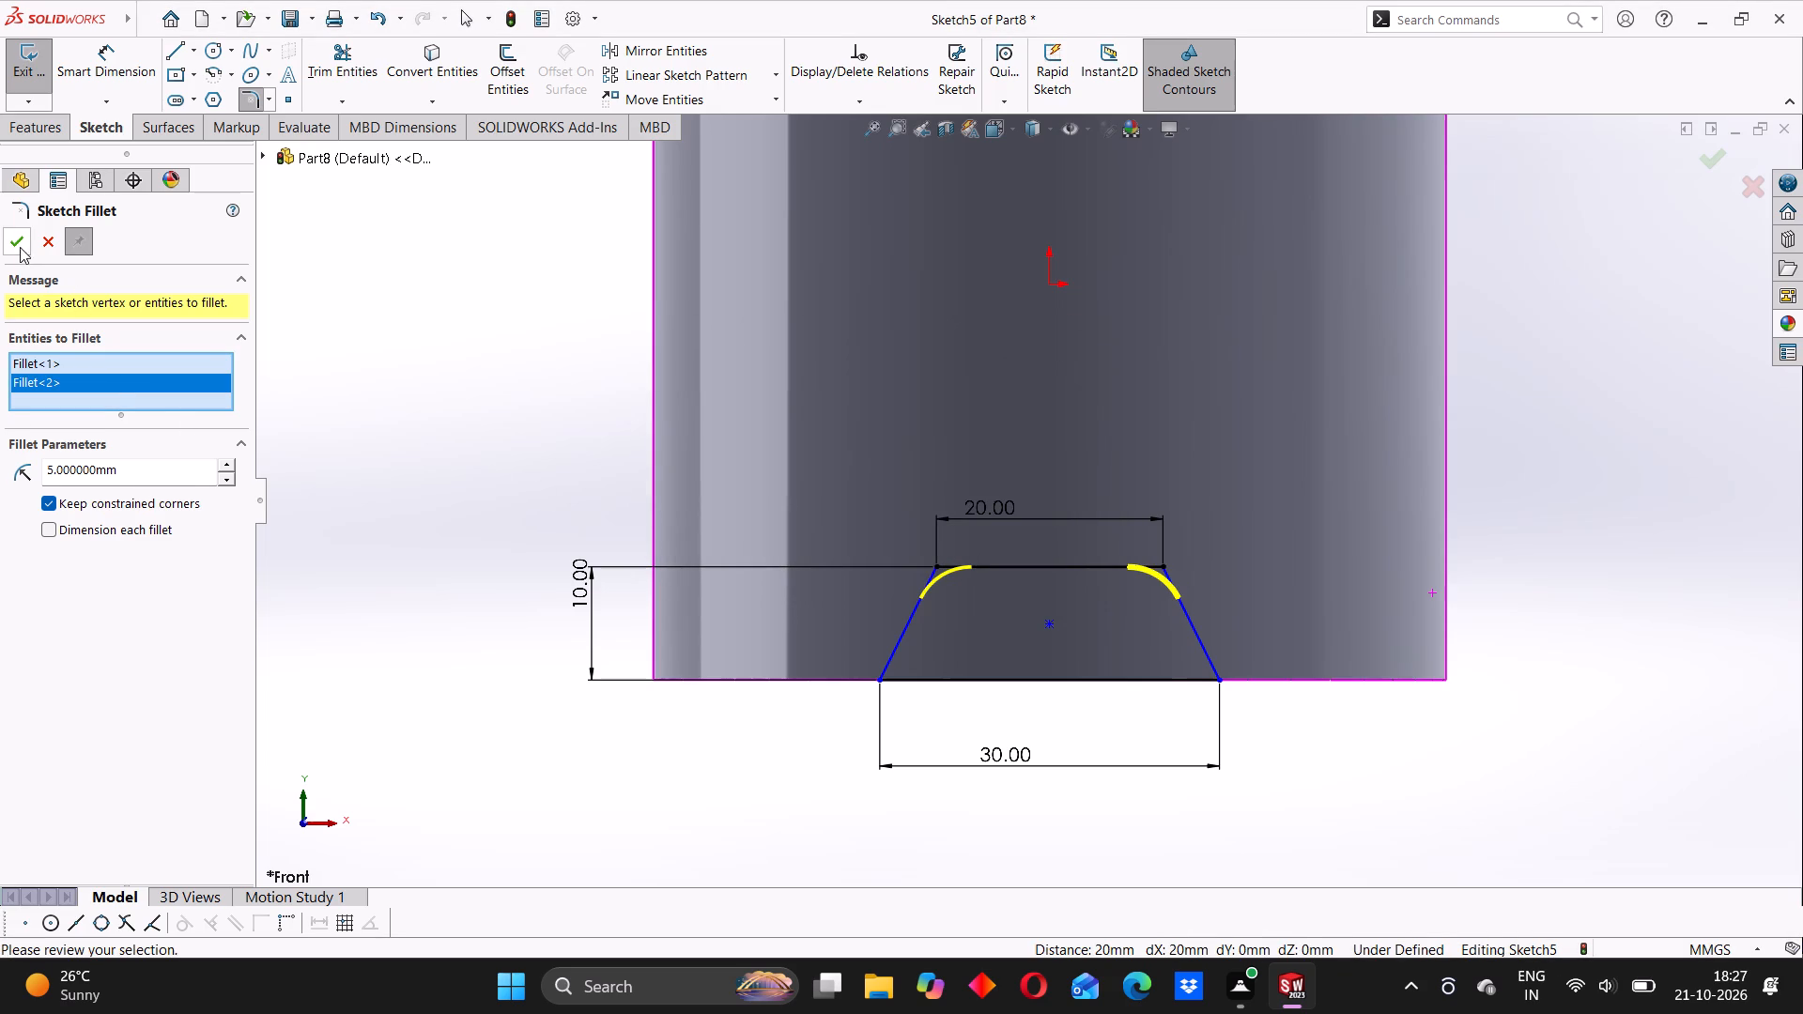
left_click(19, 245)
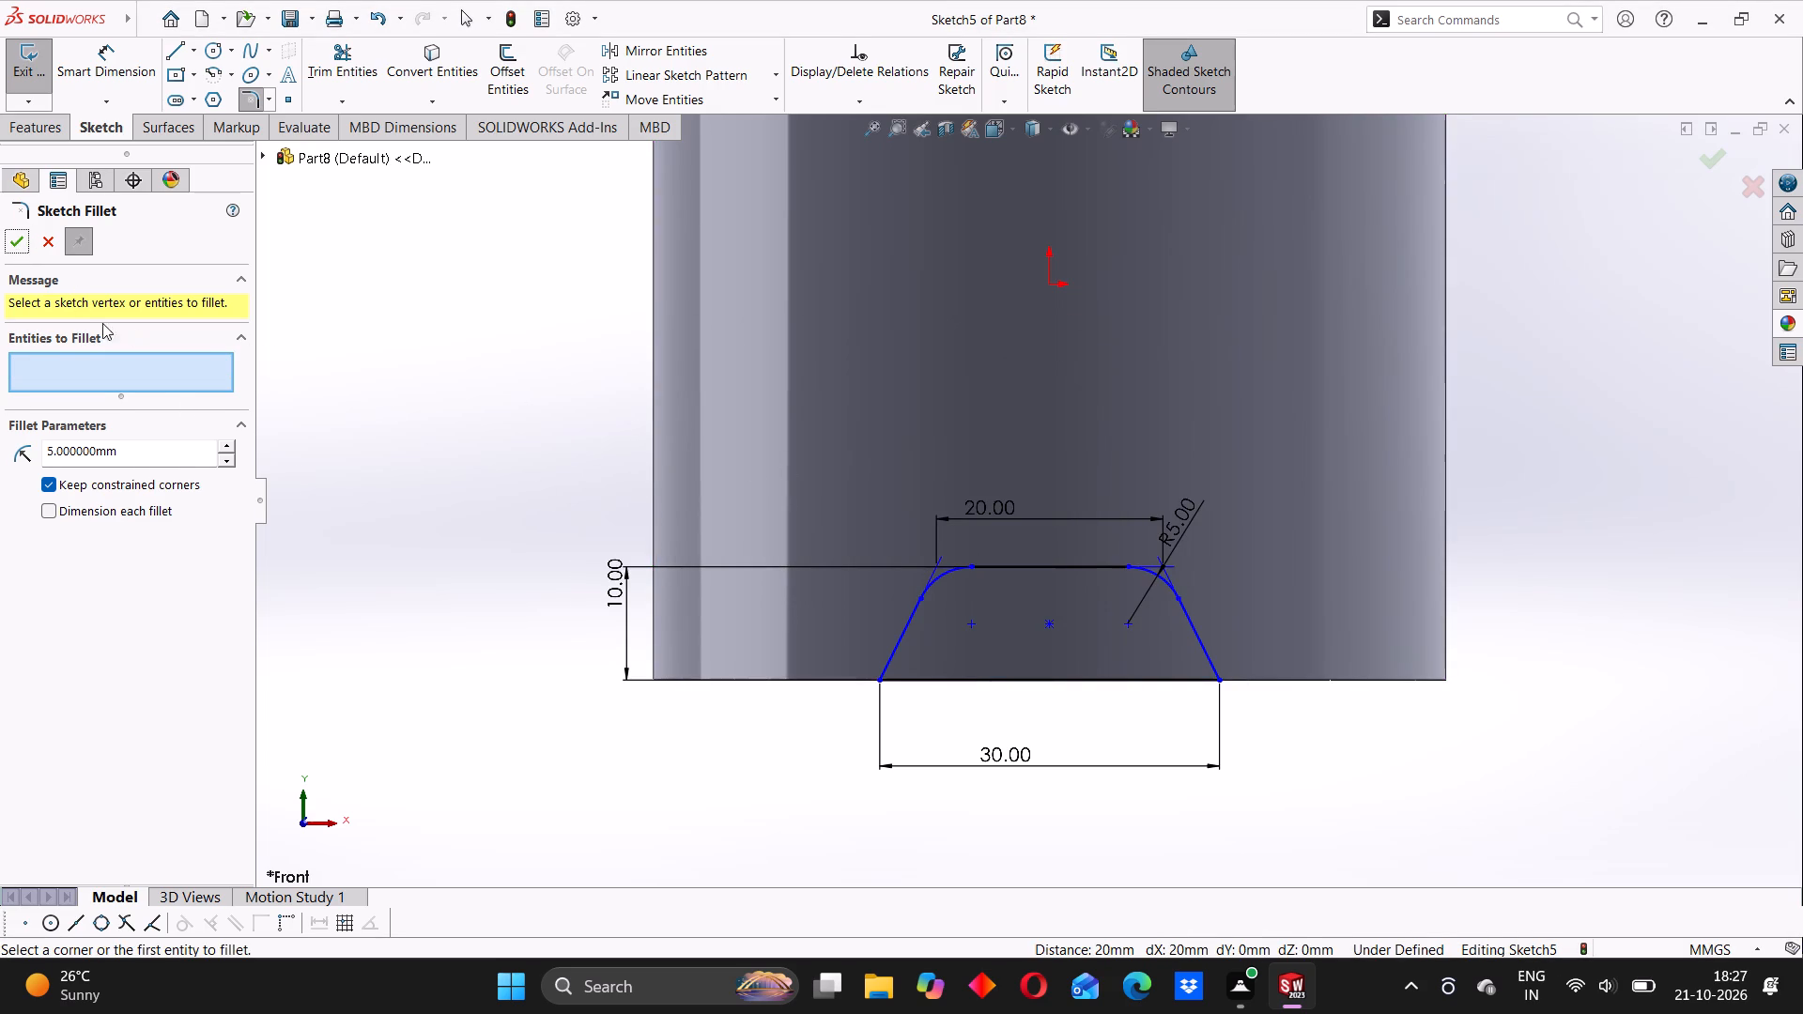
left_click(17, 245)
Dimension the vertical distance between the origin and the trapezoid's center point.
scroll(949, 568, "down", 1)
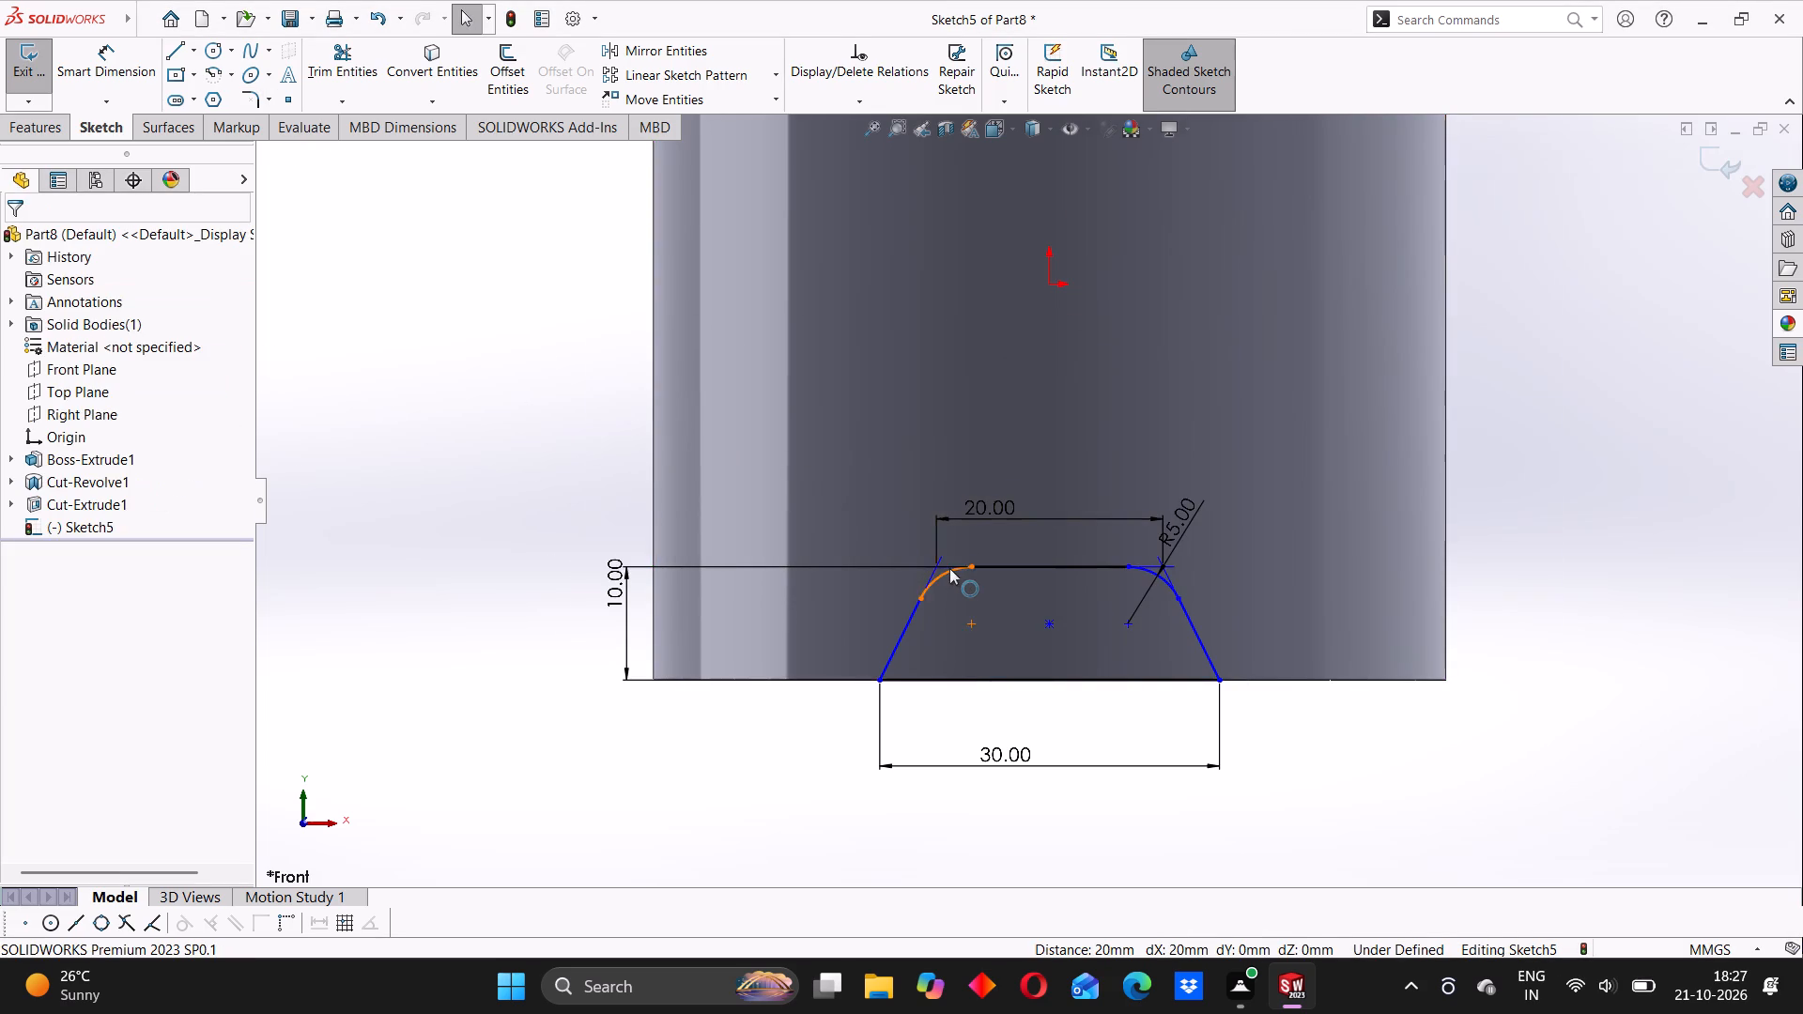
scroll(949, 568, "down", 5)
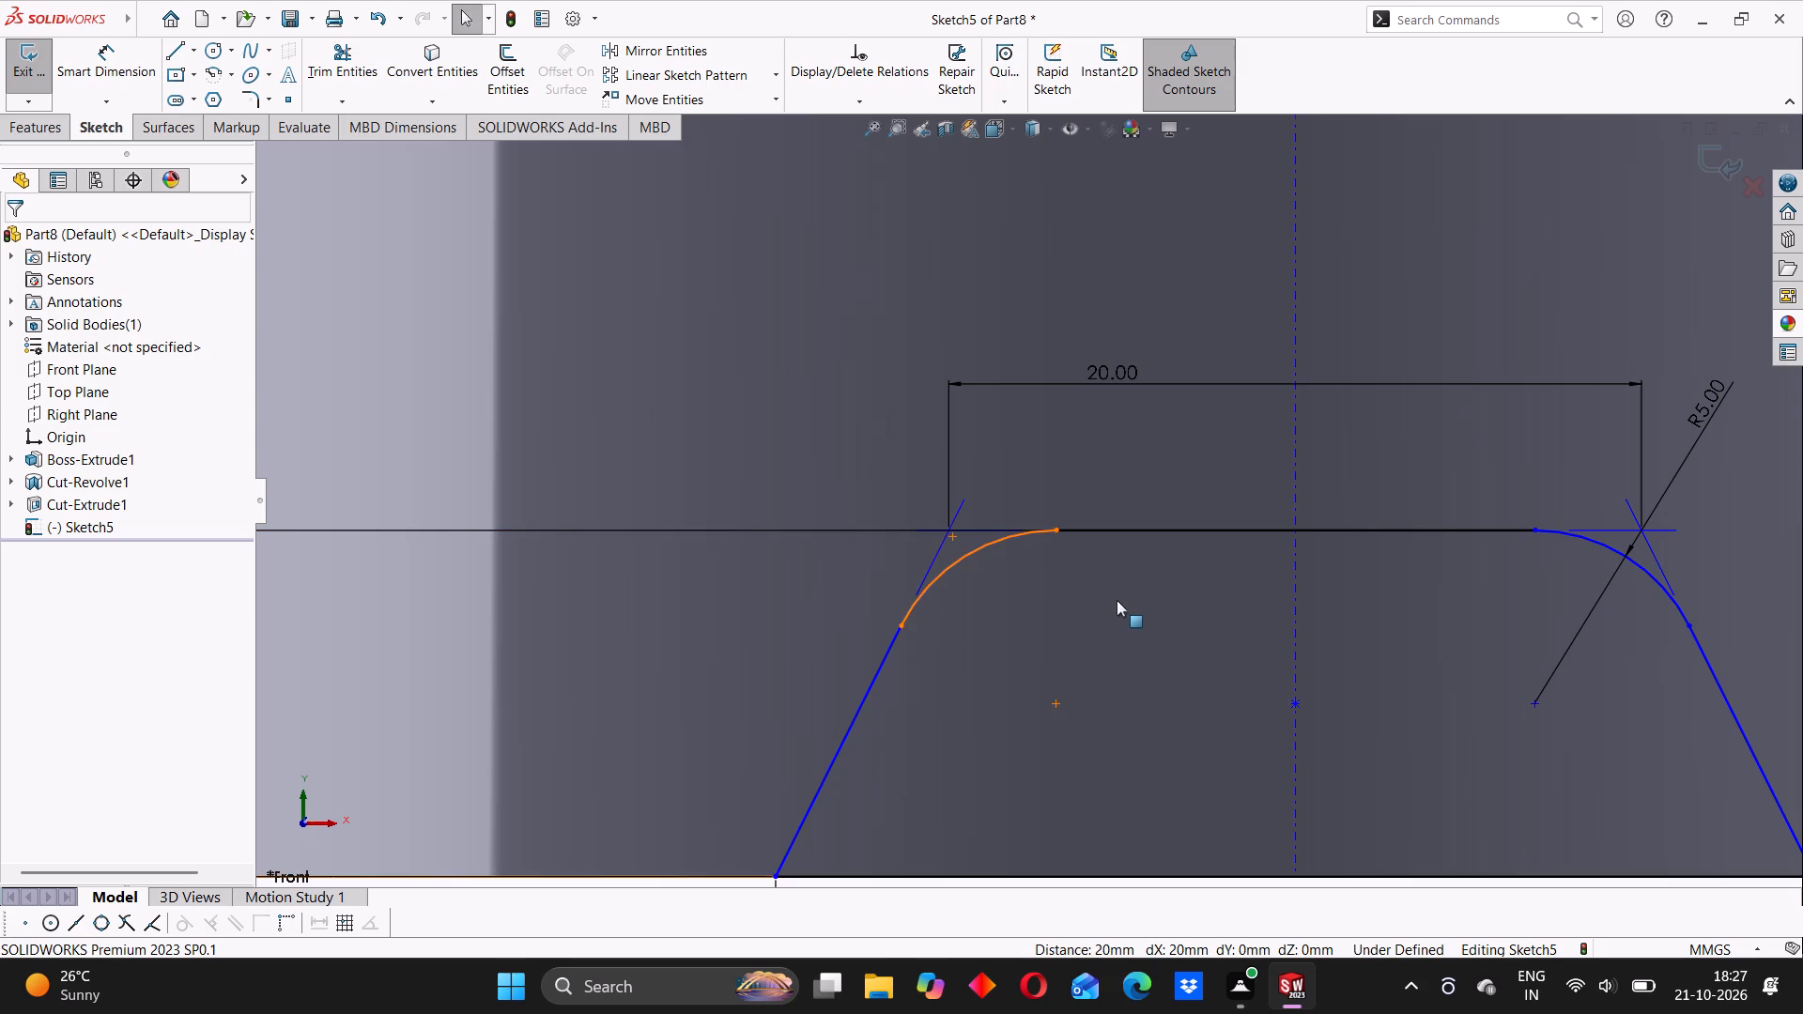
scroll(1117, 599, "up", 5)
left_click(114, 62)
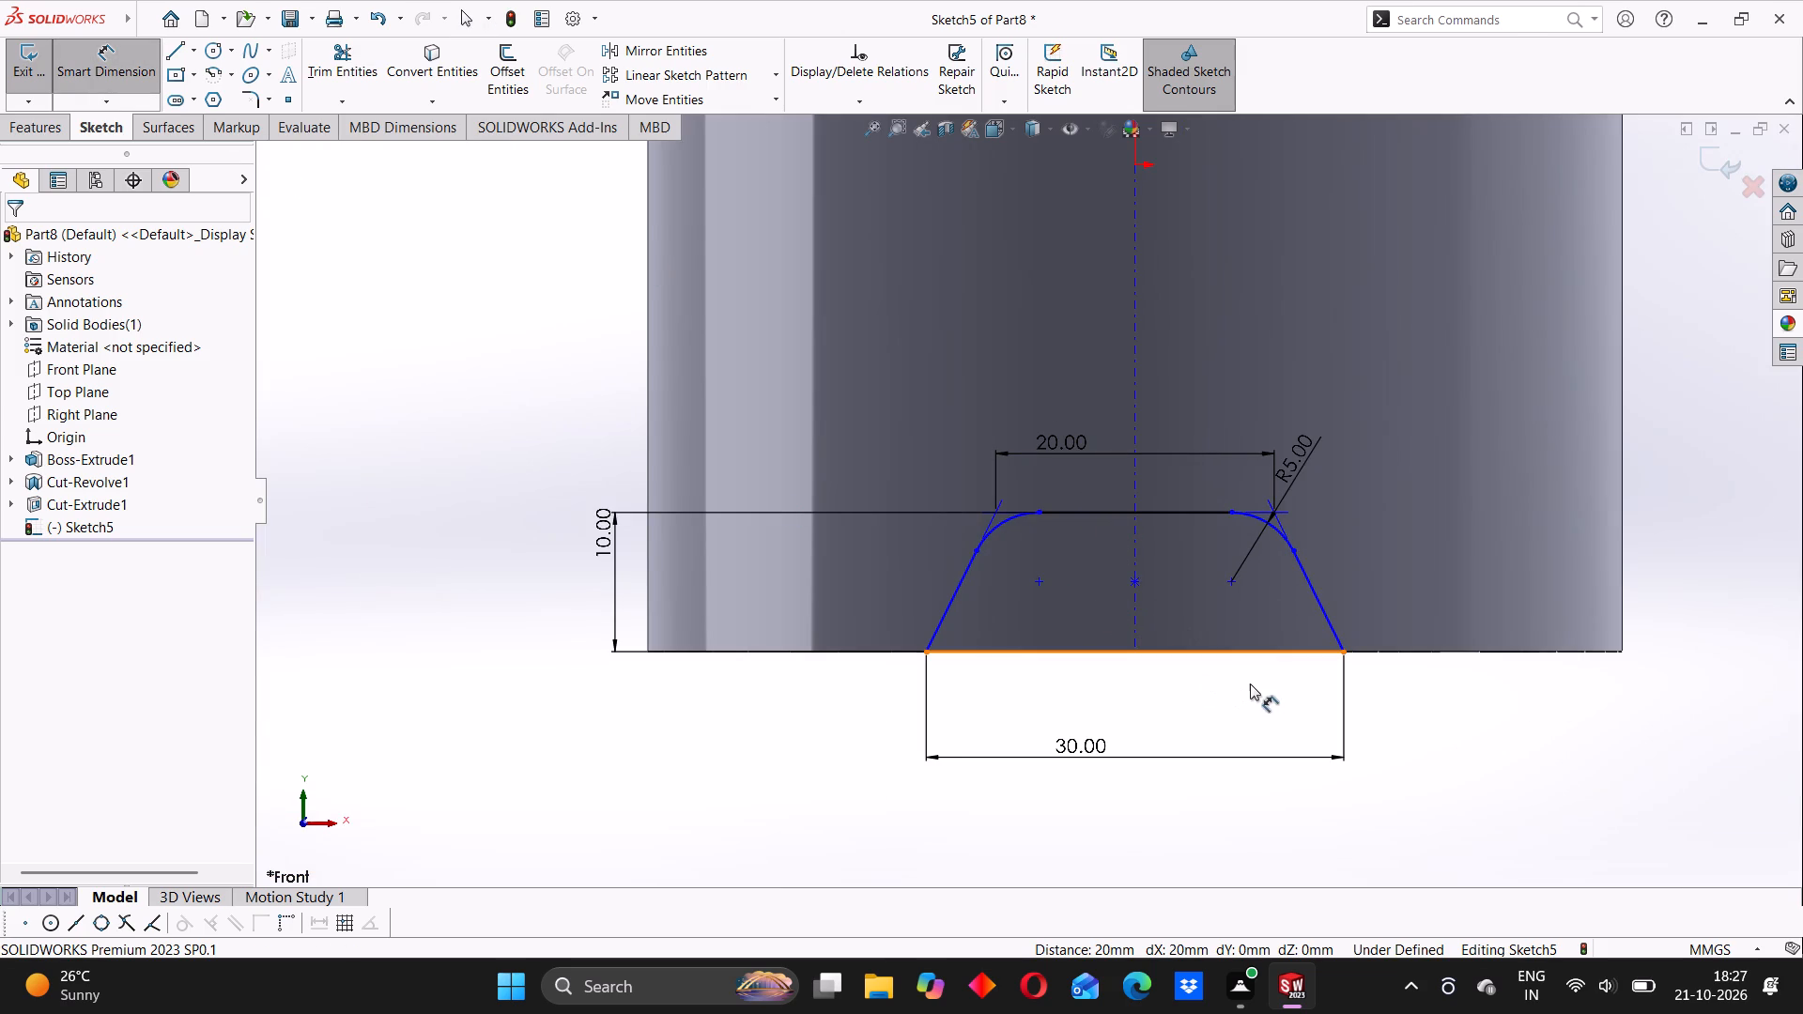
scroll(1163, 608, "up", 2)
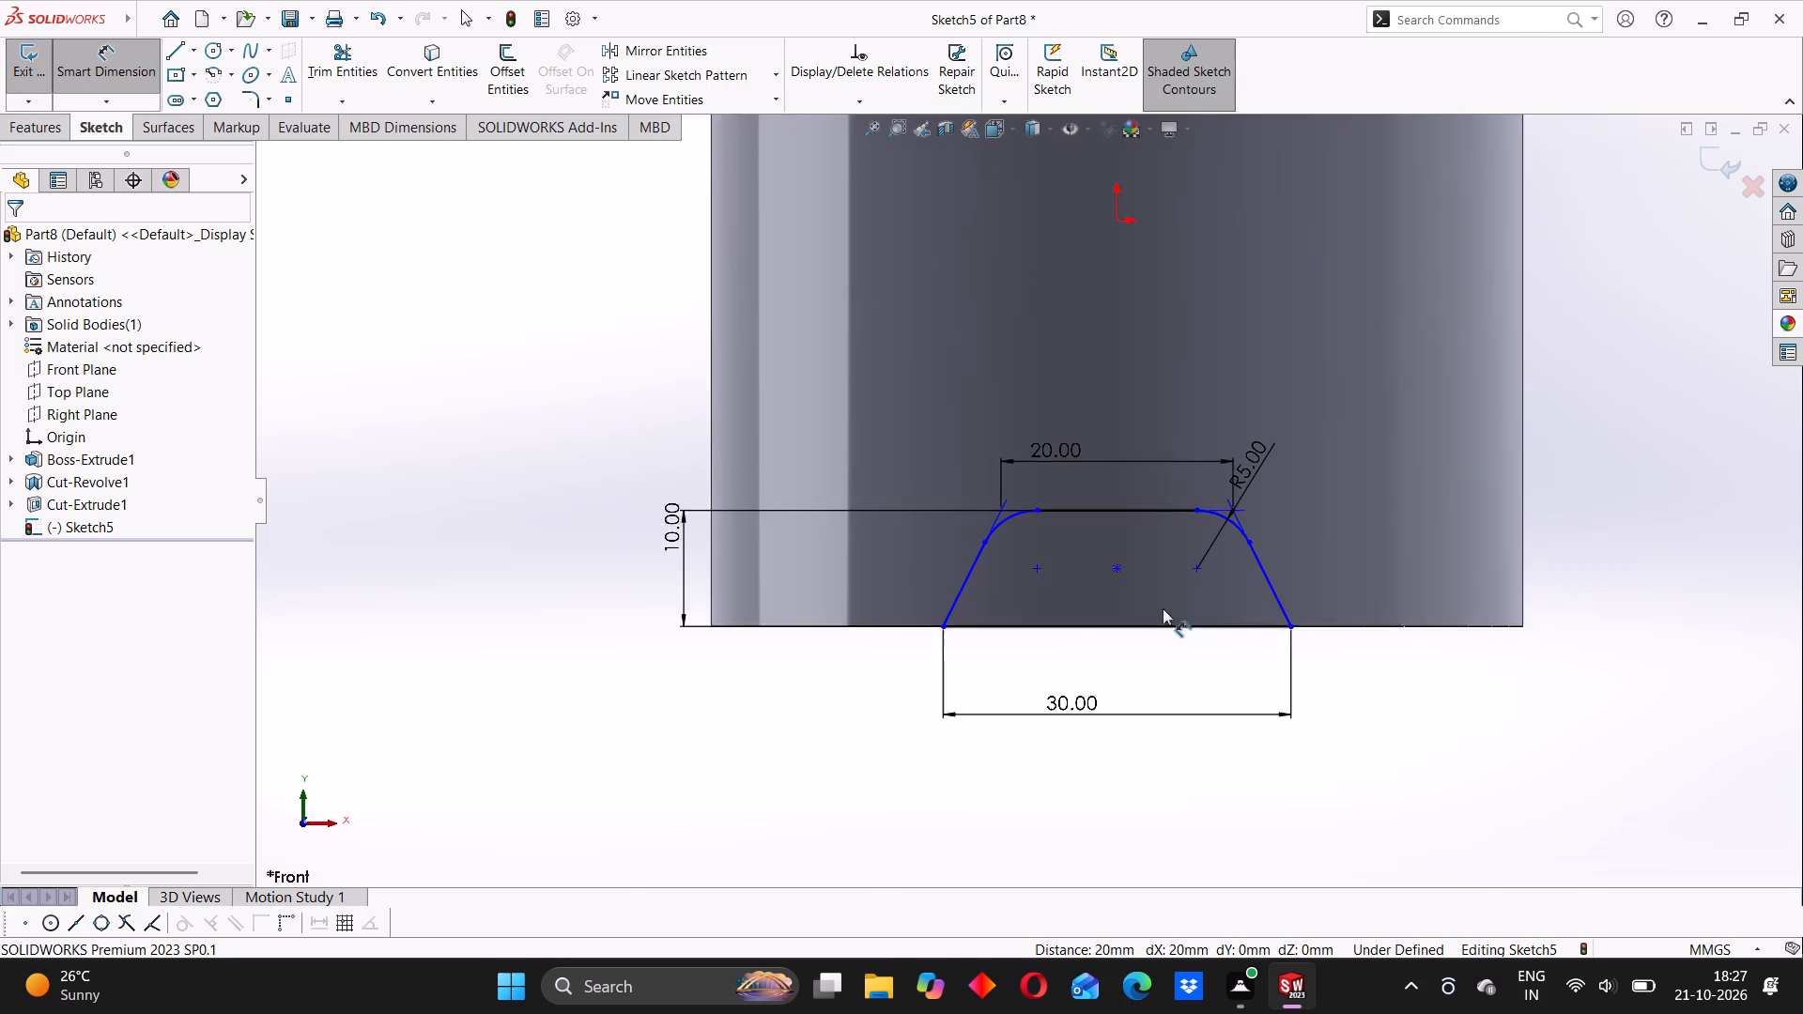
scroll(1163, 608, "up", 1)
left_click(1092, 303)
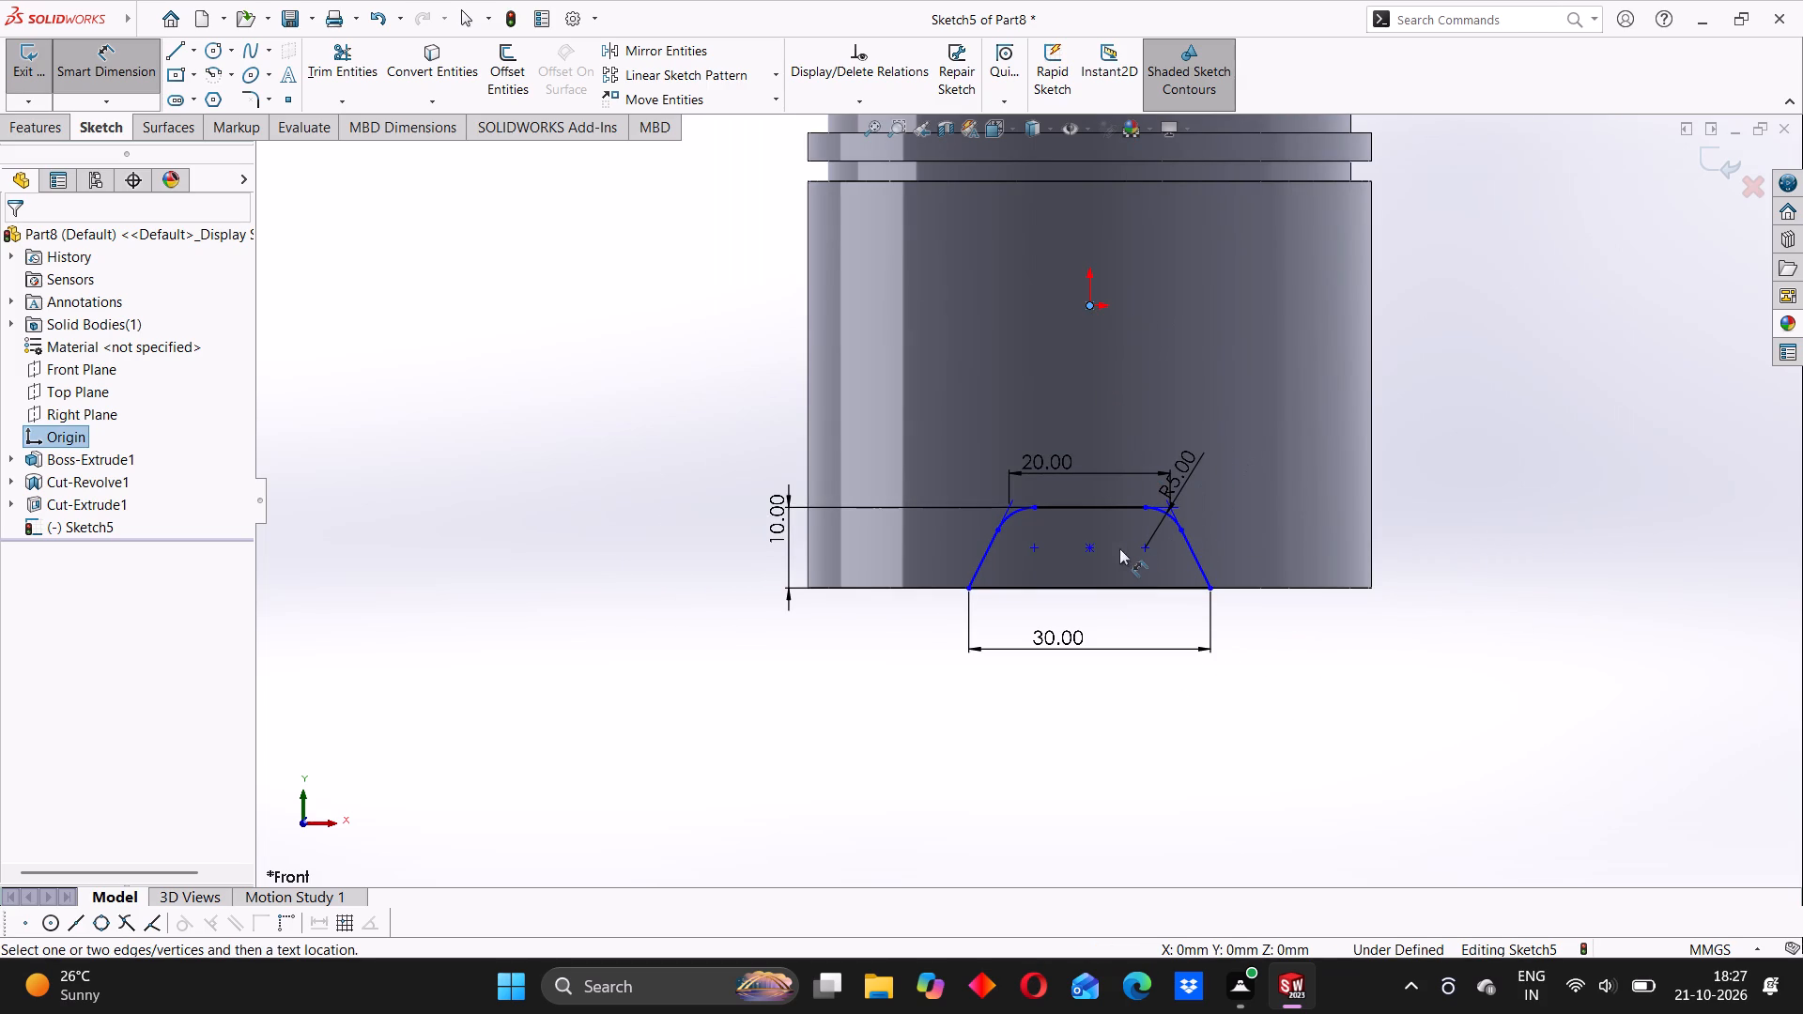
left_click(1090, 548)
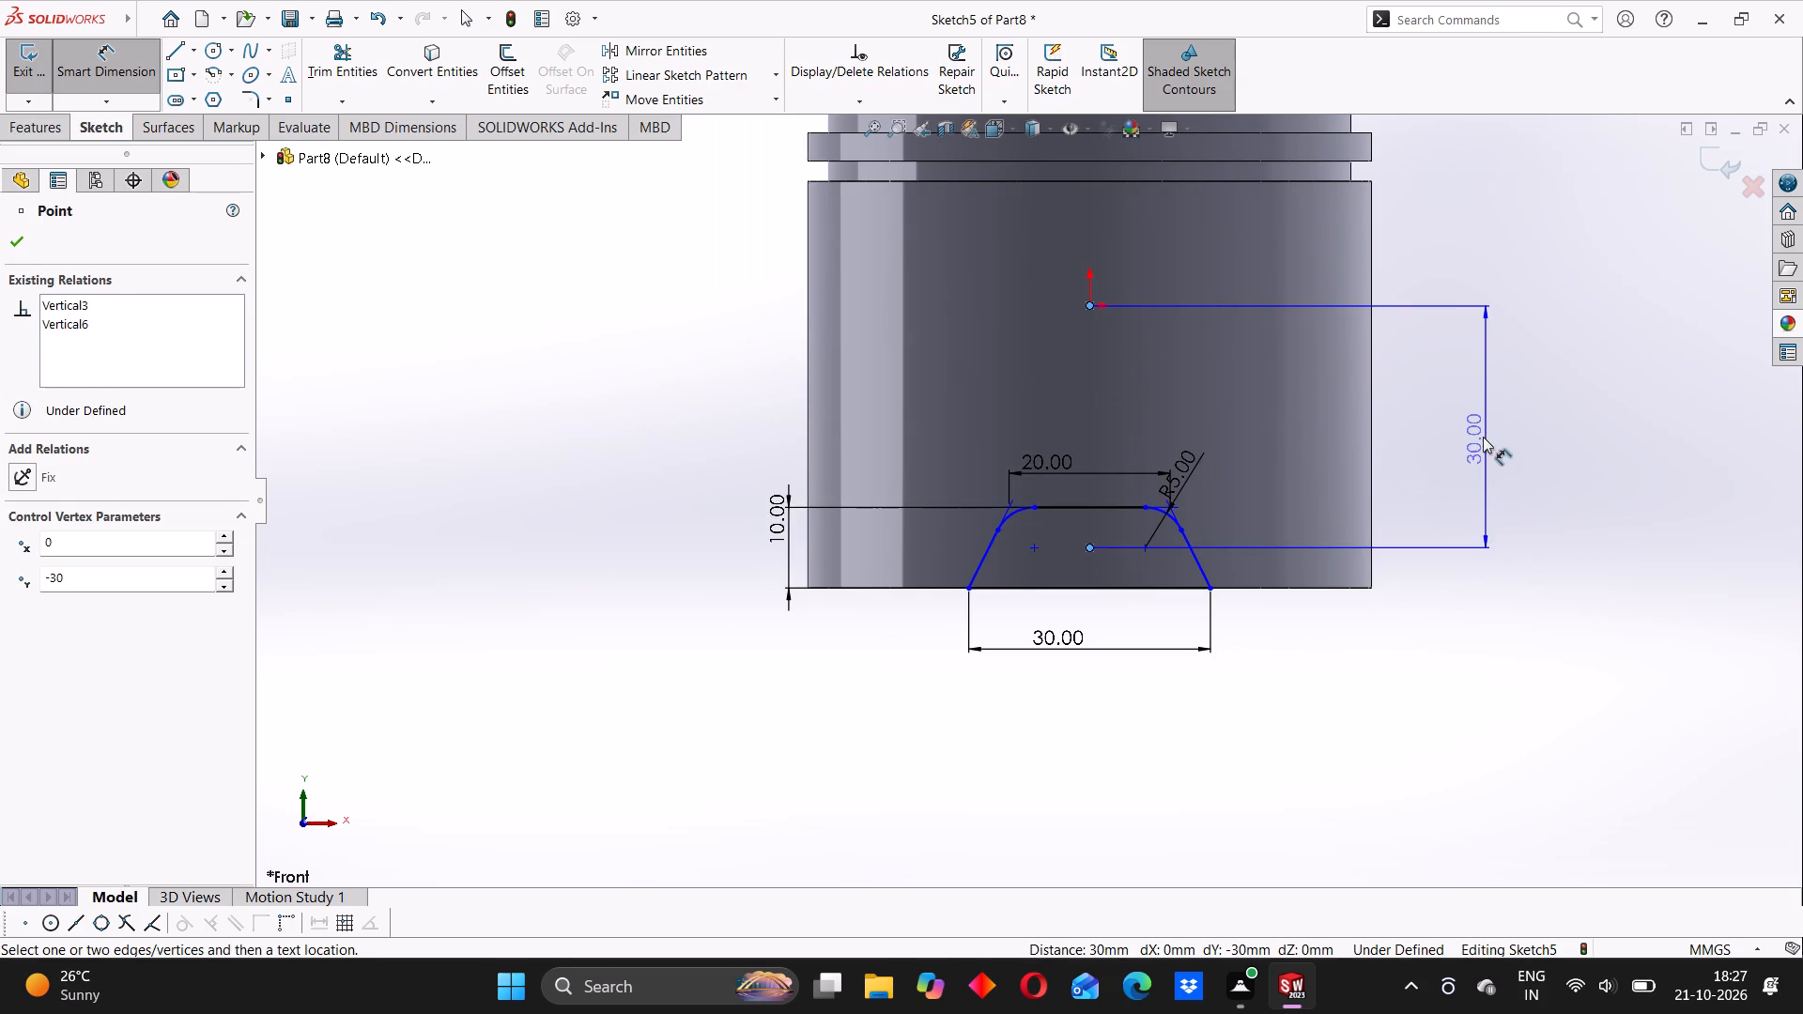
left_click(1483, 437)
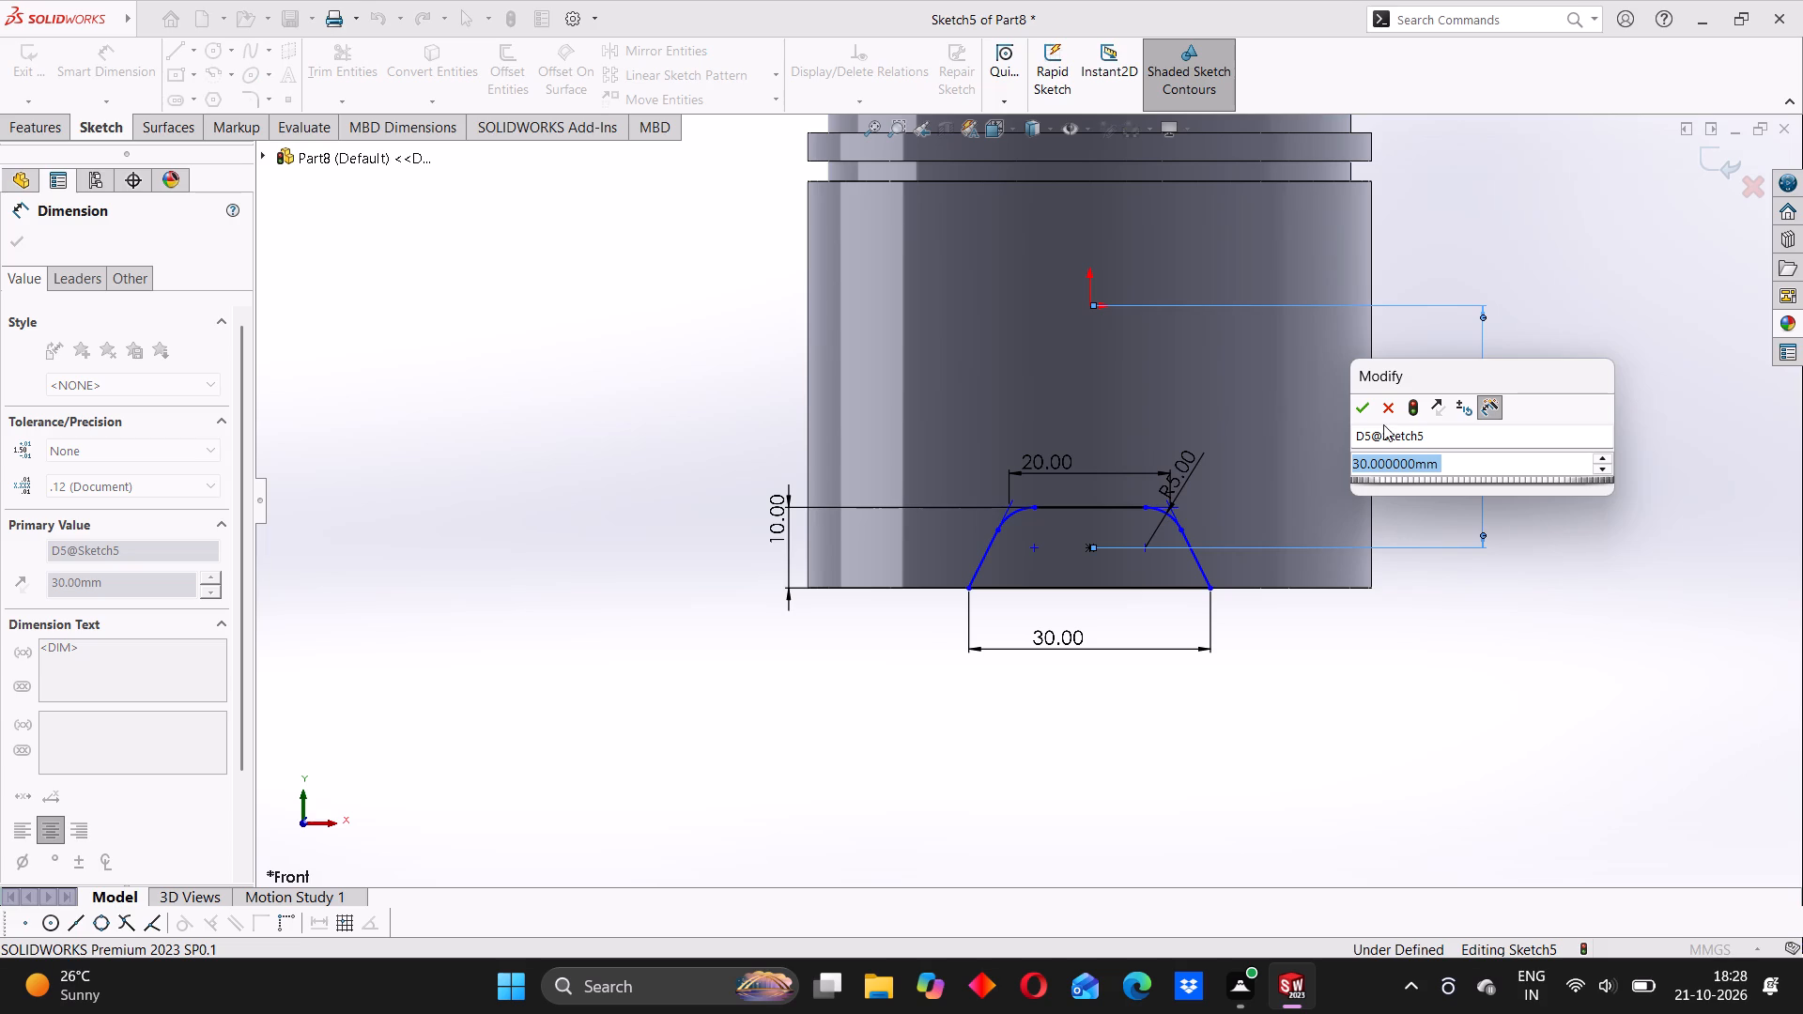
left_click(1362, 416)
left_click(1352, 655)
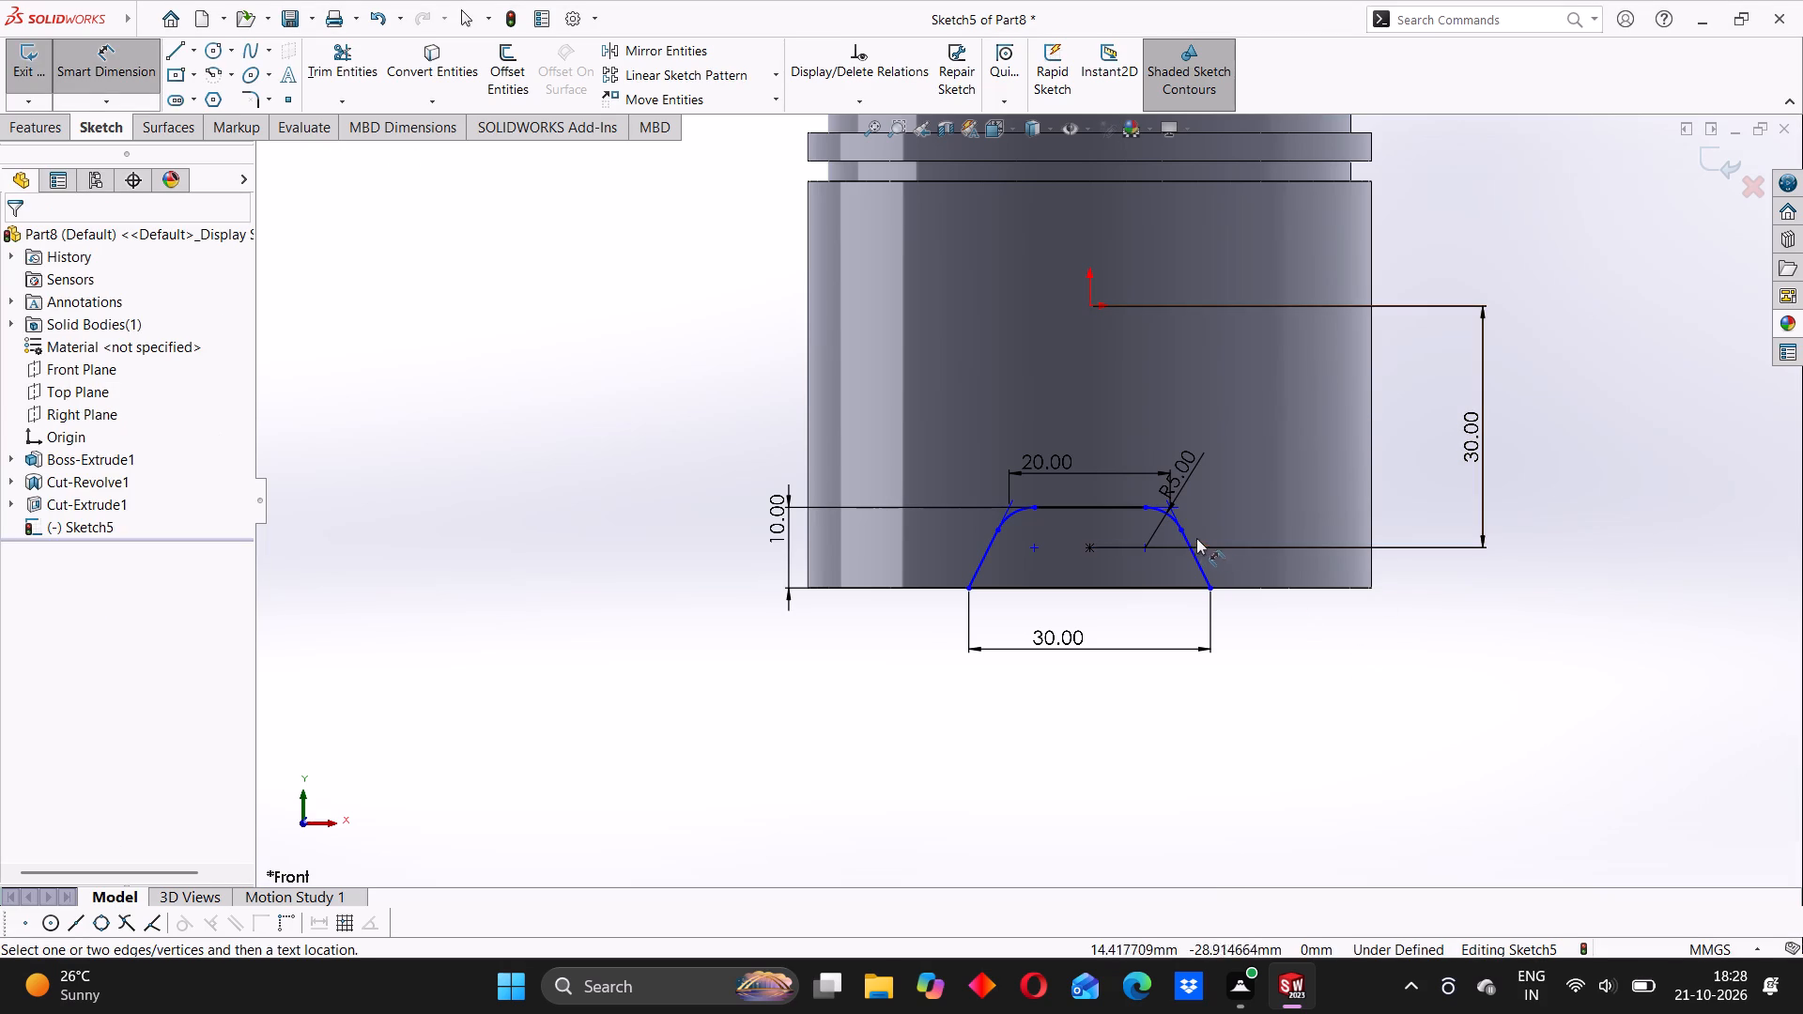
Dimension the length of the trapezoid's straight slanted side below the R5 corner fillet.
left_click(1186, 537)
left_click(1234, 524)
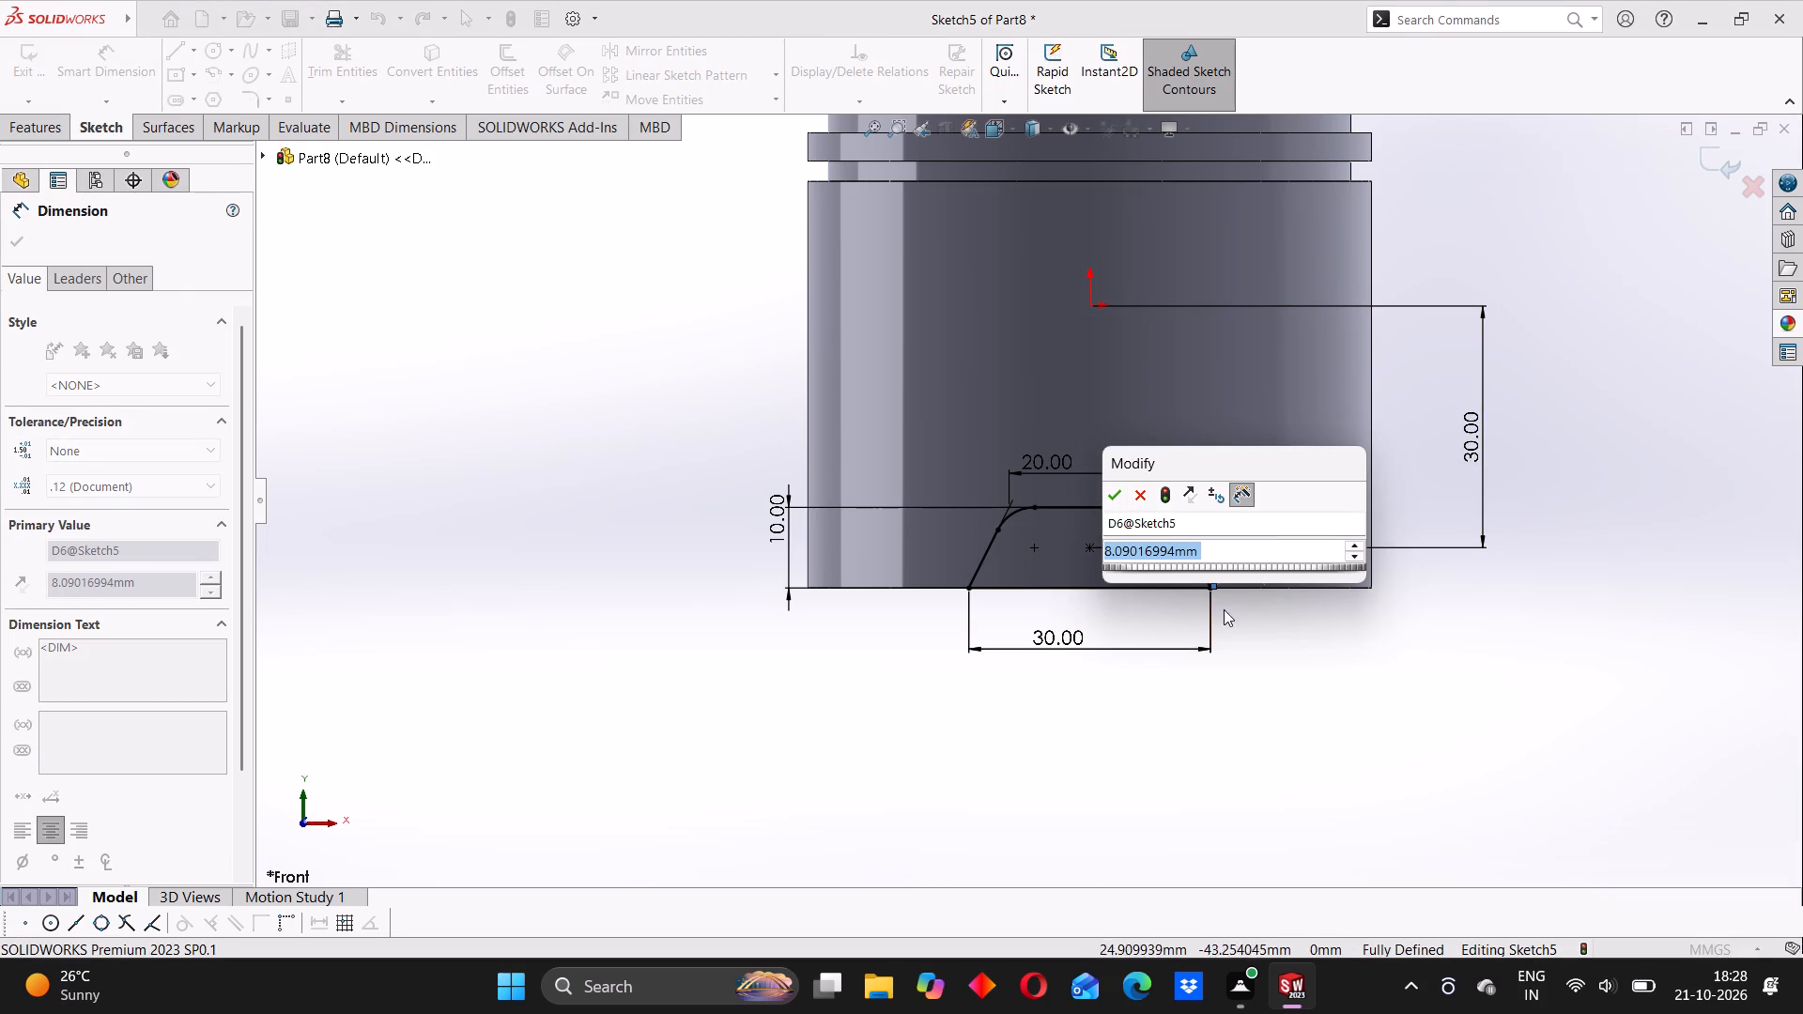
left_click(1117, 490)
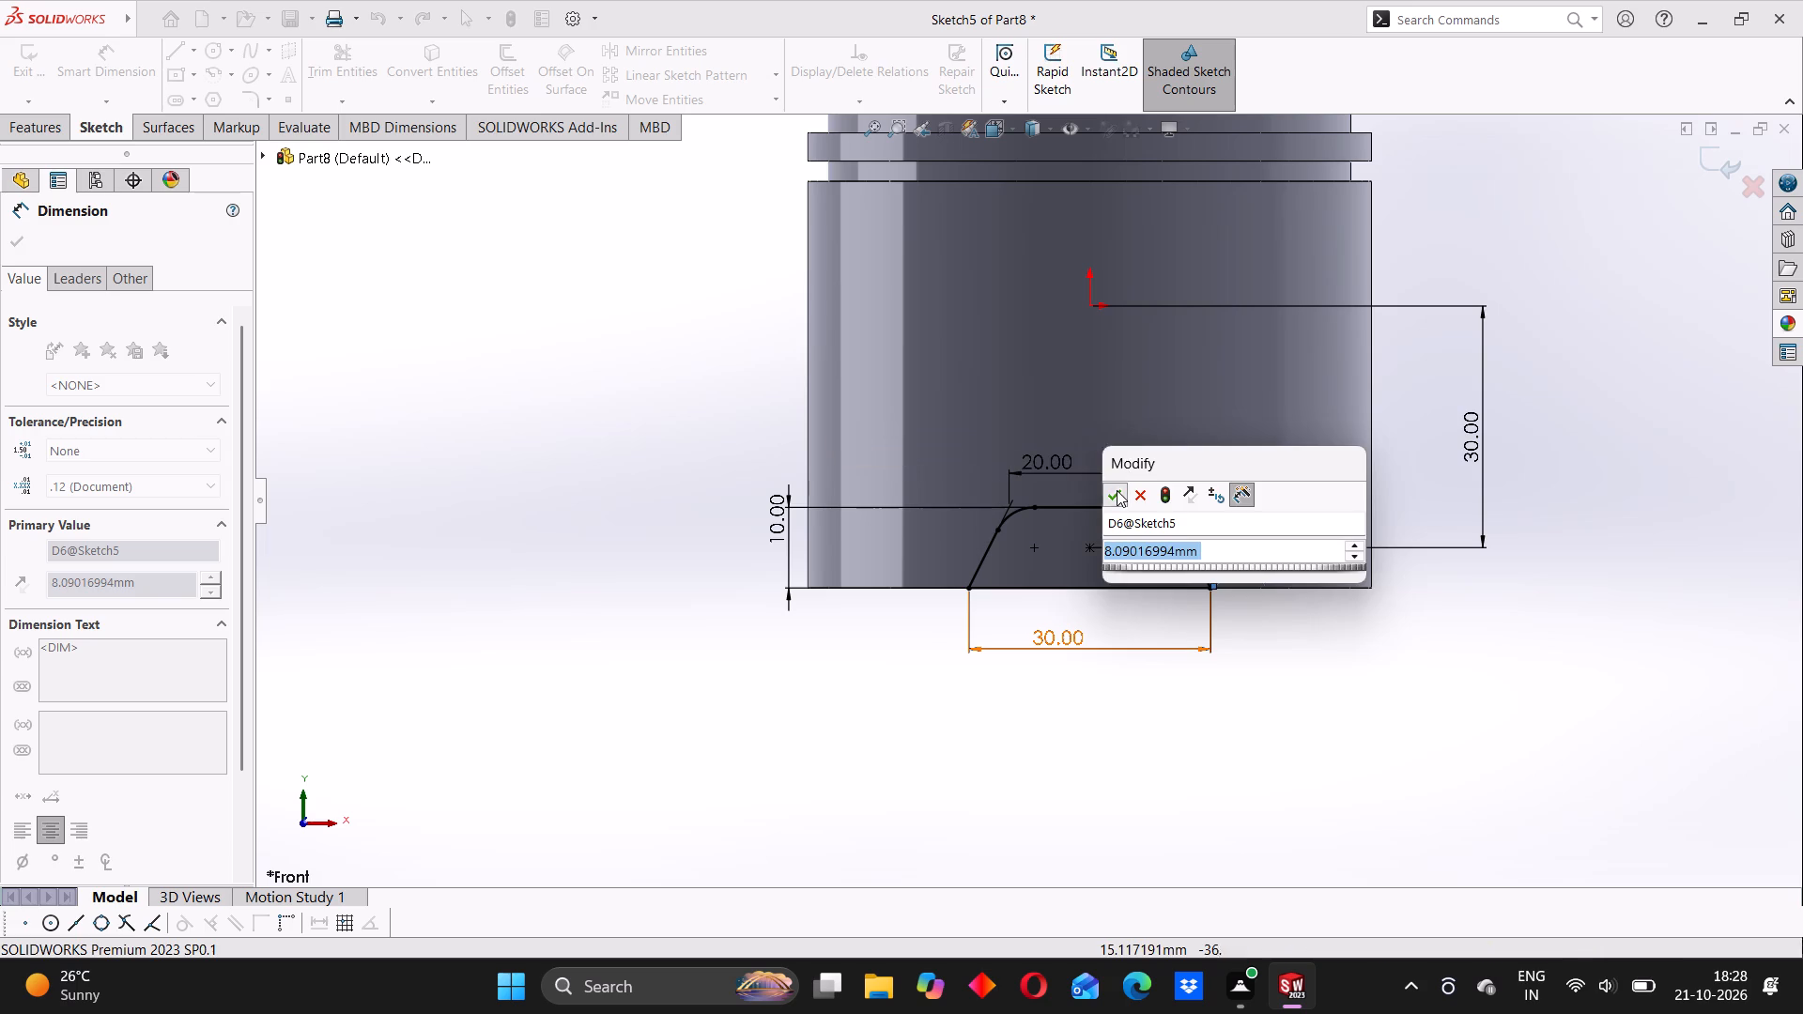
left_click(1275, 638)
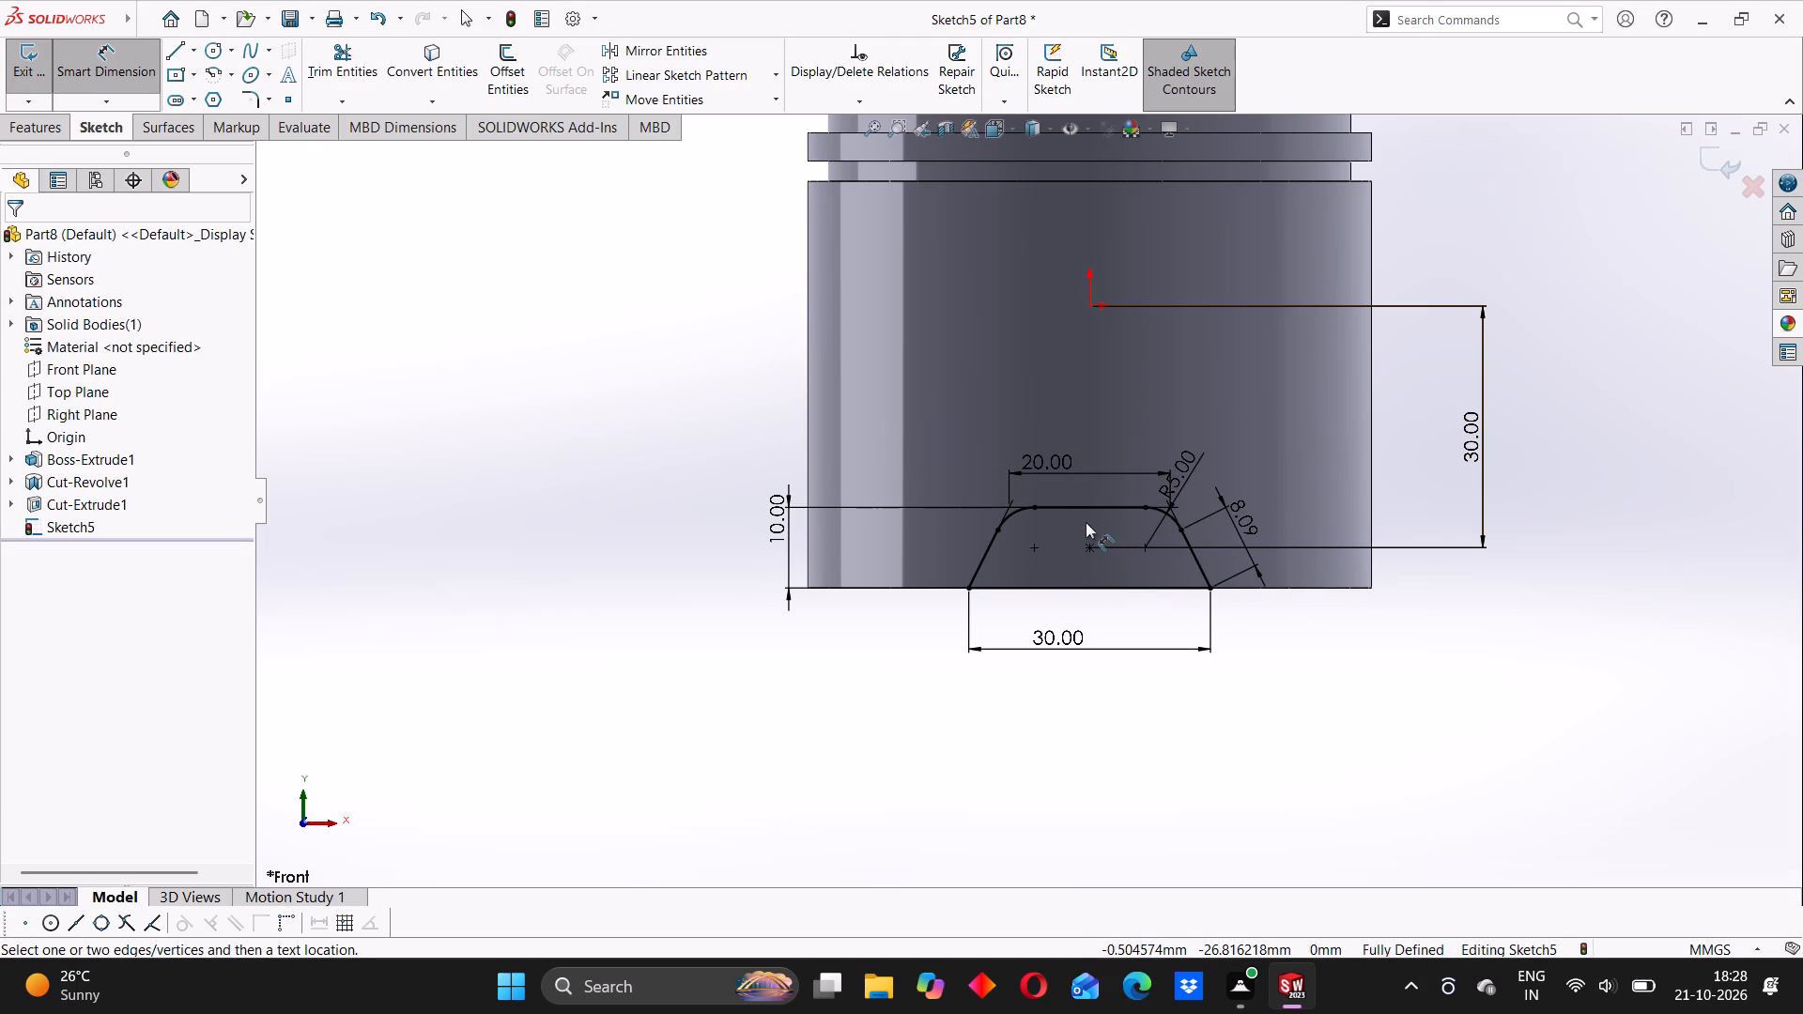
Extrude-cut the filleted trapezoidal profile through the piston skirt with the Through All - Both end condition.
scroll(1141, 530, "up", 1)
scroll(1141, 530, "down", 3)
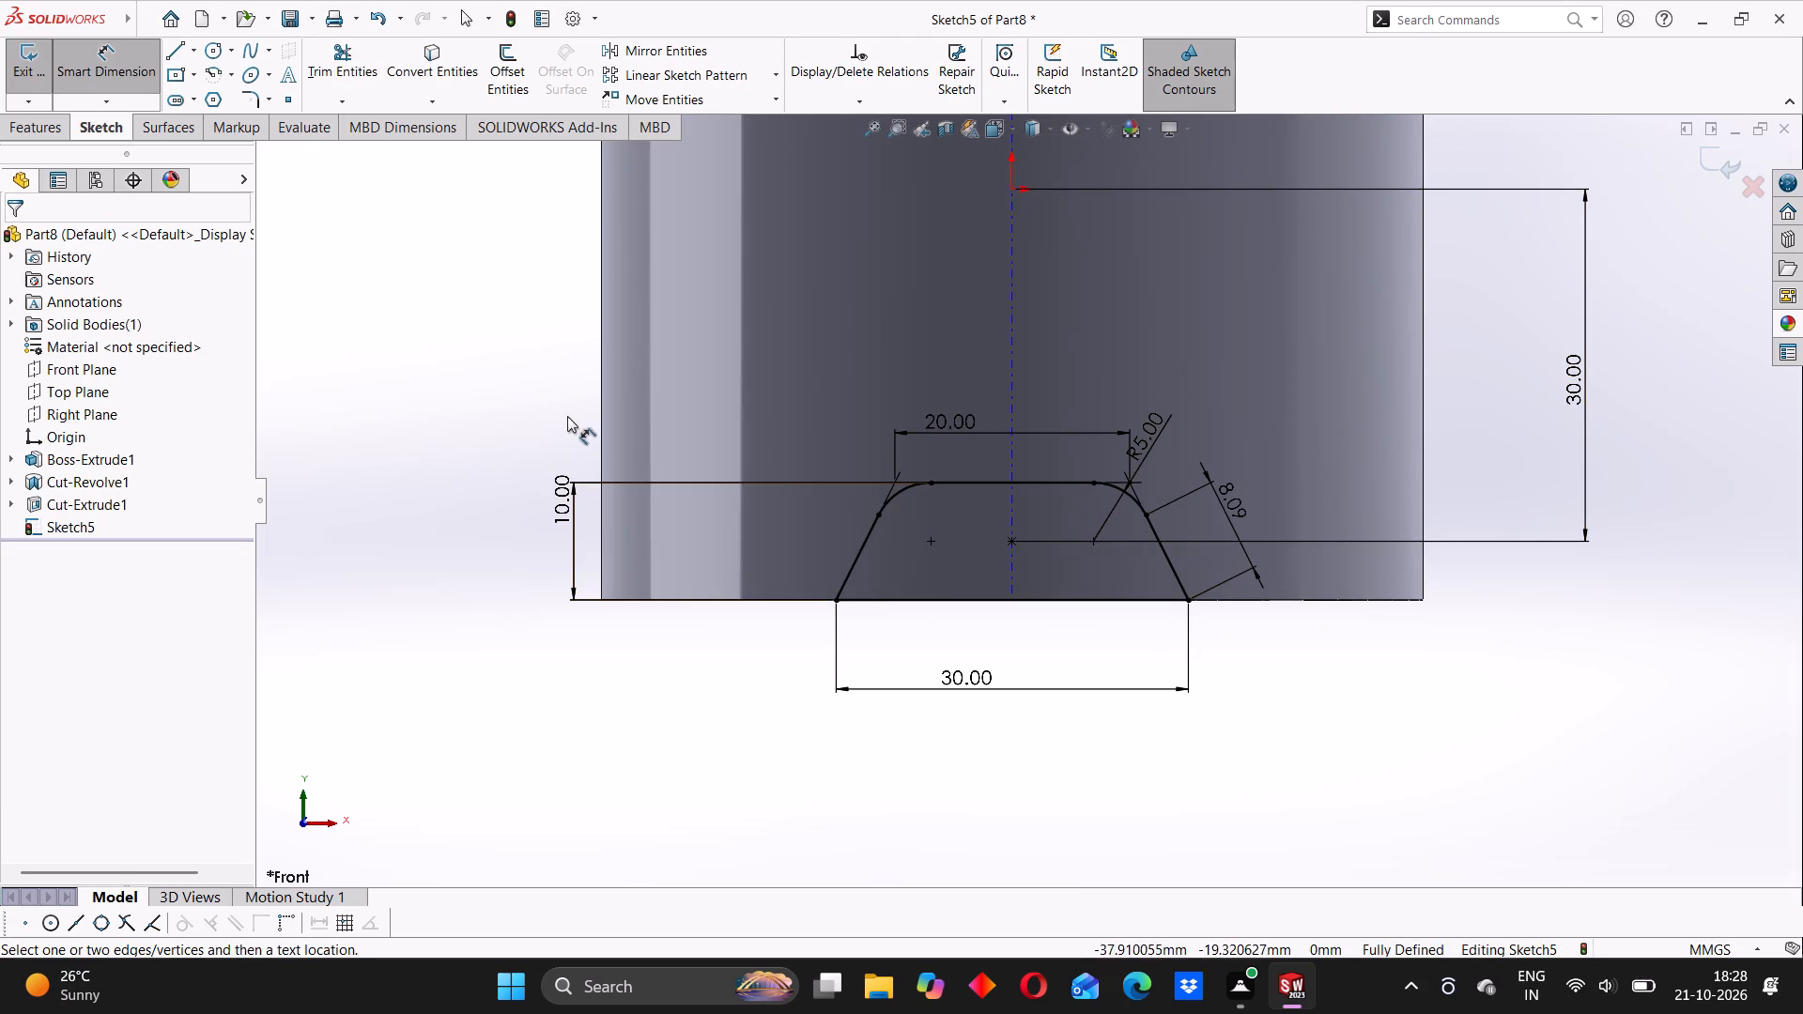
scroll(559, 406, "up", 2)
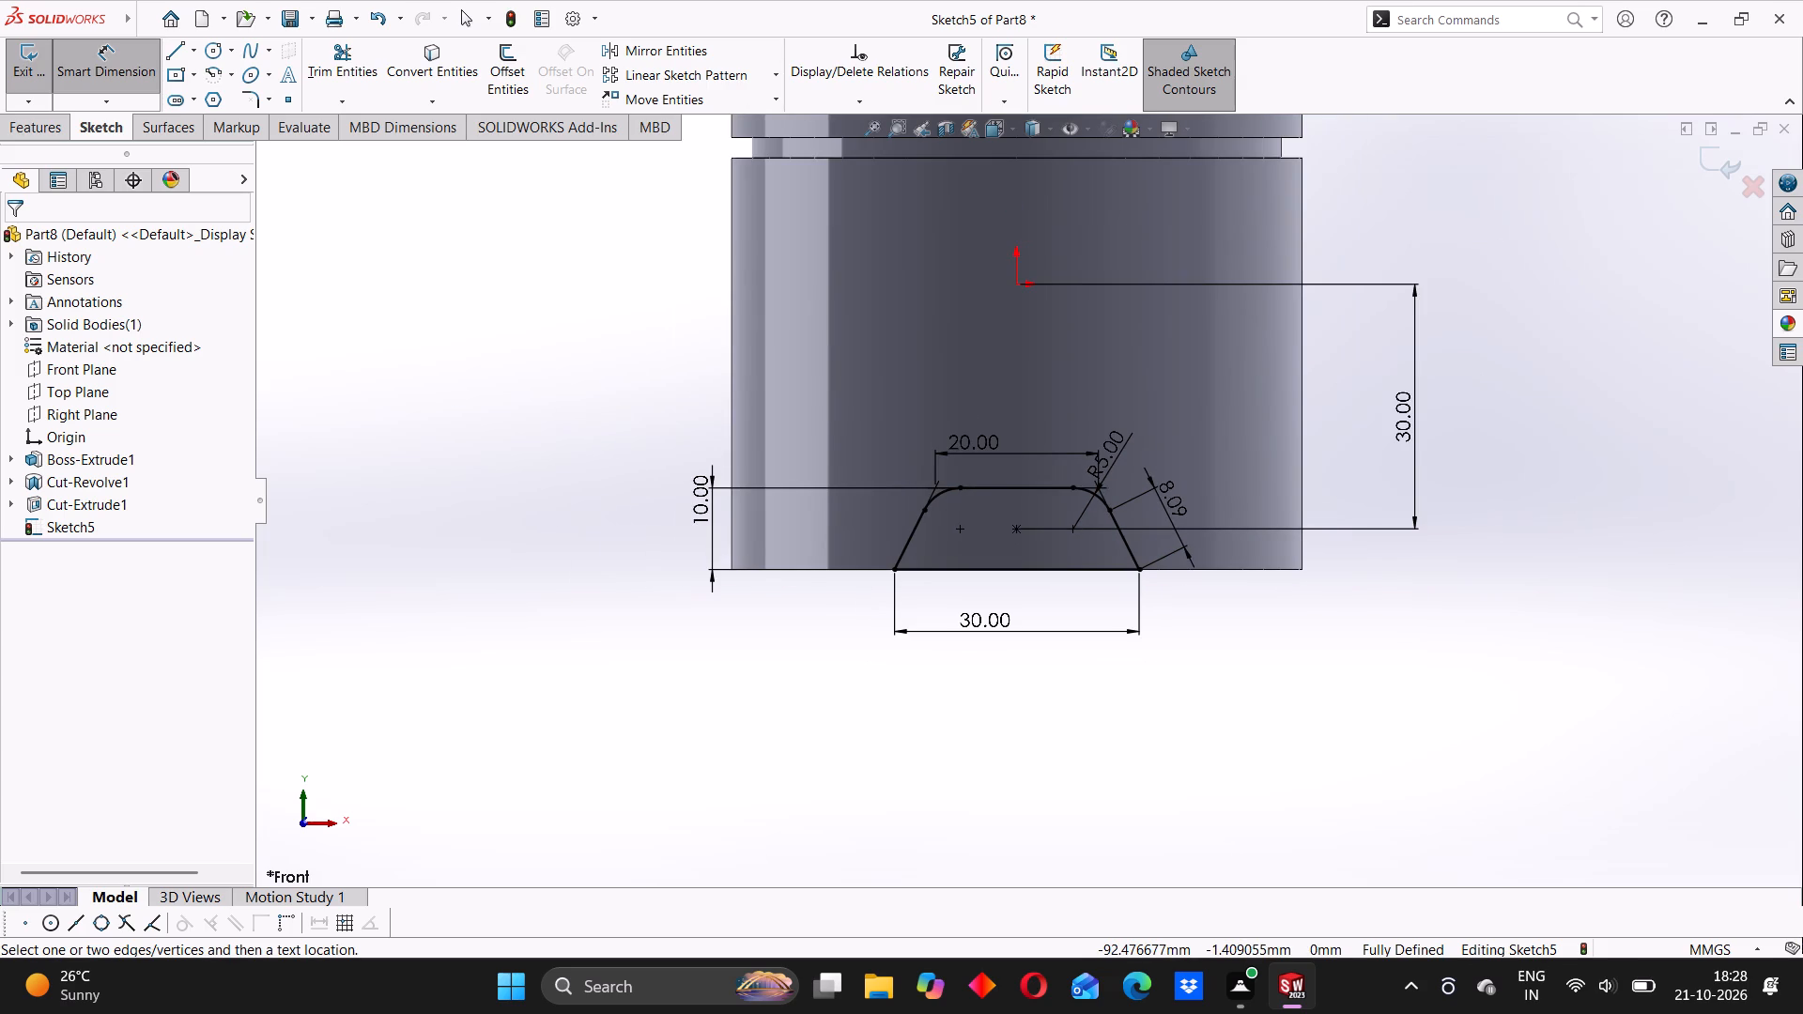
left_click(30, 129)
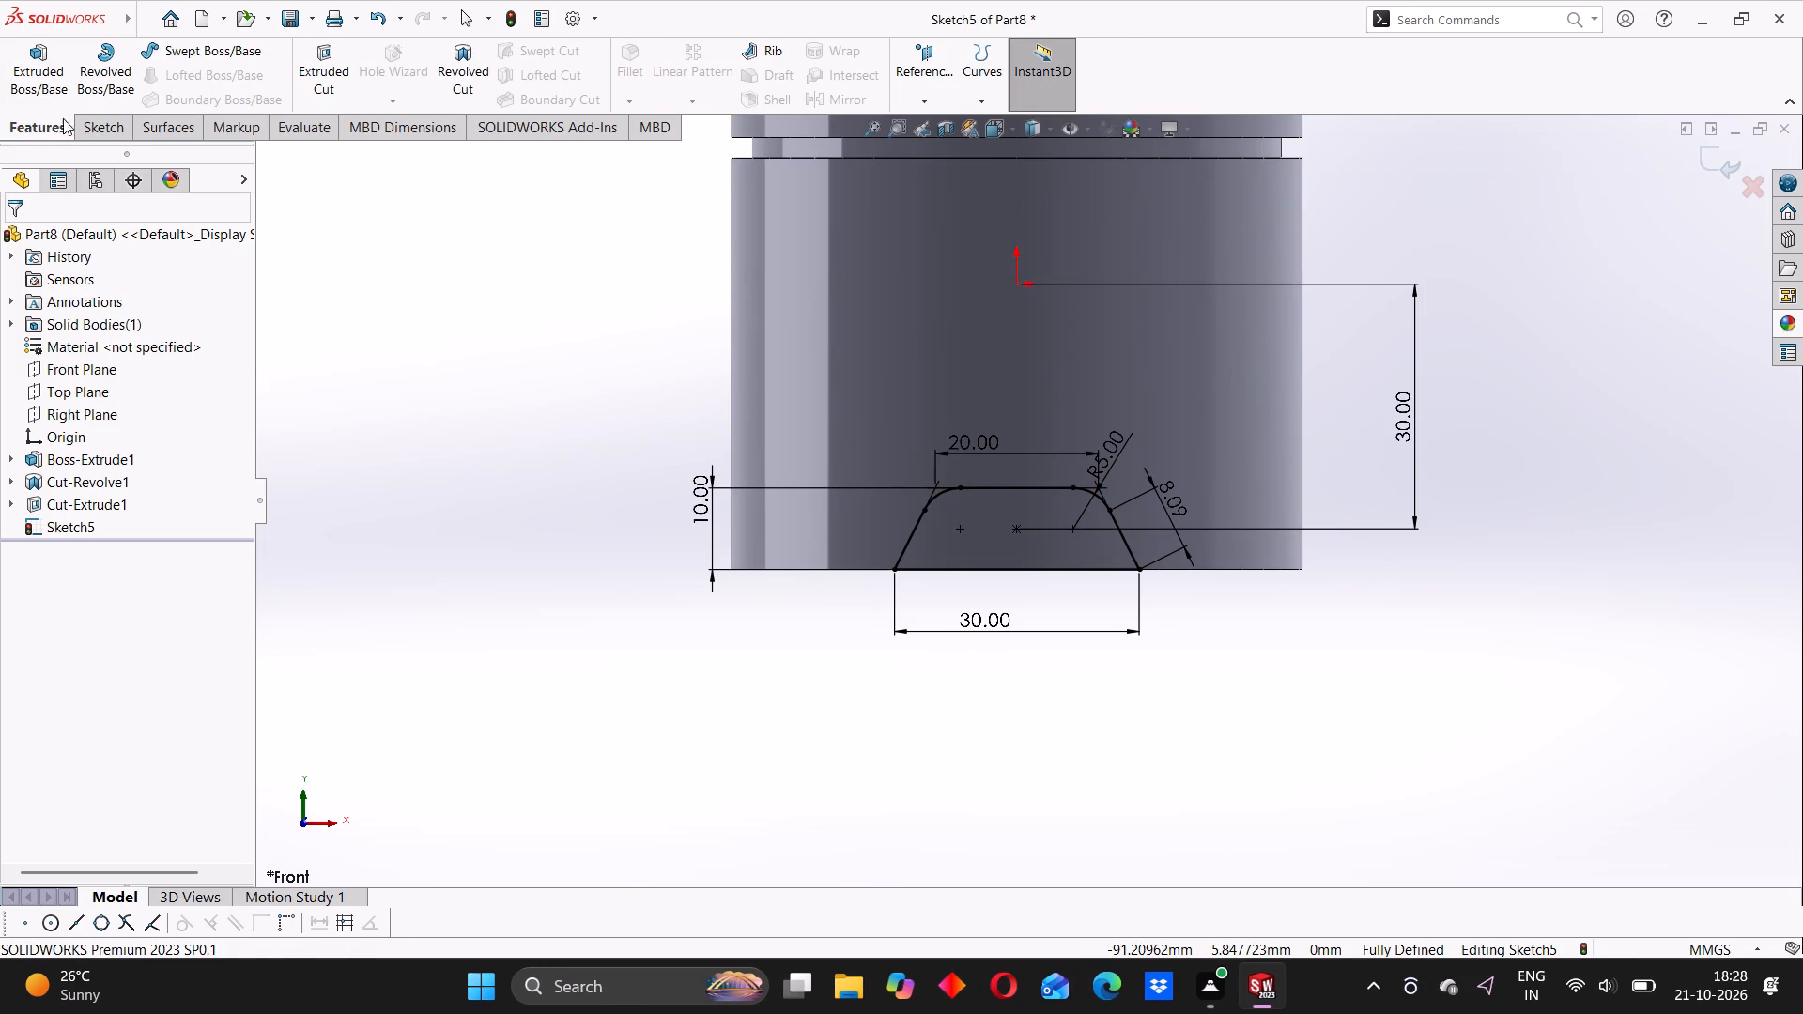
left_click(330, 74)
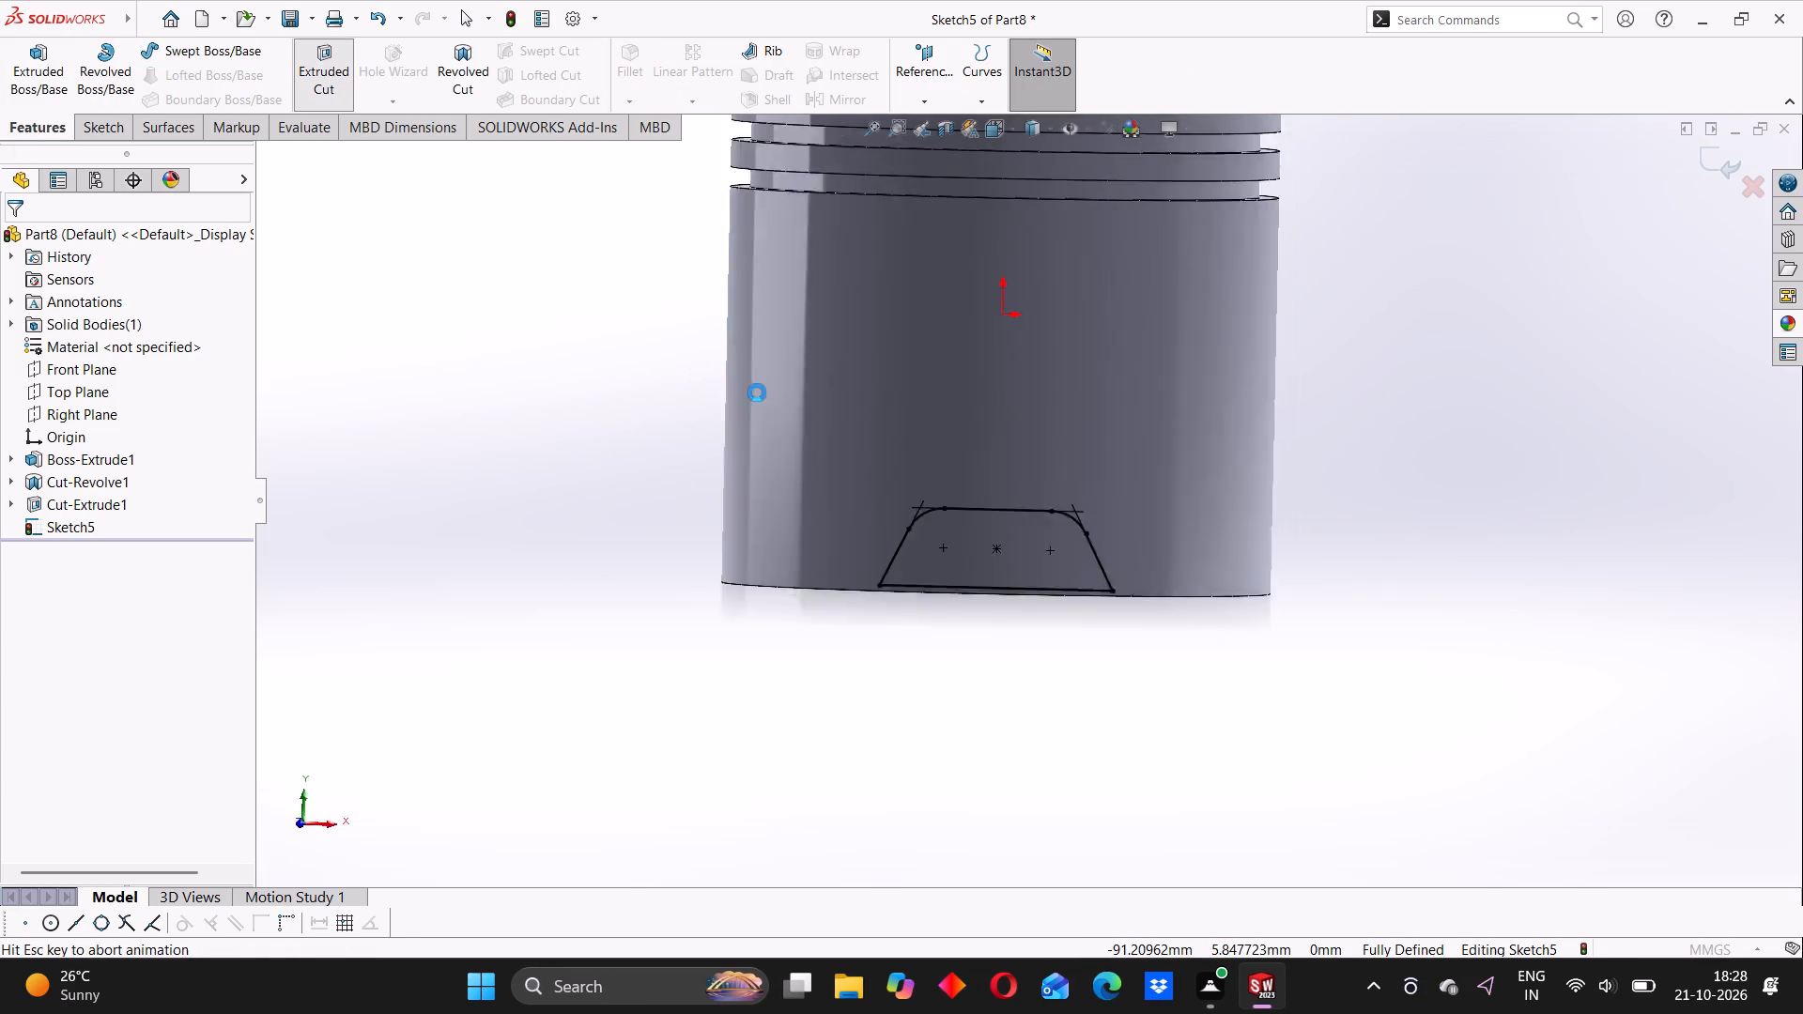
left_click(102, 378)
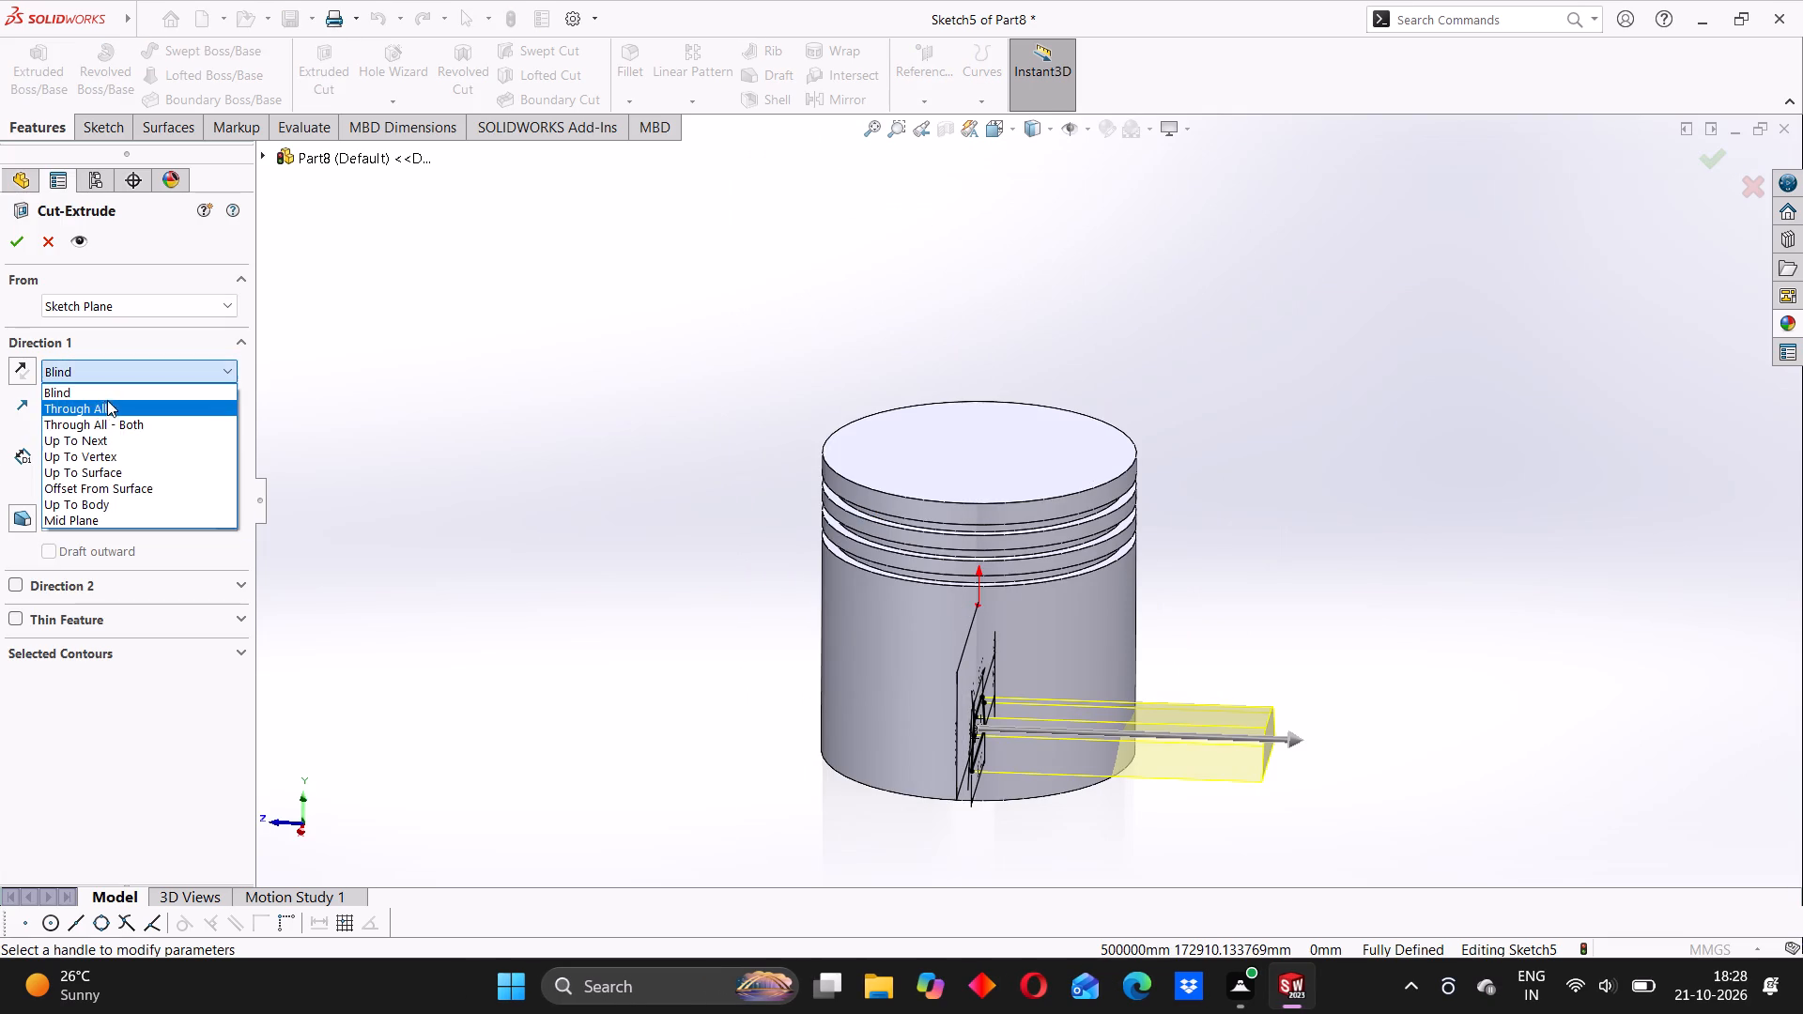
left_click(93, 417)
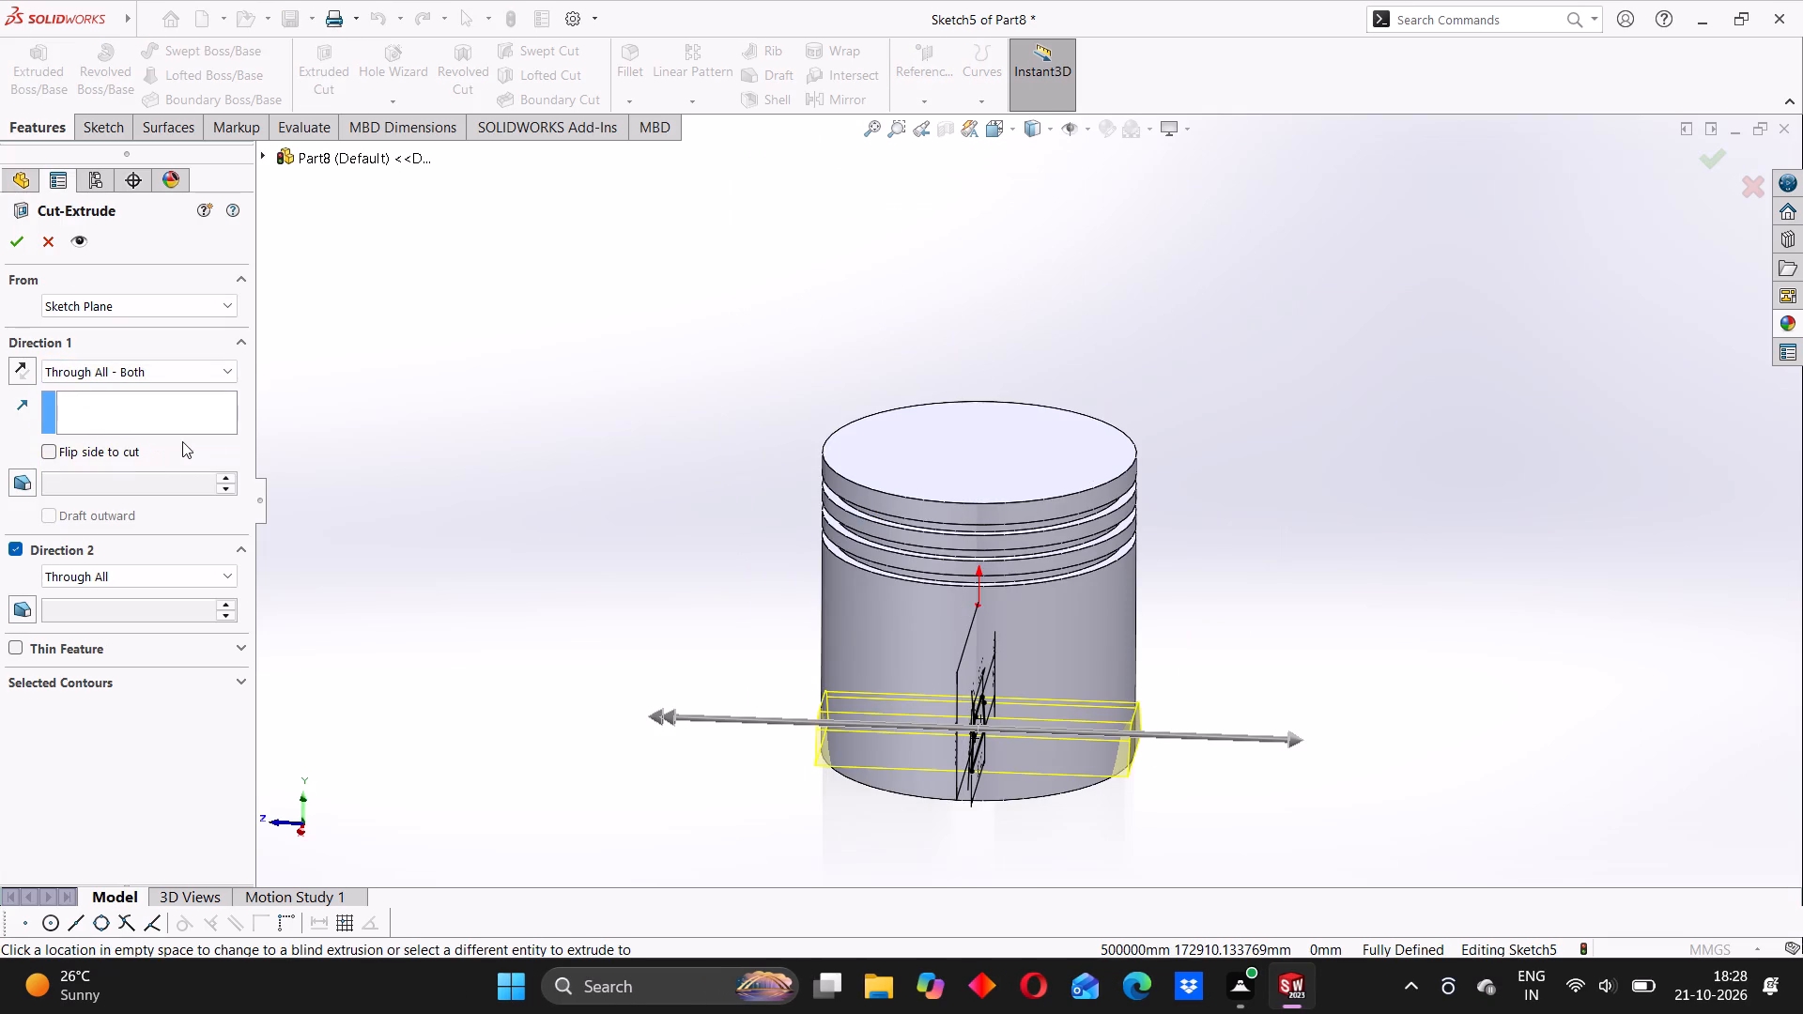
left_click(21, 243)
Fillet the four bottom edges where the trapezoidal cut's slanted sides meet the skirt's lower rim with a 5 mm radius.
middle_click_drag(843, 662, 912, 572)
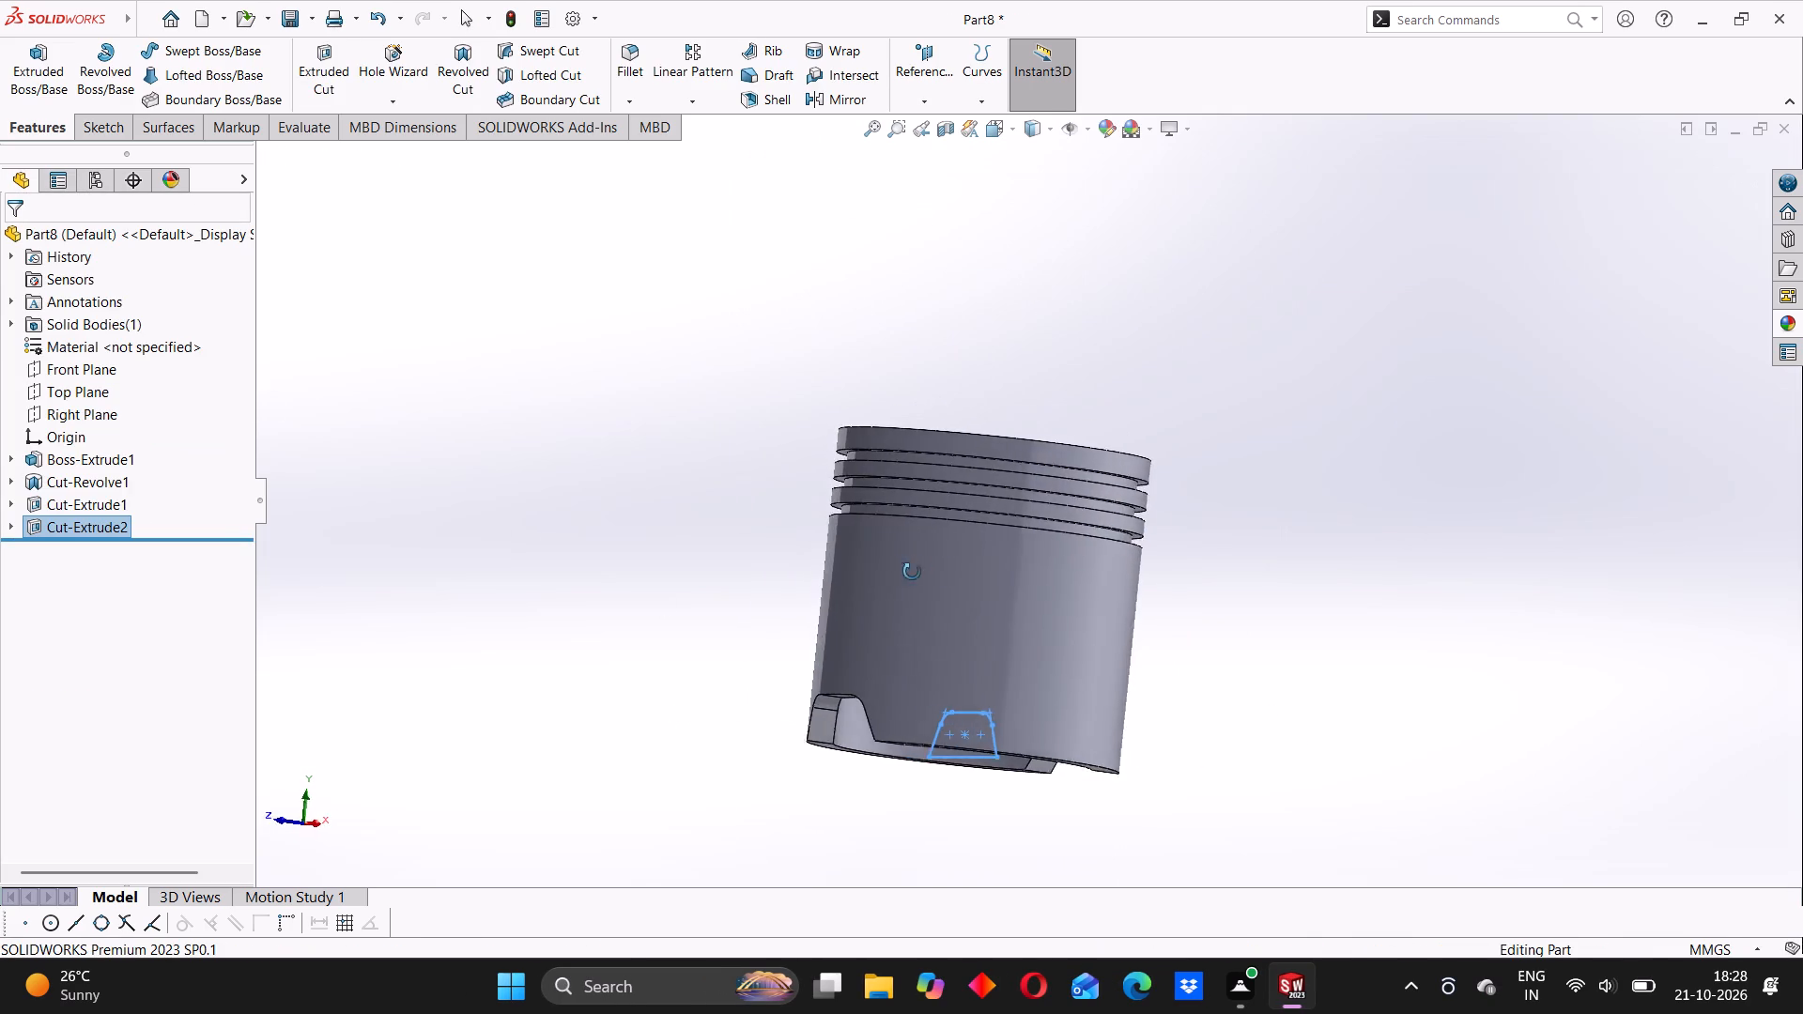
middle_click_drag(912, 572, 636, 514)
left_click(655, 587)
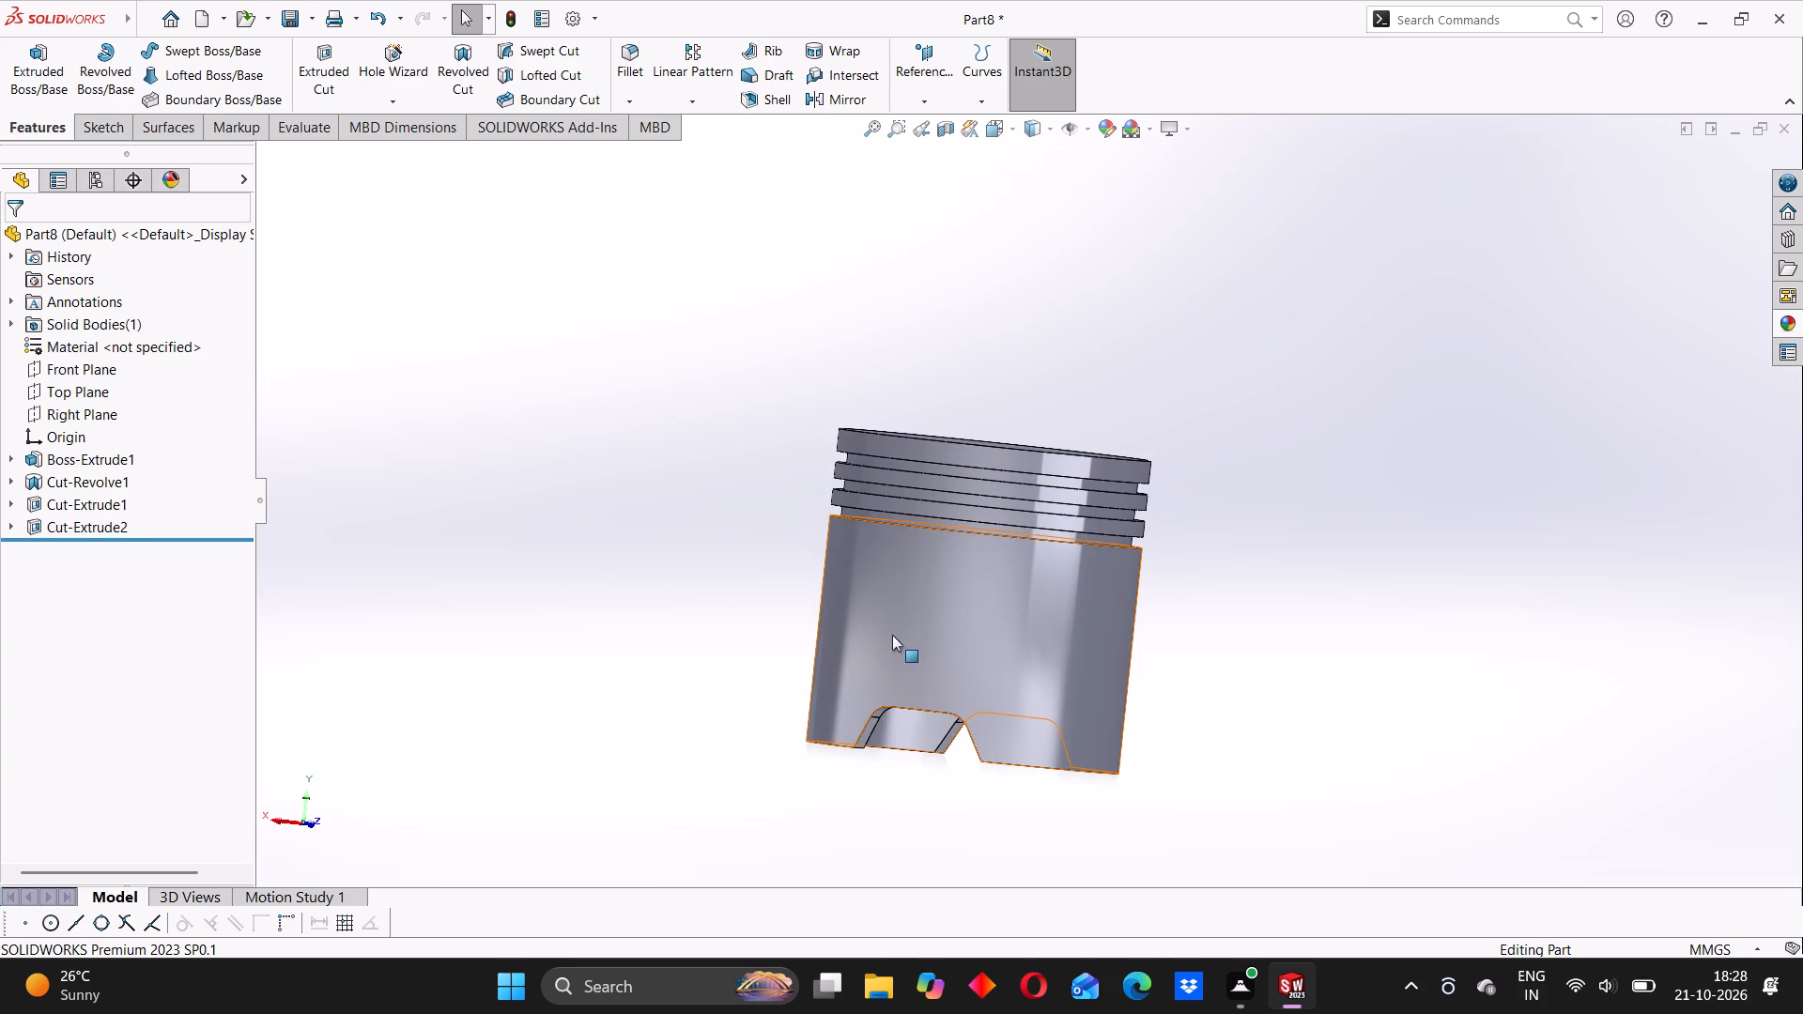
scroll(892, 635, "up", 2)
scroll(896, 621, "down", 3)
left_click(628, 97)
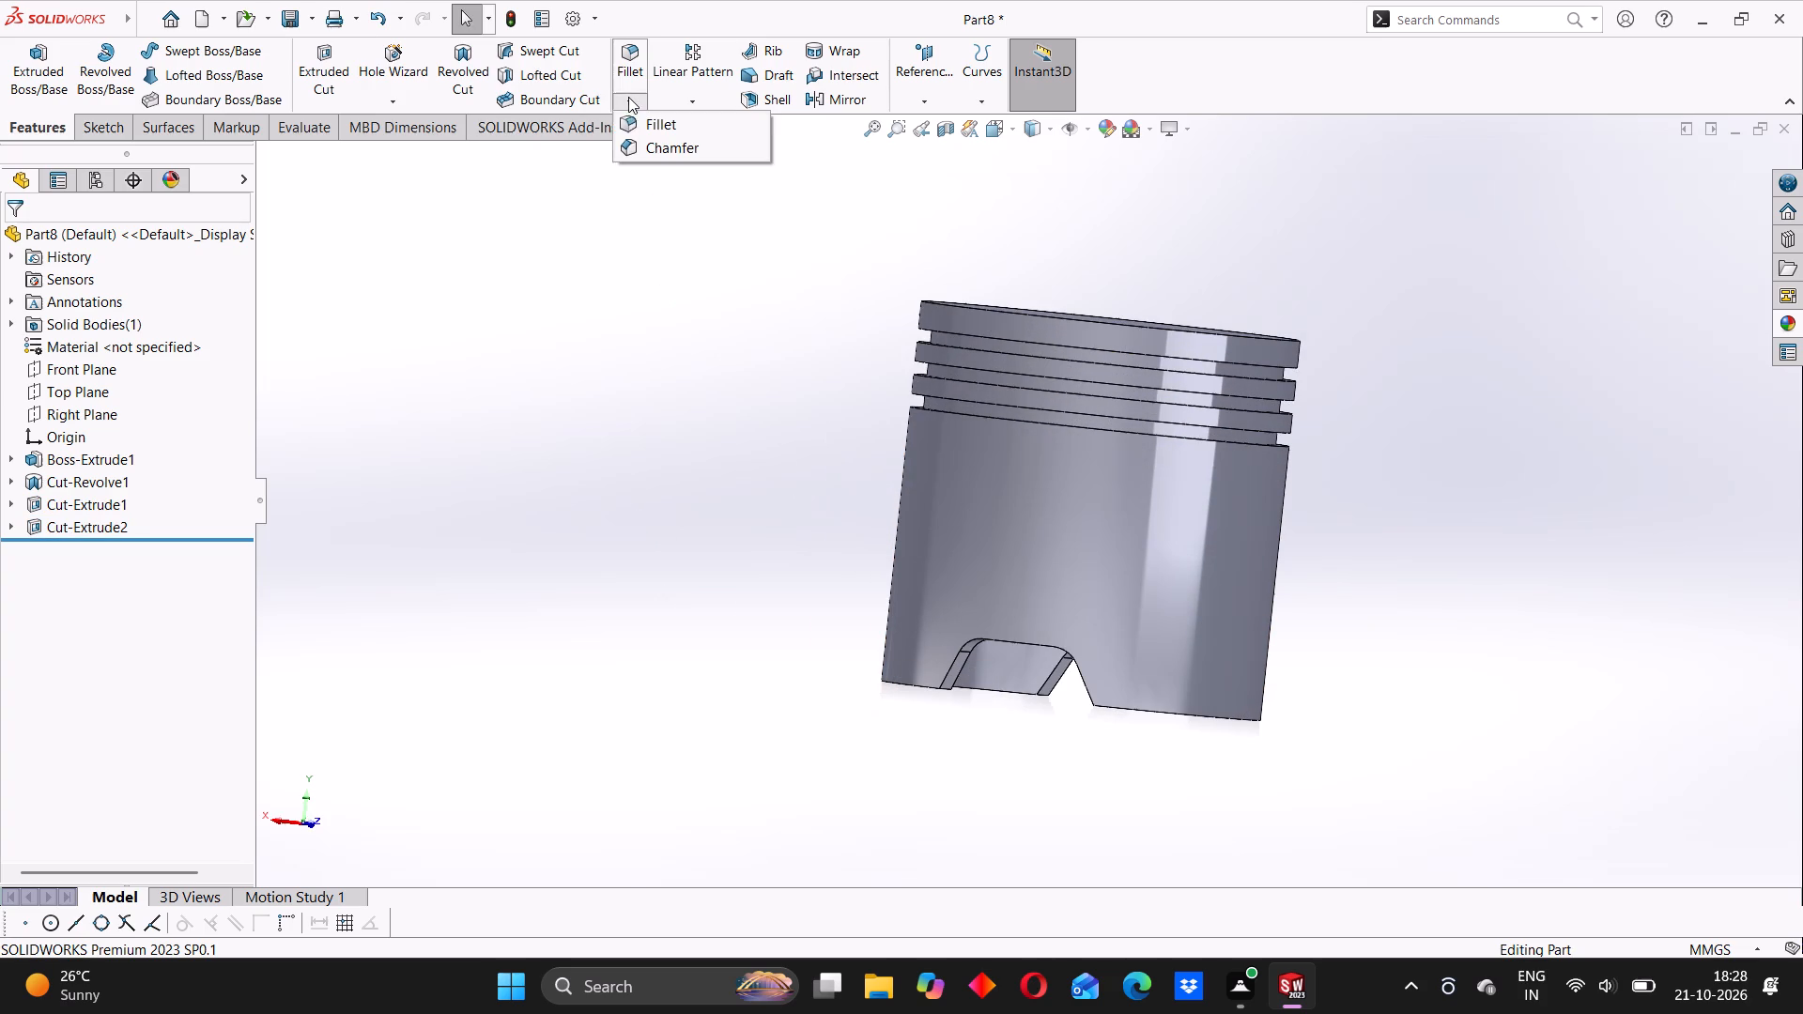
left_click(627, 121)
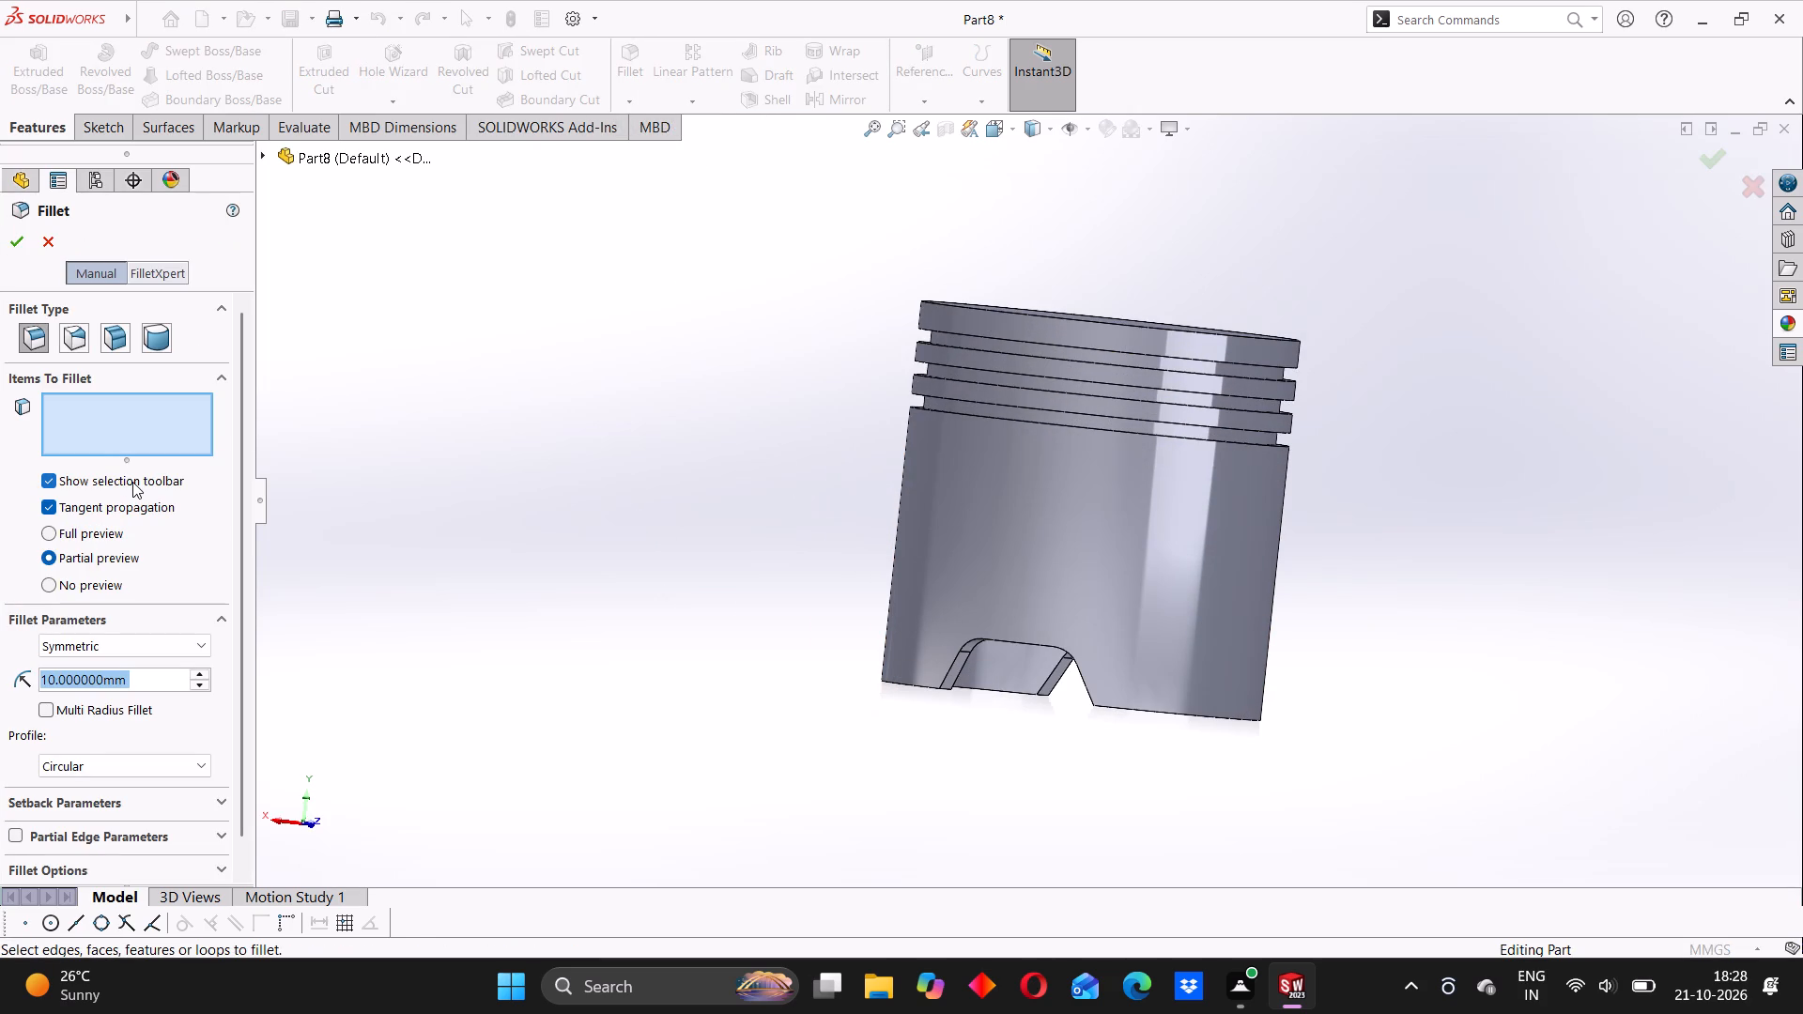
key("5")
key("Return")
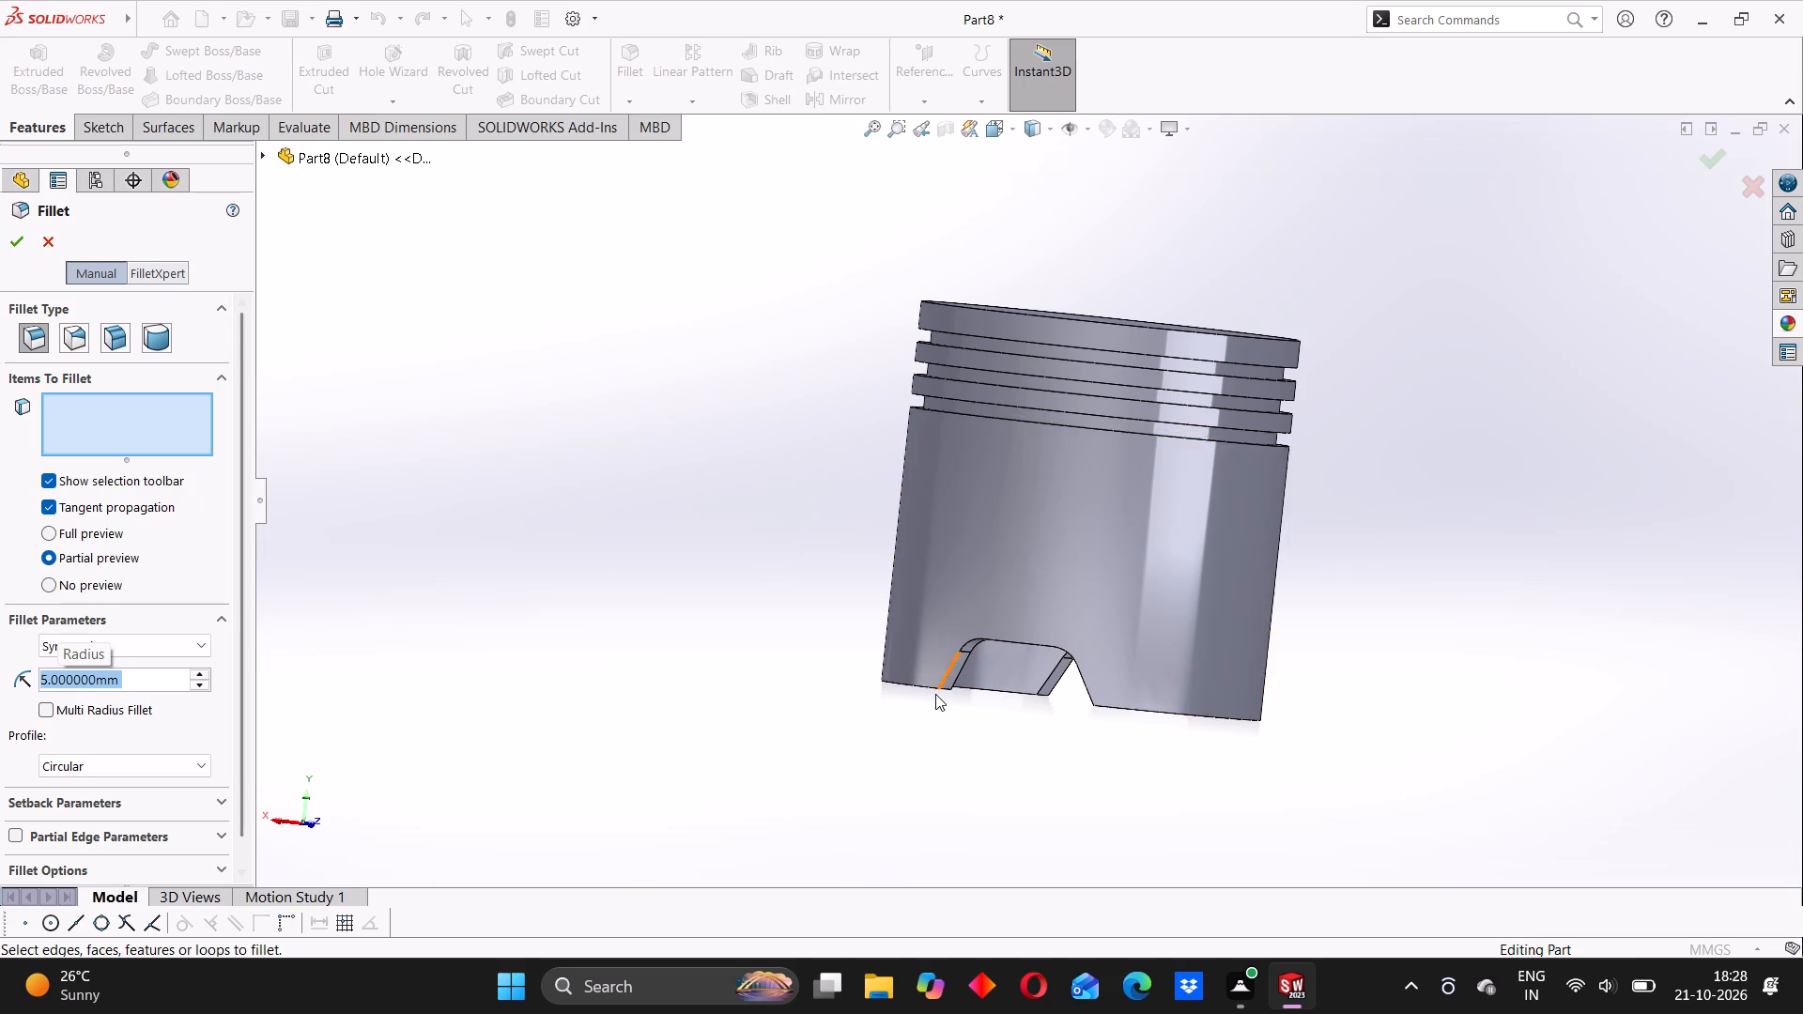
scroll(934, 694, "down", 5)
scroll(1009, 668, "down", 3)
middle_click_drag(1071, 498, 1132, 405)
scroll(1410, 300, "up", 3)
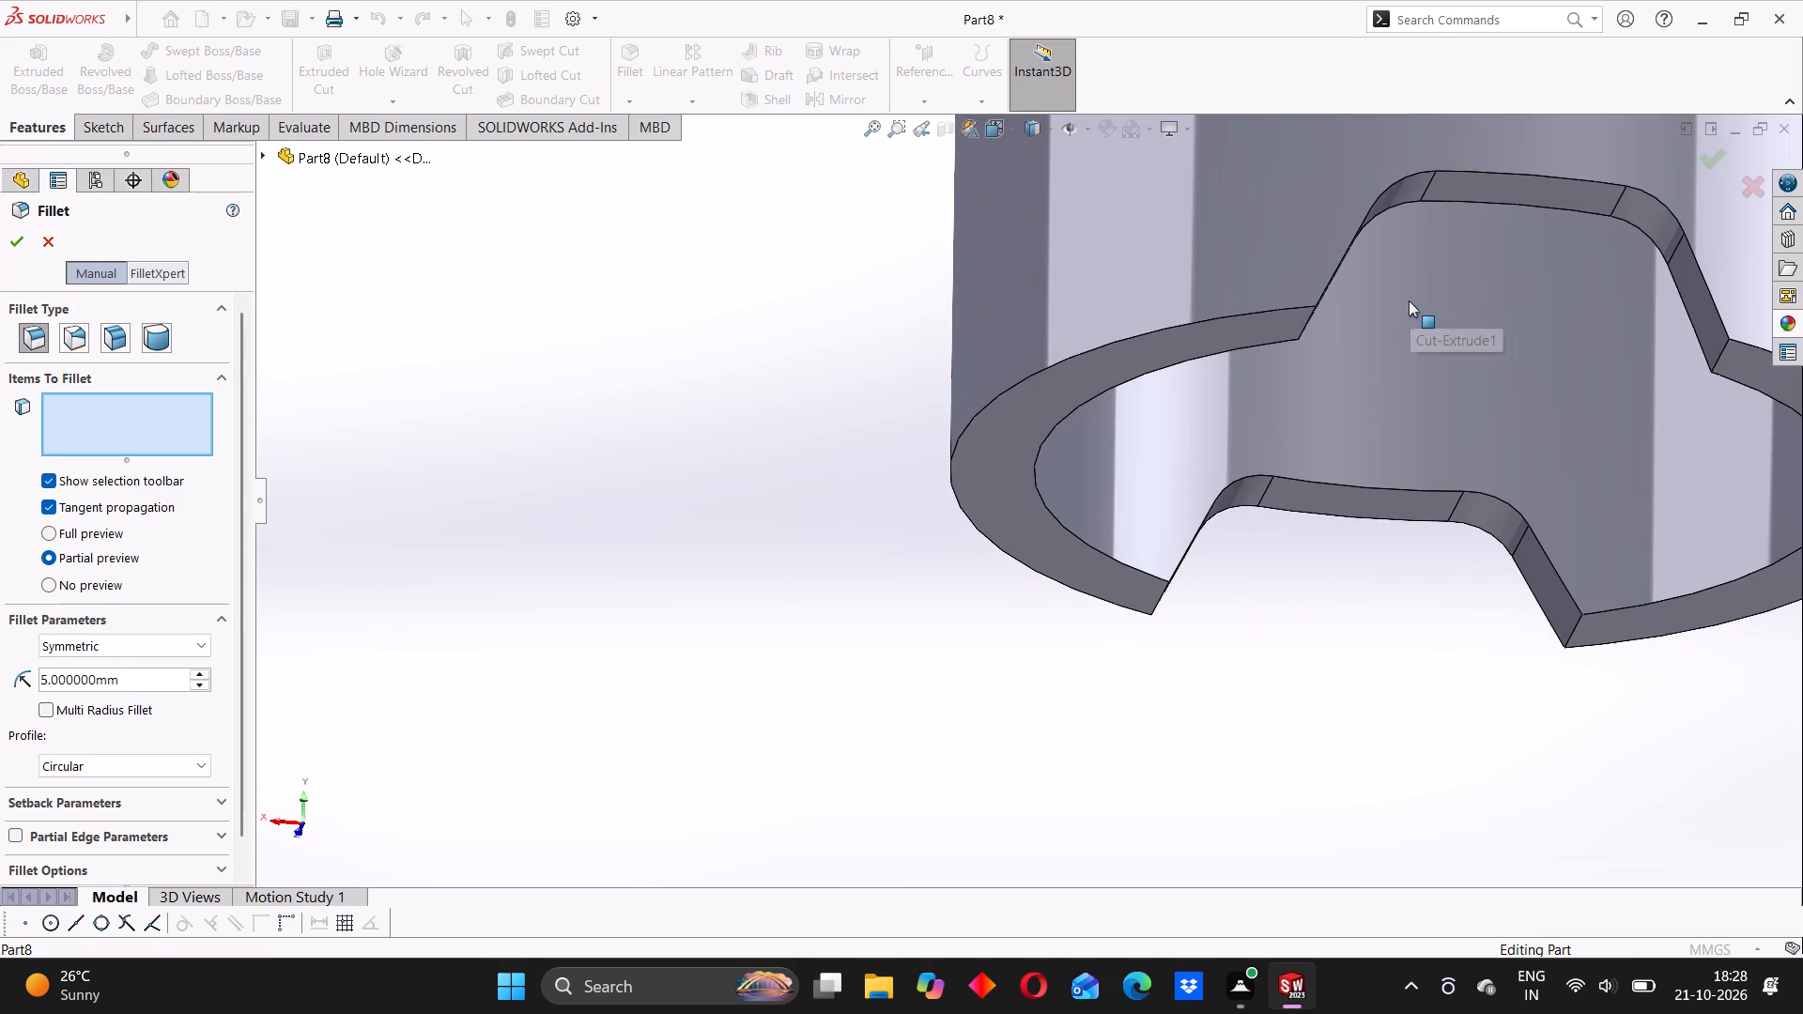
scroll(1356, 332, "up", 3)
middle_click_drag(1224, 379, 1186, 416)
scroll(1100, 448, "down", 5)
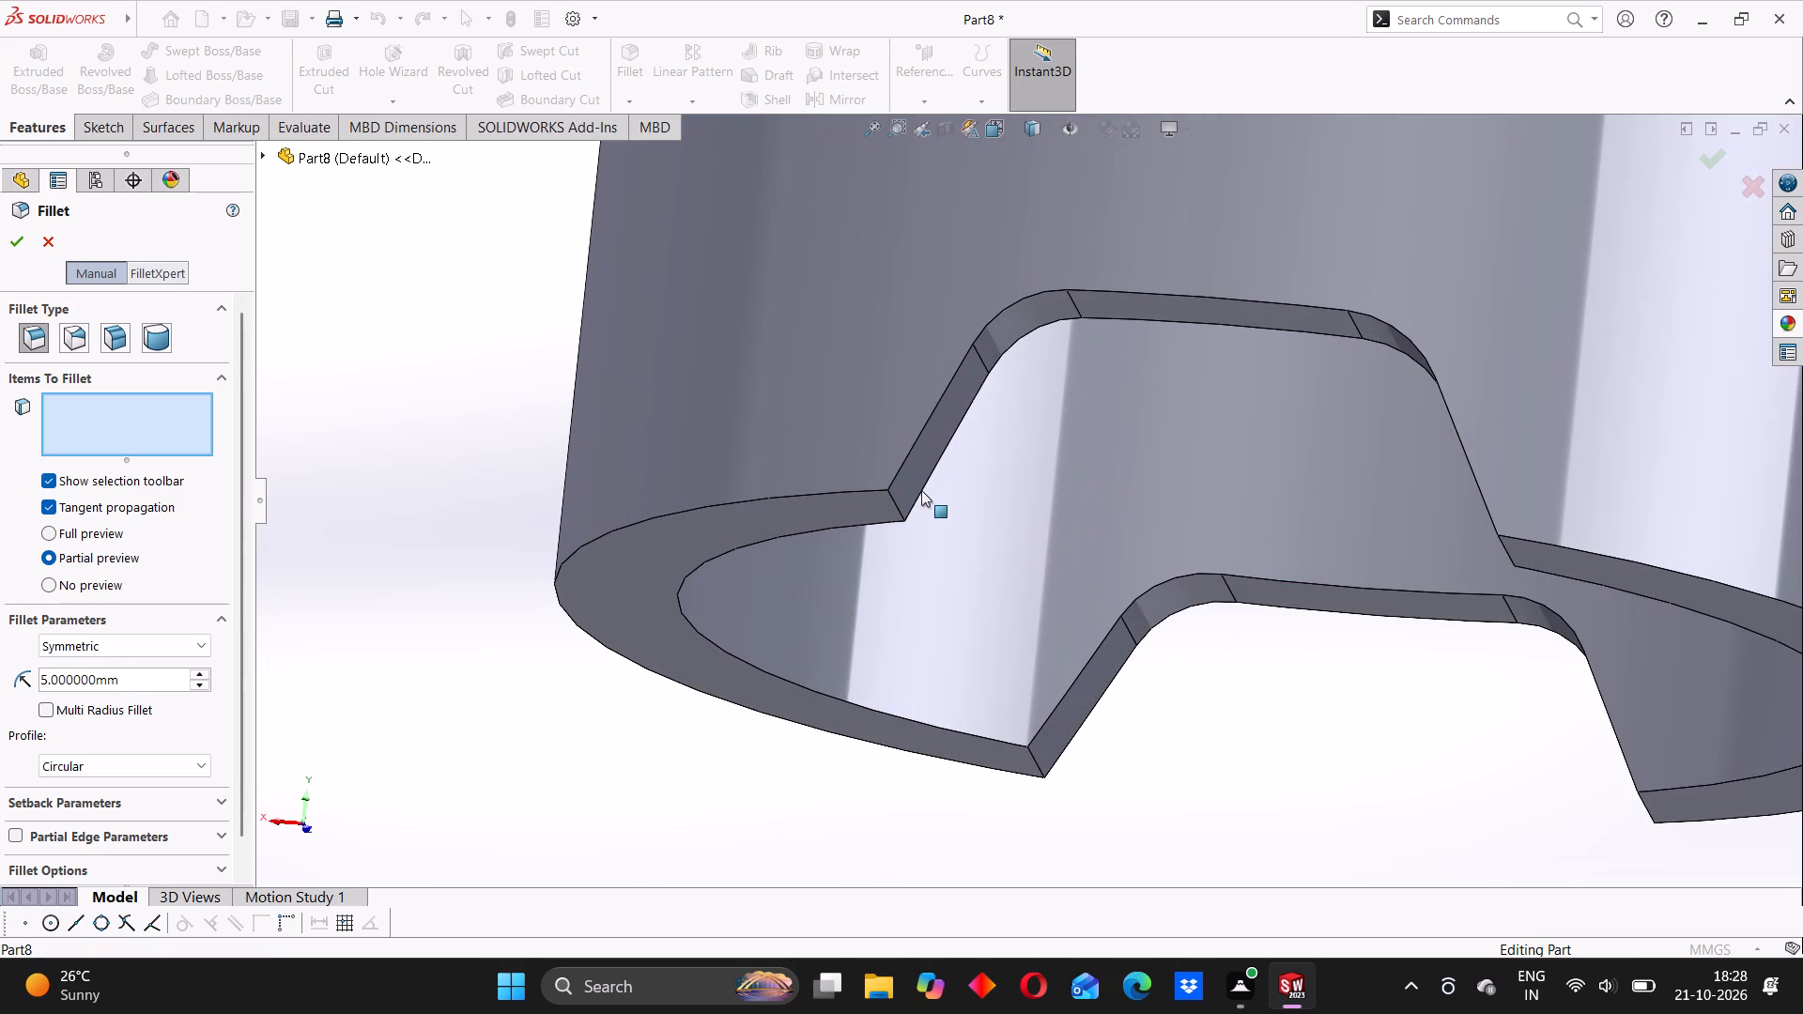
left_click(896, 499)
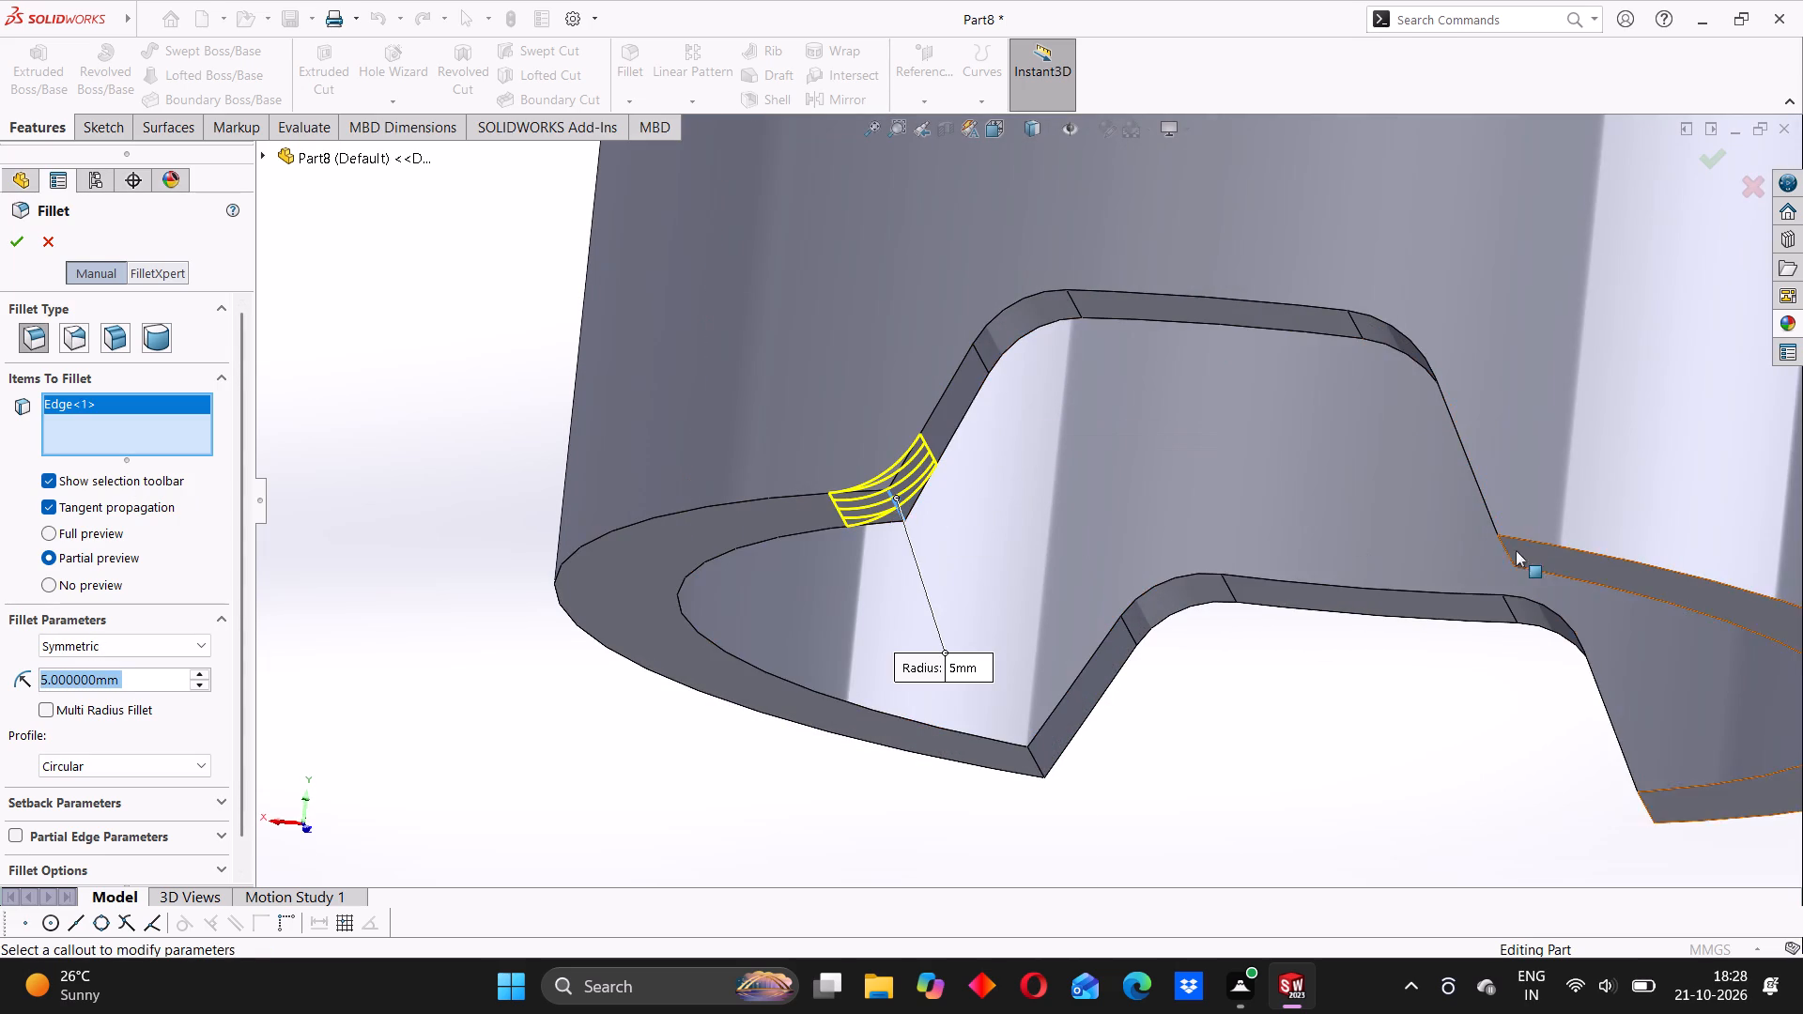
middle_click_drag(1509, 551, 1561, 552)
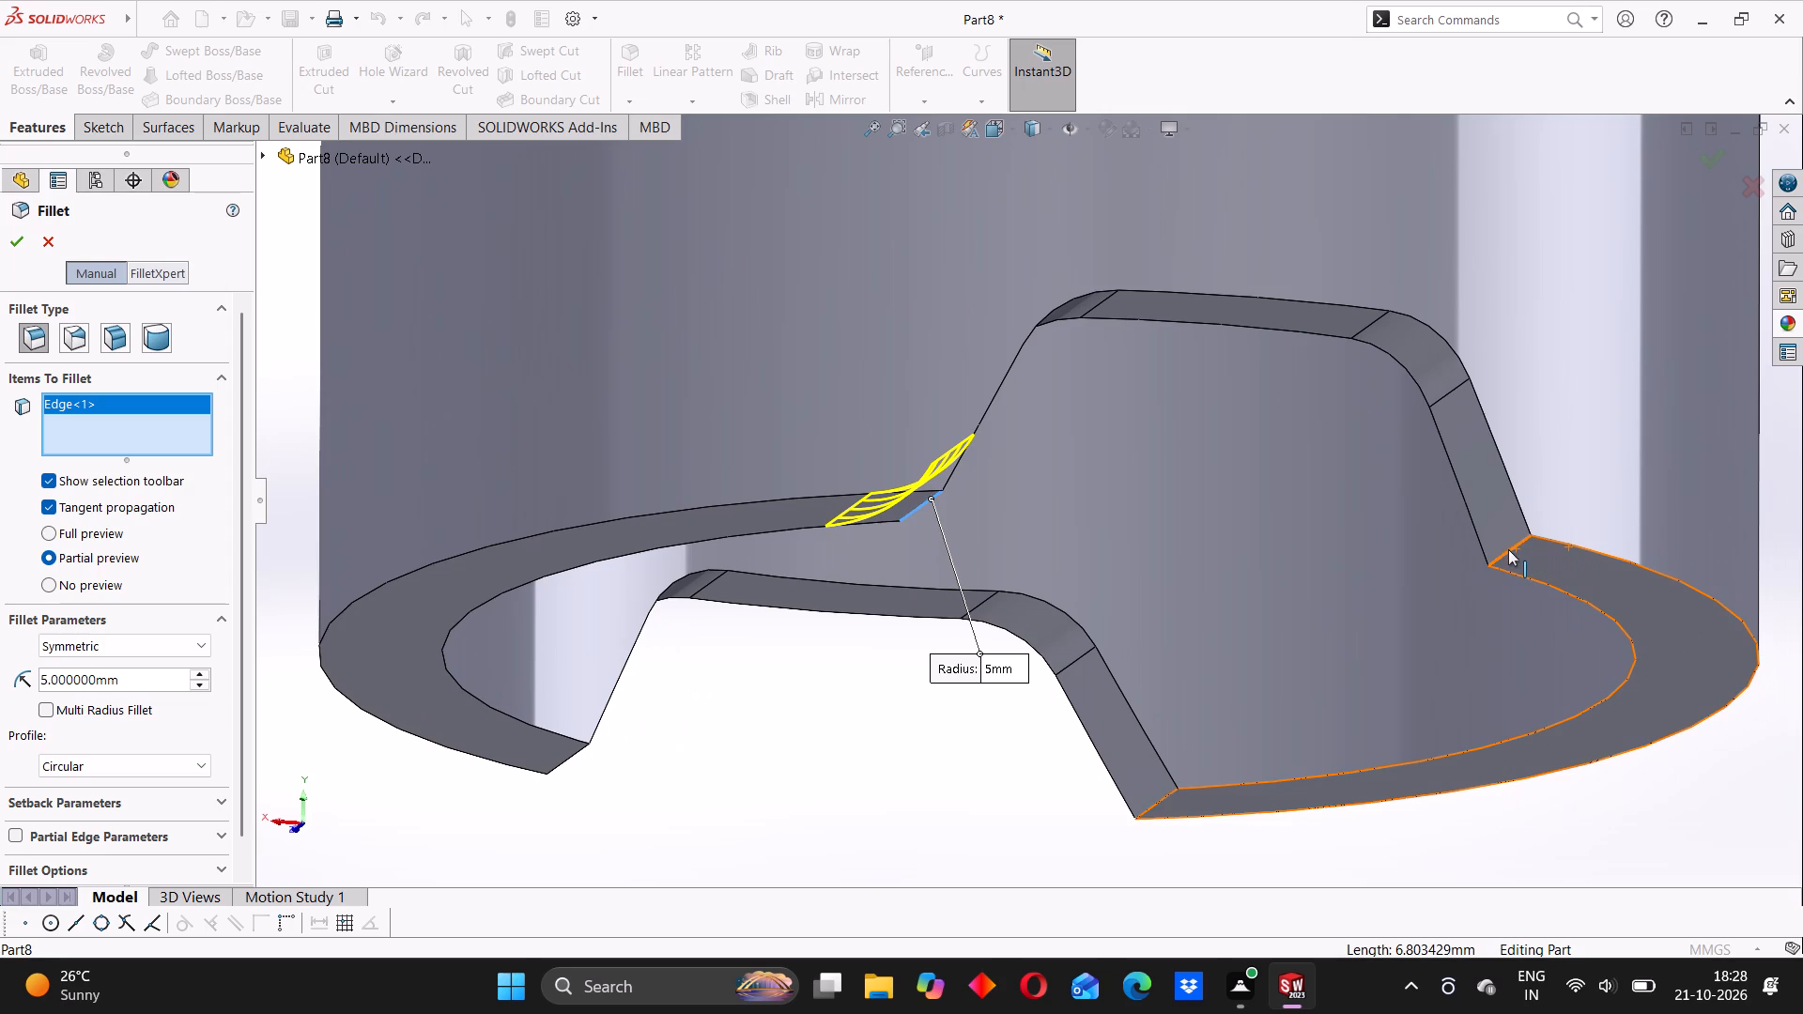
left_click(1506, 550)
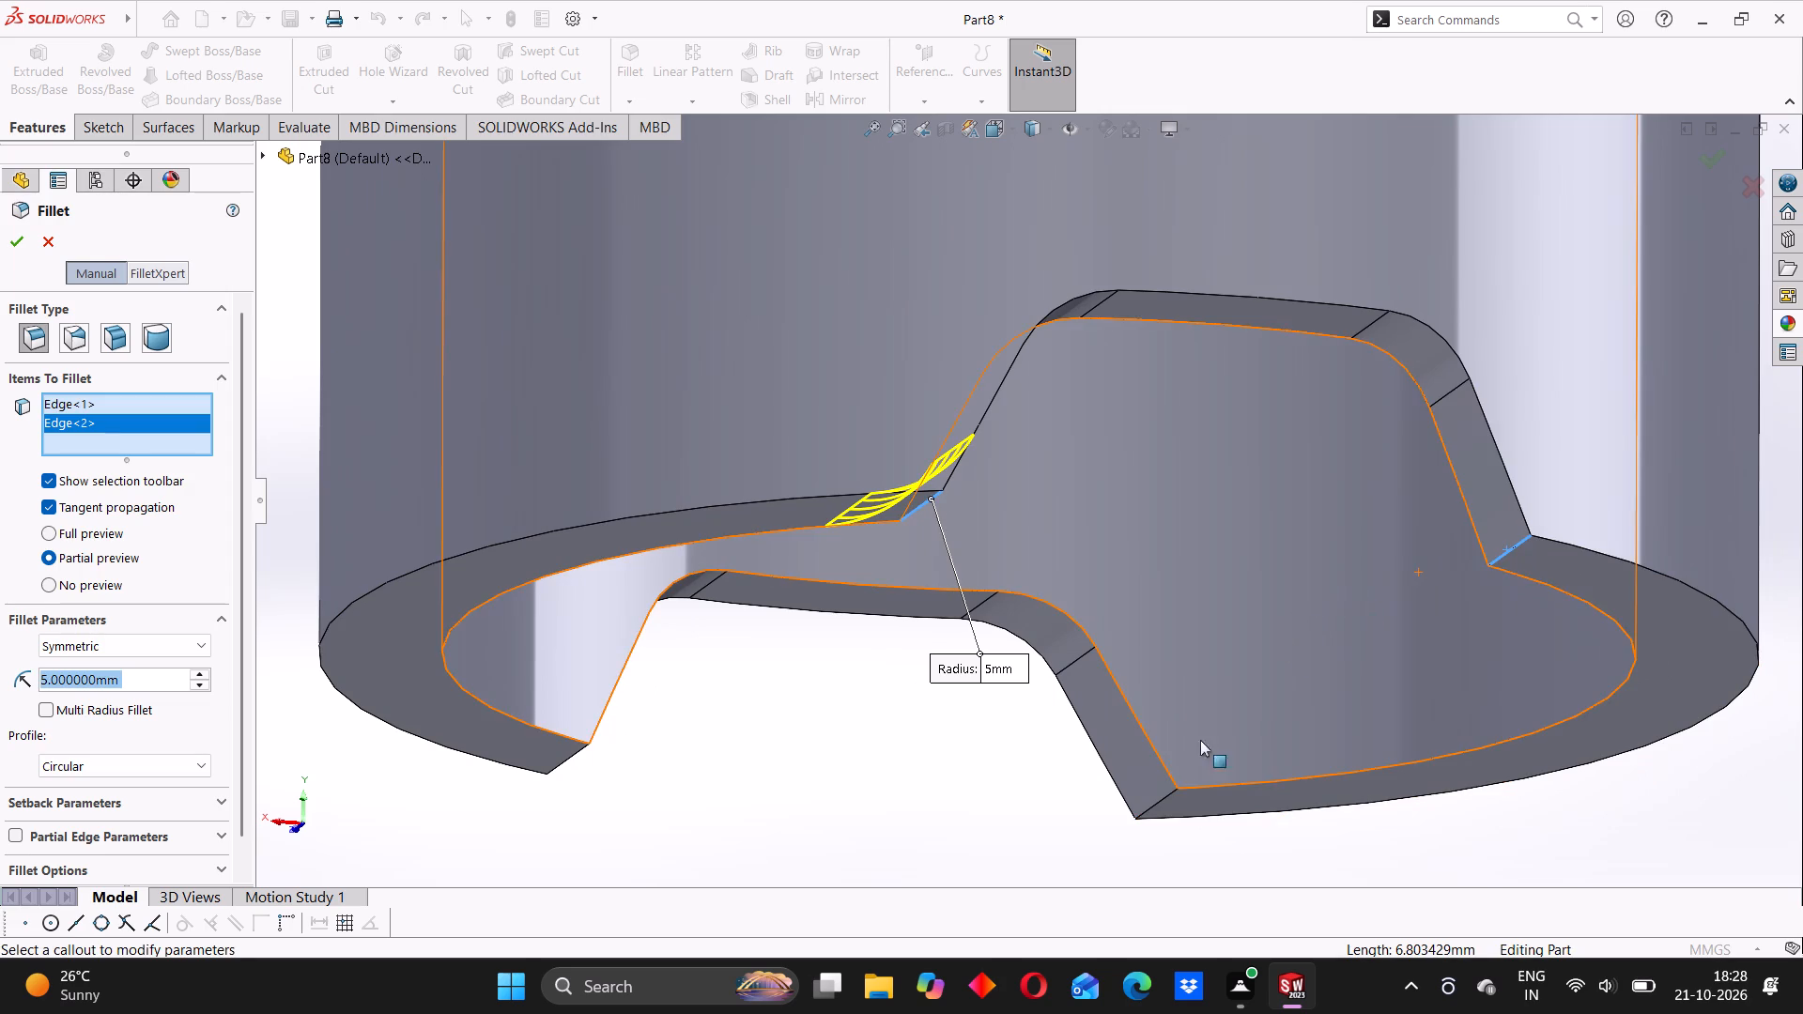
scroll(1127, 789, "down", 4)
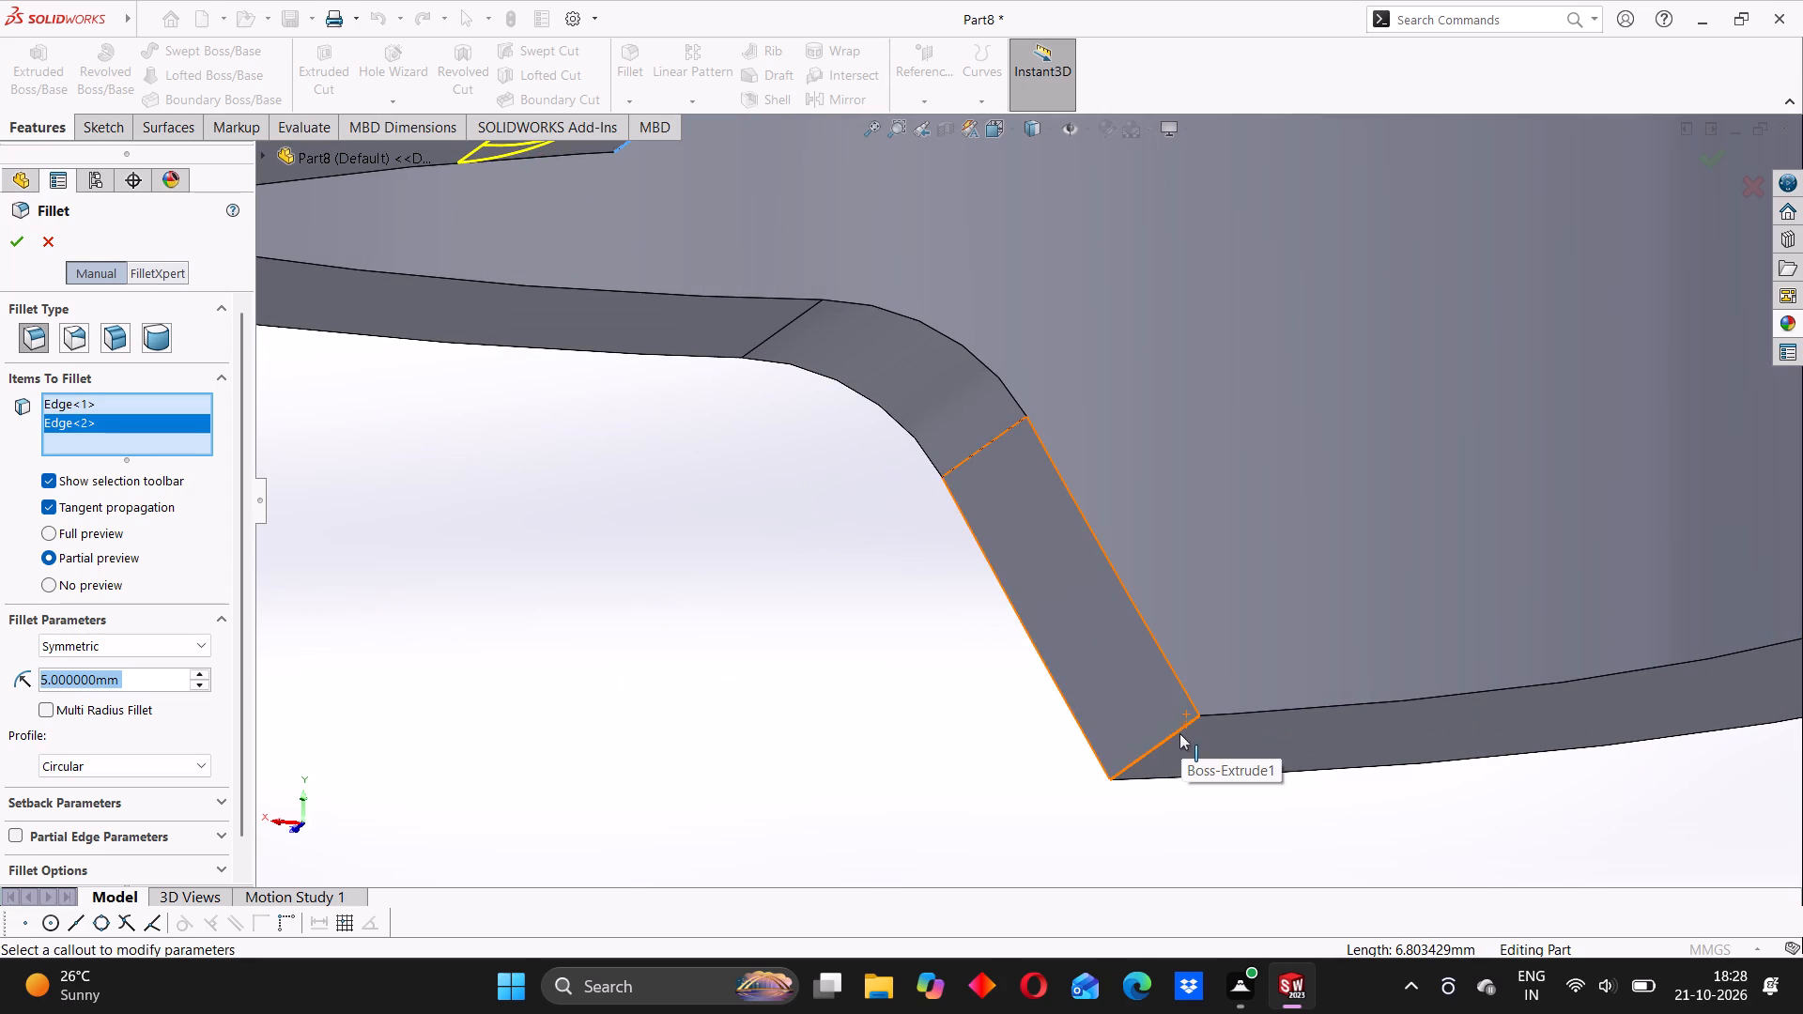
left_click(1179, 733)
scroll(769, 666, "up", 3)
middle_click_drag(622, 622, 509, 578)
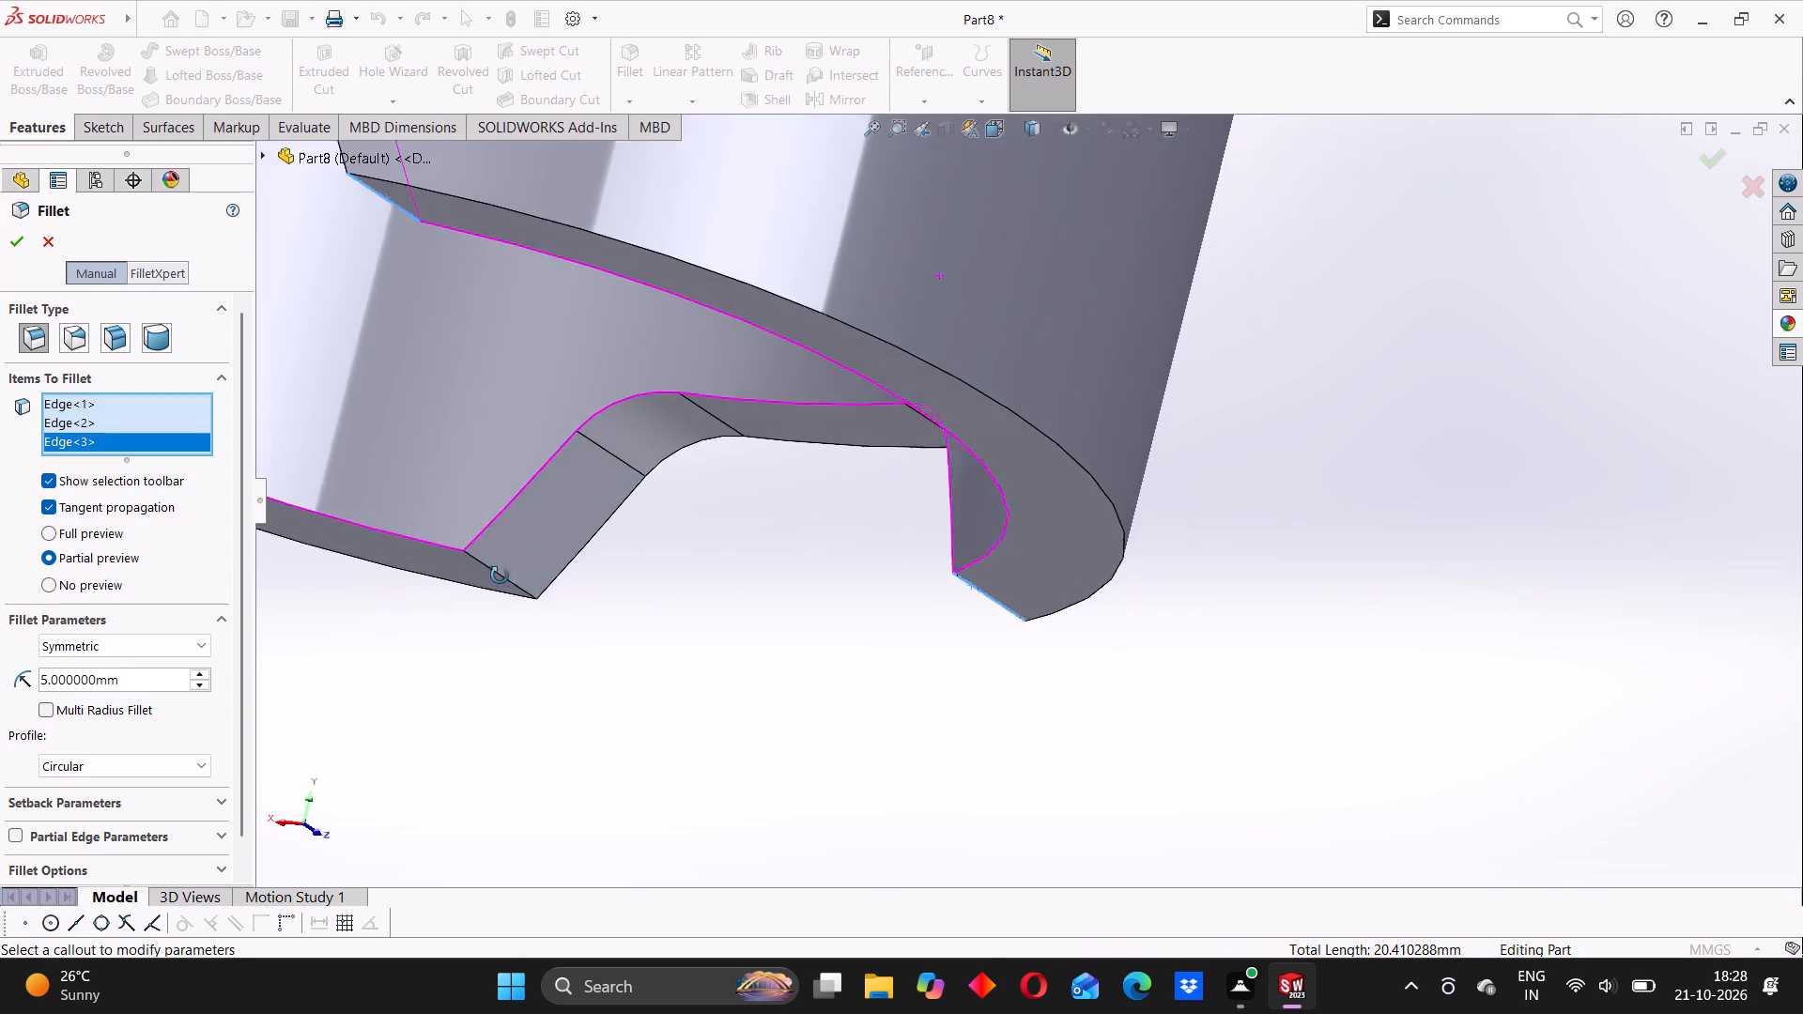
scroll(493, 575, "up", 1)
scroll(493, 575, "down", 5)
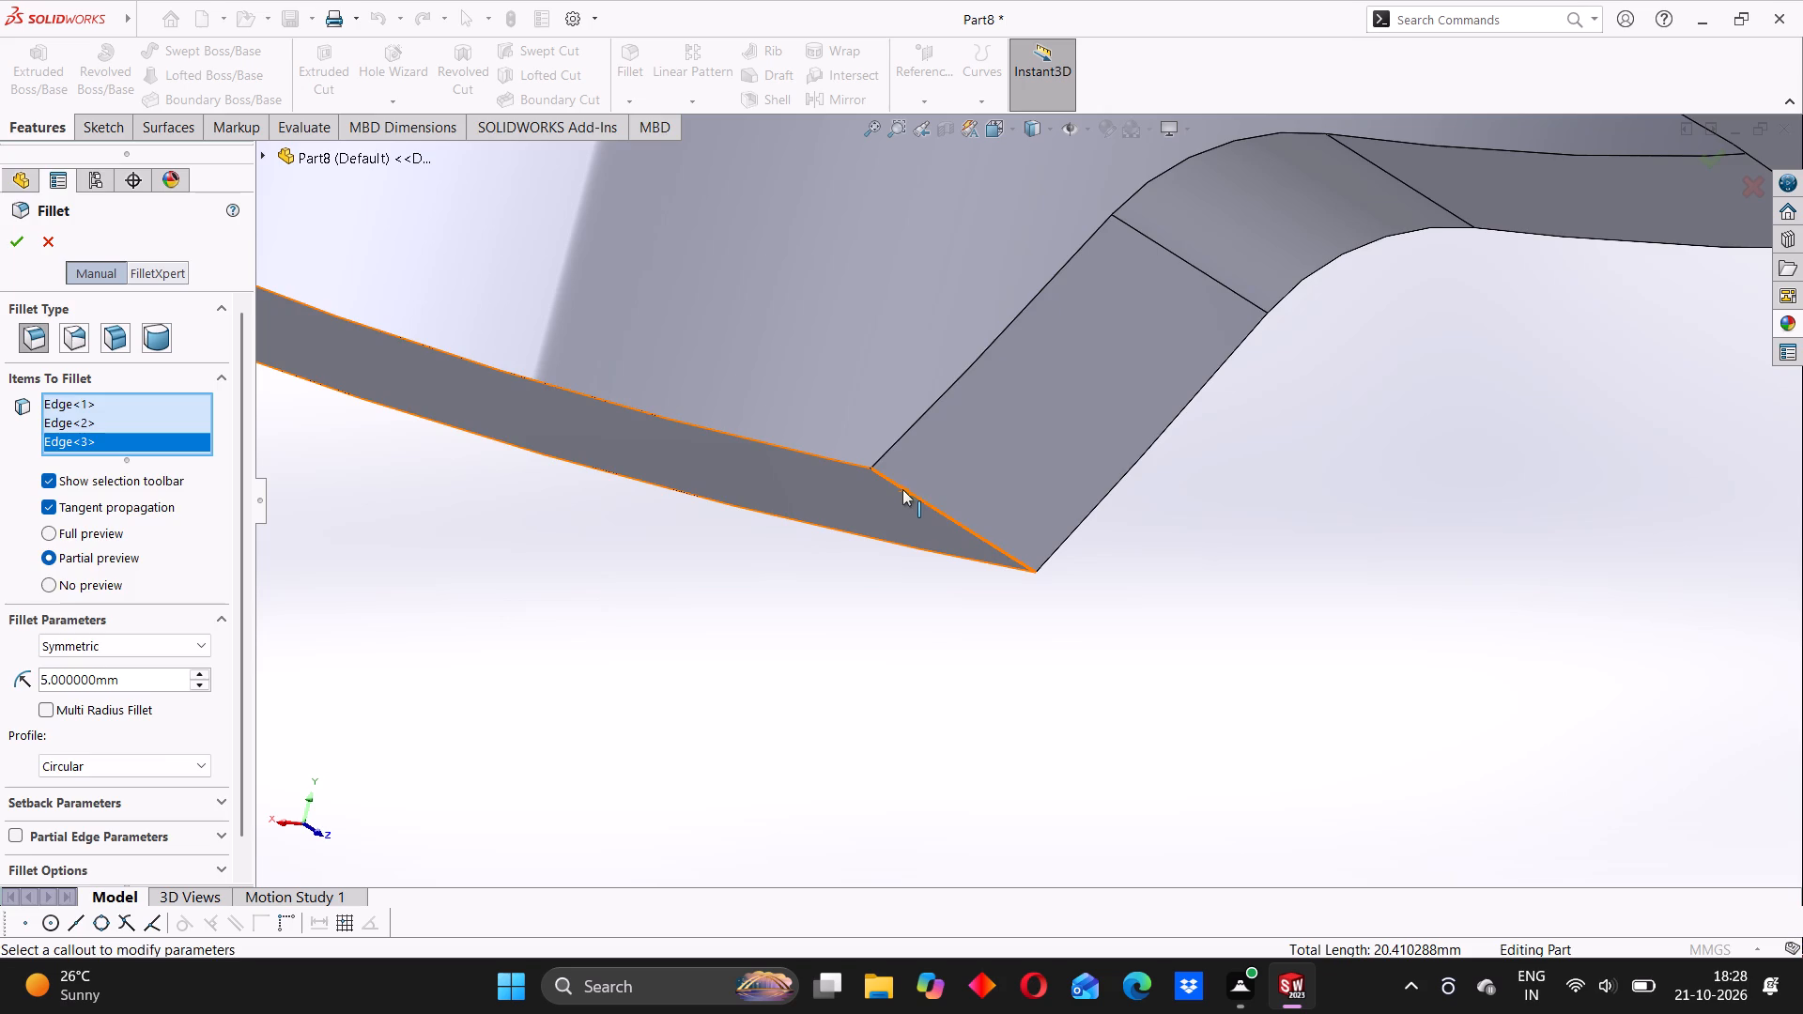
left_click(902, 490)
scroll(1023, 532, "up", 7)
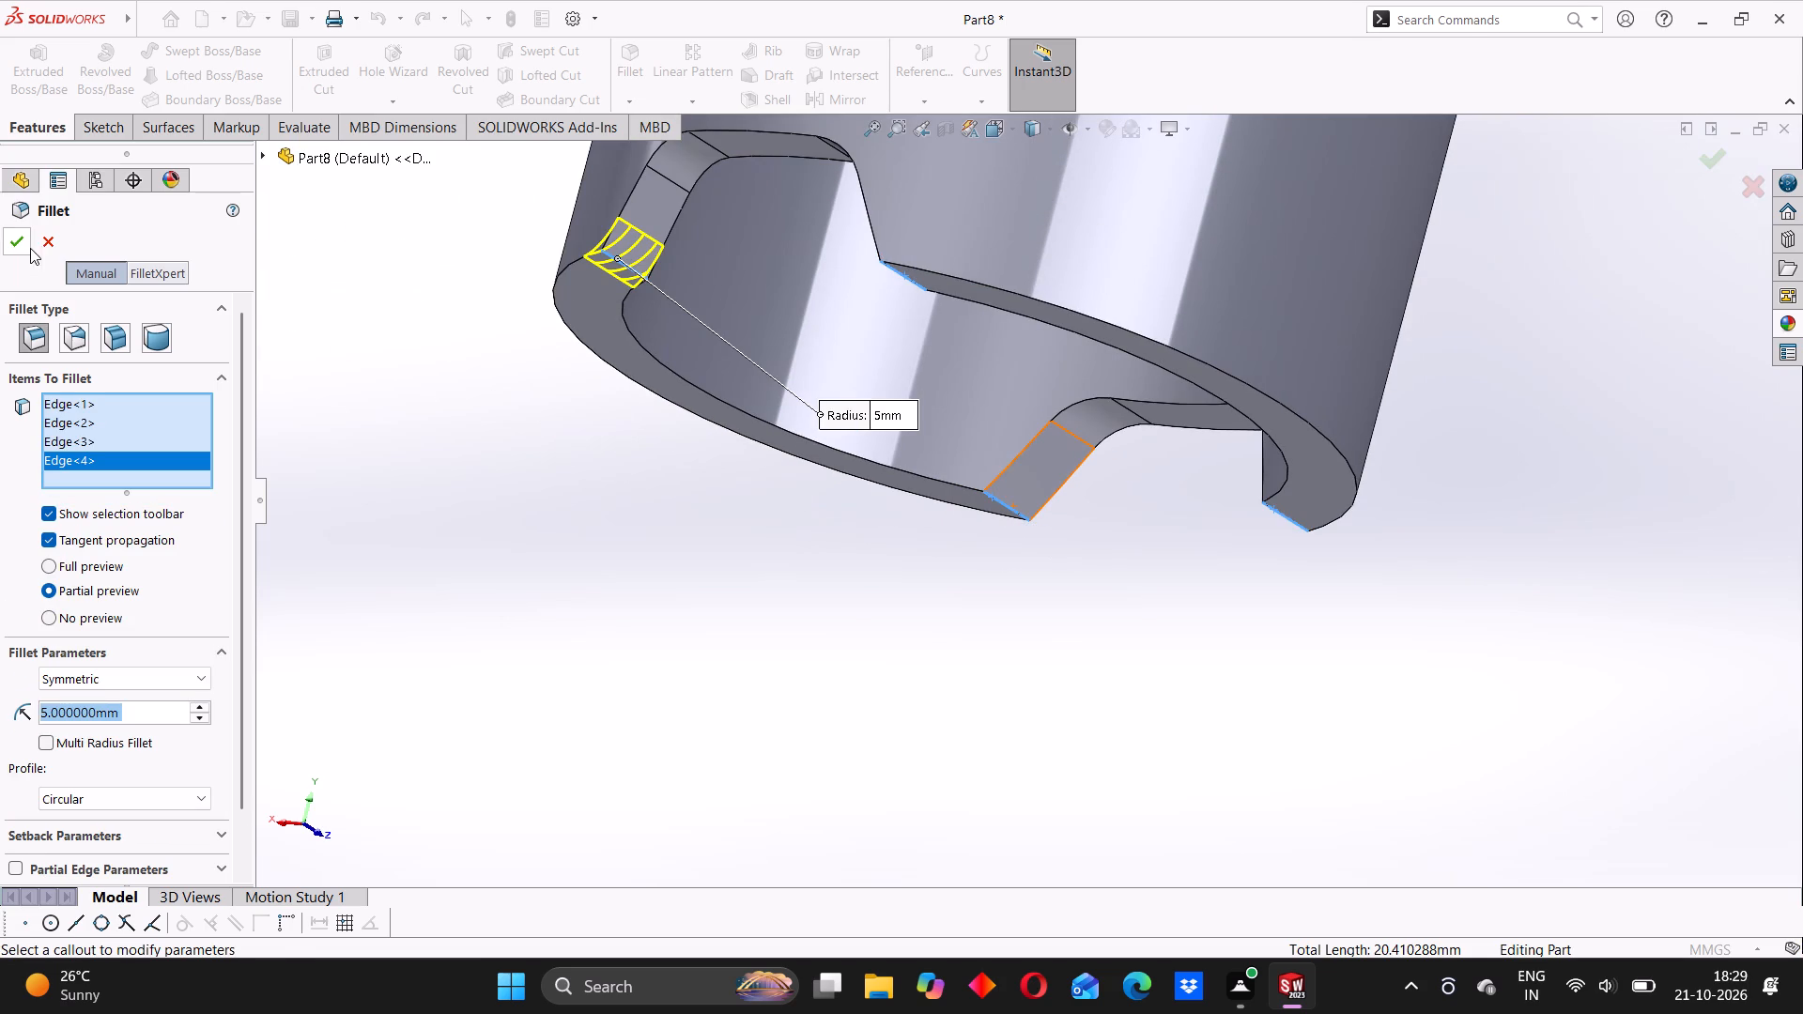
left_click(23, 245)
On the Right Plane, sketch a circle about 13.3 mm in diameter on the piston's vertical axis, about 20.5 mm below the origin.
scroll(1056, 421, "up", 3)
middle_click_drag(1022, 370, 1083, 400)
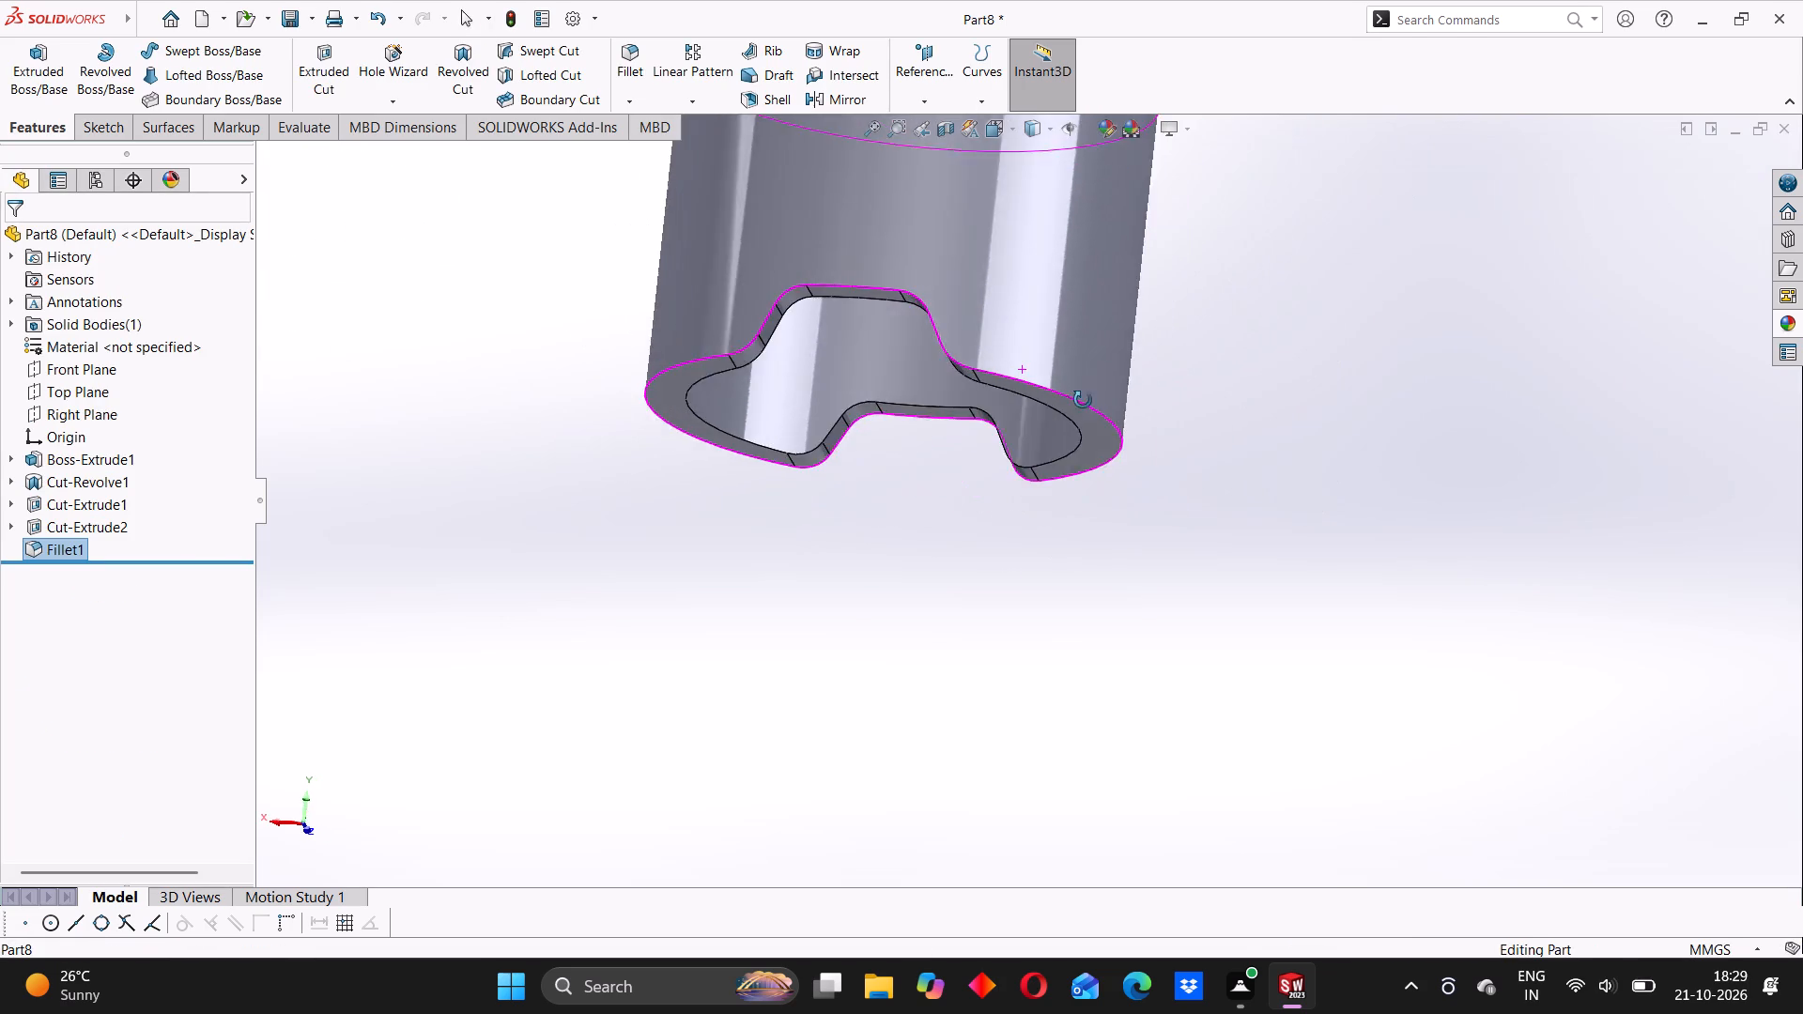
middle_click_drag(1083, 400, 1090, 410)
scroll(897, 374, "up", 3)
middle_click_drag(912, 268, 996, 408)
scroll(954, 291, "up", 3)
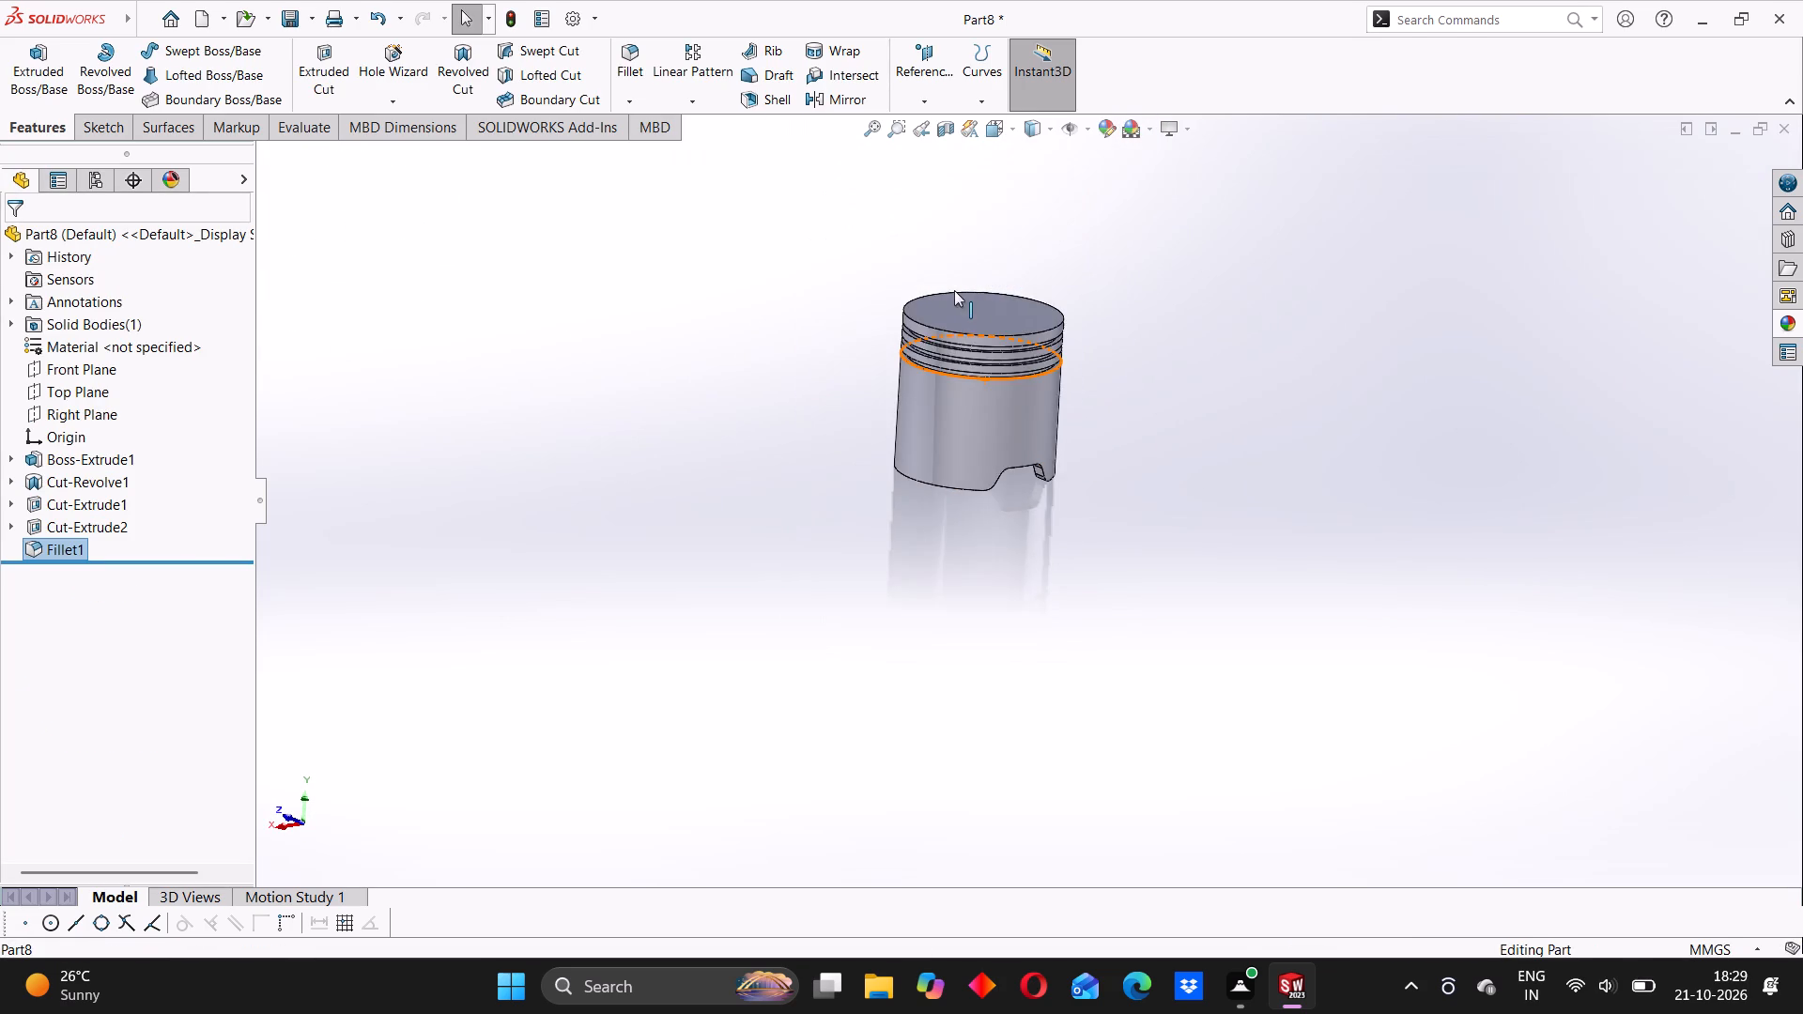
scroll(976, 262, "down", 4)
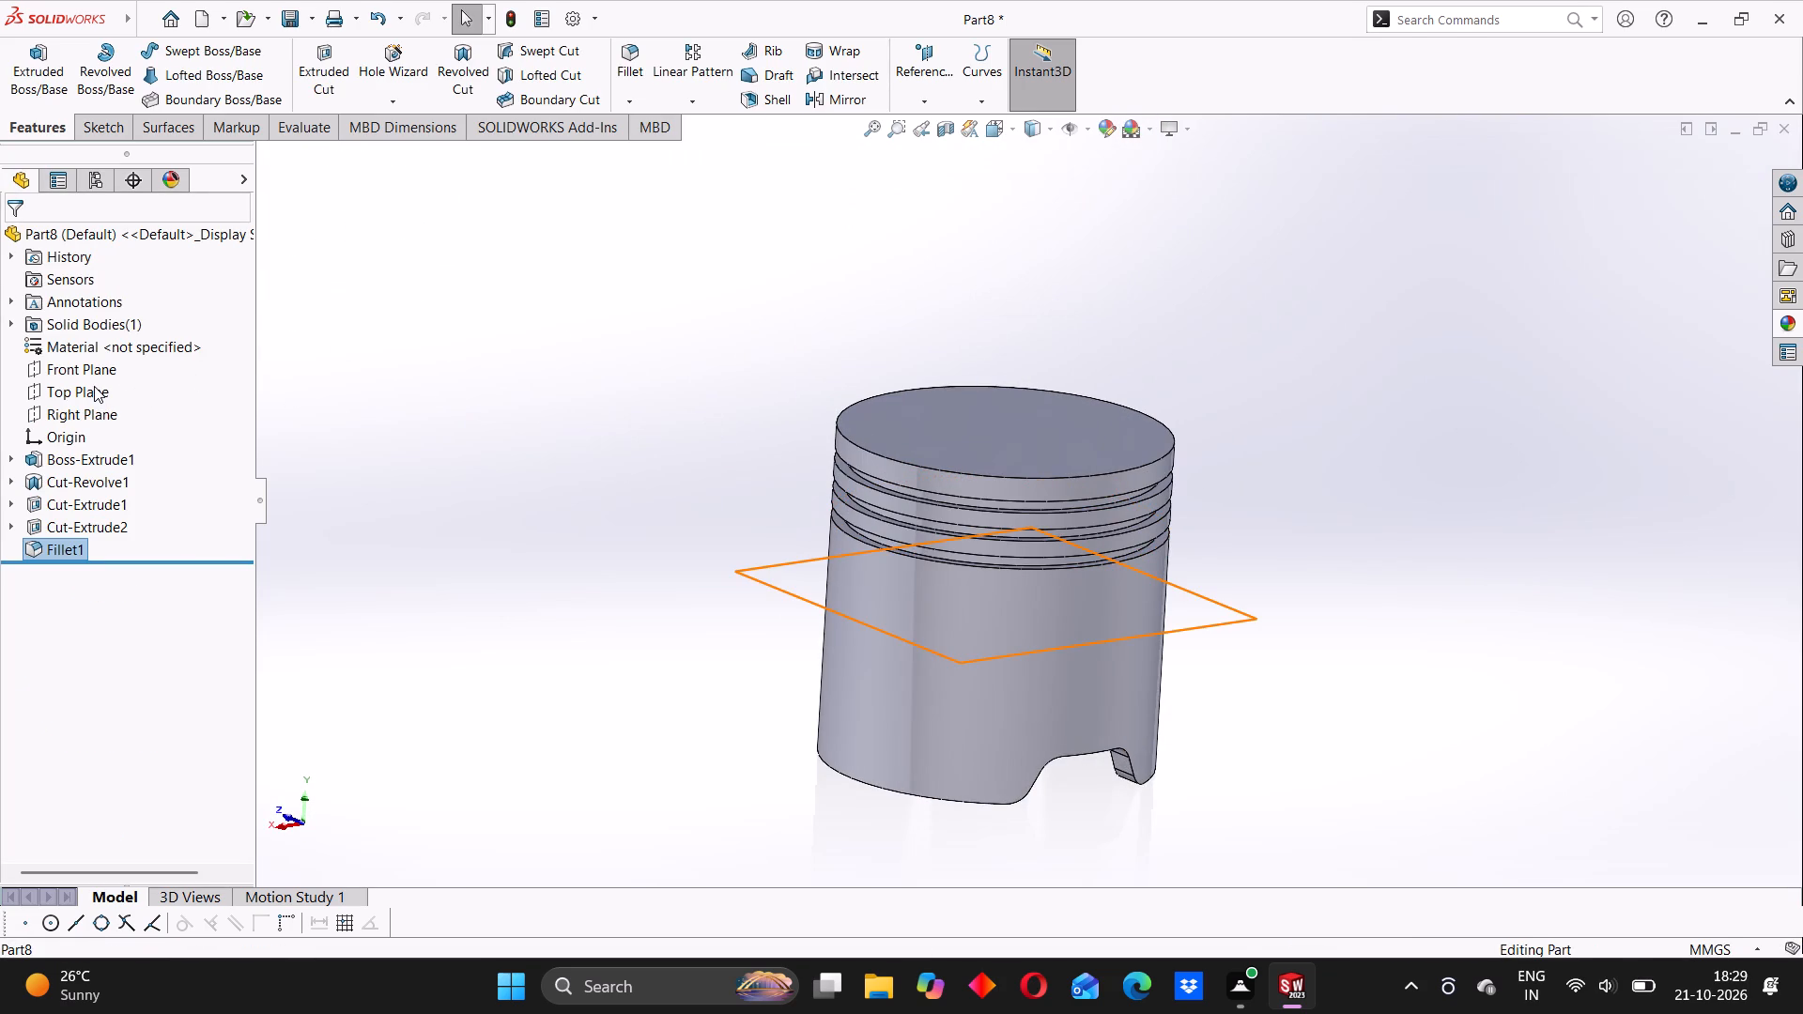
left_click(90, 411)
left_click(109, 385)
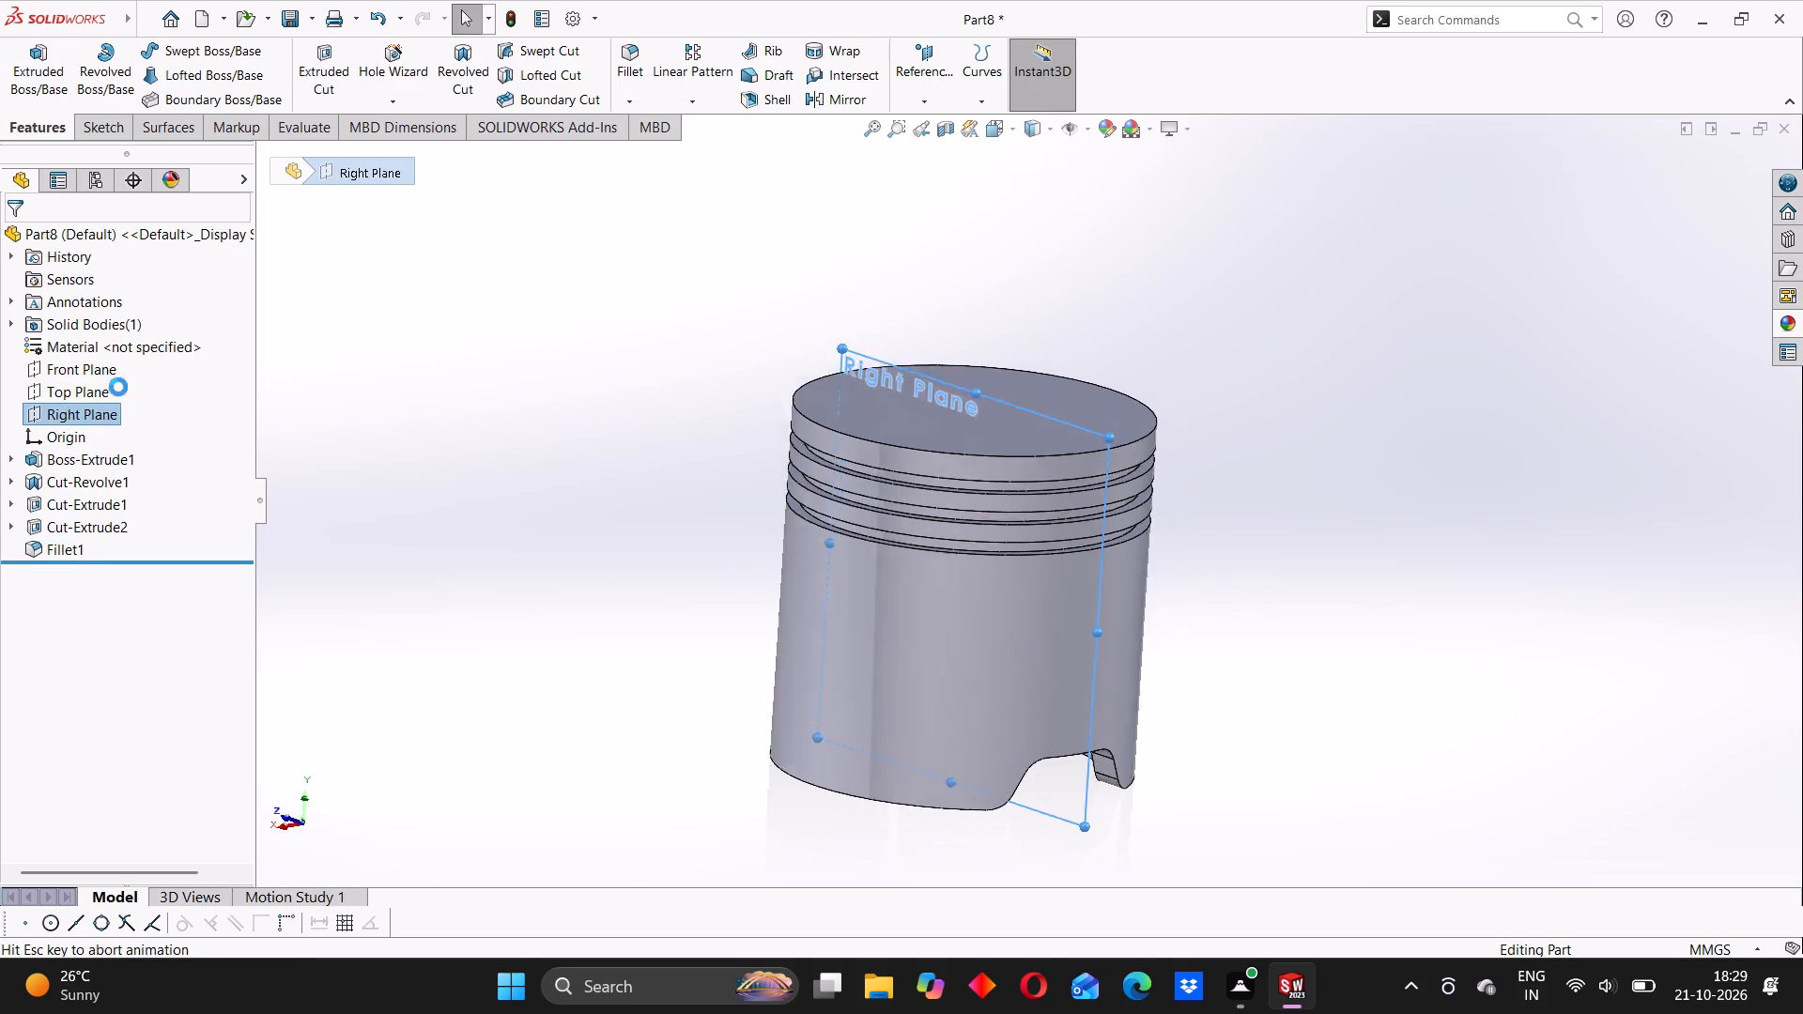
left_click(375, 429)
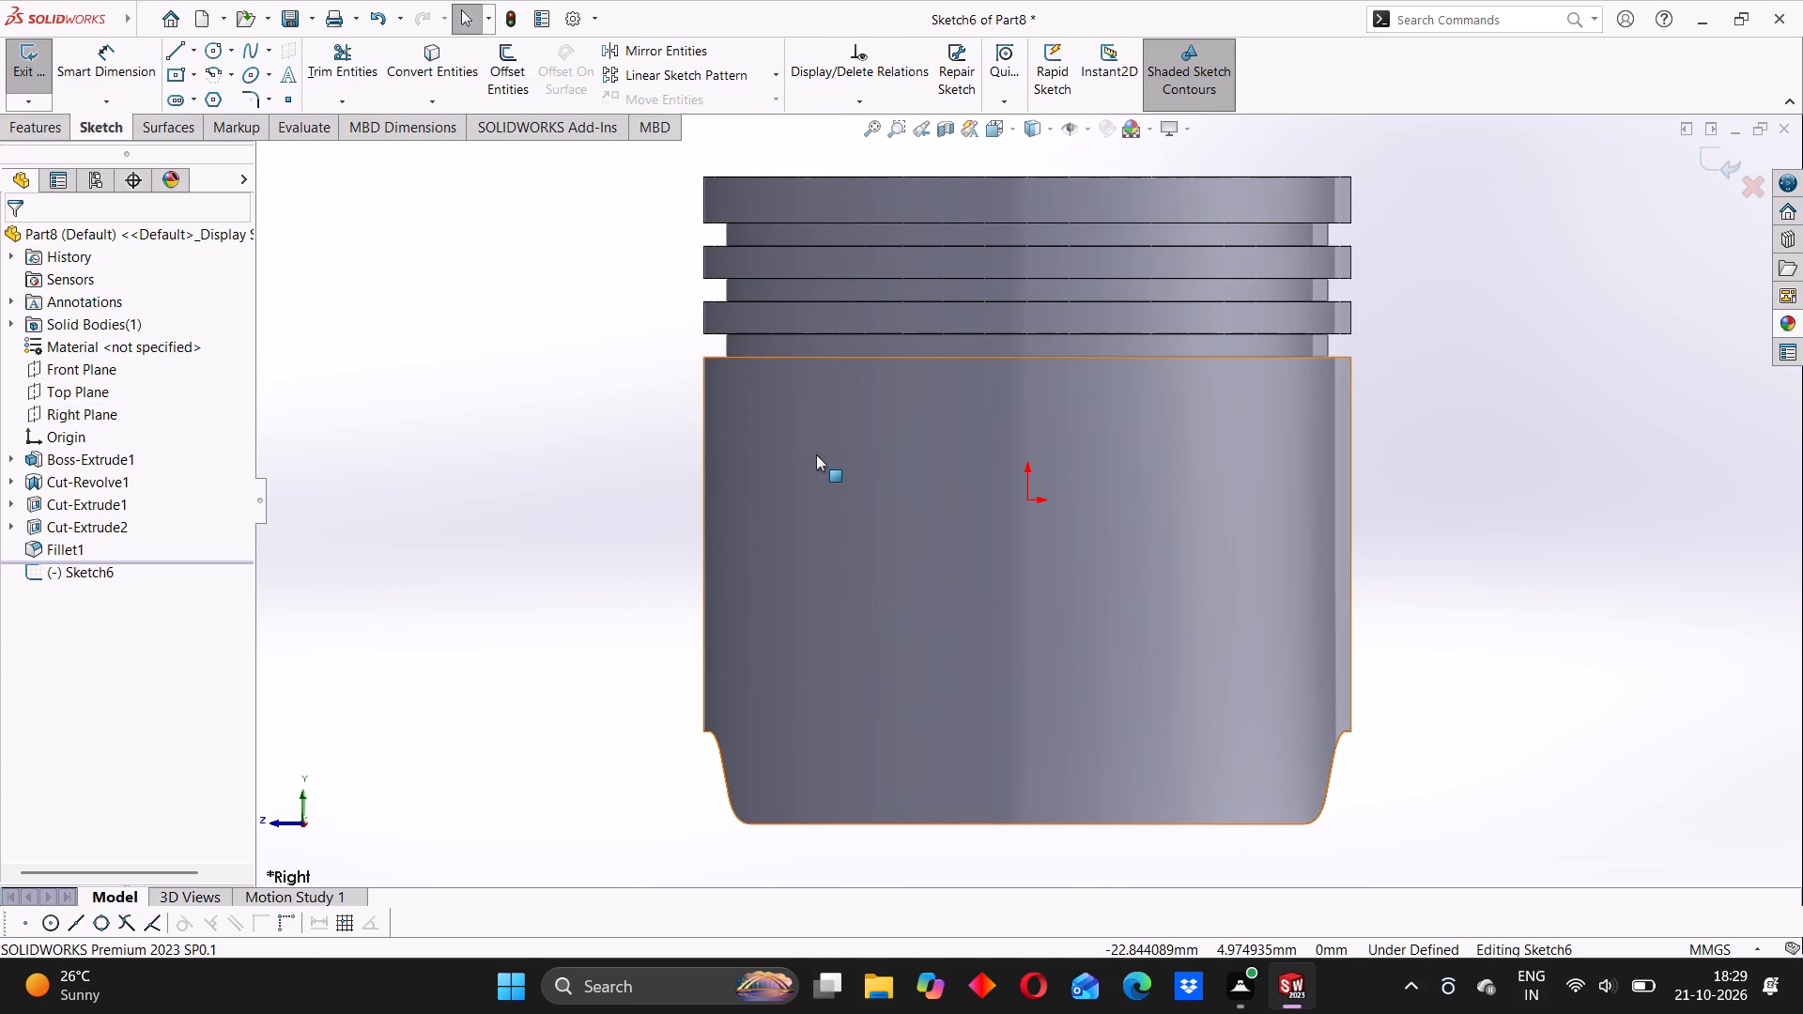
scroll(816, 454, "up", 1)
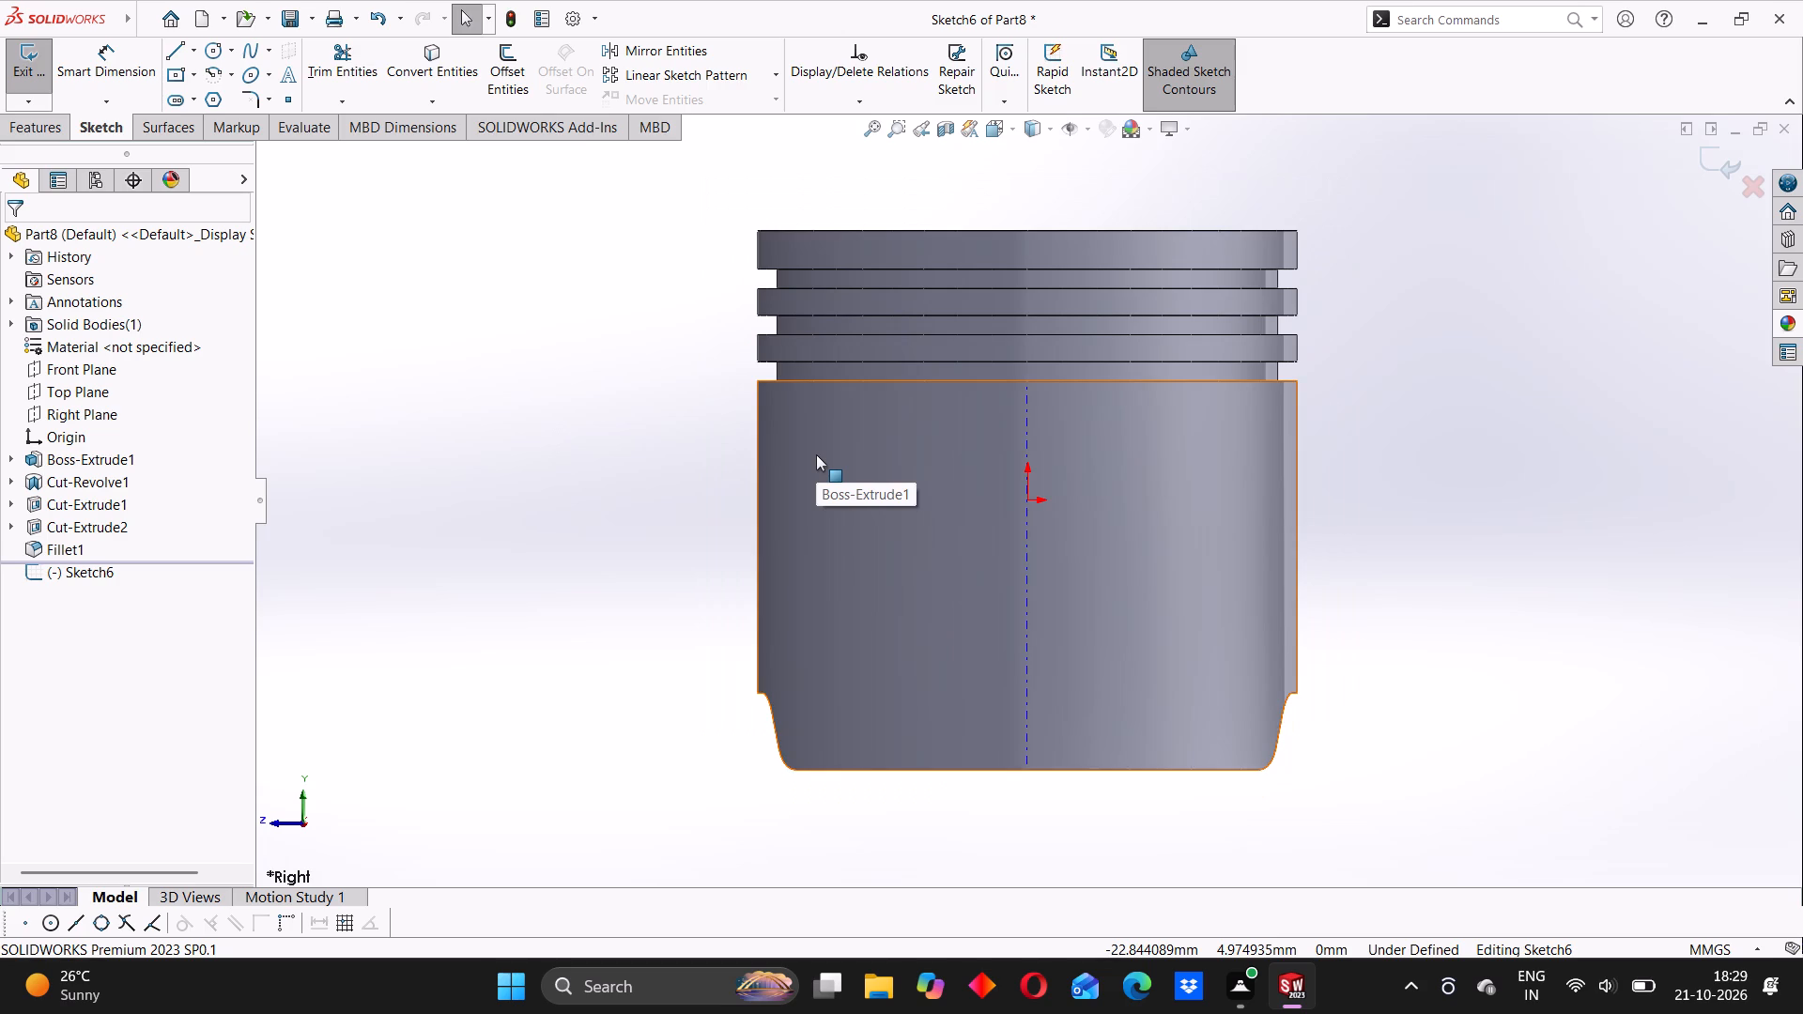
left_click(661, 459)
left_click(214, 46)
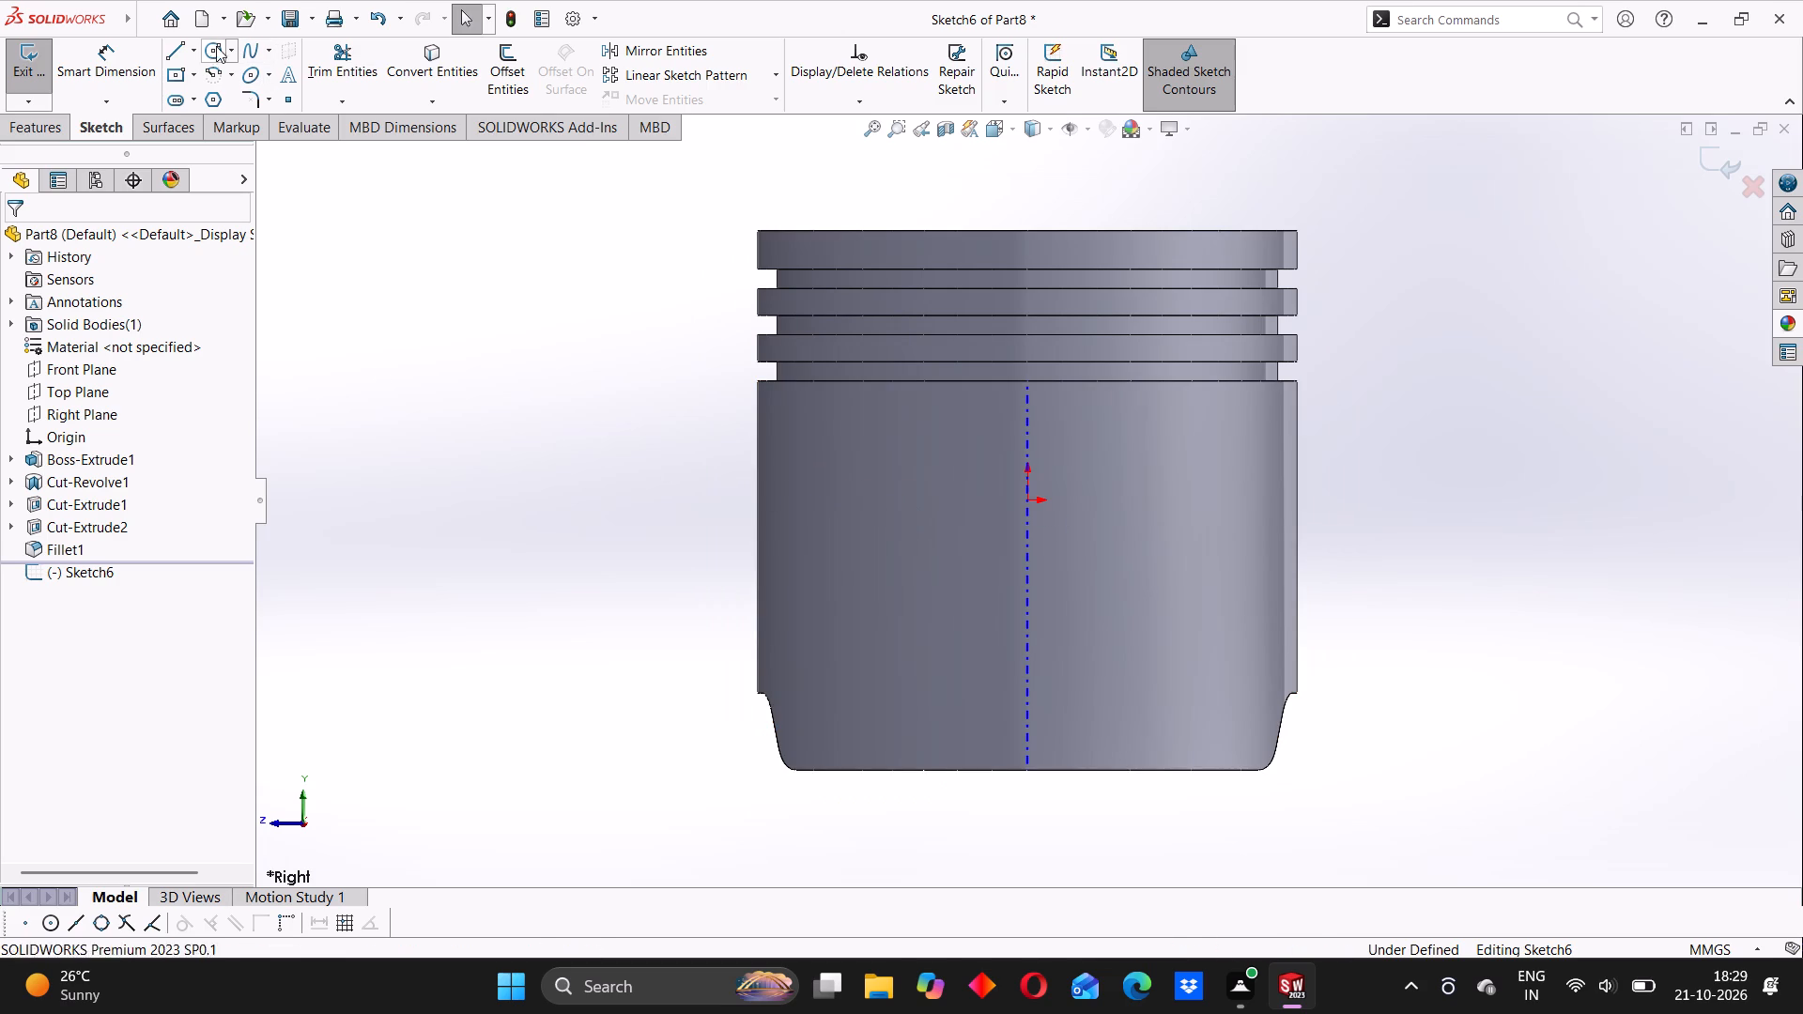
left_click(1024, 658)
left_click(1064, 622)
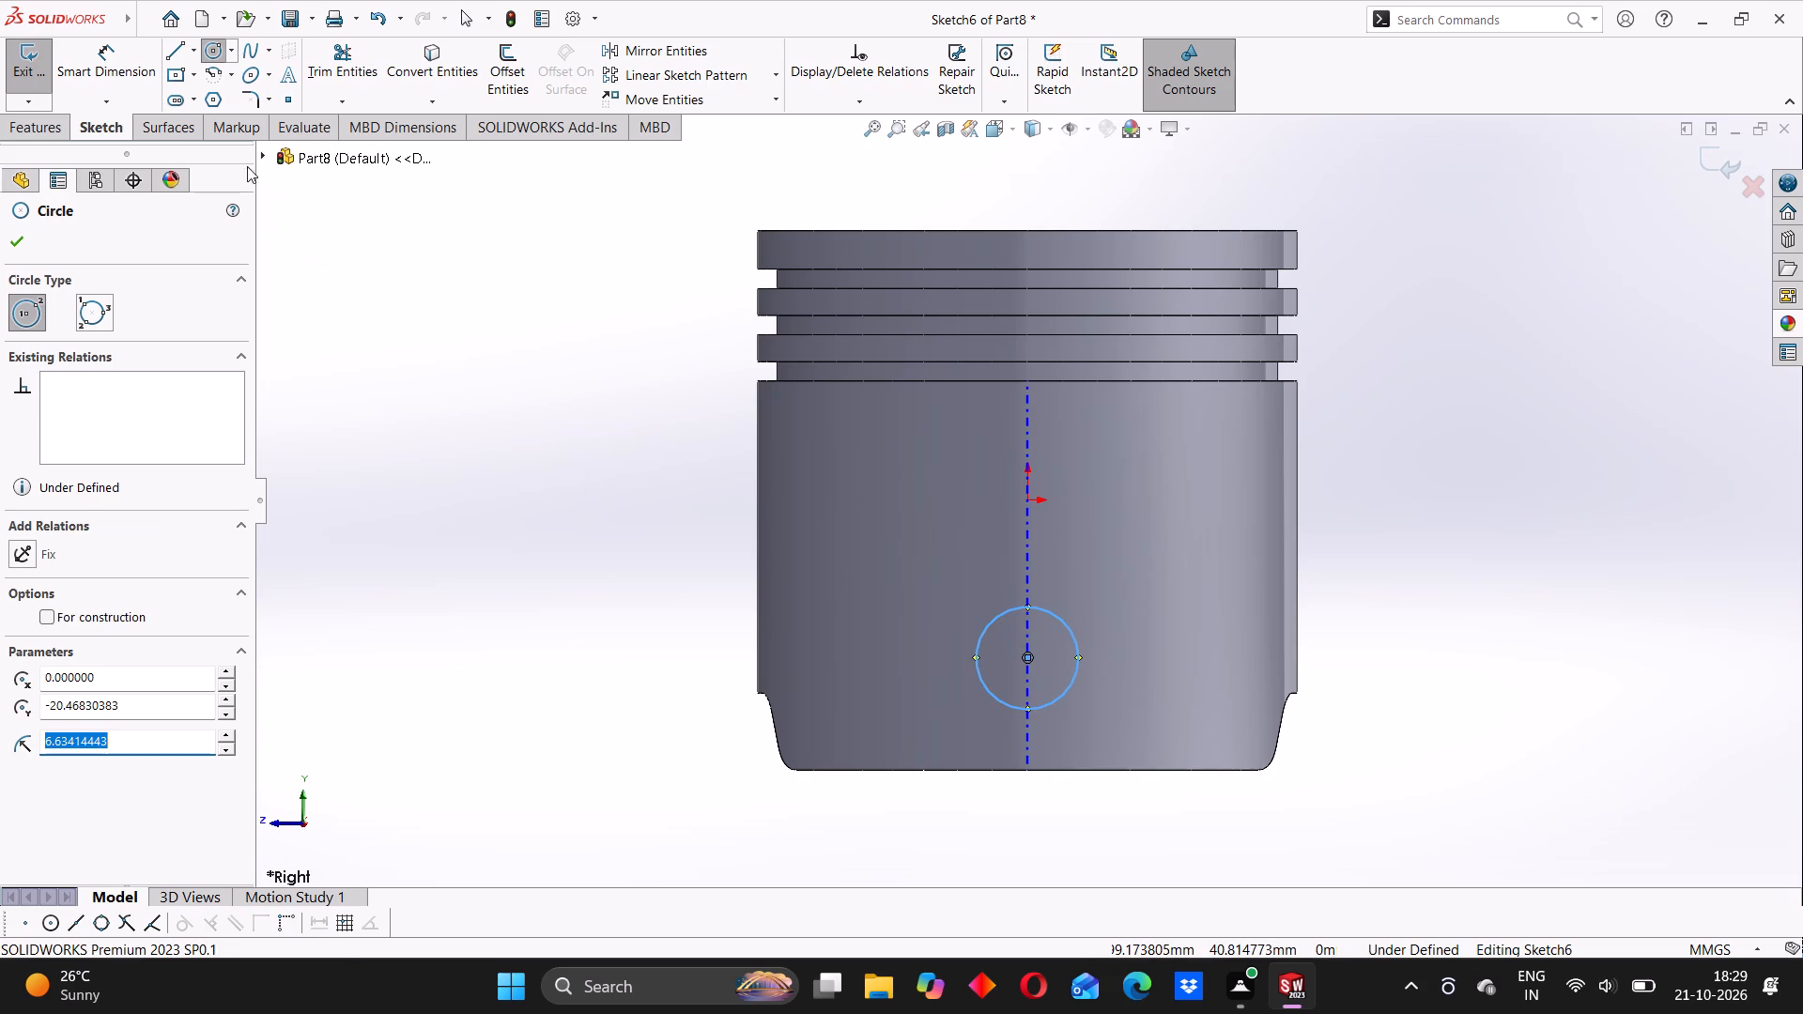
Dimension the circle's diameter as 10 mm.
left_click(125, 59)
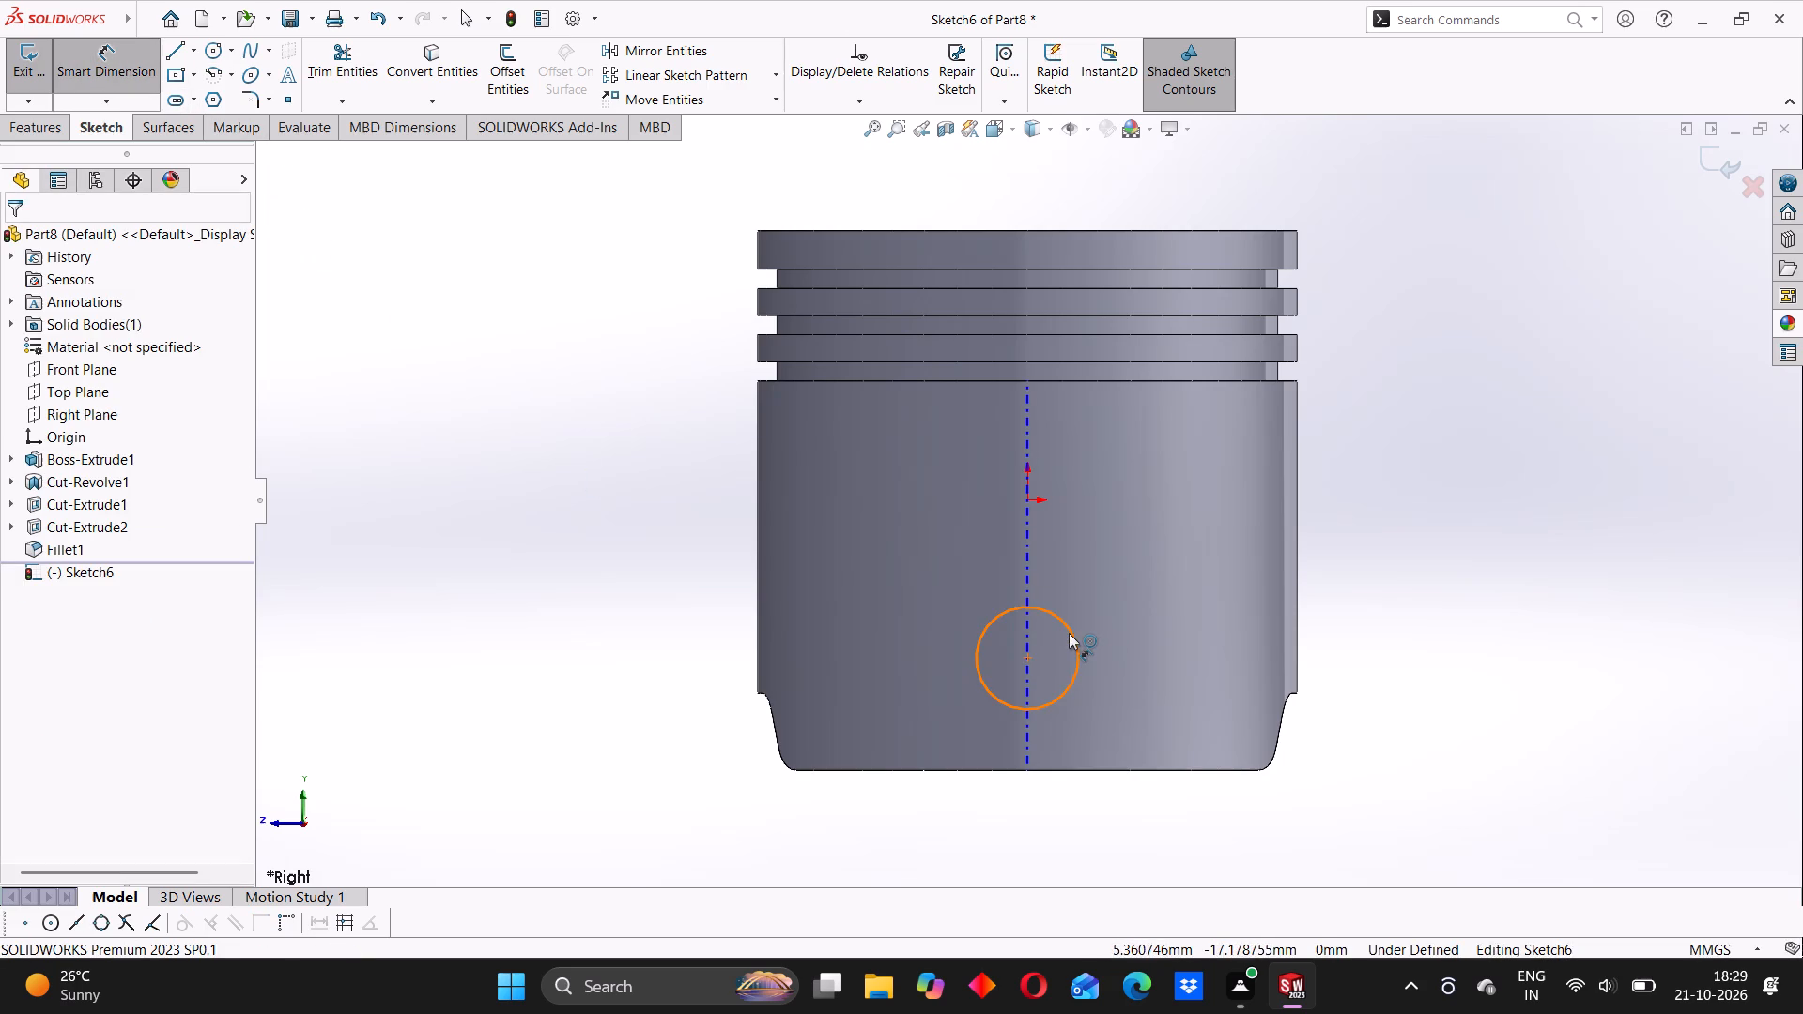
left_click(1069, 633)
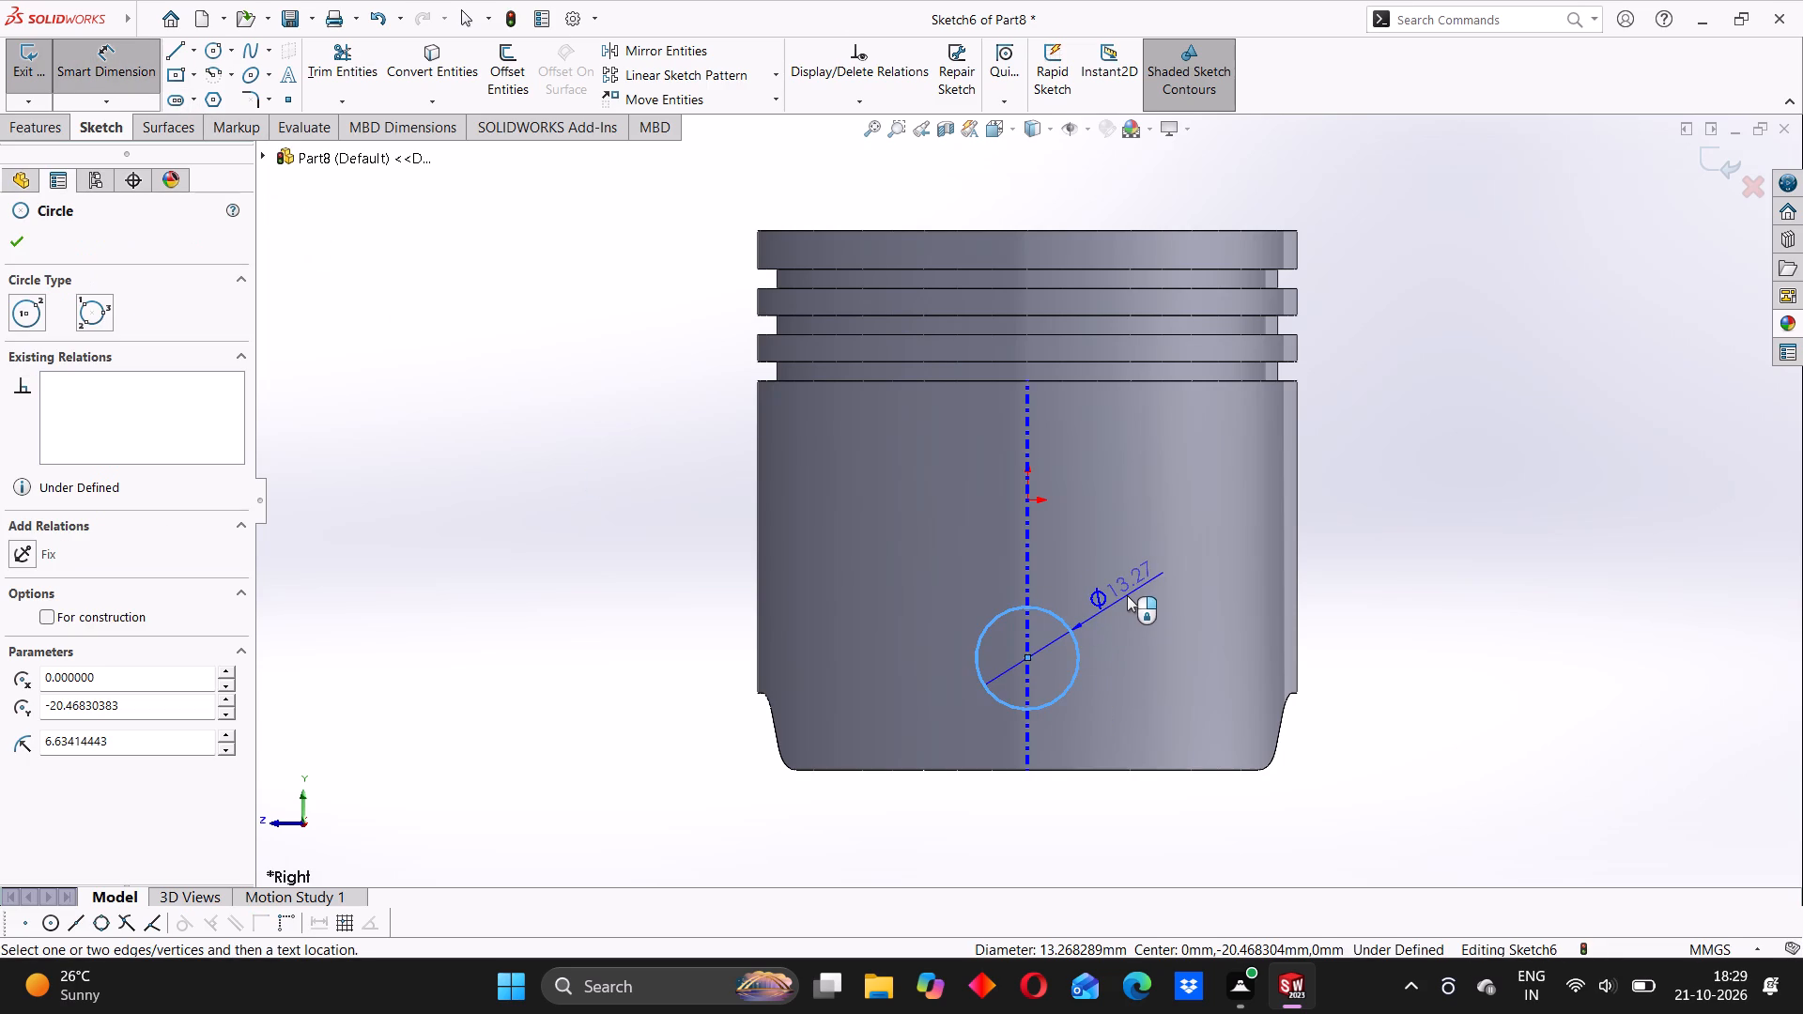
left_click(1127, 595)
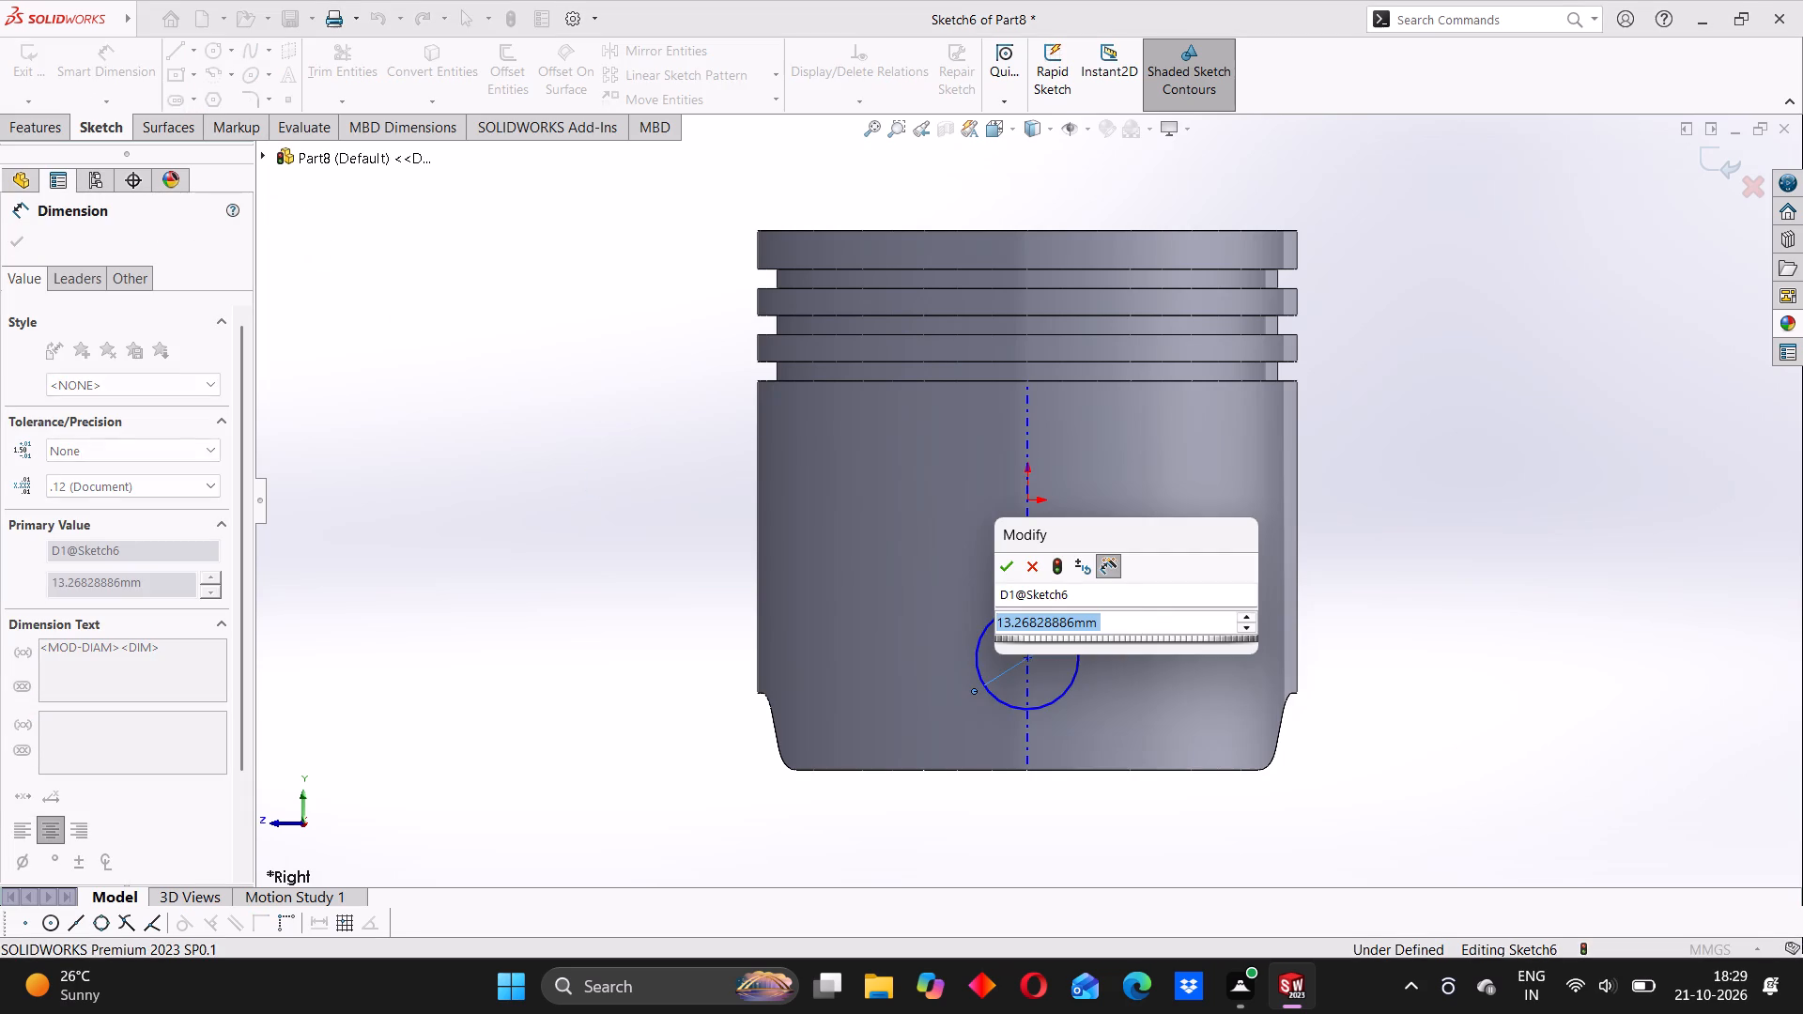
type("10")
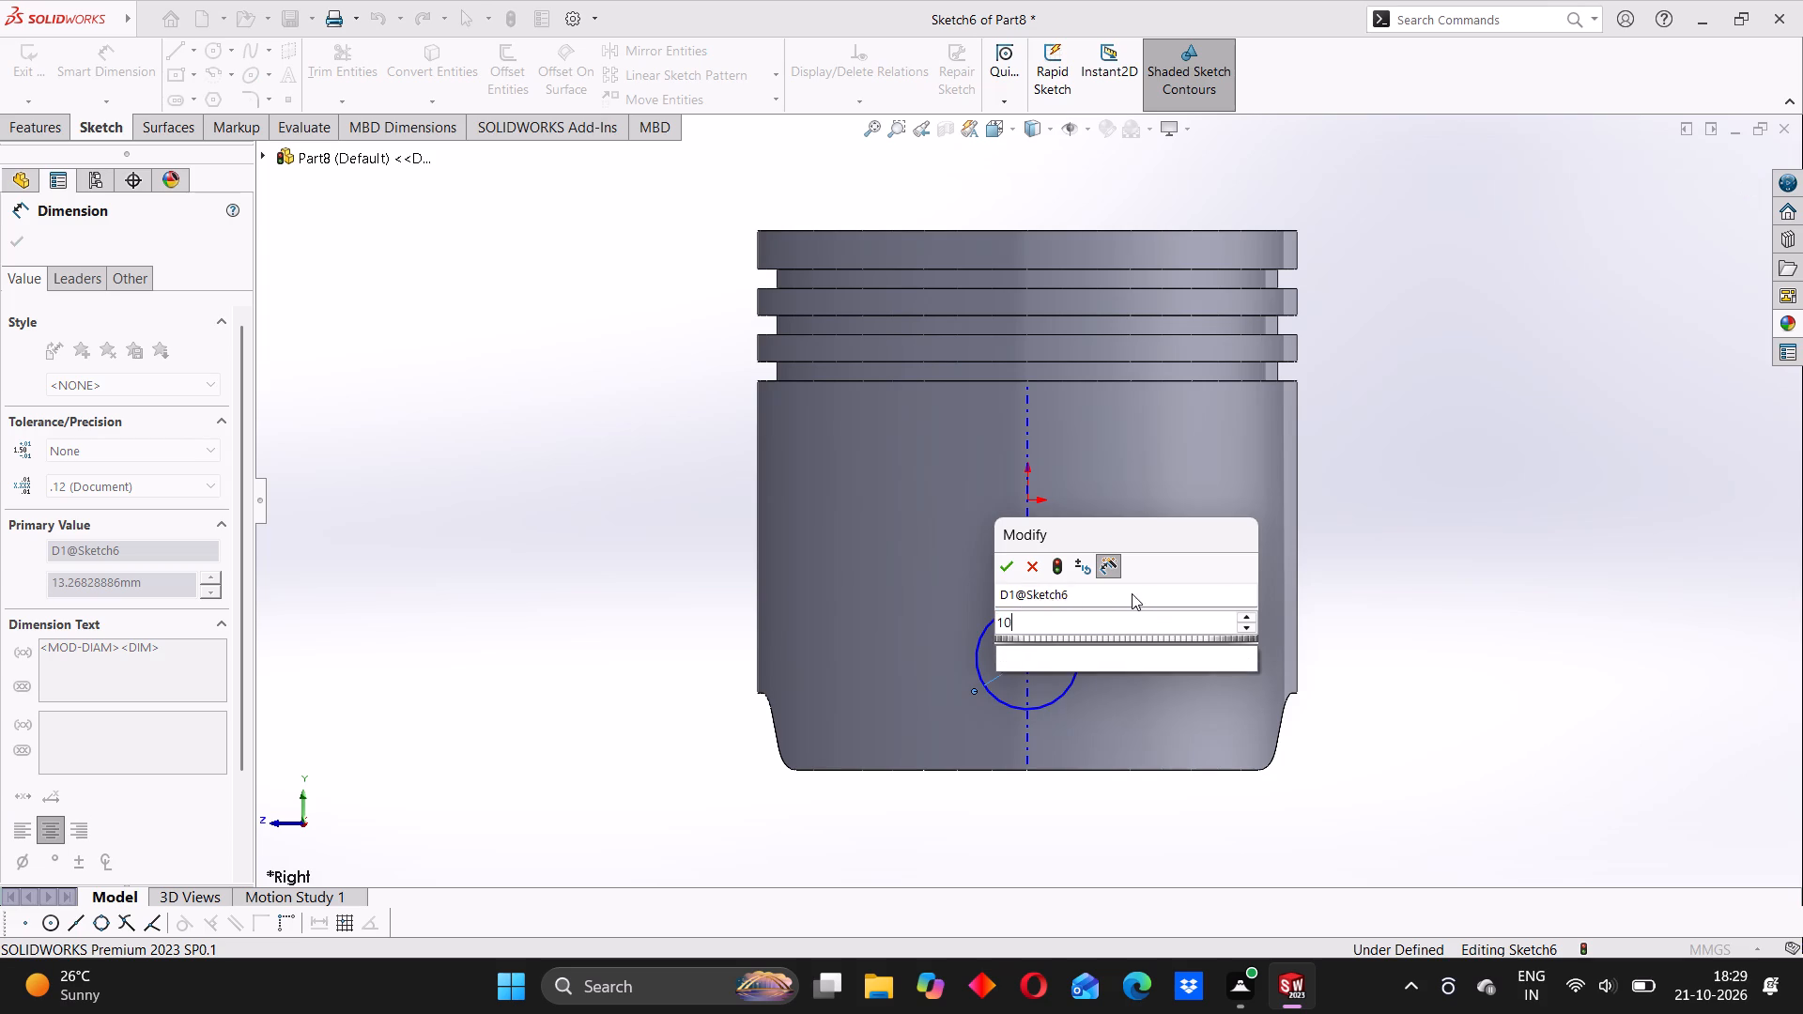
key("Return")
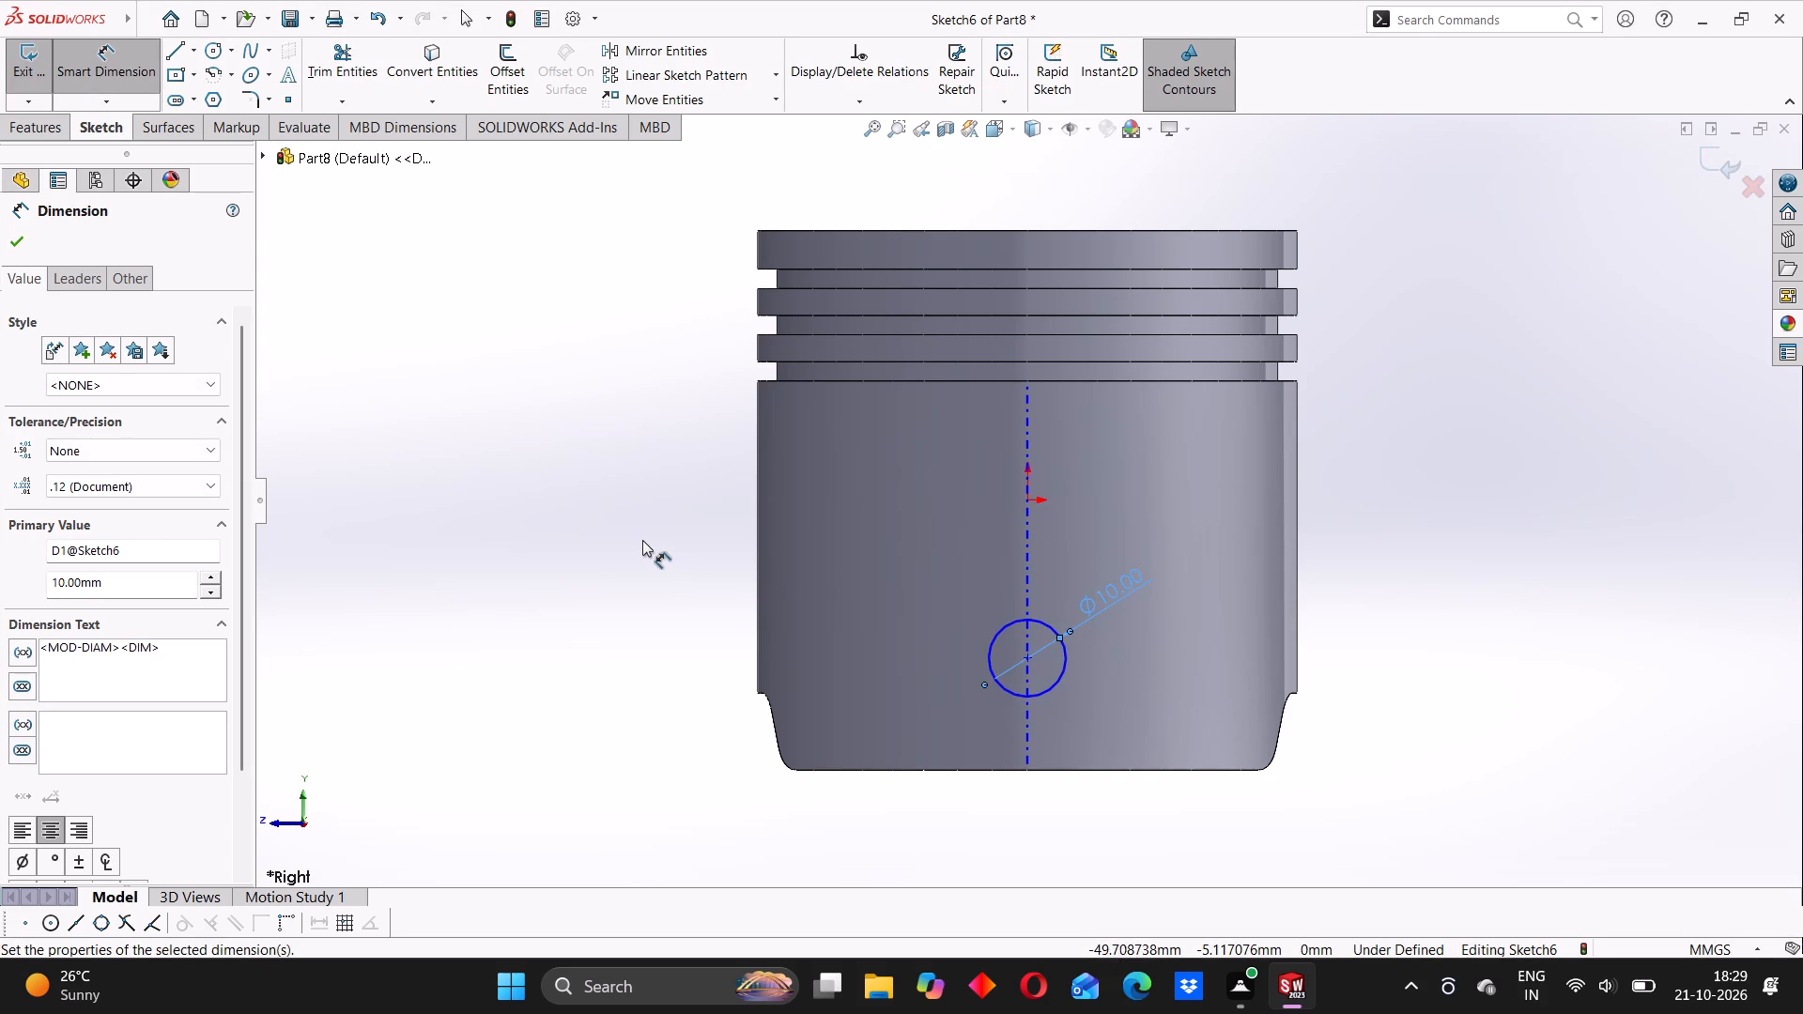
left_click(642, 540)
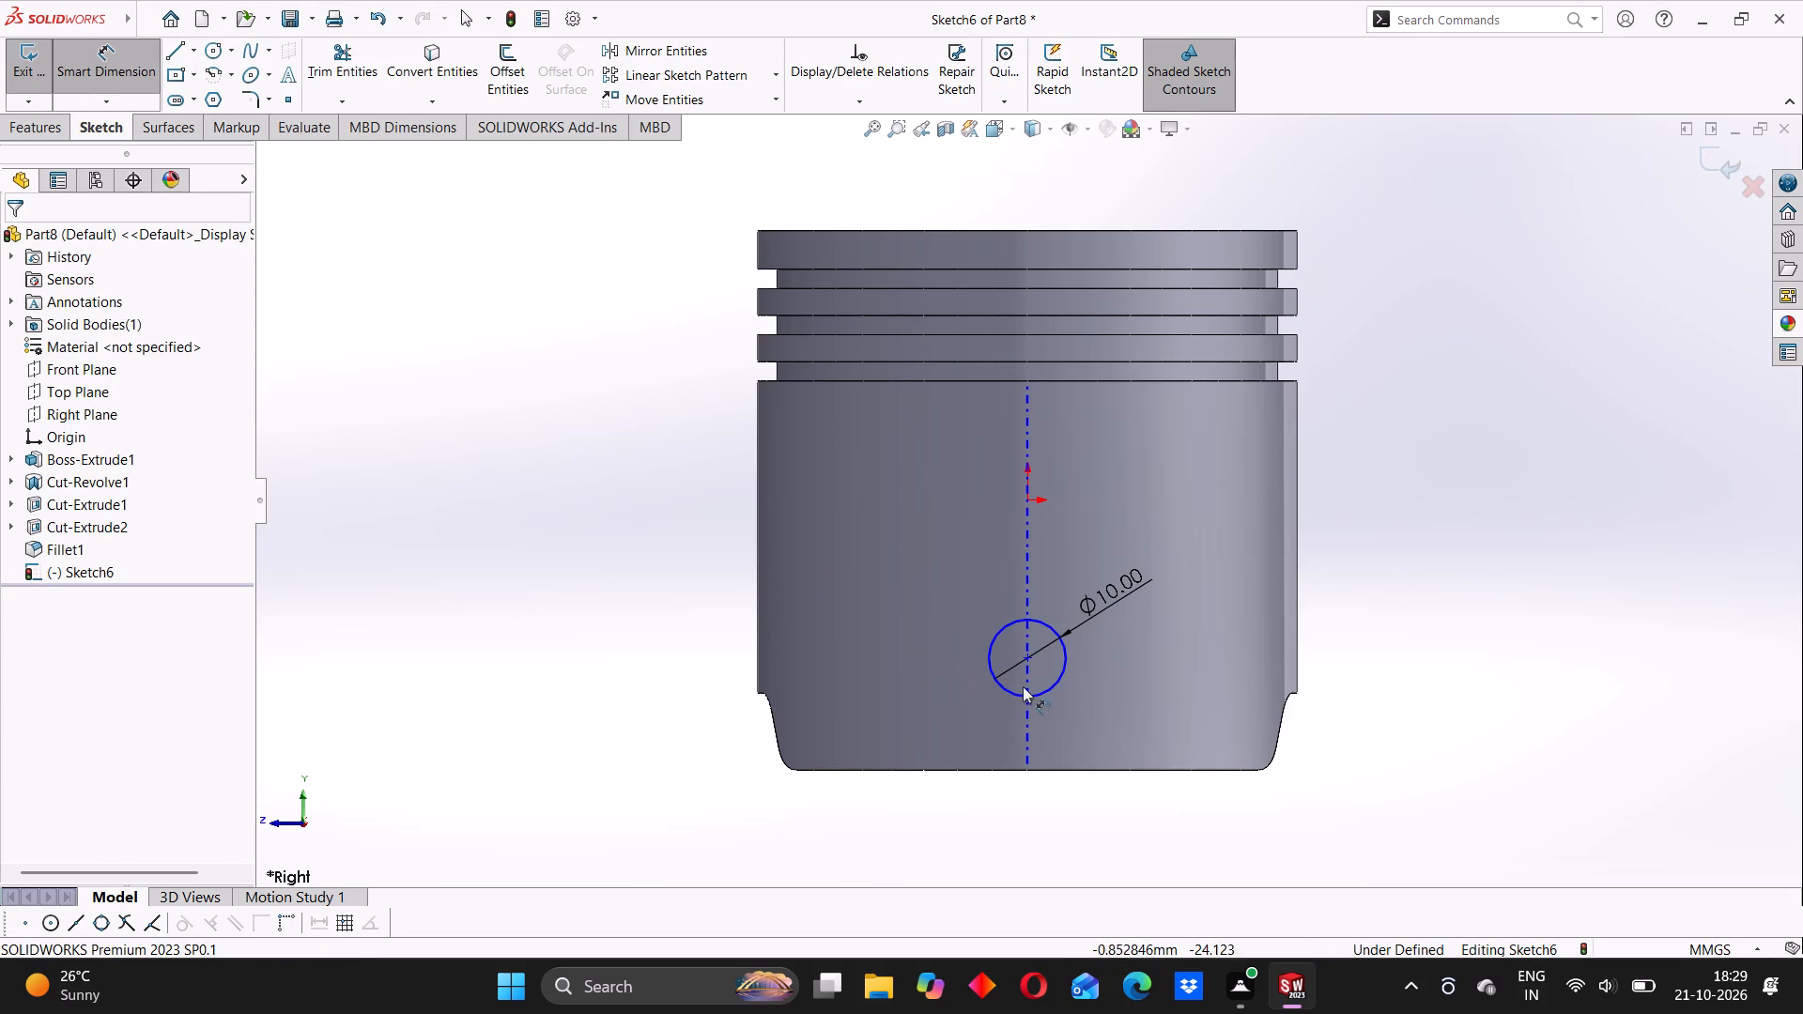
Dimension the circle's center 15 mm above the bottom edge of the piston skirt.
left_click(1030, 659)
left_click(1074, 771)
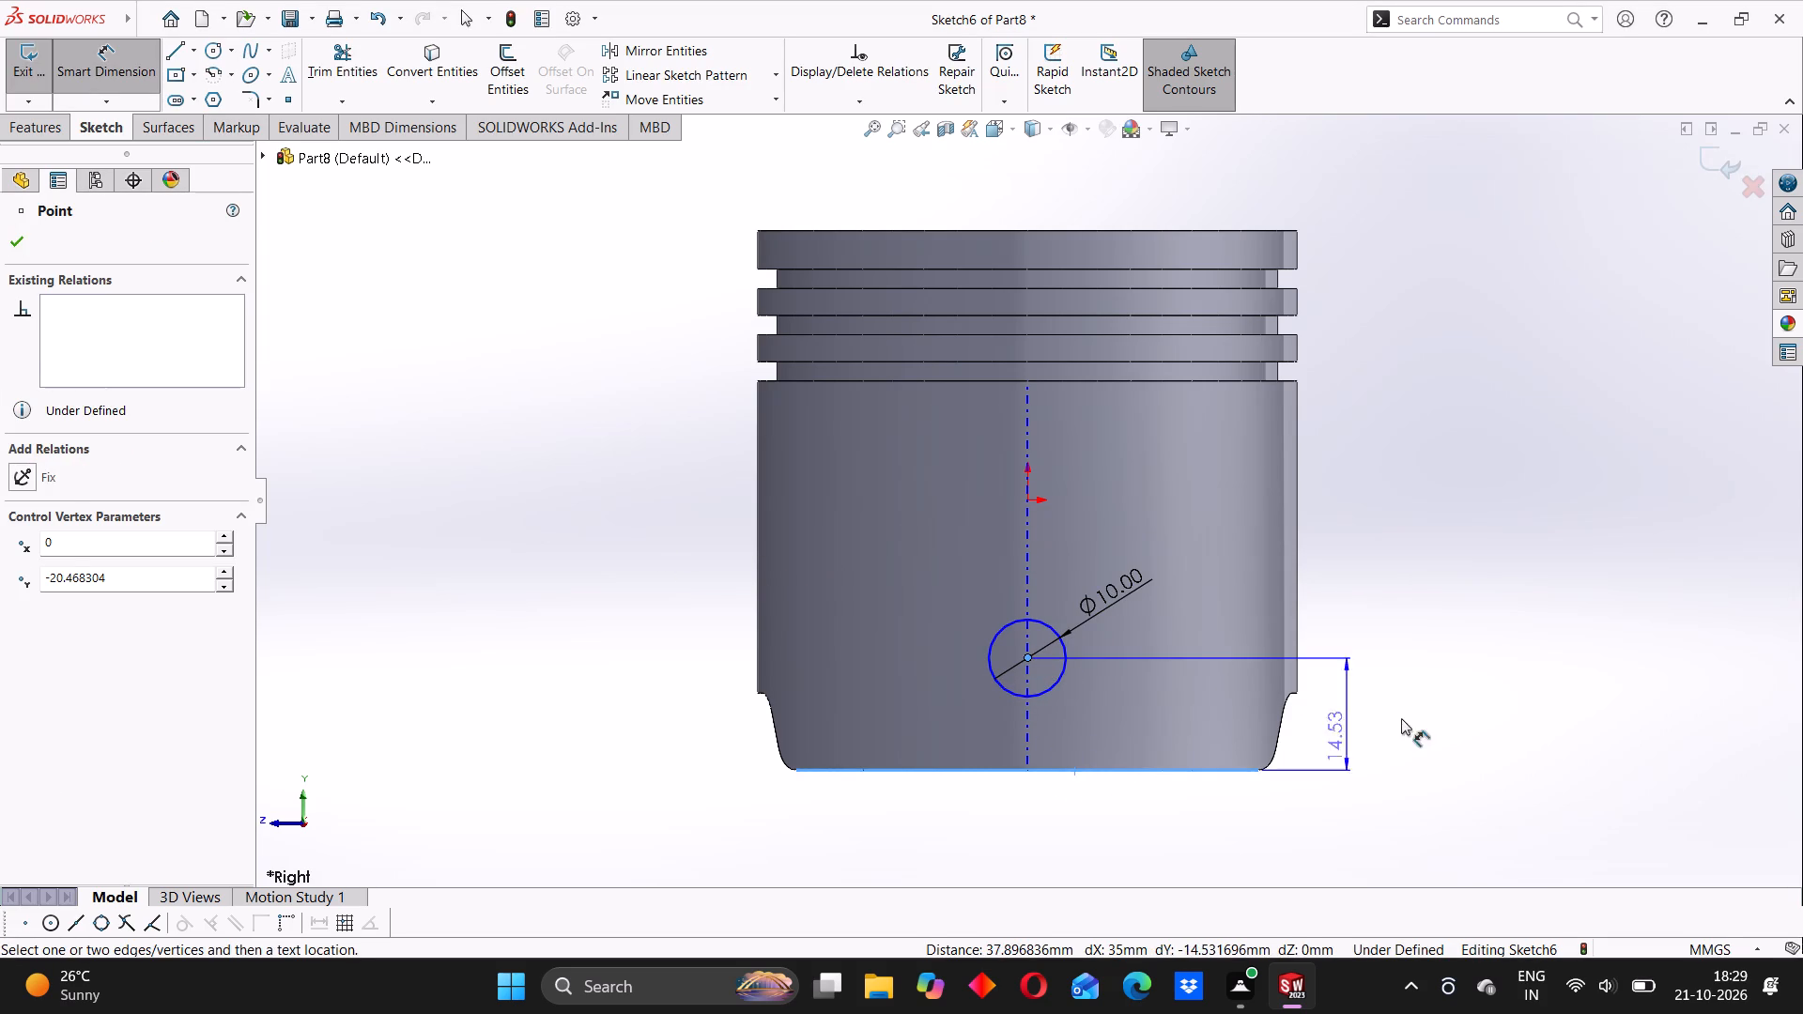
left_click(1427, 699)
type("15")
key("Return")
left_click(1396, 568)
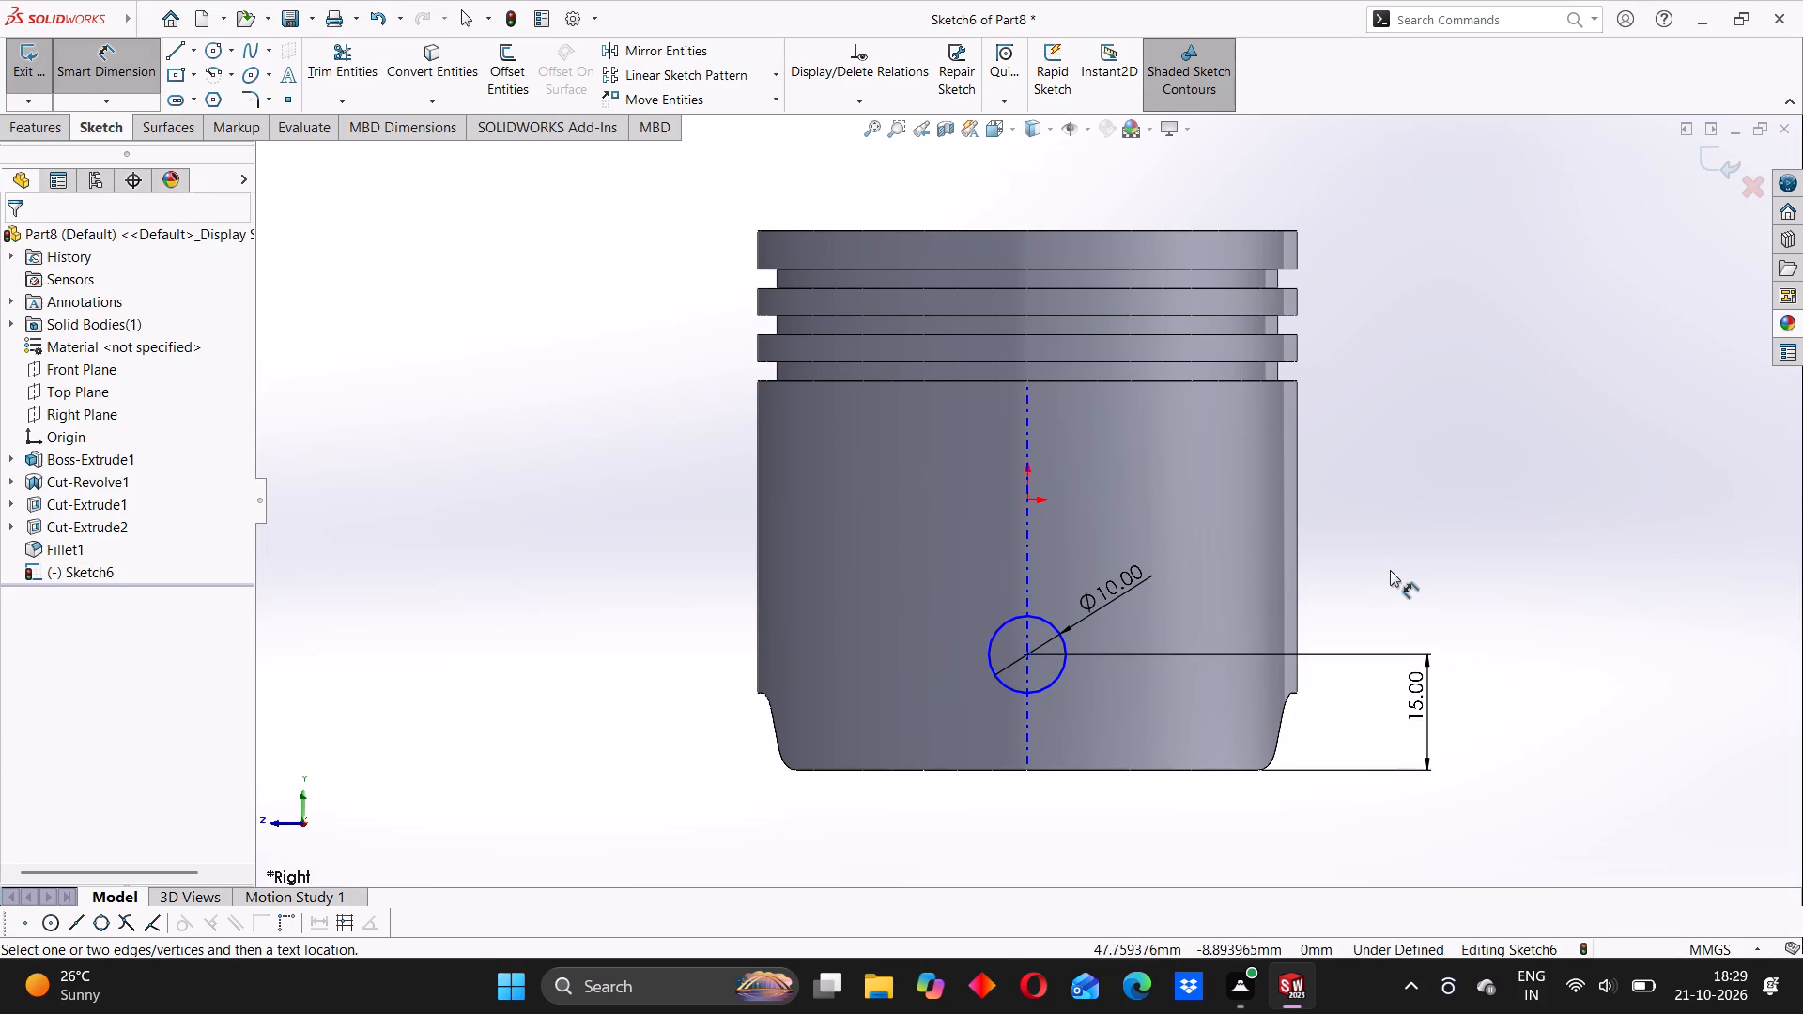
left_click(107, 64)
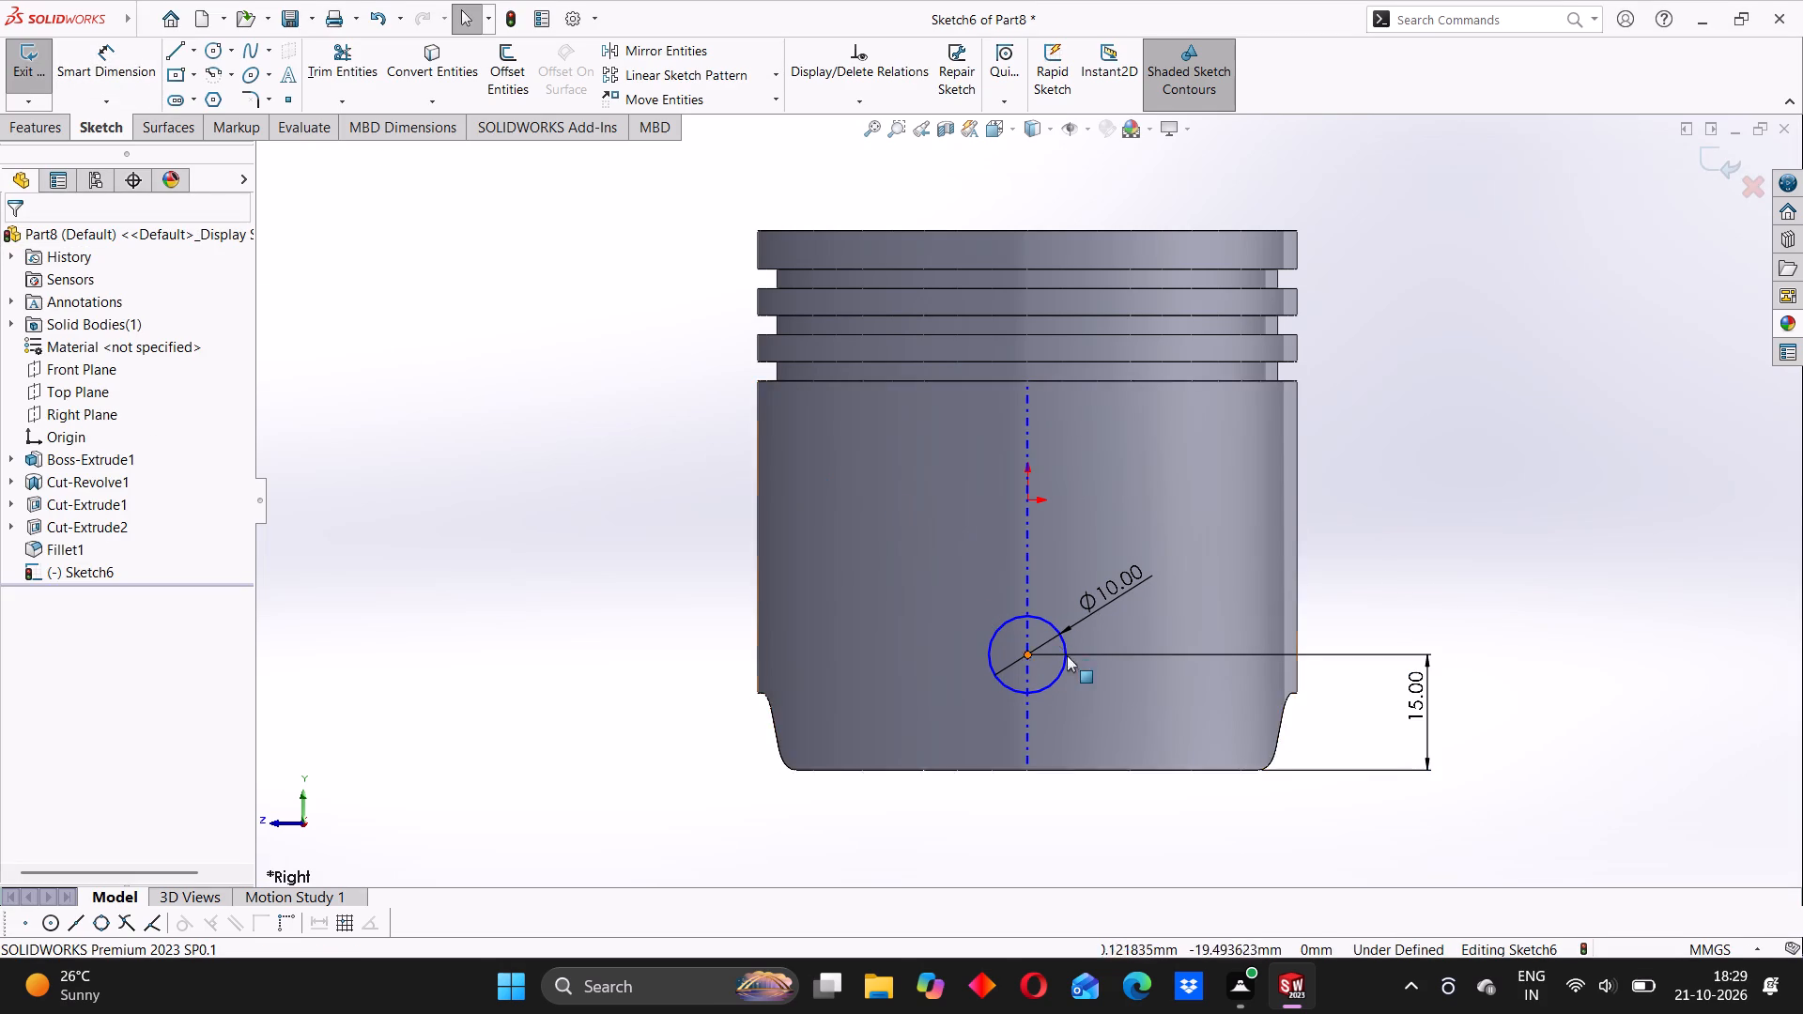
Add a vertical relation between the circle's center point and the origin.
left_click(1025, 653)
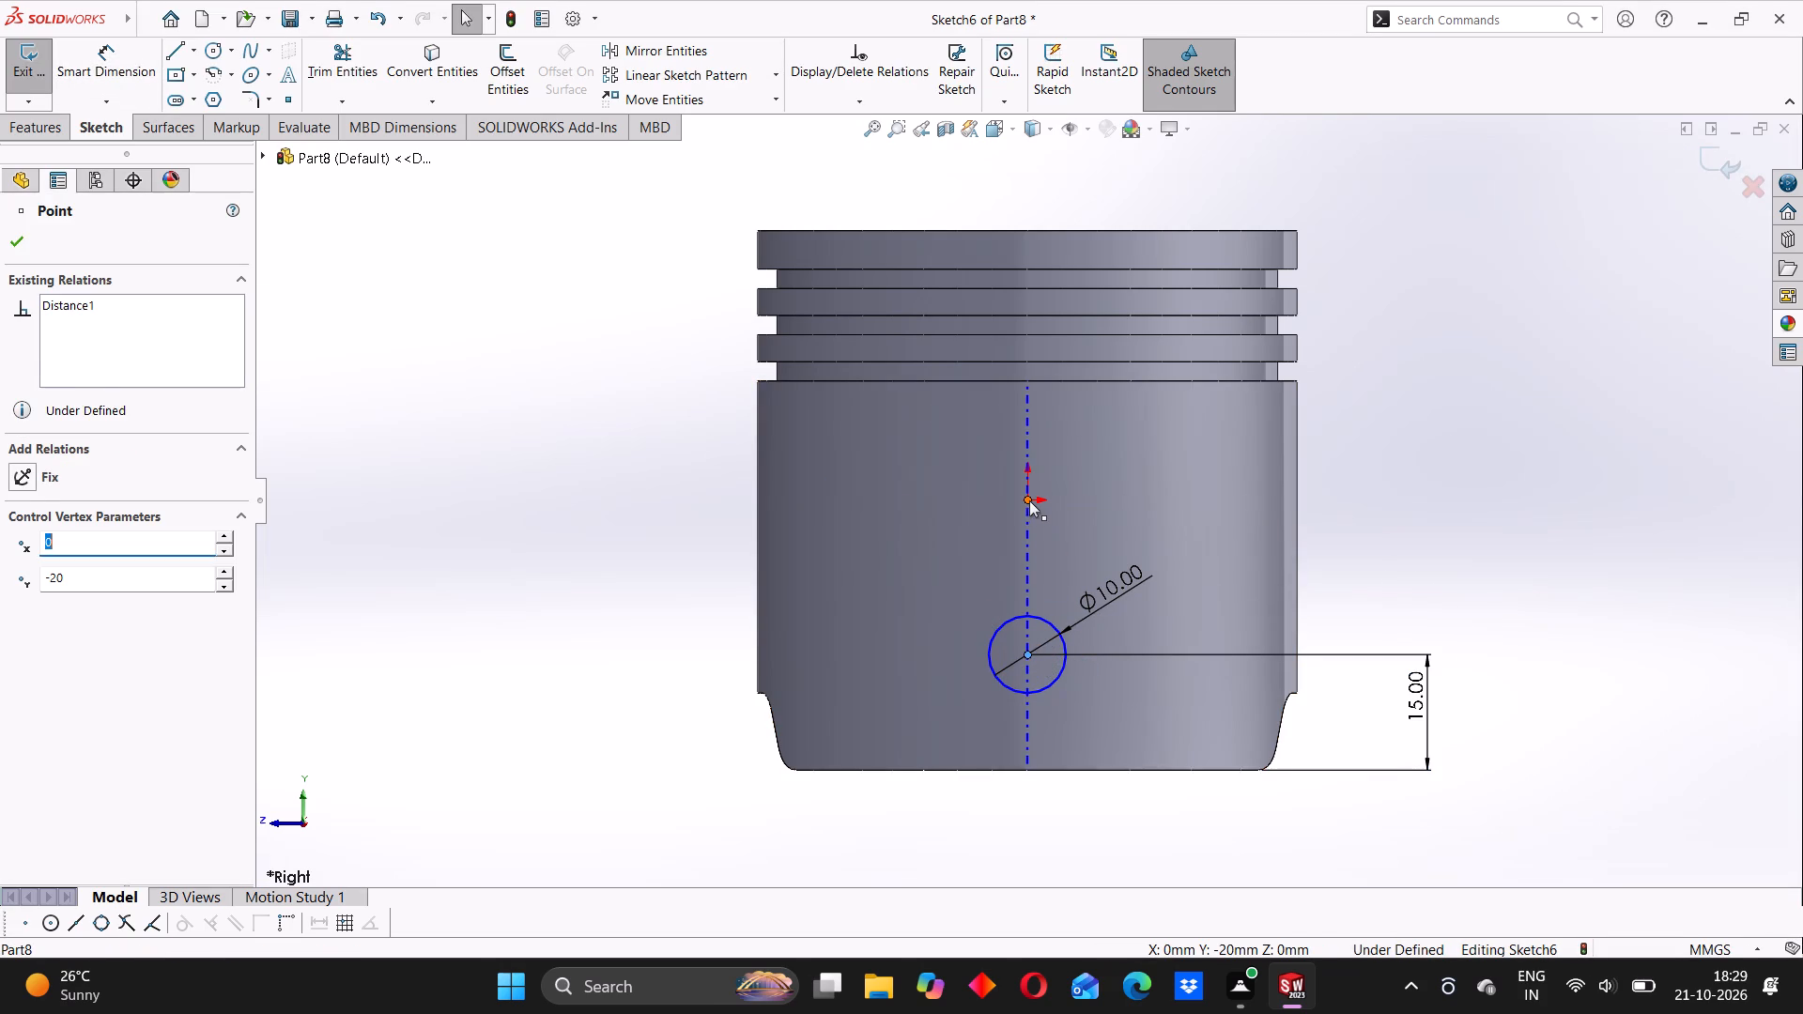
left_click(1029, 500, "ctrl")
left_click(18, 598)
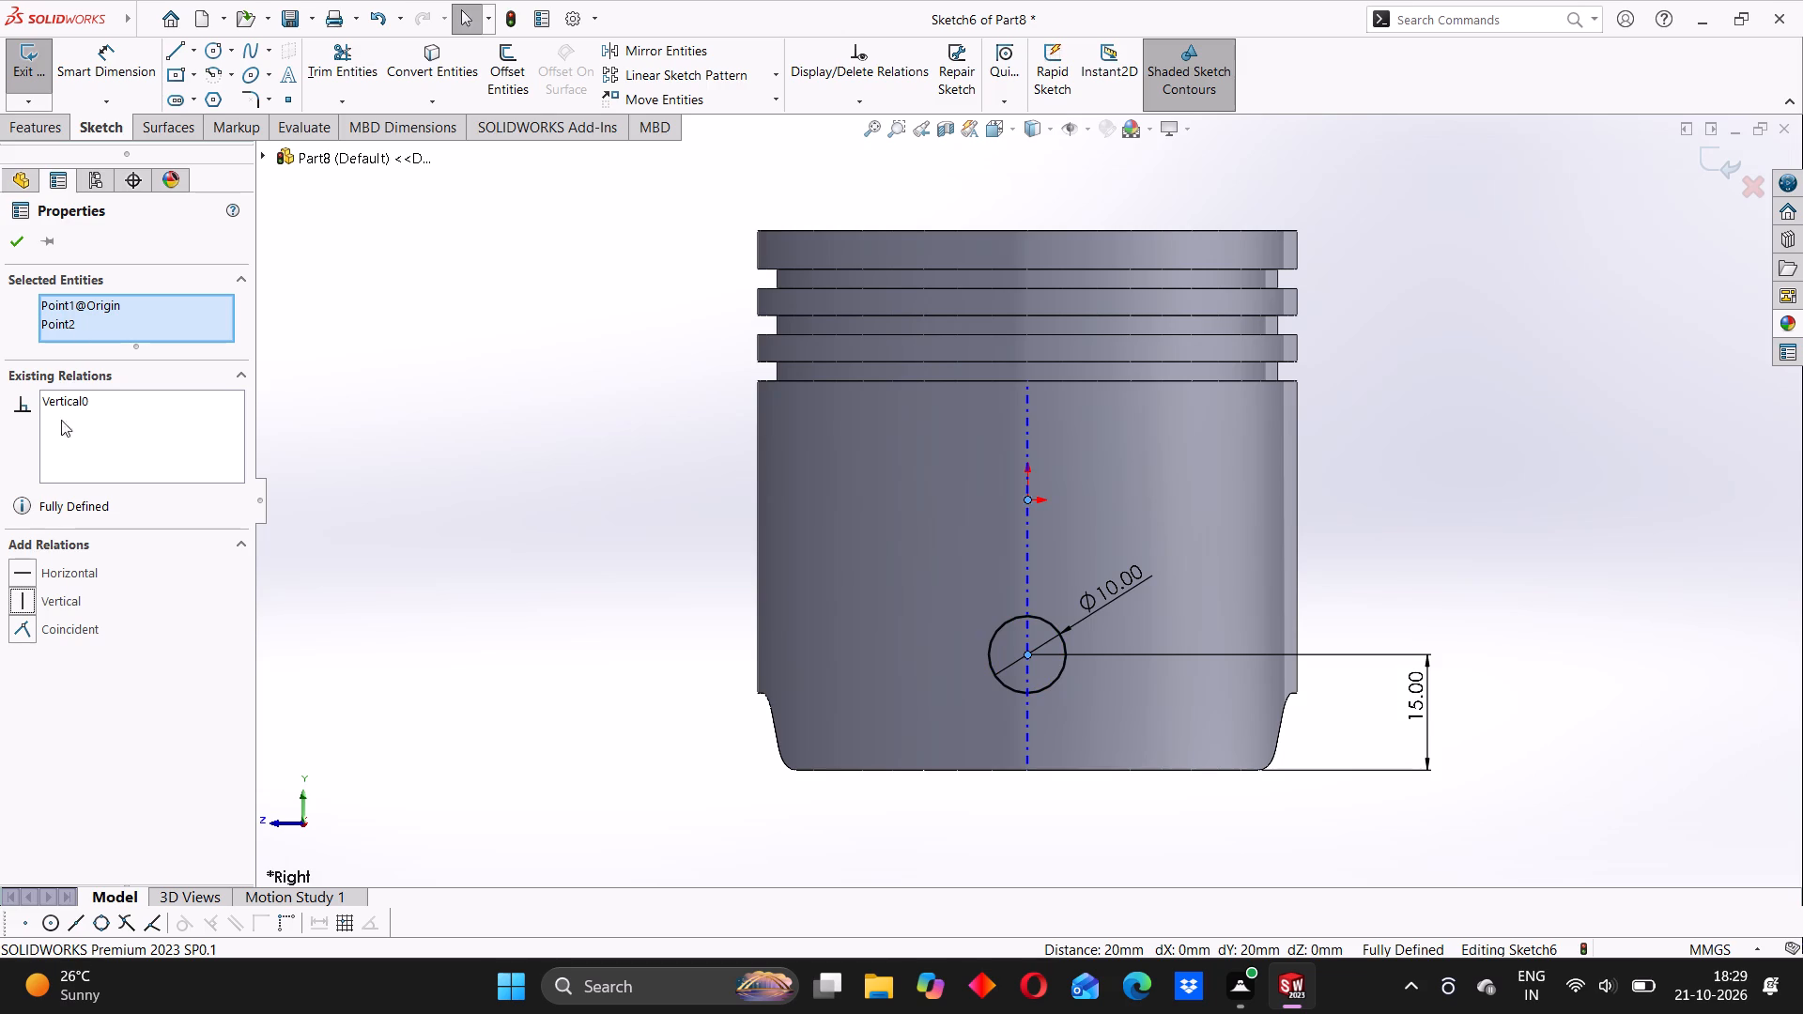
left_click(21, 235)
Extrude-cut the 10 mm circle through the piston skirt with the Through All - Both end condition.
left_click(49, 130)
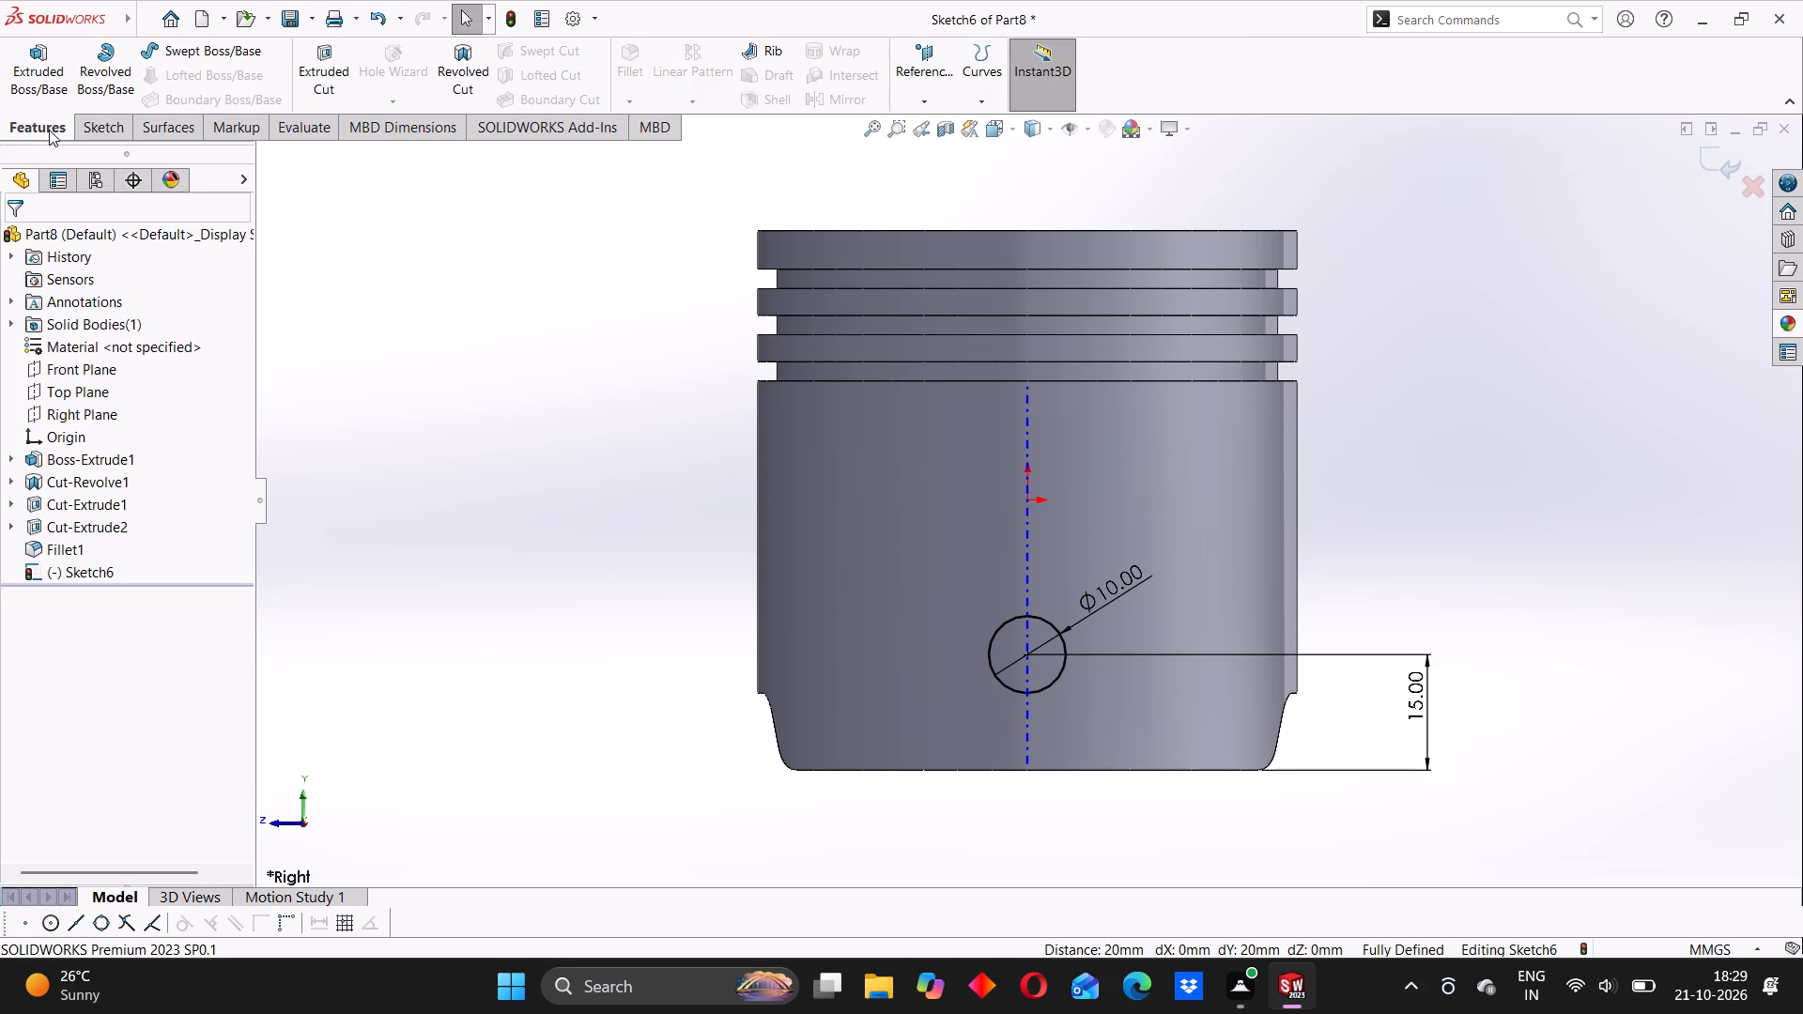
left_click(337, 63)
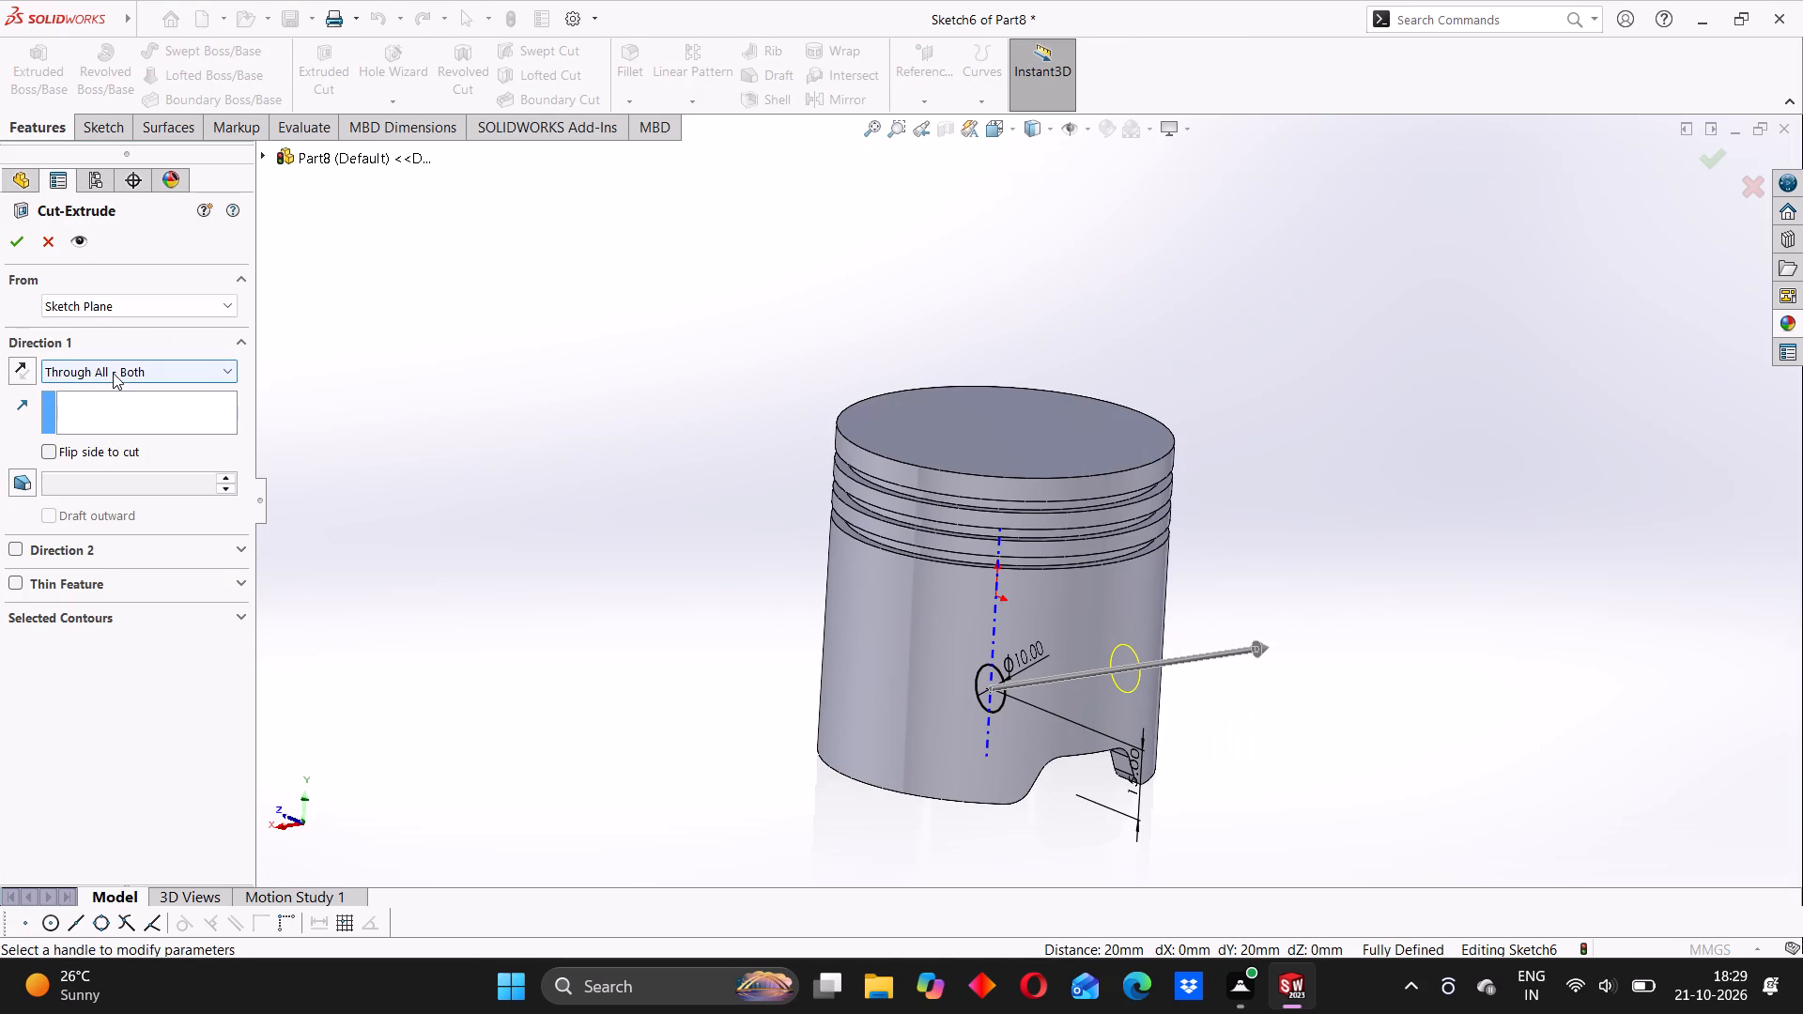
left_click(122, 374)
left_click(106, 423)
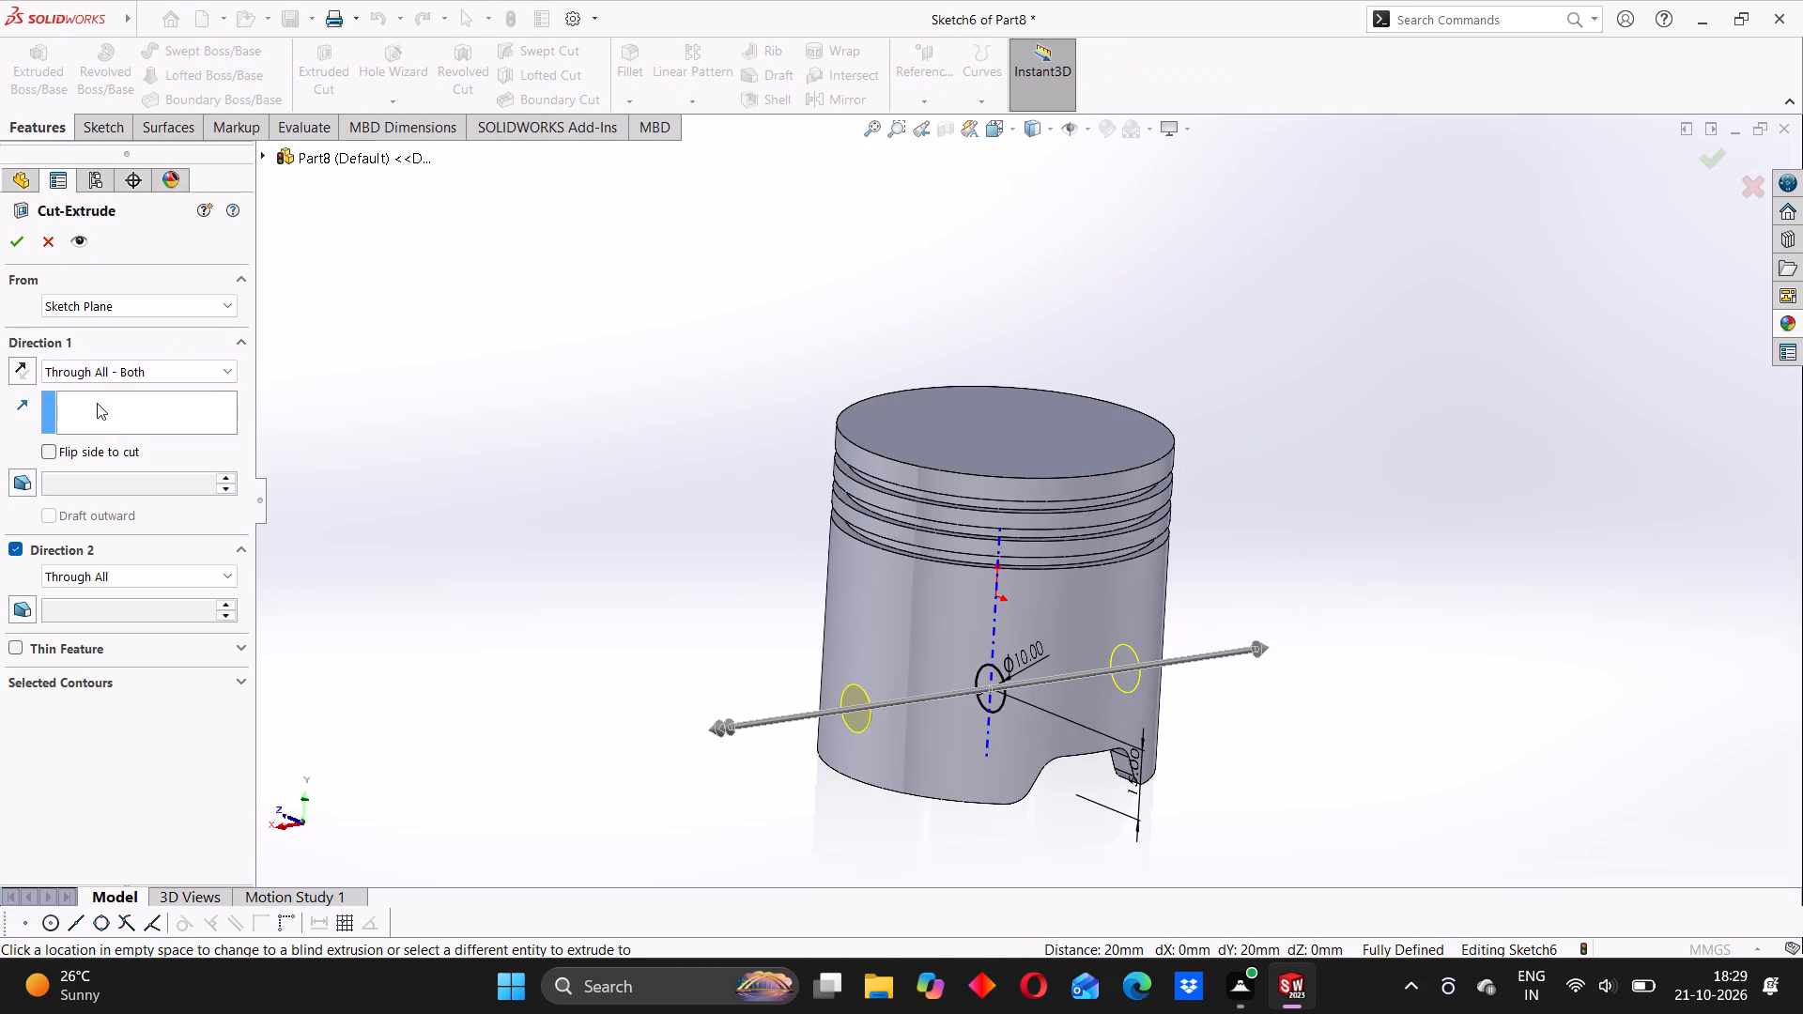
left_click(13, 243)
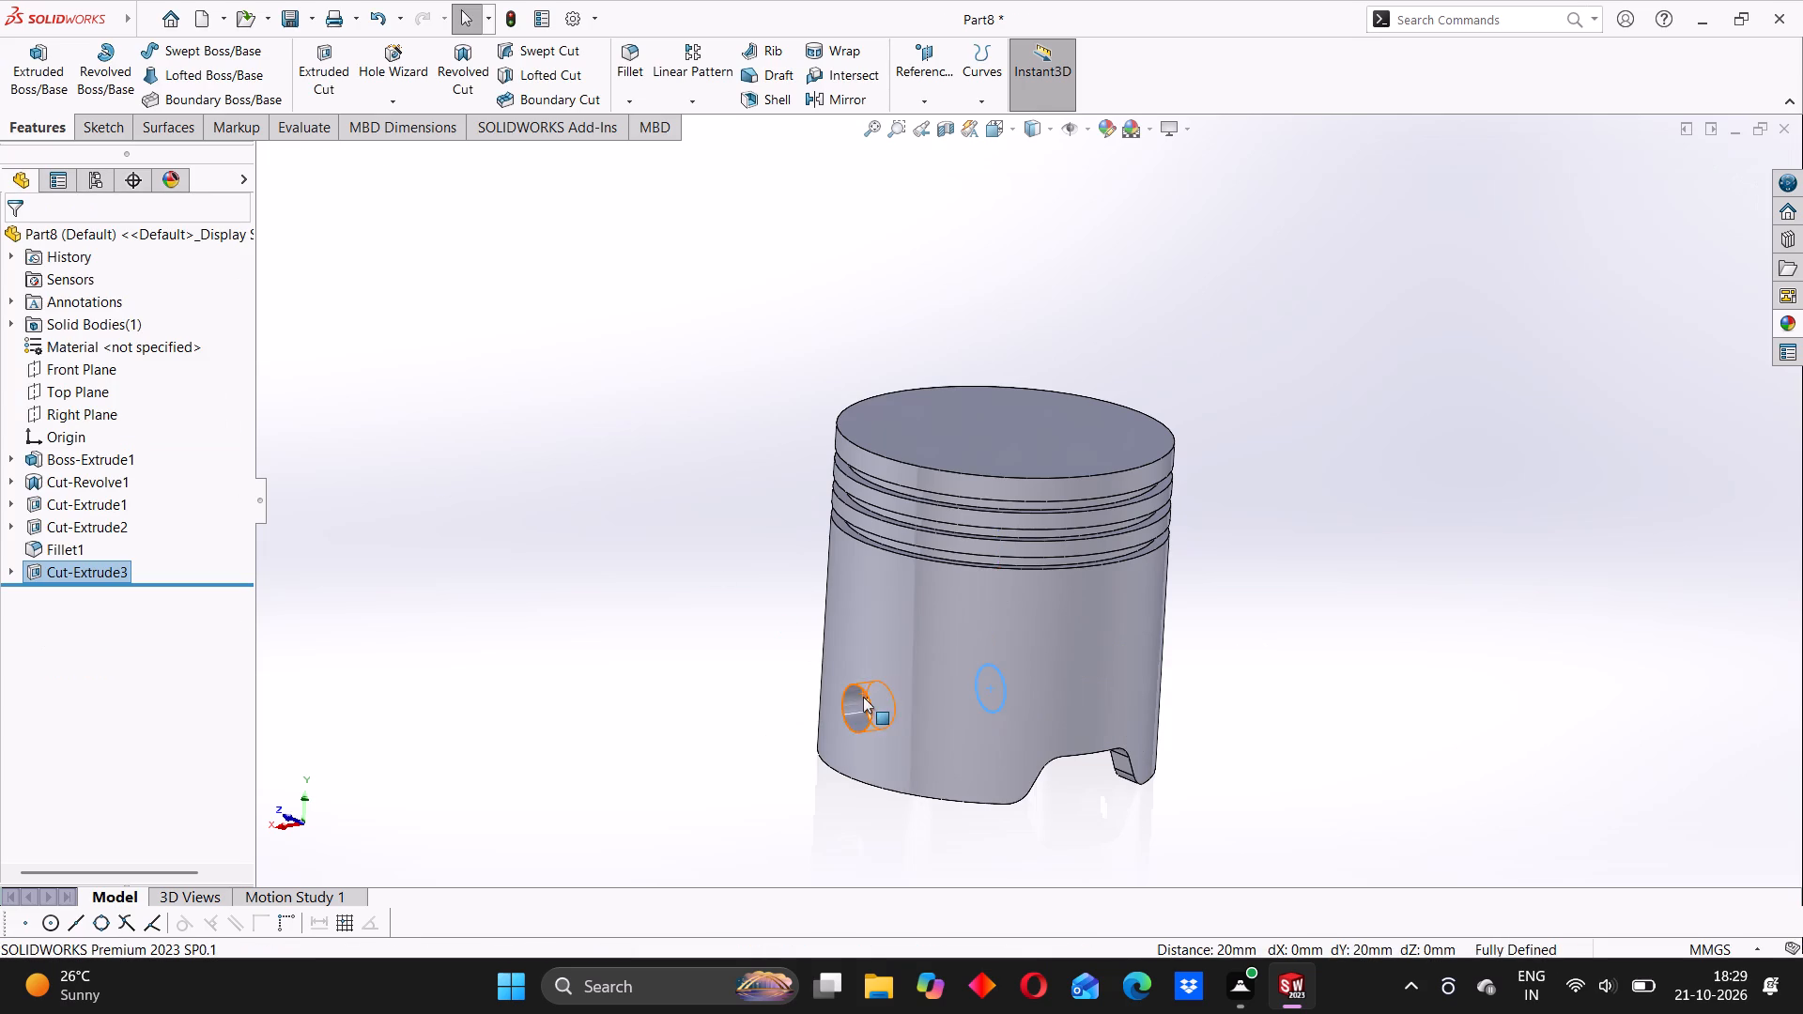
Examine the piston from several sides, including the new pin hole, the ring grooves and the filleted skirt cutouts.
middle_click_drag(867, 699, 896, 649)
left_click(744, 630)
middle_click_drag(1013, 734, 1011, 671)
scroll(974, 647, "down", 2)
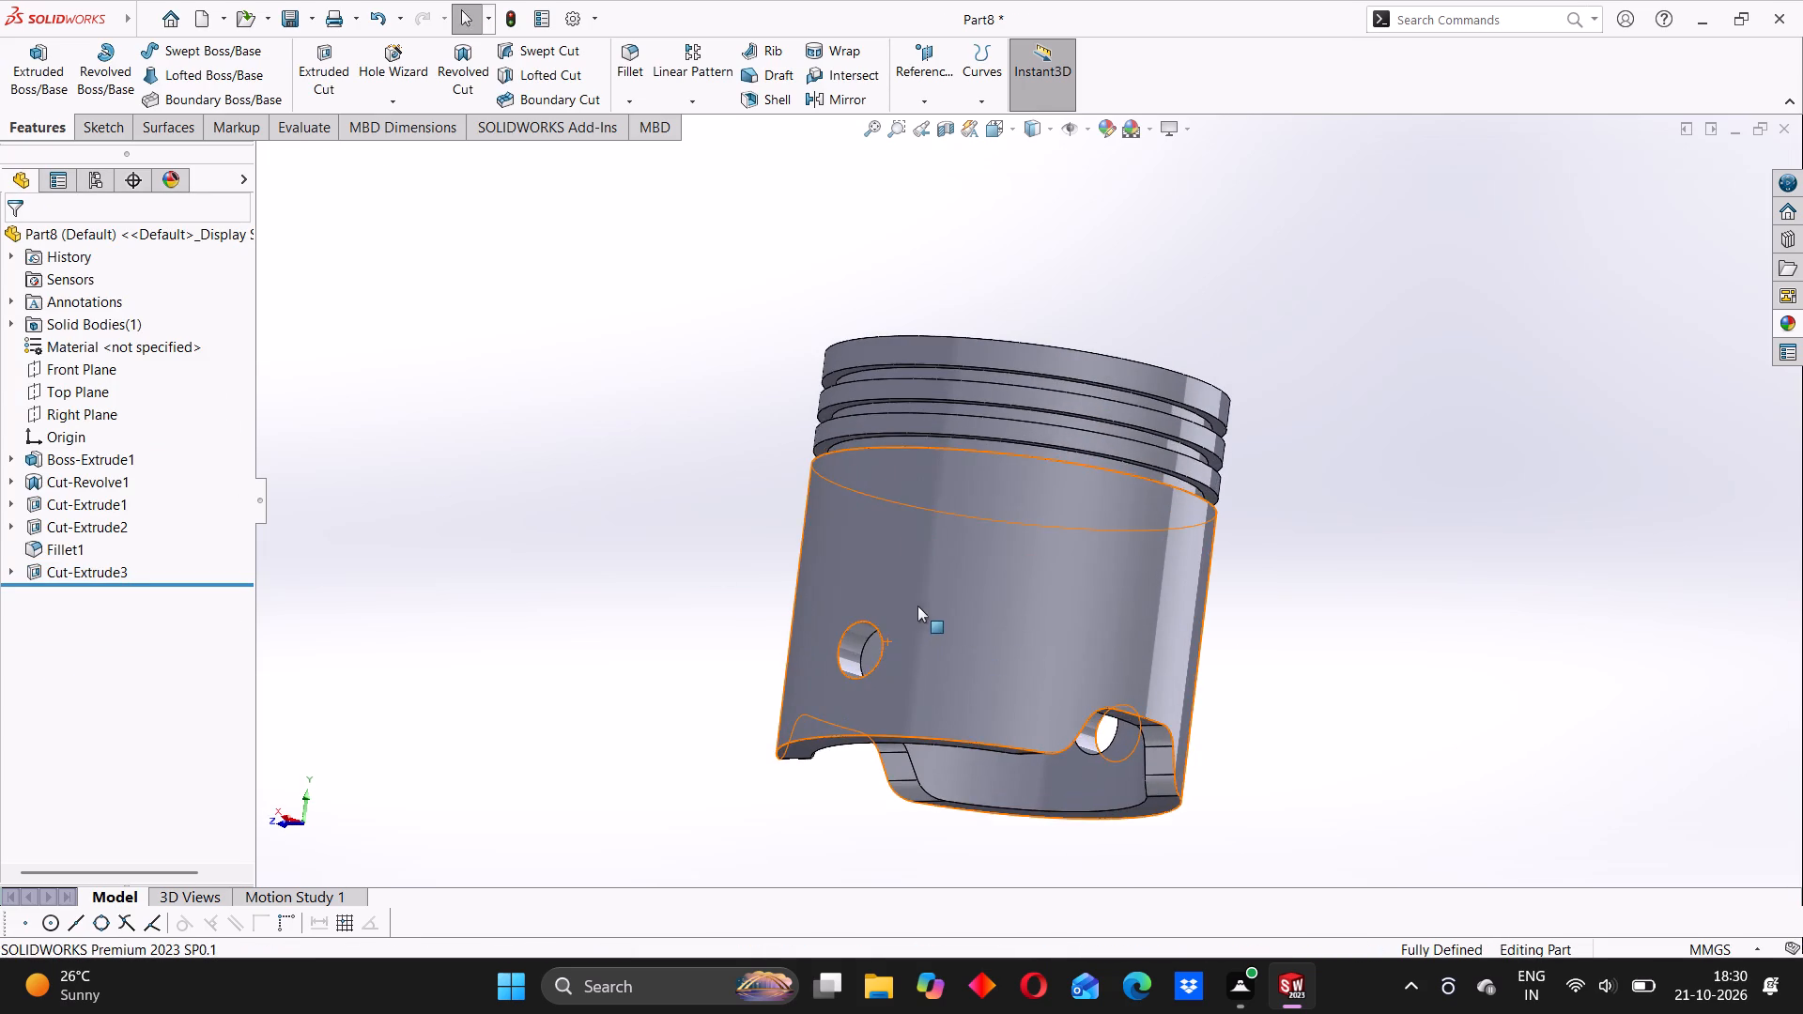
middle_click_drag(917, 606, 934, 625)
scroll(934, 625, "up", 1)
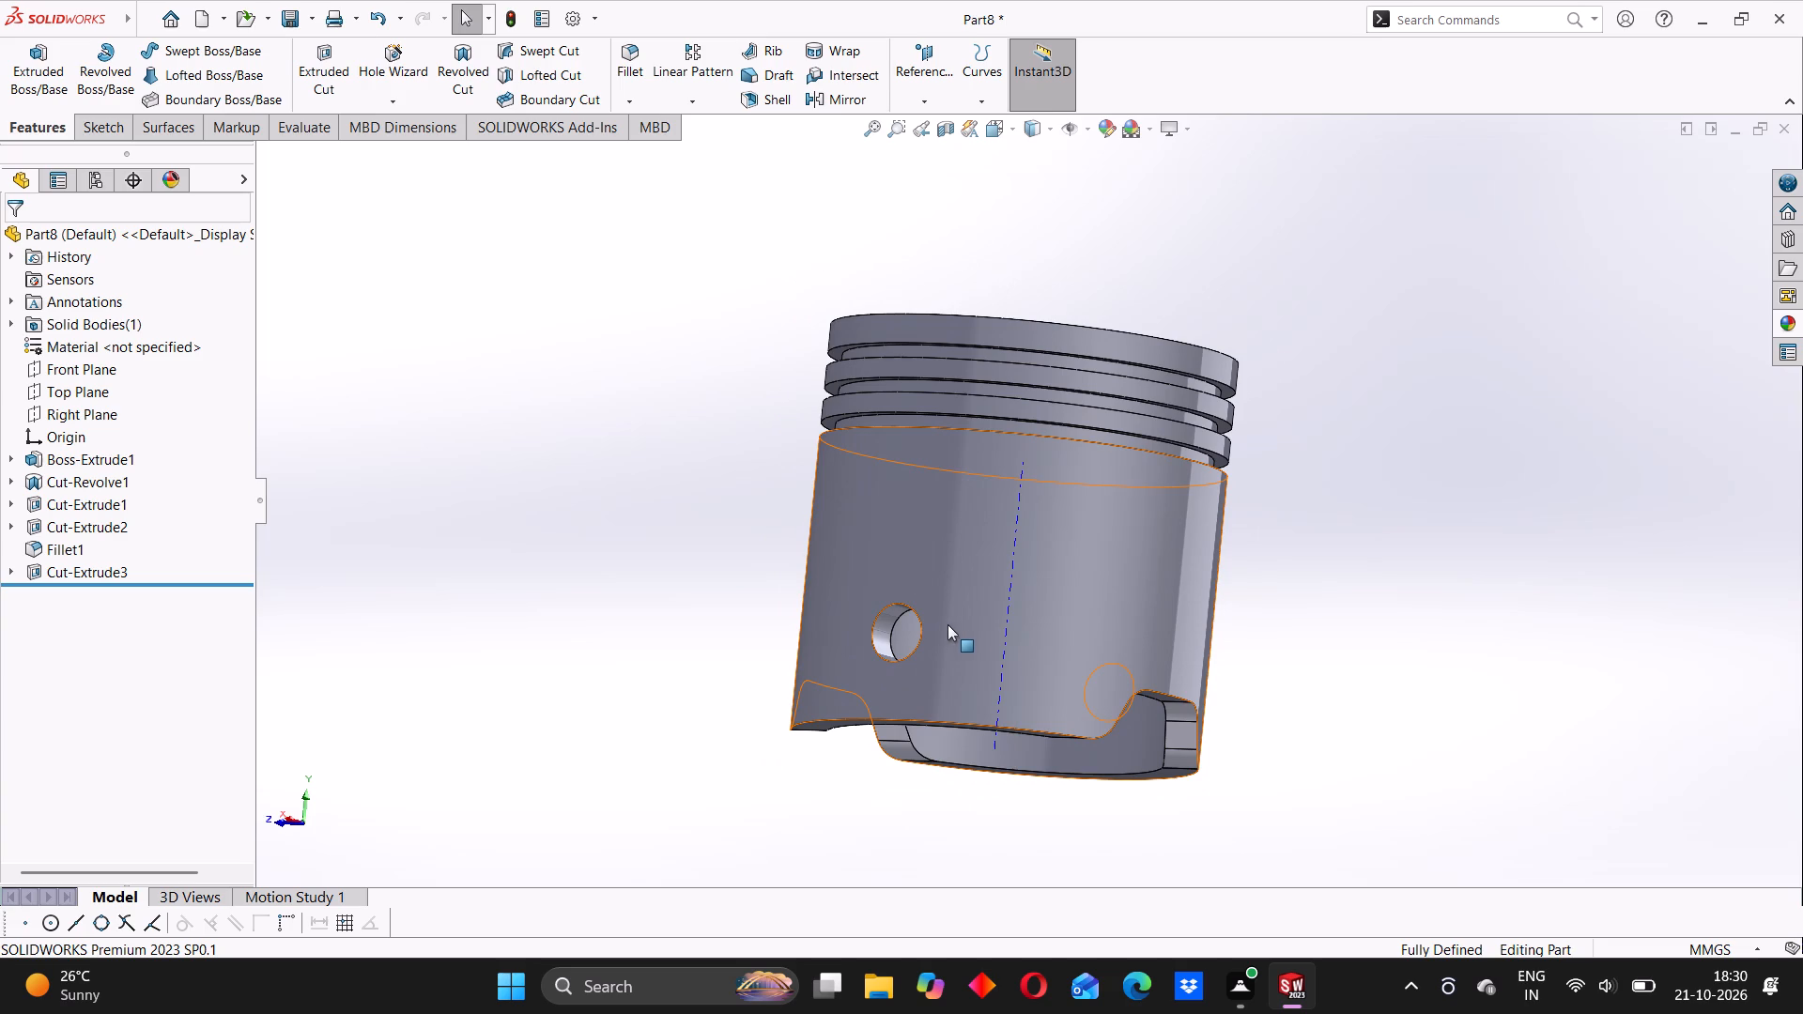
scroll(959, 624, "up", 1)
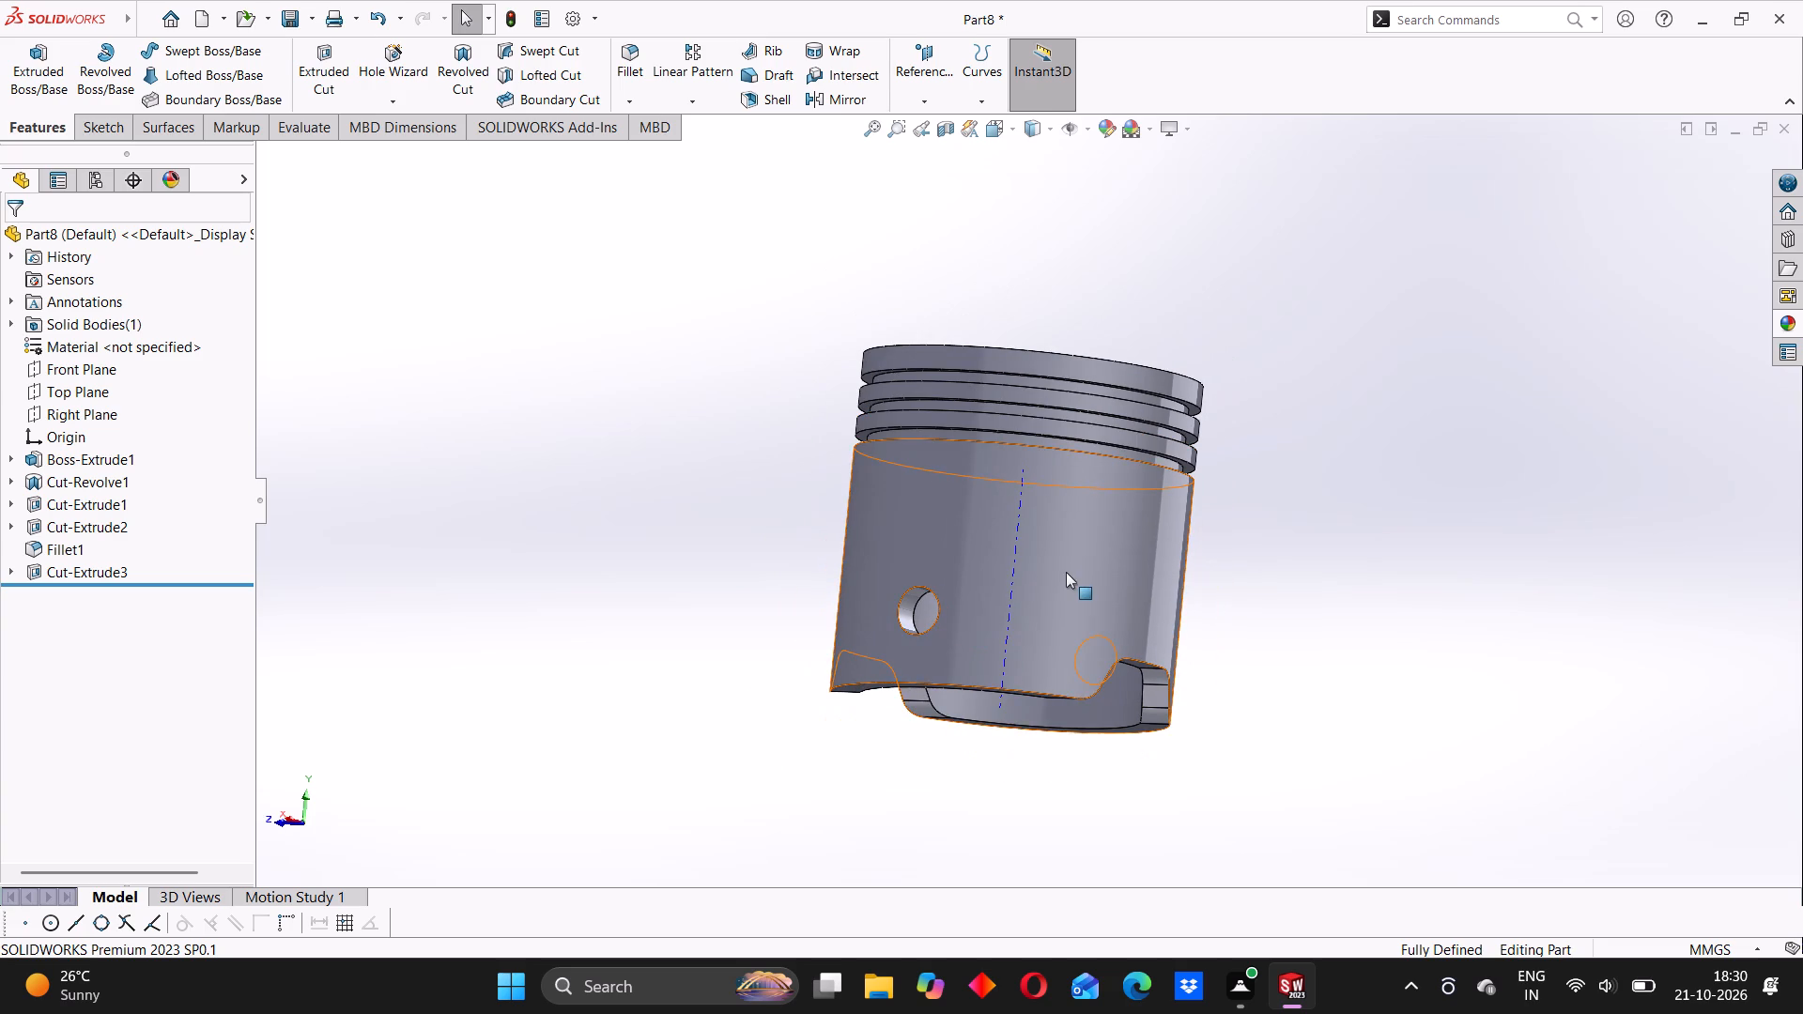
scroll(1064, 562, "down", 2)
left_click(567, 560)
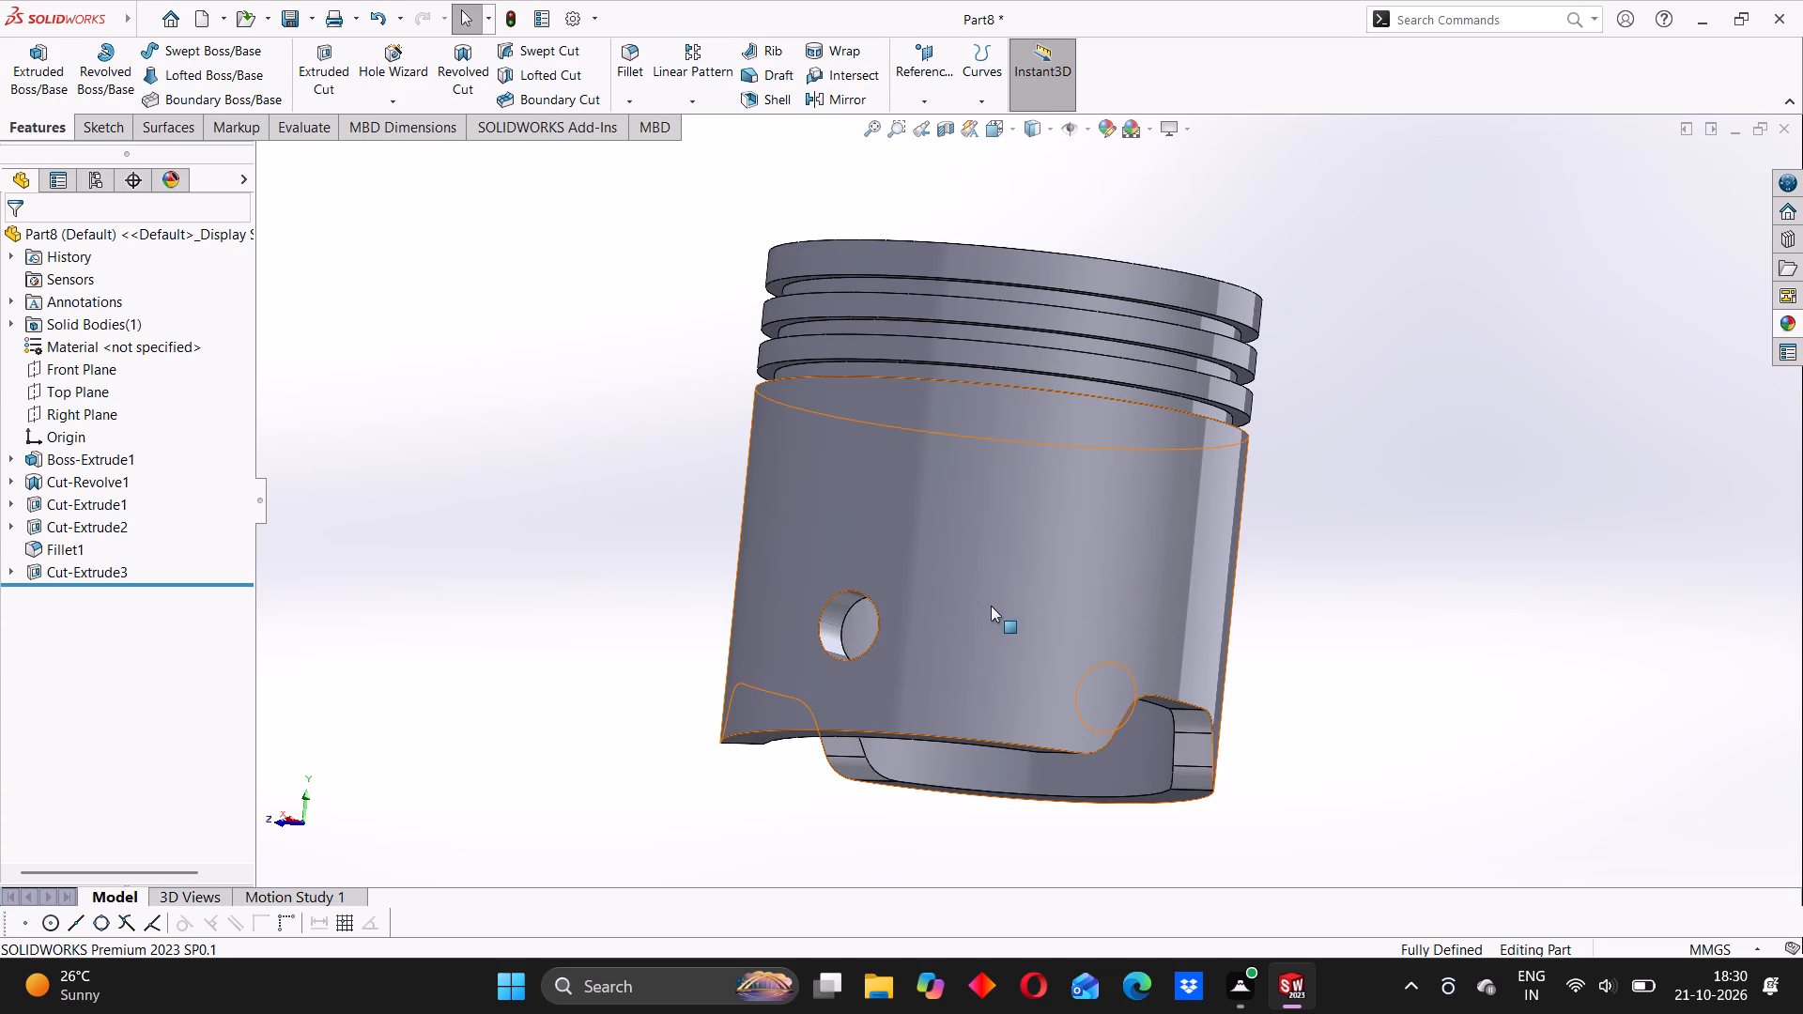
left_click(1319, 601)
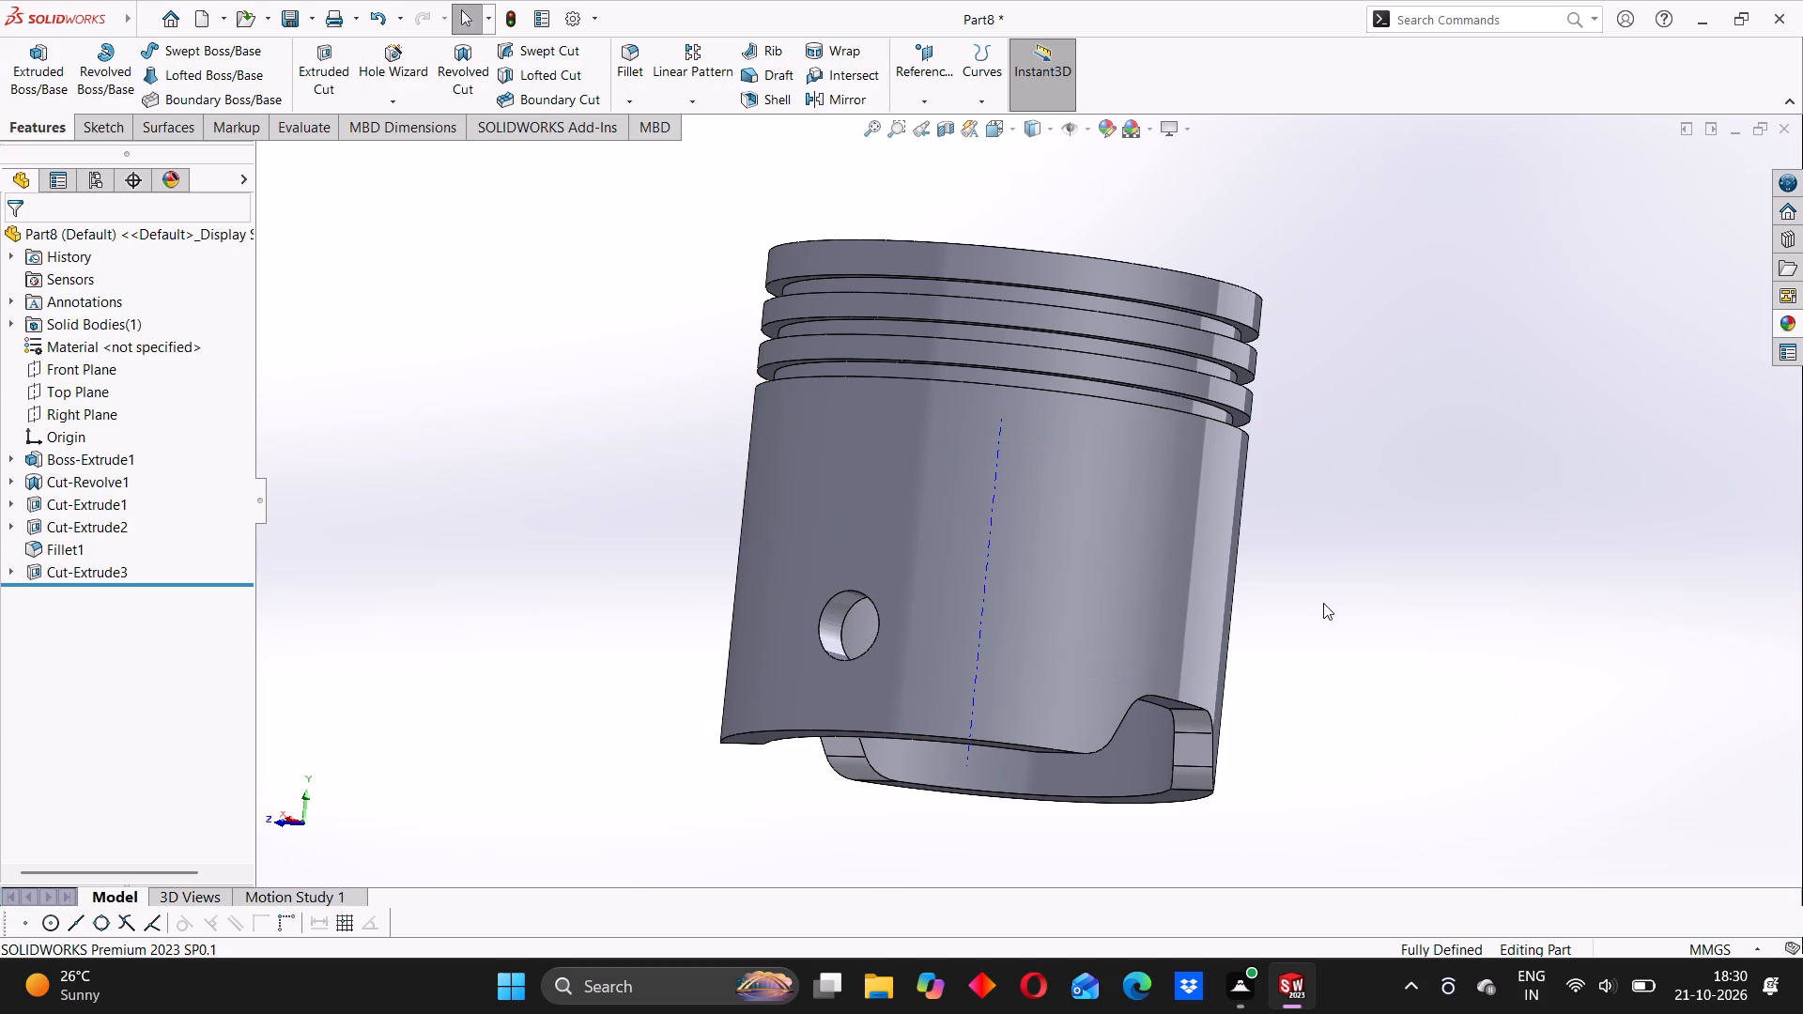
middle_click(1340, 584)
left_click(1338, 585)
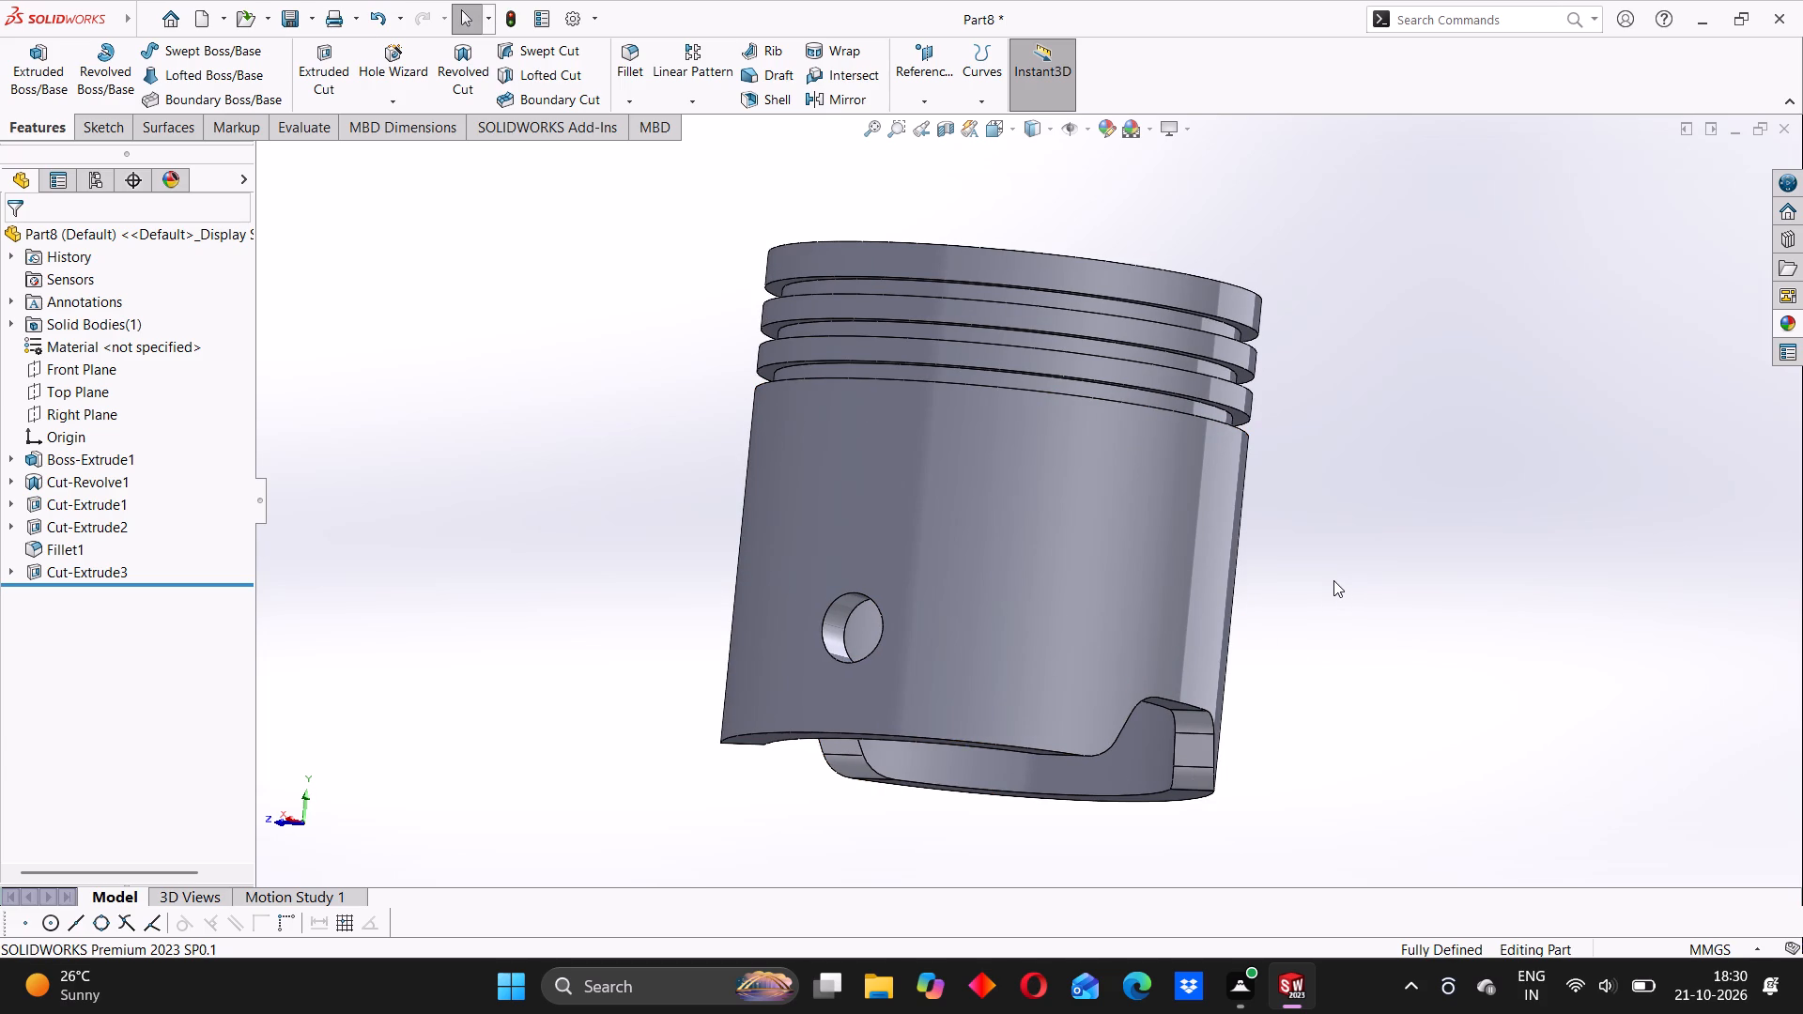
scroll(1333, 580, "down", 2)
scroll(1333, 580, "up", 1)
scroll(1258, 592, "up", 3)
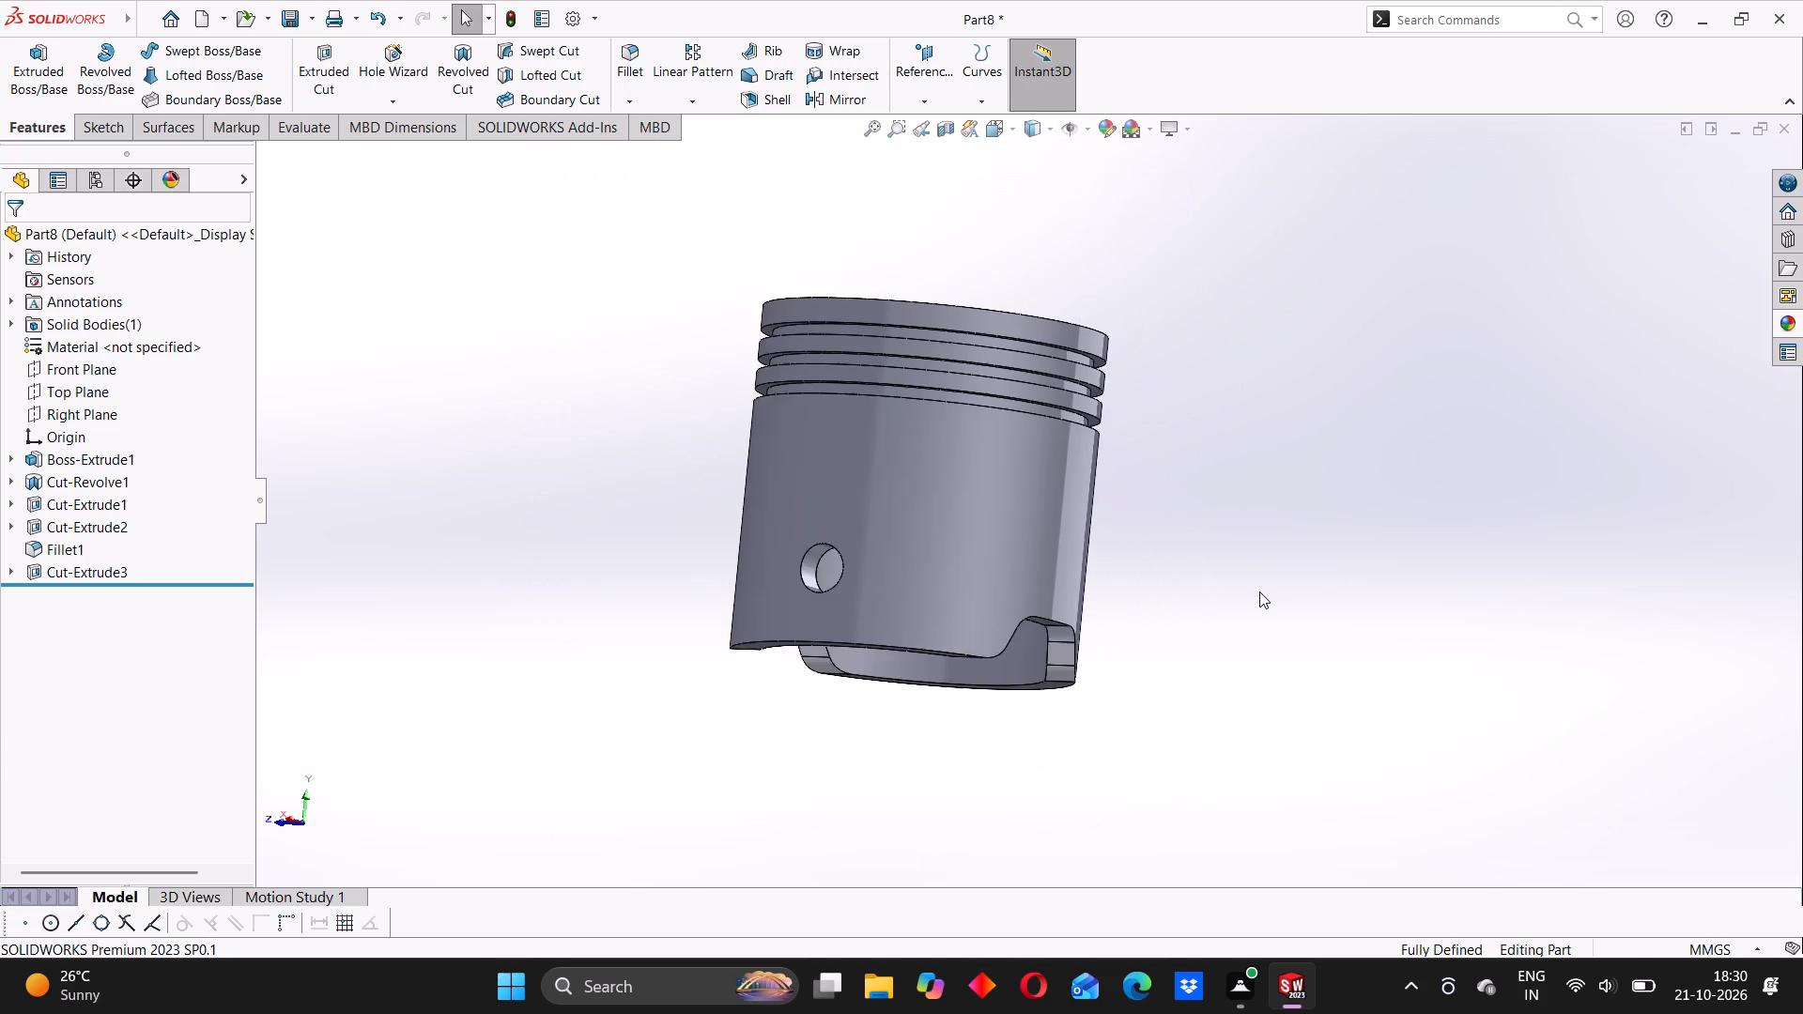
middle_click_drag(1262, 587, 1217, 590)
left_click(1217, 589)
middle_click_drag(1263, 574, 1192, 583)
left_click(1194, 581)
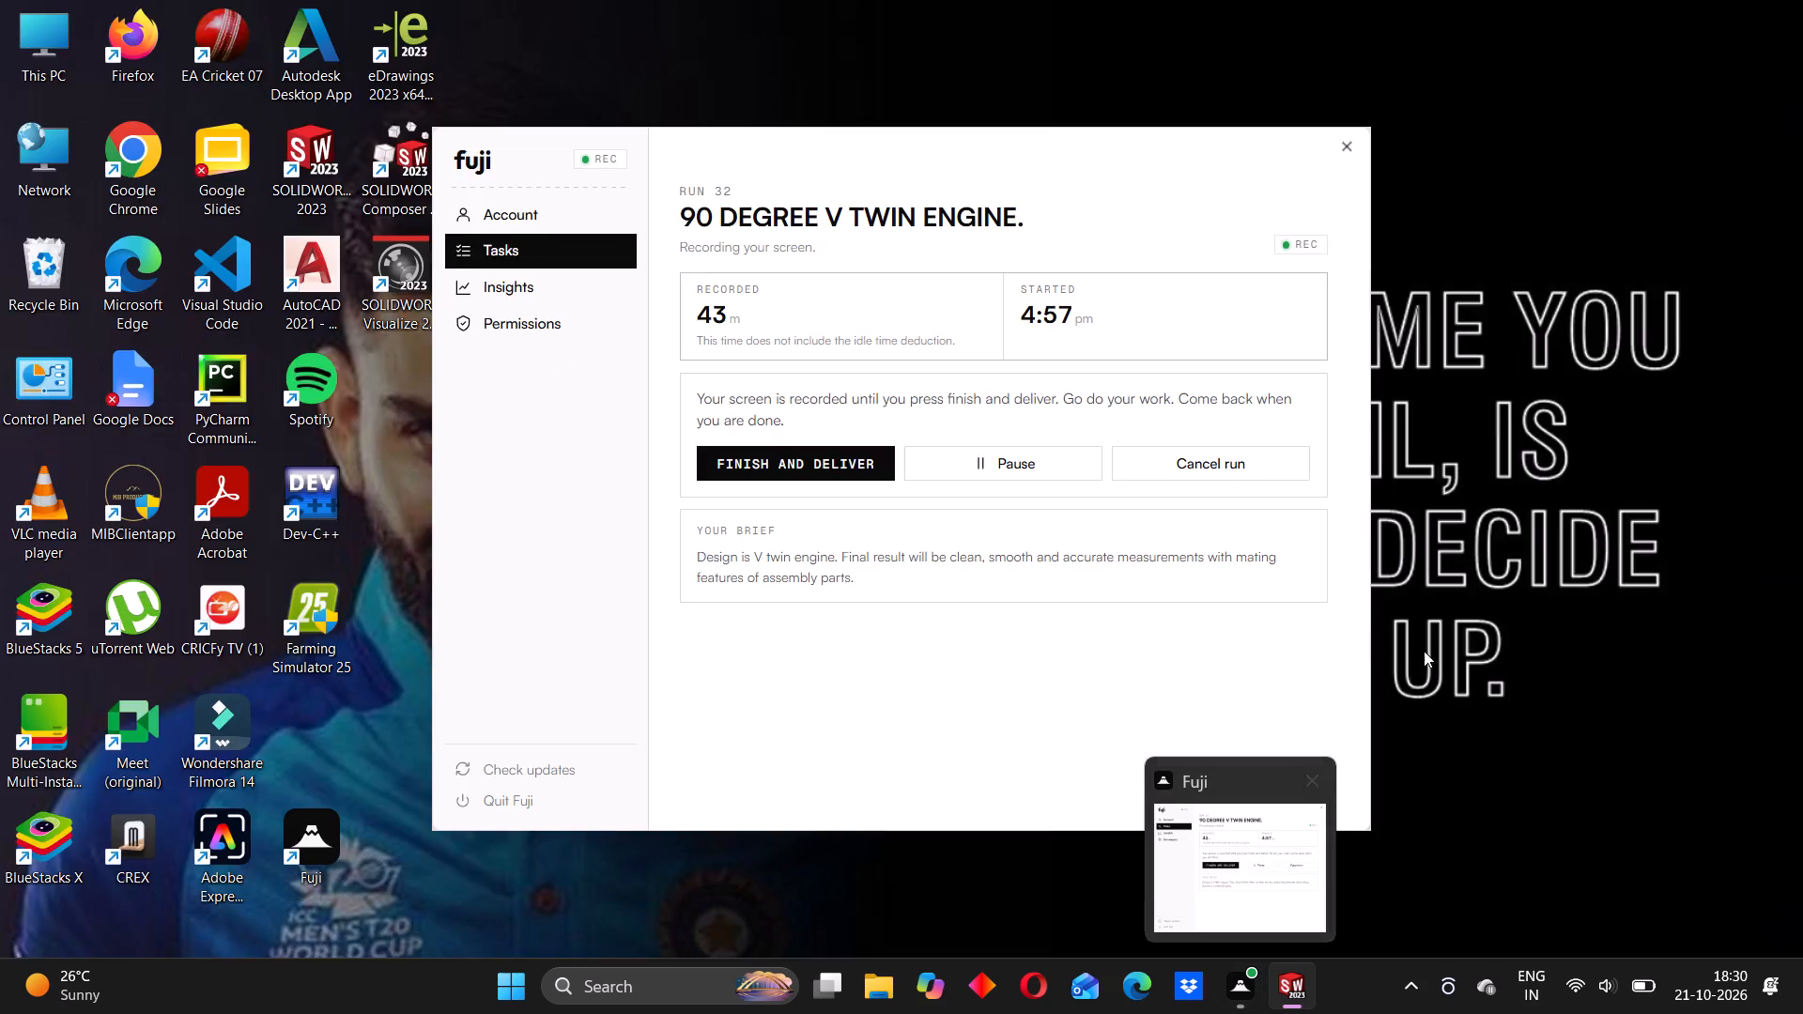
middle_click_drag(1317, 550, 1227, 557)
left_click(1188, 521)
middle_click_drag(1172, 543, 1212, 499)
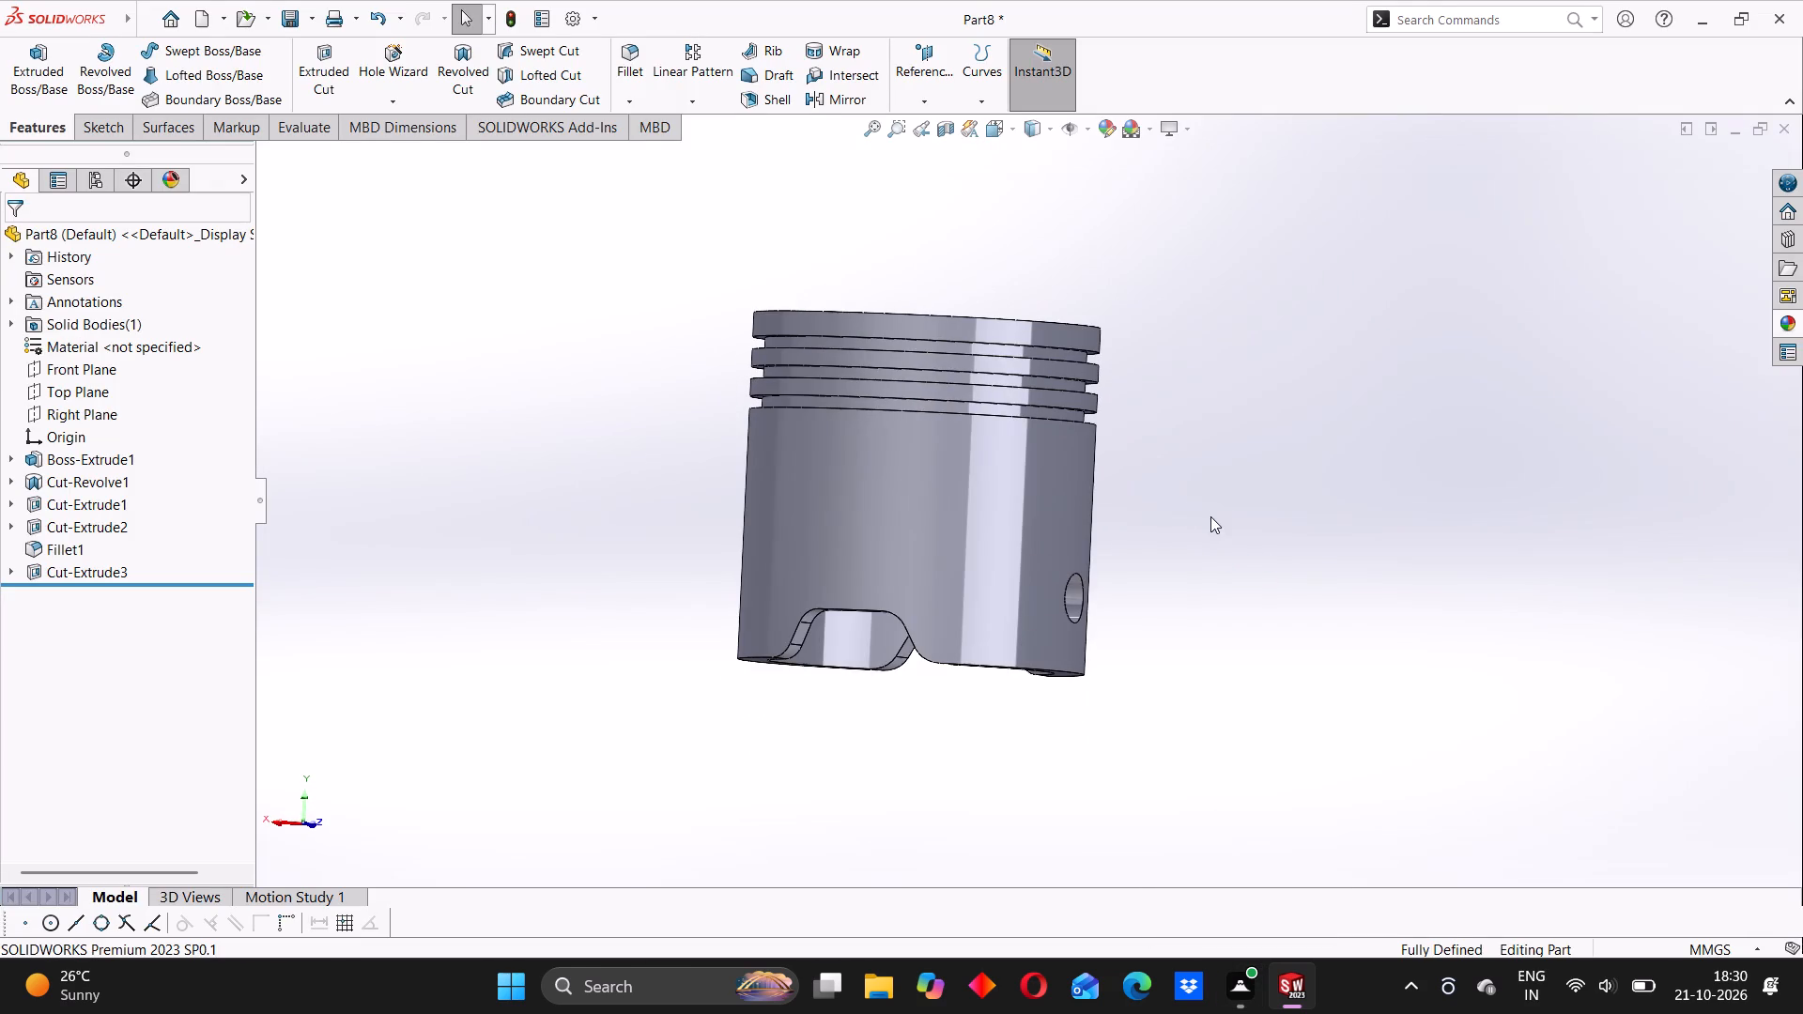
left_click(1210, 516)
middle_click_drag(1162, 570, 1195, 534)
left_click(1182, 522)
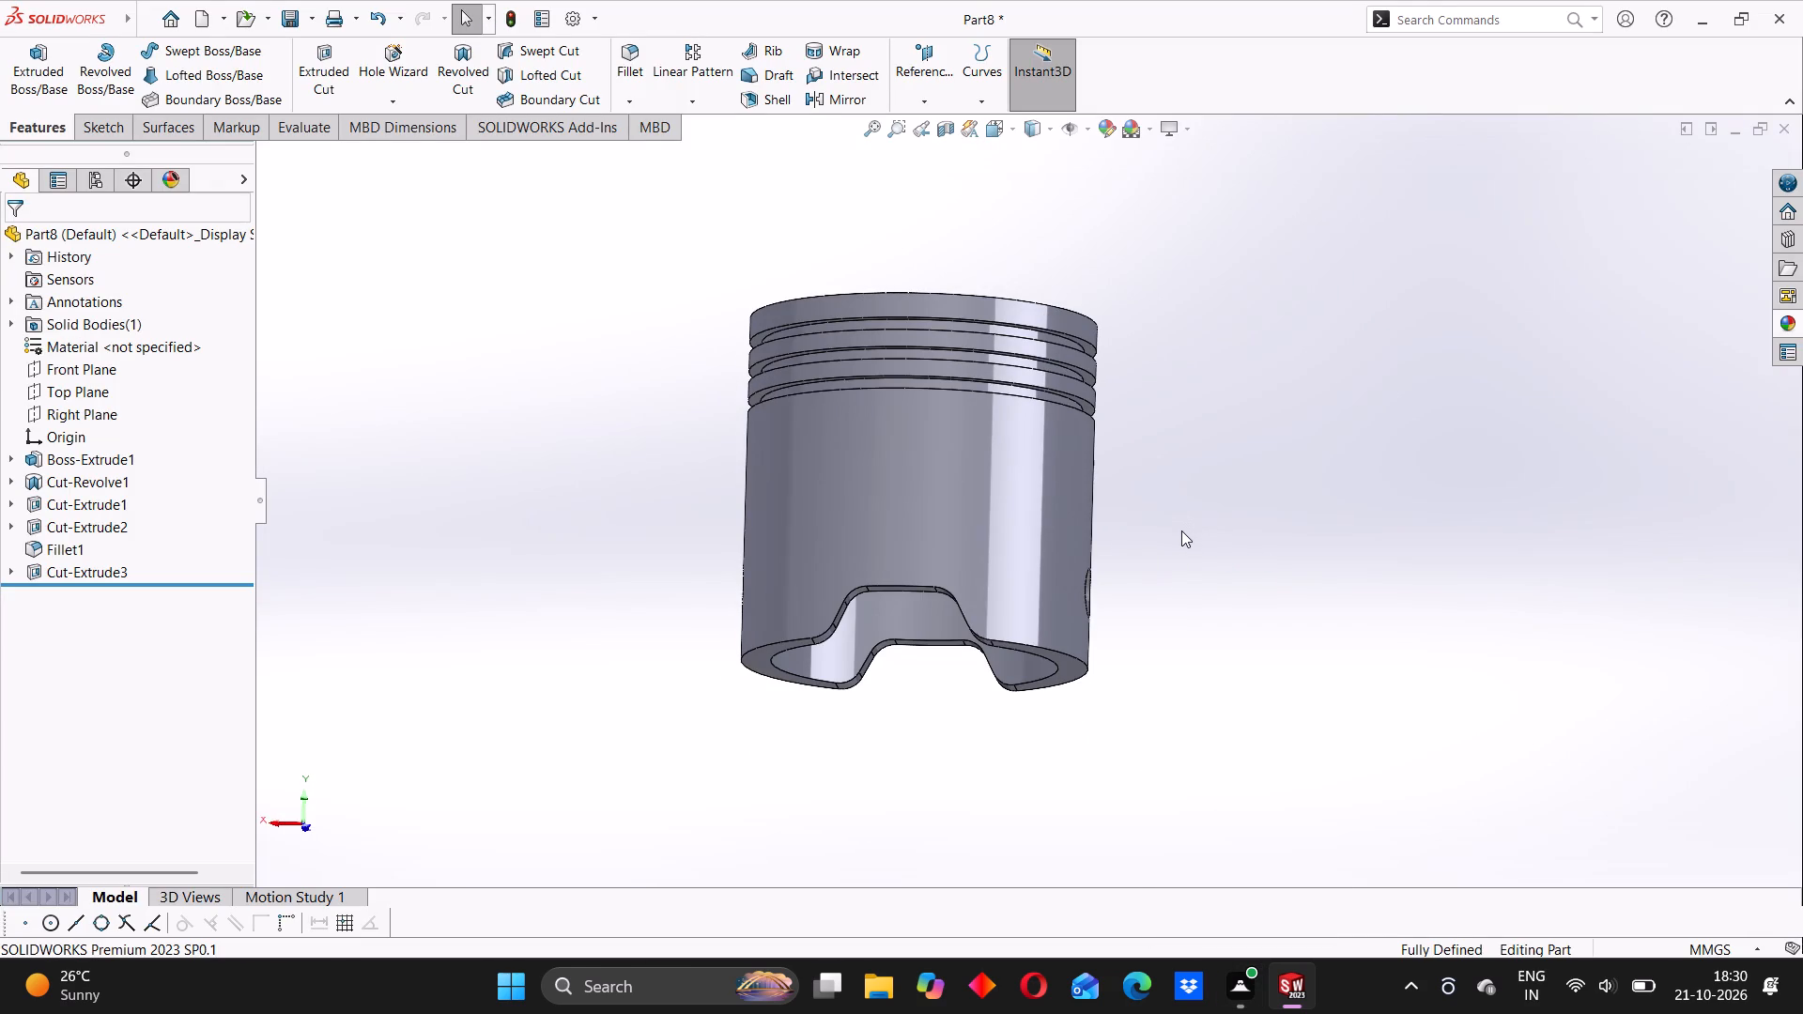
middle_click_drag(1175, 540, 1189, 534)
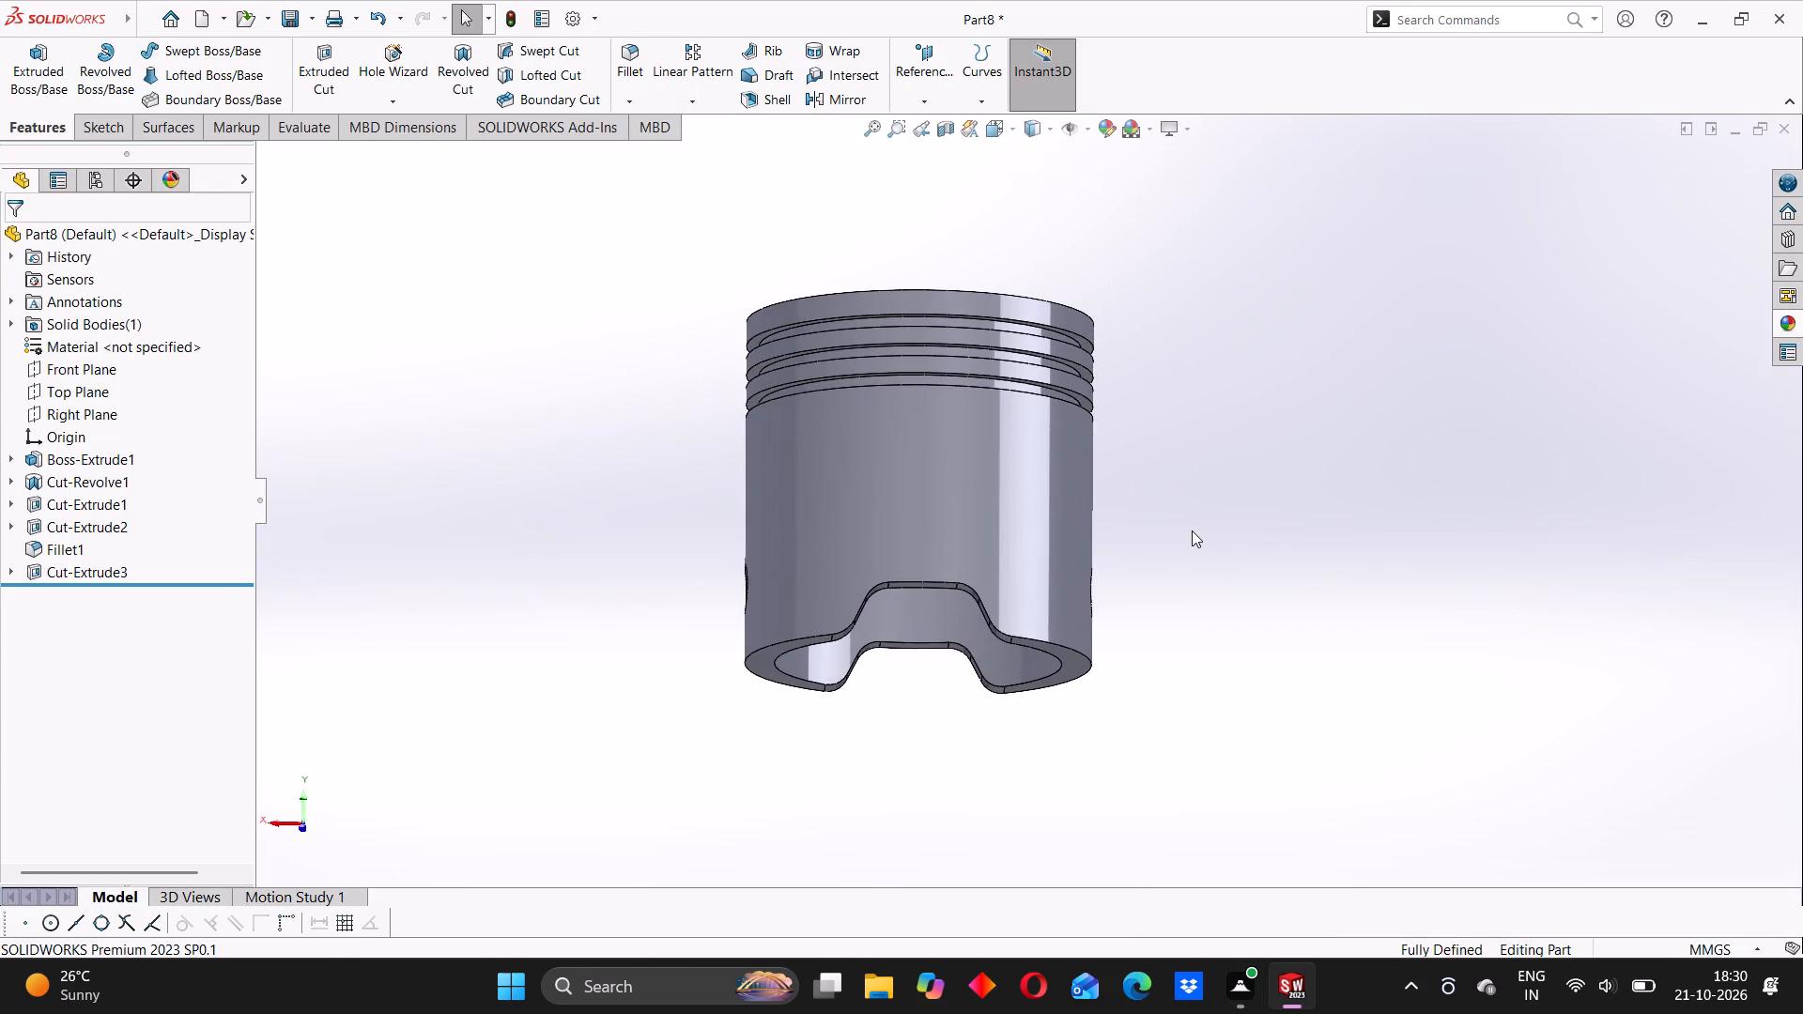
left_click(1192, 530)
middle_click_drag(1216, 536, 1270, 544)
left_click(1287, 539)
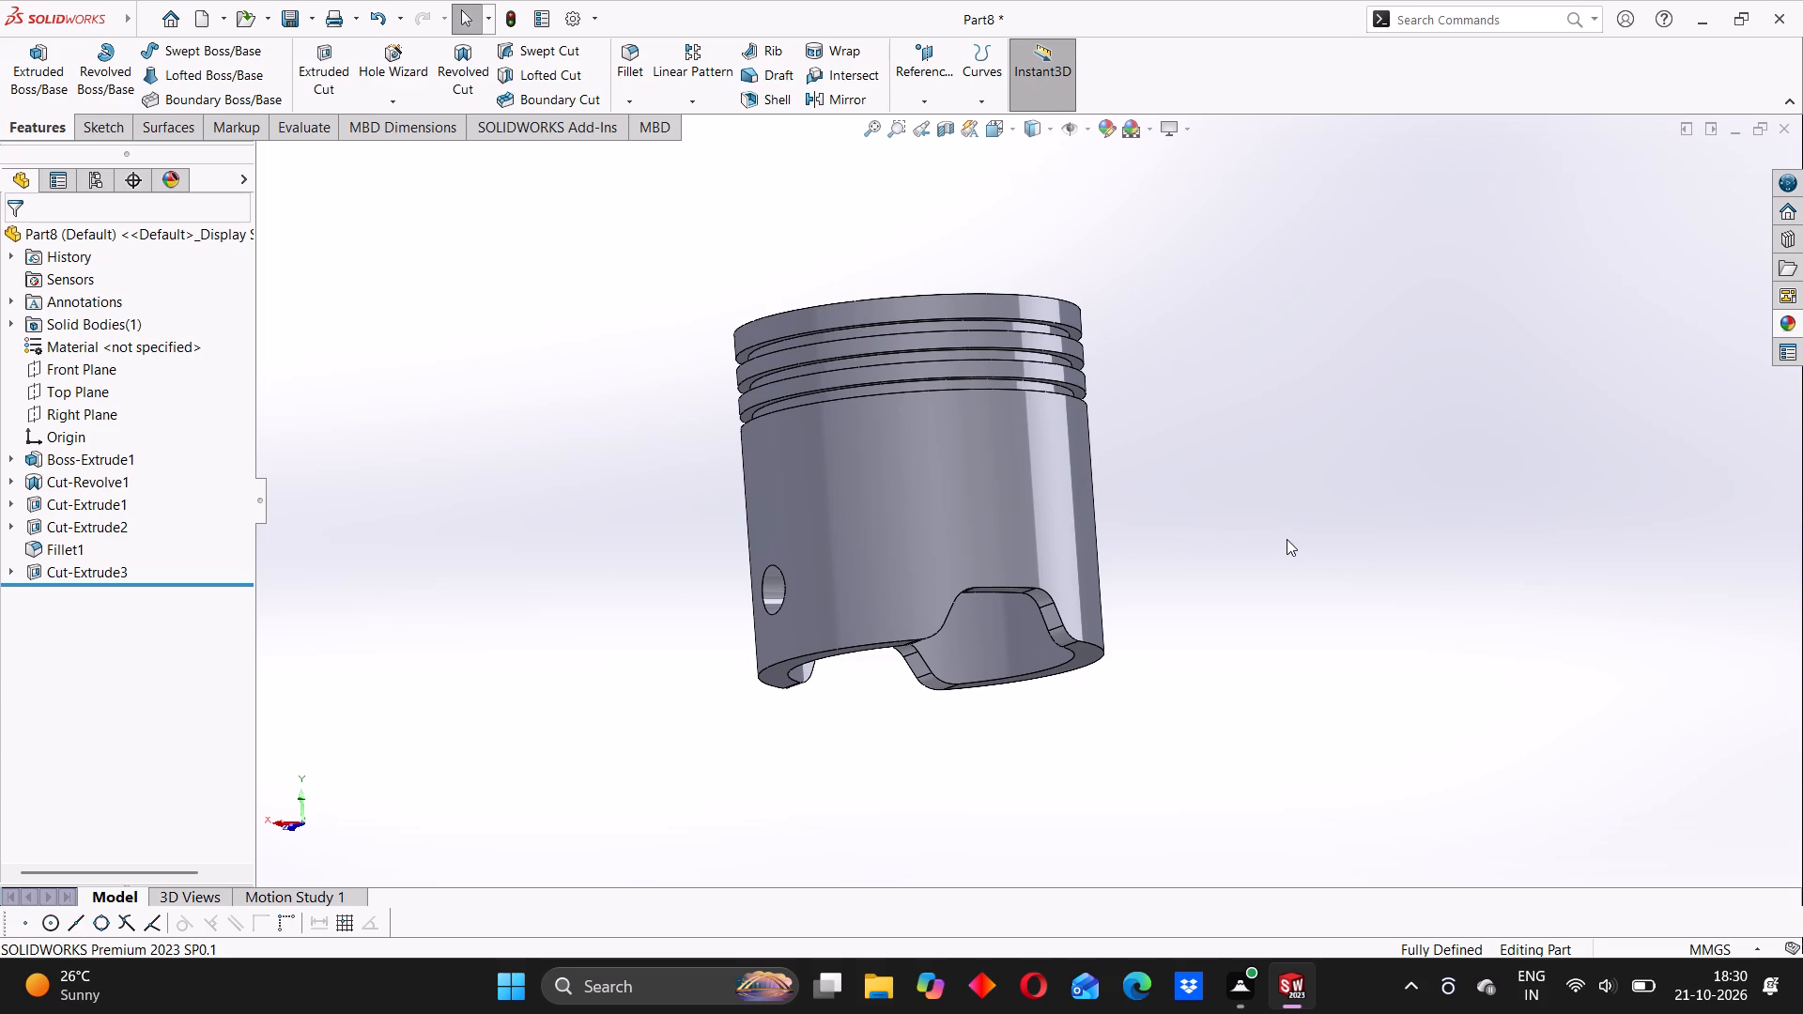
Inspect the piston up close and from all around, covering the crown, ring grooves, pin hole and filleted skirt cutouts.
middle_click(1241, 505)
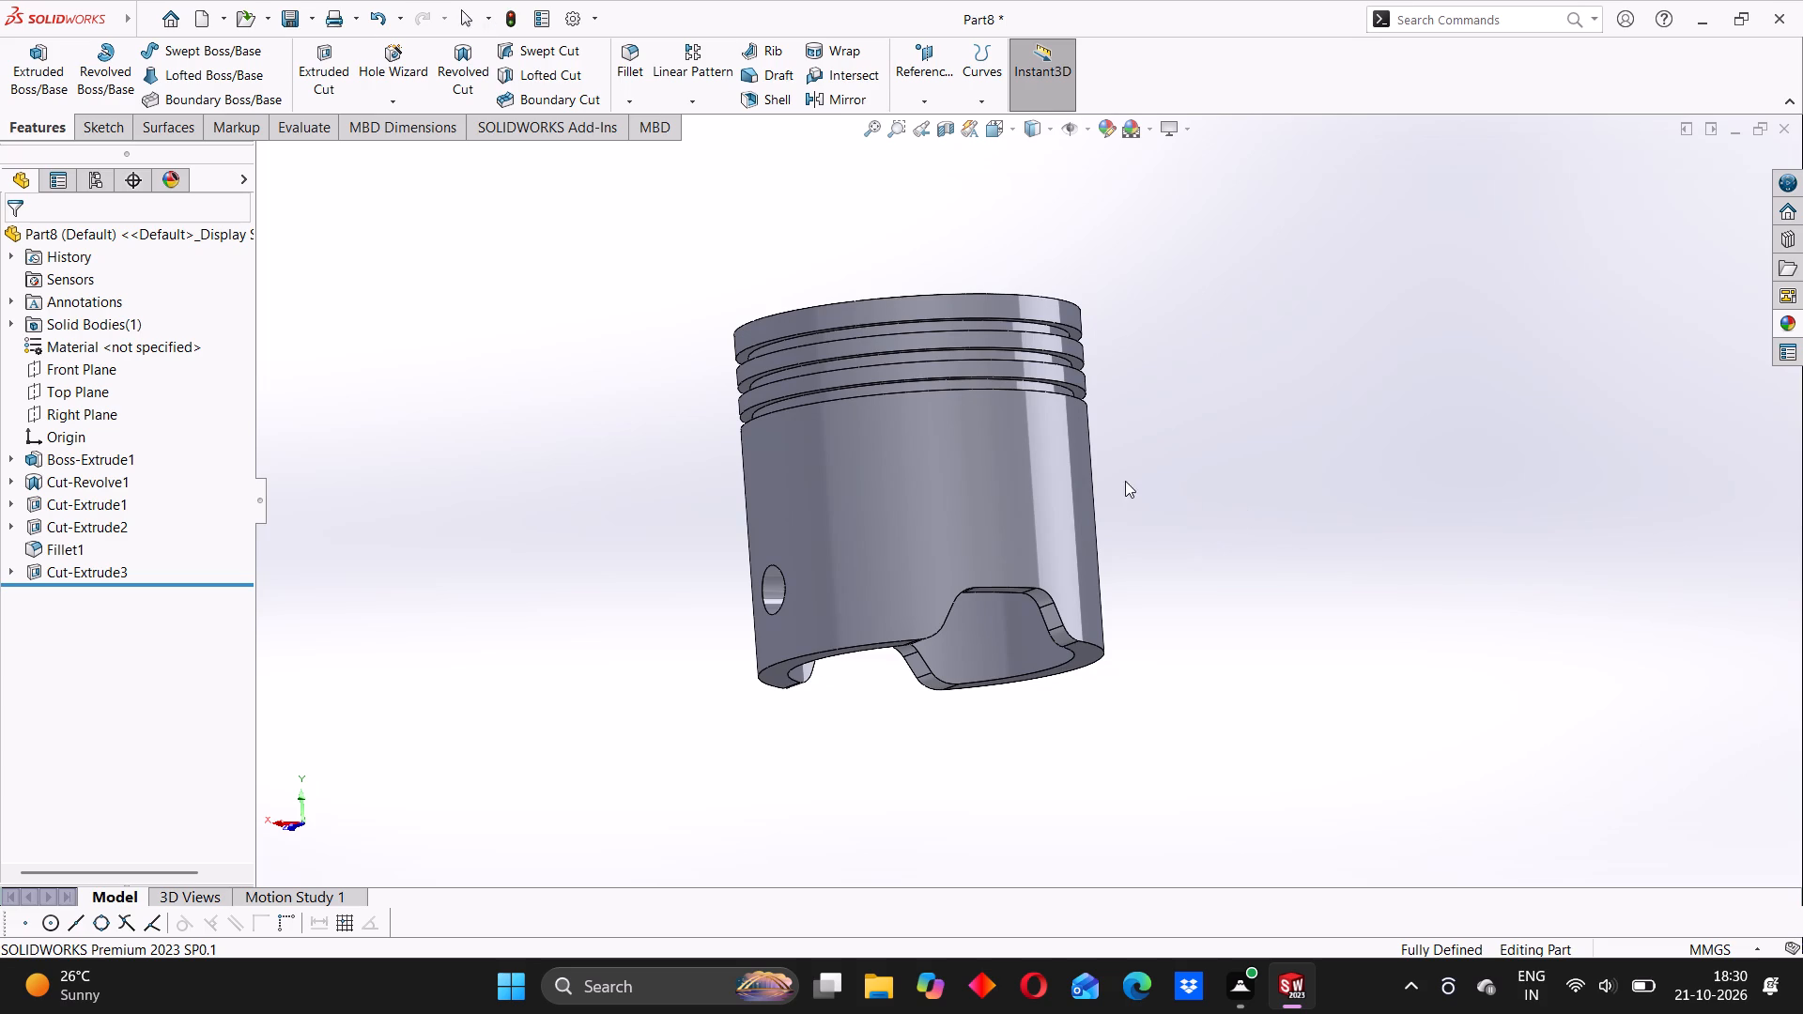
middle_click_drag(1127, 479, 1129, 510)
left_click(1136, 492)
scroll(1151, 423, "down", 2)
middle_click_drag(1102, 454, 1096, 467)
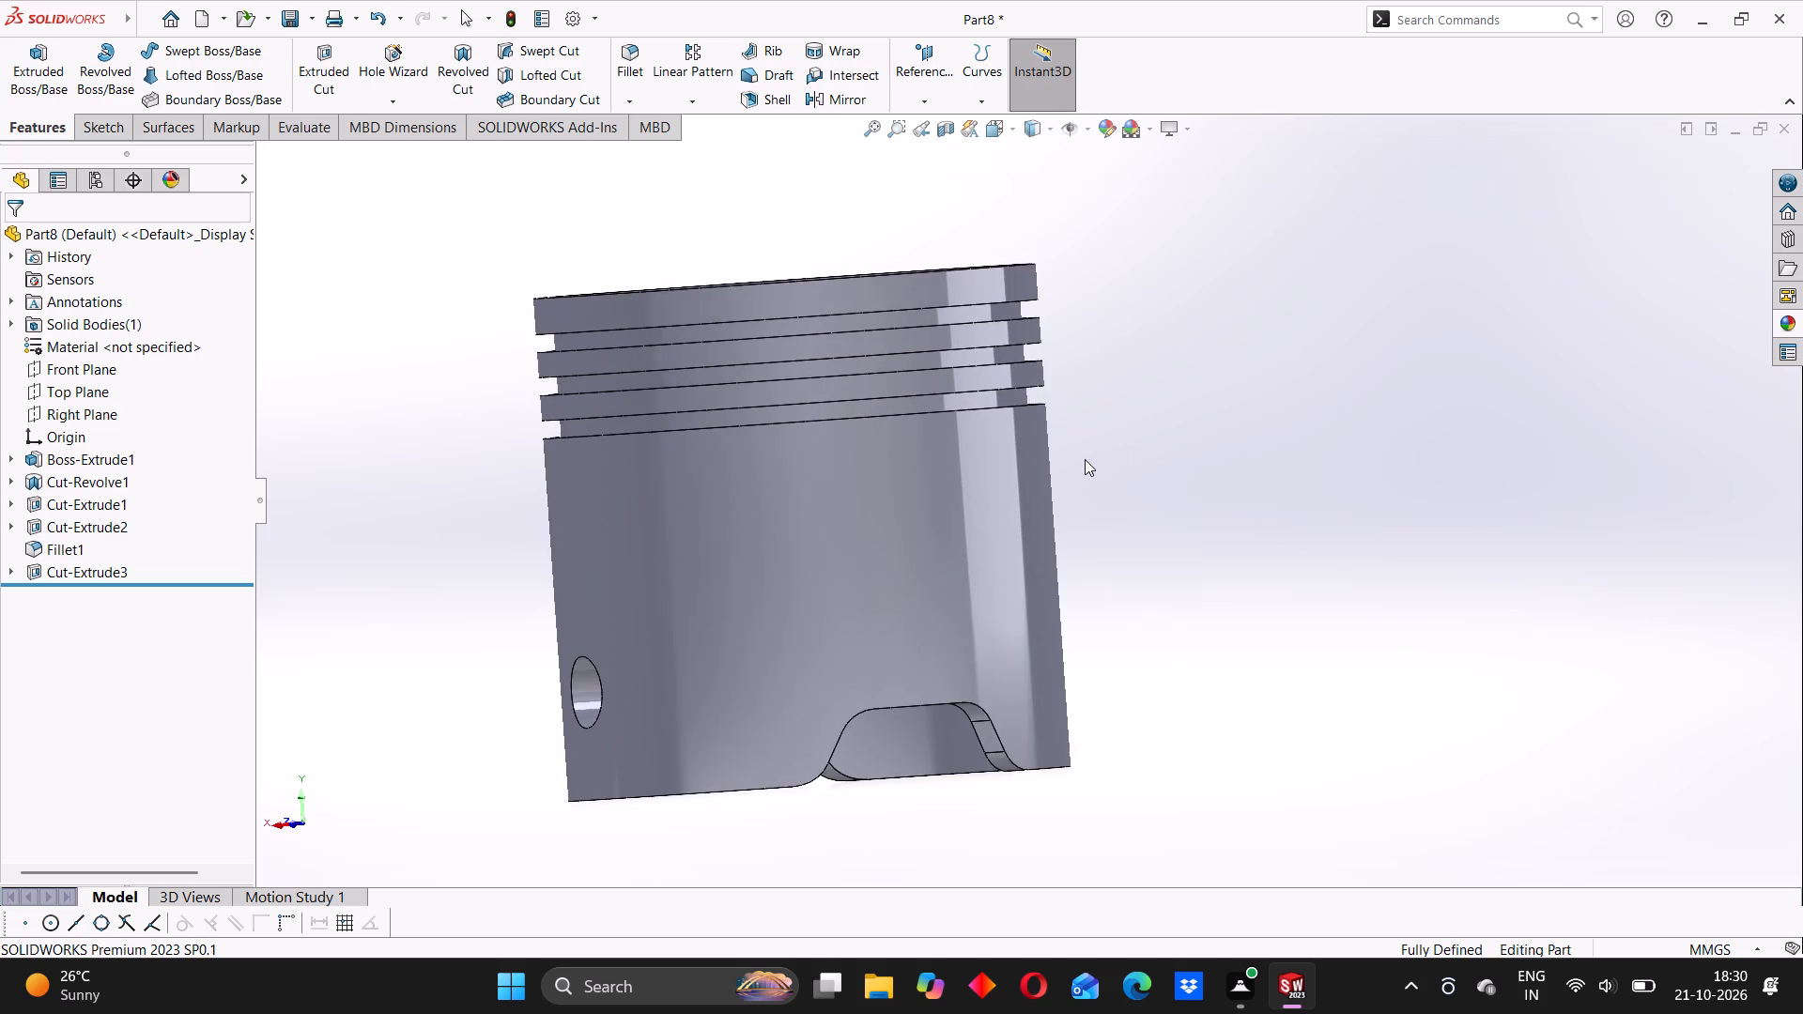
scroll(1084, 456, "down", 2)
middle_click_drag(1092, 494, 997, 524)
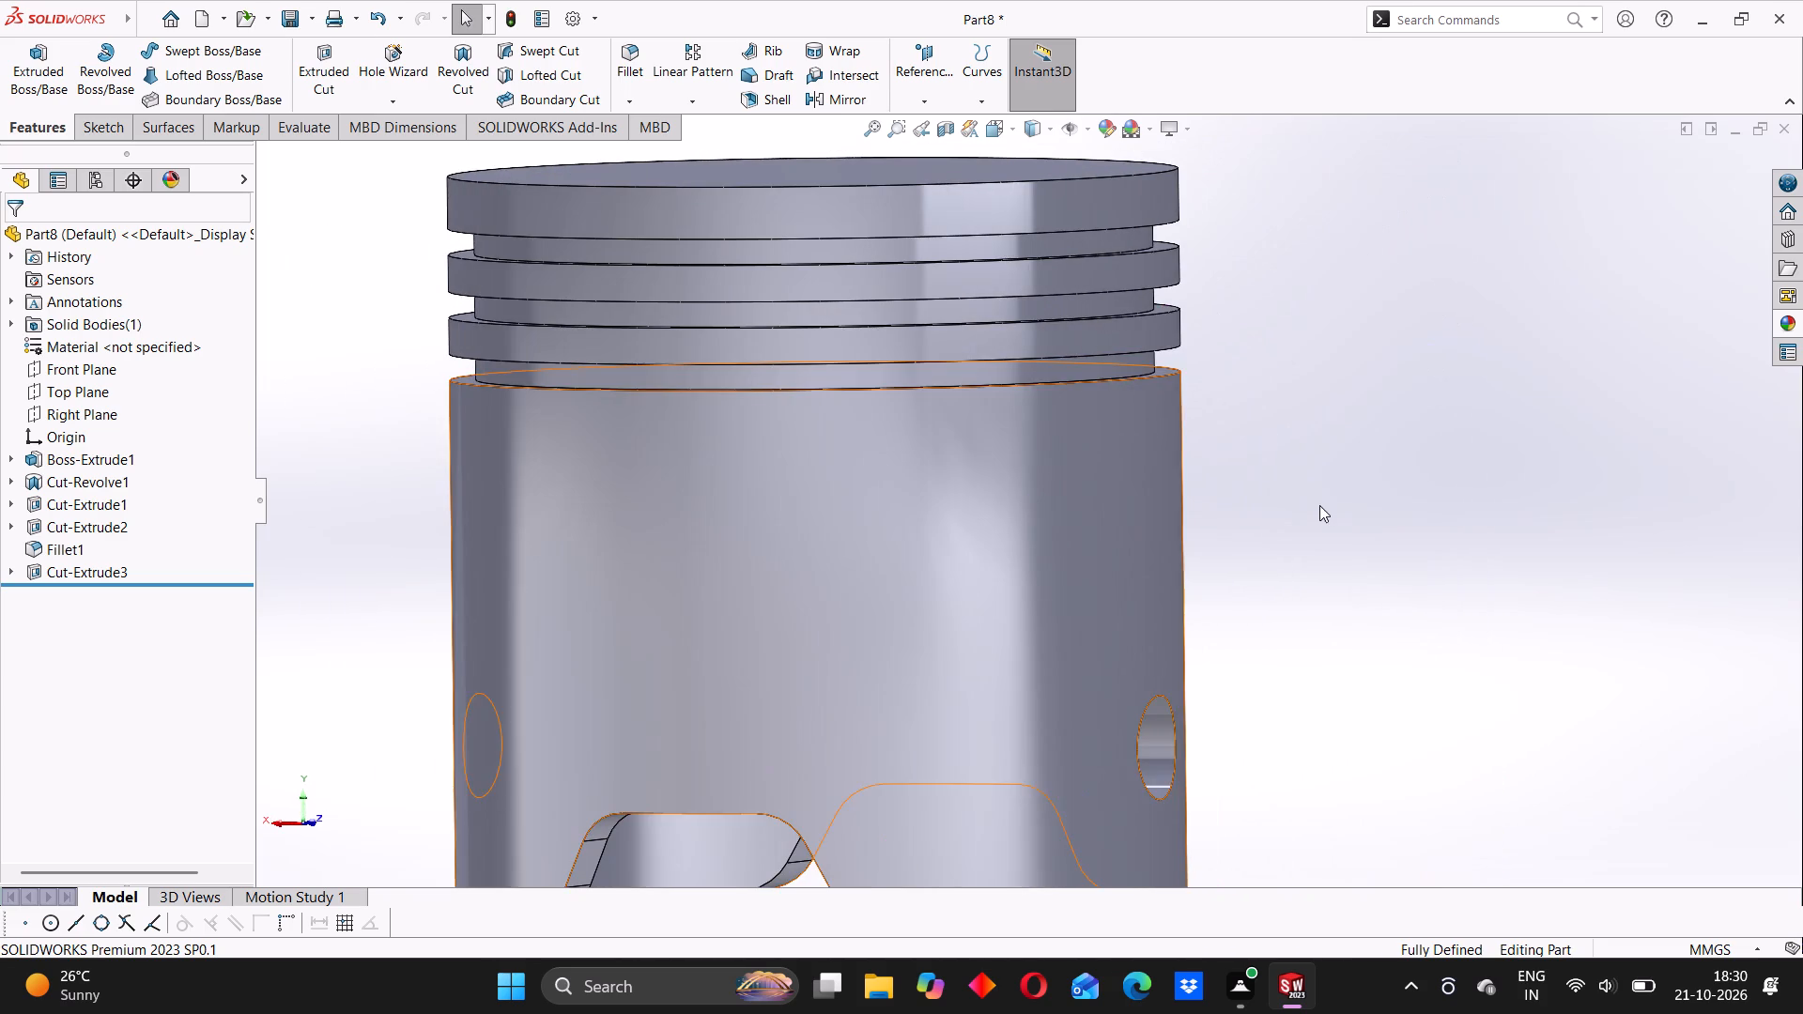
left_click(1319, 505)
scroll(1221, 548, "up", 3)
middle_click_drag(1154, 552, 1187, 549)
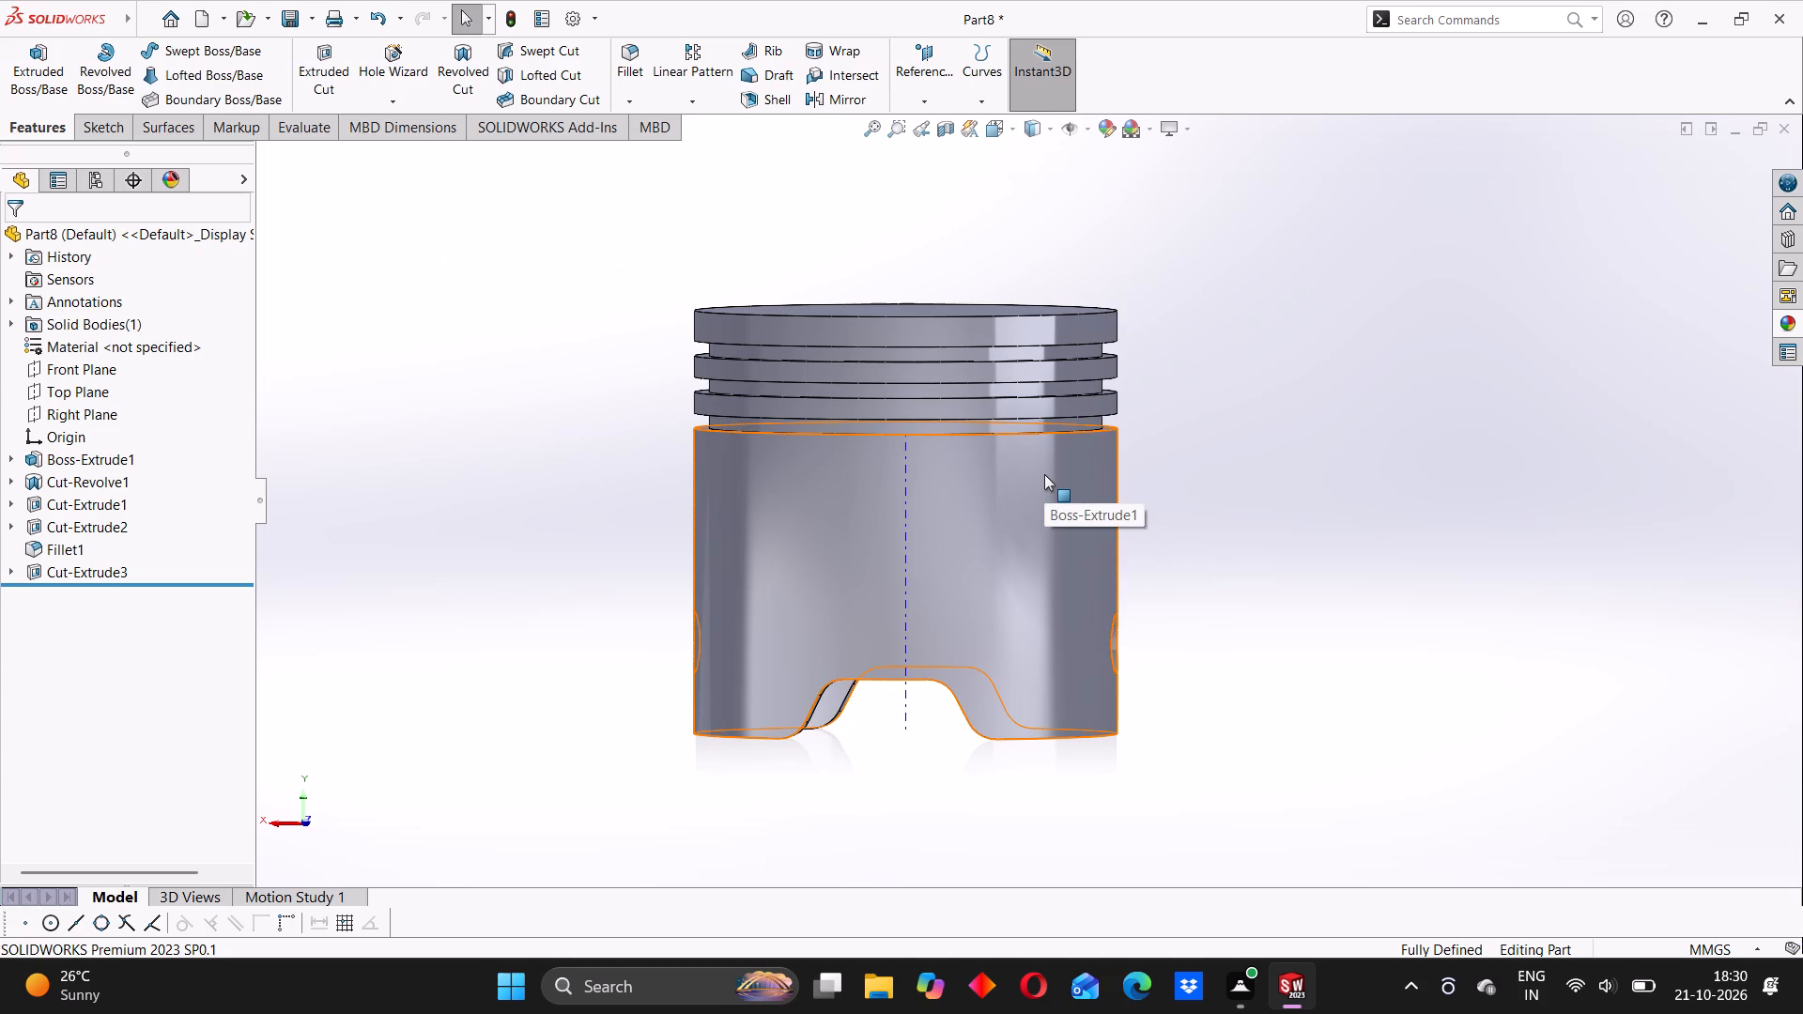
middle_click(1207, 492)
left_click(1207, 493)
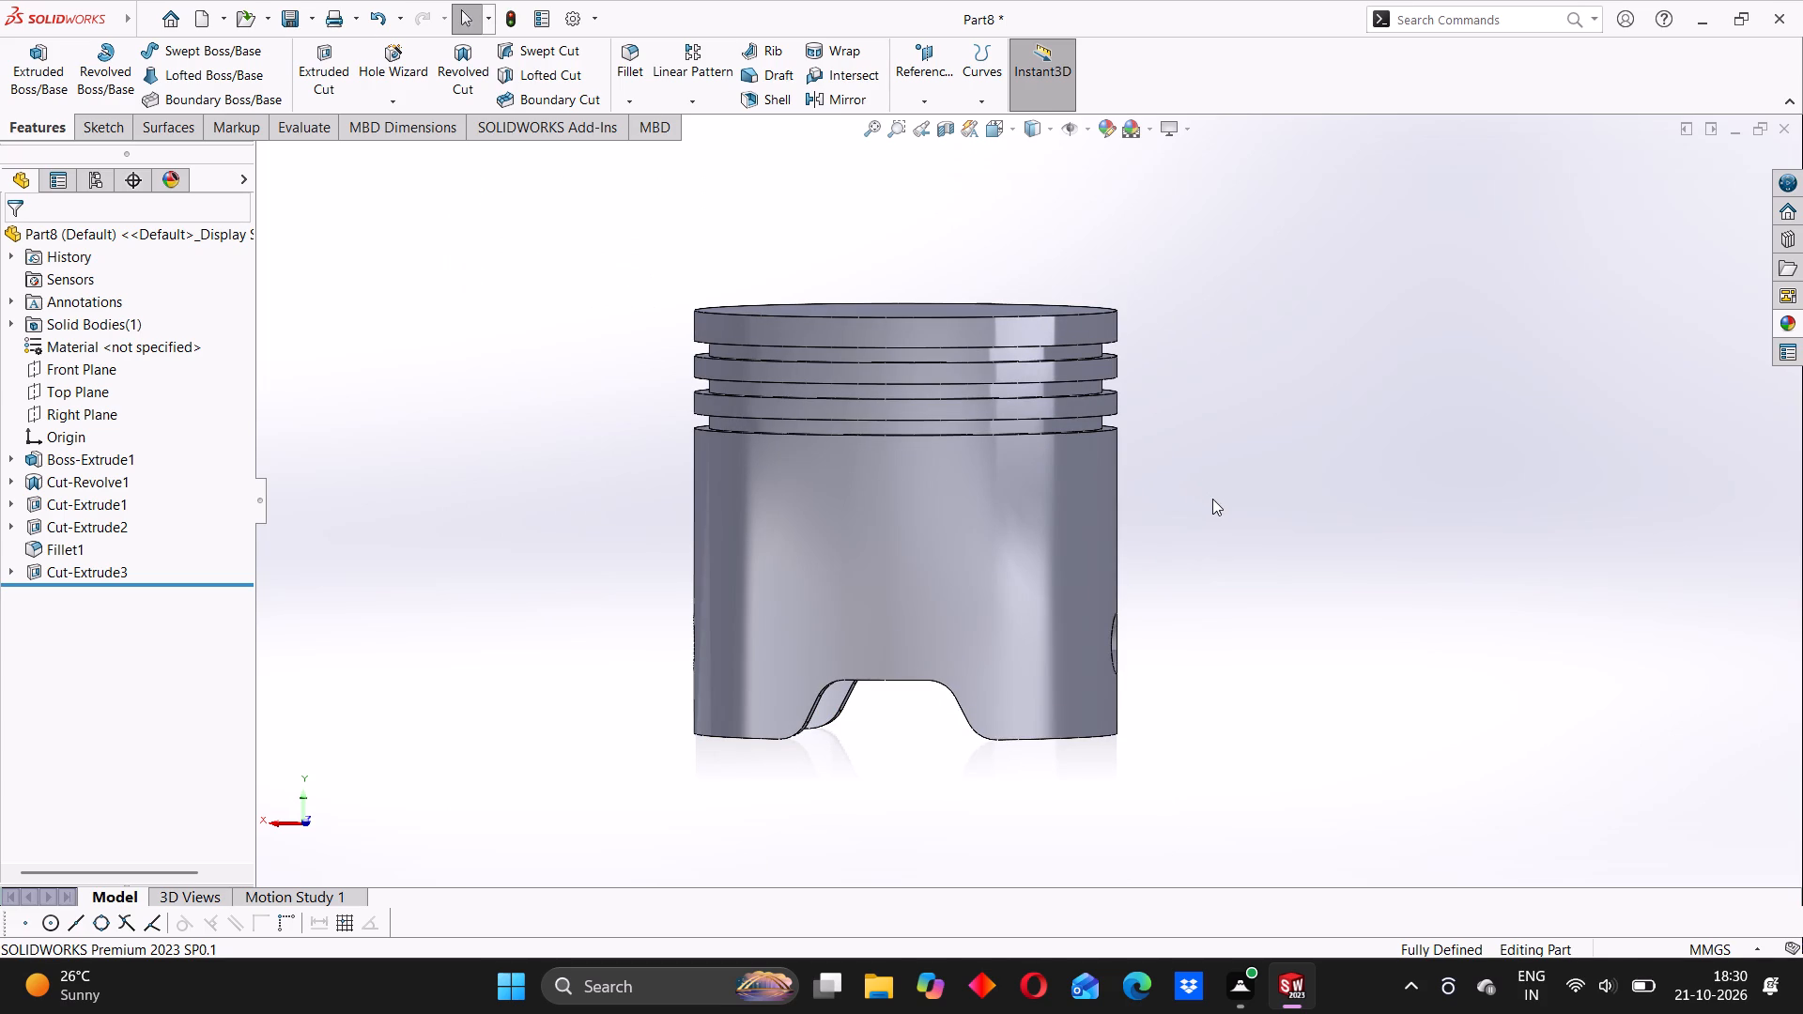
middle_click_drag(1218, 508, 1146, 540)
left_click(1196, 498)
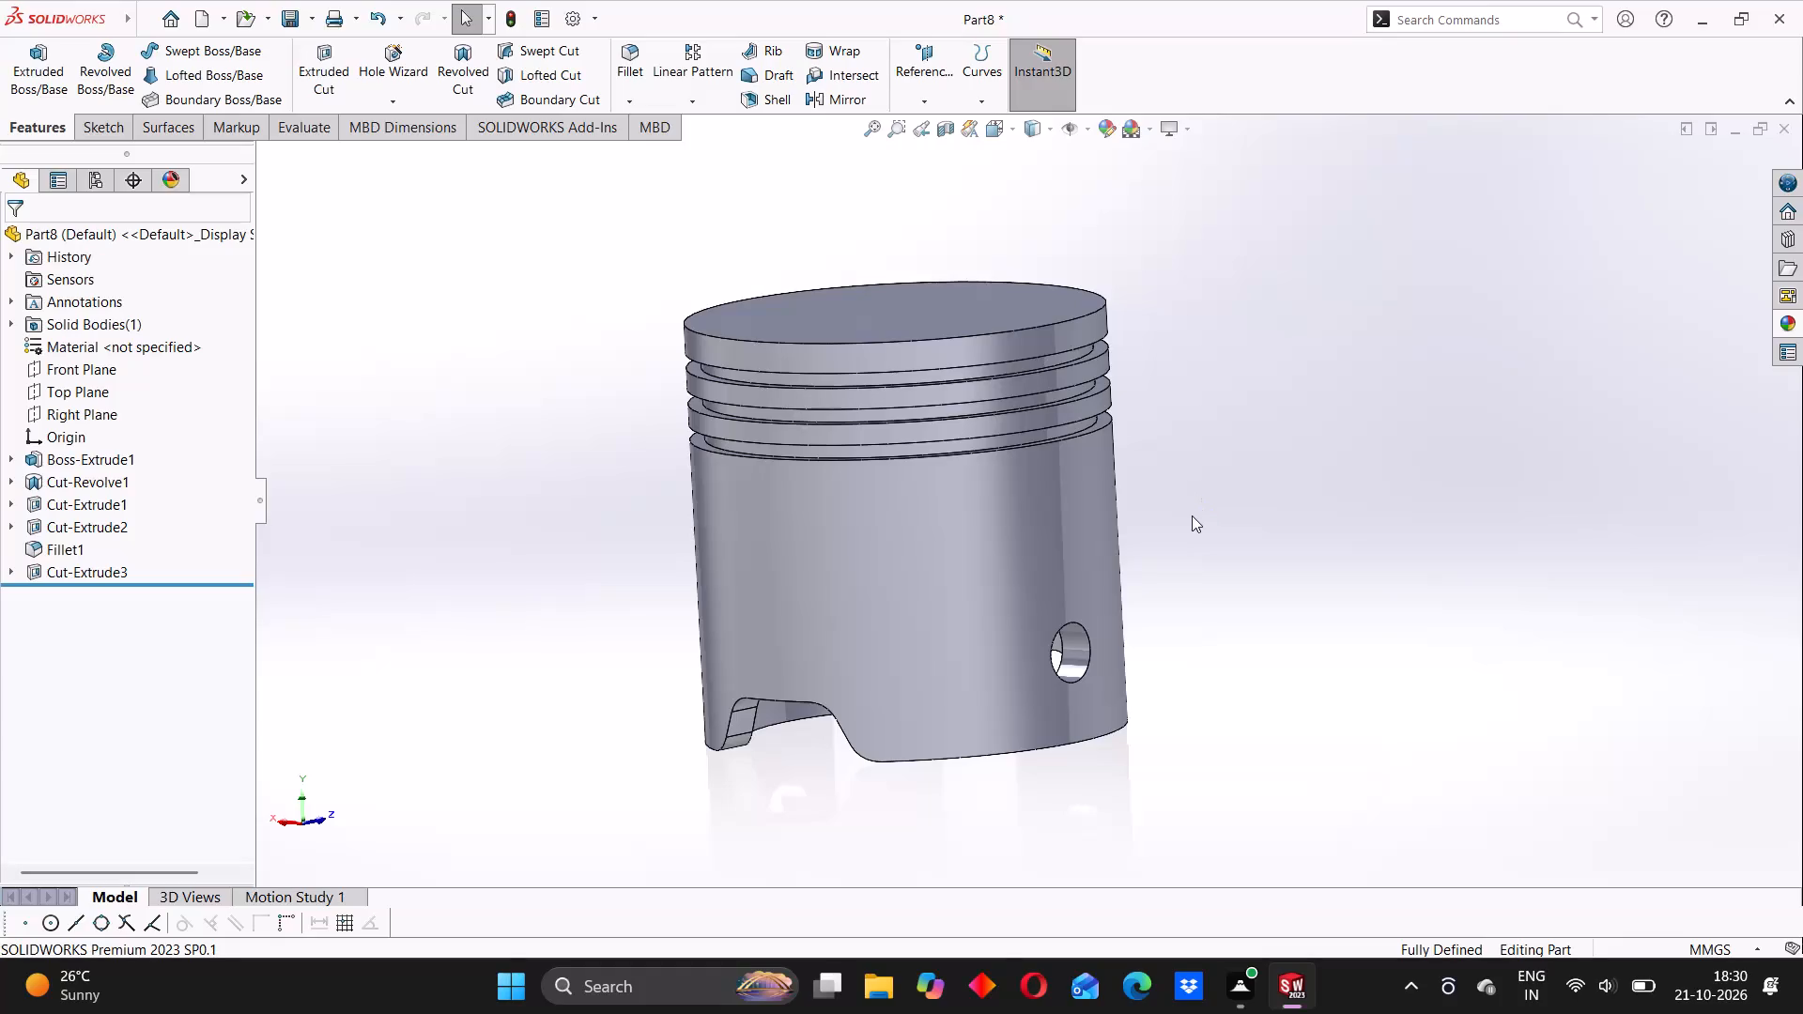
middle_click_drag(1208, 521, 1221, 514)
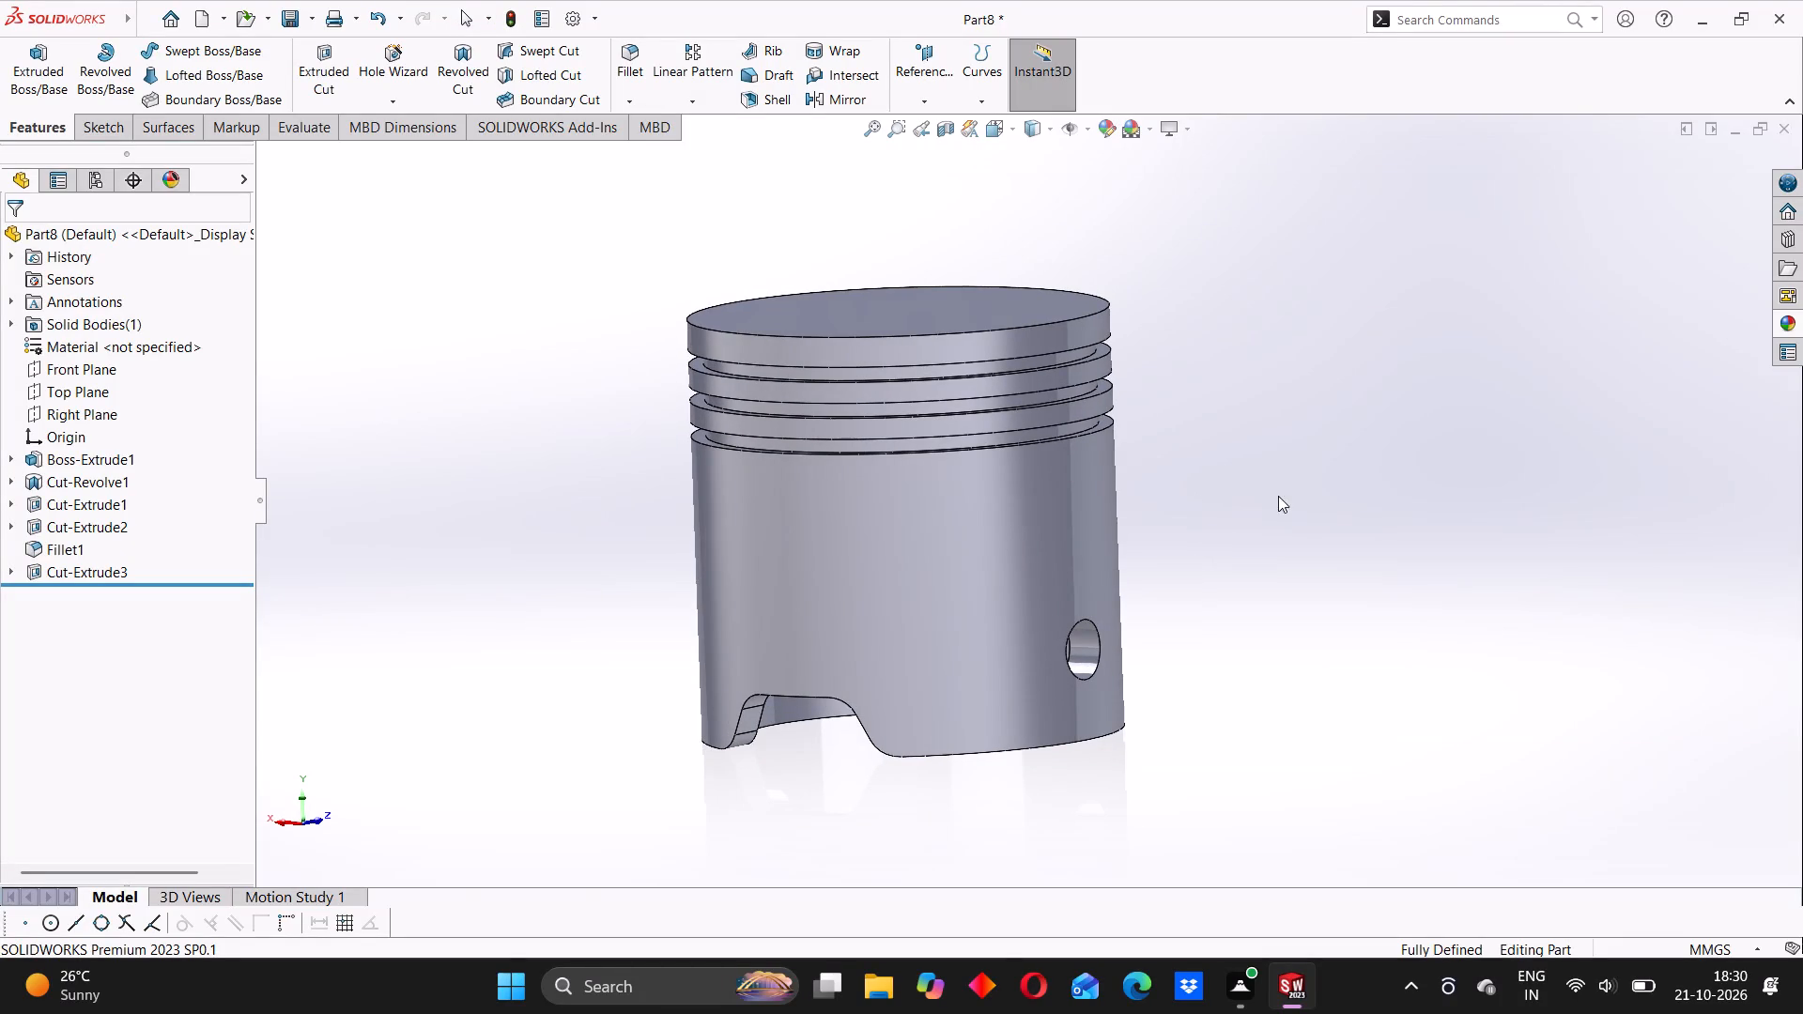
middle_click_drag(1196, 500, 1207, 500)
left_click(1205, 512)
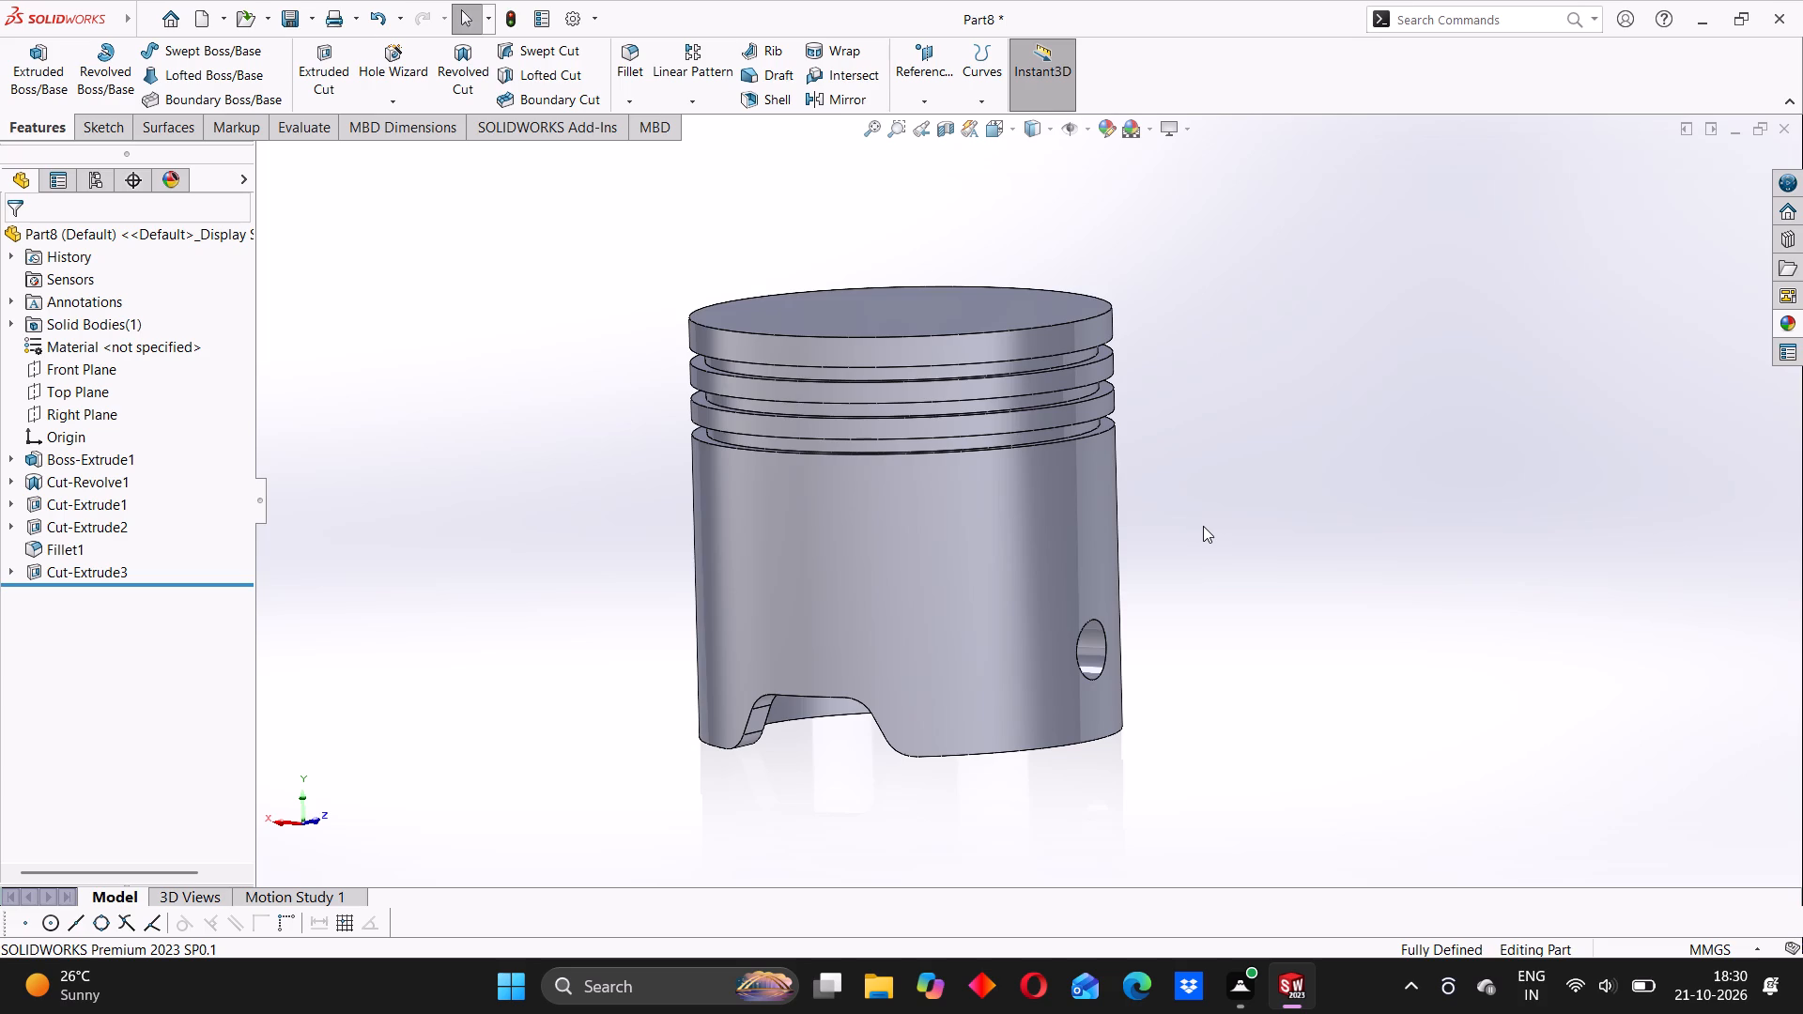
scroll(937, 544, "up", 3)
middle_click_drag(913, 551, 922, 545)
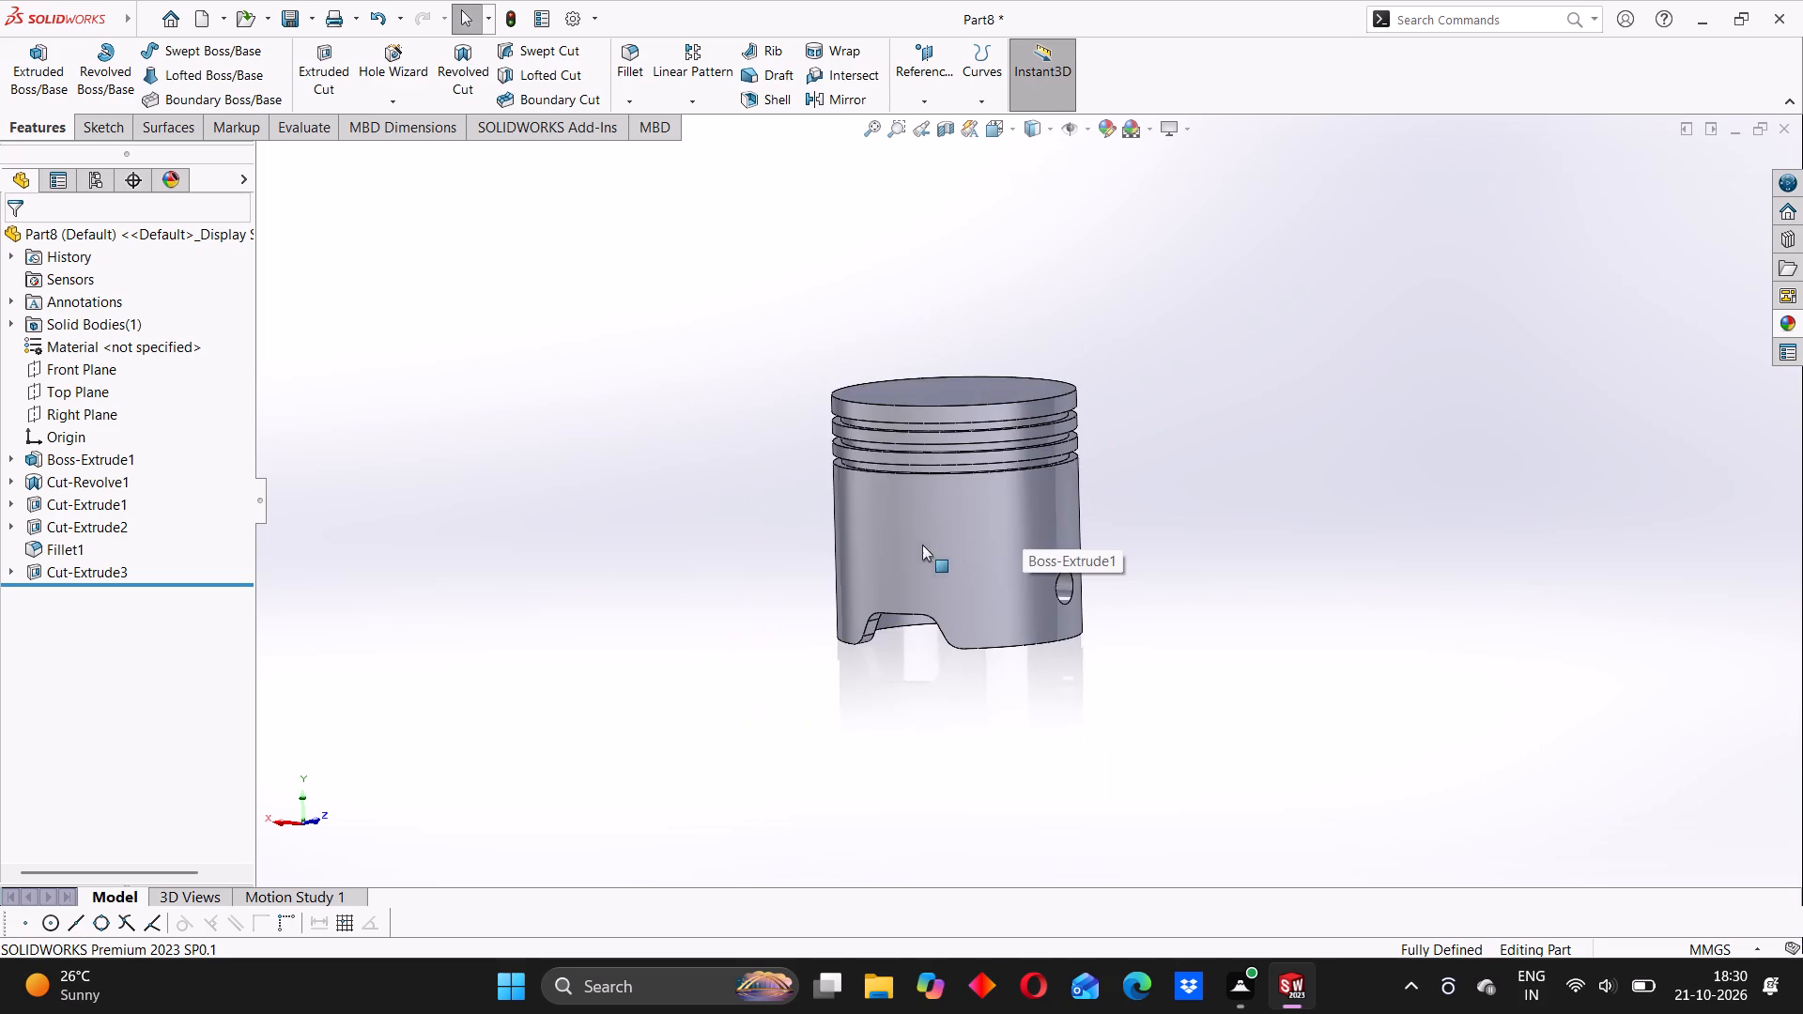
middle_click_drag(922, 545, 961, 513)
middle_click_drag(918, 510, 950, 530)
scroll(932, 497, "down", 2)
left_click(739, 516)
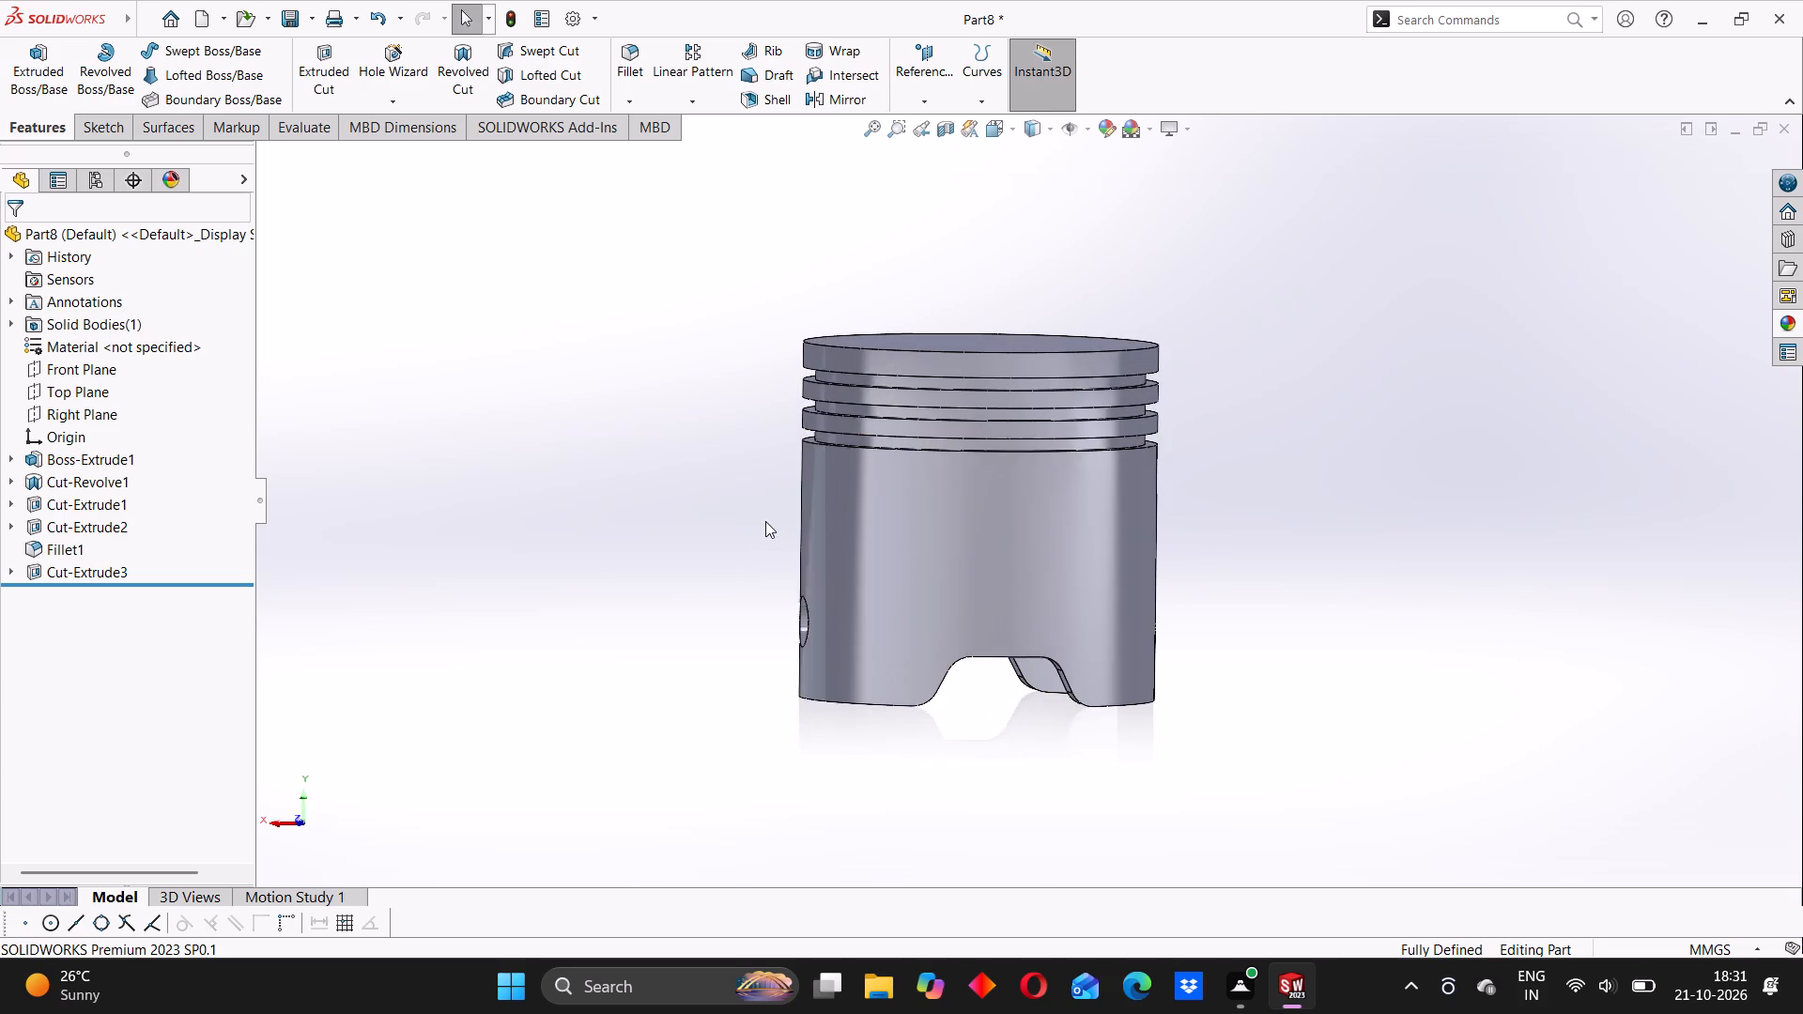
scroll(884, 502, "down", 3)
middle_click_drag(875, 518, 934, 526)
left_click(669, 507)
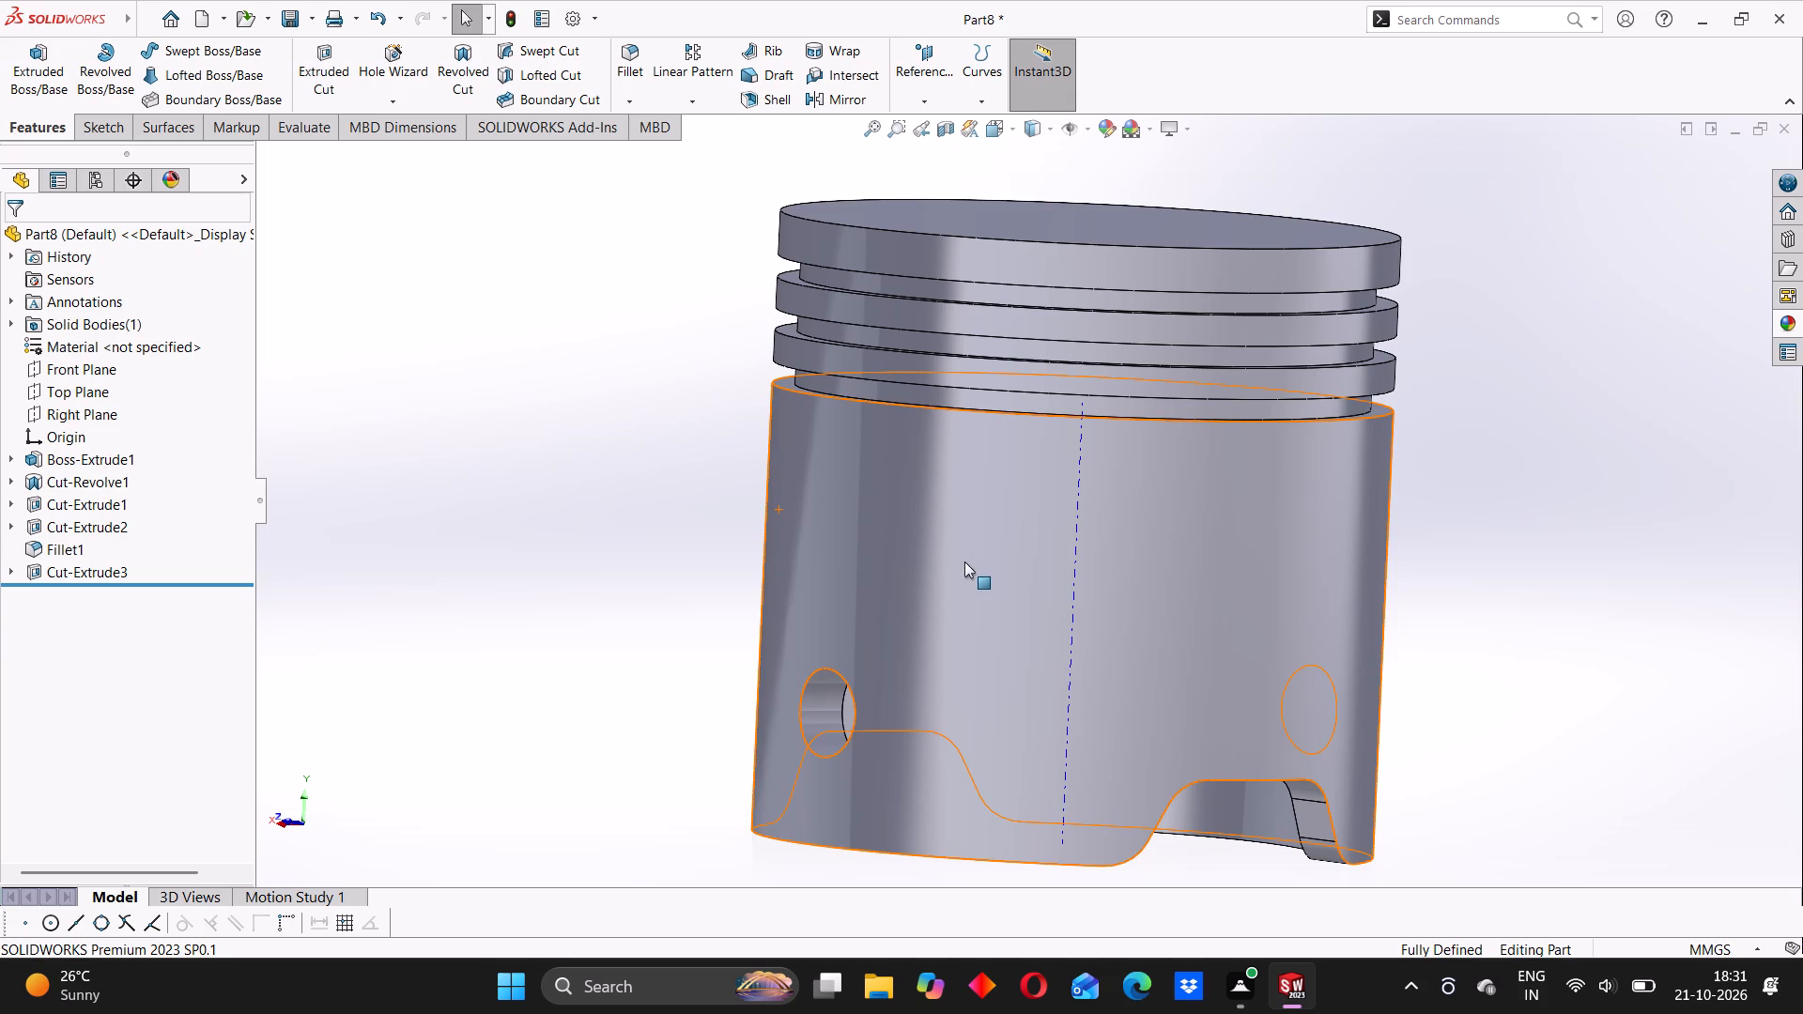
middle_click_drag(1133, 466, 1016, 463)
middle_click_drag(1033, 492, 1024, 469)
scroll(1023, 467, "down", 2)
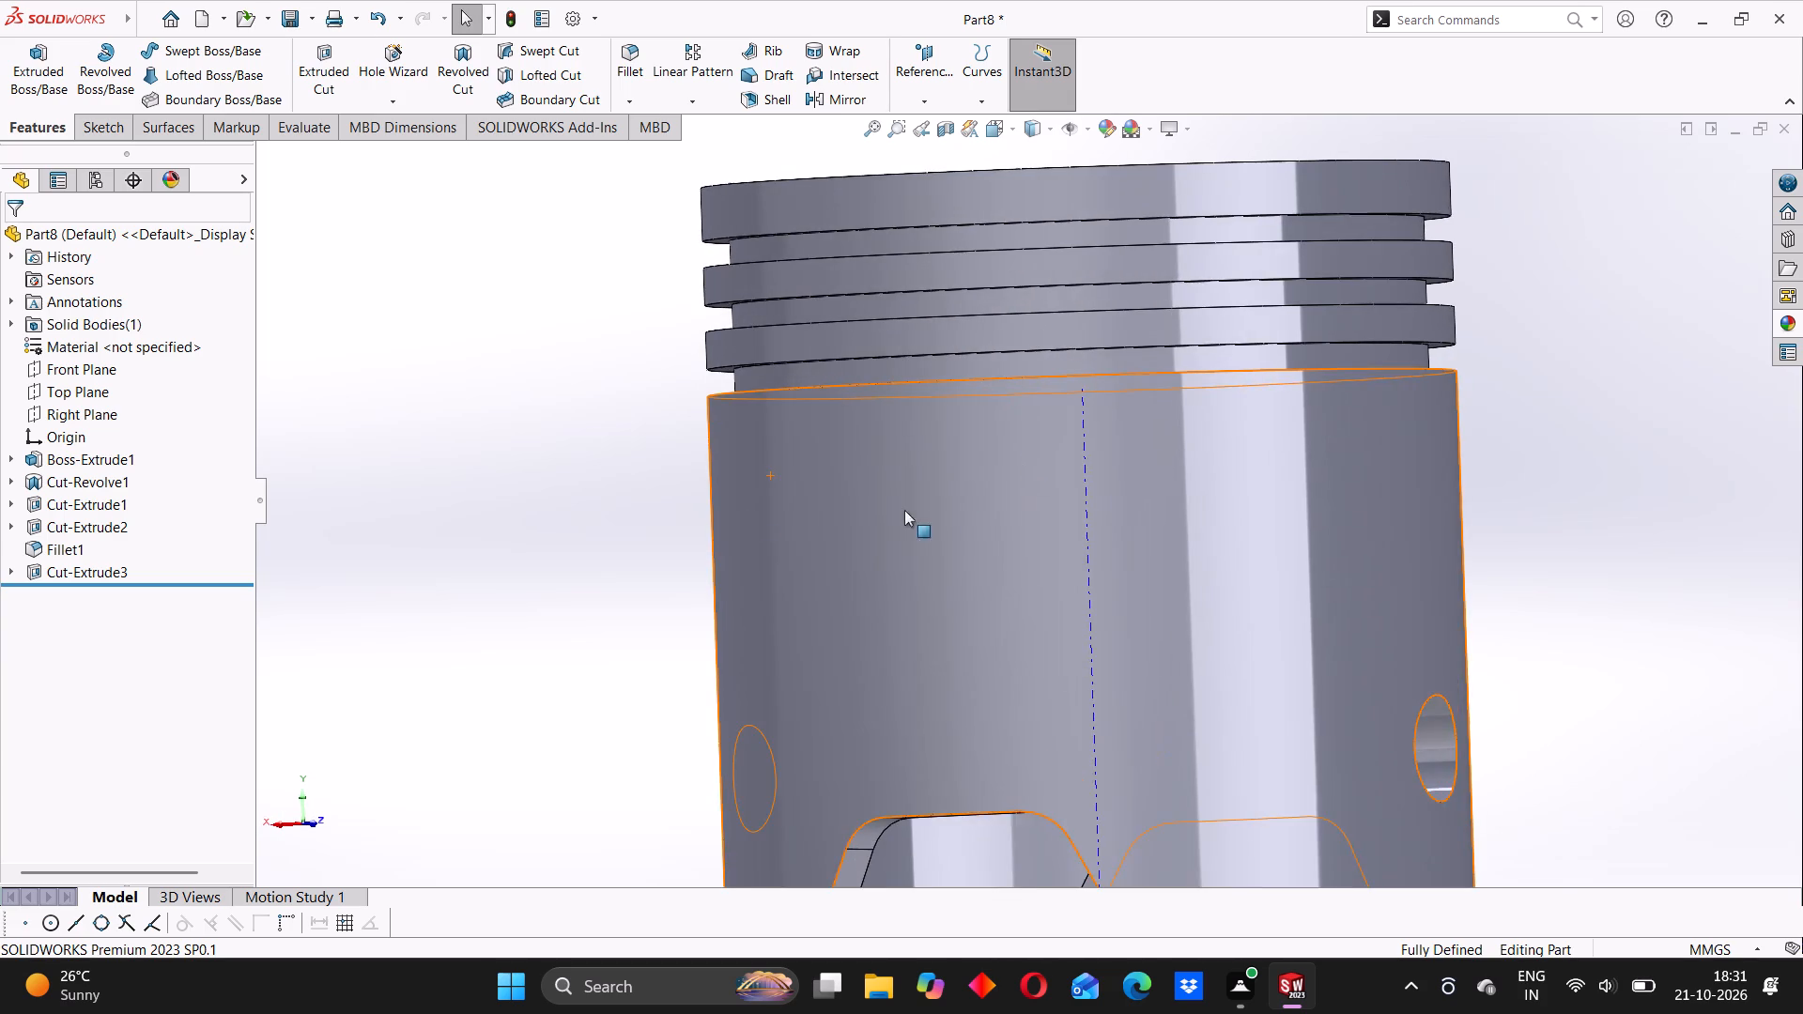
left_click(593, 494)
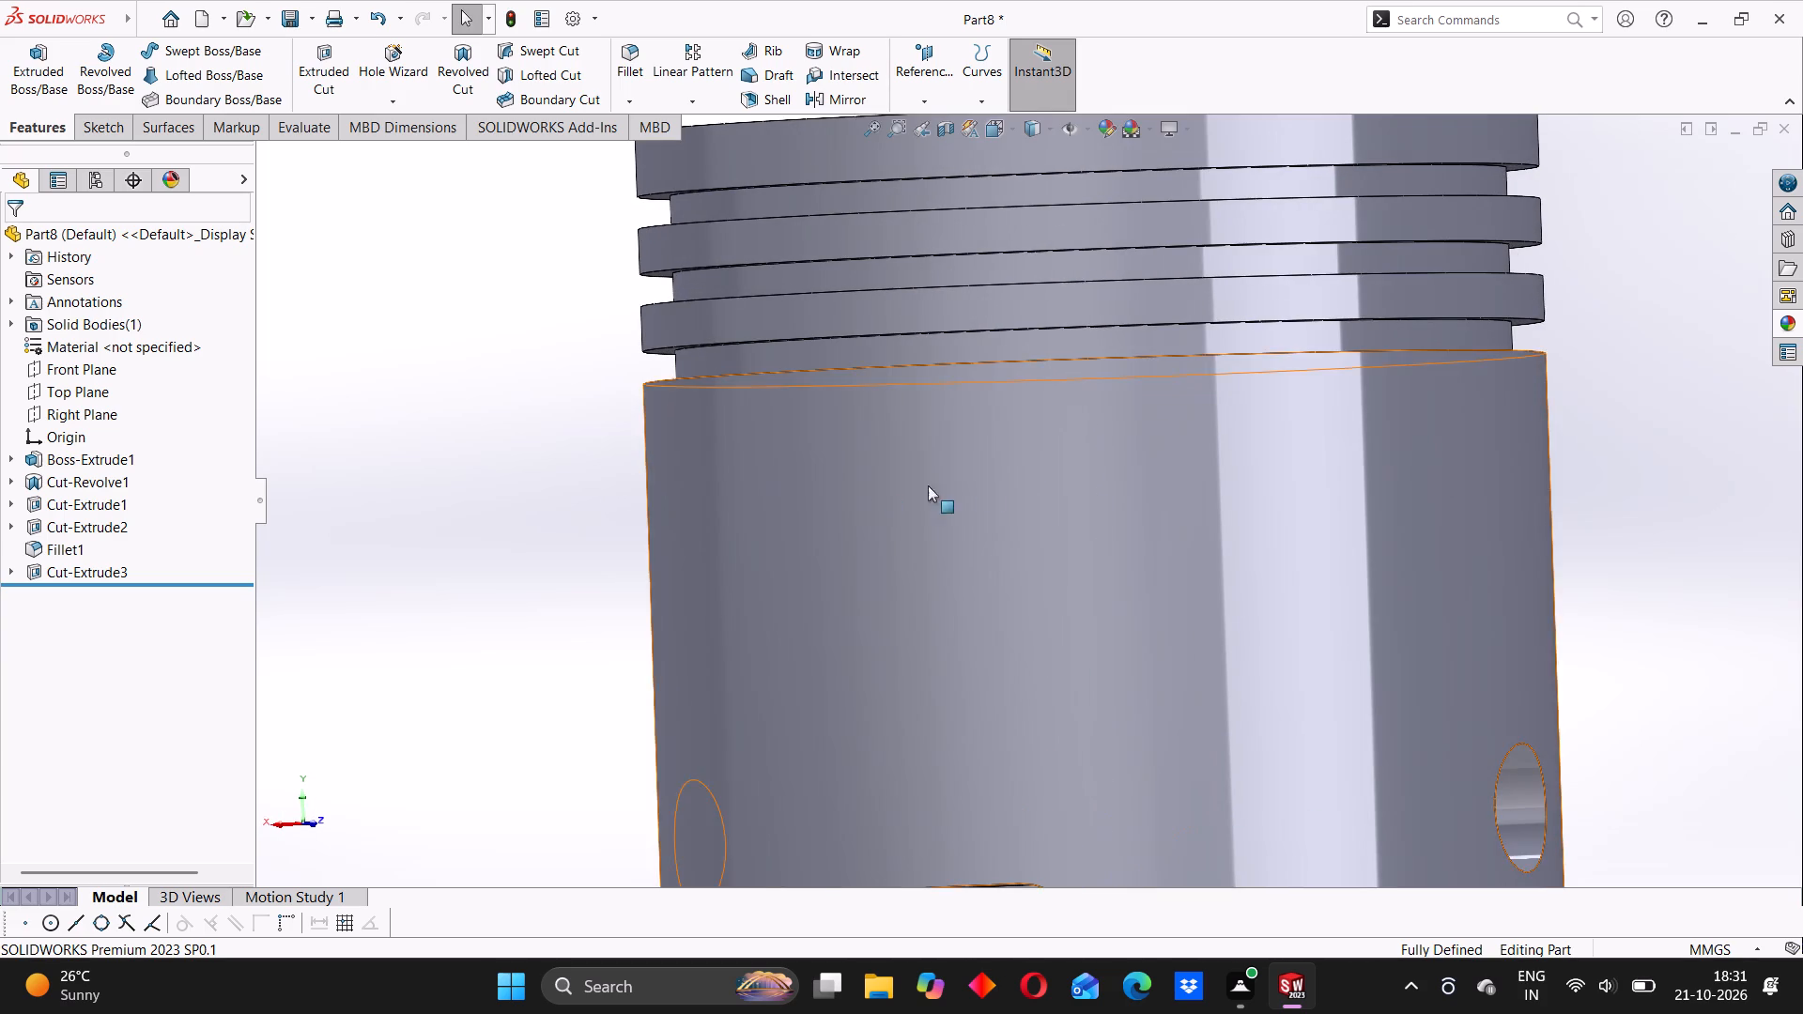
scroll(982, 483, "up", 2)
middle_click_drag(823, 529, 875, 532)
left_click(688, 518)
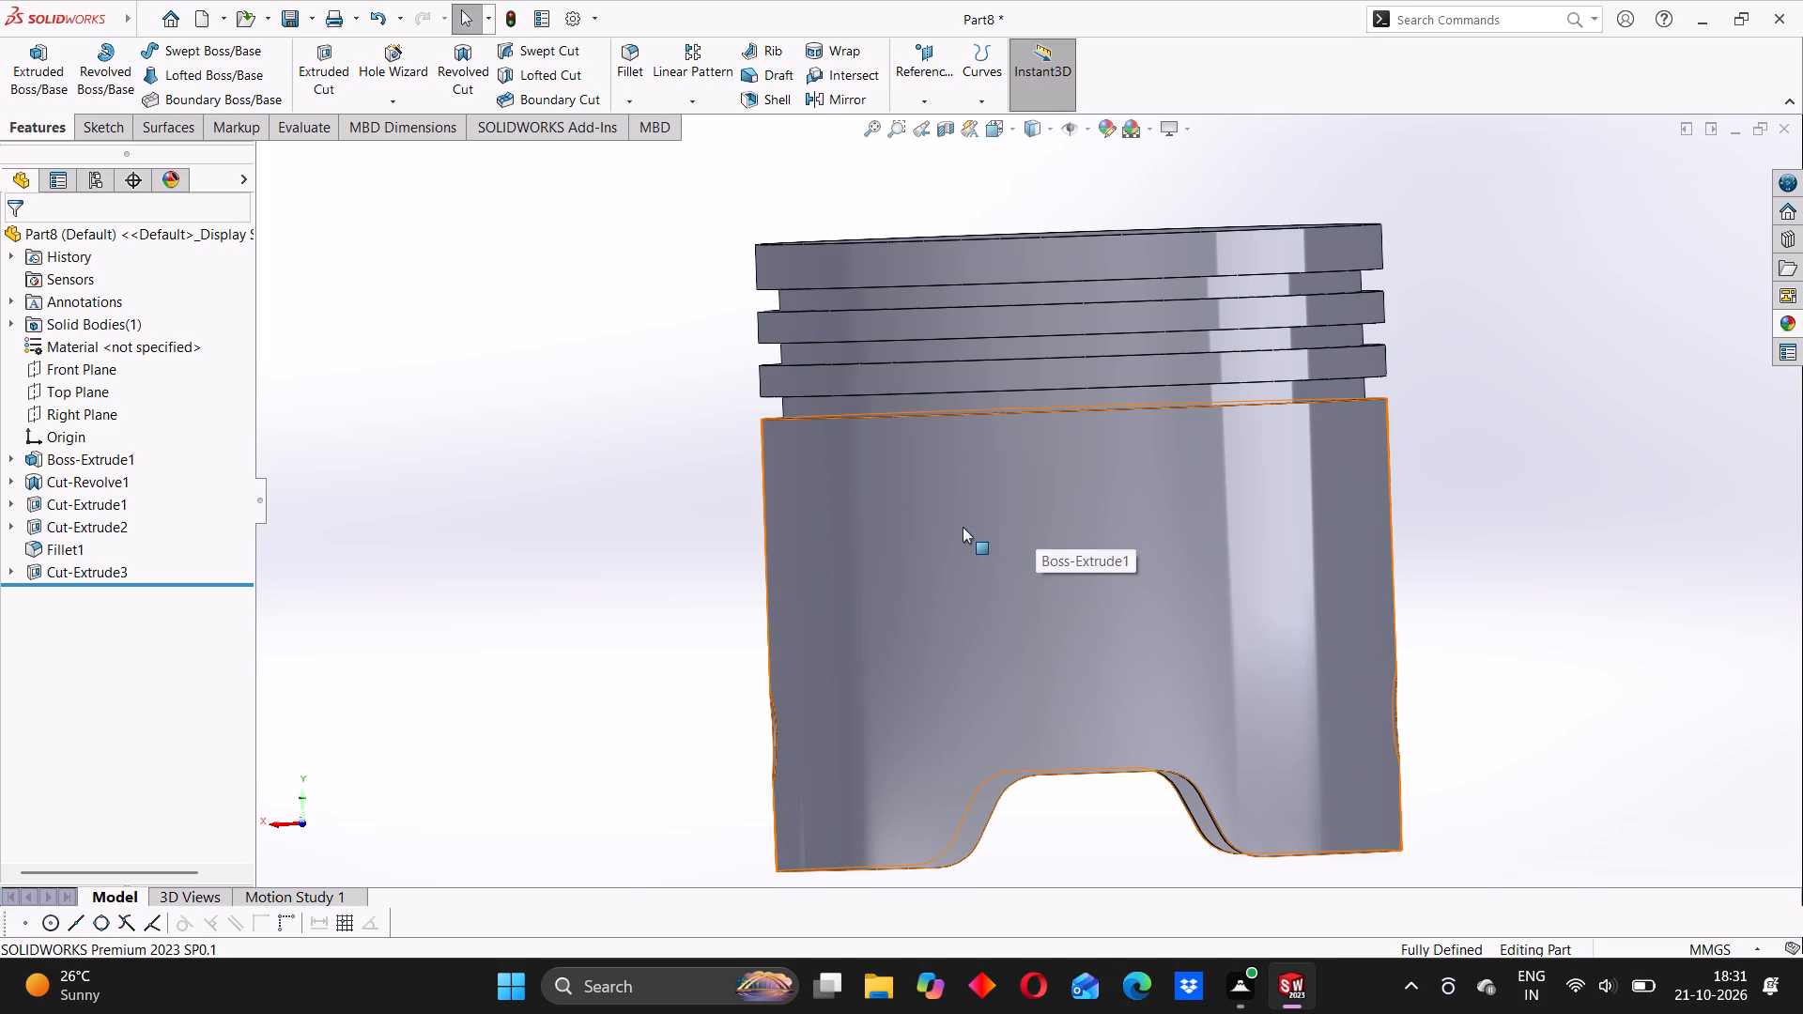
scroll(963, 526, "up", 3)
scroll(969, 502, "down", 3)
middle_click_drag(879, 555, 888, 557)
left_click(746, 561)
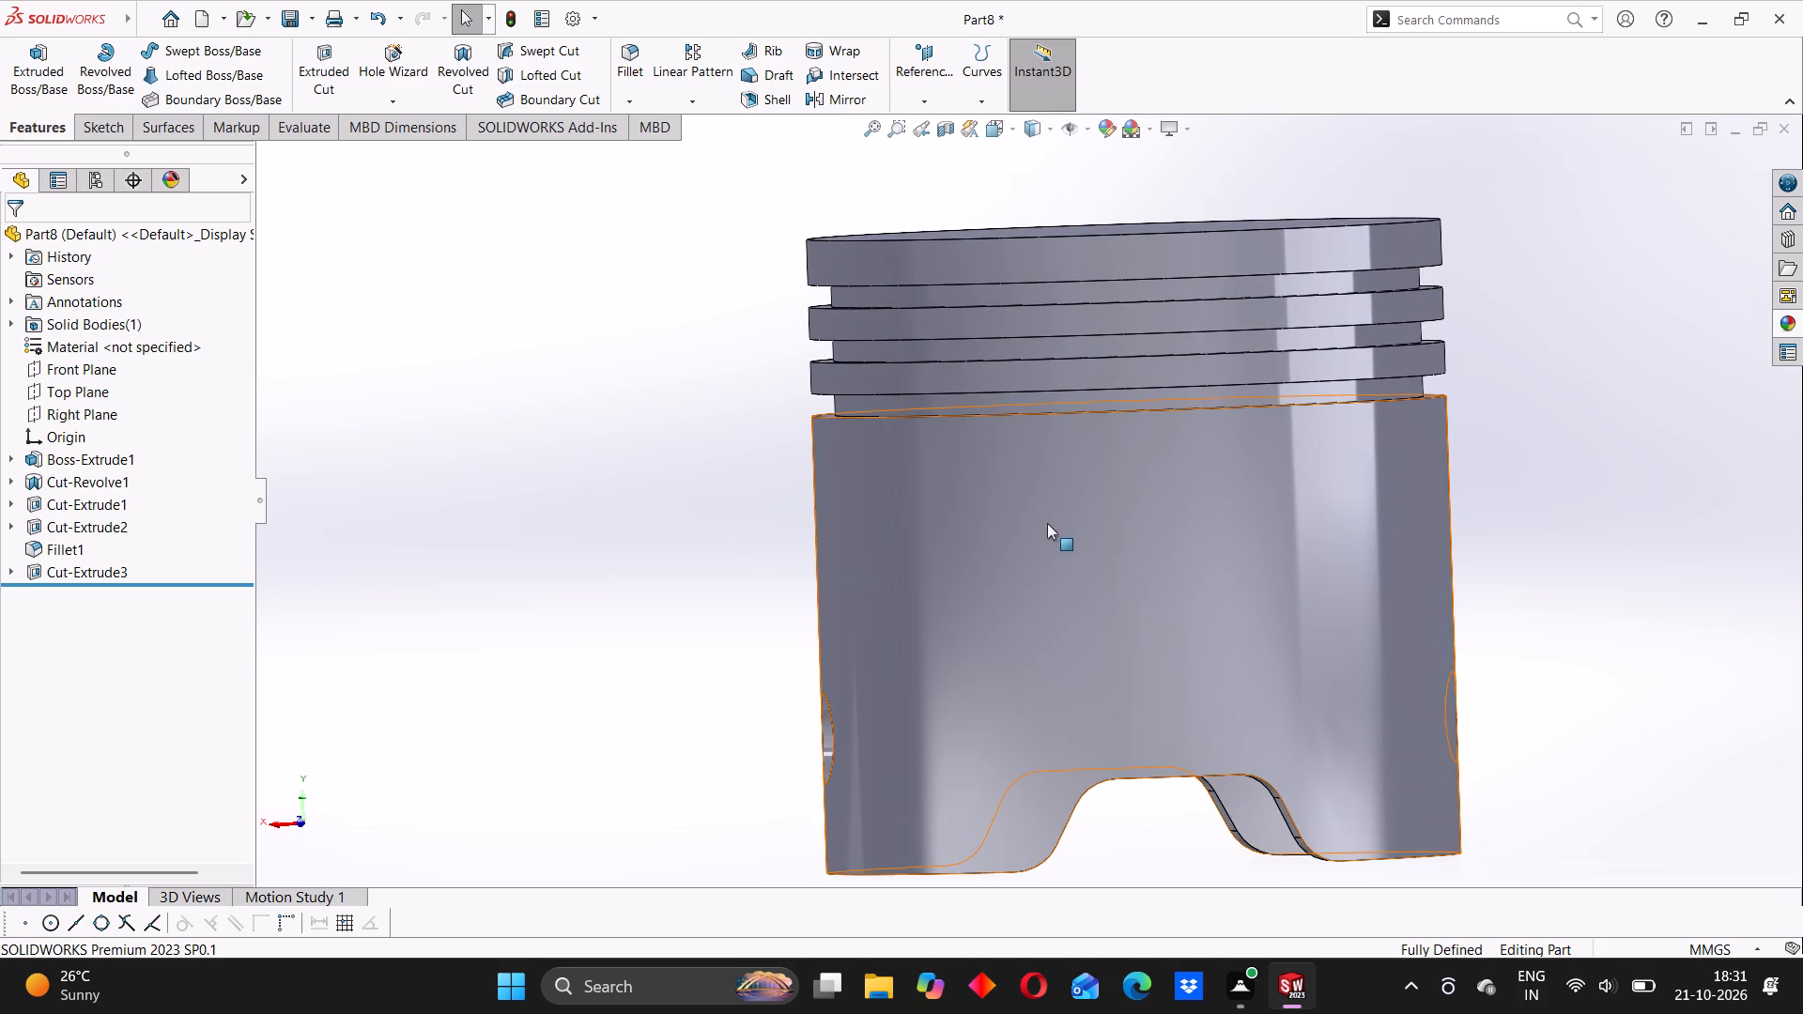
middle_click_drag(1177, 546, 1217, 534)
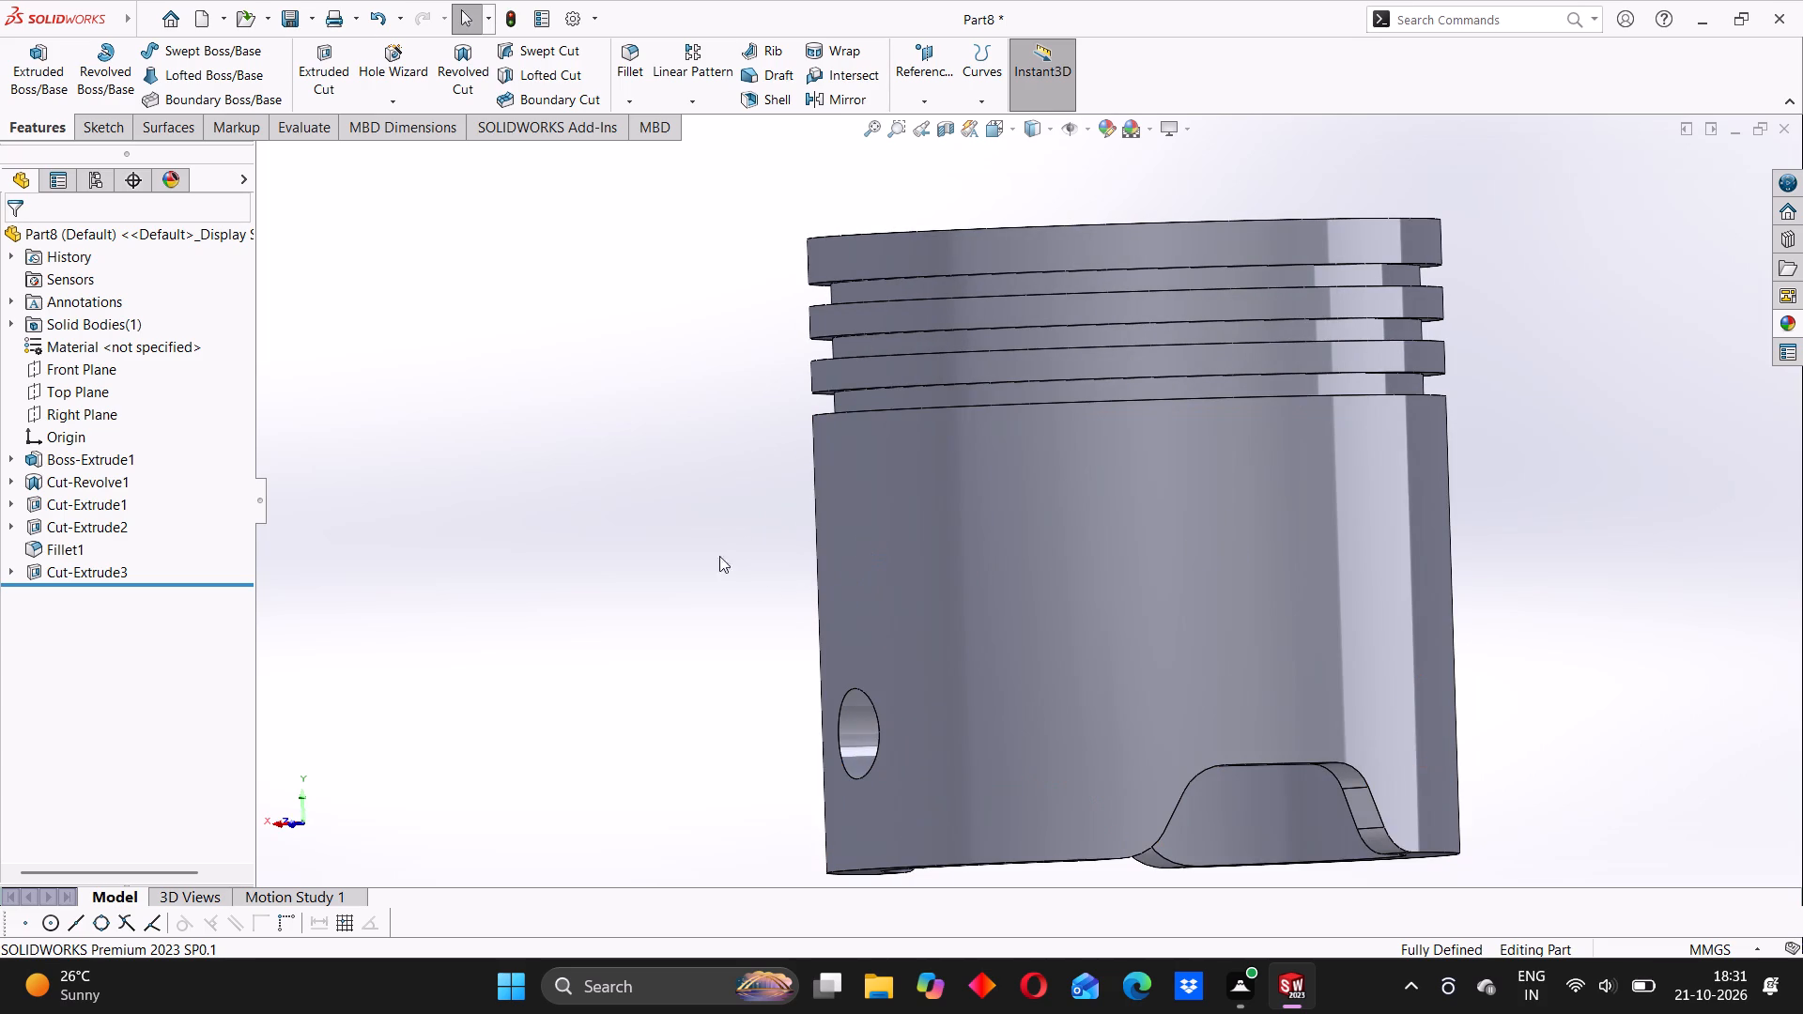
left_click(711, 550)
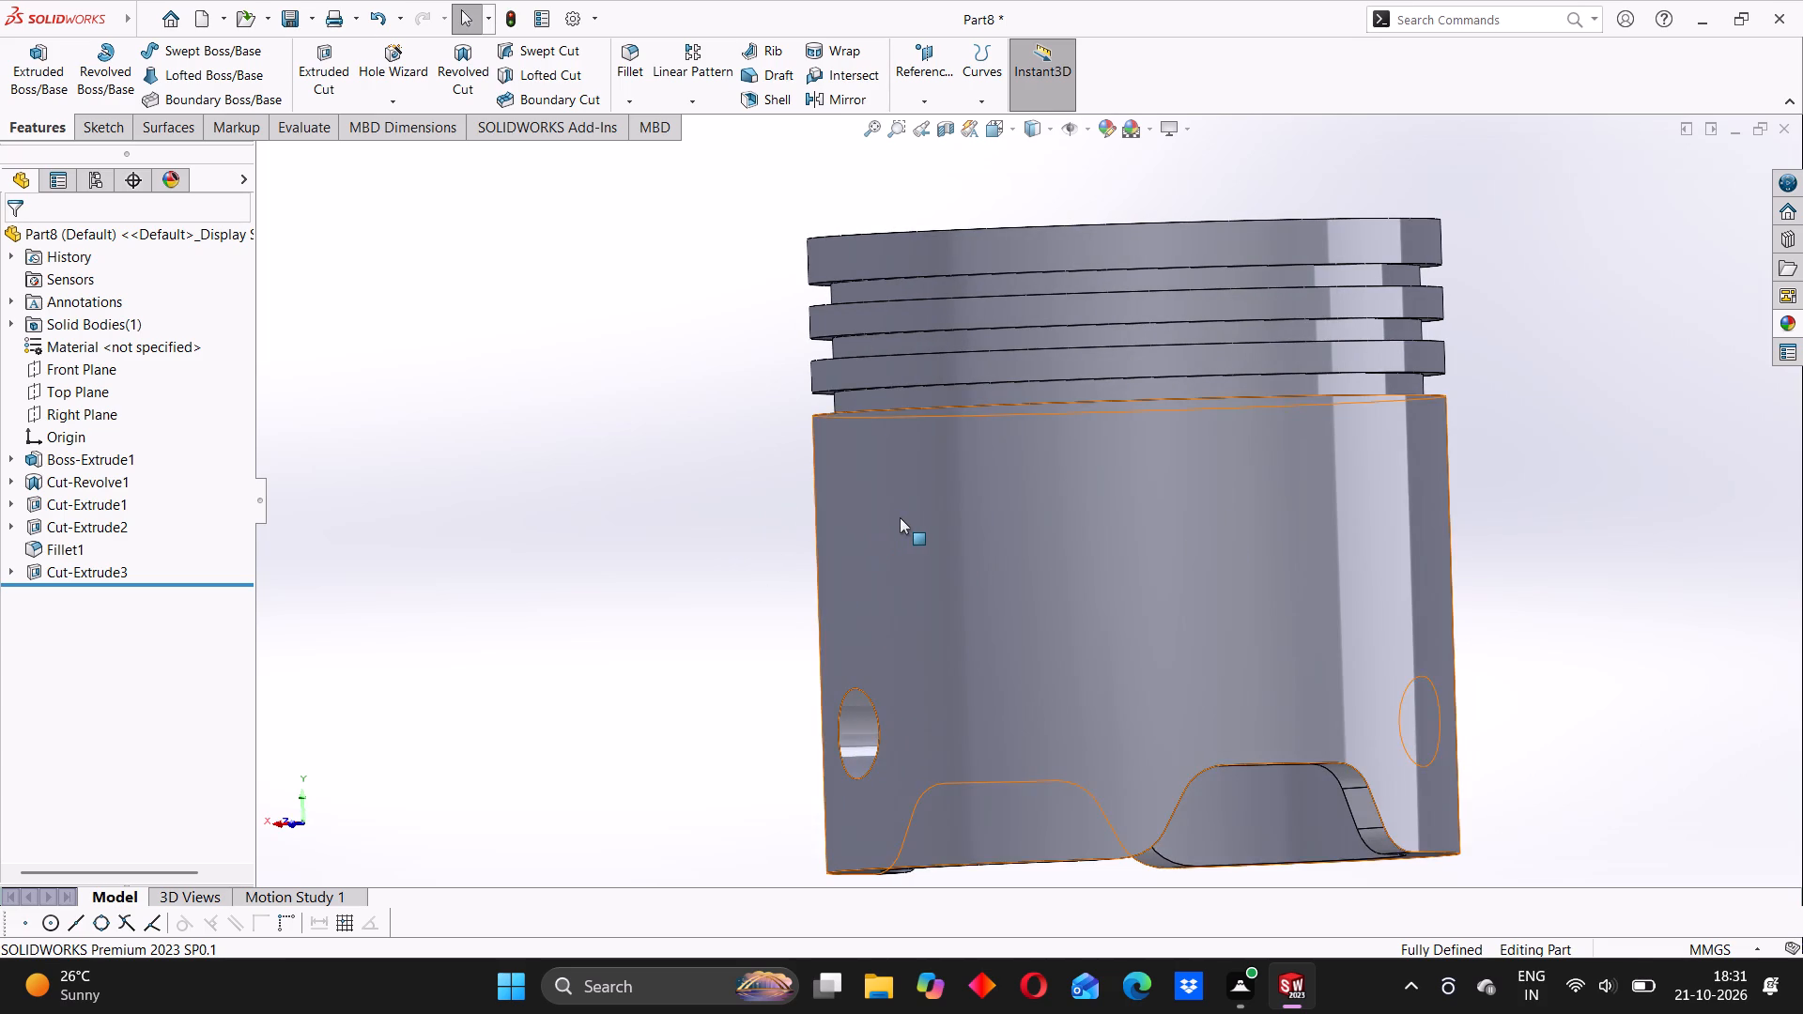
scroll(909, 518, "up", 3)
middle_click_drag(915, 521, 991, 534)
left_click(824, 513)
scroll(1114, 512, "down", 3)
middle_click_drag(1087, 519, 1080, 527)
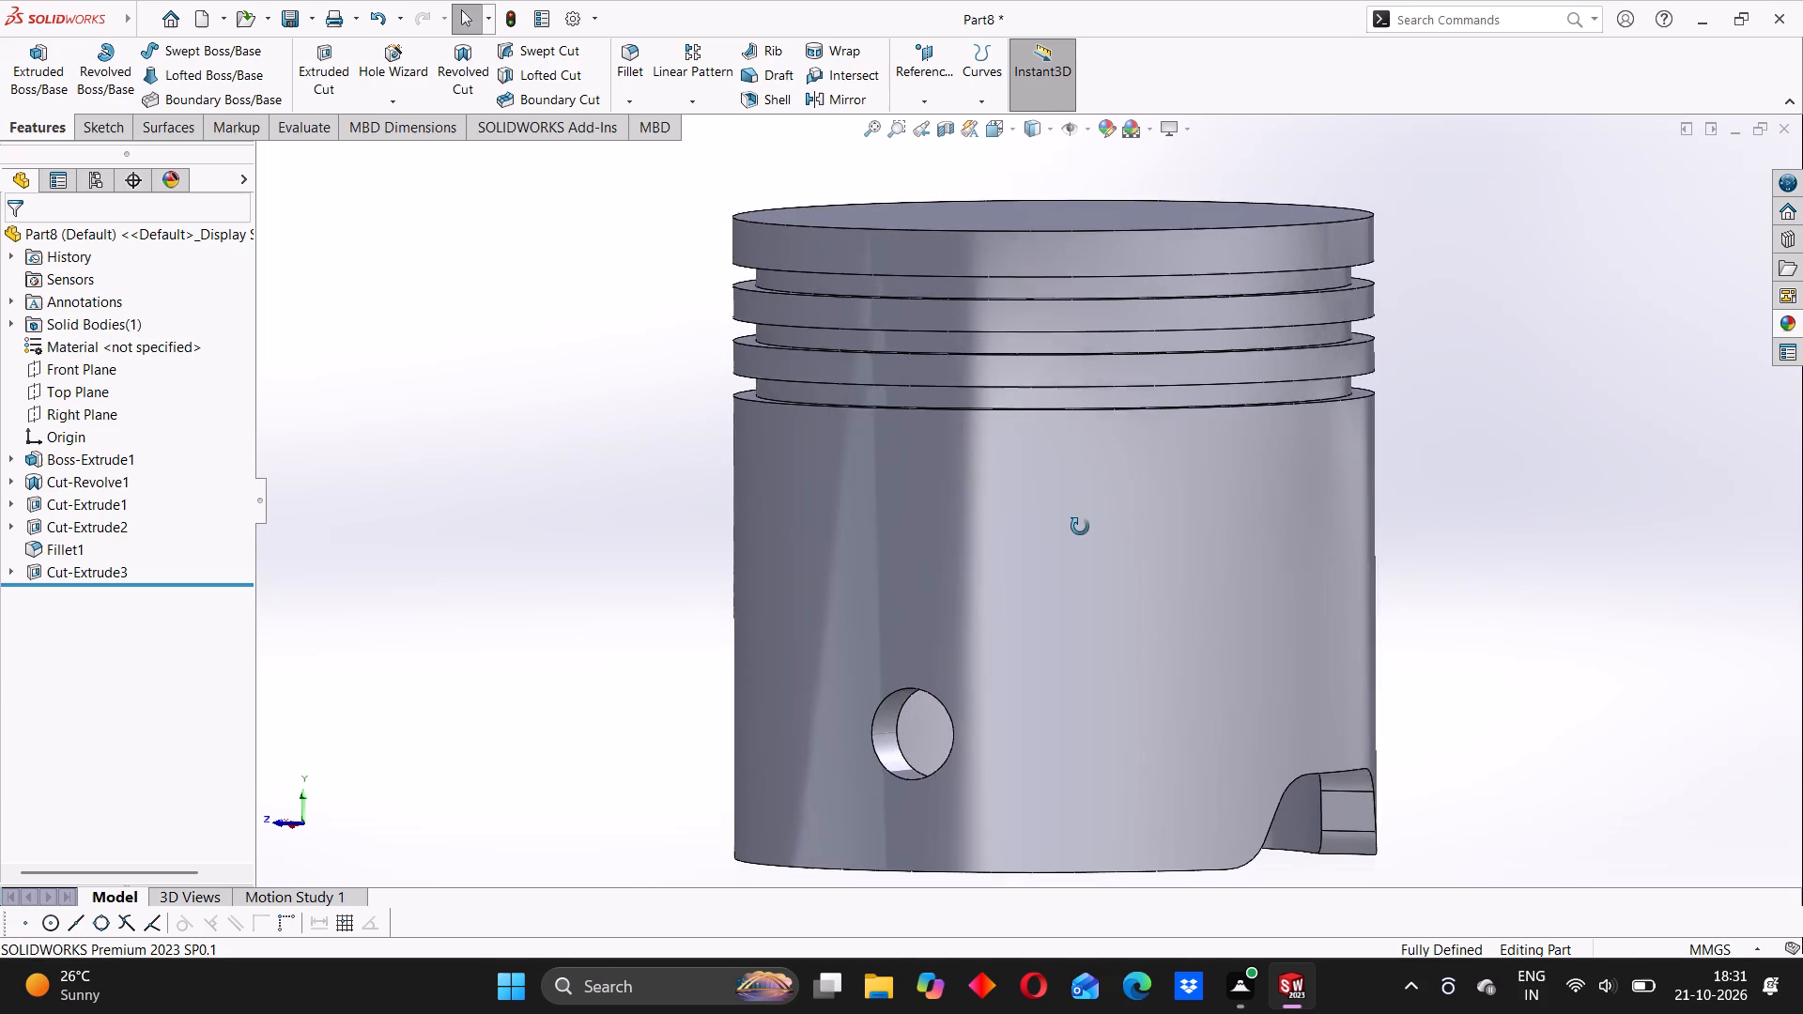
middle_click_drag(1080, 527, 1066, 530)
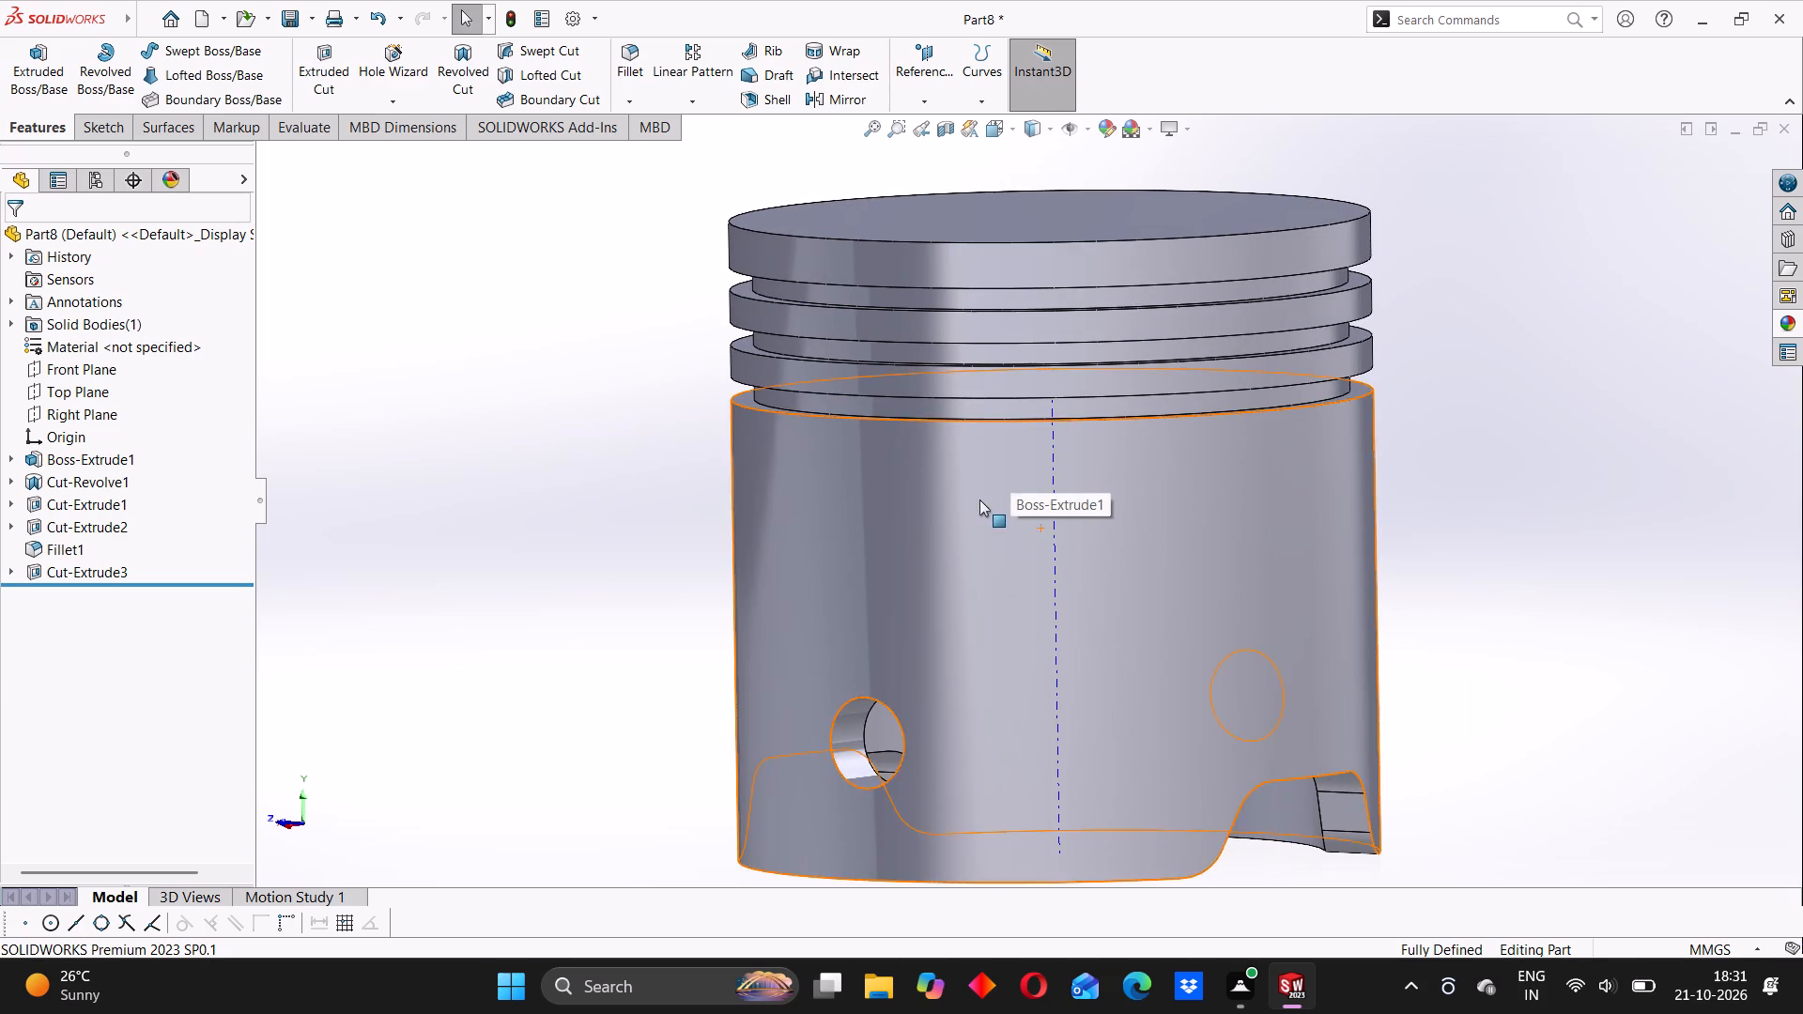
middle_click_drag(979, 499, 1026, 491)
left_click_drag(700, 470, 717, 460)
scroll(963, 479, "down", 3)
middle_click_drag(1238, 597, 1114, 565)
scroll(1153, 571, "up", 8)
middle_click_drag(1226, 512, 1243, 536)
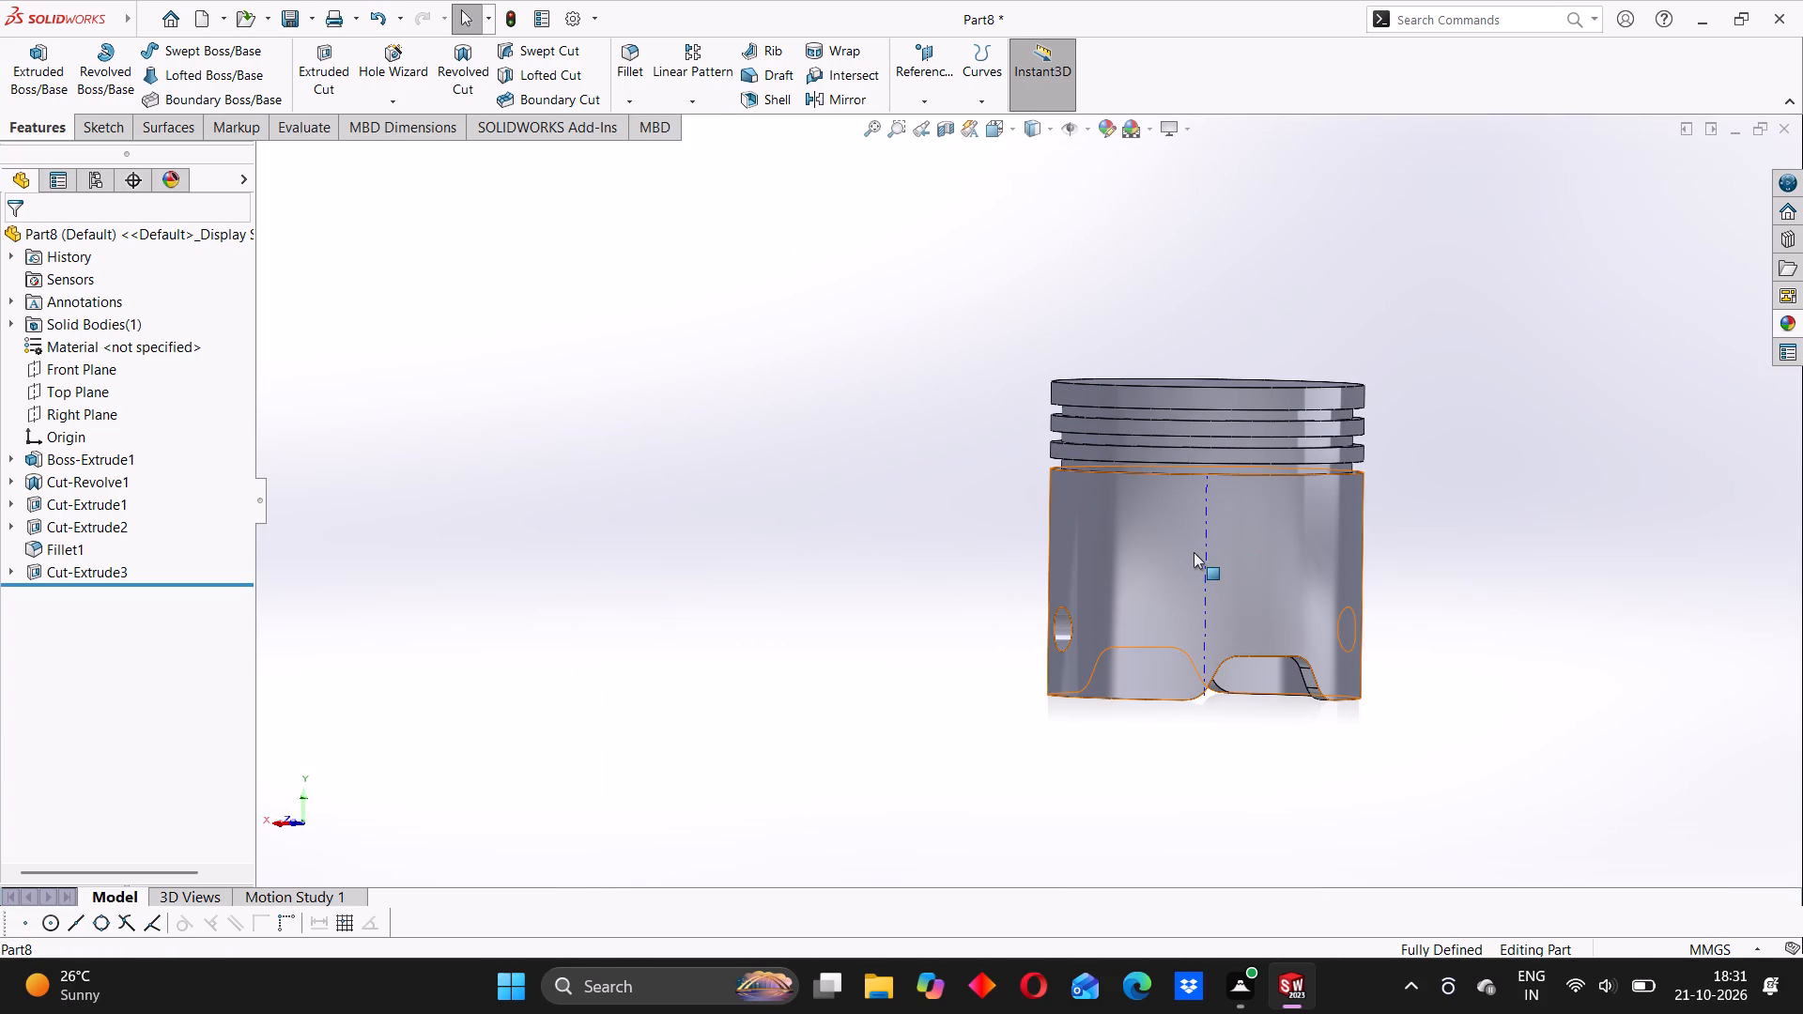
middle_click_drag(1191, 556, 1208, 557)
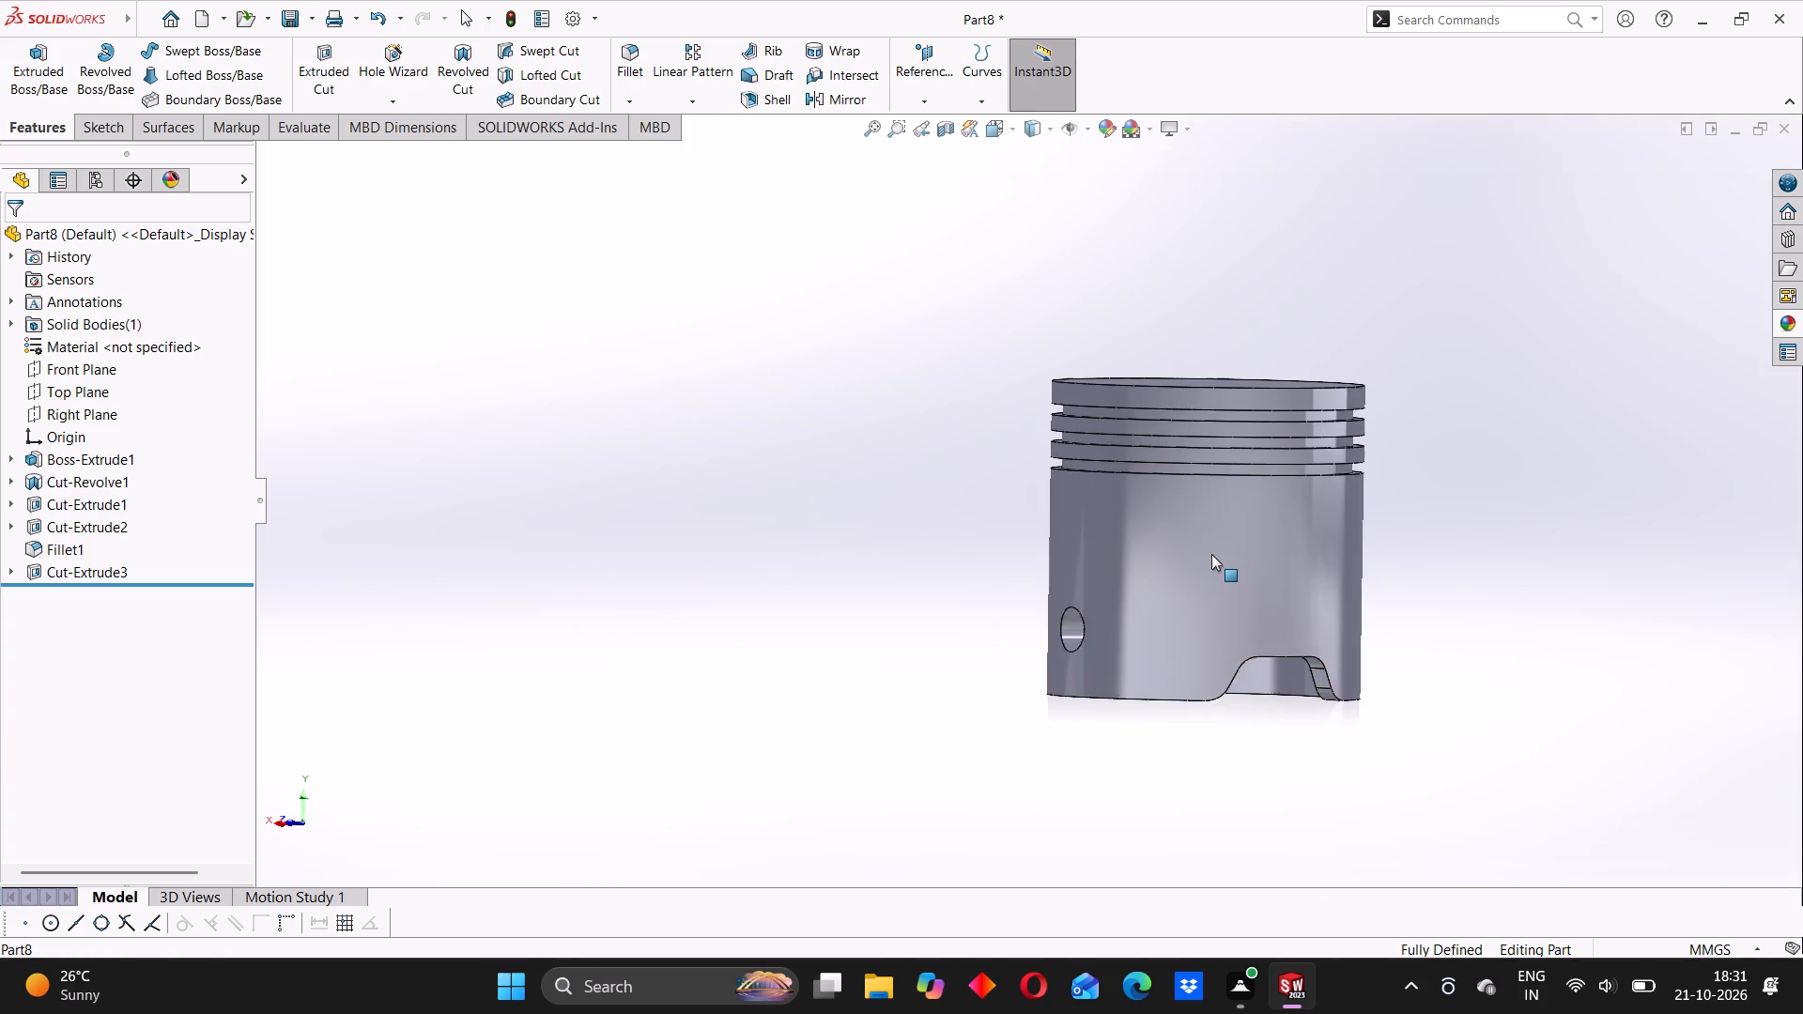
scroll(1074, 509, "down", 1)
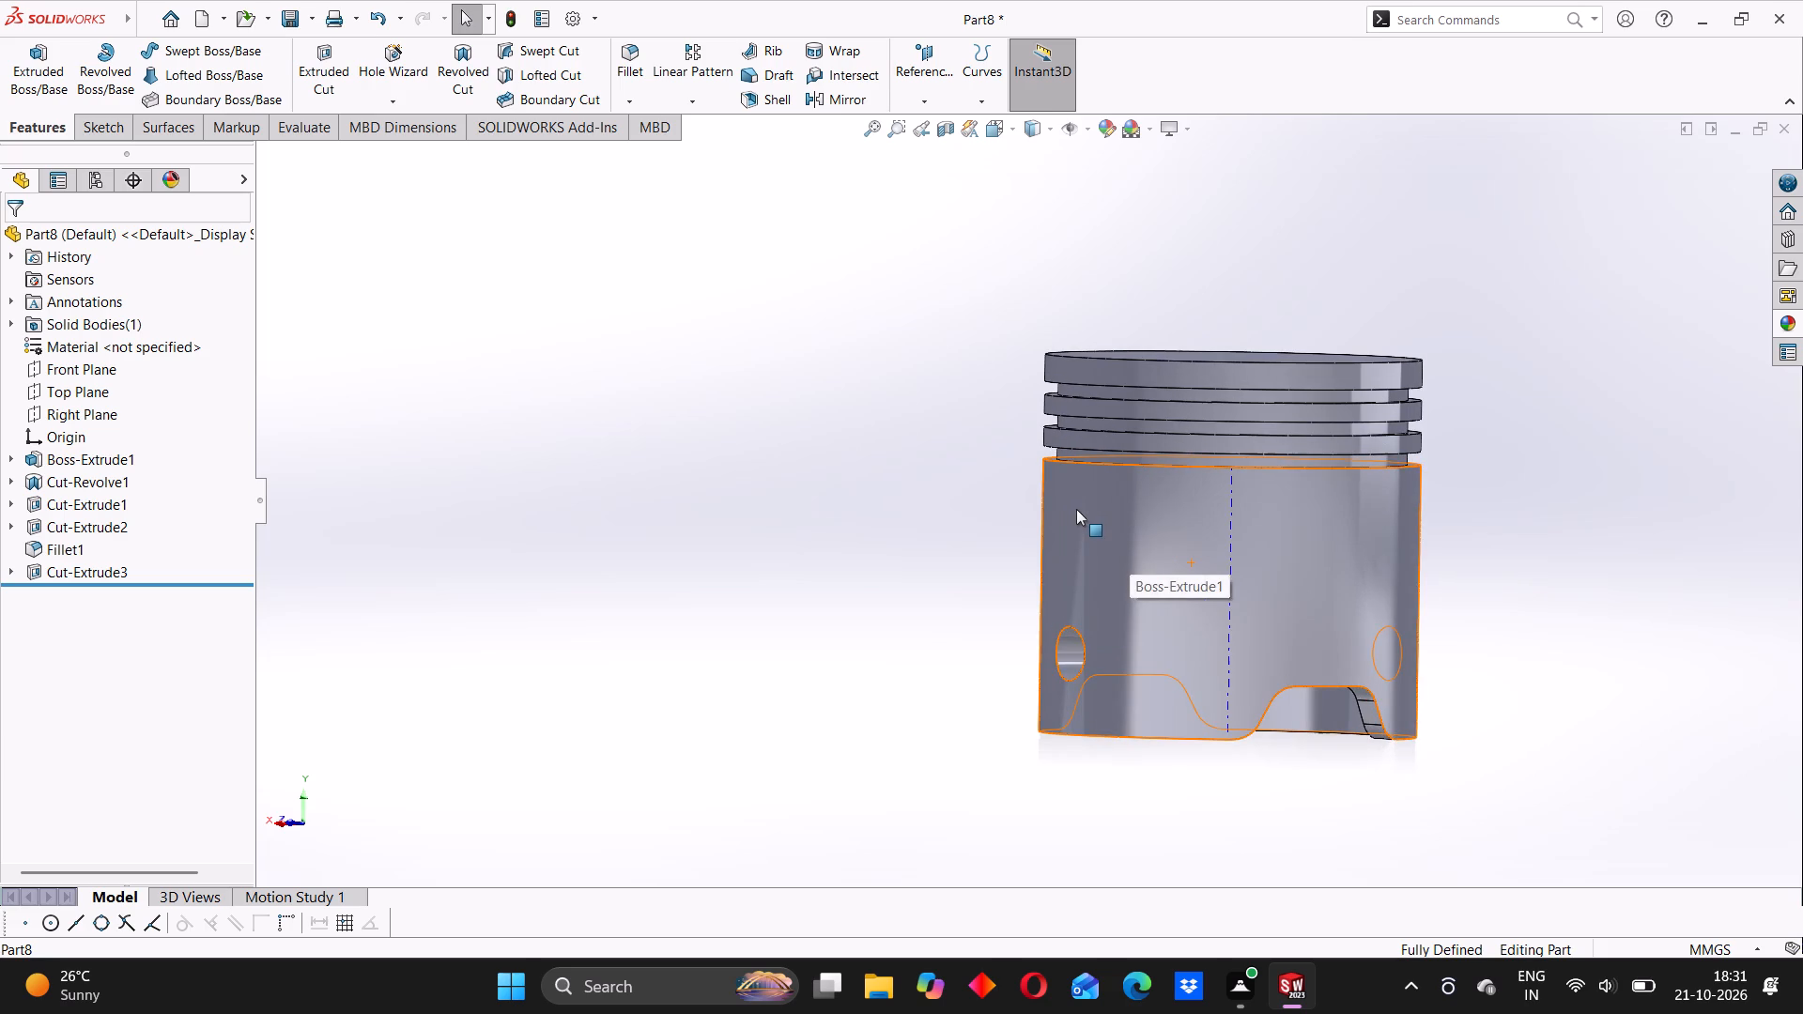
middle_click_drag(1123, 529, 1169, 545)
left_click(938, 535)
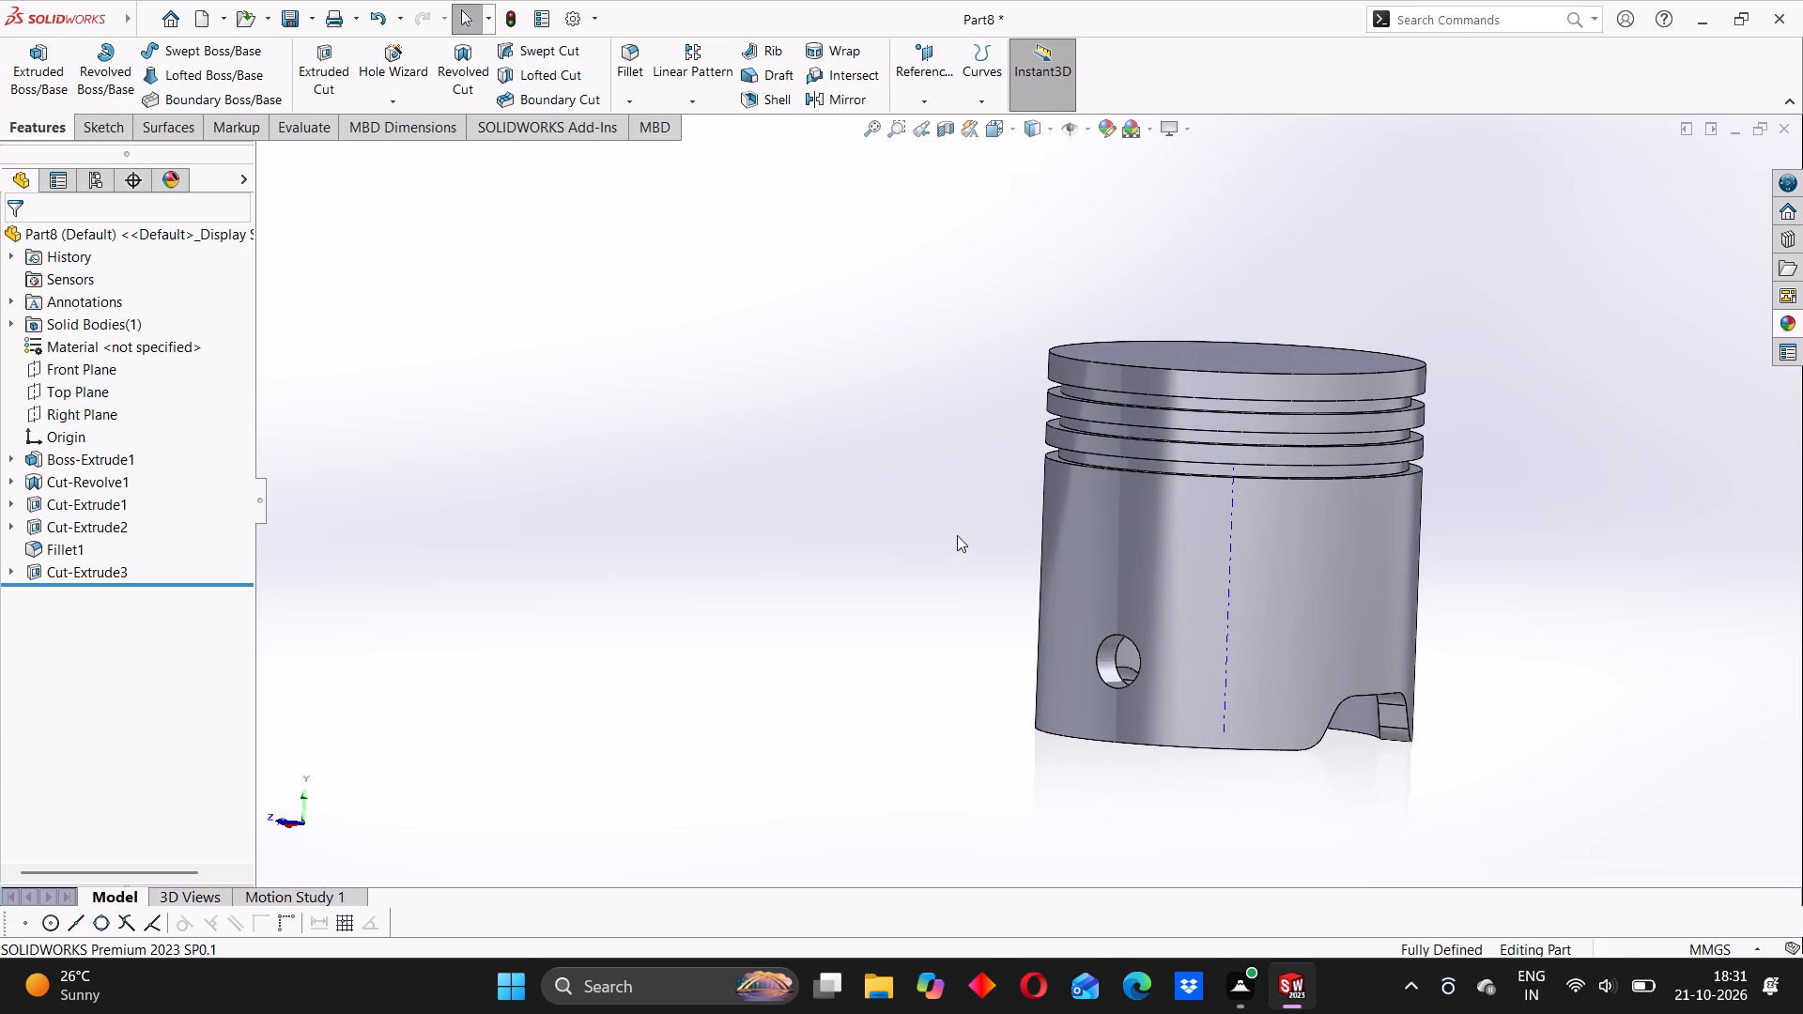
middle_click_drag(979, 525, 1019, 527)
scroll(1010, 509, "down", 1)
middle_click_drag(1273, 499, 1231, 510)
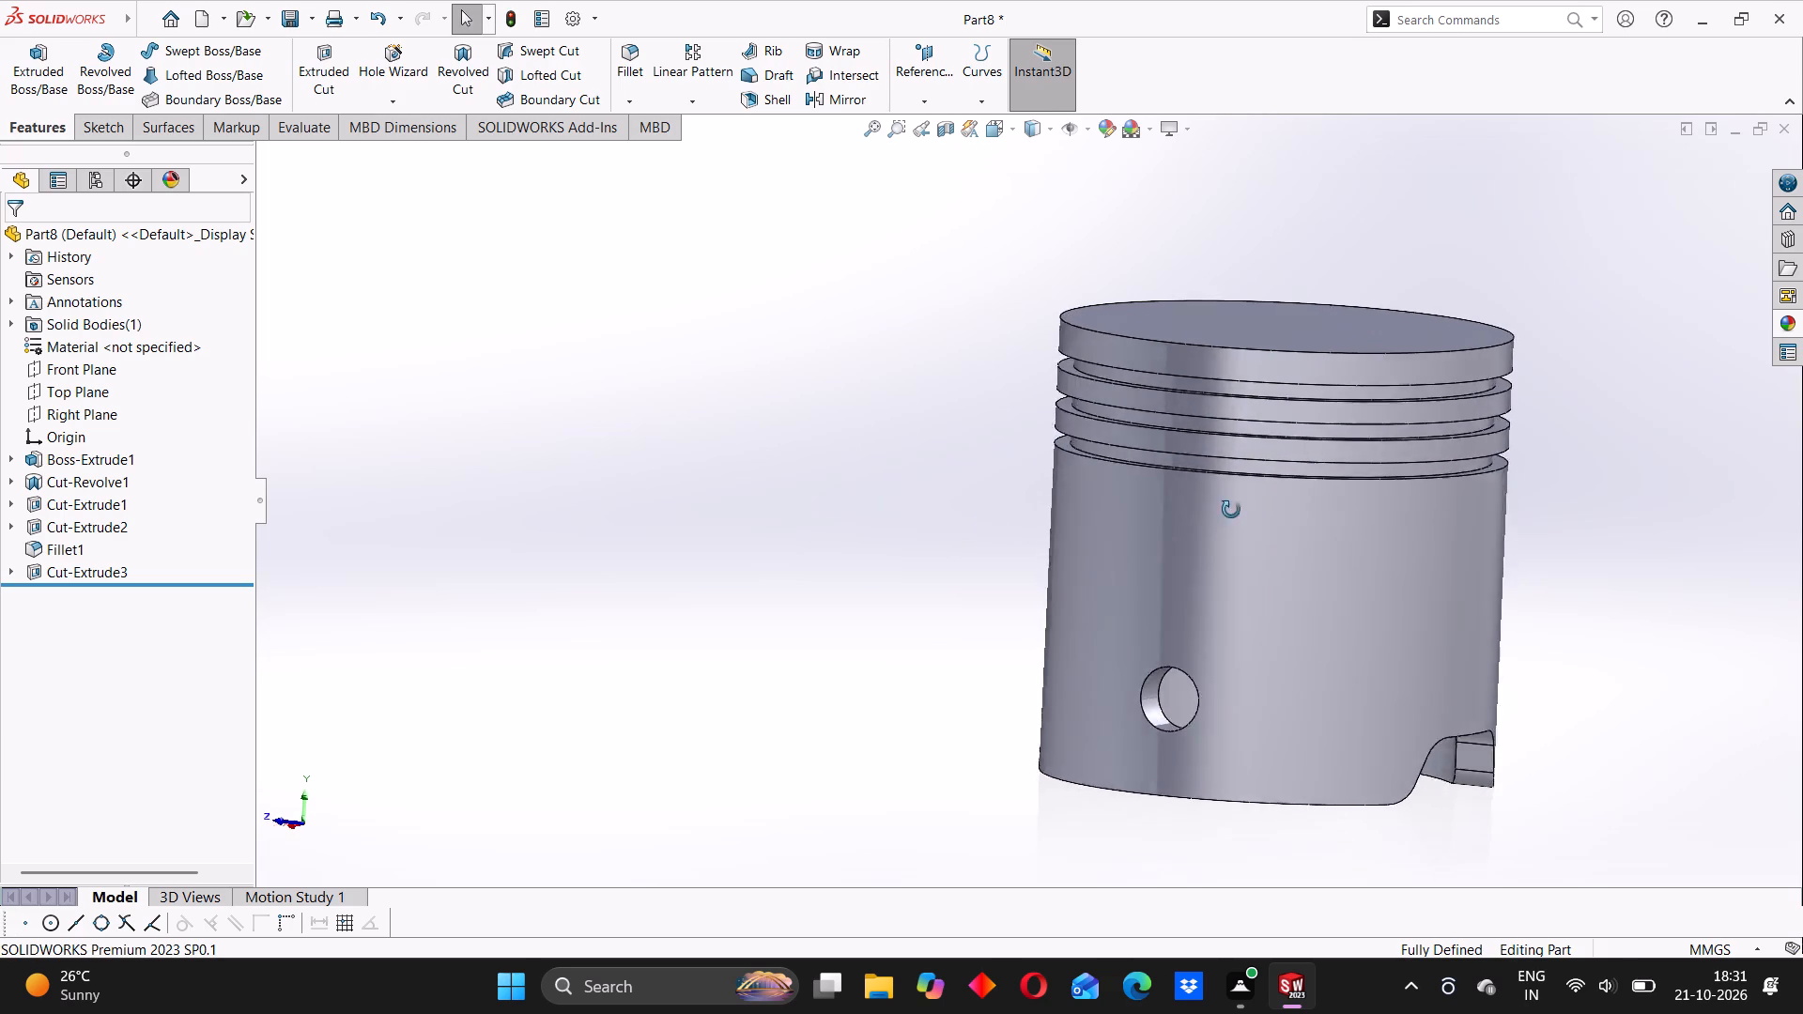
middle_click_drag(1231, 510, 1230, 510)
scroll(1201, 512, "down", 3)
middle_click_drag(1220, 580, 1213, 566)
left_click(953, 536)
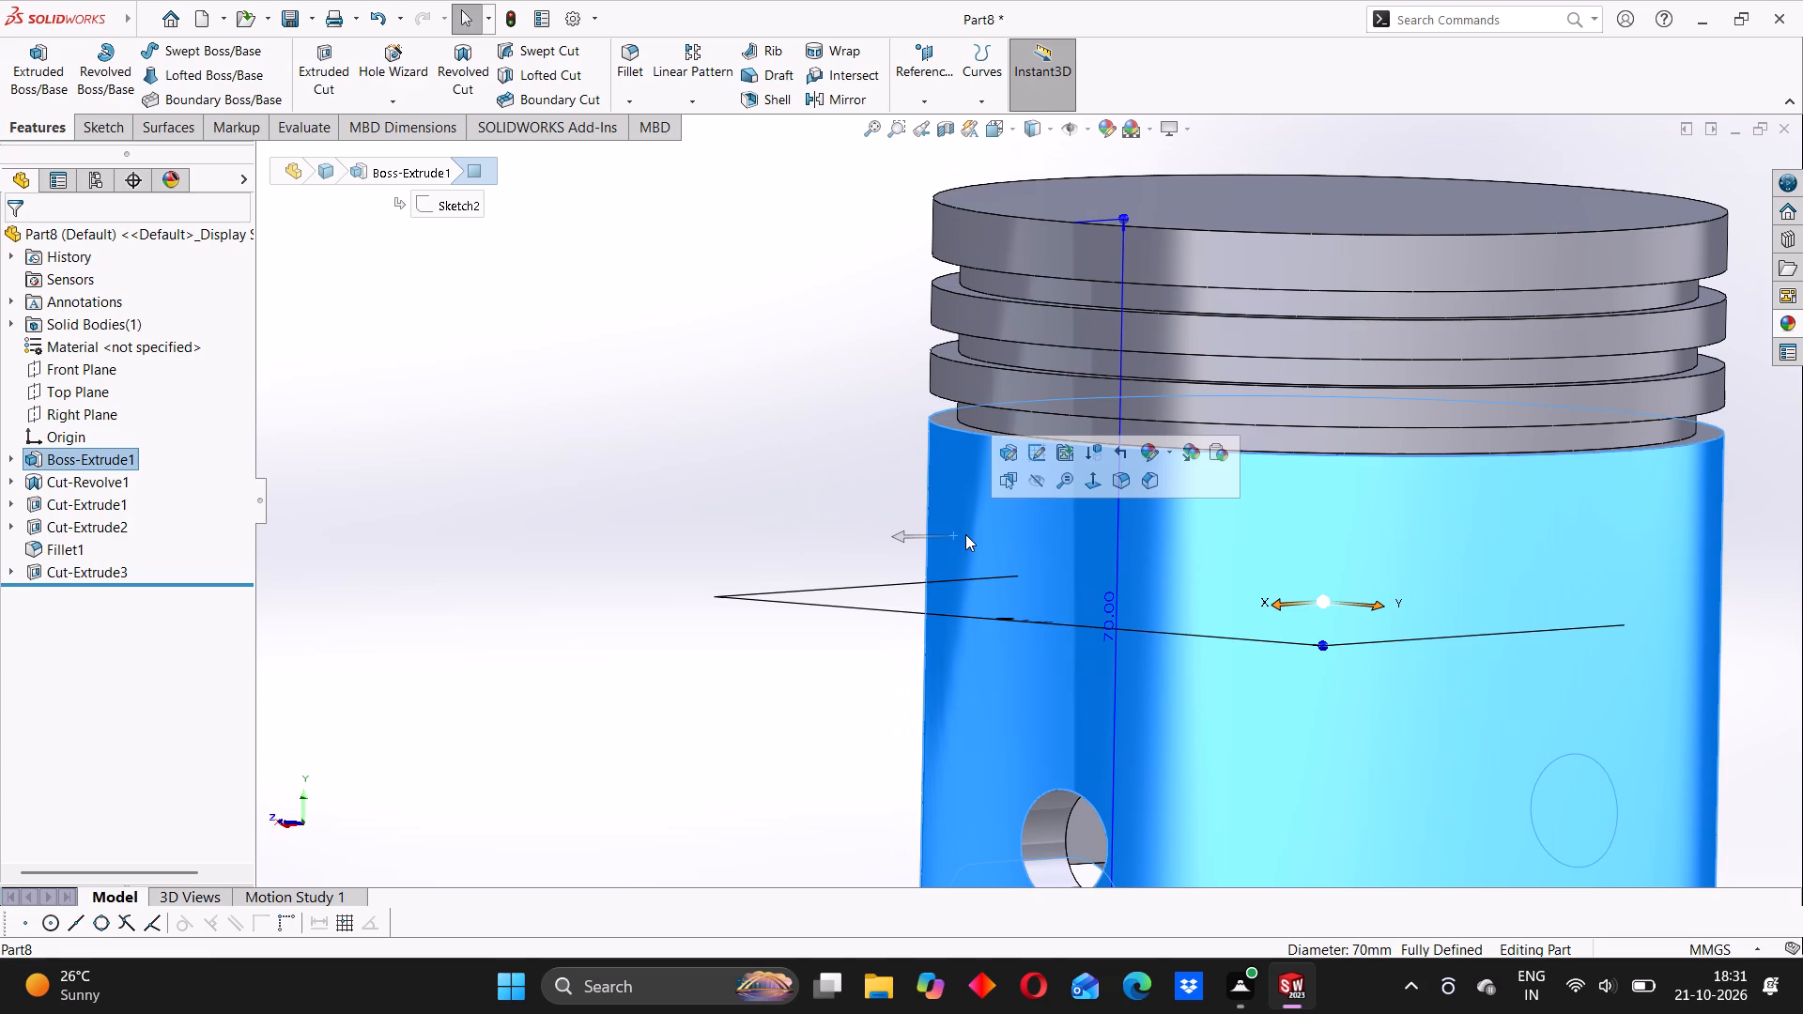
left_click(753, 494)
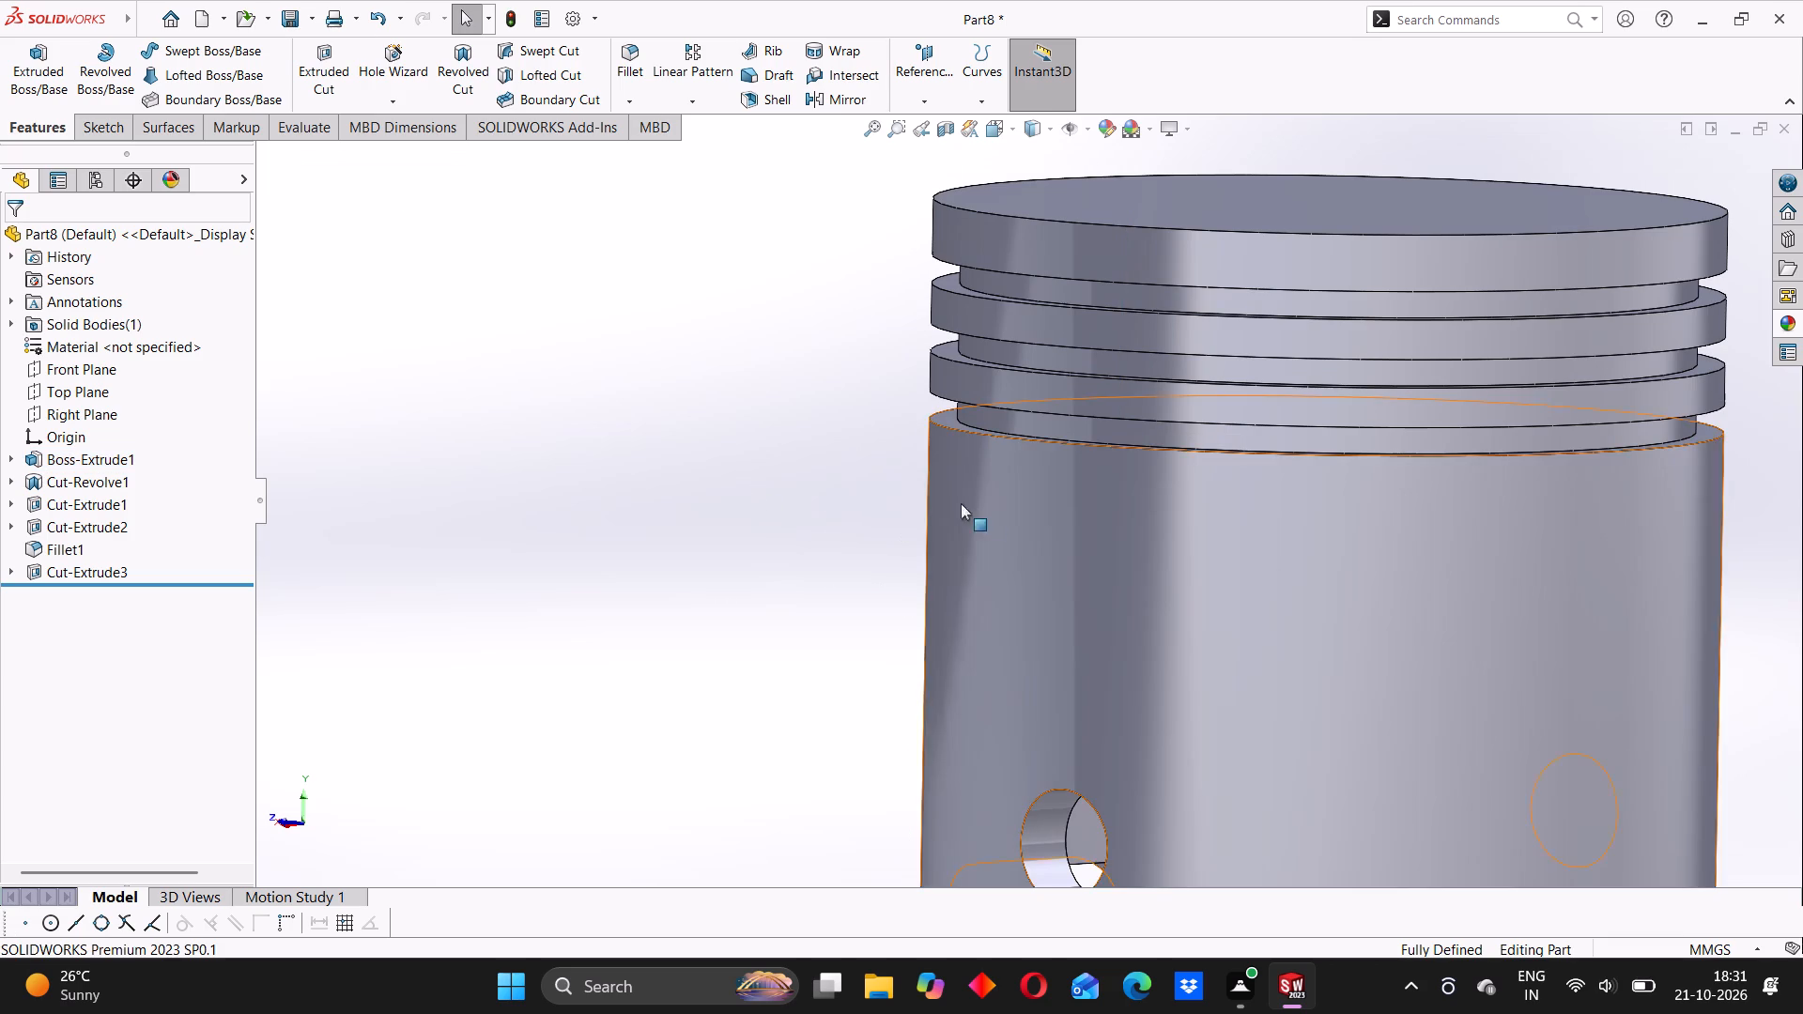
middle_click_drag(1027, 544, 1060, 545)
scroll(1050, 534, "down", 2)
scroll(1050, 534, "up", 3)
middle_click_drag(1235, 524, 1225, 515)
scroll(1193, 505, "up", 2)
middle_click_drag(1066, 436, 1102, 493)
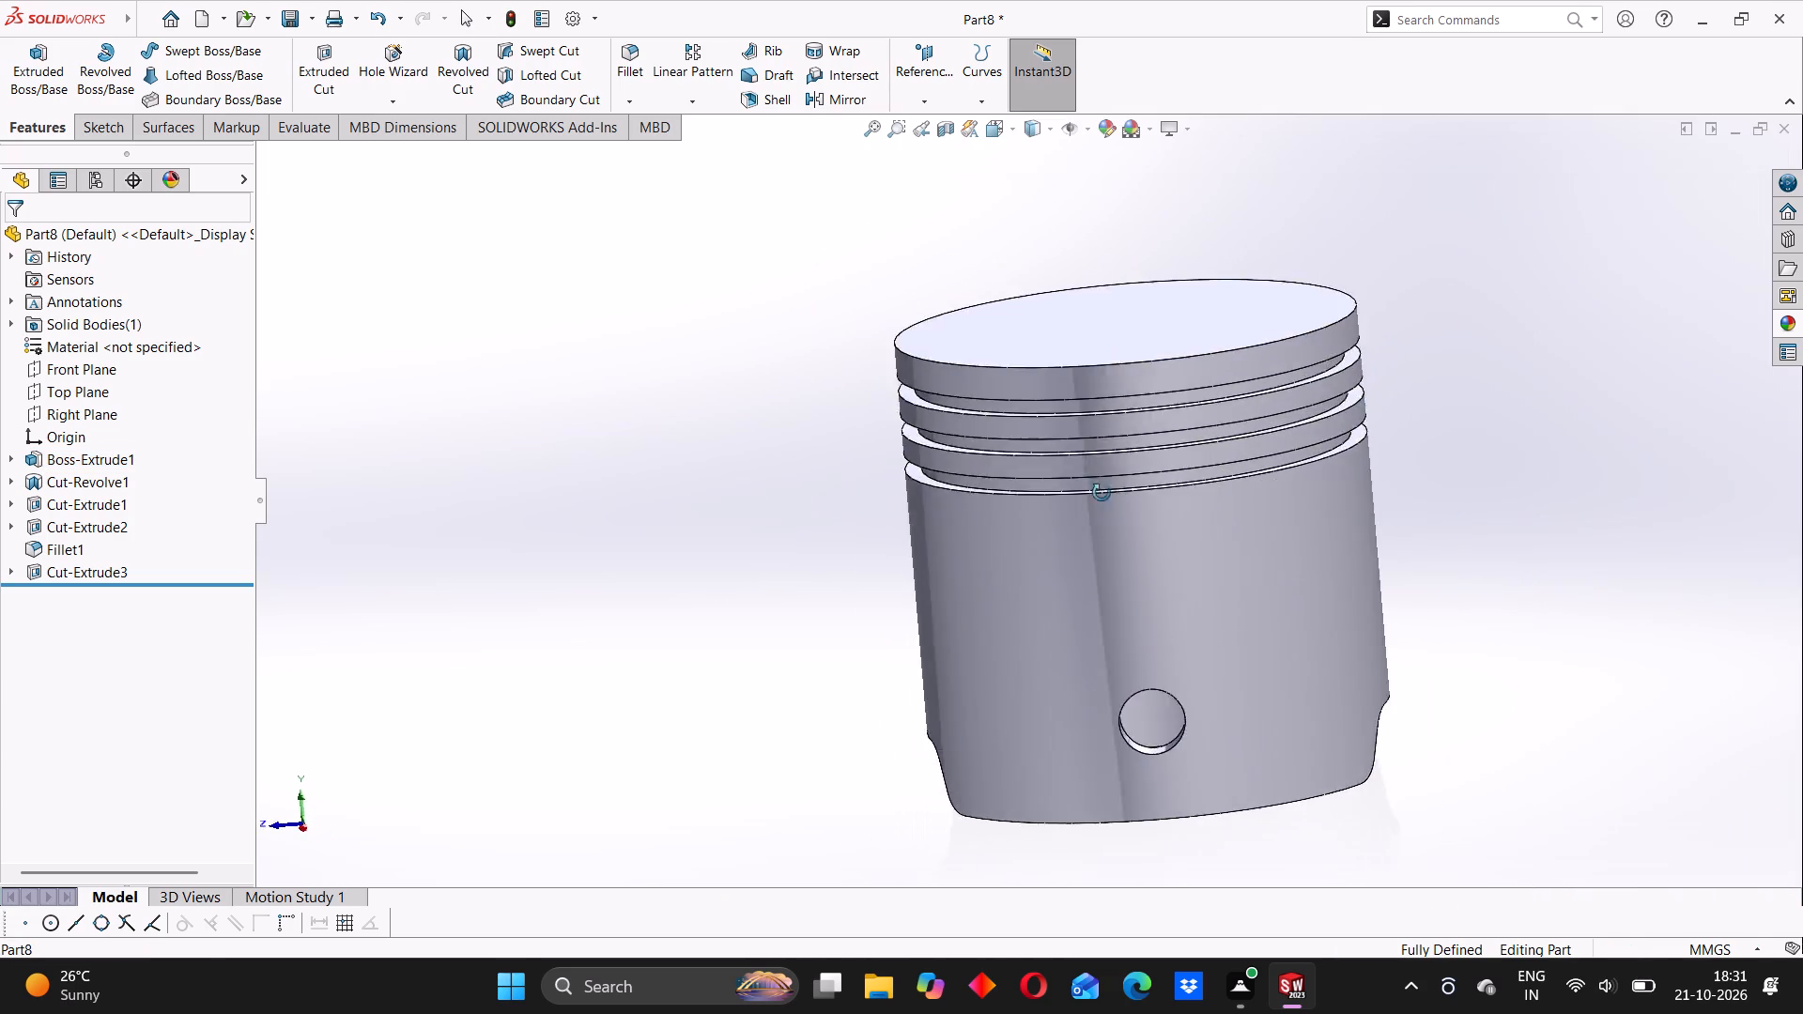
middle_click_drag(1102, 493, 962, 565)
scroll(963, 565, "down", 2)
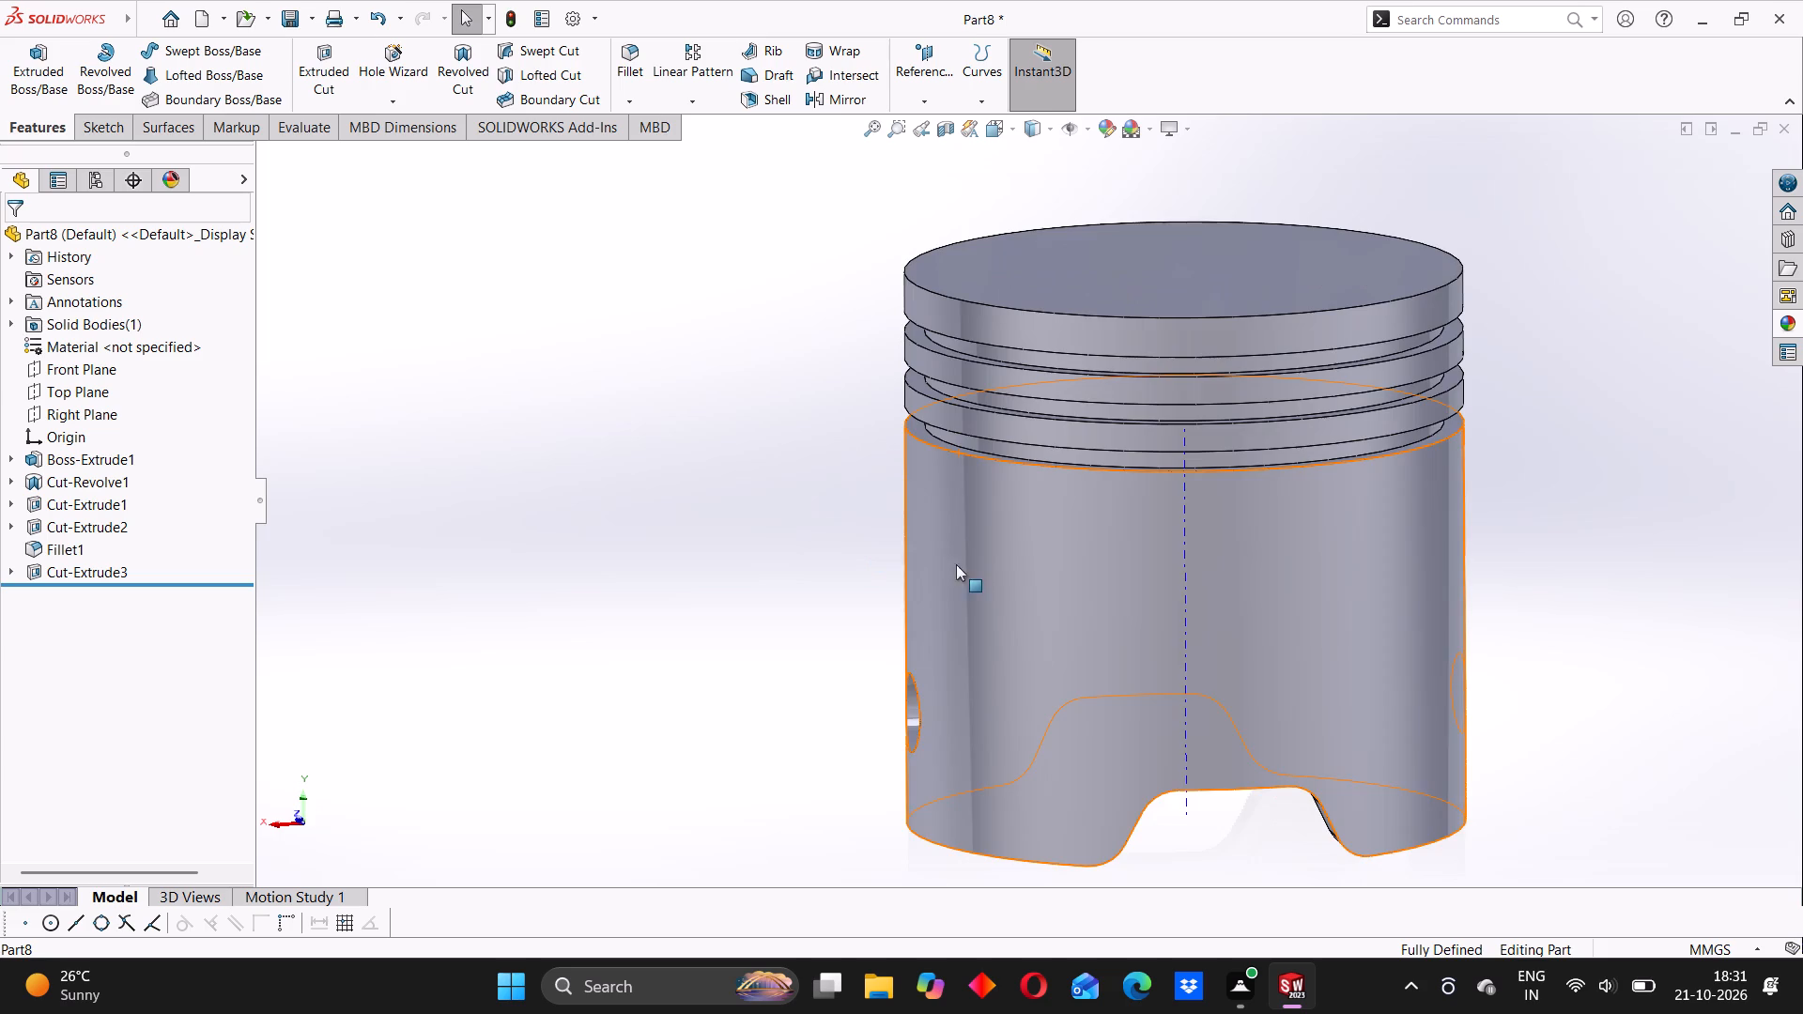
middle_click_drag(956, 564, 979, 562)
scroll(957, 553, "down", 3)
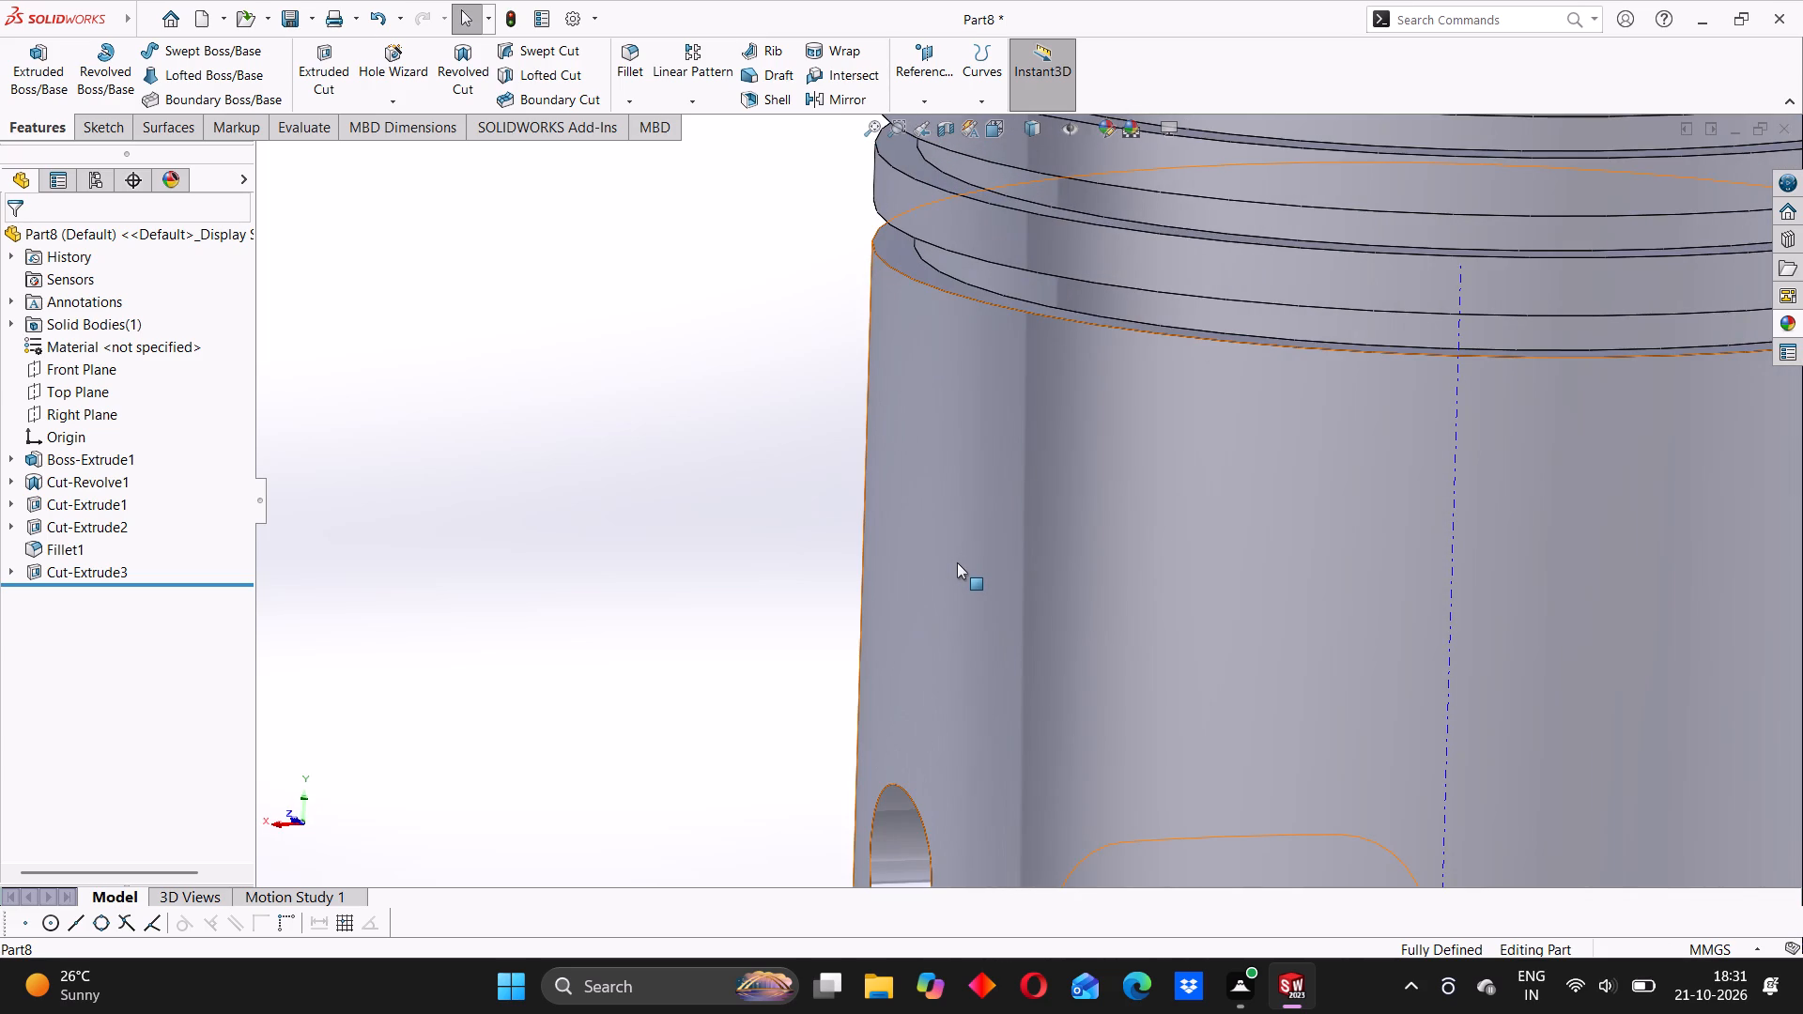
middle_click_drag(1019, 517, 1053, 508)
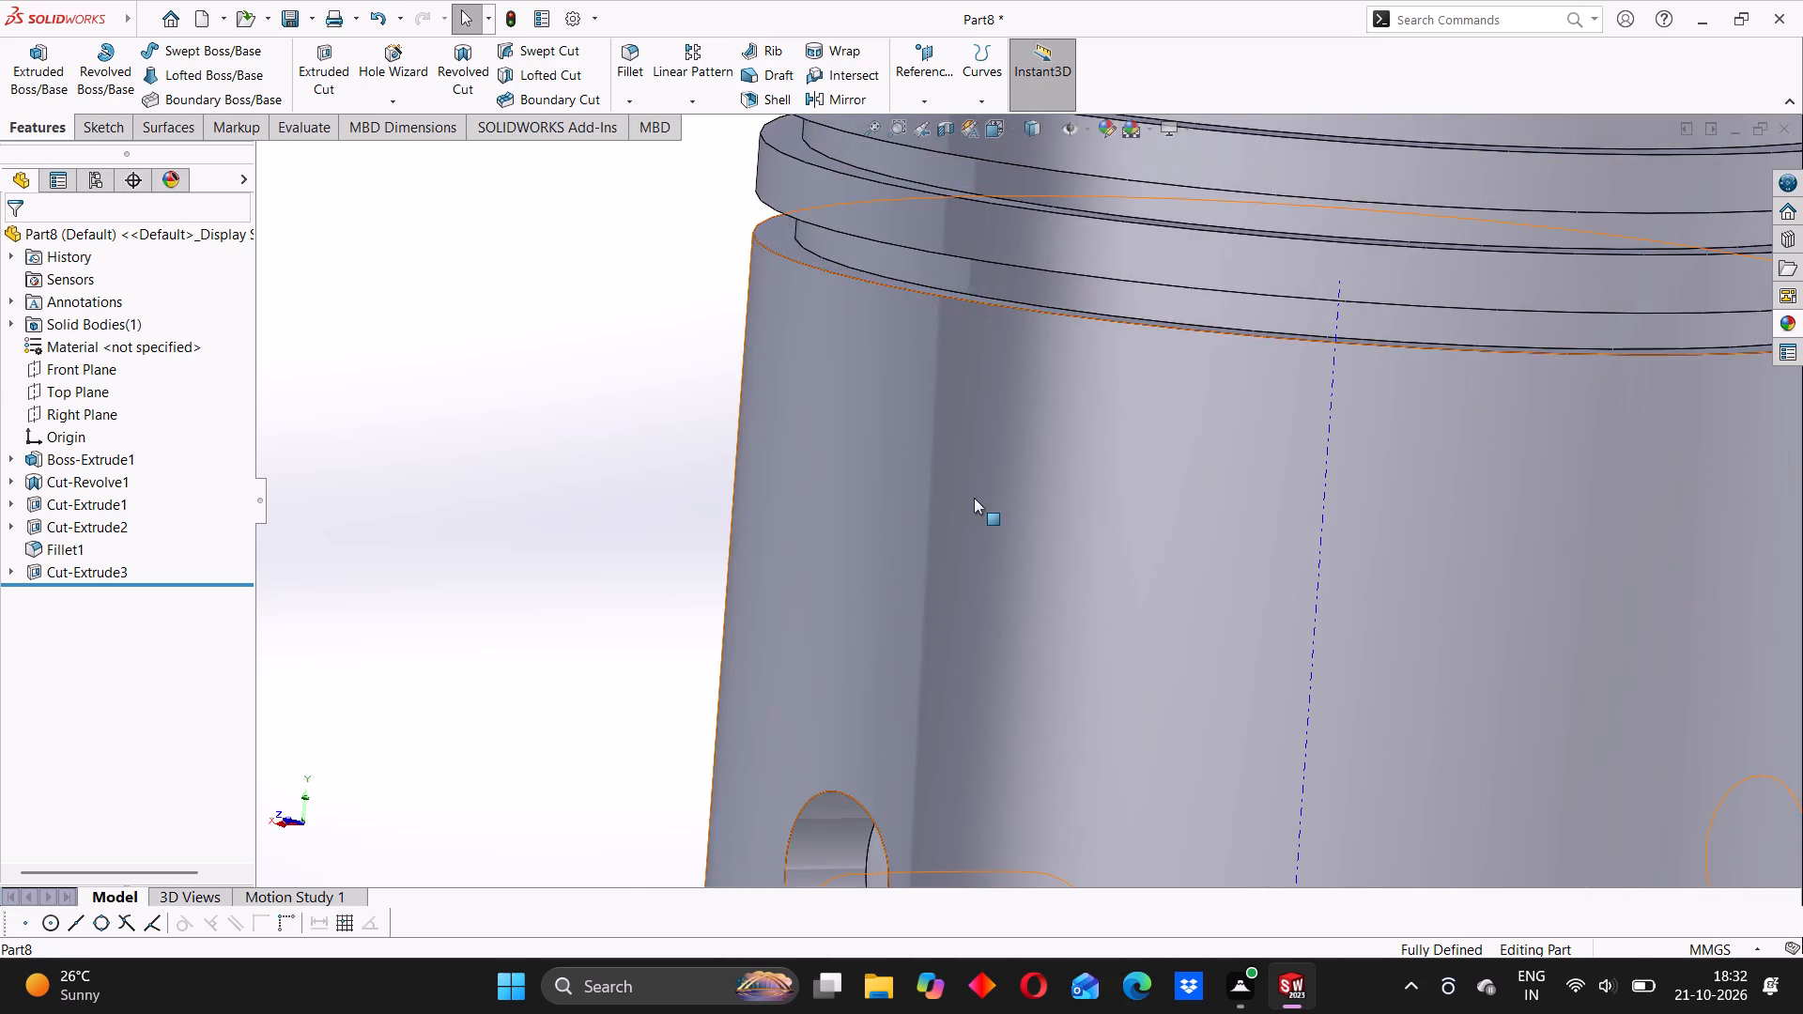
scroll(974, 498, "up", 3)
left_click(752, 449)
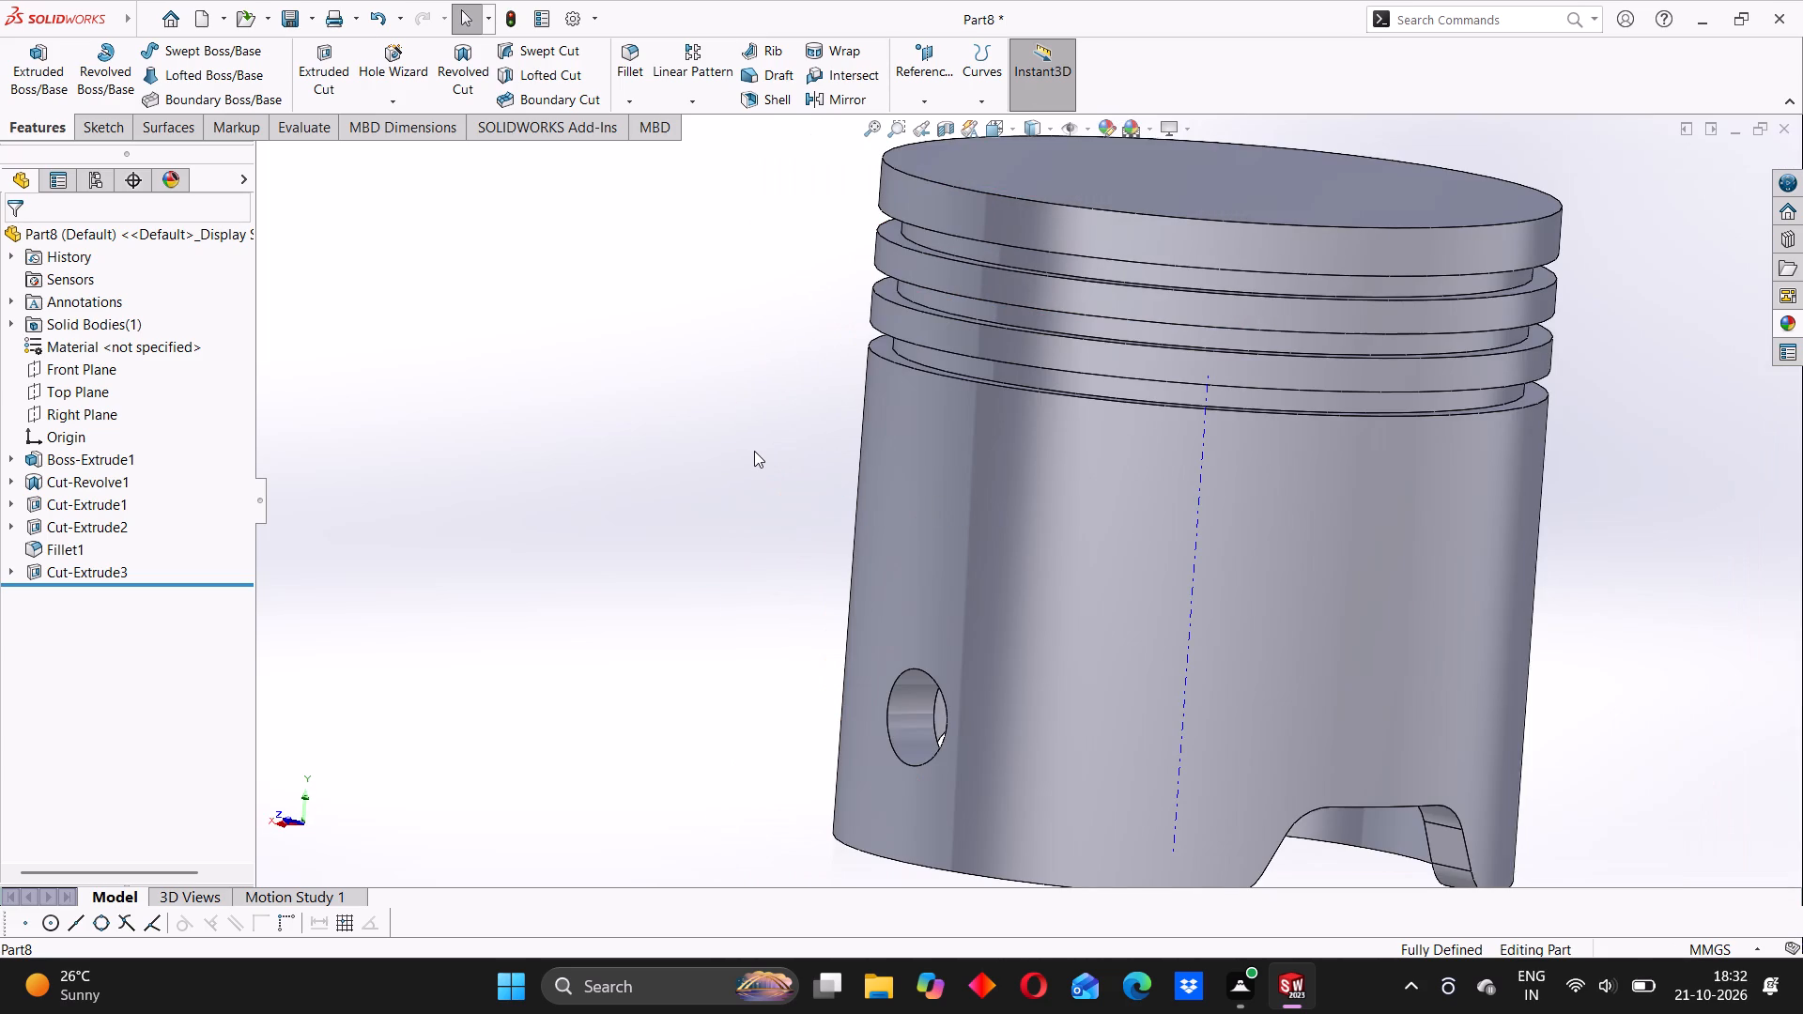
middle_click_drag(1058, 444, 1023, 448)
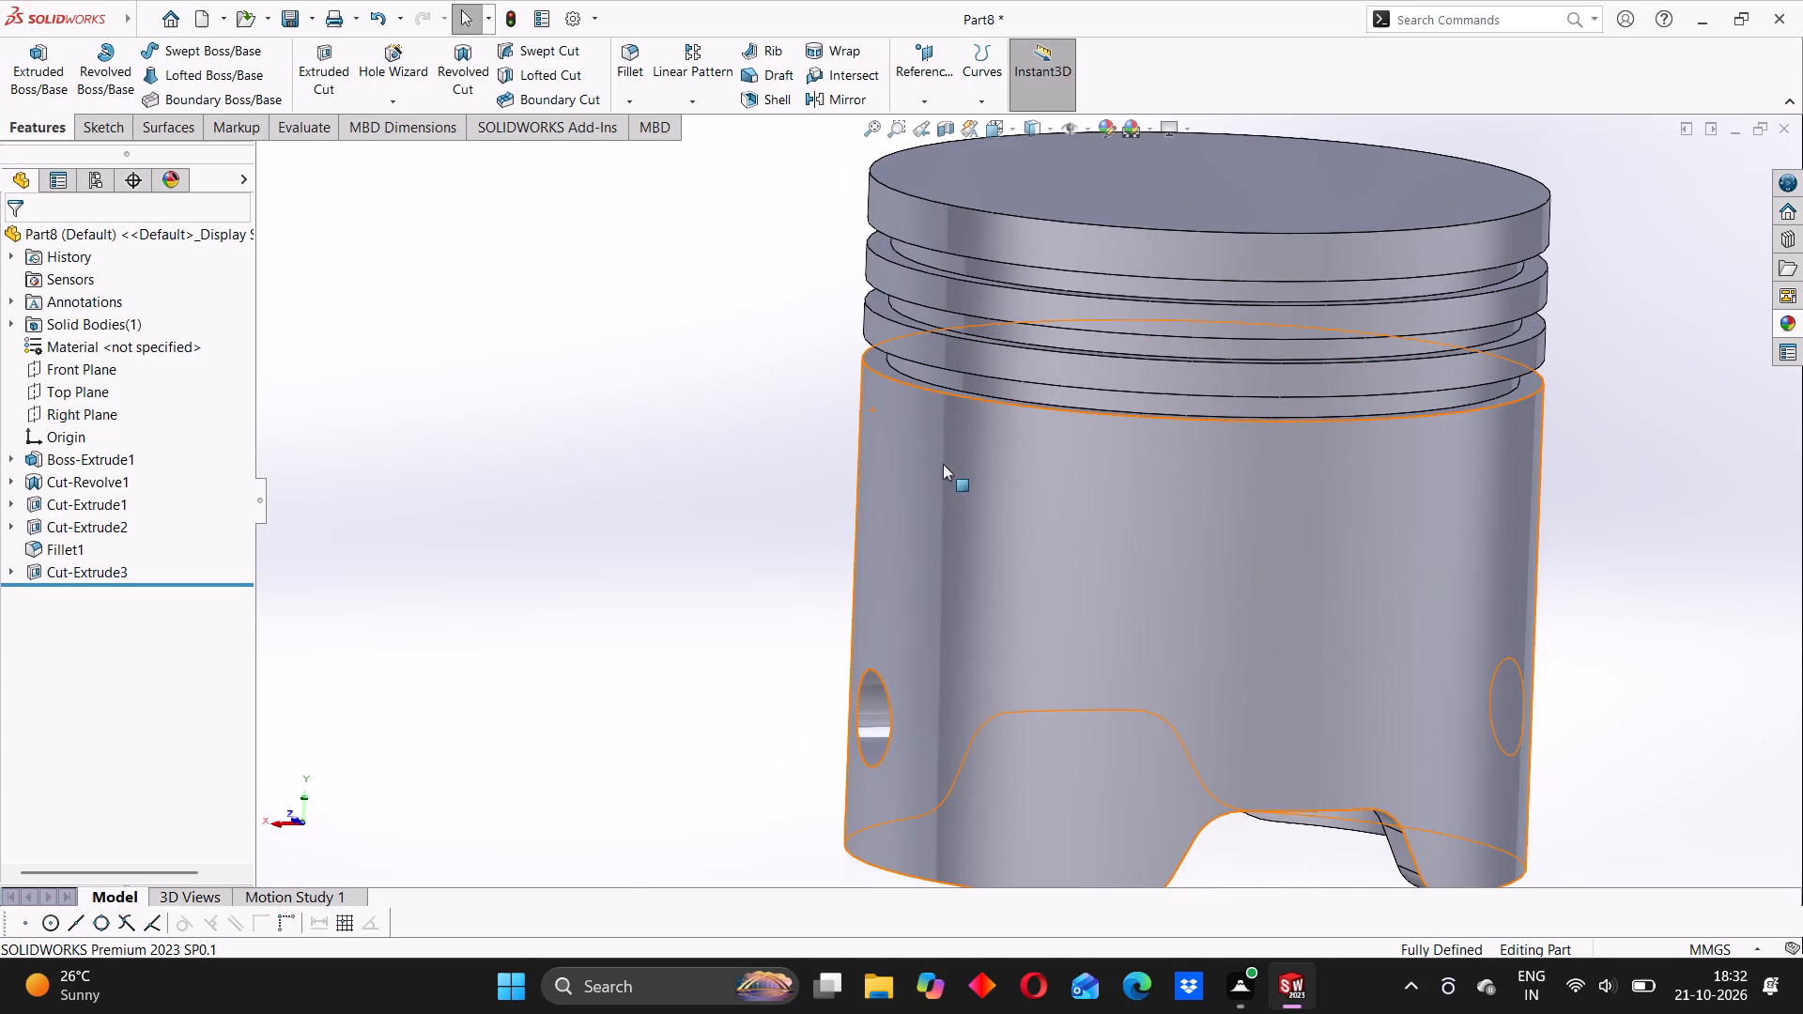
scroll(892, 479, "down", 1)
middle_click_drag(906, 492, 945, 484)
left_click(732, 503)
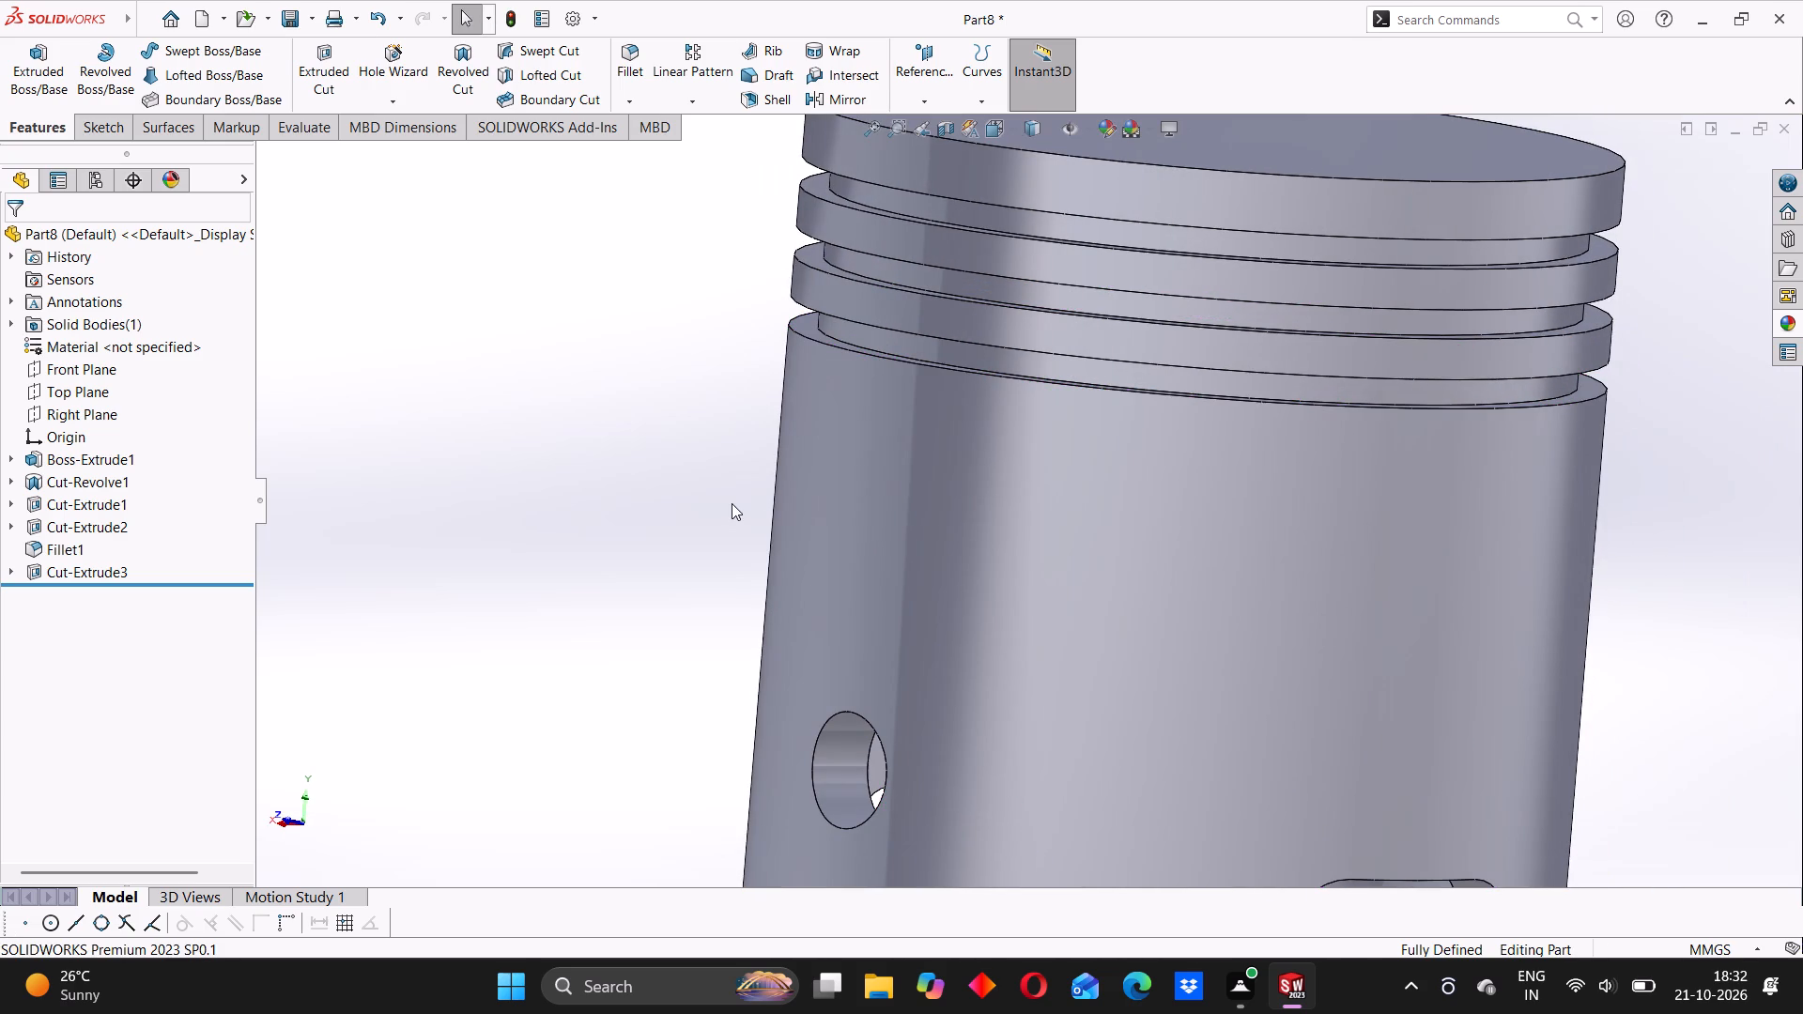
scroll(932, 516, "up", 3)
middle_click_drag(1412, 531, 1270, 480)
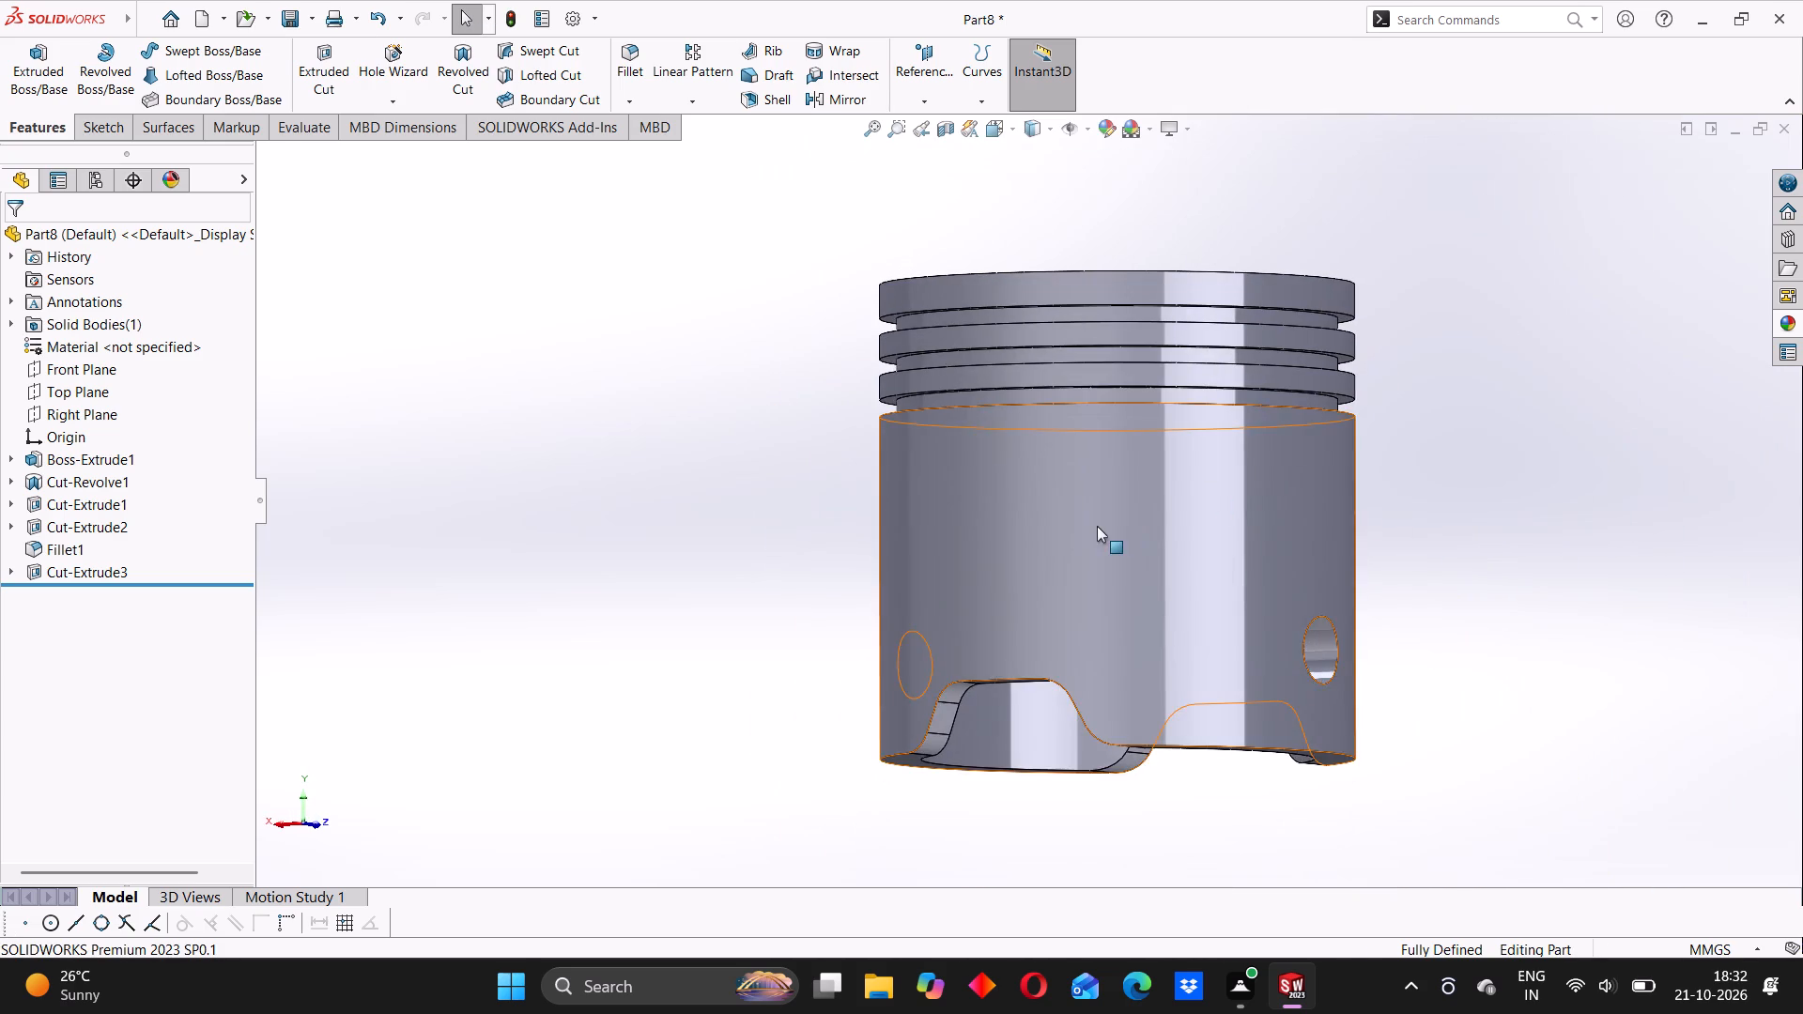
middle_click_drag(1097, 526, 1125, 528)
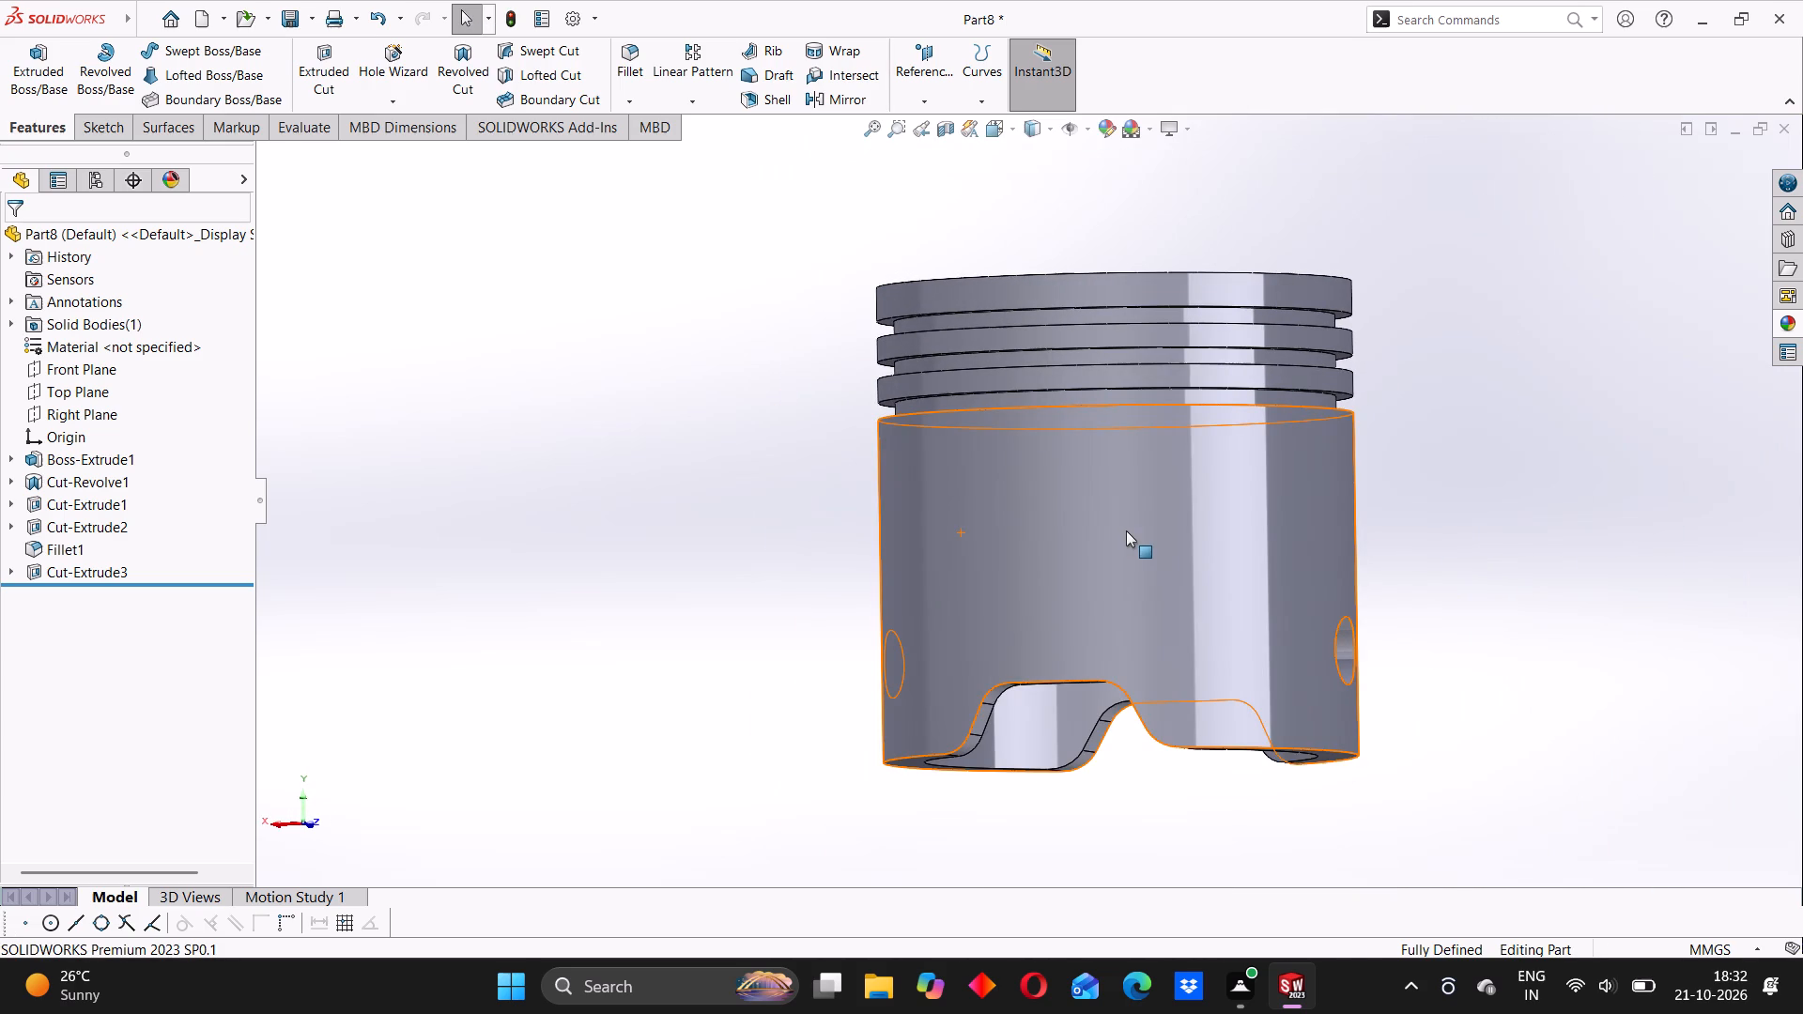
Examine the piston up close and from all around, checking the ring grooves, pin hole and skirt cutouts.
scroll(1009, 490, "down", 4)
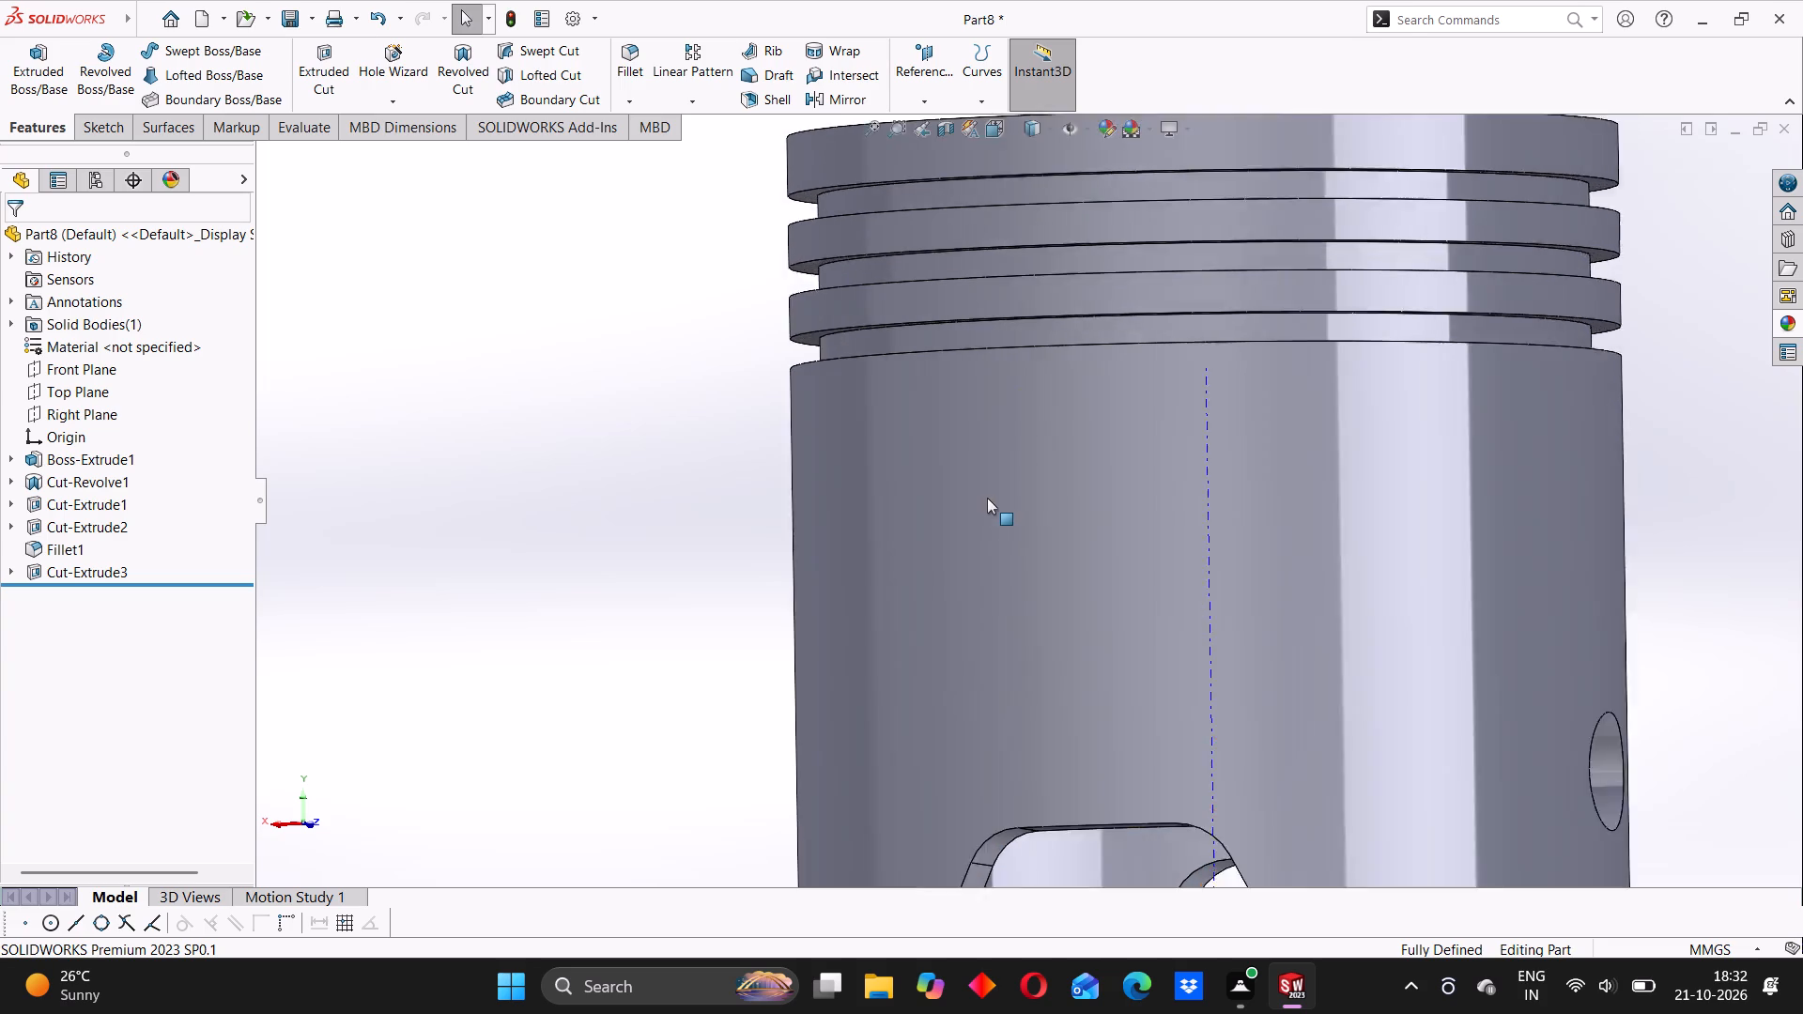
scroll(987, 498, "down", 1)
middle_click_drag(971, 504, 1040, 512)
scroll(1042, 515, "up", 8)
middle_click_drag(975, 499, 1009, 507)
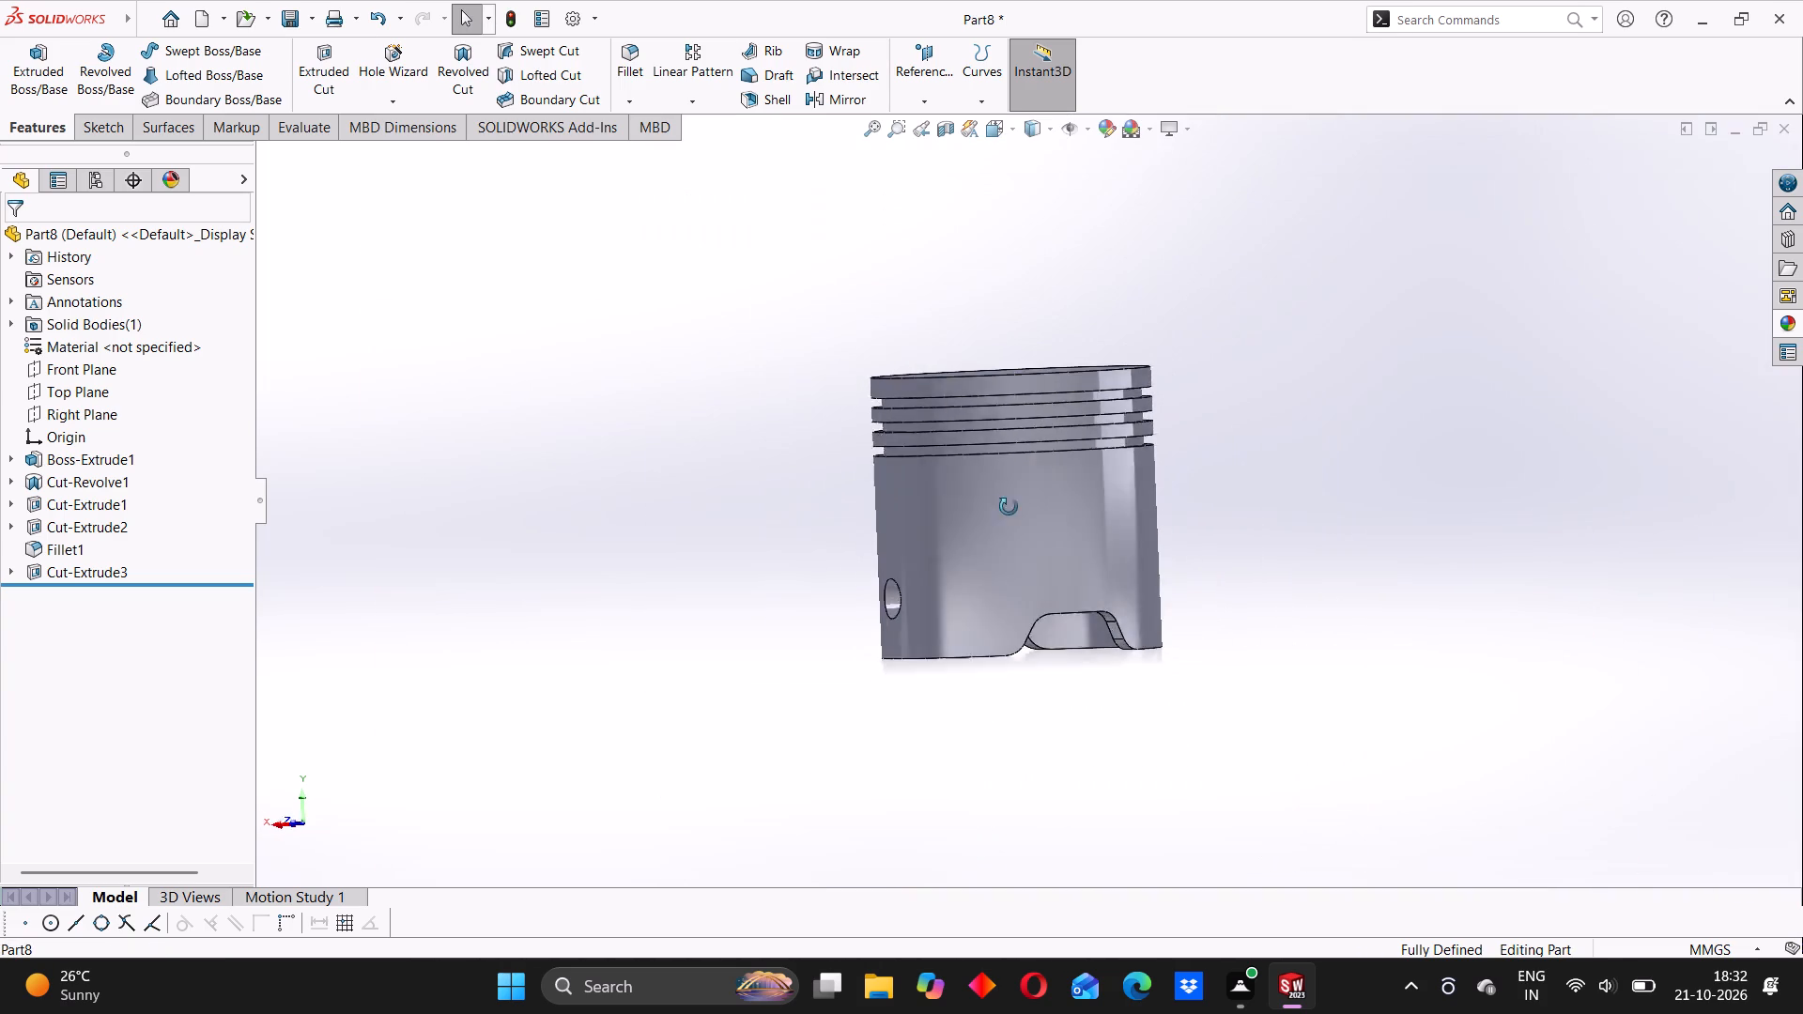
middle_click_drag(1009, 507, 1015, 508)
scroll(989, 517, "down", 2)
middle_click_drag(987, 520, 1033, 552)
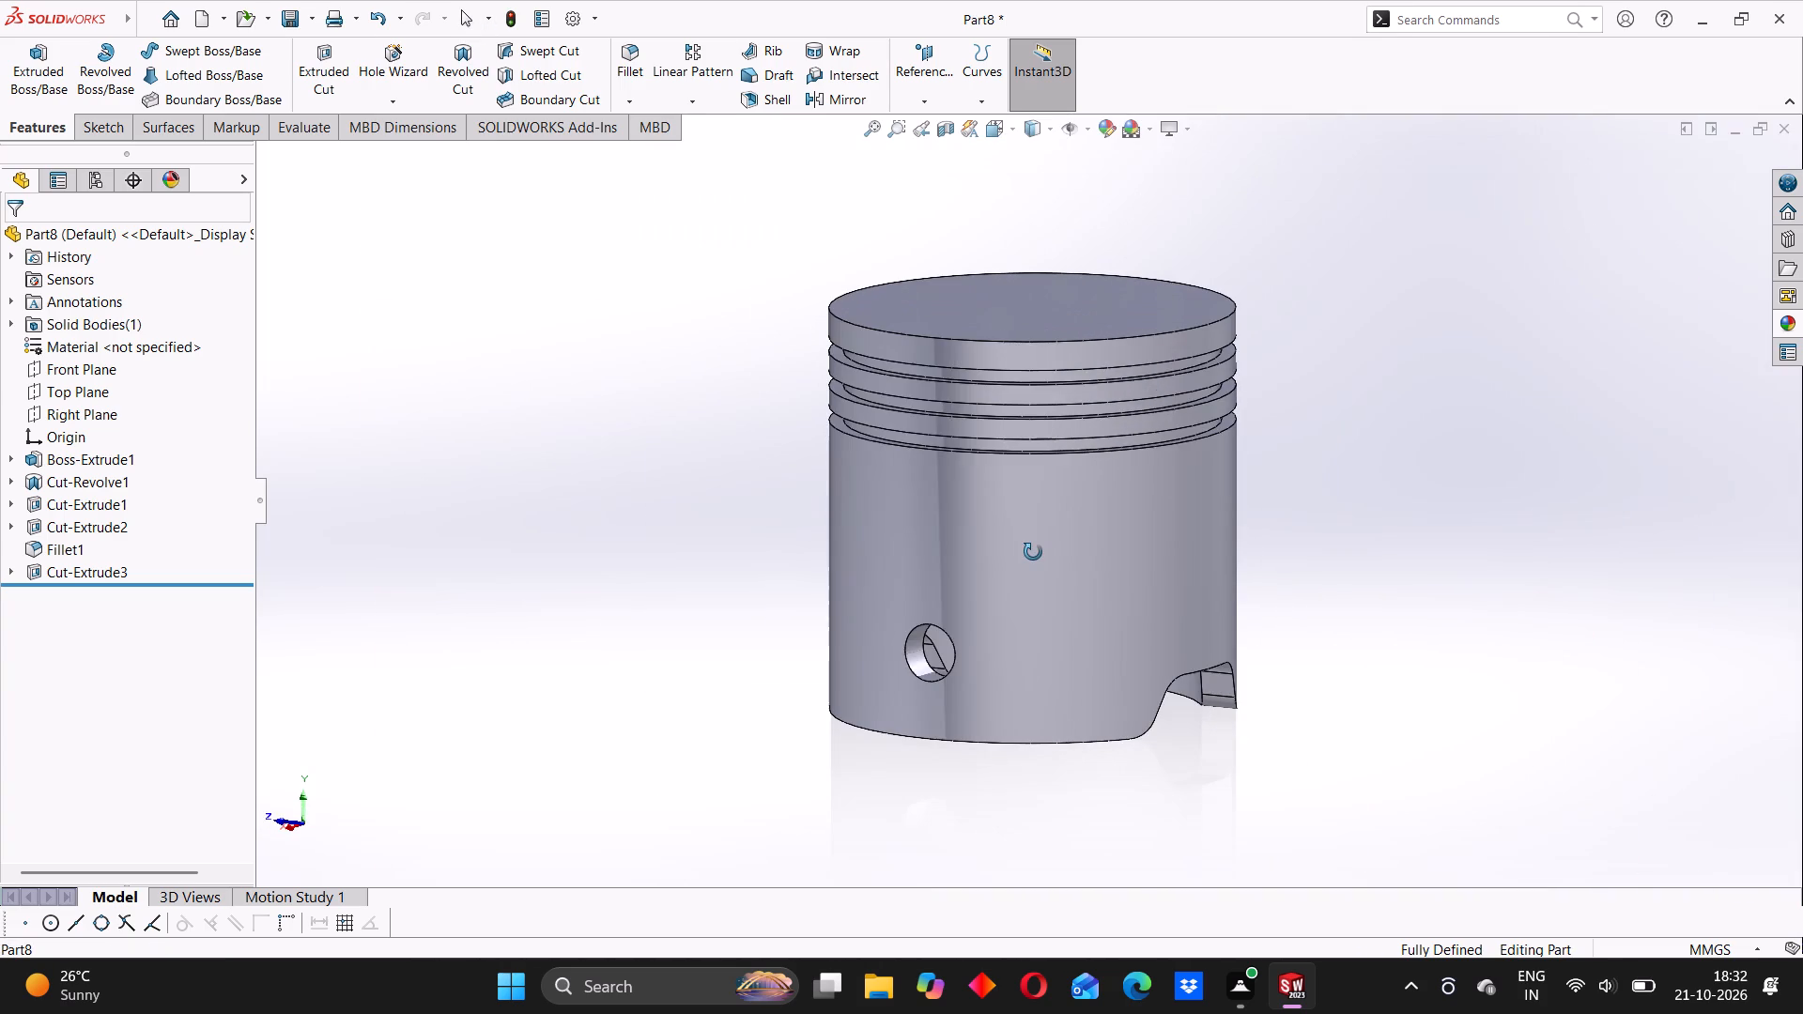
middle_click_drag(1033, 552, 1042, 529)
scroll(1040, 529, "down", 1)
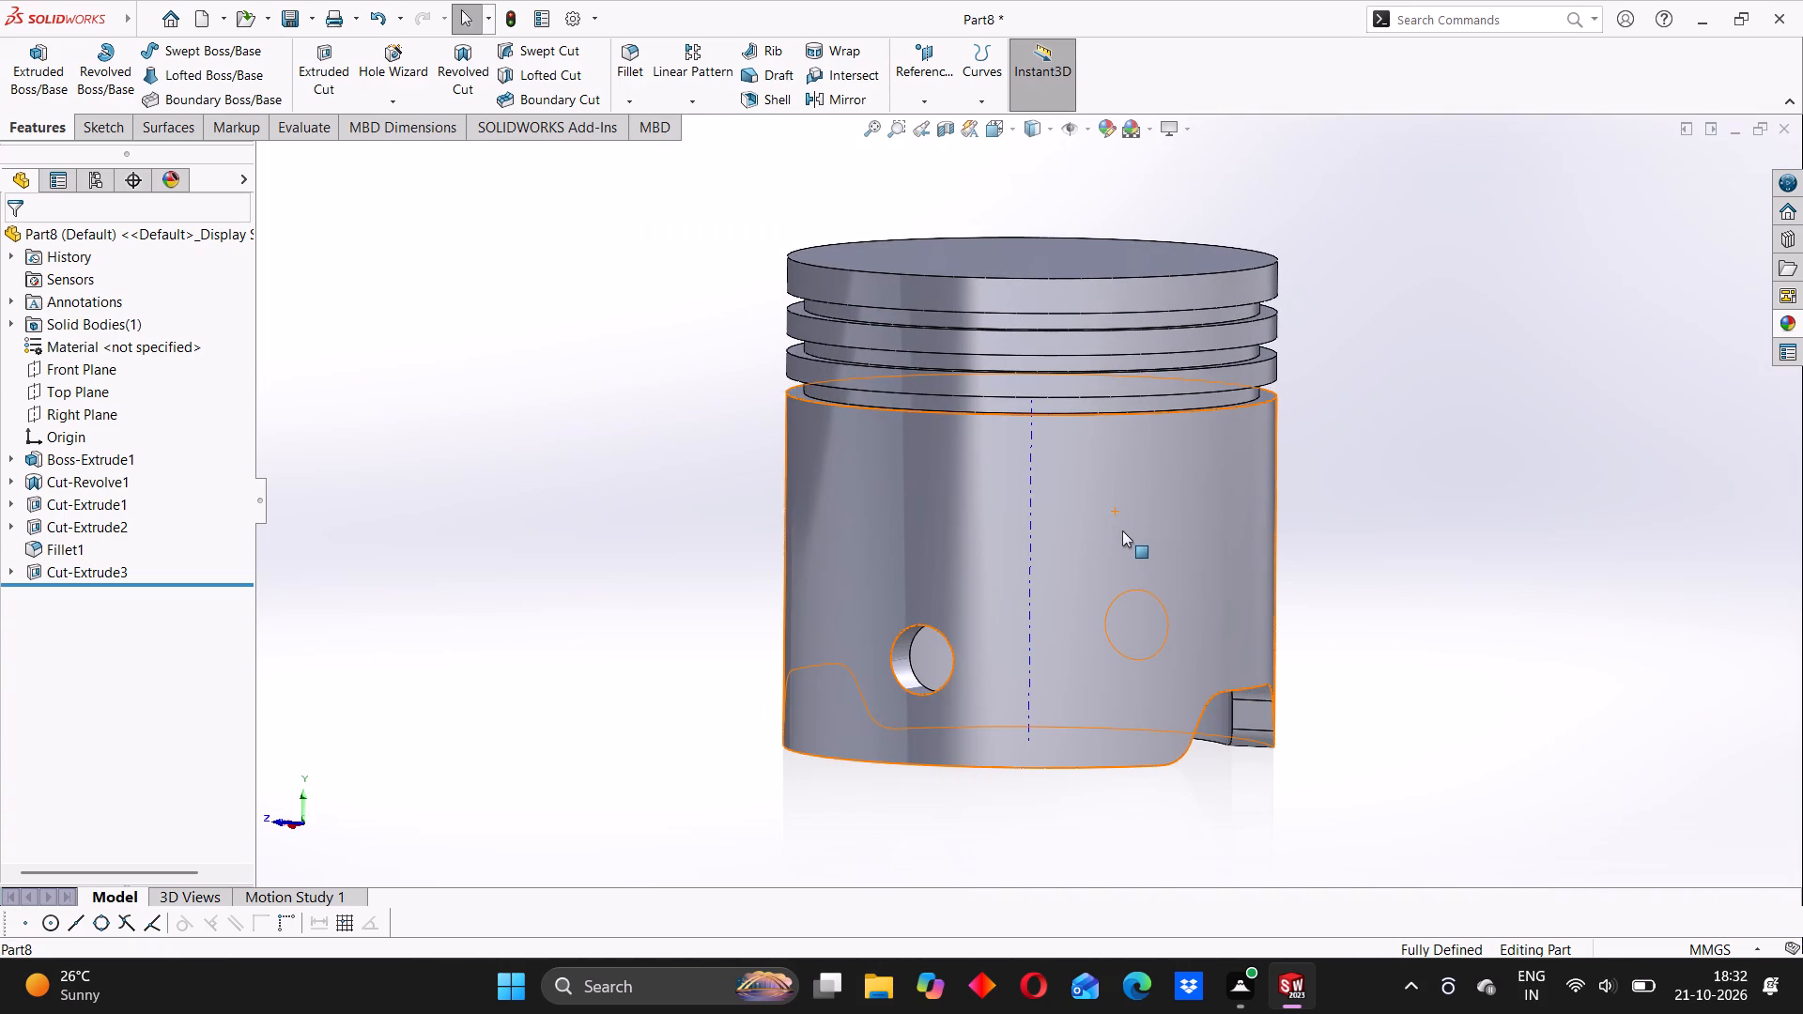
middle_click_drag(1111, 559, 1026, 559)
left_click(740, 568)
middle_click_drag(1172, 518, 1095, 562)
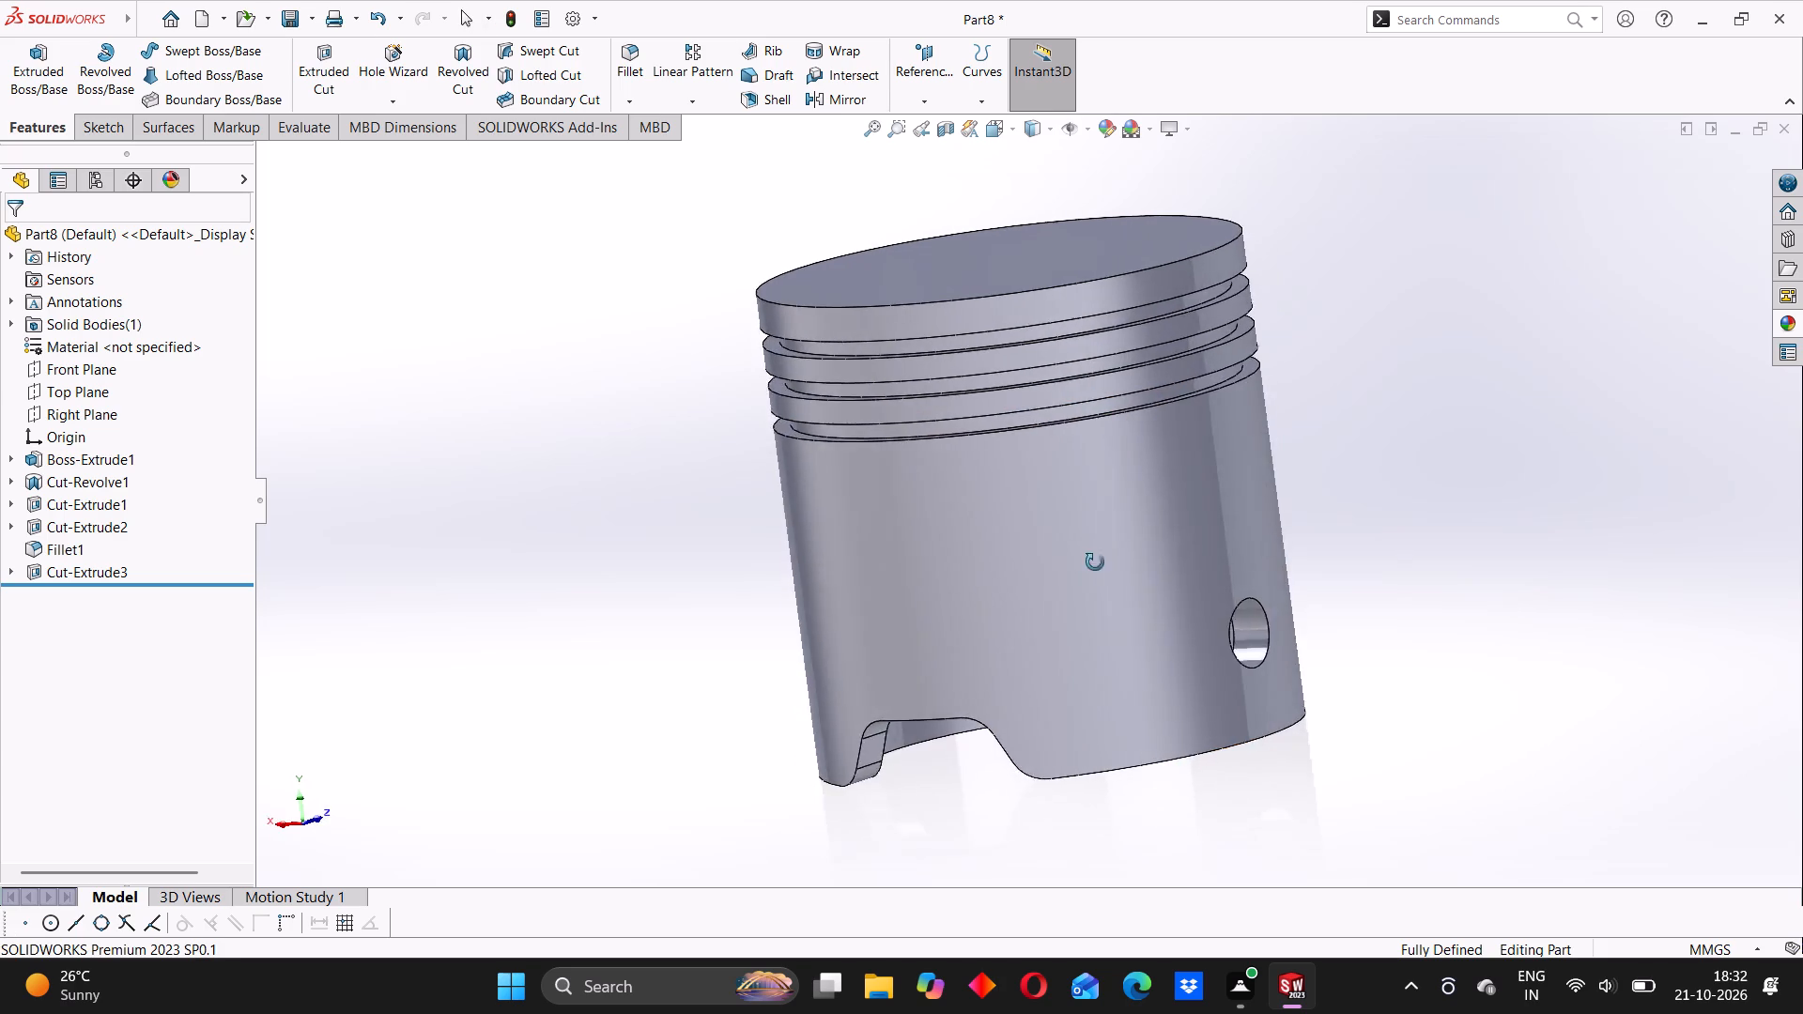
middle_click_drag(1095, 562, 1119, 560)
scroll(993, 556, "down", 1)
middle_click_drag(956, 558, 1028, 551)
left_click(655, 459)
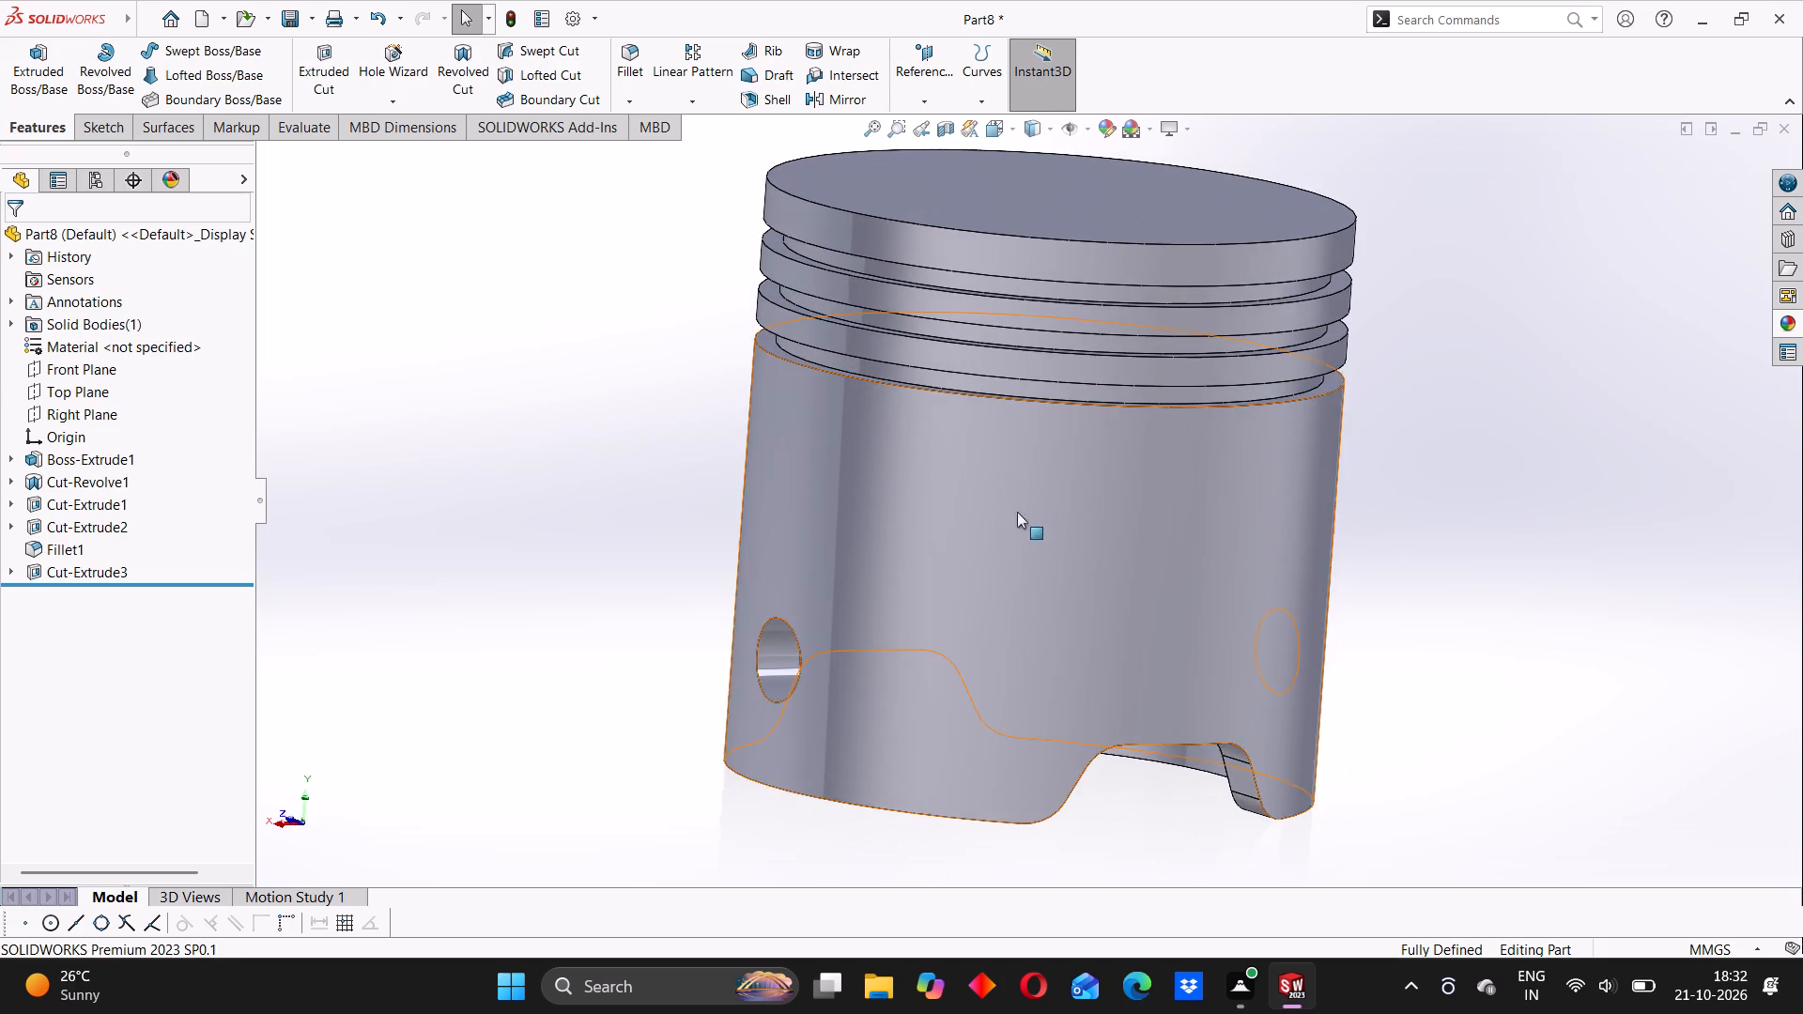
middle_click_drag(1057, 529, 856, 525)
left_click(740, 506)
left_click(611, 525)
middle_click_drag(1028, 511, 1105, 485)
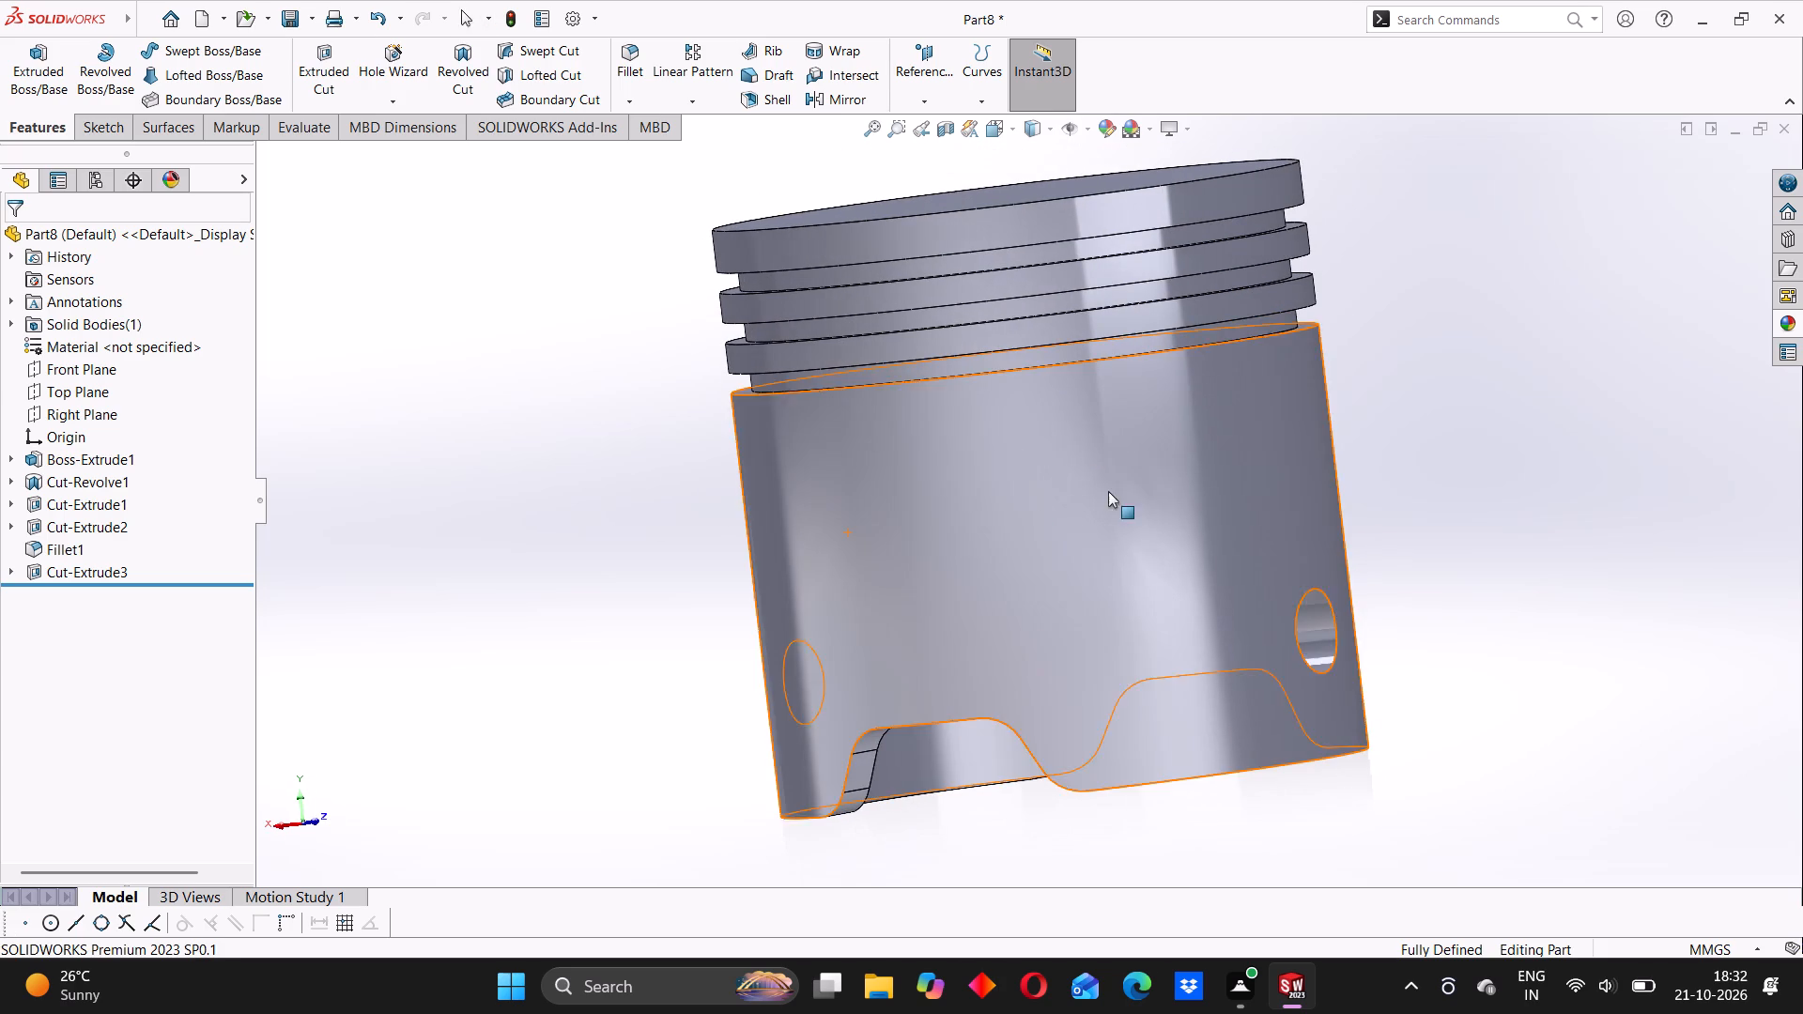
left_click(571, 508)
scroll(890, 521, "down", 2)
middle_click_drag(852, 525, 925, 528)
scroll(624, 518, "up", 3)
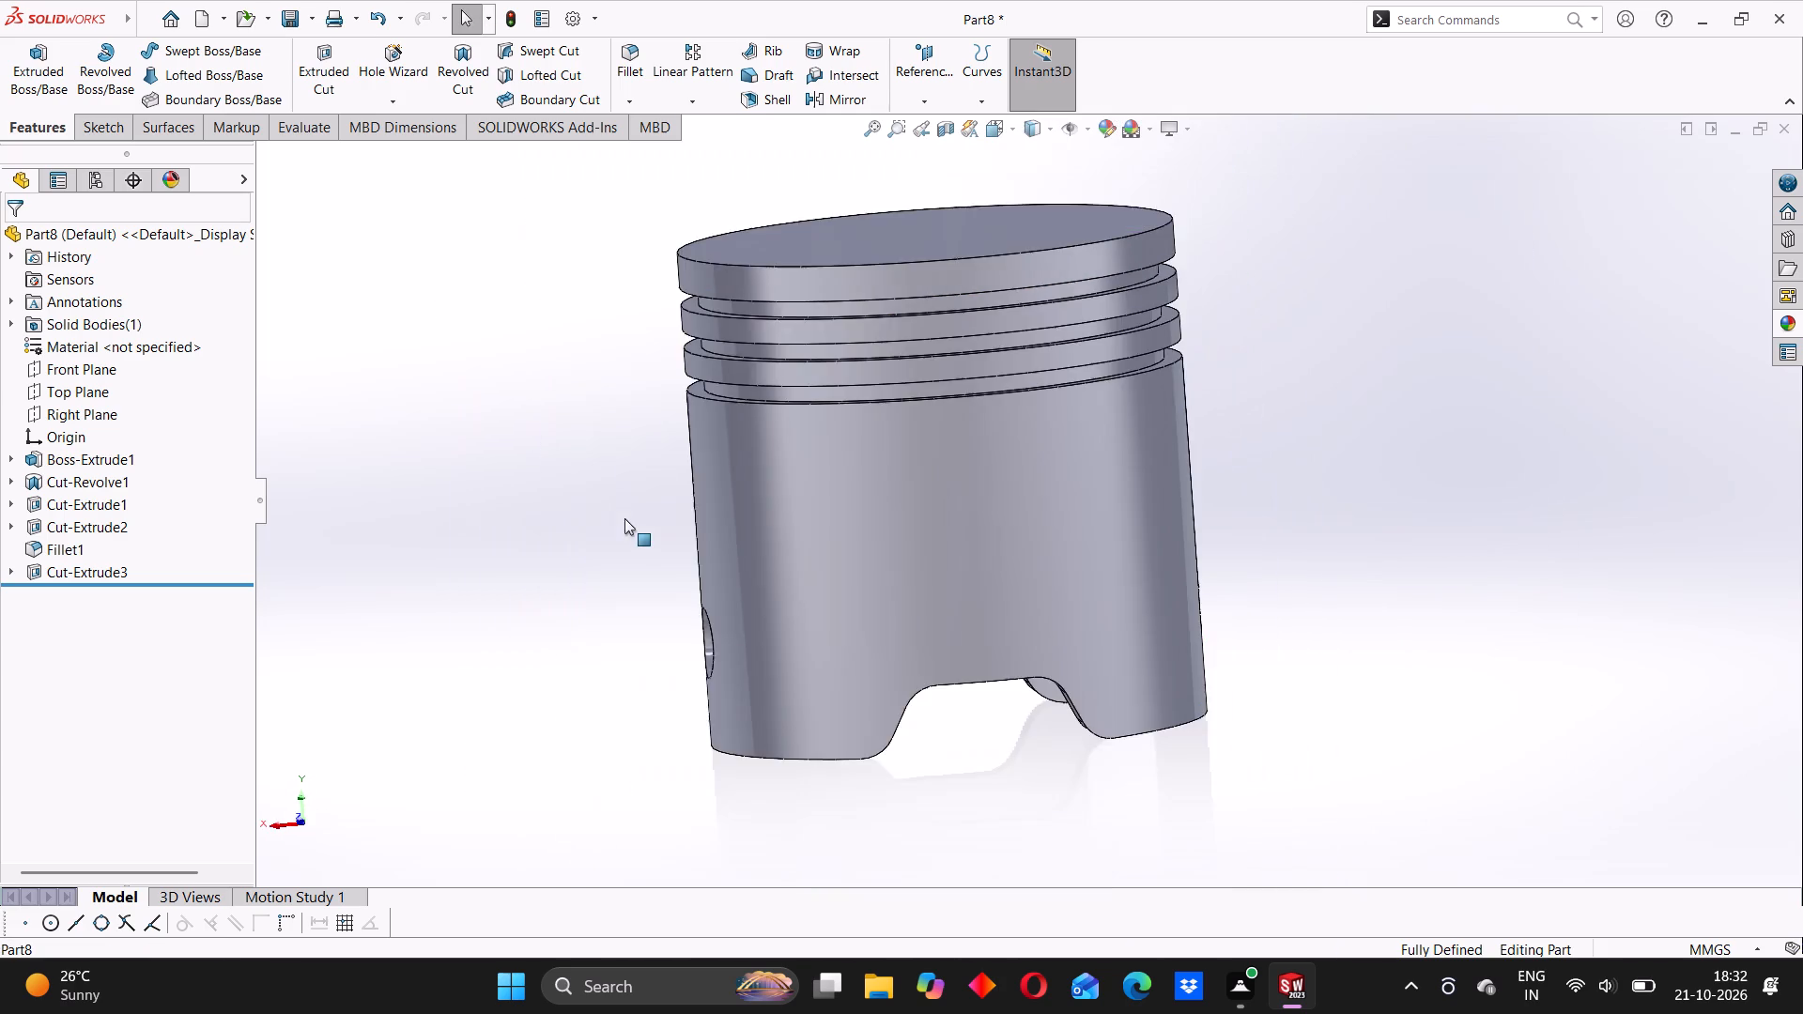
scroll(590, 543, "up", 1)
middle_click_drag(590, 545, 654, 529)
scroll(797, 517, "down", 2)
middle_click(1110, 646)
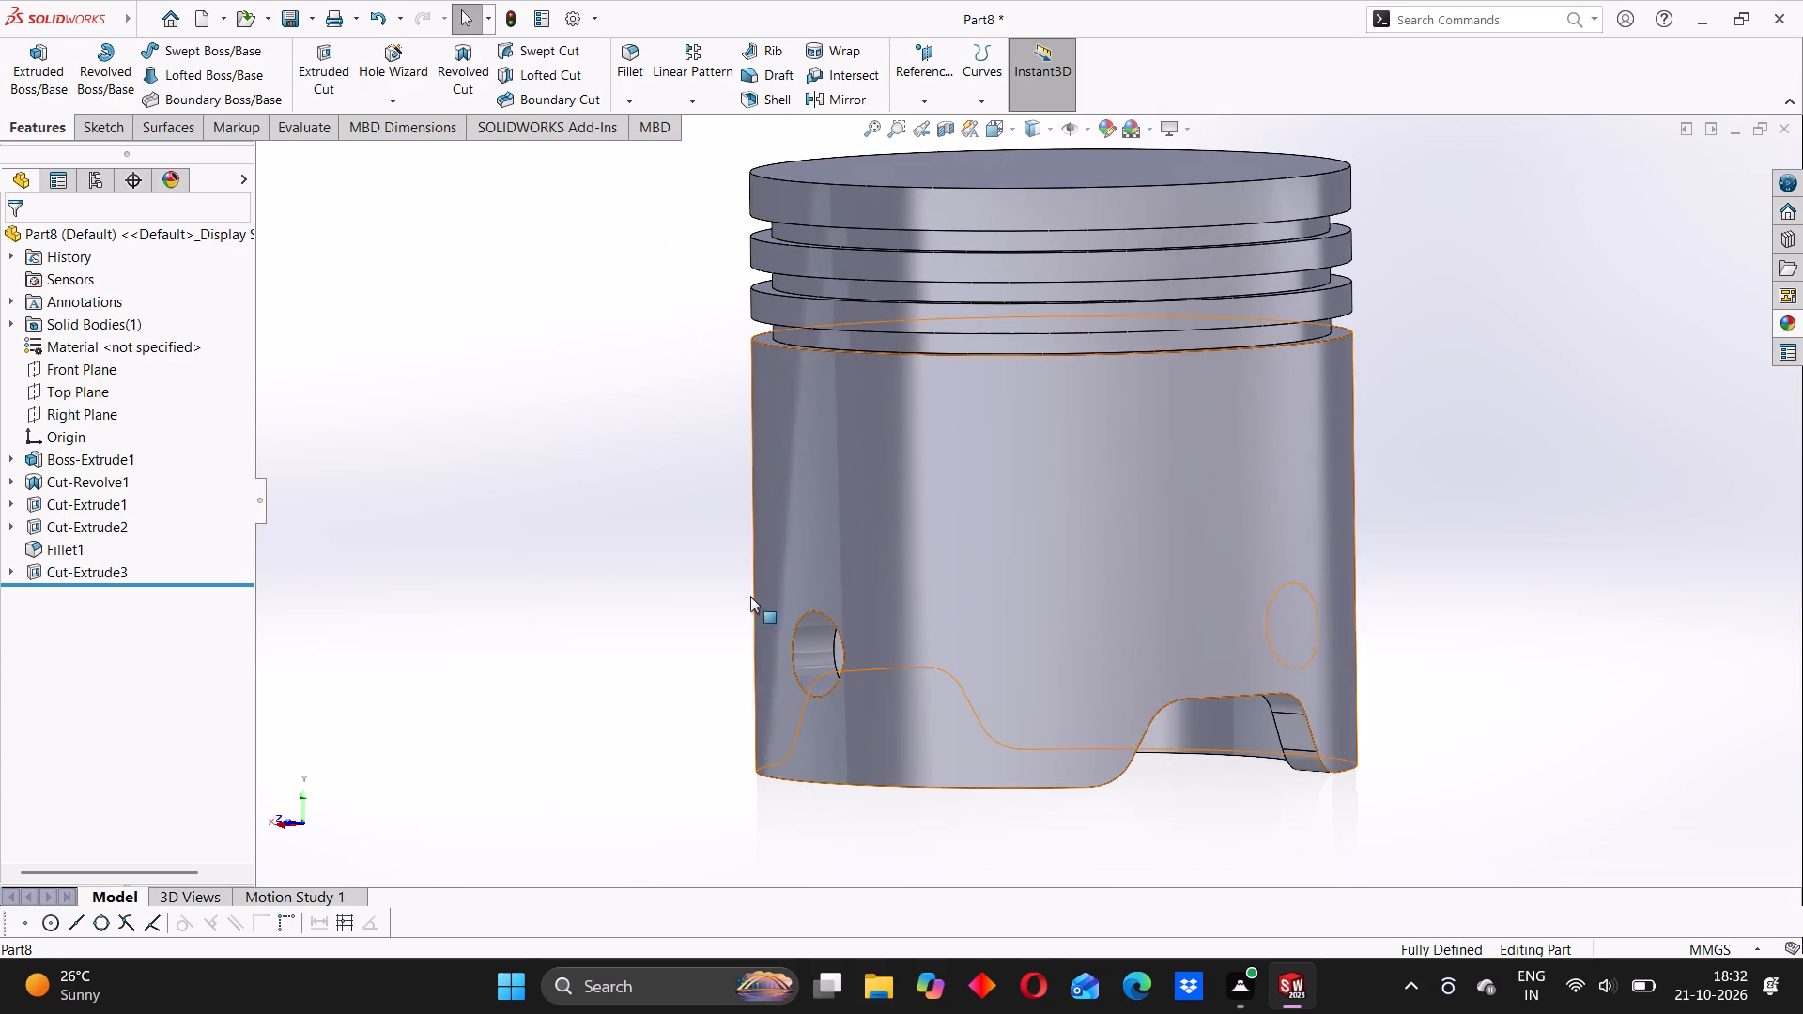
Start a sketch on the Right Plane and draw a circle of radius 15 mm concentric with the pin hole.
left_click(77, 409)
left_click(99, 382)
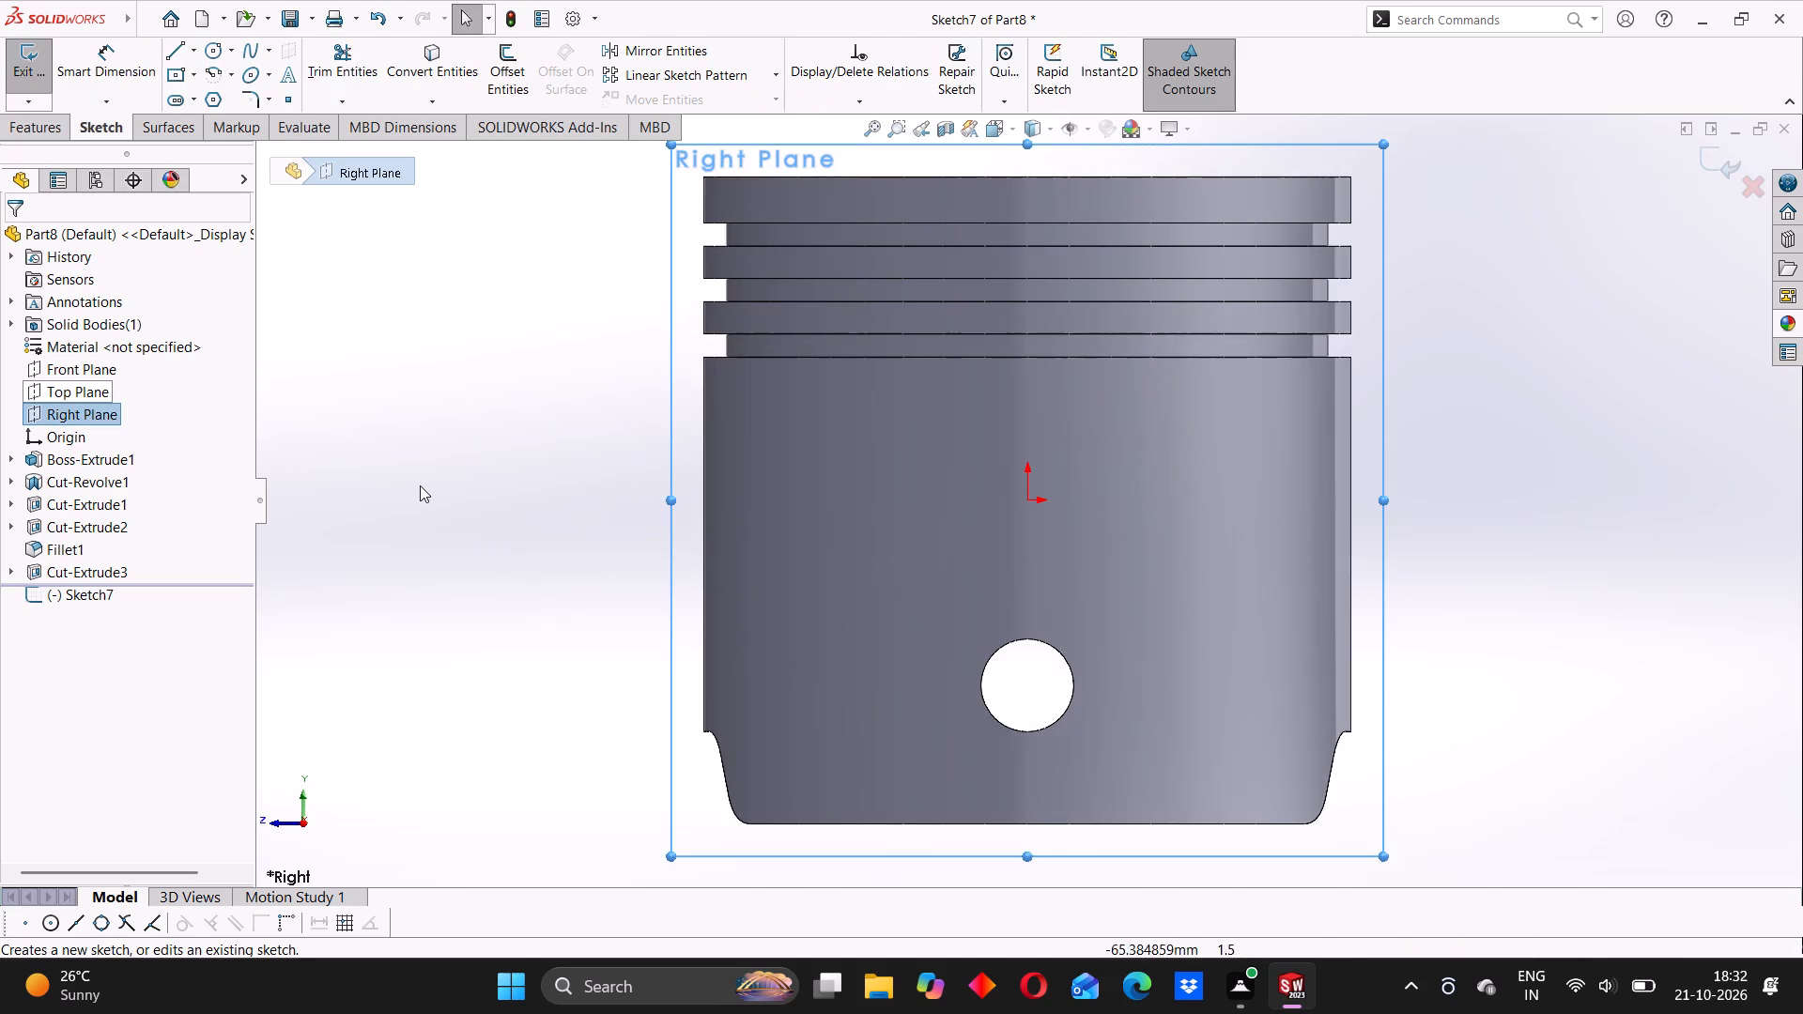
left_click(418, 484)
left_click(212, 44)
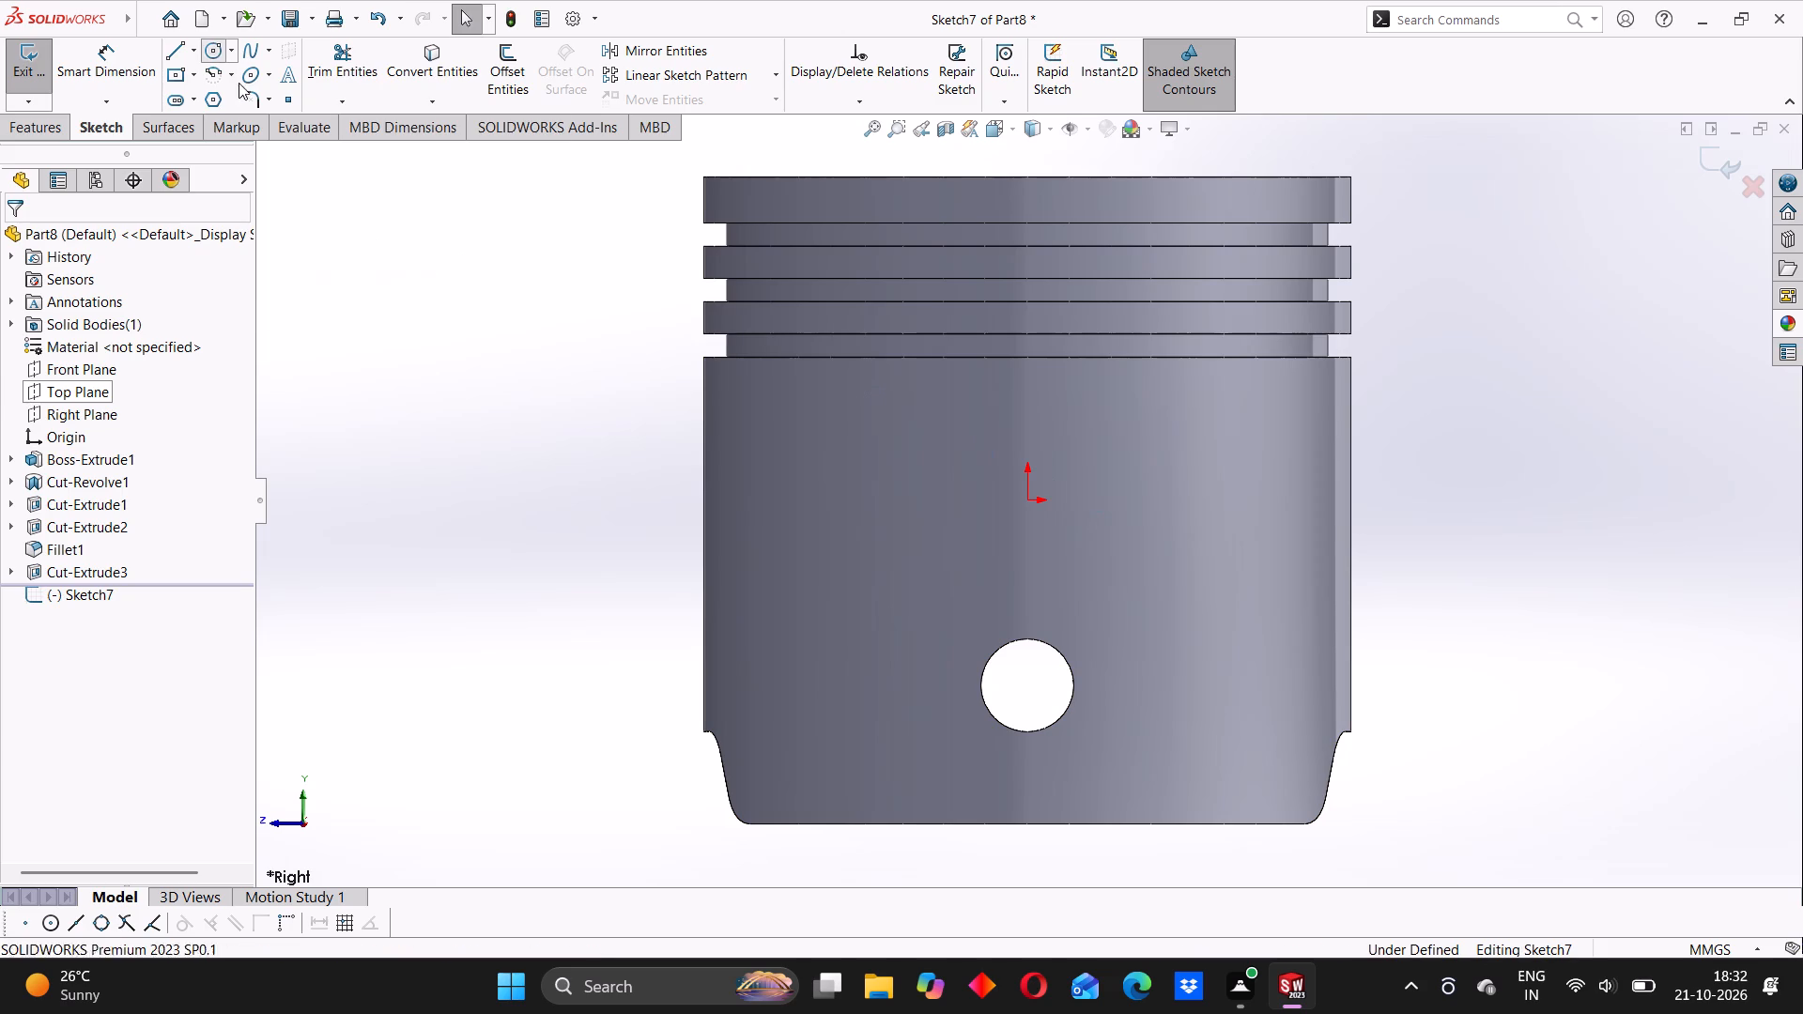
left_click(1029, 687)
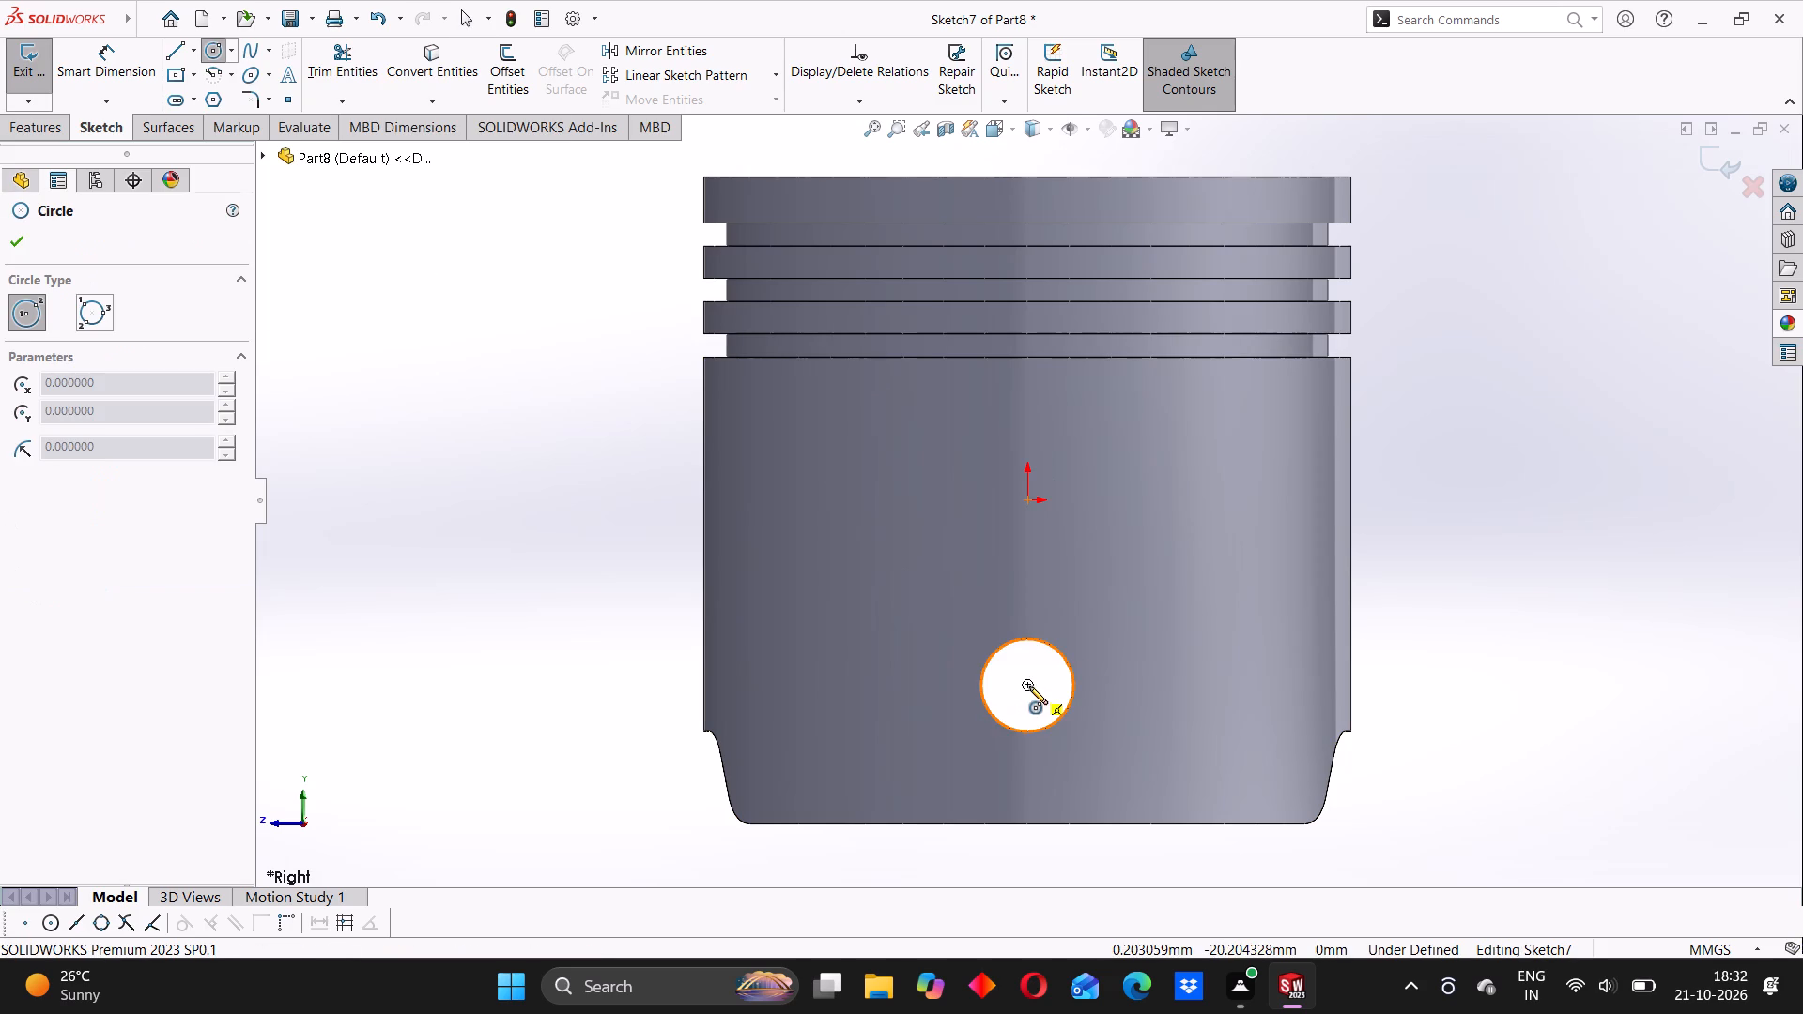
left_click(1080, 611)
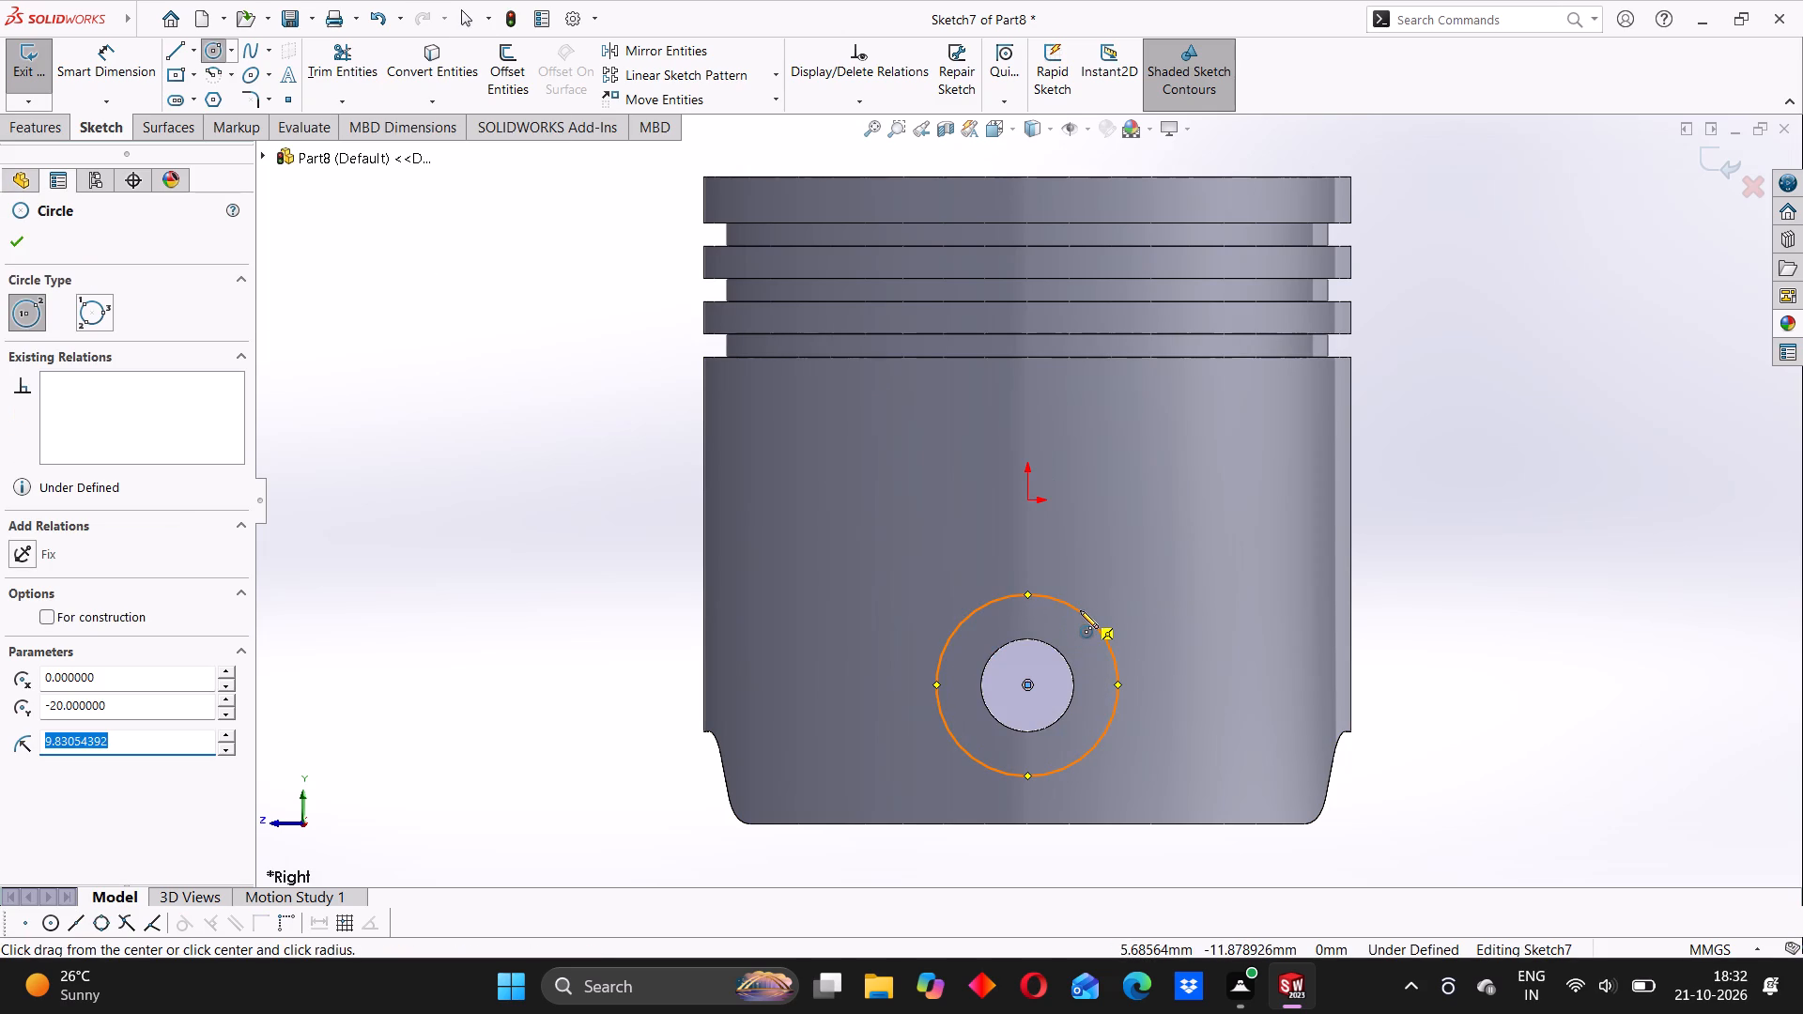
type("15")
key("Return")
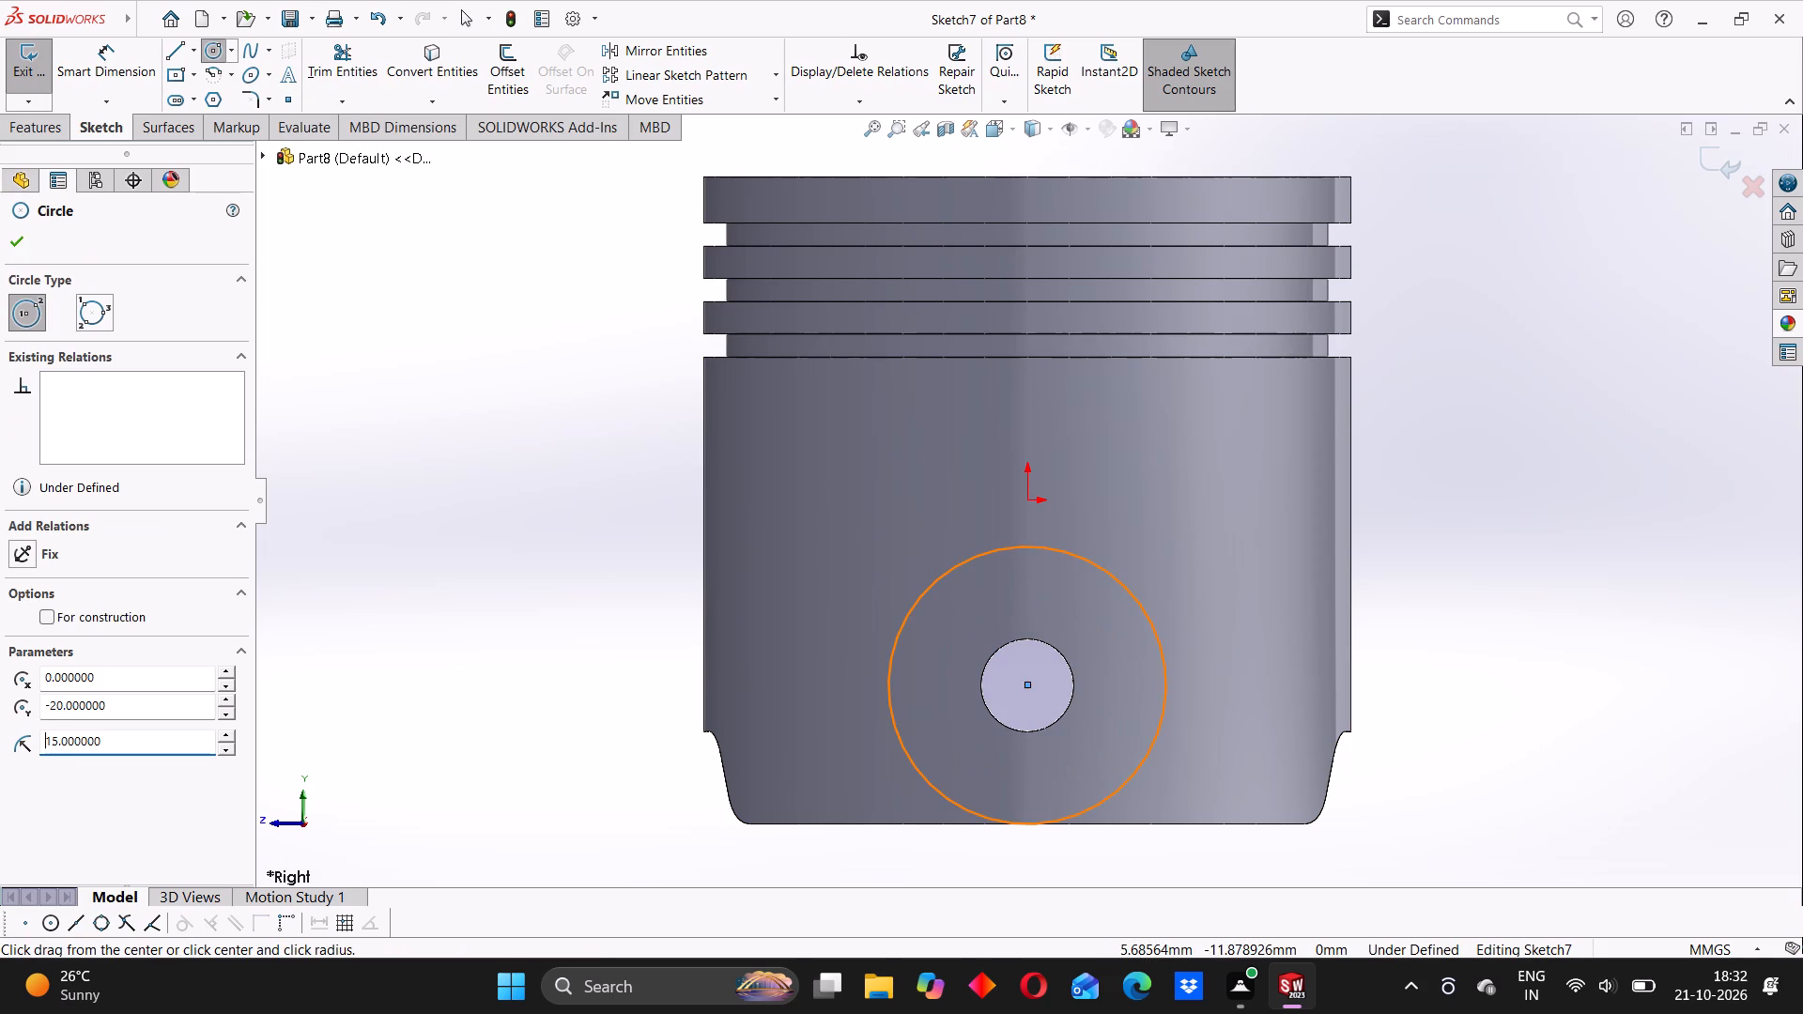
Dimension the circle's diameter and set it to 15 mm.
left_click(130, 81)
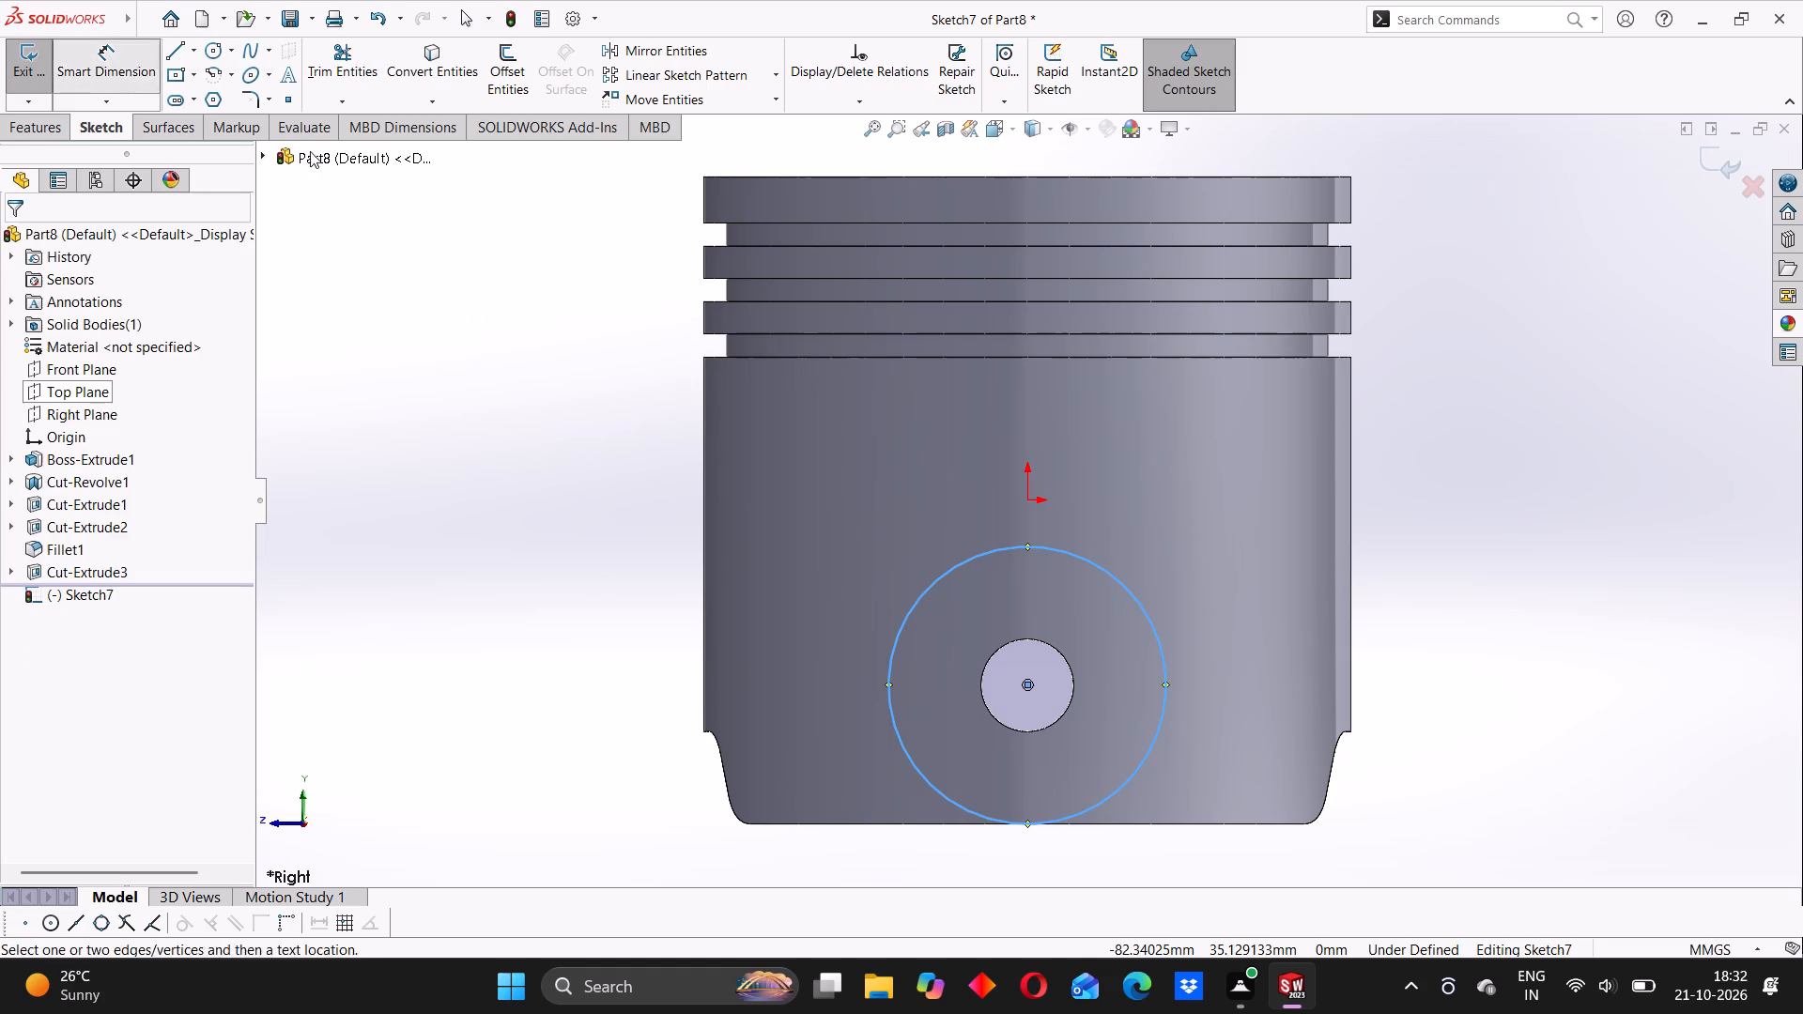
left_click(1135, 605)
left_click(1198, 591)
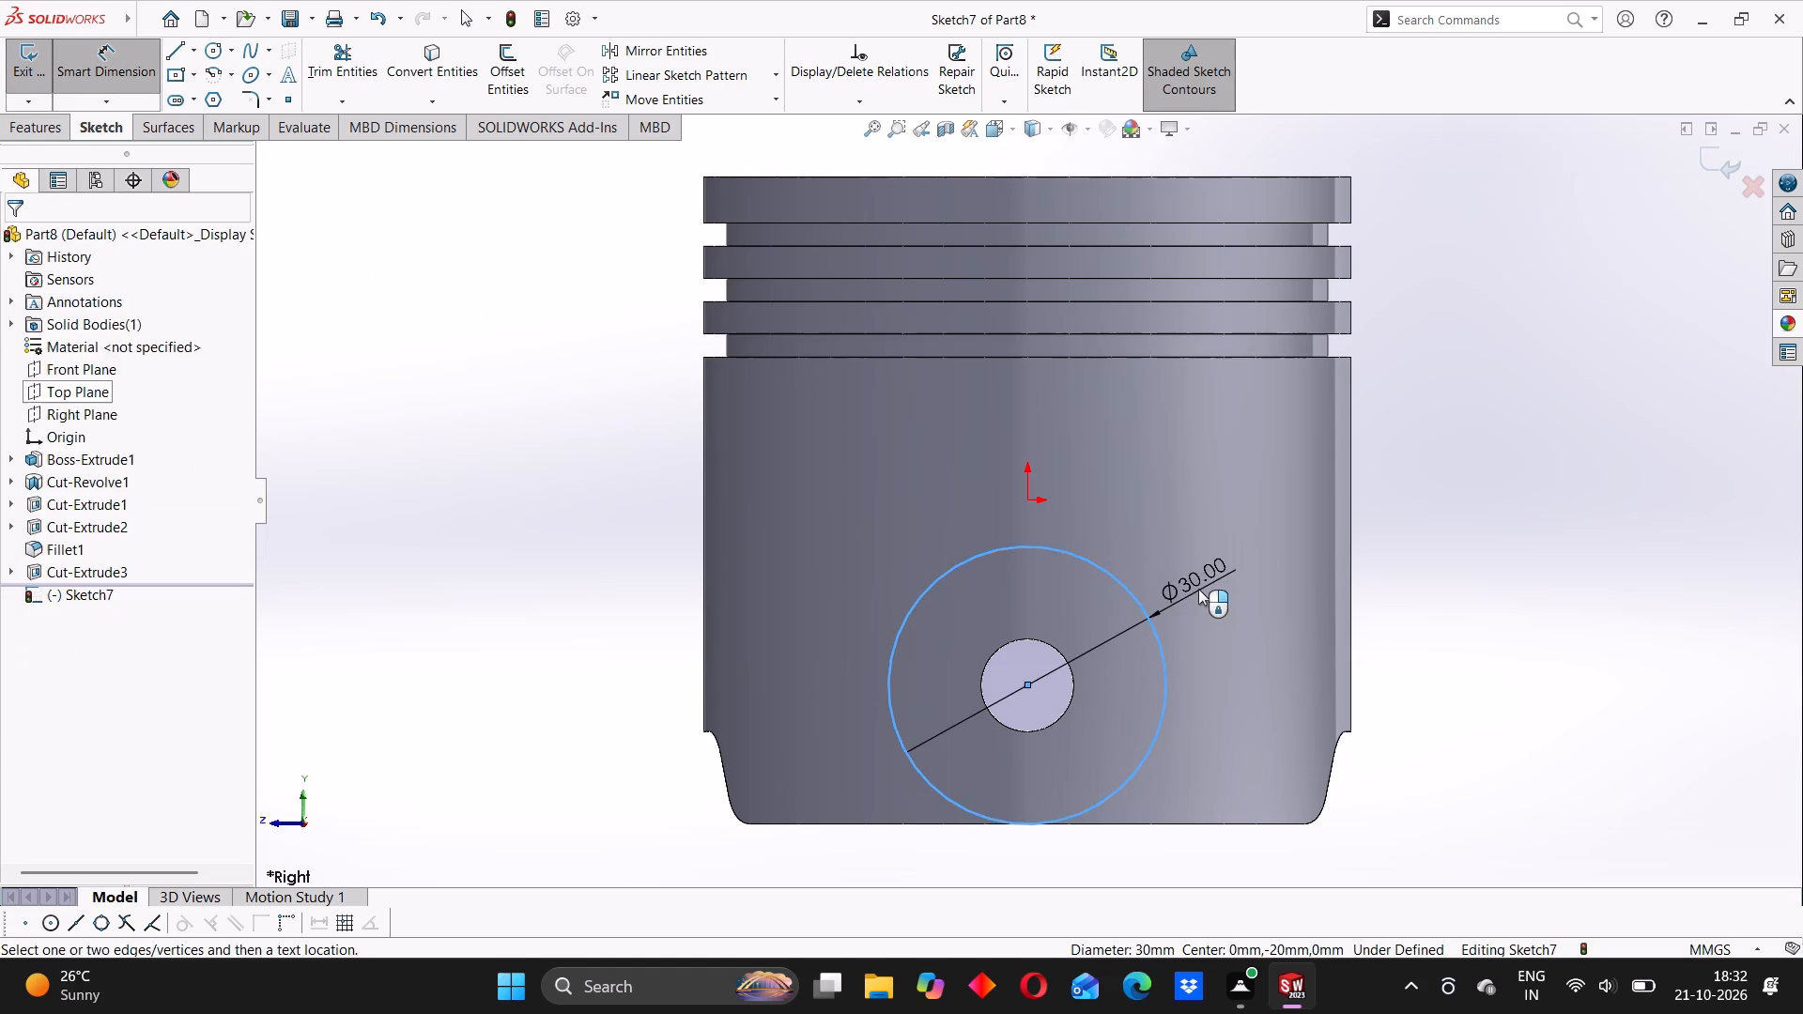
type("15")
key("Return")
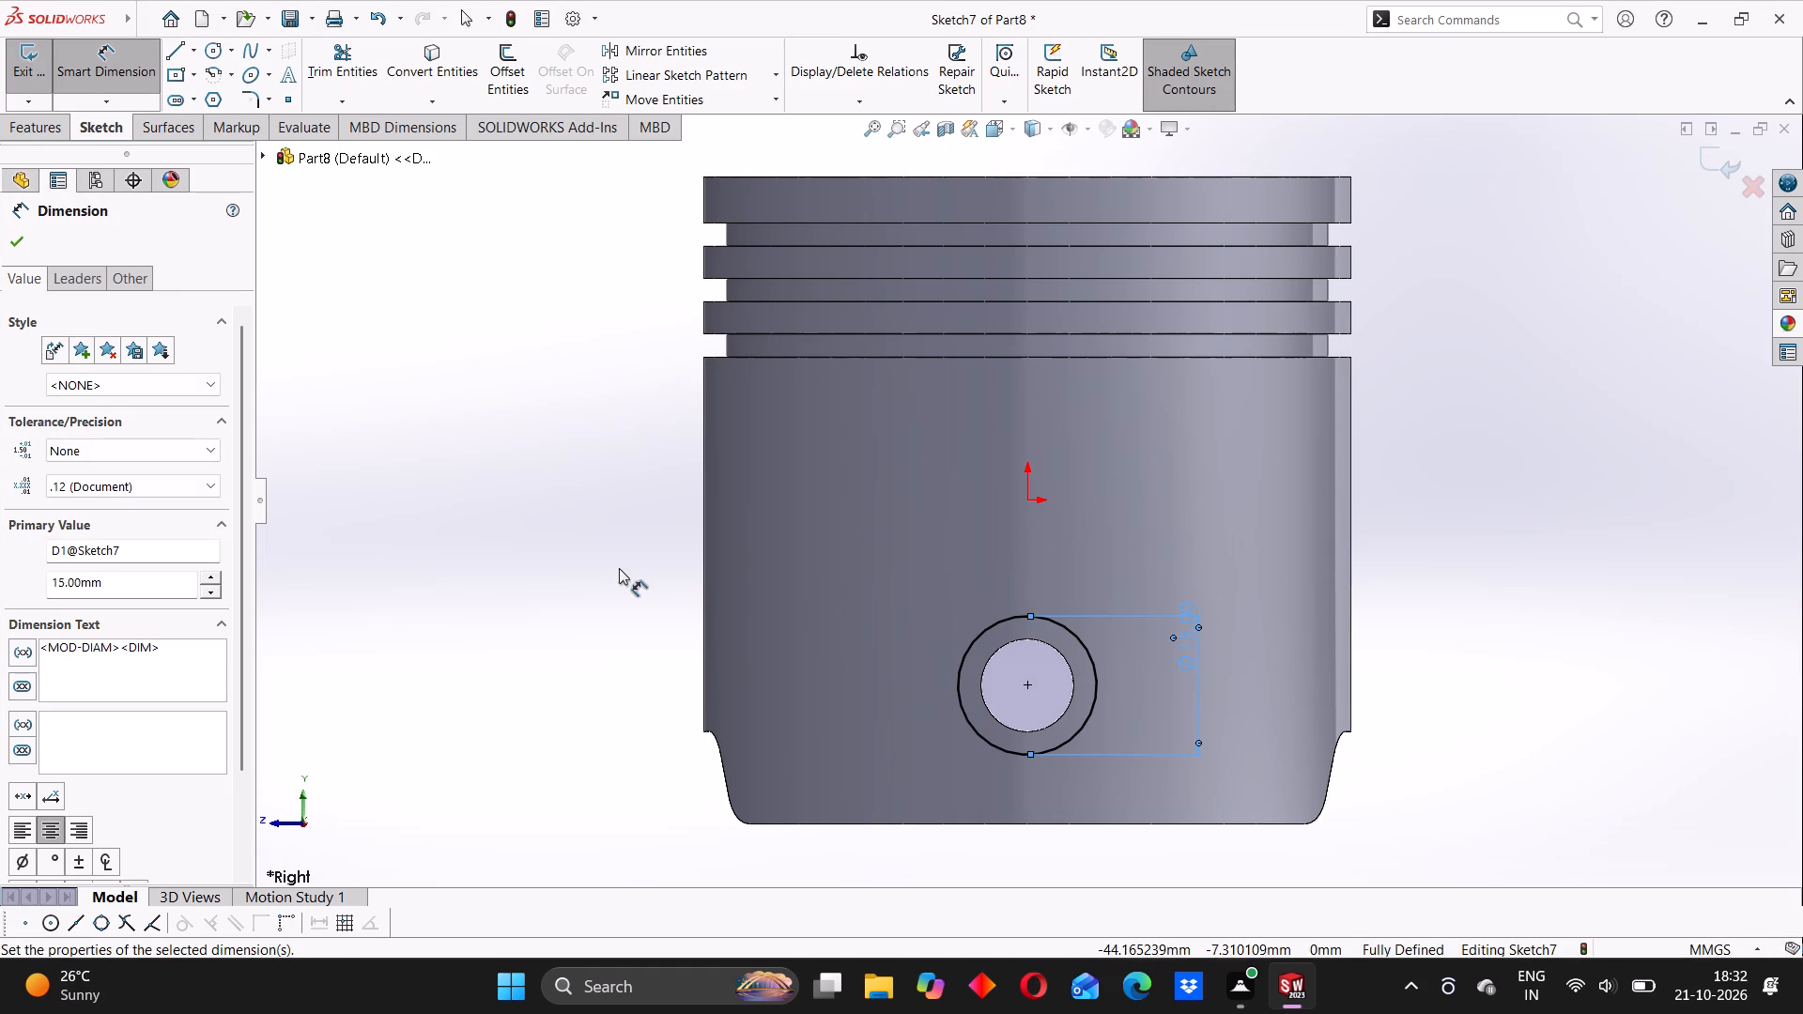
left_click(561, 562)
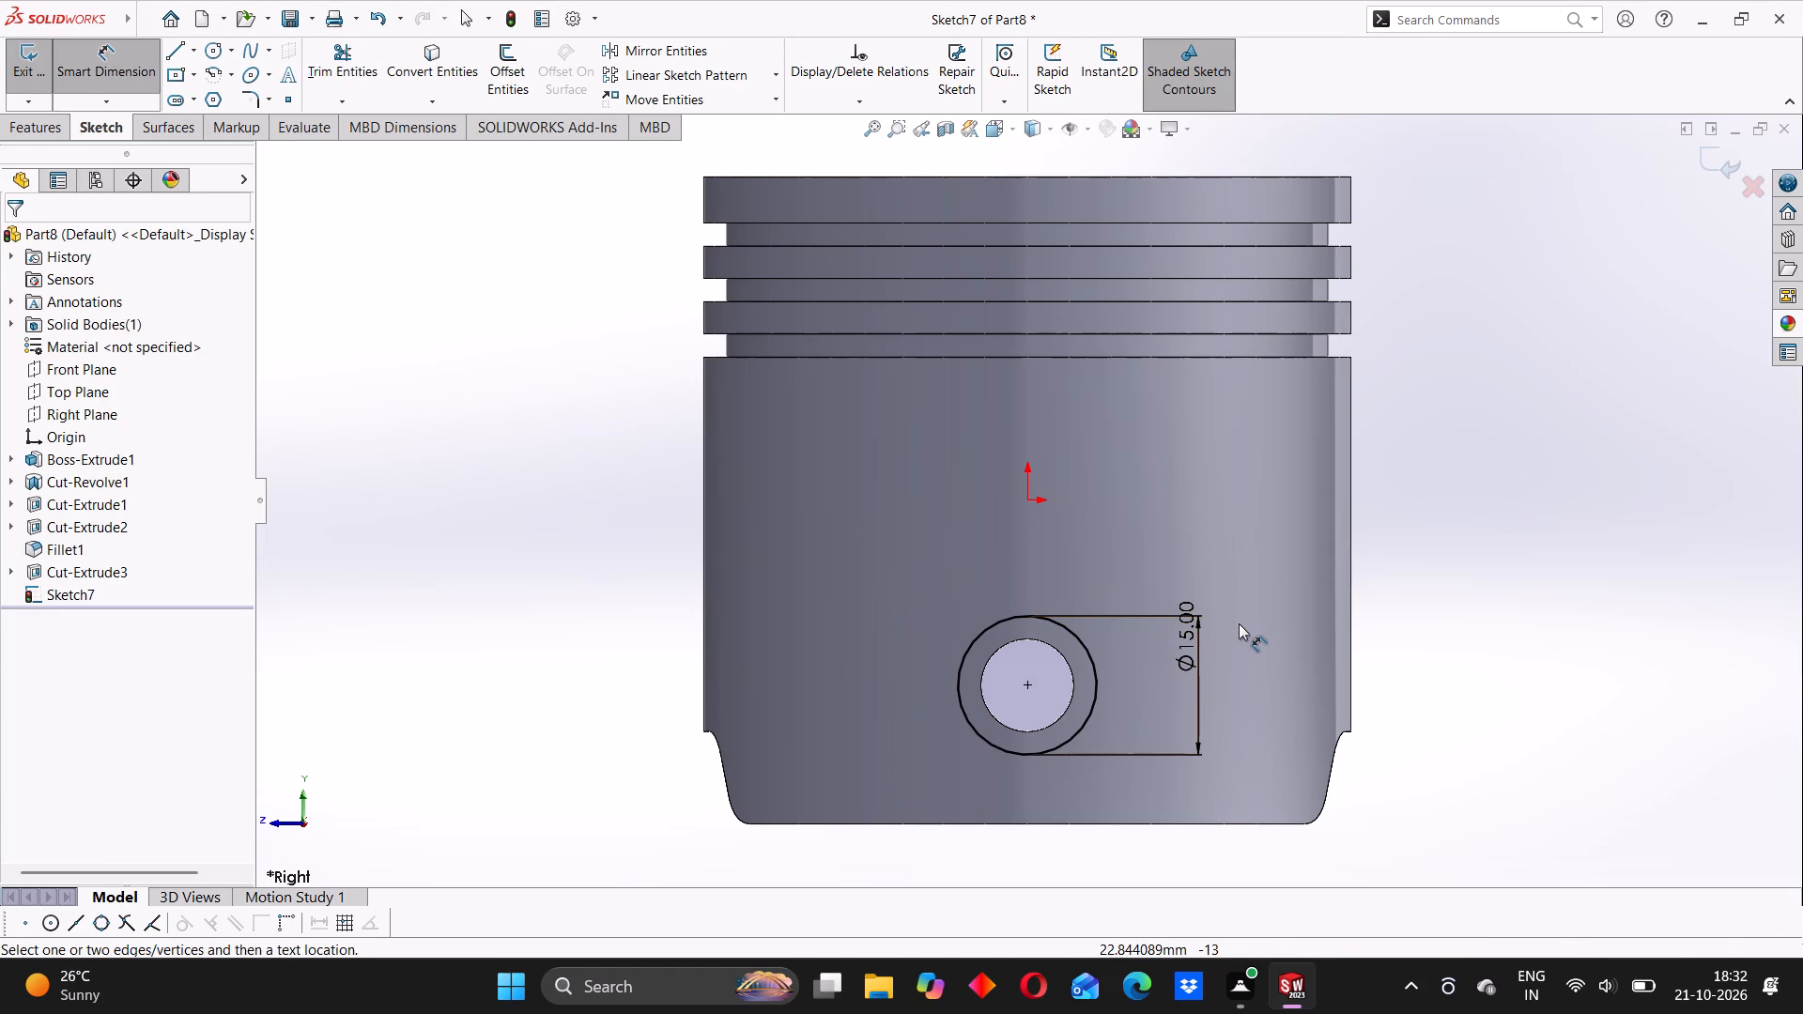
Extrude the 15 mm circle as a boss with a Mid Plane depth of 65 mm and Merge result enabled.
middle_click_drag(1423, 708, 1333, 695)
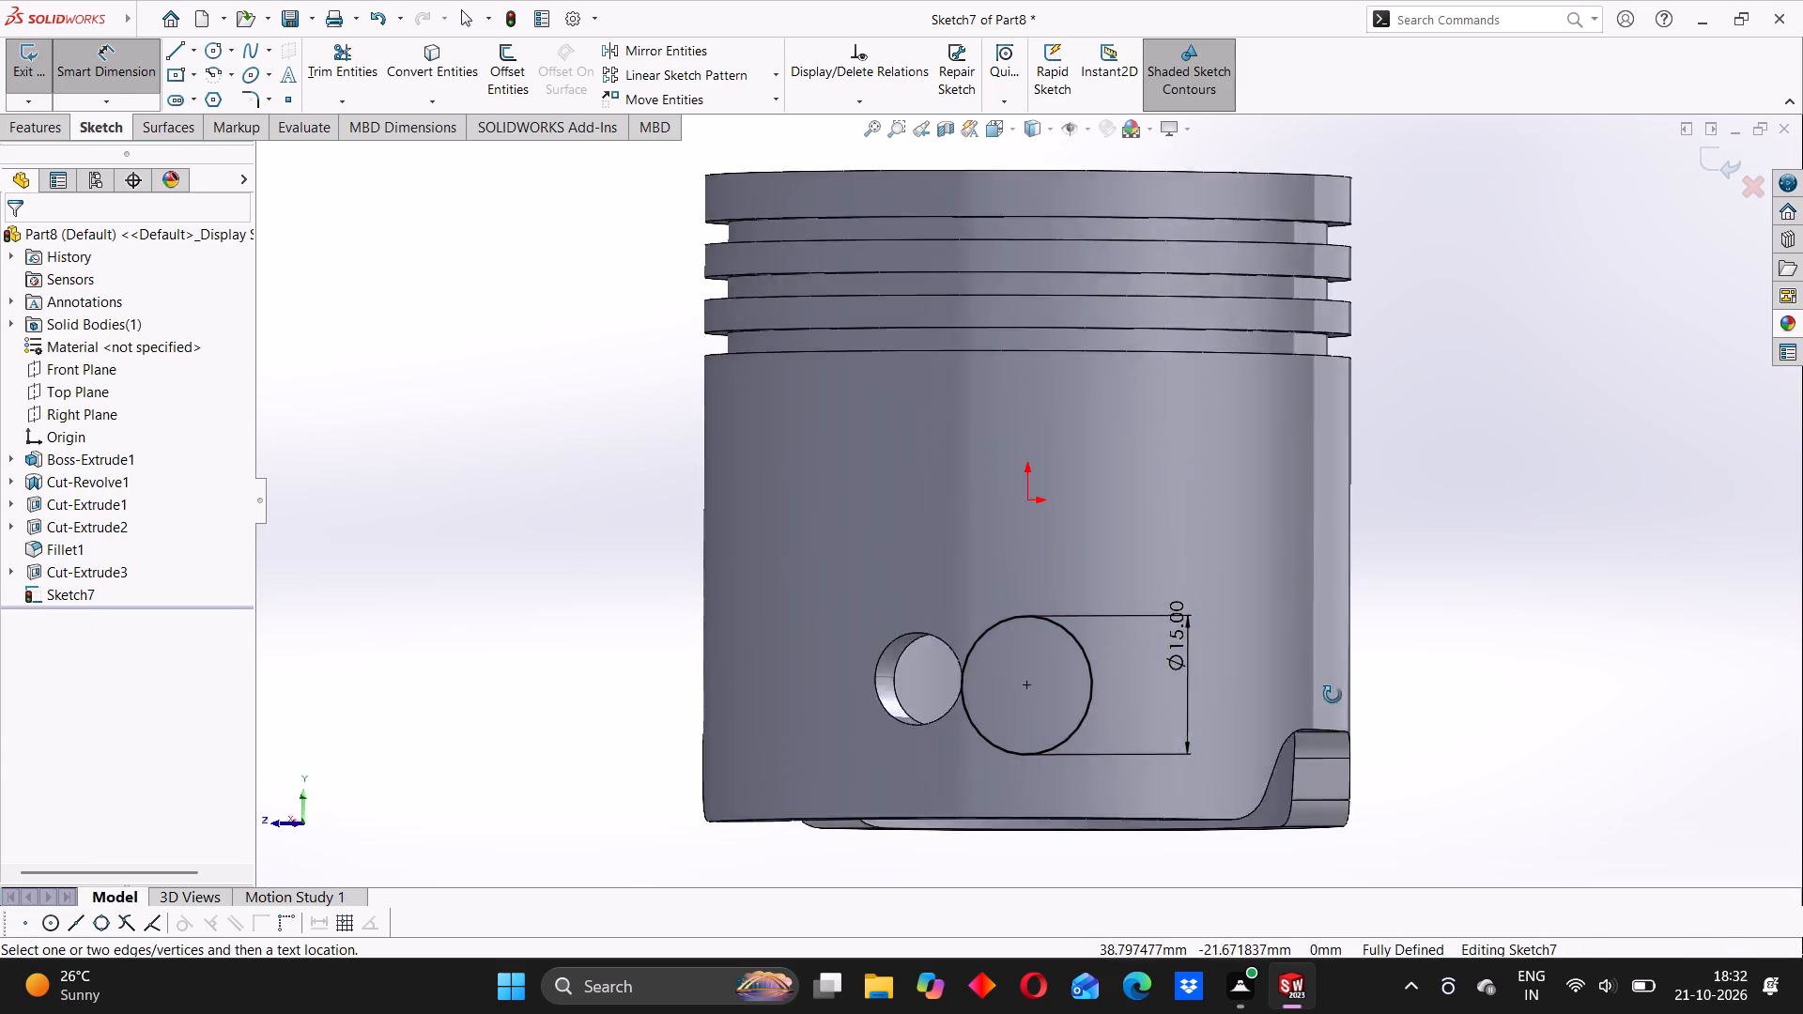
middle_click_drag(1333, 695, 1233, 604)
scroll(1022, 656, "down", 3)
middle_click_drag(1037, 652, 1041, 653)
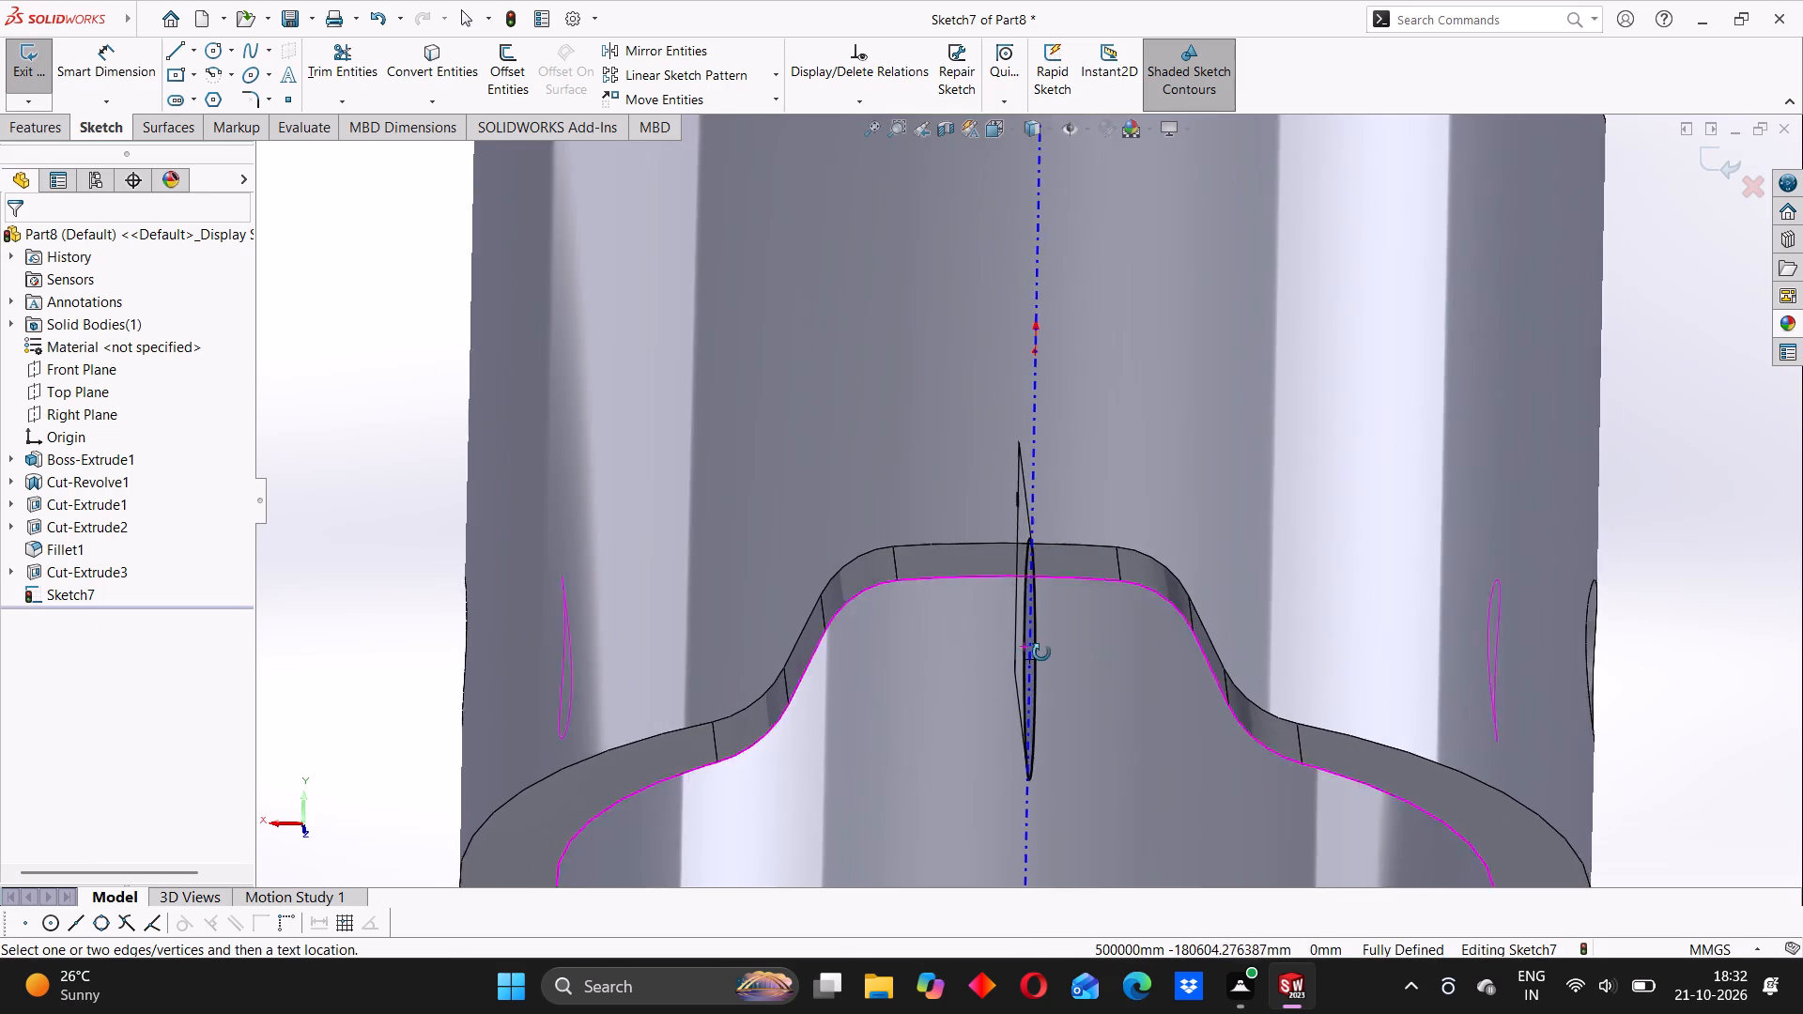
middle_click_drag(1041, 653, 1105, 741)
scroll(1116, 734, "up", 4)
middle_click_drag(1133, 697, 1214, 700)
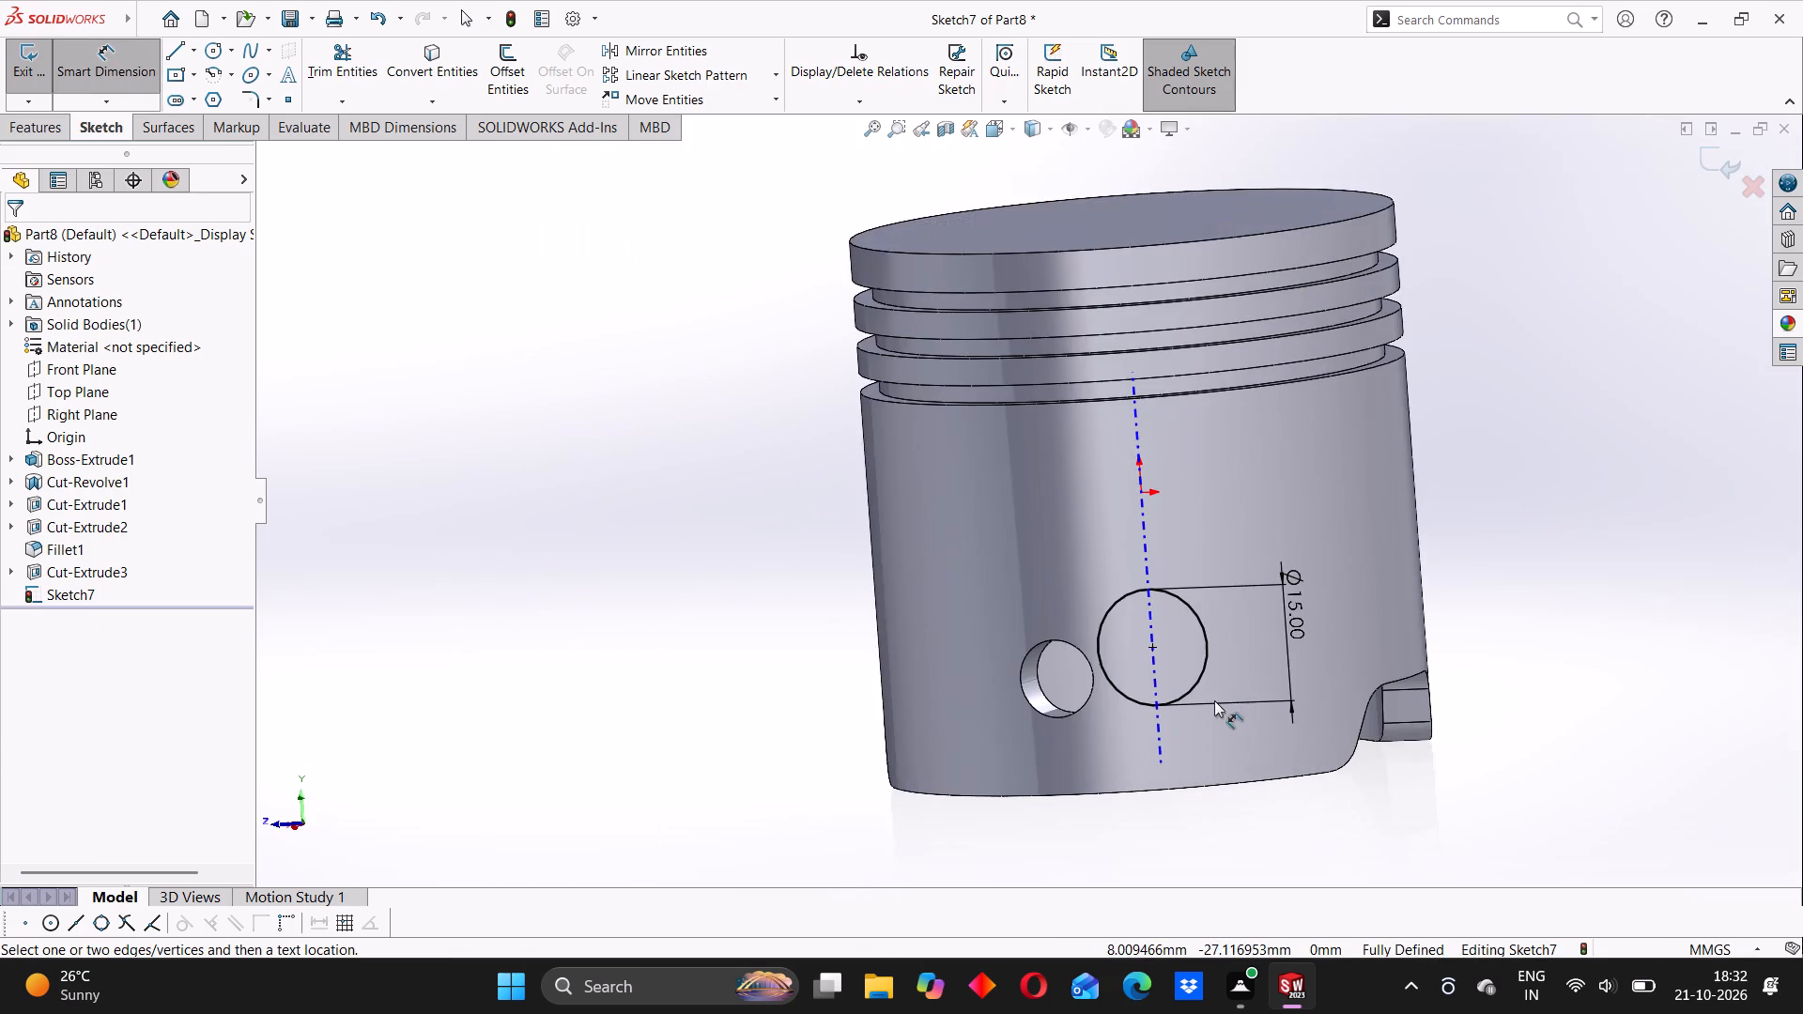
scroll(1214, 700, "up", 2)
left_click(47, 129)
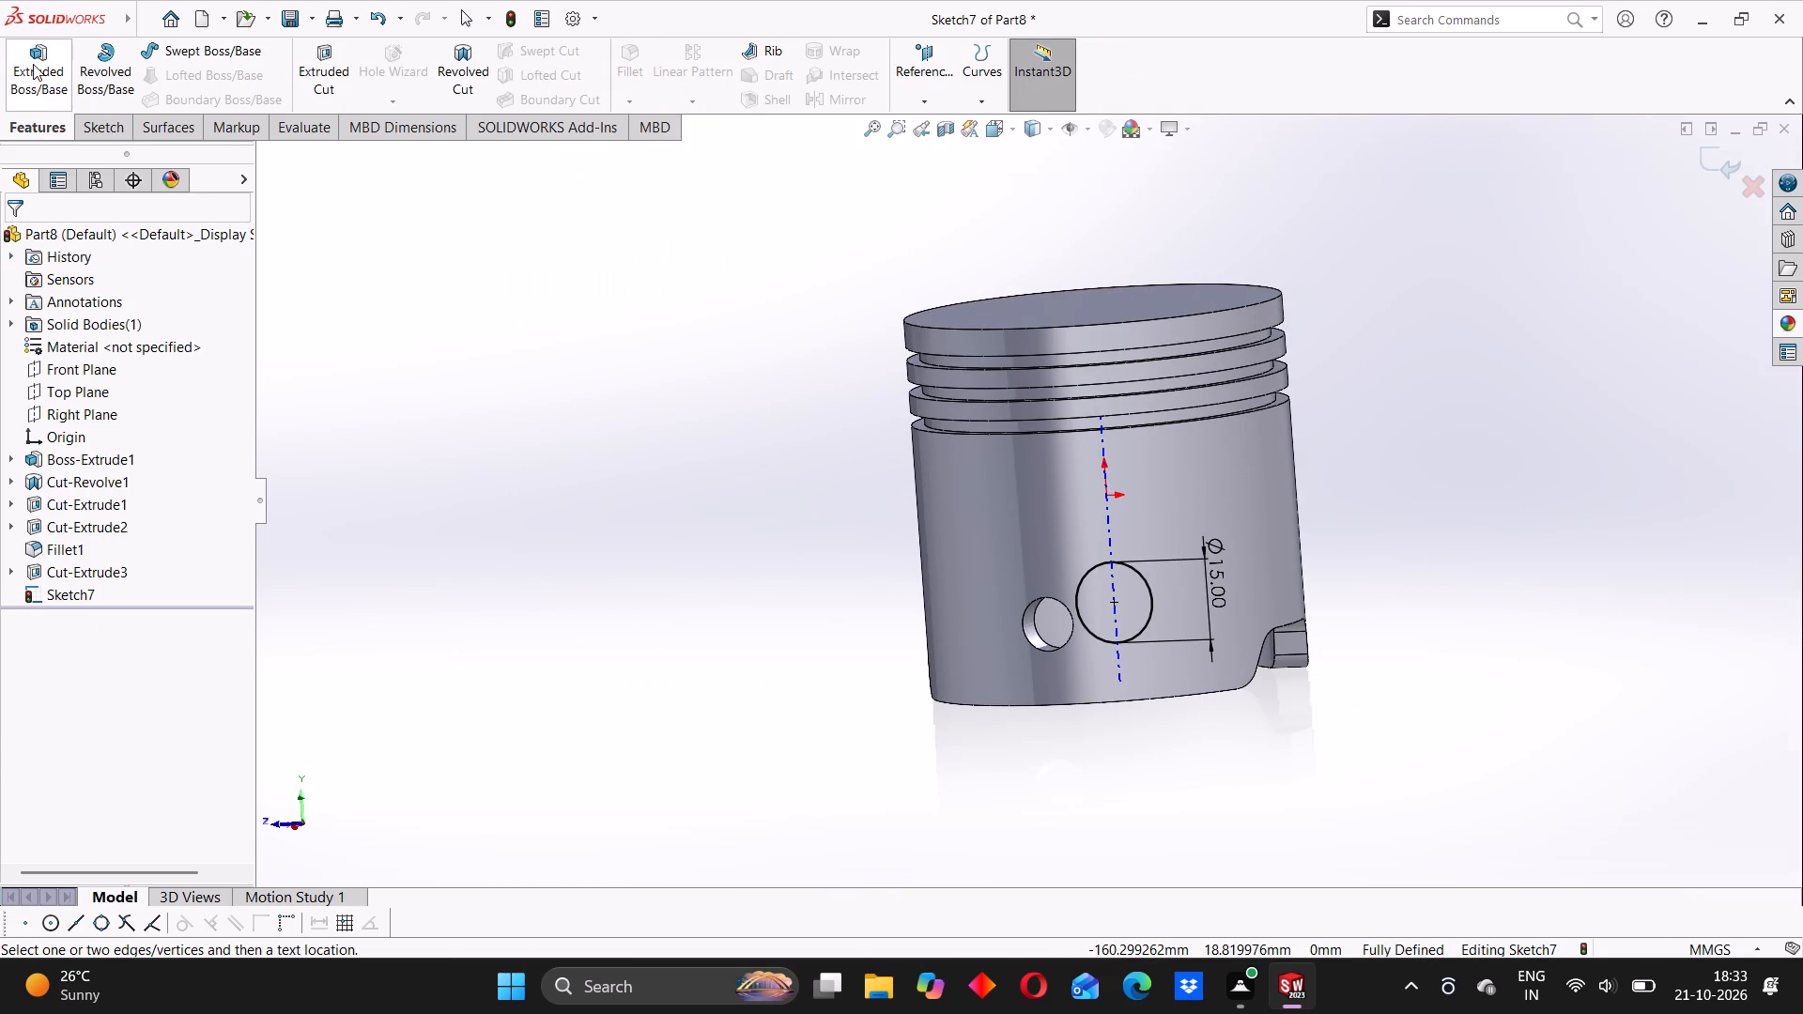
left_click(33, 64)
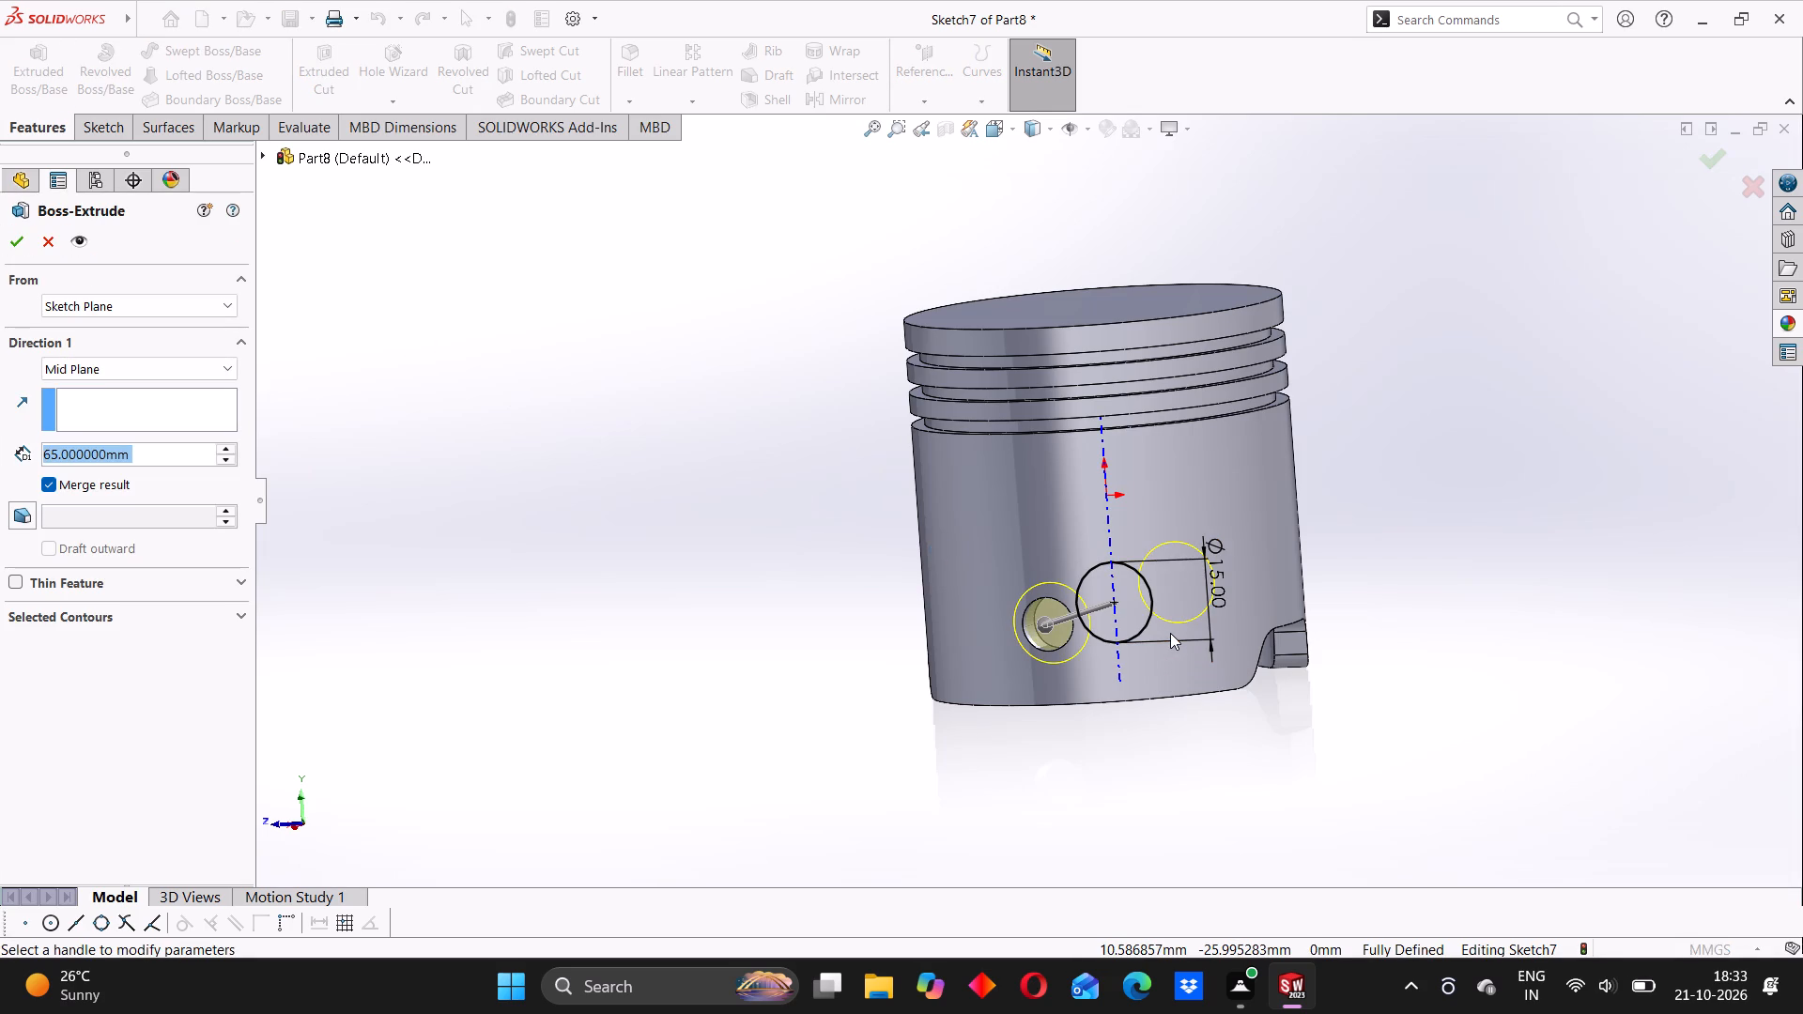
scroll(1170, 633, "up", 1)
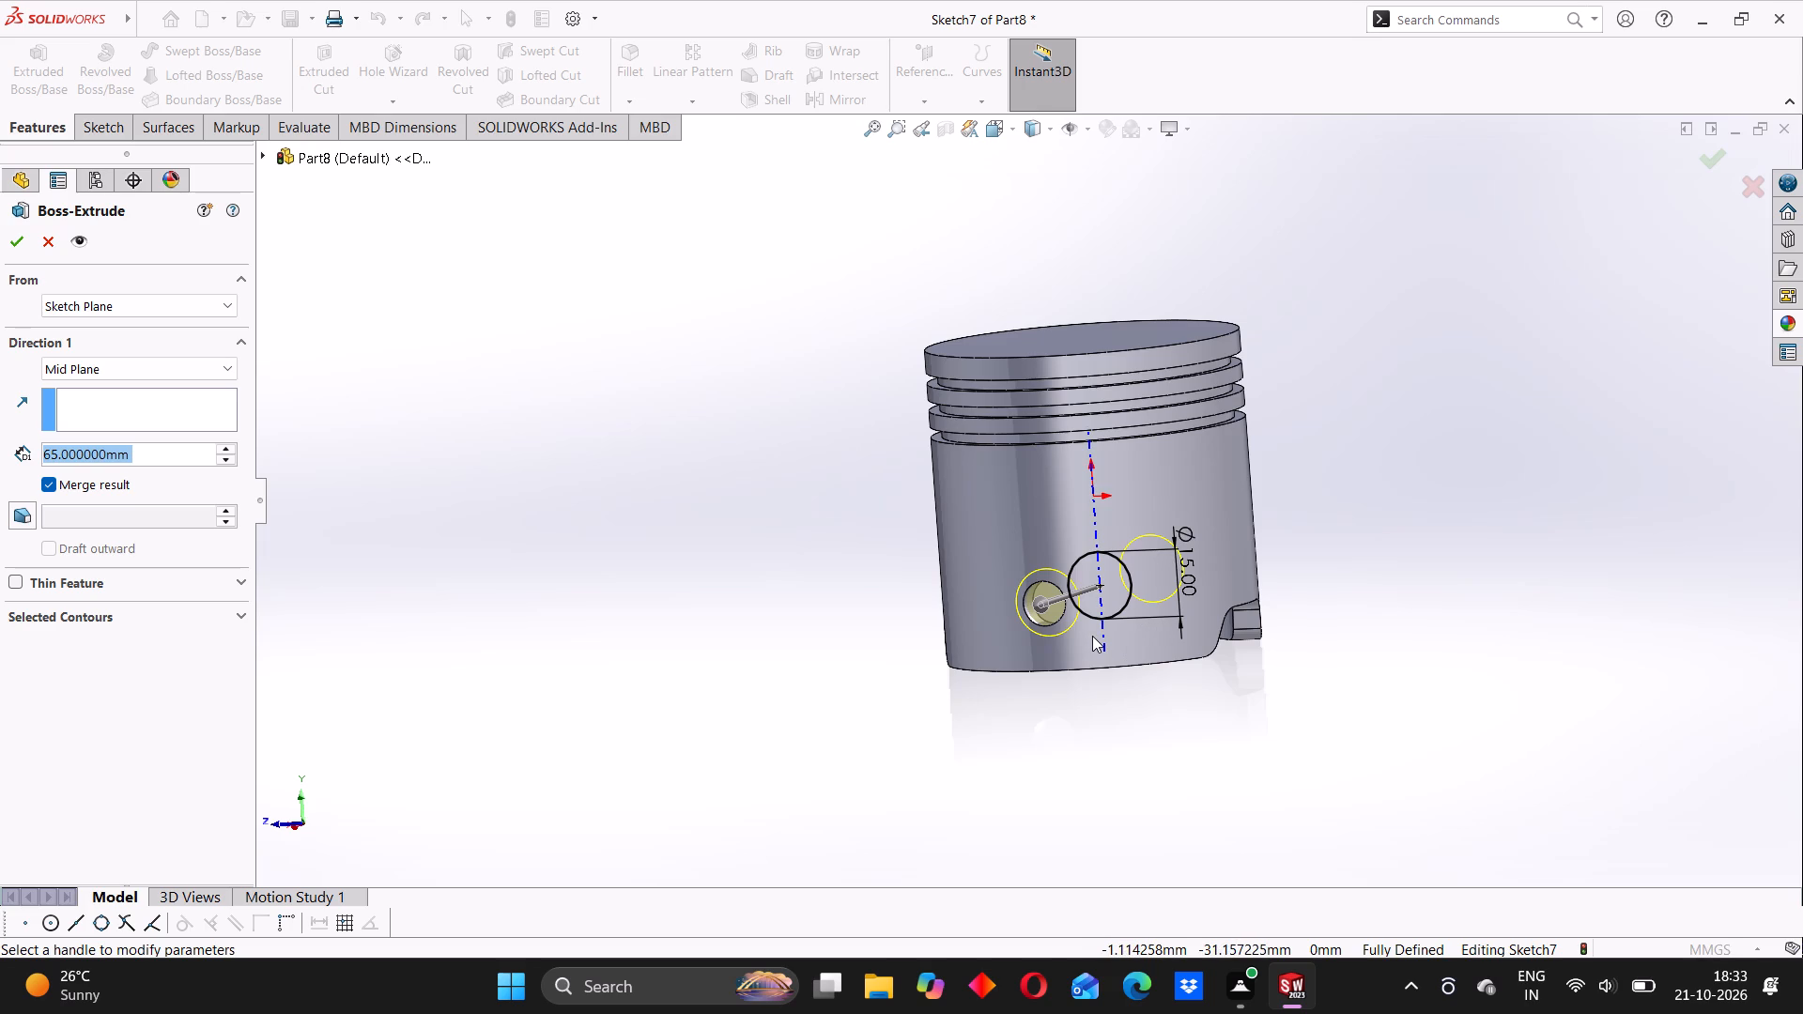
middle_click_drag(1066, 651, 933, 427)
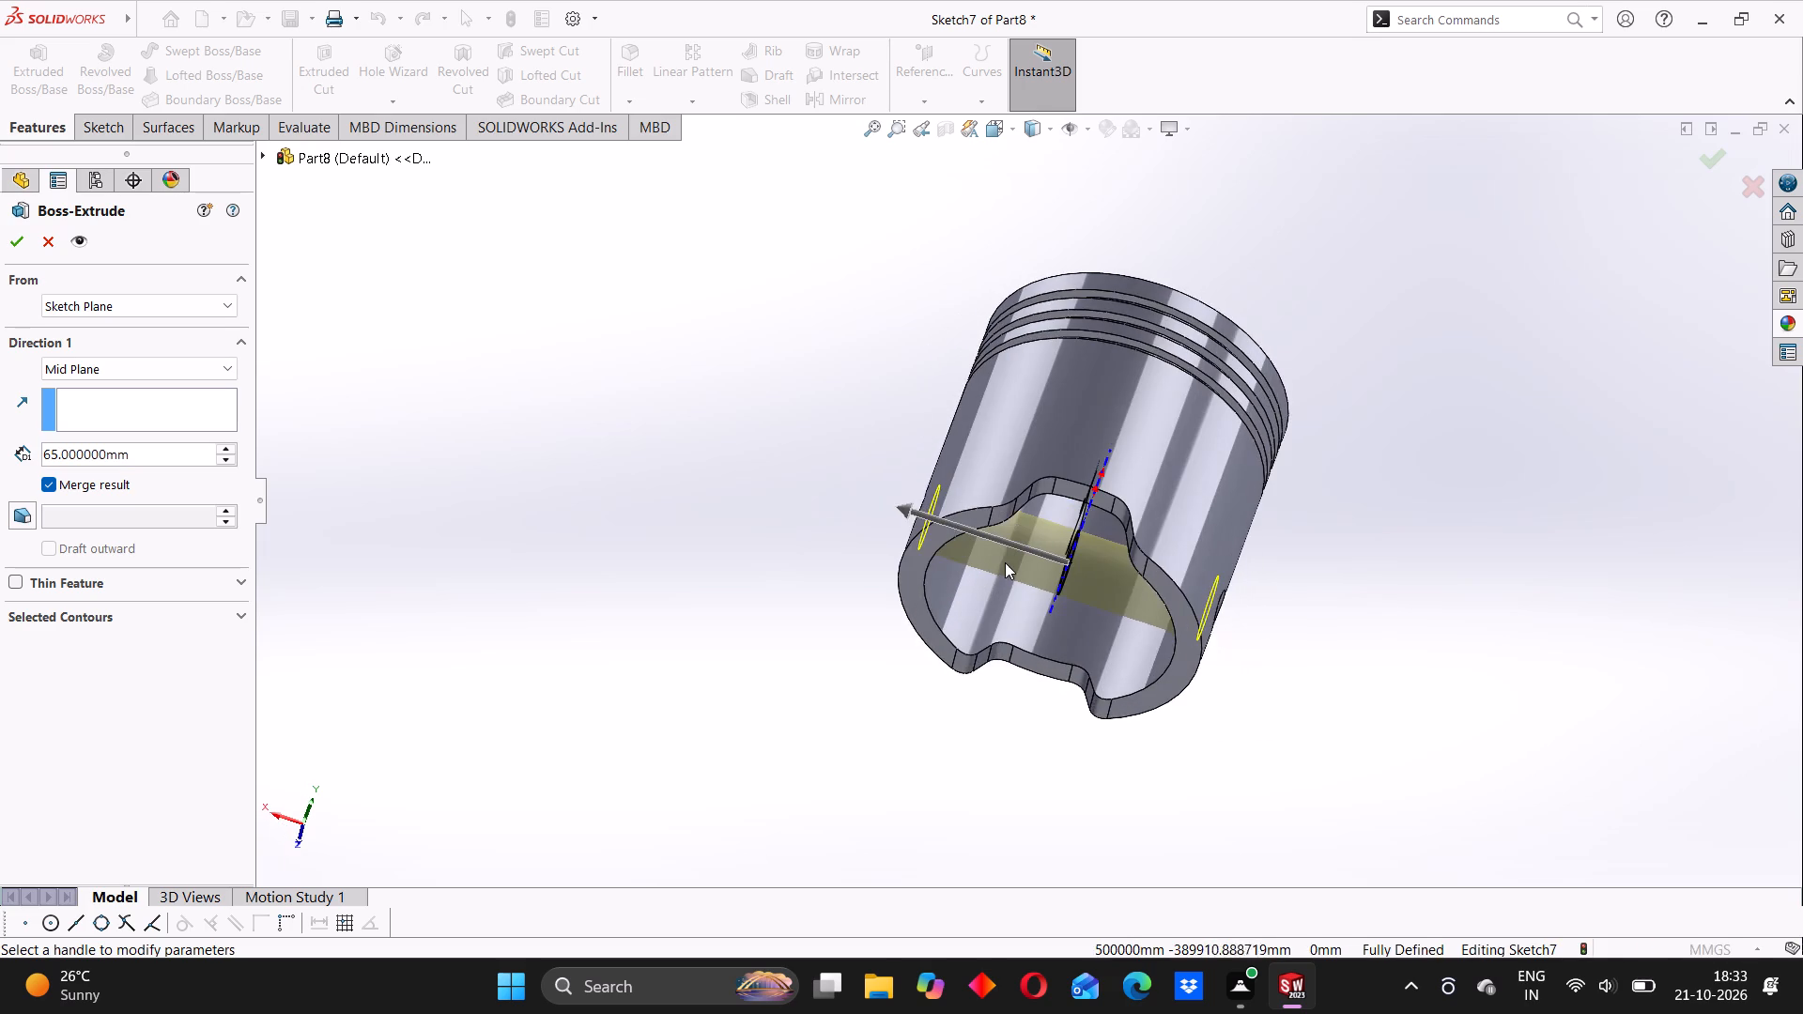
scroll(1005, 563, "down", 3)
middle_click_drag(993, 590, 896, 511)
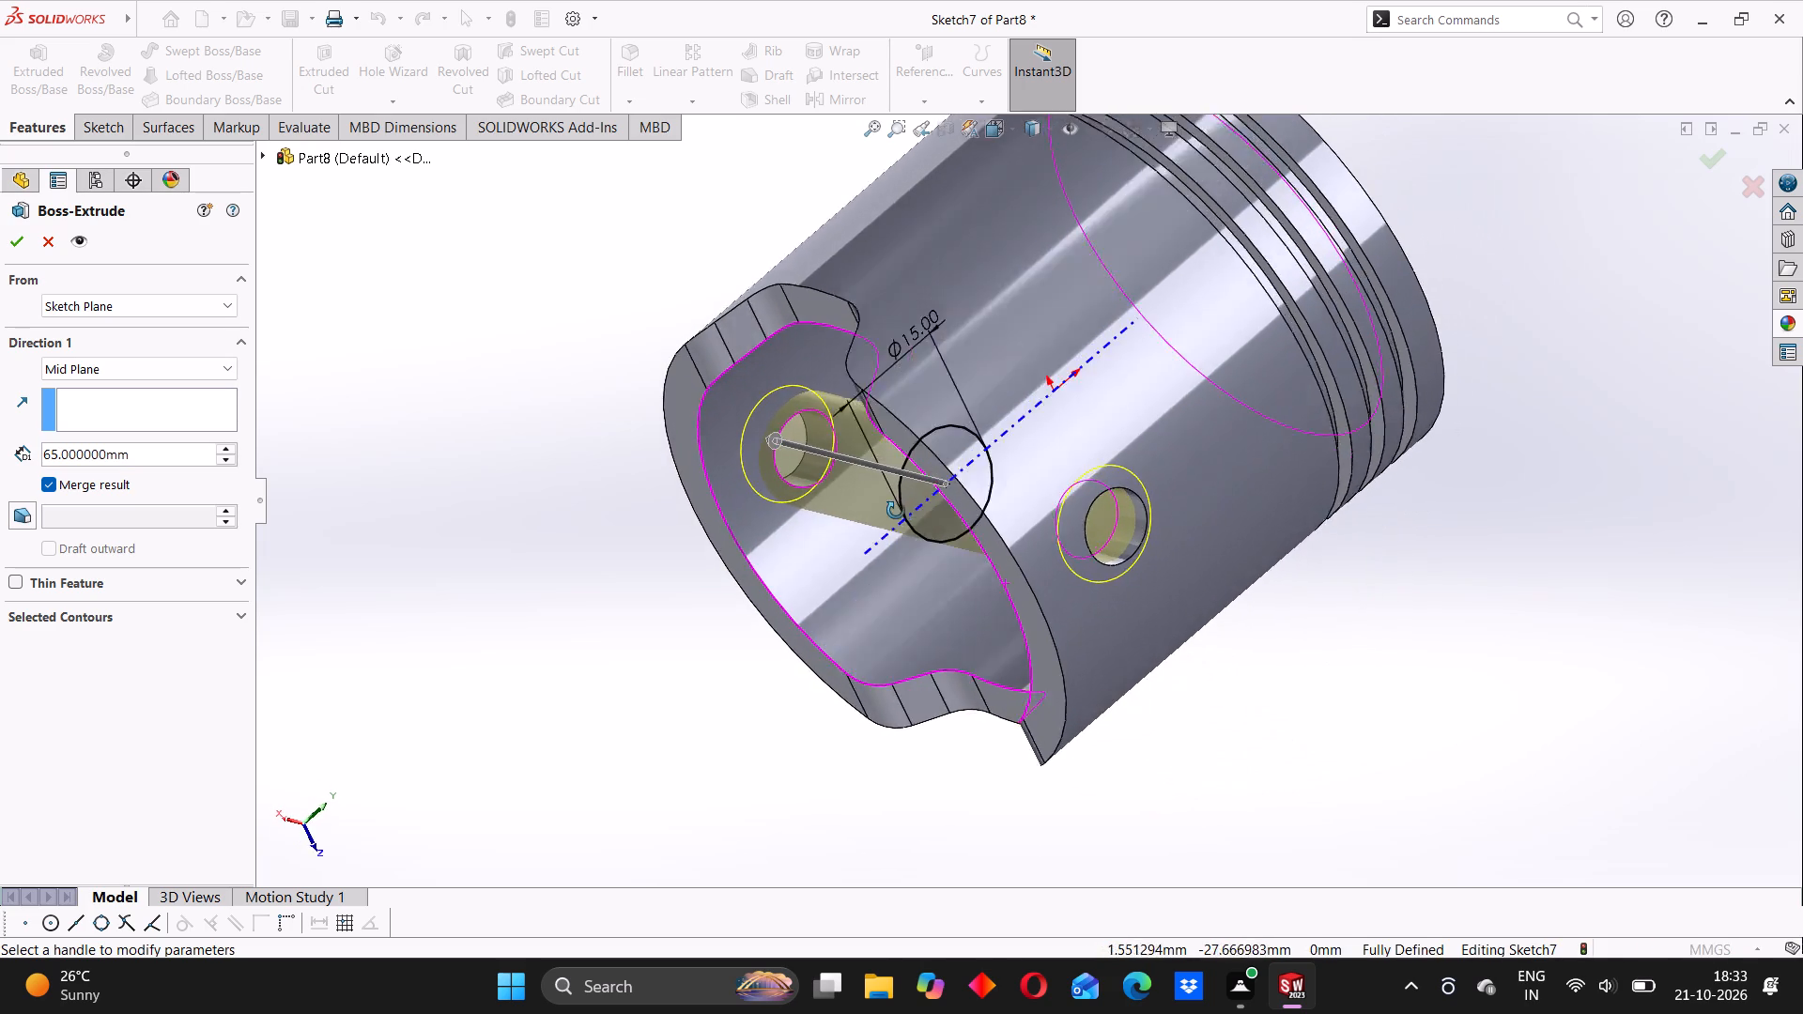
middle_click_drag(896, 511, 1045, 587)
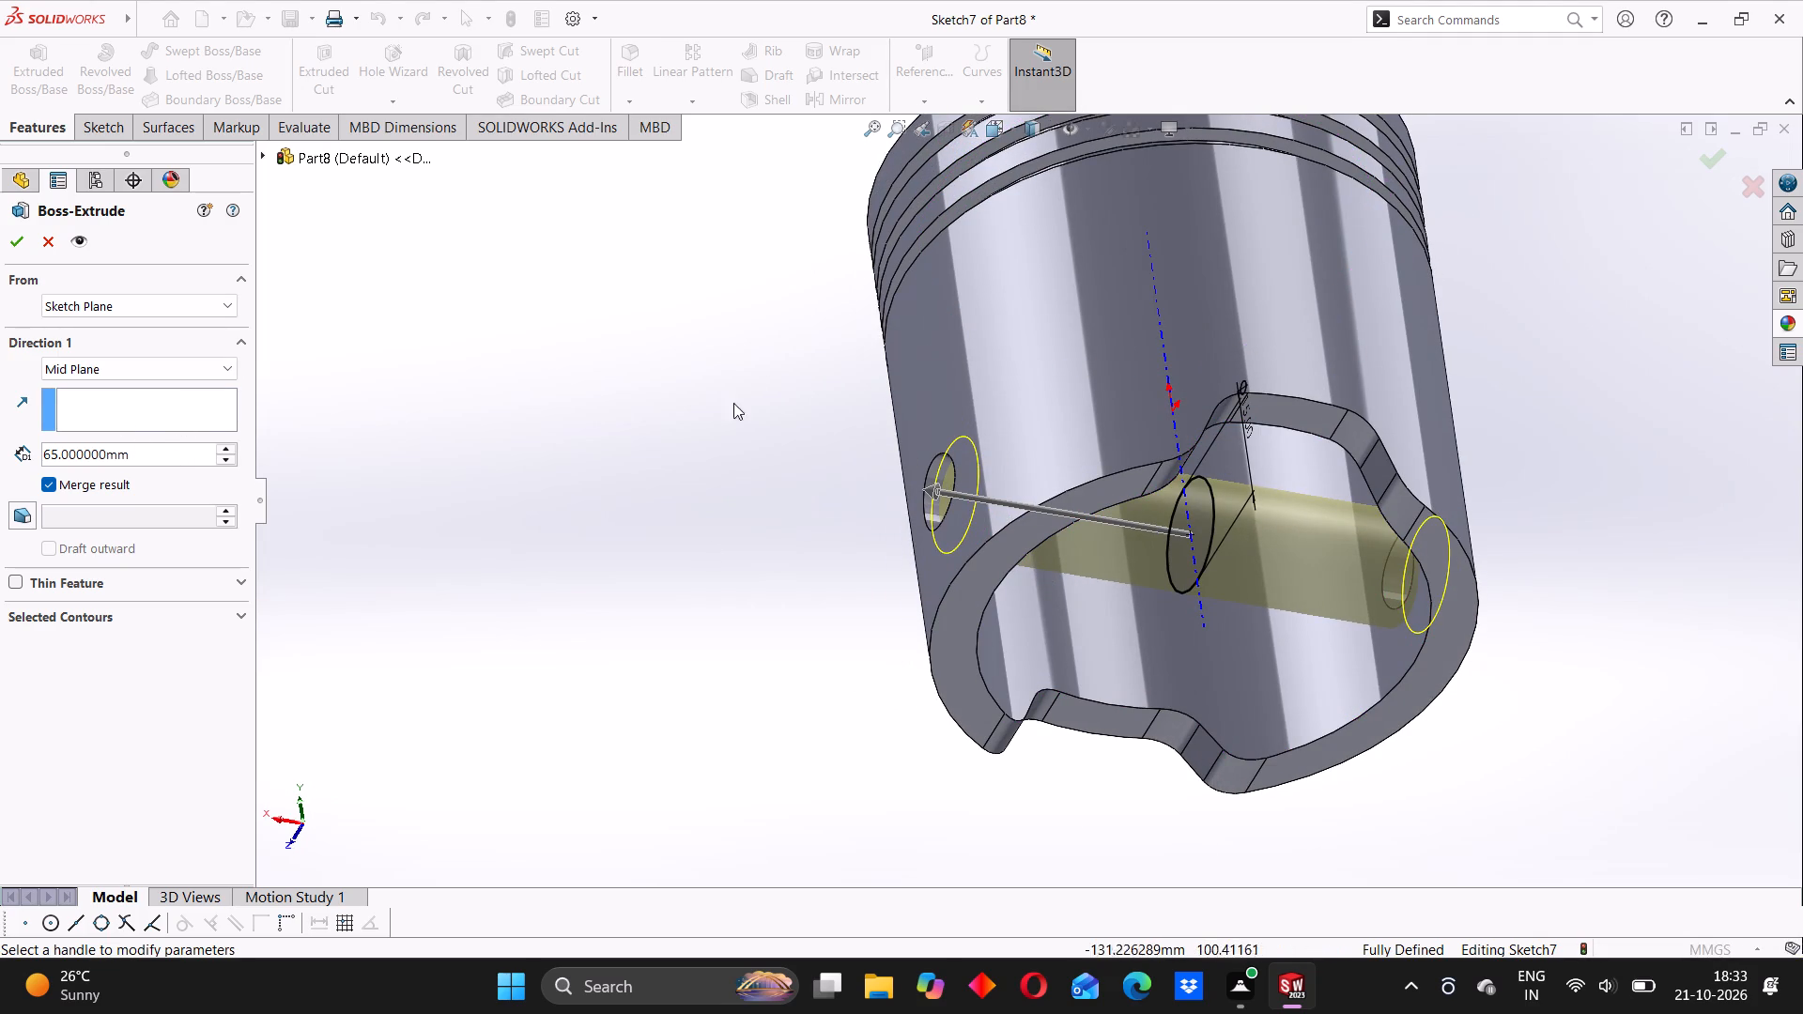
middle_click_drag(932, 347, 793, 330)
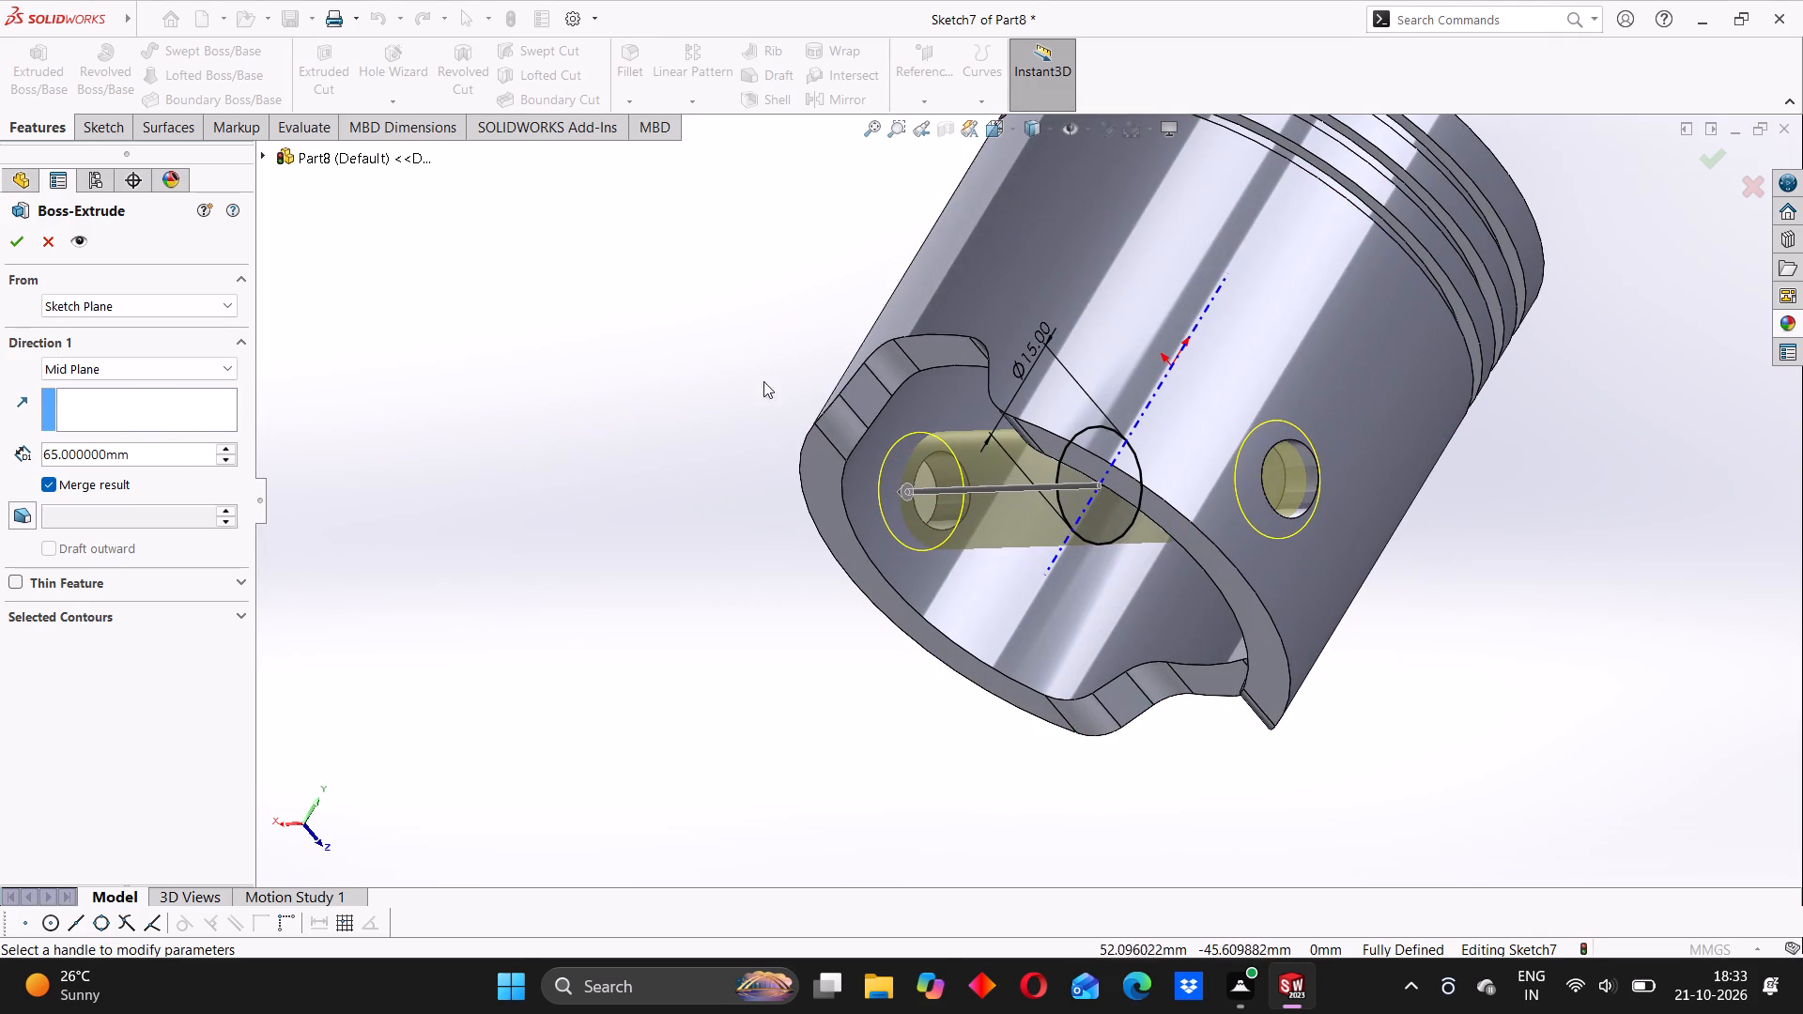
middle_click_drag(563, 429, 747, 547)
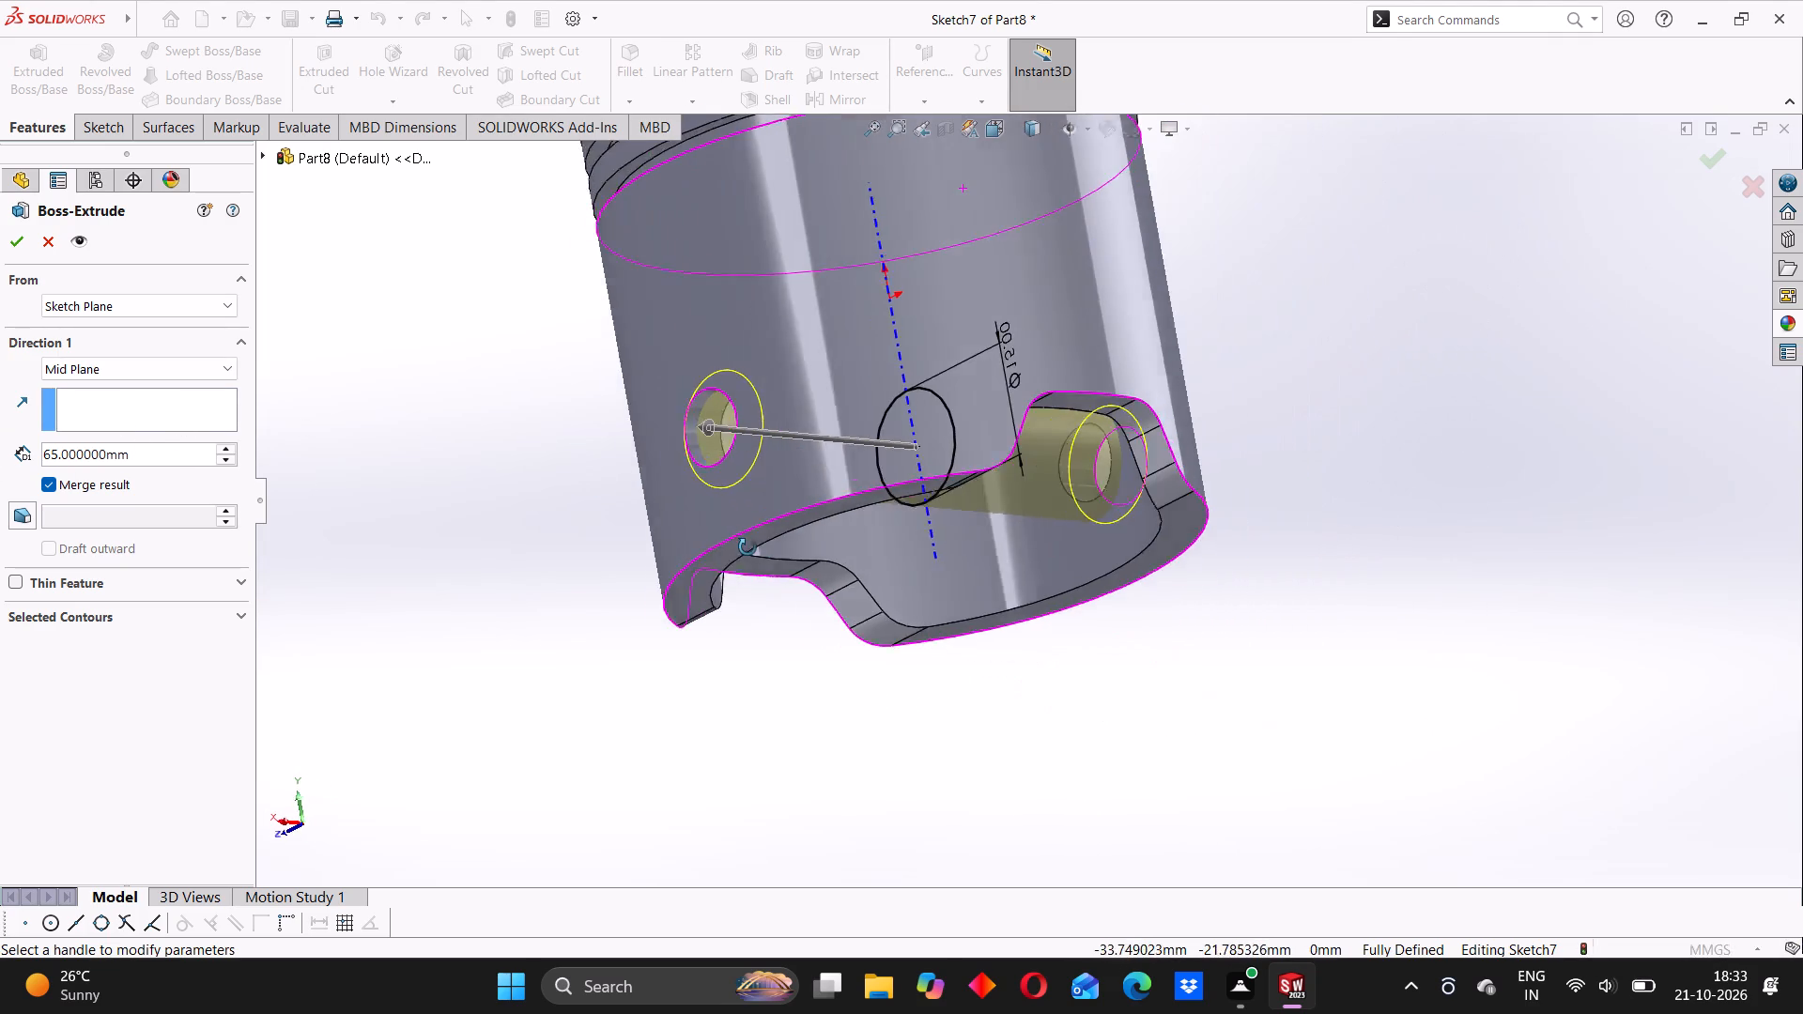
middle_click_drag(747, 547, 666, 641)
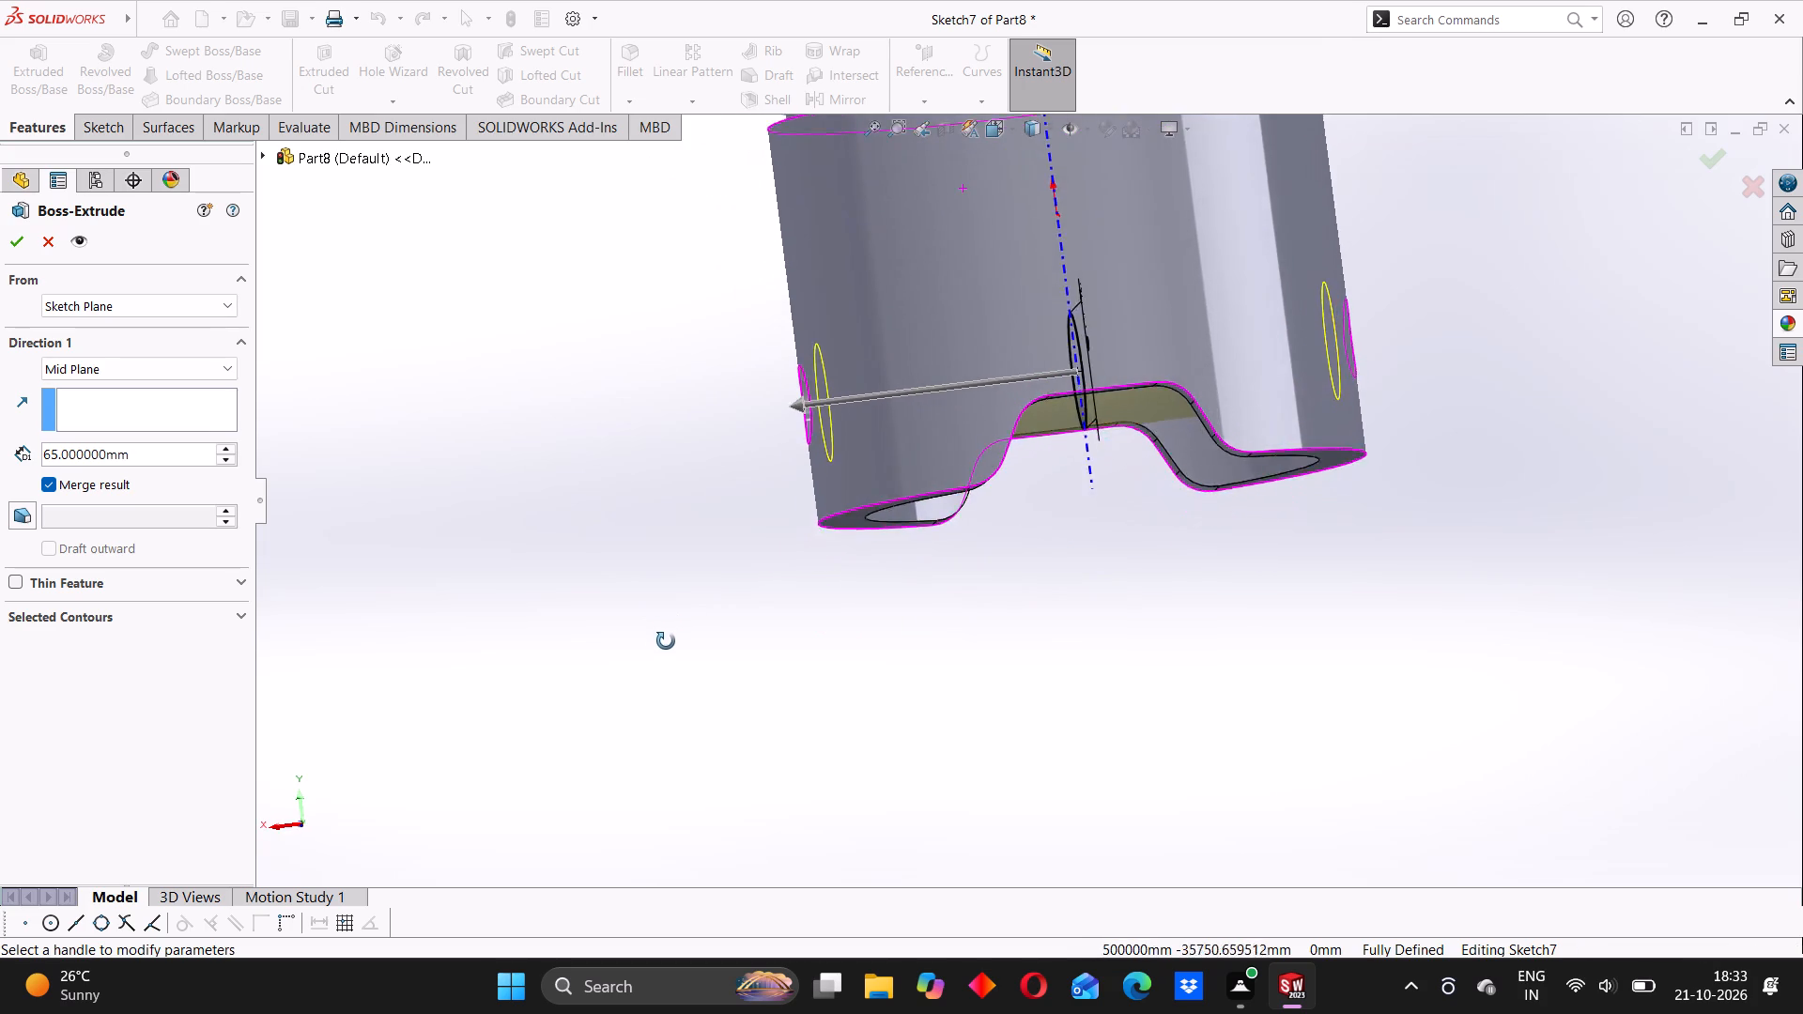
middle_click_drag(666, 641, 660, 653)
middle_click_drag(651, 584, 689, 641)
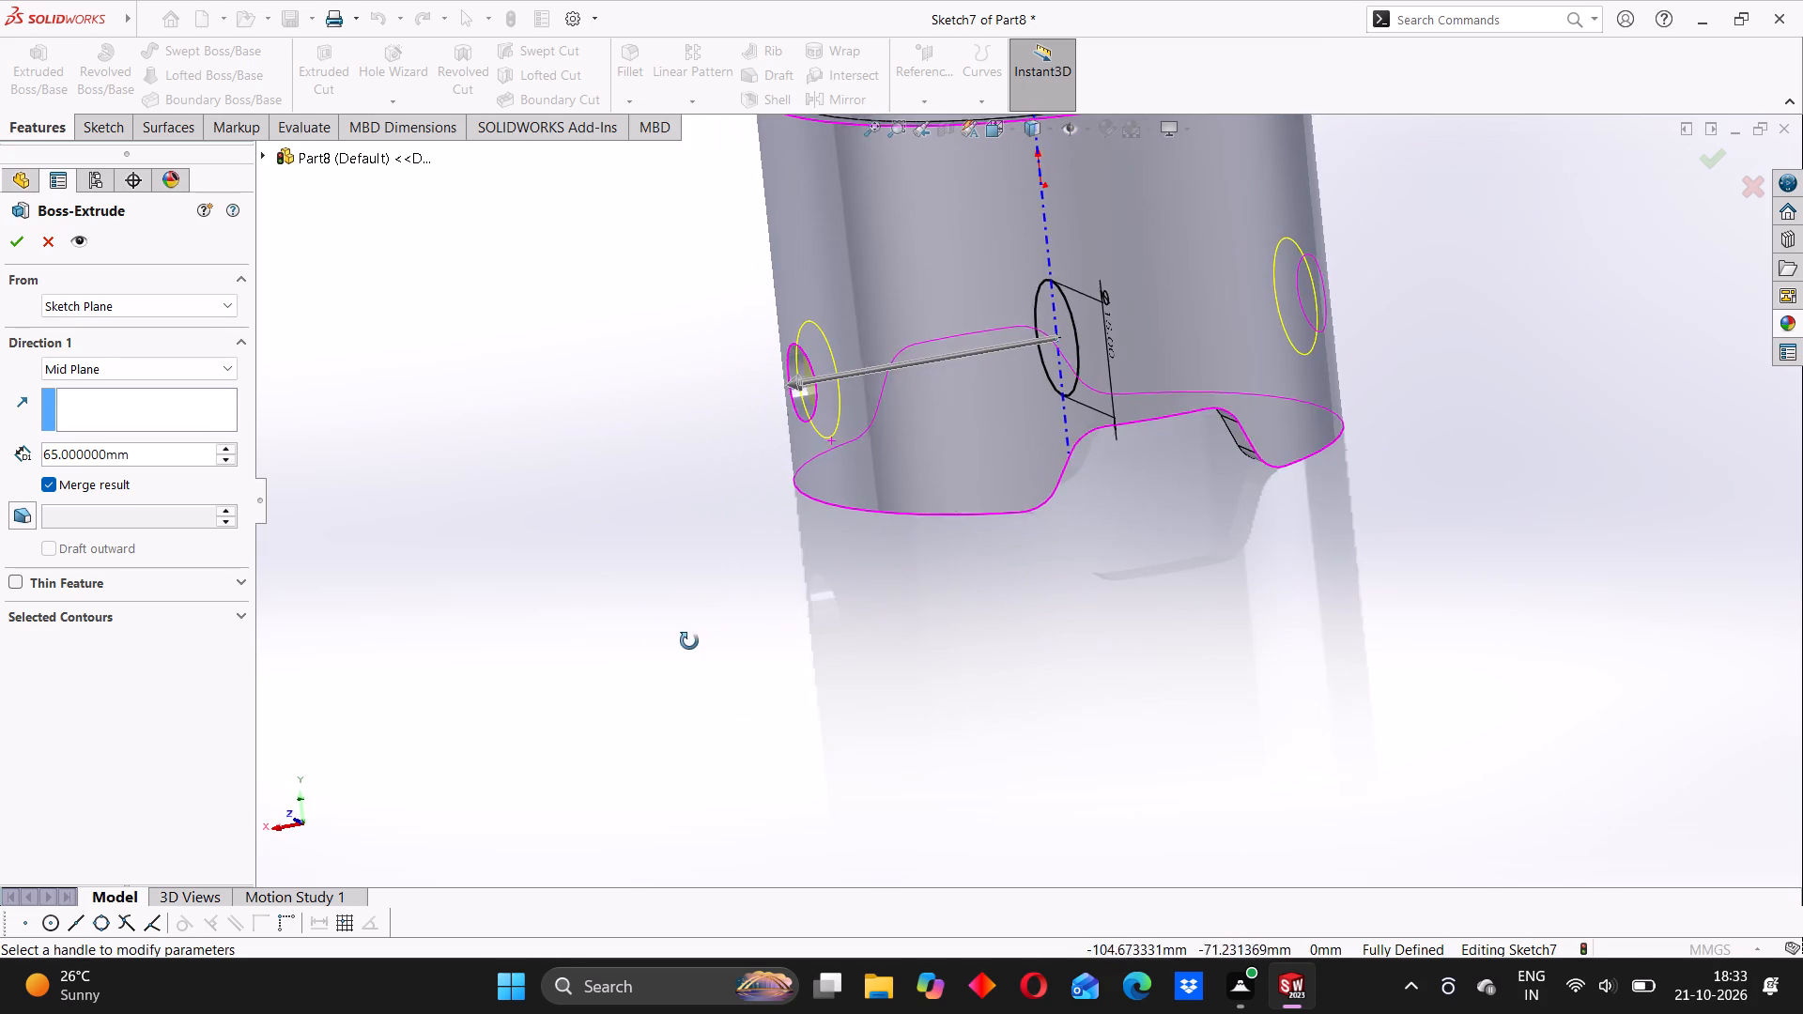
middle_click_drag(689, 641, 688, 641)
left_click(14, 235)
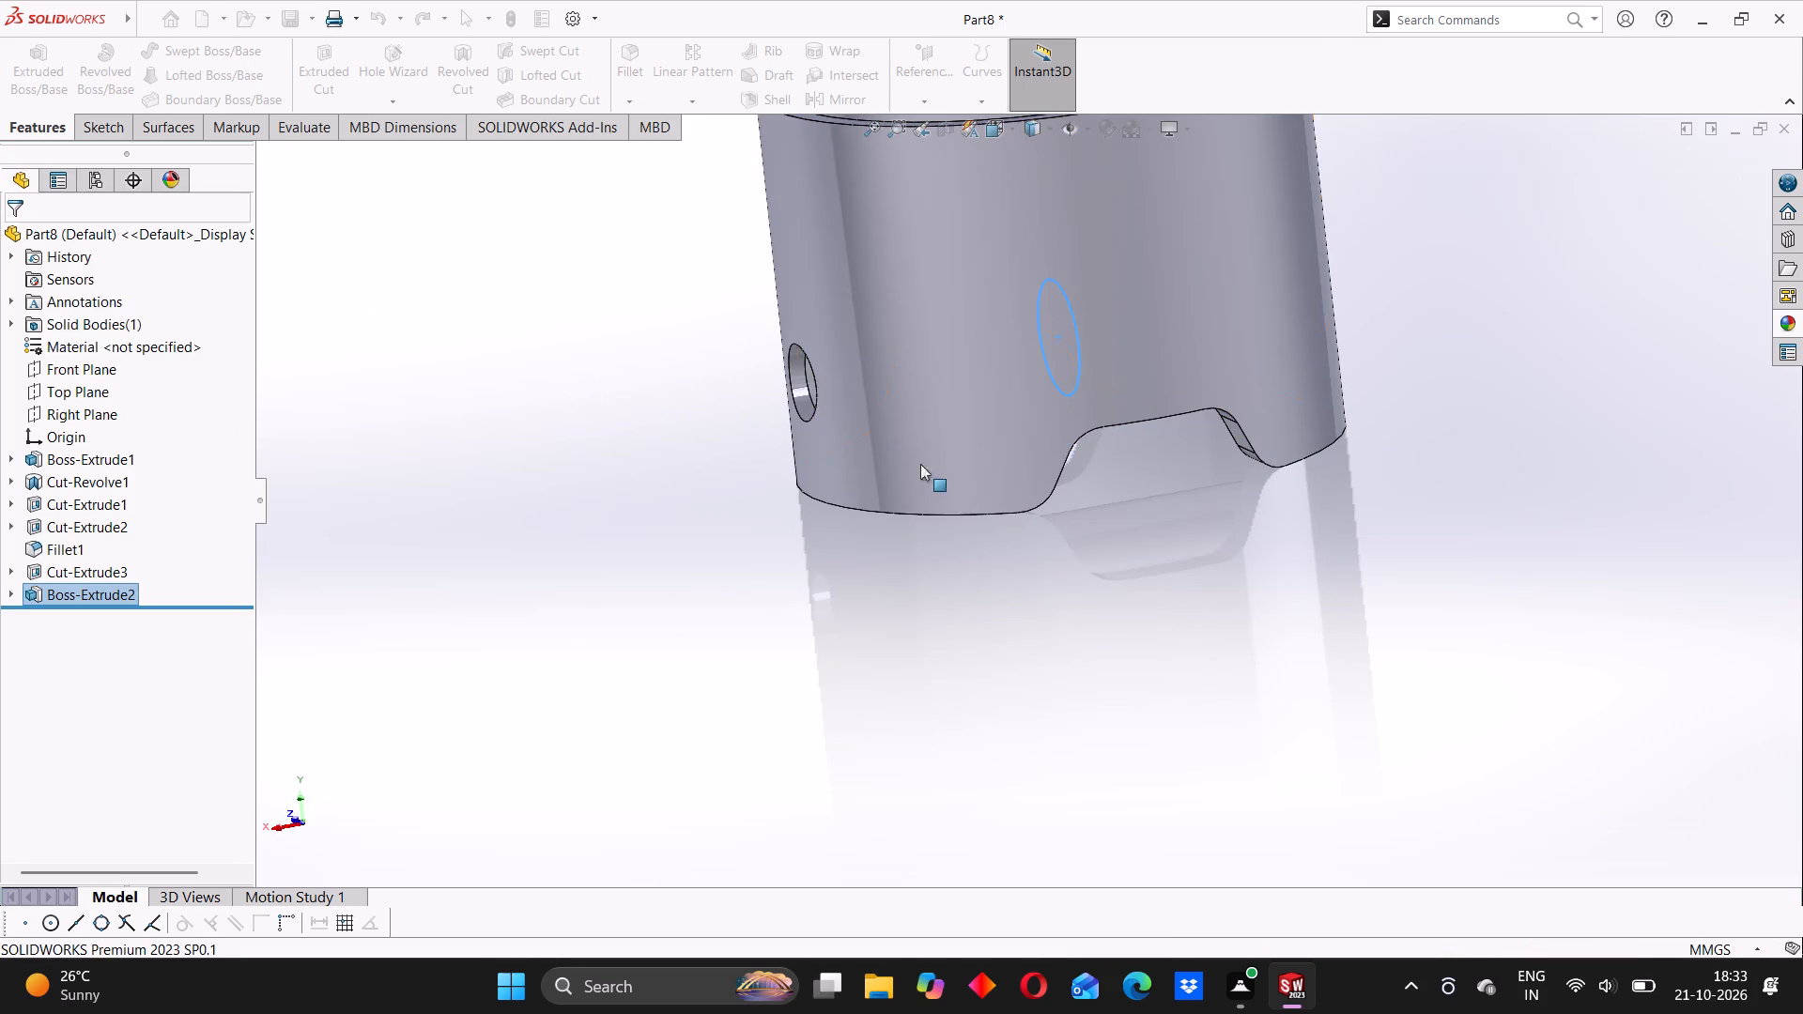
Examine the new cylindrical boss inside the piston and the pin hole in the skirt from below and the sides.
middle_click_drag(924, 524, 857, 247)
middle_click_drag(933, 452, 944, 400)
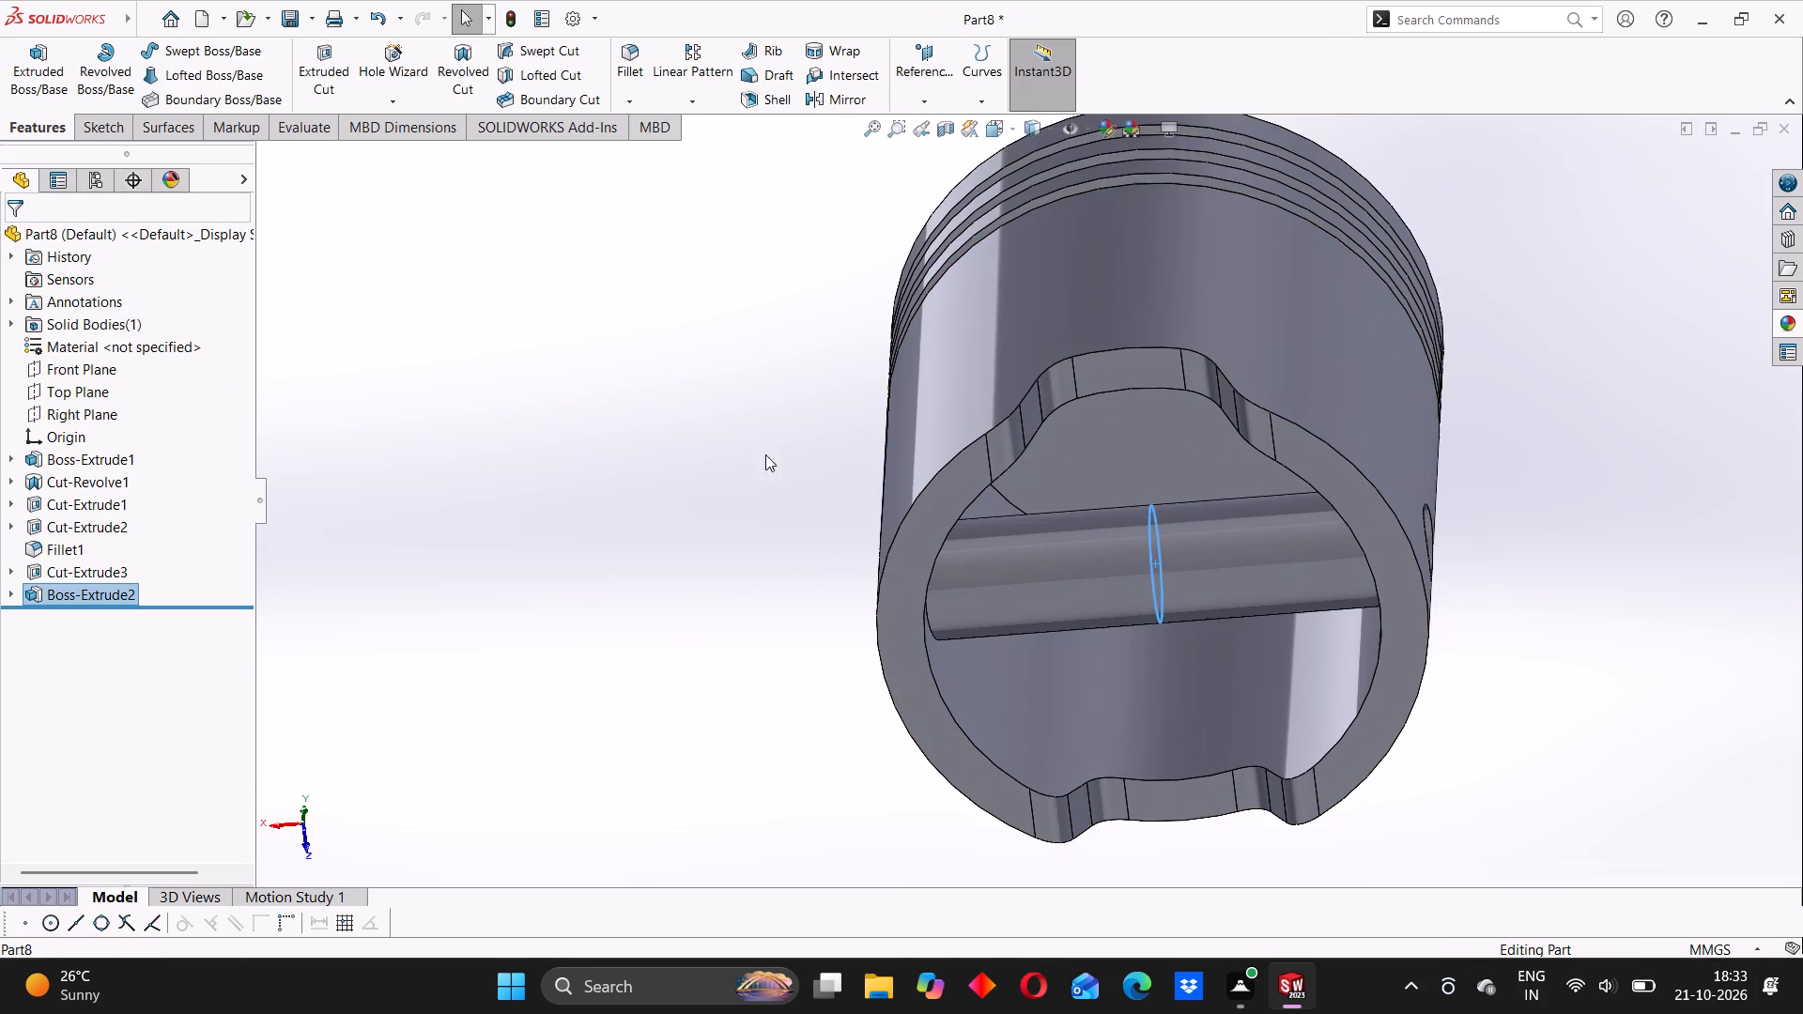
left_click(728, 458)
middle_click_drag(1012, 492, 1133, 460)
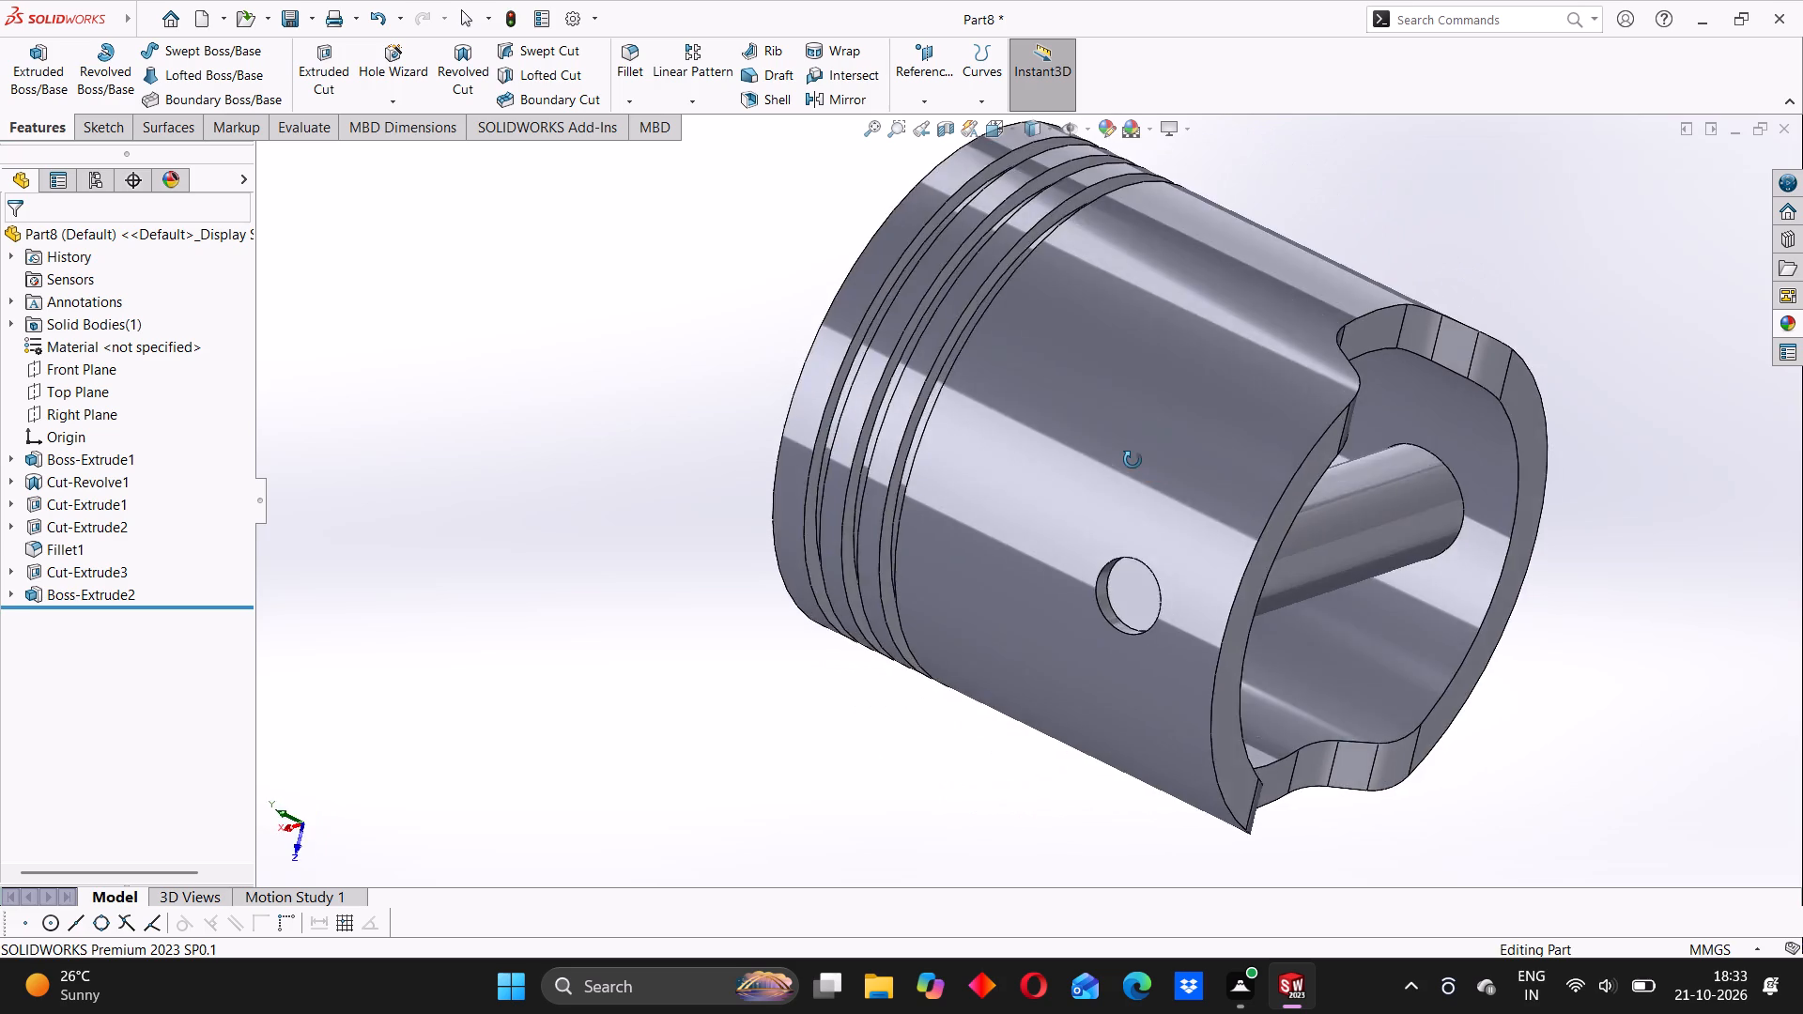
middle_click_drag(1133, 460, 1210, 453)
middle_click_drag(1318, 628, 1290, 551)
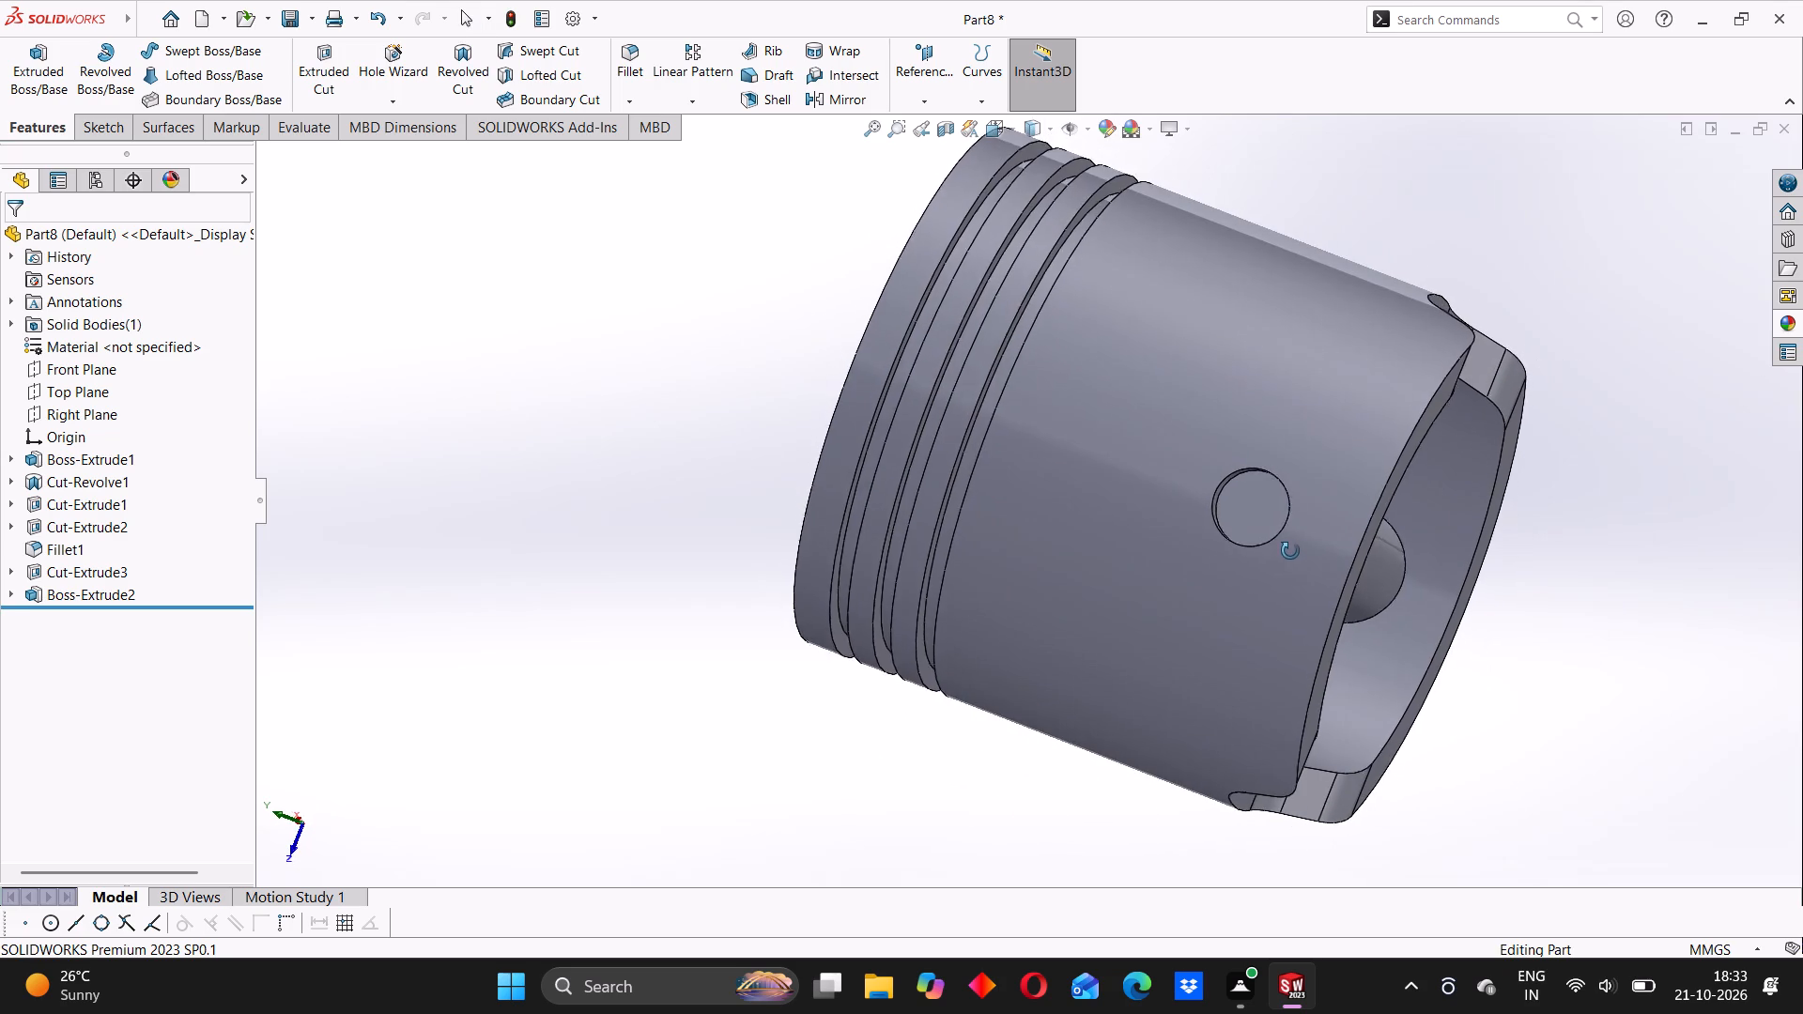
Start a sketch on the circular end face of the pin boss inside the skirt hole and convert the face's edge into sketch geometry.
middle_click_drag(1290, 551, 1074, 685)
scroll(1024, 595, "up", 3)
middle_click_drag(982, 503, 1002, 568)
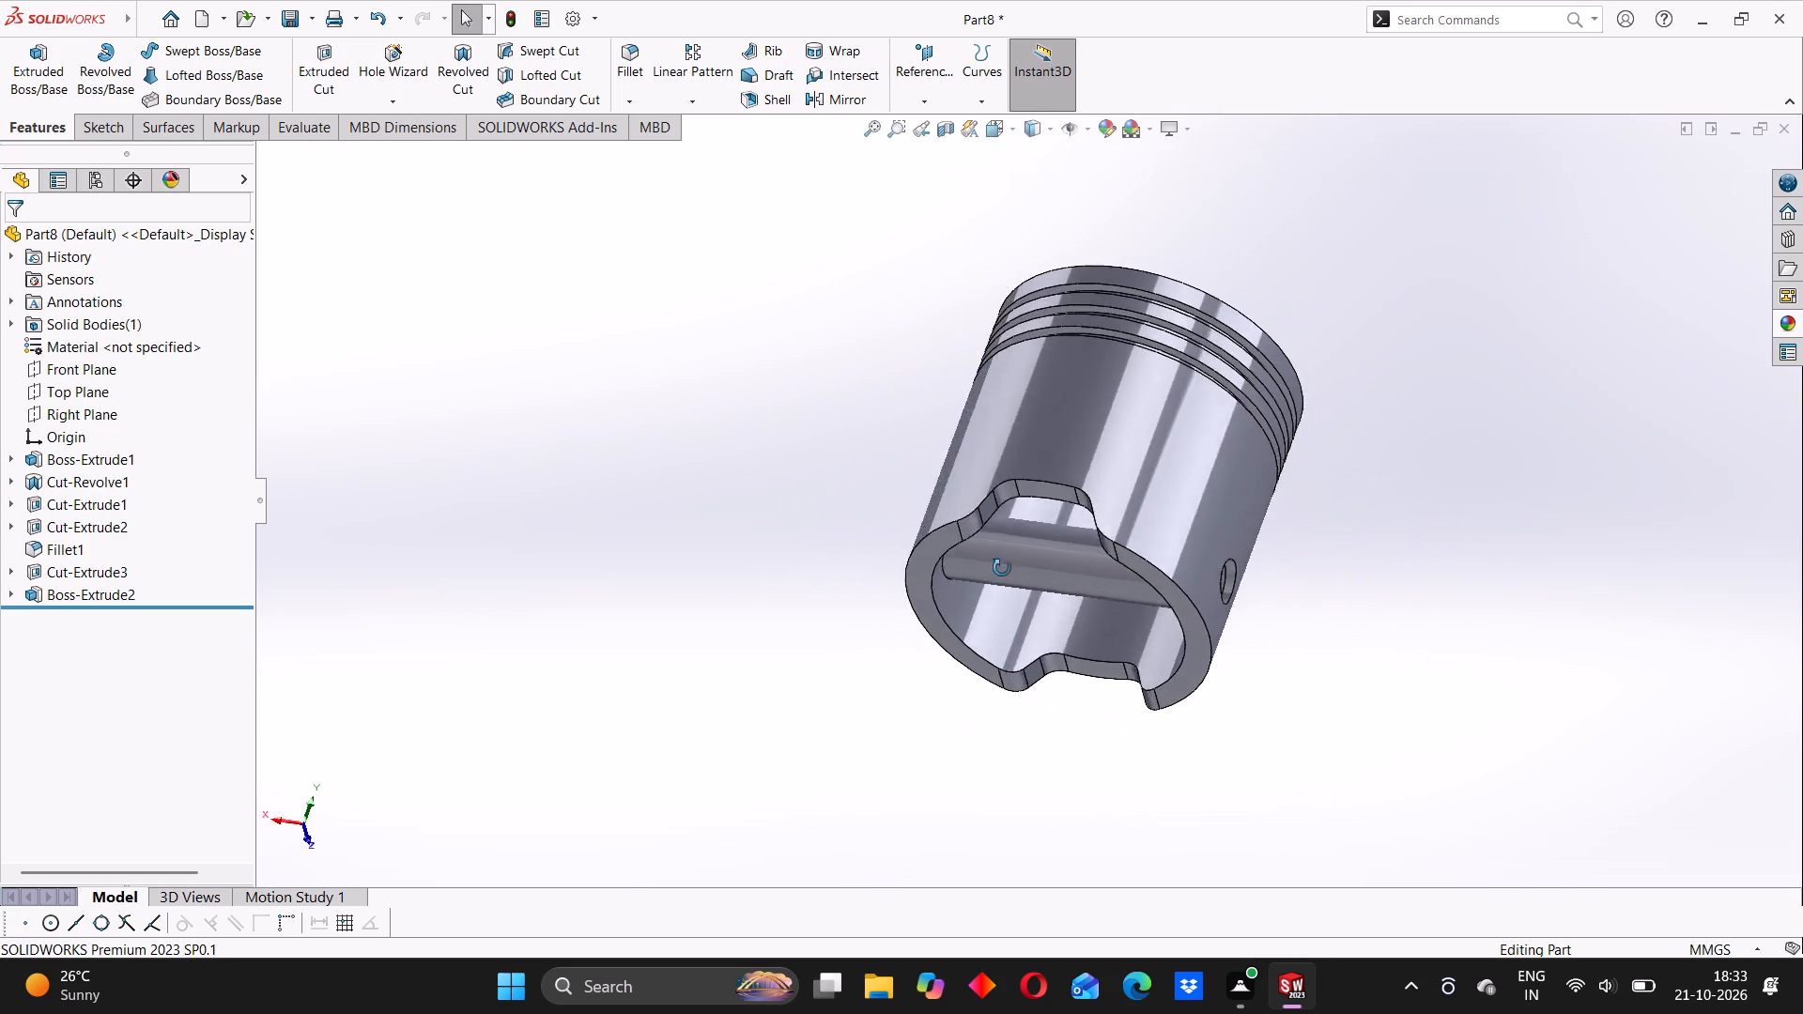
middle_click_drag(1002, 568, 1127, 691)
scroll(1016, 598, "down", 9)
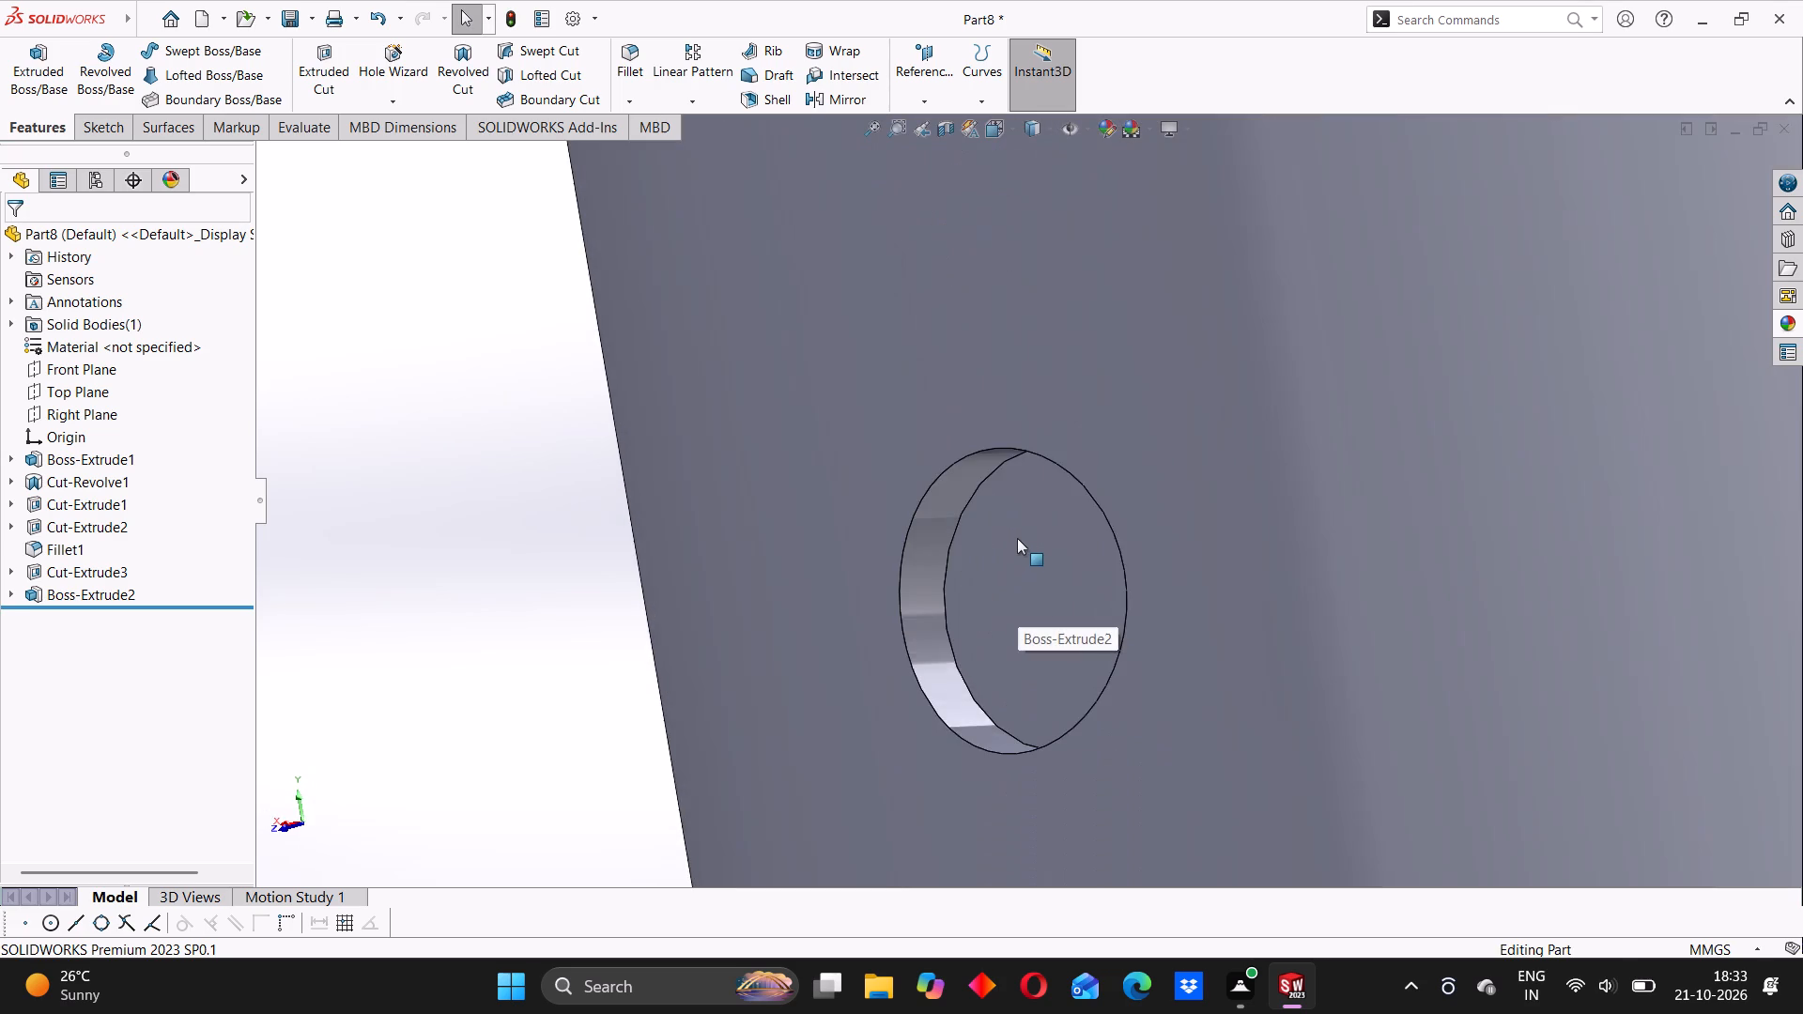
middle_click_drag(1010, 549, 1066, 558)
scroll(1048, 560, "up", 3)
left_click(1020, 547)
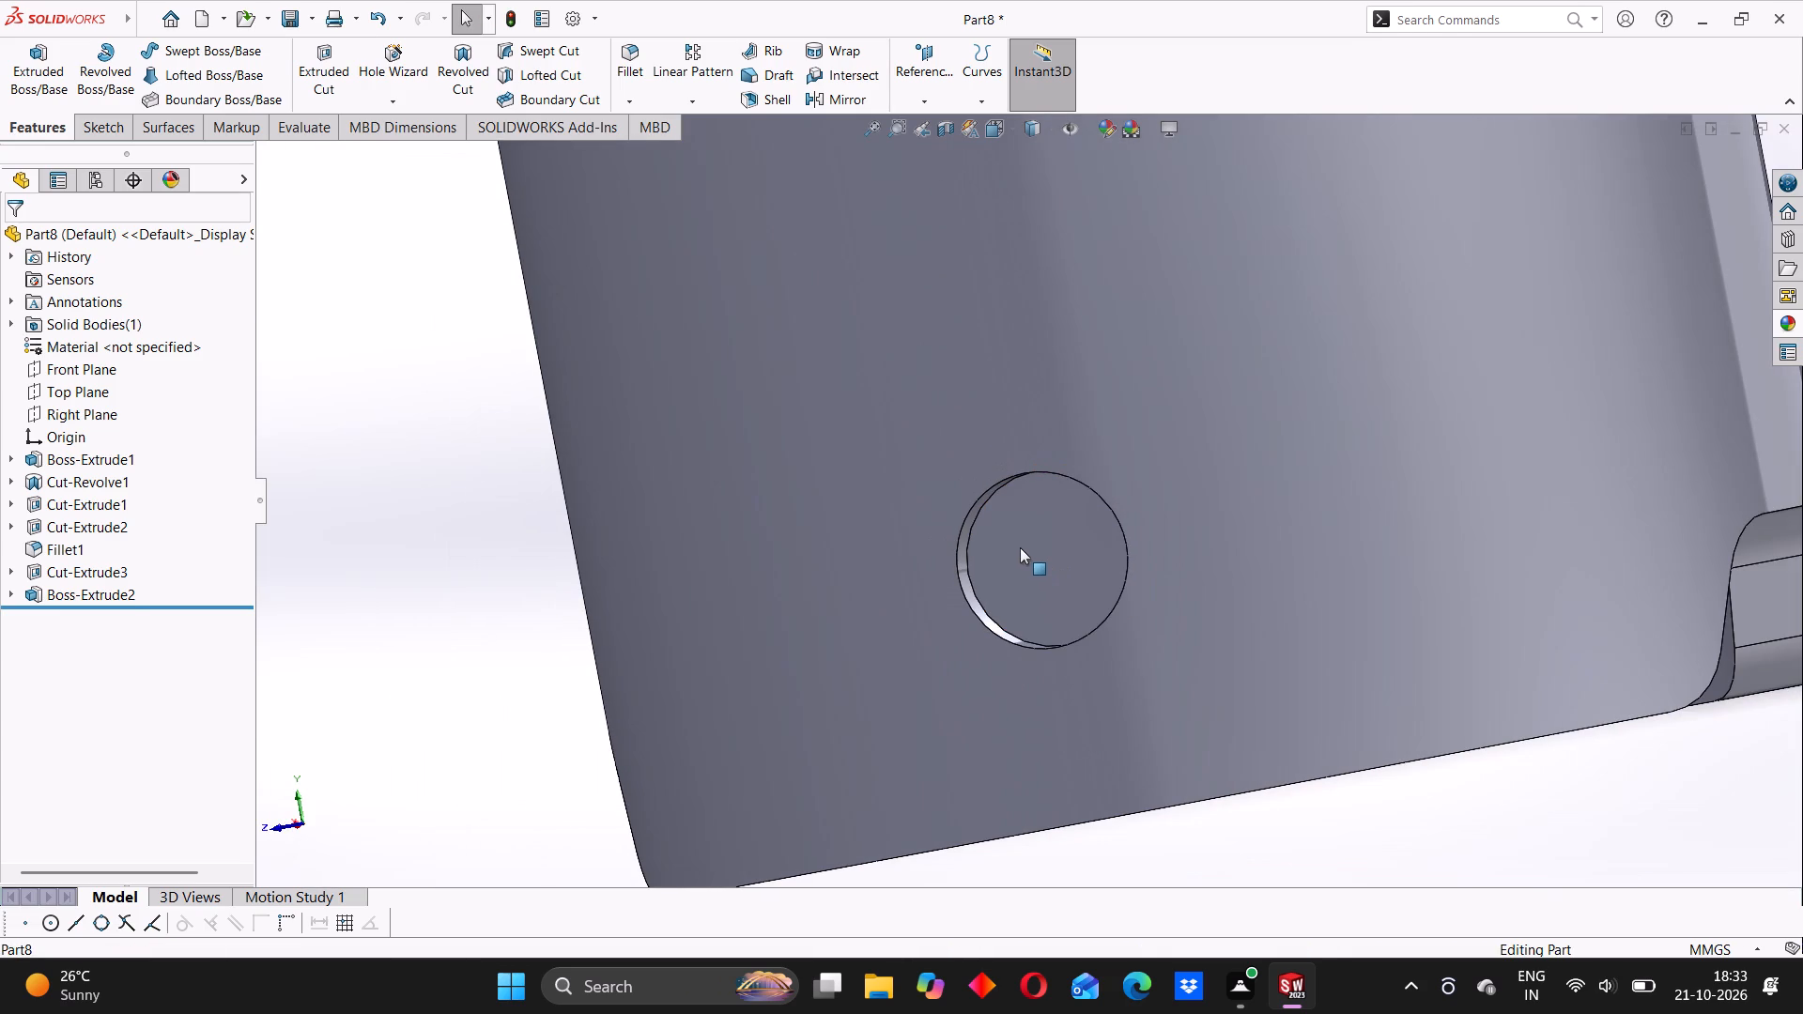
left_click(1105, 489)
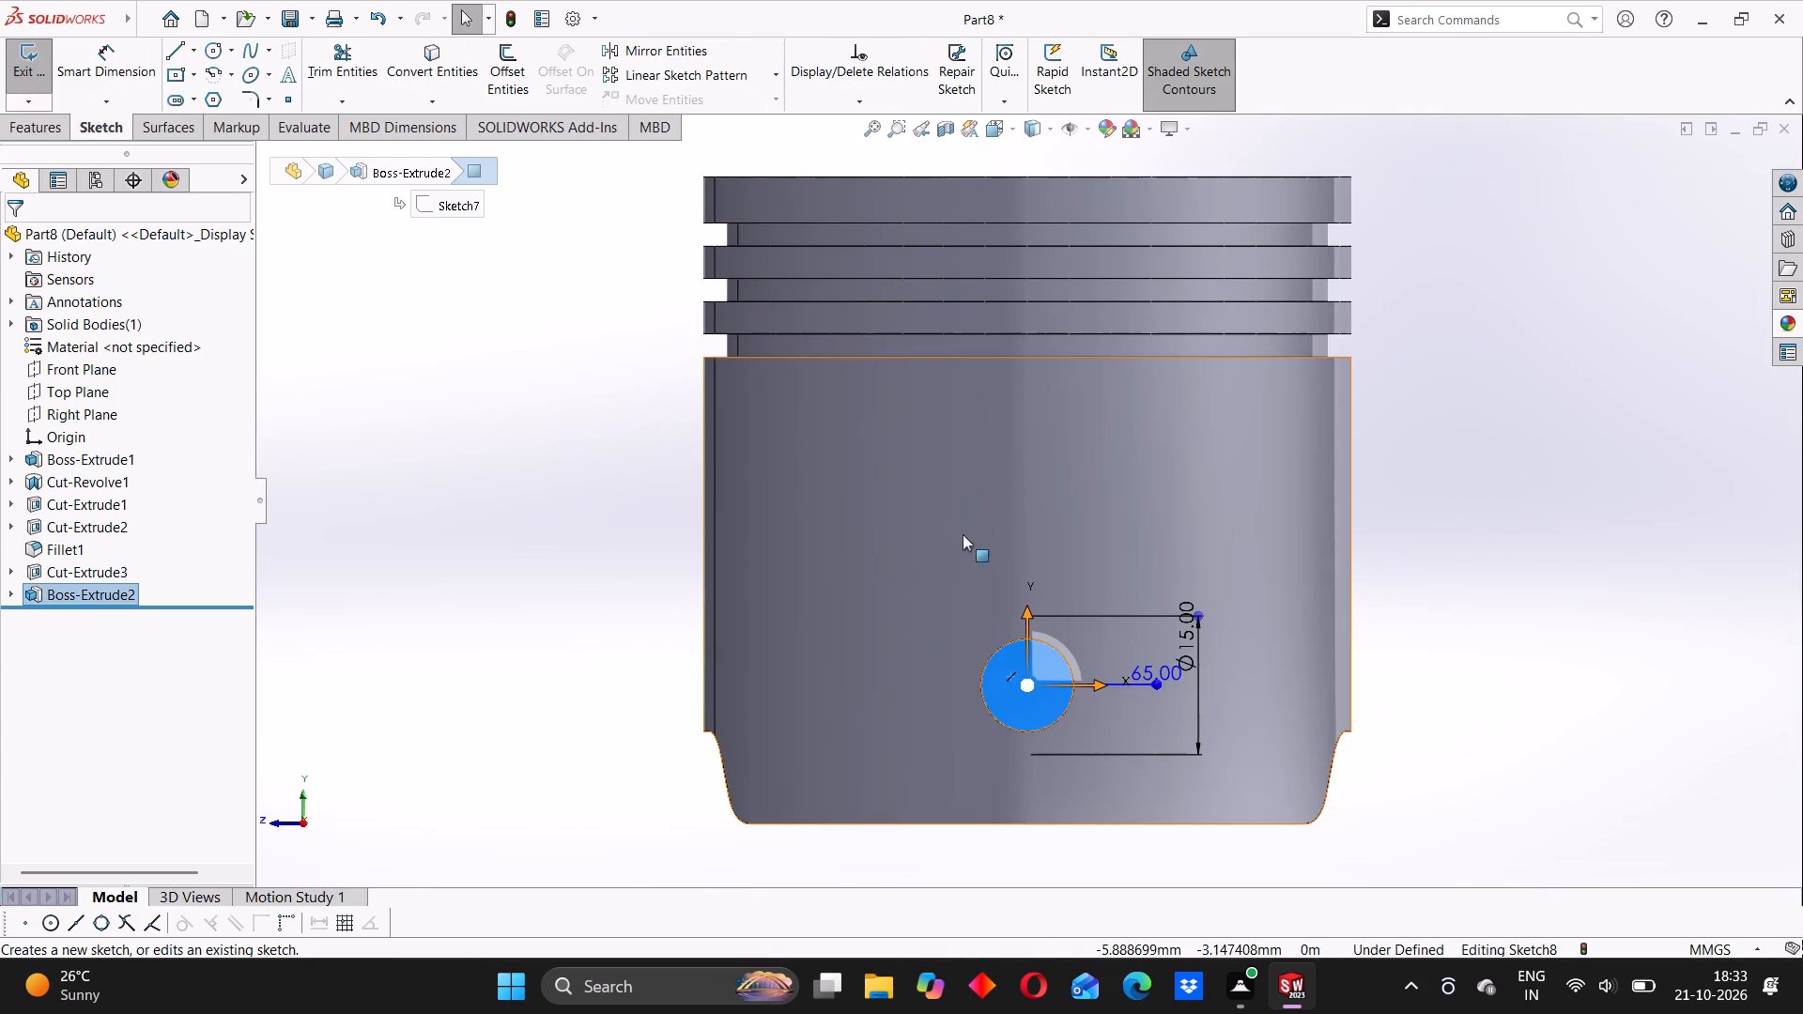
left_click(422, 62)
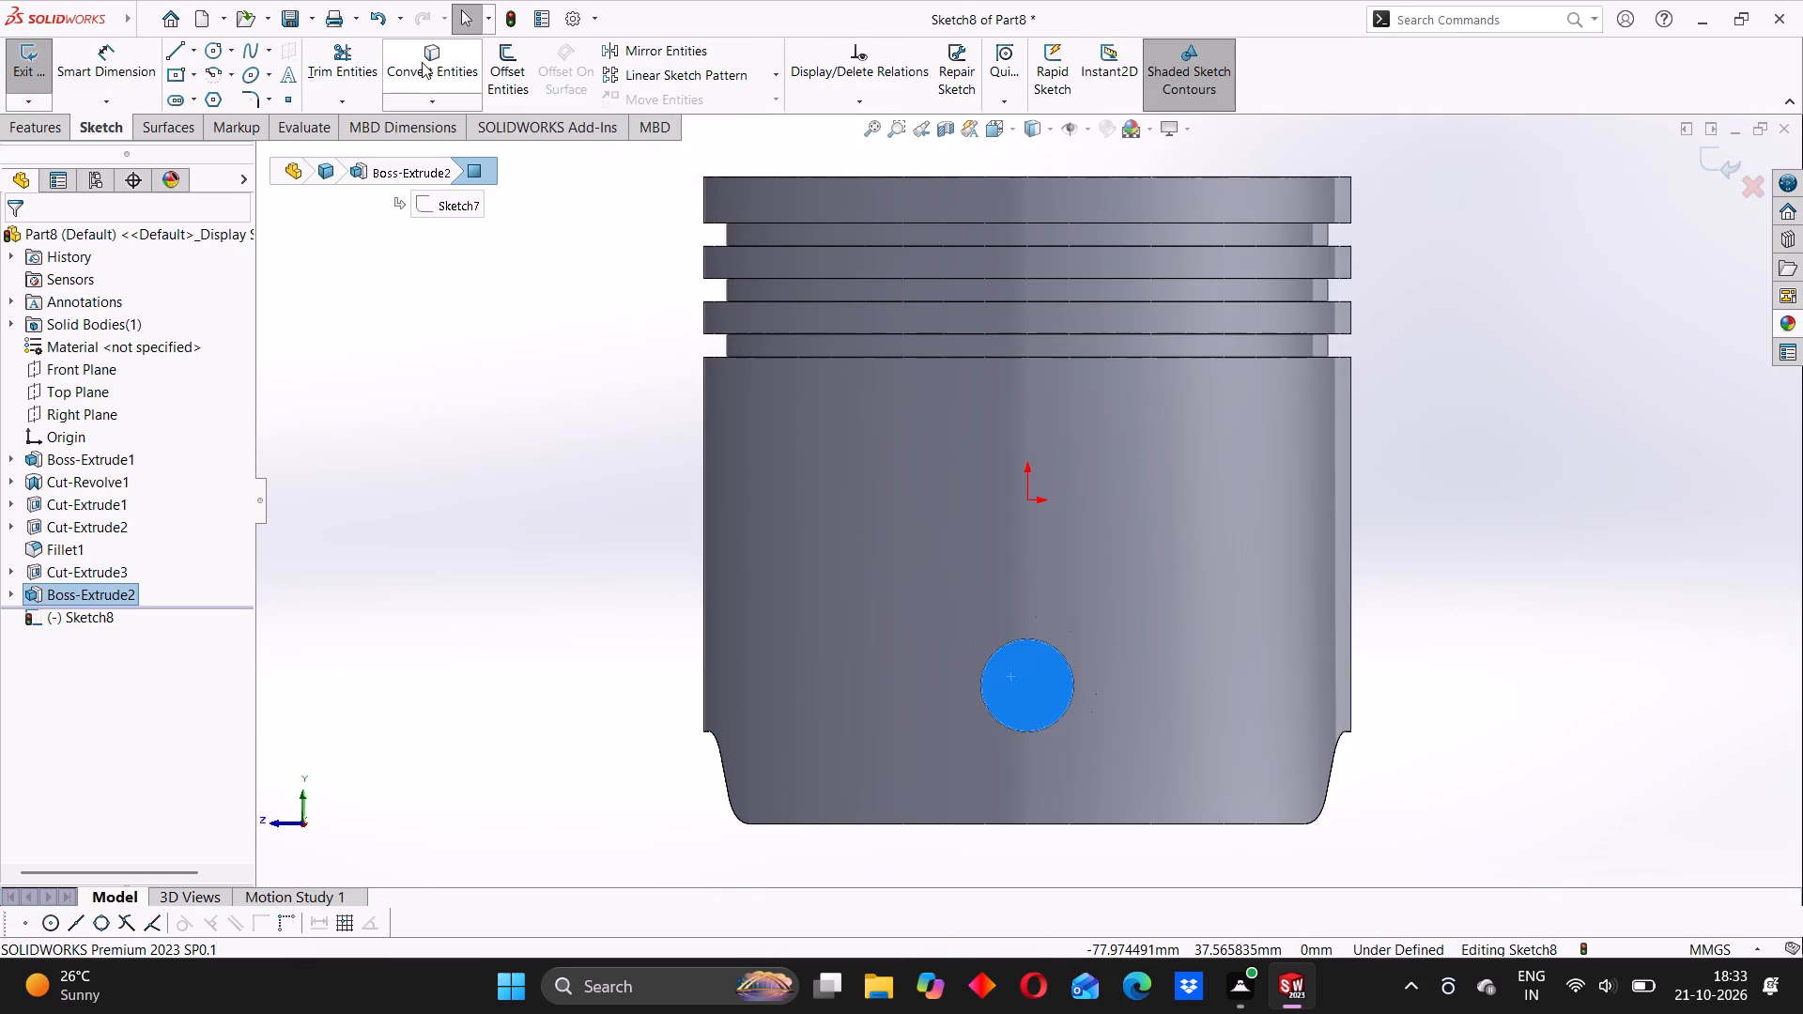
Cut-extrude the converted circle Through All - Both, through the pin boss and both sides of the piston skirt.
left_click(24, 135)
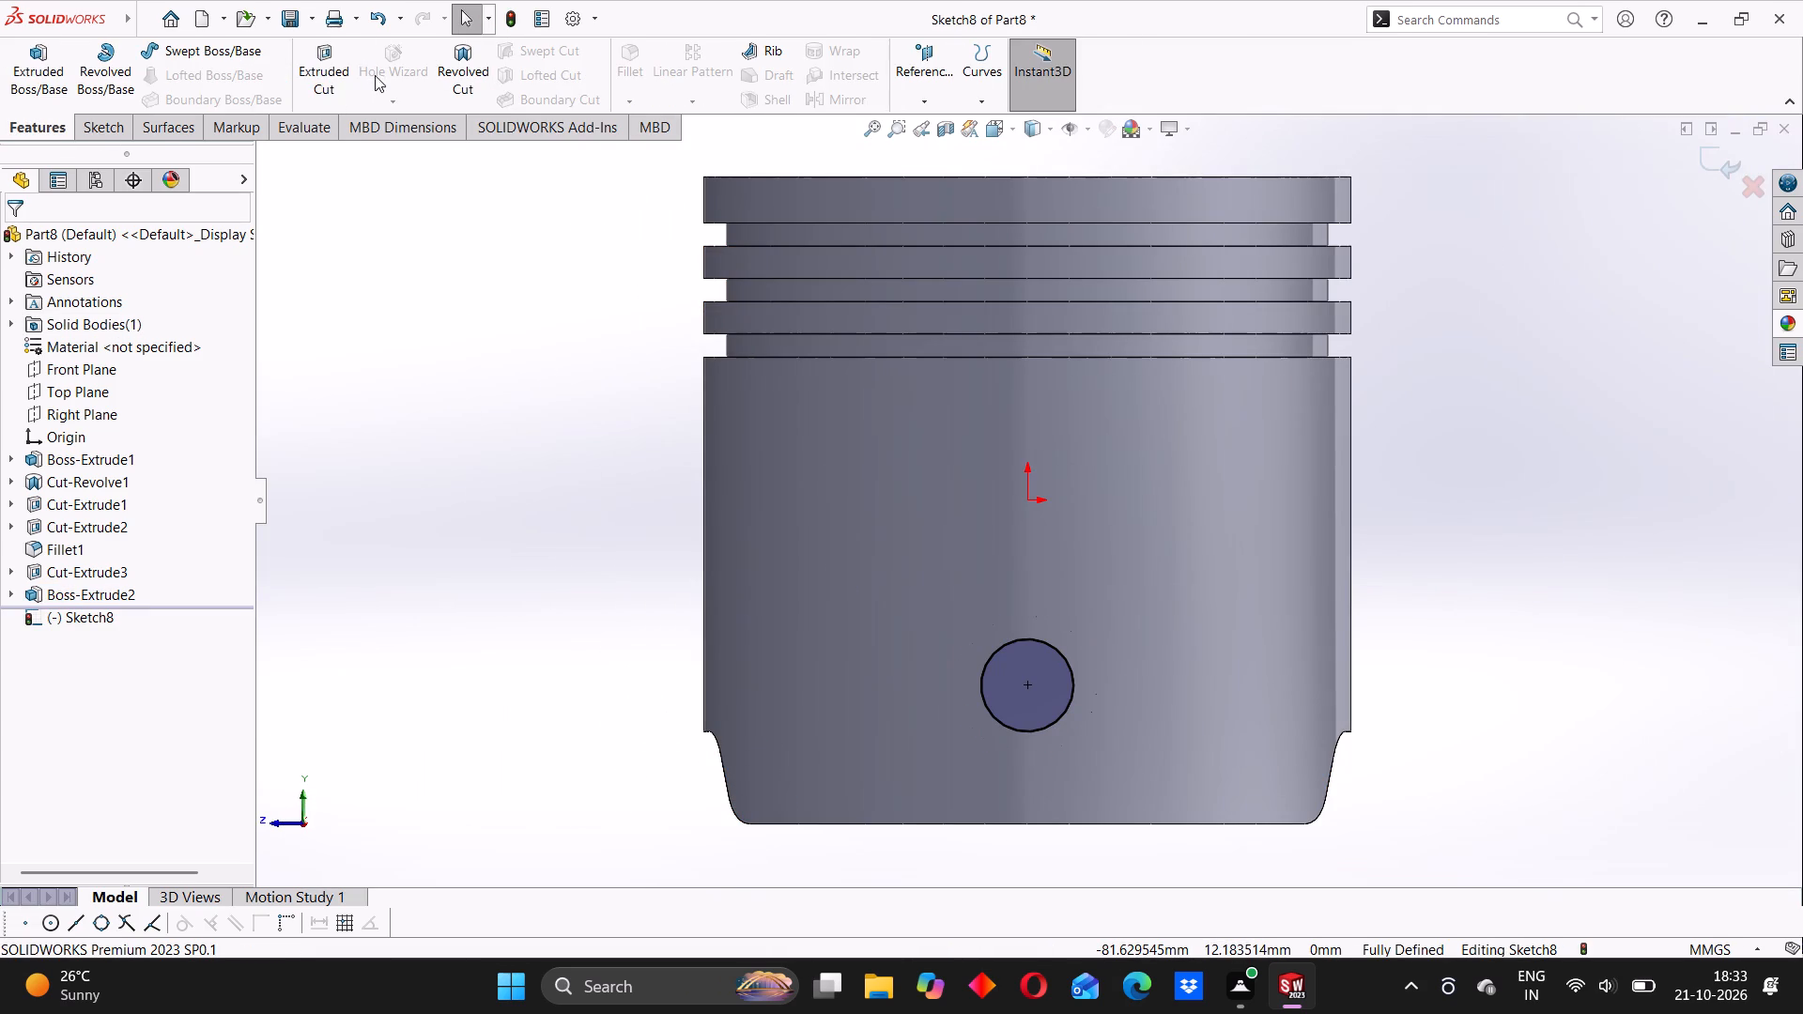
left_click(326, 70)
middle_click_drag(1305, 580, 1233, 587)
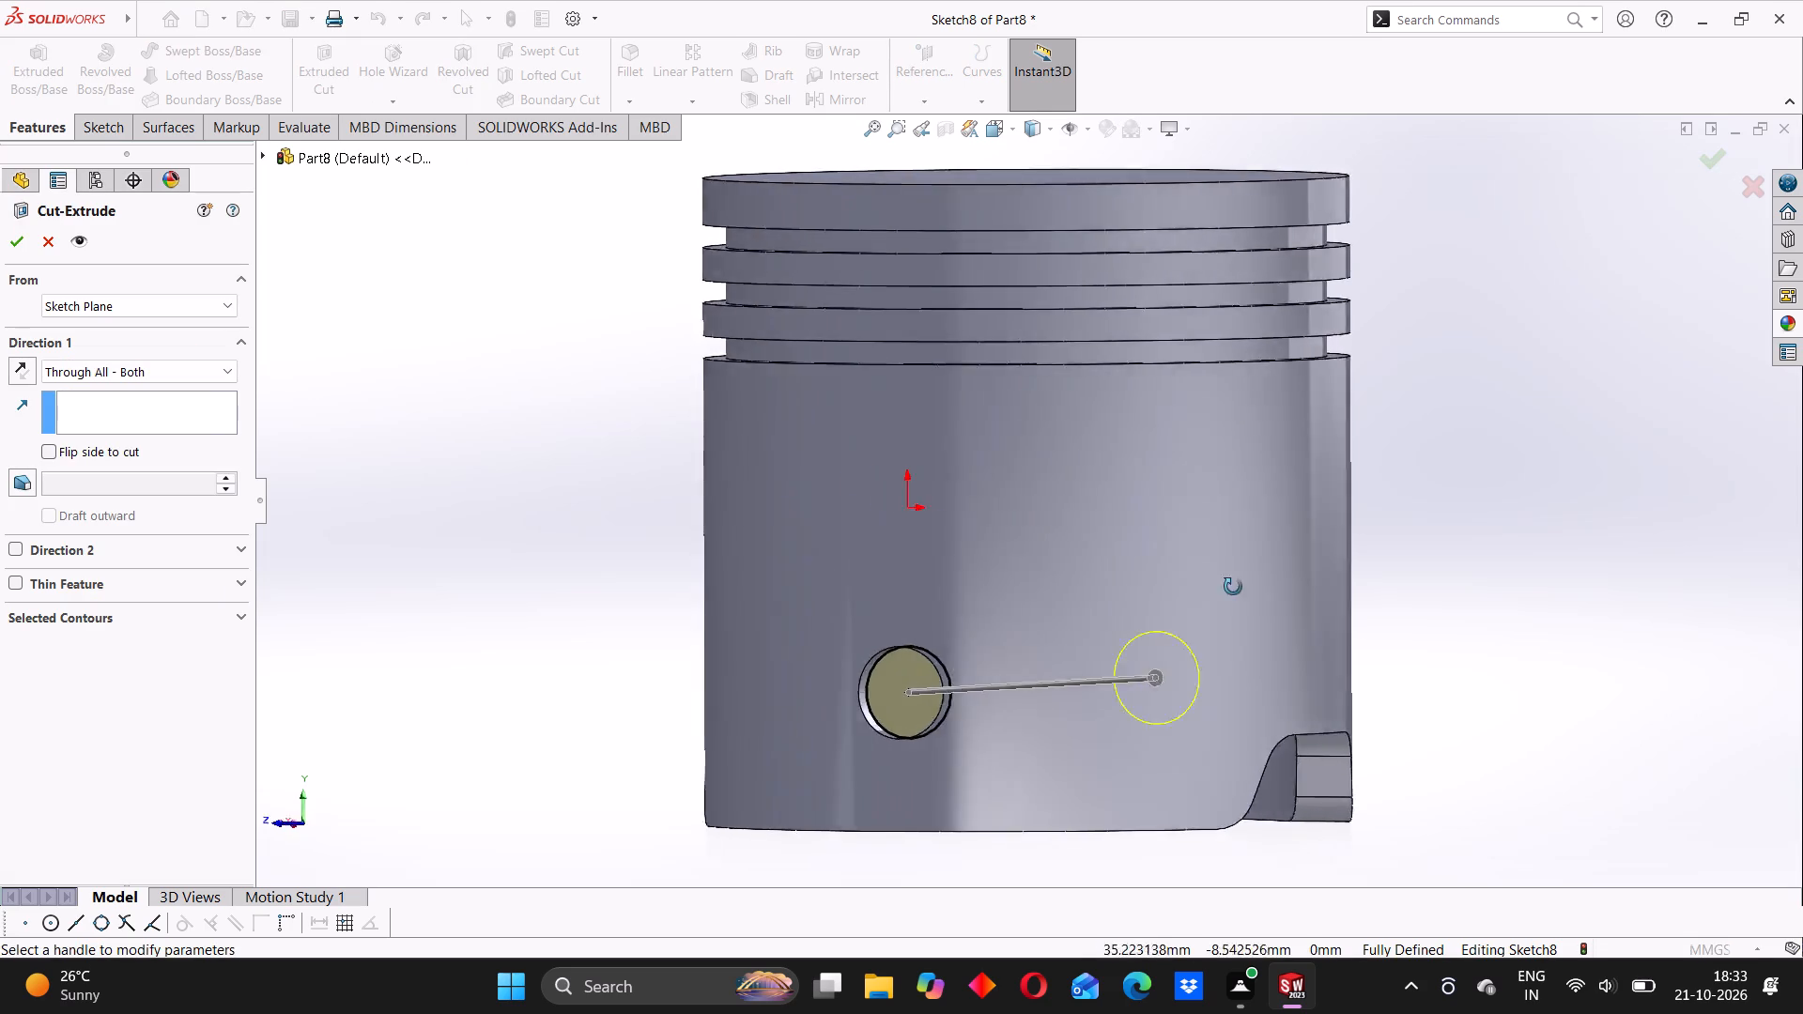
middle_click_drag(1233, 587, 1107, 612)
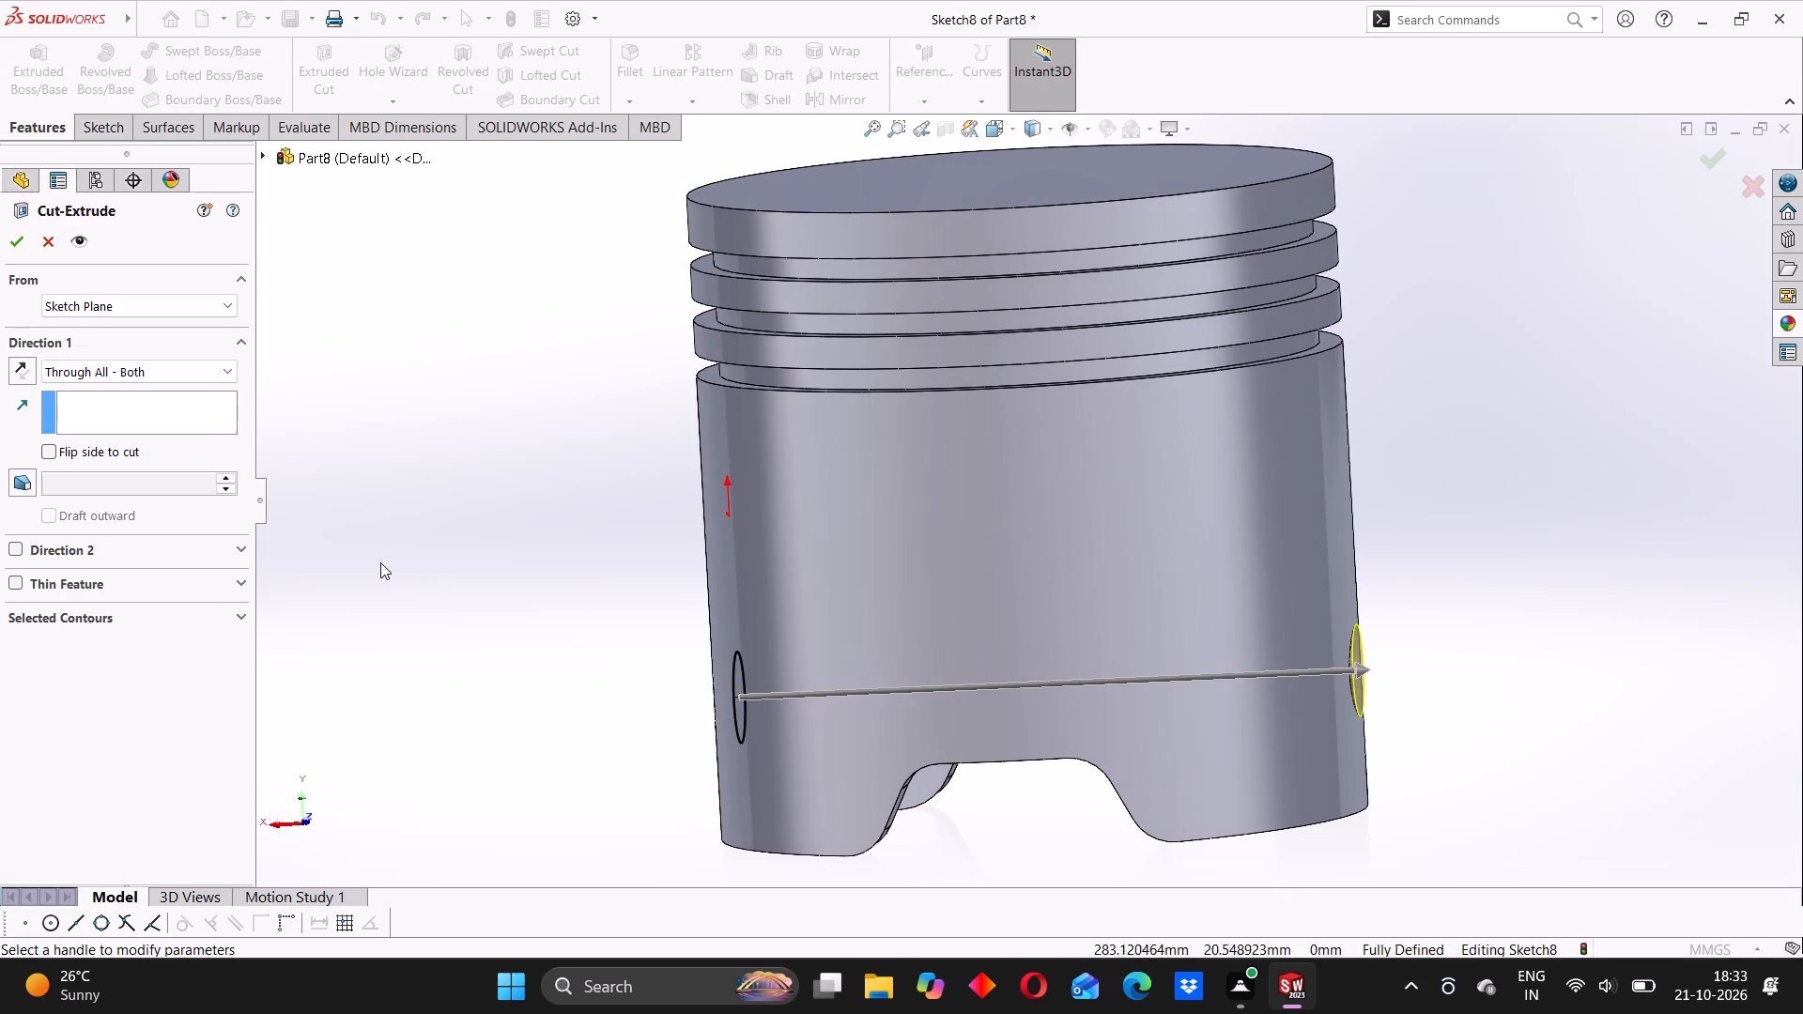
left_click(23, 242)
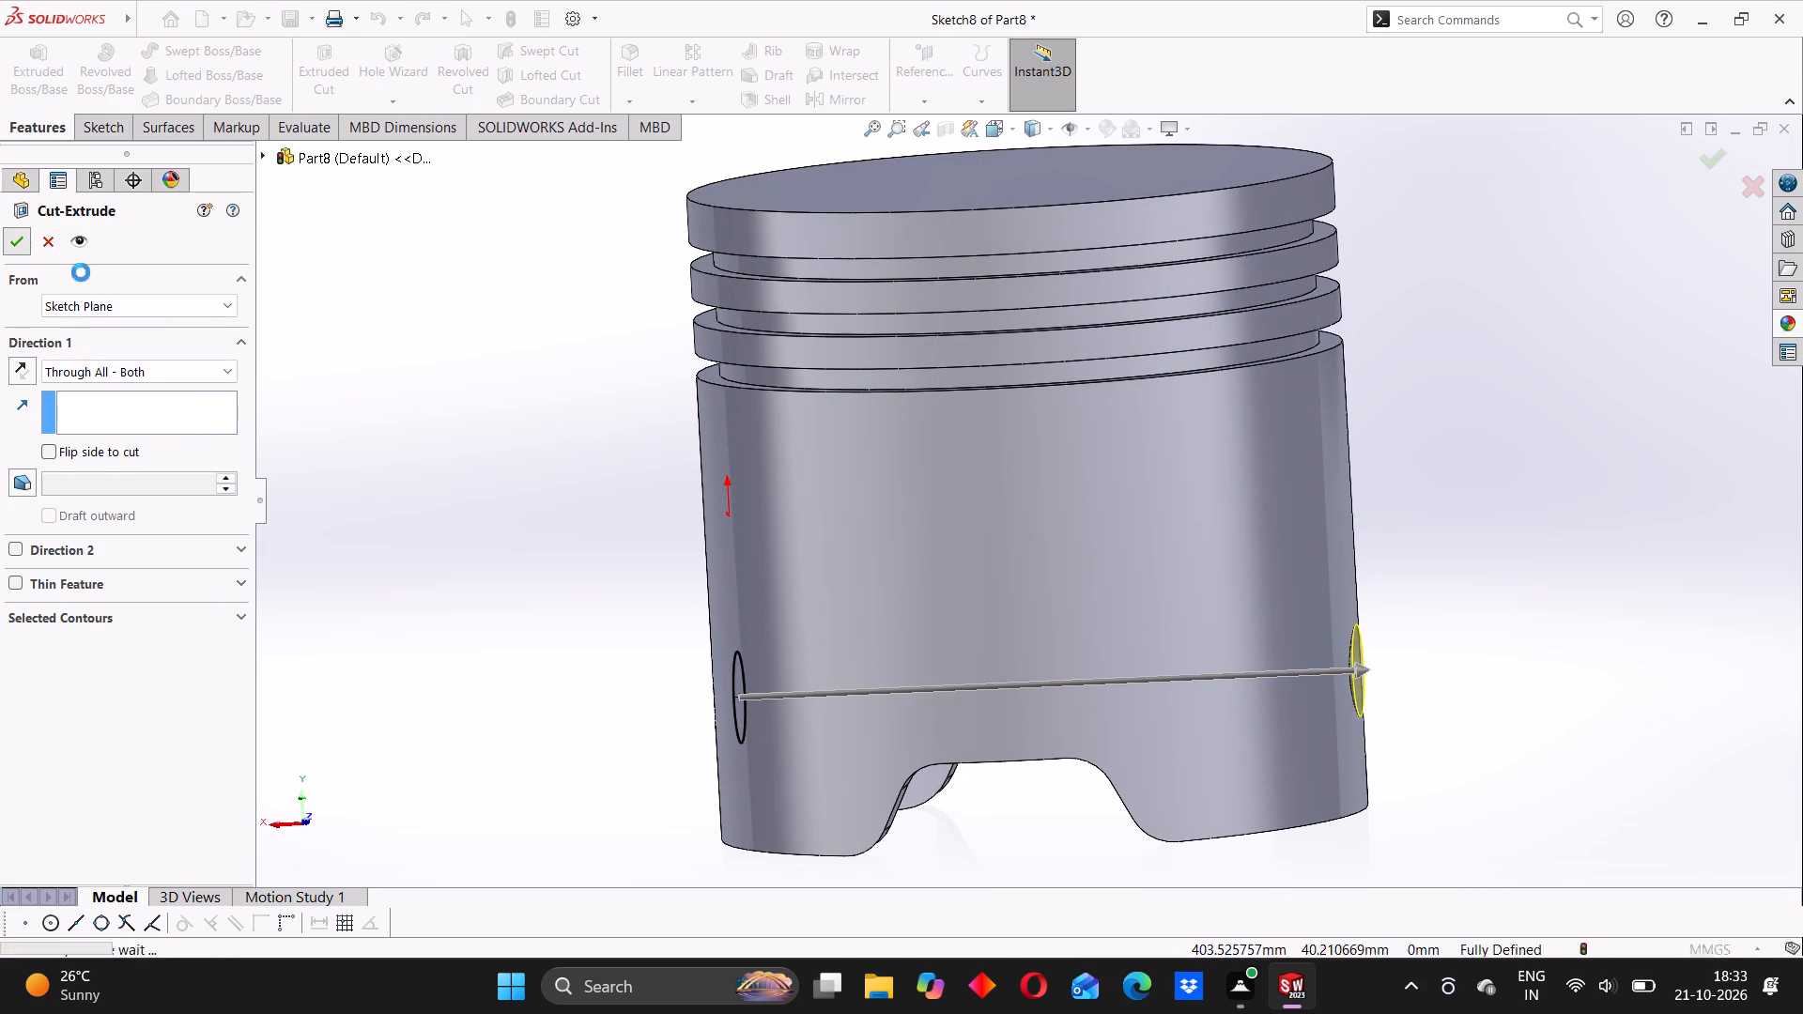
Examine the through pin hole and the hollow boss inside the piston from the sides and from below.
middle_click_drag(601, 494, 827, 470)
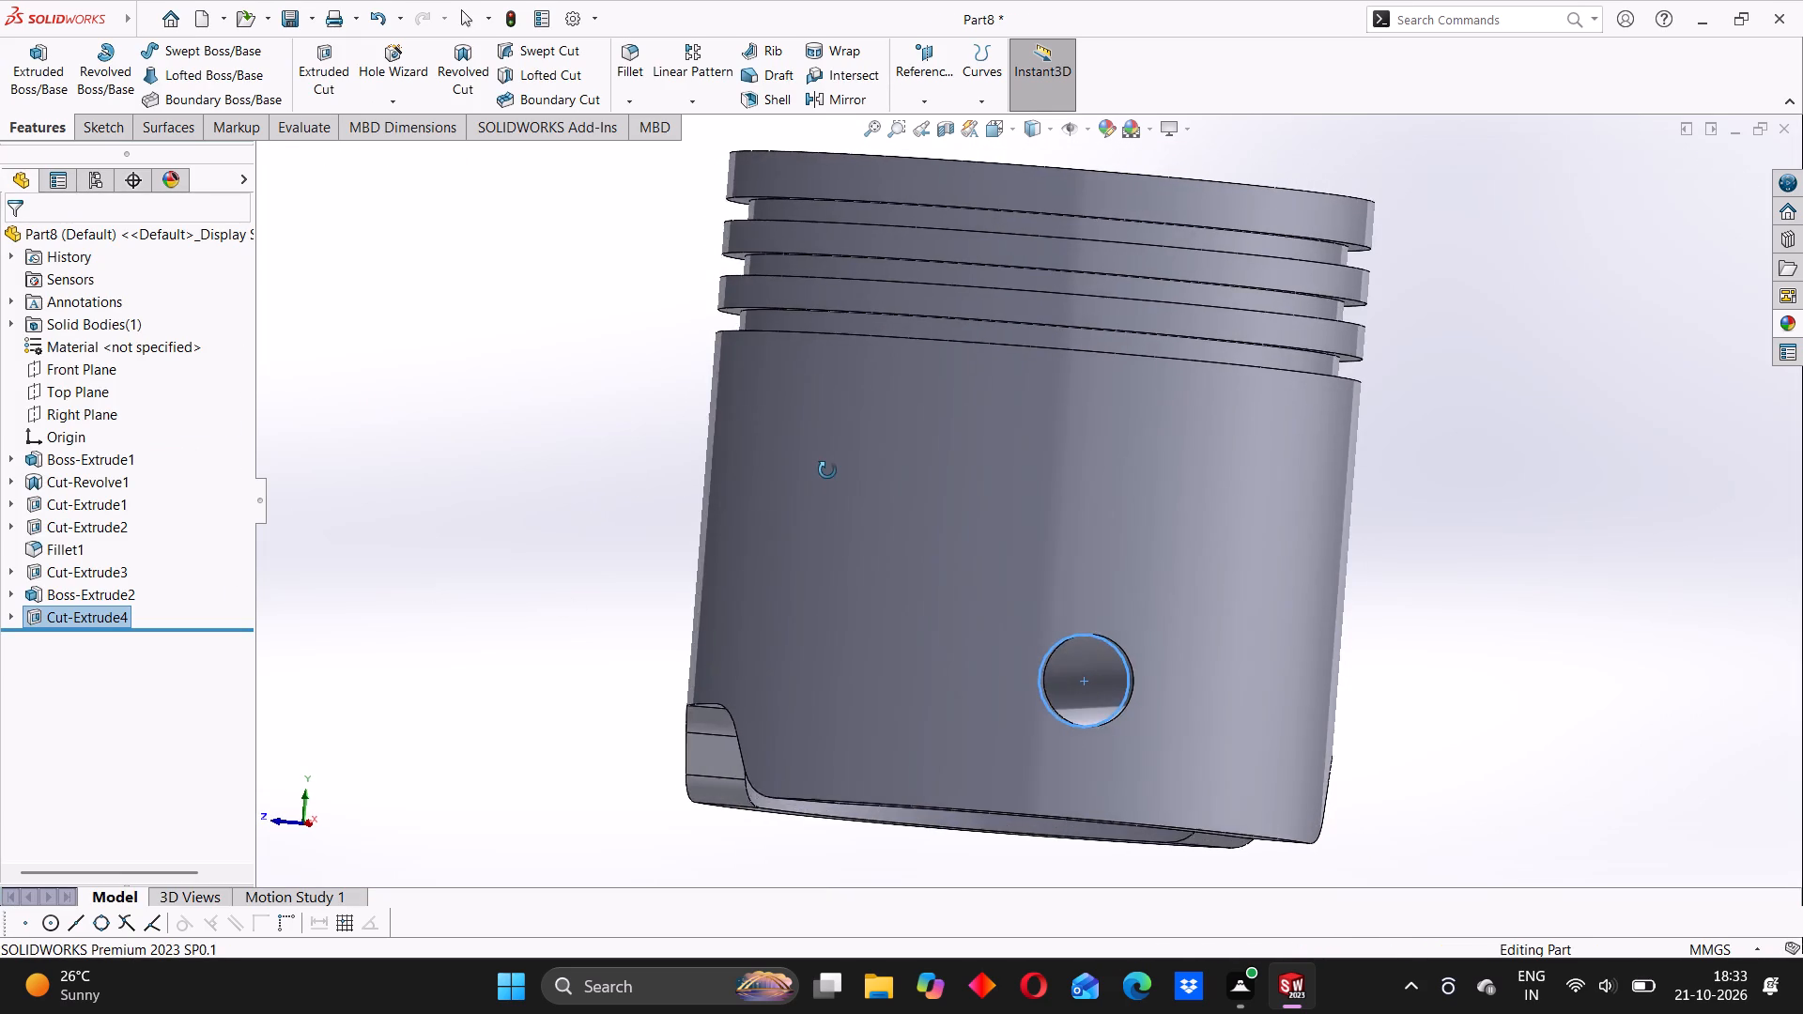
middle_click_drag(827, 470, 787, 473)
left_click(529, 493)
scroll(1086, 612, "down", 1)
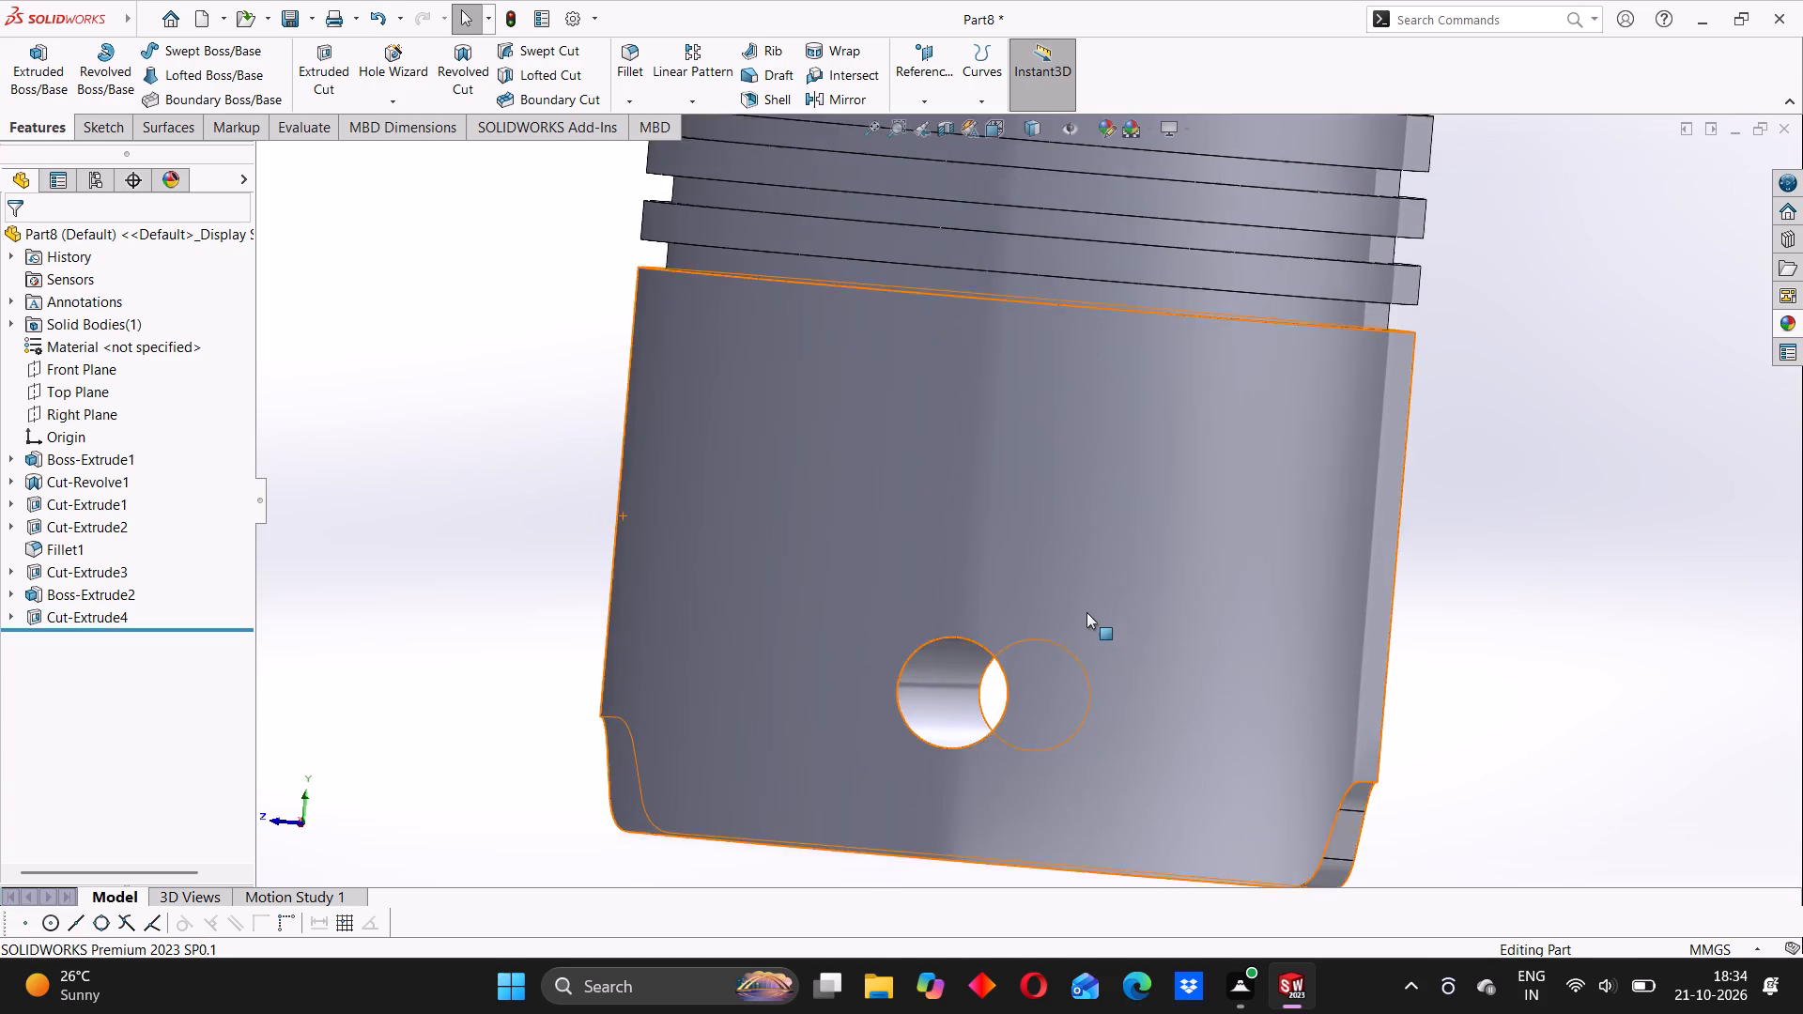
scroll(1086, 612, "down", 1)
middle_click(1013, 625)
scroll(1019, 627, "up", 4)
middle_click_drag(1032, 625, 800, 373)
scroll(908, 428, "up", 2)
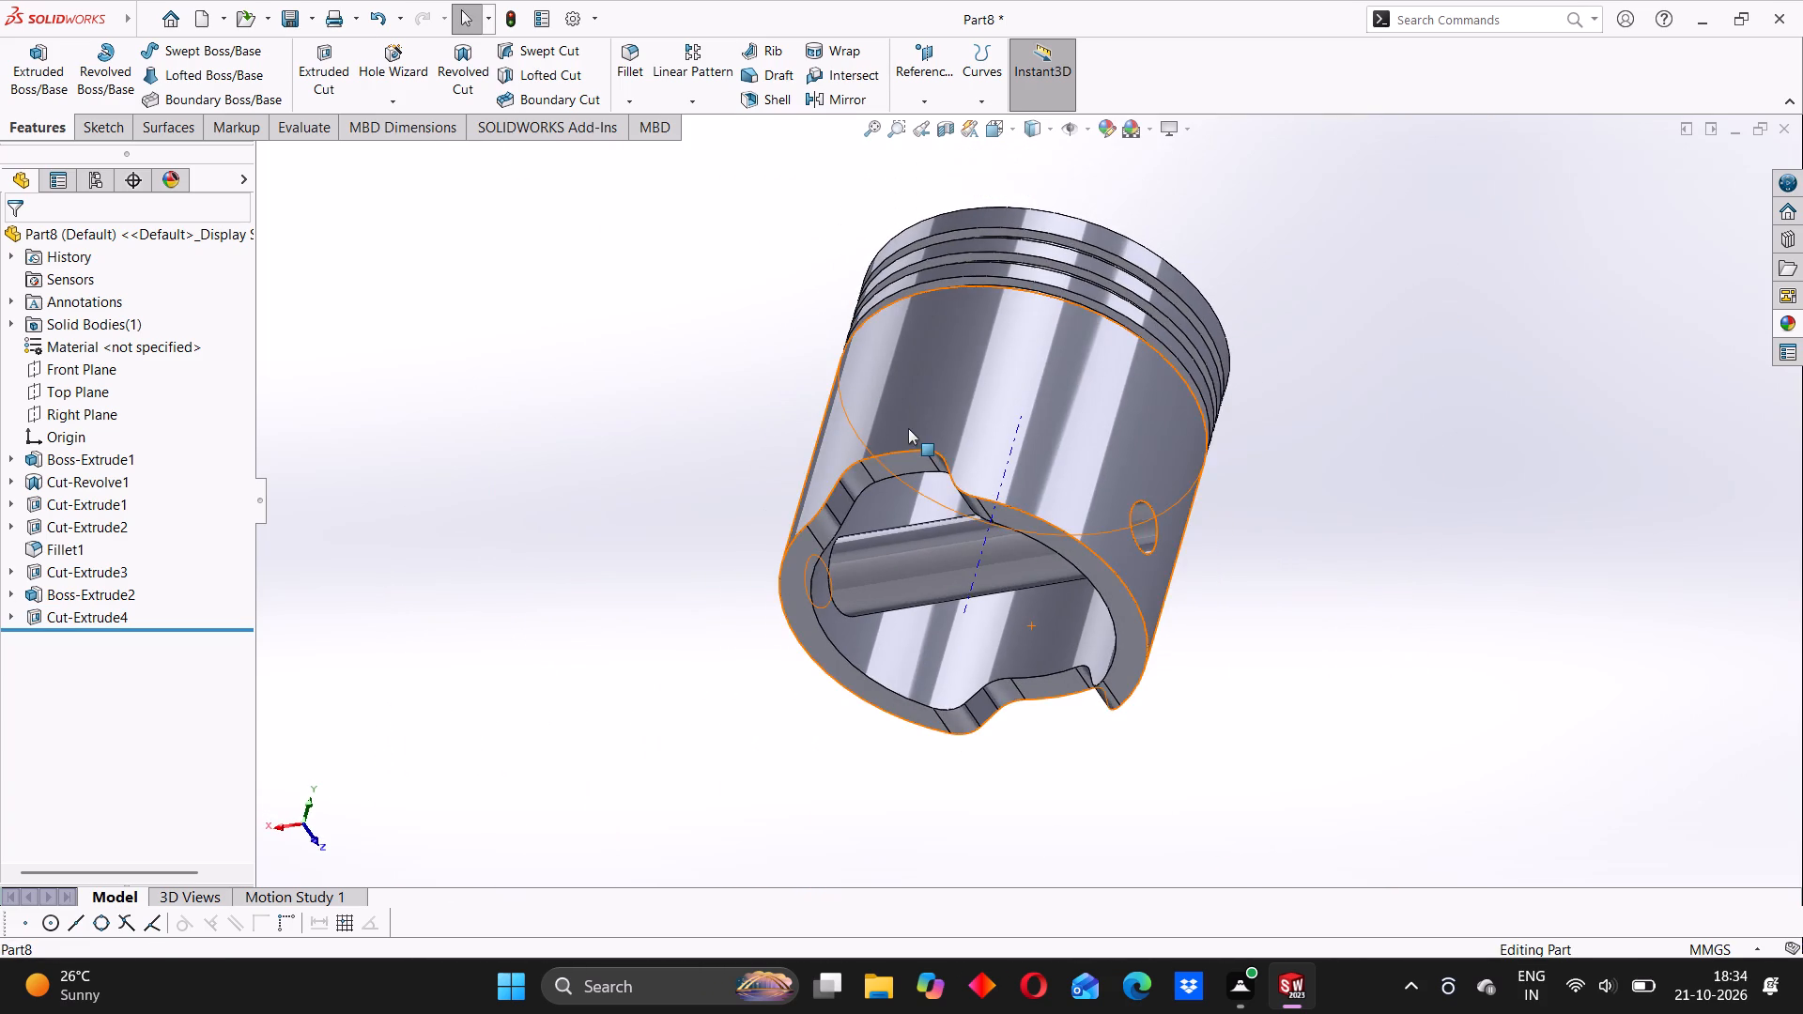
scroll(949, 438, "down", 3)
middle_click_drag(934, 468, 1031, 645)
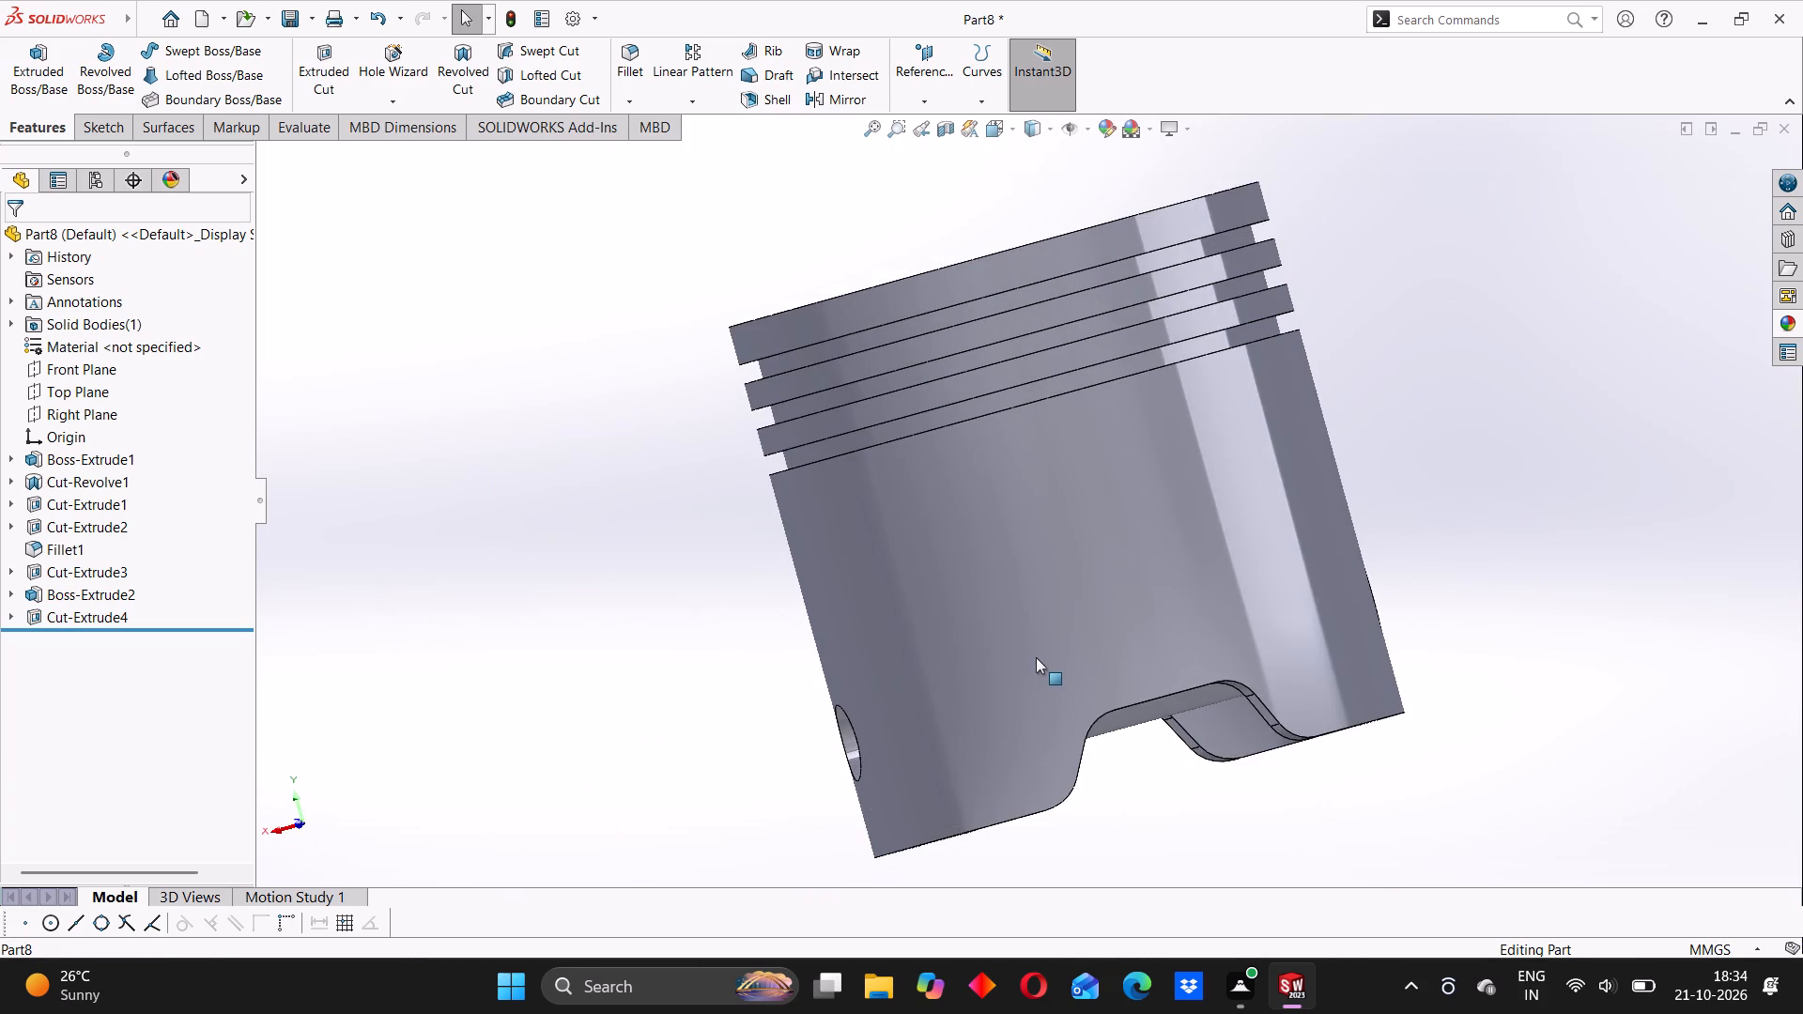
scroll(1054, 605, "up", 2)
middle_click_drag(1103, 453, 1102, 554)
middle_click_drag(1045, 550, 1110, 531)
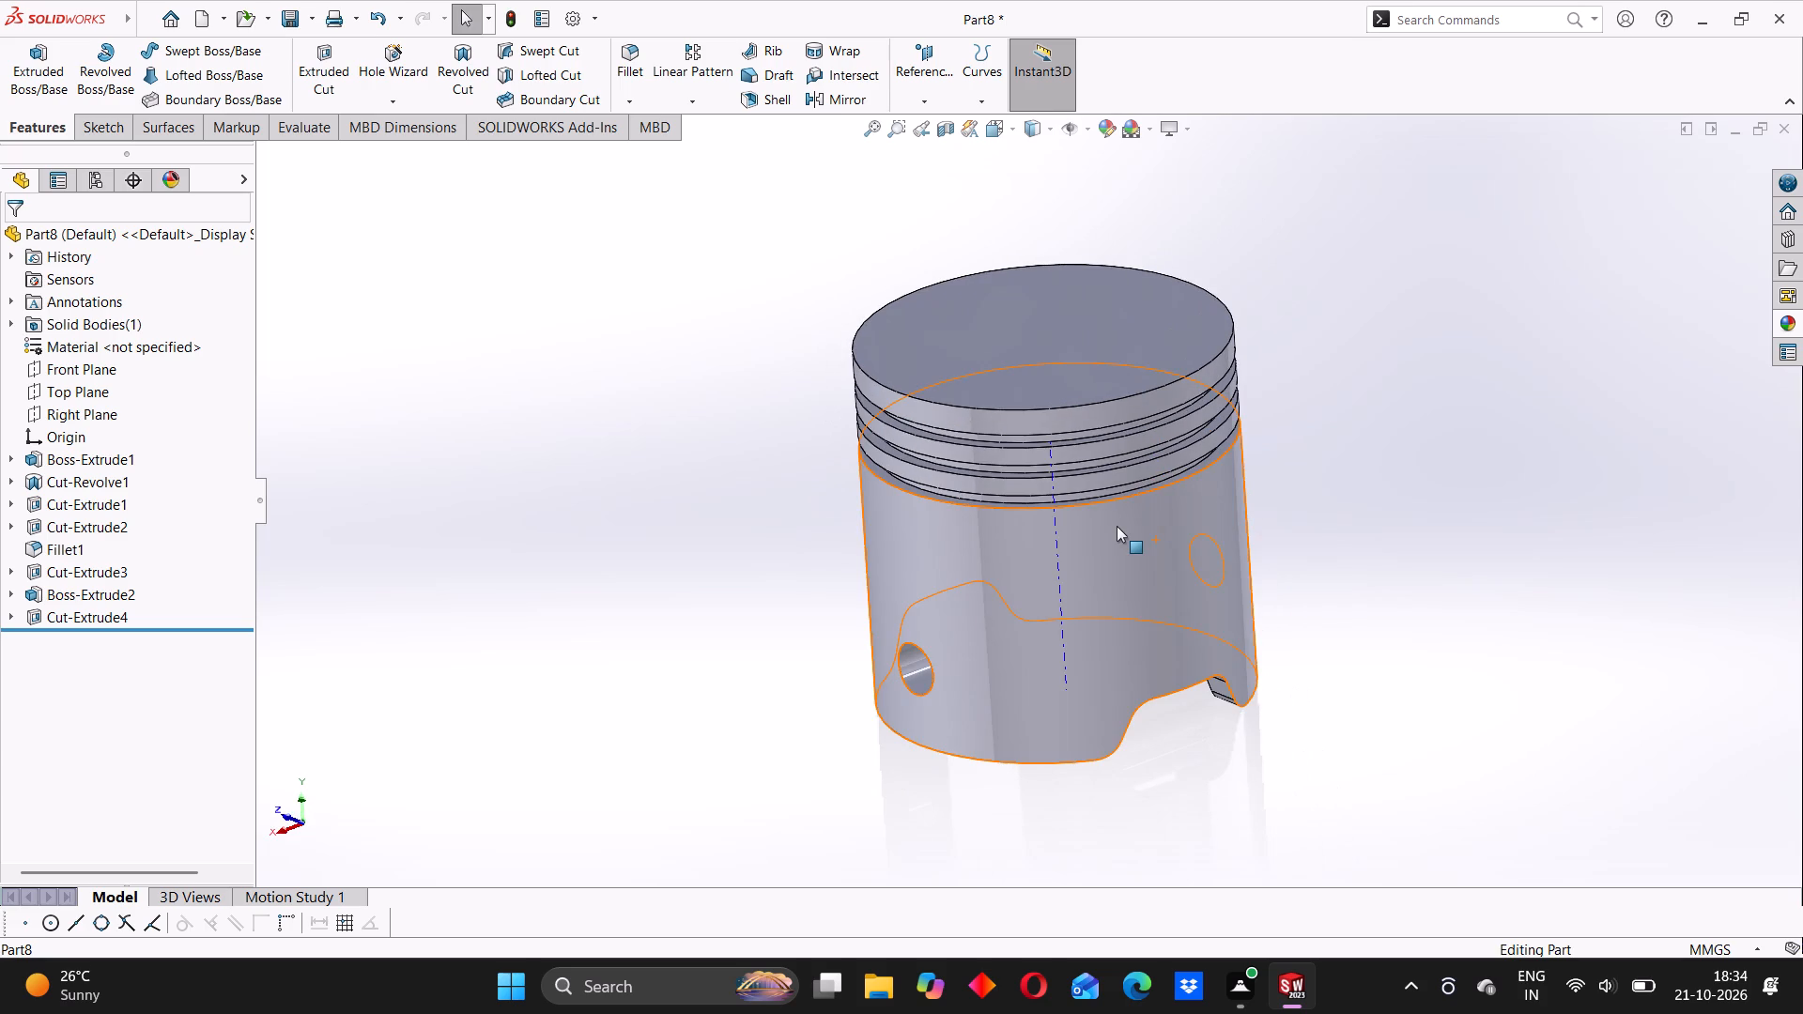
middle_click_drag(918, 606, 976, 535)
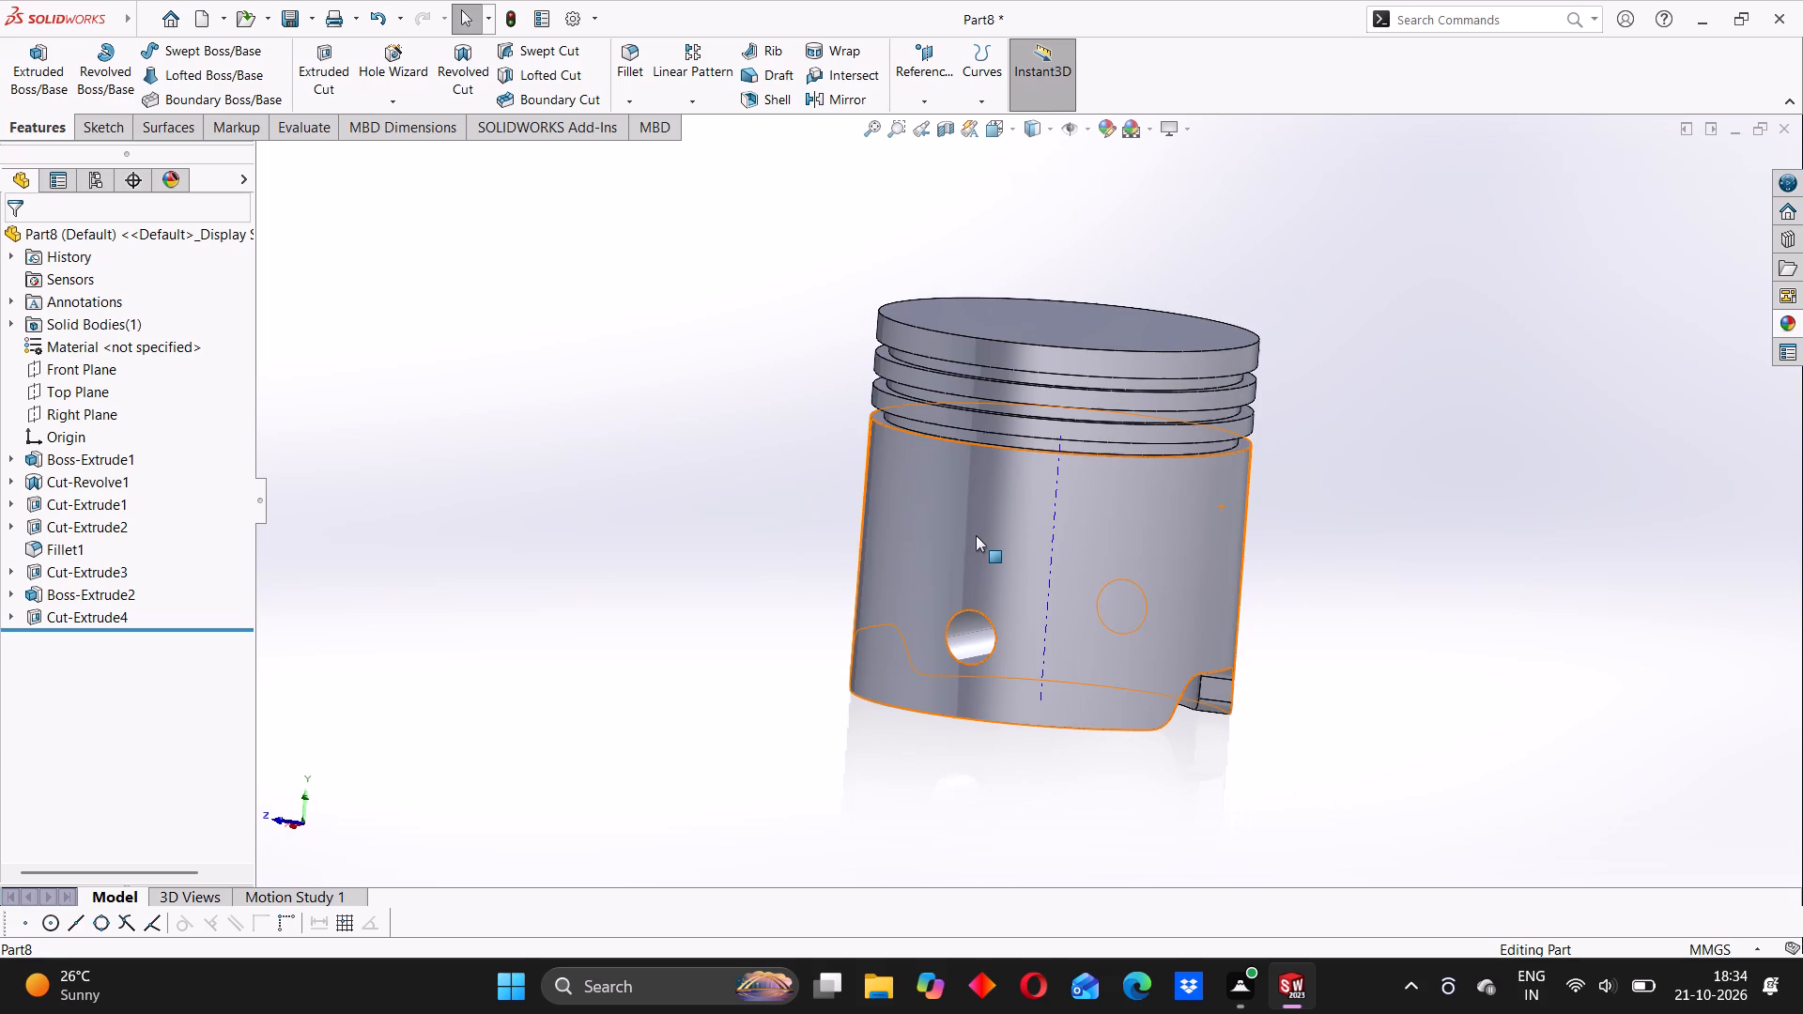
scroll(1015, 515, "down", 1)
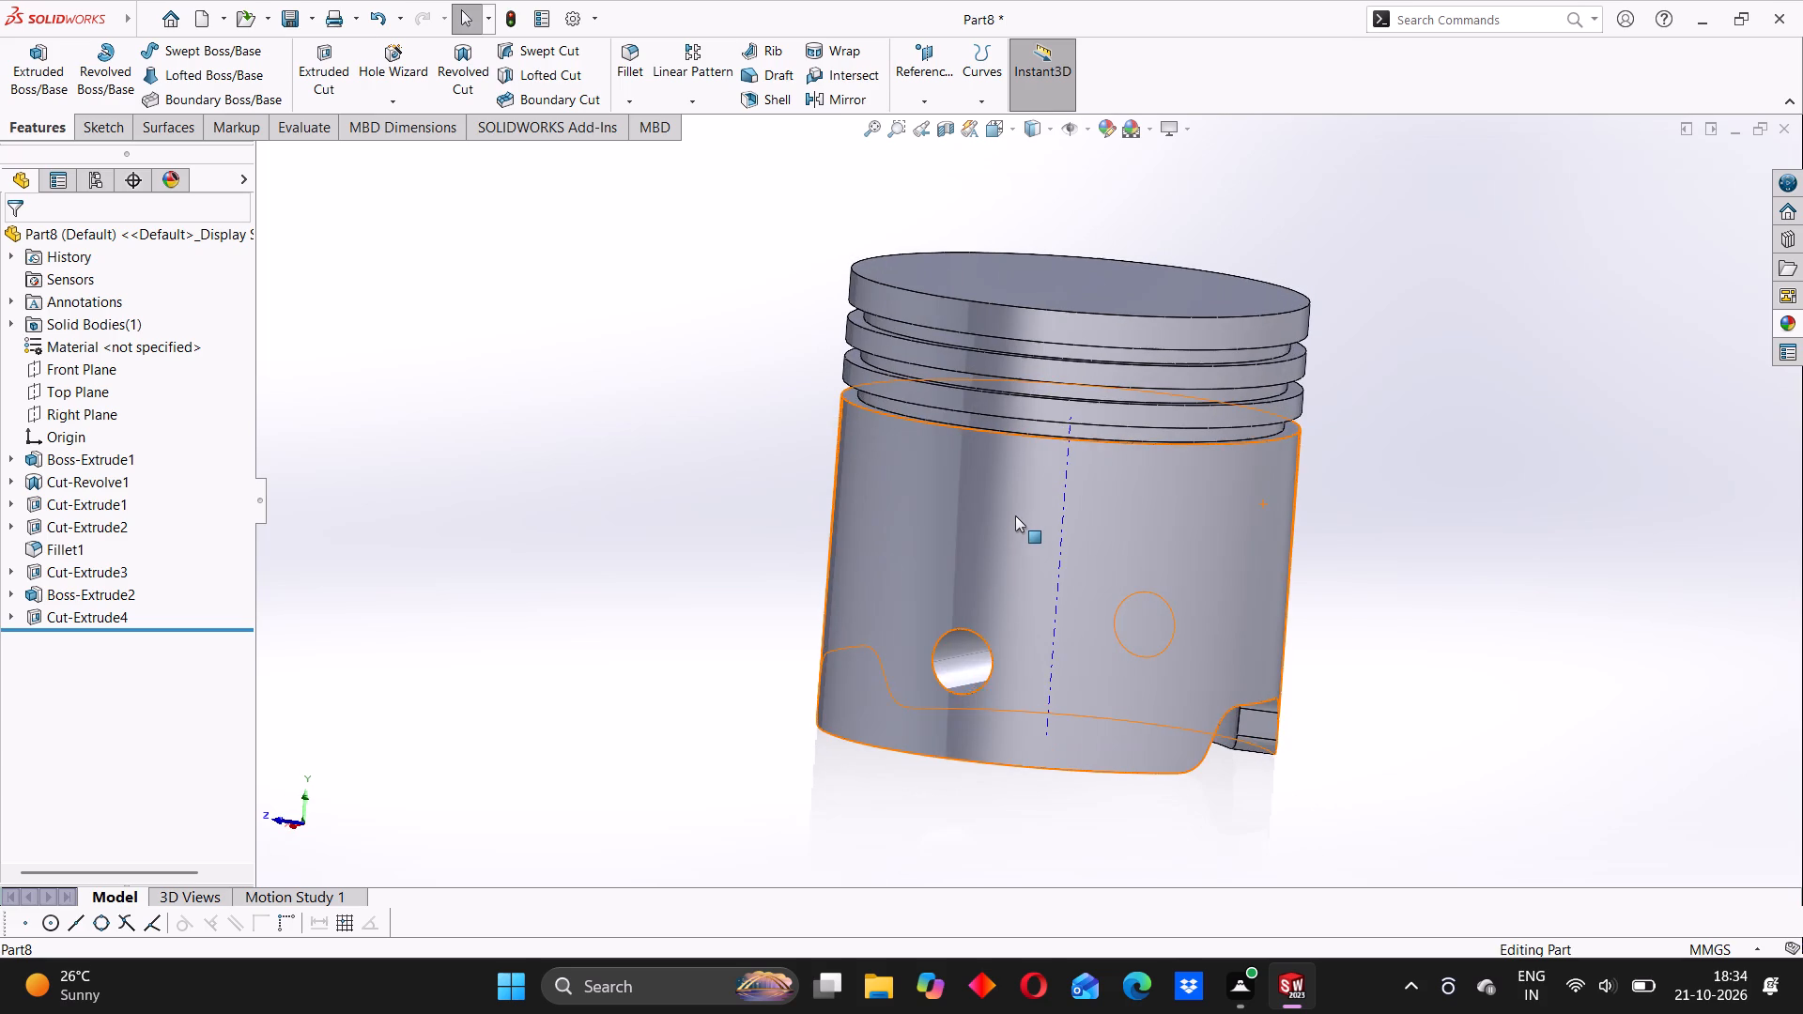
middle_click_drag(1015, 514, 964, 502)
scroll(996, 507, "up", 2)
middle_click_drag(1138, 490, 1049, 509)
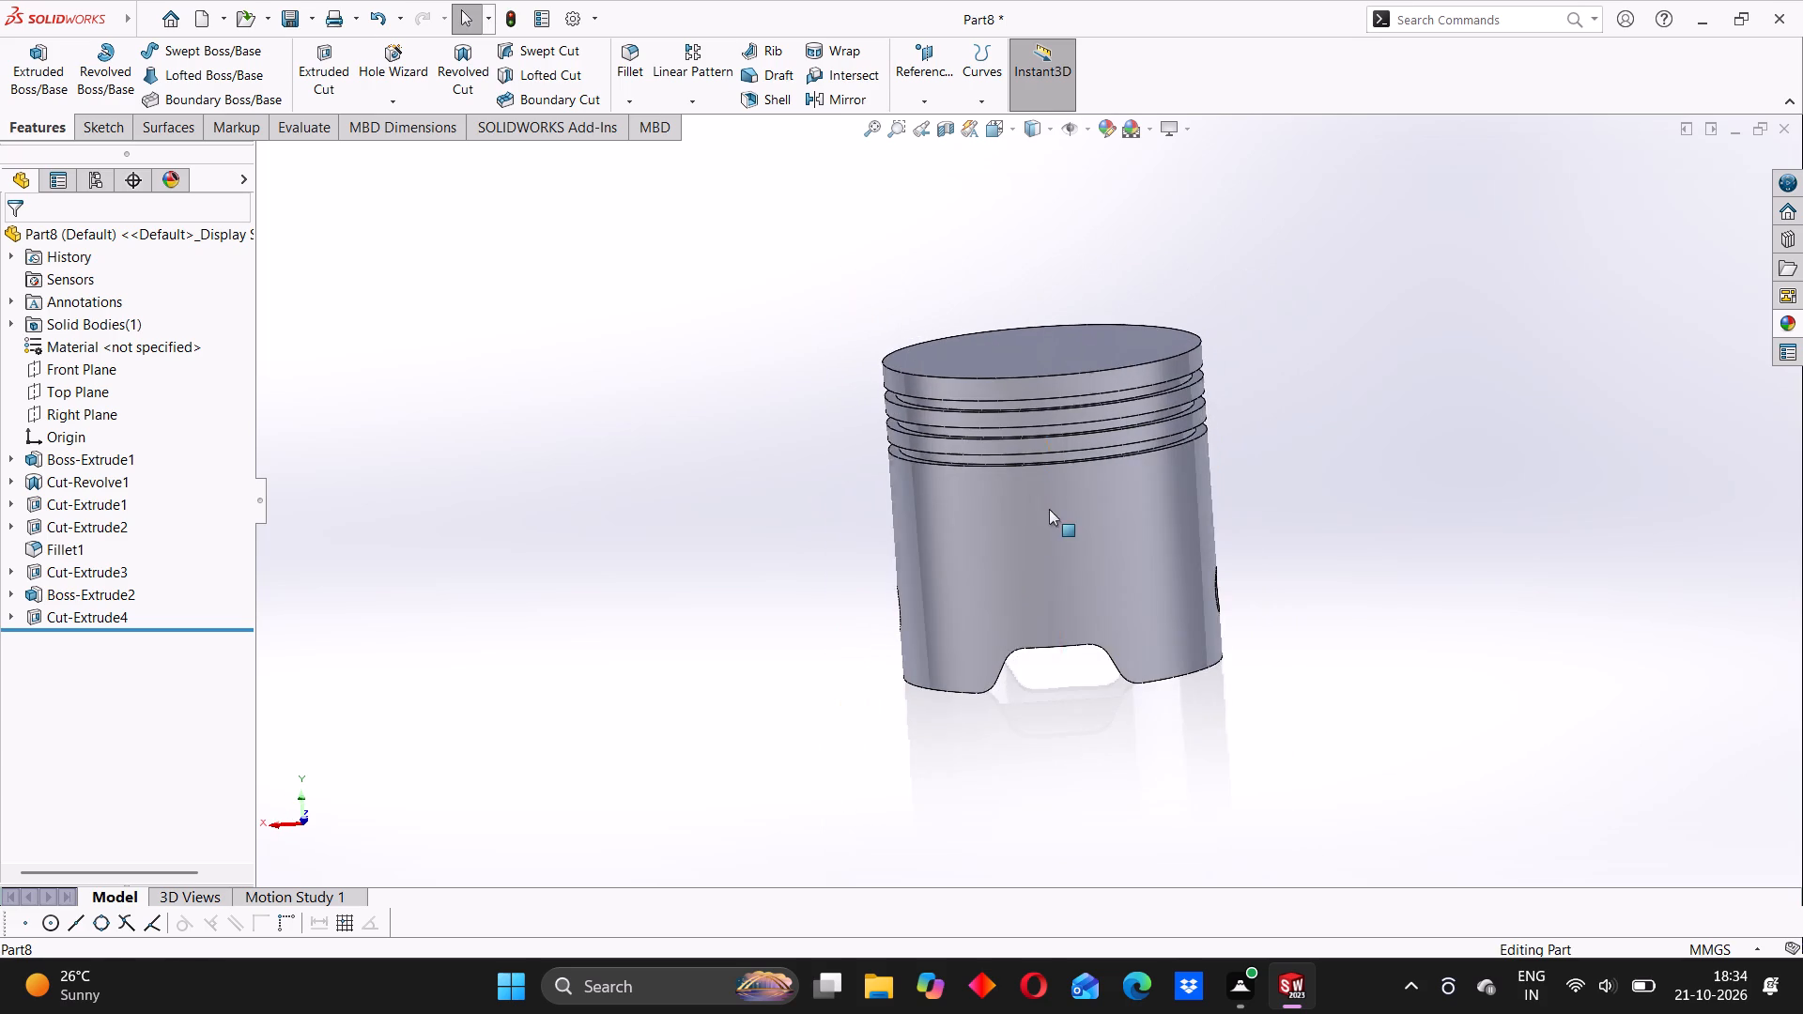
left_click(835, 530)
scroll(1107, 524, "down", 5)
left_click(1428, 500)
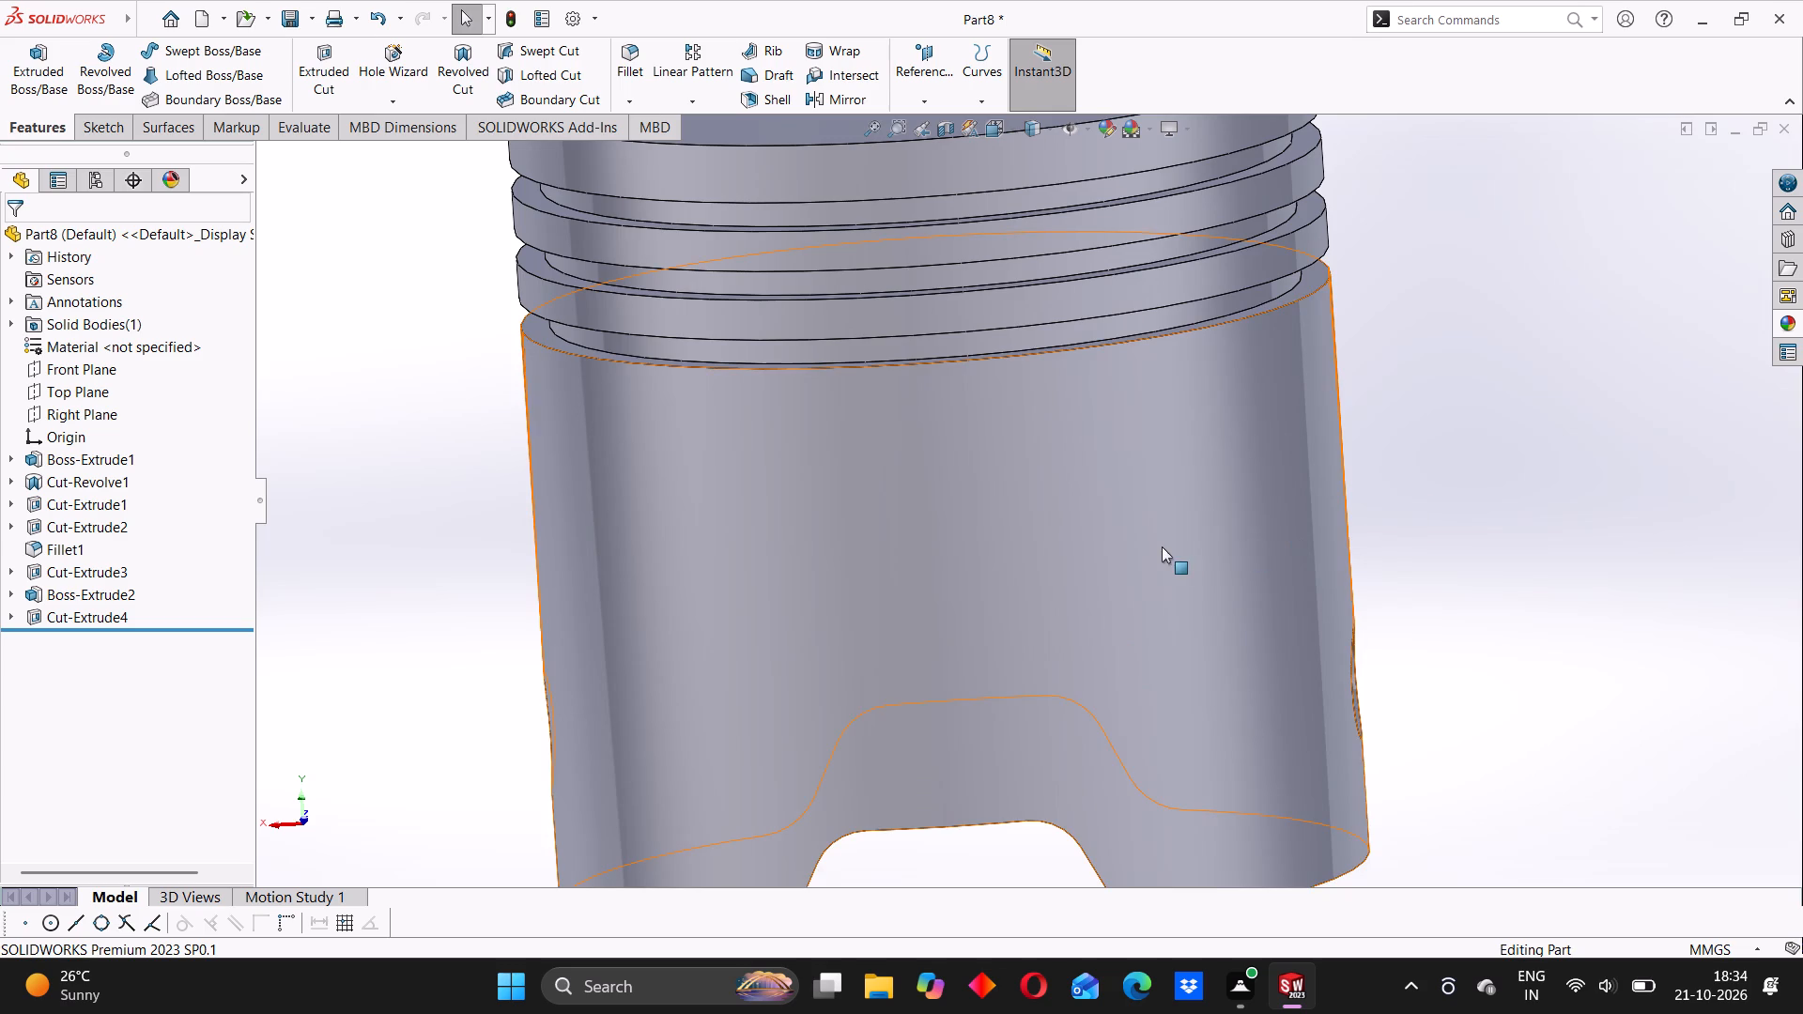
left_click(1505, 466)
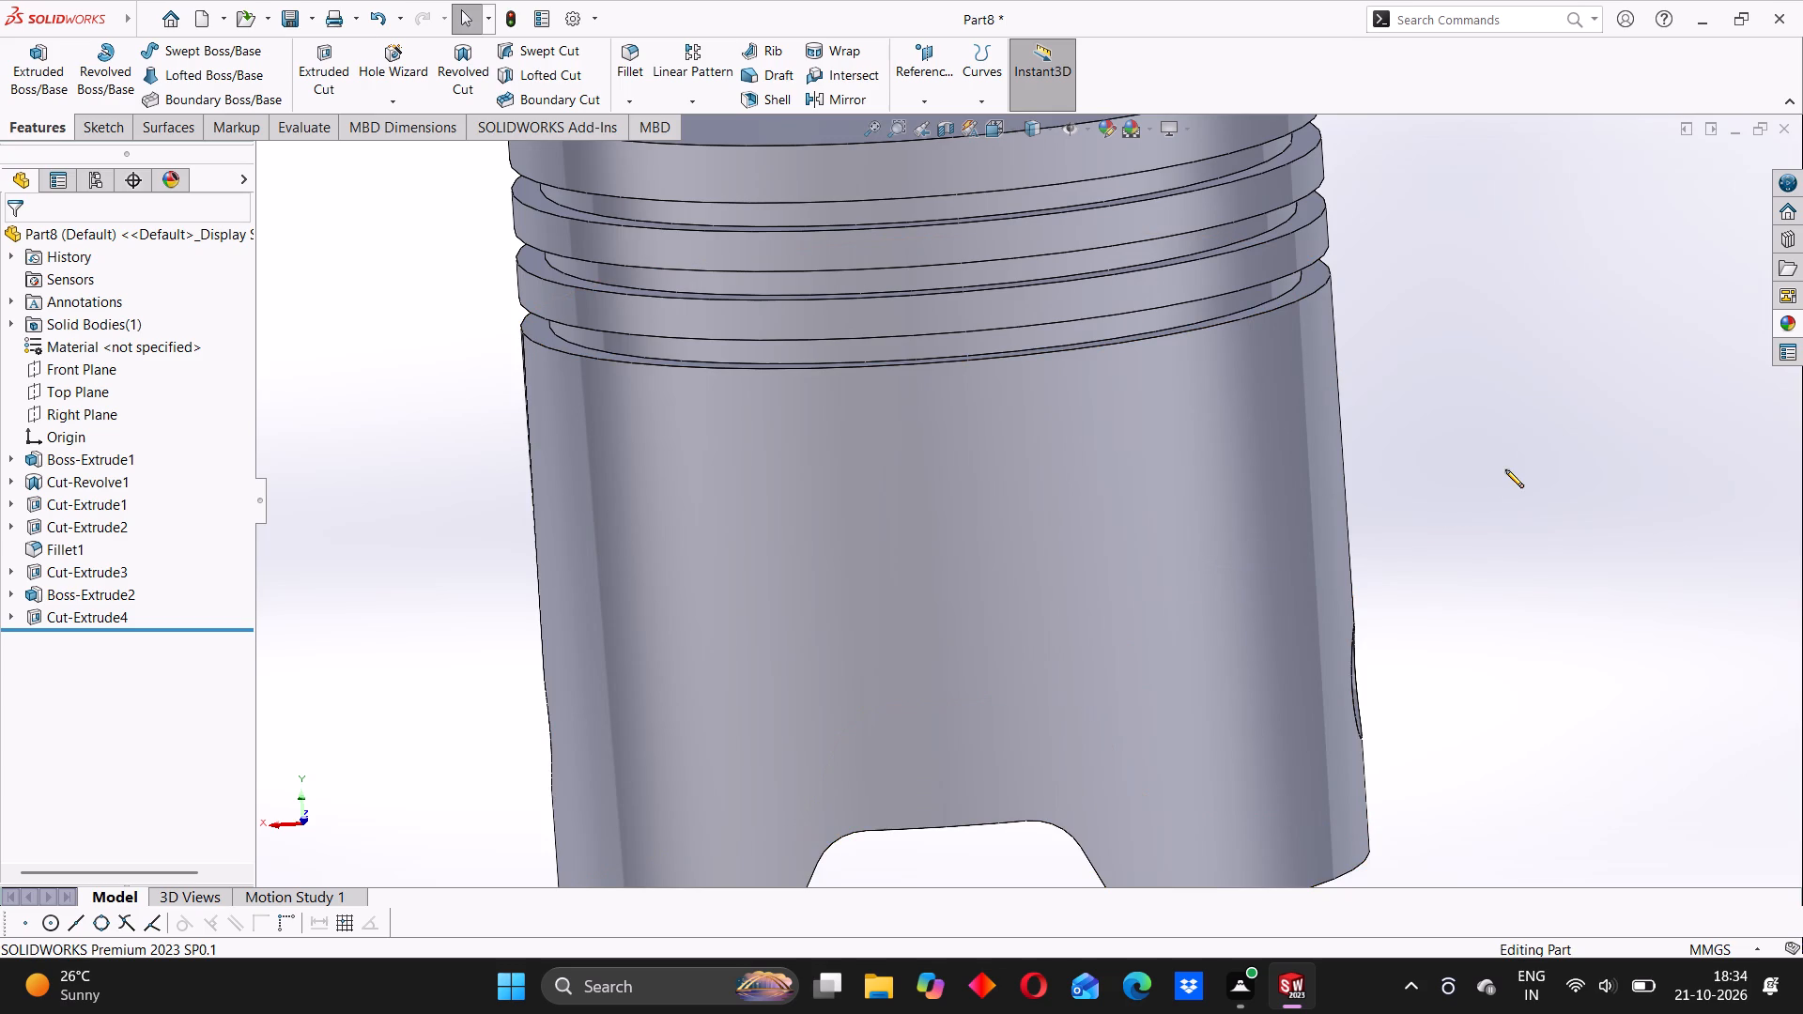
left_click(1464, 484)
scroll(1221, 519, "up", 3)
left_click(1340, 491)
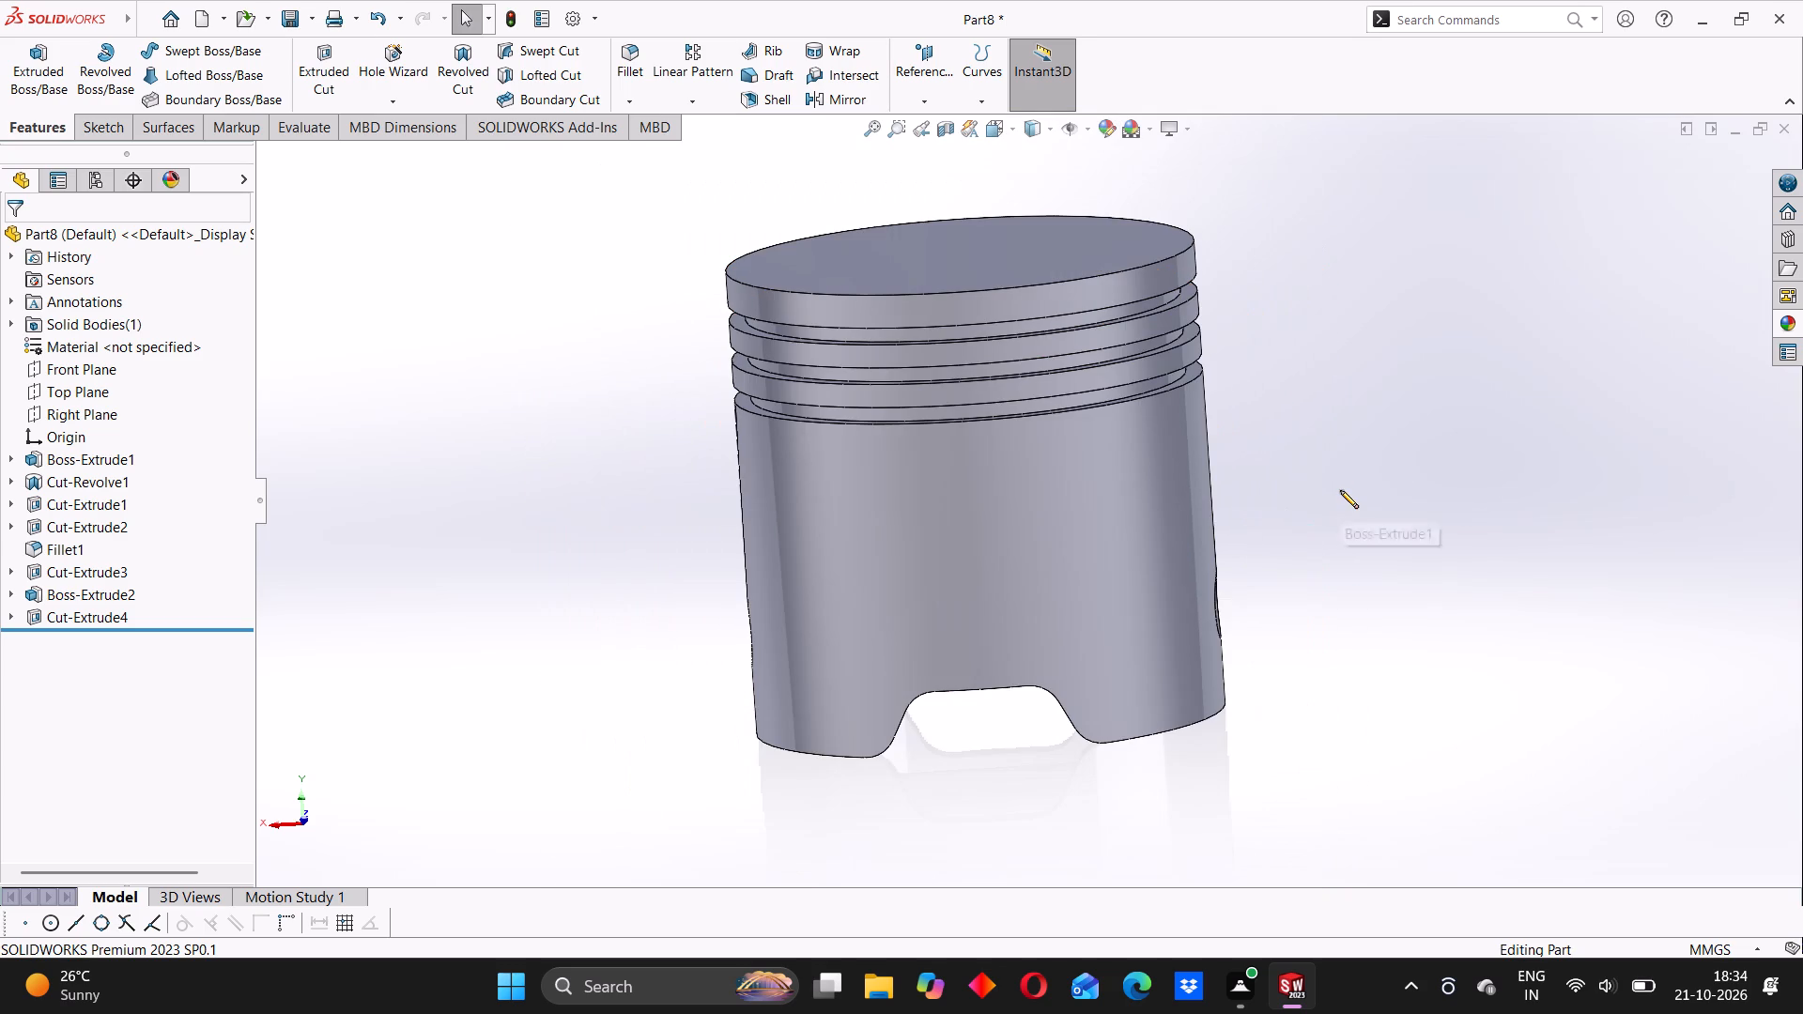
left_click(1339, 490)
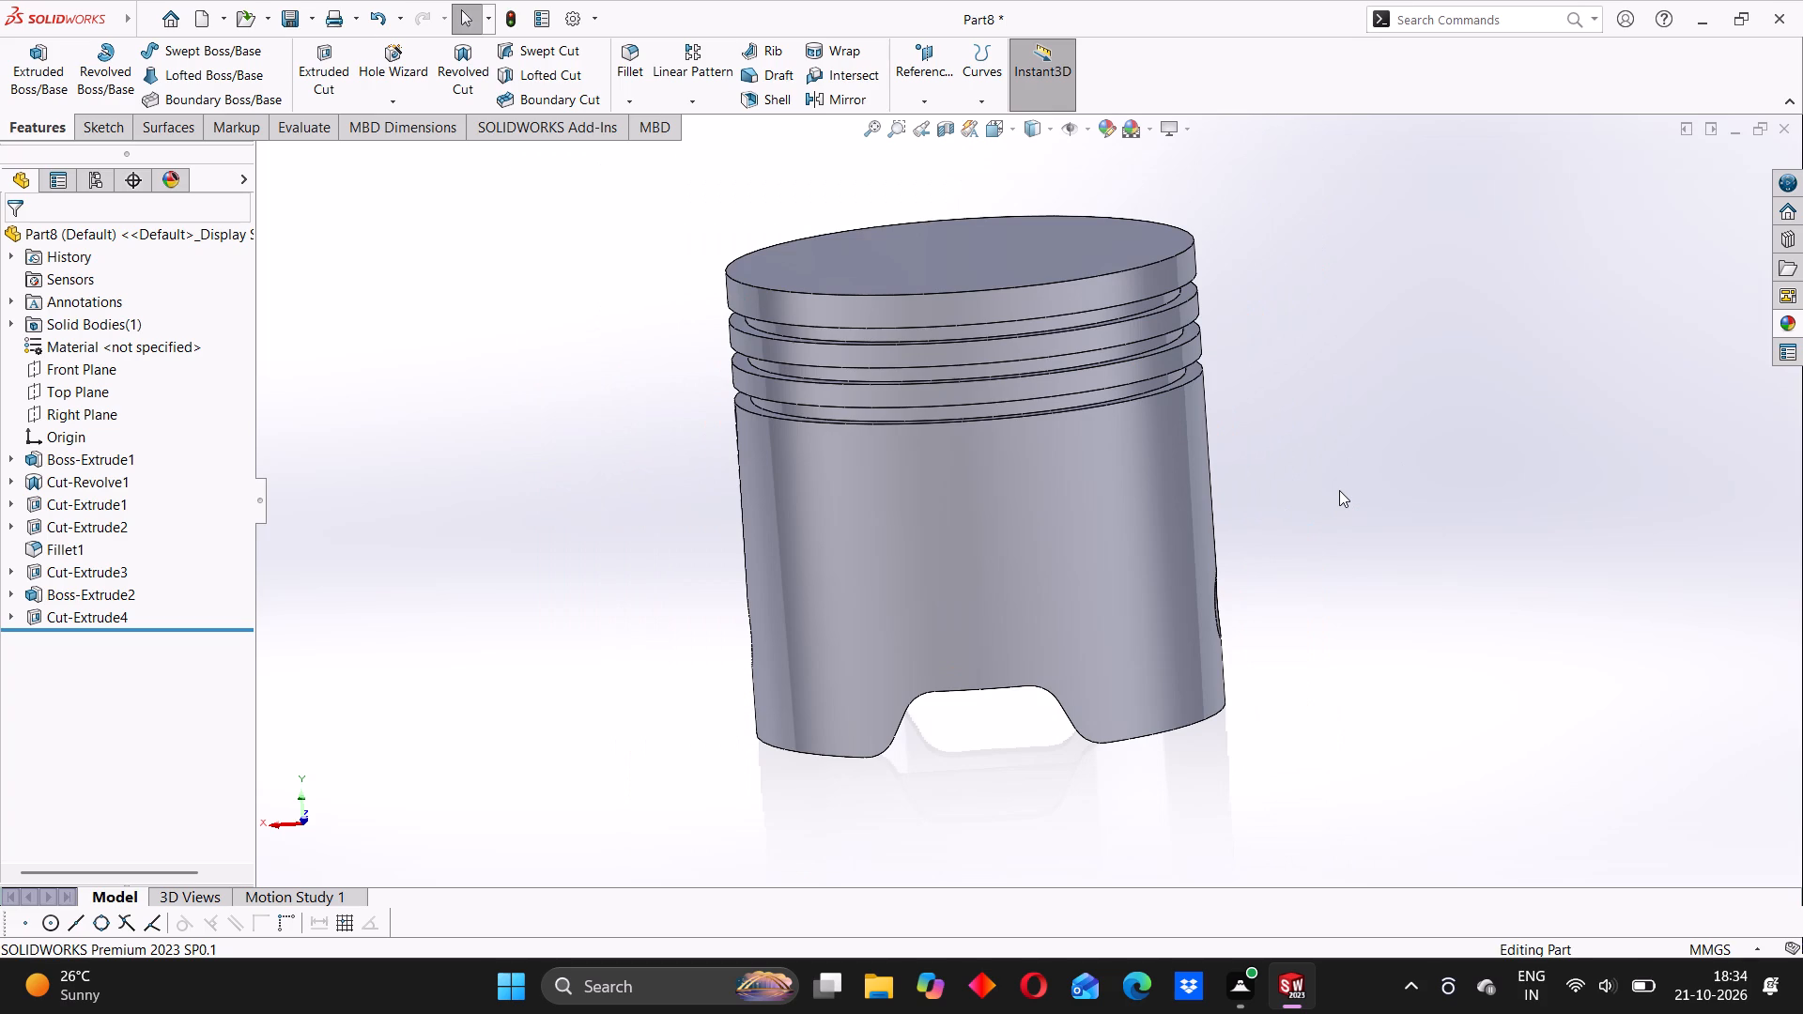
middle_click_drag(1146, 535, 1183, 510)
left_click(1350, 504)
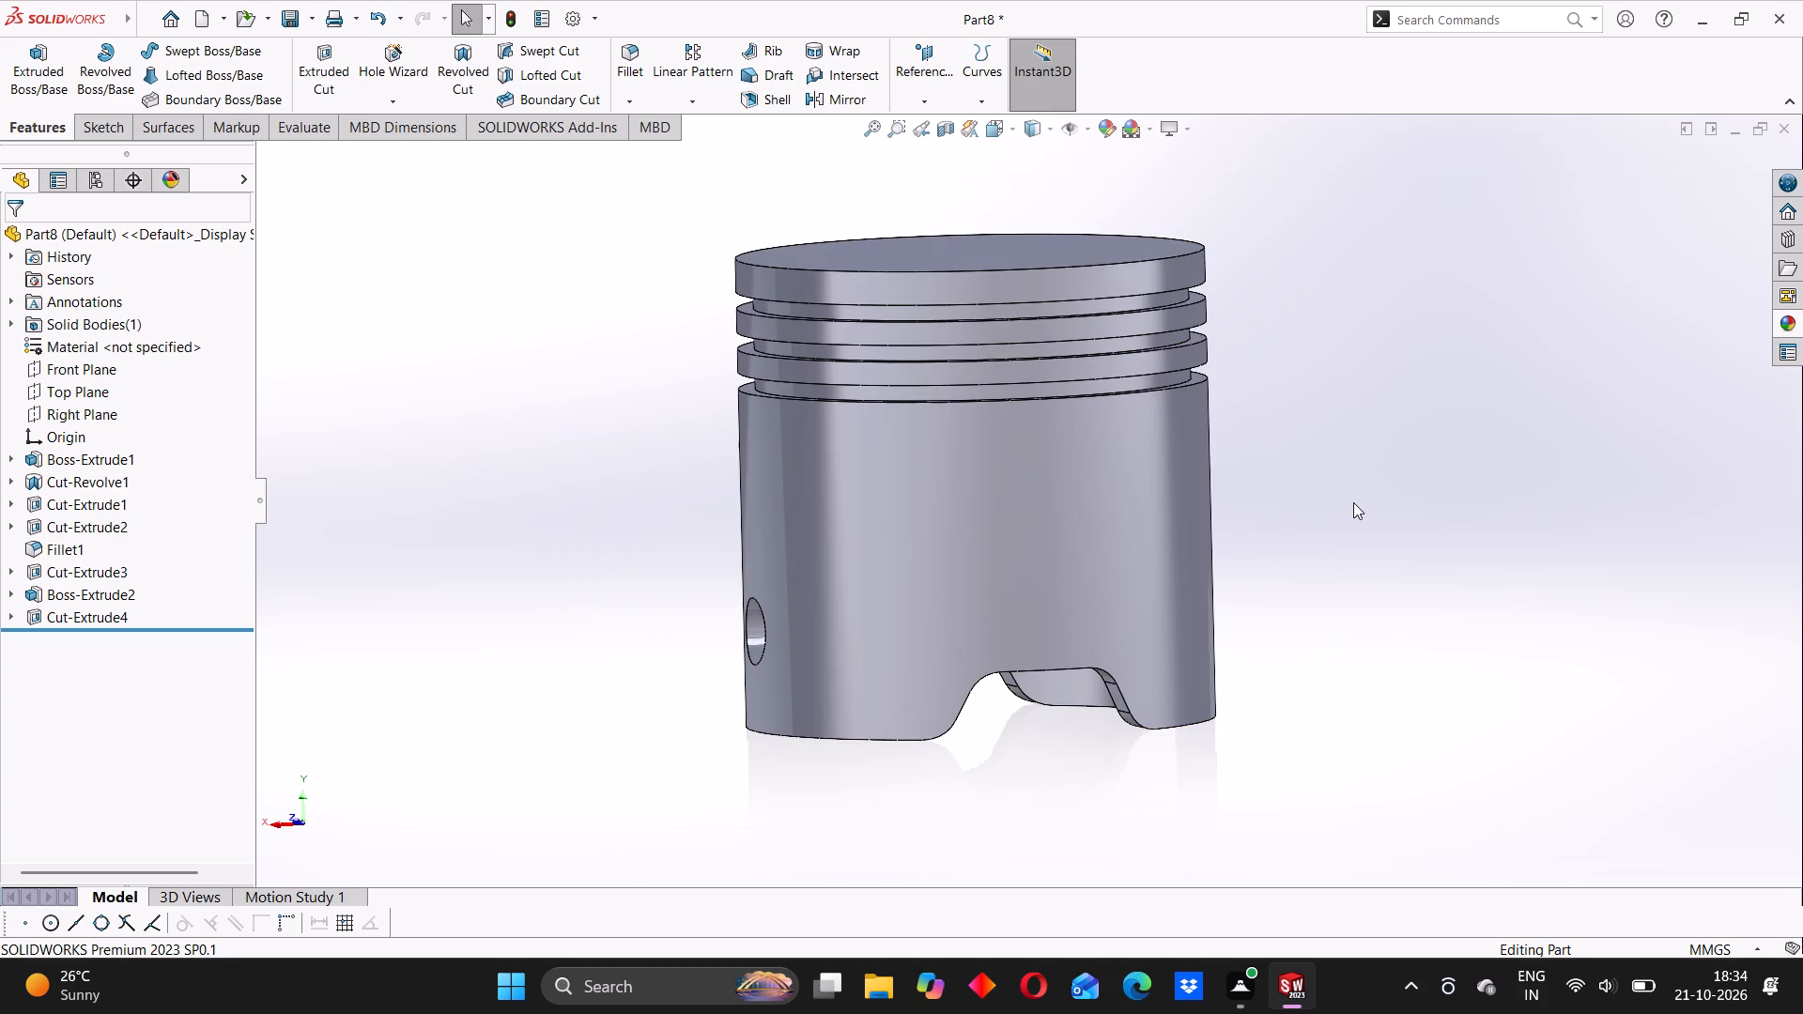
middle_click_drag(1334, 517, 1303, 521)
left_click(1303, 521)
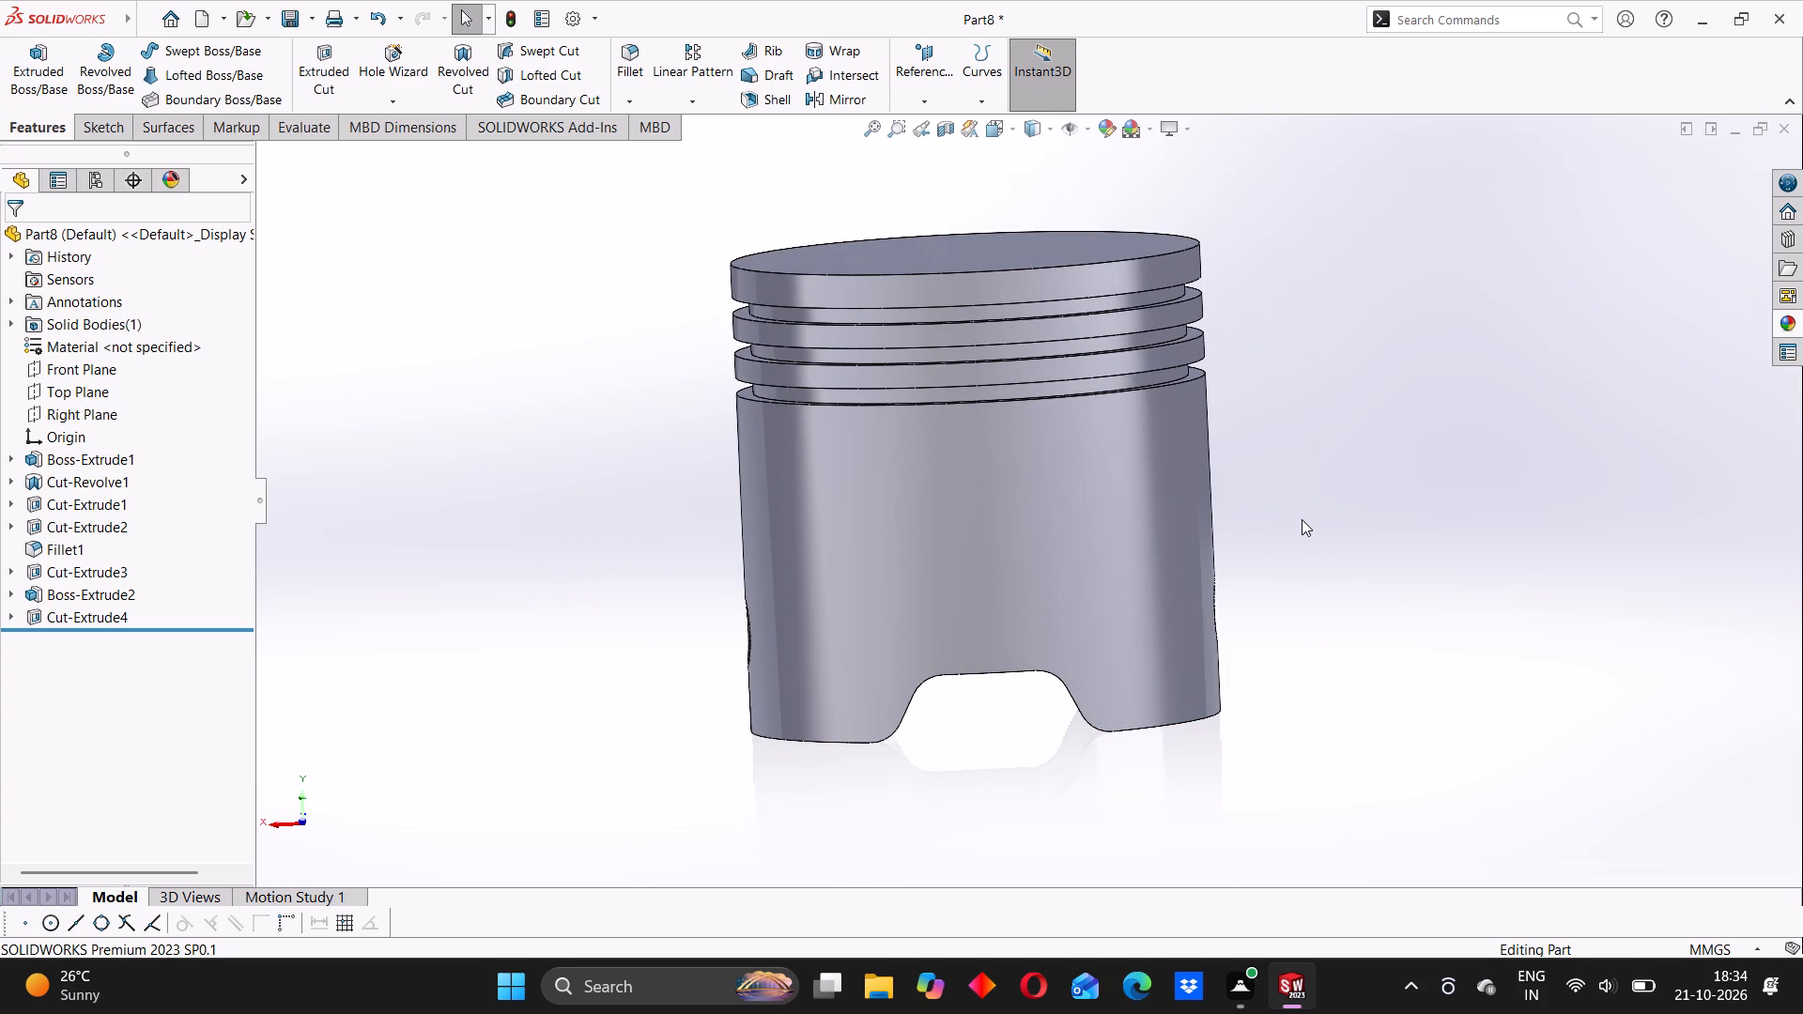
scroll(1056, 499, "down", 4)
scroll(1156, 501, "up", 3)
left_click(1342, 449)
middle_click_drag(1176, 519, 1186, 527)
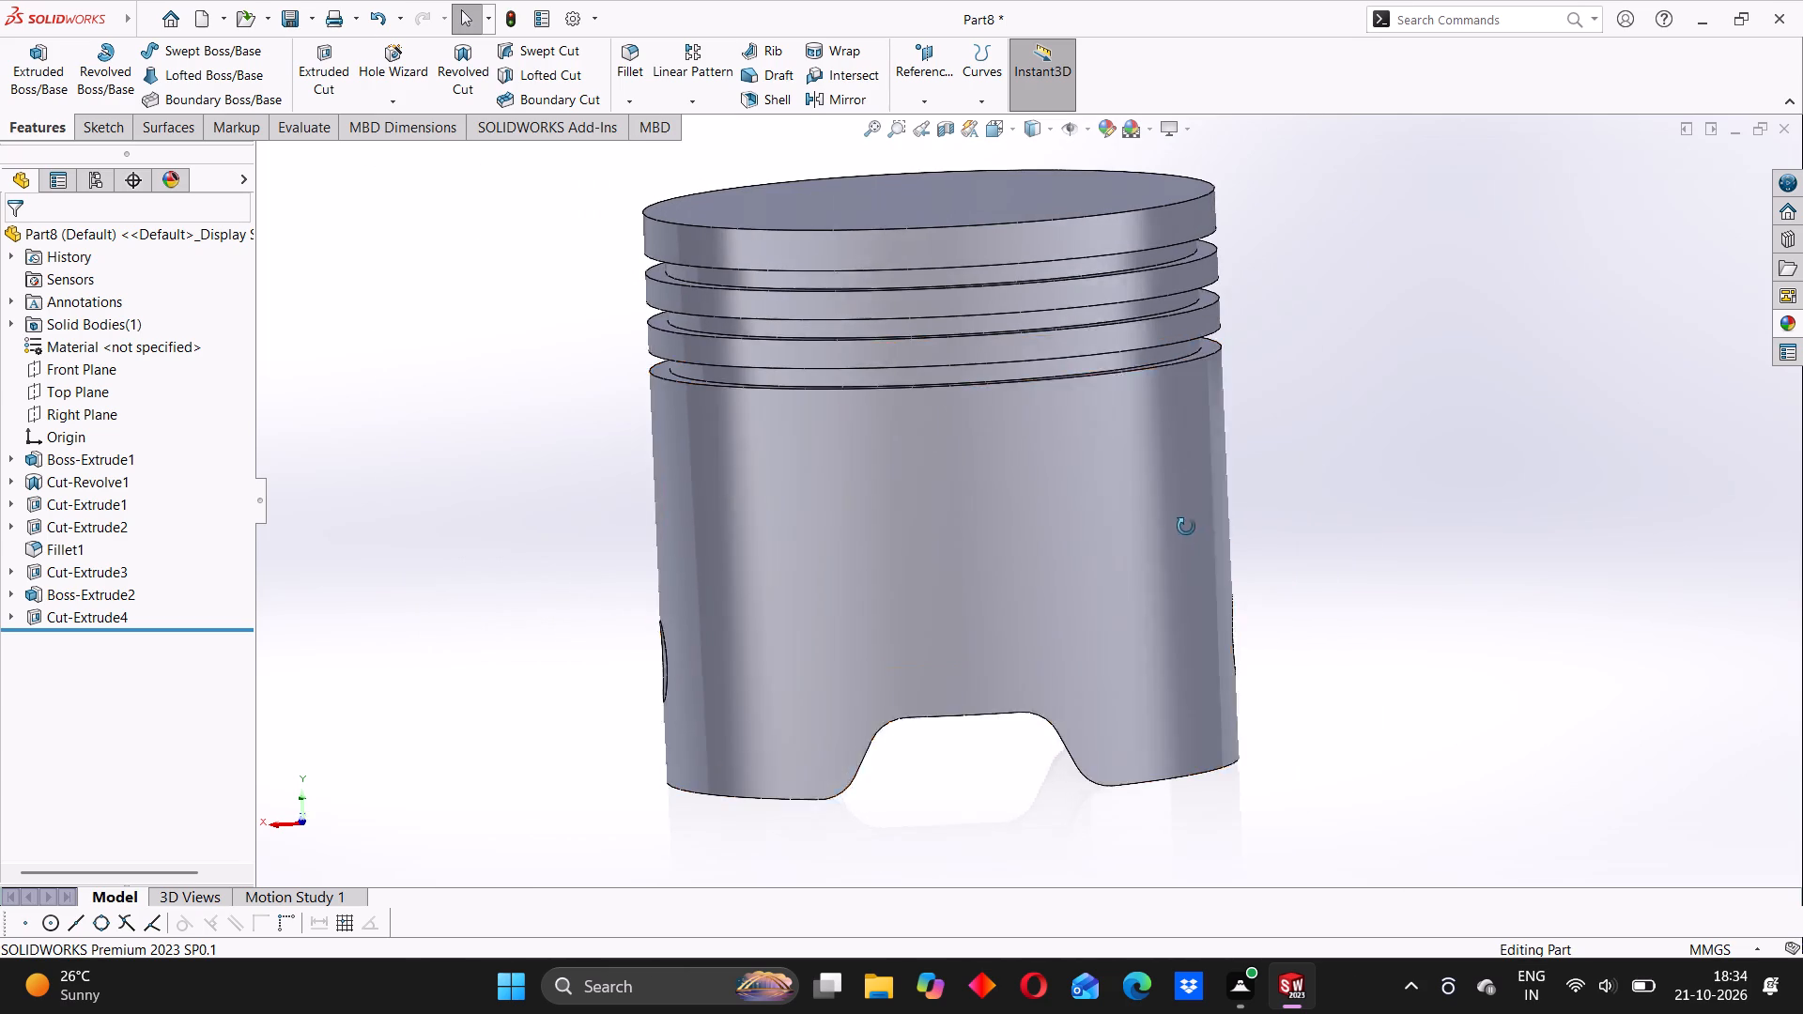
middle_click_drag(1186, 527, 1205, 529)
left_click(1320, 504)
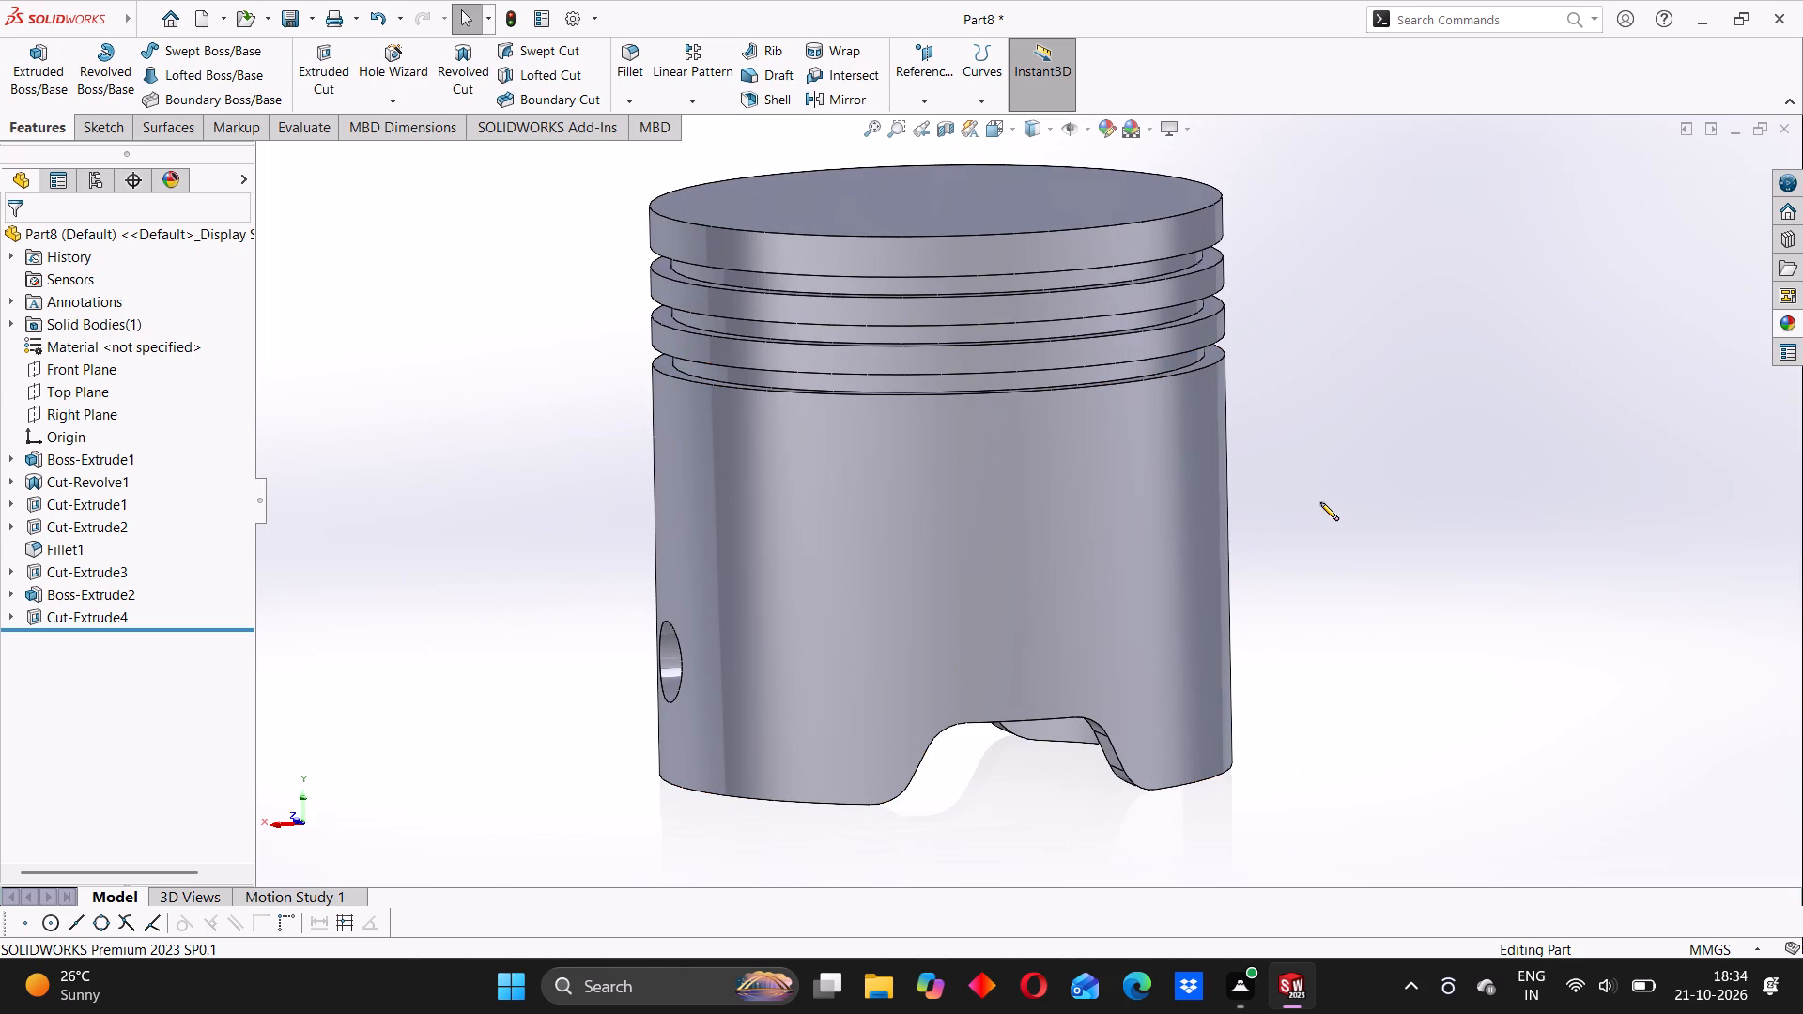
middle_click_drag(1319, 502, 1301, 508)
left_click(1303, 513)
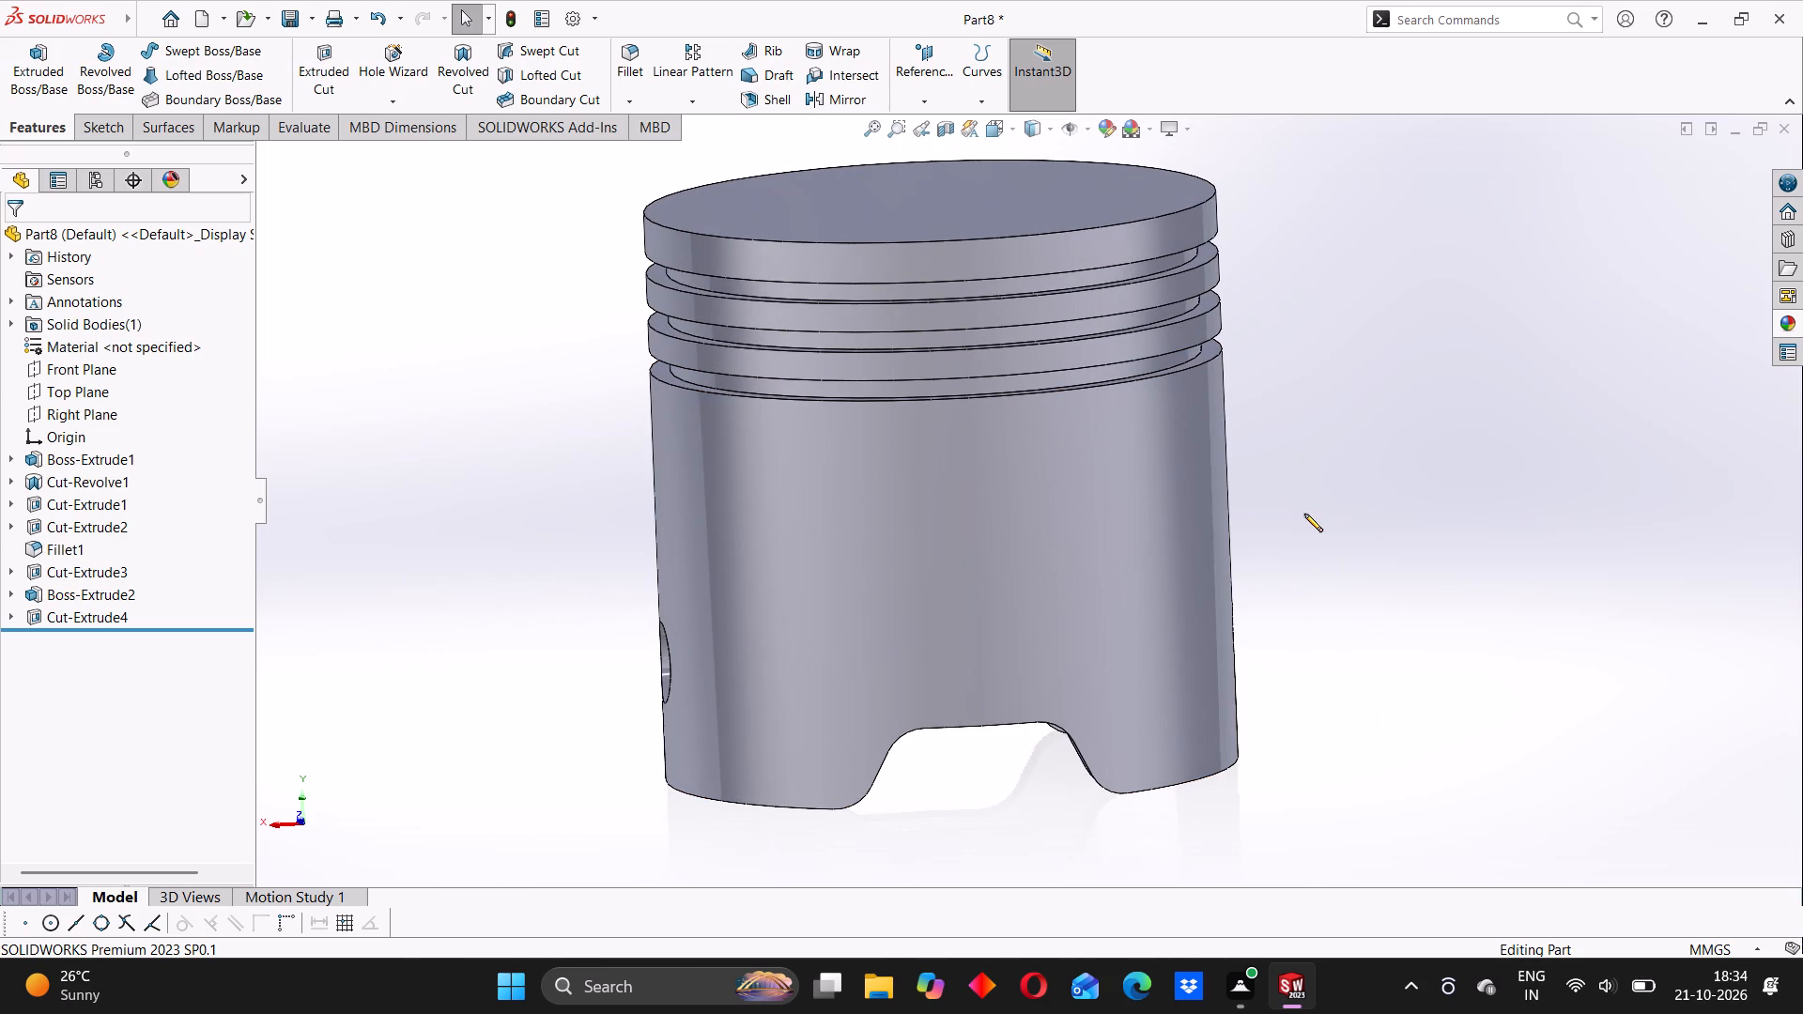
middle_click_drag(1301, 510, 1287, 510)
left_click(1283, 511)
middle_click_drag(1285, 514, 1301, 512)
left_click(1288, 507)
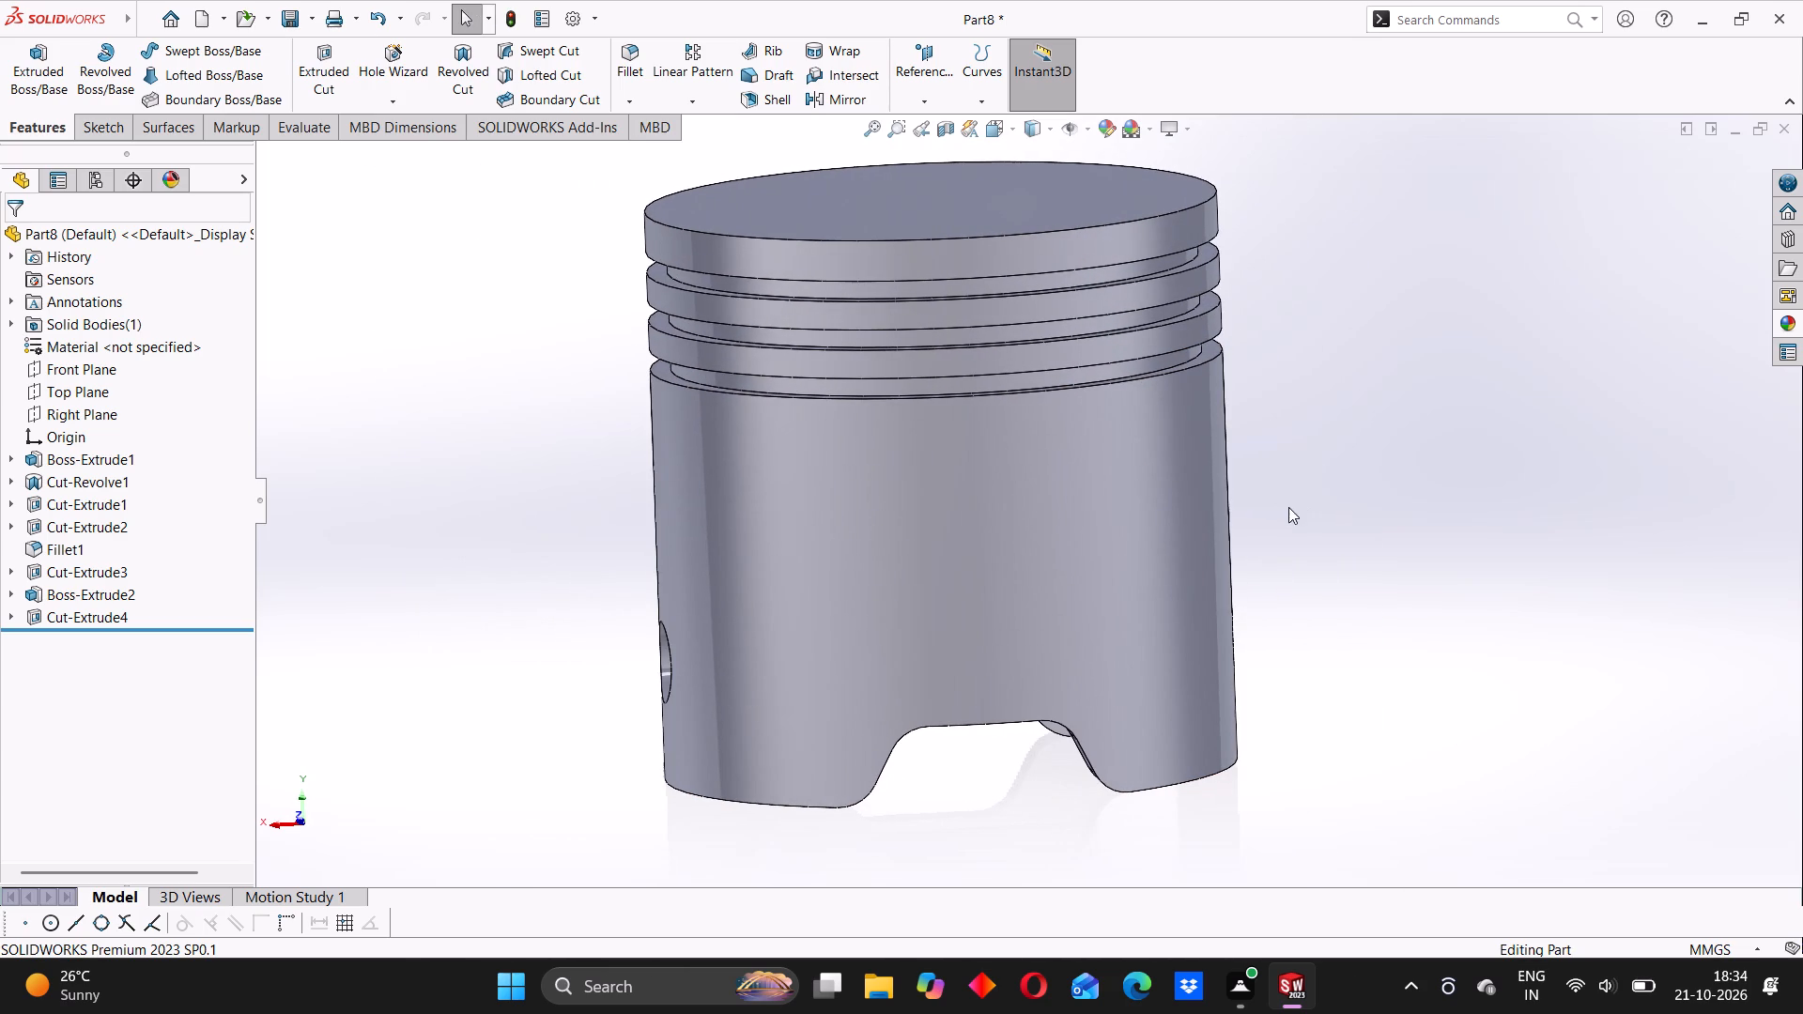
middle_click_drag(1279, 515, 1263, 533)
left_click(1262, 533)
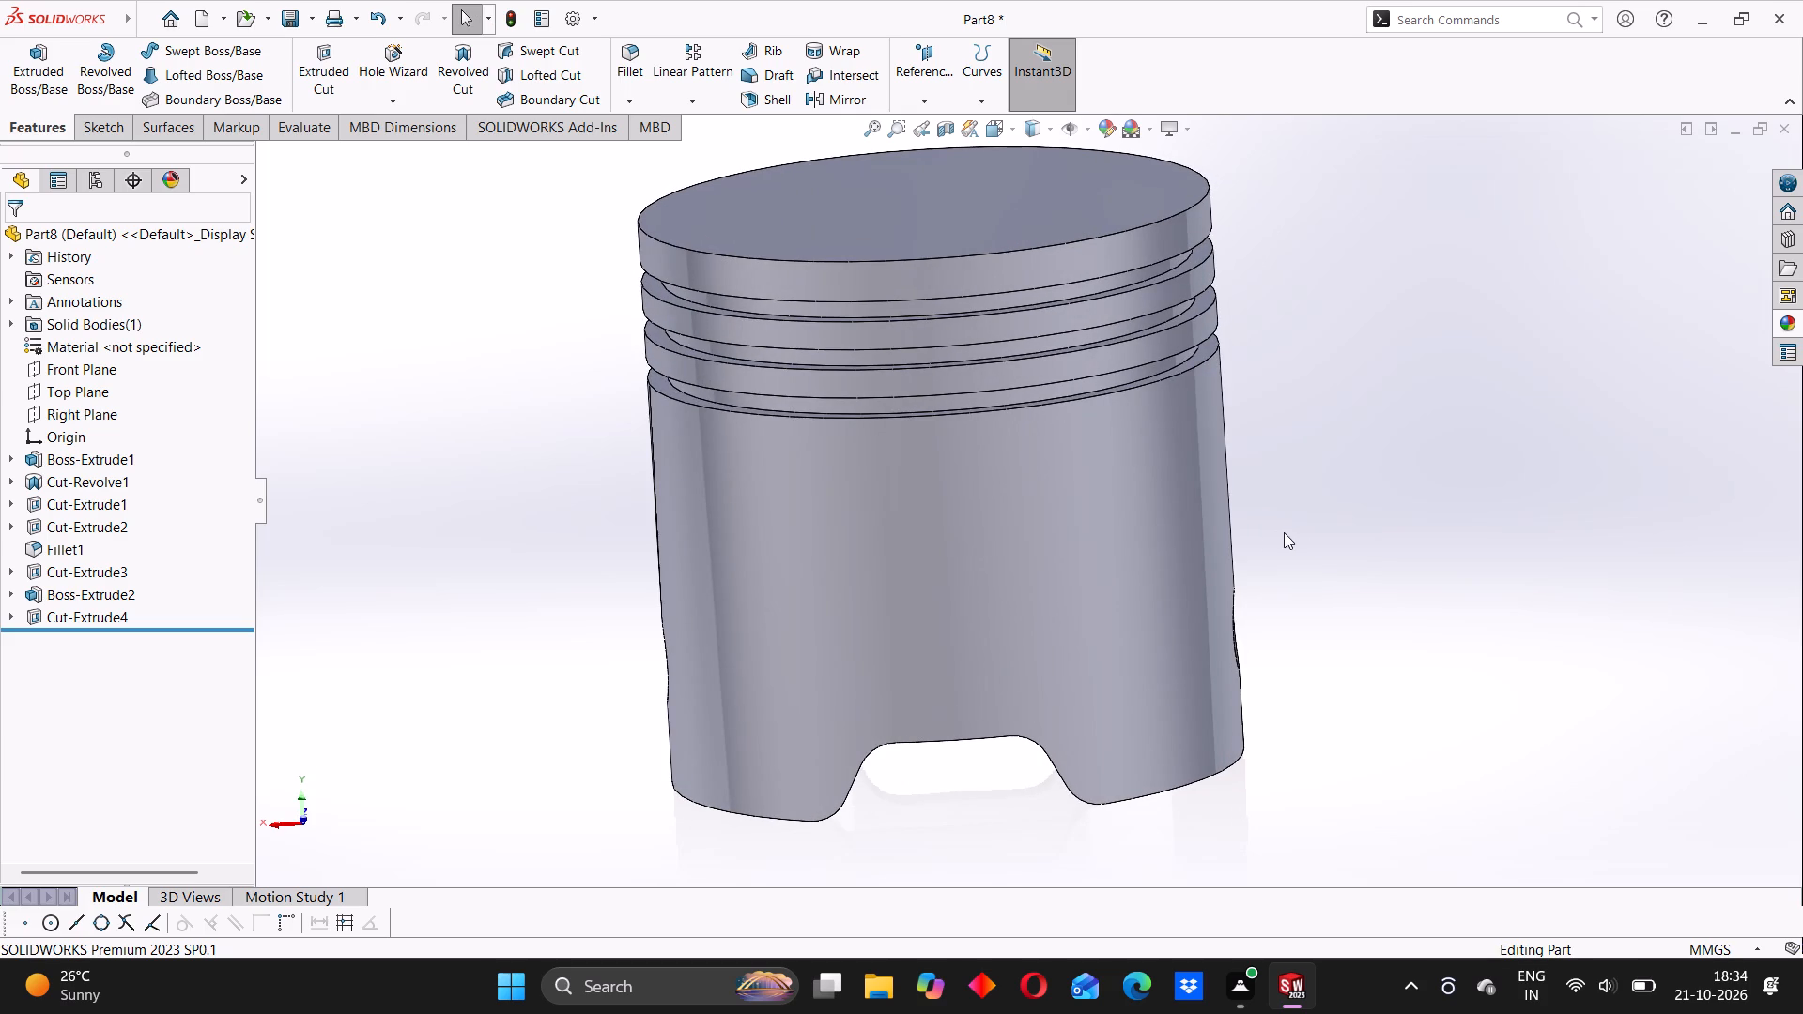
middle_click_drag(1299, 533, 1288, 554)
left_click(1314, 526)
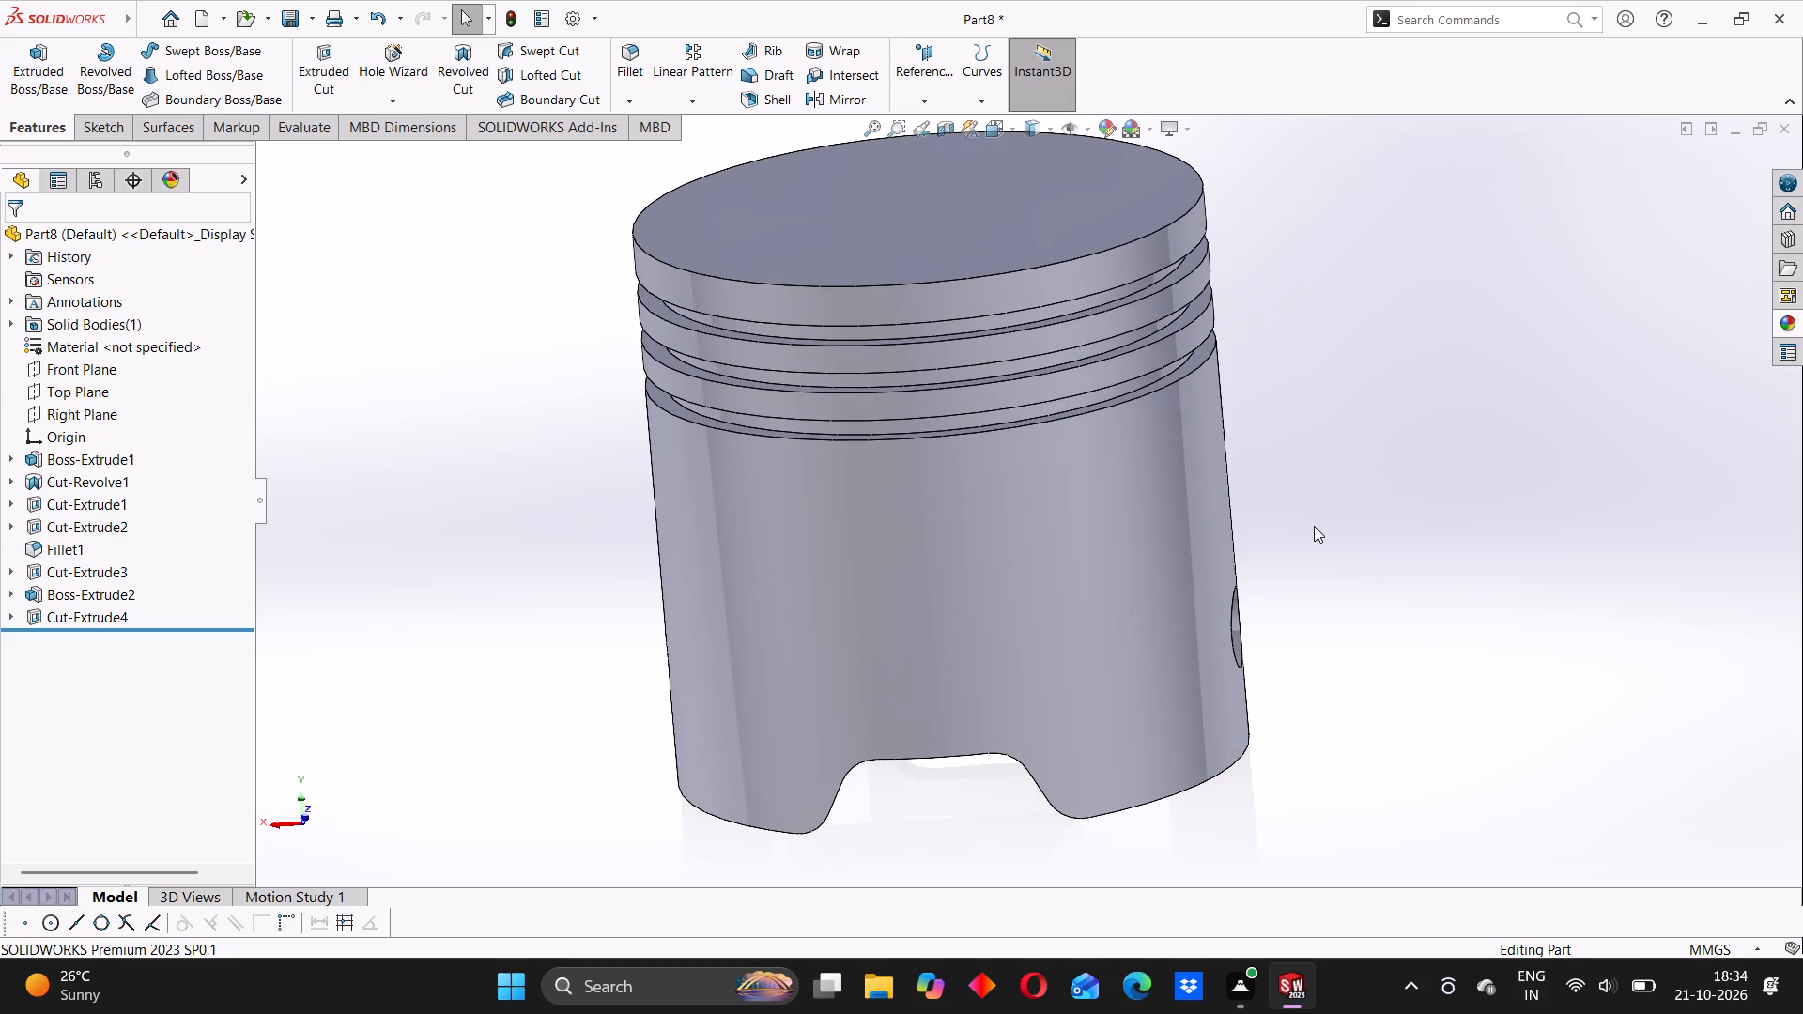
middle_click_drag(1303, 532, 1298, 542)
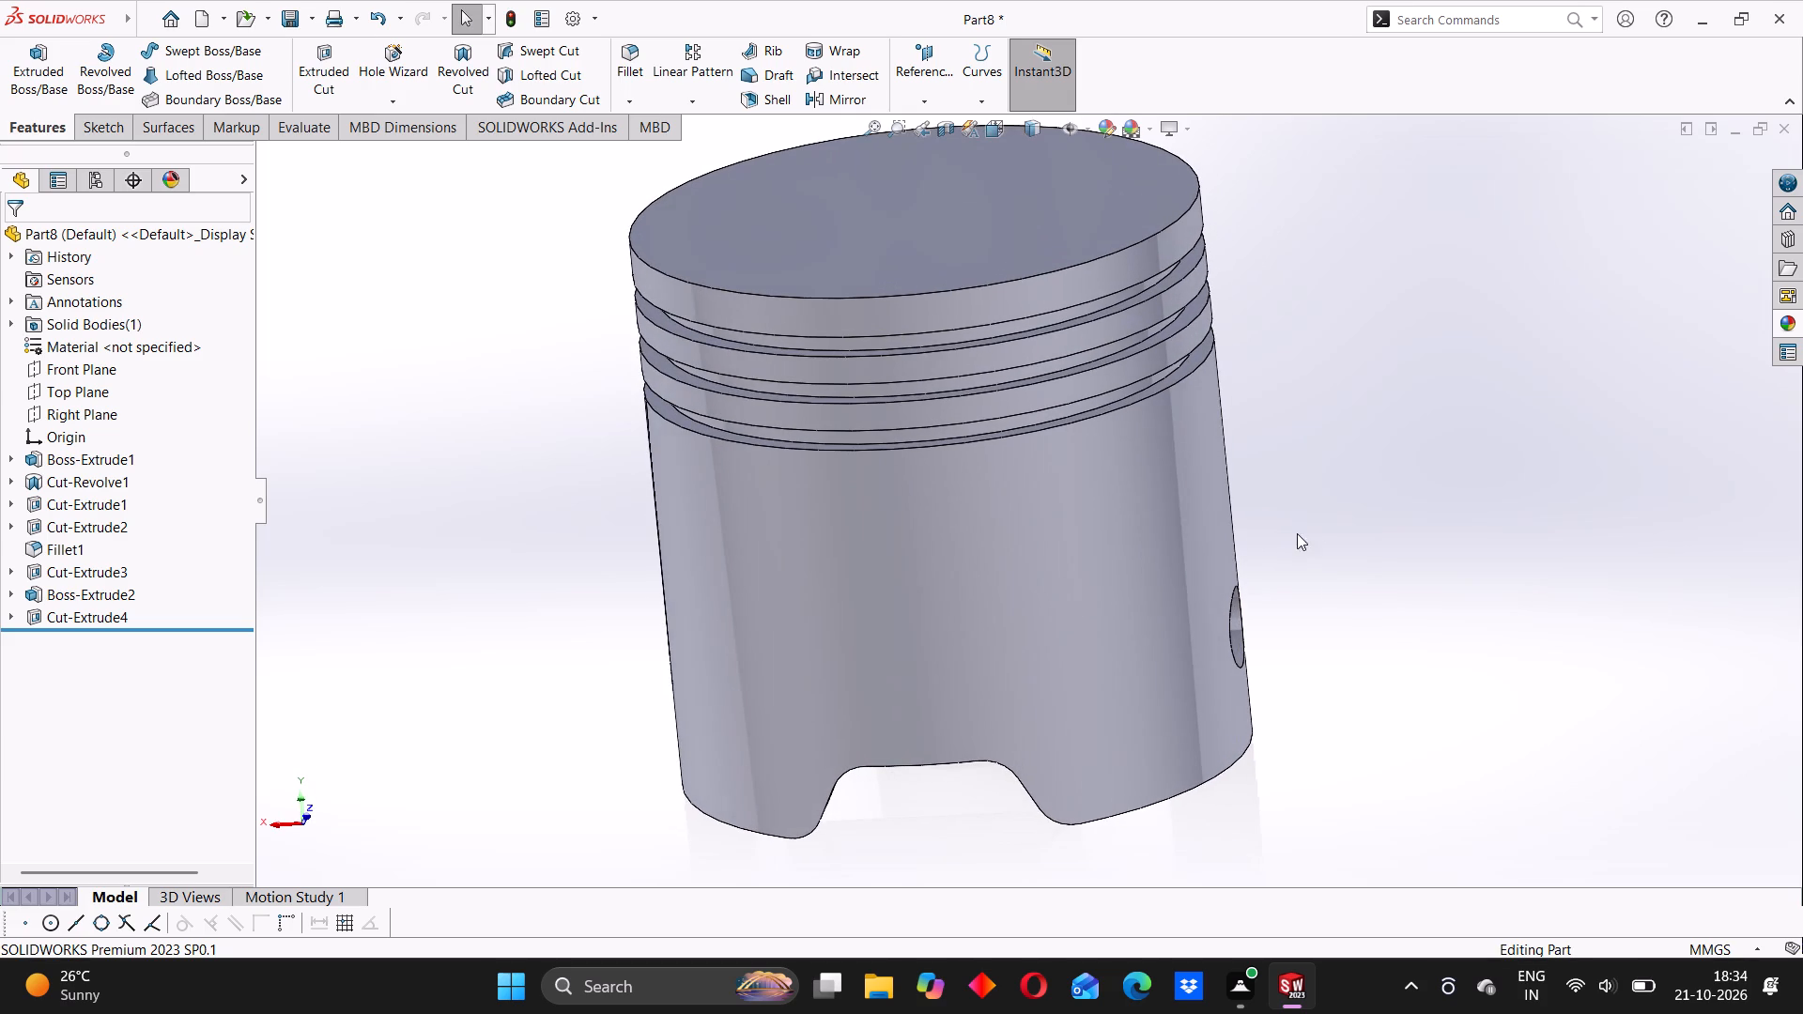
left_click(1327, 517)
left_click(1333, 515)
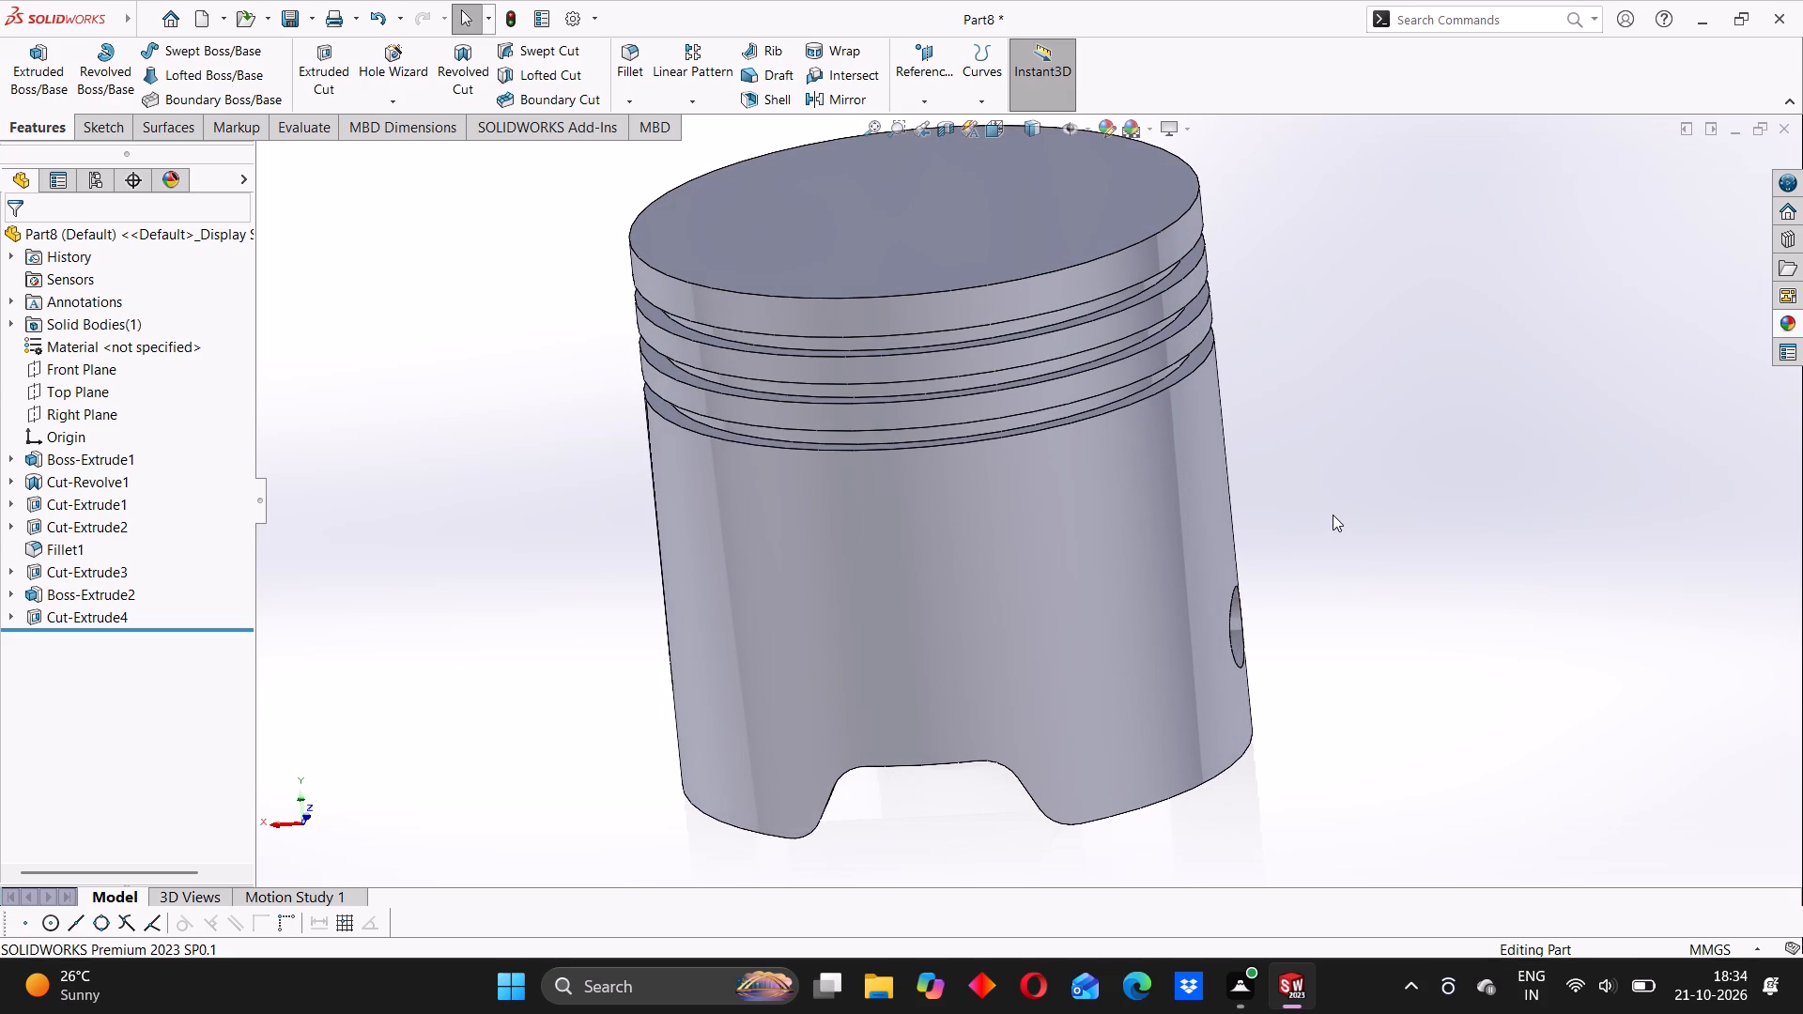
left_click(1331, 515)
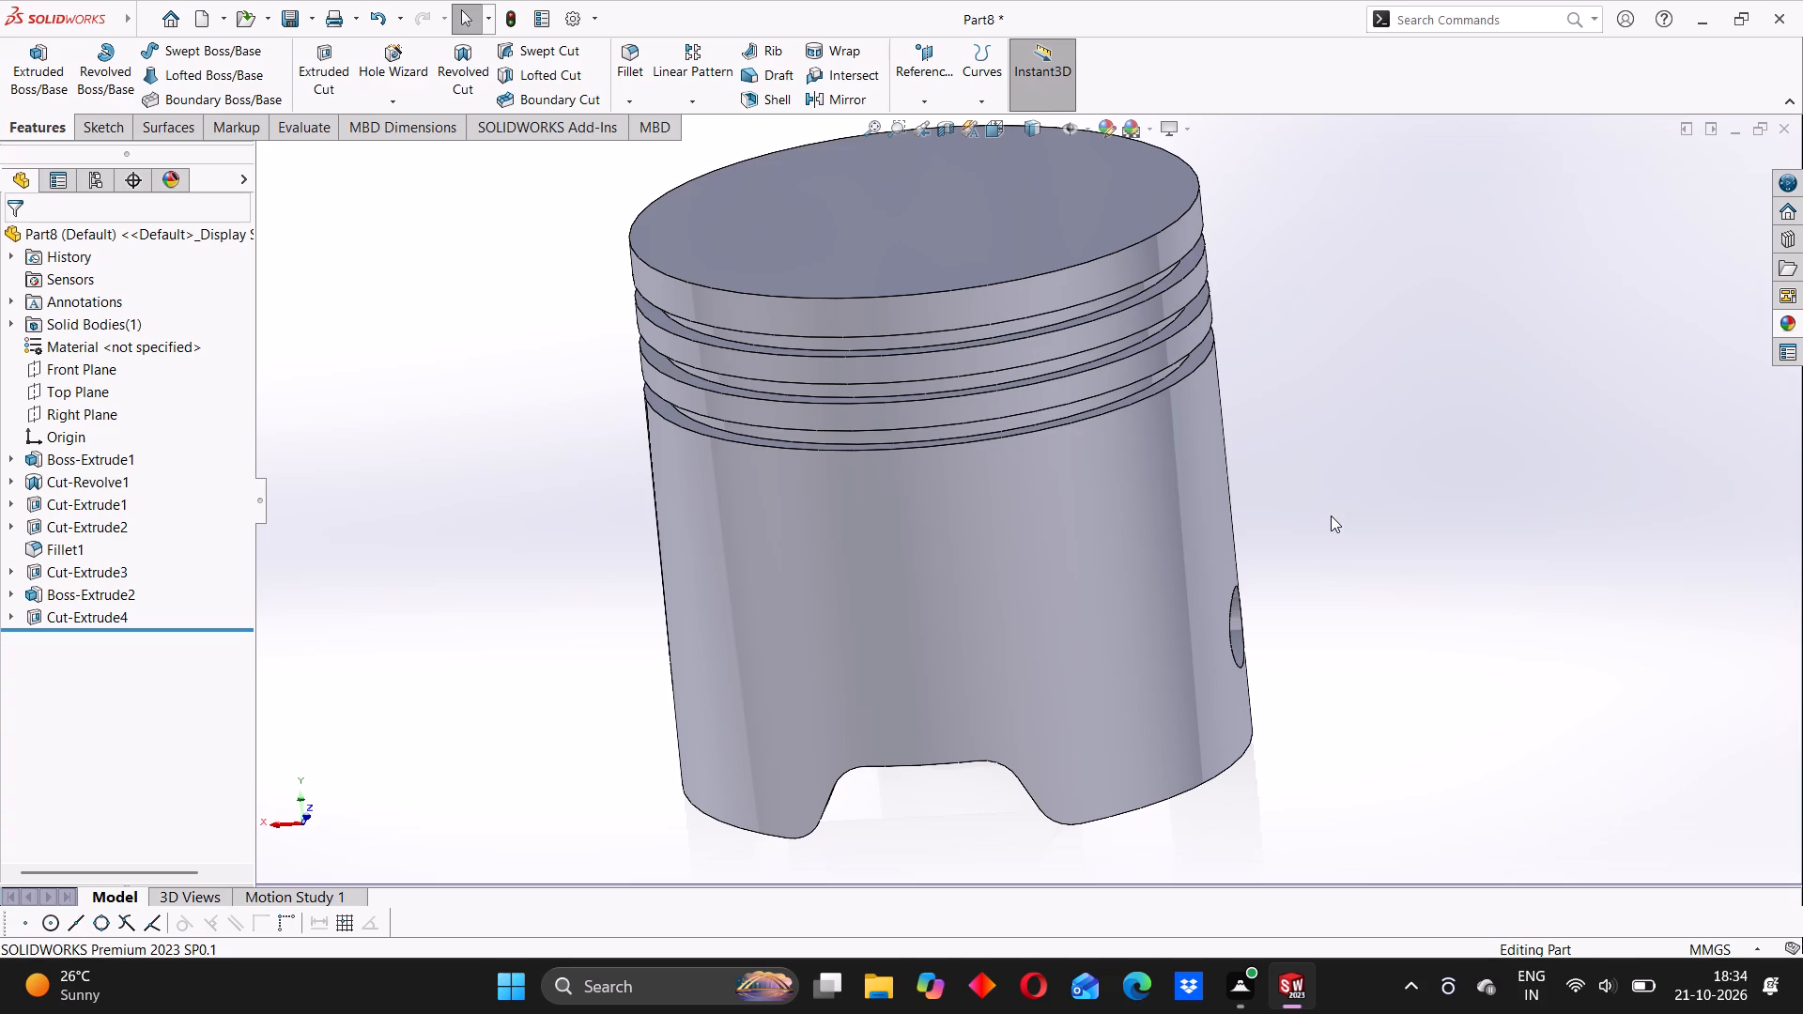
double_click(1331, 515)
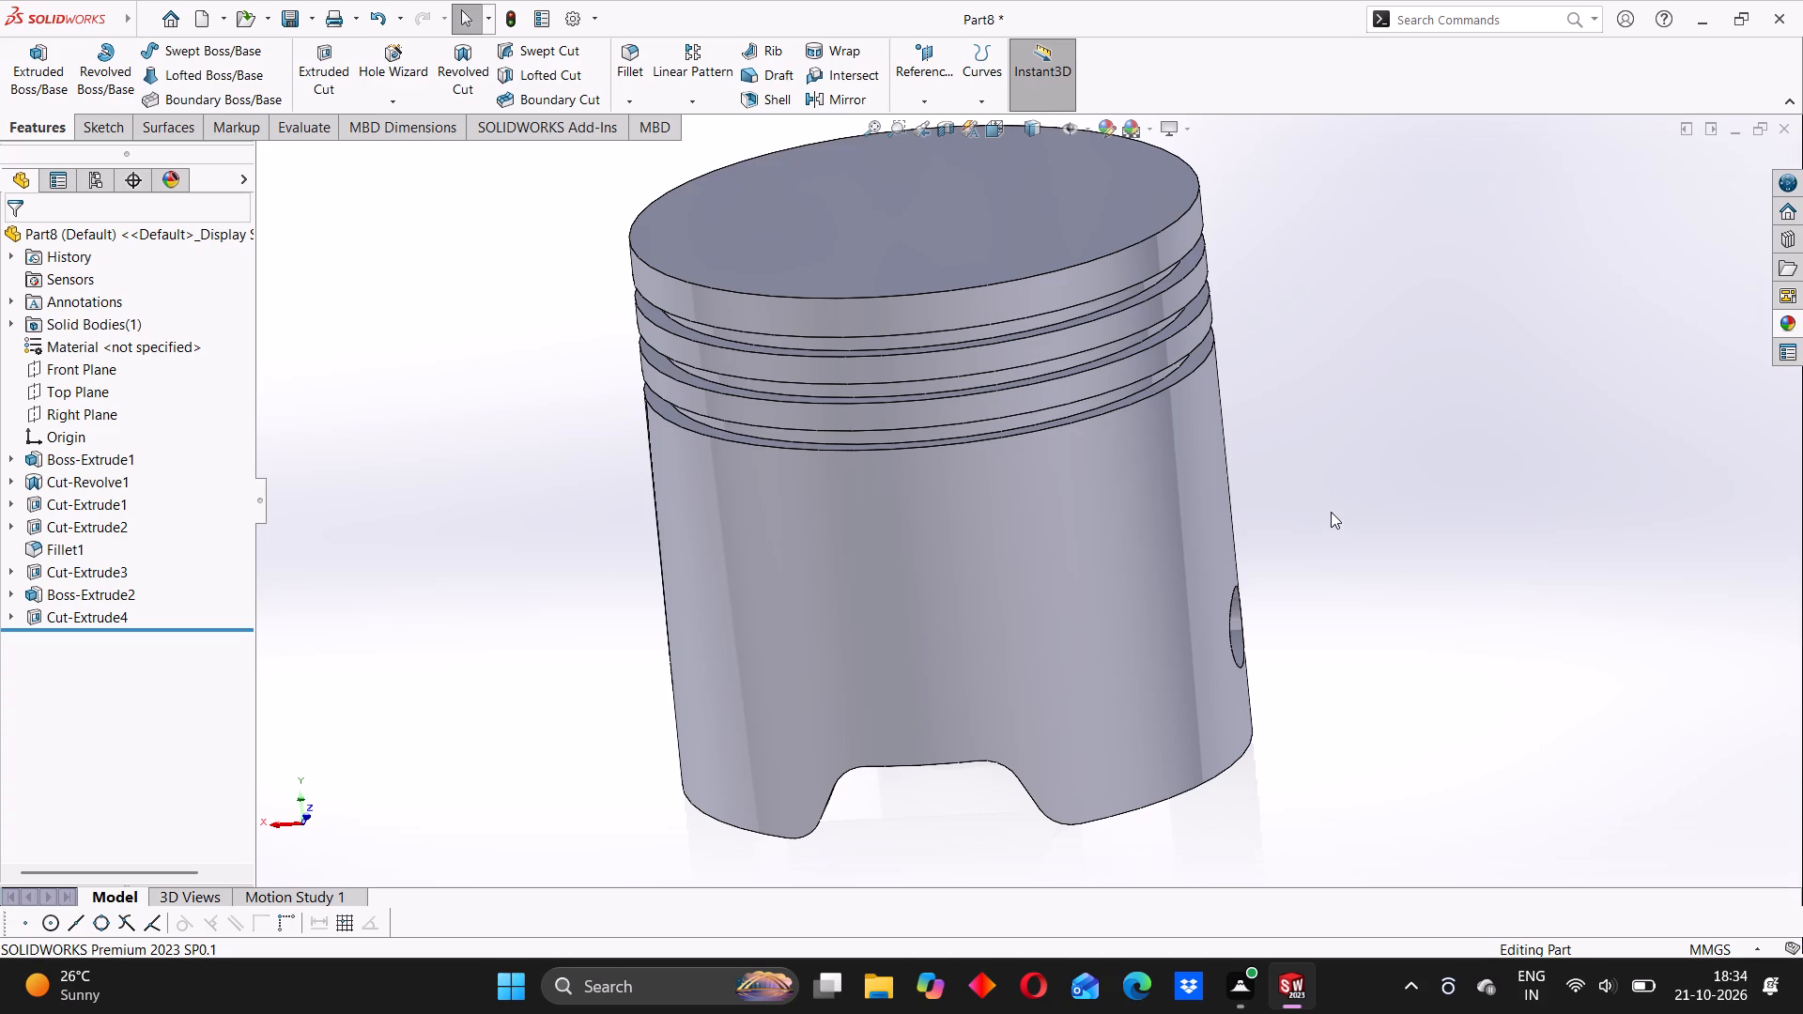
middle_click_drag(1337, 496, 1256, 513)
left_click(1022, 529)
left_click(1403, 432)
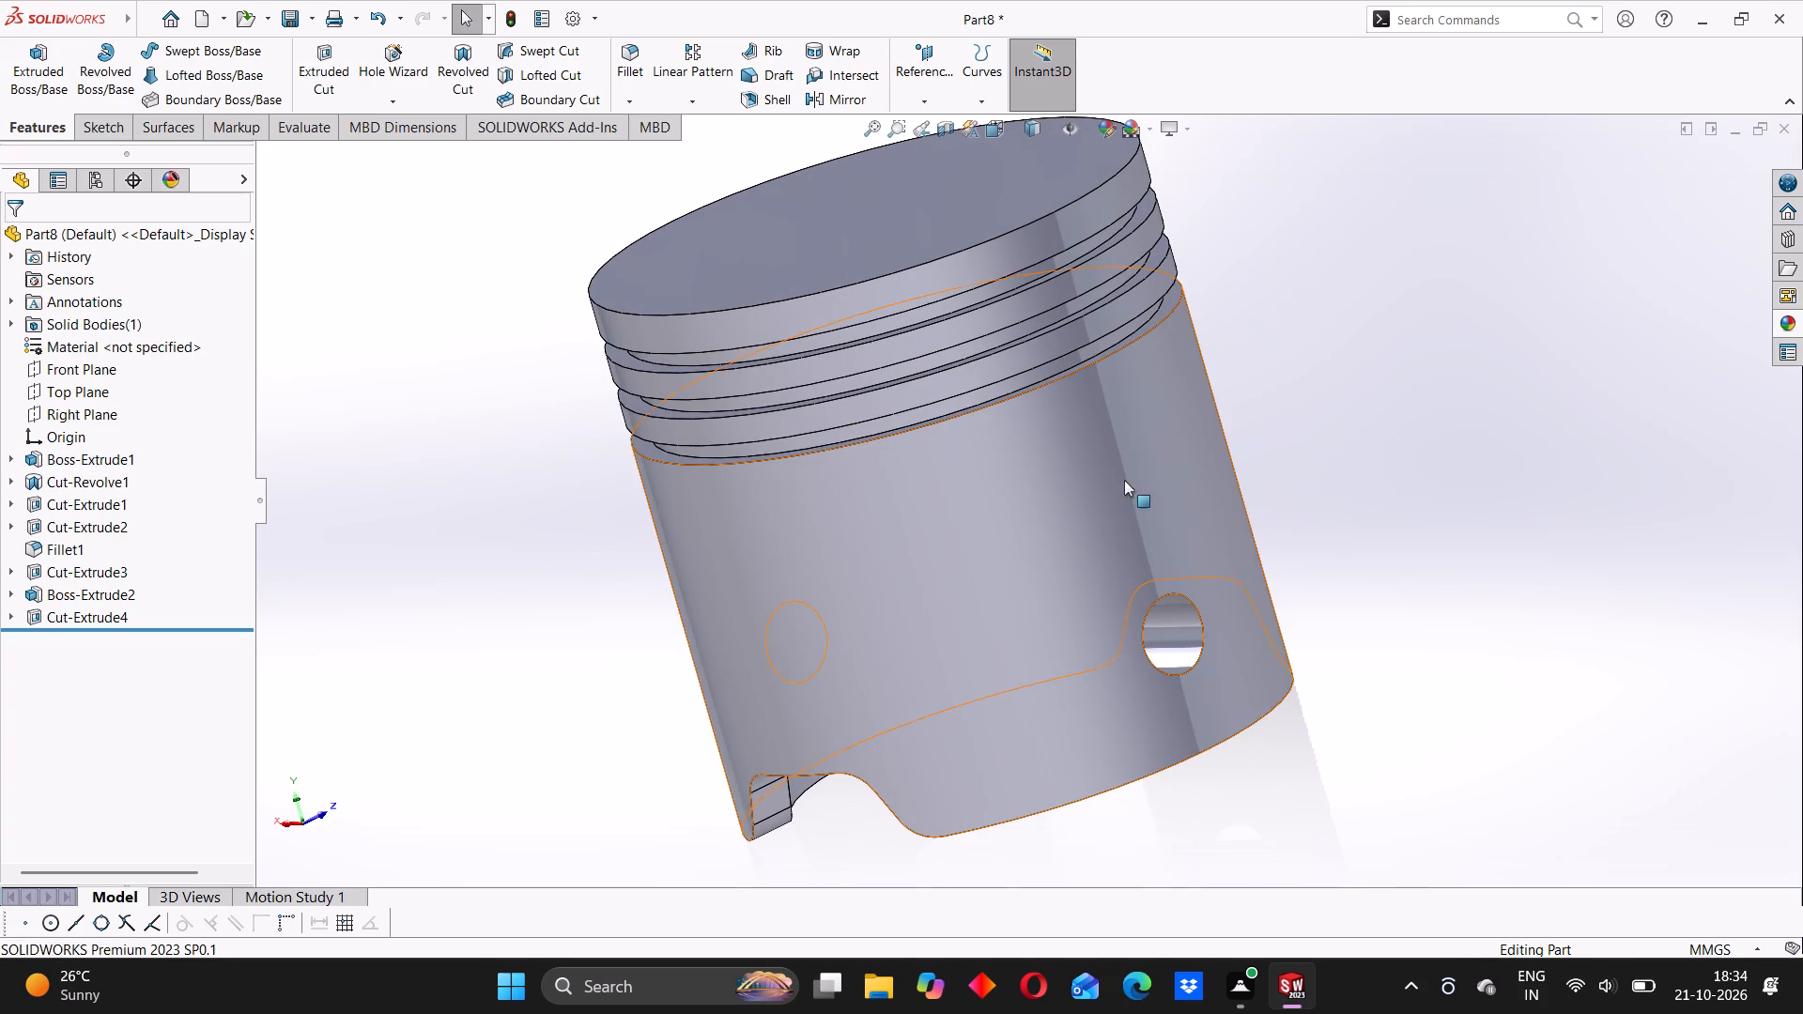
Examine the finished piston's crown, ring grooves, skirt cutouts and pin hole from above and from the sides.
middle_click_drag(851, 377, 918, 494)
left_click(926, 330)
left_click(1402, 441)
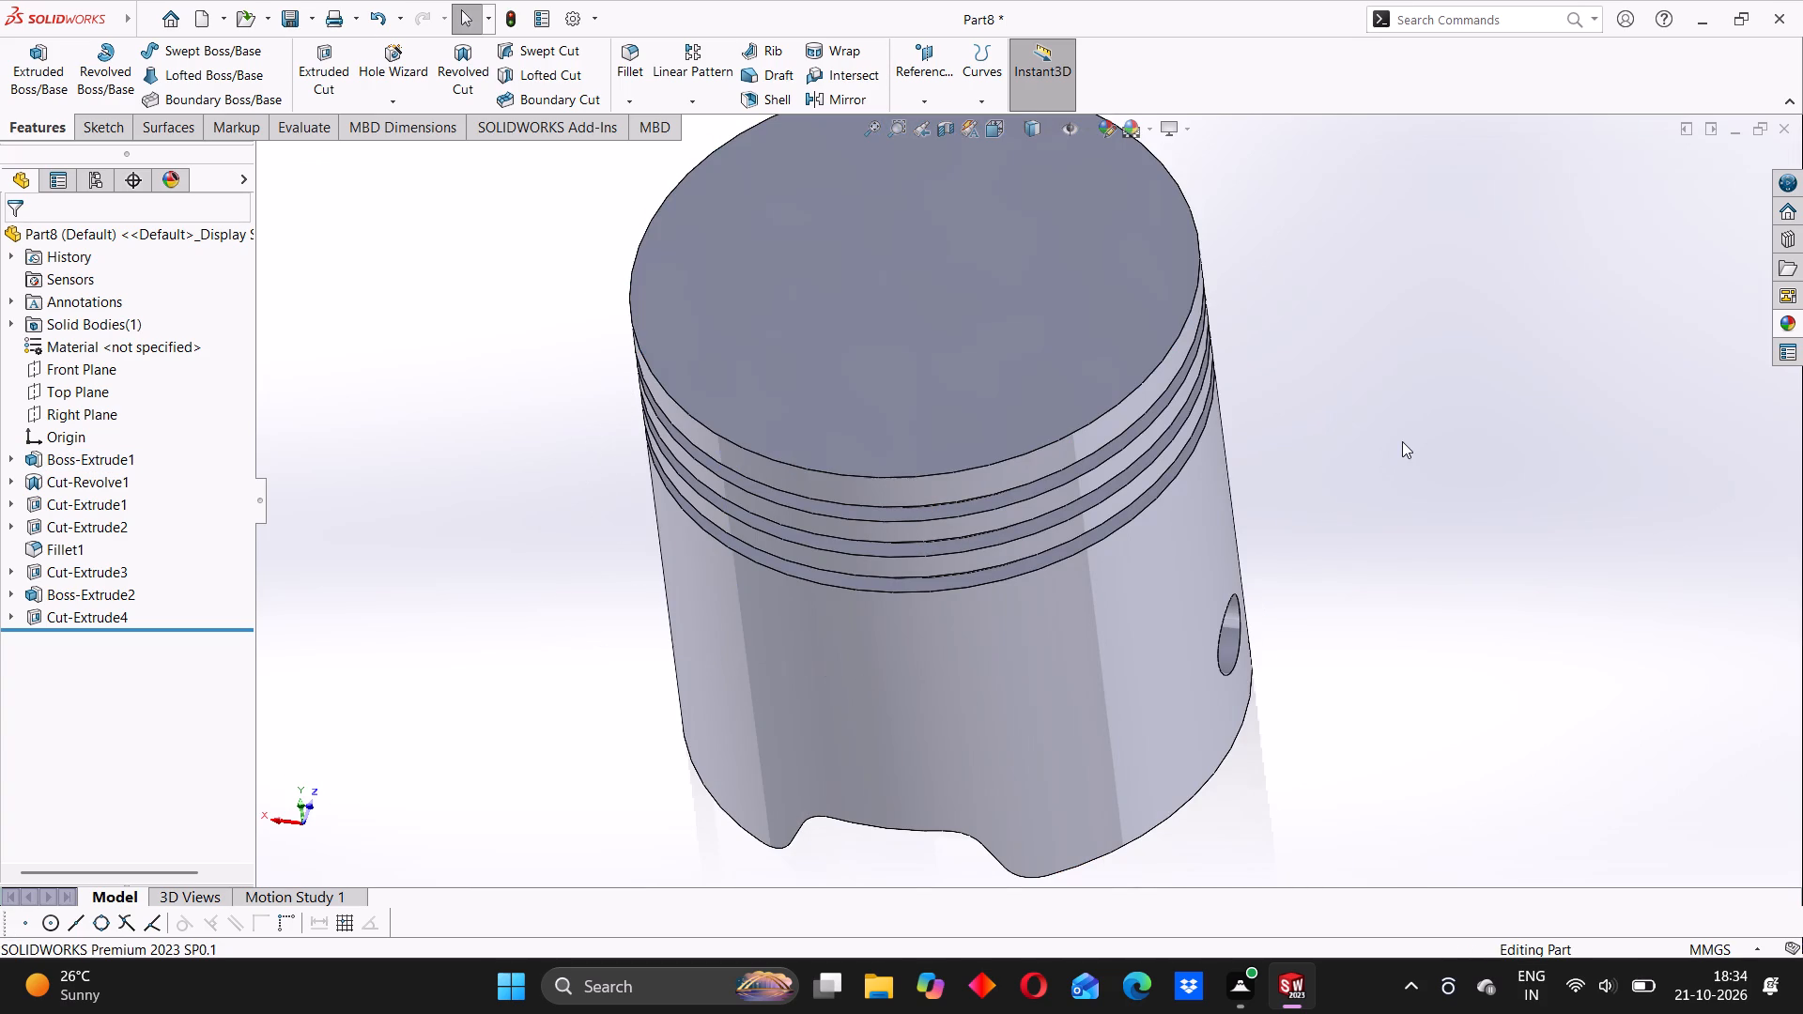
left_click(996, 393)
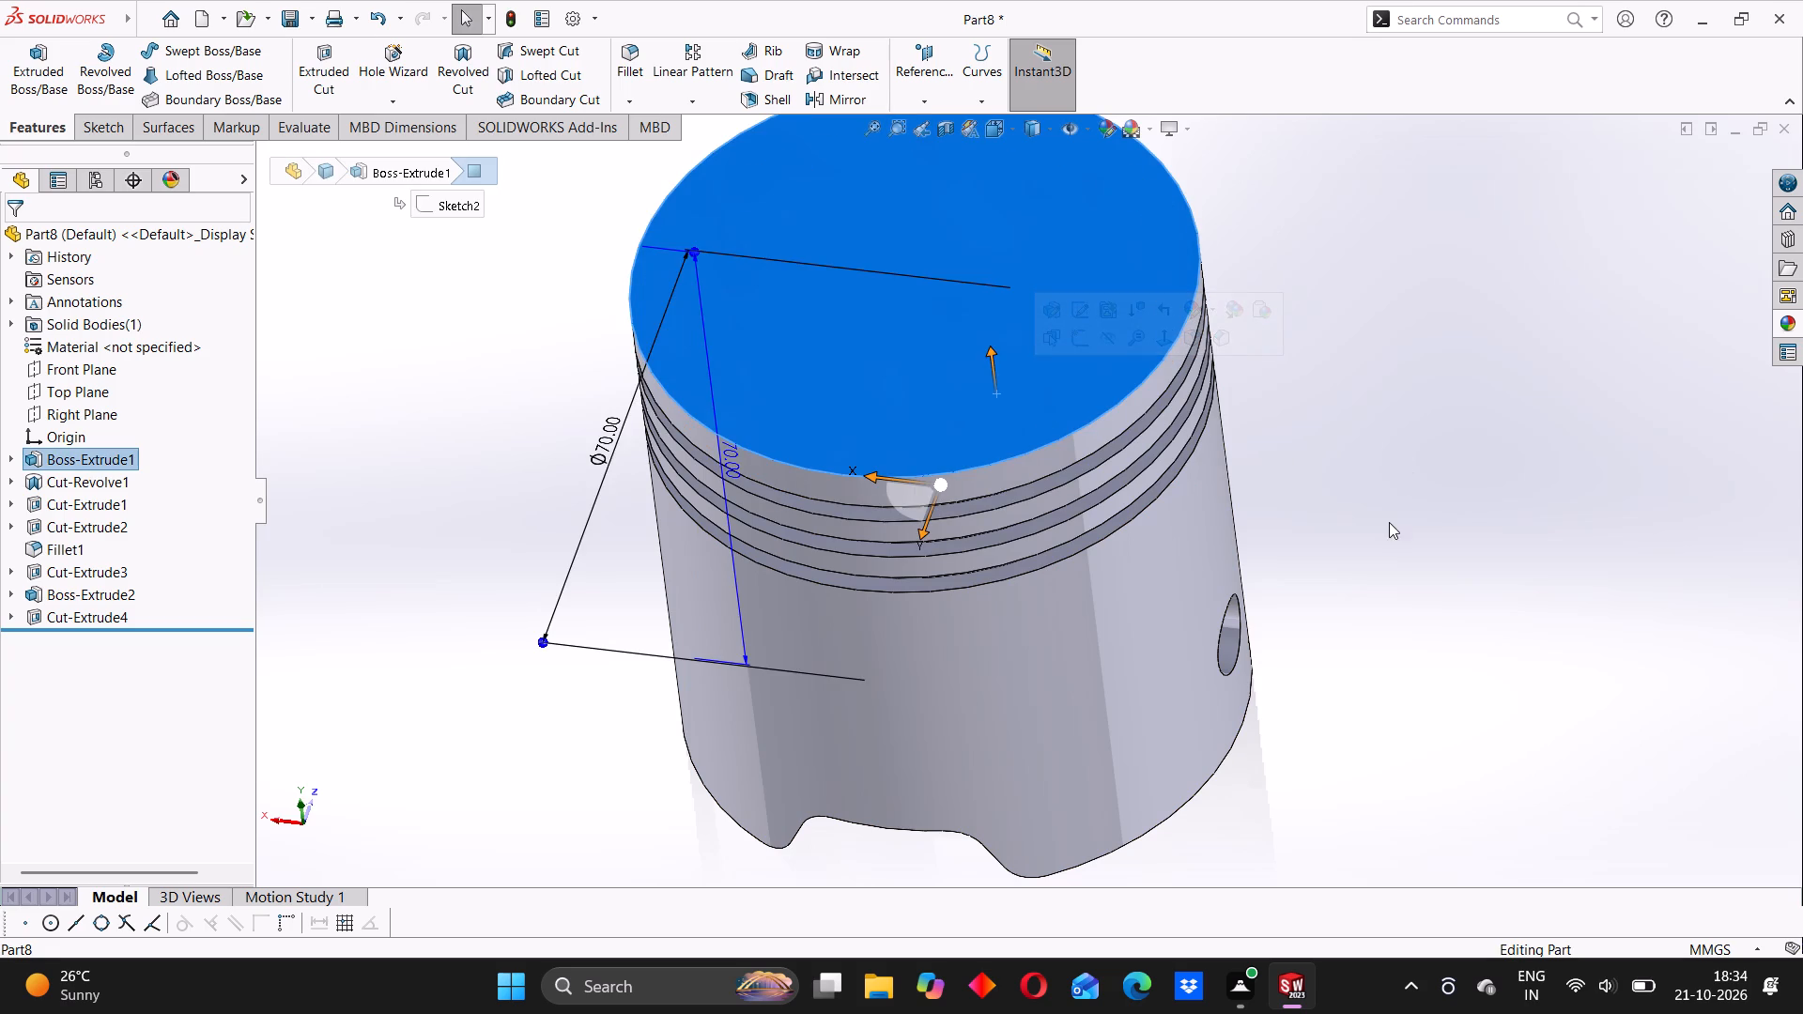
left_click(1416, 404)
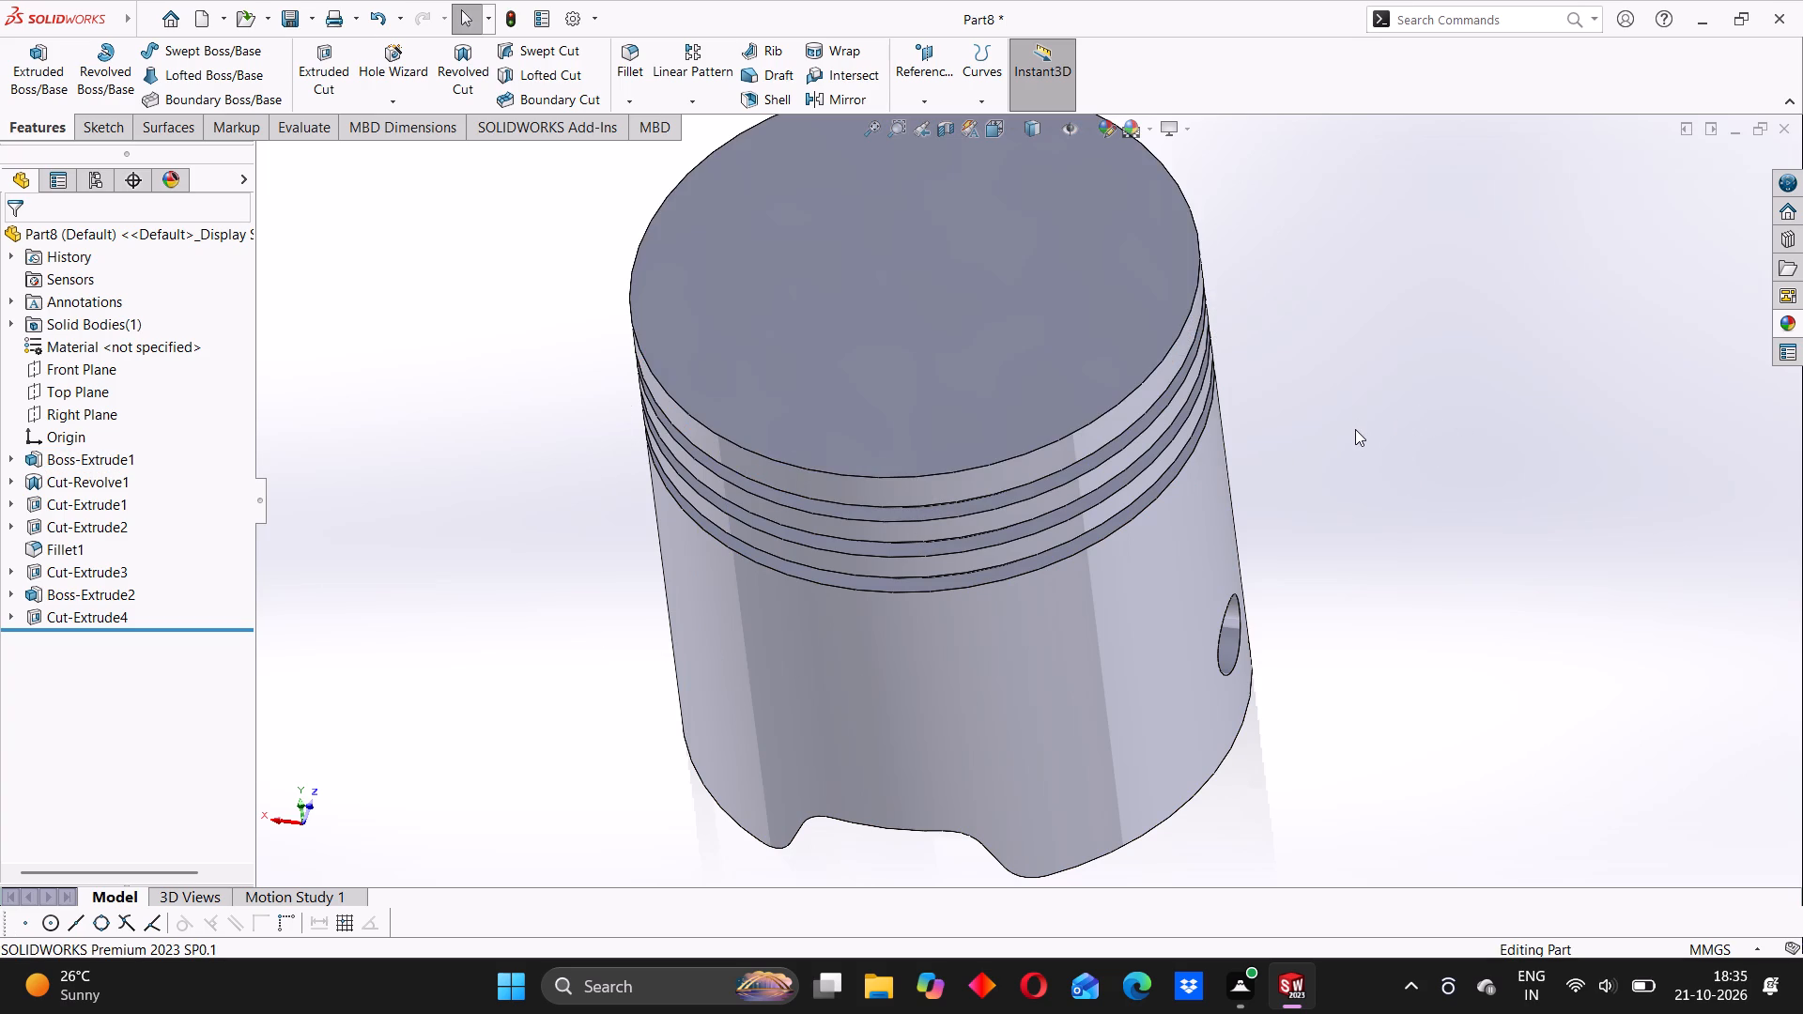
left_click(1118, 562)
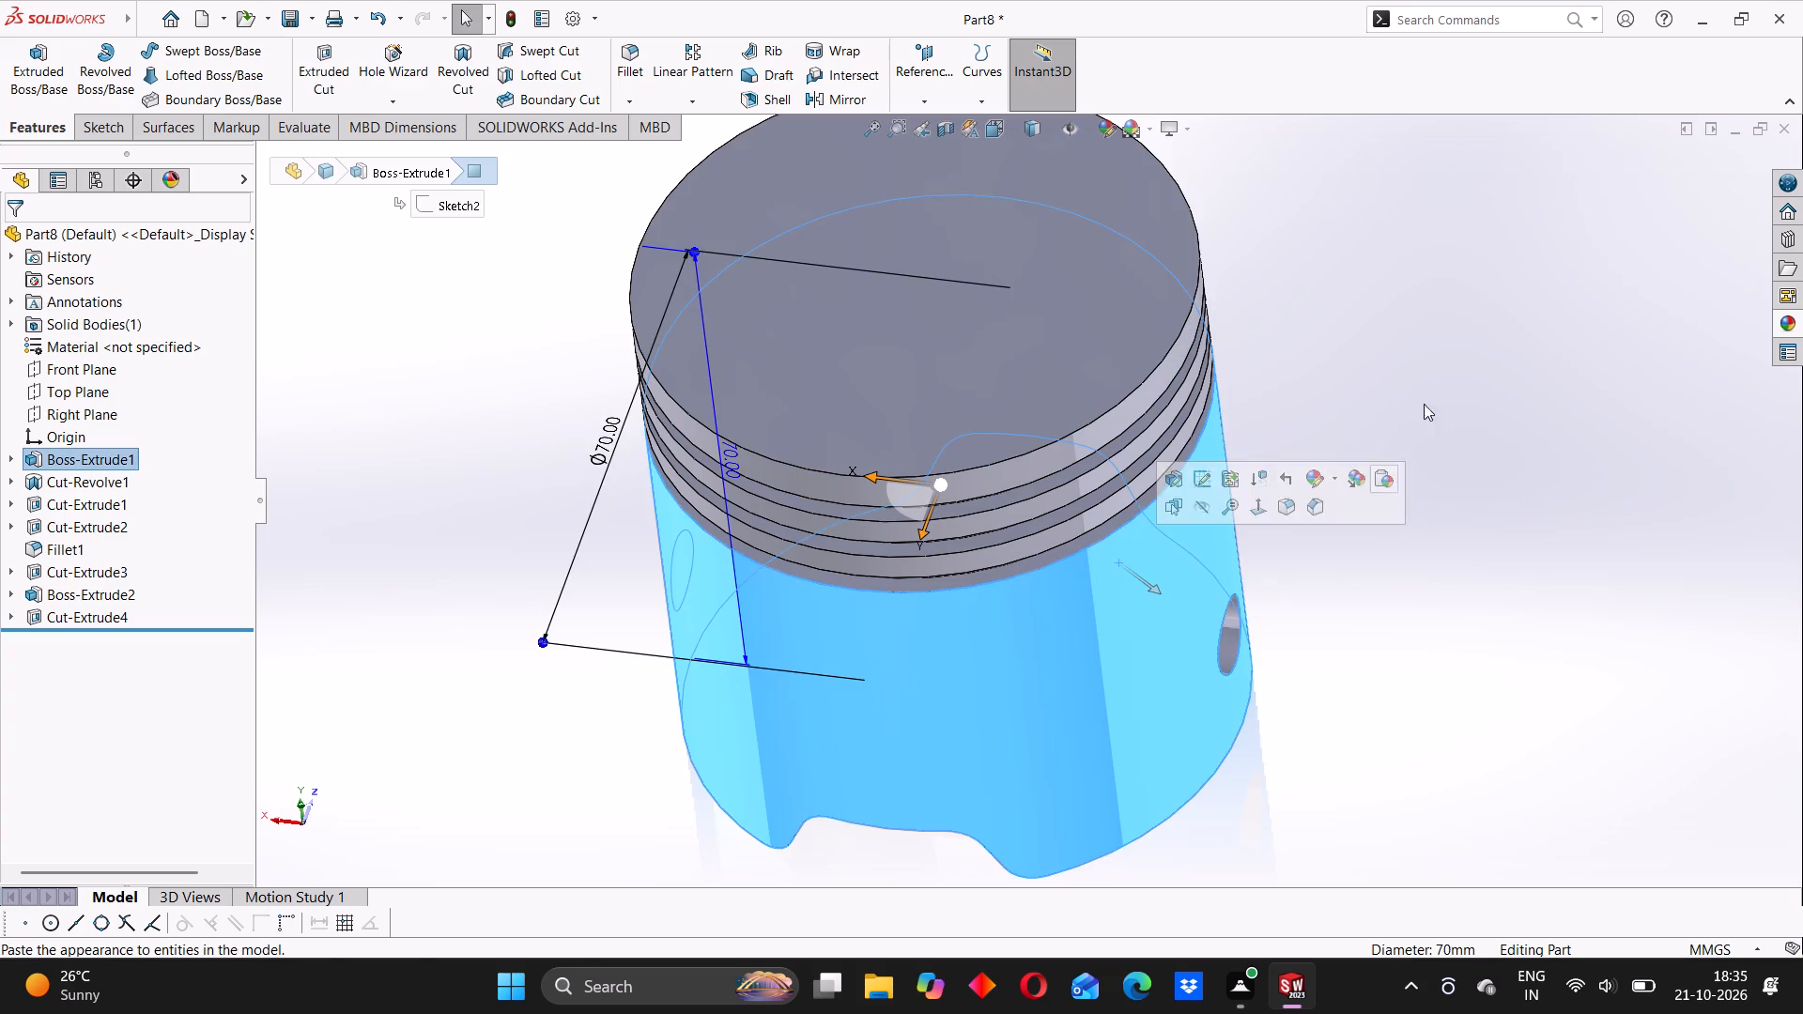
left_click(1445, 320)
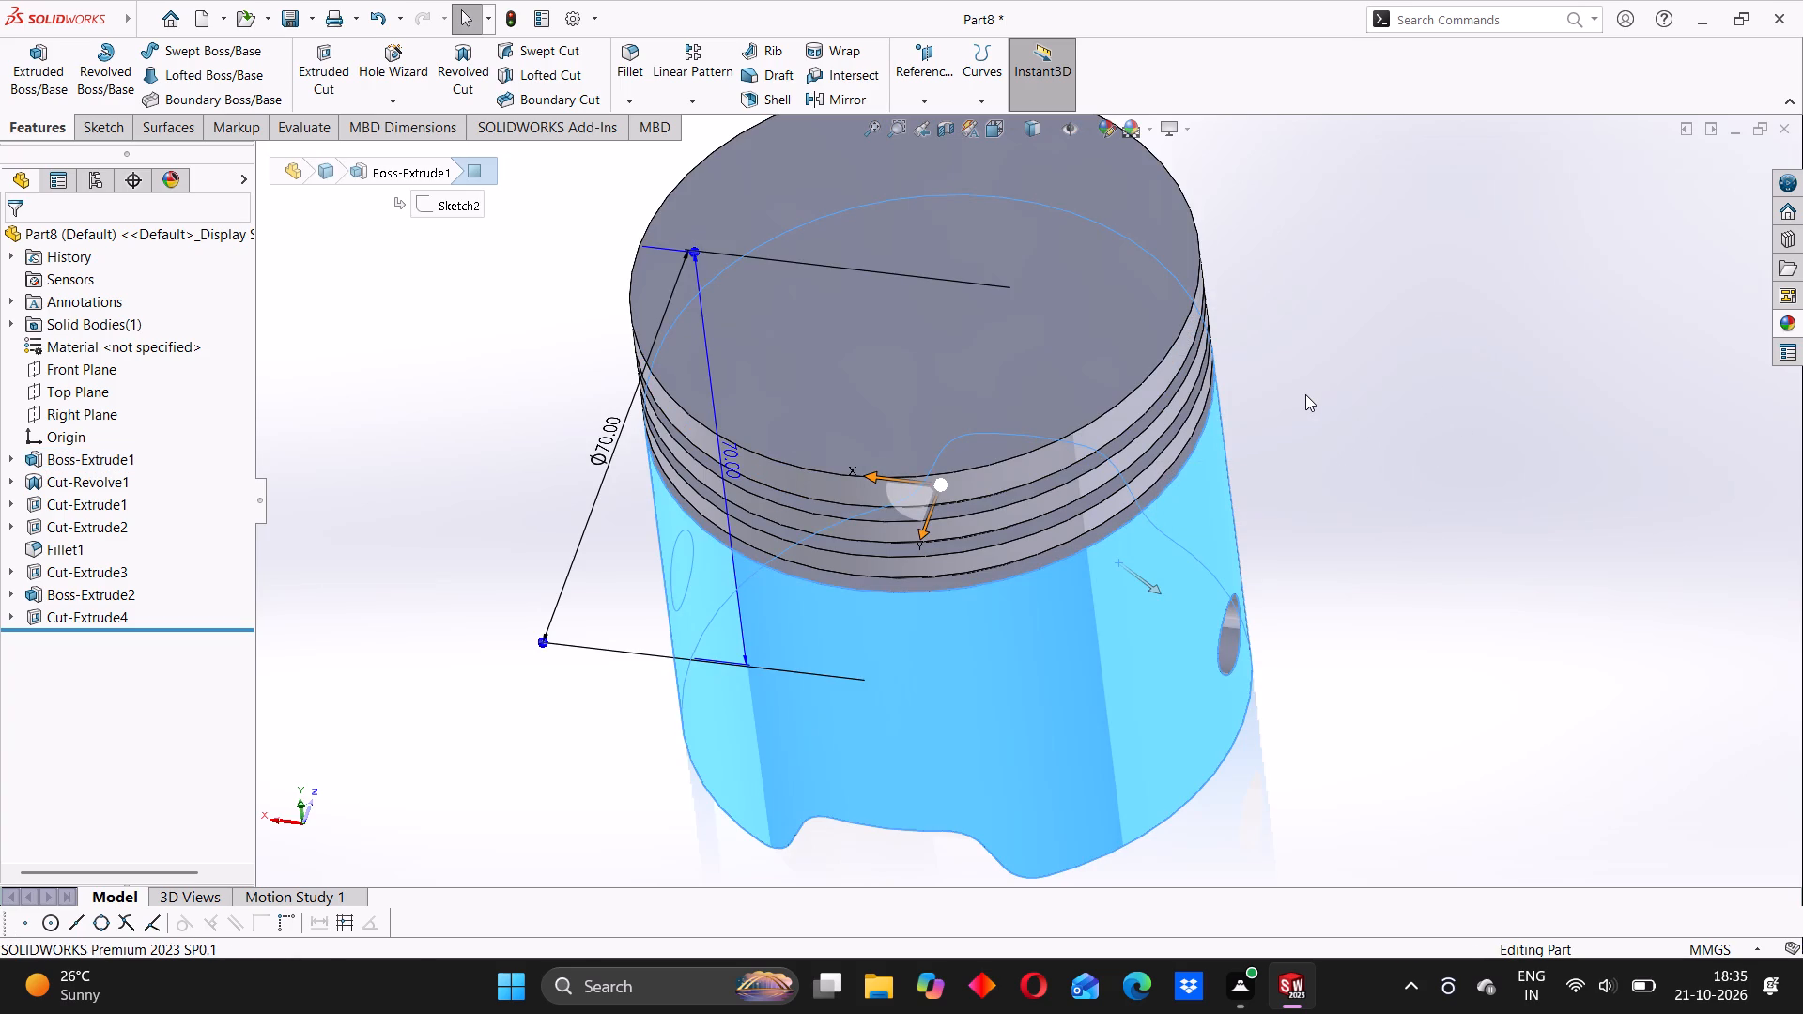
left_click(1109, 514)
left_click(1403, 543)
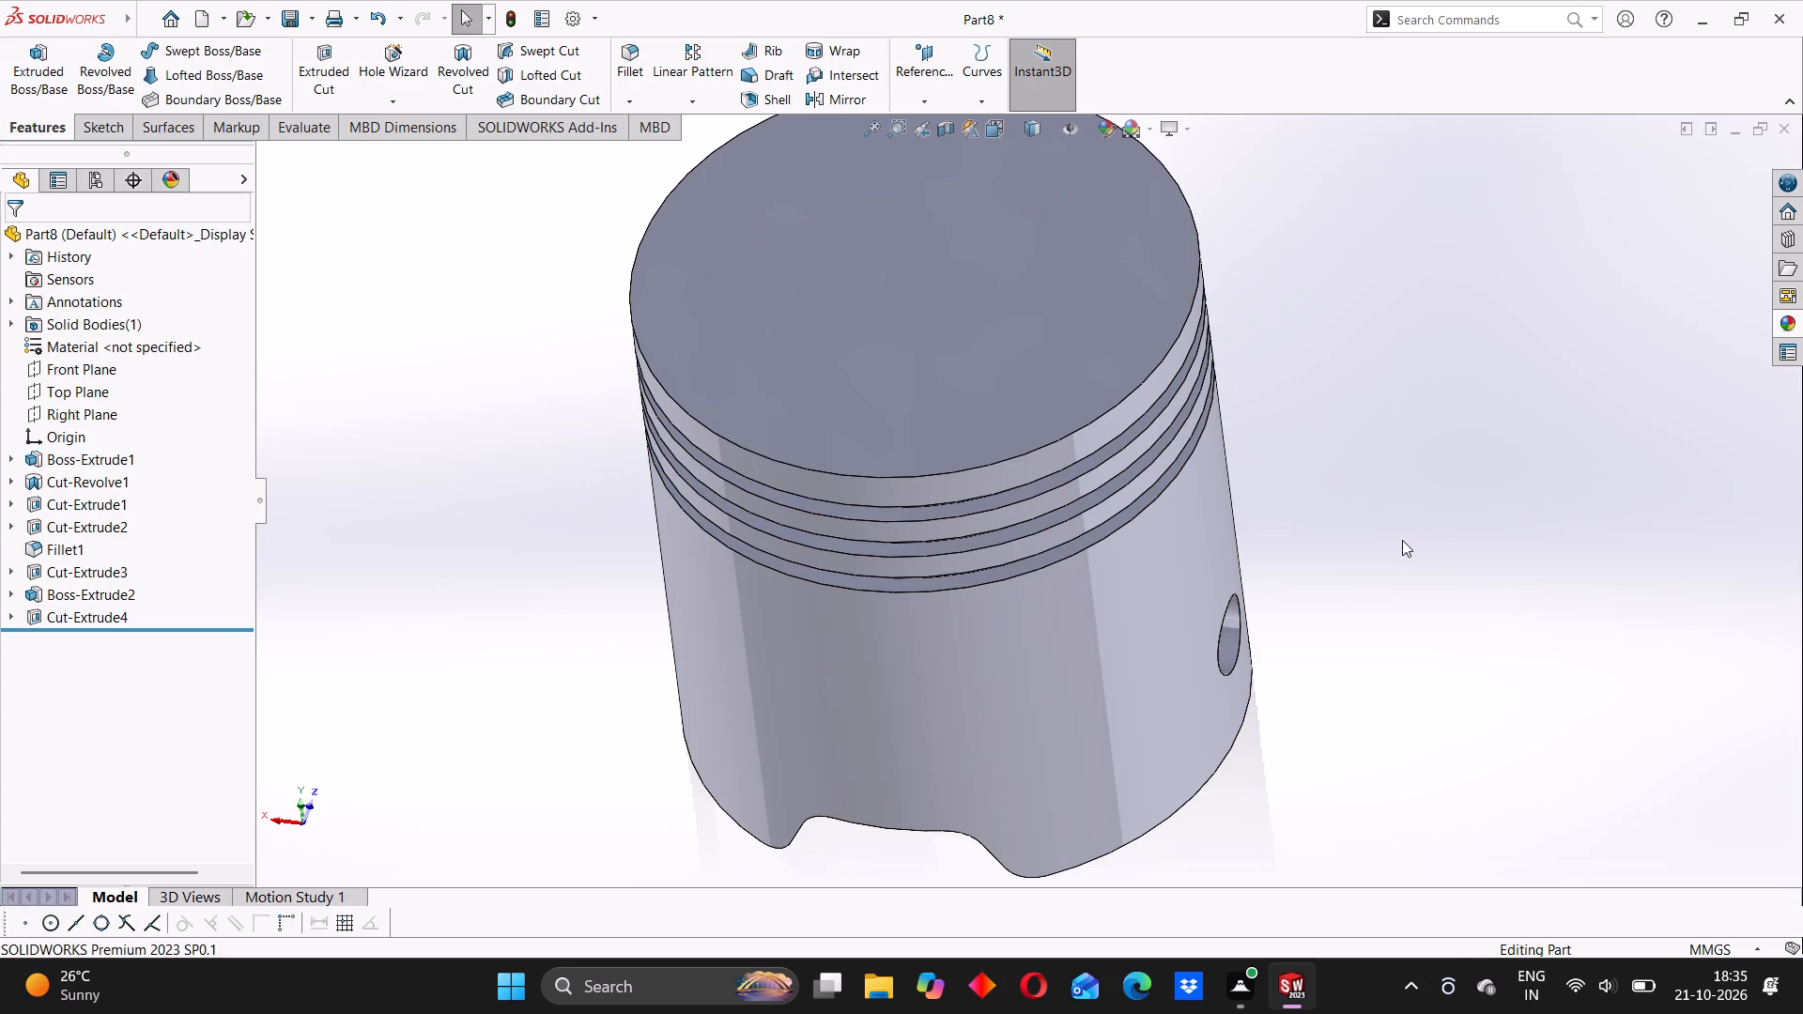
left_click(1126, 586)
left_click(1420, 642)
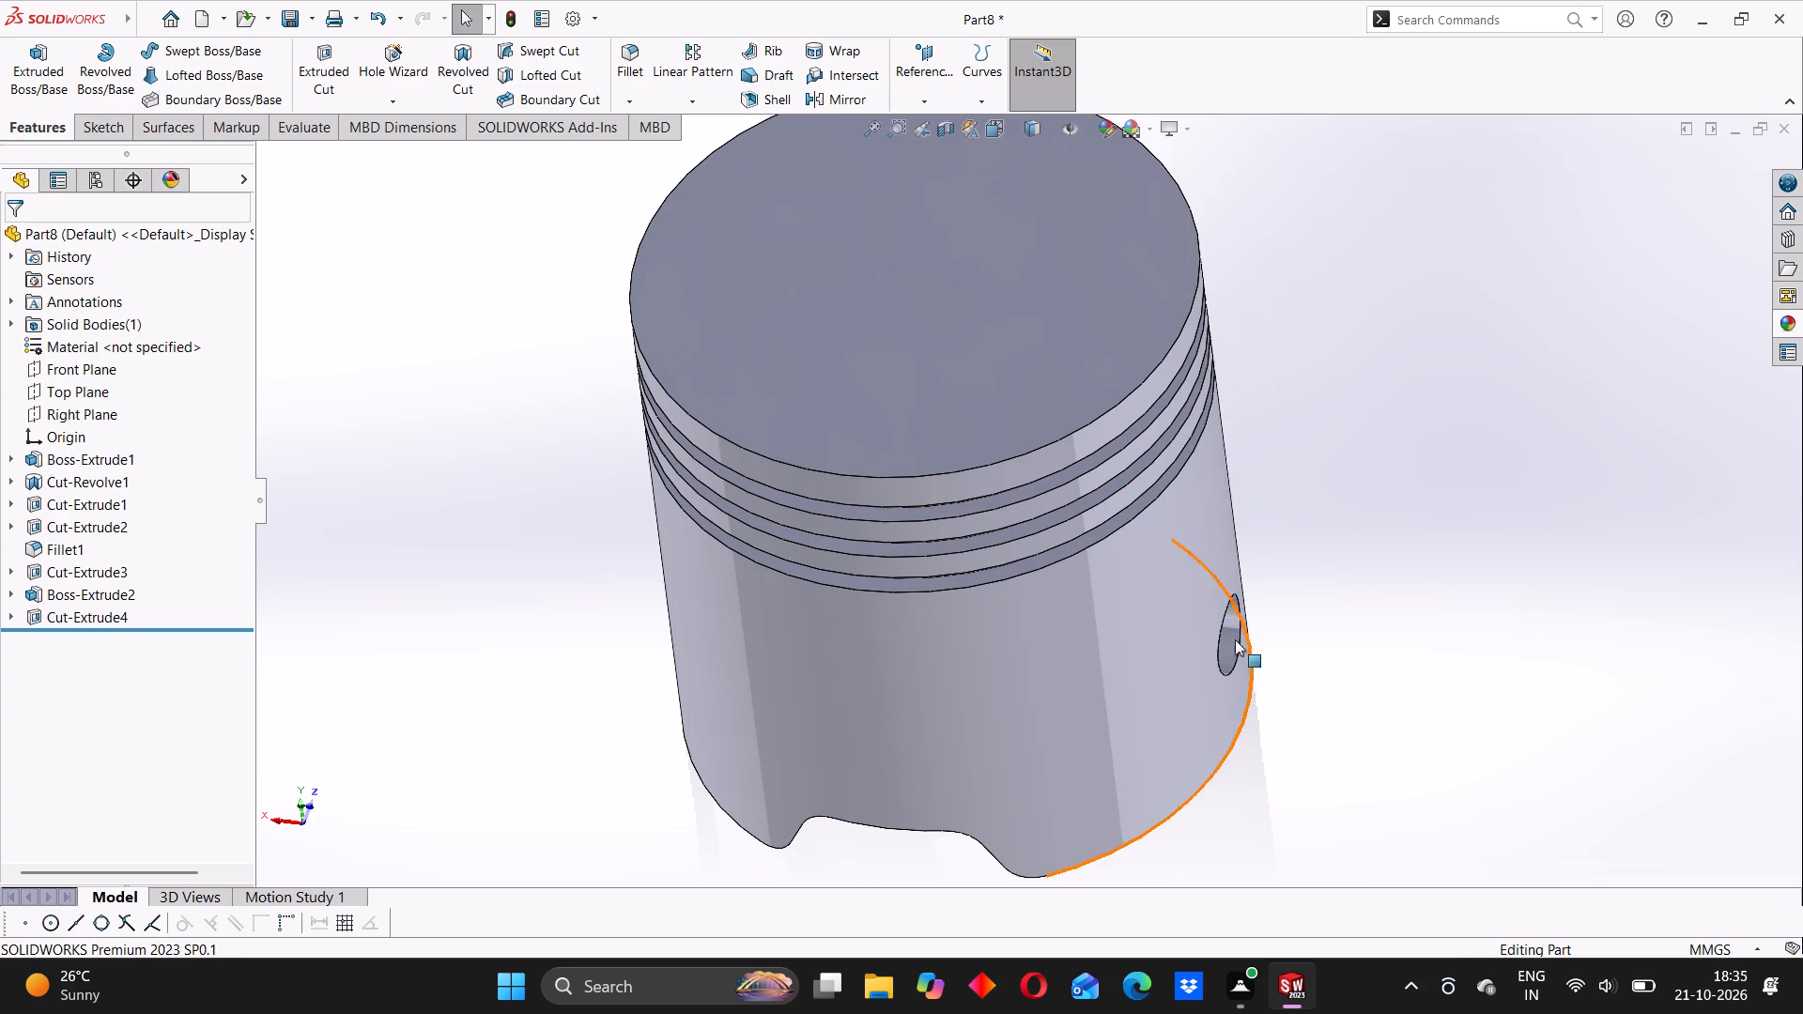
middle_click_drag(1219, 637, 1138, 488)
left_click(981, 553)
scroll(1053, 542, "up", 3)
middle_click_drag(1041, 576, 1001, 641)
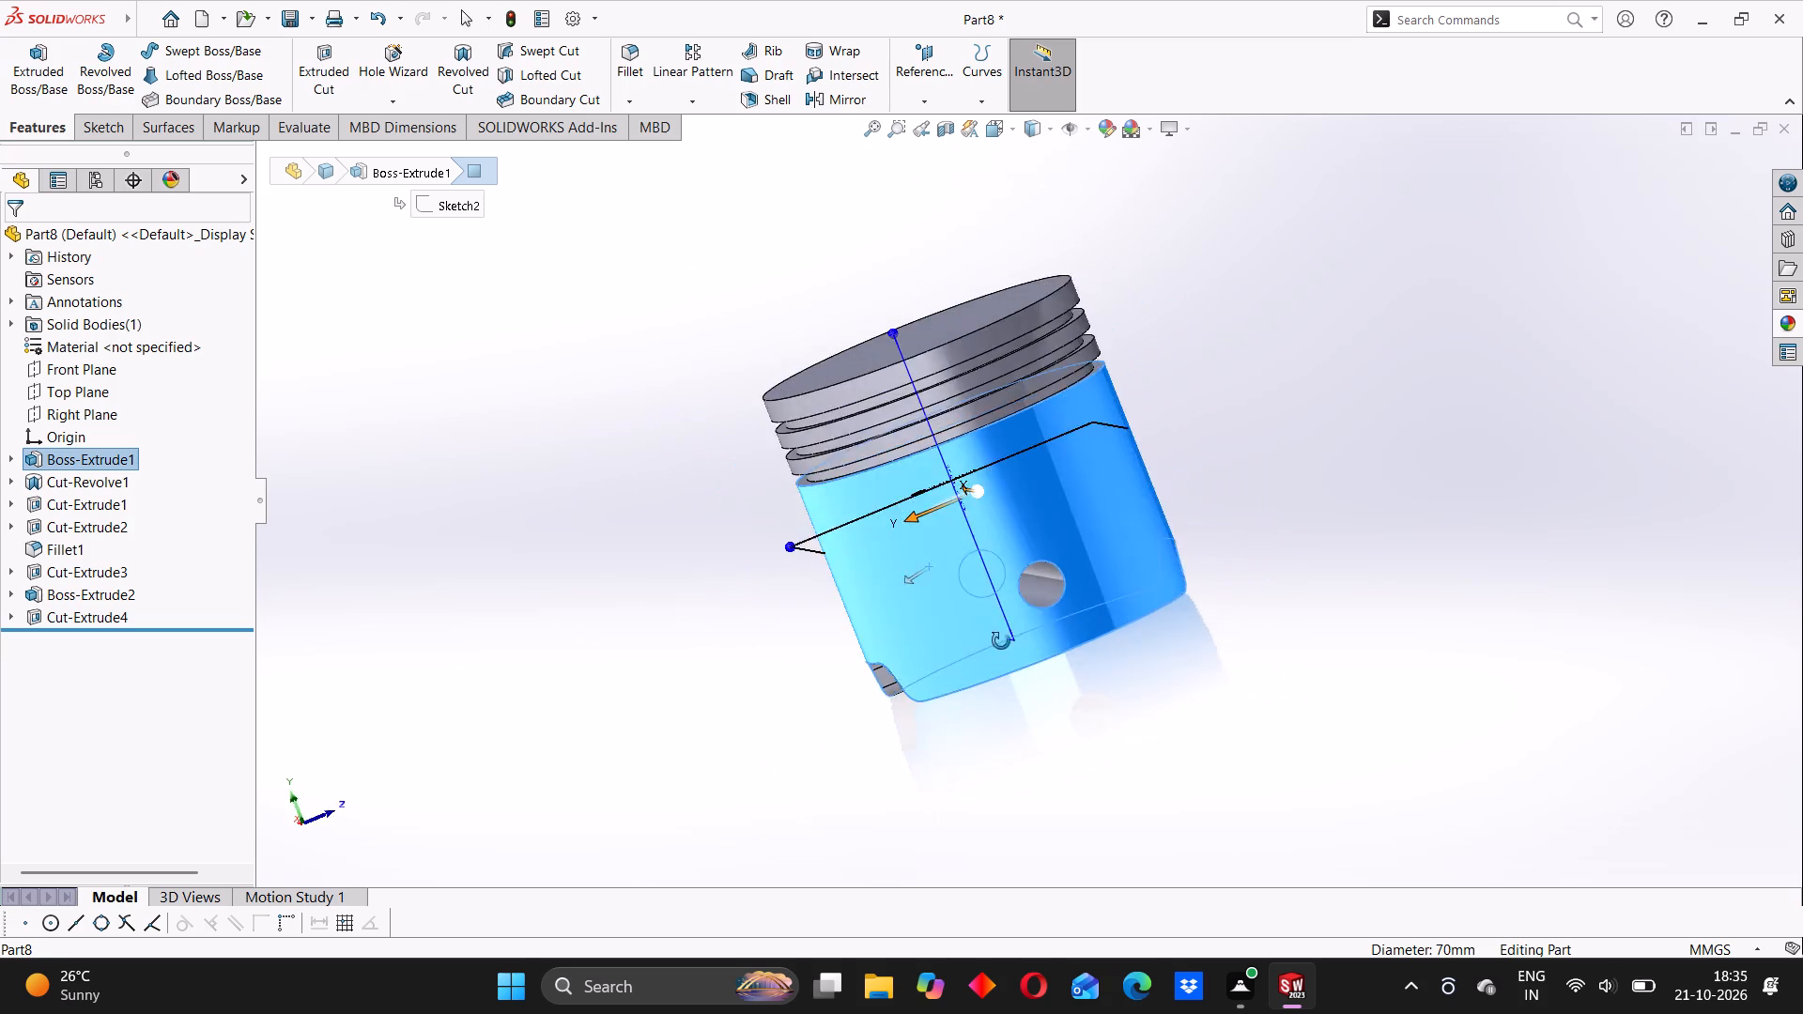
middle_click_drag(1001, 641, 1344, 762)
middle_click_drag(1225, 645, 952, 545)
scroll(971, 482, "down", 3)
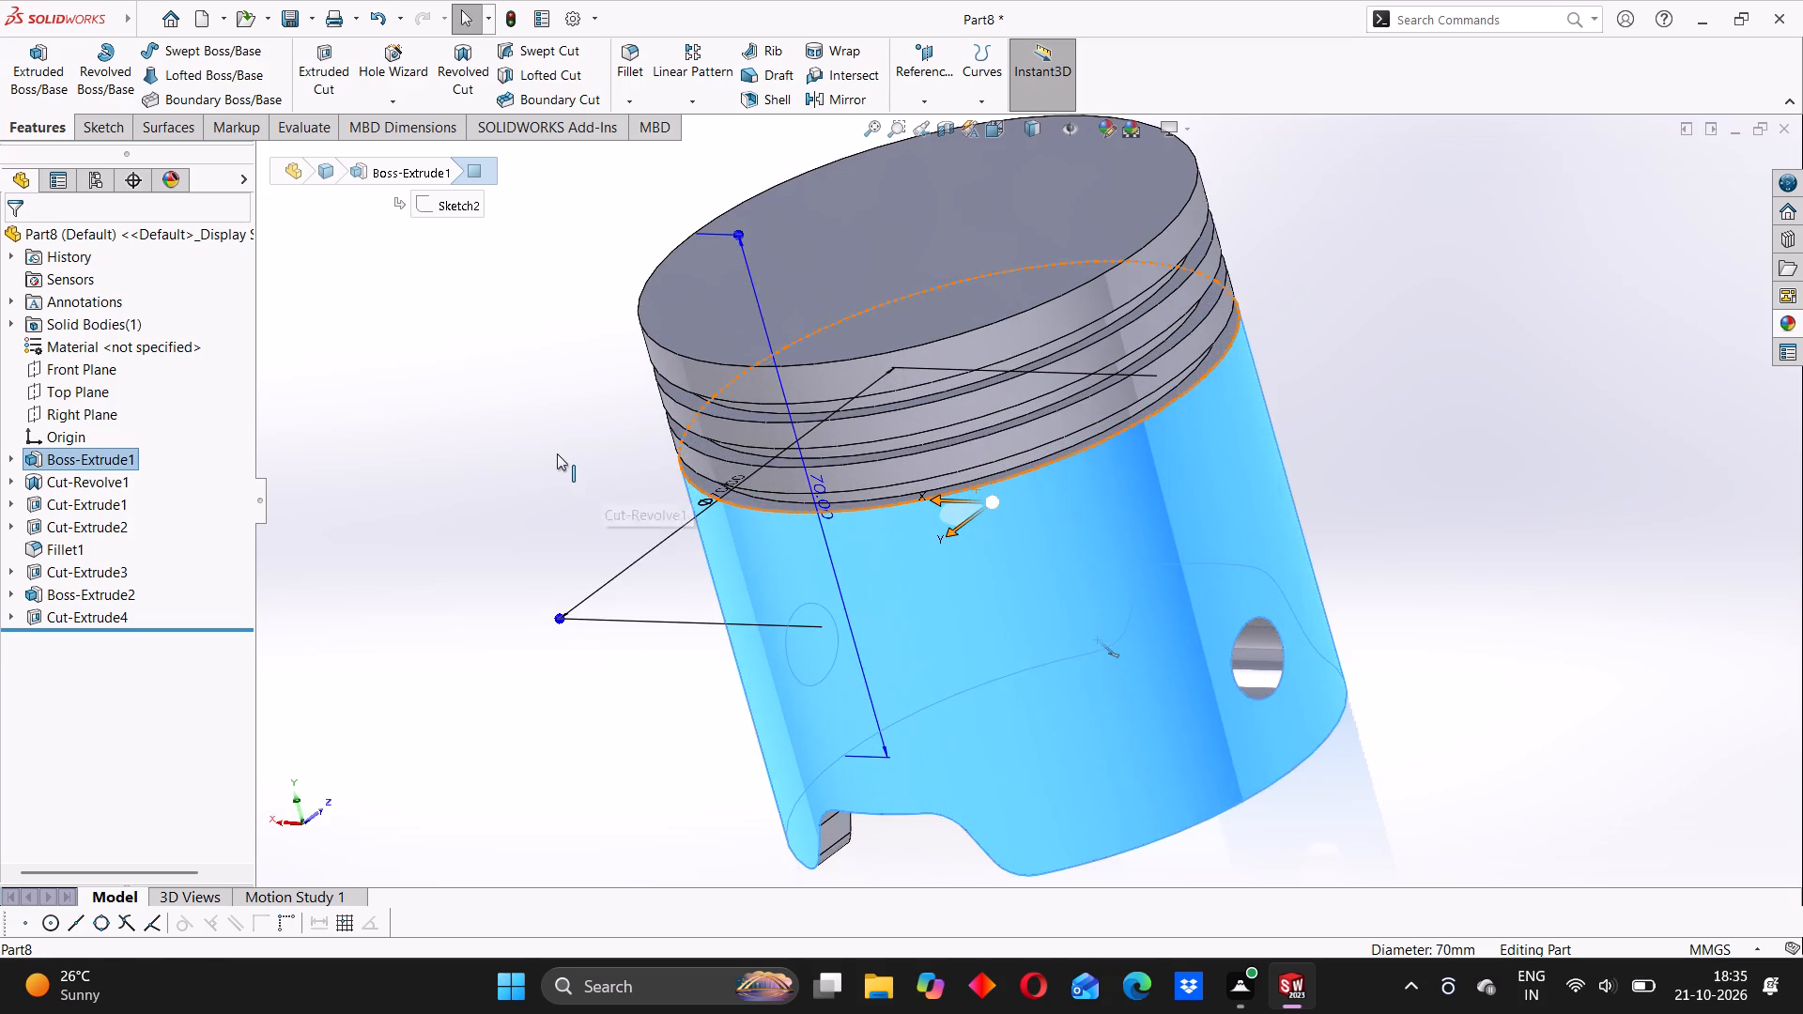
left_click(557, 453)
middle_click_drag(915, 498, 973, 434)
left_click(996, 577)
left_click(1456, 577)
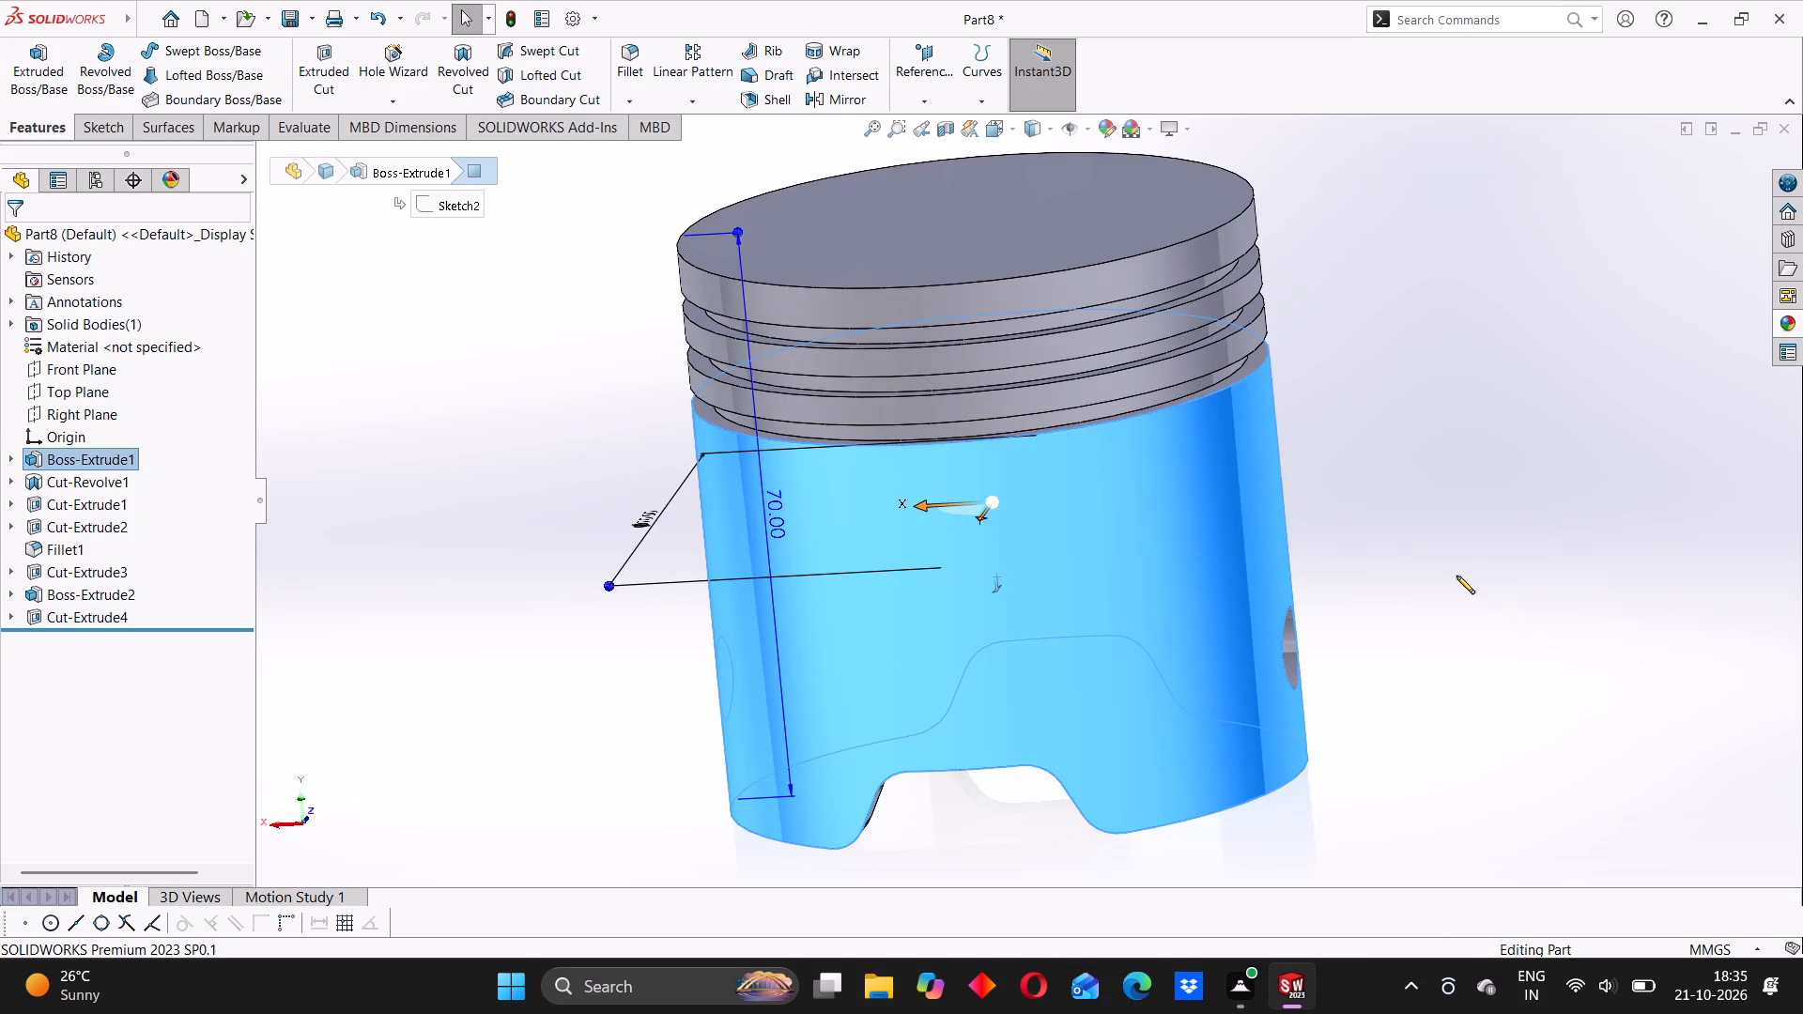
scroll(1115, 579, "down", 2)
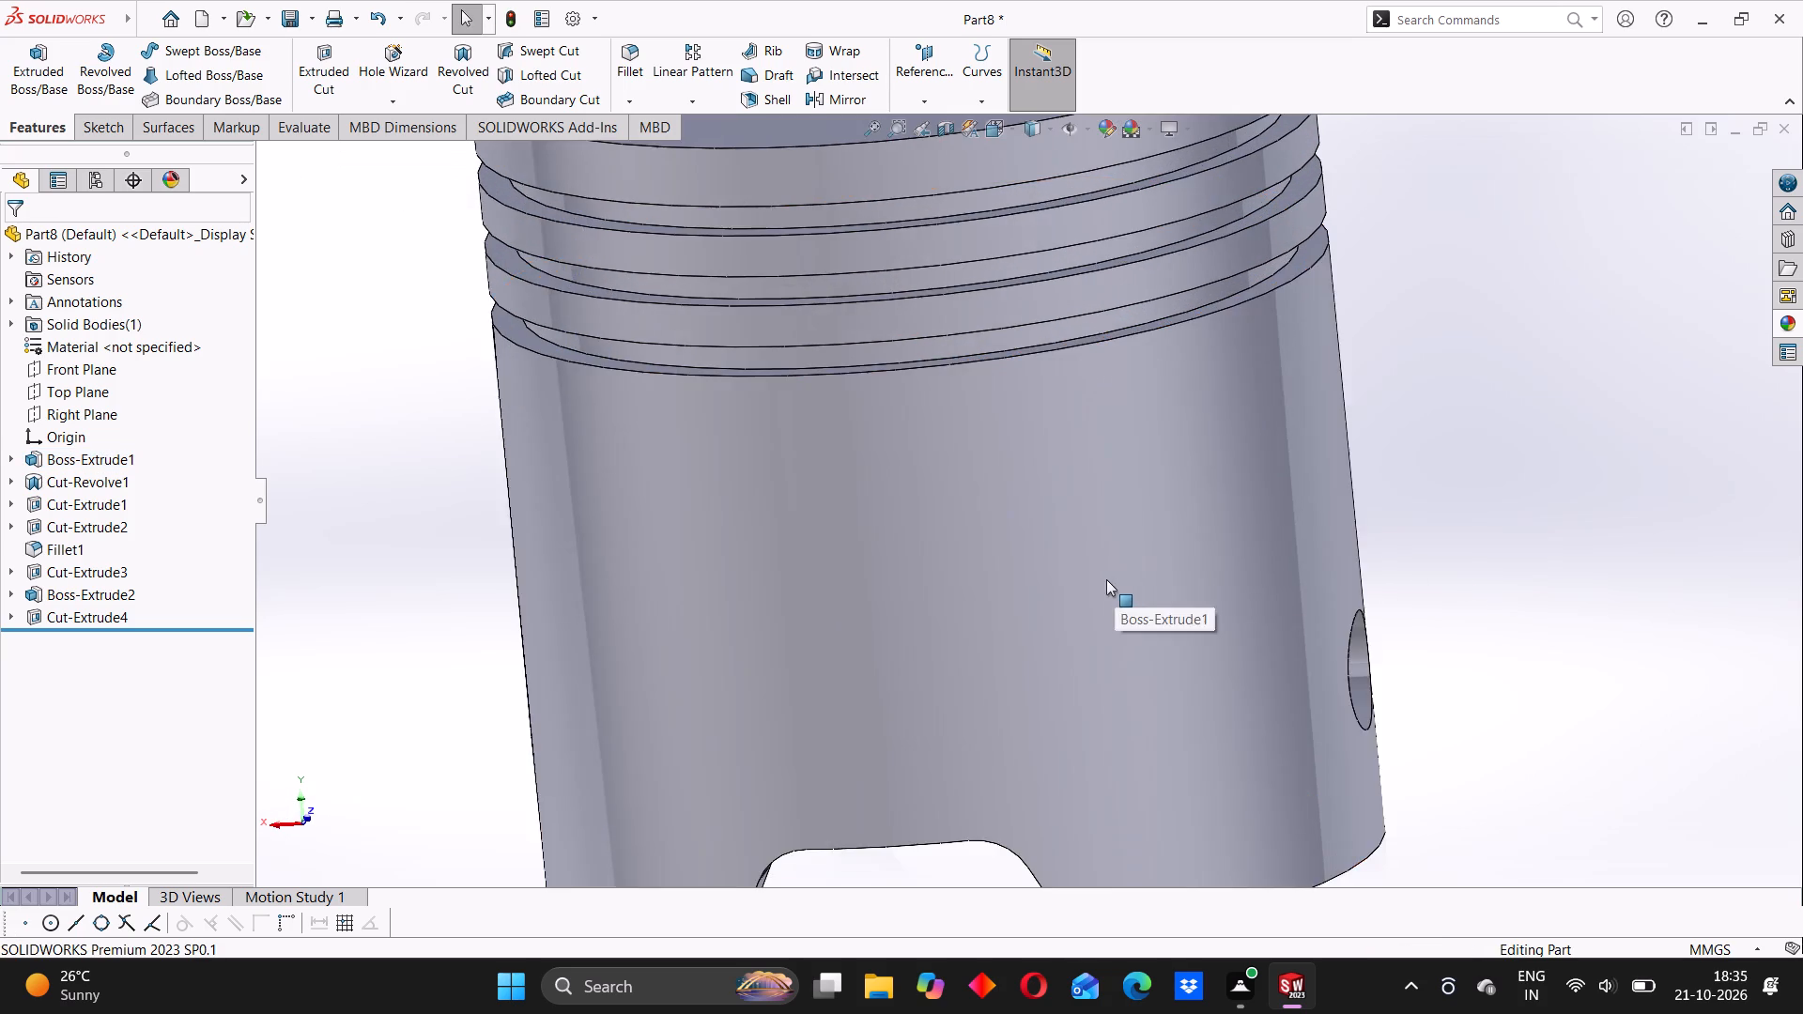
middle_click_drag(1106, 579, 1107, 561)
scroll(1107, 549, "up", 4)
left_click(1305, 585)
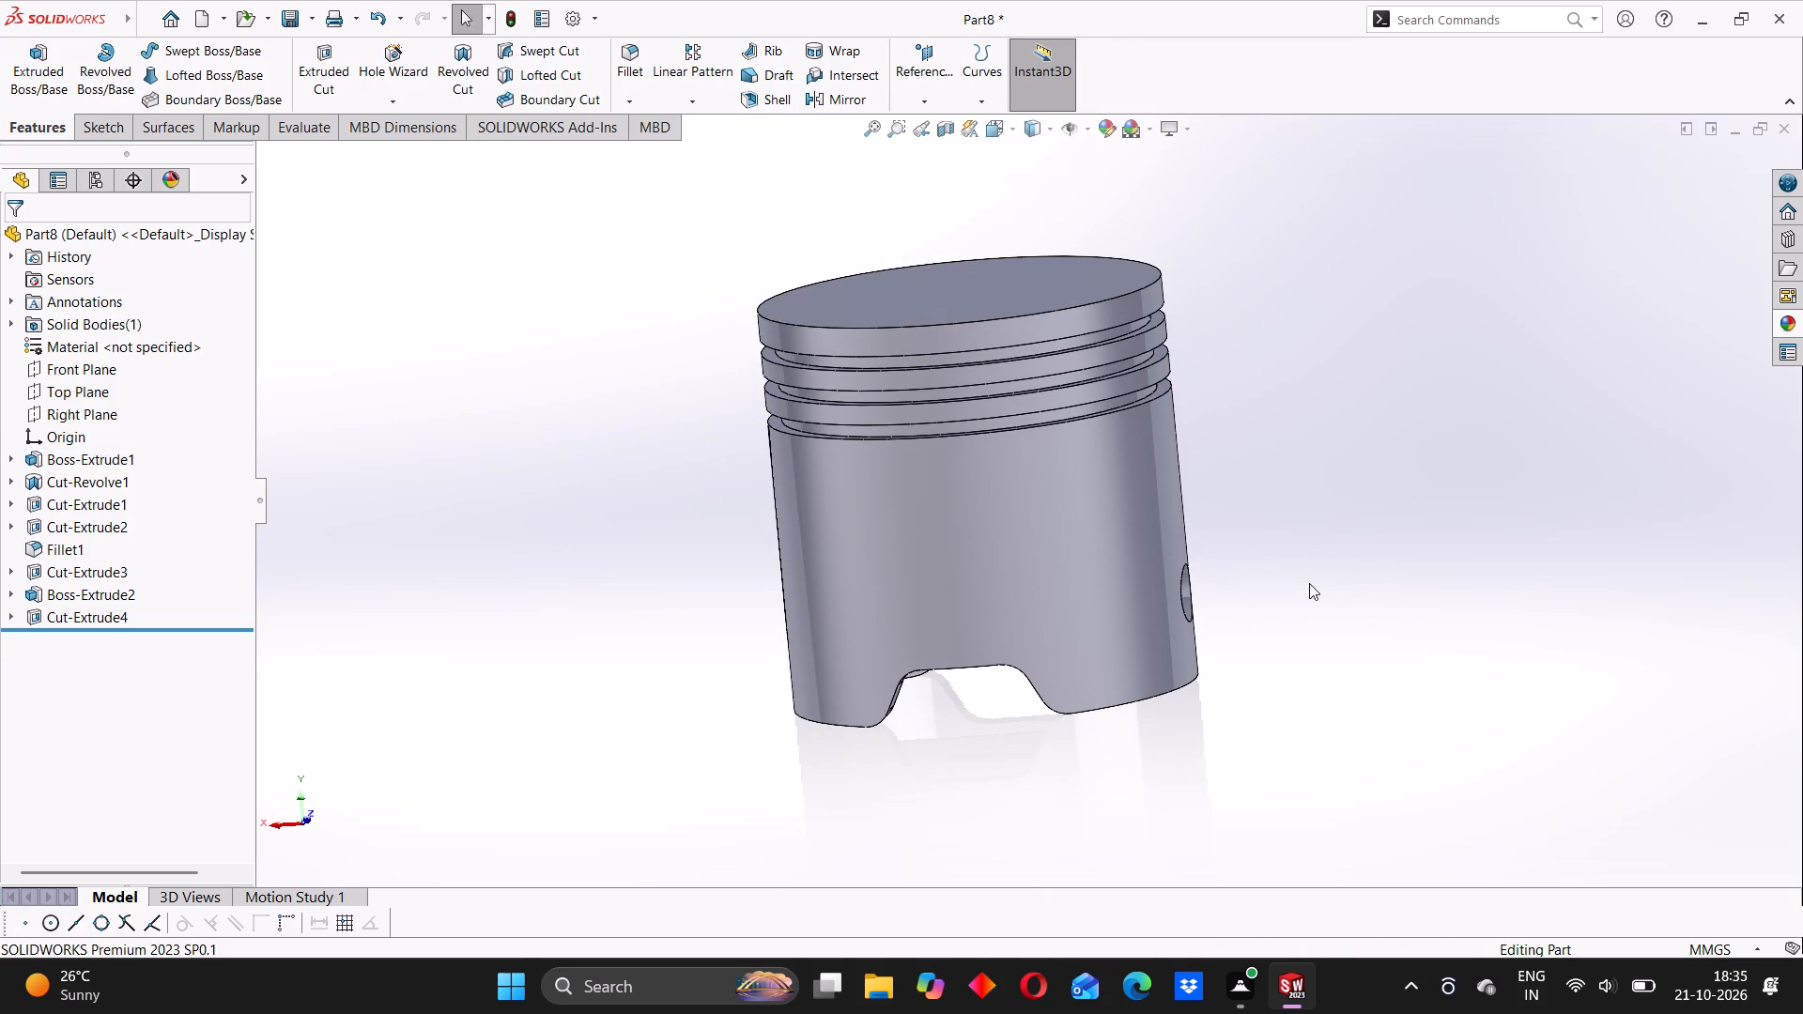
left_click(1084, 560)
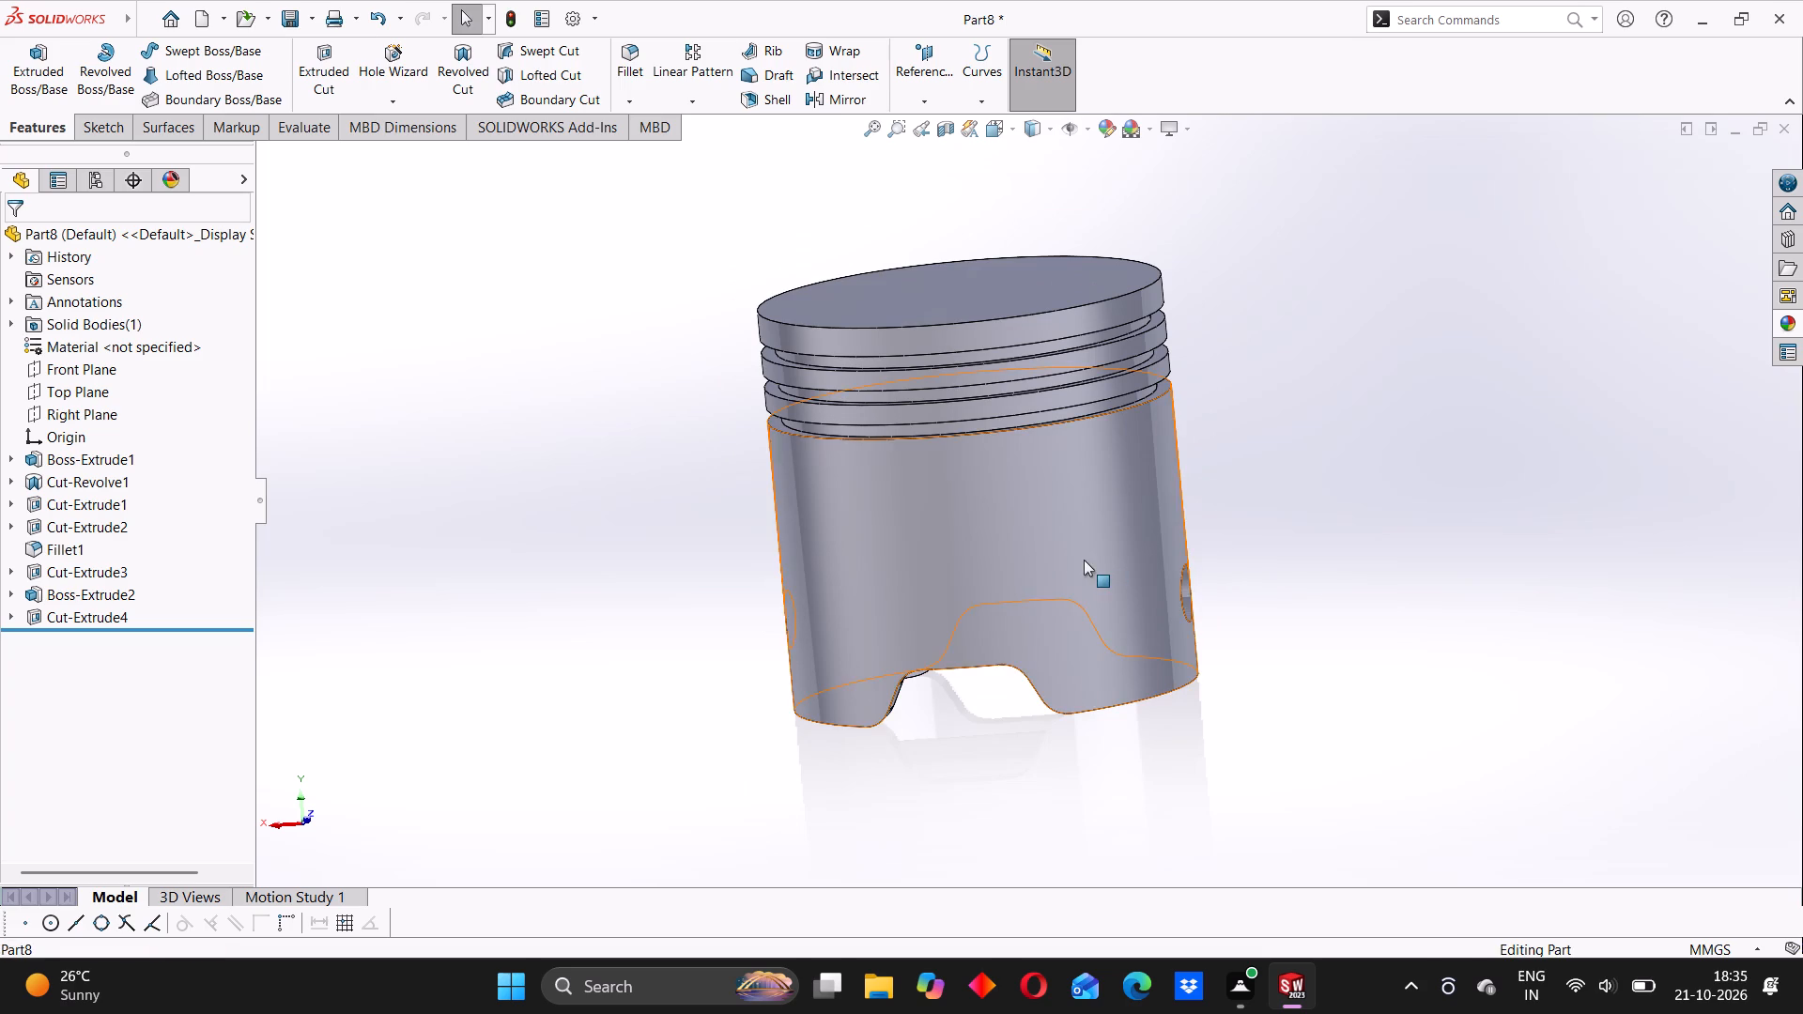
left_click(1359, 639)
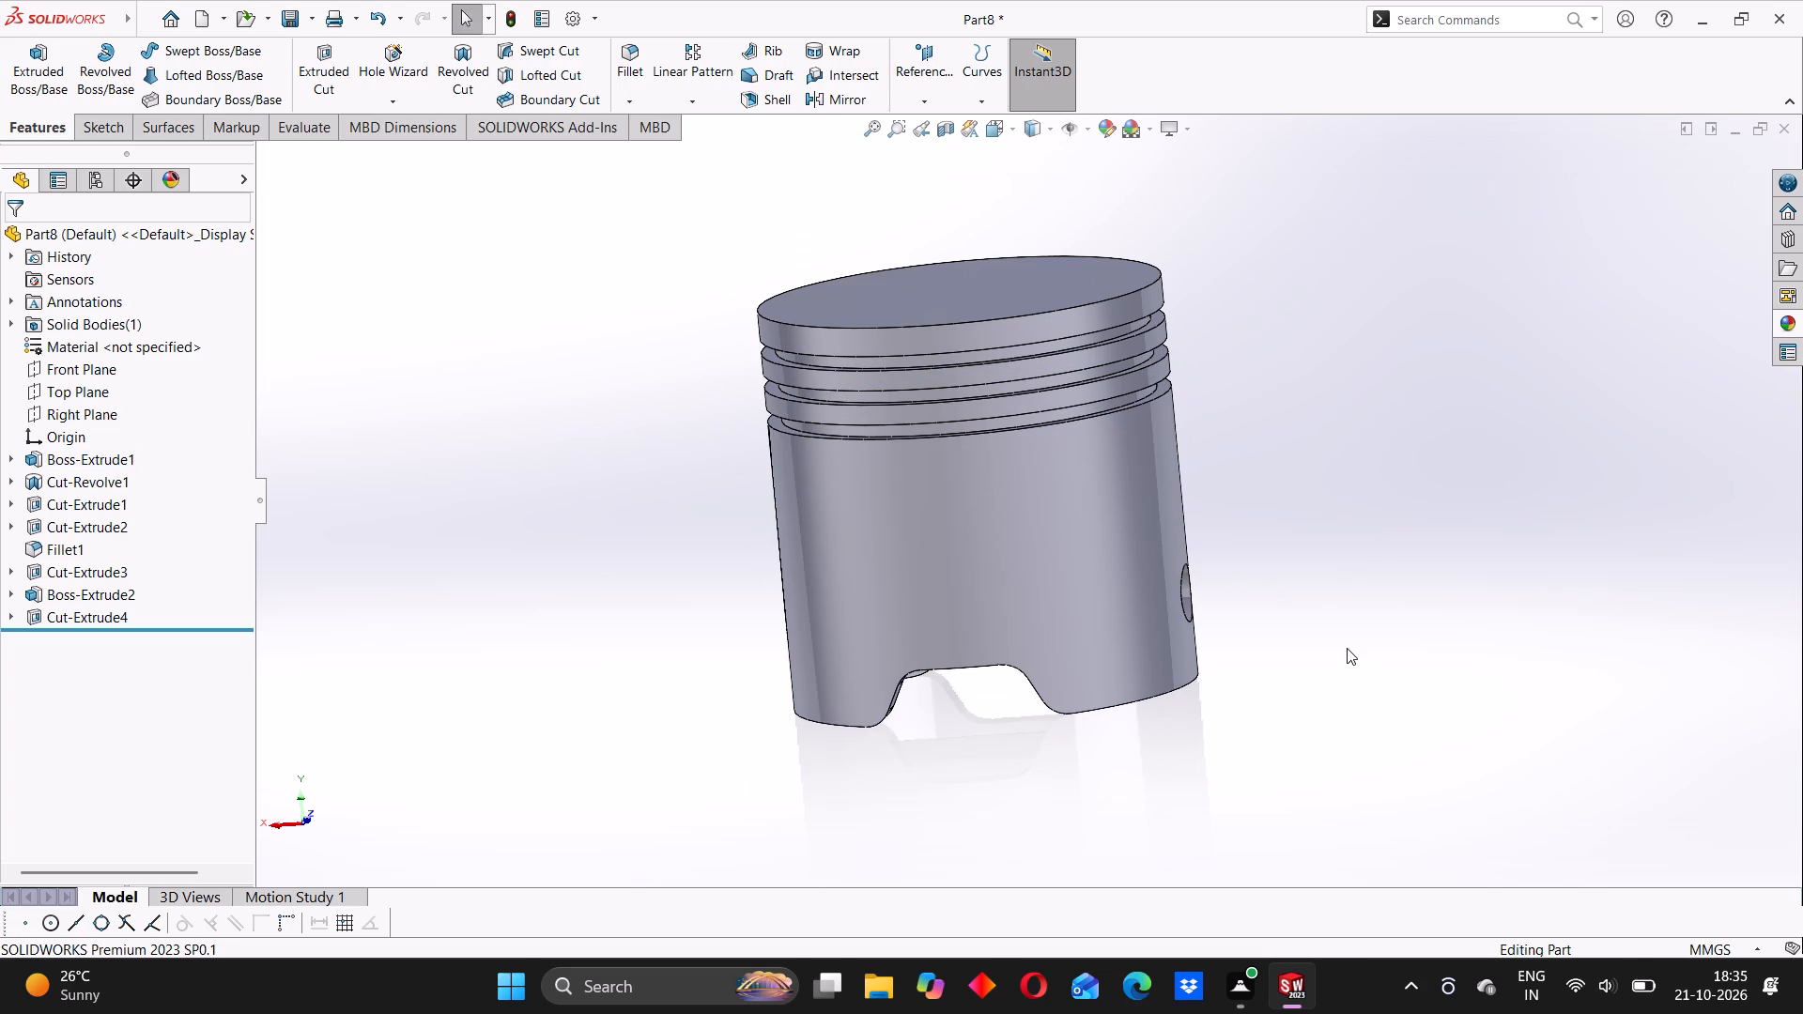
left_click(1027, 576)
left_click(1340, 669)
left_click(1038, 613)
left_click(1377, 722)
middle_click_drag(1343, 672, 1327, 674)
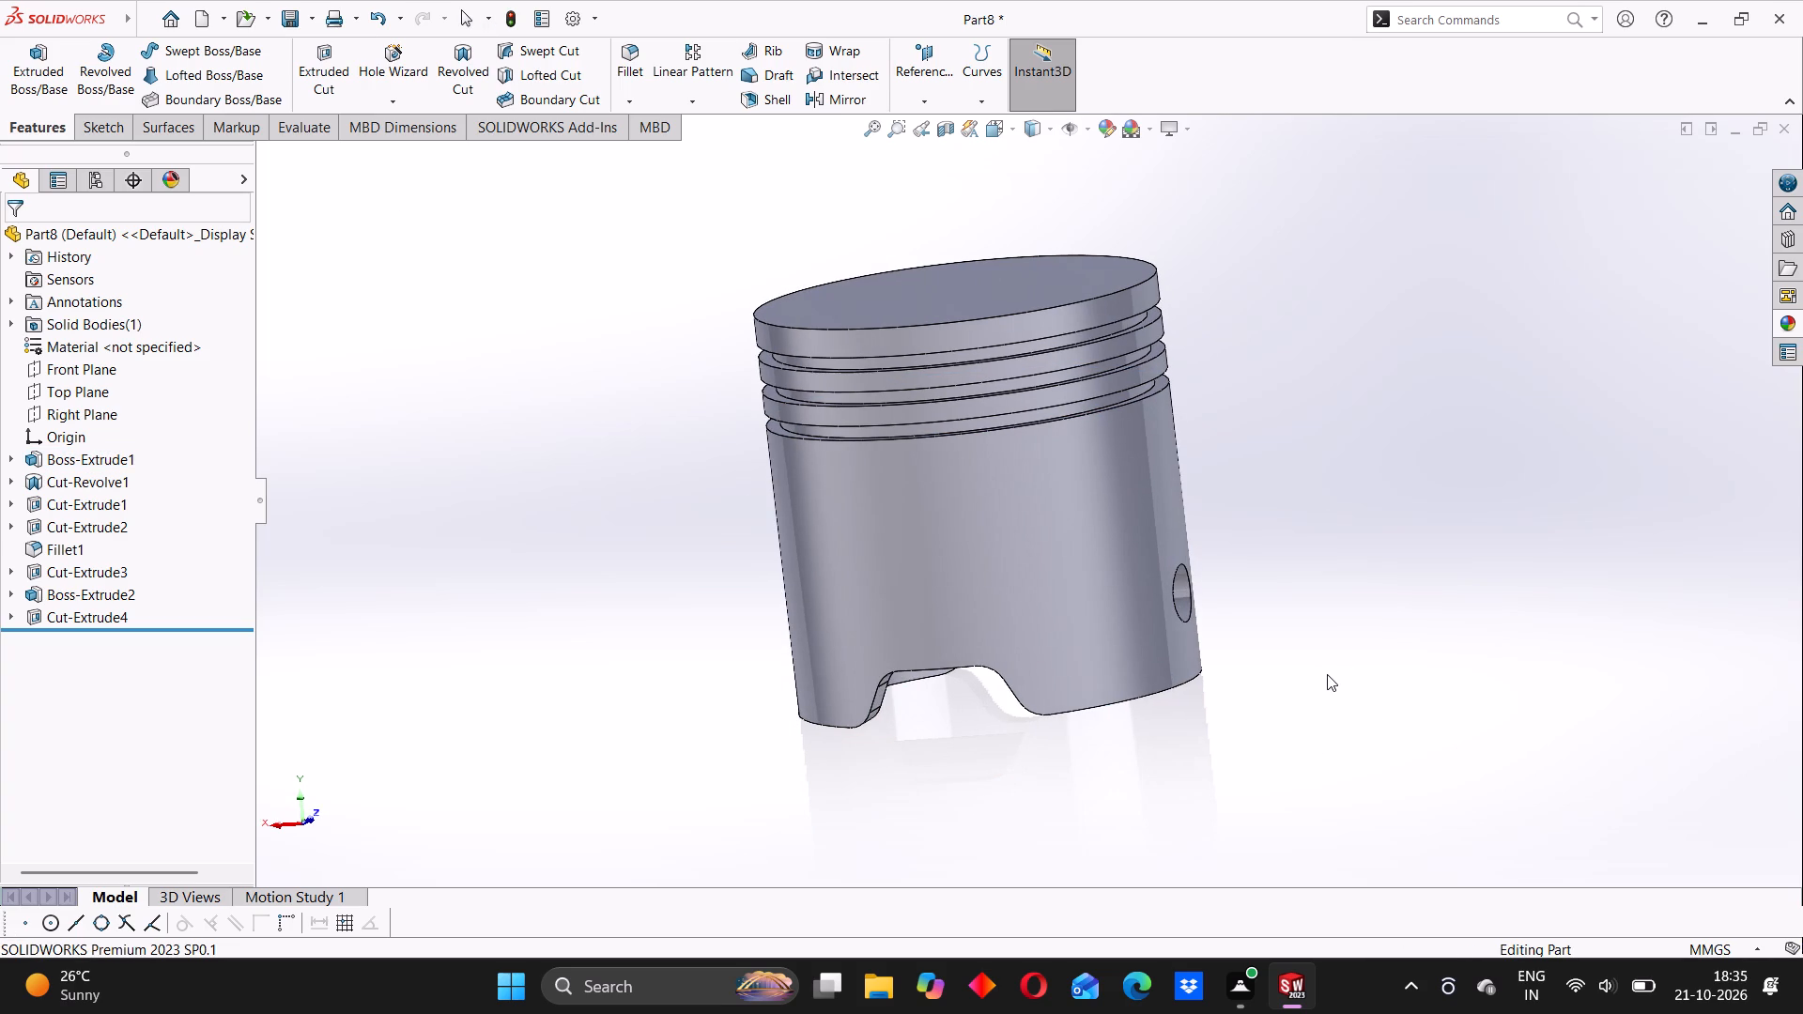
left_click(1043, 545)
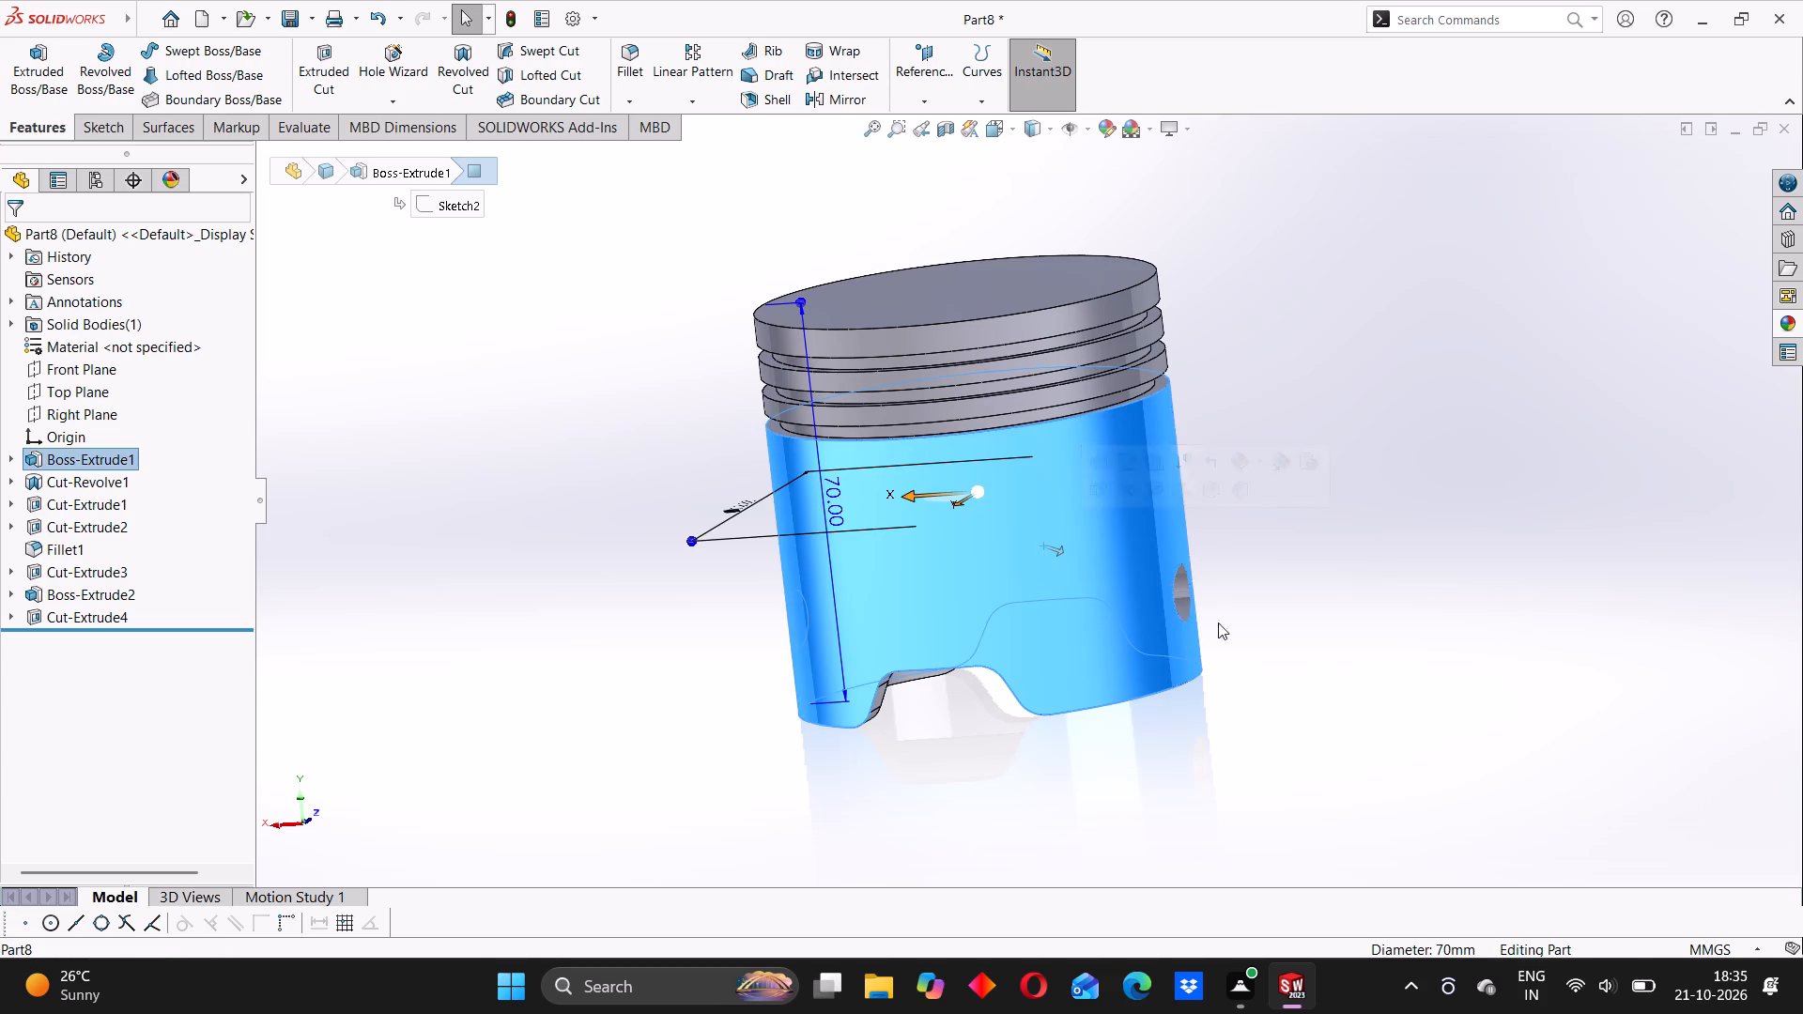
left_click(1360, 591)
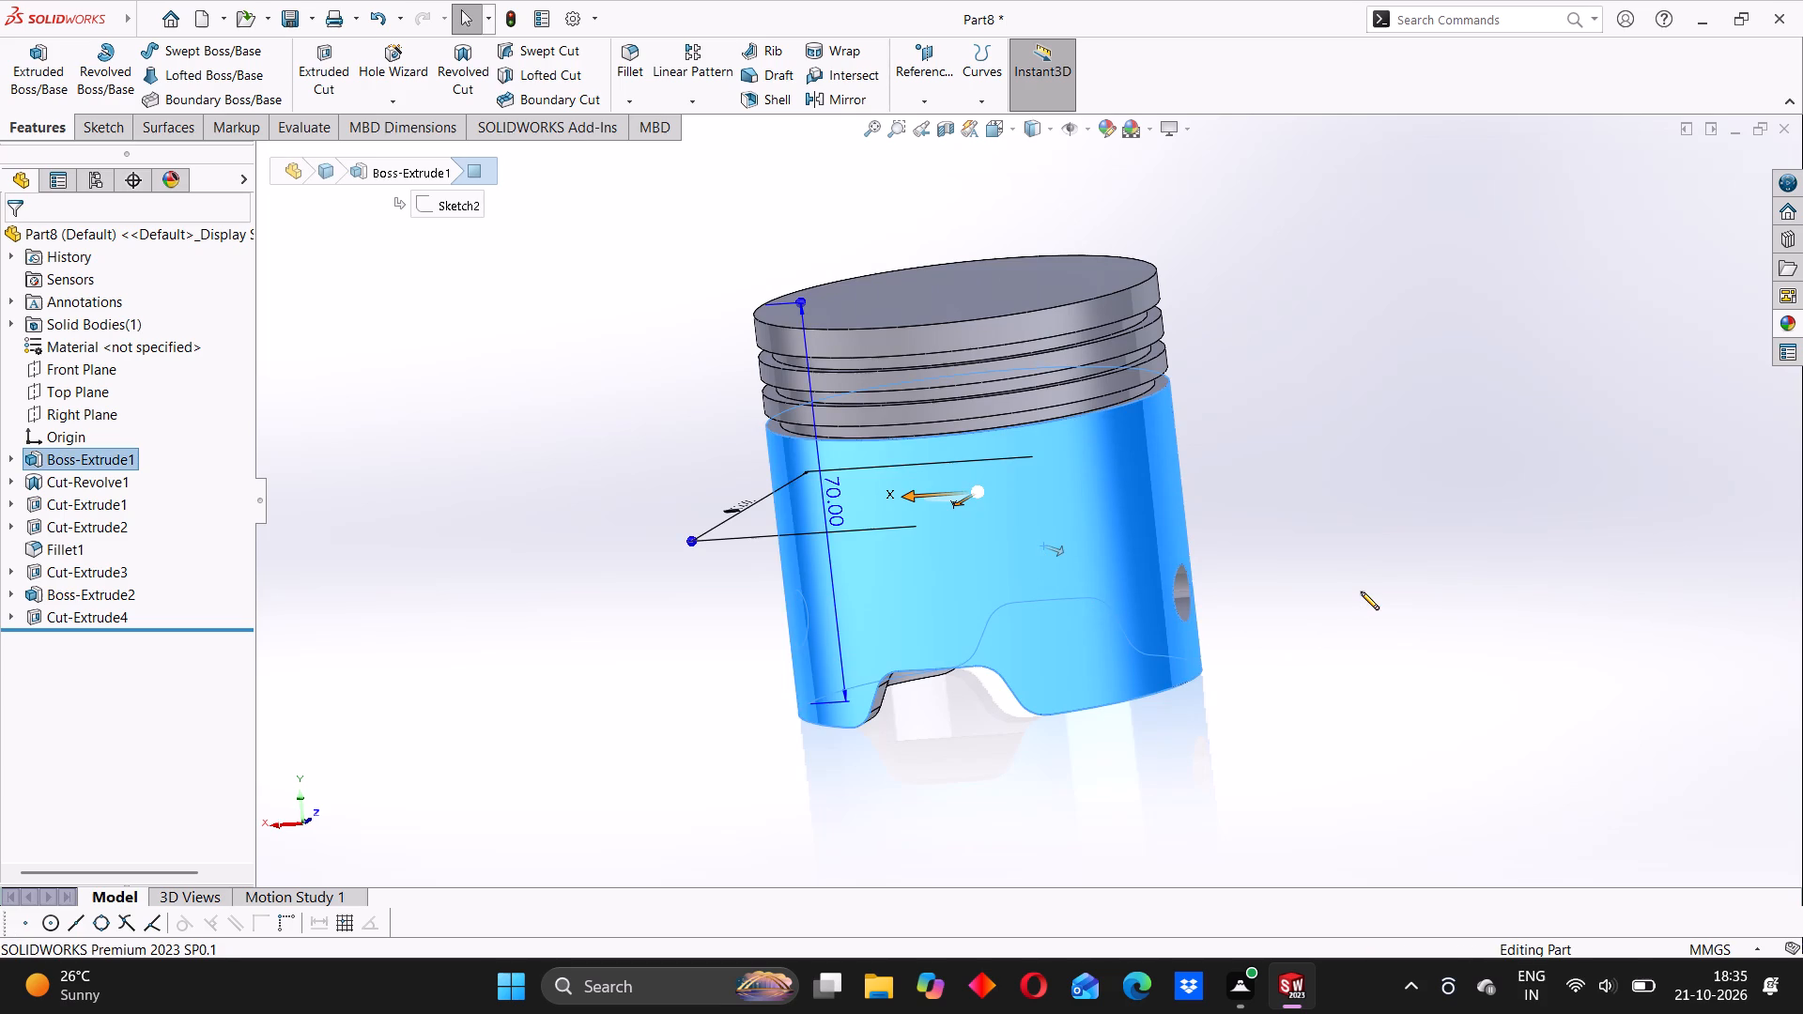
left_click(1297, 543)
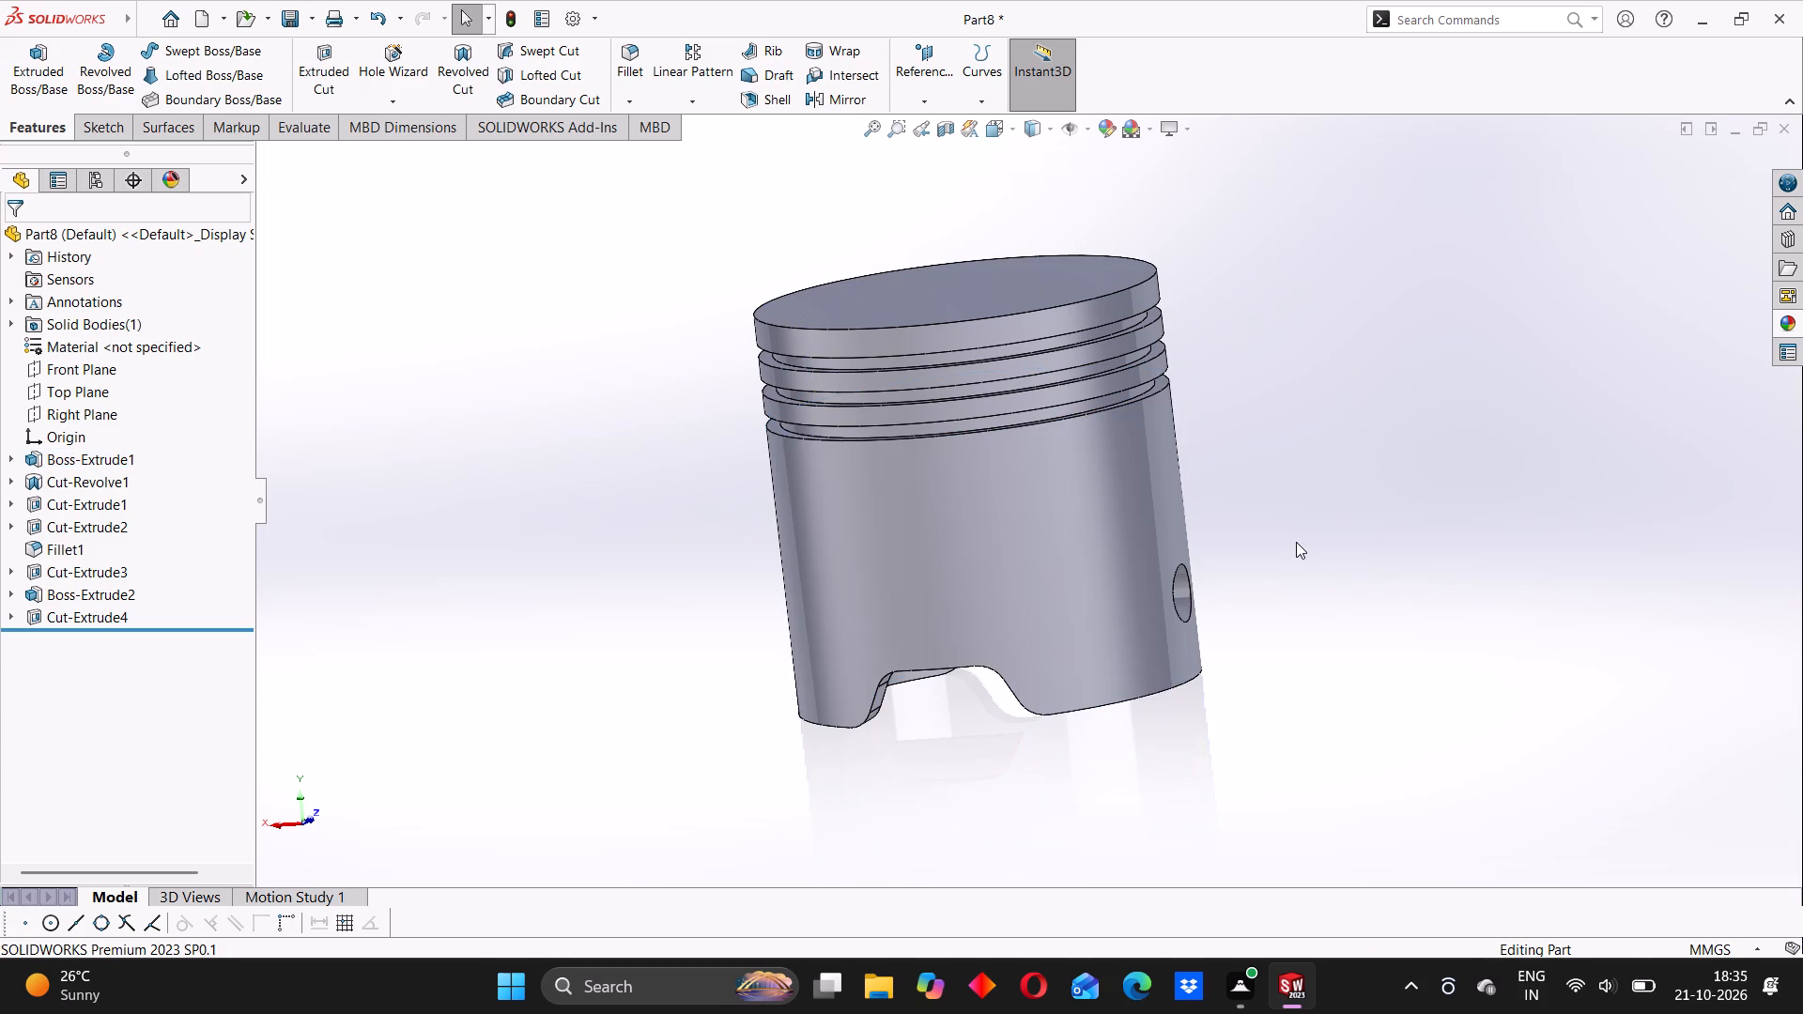
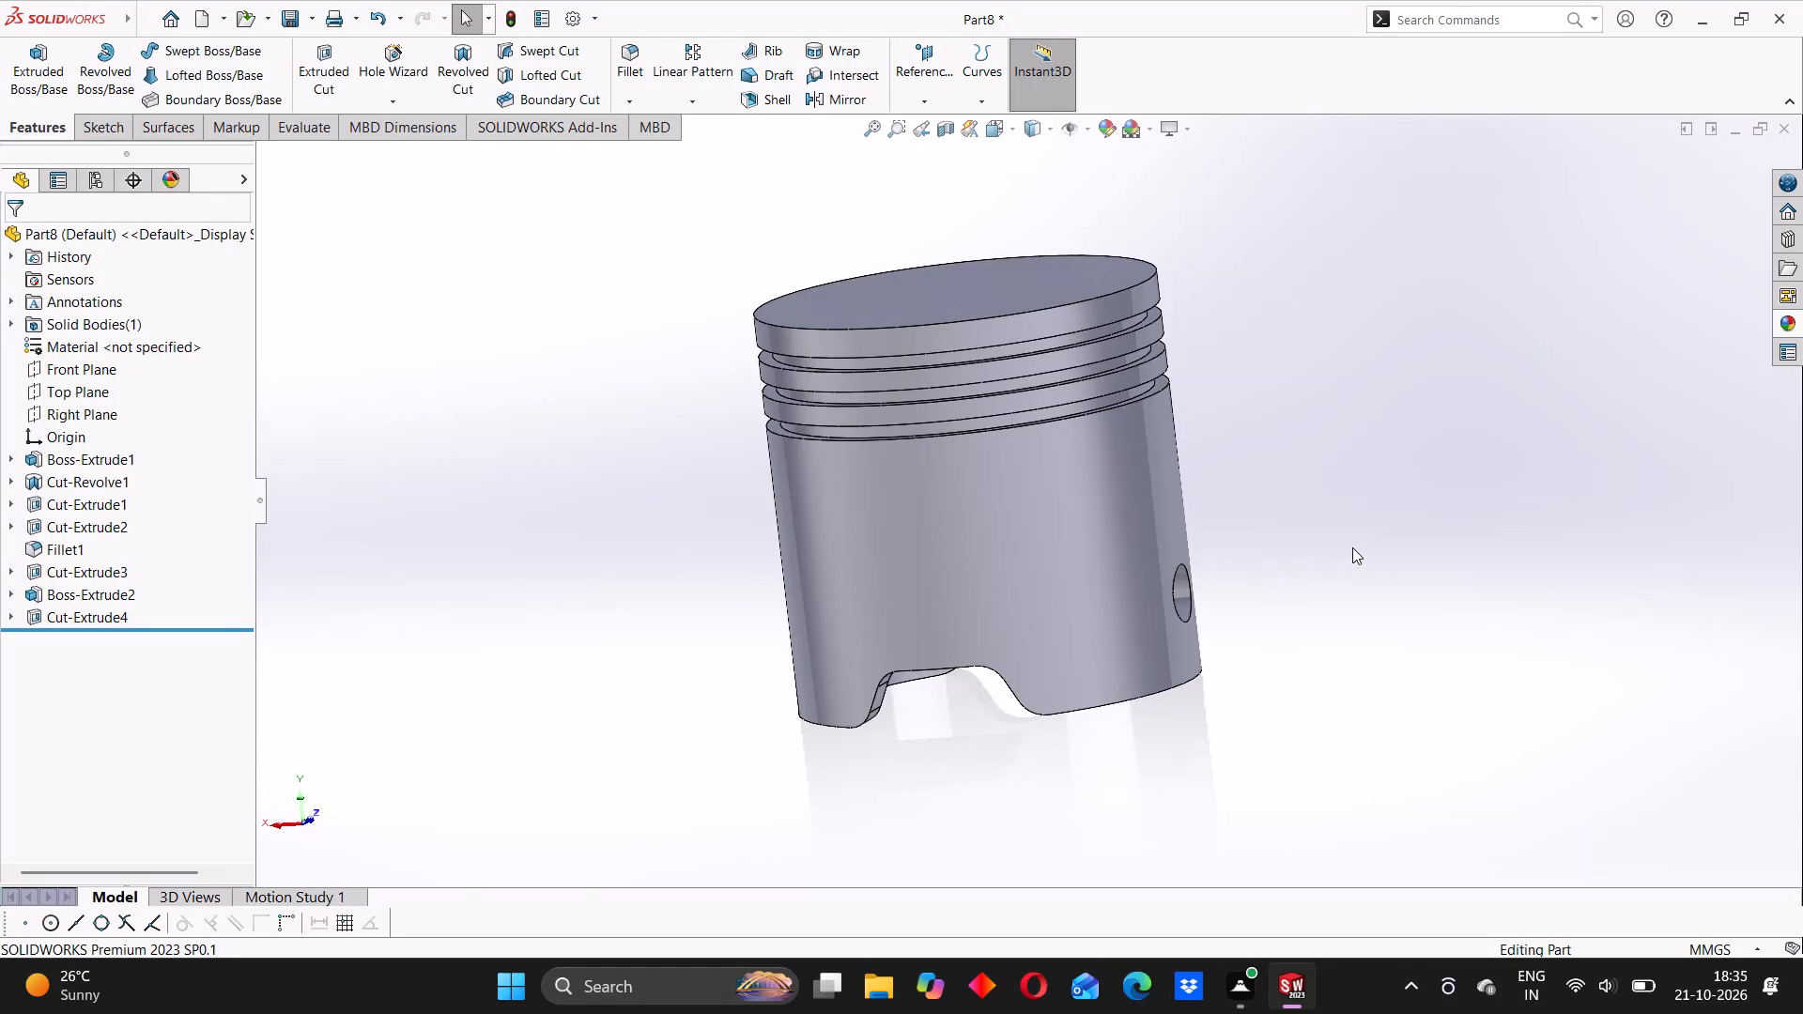
Examine the piston's outer skirt, ring grooves, pin hole and lower skirt cutouts from several angles.
middle_click_drag(1271, 511, 1210, 530)
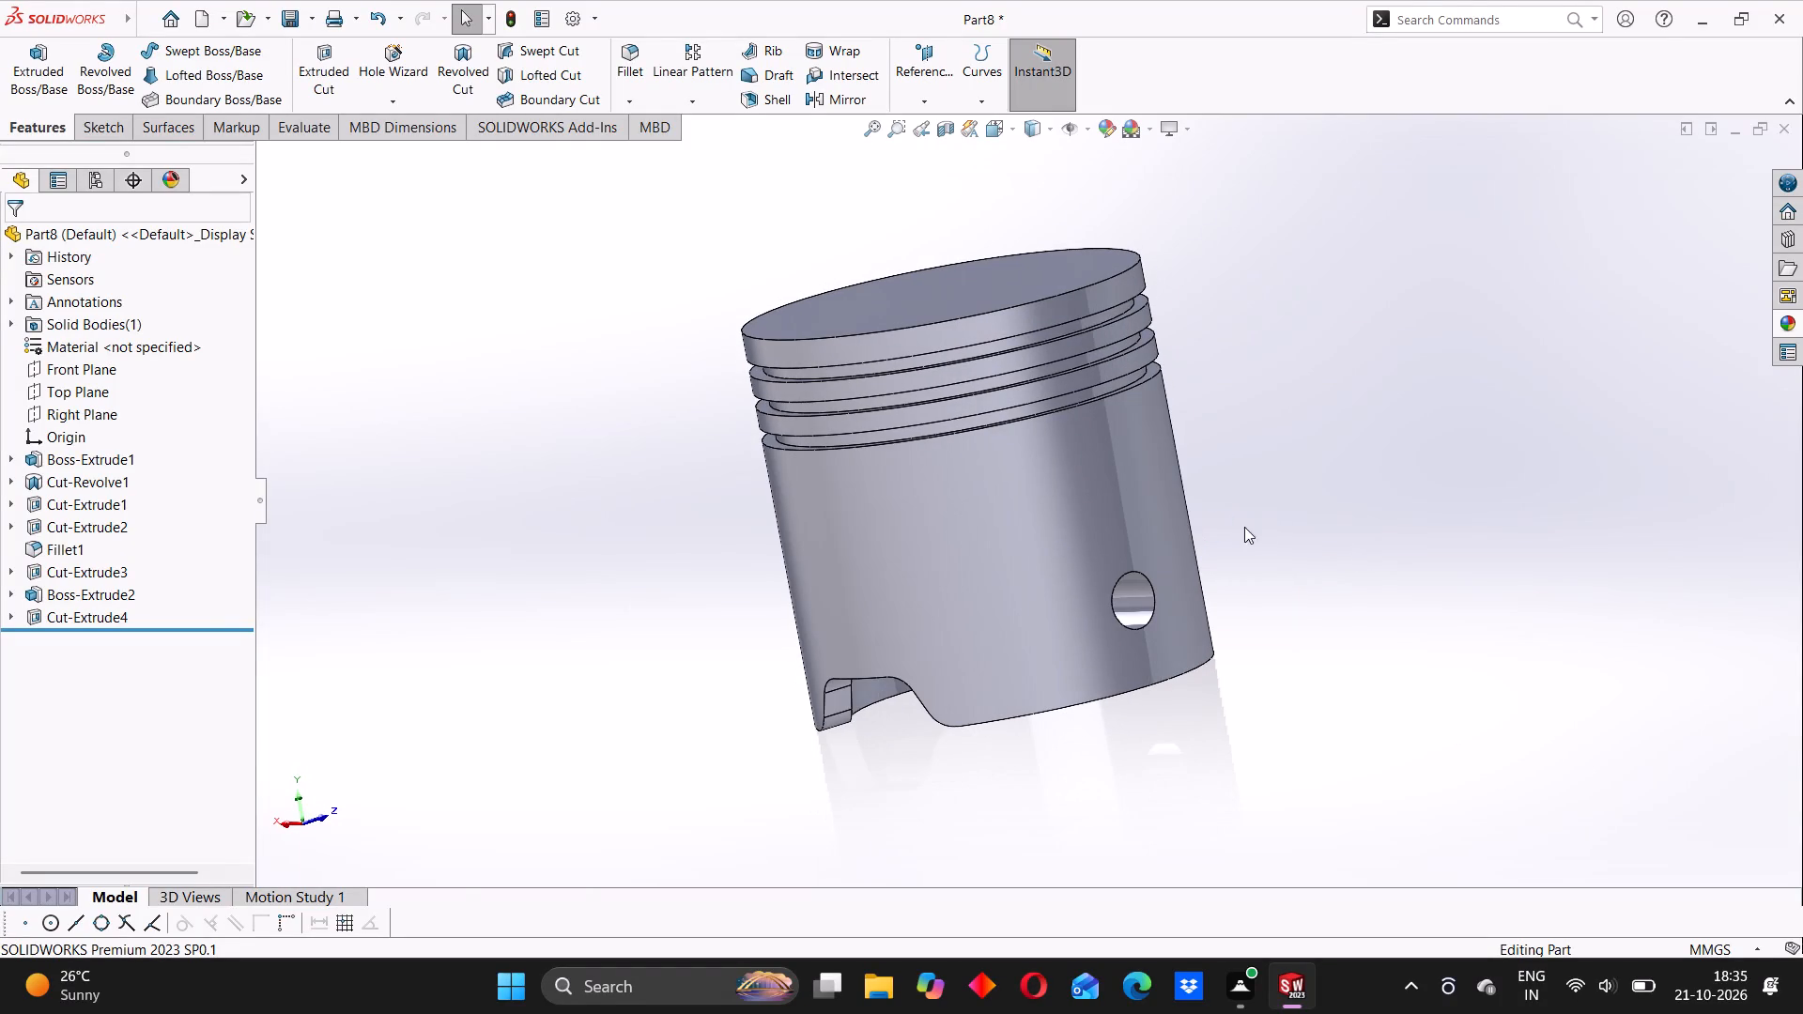
left_click(1290, 512)
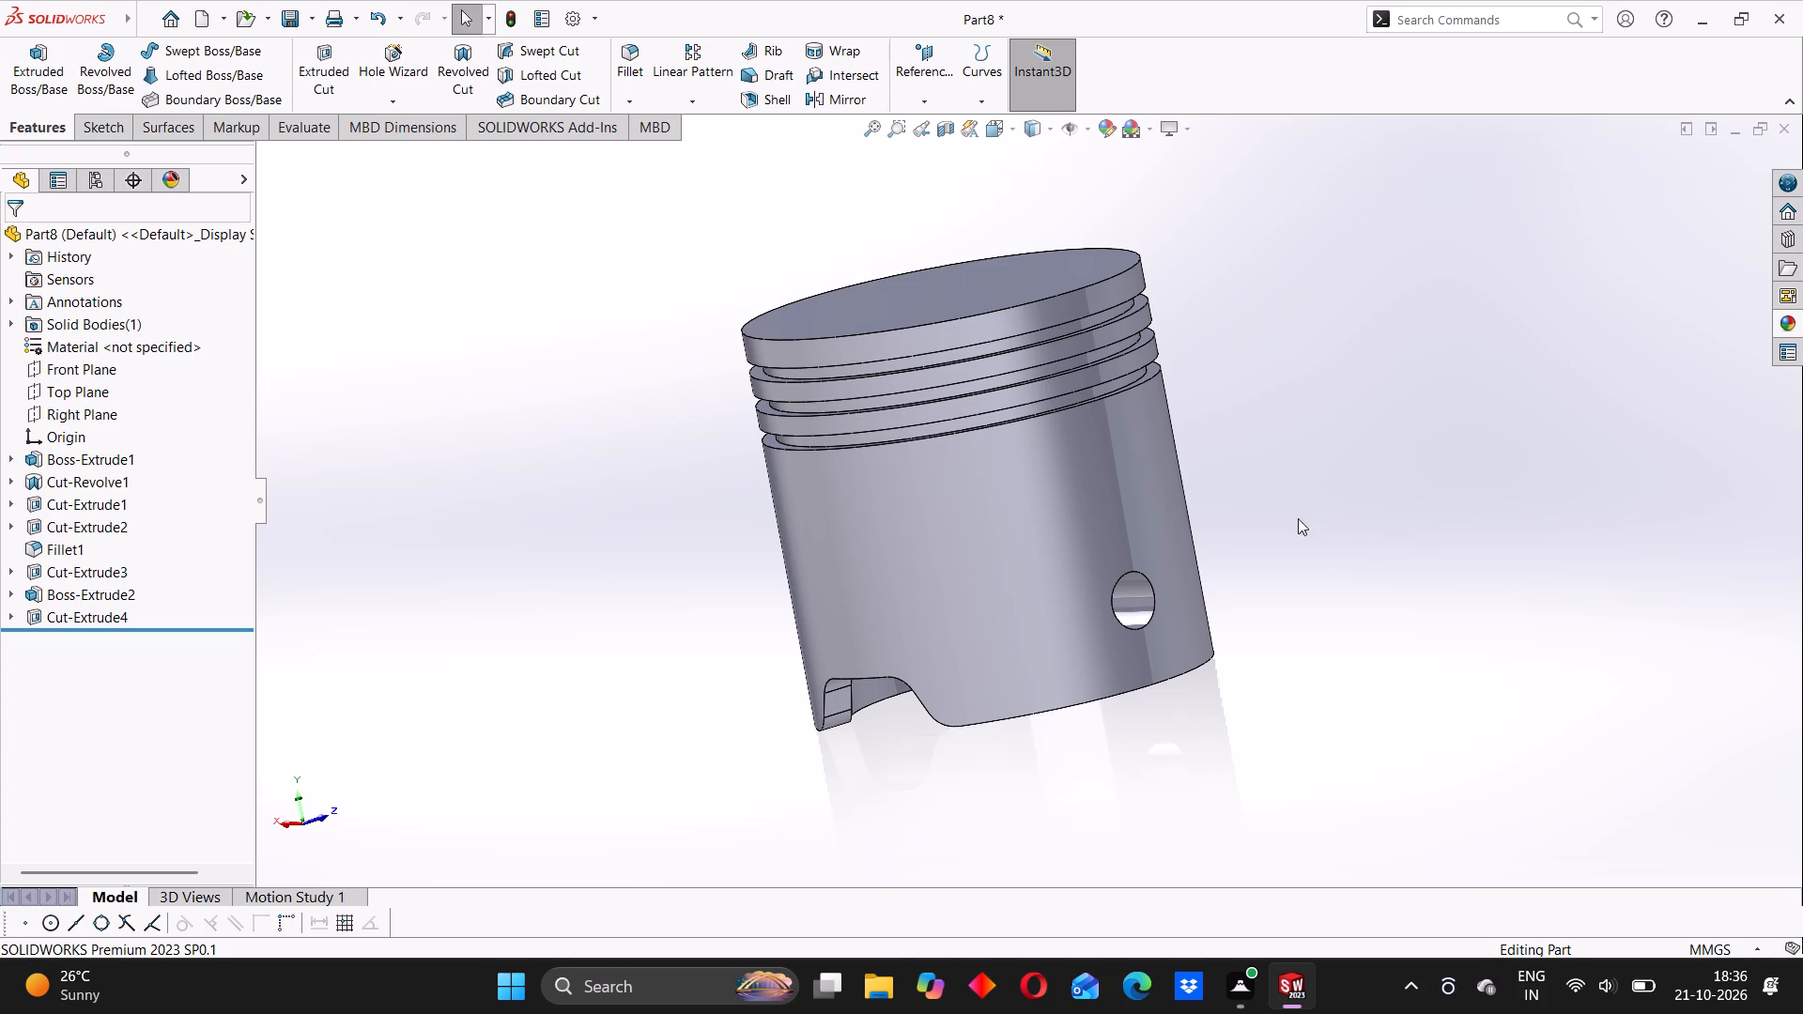
middle_click_drag(1280, 523, 1267, 548)
middle_click_drag(1267, 548, 1239, 573)
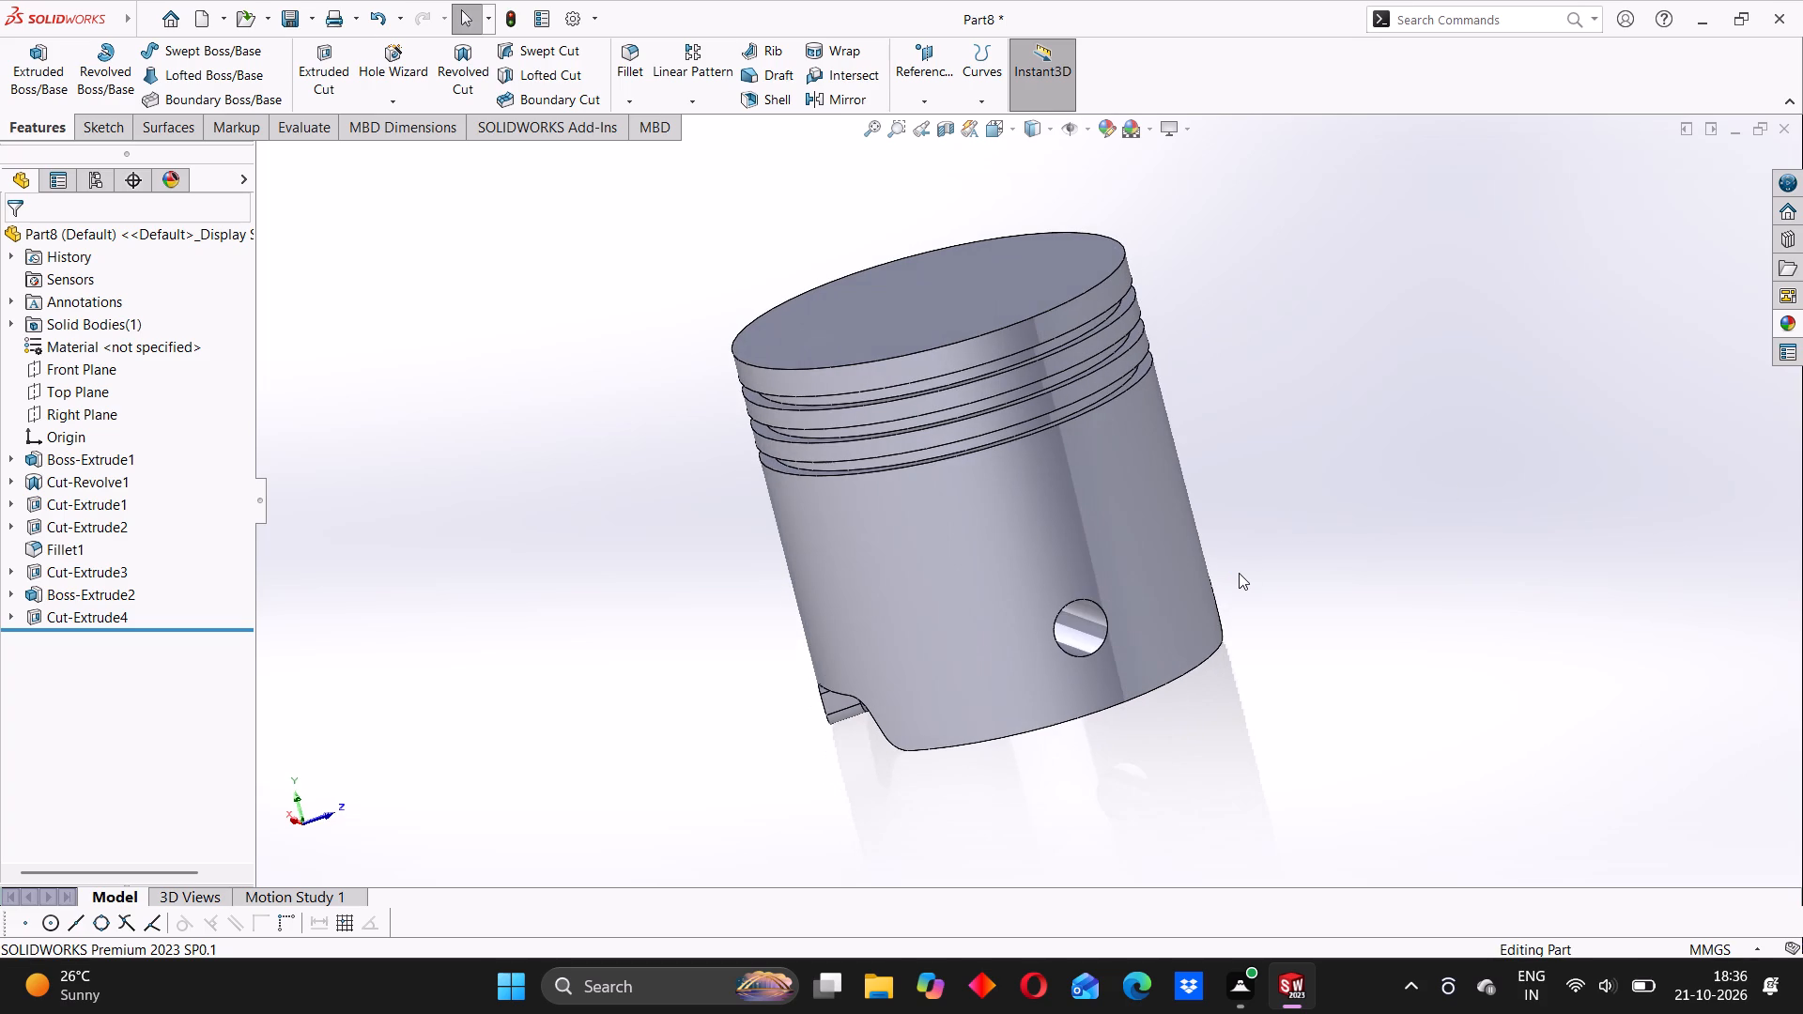
middle_click_drag(1038, 561, 1128, 509)
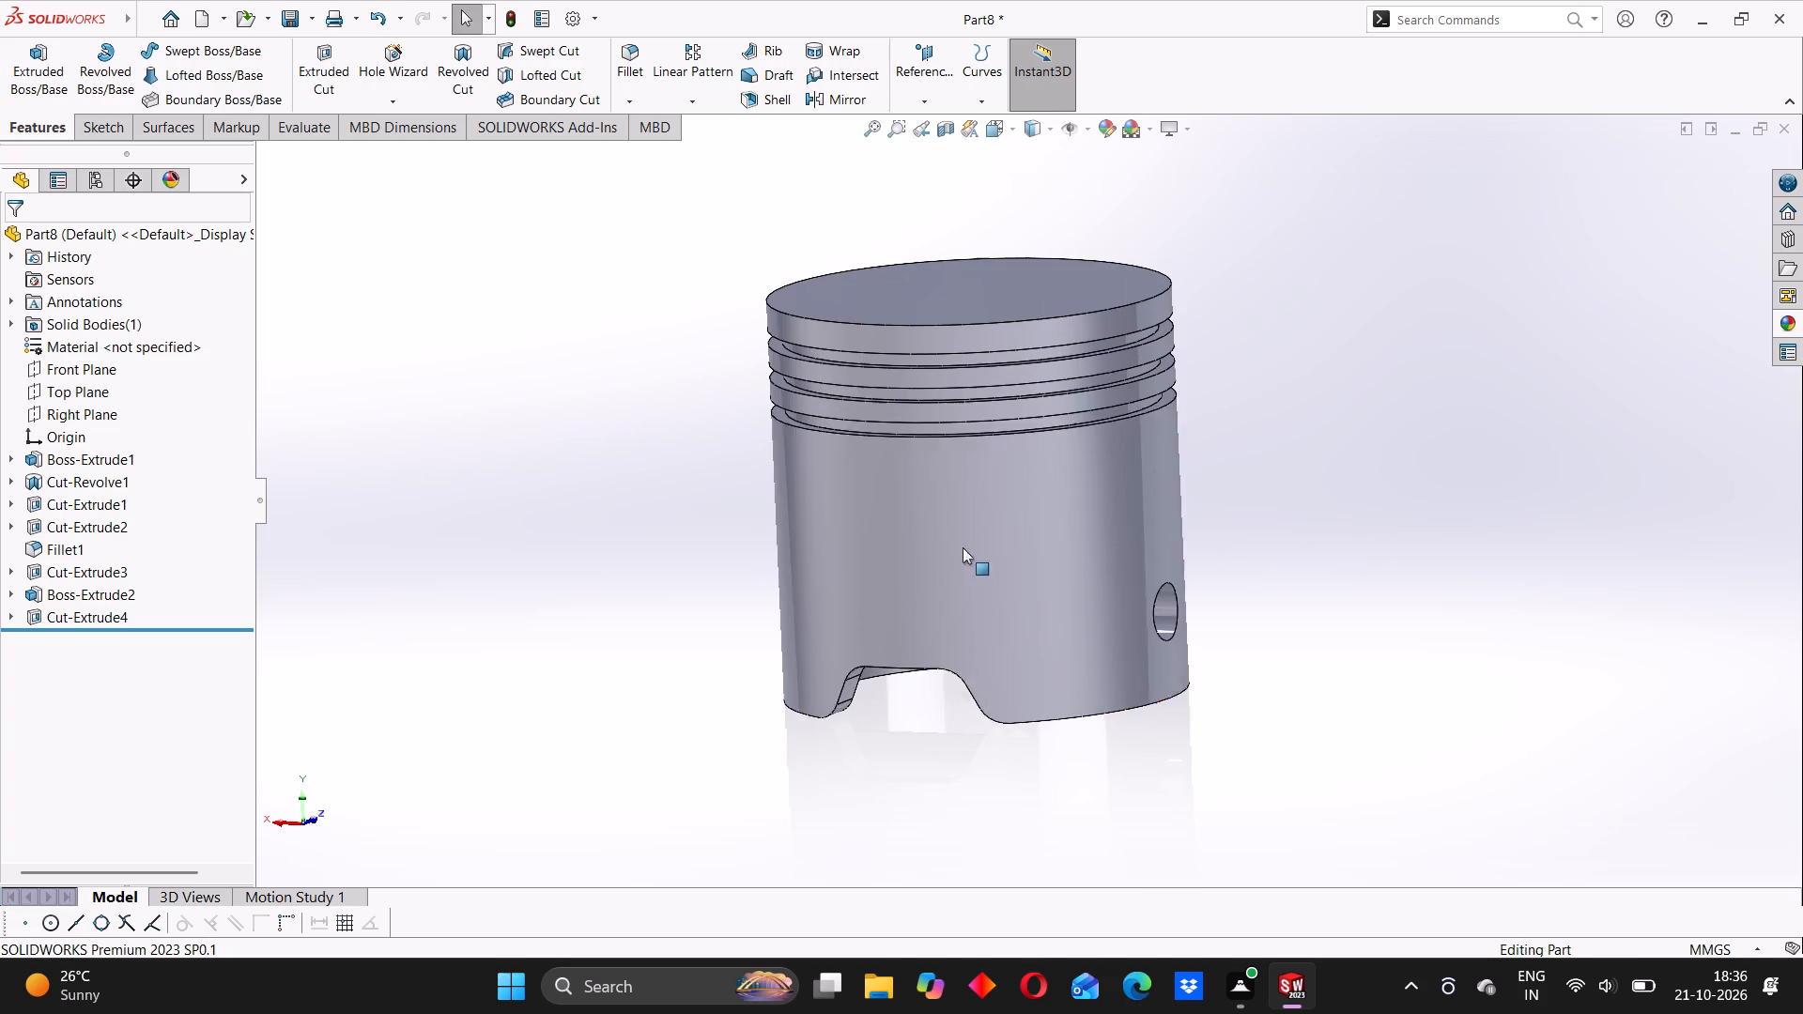
left_click(701, 546)
middle_click_drag(990, 523, 979, 537)
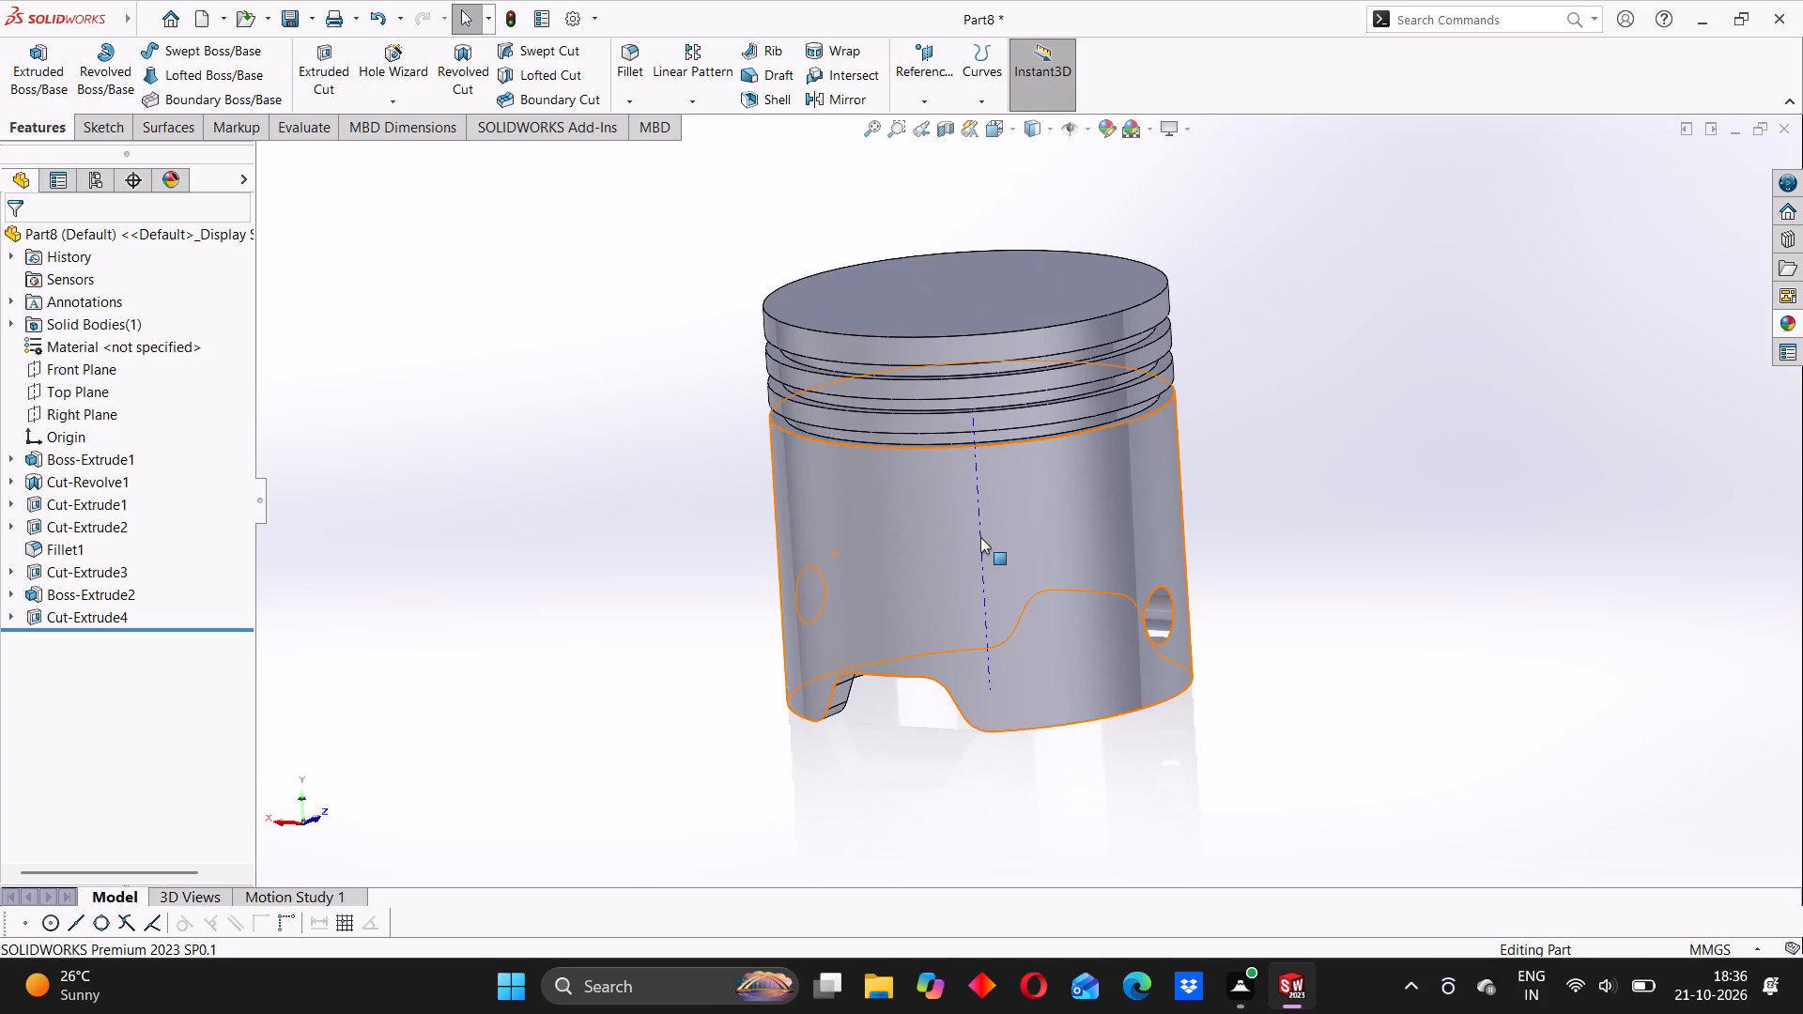
middle_click_drag(983, 532, 1038, 485)
left_click(716, 489)
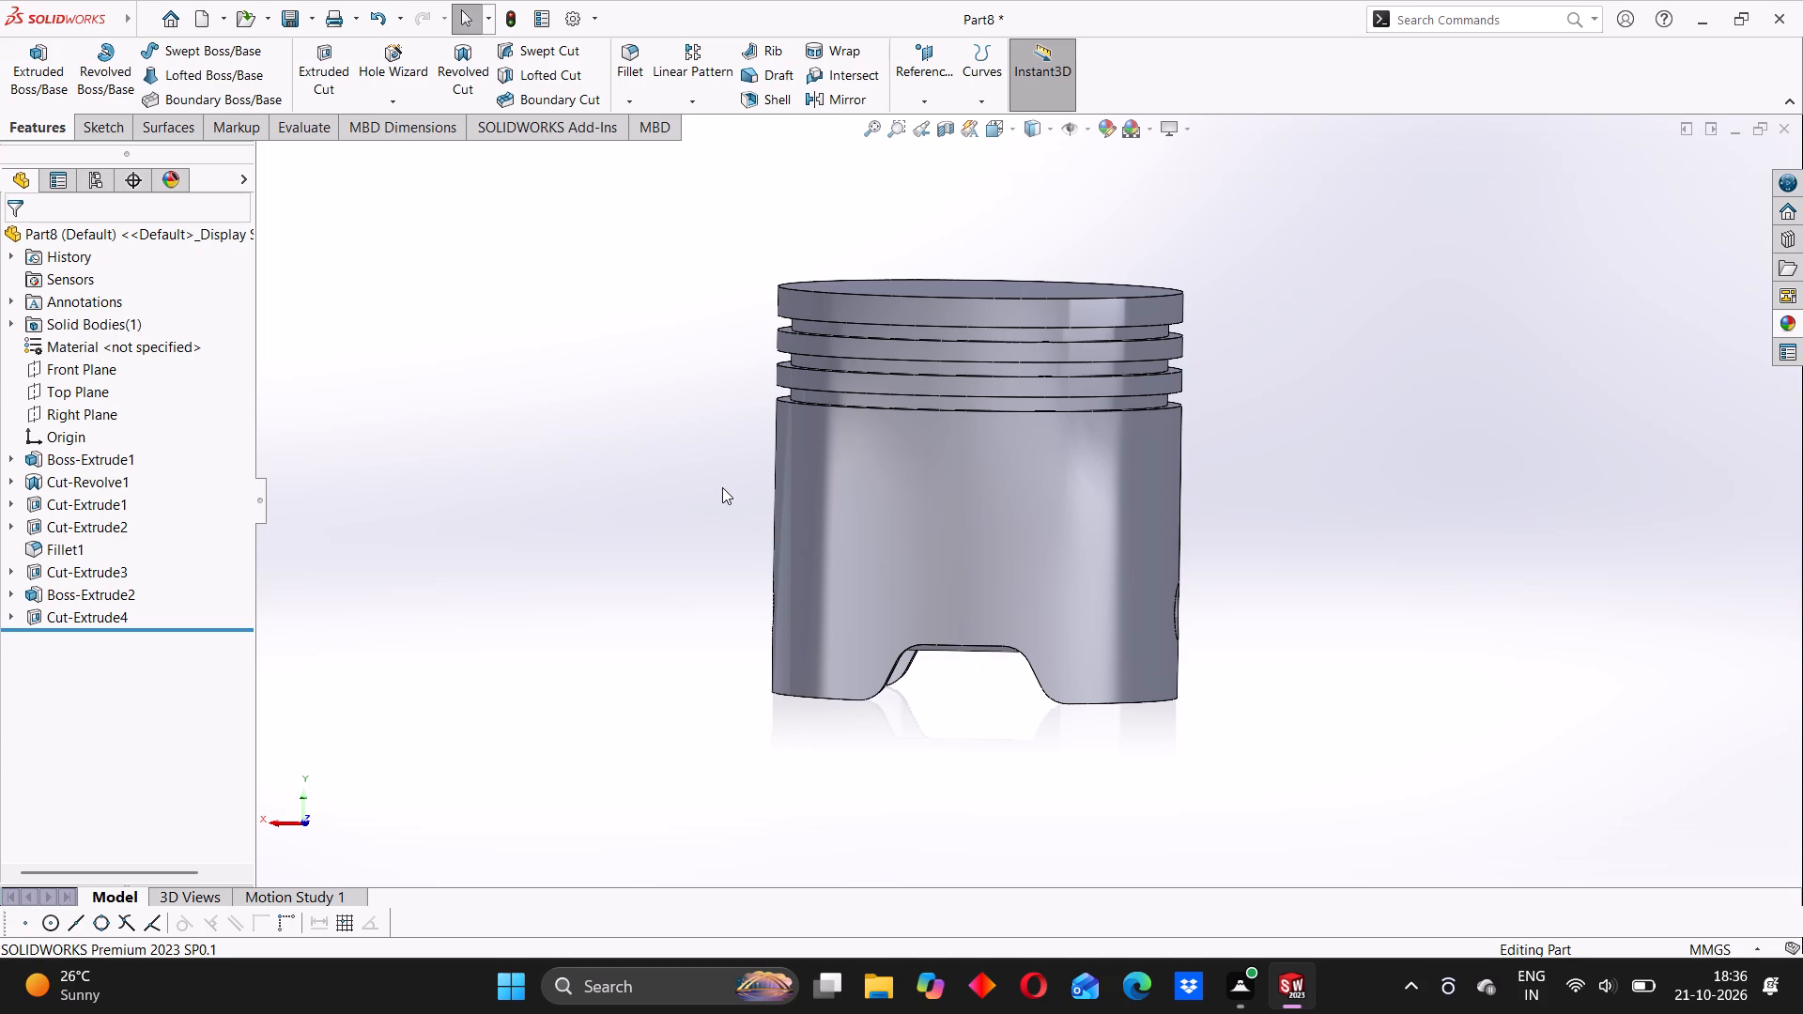
middle_click_drag(1003, 447, 975, 480)
middle_click_drag(948, 567, 968, 536)
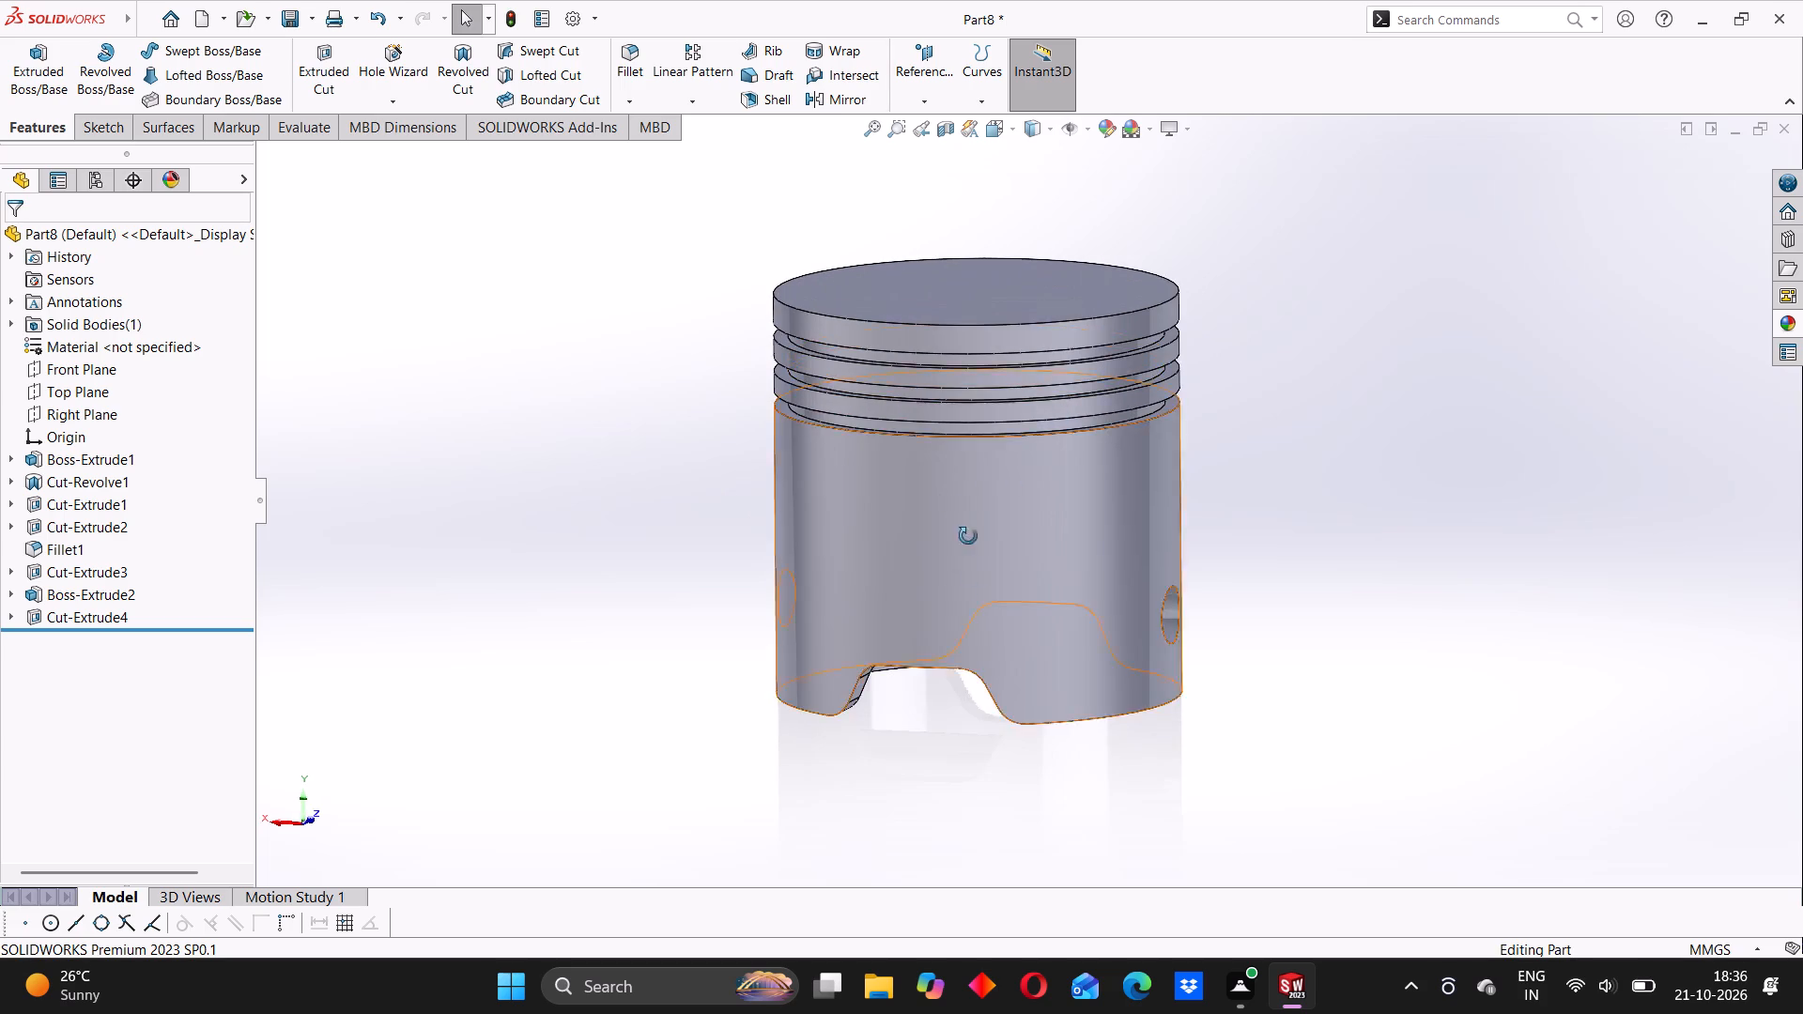
middle_click_drag(968, 536, 1035, 463)
left_click(704, 515)
middle_click_drag(939, 409, 967, 450)
scroll(972, 450, "down", 3)
middle_click_drag(1008, 480, 964, 551)
left_click(537, 501)
middle_click_drag(1115, 608, 1106, 604)
left_click(1367, 530)
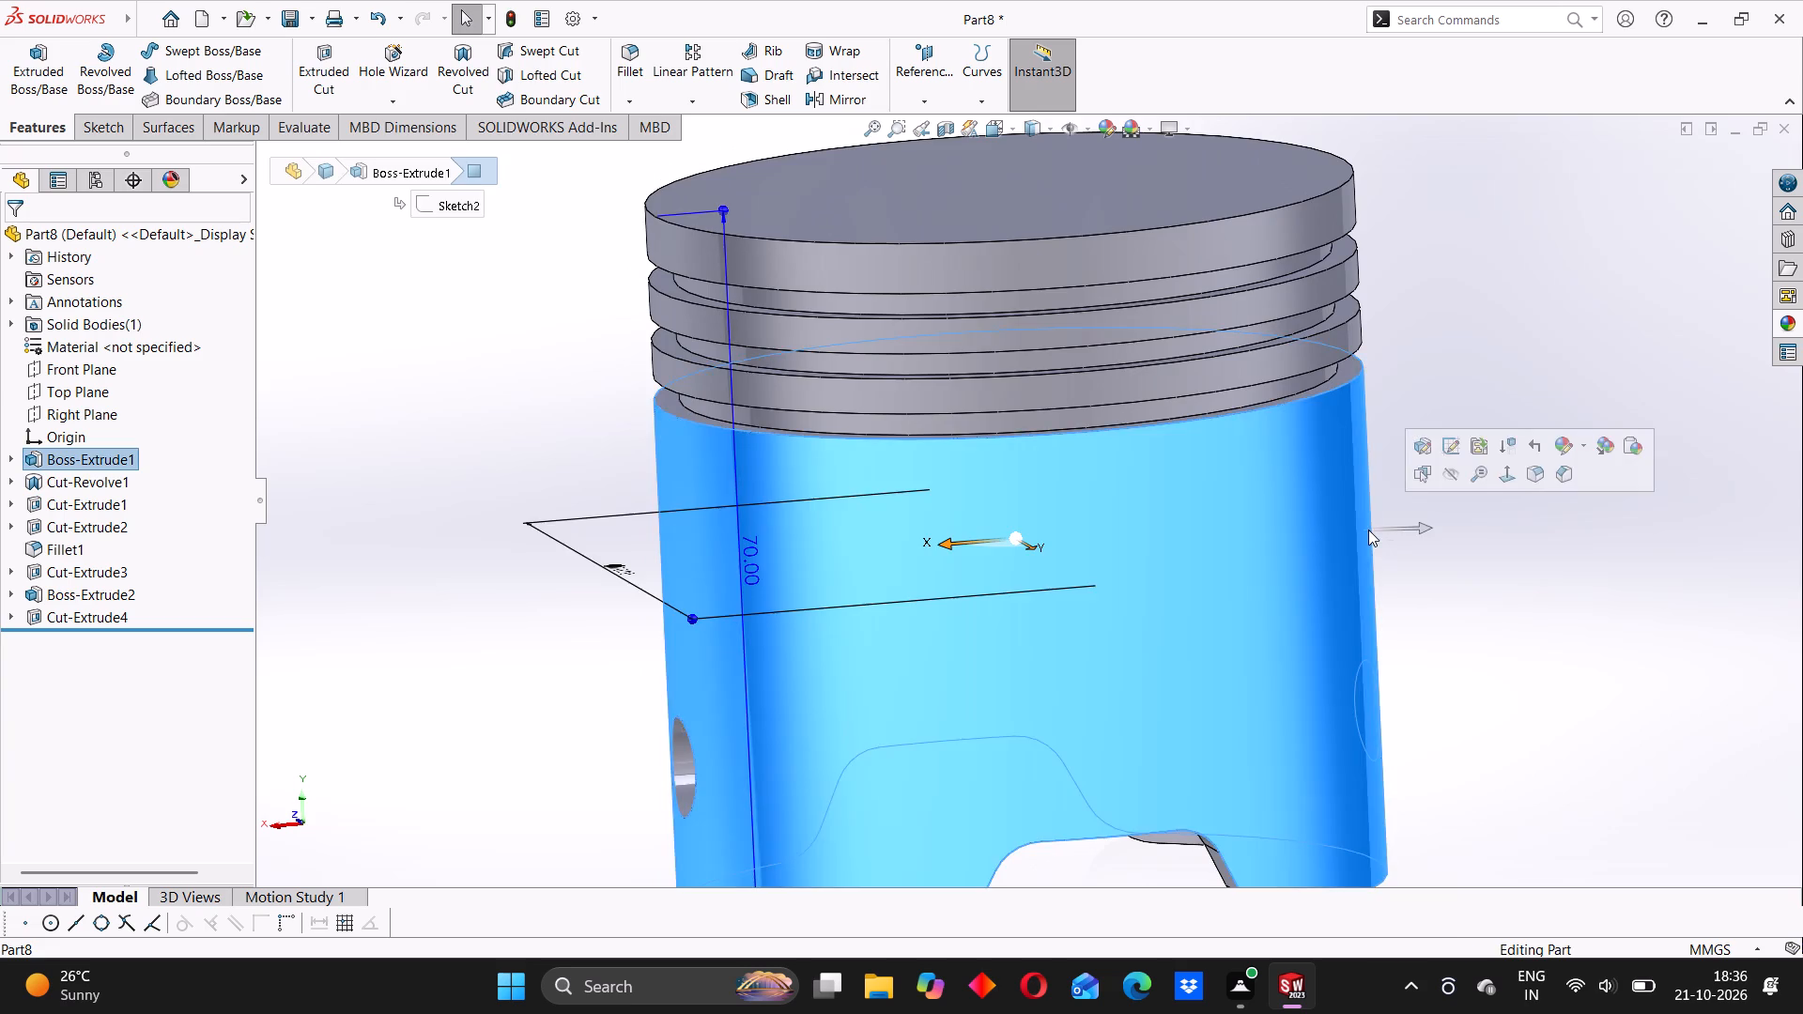
scroll(1370, 530, "up", 3)
left_click(1429, 623)
scroll(1292, 598, "down", 3)
scroll(928, 514, "up", 1)
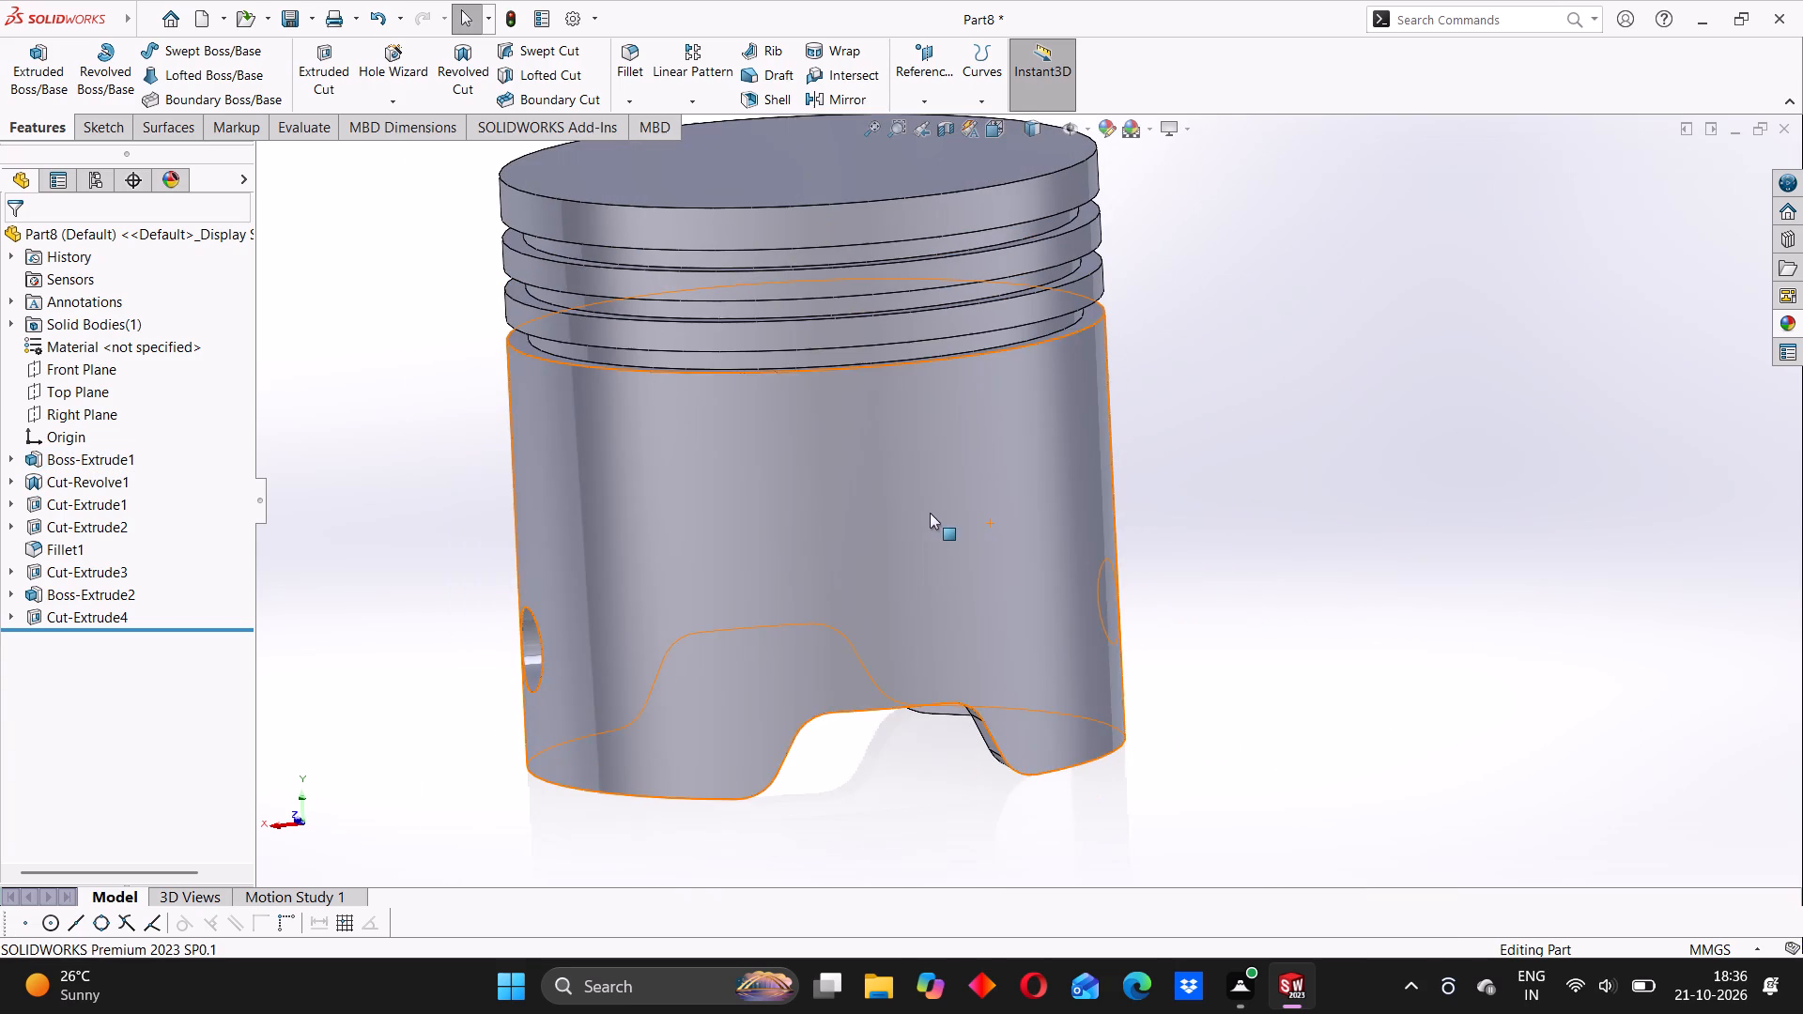
left_click(894, 513)
left_click(1333, 681)
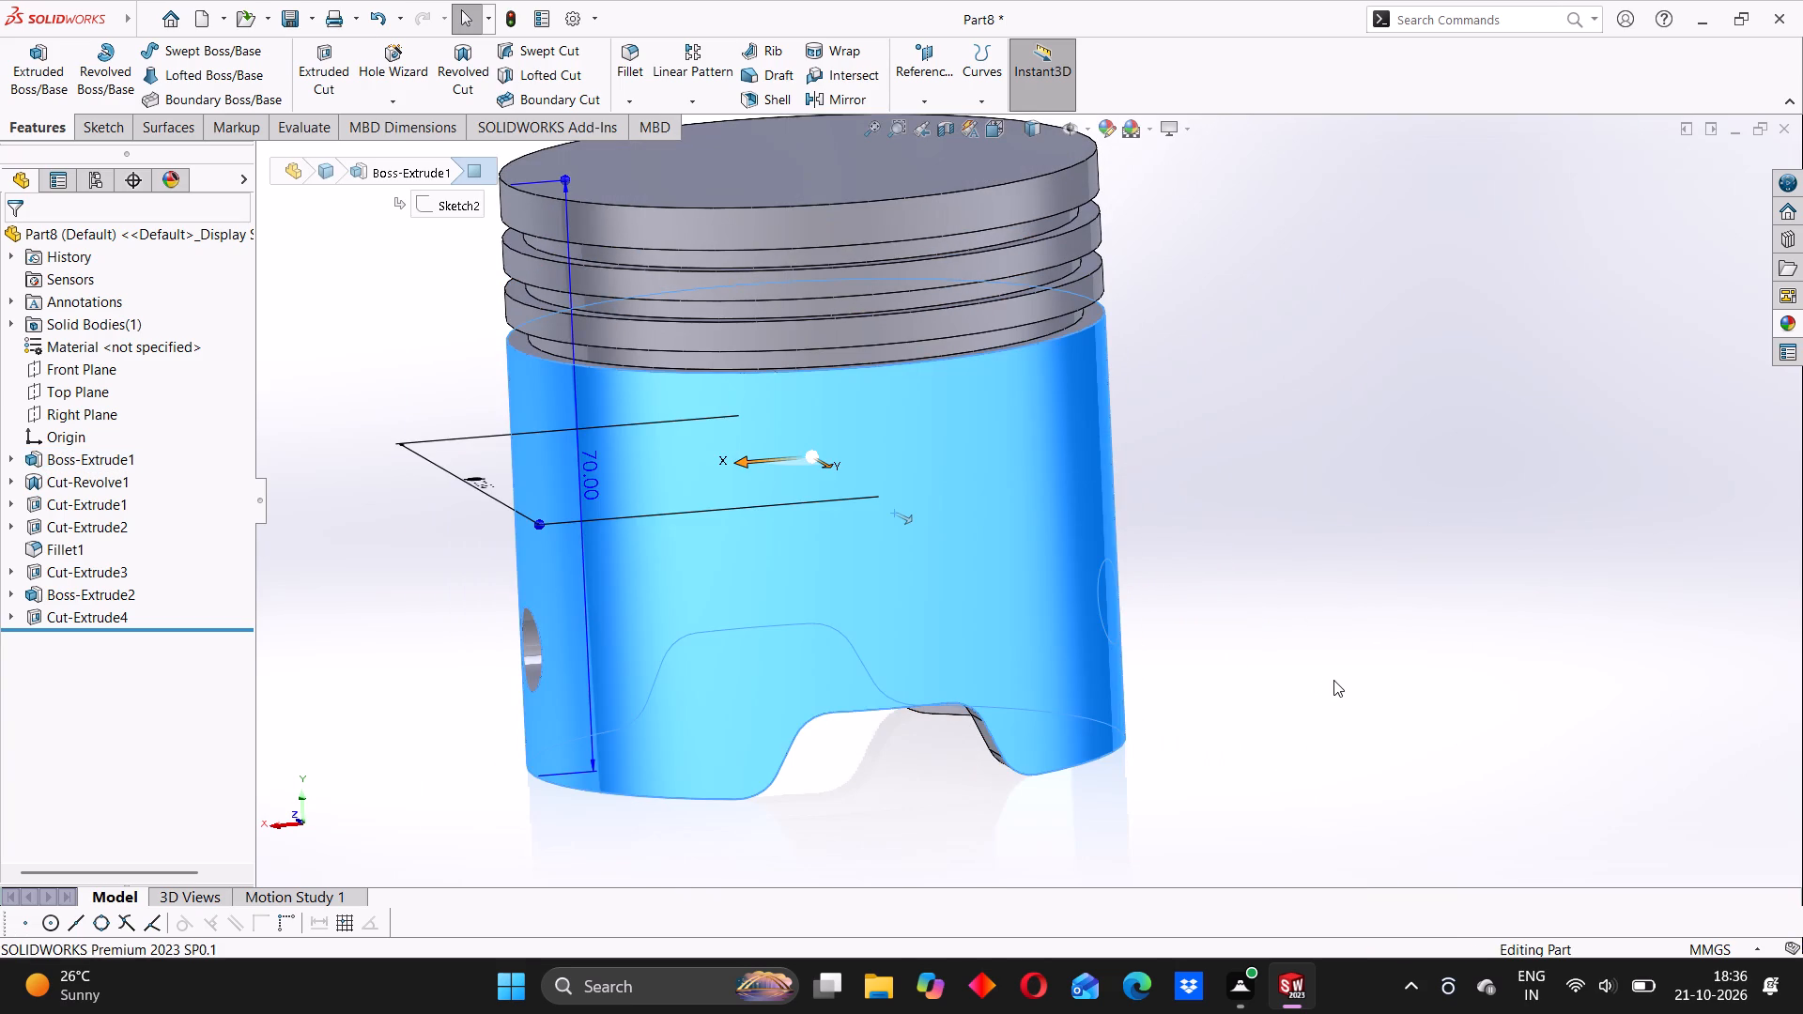
scroll(1080, 578, "up", 4)
middle_click_drag(866, 433, 894, 454)
scroll(870, 464, "down", 3)
middle_click_drag(861, 519, 846, 498)
left_click(565, 496)
left_click(822, 532)
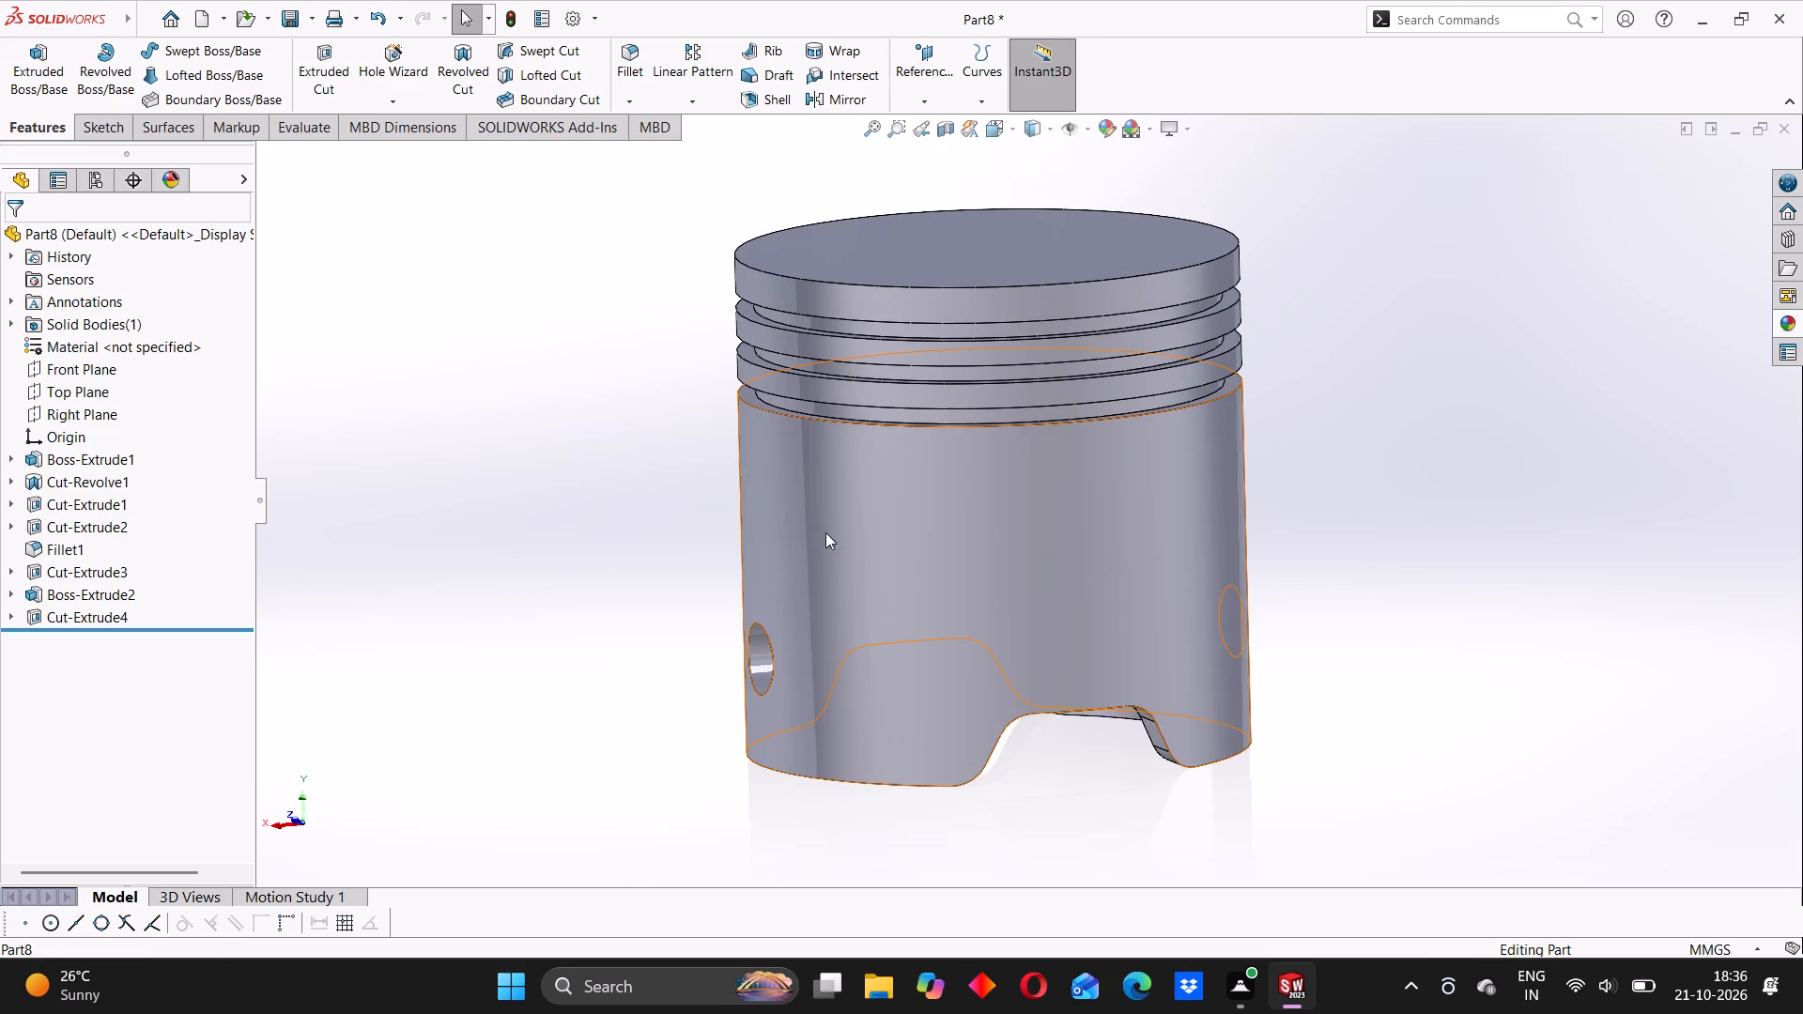
left_click(1394, 571)
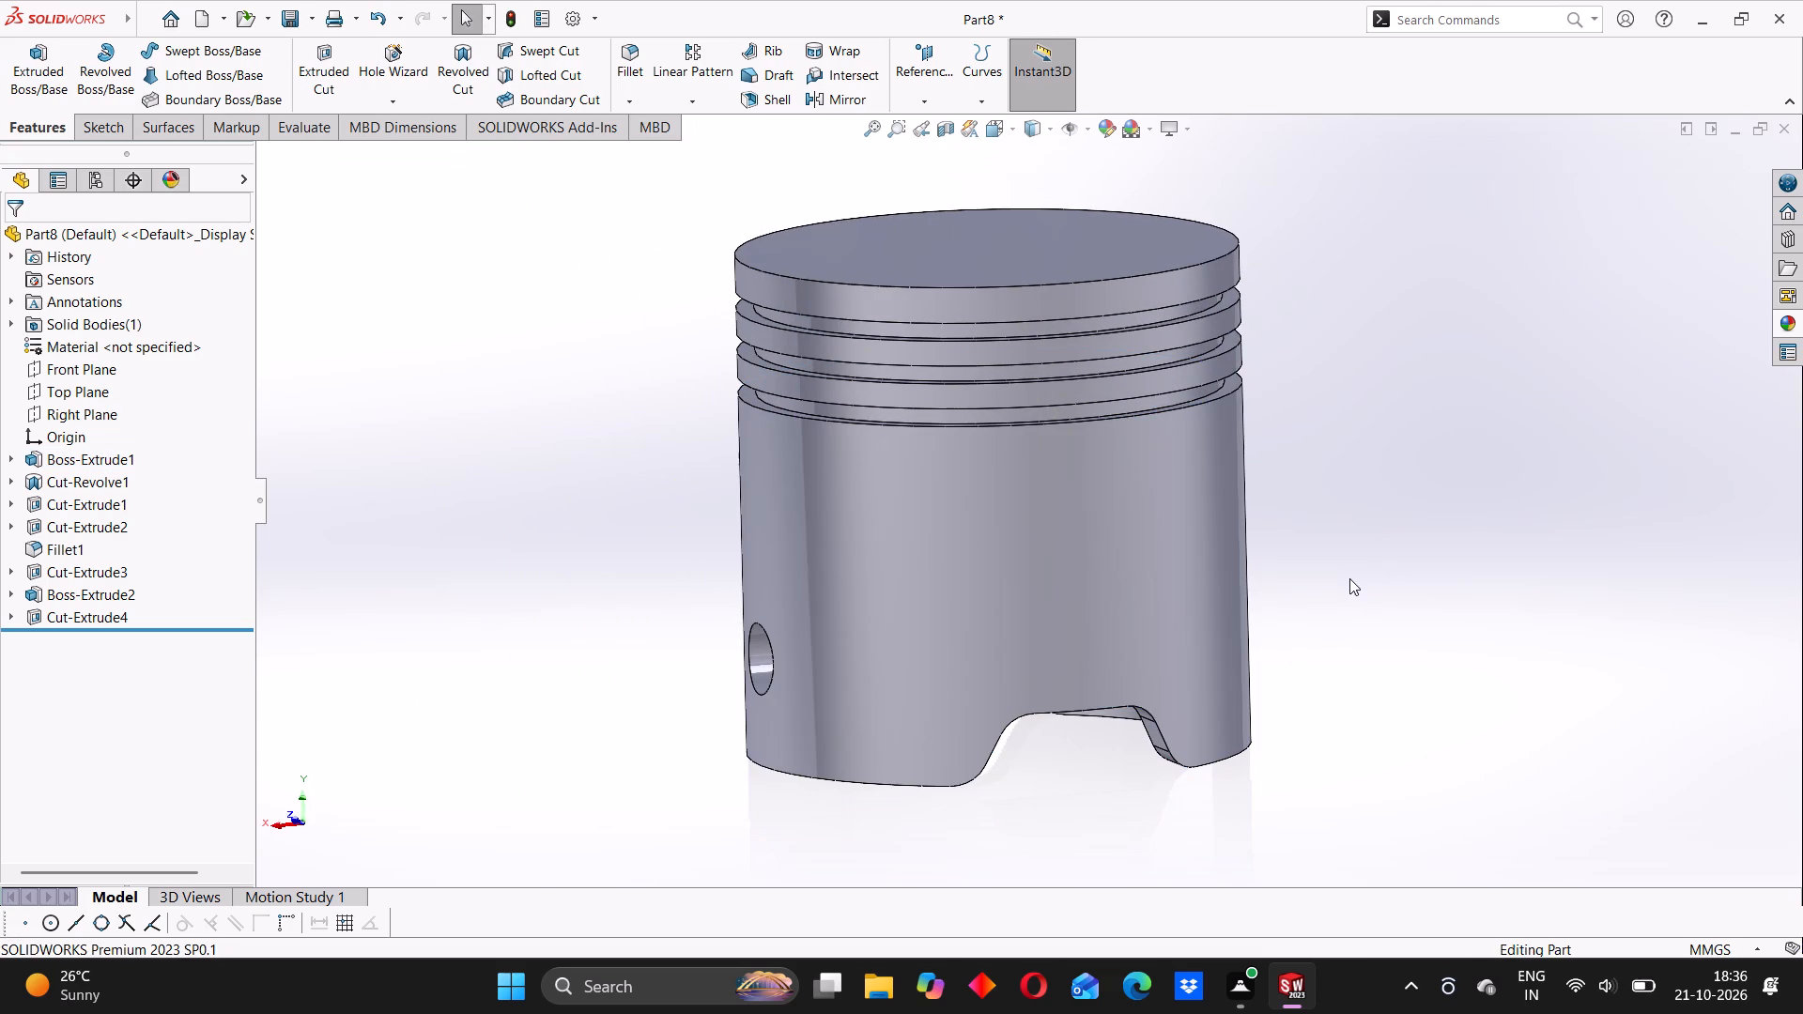
Add a 5 mm Dome to the piston's flat top face.
scroll(989, 499, "up", 1)
scroll(930, 428, "down", 2)
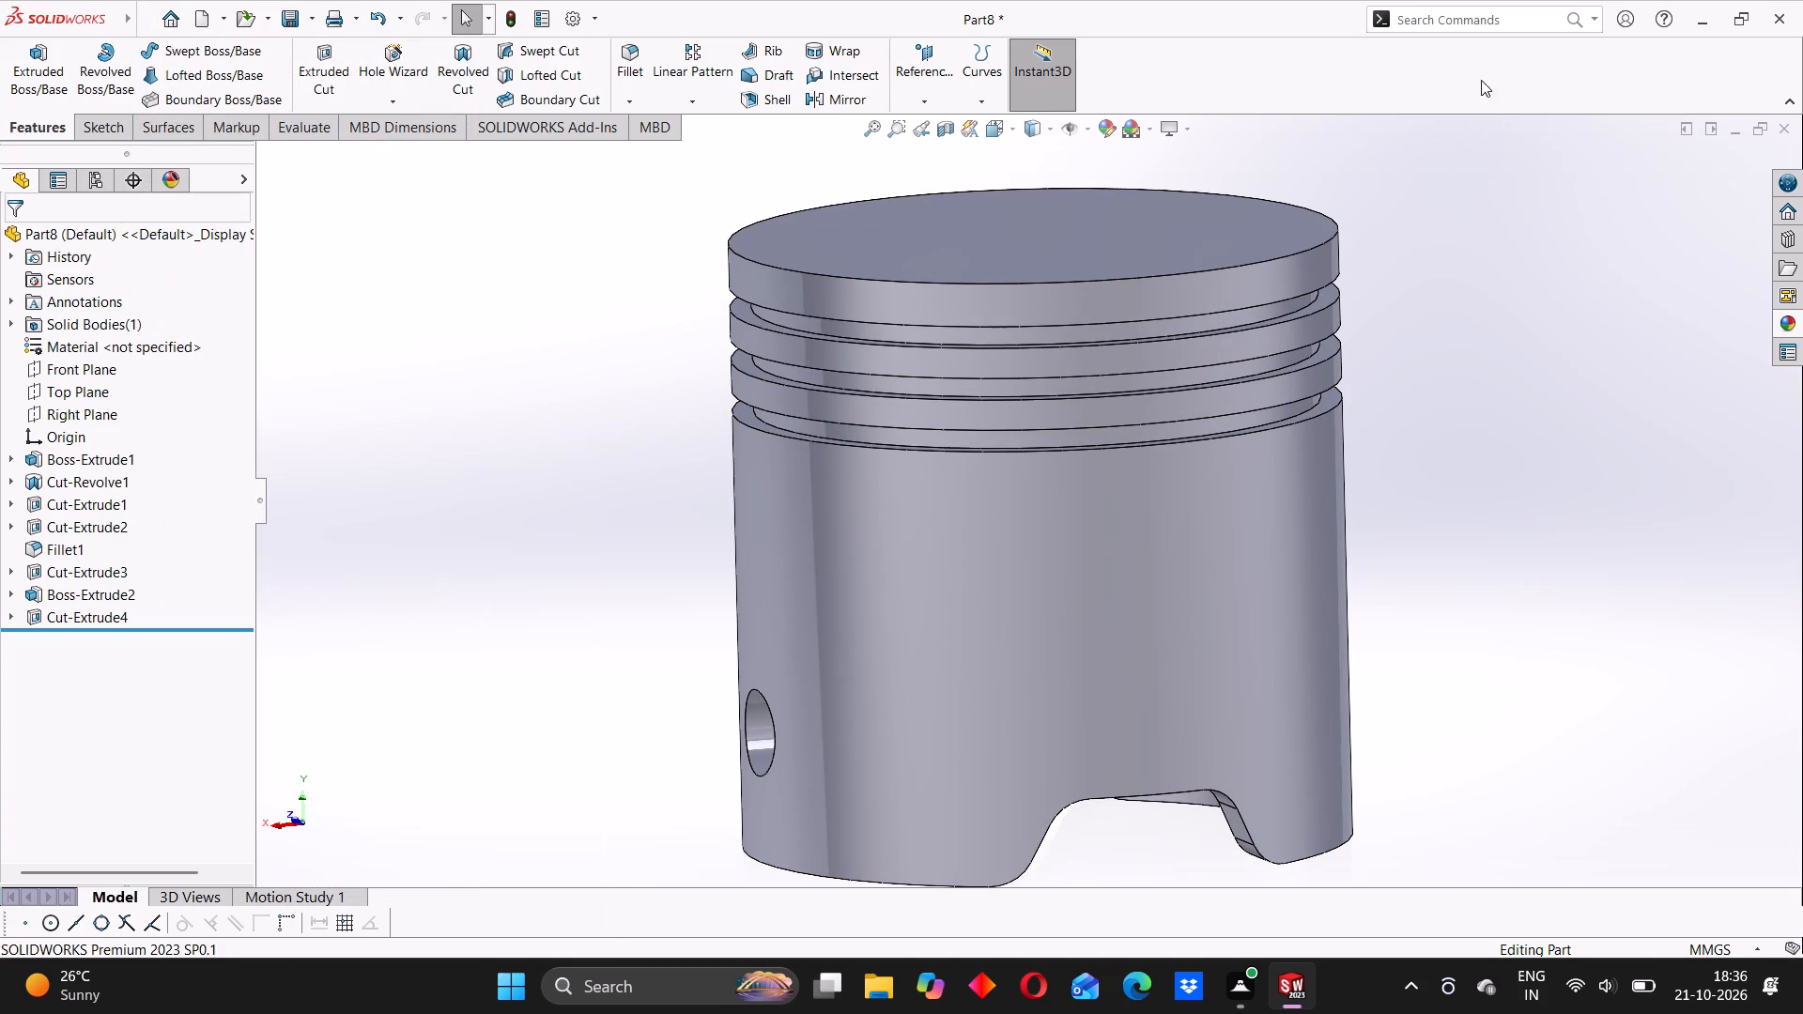
left_click(1469, 28)
type("DOME")
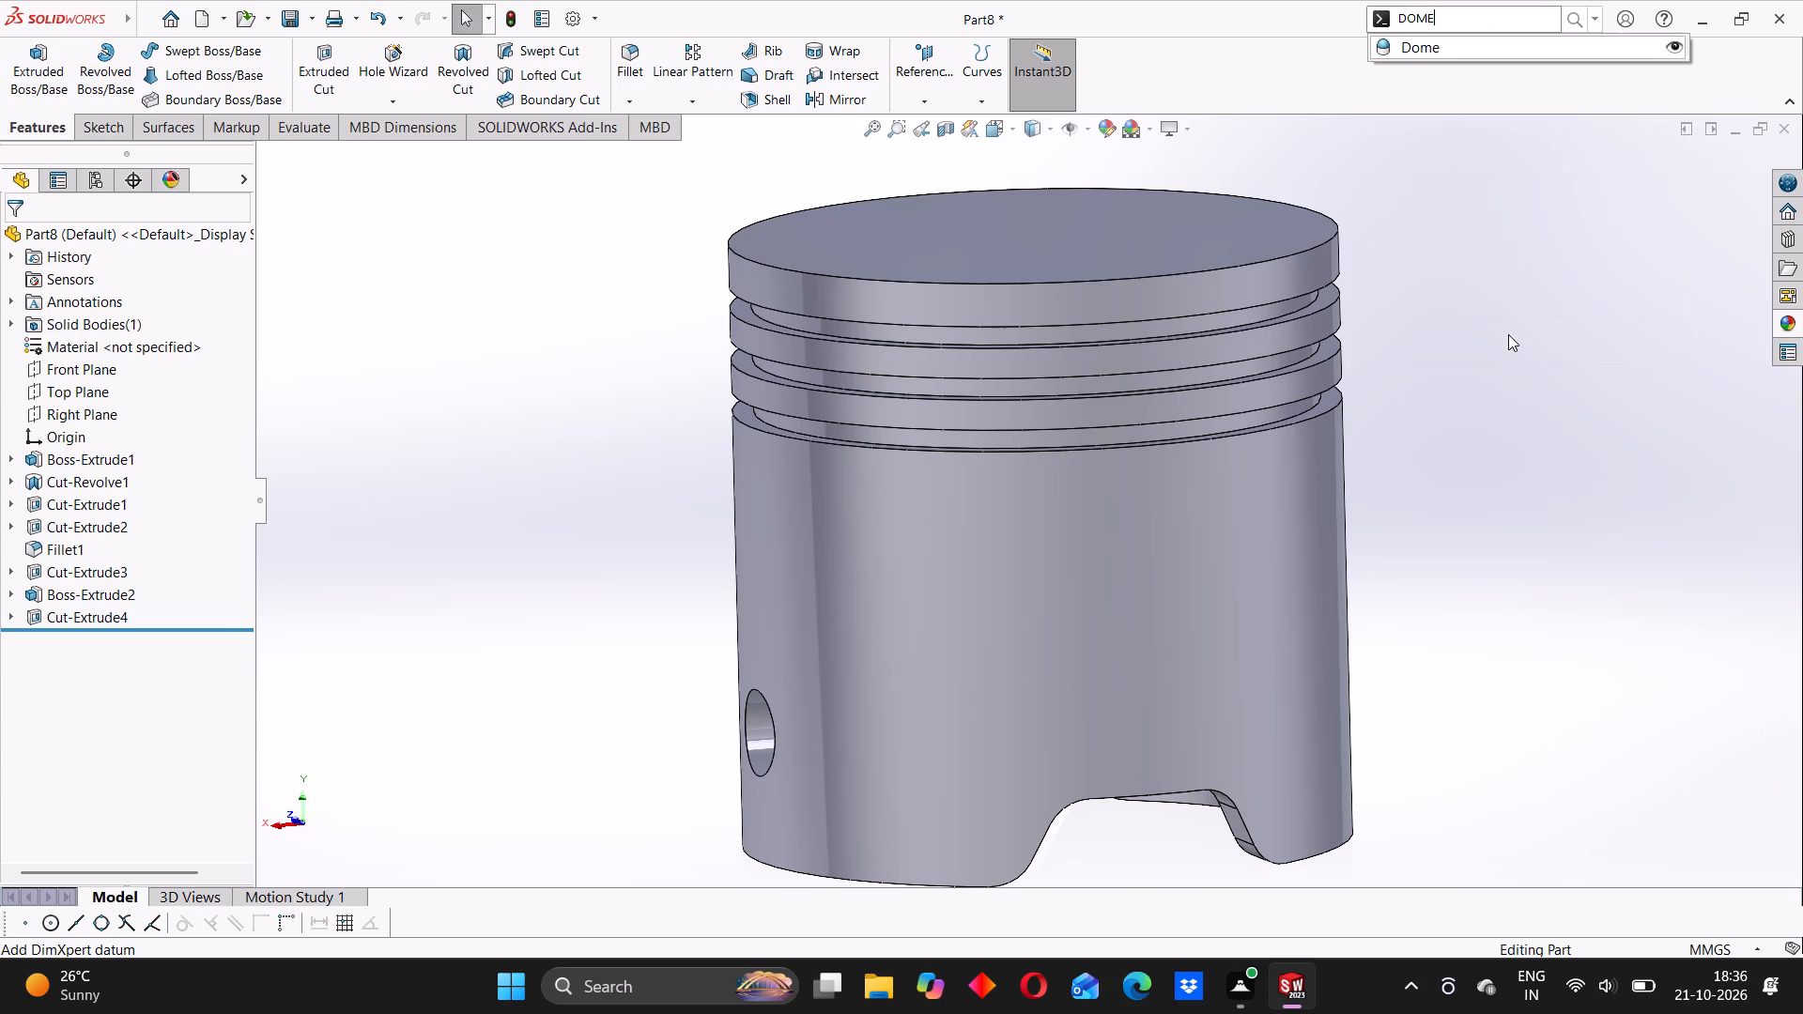
left_click(1425, 42)
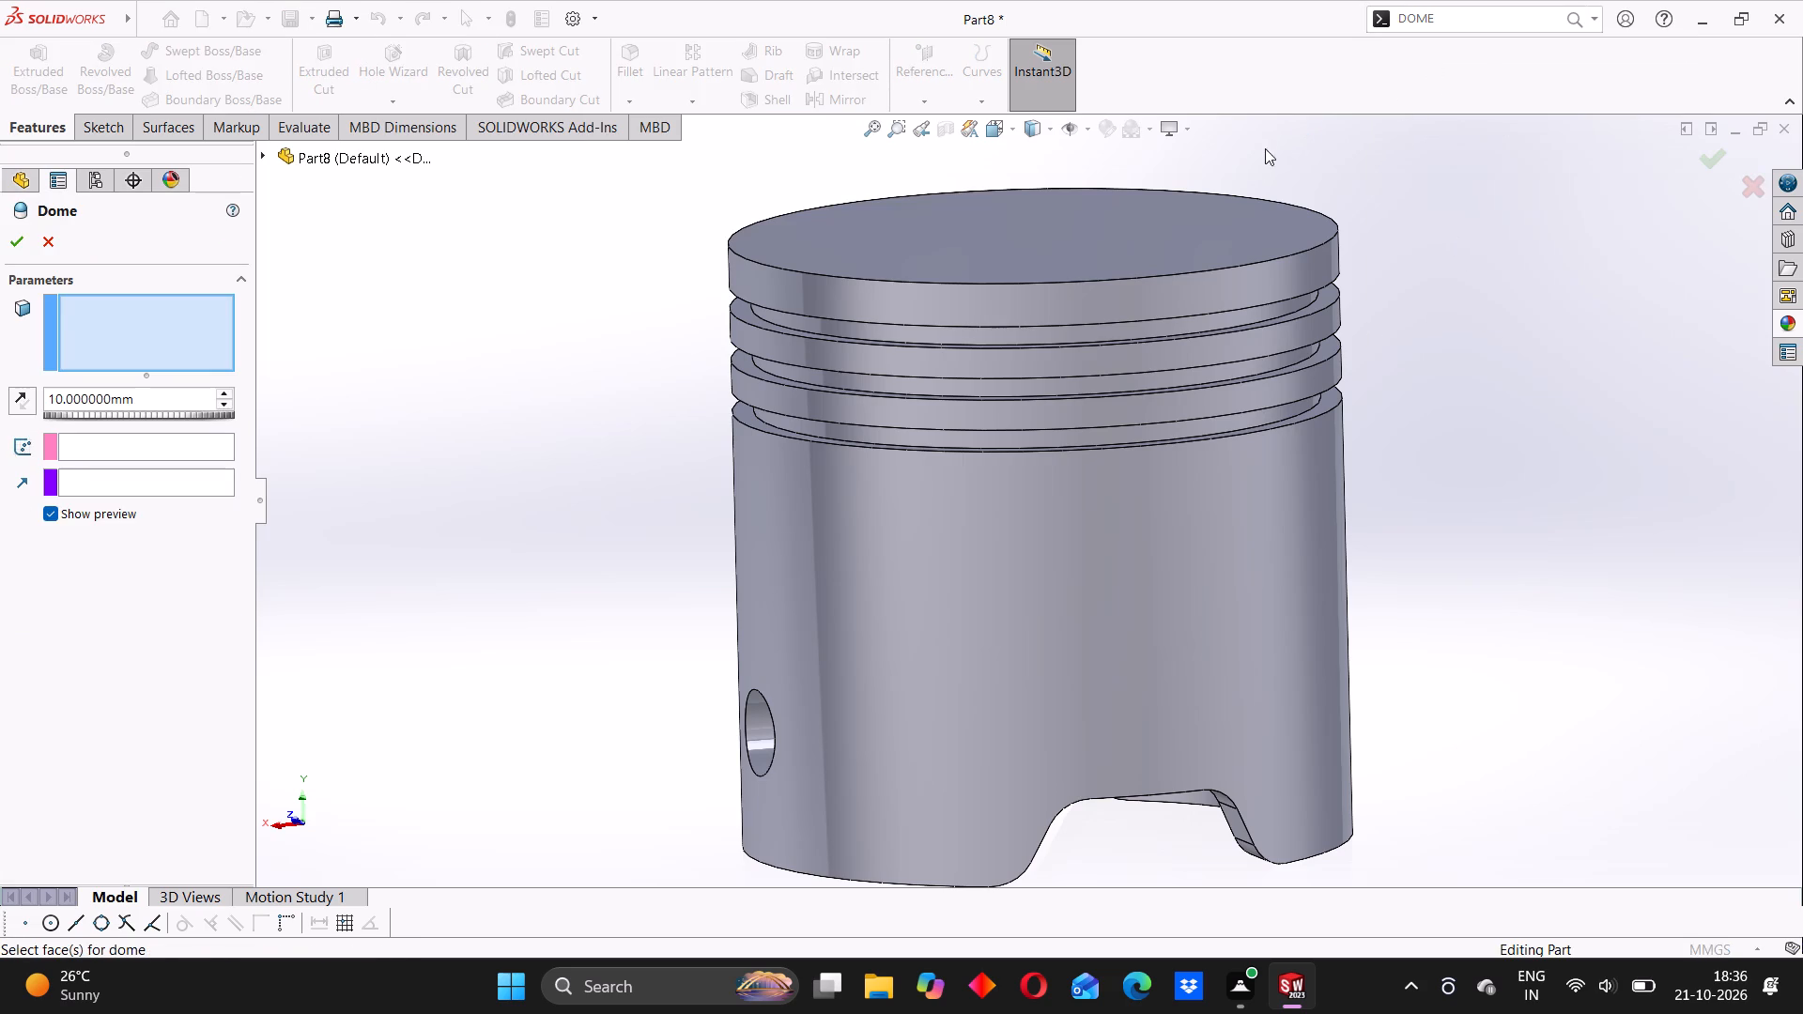
left_click(1143, 221)
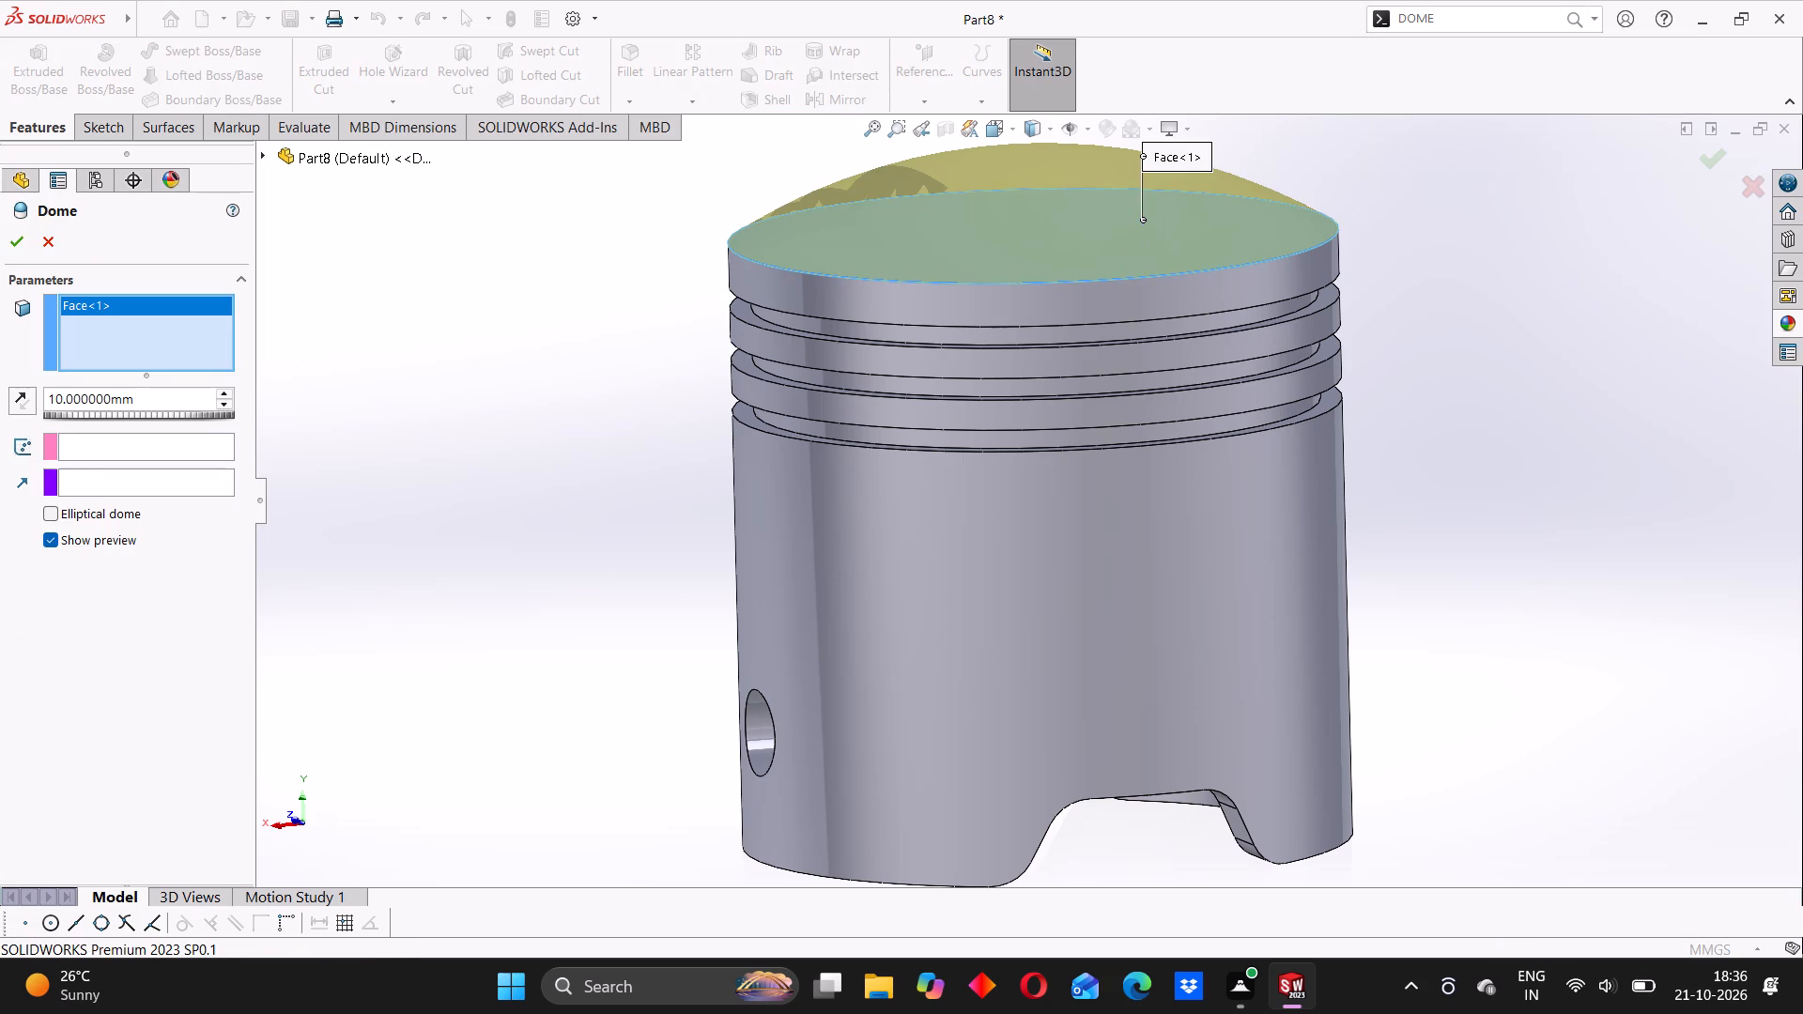
left_click_drag(156, 396, 52, 385)
key("BackSpace")
key("BackSpace")
key("5")
key("Return")
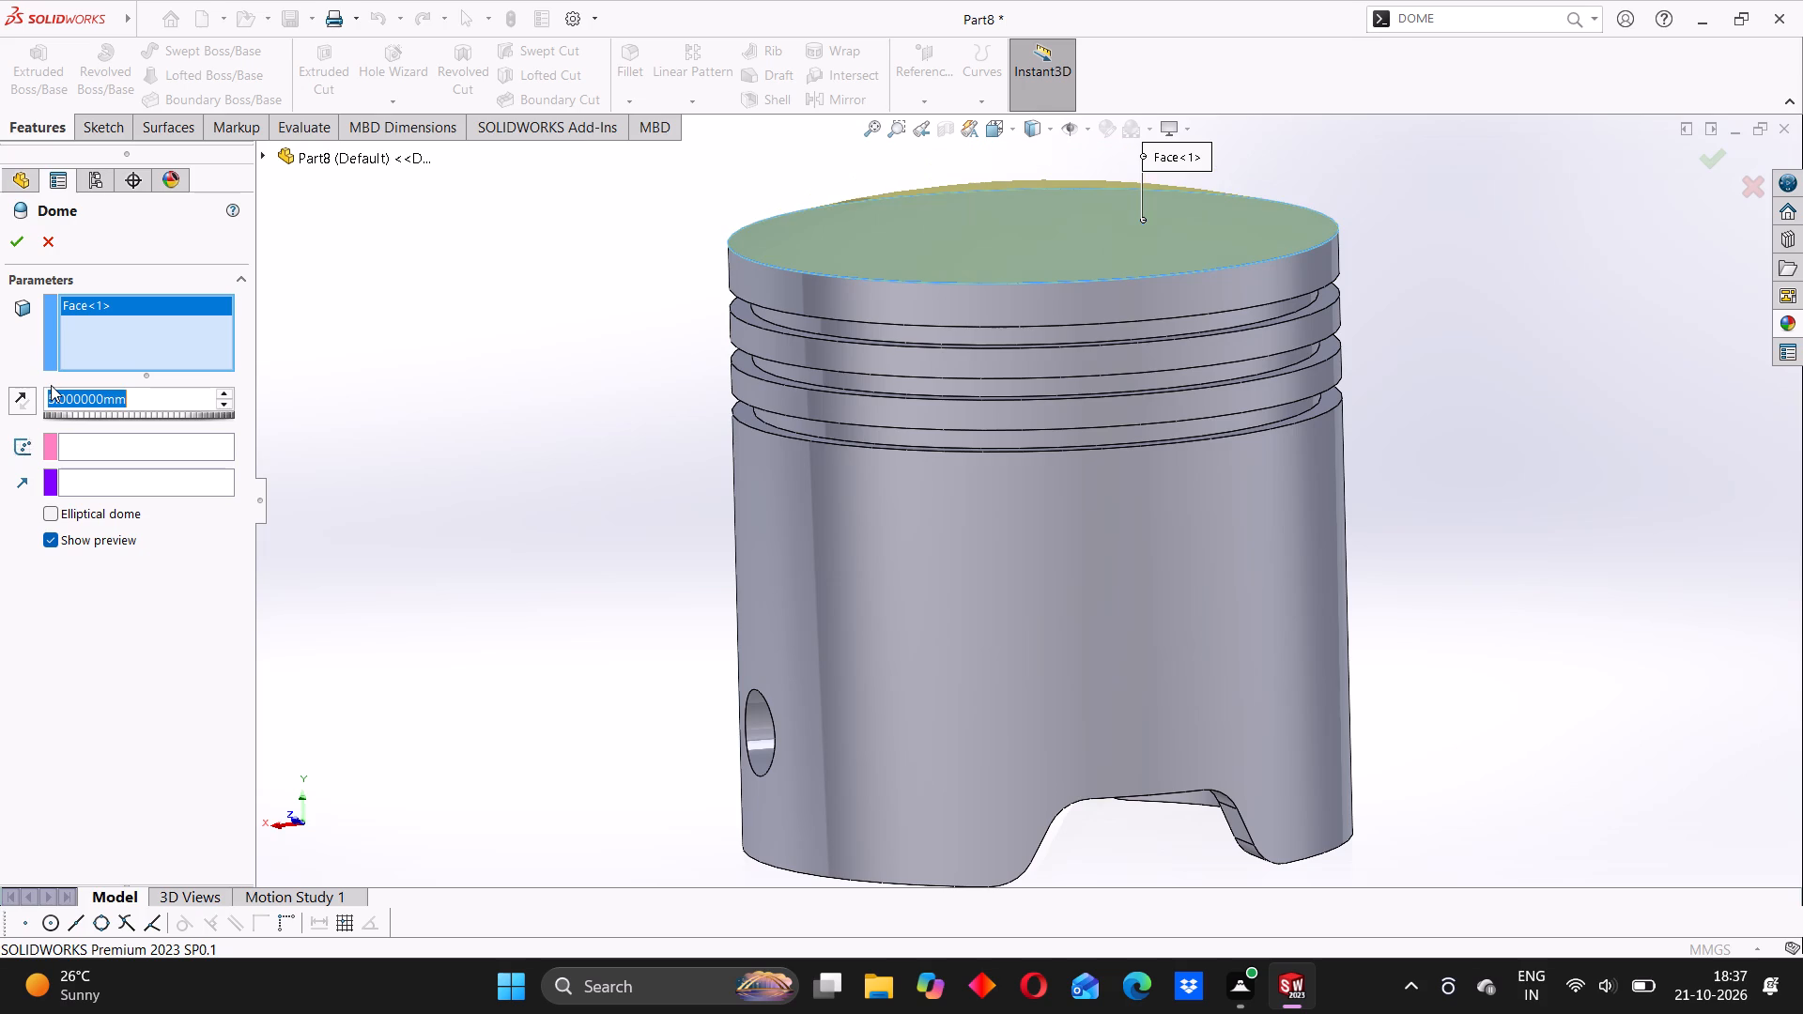
left_click(8, 247)
Inspect the domed crown, ring grooves and skirt of the piston from several angles.
middle_click_drag(604, 431, 638, 398)
middle_click_drag(648, 389, 636, 392)
left_click(510, 410)
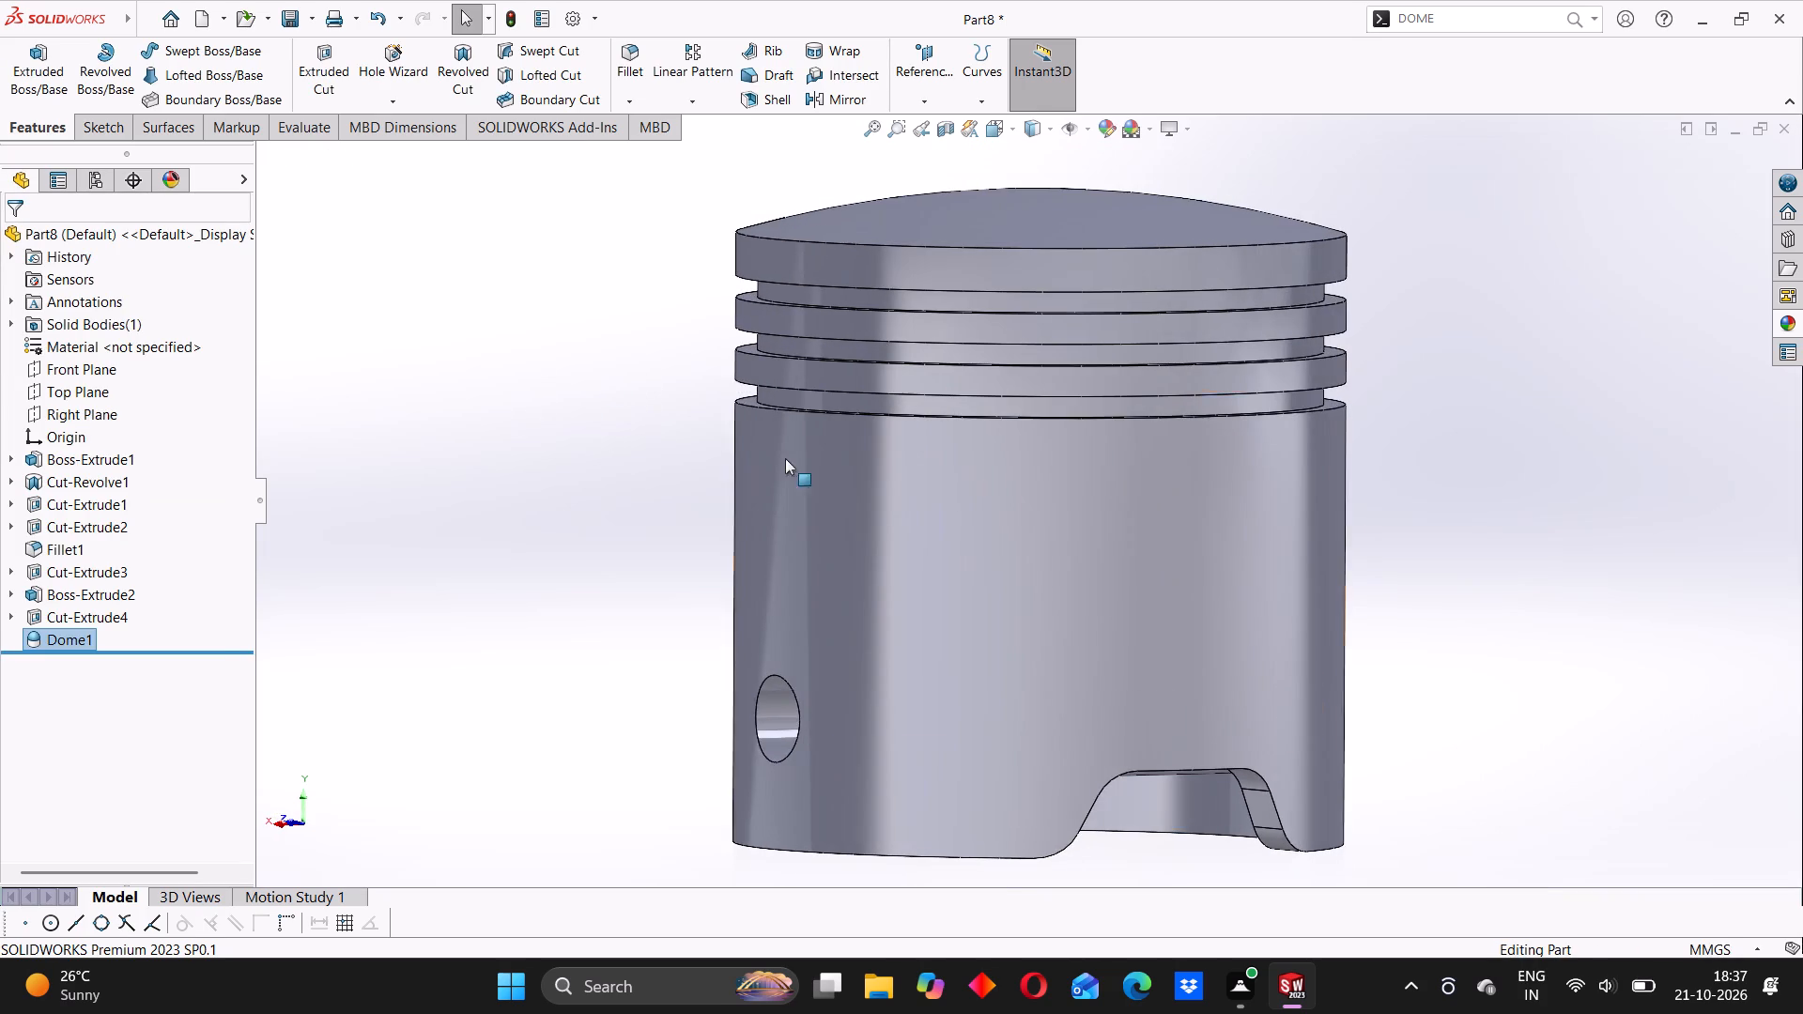
middle_click_drag(1001, 441, 991, 447)
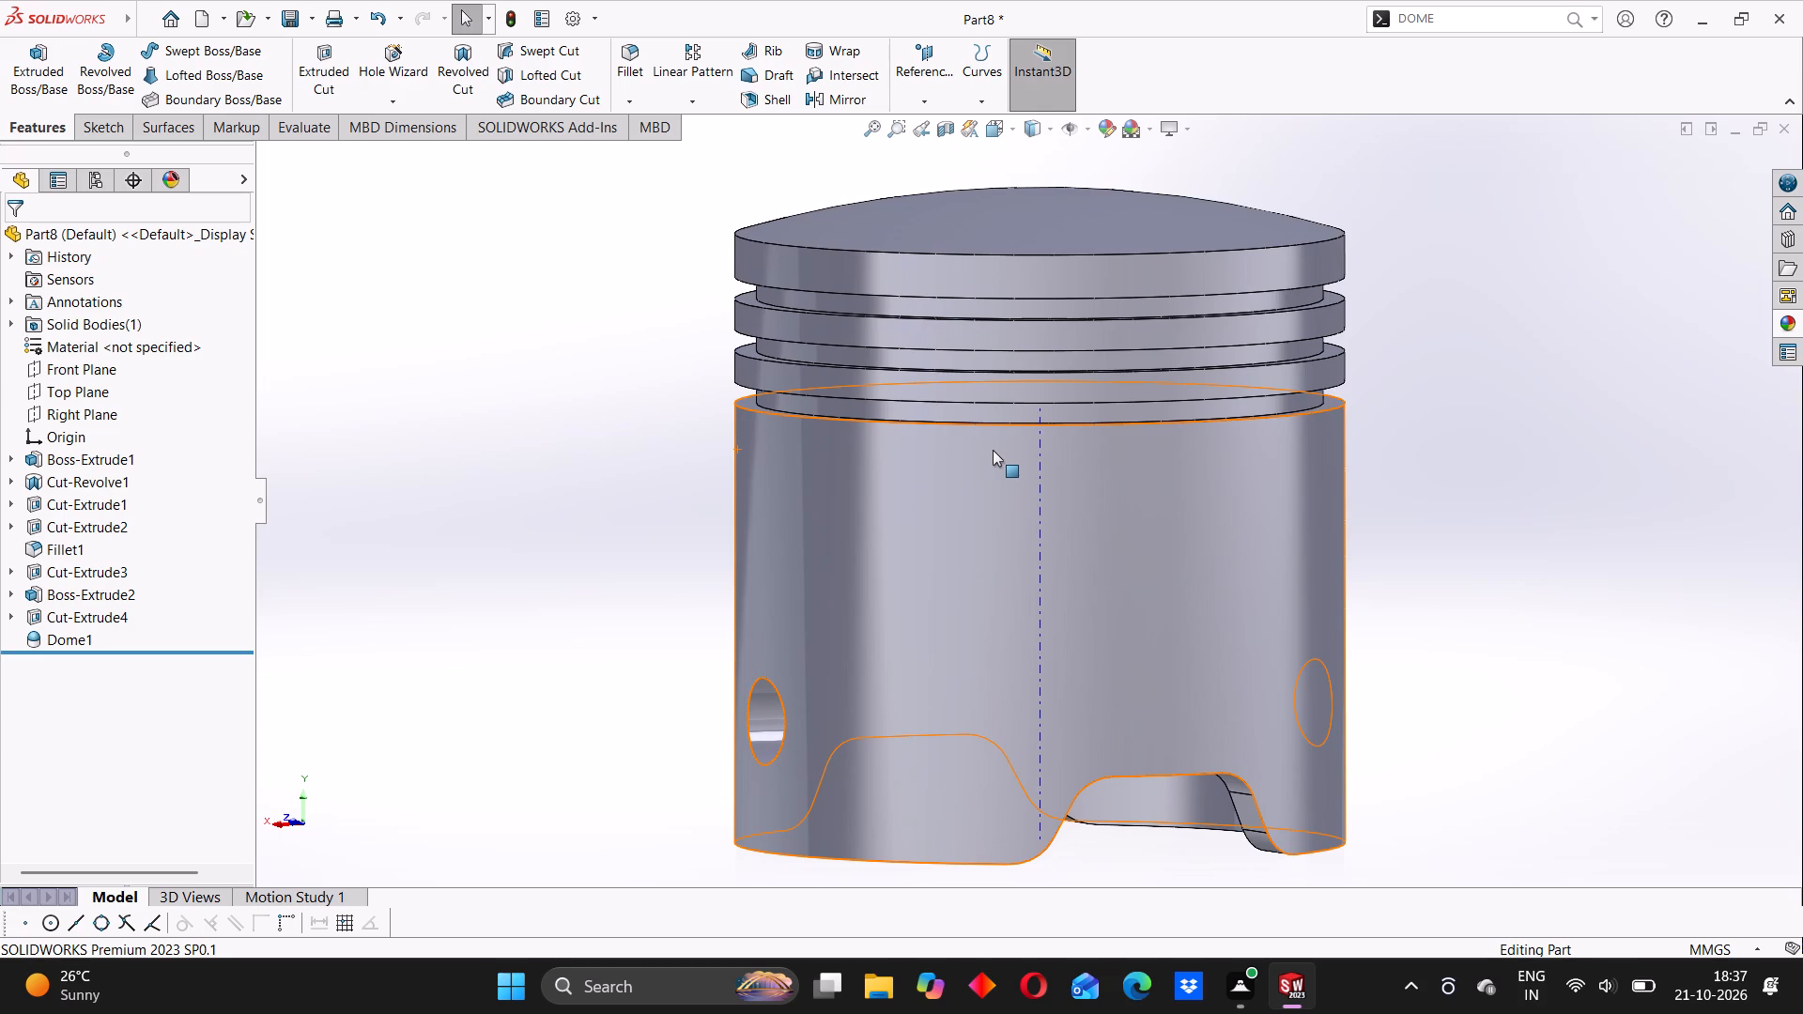
middle_click_drag(1084, 428, 1090, 447)
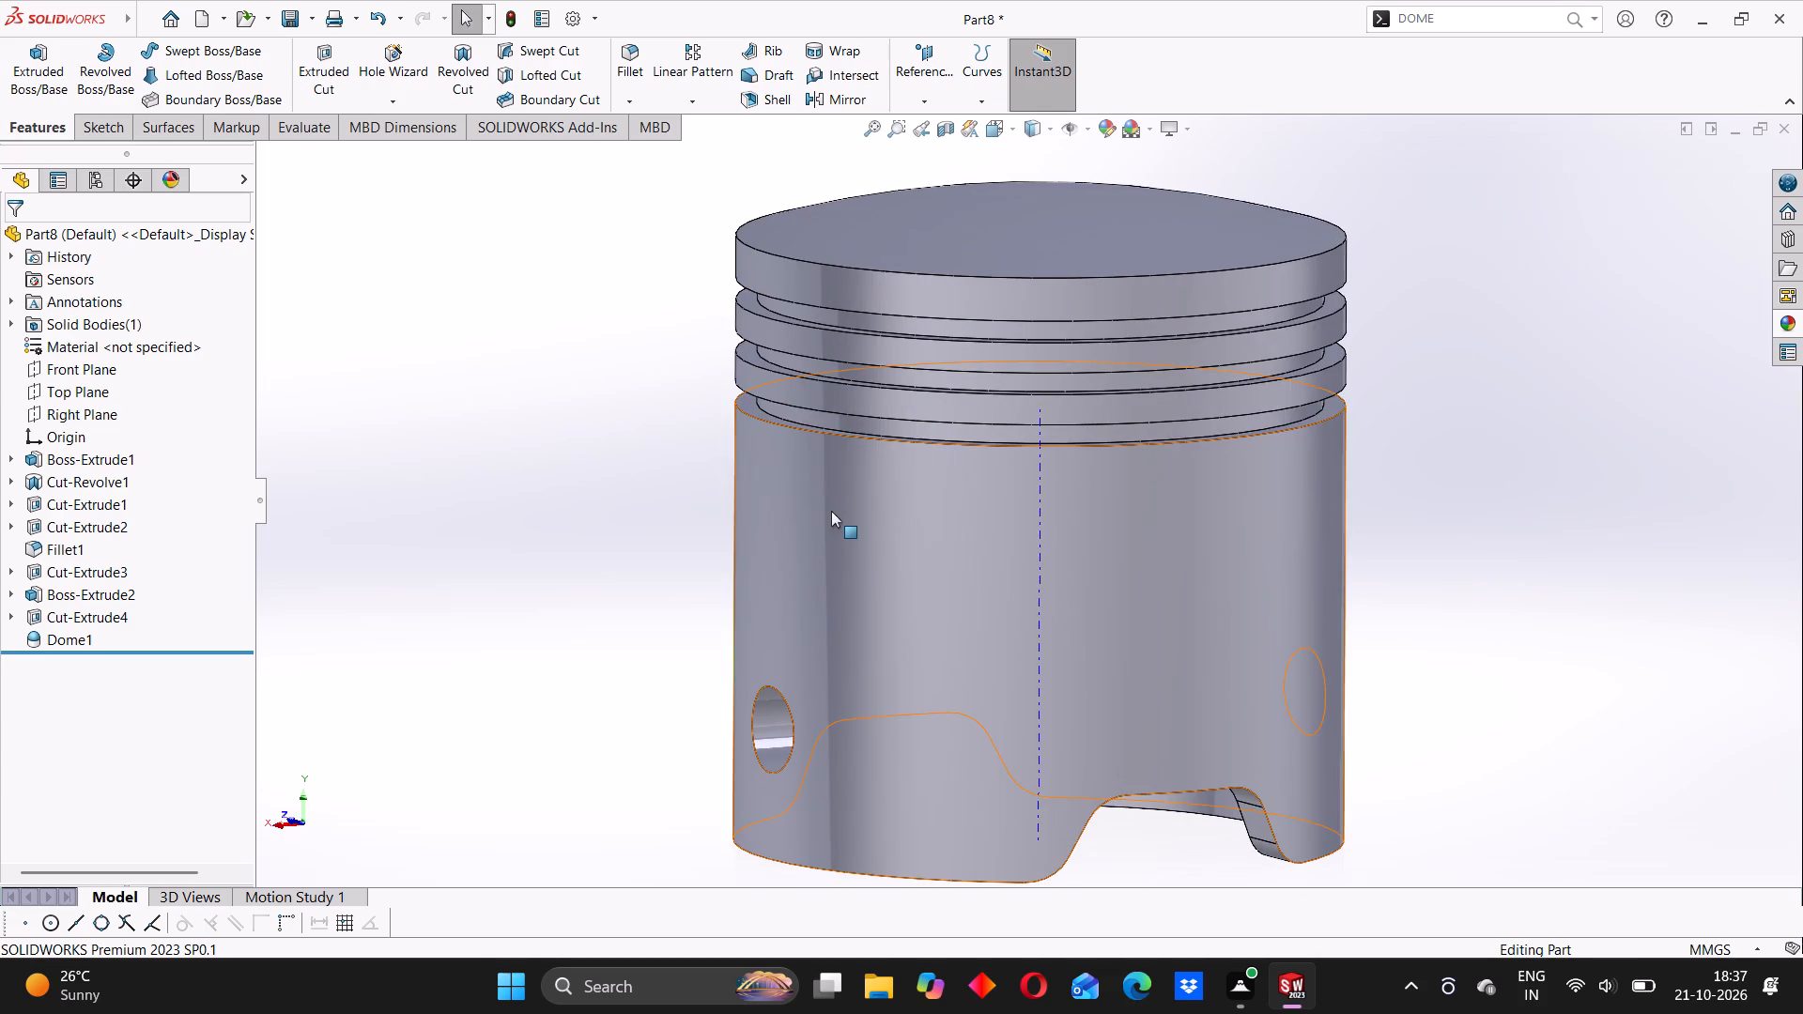
scroll(831, 511, "down", 2)
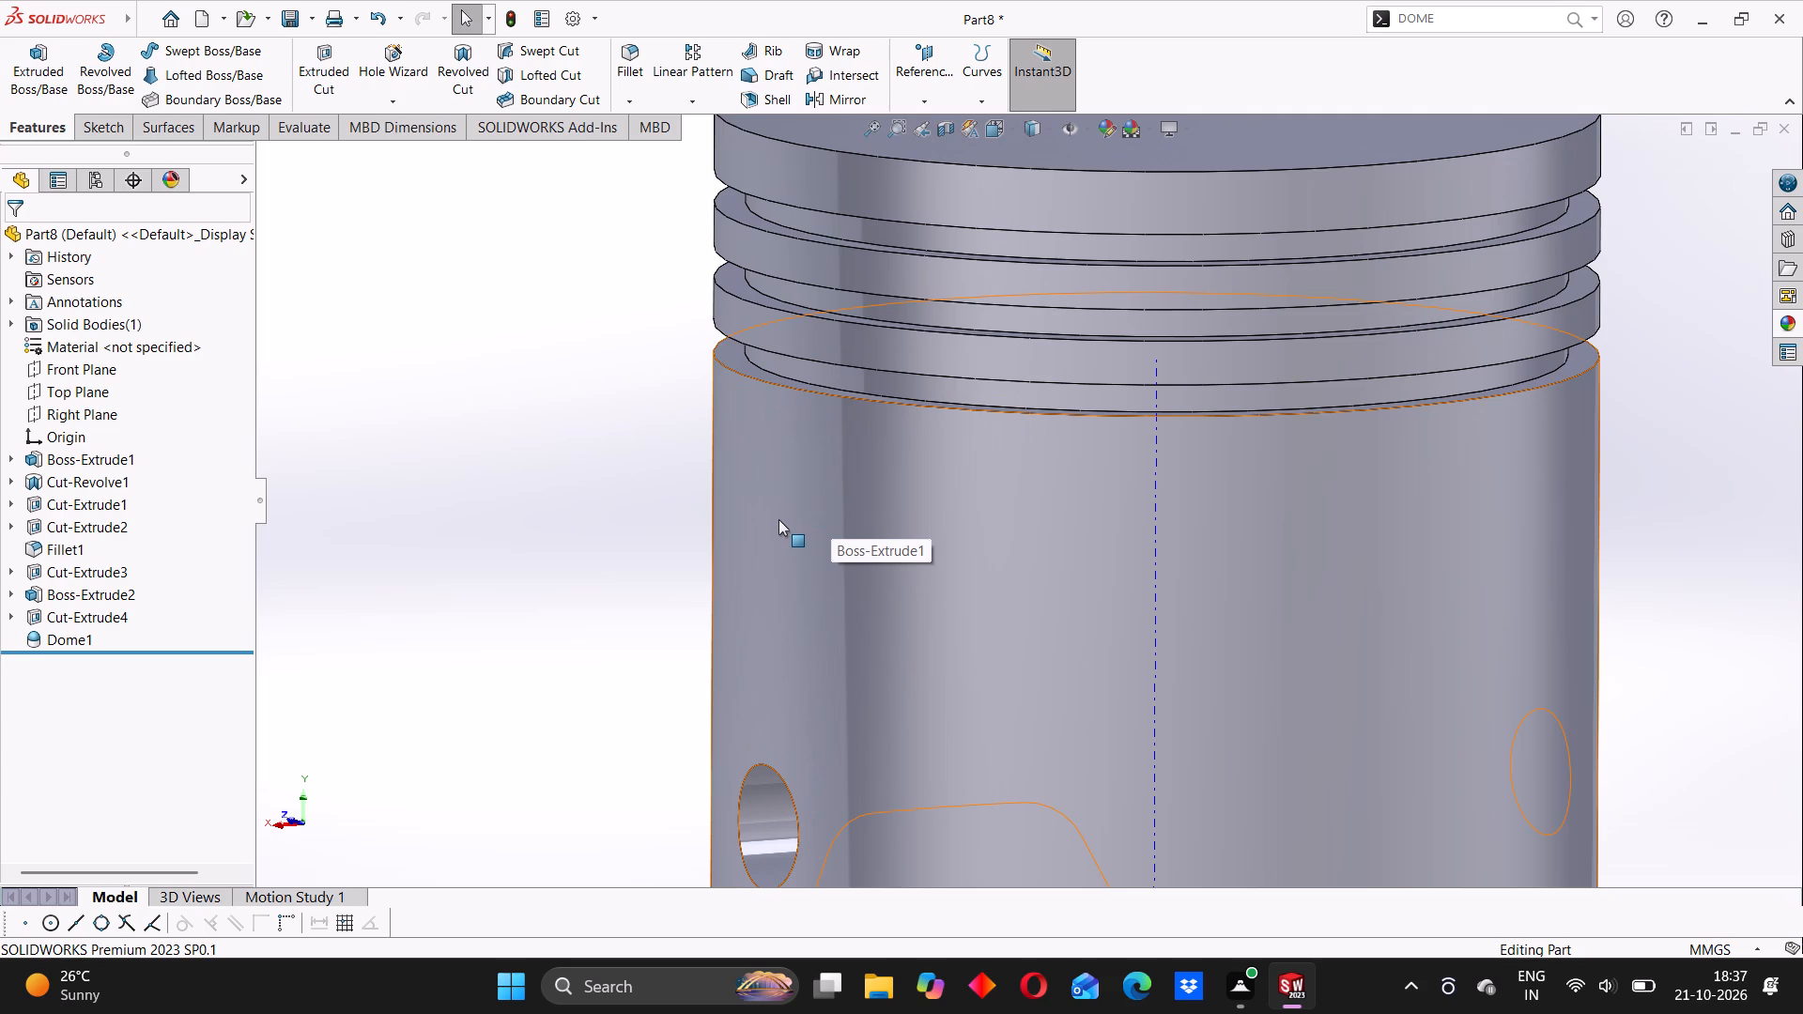
left_click(574, 458)
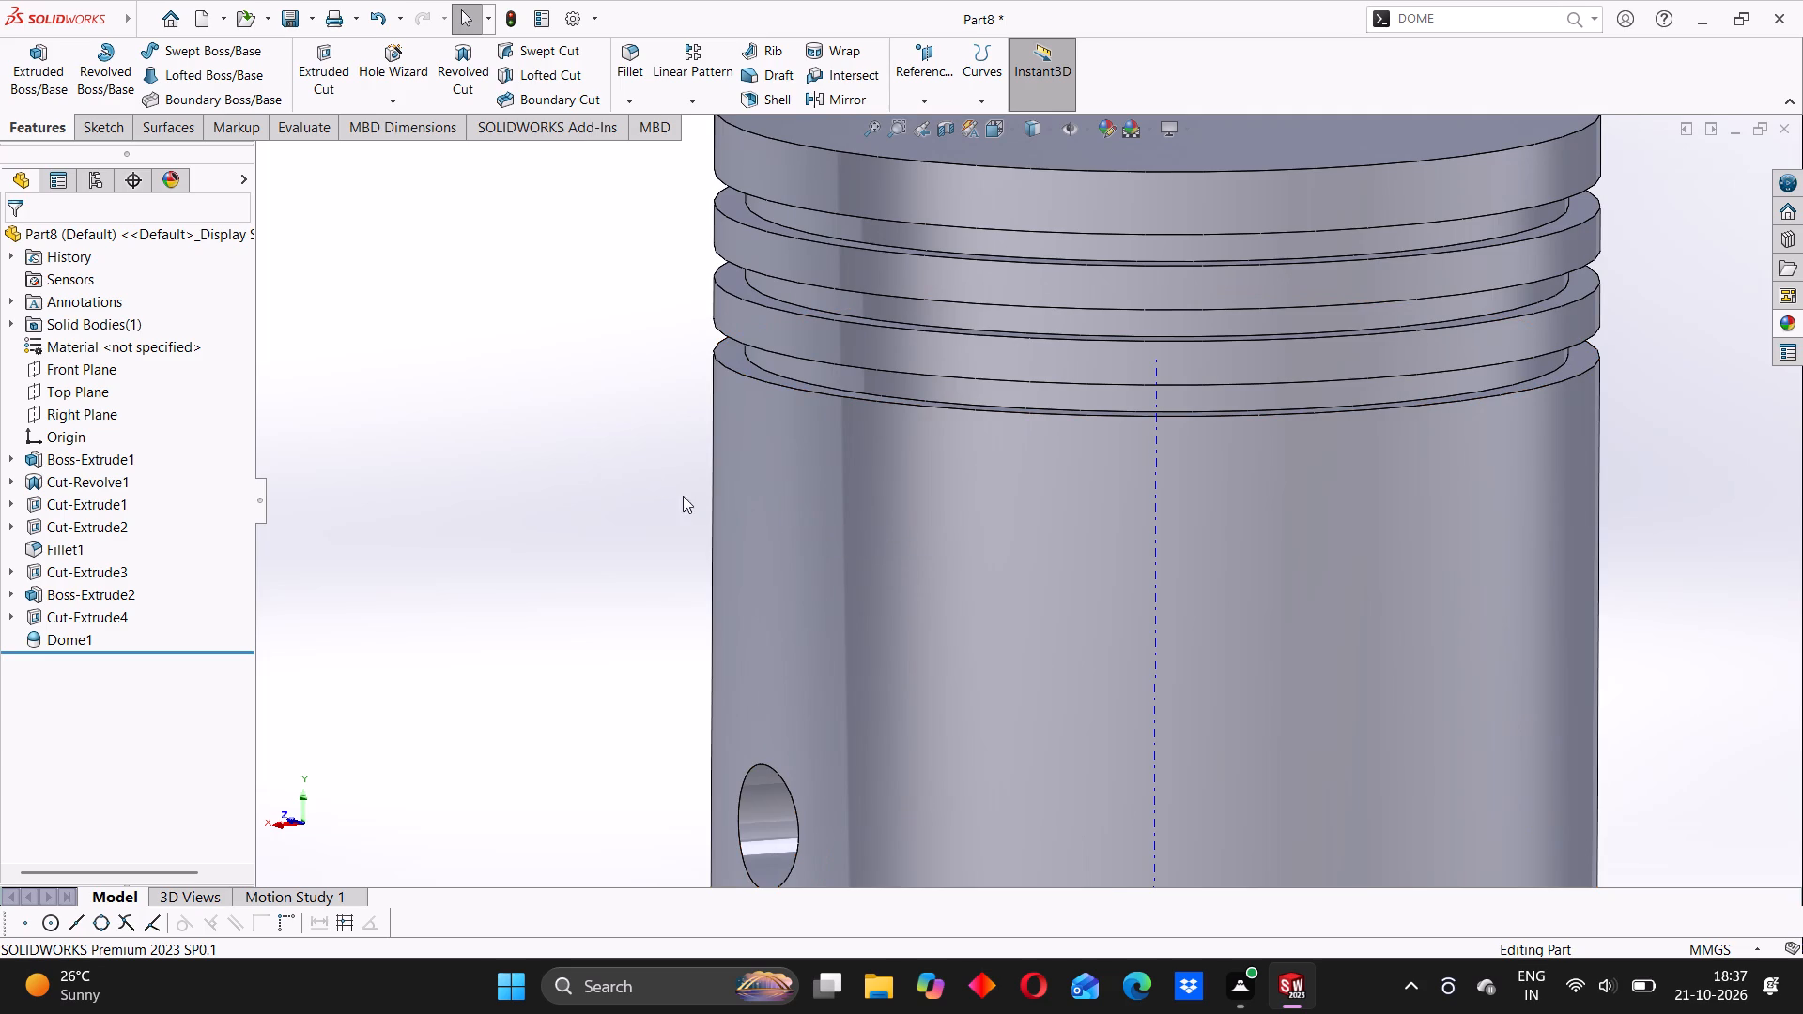
middle_click_drag(939, 545, 936, 498)
left_click(629, 525)
scroll(934, 623, "up", 4)
left_click(758, 576)
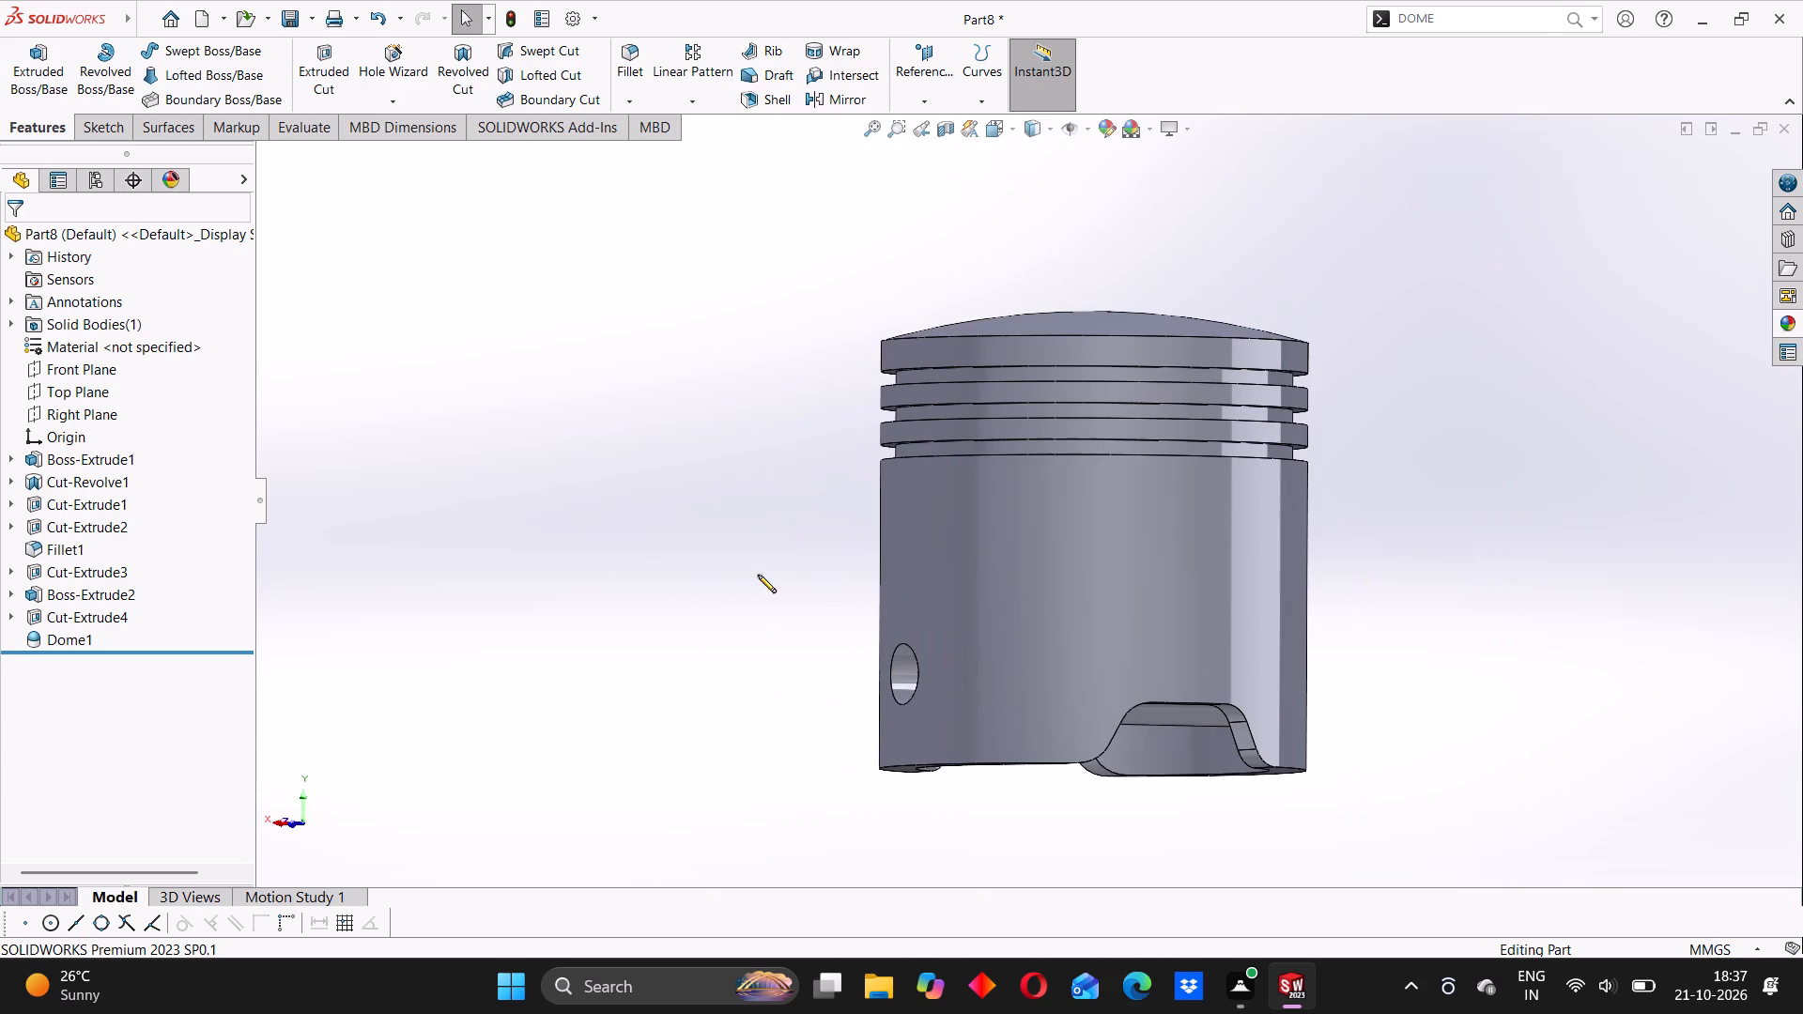
left_click(817, 587)
middle_click_drag(1000, 539, 1030, 565)
left_click(705, 555)
middle_click_drag(1009, 561, 1030, 578)
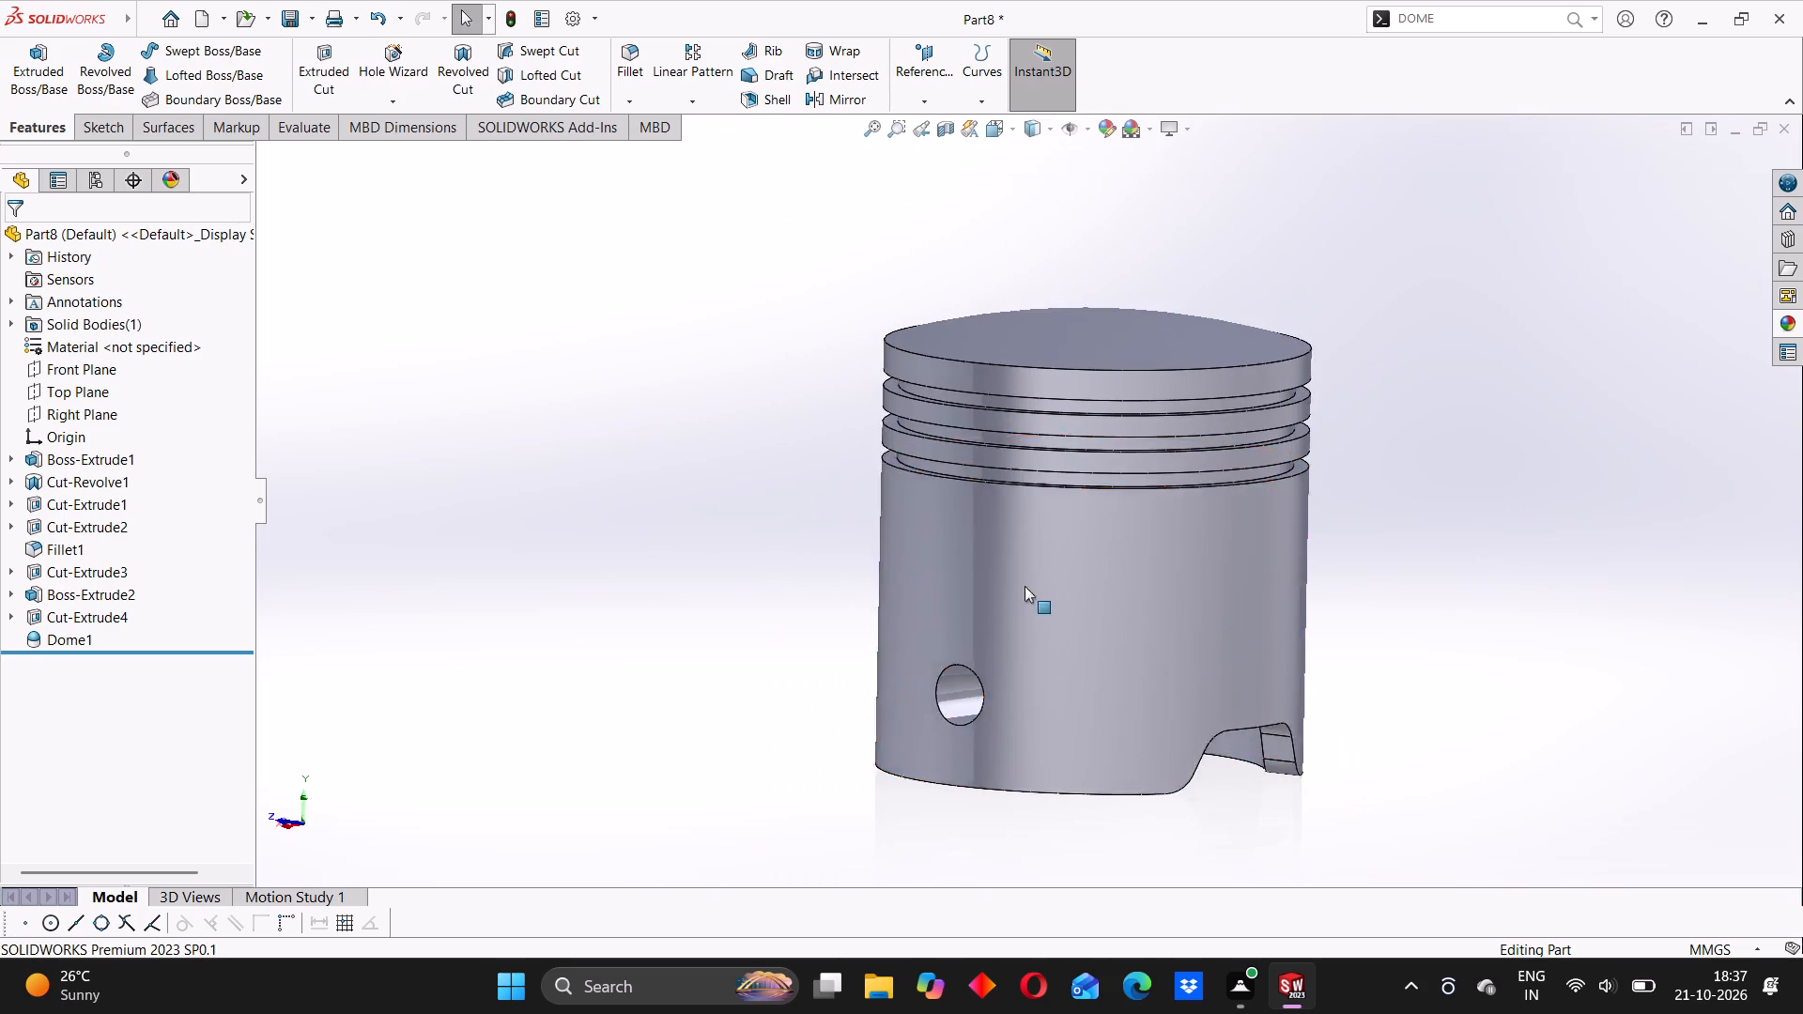
left_click(743, 560)
scroll(979, 533, "down", 4)
left_click(592, 539)
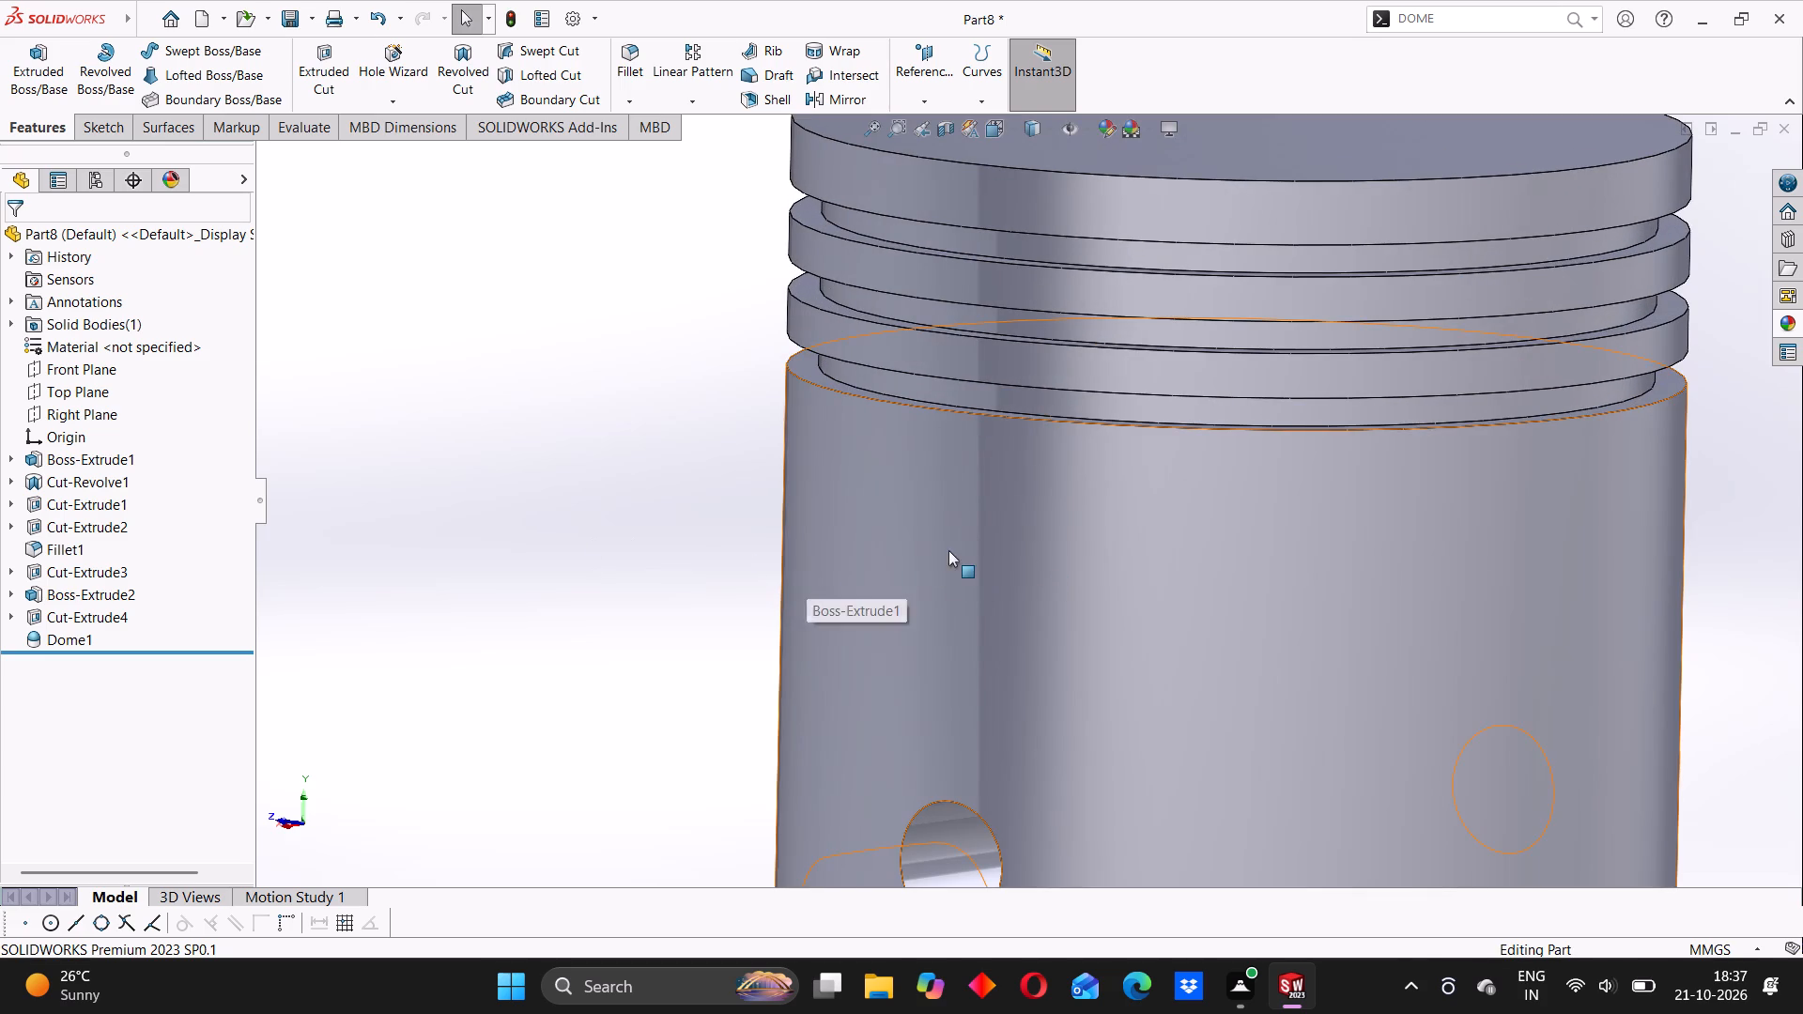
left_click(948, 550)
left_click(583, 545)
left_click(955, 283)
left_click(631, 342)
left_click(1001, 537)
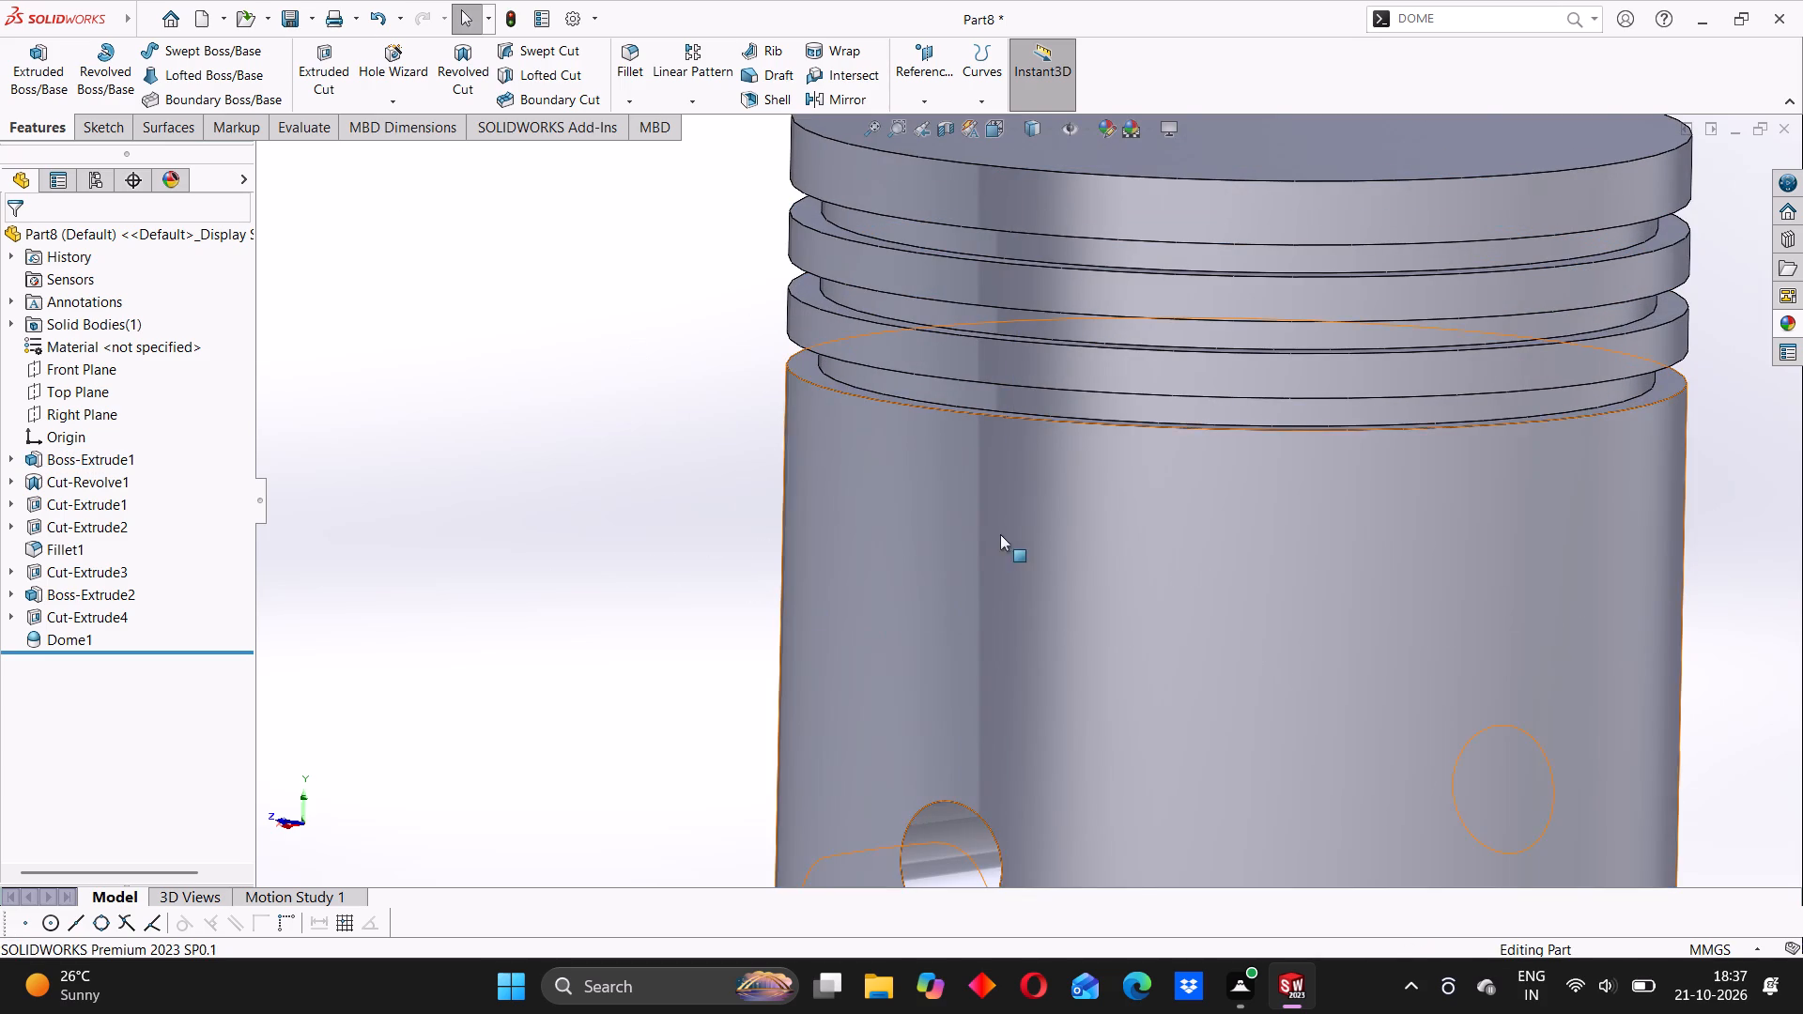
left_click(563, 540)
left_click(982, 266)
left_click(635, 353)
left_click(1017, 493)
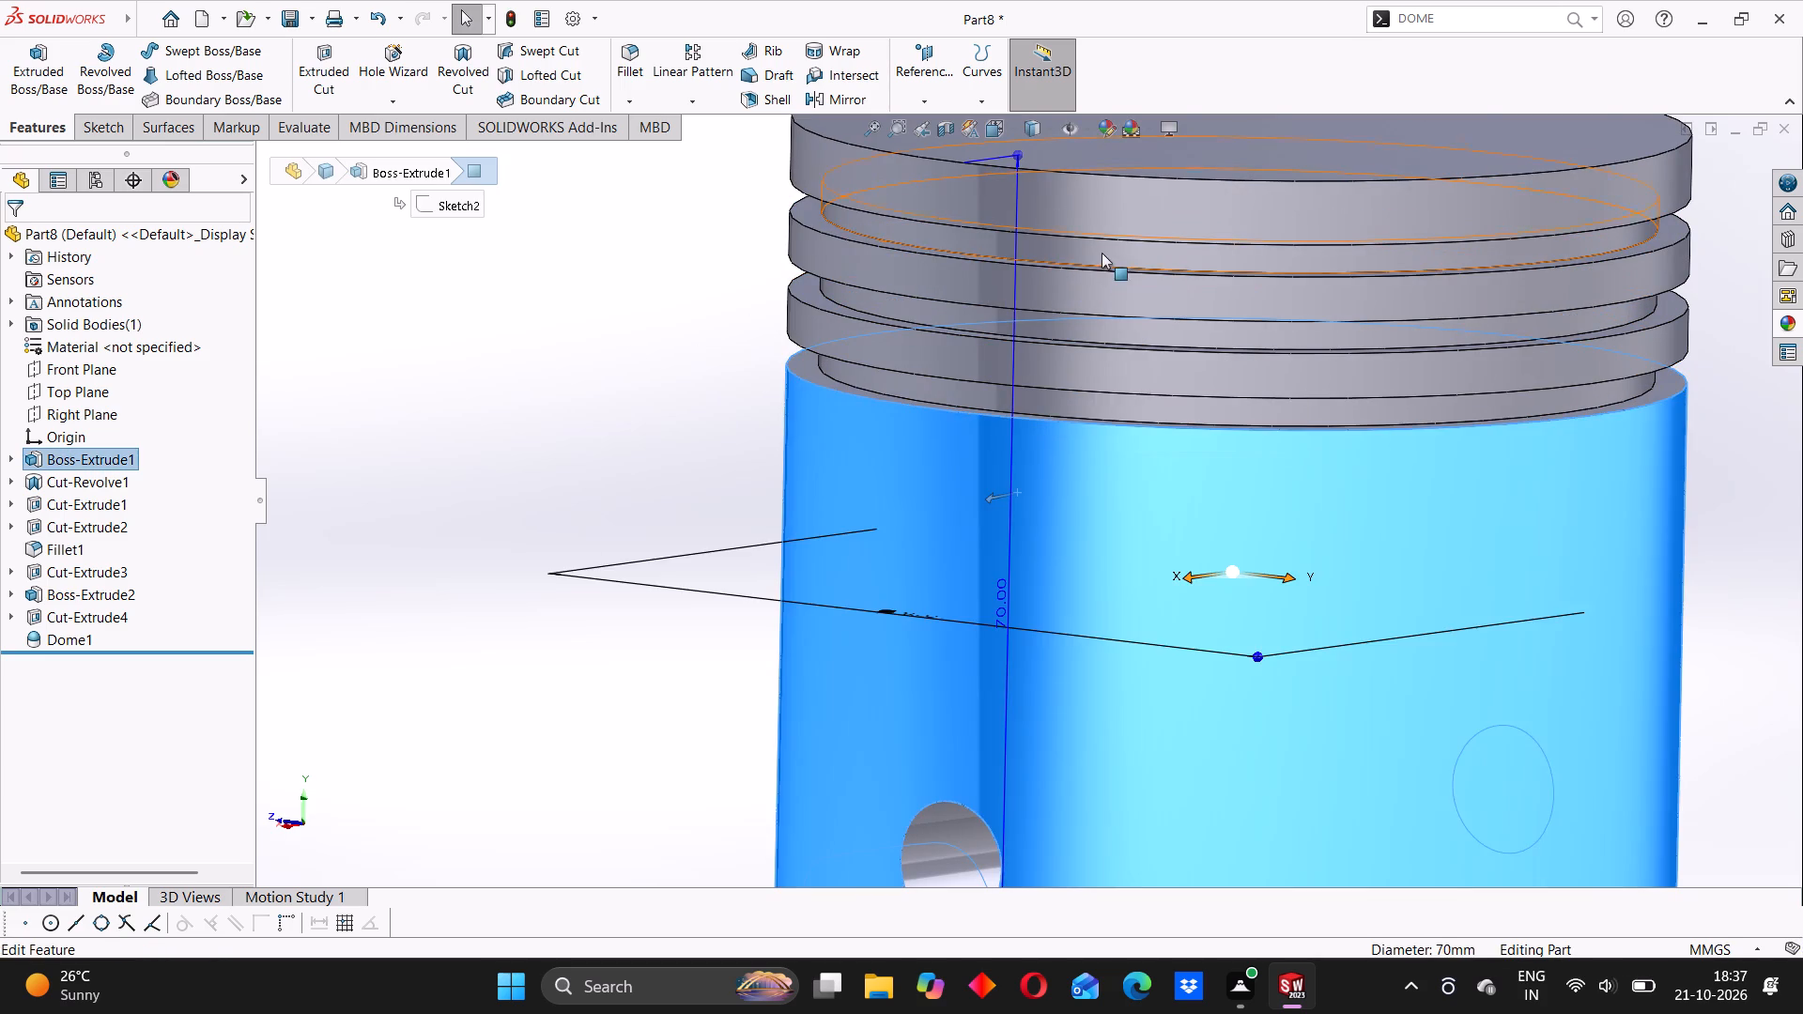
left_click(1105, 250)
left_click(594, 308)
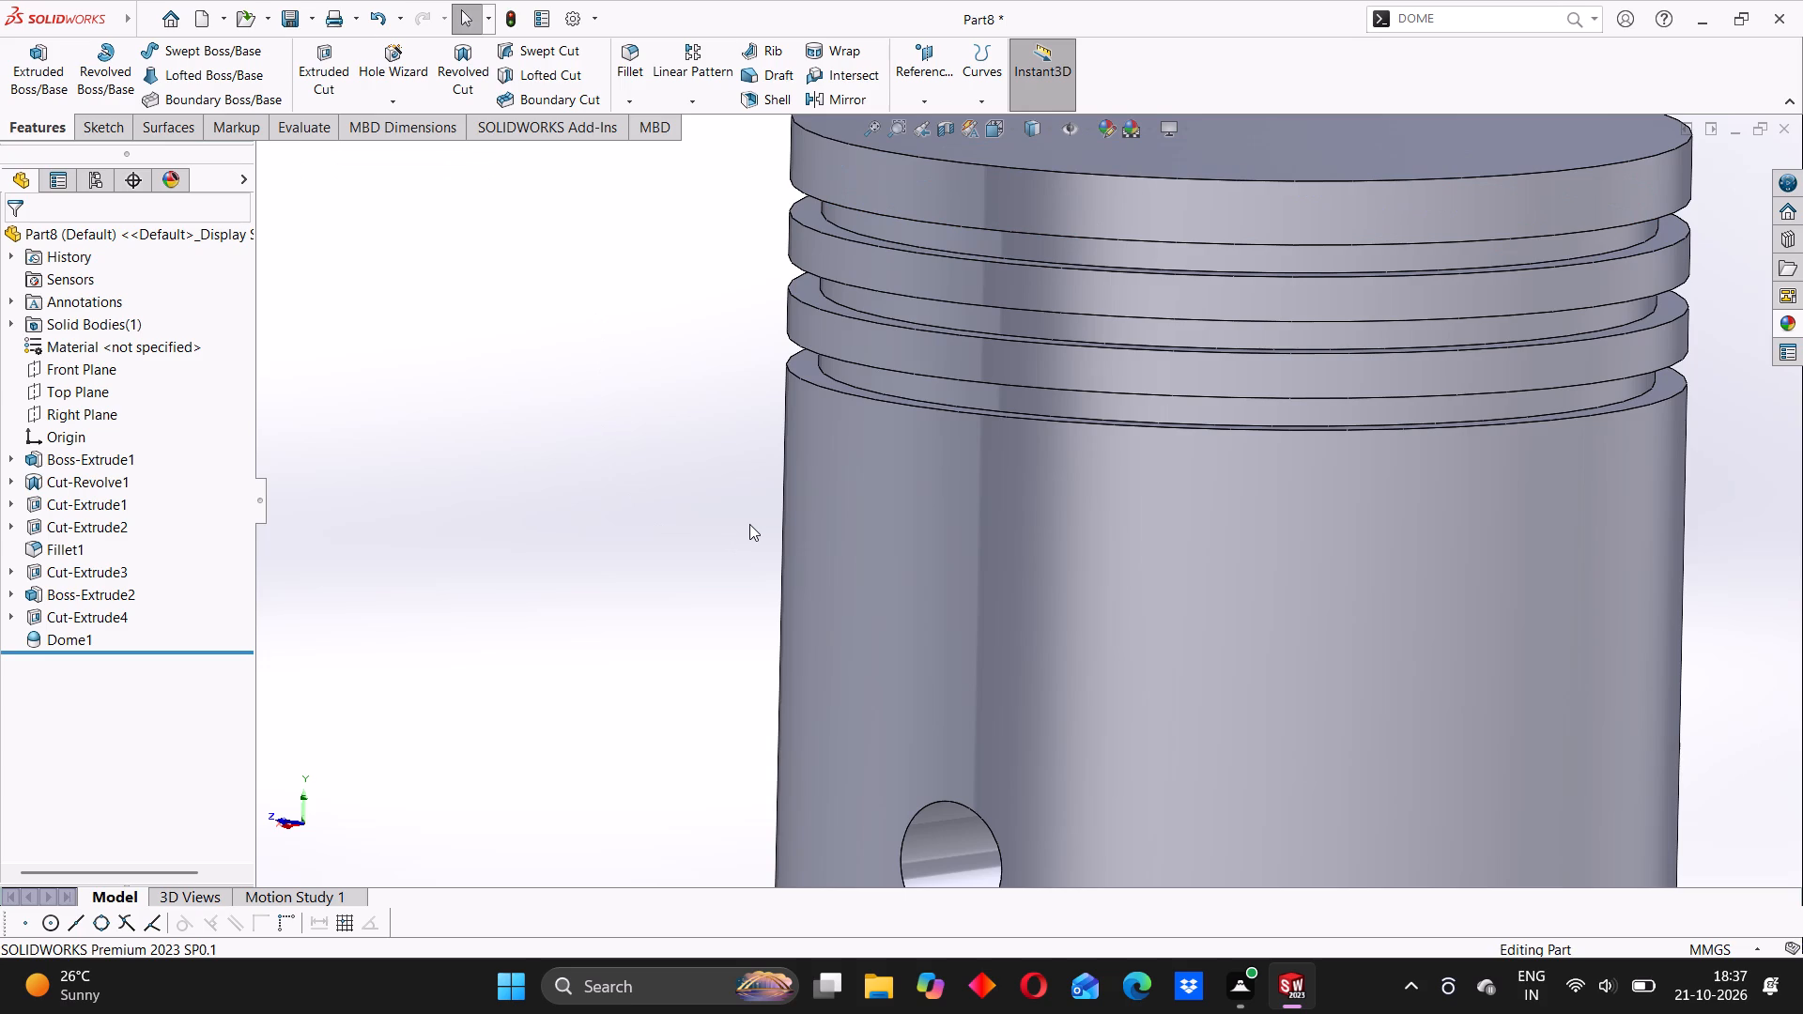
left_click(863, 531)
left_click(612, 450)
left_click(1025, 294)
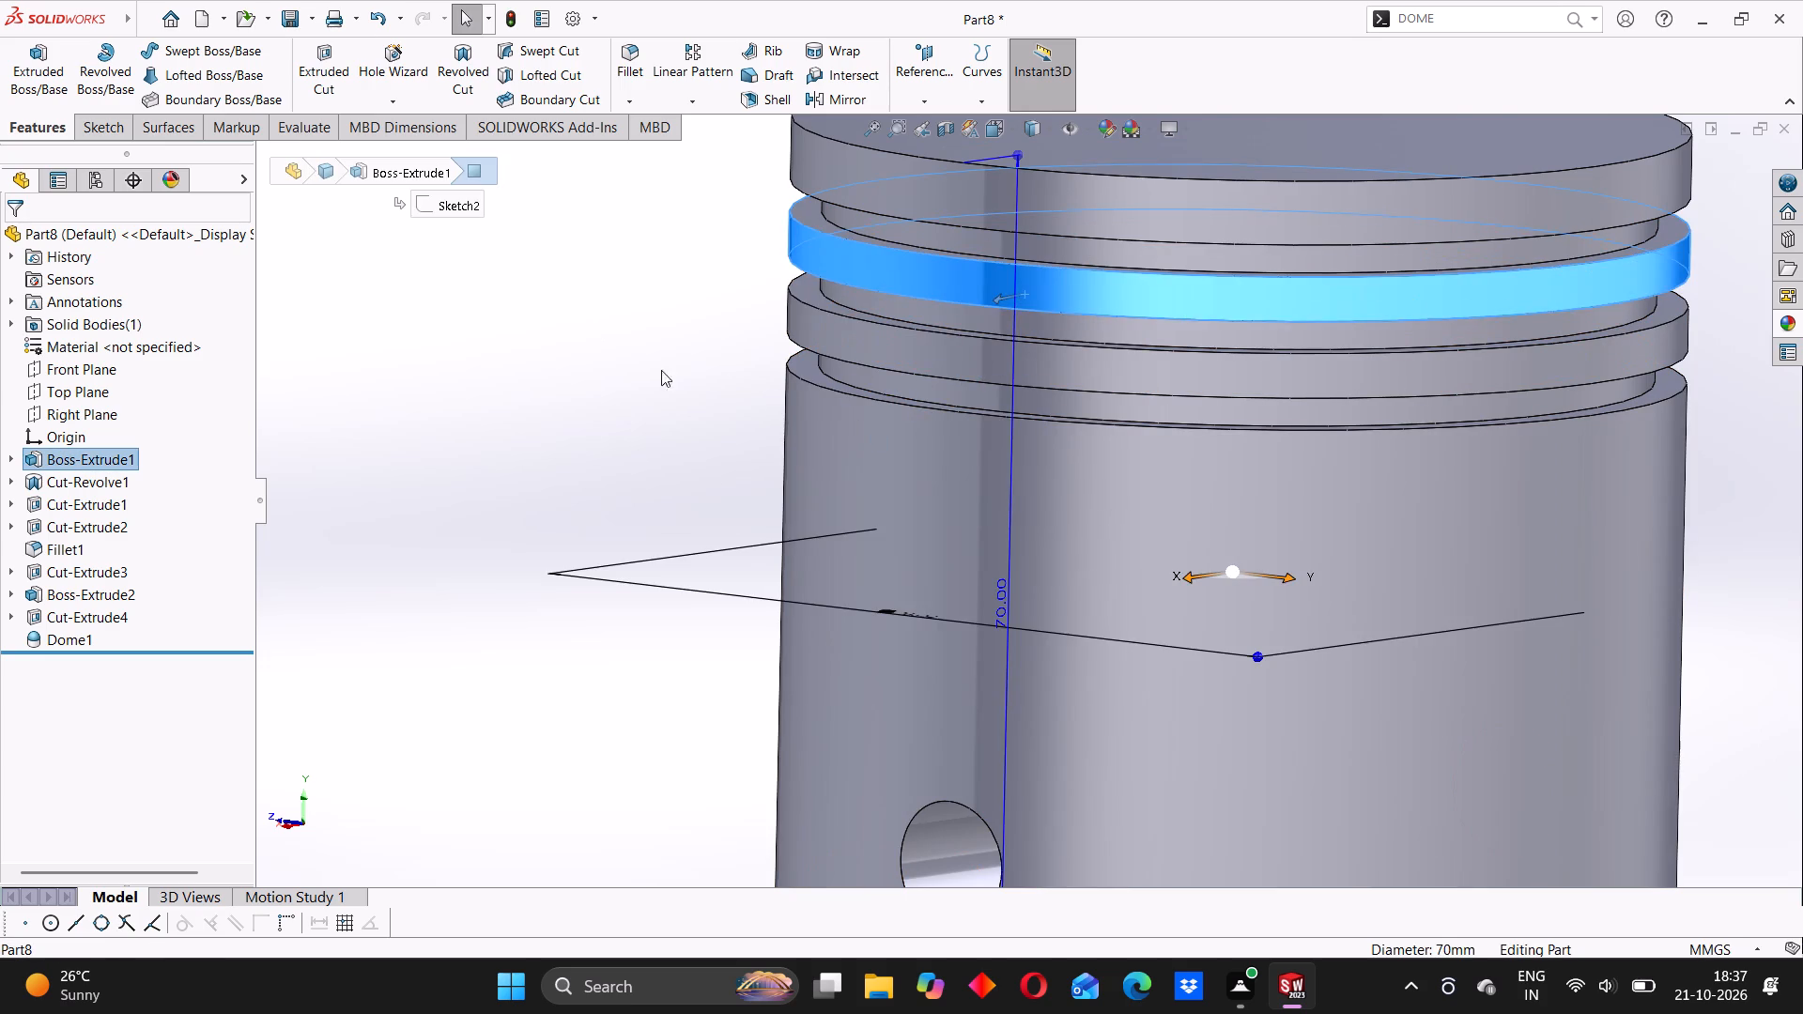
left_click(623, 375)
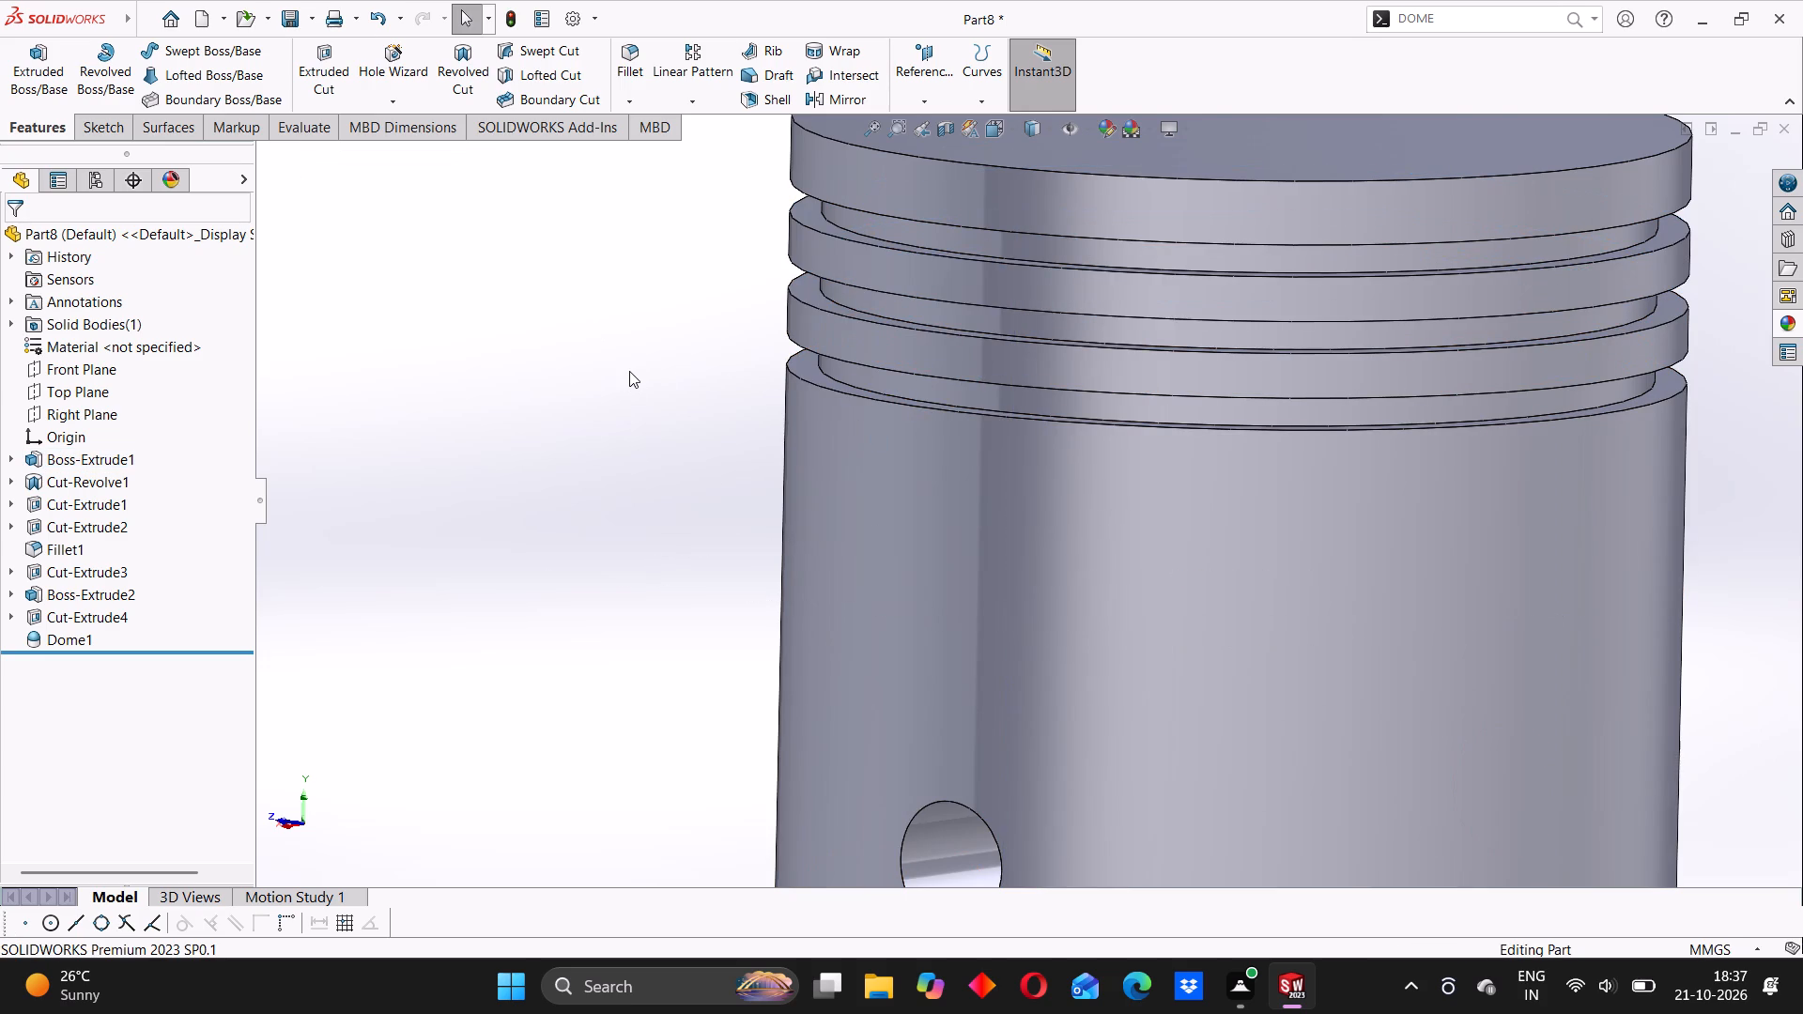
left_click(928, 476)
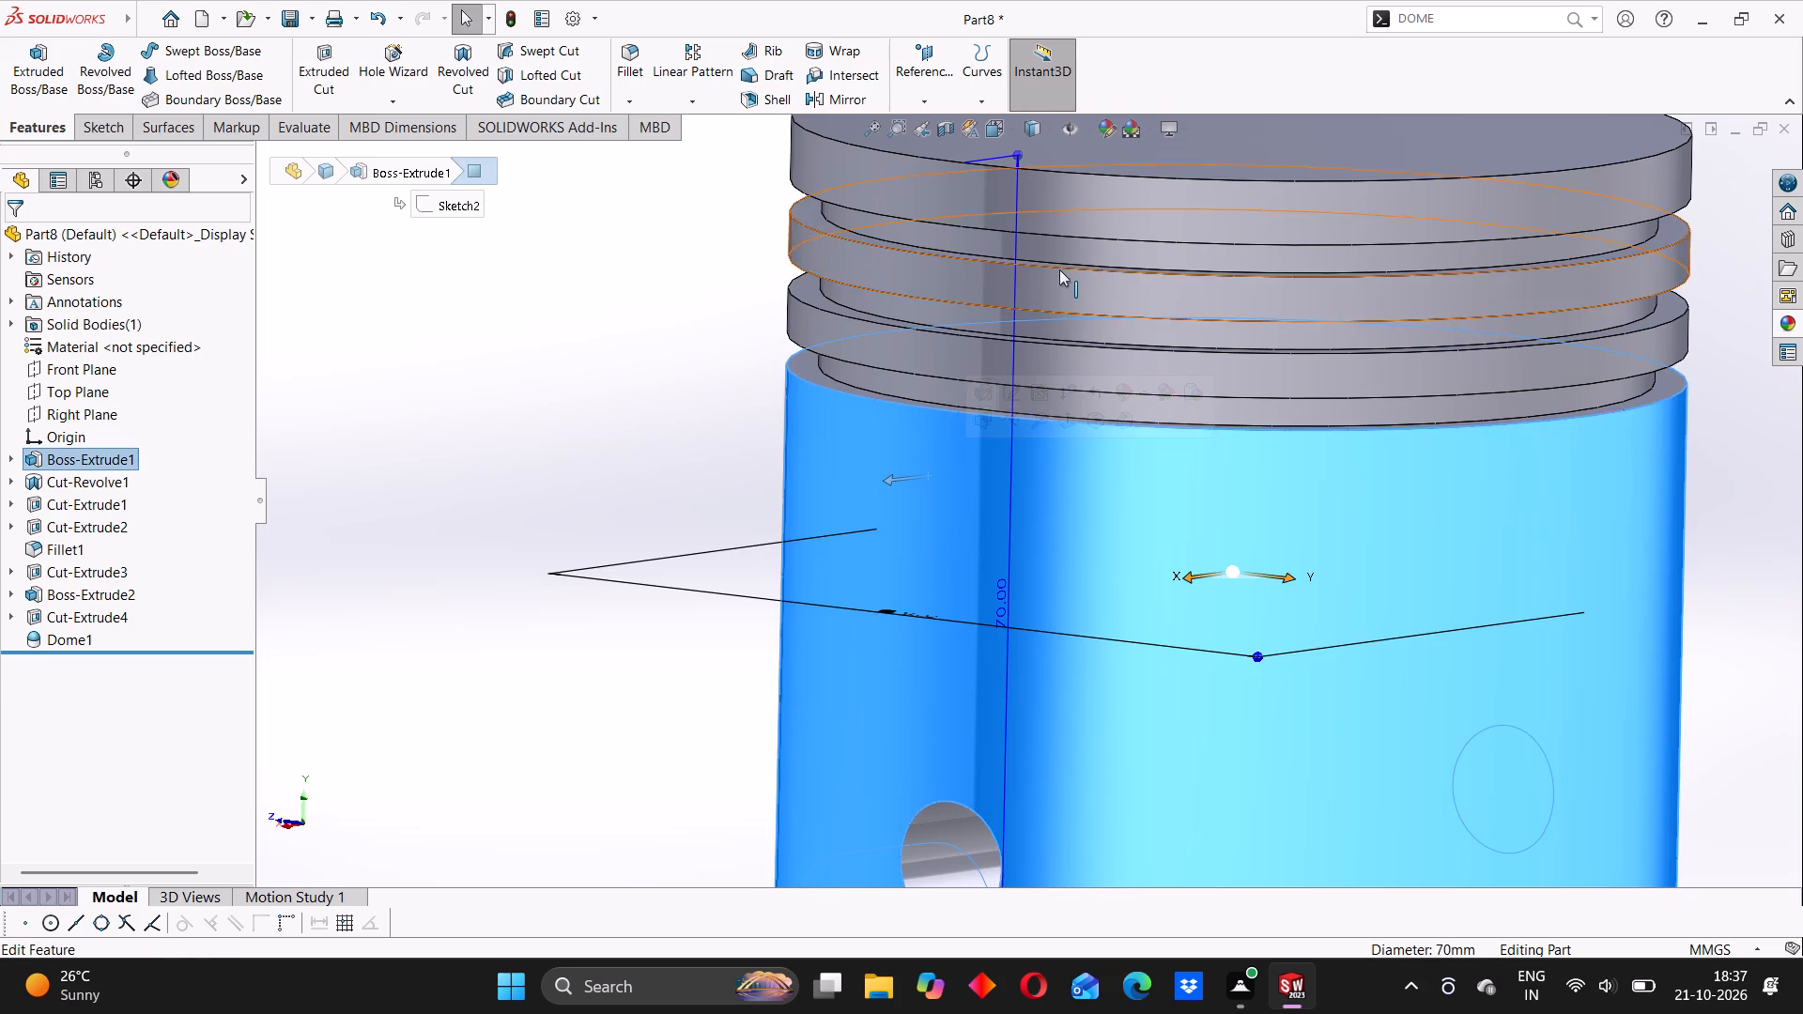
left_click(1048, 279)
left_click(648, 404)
Examine the piston's hollow underside, the cross pin inside it, the skirt cutouts and the ring grooves from several angles.
scroll(928, 549, "up", 5)
middle_click_drag(1105, 627, 1001, 390)
scroll(1038, 528, "down", 3)
middle_click_drag(1012, 605, 1169, 514)
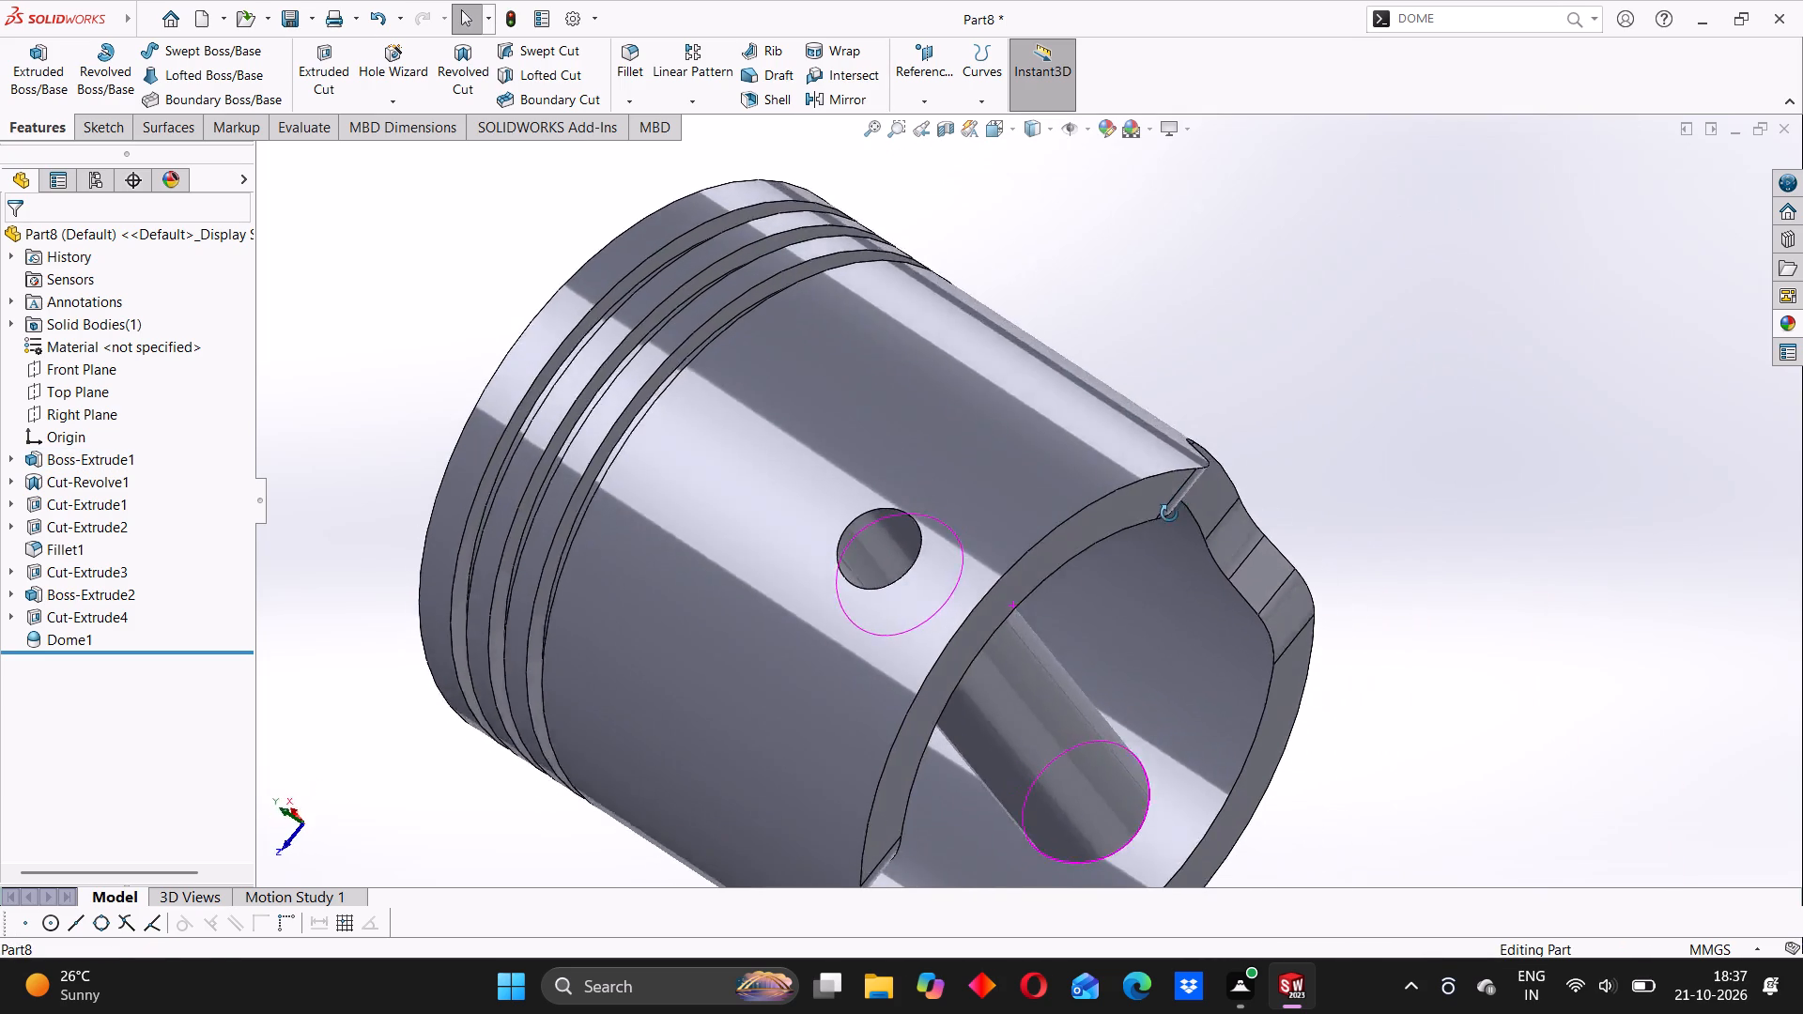
middle_click_drag(1169, 514, 1145, 553)
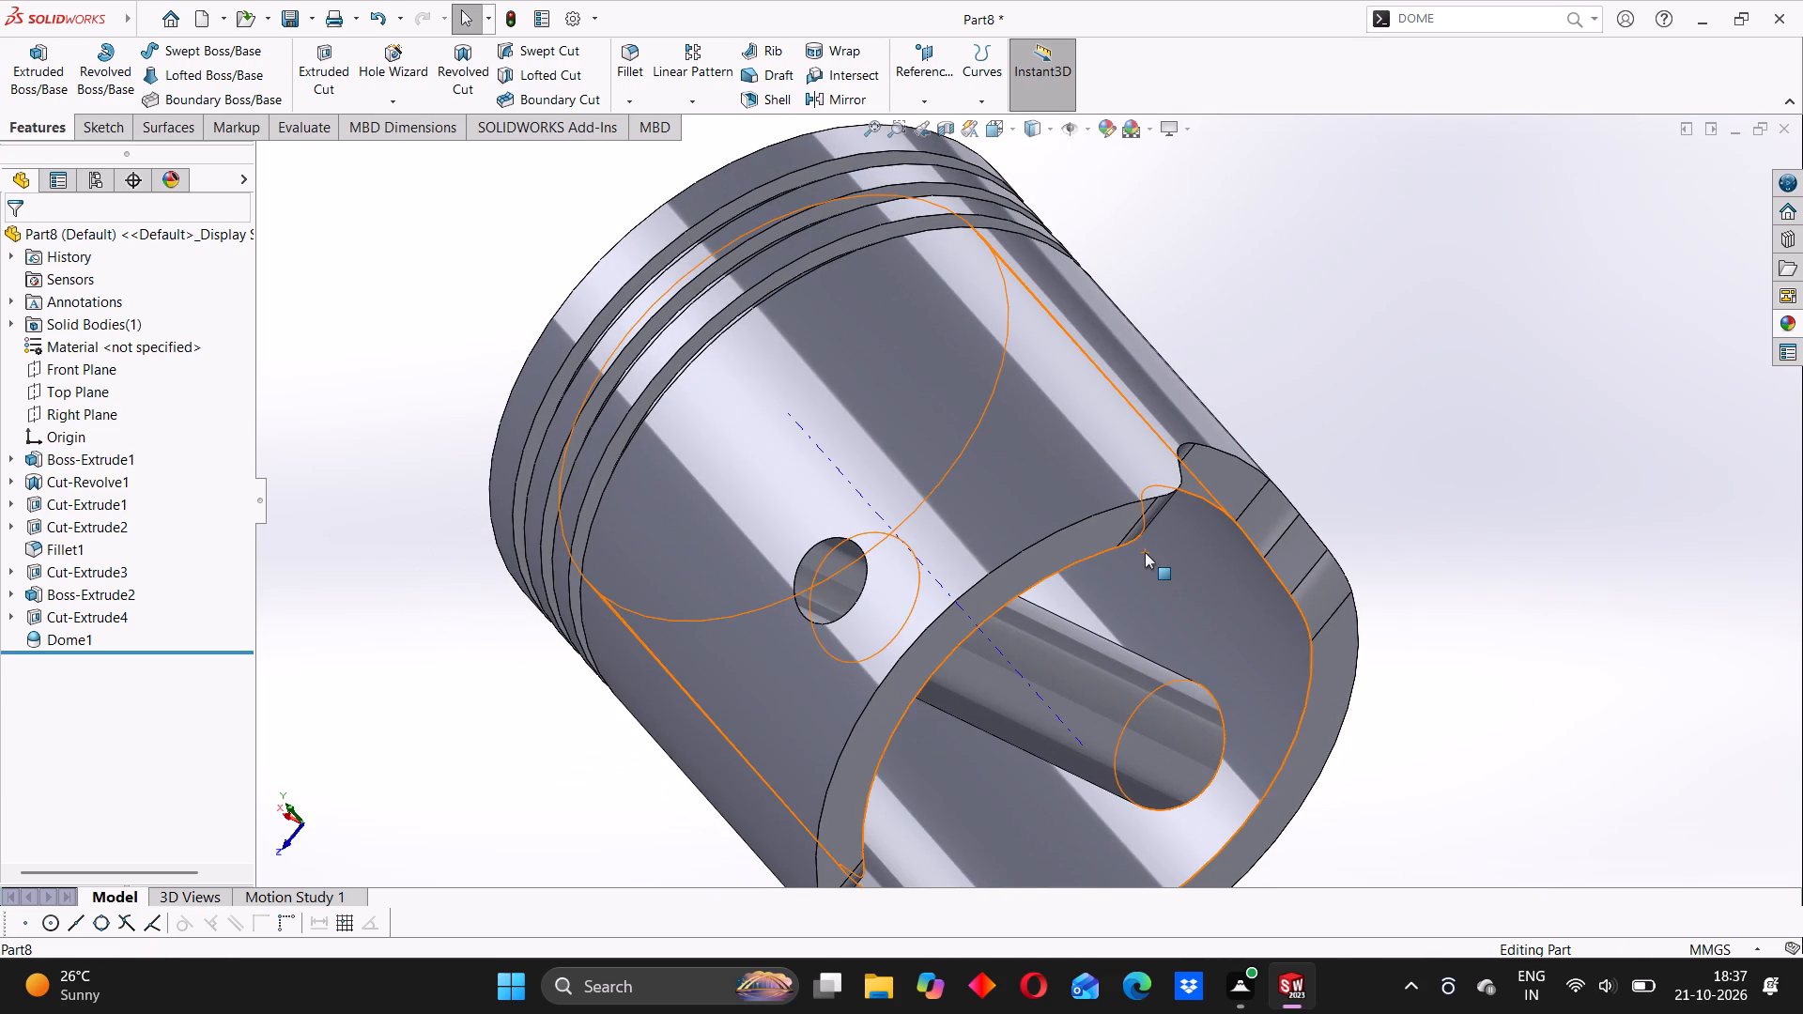
middle_click_drag(1336, 580, 1252, 655)
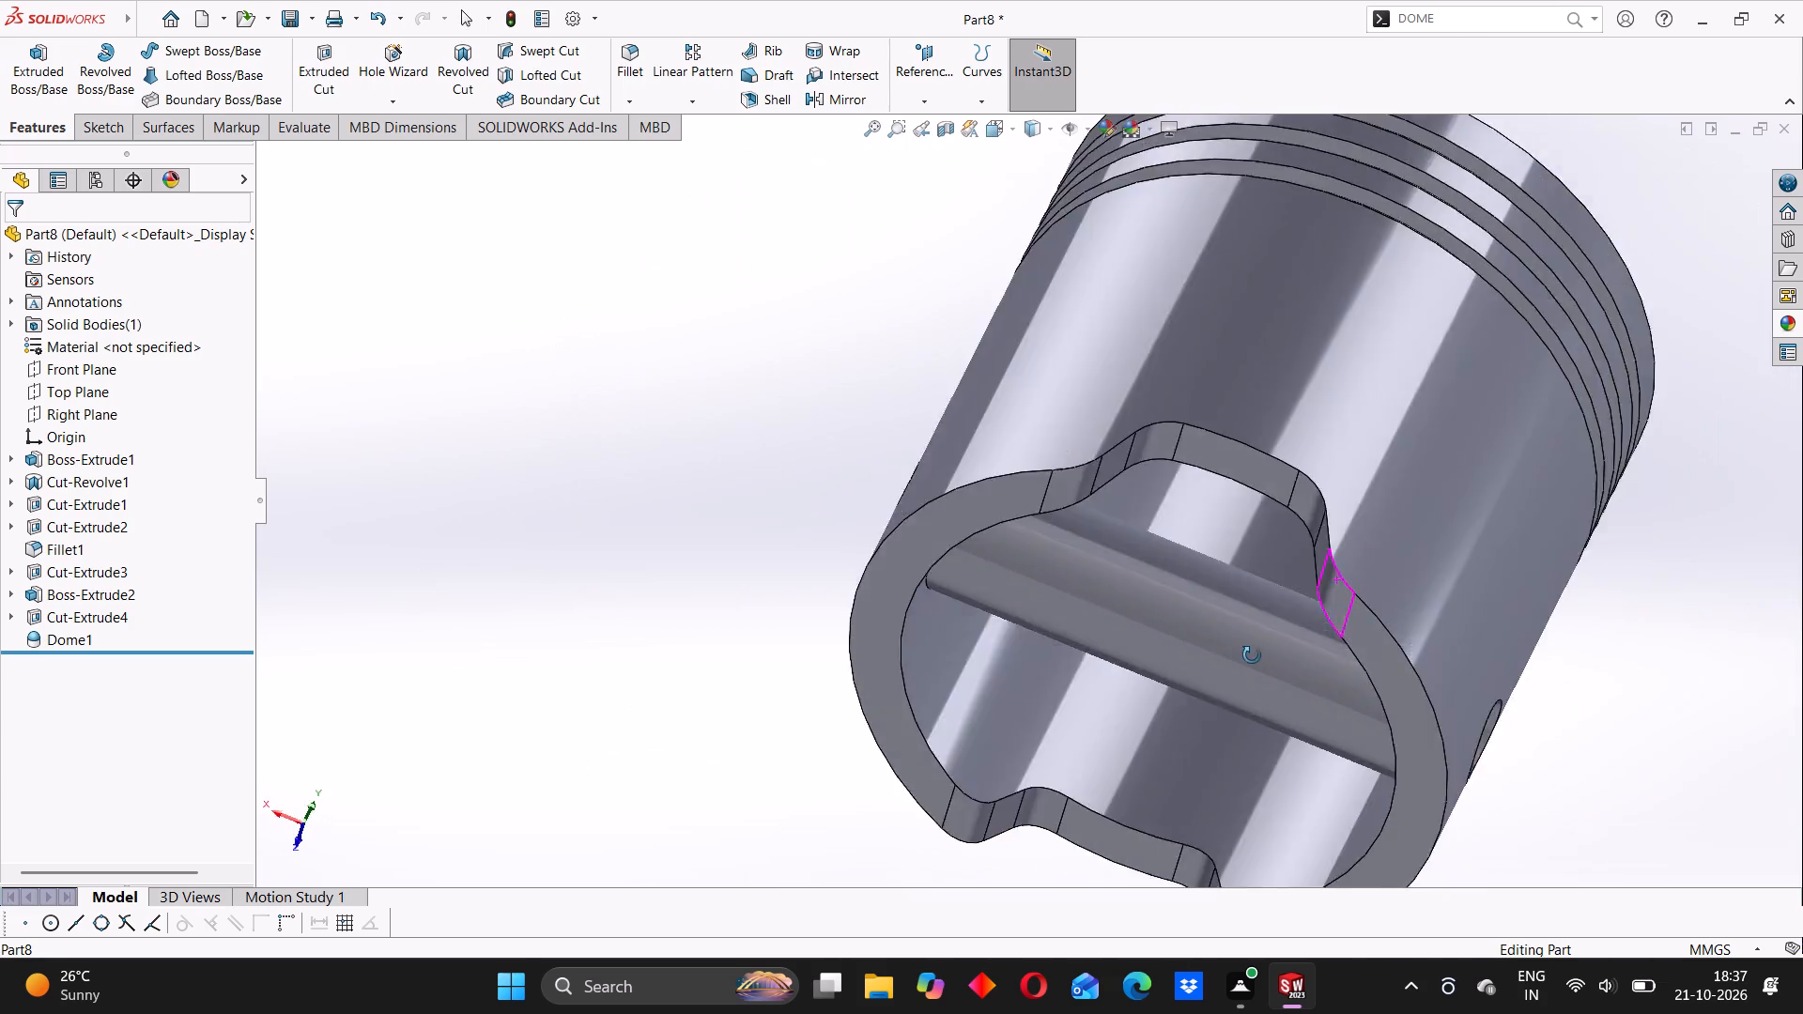
middle_click_drag(1252, 655, 1268, 676)
scroll(1223, 437, "up", 4)
scroll(1102, 349, "down", 2)
scroll(1005, 298, "down", 2)
middle_click_drag(996, 361, 1006, 481)
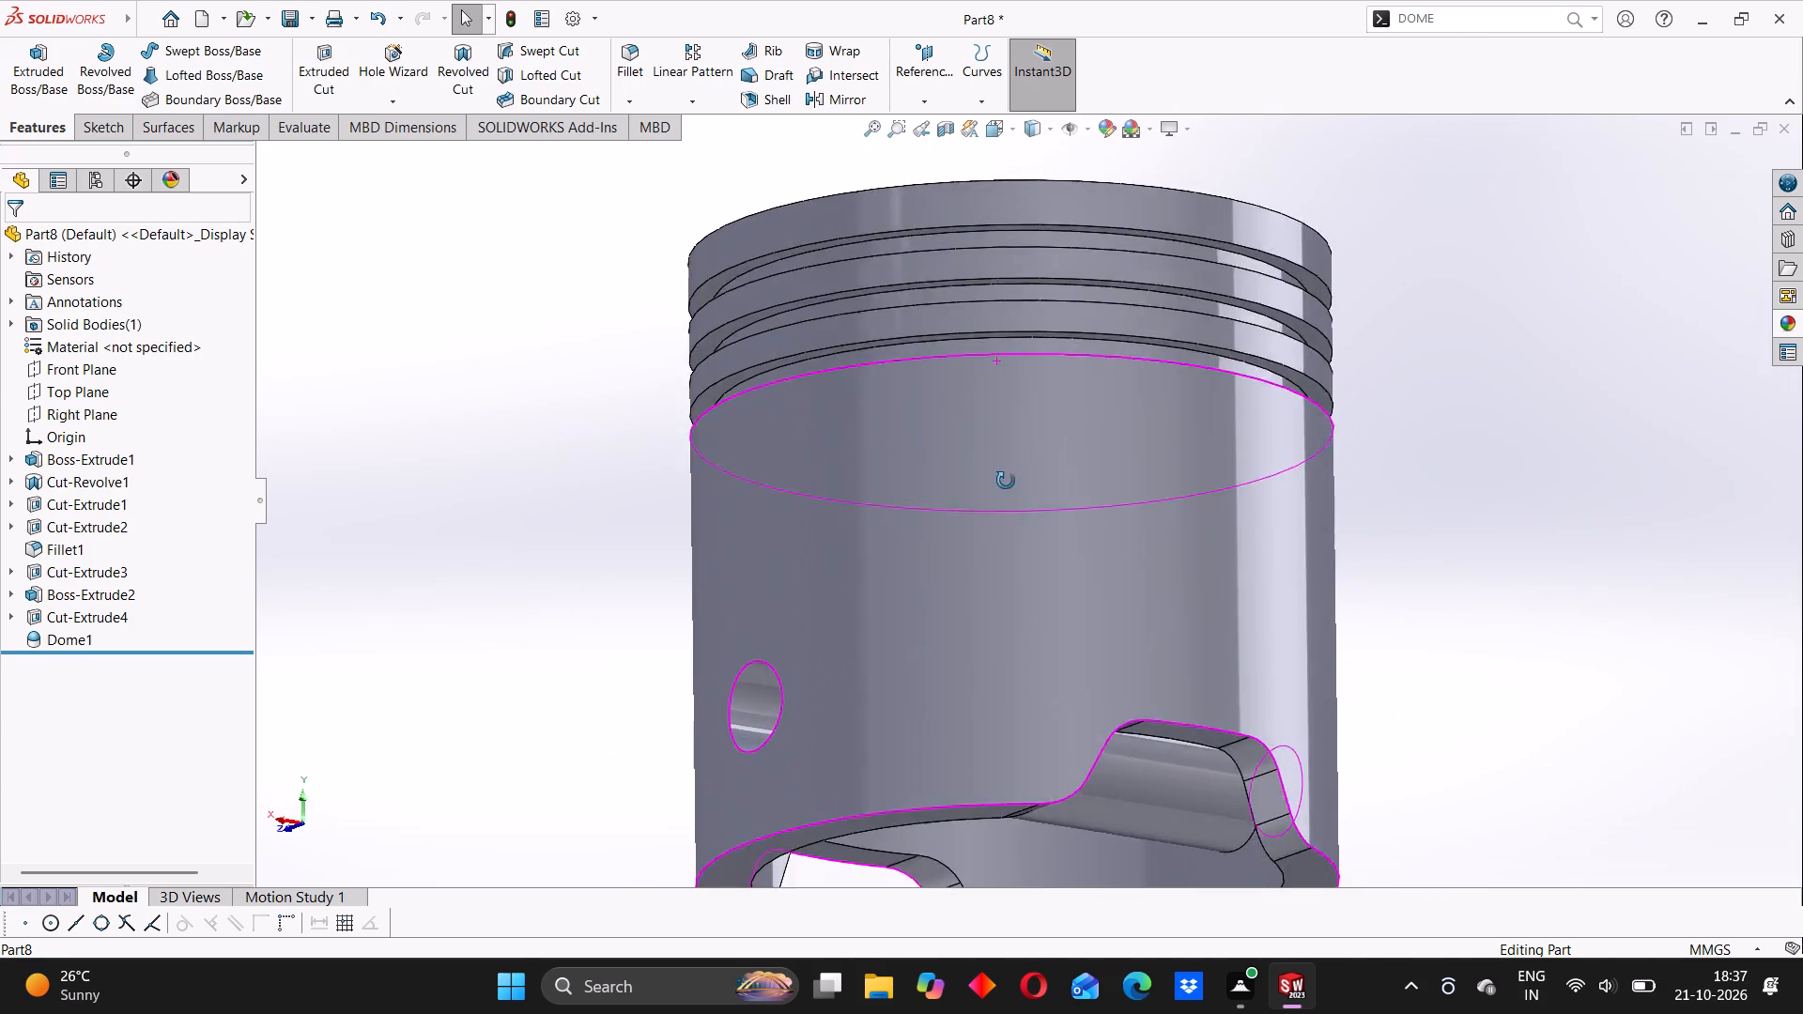
middle_click_drag(1006, 481, 1010, 531)
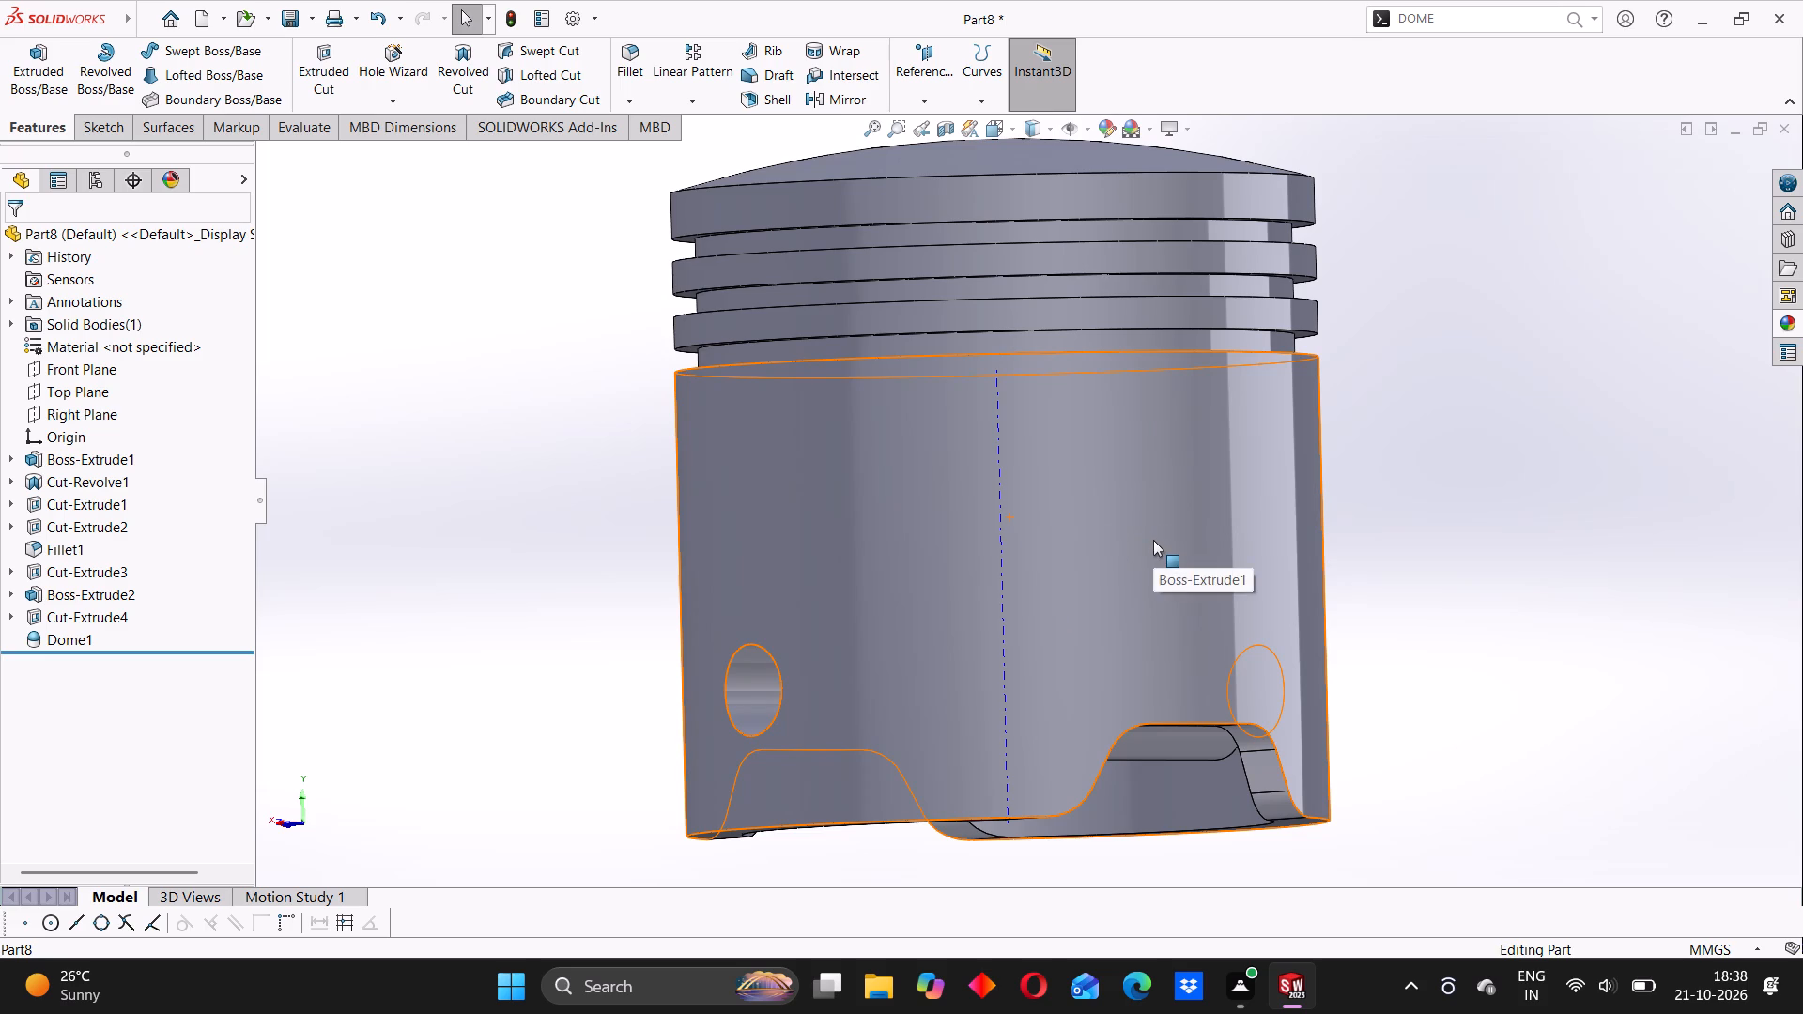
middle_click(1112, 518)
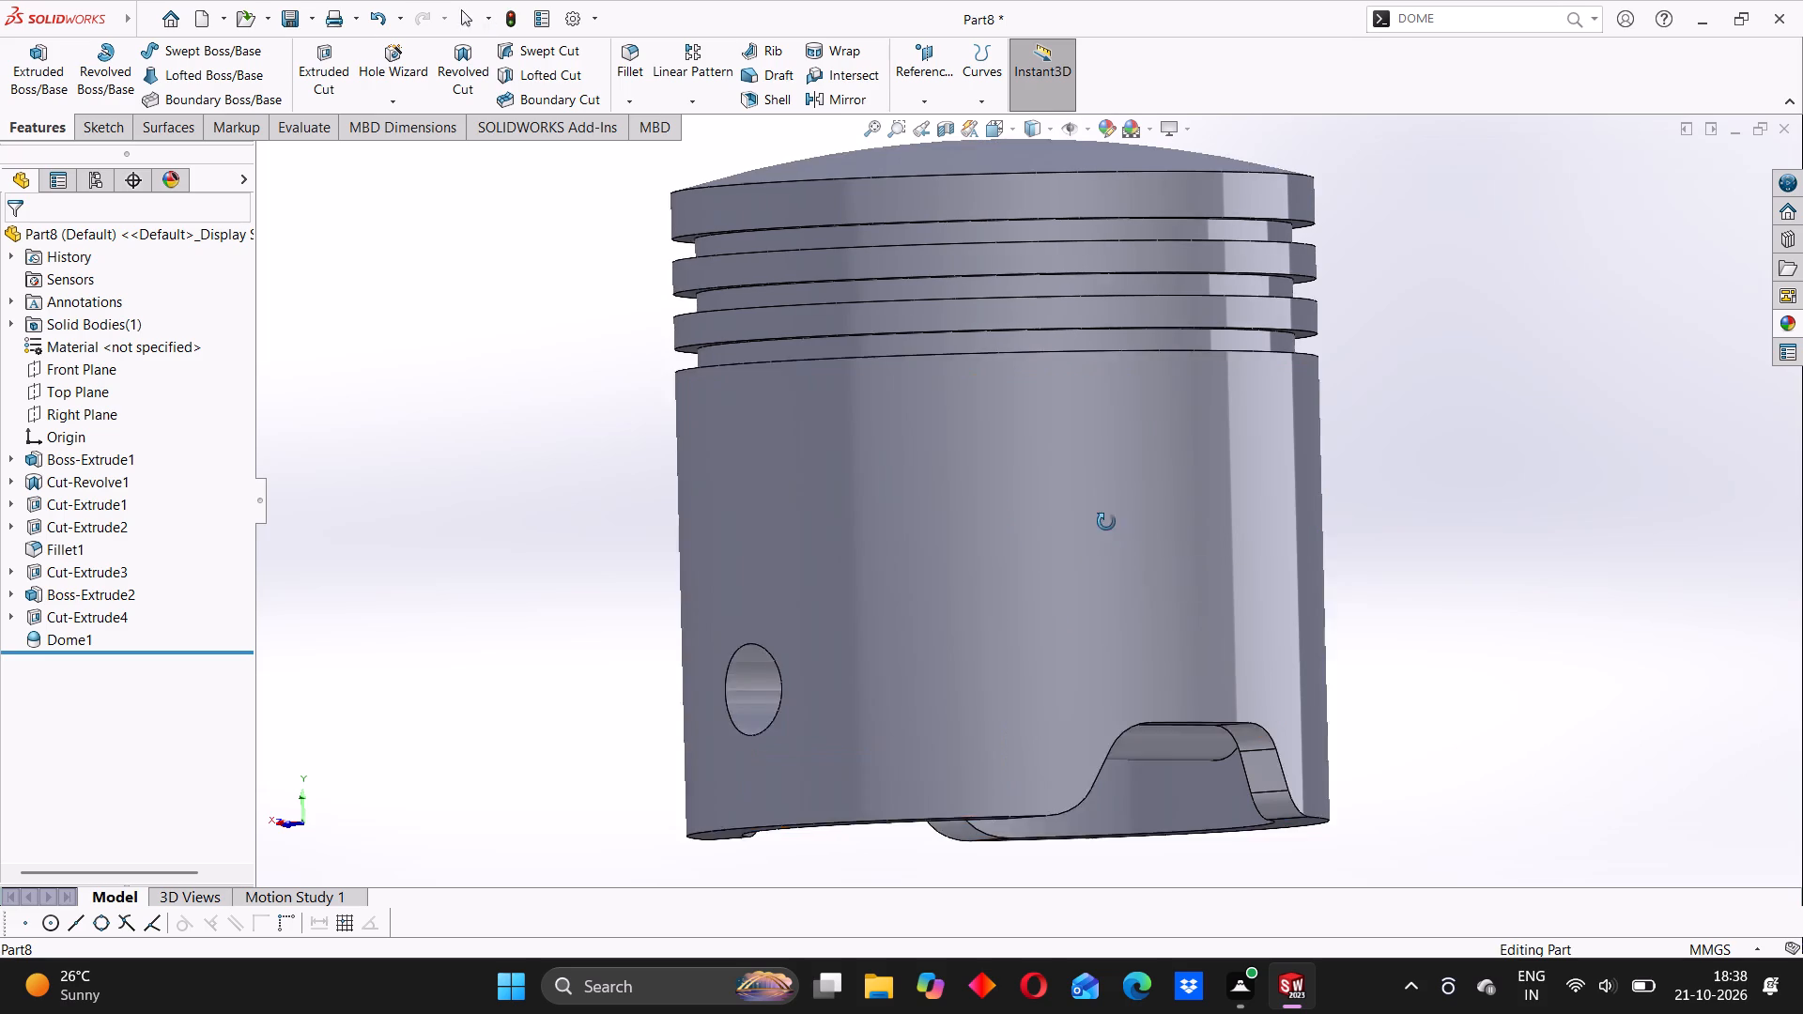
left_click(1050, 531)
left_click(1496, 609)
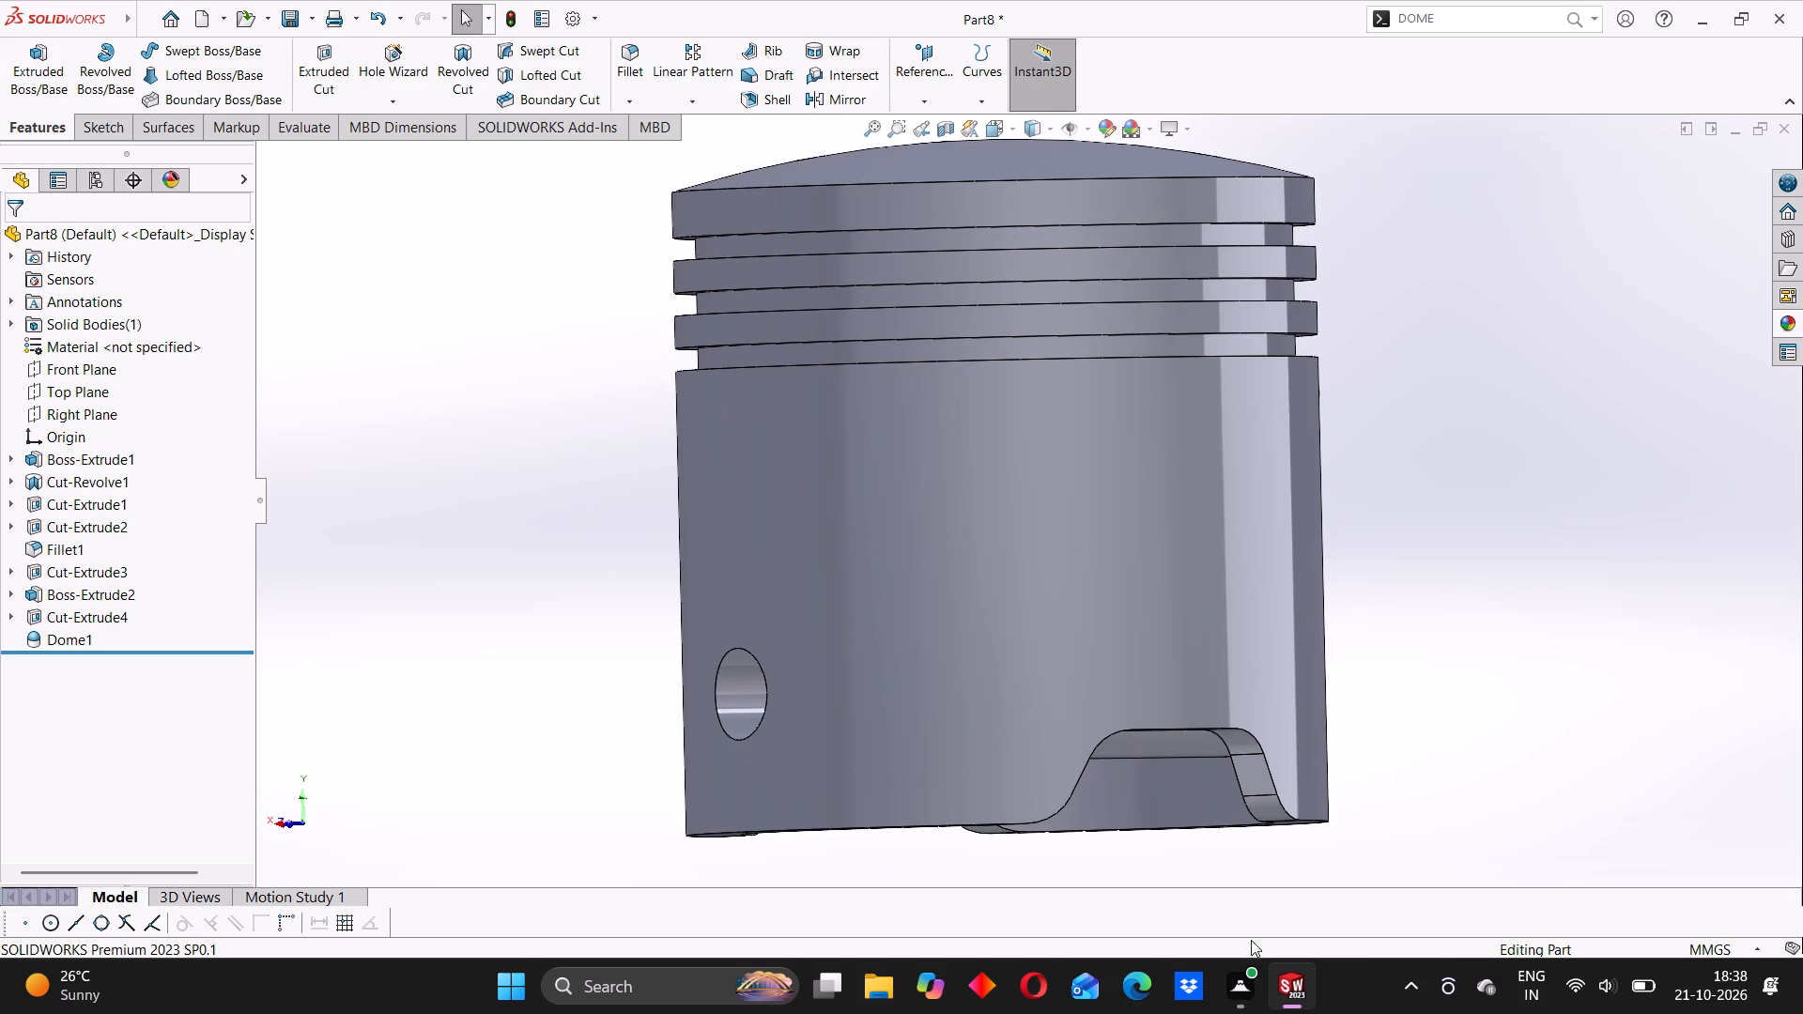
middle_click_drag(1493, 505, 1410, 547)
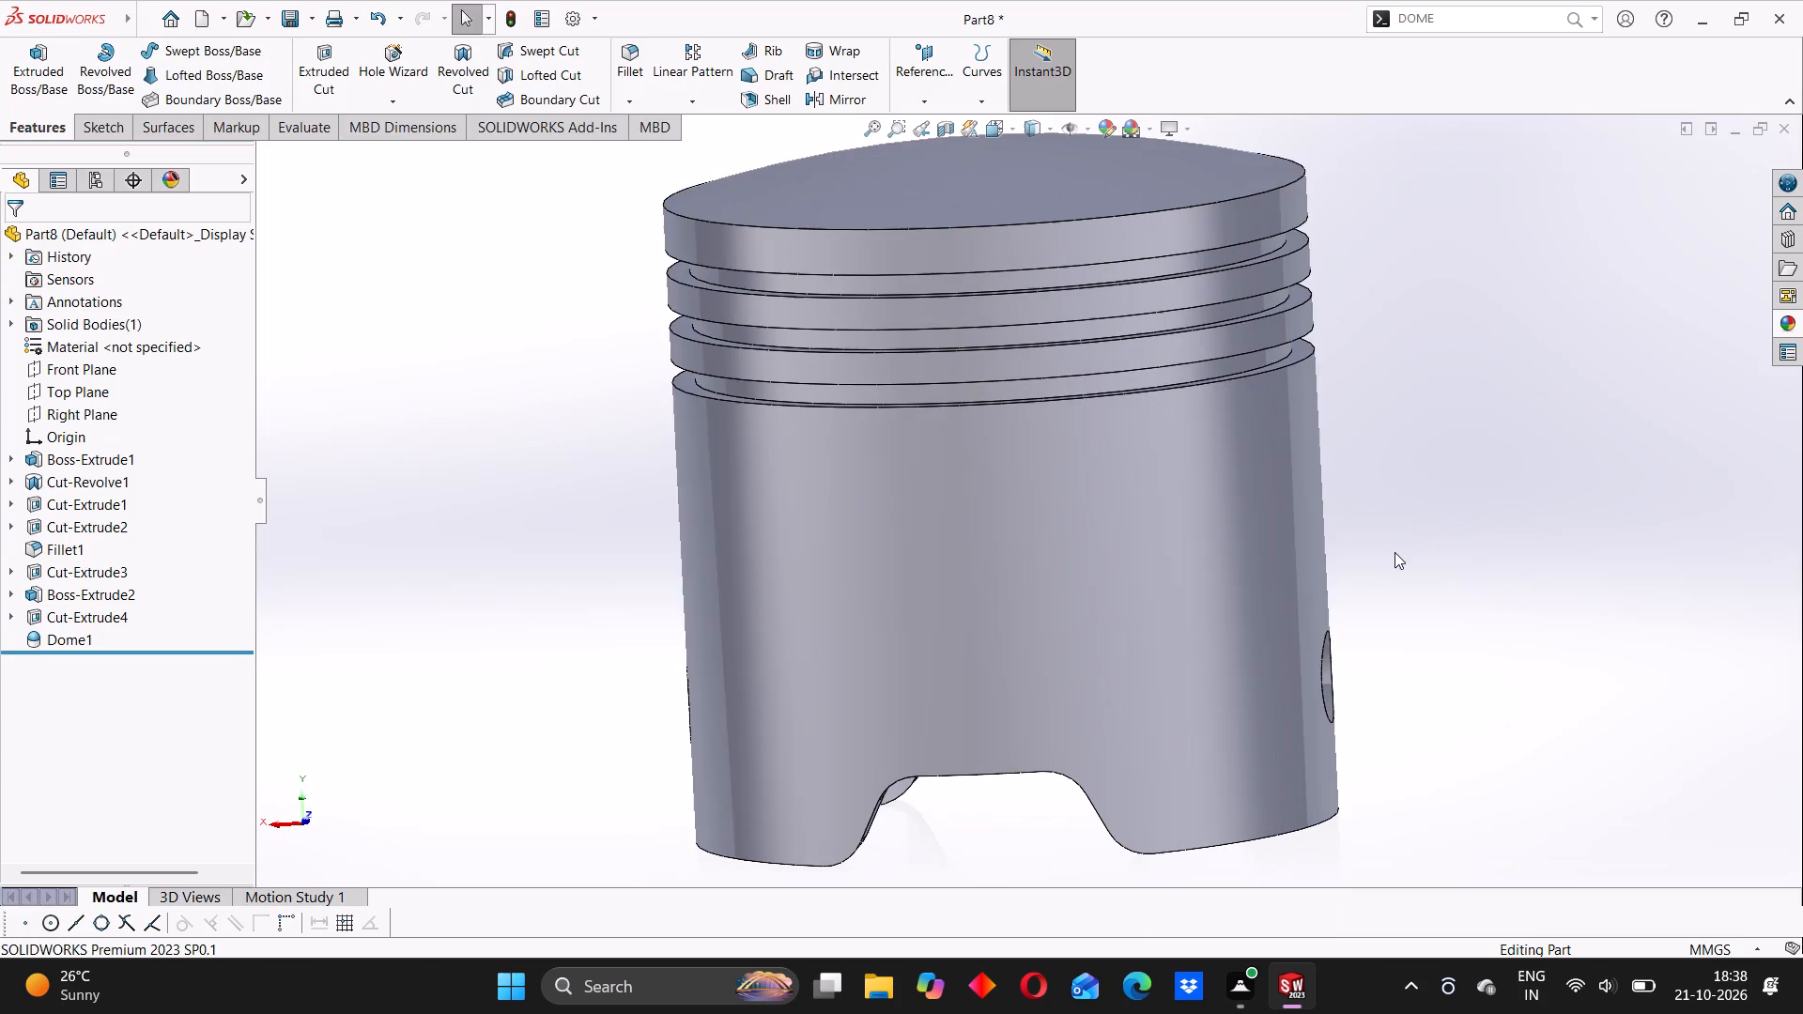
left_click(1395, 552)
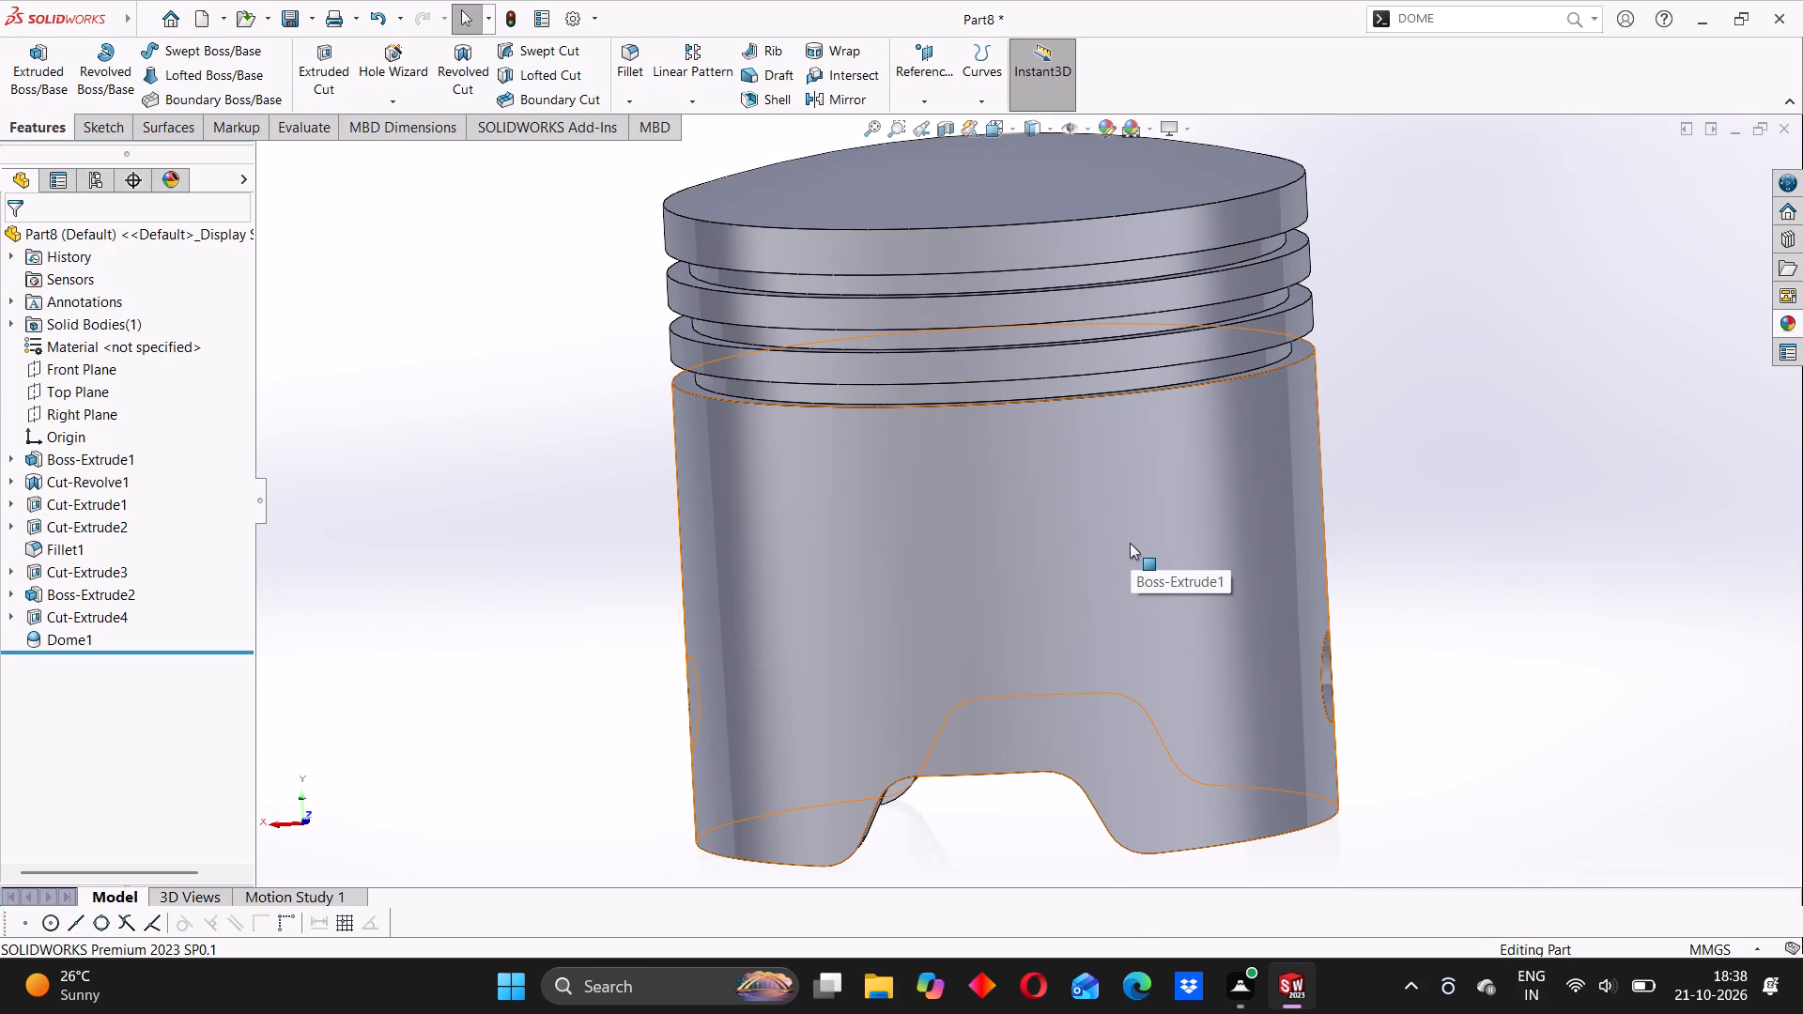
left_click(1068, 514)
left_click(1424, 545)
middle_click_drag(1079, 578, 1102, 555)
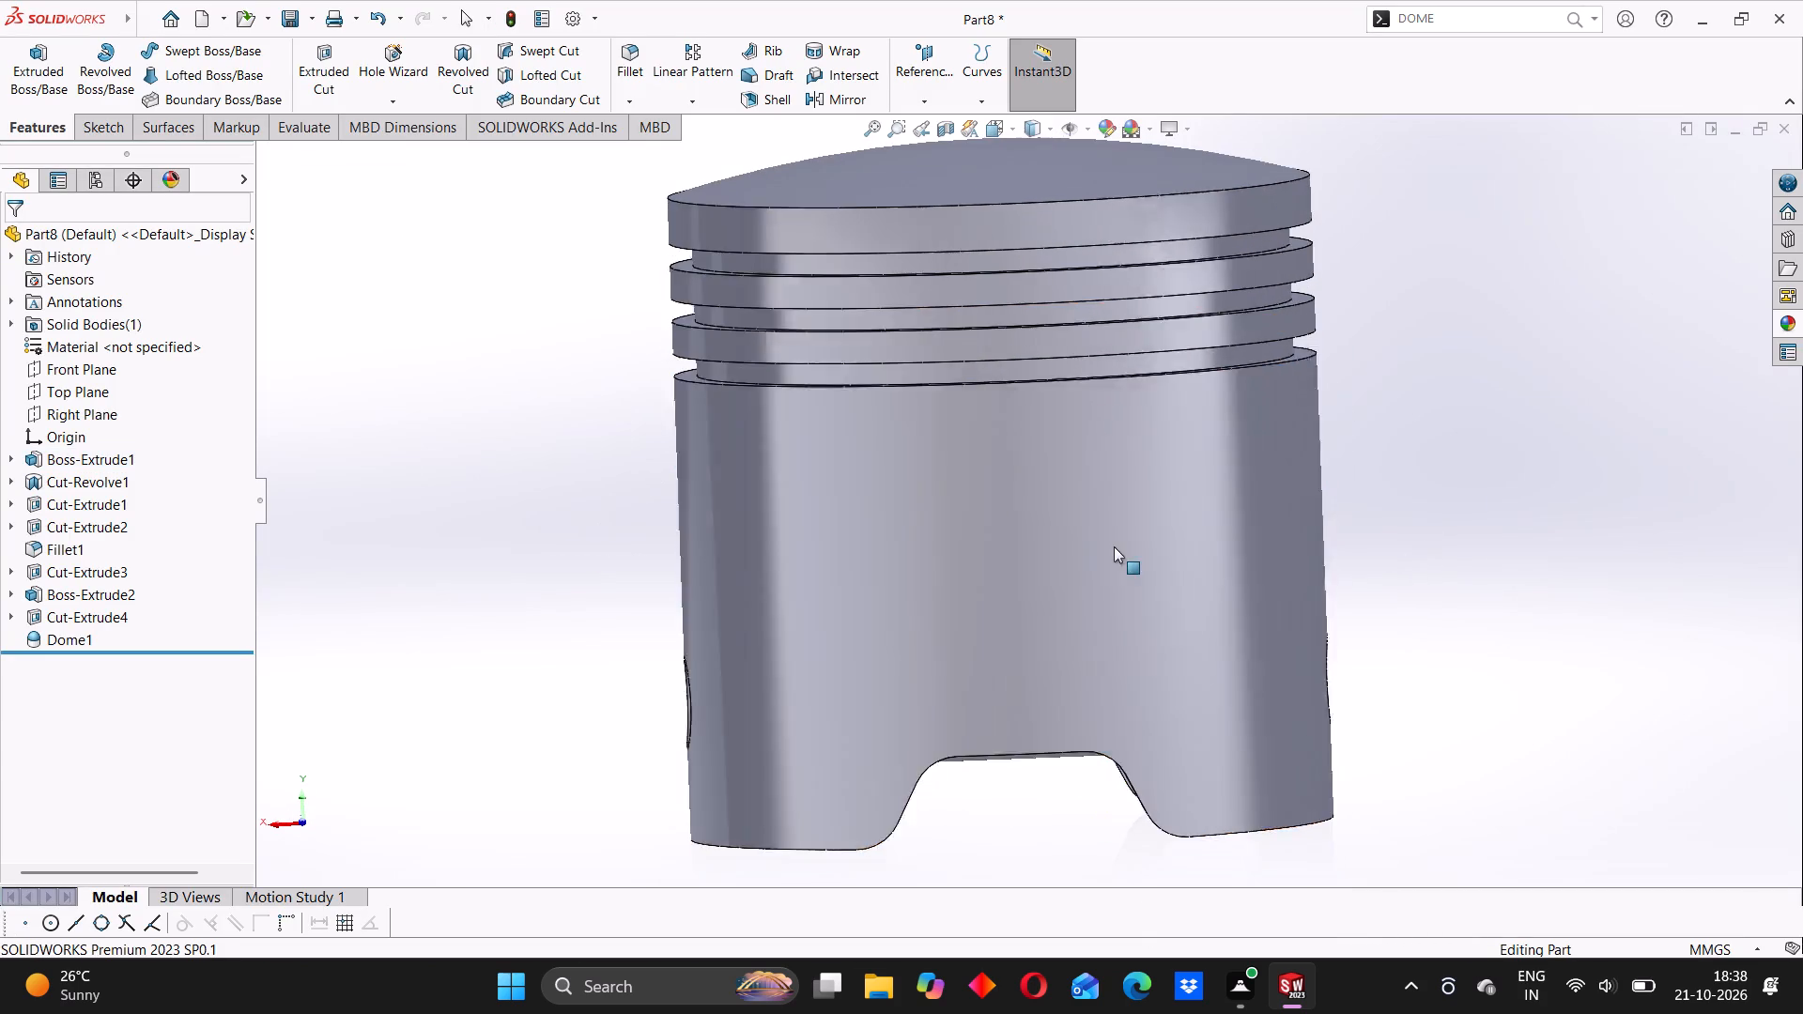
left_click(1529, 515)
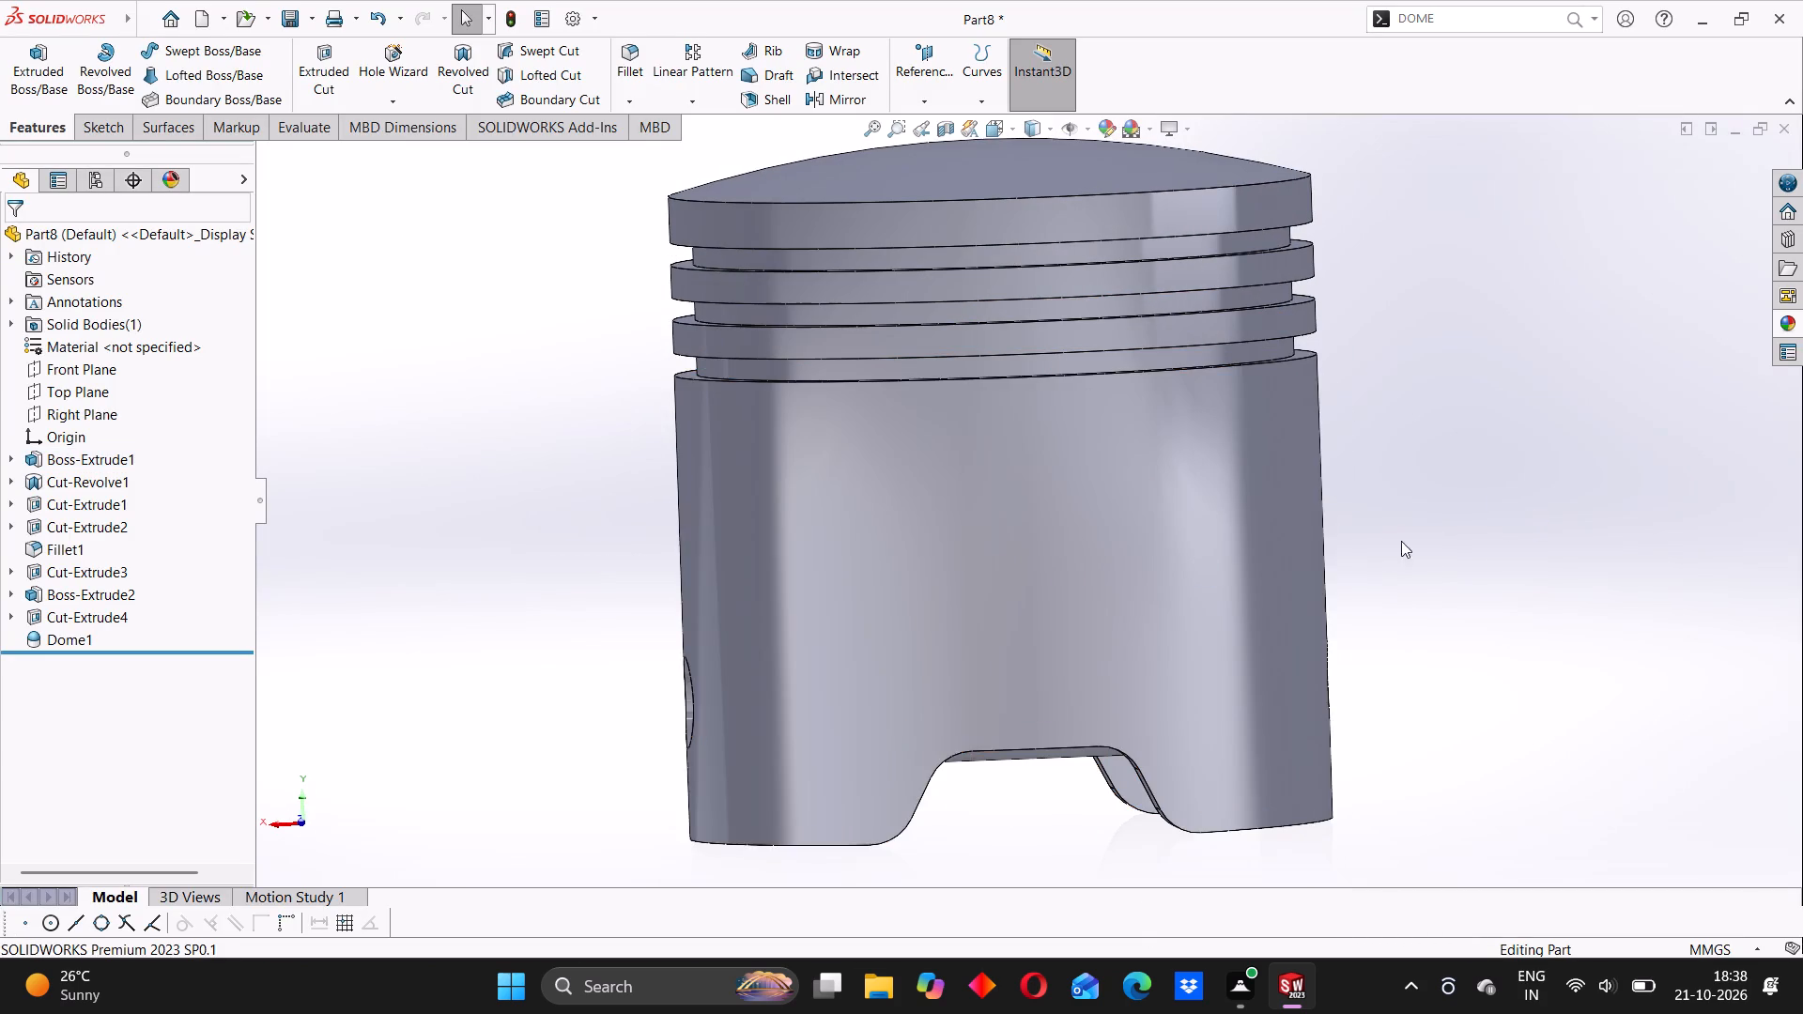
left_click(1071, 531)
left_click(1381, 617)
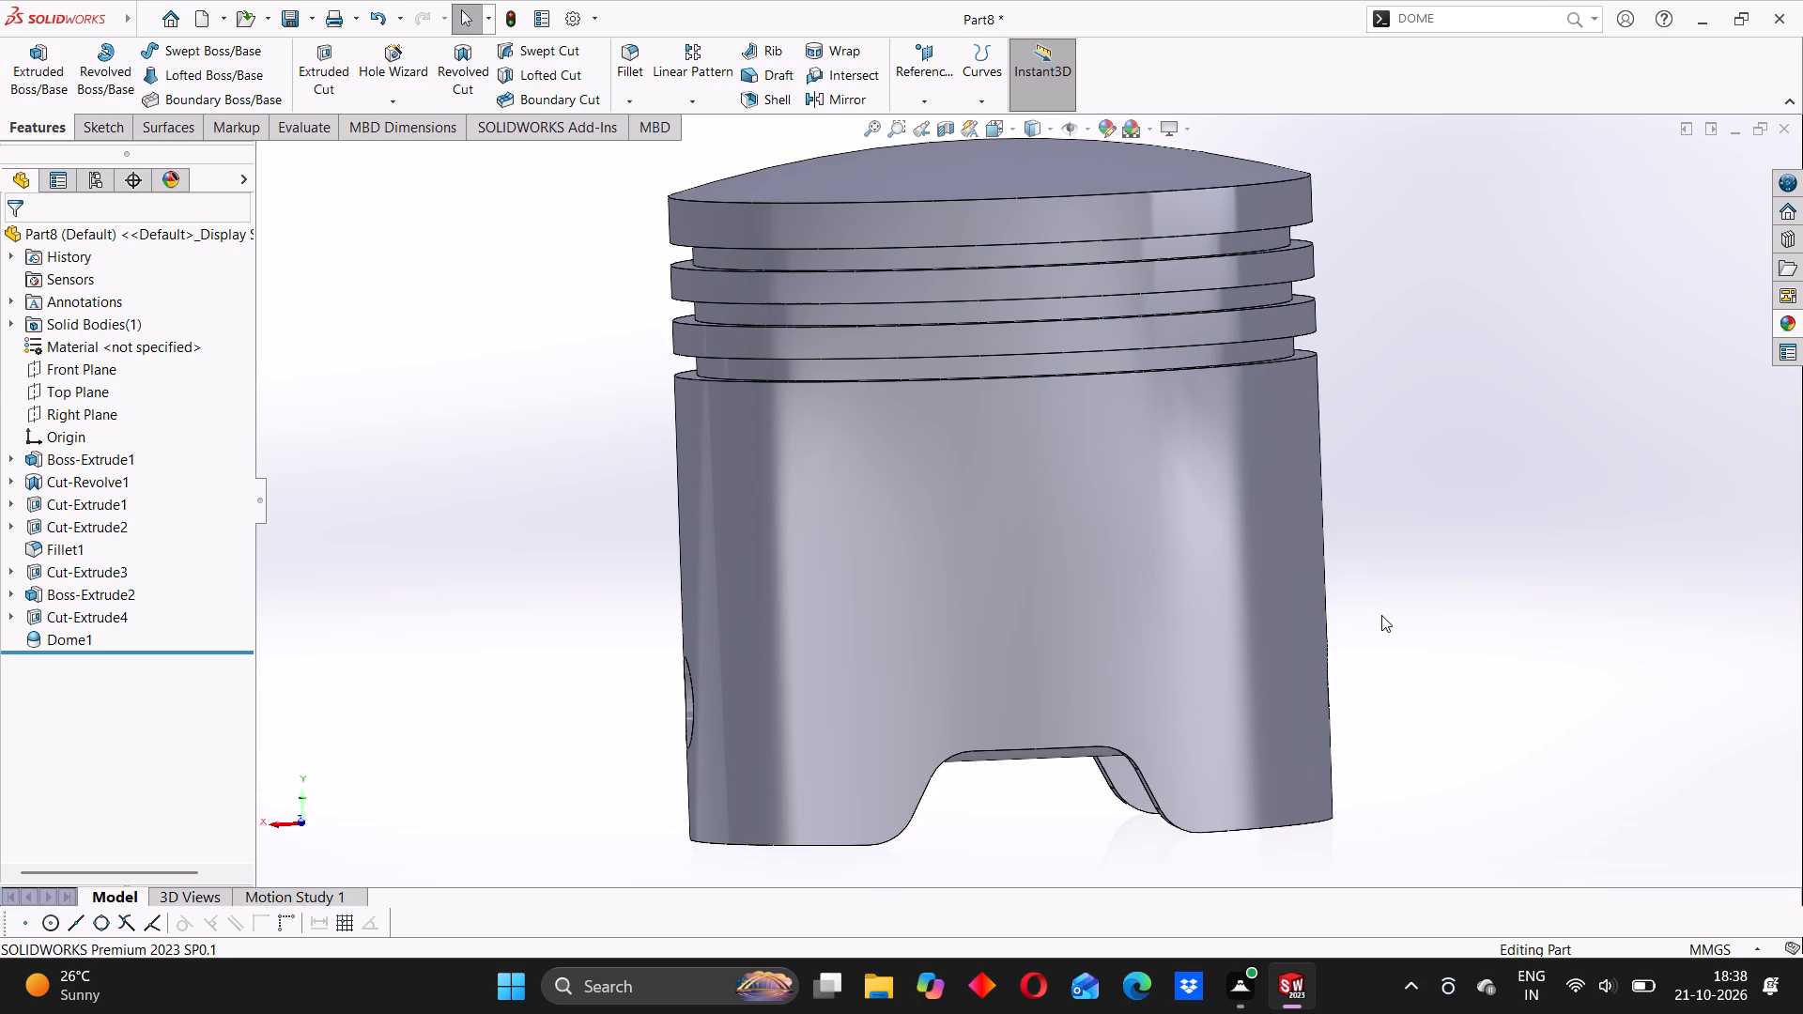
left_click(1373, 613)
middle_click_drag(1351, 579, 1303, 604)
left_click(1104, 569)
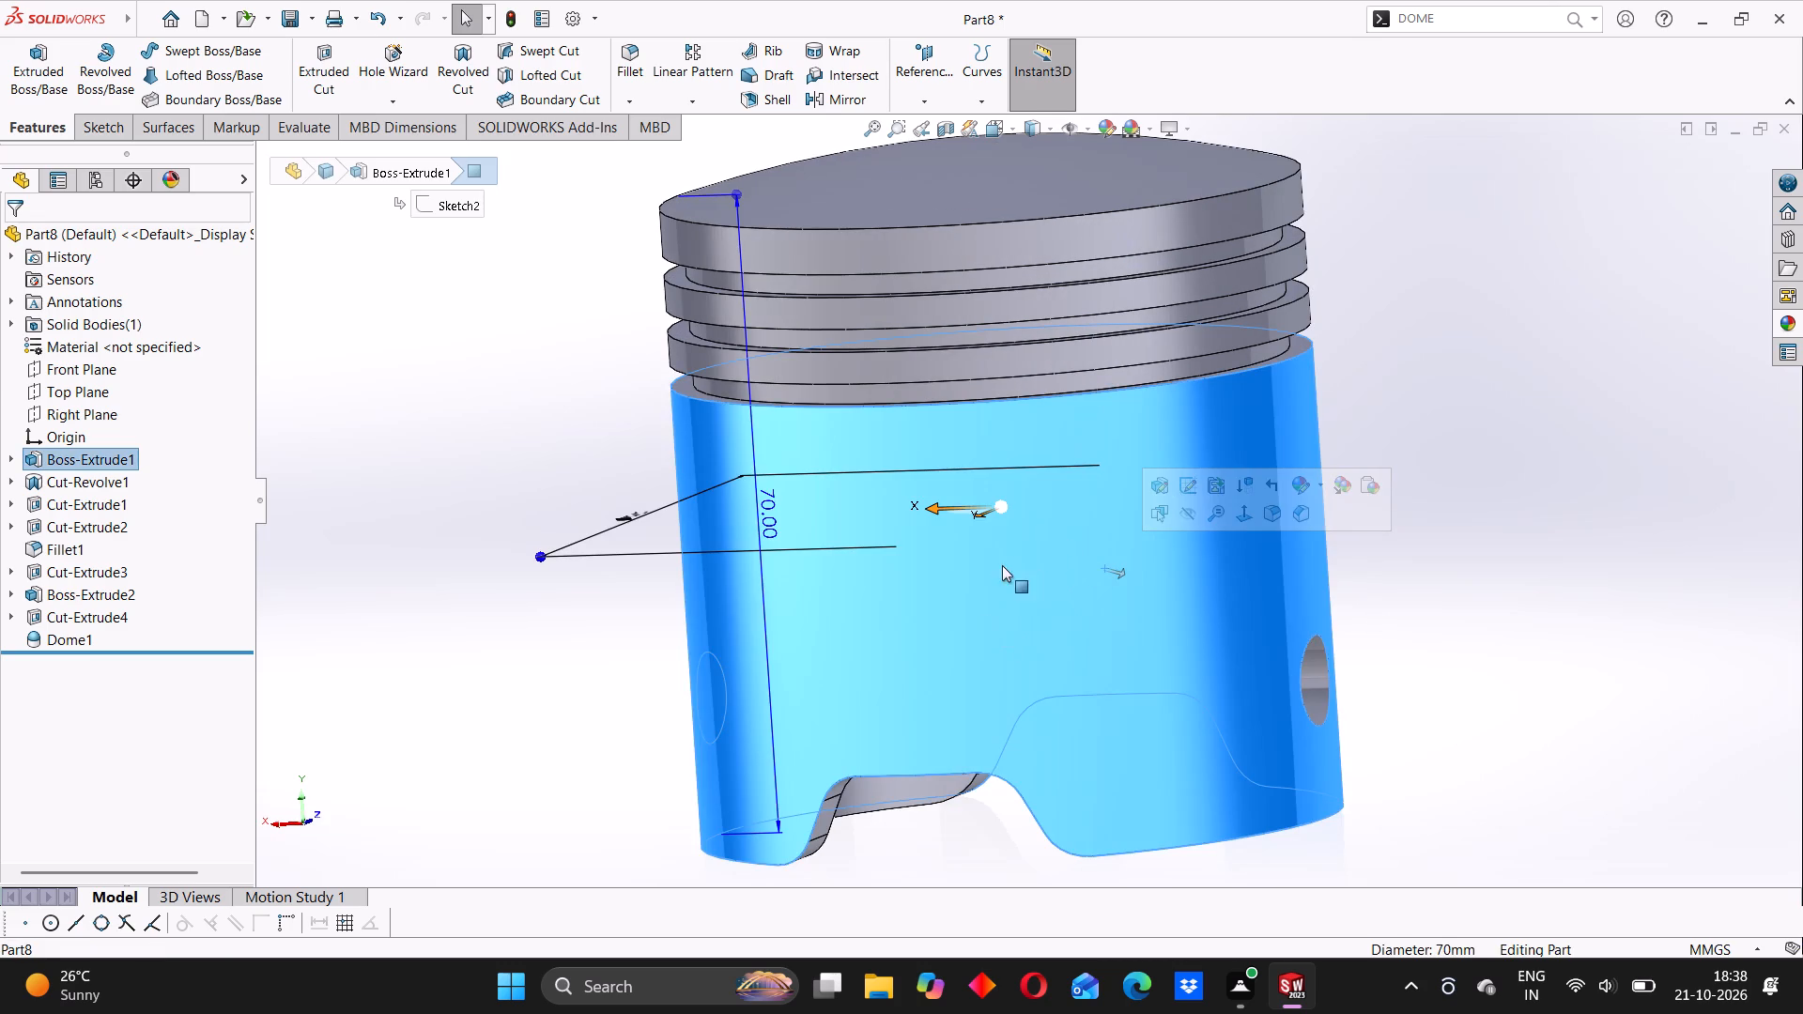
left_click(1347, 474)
Open the color appearance settings for the whole piston body.
right_click(1131, 504)
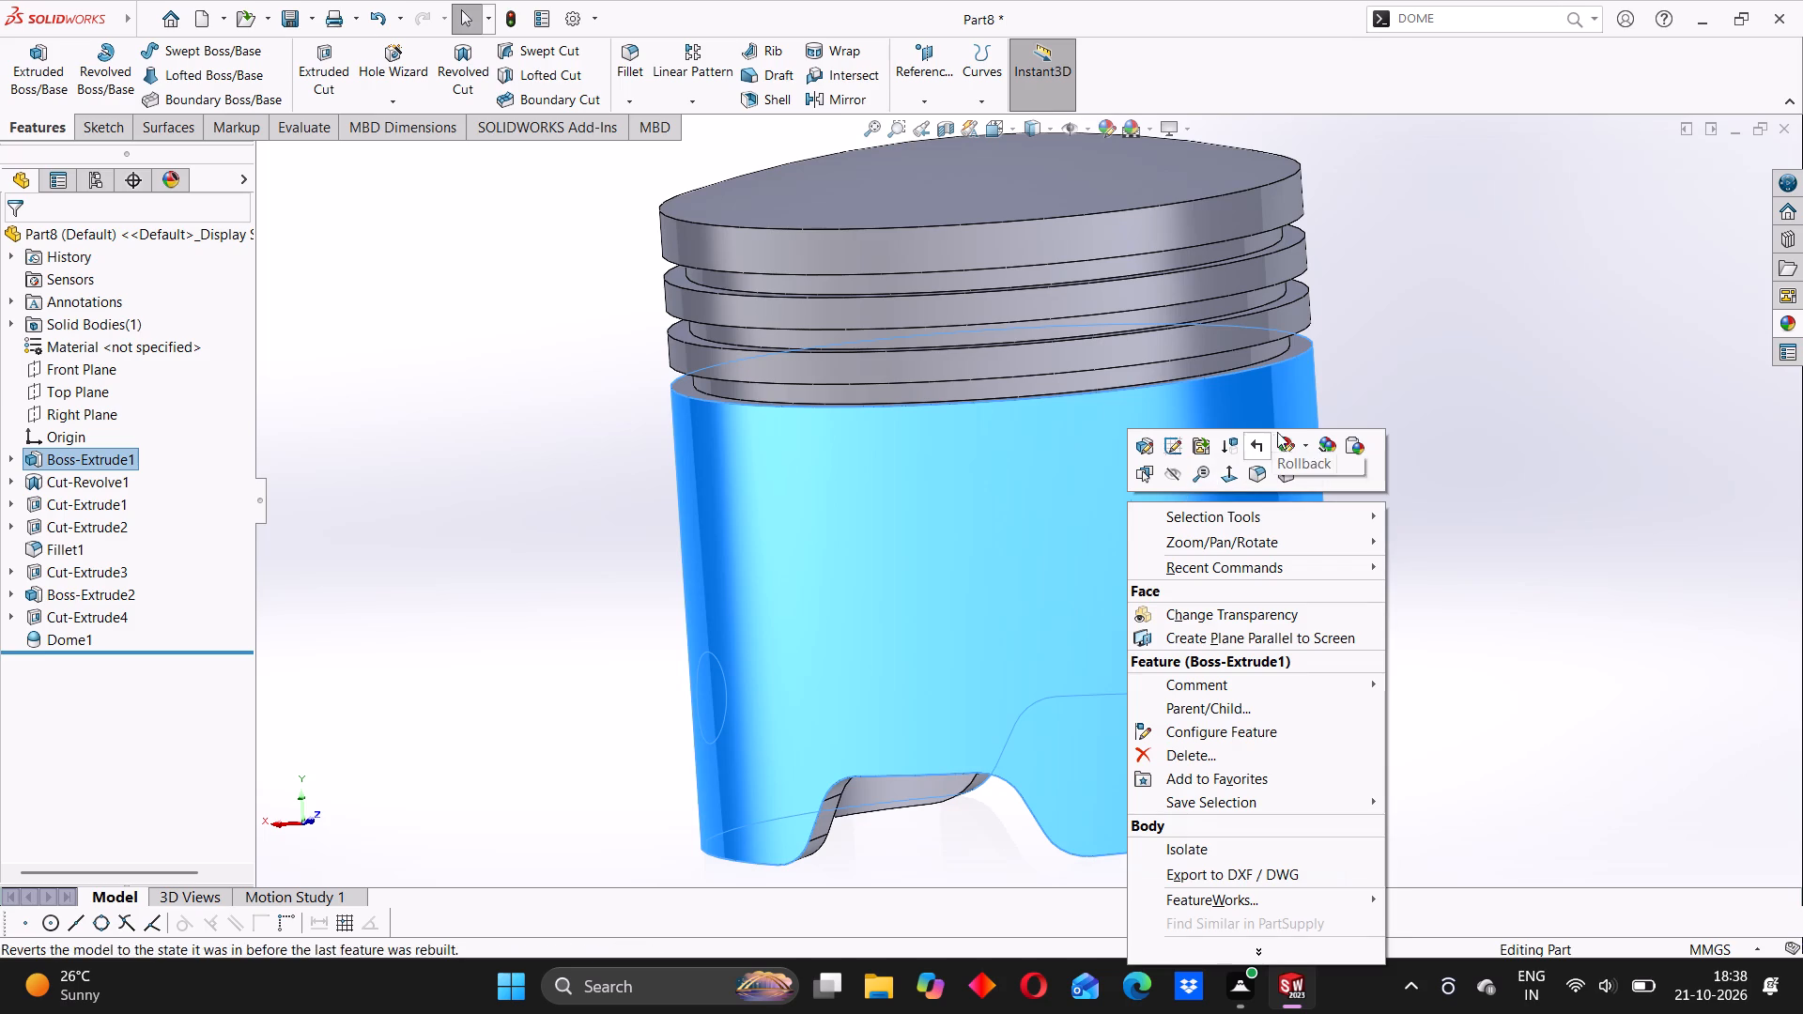
left_click(1311, 442)
left_click(1308, 524)
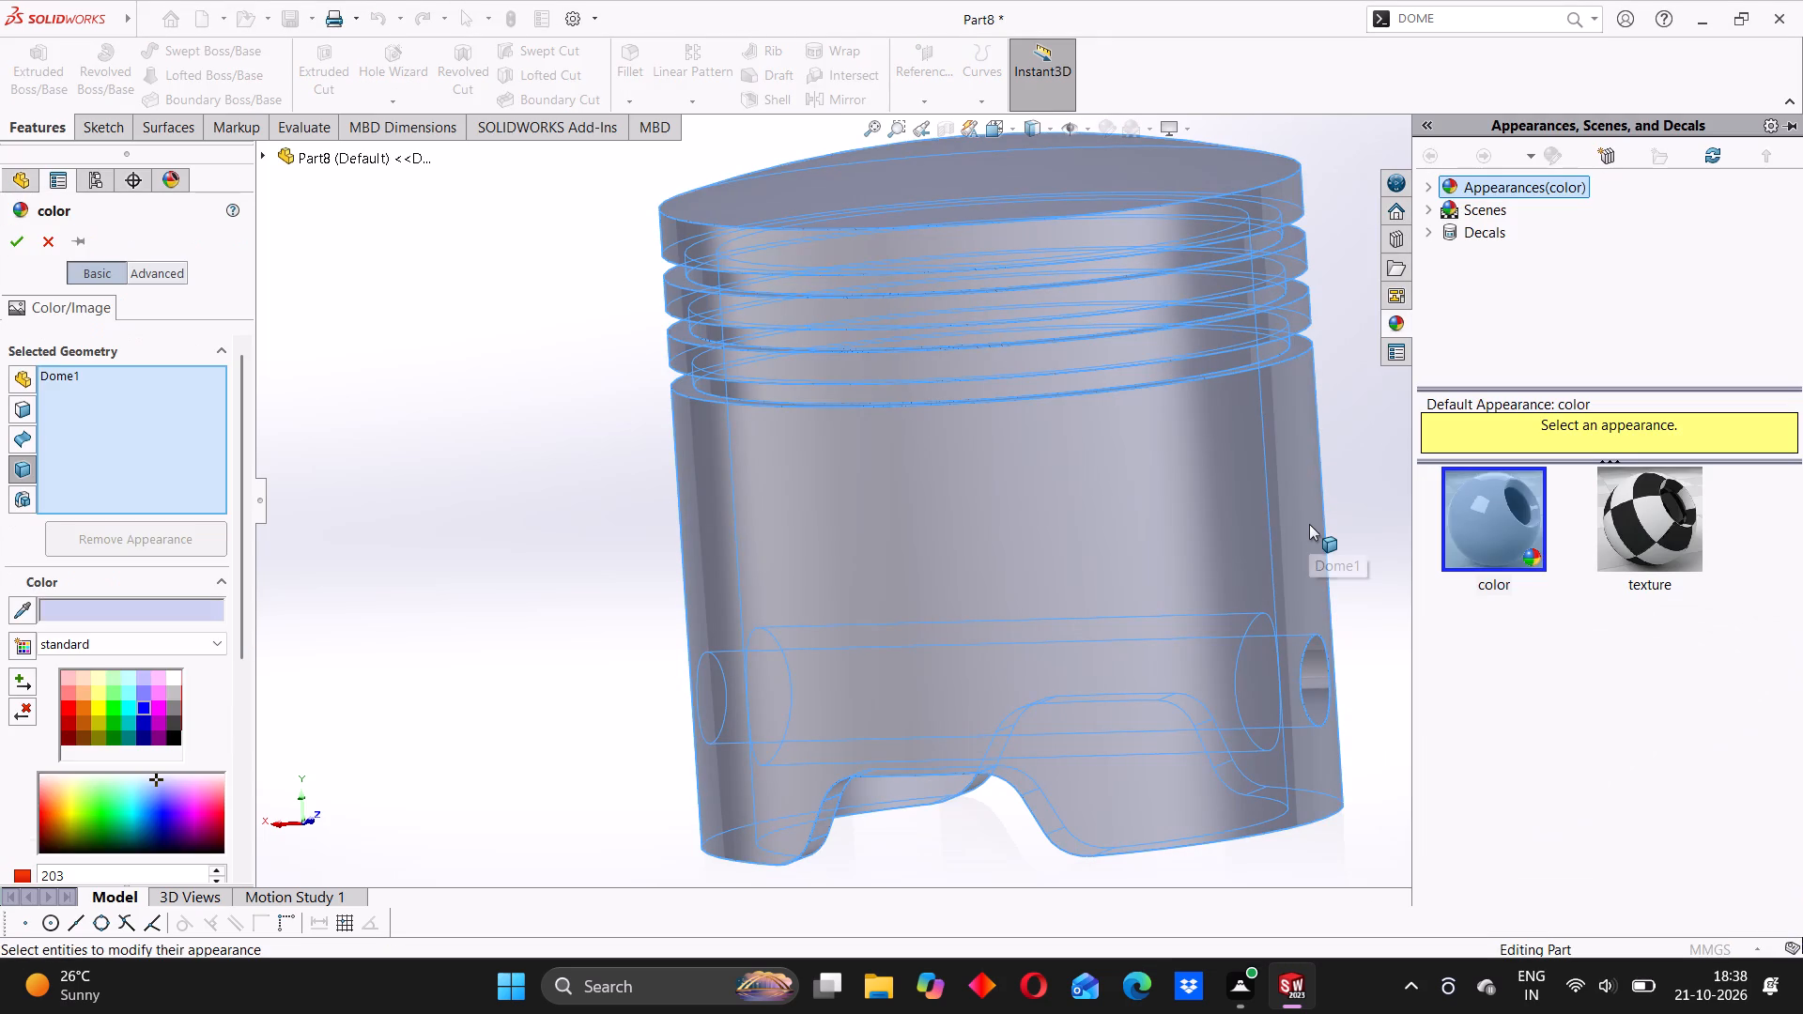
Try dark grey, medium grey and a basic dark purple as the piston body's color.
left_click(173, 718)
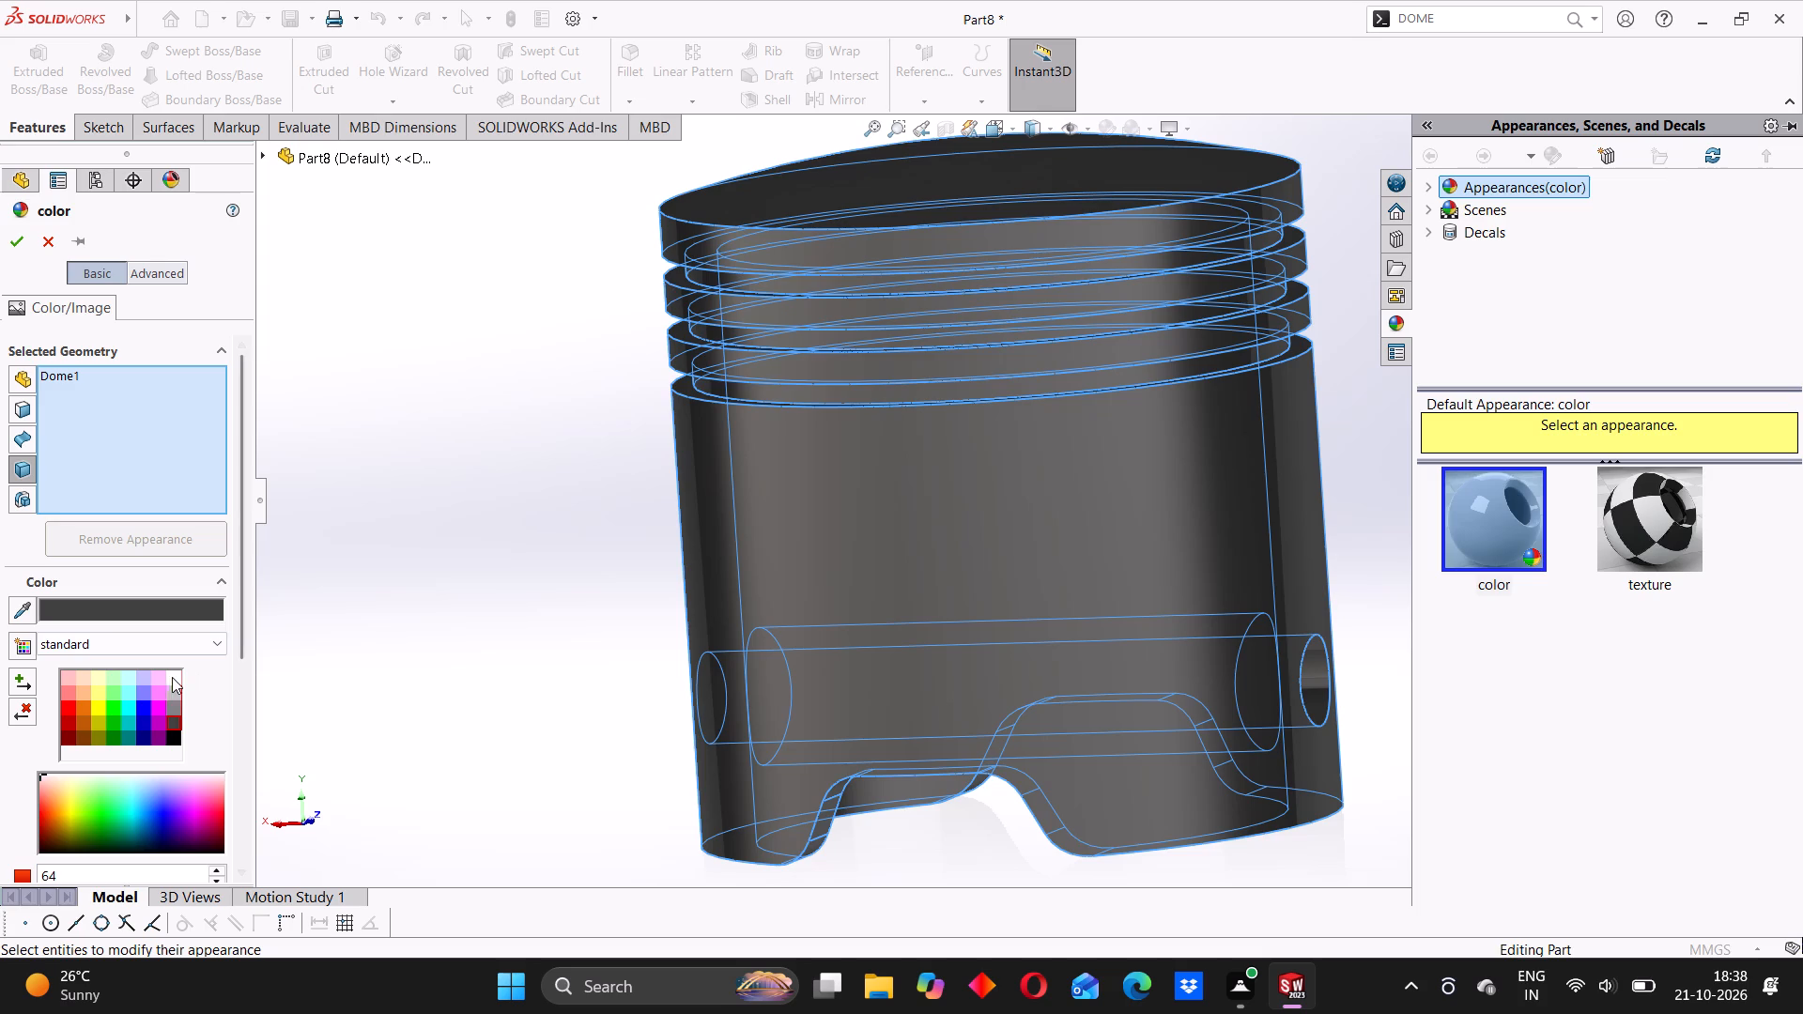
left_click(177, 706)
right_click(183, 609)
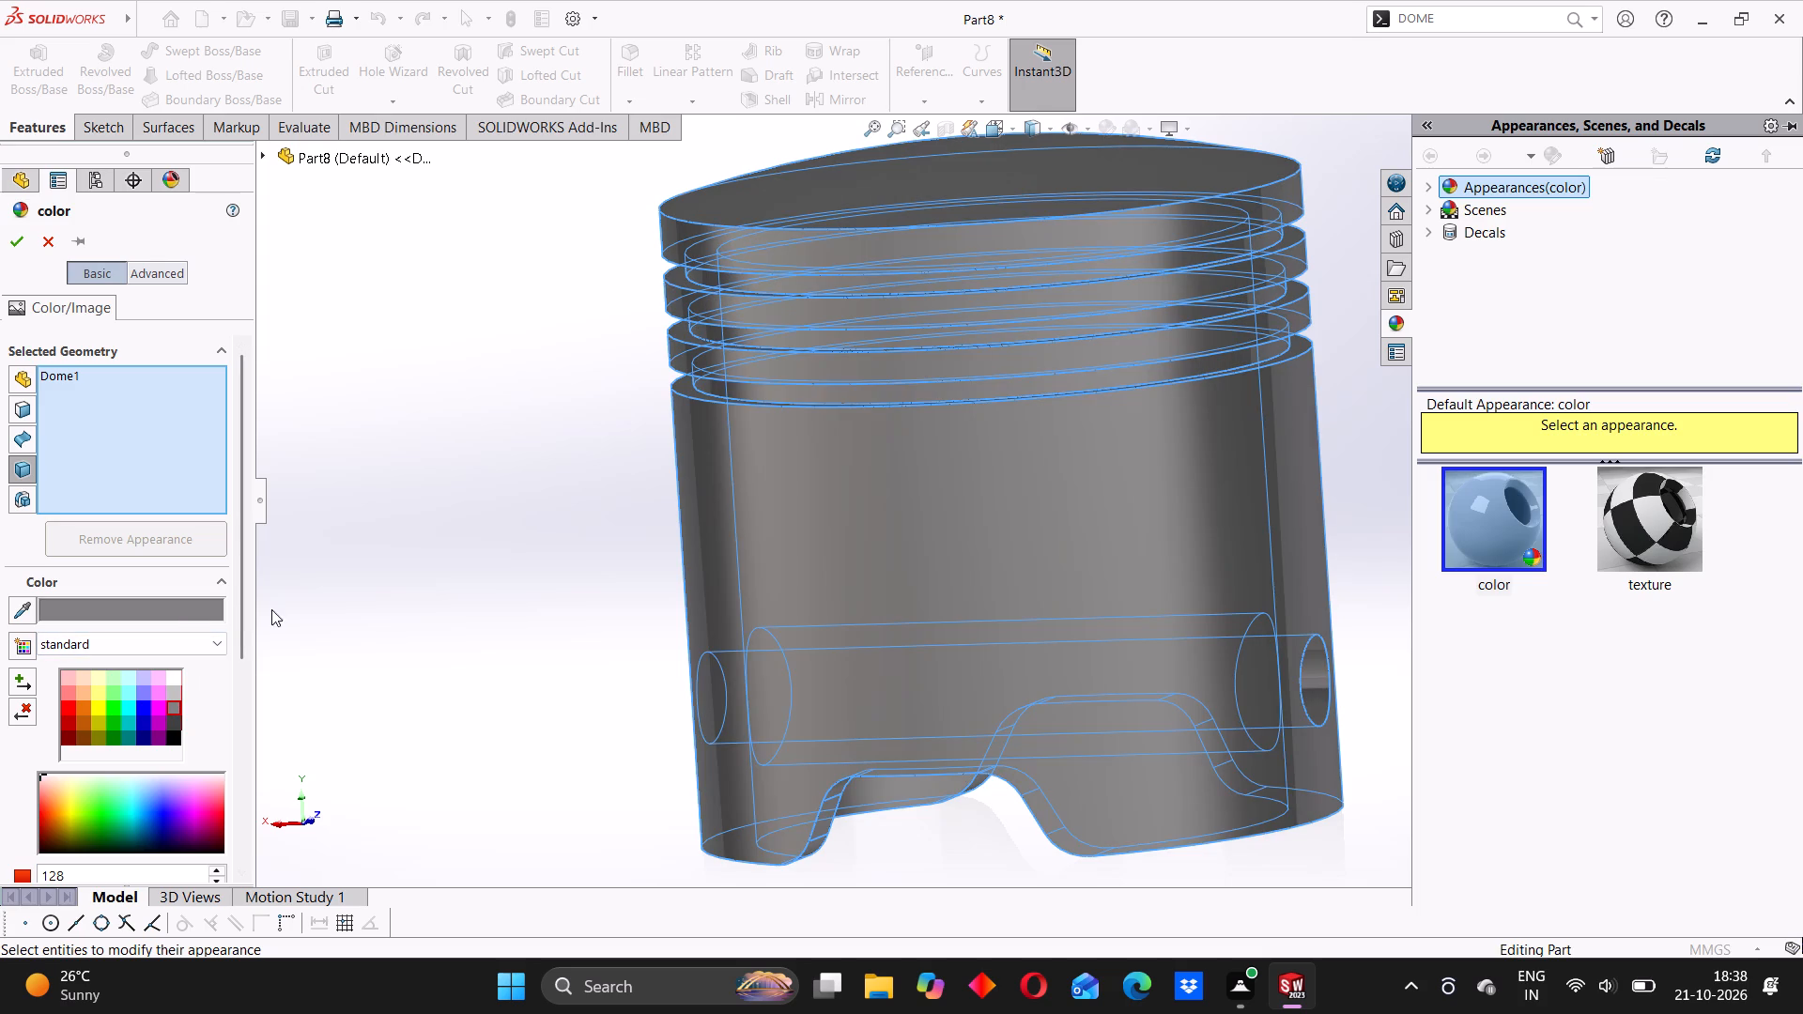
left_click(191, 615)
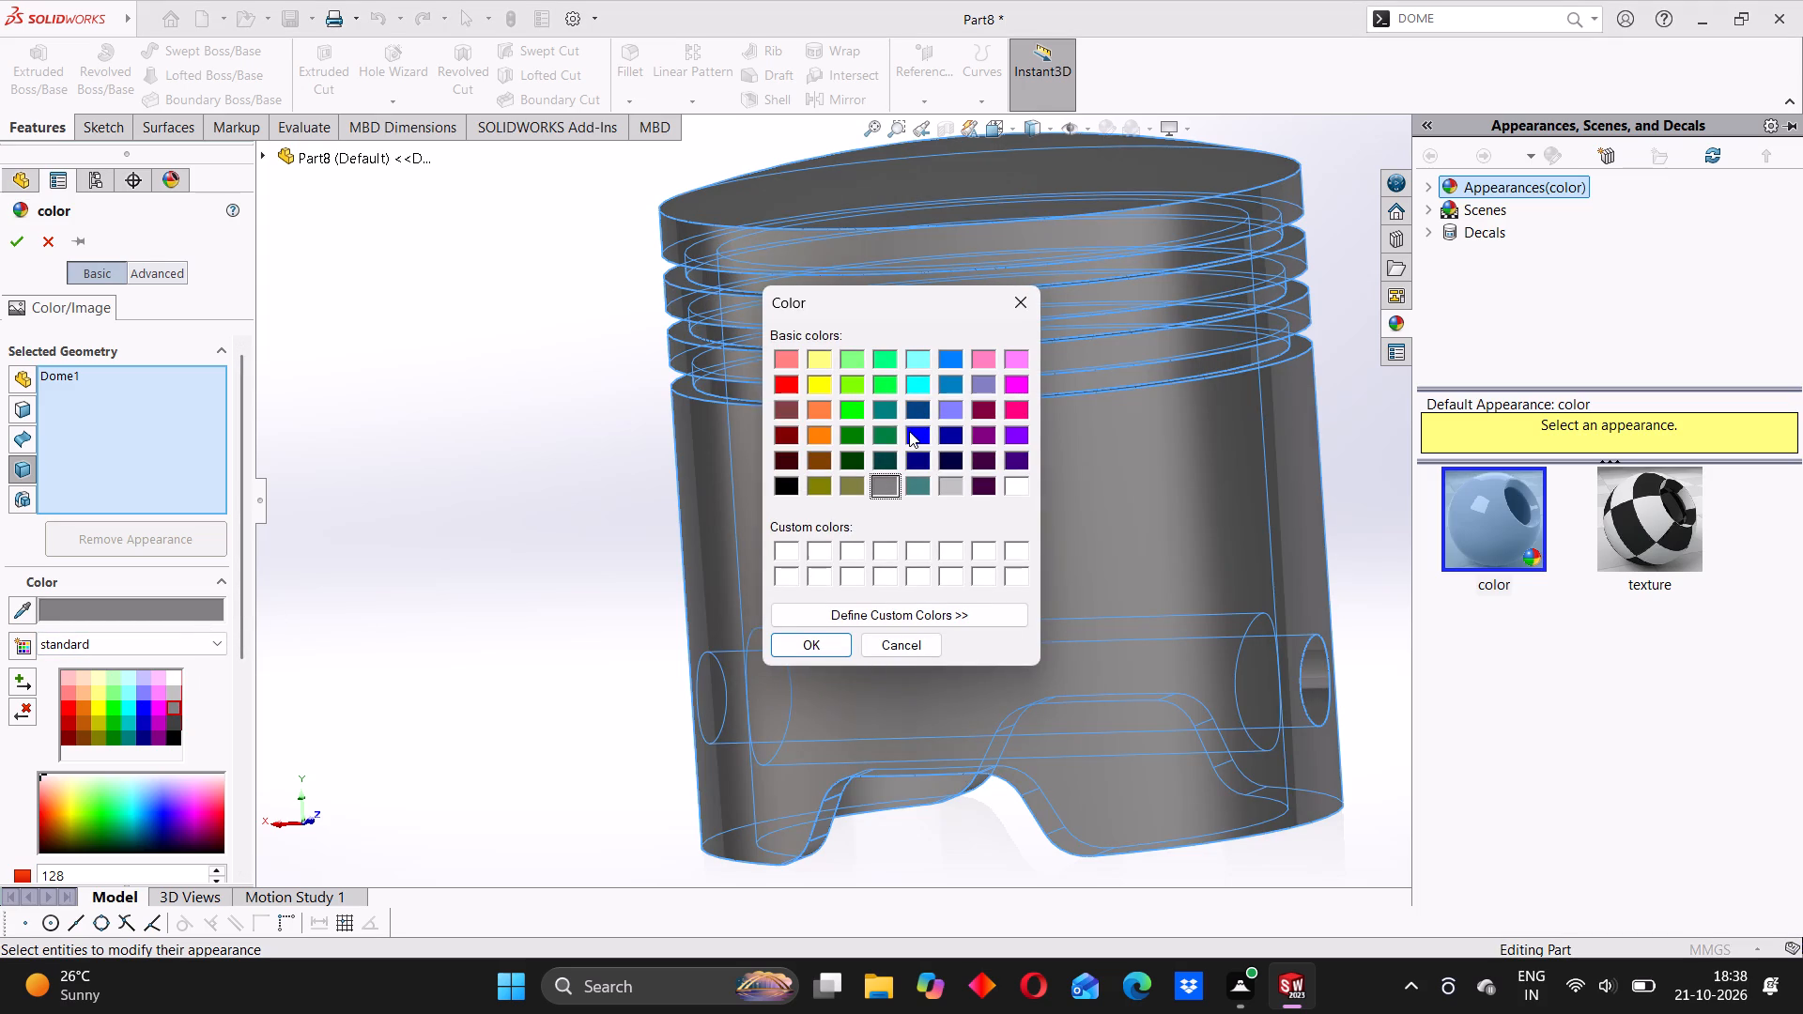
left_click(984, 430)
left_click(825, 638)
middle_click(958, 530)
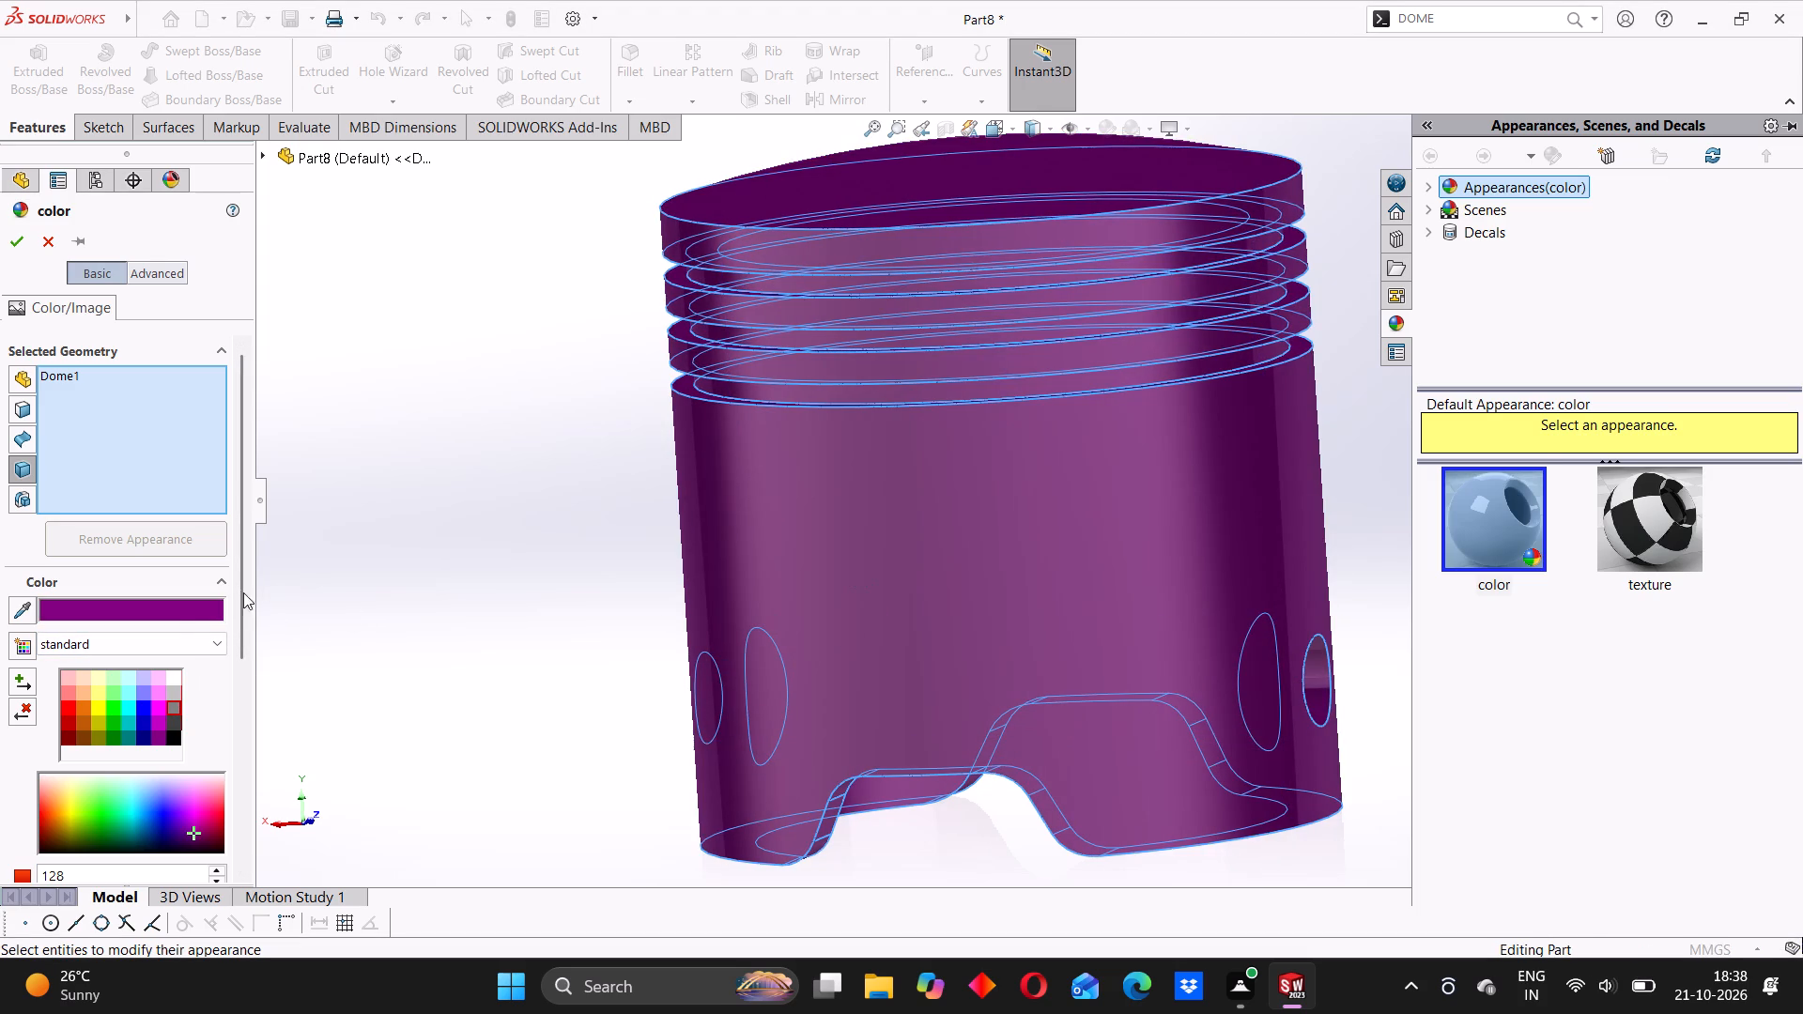
Set the piston body's color to the basic reddish brown and apply the appearance.
right_click(188, 610)
left_click(191, 608)
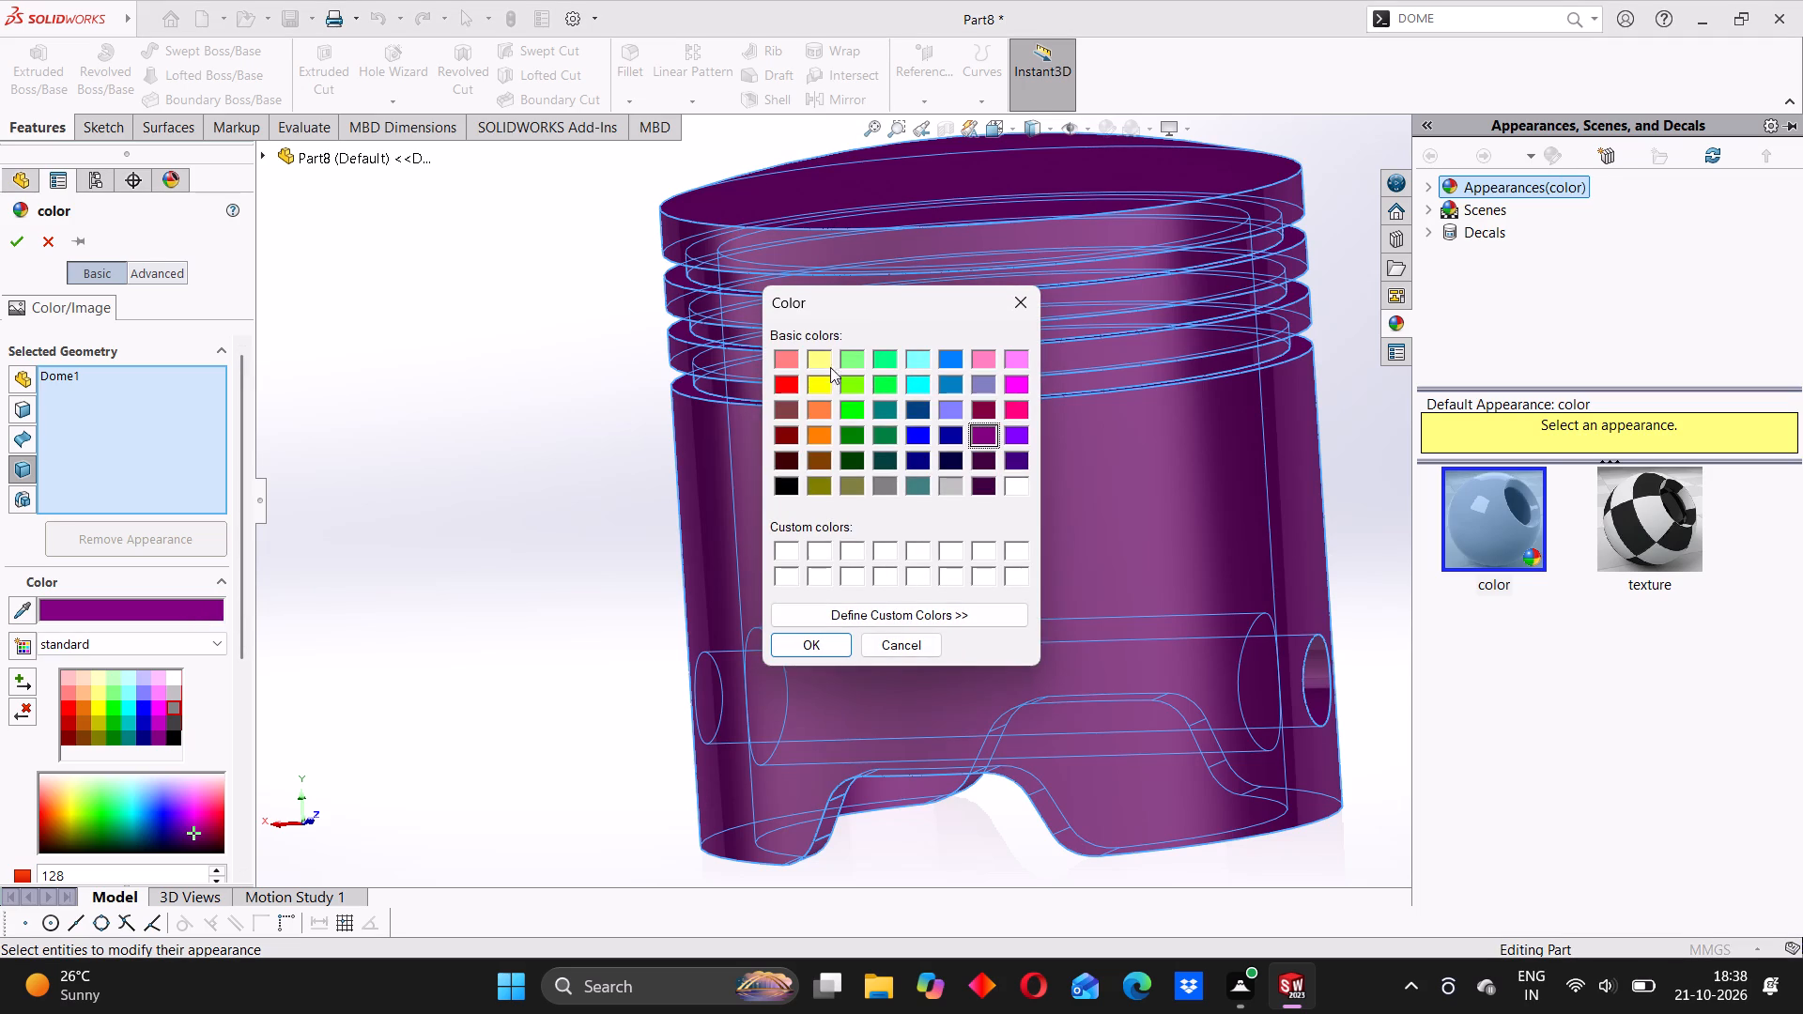
left_click(787, 405)
left_click(814, 644)
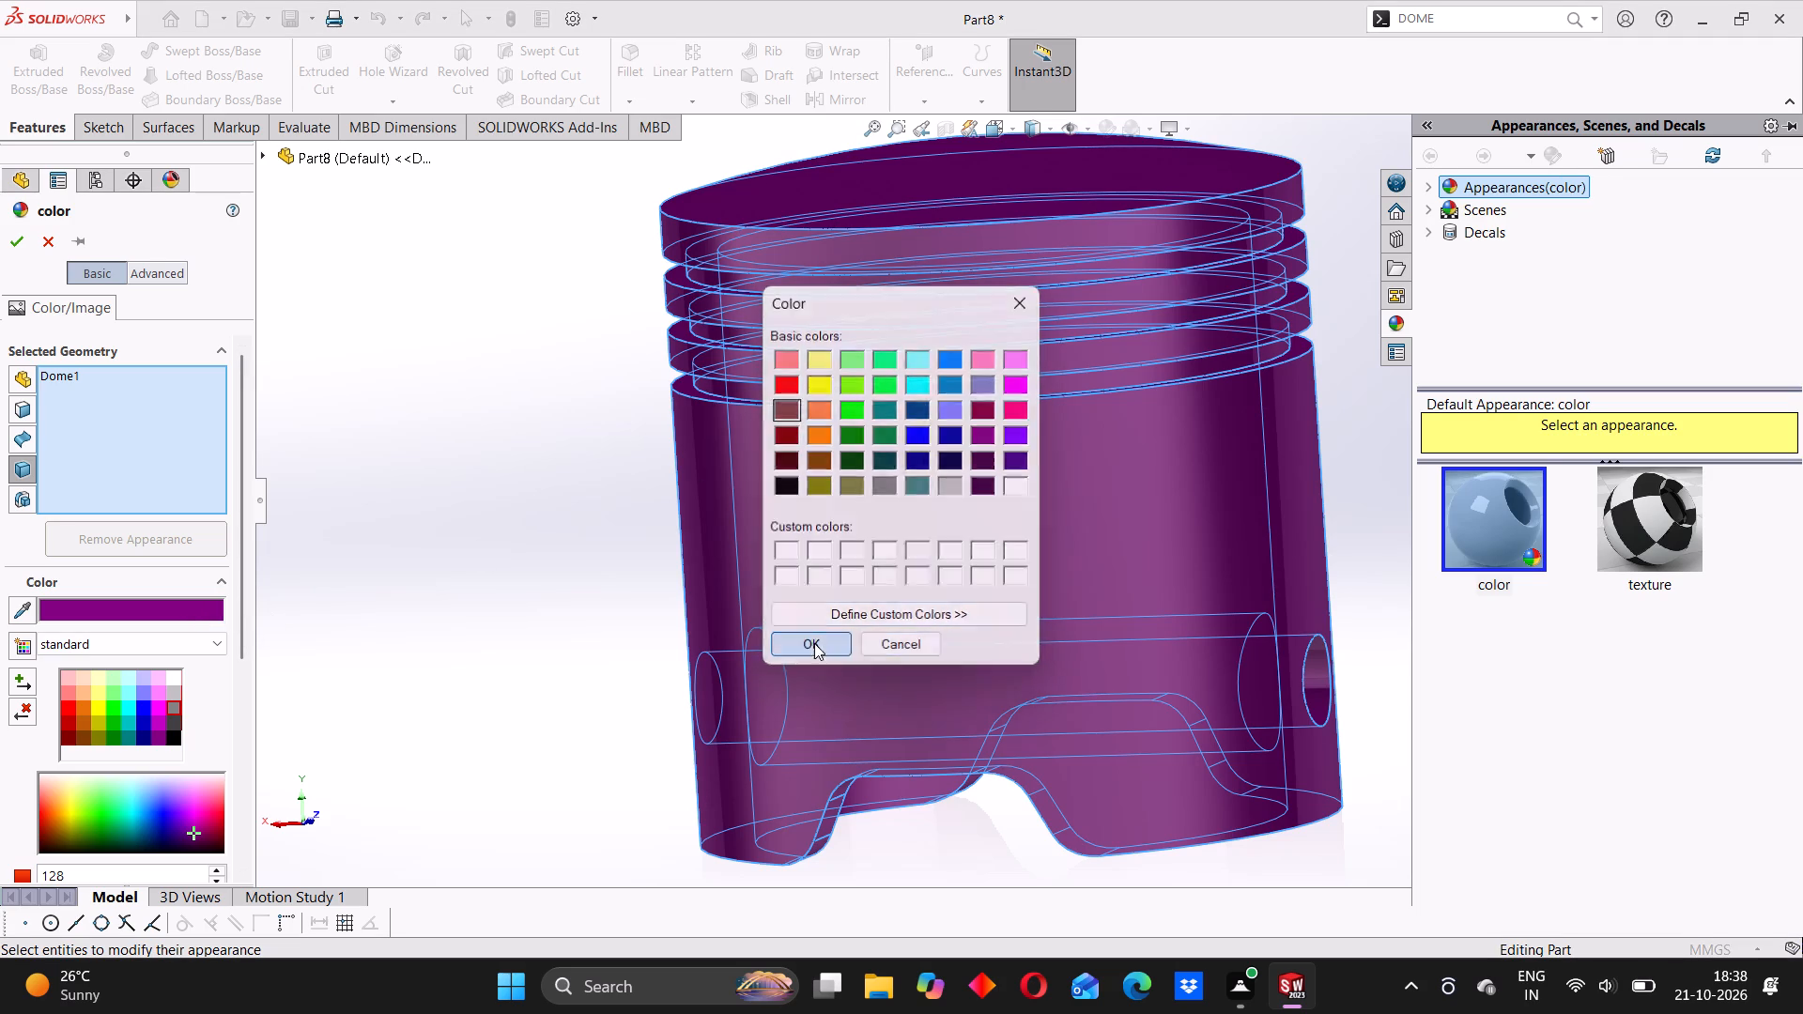
middle_click_drag(866, 471, 903, 464)
middle_click_drag(886, 513, 919, 455)
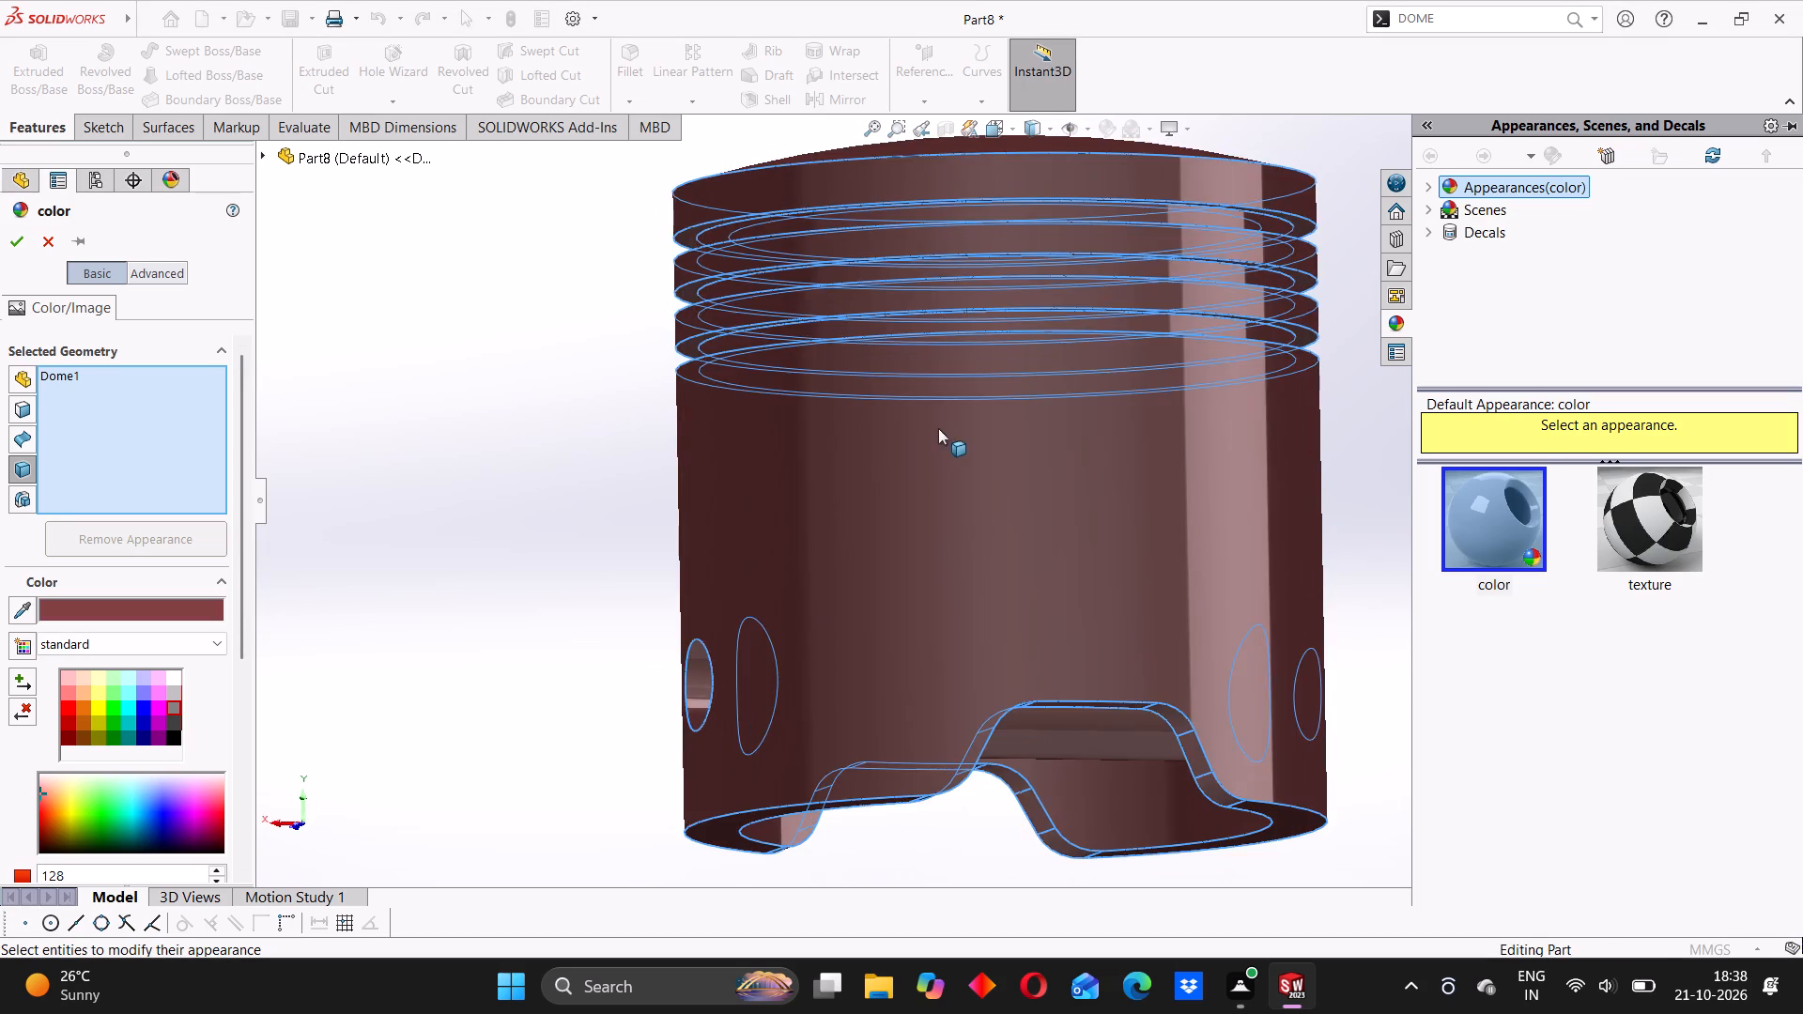
middle_click_drag(938, 428, 909, 438)
left_click(16, 245)
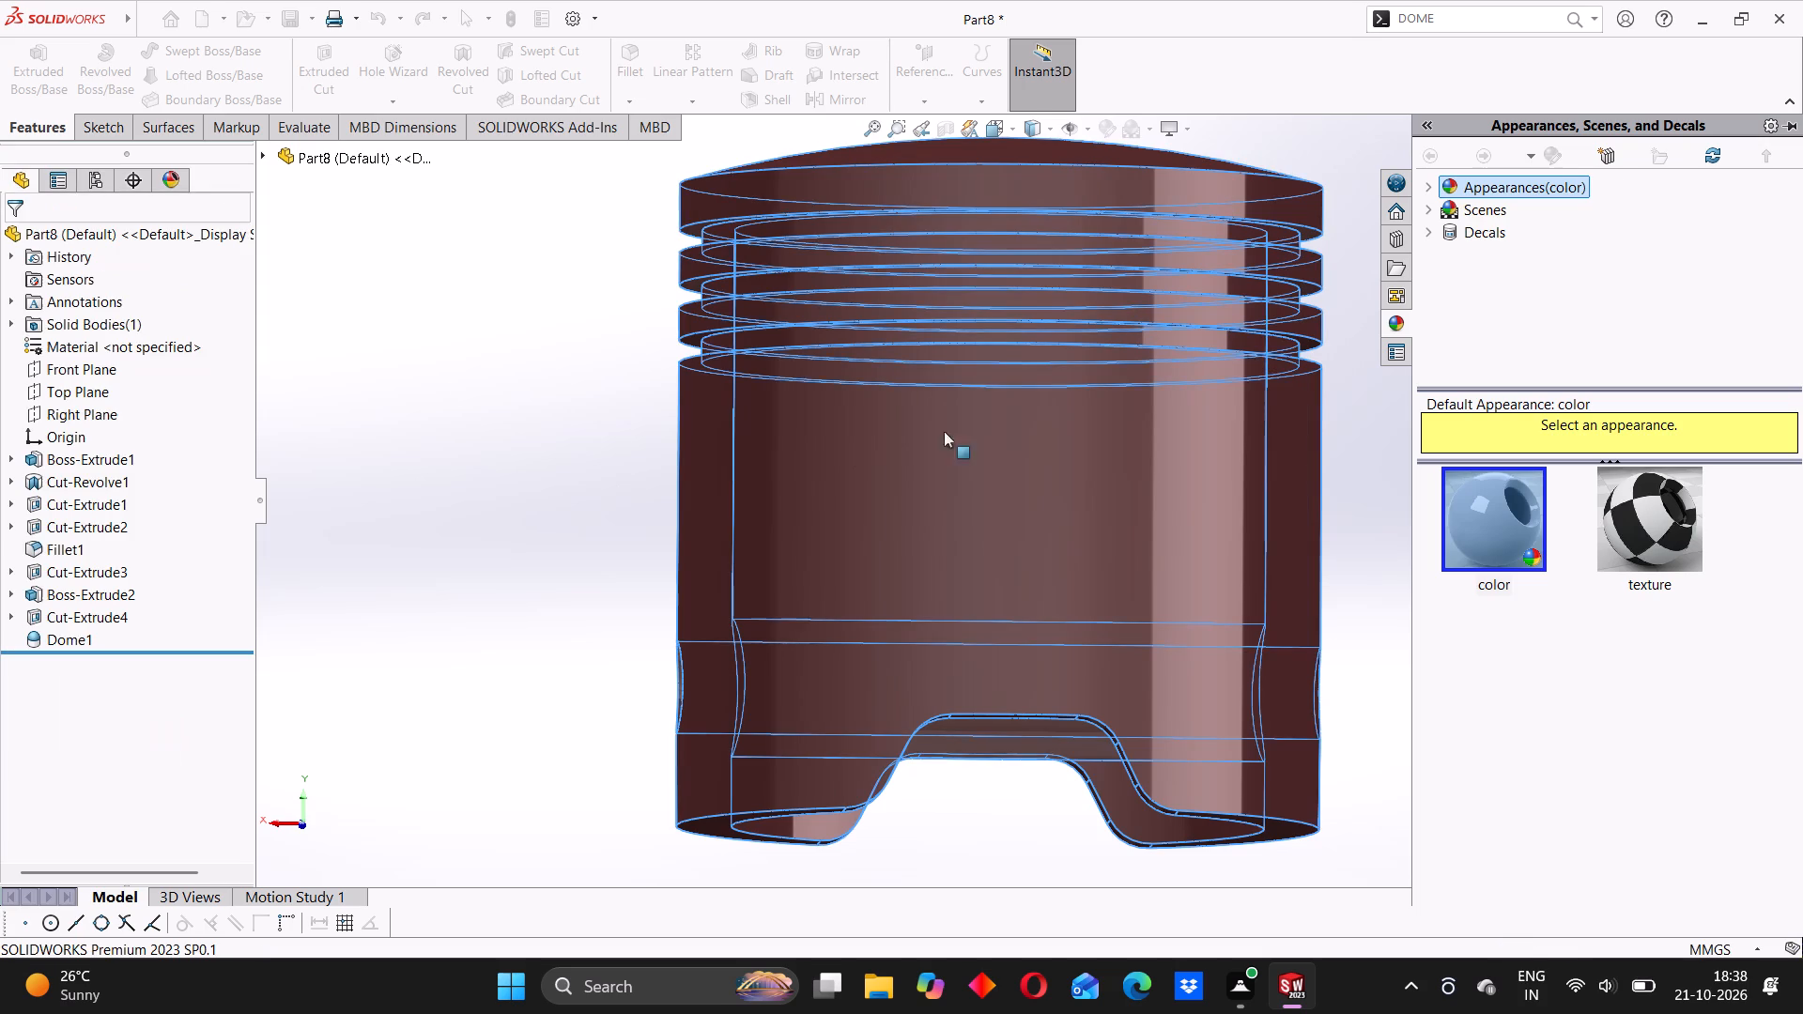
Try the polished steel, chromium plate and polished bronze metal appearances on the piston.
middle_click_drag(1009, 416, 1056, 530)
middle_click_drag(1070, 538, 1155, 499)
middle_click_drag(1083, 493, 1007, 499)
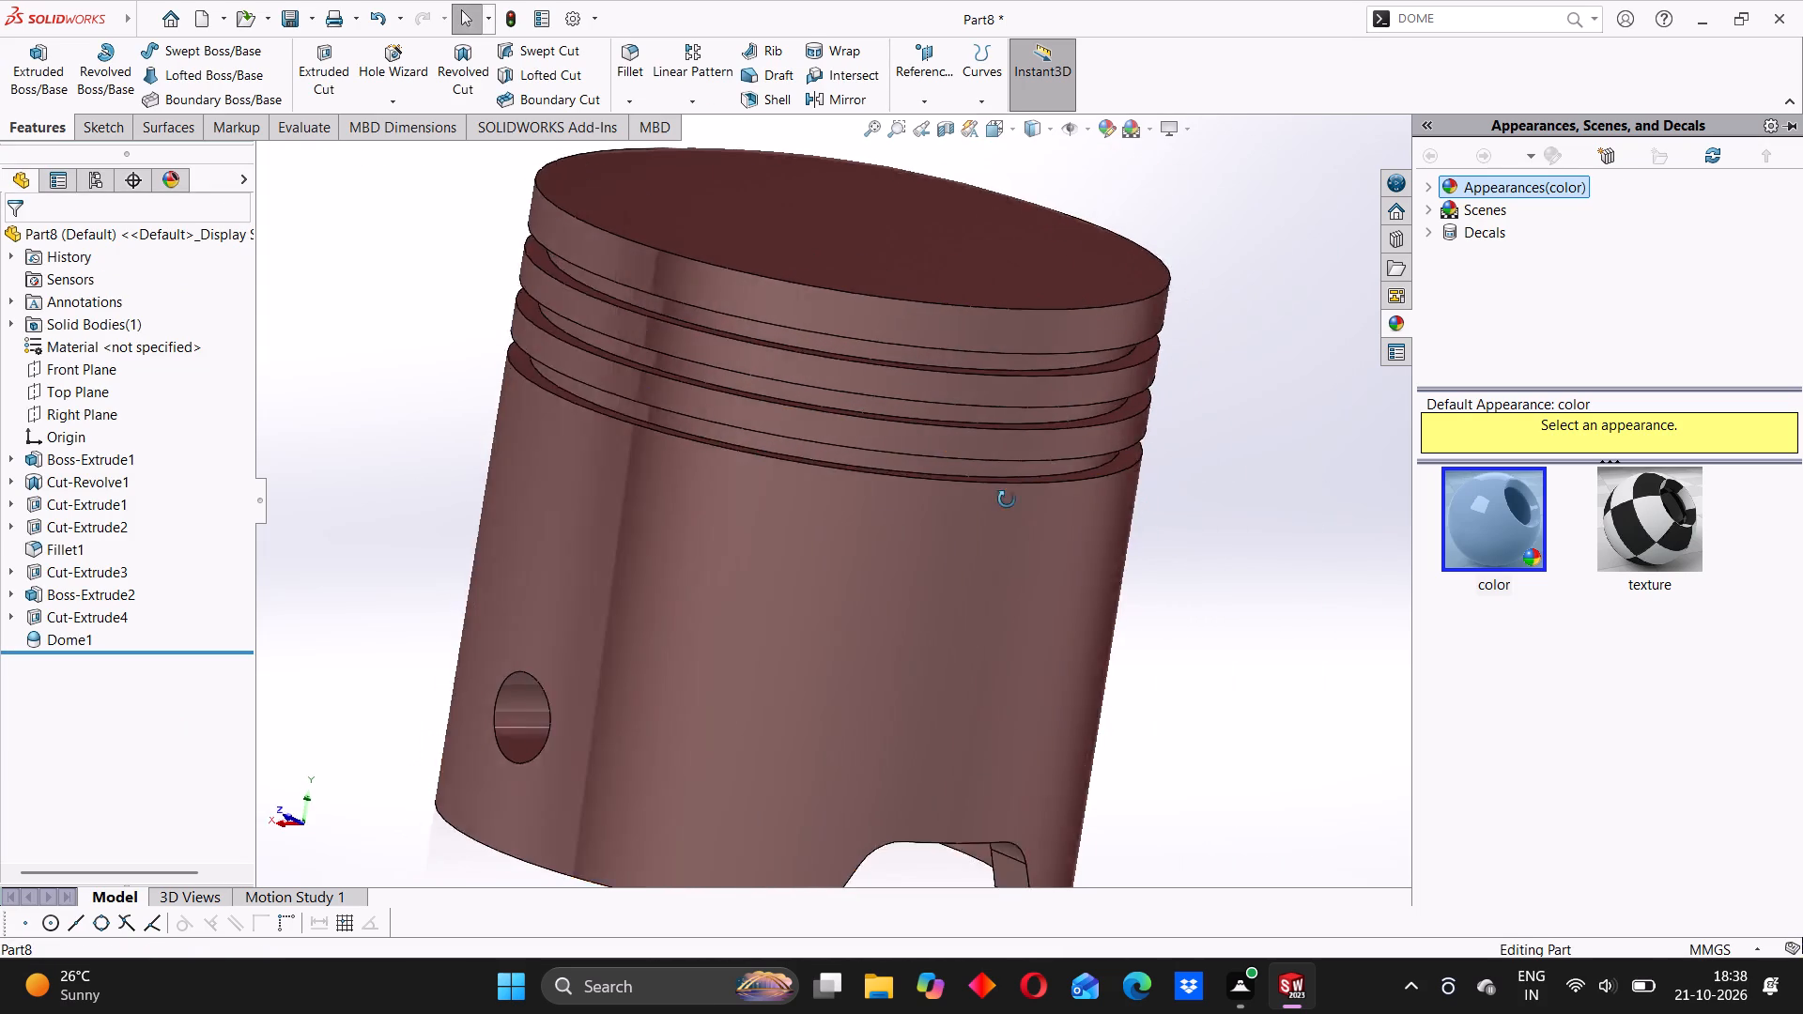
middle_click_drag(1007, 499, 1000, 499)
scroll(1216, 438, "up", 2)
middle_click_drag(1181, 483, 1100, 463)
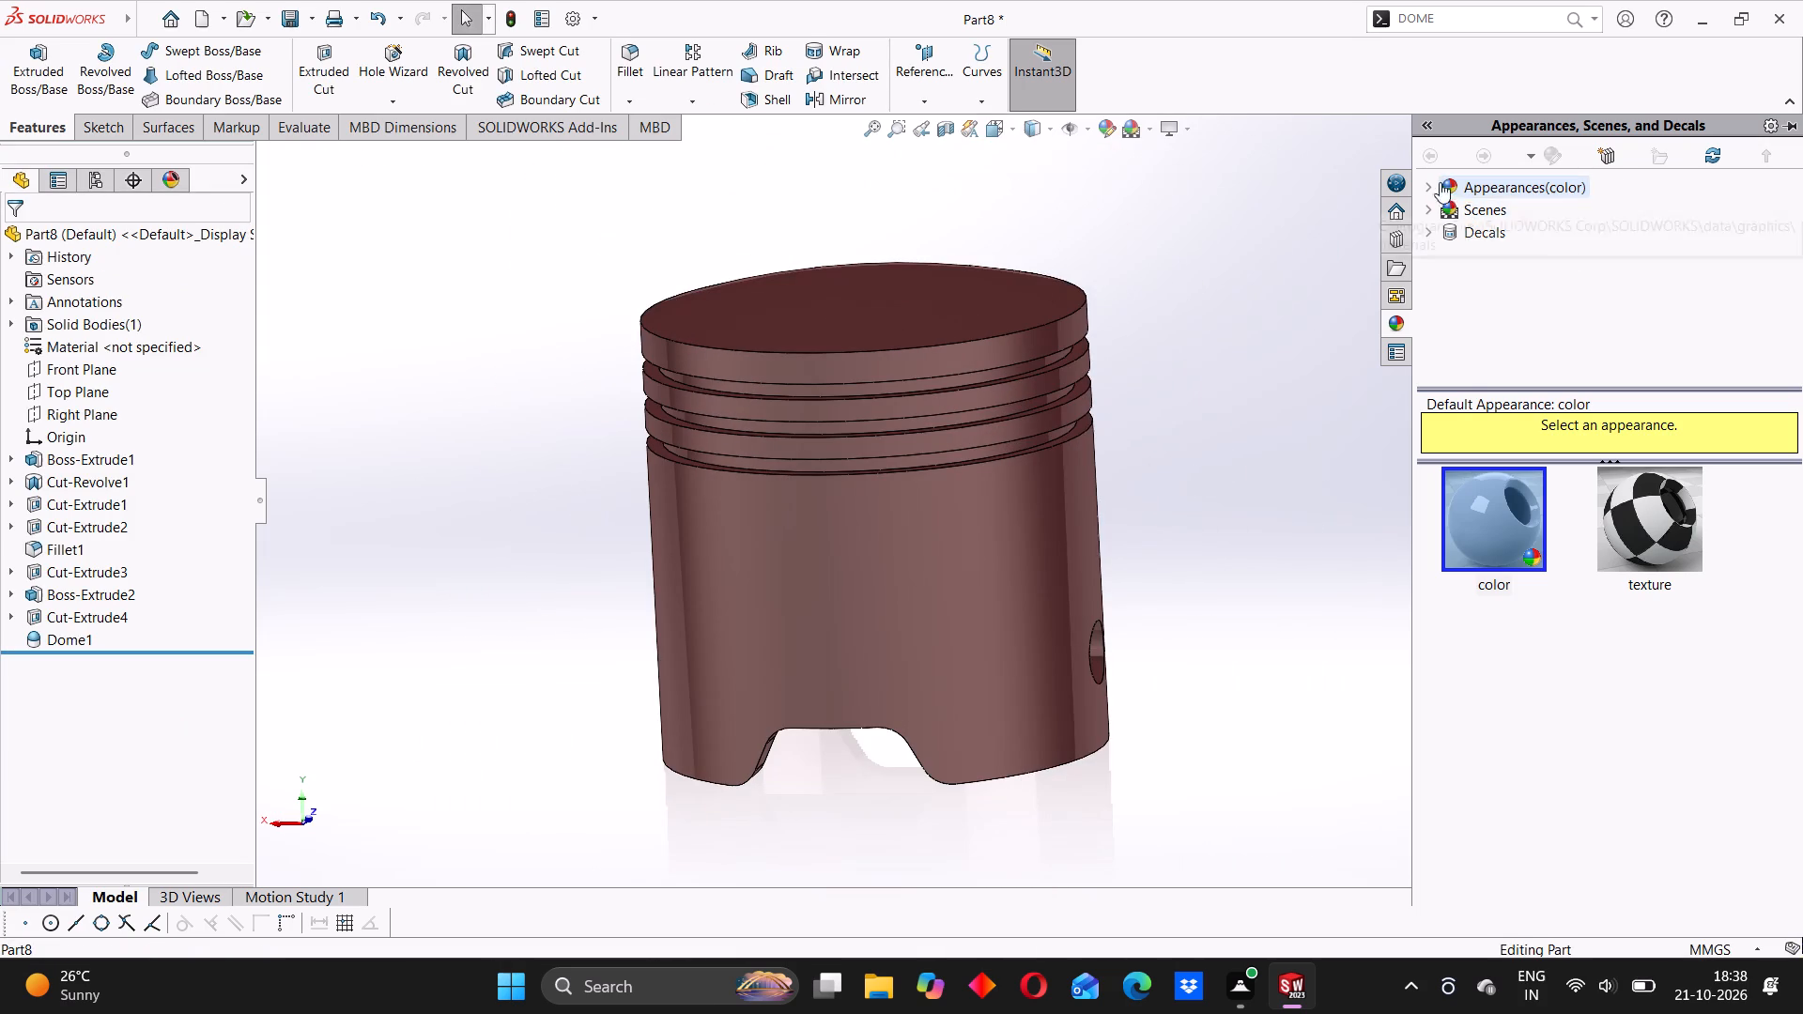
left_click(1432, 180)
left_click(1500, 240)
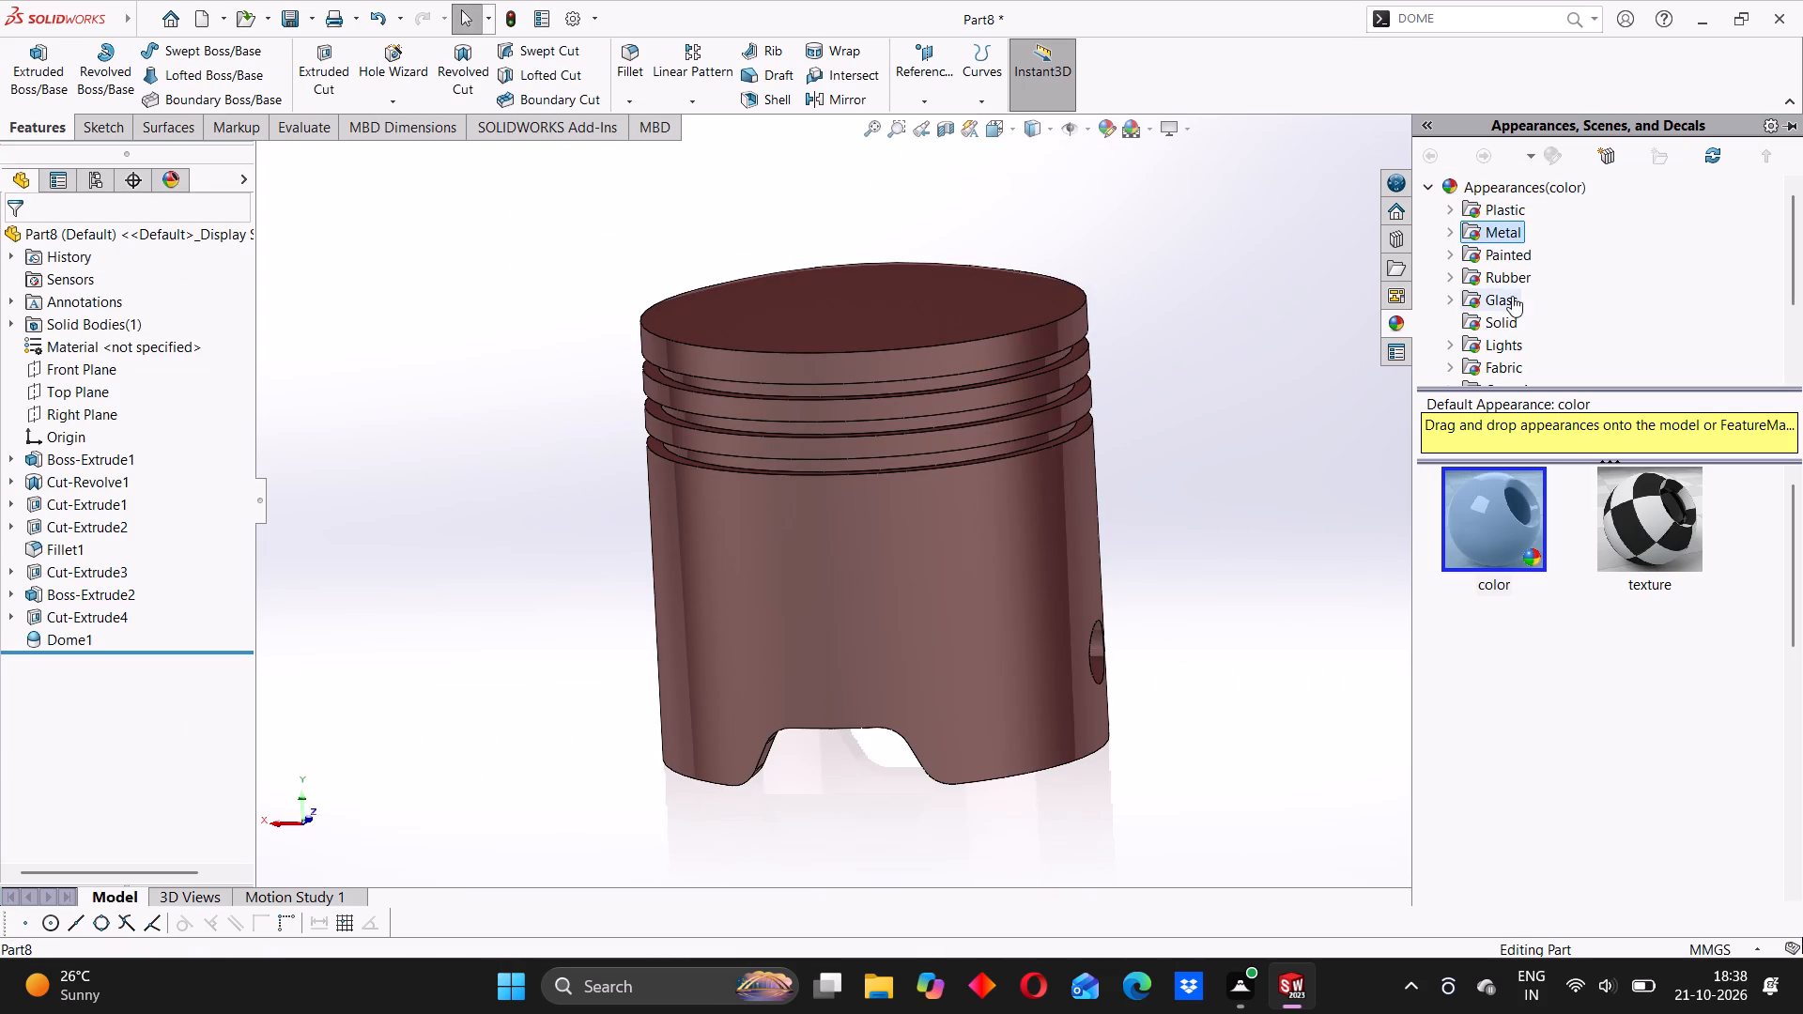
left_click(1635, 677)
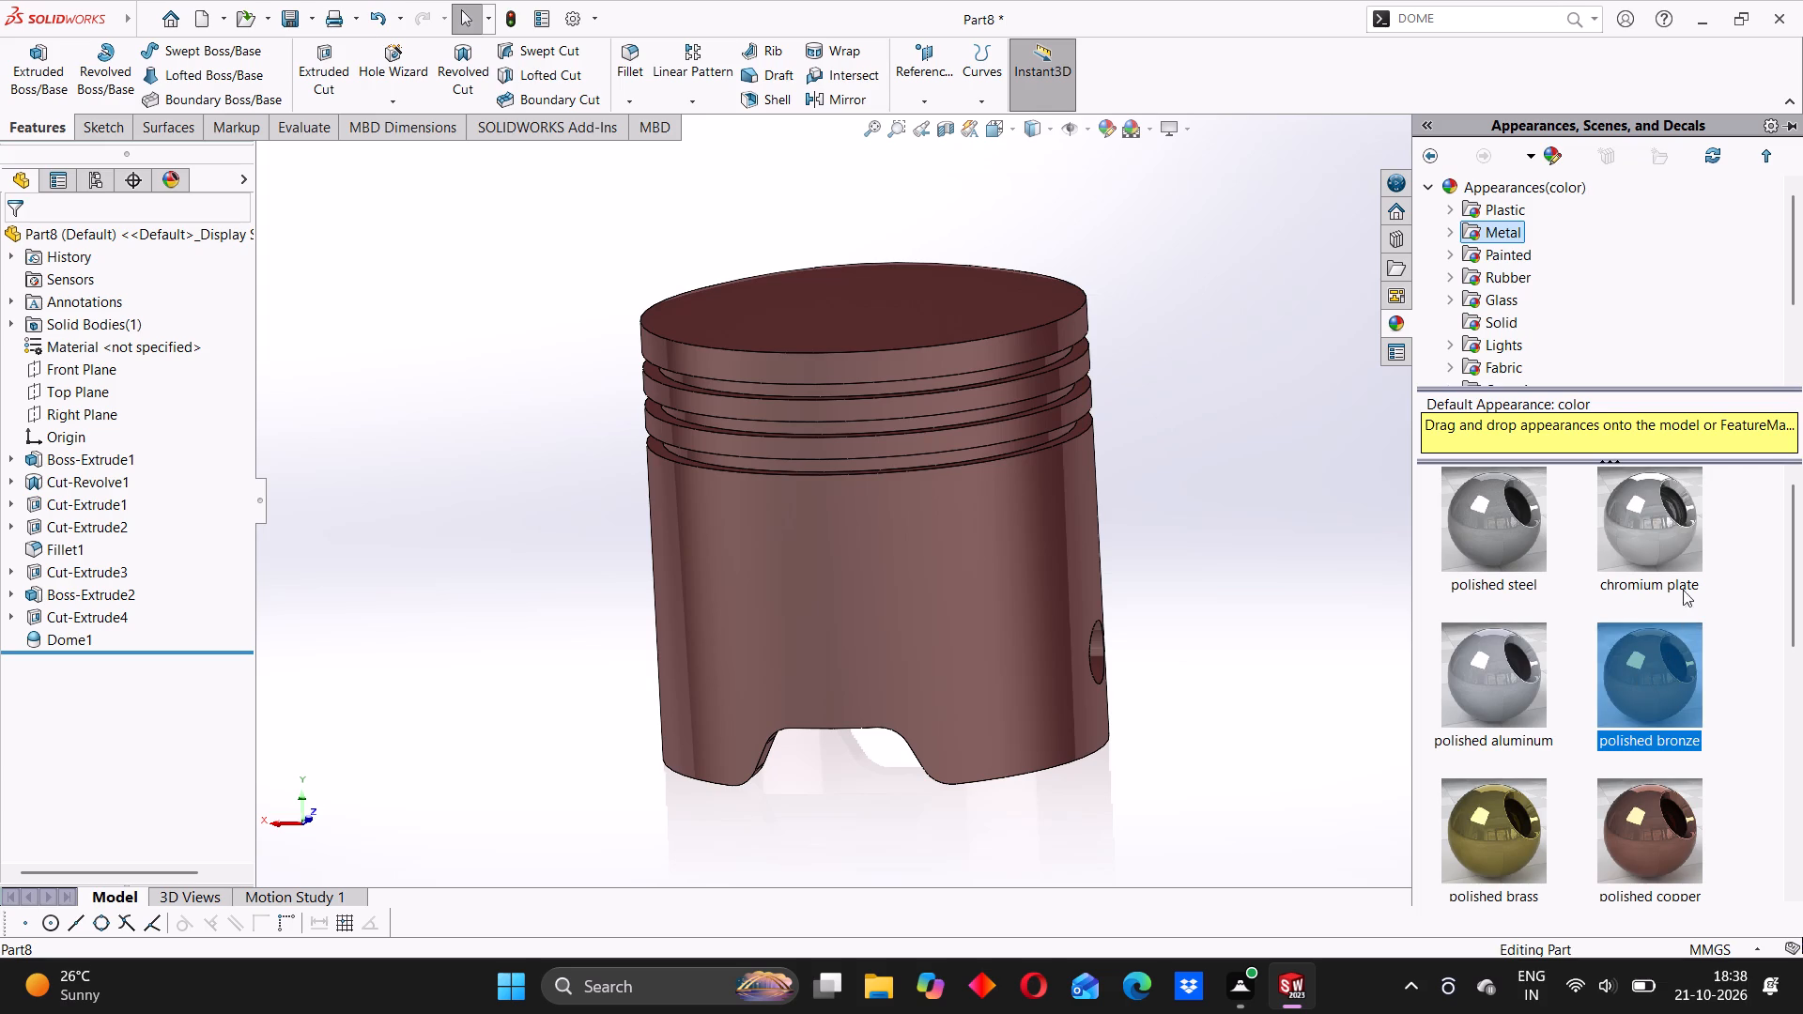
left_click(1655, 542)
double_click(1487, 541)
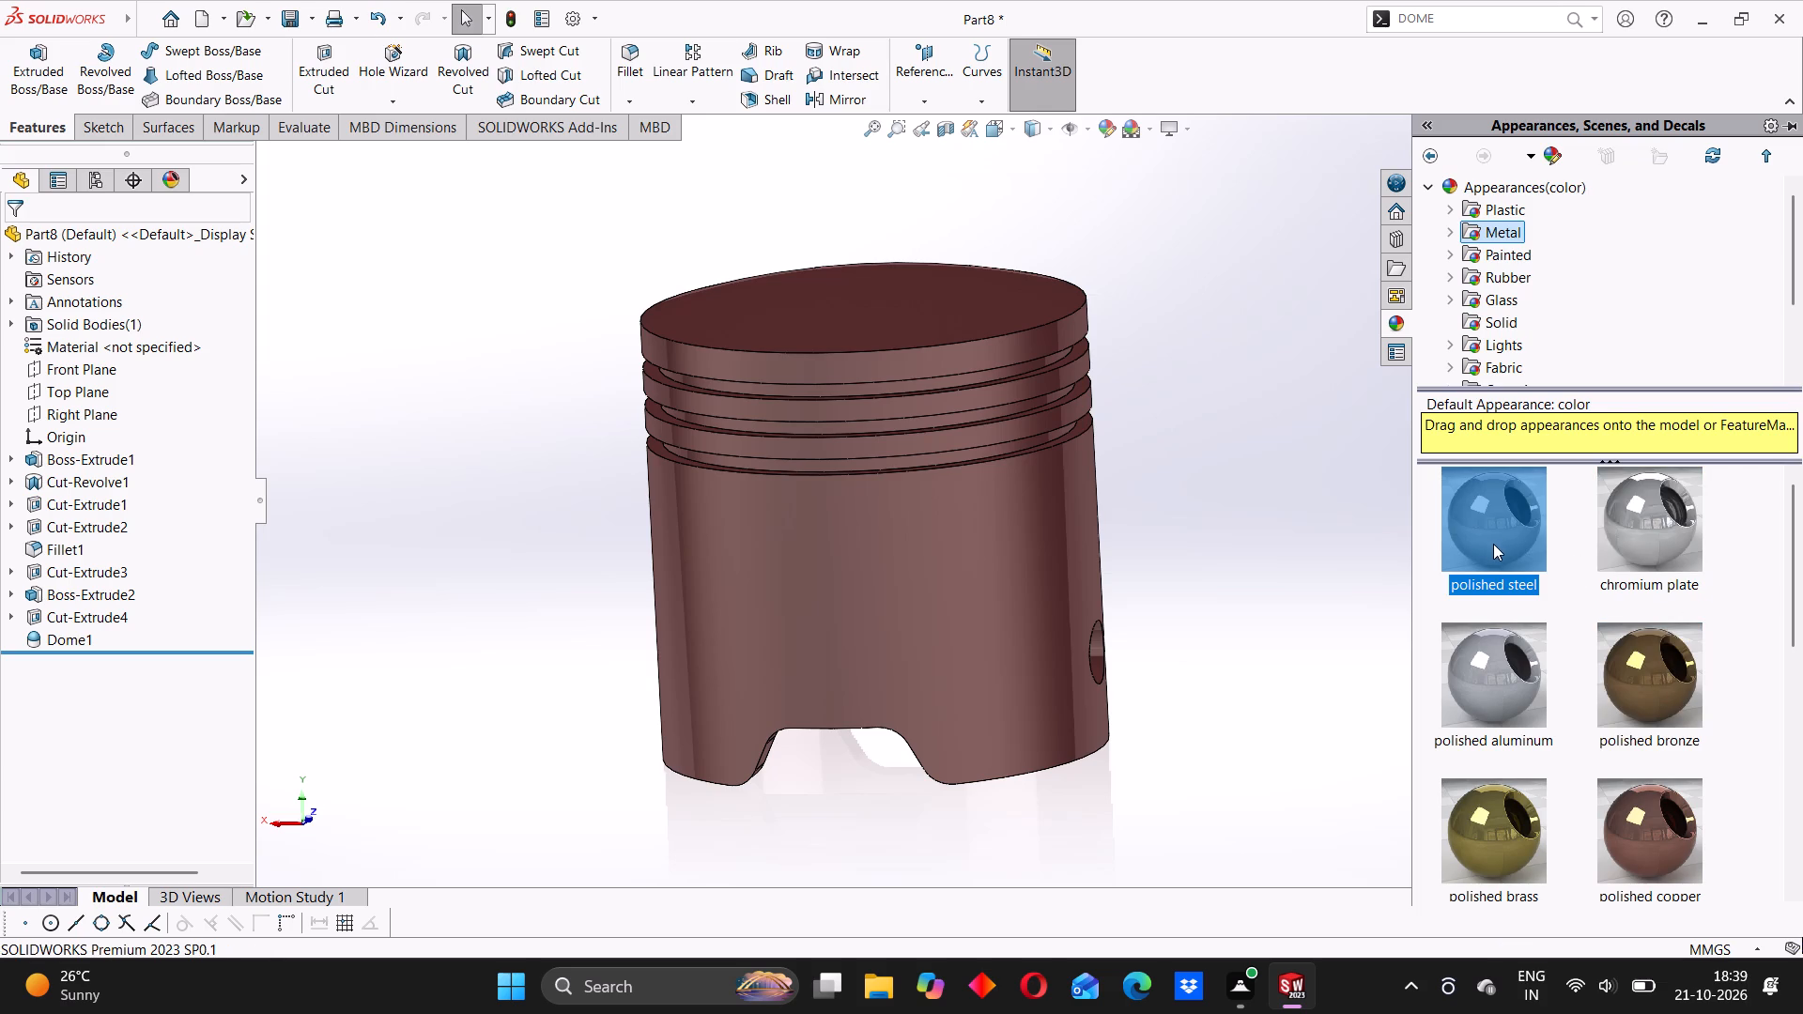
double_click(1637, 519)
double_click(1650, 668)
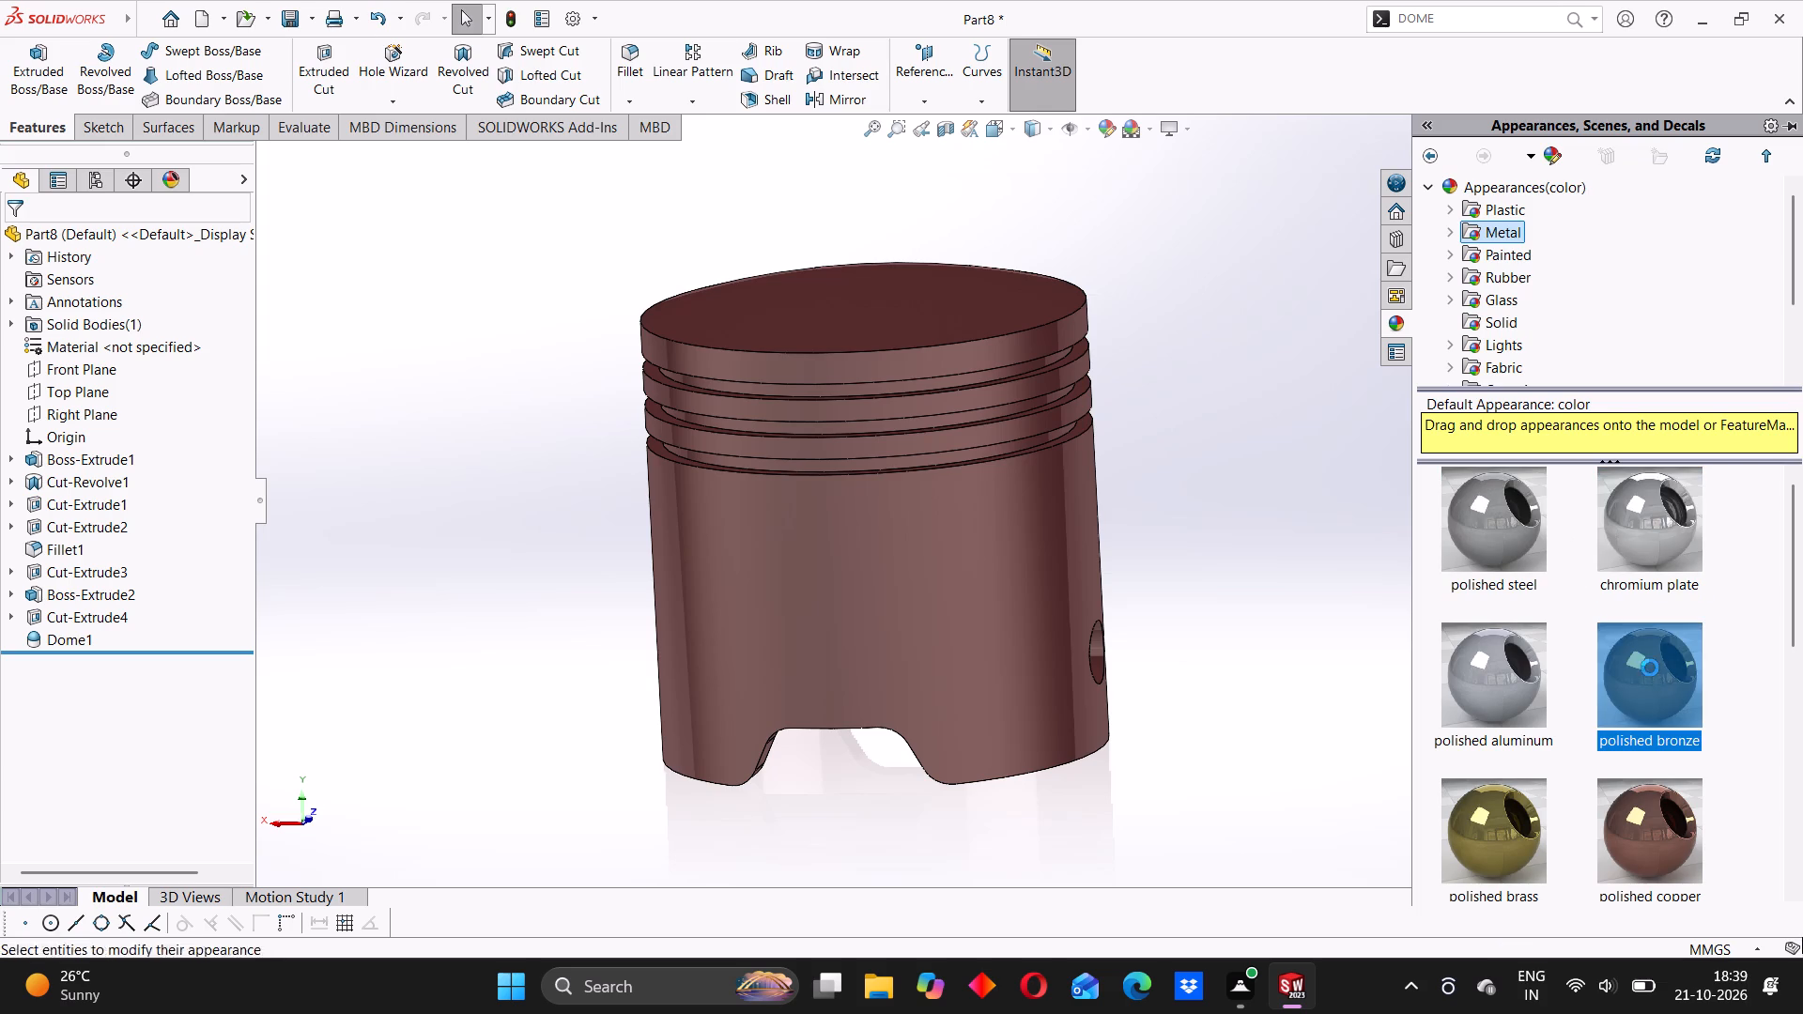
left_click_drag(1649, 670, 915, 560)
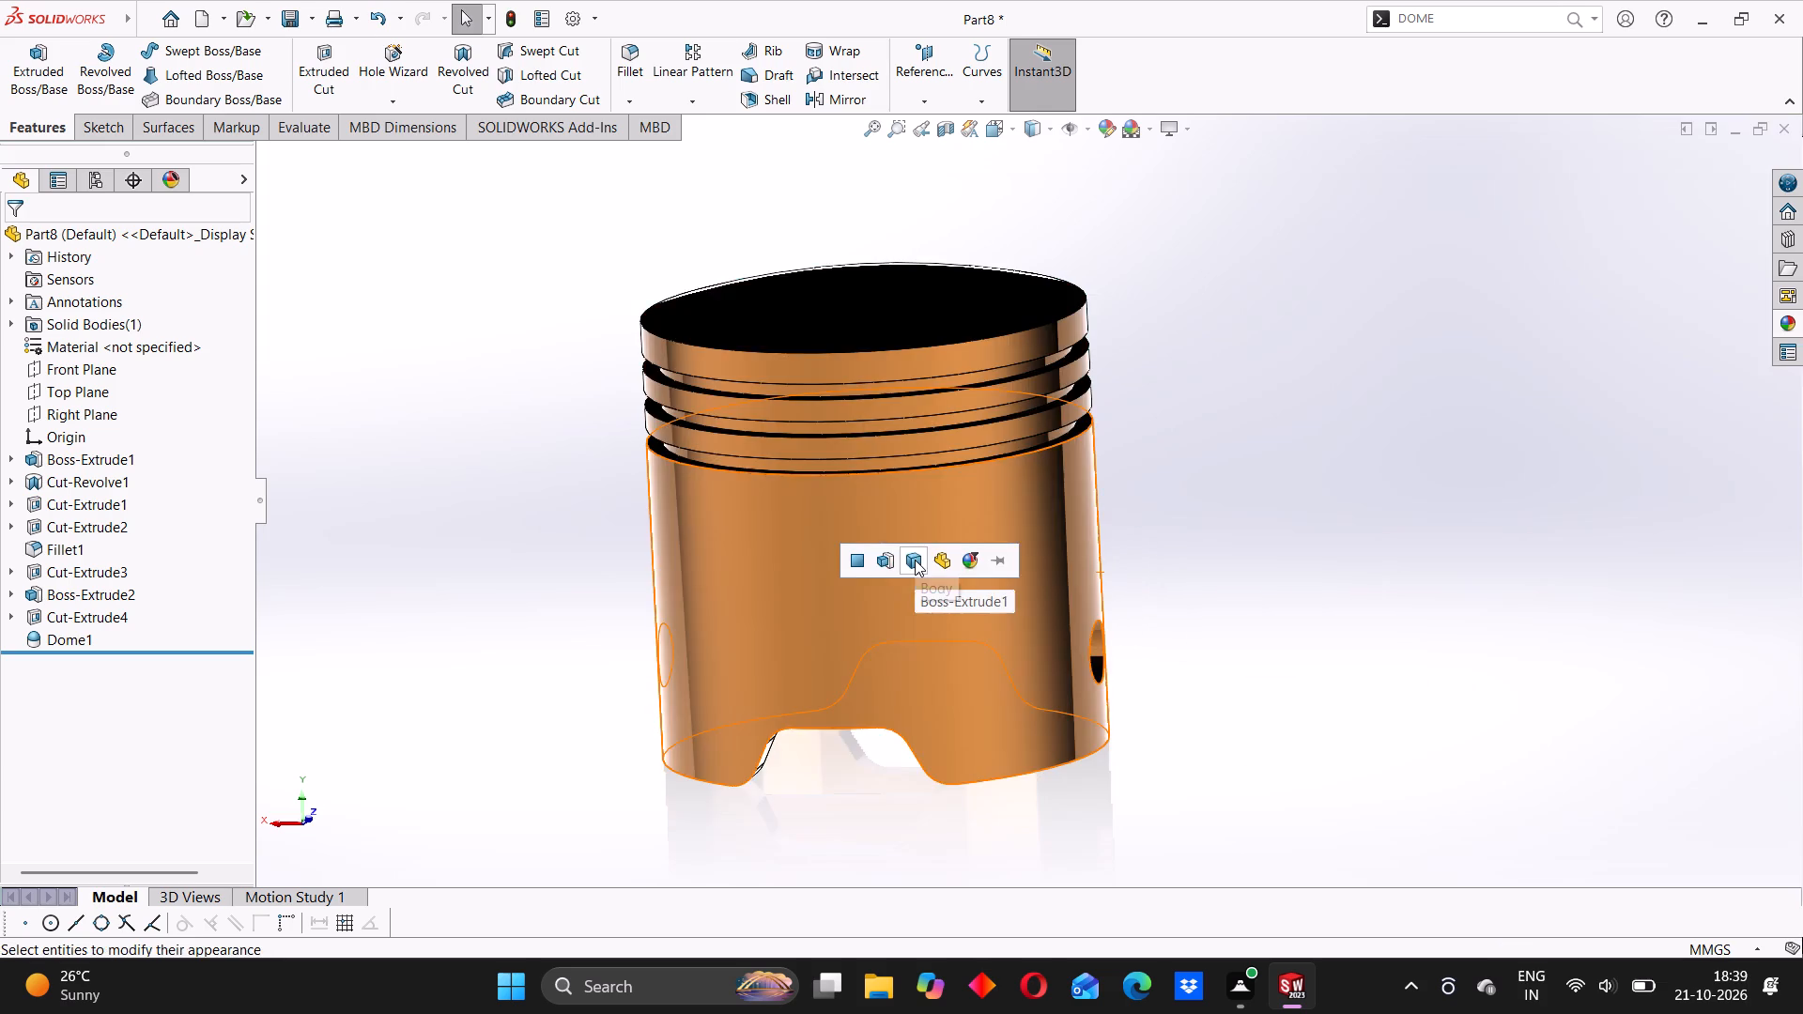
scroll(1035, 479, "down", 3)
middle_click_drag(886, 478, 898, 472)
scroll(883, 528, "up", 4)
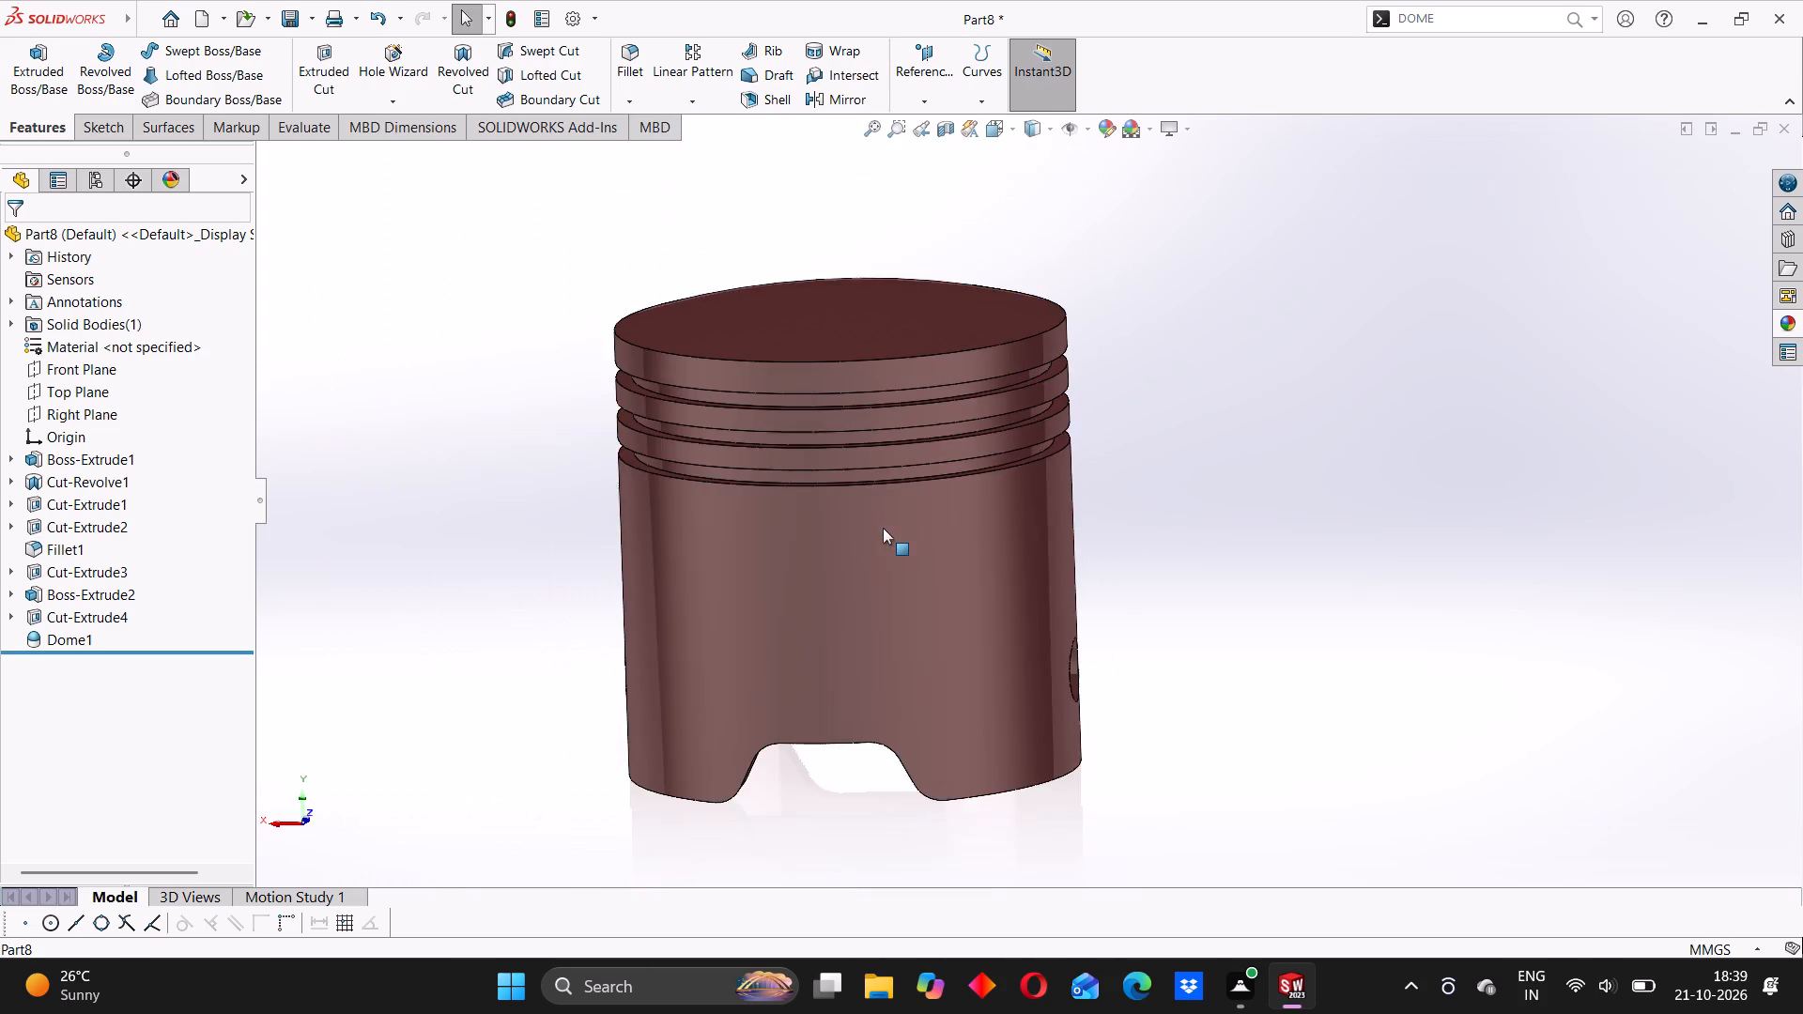
Remove the reddish brown color appearance from the piston body.
middle_click_drag(876, 535, 937, 484)
left_click(859, 535)
left_click(1287, 617)
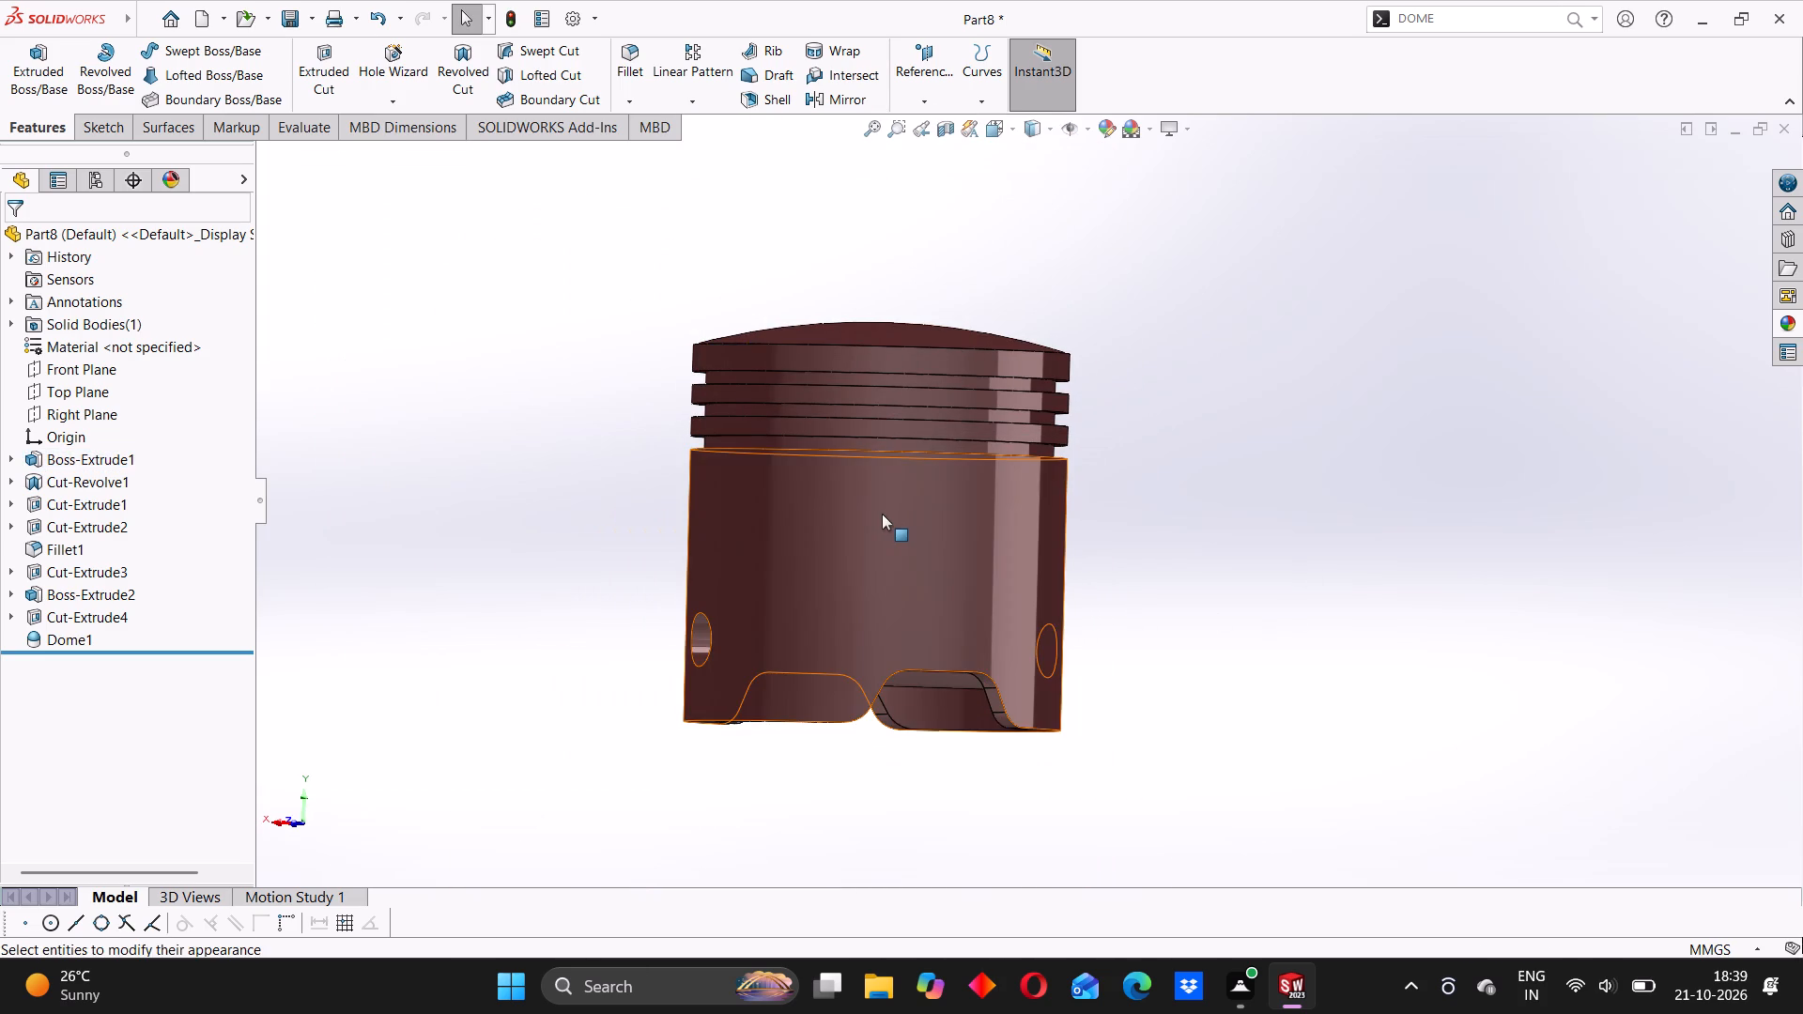
right_click(880, 515)
left_click(1057, 461)
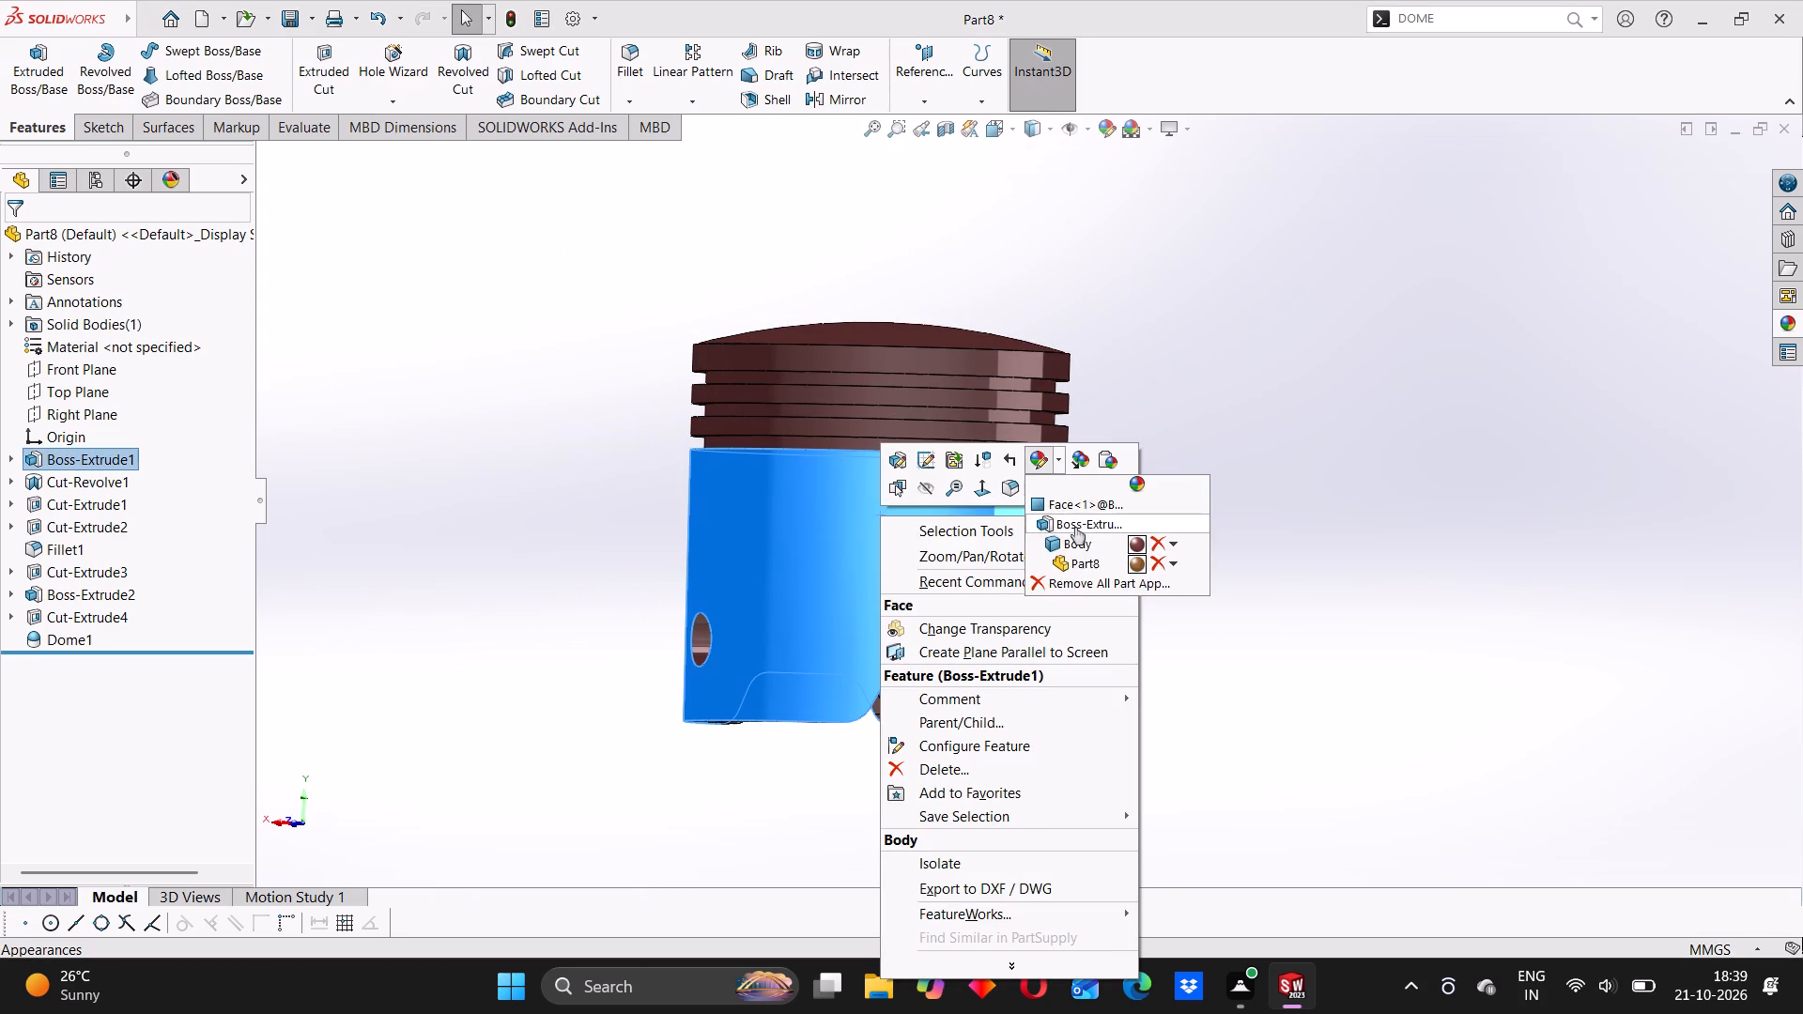
left_click(1160, 543)
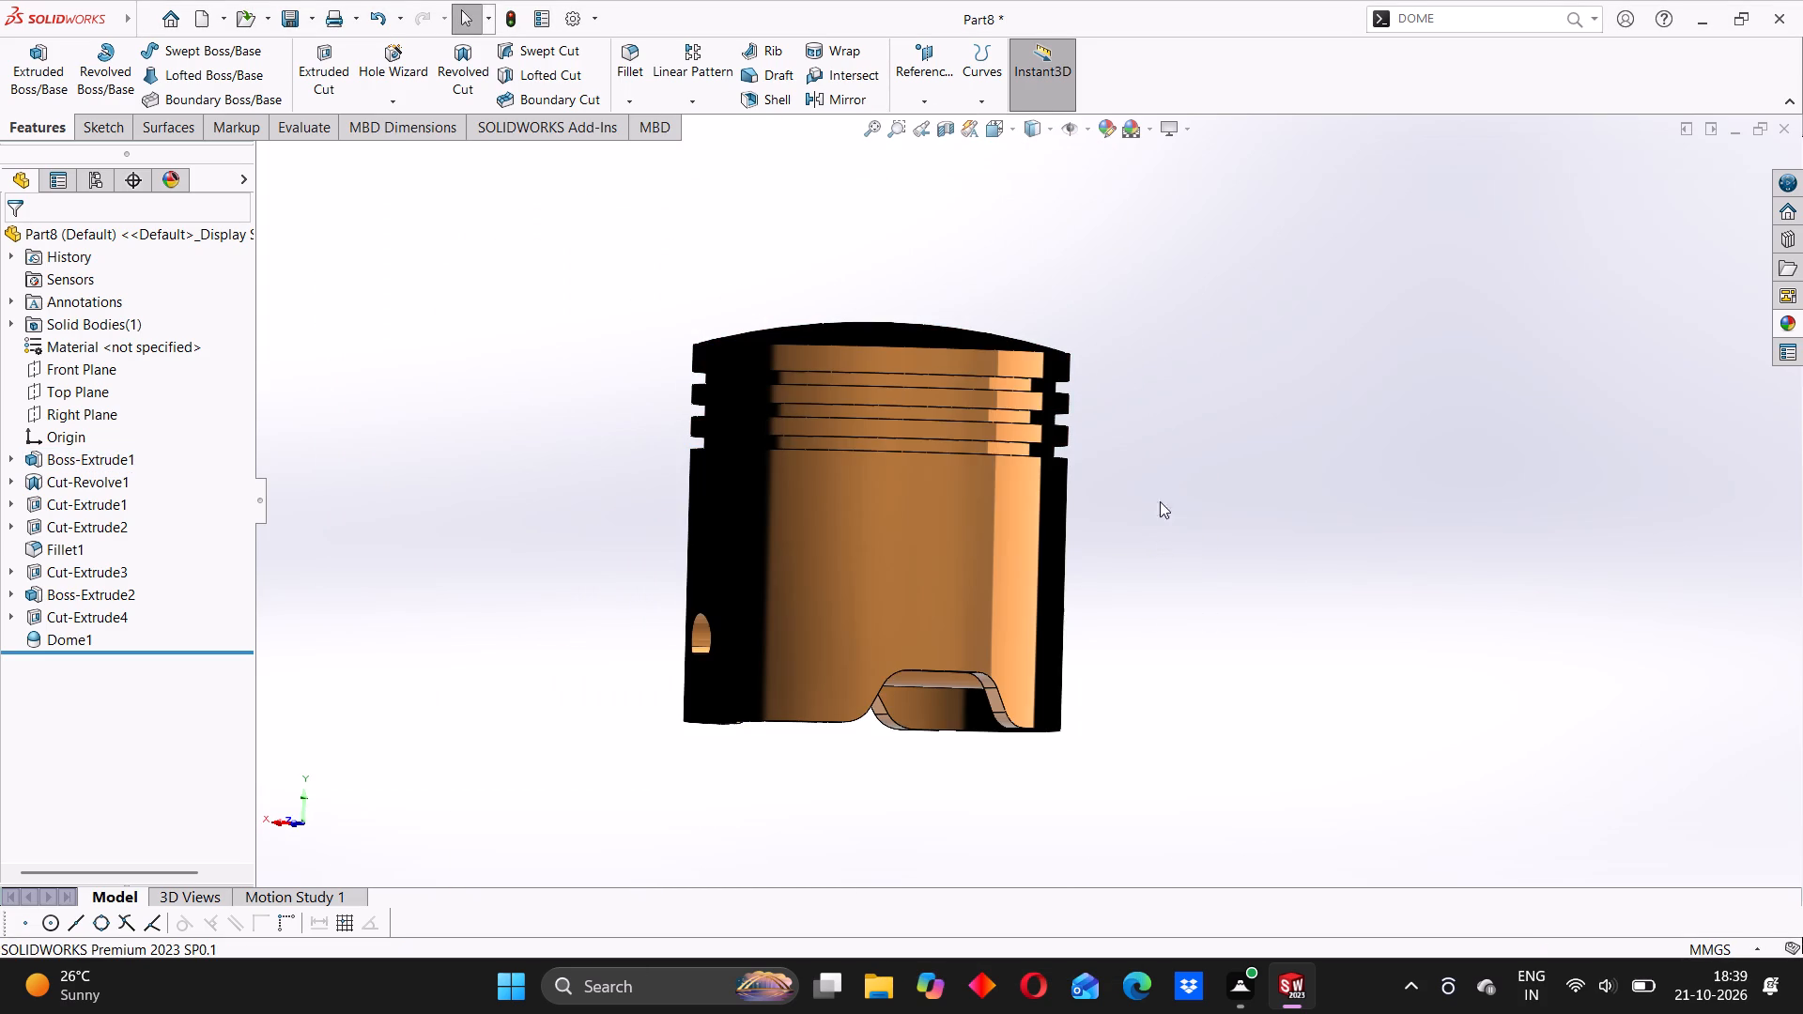
Open the appearance settings for the whole piston body.
middle_click_drag(1114, 480, 811, 603)
middle_click_drag(952, 415, 1073, 537)
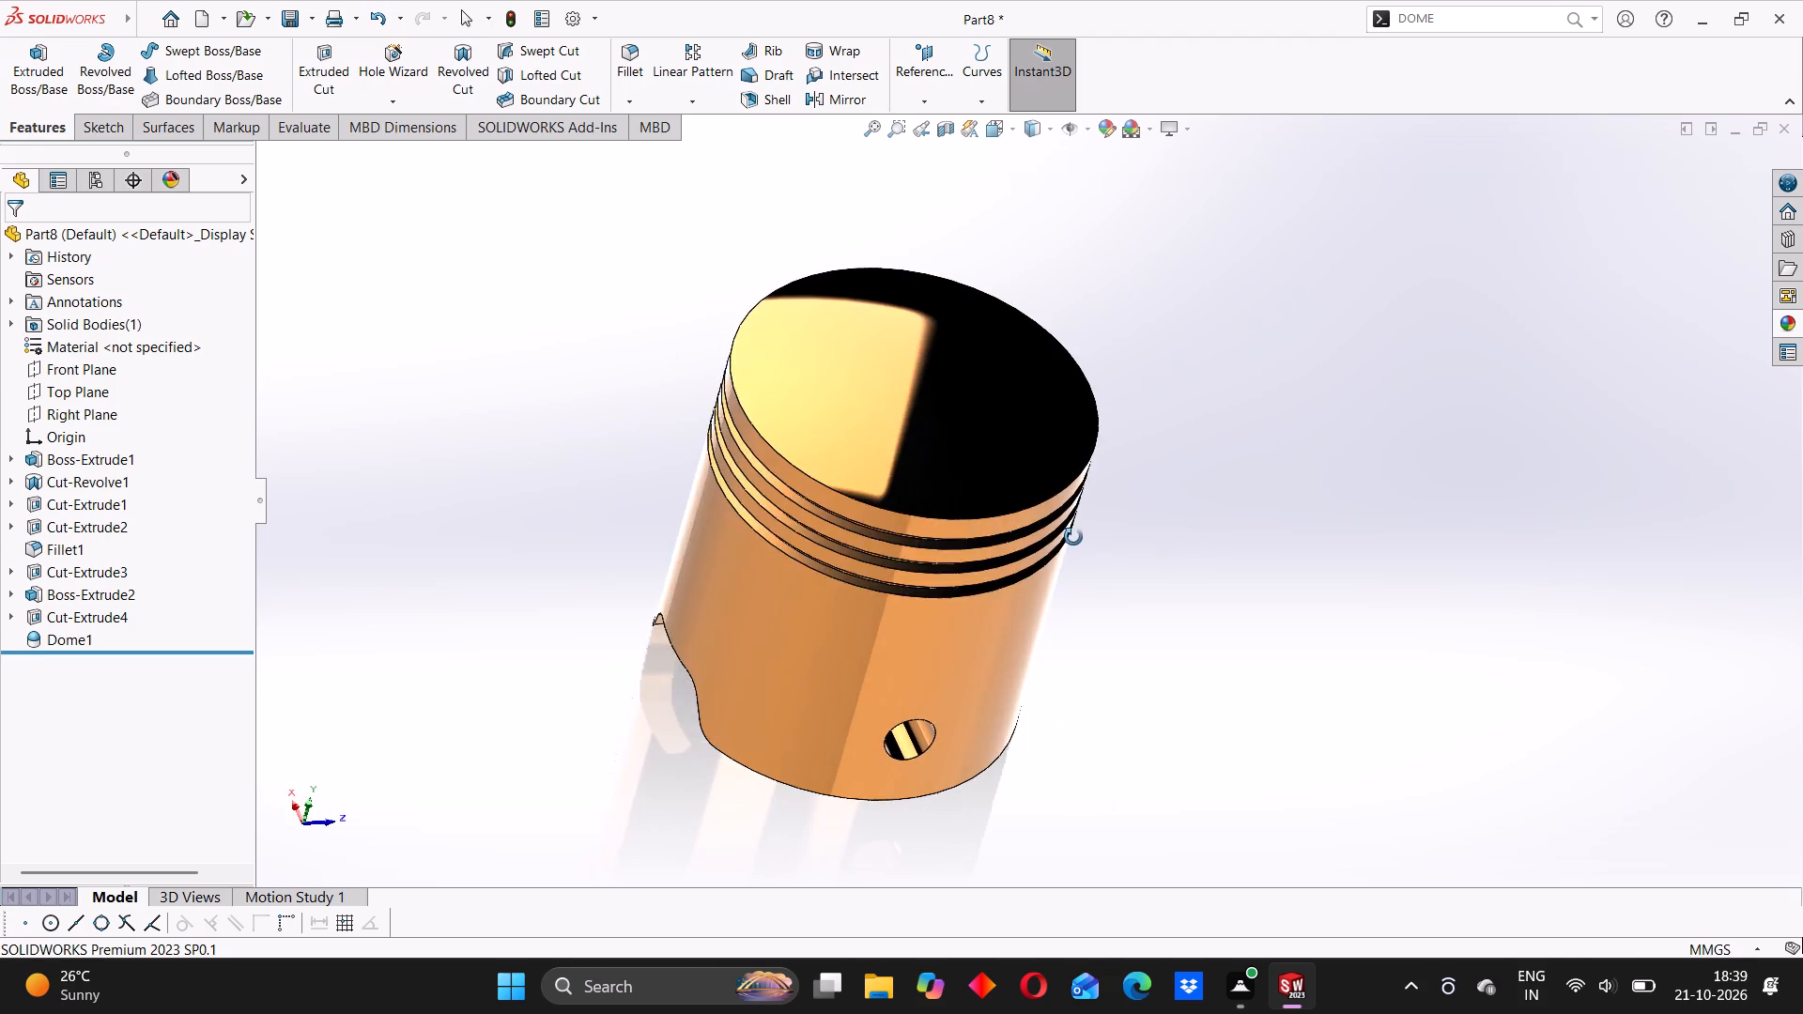
middle_click_drag(1073, 537, 1029, 402)
scroll(952, 510, "up", 3)
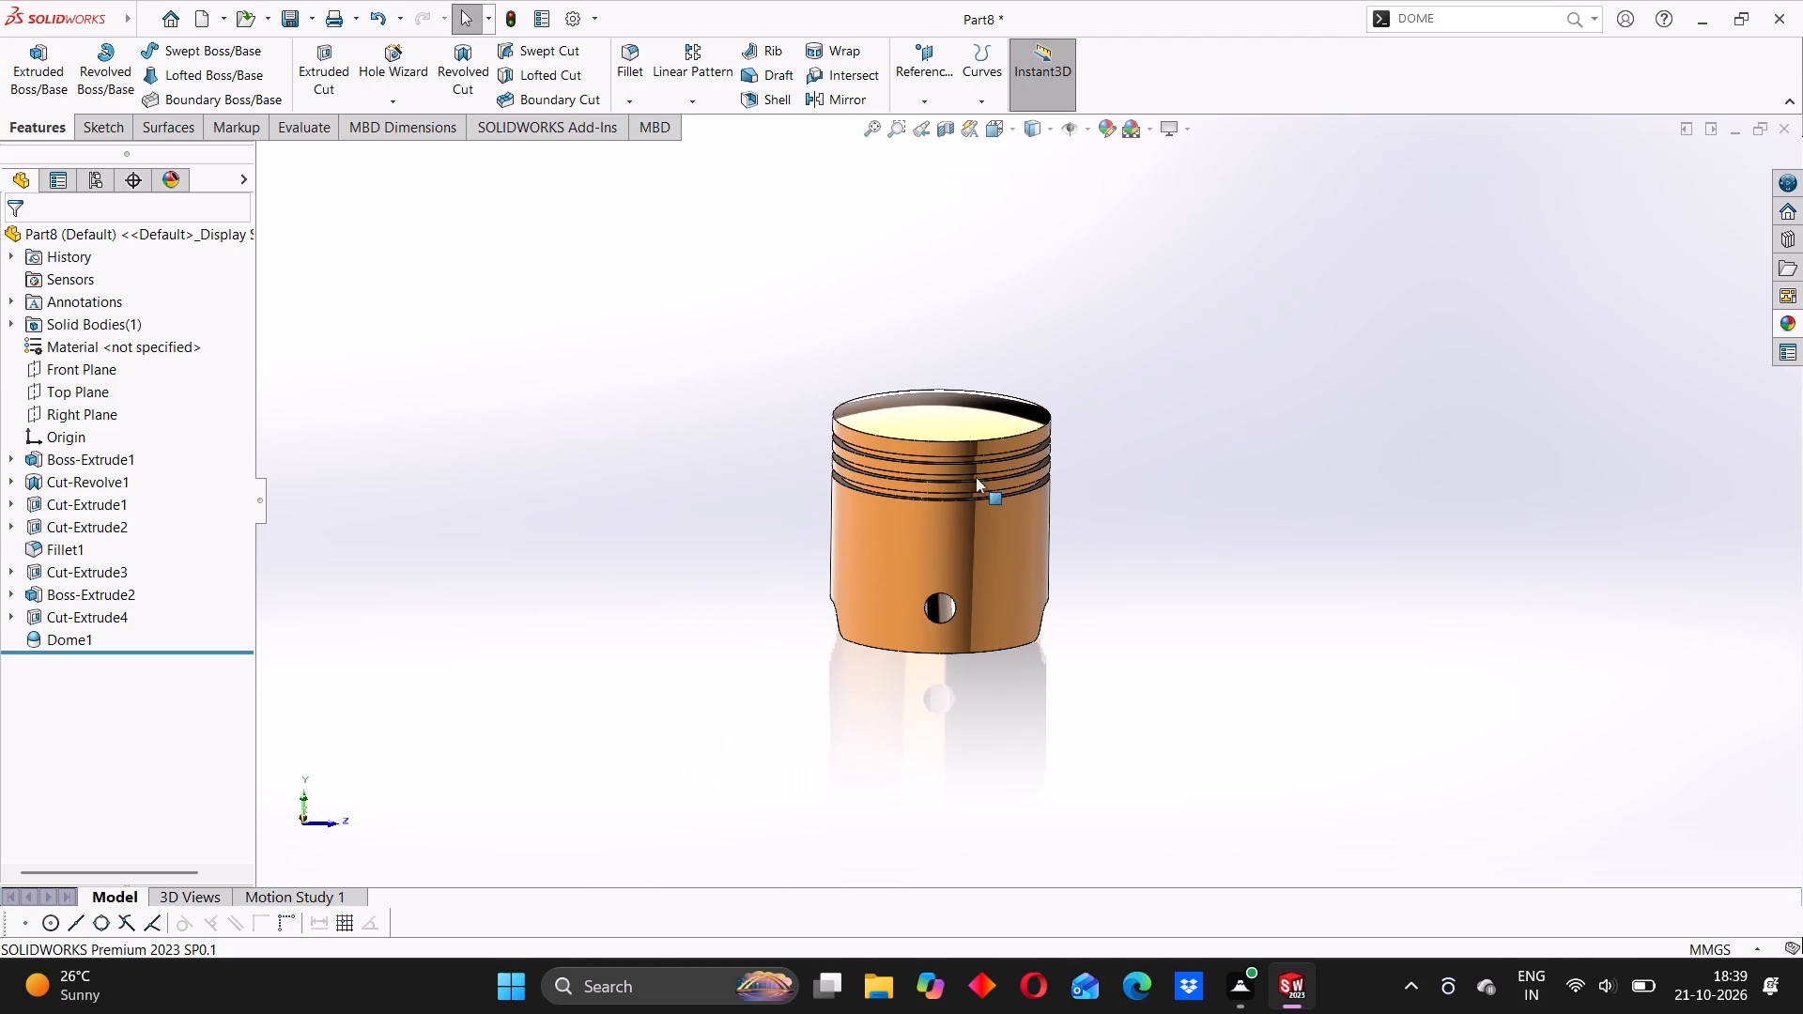
right_click(921, 526)
left_click(1101, 470)
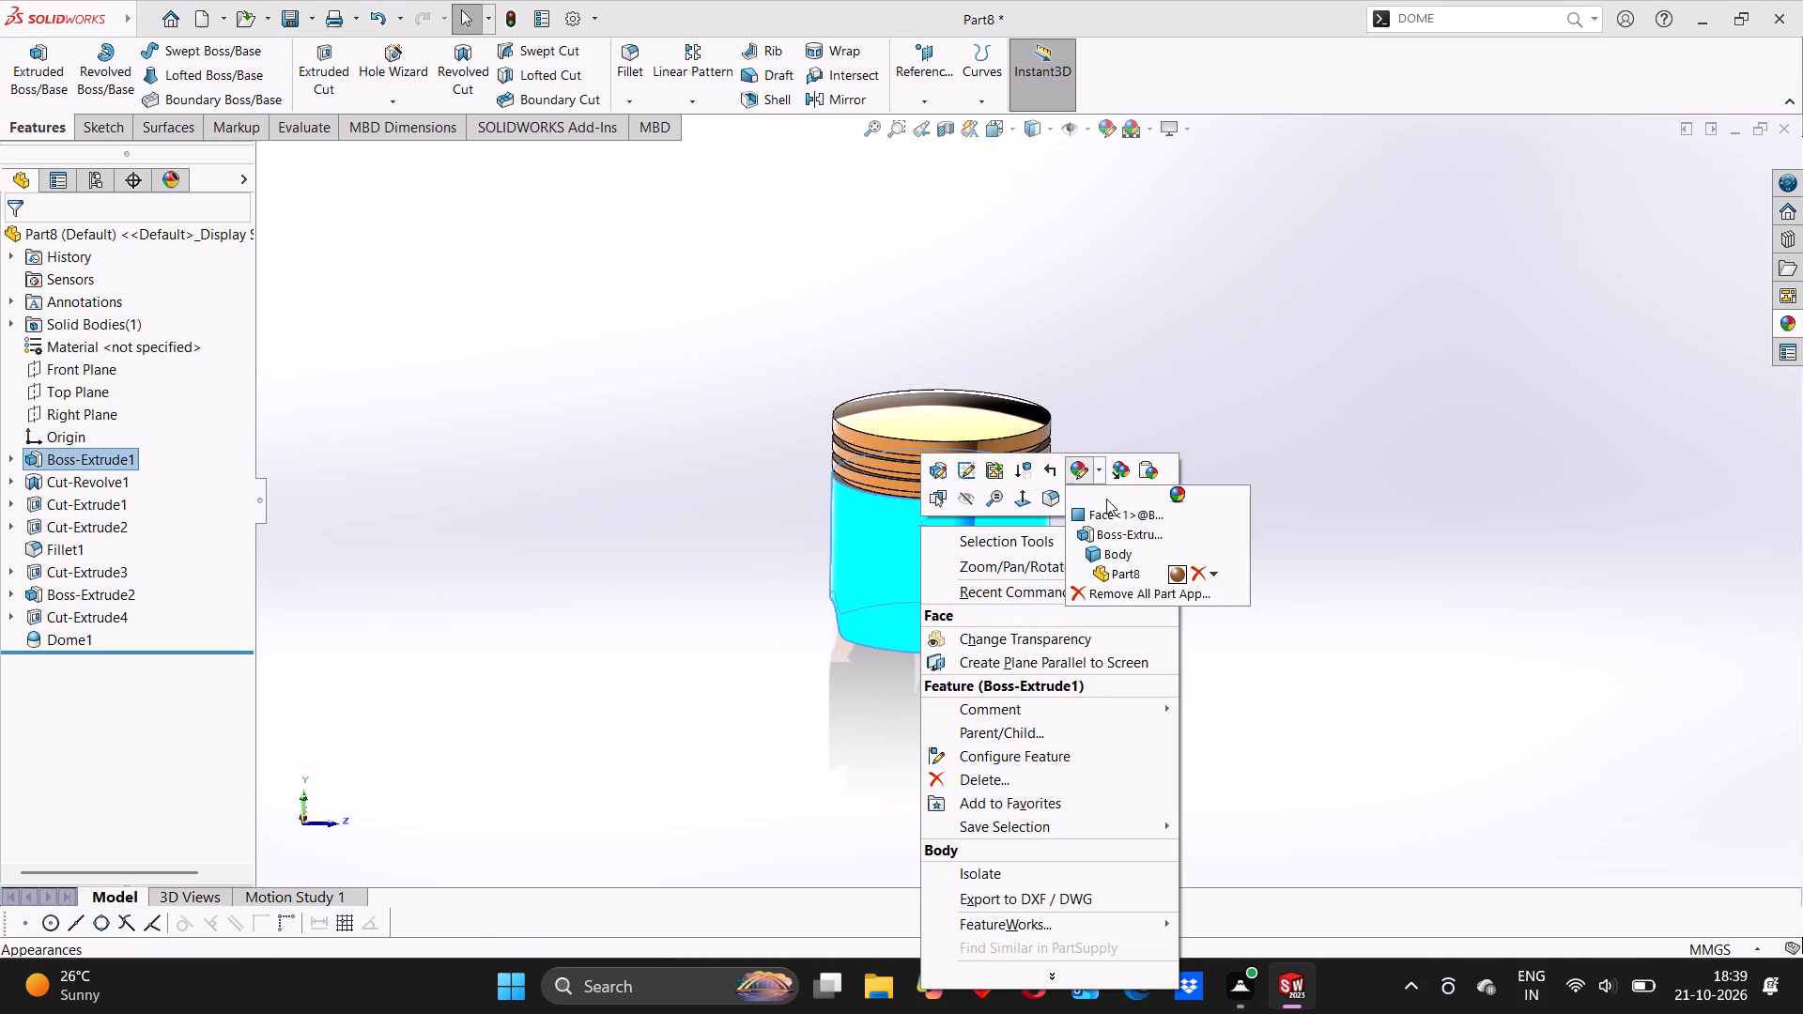
left_click(1104, 550)
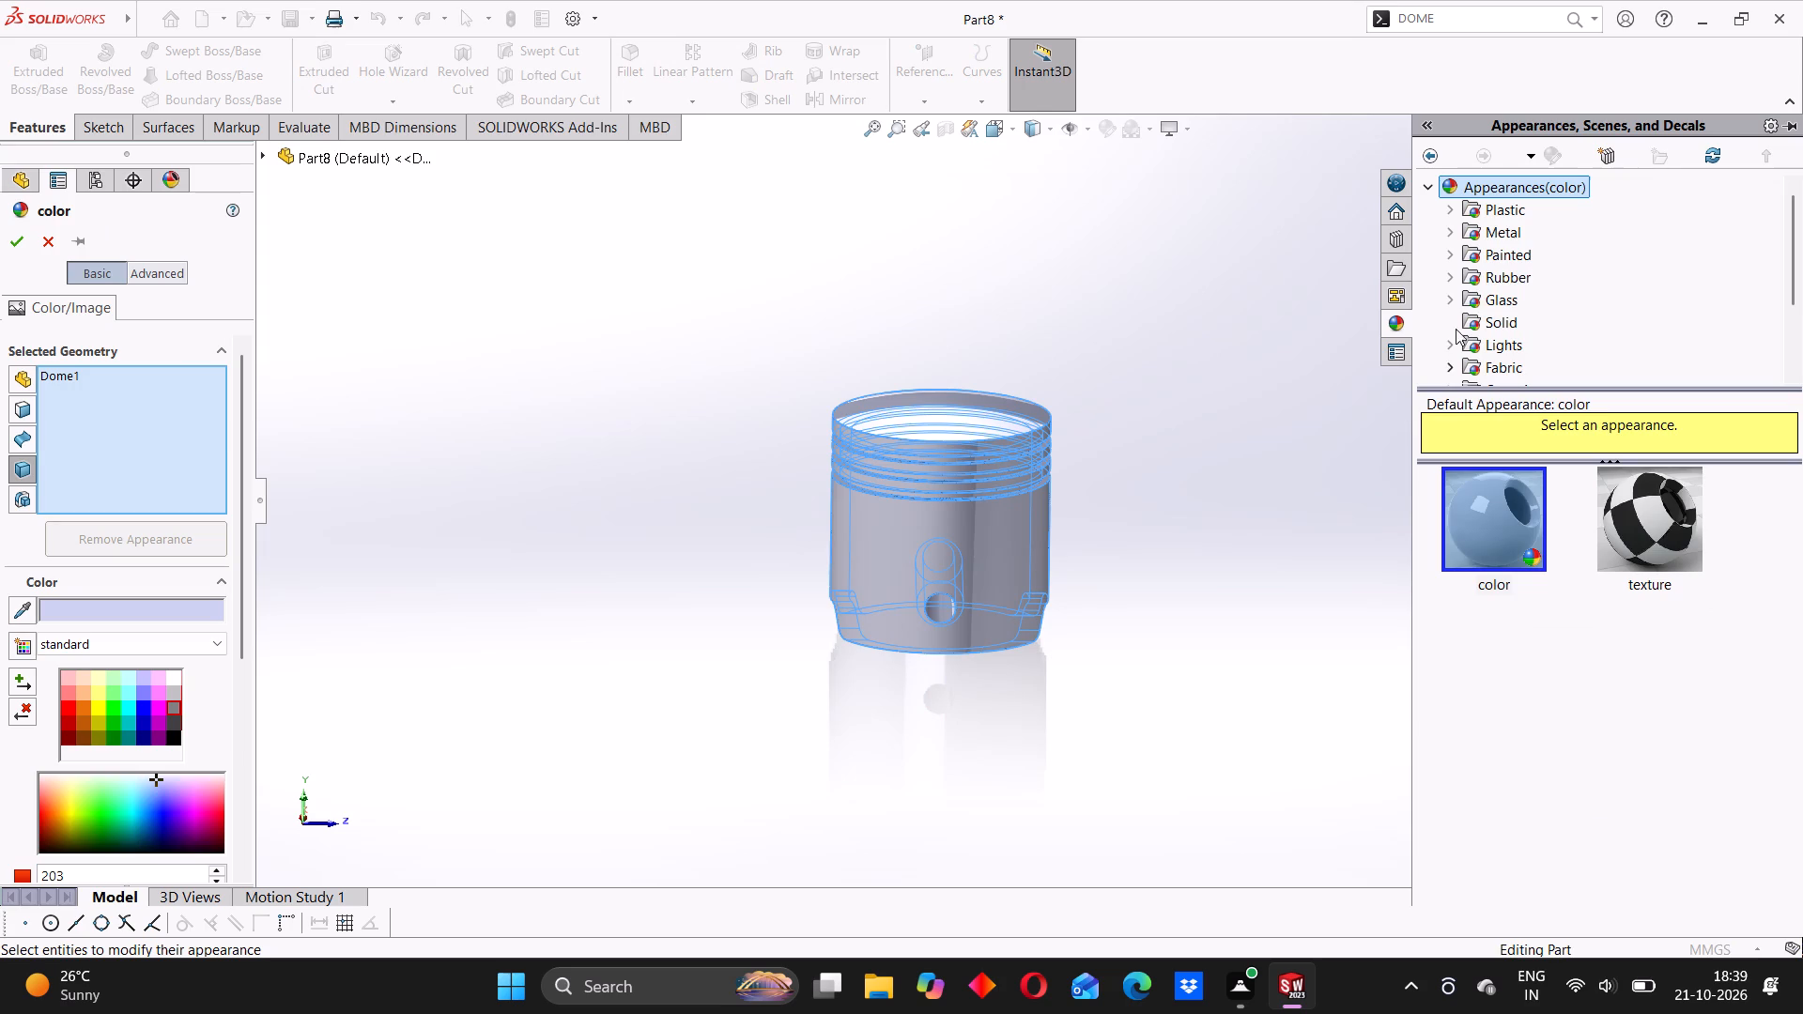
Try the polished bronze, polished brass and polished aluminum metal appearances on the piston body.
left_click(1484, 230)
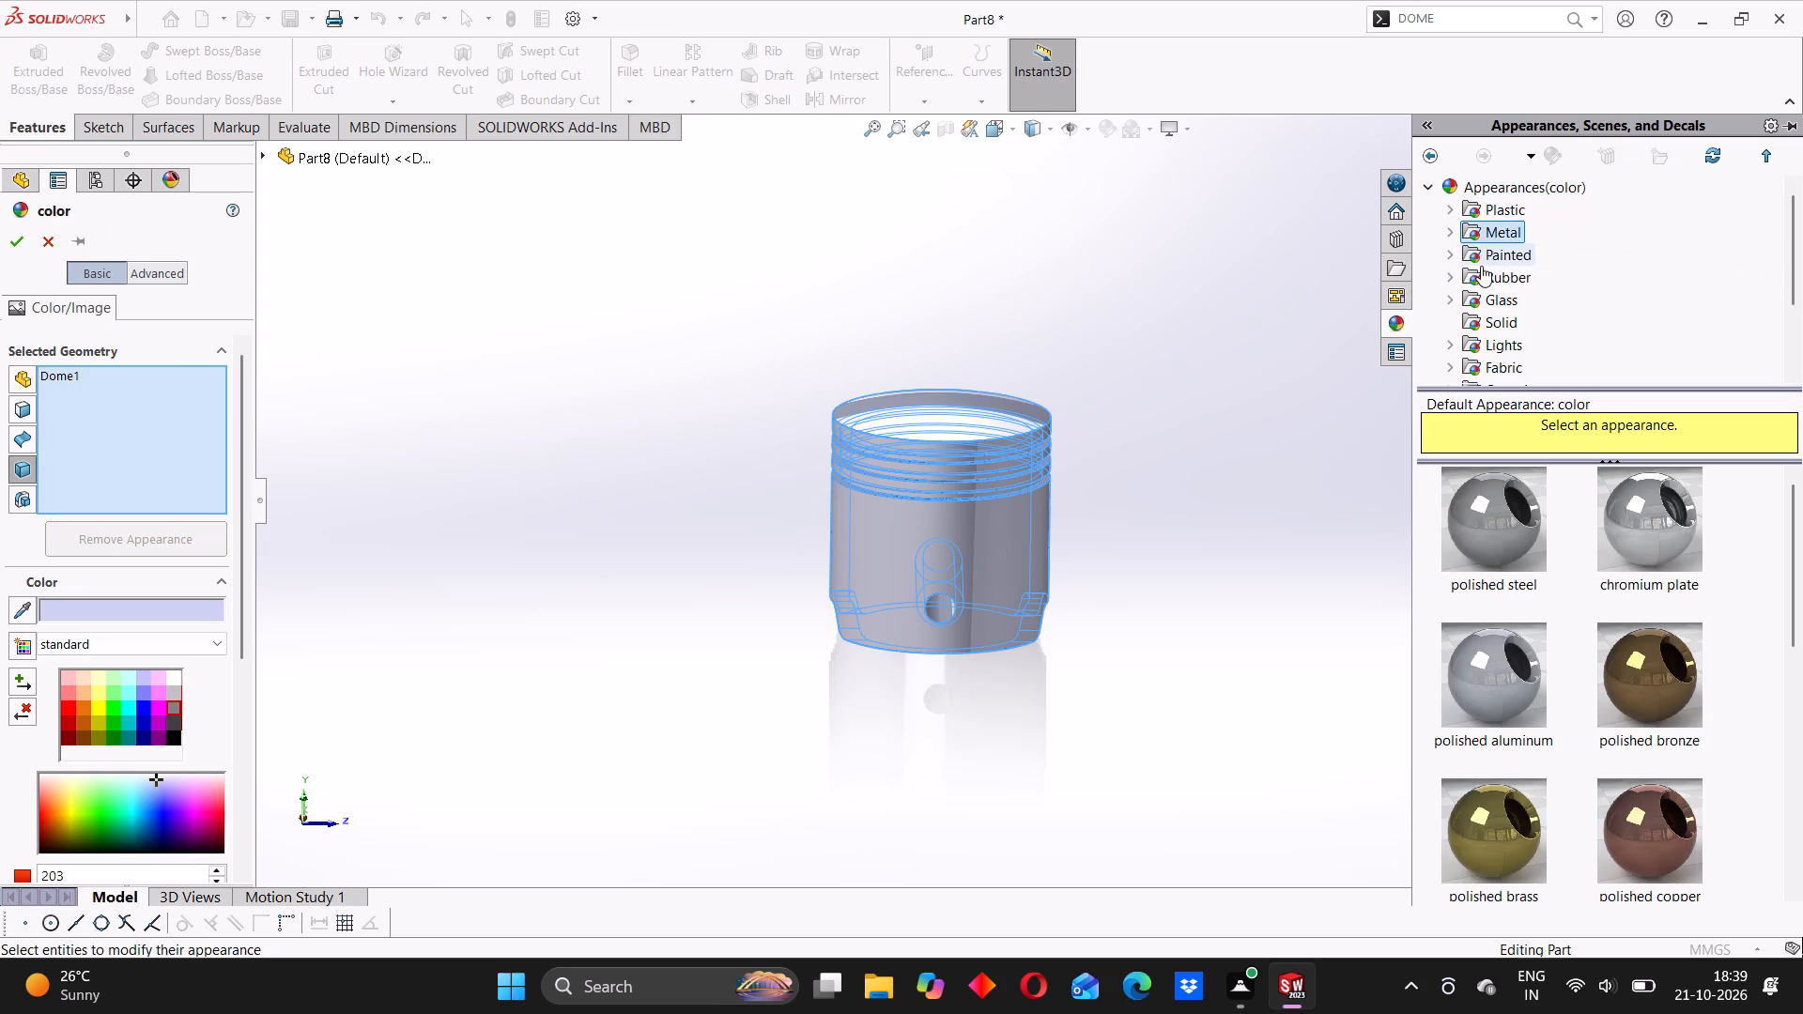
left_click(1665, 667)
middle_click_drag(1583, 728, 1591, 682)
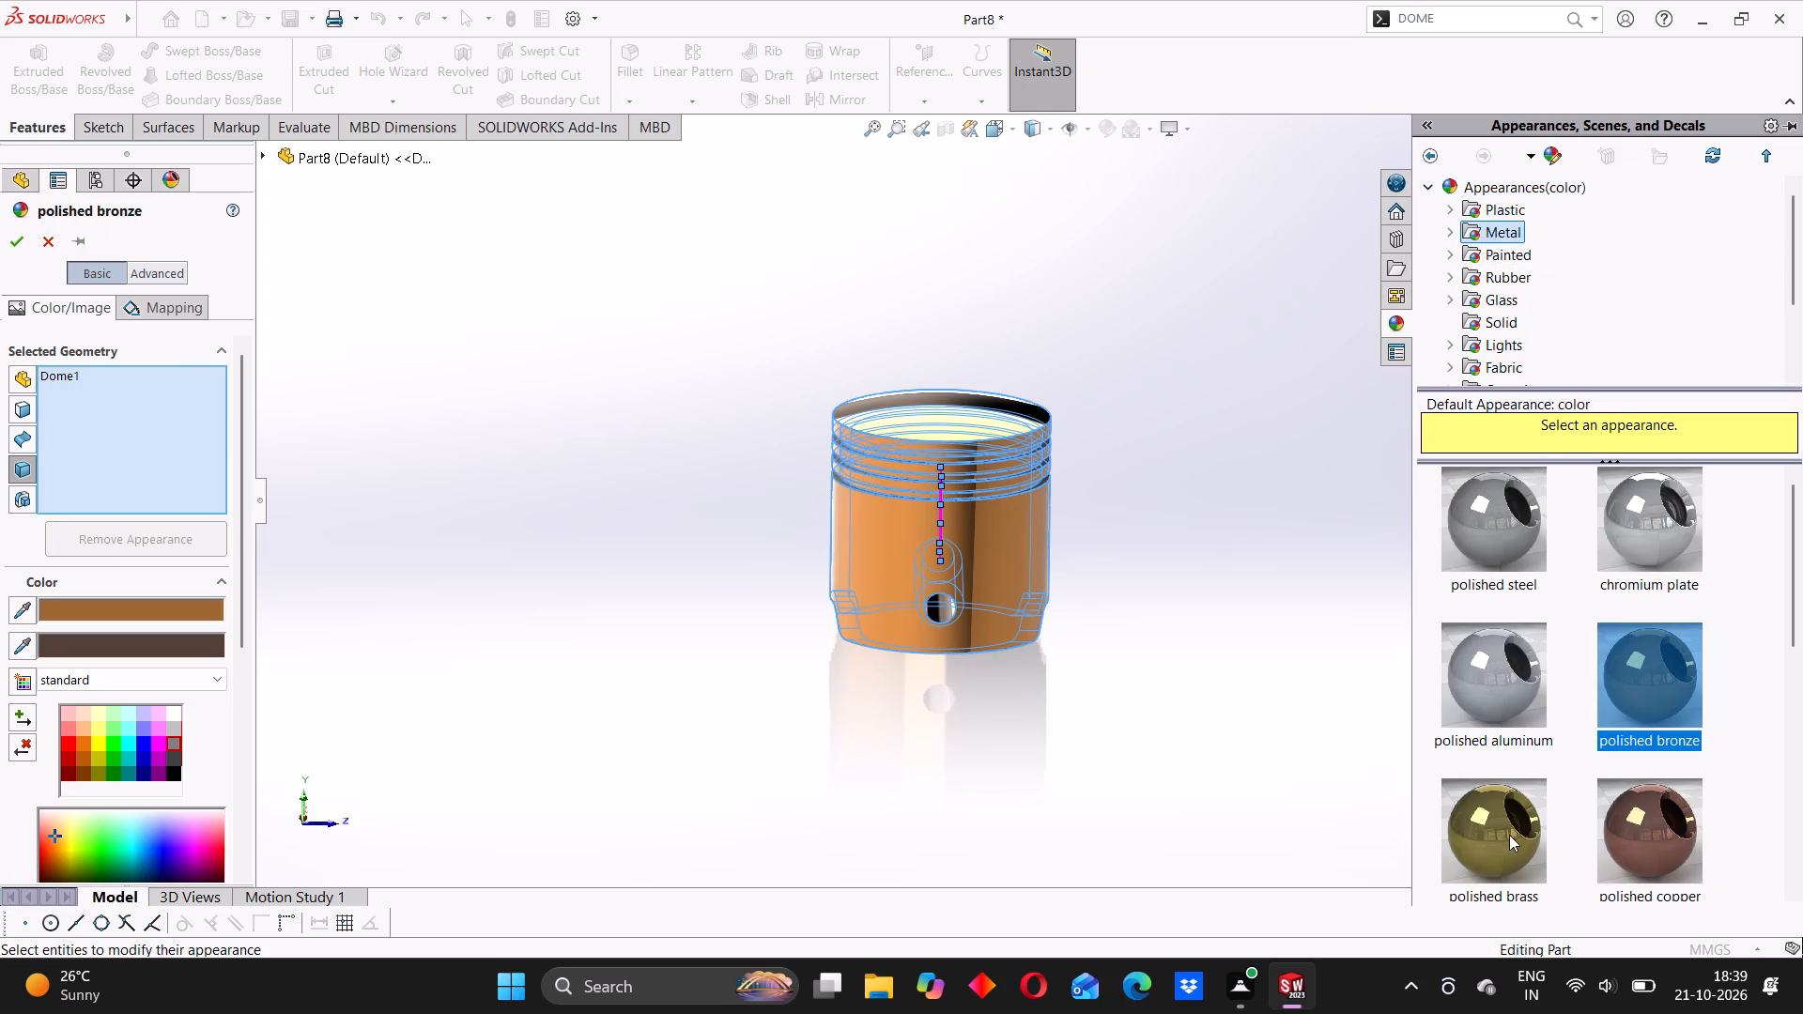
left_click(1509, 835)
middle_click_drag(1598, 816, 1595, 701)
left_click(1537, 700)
Apply the polished copper metal appearance to the piston body.
scroll(1617, 733, "down", 2)
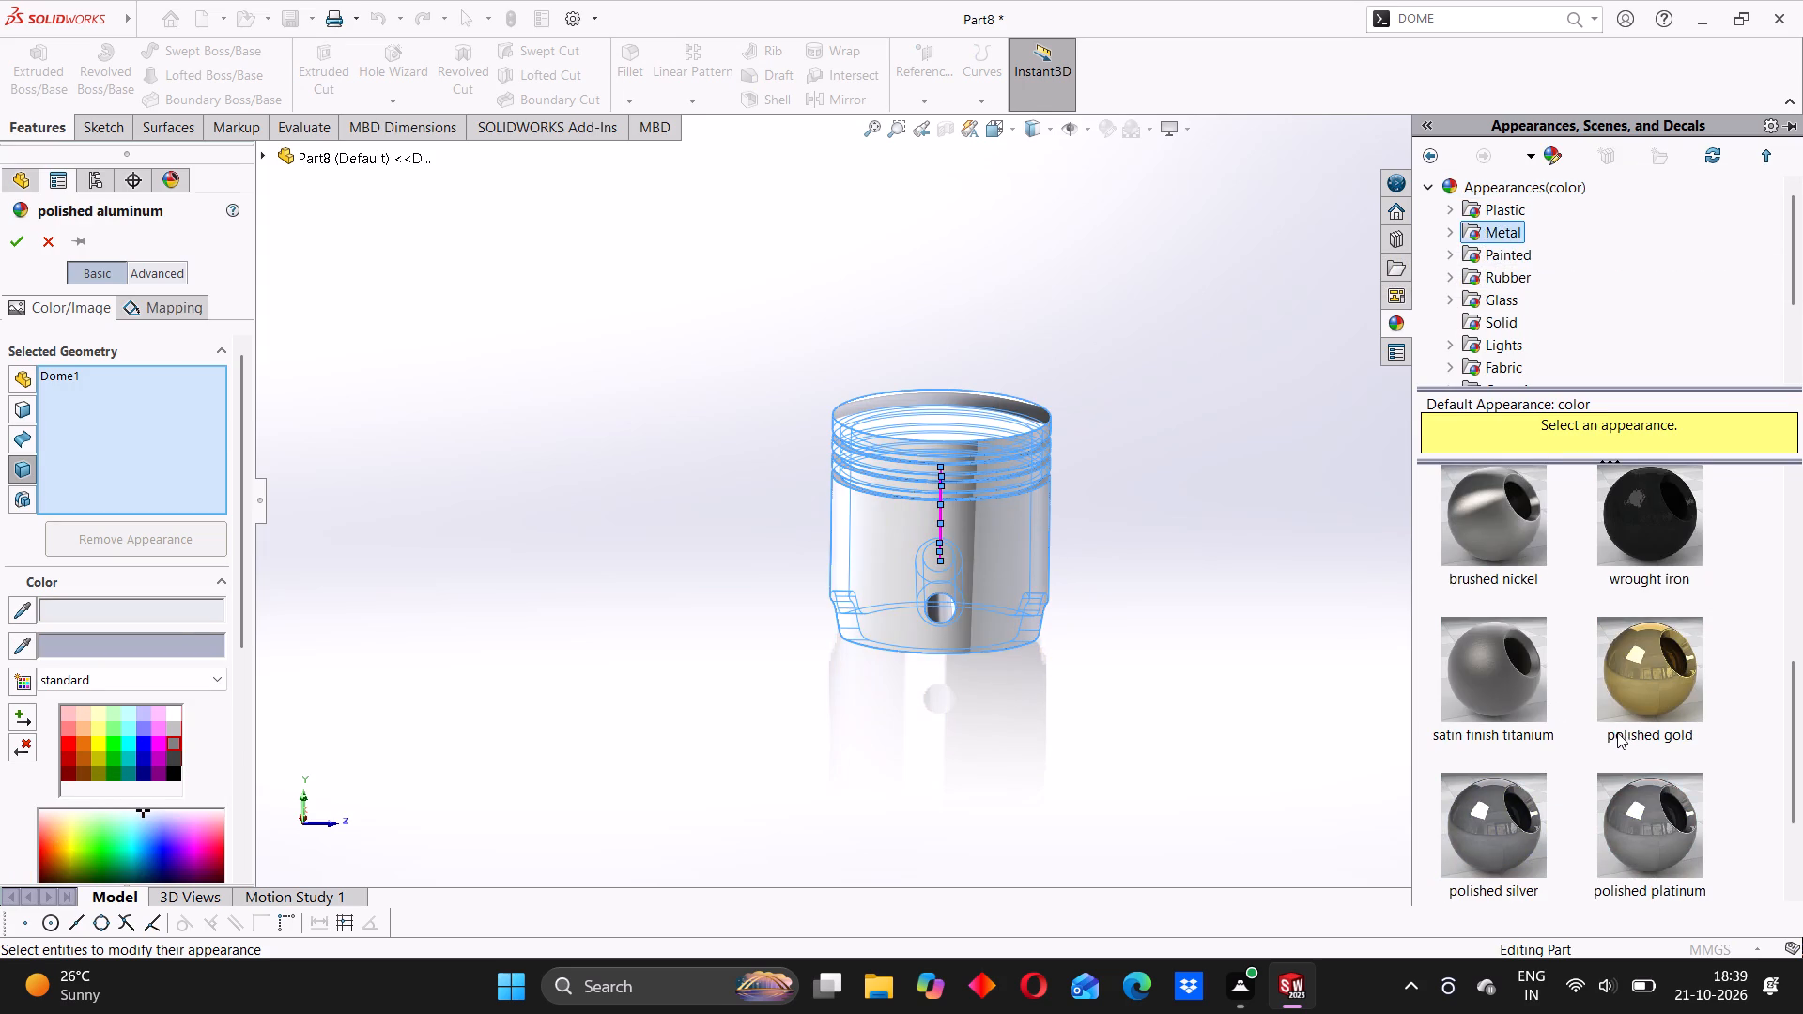
scroll(1549, 620, "up", 1)
left_click(1616, 622)
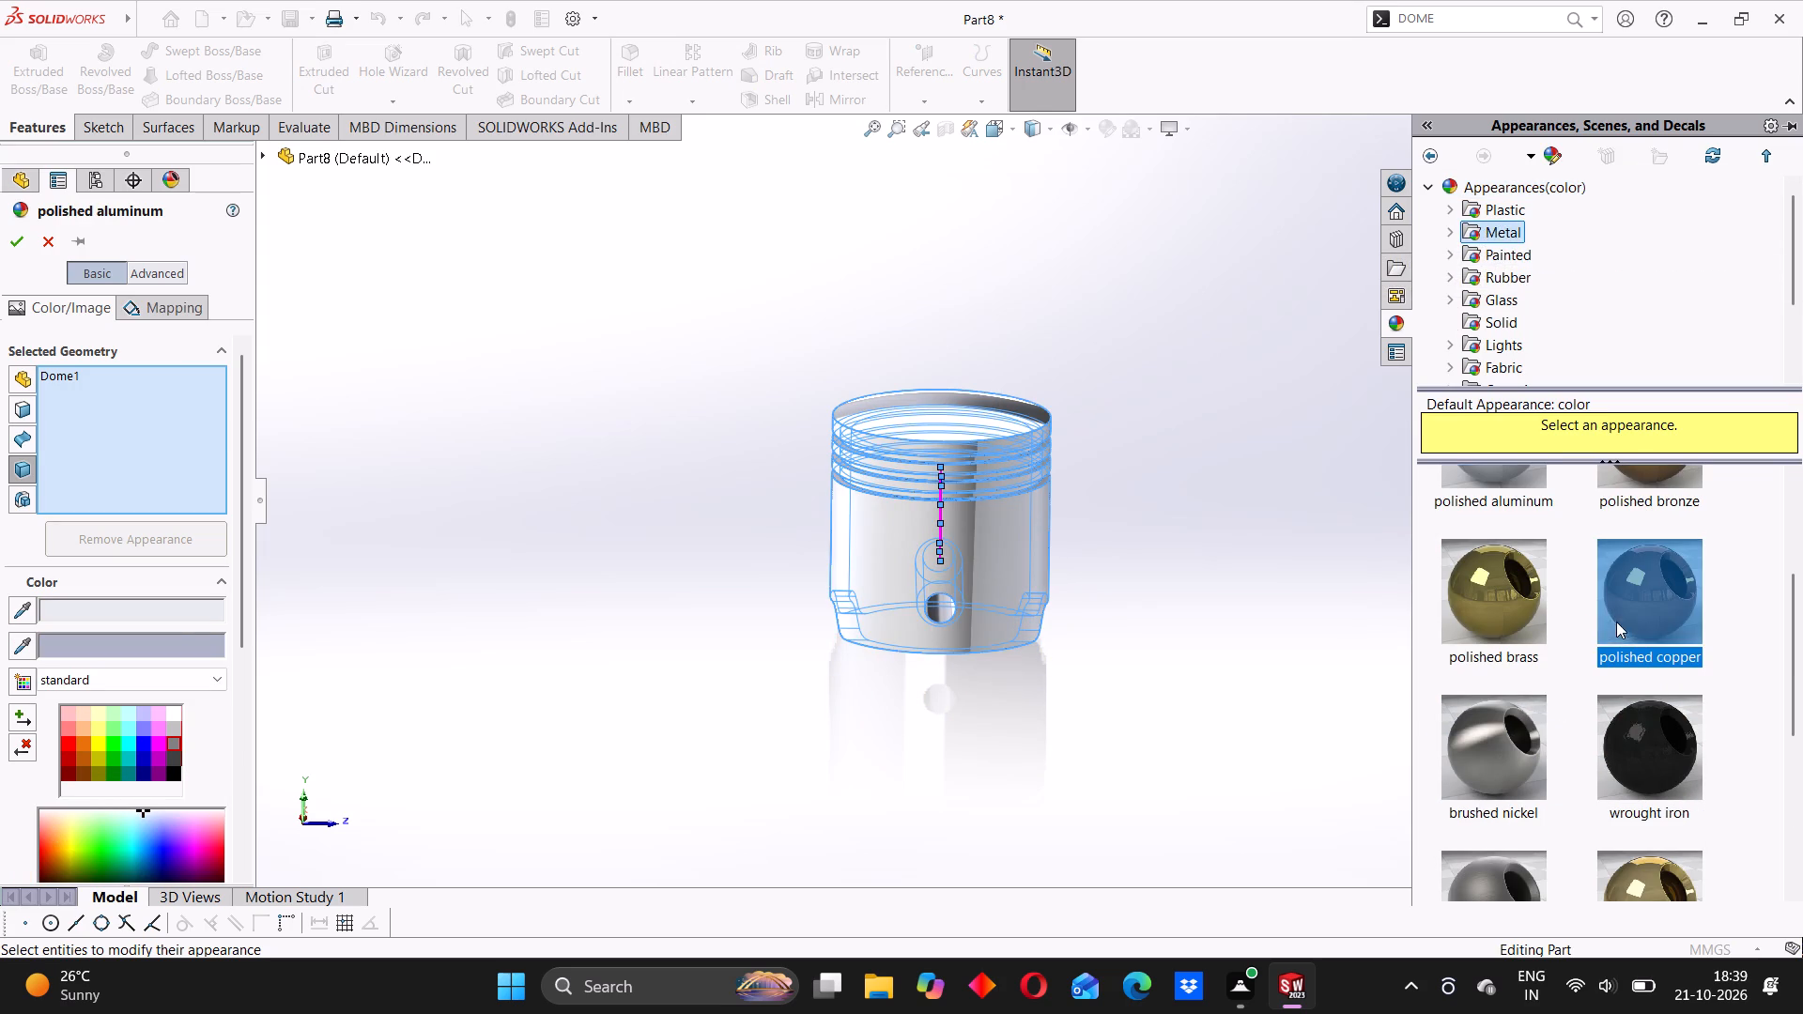
middle_click_drag(954, 598, 1230, 602)
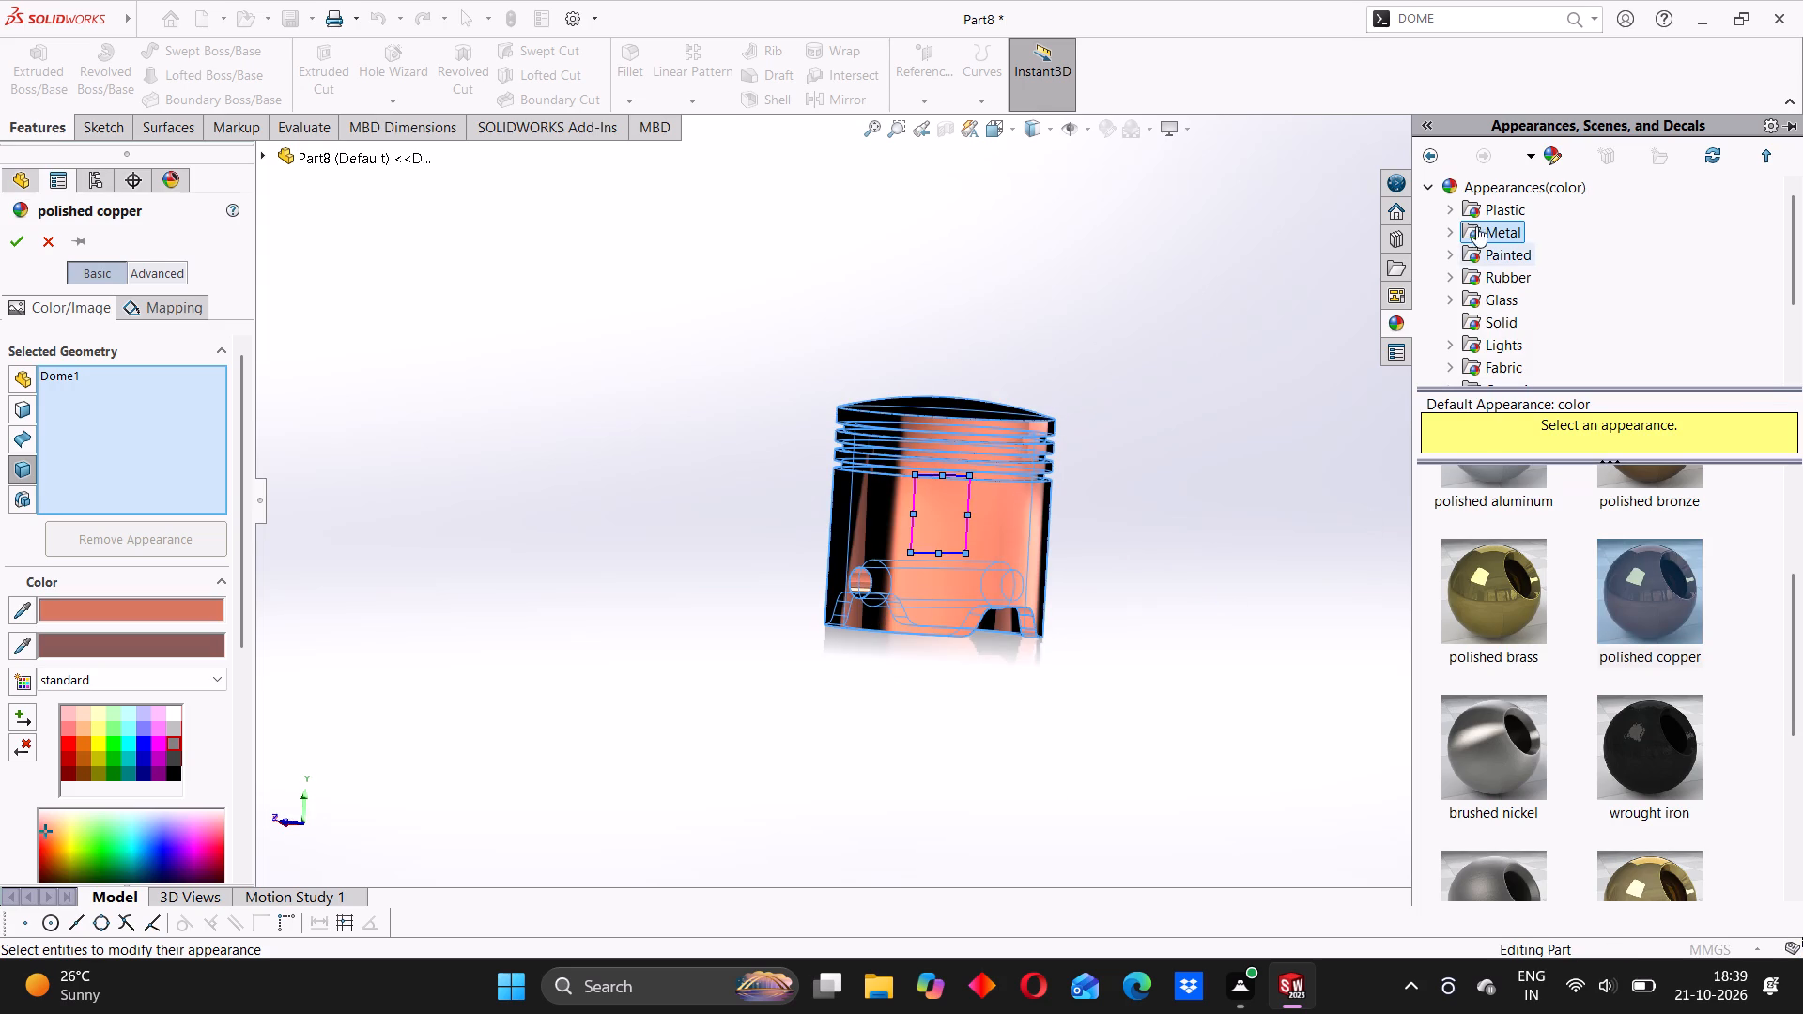
left_click(1249, 373)
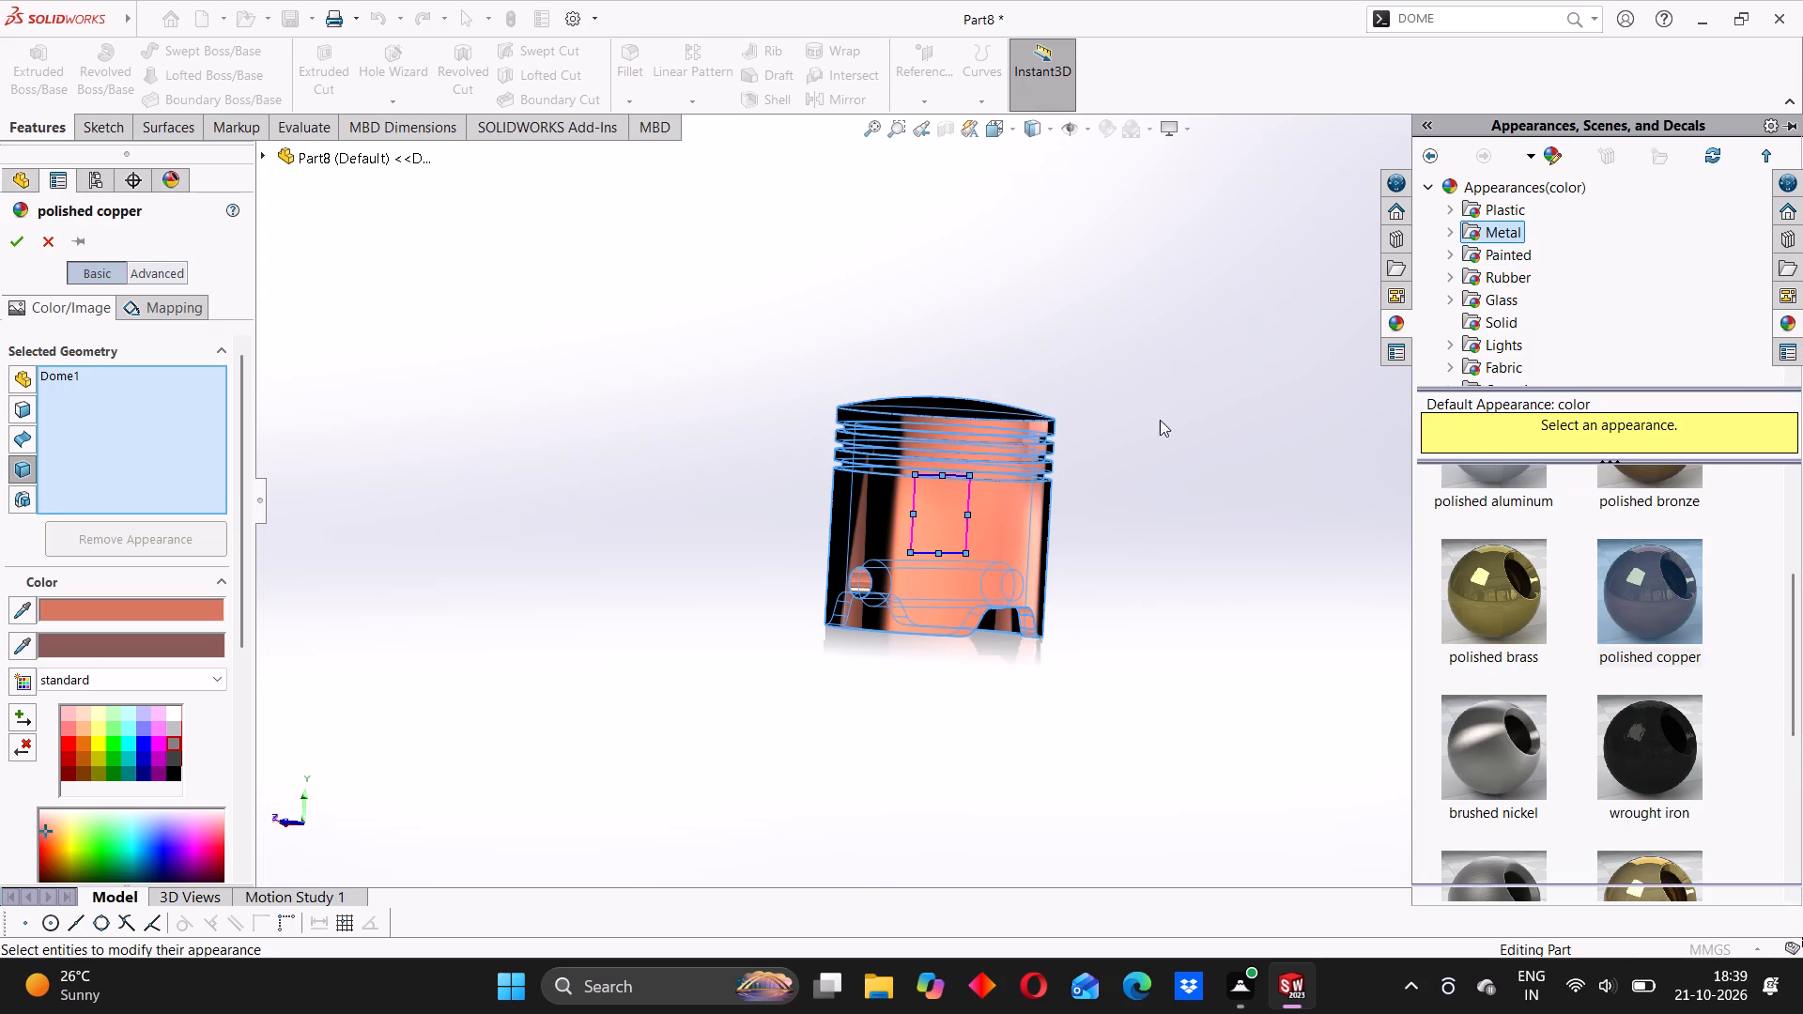
left_click(14, 238)
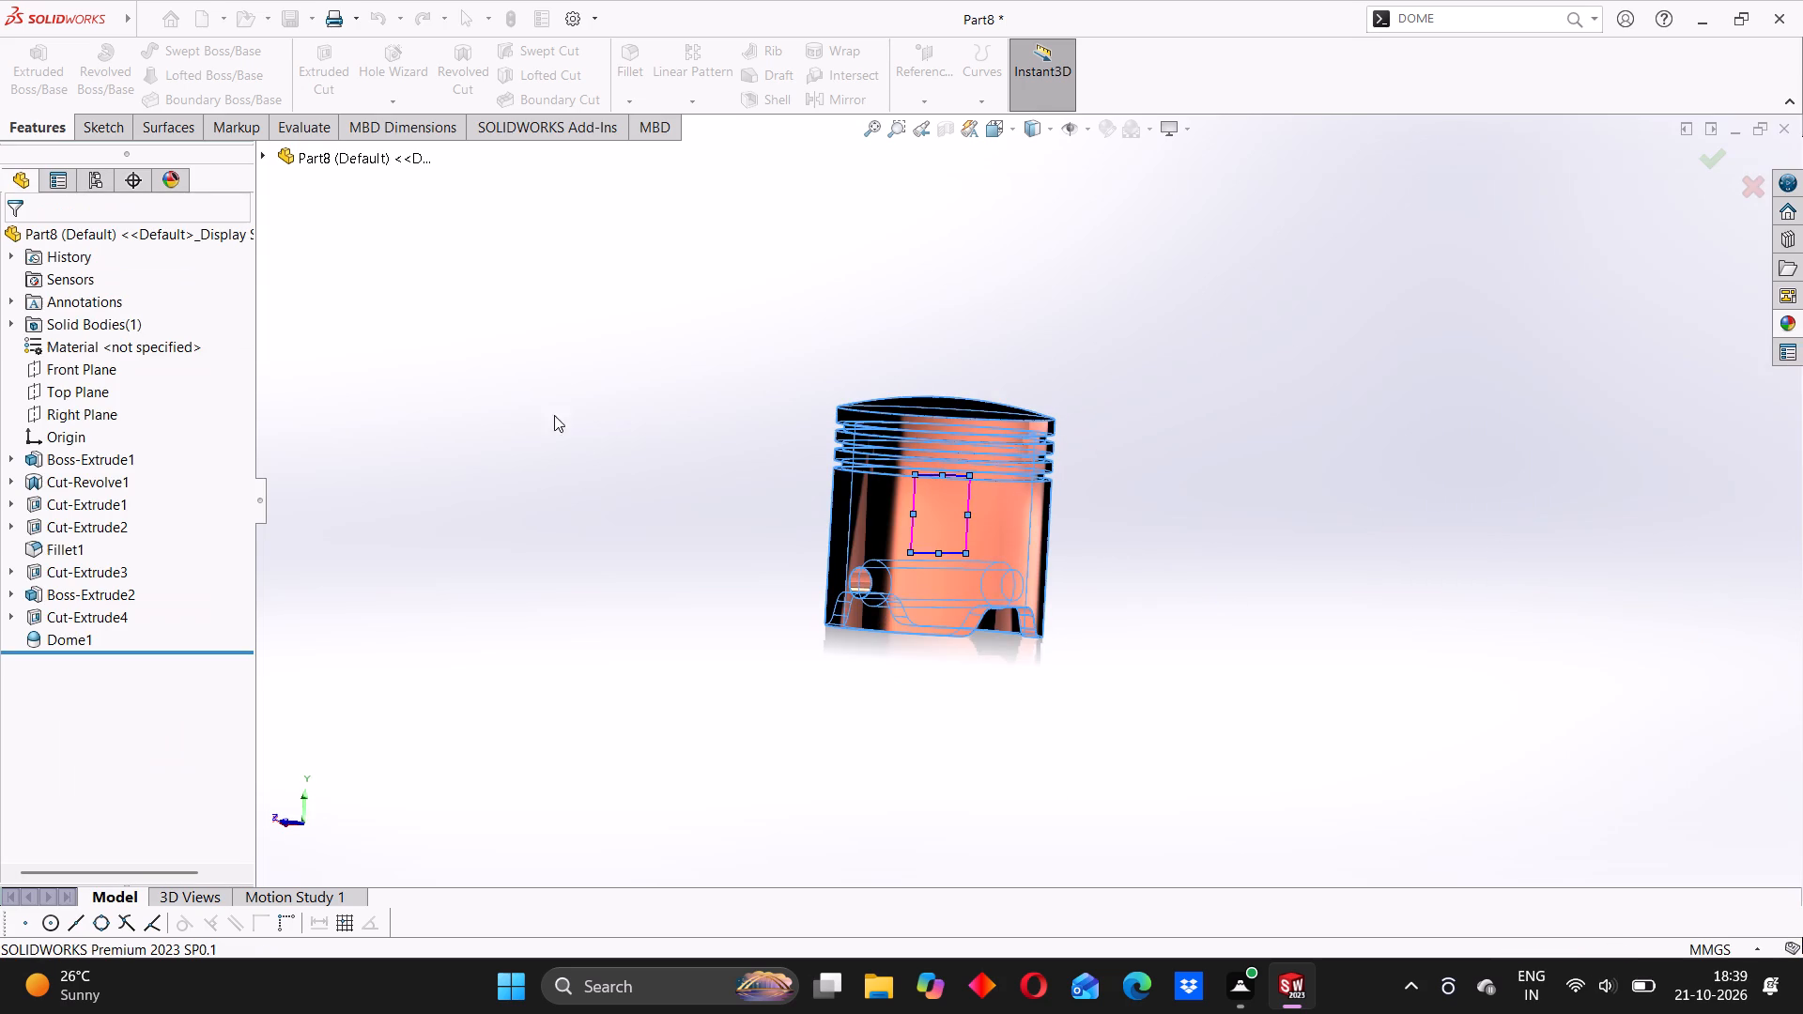
Examine the copper-finished piston's crown, ring grooves, pin hole, skirt cutouts and underside from several angles.
scroll(982, 485, "down", 3)
middle_click_drag(1234, 416, 936, 558)
middle_click_drag(834, 348, 1165, 226)
middle_click_drag(1242, 344, 1174, 527)
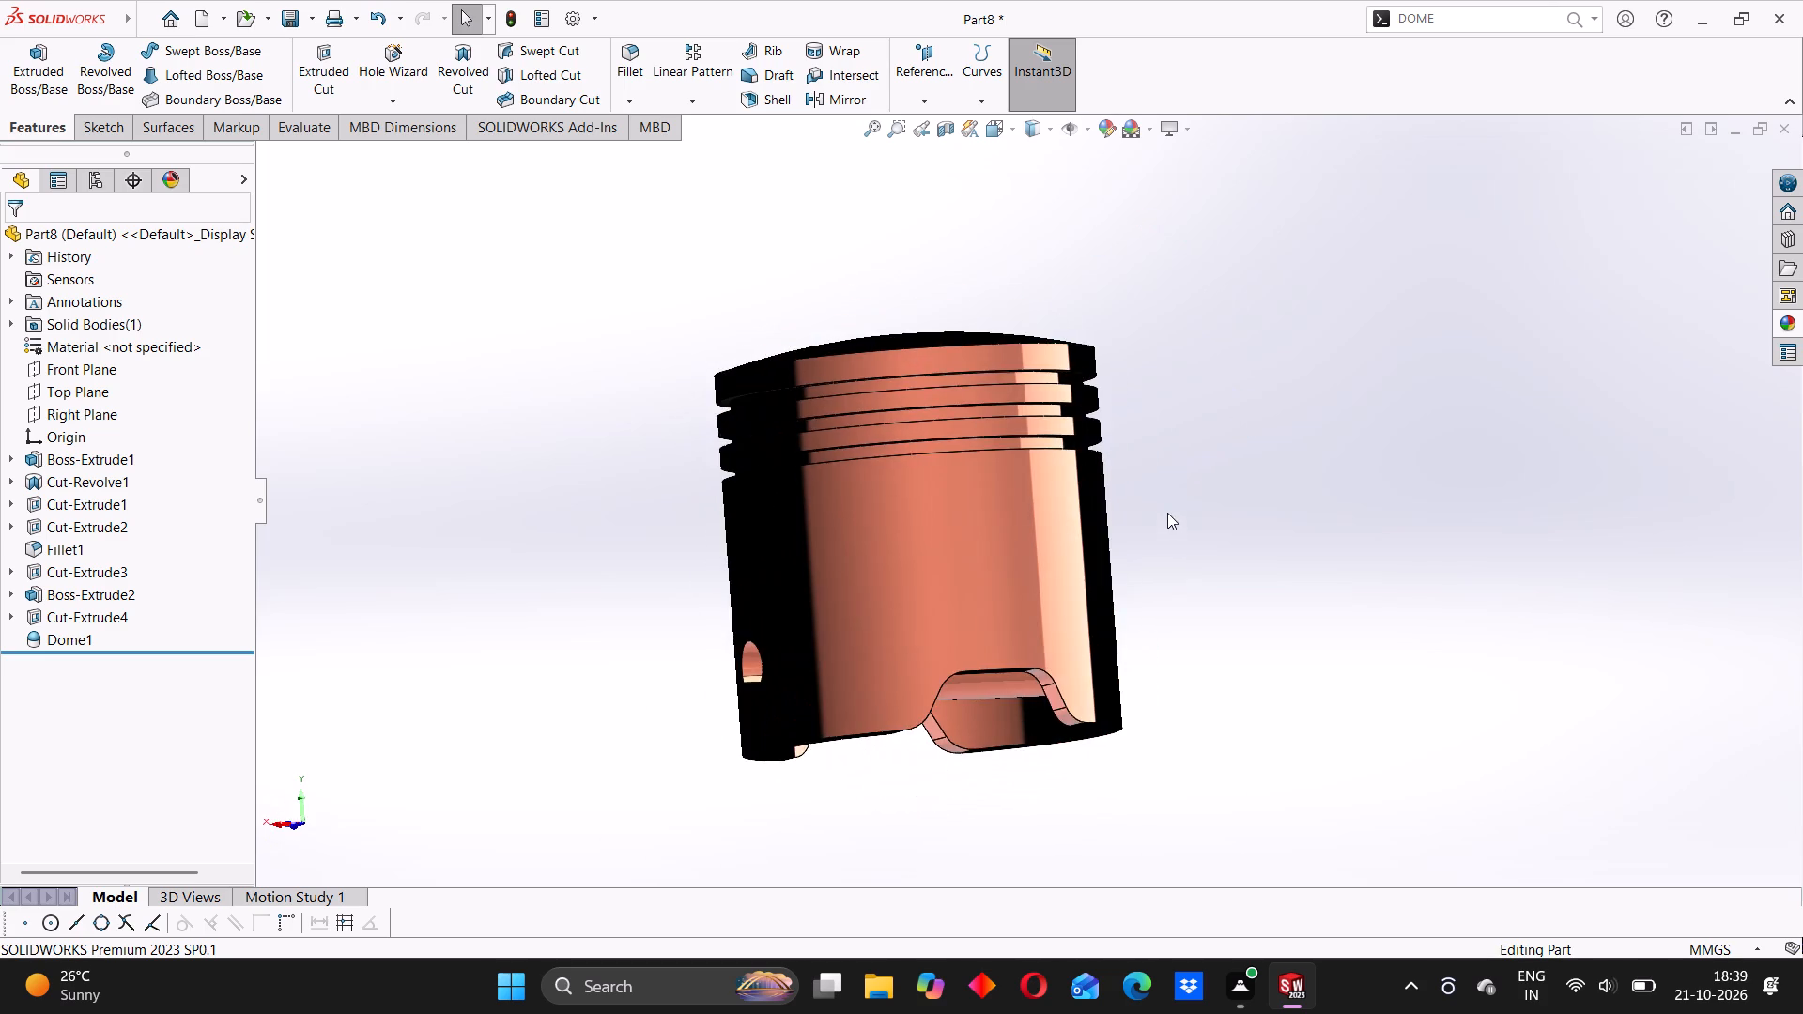
middle_click_drag(1153, 520, 990, 421)
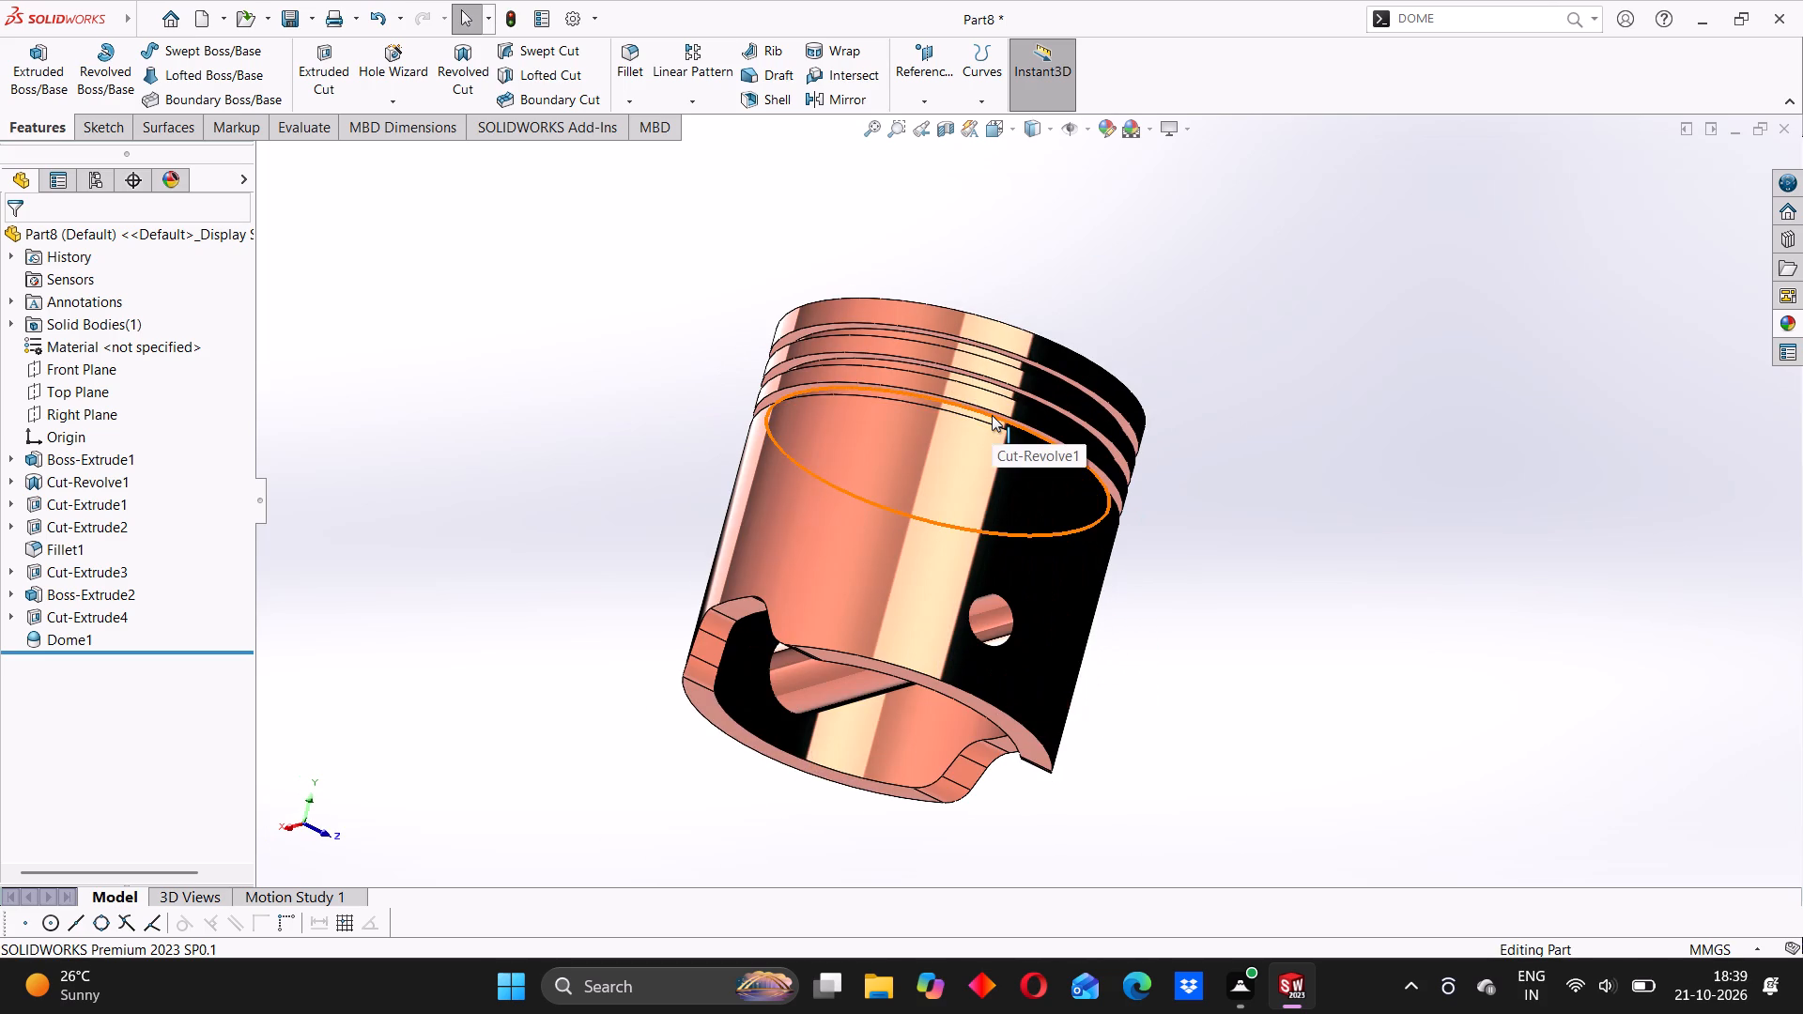
left_click(1019, 129)
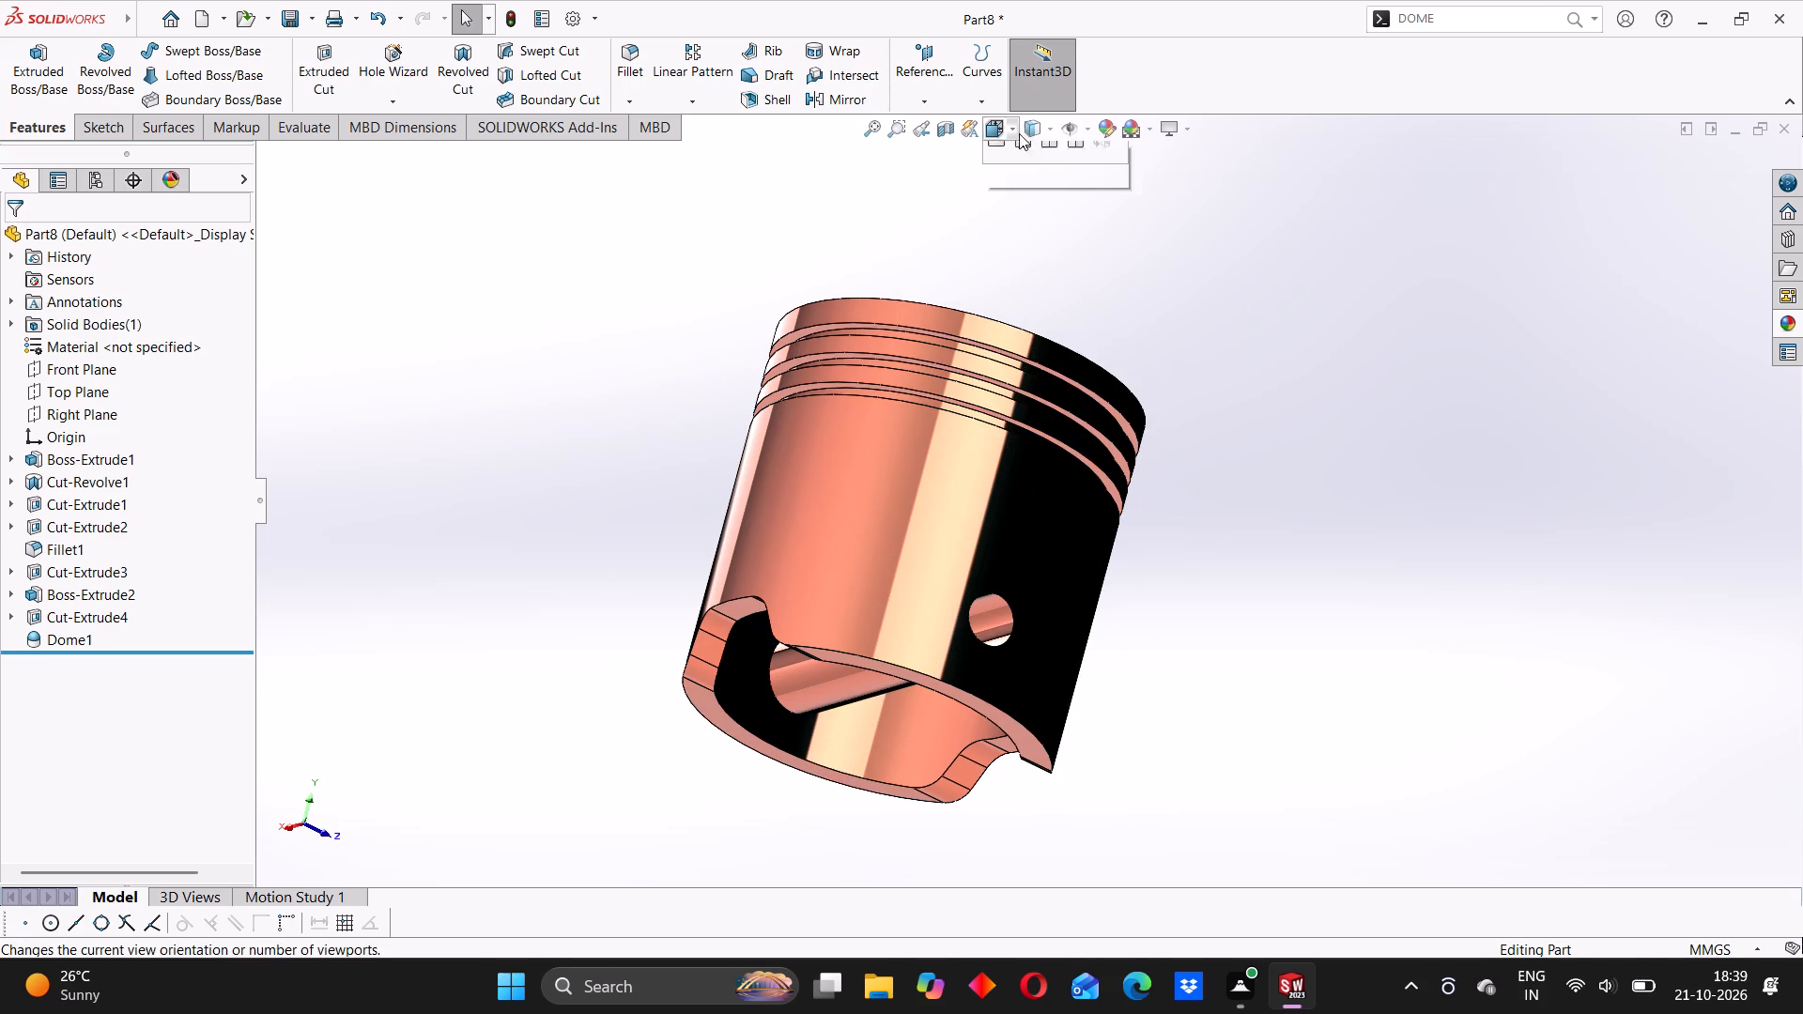
left_click(1095, 222)
middle_click_drag(986, 298, 1012, 299)
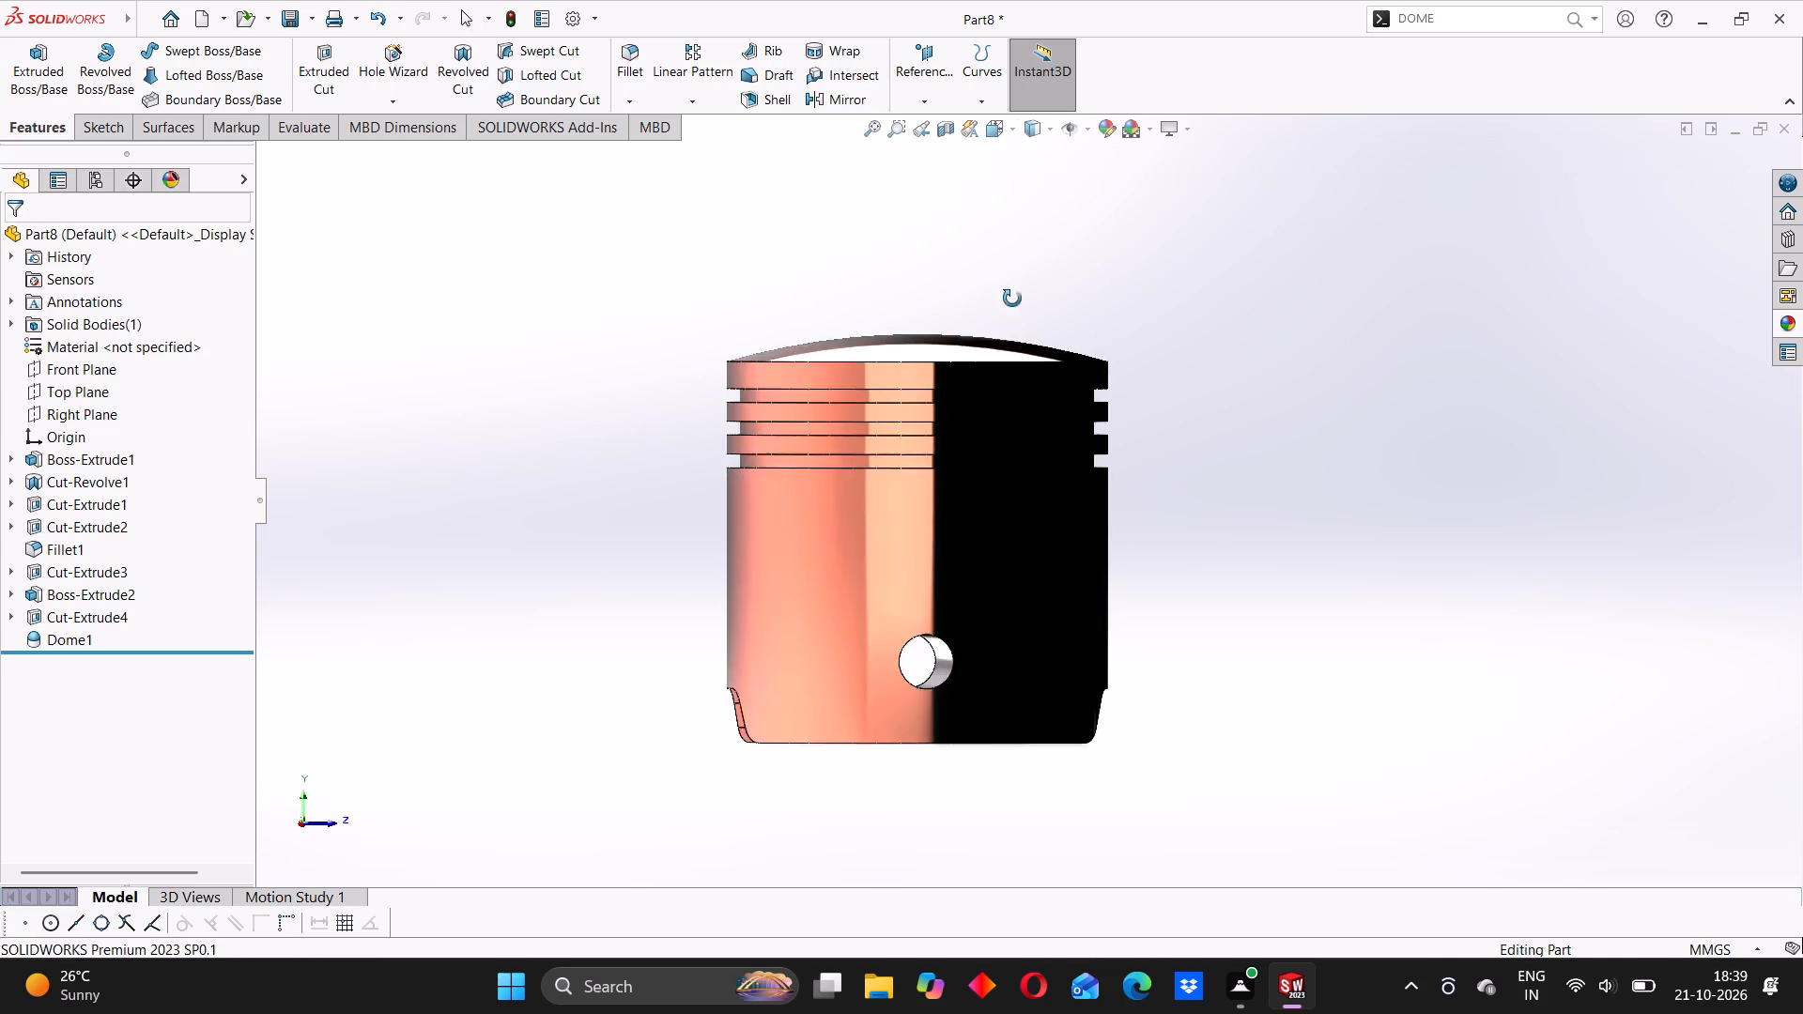
middle_click_drag(1012, 299, 1166, 325)
middle_click_drag(883, 410, 997, 471)
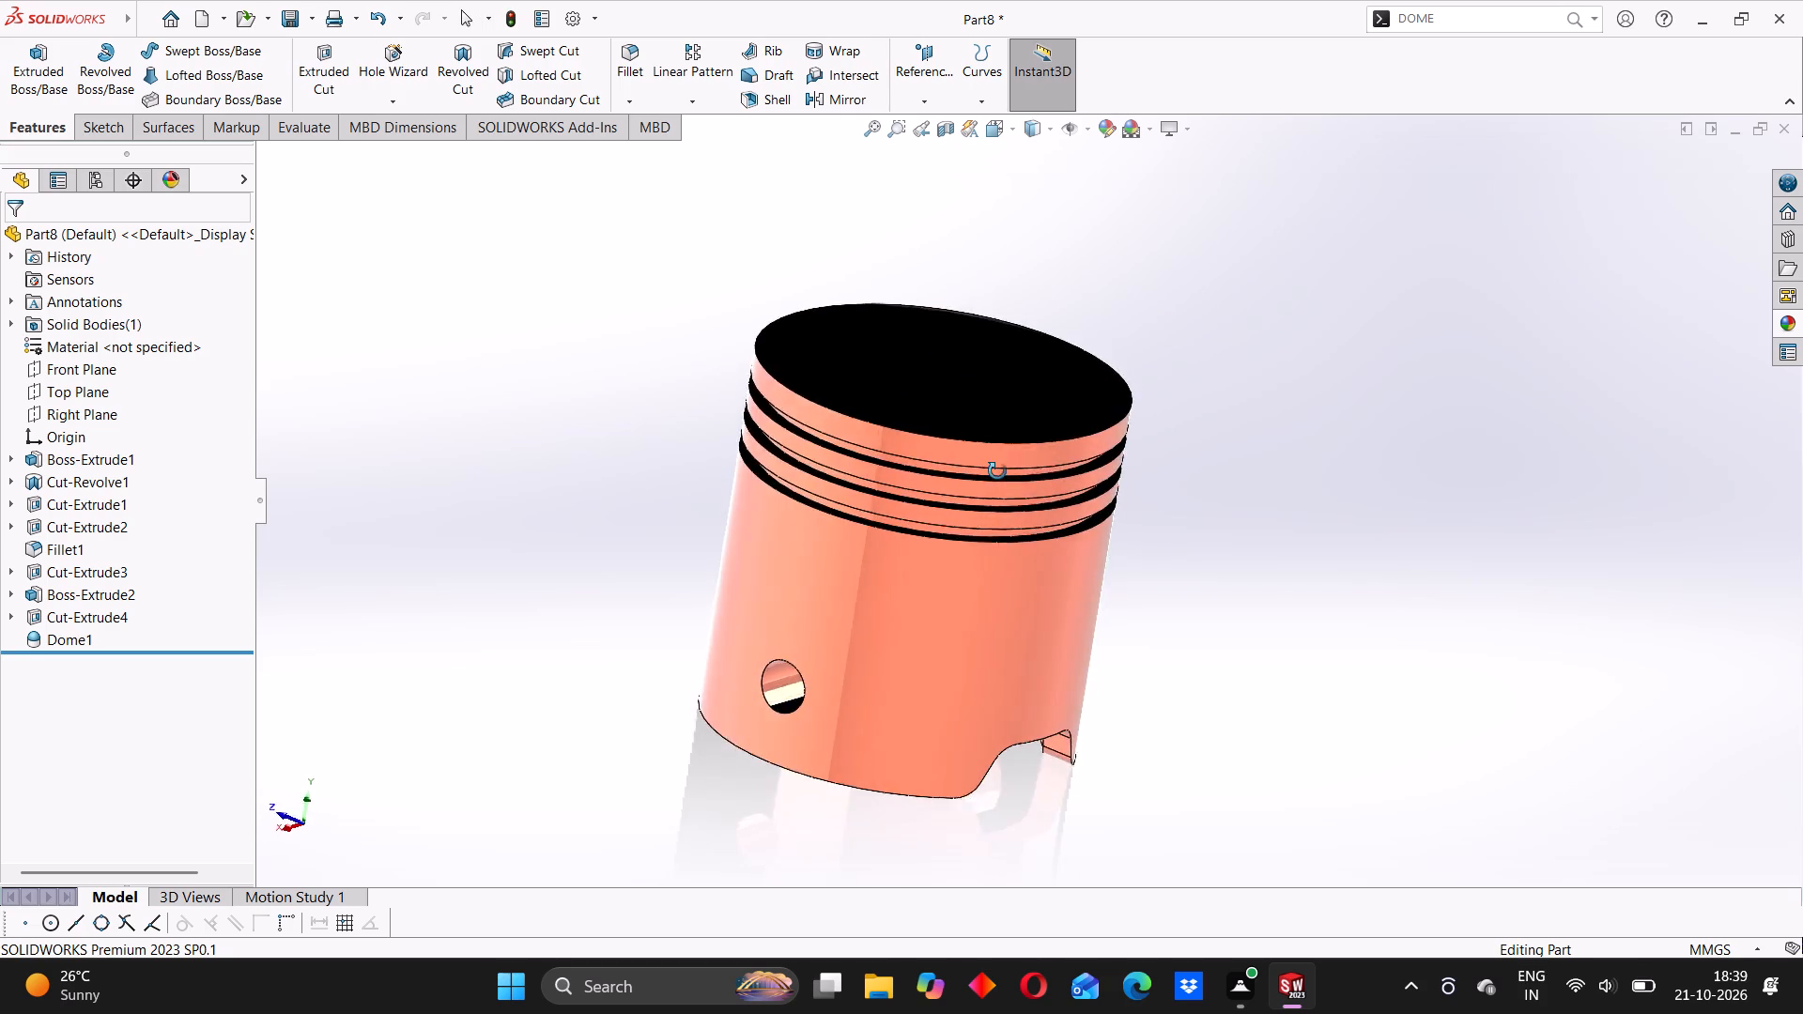
middle_click_drag(997, 471, 888, 392)
middle_click_drag(884, 419, 889, 367)
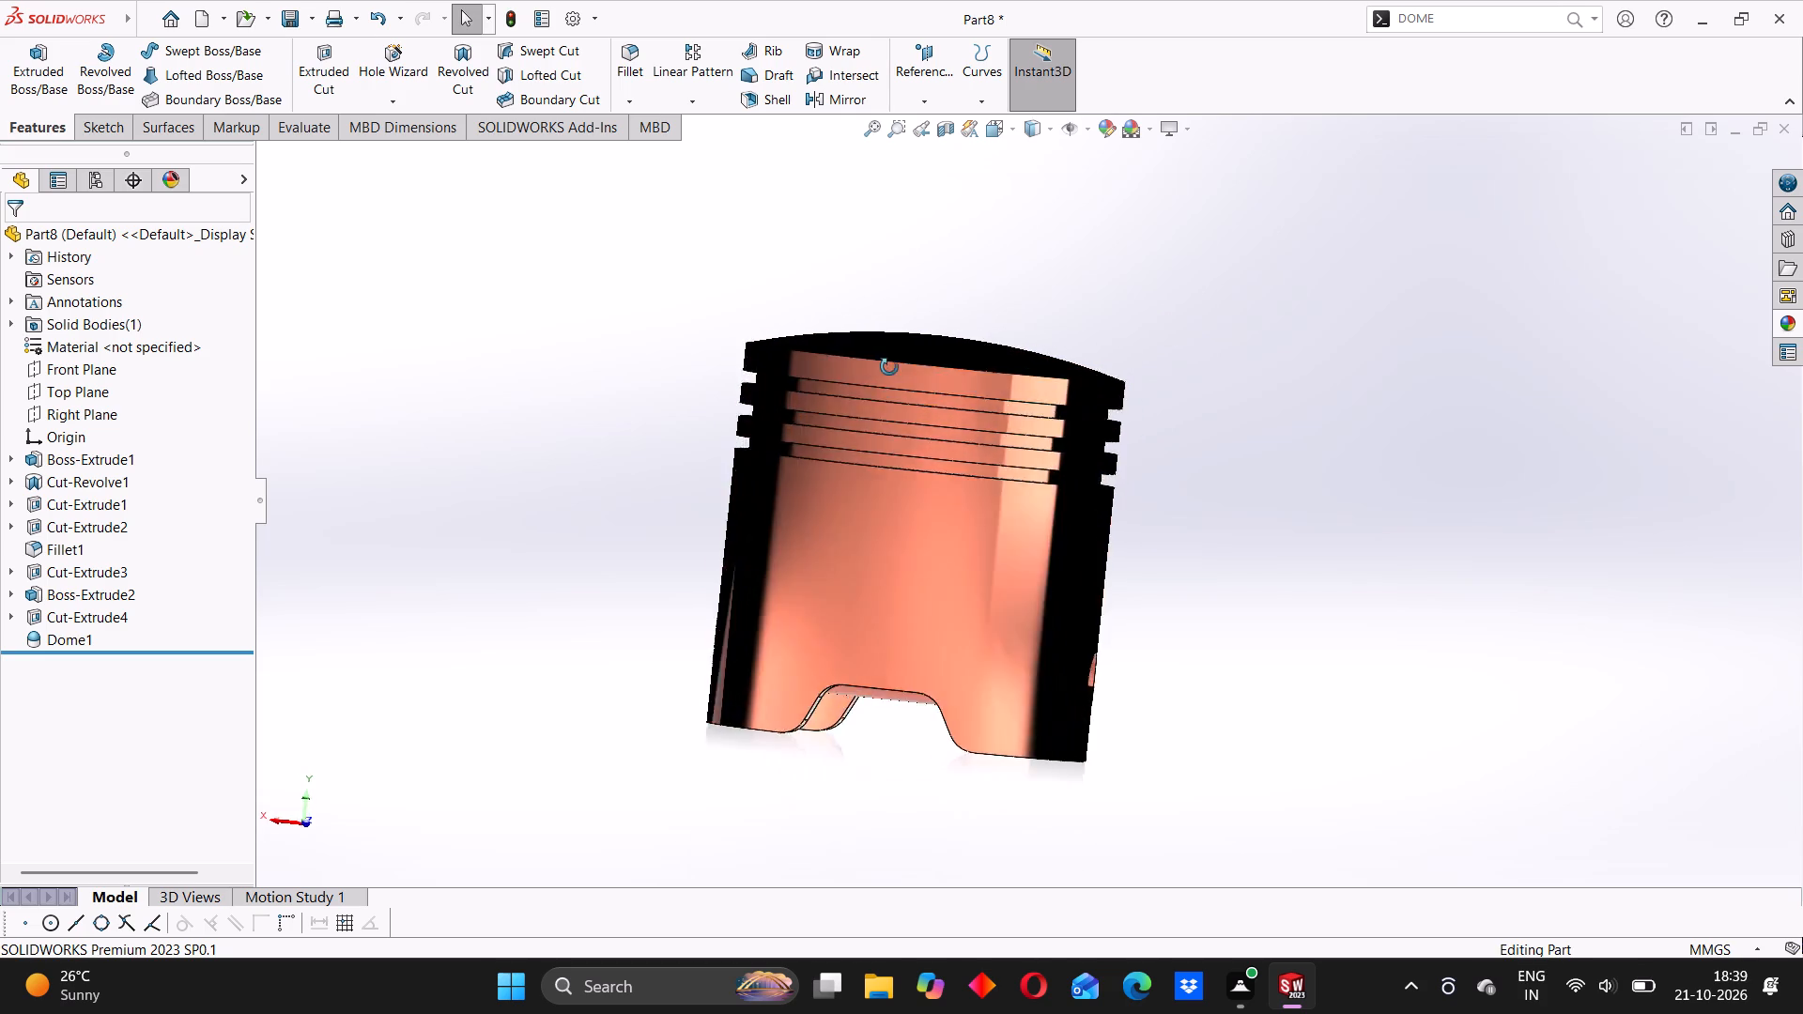
middle_click_drag(889, 367, 965, 325)
middle_click(832, 435)
middle_click_drag(834, 433, 827, 466)
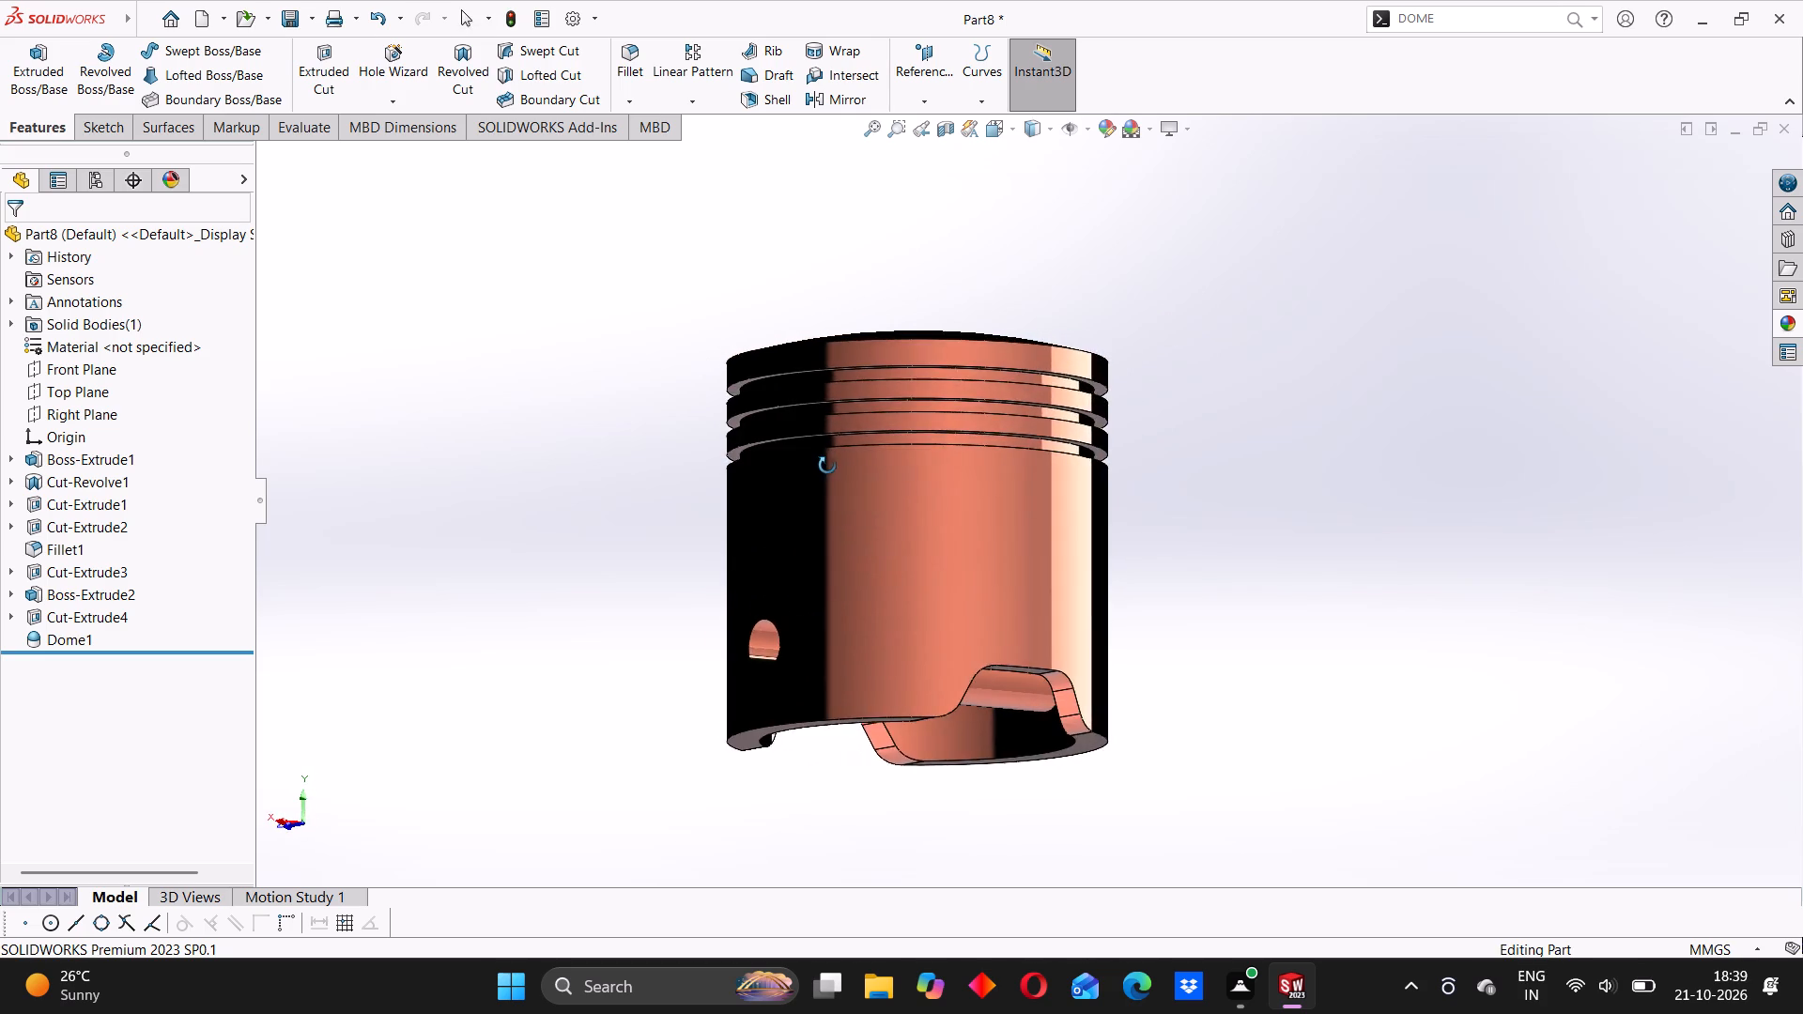
middle_click_drag(827, 466, 867, 541)
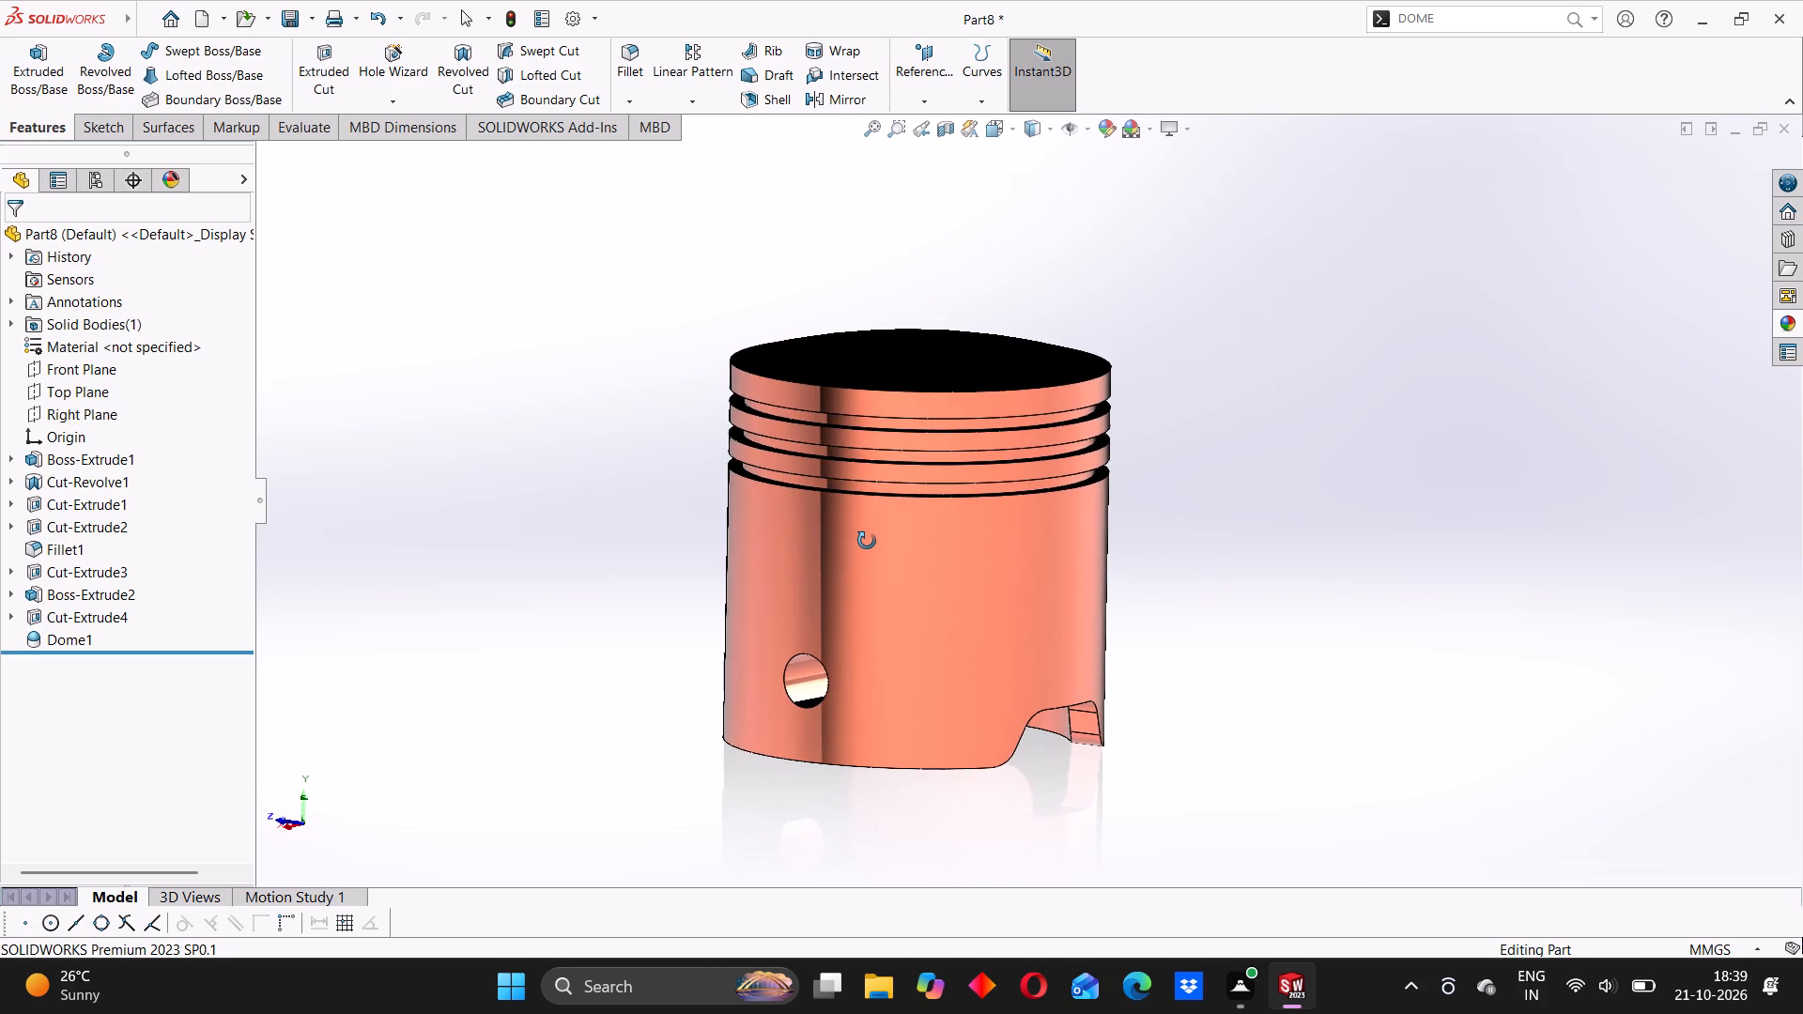
middle_click_drag(867, 541, 874, 537)
scroll(691, 470, "down", 2)
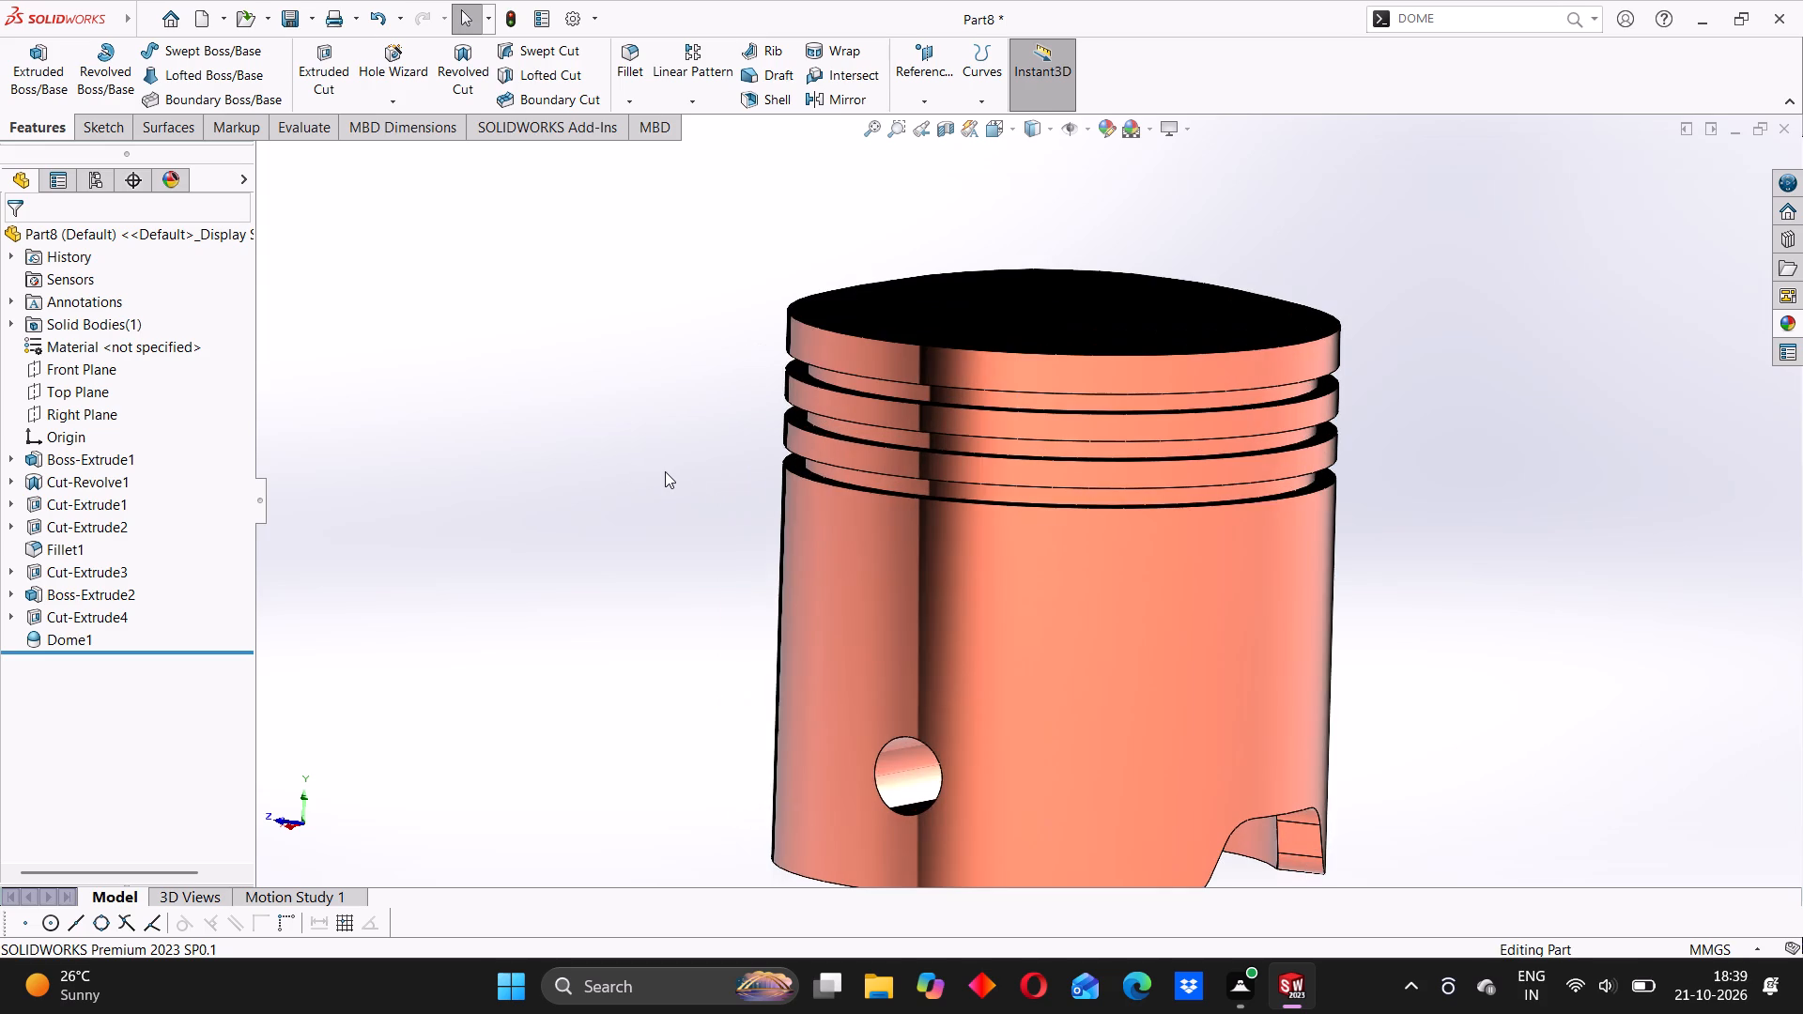
middle_click_drag(863, 511, 867, 499)
scroll(853, 503, "up", 1)
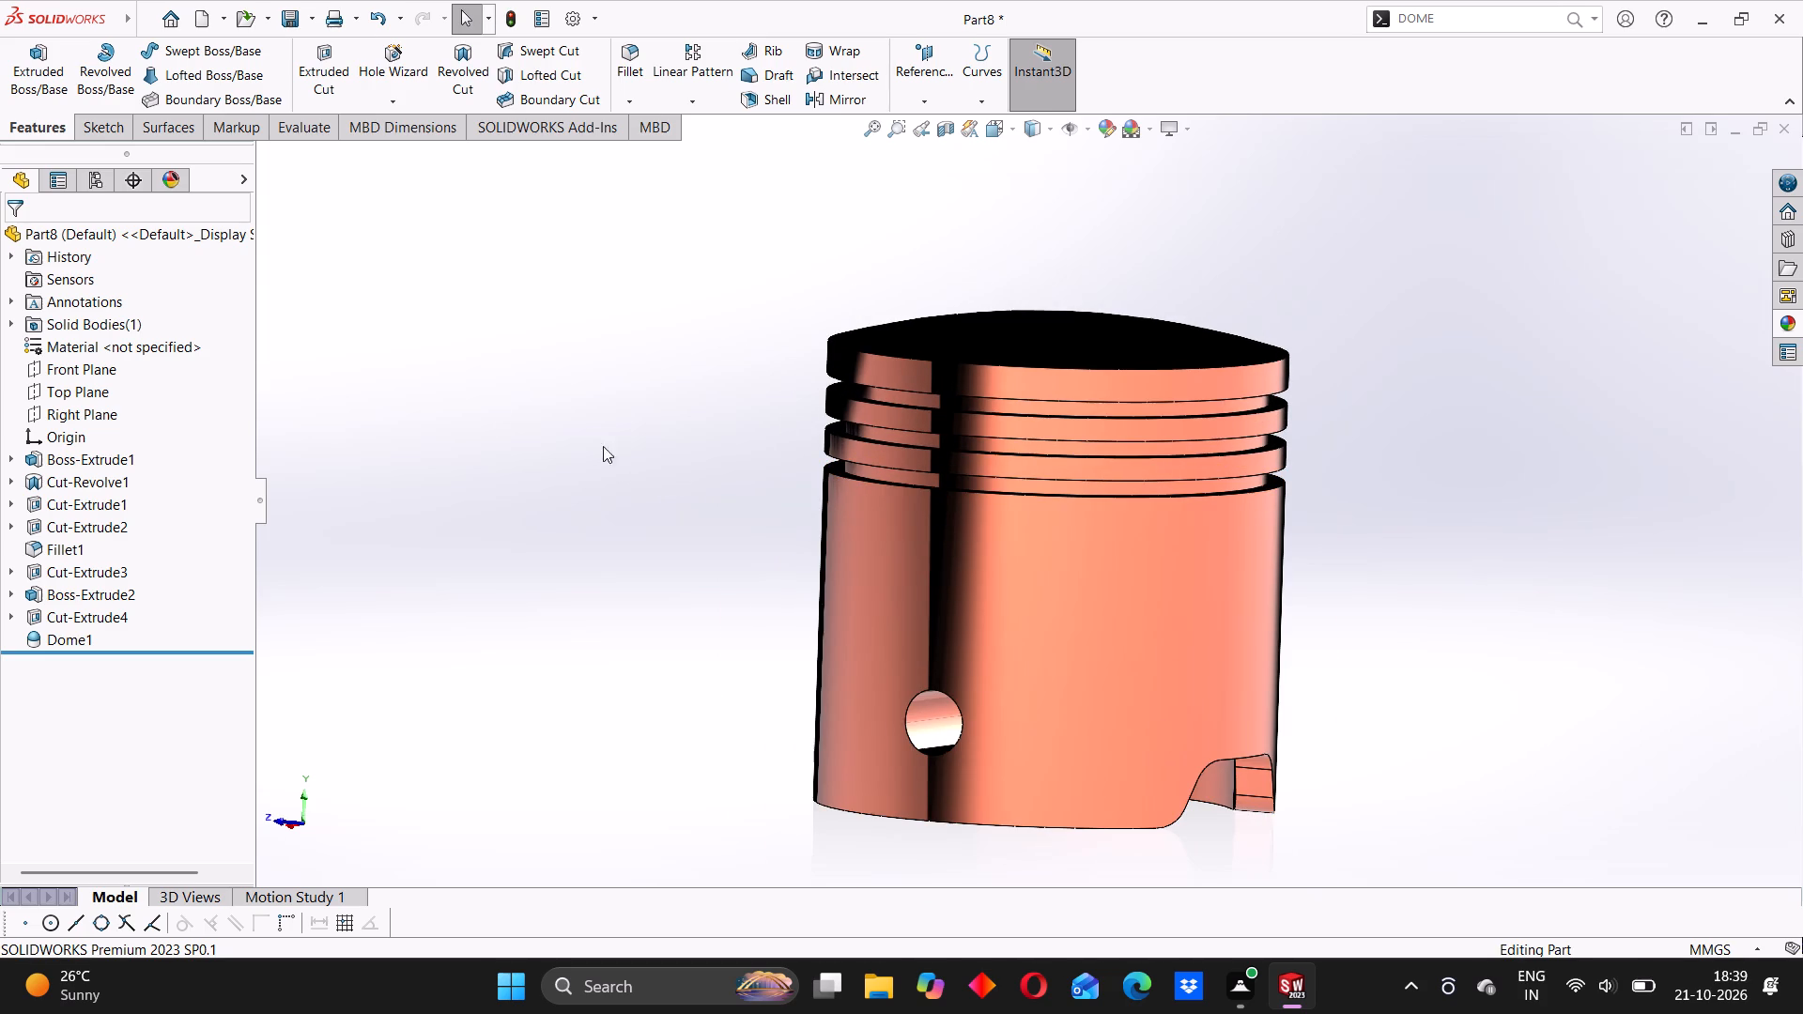
Save the part as PISTON in SOLIDWORKS Part format in the TWIN ENGINE ASEEMBLY folder.
left_click(312, 22)
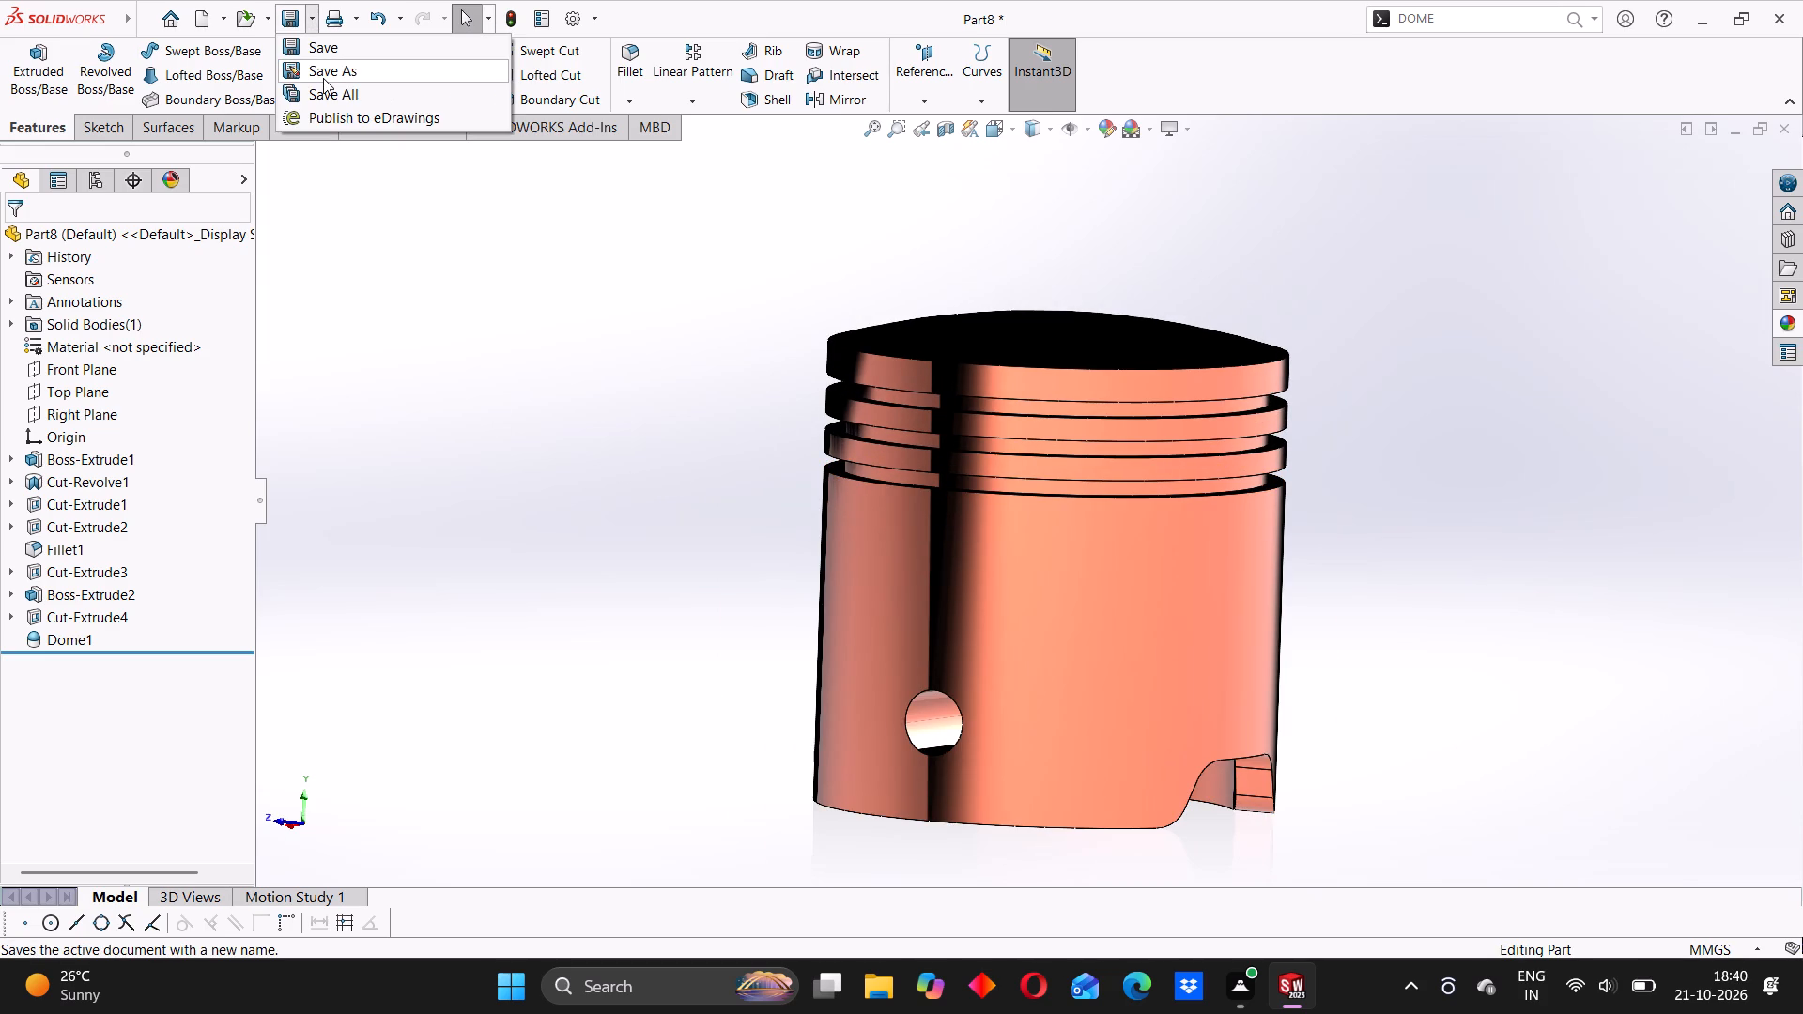
left_click(325, 78)
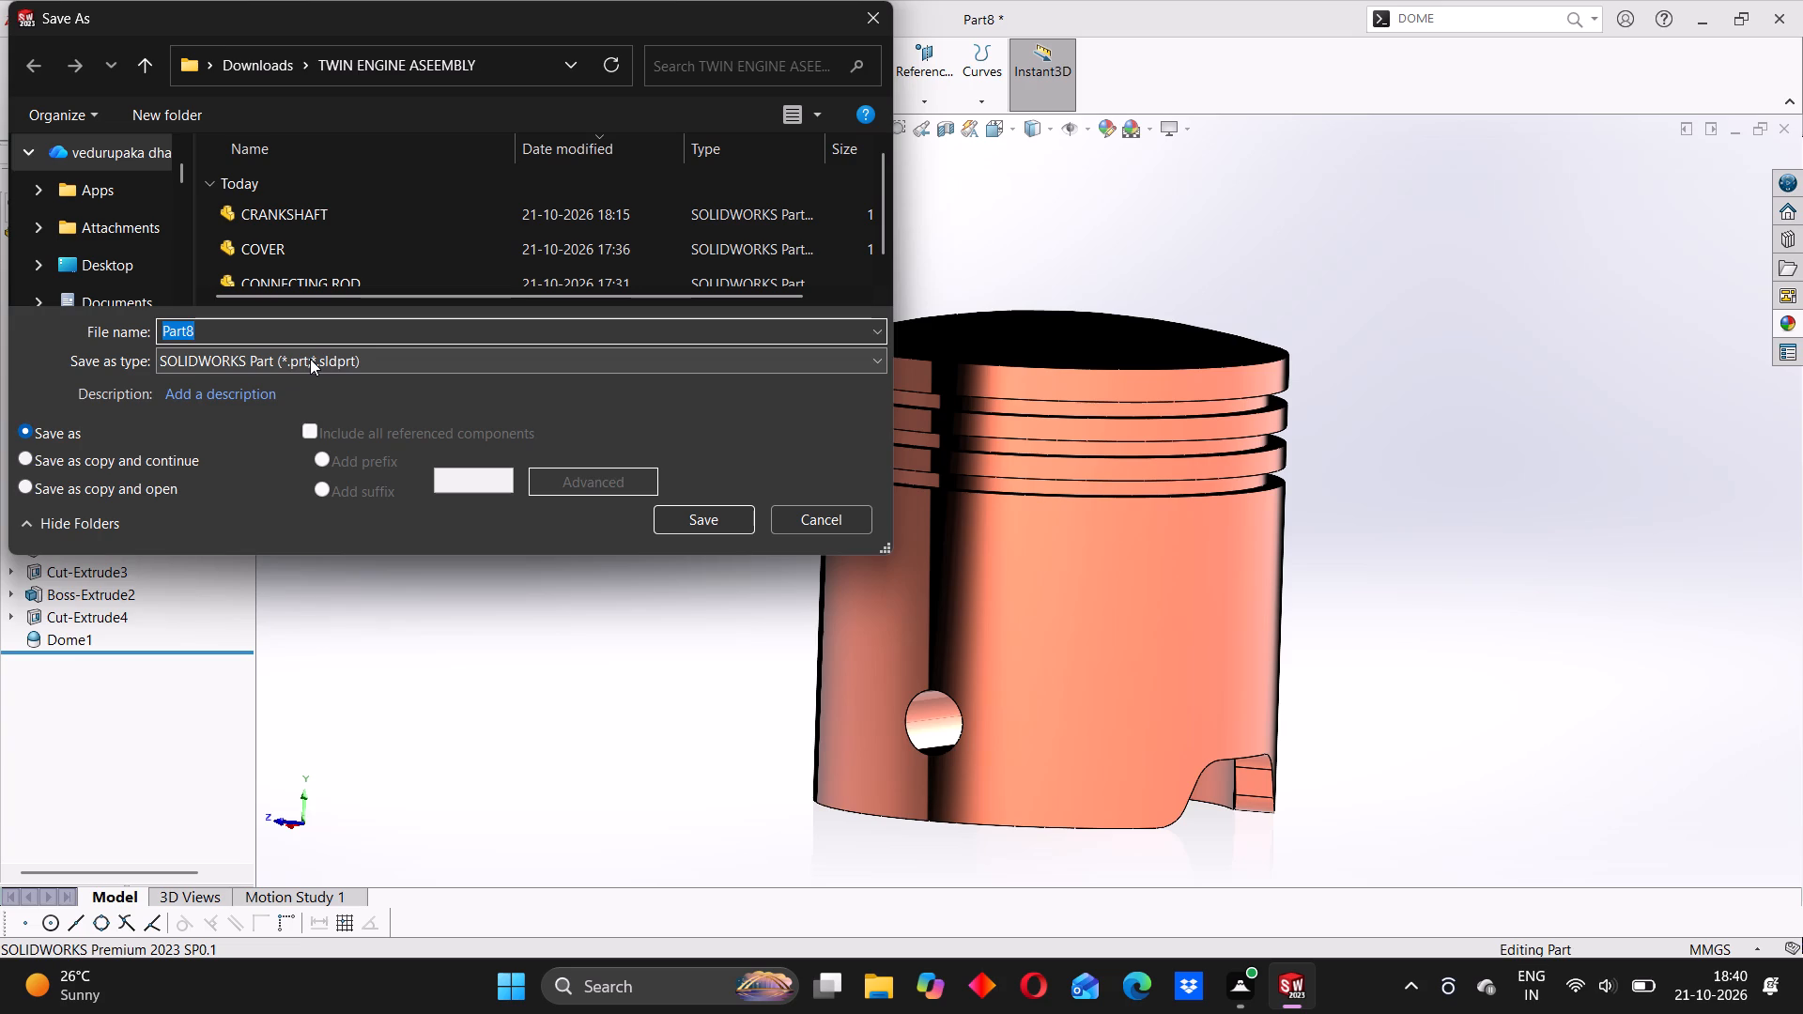
type("PISTON")
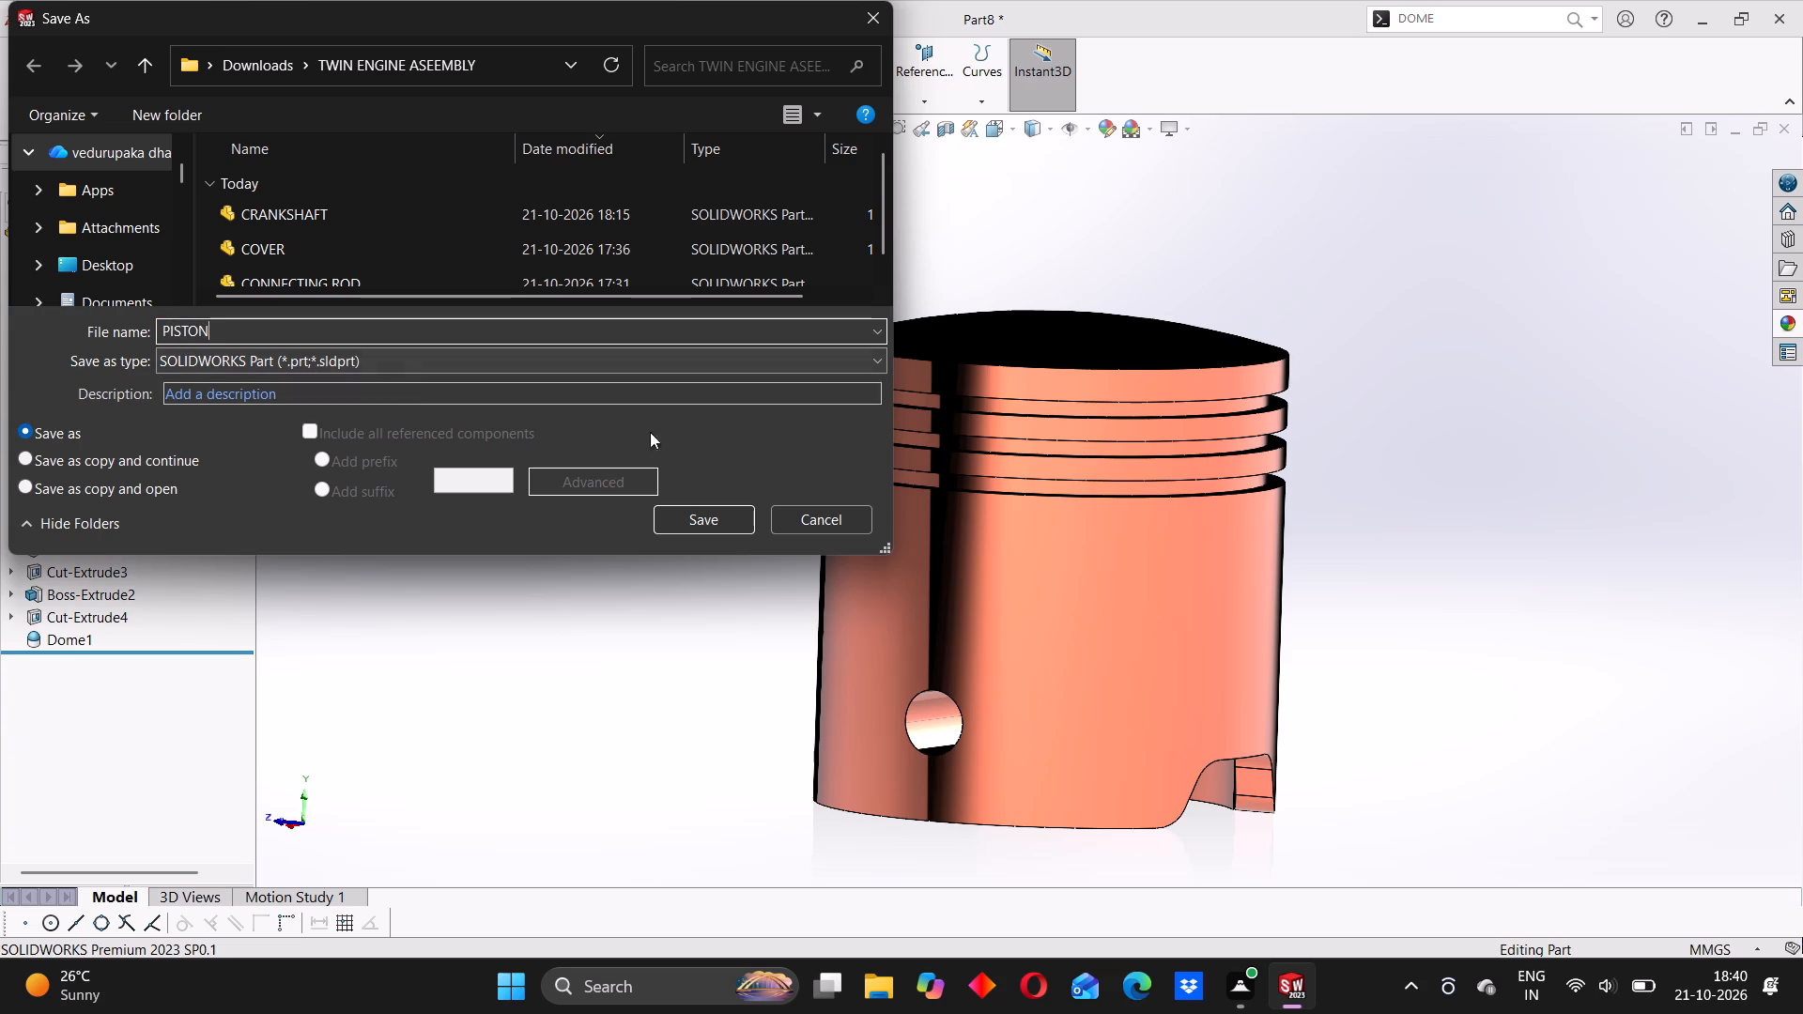
left_click(713, 515)
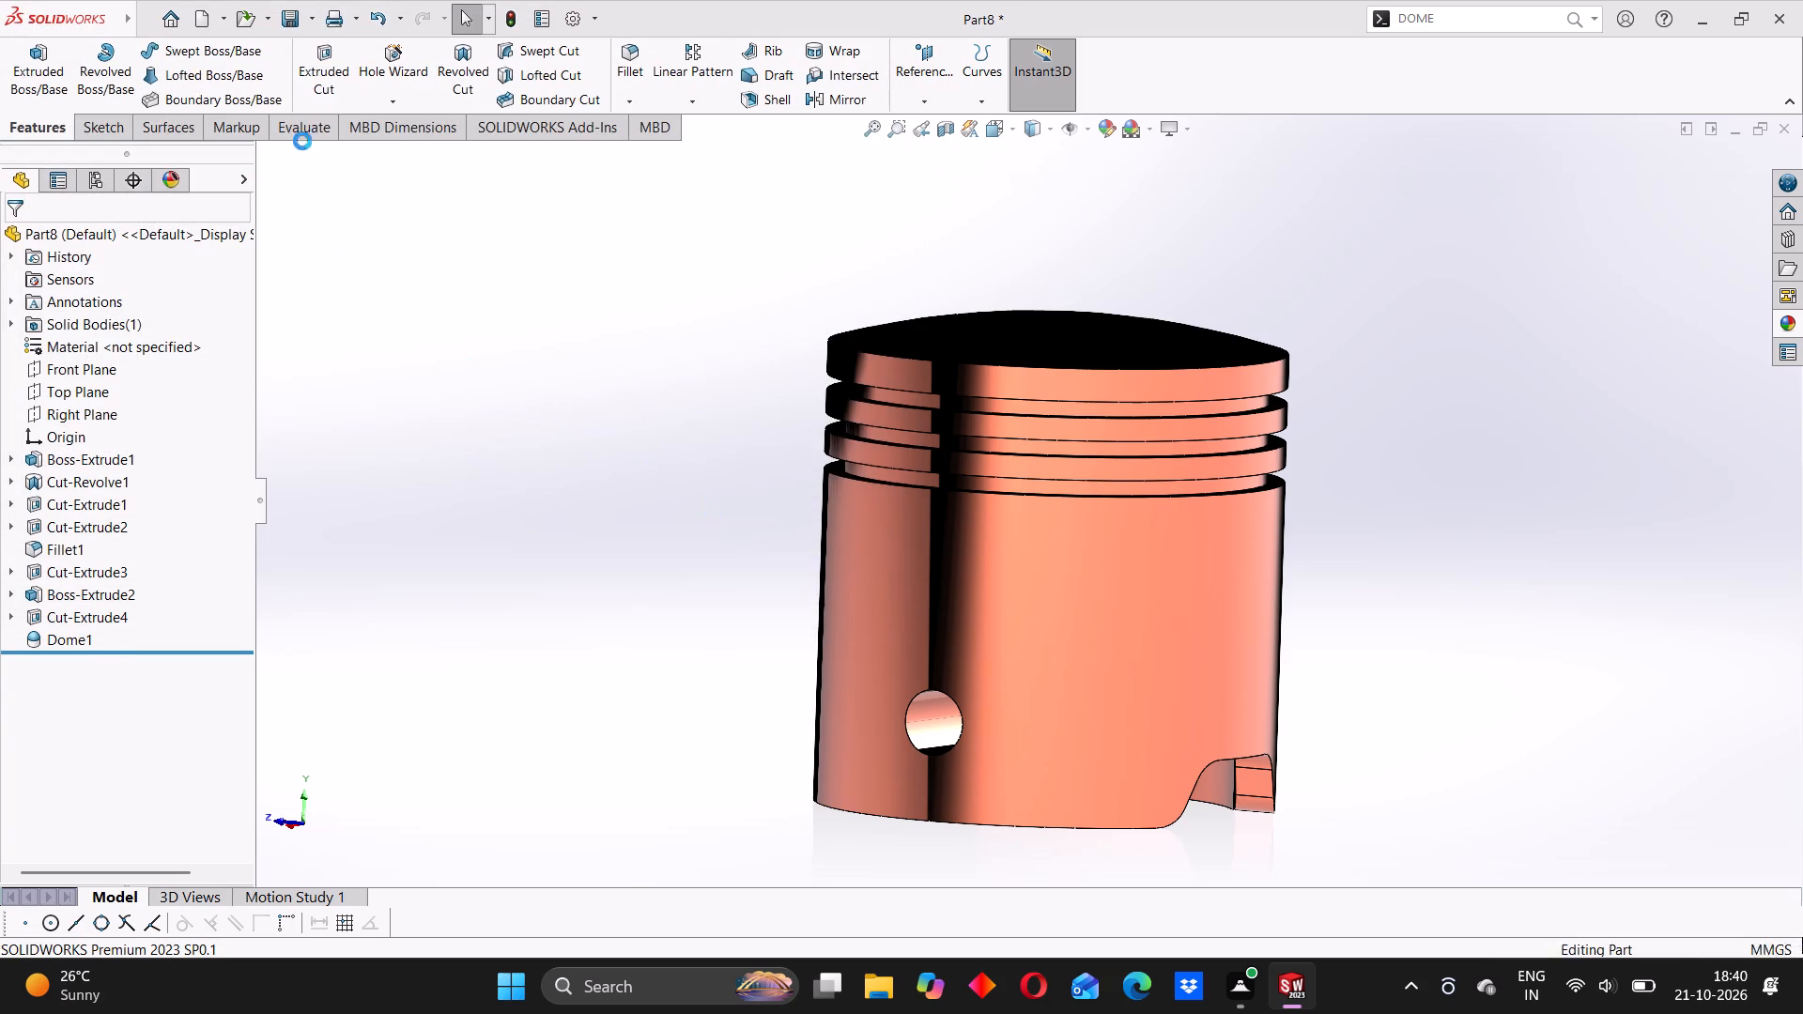
Save a PDF copy of the piston named PISTON in the same TWIN ENGINE ASEEMBLY folder.
left_click(316, 16)
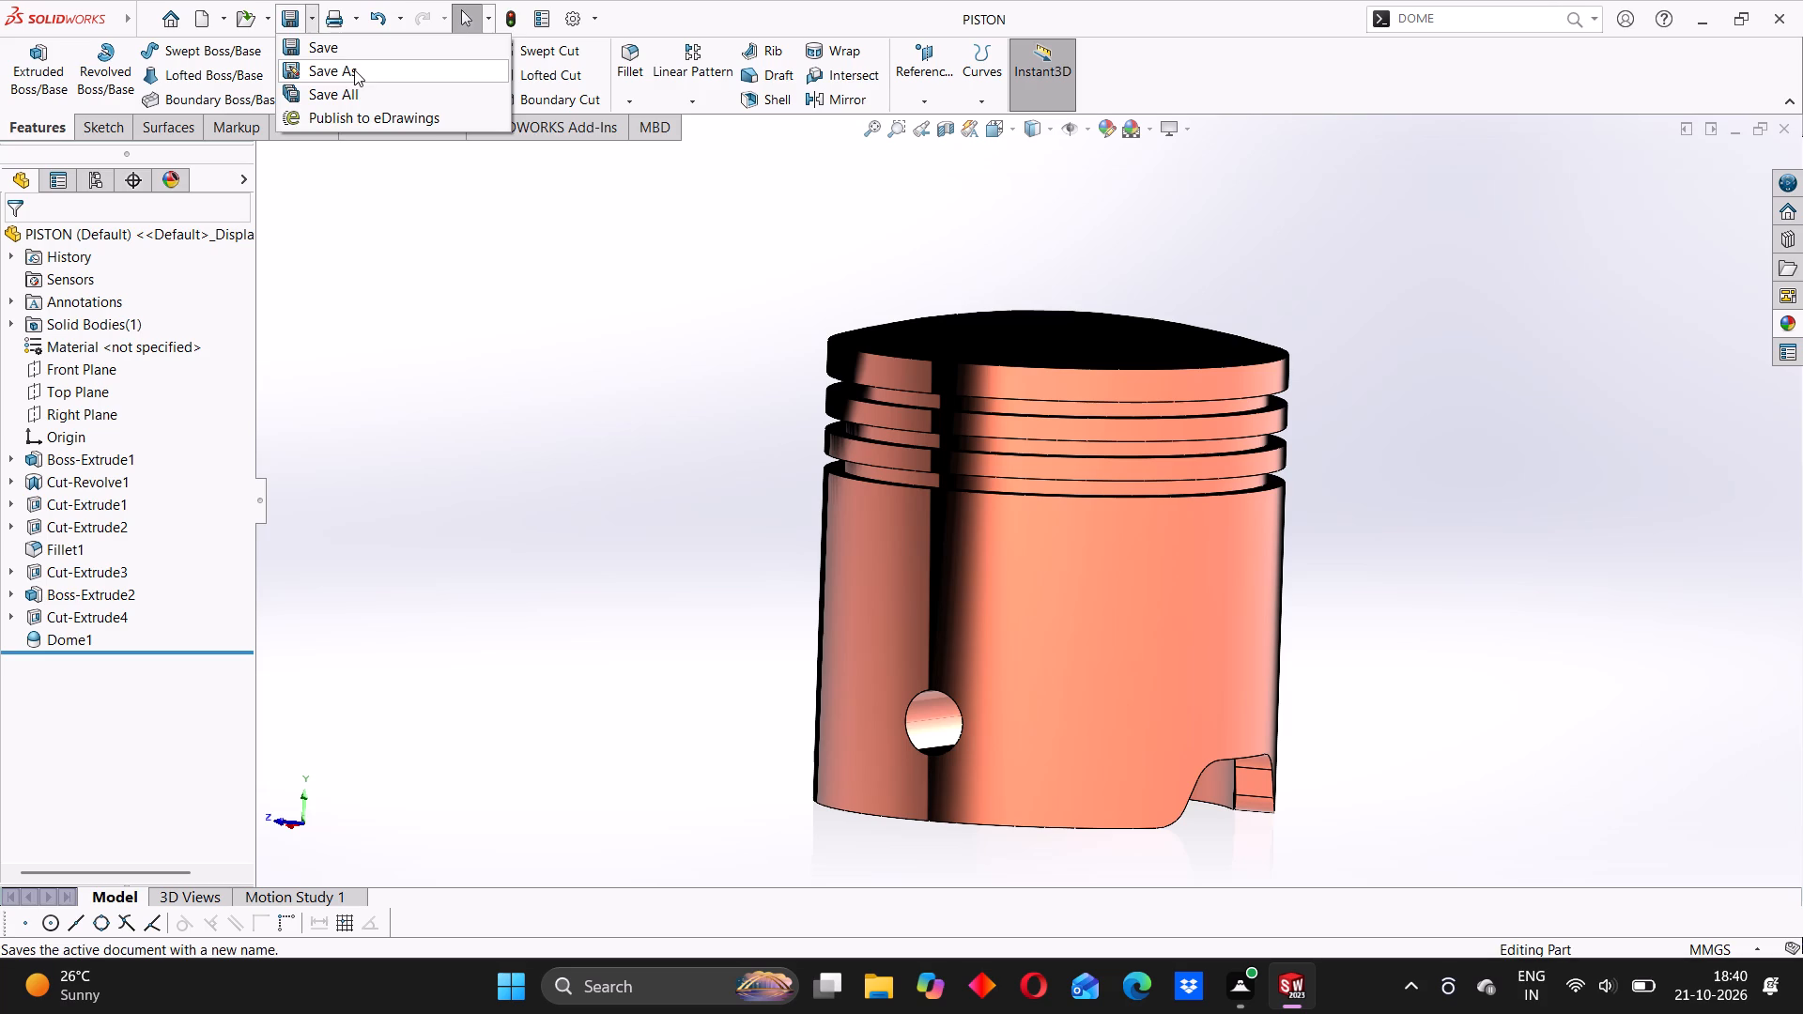
left_click(354, 69)
left_click(376, 351)
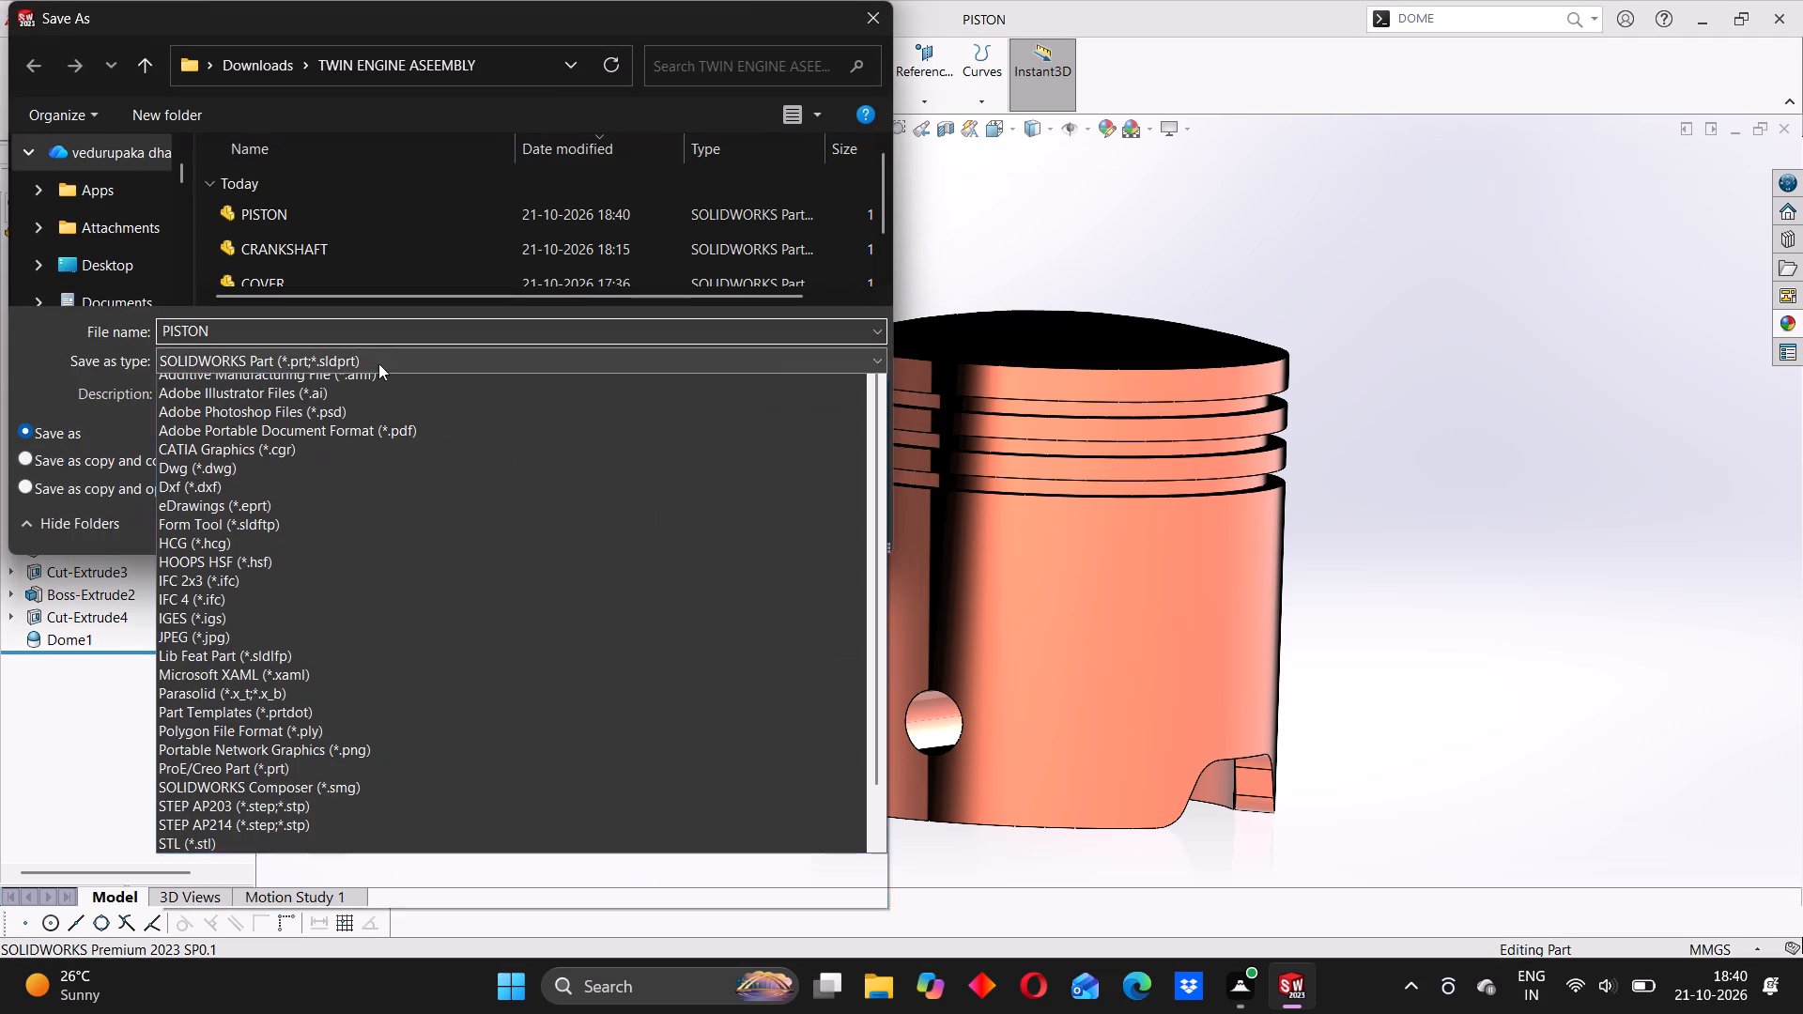
left_click(383, 508)
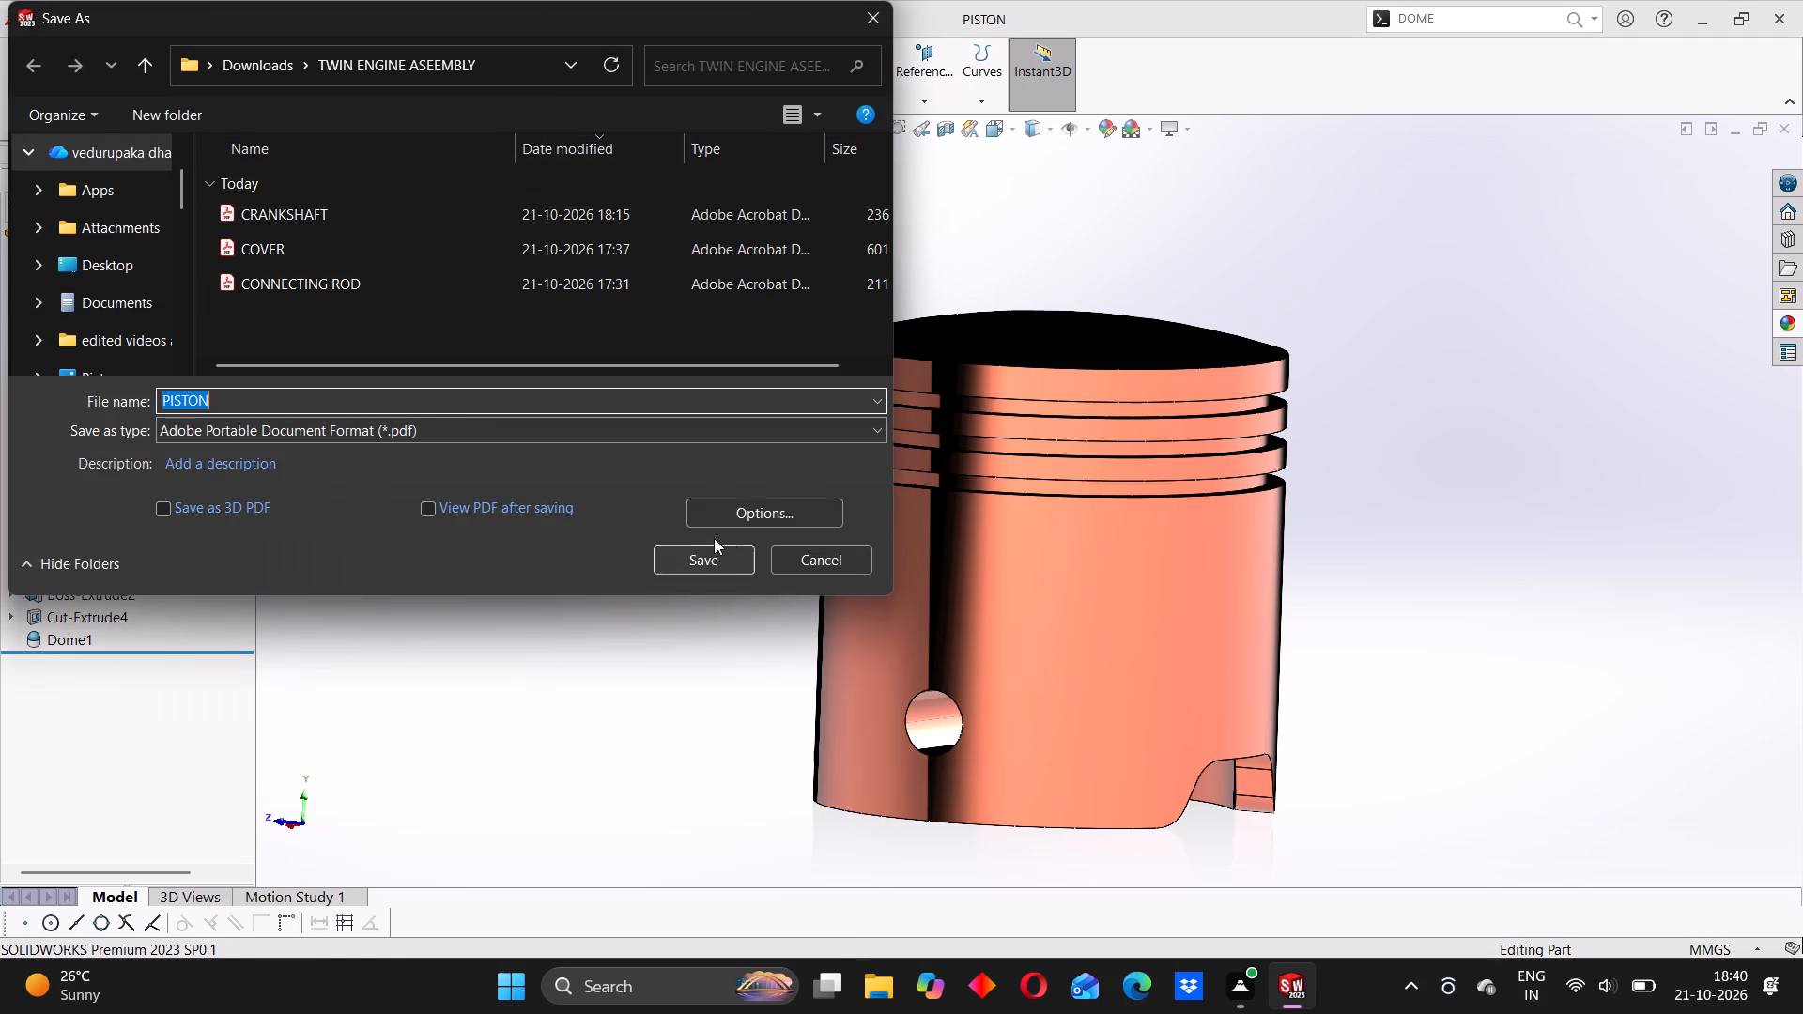
left_click(698, 550)
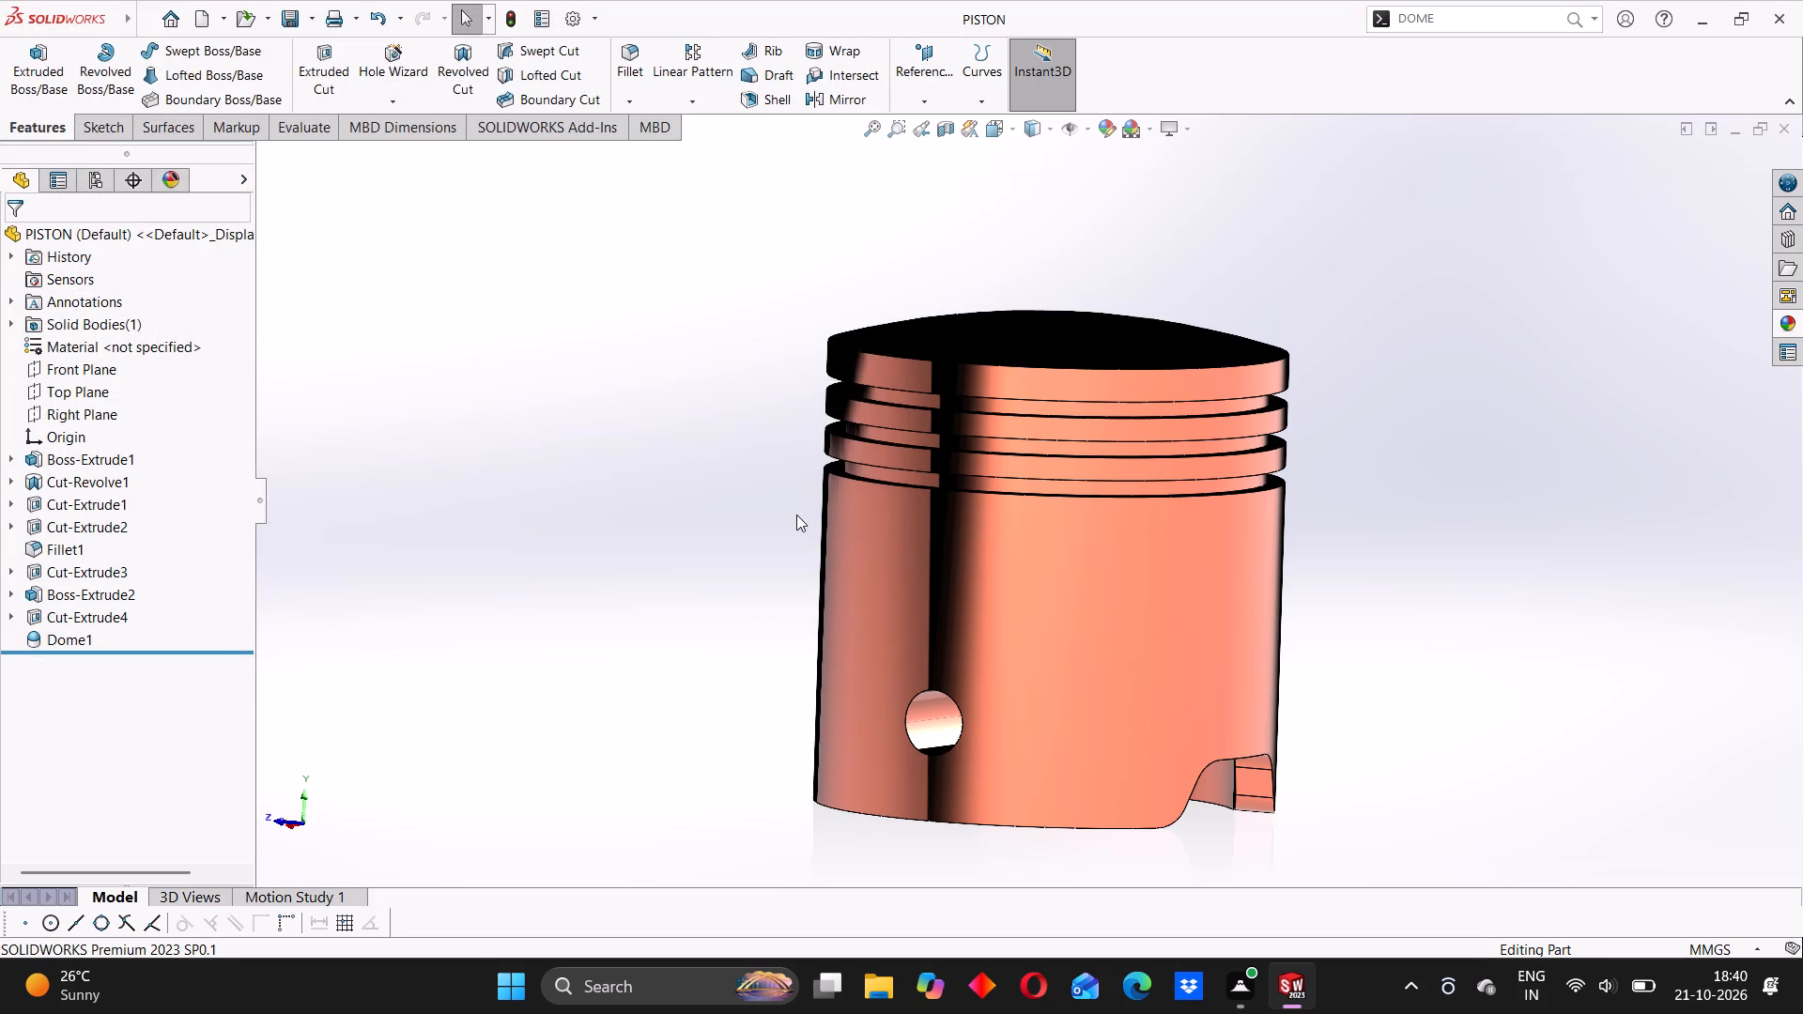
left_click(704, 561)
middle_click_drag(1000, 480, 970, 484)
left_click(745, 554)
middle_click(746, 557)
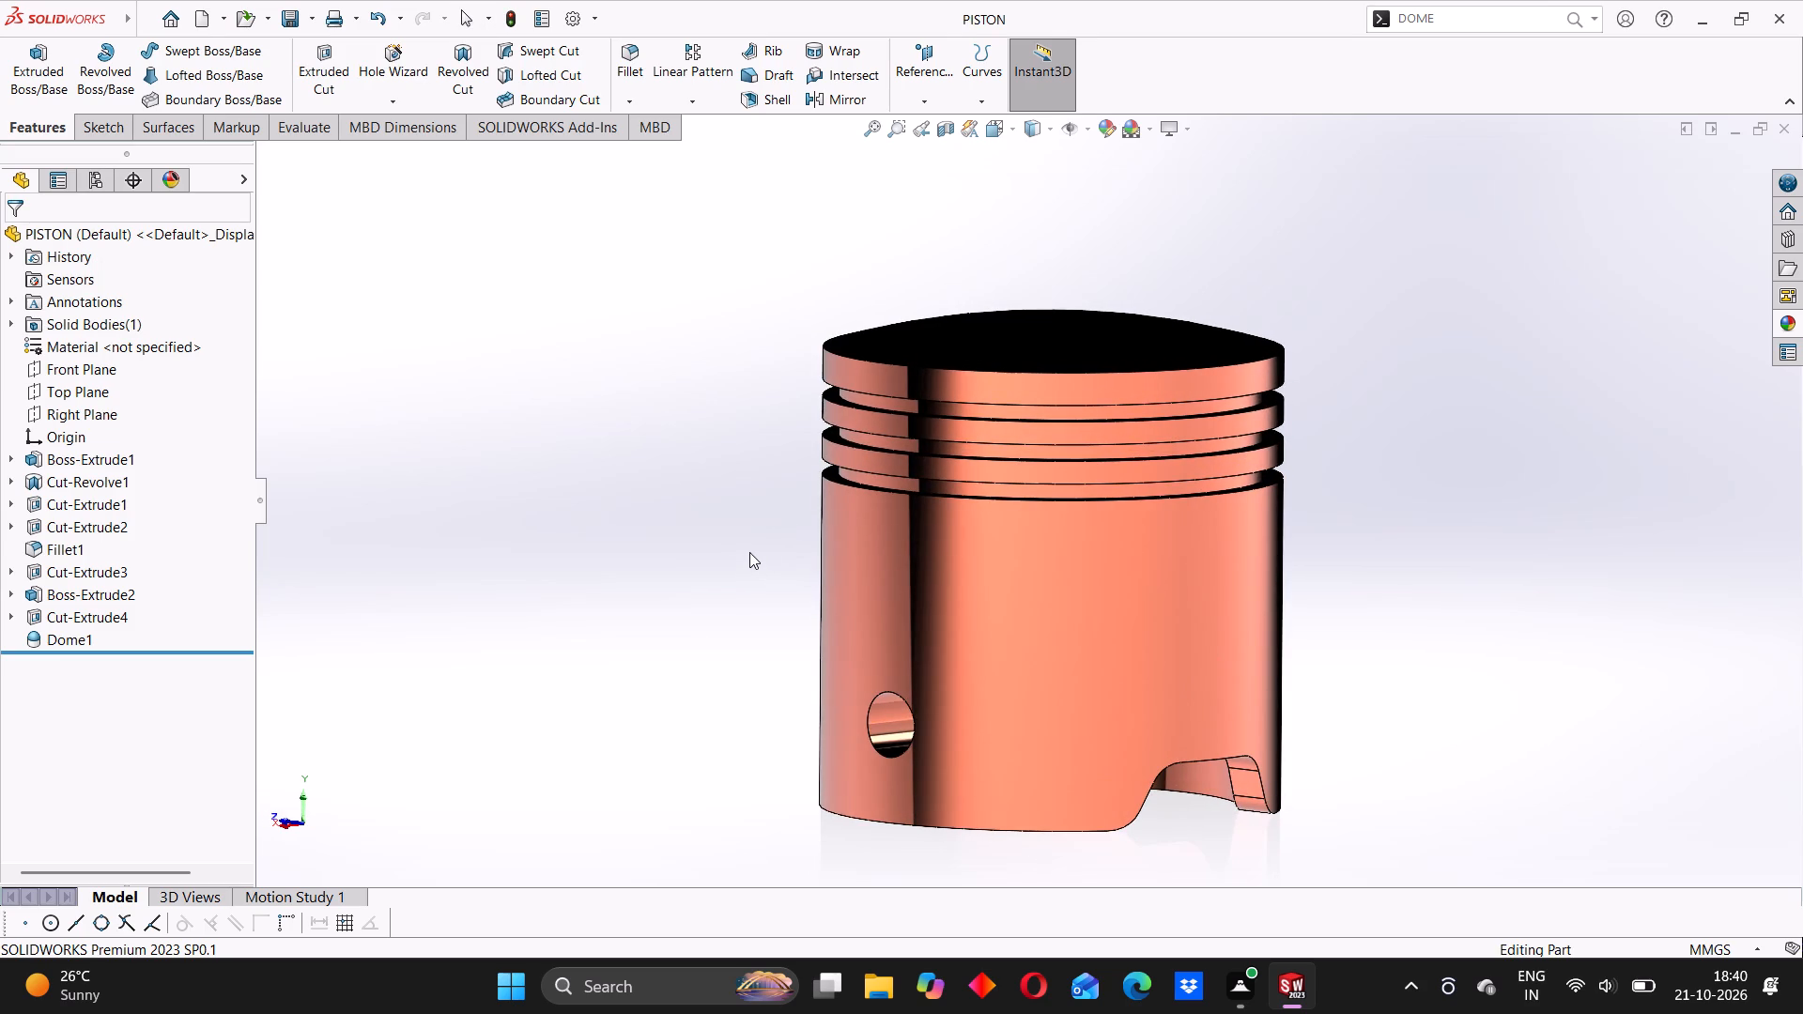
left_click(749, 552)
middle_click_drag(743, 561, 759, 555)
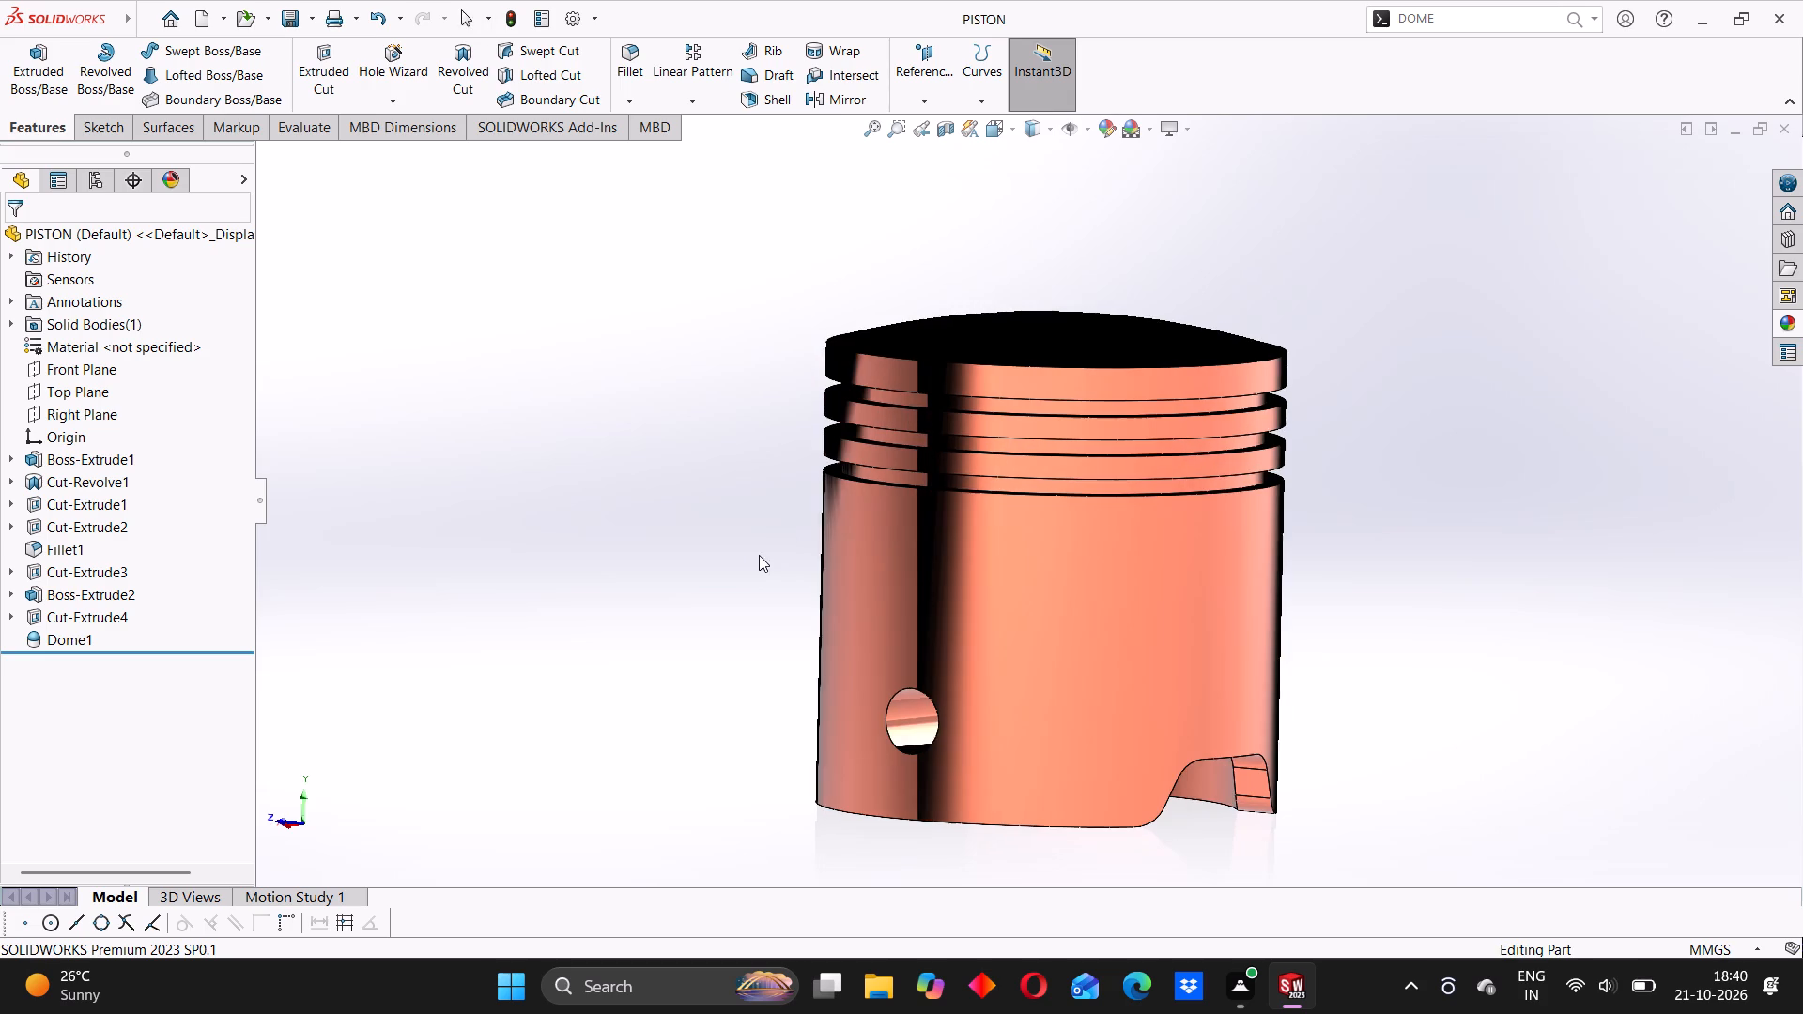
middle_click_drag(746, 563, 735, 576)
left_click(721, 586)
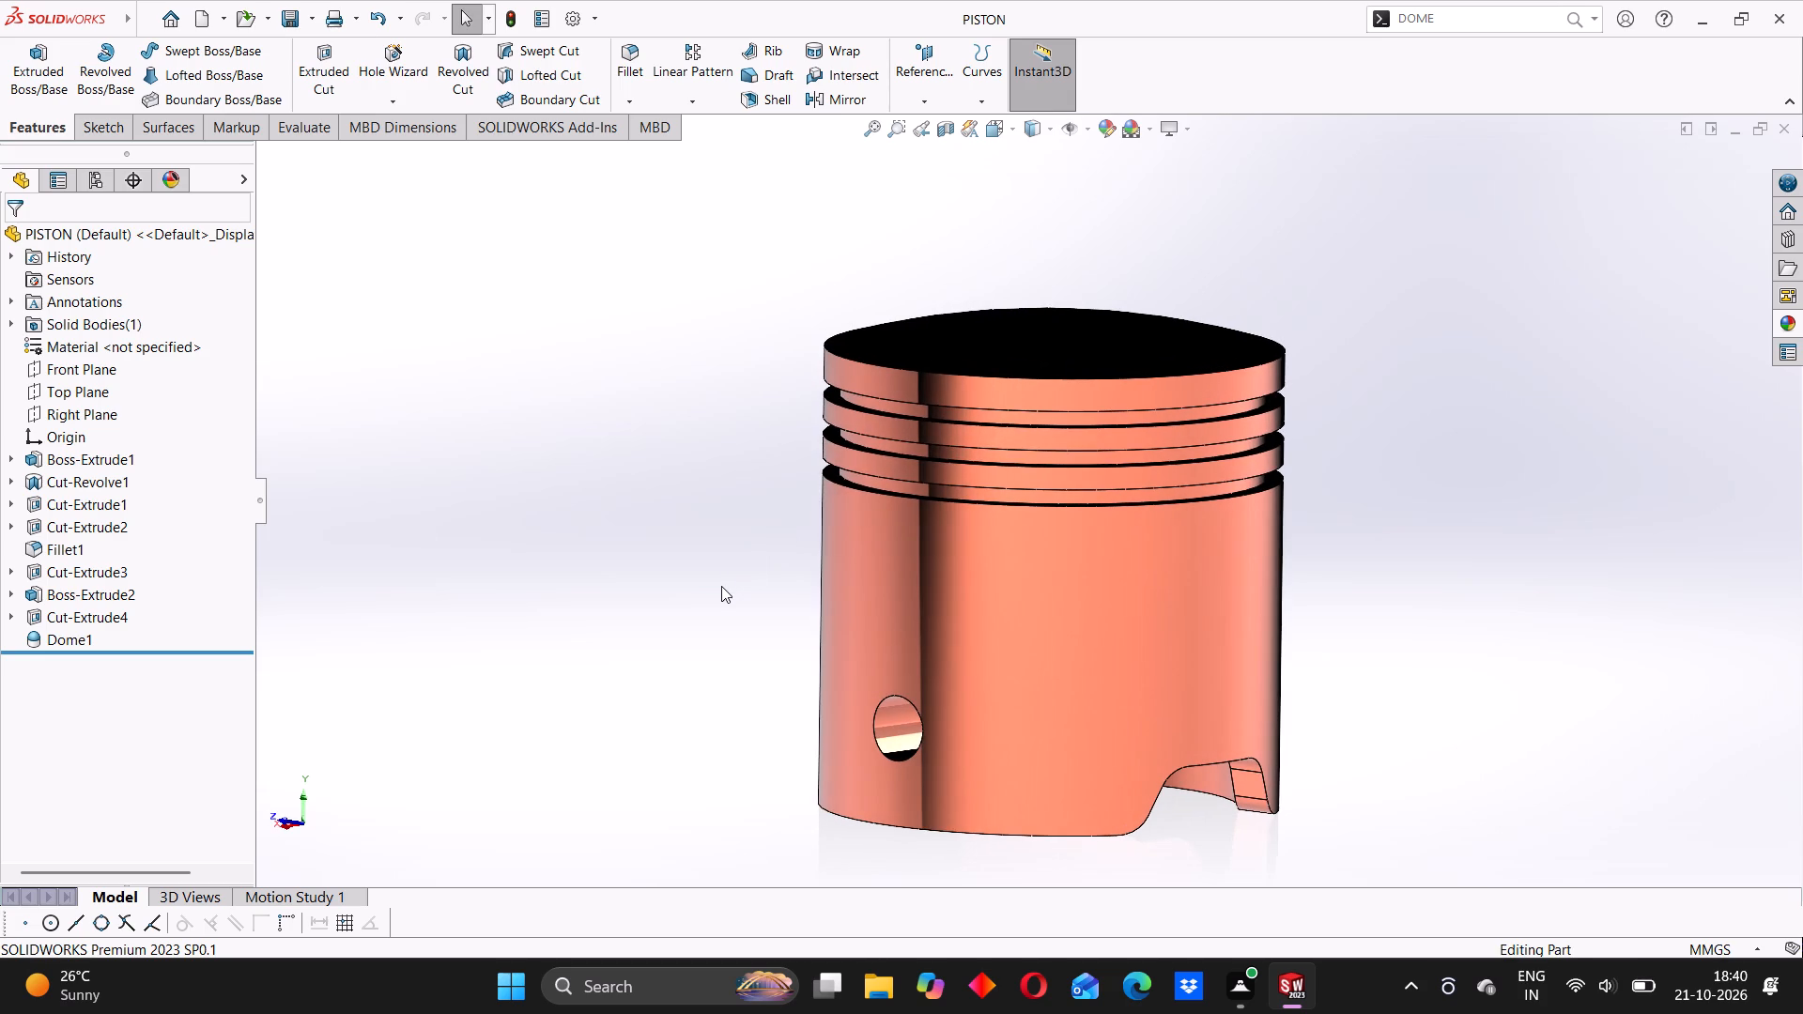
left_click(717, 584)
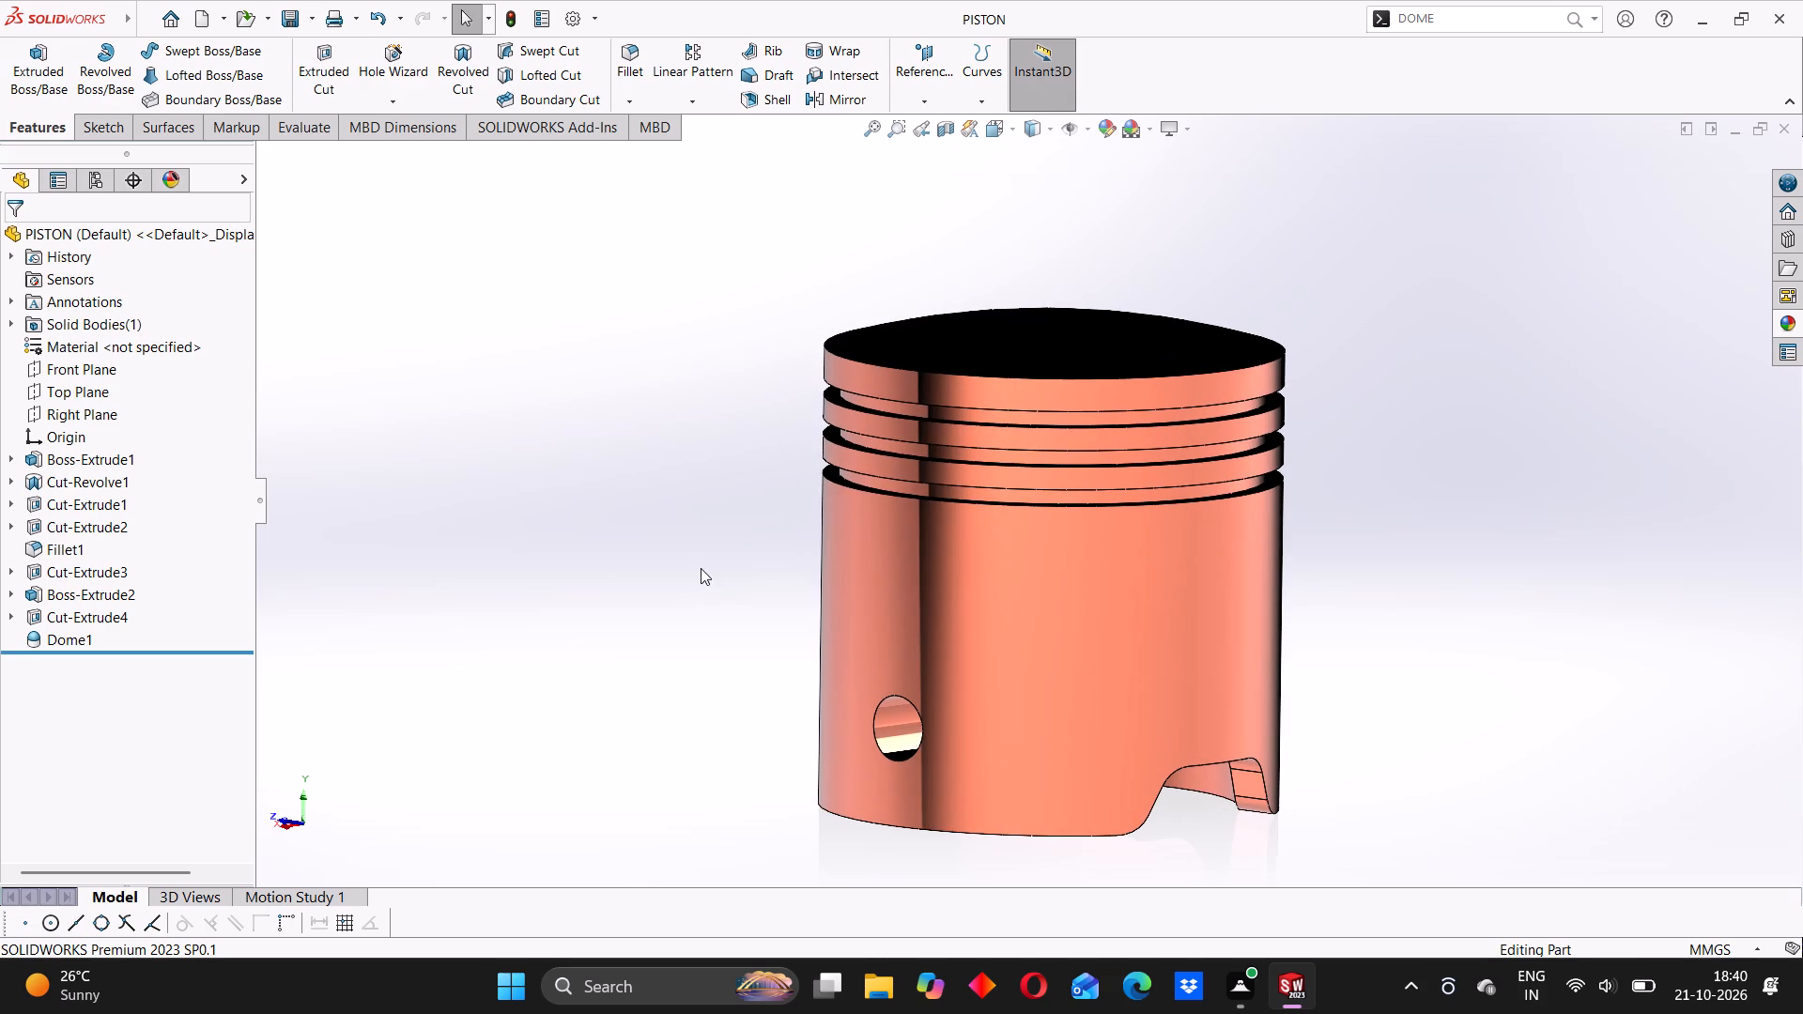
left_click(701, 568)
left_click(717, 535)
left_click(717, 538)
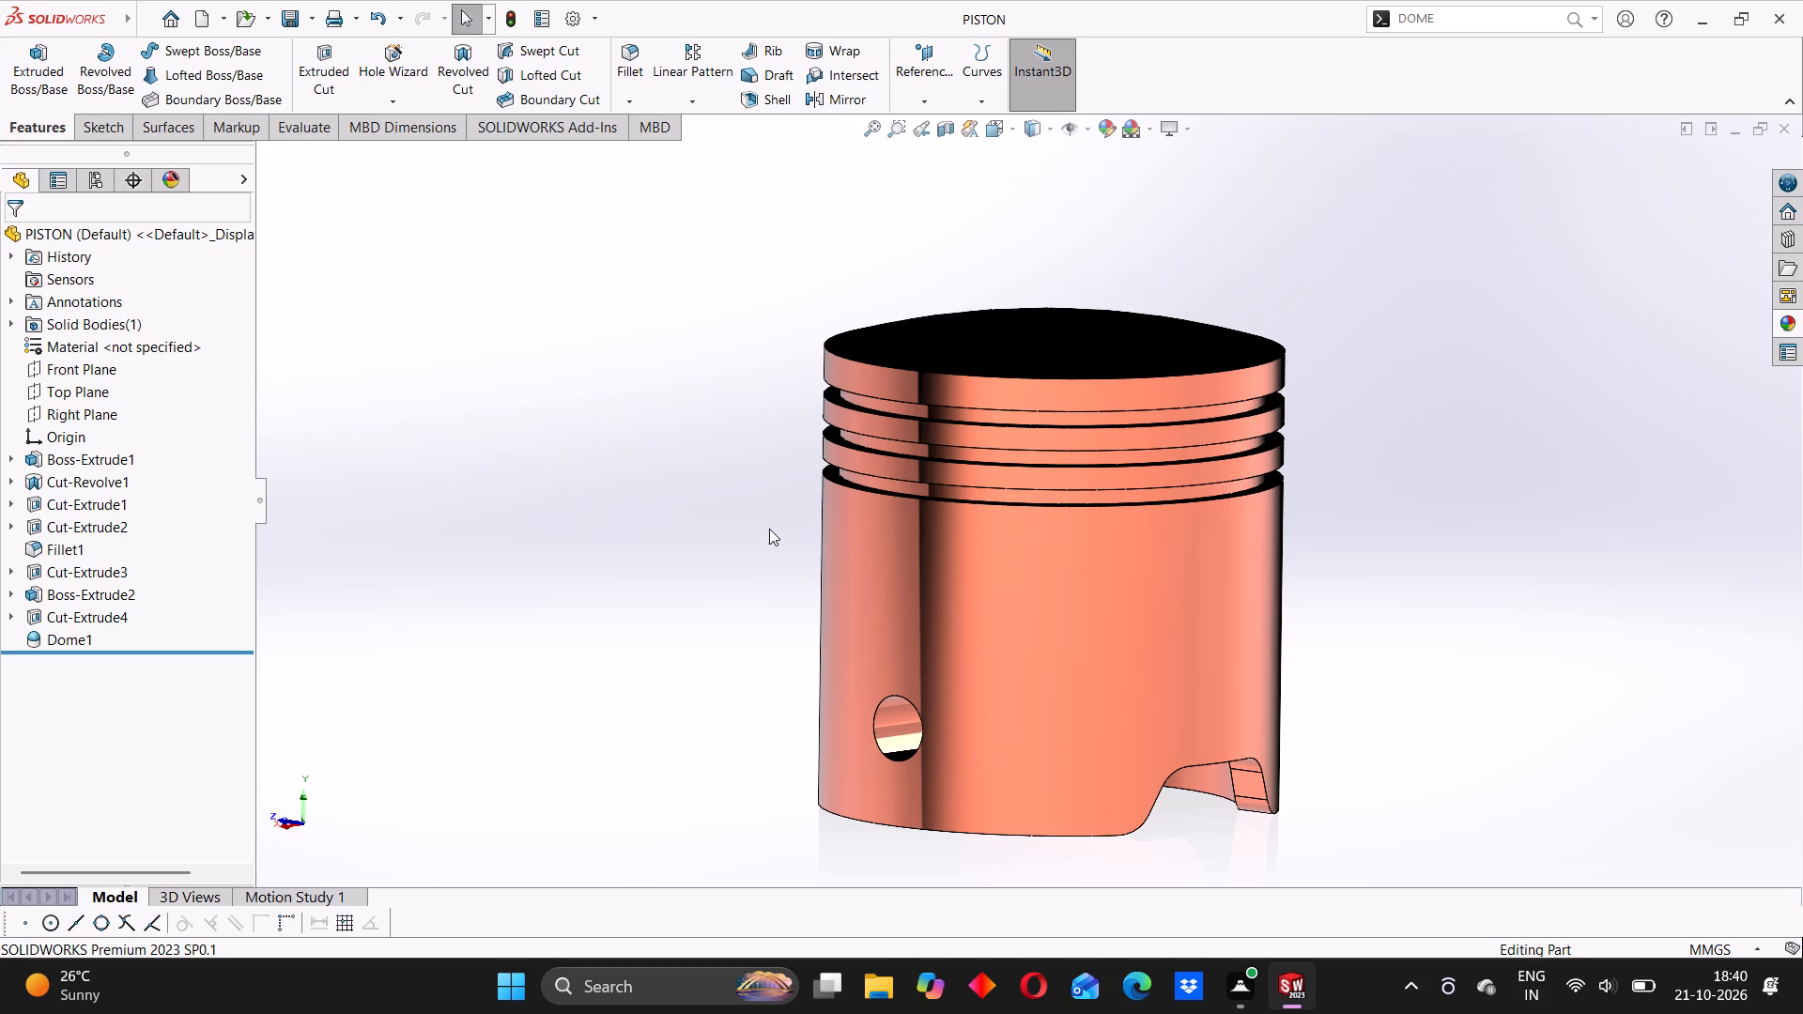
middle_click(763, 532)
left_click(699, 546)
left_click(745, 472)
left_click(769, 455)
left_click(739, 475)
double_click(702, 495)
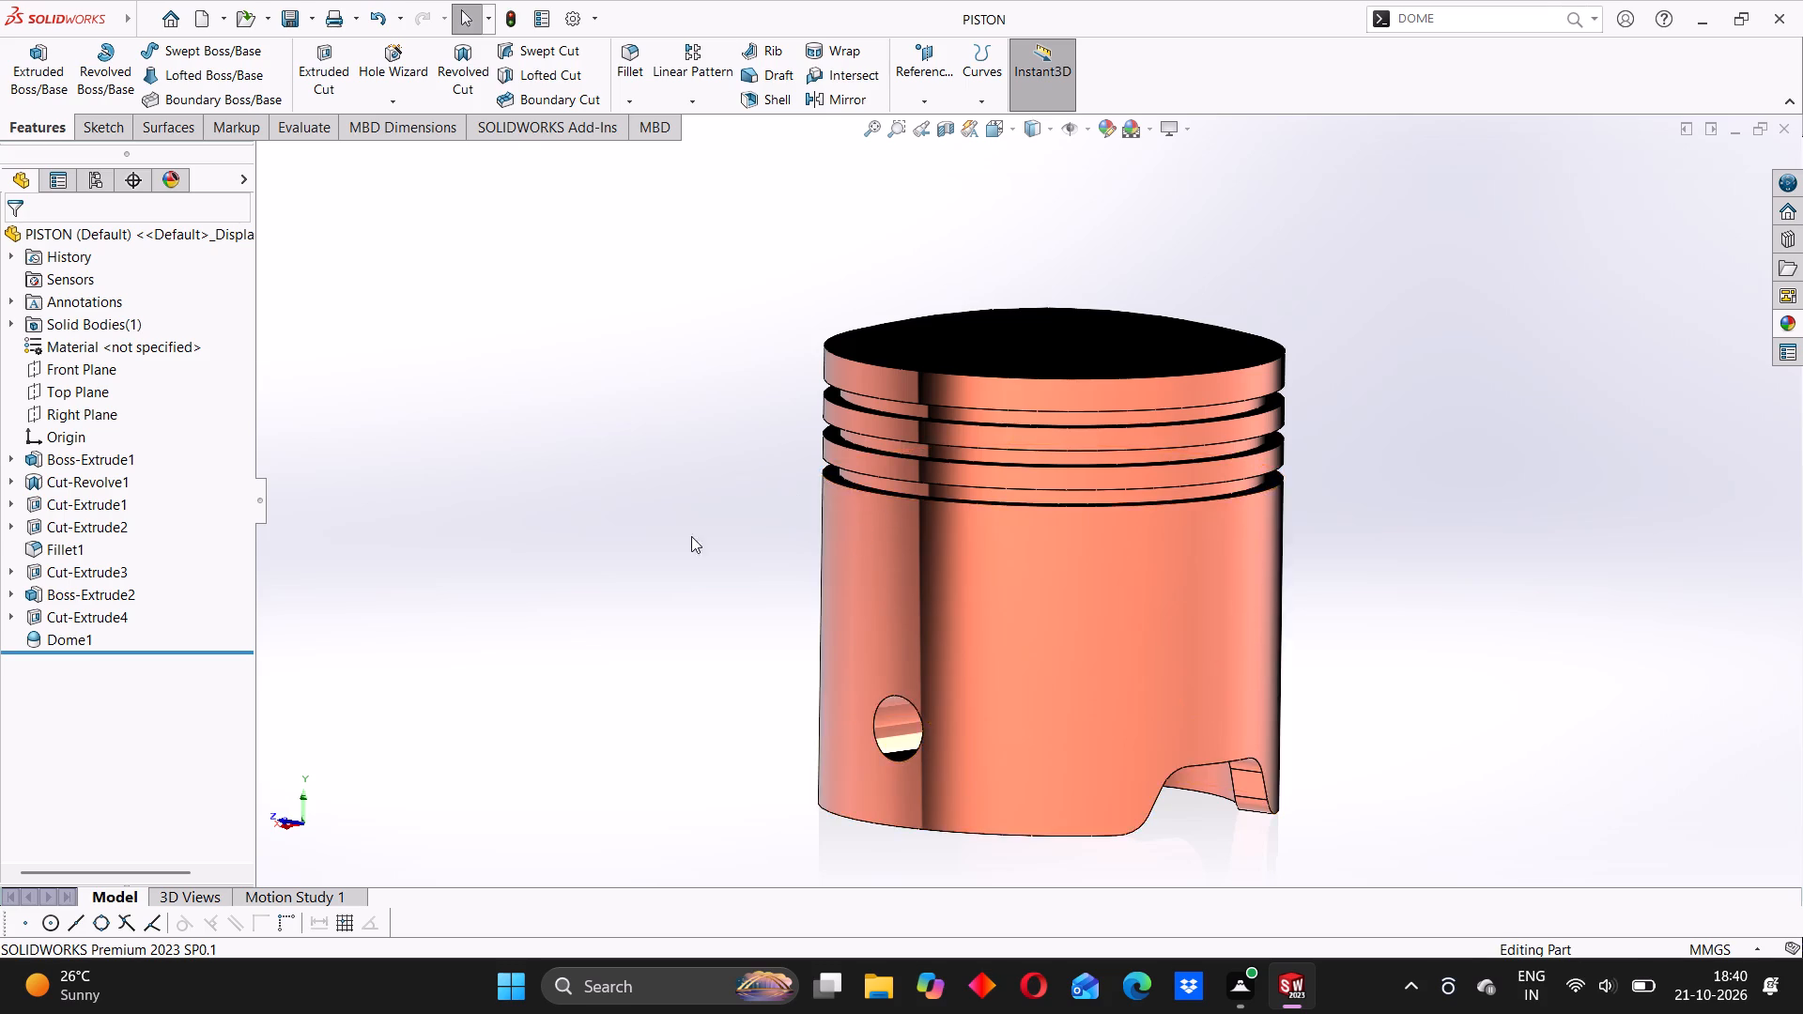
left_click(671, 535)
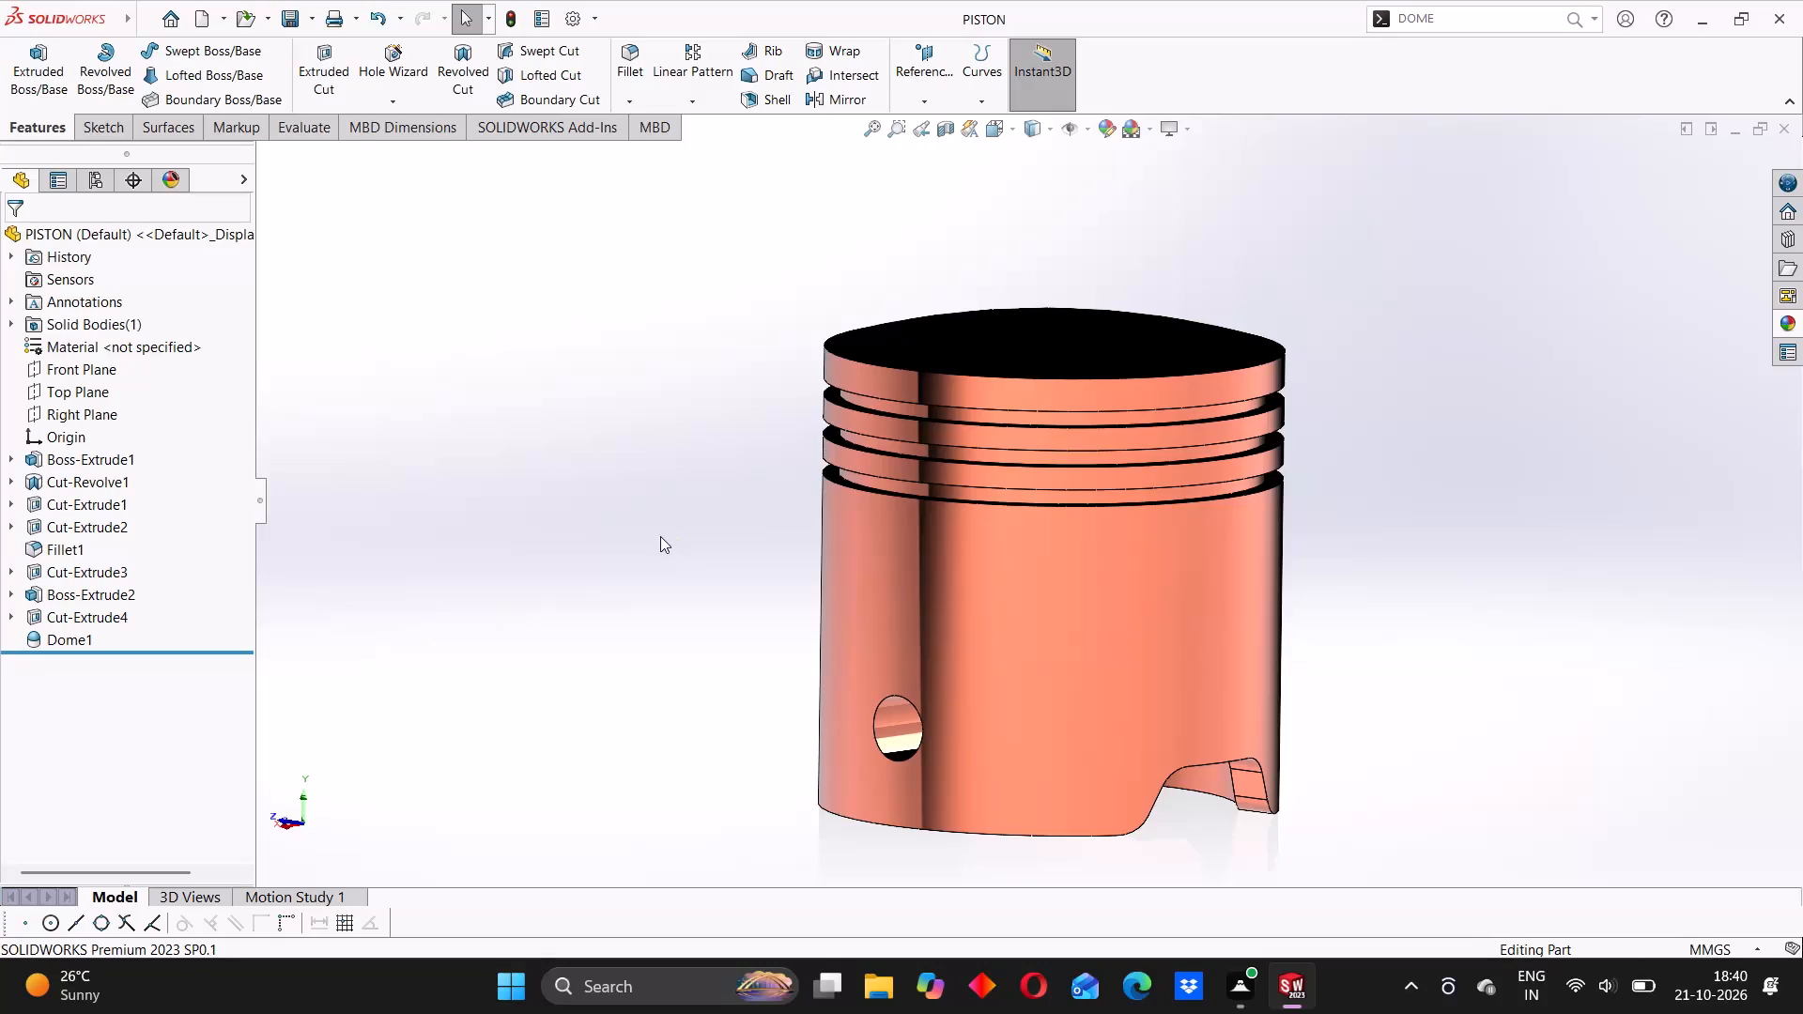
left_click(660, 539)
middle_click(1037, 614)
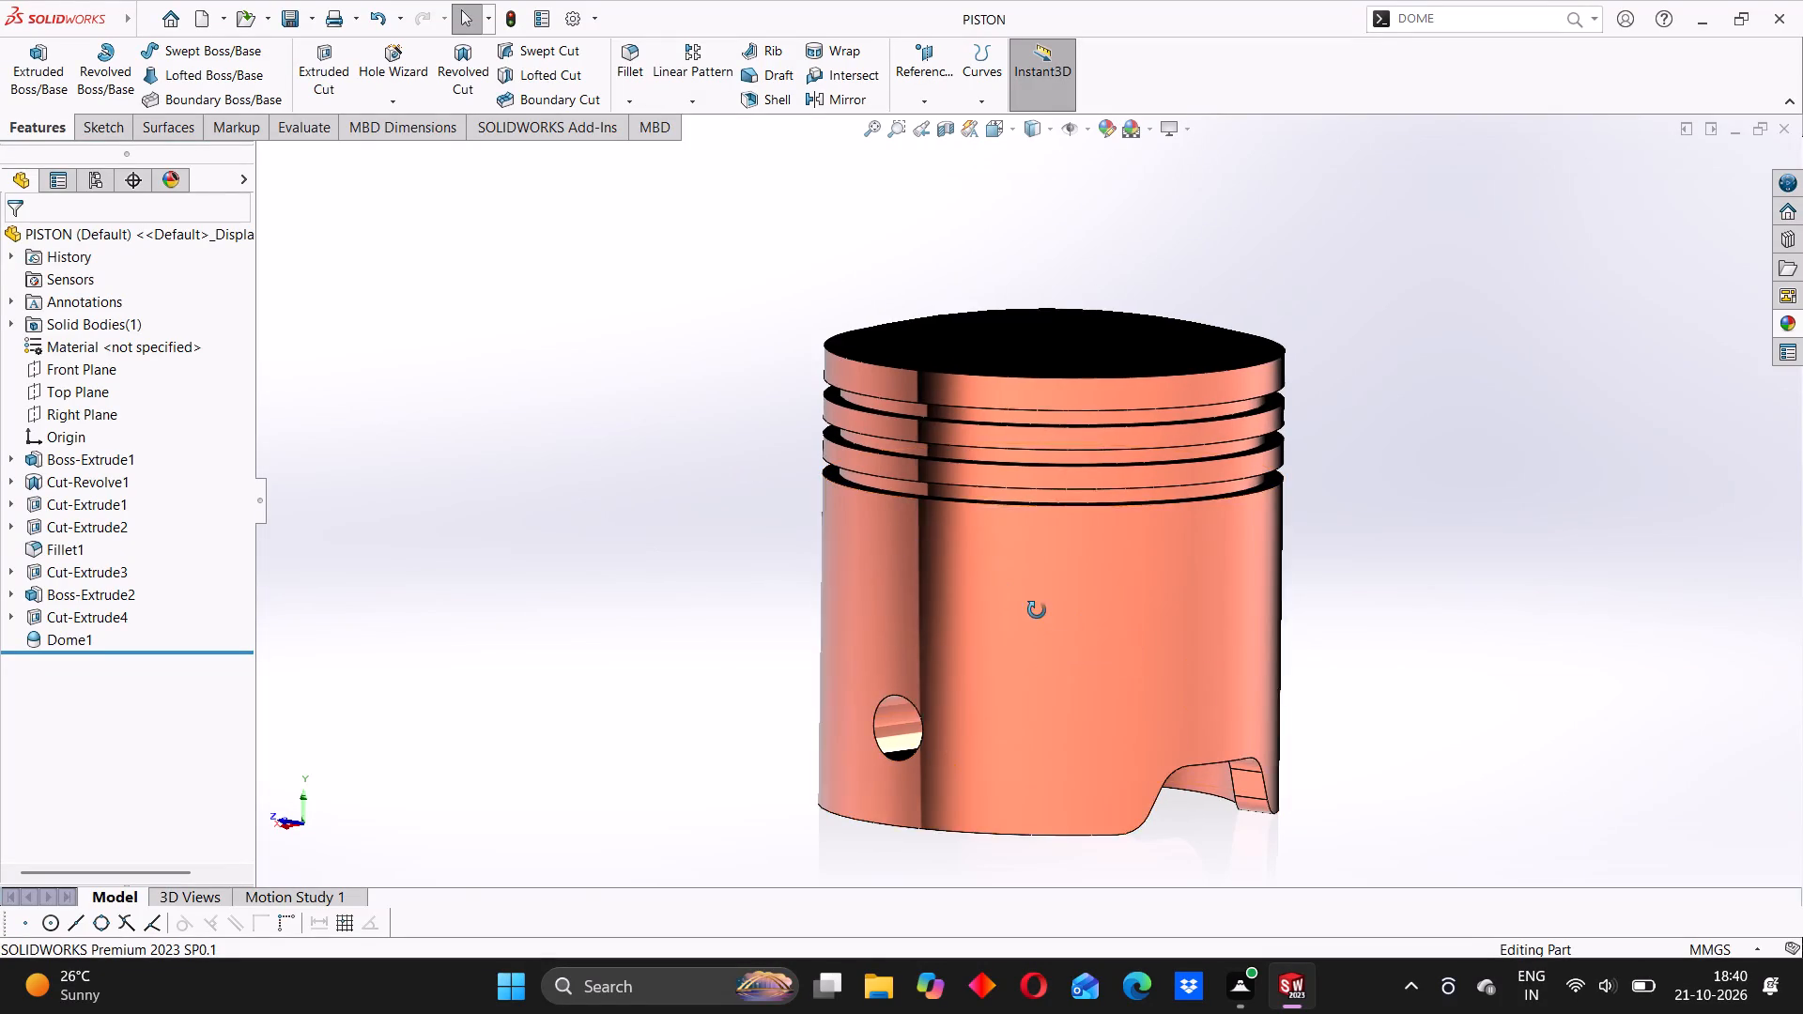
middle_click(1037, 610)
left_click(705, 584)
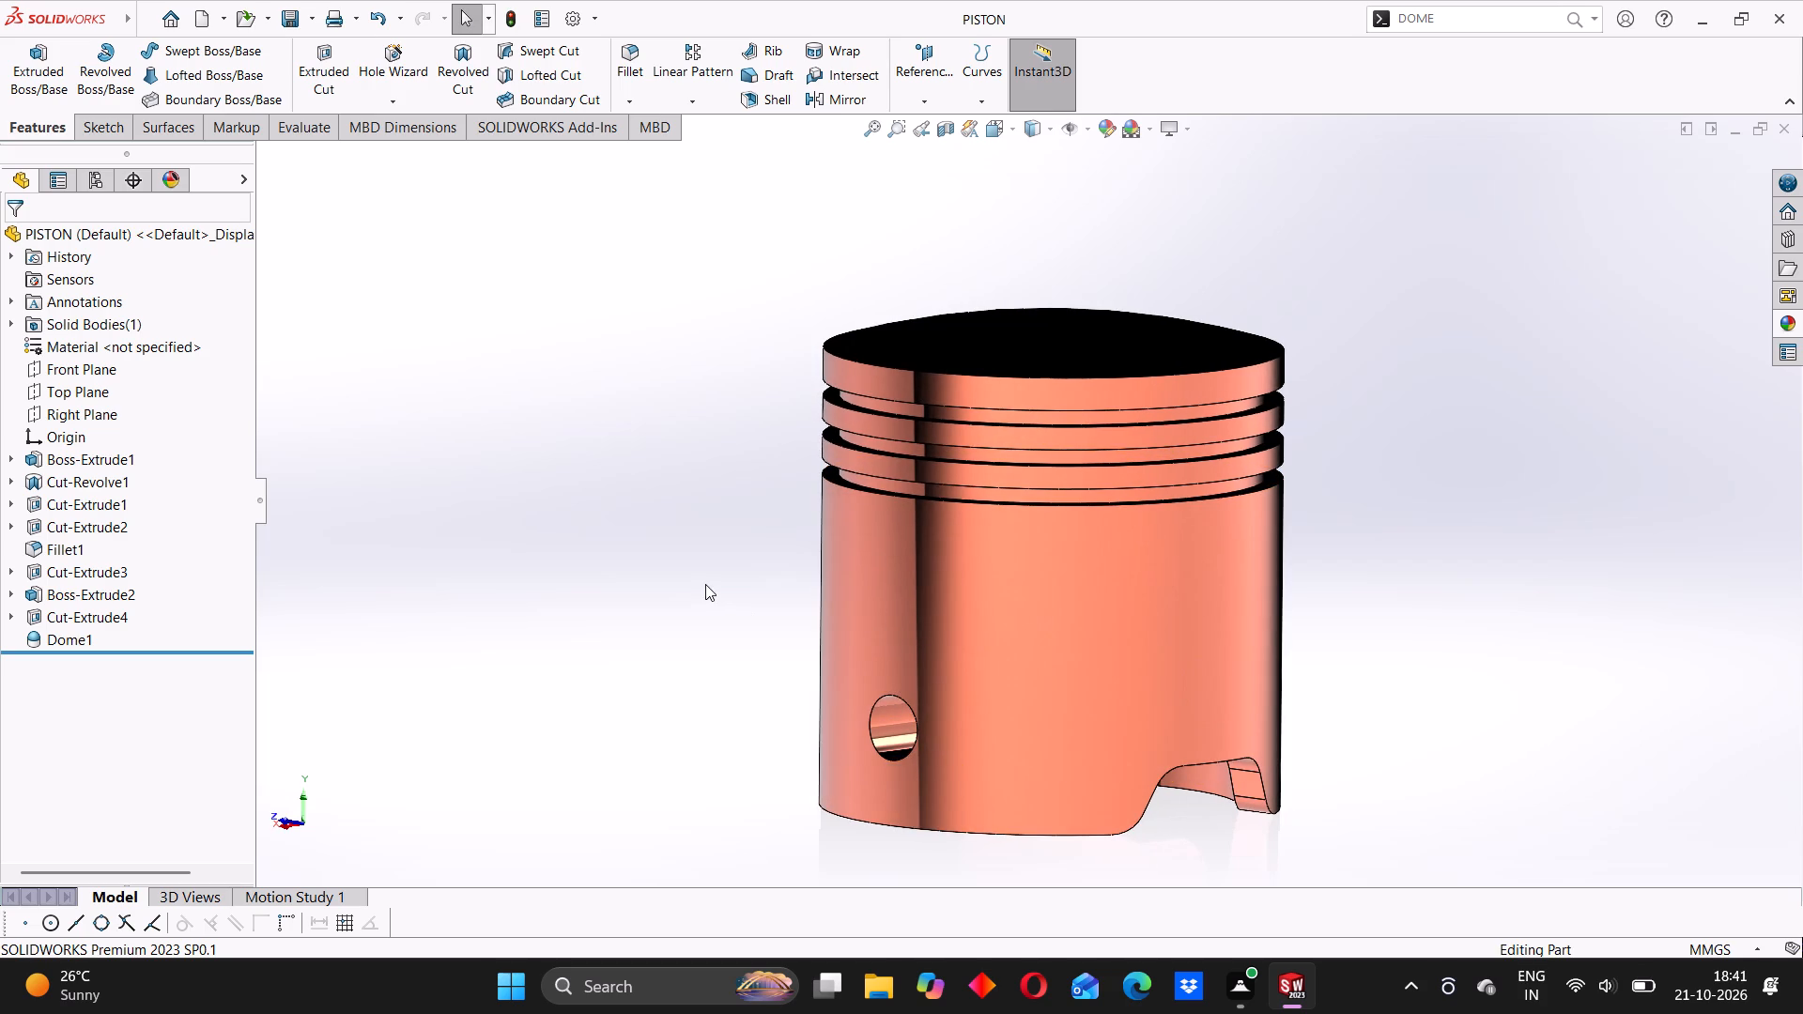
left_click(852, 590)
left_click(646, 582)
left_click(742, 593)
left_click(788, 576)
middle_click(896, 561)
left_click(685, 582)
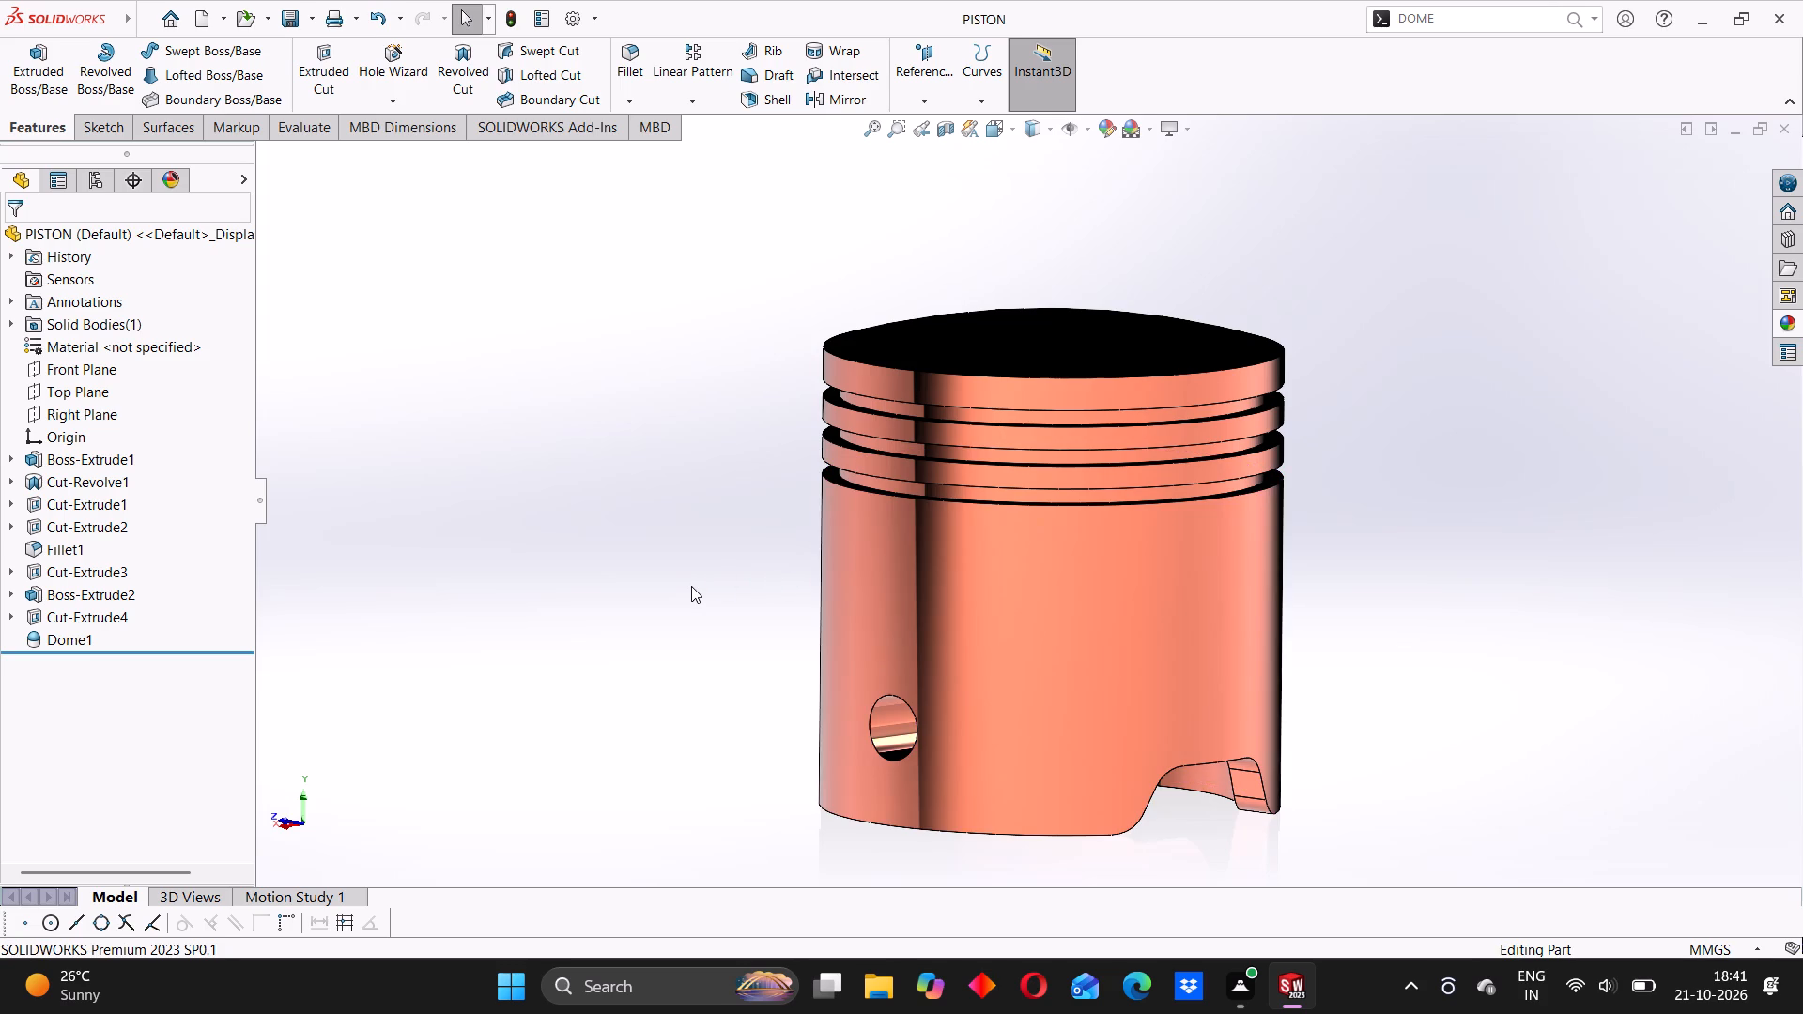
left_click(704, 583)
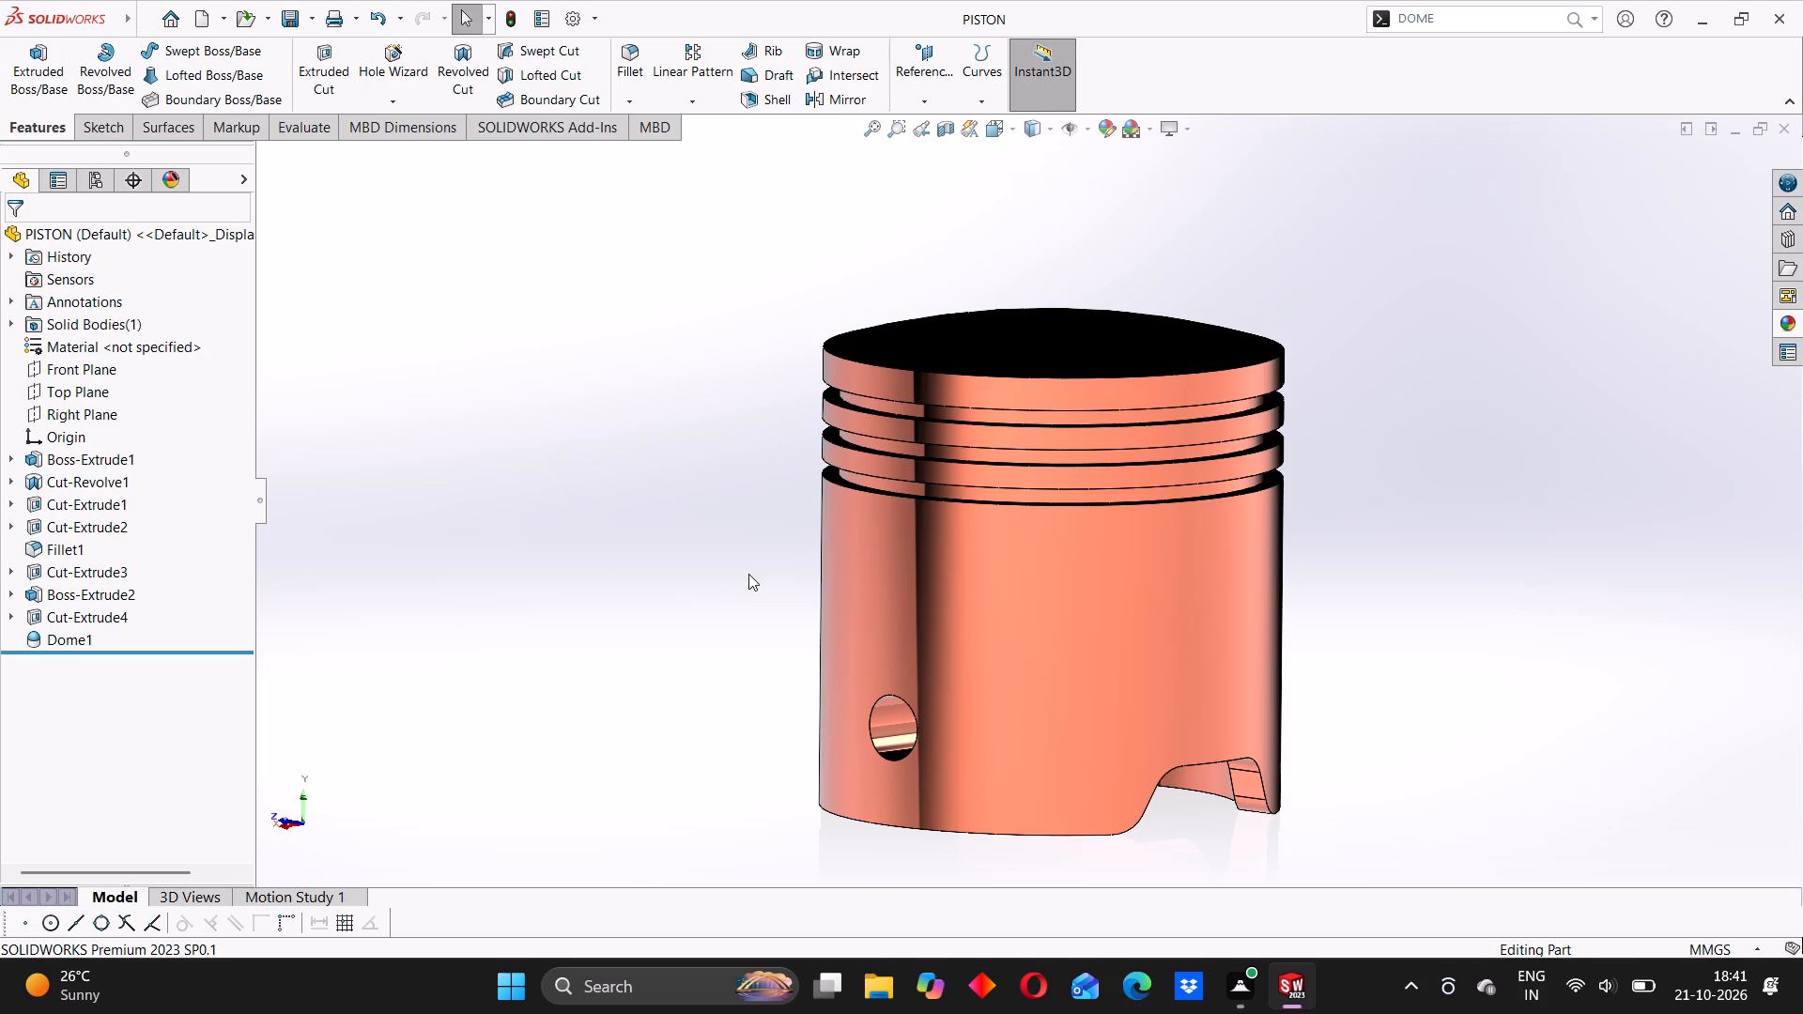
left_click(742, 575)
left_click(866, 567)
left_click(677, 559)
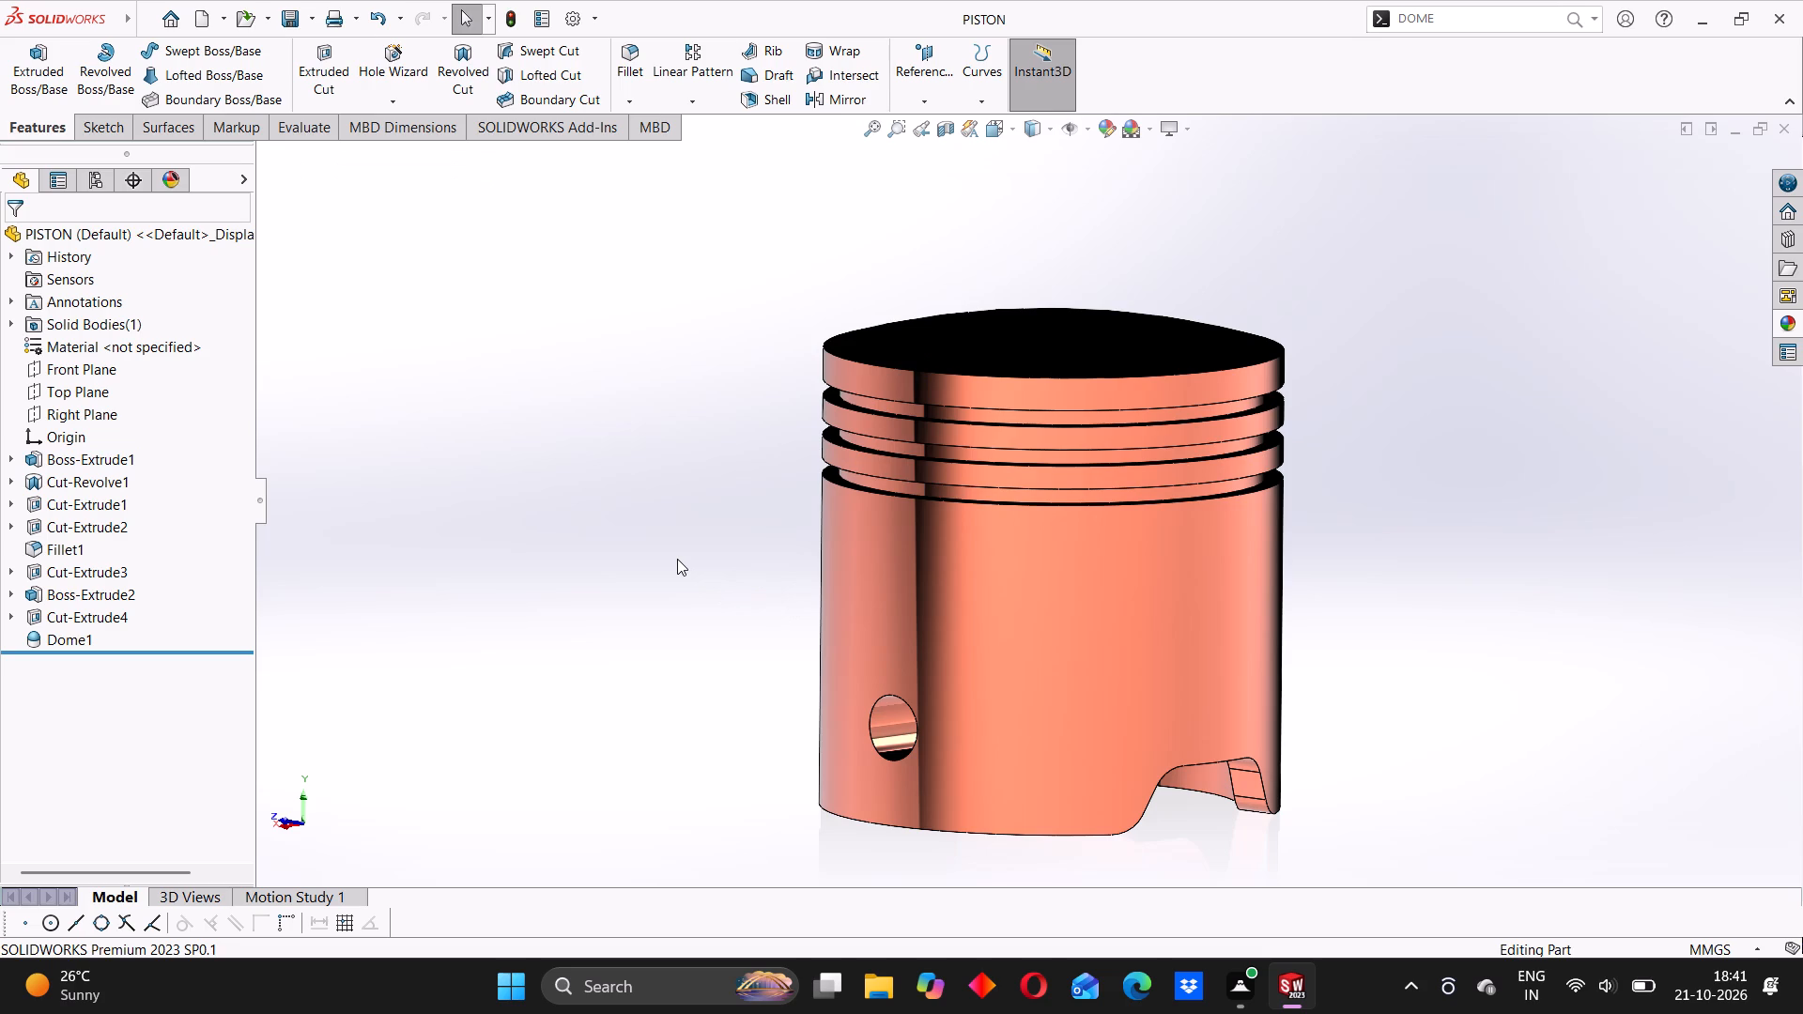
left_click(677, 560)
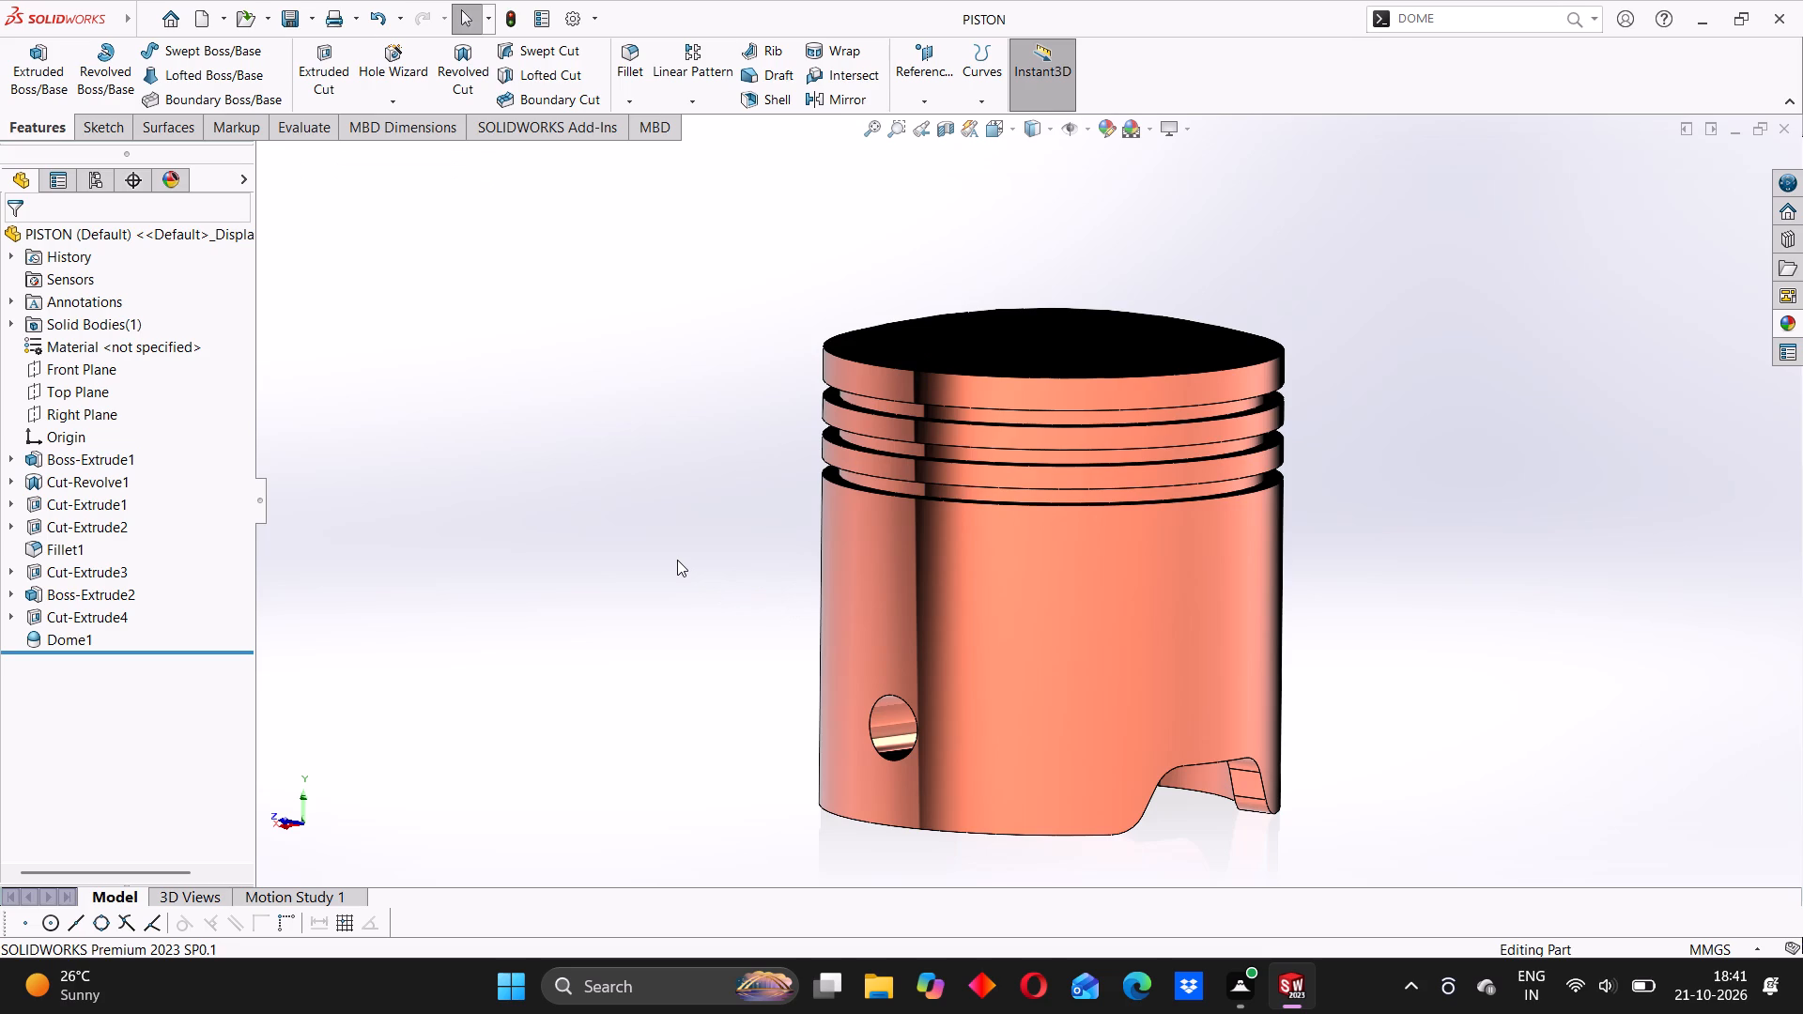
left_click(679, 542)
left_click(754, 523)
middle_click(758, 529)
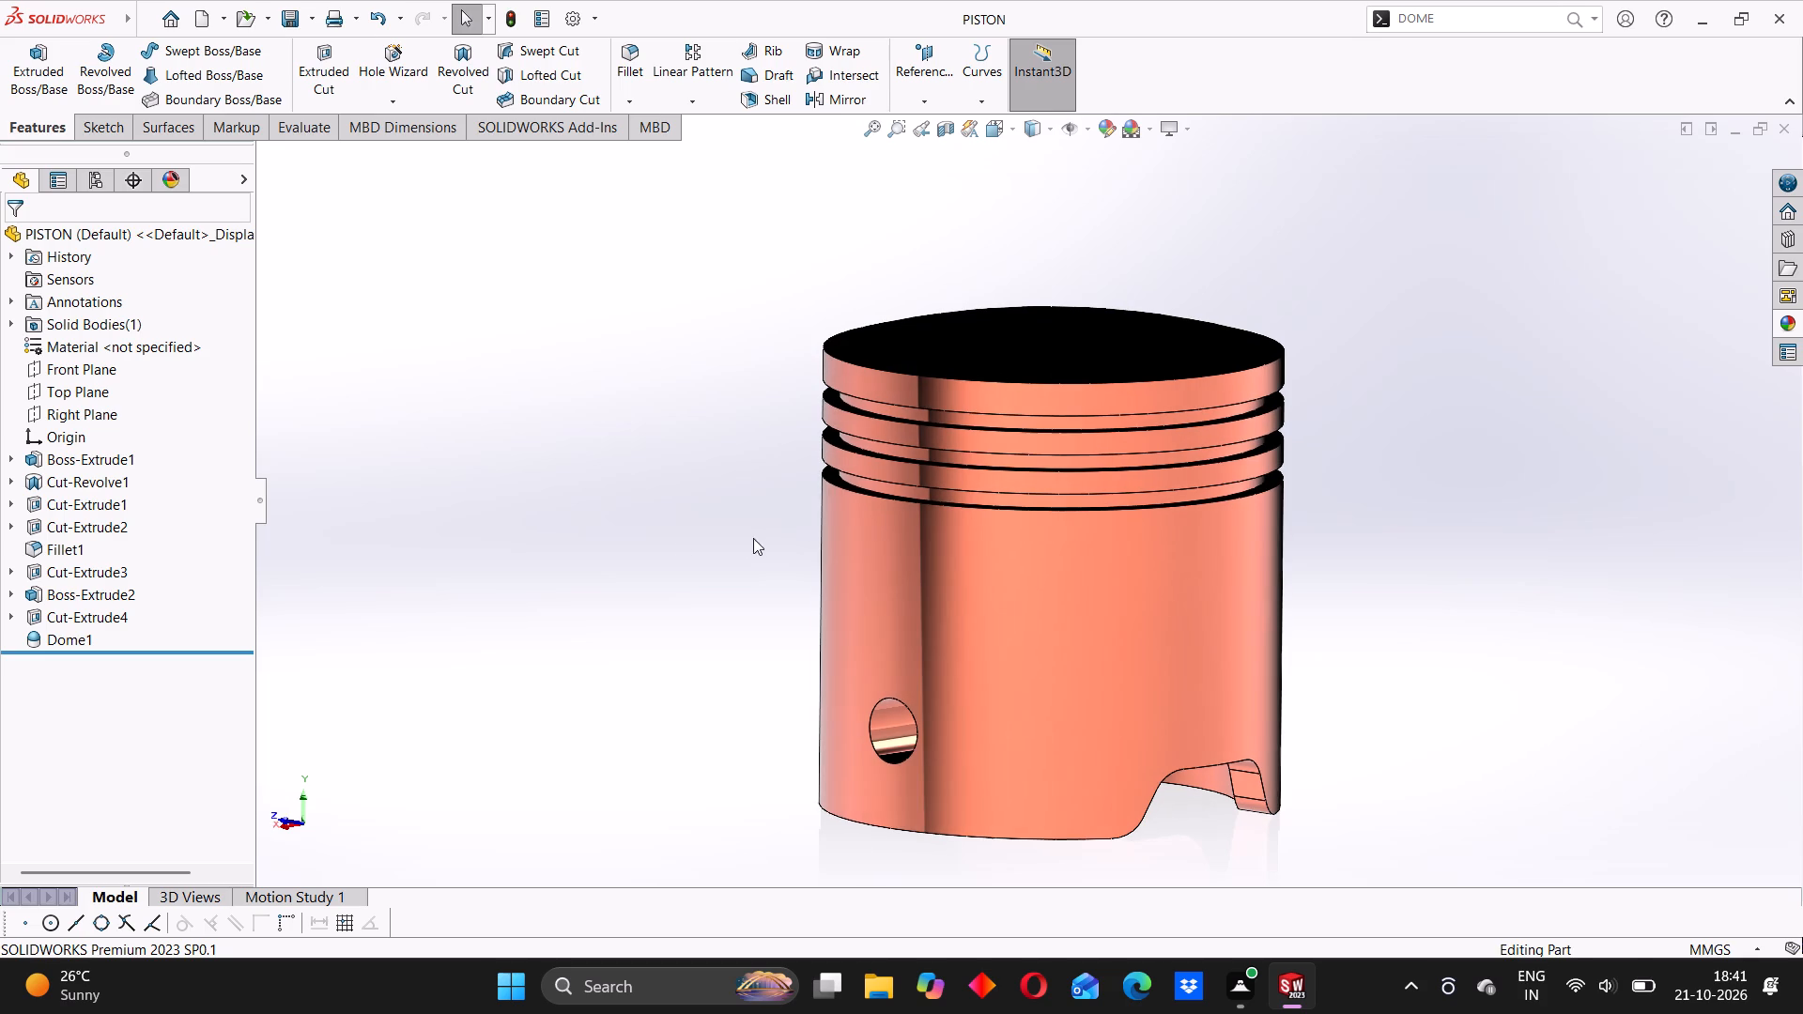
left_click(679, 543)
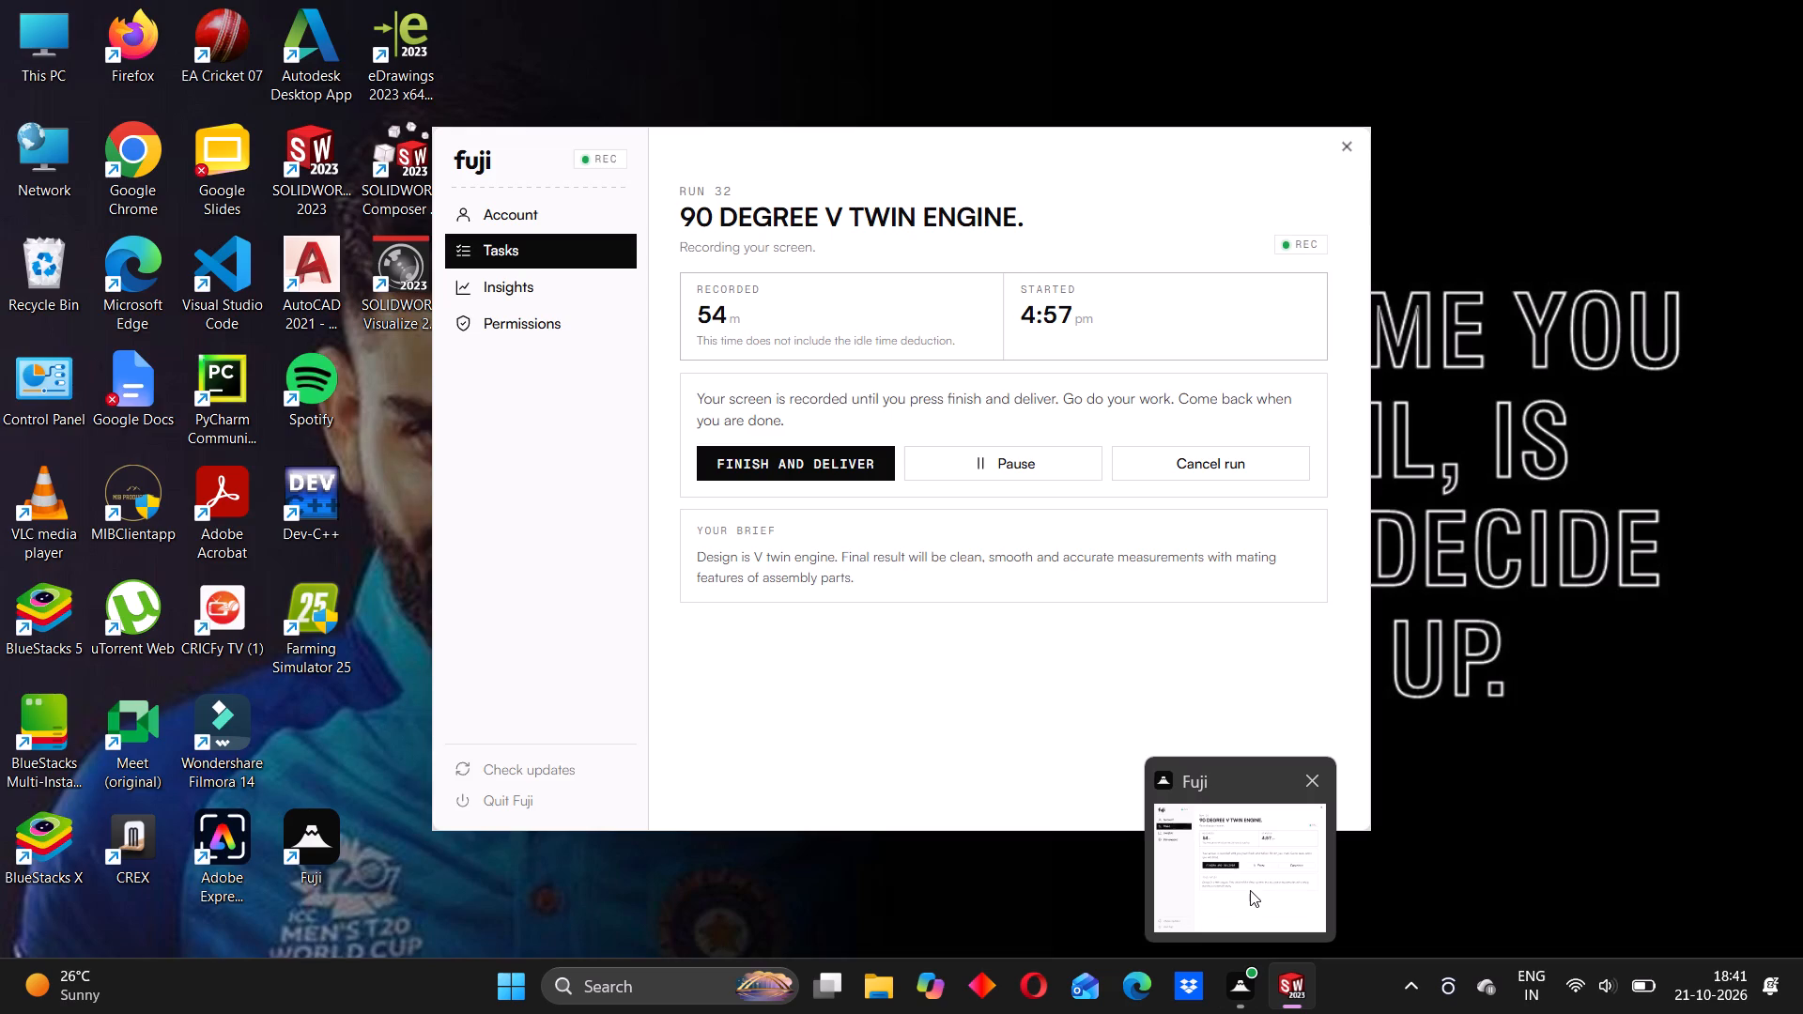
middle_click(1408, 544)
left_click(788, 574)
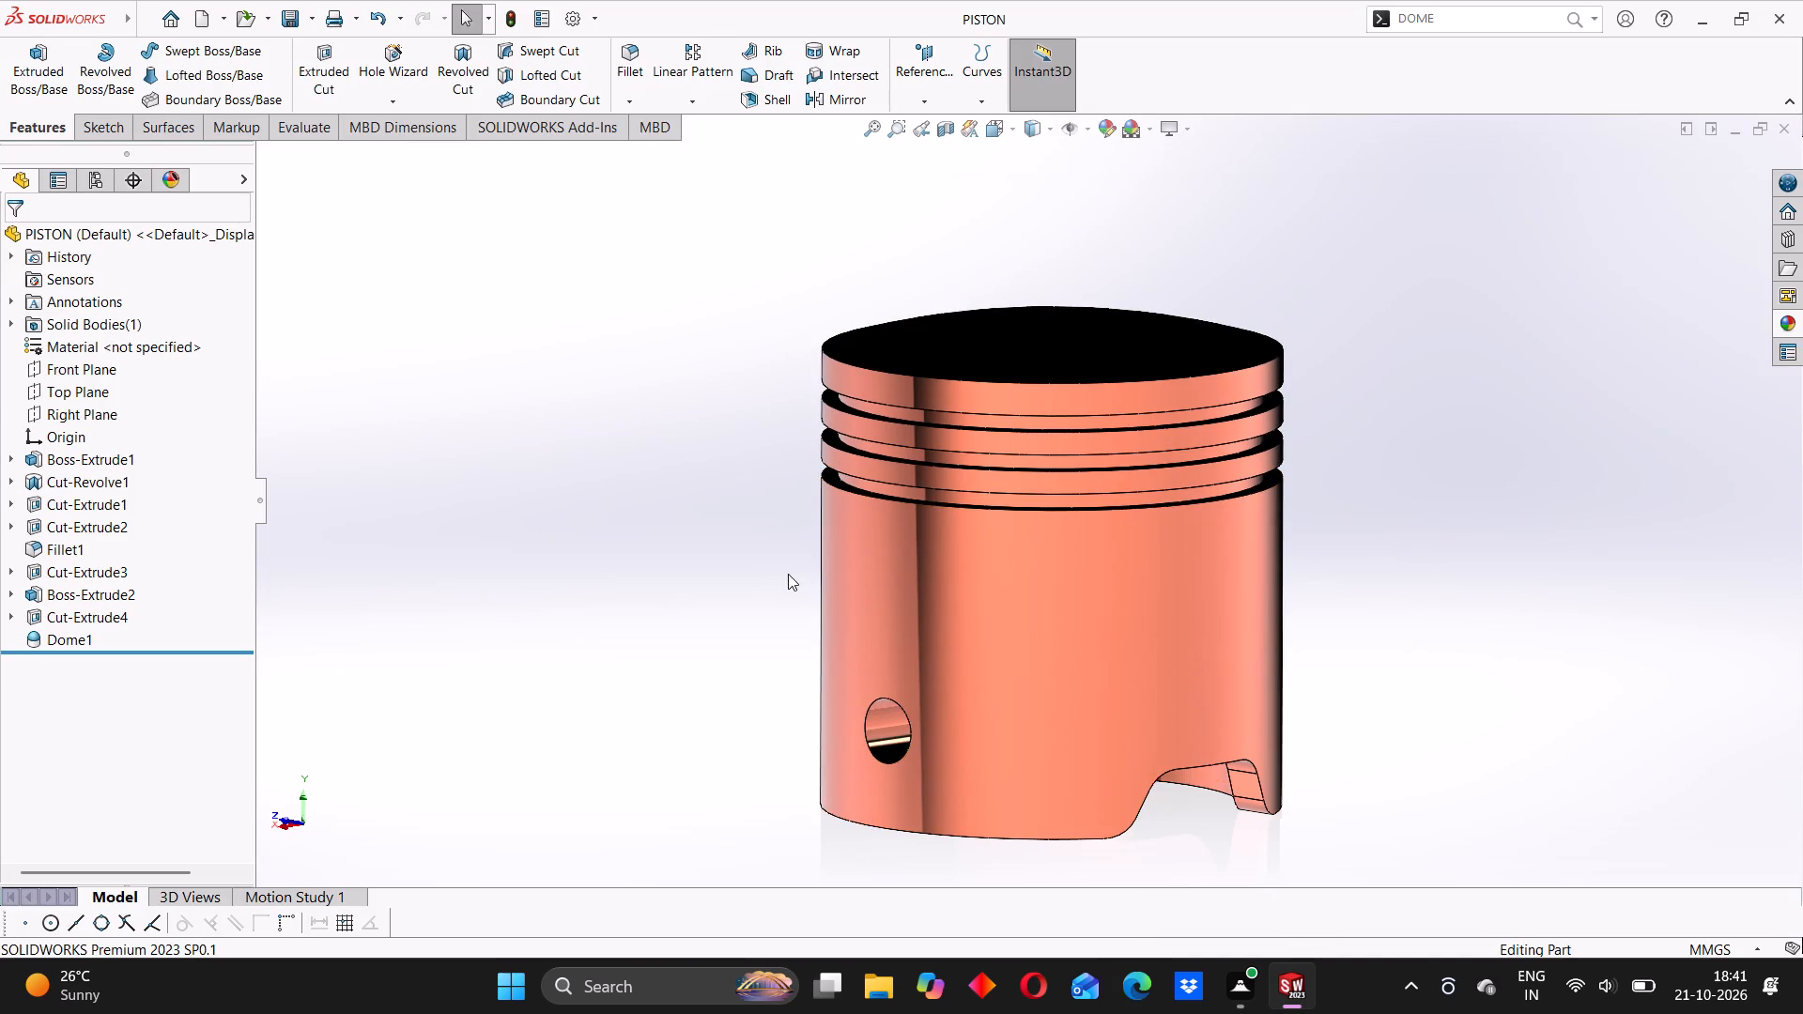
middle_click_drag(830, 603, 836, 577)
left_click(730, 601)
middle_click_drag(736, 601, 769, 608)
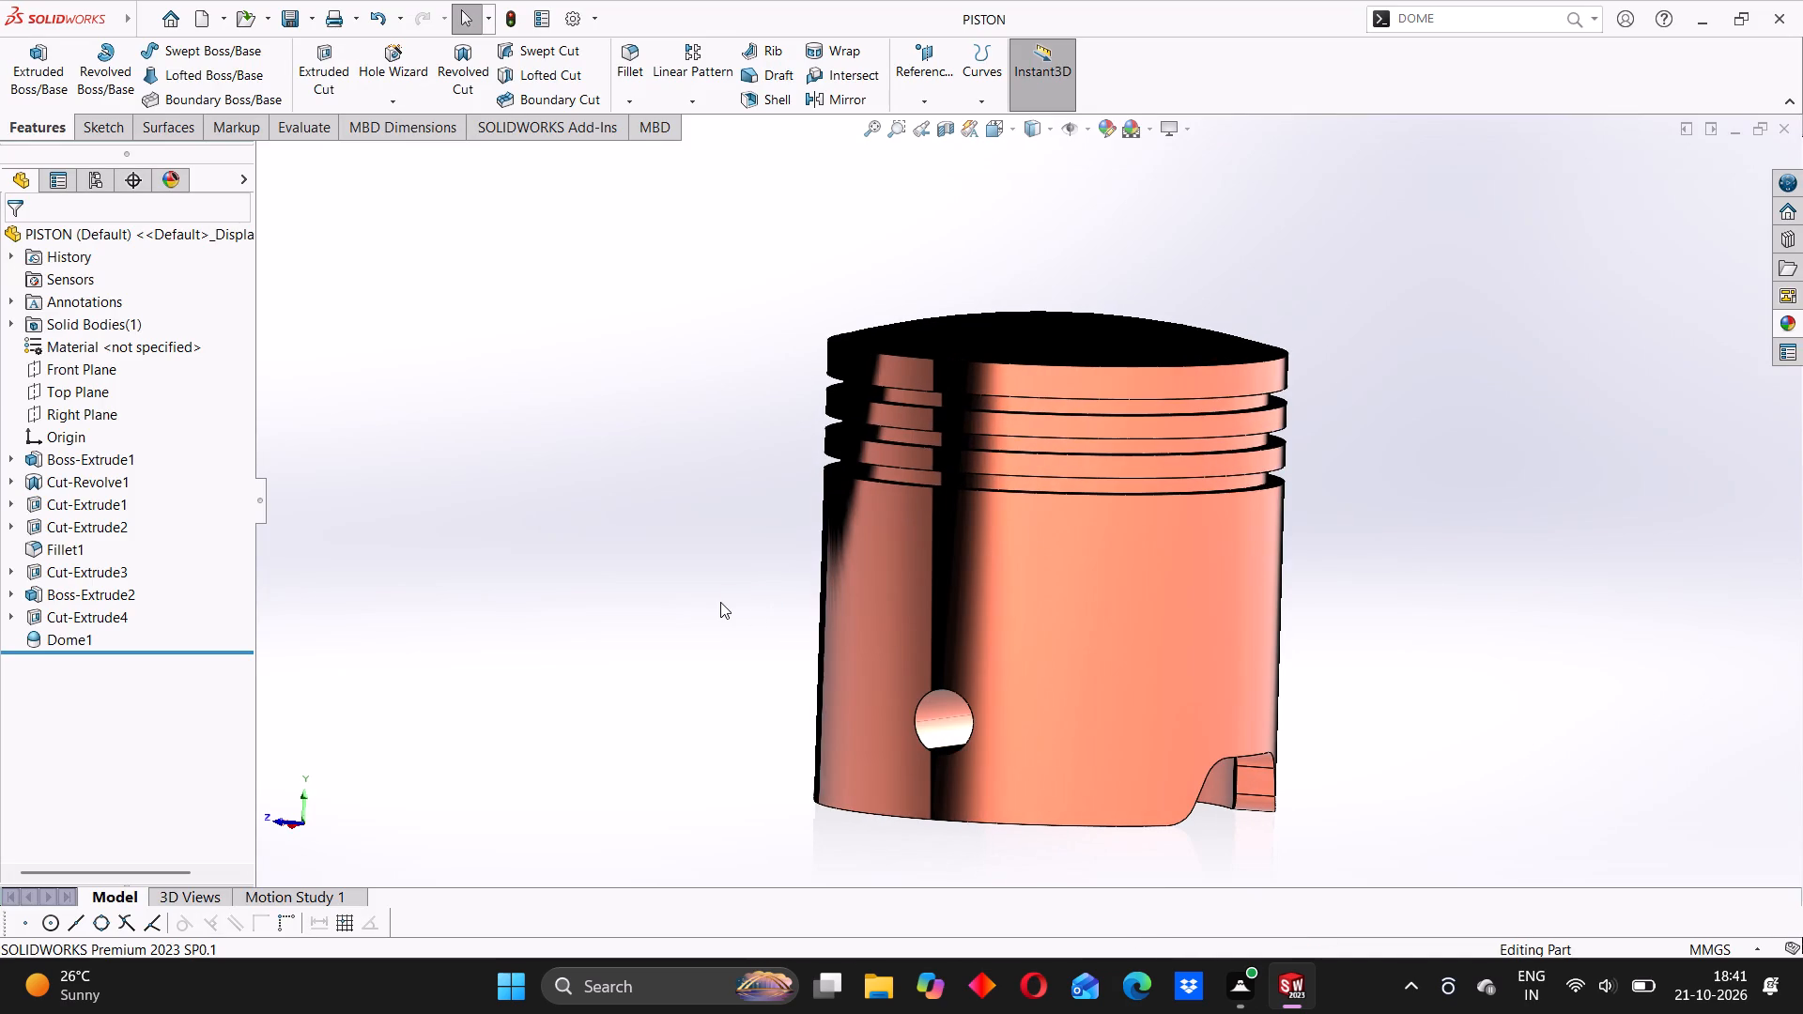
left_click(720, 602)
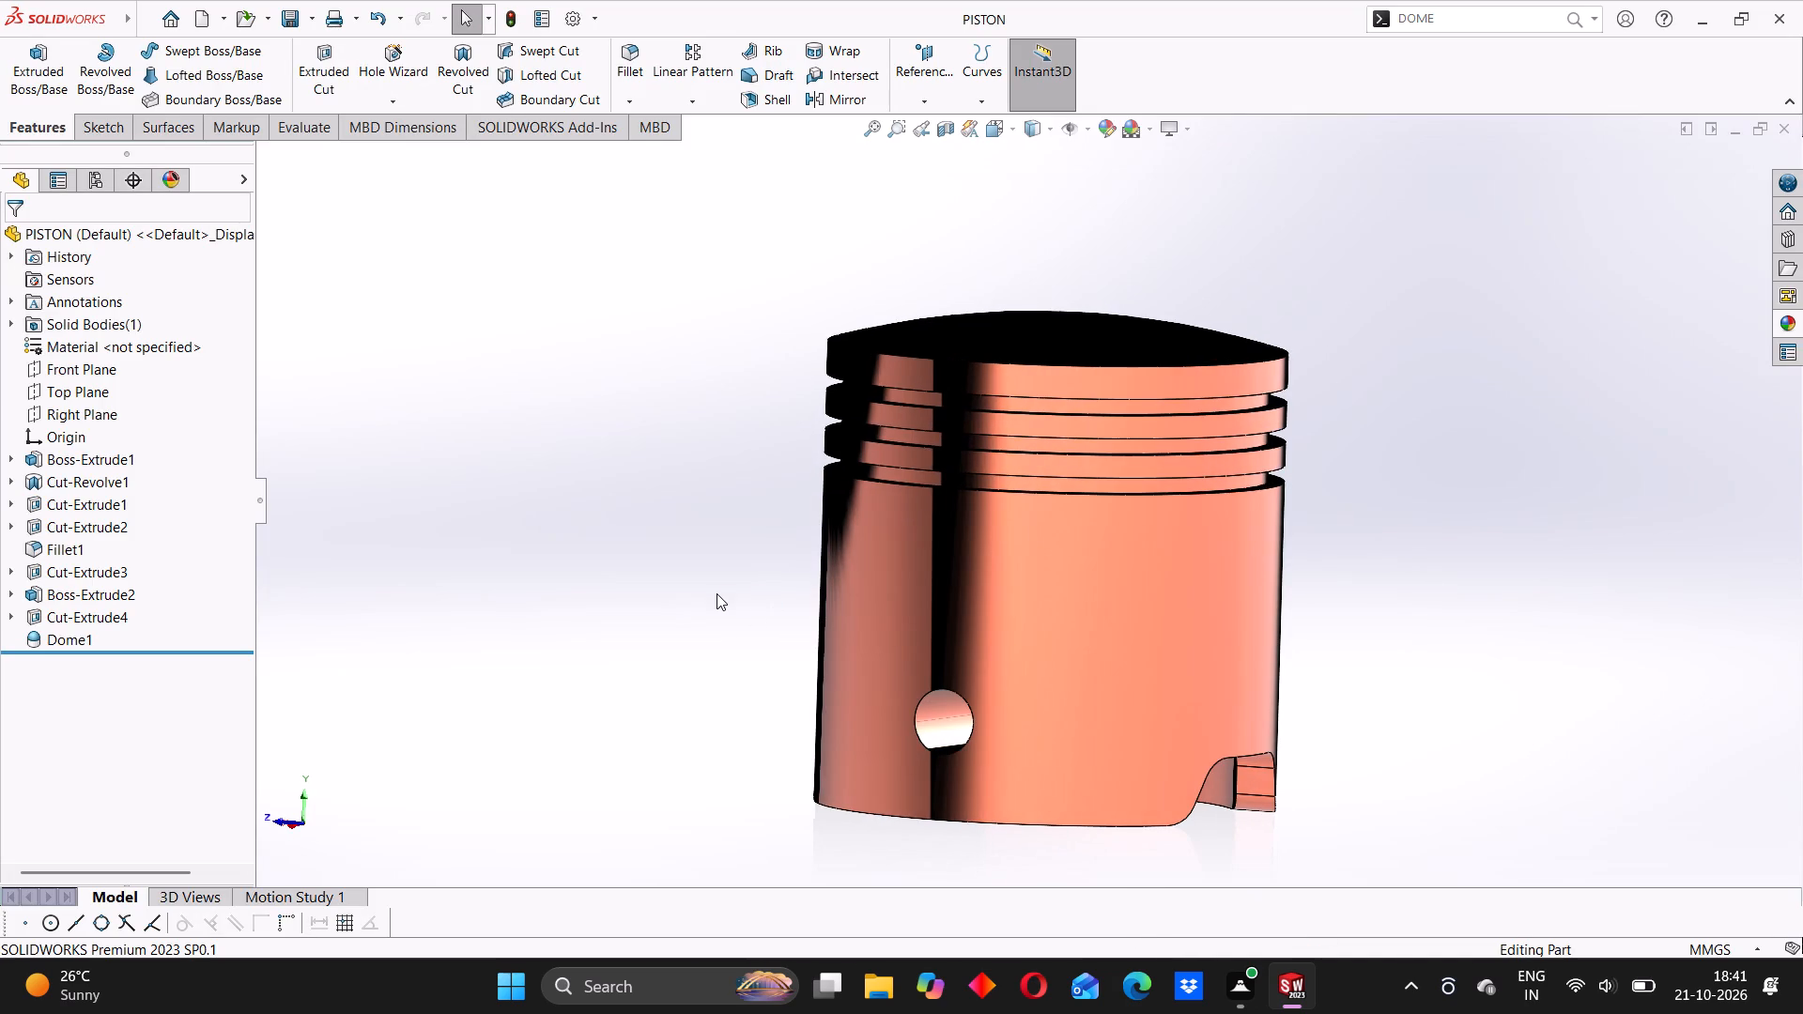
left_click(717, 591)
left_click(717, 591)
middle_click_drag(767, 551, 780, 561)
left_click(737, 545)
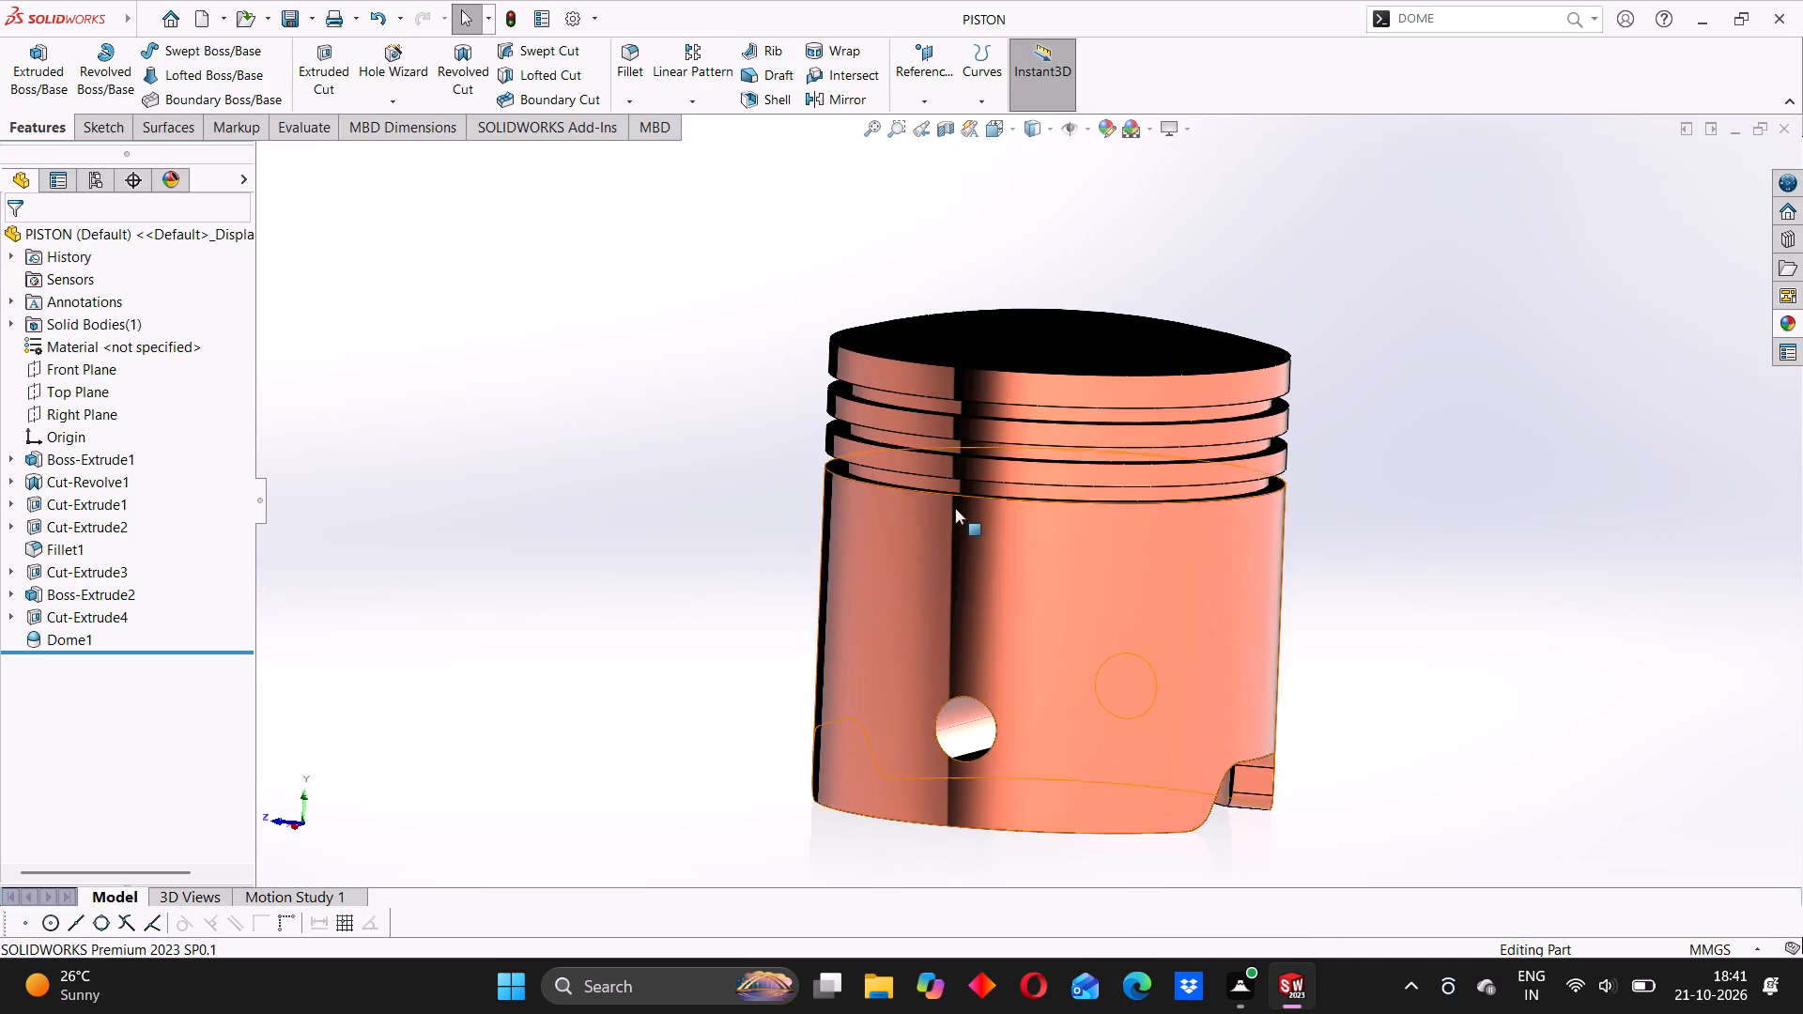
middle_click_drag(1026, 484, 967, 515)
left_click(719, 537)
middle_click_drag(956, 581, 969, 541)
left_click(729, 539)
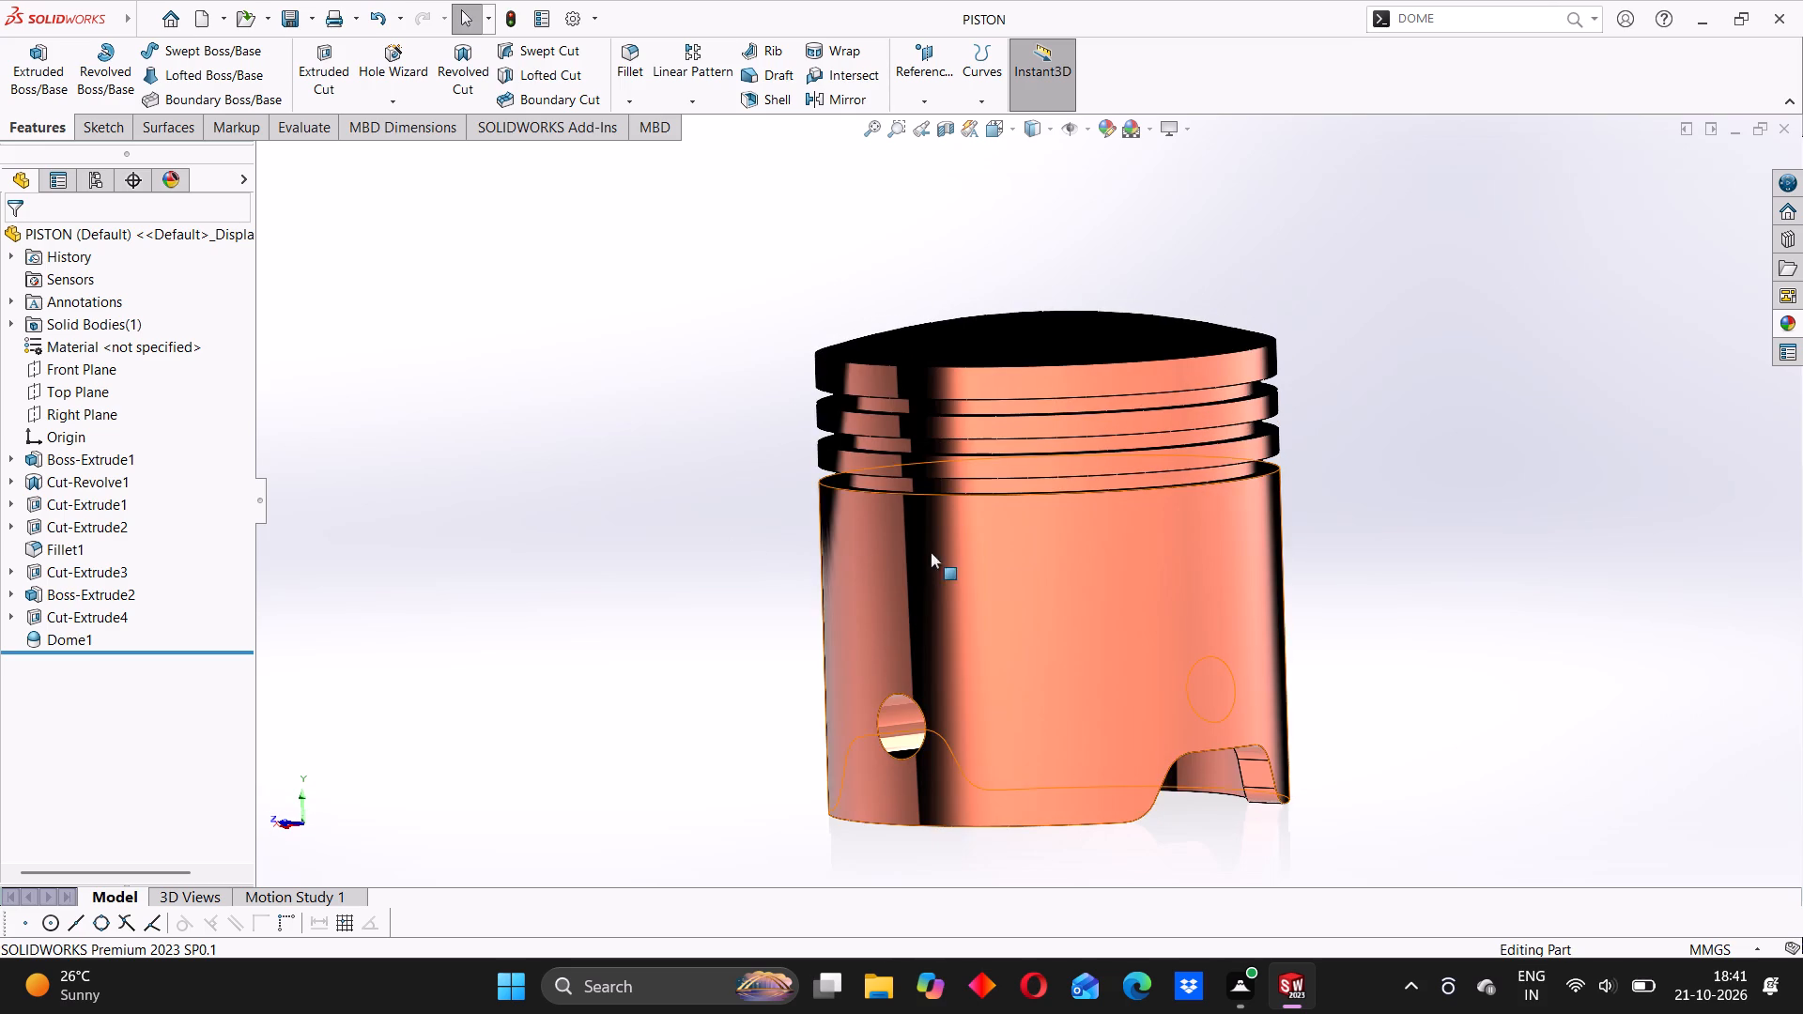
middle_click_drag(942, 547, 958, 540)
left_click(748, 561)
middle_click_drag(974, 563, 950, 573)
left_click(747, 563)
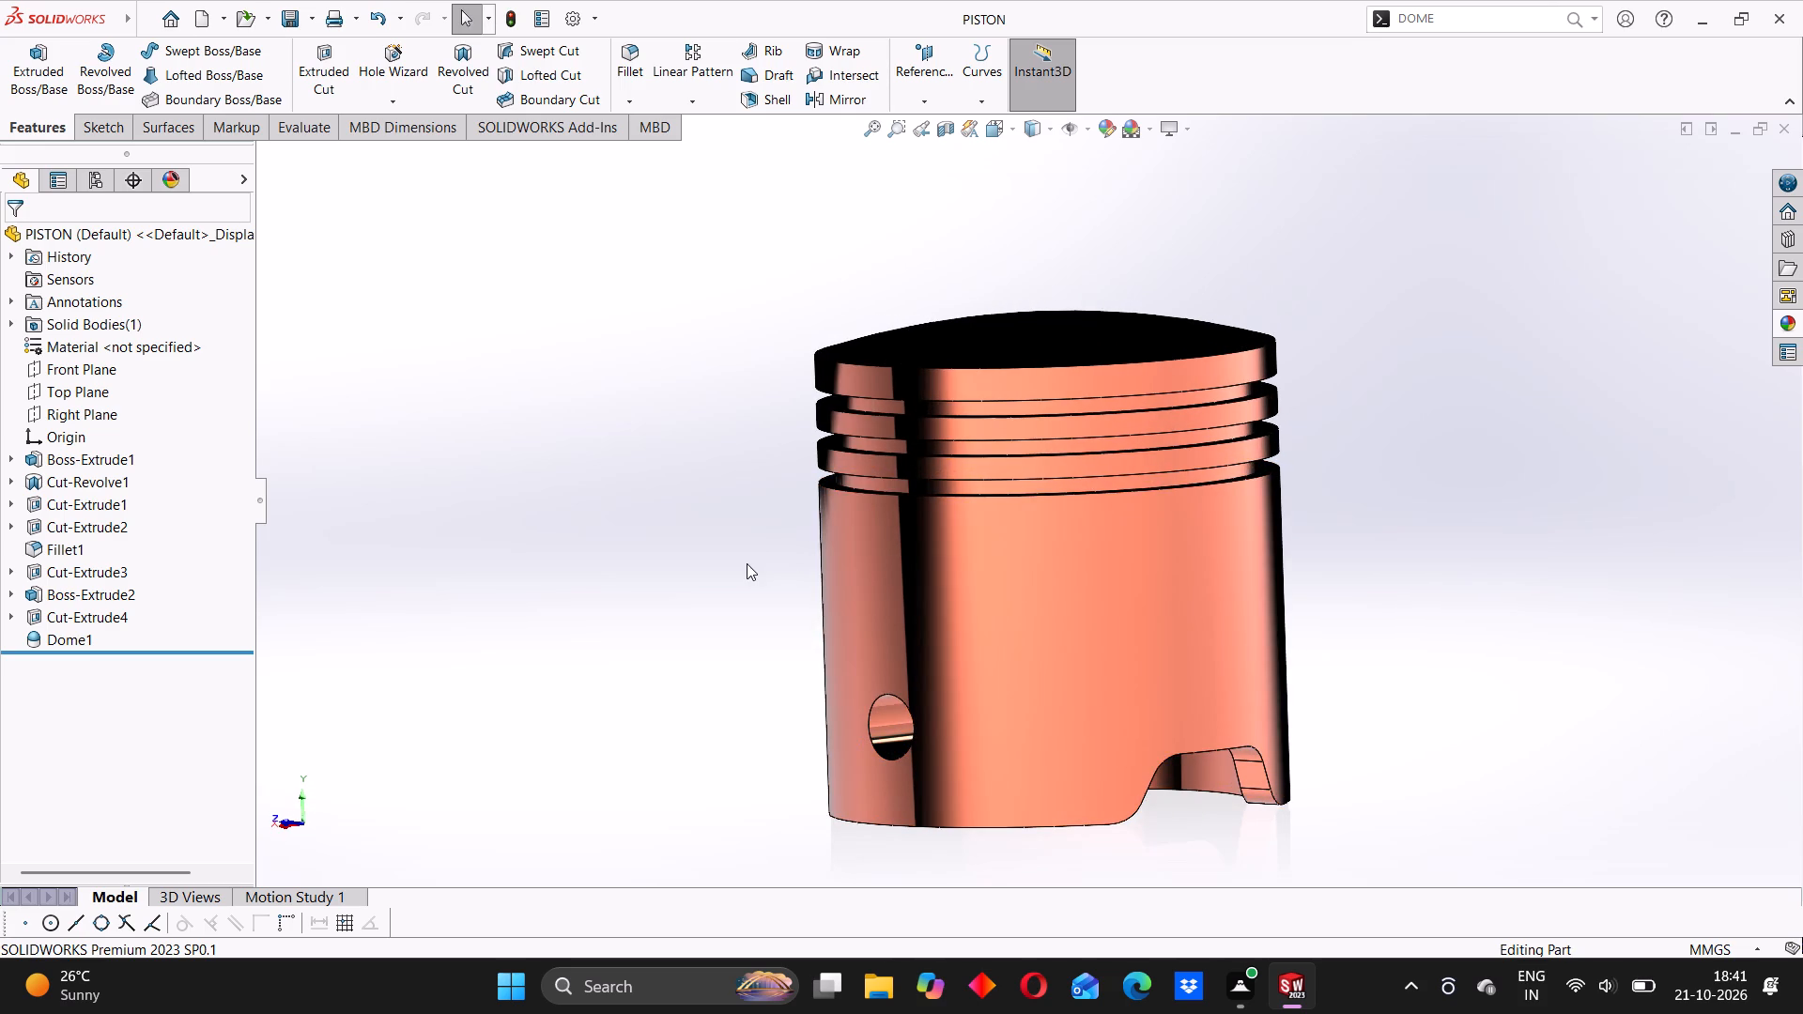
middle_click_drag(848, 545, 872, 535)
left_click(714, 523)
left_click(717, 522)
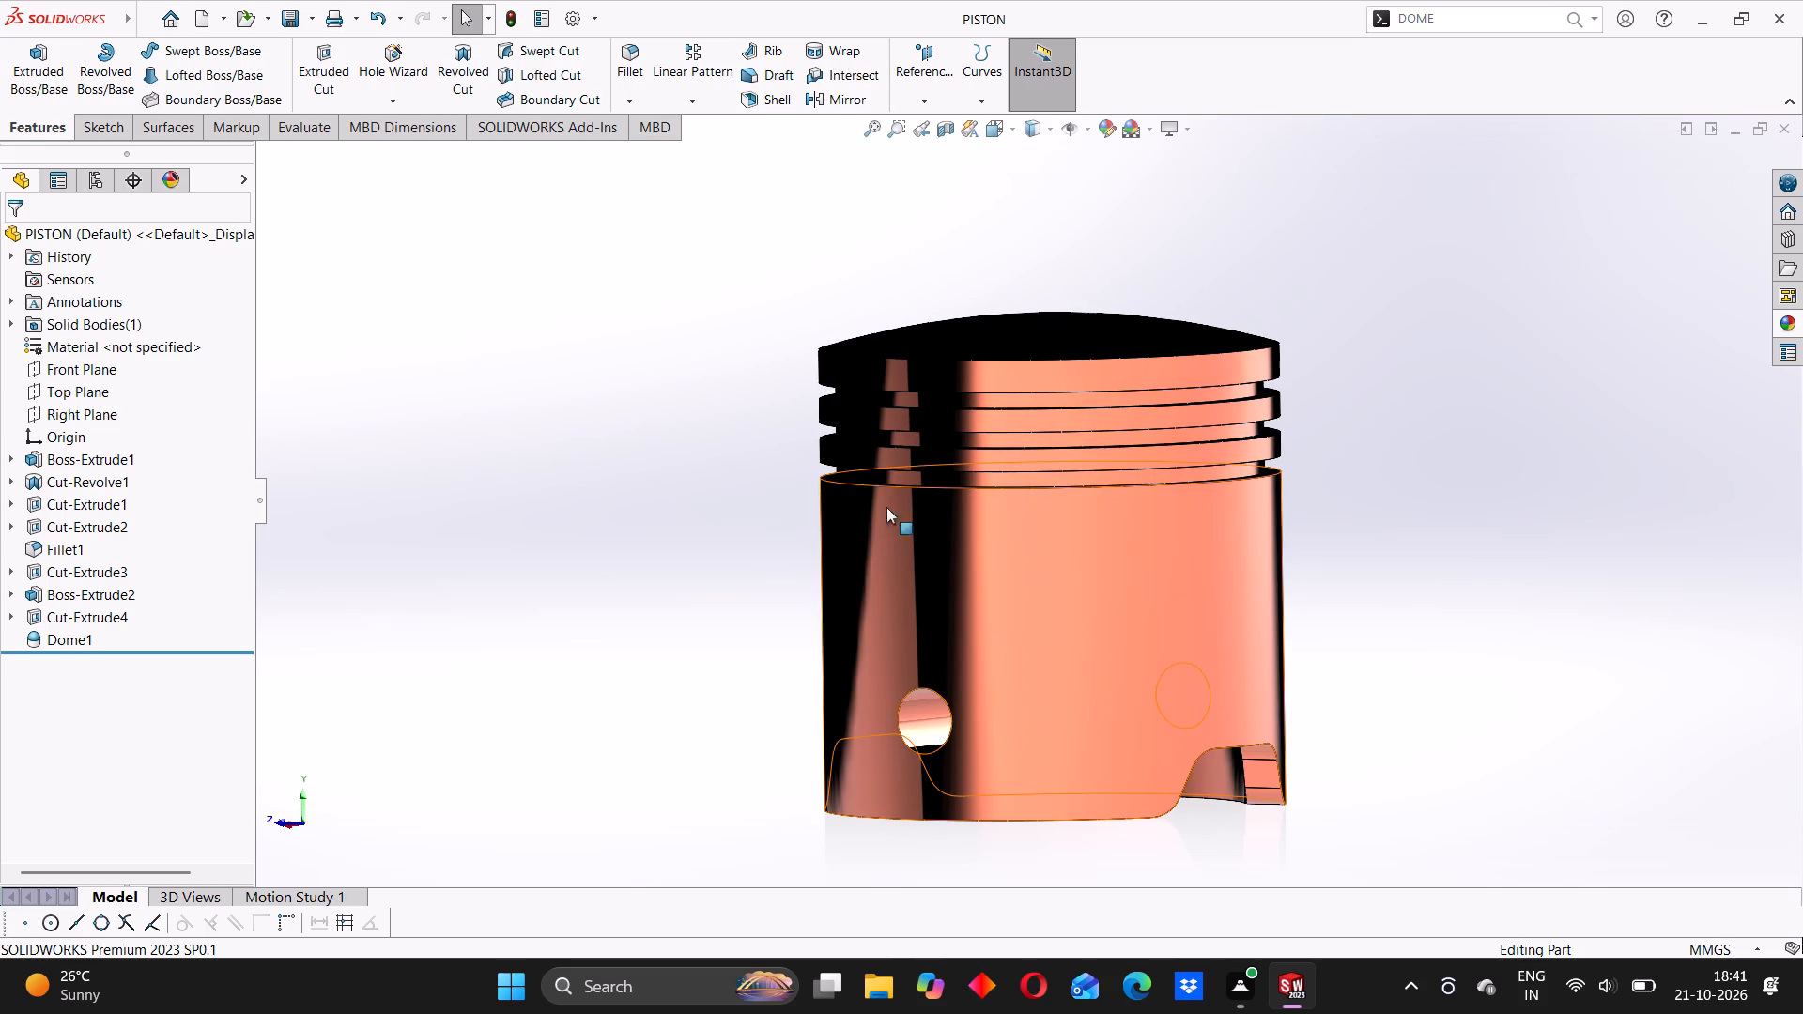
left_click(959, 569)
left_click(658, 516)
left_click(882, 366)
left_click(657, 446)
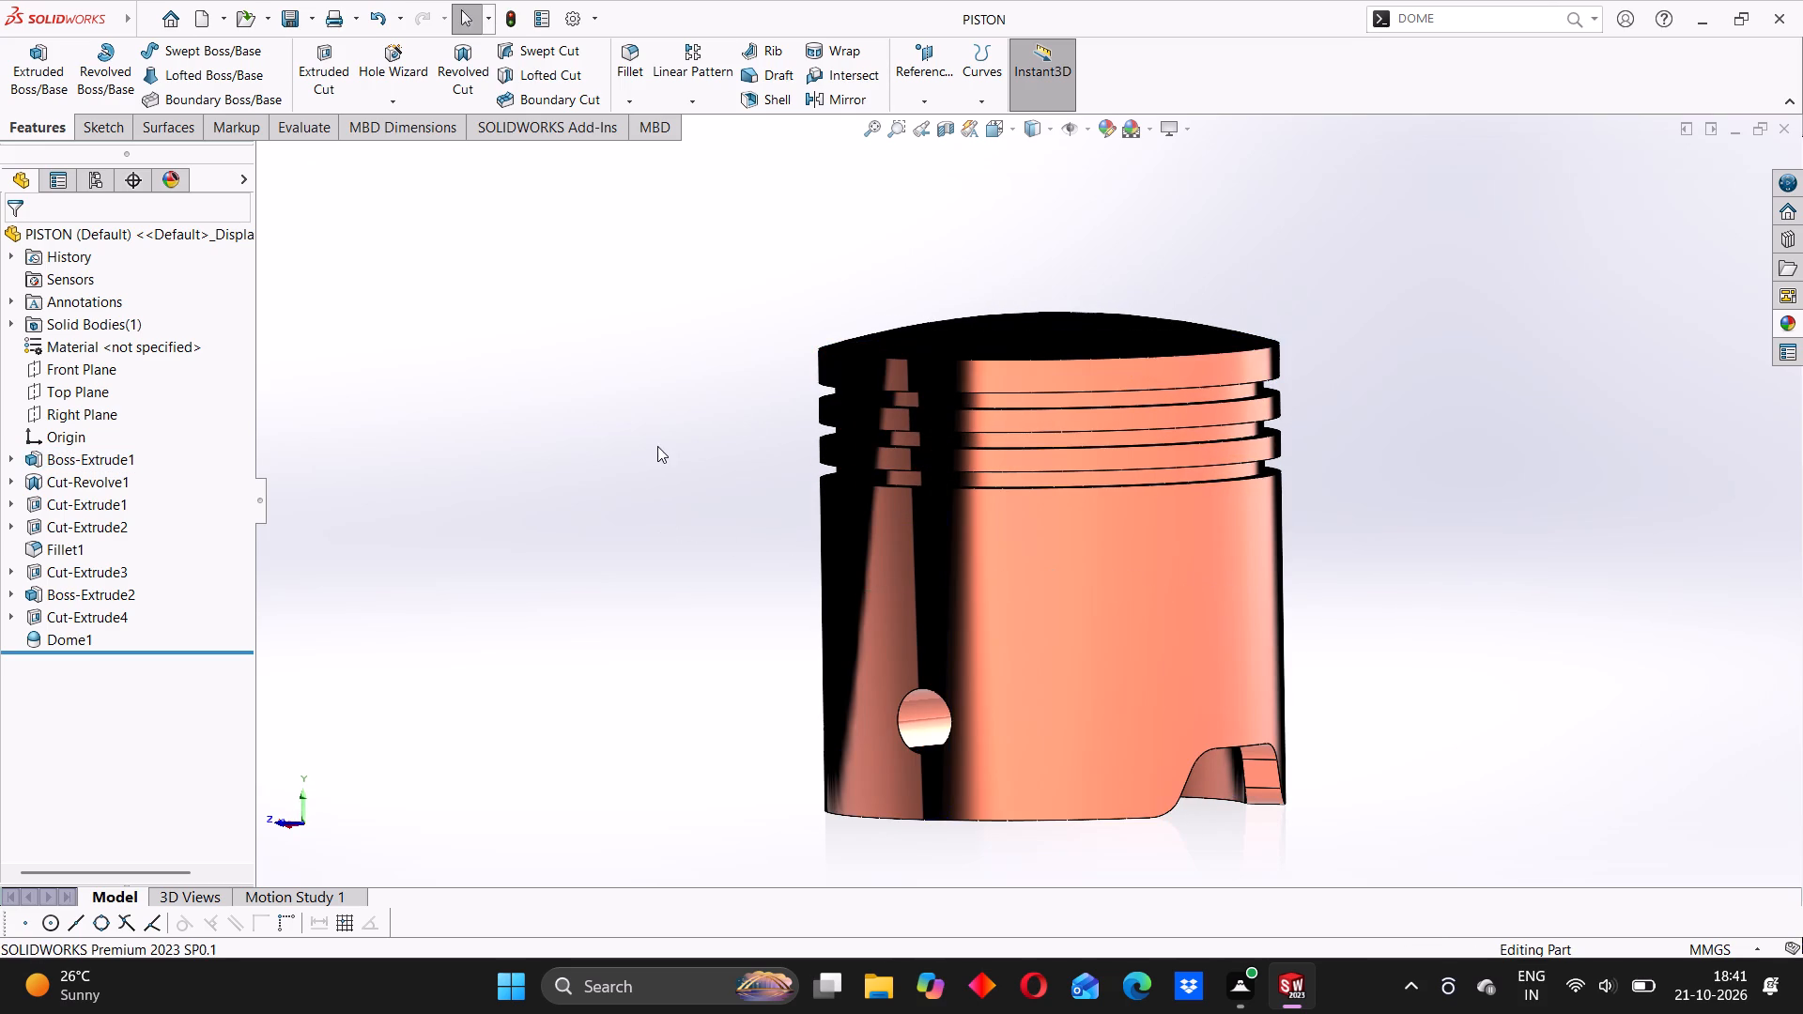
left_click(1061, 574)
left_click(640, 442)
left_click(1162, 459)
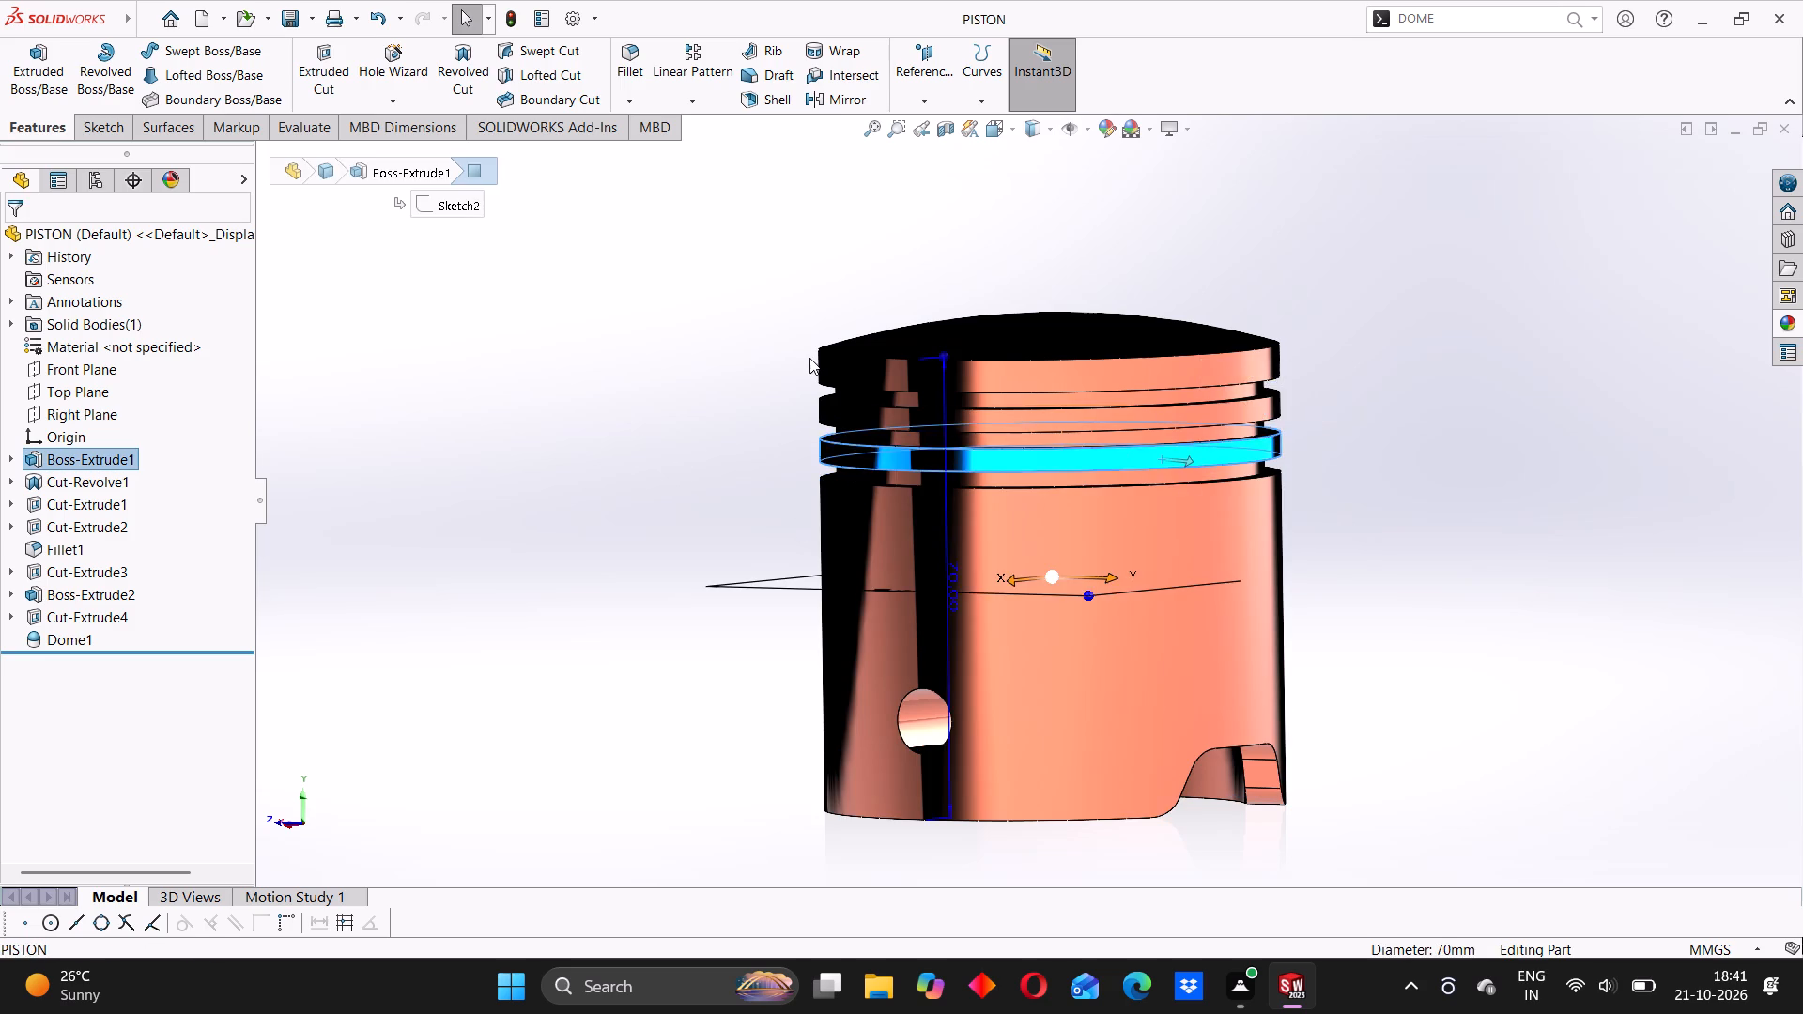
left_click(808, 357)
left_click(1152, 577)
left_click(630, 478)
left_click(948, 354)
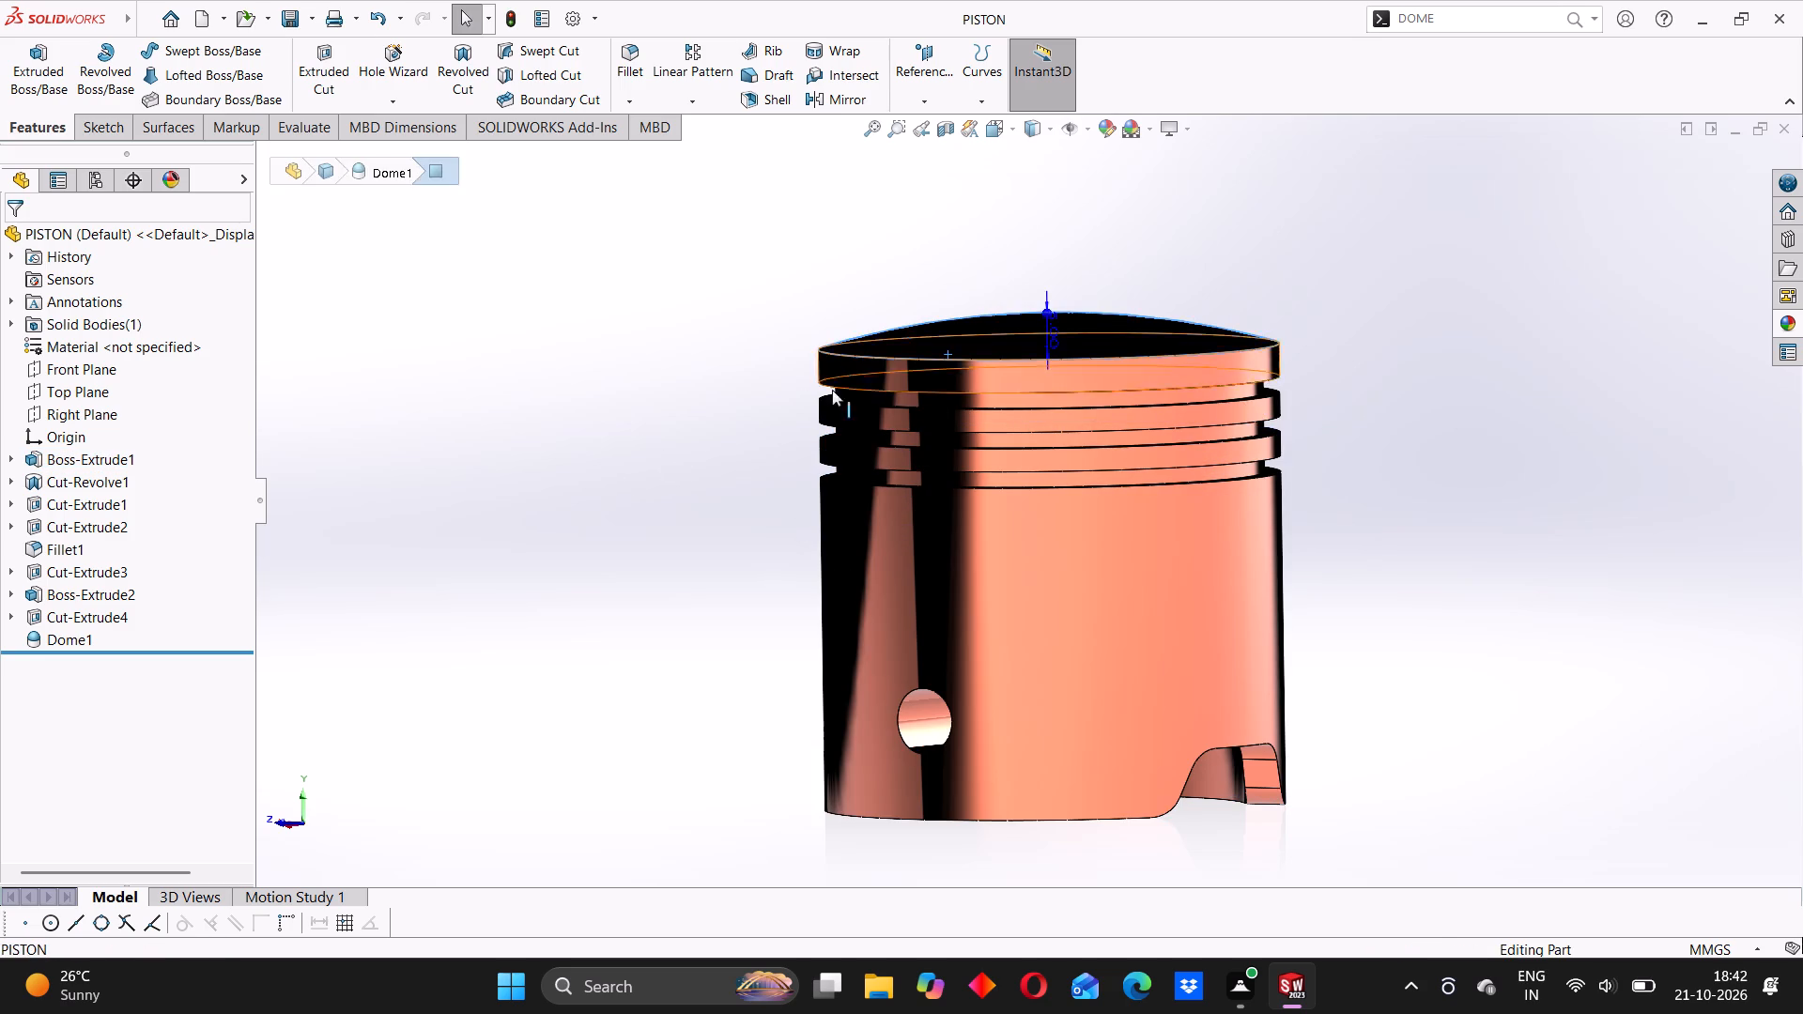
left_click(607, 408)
Examine the finished piston's underside, skirt cutouts, pin hole and domed crown by turning it through several orientations.
middle_click_drag(1038, 472, 1048, 518)
left_click(1024, 576)
middle_click_drag(918, 348, 932, 381)
left_click(657, 381)
middle_click_drag(978, 576, 981, 438)
middle_click_drag(1064, 596, 957, 491)
scroll(1064, 596, "up", 1)
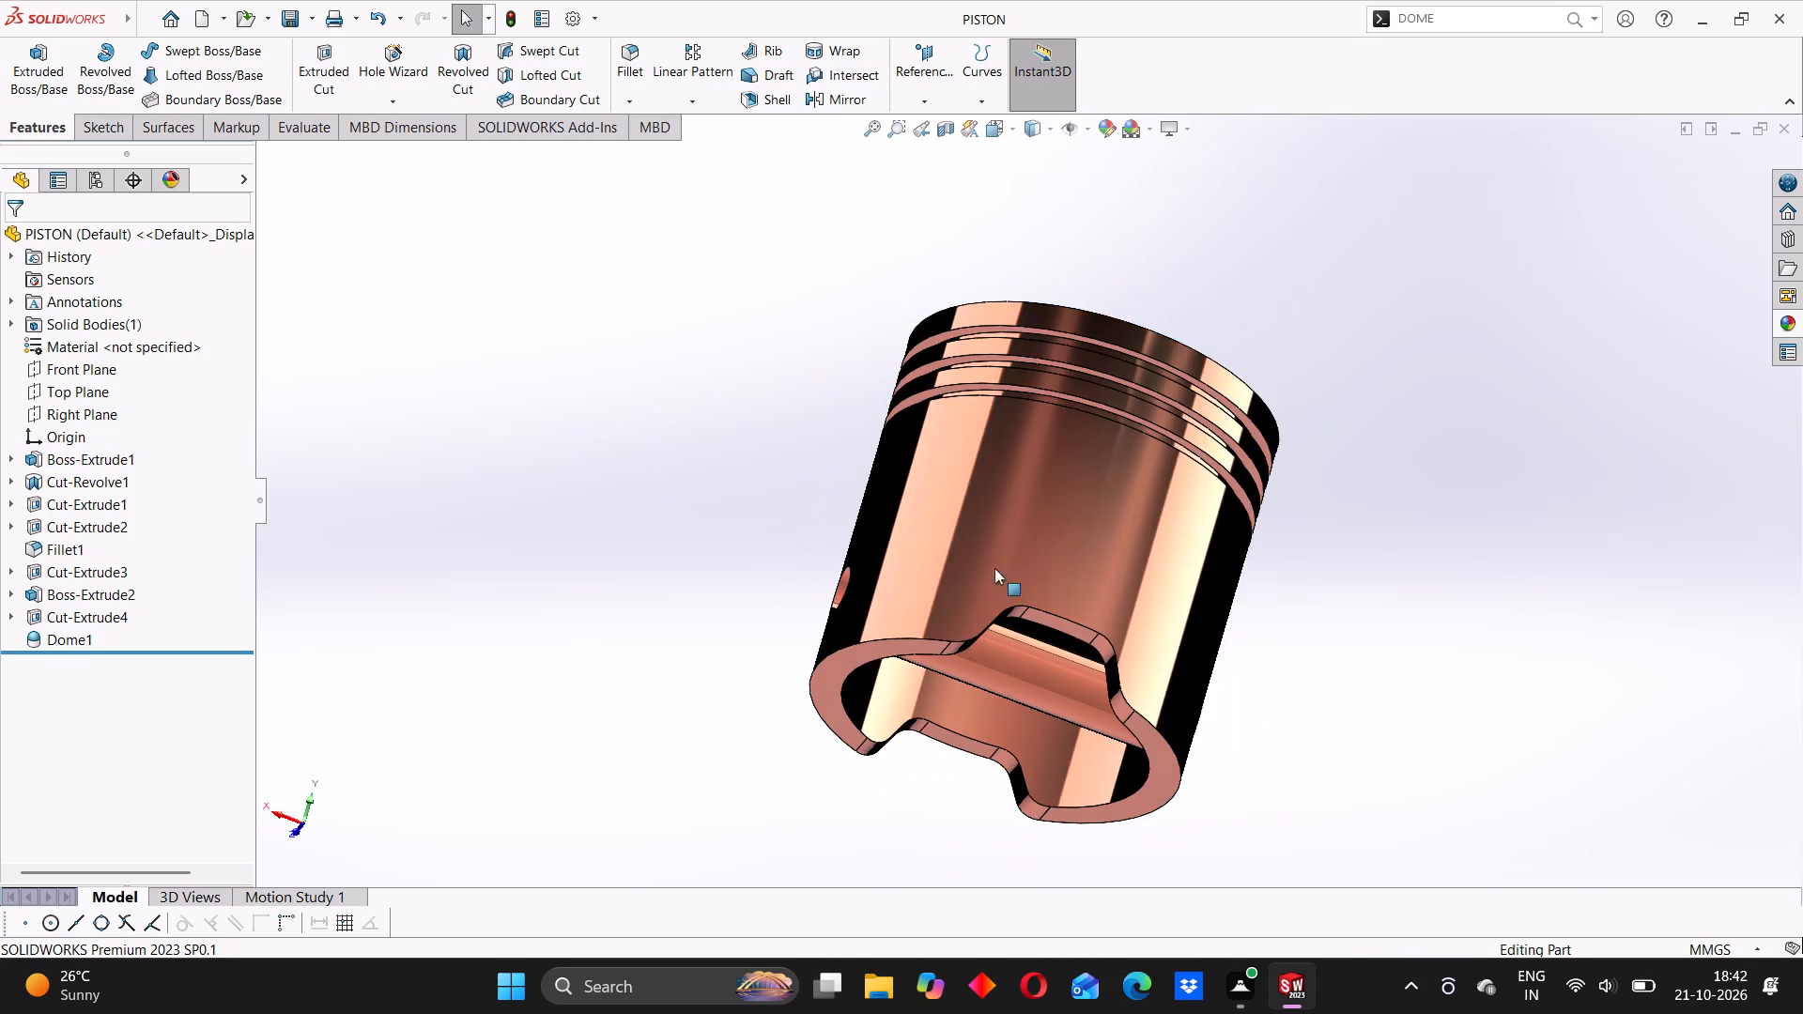
middle_click_drag(999, 581, 1176, 563)
scroll(1176, 563, "up", 3)
middle_click_drag(1151, 469, 1116, 575)
scroll(1133, 530, "up", 1)
left_click(1029, 489)
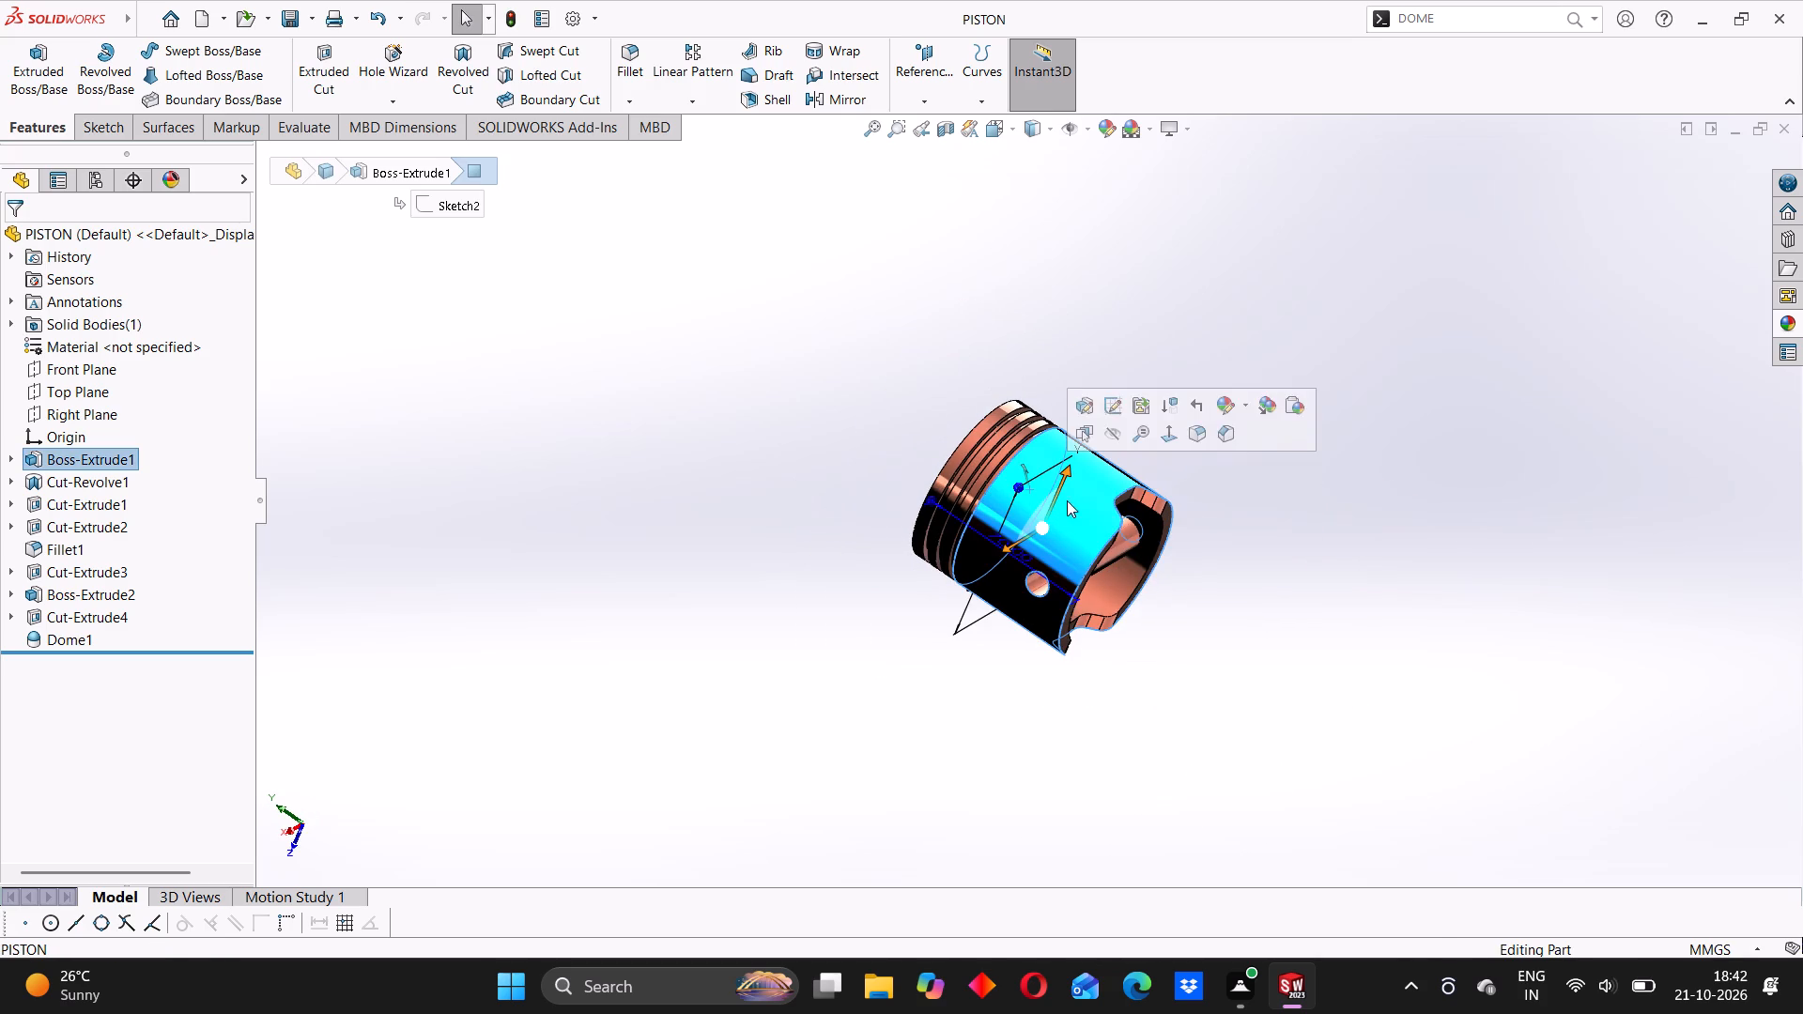
left_click(1302, 594)
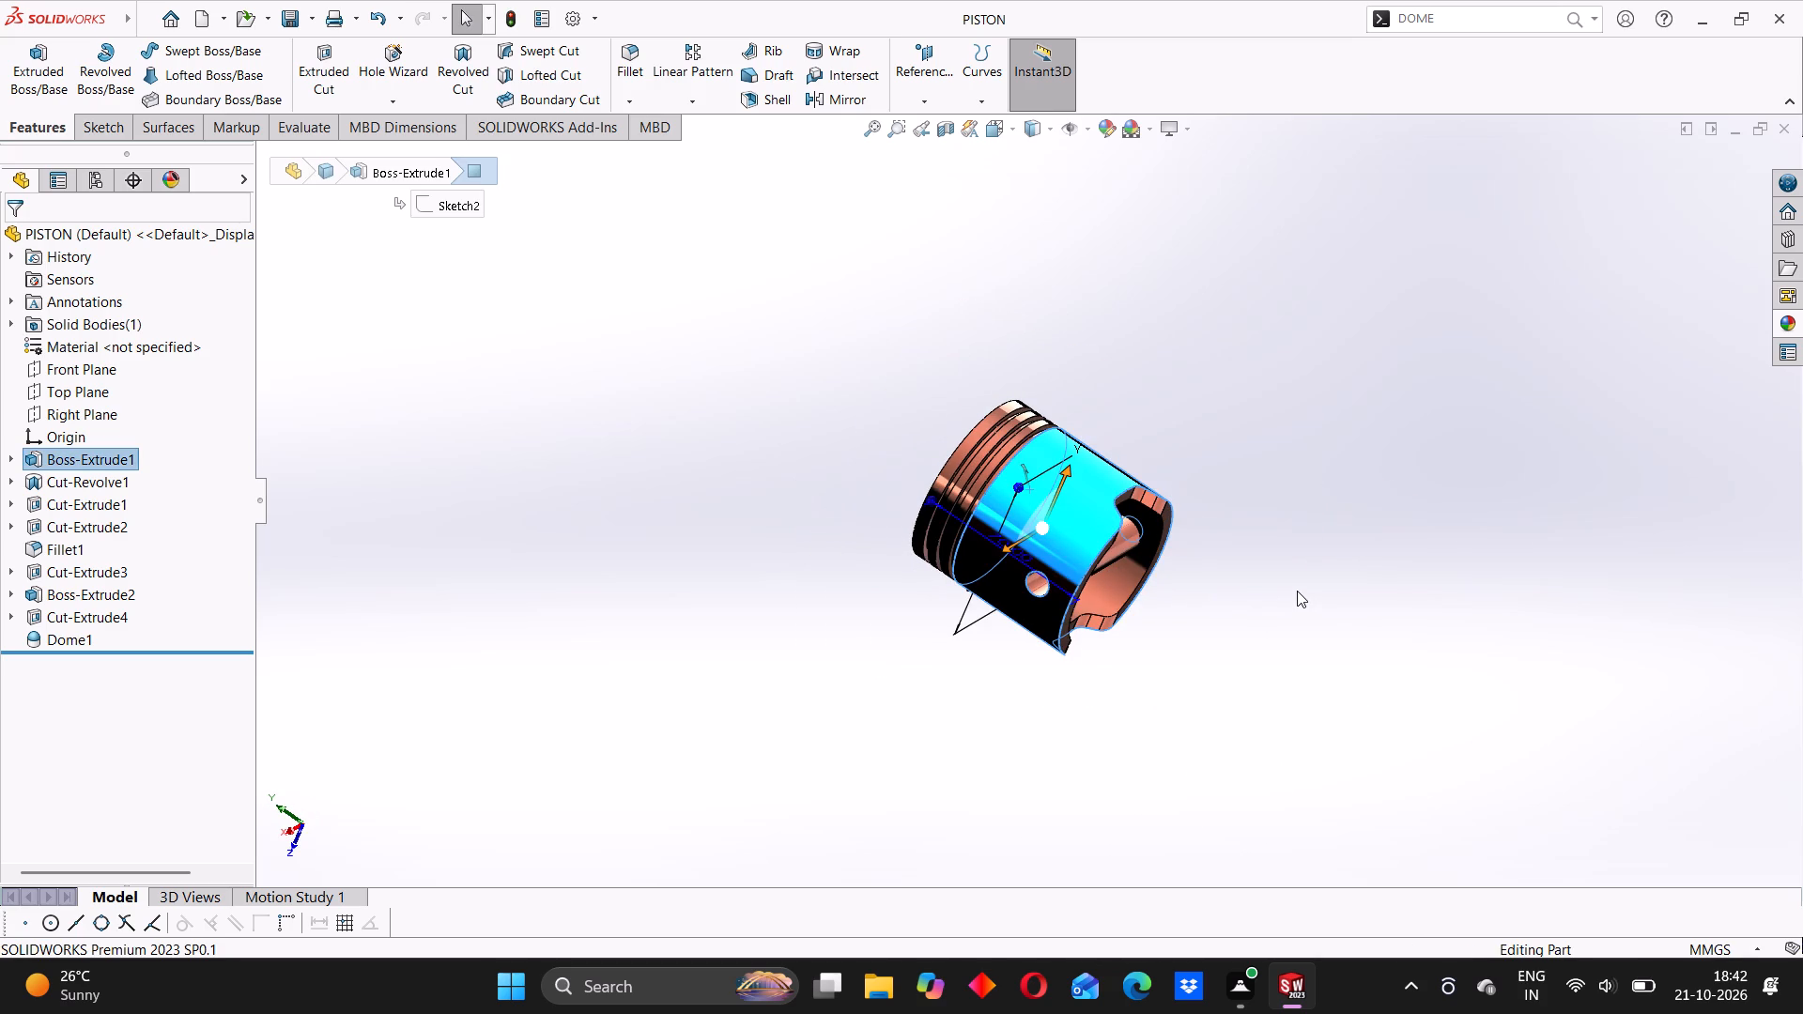
left_click(1052, 517)
middle_click_drag(1380, 257, 1305, 518)
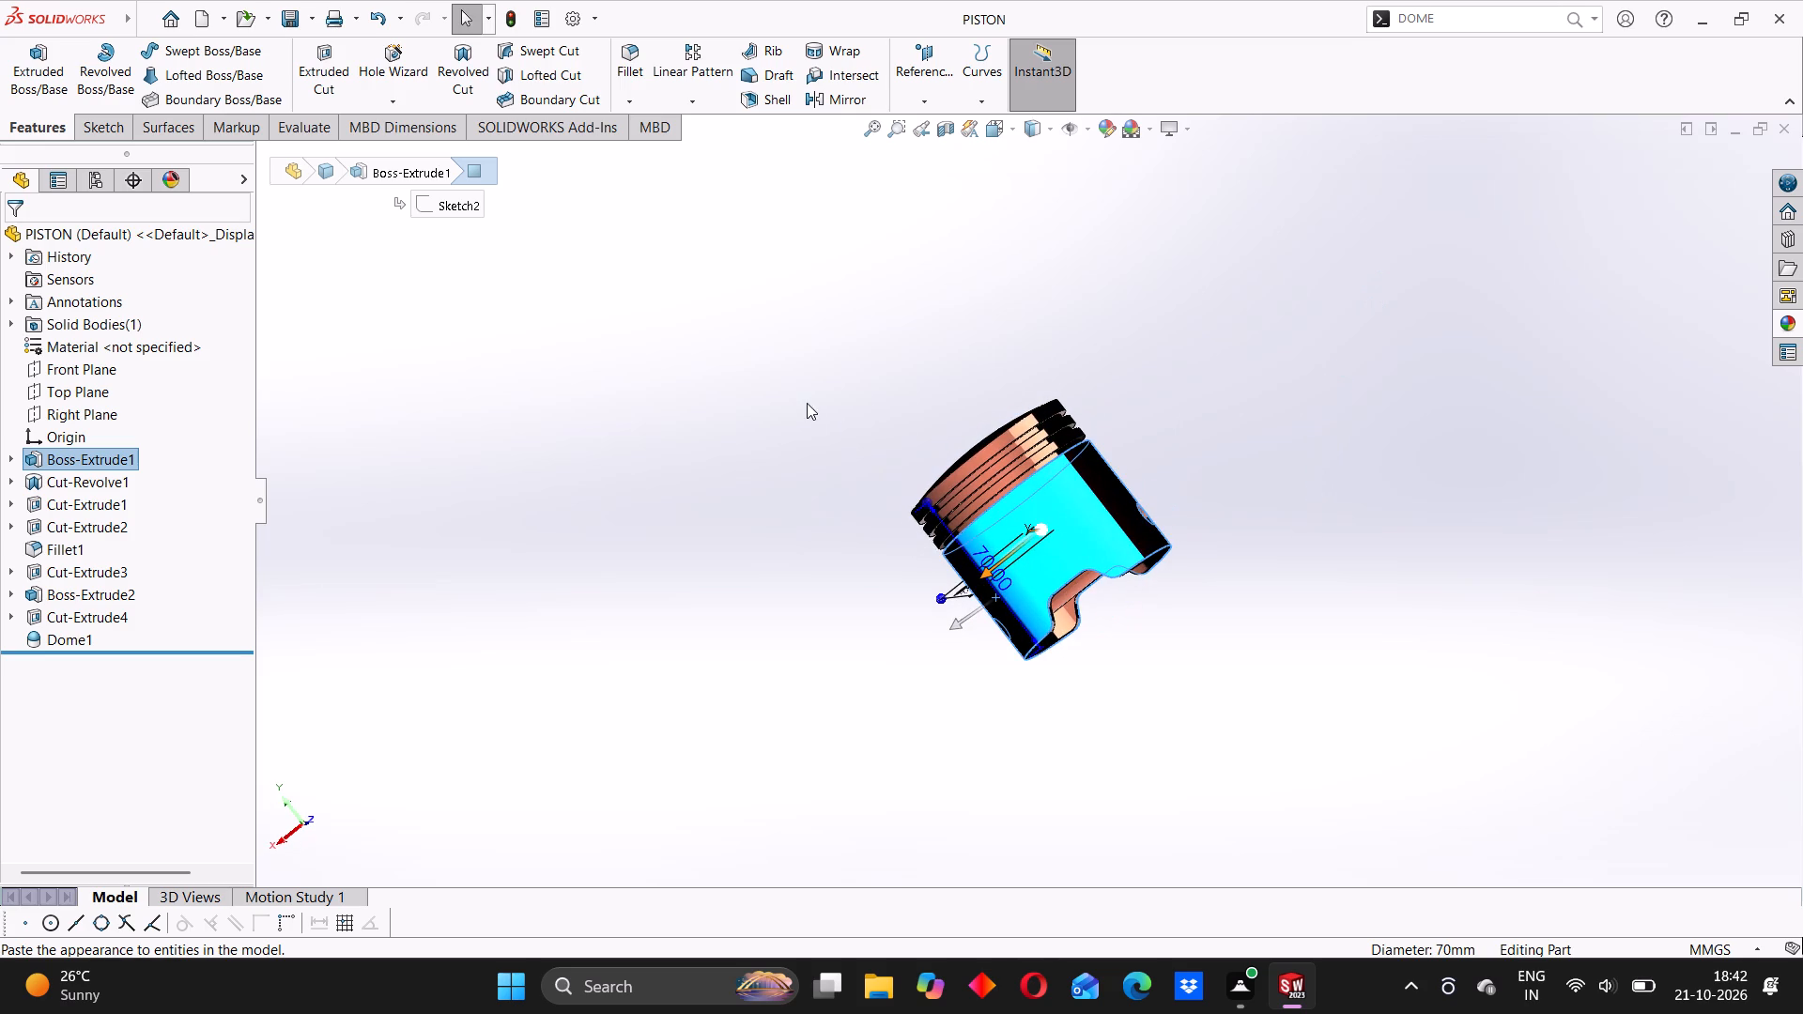
left_click(840, 378)
middle_click_drag(1116, 495, 1027, 614)
left_click(1026, 556)
middle_click_drag(1329, 563, 1314, 580)
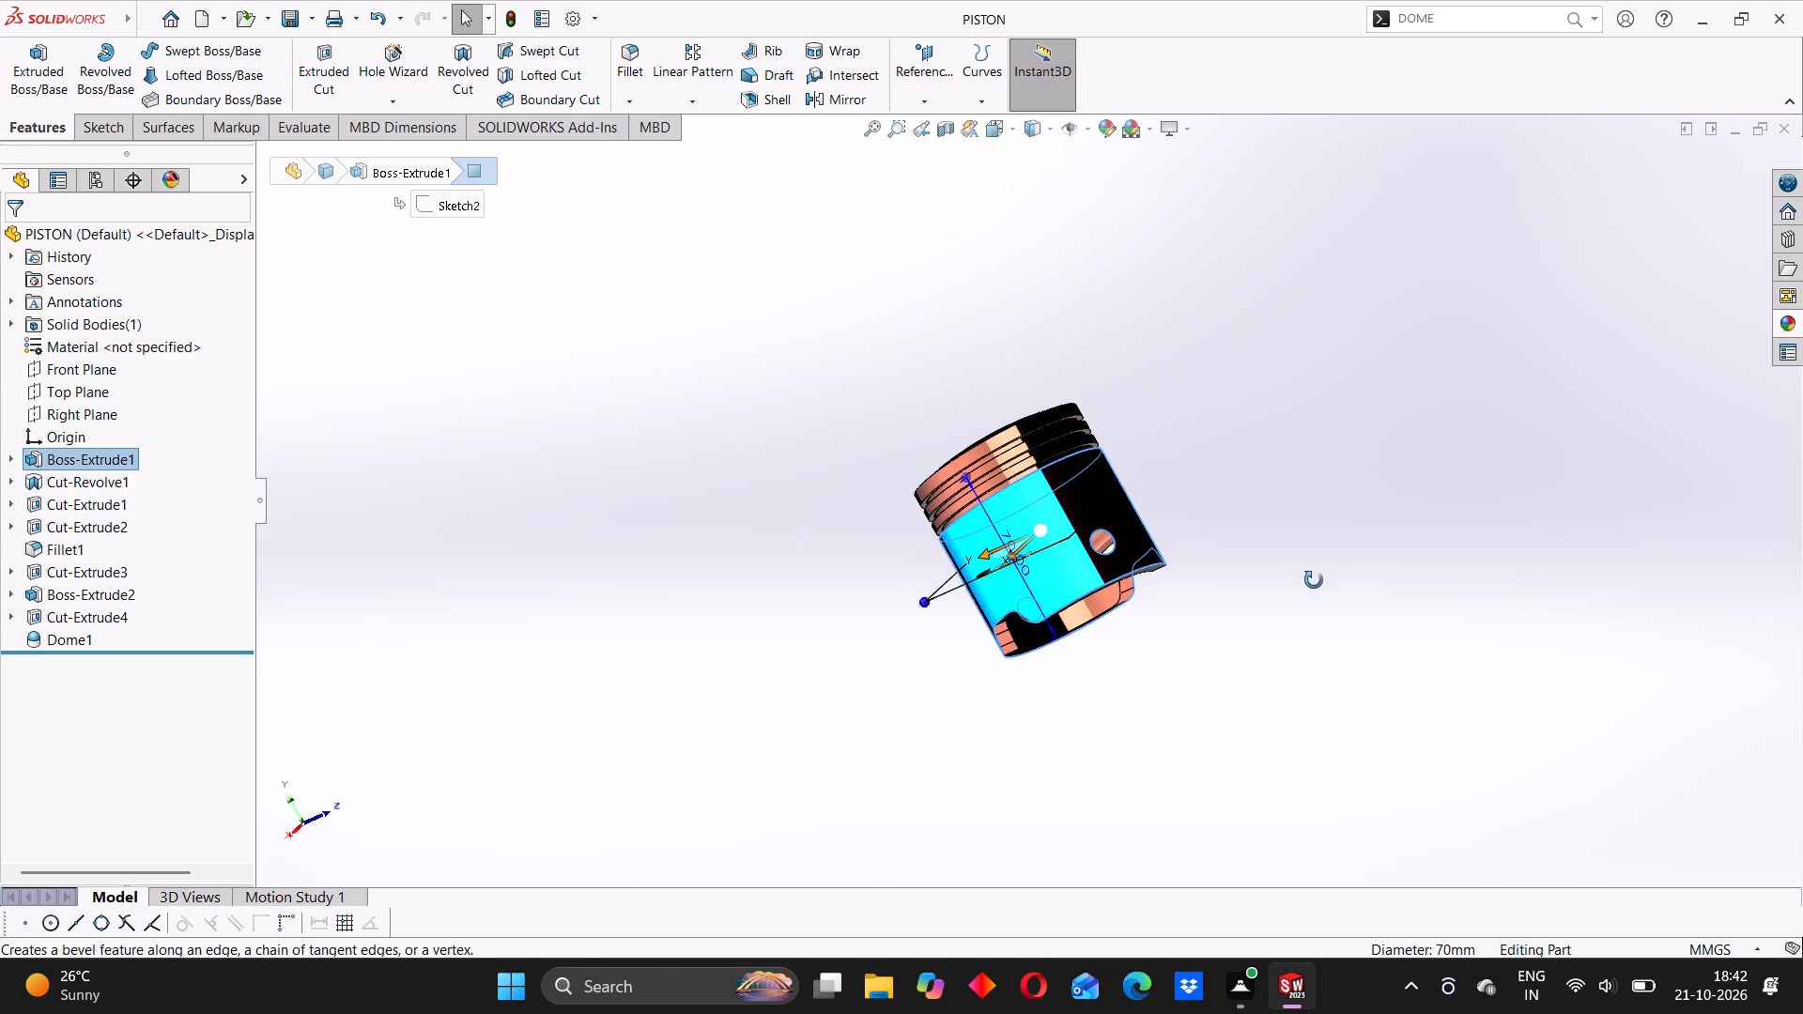
middle_click_drag(1314, 580, 1236, 699)
left_click(1310, 441)
scroll(941, 454, "down", 2)
middle_click_drag(1090, 430, 1069, 520)
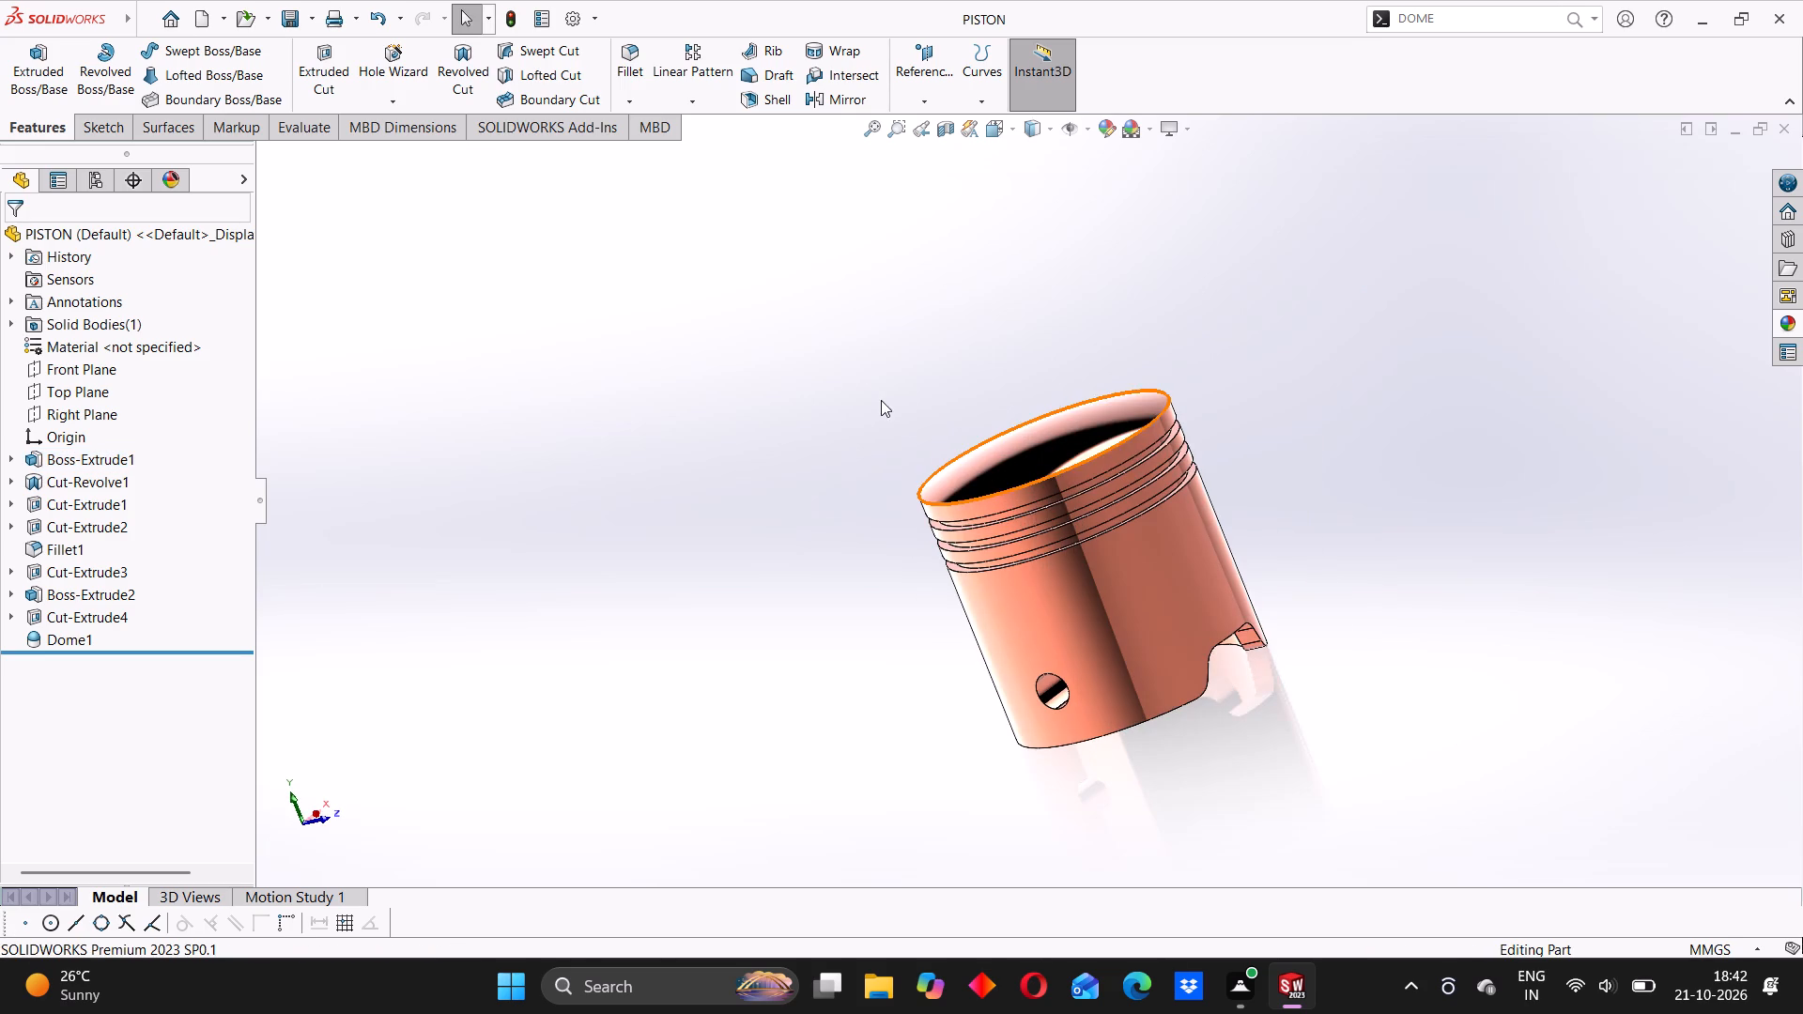
left_click(881, 400)
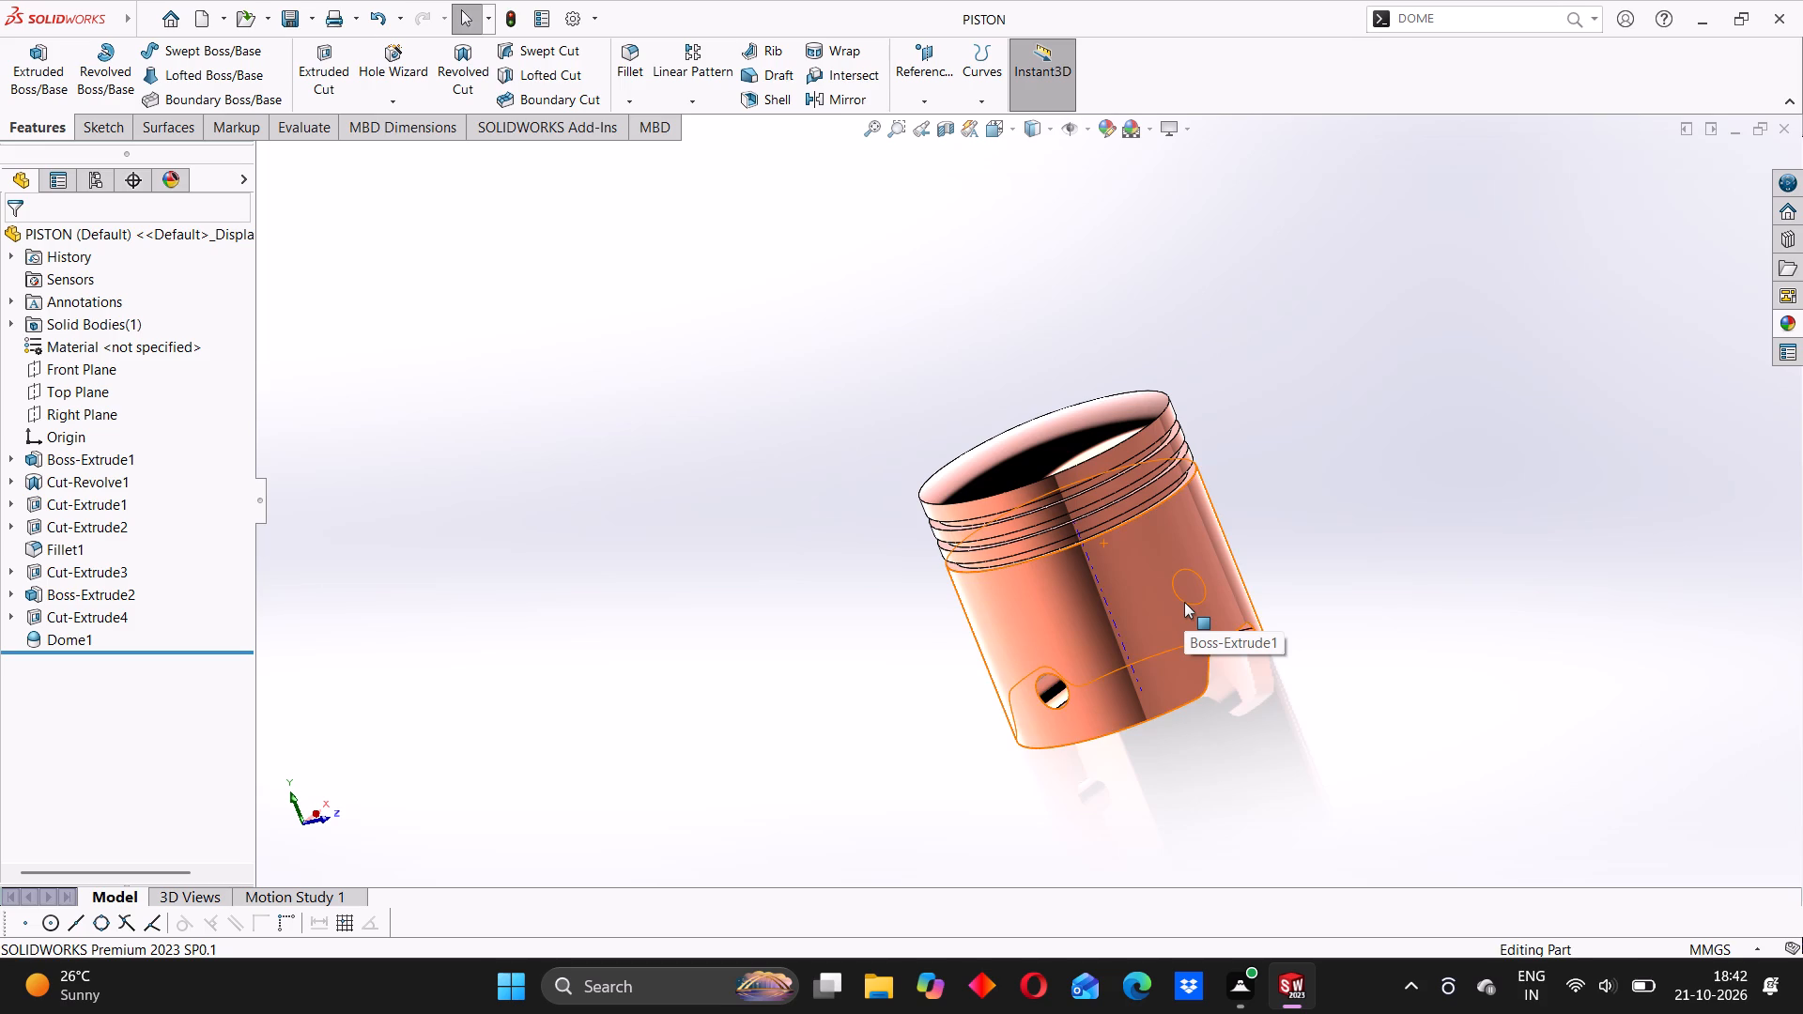
Inspect the piston's ring grooves, crown profile, pin hole and skirt cutouts around its outer sides.
middle_click_drag(1246, 532, 1046, 646)
left_click(872, 563)
middle_click_drag(979, 573, 1029, 627)
left_click(1019, 623)
left_click(788, 536)
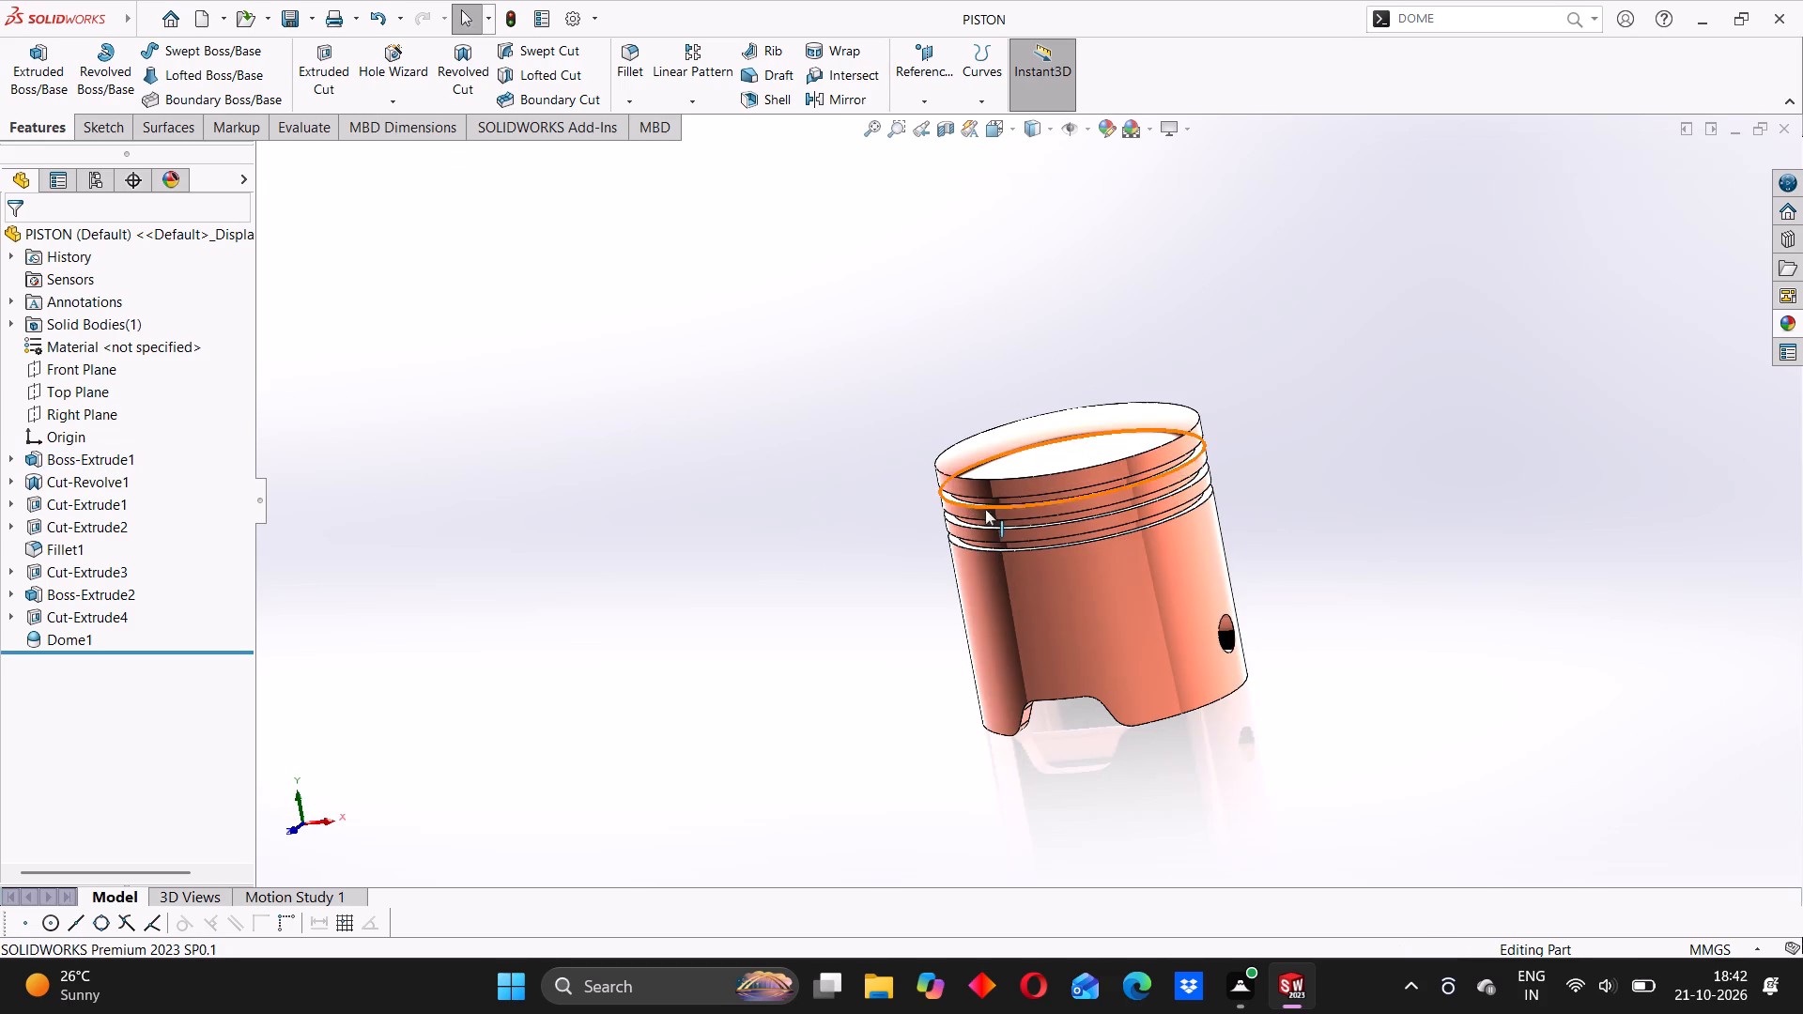
middle_click_drag(1020, 559, 1095, 522)
middle_click_drag(1050, 557, 1030, 534)
left_click(991, 569)
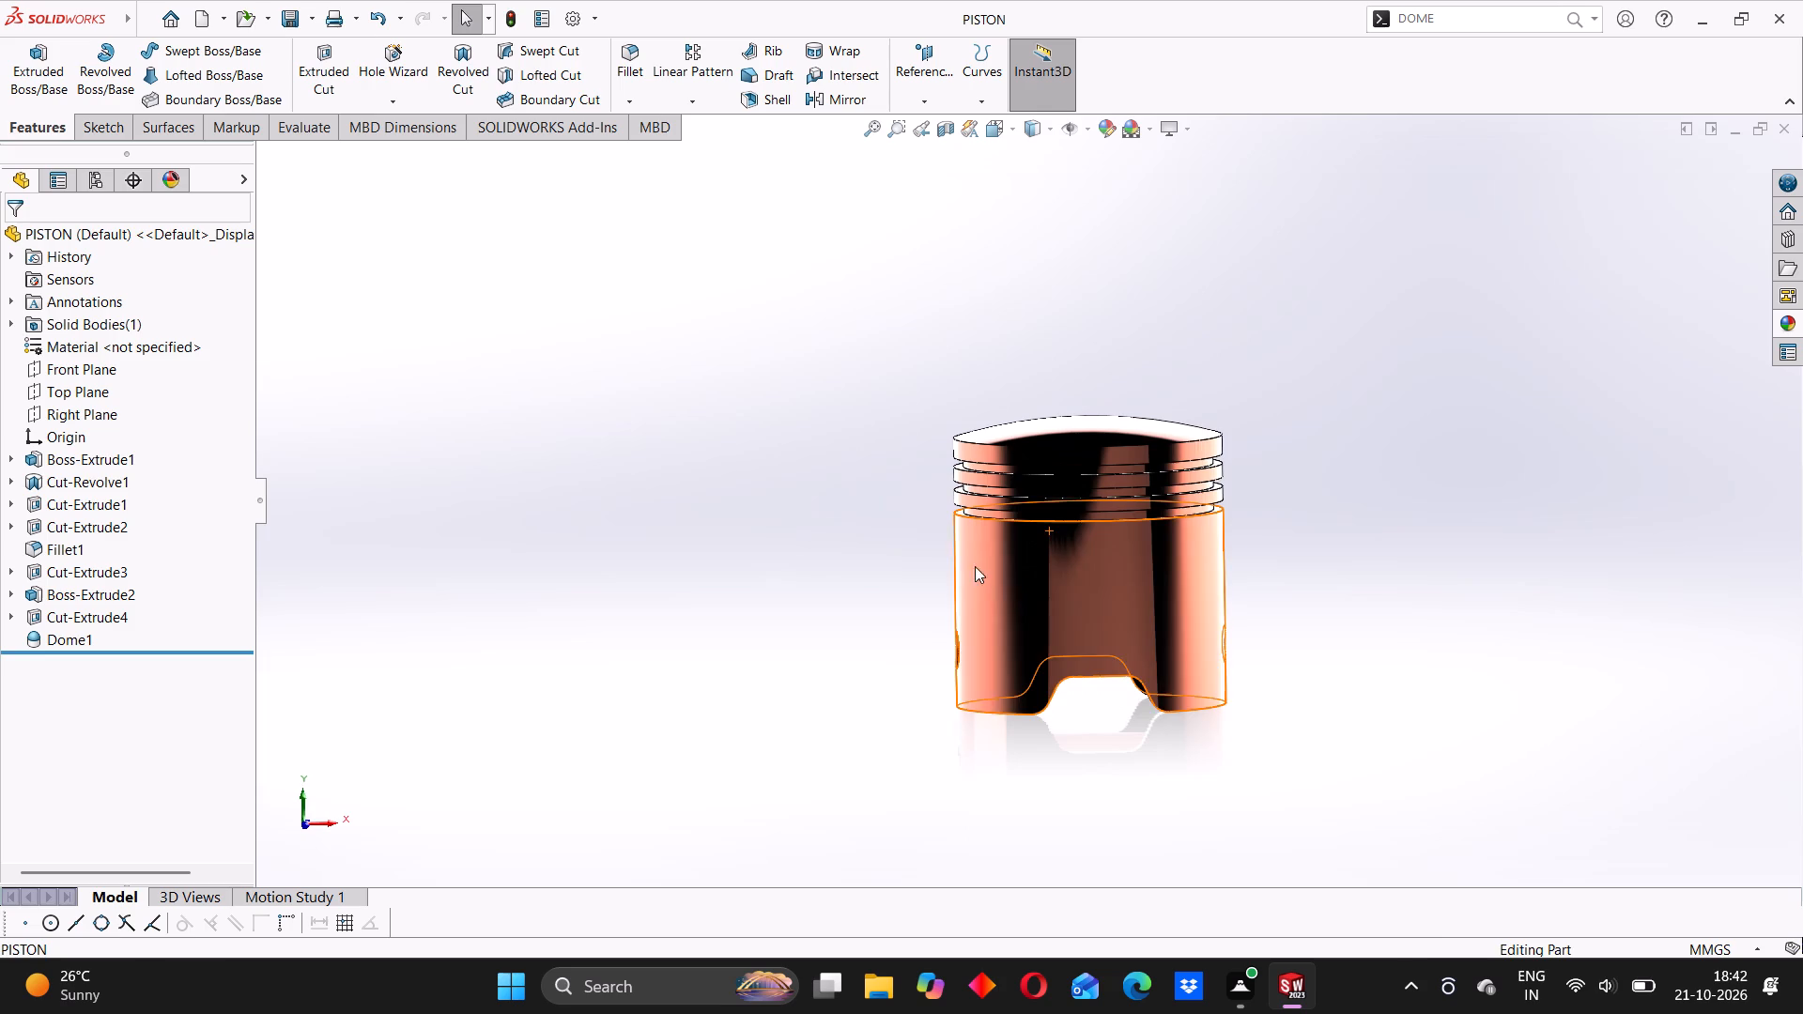
left_click(723, 504)
middle_click_drag(1069, 466, 1065, 522)
left_click(1068, 446)
left_click(761, 484)
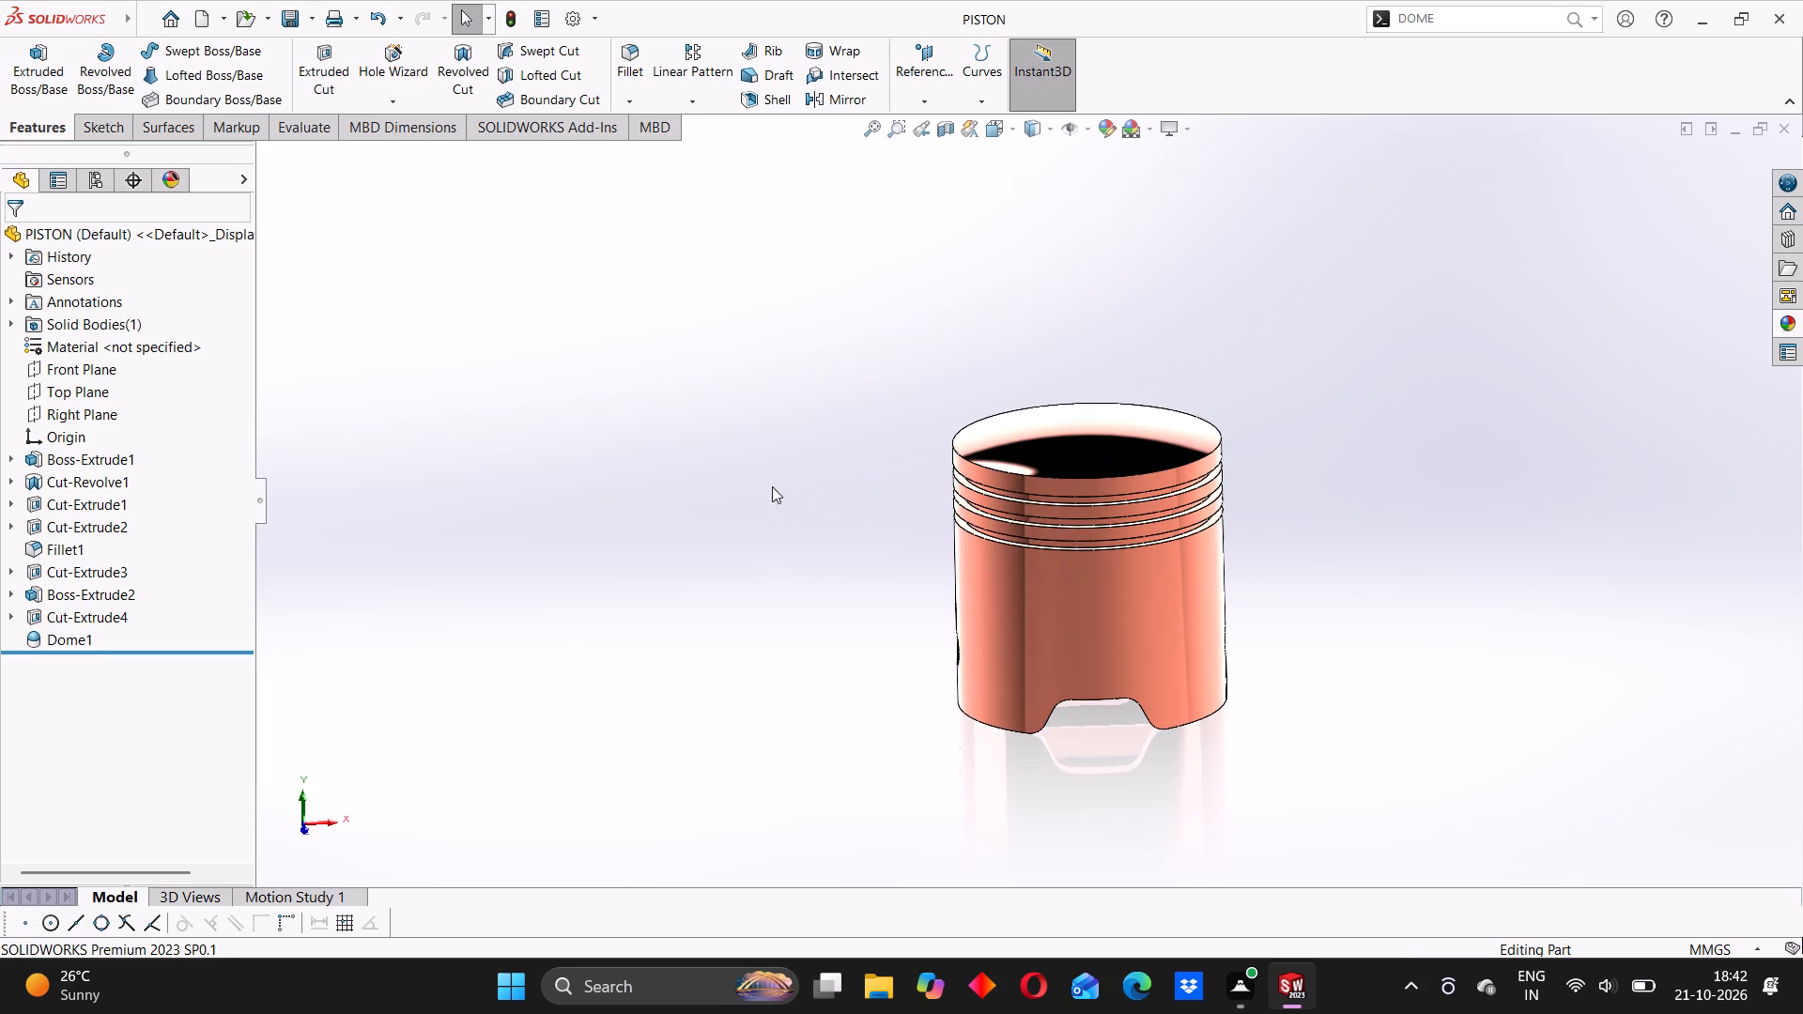
middle_click_drag(1176, 636, 1138, 524)
left_click(1085, 582)
left_click(819, 566)
middle_click_drag(973, 559, 1056, 579)
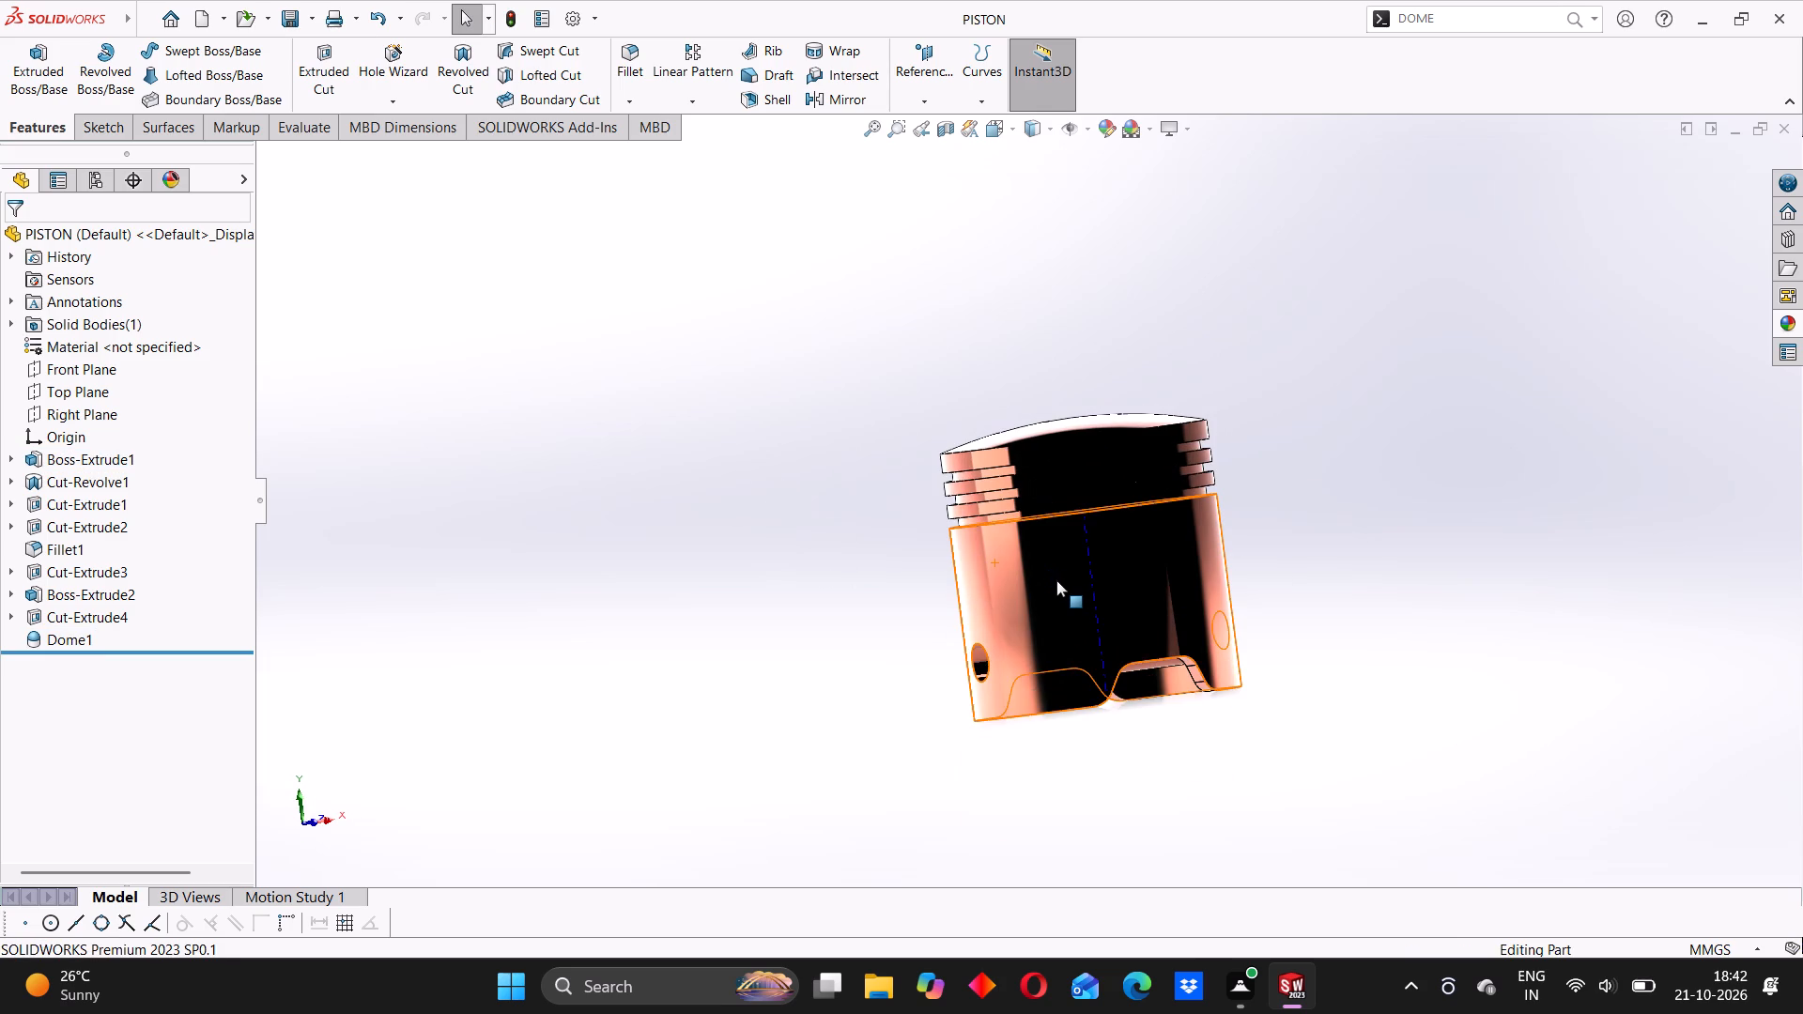
middle_click_drag(1064, 576, 1029, 666)
middle_click_drag(910, 568, 1019, 497)
left_click(840, 534)
middle_click_drag(1059, 574, 999, 572)
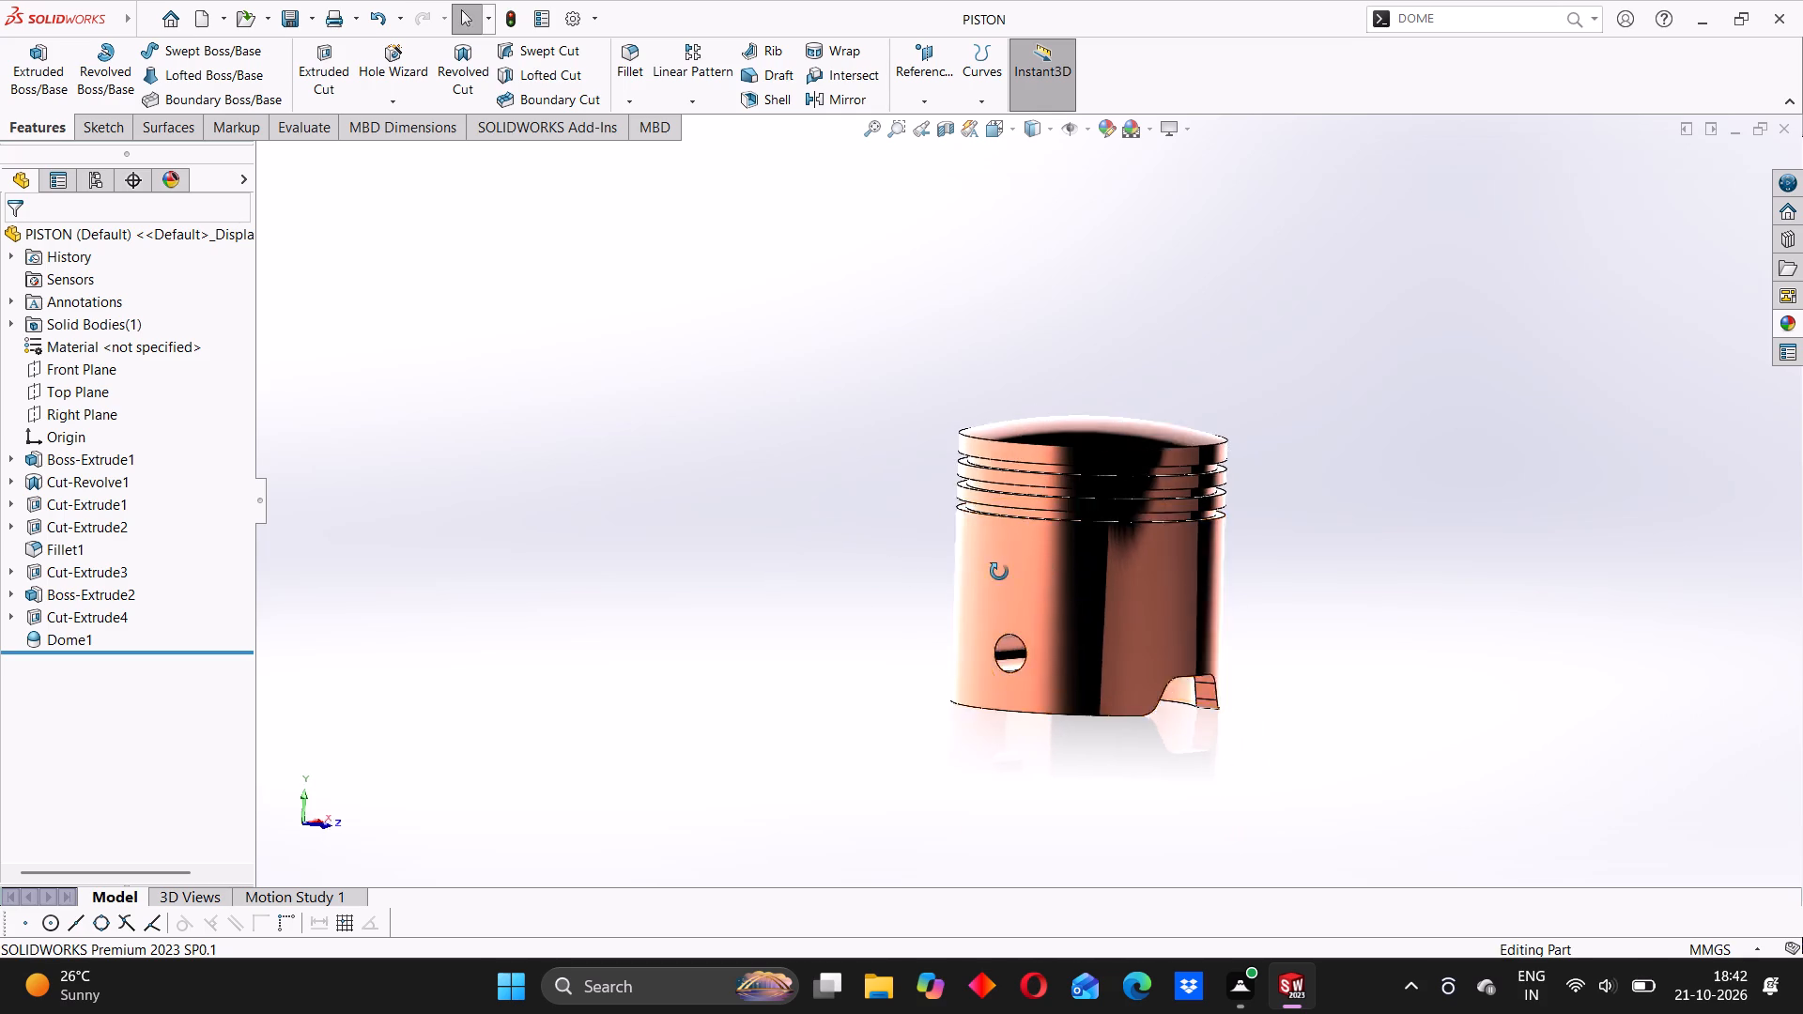
middle_click_drag(999, 572, 927, 597)
left_click(886, 601)
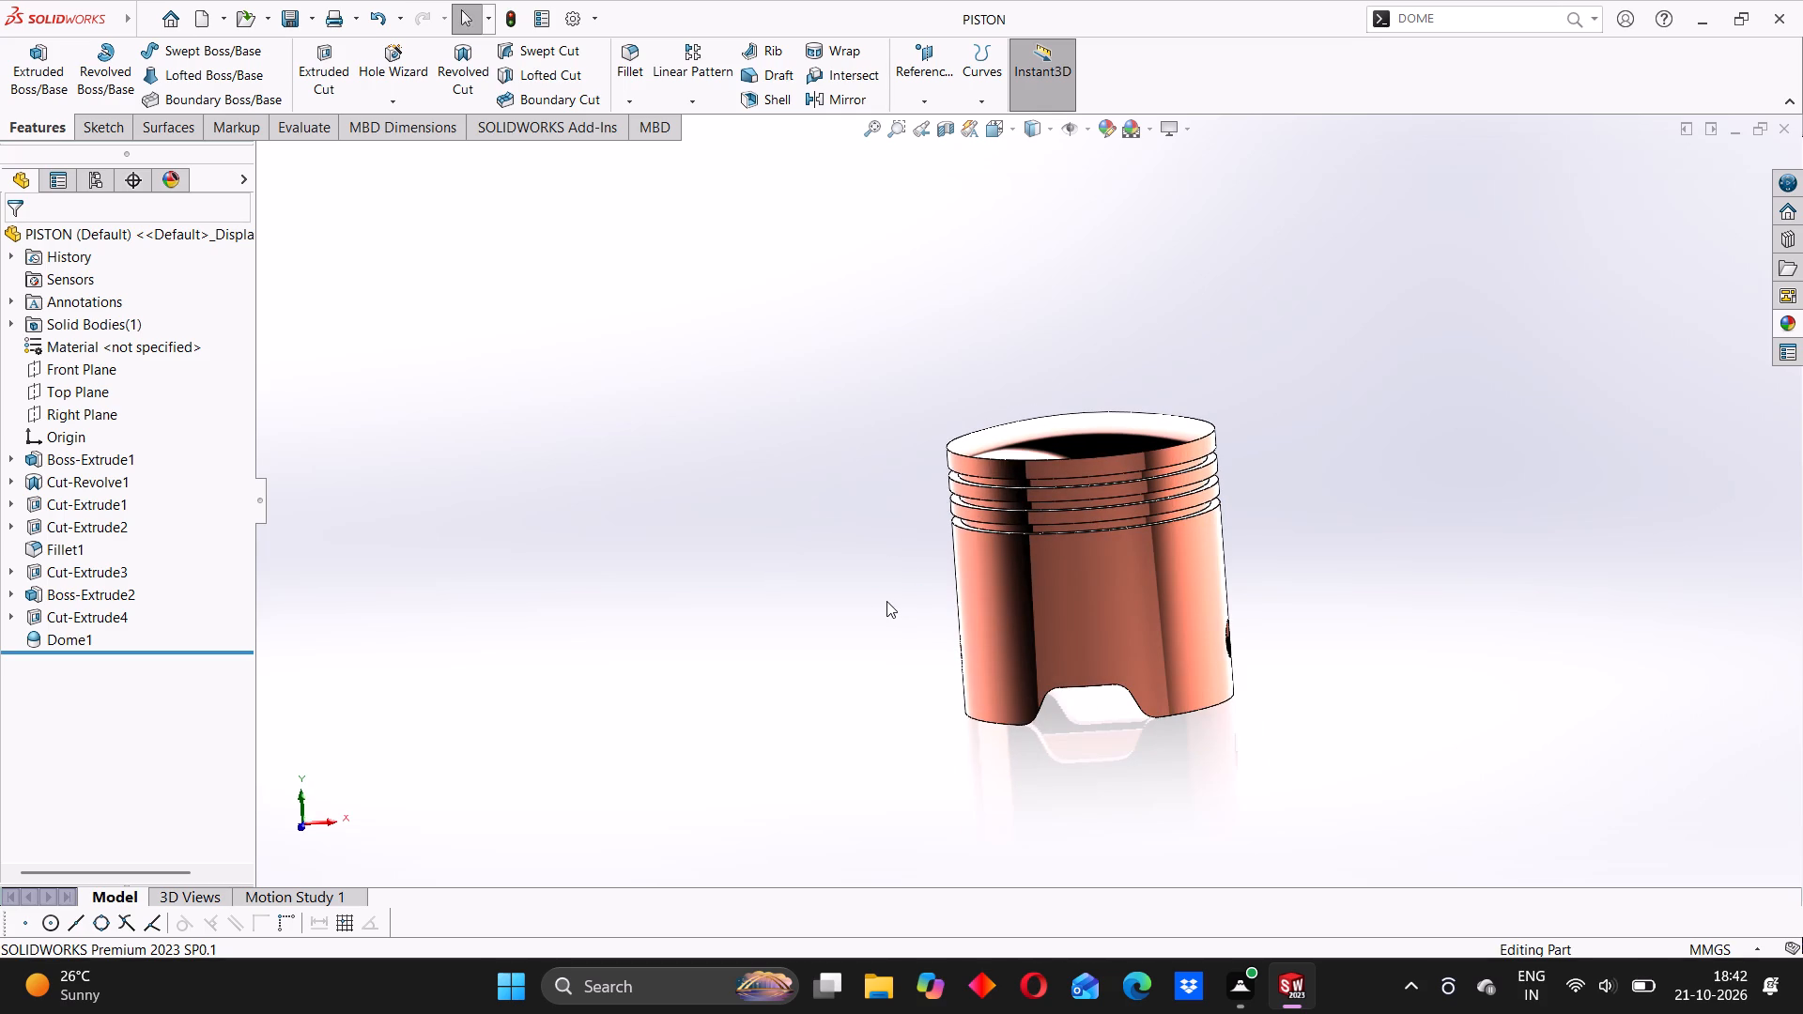
middle_click(1117, 519)
middle_click_drag(1140, 512, 1093, 561)
left_click(833, 580)
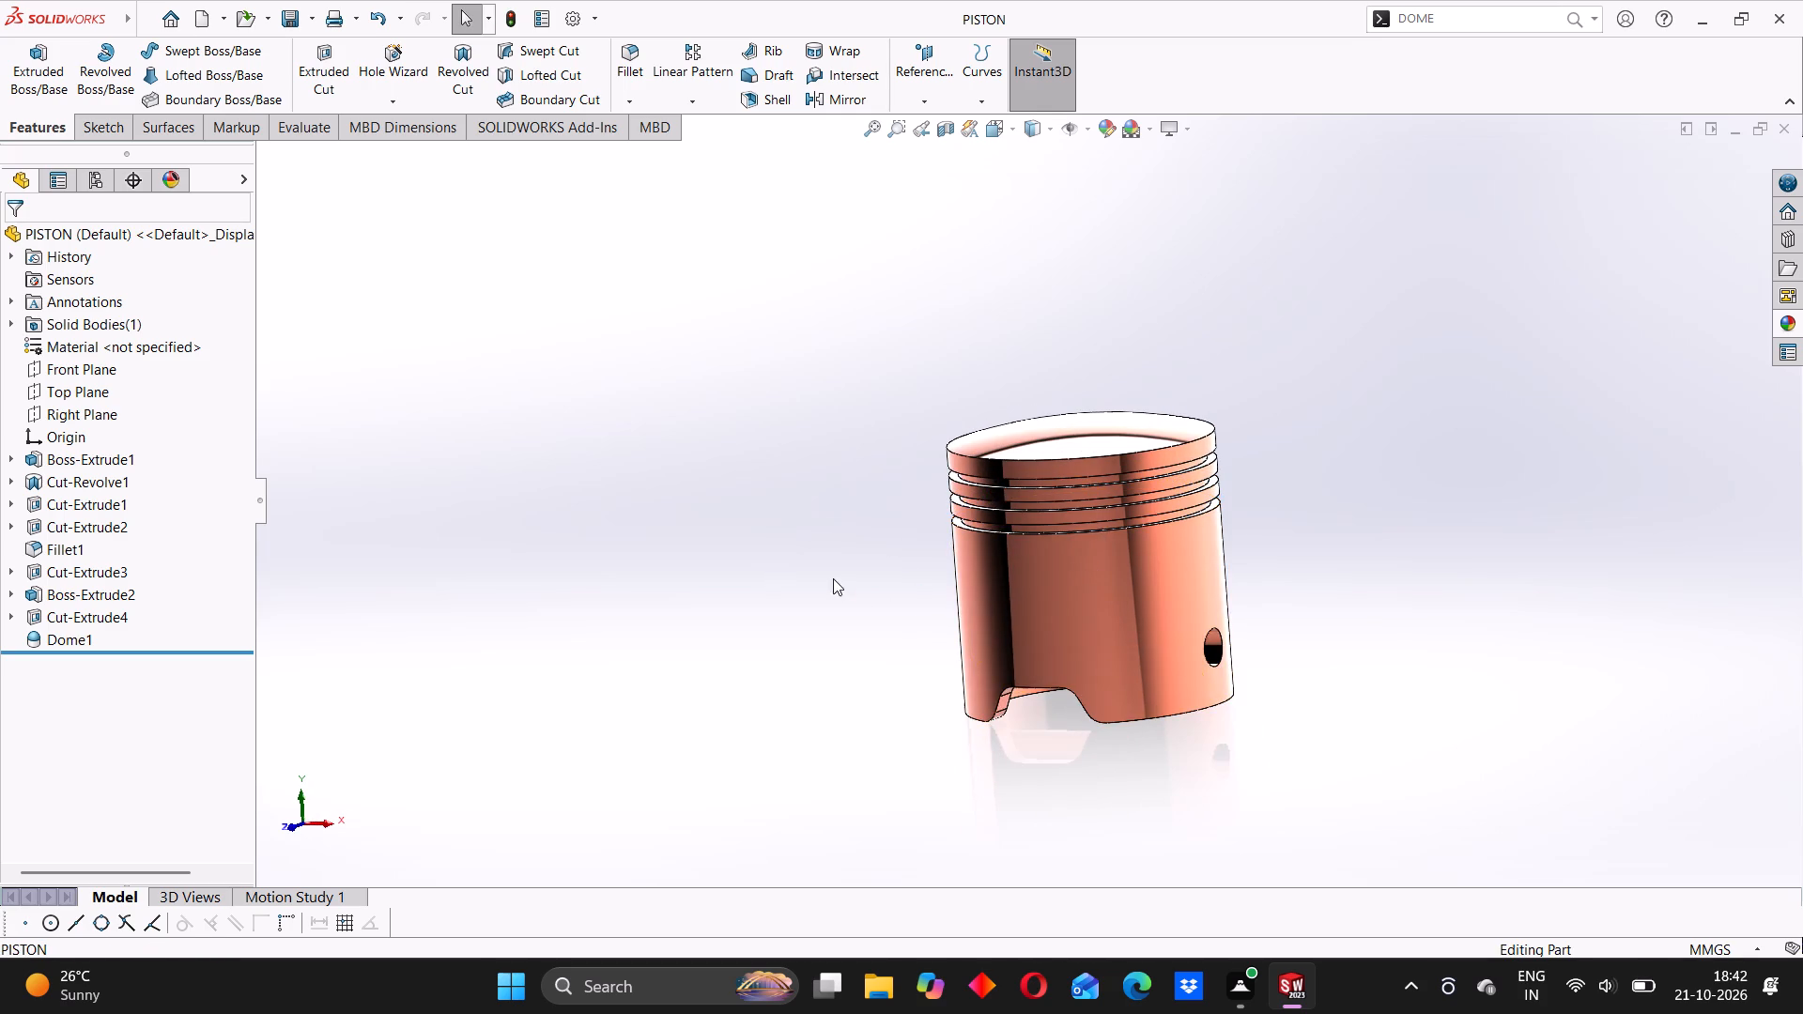
middle_click_drag(1009, 601, 1039, 575)
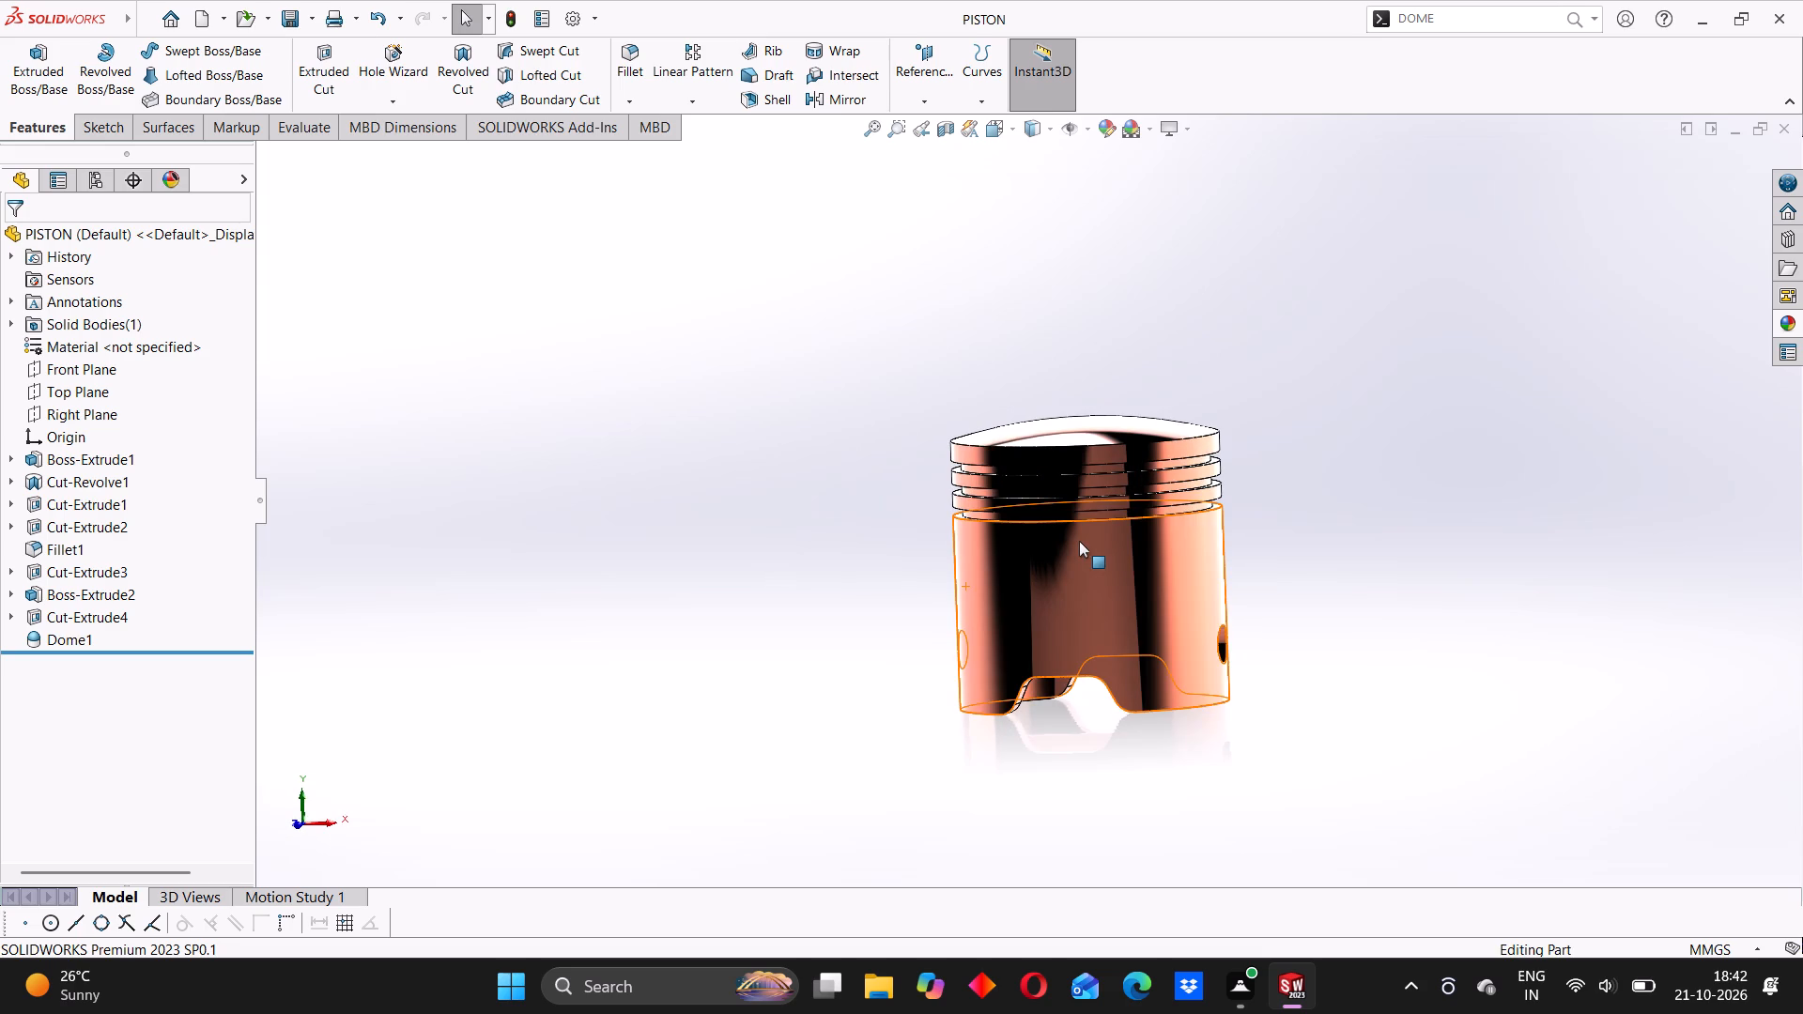
middle_click_drag(1086, 538, 1097, 536)
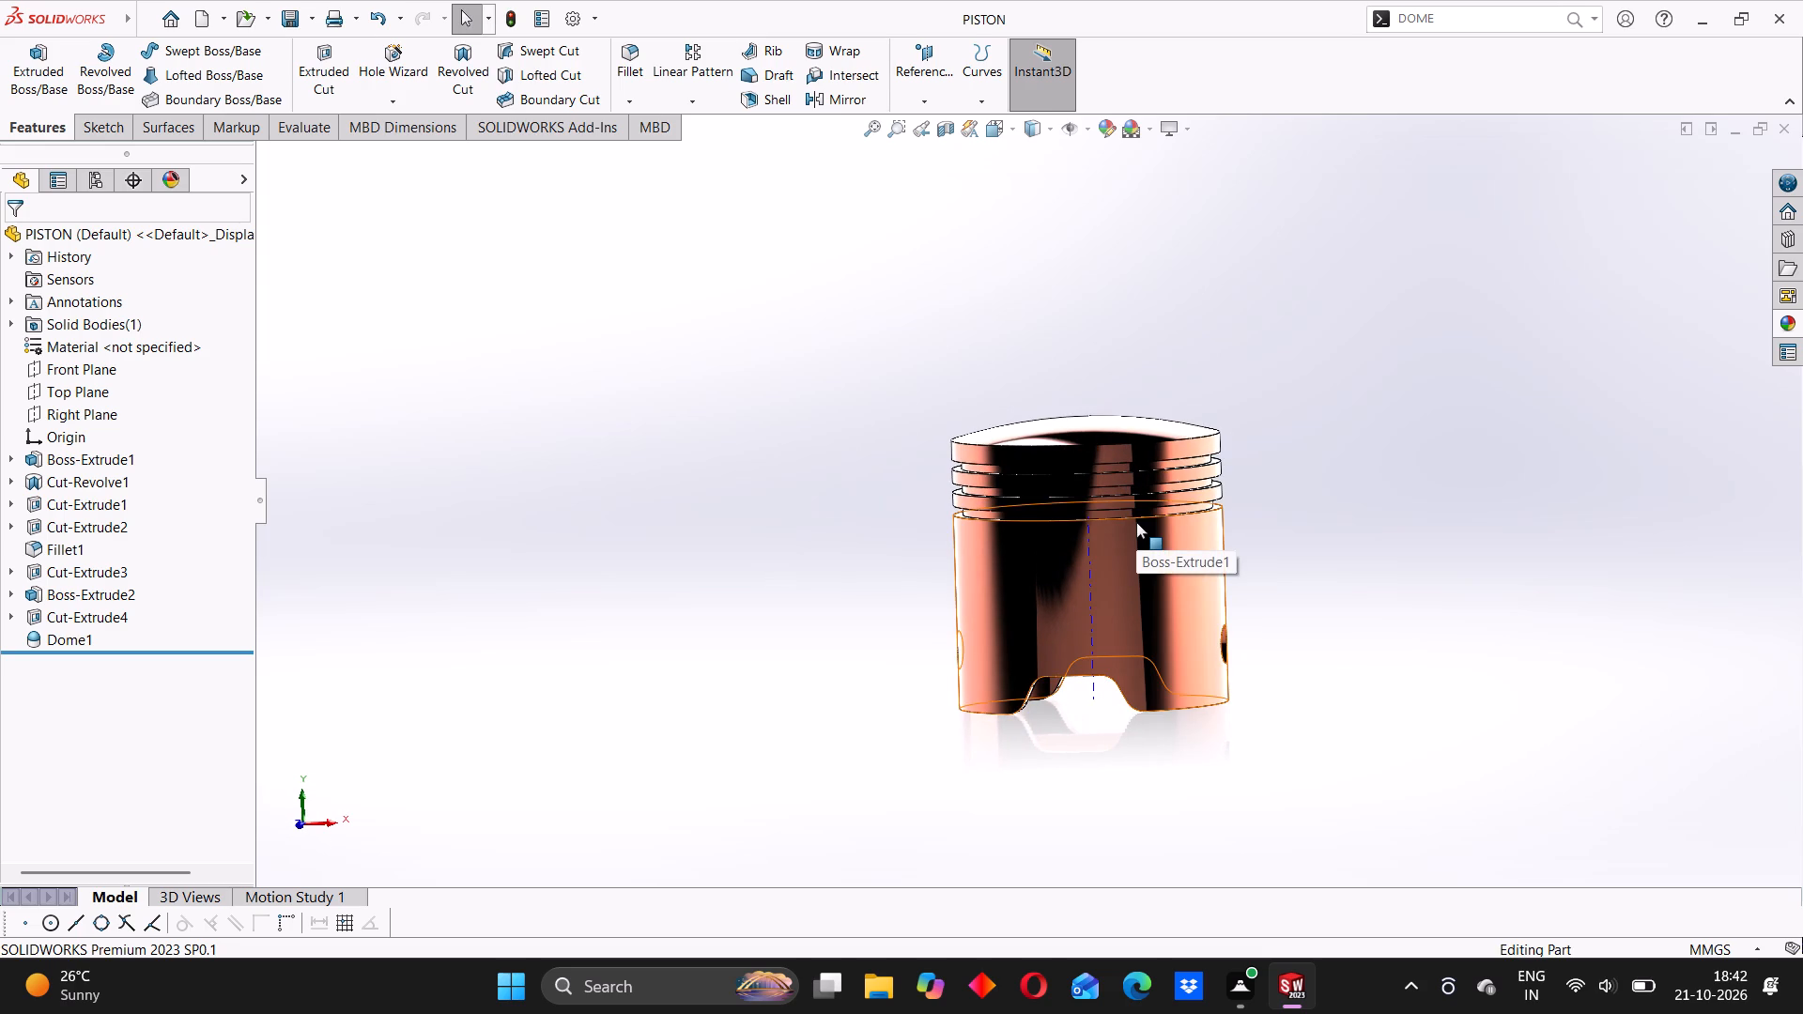
middle_click_drag(1136, 522, 1180, 471)
left_click(1031, 450)
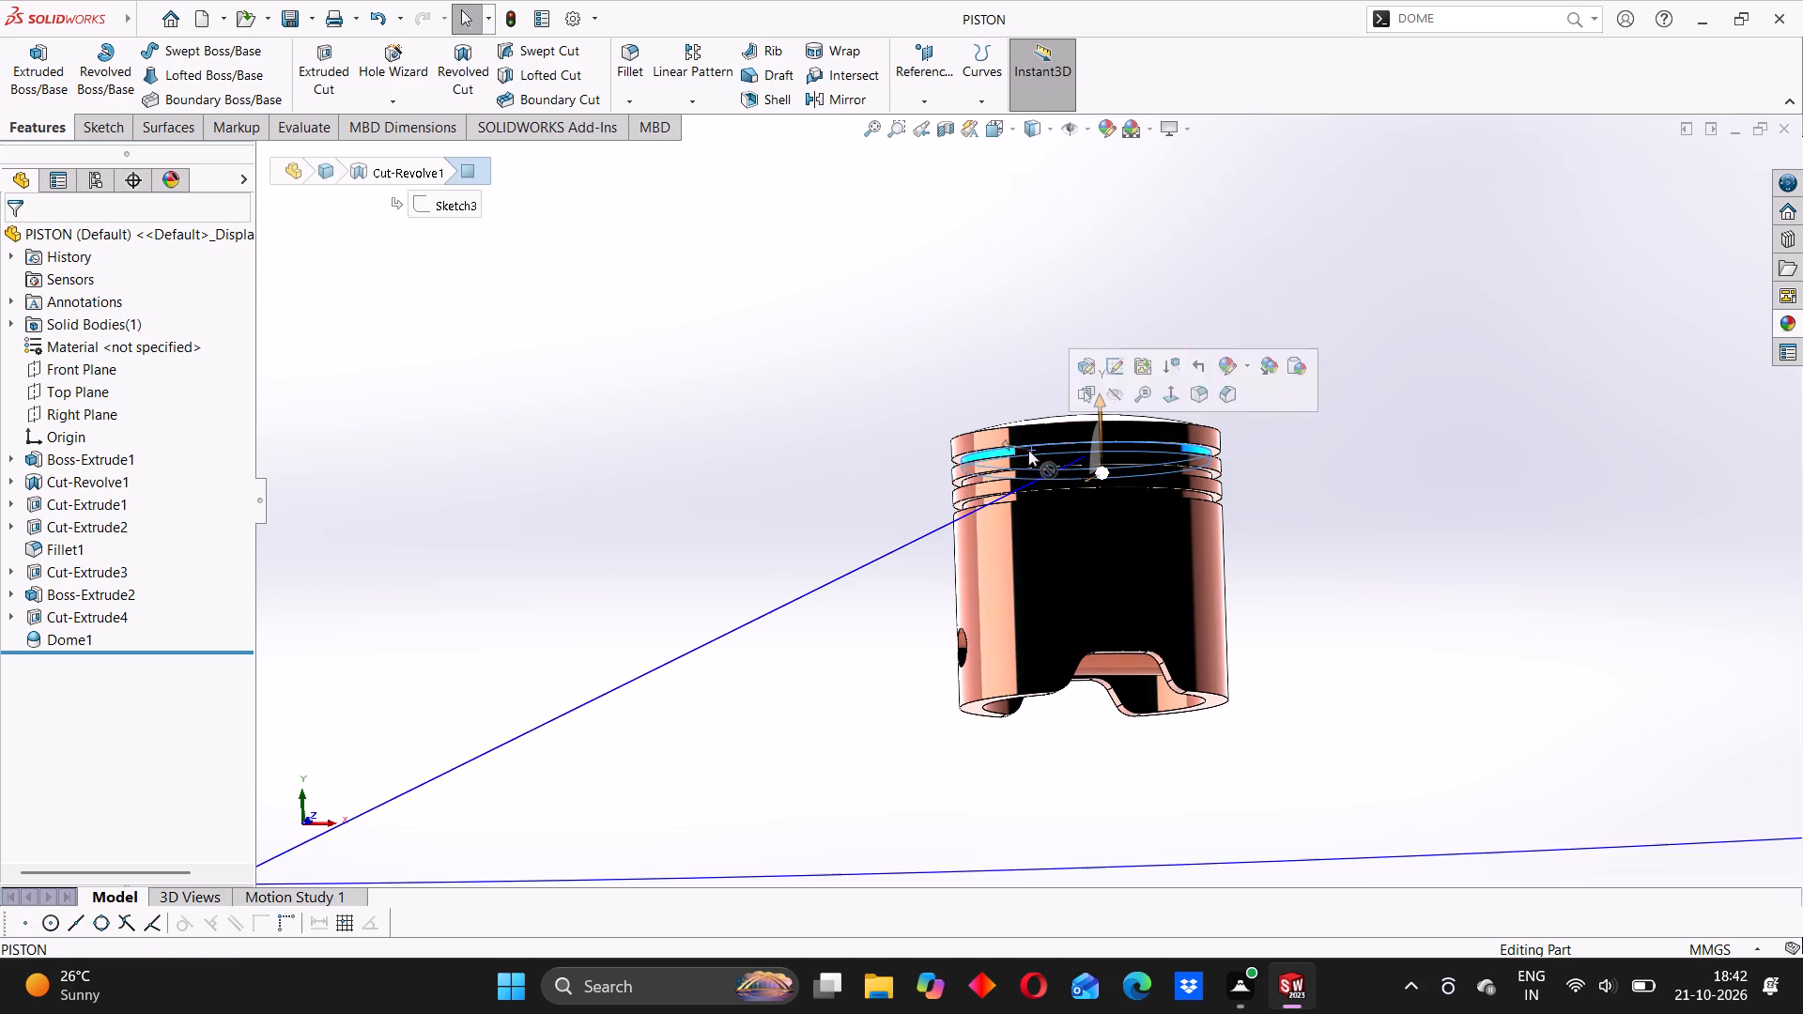
left_click(819, 491)
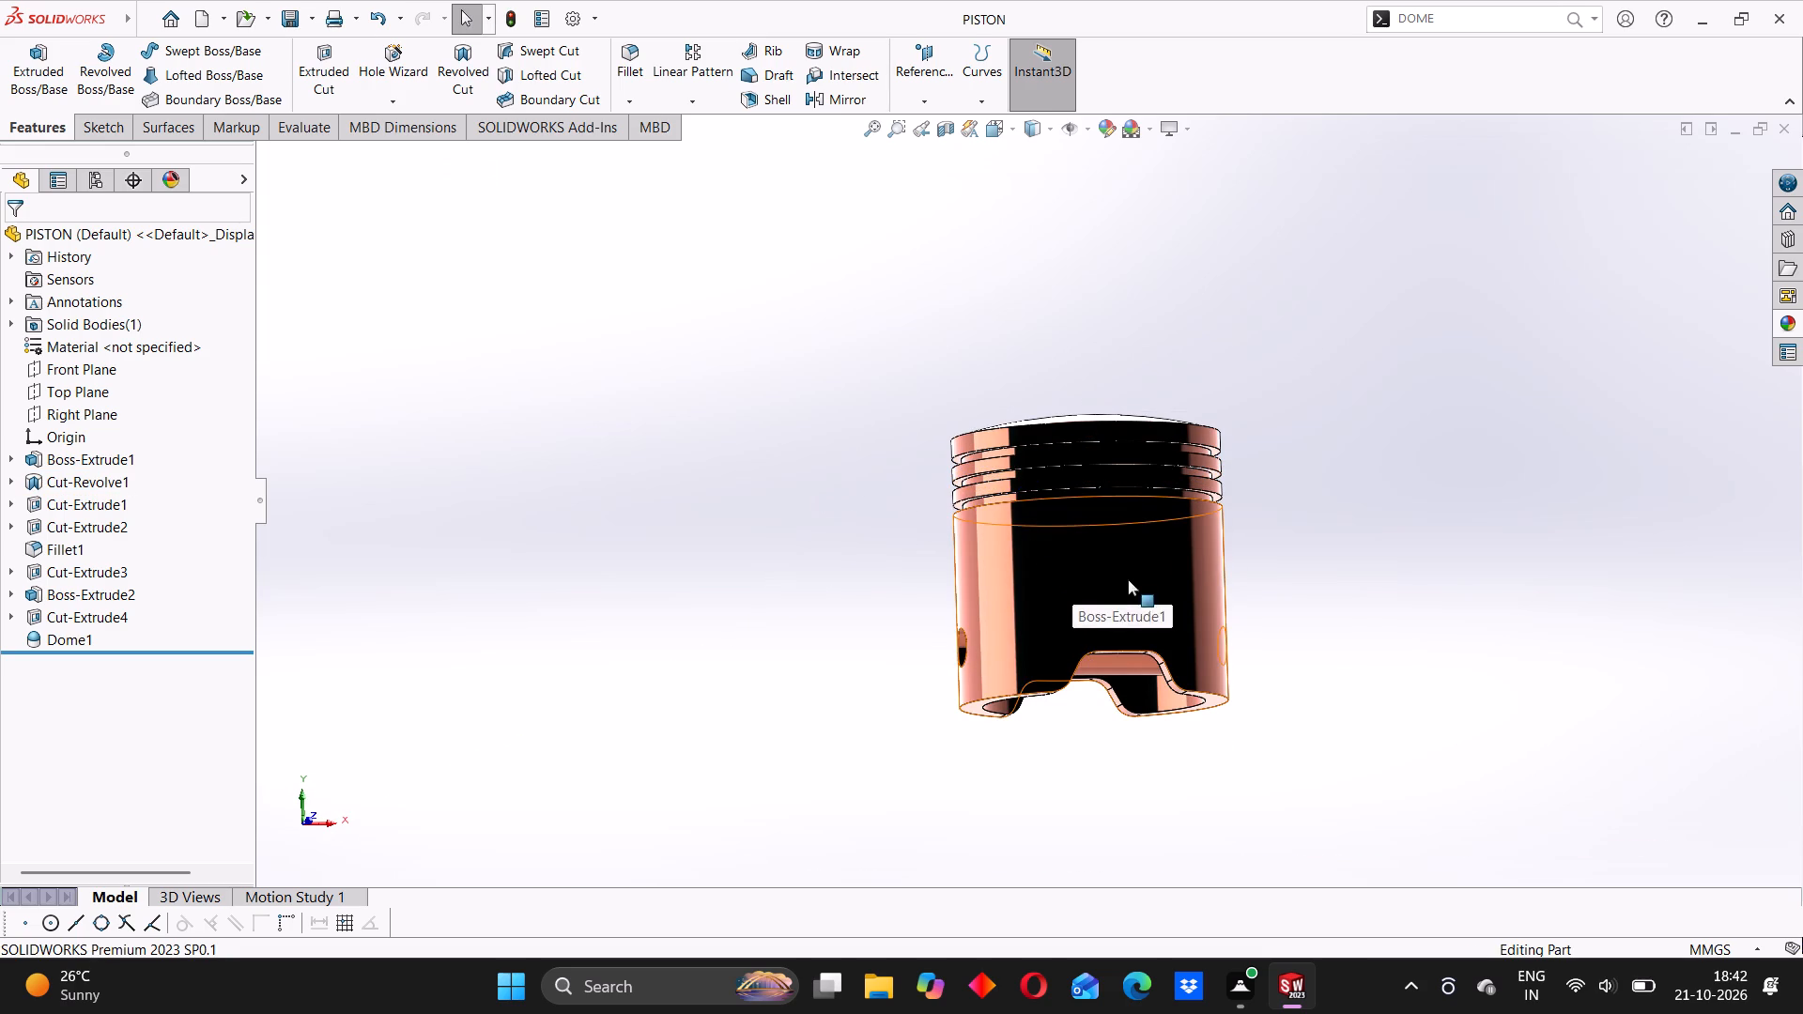
scroll(1140, 562, "down", 2)
middle_click_drag(1028, 536, 1056, 556)
left_click(743, 550)
middle_click_drag(974, 547, 963, 591)
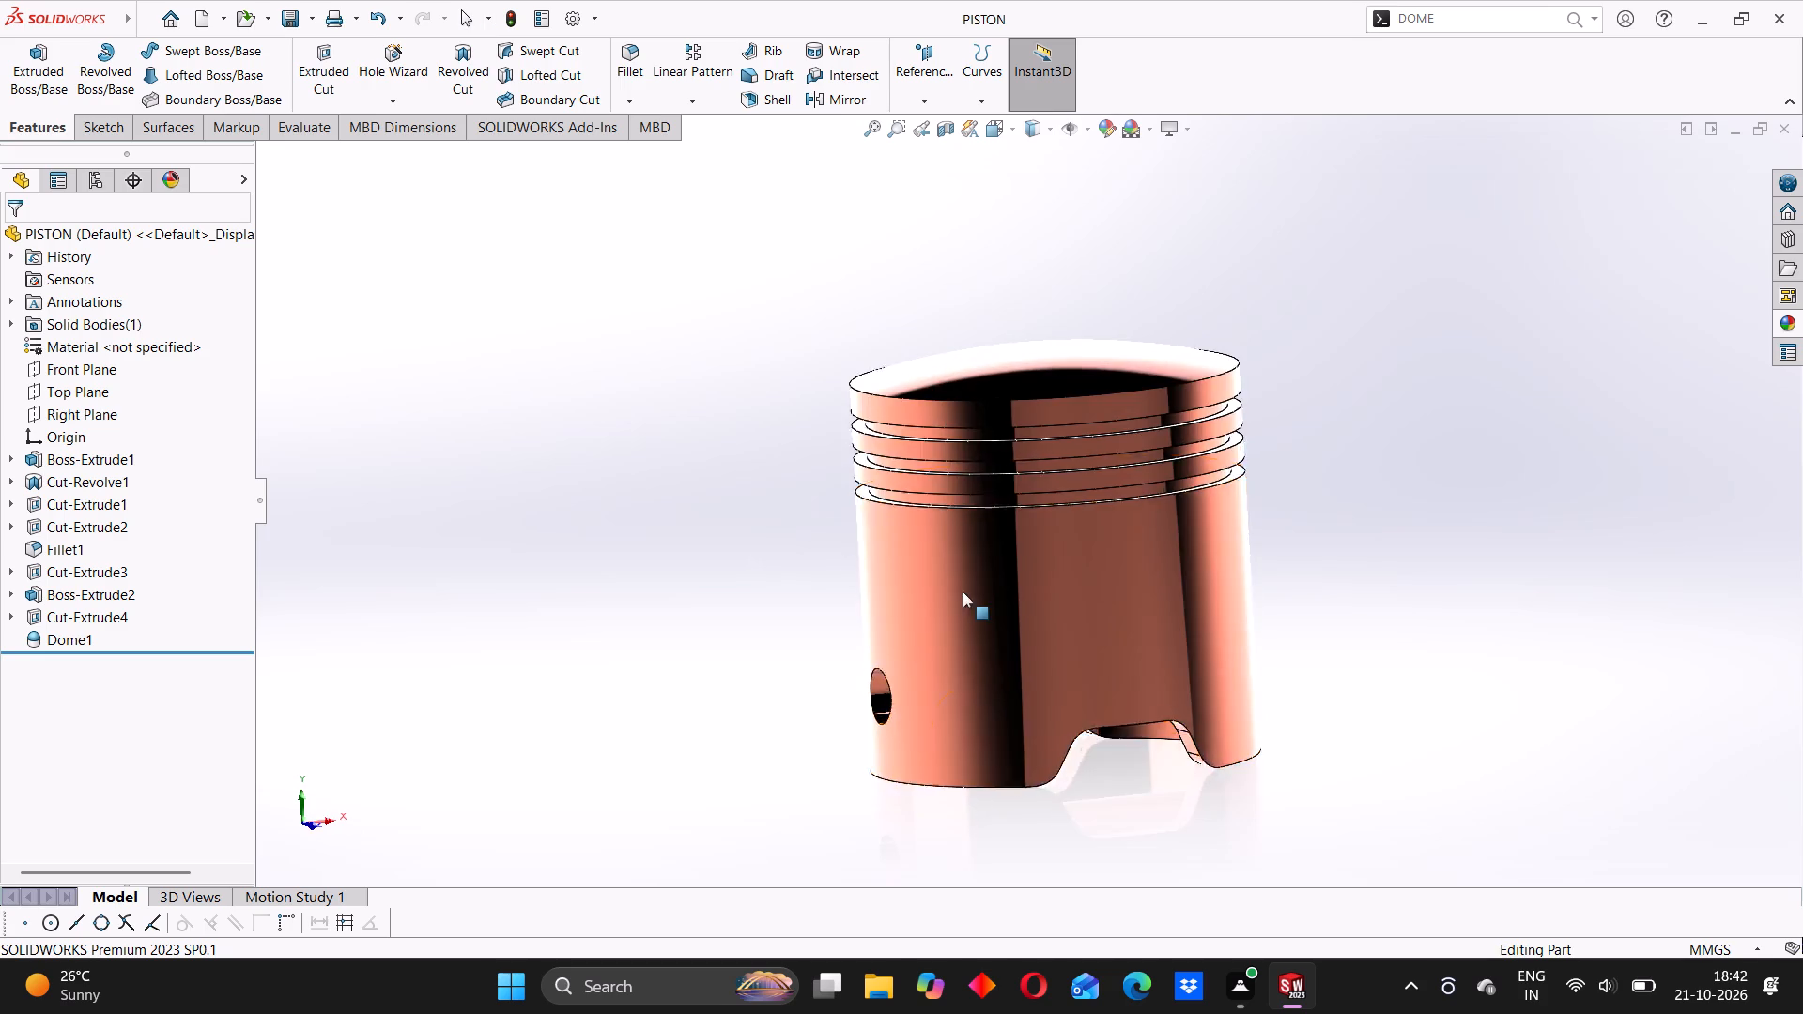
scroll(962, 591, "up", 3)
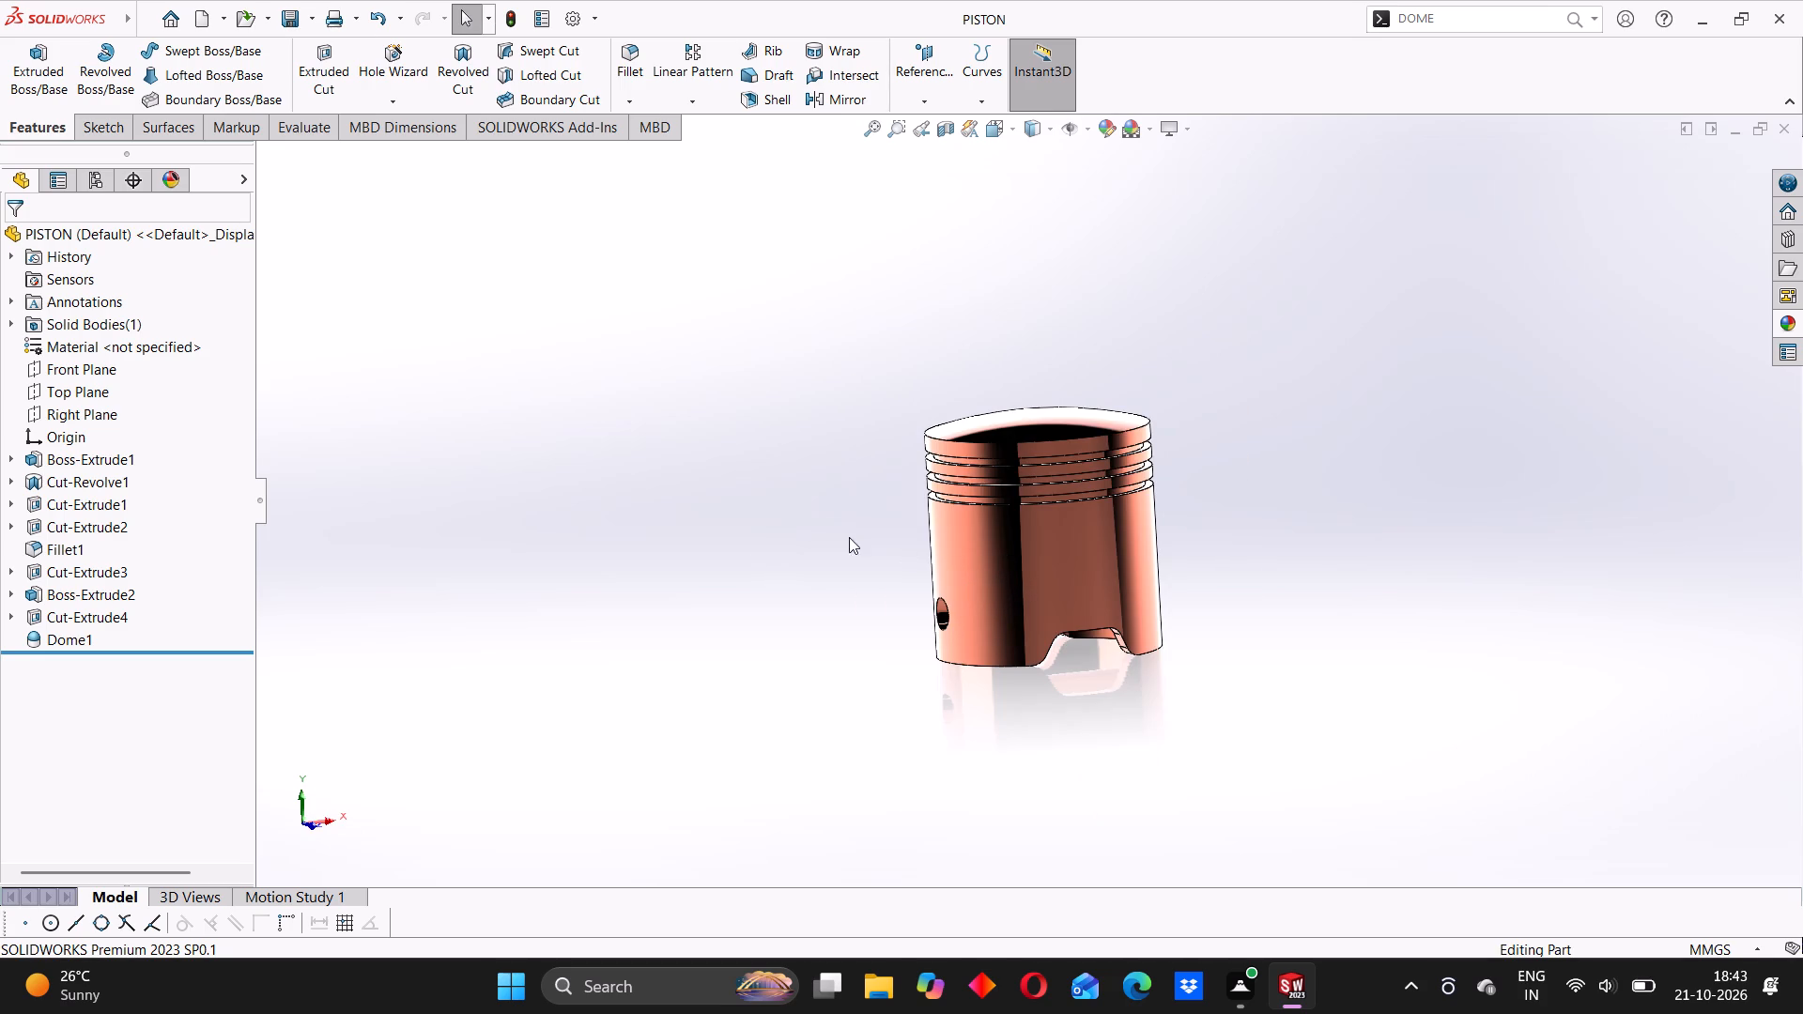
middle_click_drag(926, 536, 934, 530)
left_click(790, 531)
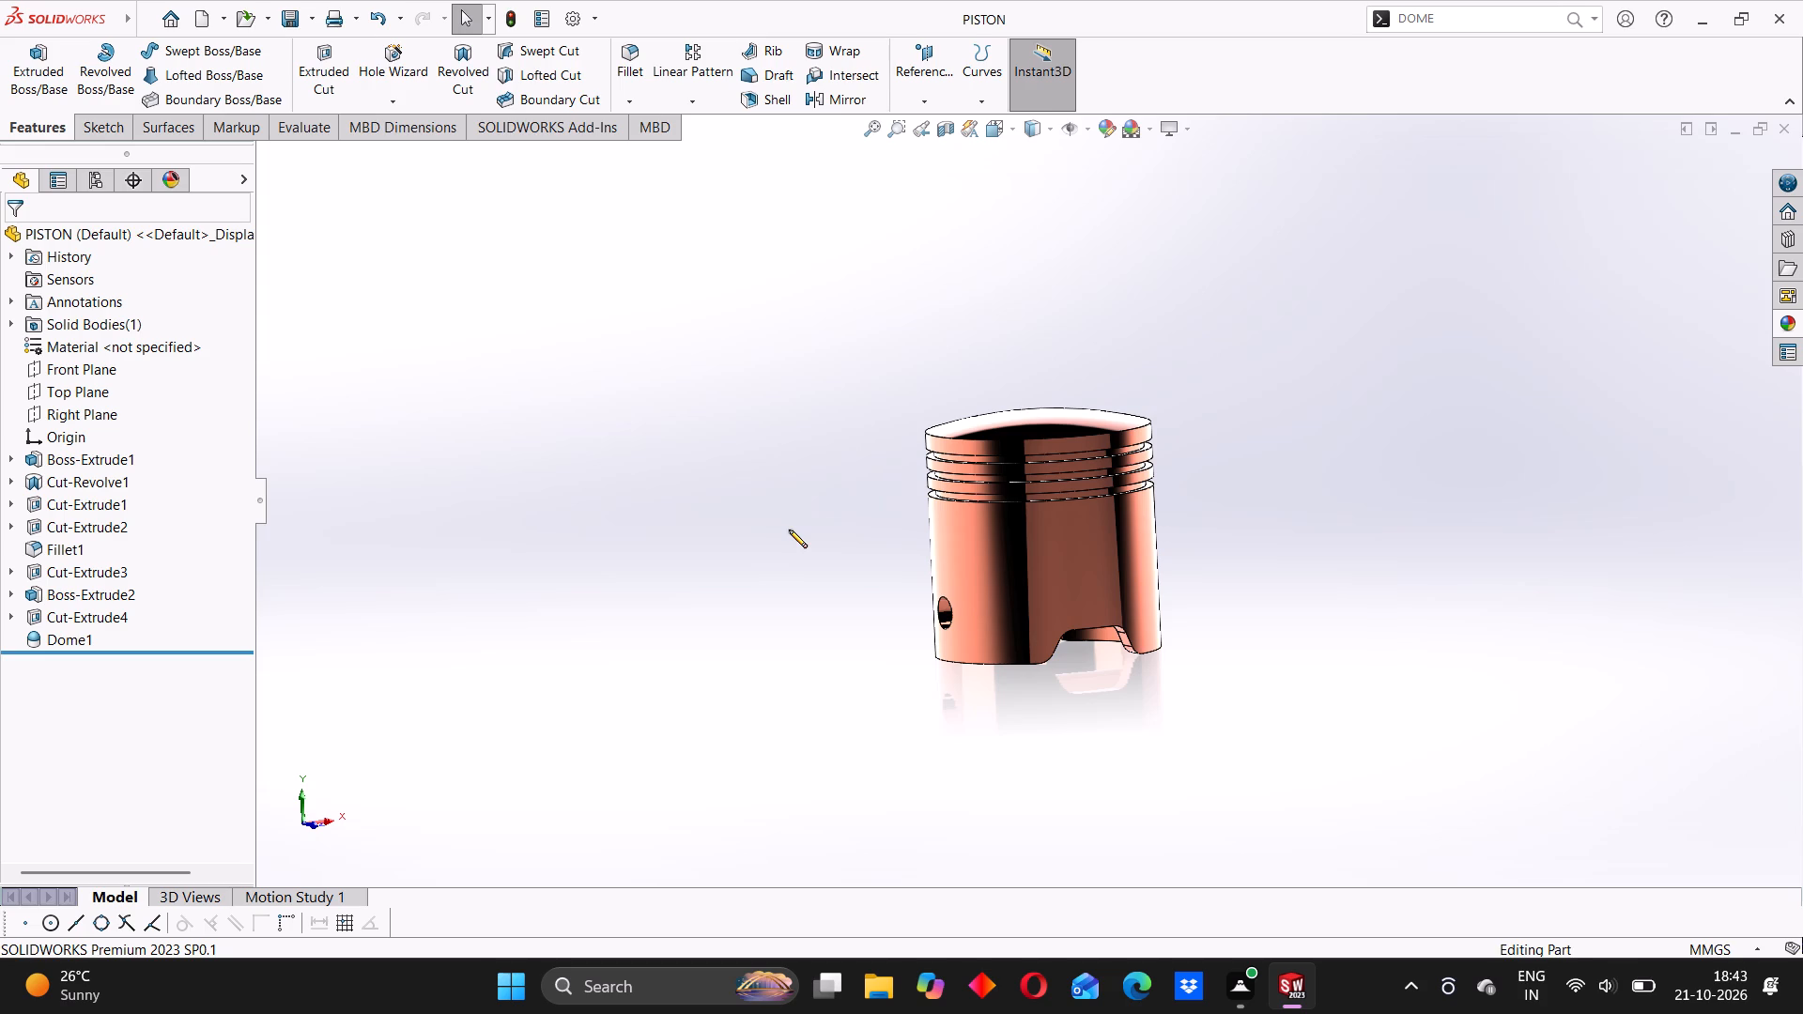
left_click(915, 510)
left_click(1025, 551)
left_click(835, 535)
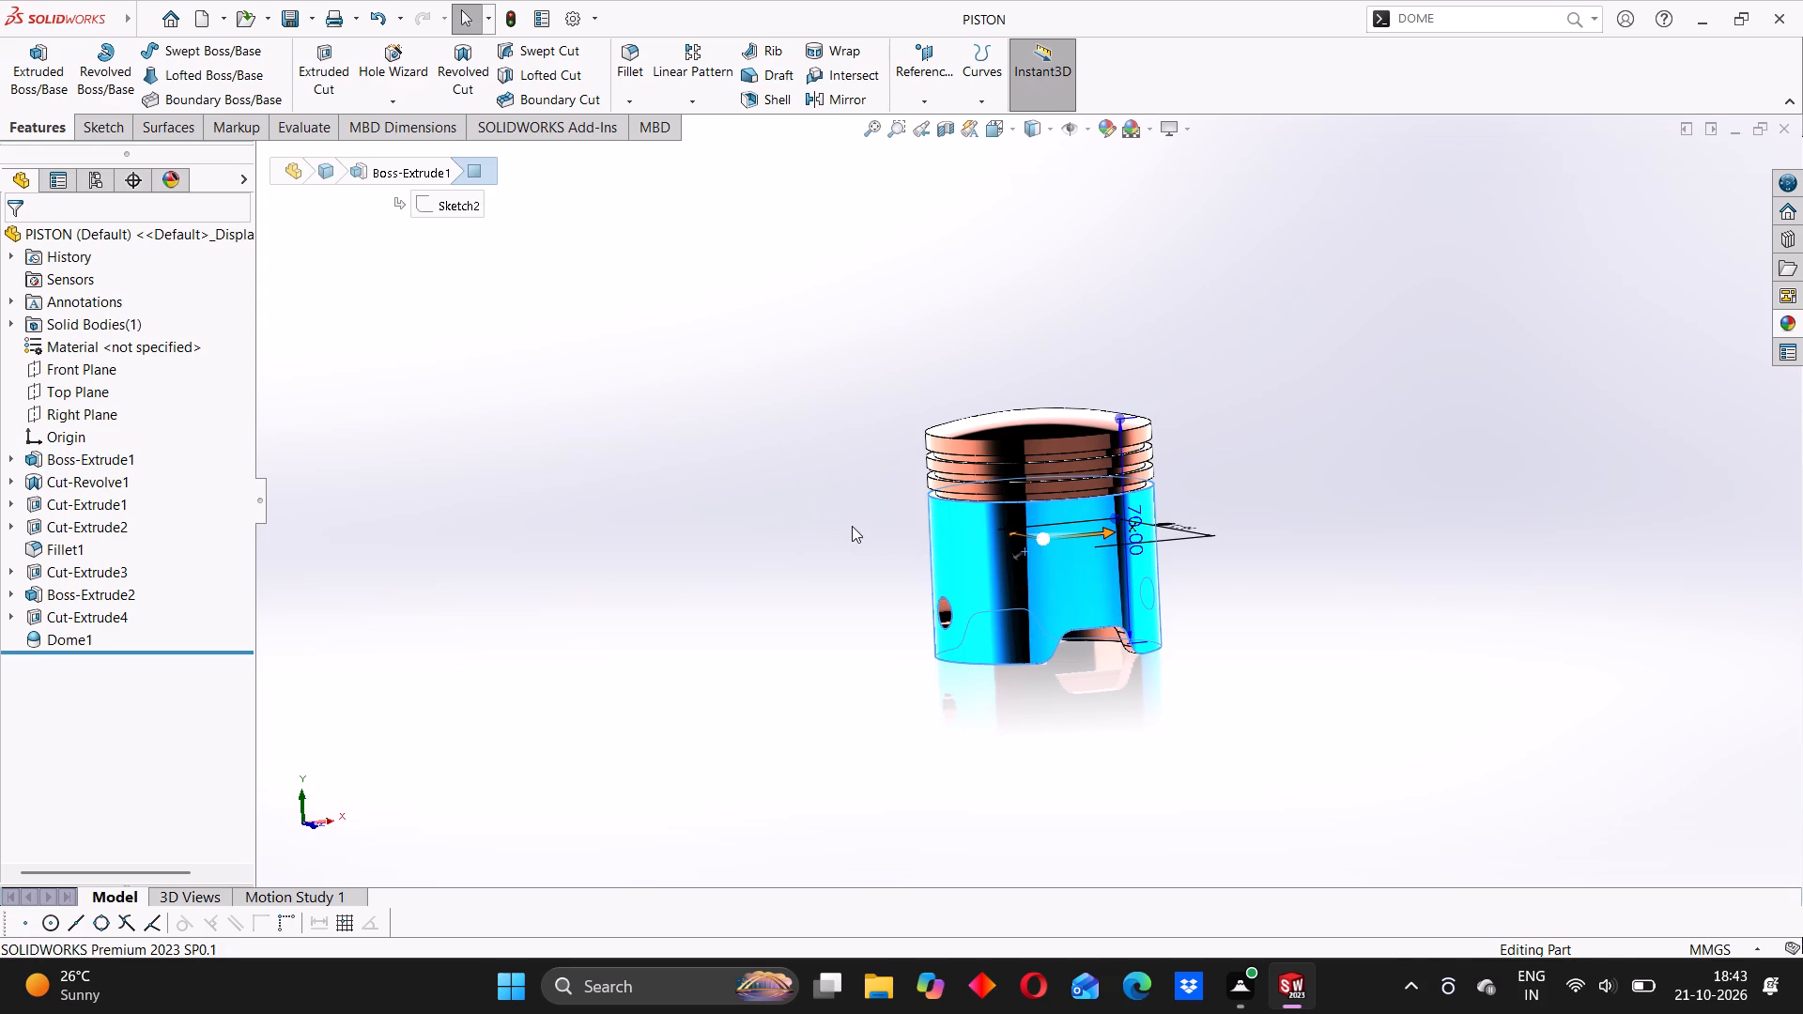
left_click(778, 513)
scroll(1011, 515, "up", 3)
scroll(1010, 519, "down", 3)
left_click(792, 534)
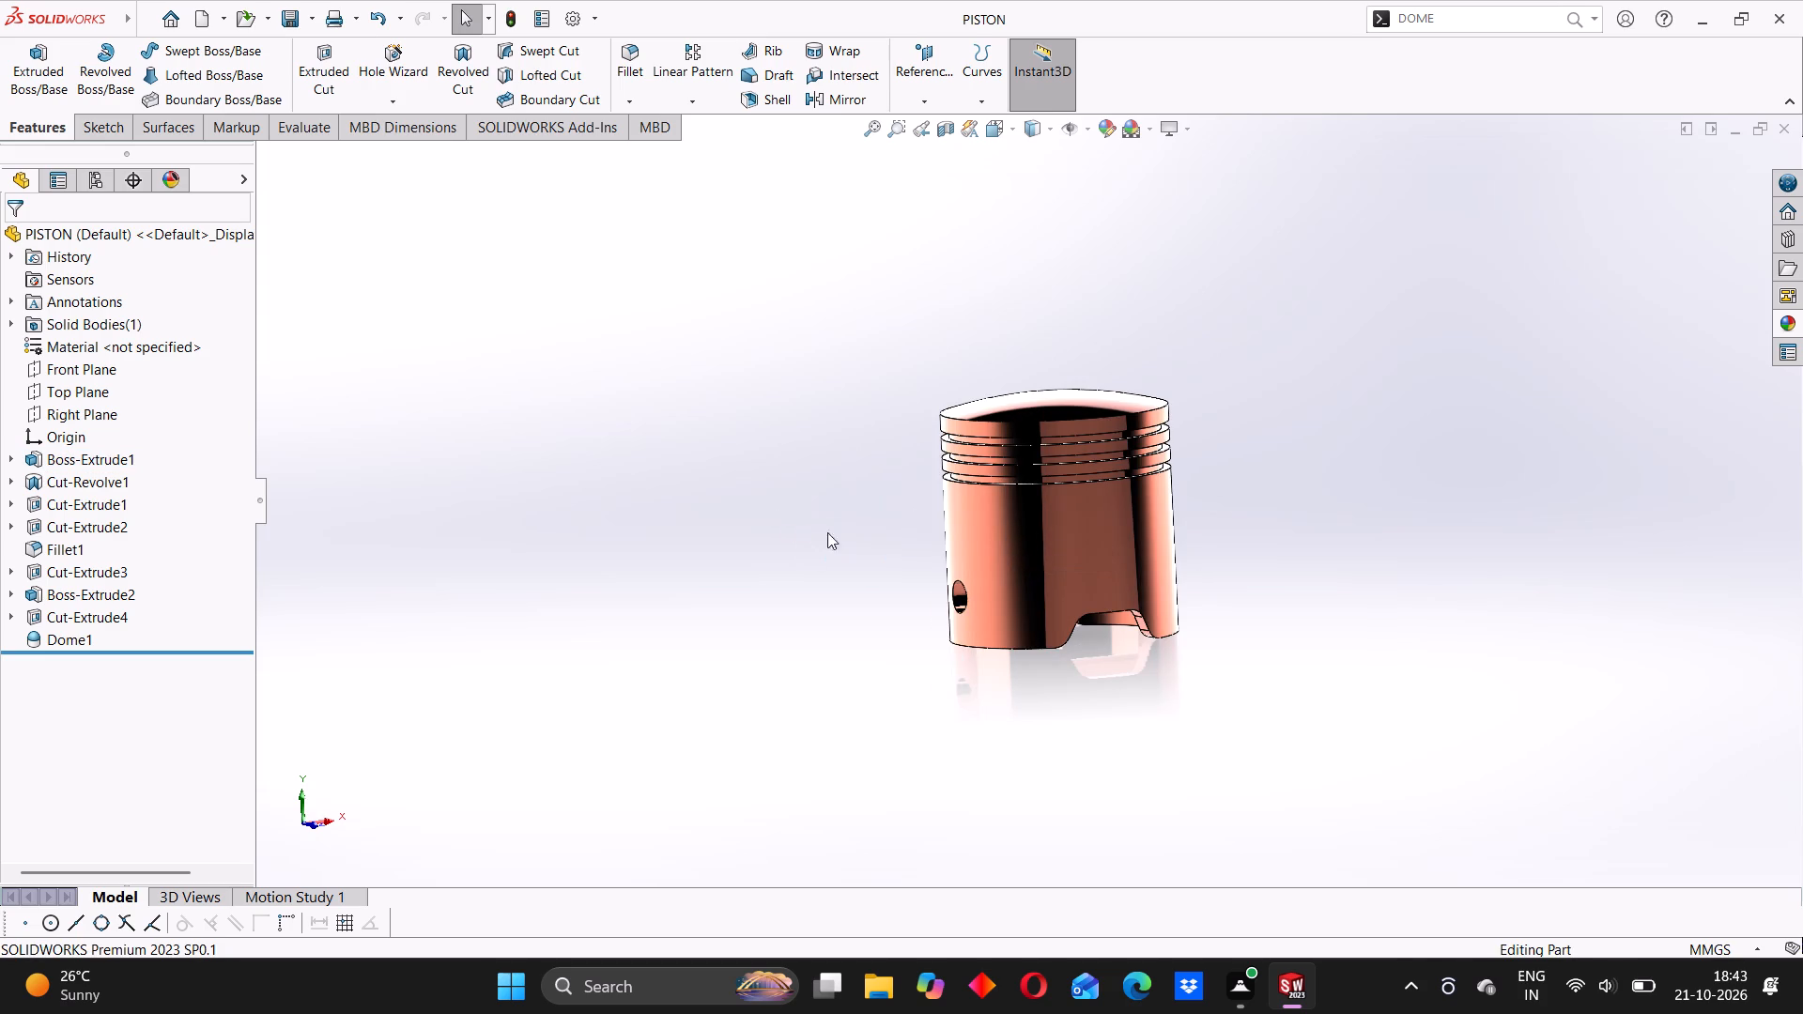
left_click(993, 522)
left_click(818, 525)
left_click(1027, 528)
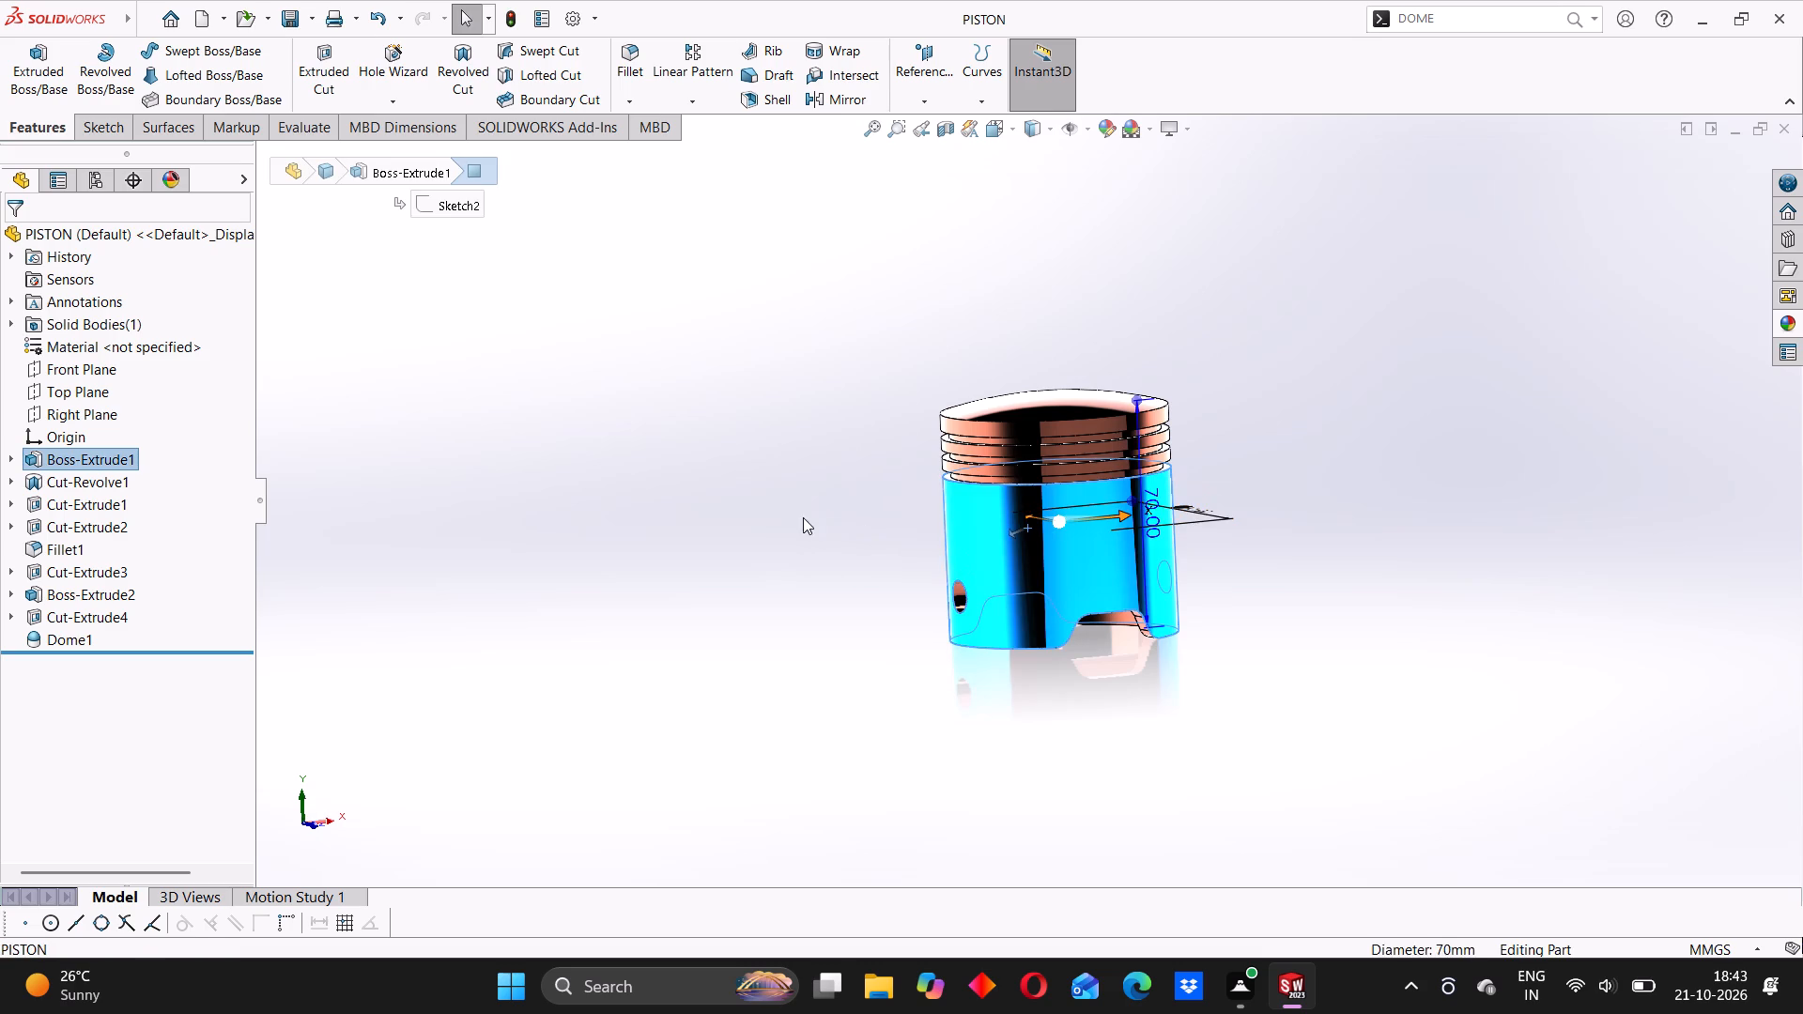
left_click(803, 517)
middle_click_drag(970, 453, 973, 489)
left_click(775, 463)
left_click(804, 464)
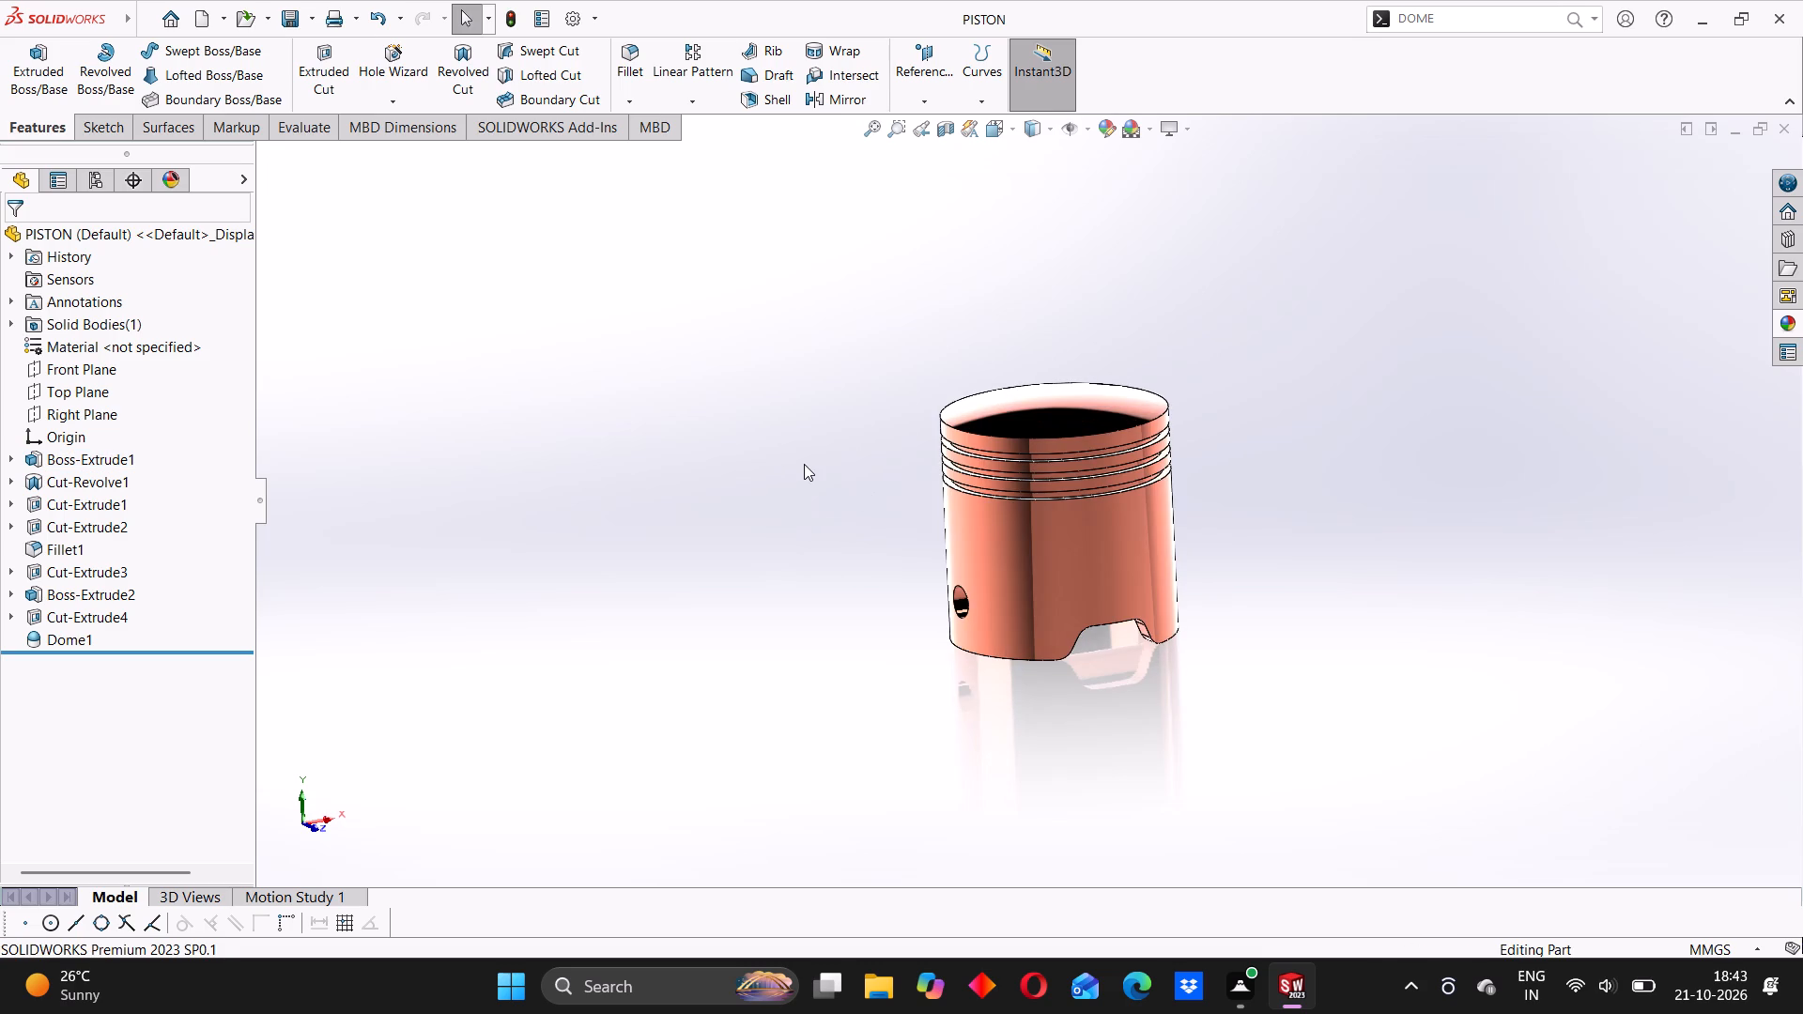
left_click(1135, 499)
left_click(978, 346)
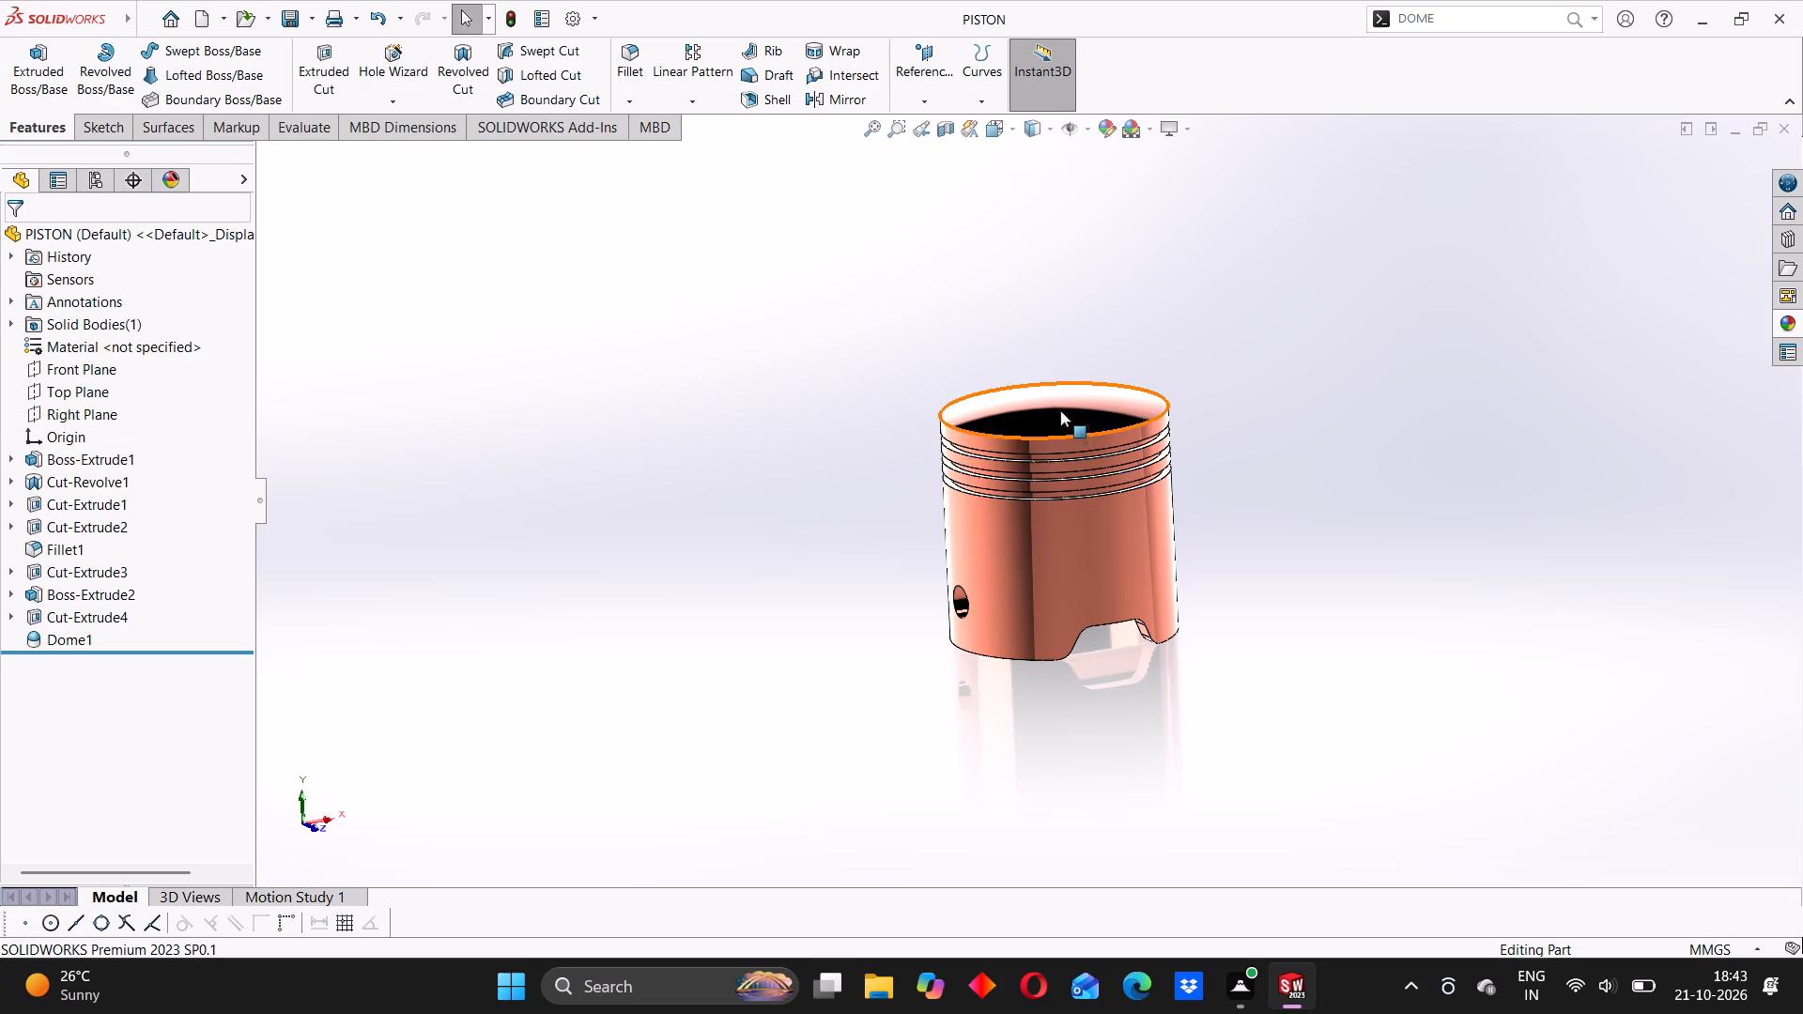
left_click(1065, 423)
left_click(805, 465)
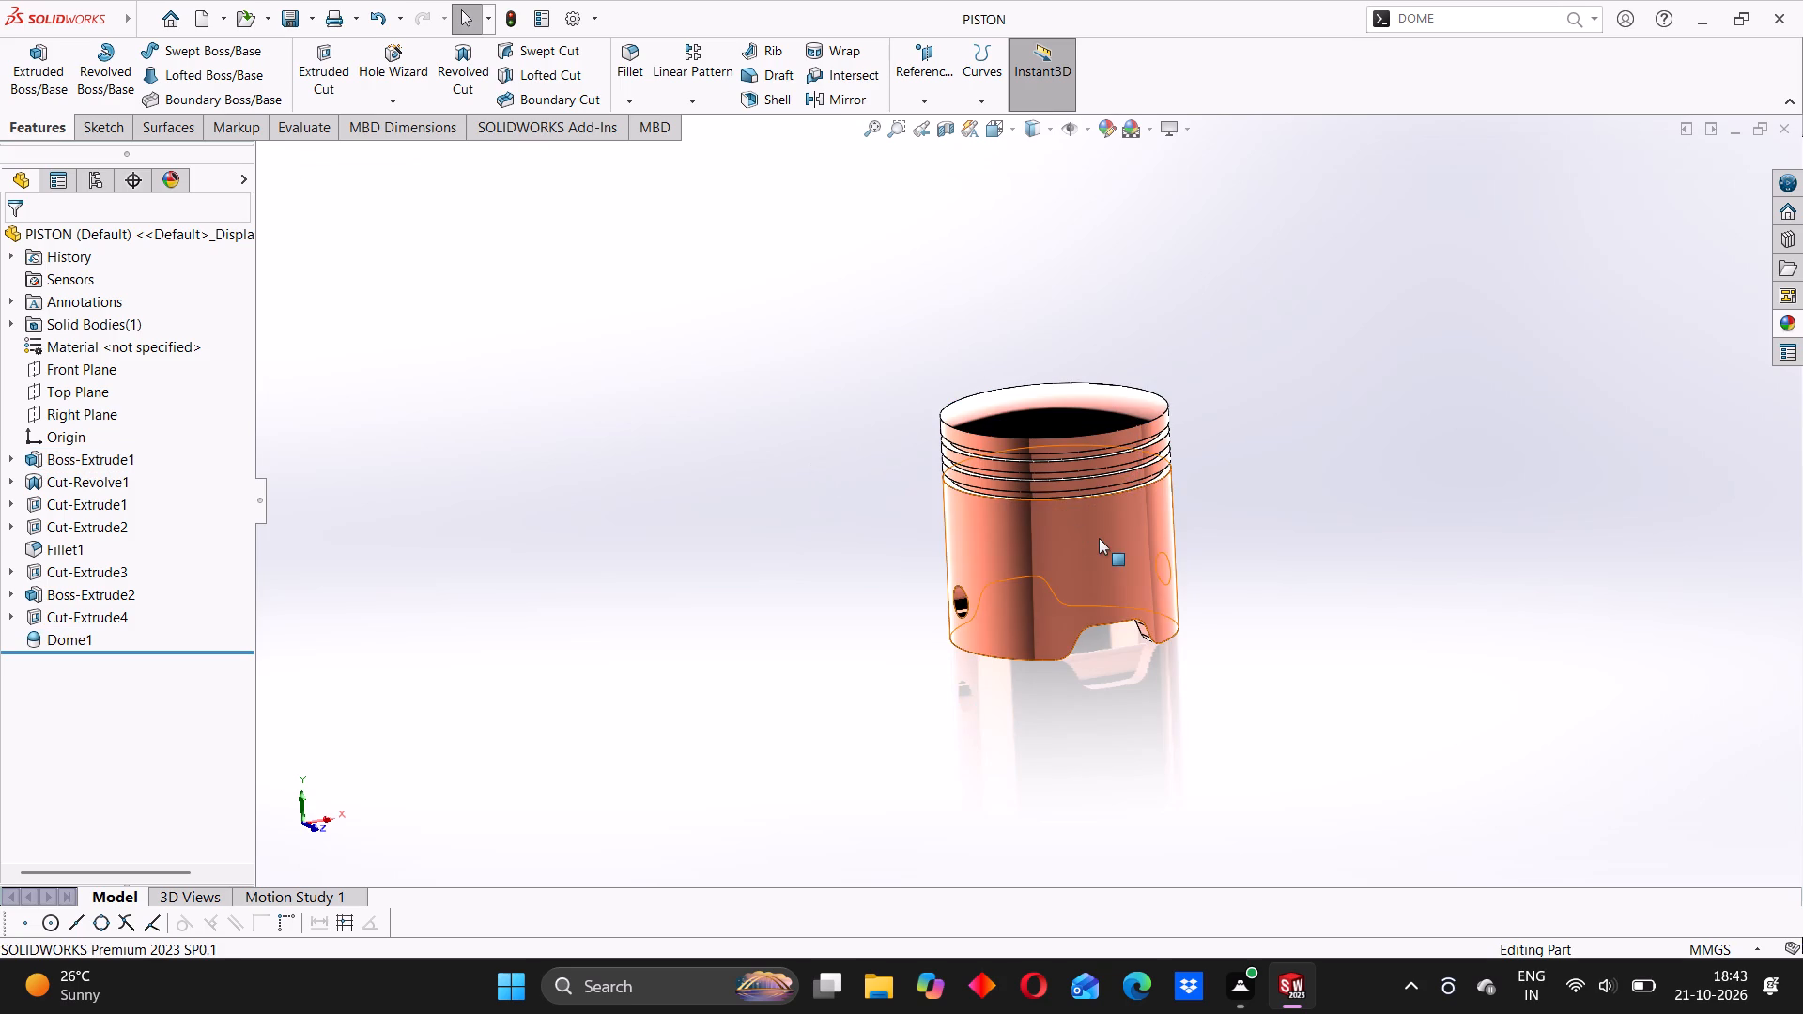
Examine the piston's cylindrical skirt face and domed crown face, highlighting each in turn.
left_click(1099, 538)
left_click(789, 483)
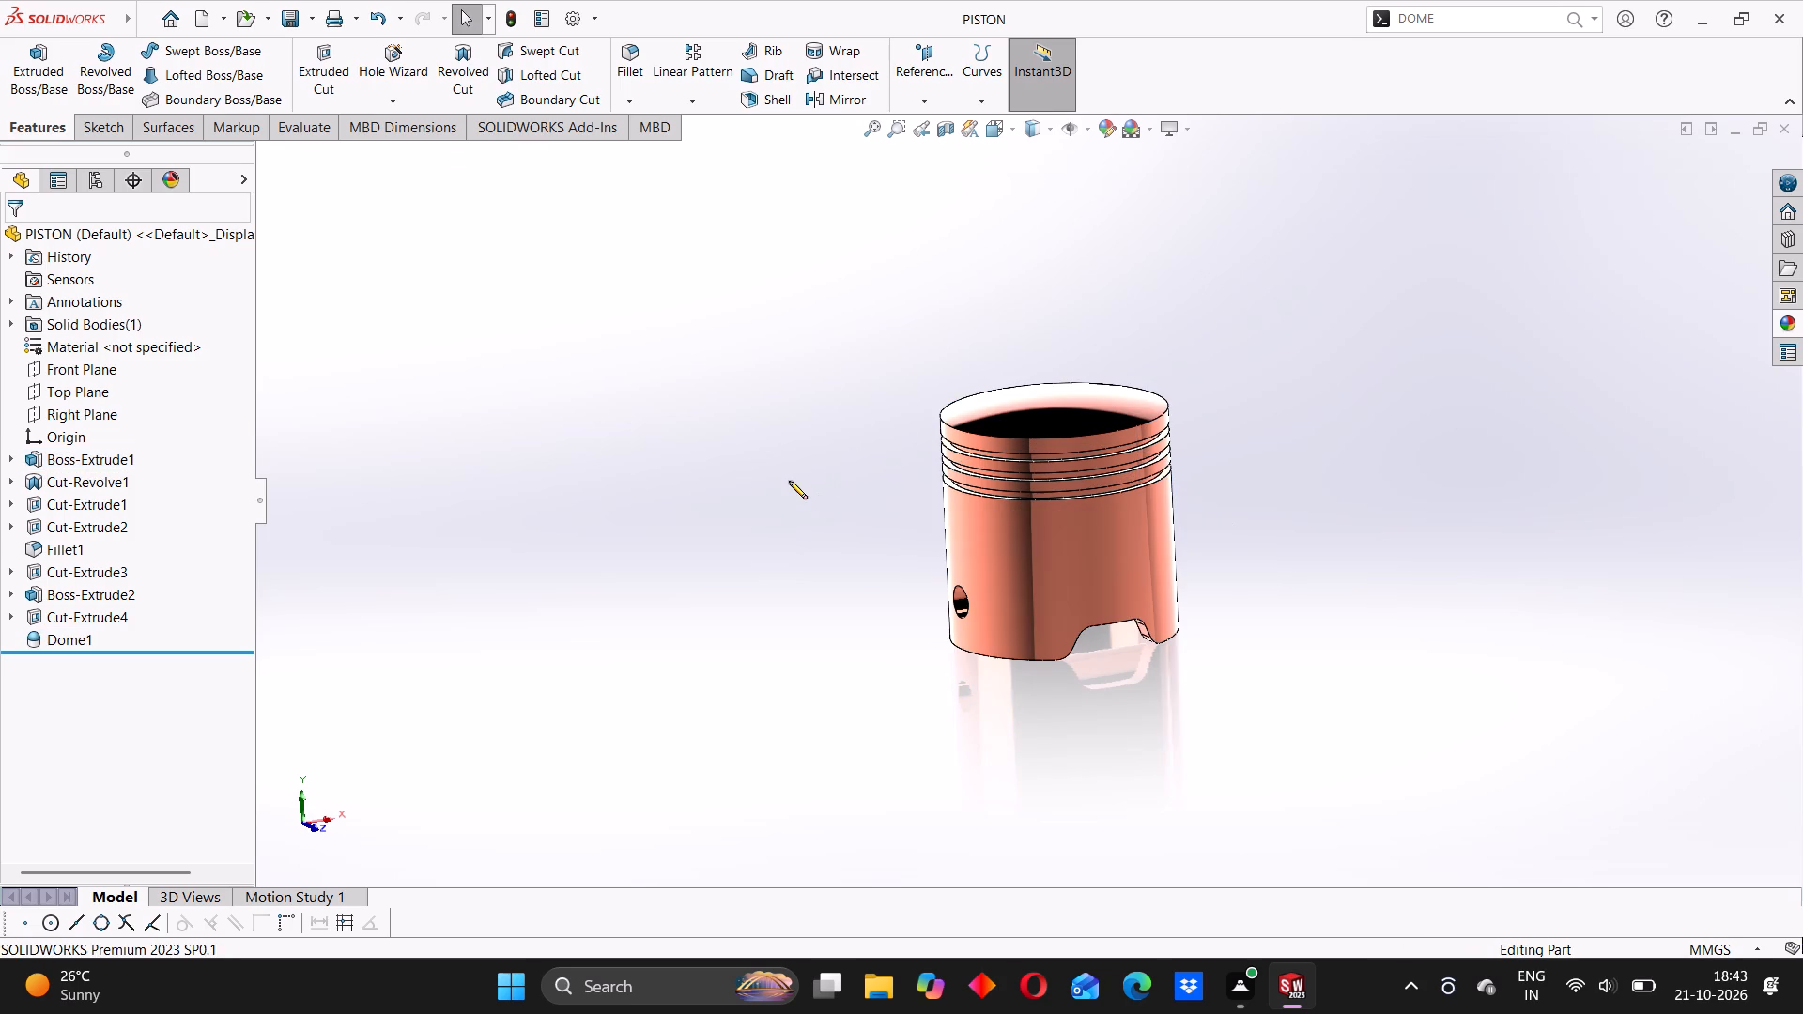
left_click(1039, 533)
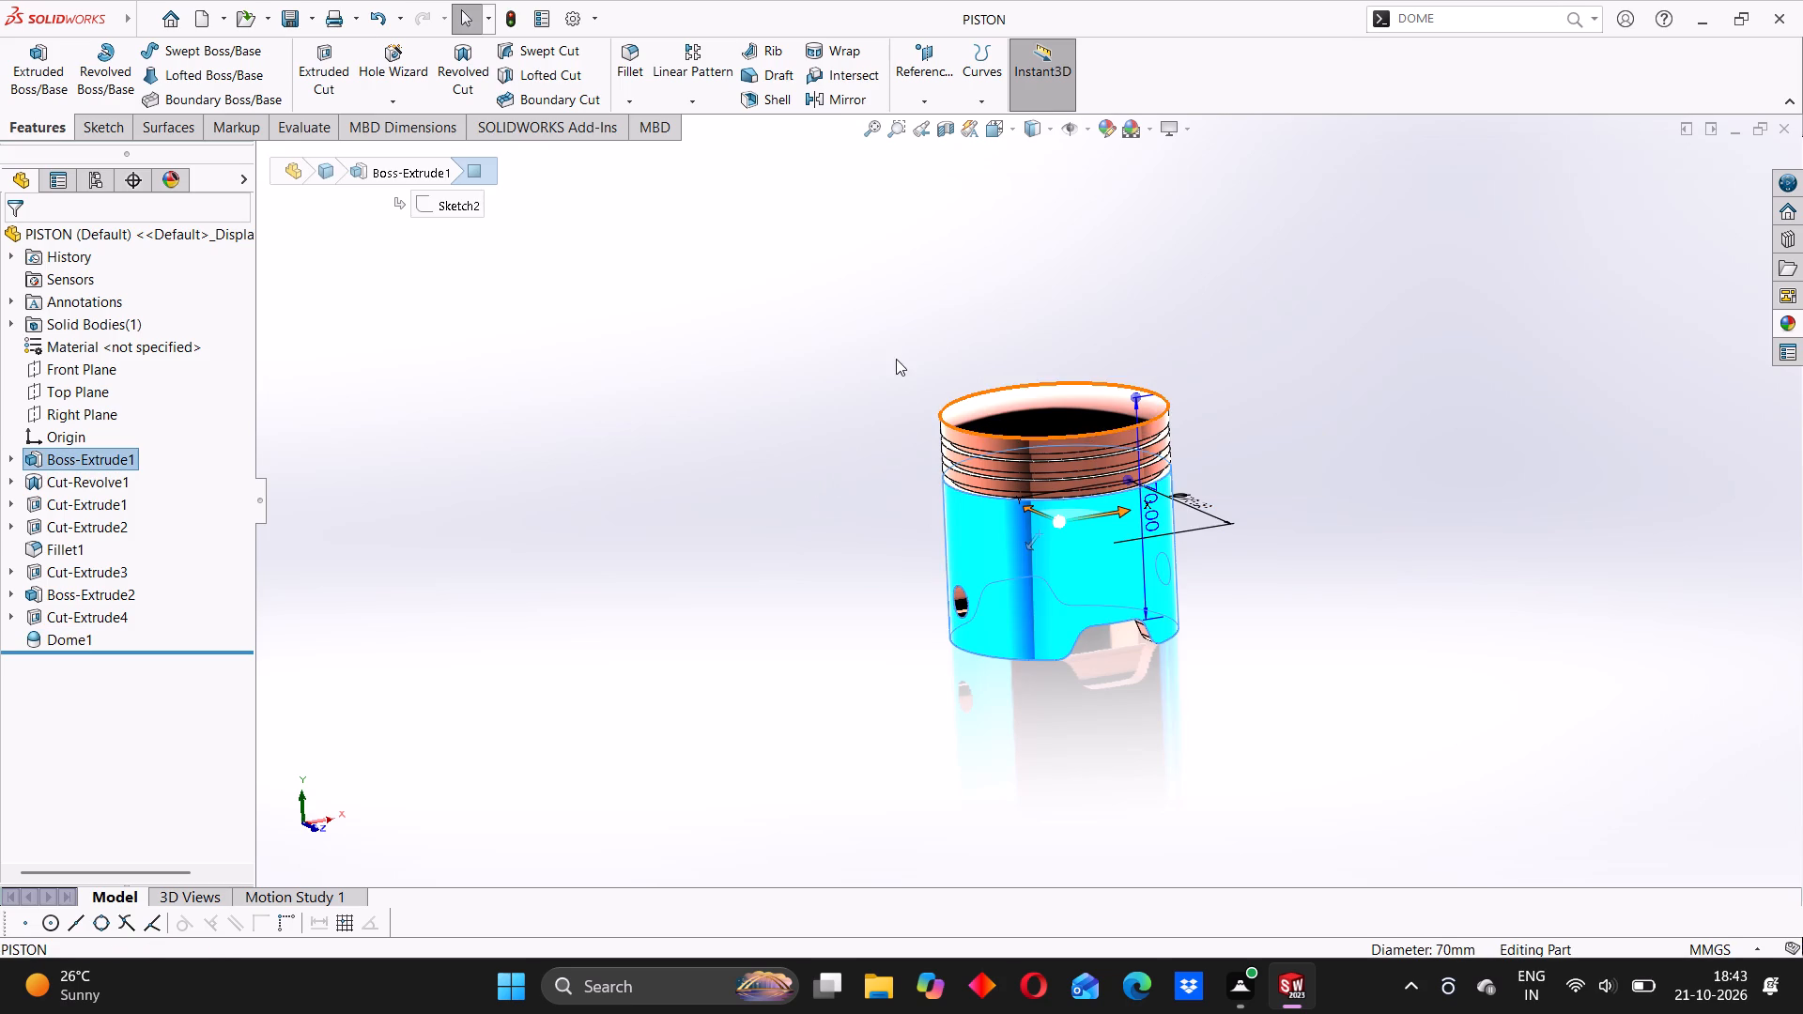
middle_click_drag(895, 358, 897, 368)
left_click(876, 380)
left_click(1076, 416)
left_click(844, 440)
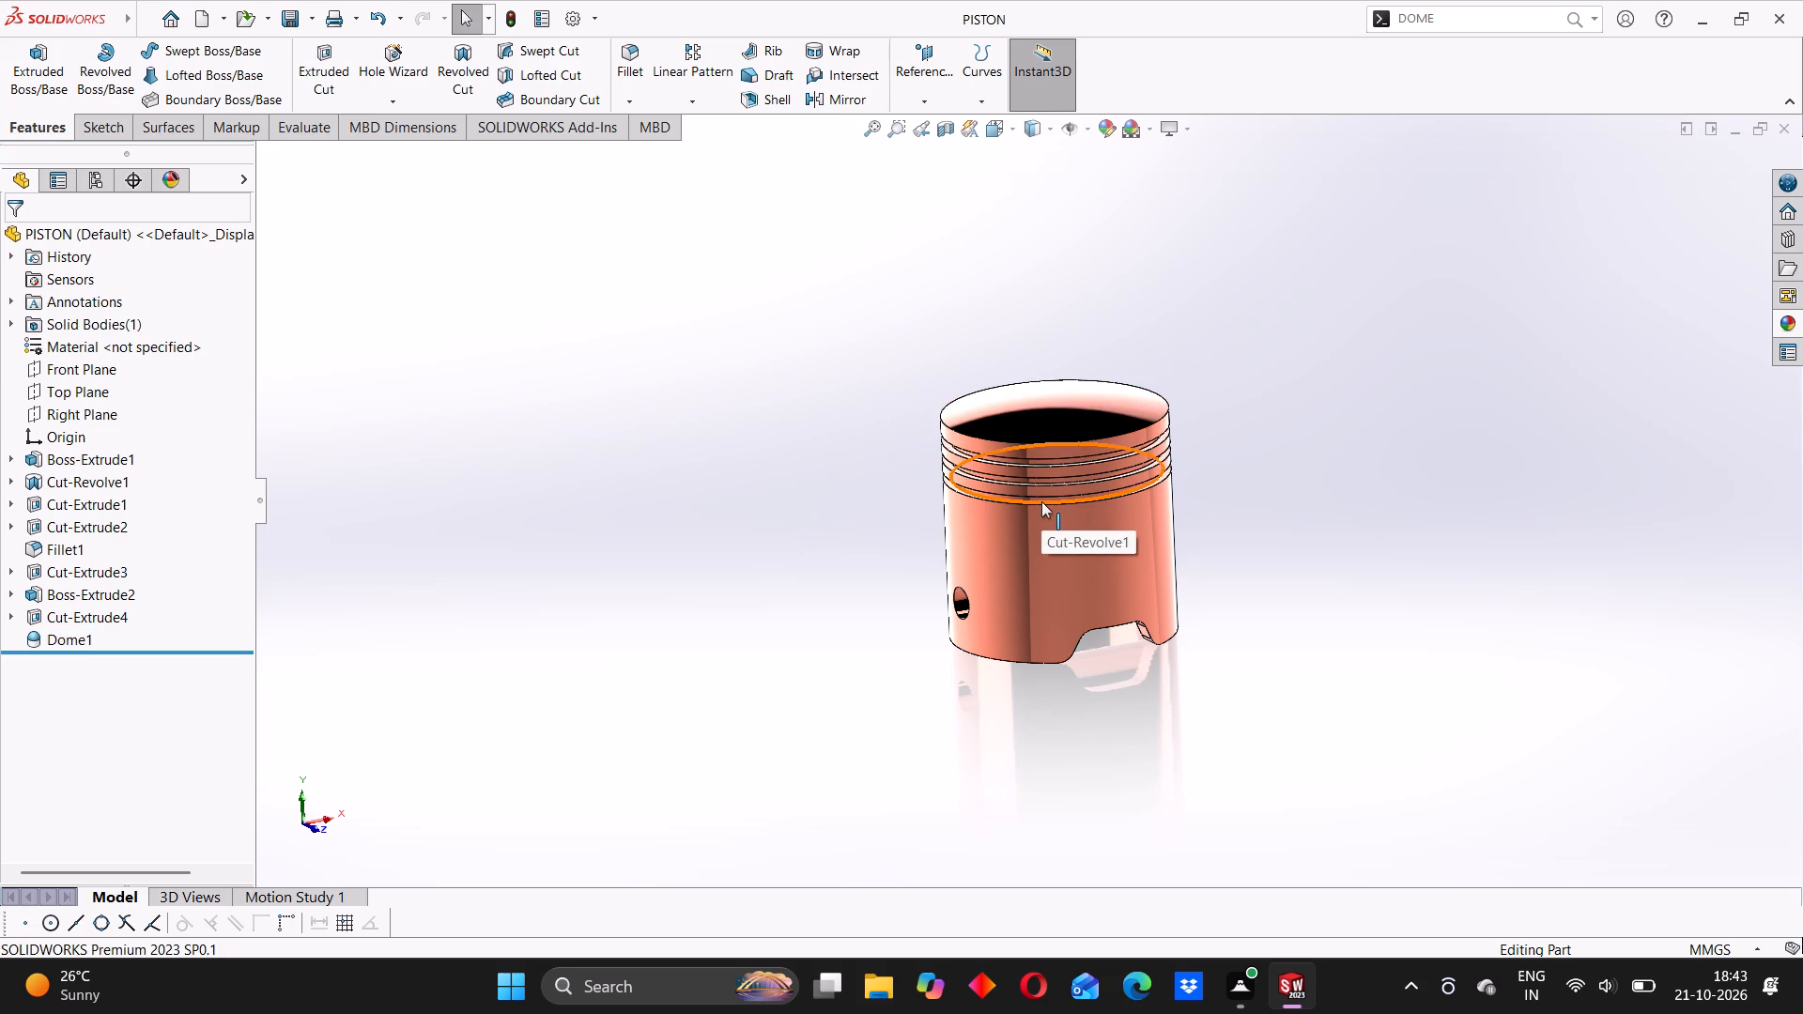
left_click(1067, 534)
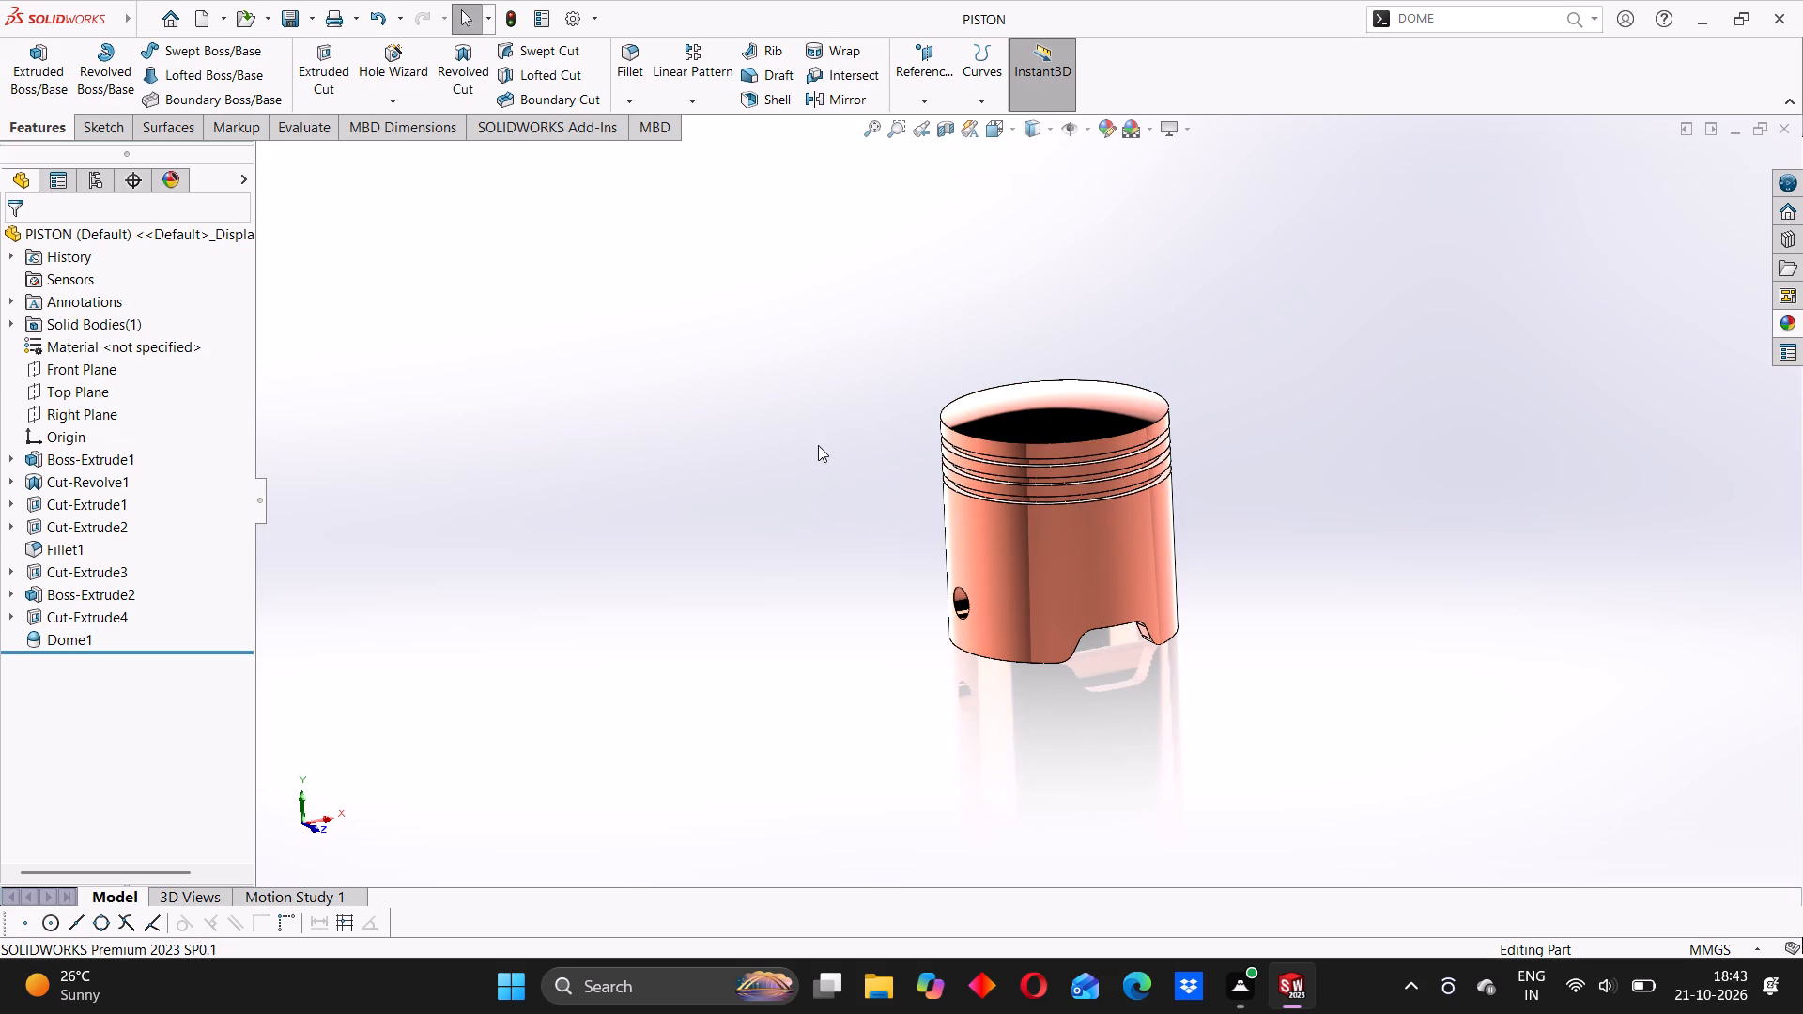
left_click(1082, 557)
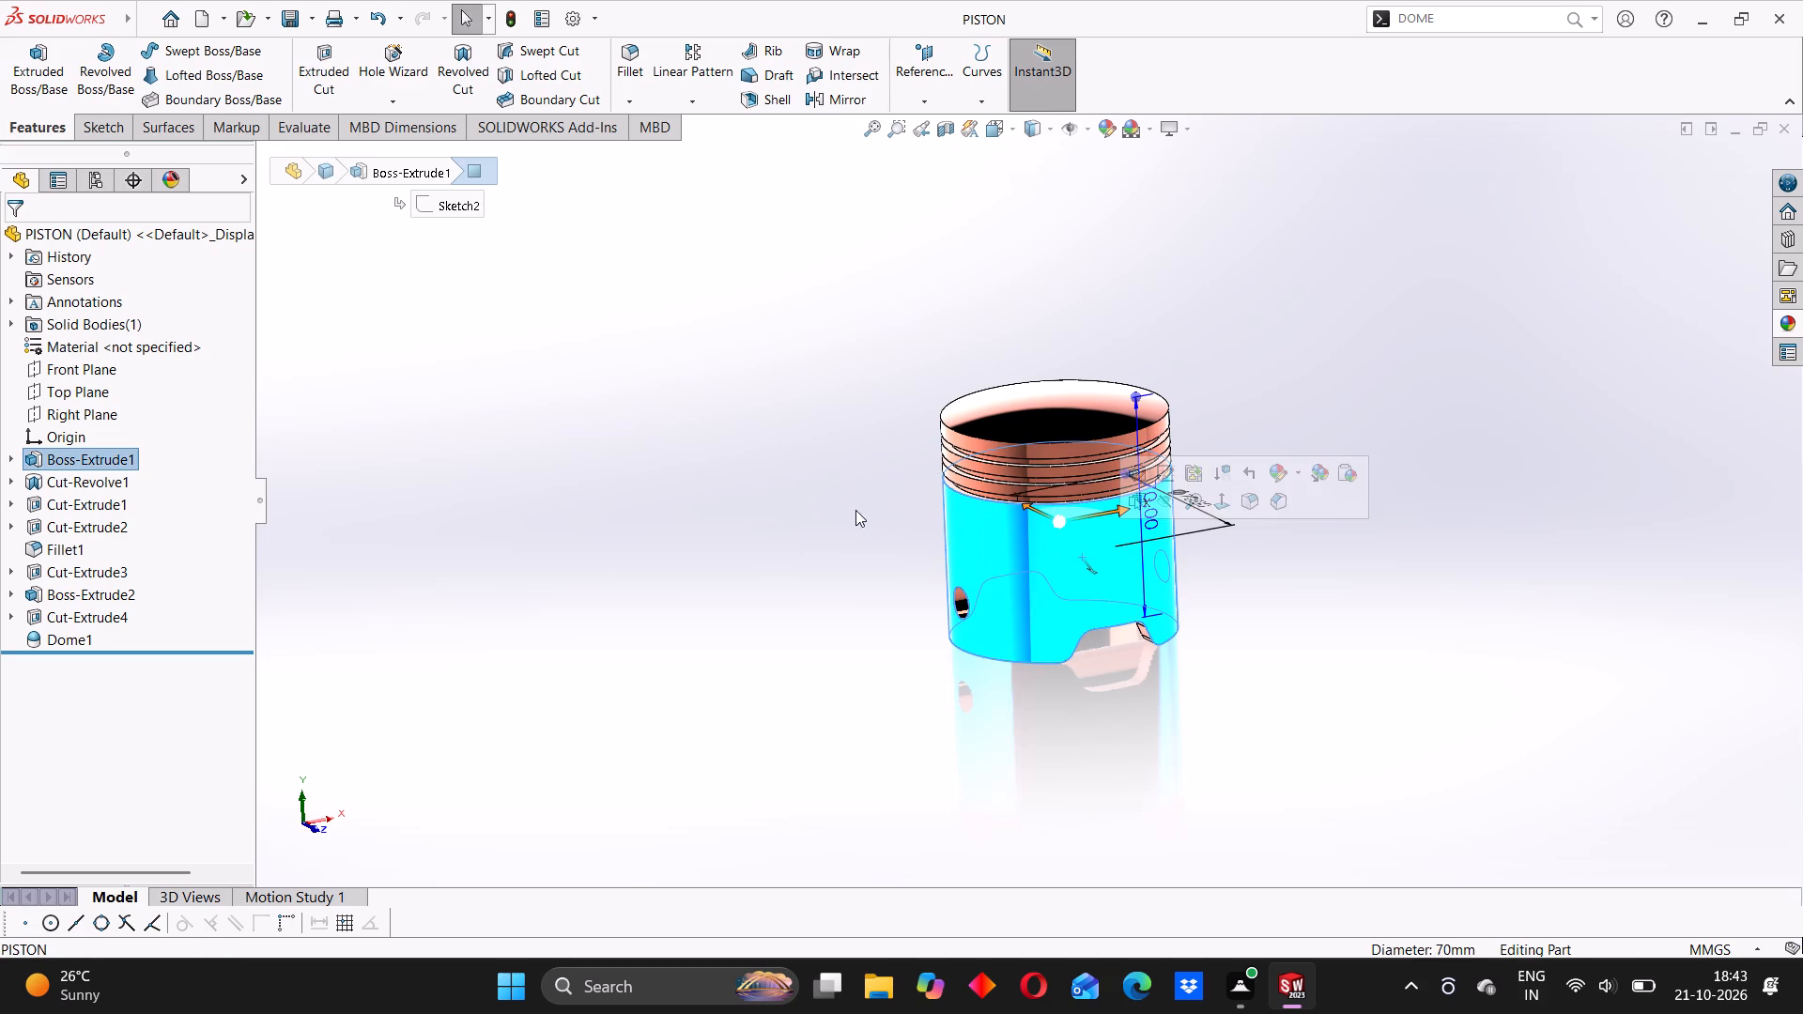
left_click(791, 467)
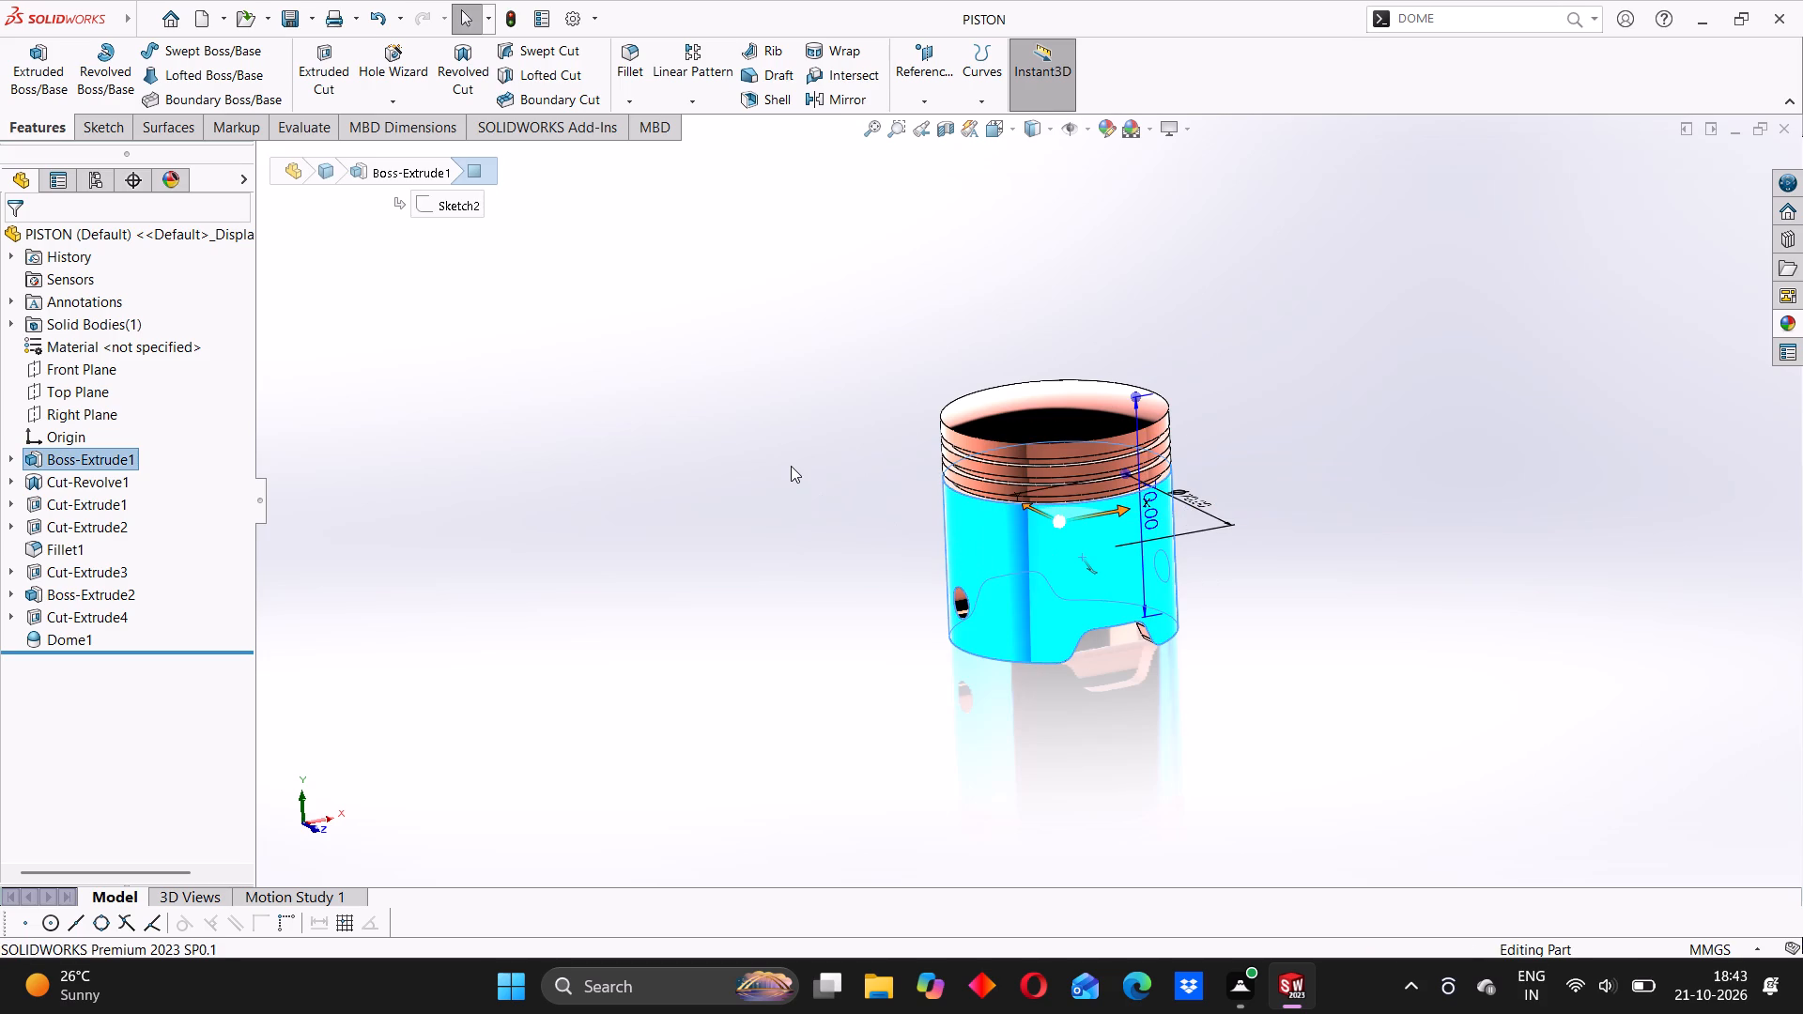
middle_click_drag(1096, 439, 1097, 473)
left_click(1072, 421)
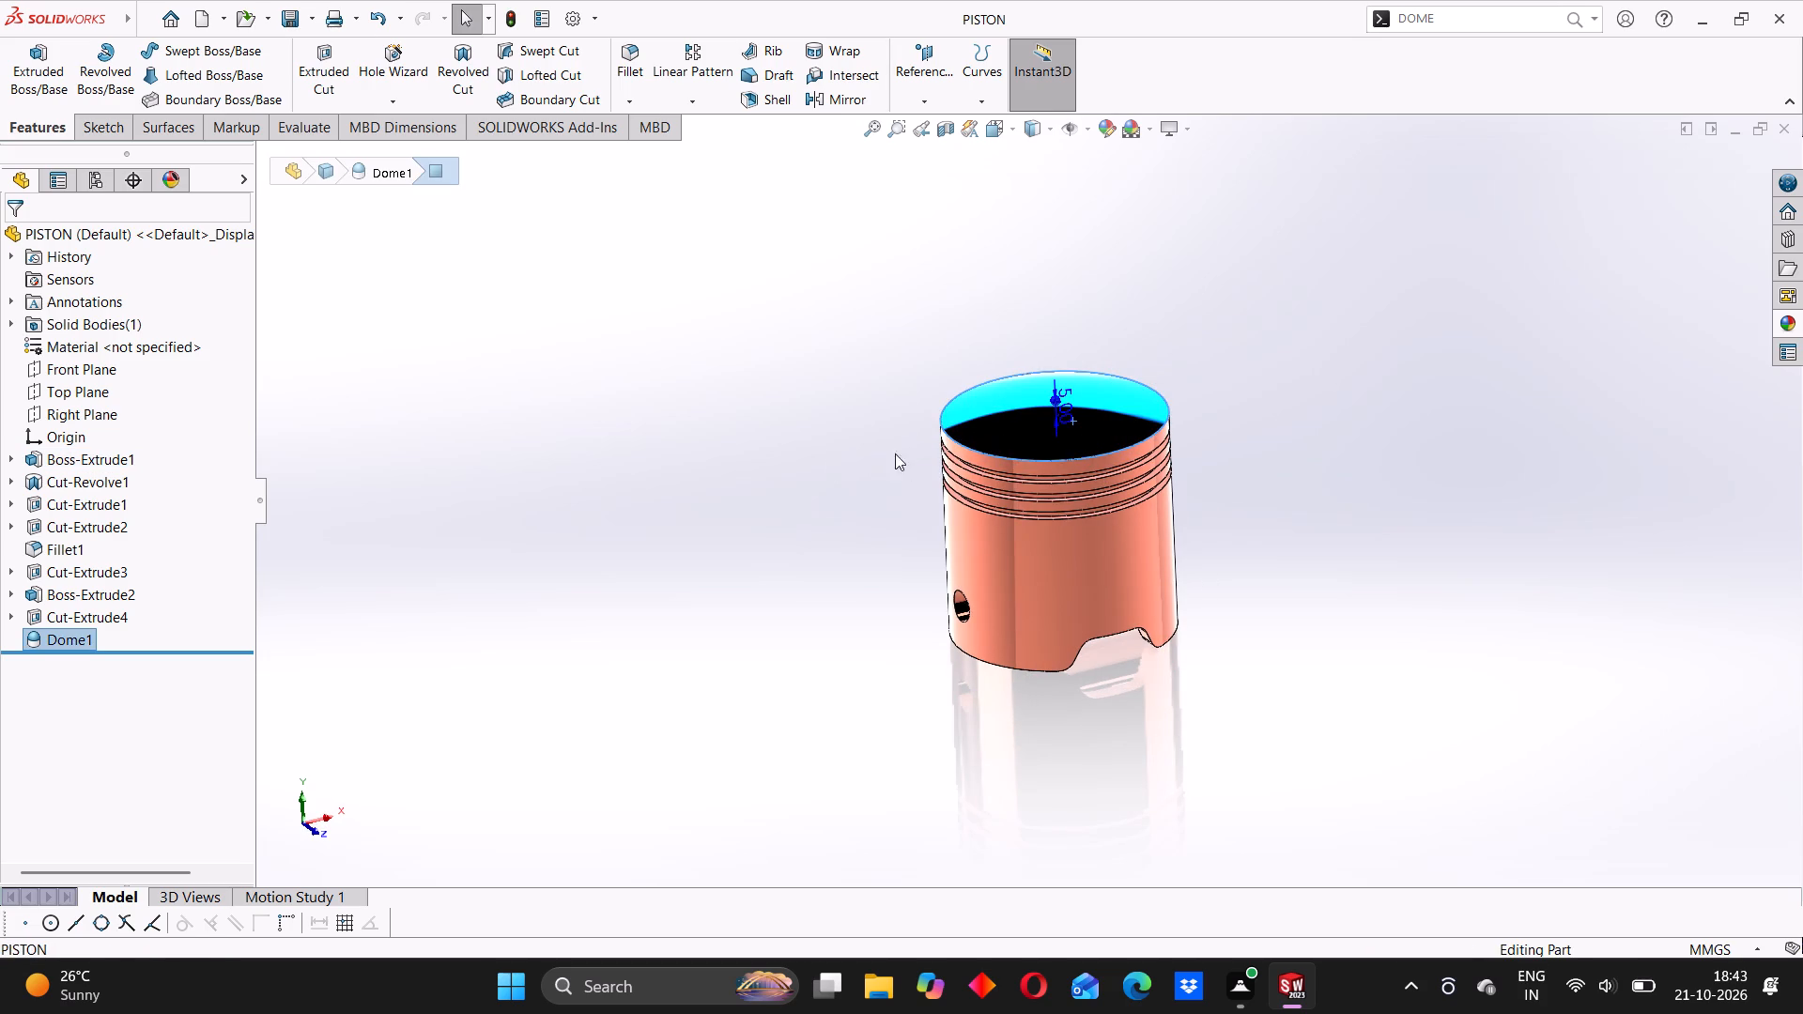
left_click(758, 461)
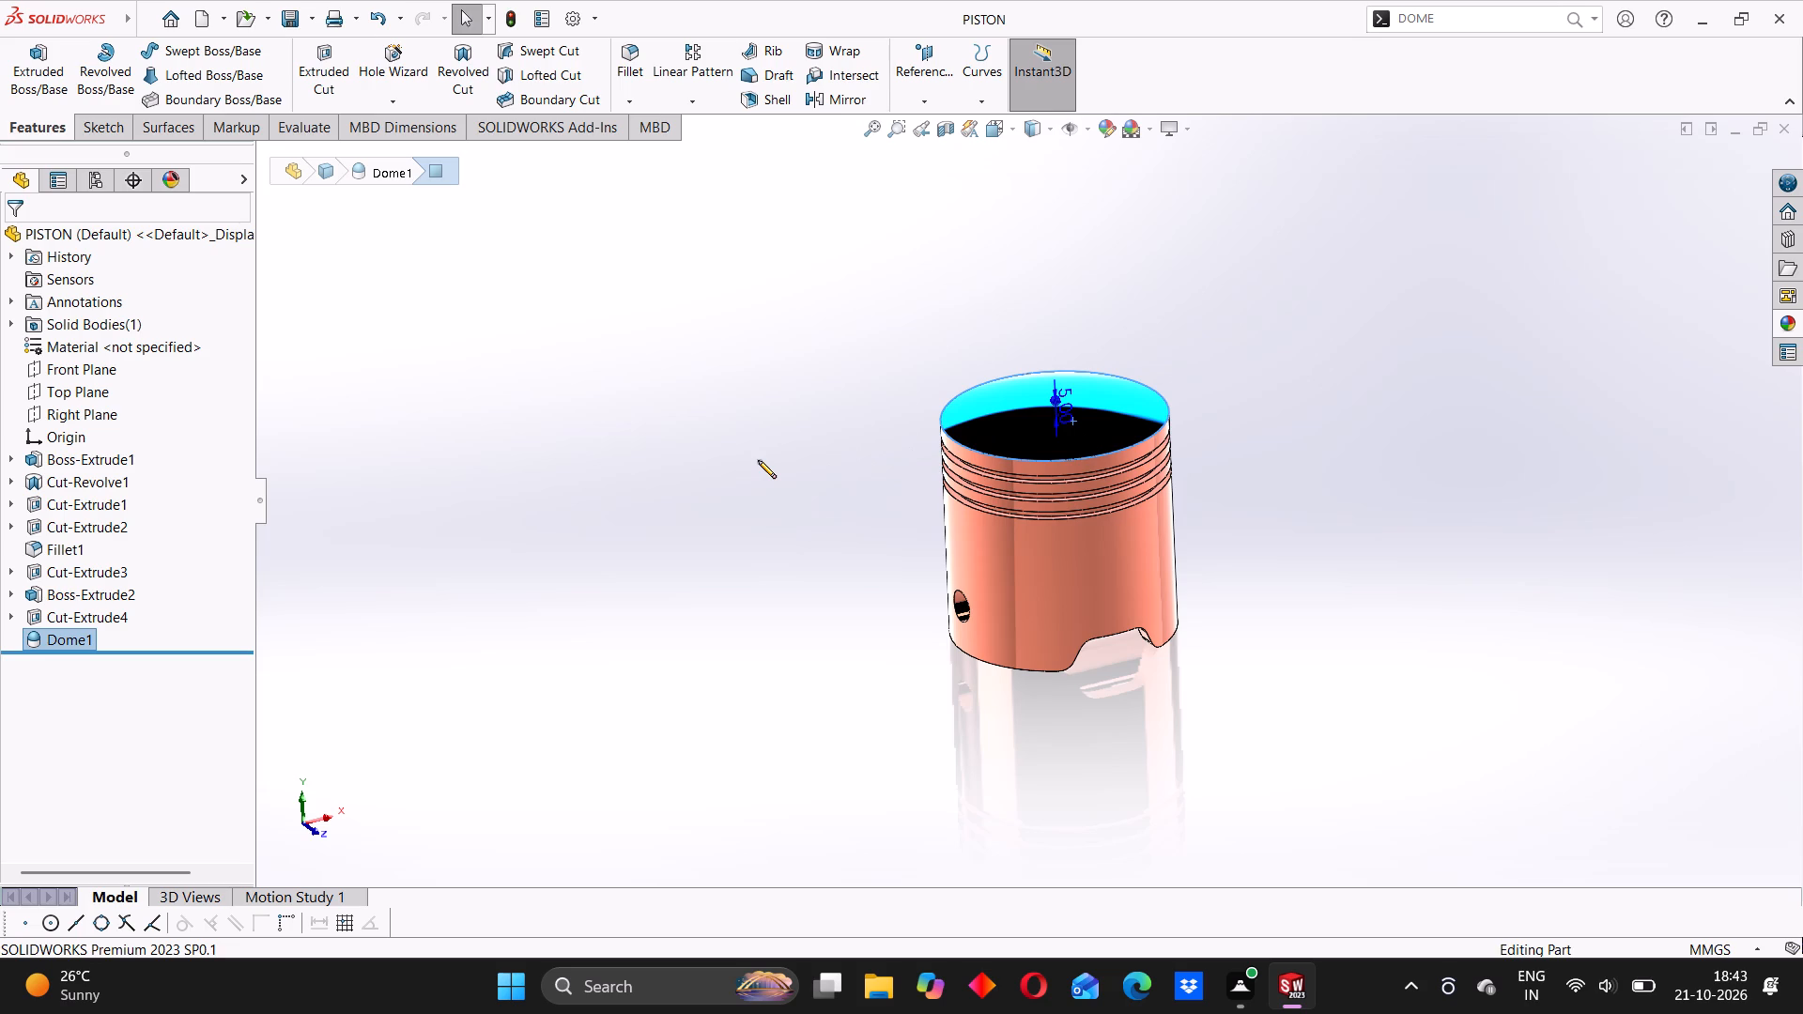
middle_click_drag(1013, 553, 1017, 522)
left_click(837, 506)
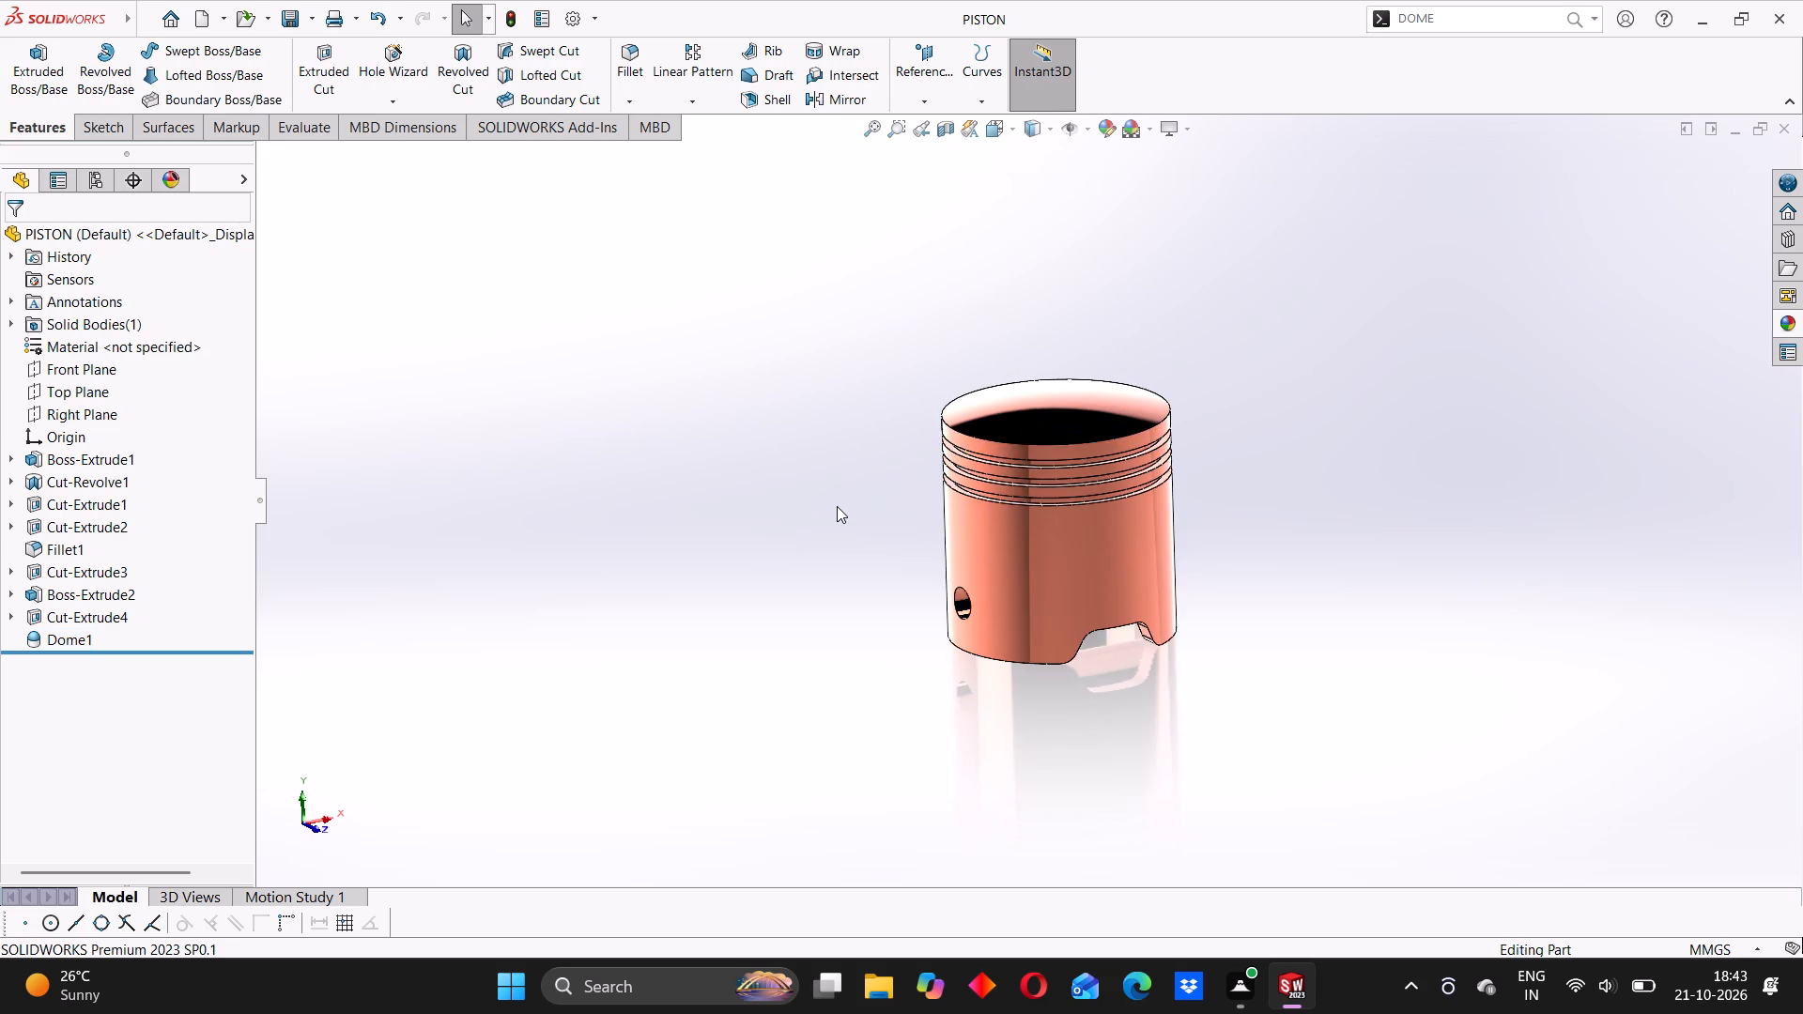
middle_click_drag(1009, 569, 1005, 520)
left_click(851, 518)
left_click(1093, 571)
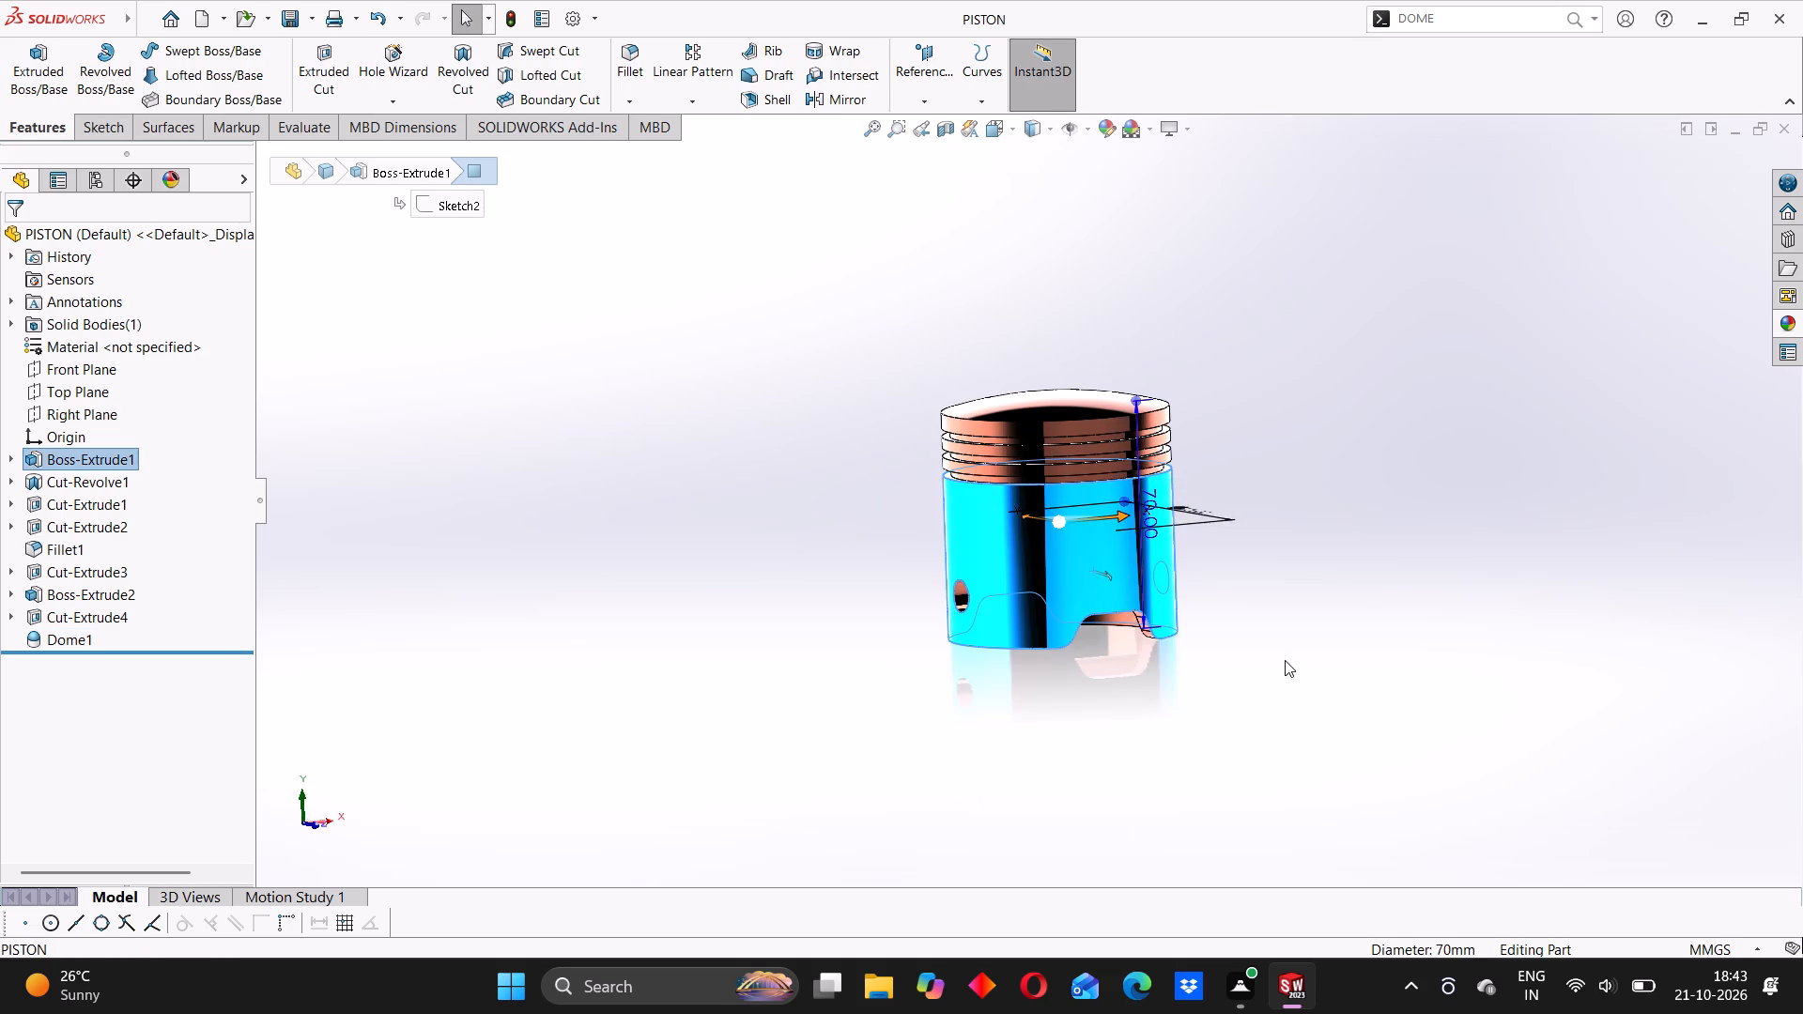
left_click(1296, 658)
Inspect the piston's pin hole, ring grooves, skirt face and crown edge from around its sides.
middle_click_drag(1172, 474, 1148, 484)
middle_click_drag(1009, 404, 918, 515)
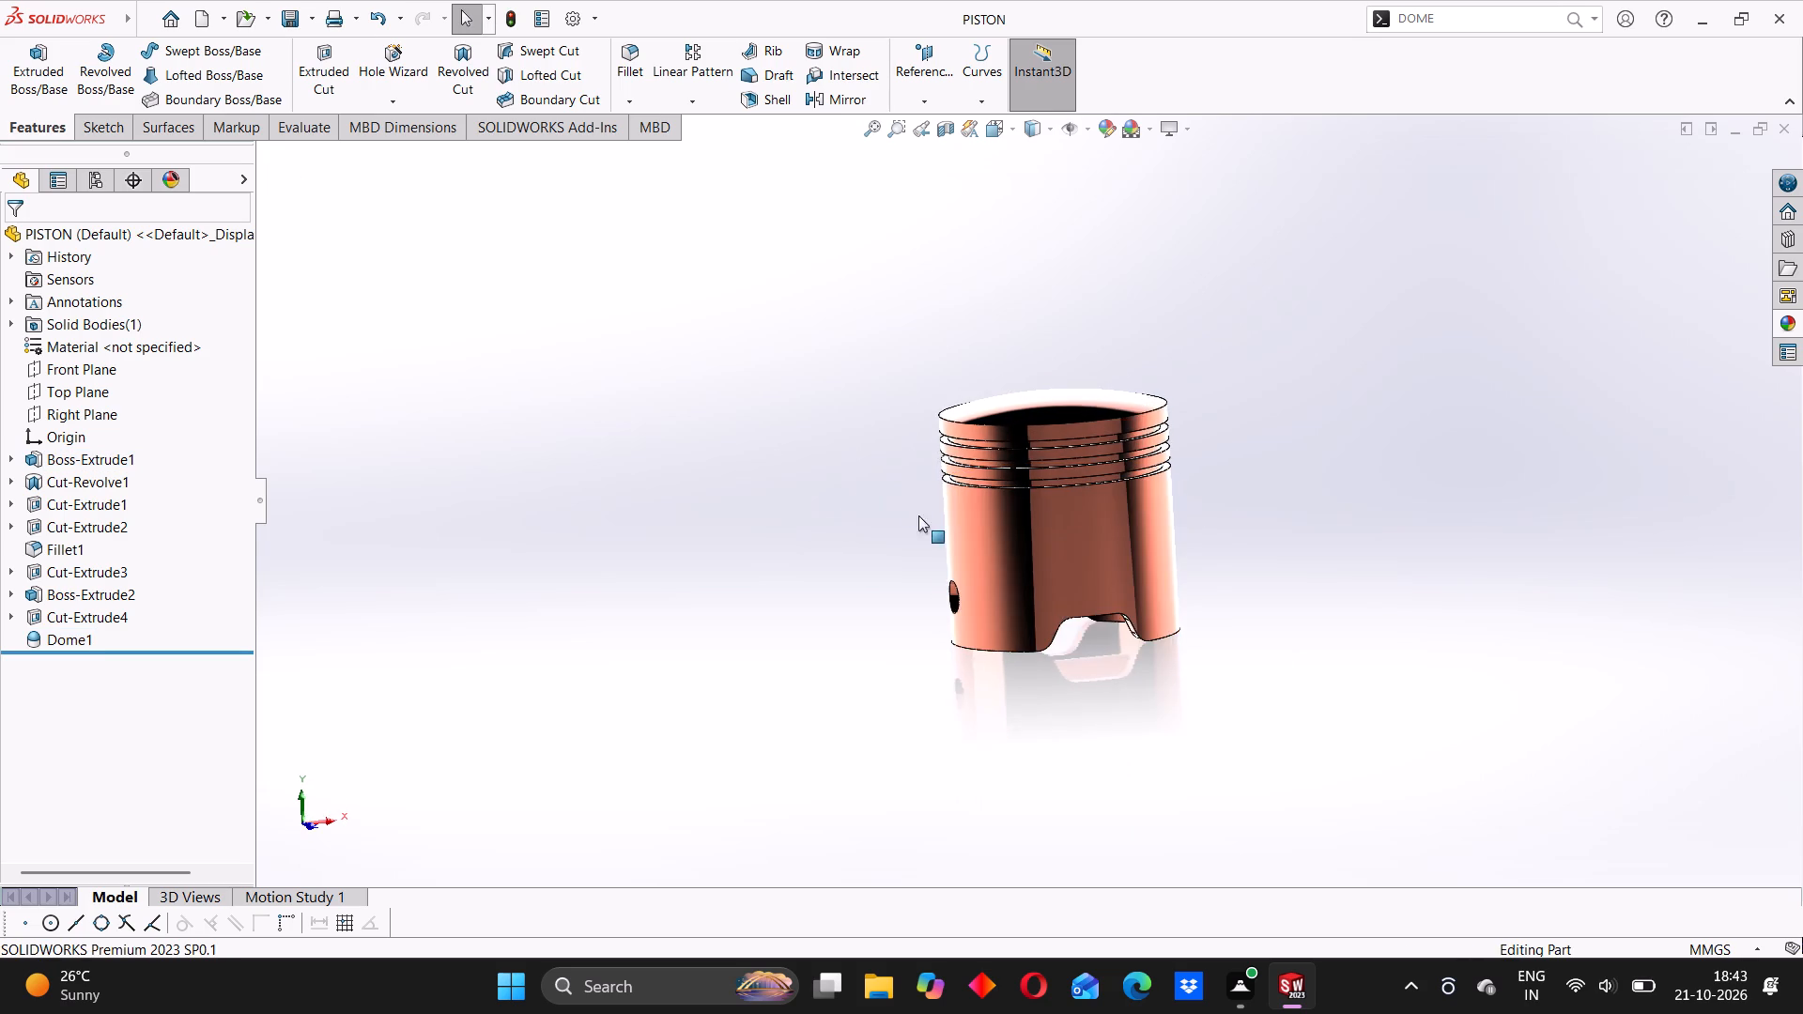
left_click(892, 527)
middle_click_drag(1042, 571, 1062, 498)
scroll(1049, 547, "up", 2)
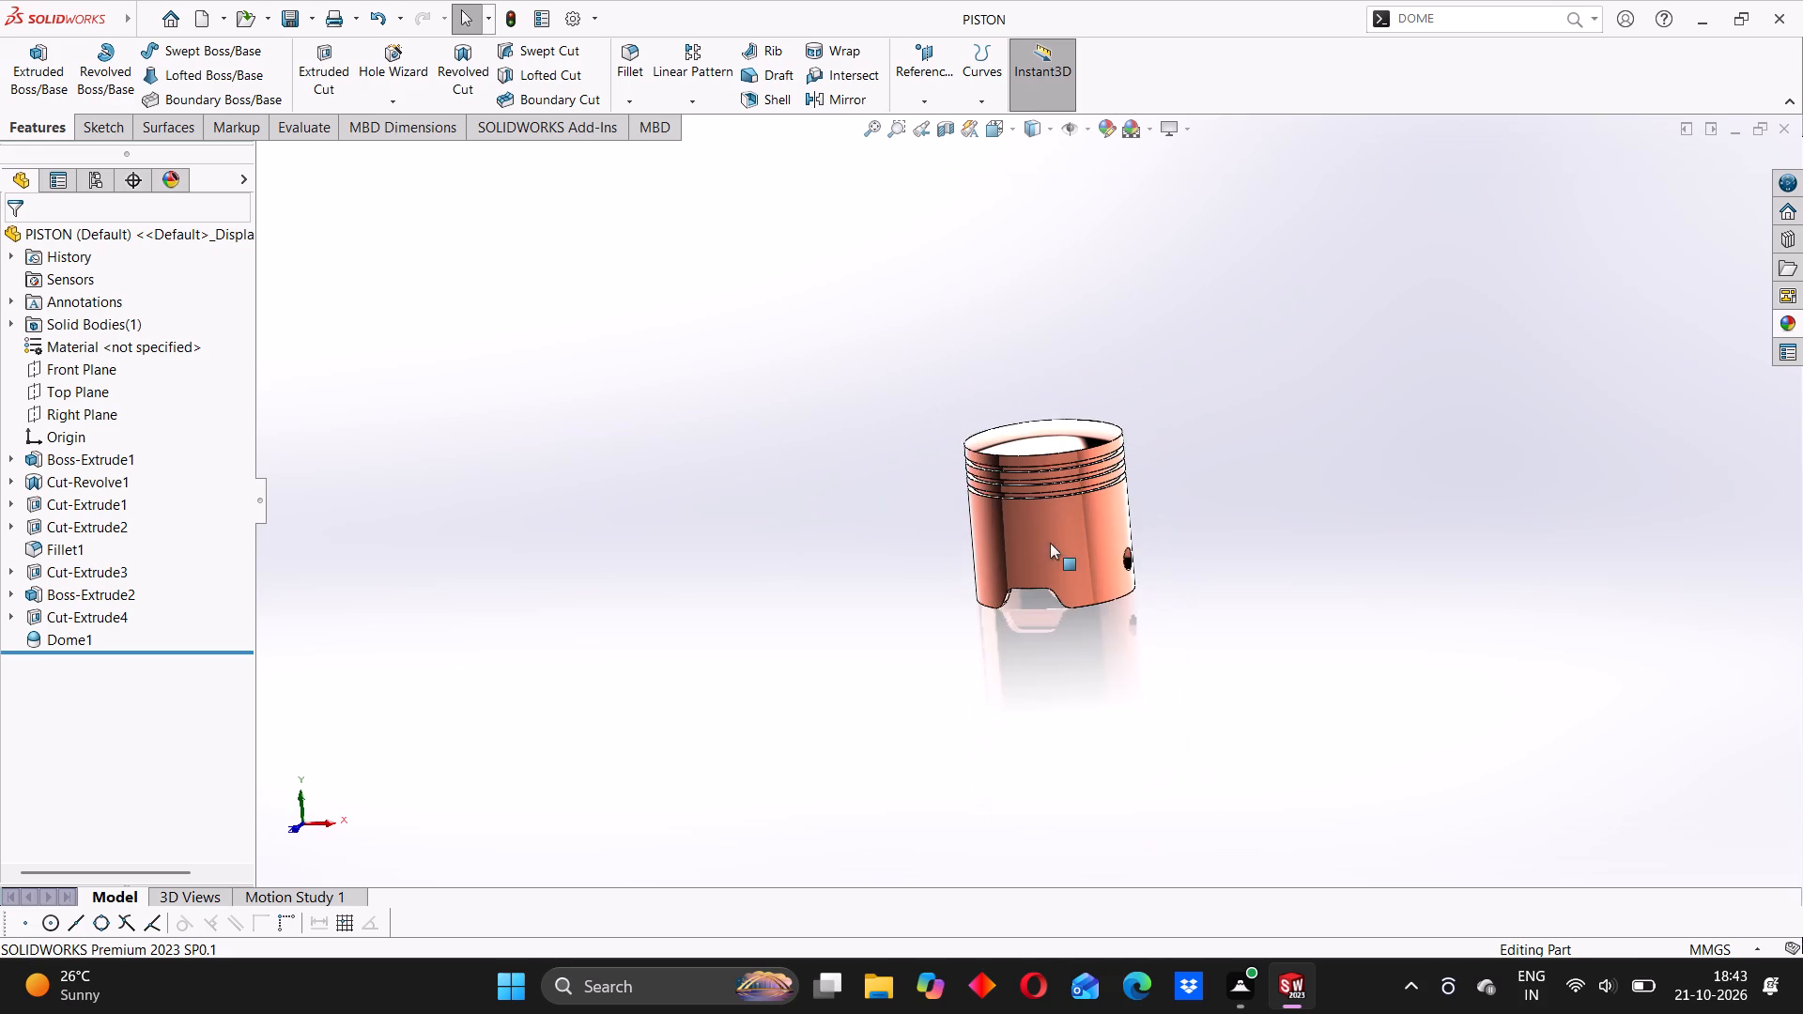
middle_click_drag(1031, 549, 1092, 499)
scroll(1059, 503, "down", 6)
middle_click_drag(979, 505, 1070, 528)
left_click(940, 530)
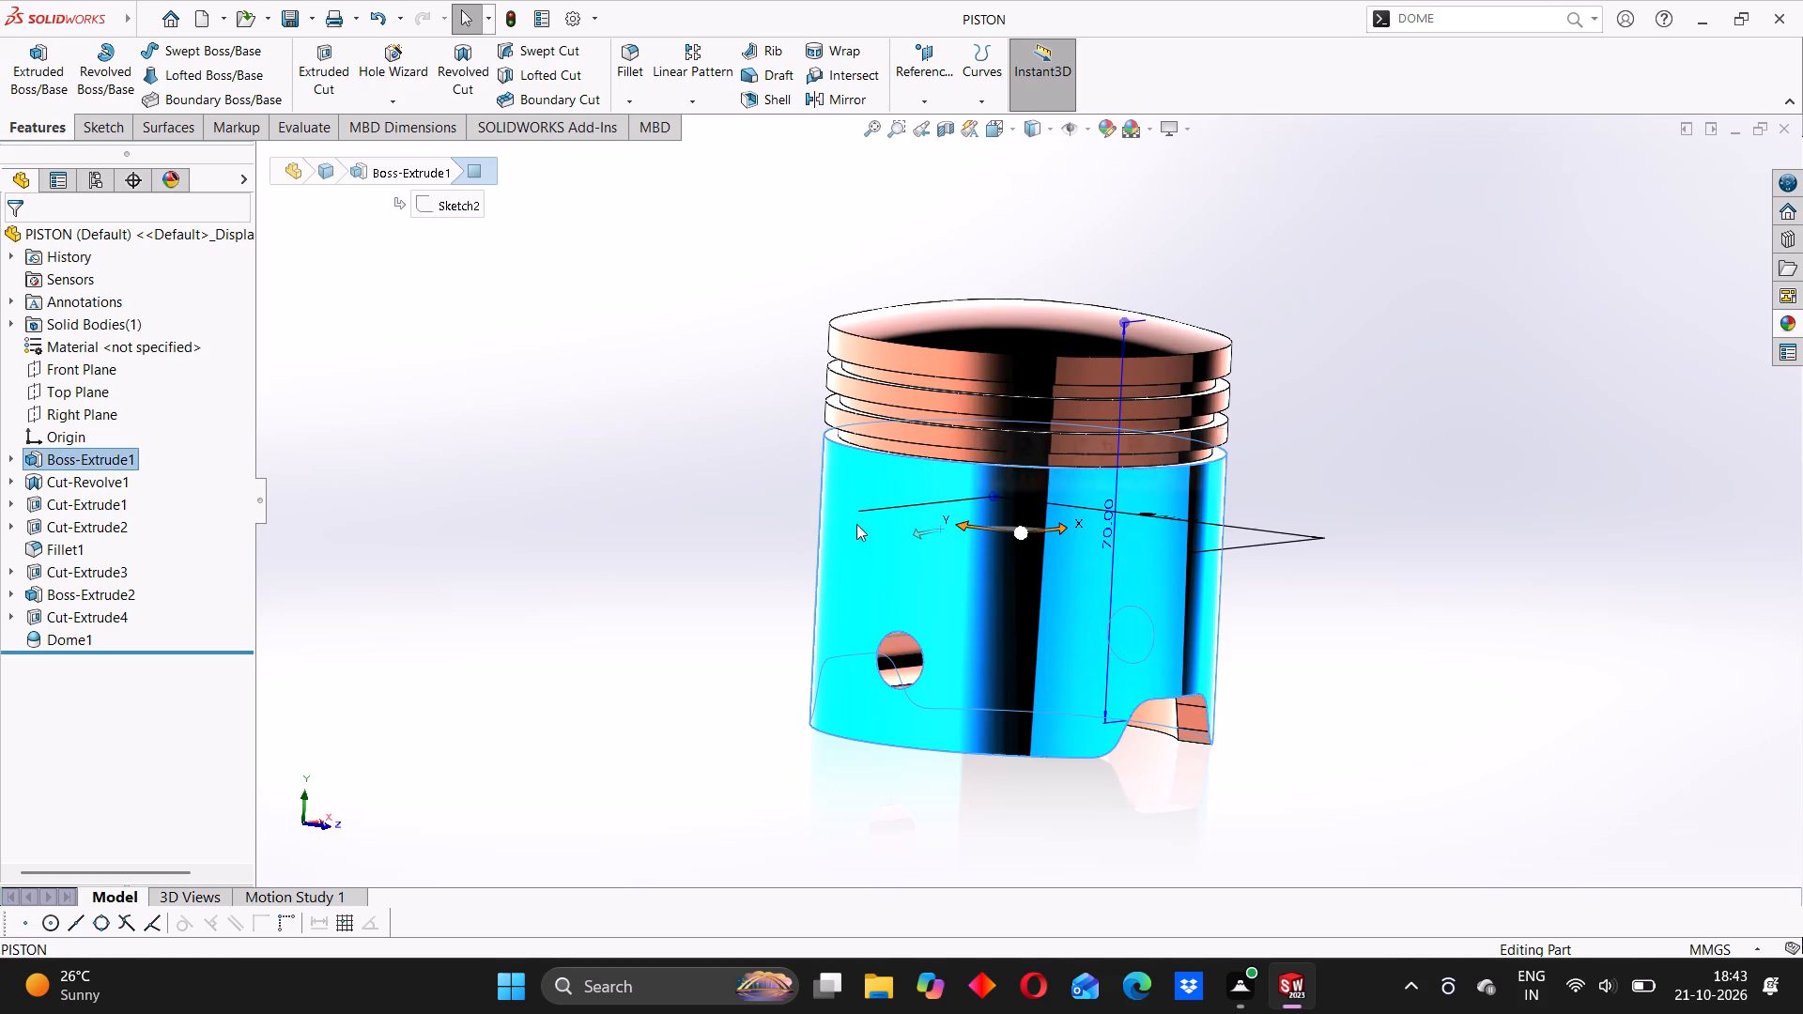
left_click(649, 499)
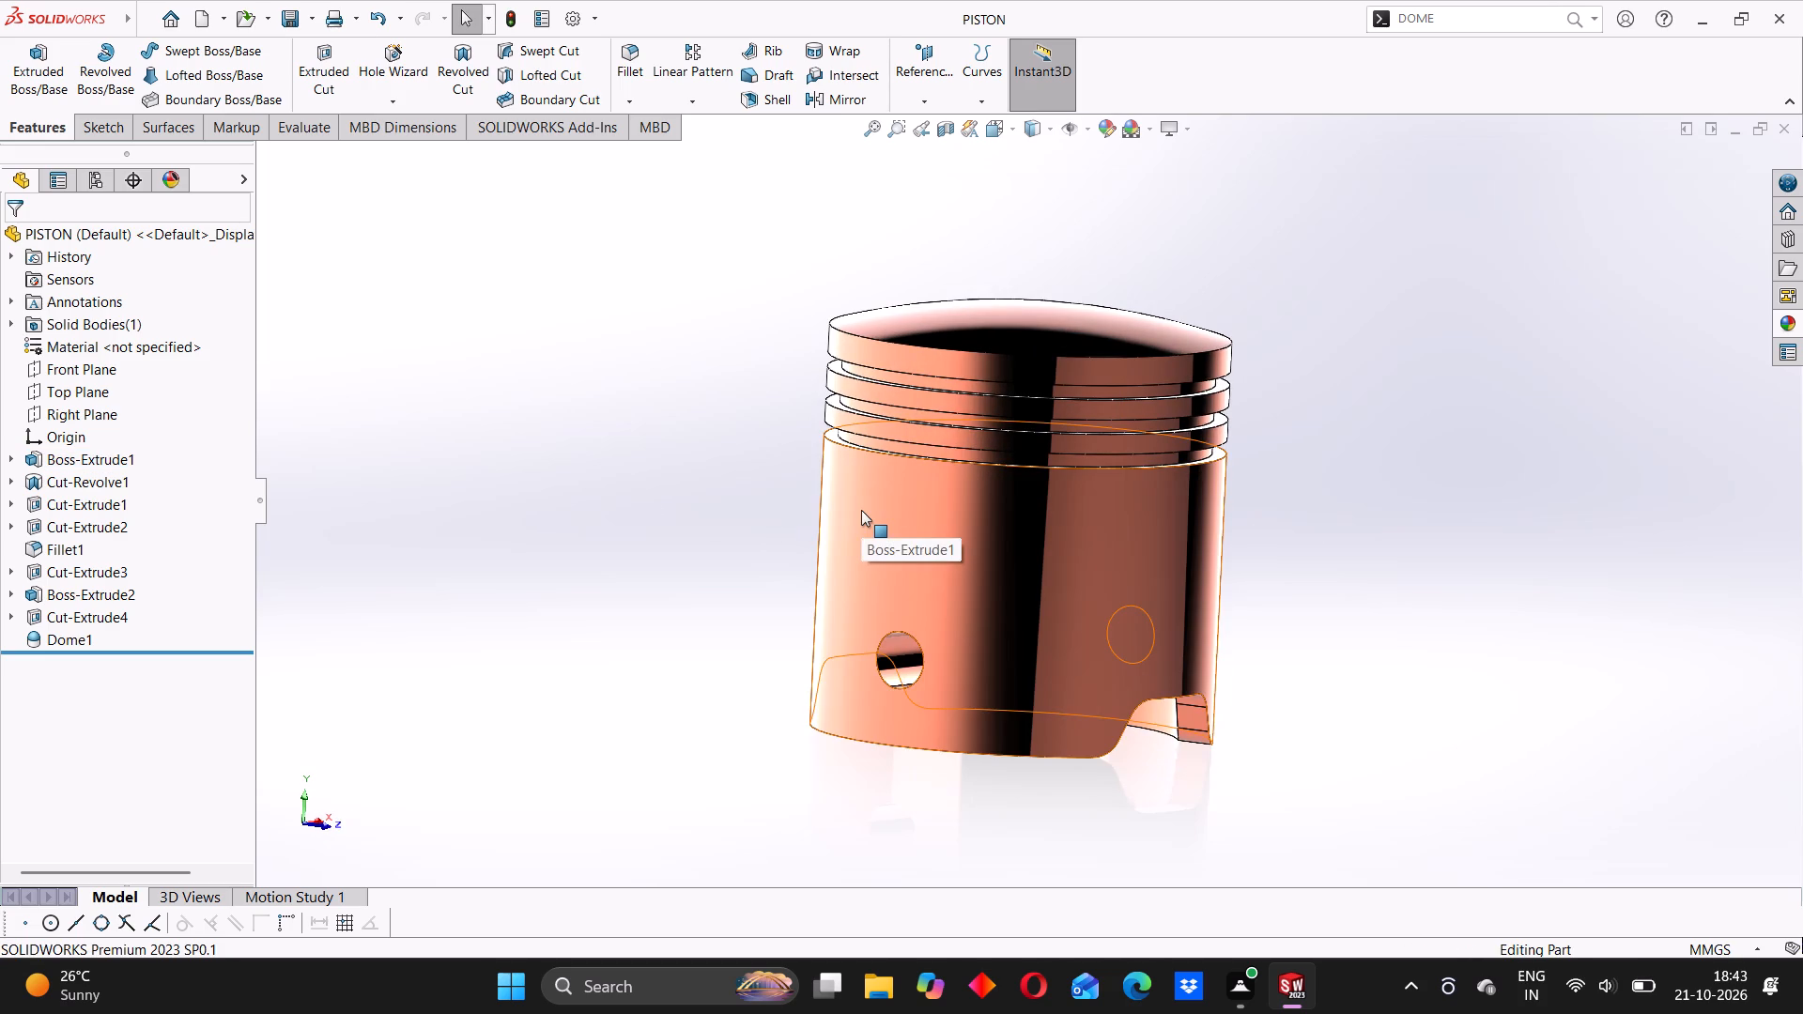
middle_click_drag(1143, 510, 1132, 509)
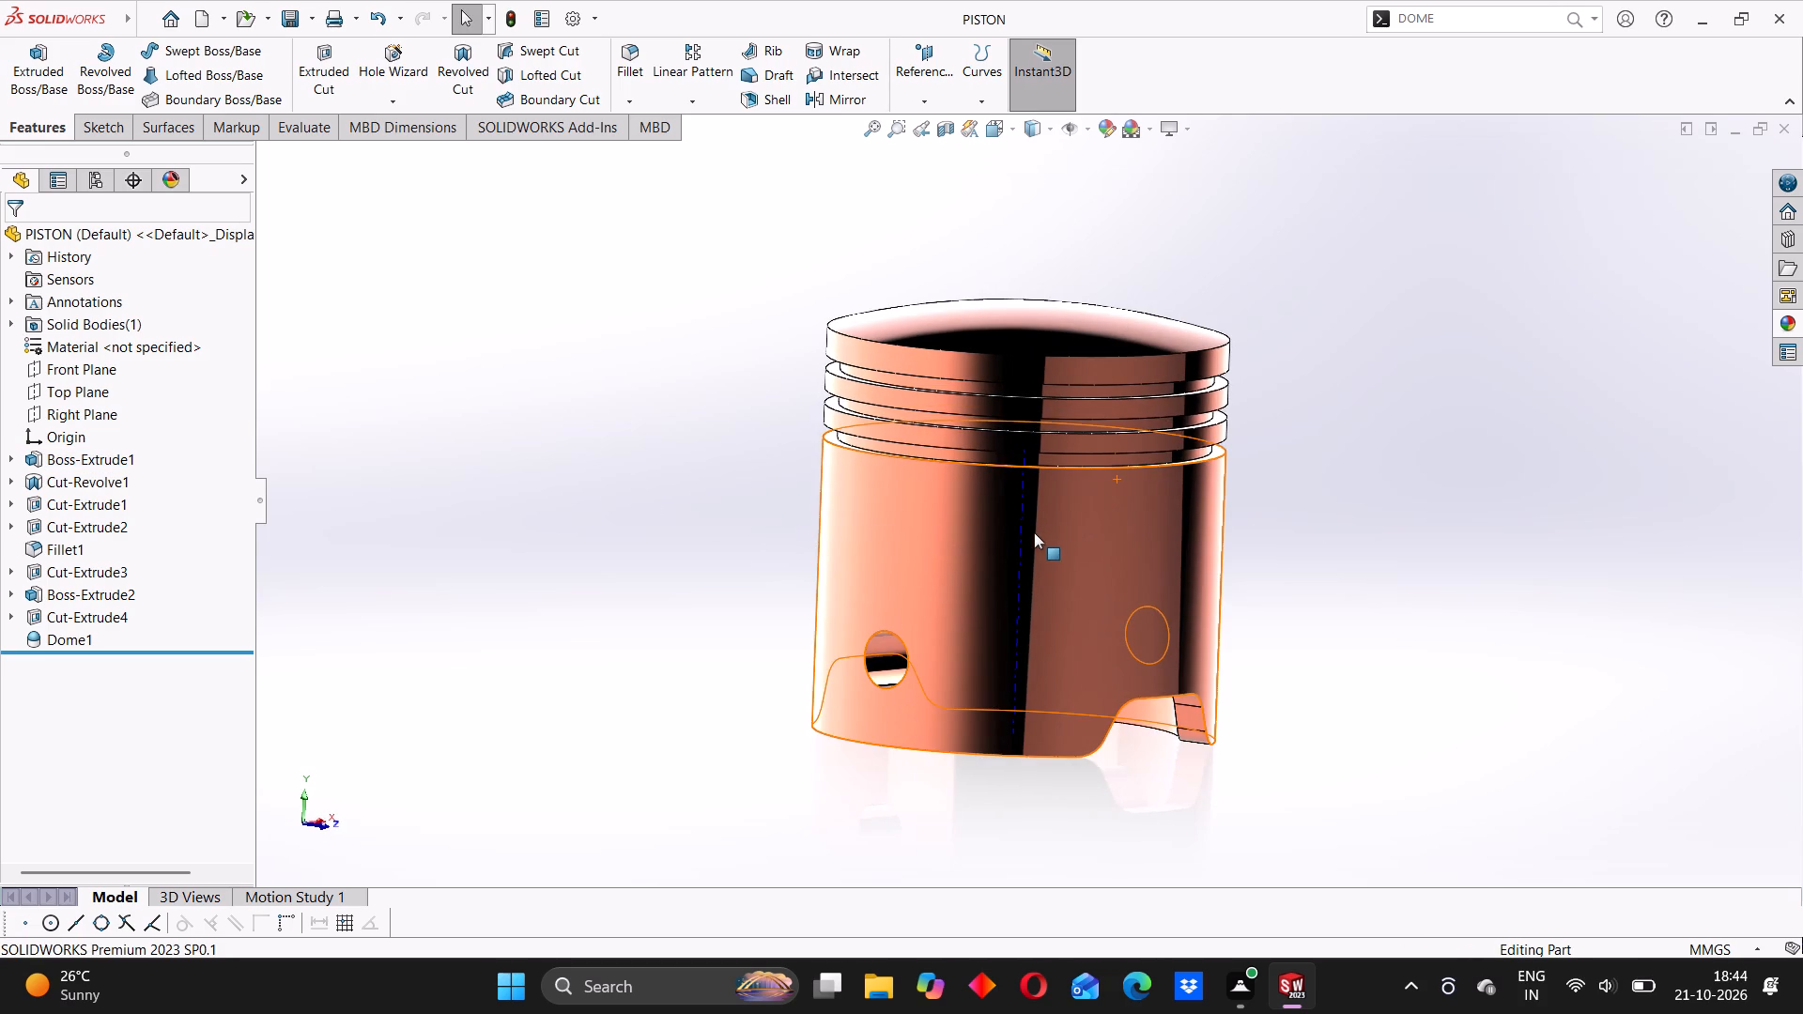
middle_click_drag(1050, 504, 1018, 522)
left_click(956, 533)
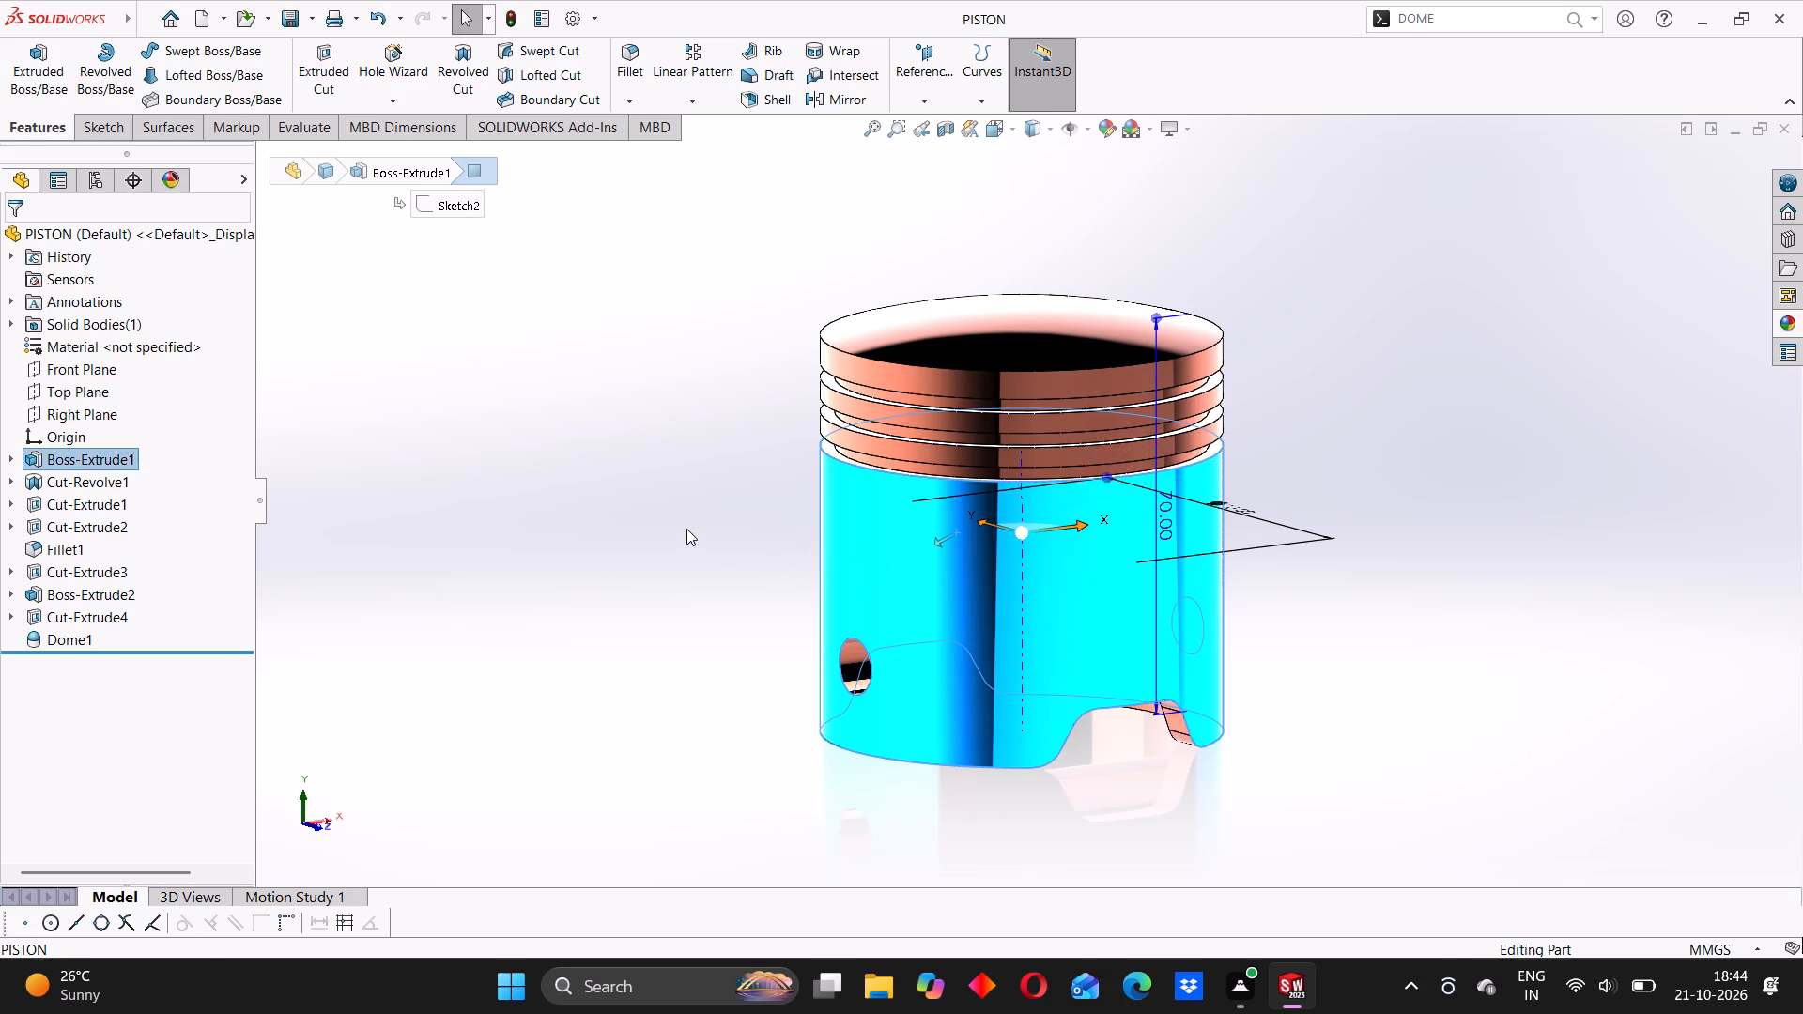
left_click(686, 528)
left_click(1036, 369)
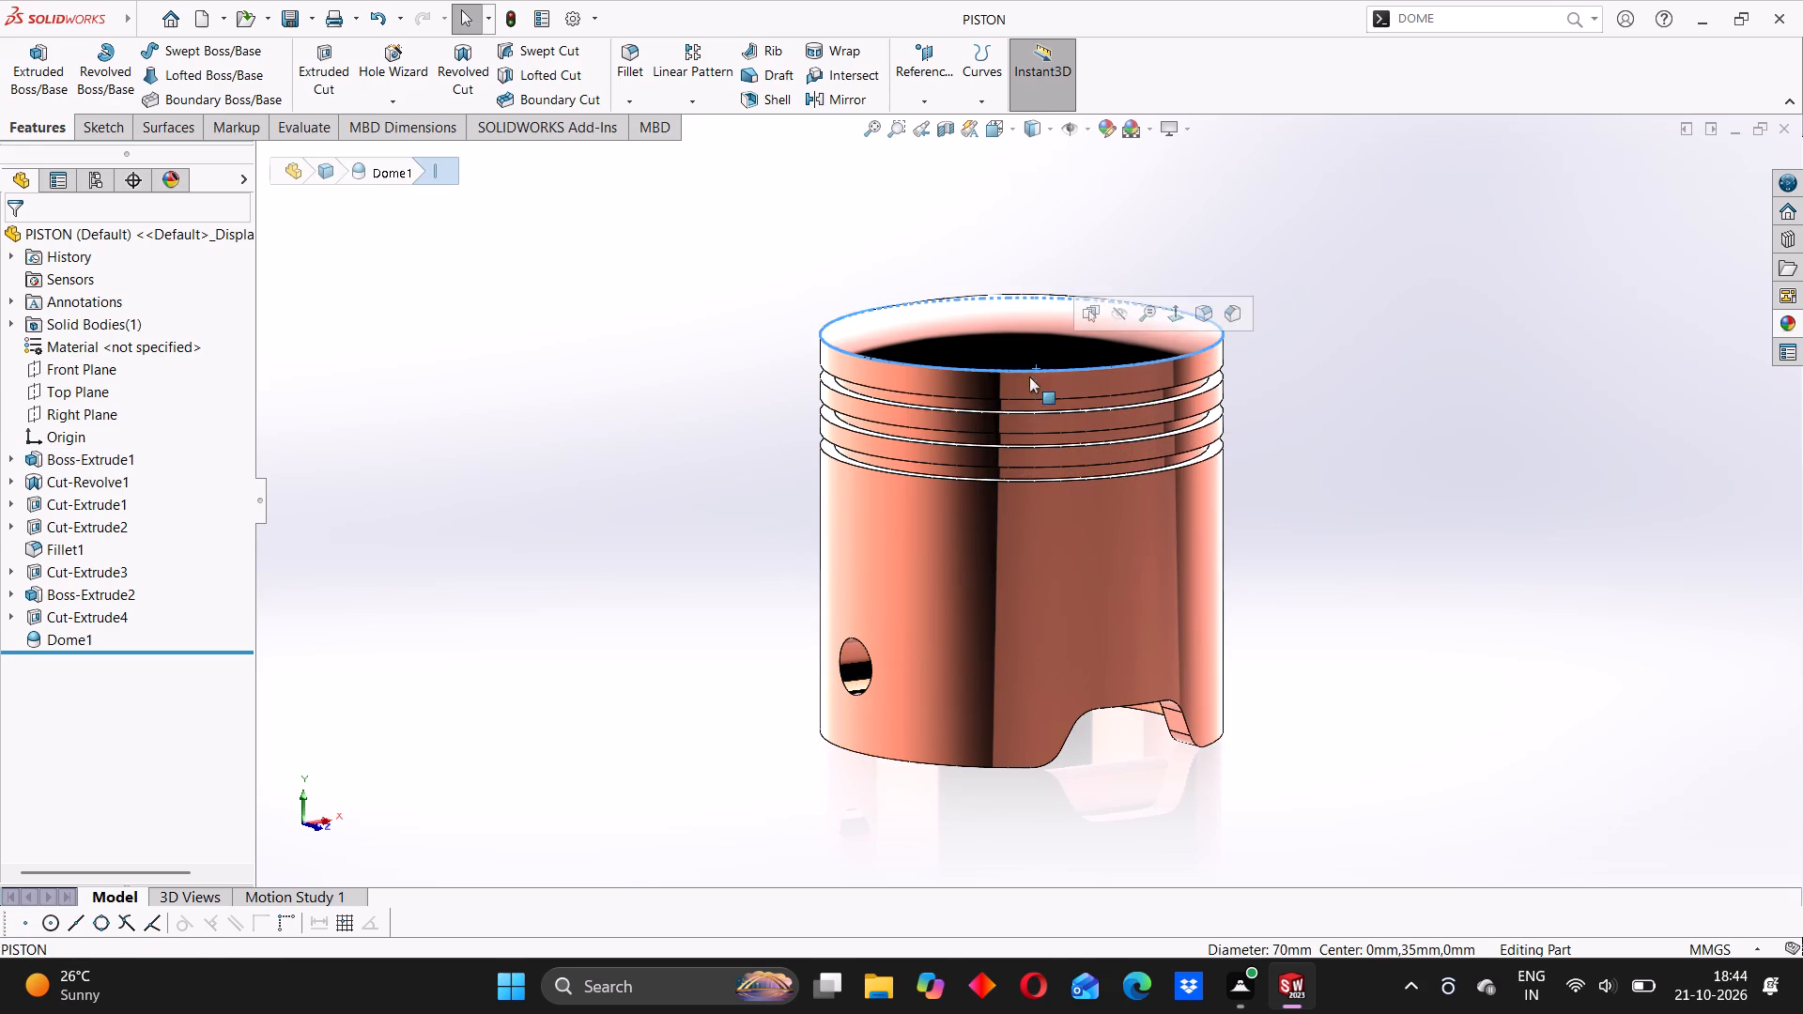
left_click(701, 495)
left_click(976, 591)
left_click(1391, 653)
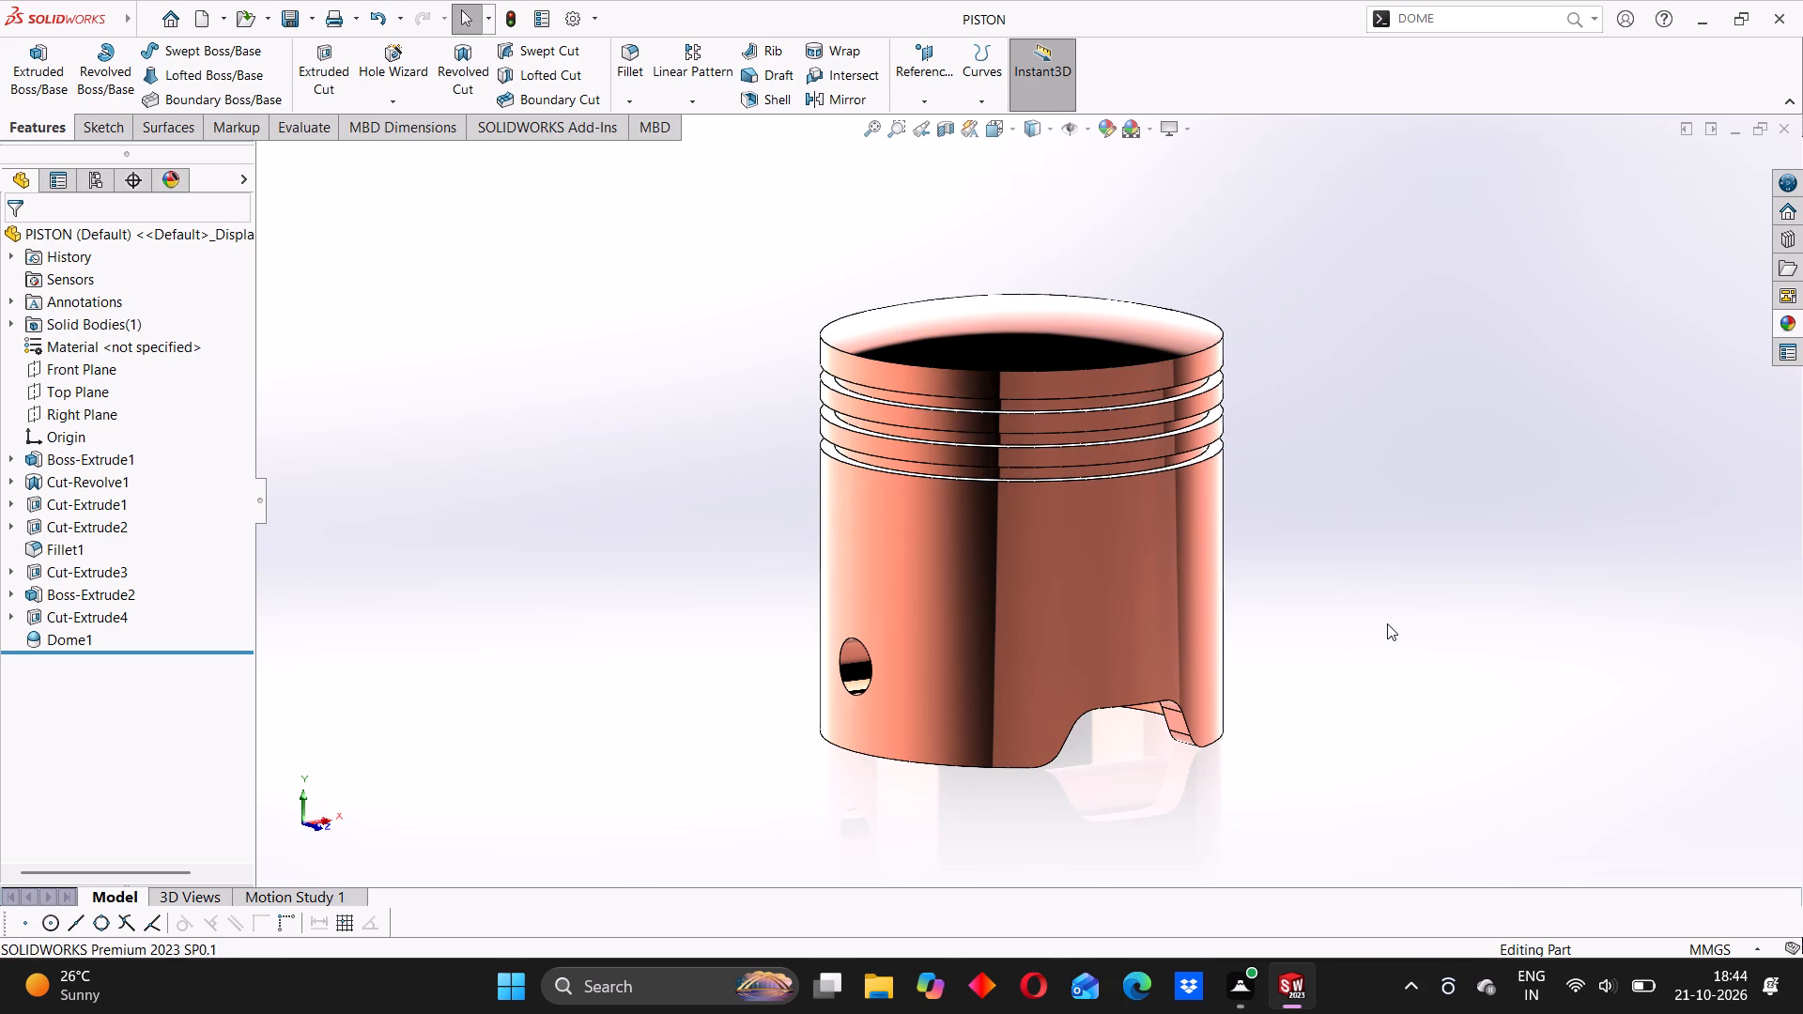
left_click(953, 588)
left_click(734, 533)
Review the piston's crown profile, skirt cutouts and open lower end from side, upper and lower angles.
middle_click_drag(947, 561, 977, 530)
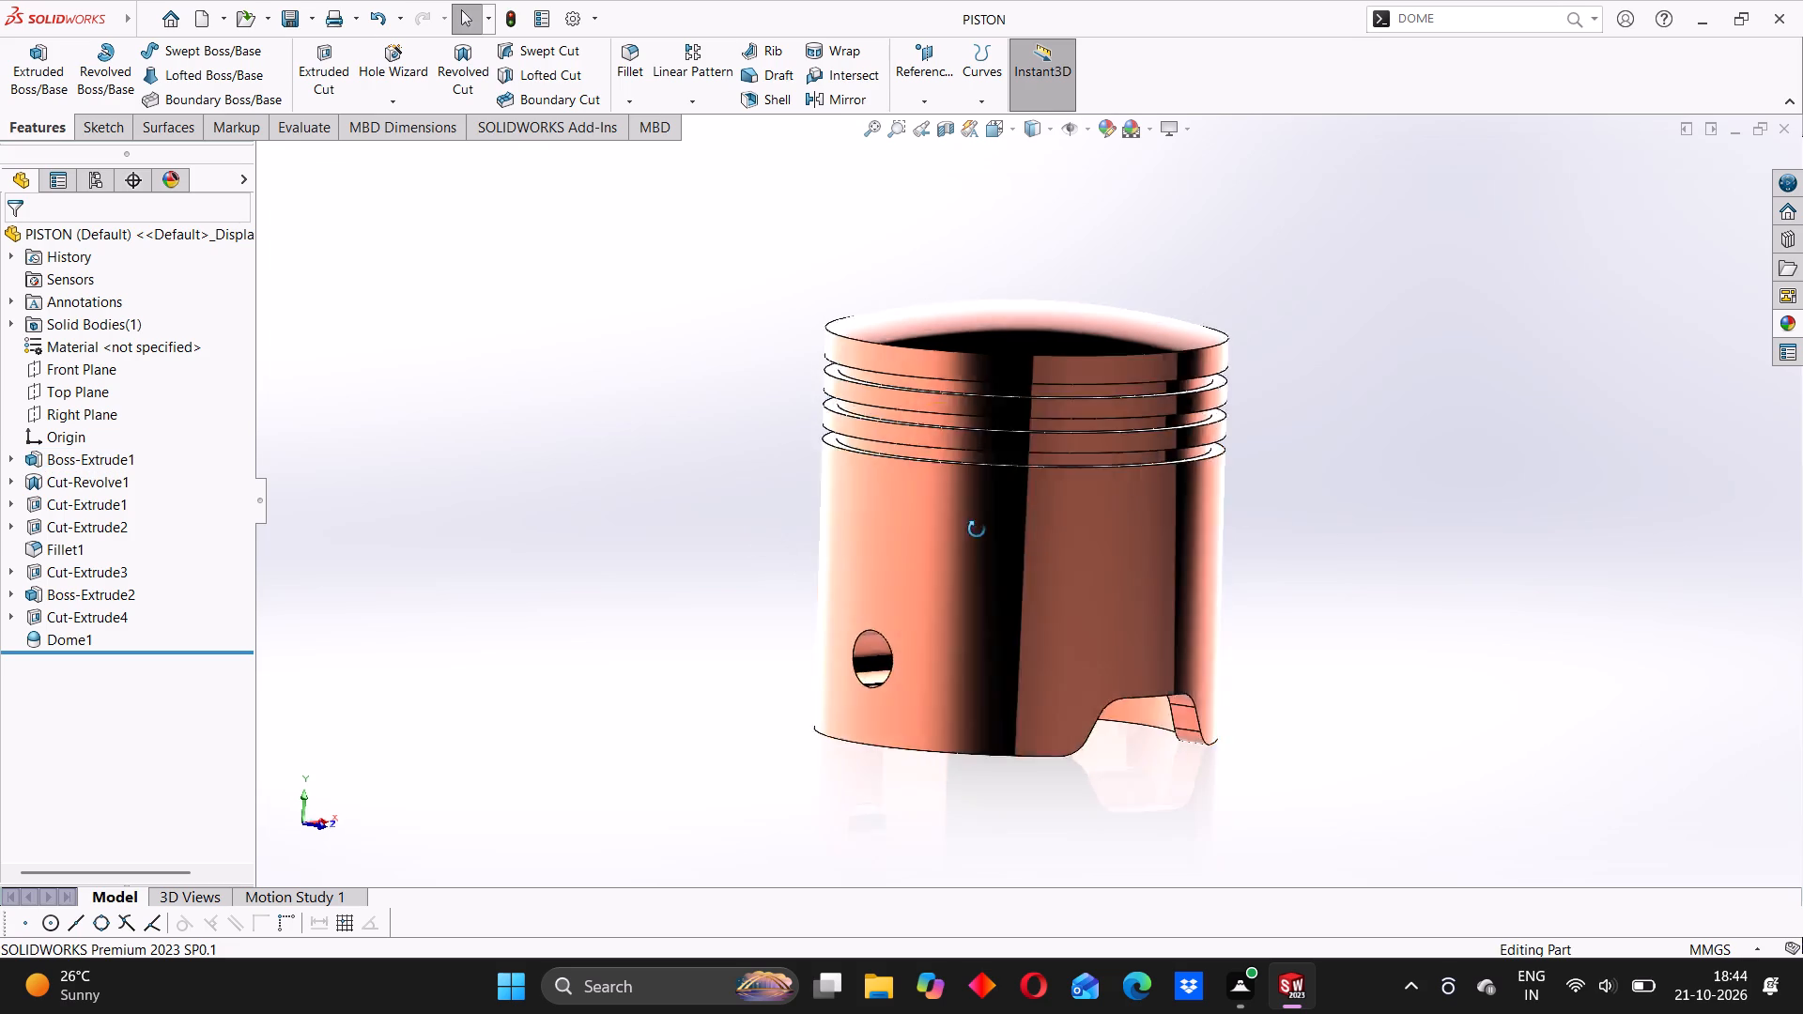
middle_click_drag(977, 530, 977, 529)
left_click(702, 493)
middle_click_drag(913, 514, 901, 552)
left_click(901, 562)
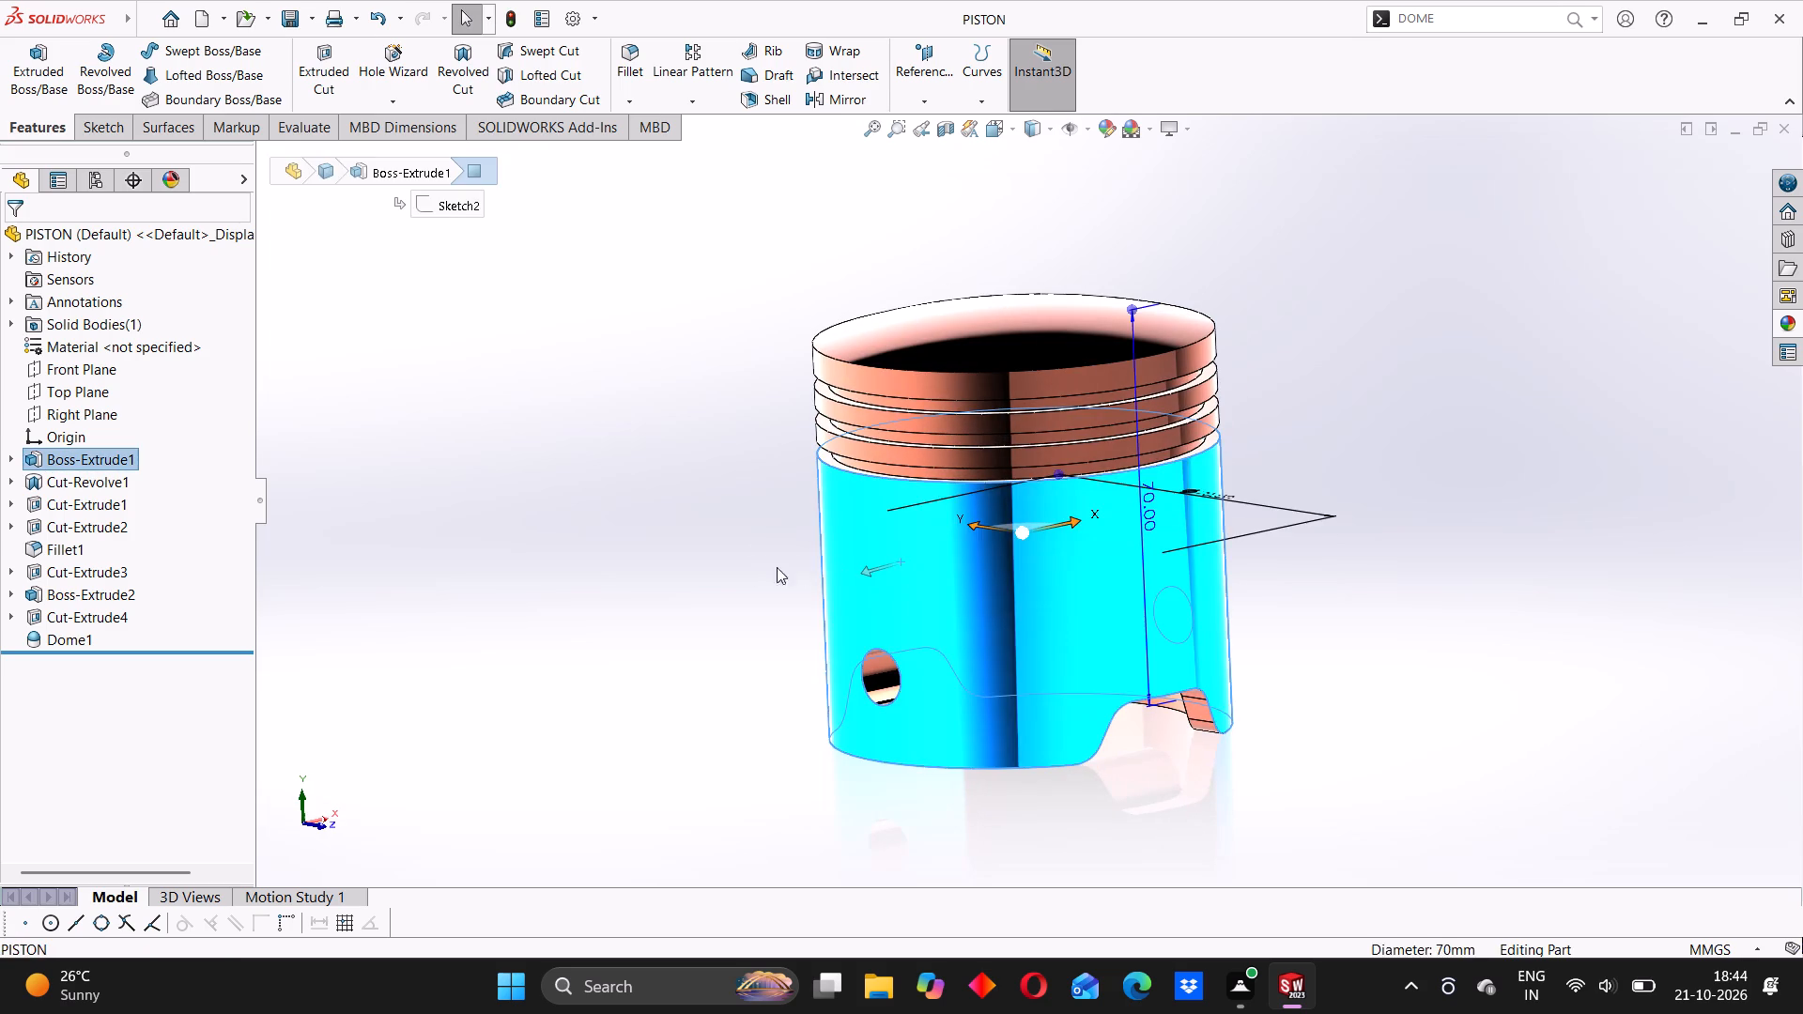
left_click(642, 544)
middle_click_drag(1098, 605, 975, 608)
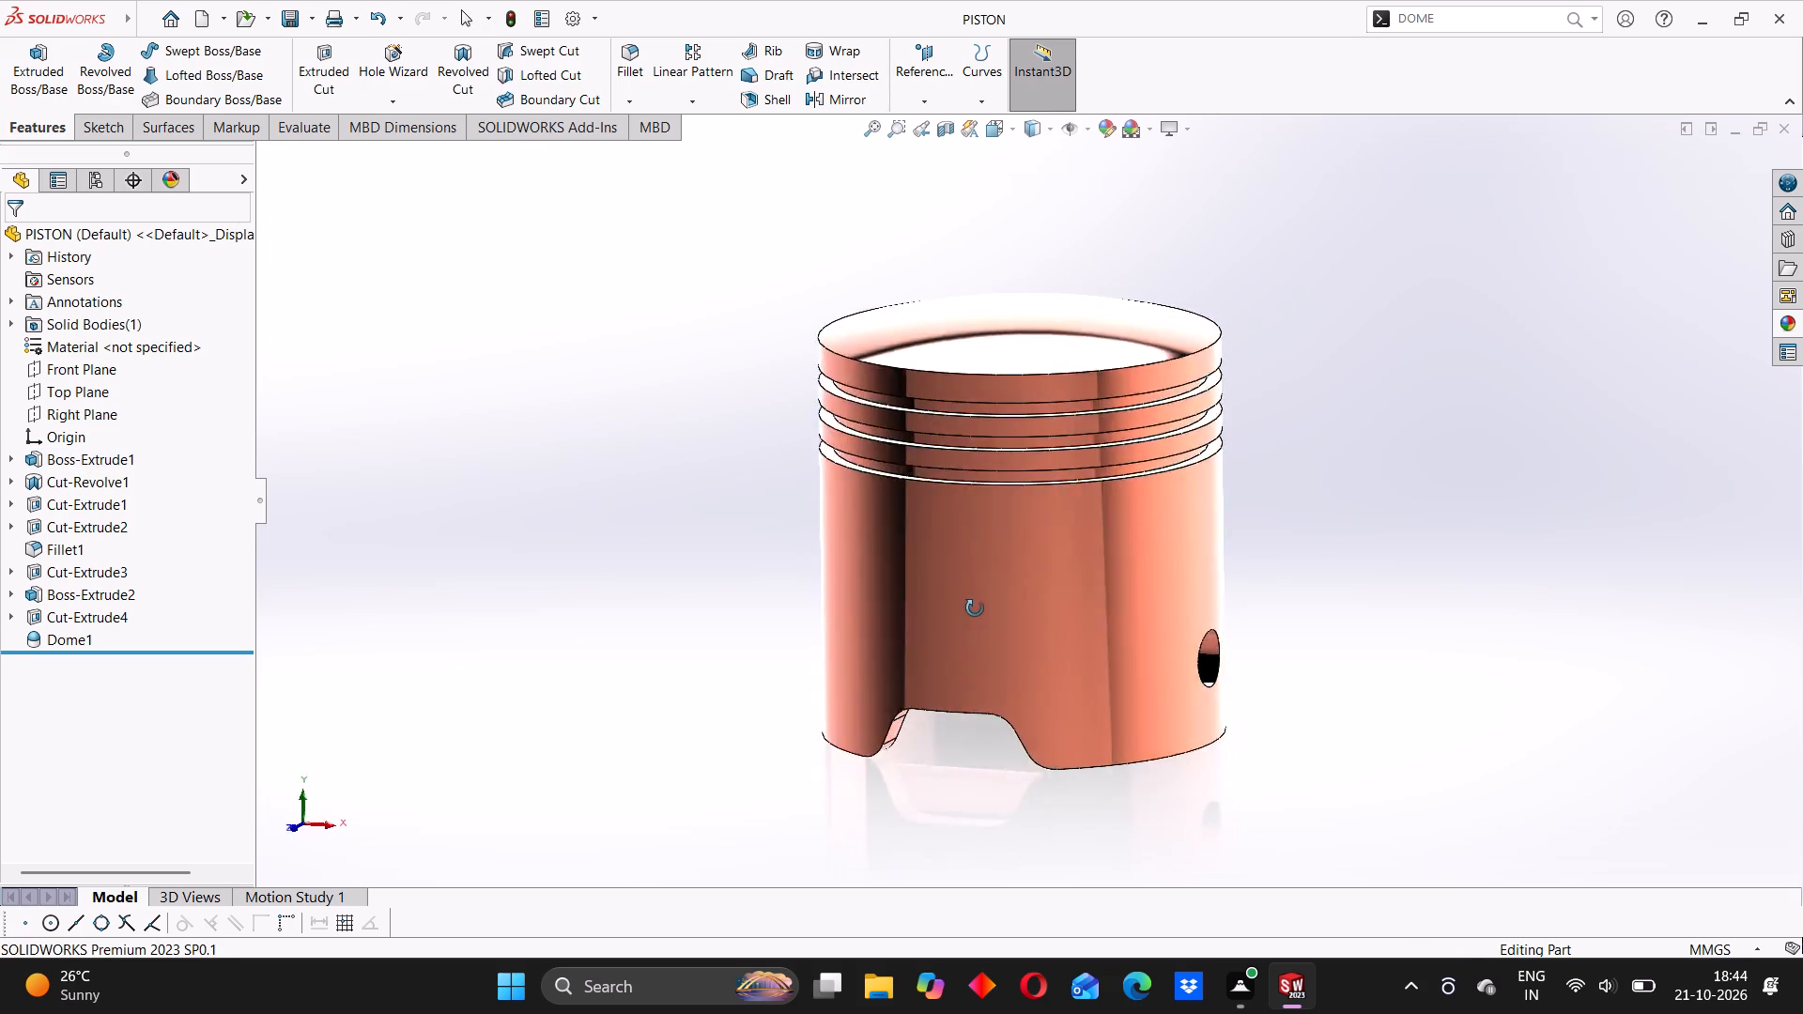
middle_click_drag(975, 608, 988, 567)
middle_click_drag(948, 551, 930, 560)
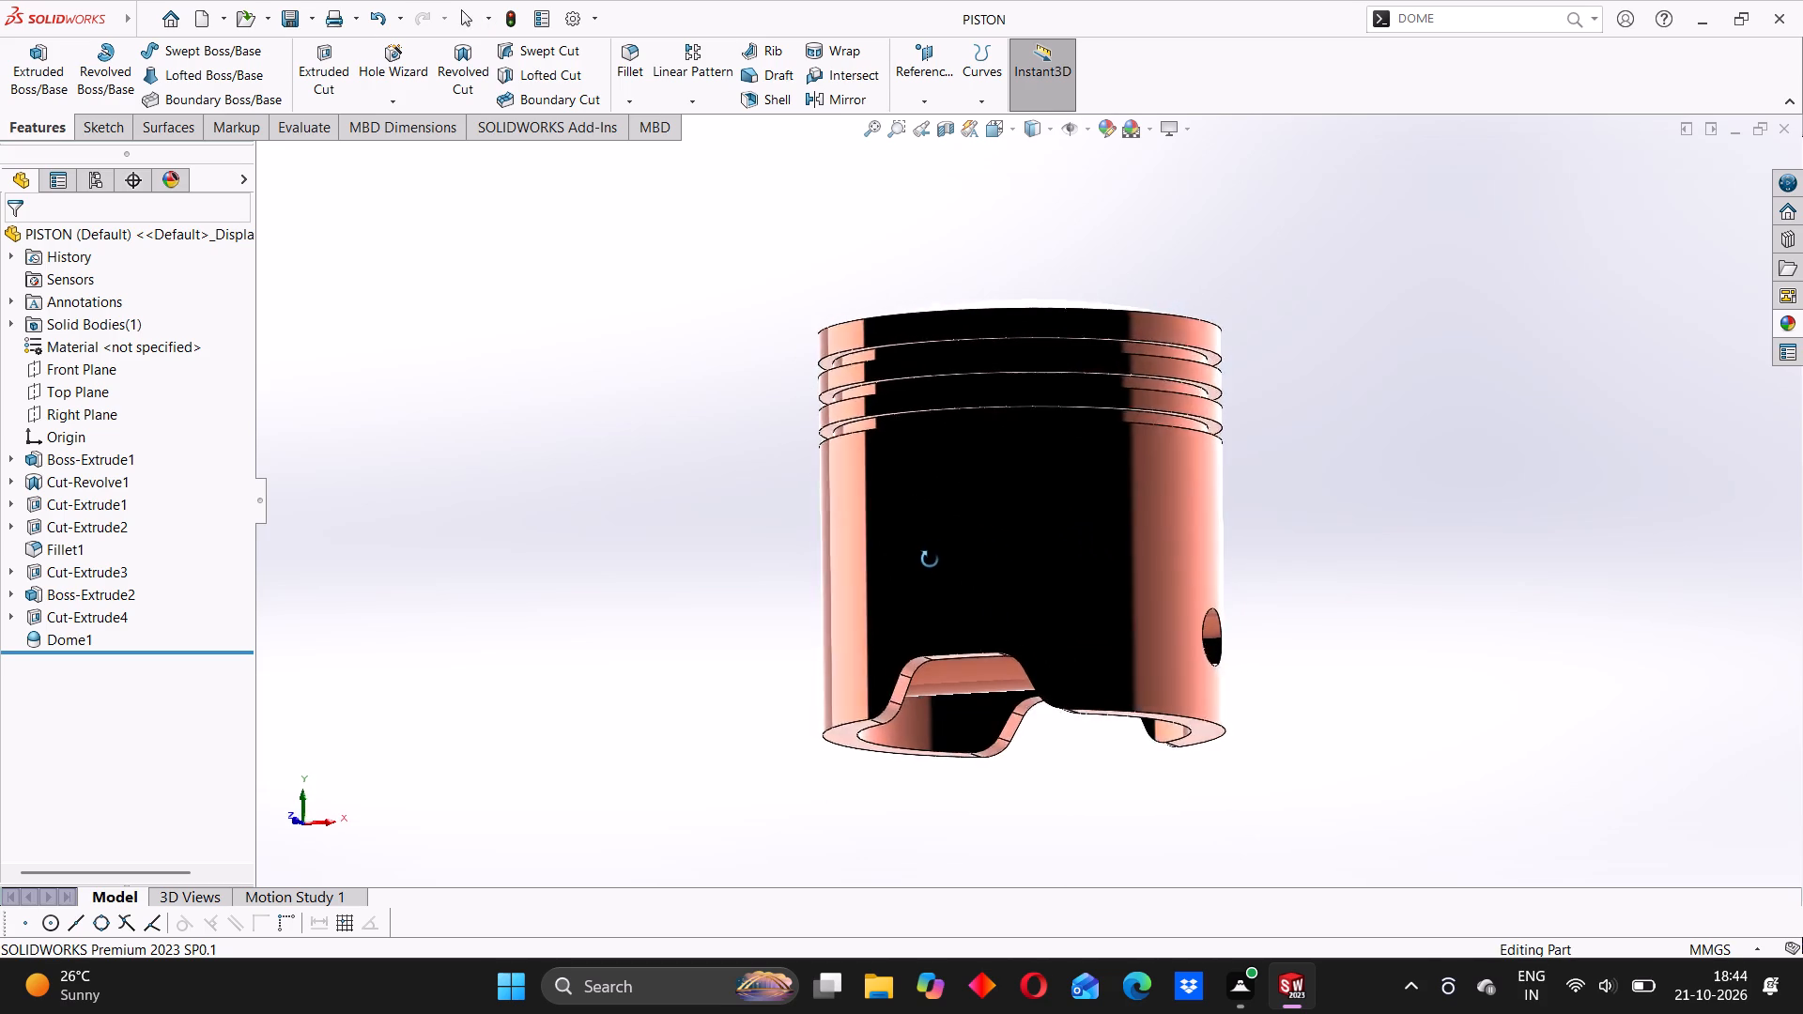
middle_click_drag(930, 560, 932, 577)
left_click(909, 563)
left_click(646, 566)
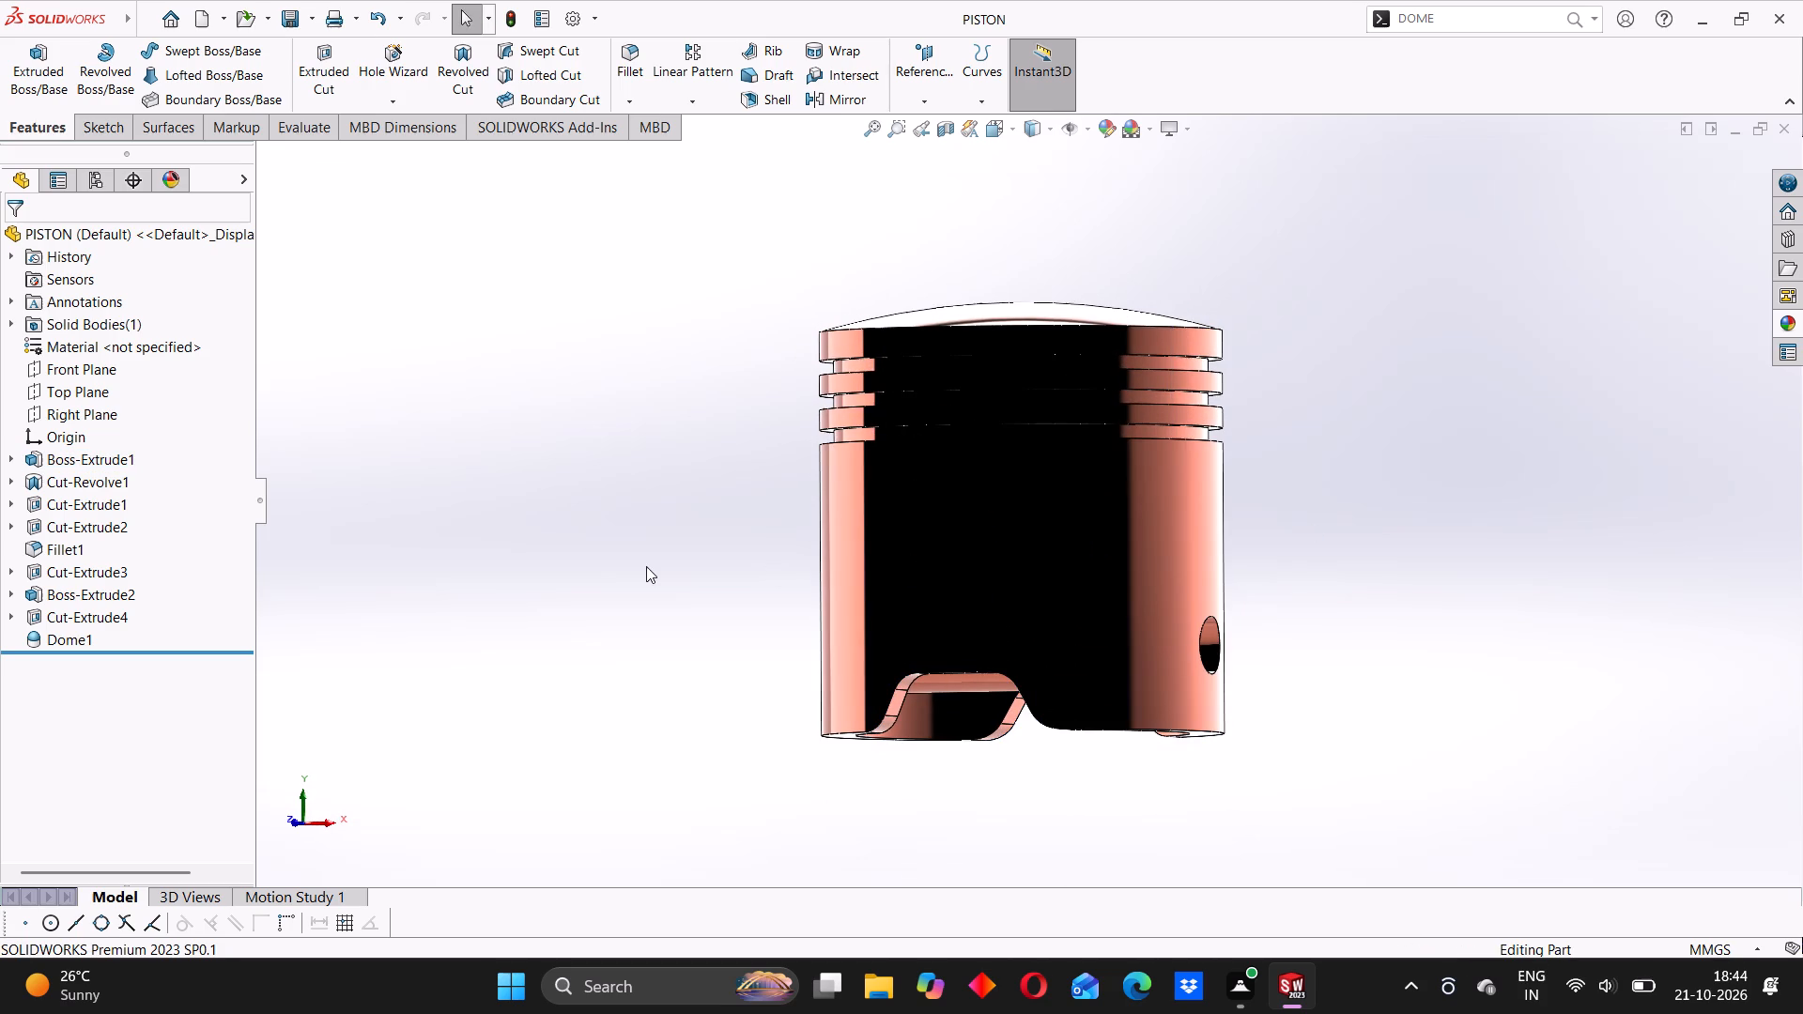
middle_click_drag(908, 493, 951, 567)
left_click(771, 533)
middle_click_drag(1022, 542, 1021, 540)
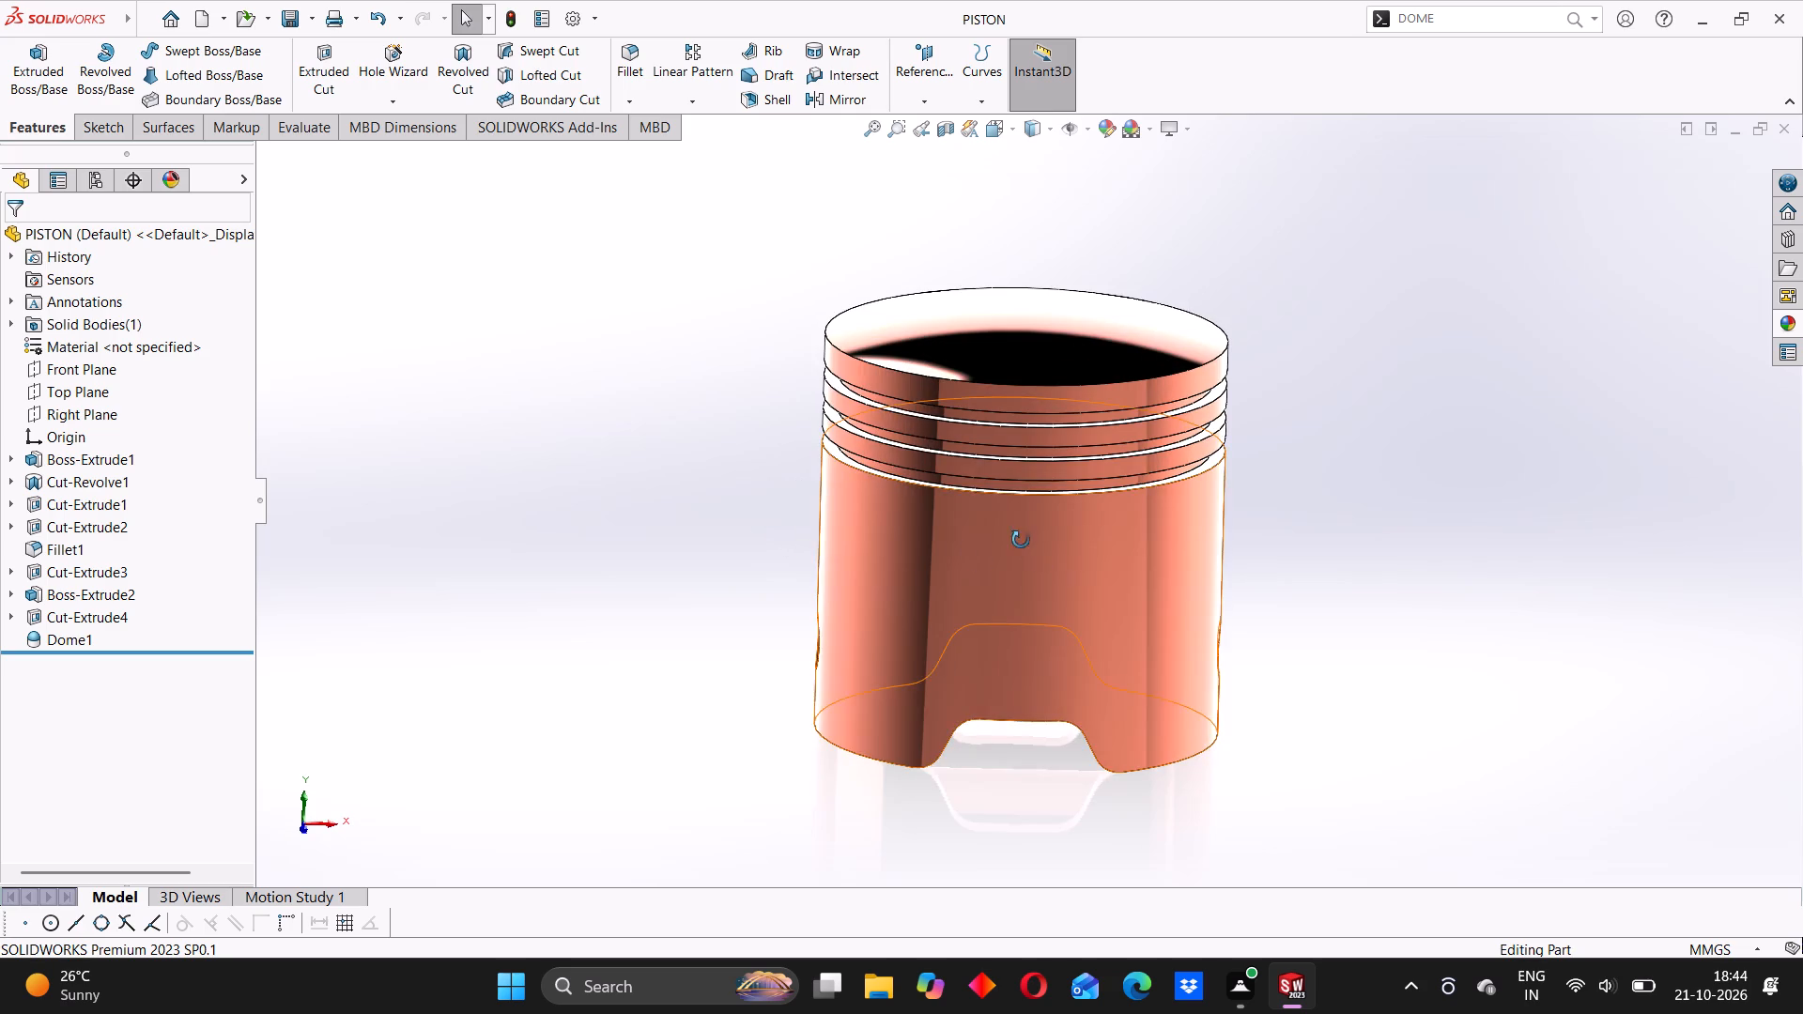
middle_click_drag(1021, 540, 1005, 522)
left_click(698, 531)
middle_click_drag(948, 587, 992, 582)
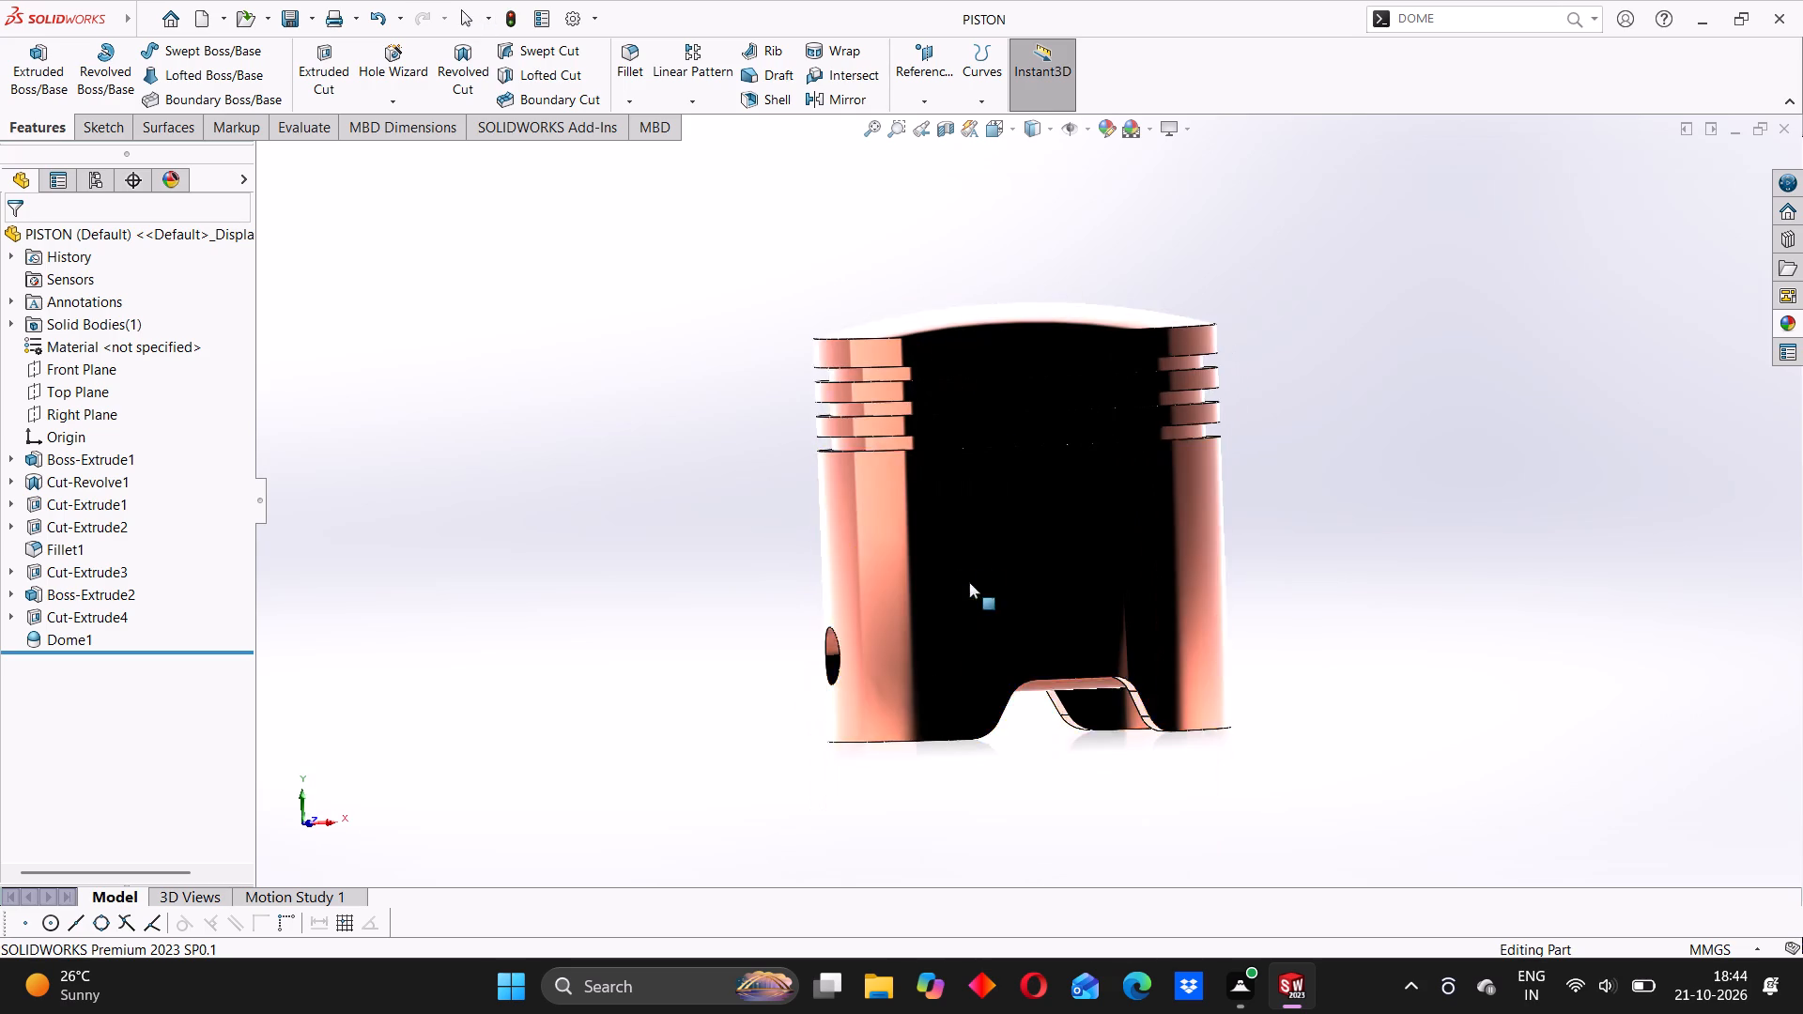
middle_click_drag(1010, 538, 948, 659)
Inspect the ring grooves, pin hole and skirt cutouts up close, and review the whole piston again.
scroll(939, 609, "down", 3)
middle_click_drag(918, 603, 963, 608)
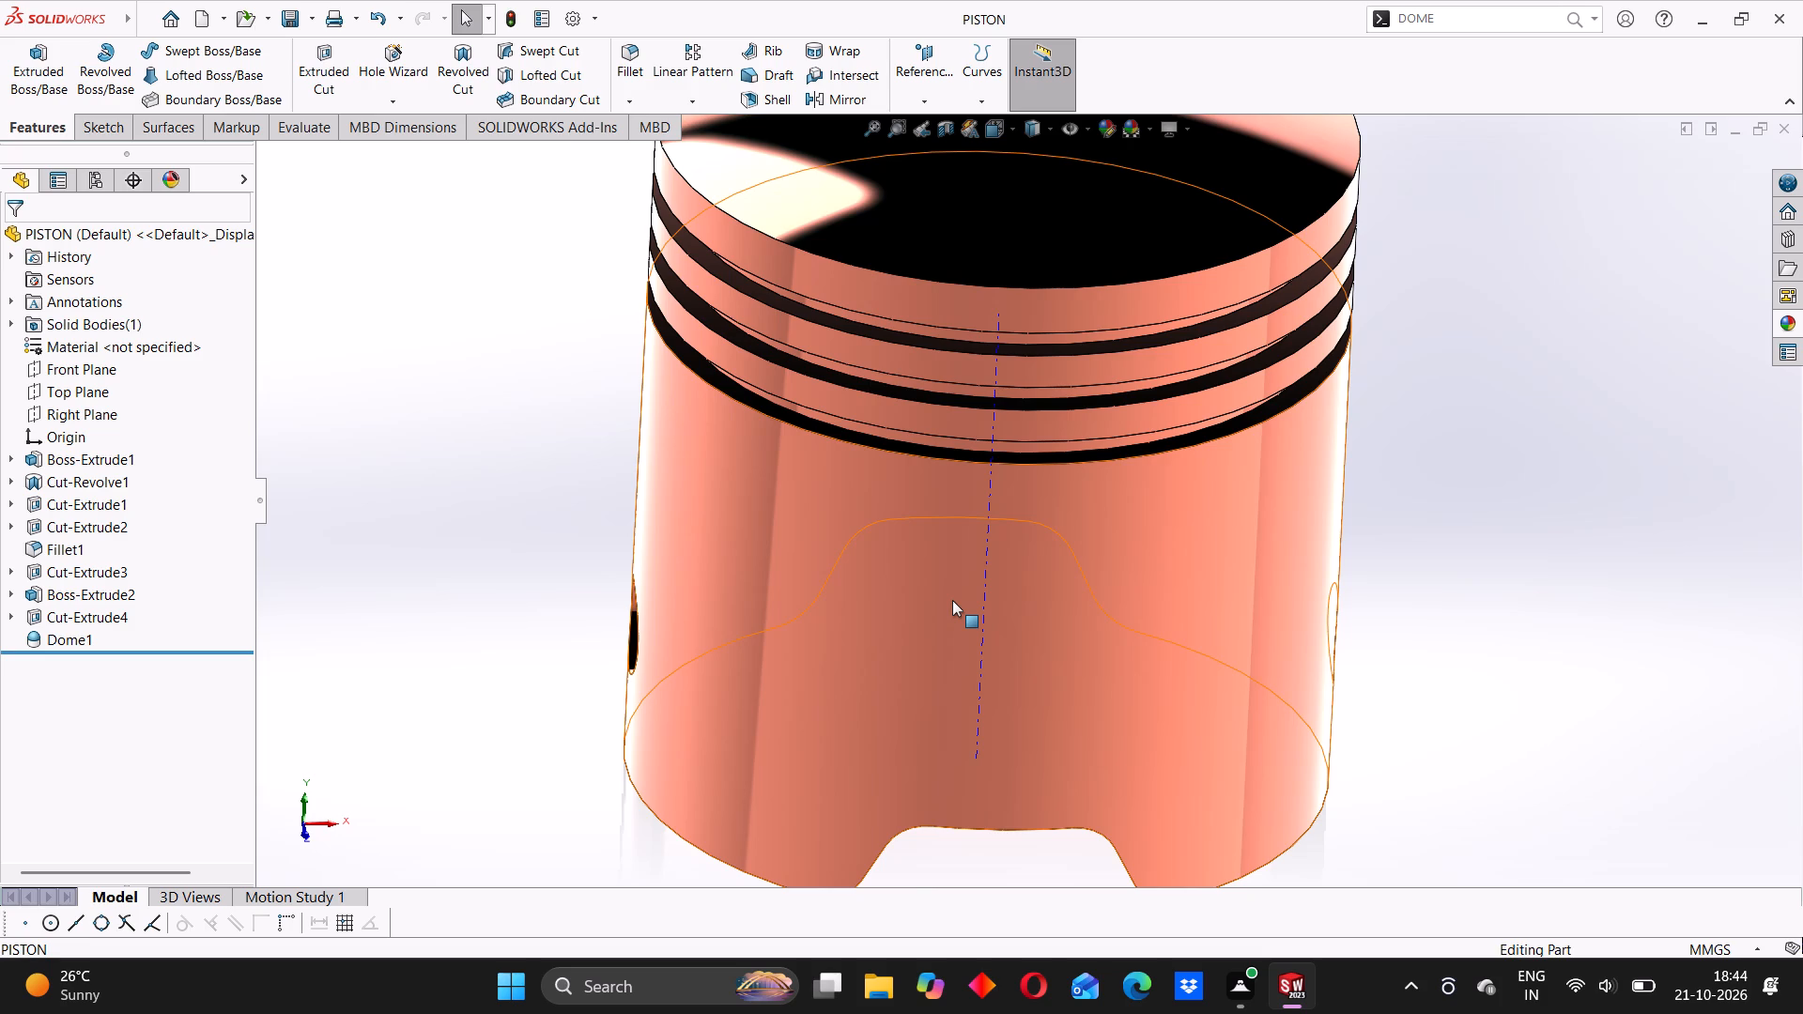
middle_click_drag(1317, 663, 1307, 646)
middle_click_drag(1307, 646, 1284, 579)
left_click(1194, 602)
left_click(1521, 639)
middle_click_drag(1217, 637, 1270, 600)
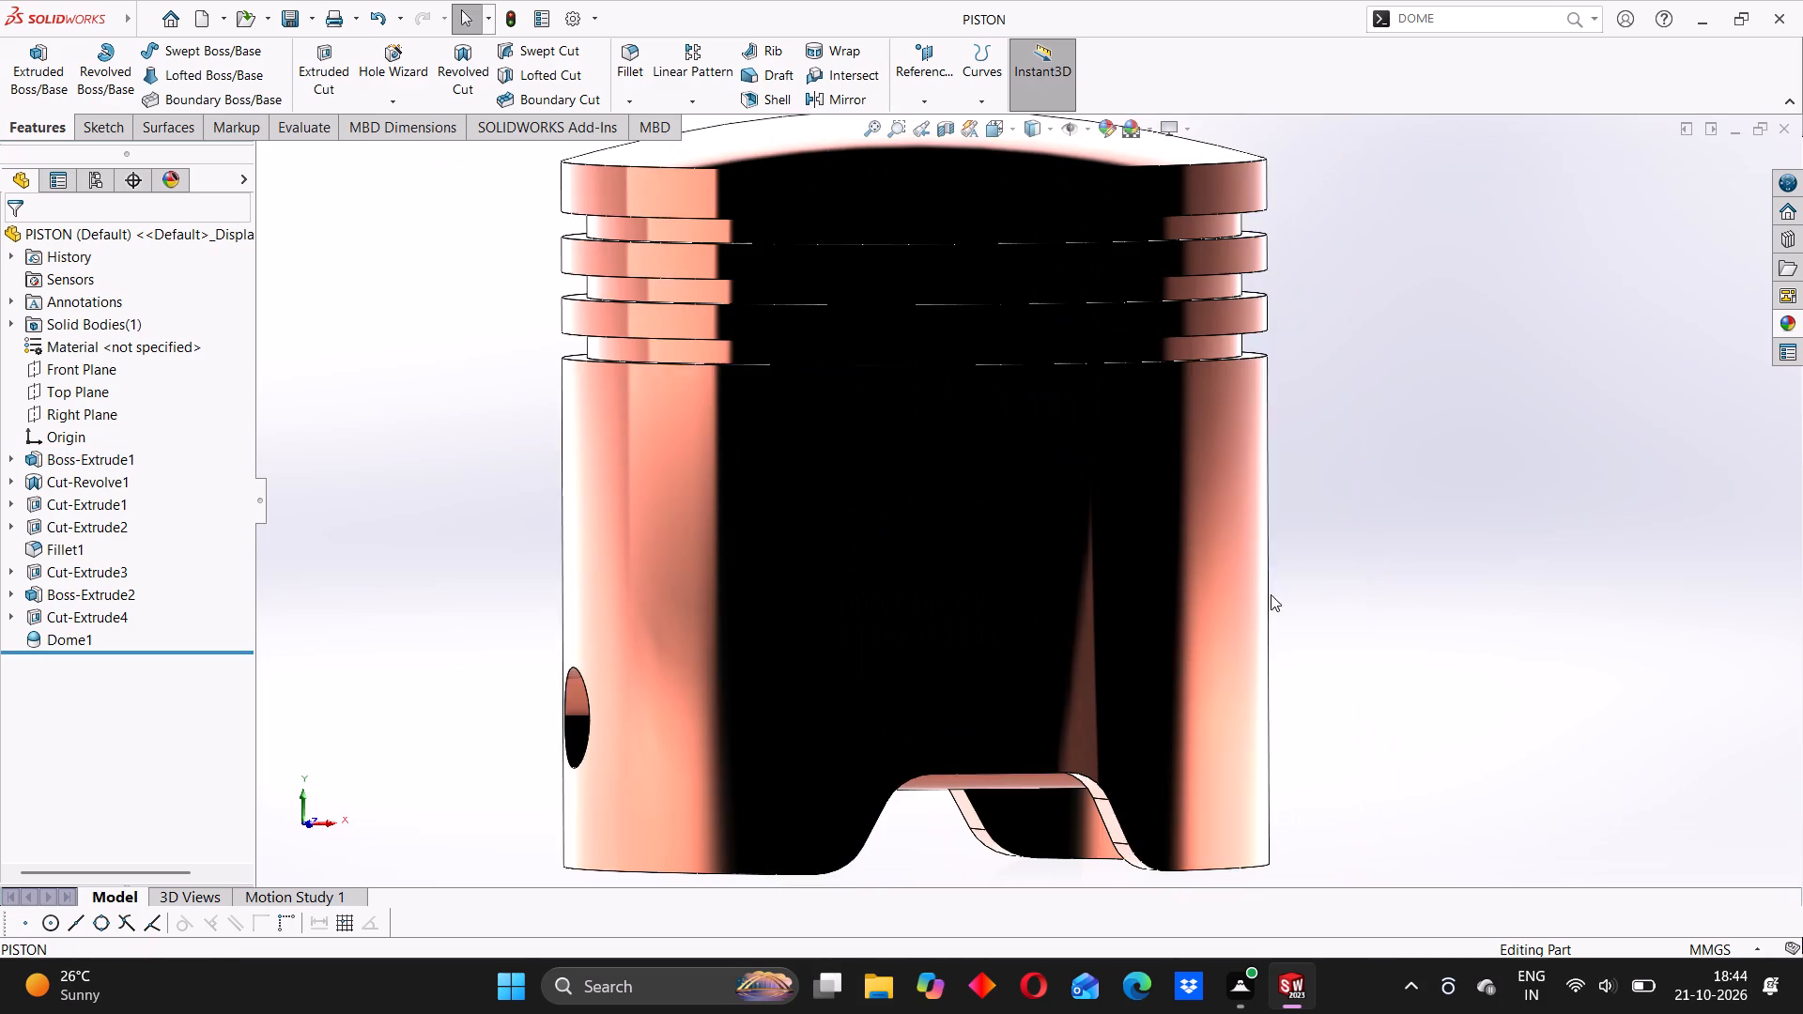
scroll(1056, 645, "up", 4)
scroll(997, 563, "down", 1)
middle_click_drag(988, 562, 1004, 573)
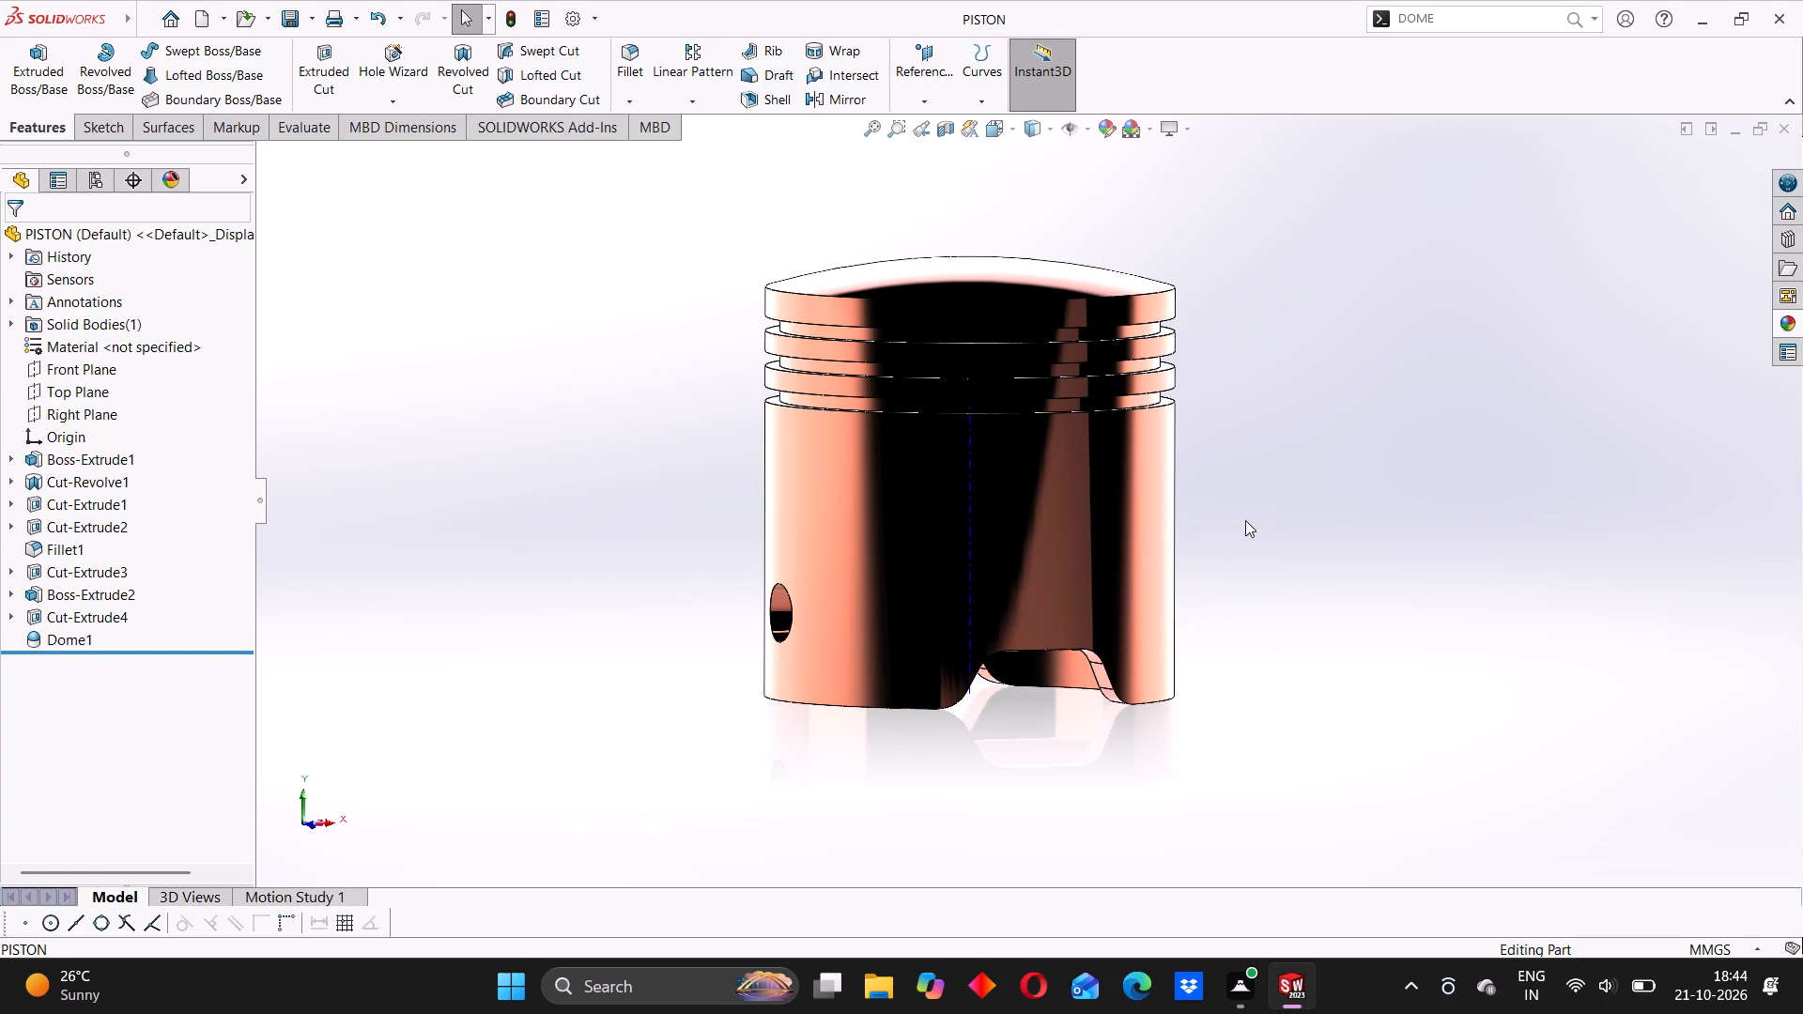
middle_click_drag(1245, 520, 1195, 564)
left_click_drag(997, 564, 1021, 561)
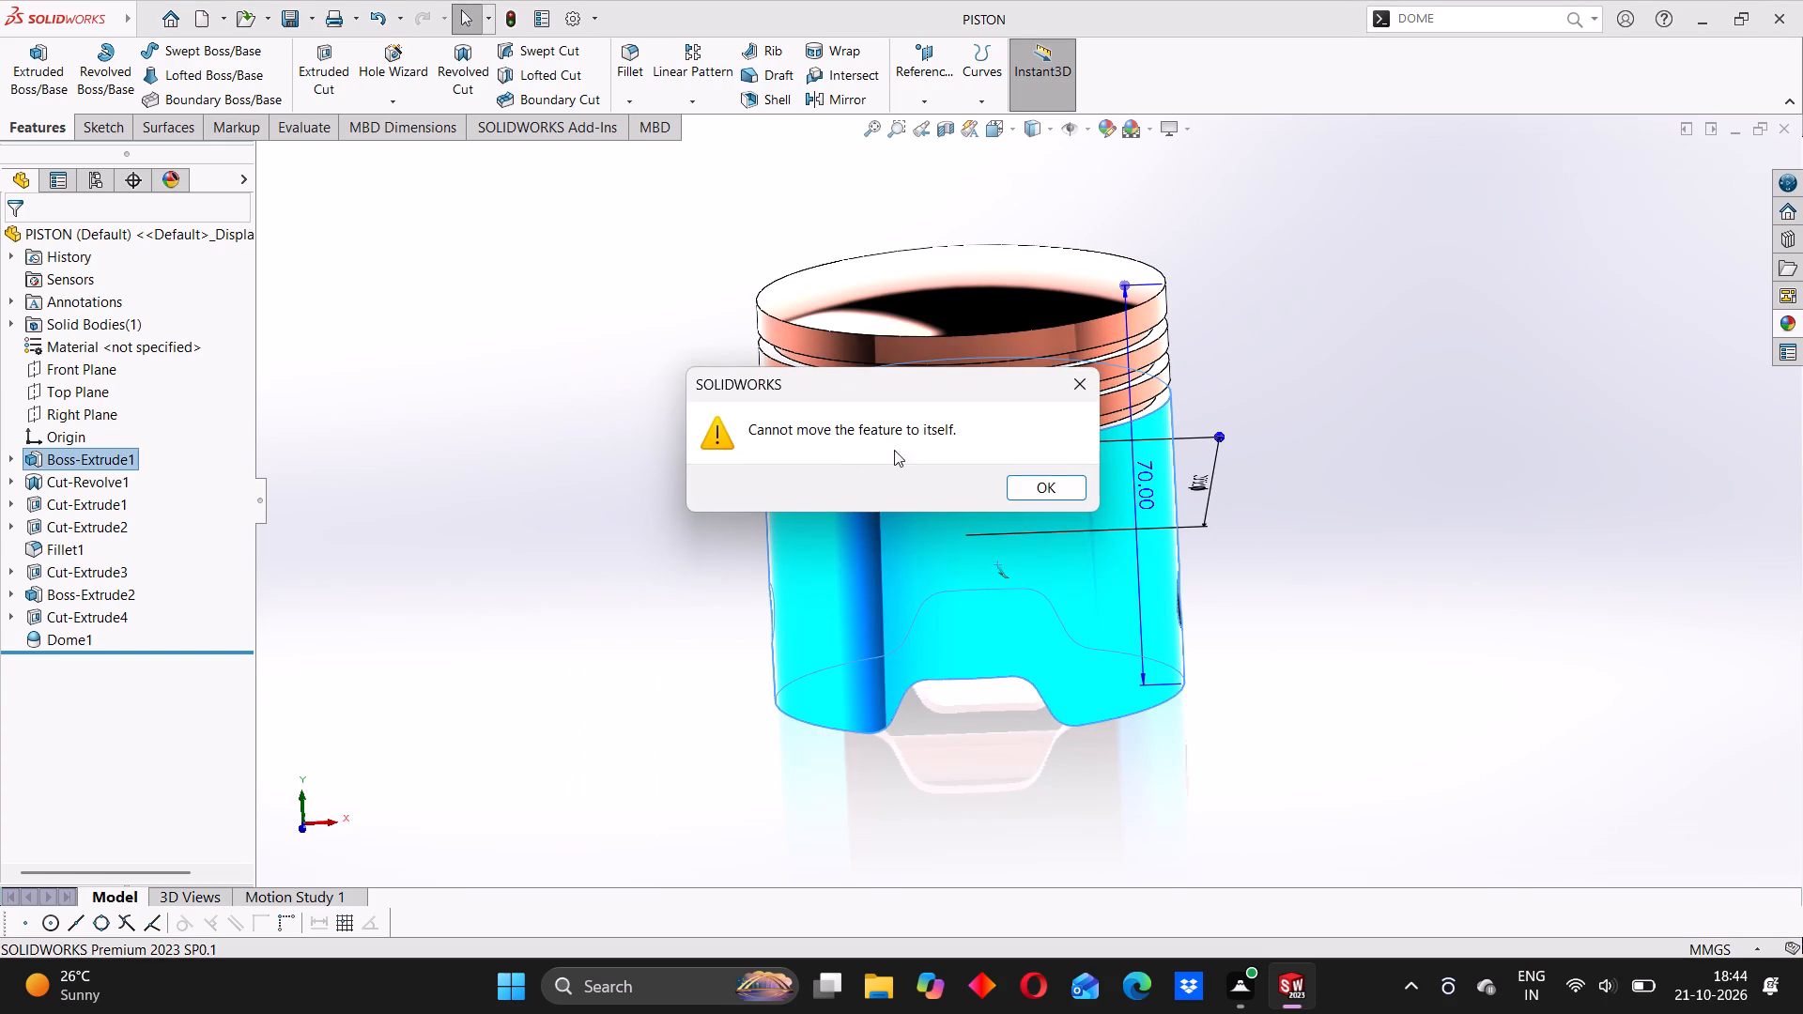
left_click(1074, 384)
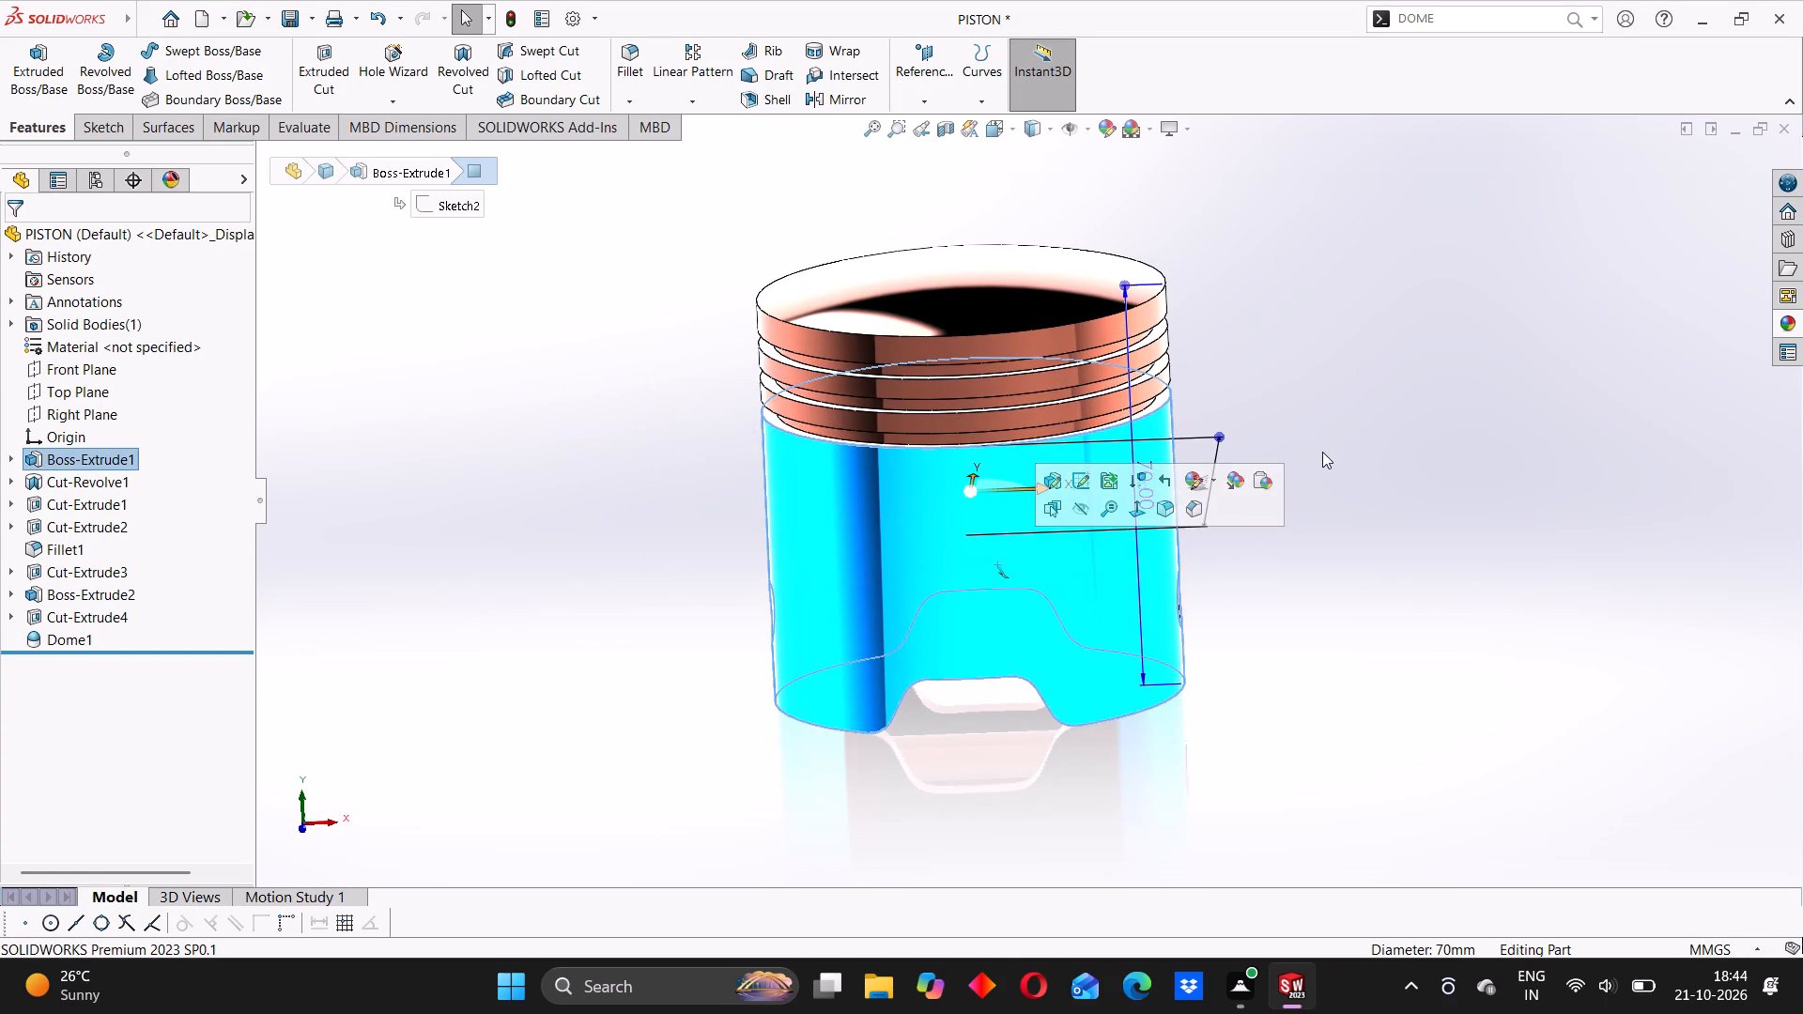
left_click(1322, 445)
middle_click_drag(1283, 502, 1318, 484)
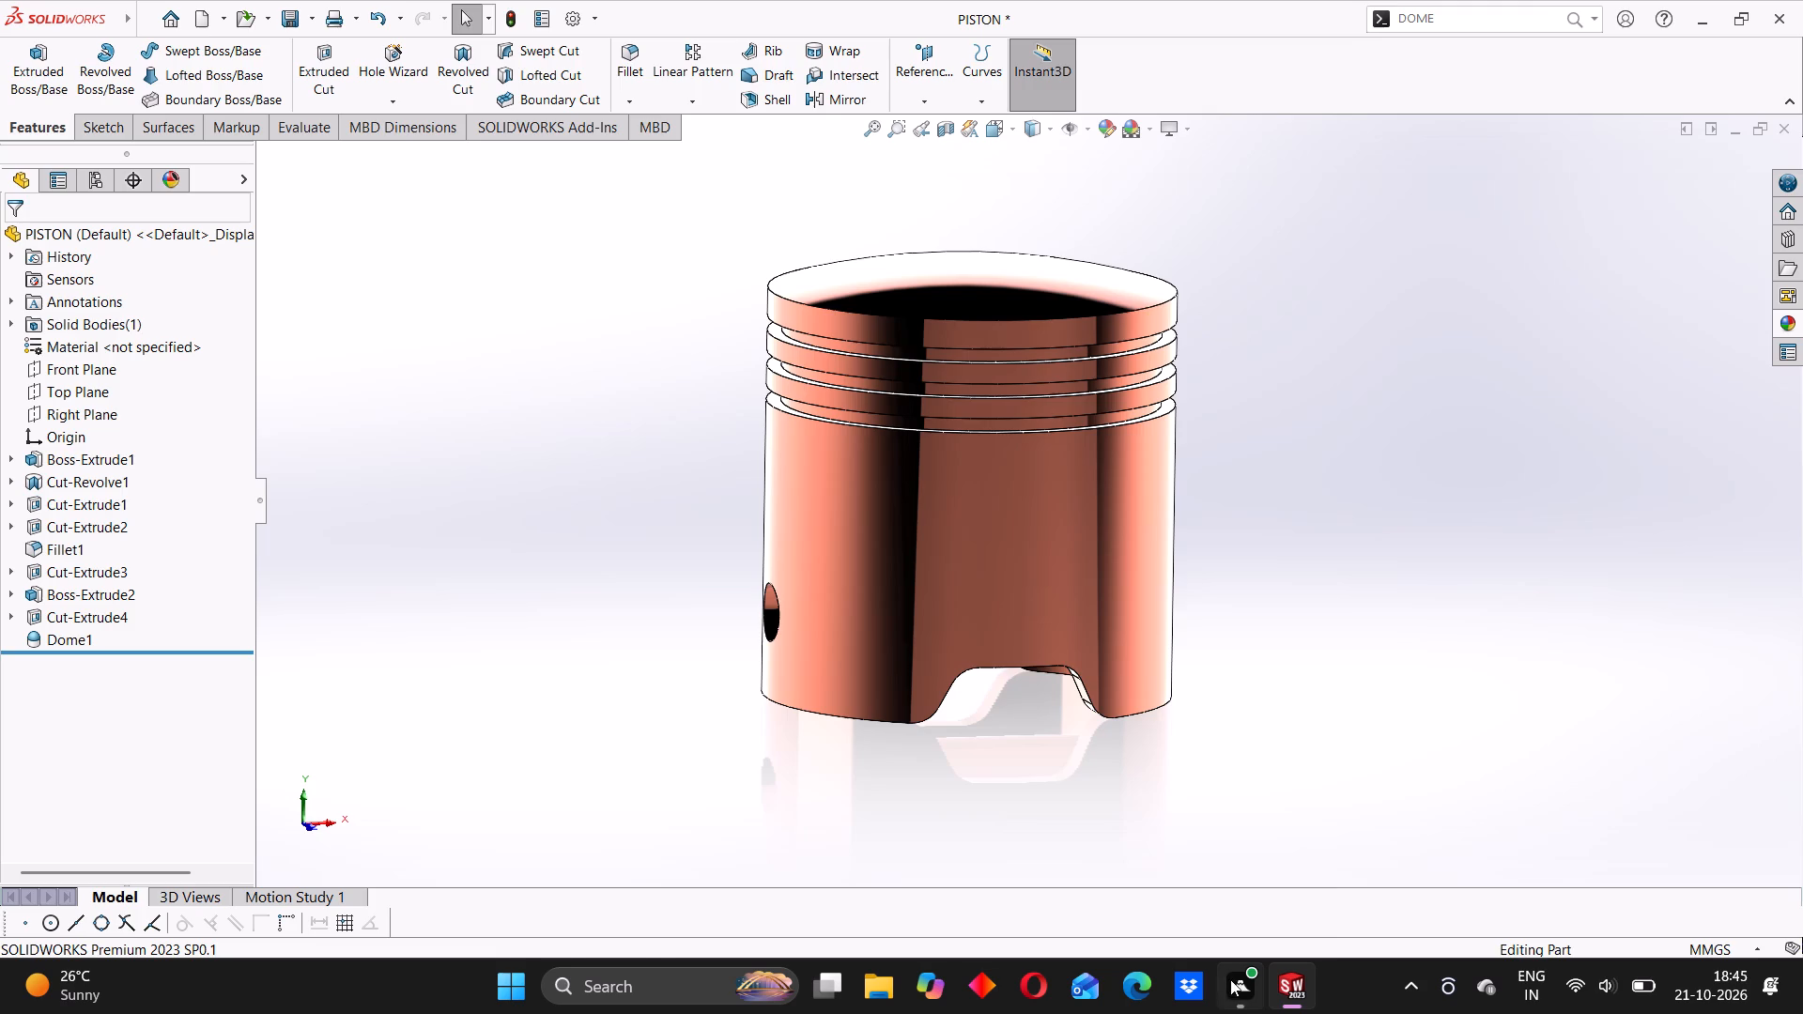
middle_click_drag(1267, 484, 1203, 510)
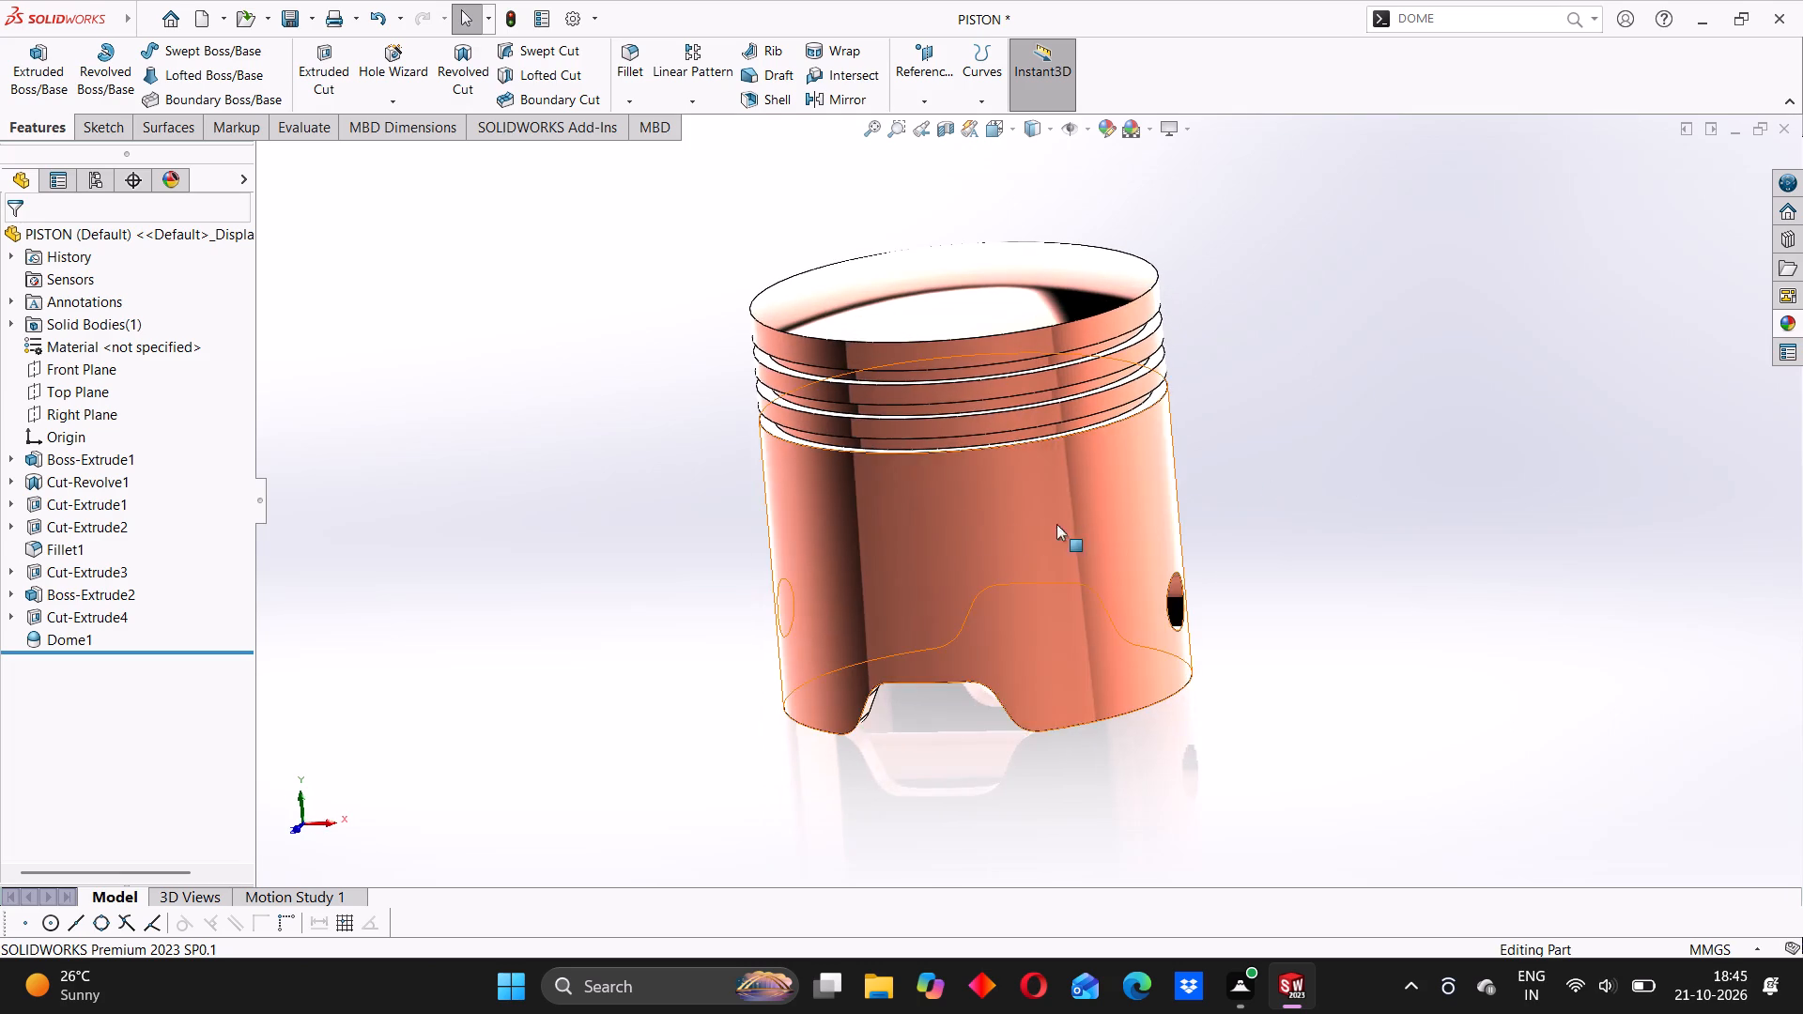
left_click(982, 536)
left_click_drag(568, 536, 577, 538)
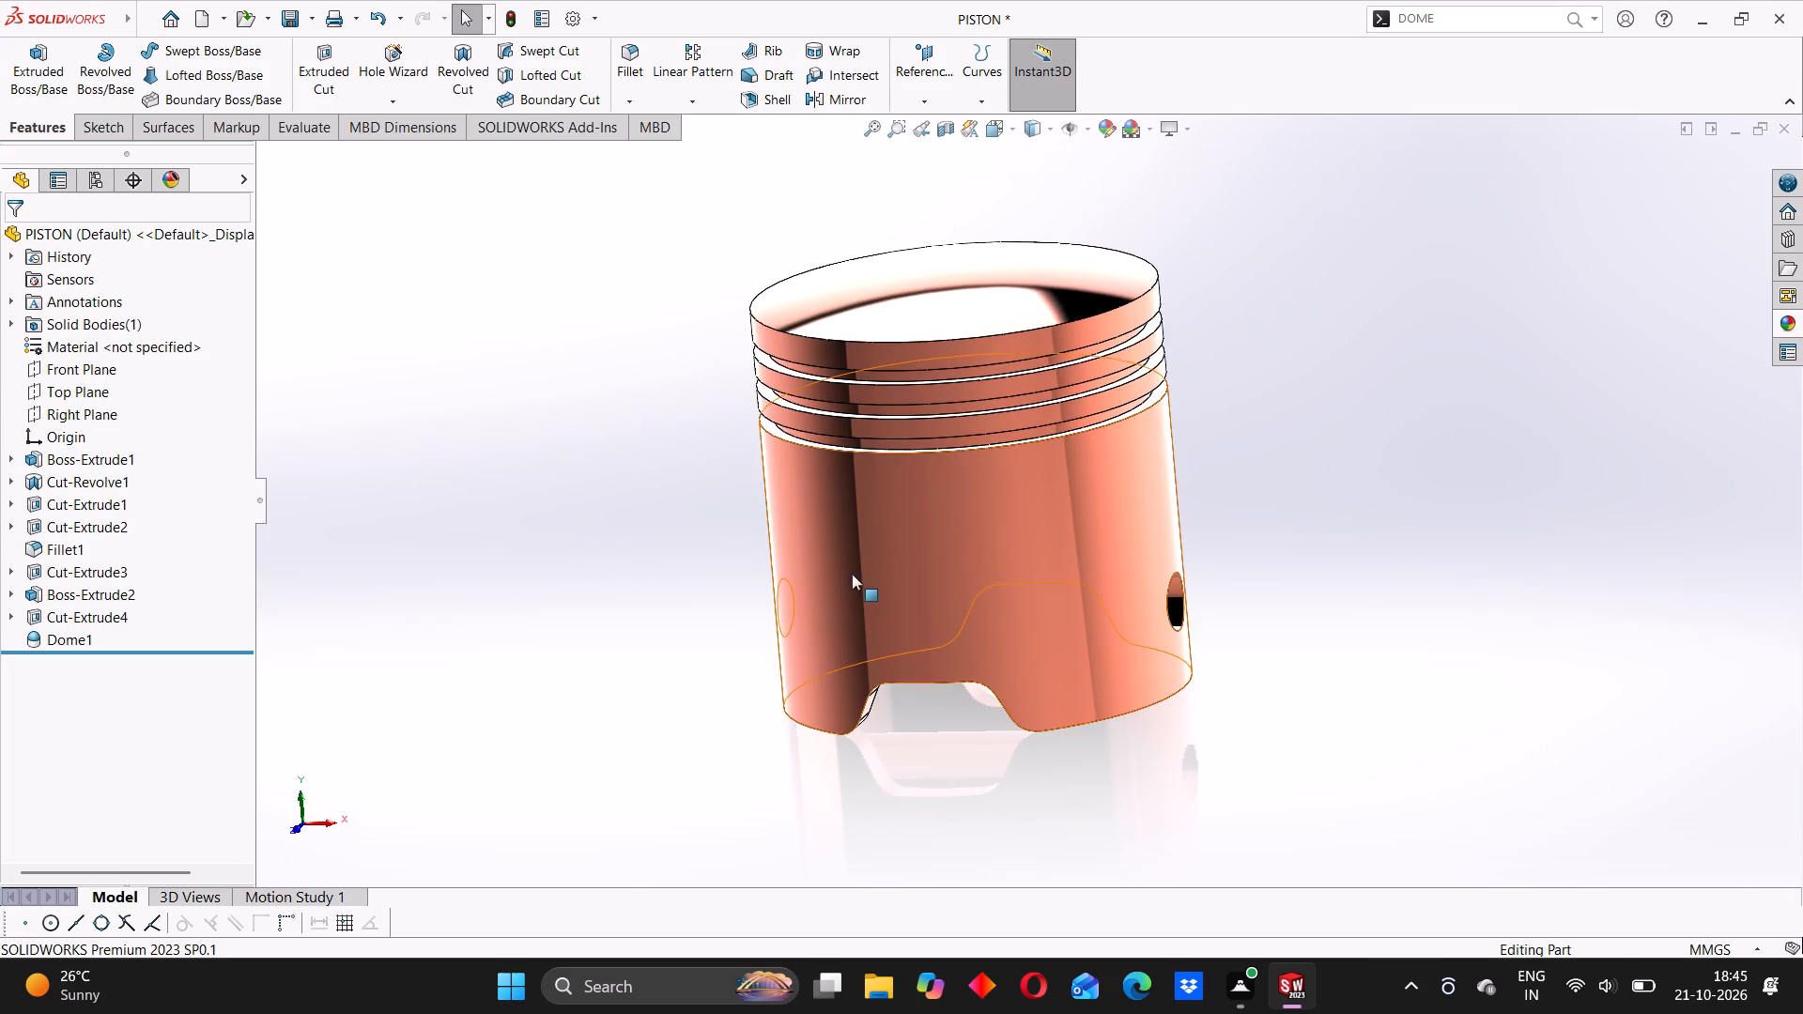
Examine the piston's cylindrical skirt face from the front, highlighting and clearing it several times.
middle_click_drag(857, 576, 900, 544)
left_click(599, 520)
left_click(914, 540)
left_click(1376, 595)
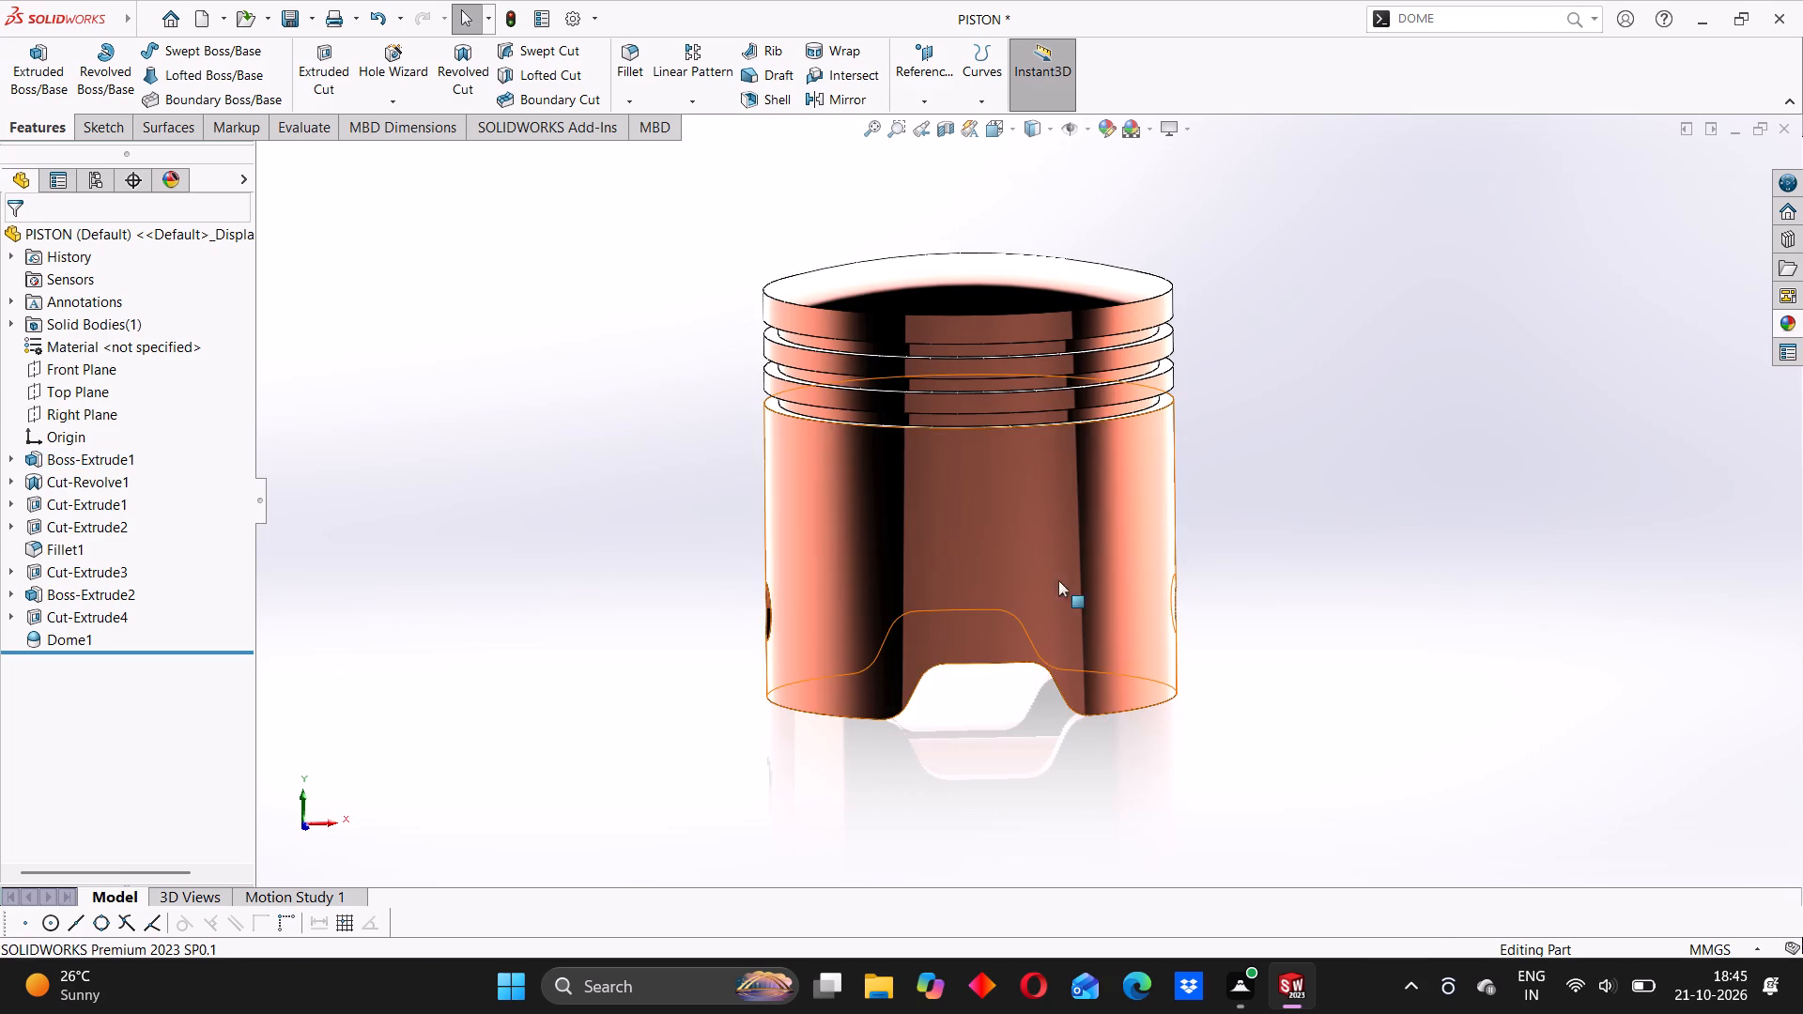
left_click(1045, 576)
left_click(1296, 674)
left_click(1011, 572)
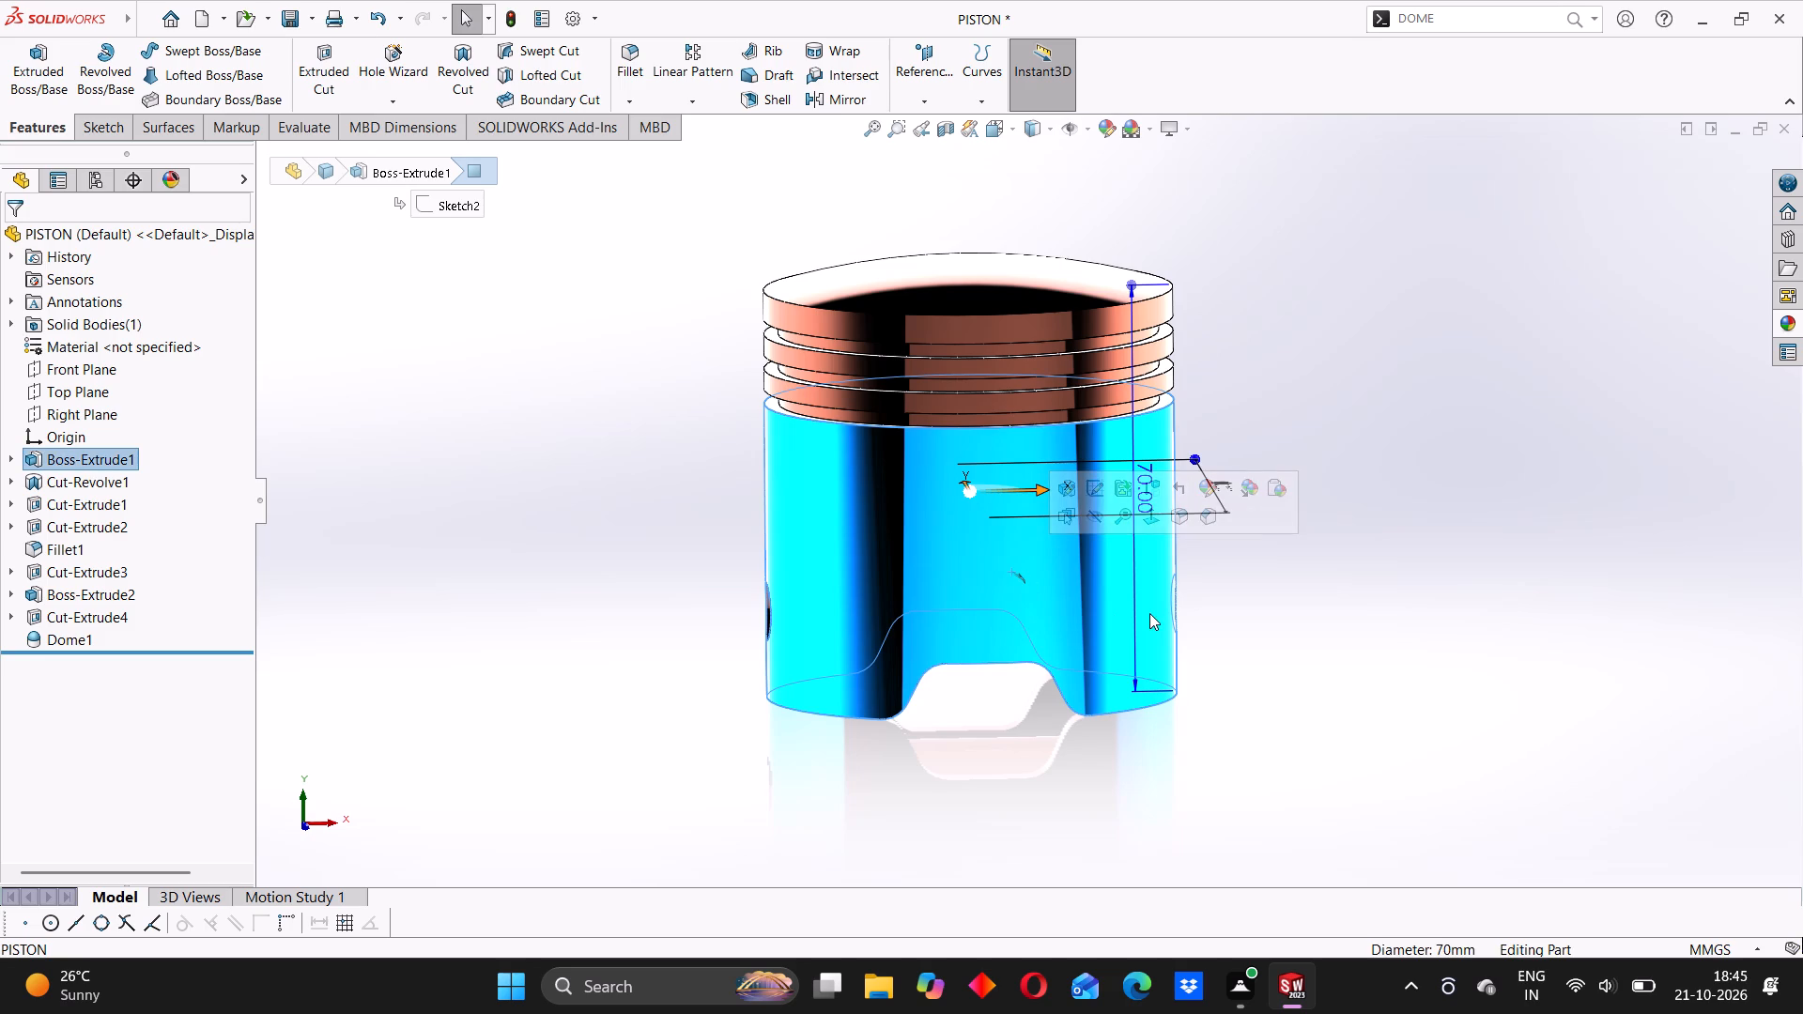
left_click(1321, 681)
left_click(996, 585)
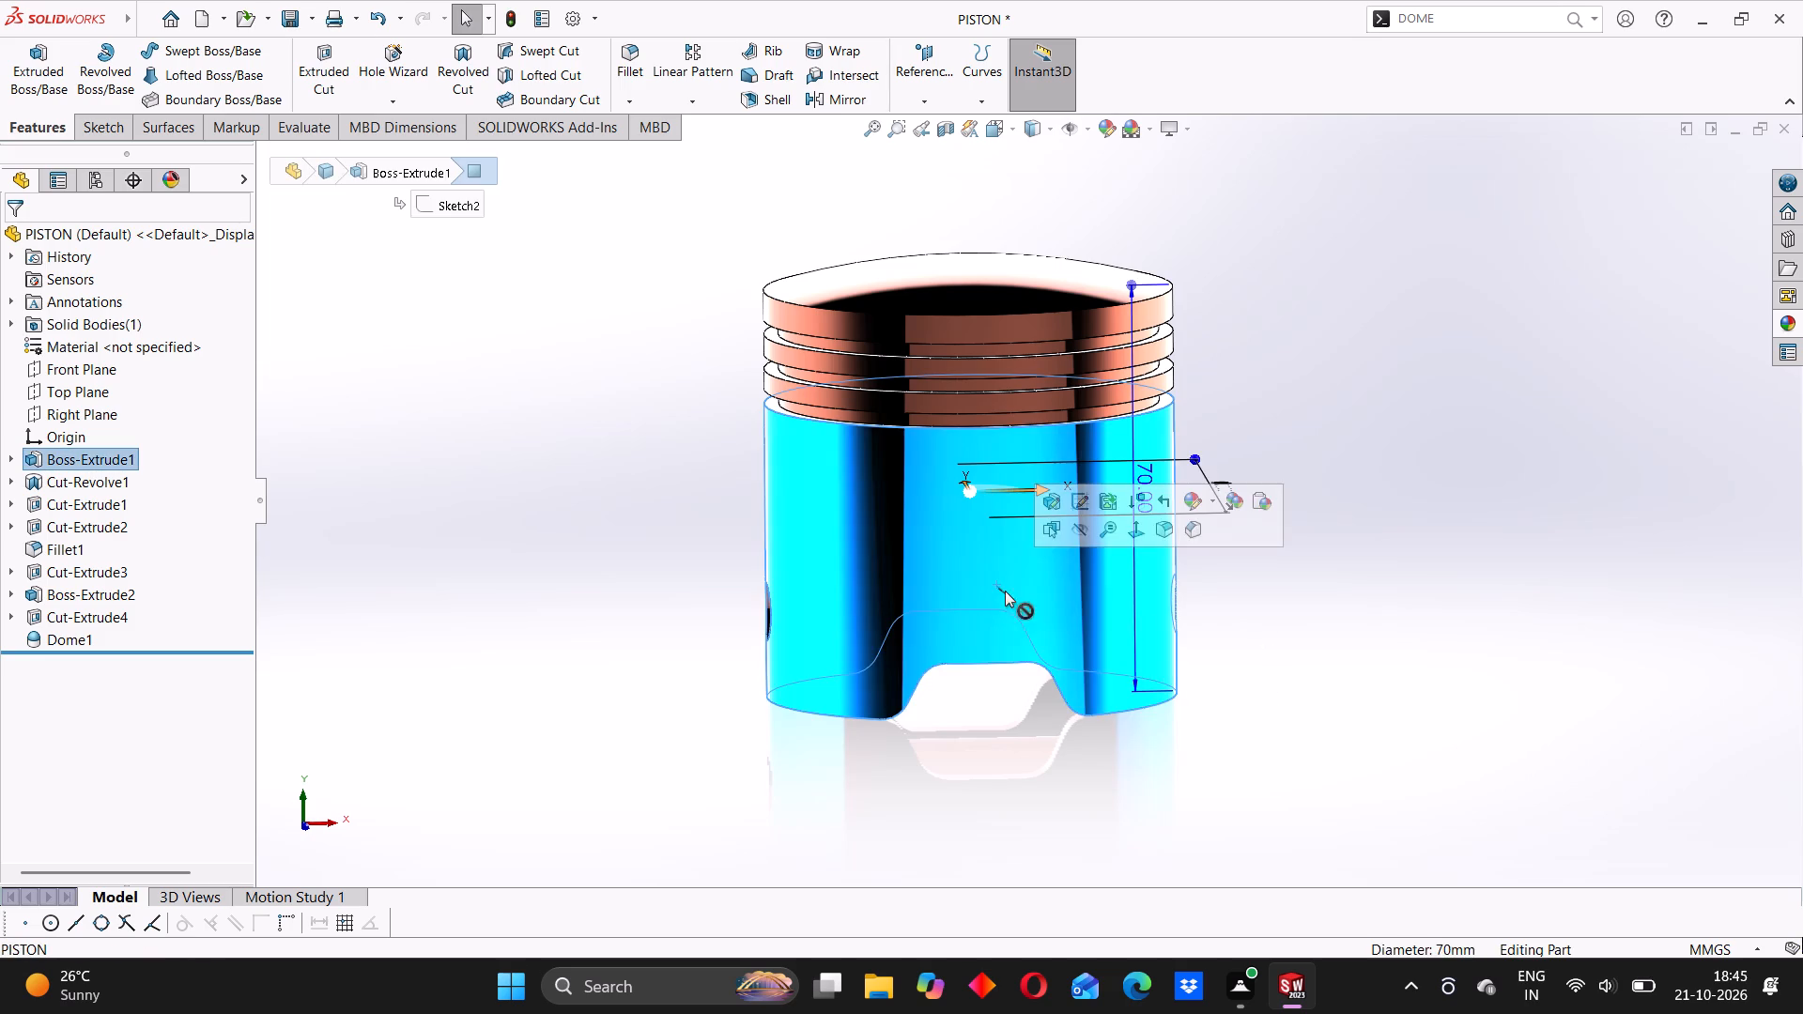
left_click(1337, 621)
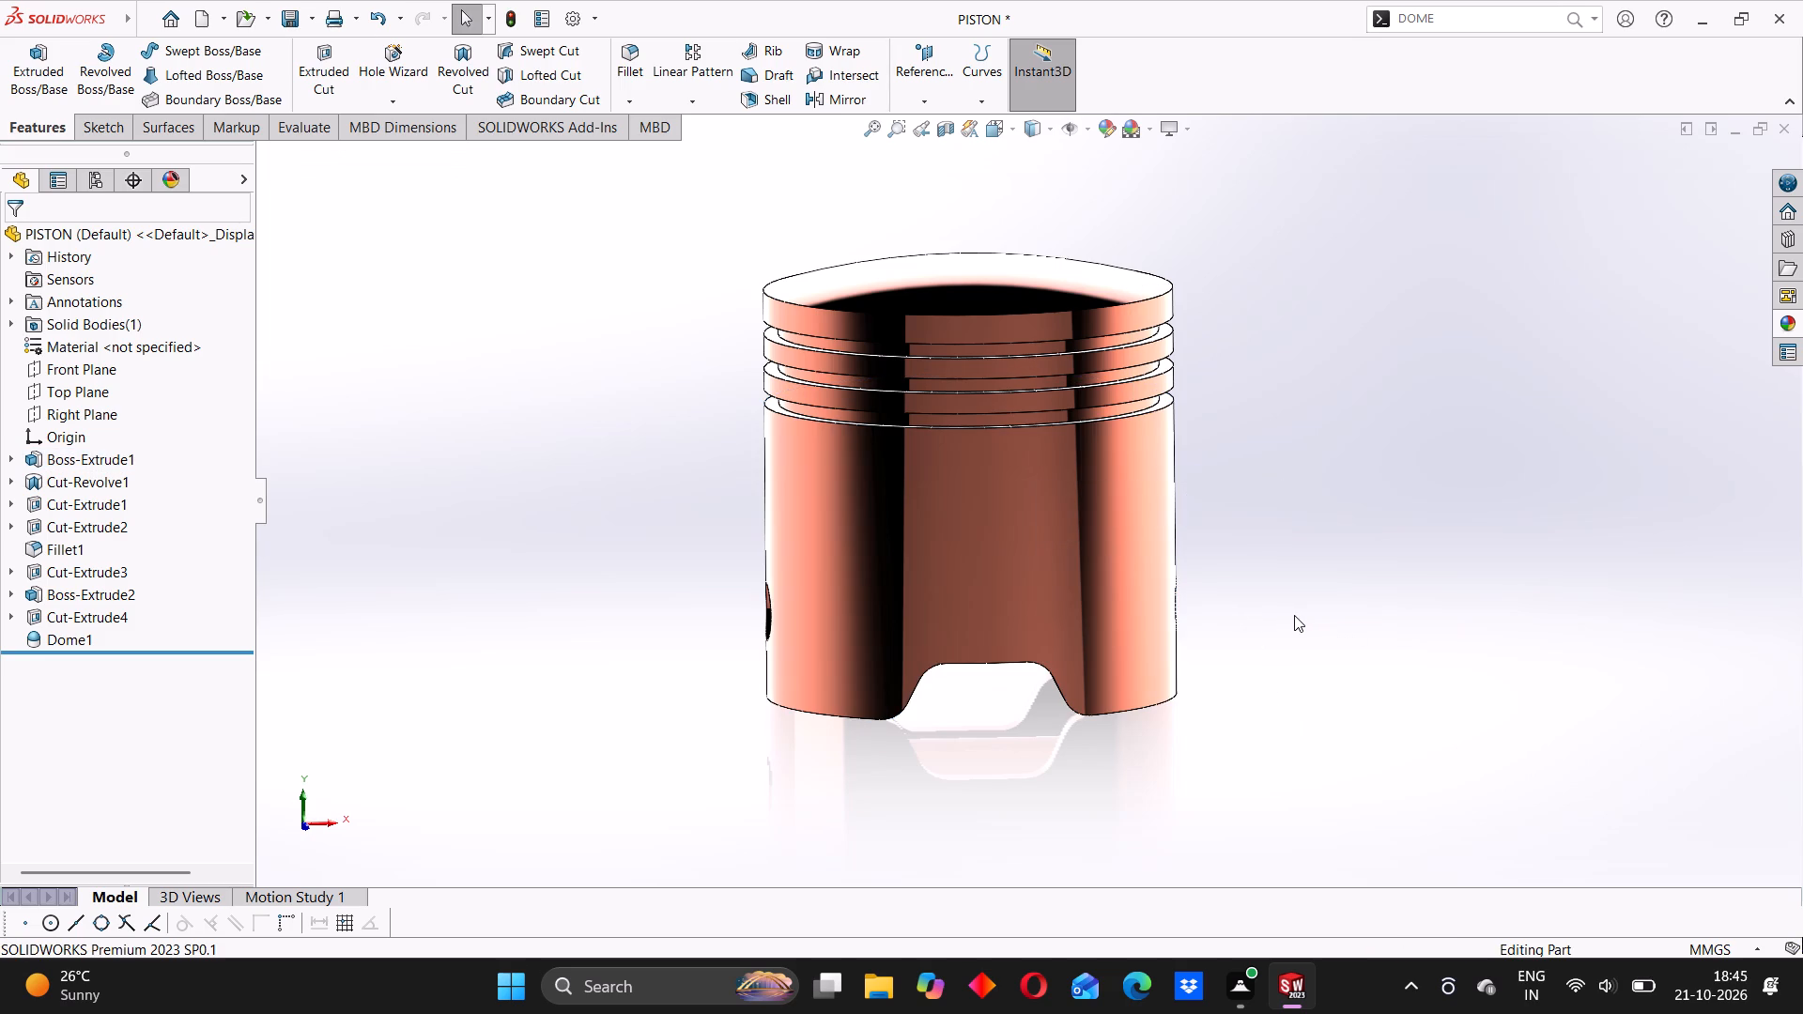
left_click(1275, 591)
left_click(1025, 543)
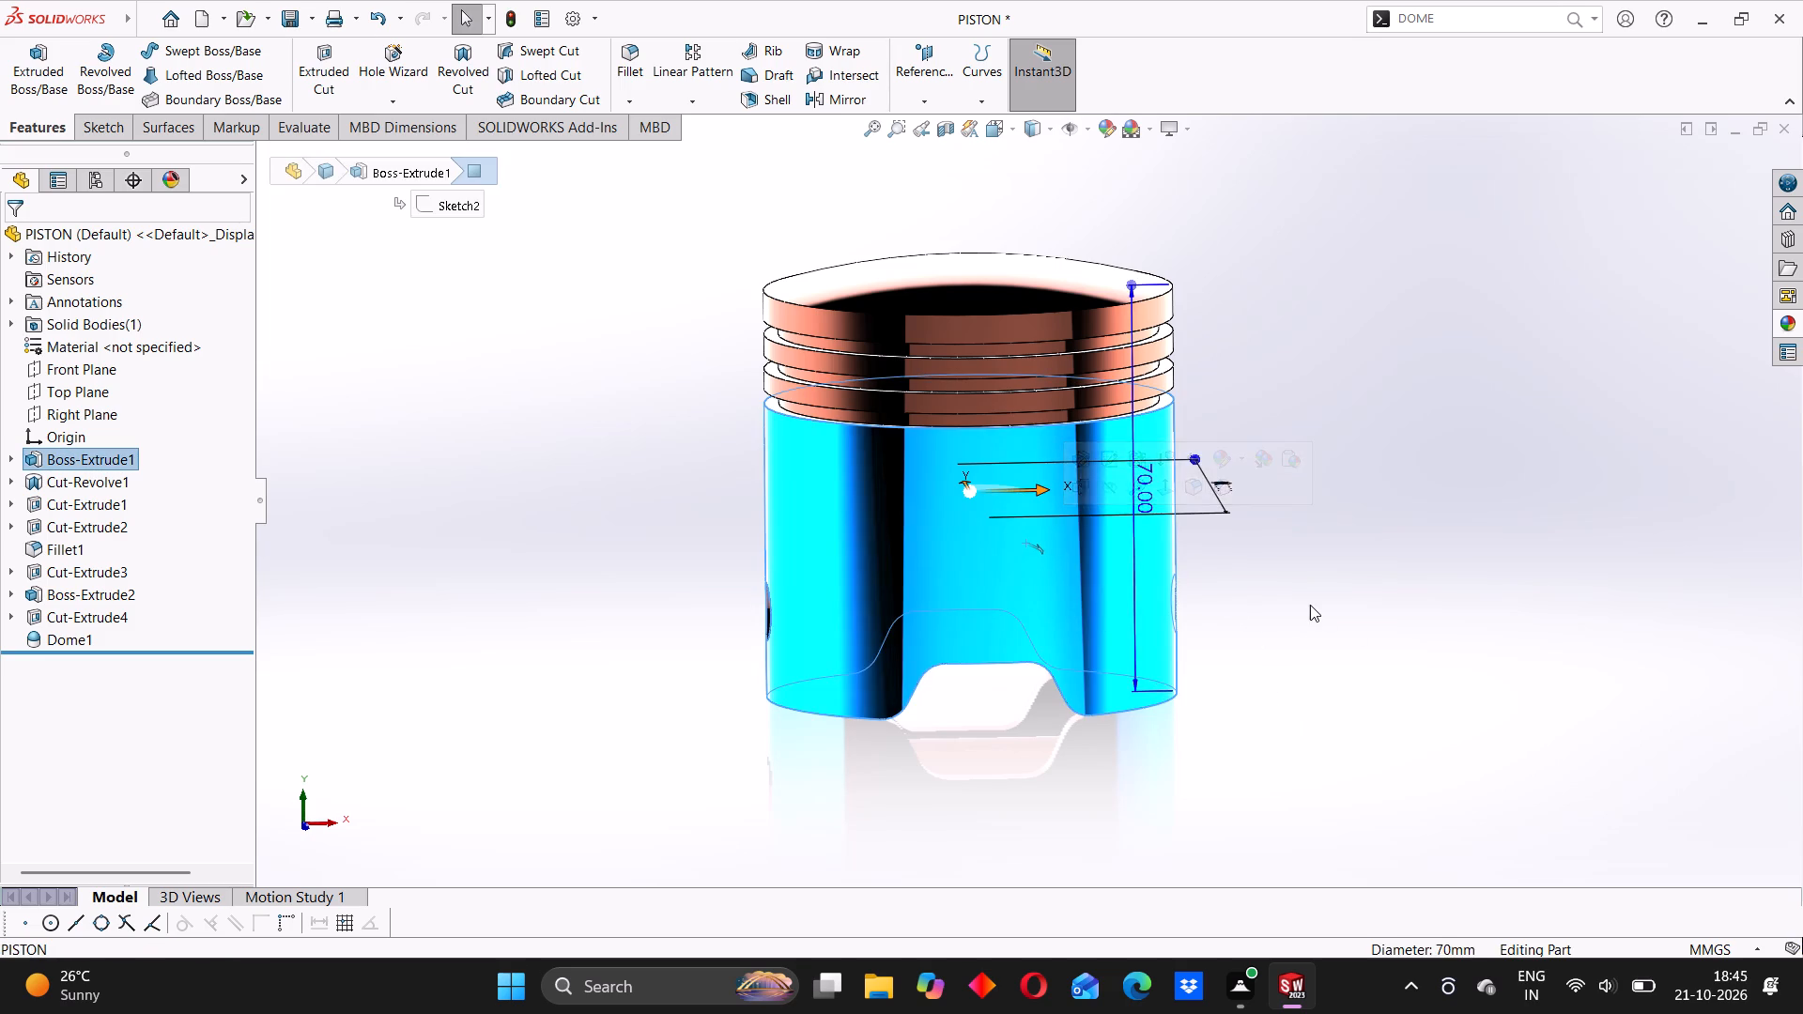
left_click(1310, 605)
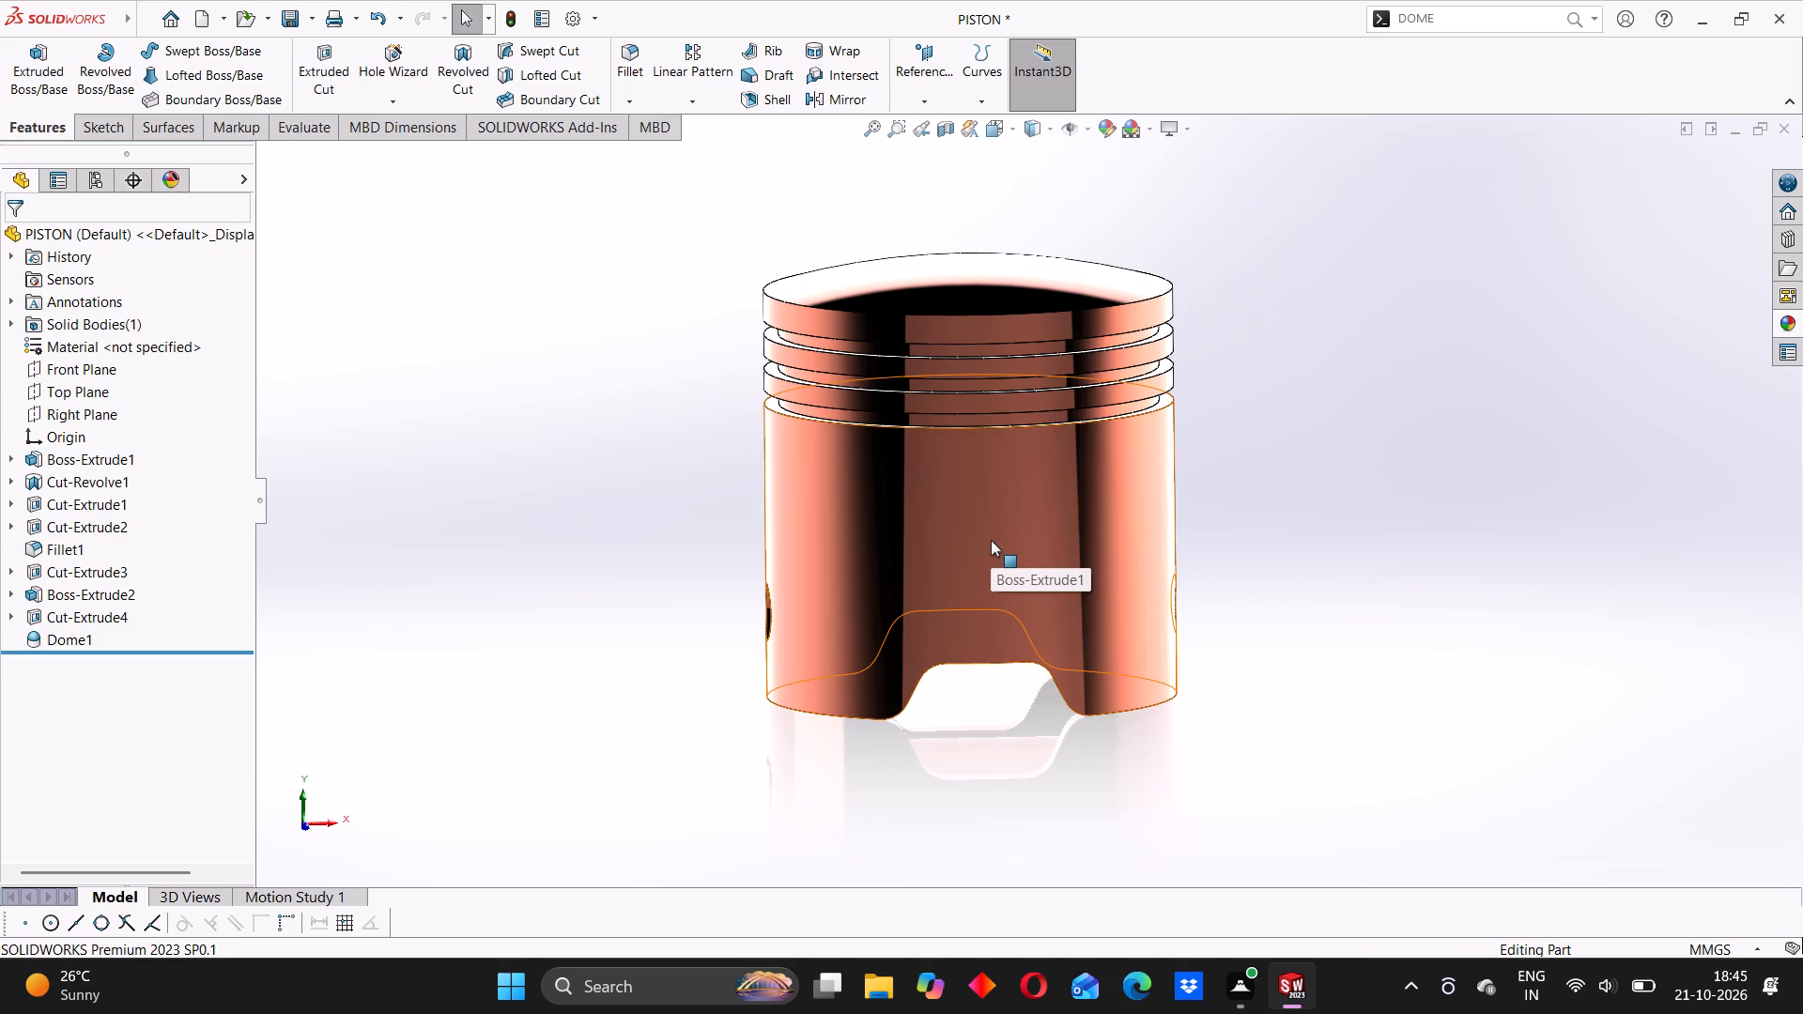
left_click(963, 552)
left_click(1325, 618)
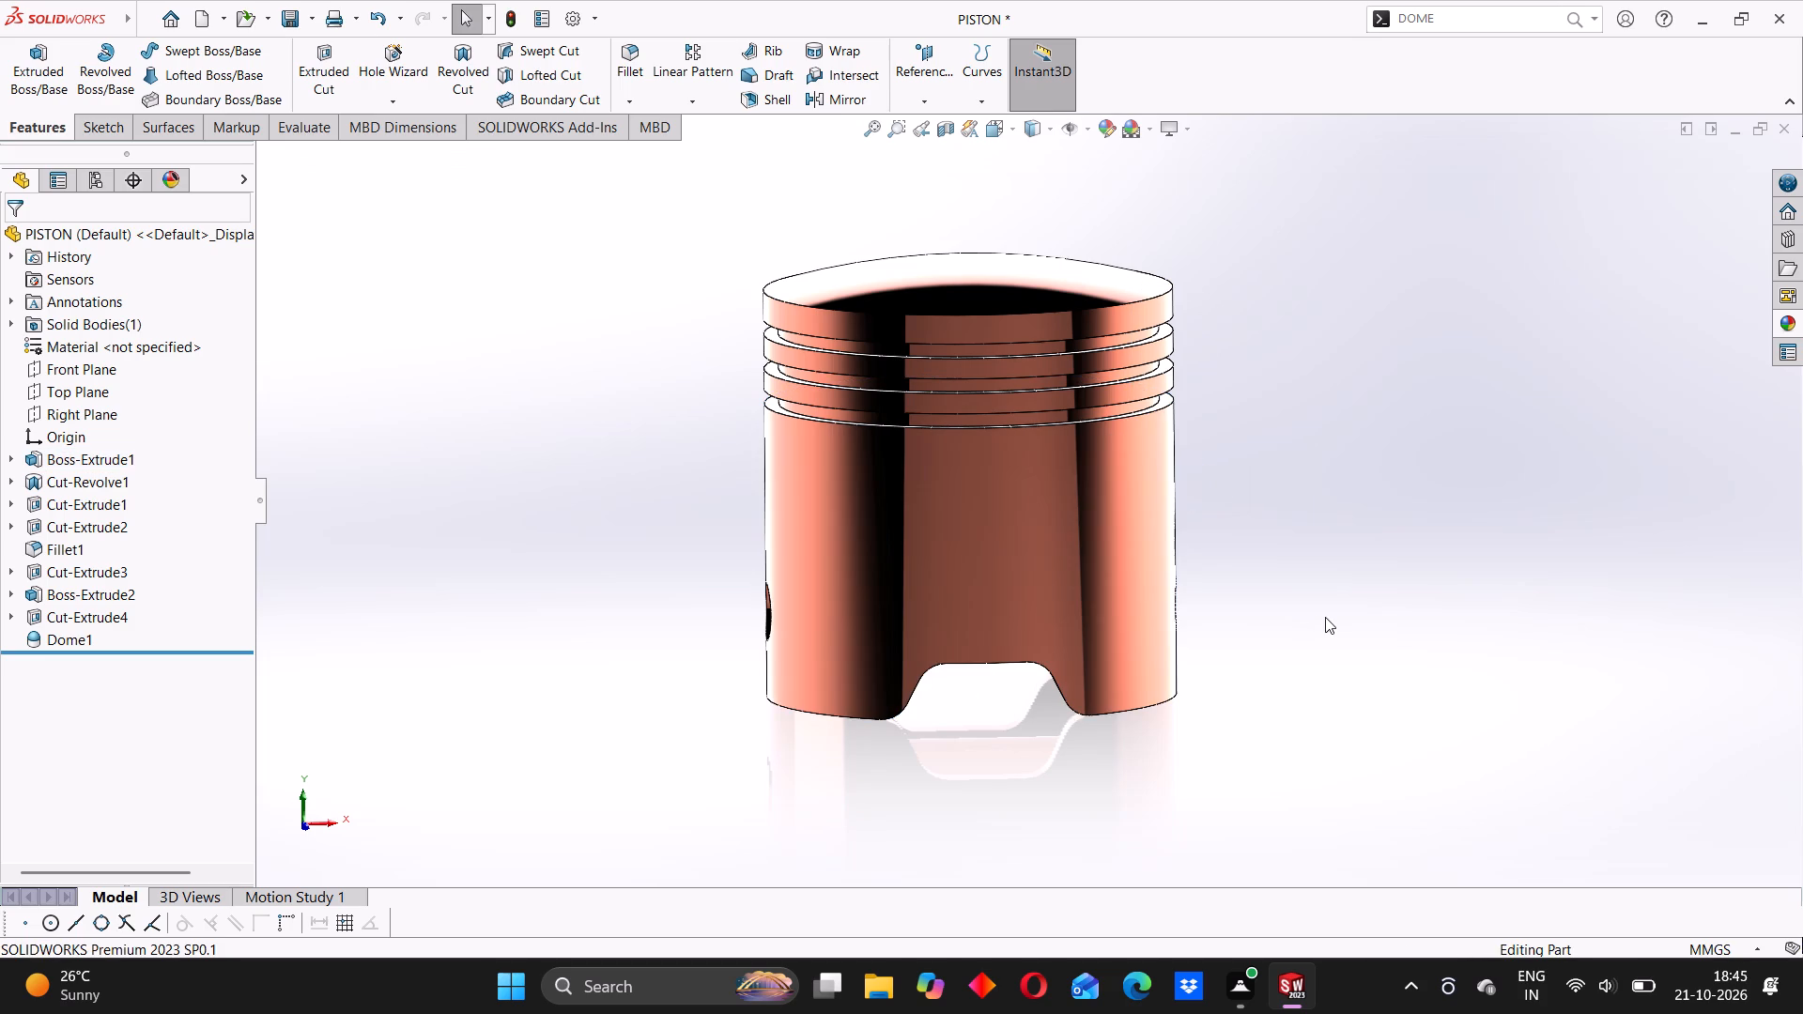
left_click(1318, 604)
Inspect the piston's pin hole, skirt cutouts and ring grooves from around its sides, highlighting the skirt face.
middle_click_drag(1220, 502, 1092, 501)
left_click(988, 518)
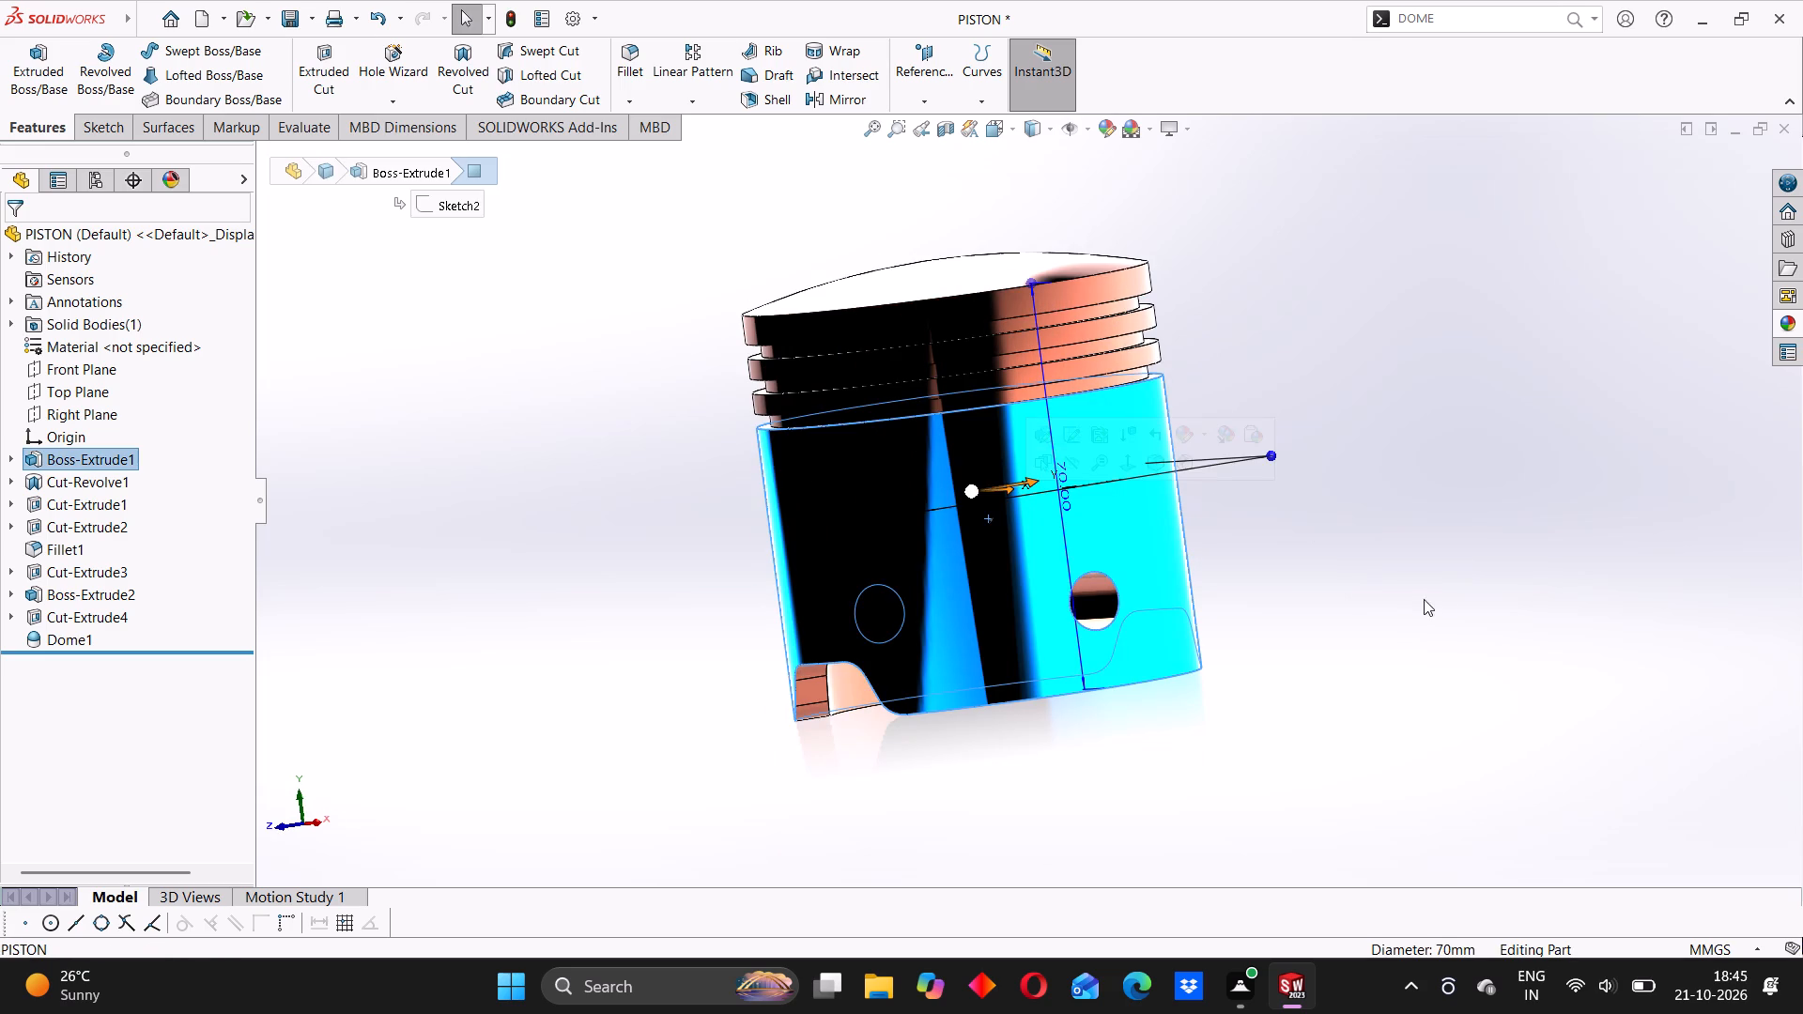
middle_click_drag(1430, 600, 1485, 604)
left_click(640, 490)
middle_click_drag(868, 497, 929, 502)
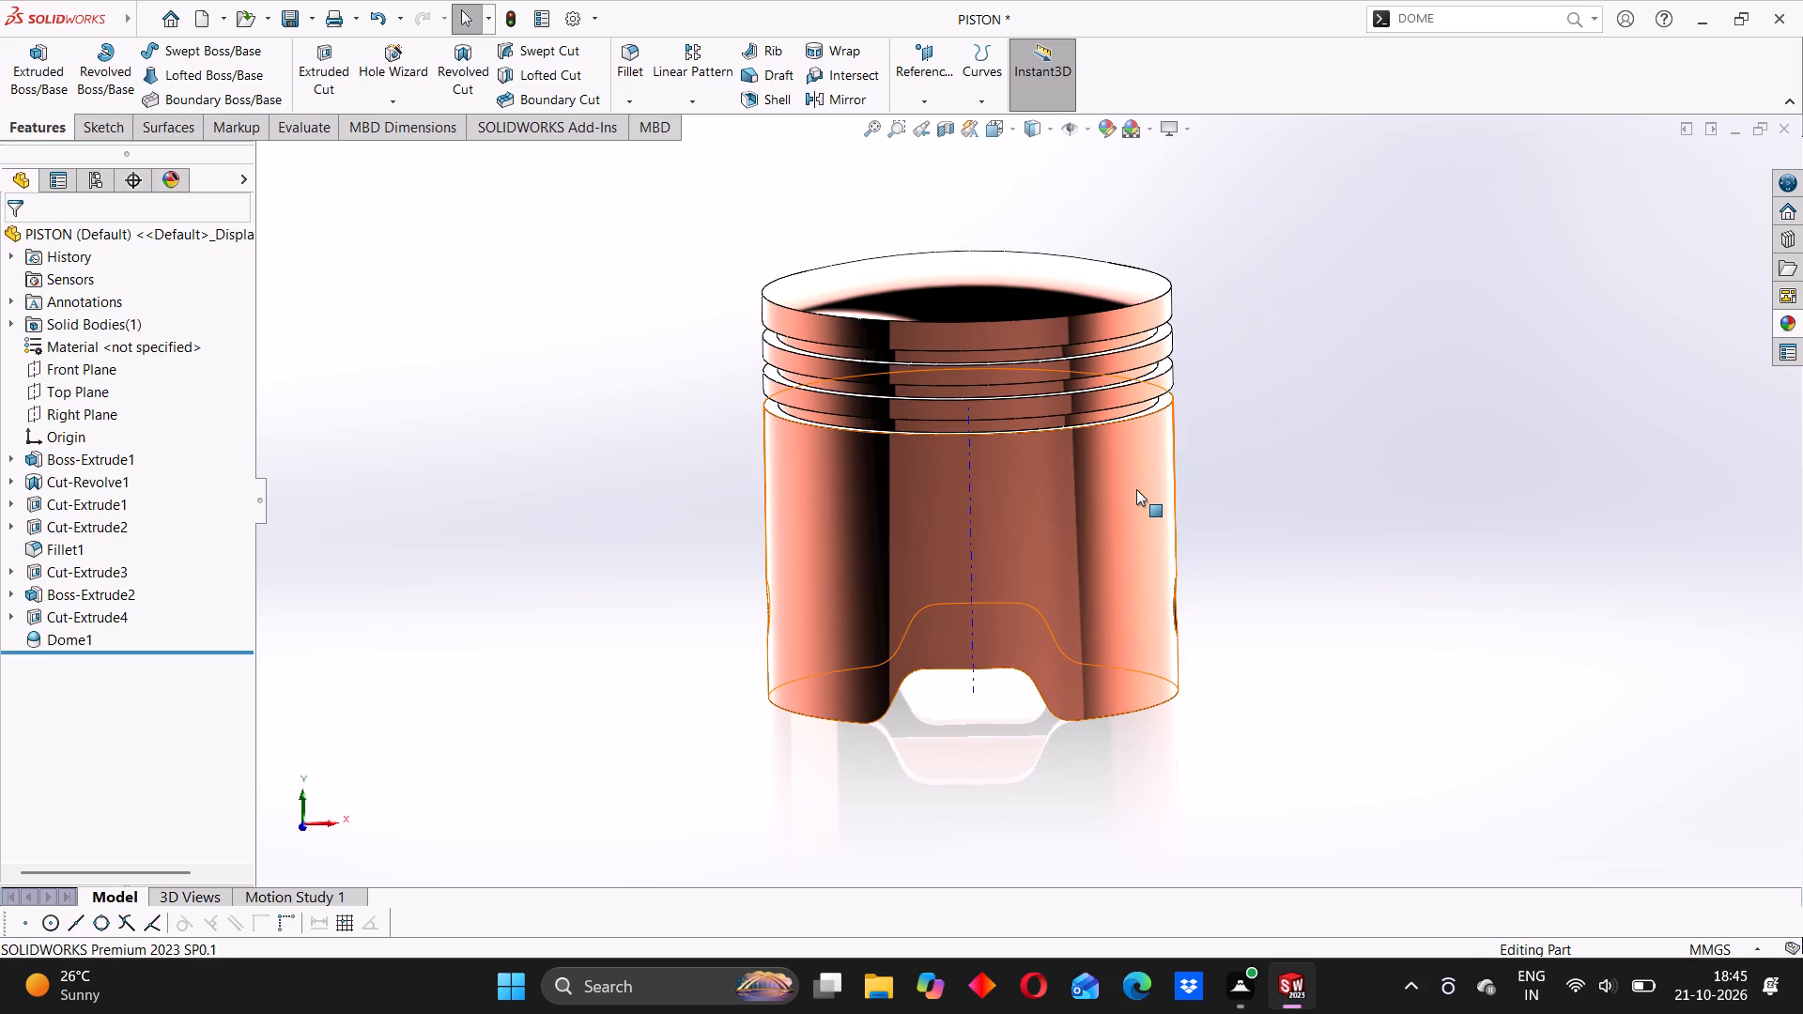
middle_click_drag(1132, 489, 1050, 540)
left_click(961, 552)
middle_click_drag(993, 572, 1031, 545)
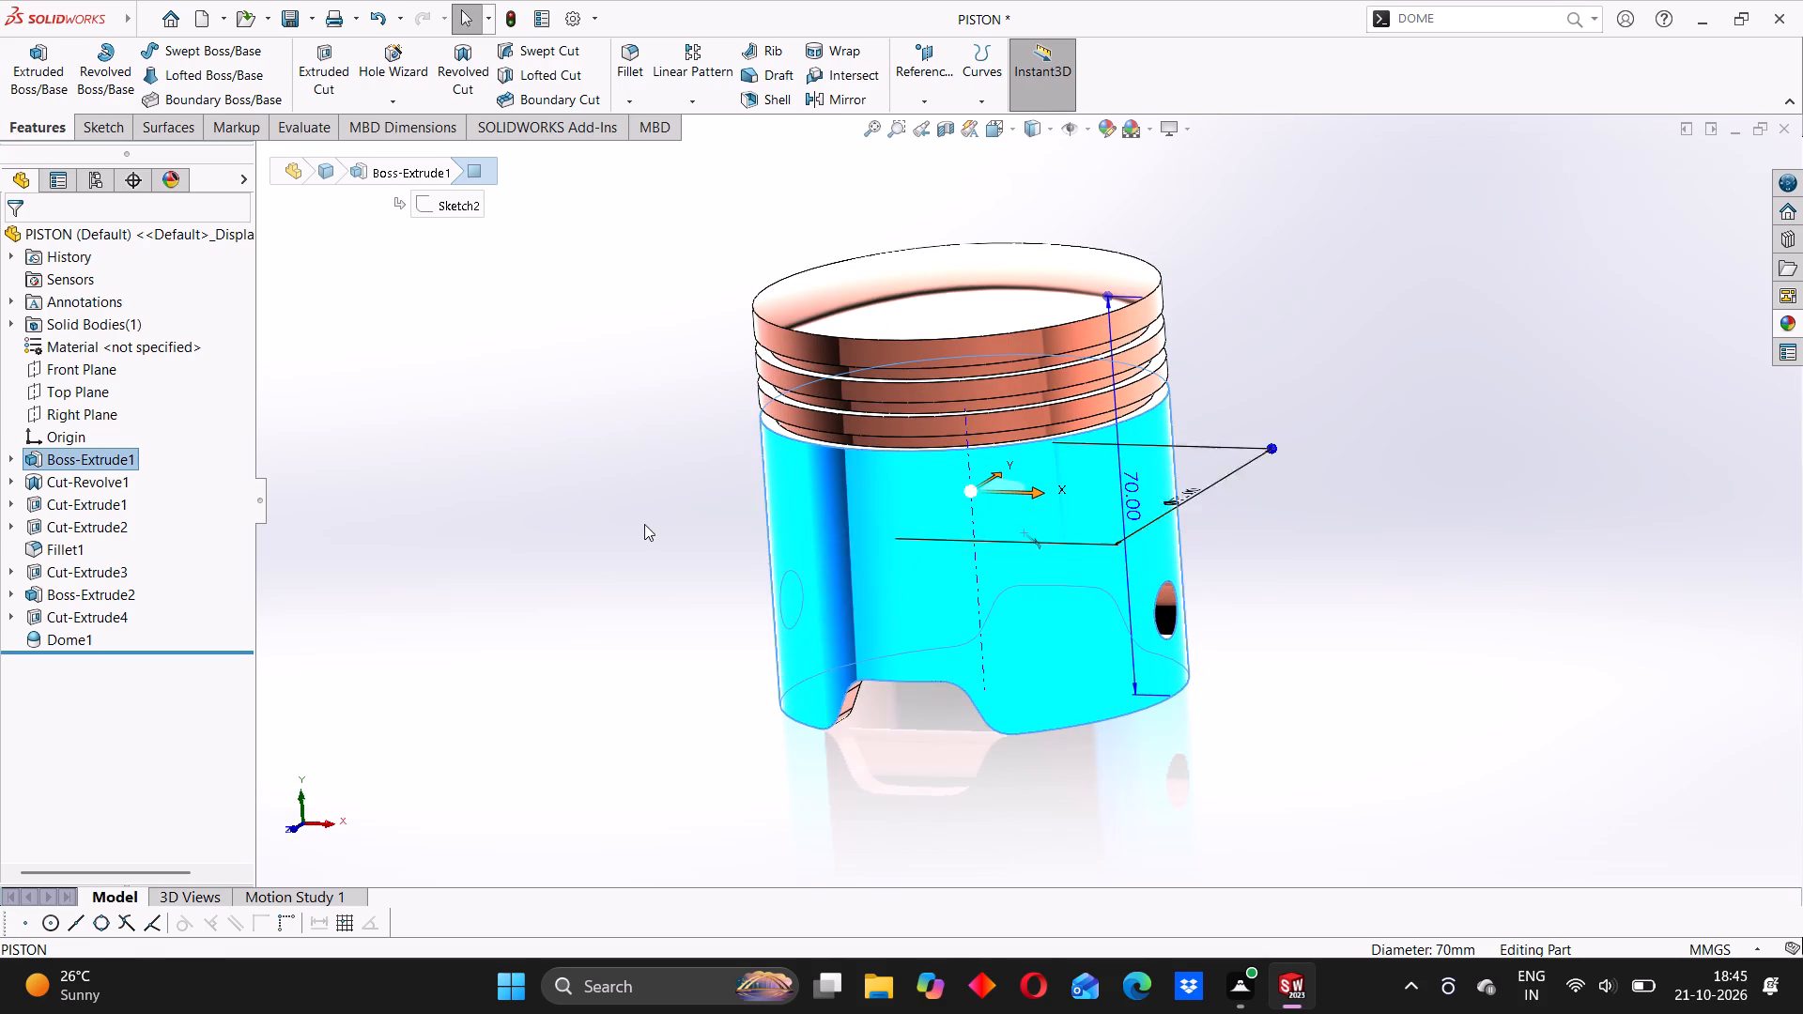
left_click(644, 523)
middle_click_drag(966, 556, 982, 533)
left_click(655, 553)
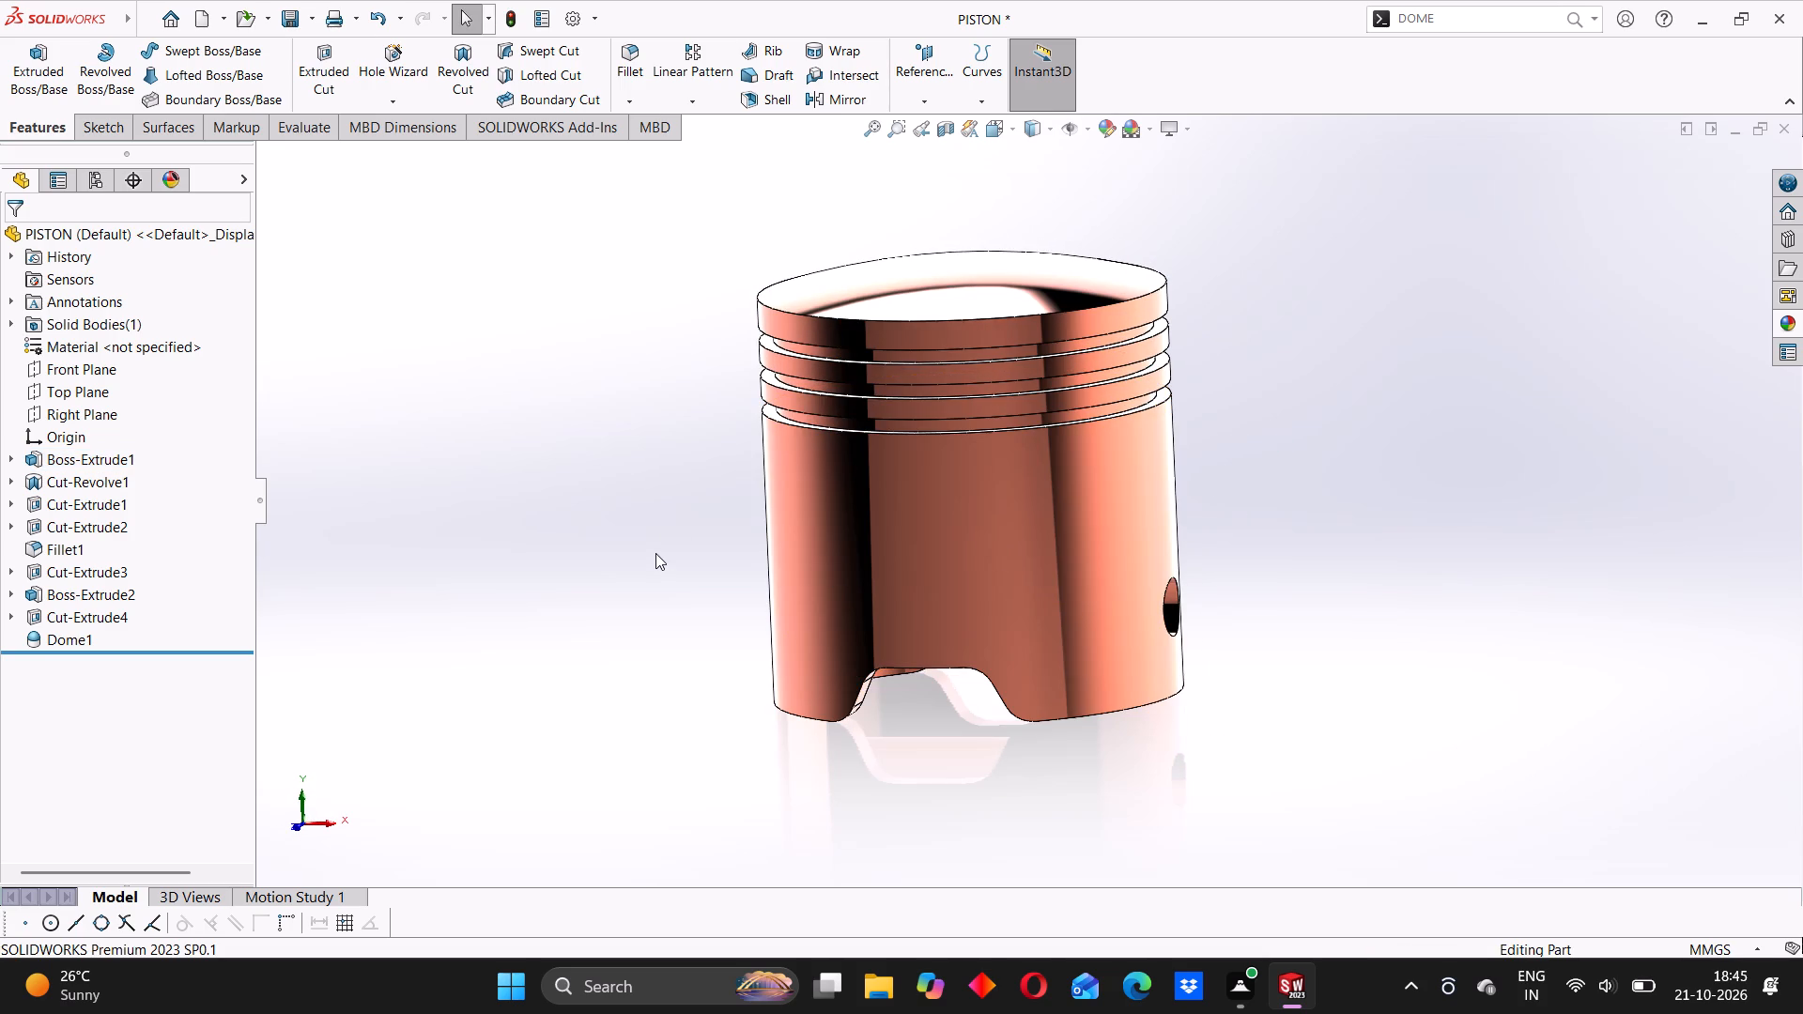
middle_click_drag(885, 585, 922, 555)
left_click(893, 530)
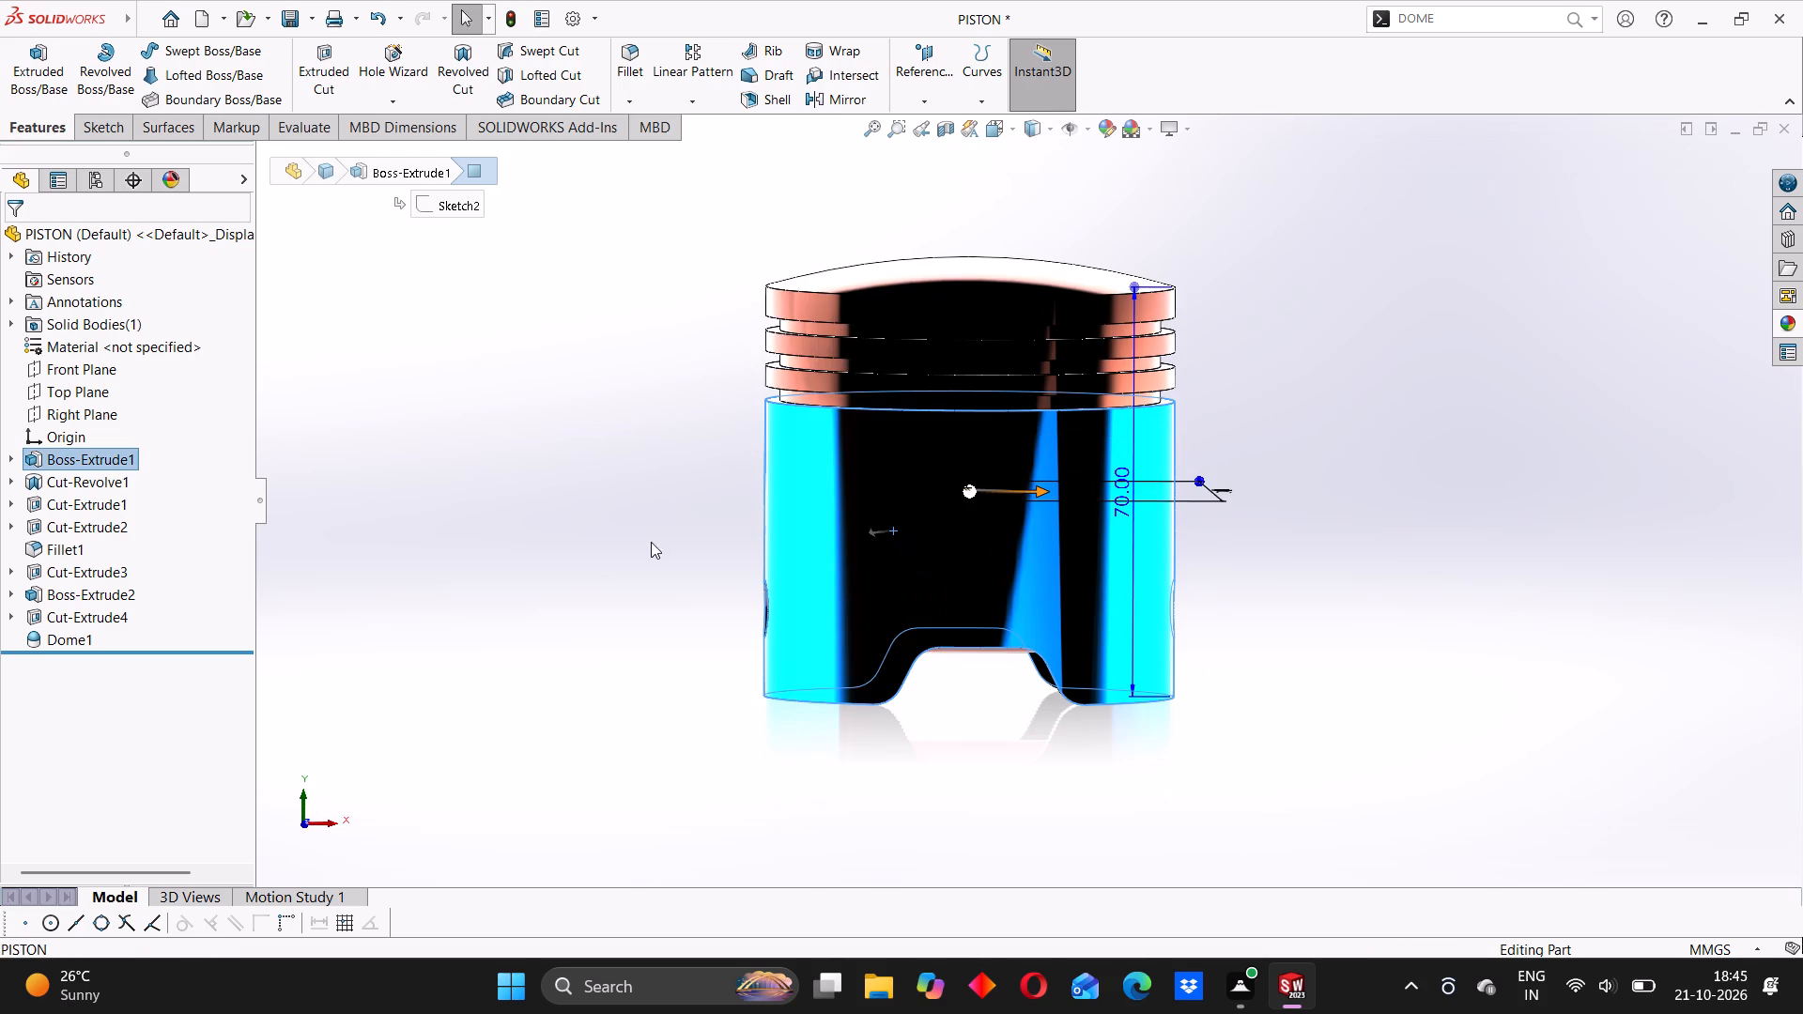
left_click(599, 534)
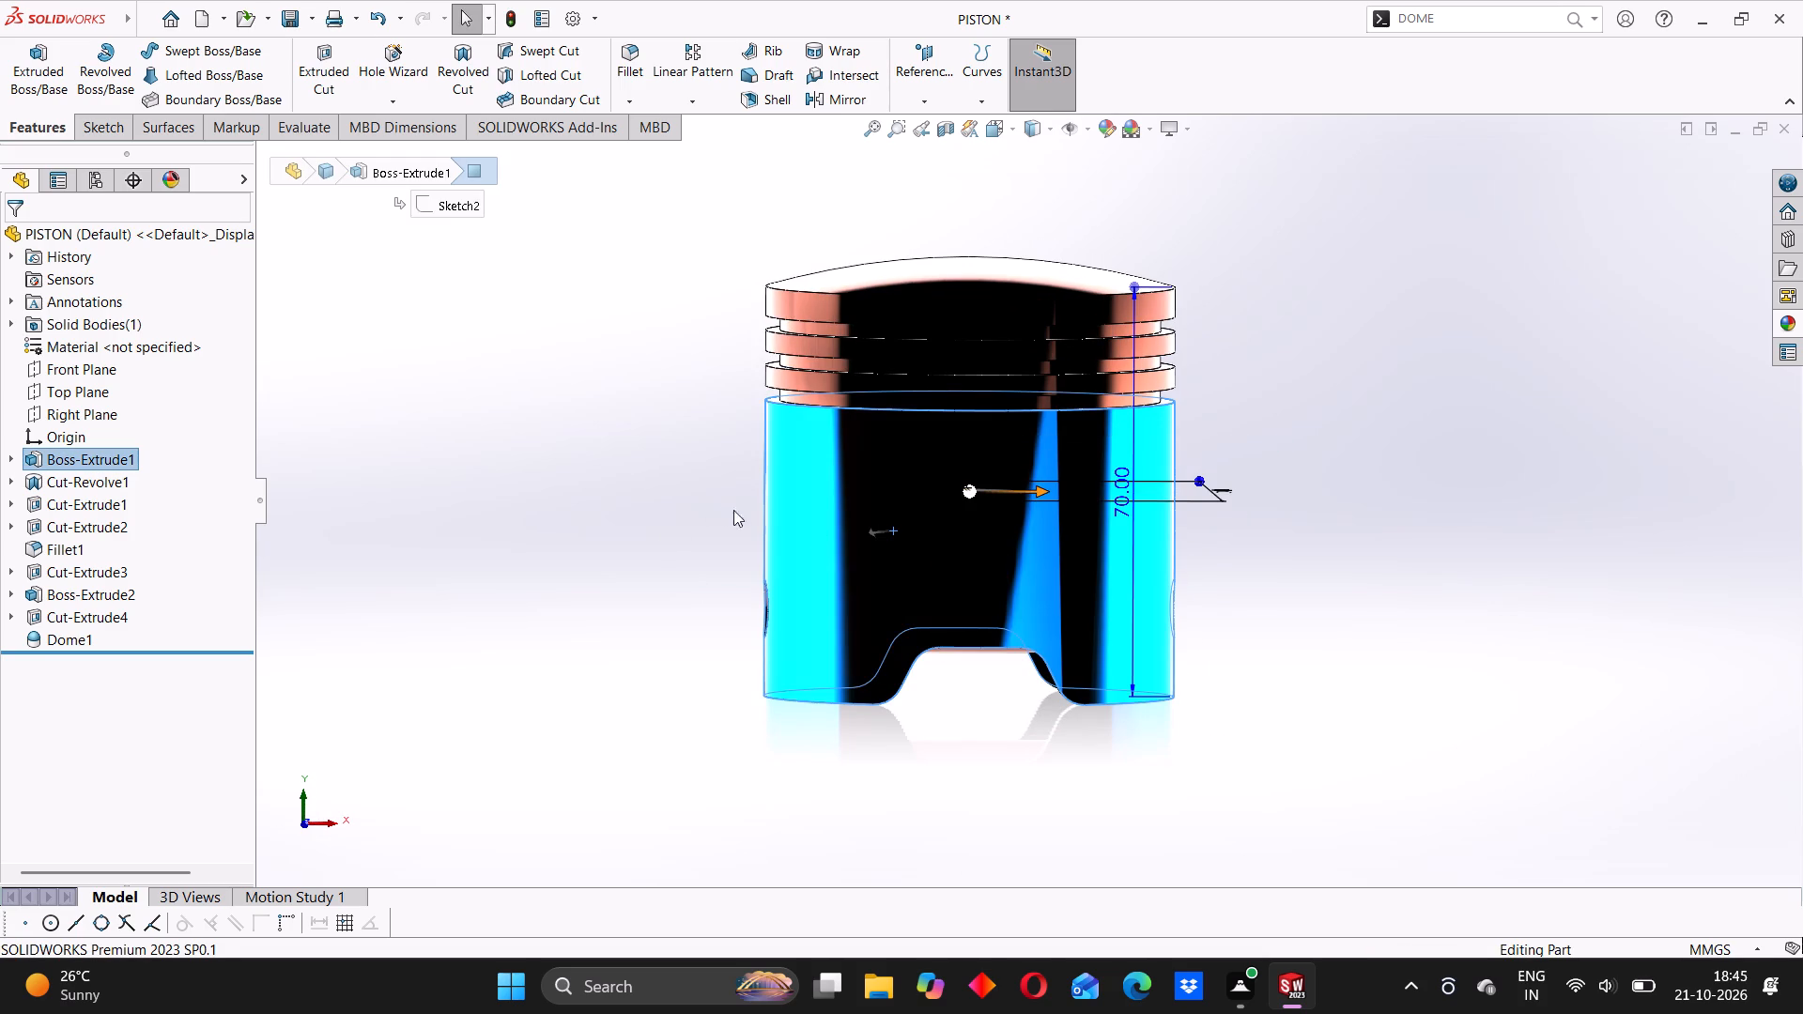
middle_click_drag(1082, 498, 1025, 548)
left_click(903, 570)
left_click(576, 530)
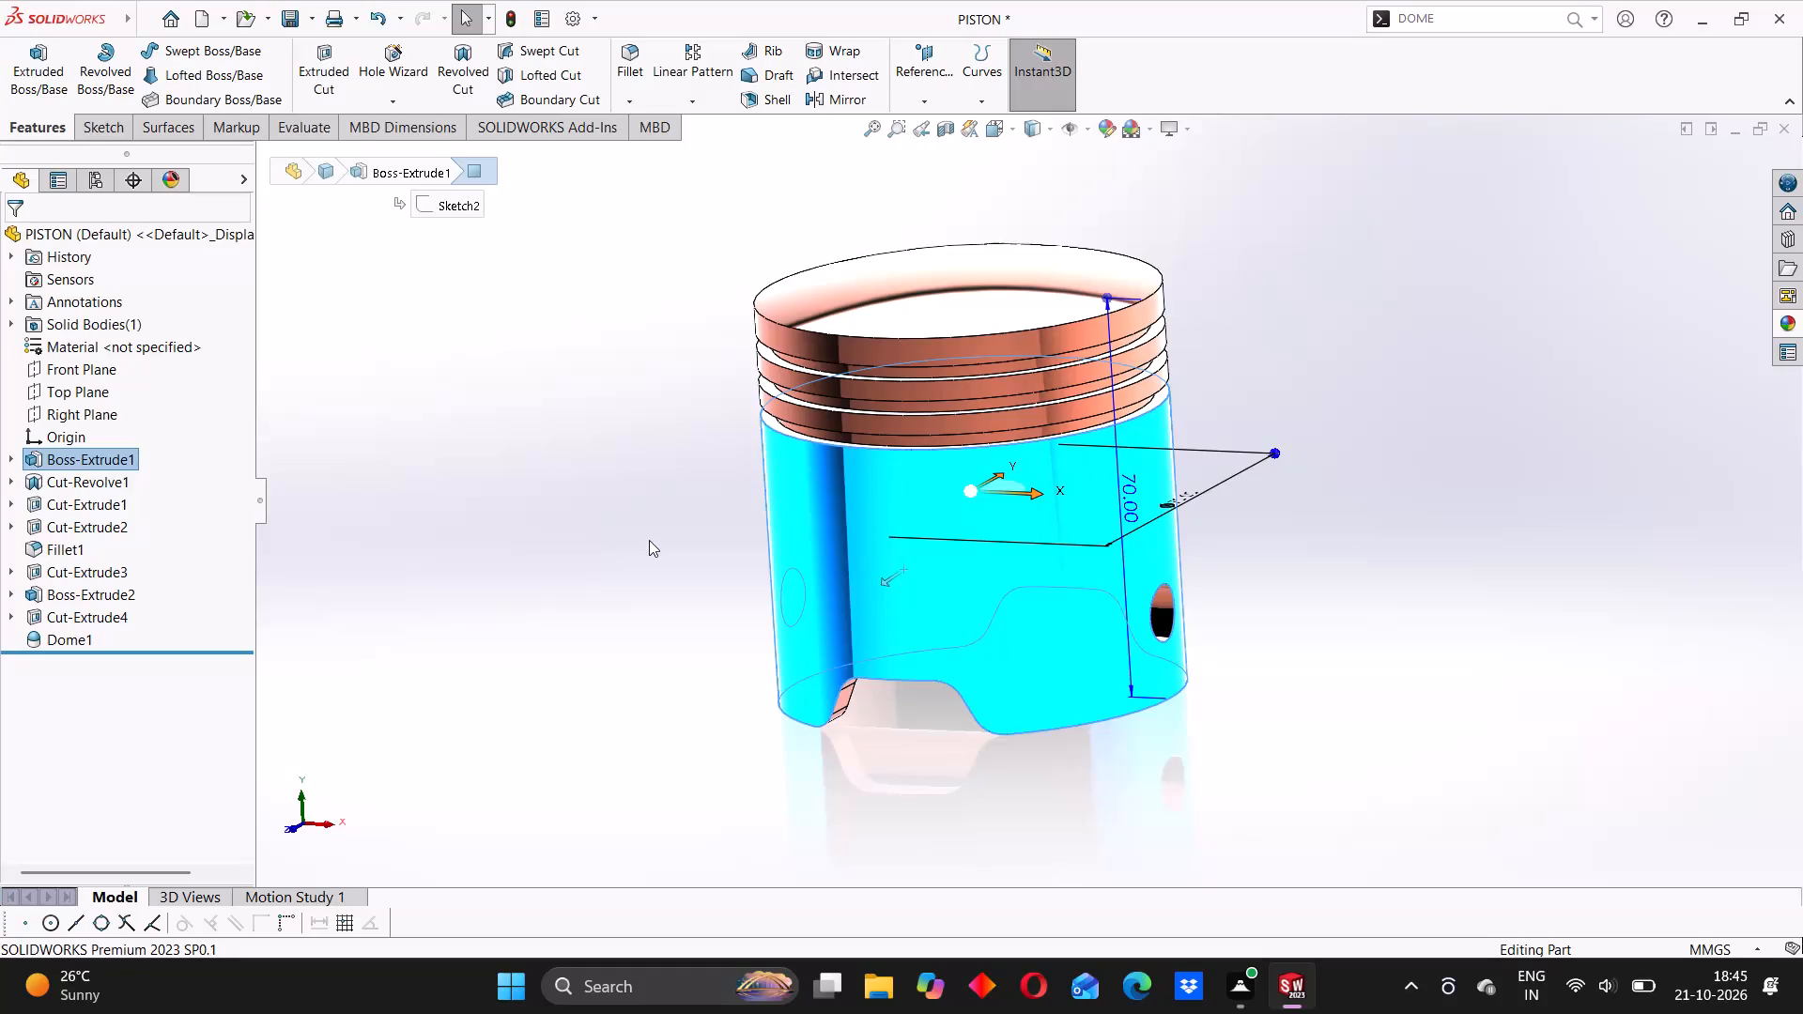
middle_click_drag(731, 535, 709, 541)
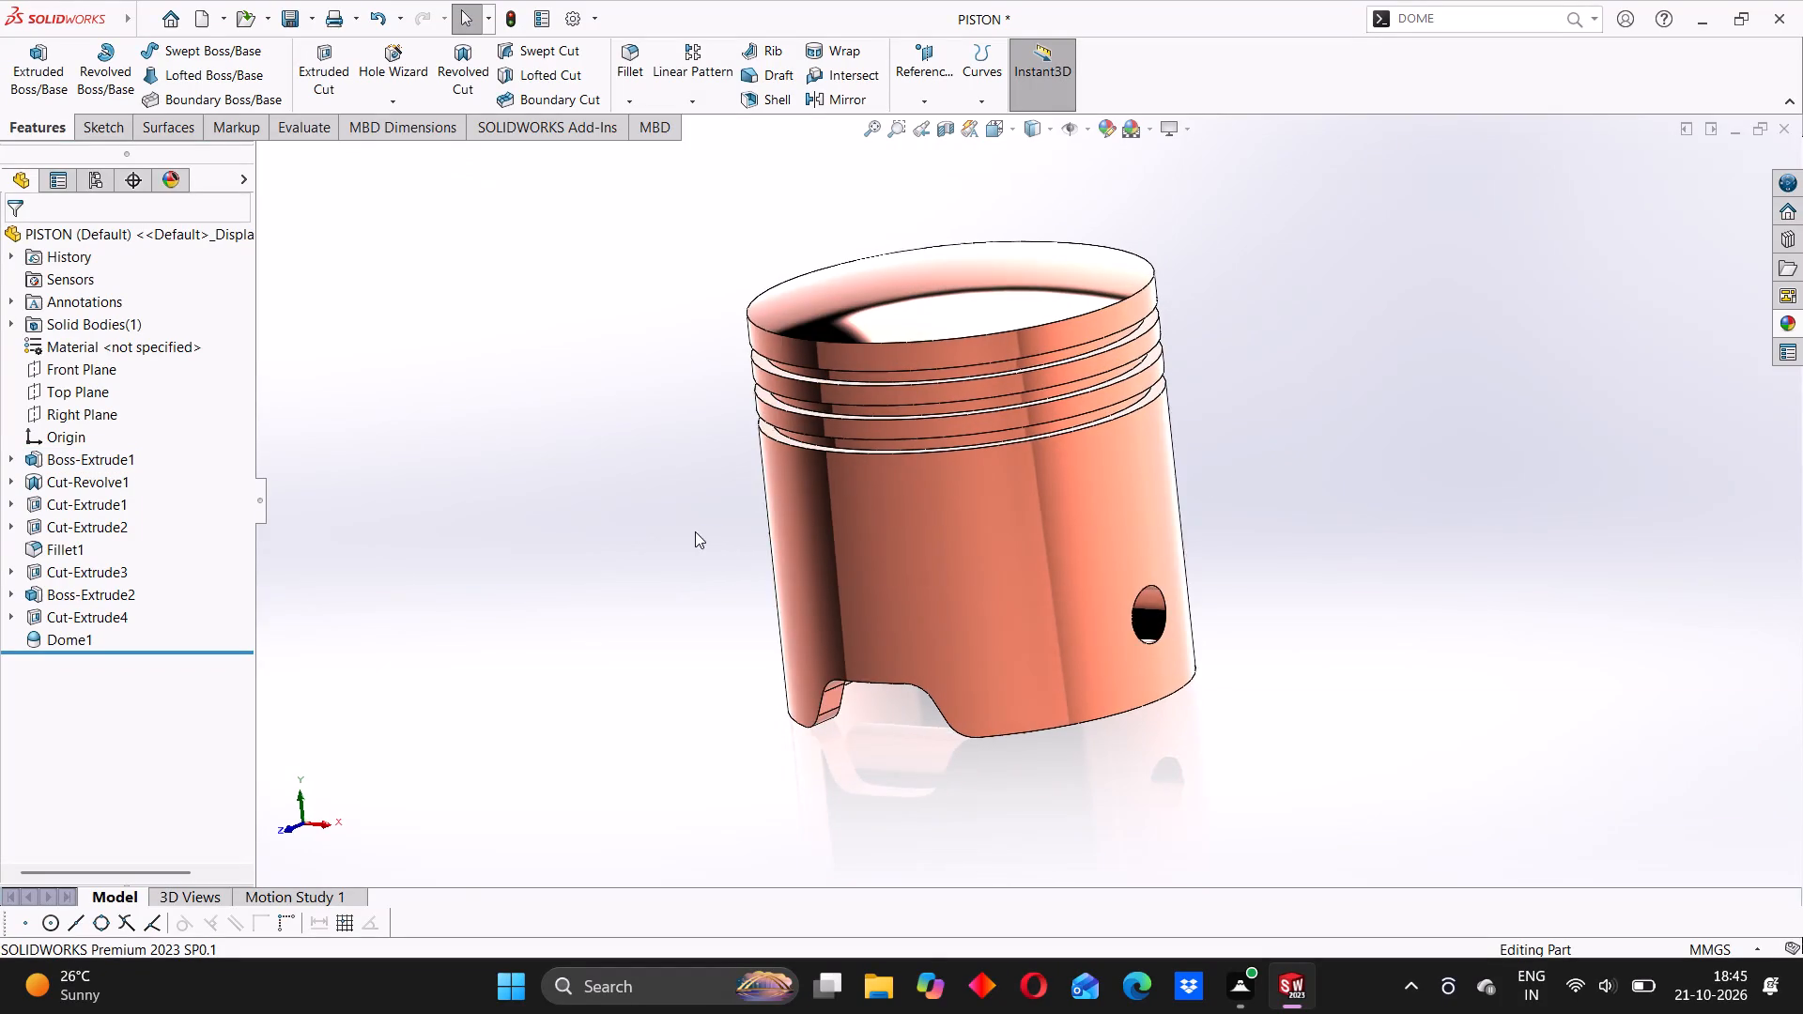
middle_click_drag(695, 531, 716, 520)
Review the whole piston's proportions, domed crown and skirt from front and raised angles.
scroll(951, 488, "down", 5)
scroll(917, 498, "up", 7)
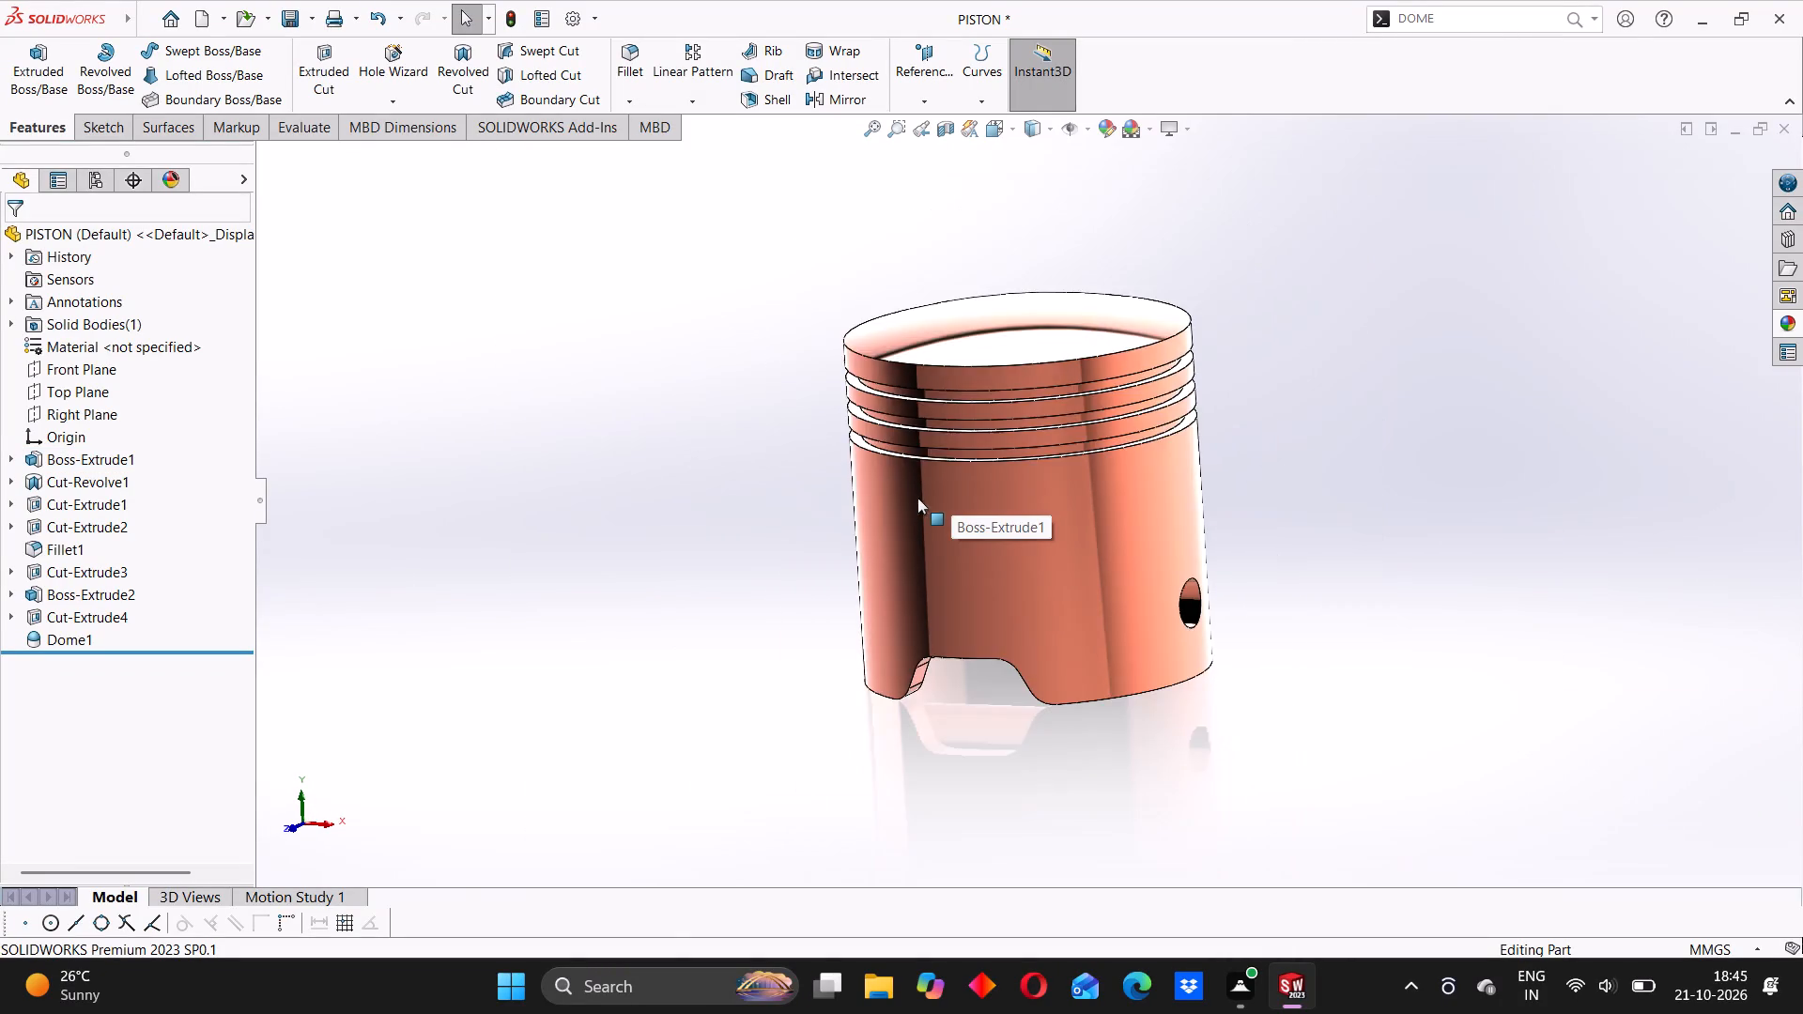
middle_click_drag(915, 531, 947, 502)
left_click(757, 523)
left_click(963, 516)
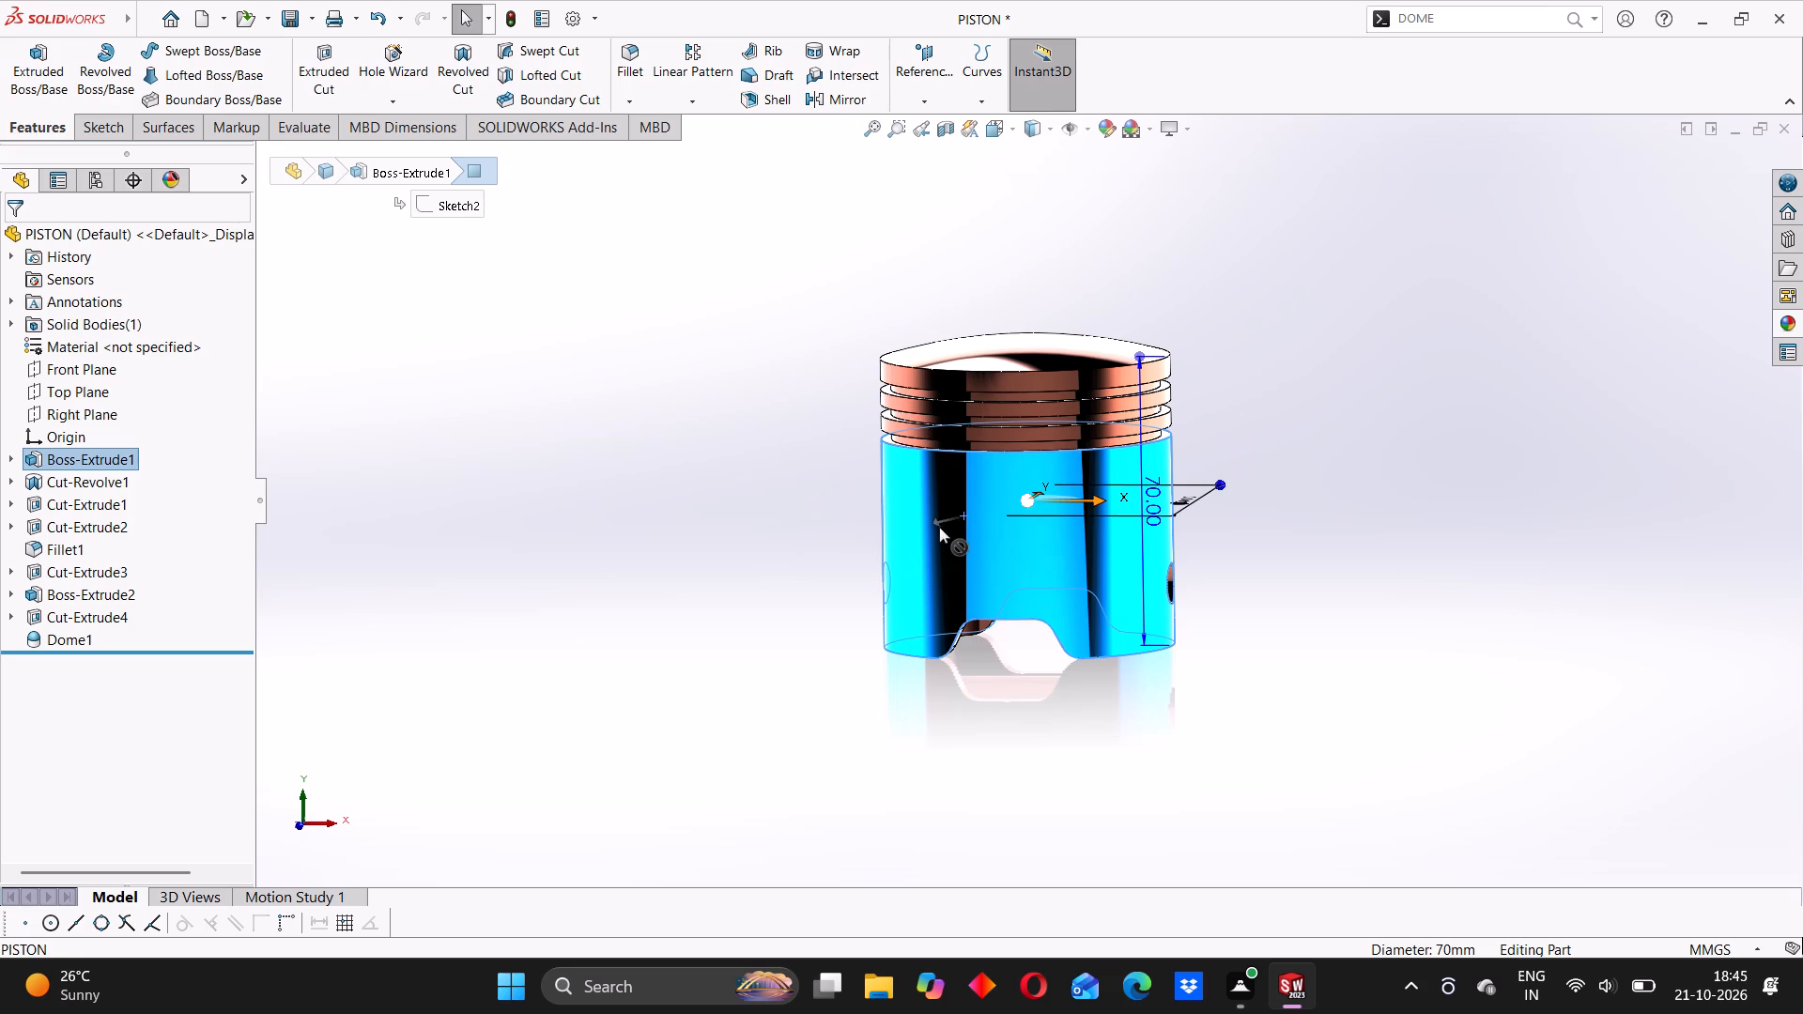
middle_click_drag(939, 526, 992, 544)
scroll(939, 526, "up", 1)
left_click(804, 499)
middle_click_drag(990, 498, 979, 522)
scroll(983, 515, "down", 3)
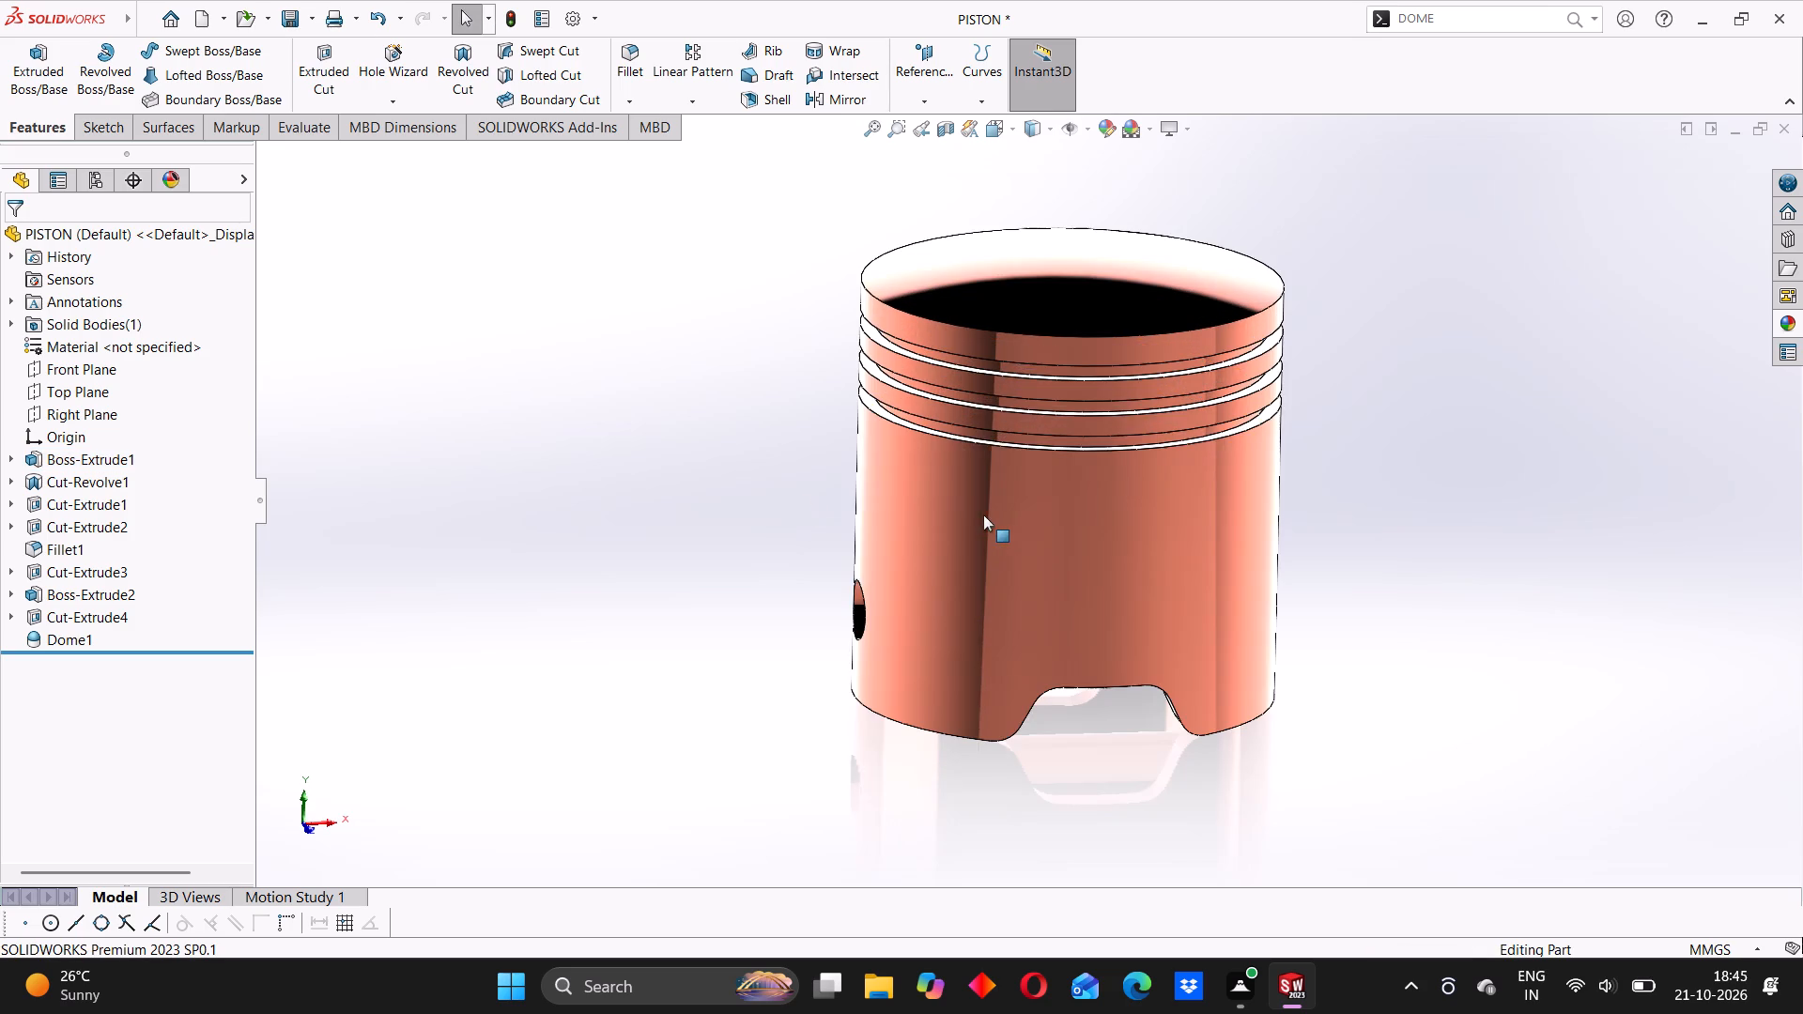
left_click(939, 506)
left_click(735, 490)
Inspect the piston's pin hole, ring grooves and lower skirt cutout up close, highlighting the skirt face.
middle_click_drag(1205, 551, 1174, 510)
scroll(1094, 493, "down", 1)
middle_click_drag(1066, 515, 1113, 511)
left_click(1018, 513)
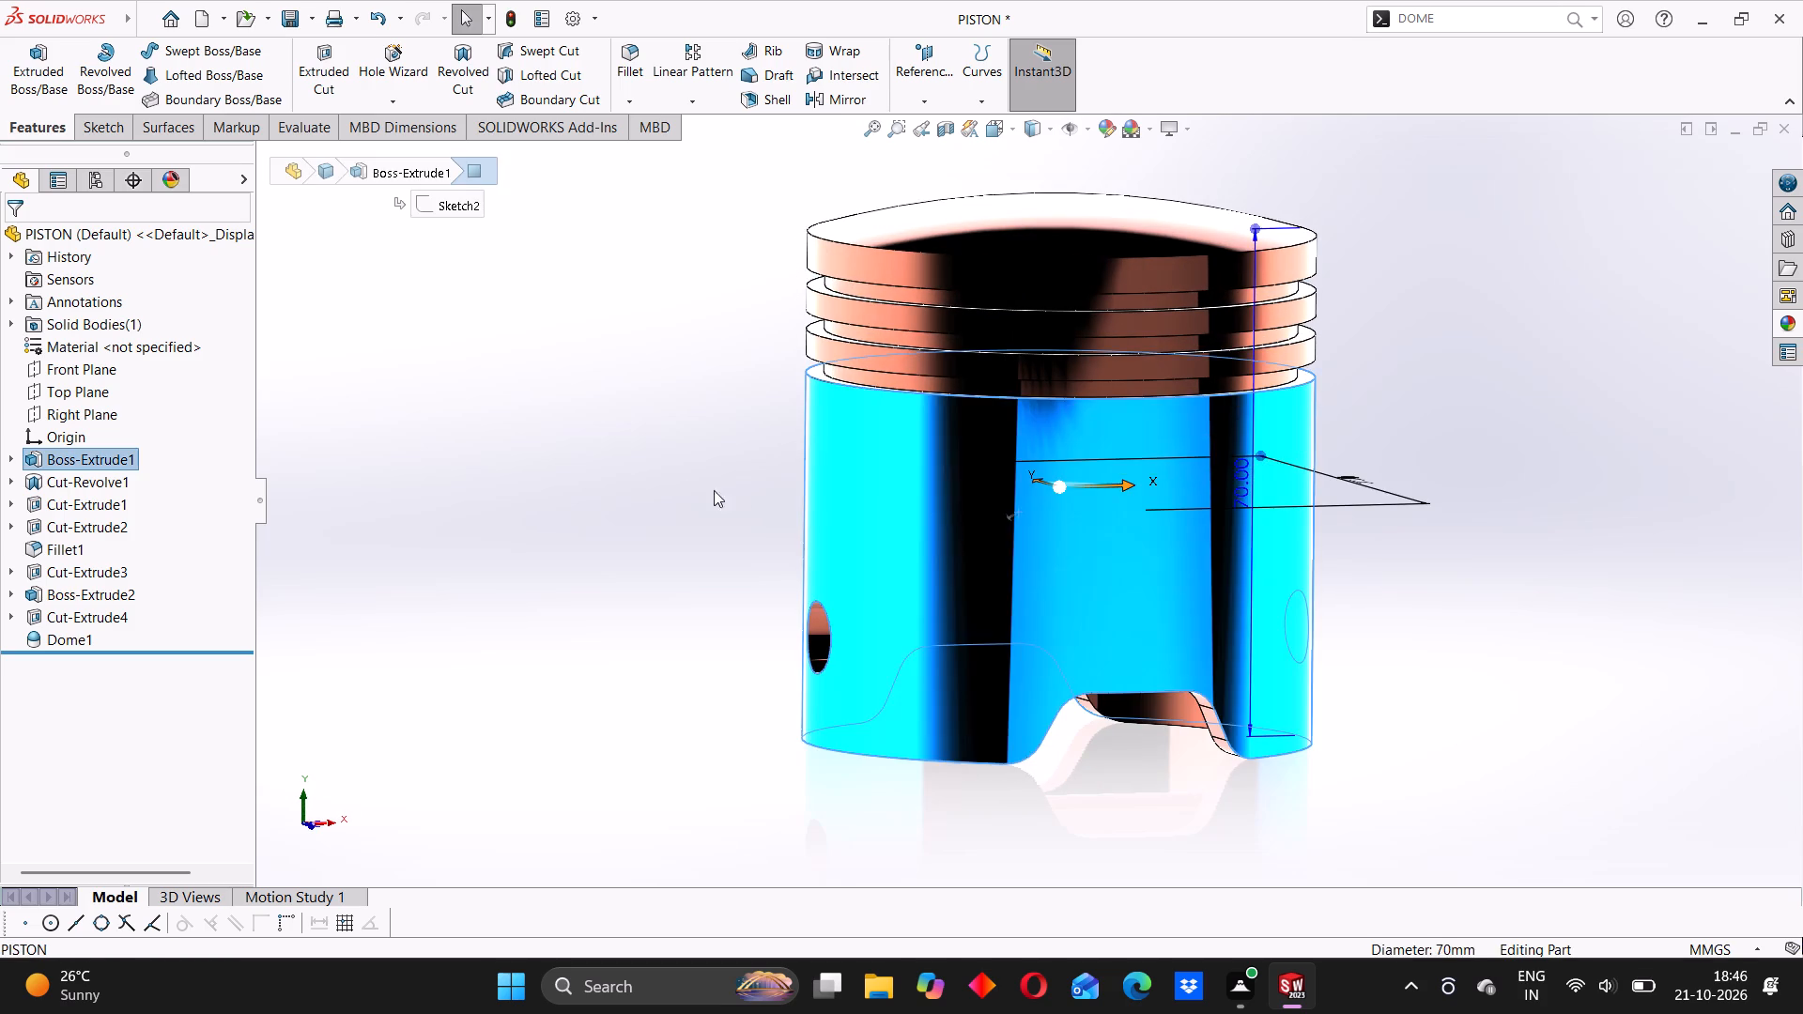
left_click(660, 470)
scroll(868, 461, "down", 2)
middle_click_drag(901, 486, 931, 490)
left_click(898, 487)
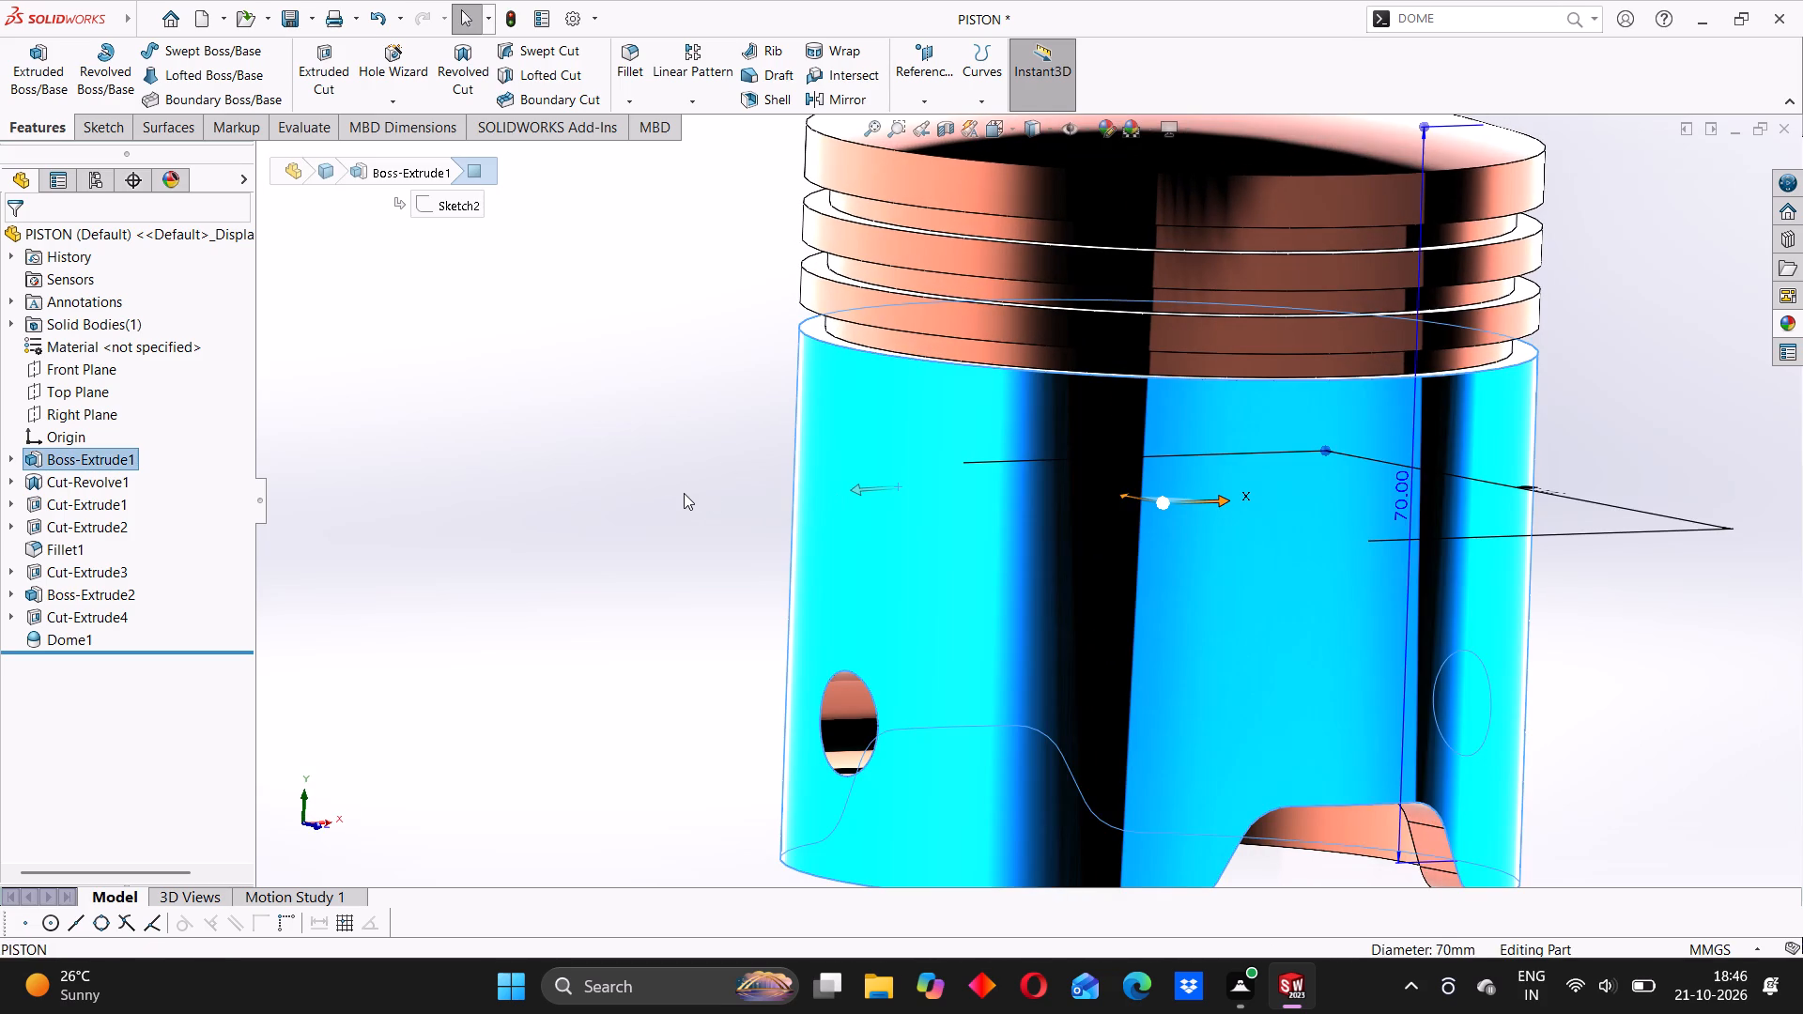
left_click(684, 492)
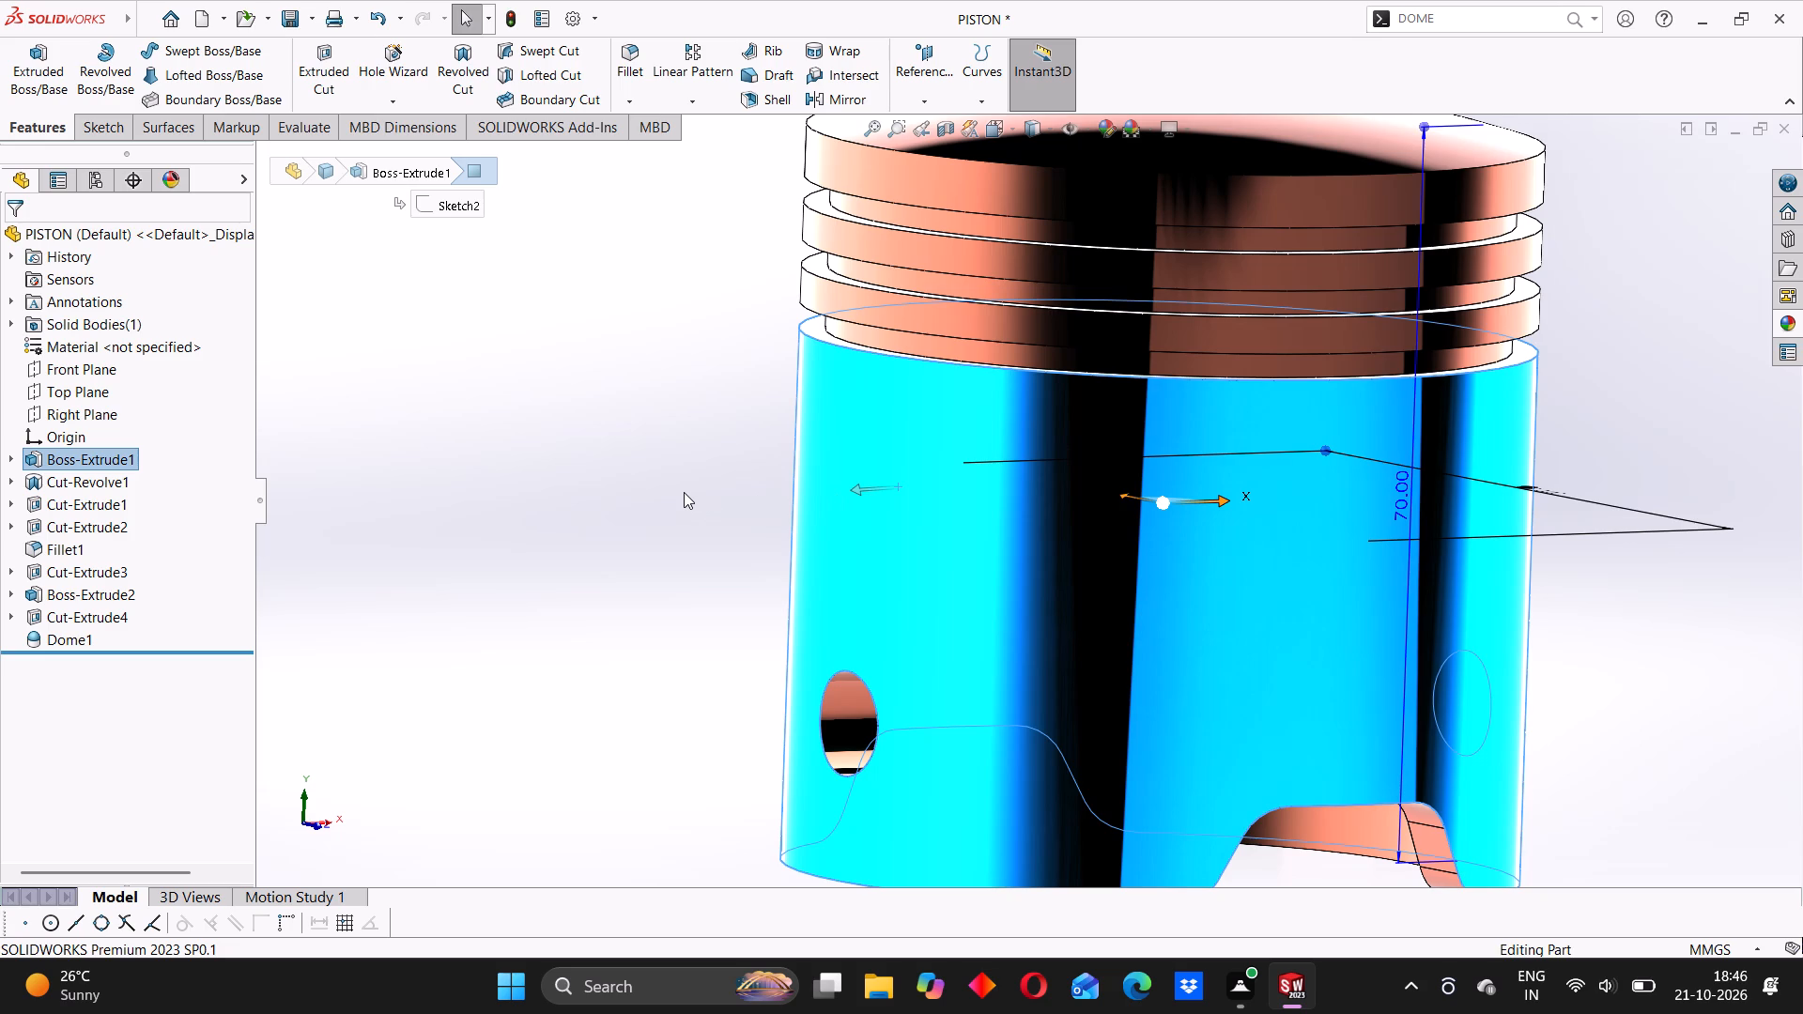
scroll(1026, 448, "up", 3)
scroll(1030, 459, "down", 2)
left_click(940, 489)
left_click(723, 515)
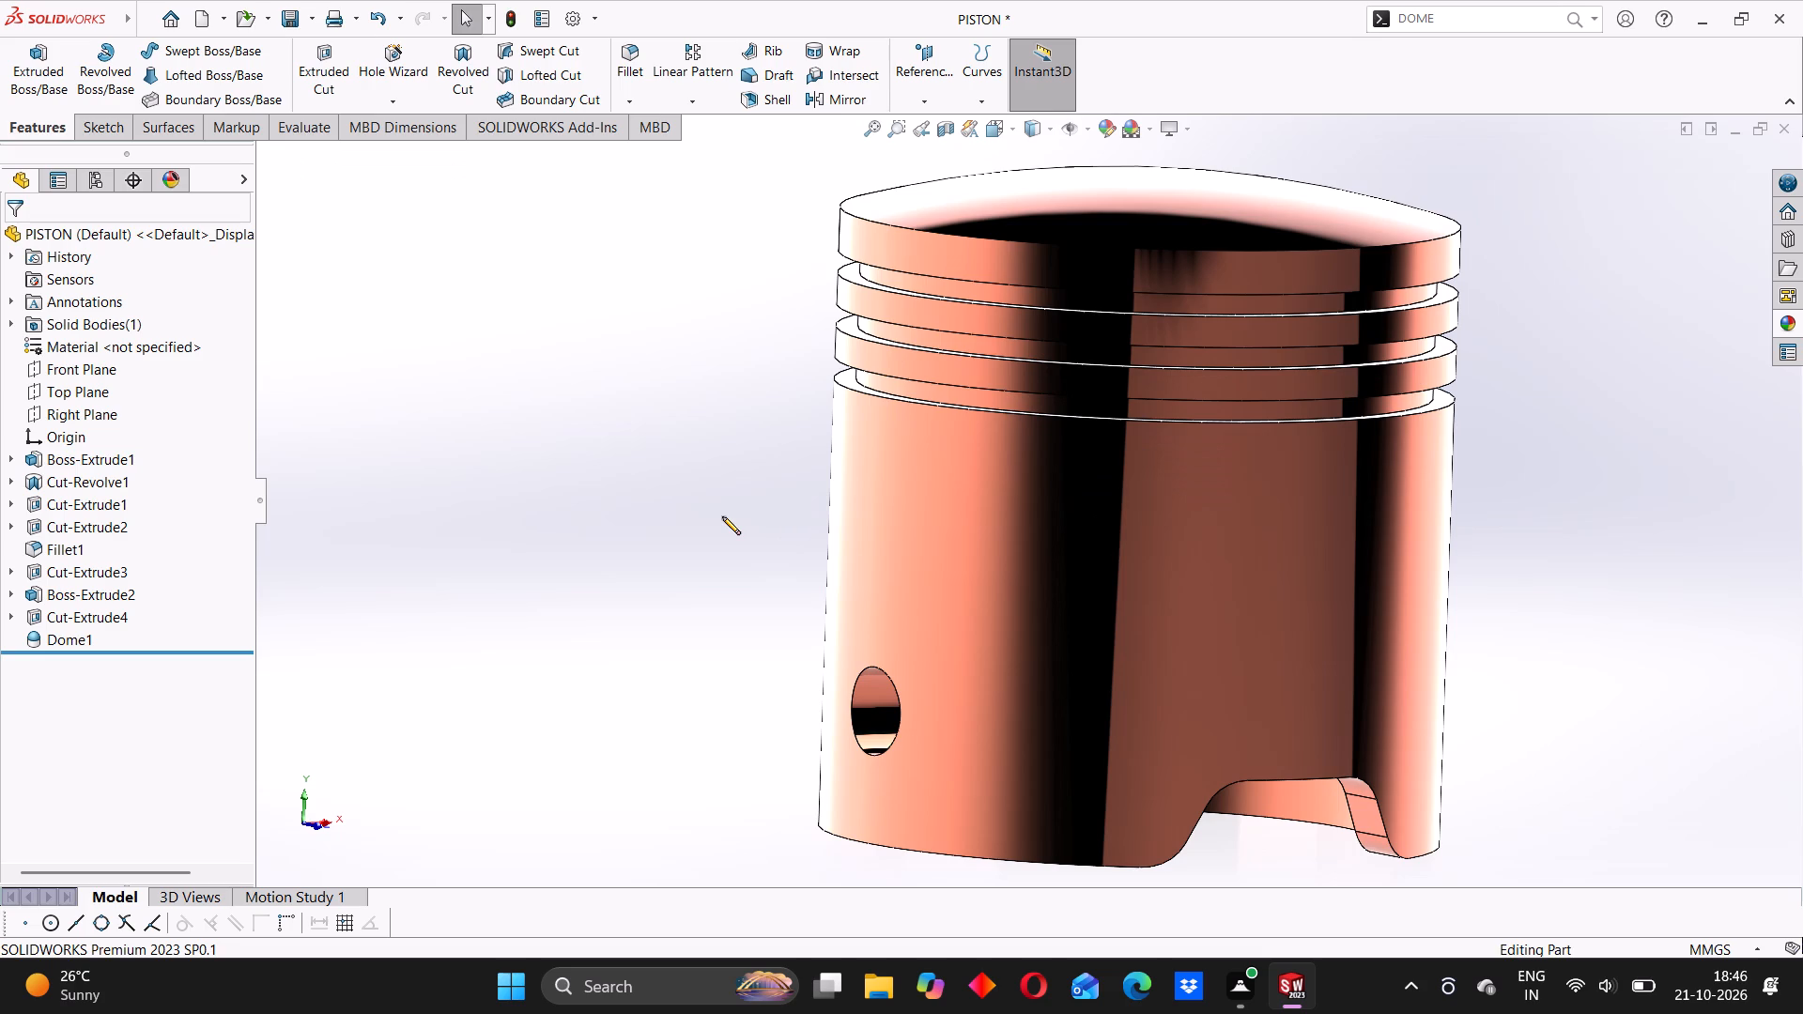
left_click(955, 566)
left_click(656, 560)
Examine the domed crown profile, ring grooves and skirt cutouts from several angles, and review the whole piston again.
middle_click(1183, 475)
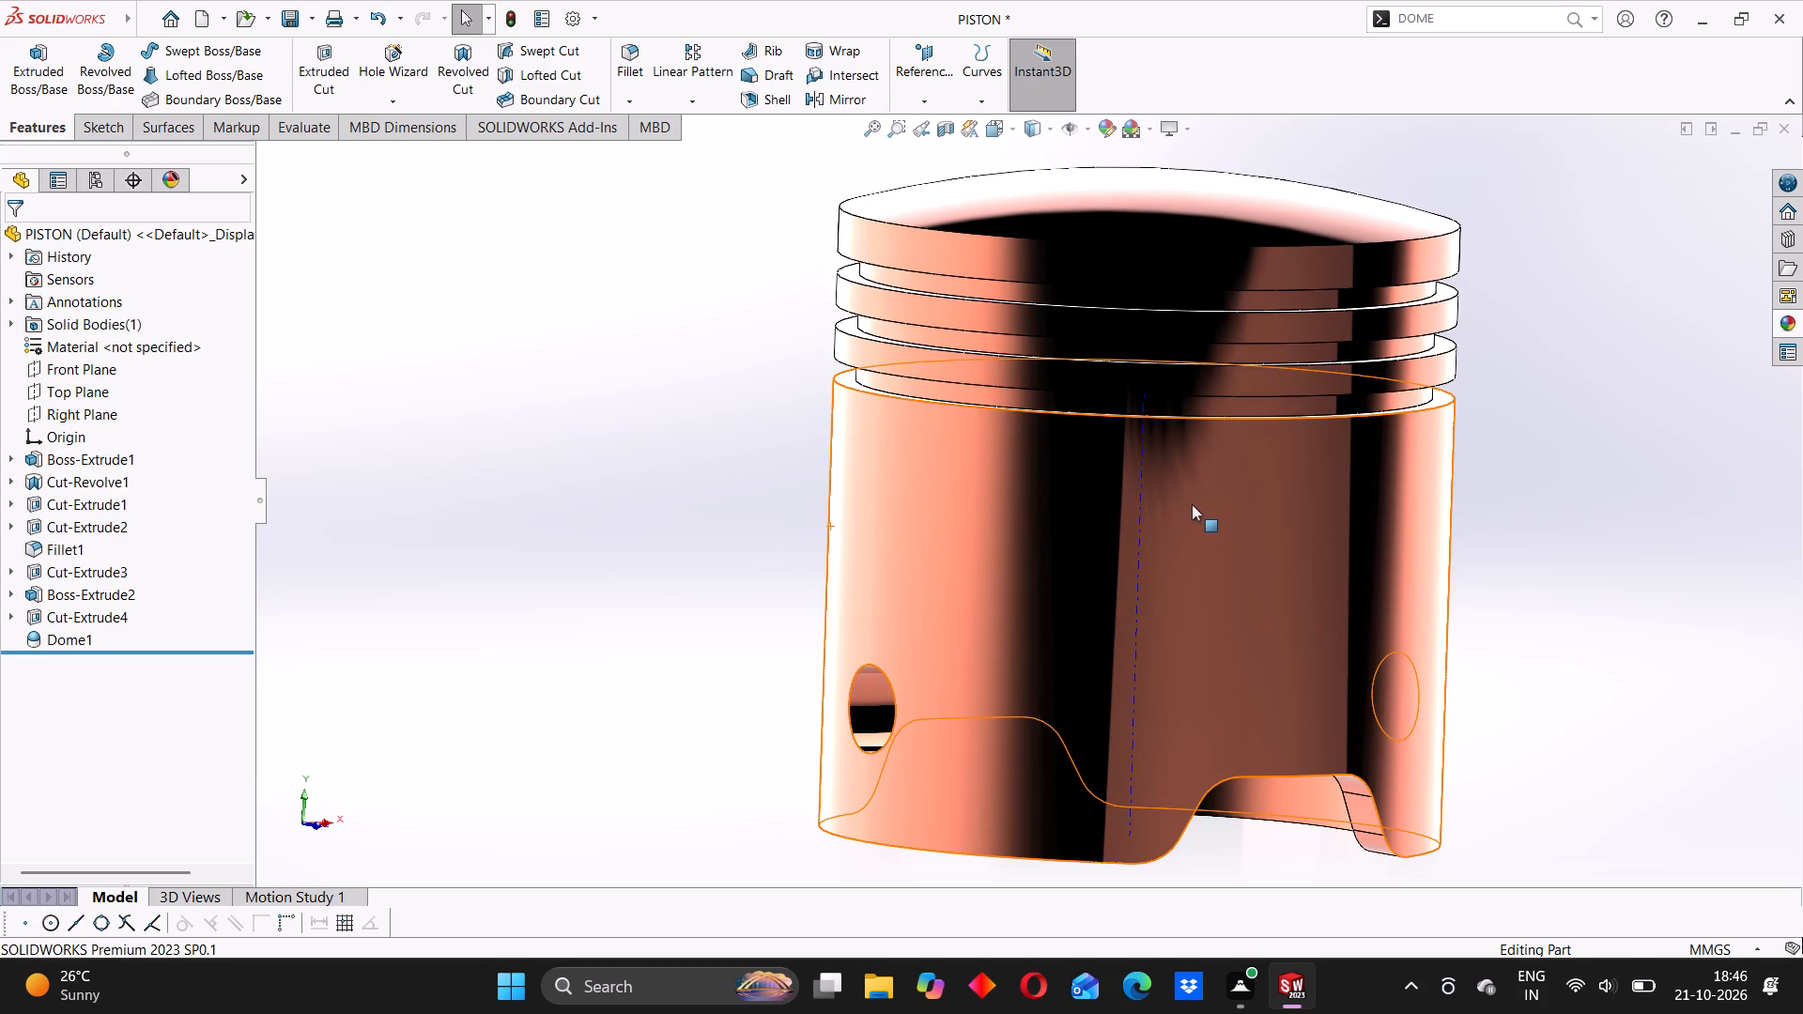
middle_click_drag(1224, 527, 1142, 548)
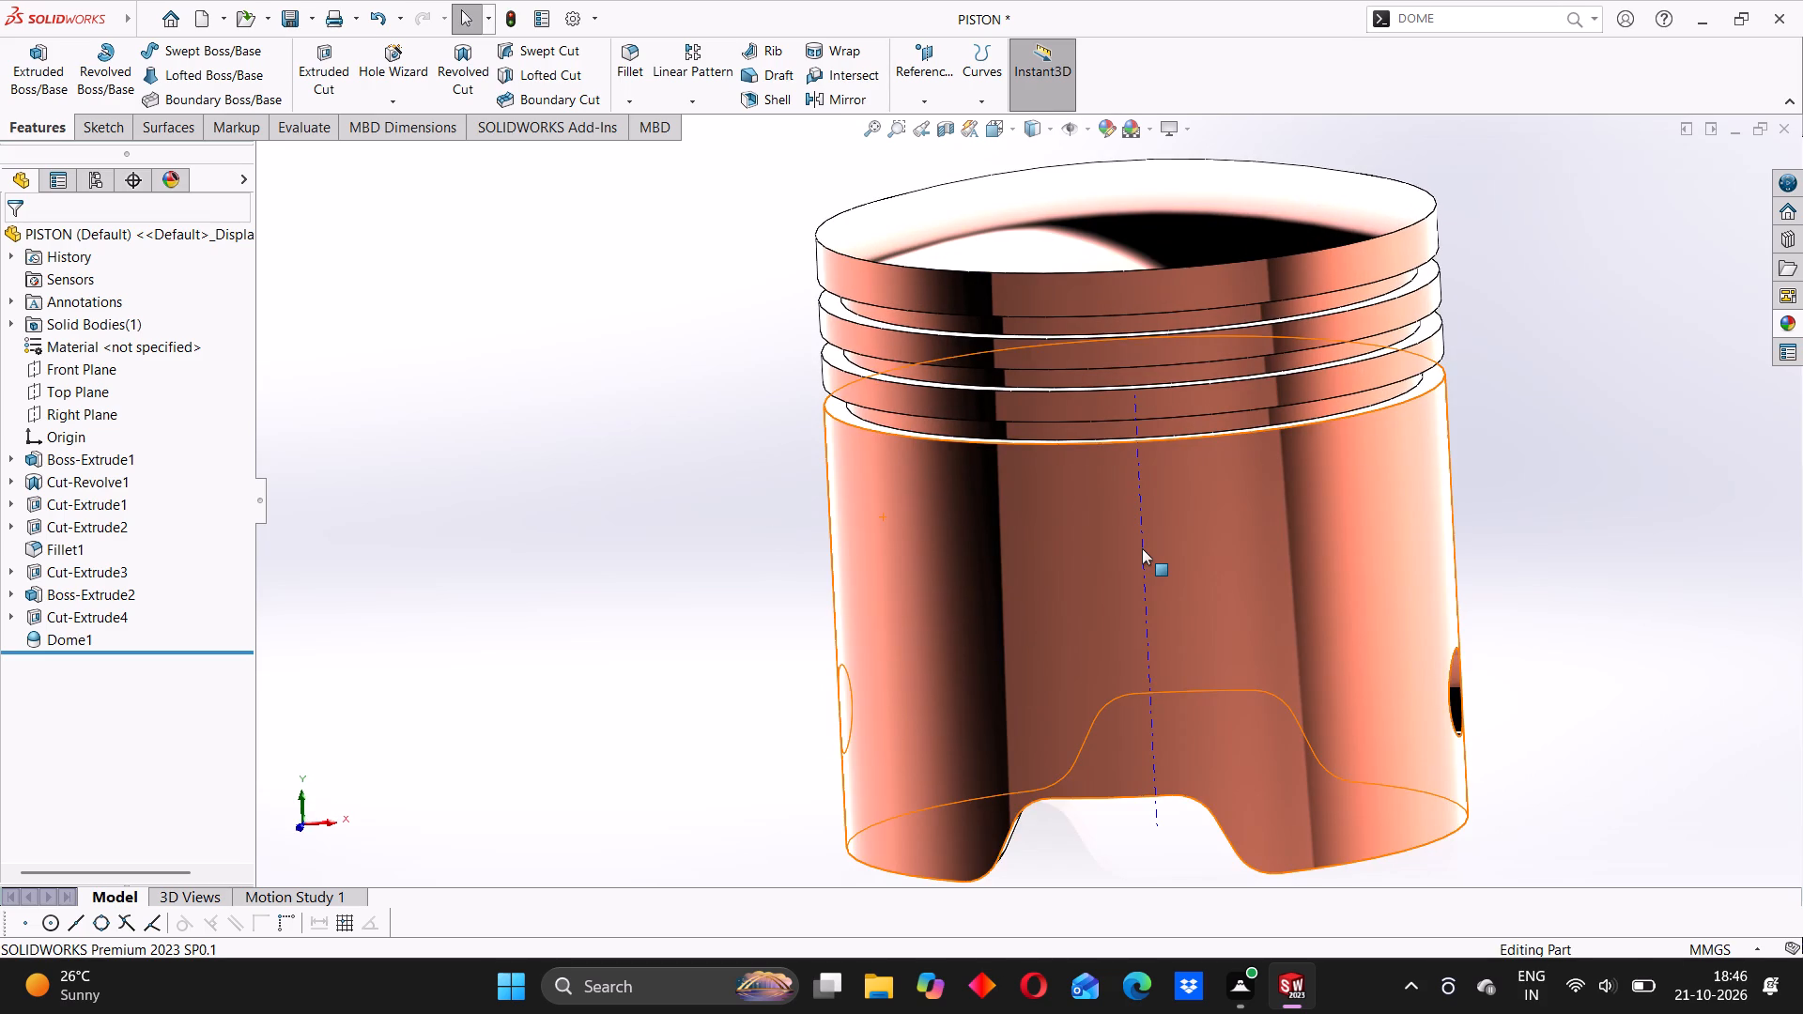
middle_click_drag(1132, 552, 1111, 541)
left_click(834, 538)
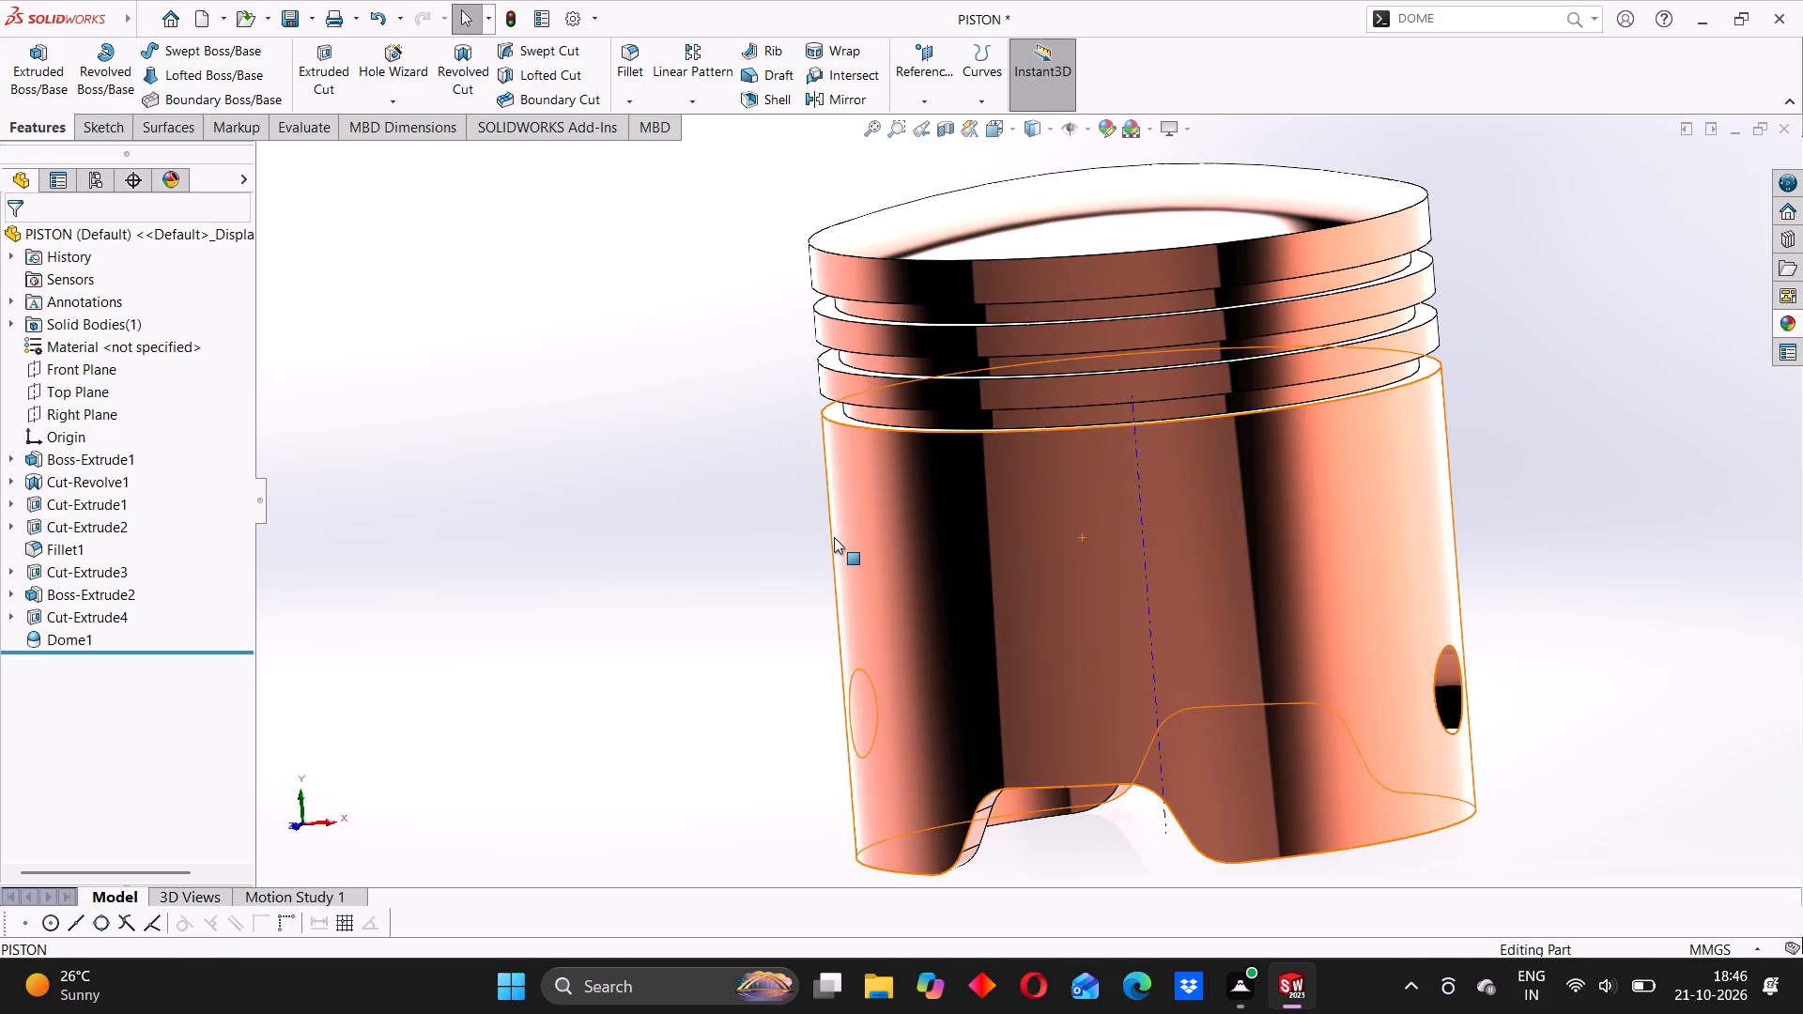
left_click(592, 454)
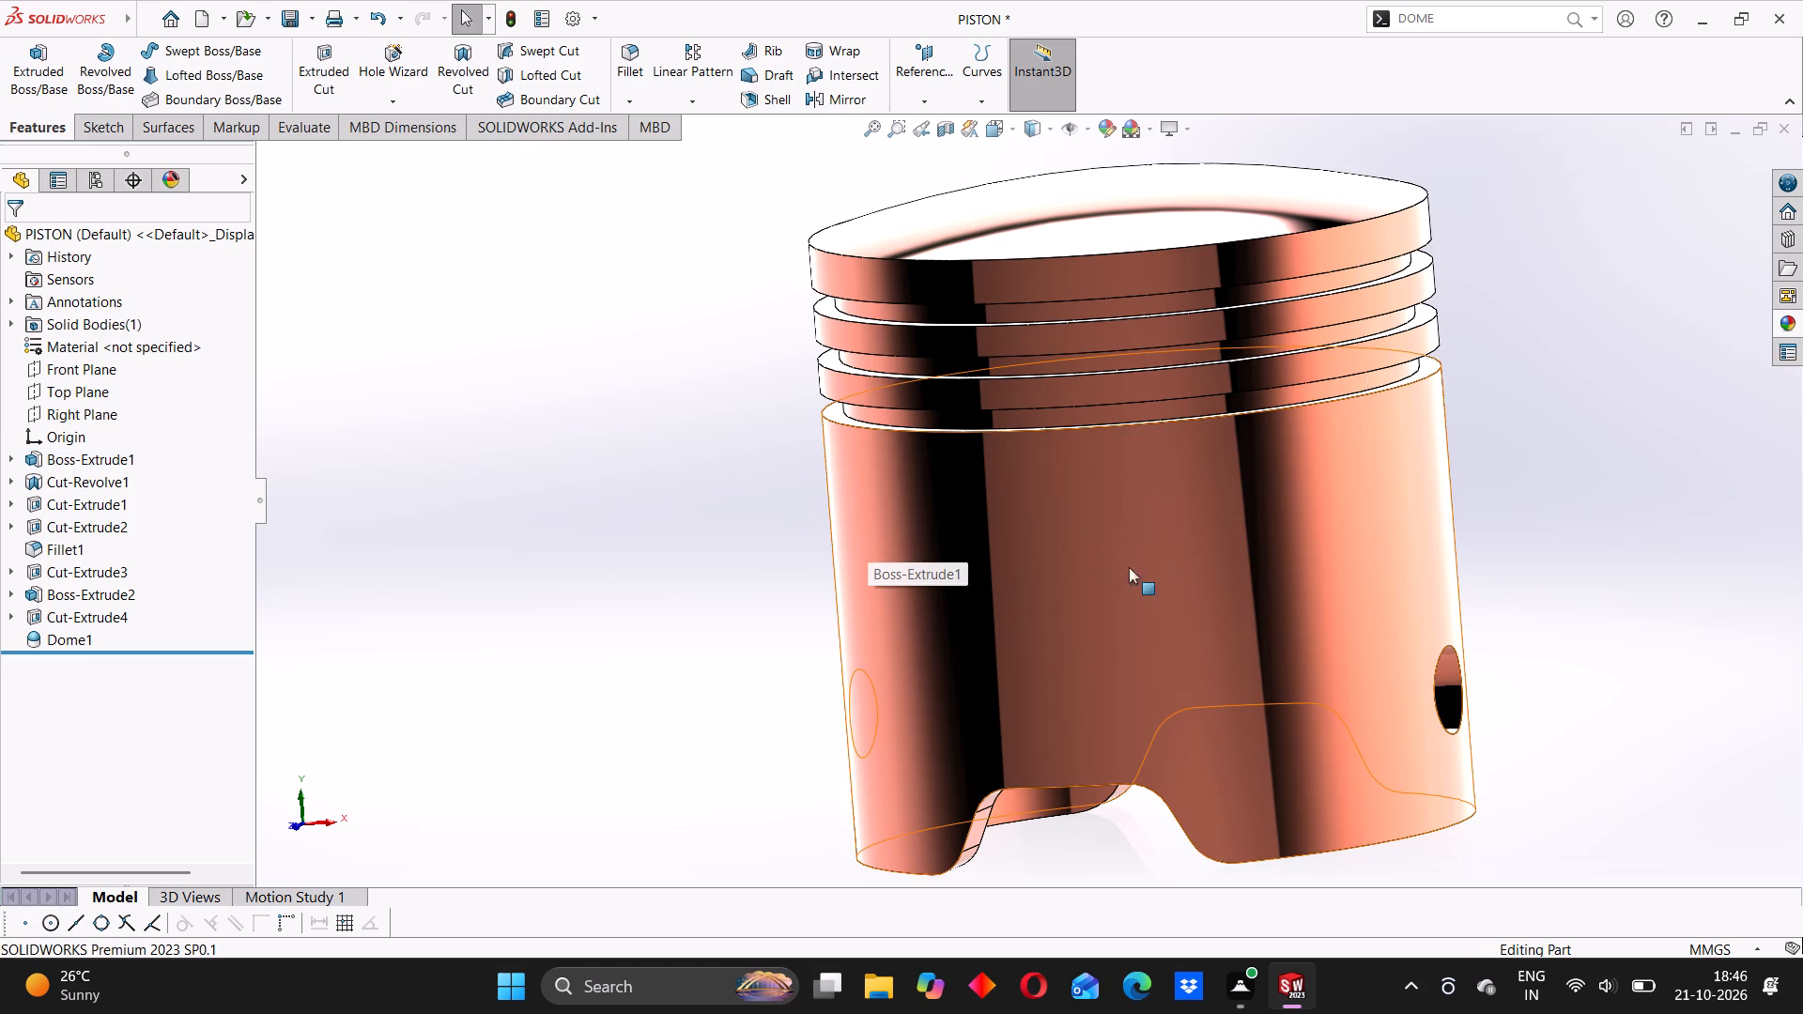
middle_click_drag(1099, 575, 1122, 557)
left_click(611, 550)
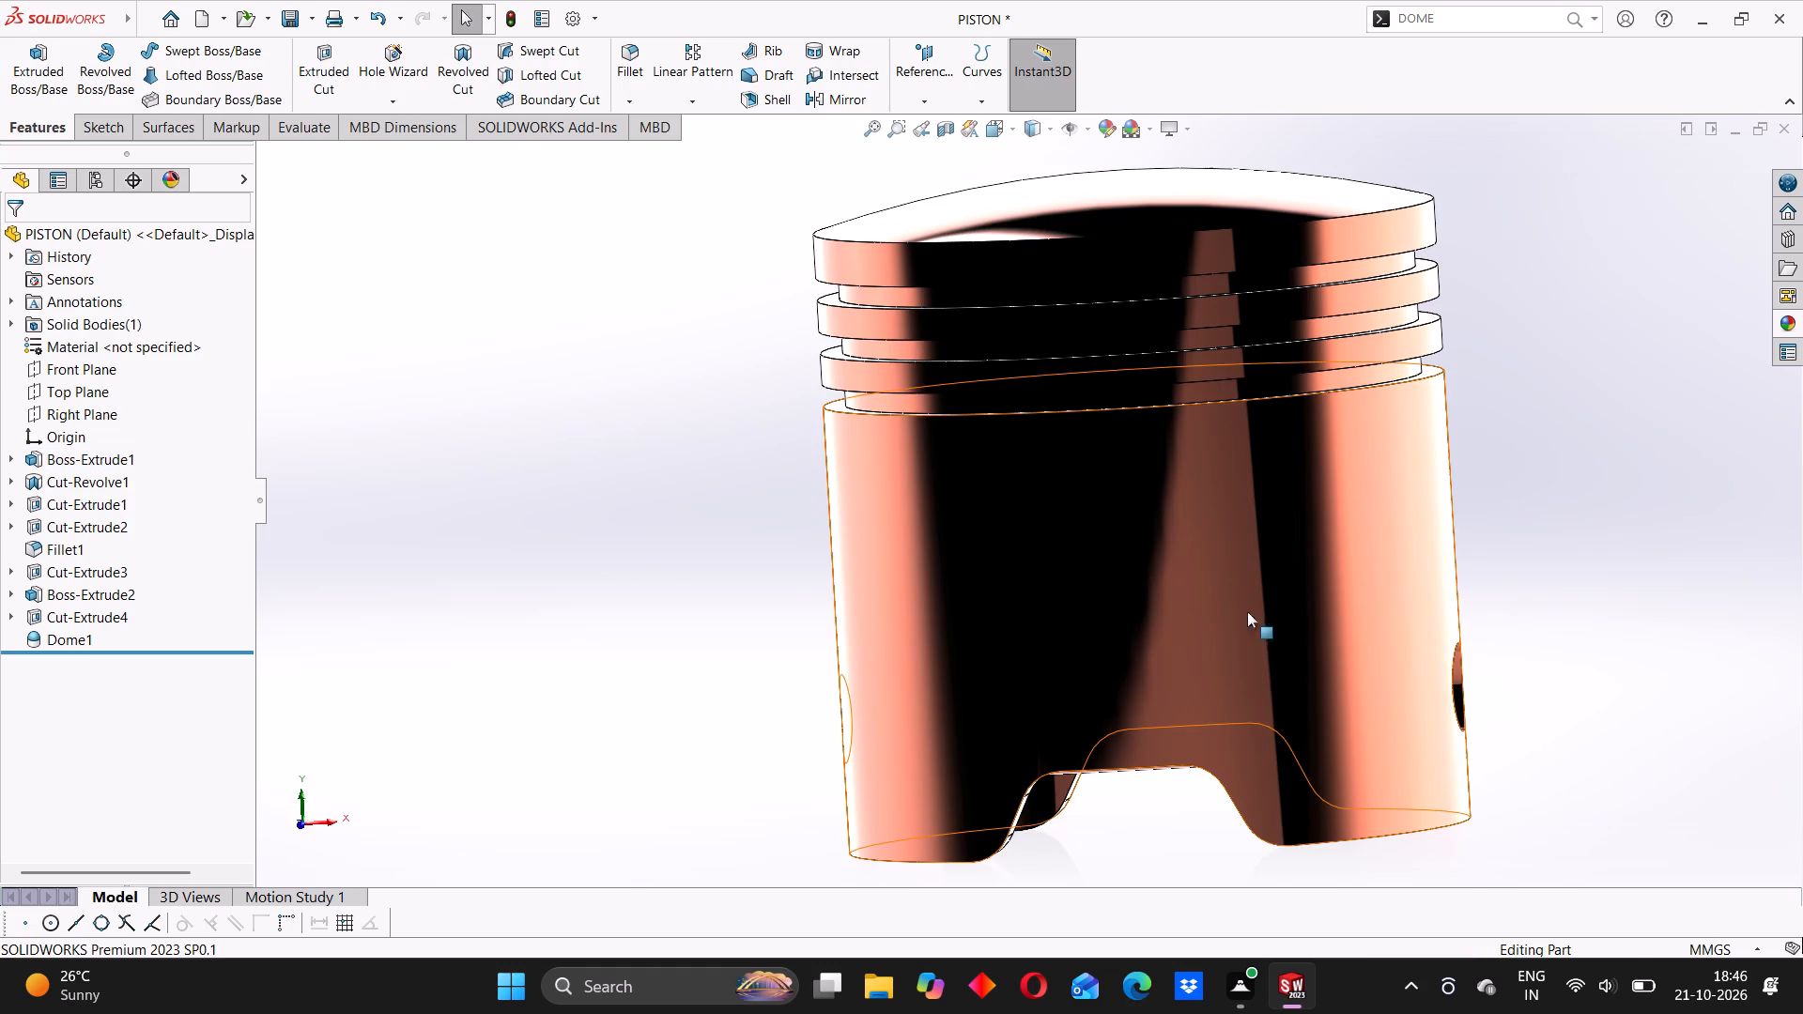
middle_click_drag(1148, 610, 1221, 590)
left_click(986, 583)
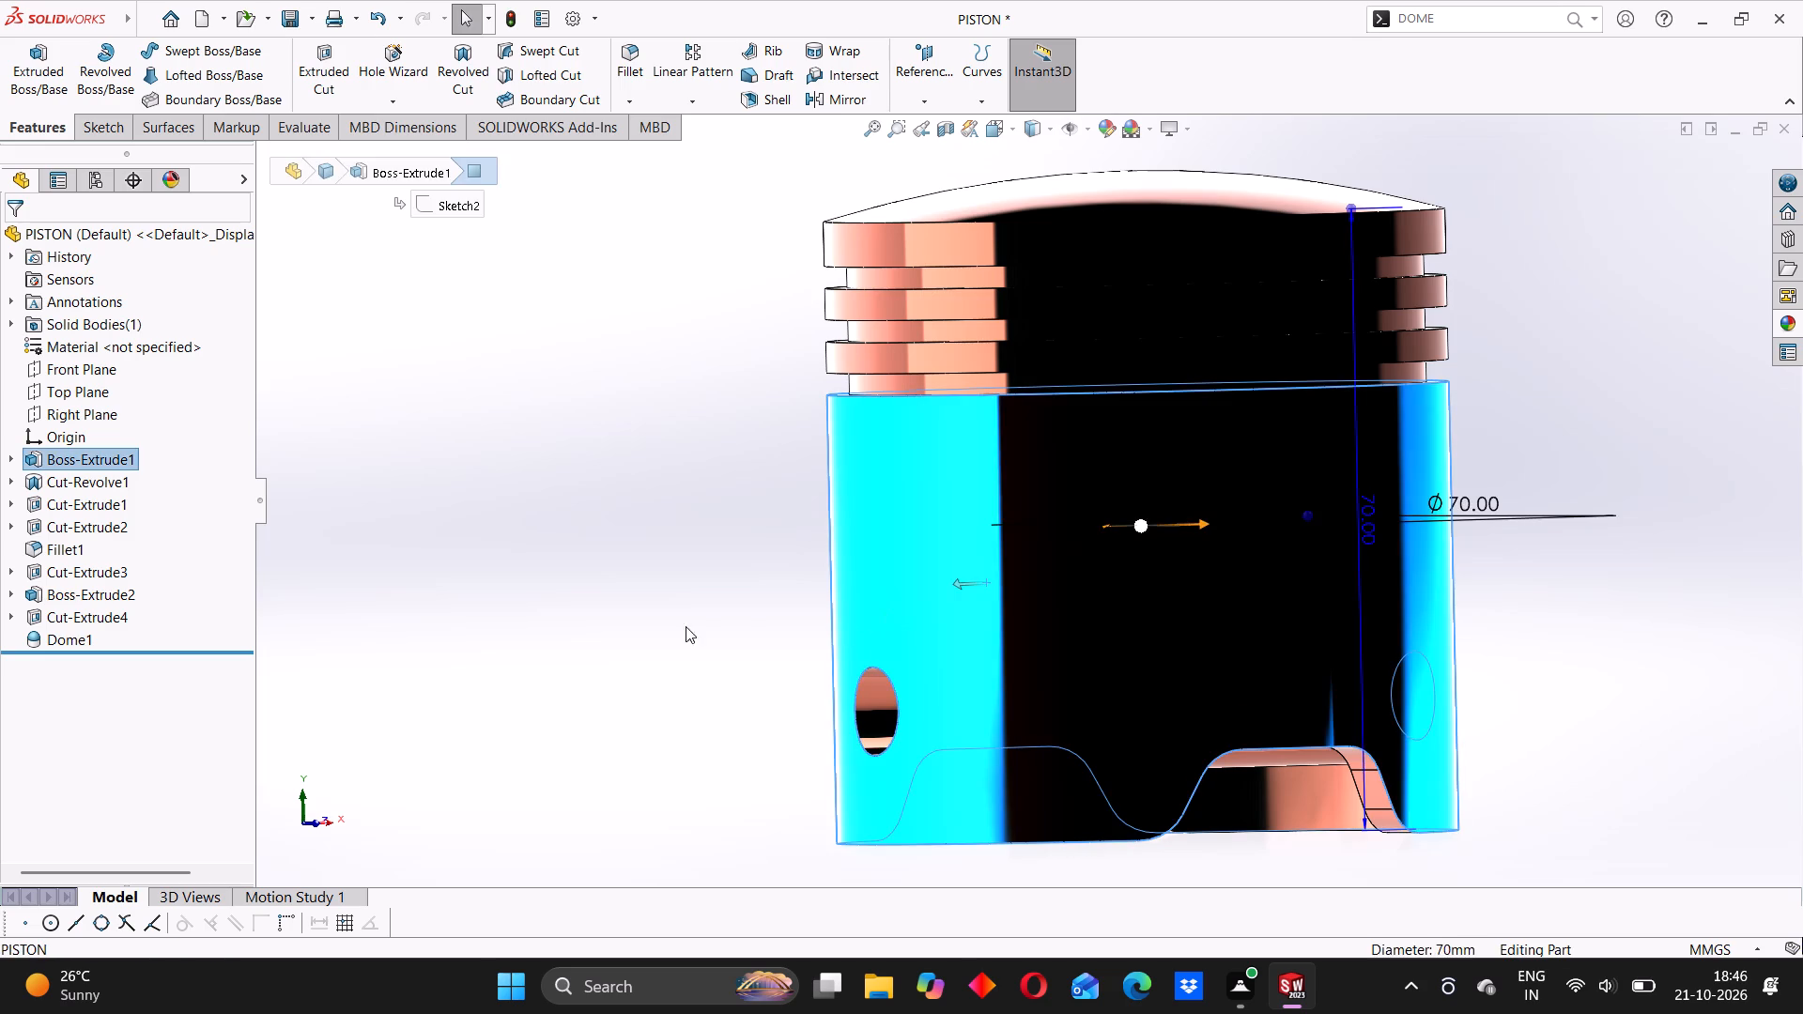
left_click(603, 623)
middle_click_drag(1082, 511, 1028, 561)
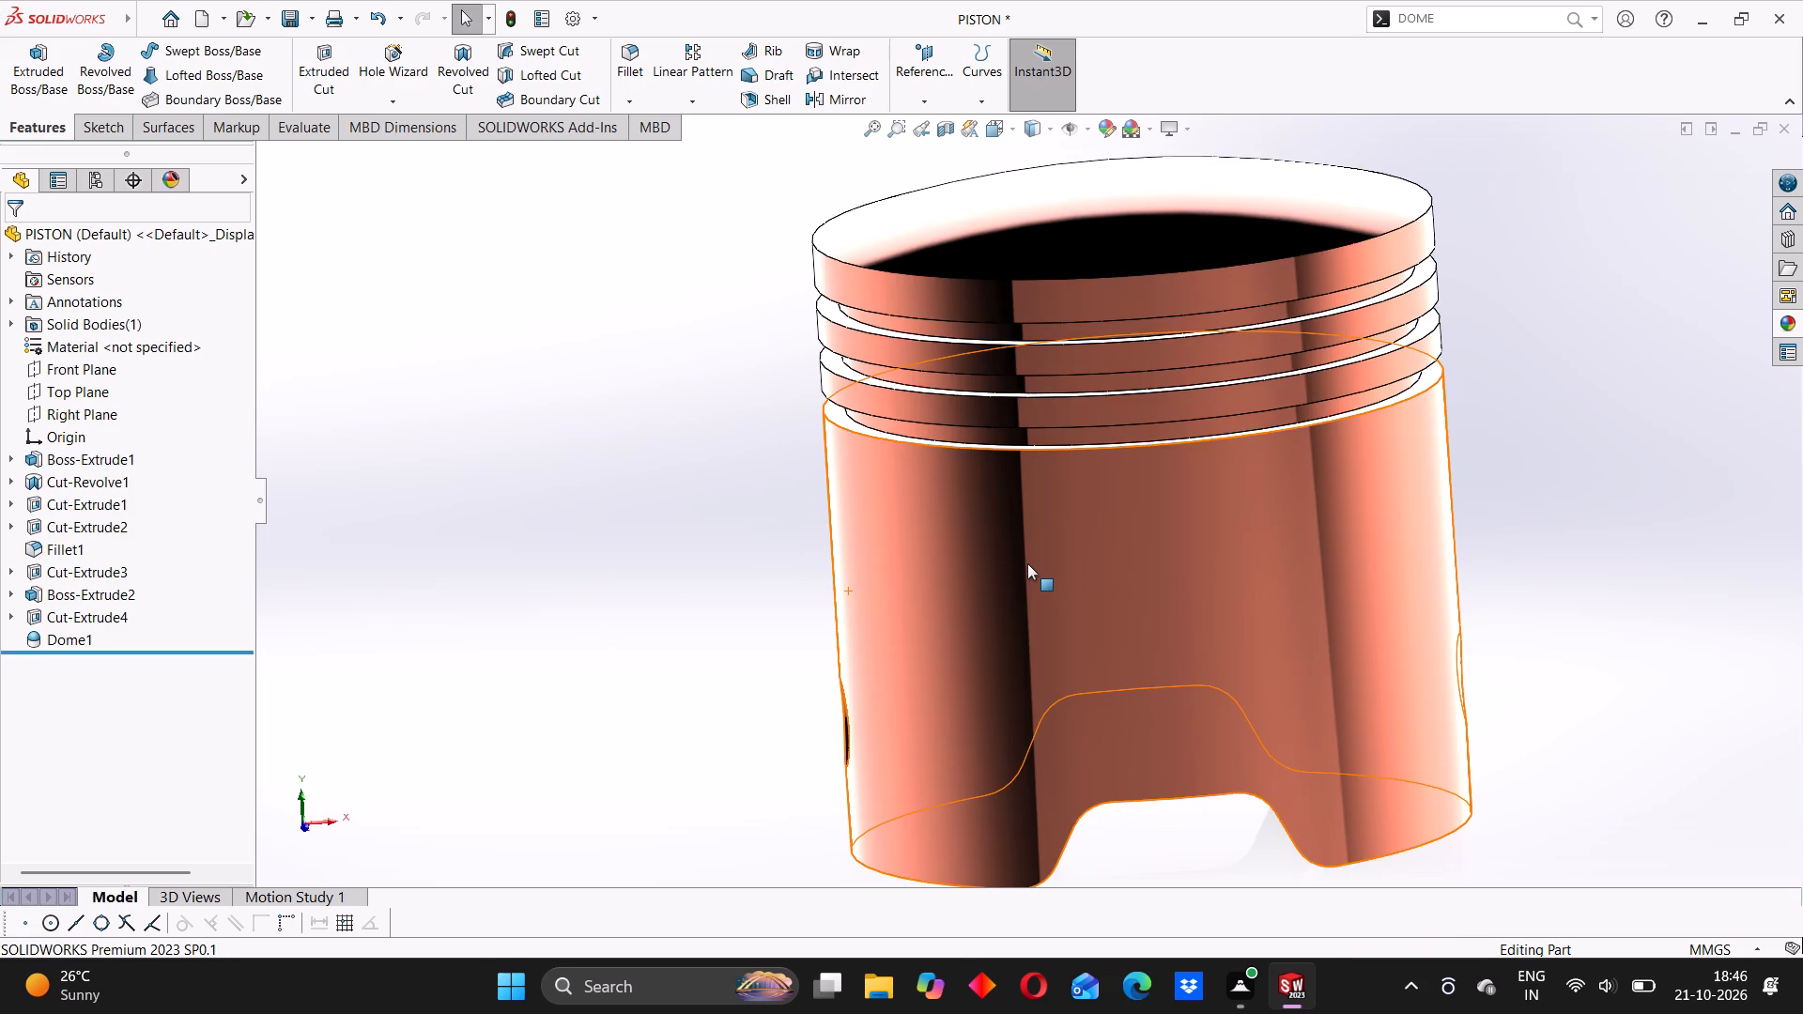
middle_click_drag(1030, 561, 1049, 550)
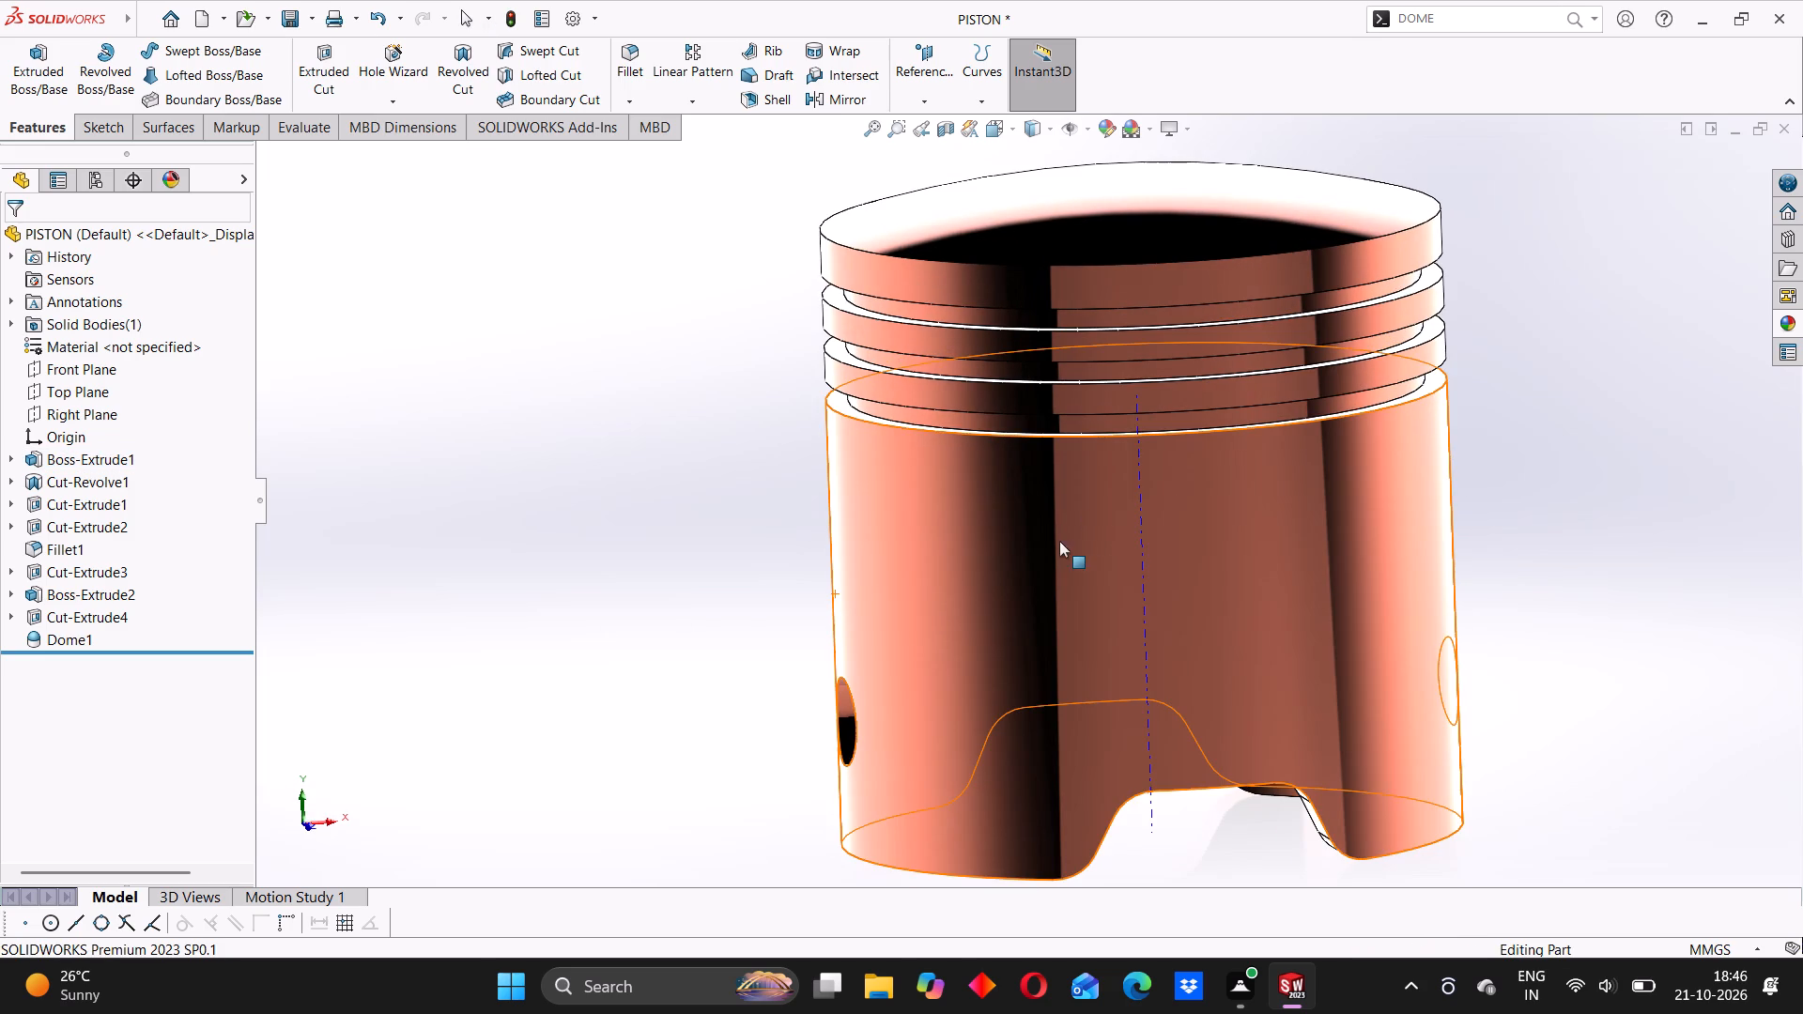
middle_click_drag(1059, 549, 1069, 529)
middle_click_drag(1148, 474, 1133, 549)
left_click(901, 549)
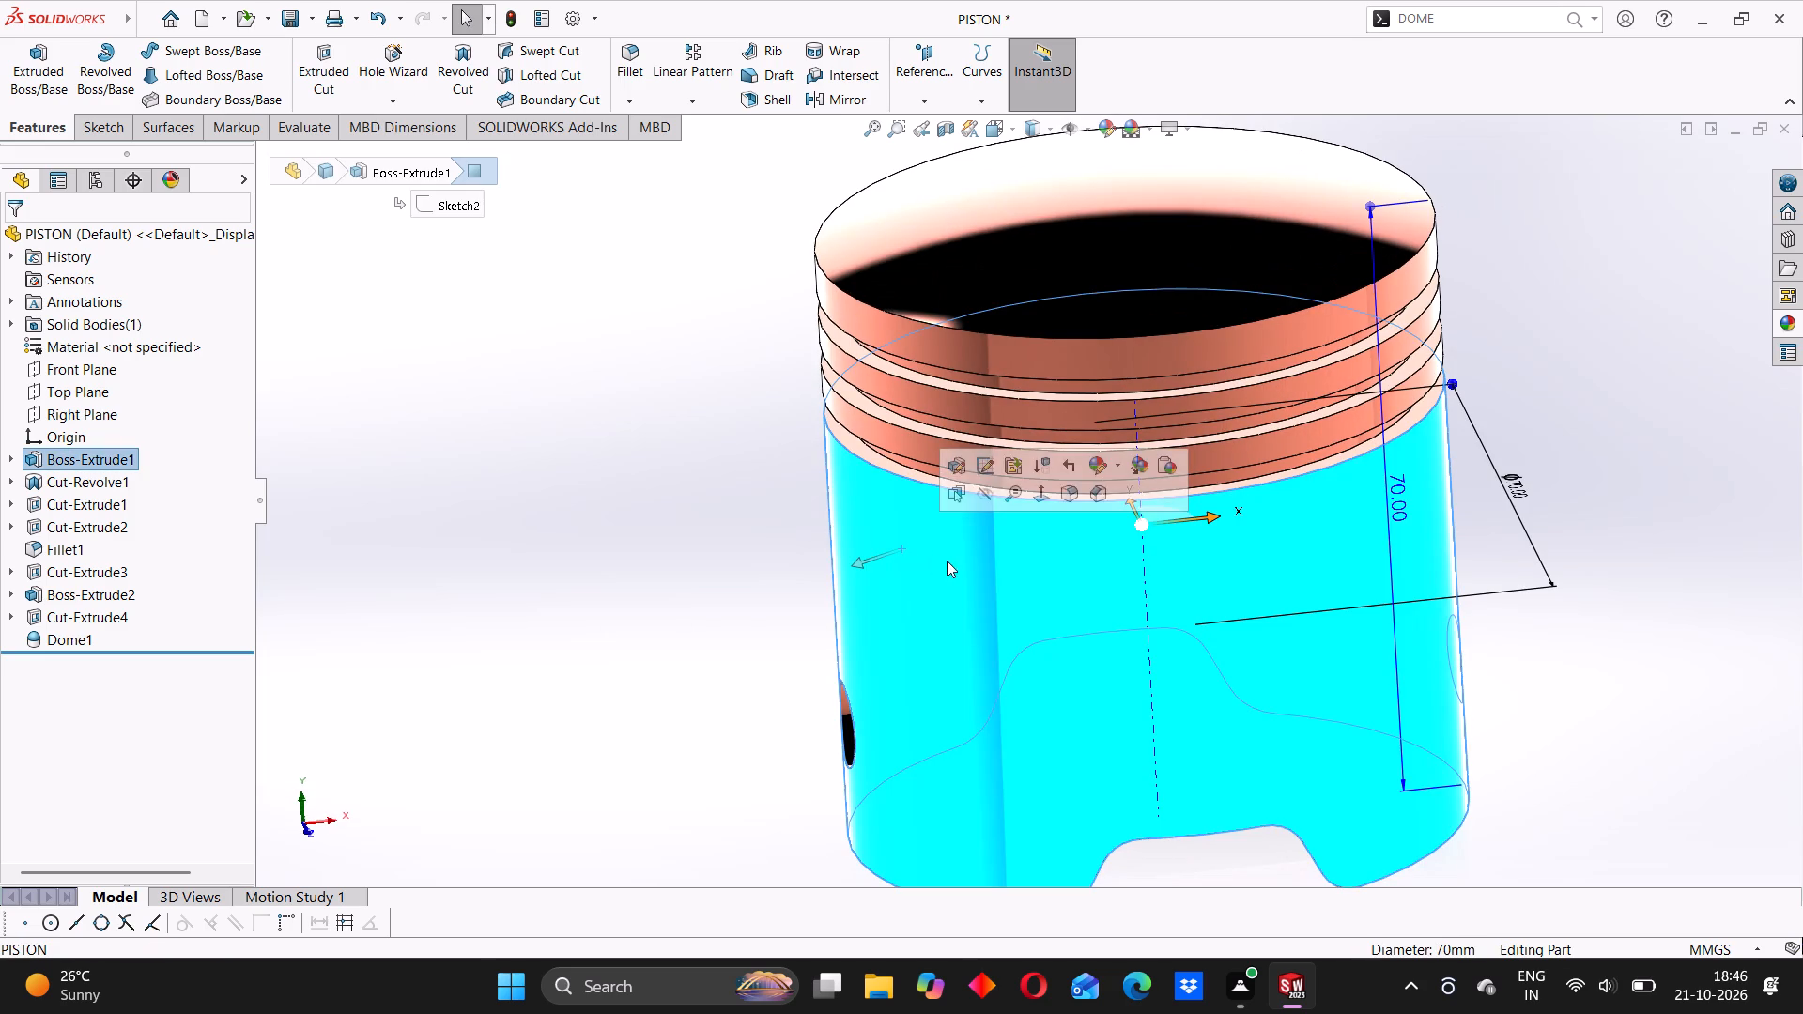
middle_click_drag(890, 548, 919, 513)
left_click(660, 512)
scroll(1076, 608, "up", 3)
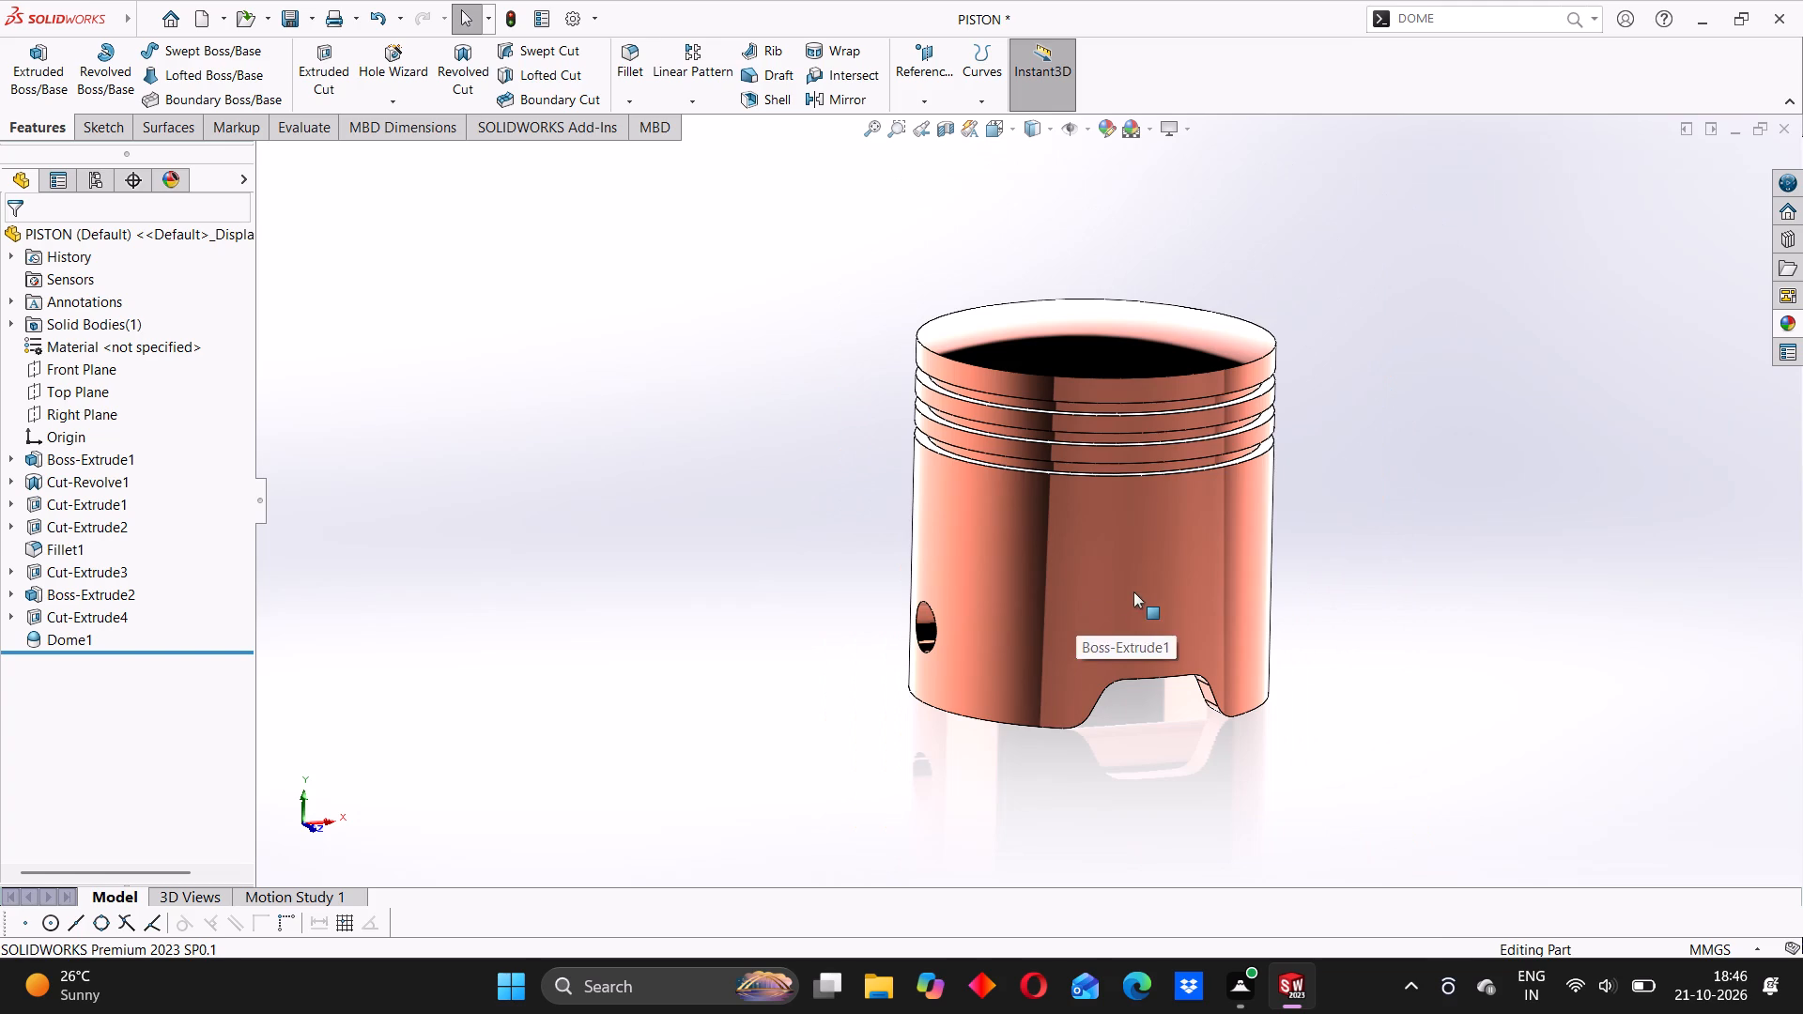
Inspect the piston's ring grooves and outer skirt face up close from the front, highlighting the skirt face.
left_click(1140, 585)
left_click(764, 548)
scroll(993, 480, "down", 3)
middle_click_drag(1130, 515, 1121, 525)
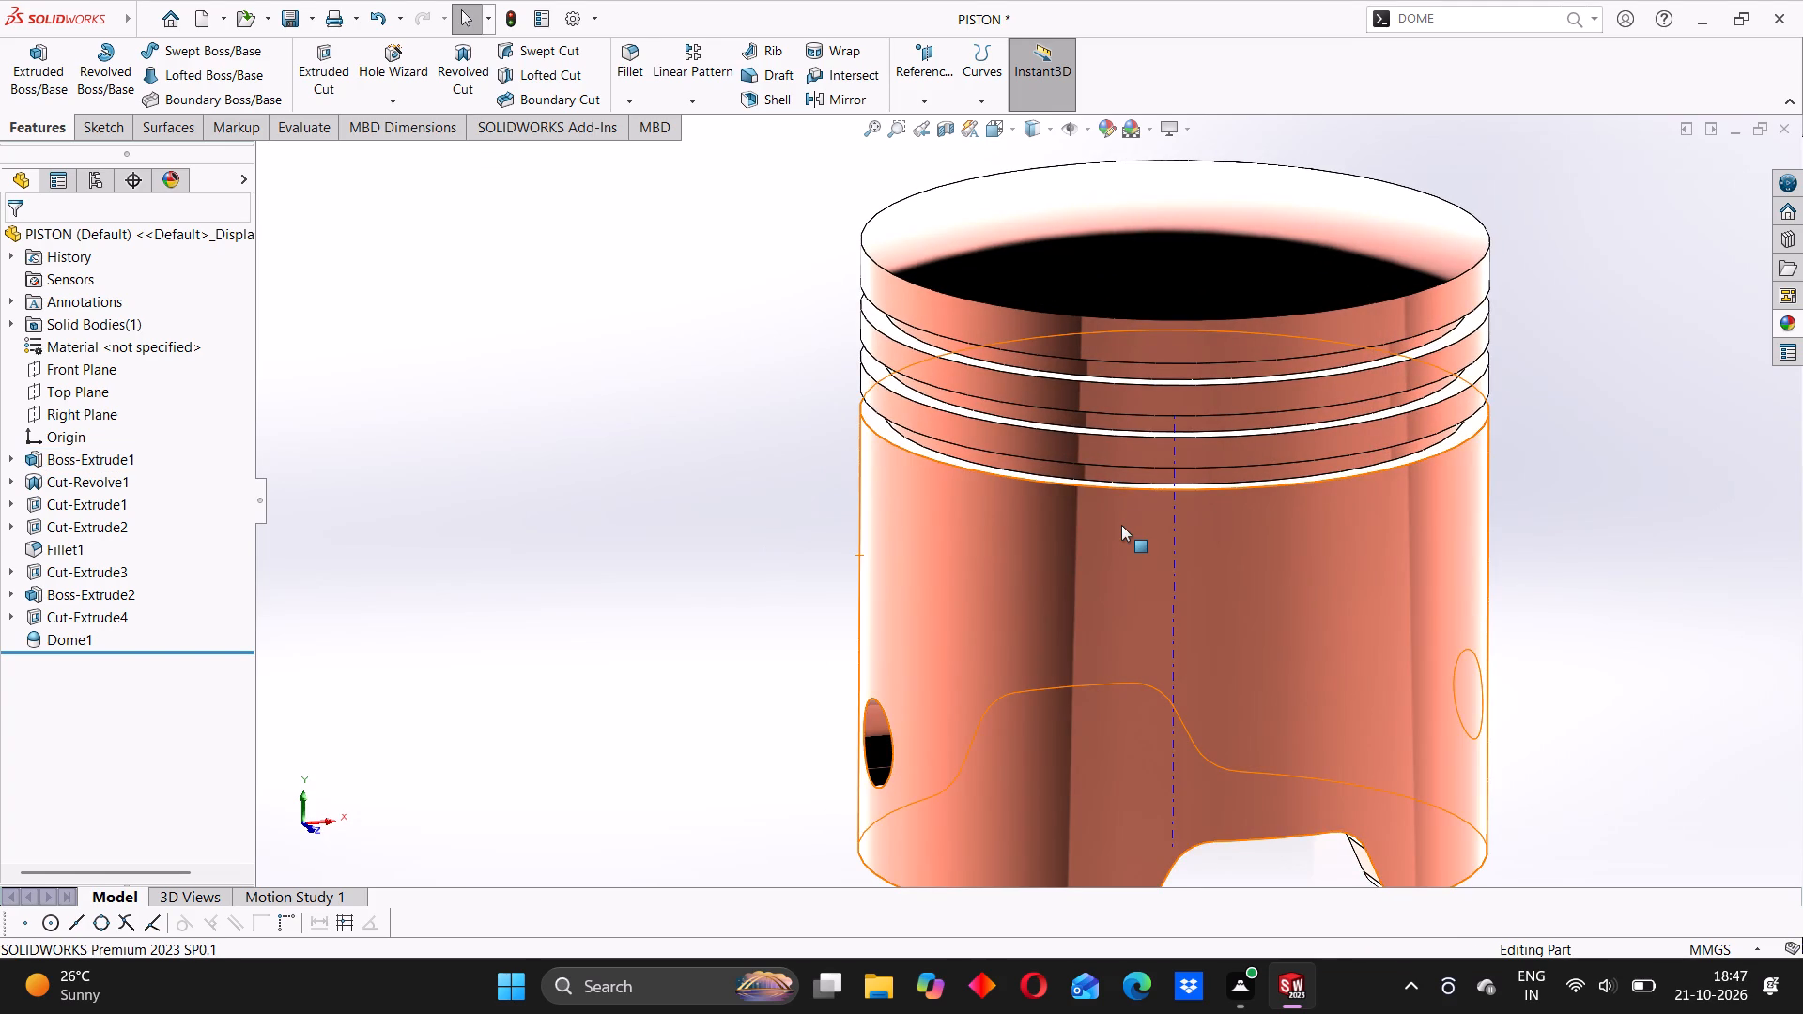
middle_click_drag(1110, 533, 1128, 524)
left_click(1094, 548)
middle_click_drag(1123, 557, 1088, 552)
left_click(661, 528)
middle_click_drag(1083, 608, 1082, 581)
scroll(1070, 567, "down", 2)
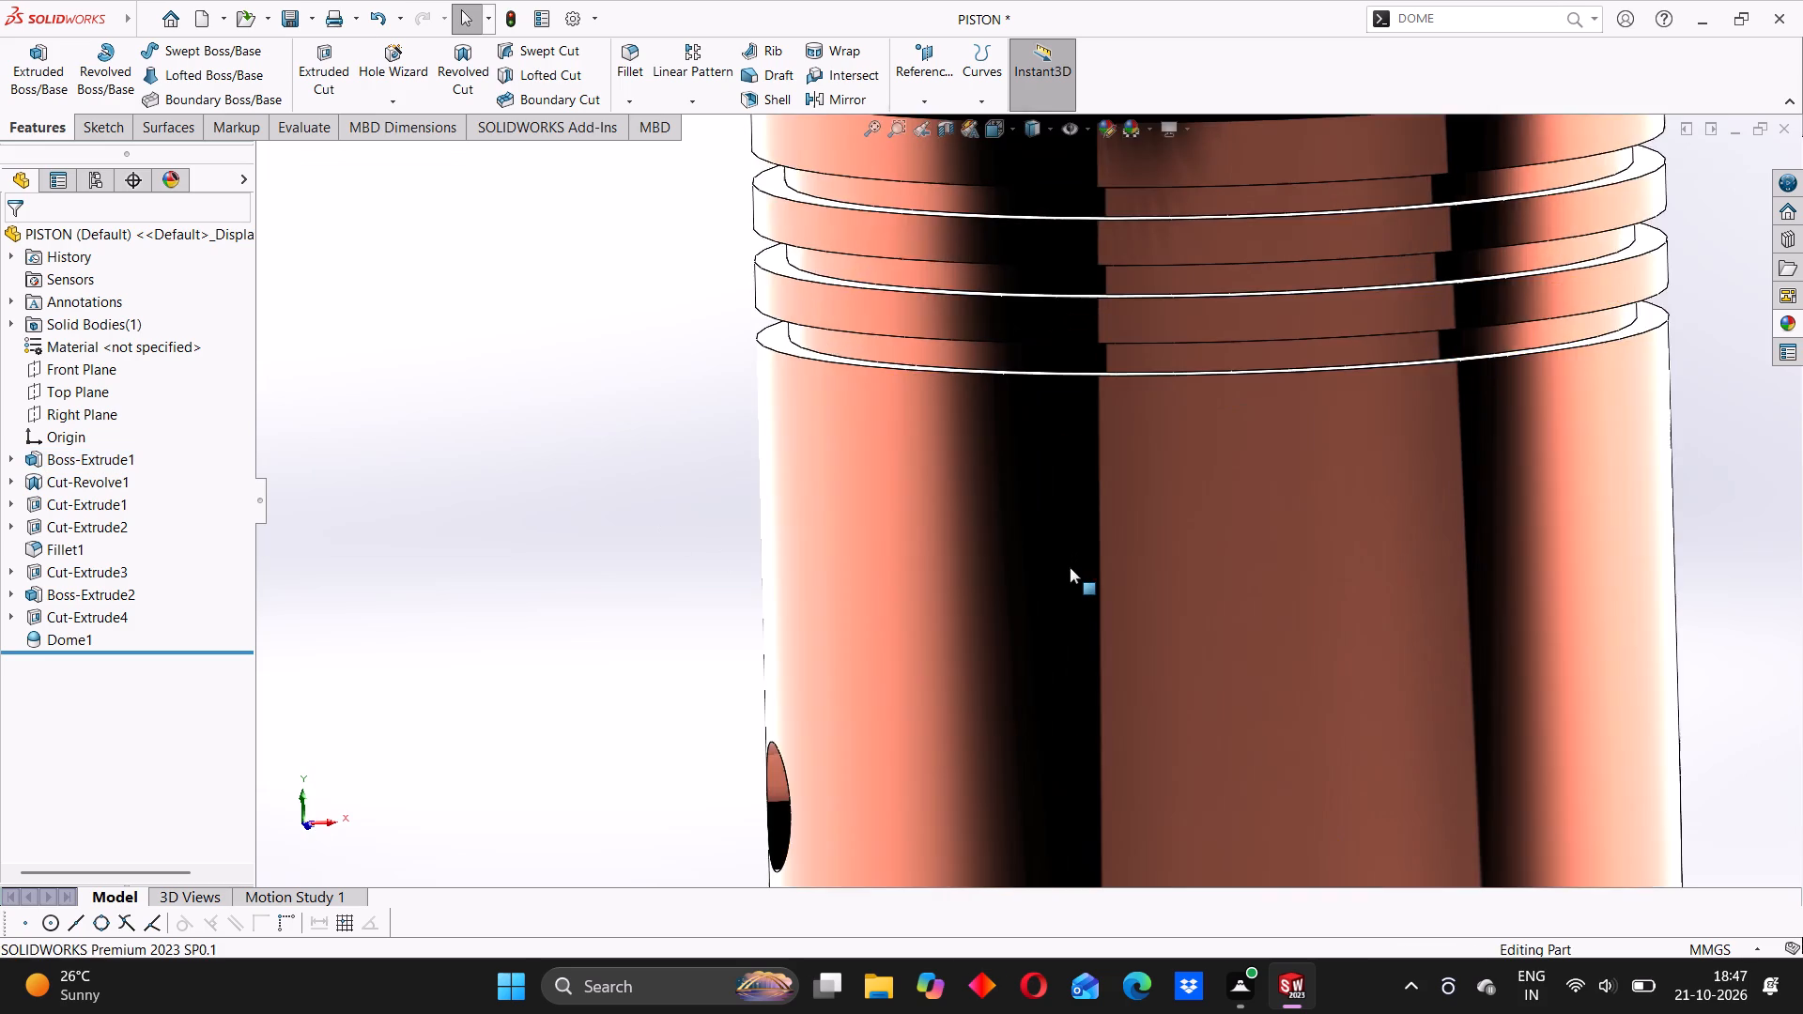
scroll(1070, 567, "up", 6)
middle_click_drag(1070, 567, 1084, 550)
left_click(1064, 545)
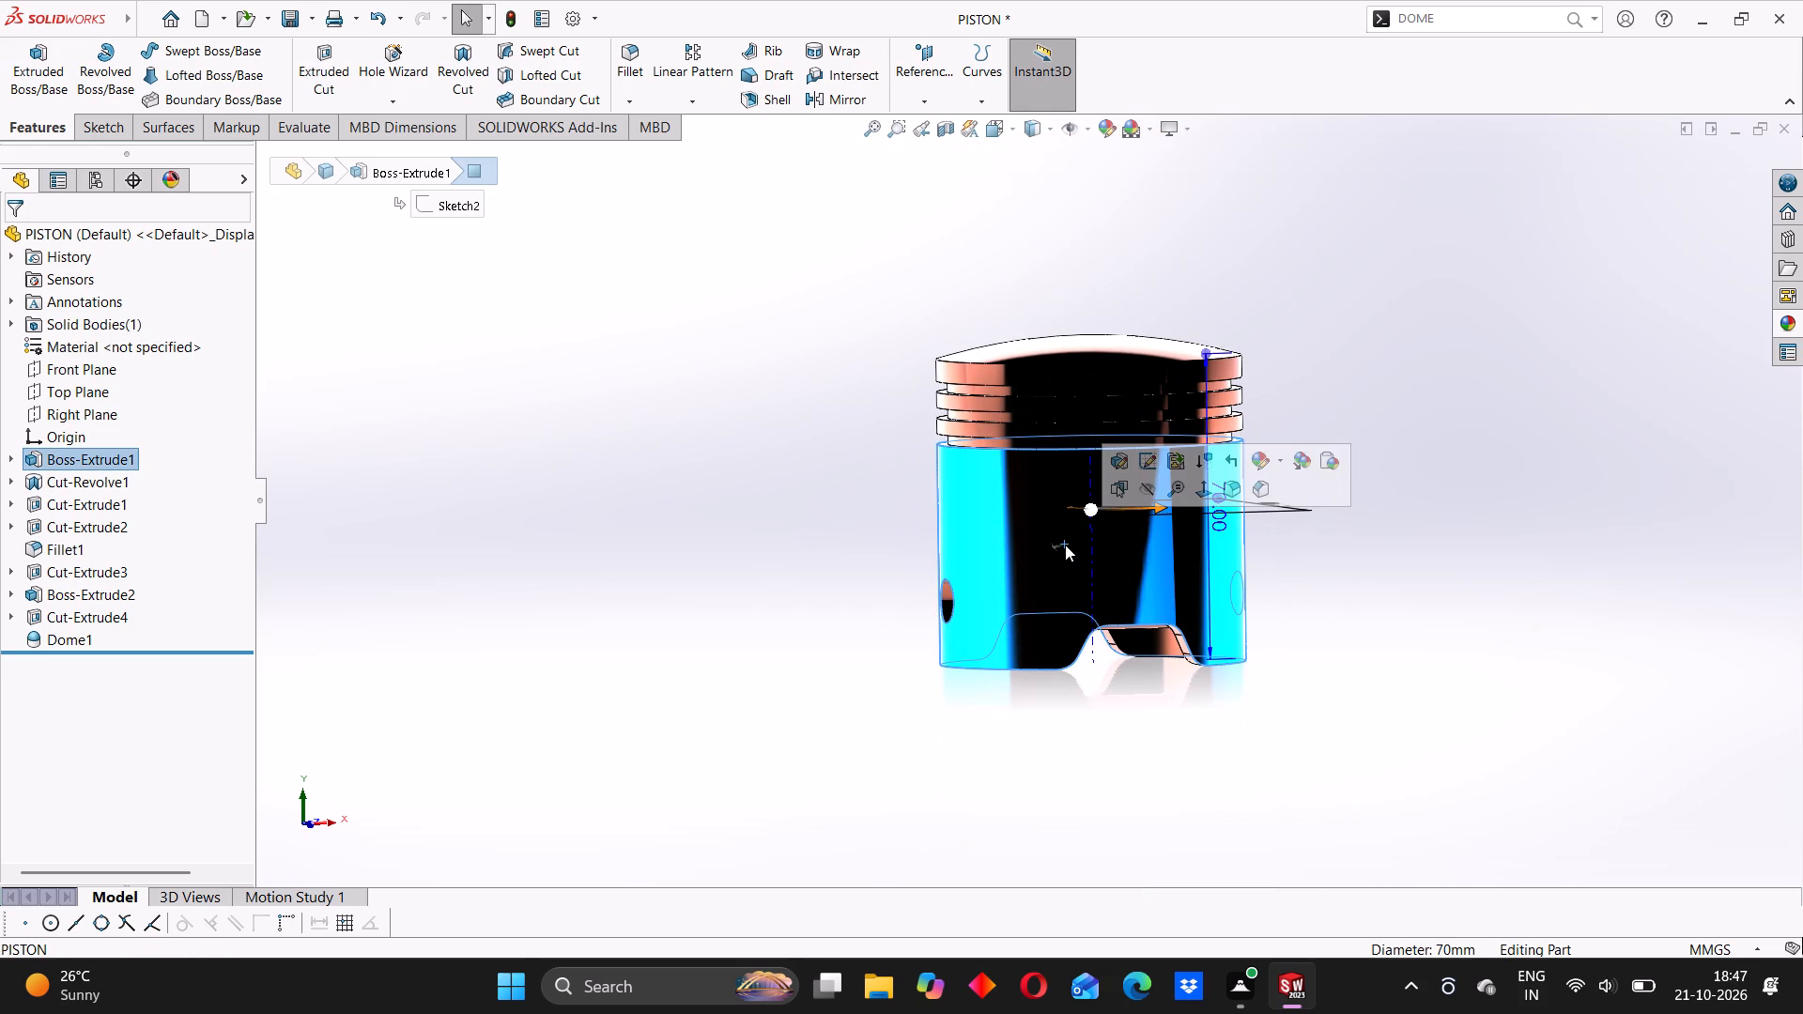
left_click(781, 450)
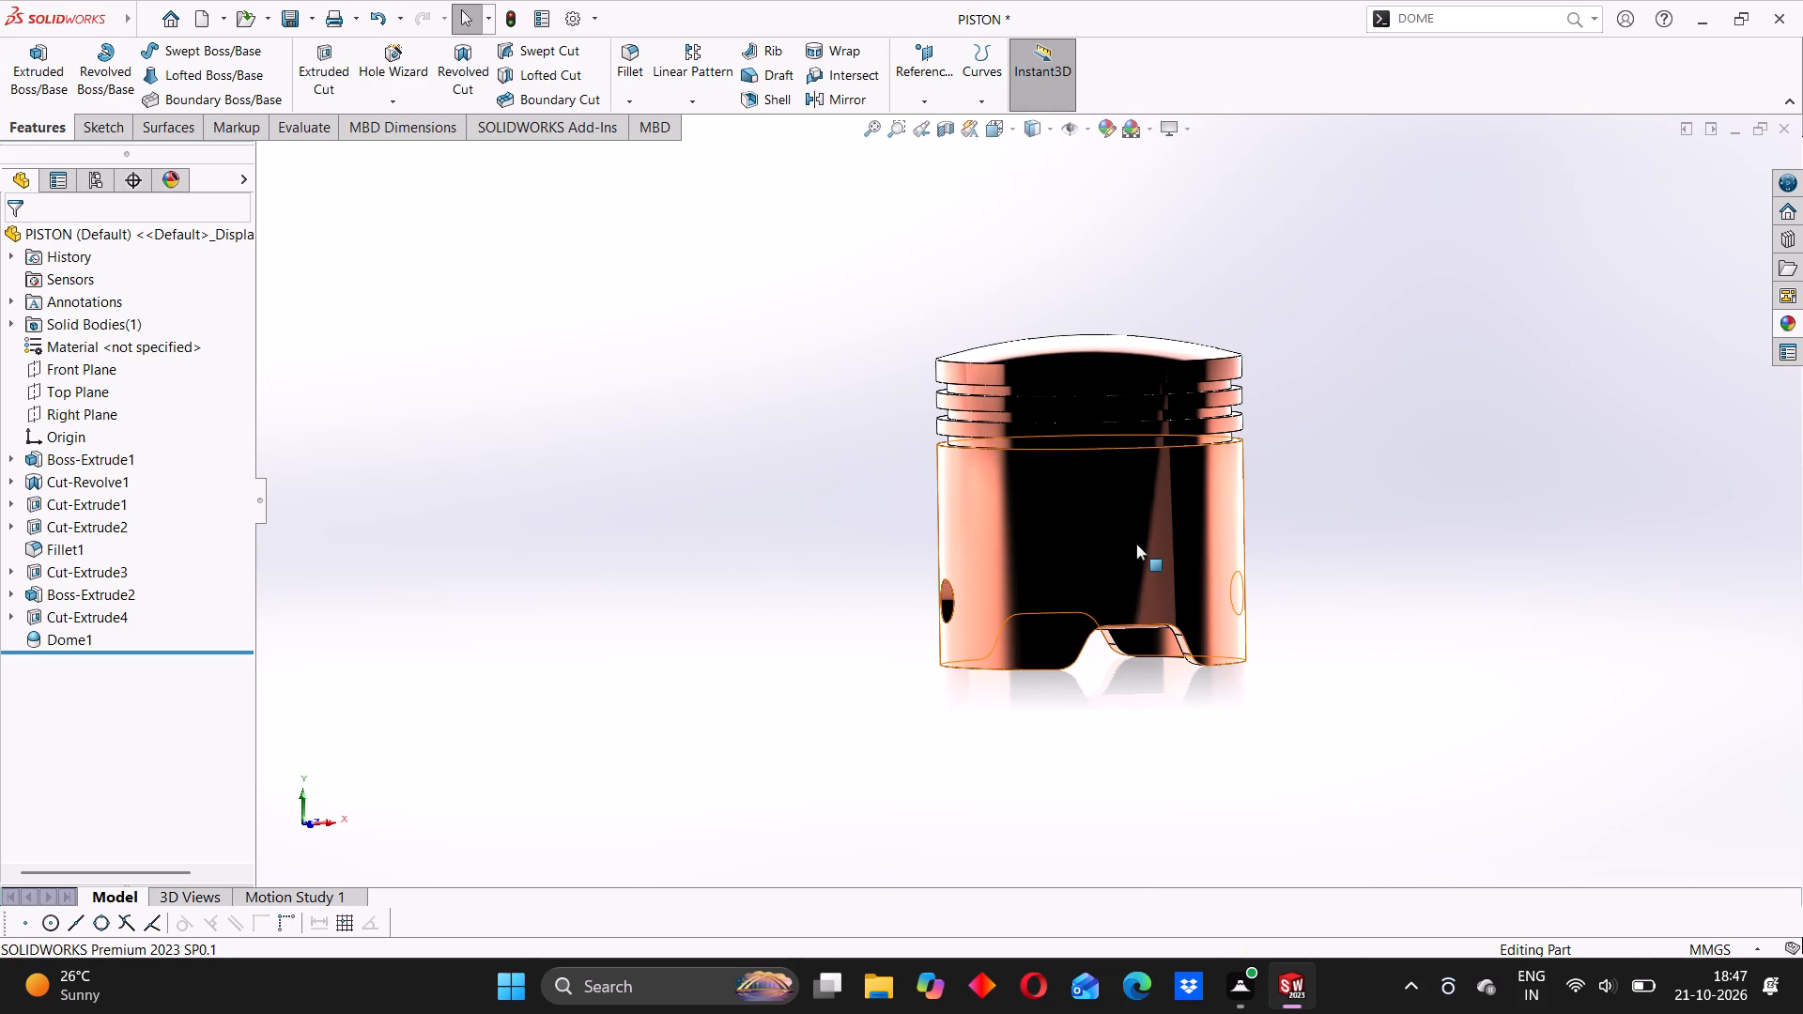
Examine the piston's front profile, from domed crown to lower skirt cutouts, repeatedly highlighting the outer skirt face.
middle_click_drag(1223, 564, 1234, 566)
scroll(1064, 499, "down", 3)
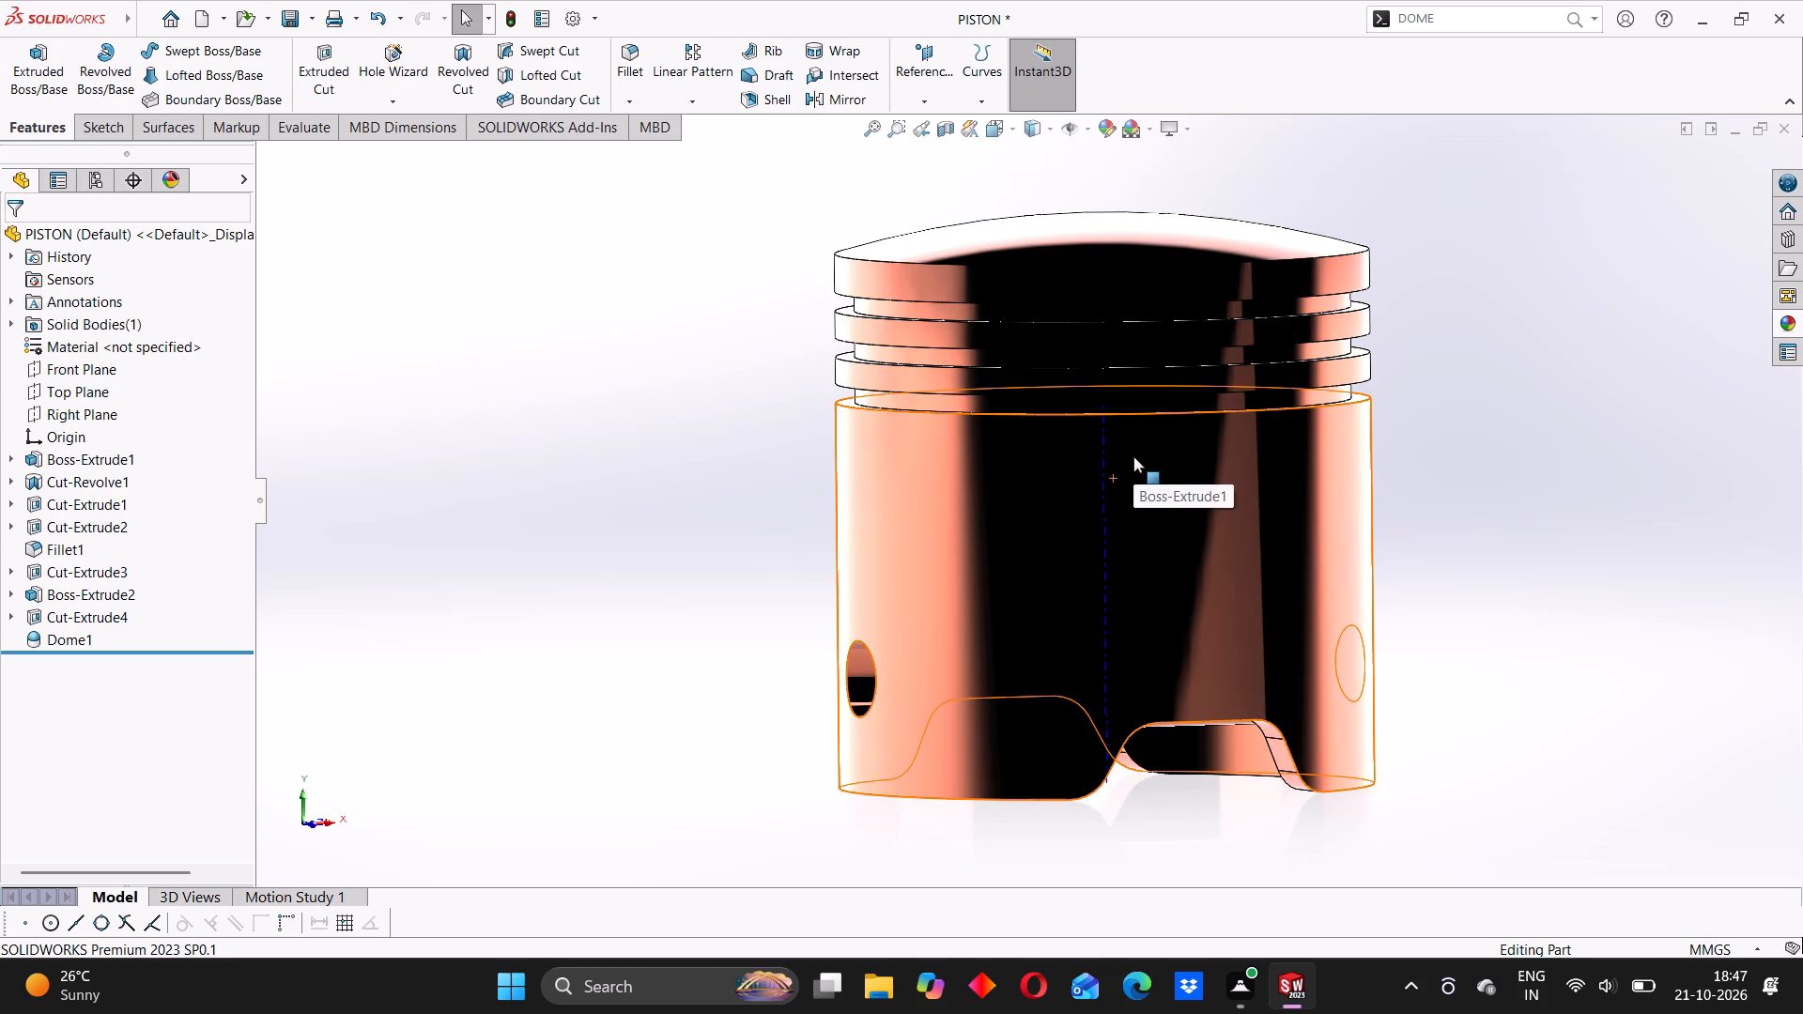
scroll(1133, 462, "up", 1)
left_click(844, 478)
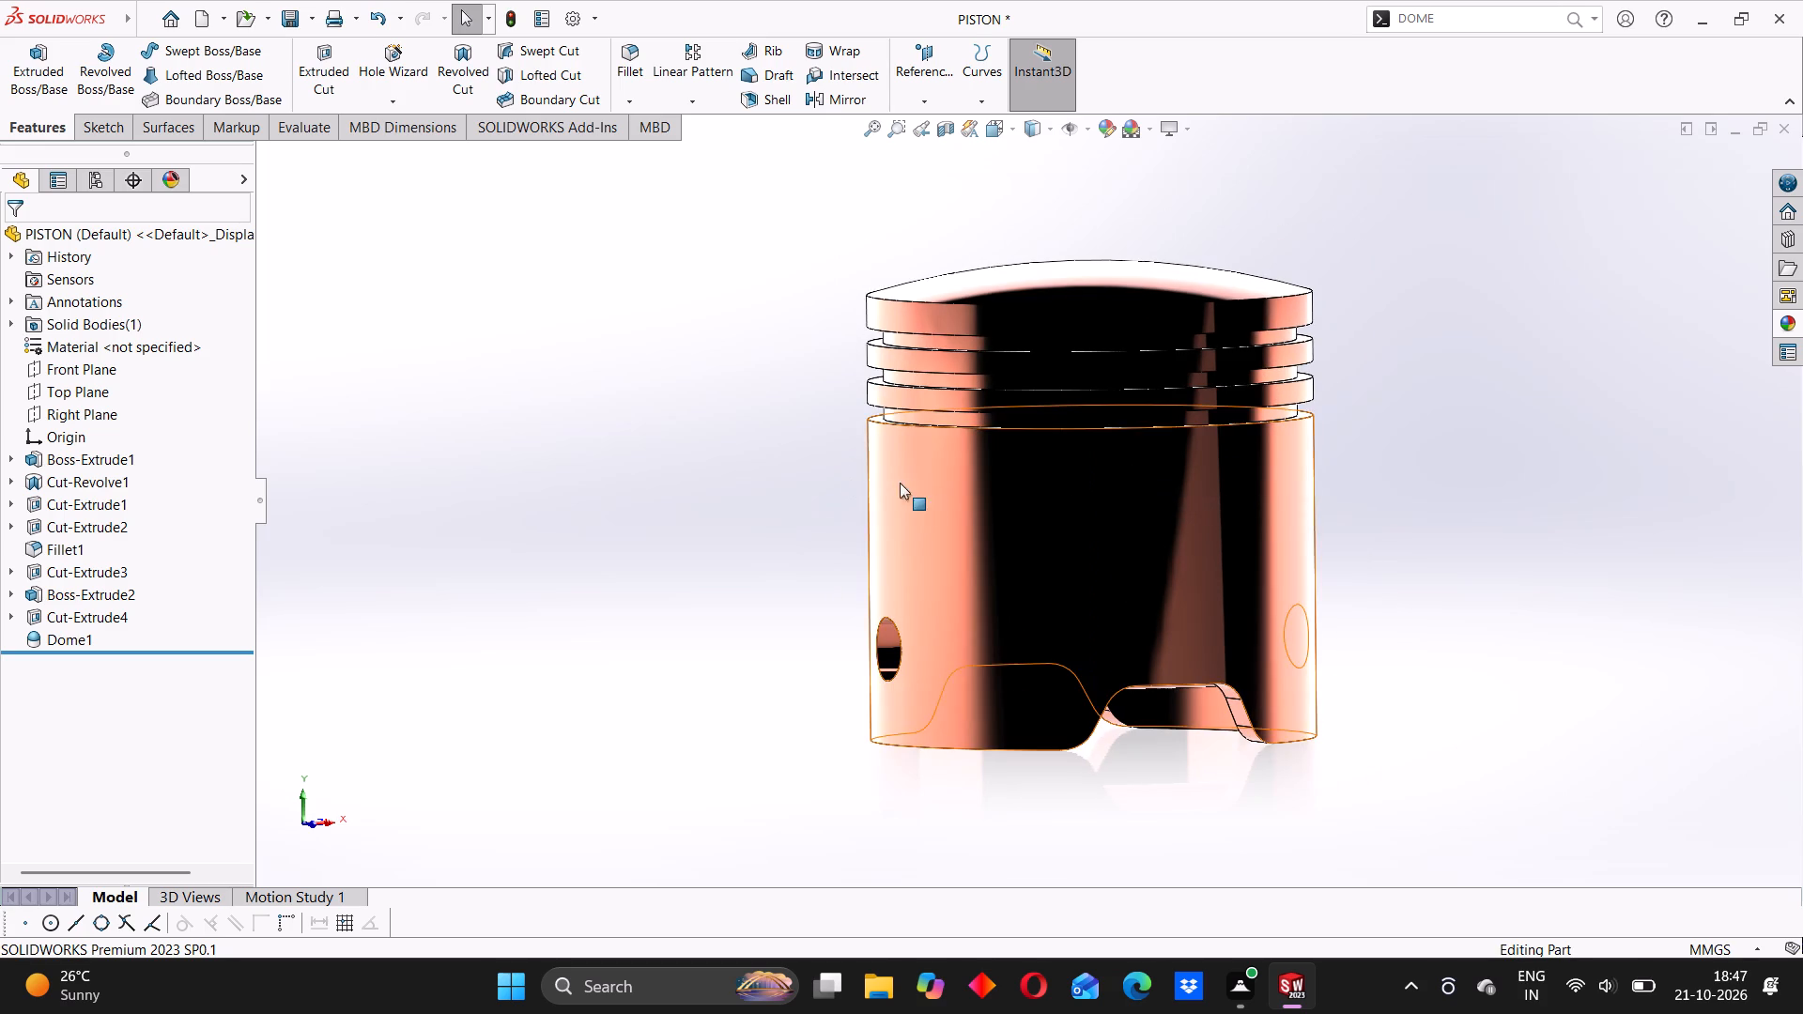
left_click(932, 488)
left_click(722, 495)
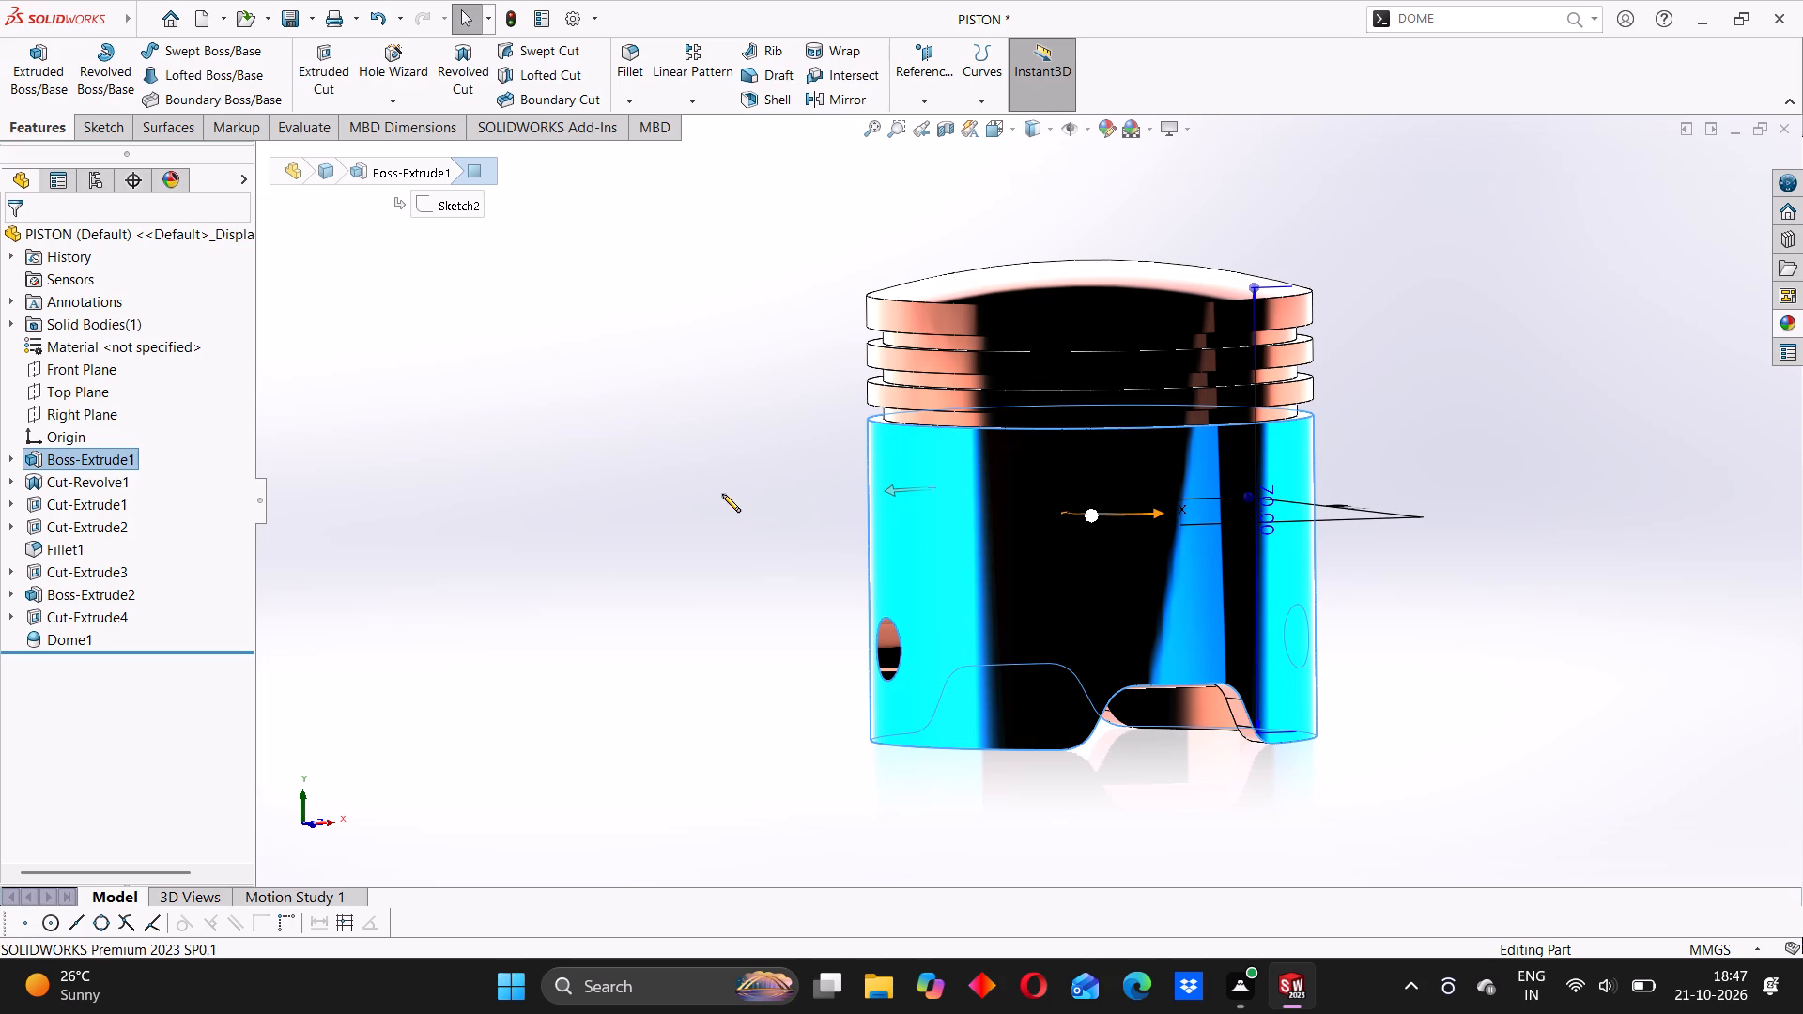
scroll(1094, 501, "down", 2)
left_click(963, 503)
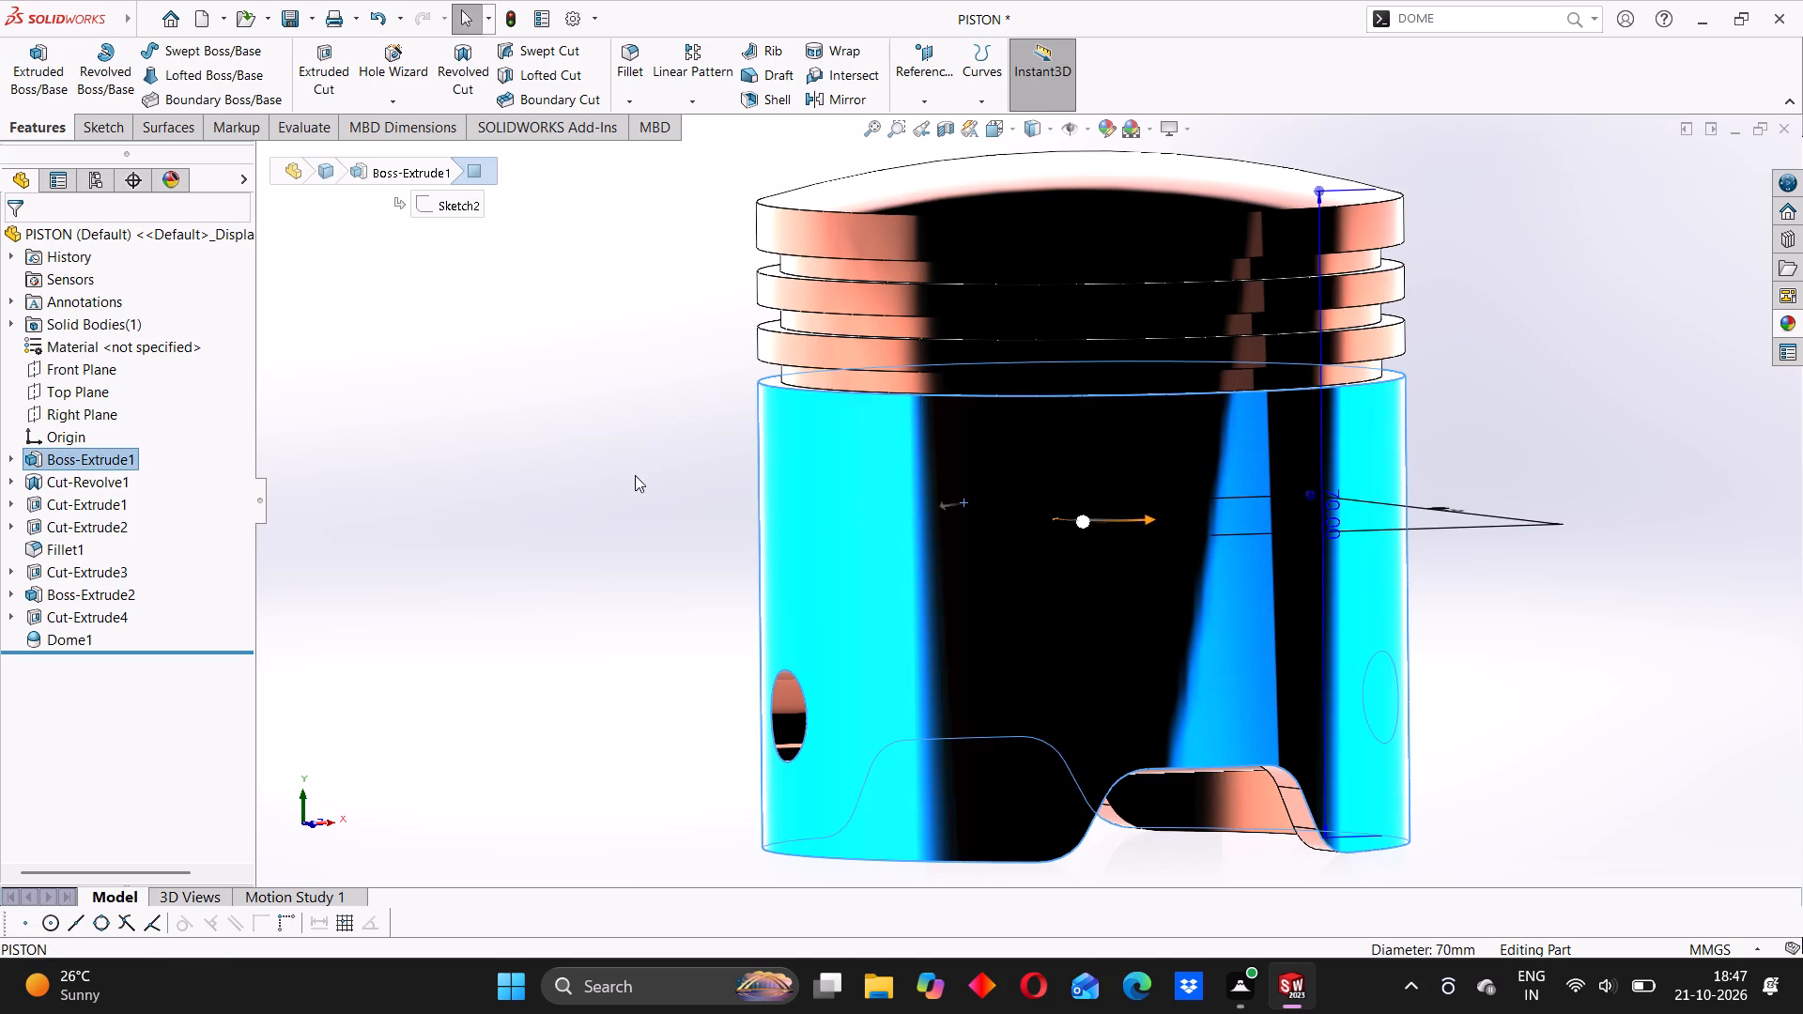
left_click(635, 475)
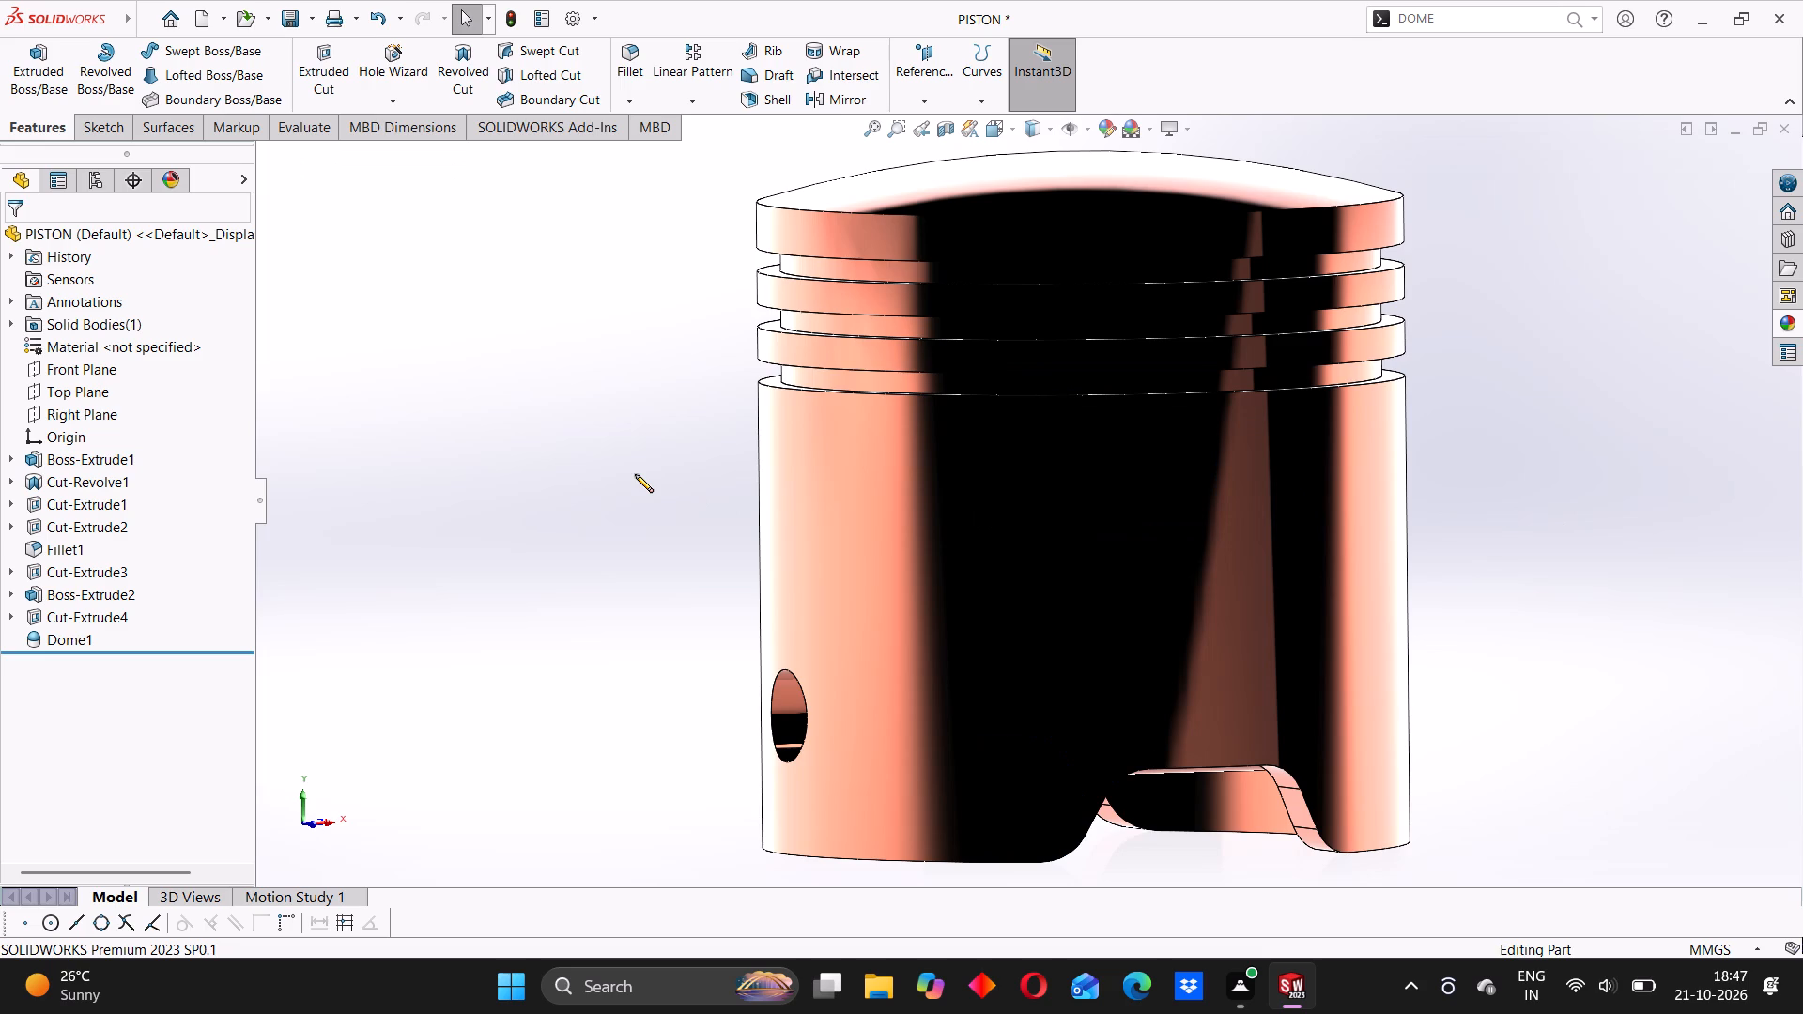
left_click(871, 486)
left_click(613, 470)
left_click(874, 472)
left_click(525, 468)
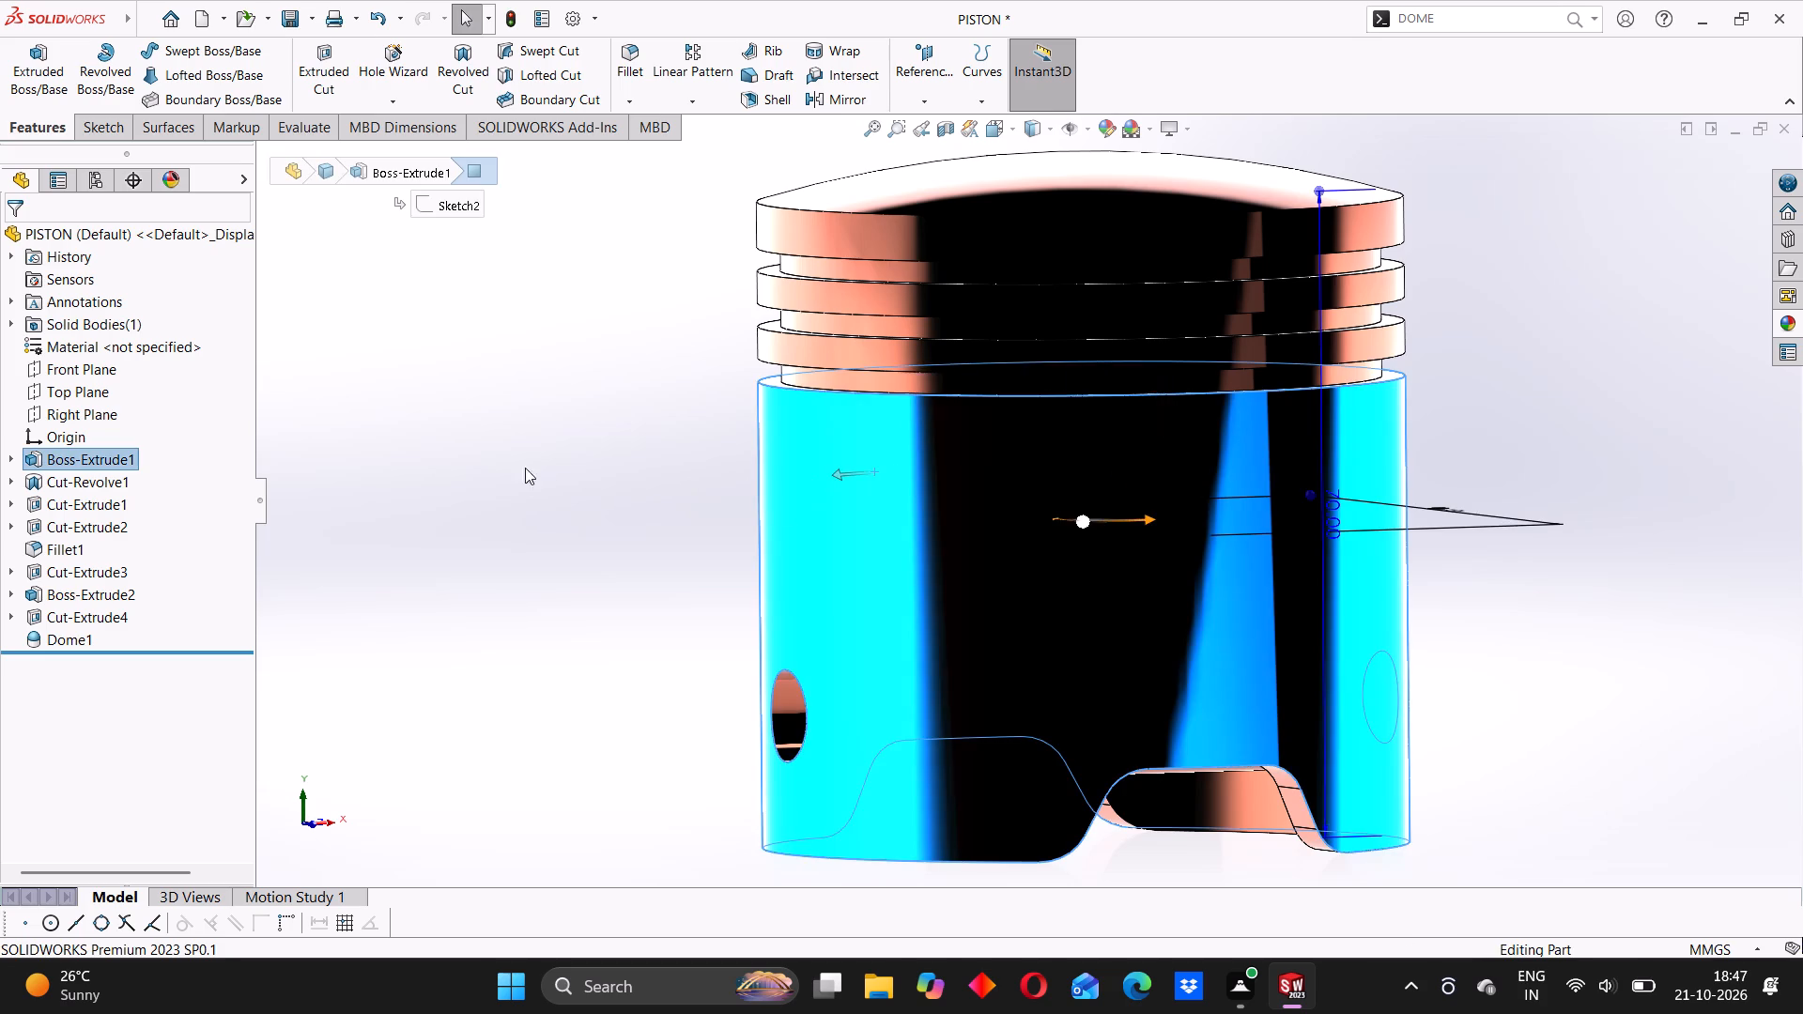
Review the domed crown and the skirt from raised angles, highlighting each face in turn.
middle_click_drag(1030, 283, 1055, 444)
left_click(1047, 366)
middle_click_drag(1007, 514, 1011, 409)
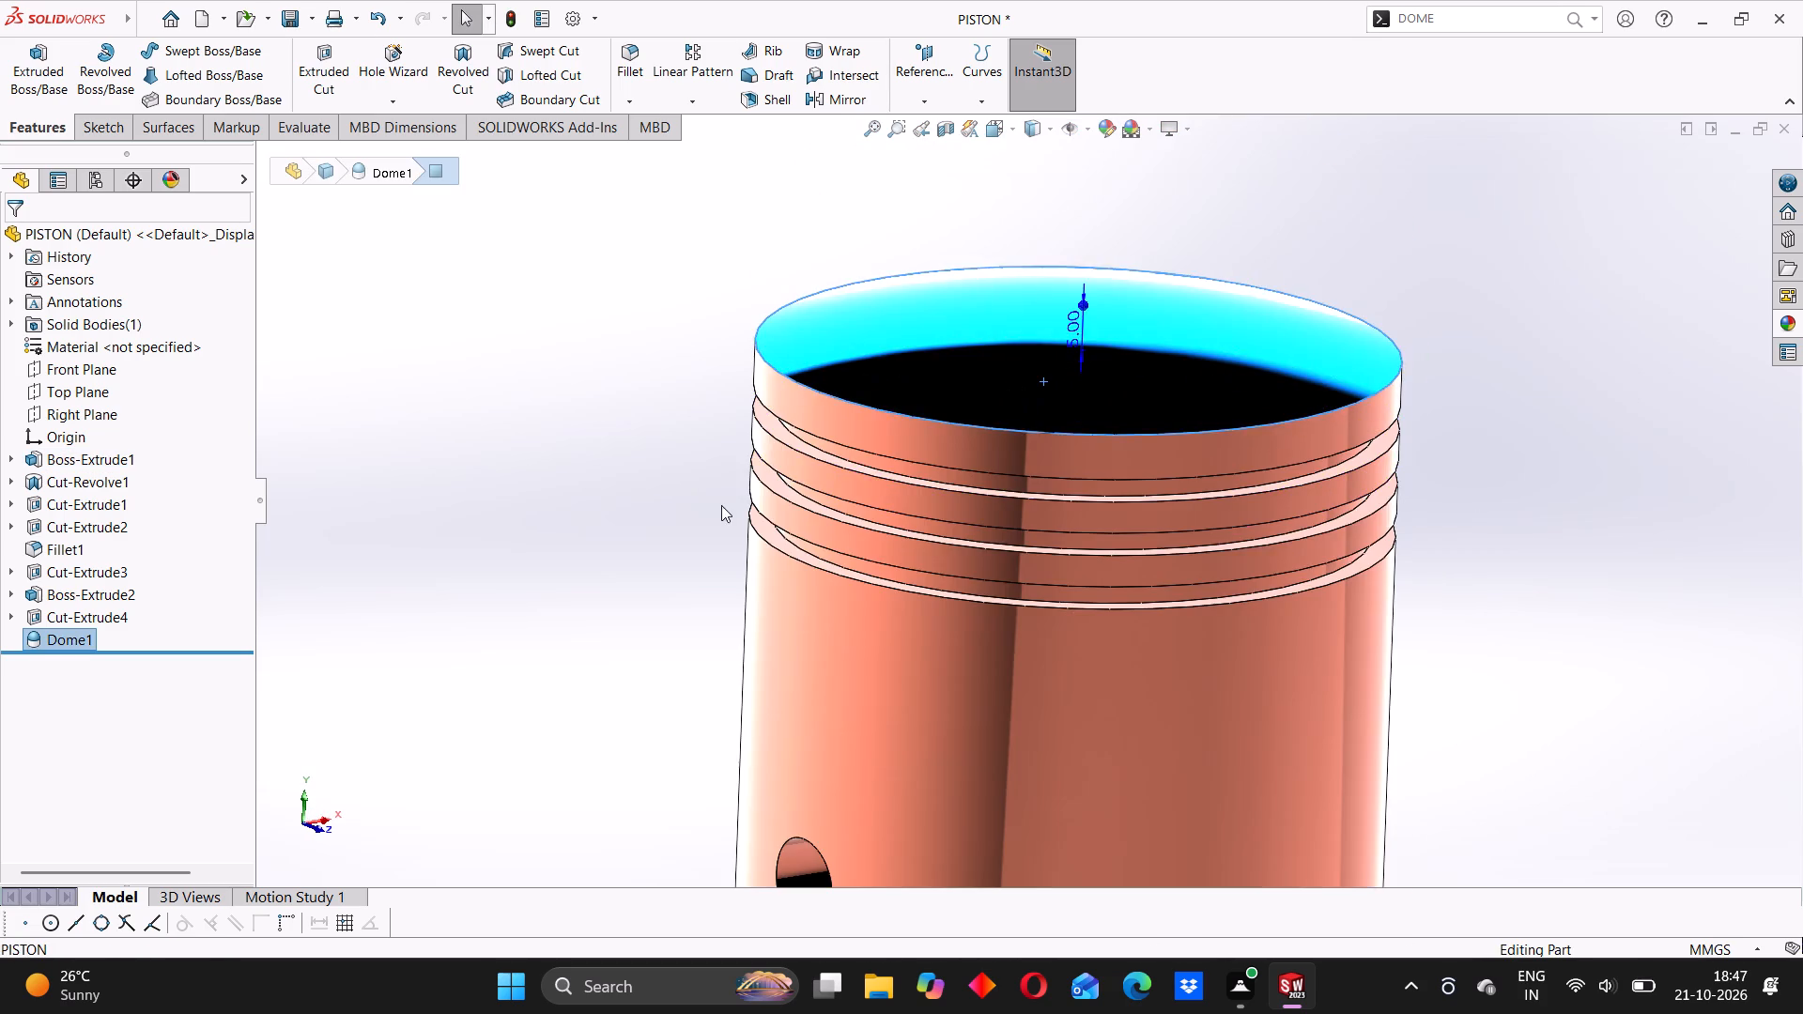
left_click(721, 505)
scroll(1042, 620, "up", 5)
left_click(1029, 607)
scroll(929, 594, "down", 4)
middle_click_drag(816, 508, 875, 513)
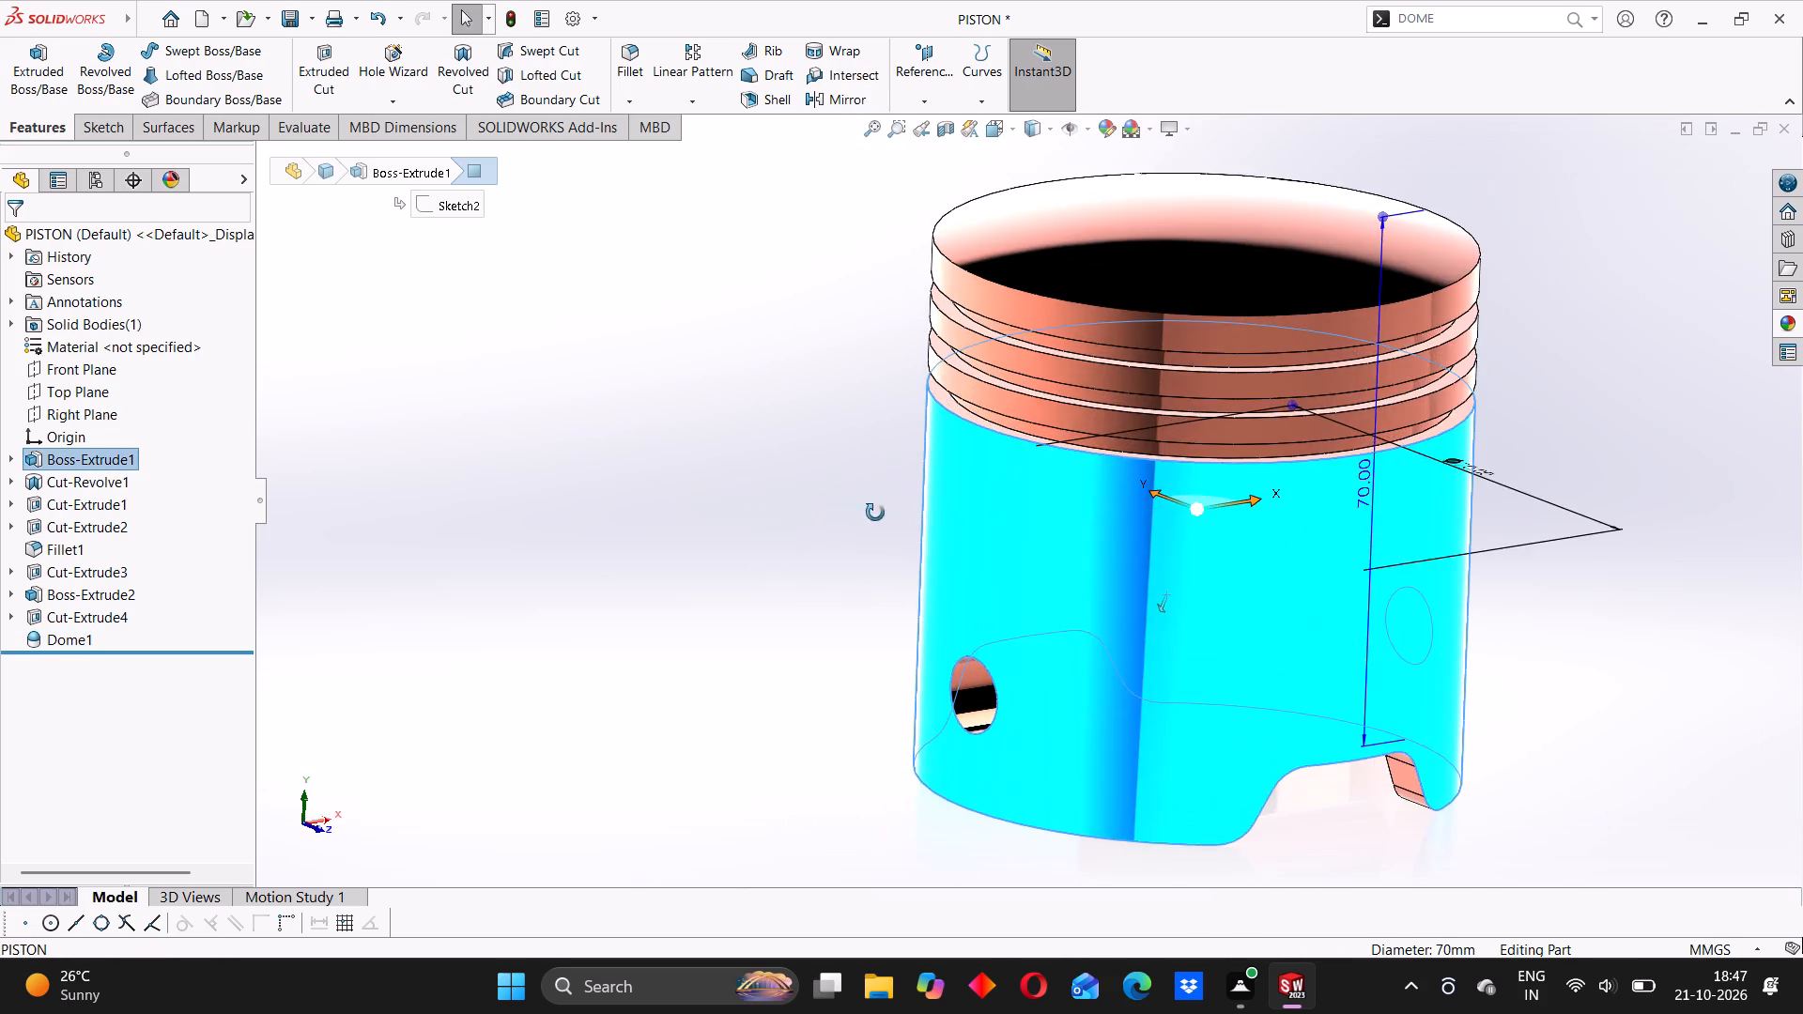
middle_click_drag(875, 513, 1026, 489)
left_click(891, 443)
Inspect the piston's underside, including the hollow interior, the cross pin and the skirt cutouts, highlighting the inner bore face.
middle_click_drag(1231, 555, 1263, 431)
middle_click_drag(1057, 564, 1089, 484)
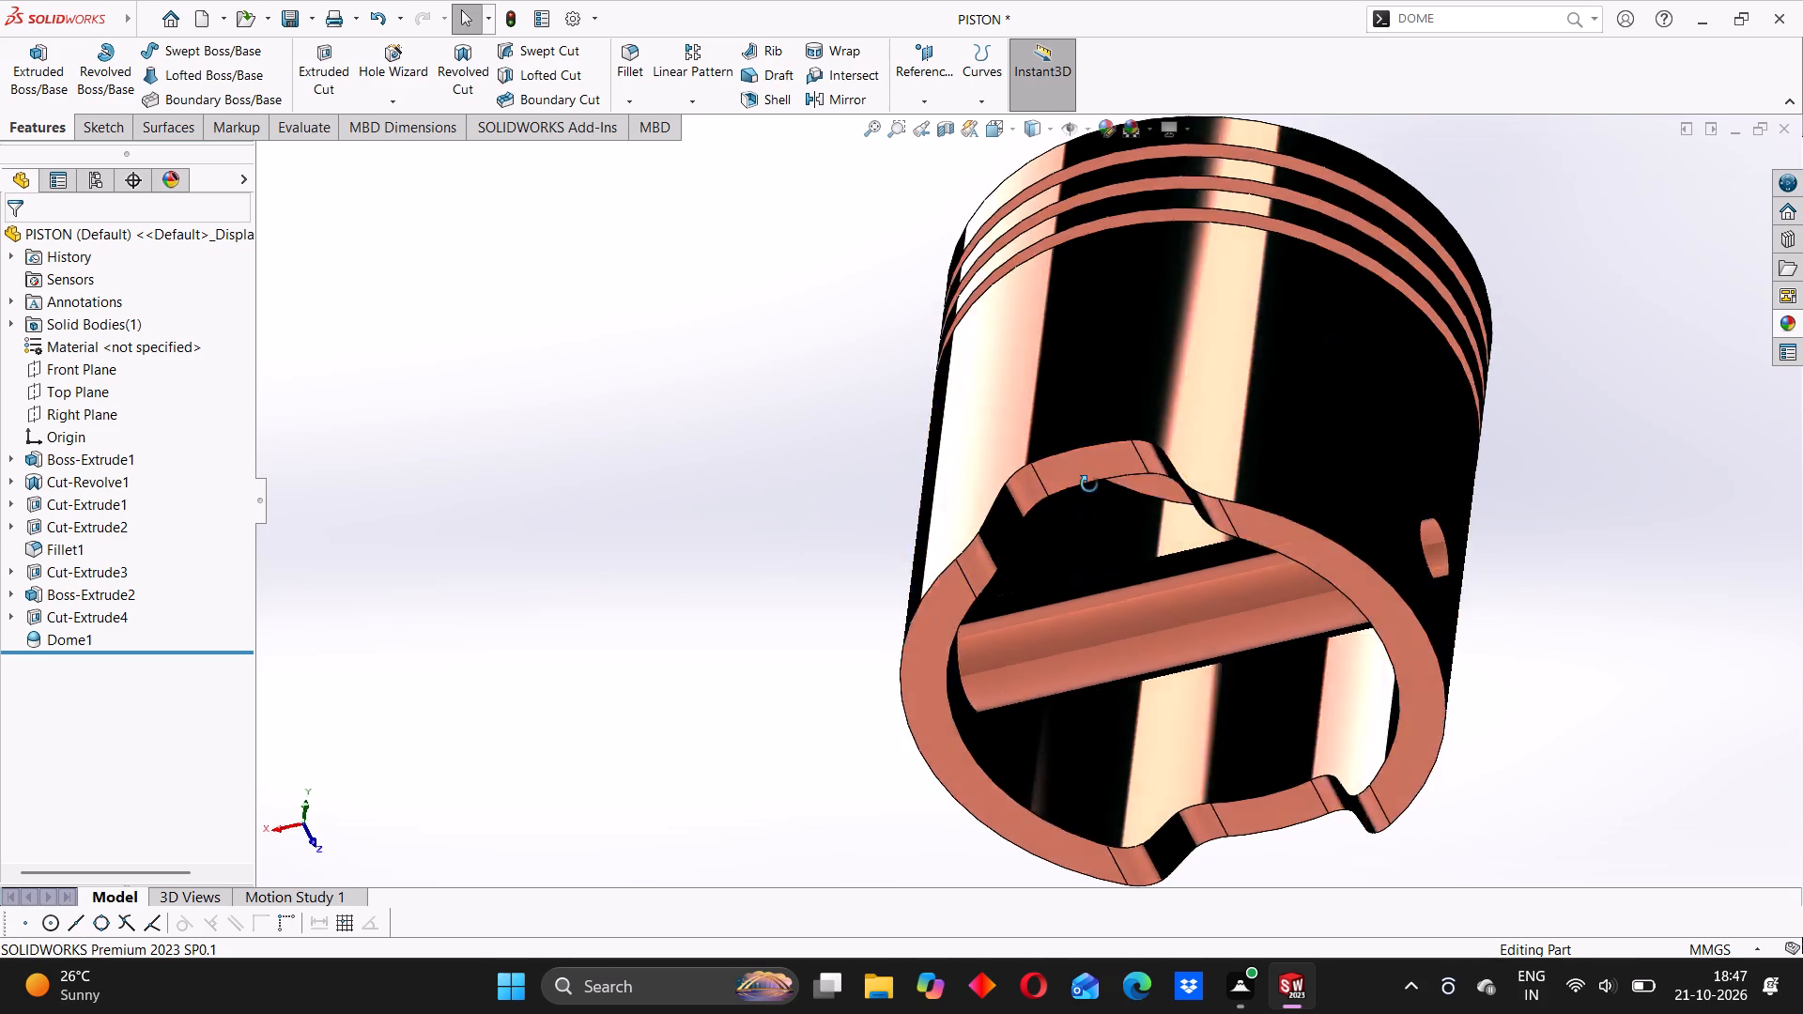
middle_click_drag(1089, 484, 1090, 484)
scroll(1095, 559, "down", 5)
middle_click_drag(1239, 548, 1188, 471)
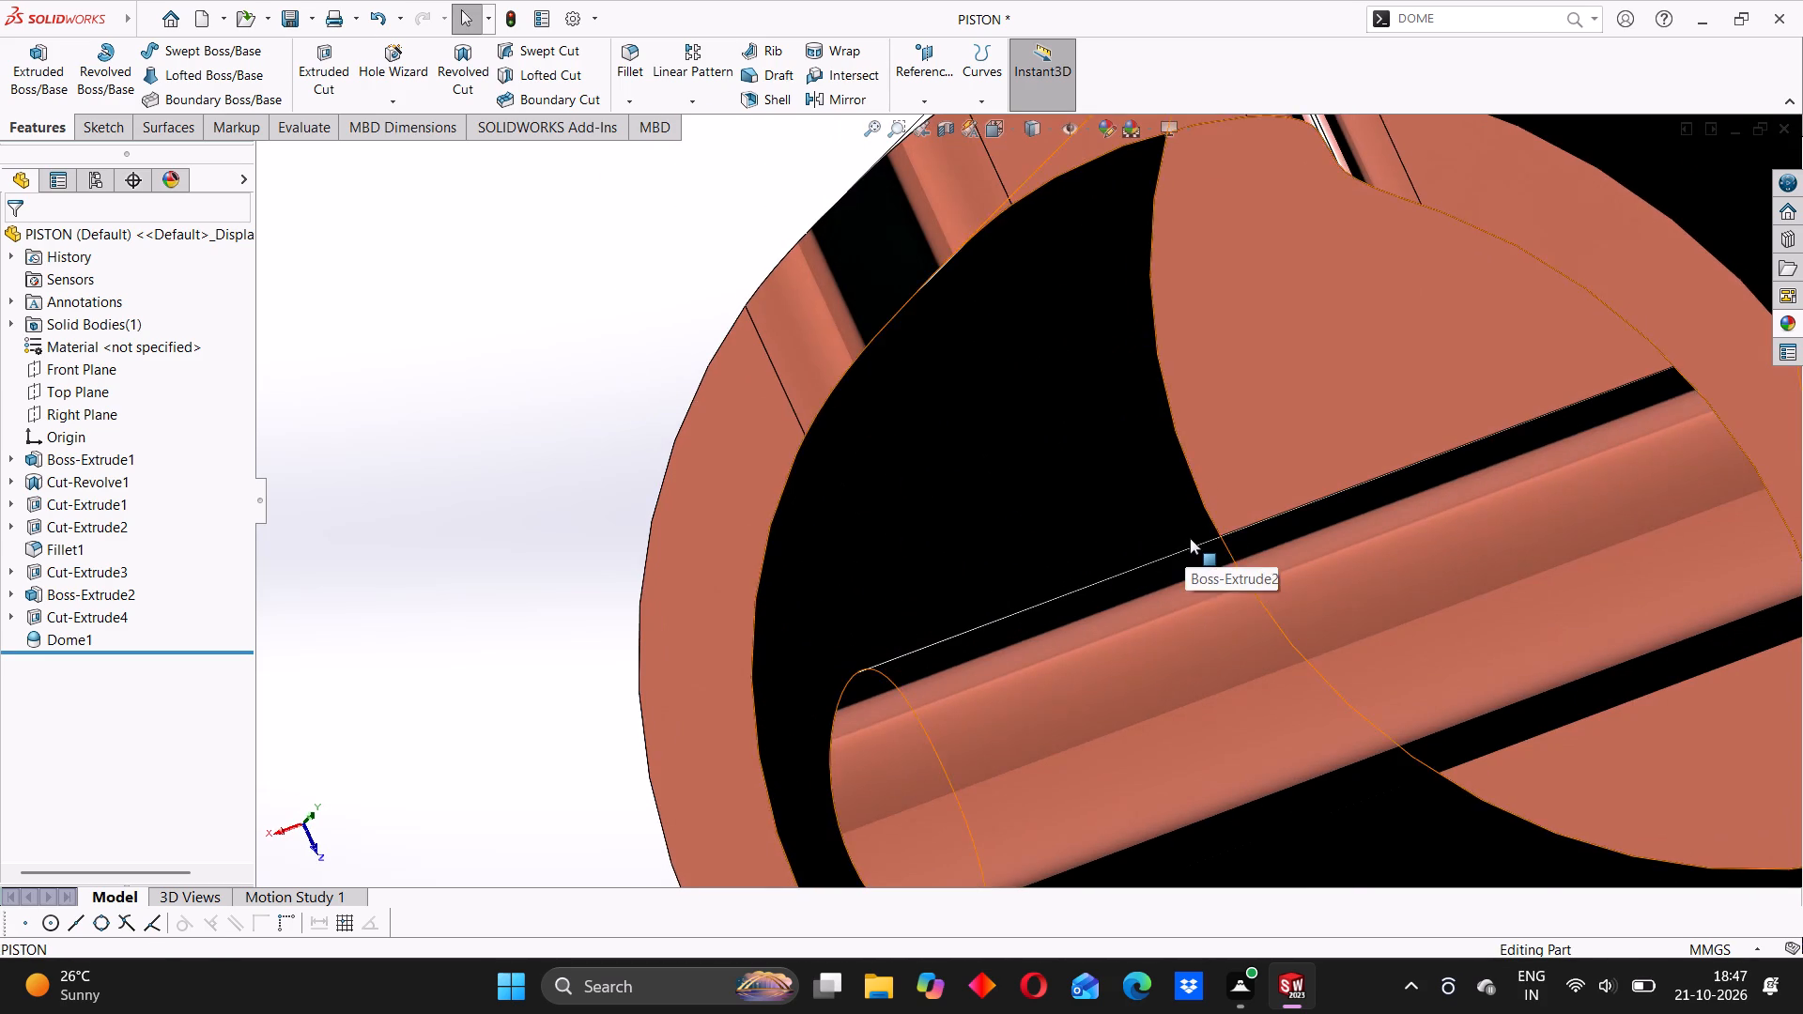
scroll(1190, 538, "up", 2)
left_click(1054, 439)
scroll(1238, 525, "up", 3)
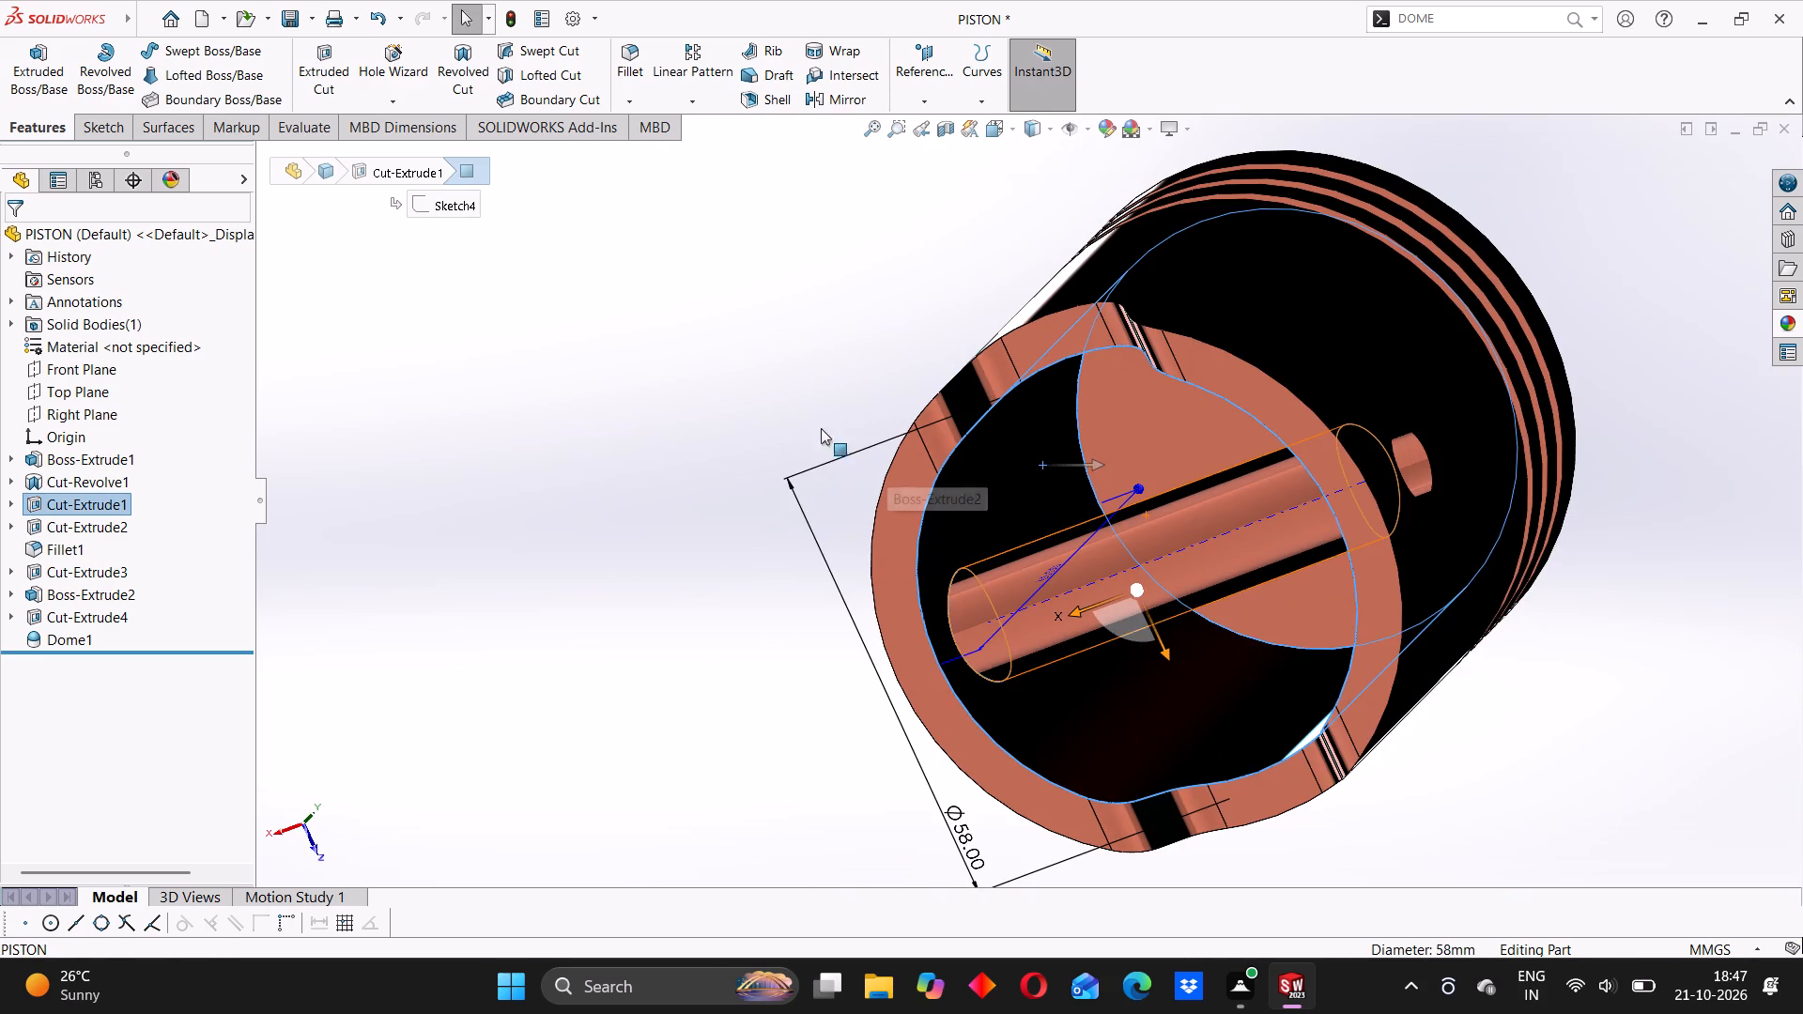
left_click(744, 409)
middle_click_drag(1170, 496, 1174, 570)
scroll(1328, 404, "down", 3)
scroll(1317, 403, "up", 2)
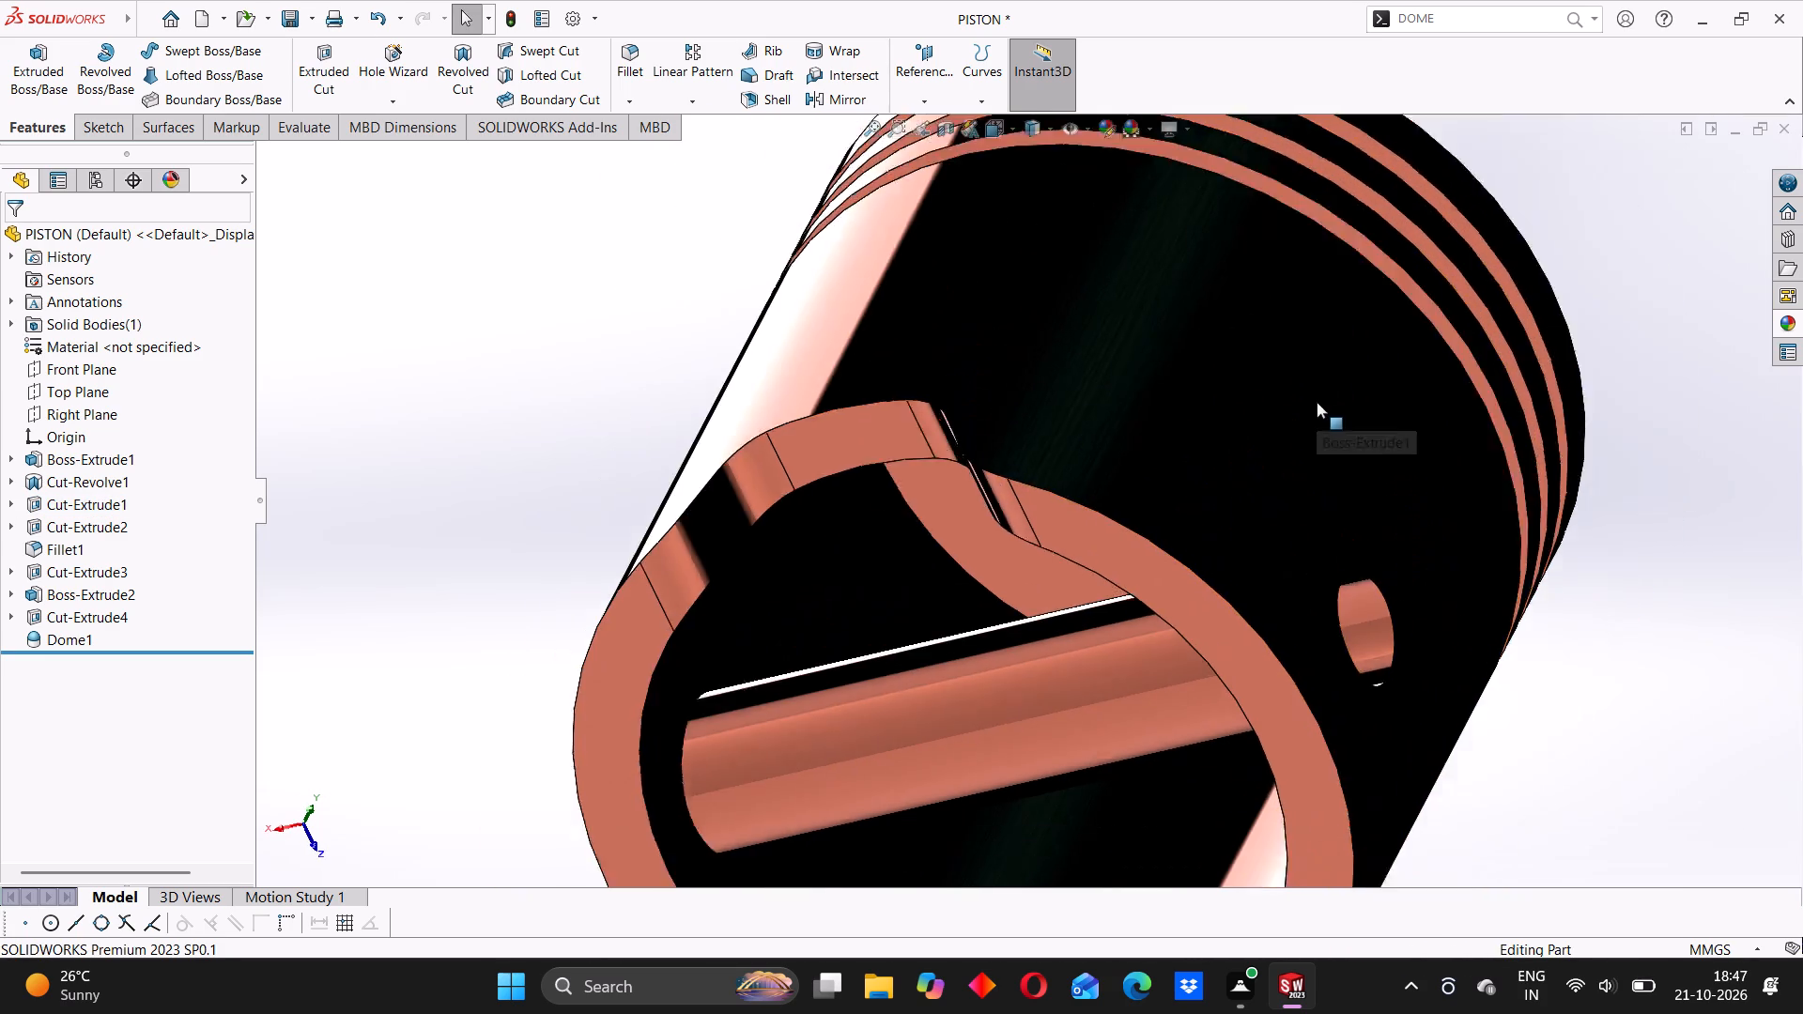
scroll(1317, 402, "up", 1)
Examine the domed crown and ring grooves from raised and side angles, highlighting the dome face.
middle_click_drag(1171, 346, 1165, 579)
scroll(1208, 400, "up", 4)
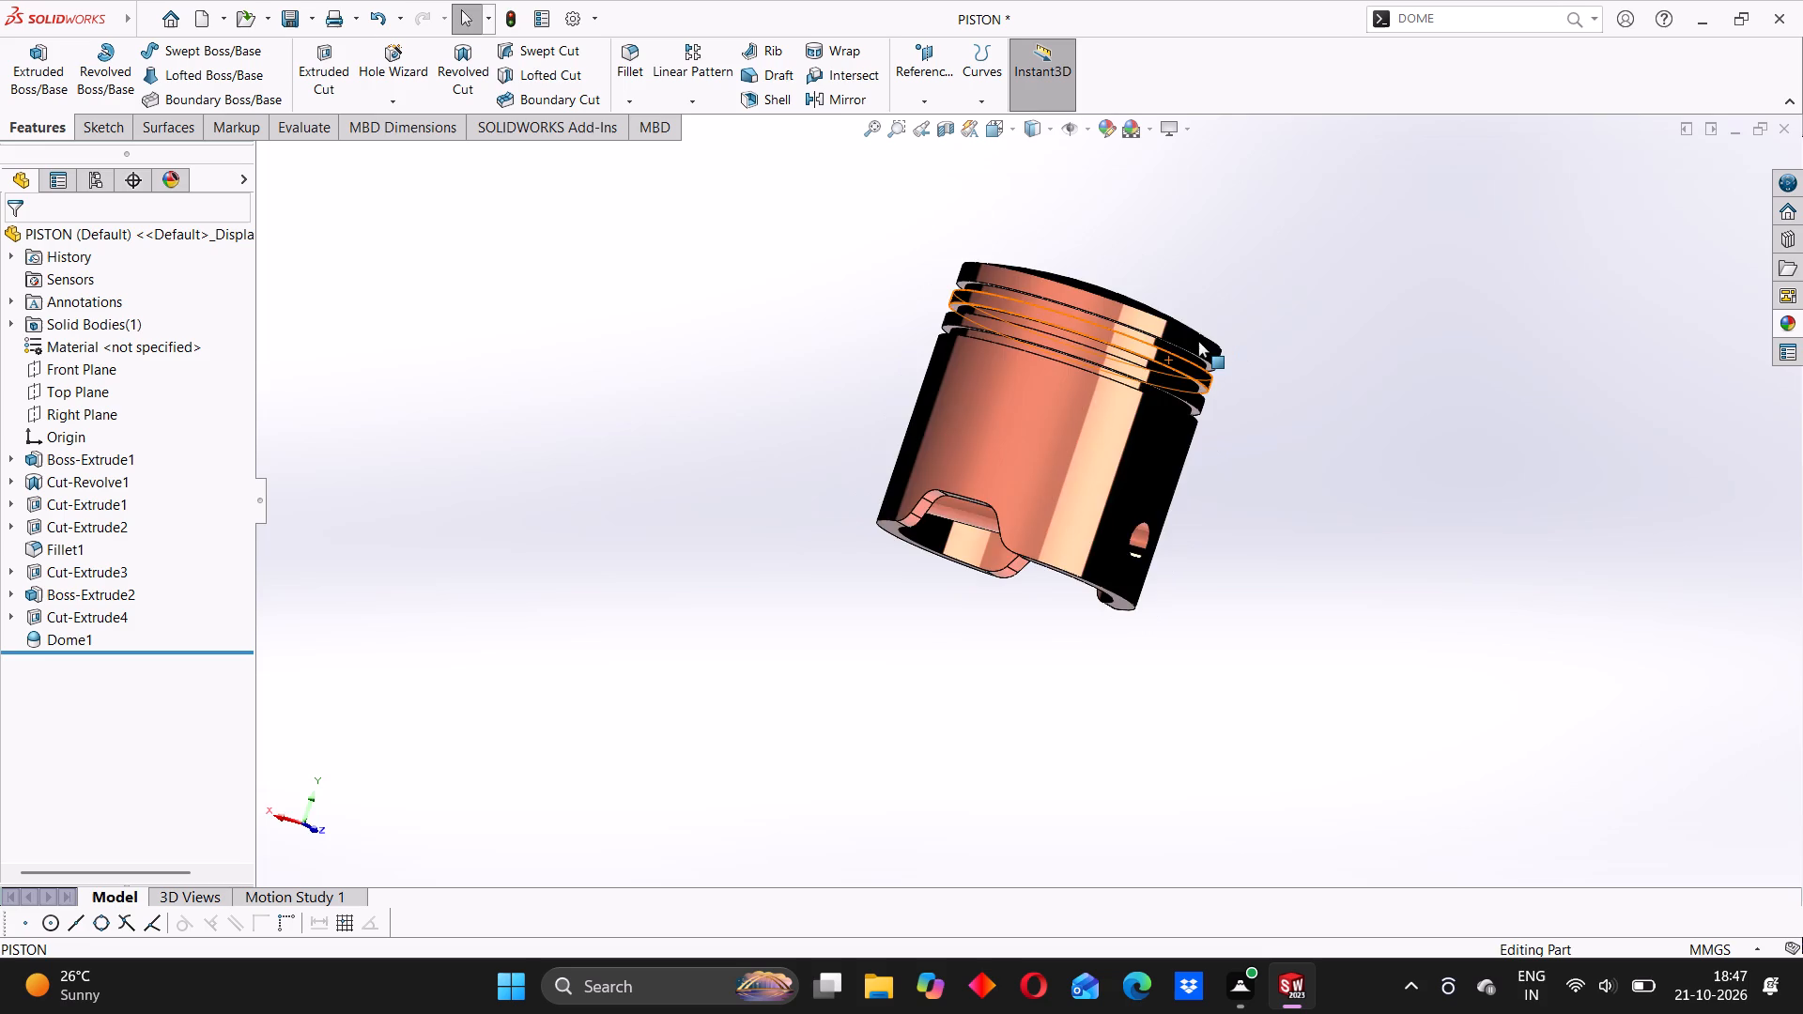
middle_click_drag(1196, 346, 957, 355)
scroll(1004, 347, "down", 5)
middle_click_drag(993, 450, 1003, 429)
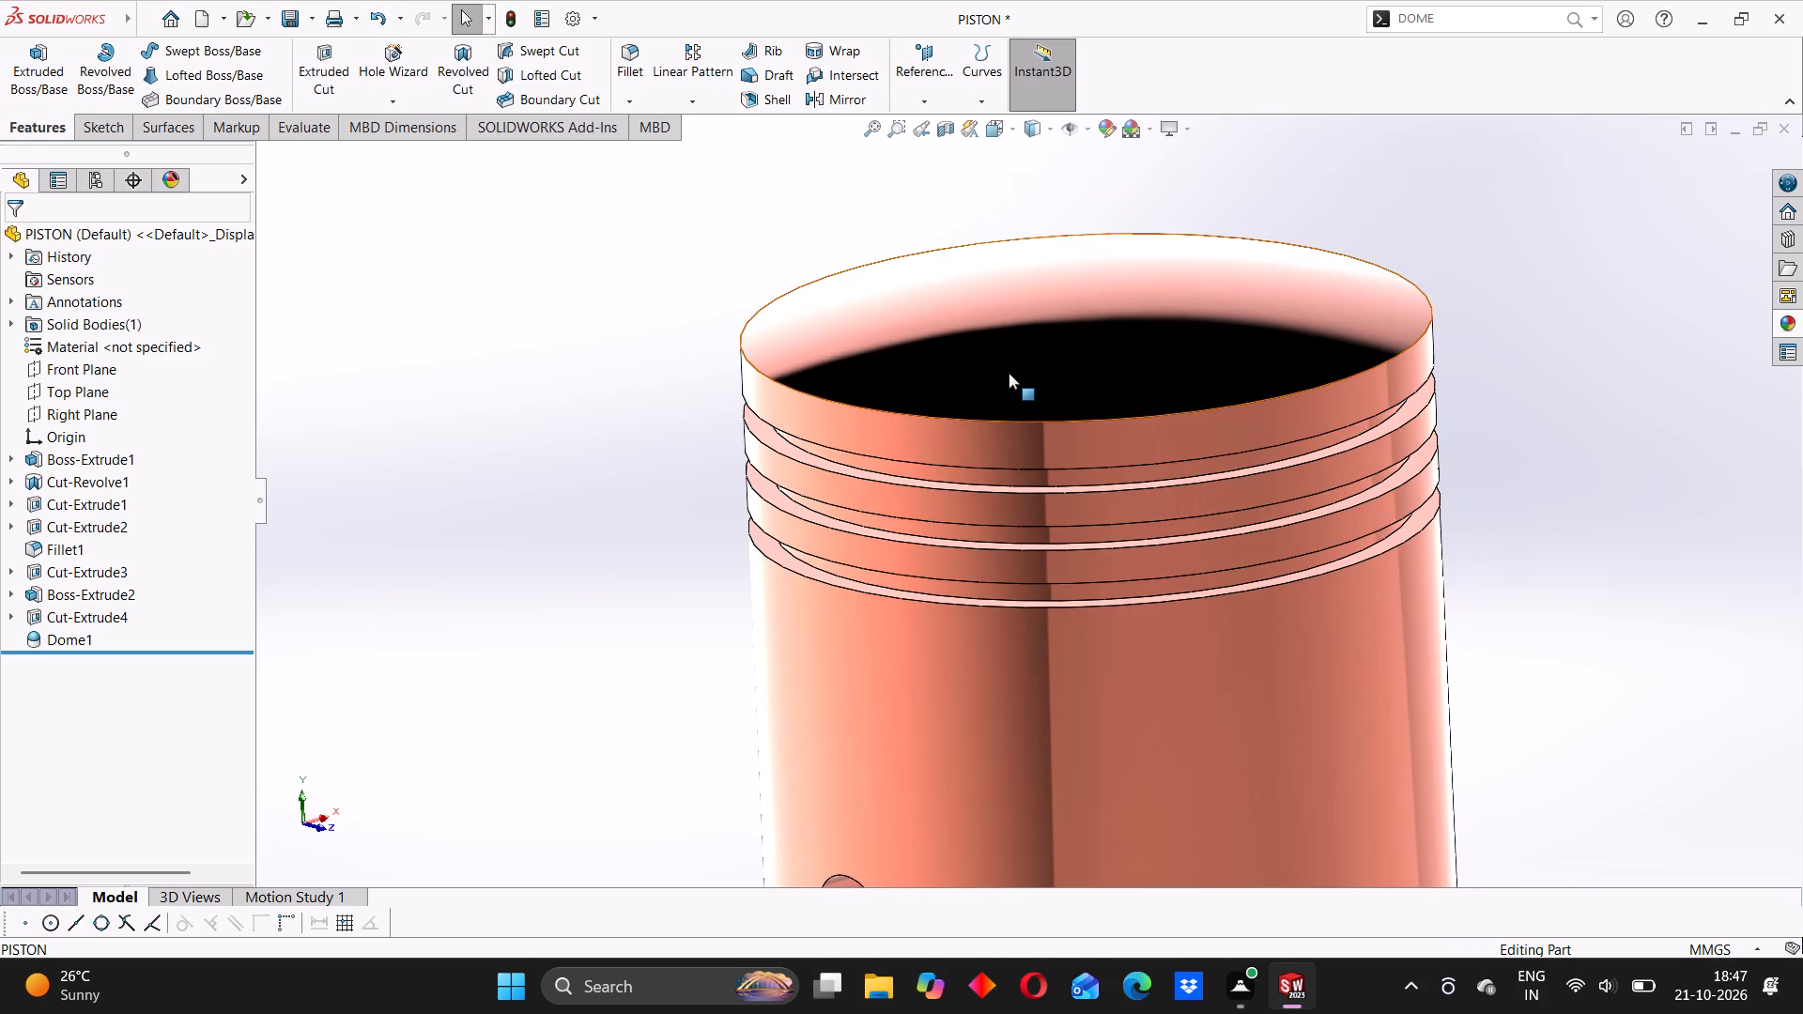
left_click(1010, 373)
left_click(599, 480)
middle_click_drag(925, 582, 1008, 513)
left_click(862, 652)
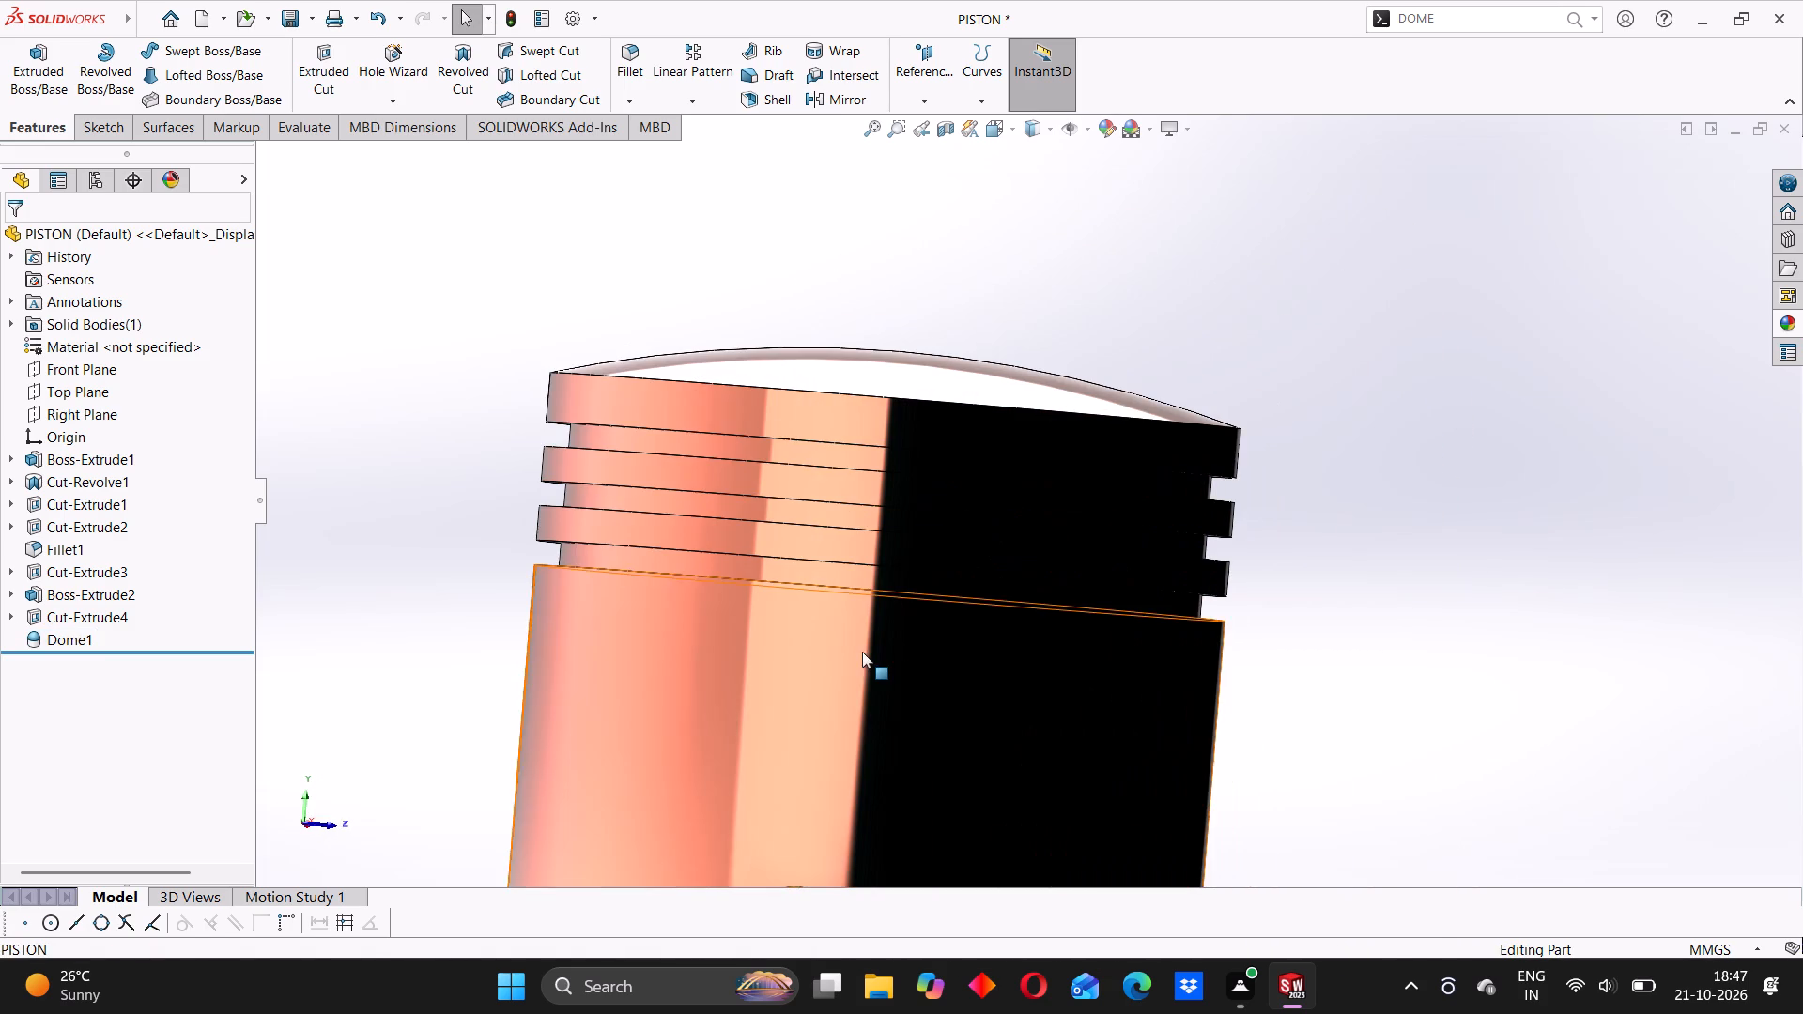
scroll(989, 594, "up", 5)
left_click(468, 426)
scroll(981, 478, "up", 2)
middle_click_drag(1001, 469, 994, 512)
scroll(994, 512, "up", 1)
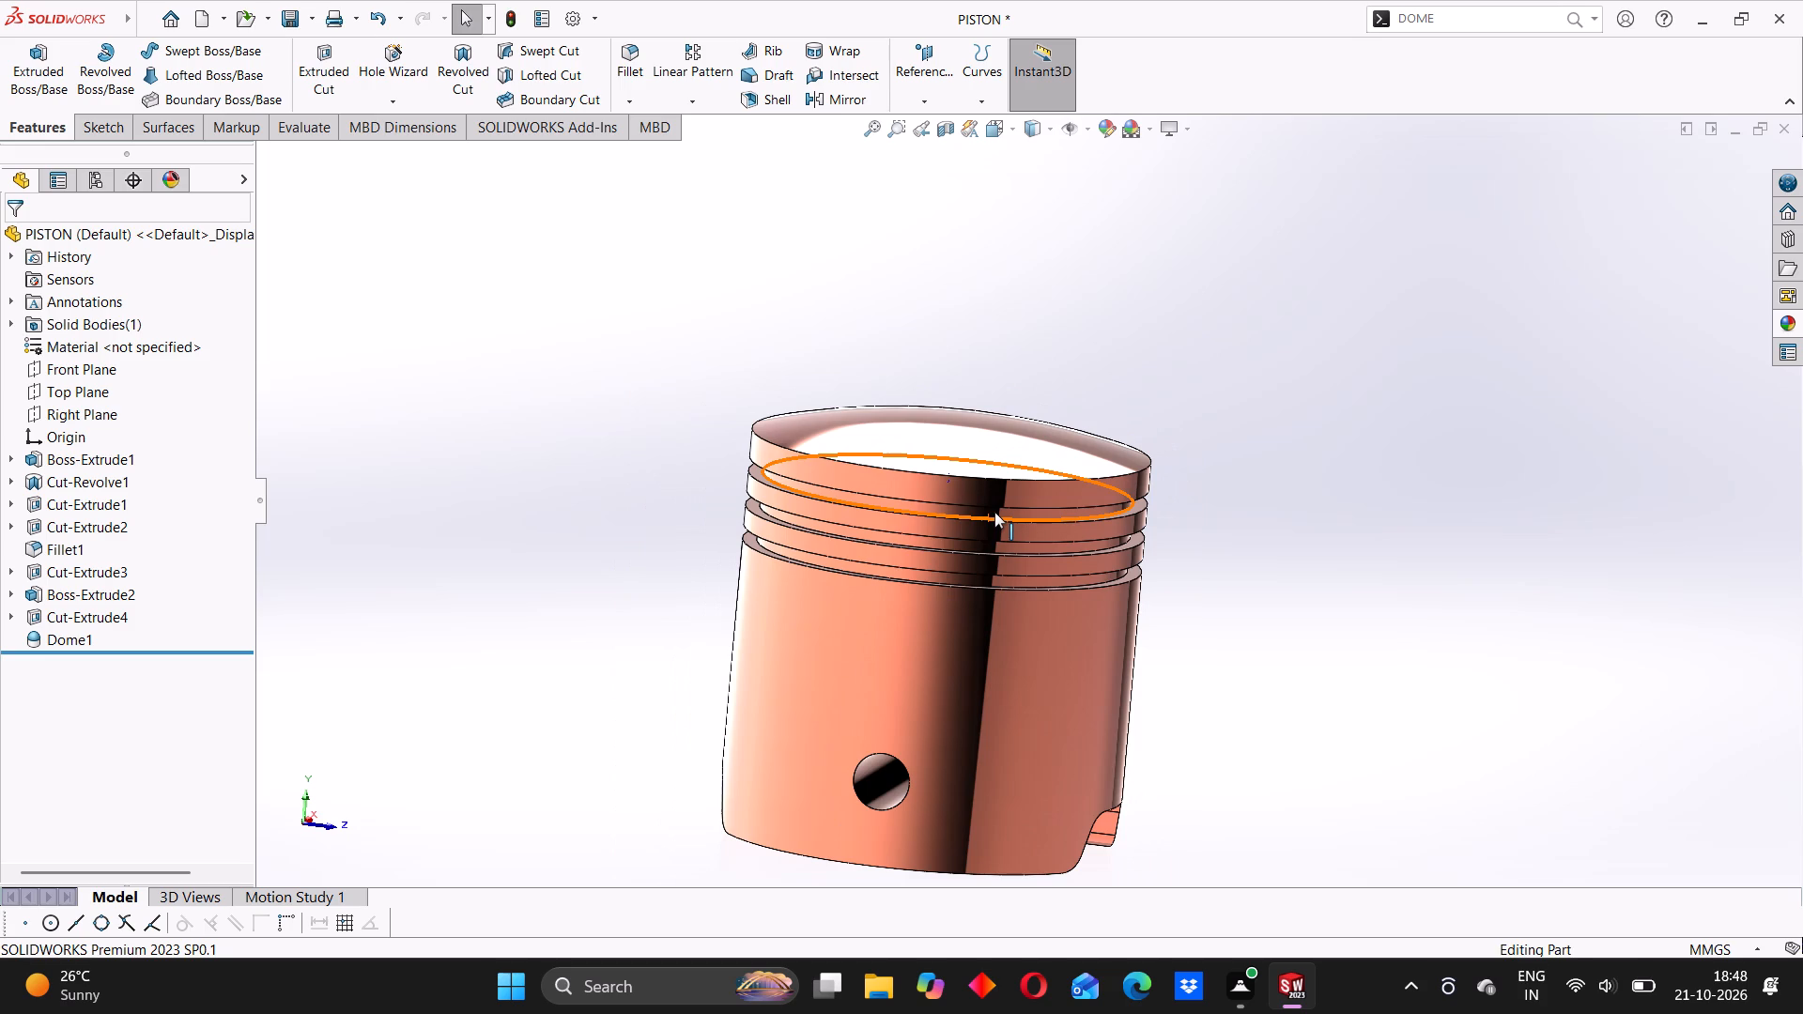
Review the whole piston and its pin hole from the side and front, highlighting the skirt face.
left_click(983, 654)
left_click(1292, 696)
middle_click_drag(1206, 633, 1186, 627)
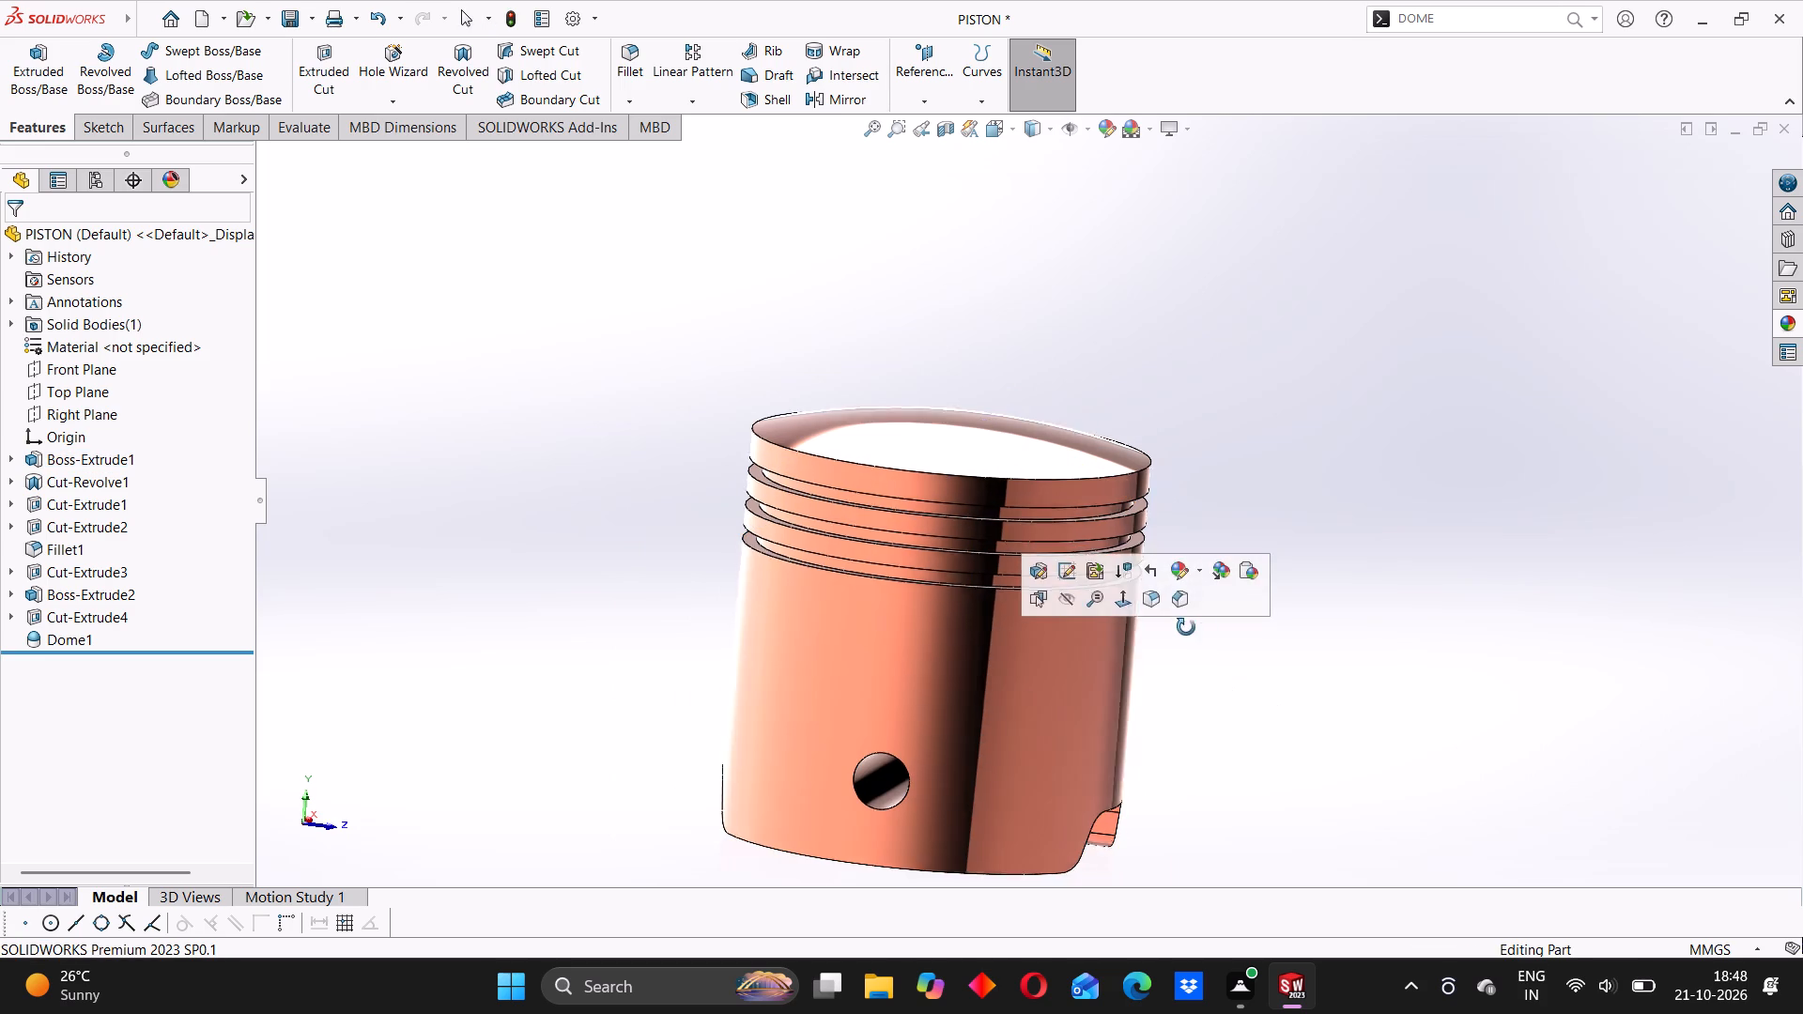
middle_click_drag(1186, 627, 1100, 601)
scroll(864, 590, "up", 2)
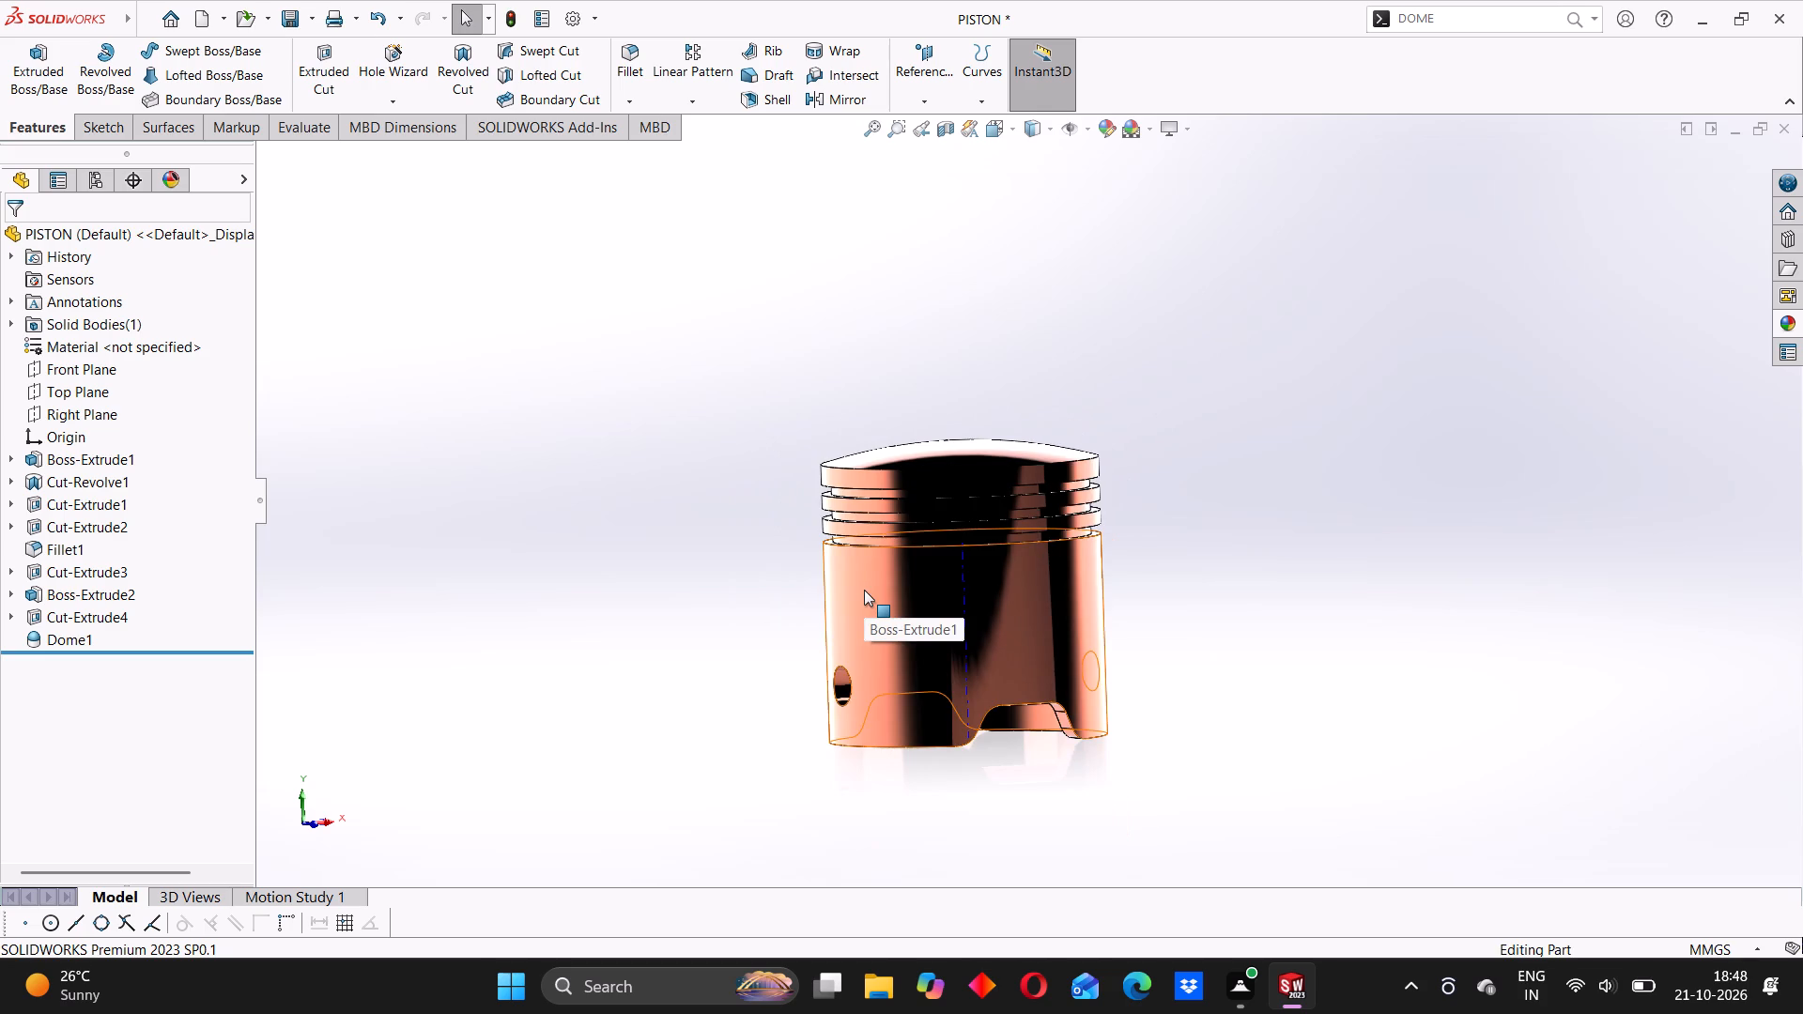
middle_click_drag(959, 606, 998, 614)
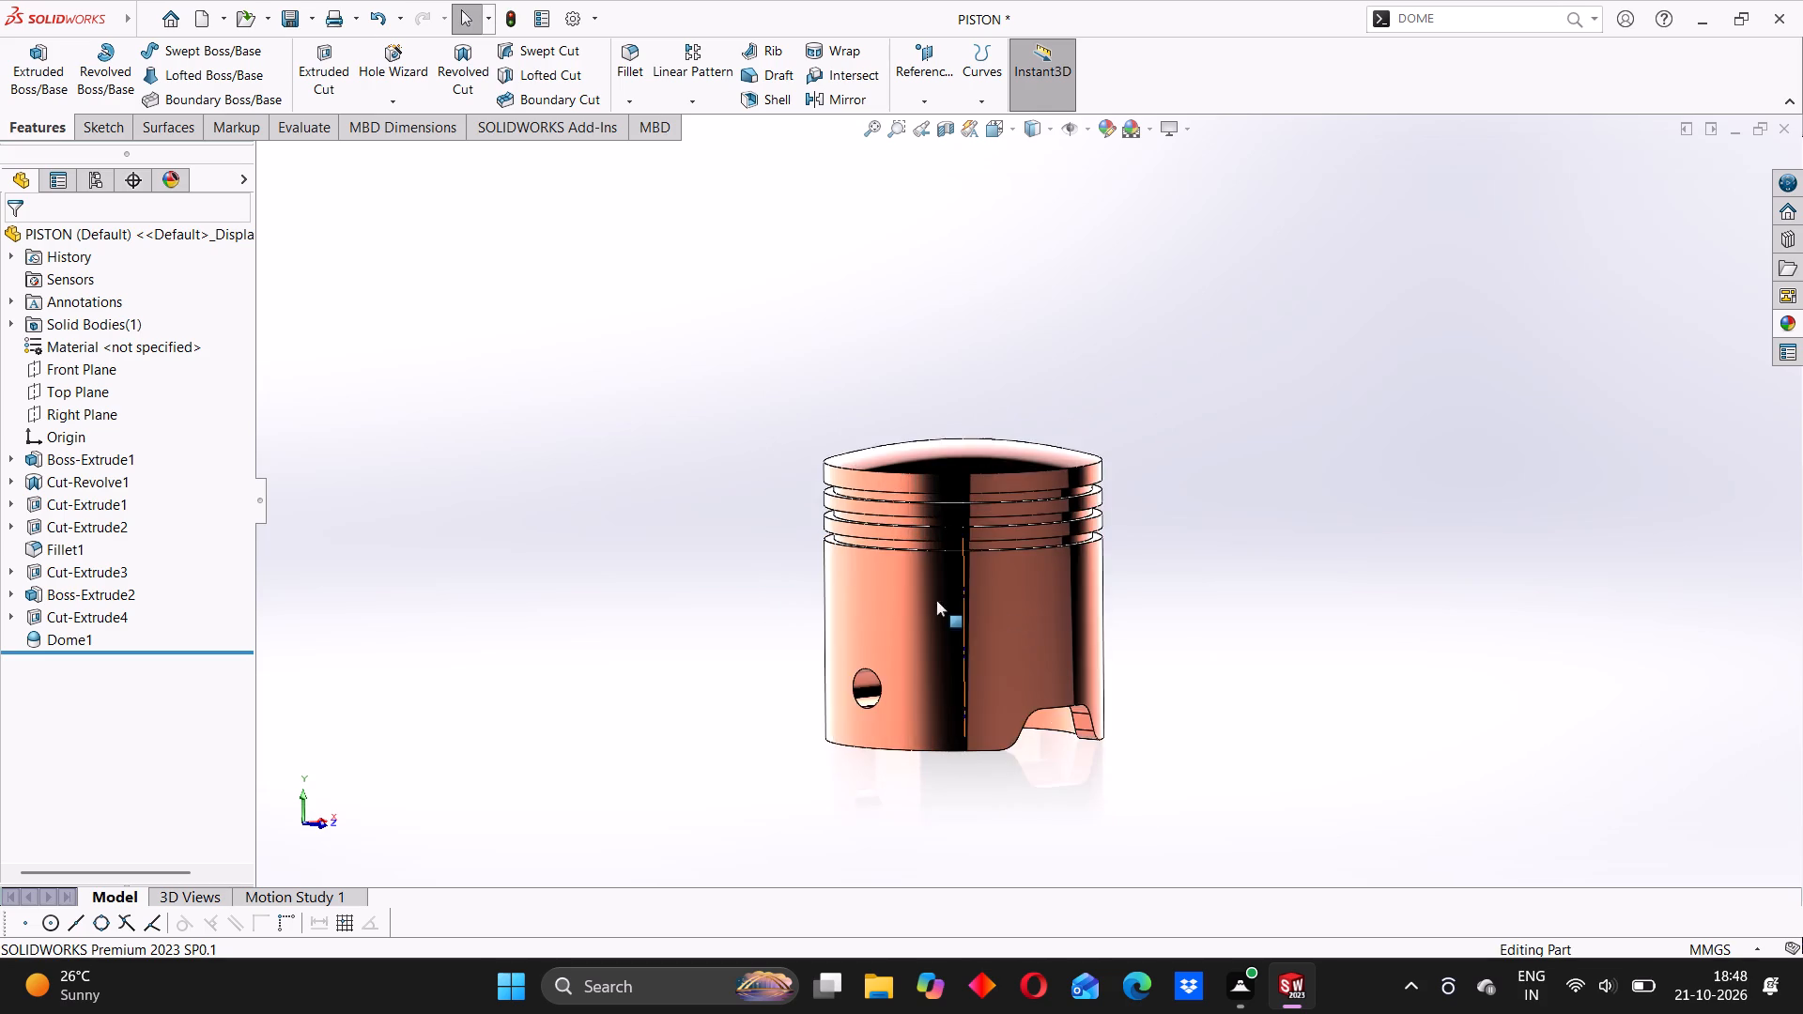
scroll(925, 590, "down", 4)
left_click(593, 523)
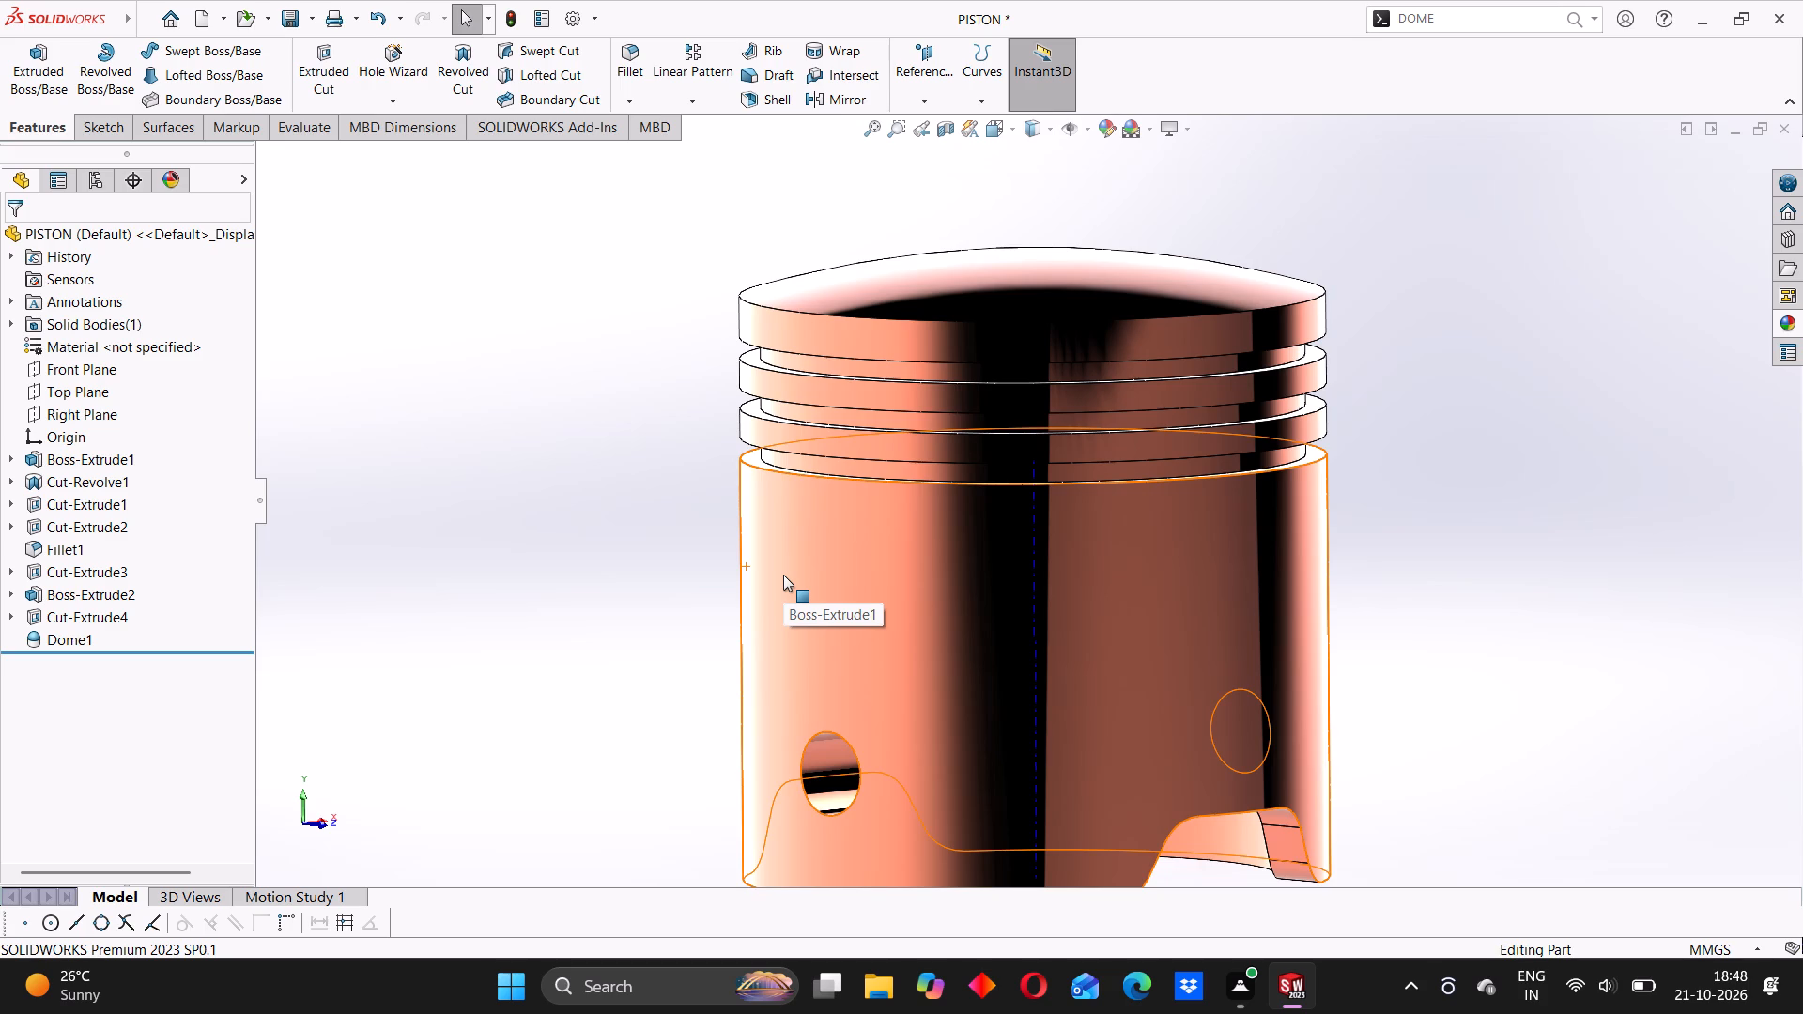
left_click(661, 559)
left_click(835, 545)
left_click(632, 548)
middle_click_drag(951, 577, 965, 539)
scroll(928, 530, "up", 3)
middle_click_drag(929, 530, 960, 576)
scroll(969, 569, "down", 4)
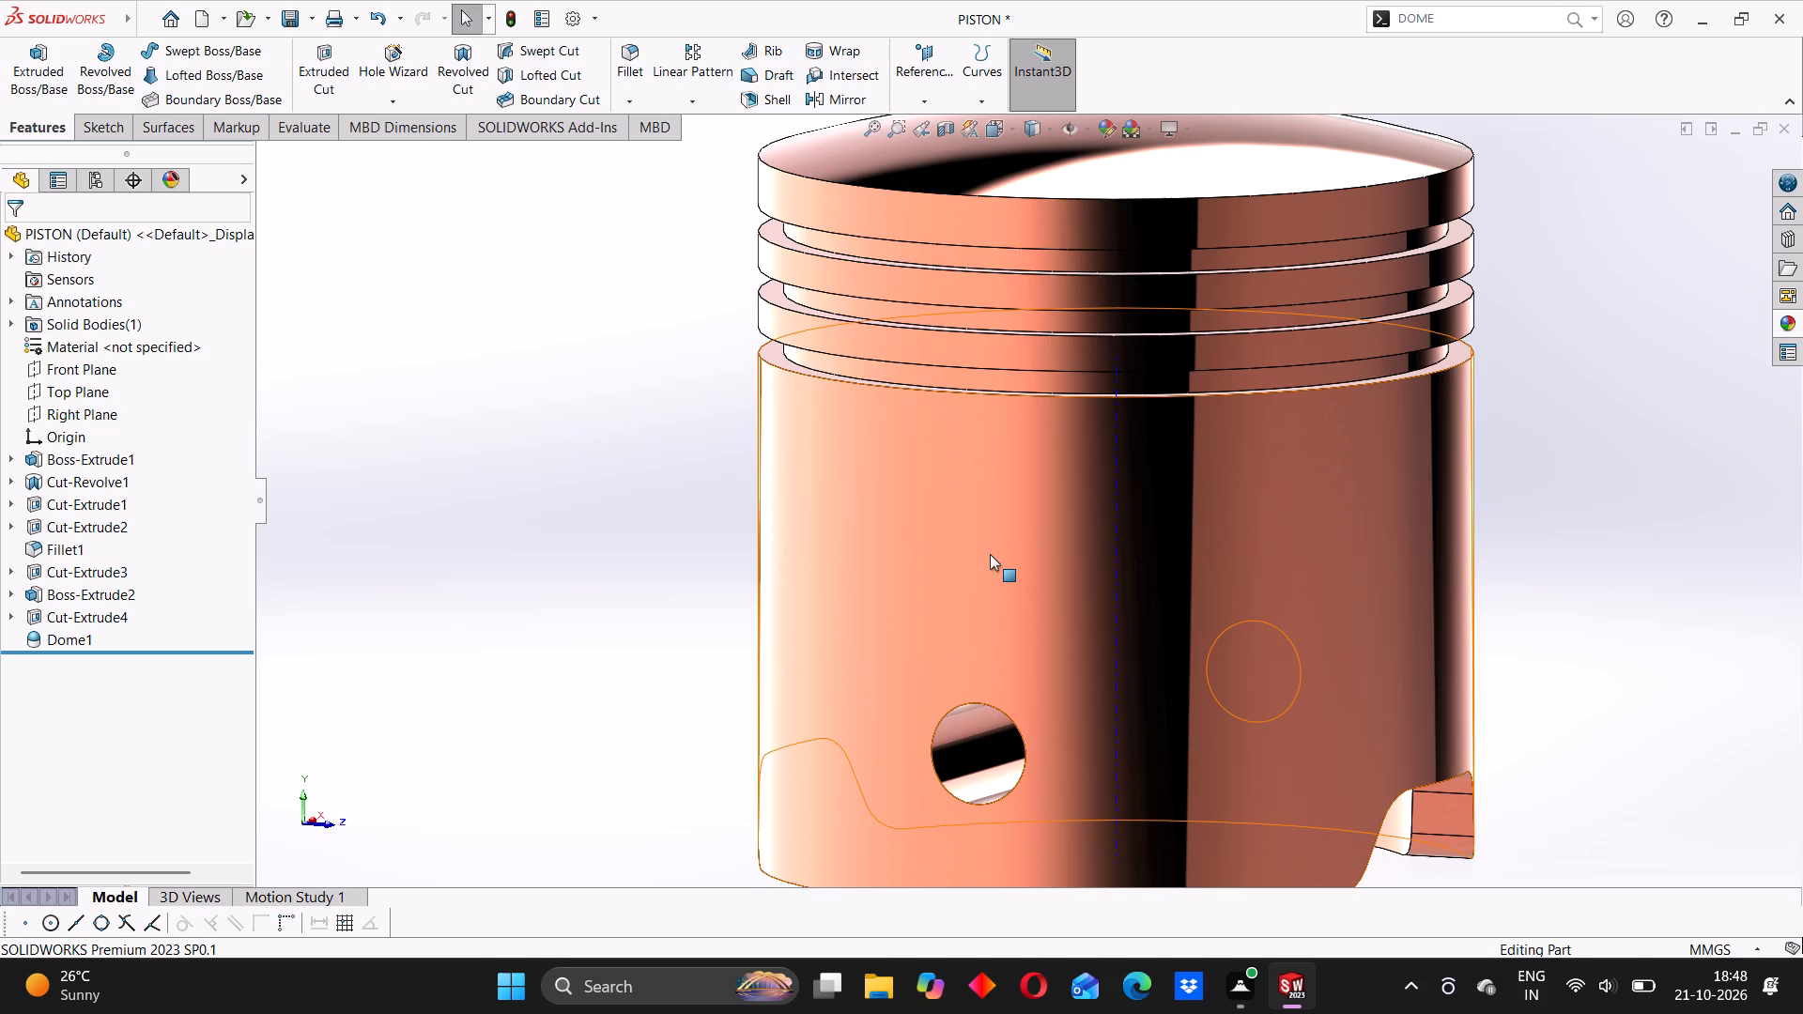
Inspect the skirt face, ring grooves and pin hole up close while turning the piston to its side.
left_click(987, 554)
left_click(563, 489)
scroll(903, 484, "up", 3)
scroll(899, 471, "down", 1)
middle_click_drag(899, 471, 994, 467)
scroll(996, 459, "down", 3)
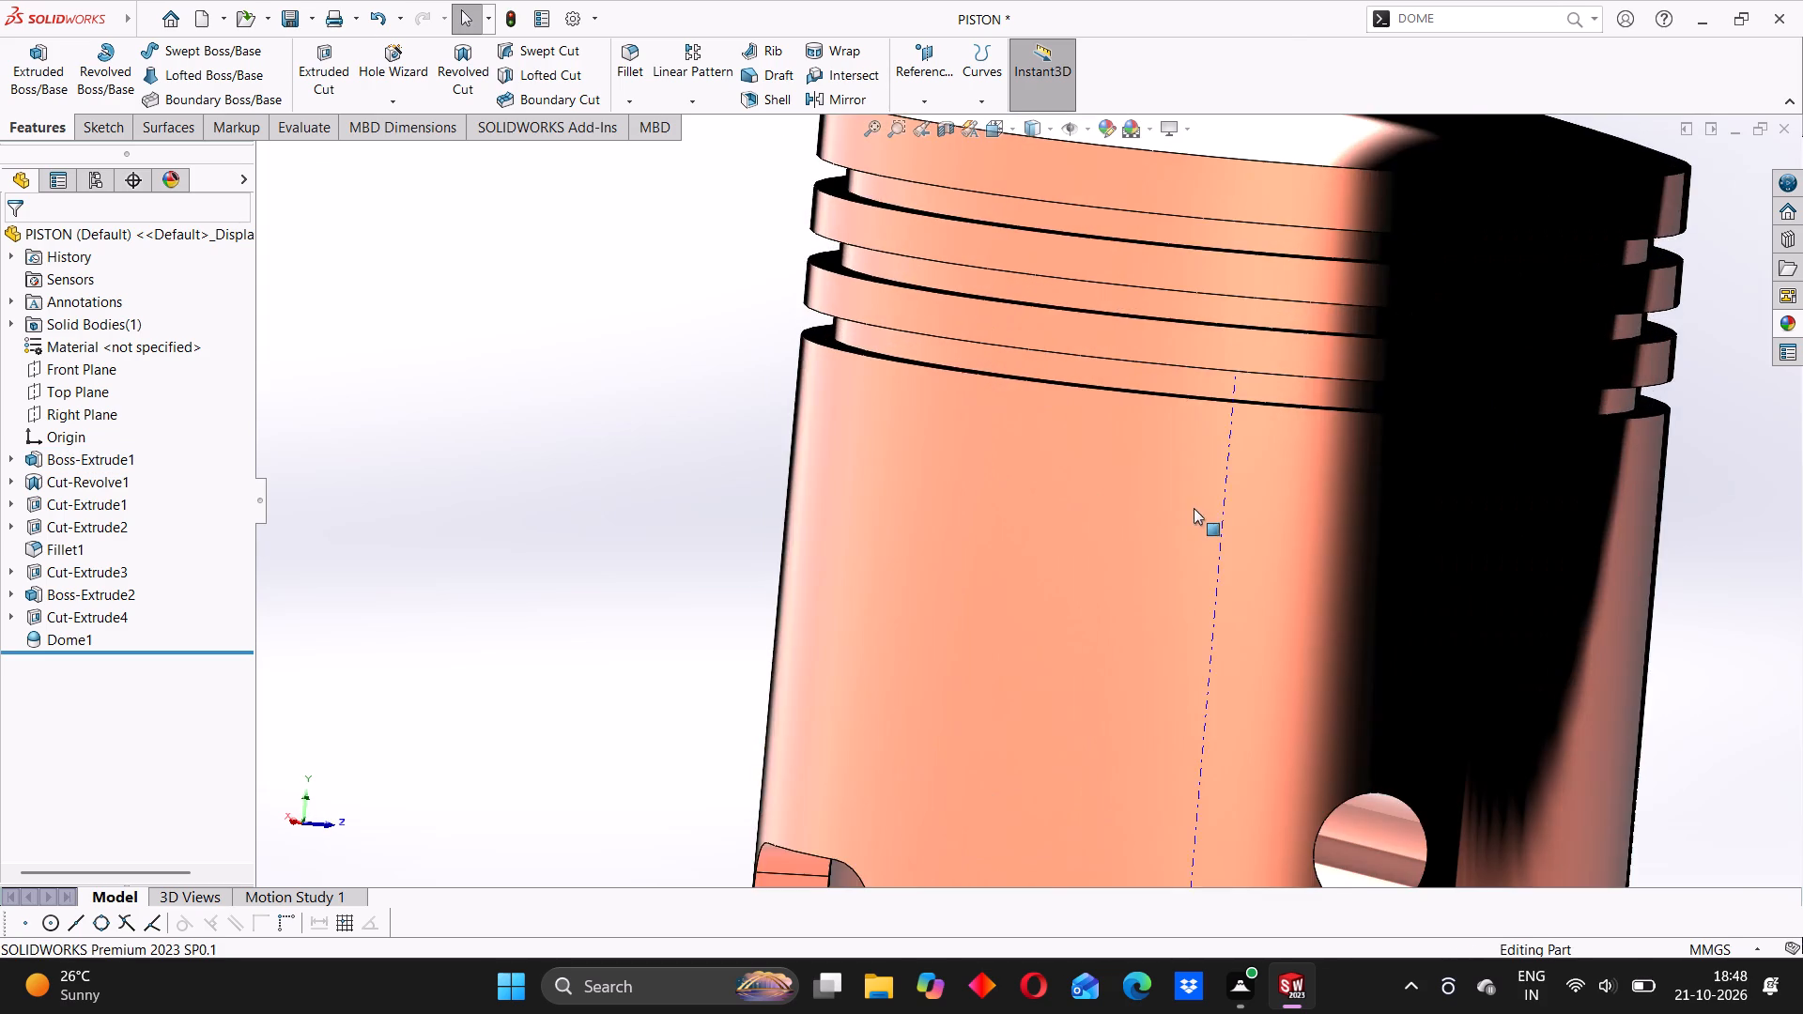
middle_click_drag(1195, 507, 1163, 505)
left_click(870, 495)
left_click(1009, 530)
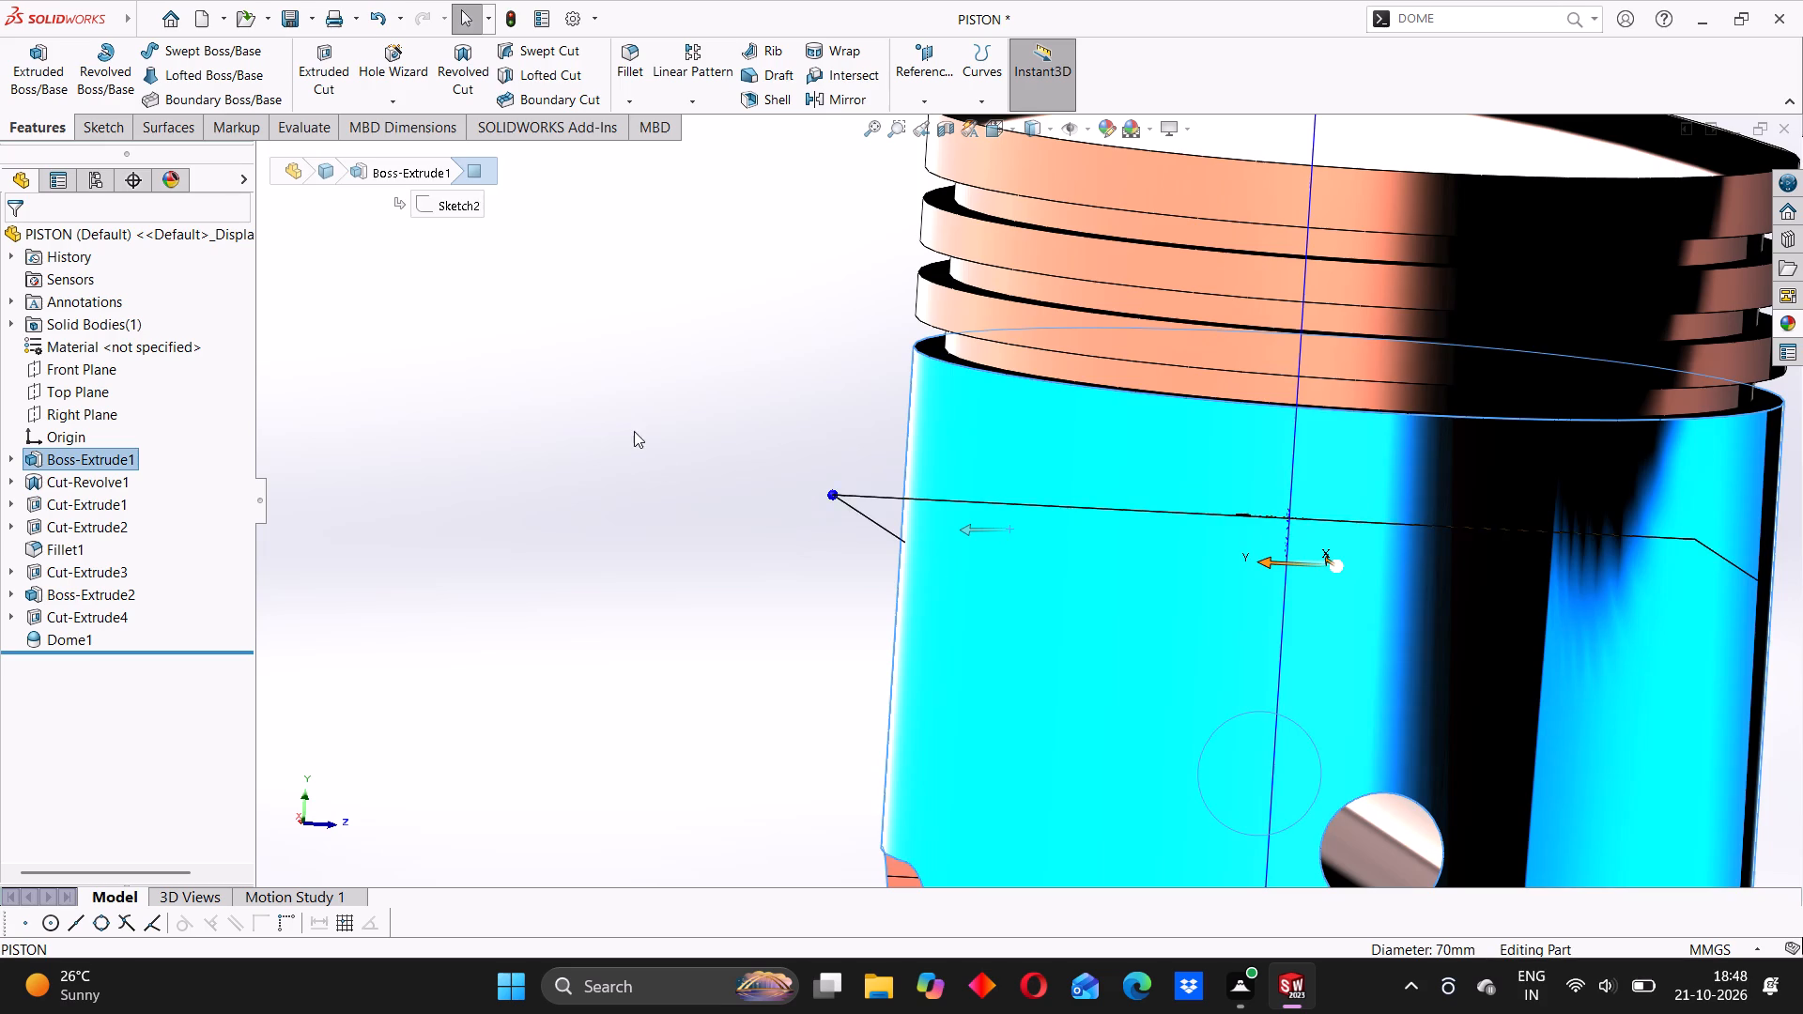
left_click(634, 429)
scroll(1249, 529, "up", 4)
middle_click_drag(1342, 530, 1307, 503)
scroll(1226, 494, "down", 3)
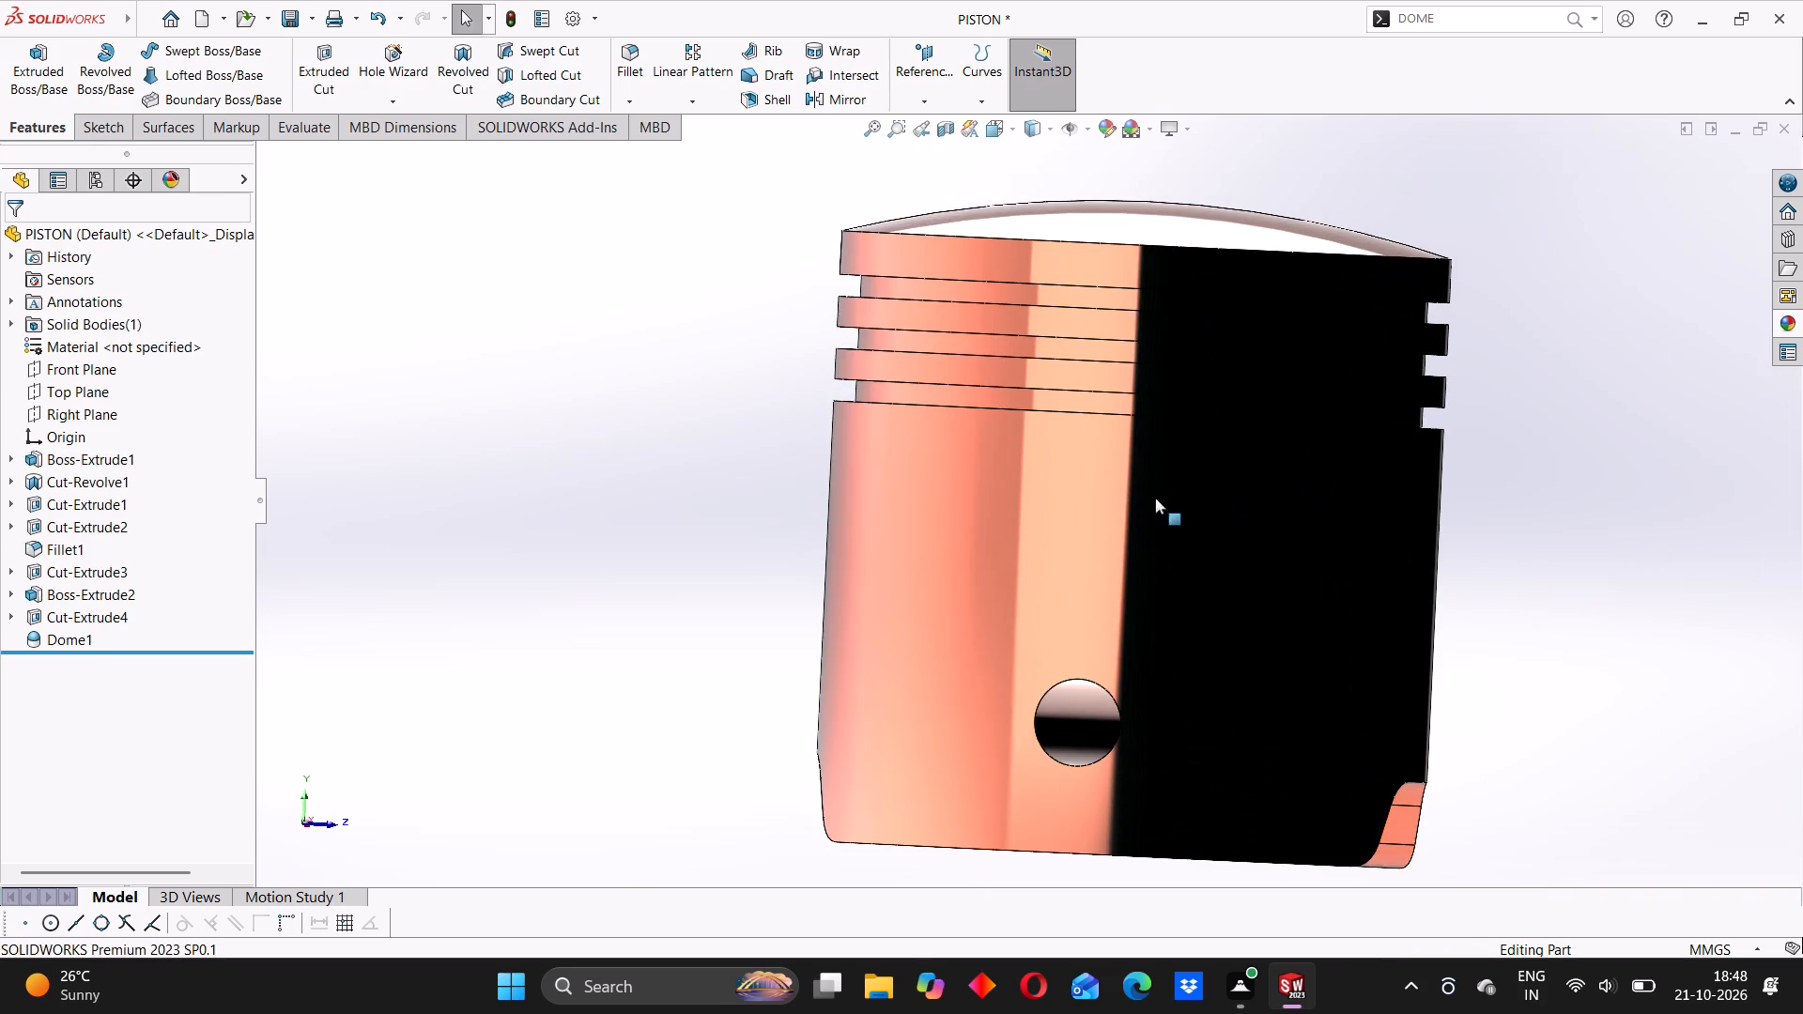
Examine the piston's side profile, pin hole and skirt cutouts from several angles, ending close on the ring grooves.
middle_click(1031, 497)
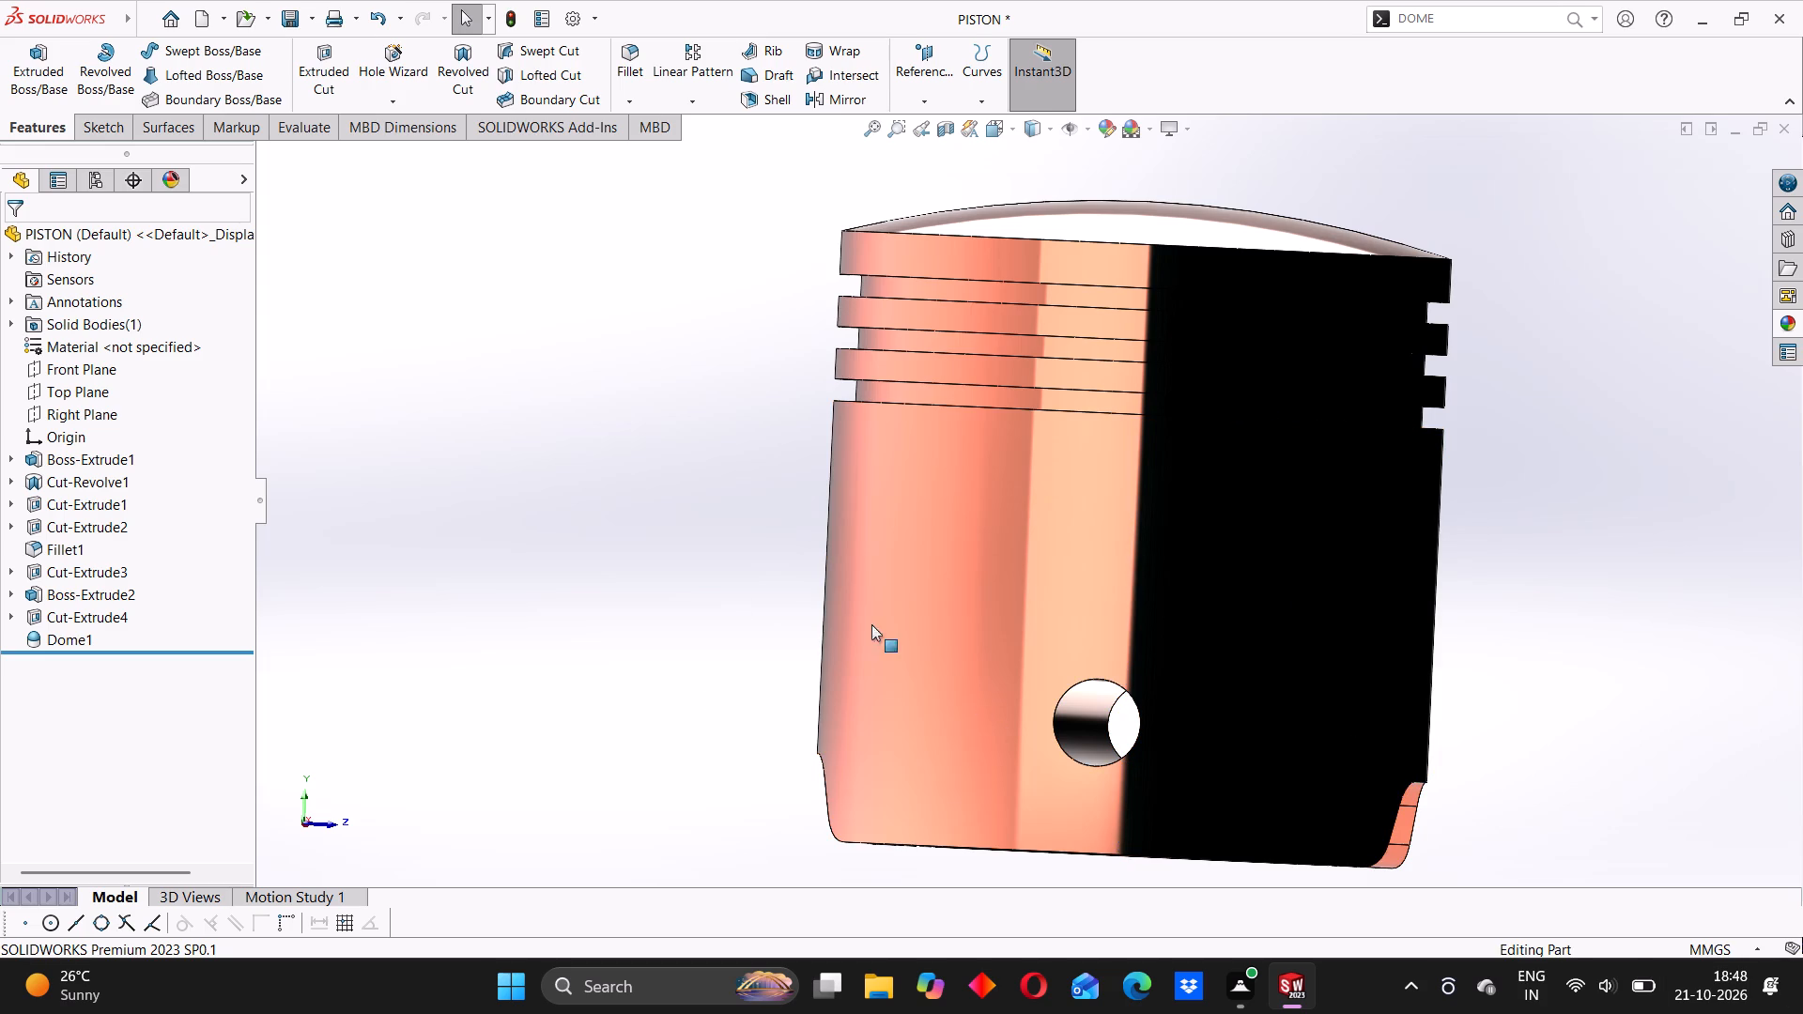
scroll(969, 514, "up", 3)
scroll(970, 473, "down", 2)
middle_click_drag(956, 484, 1025, 541)
middle_click_drag(1044, 598, 1048, 607)
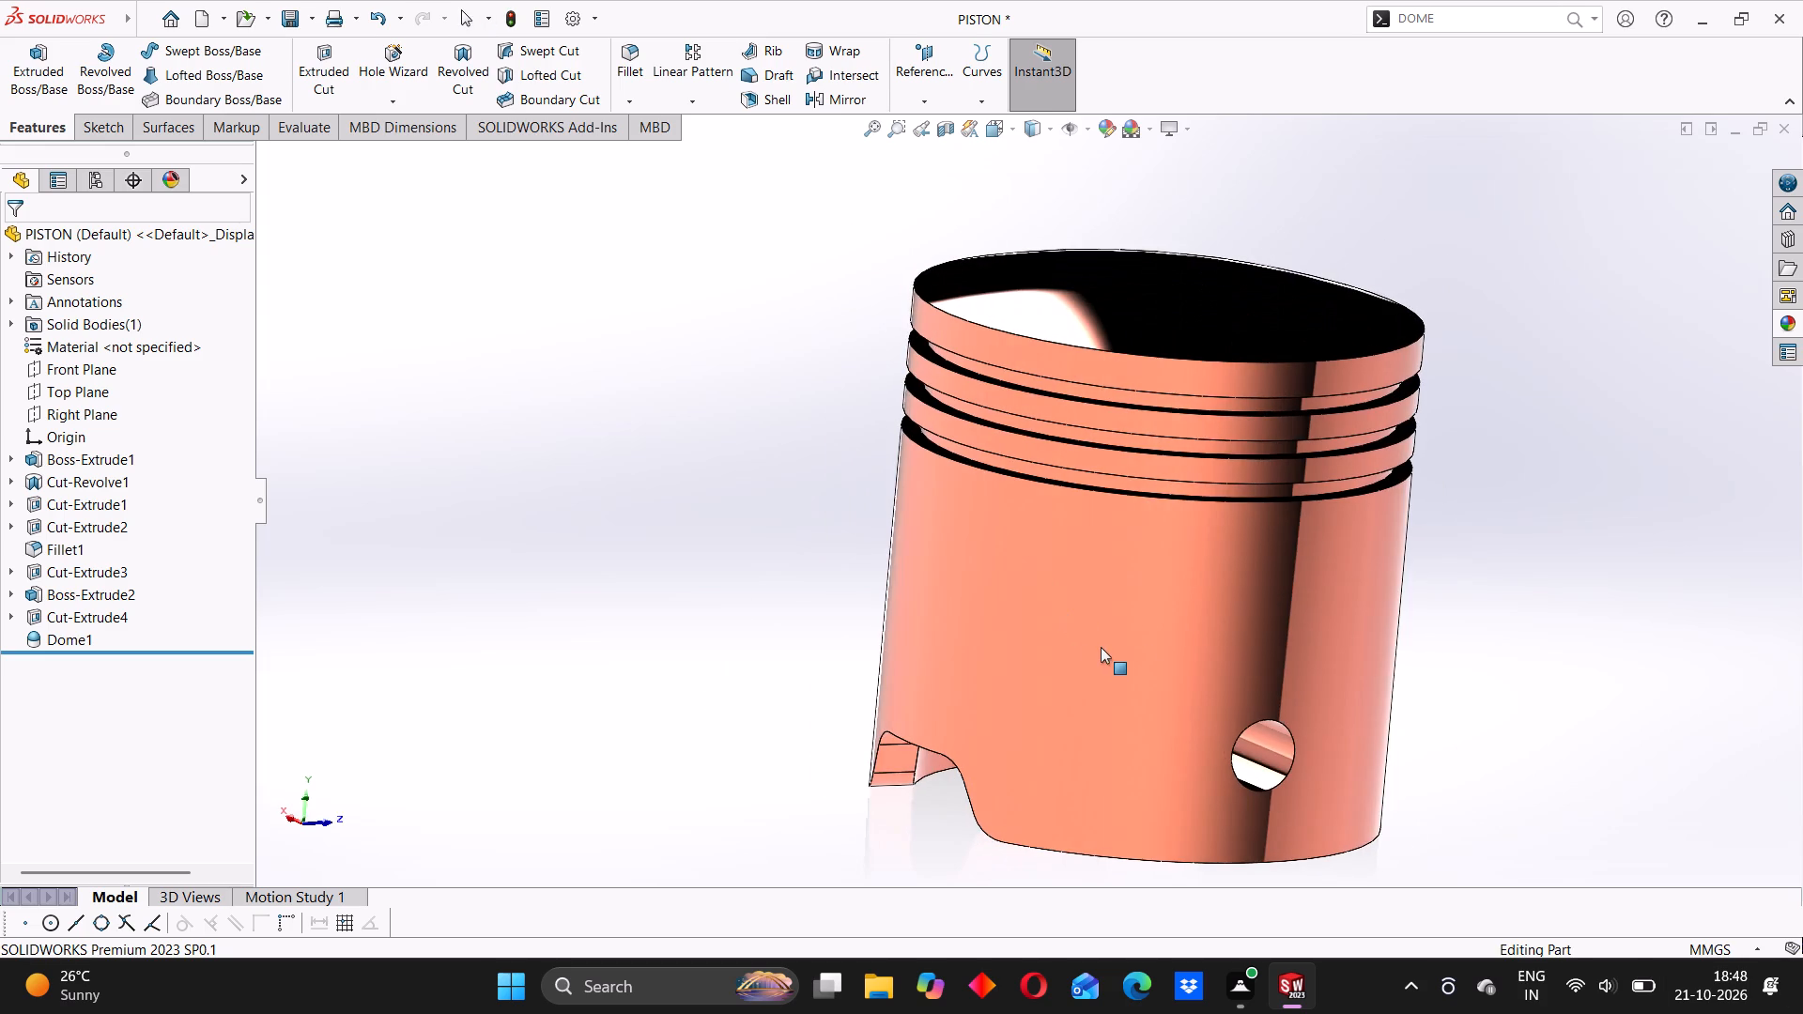
middle_click_drag(1245, 601, 1187, 606)
left_click(880, 558)
middle_click_drag(1281, 597, 1025, 618)
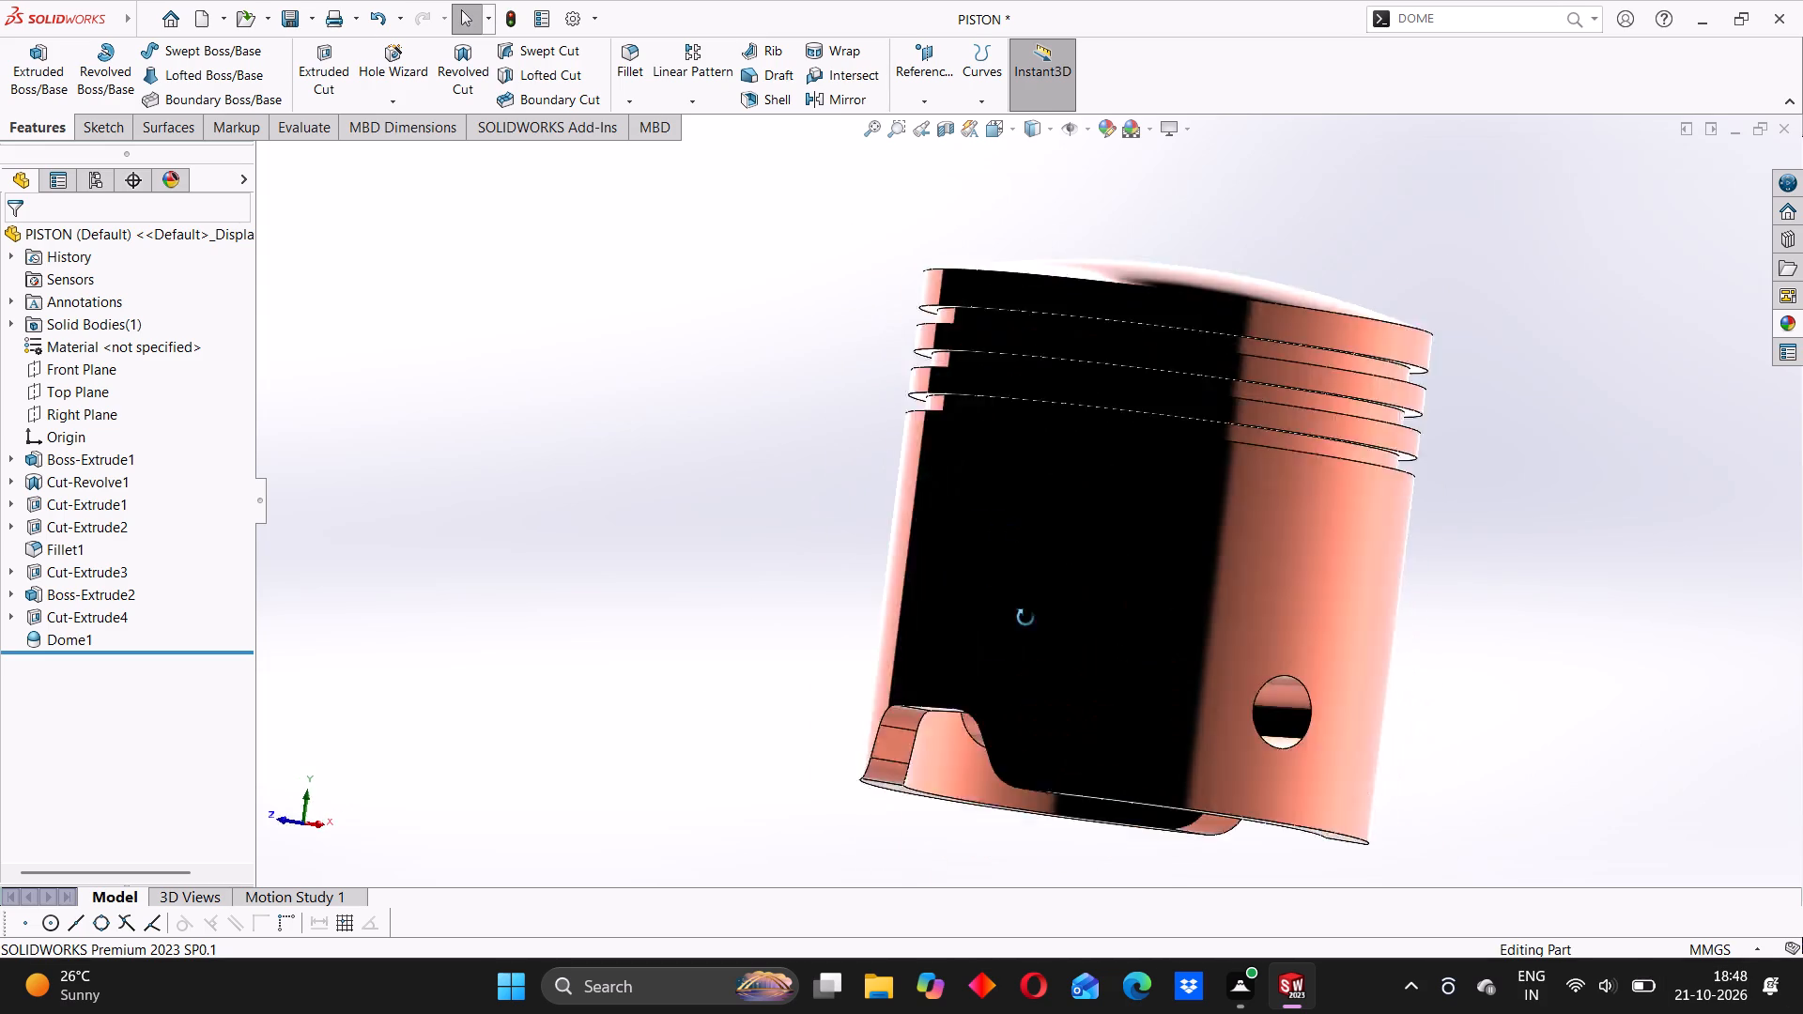
middle_click_drag(1025, 618, 1240, 639)
left_click(1186, 563)
middle_click_drag(795, 478, 852, 565)
left_click(718, 499)
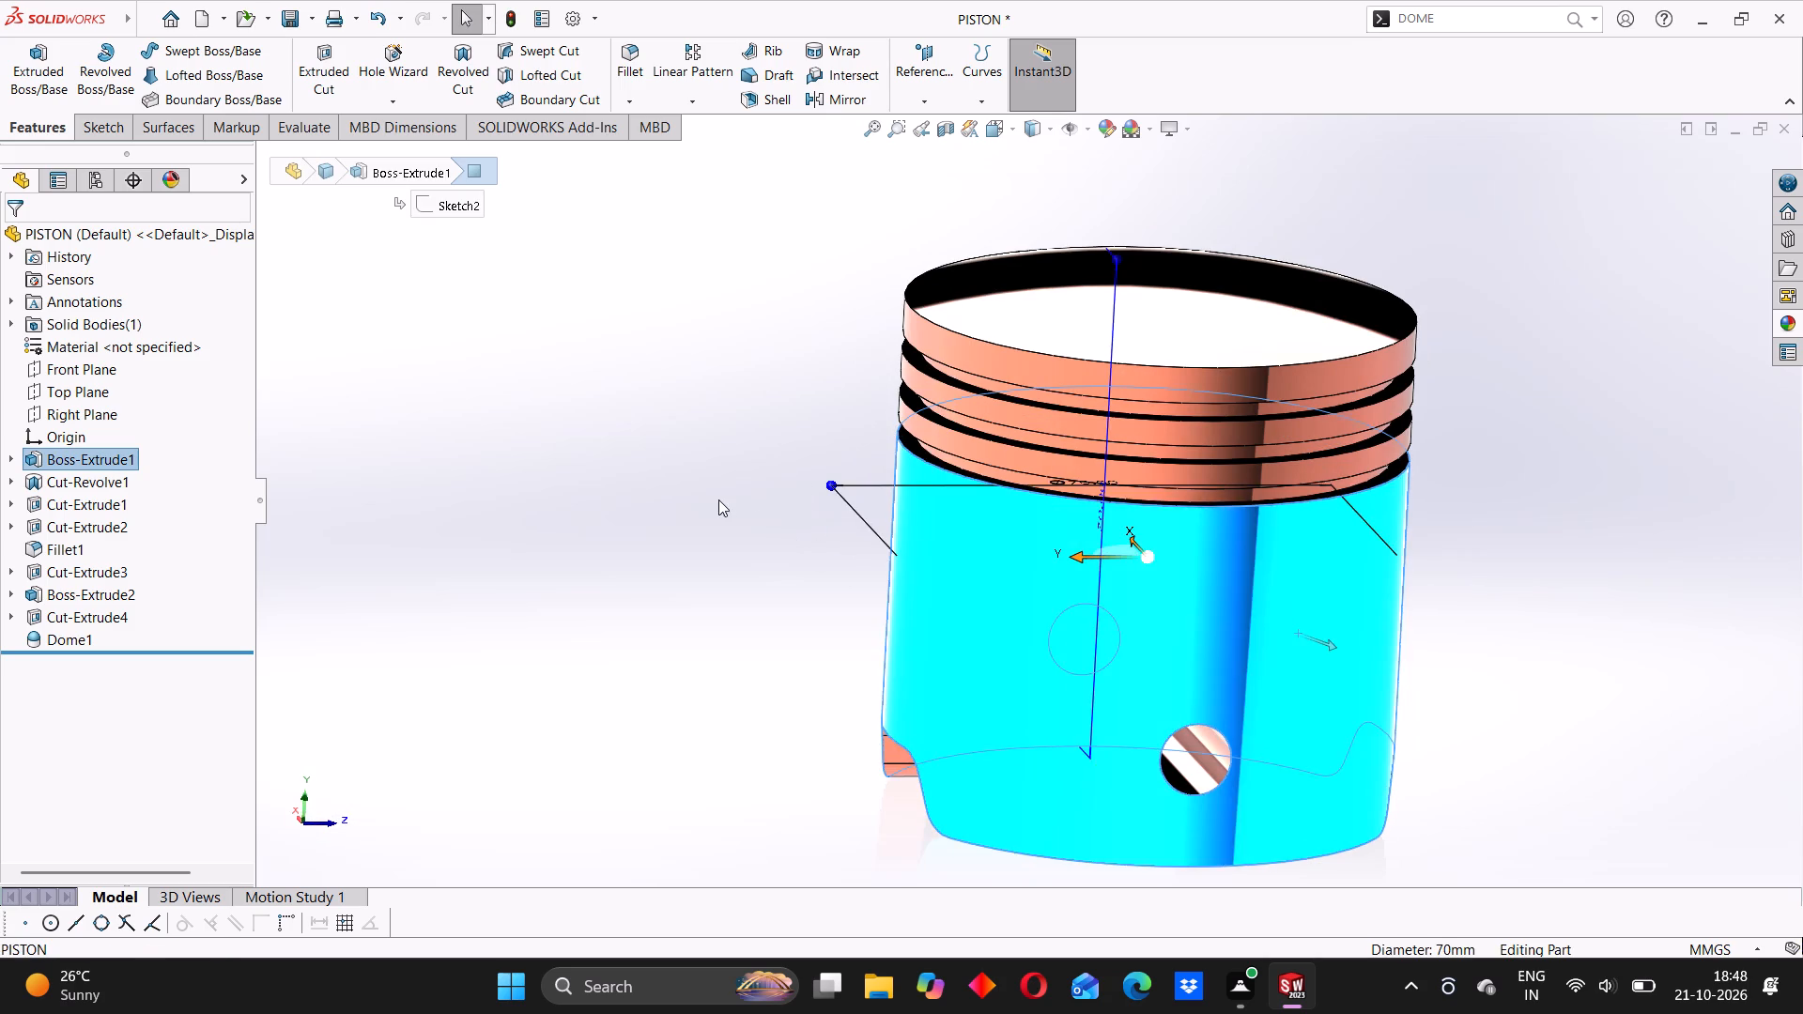
scroll(1111, 508, "down", 4)
scroll(1233, 555, "up", 2)
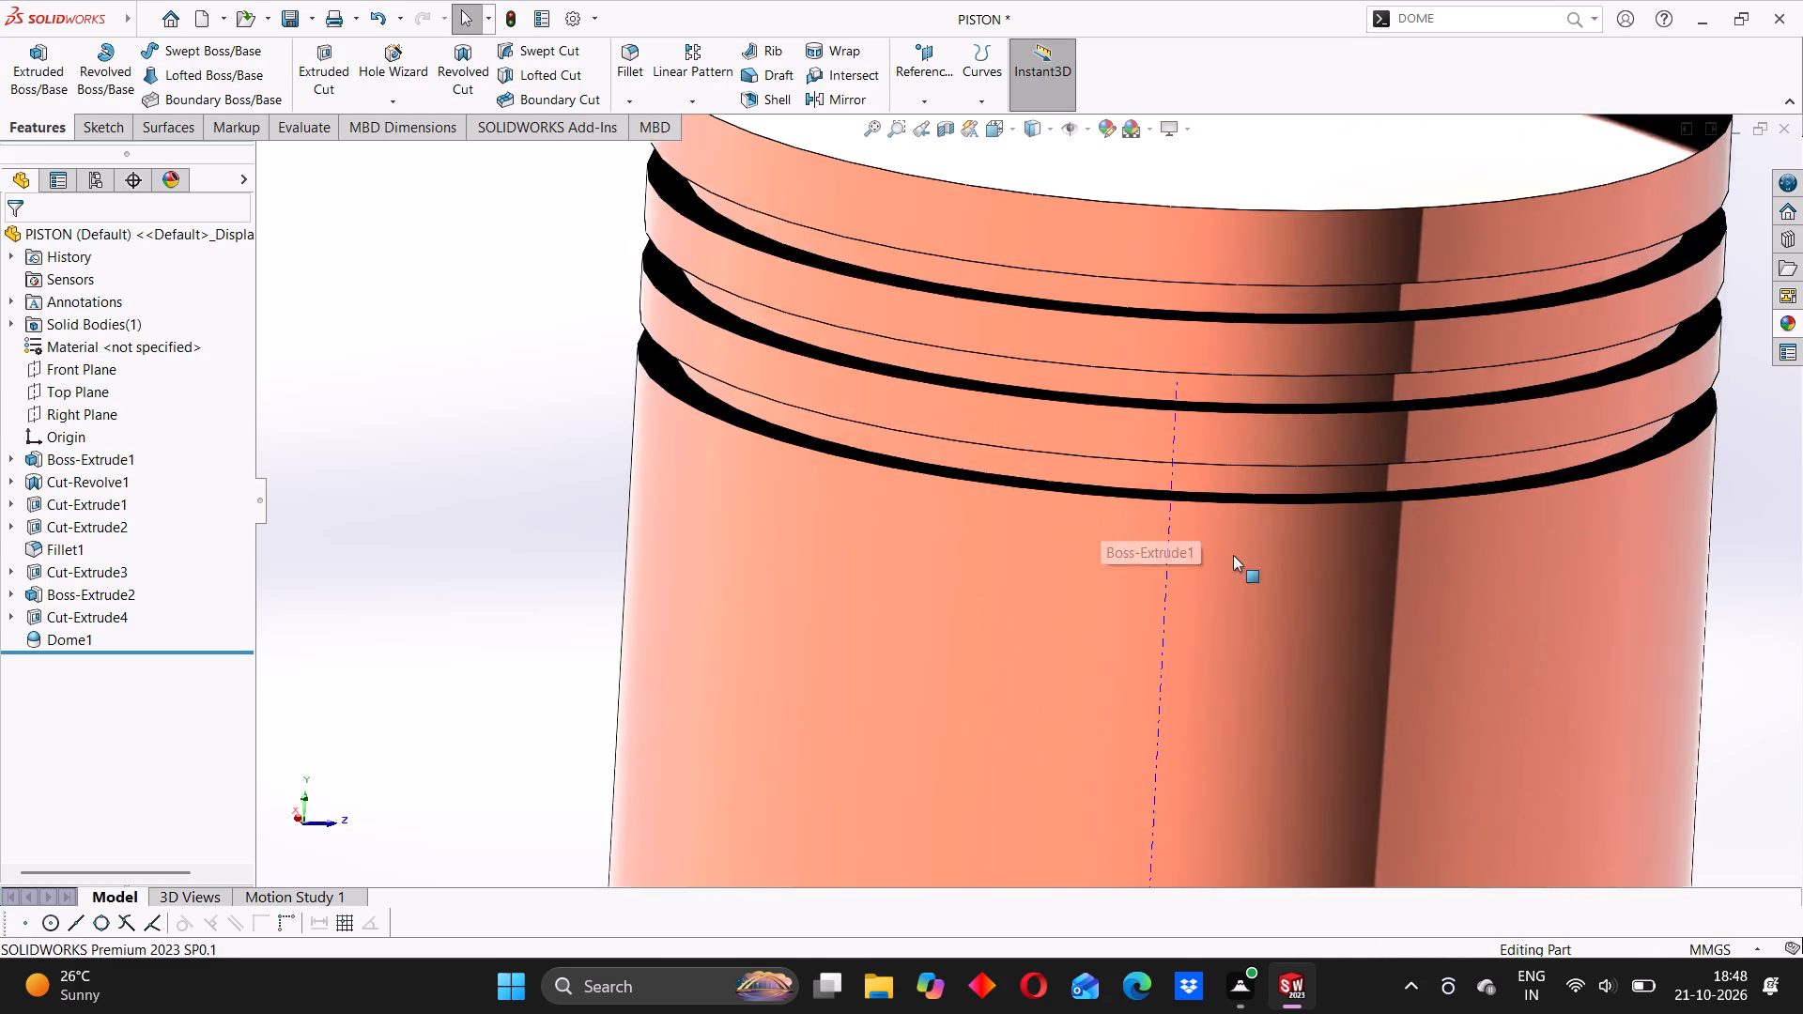
Inspect the piston's crown, pin hole and skirt cutouts from opposite sides, highlighting the skirt face.
scroll(1233, 555, "up", 1)
middle_click_drag(1254, 559, 1203, 563)
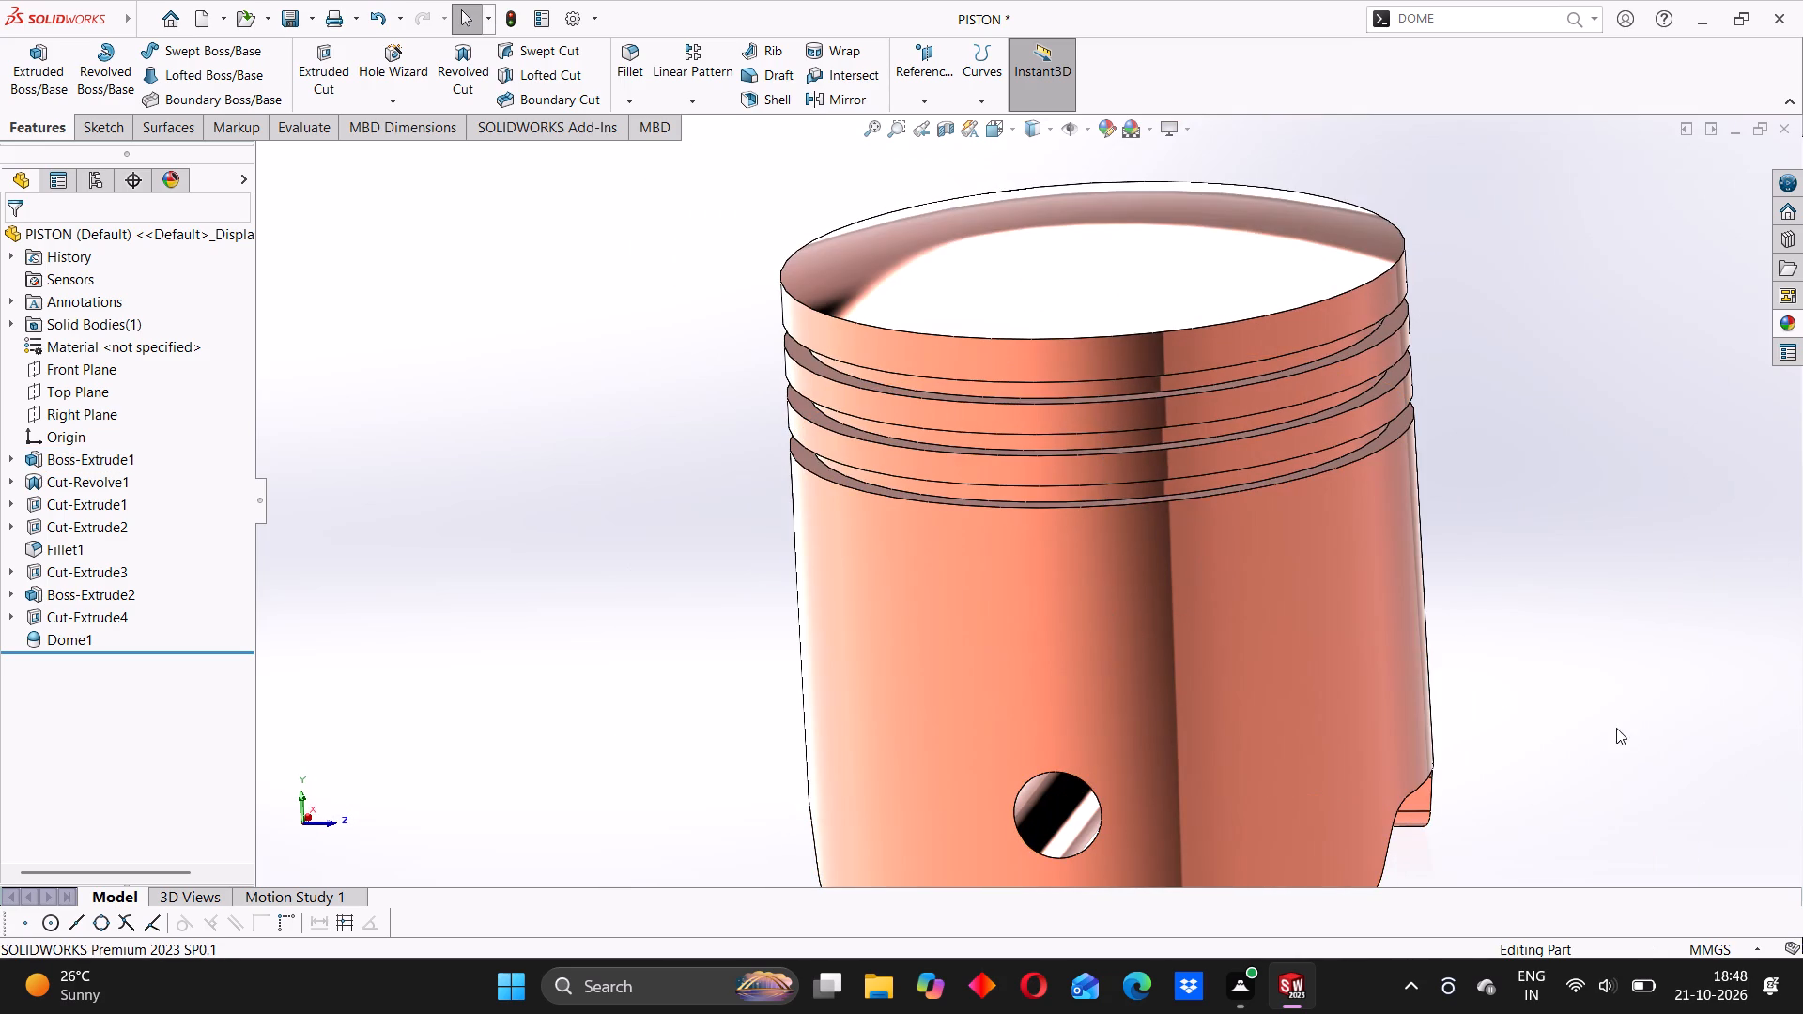
scroll(1069, 583, "up", 5)
middle_click_drag(1064, 581, 1161, 506)
scroll(1011, 523, "down", 5)
middle_click_drag(938, 532, 1014, 539)
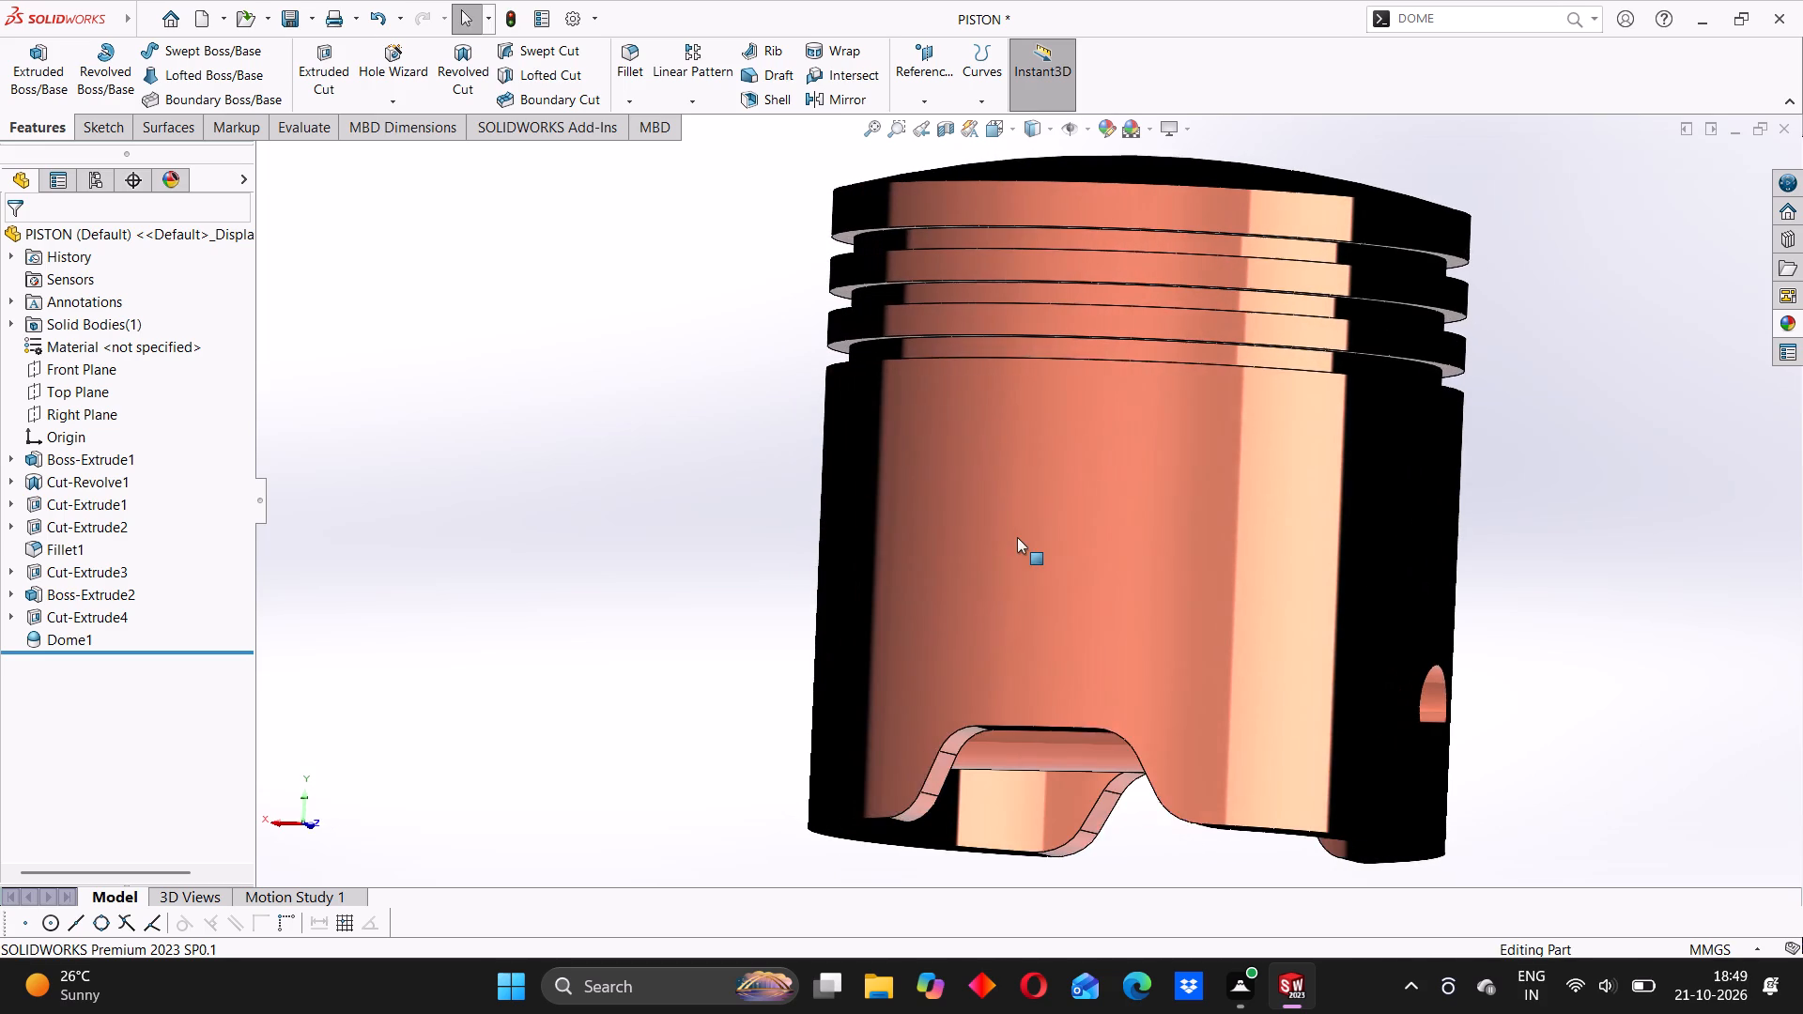
left_click(1015, 531)
middle_click_drag(1340, 627, 1292, 660)
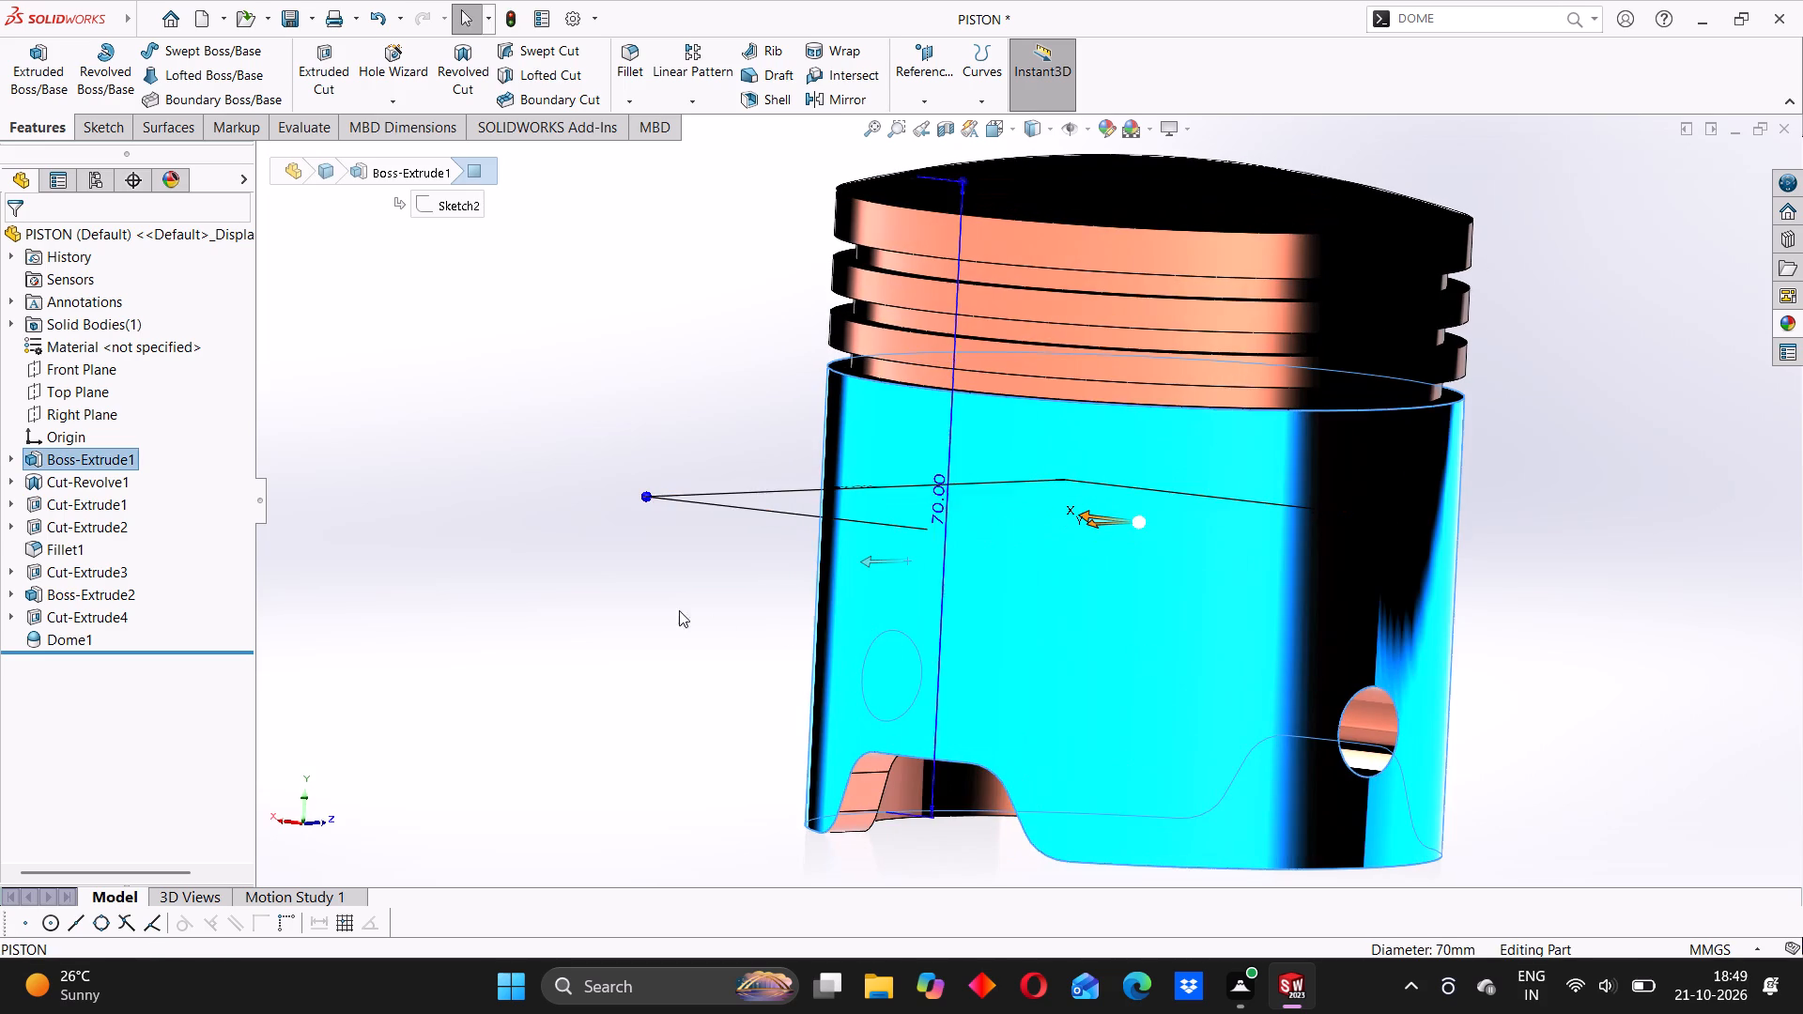
left_click(679, 610)
Examine the skirt, pin hole and lower cutouts from tilted and low angles, highlighting the outer skirt face.
middle_click_drag(1151, 481, 1230, 496)
middle_click_drag(1003, 466, 1112, 477)
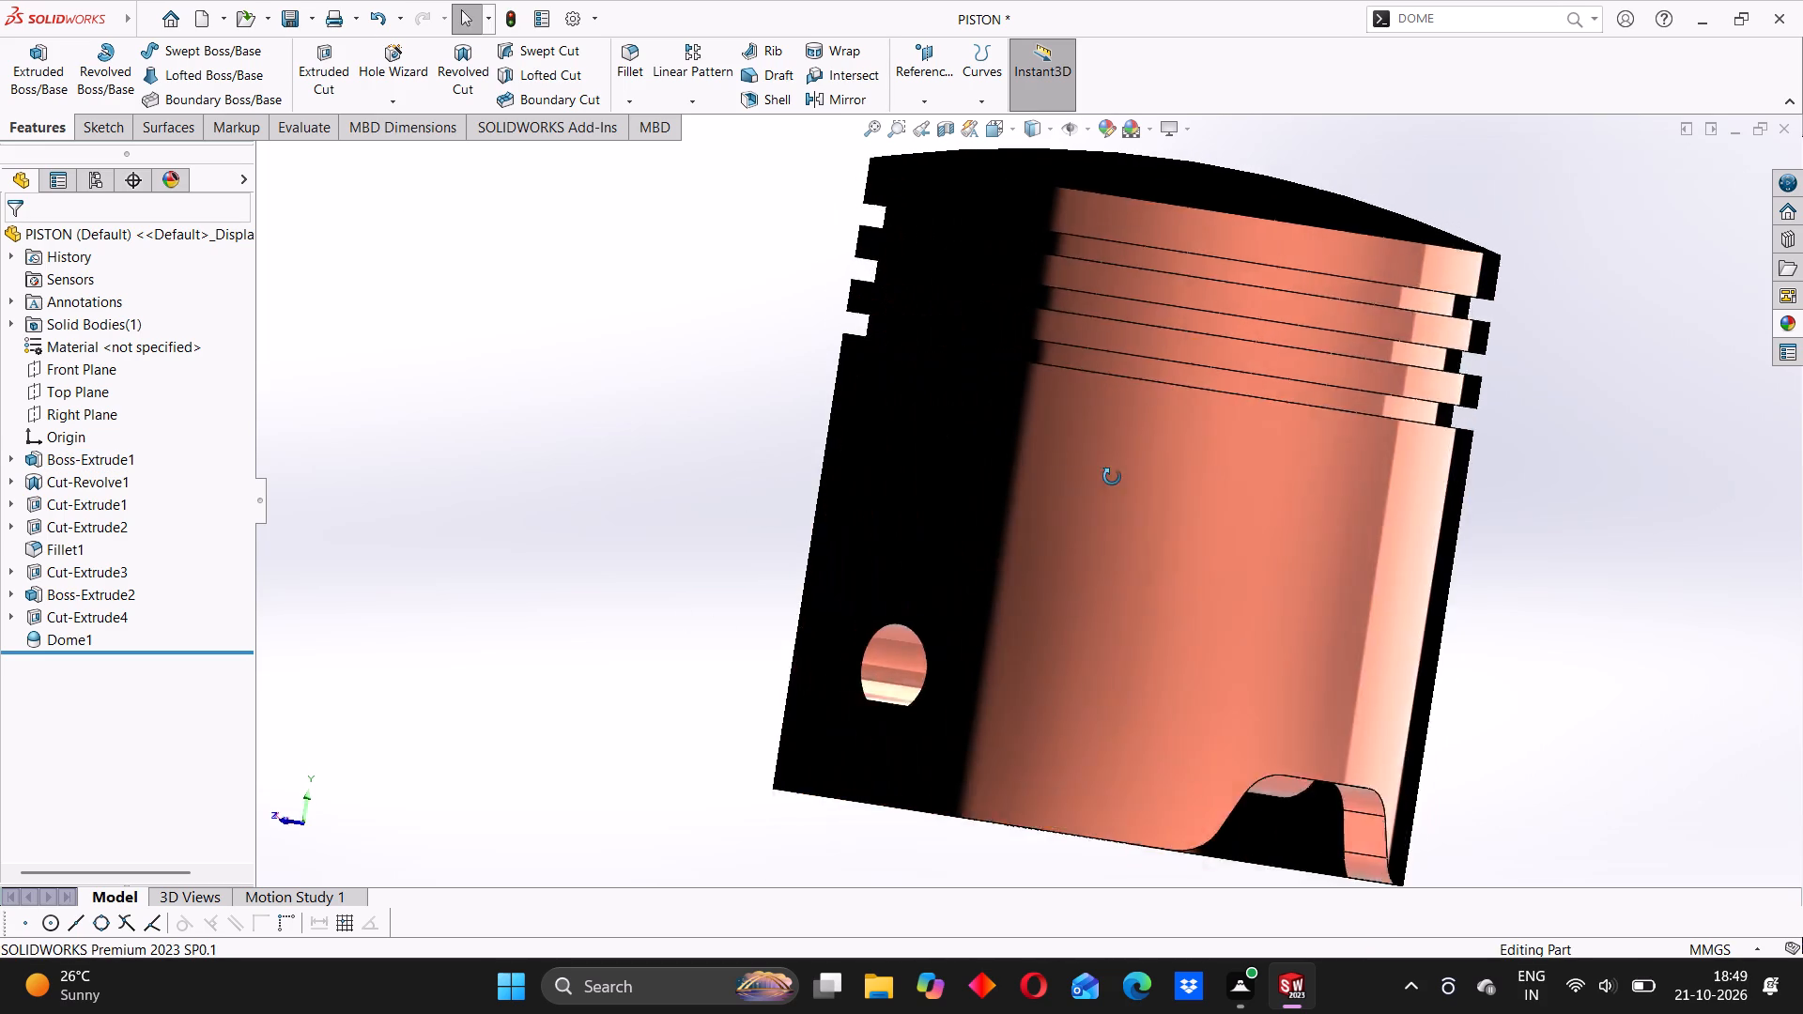
middle_click_drag(1112, 477, 1244, 519)
scroll(1233, 455, "up", 4)
middle_click_drag(1047, 371, 1131, 514)
left_click(1099, 522)
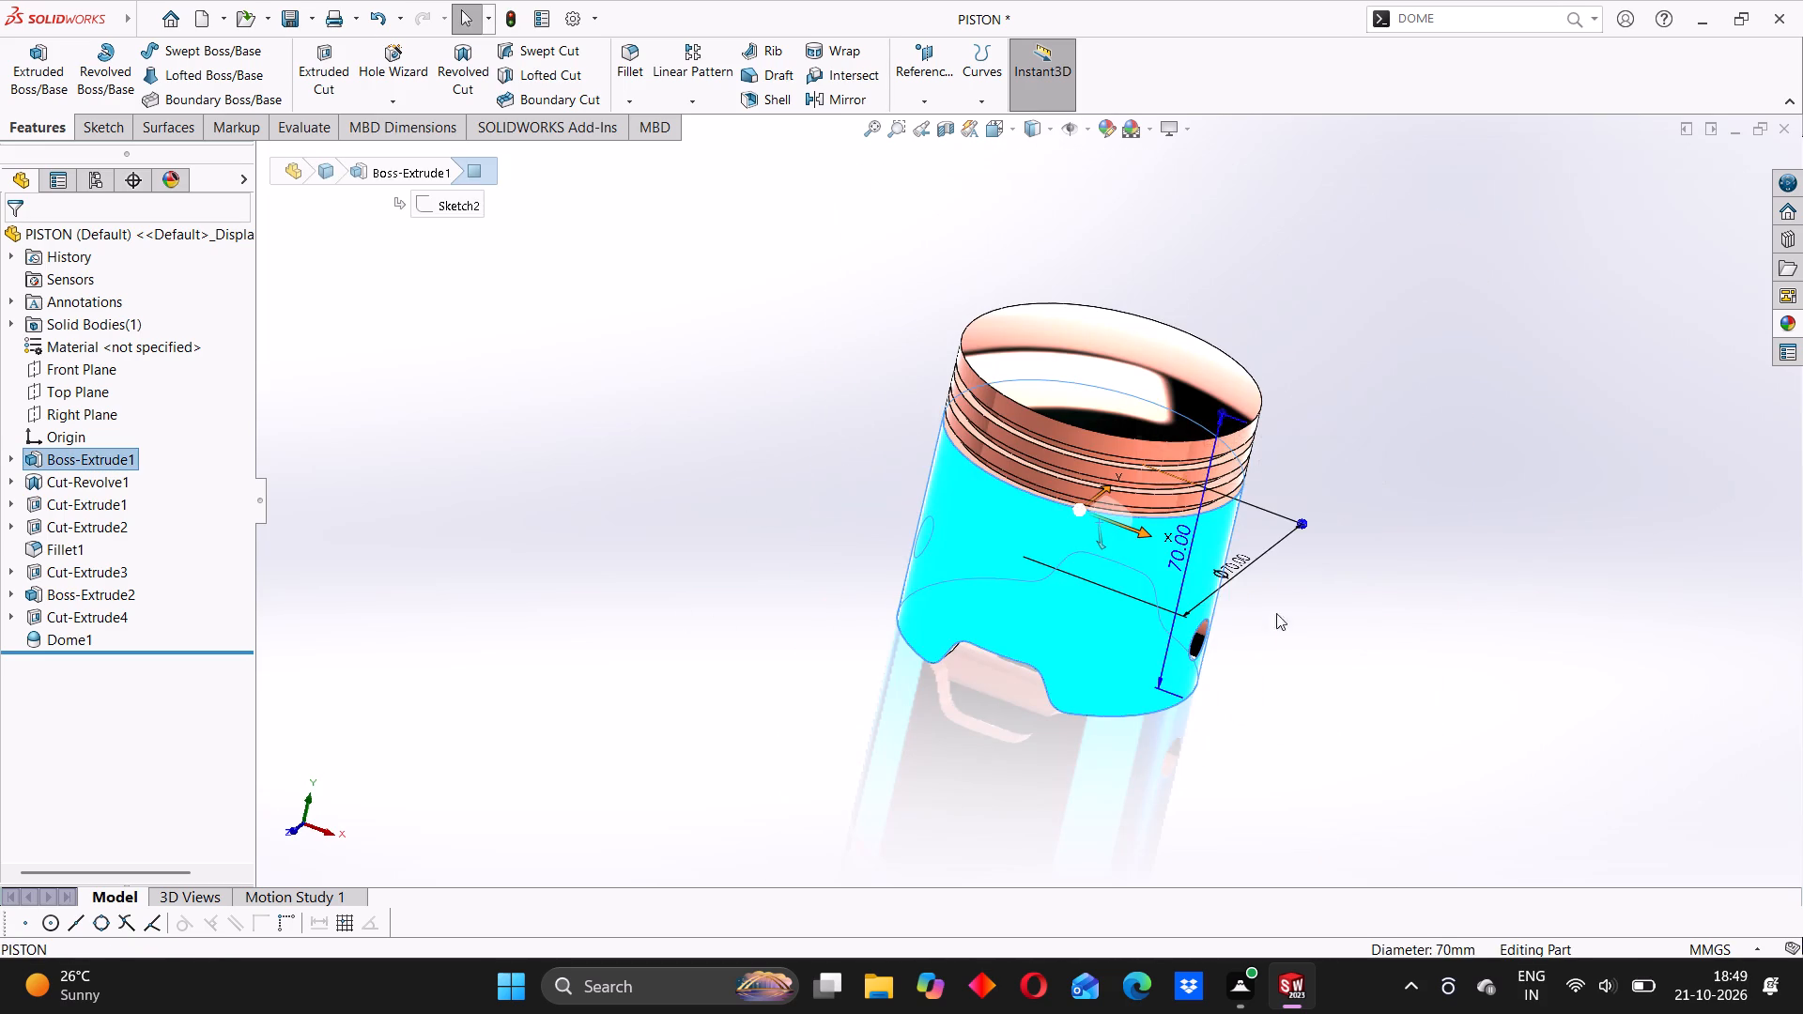
left_click(1376, 610)
middle_click_drag(1308, 520, 932, 634)
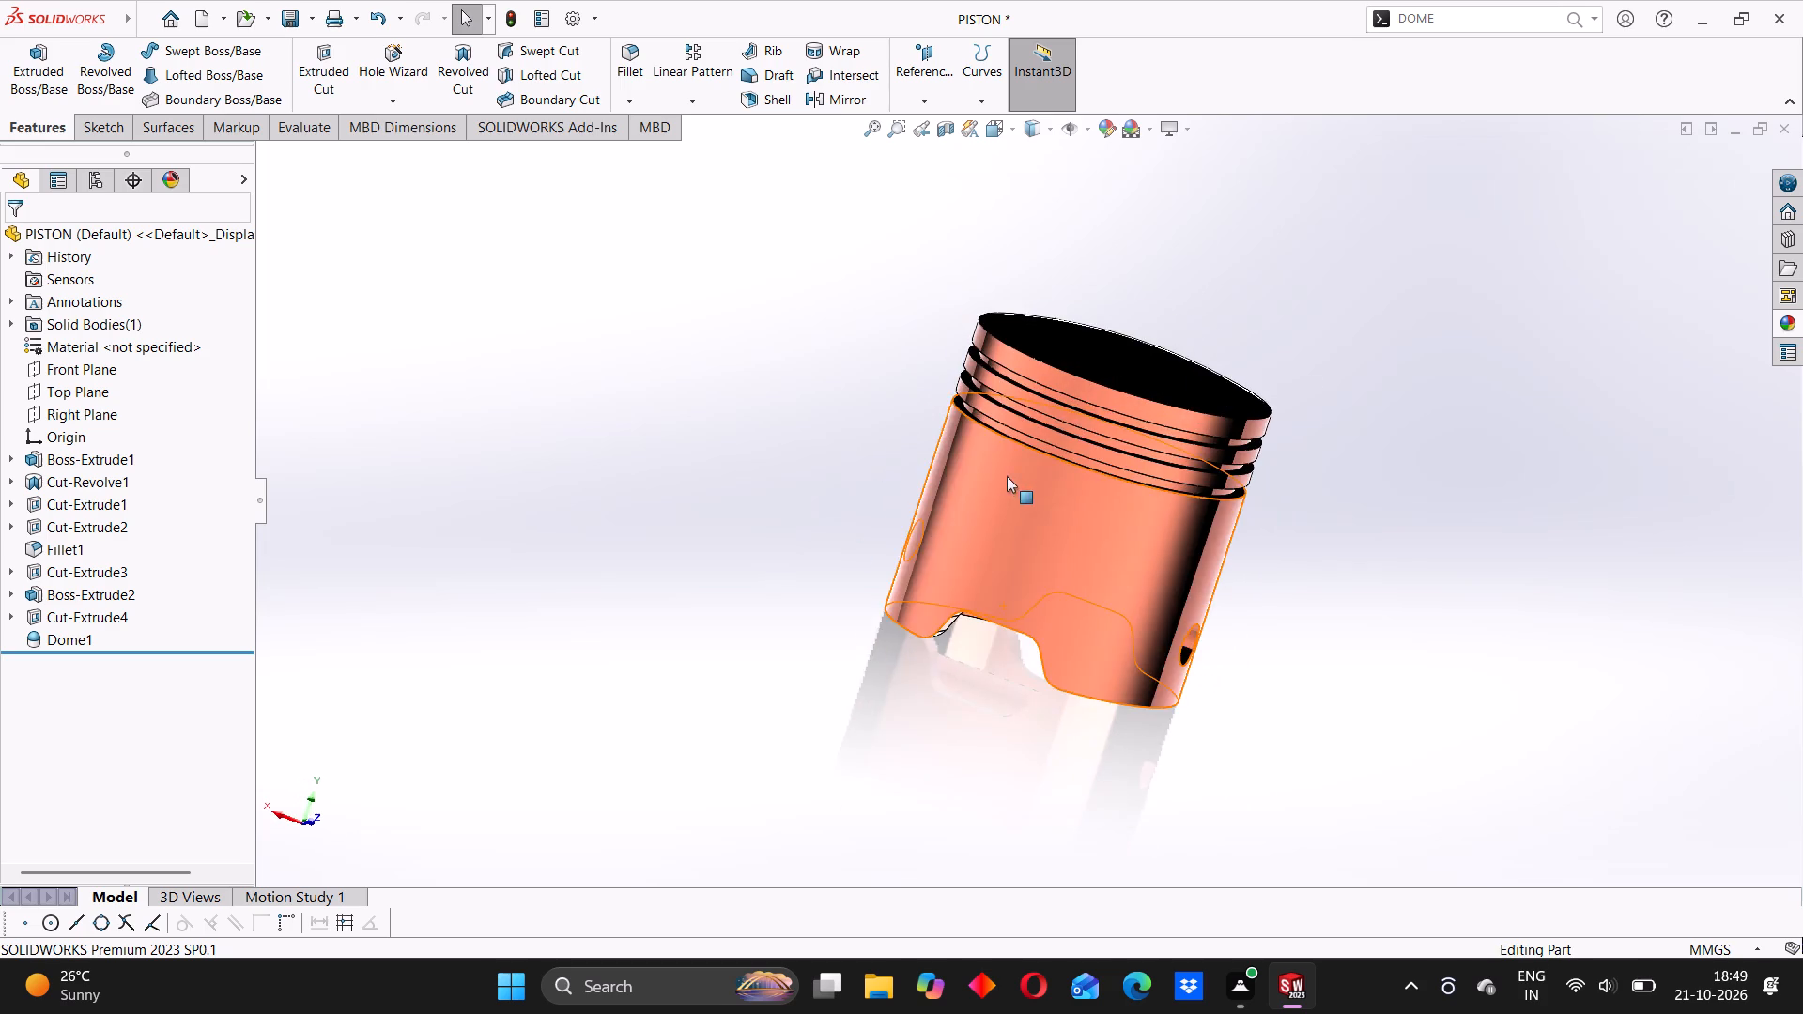
scroll(1009, 479, "down", 4)
middle_click_drag(903, 485, 871, 667)
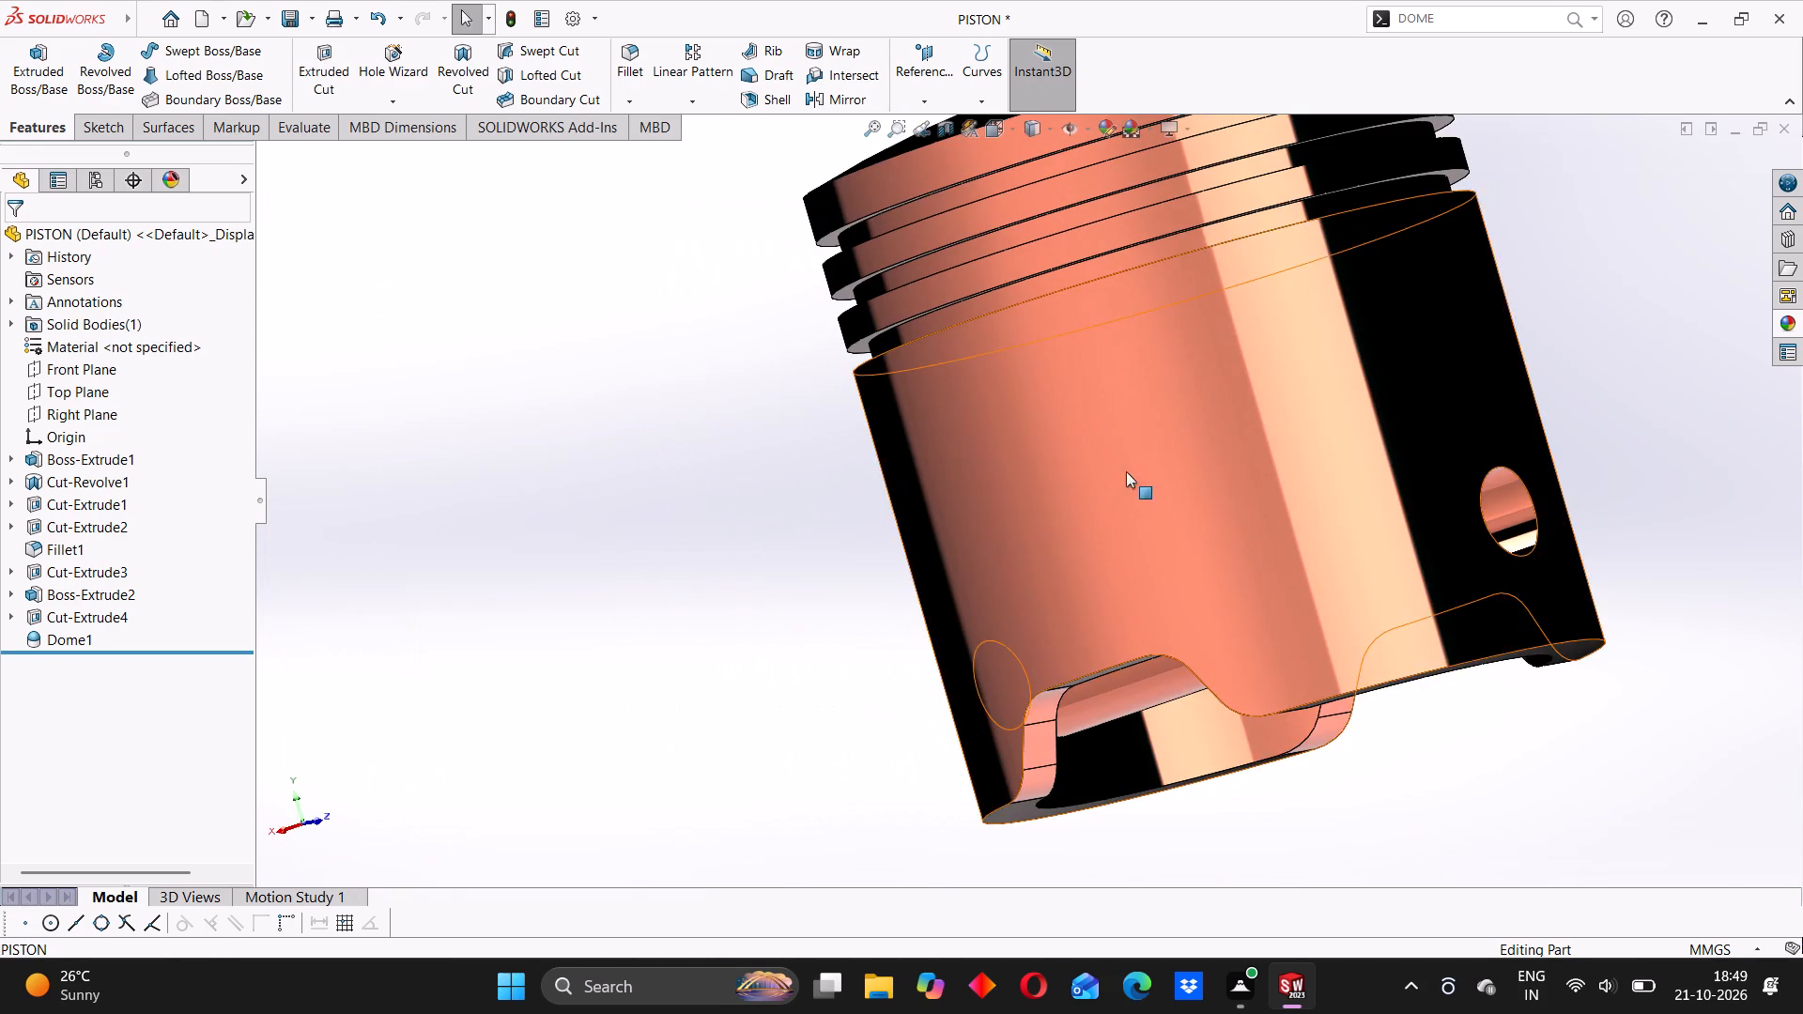
middle_click_drag(1286, 389, 1212, 506)
scroll(1277, 451, "up", 4)
scroll(1174, 346, "up", 4)
middle_click_drag(1050, 376, 1258, 295)
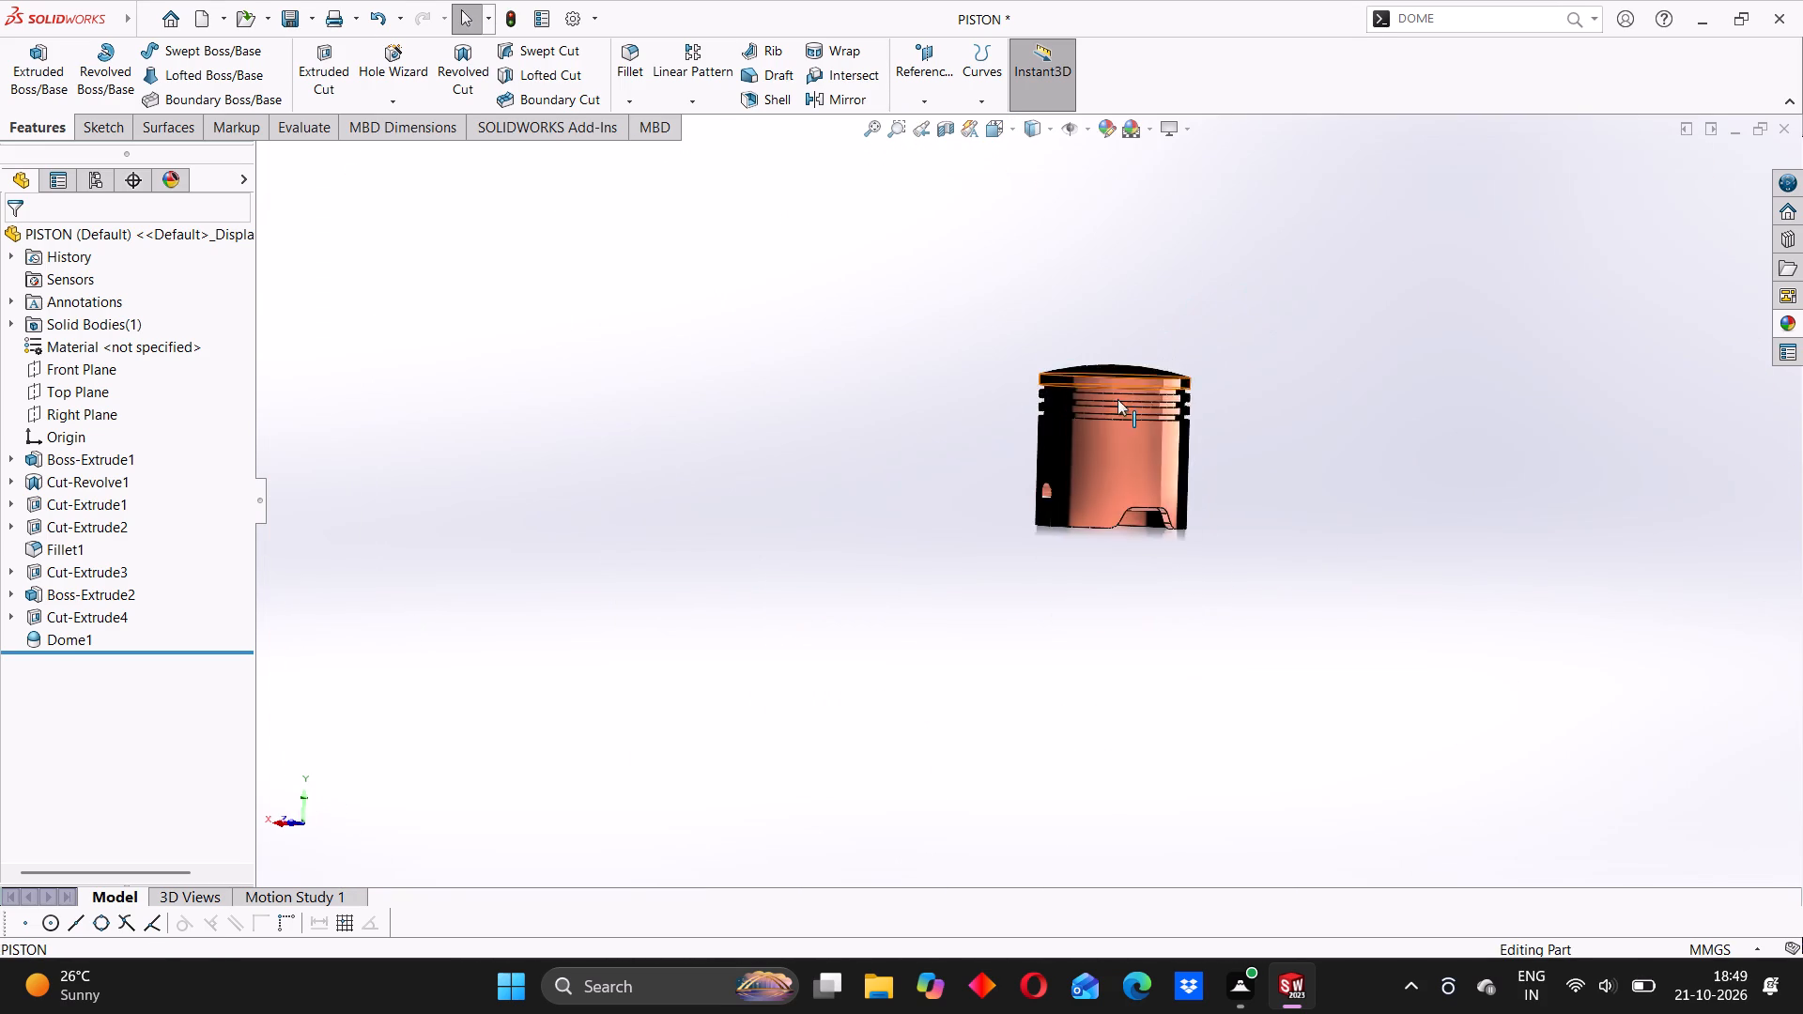
Review the domed crown from above with its face highlighted, and inspect the ring grooves up close.
scroll(1113, 399, "down", 8)
middle_click_drag(1136, 419, 1129, 599)
left_click(1121, 290)
scroll(1134, 405, "up", 4)
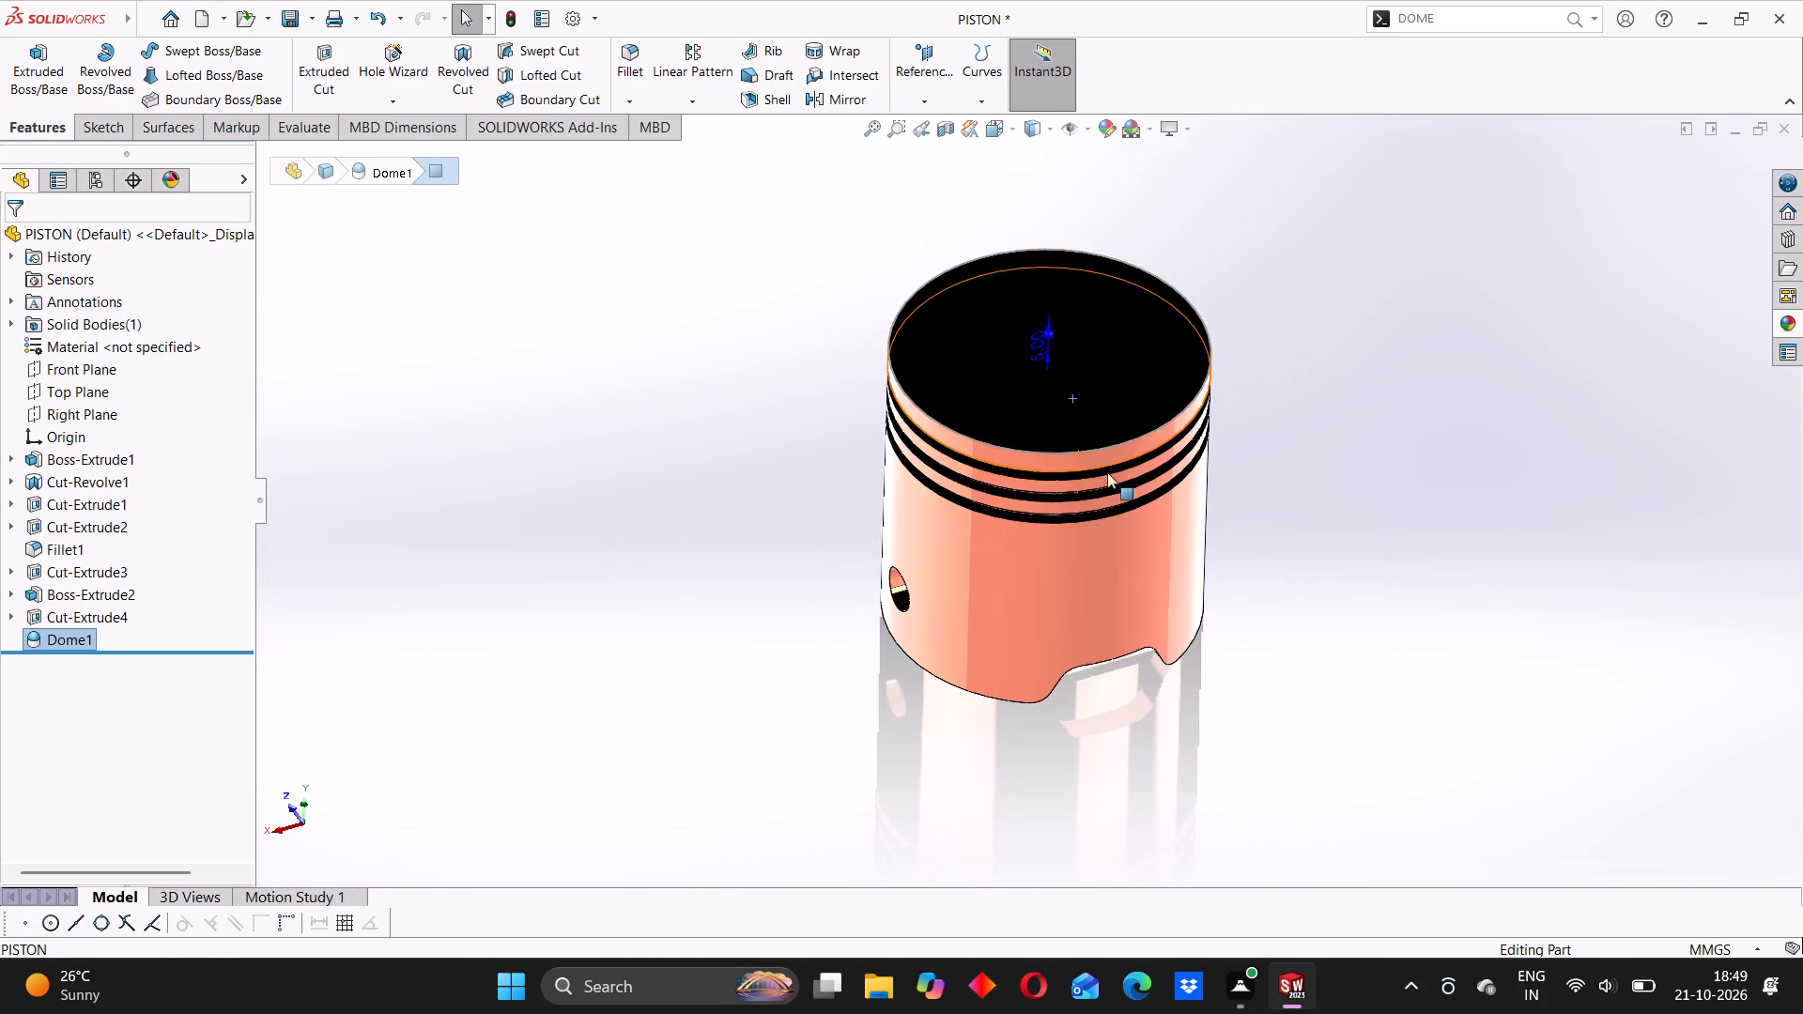
middle_click_drag(1087, 515, 1173, 306)
scroll(921, 351, "down", 6)
middle_click_drag(1007, 411, 1045, 454)
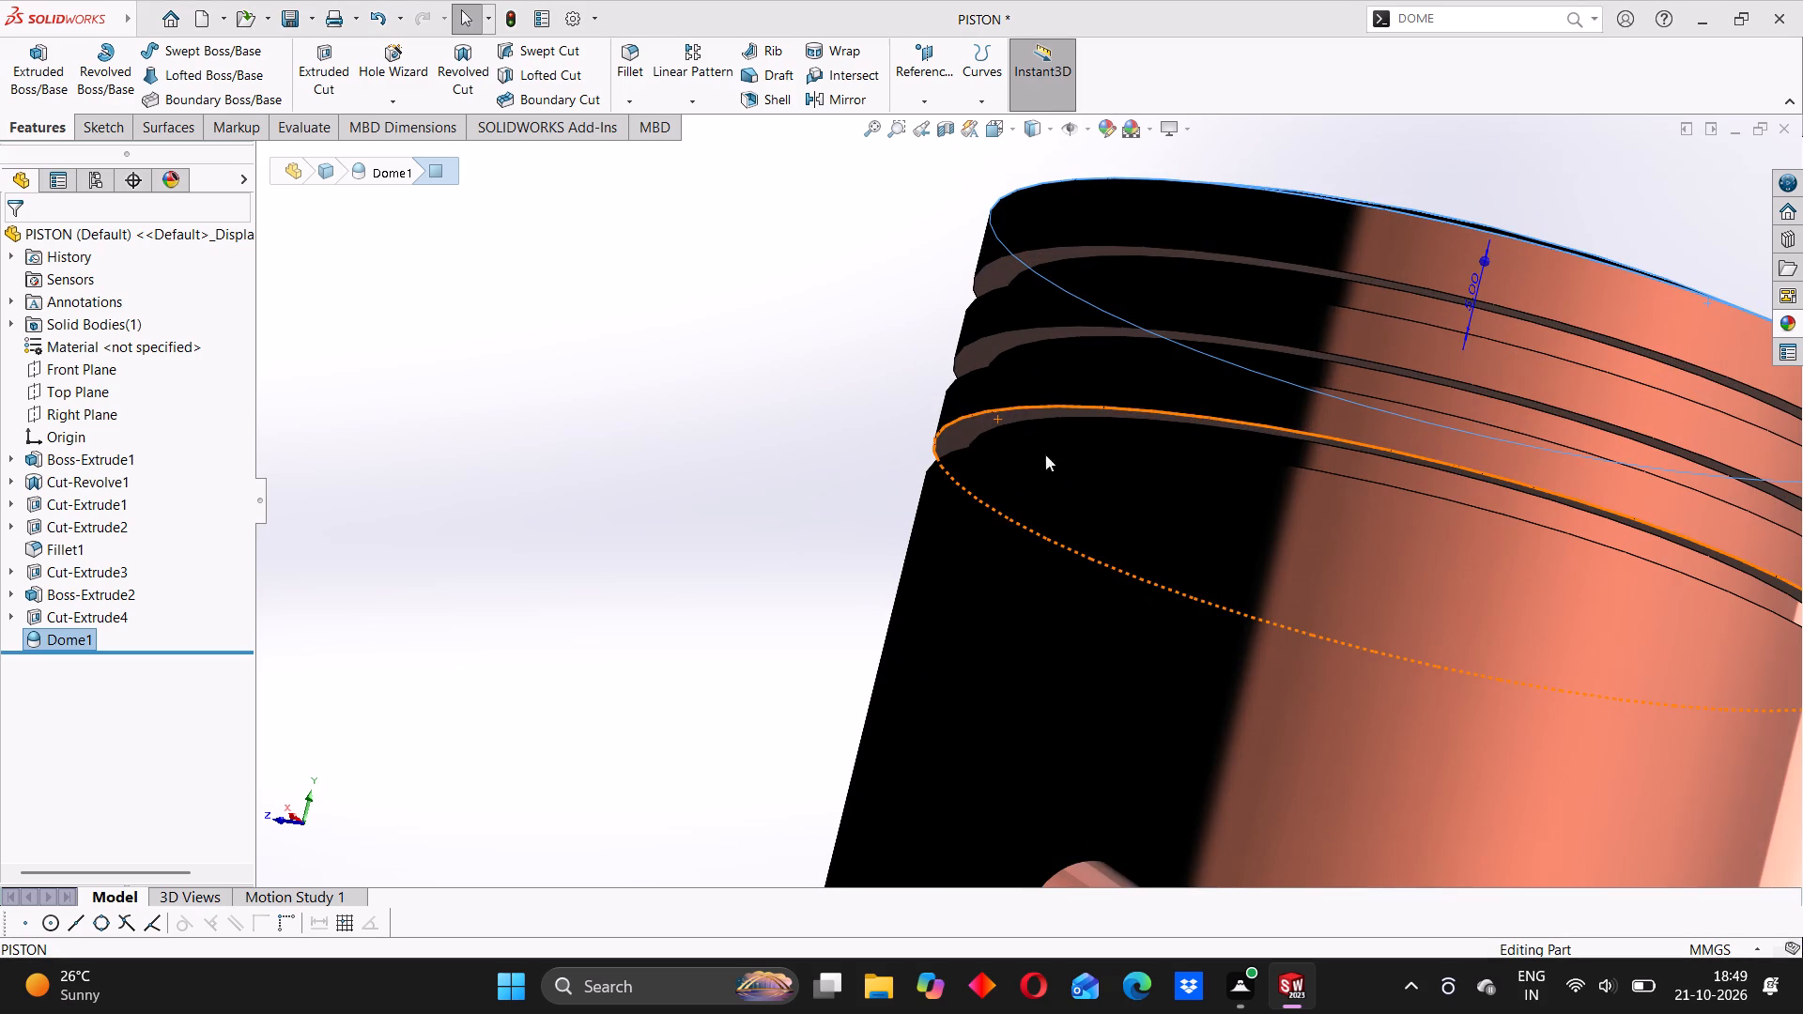
middle_click_drag(1045, 454, 904, 468)
left_click(1079, 521)
left_click(811, 529)
scroll(1200, 549, "up", 2)
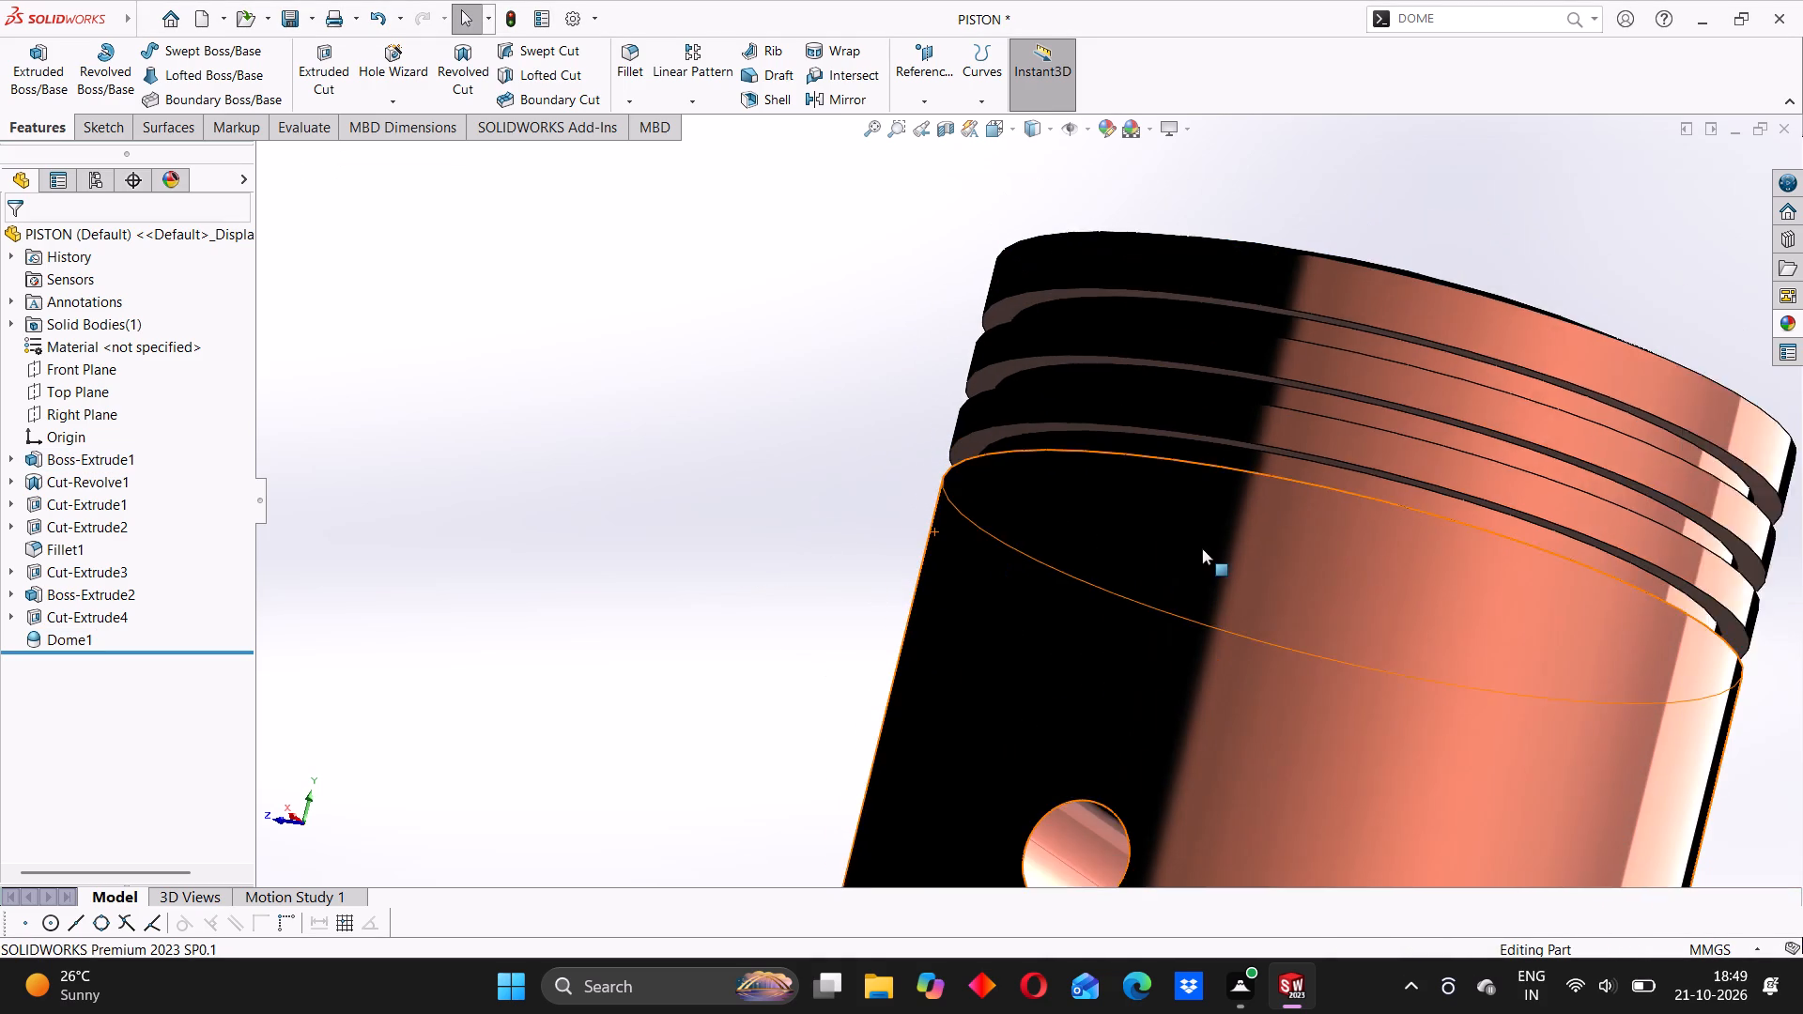
Review the whole piston from several sides, including the hollow underside and the skirt cutouts.
middle_click_drag(1289, 550, 1227, 554)
scroll(1368, 607, "up", 3)
middle_click_drag(1441, 547, 1355, 530)
scroll(1440, 547, "up", 1)
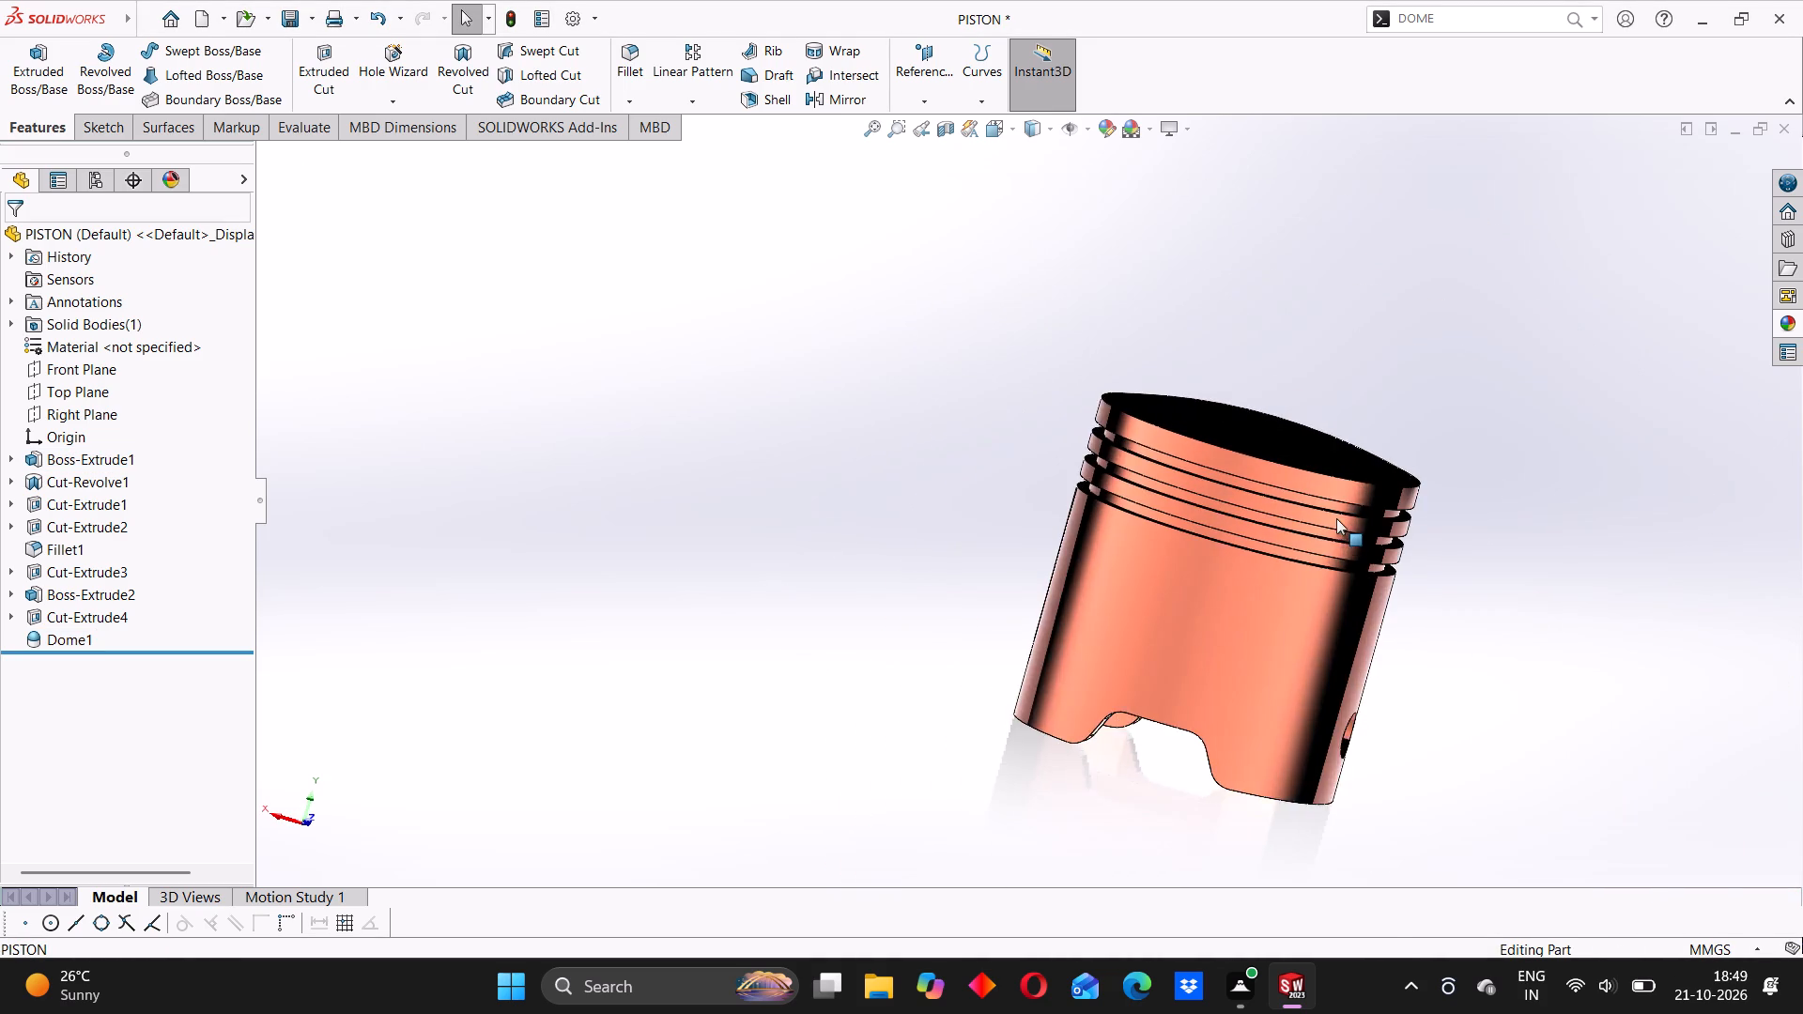
scroll(1321, 541, "down", 3)
middle_click_drag(1288, 676, 1217, 598)
scroll(1234, 646, "down", 2)
scroll(1241, 645, "up", 4)
middle_click_drag(1167, 633, 1364, 586)
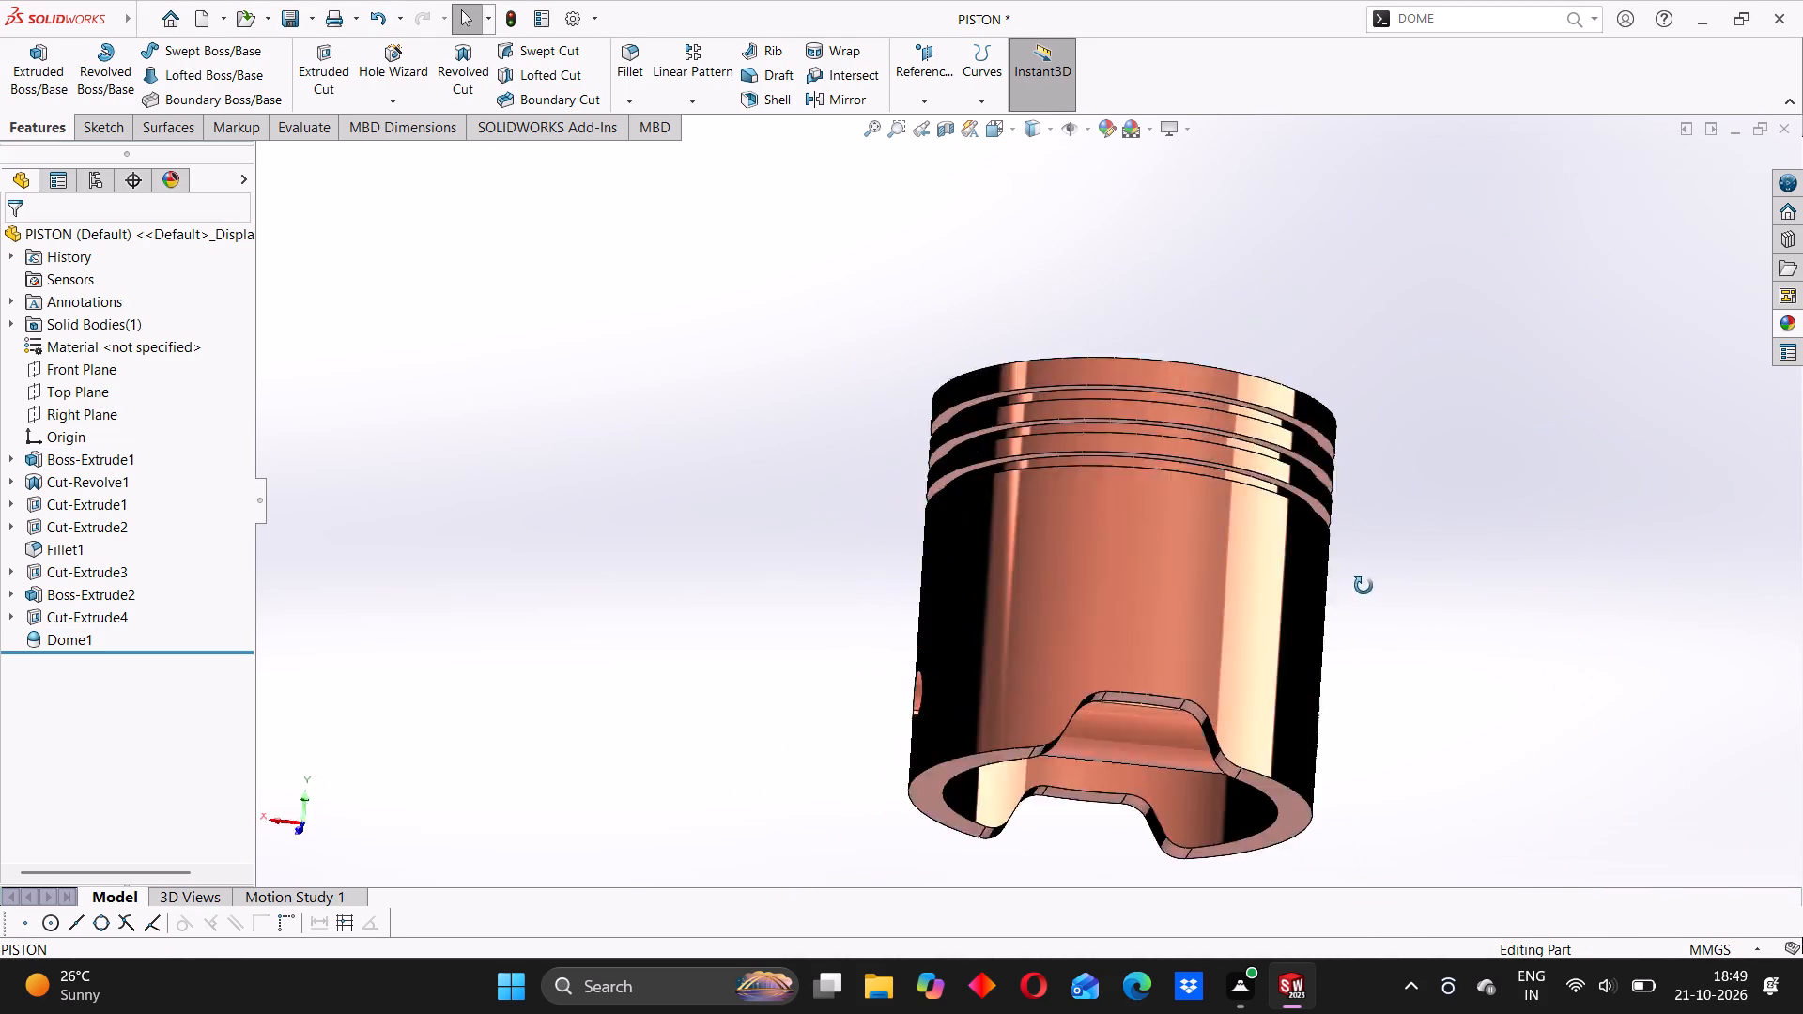
middle_click_drag(1364, 586, 1205, 762)
left_click(1097, 677)
left_click(1489, 585)
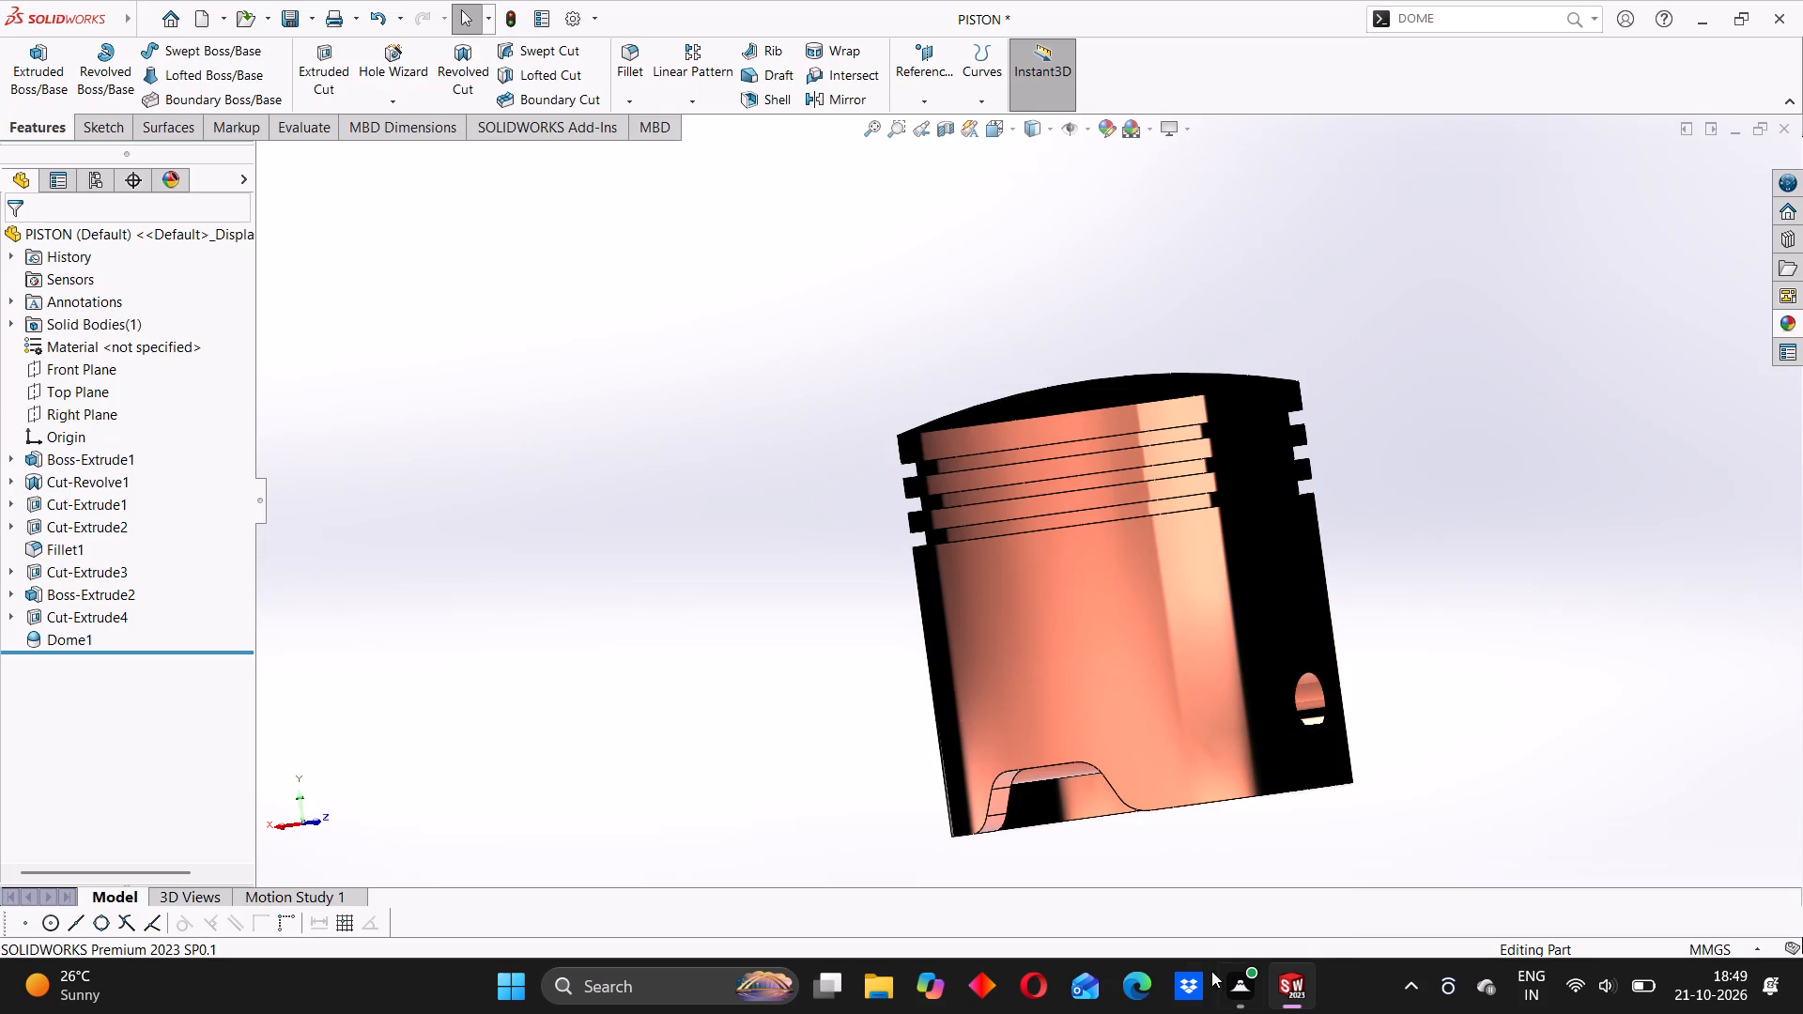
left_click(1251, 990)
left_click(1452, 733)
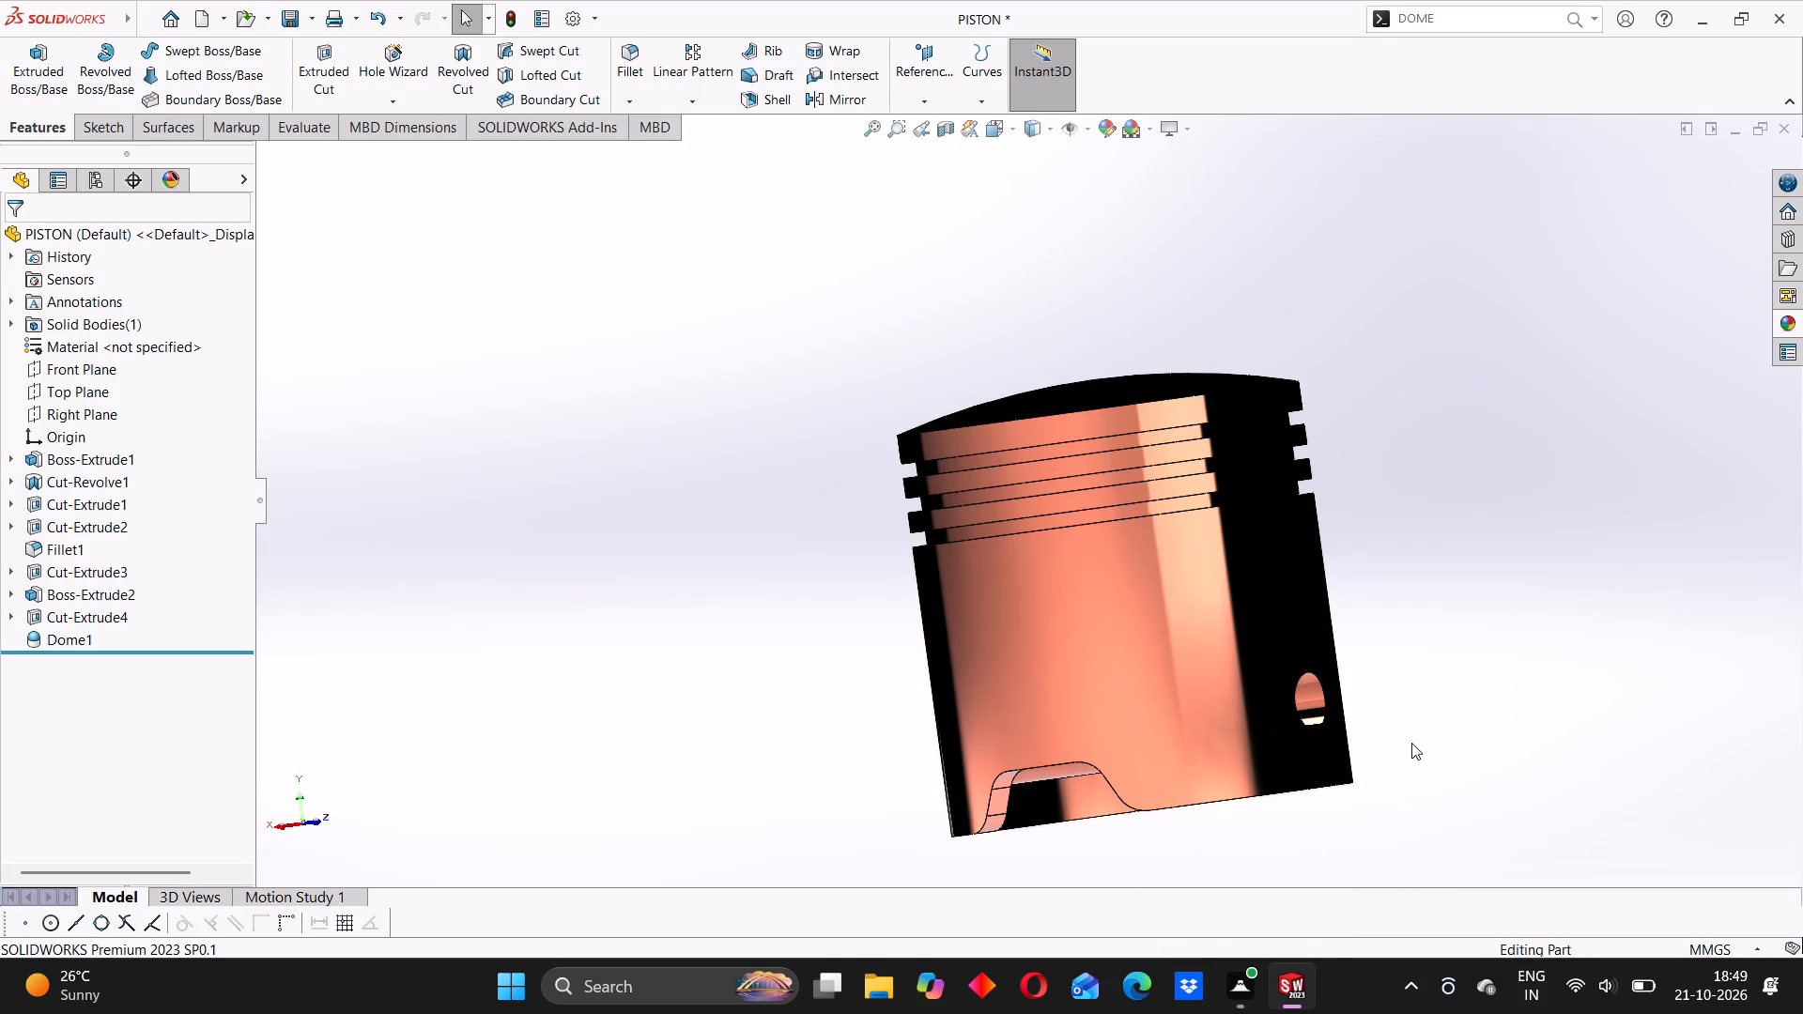
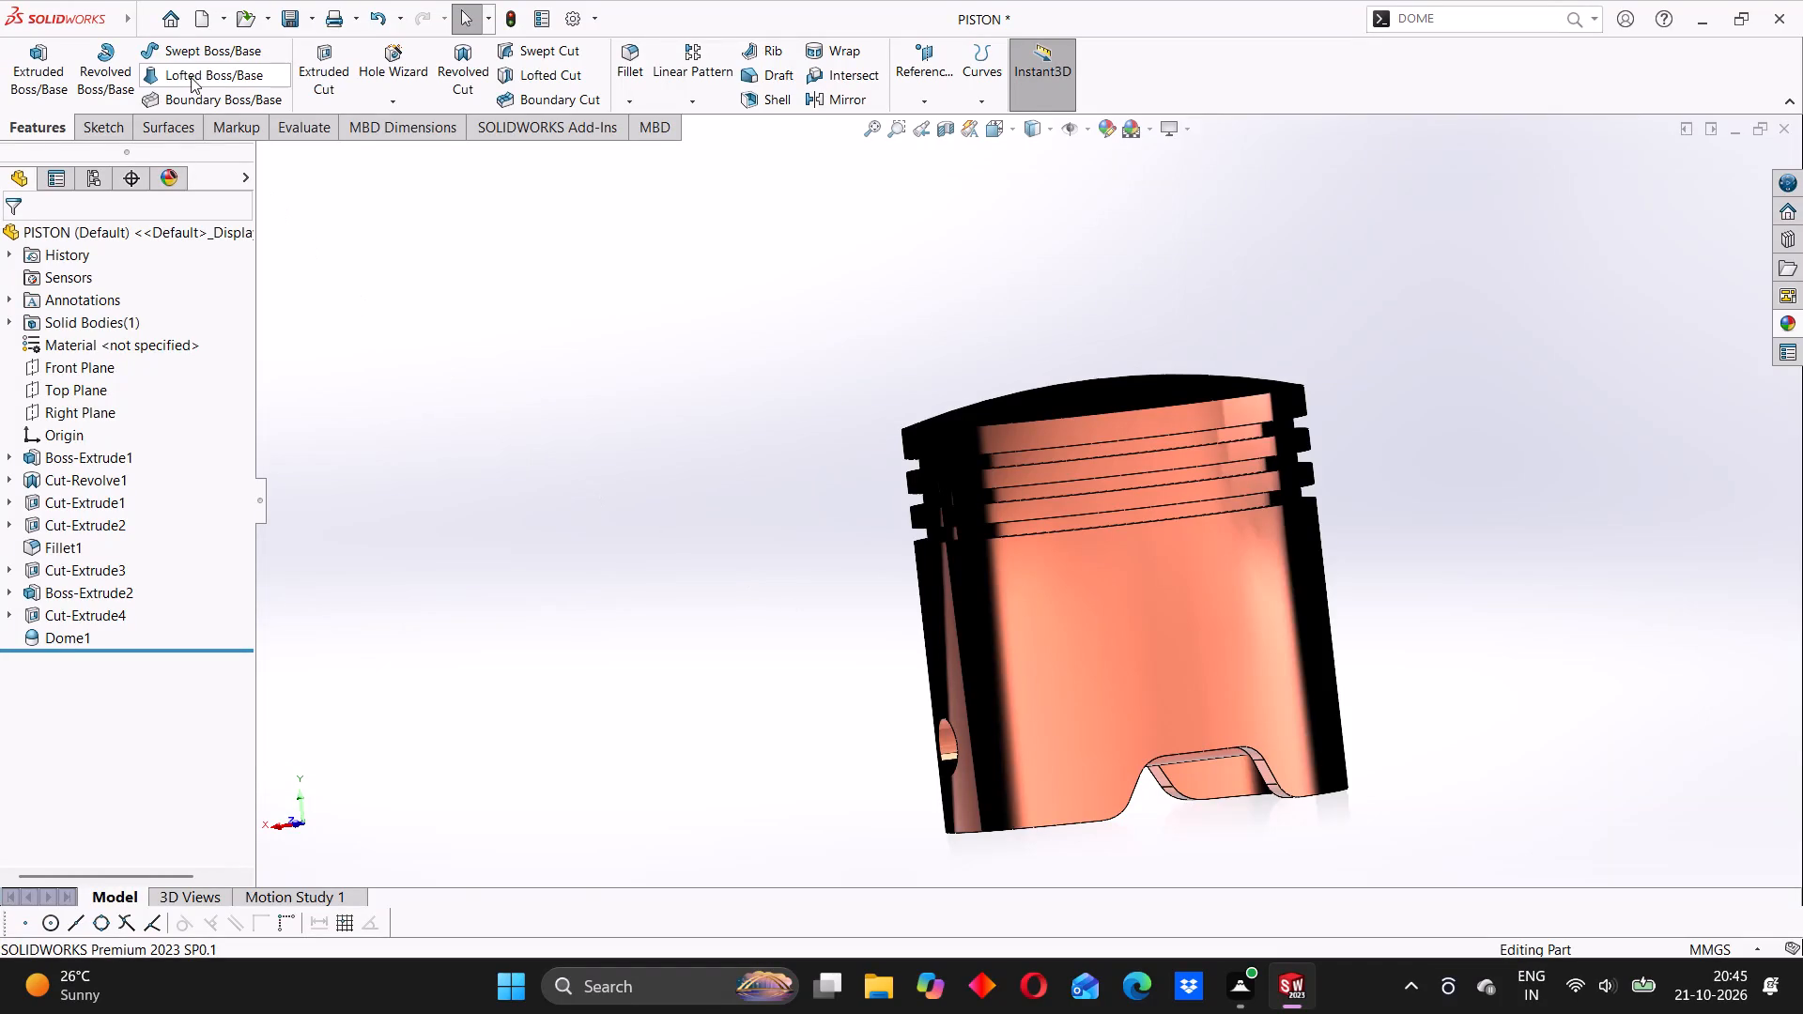
Start a new assembly document for the twin engine.
left_click(161, 13)
left_click(631, 329)
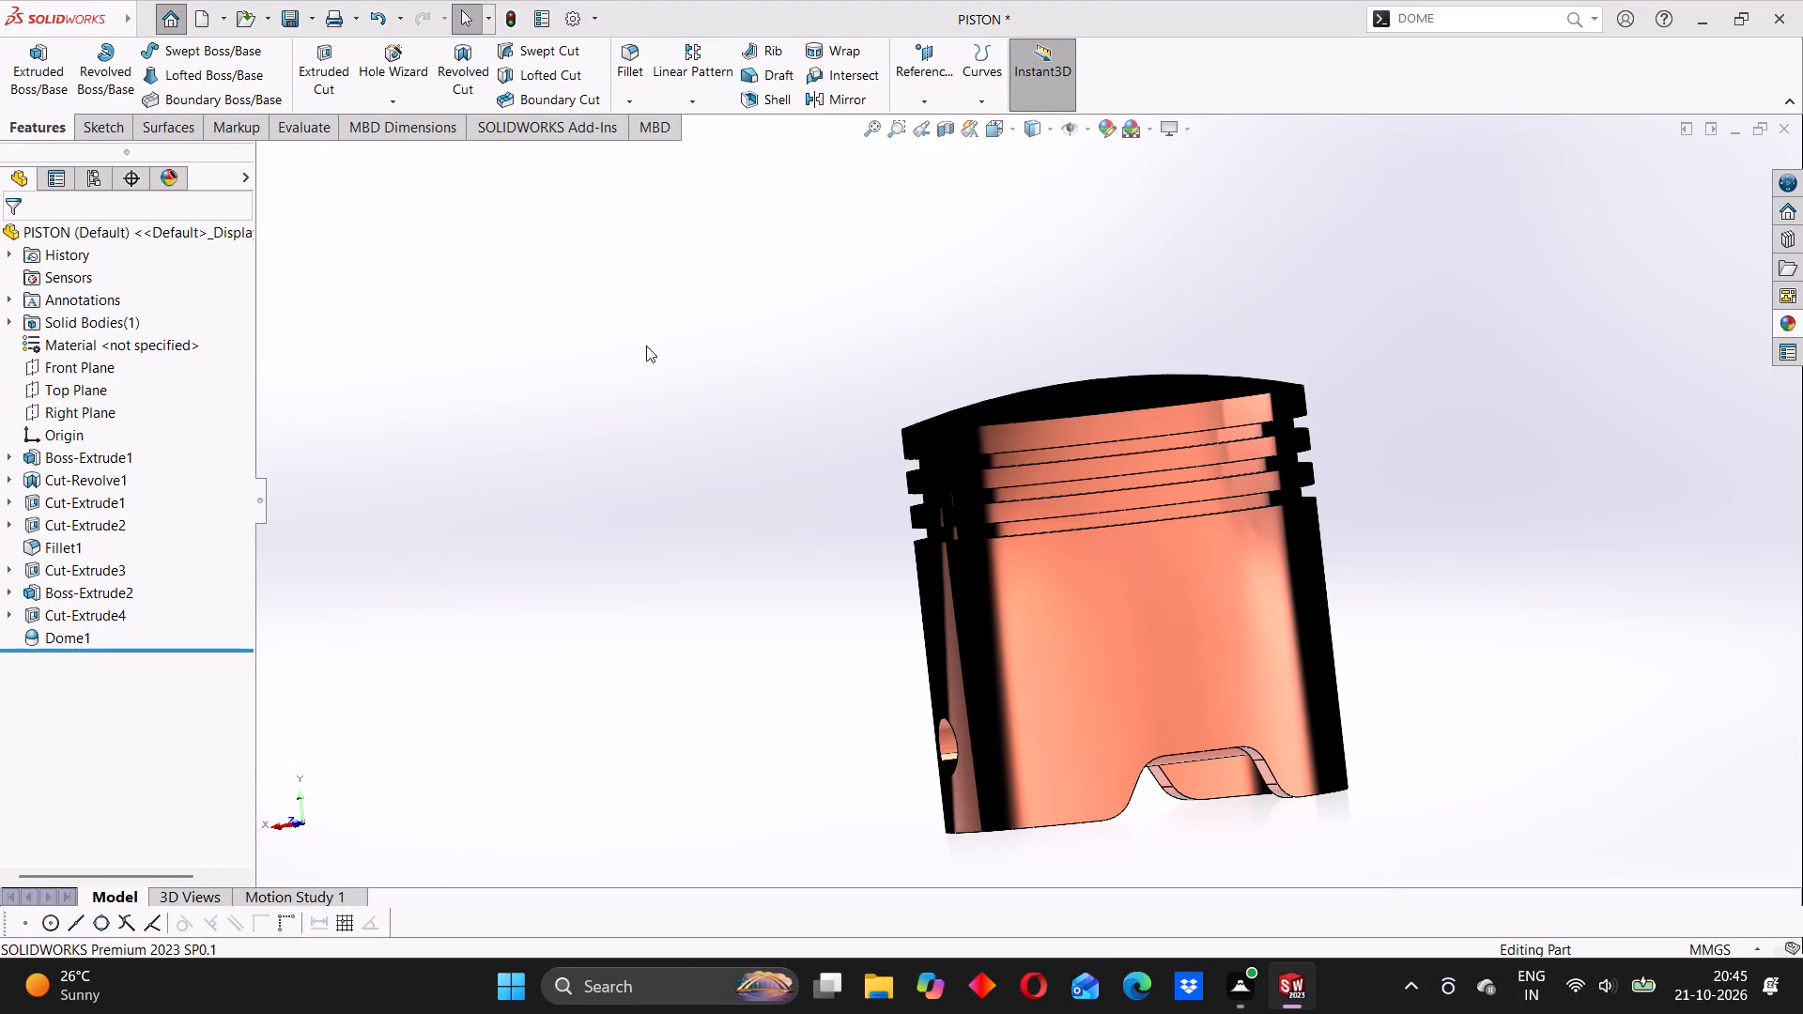
middle_click_drag(1001, 511, 1041, 518)
left_click(735, 525)
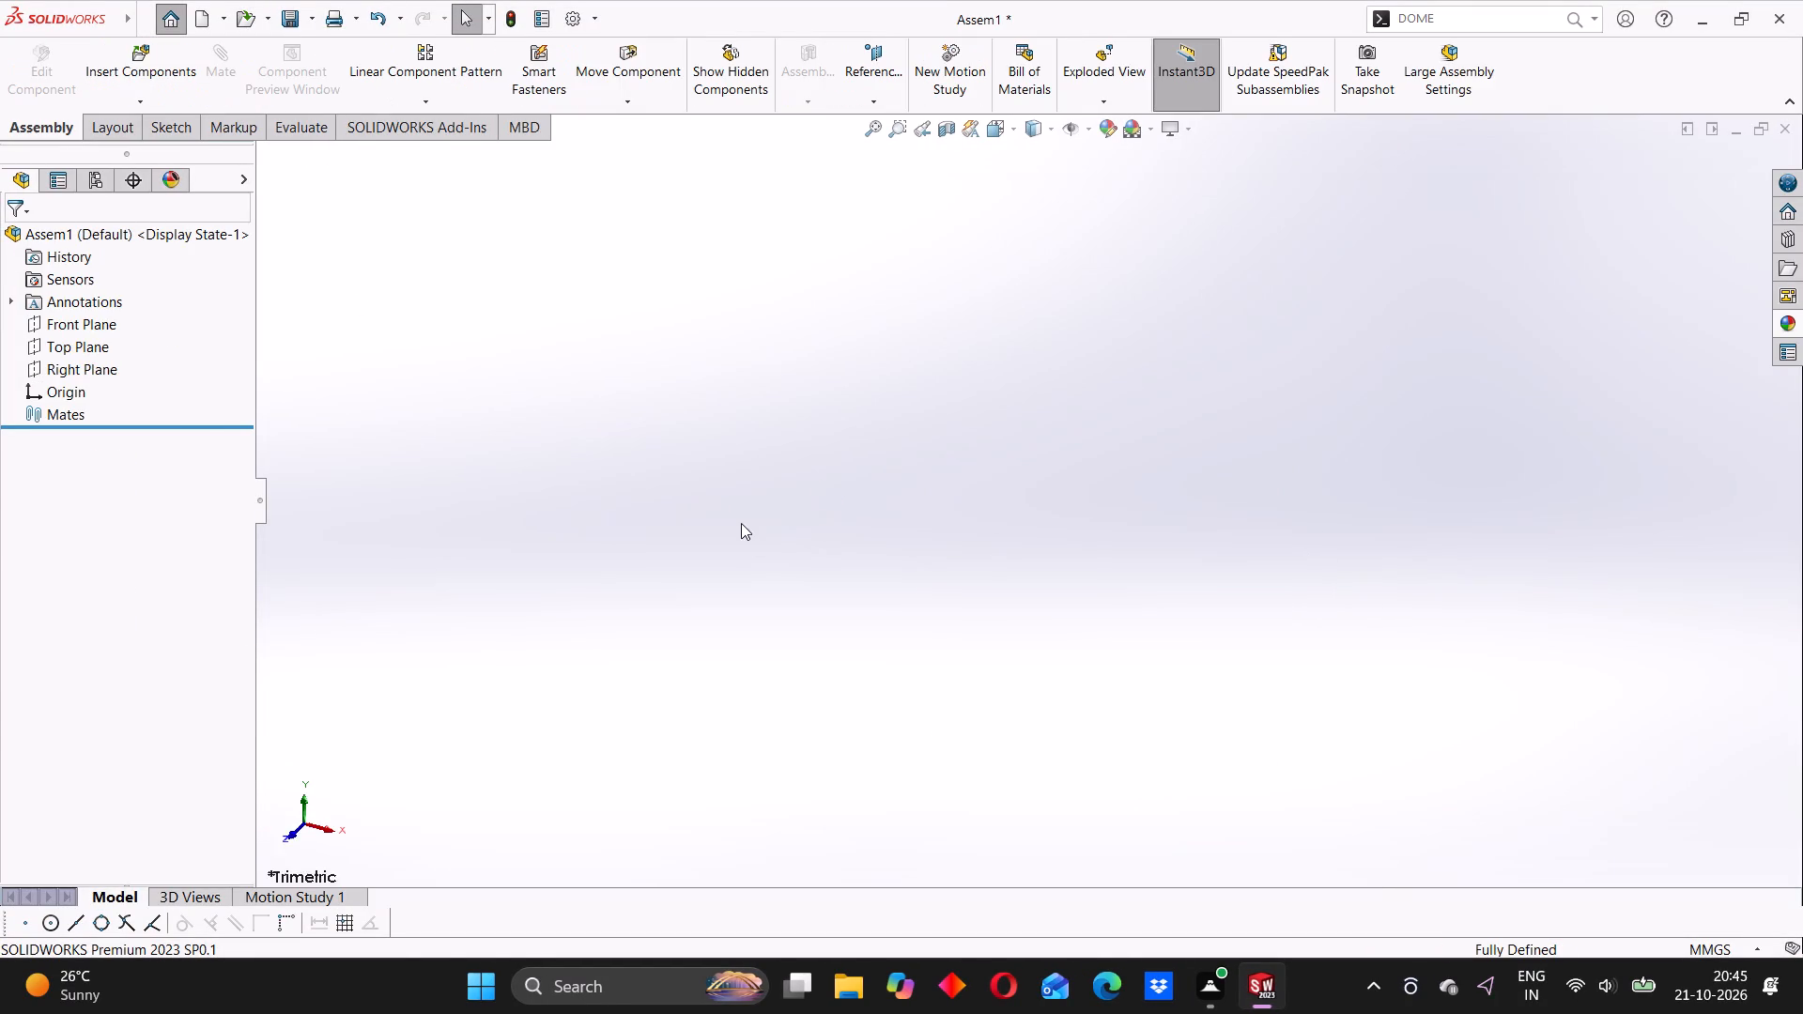
middle_click_drag(746, 529, 819, 543)
scroll(837, 537, "up", 1)
left_click(640, 591)
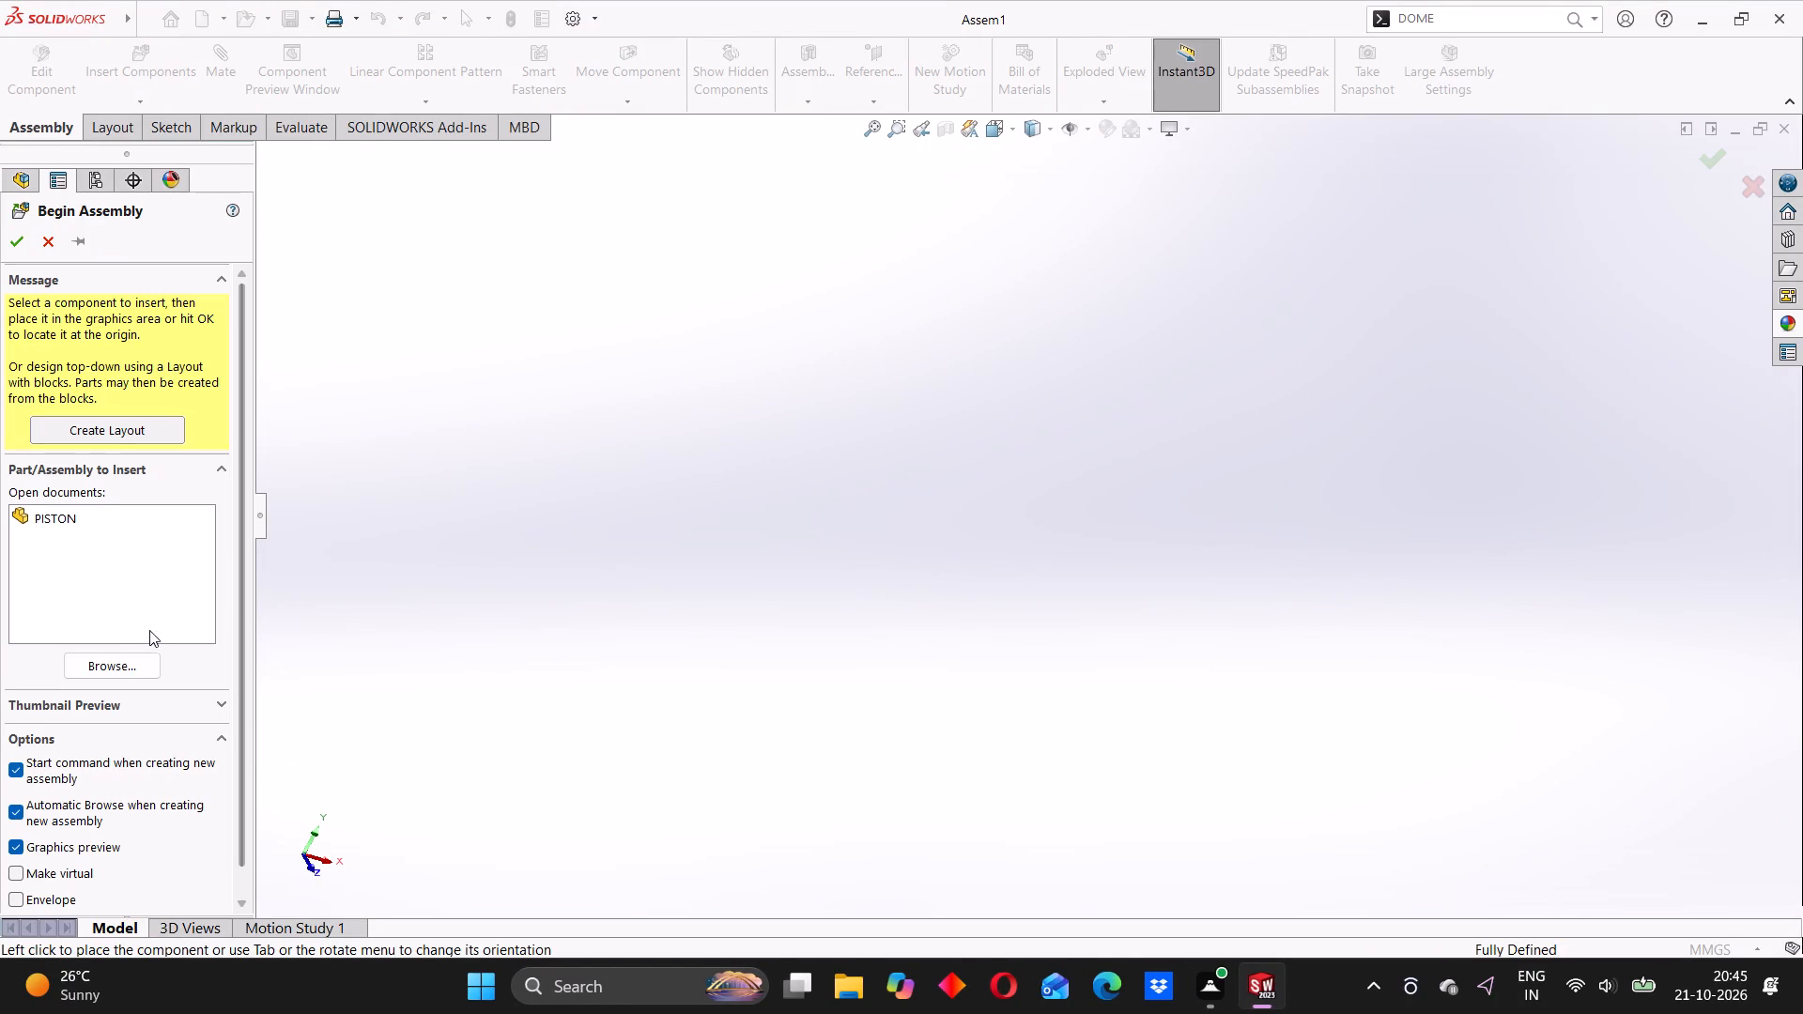
Insert the CRANKSHAFT part from the TWIN ENGINE ASEEMBLY folder, show the origins, and place the part on the assembly origin.
left_click(113, 646)
left_click(106, 655)
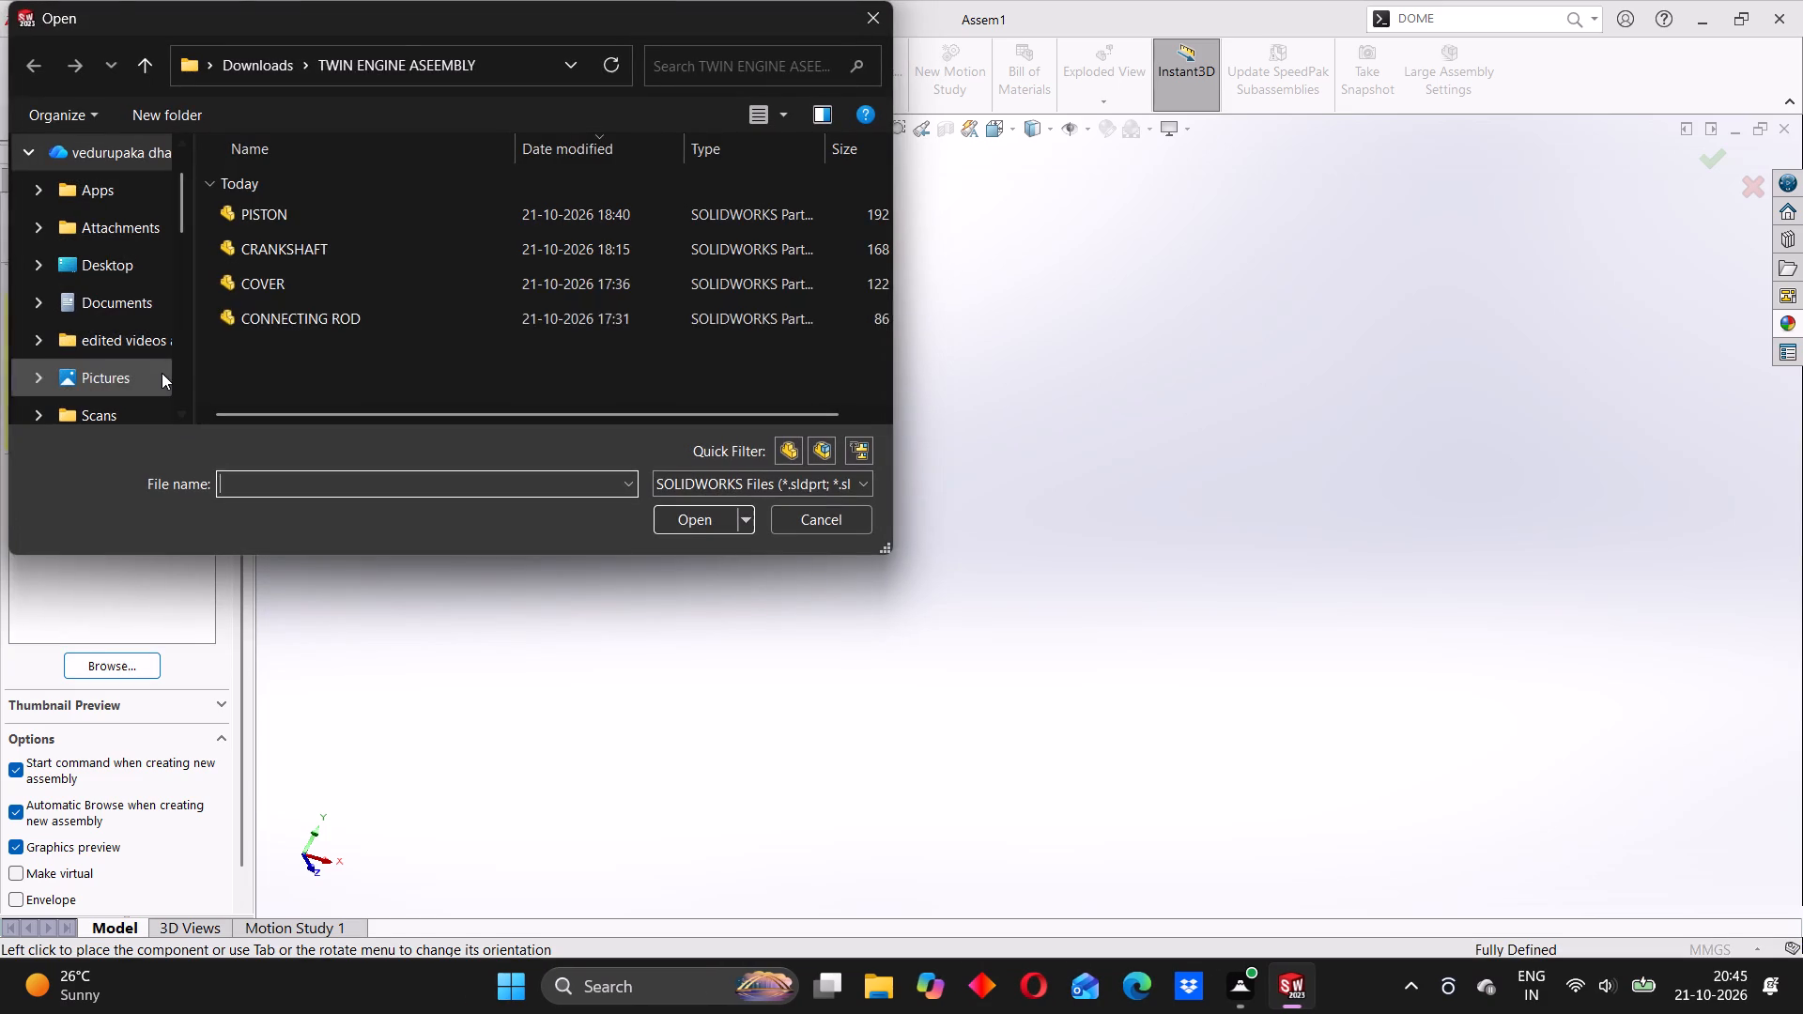
left_click(298, 241)
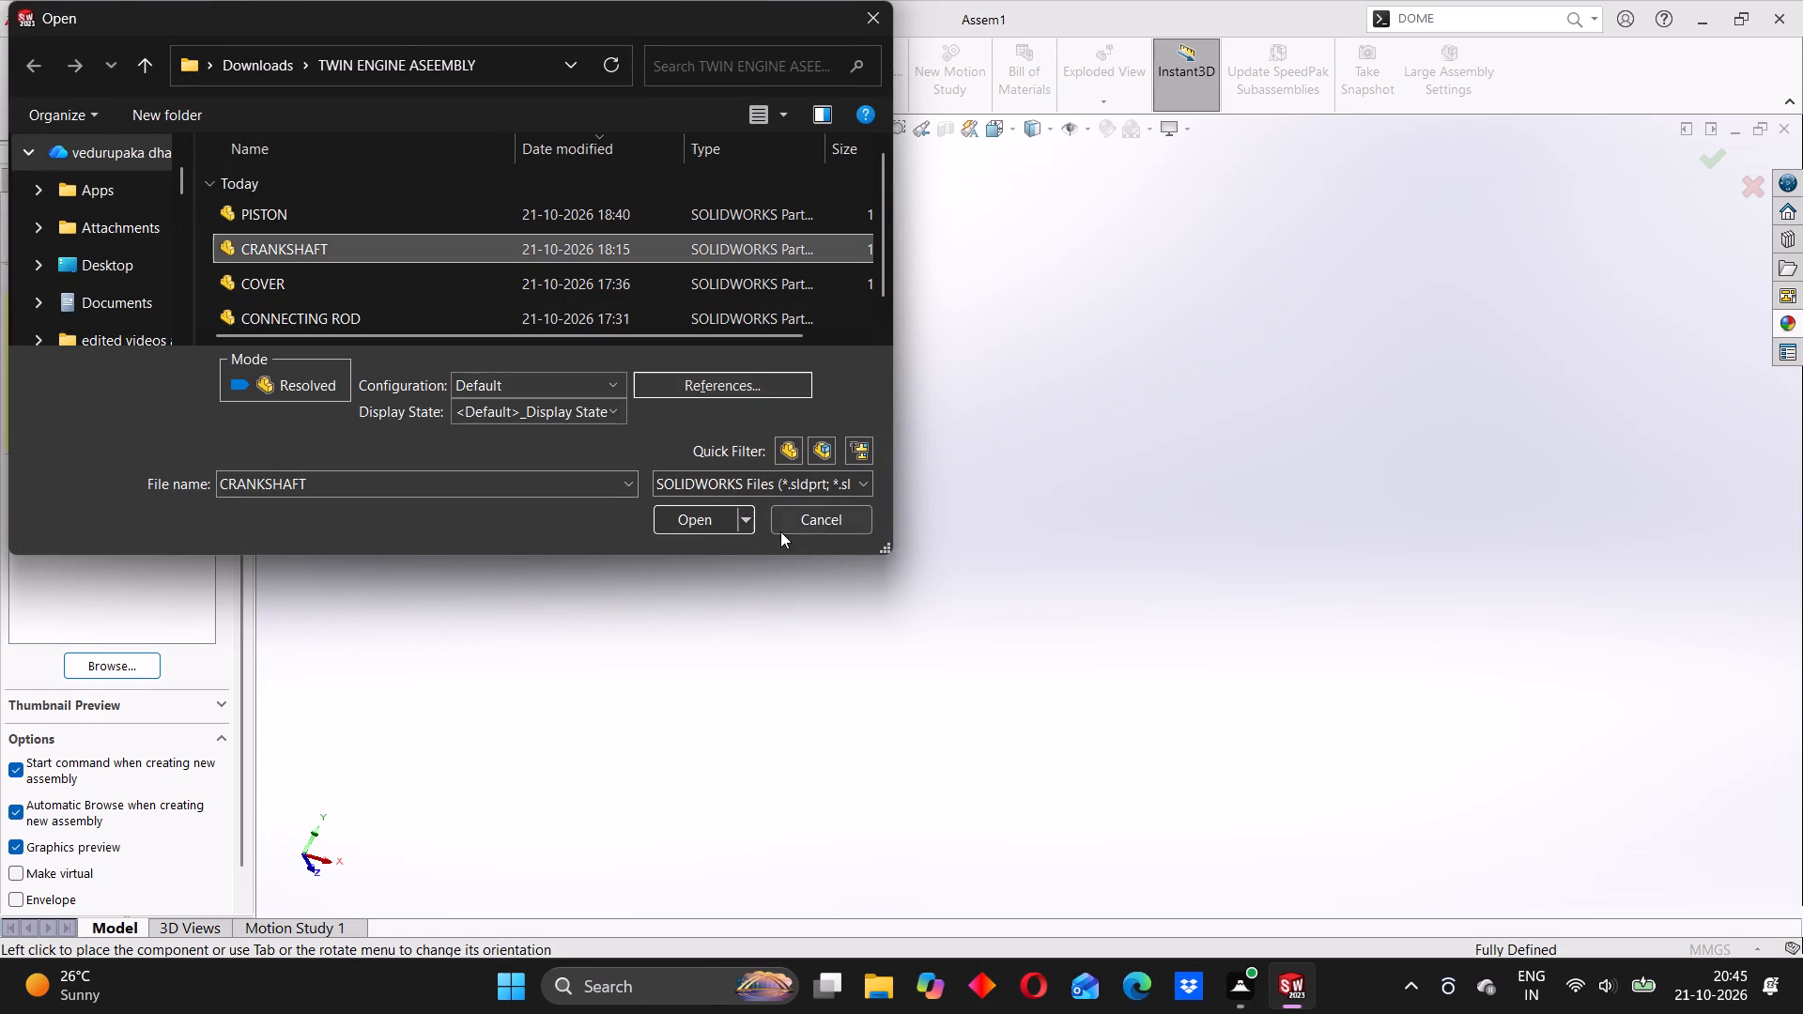
left_click(706, 528)
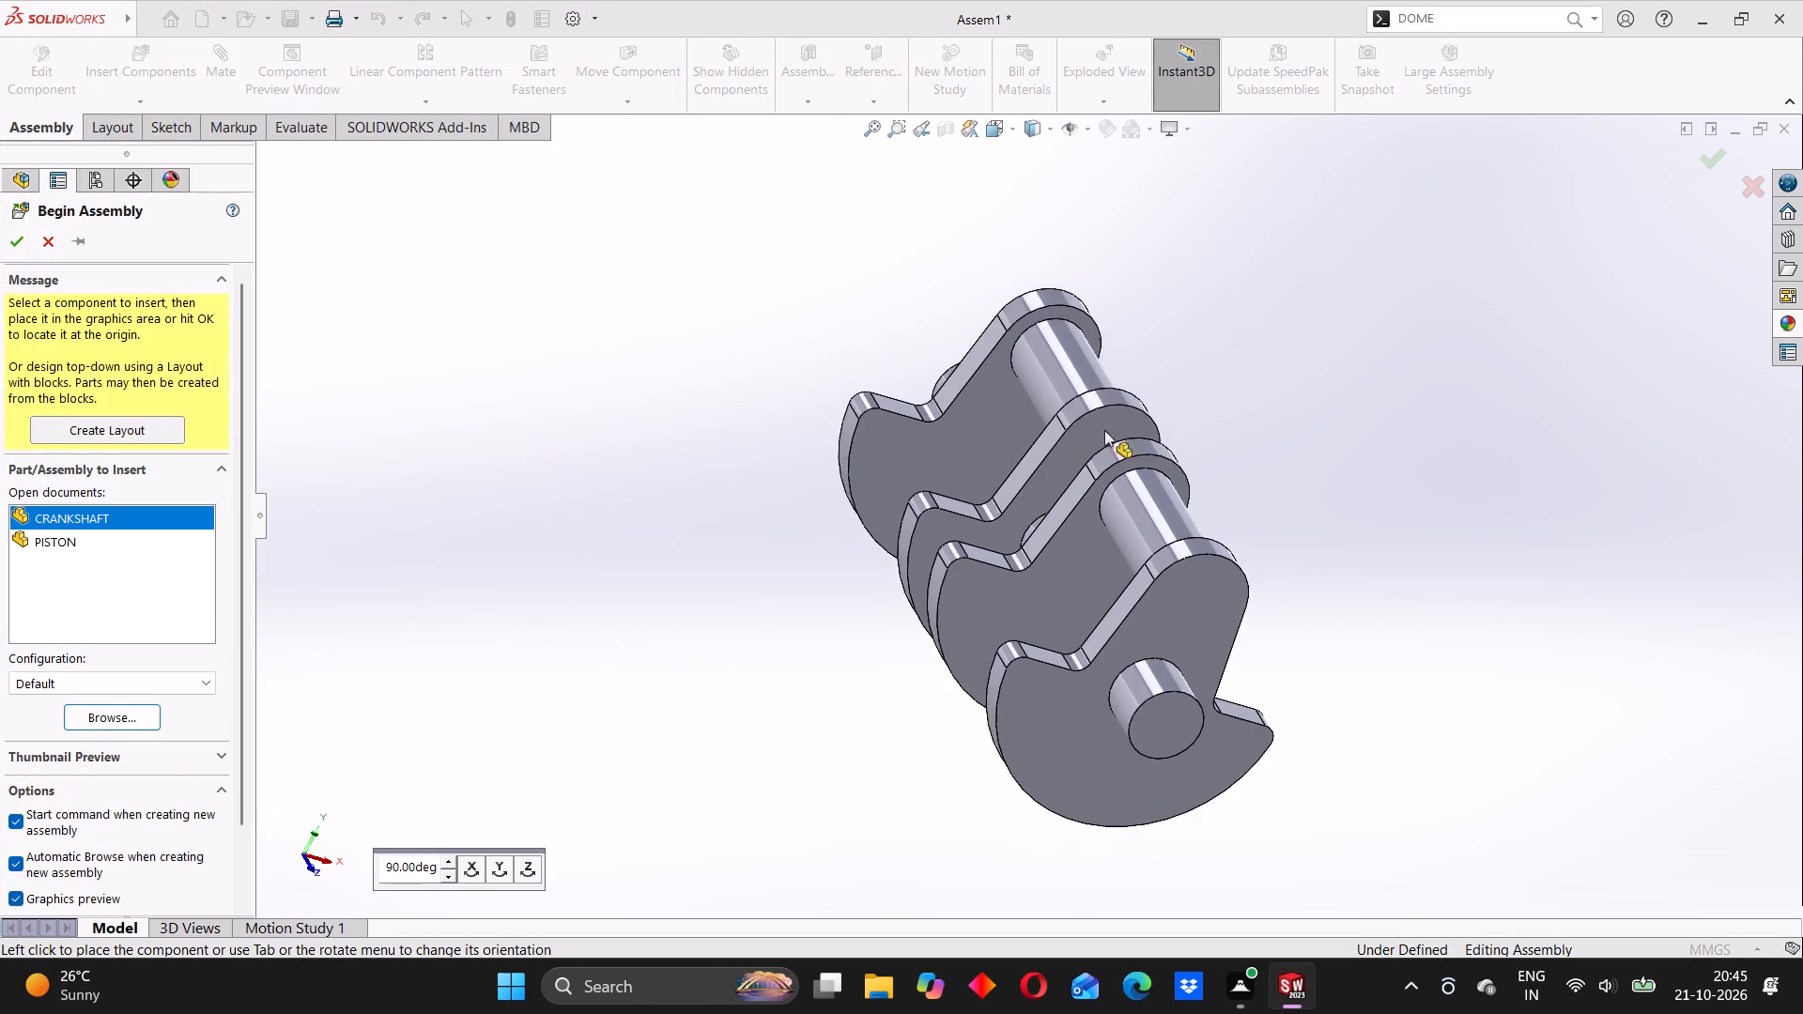
left_click(1089, 127)
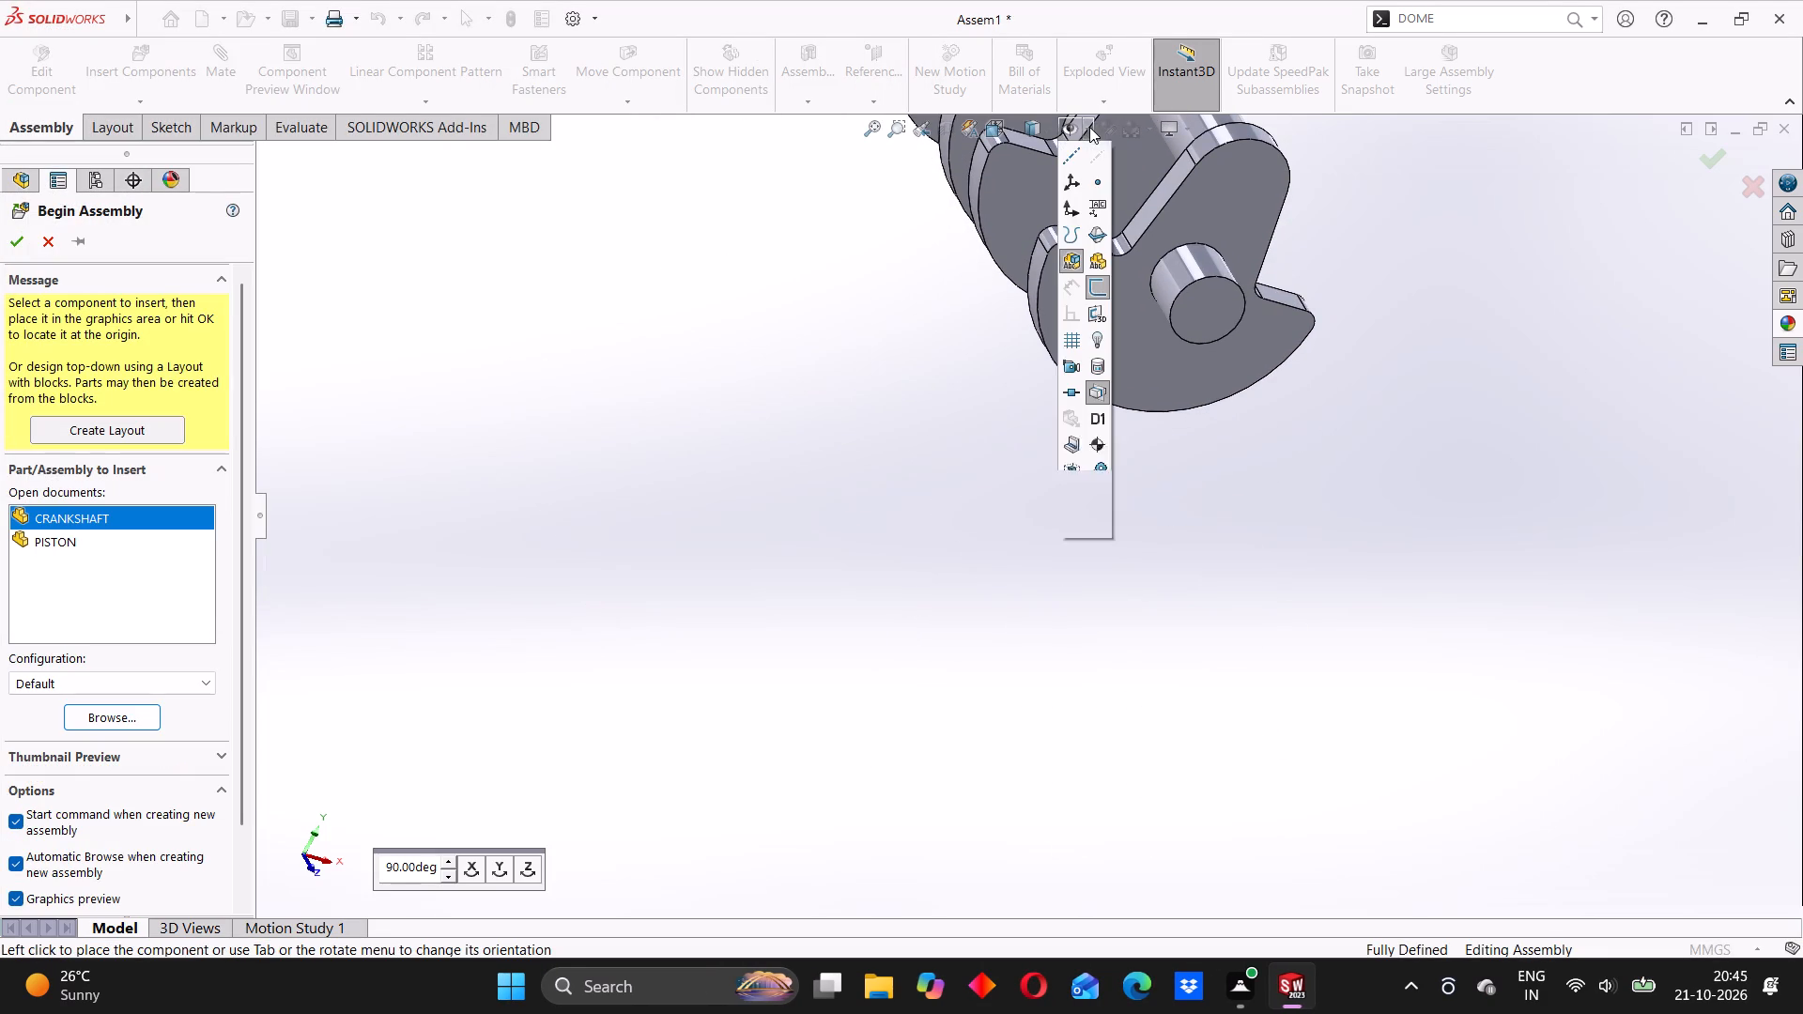
left_click(1076, 233)
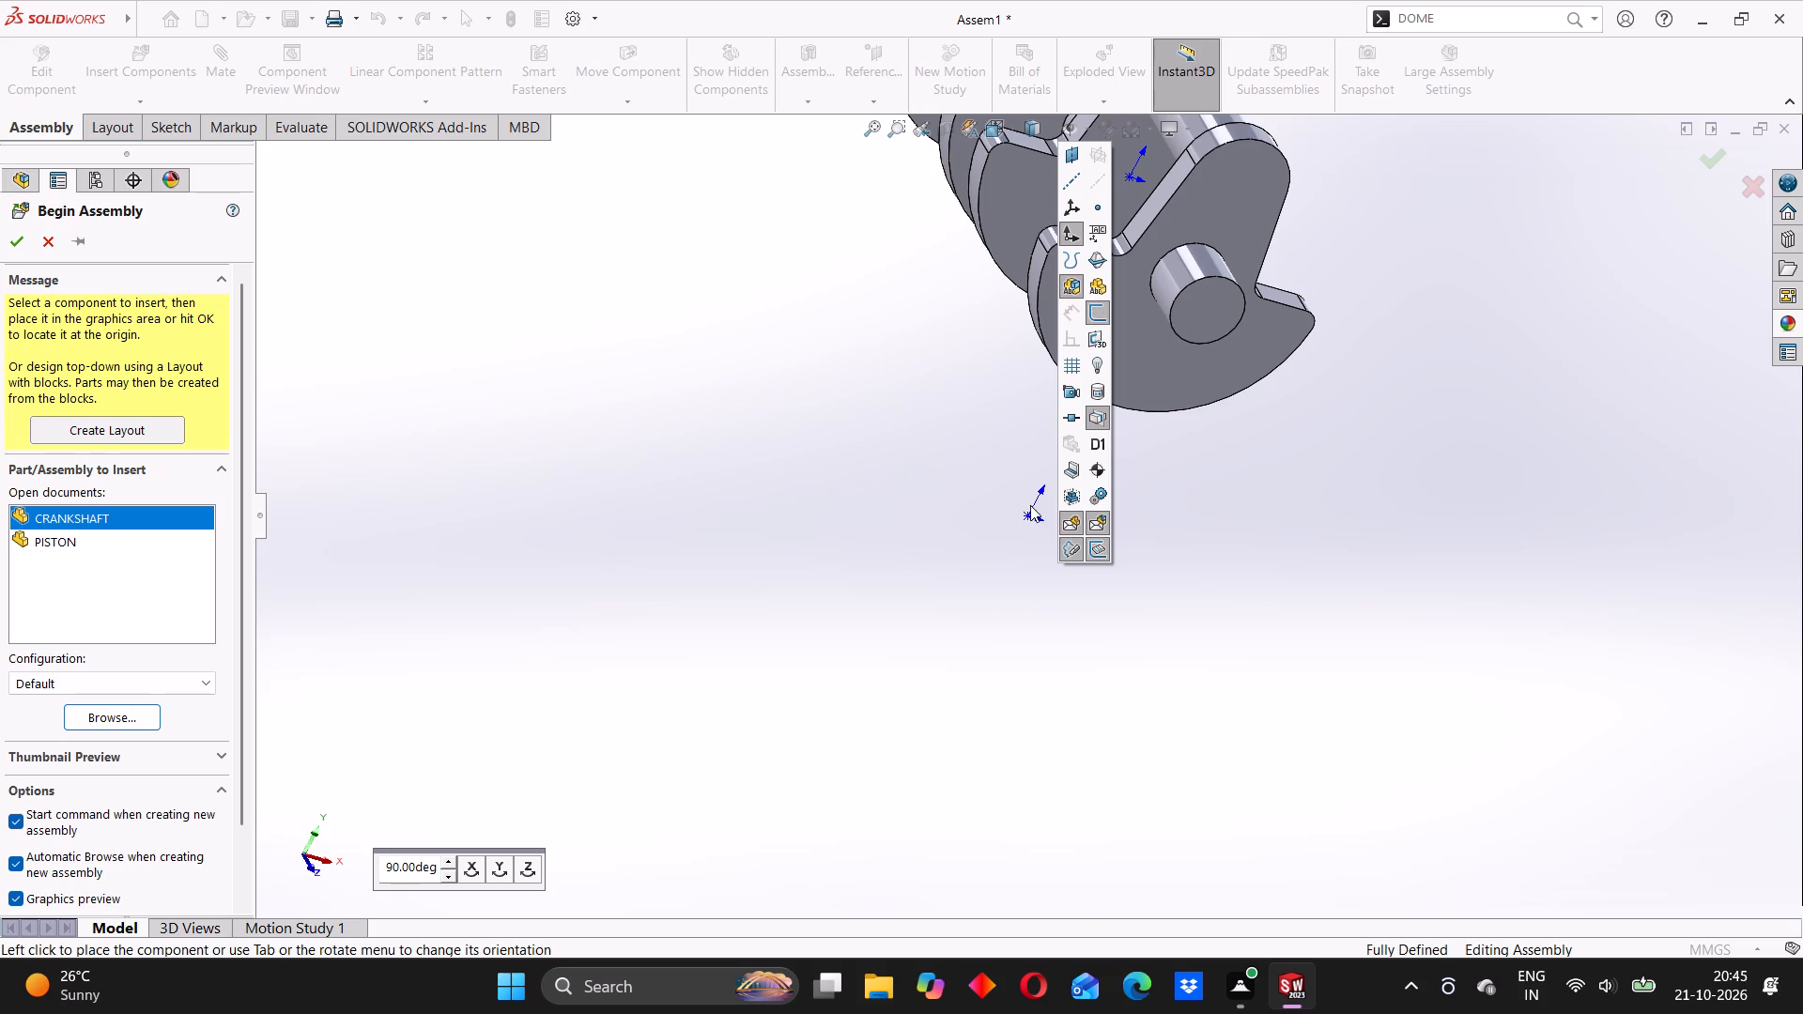
left_click(1087, 131)
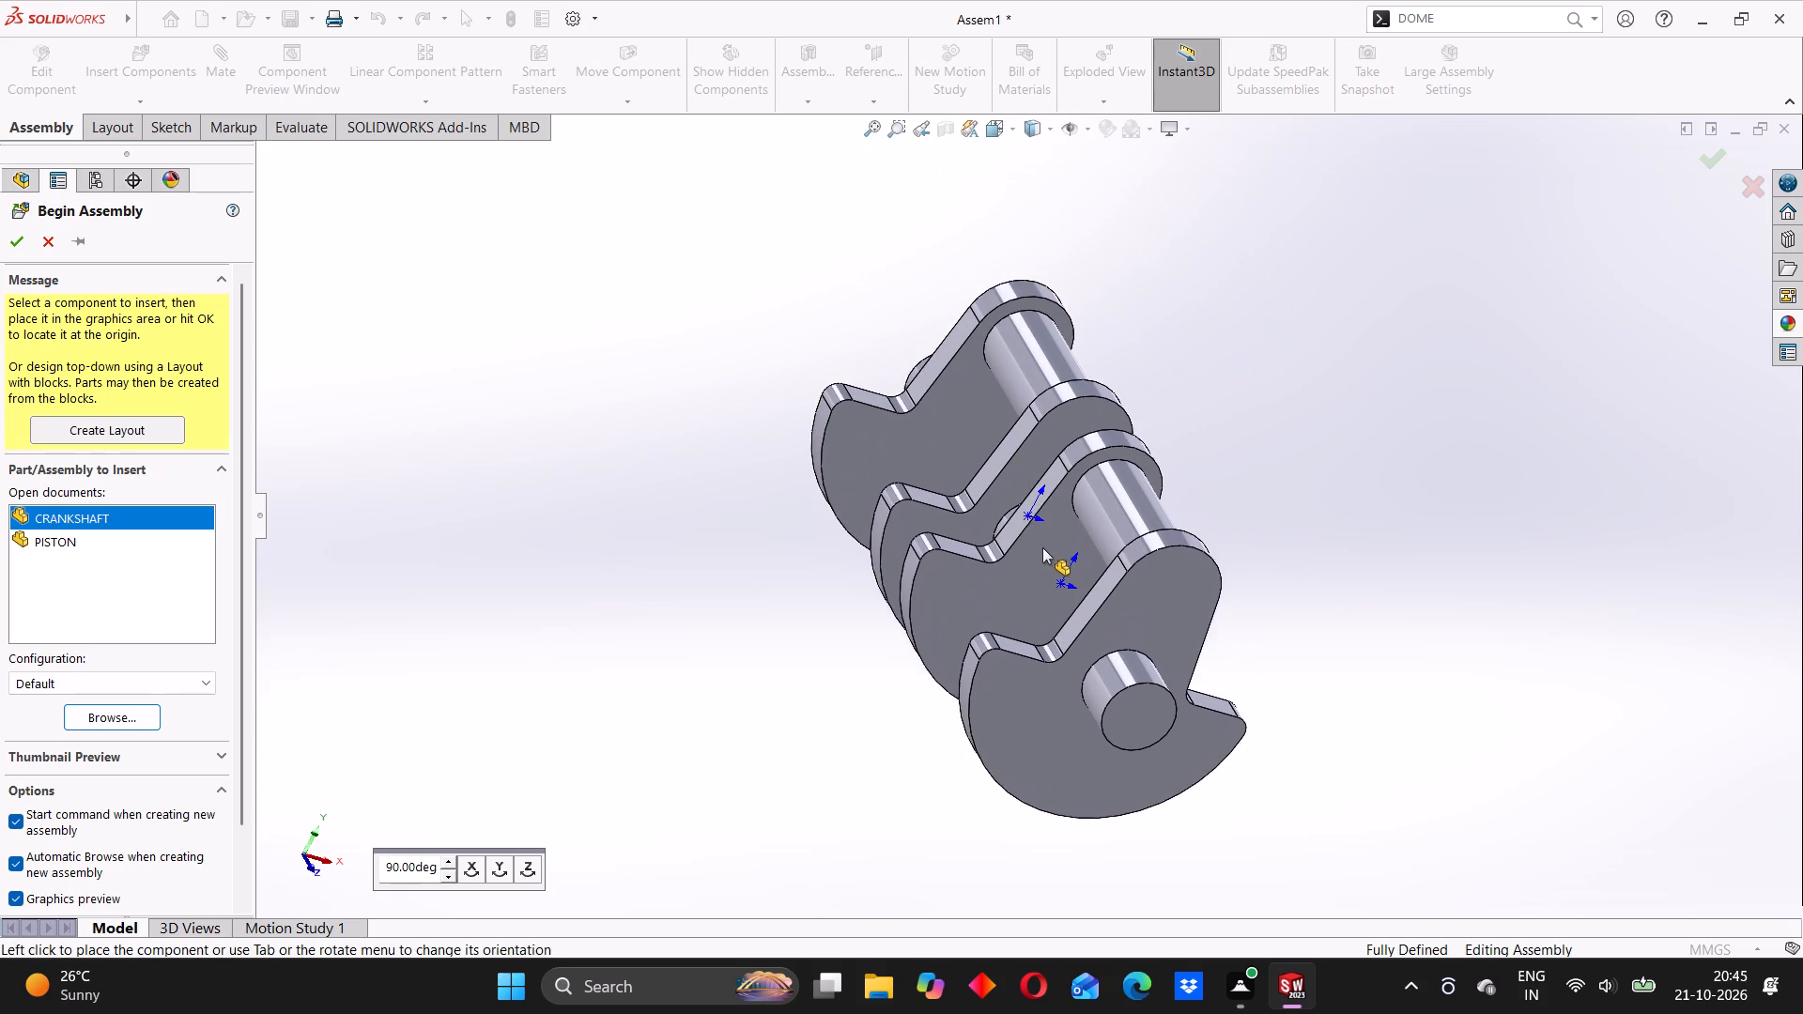
left_click(1031, 514)
Inspect the placed crankshaft from the end and side, checking its webs, crankpins and journals against the assembly origin.
middle_click_drag(975, 519, 1010, 532)
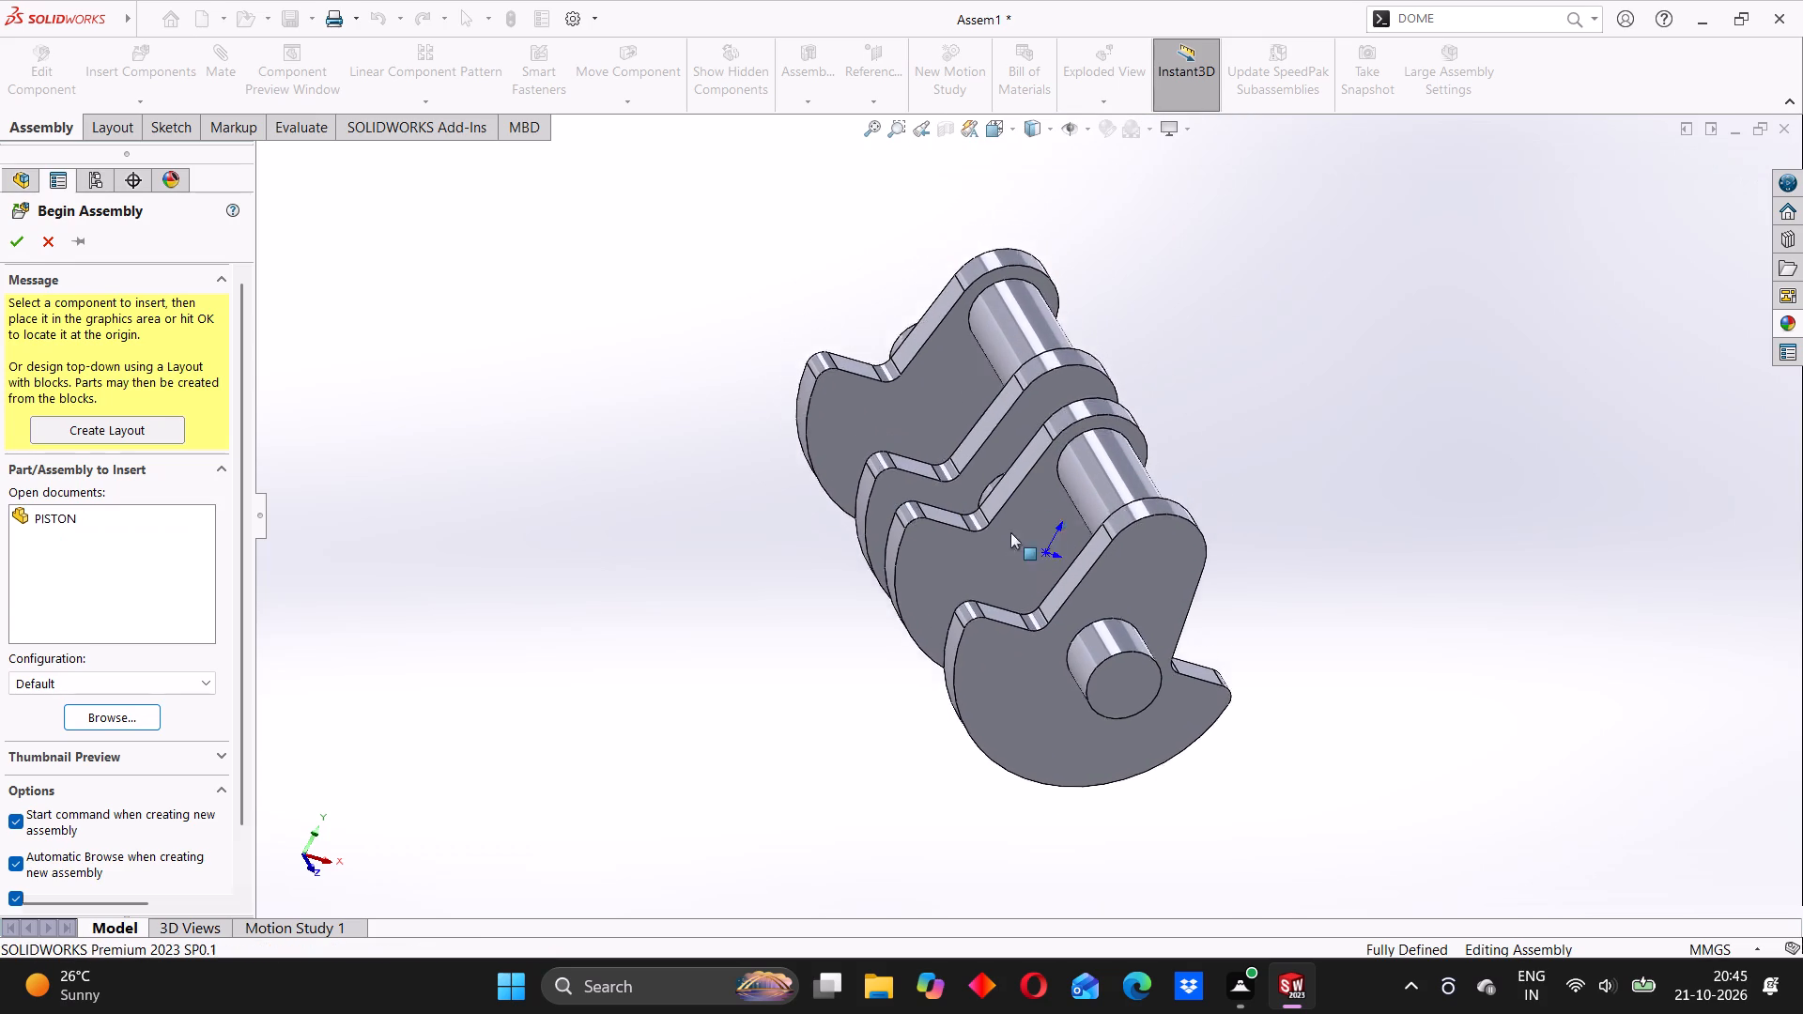
middle_click_drag(1010, 532, 1140, 676)
middle_click_drag(994, 462, 1063, 589)
left_click(718, 409)
middle_click_drag(1115, 530, 1041, 538)
left_click(804, 317)
middle_click_drag(1042, 510, 991, 433)
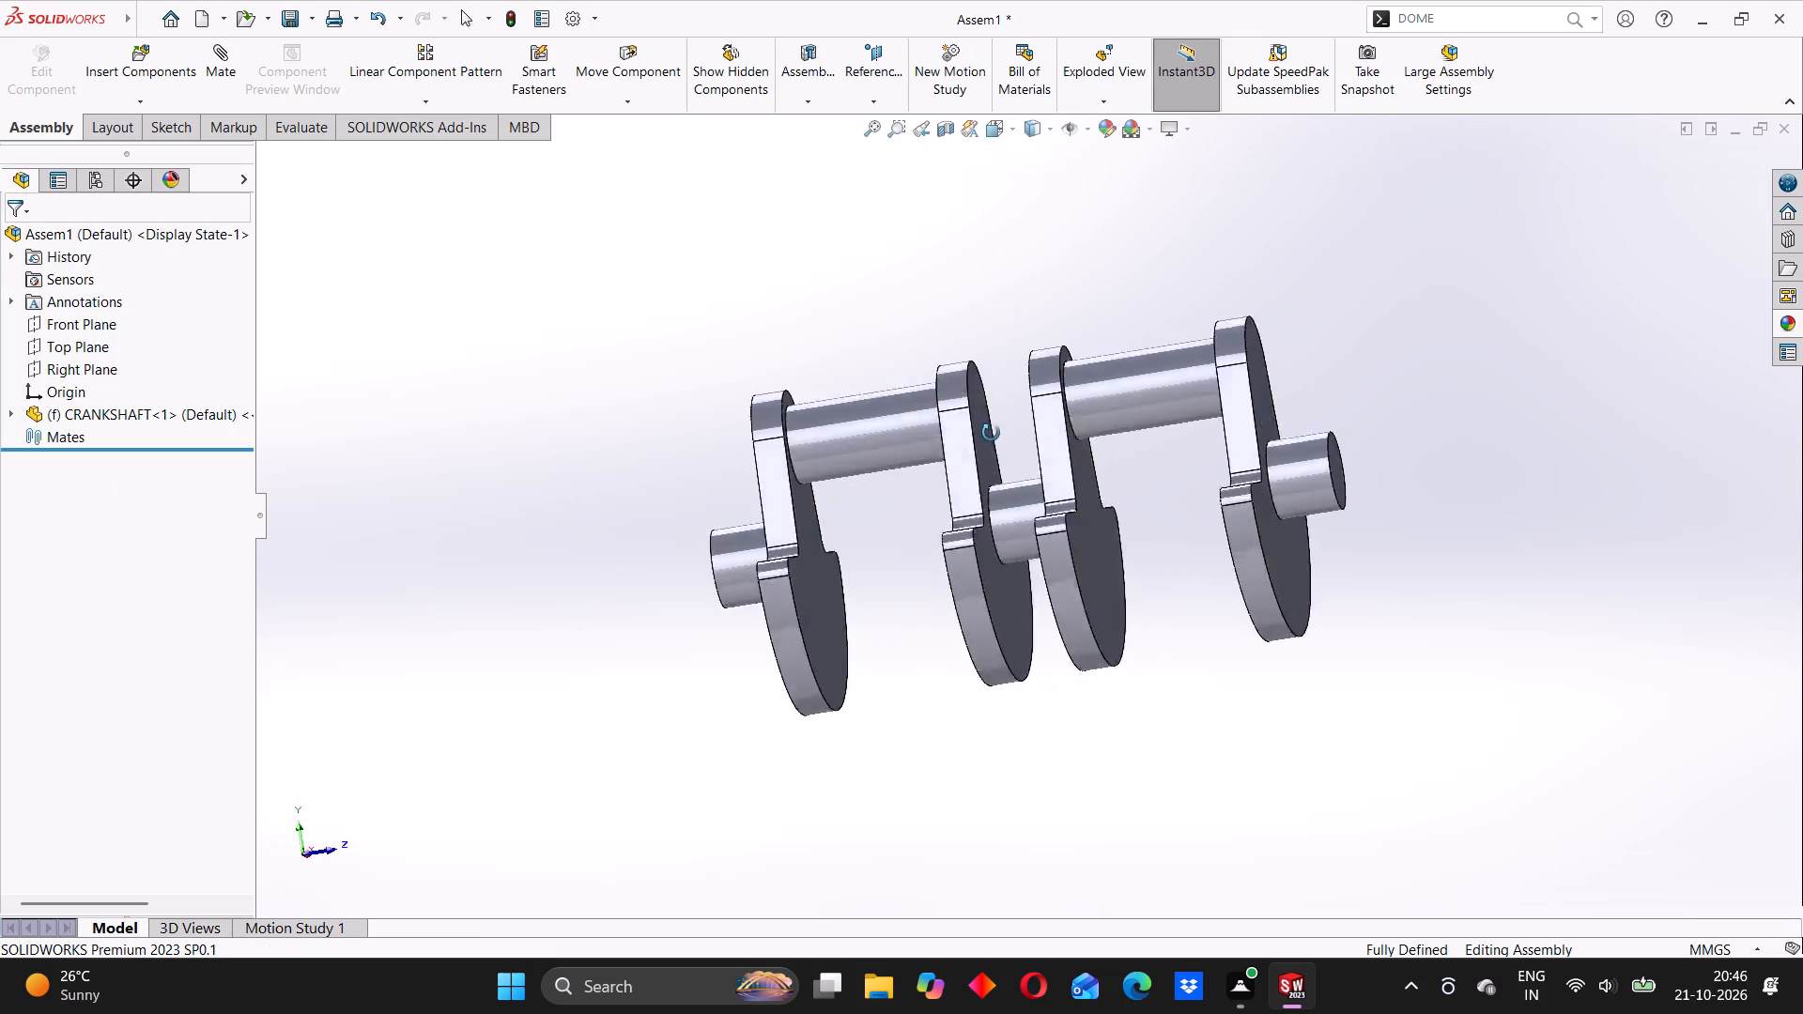
middle_click_drag(991, 433, 956, 500)
middle_click_drag(1034, 442, 1088, 460)
middle_click_drag(1104, 474, 1115, 468)
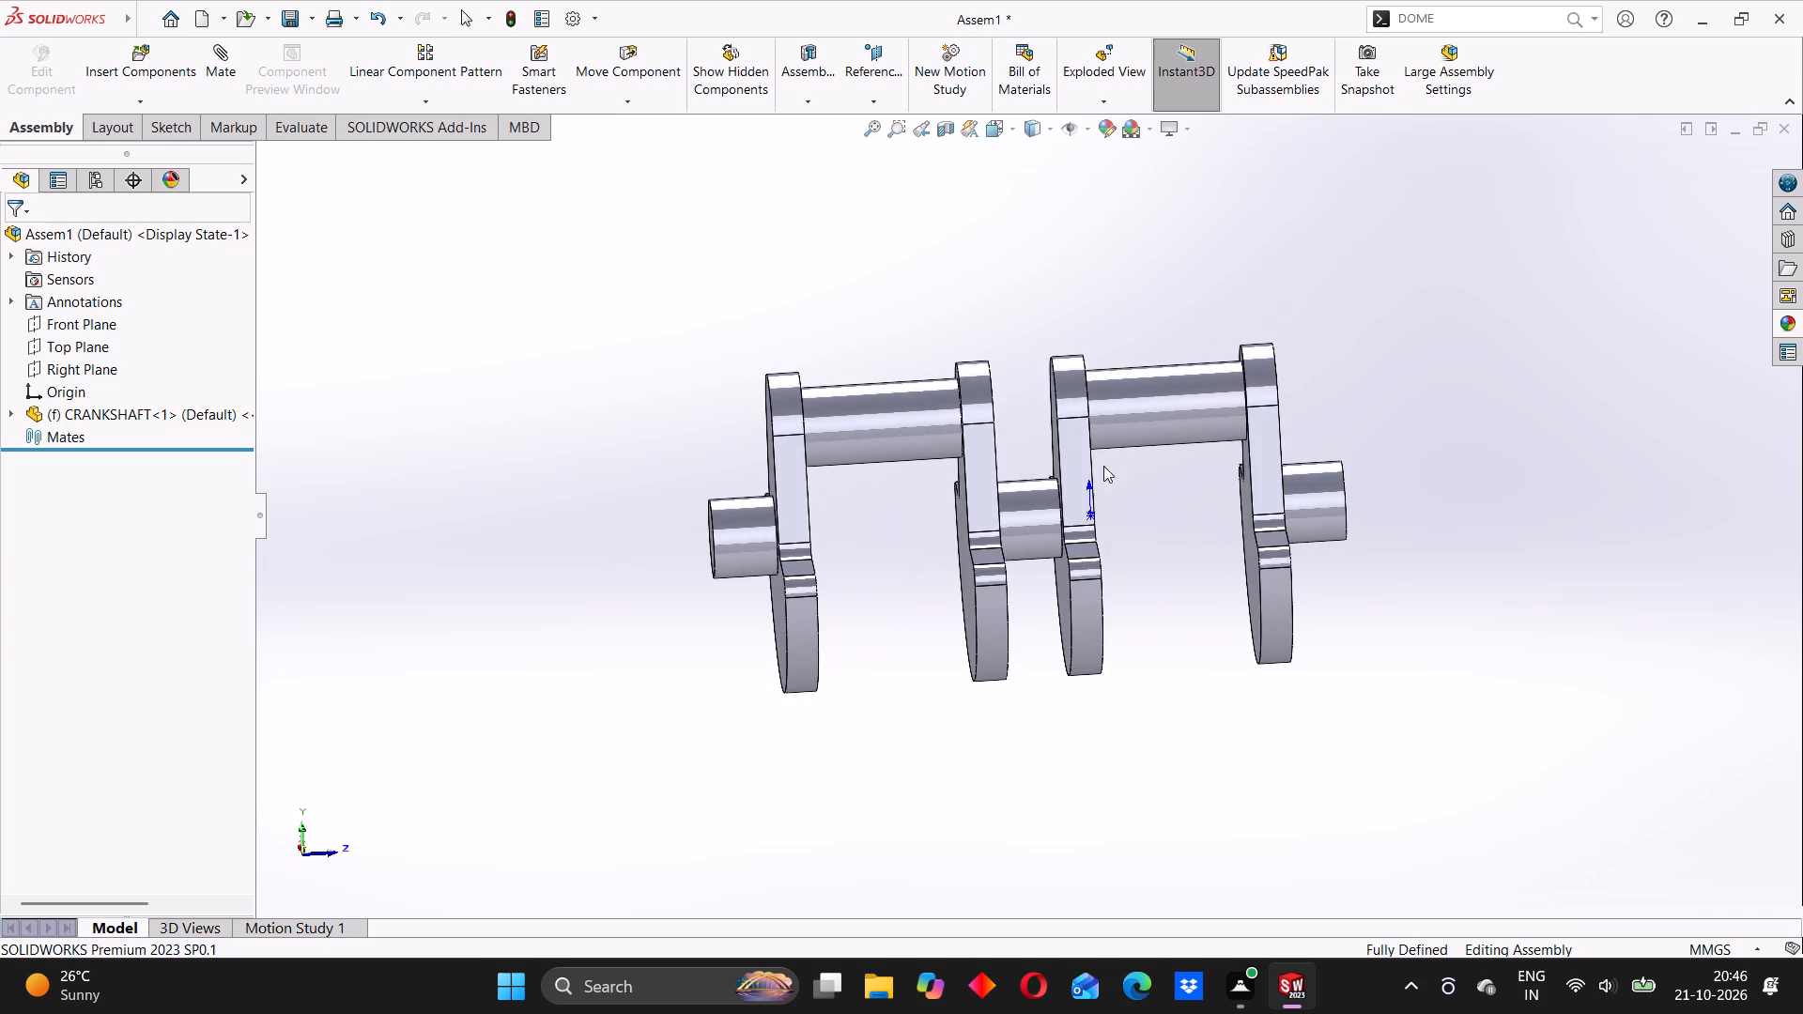
scroll(1040, 453, "down", 2)
middle_click_drag(1148, 494, 1129, 498)
middle_click_drag(1129, 498, 1137, 498)
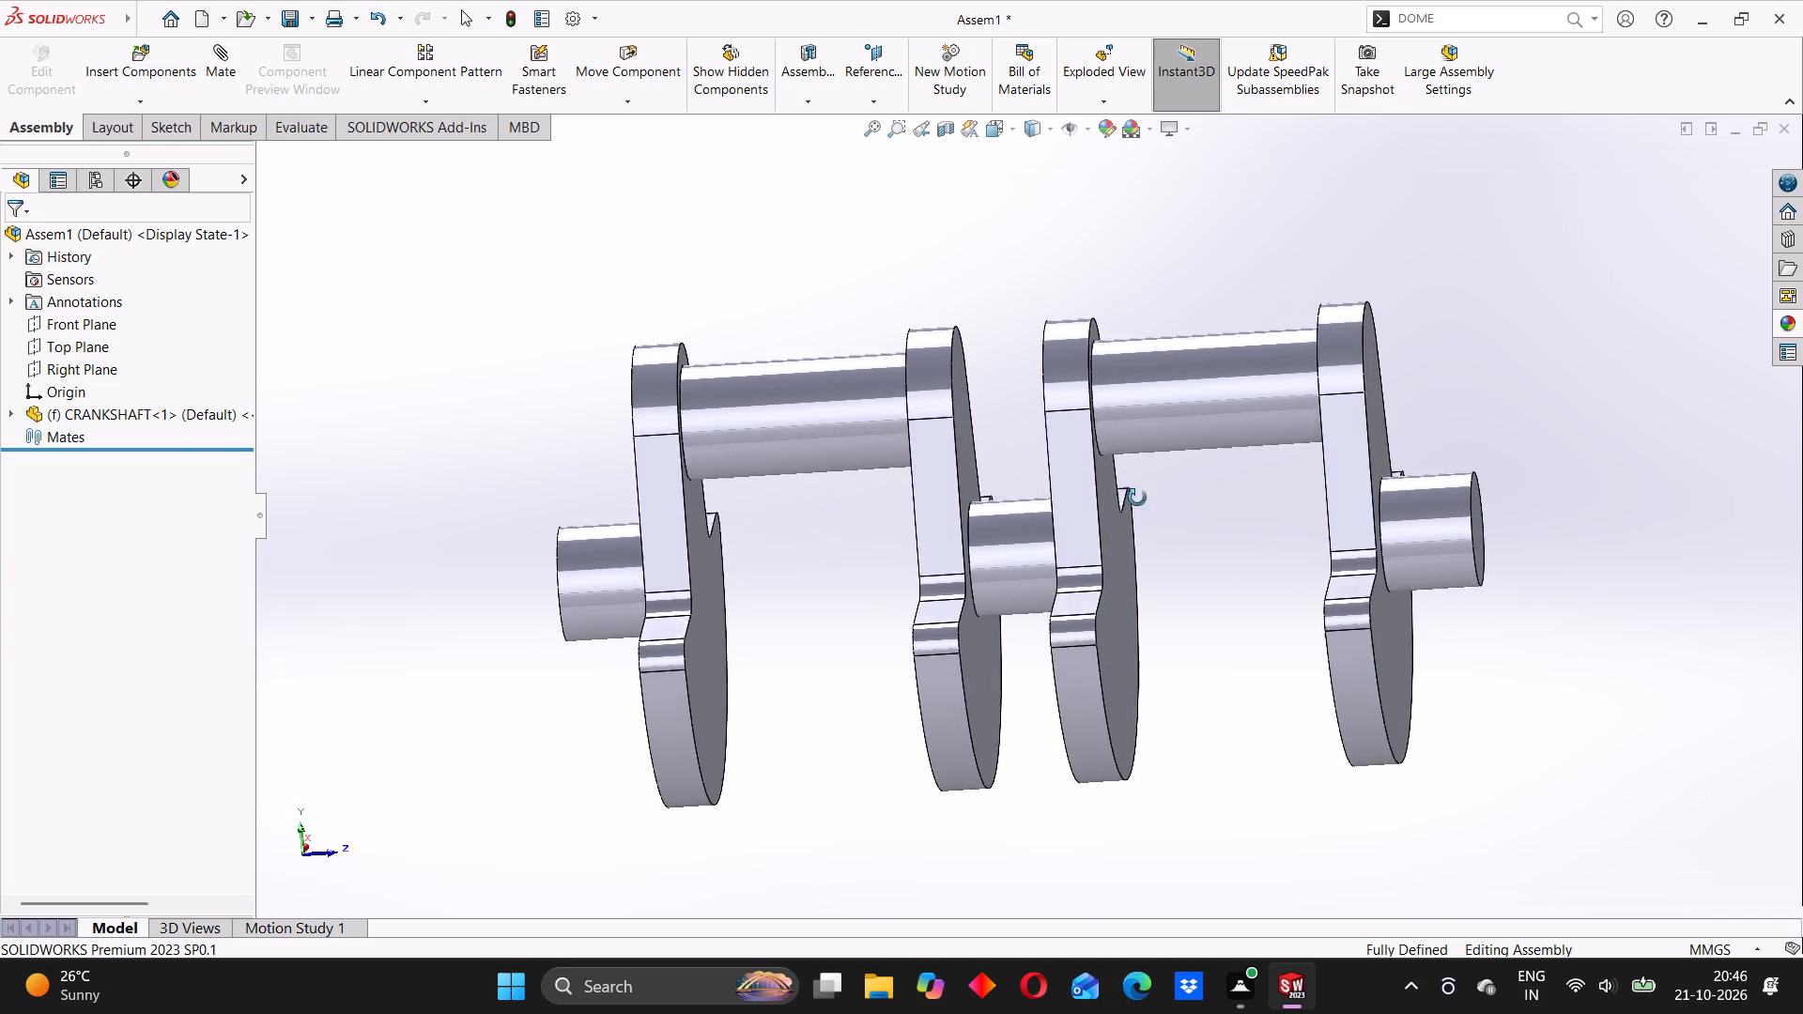
middle_click_drag(1137, 498, 1151, 496)
middle_click_drag(1009, 521, 979, 484)
middle_click_drag(971, 486, 1002, 489)
left_click(701, 294)
middle_click_drag(986, 592, 960, 588)
left_click(514, 447)
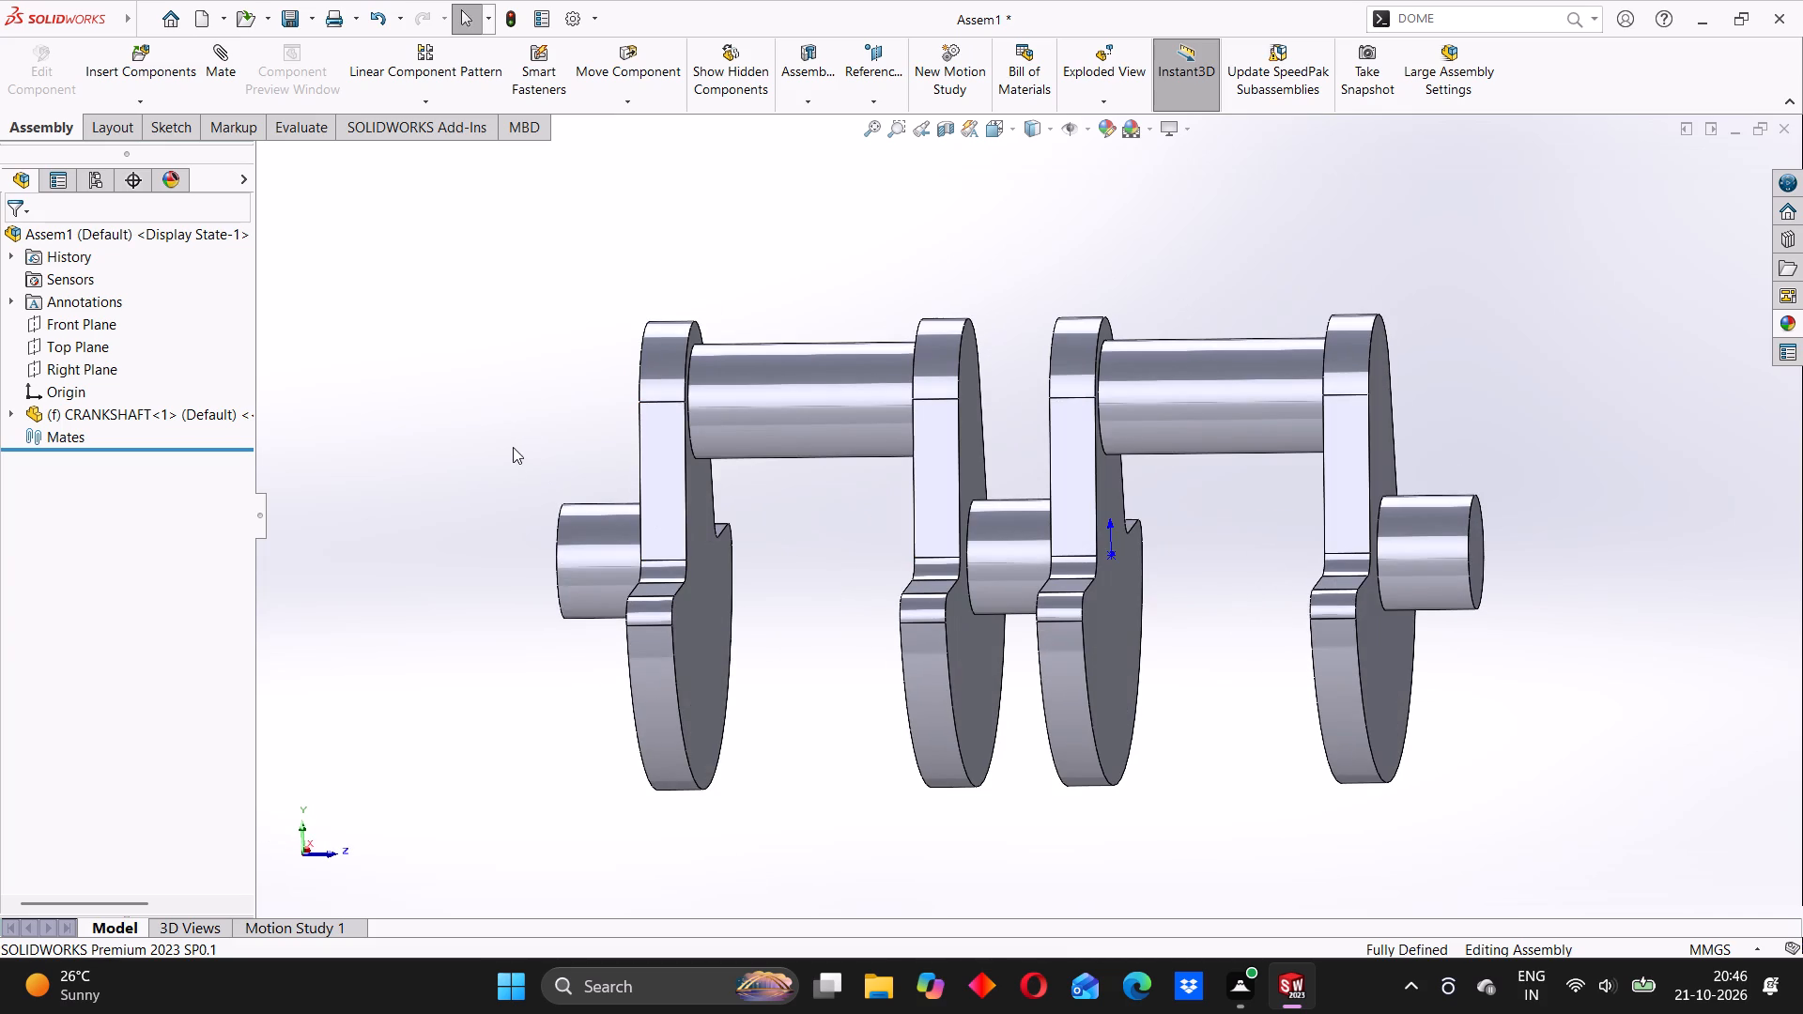
middle_click_drag(809, 591, 831, 595)
middle_click(831, 588)
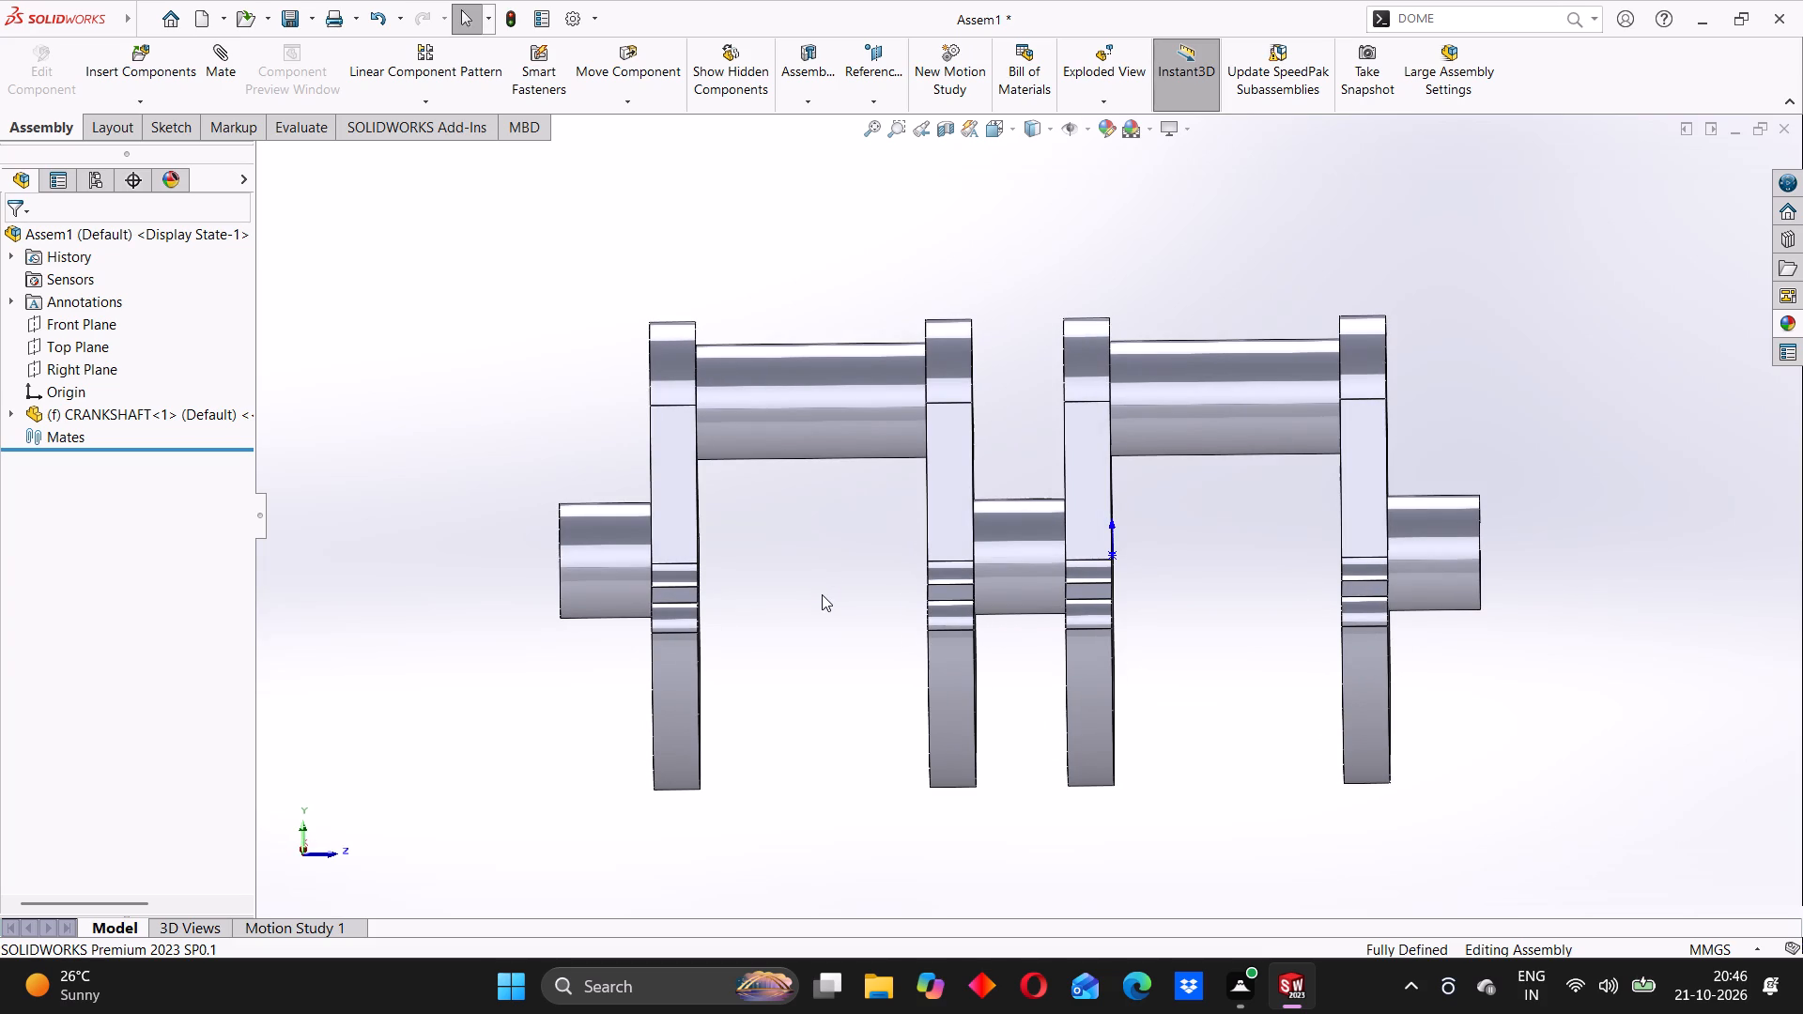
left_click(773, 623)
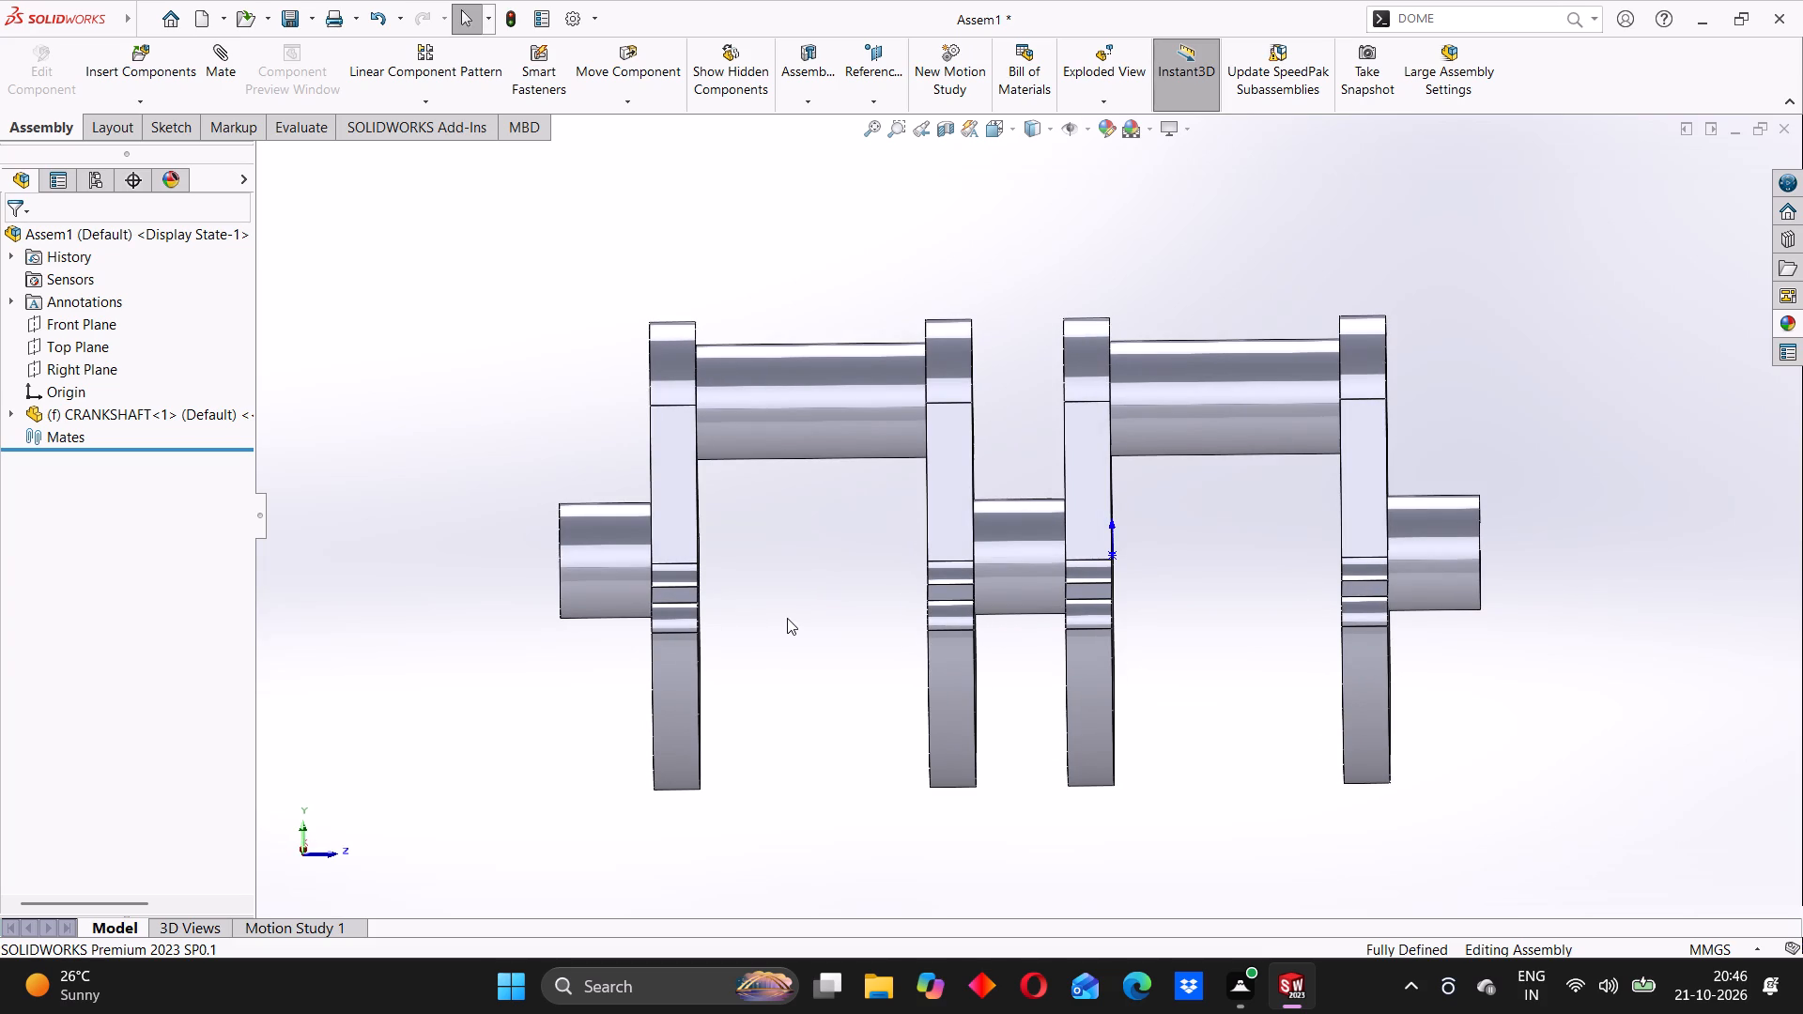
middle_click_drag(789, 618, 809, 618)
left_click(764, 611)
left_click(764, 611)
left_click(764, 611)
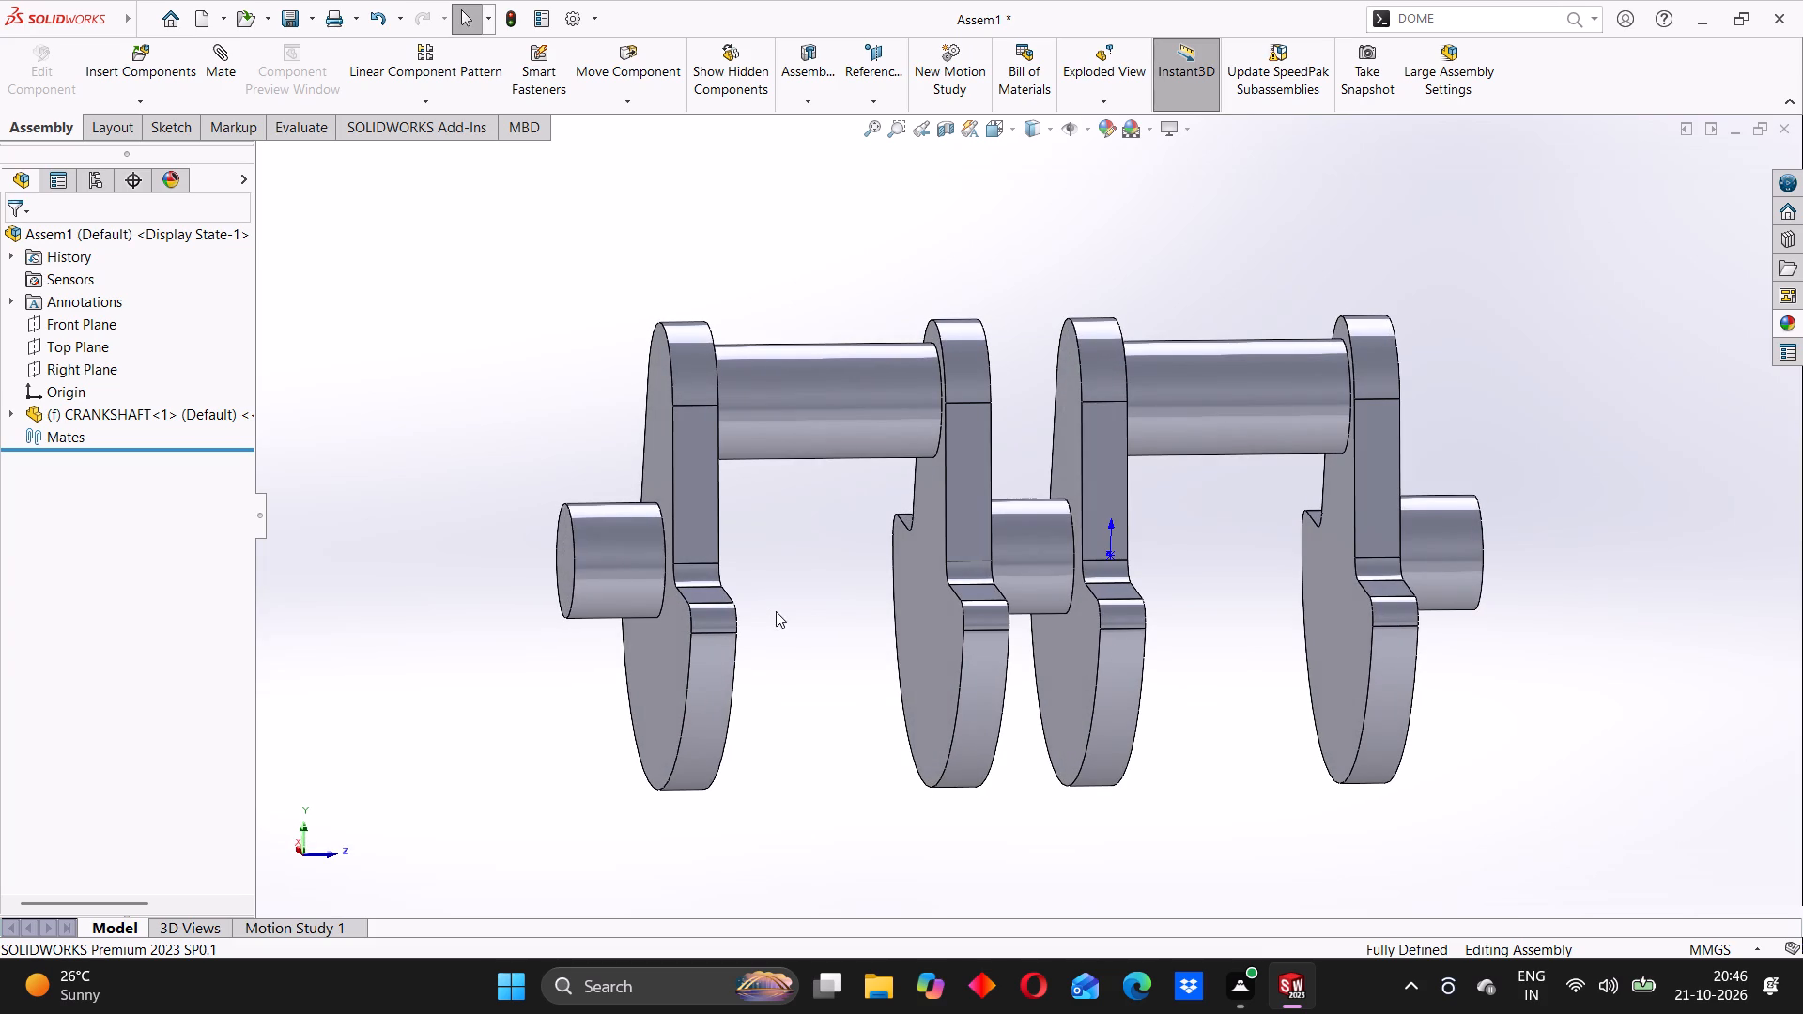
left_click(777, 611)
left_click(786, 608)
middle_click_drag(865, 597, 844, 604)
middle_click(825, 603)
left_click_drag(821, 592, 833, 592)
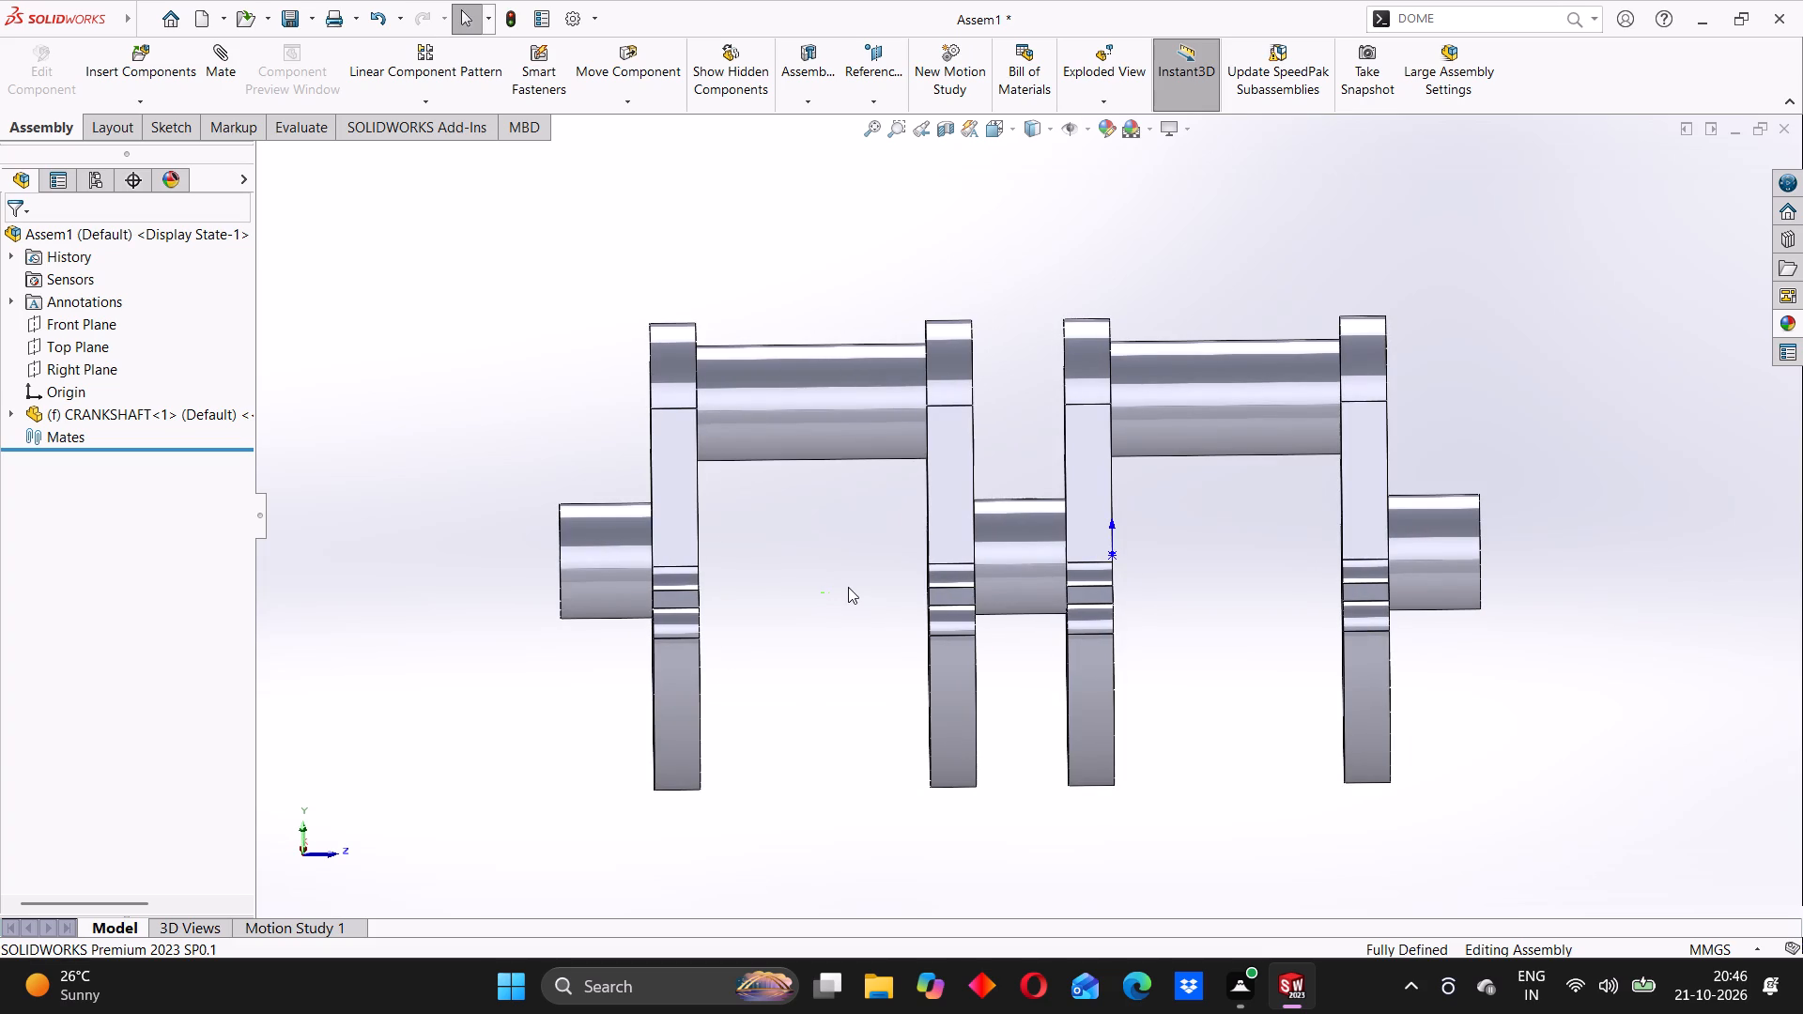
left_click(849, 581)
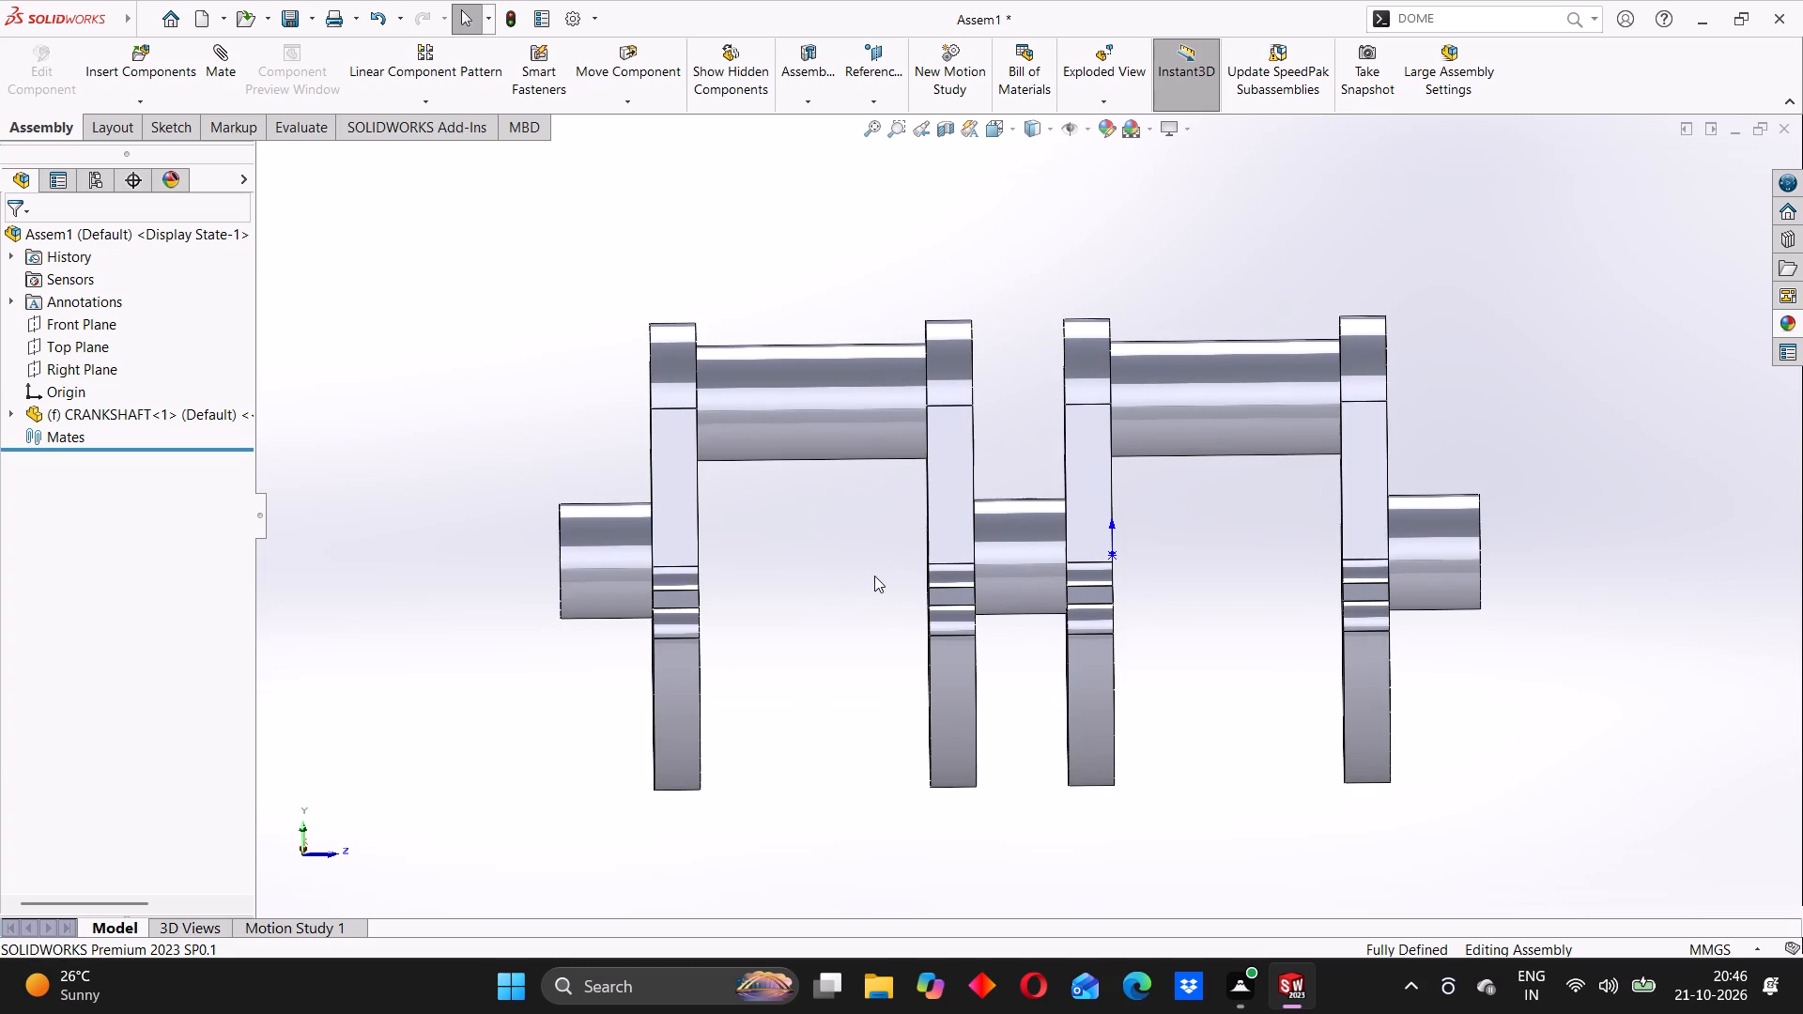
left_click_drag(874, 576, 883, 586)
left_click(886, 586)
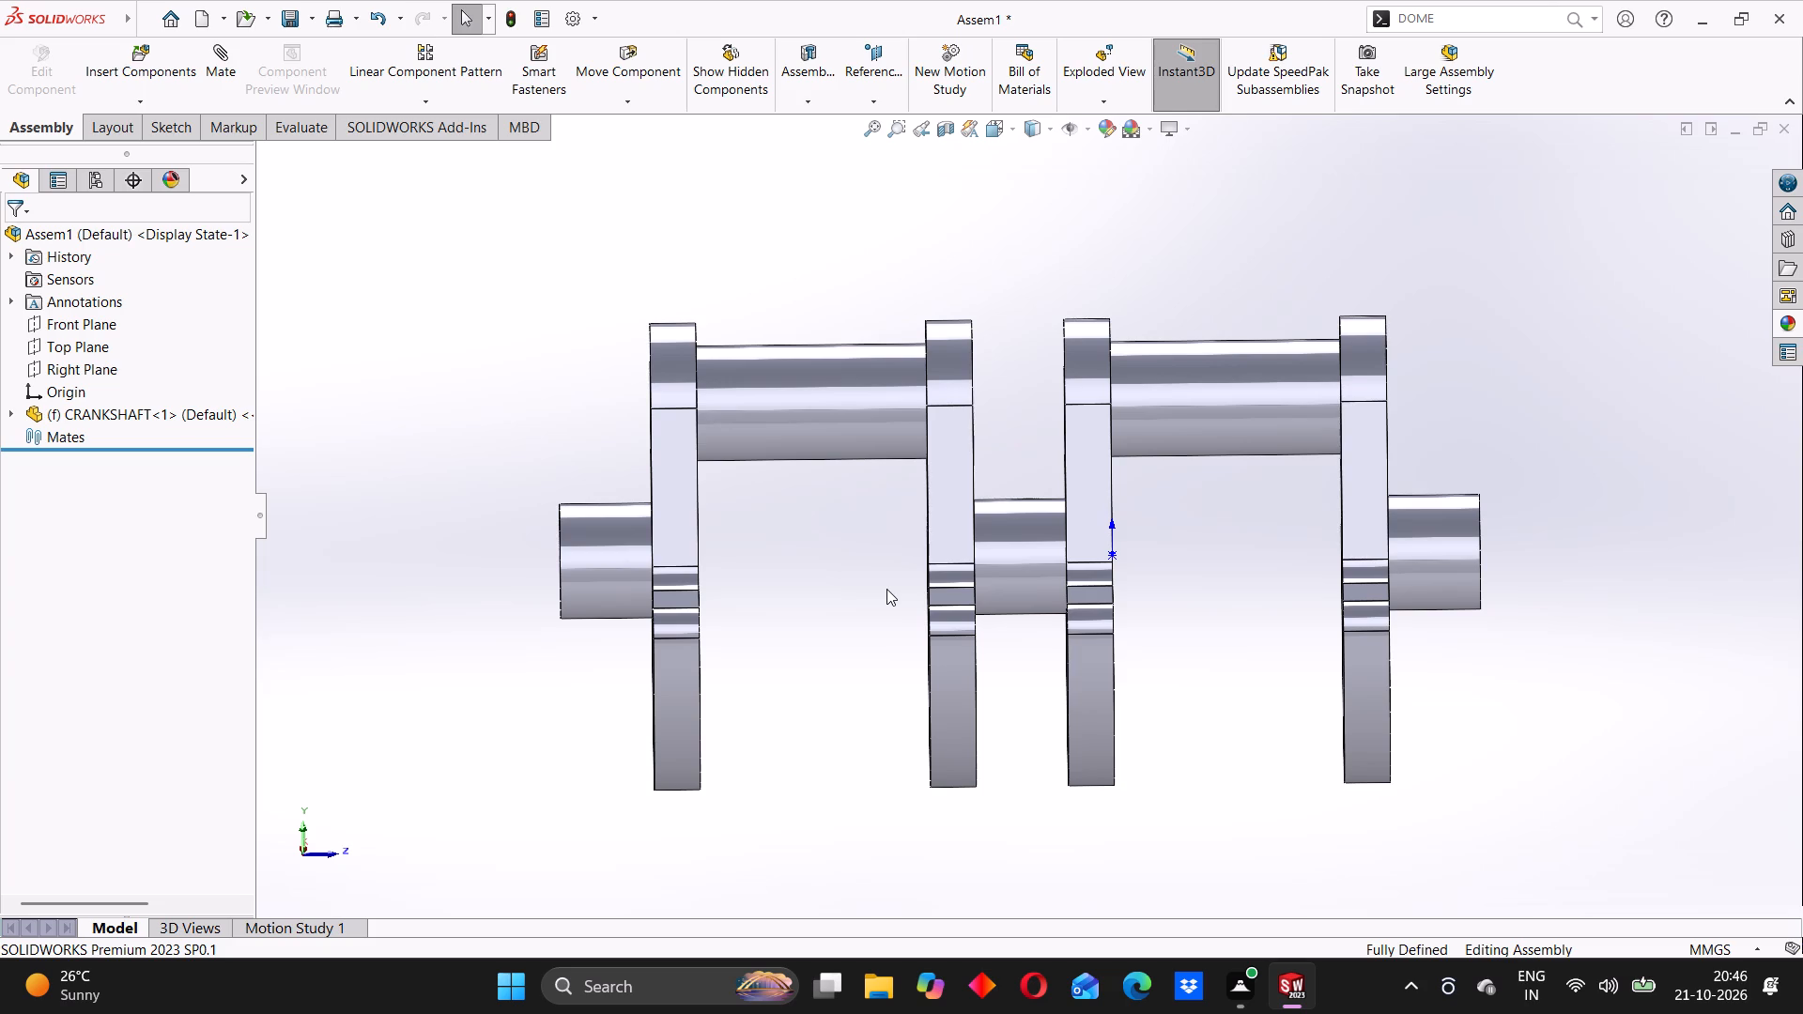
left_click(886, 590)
Examine the crankshaft's end journal, webs and counterweights from both slanted sides, at full and close range.
middle_click_drag(846, 636, 871, 631)
middle_click_drag(870, 633, 840, 652)
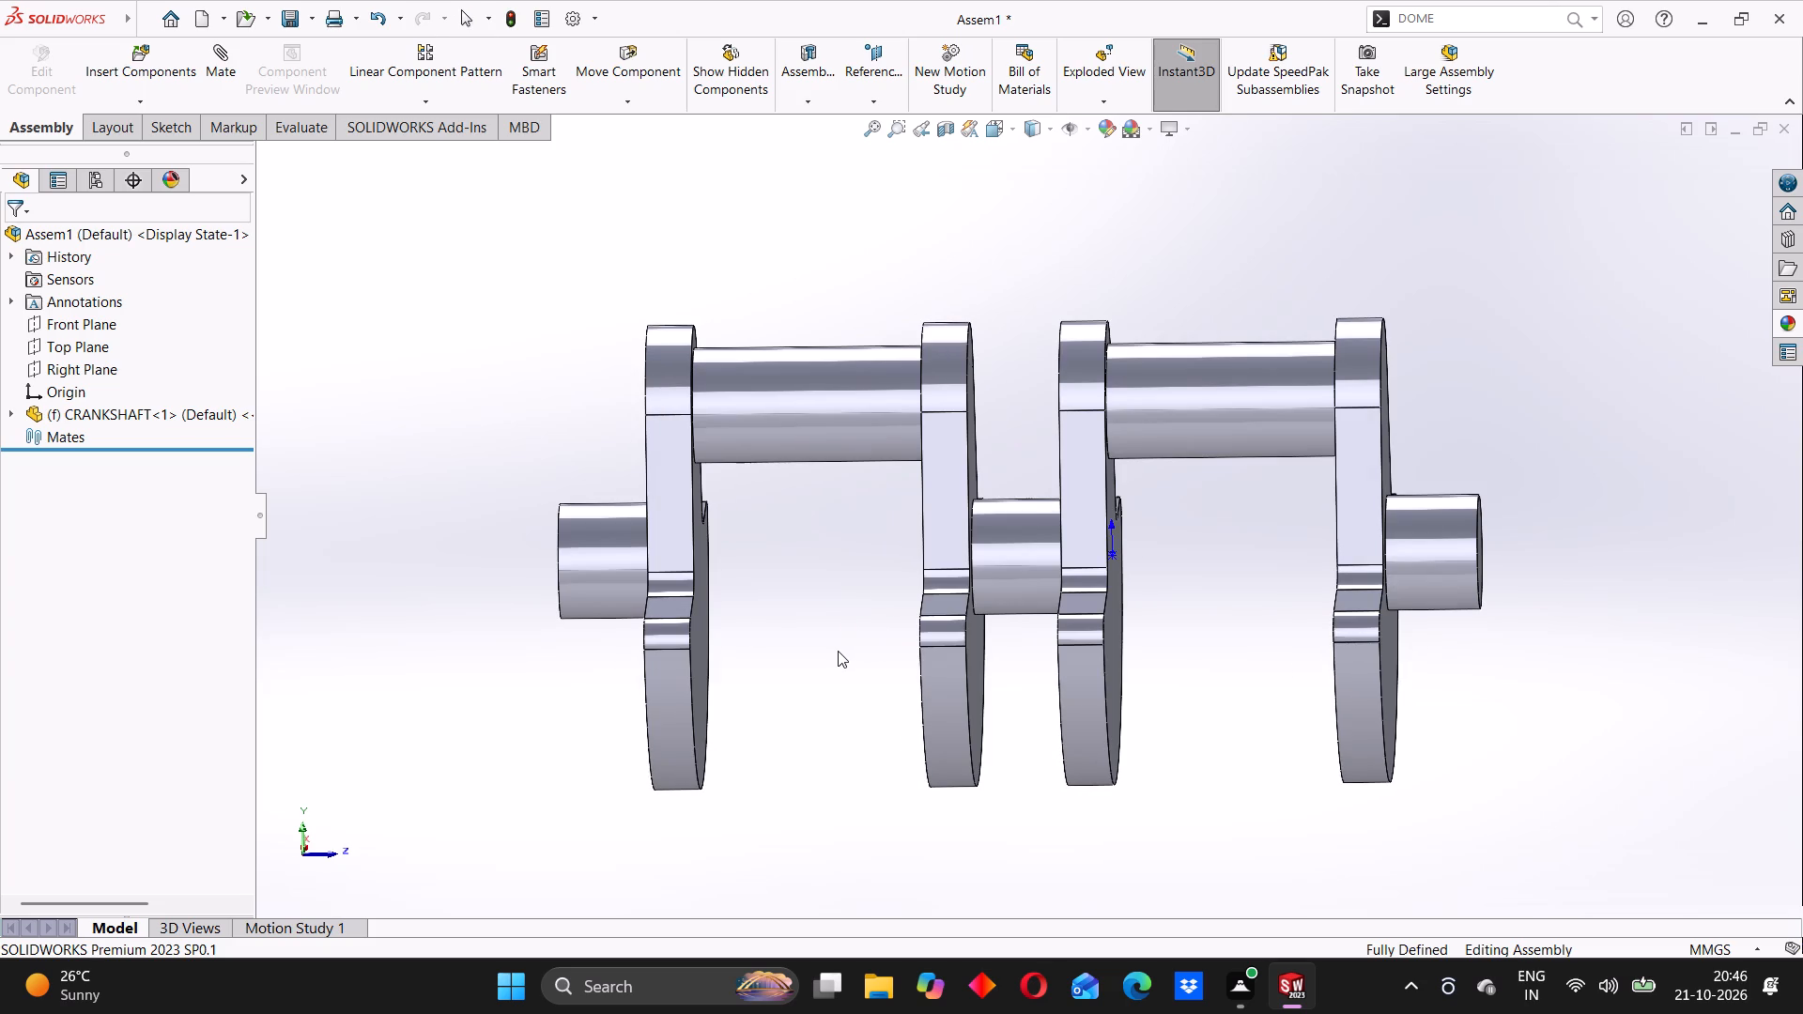
scroll(788, 586, "up", 2)
middle_click_drag(792, 590, 812, 593)
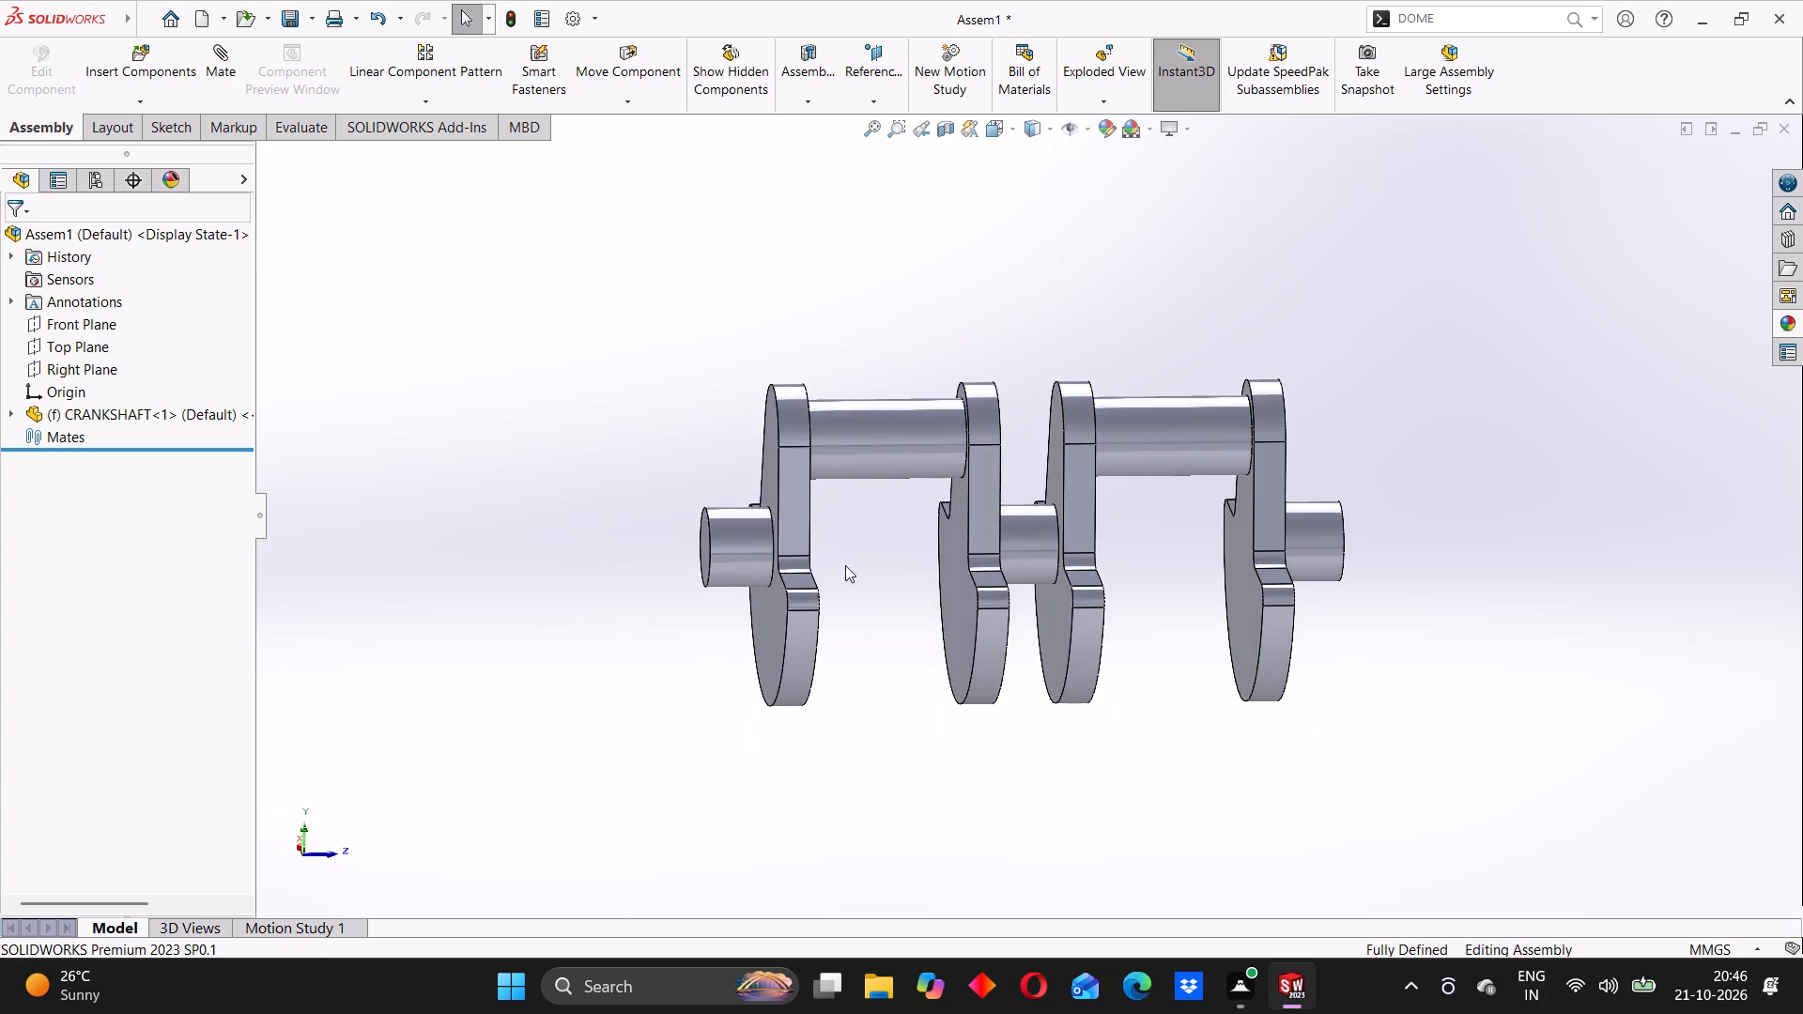
middle_click_drag(856, 561, 880, 583)
left_click(631, 570)
middle_click_drag(856, 550, 759, 558)
scroll(712, 552, "down", 3)
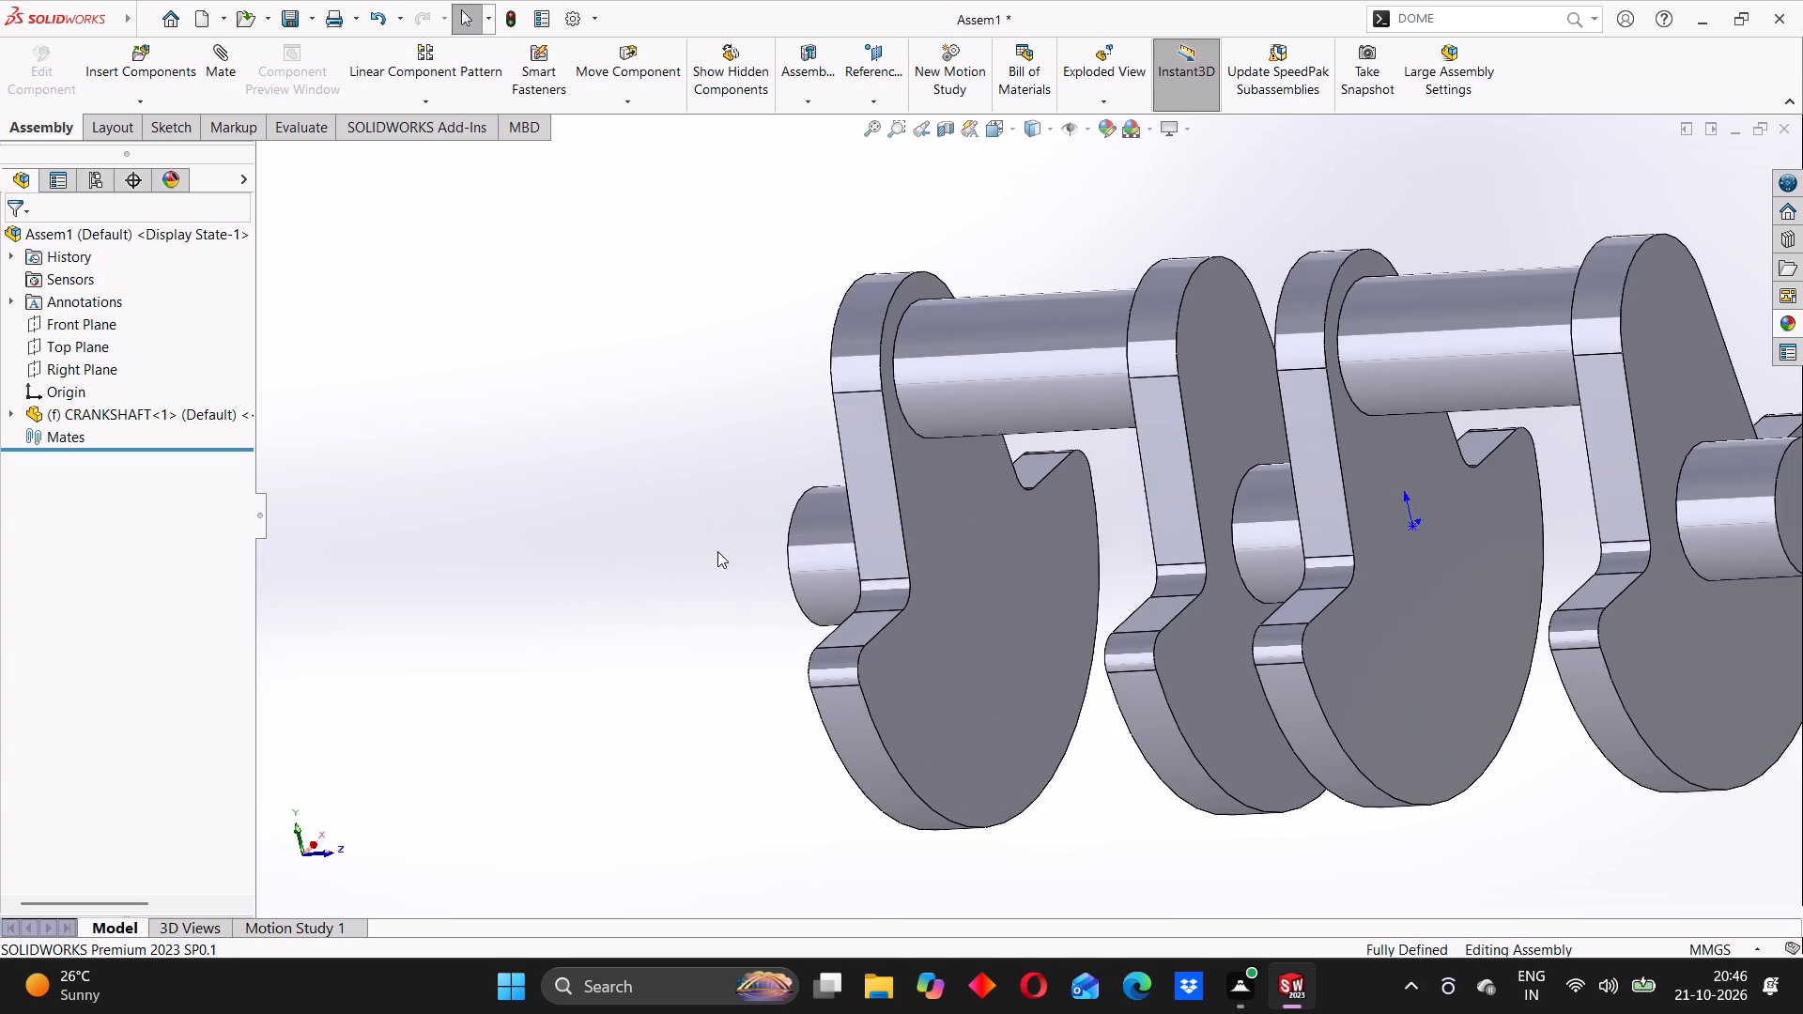
middle_click_drag(920, 580, 954, 586)
left_click(696, 502)
middle_click_drag(940, 584, 975, 566)
scroll(916, 569, "up", 1)
scroll(914, 567, "down", 1)
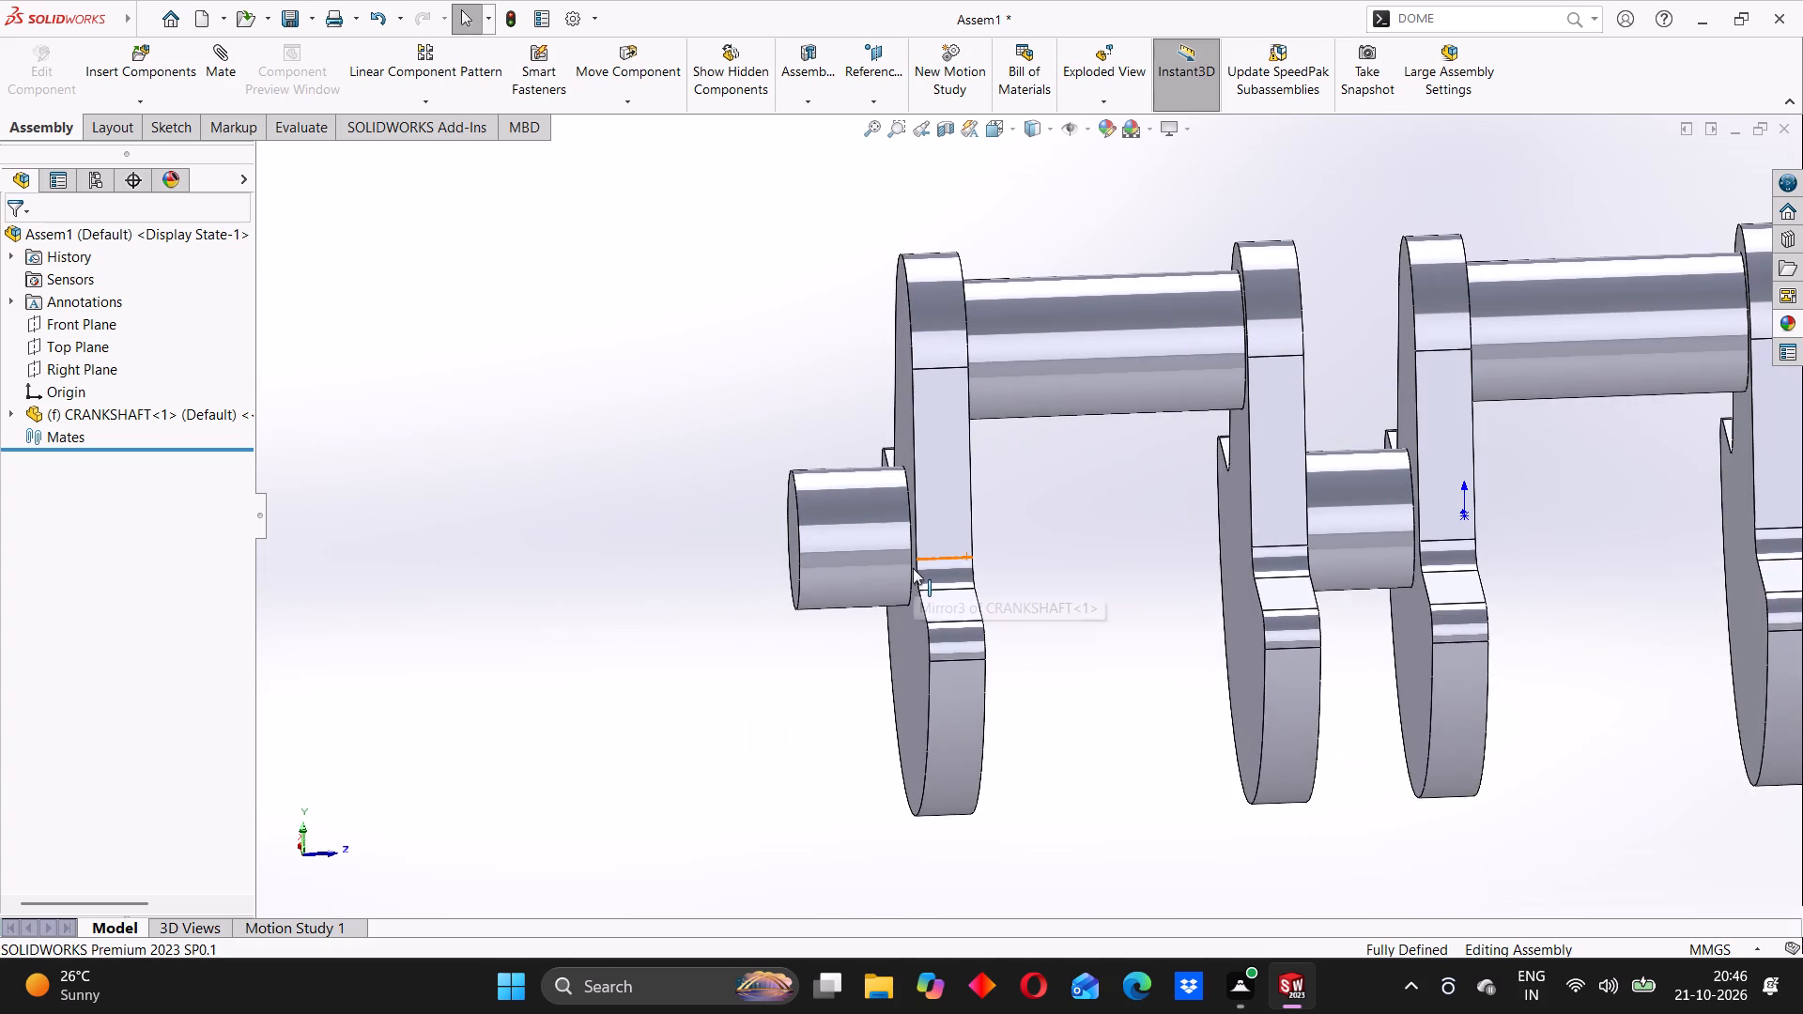
scroll(916, 568, "up", 1)
scroll(916, 568, "down", 2)
middle_click_drag(916, 568, 953, 569)
scroll(931, 580, "up", 2)
left_click(739, 533)
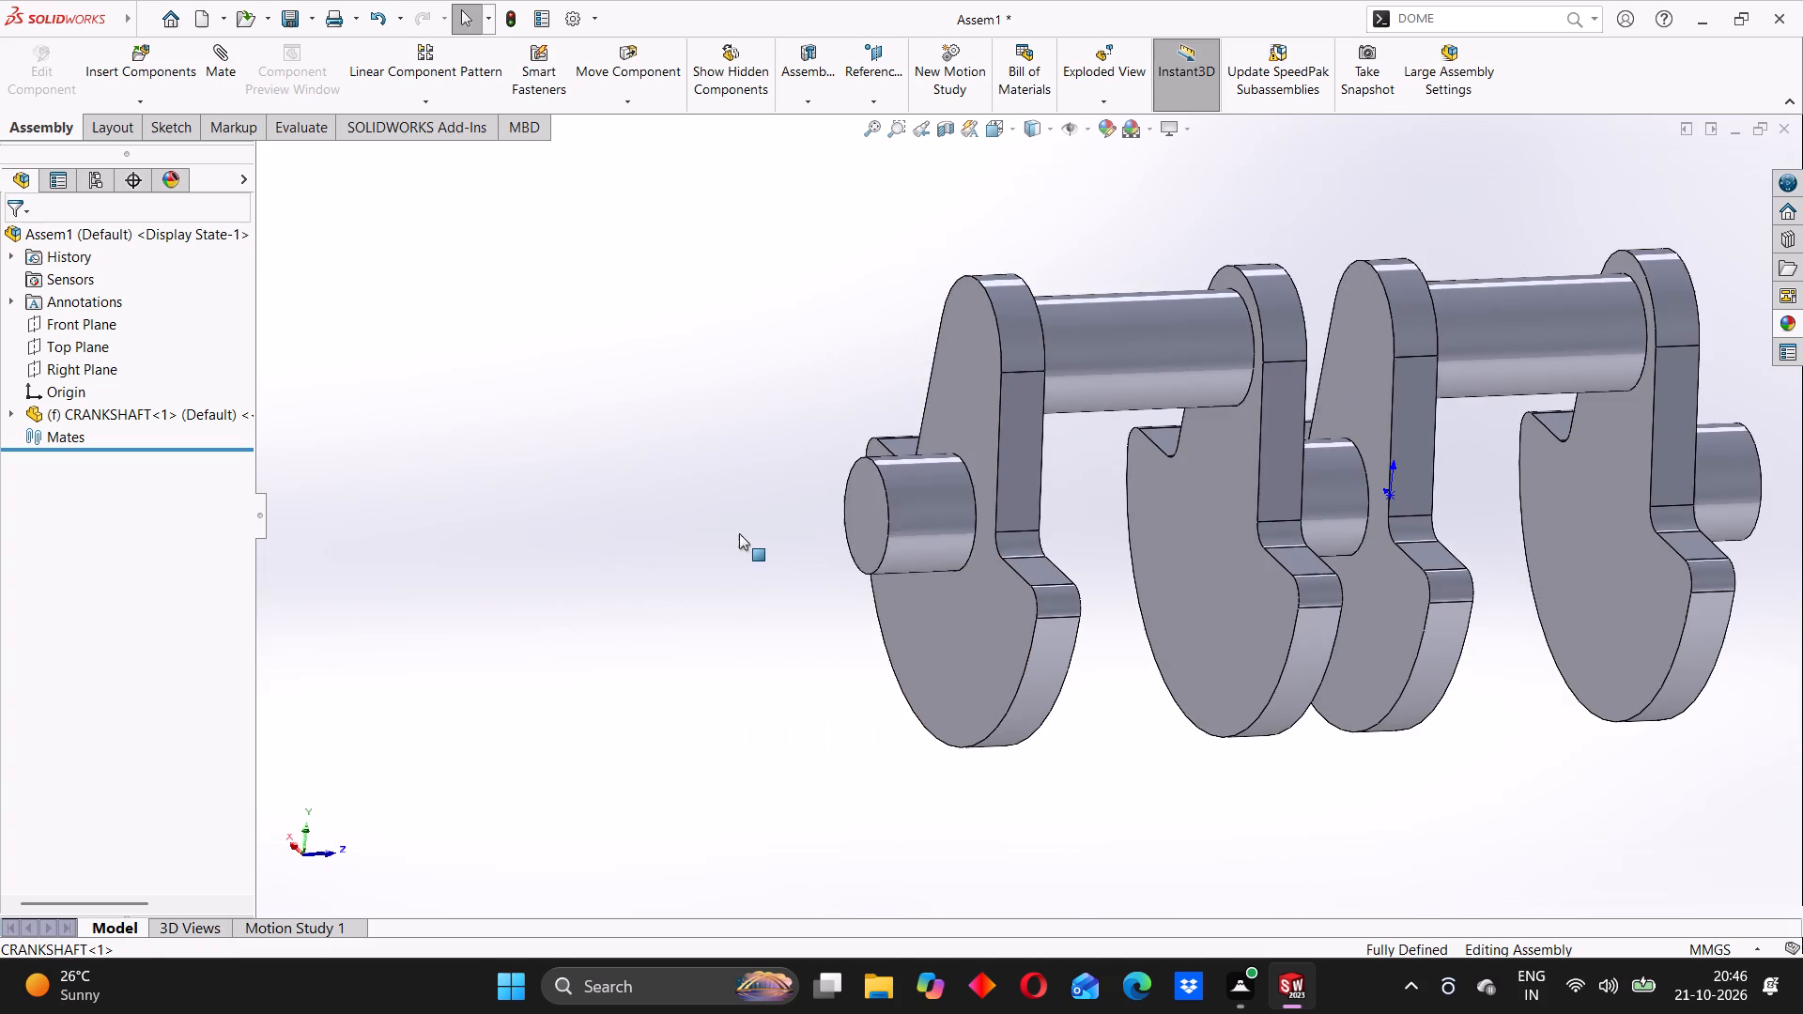
Review the crankshaft's middle webs, crankpins and centre journal at different distances, including a straight side view.
middle_click_drag(1050, 529, 1025, 537)
scroll(1176, 501, "up", 4)
scroll(1112, 530, "down", 2)
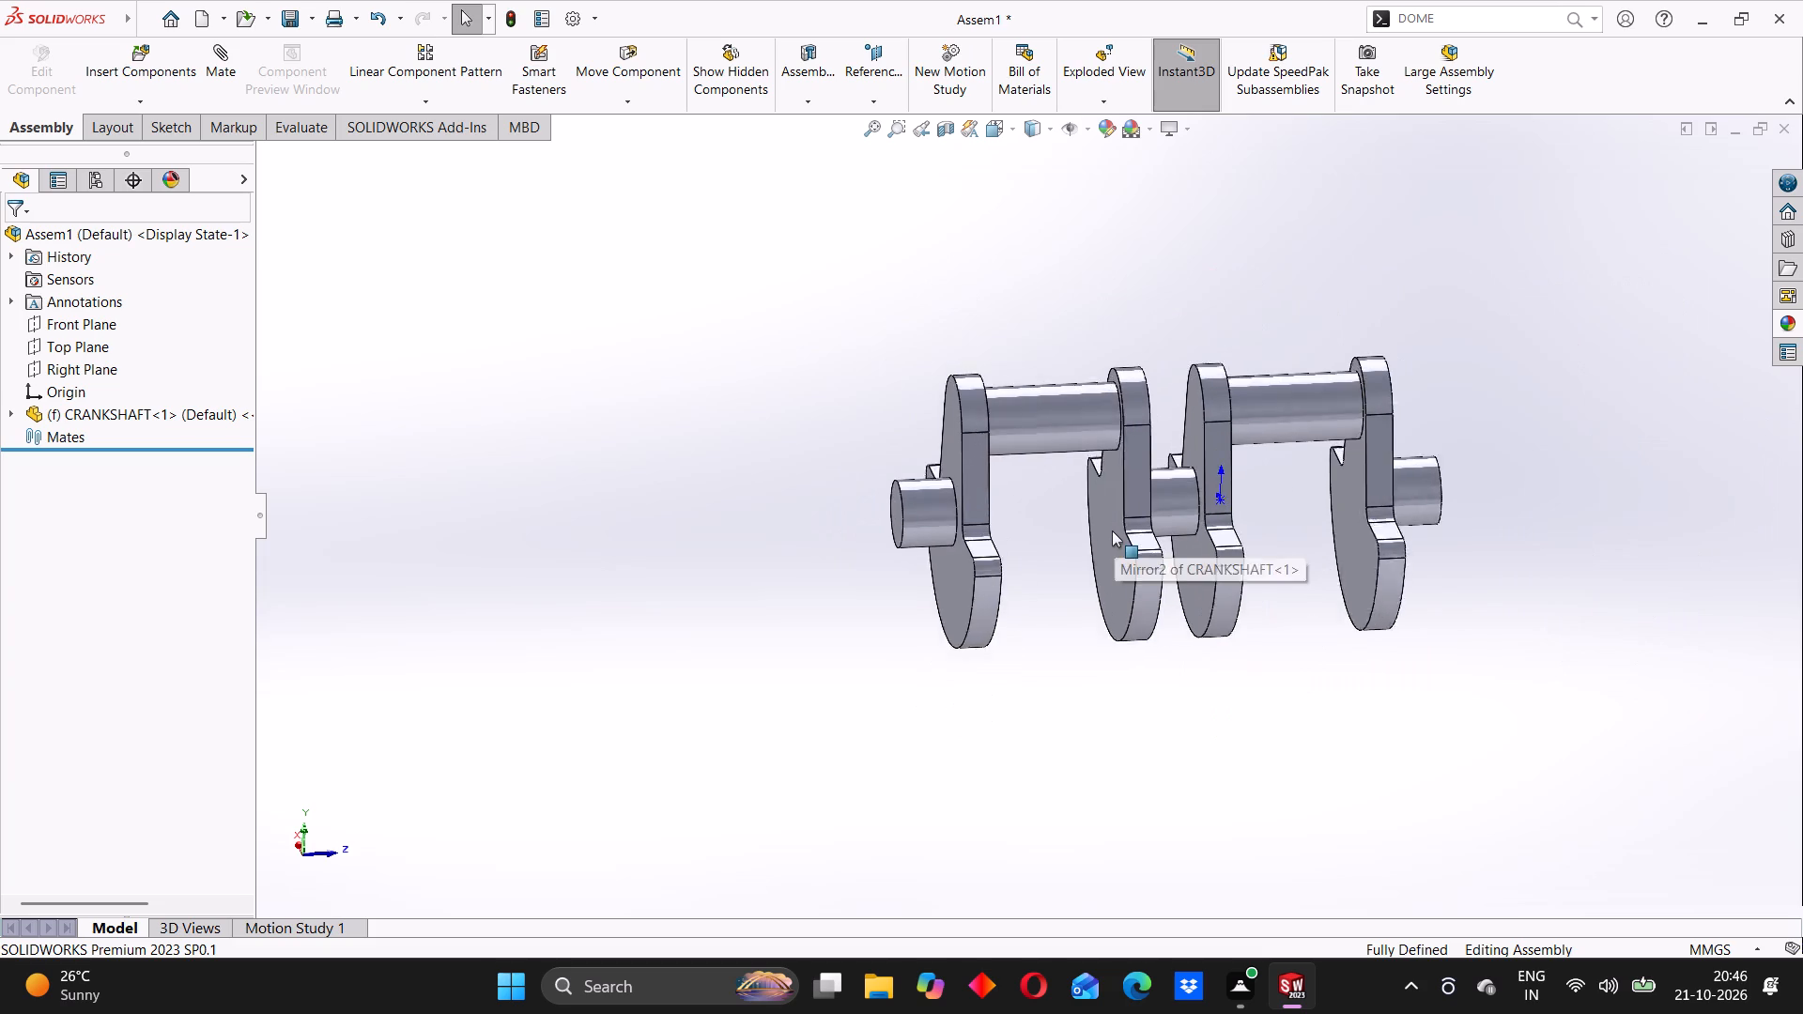
scroll(1112, 530, "down", 1)
middle_click_drag(1108, 541, 1084, 557)
middle_click_drag(1082, 558, 1095, 555)
scroll(1042, 540, "down", 1)
scroll(1042, 540, "up", 1)
middle_click_drag(1042, 543, 1073, 551)
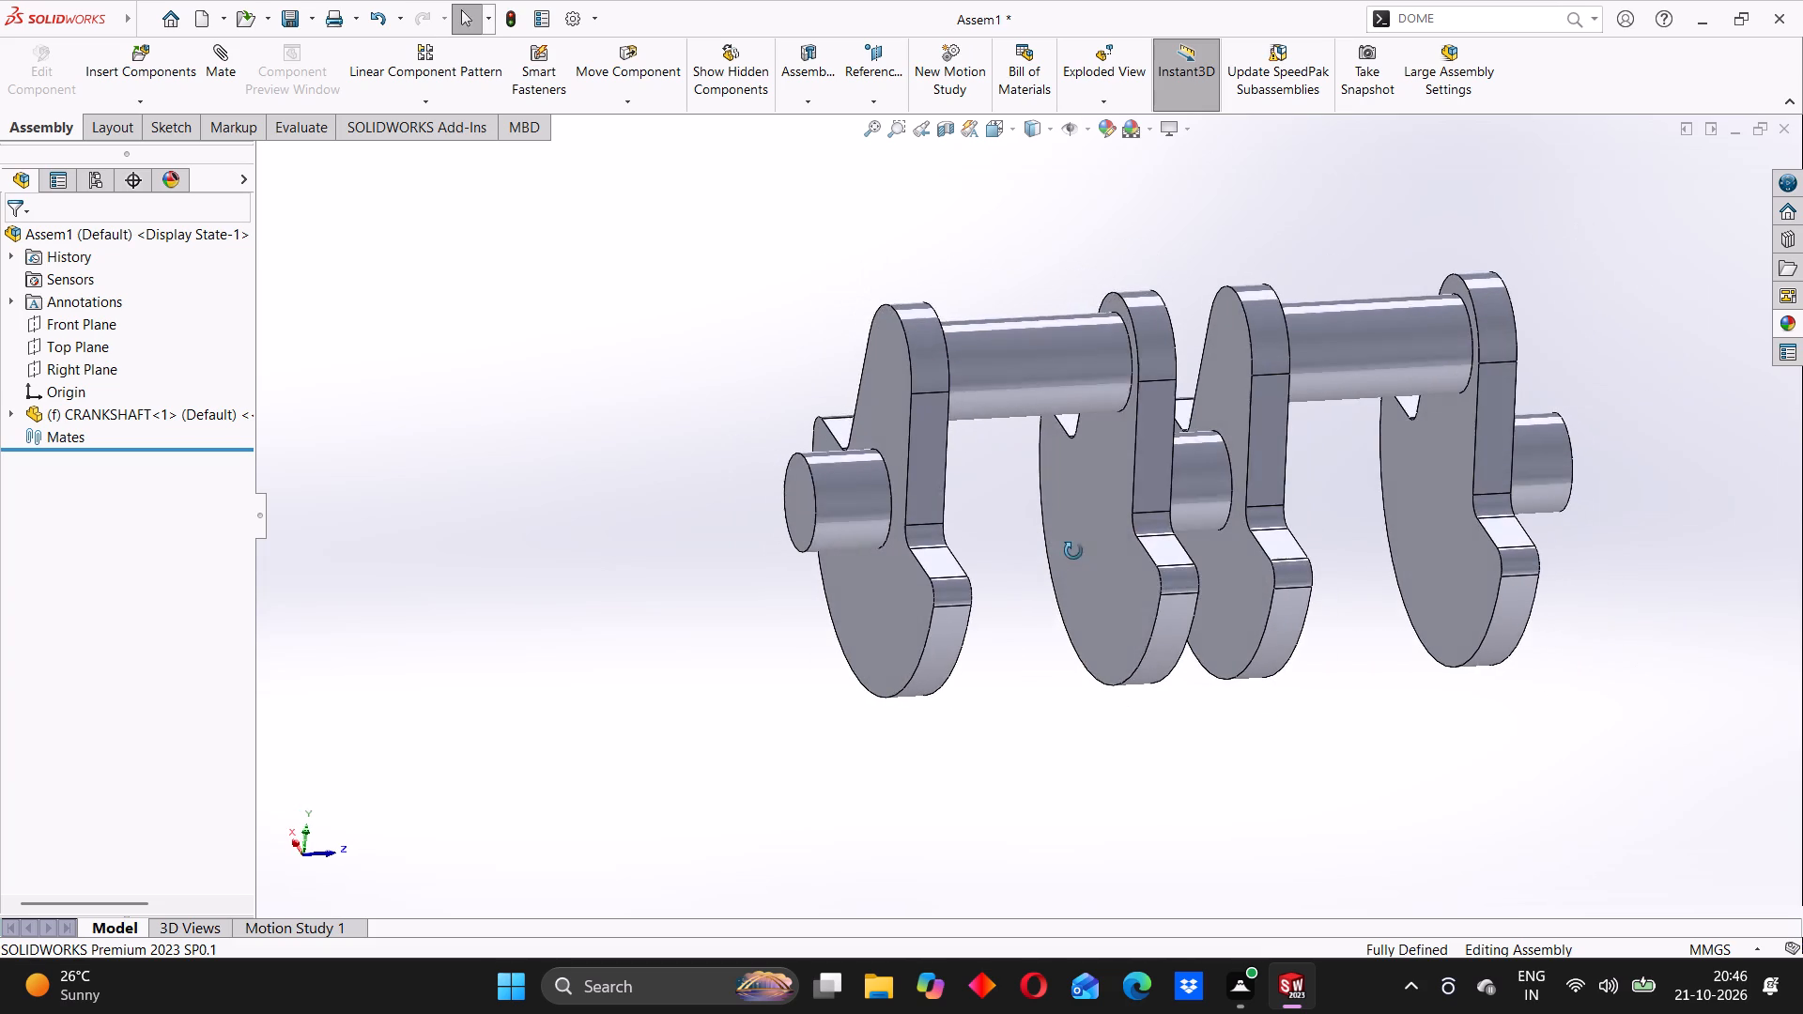
middle_click_drag(1073, 551, 1074, 549)
scroll(1076, 546, "up", 3)
scroll(1099, 525, "down", 2)
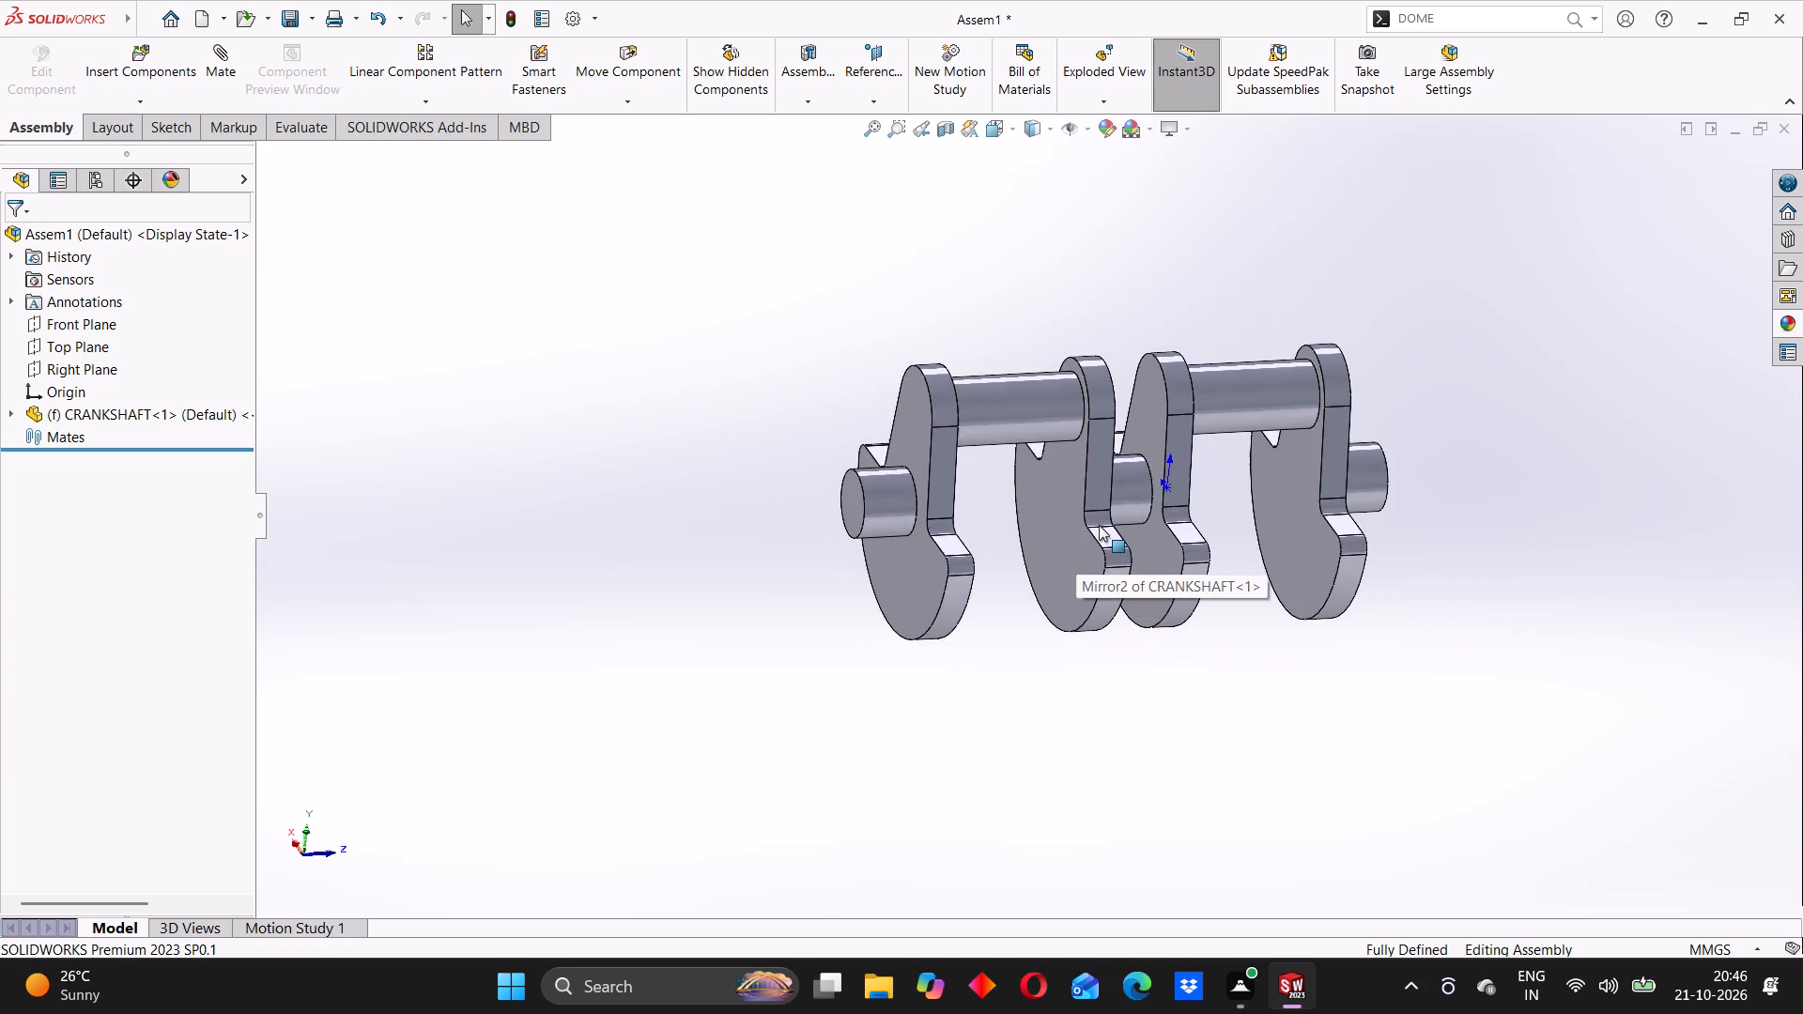
scroll(1099, 525, "down", 3)
middle_click_drag(1085, 525, 1067, 537)
middle_click_drag(1071, 534, 1096, 527)
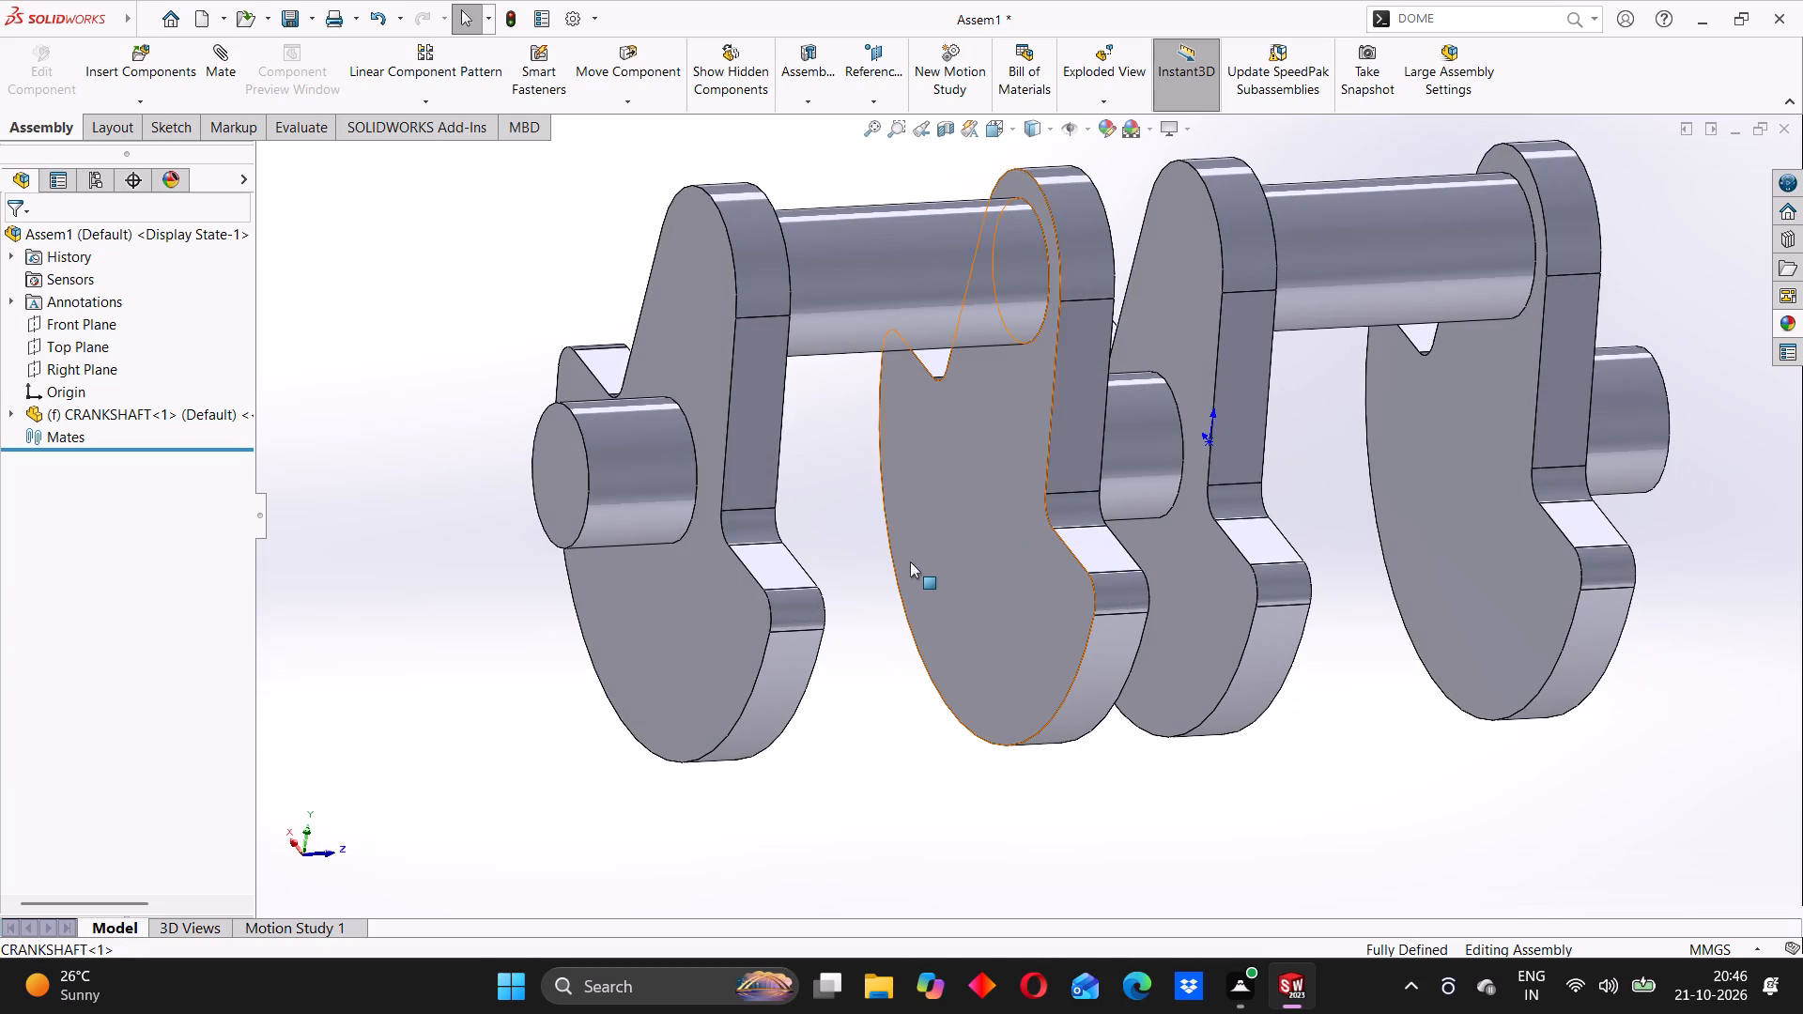
left_click(852, 524)
middle_click_drag(1118, 562, 1070, 499)
left_click(949, 471)
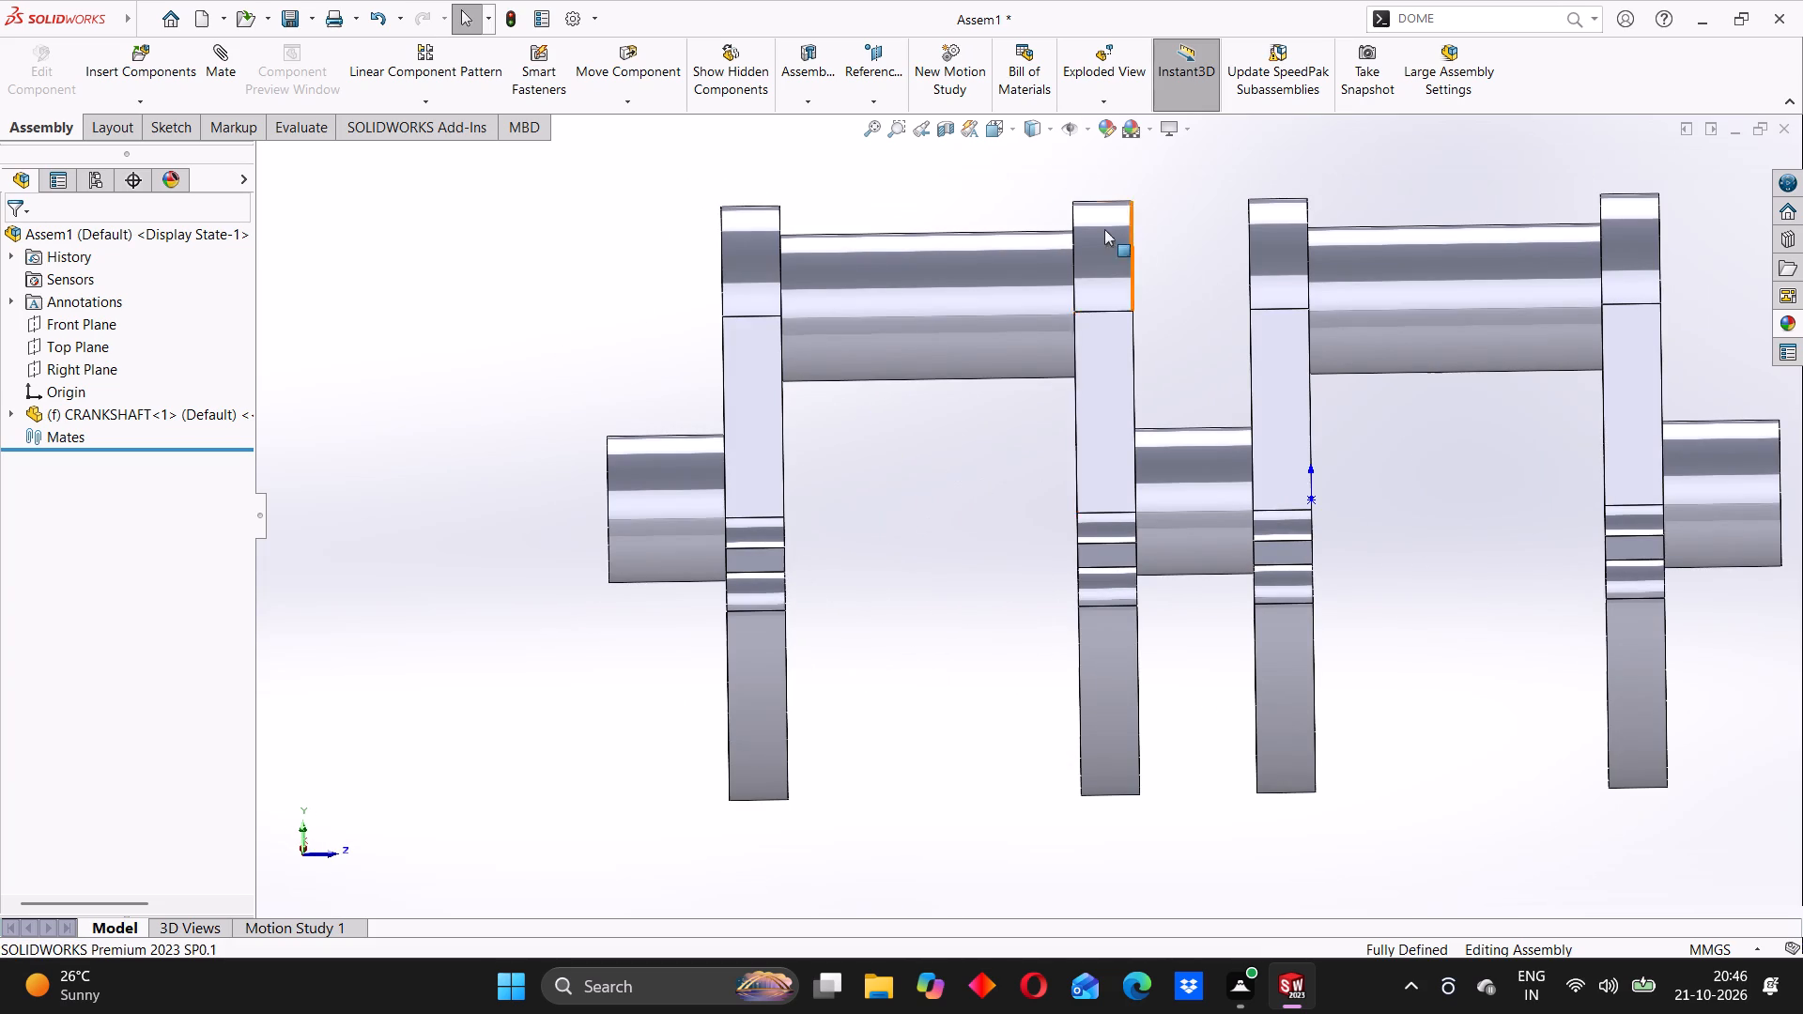
Hide the origins in the crankshaft assembly.
left_click(1087, 128)
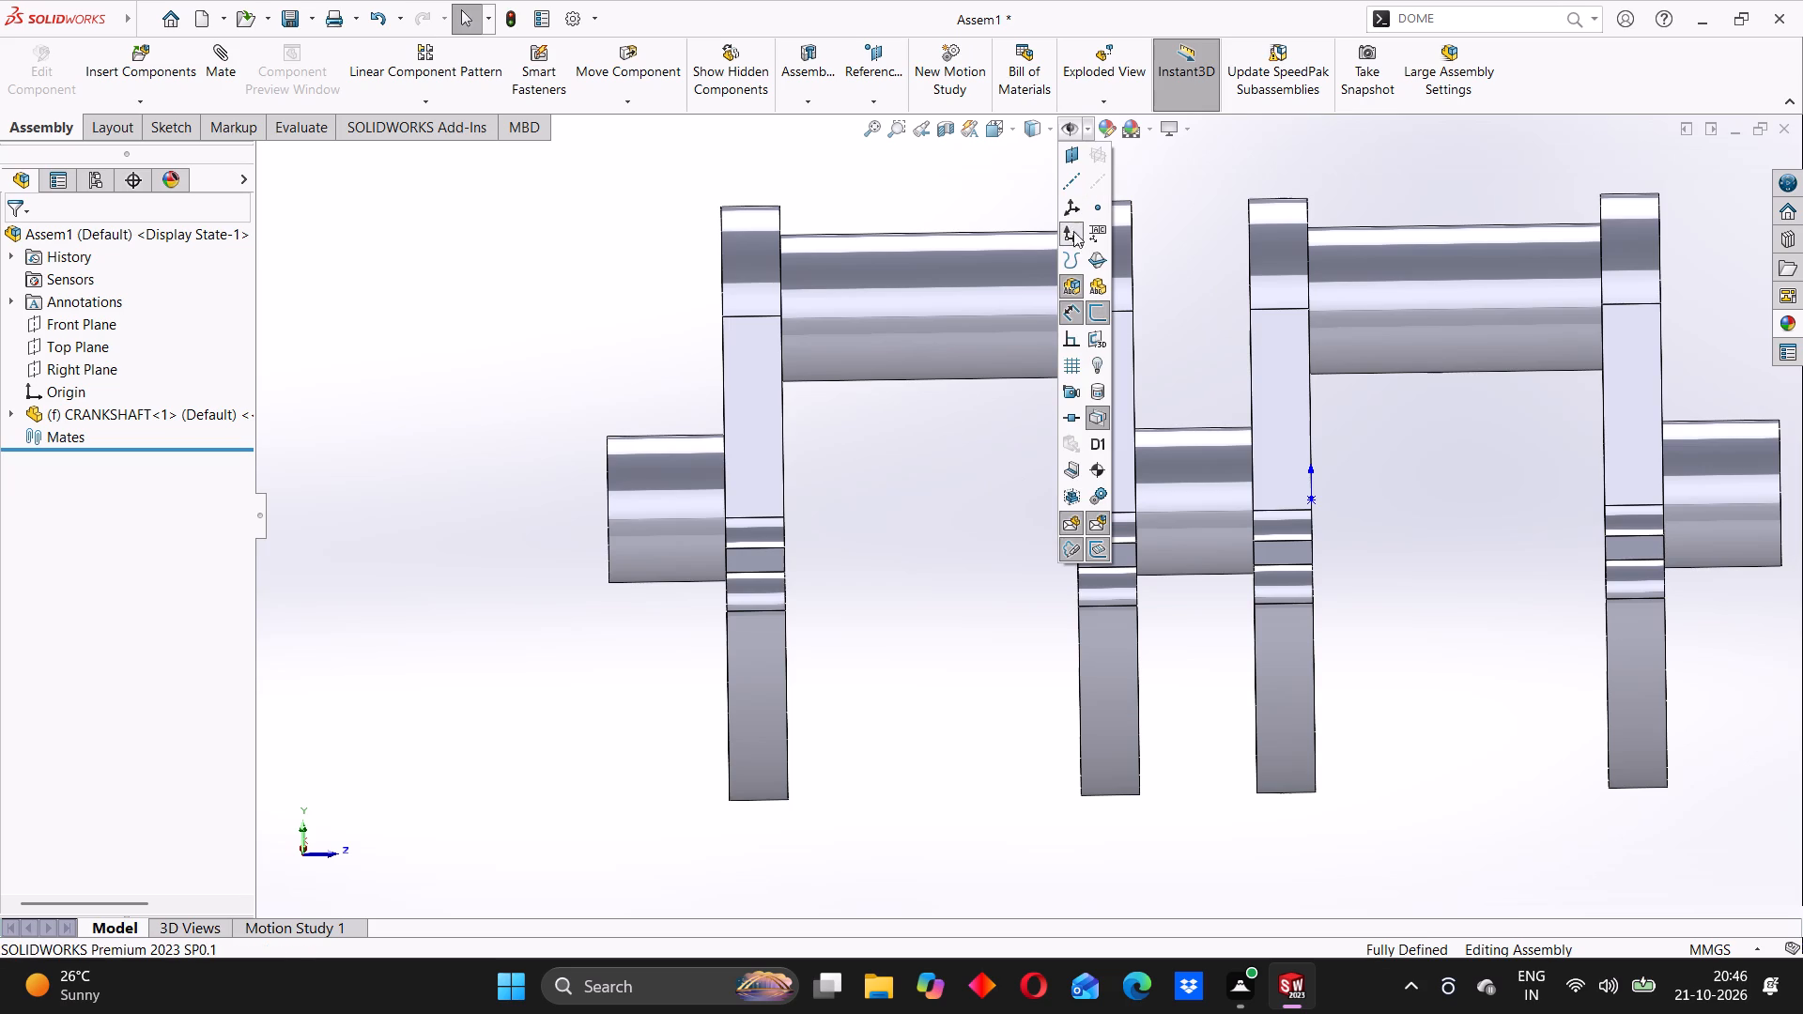
left_click(1079, 237)
left_click(956, 195)
middle_click_drag(828, 693, 920, 705)
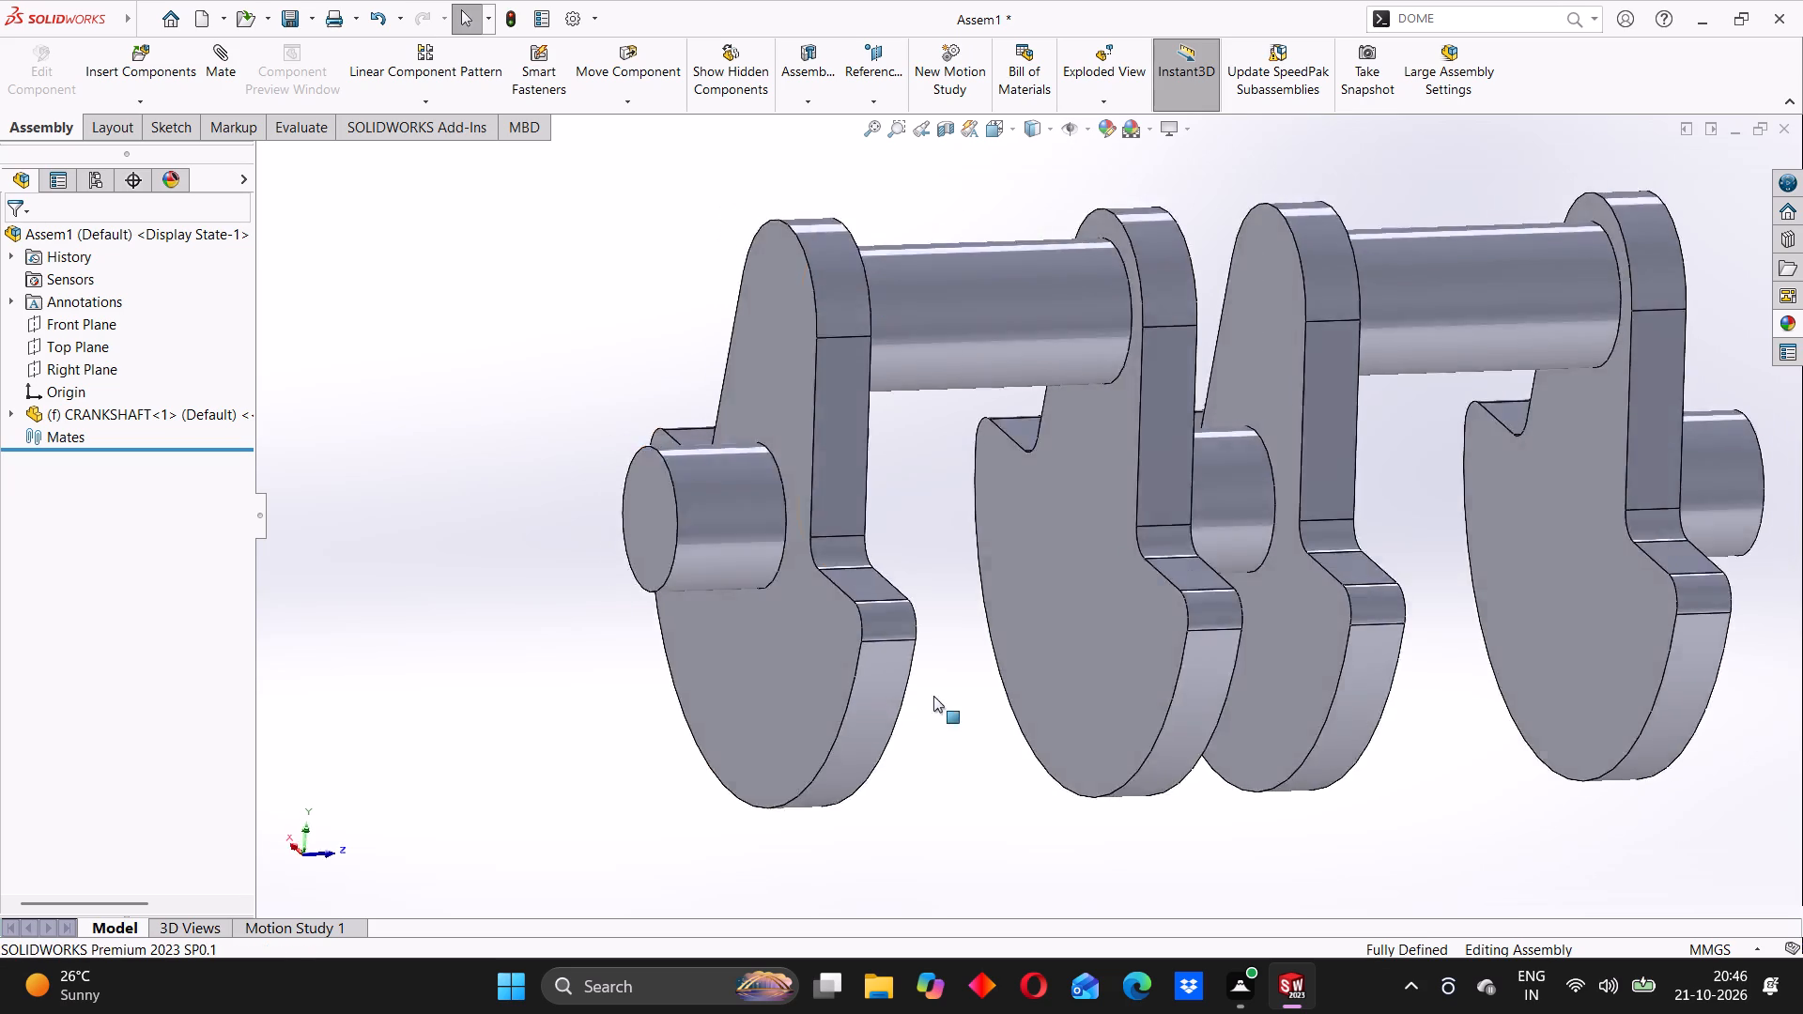
middle_click_drag(895, 681, 946, 690)
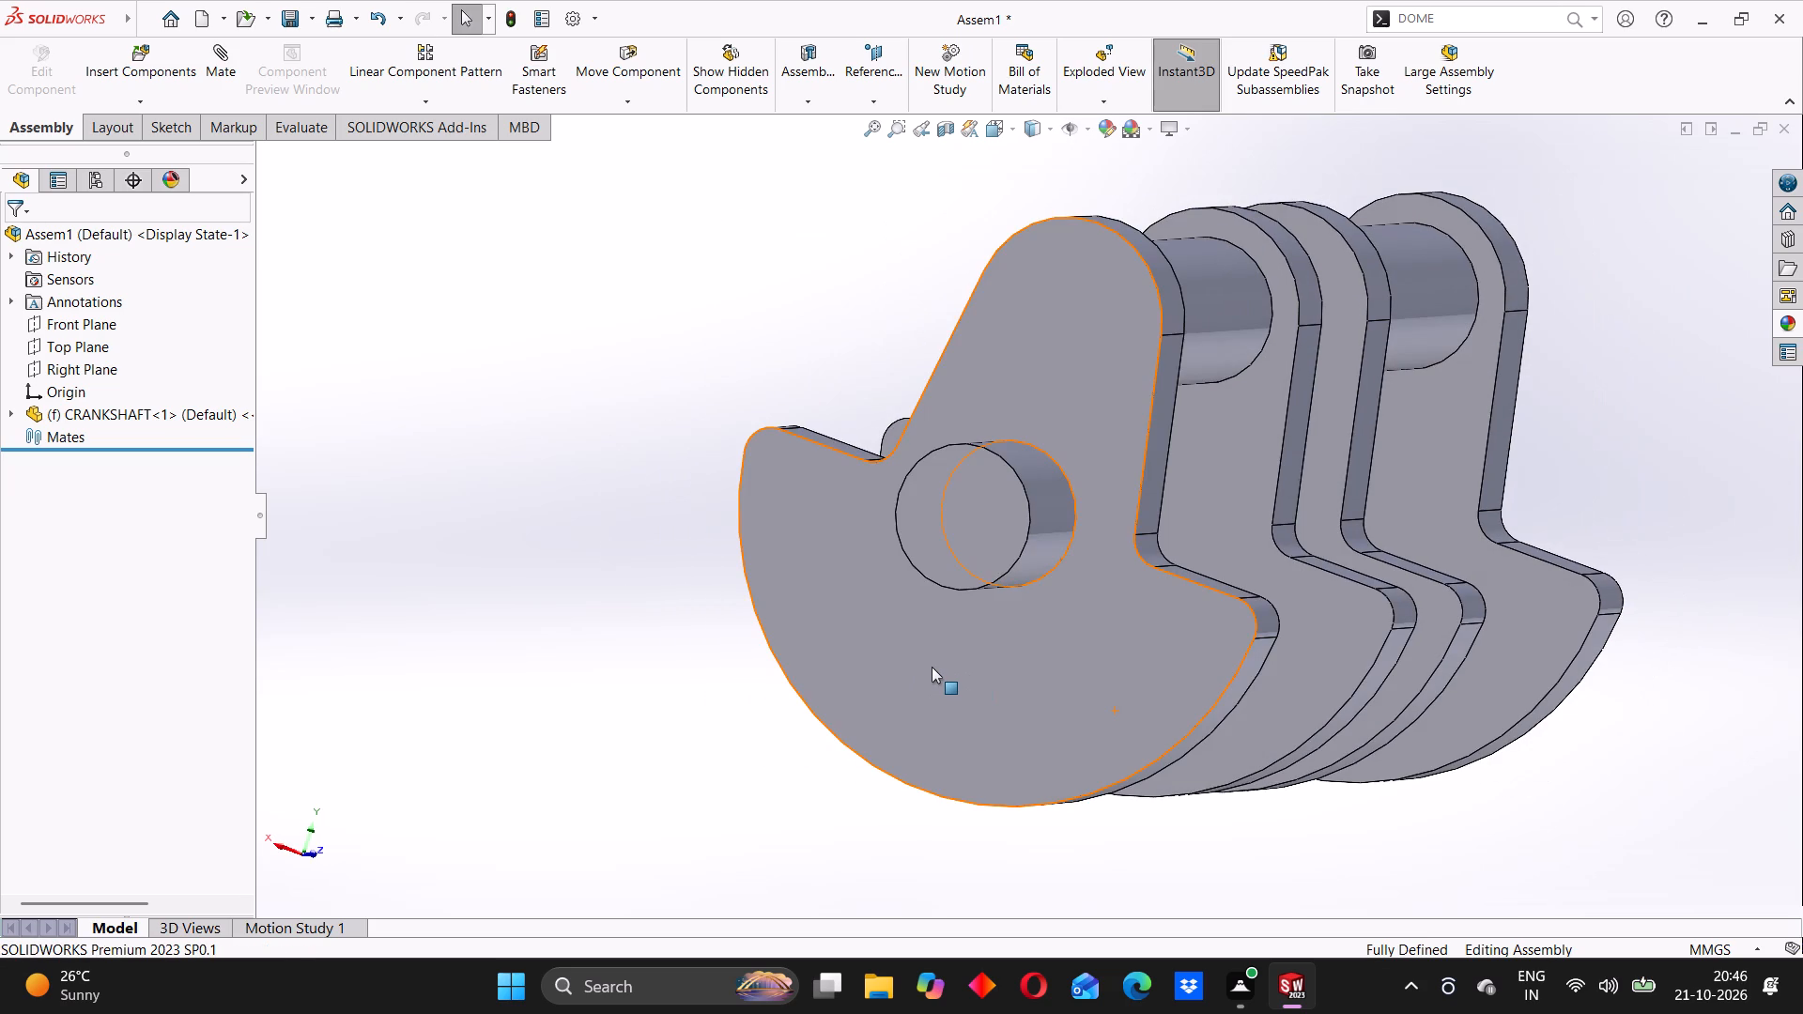
Examine the crankshaft's crankpins, webs and journals from the end, slanted and near-side views, at full and close range.
middle_click_drag(973, 608, 894, 589)
left_click(638, 436)
middle_click_drag(1276, 611, 1225, 598)
middle_click_drag(1019, 617, 1031, 591)
middle_click_drag(994, 545, 978, 545)
left_click(928, 529)
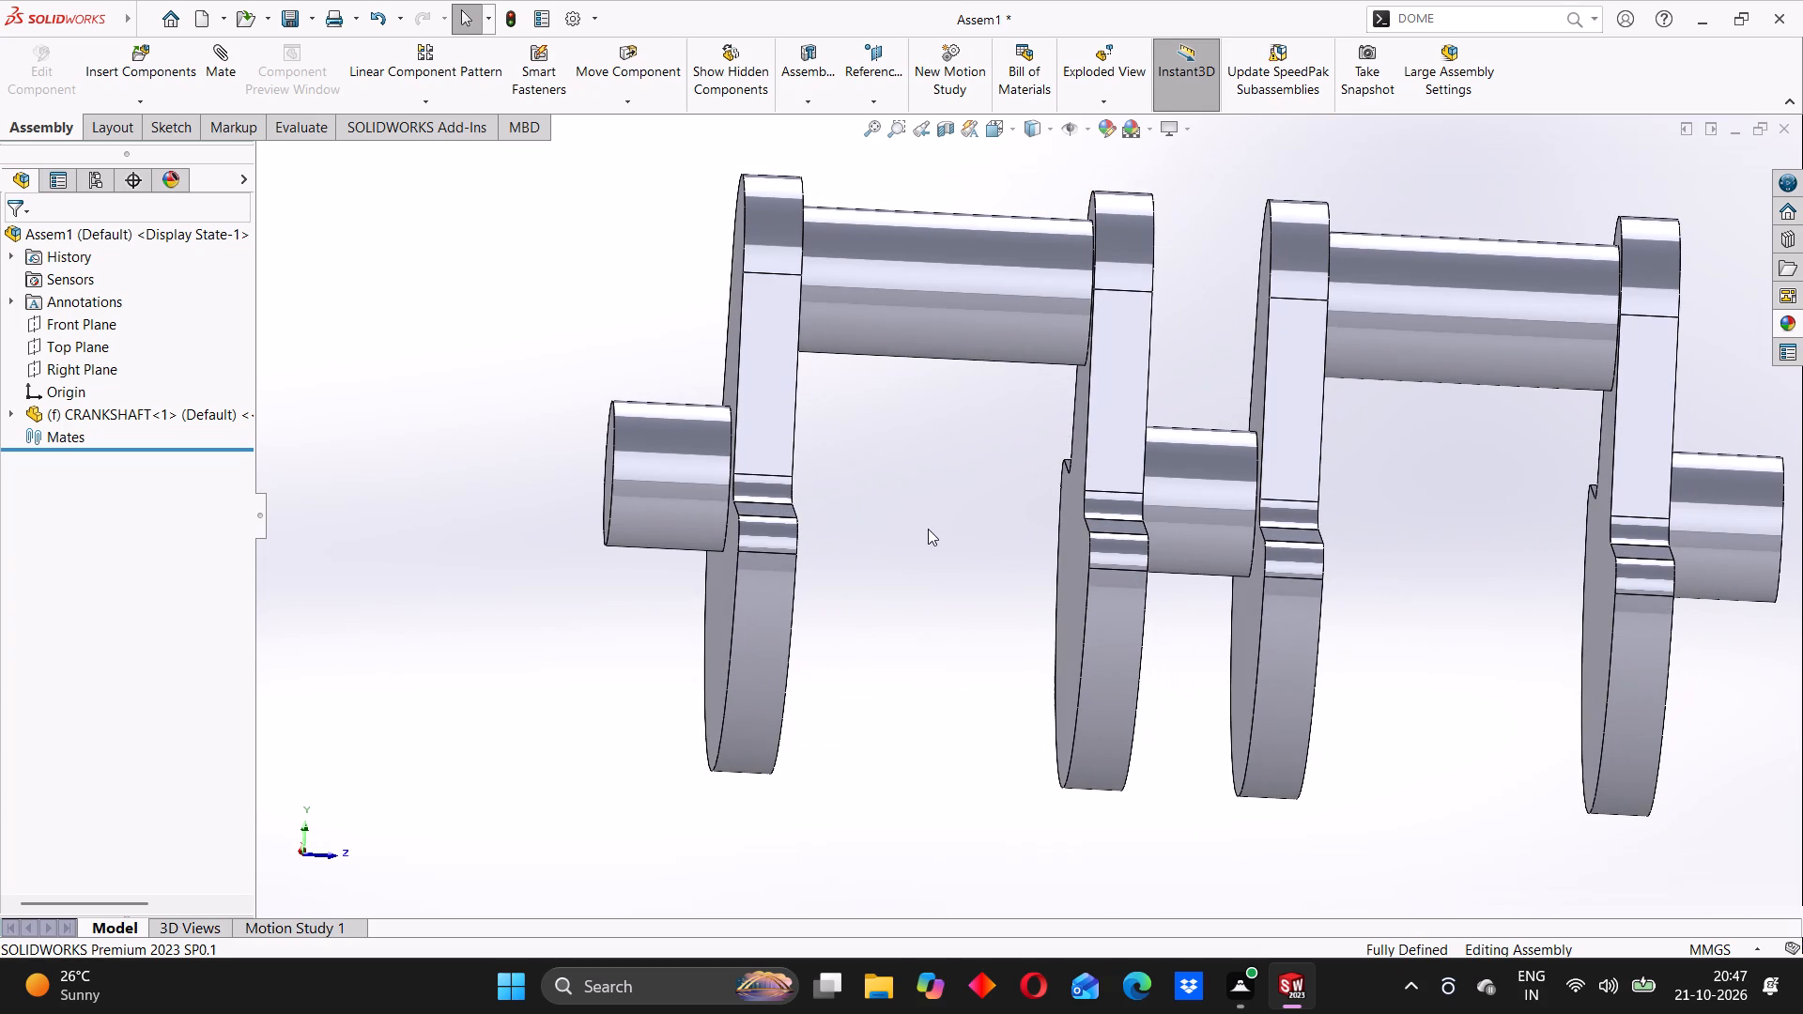
middle_click_drag(945, 546, 1004, 503)
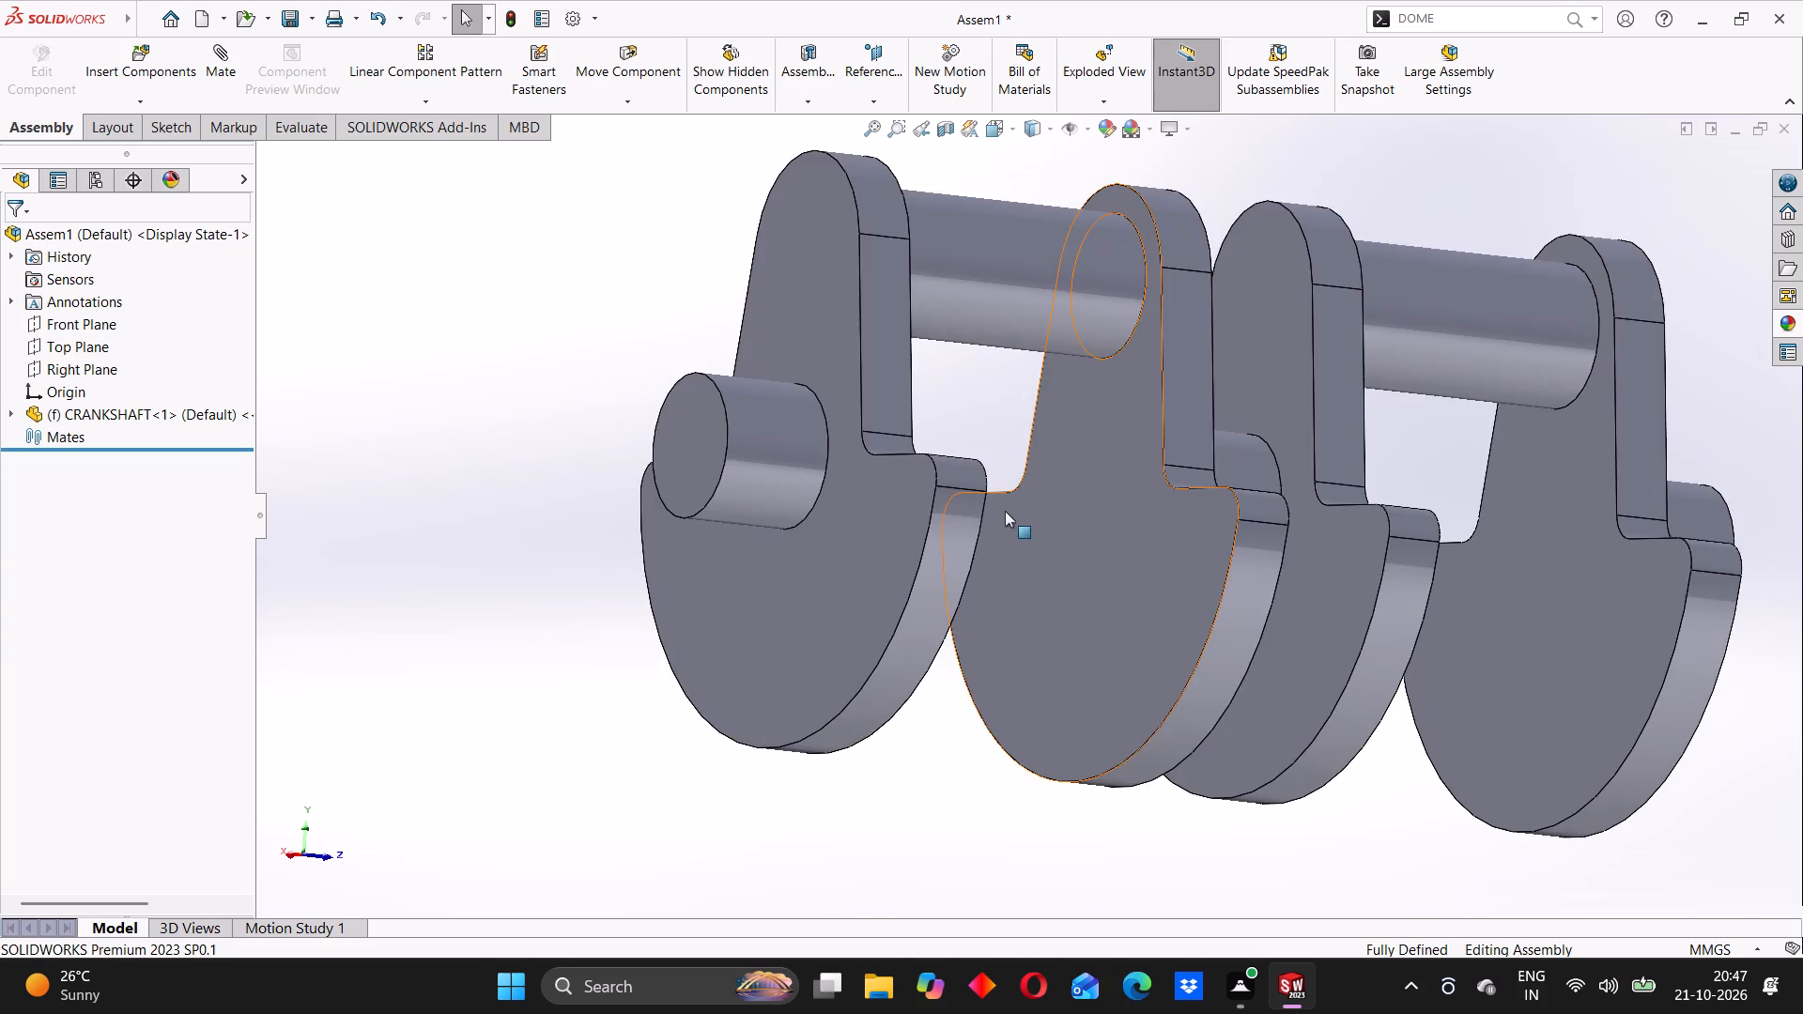
middle_click_drag(988, 526, 902, 534)
middle_click_drag(901, 517, 934, 533)
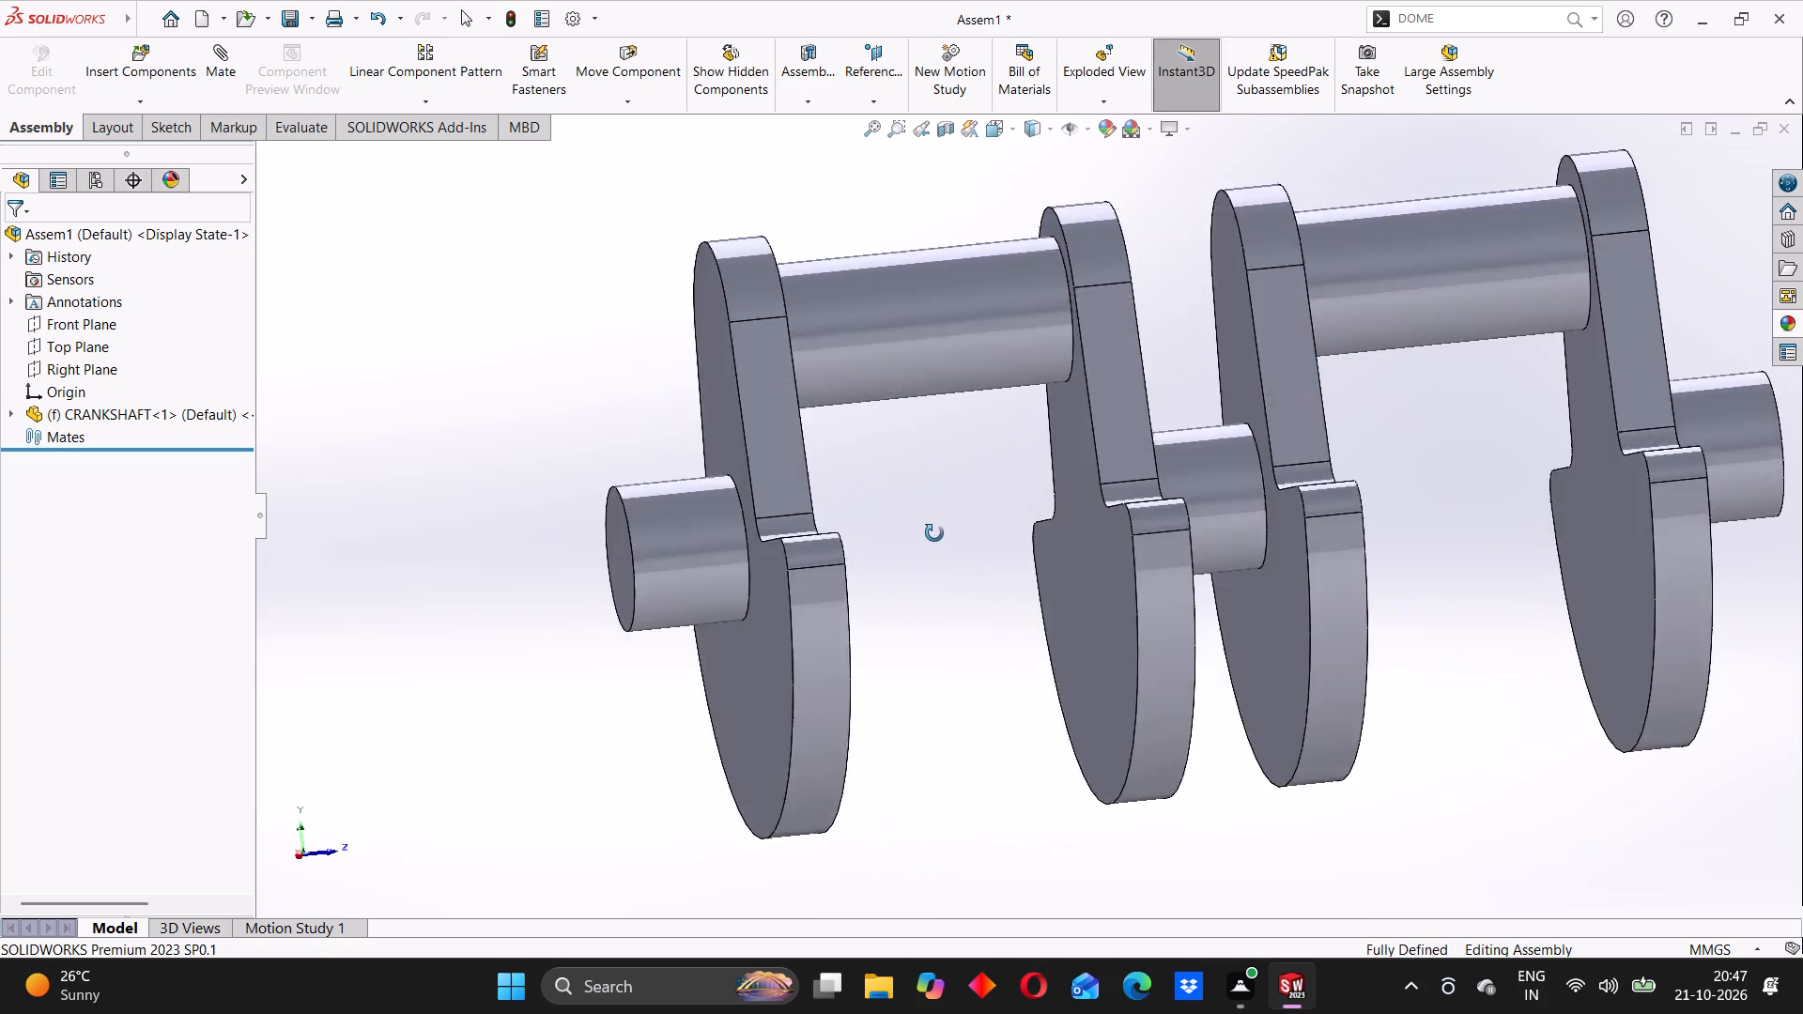
middle_click_drag(934, 533, 858, 564)
scroll(1155, 482, "up", 2)
middle_click_drag(1194, 437, 1218, 453)
middle_click_drag(1156, 471, 1199, 470)
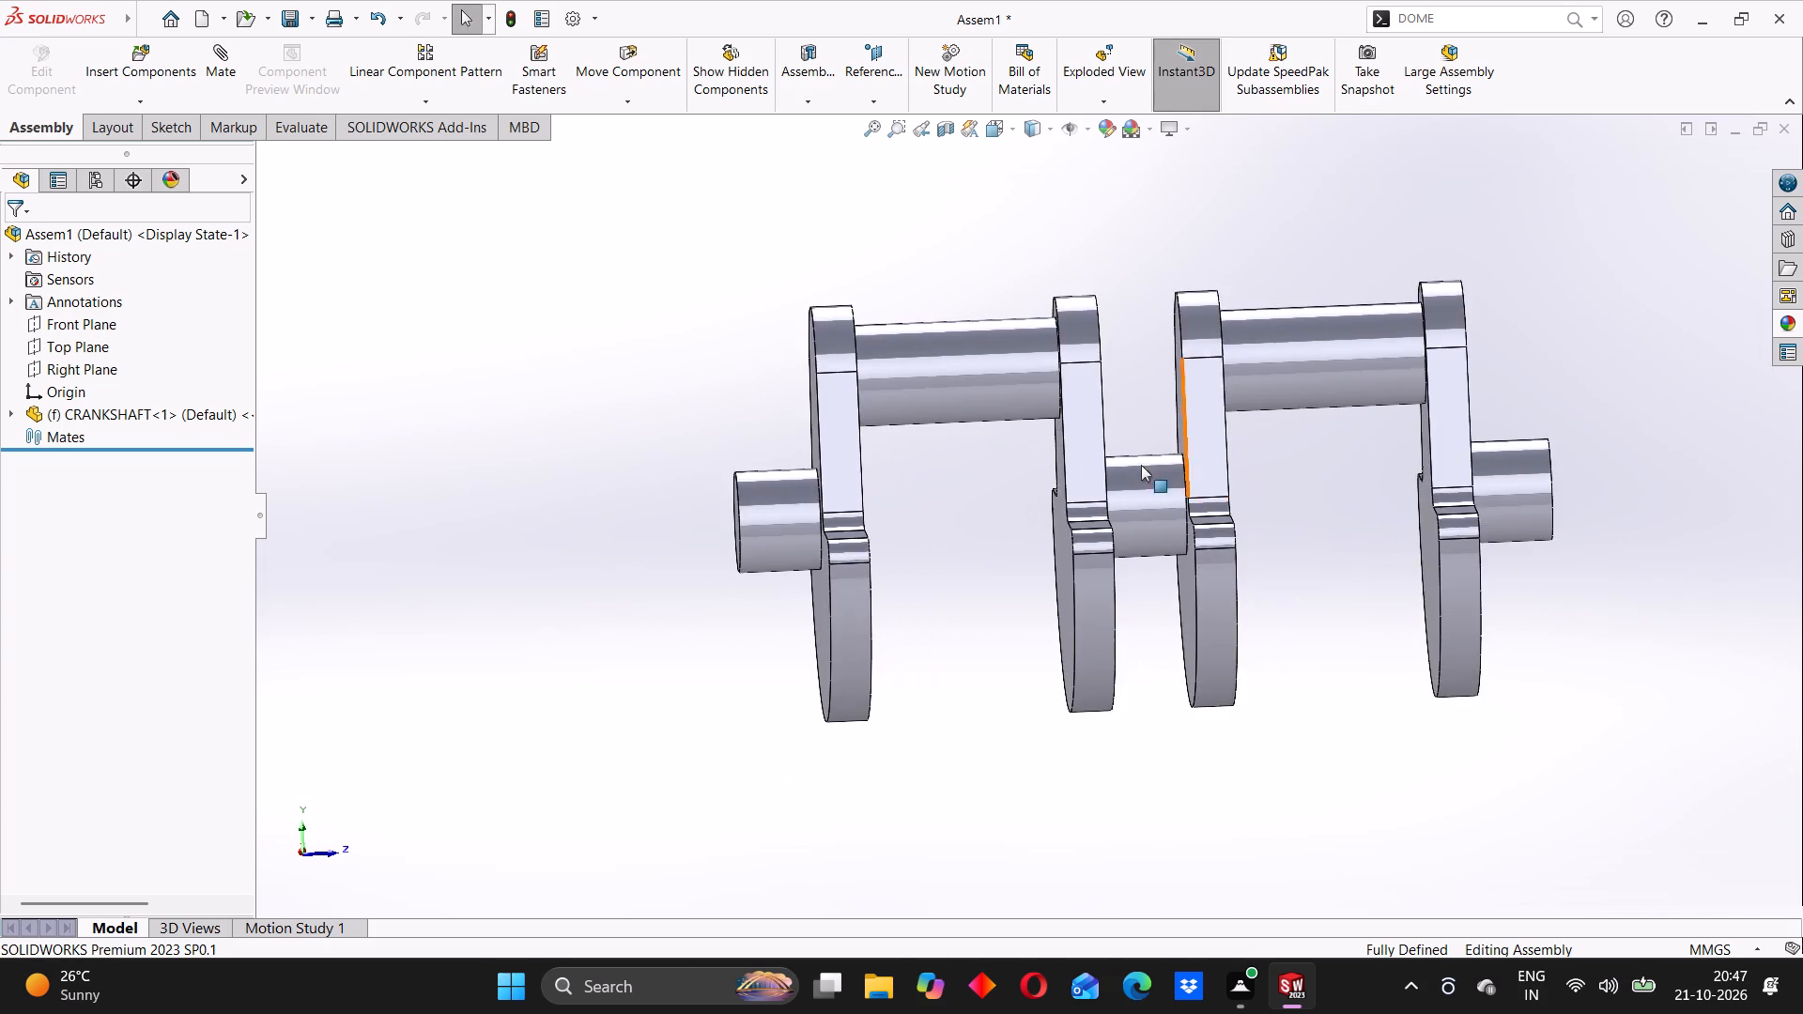
scroll(1030, 464, "down", 3)
middle_click_drag(938, 529, 948, 496)
left_click(894, 524)
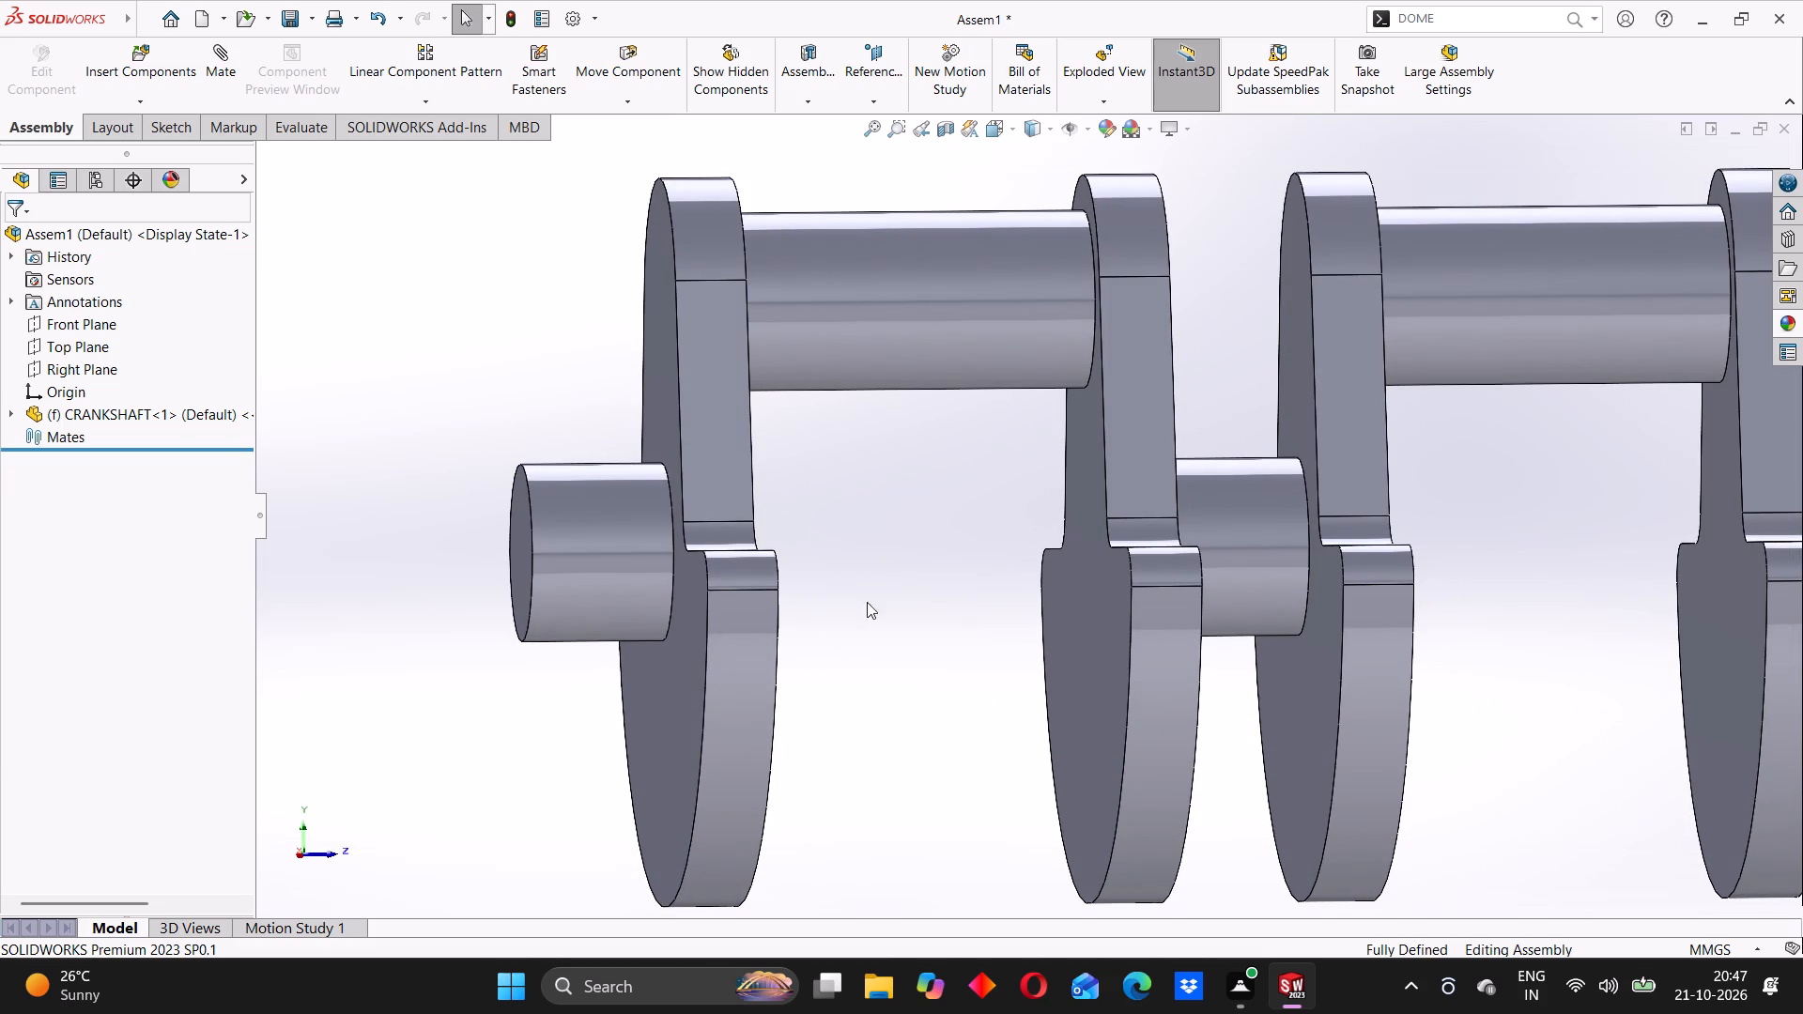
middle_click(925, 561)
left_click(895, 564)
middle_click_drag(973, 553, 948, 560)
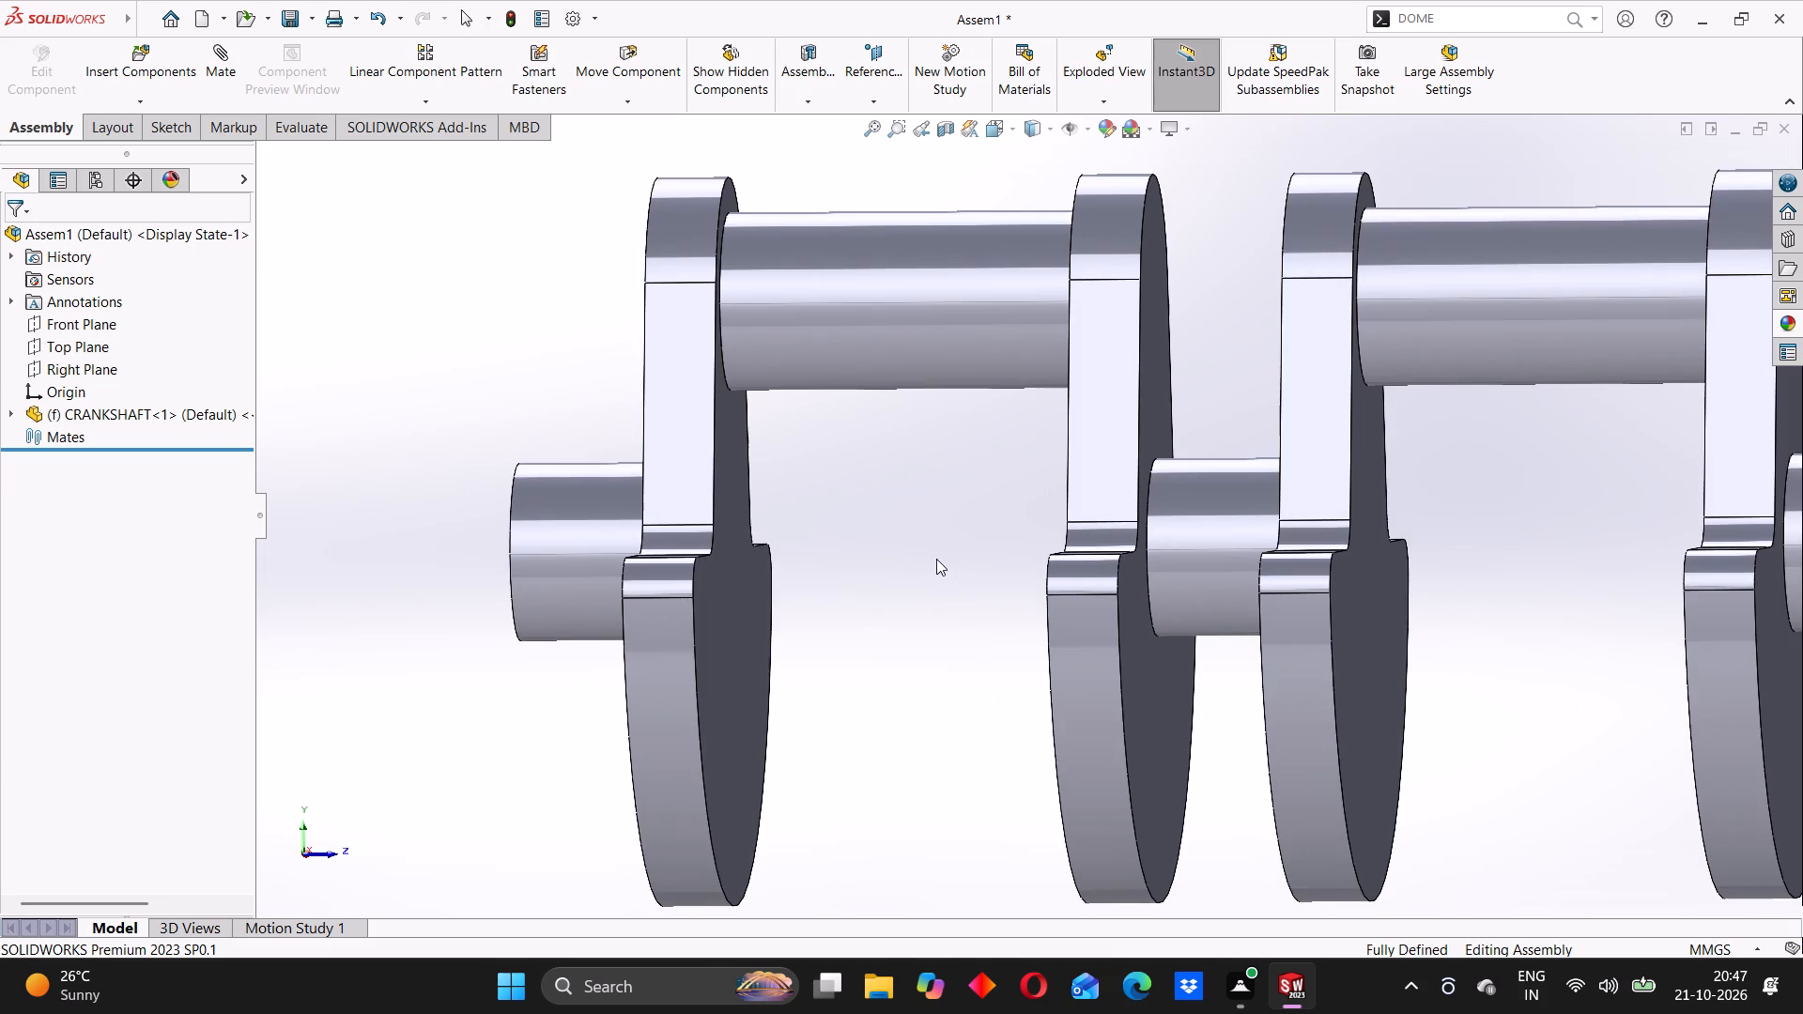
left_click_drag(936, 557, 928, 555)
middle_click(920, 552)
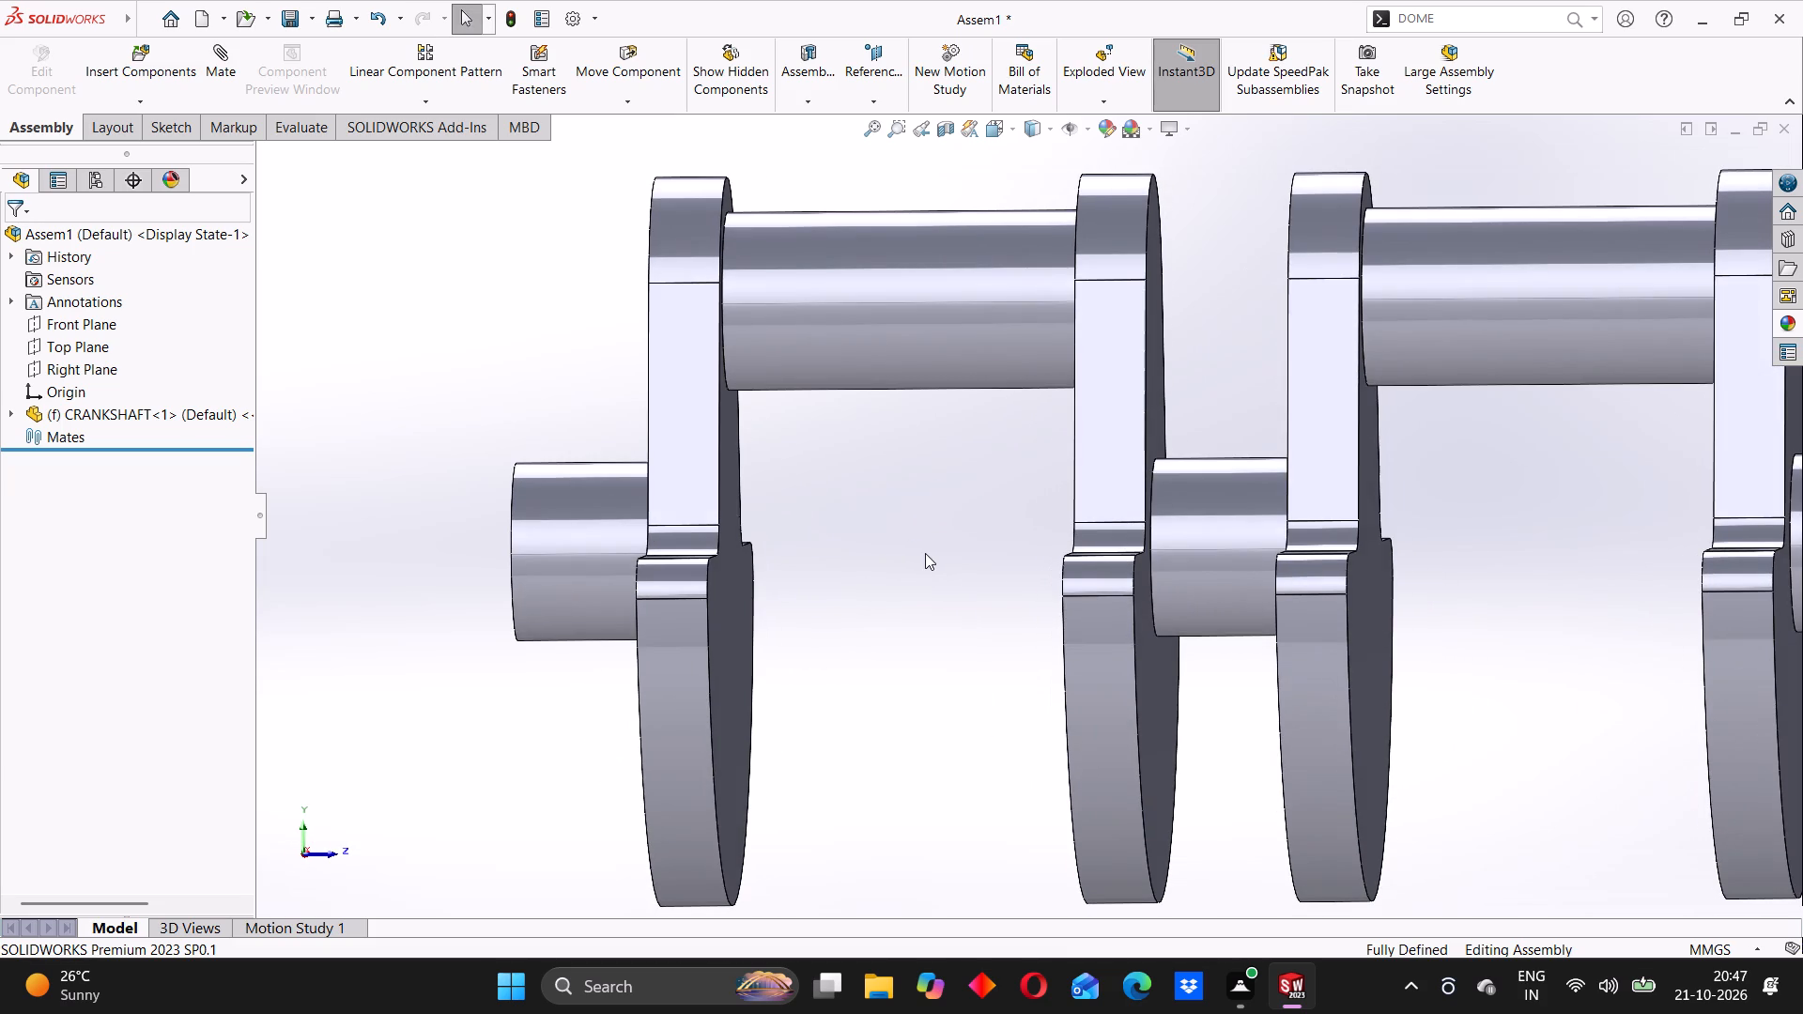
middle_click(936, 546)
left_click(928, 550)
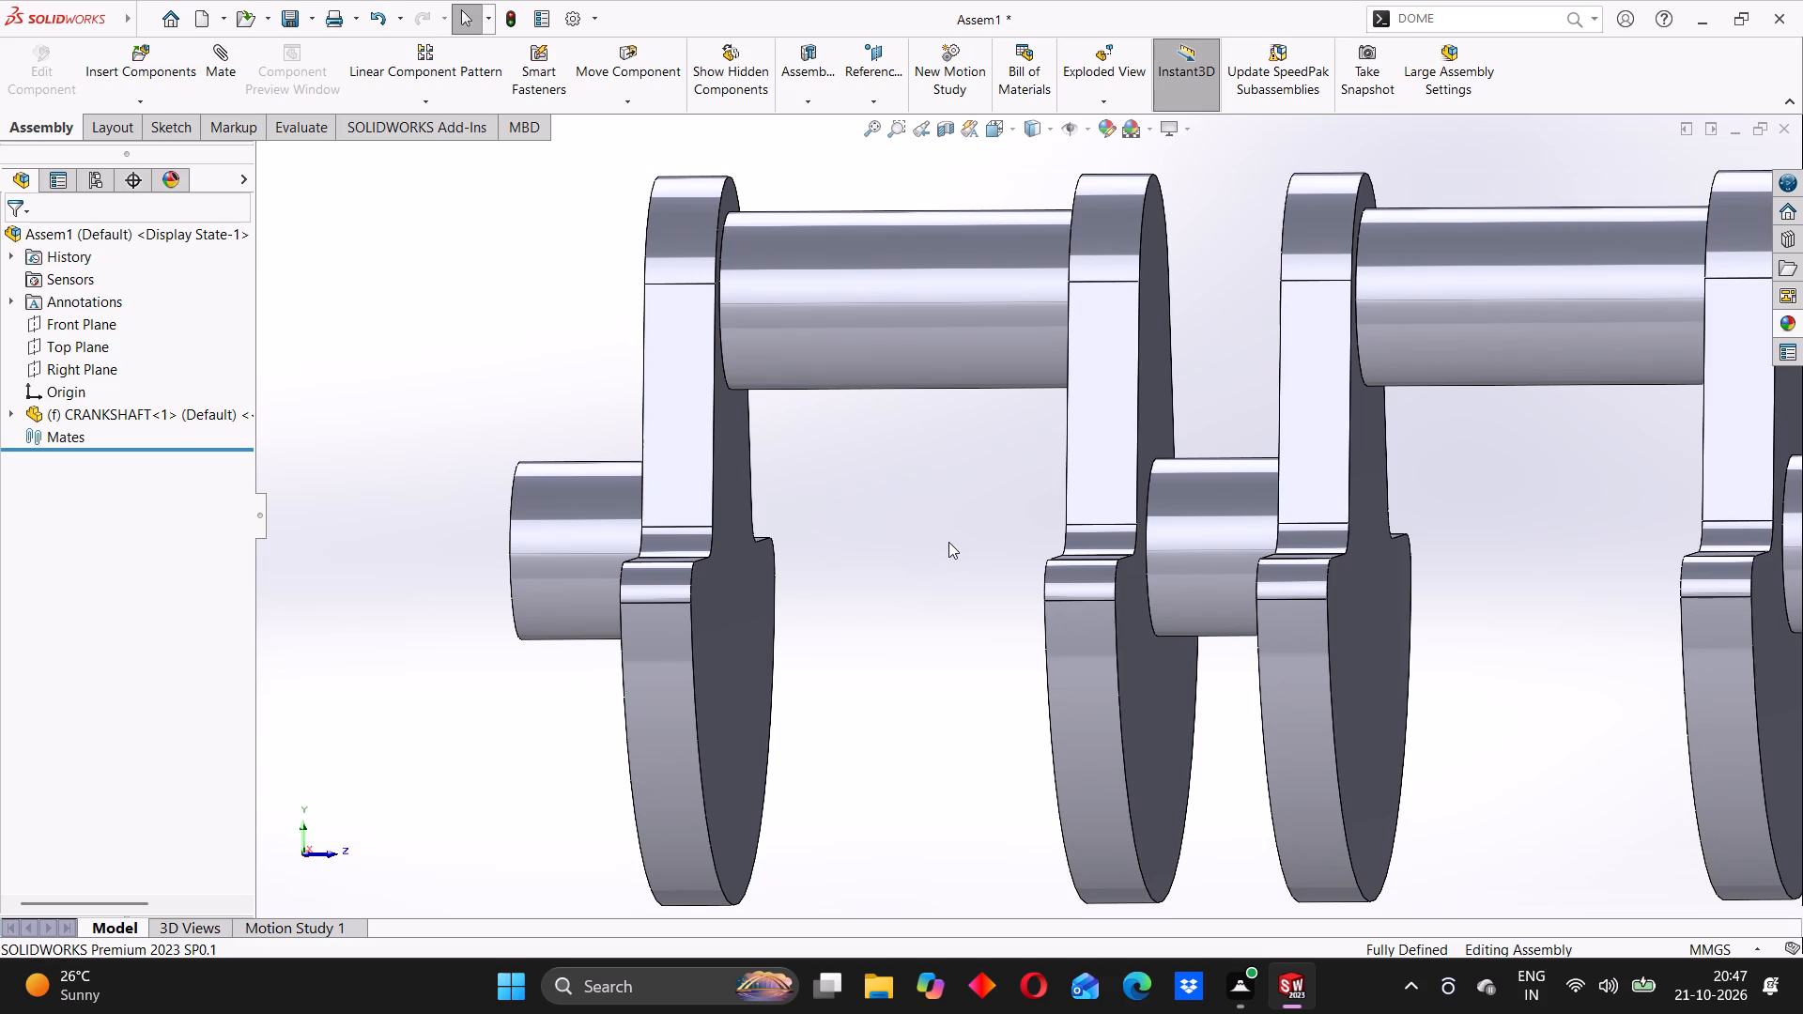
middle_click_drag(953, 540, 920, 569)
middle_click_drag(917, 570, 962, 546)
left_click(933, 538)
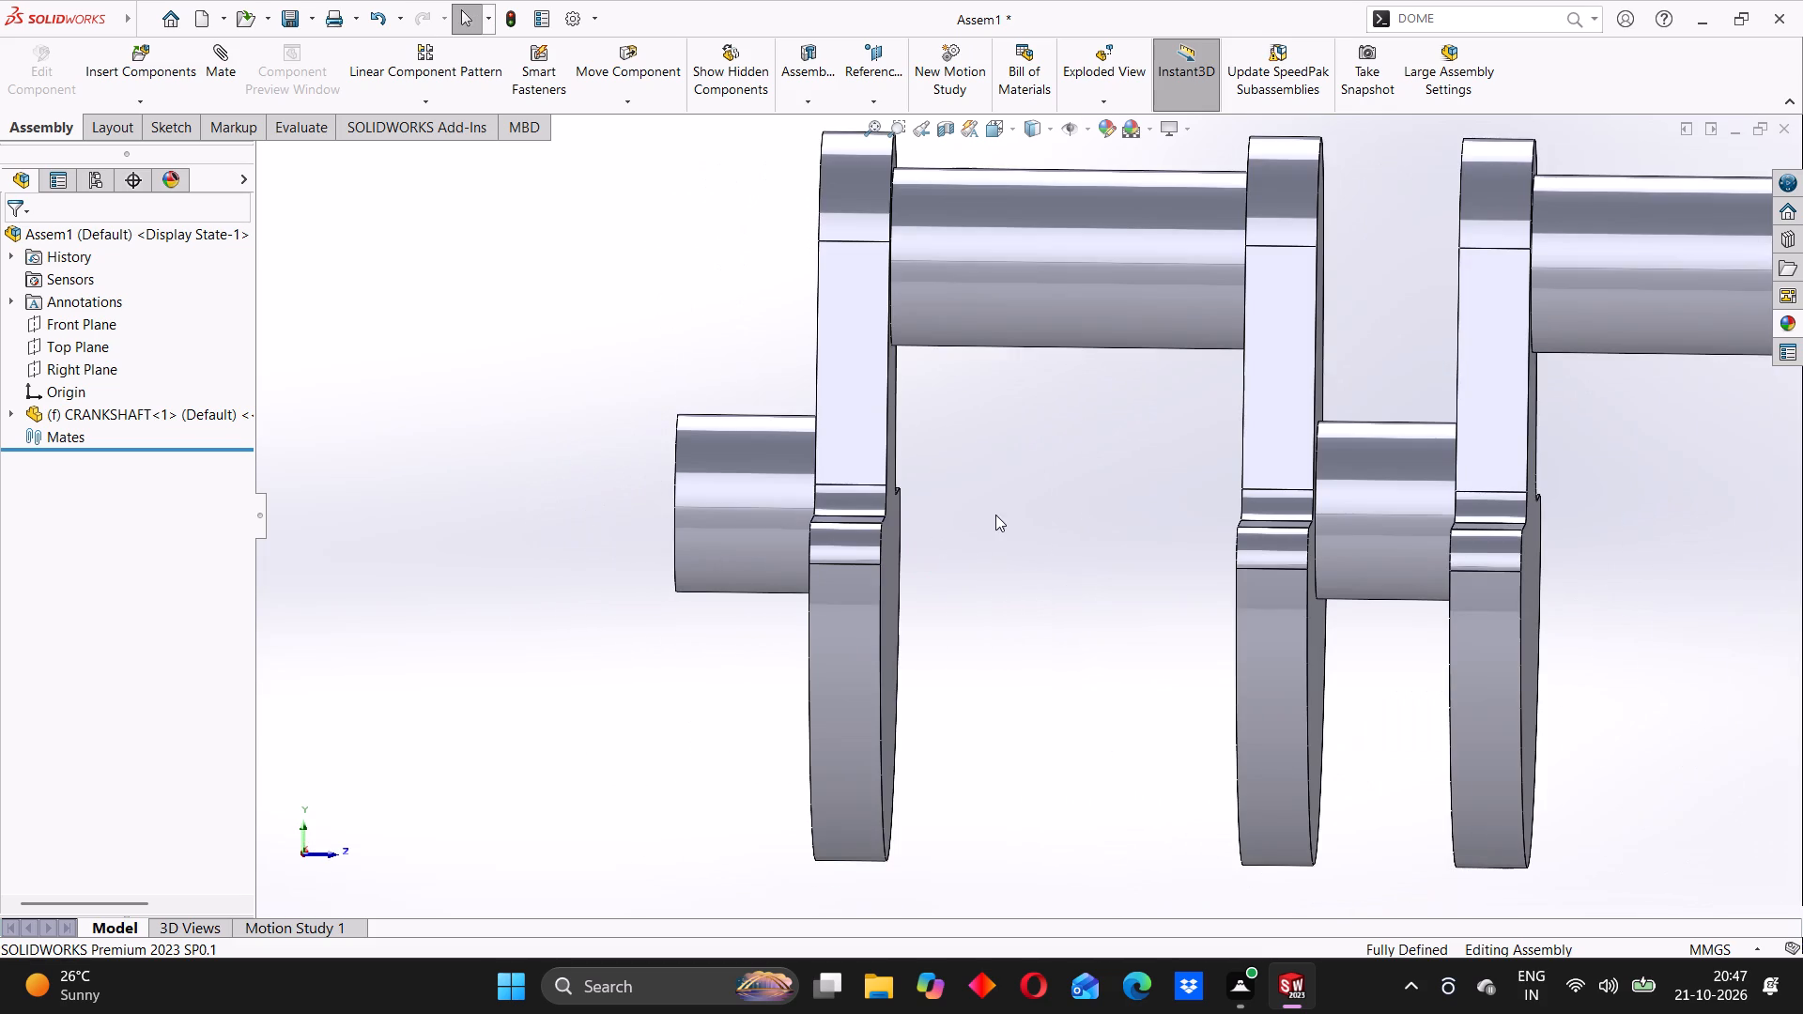
Inspect the whole crankshaft from a slanted end view and from the side, checking its outer and inner web faces.
middle_click_drag(1022, 527, 1133, 567)
scroll(1133, 565, "up", 6)
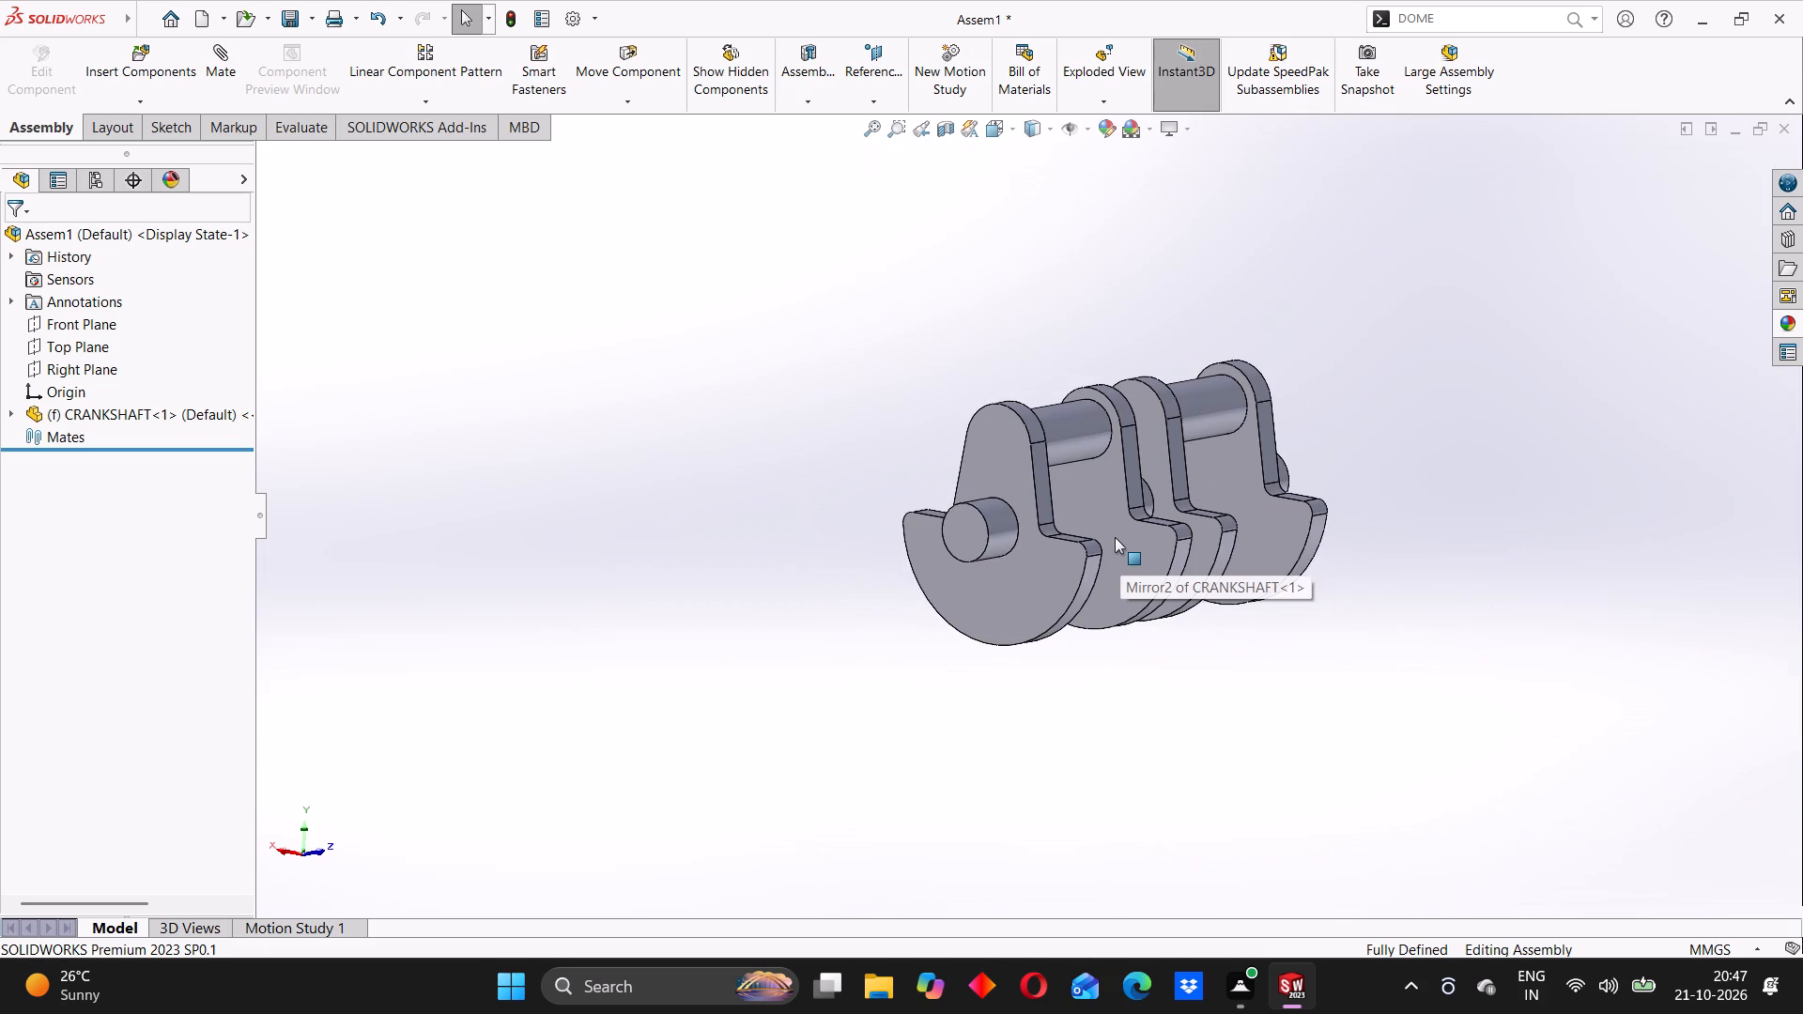
middle_click(1114, 537)
left_click(1097, 541)
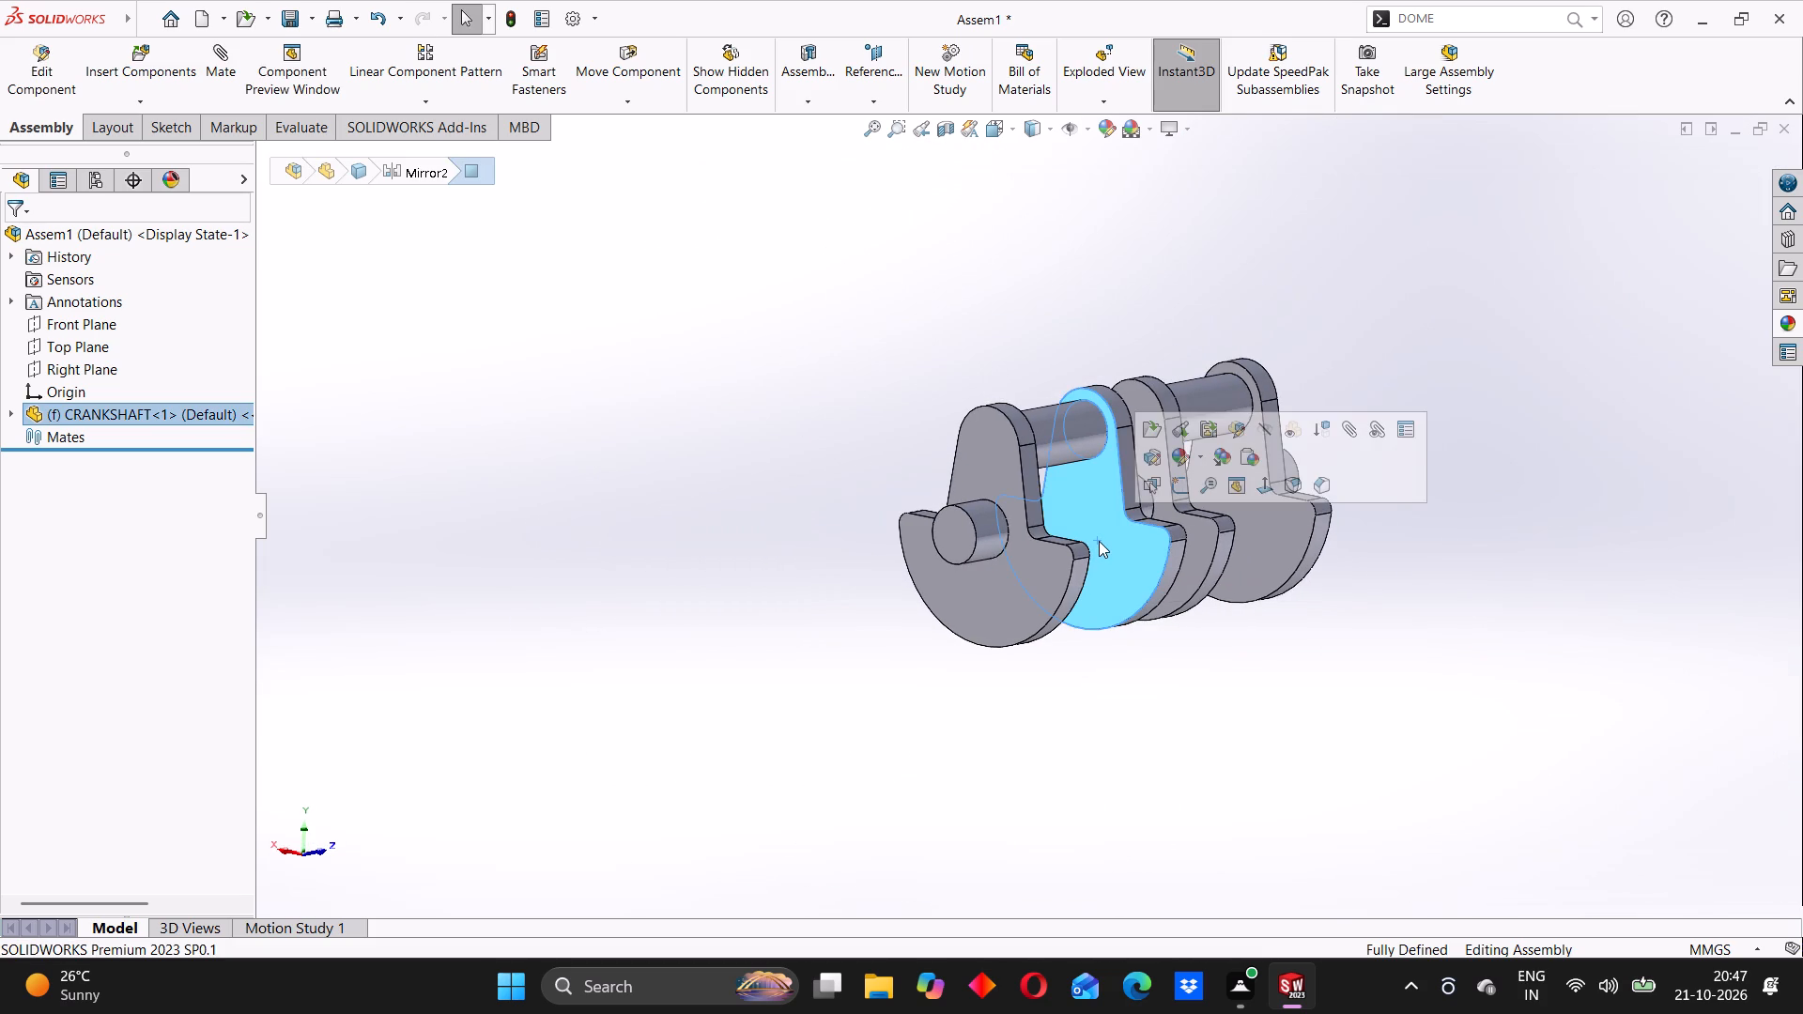
middle_click(1099, 541)
left_click(1049, 562)
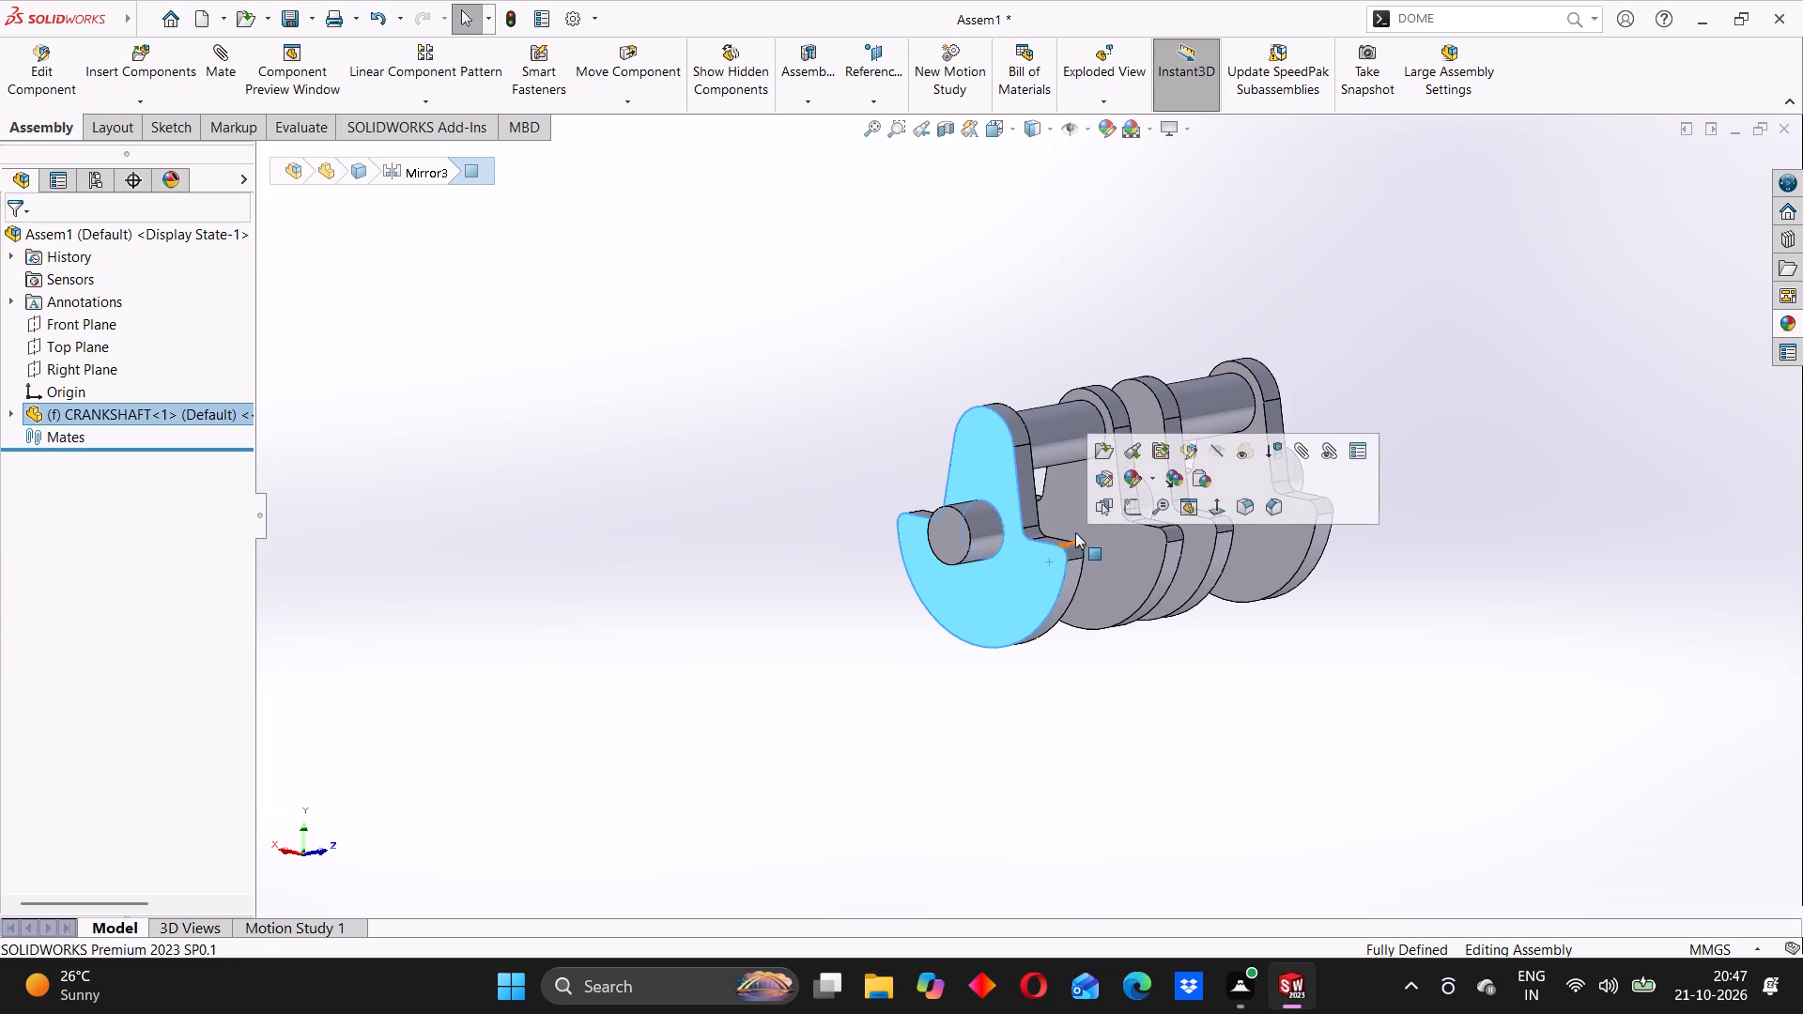
middle_click_drag(1093, 502, 1047, 520)
left_click(790, 467)
middle_click_drag(1051, 583, 968, 567)
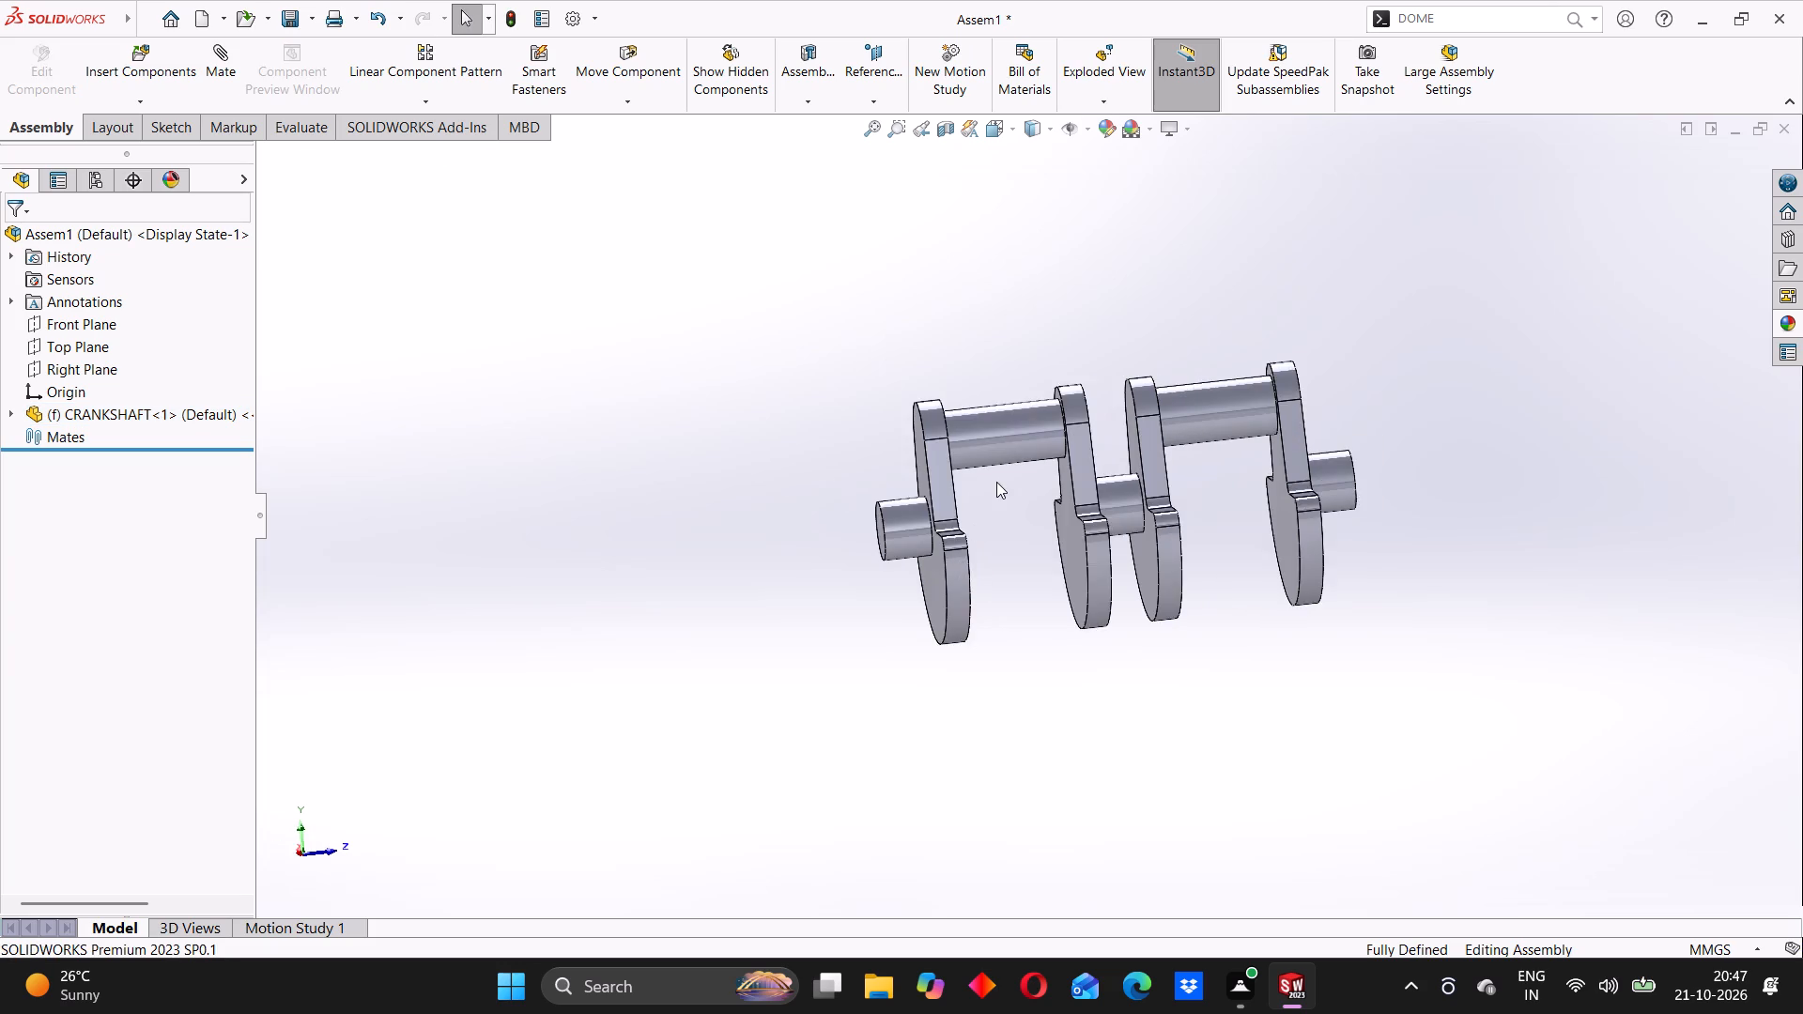
scroll(996, 482, "down", 3)
middle_click_drag(1017, 569, 1000, 623)
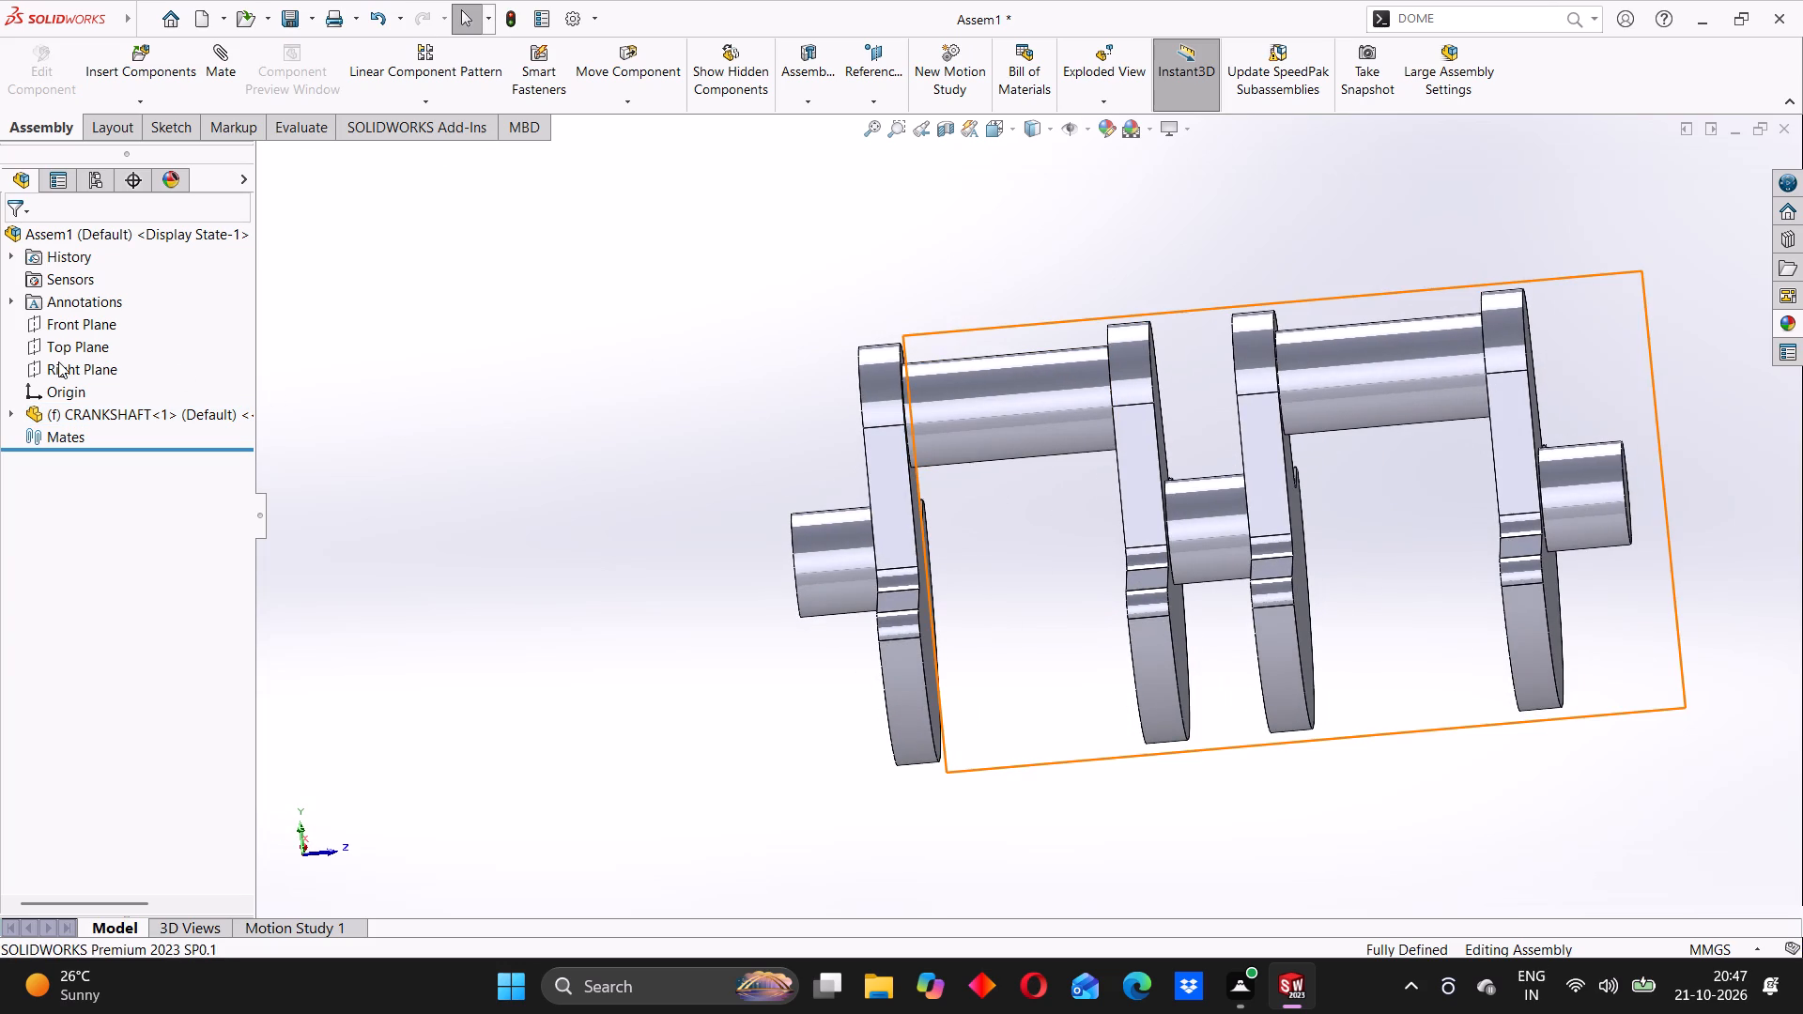
Start a new assembly sketch on the Right Plane.
left_click(57, 361)
left_click(75, 334)
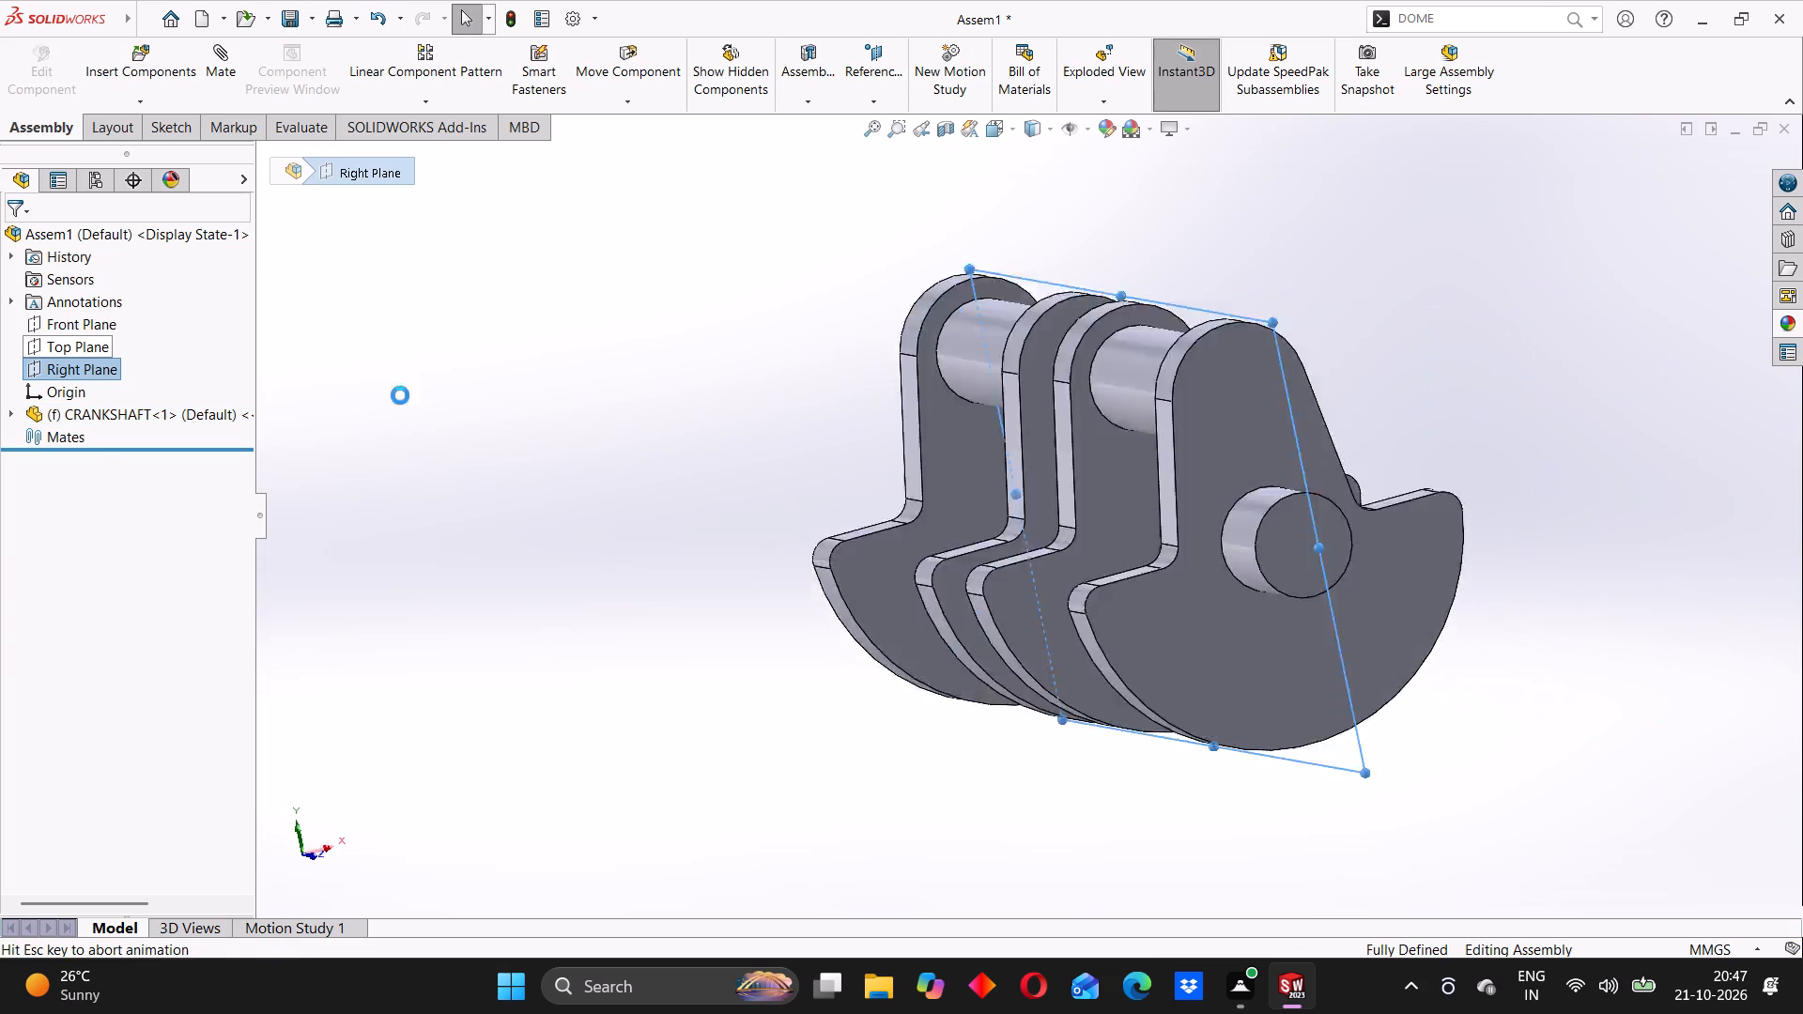
left_click(615, 250)
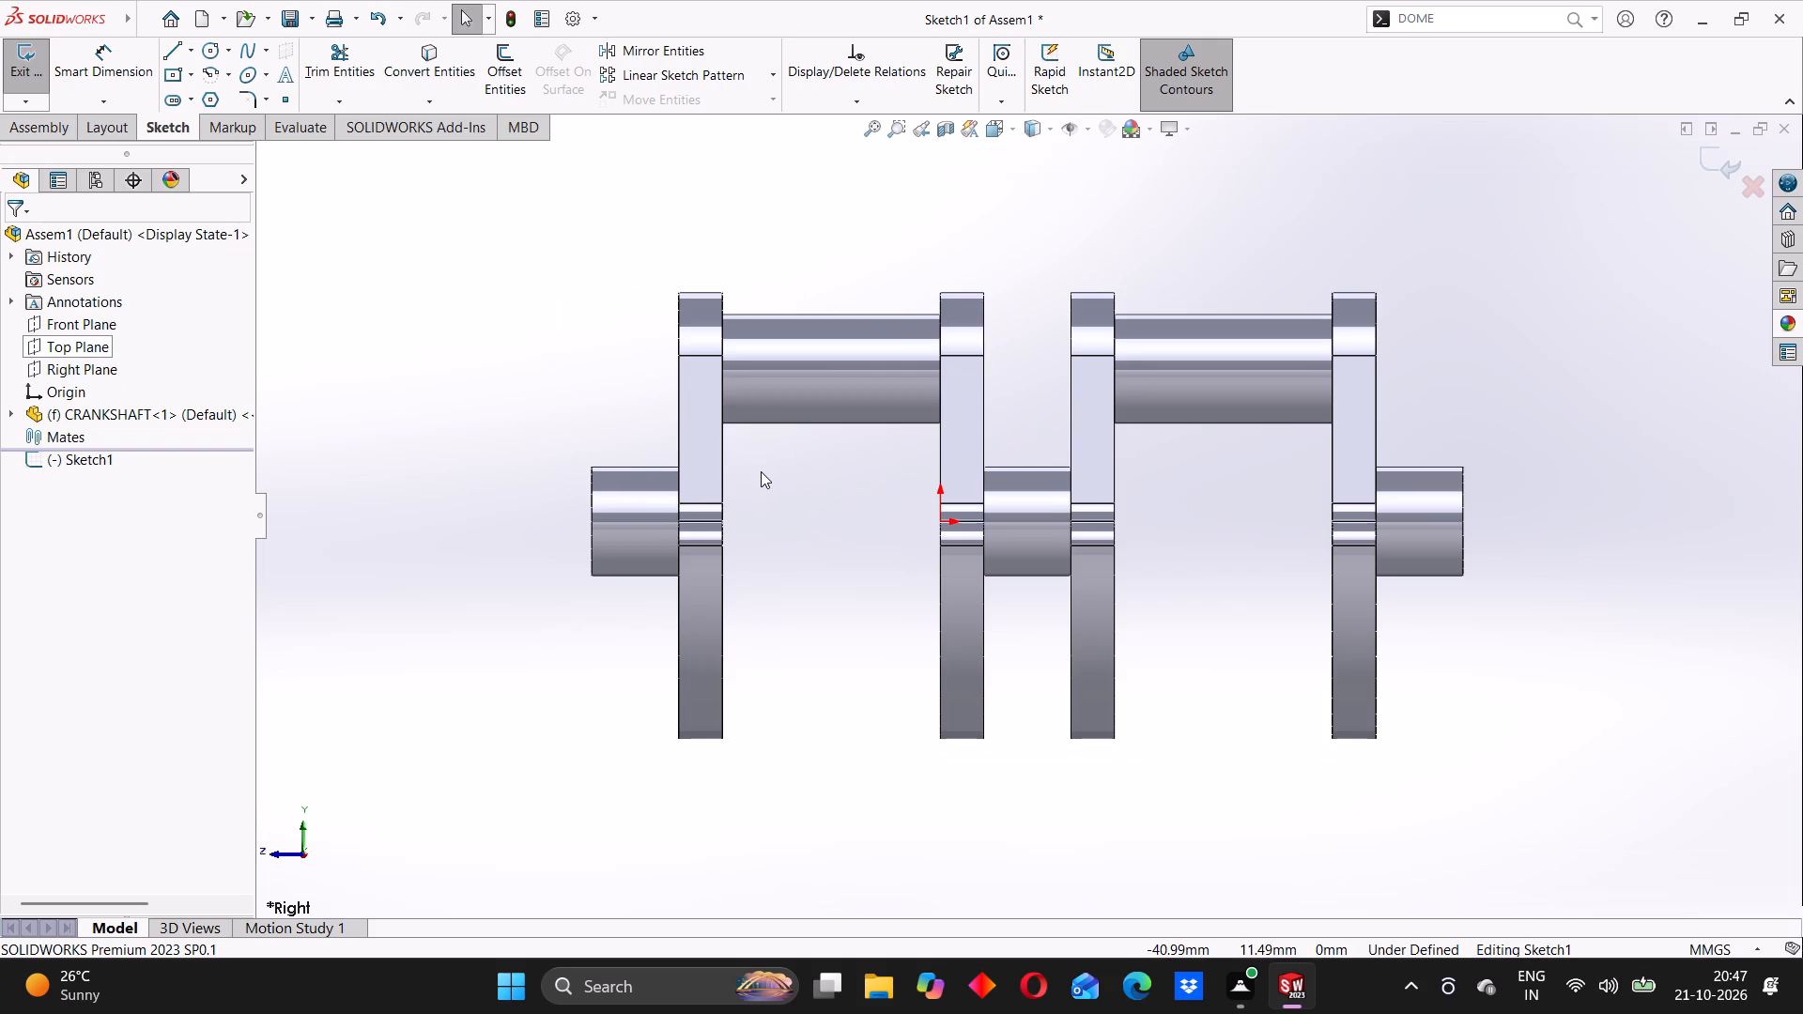
left_click(519, 399)
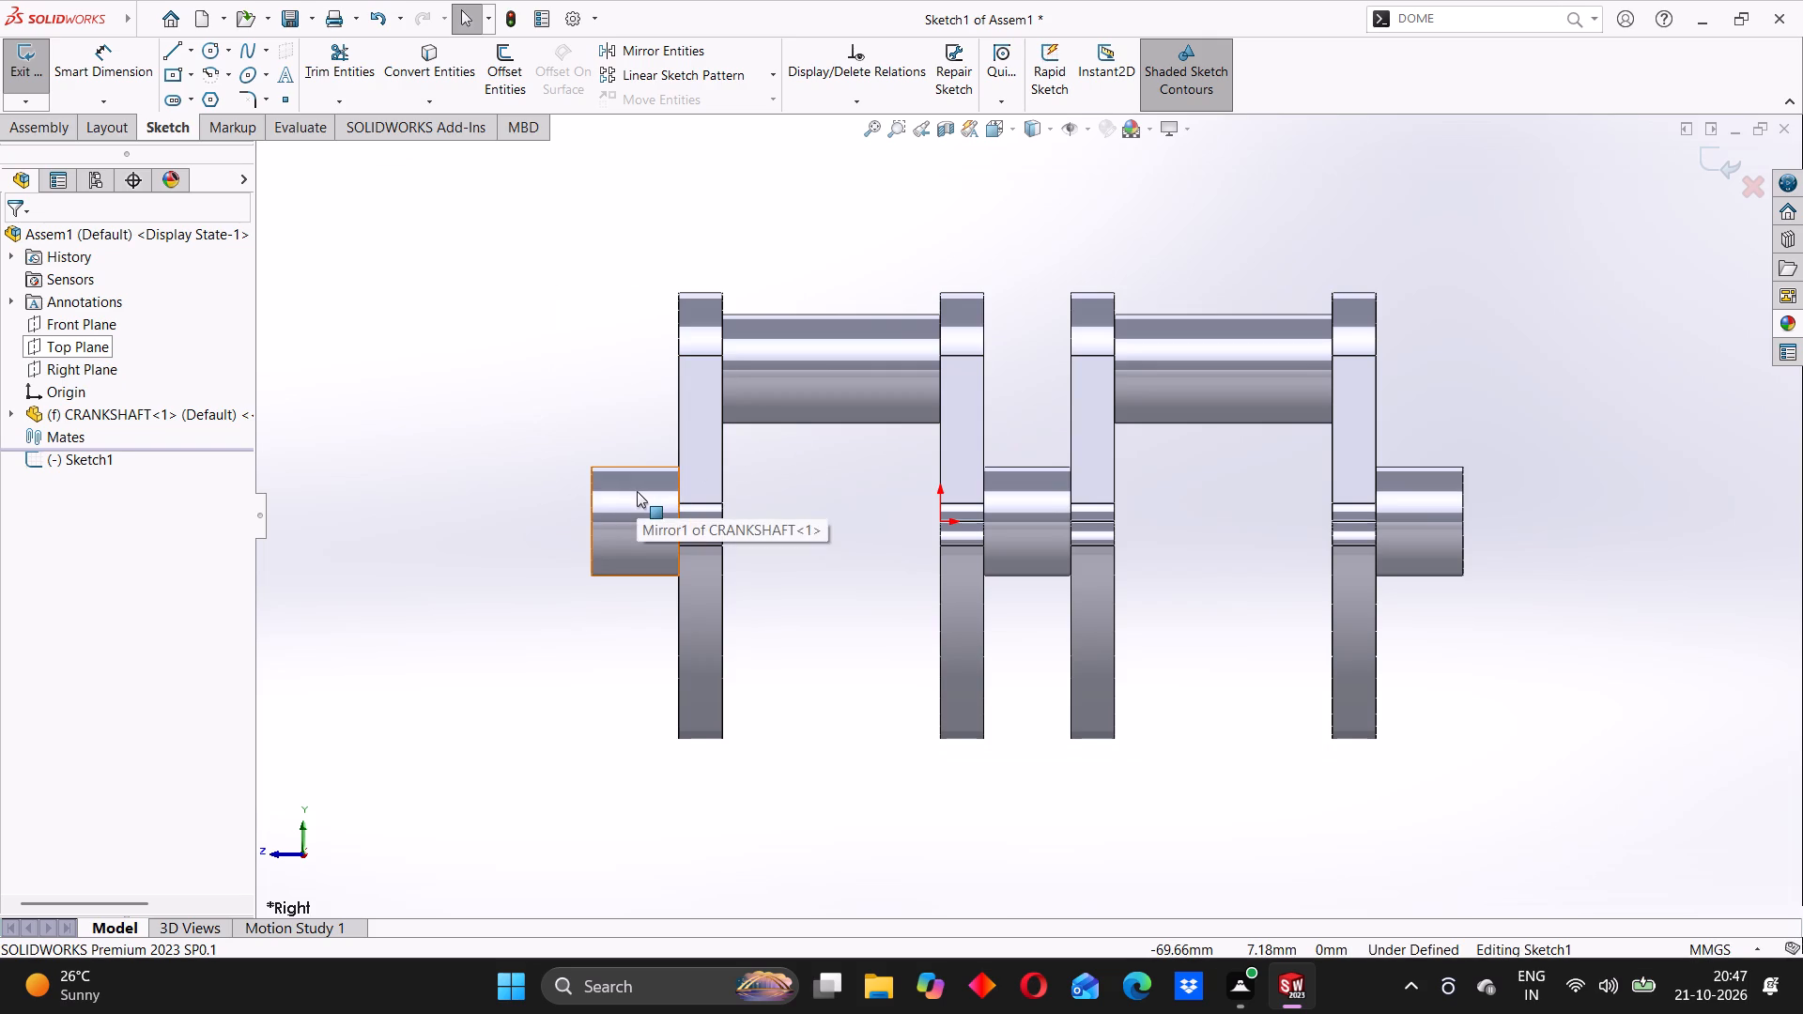
left_click(560, 492)
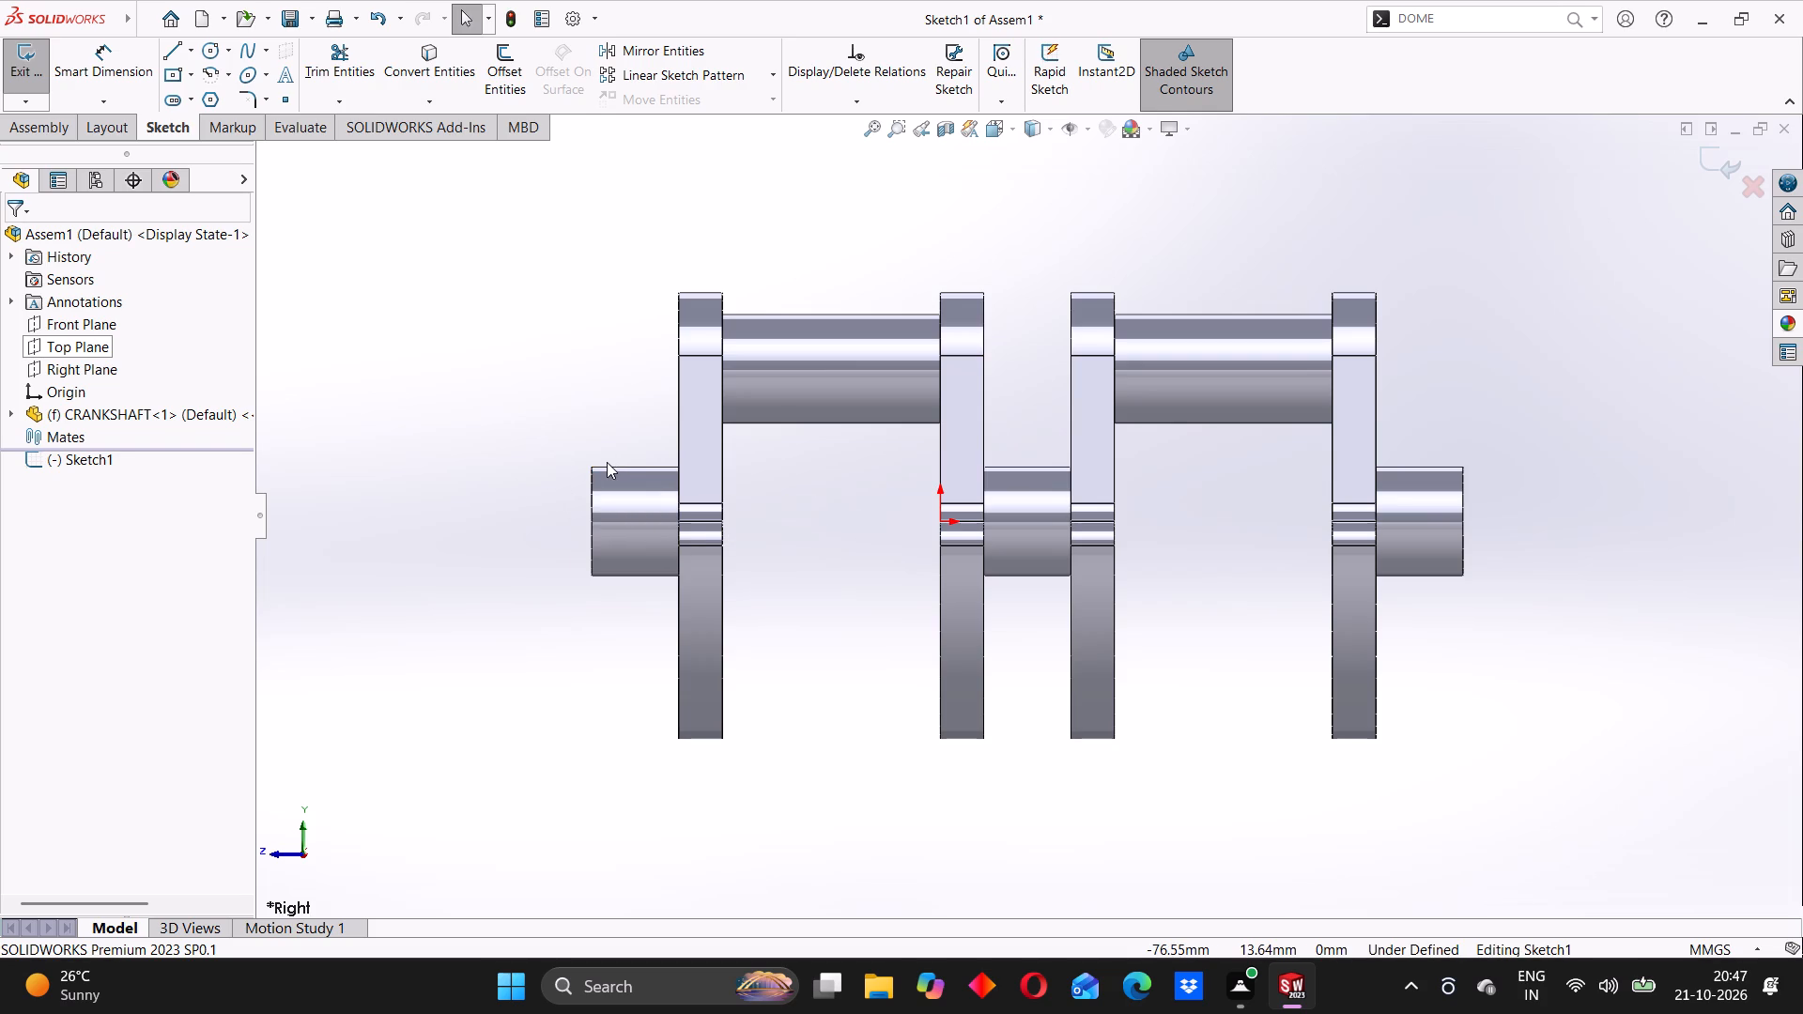
Examine the crankshaft from both slanted sides relative to the origin of the open sketch.
middle_click_drag(789, 478, 801, 508)
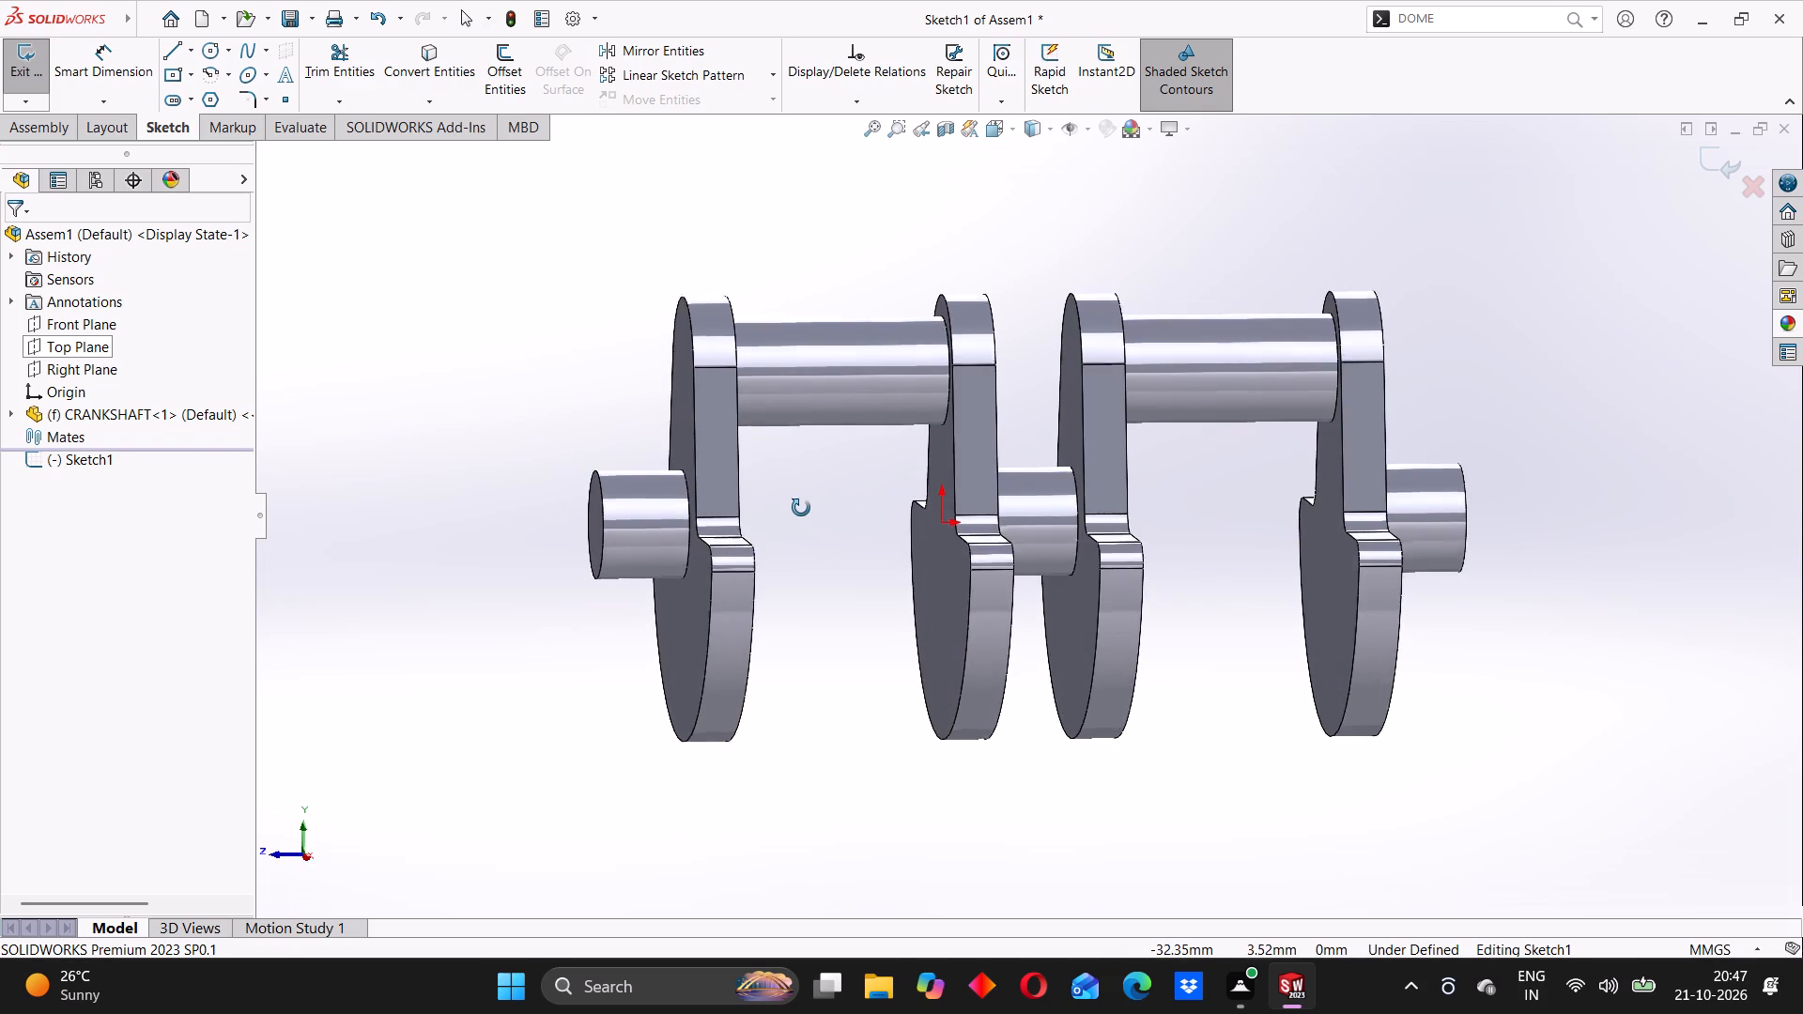
middle_click_drag(801, 508, 778, 491)
left_click(532, 390)
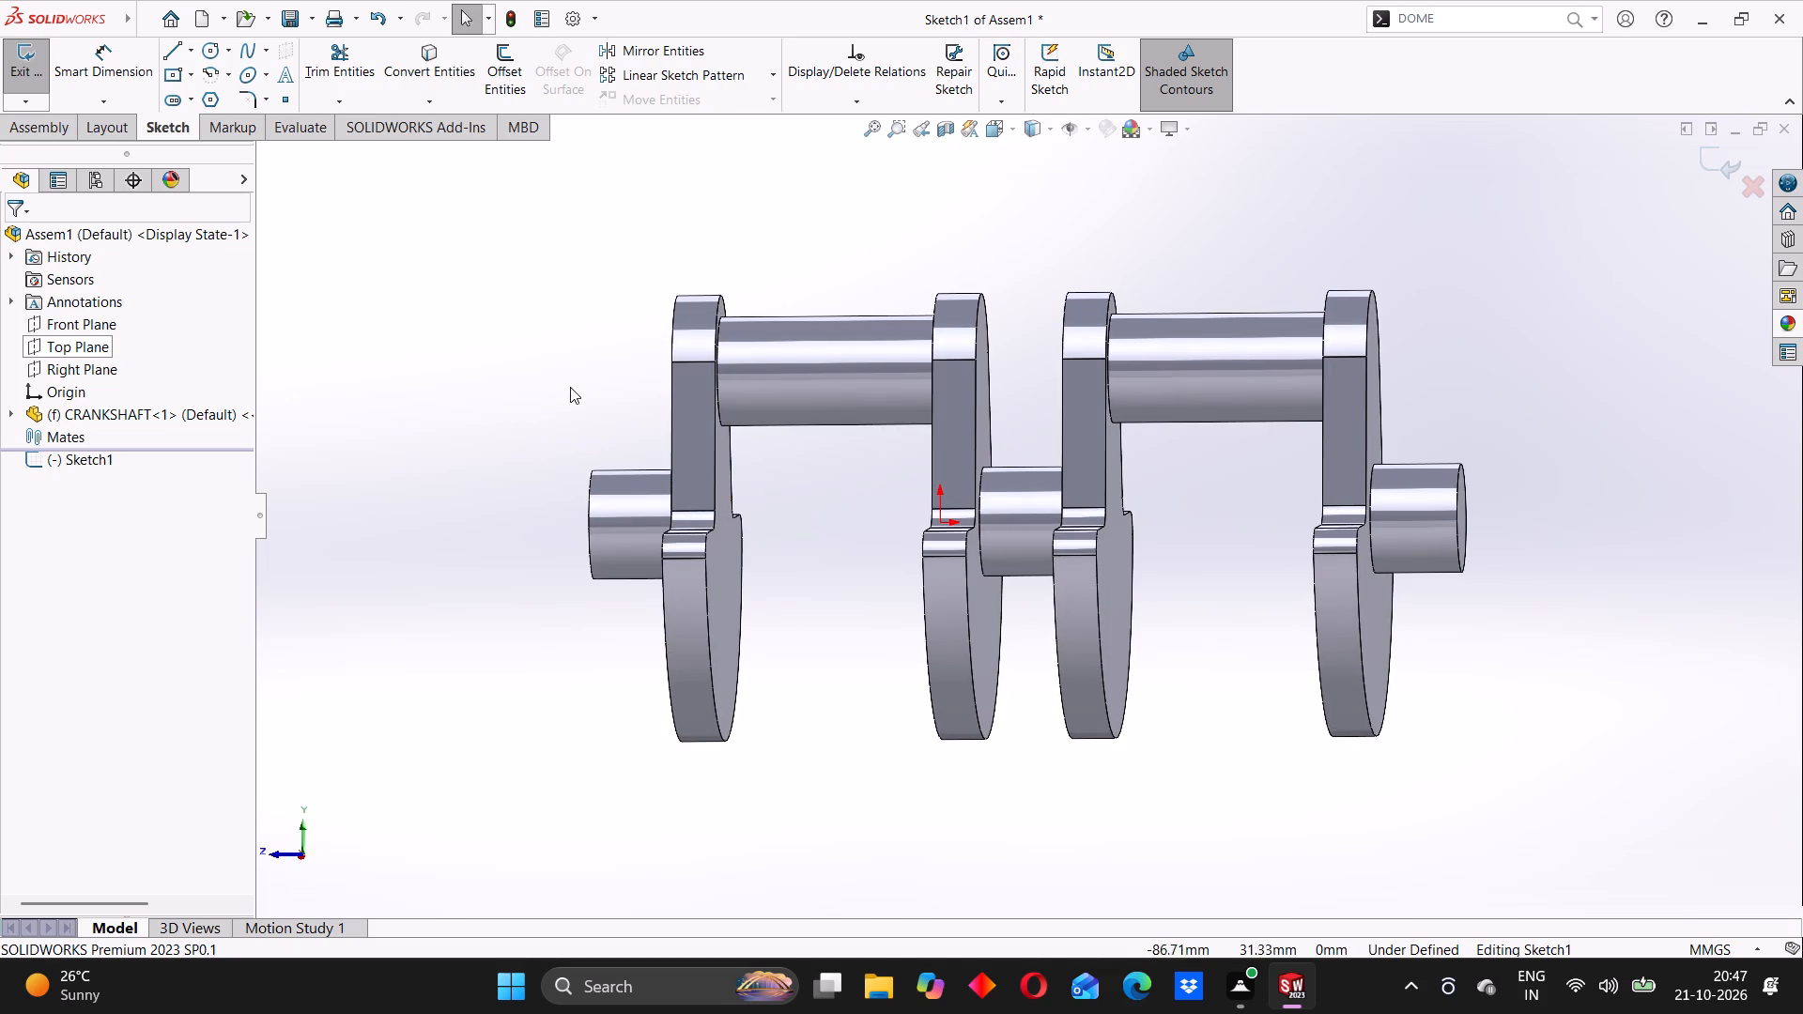
middle_click(831, 466)
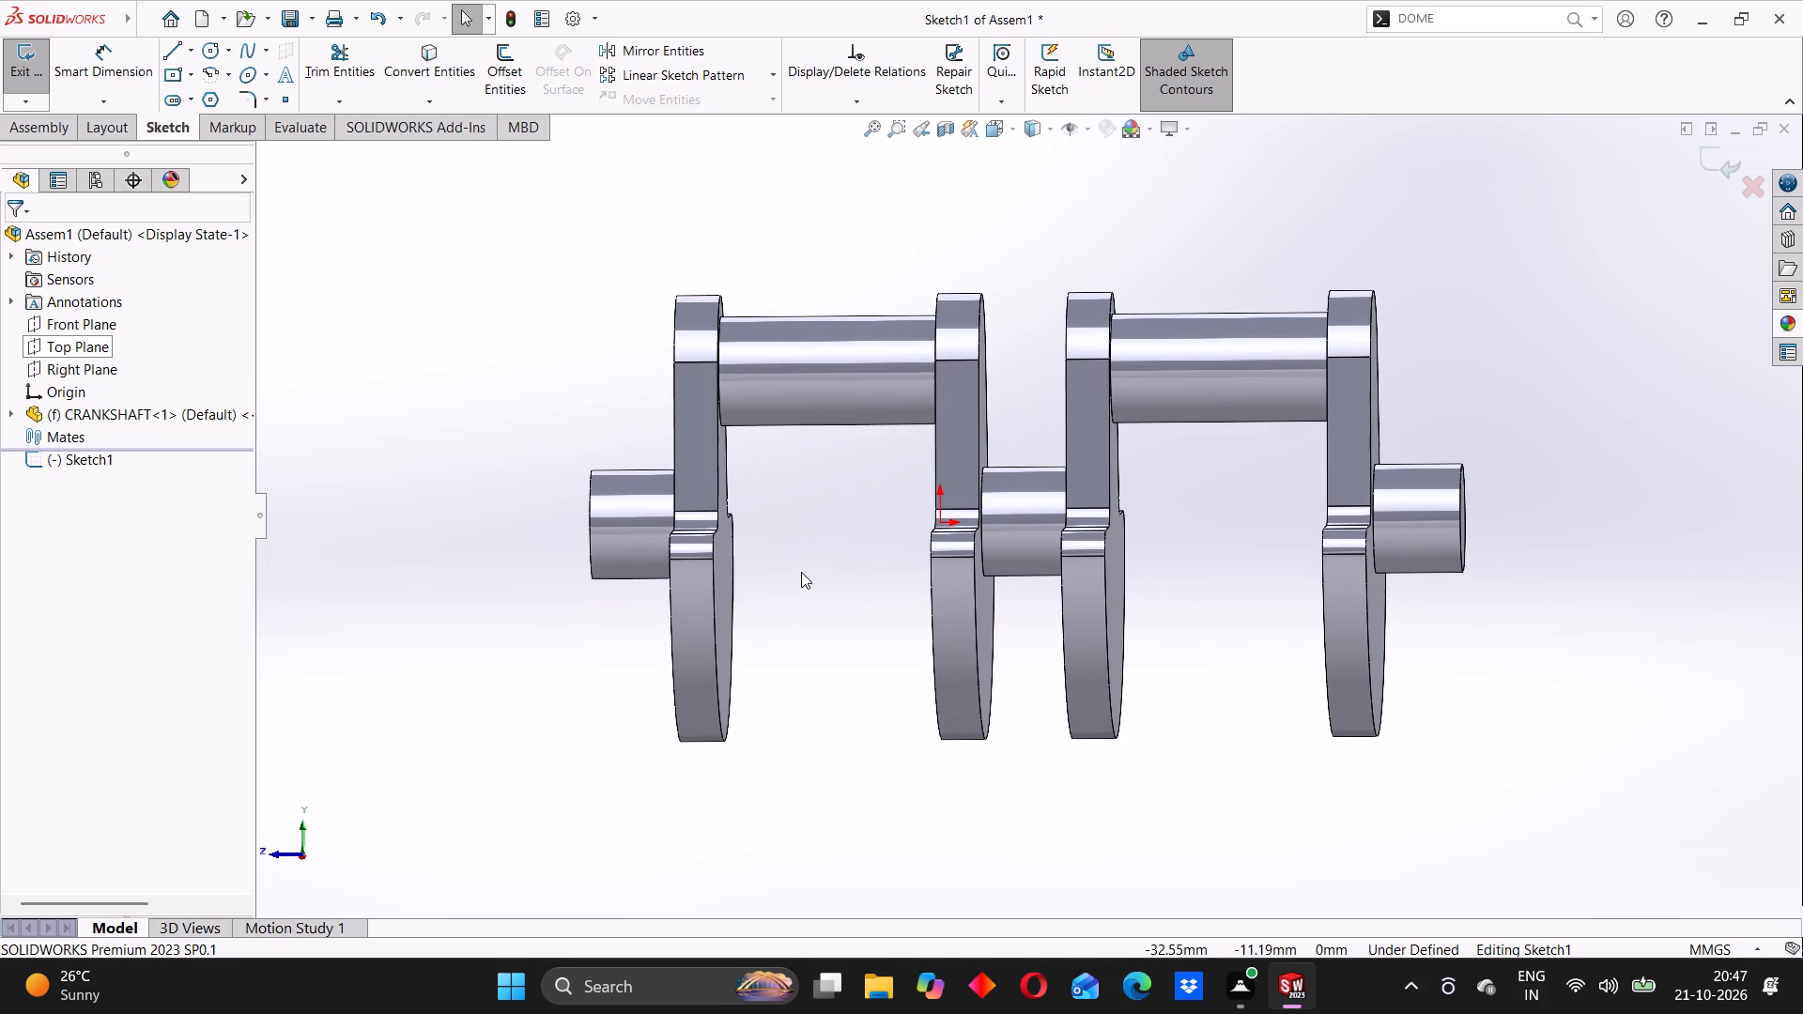
middle_click(882, 530)
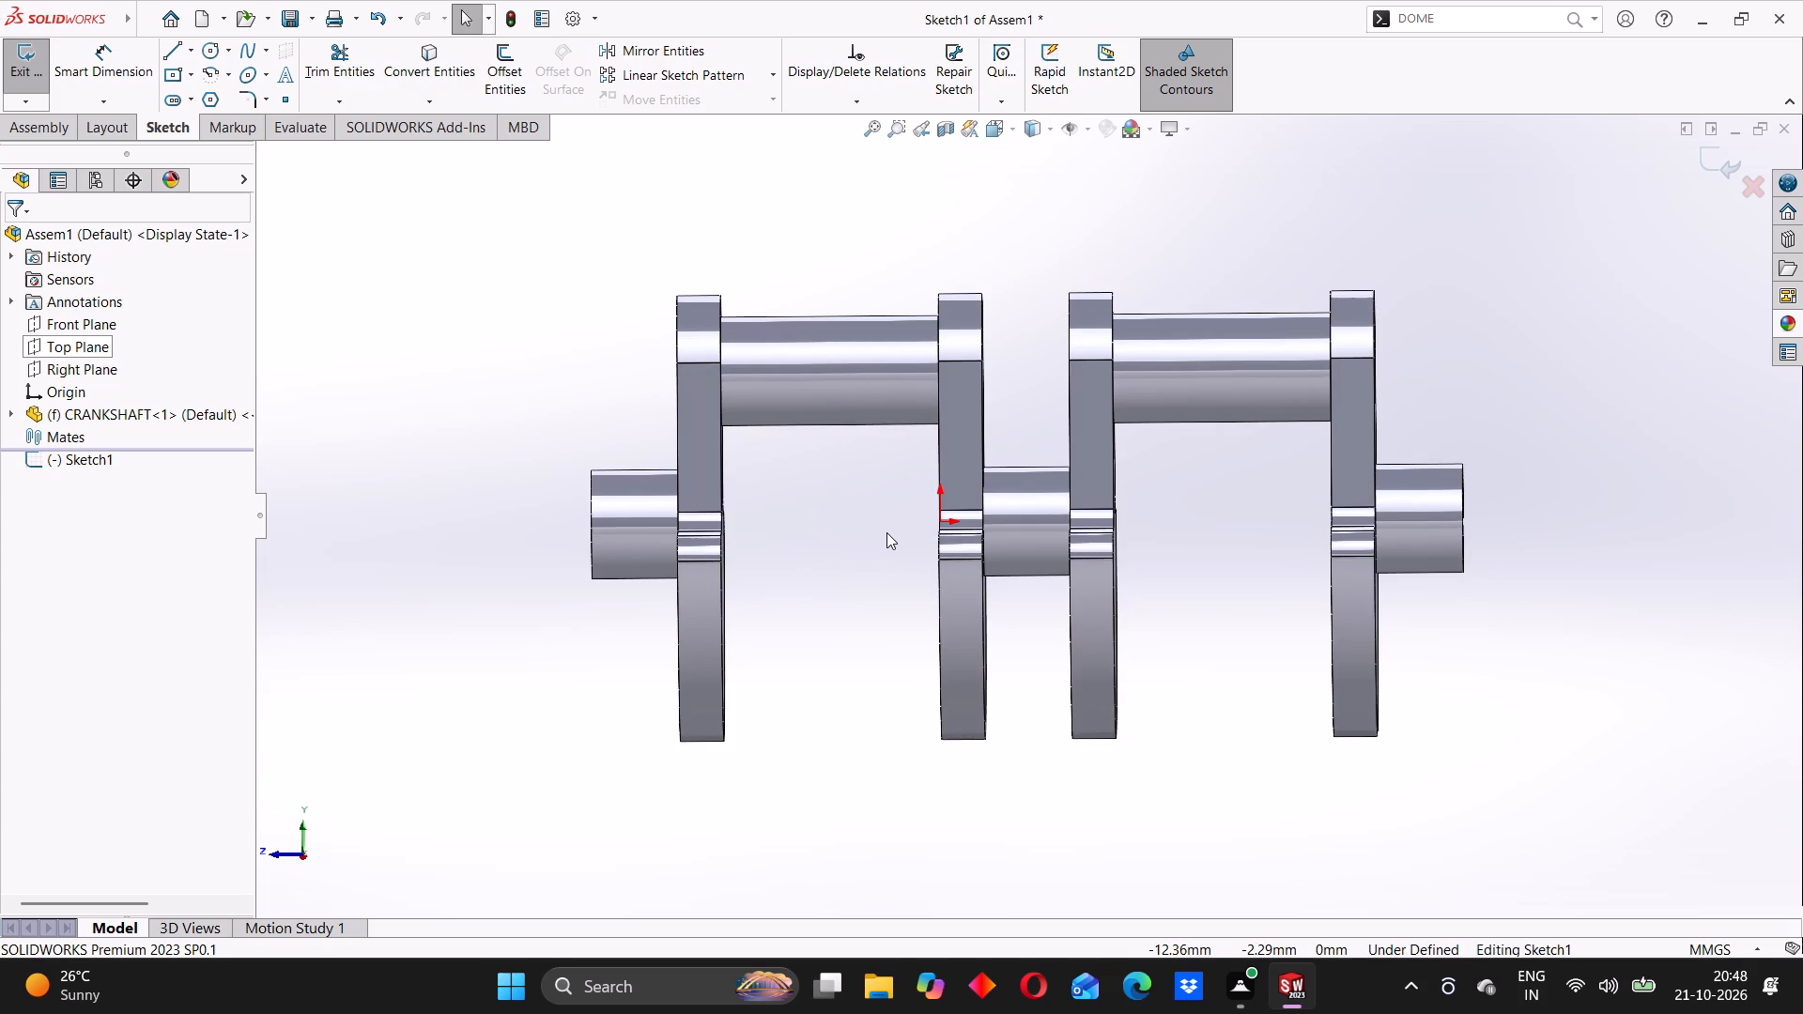
middle_click(855, 554)
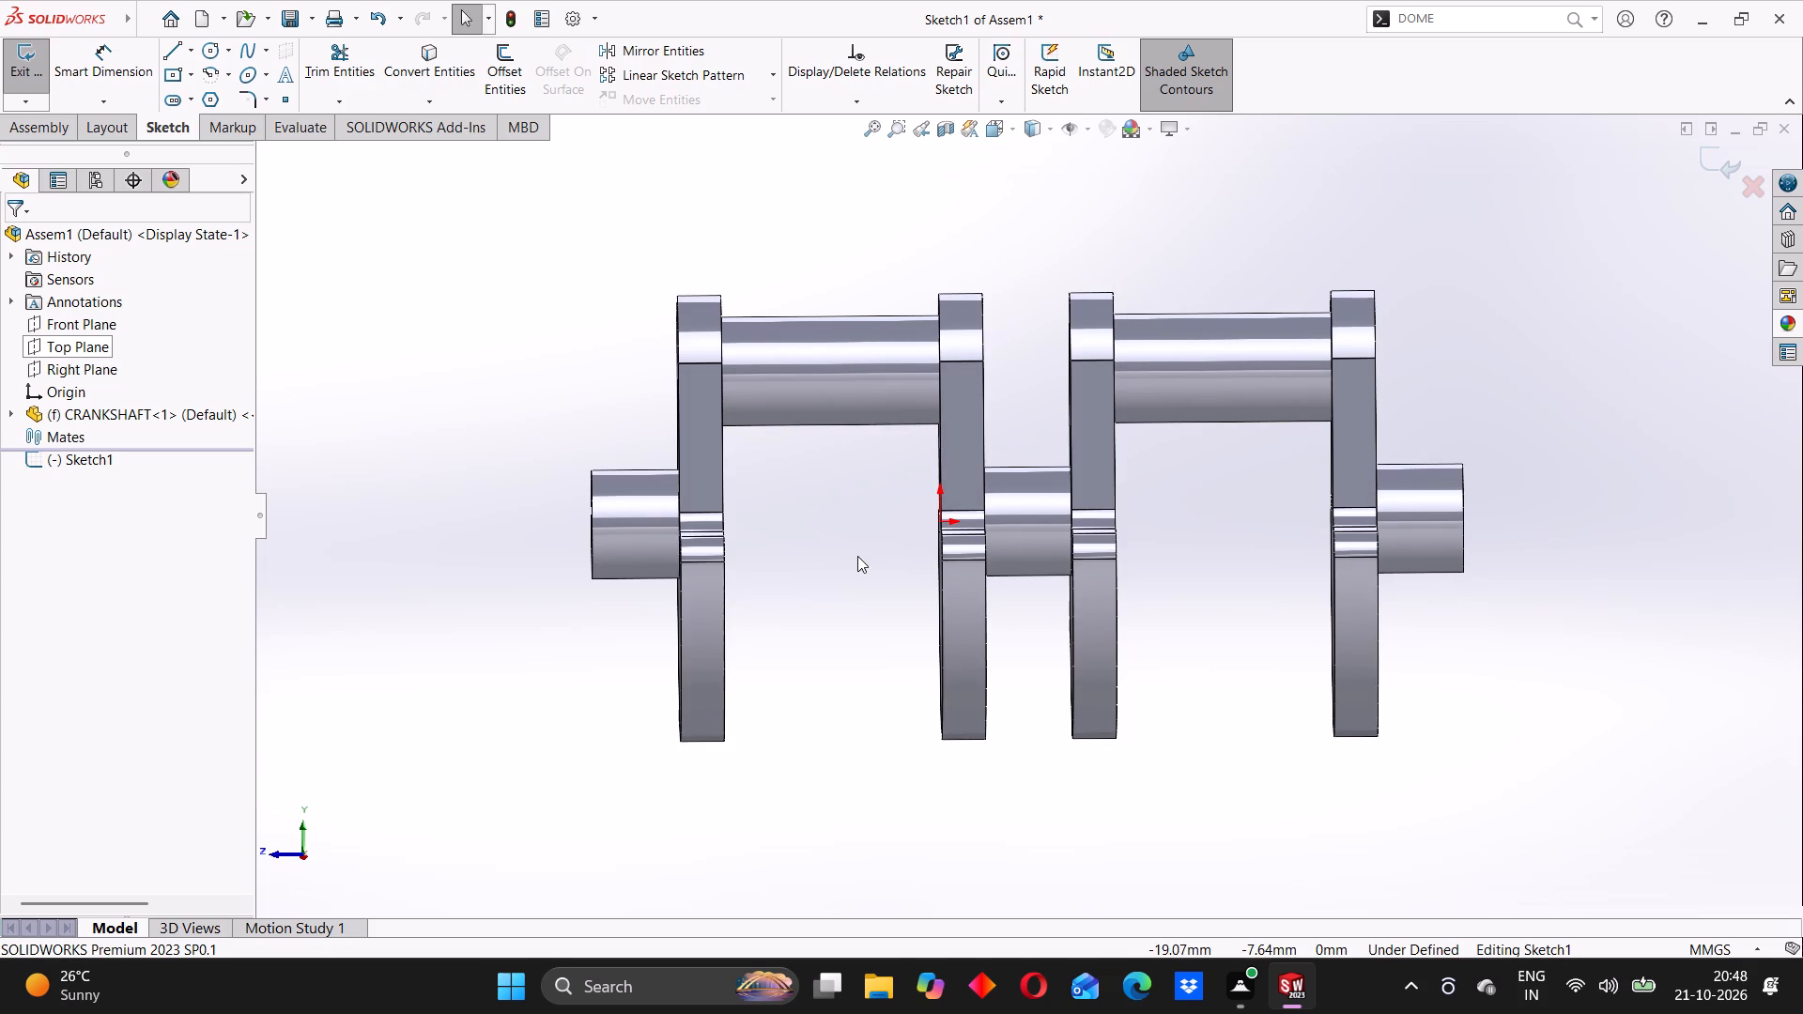
middle_click_drag(932, 523, 942, 530)
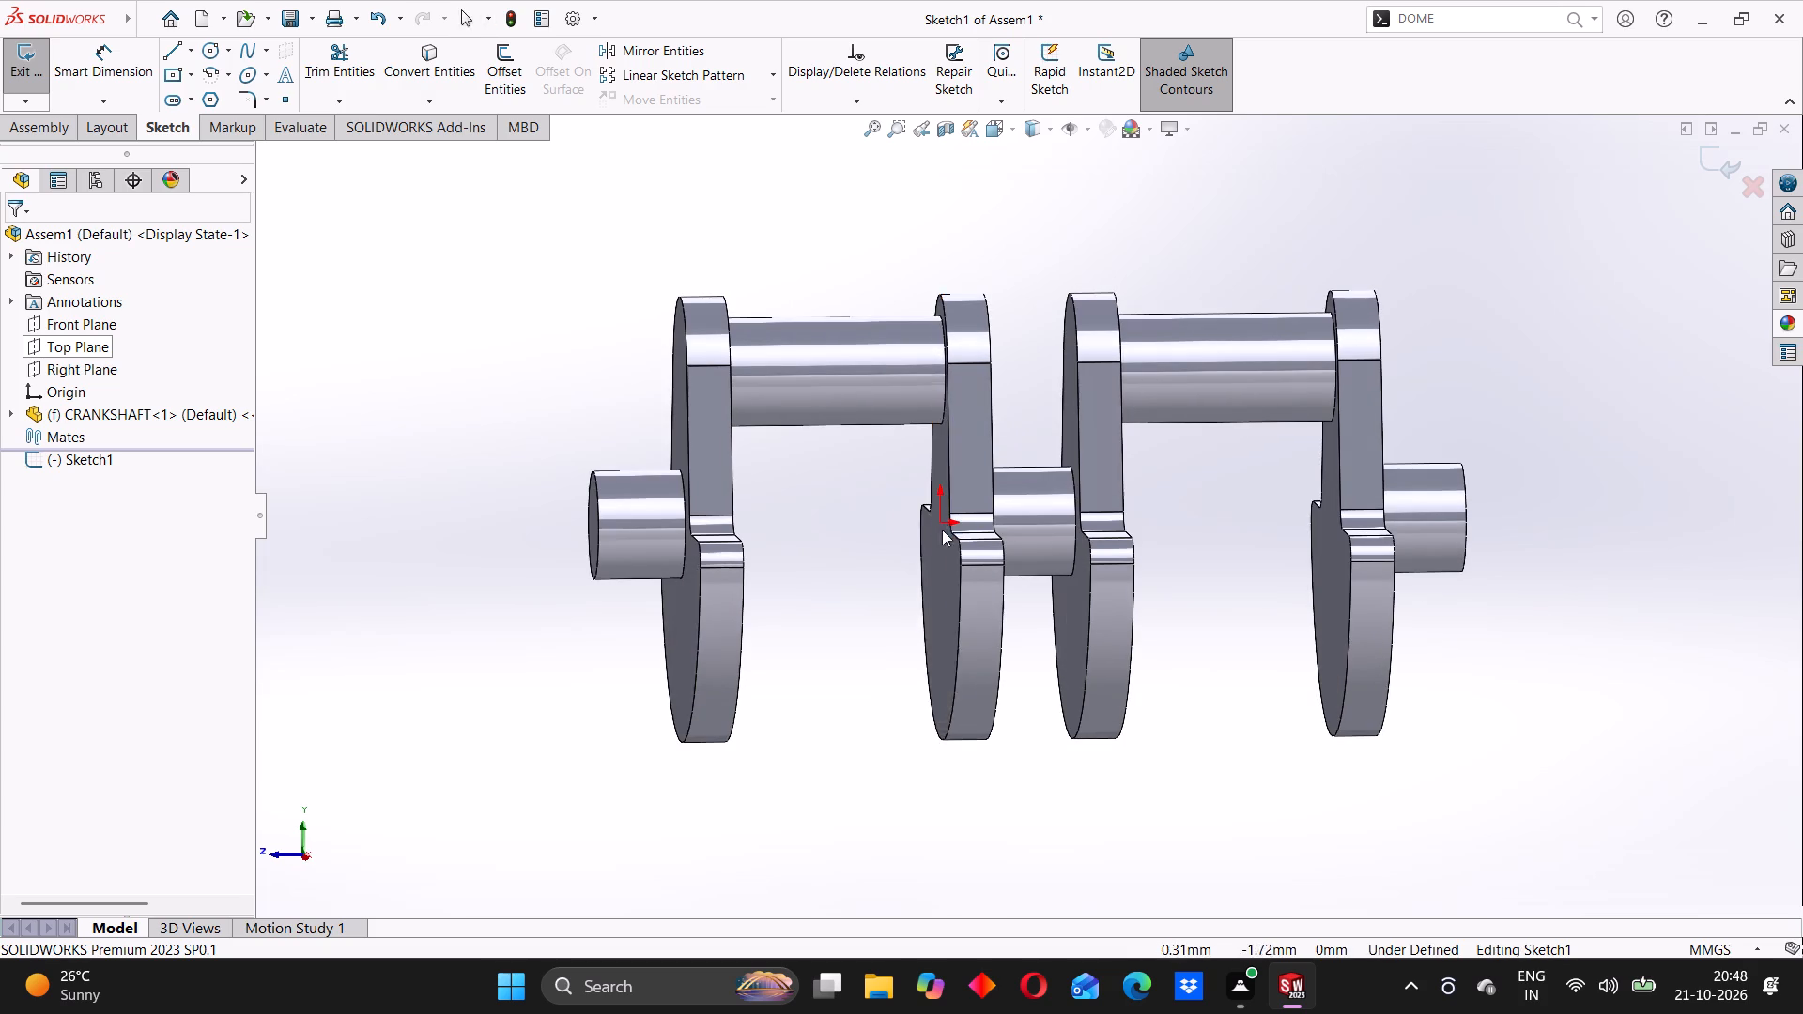
left_click_drag(933, 521, 915, 515)
middle_click_drag(933, 520, 922, 520)
left_click(660, 408)
middle_click_drag(632, 439, 677, 473)
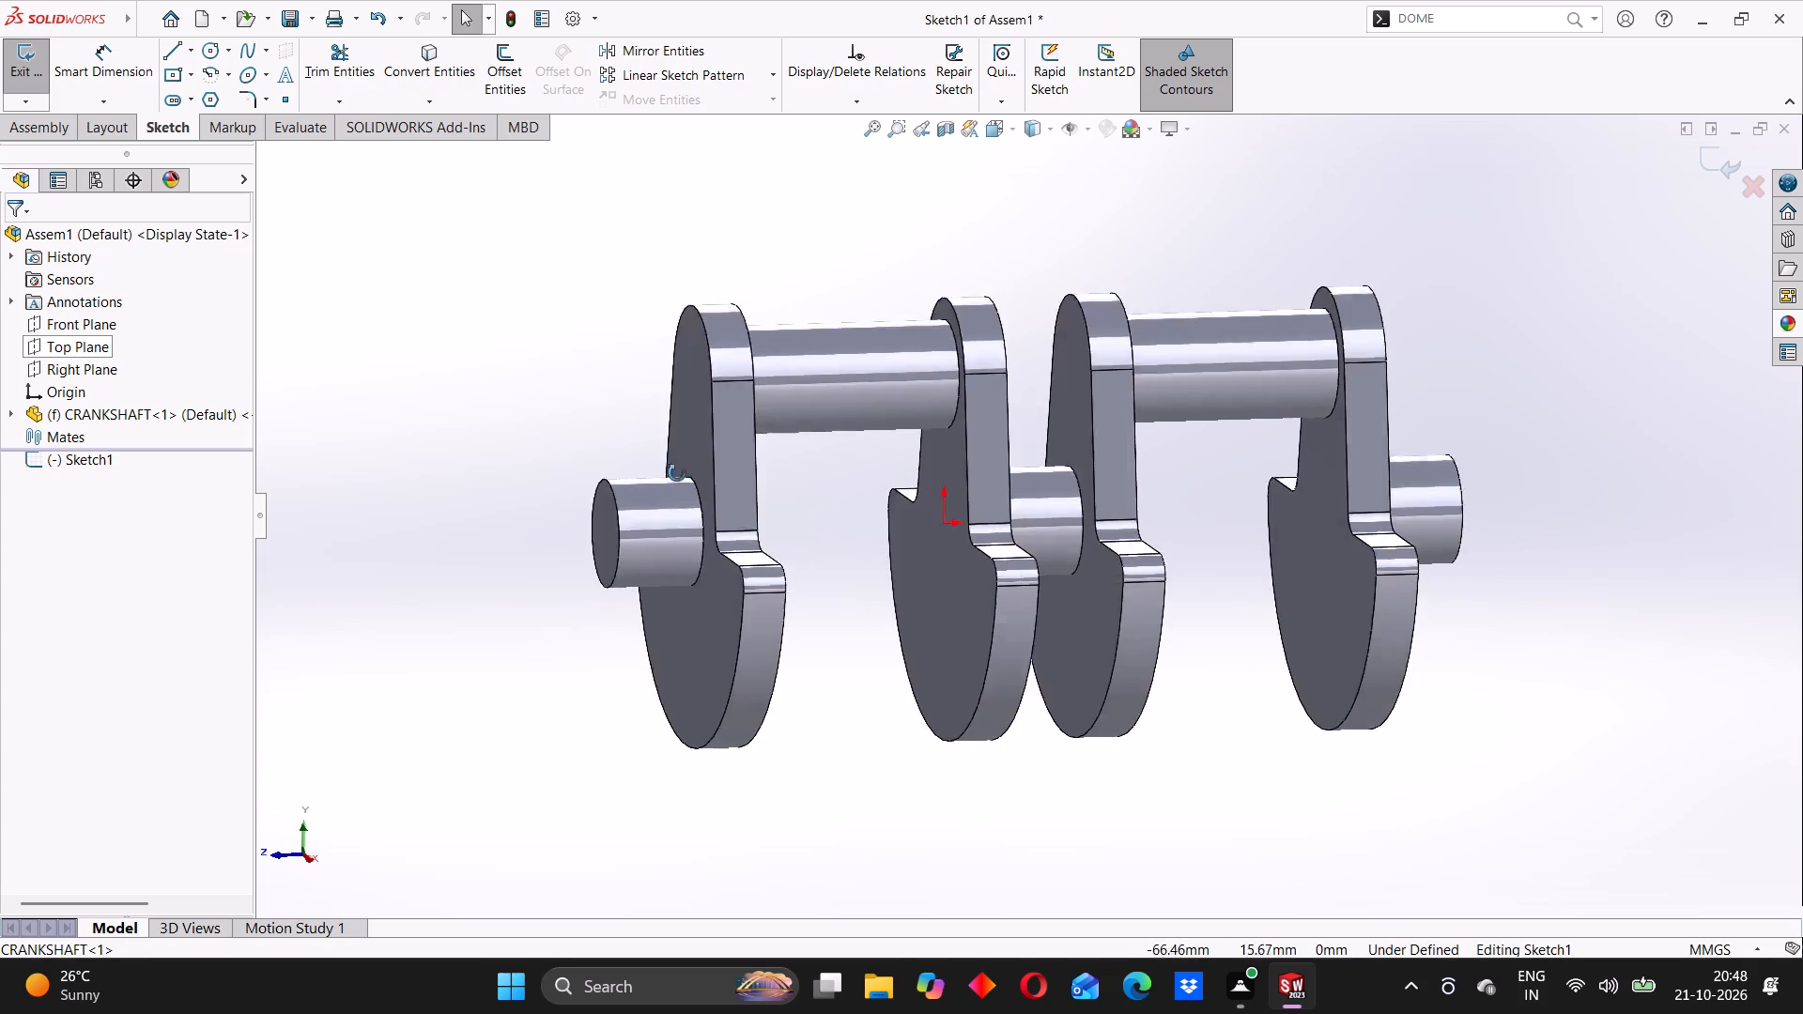
middle_click_drag(677, 473, 717, 492)
left_click(578, 395)
middle_click_drag(812, 476, 671, 436)
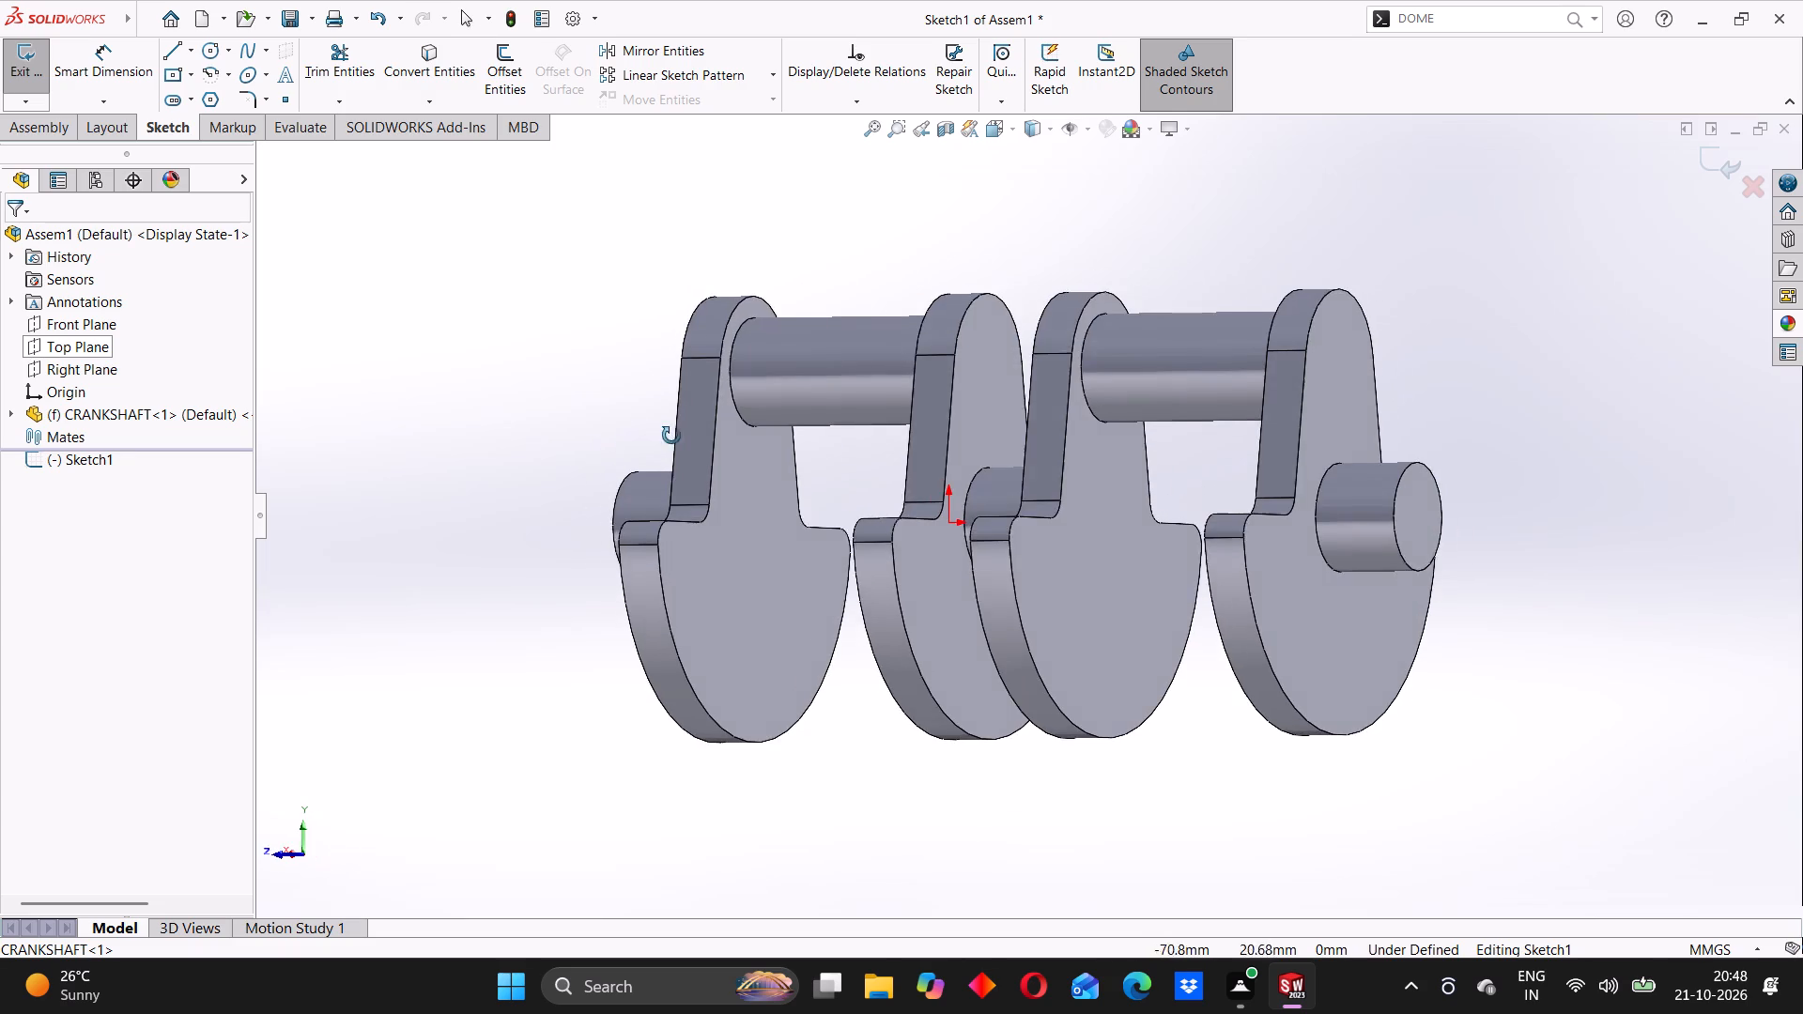
middle_click_drag(671, 436, 669, 434)
left_click(563, 361)
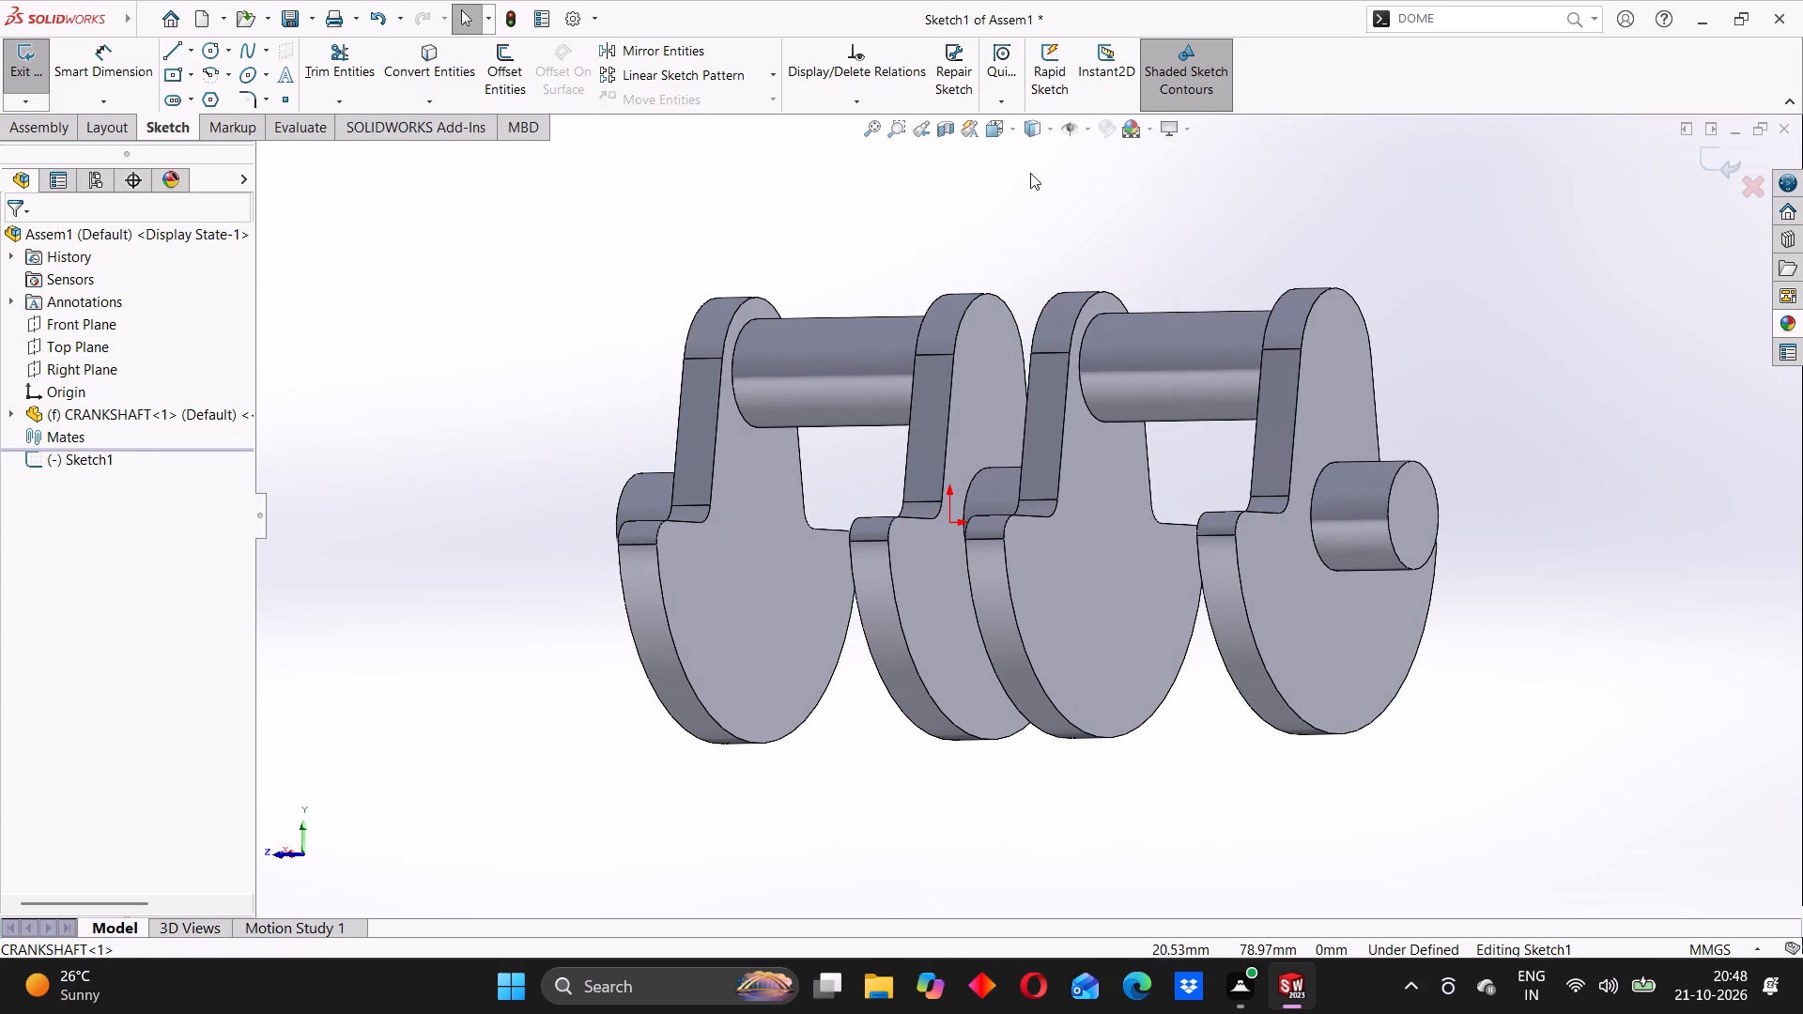
Orient the view normal to the Right Plane sketch, showing the crankshaft squarely from the side.
left_click(1098, 131)
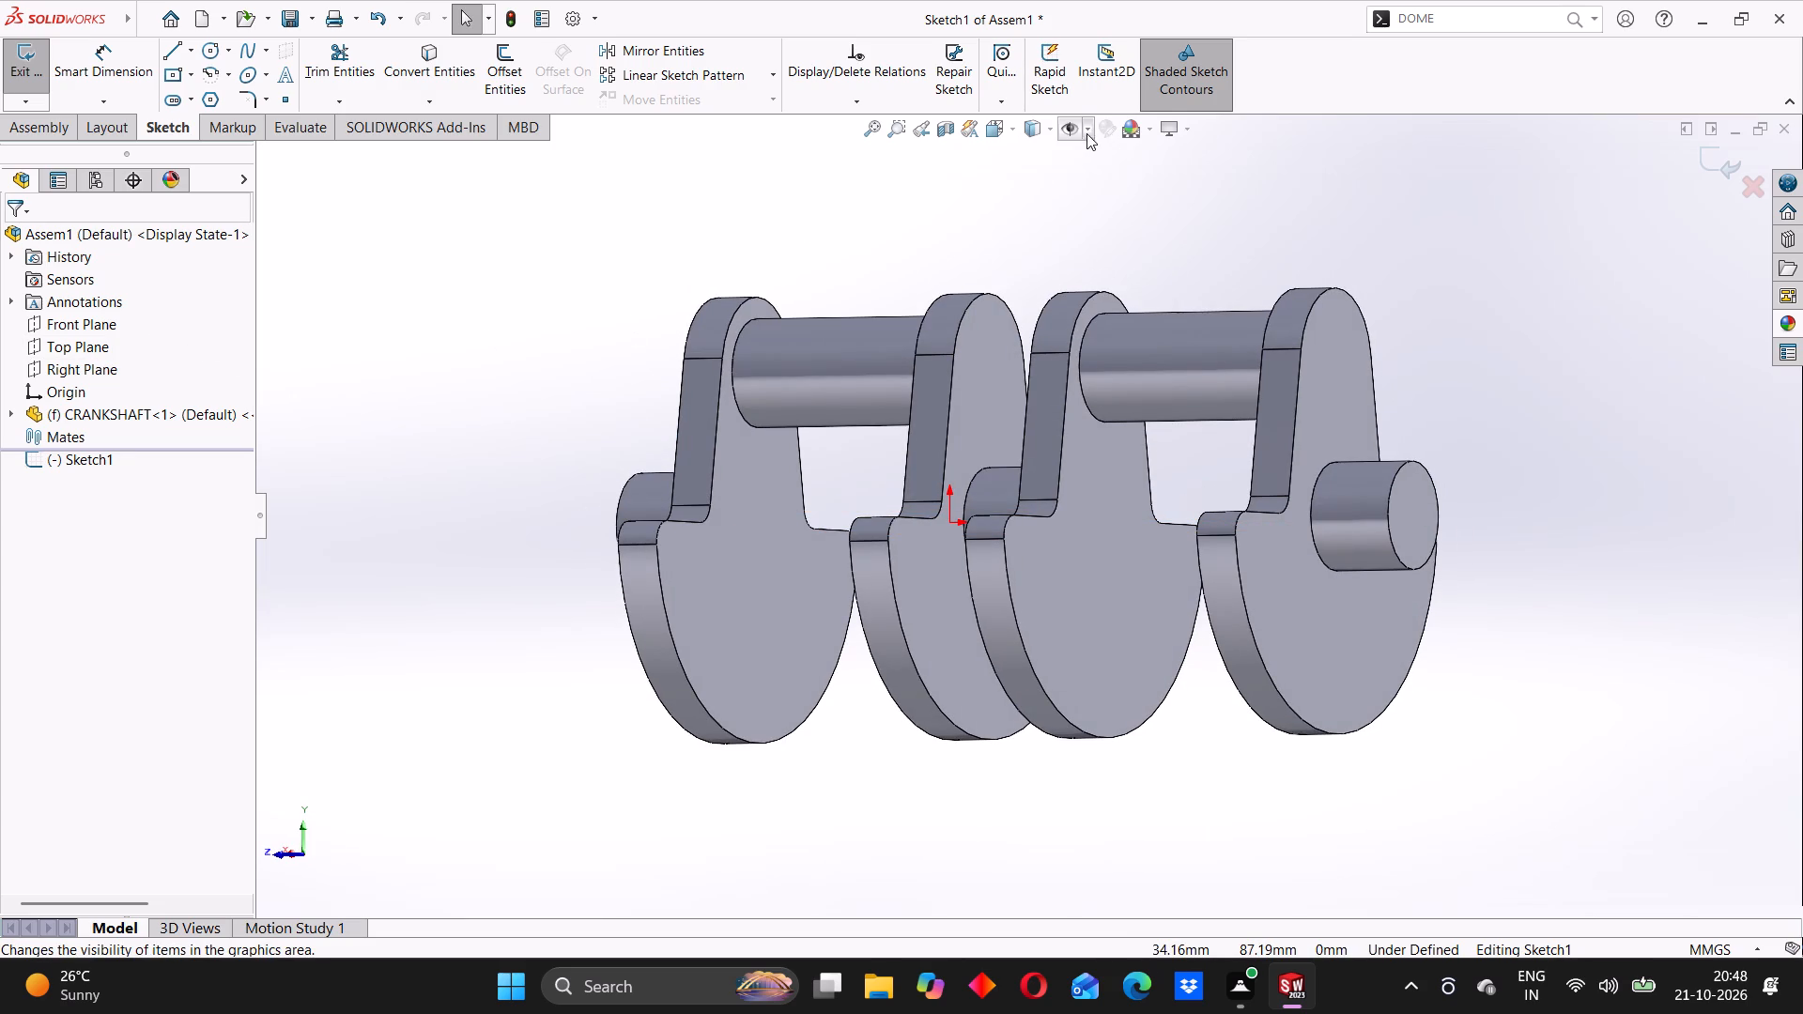
left_click(1086, 134)
left_click(997, 225)
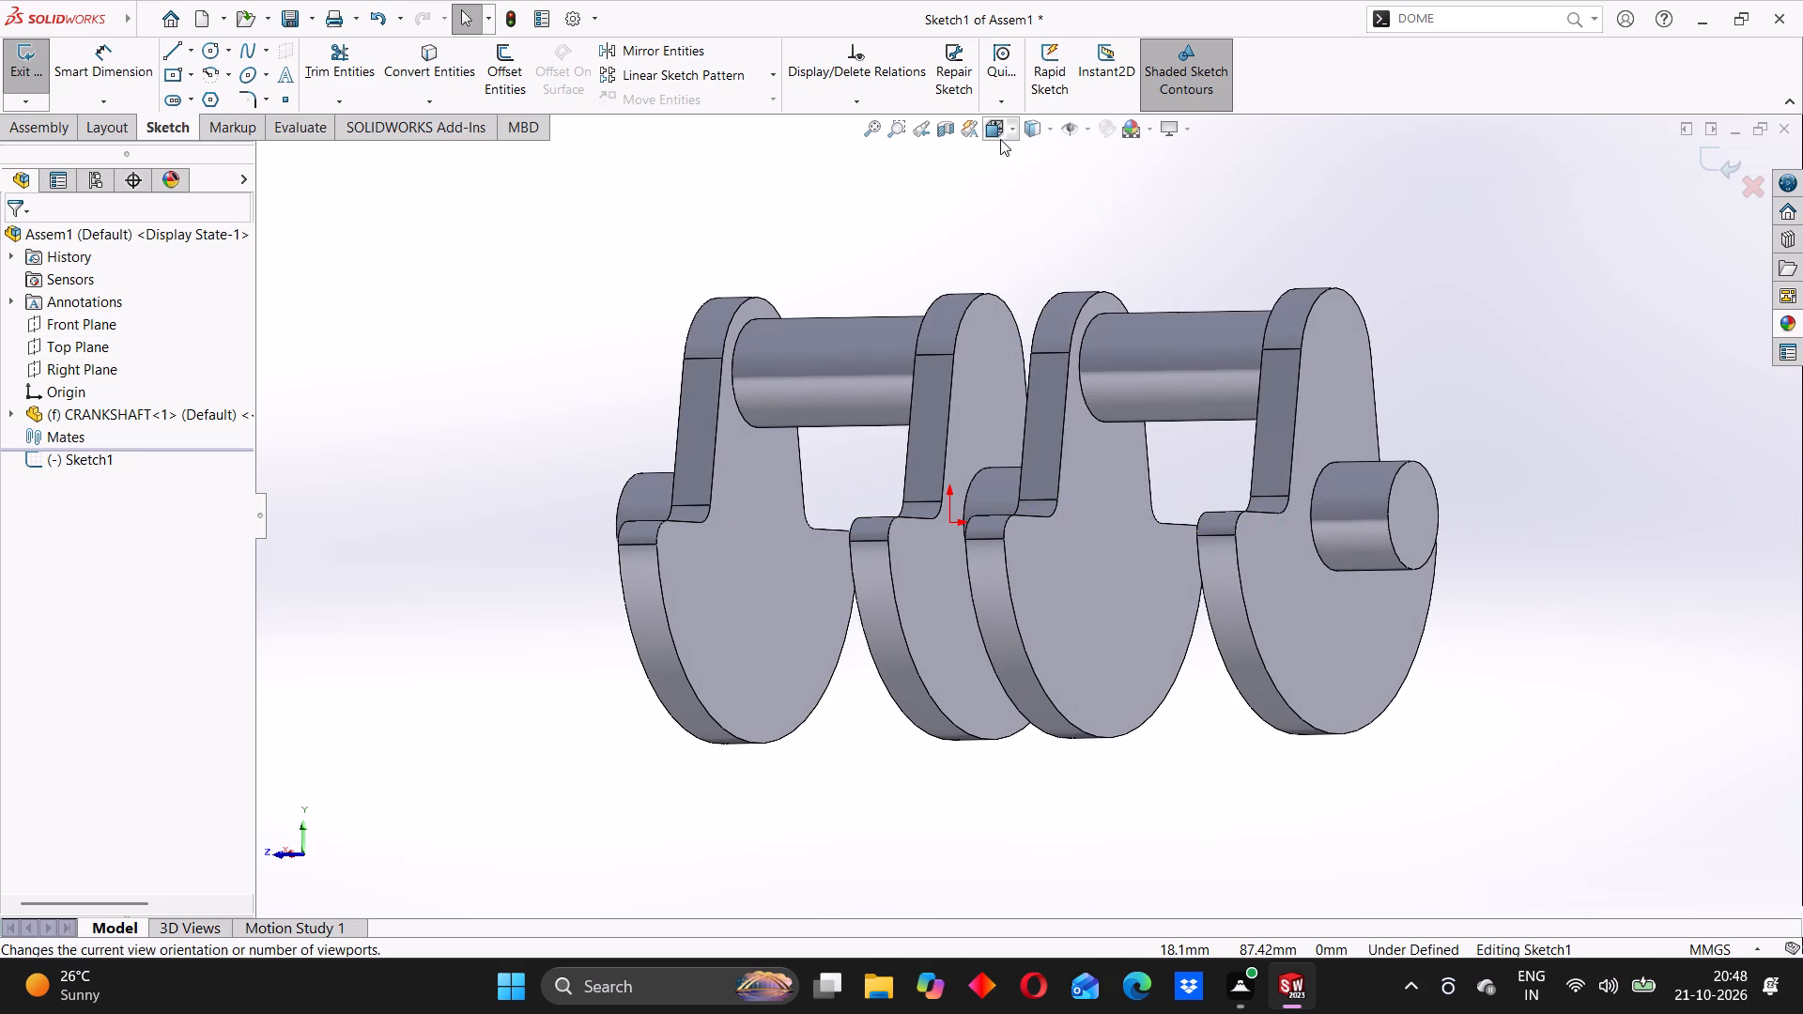
left_click(1006, 123)
left_click(1095, 225)
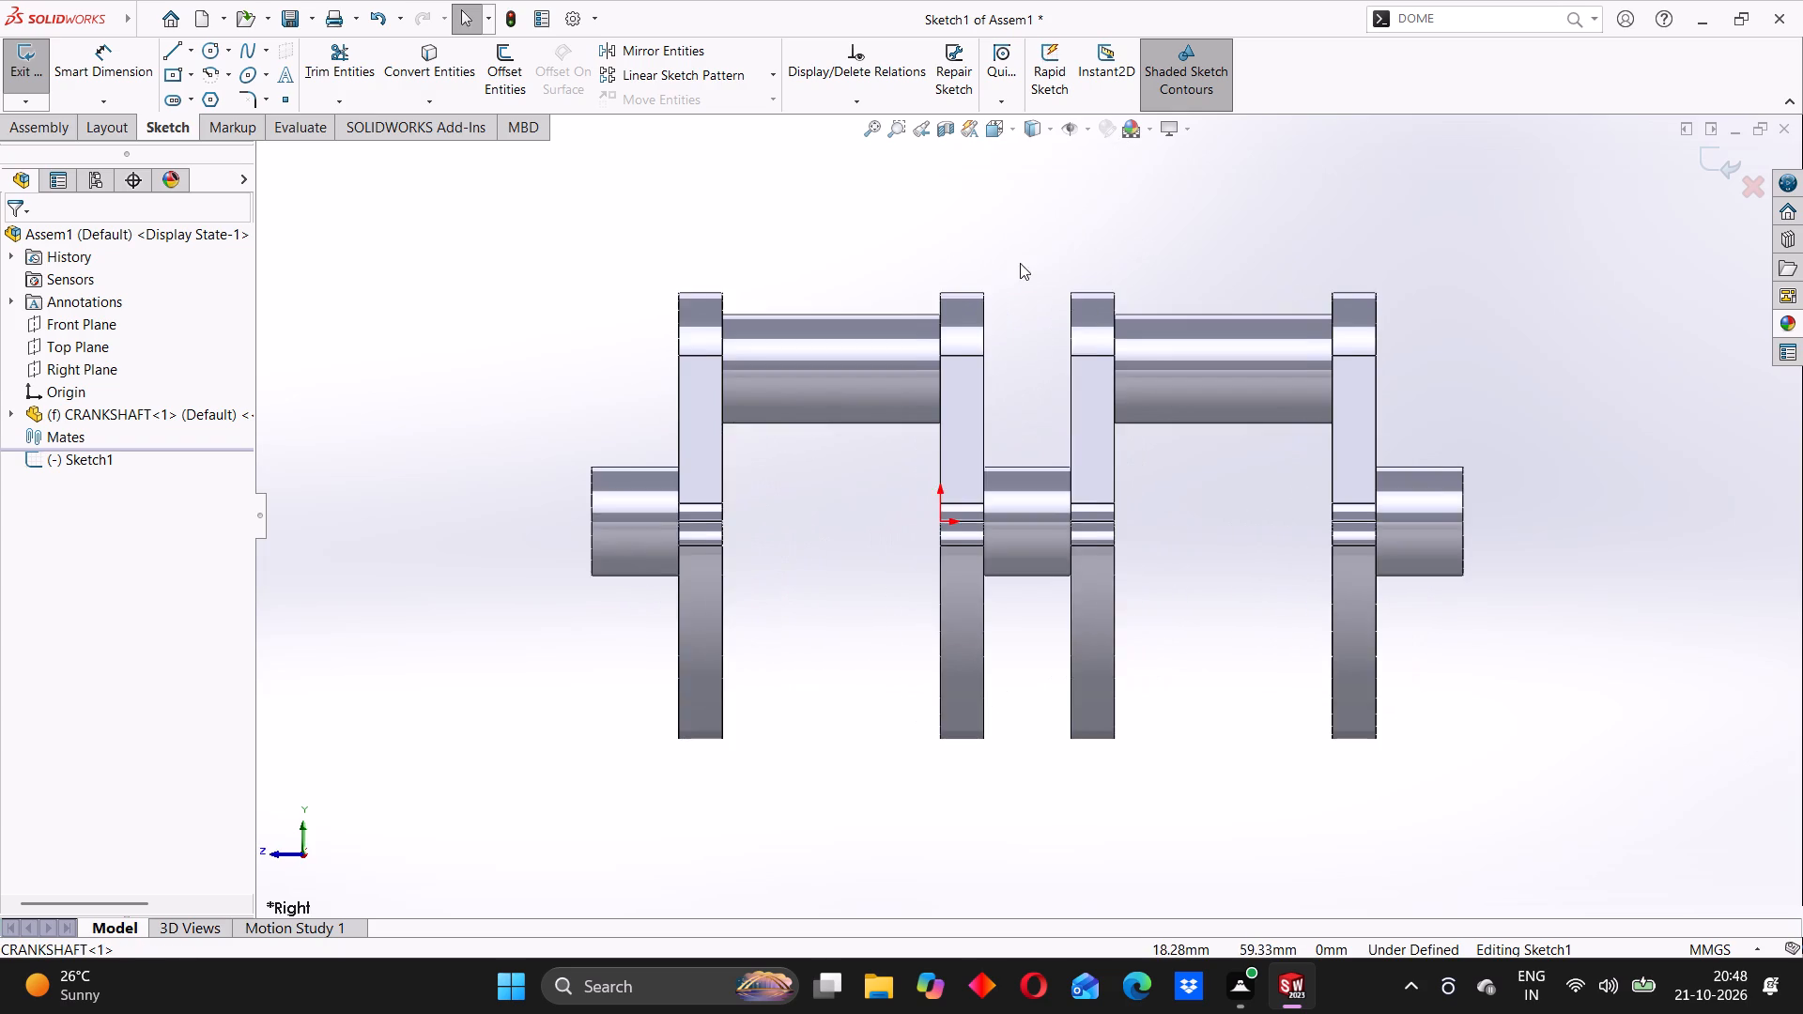
middle_click_drag(1020, 263, 1030, 270)
middle_click(1030, 271)
left_click(1021, 130)
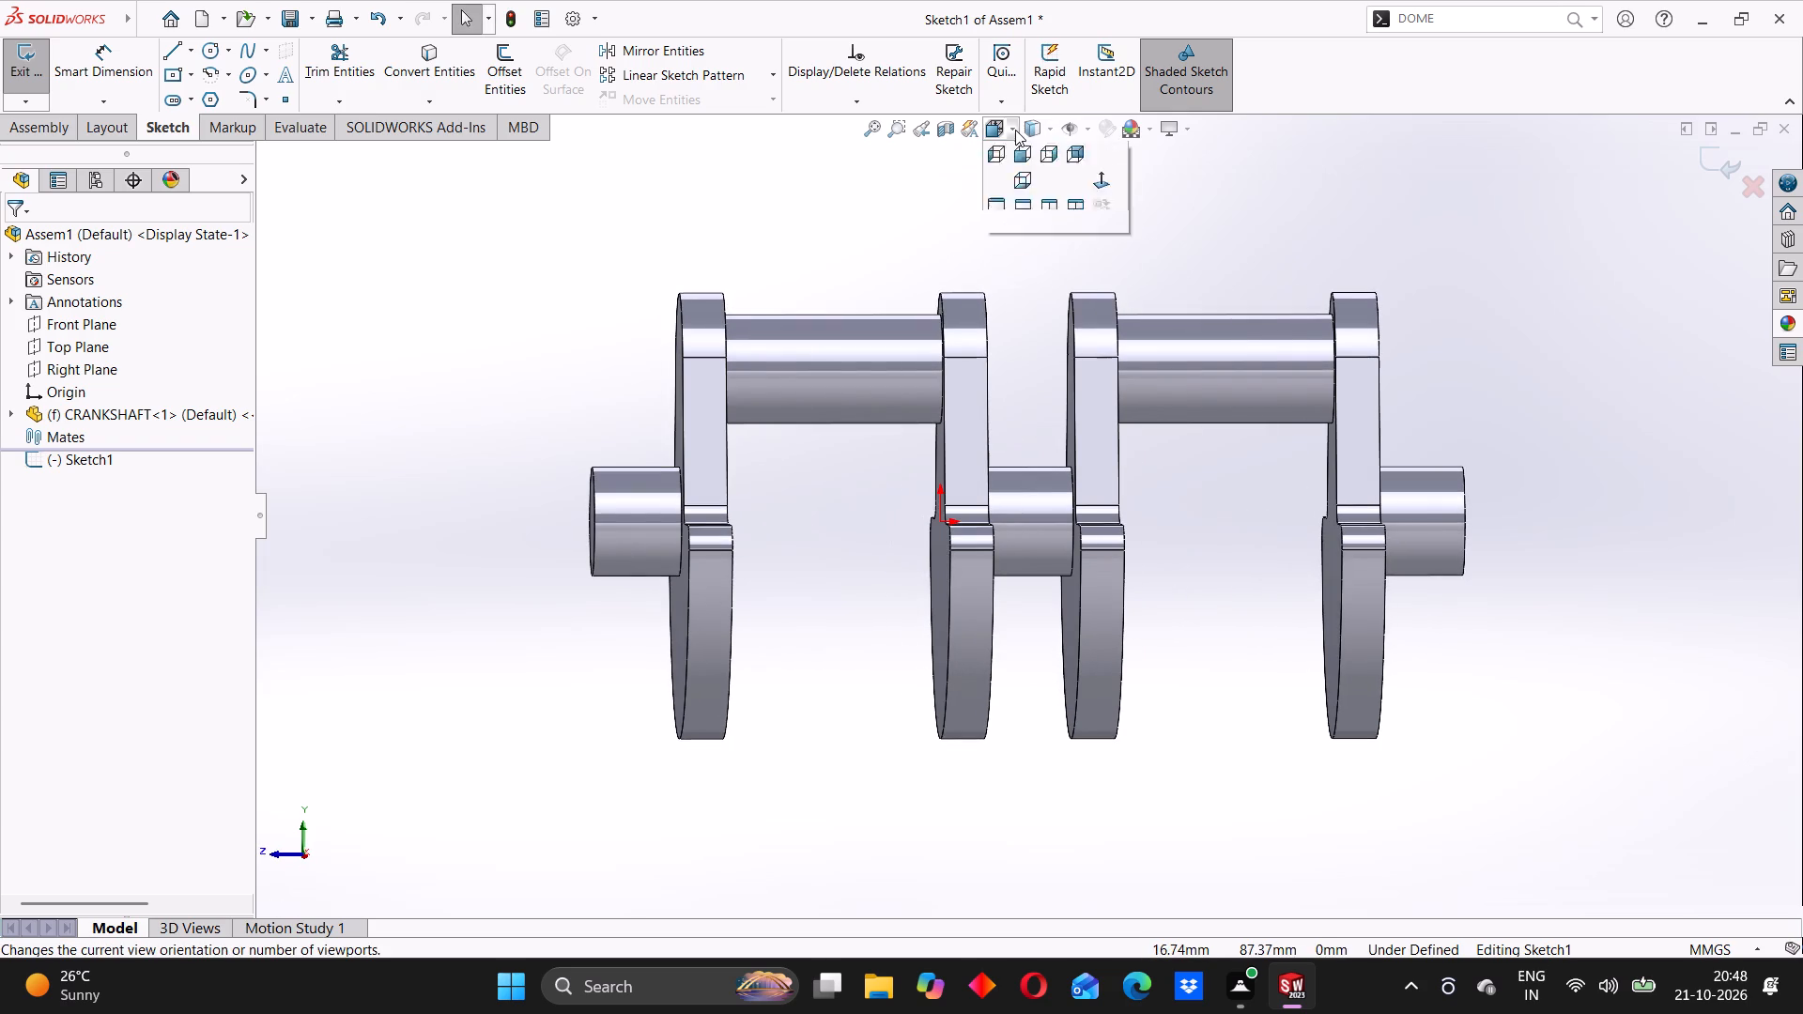
left_click(1015, 129)
left_click(1012, 128)
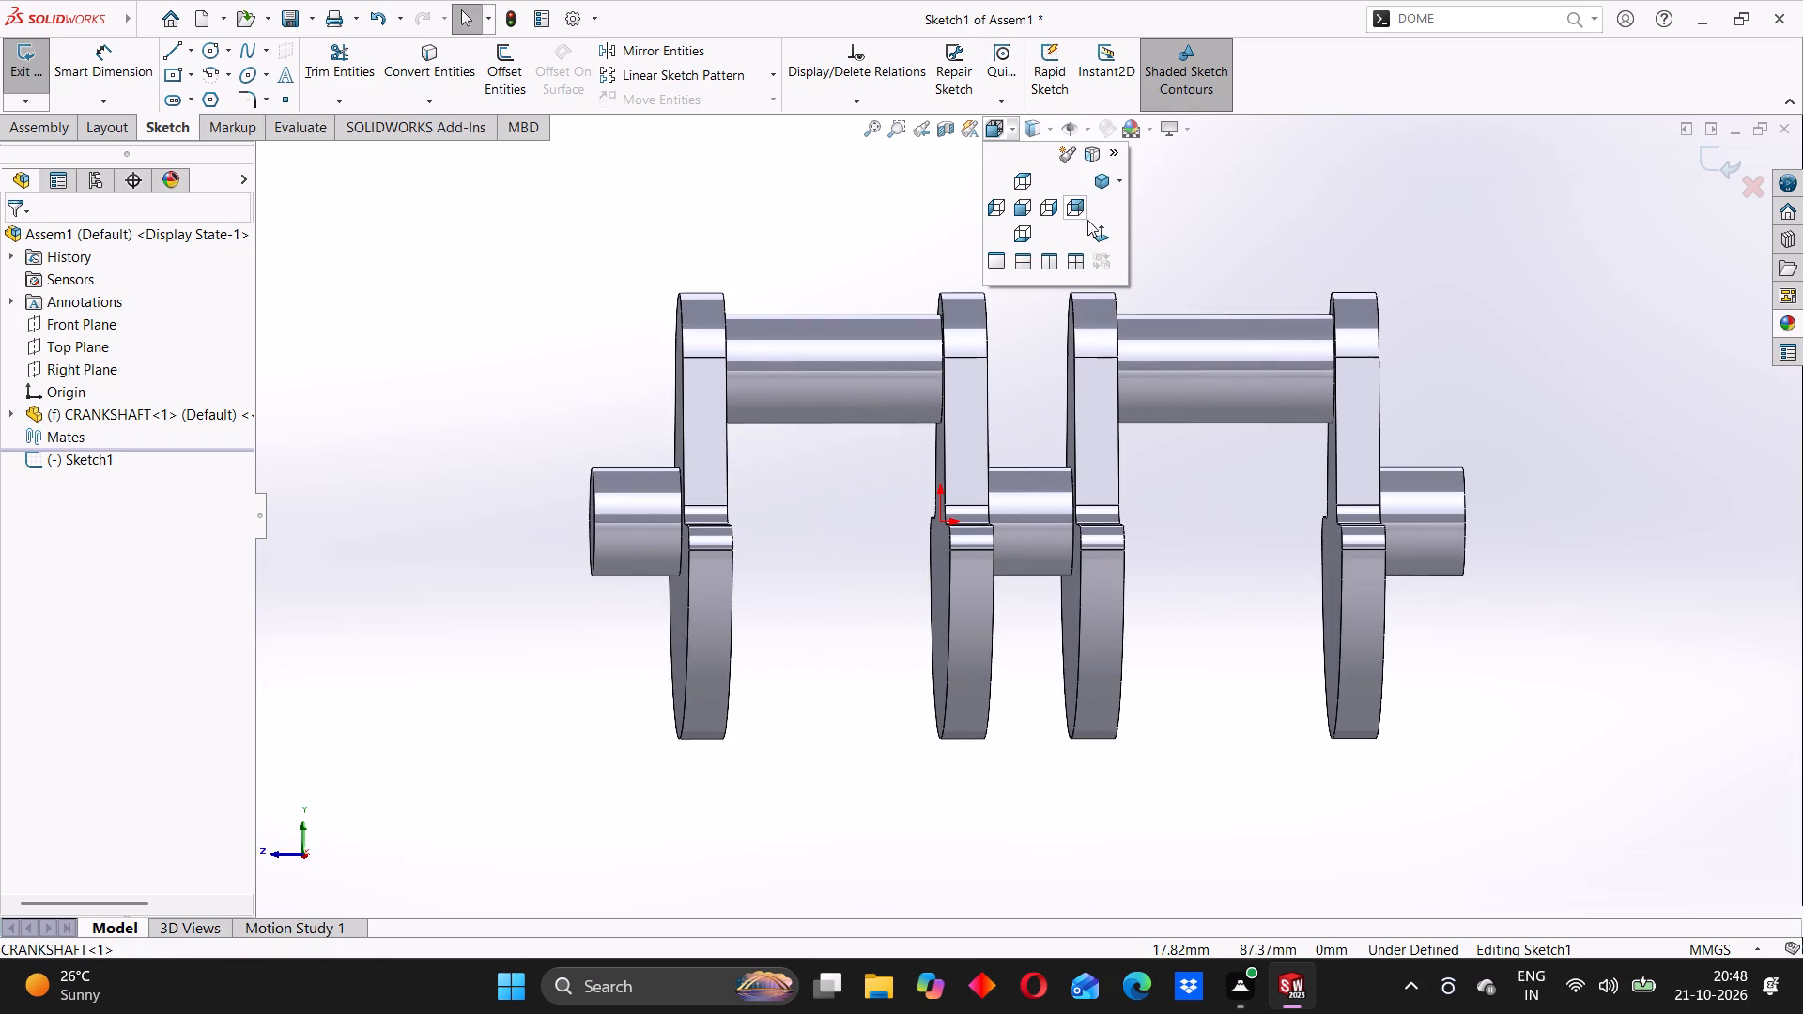
left_click(1094, 230)
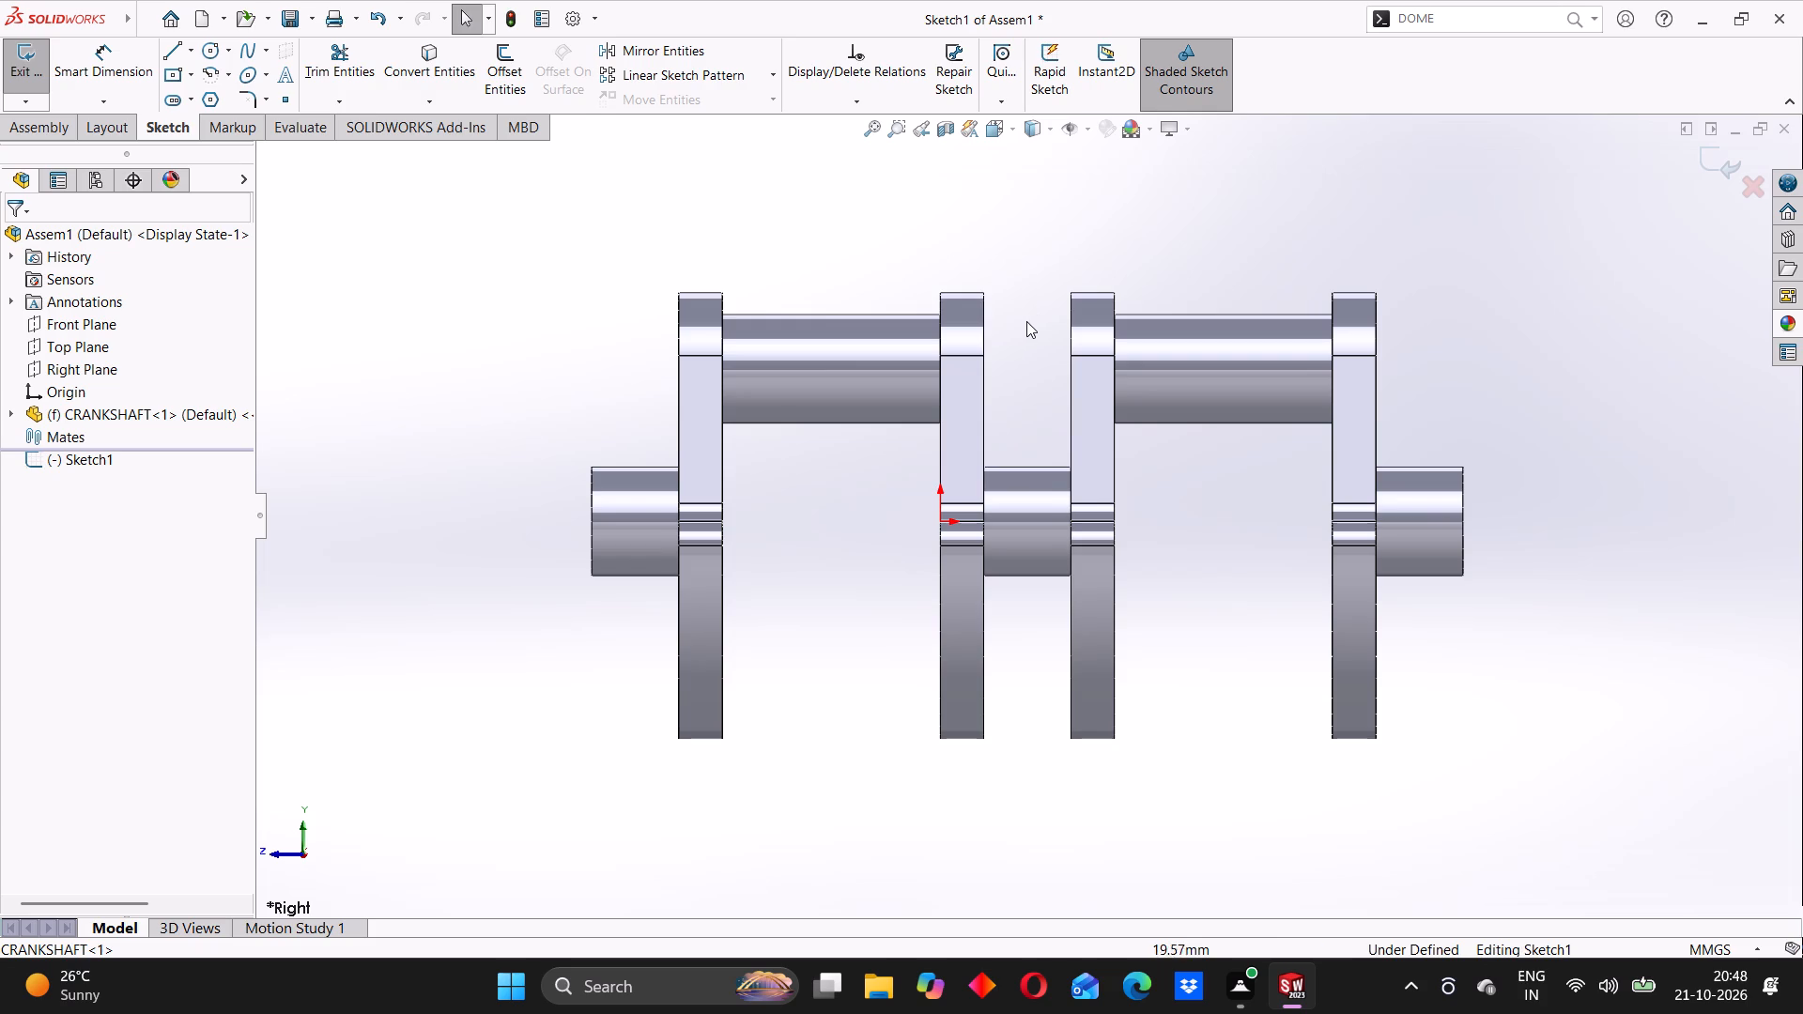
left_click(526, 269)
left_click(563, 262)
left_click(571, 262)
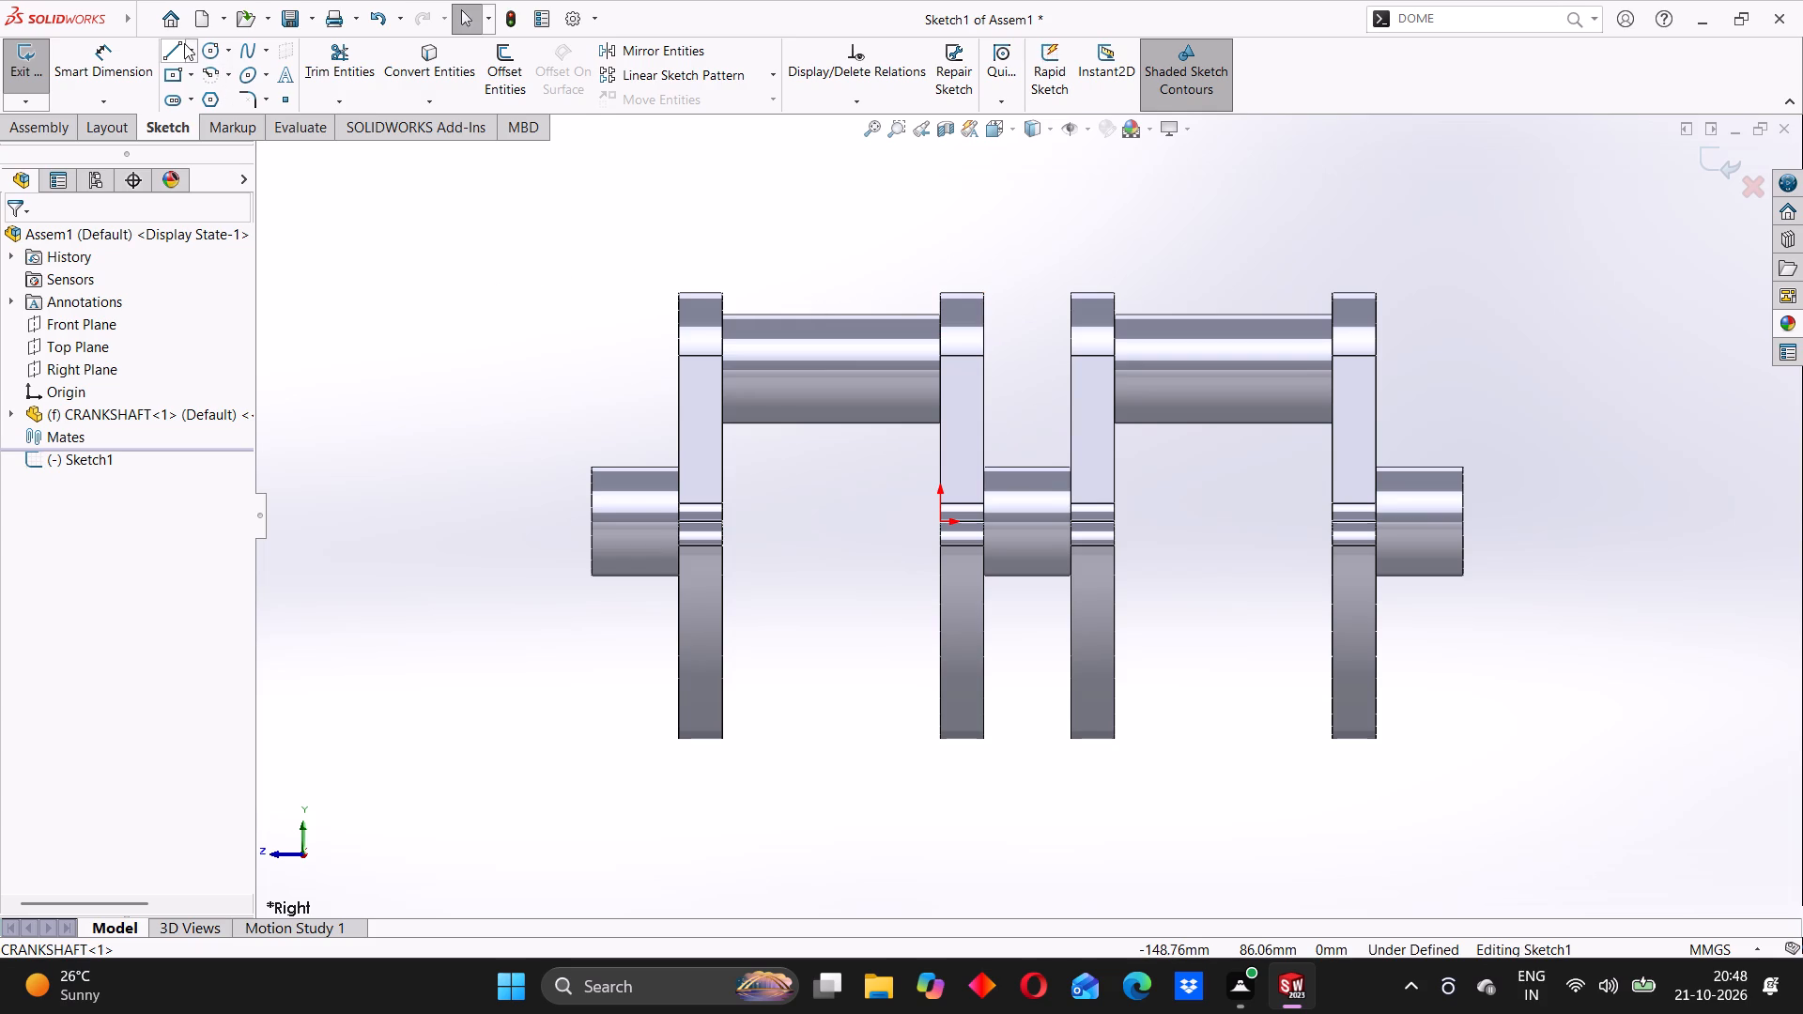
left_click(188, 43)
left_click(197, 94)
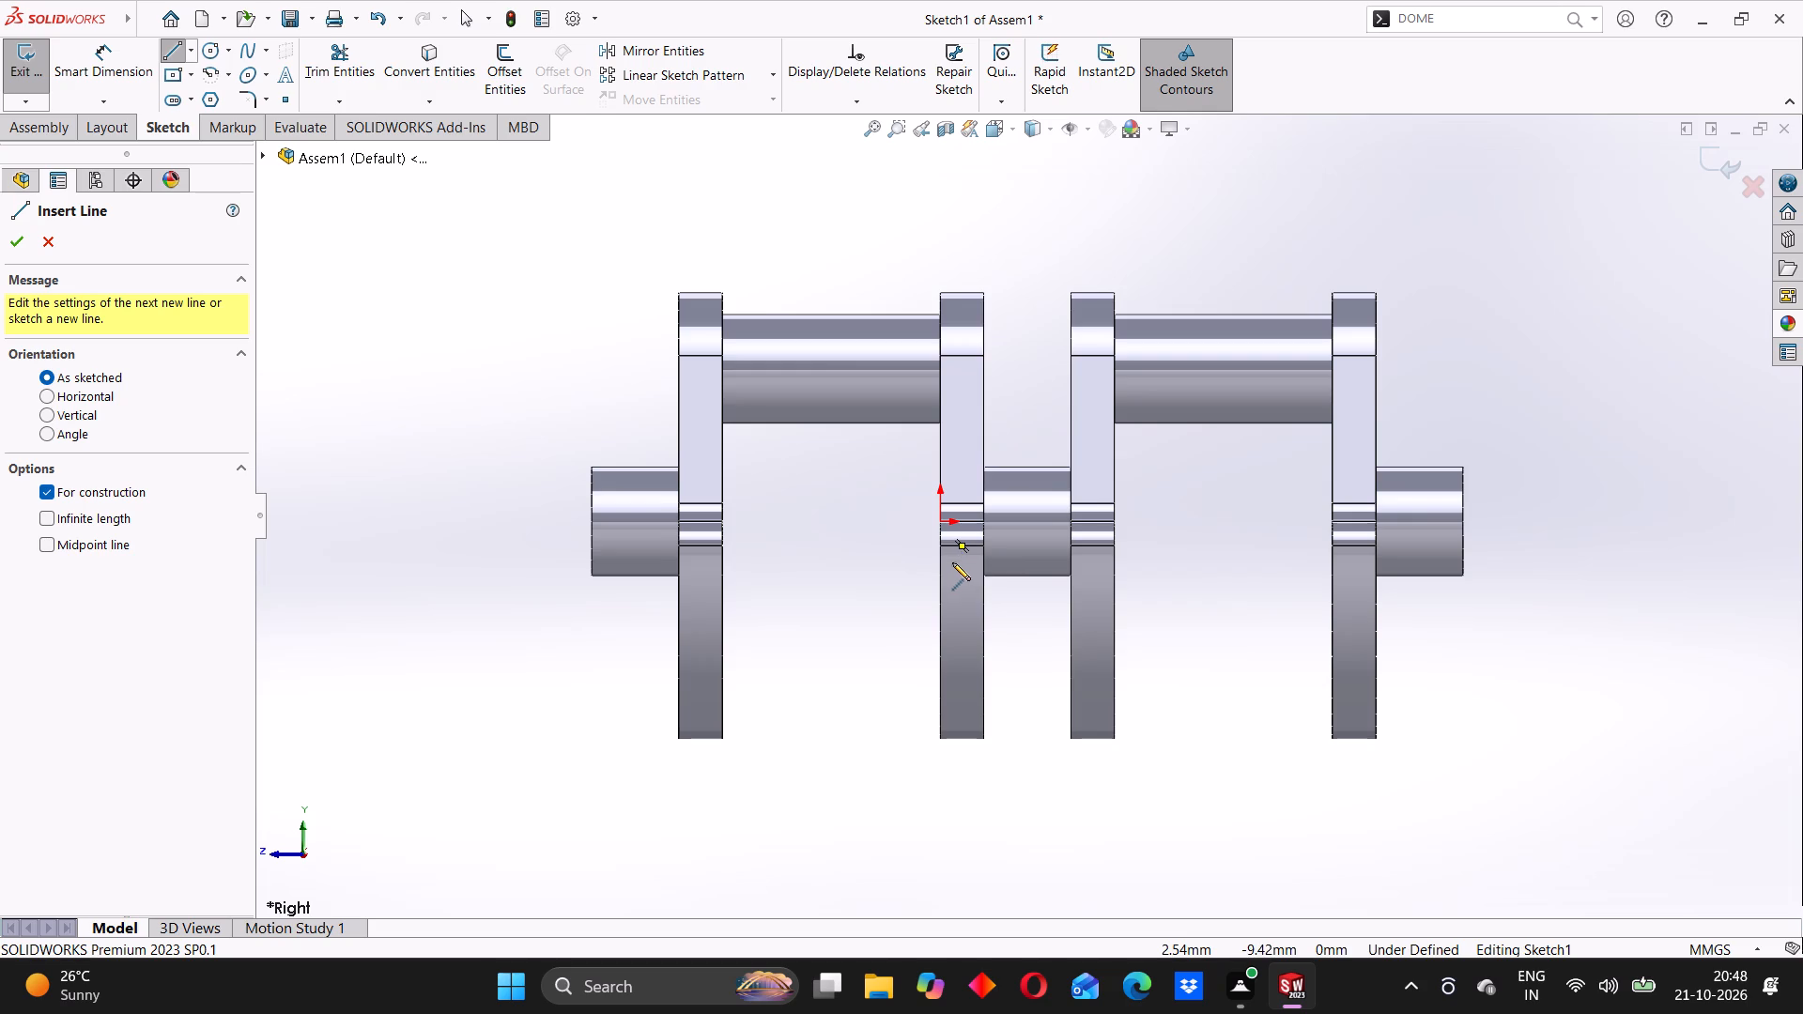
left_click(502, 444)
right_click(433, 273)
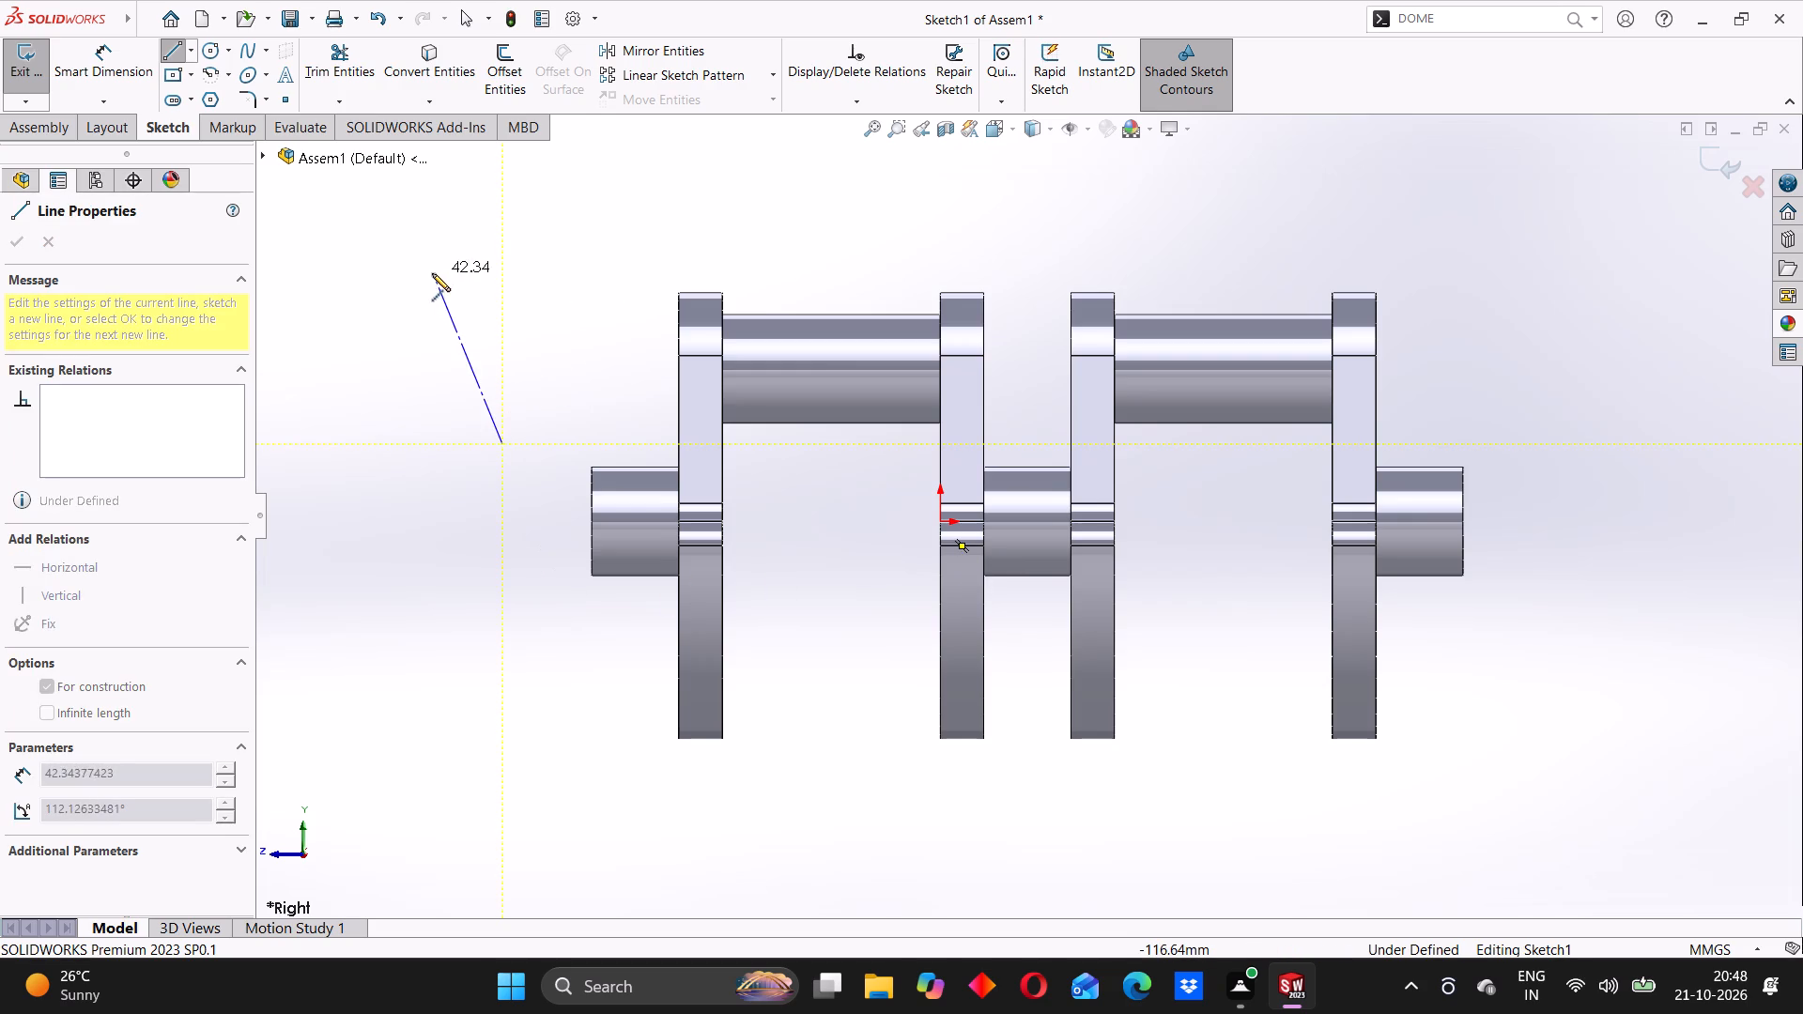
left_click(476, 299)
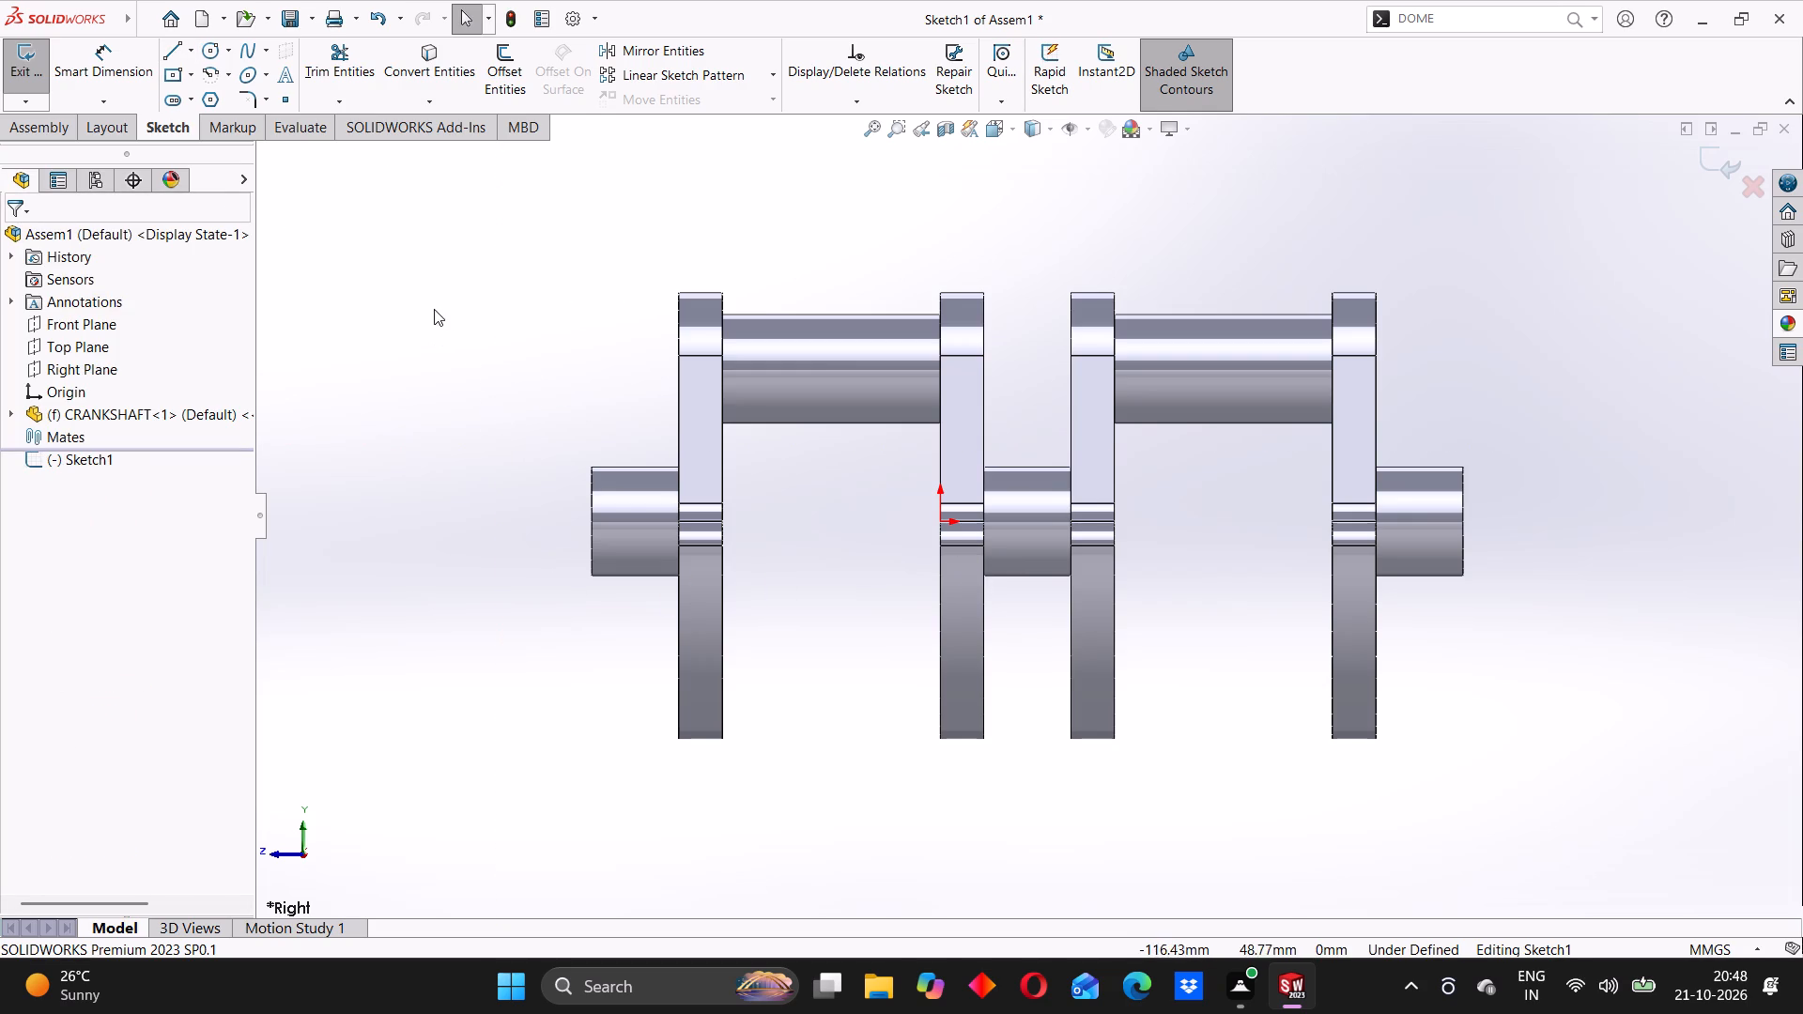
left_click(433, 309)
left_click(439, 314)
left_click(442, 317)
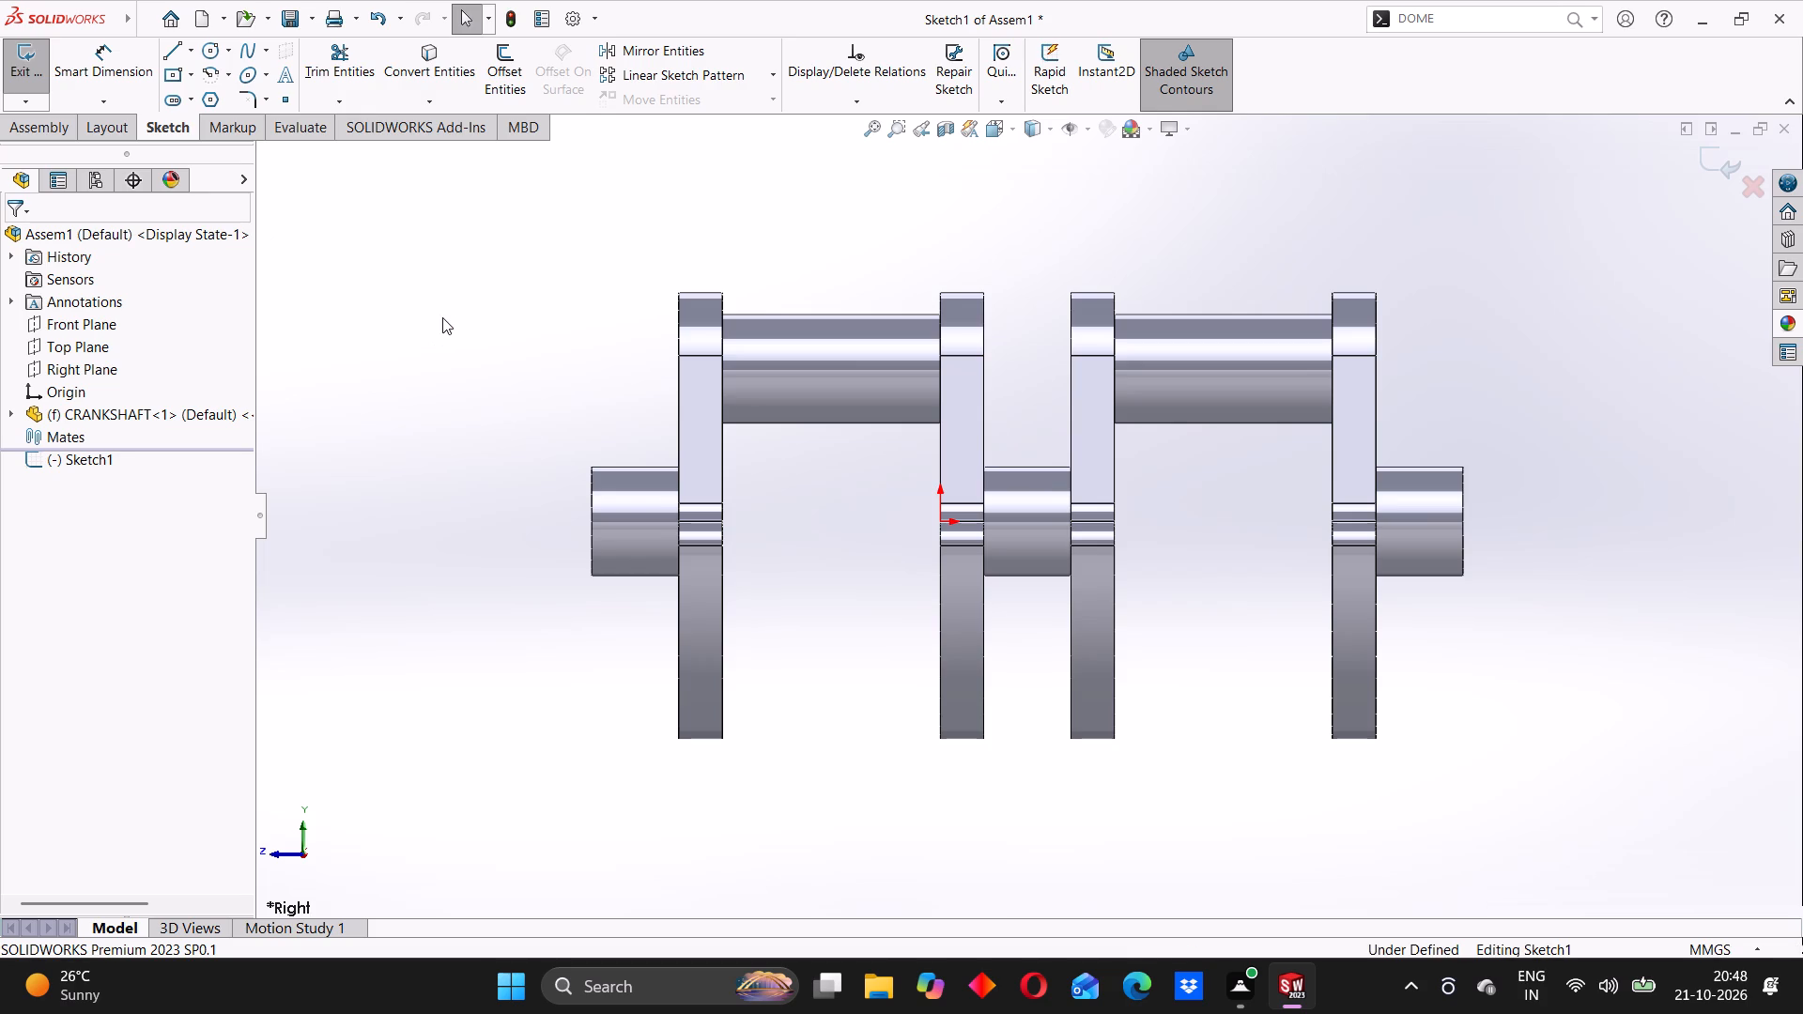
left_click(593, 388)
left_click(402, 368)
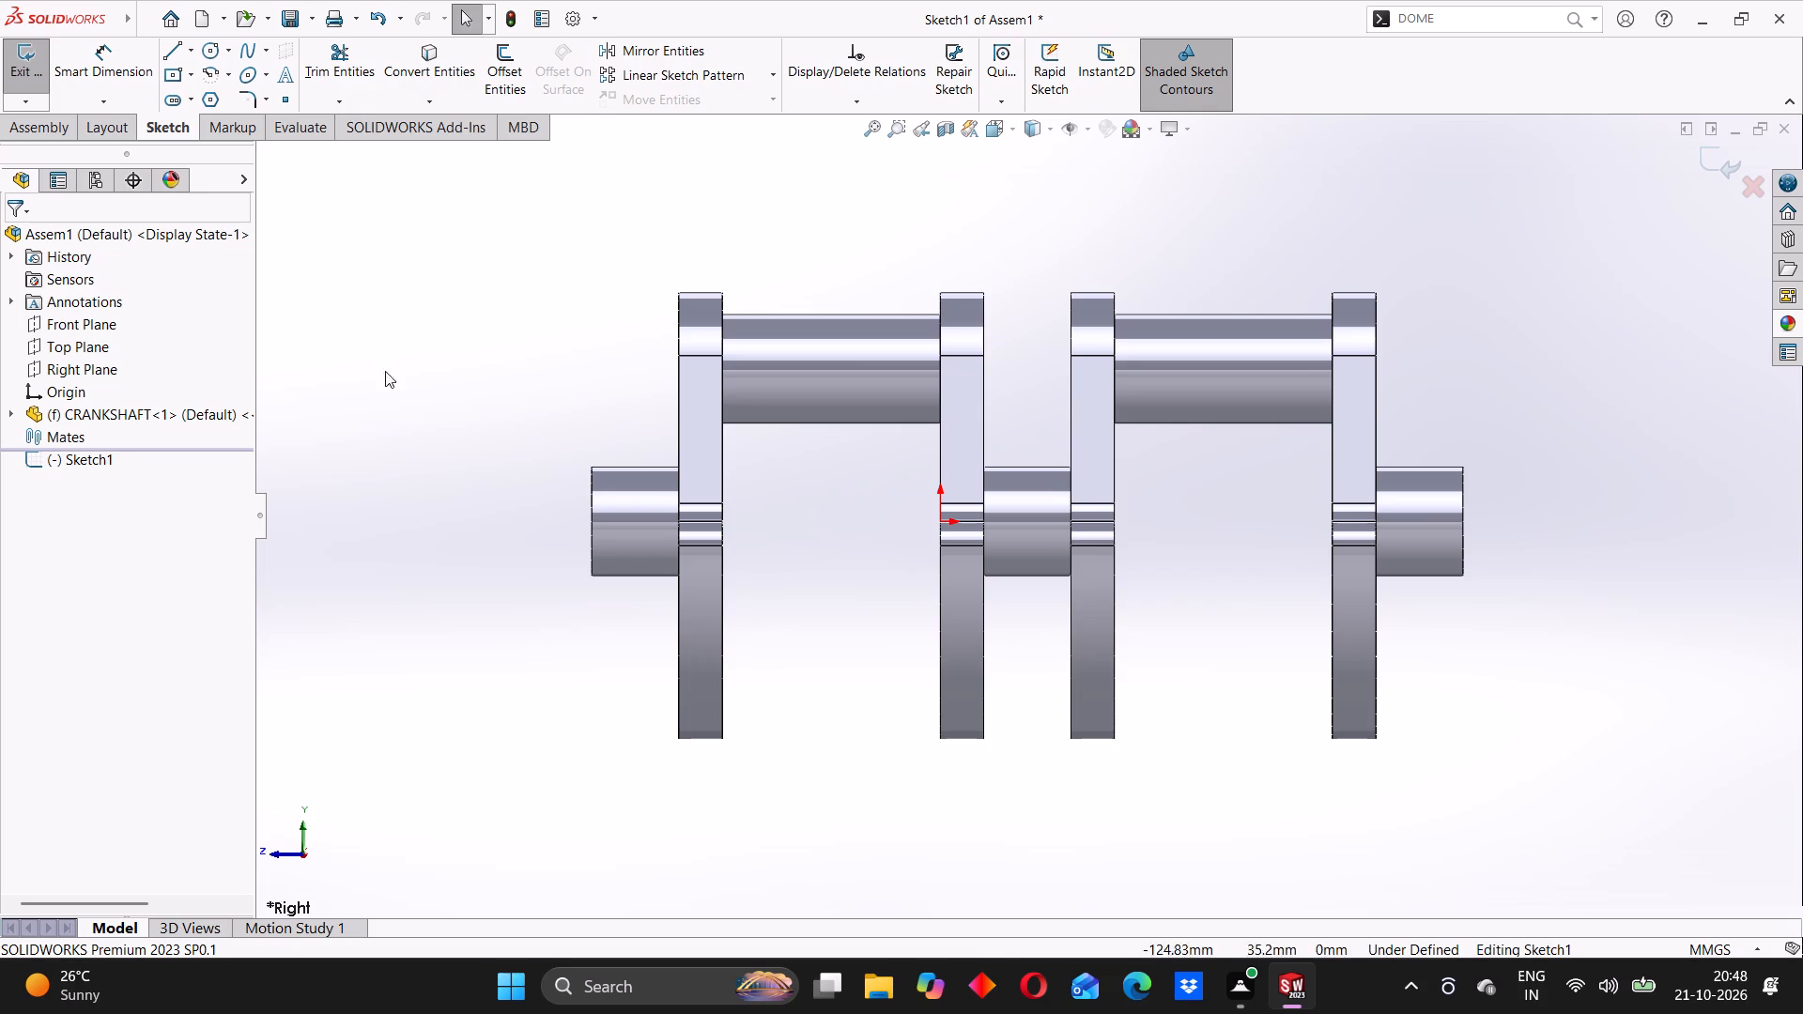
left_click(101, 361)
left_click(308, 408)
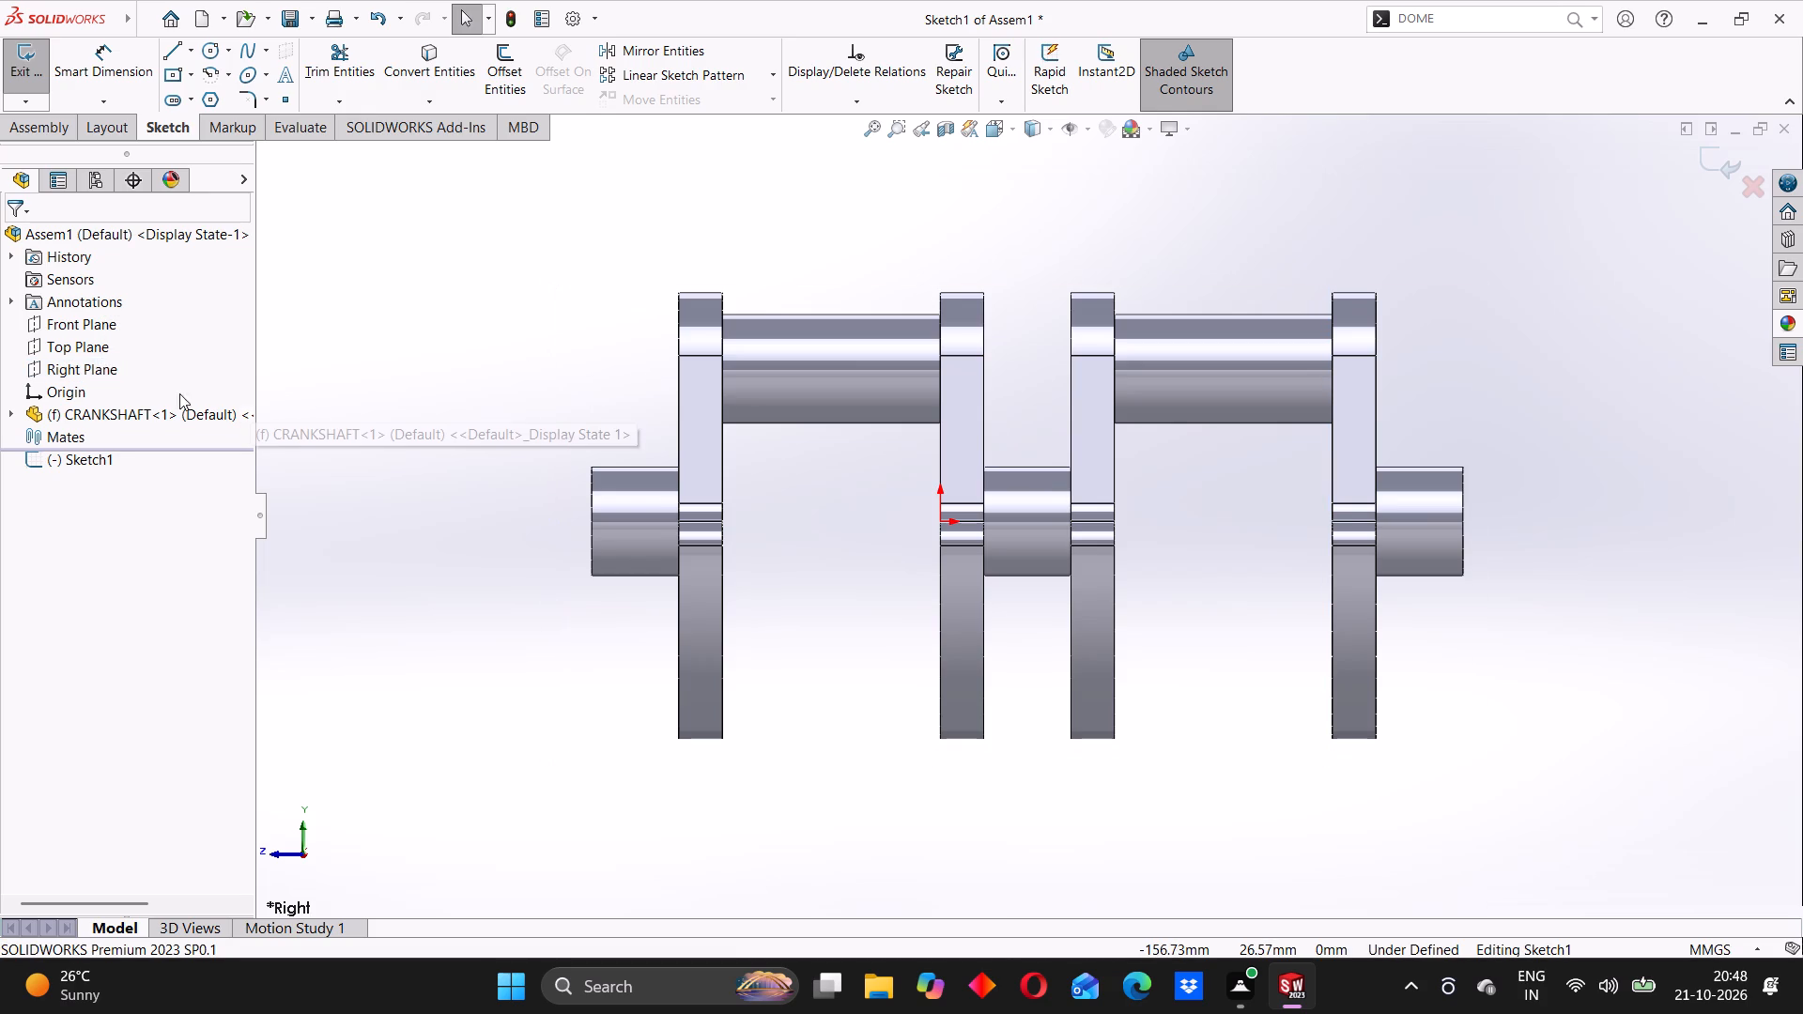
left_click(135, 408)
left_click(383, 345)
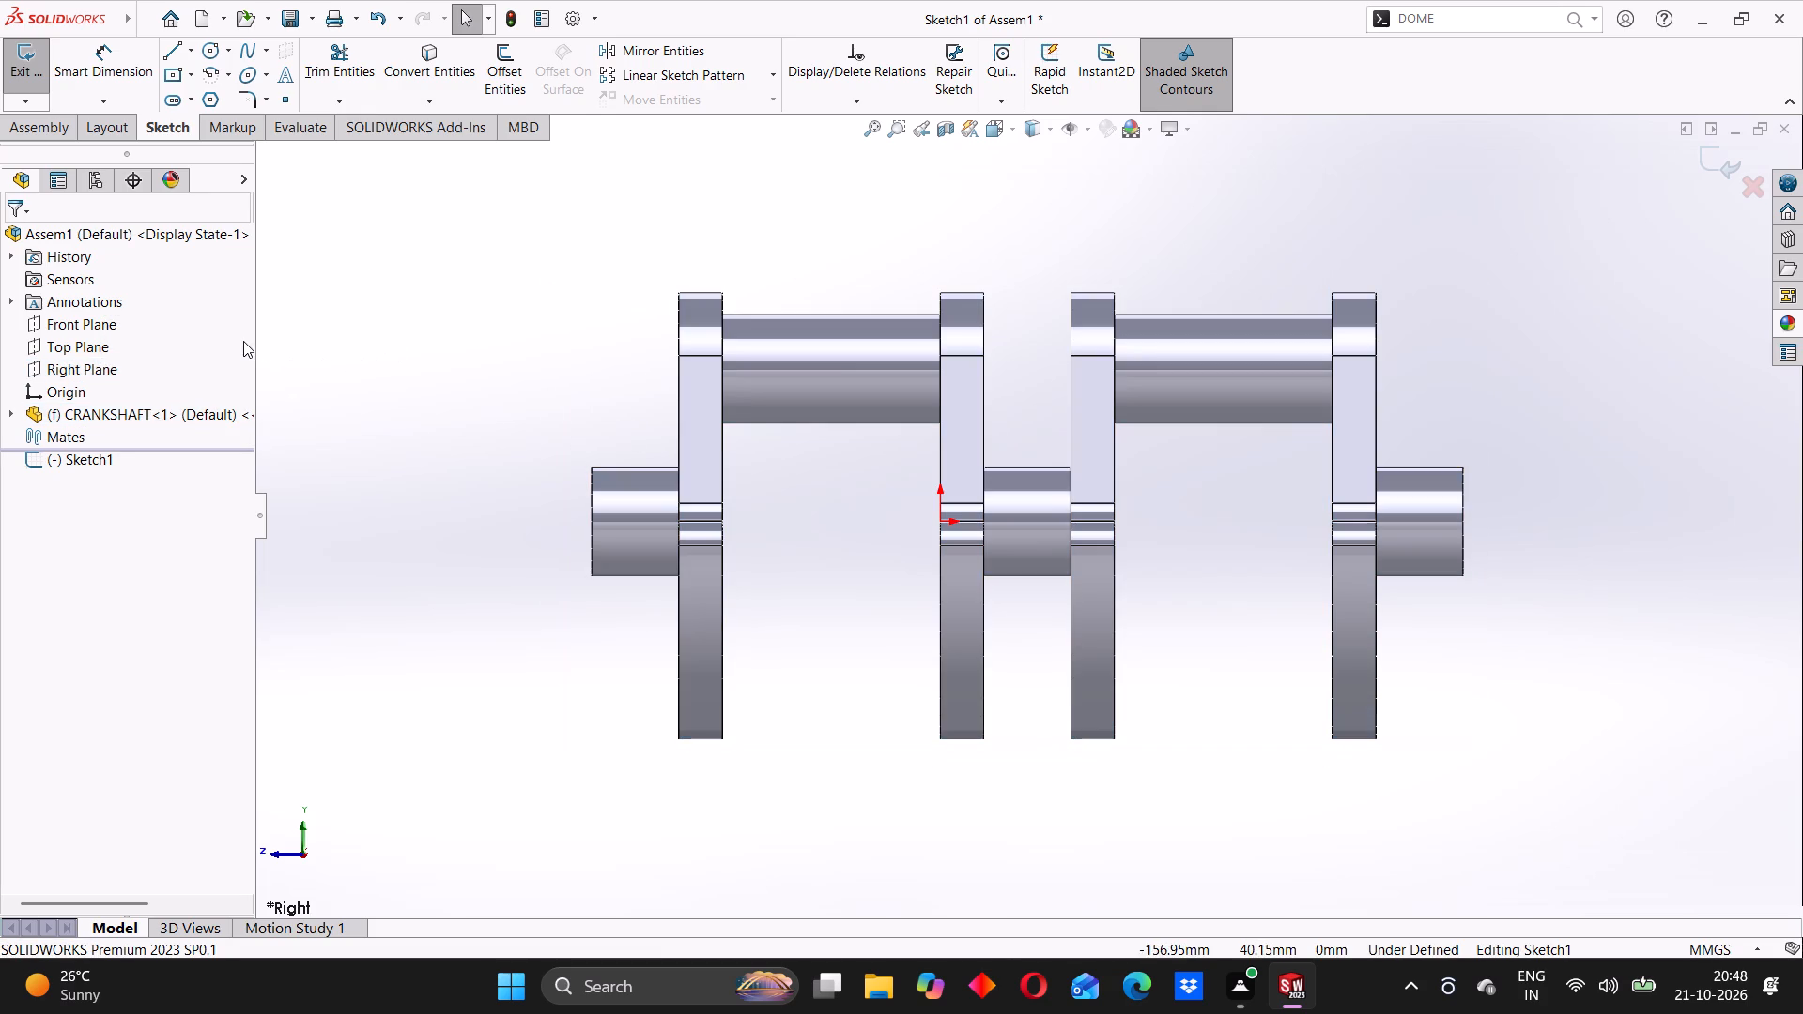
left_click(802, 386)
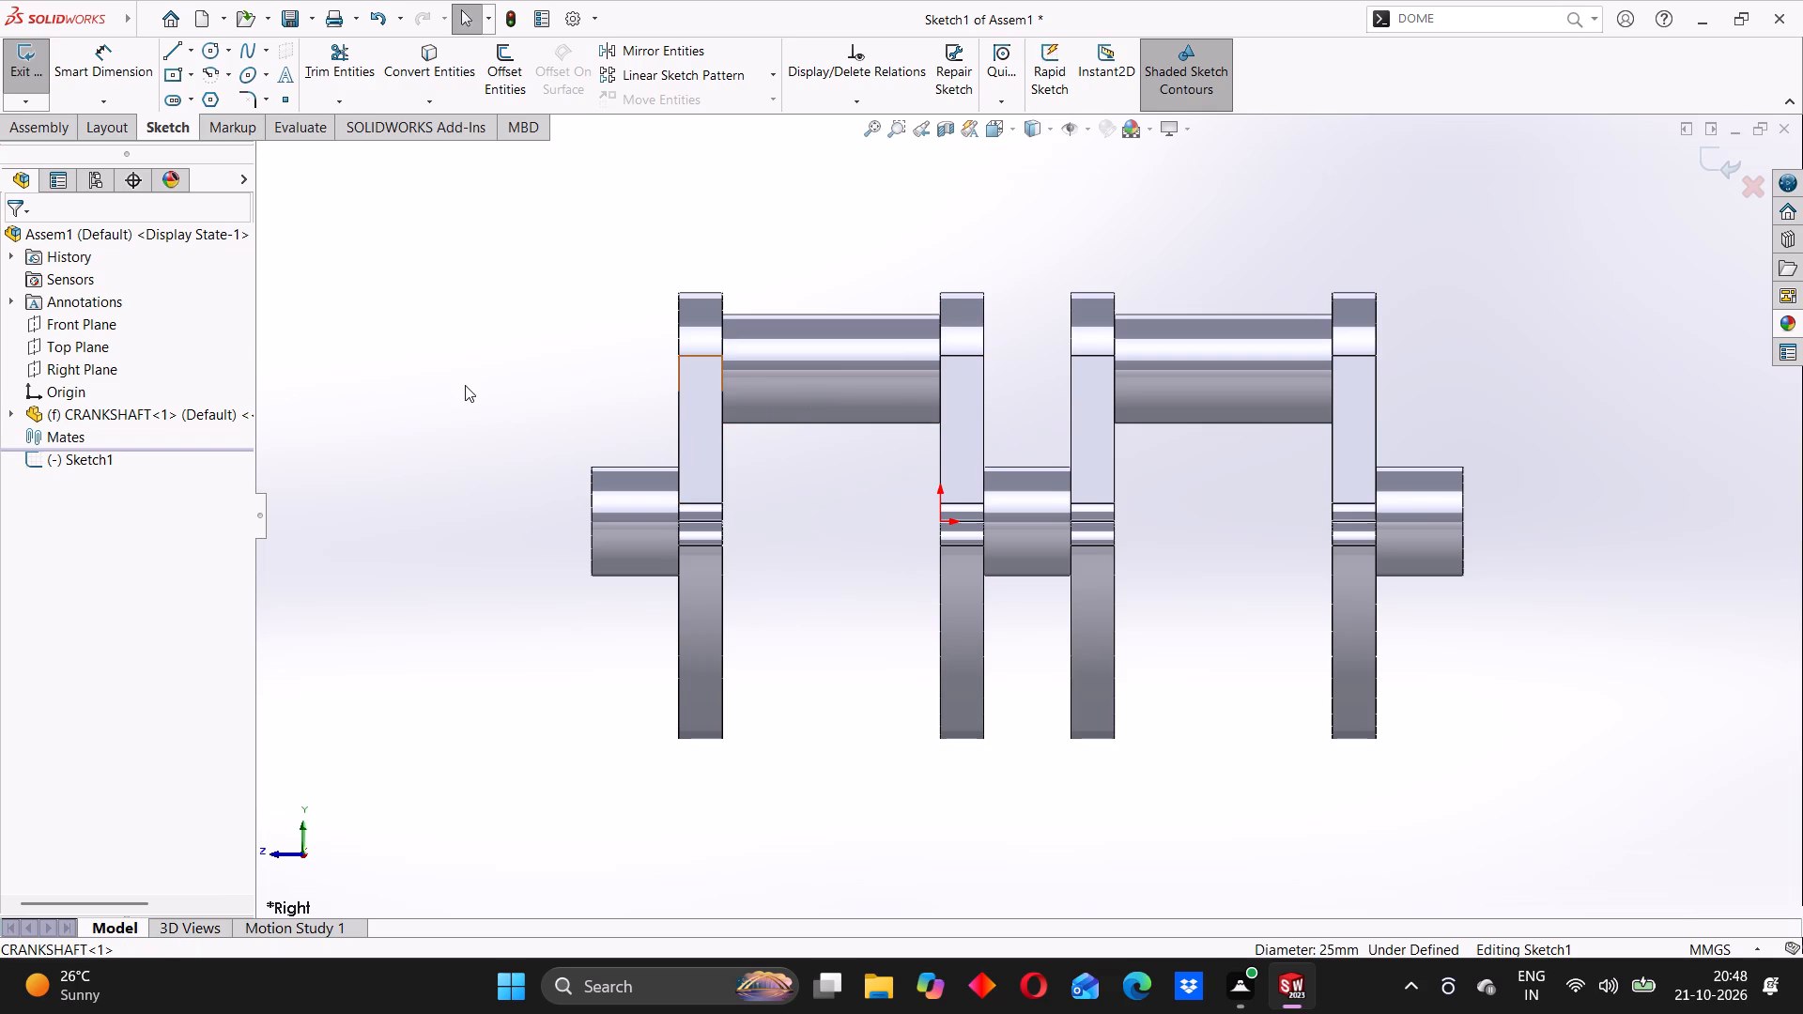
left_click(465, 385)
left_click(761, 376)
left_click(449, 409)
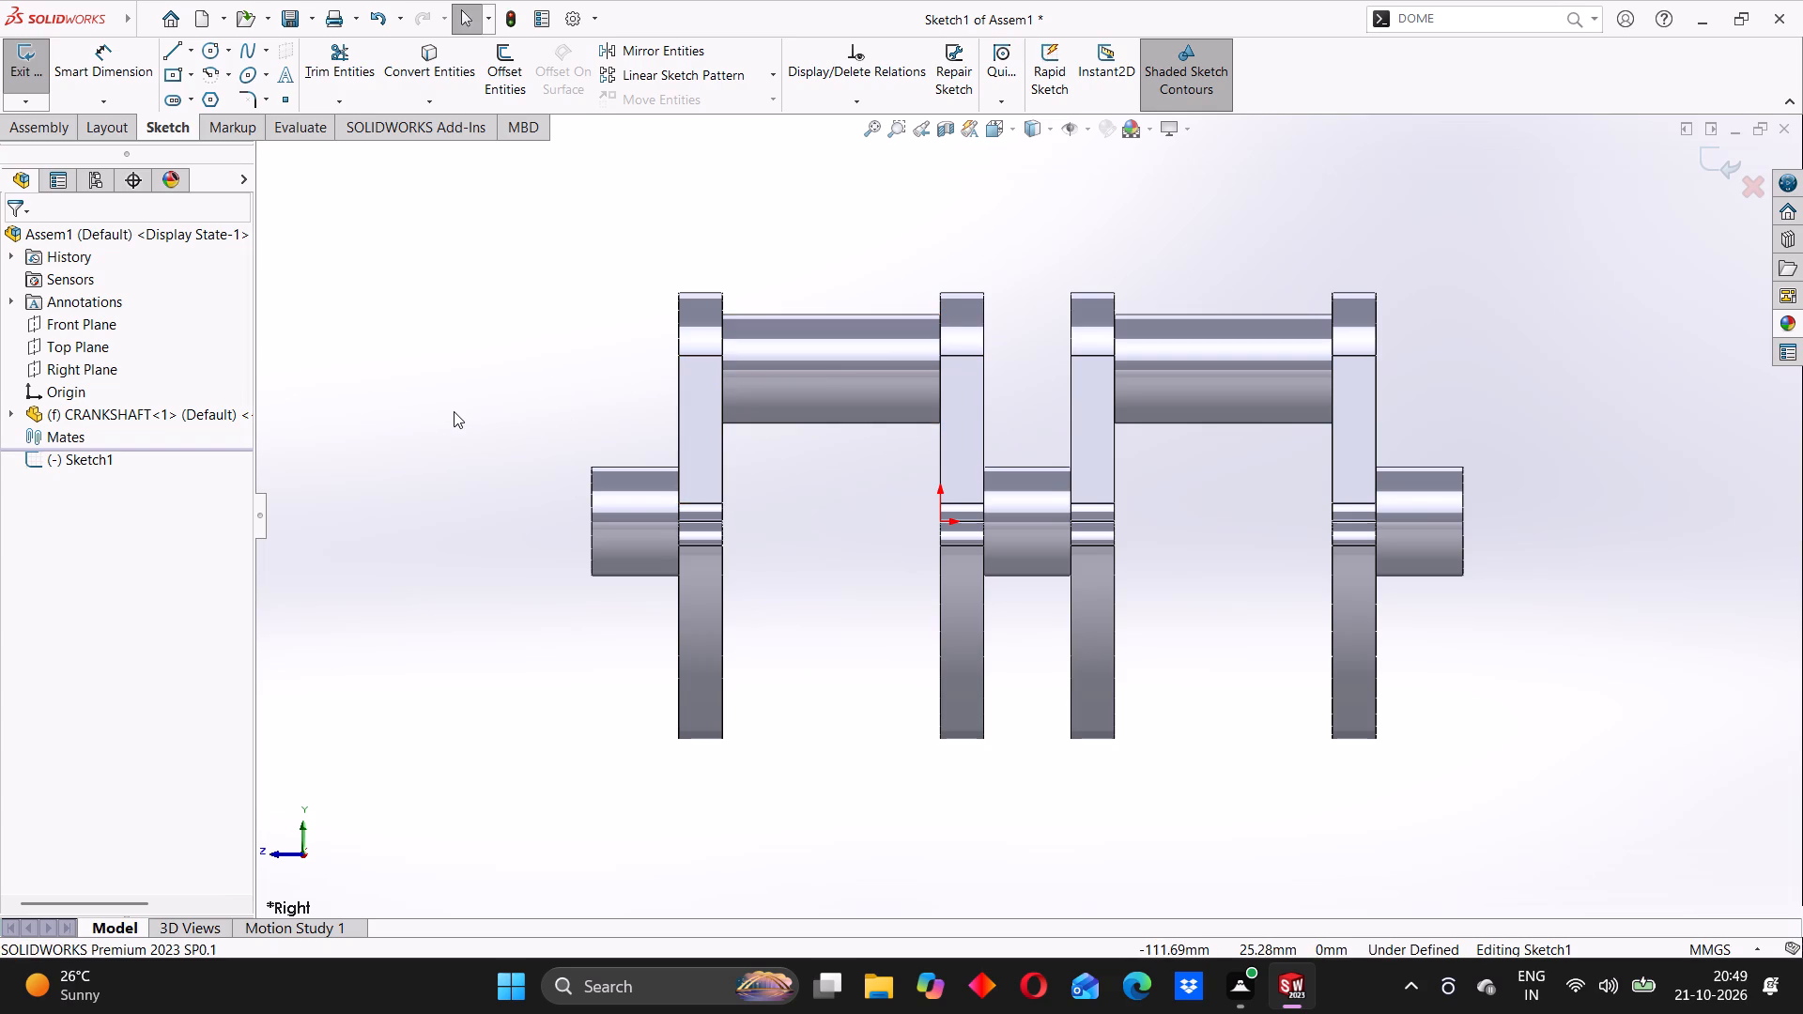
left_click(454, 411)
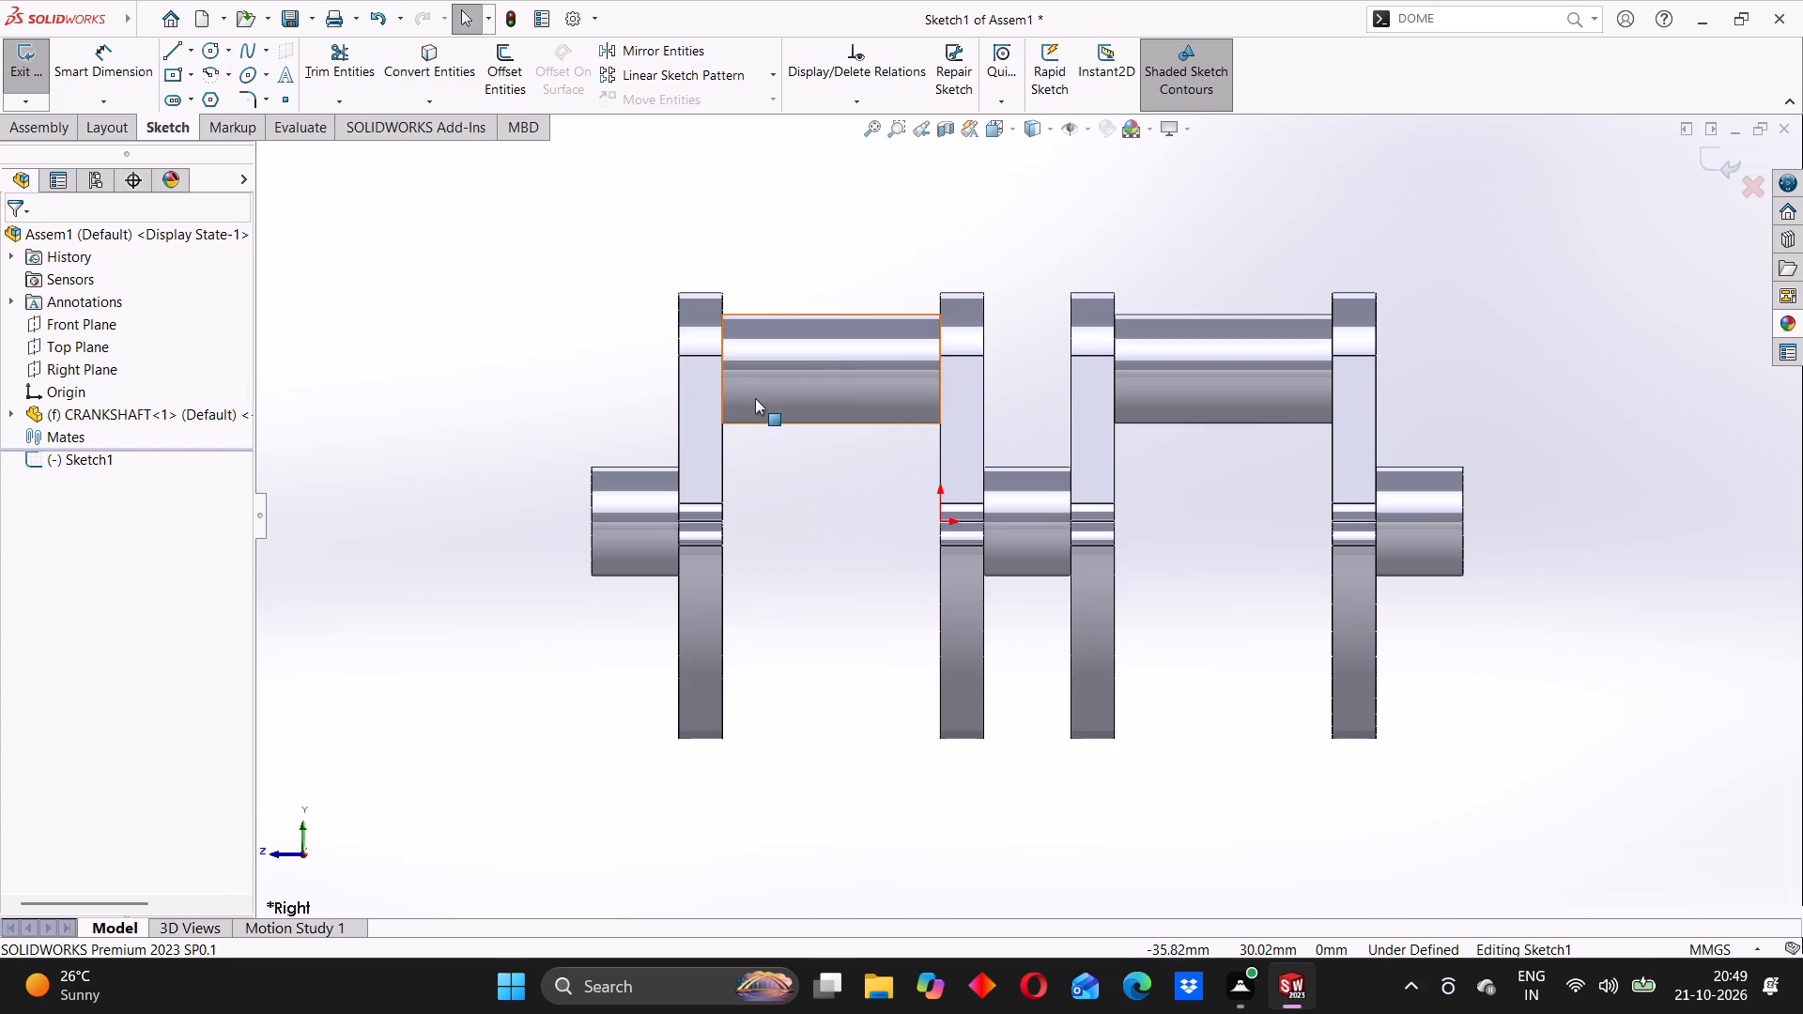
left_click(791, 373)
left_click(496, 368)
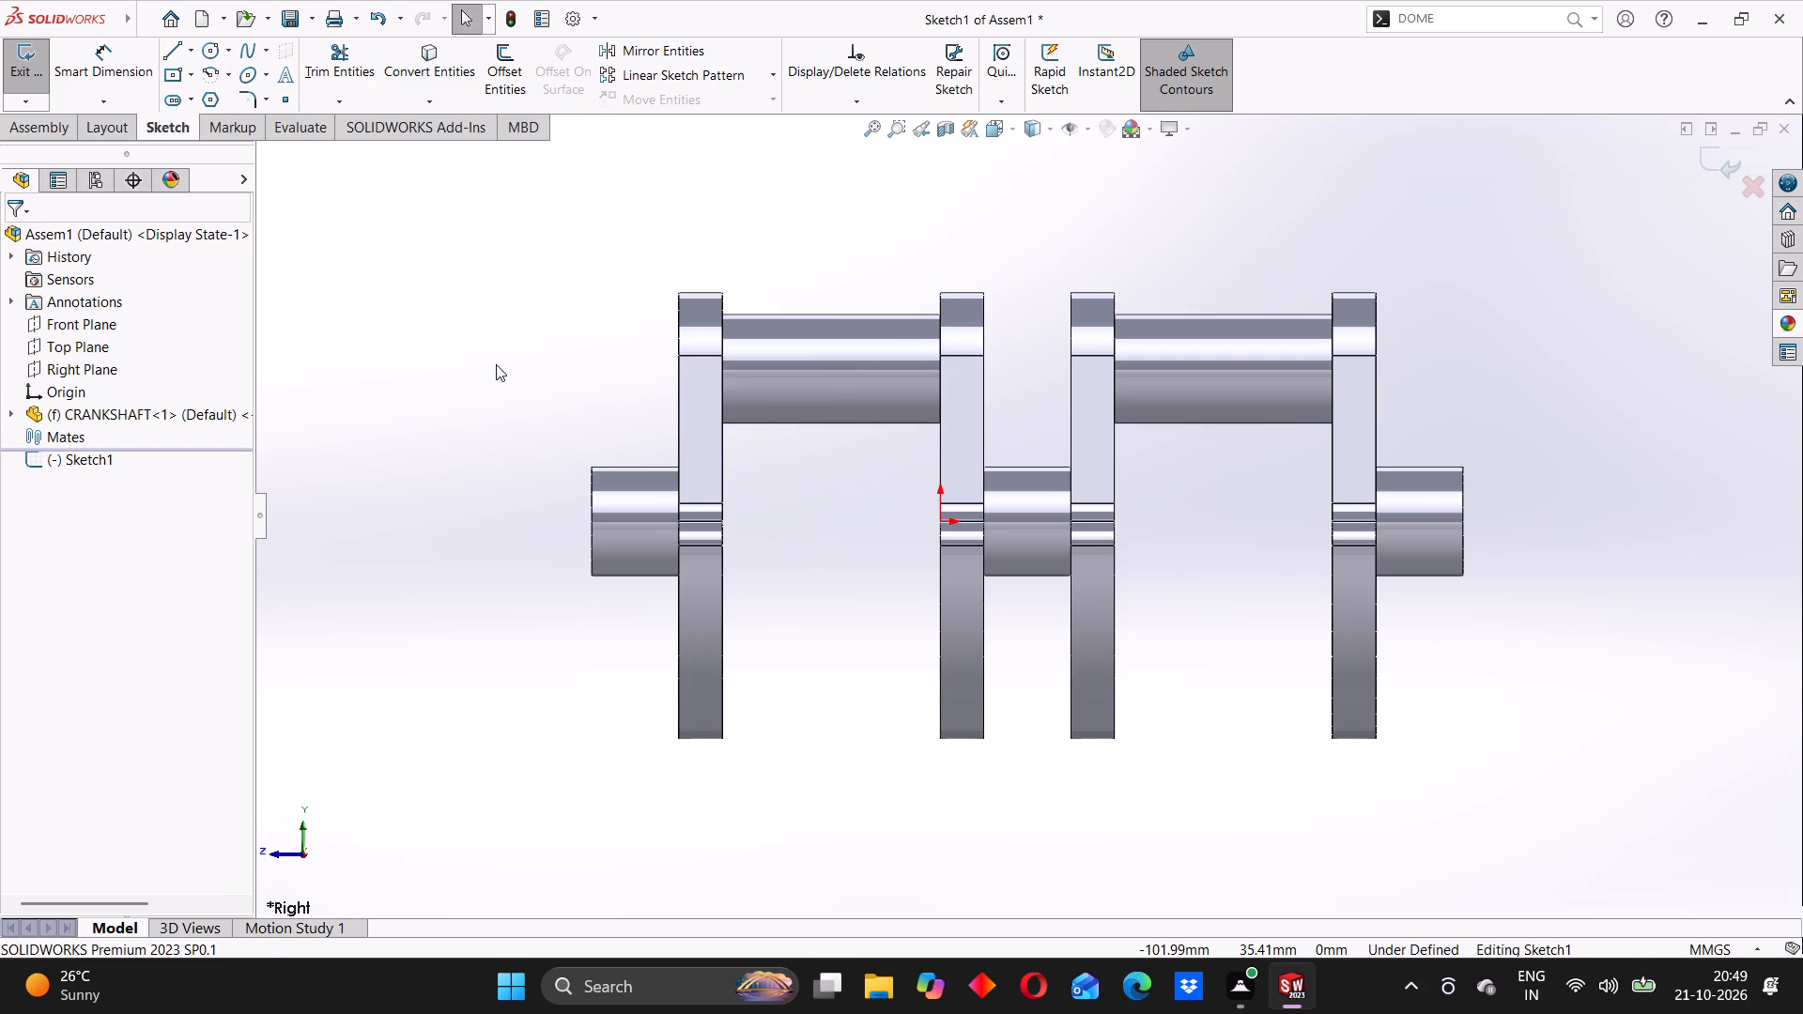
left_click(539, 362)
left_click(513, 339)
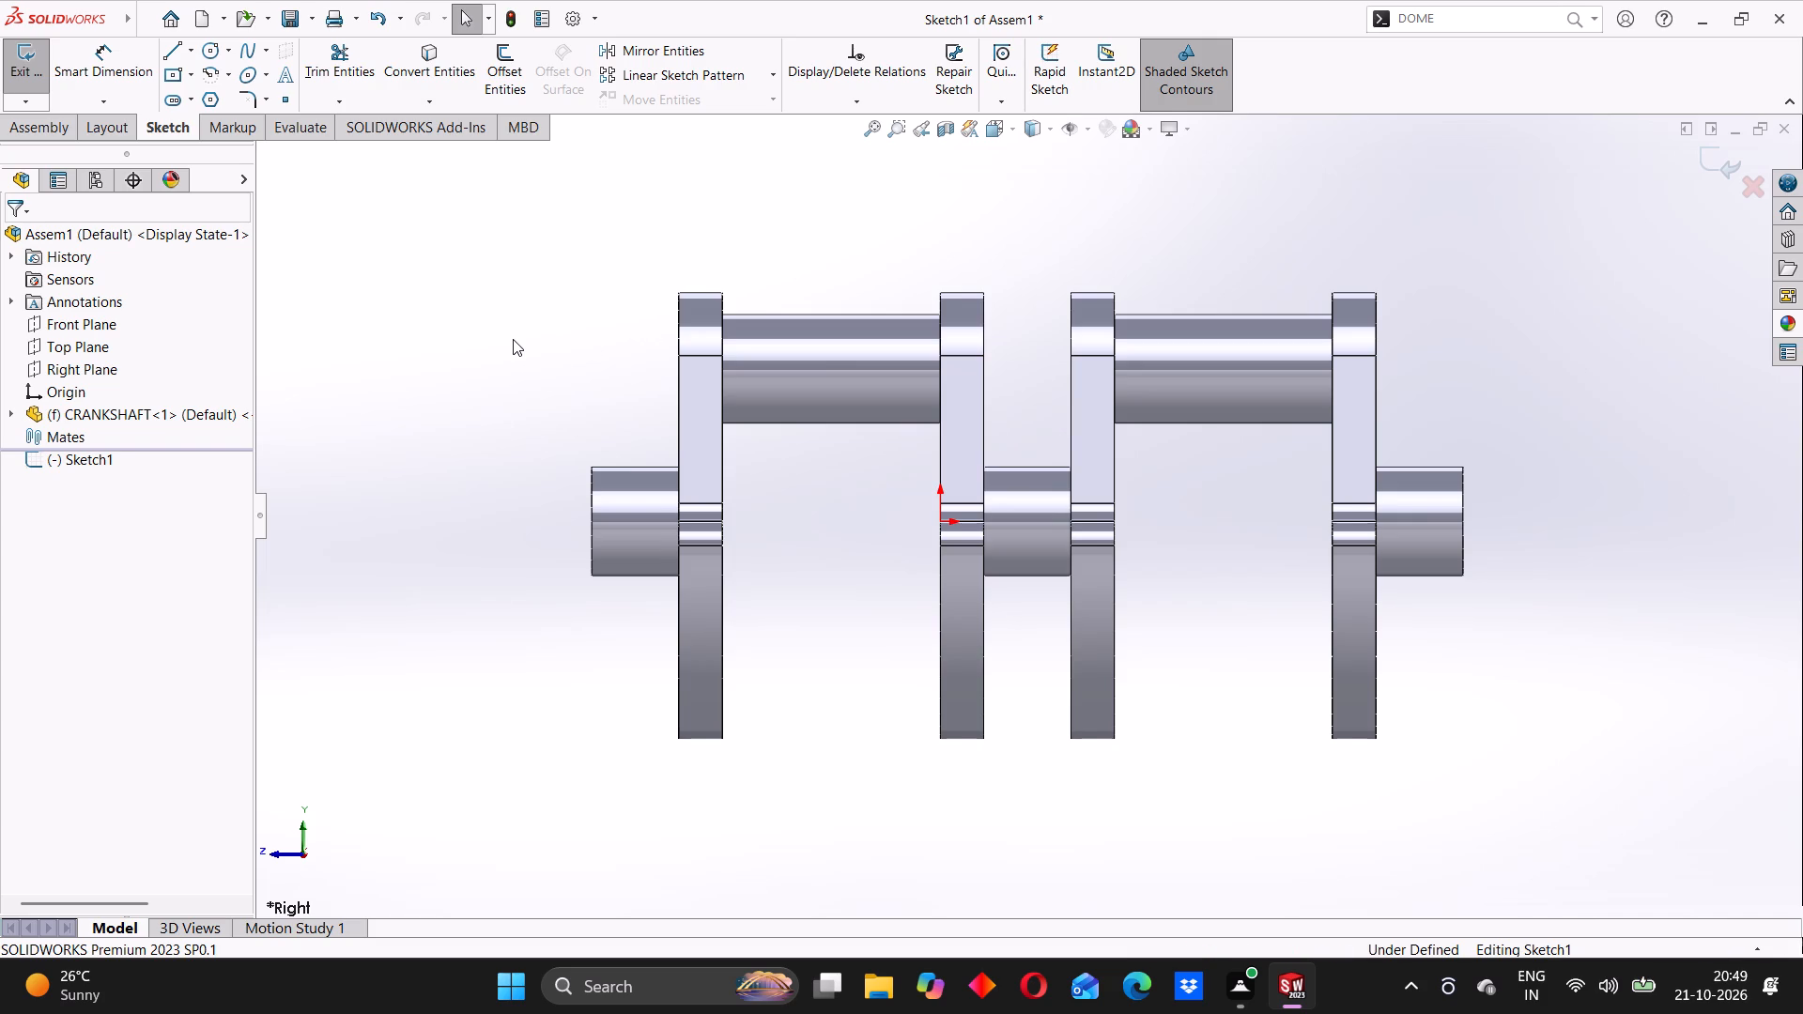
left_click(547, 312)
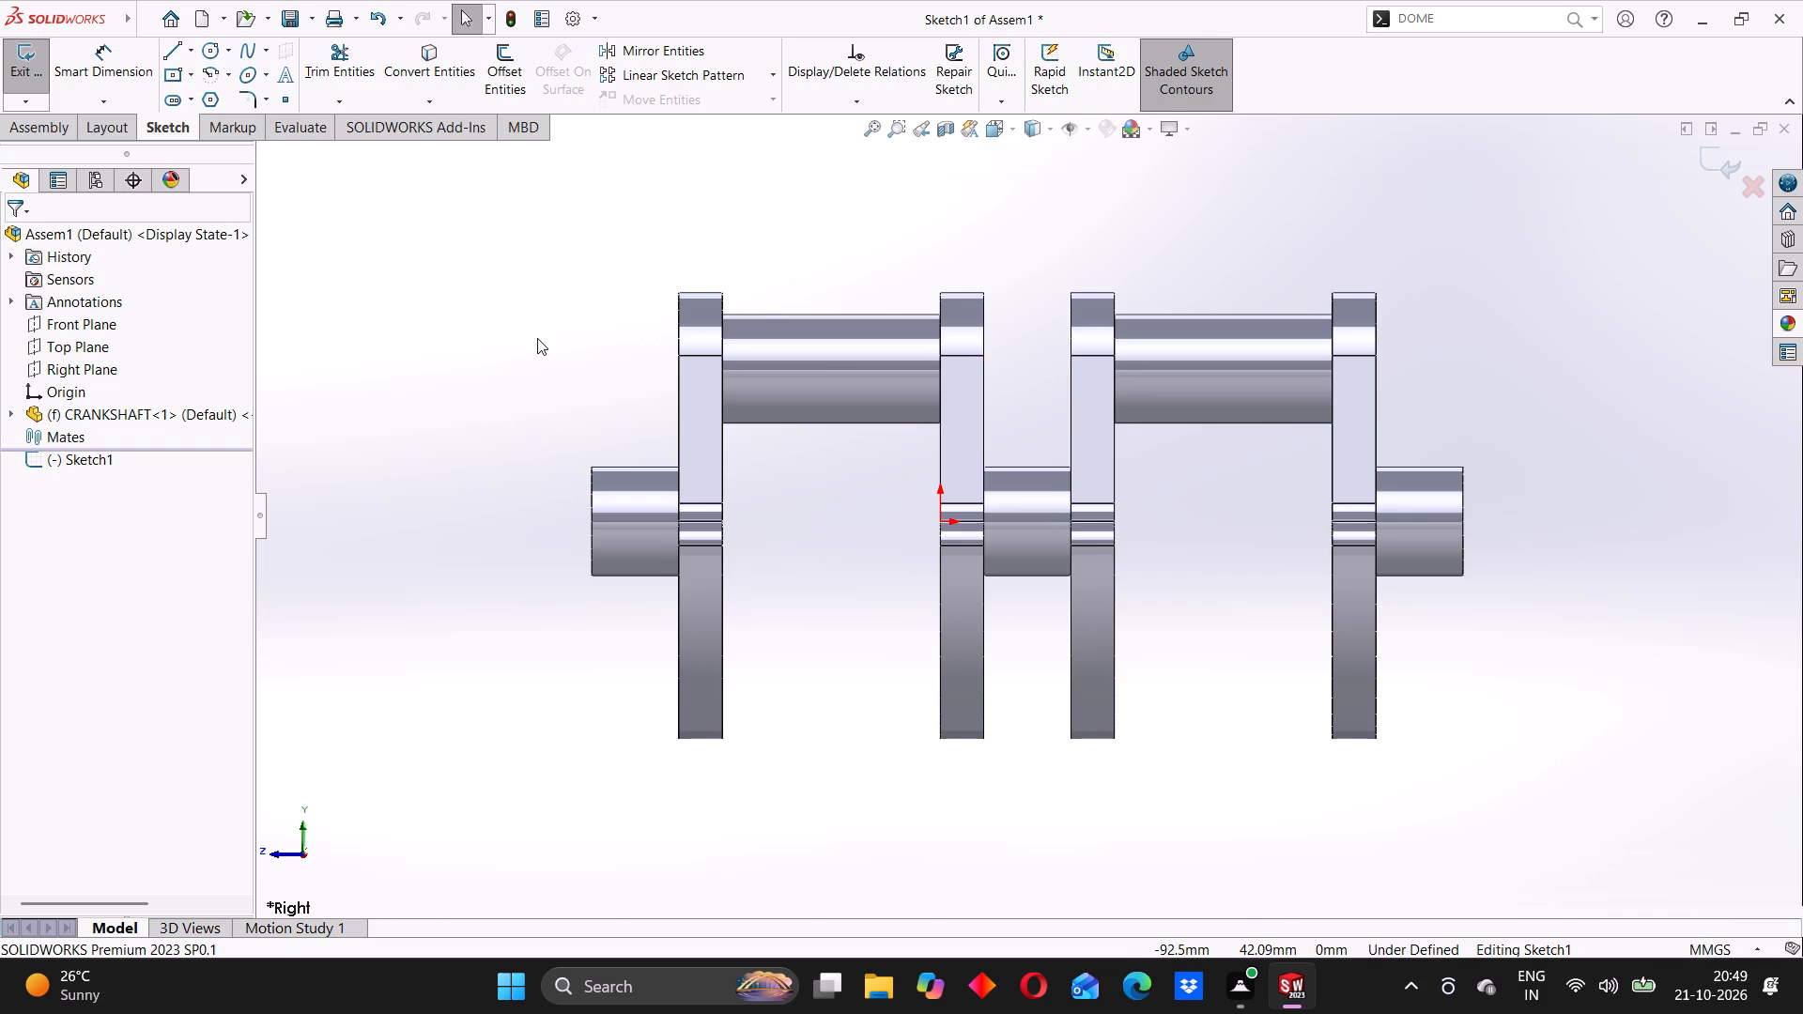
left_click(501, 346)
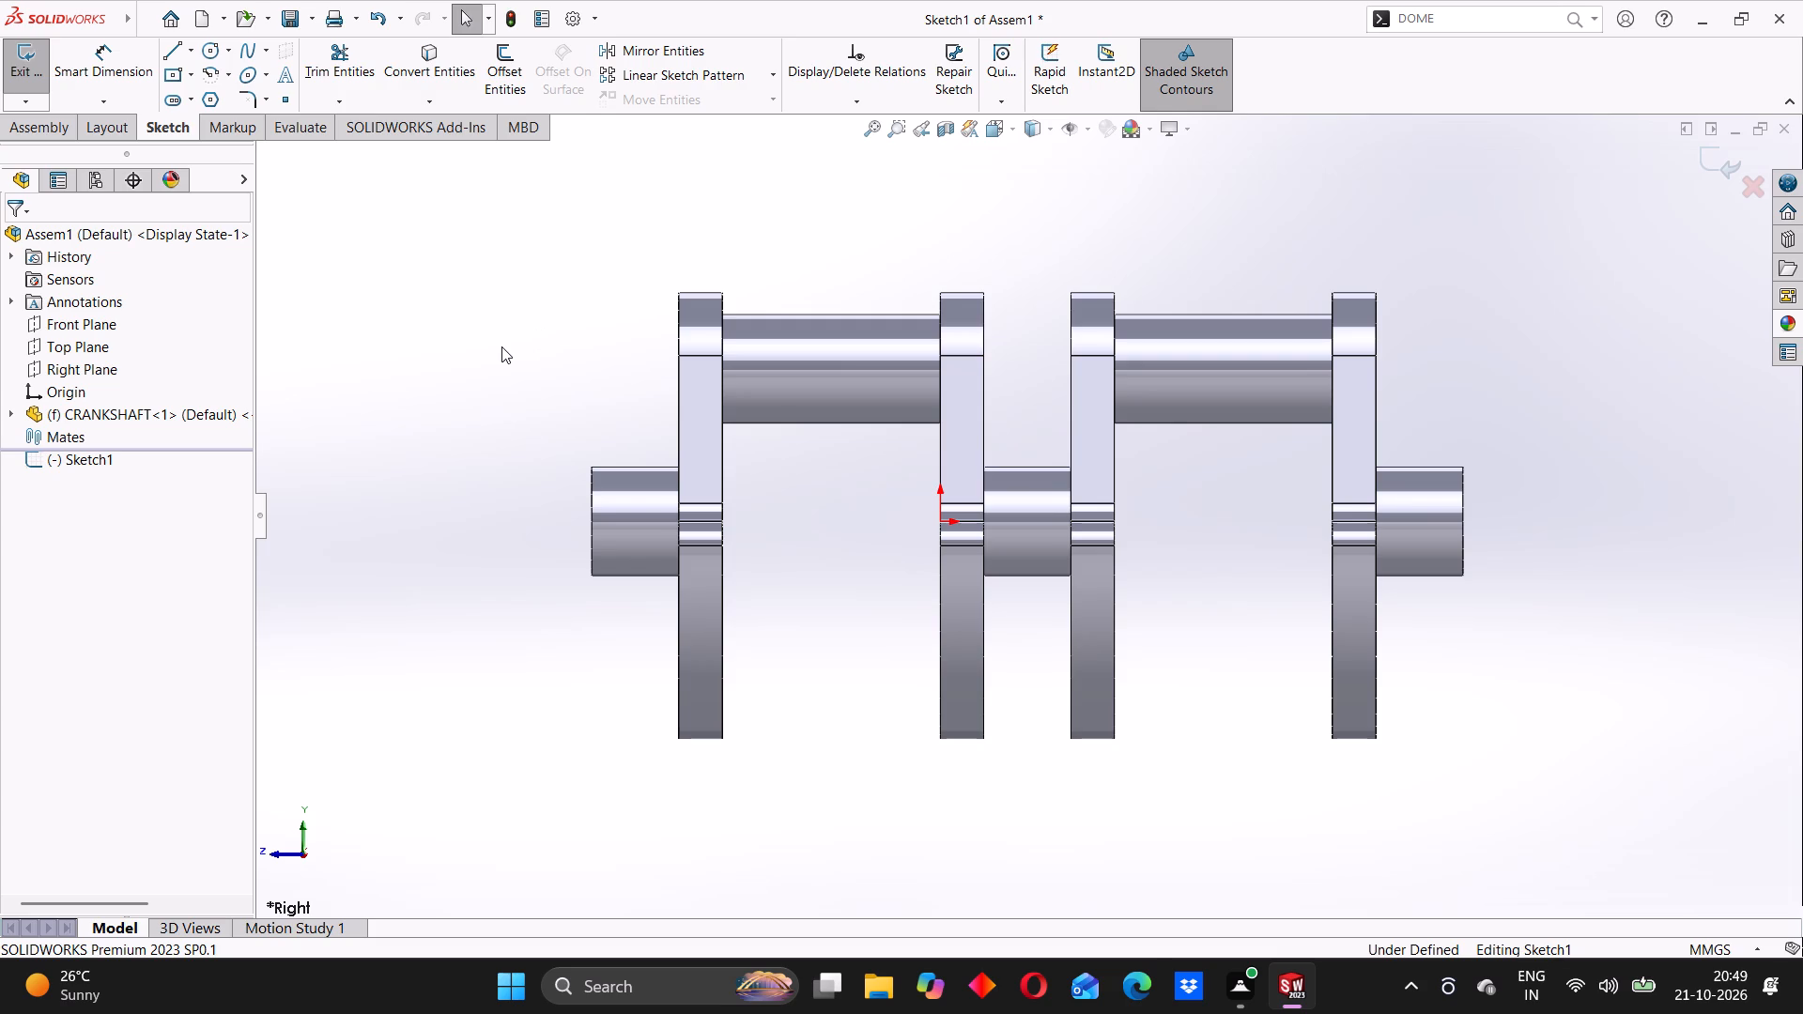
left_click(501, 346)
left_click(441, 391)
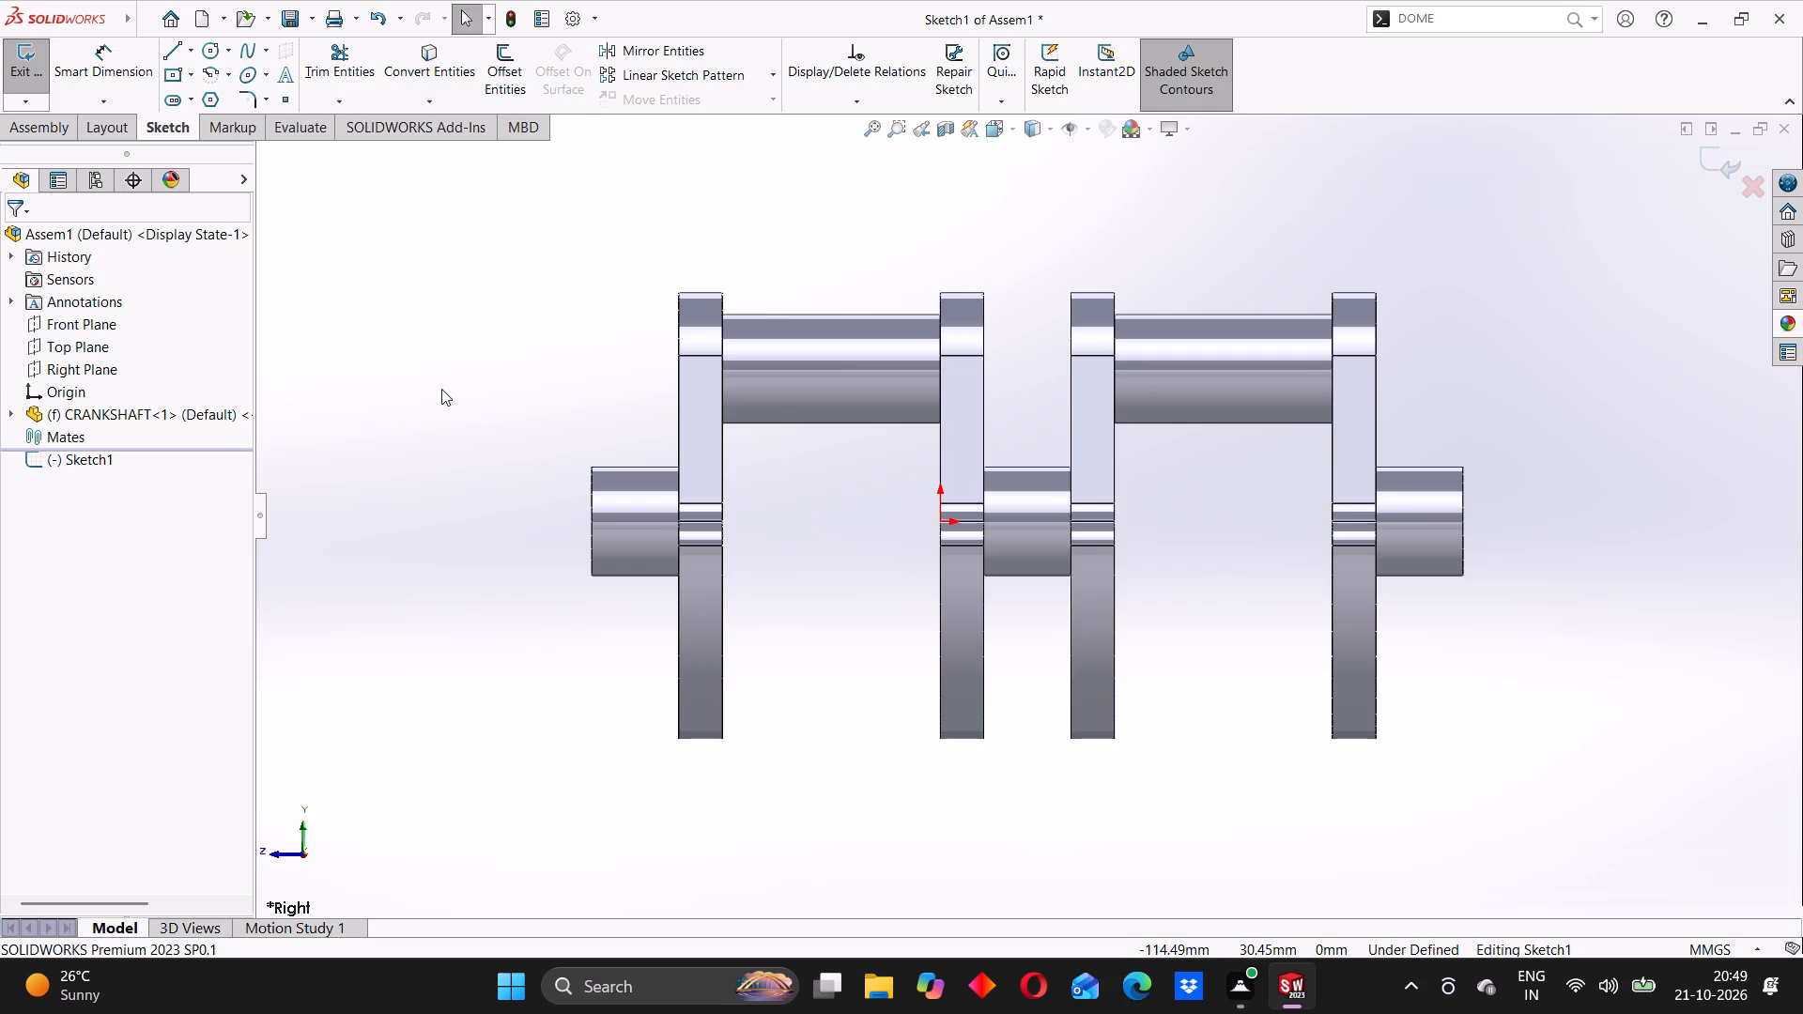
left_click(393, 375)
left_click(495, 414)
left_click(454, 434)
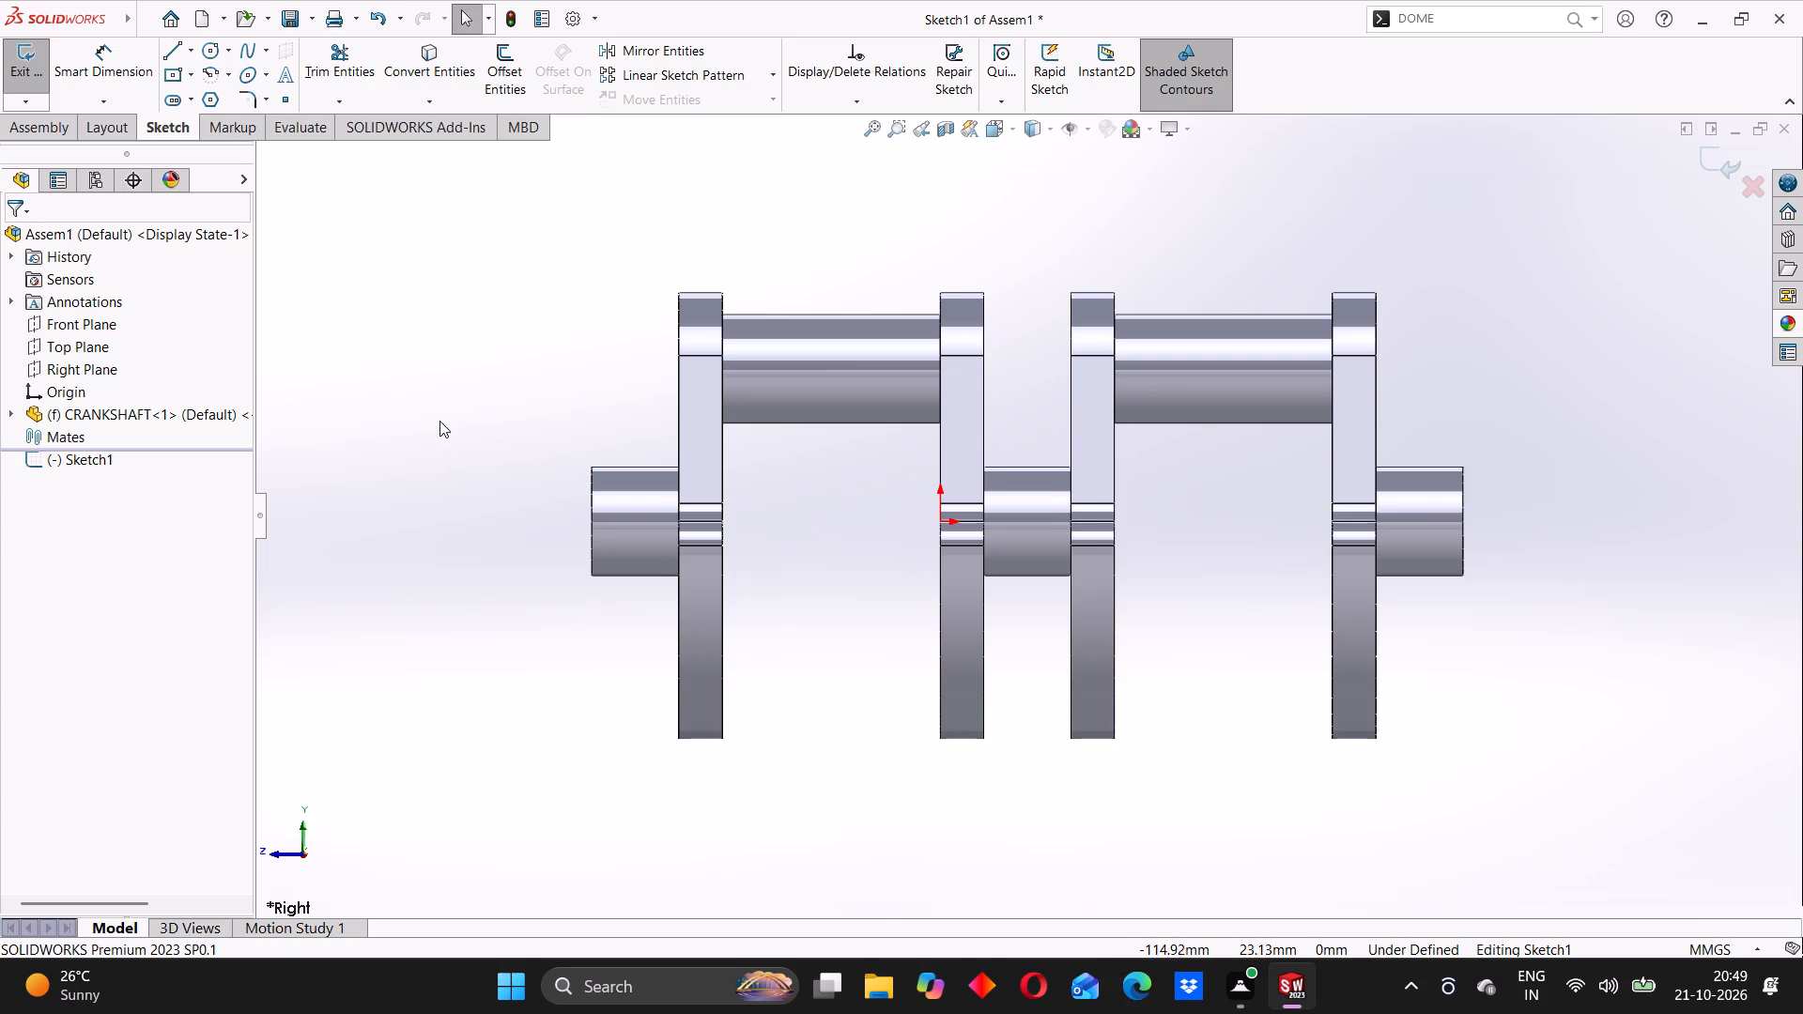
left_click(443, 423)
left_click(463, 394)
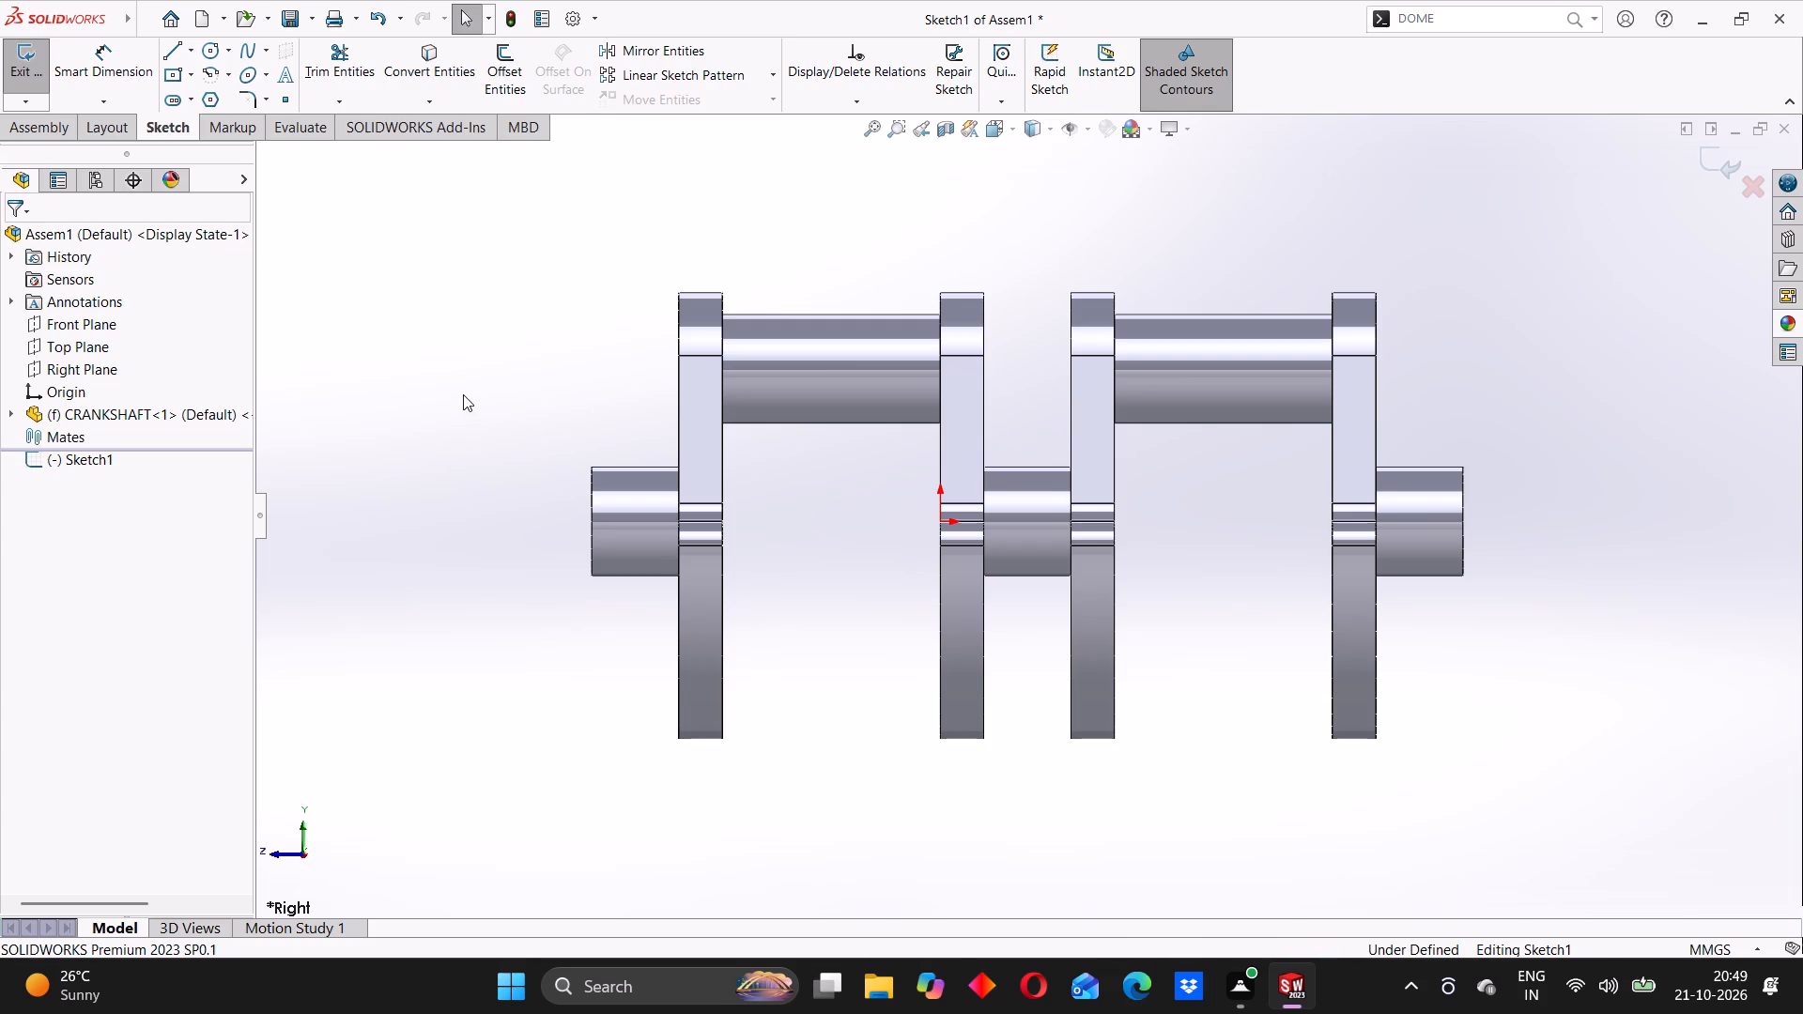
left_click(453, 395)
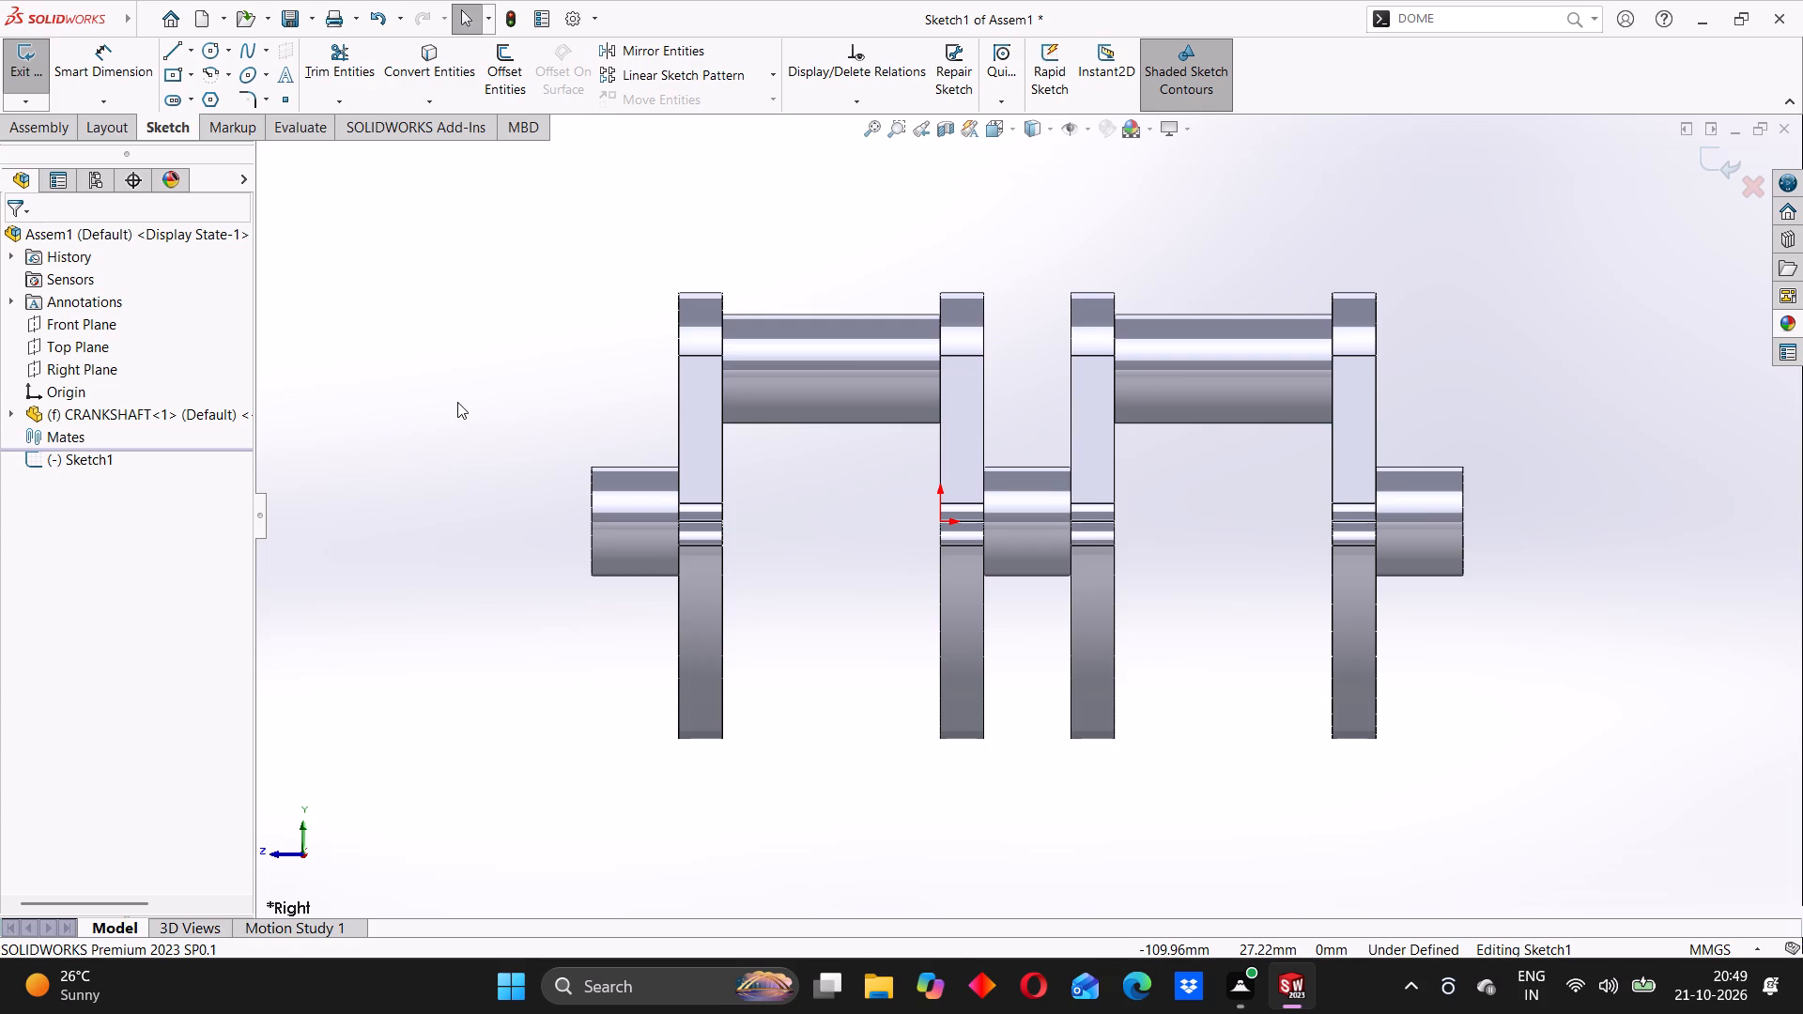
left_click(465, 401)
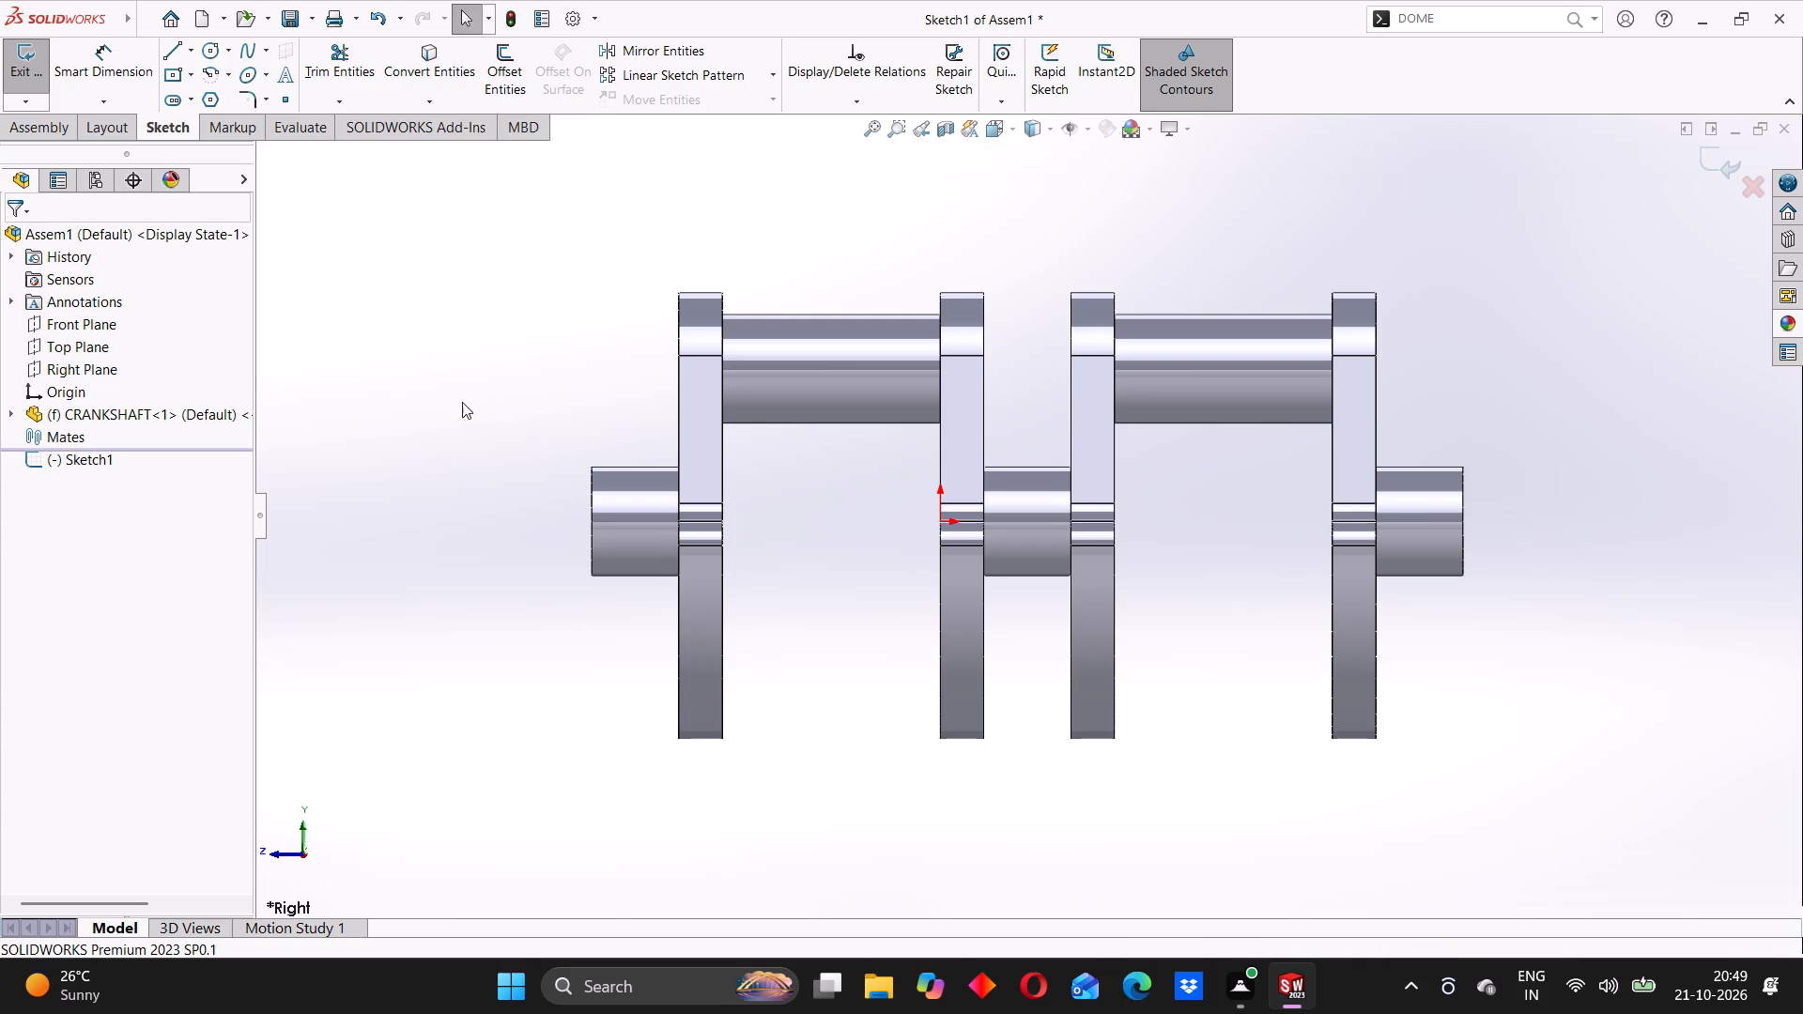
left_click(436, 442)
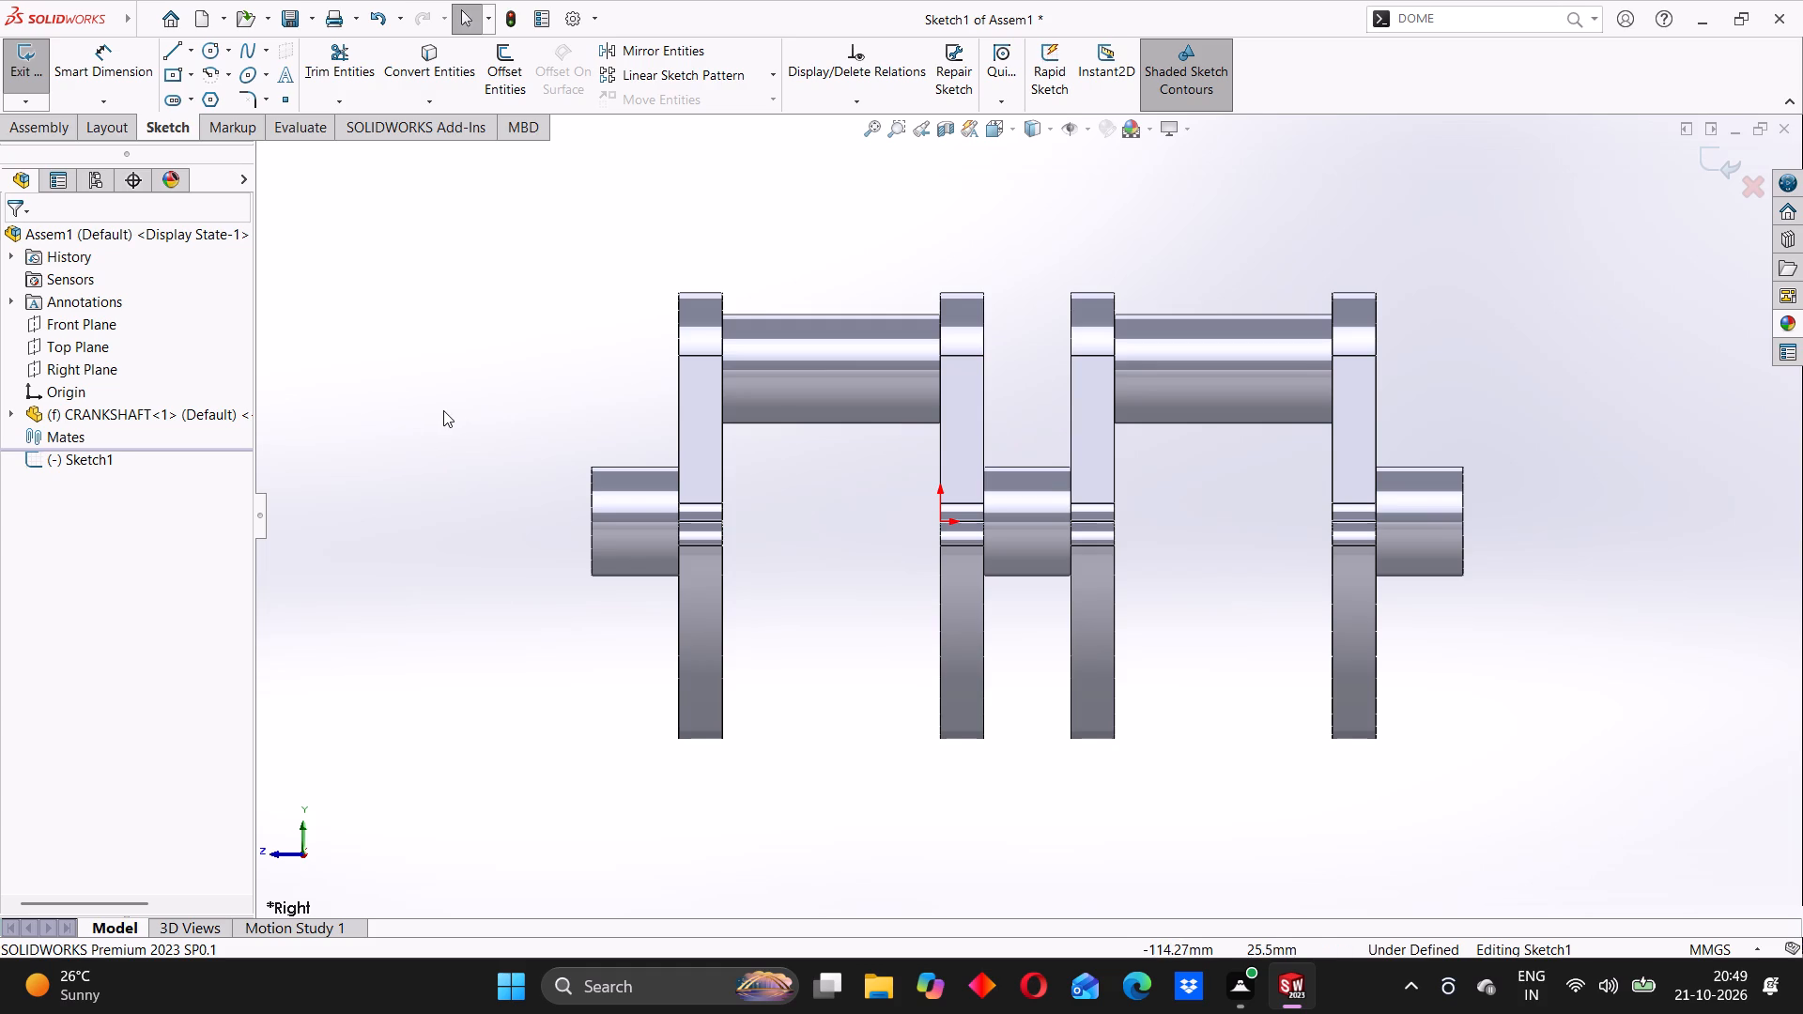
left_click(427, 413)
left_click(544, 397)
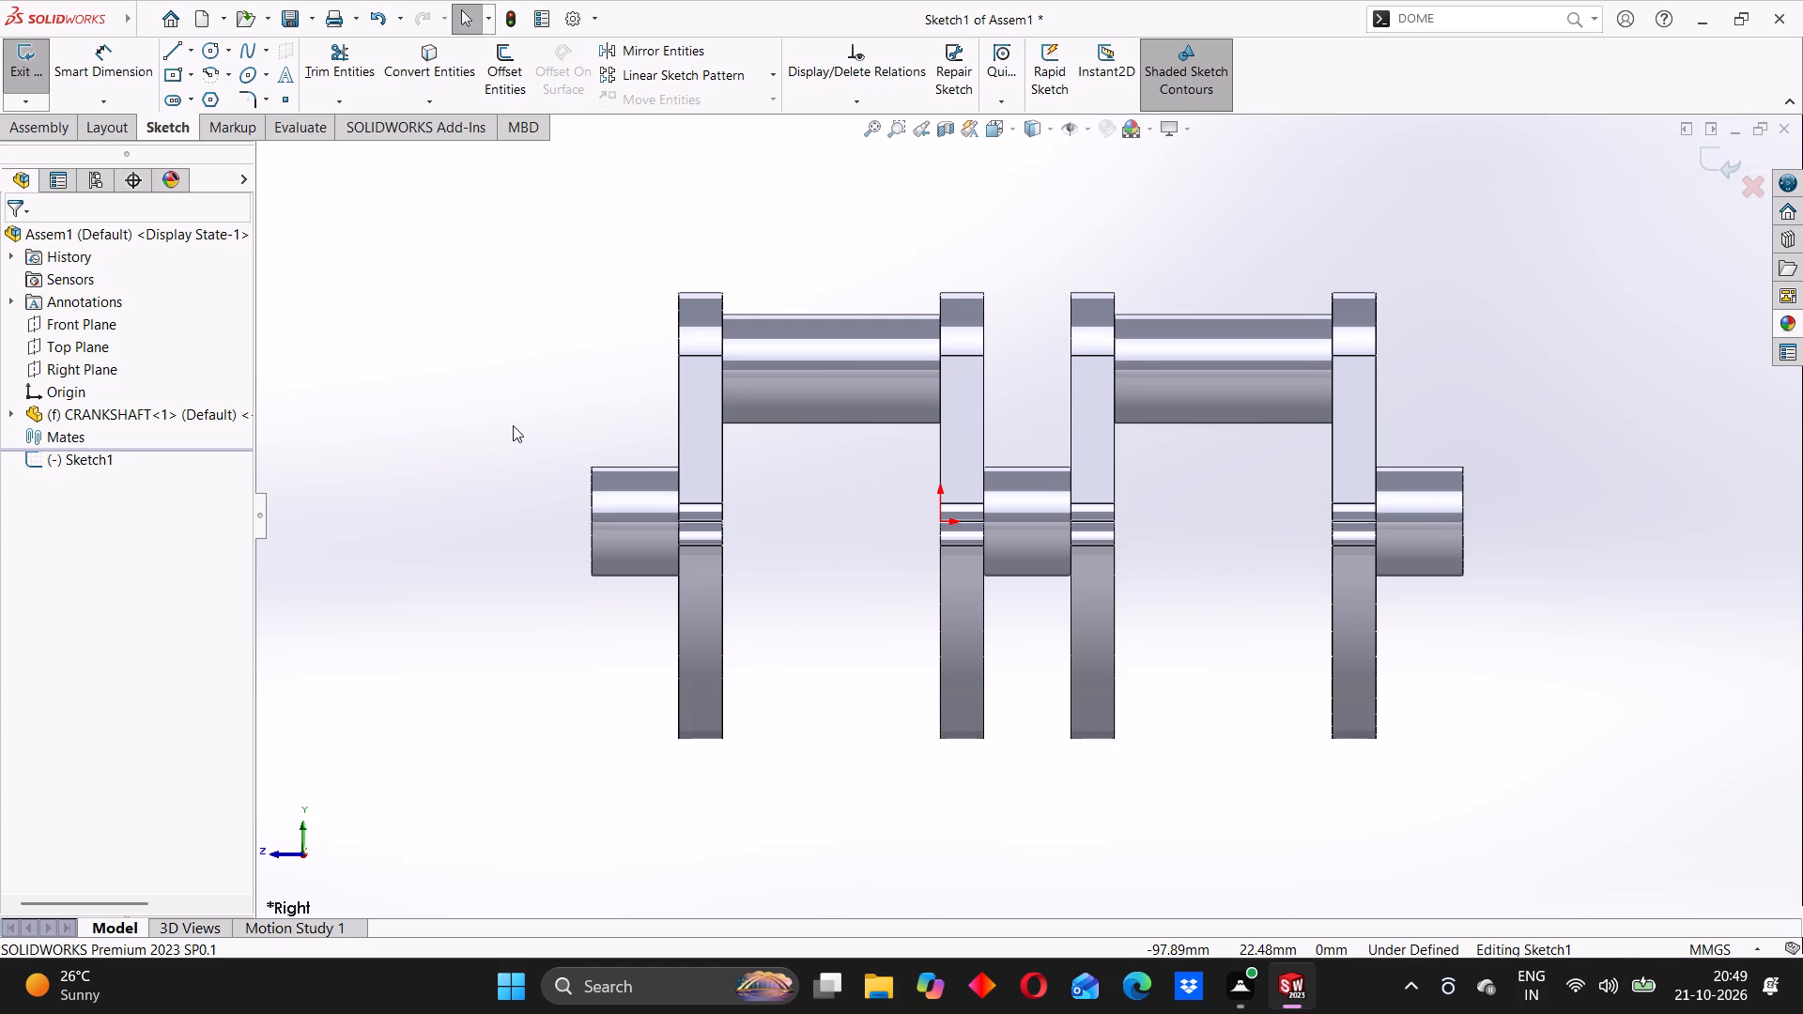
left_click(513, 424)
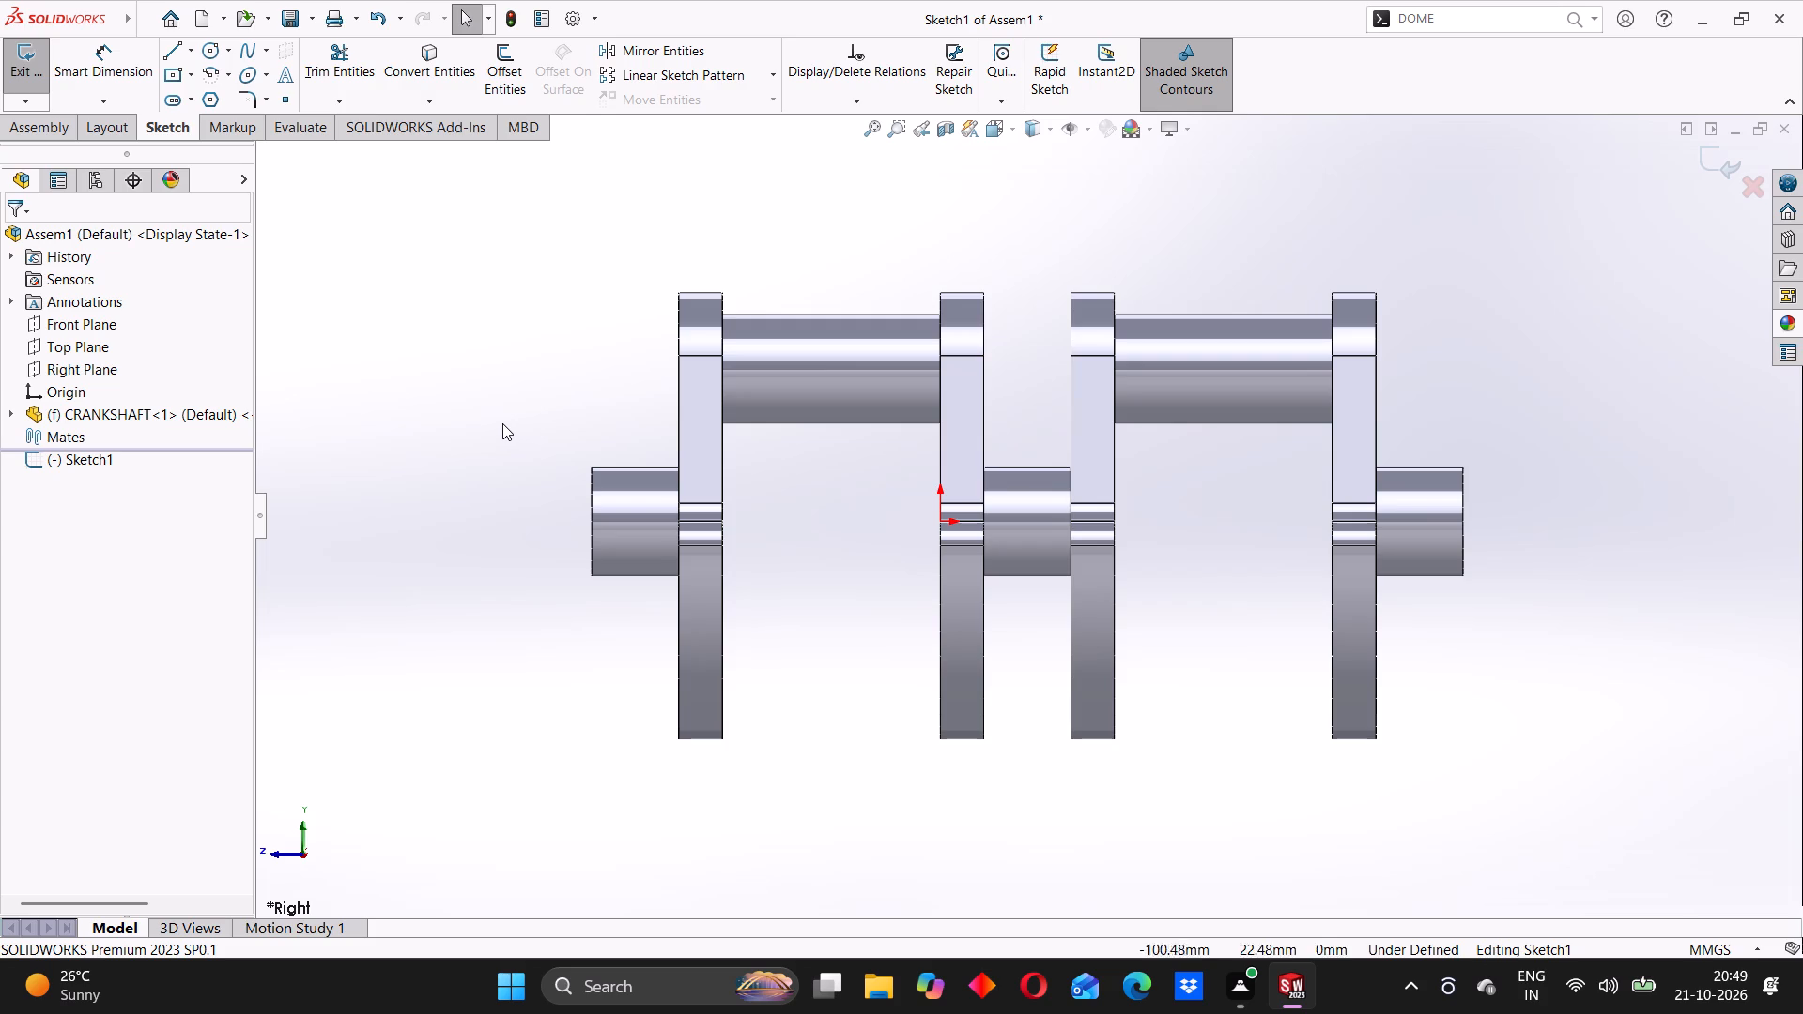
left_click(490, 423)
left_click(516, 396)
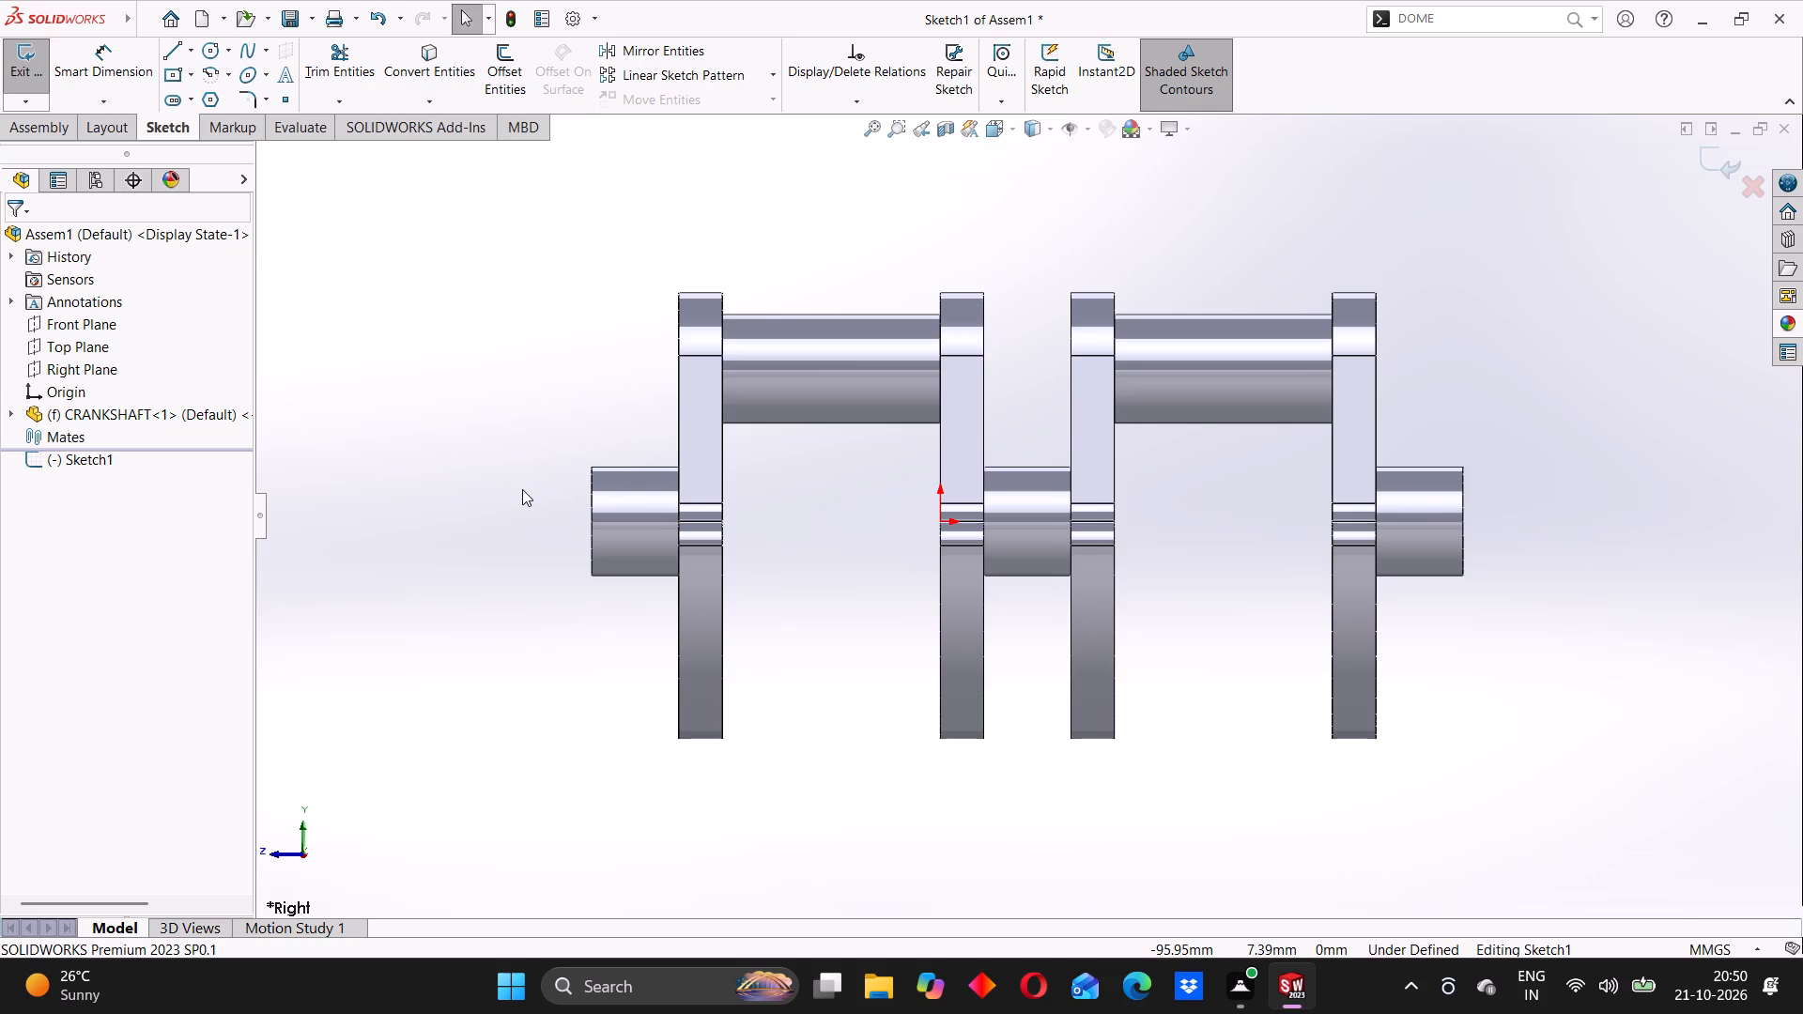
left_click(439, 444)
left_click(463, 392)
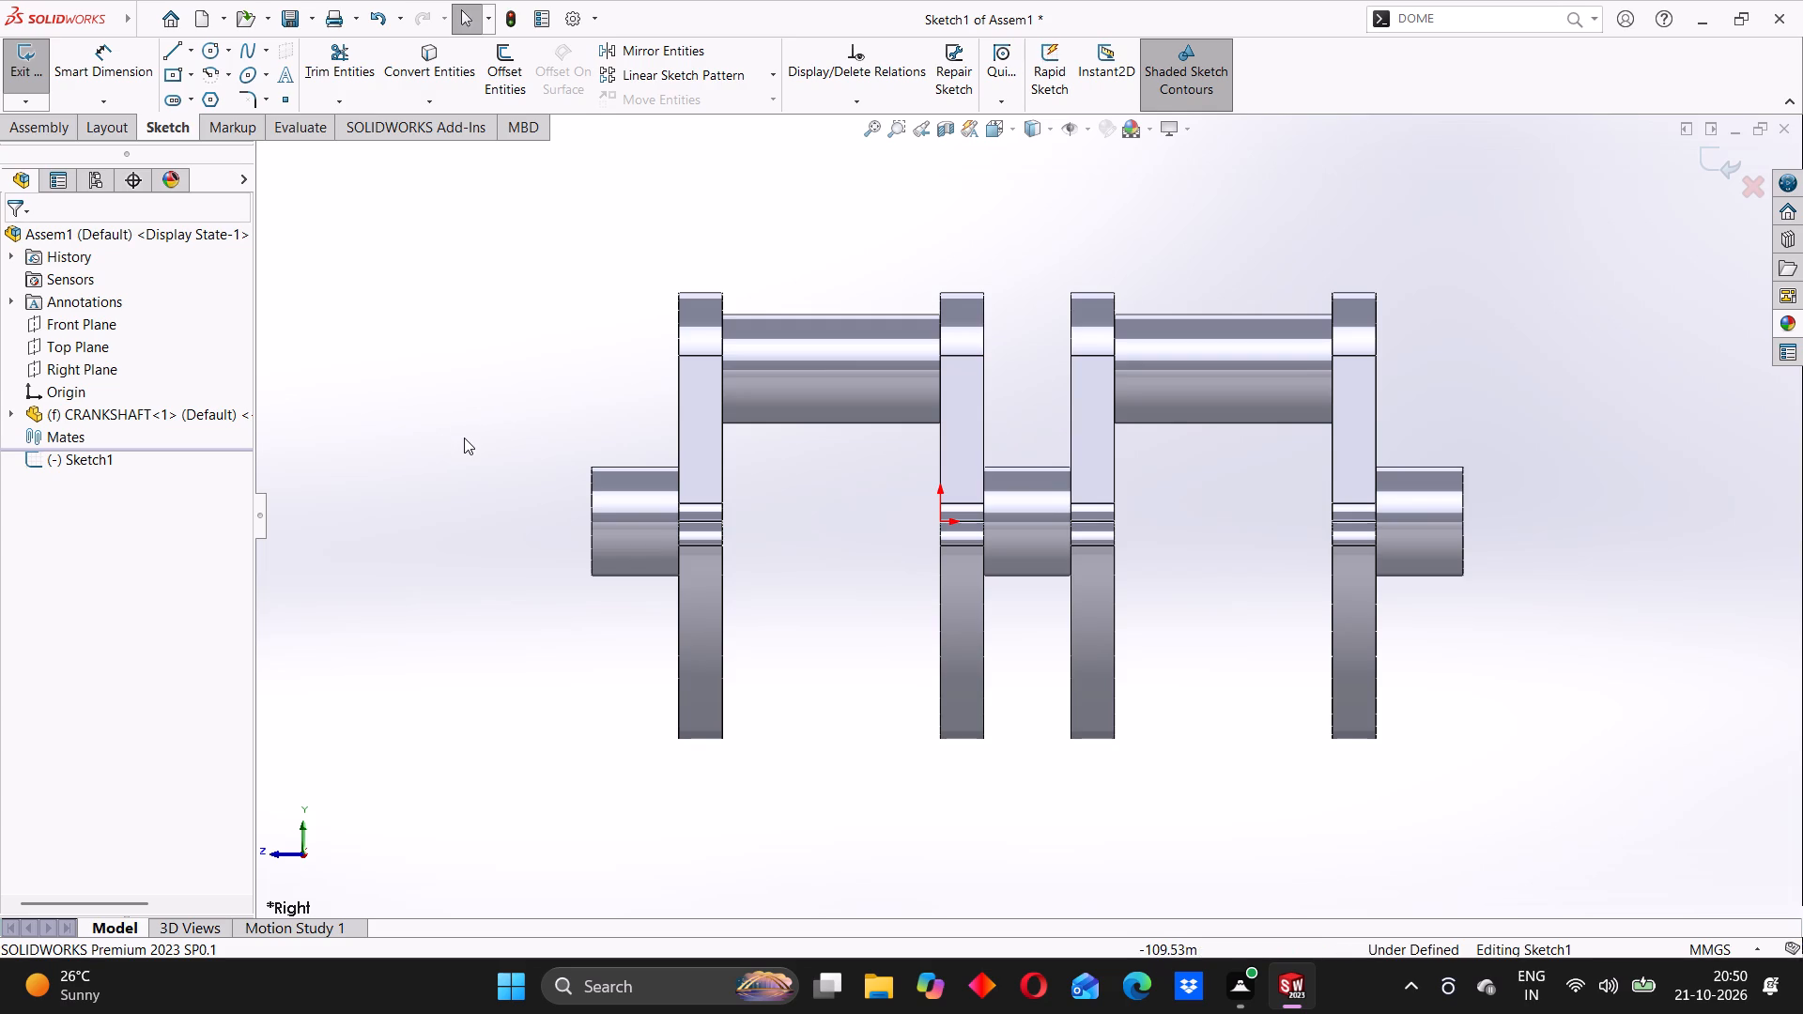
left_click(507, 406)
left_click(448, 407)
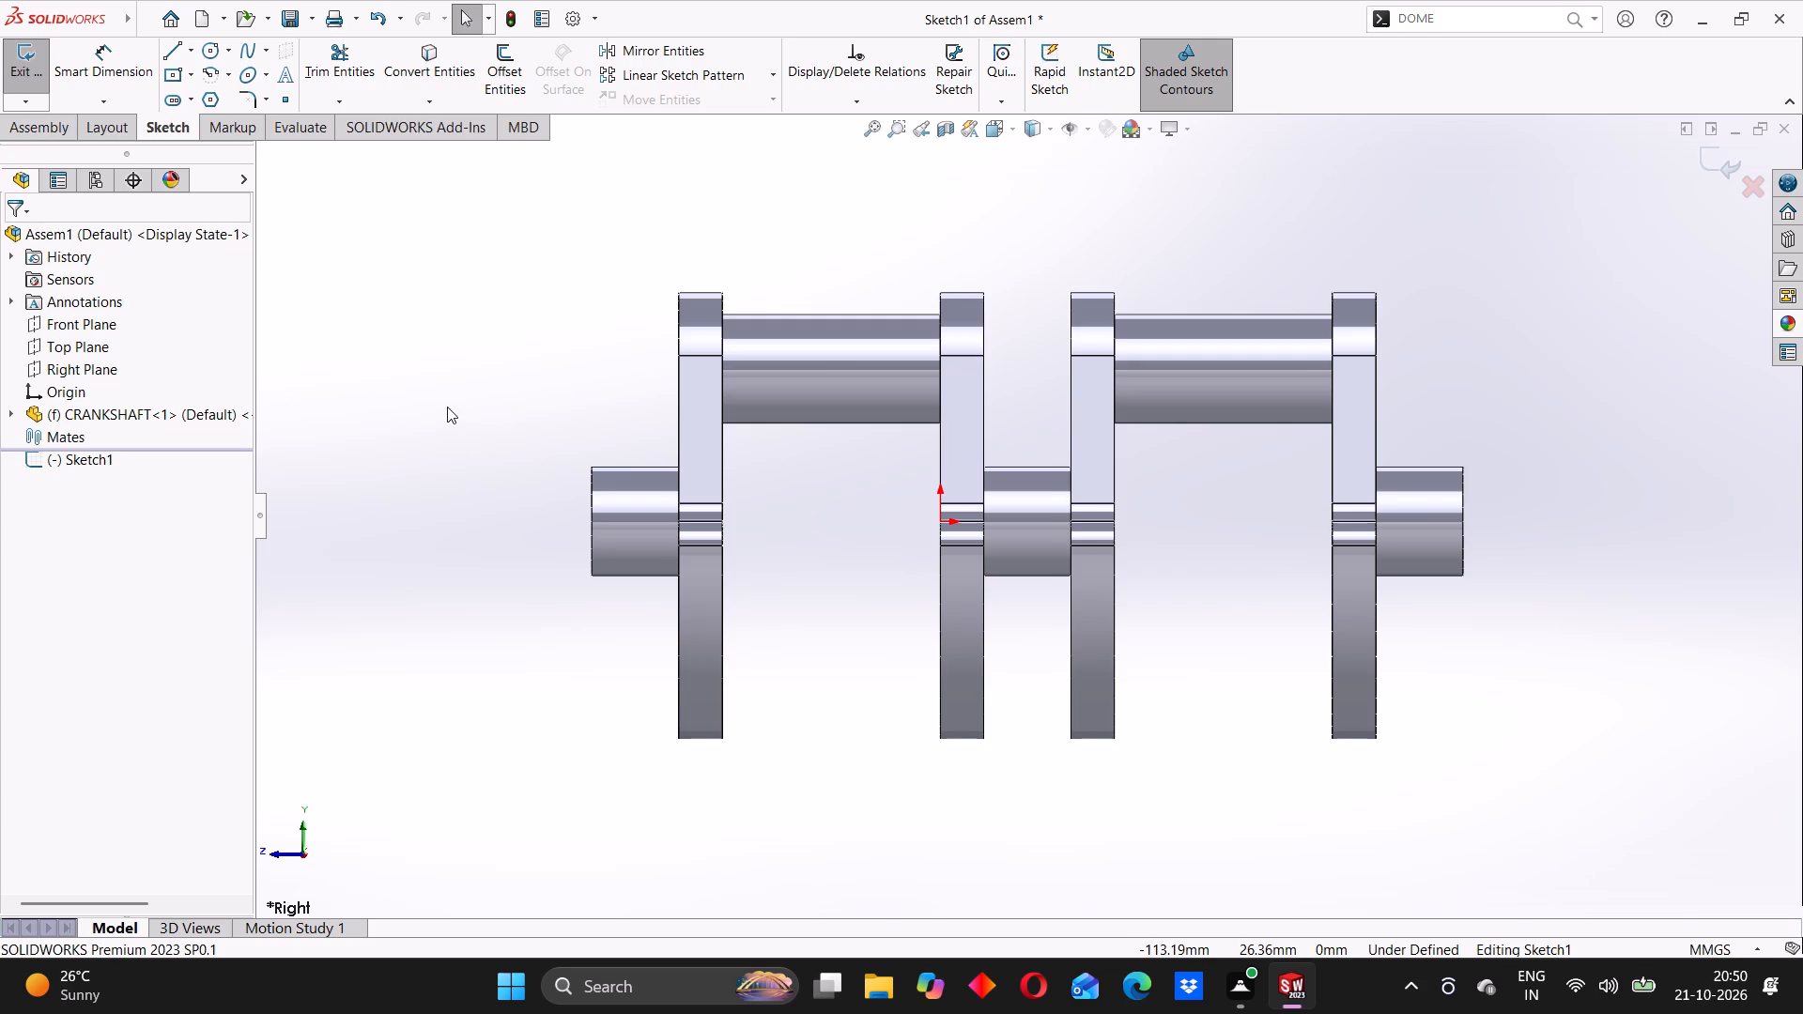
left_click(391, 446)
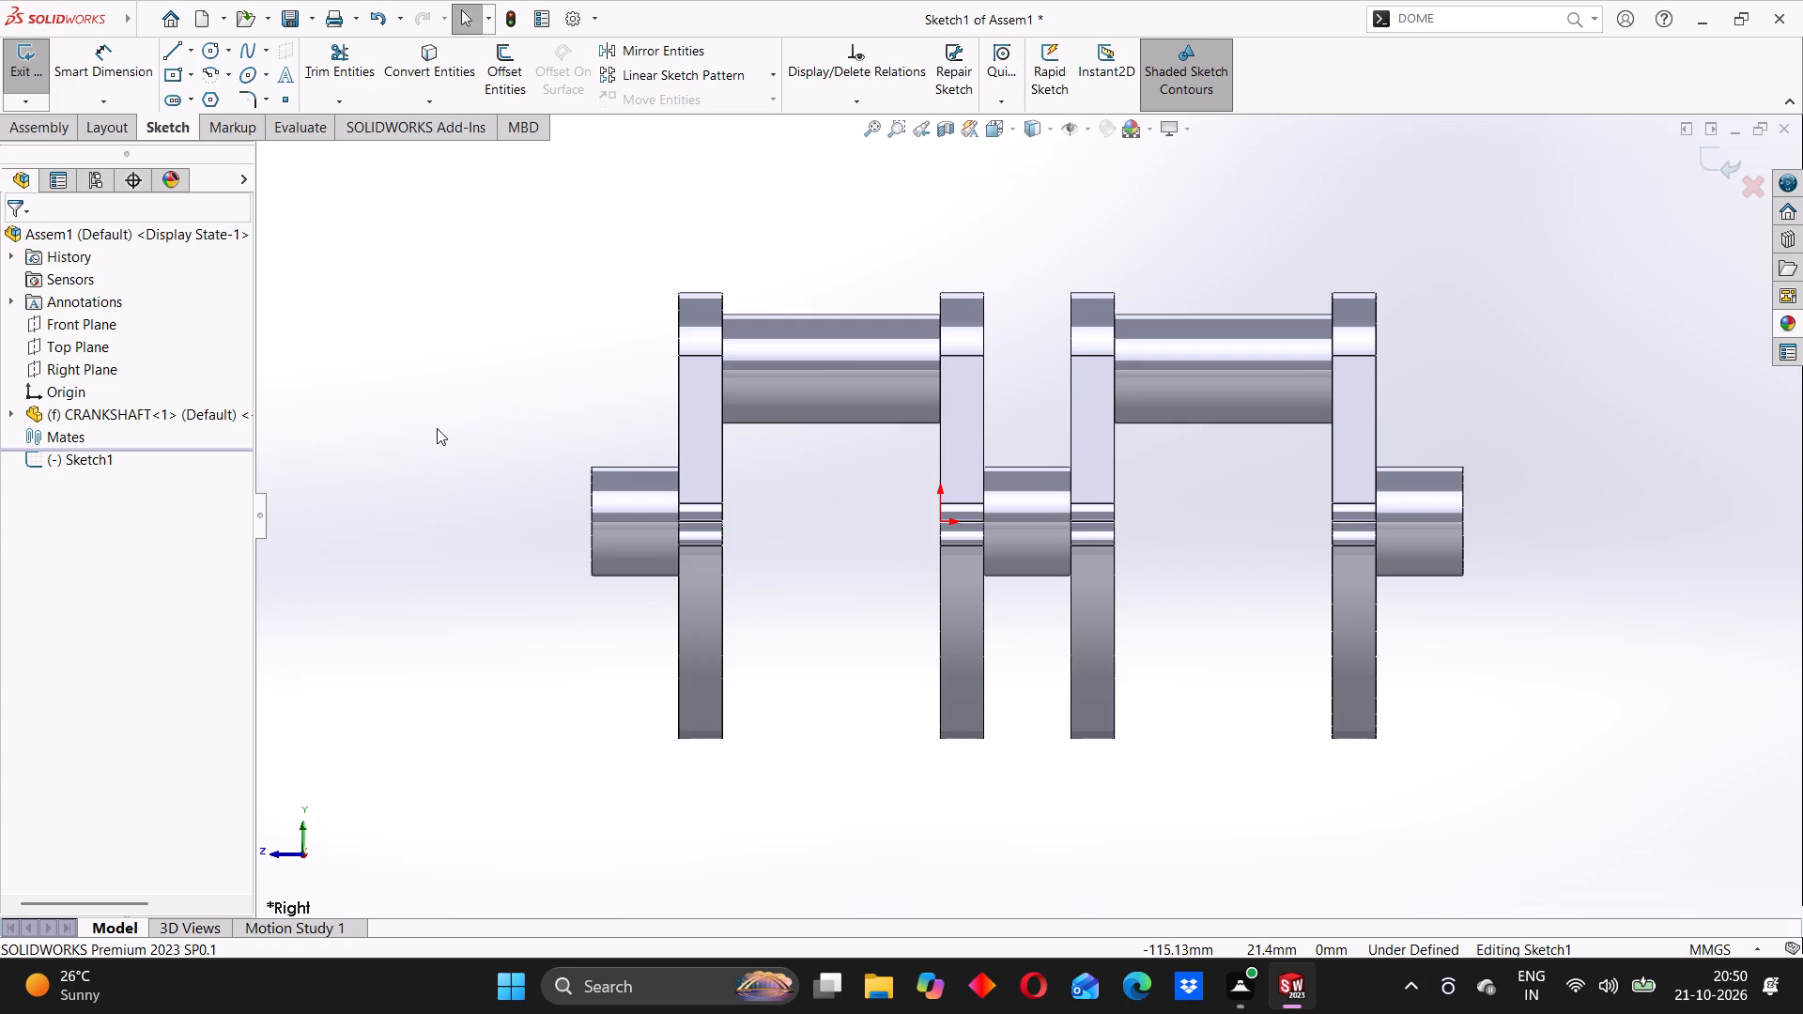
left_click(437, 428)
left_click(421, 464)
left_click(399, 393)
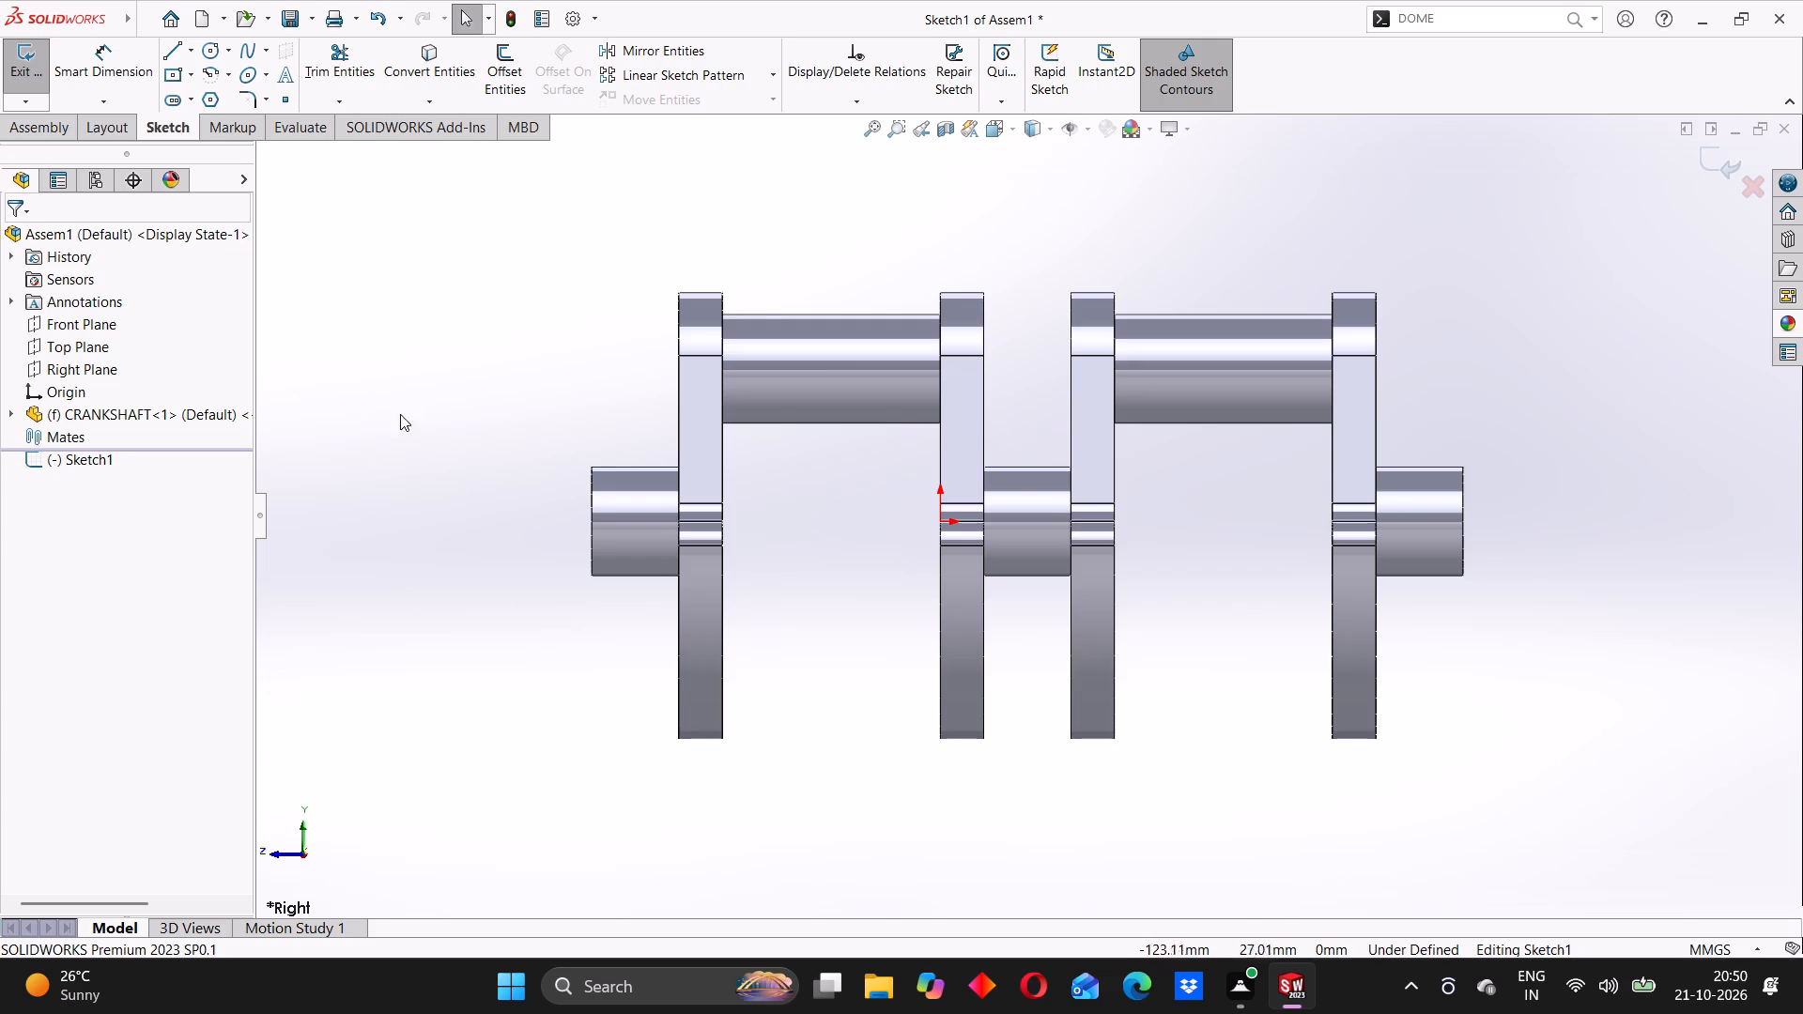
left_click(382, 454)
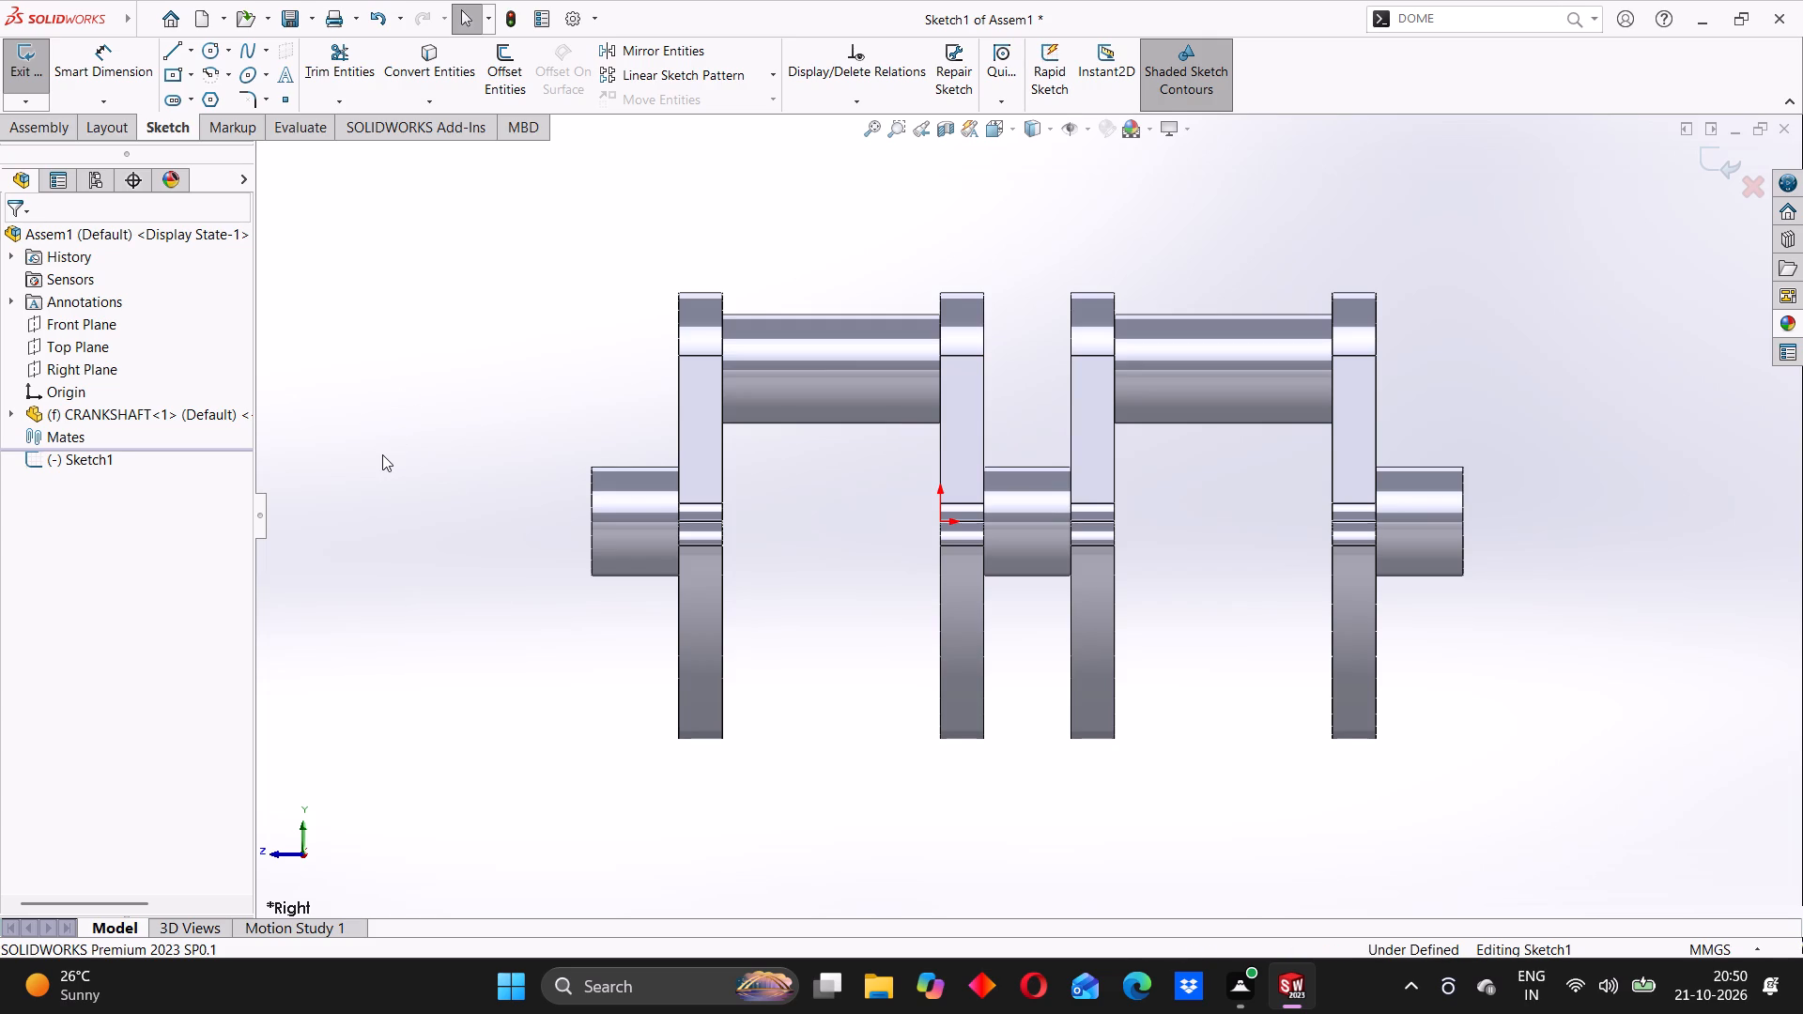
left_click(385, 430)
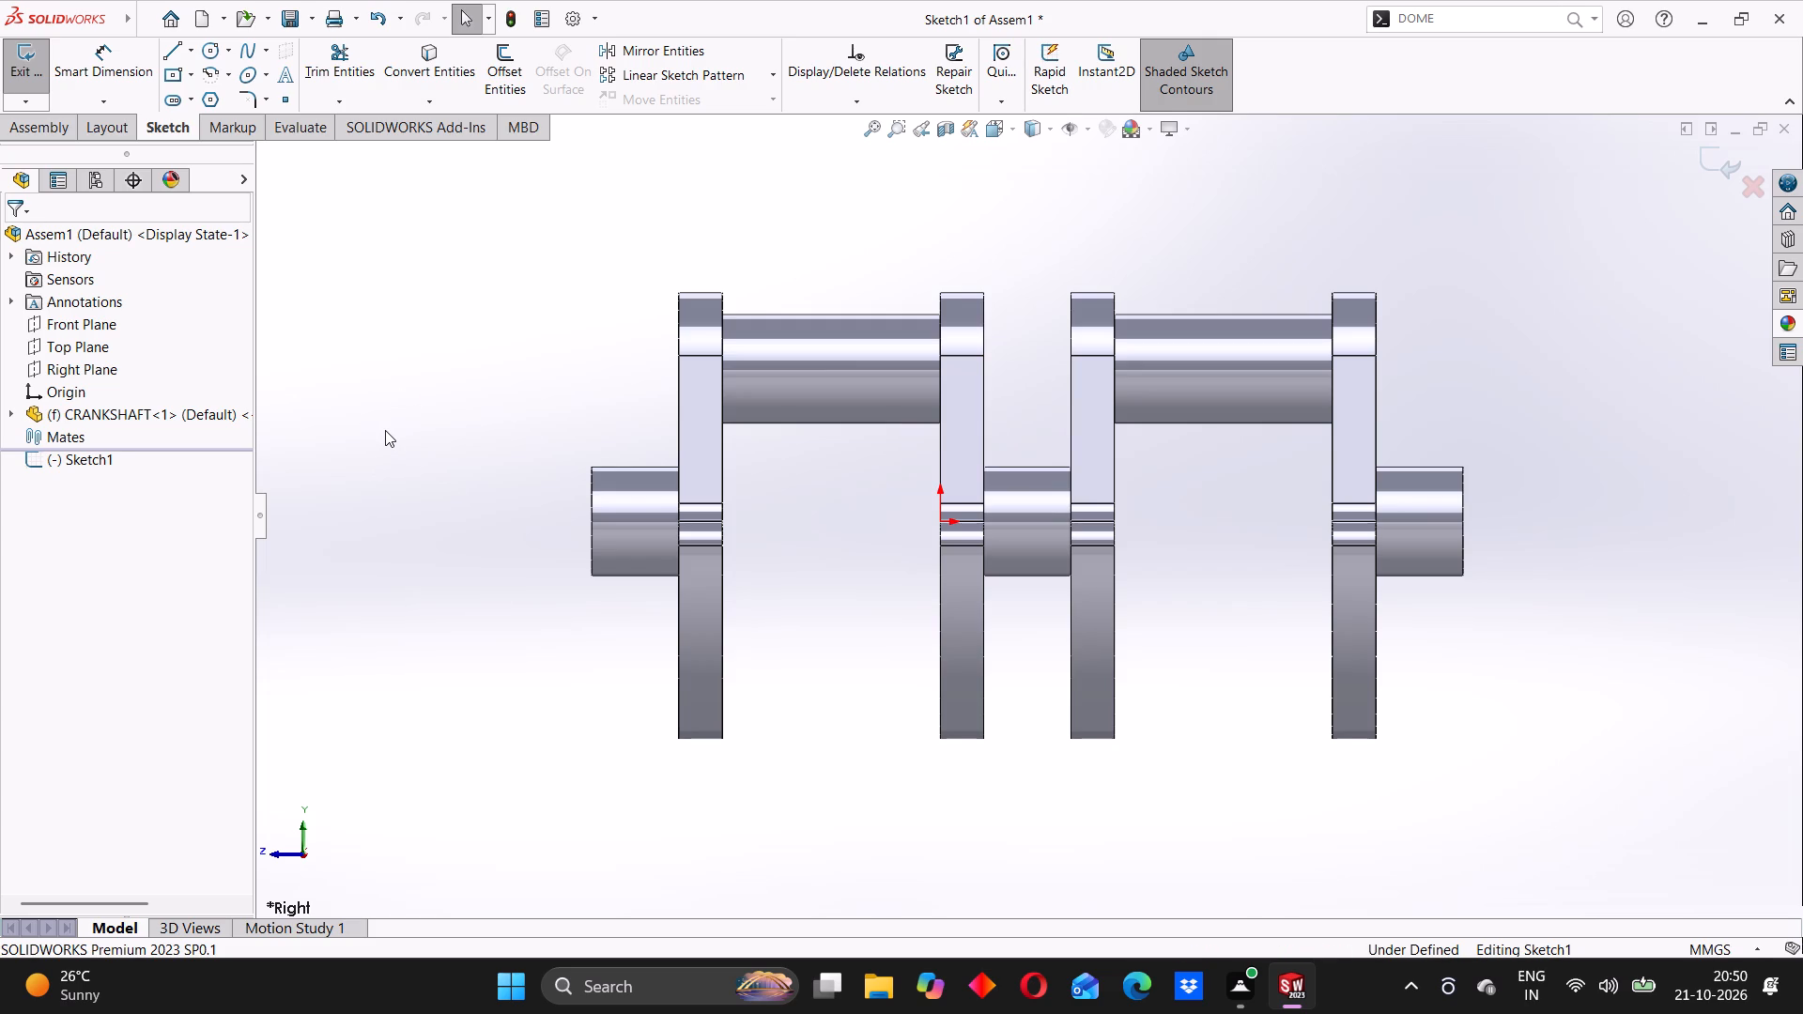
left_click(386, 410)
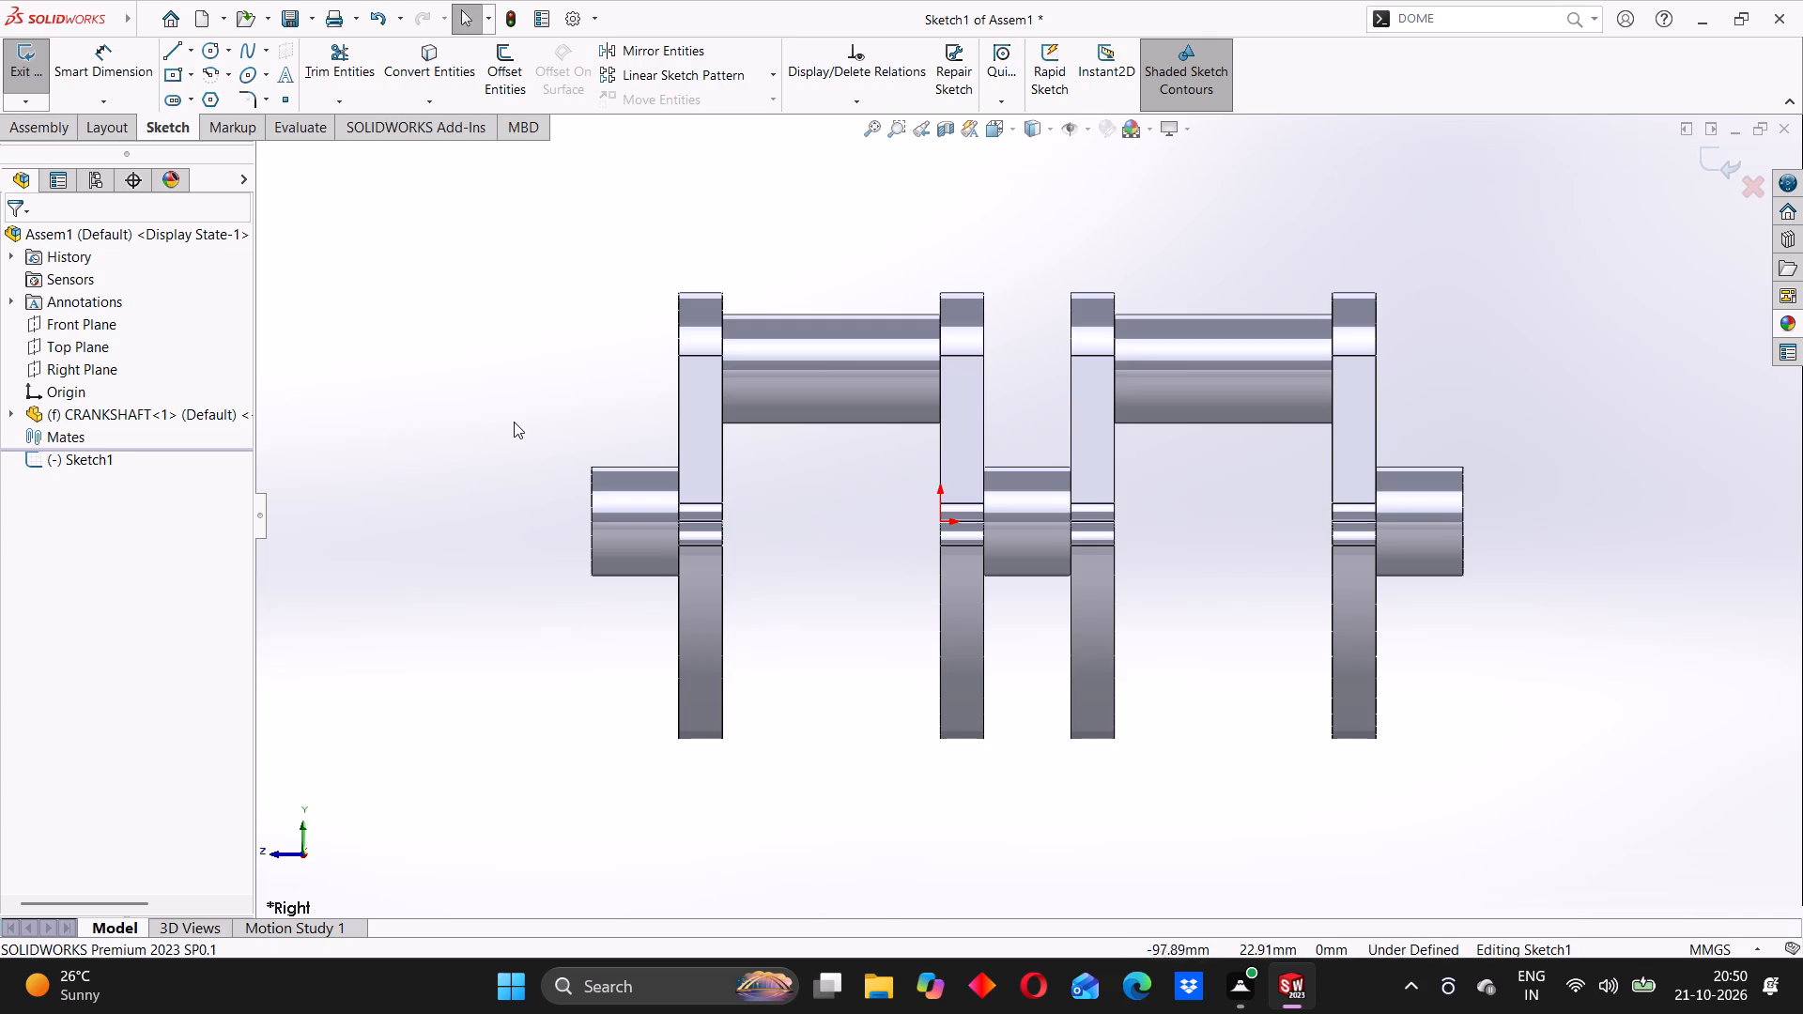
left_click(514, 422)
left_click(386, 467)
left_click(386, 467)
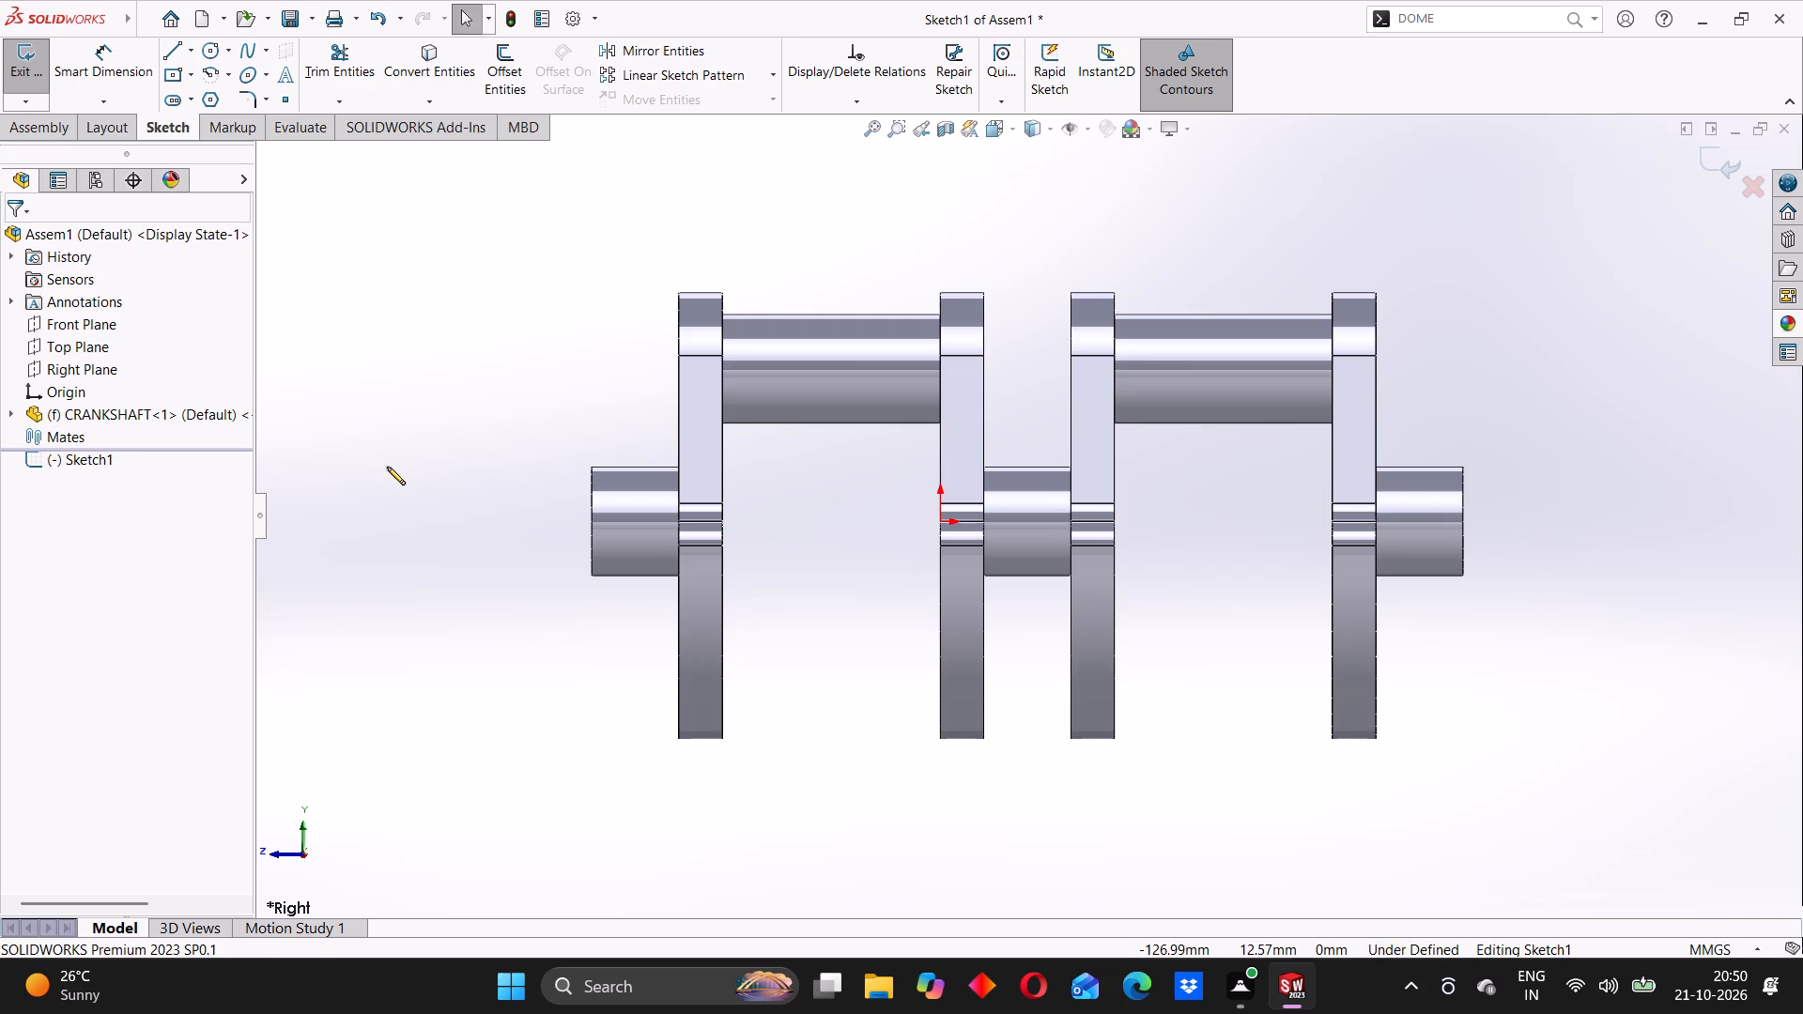
Exit the empty sketch on the Right Plane and return to editing the assembly.
double_click(387, 467)
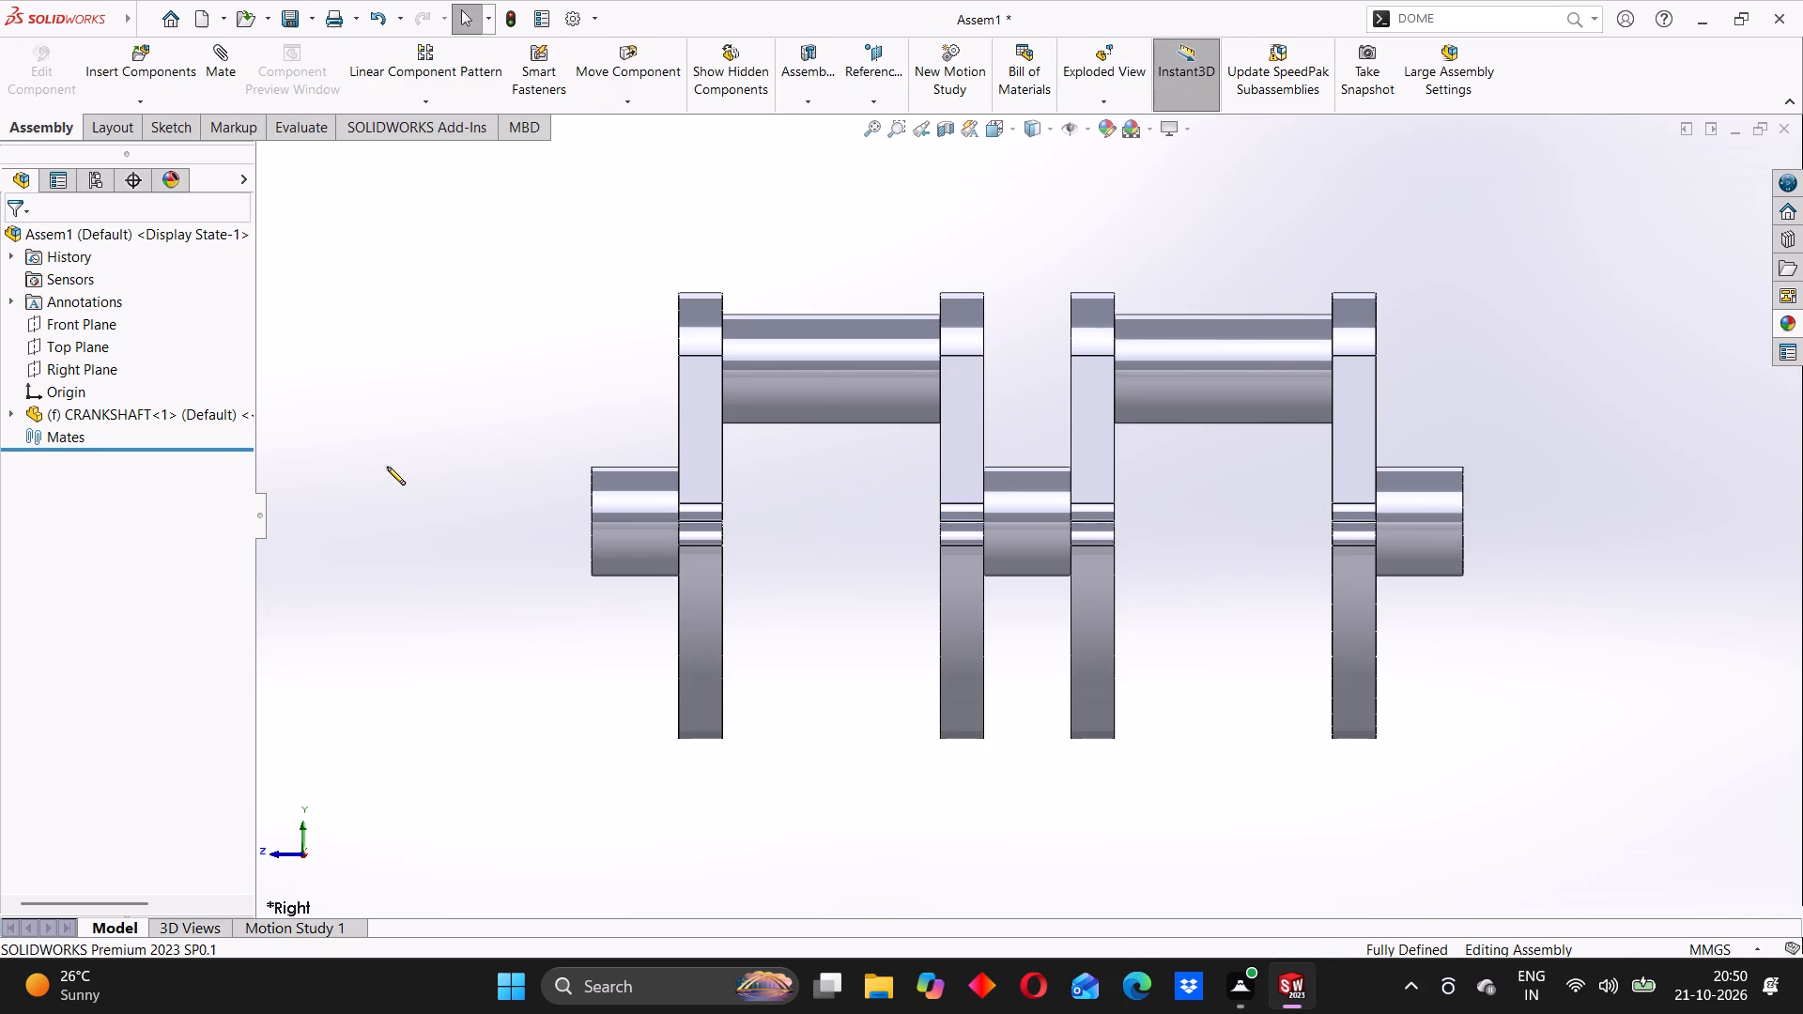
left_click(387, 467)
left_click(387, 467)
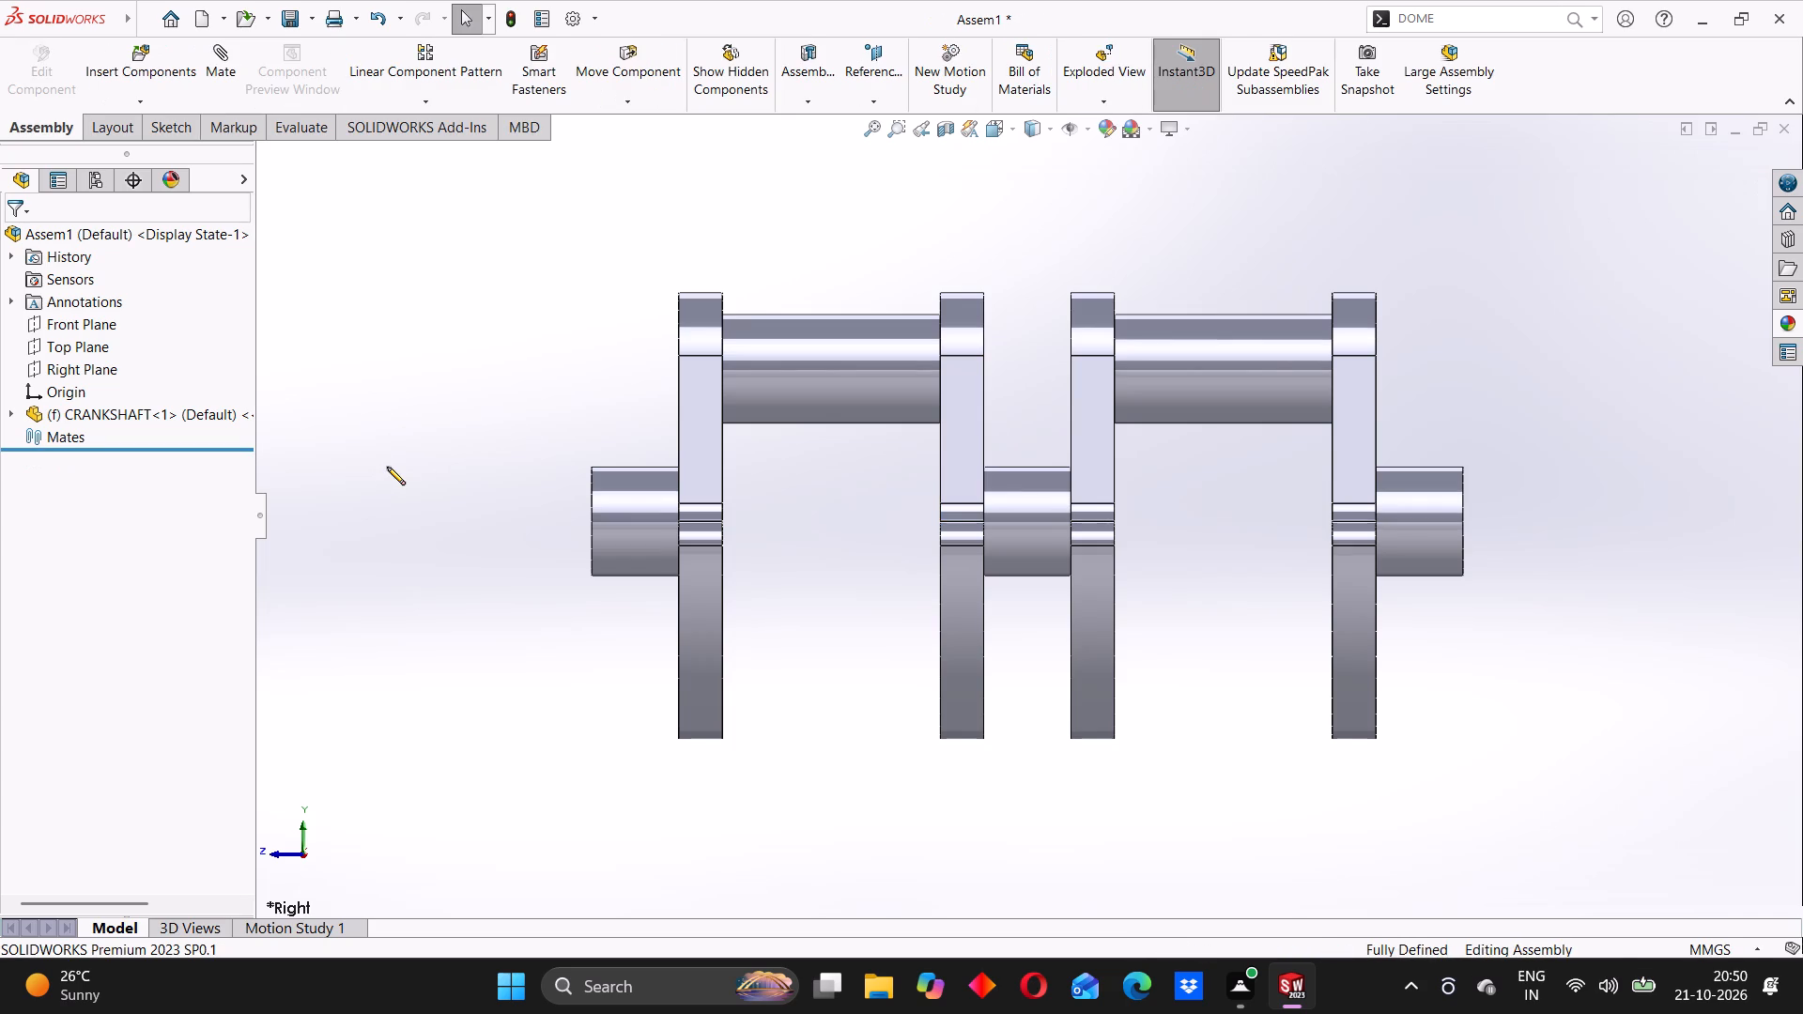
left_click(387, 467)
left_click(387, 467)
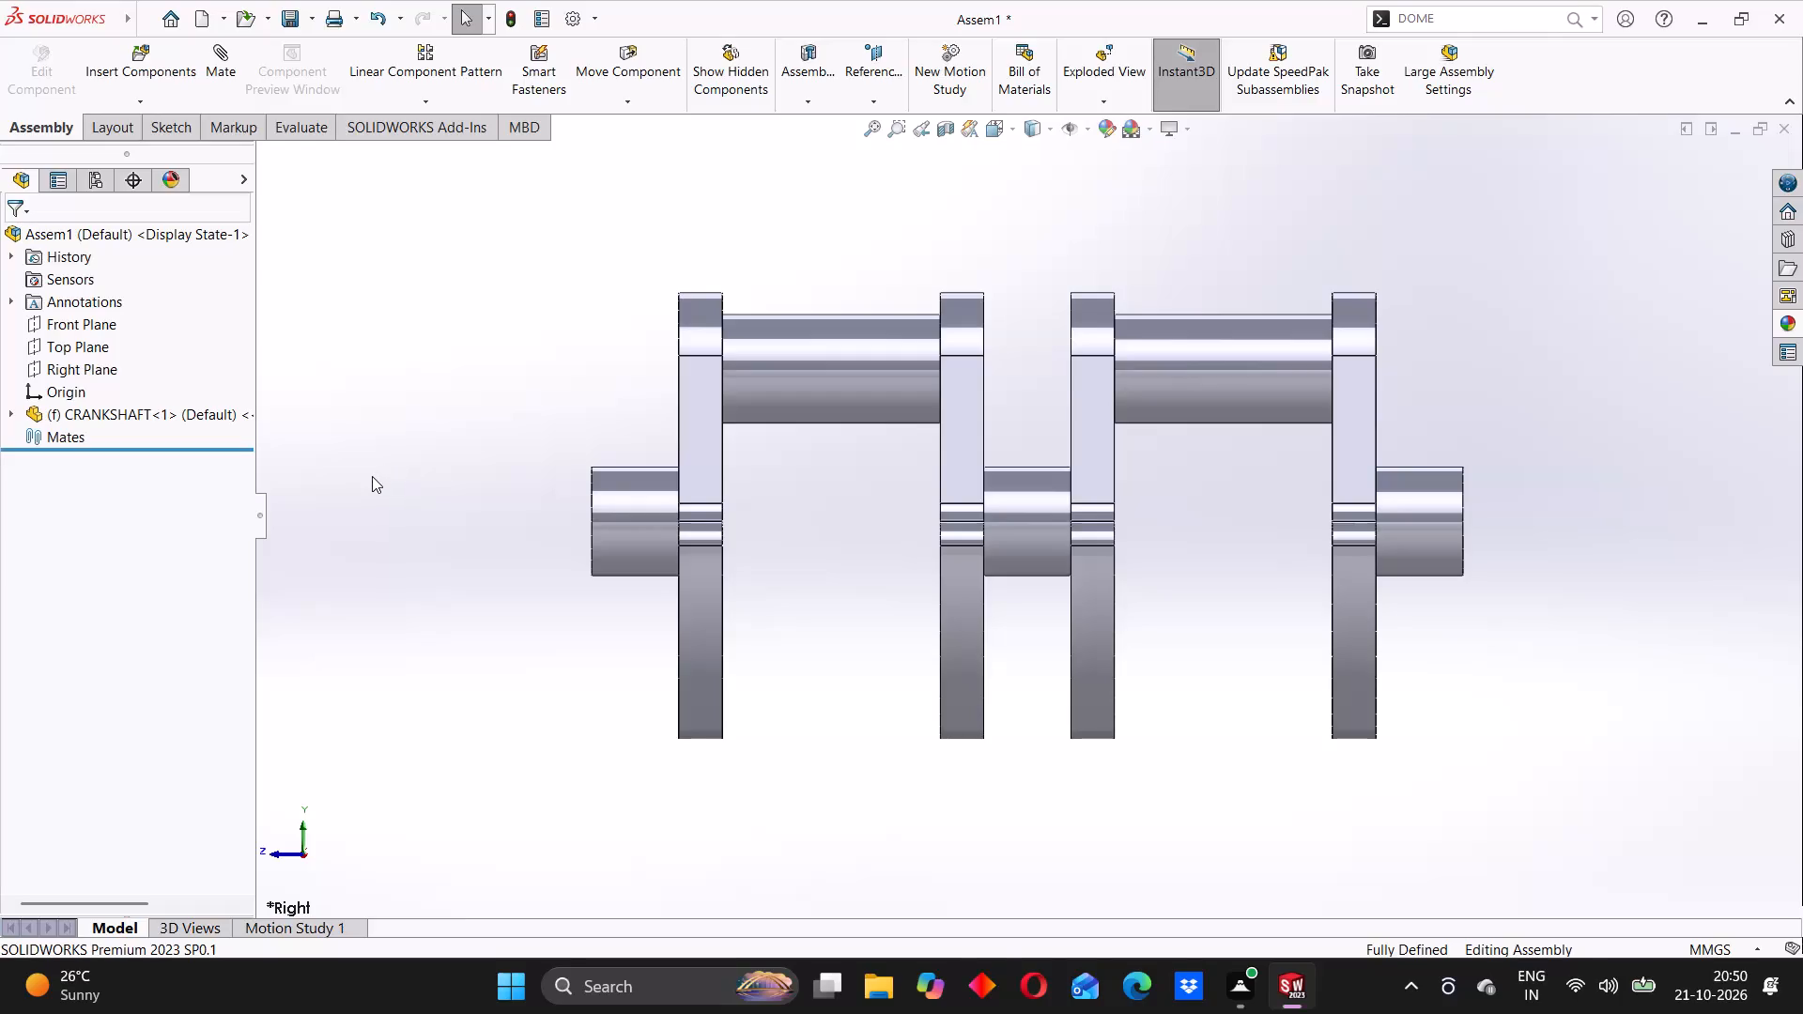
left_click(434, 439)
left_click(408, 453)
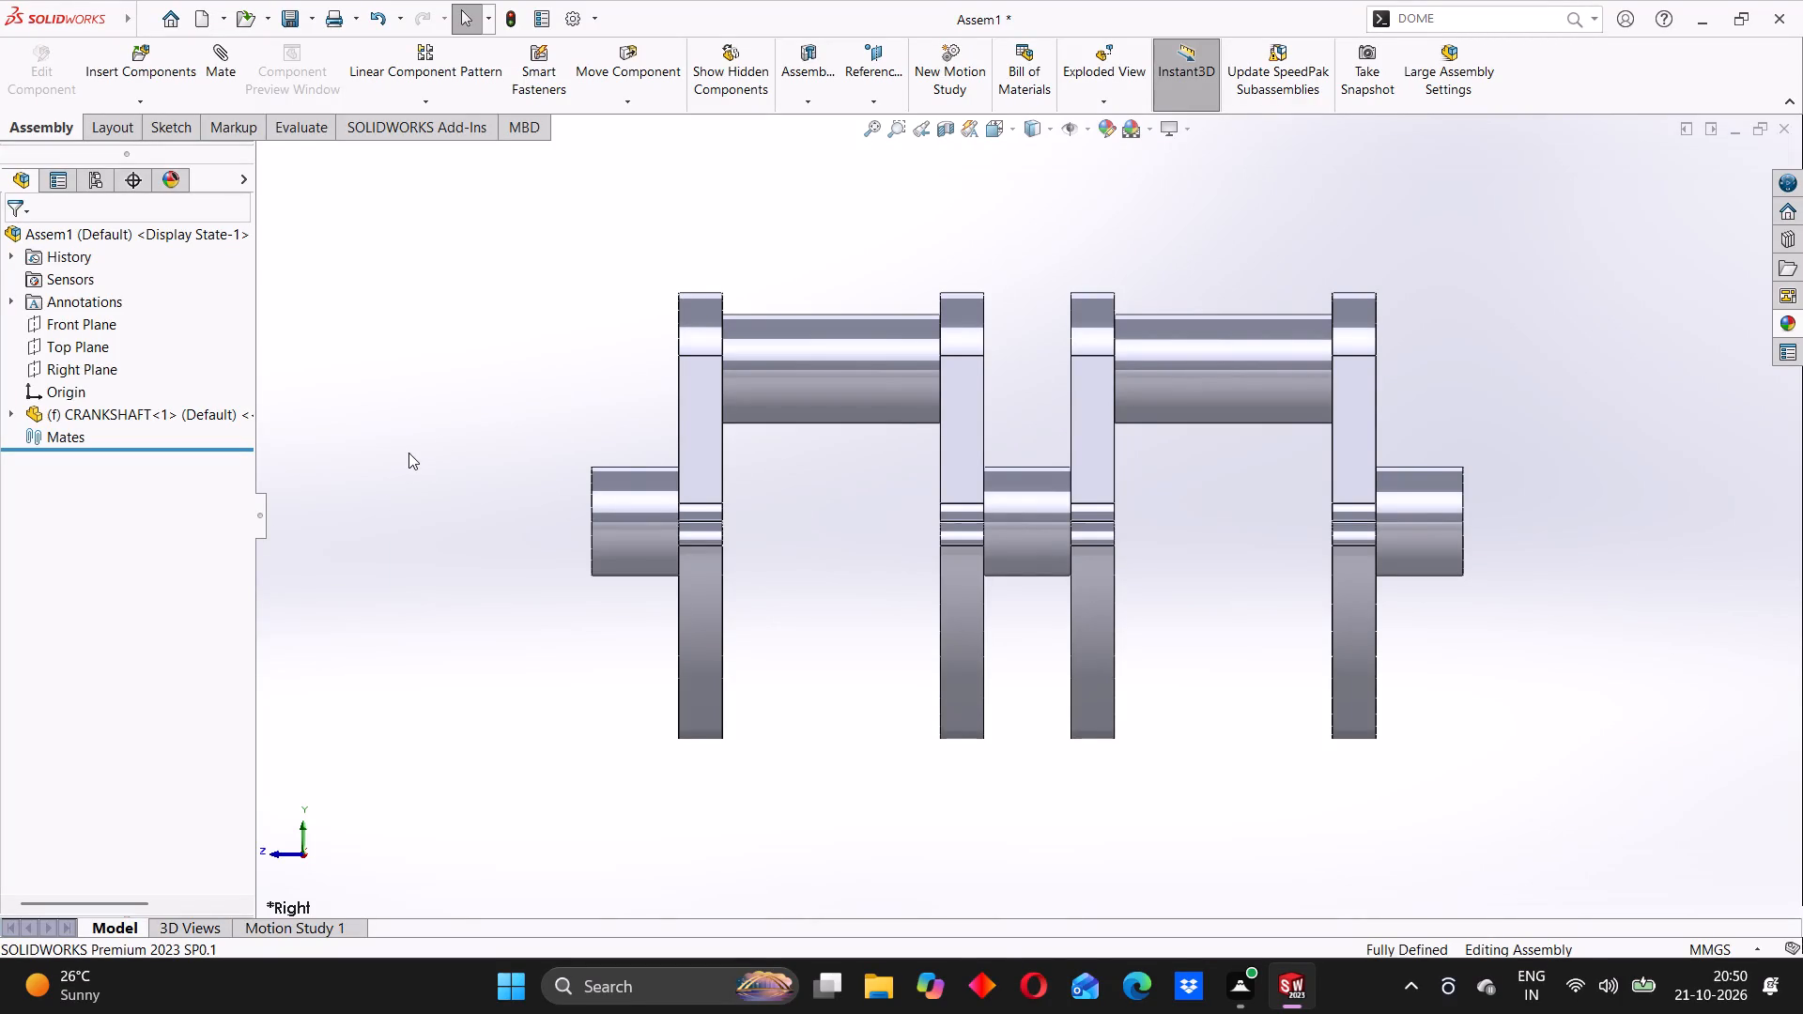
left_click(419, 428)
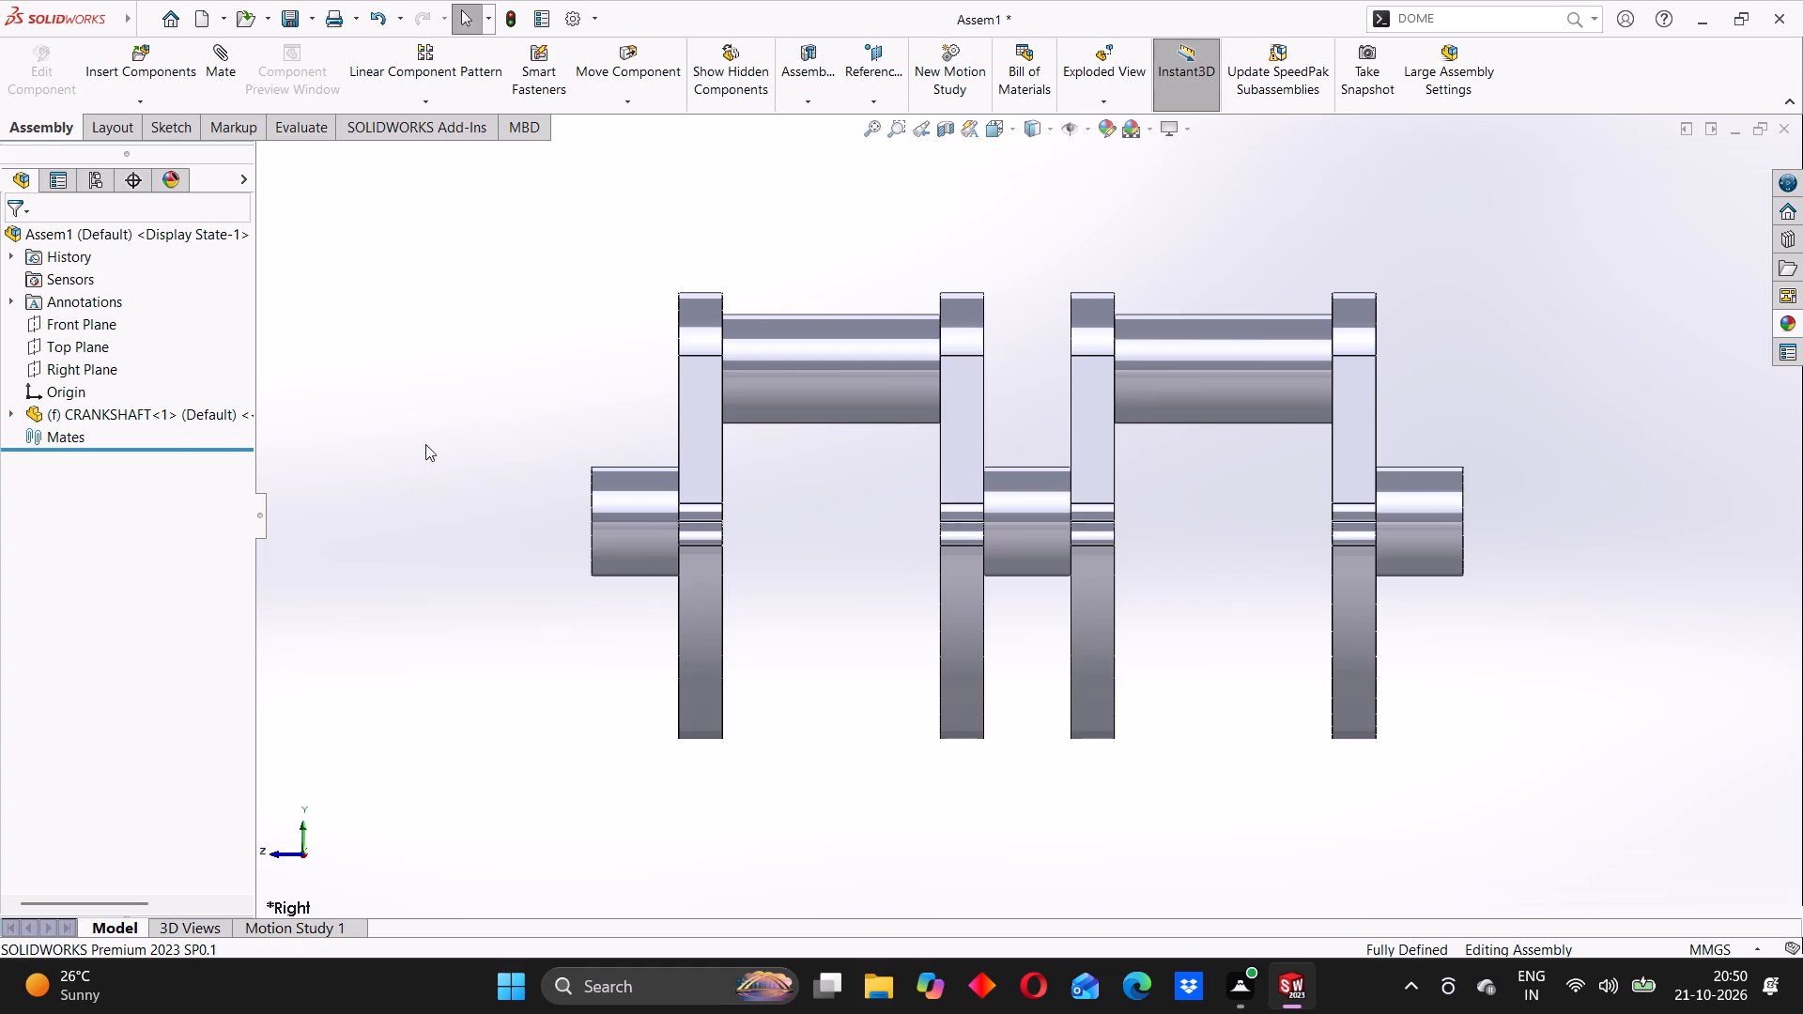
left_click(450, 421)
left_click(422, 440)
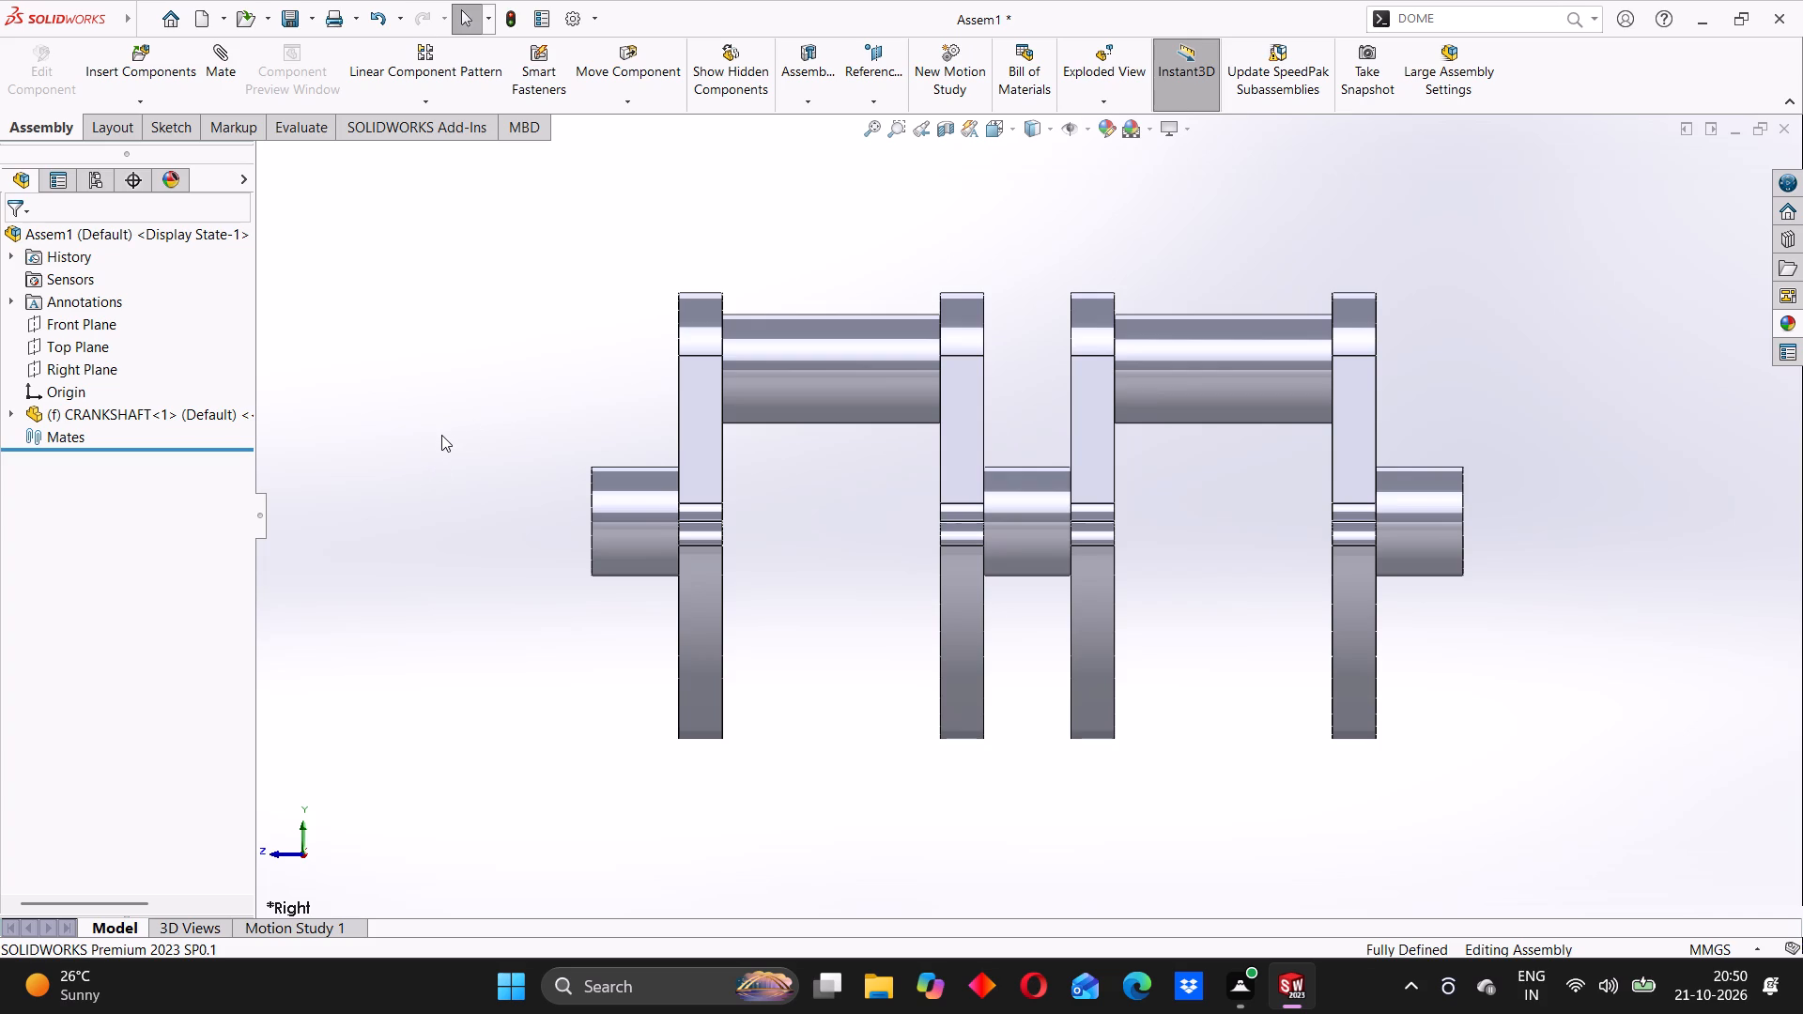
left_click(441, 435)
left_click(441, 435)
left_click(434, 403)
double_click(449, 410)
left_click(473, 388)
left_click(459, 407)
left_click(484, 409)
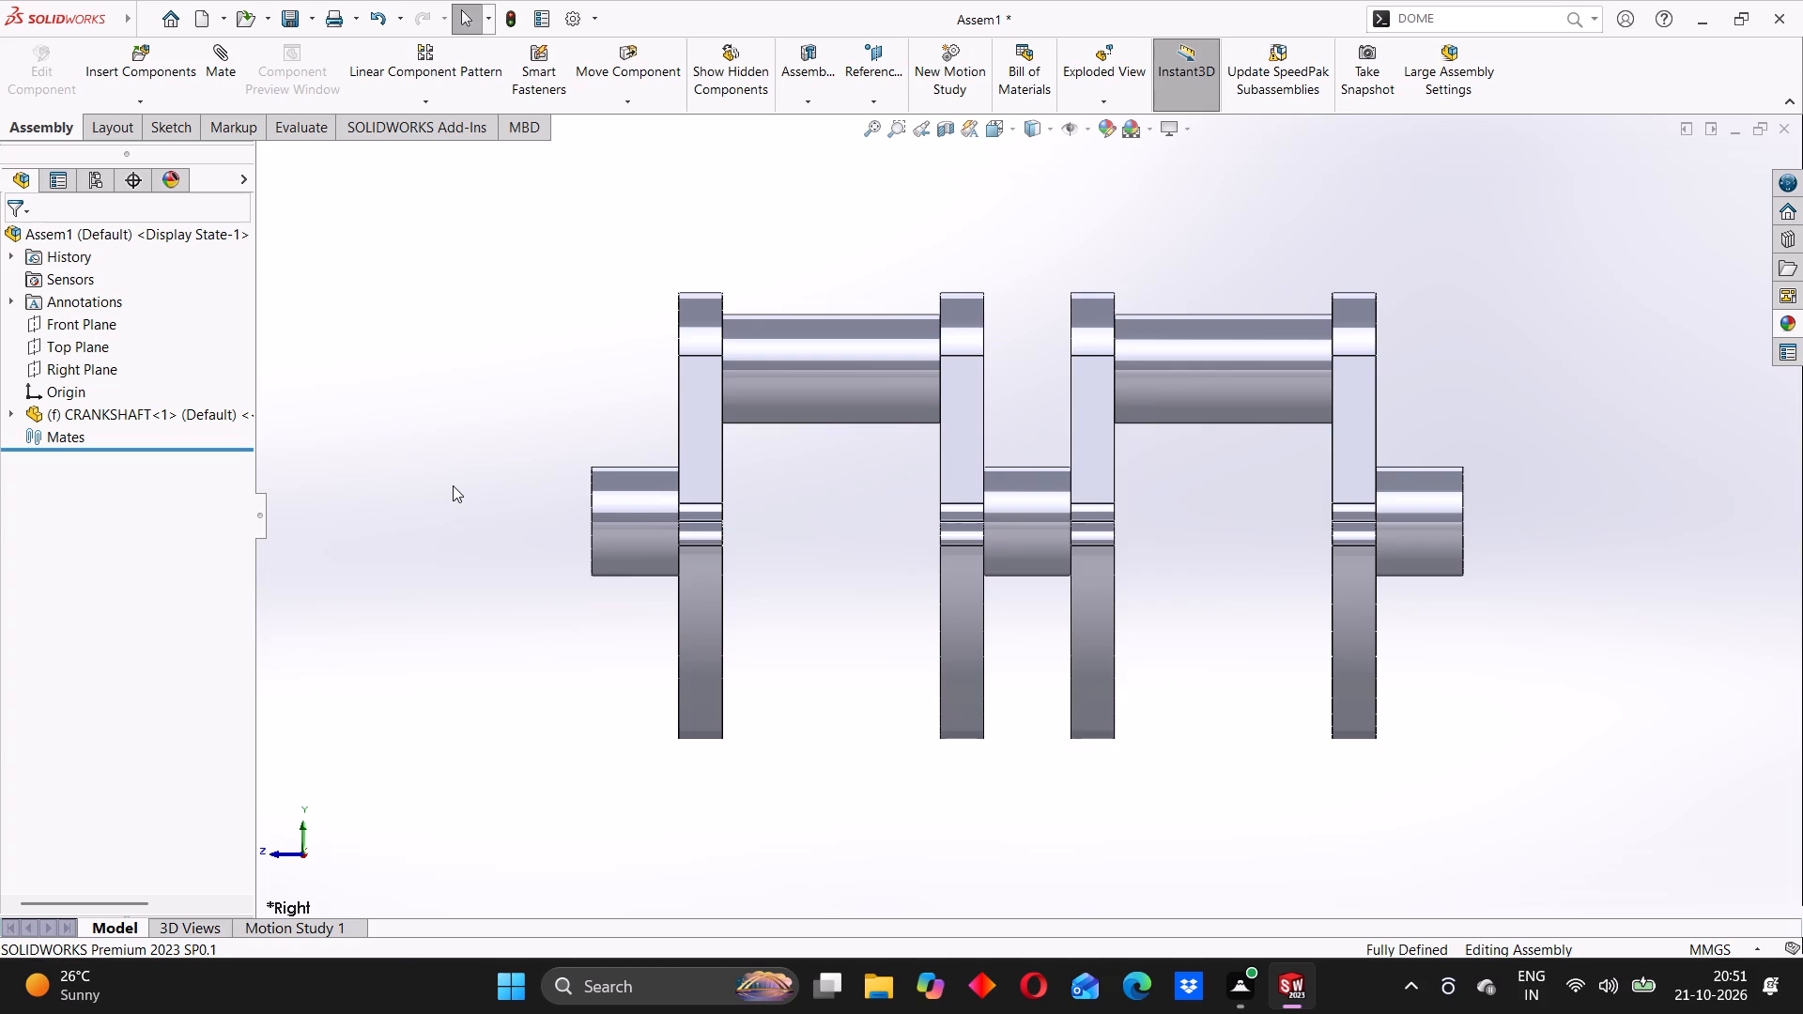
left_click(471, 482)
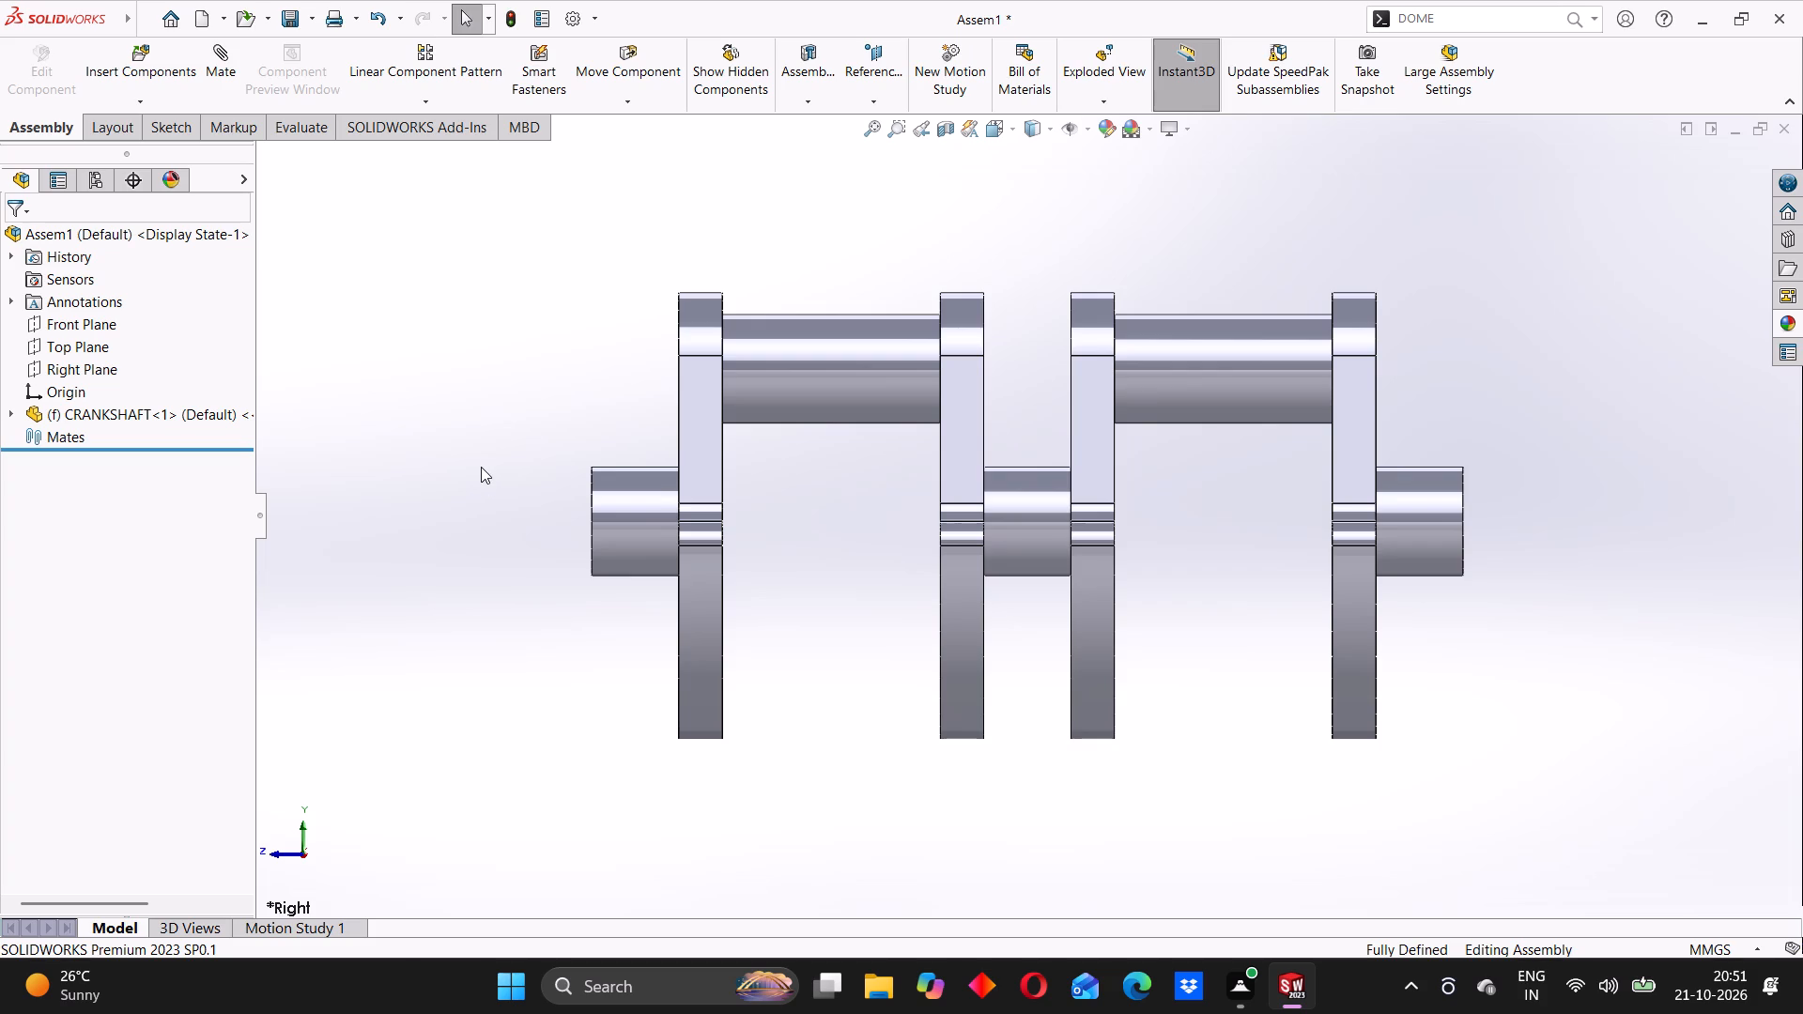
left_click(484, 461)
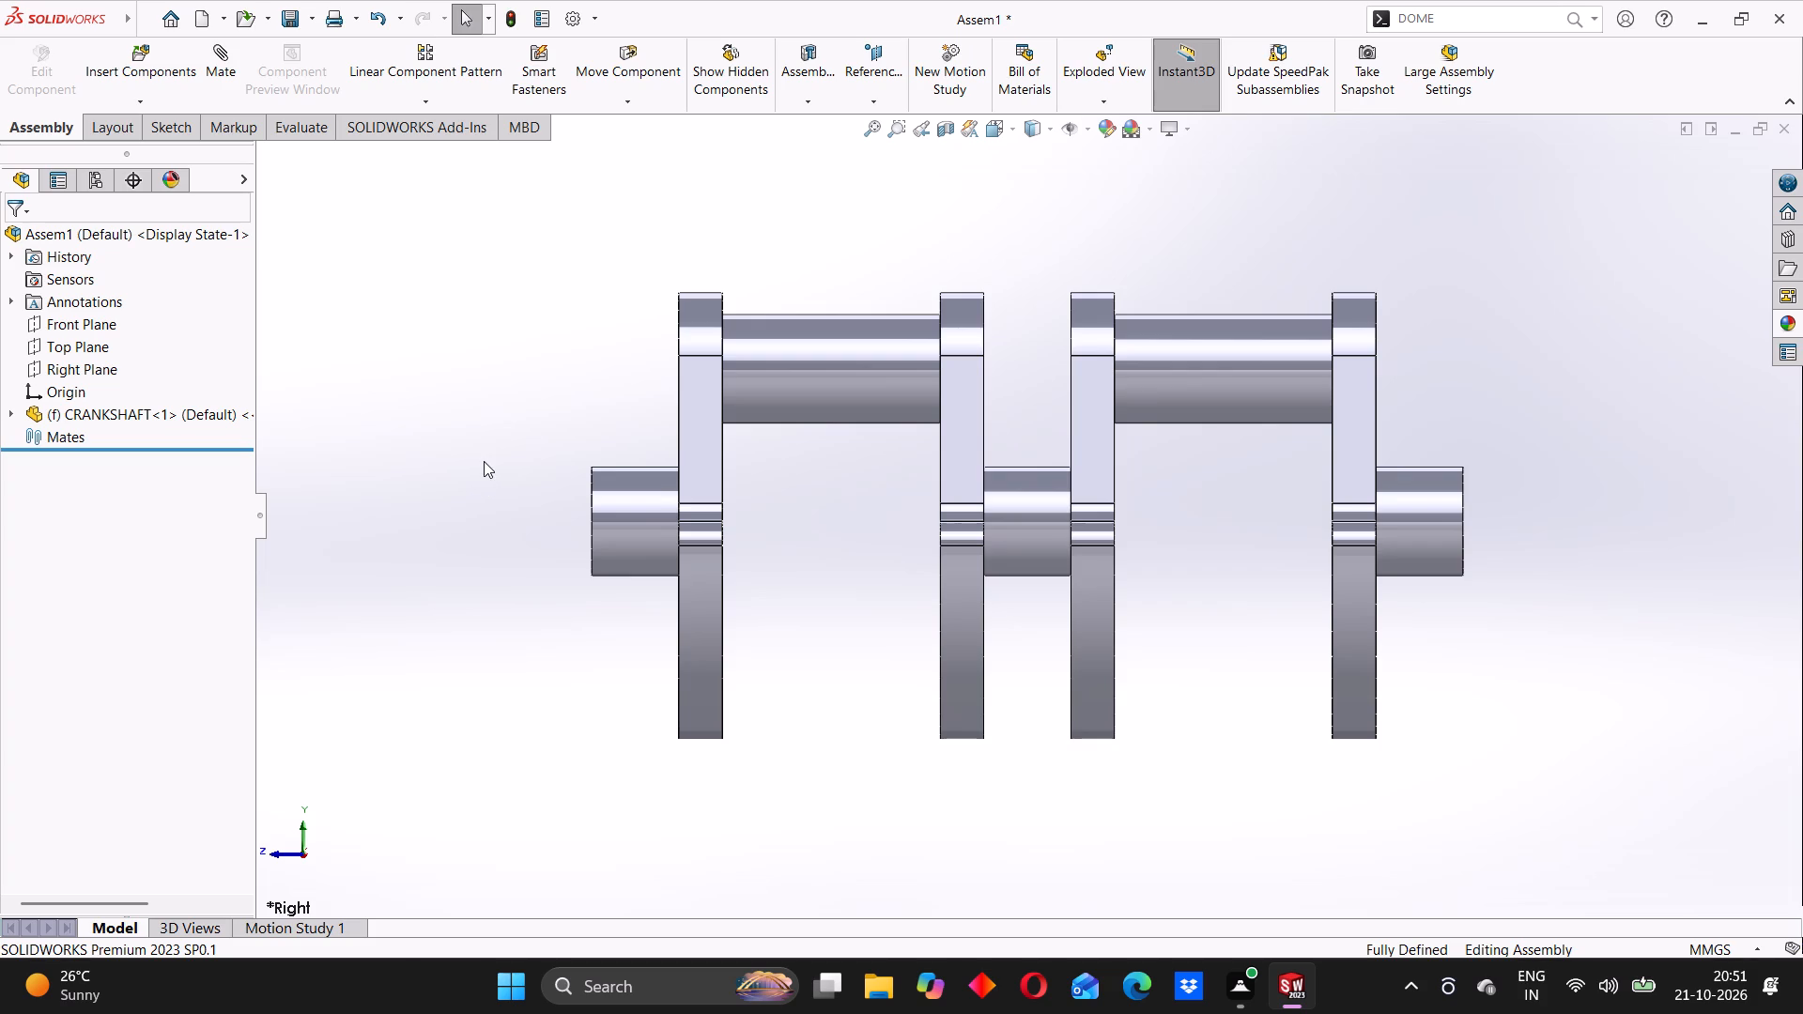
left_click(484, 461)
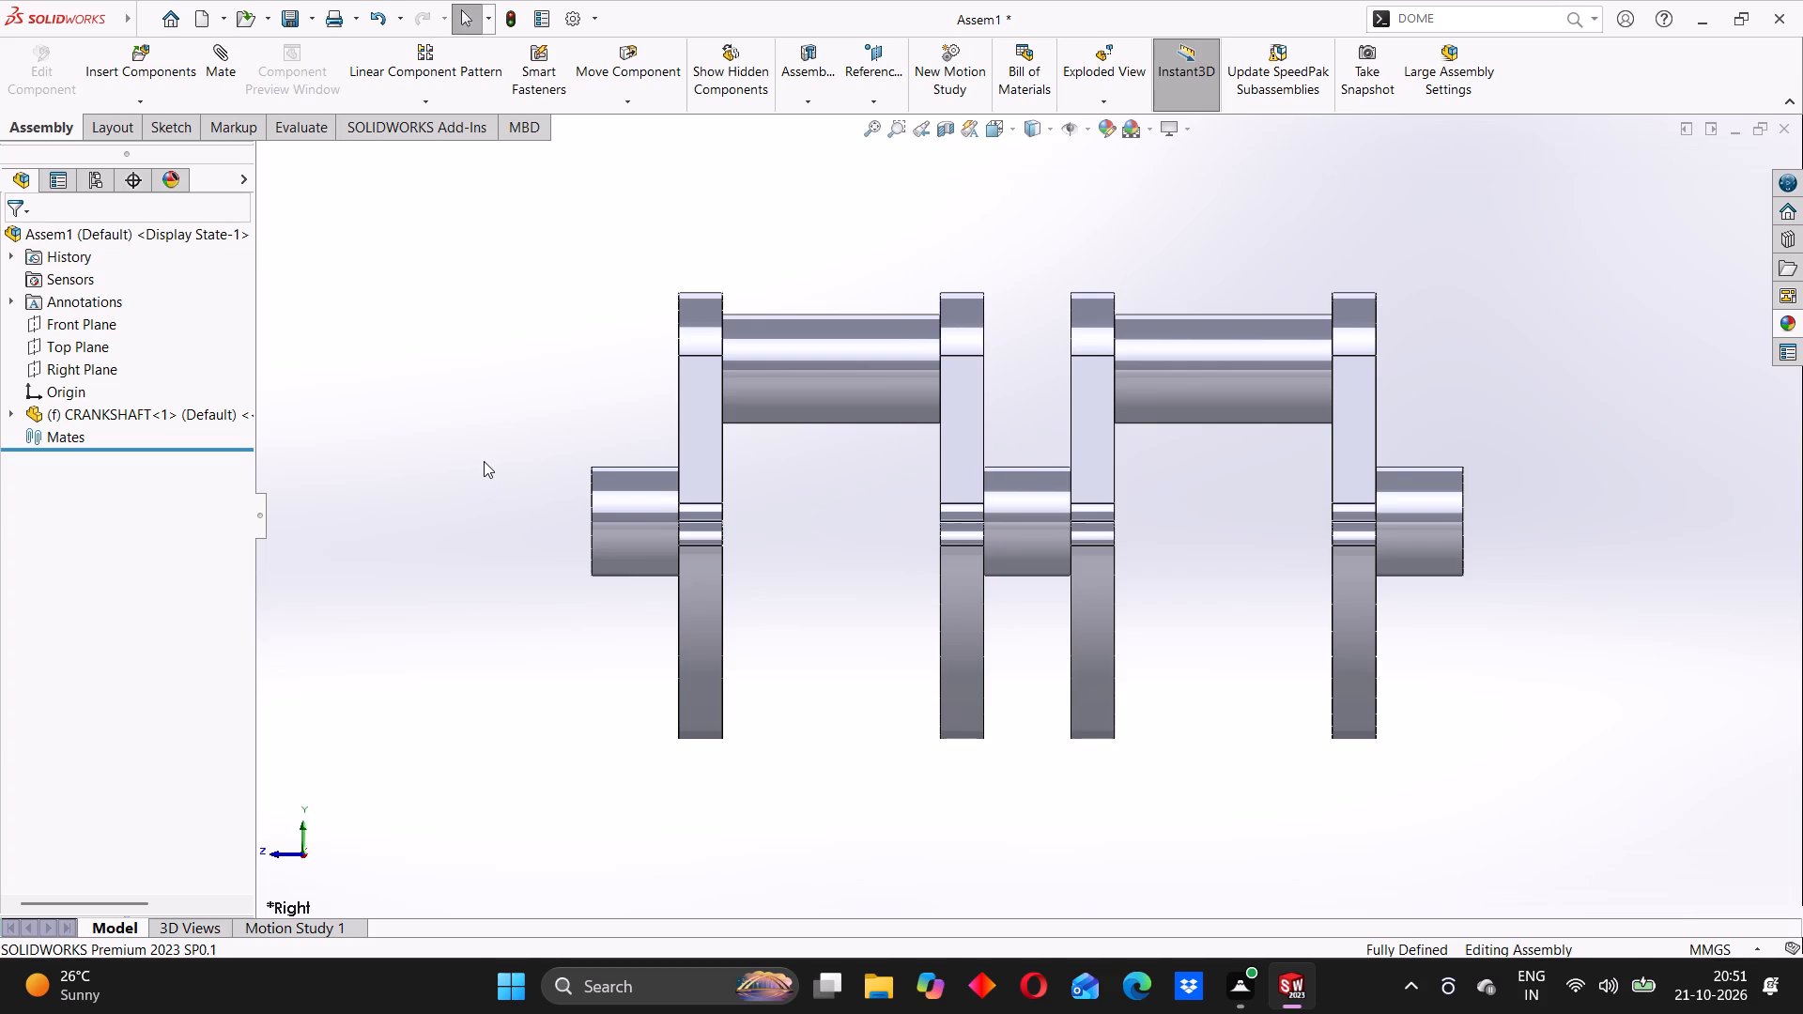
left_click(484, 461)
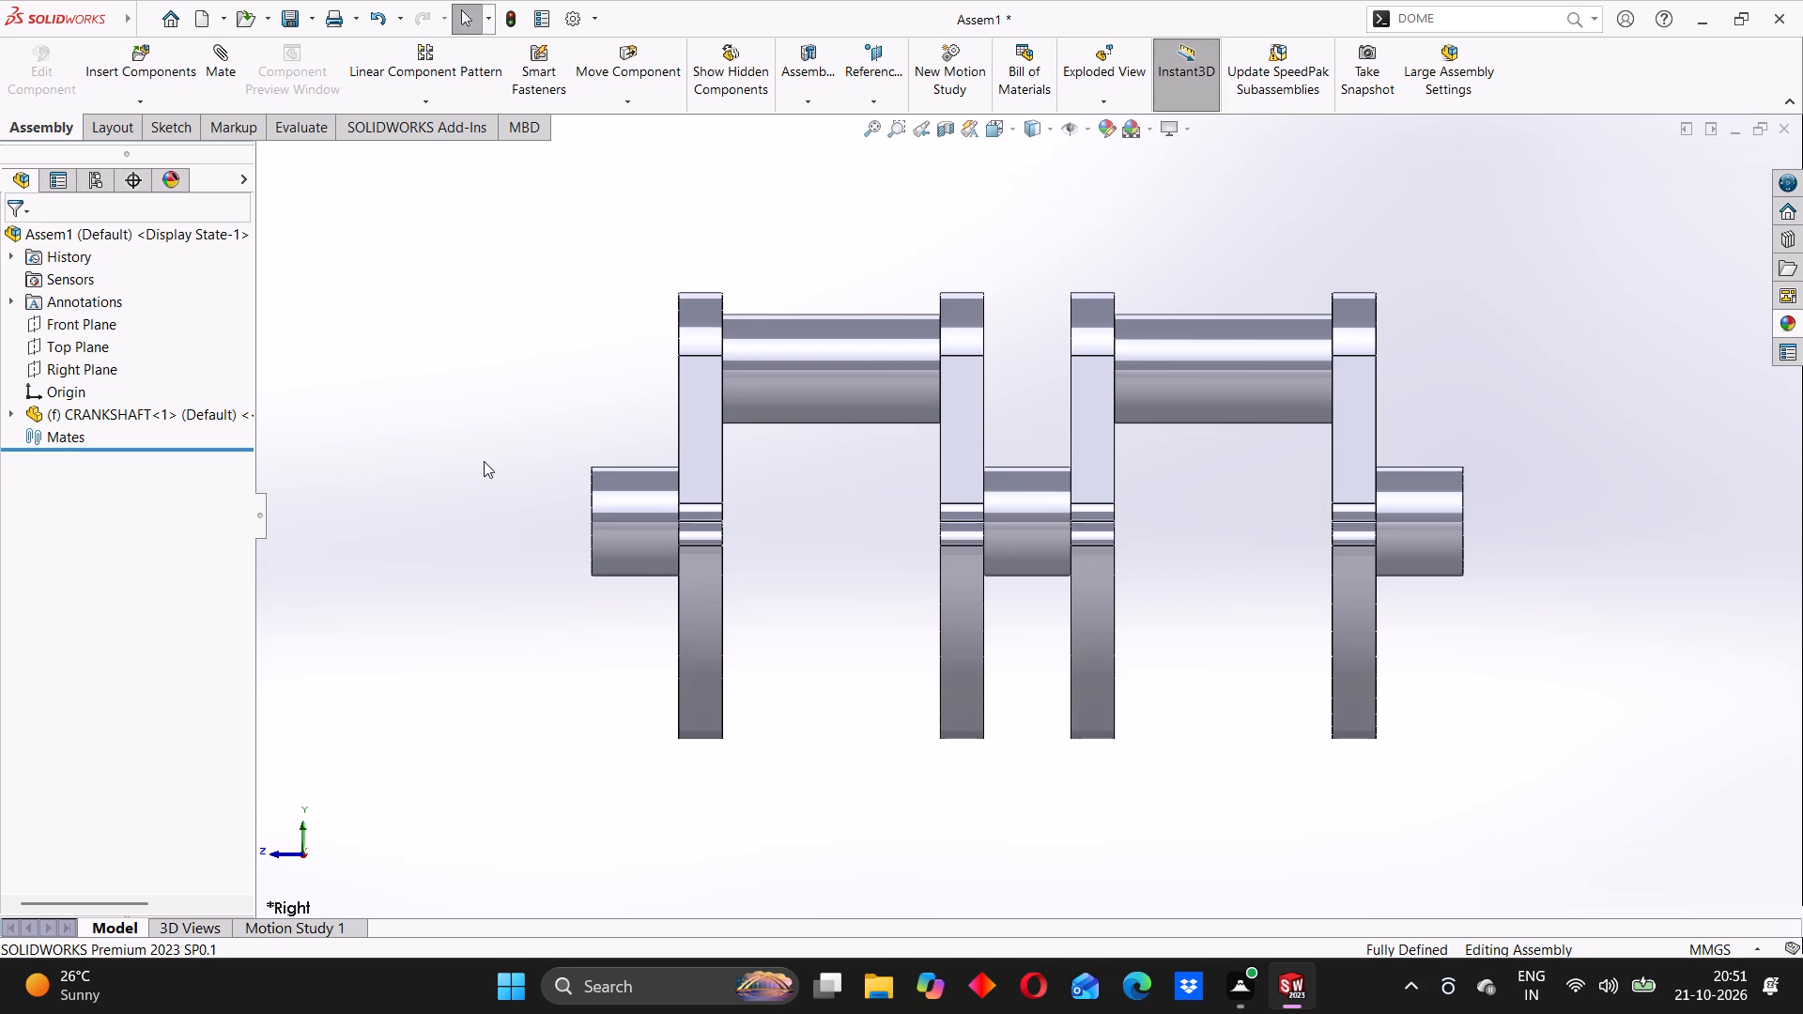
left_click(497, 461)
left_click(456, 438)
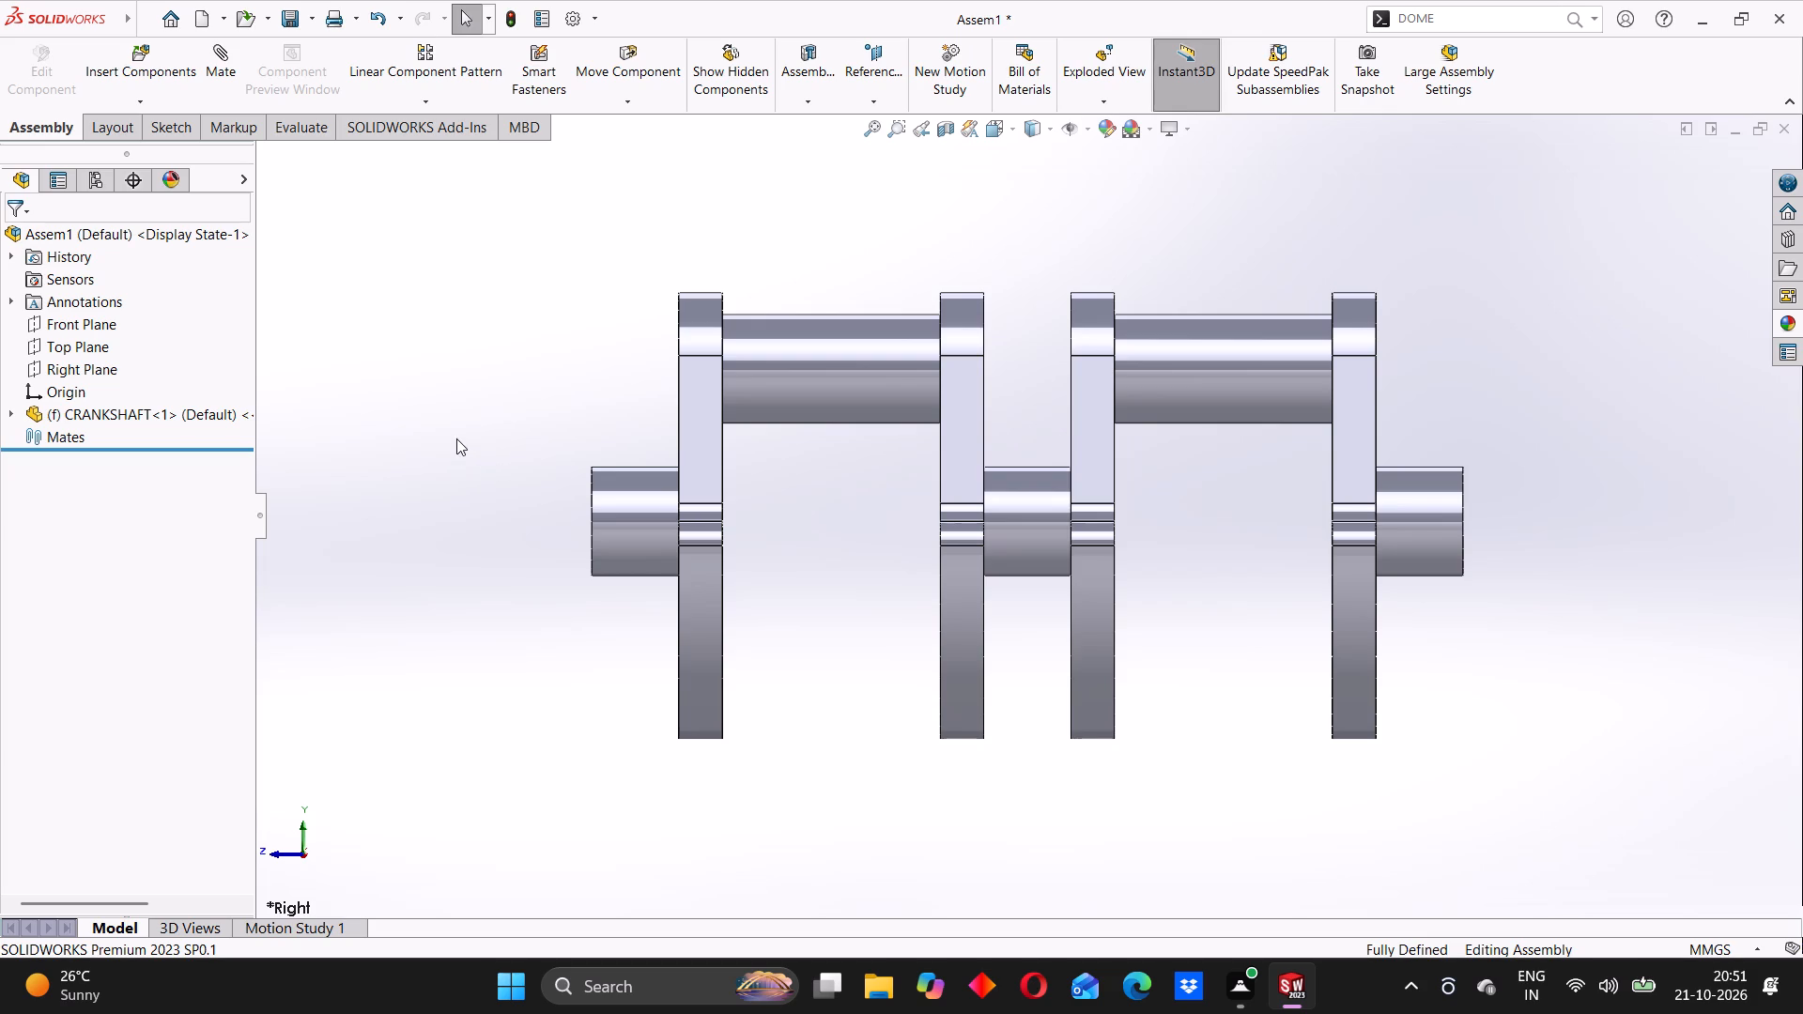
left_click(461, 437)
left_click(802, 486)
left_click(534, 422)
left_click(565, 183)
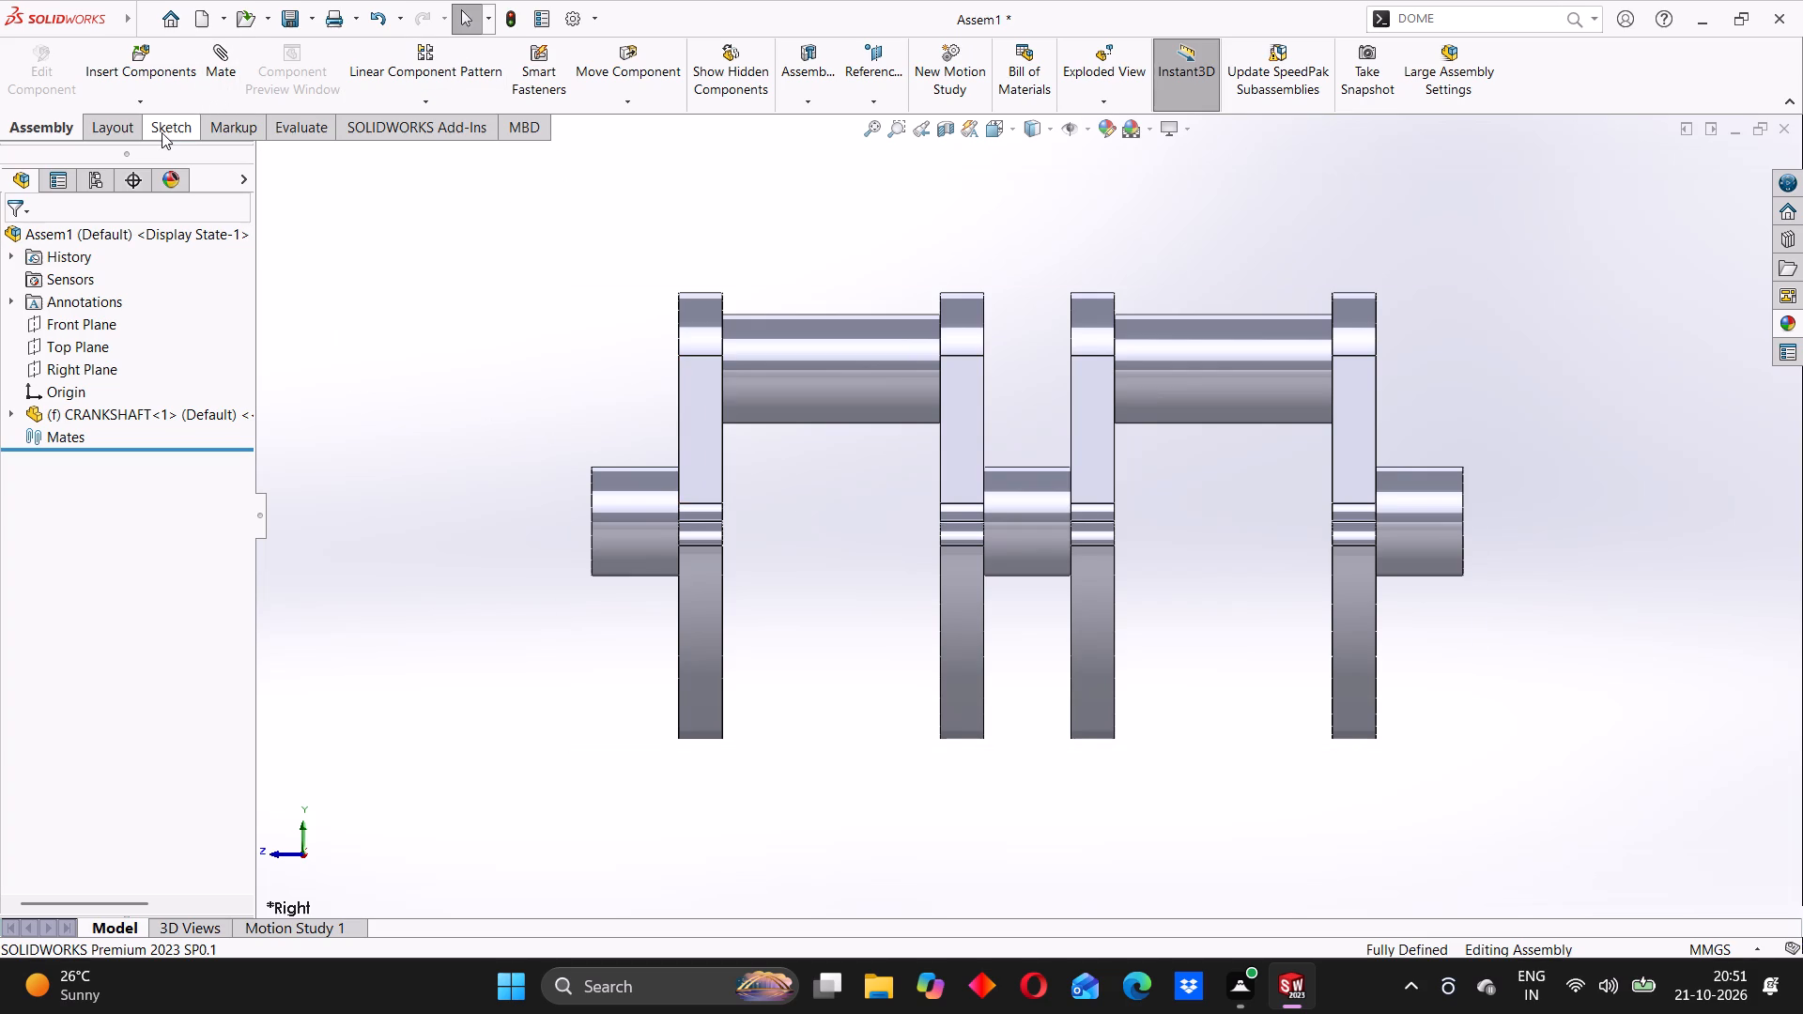
Start a new assembly sketch on the Right Plane.
left_click(164, 132)
left_click(1013, 280)
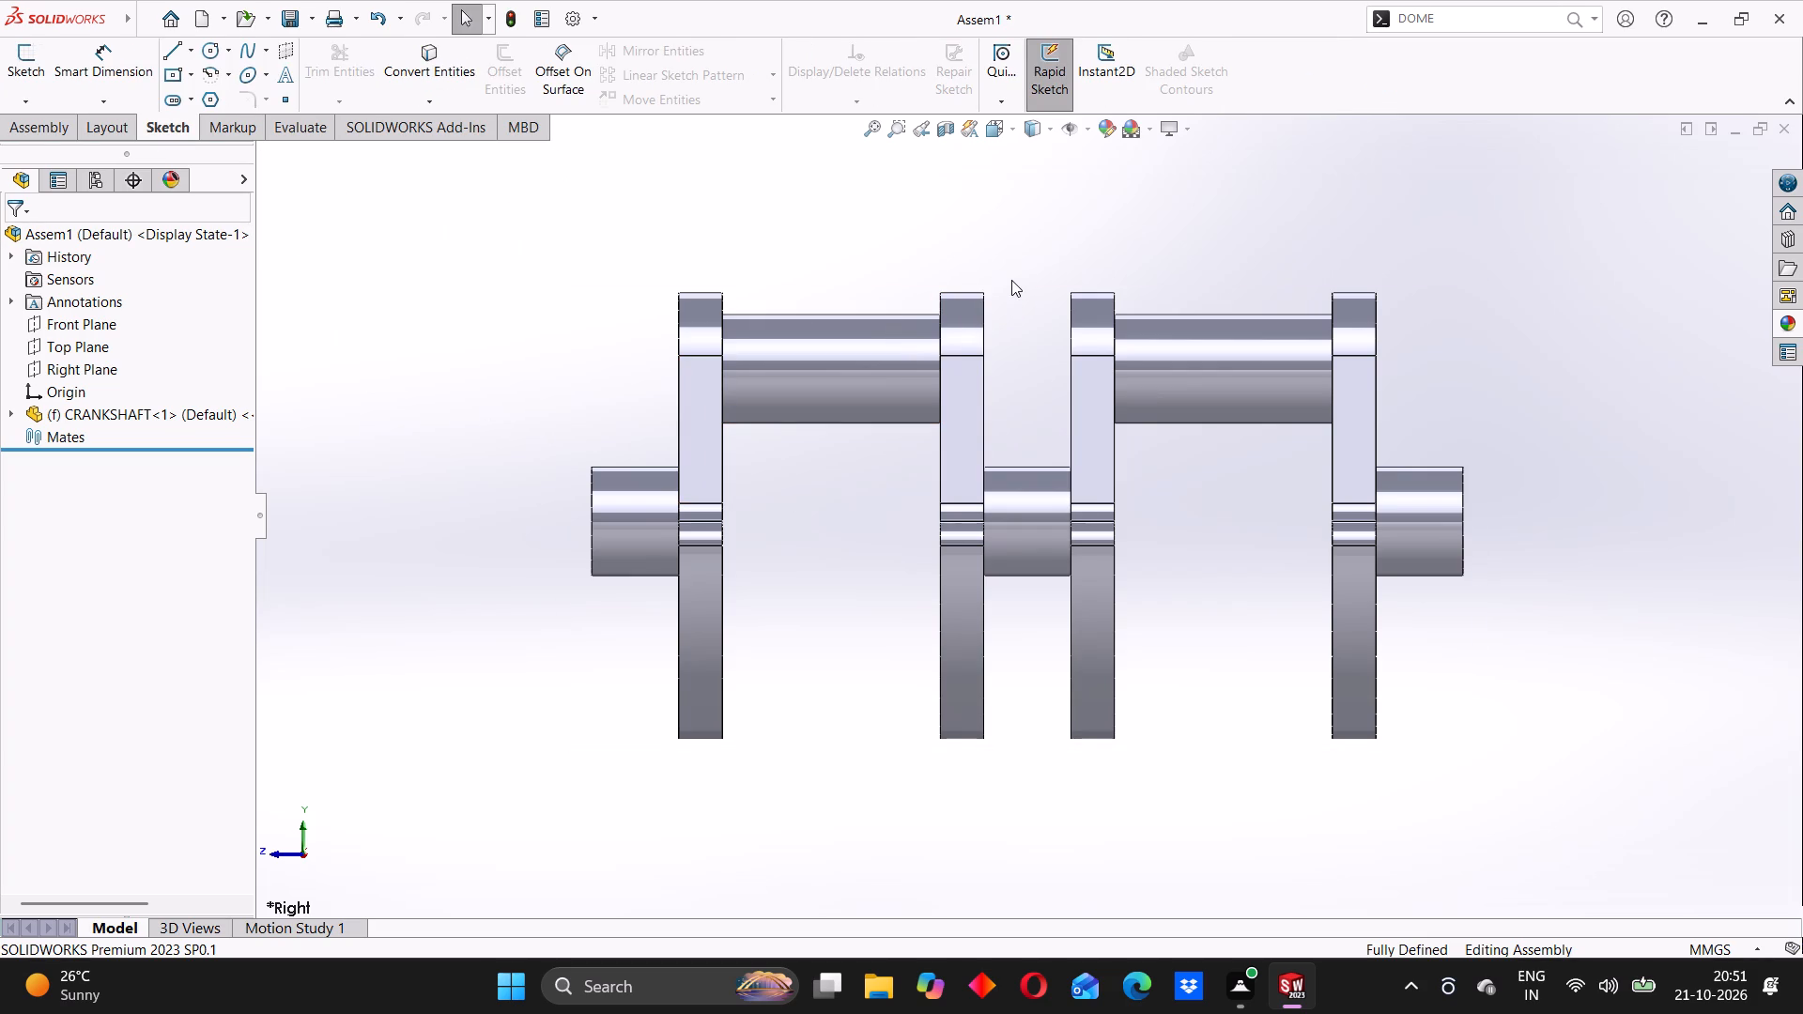
left_click(78, 370)
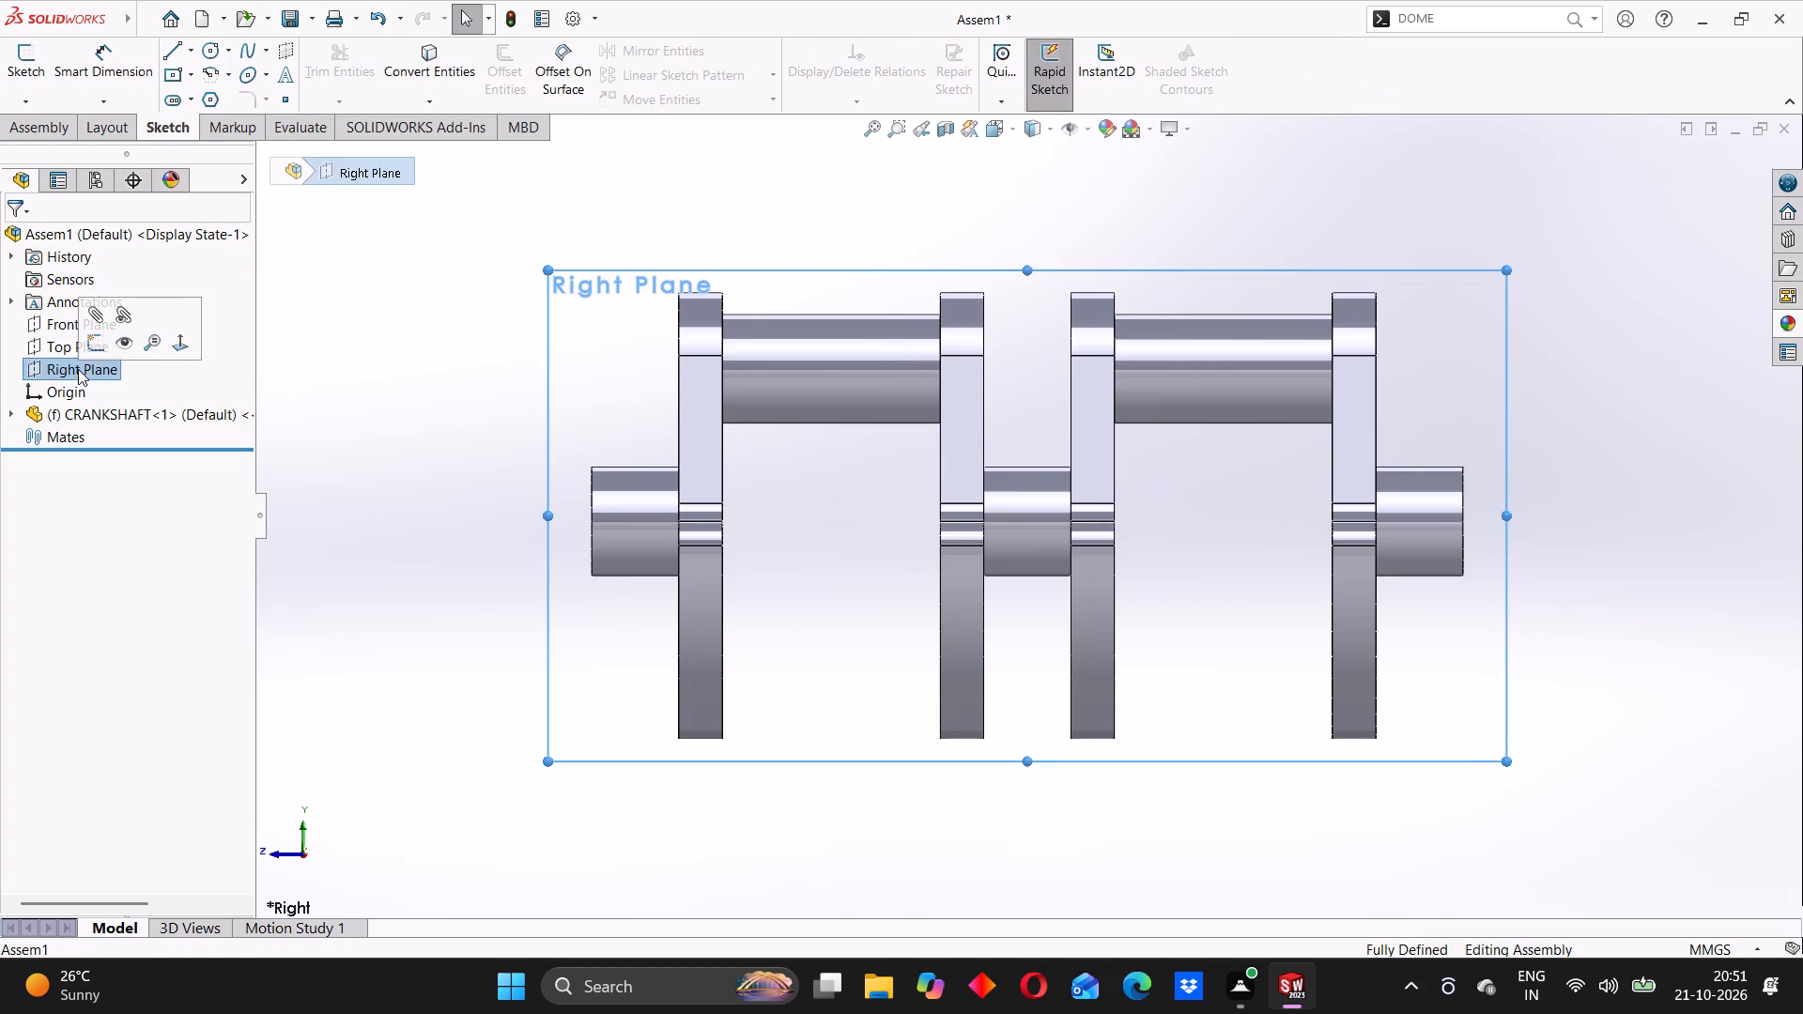
left_click(90, 337)
left_click(460, 319)
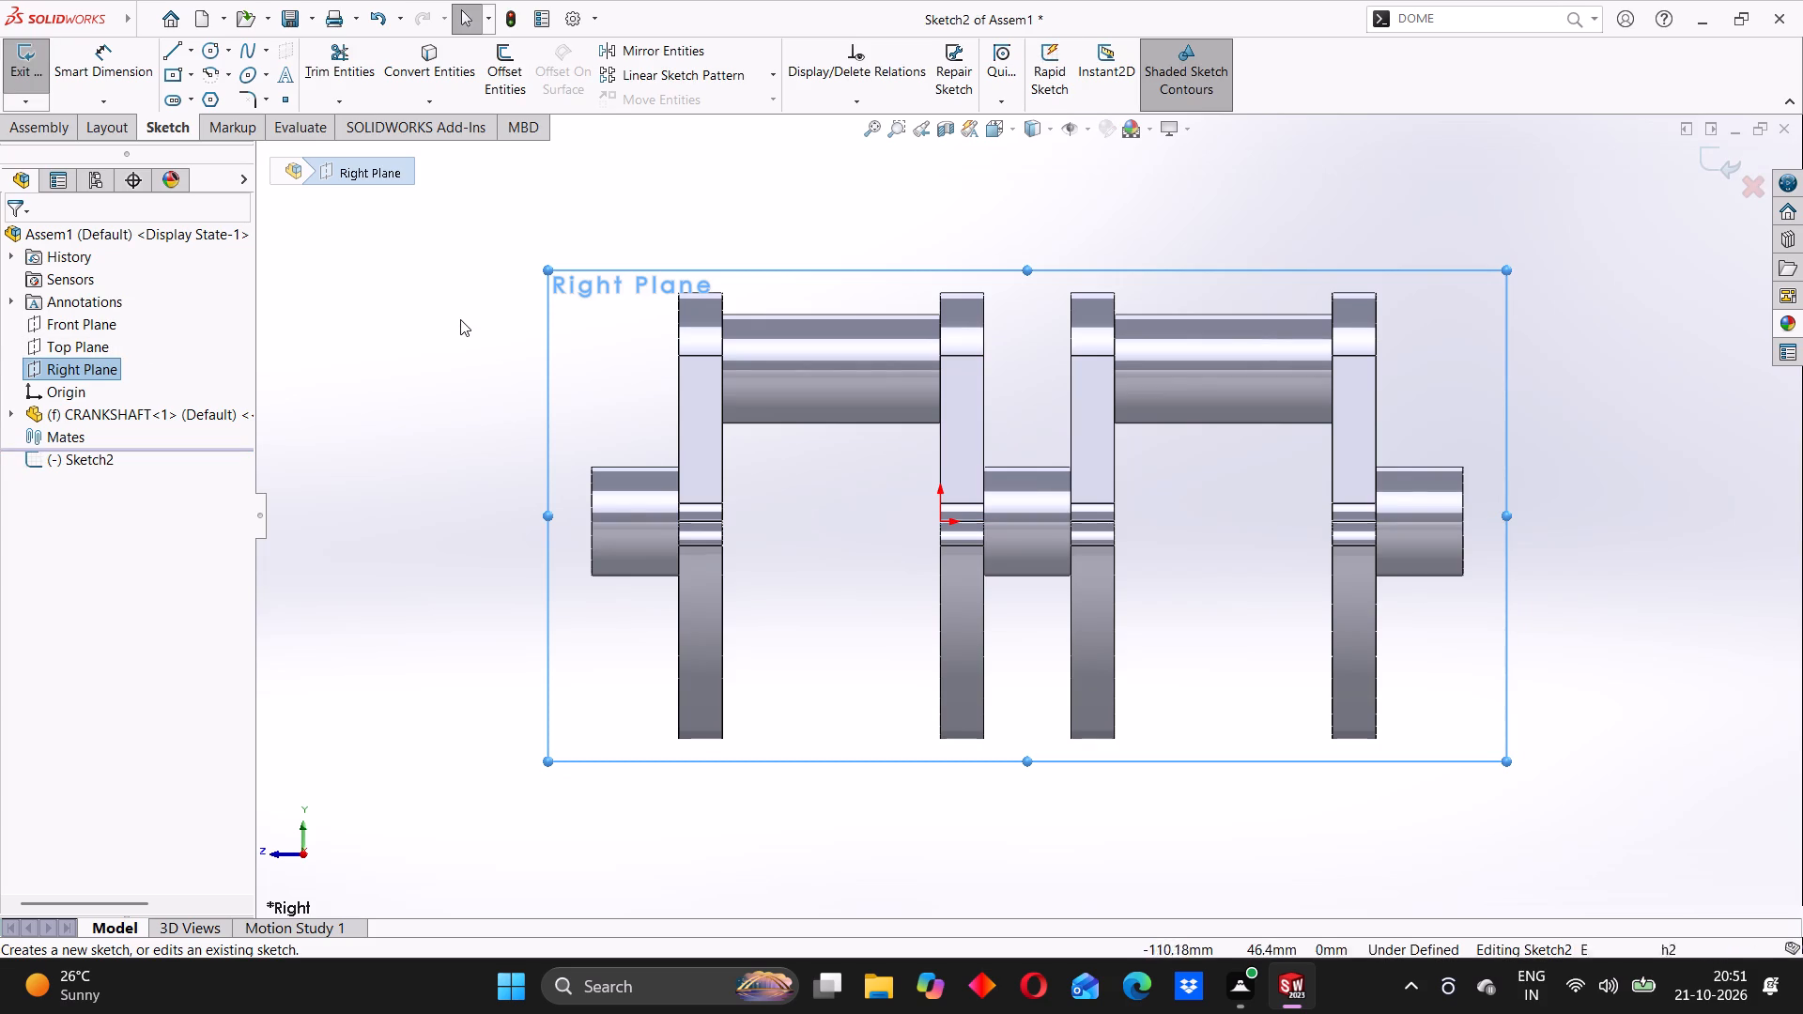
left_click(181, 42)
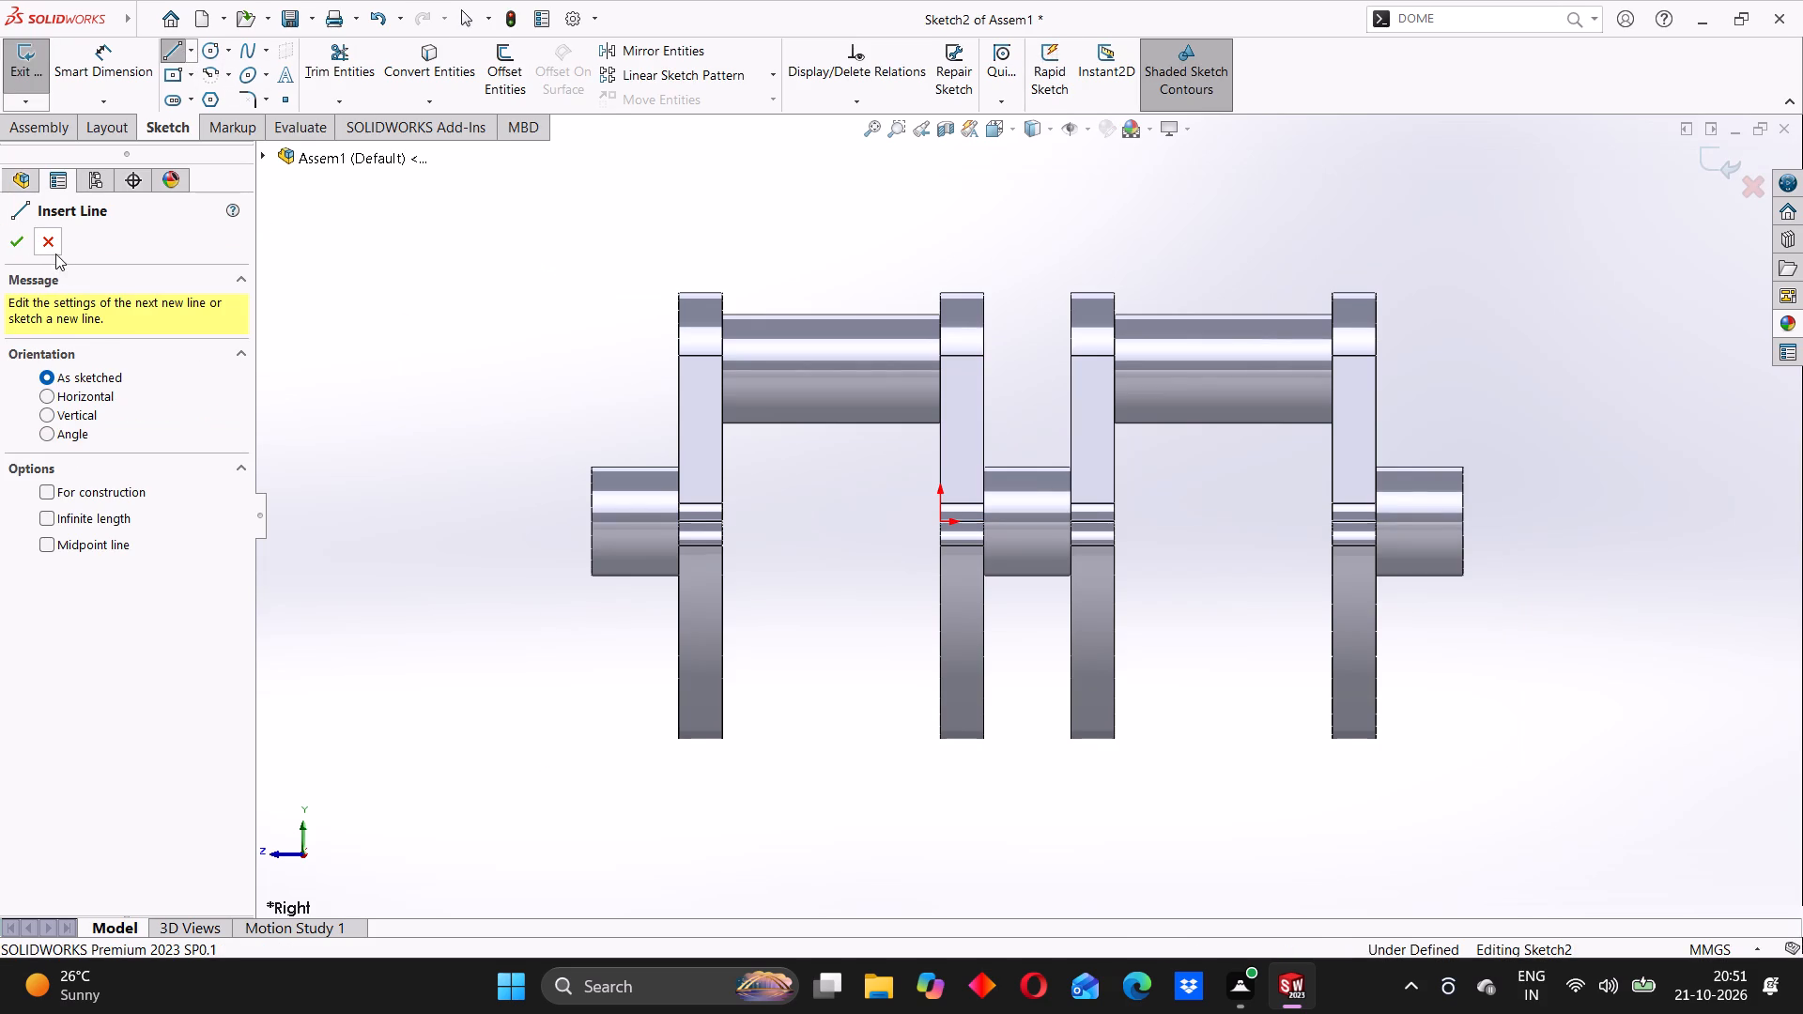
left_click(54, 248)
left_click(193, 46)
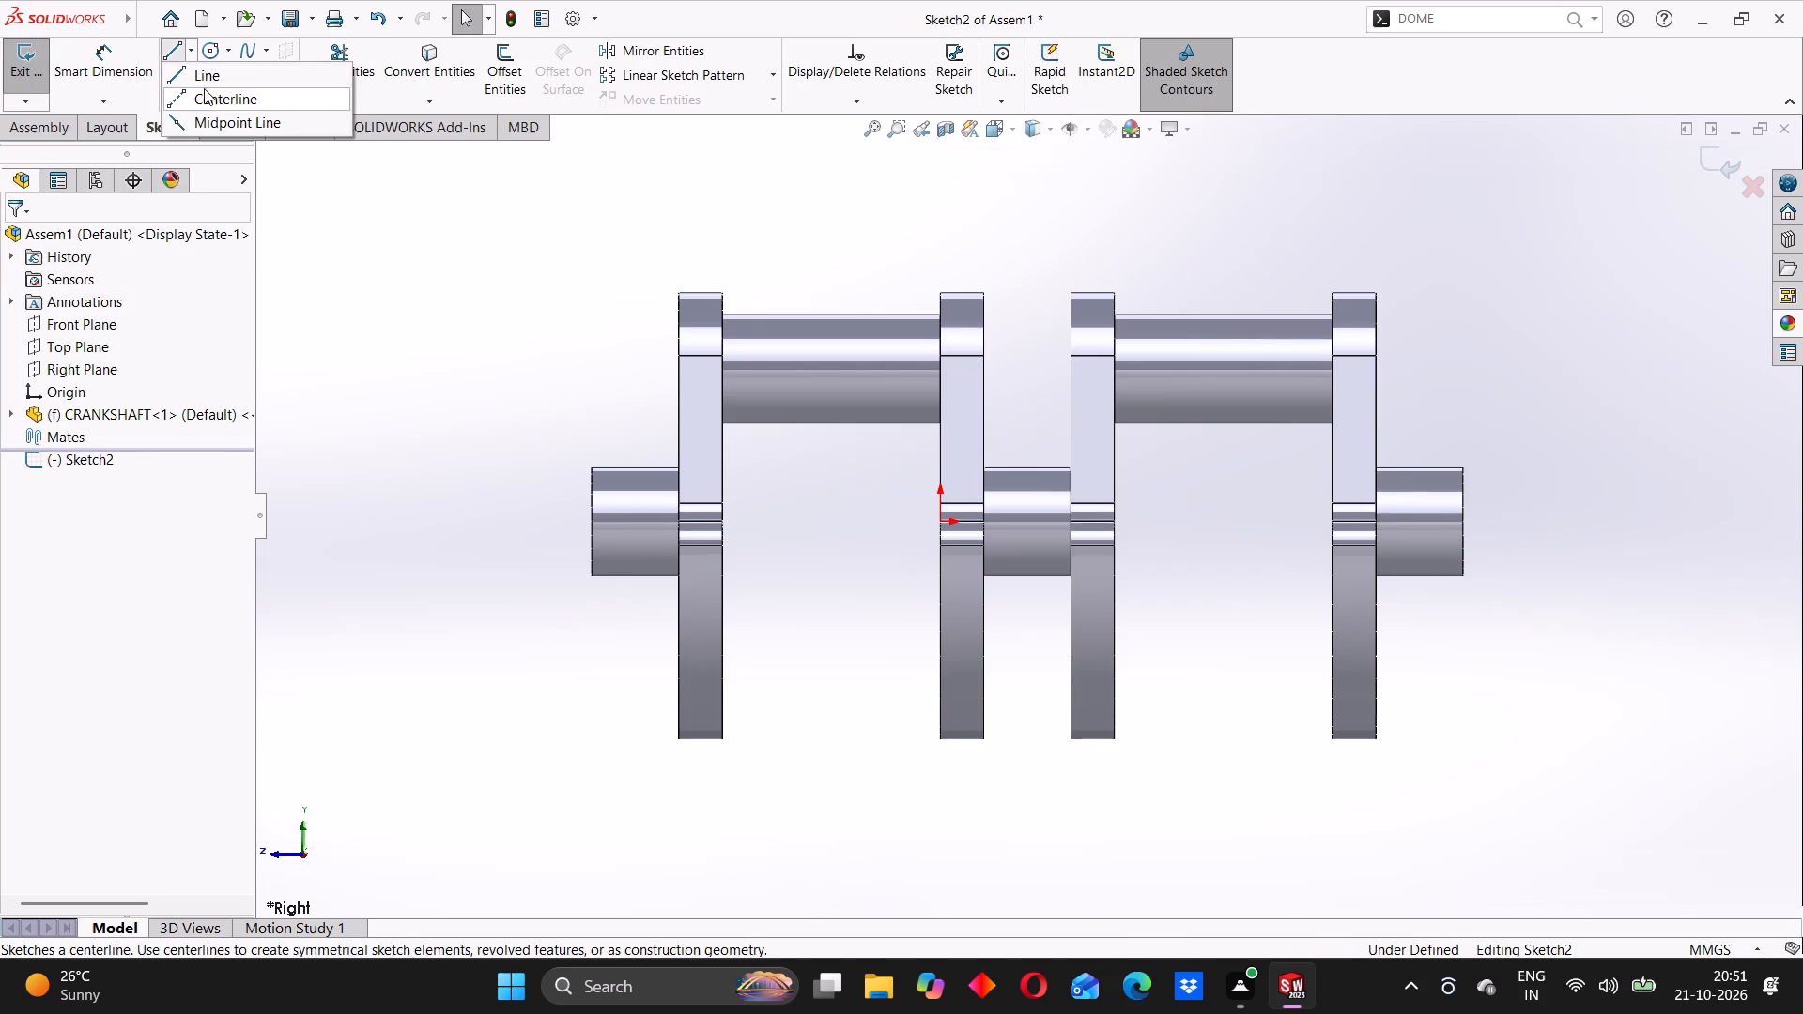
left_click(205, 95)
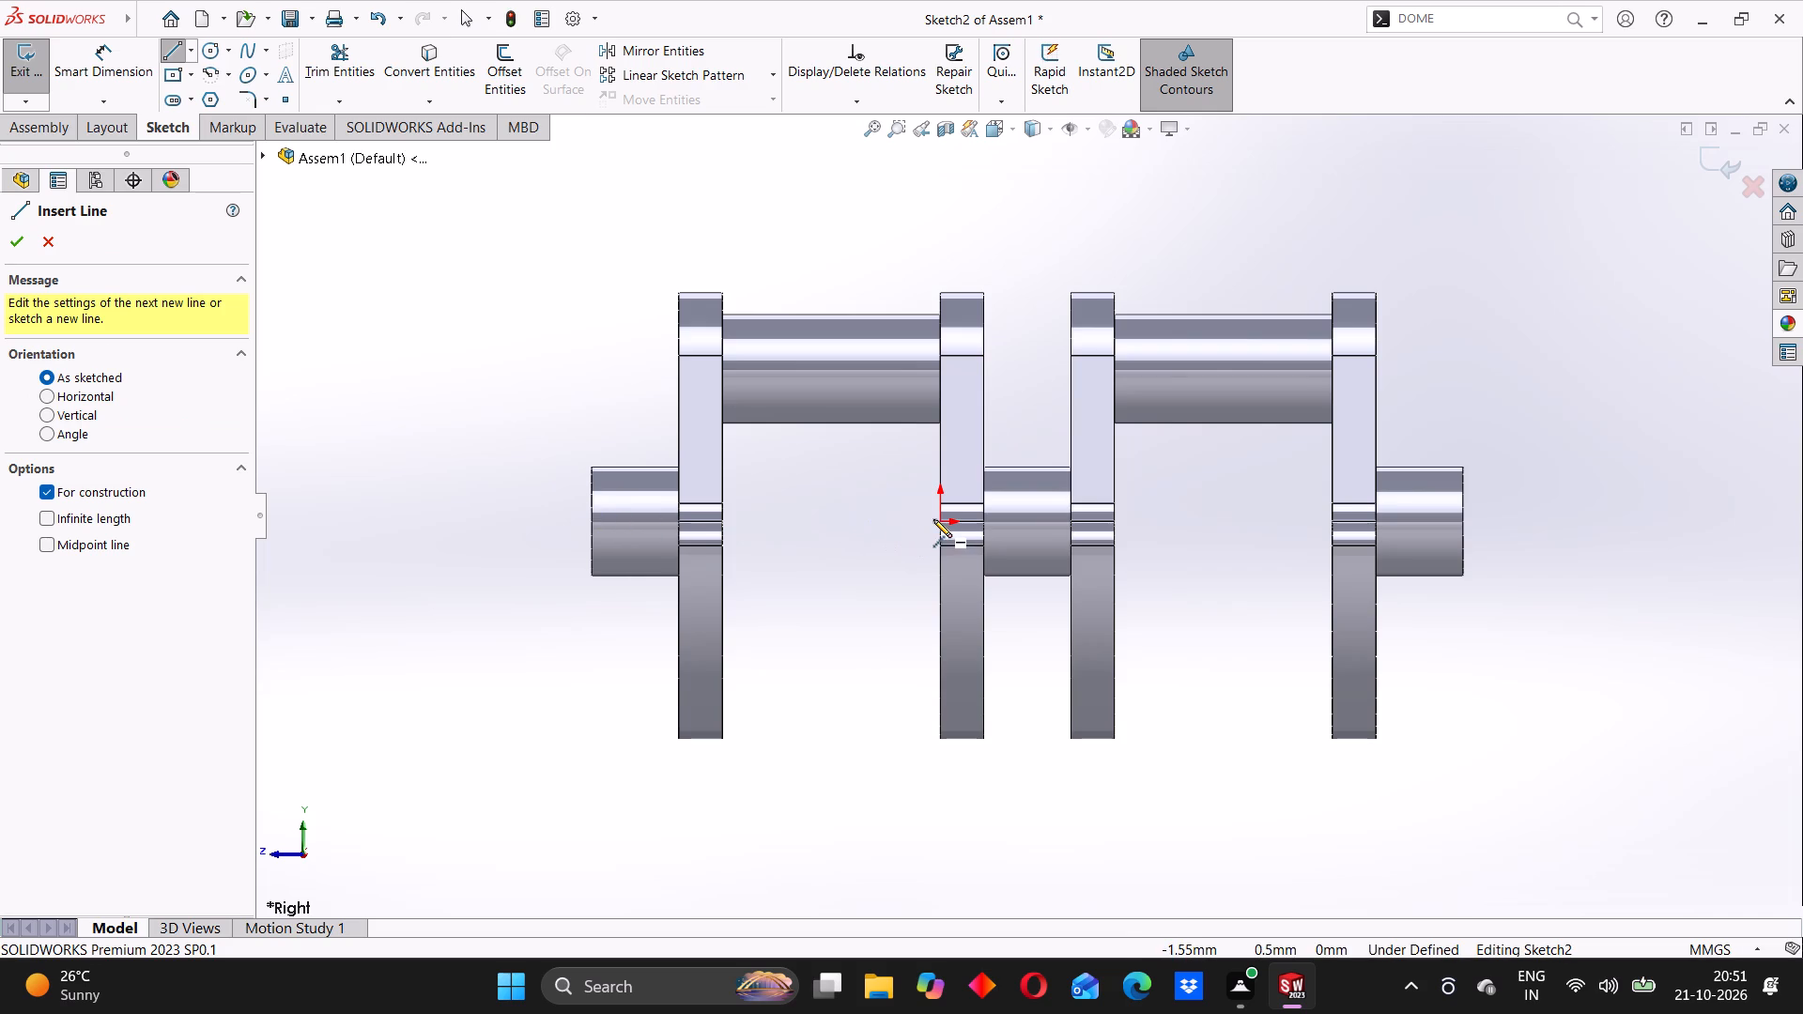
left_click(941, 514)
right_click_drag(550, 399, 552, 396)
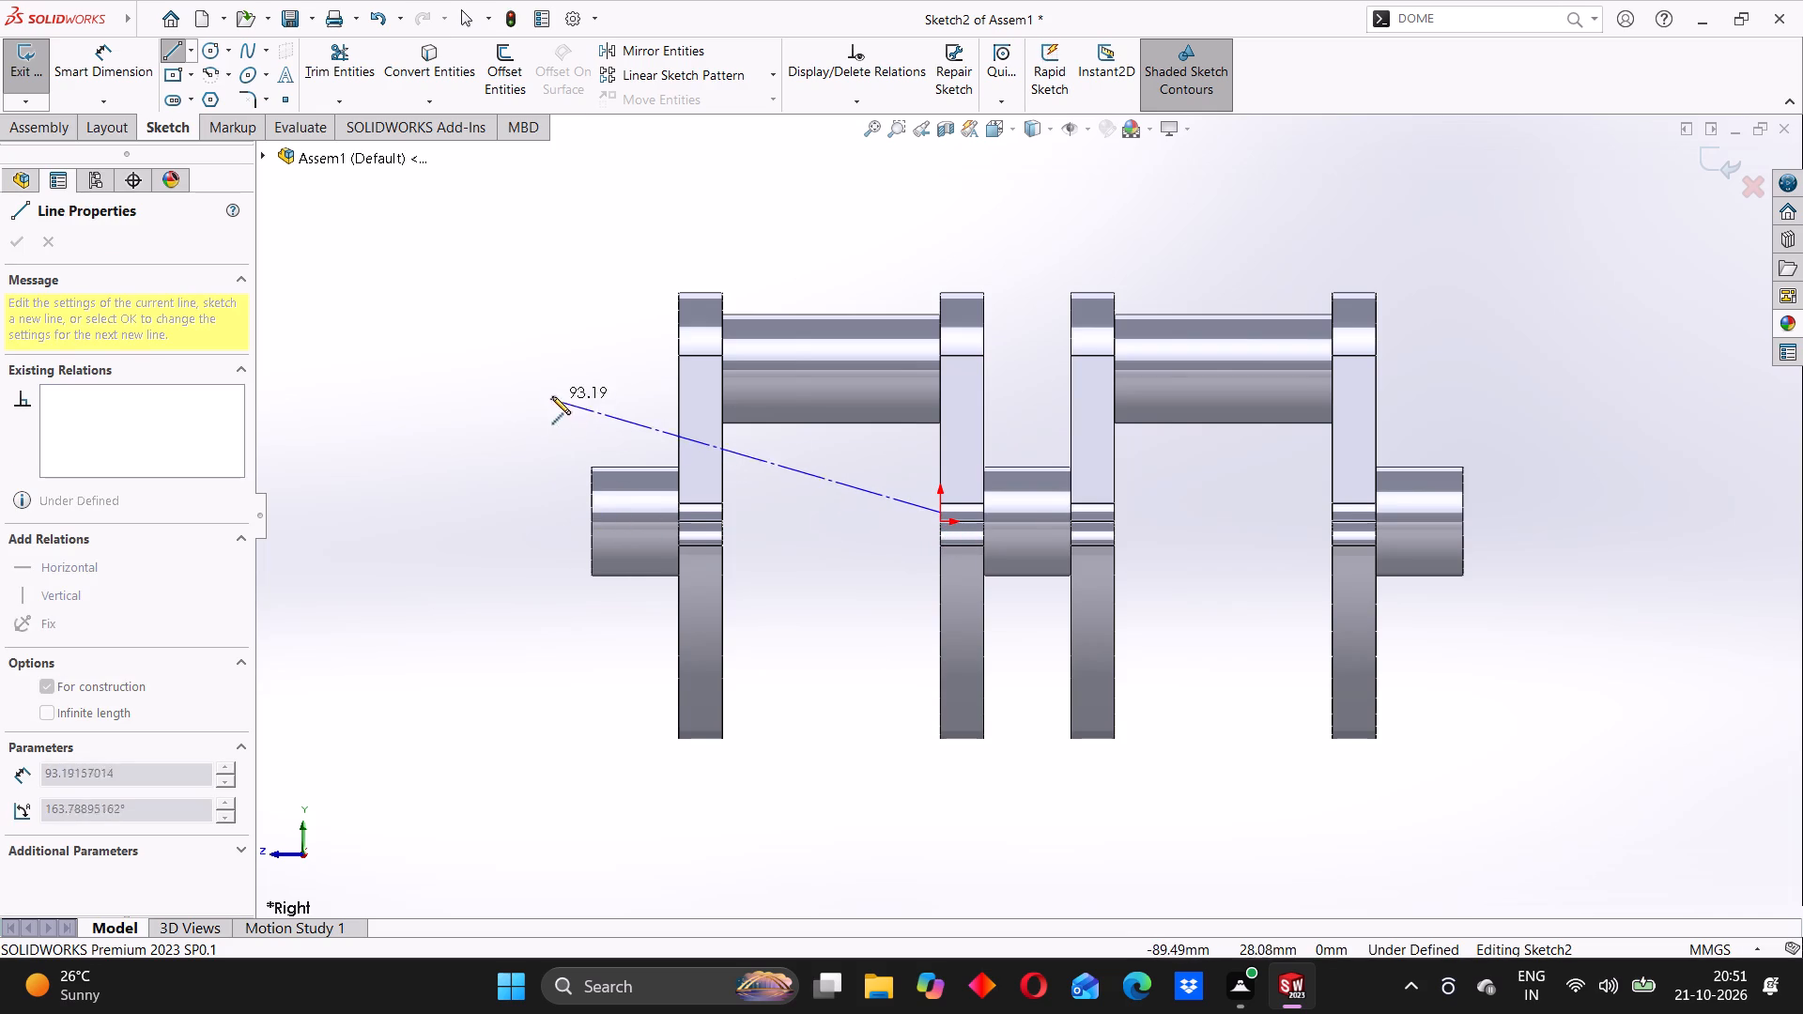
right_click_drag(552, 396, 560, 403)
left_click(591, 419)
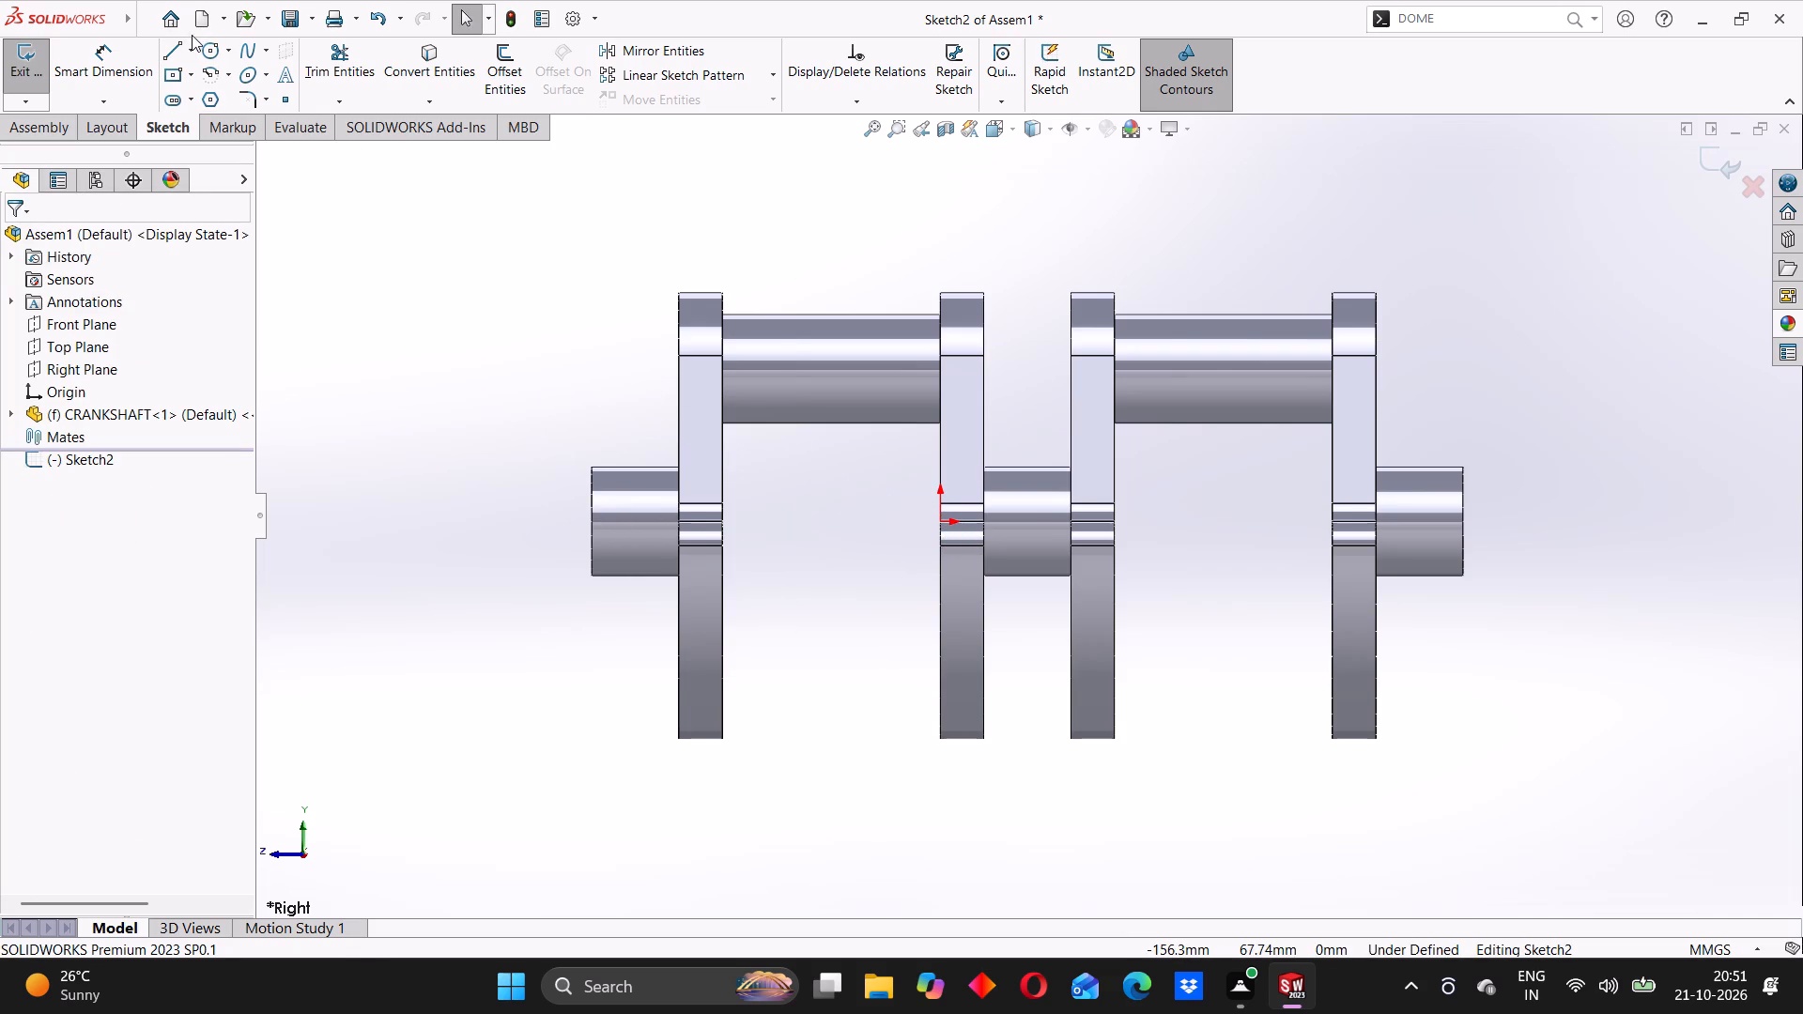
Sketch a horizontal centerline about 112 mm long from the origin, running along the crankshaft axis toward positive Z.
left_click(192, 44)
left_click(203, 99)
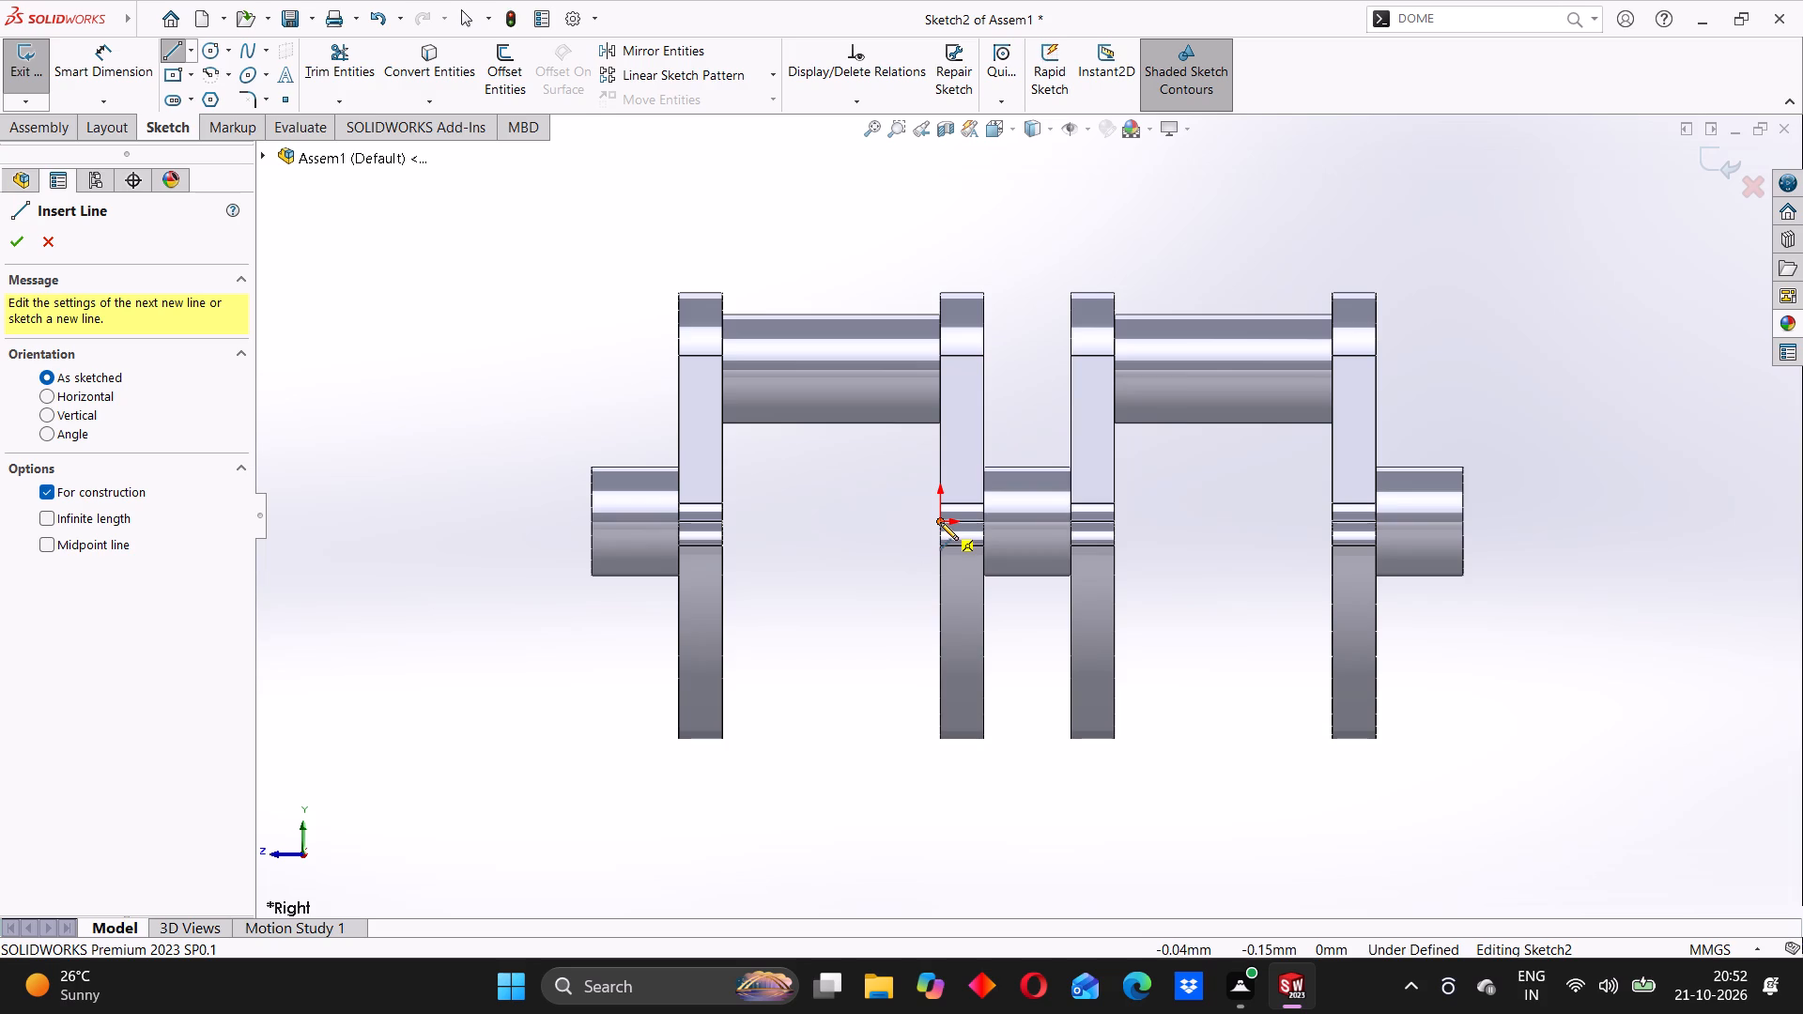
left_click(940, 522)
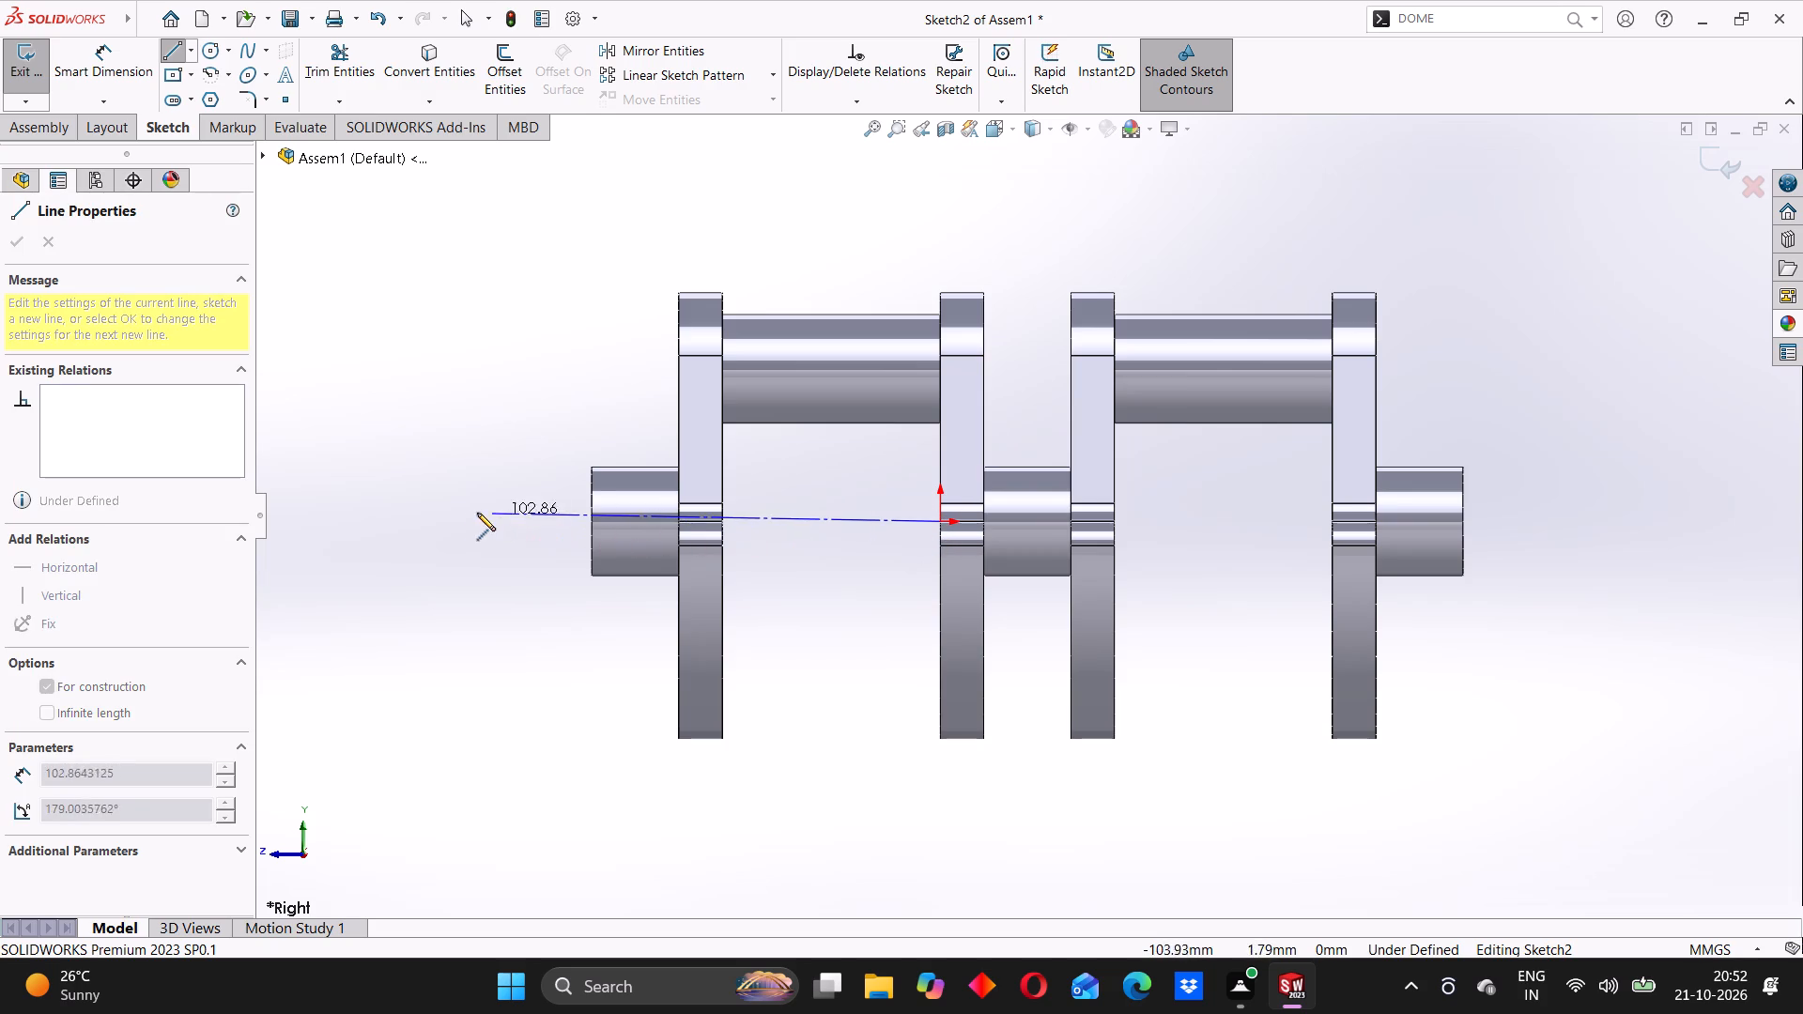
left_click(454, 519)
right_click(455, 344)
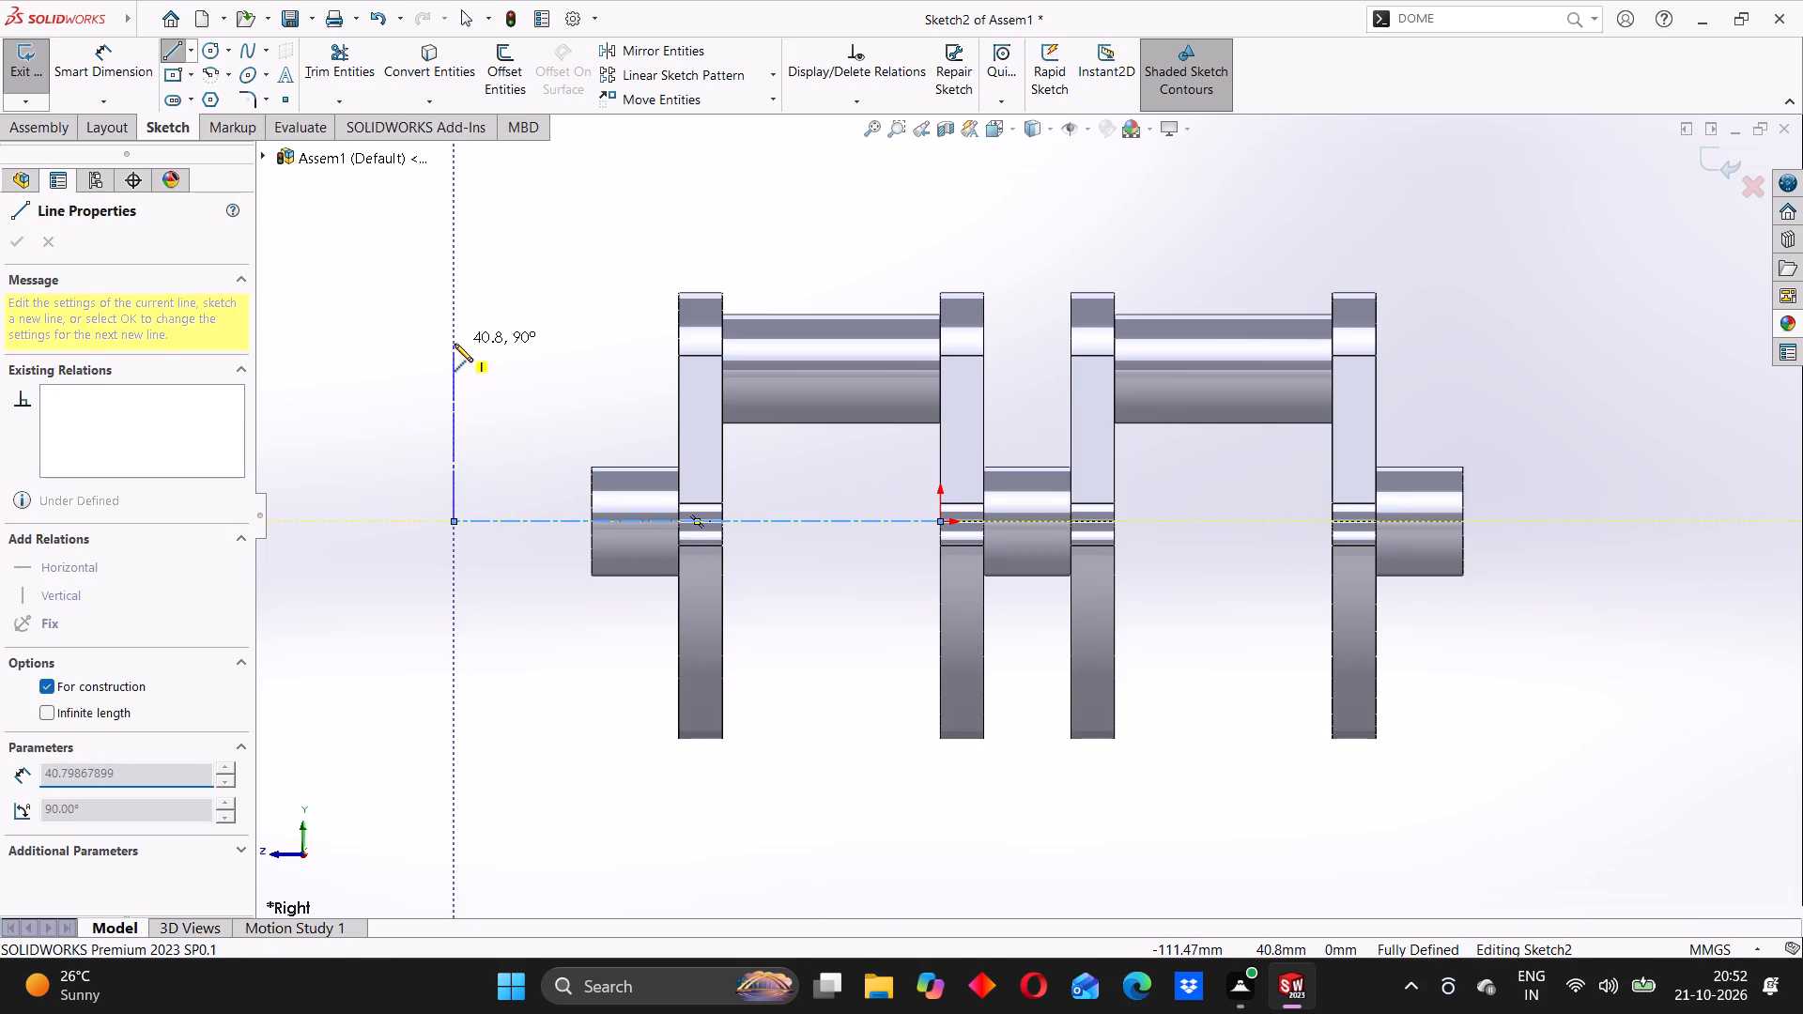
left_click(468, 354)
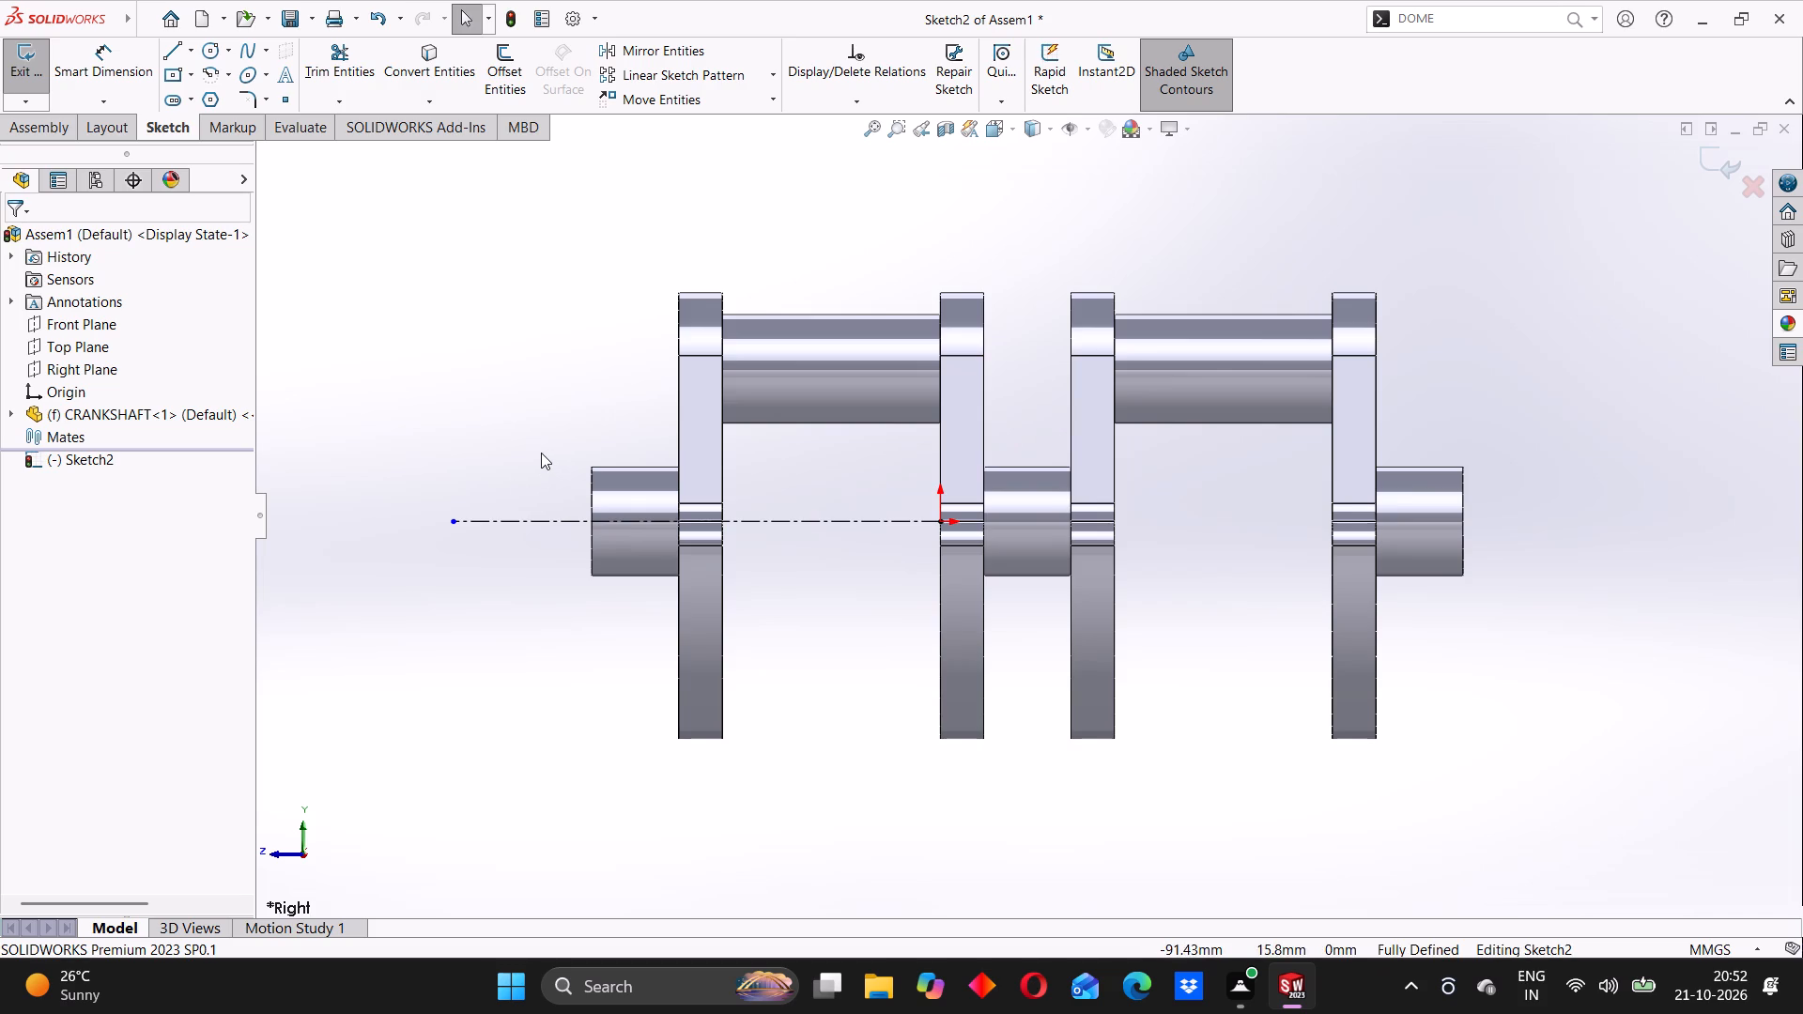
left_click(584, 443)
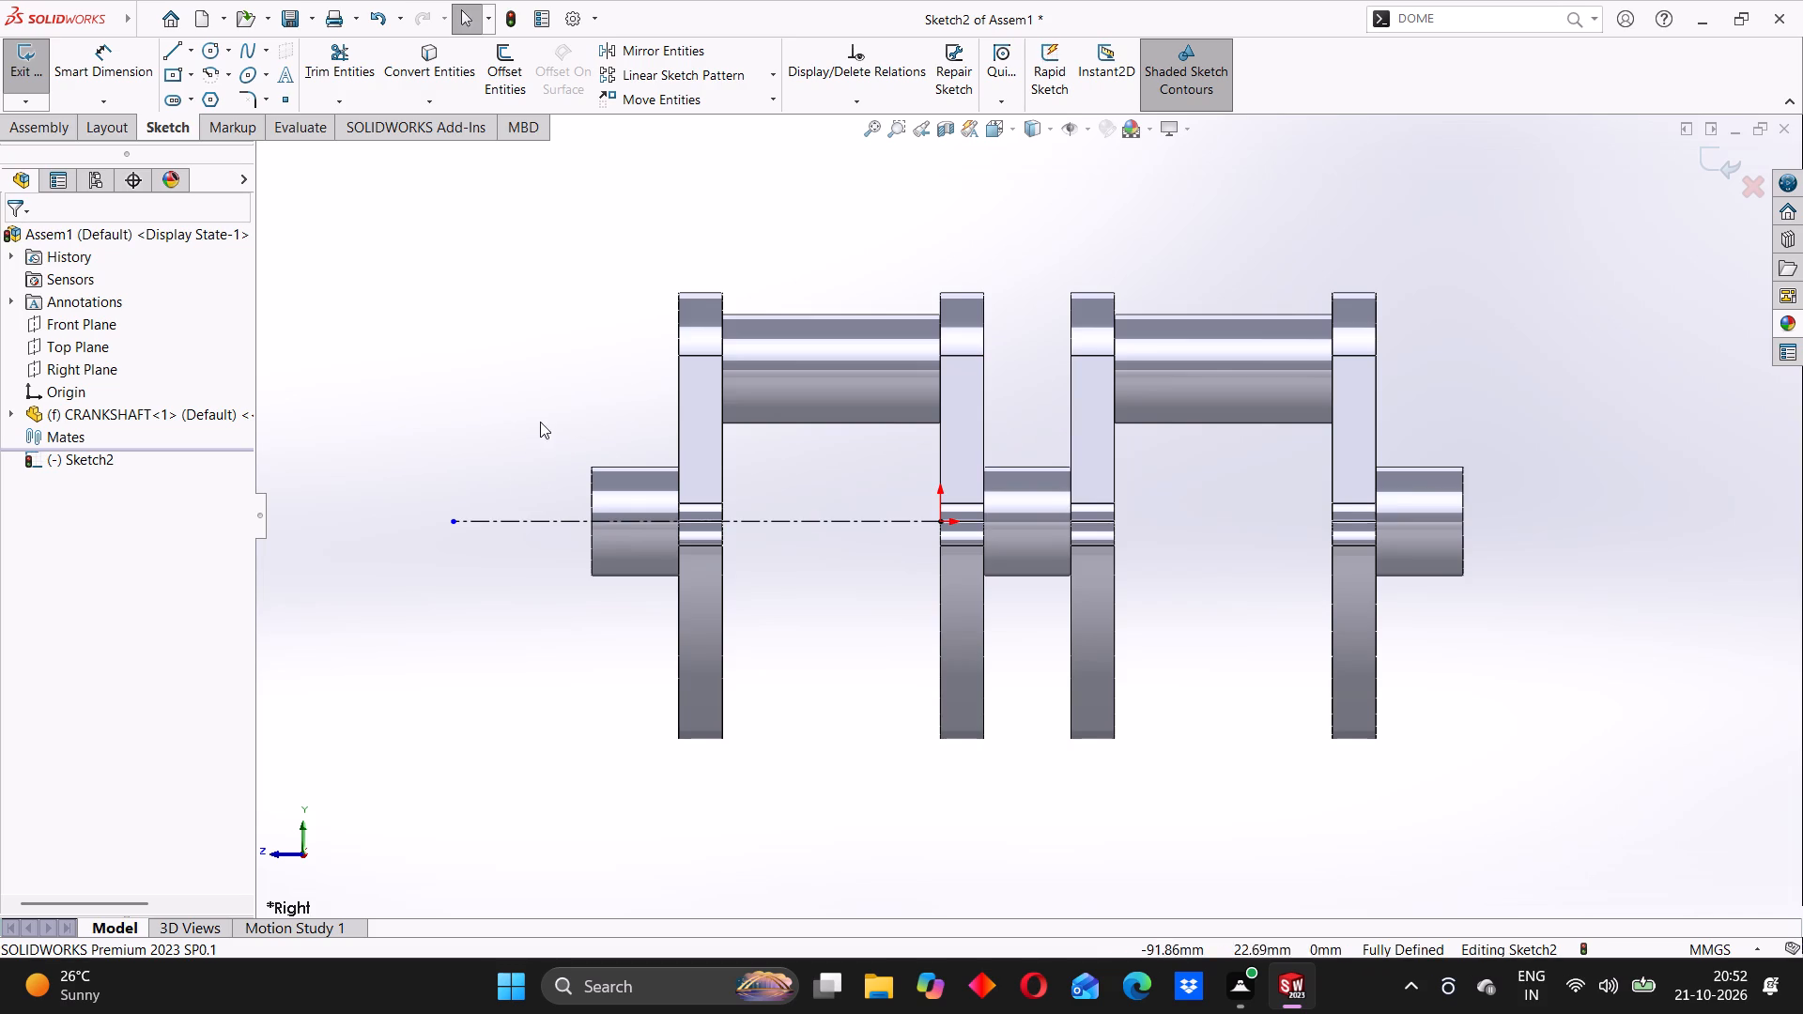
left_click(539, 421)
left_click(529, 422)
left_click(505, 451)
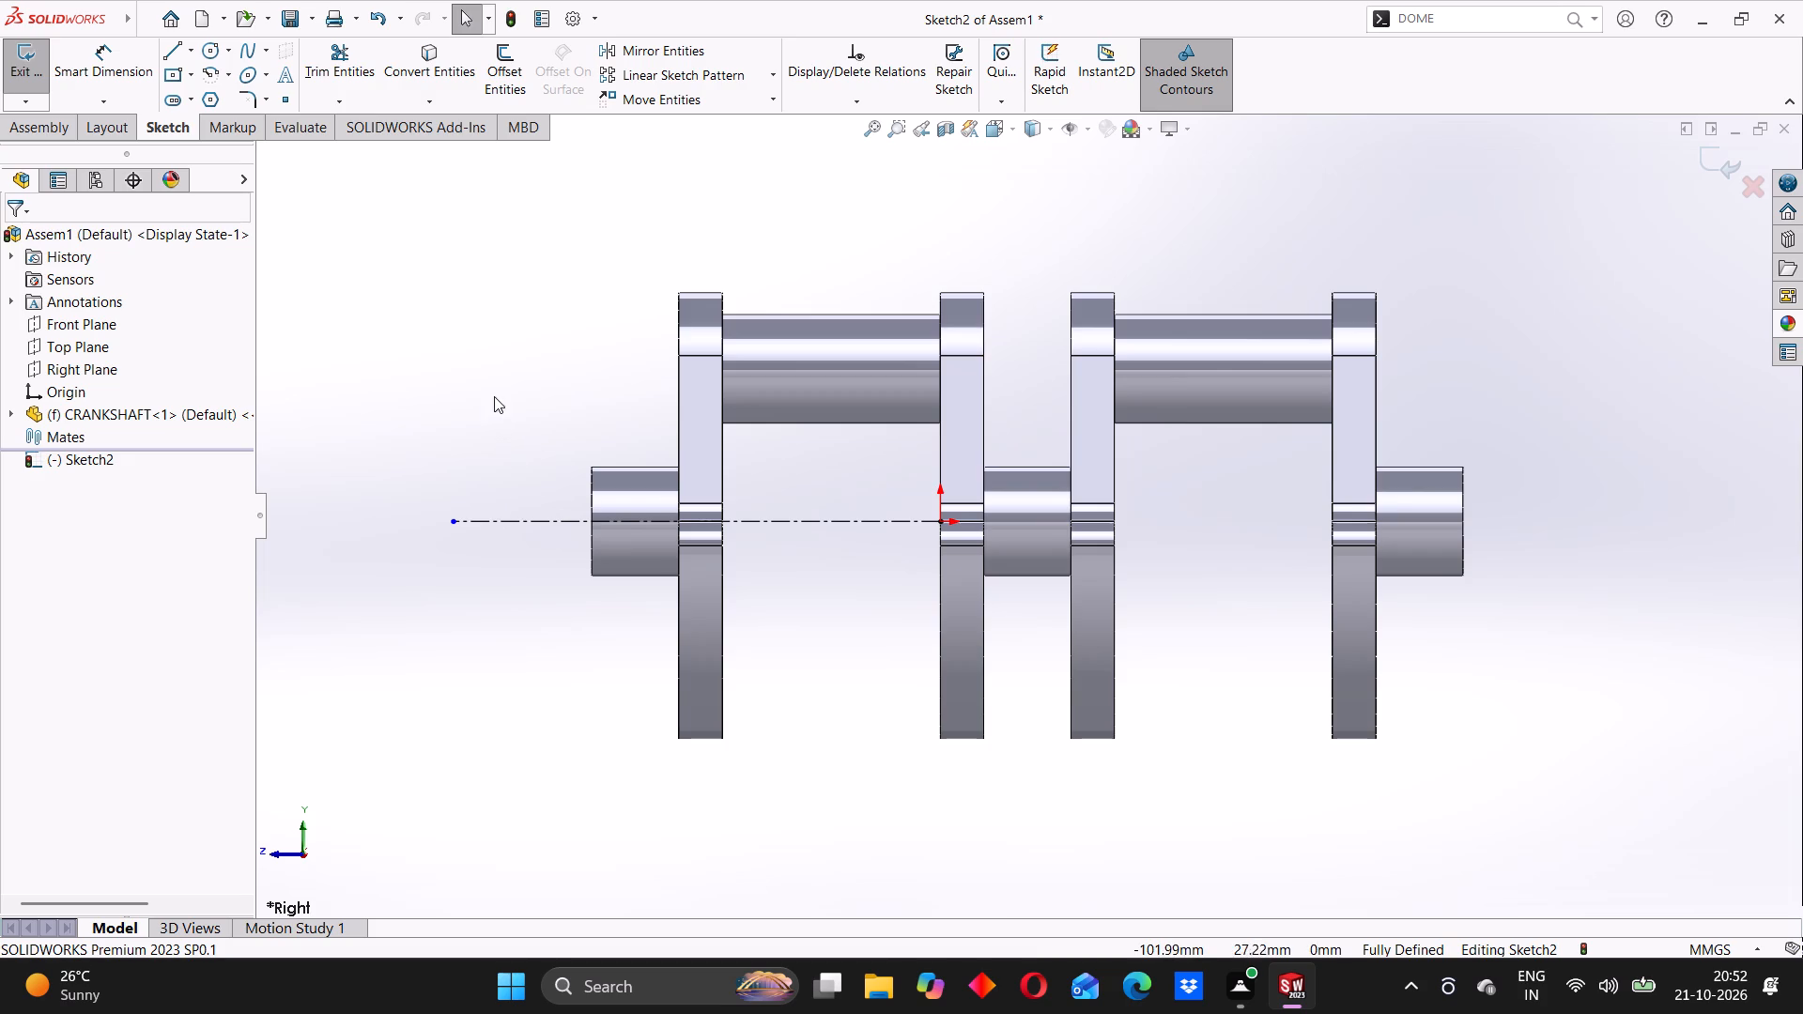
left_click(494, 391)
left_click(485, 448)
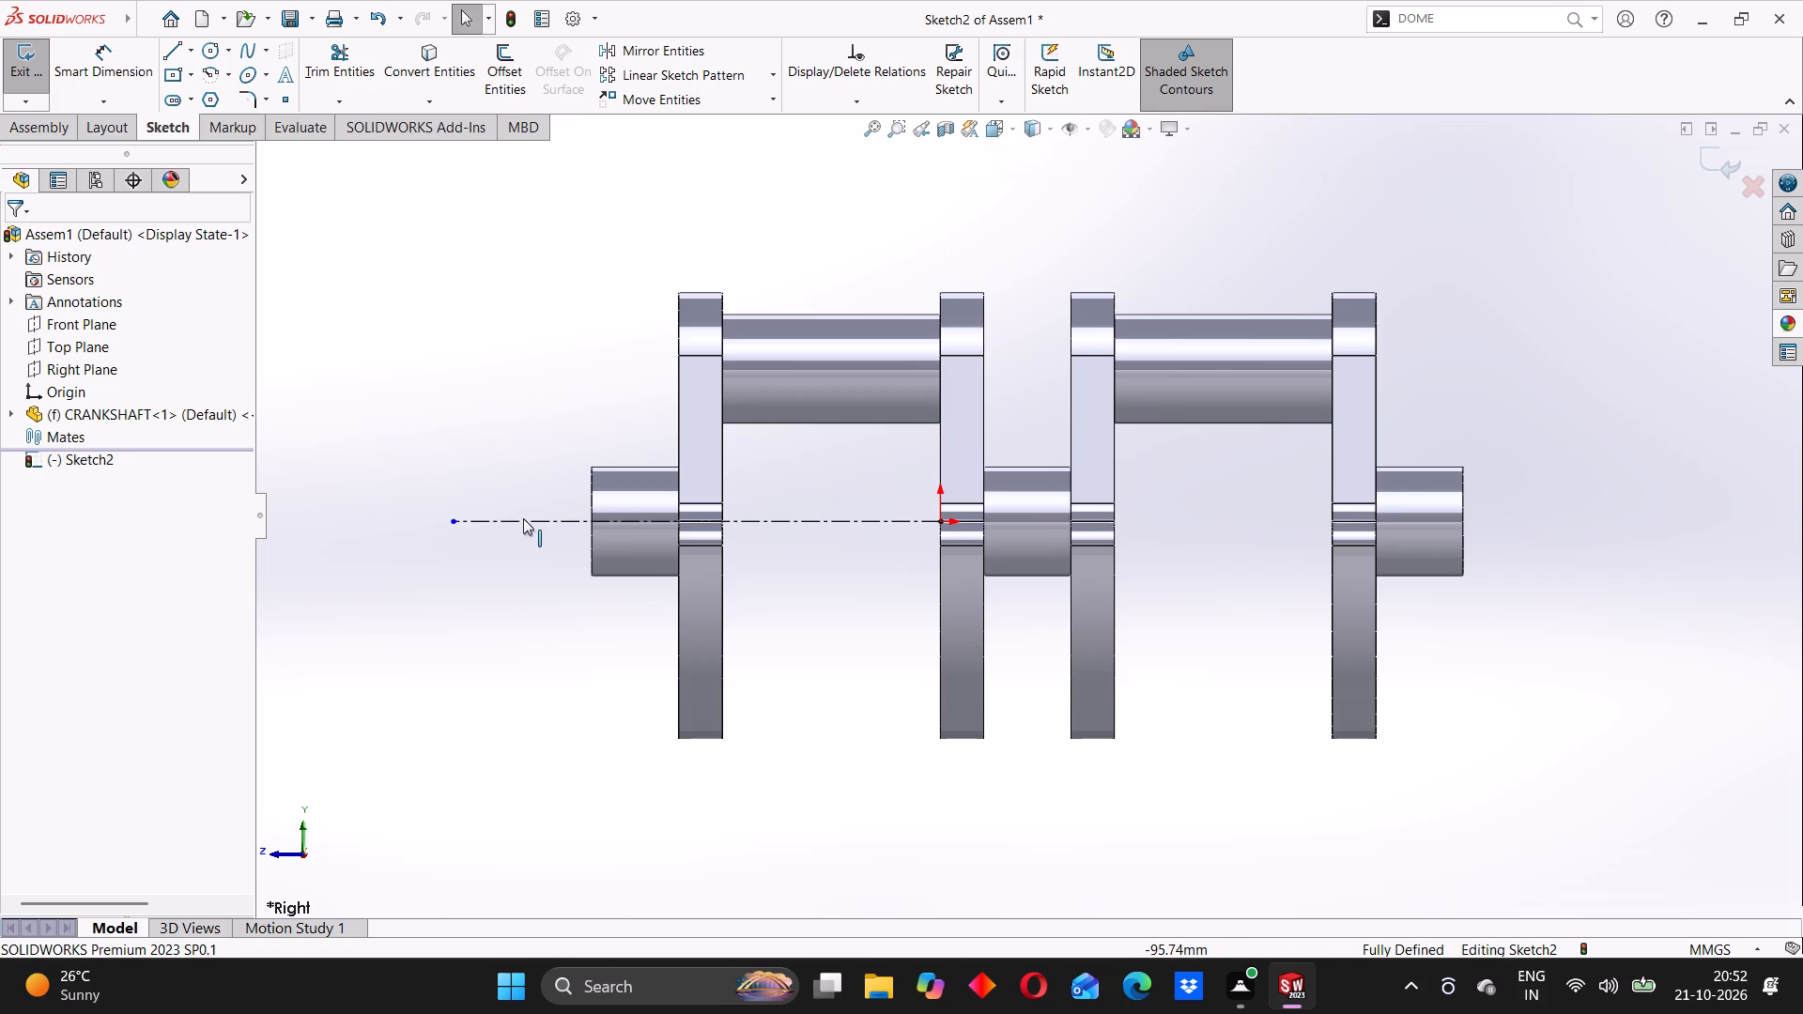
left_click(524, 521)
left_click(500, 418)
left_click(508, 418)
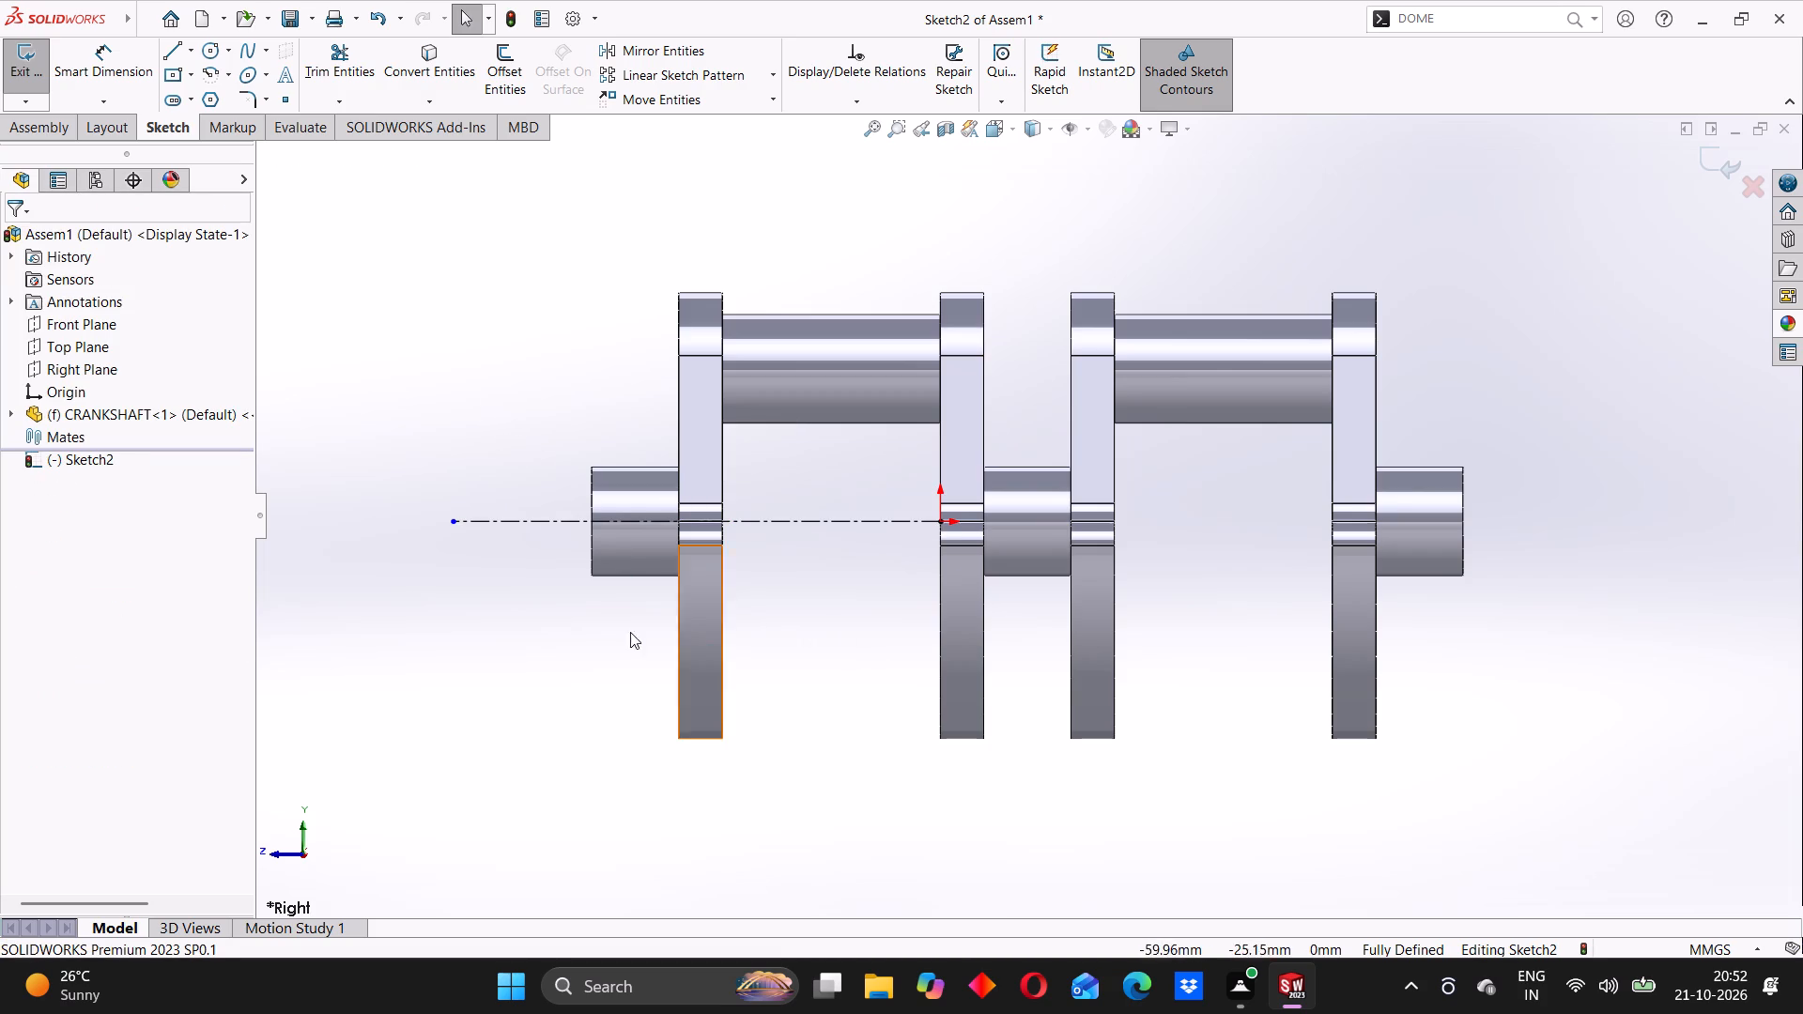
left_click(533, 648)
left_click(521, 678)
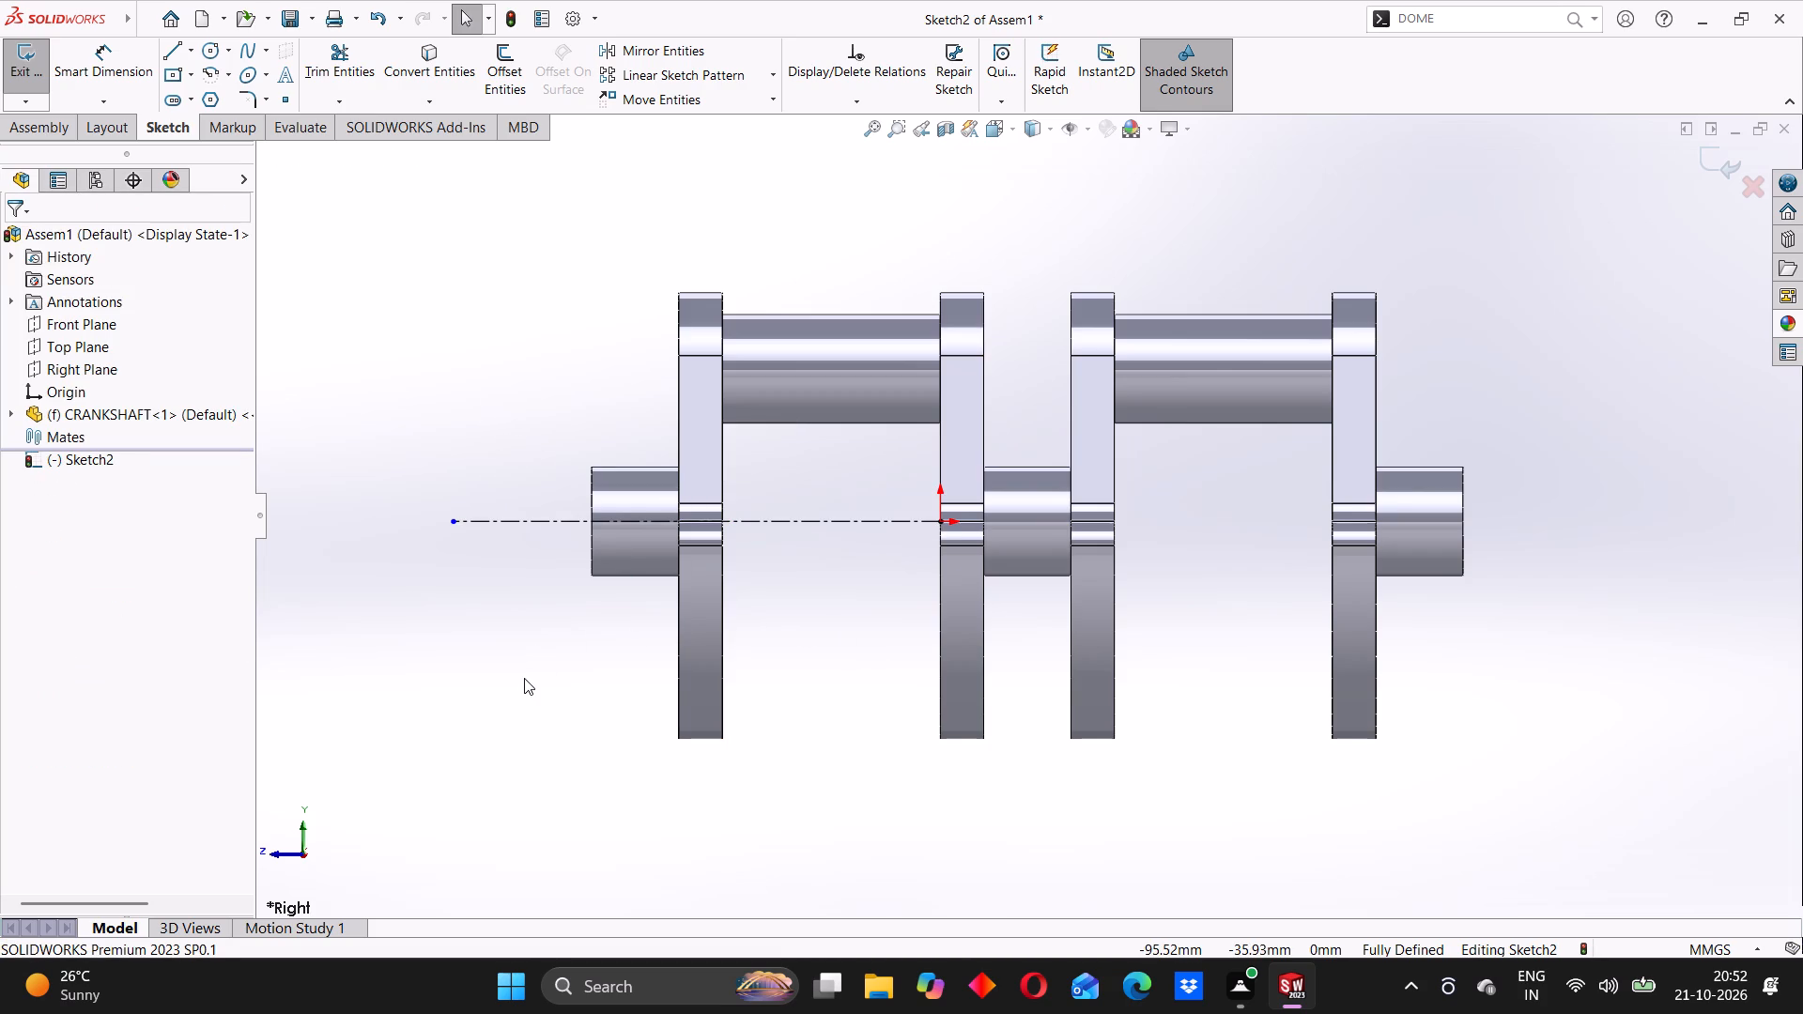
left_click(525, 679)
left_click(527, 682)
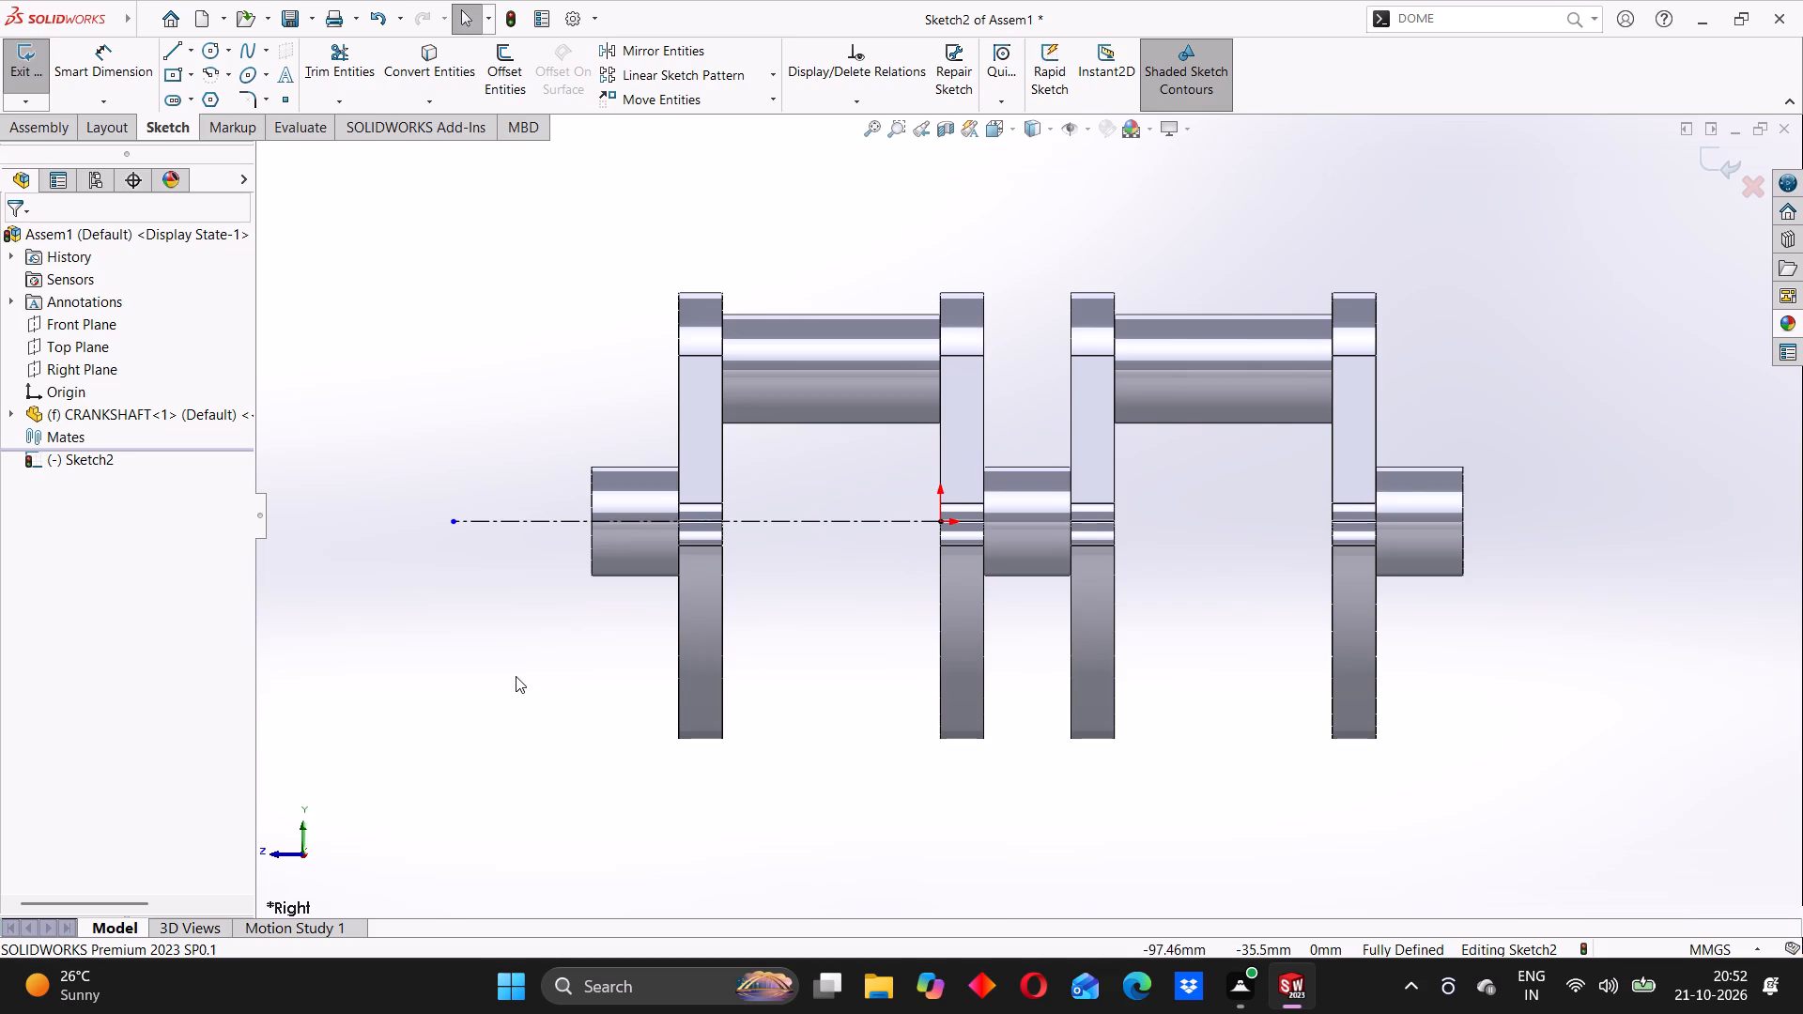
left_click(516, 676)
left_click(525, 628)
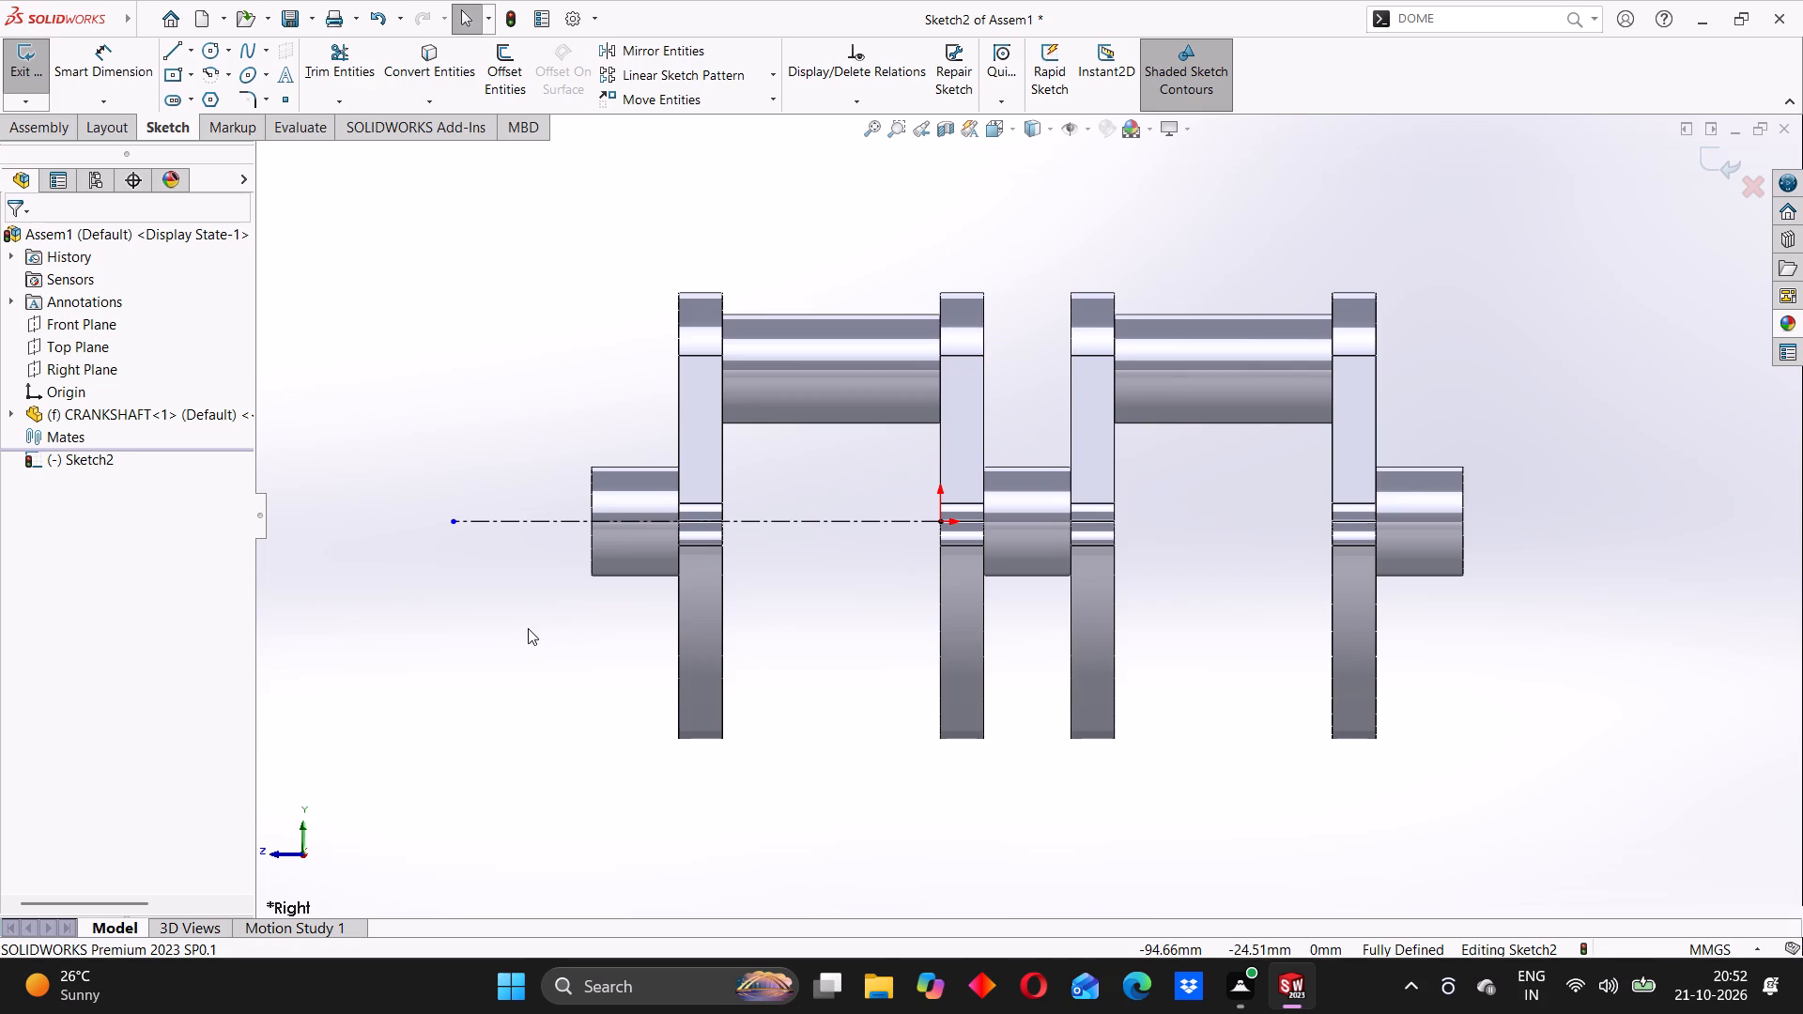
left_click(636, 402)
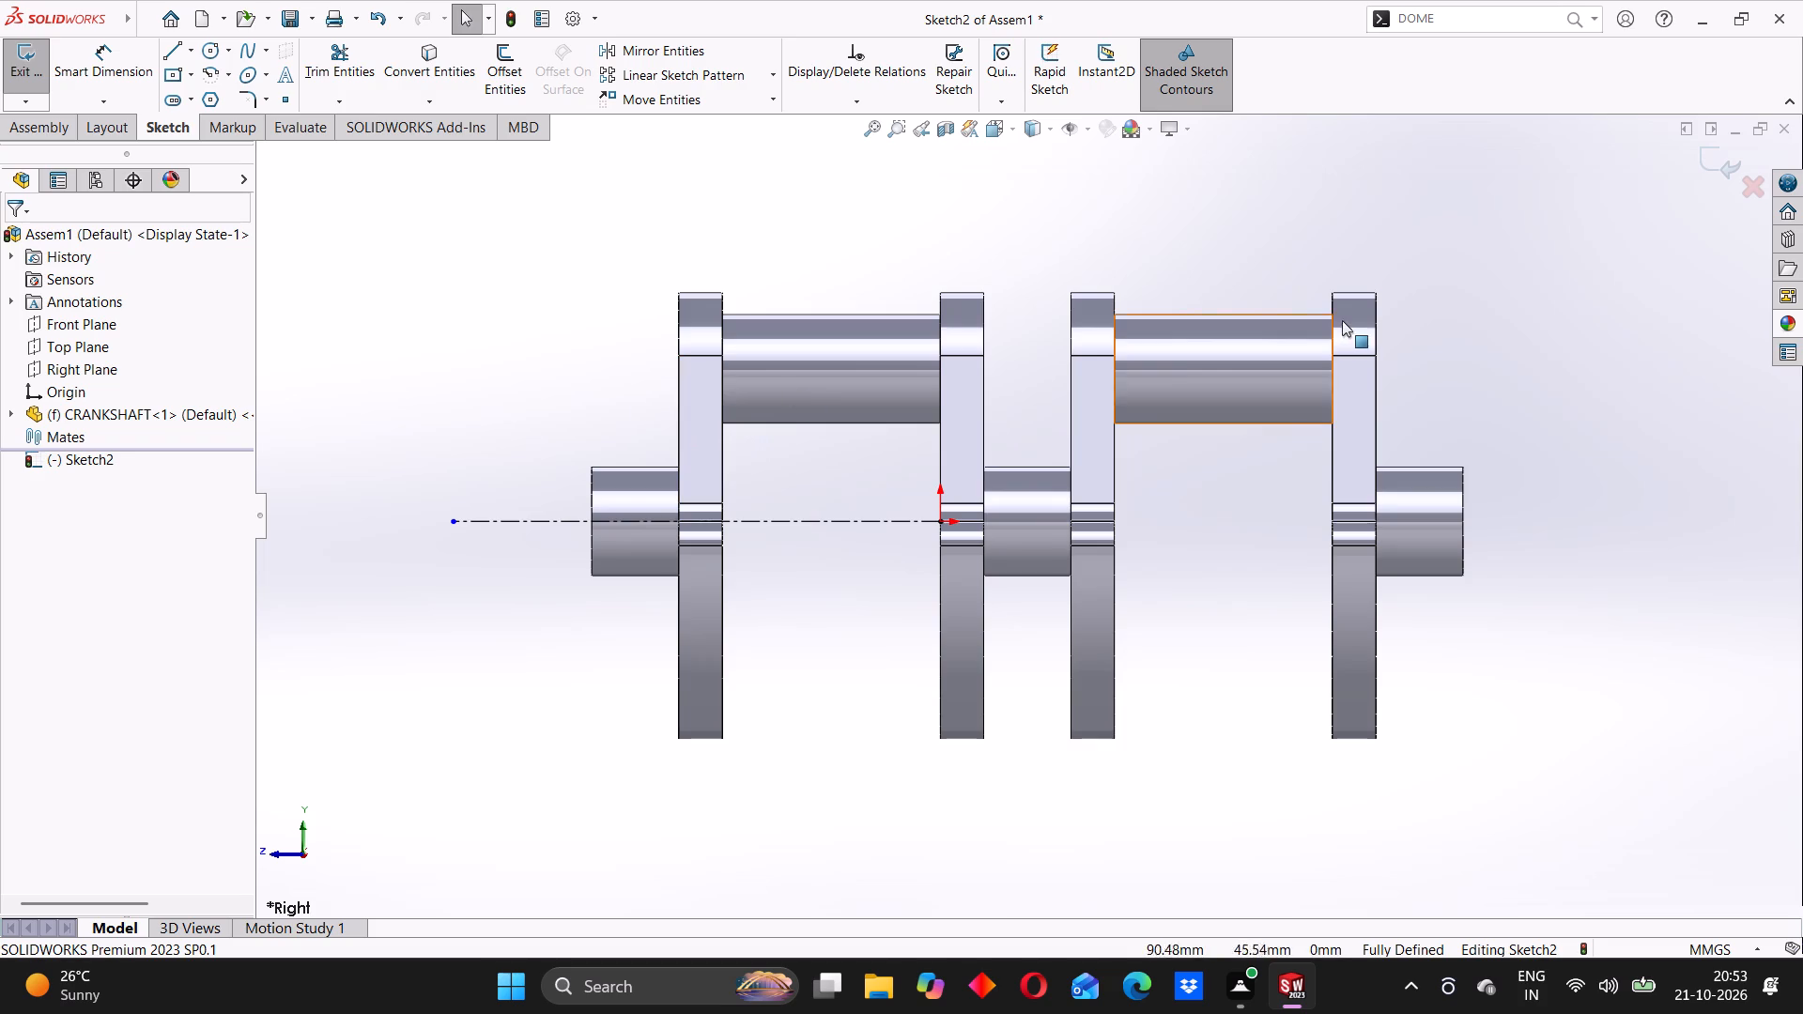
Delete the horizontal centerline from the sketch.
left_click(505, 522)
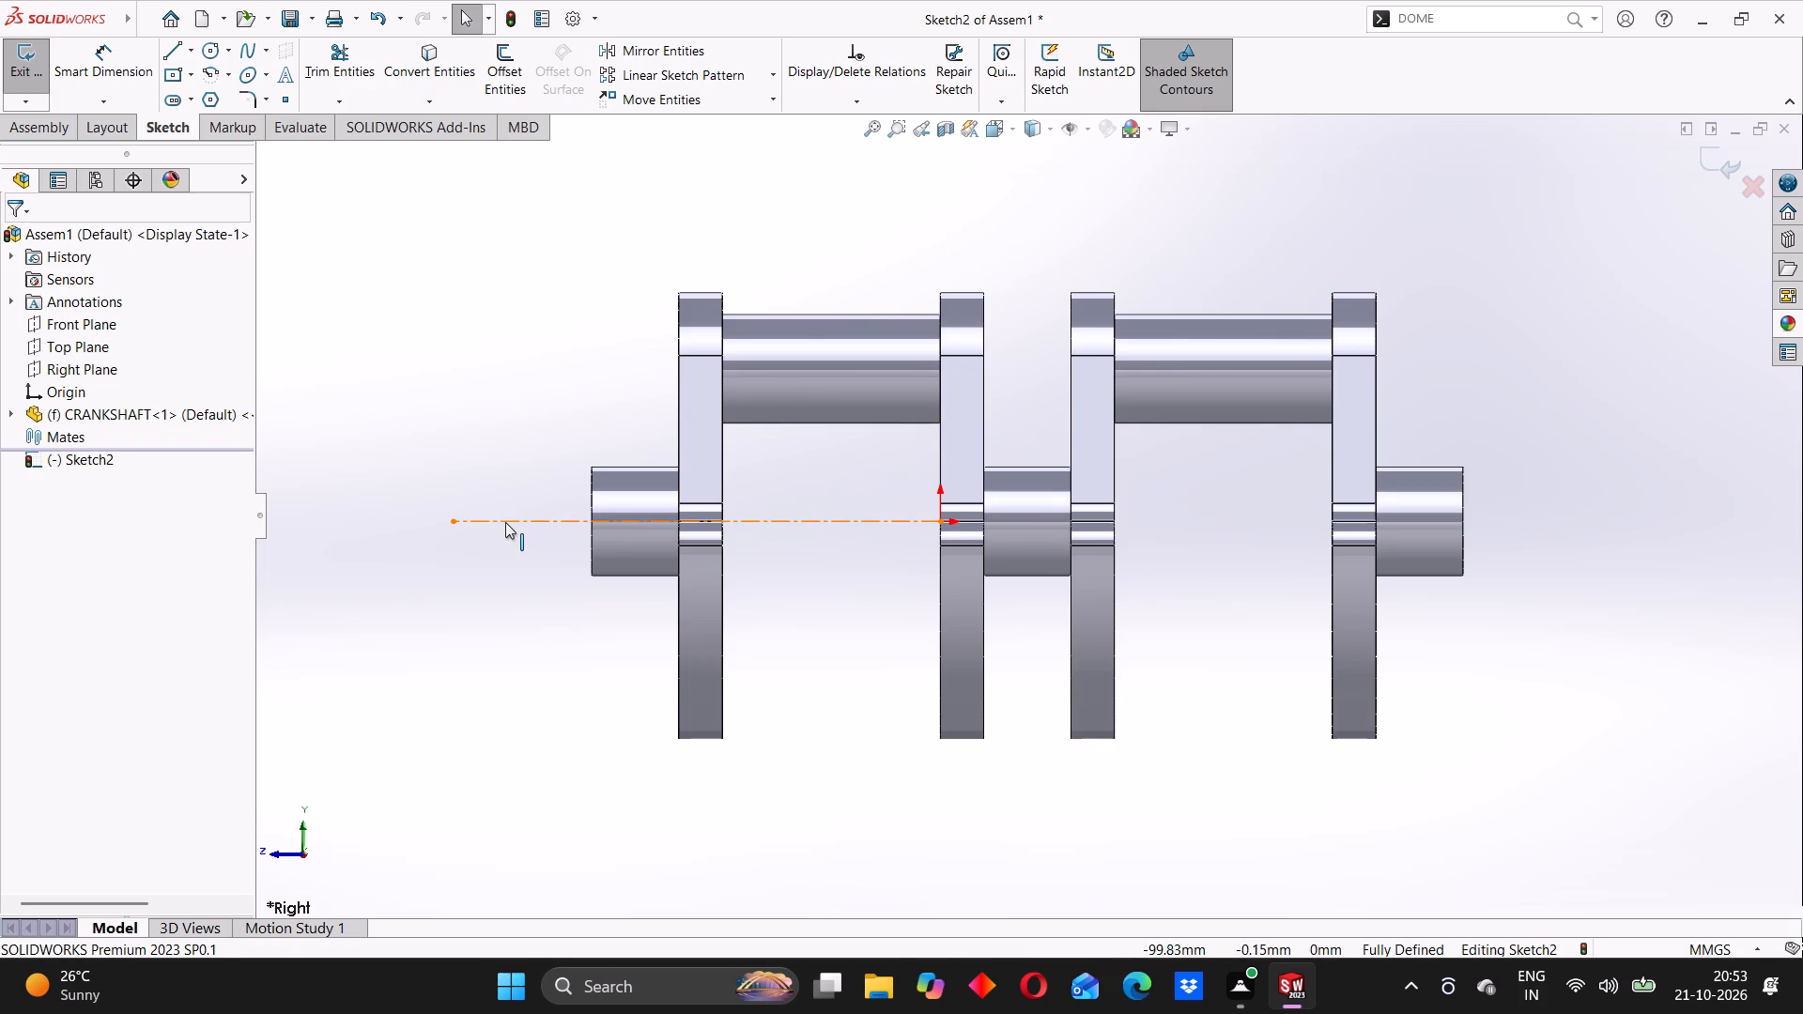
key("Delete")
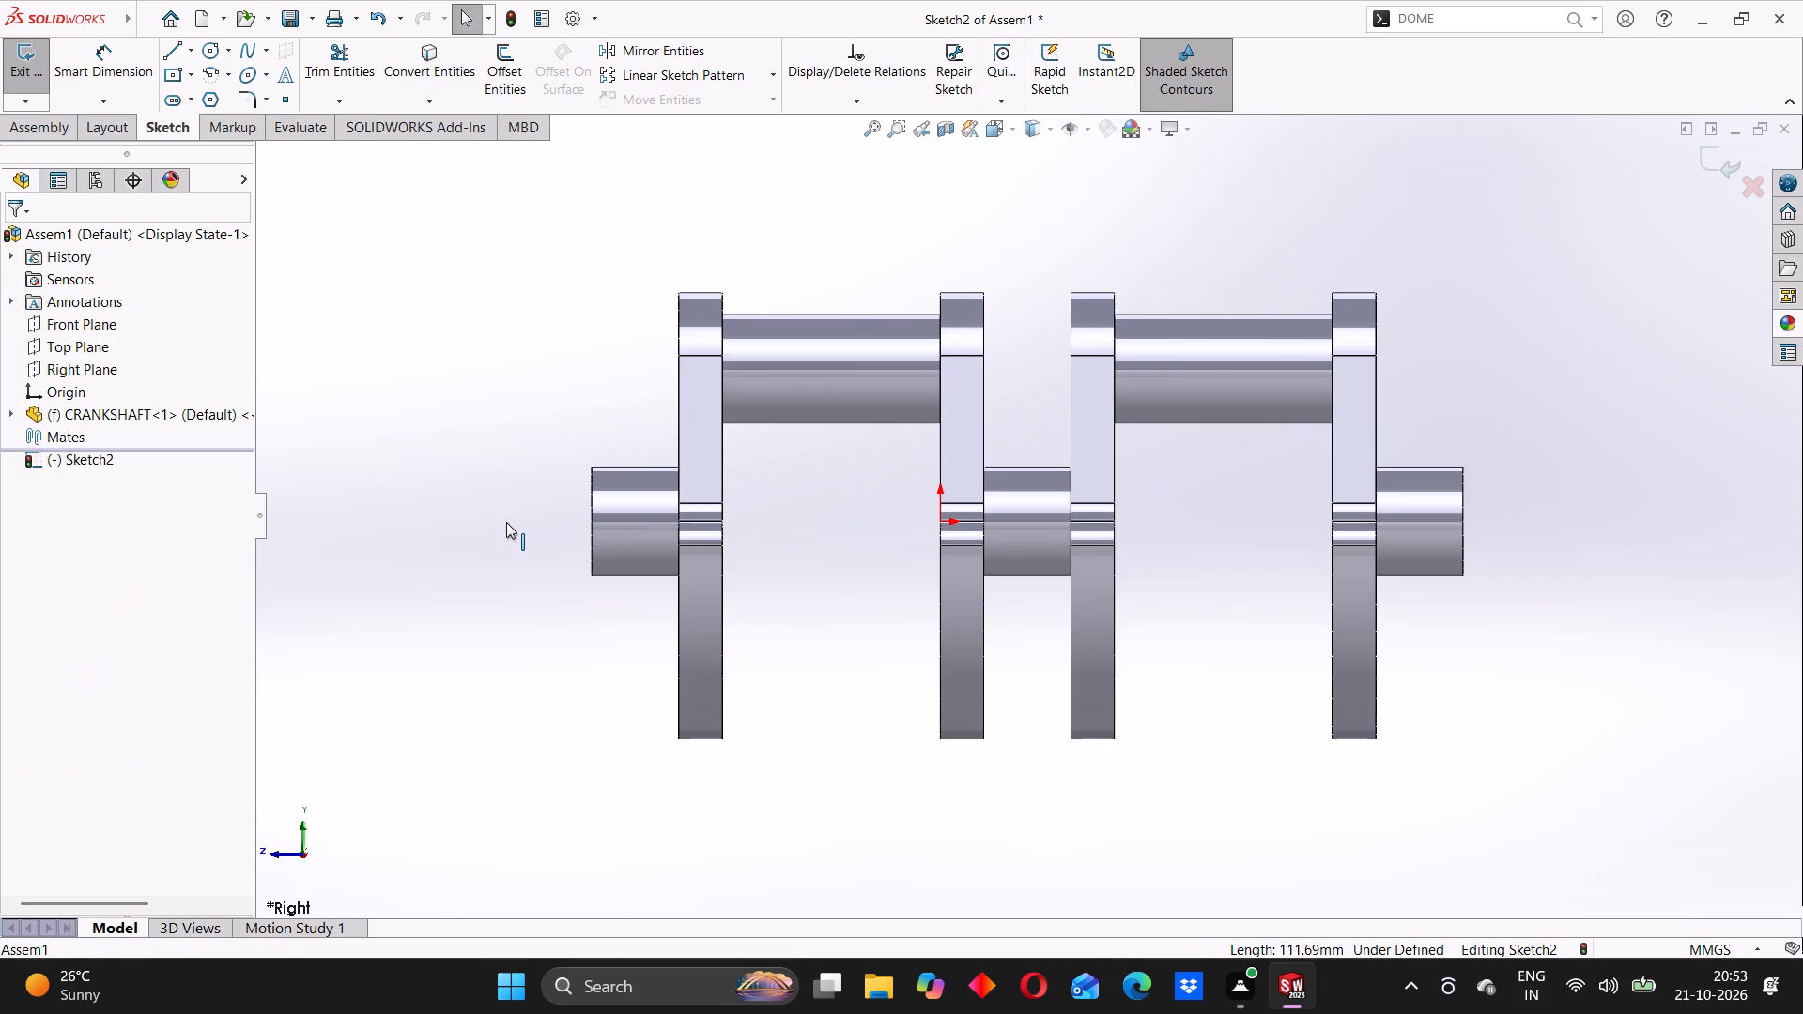
Exit the empty Right Plane sketch and return to editing the assembly.
left_click_drag(1274, 254, 1300, 256)
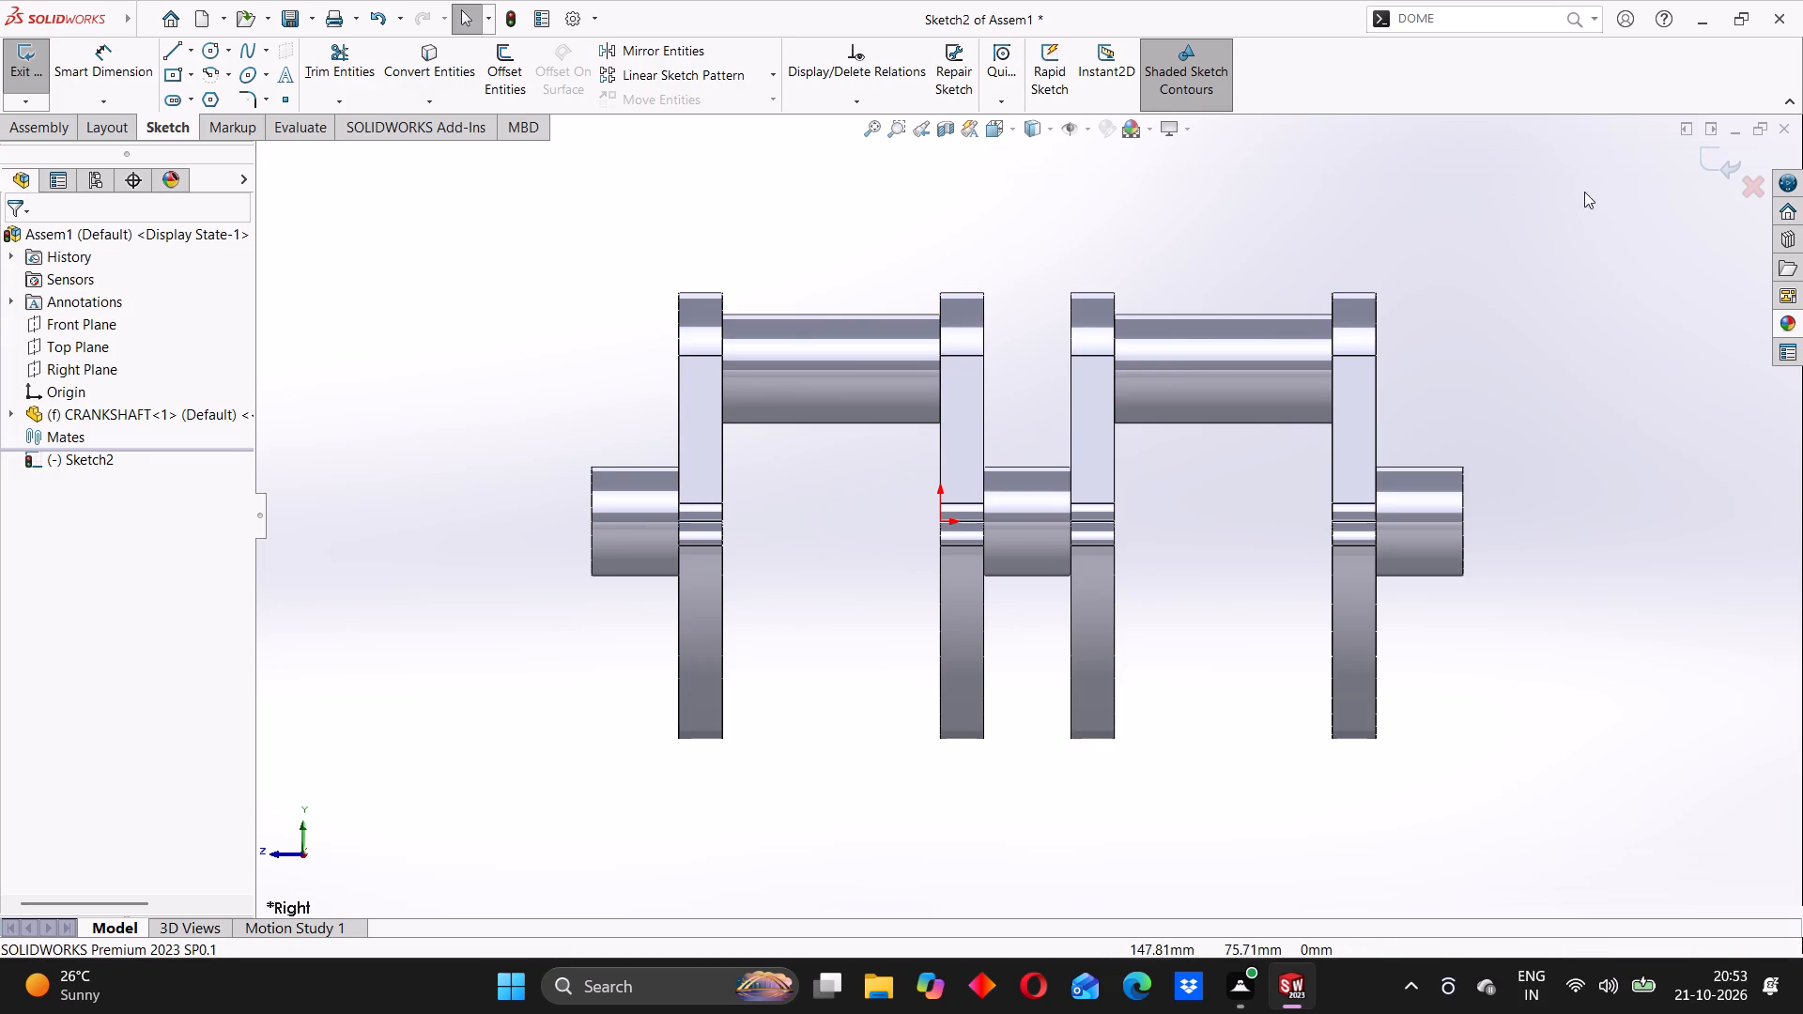
left_click(1725, 164)
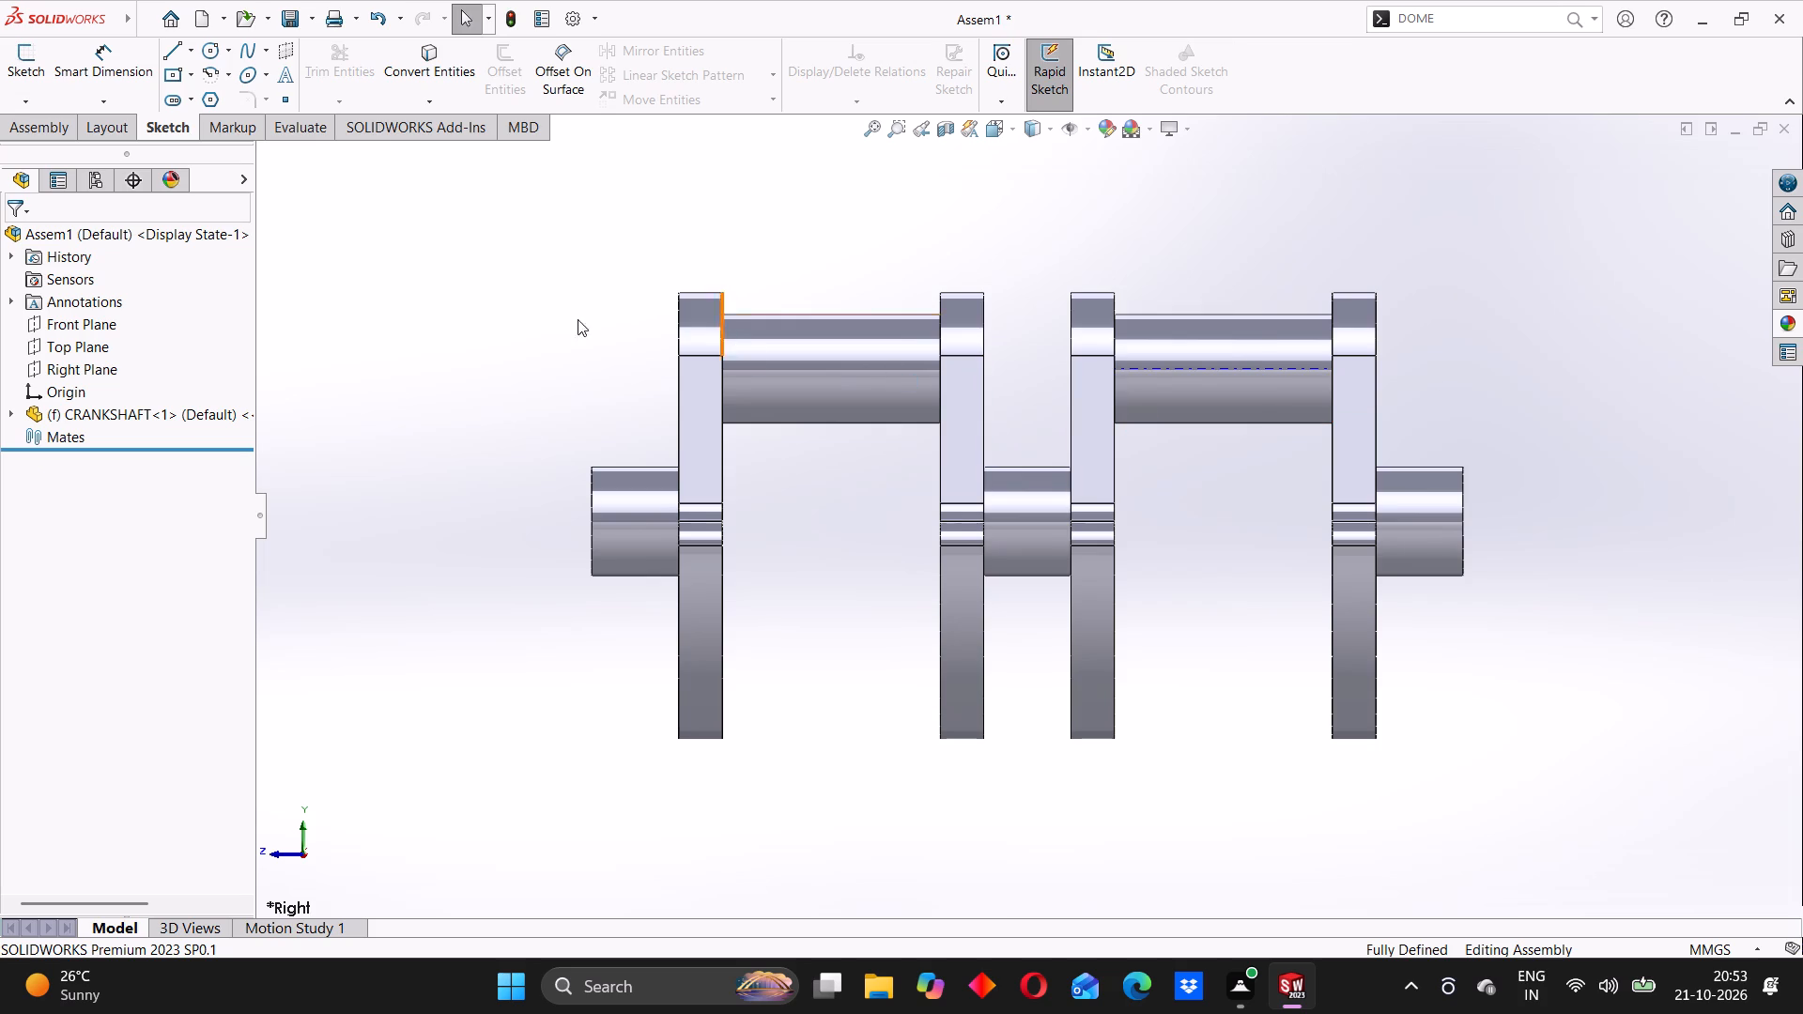
Delete the fixed CRANKSHAFT component from the assembly.
left_click(516, 317)
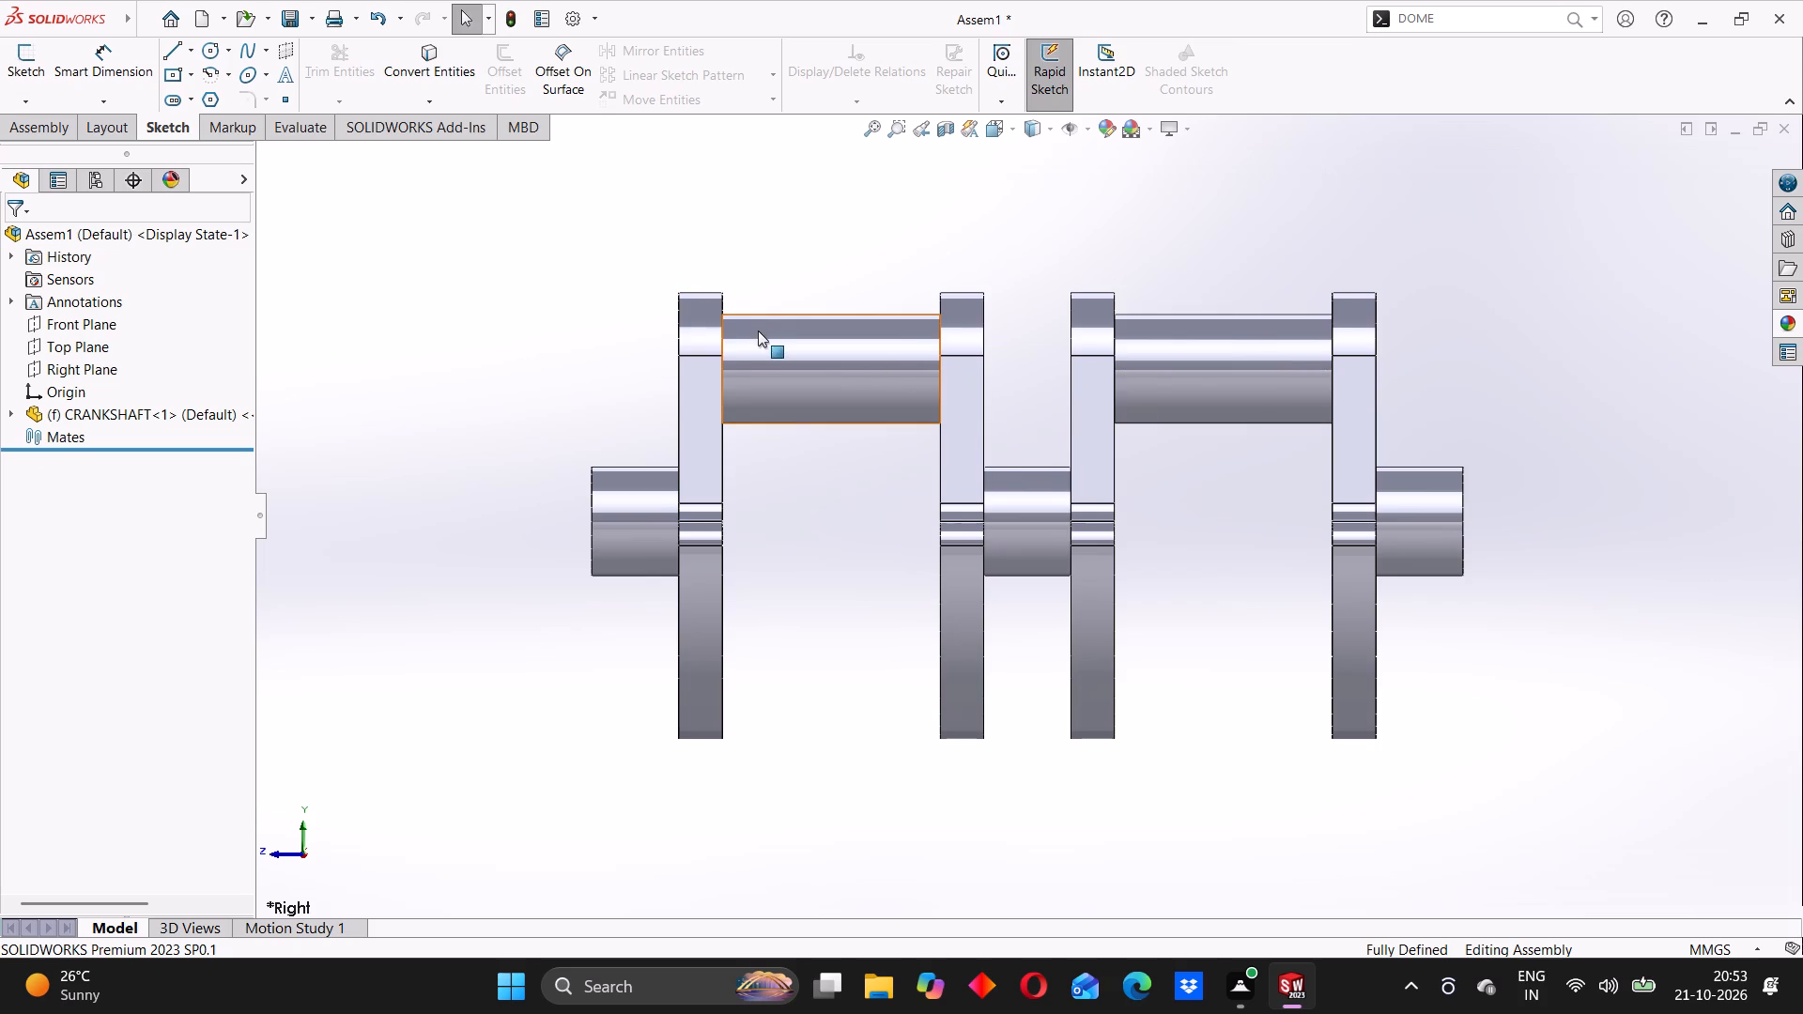
right_click(763, 337)
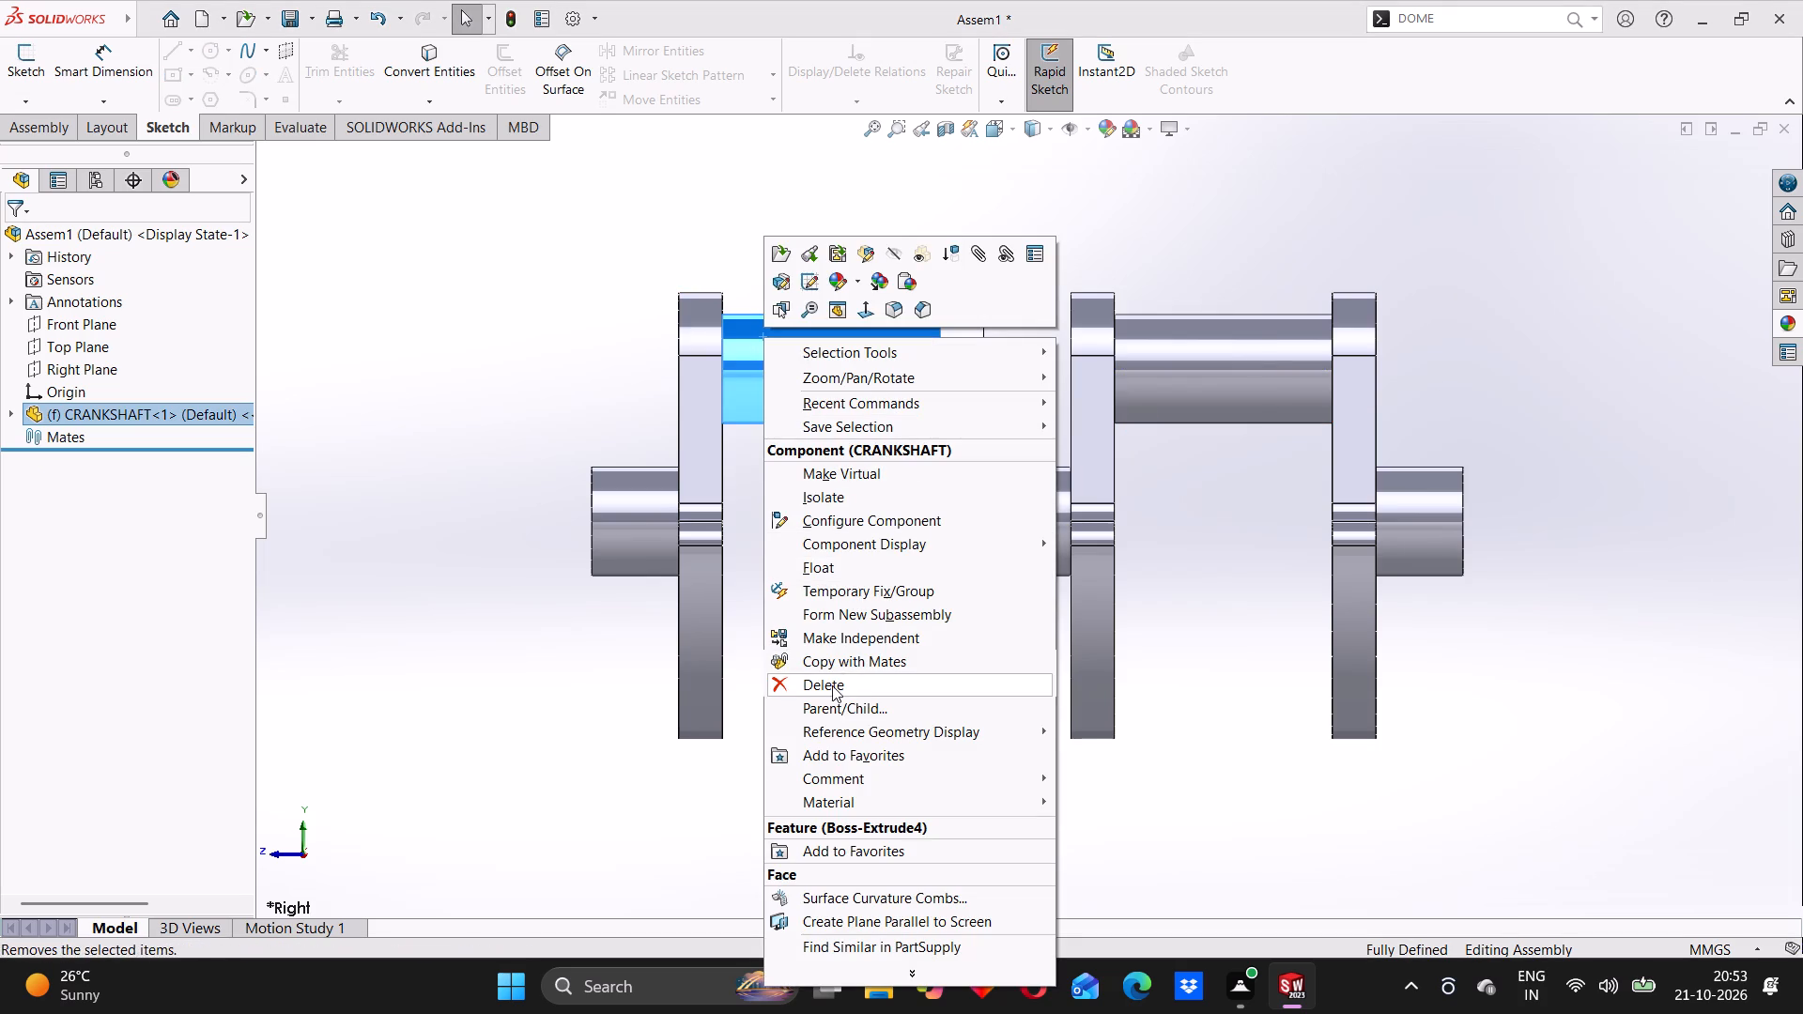
left_click(832, 685)
left_click(1045, 372)
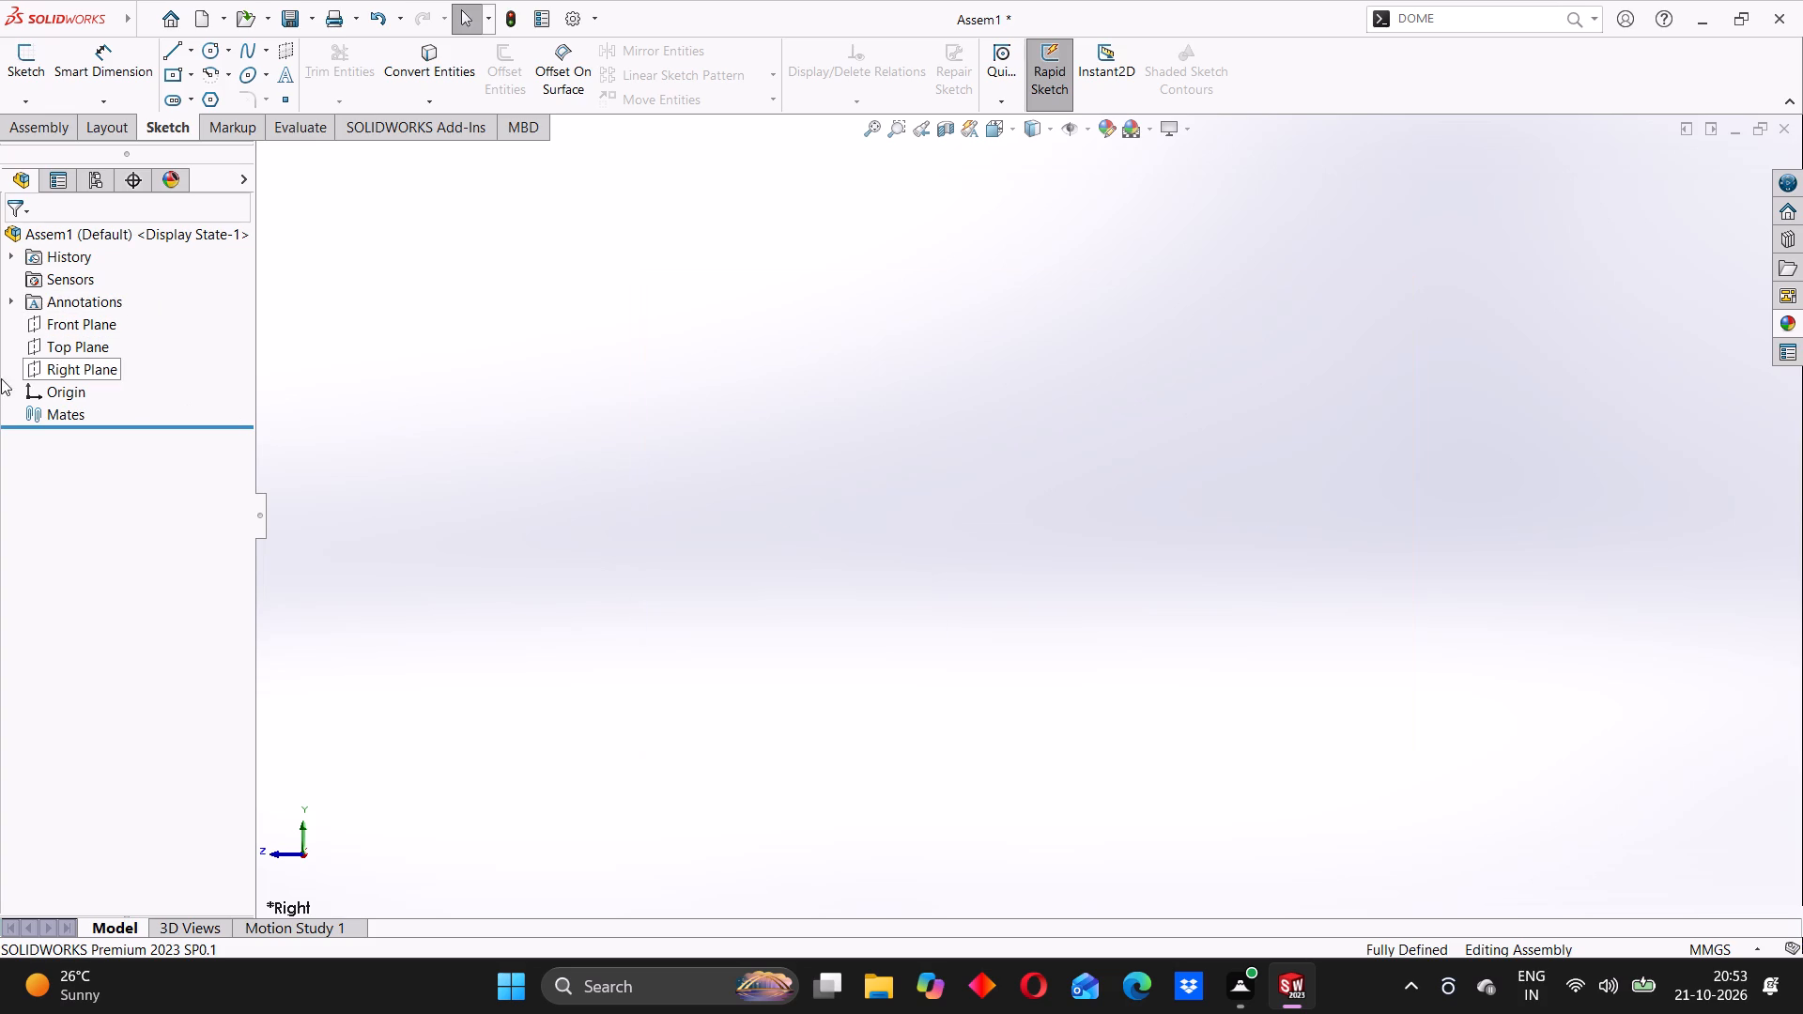
Start a new sketch on the Right Plane of the now empty assembly.
left_click(70, 366)
left_click(91, 349)
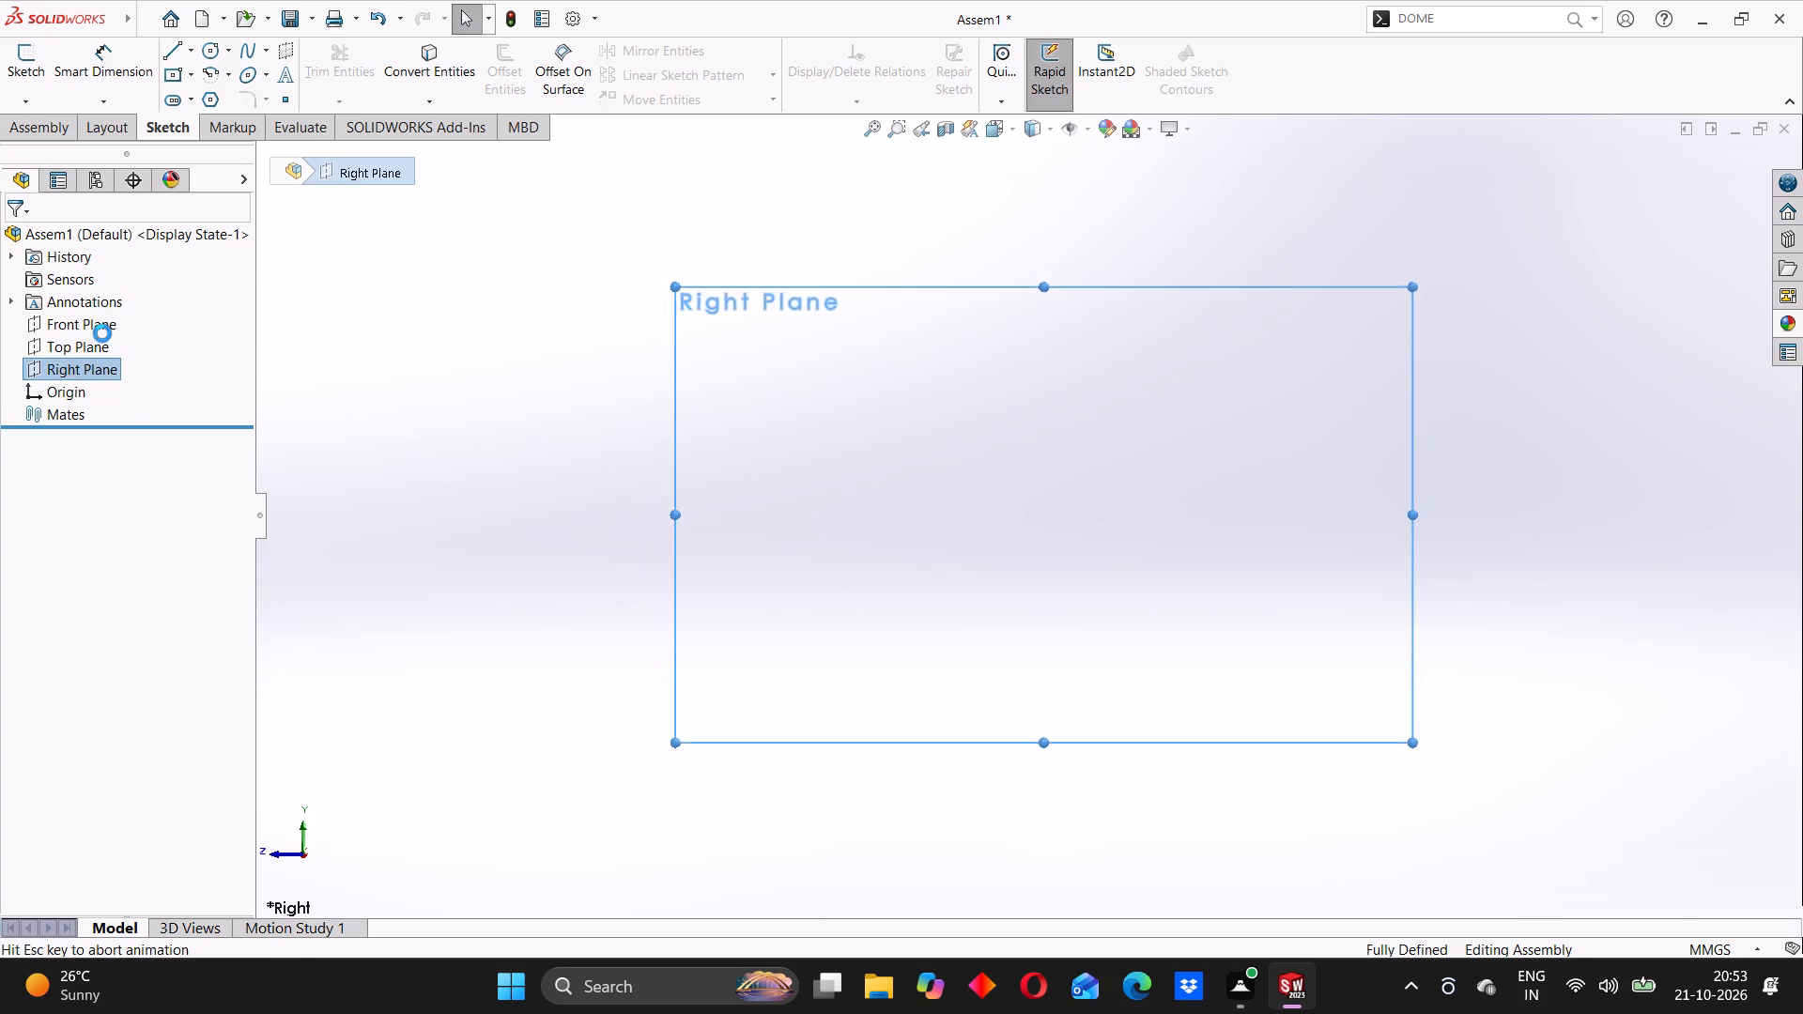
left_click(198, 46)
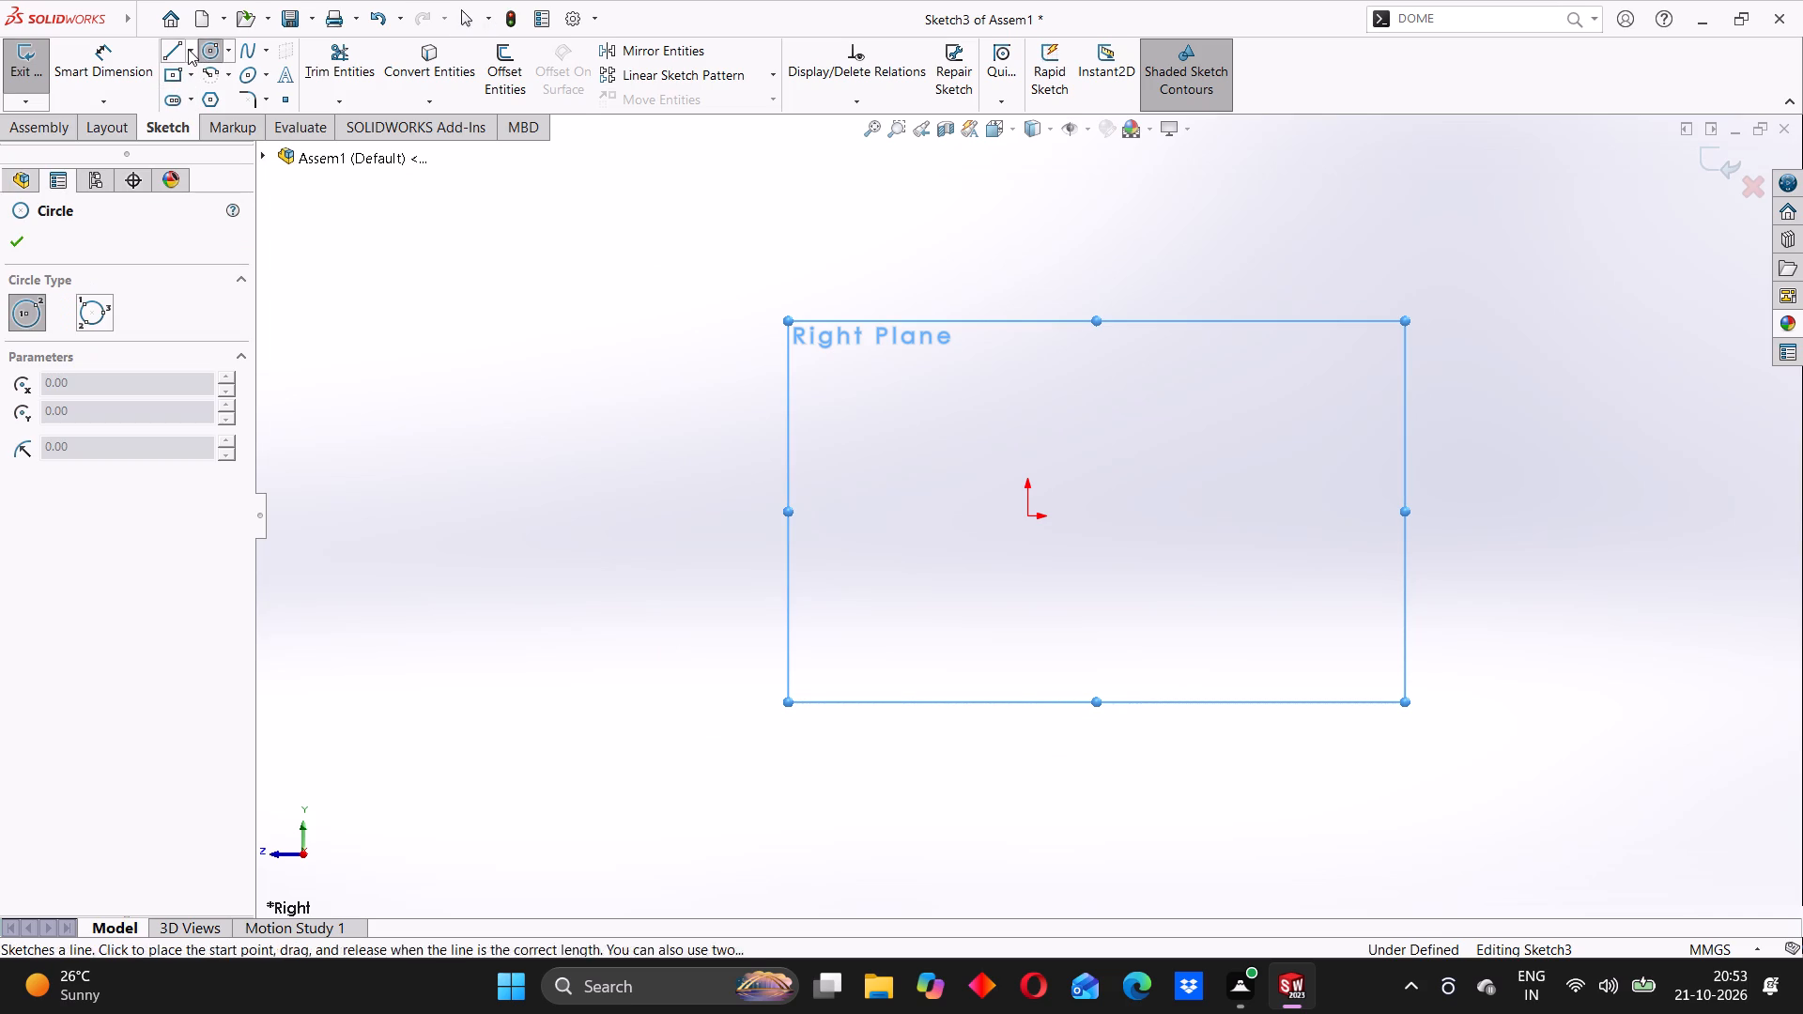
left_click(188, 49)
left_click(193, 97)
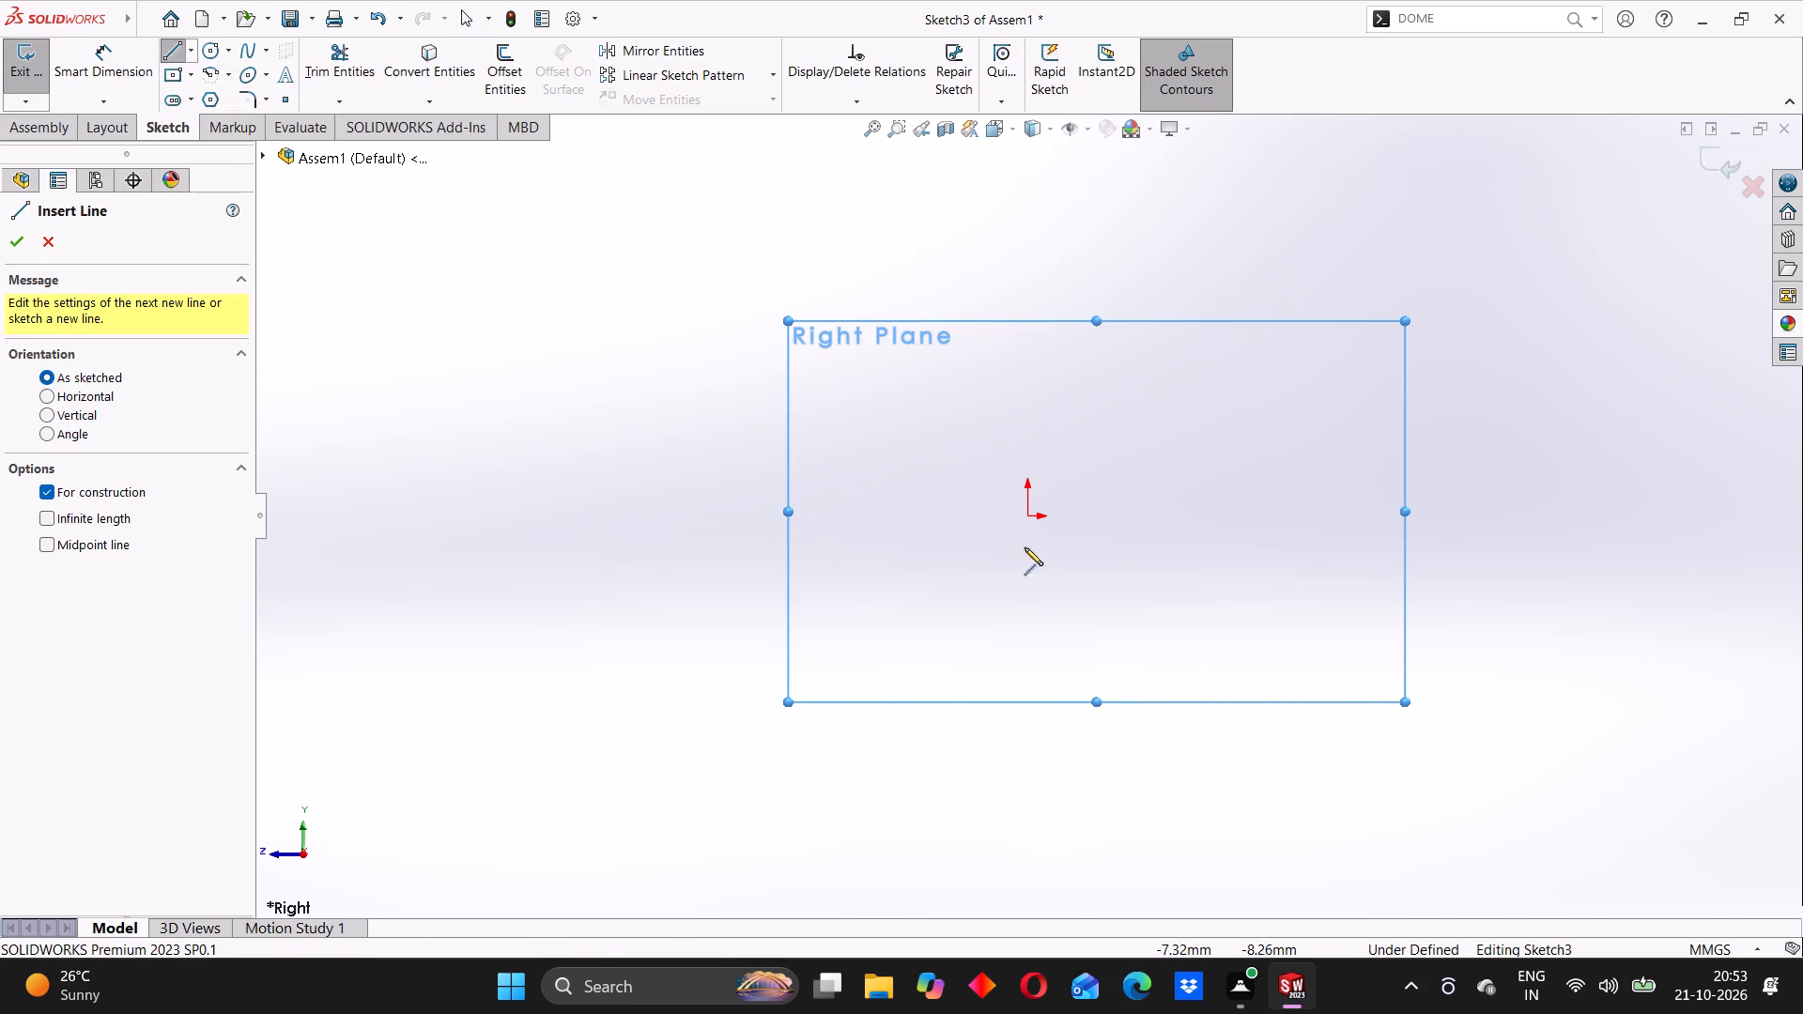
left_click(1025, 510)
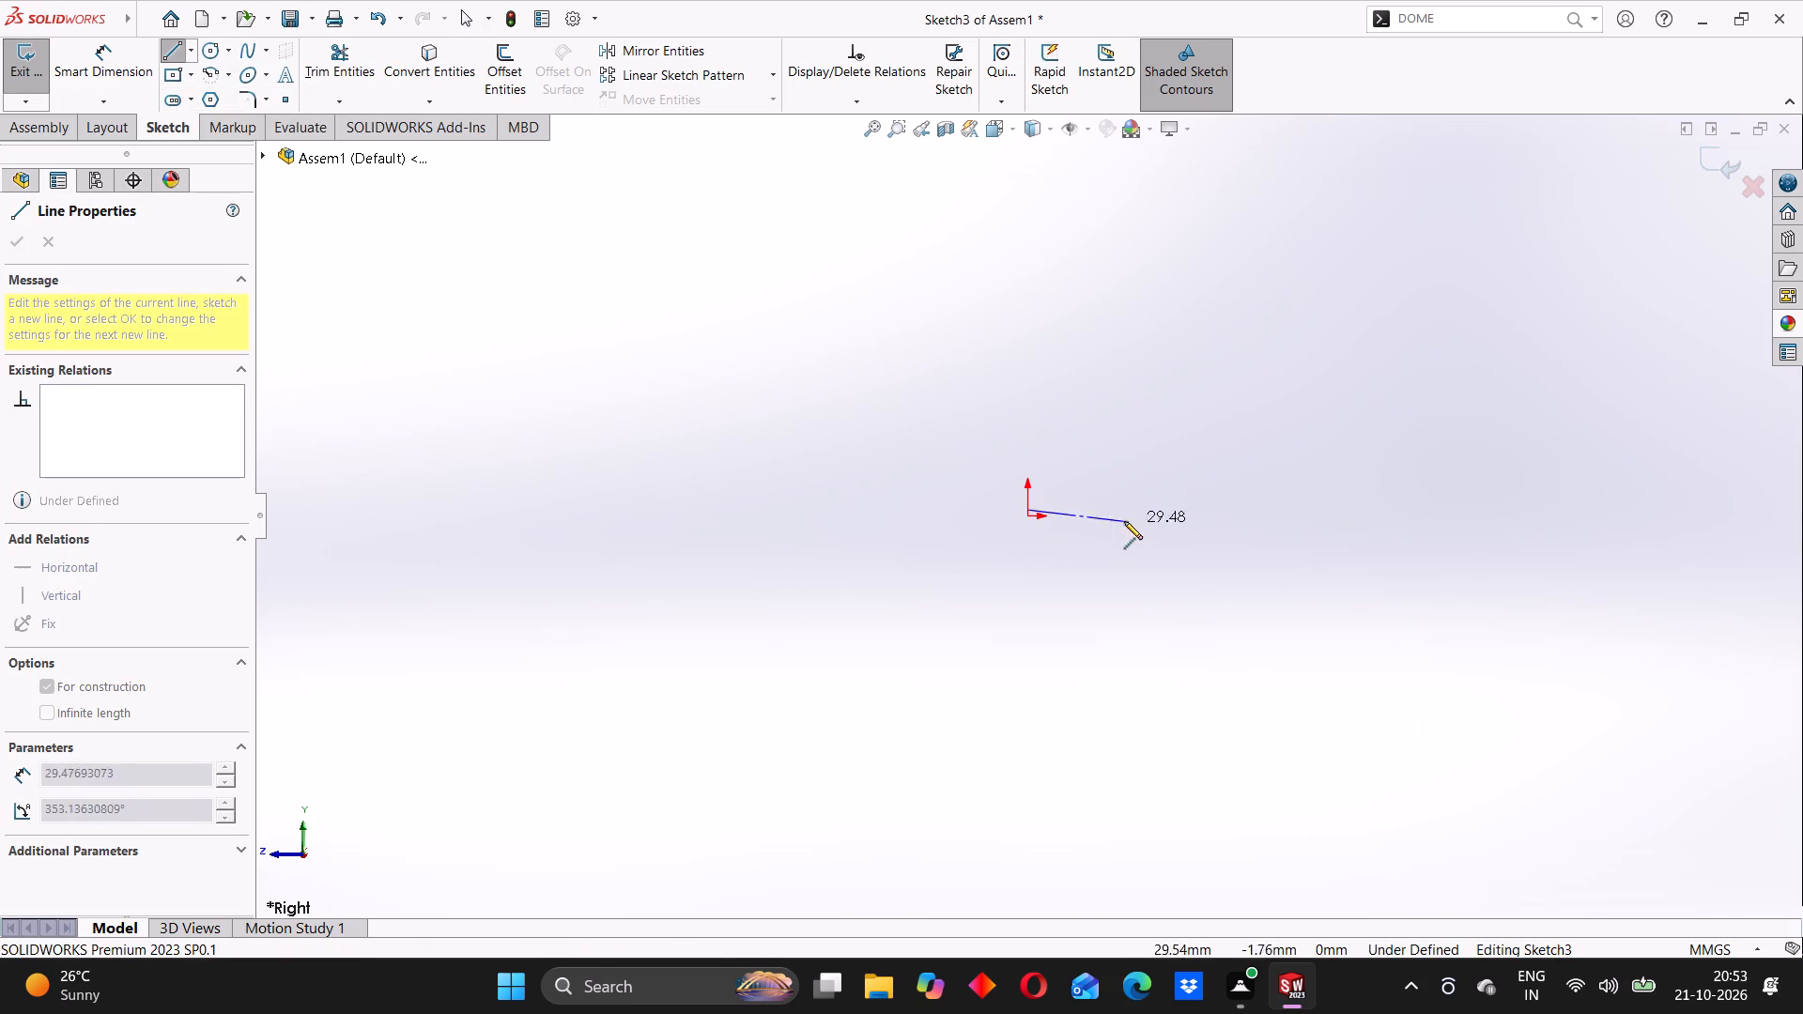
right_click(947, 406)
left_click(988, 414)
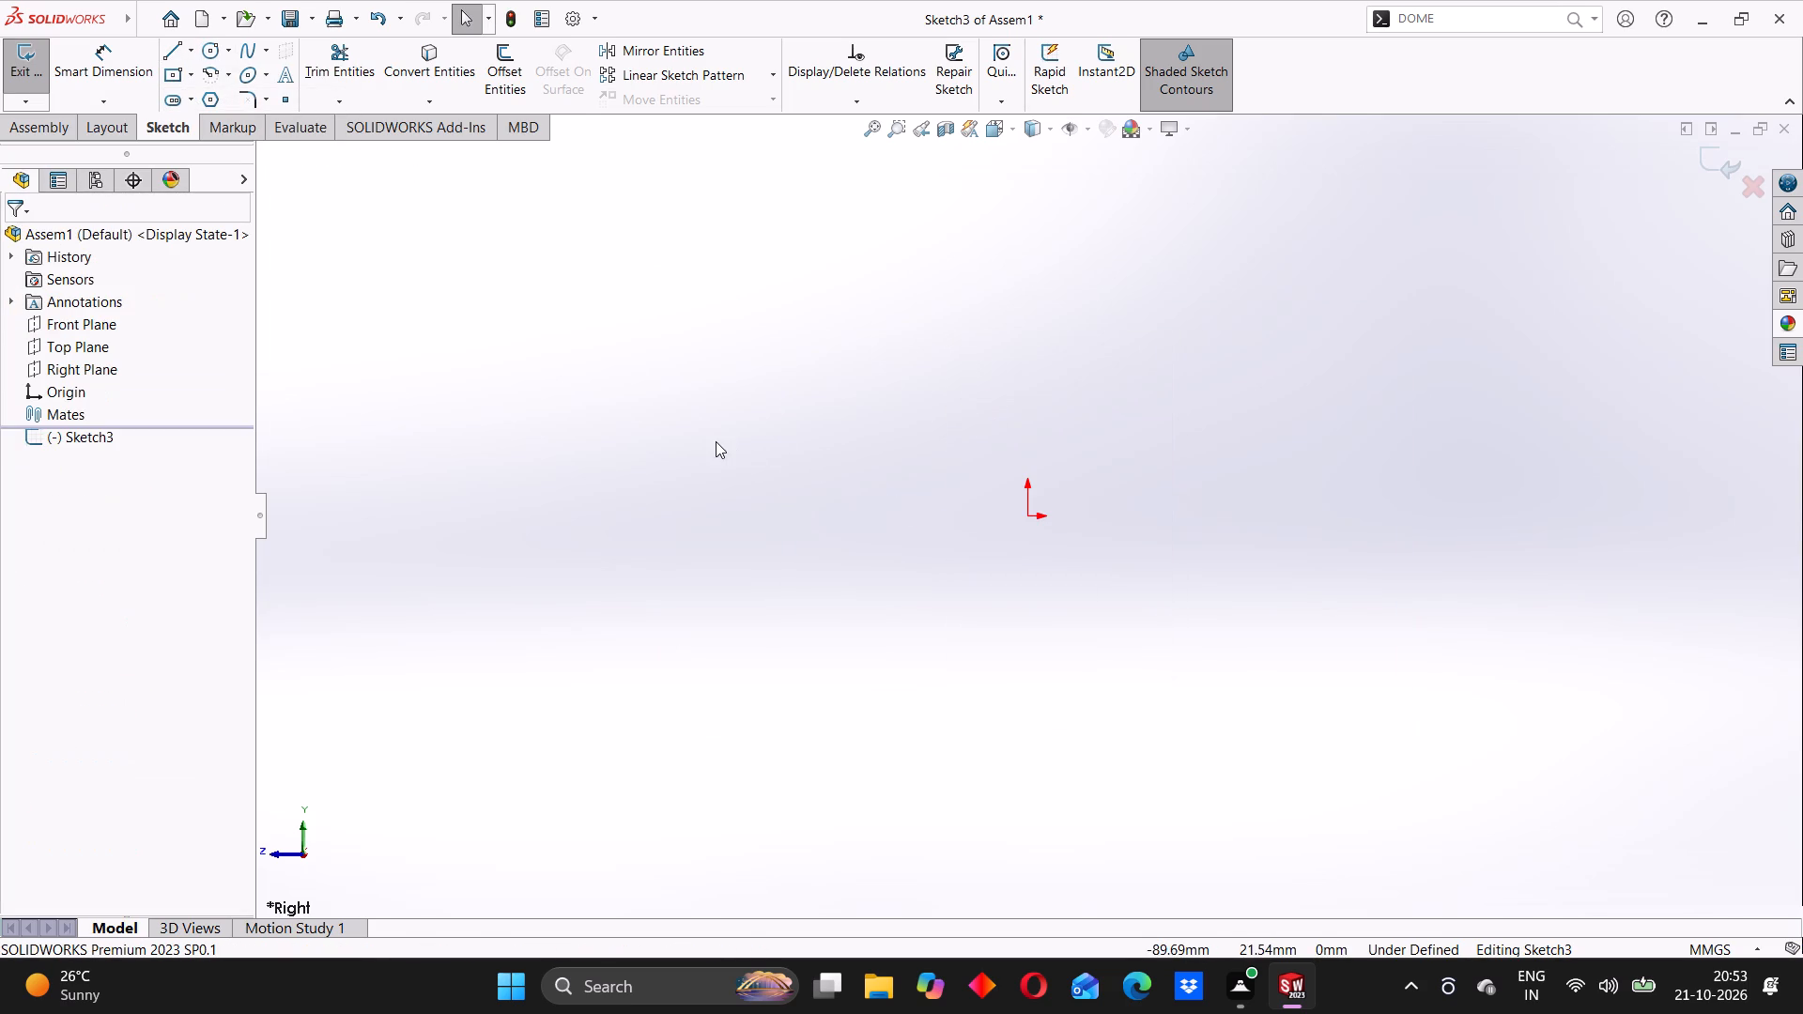
Sketch a nearly horizontal centerline about 90 mm long from the origin toward negative Z.
left_click(193, 50)
left_click(200, 97)
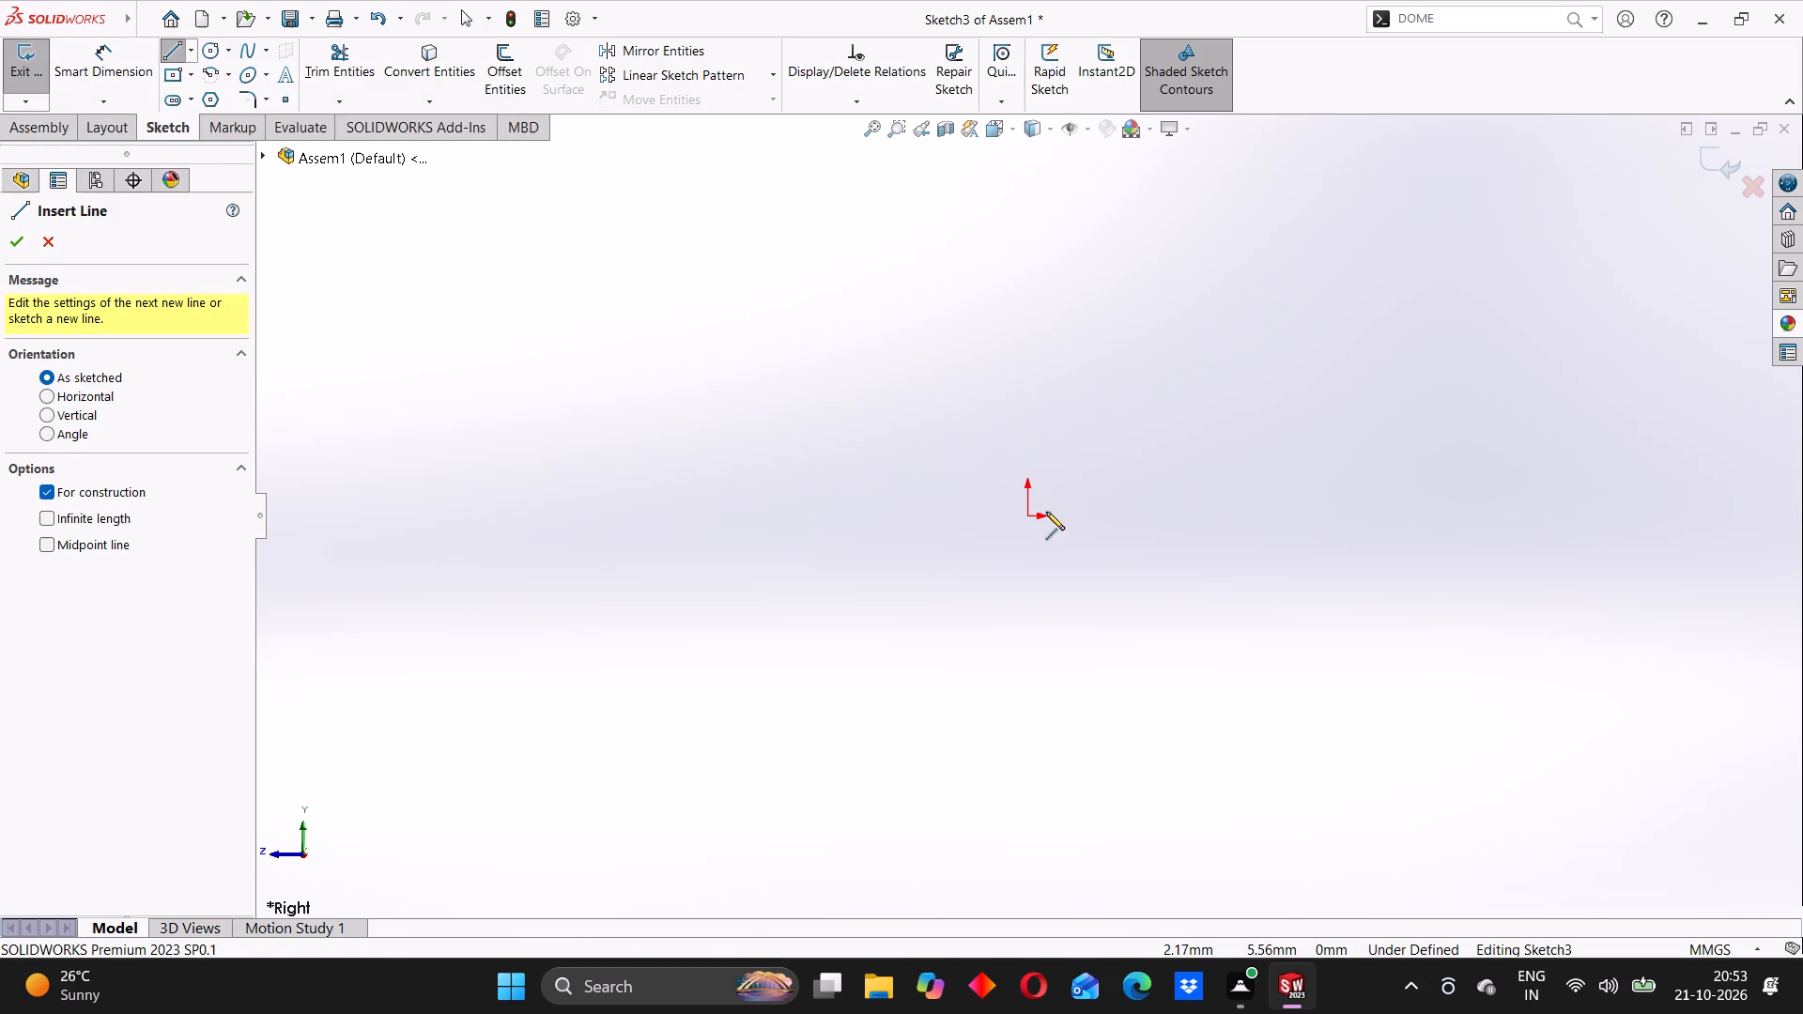
left_click(1025, 518)
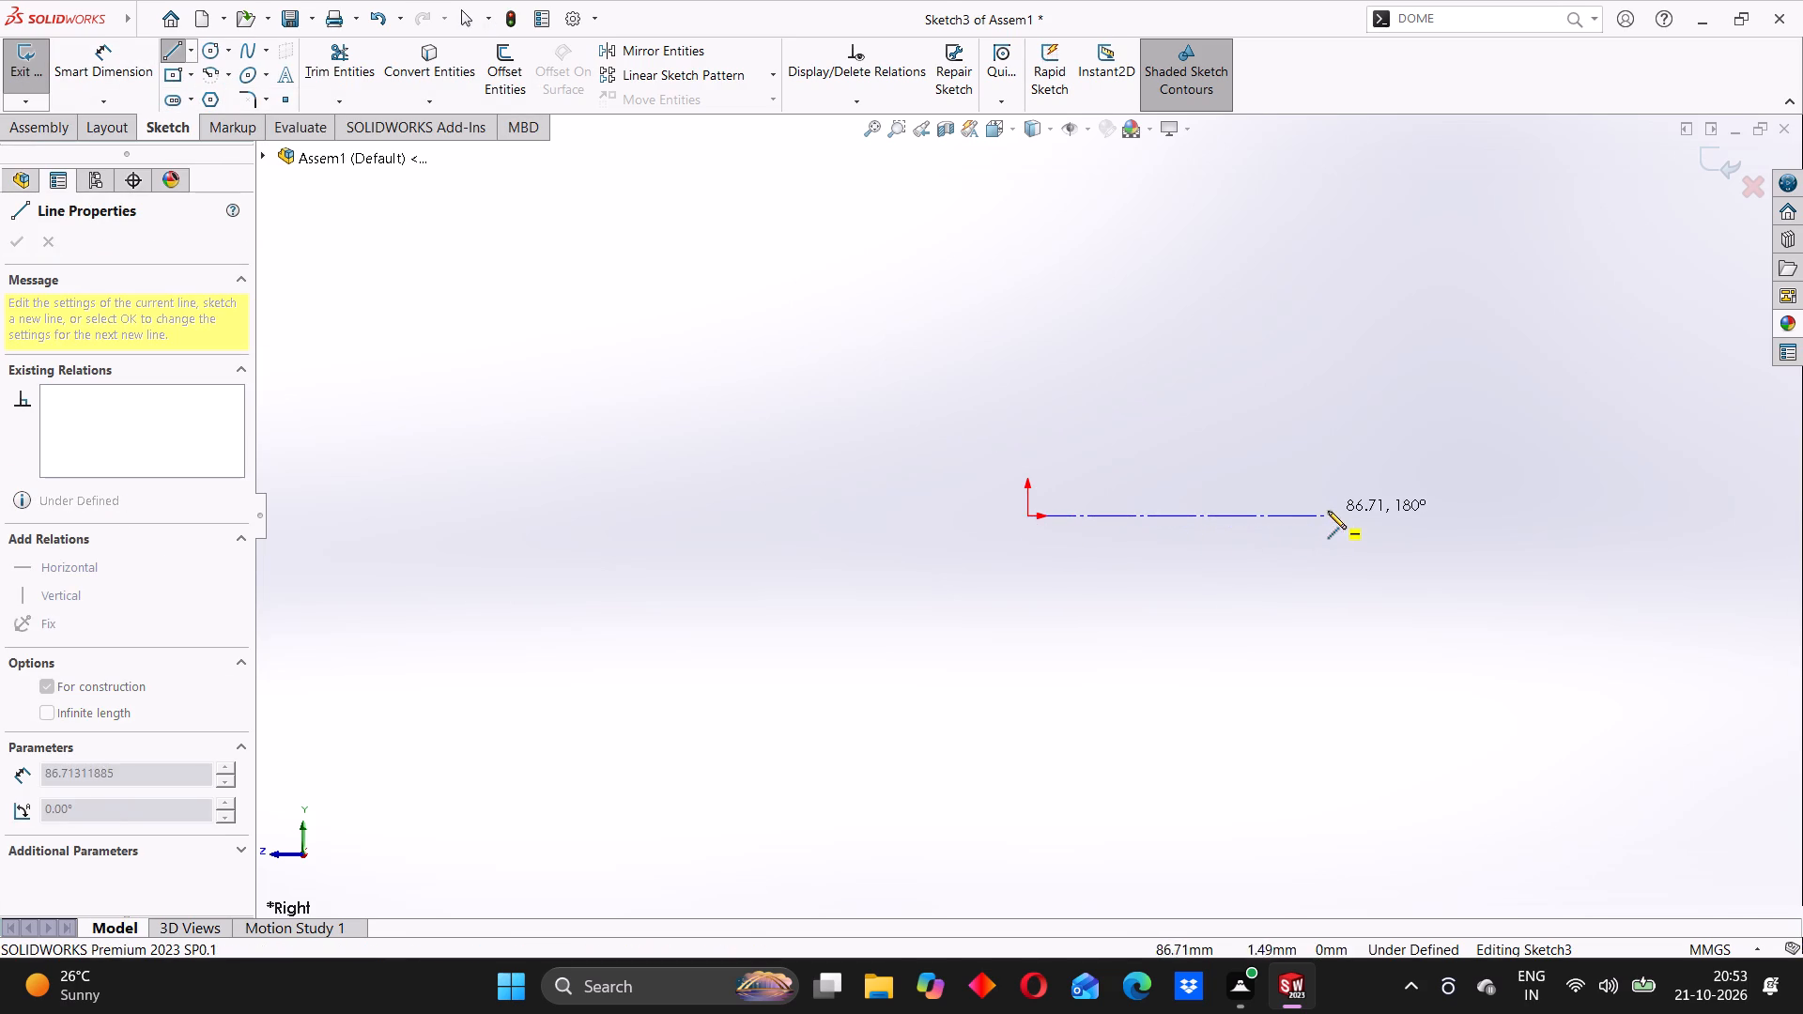
left_click(1338, 509)
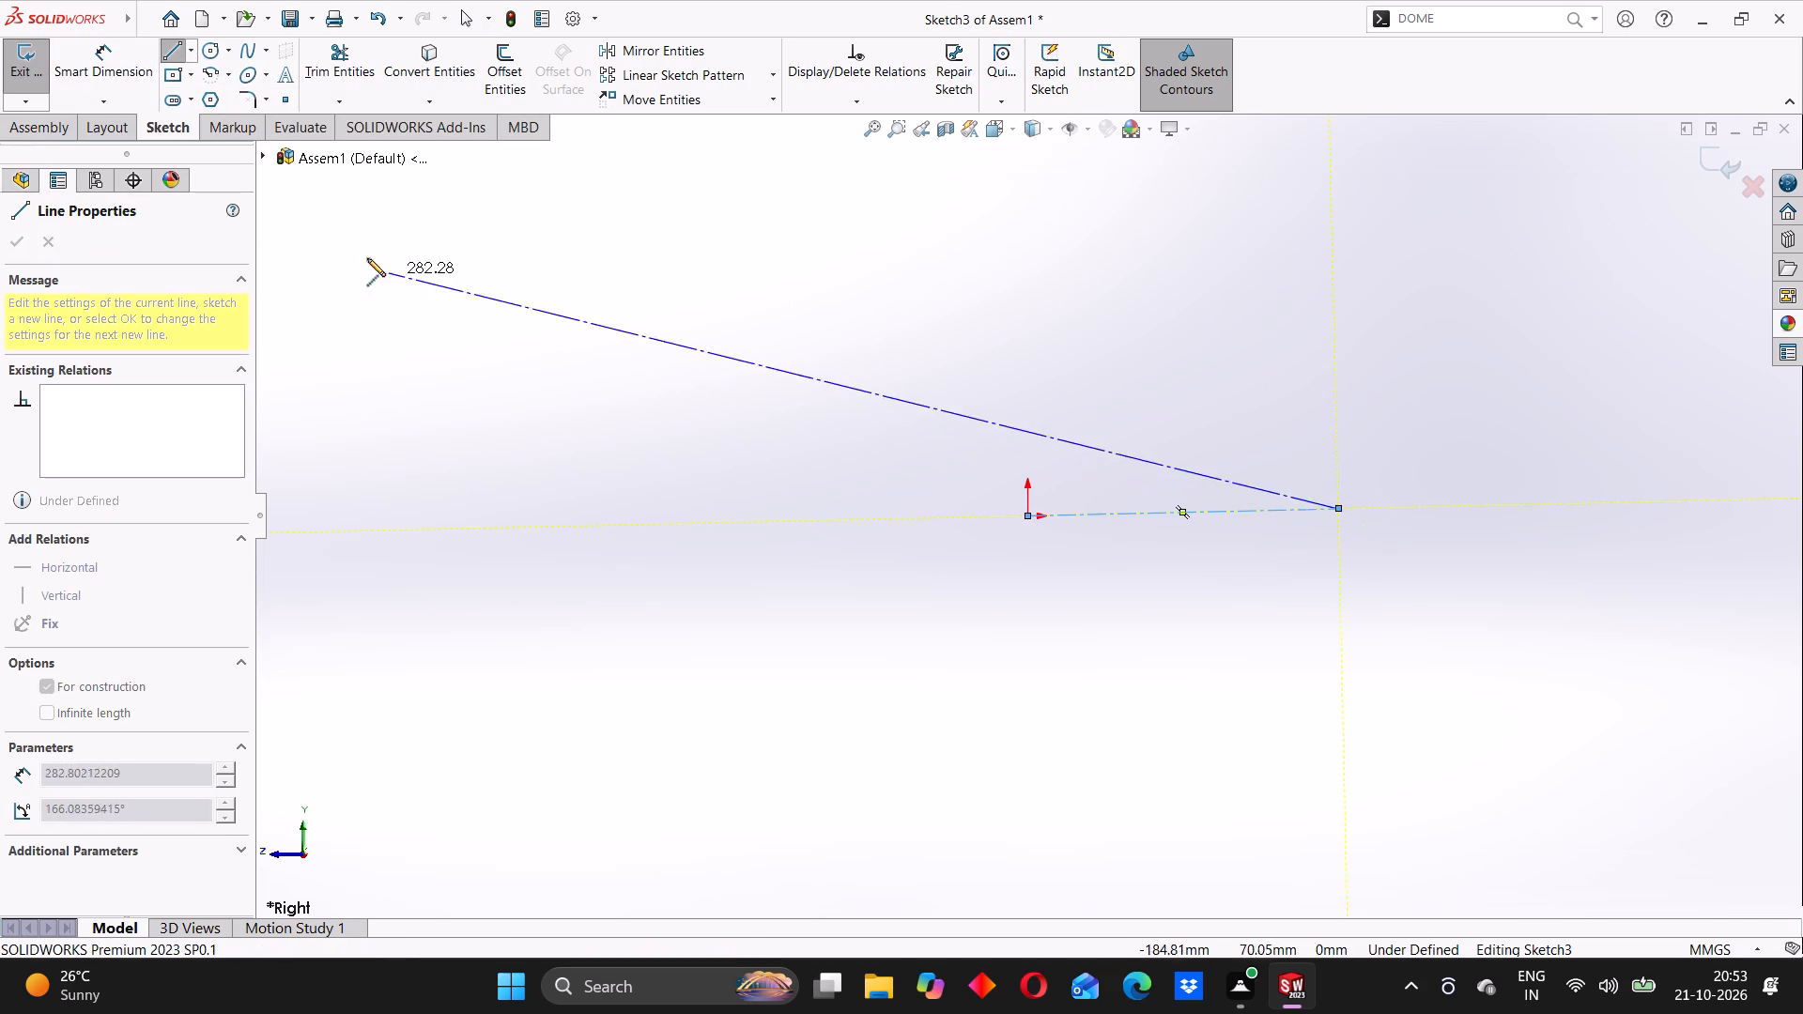
right_click(579, 287)
left_click(624, 304)
Dimension the centerline's horizontal extent to 110 mm, placing the dimension below the line.
left_click(126, 80)
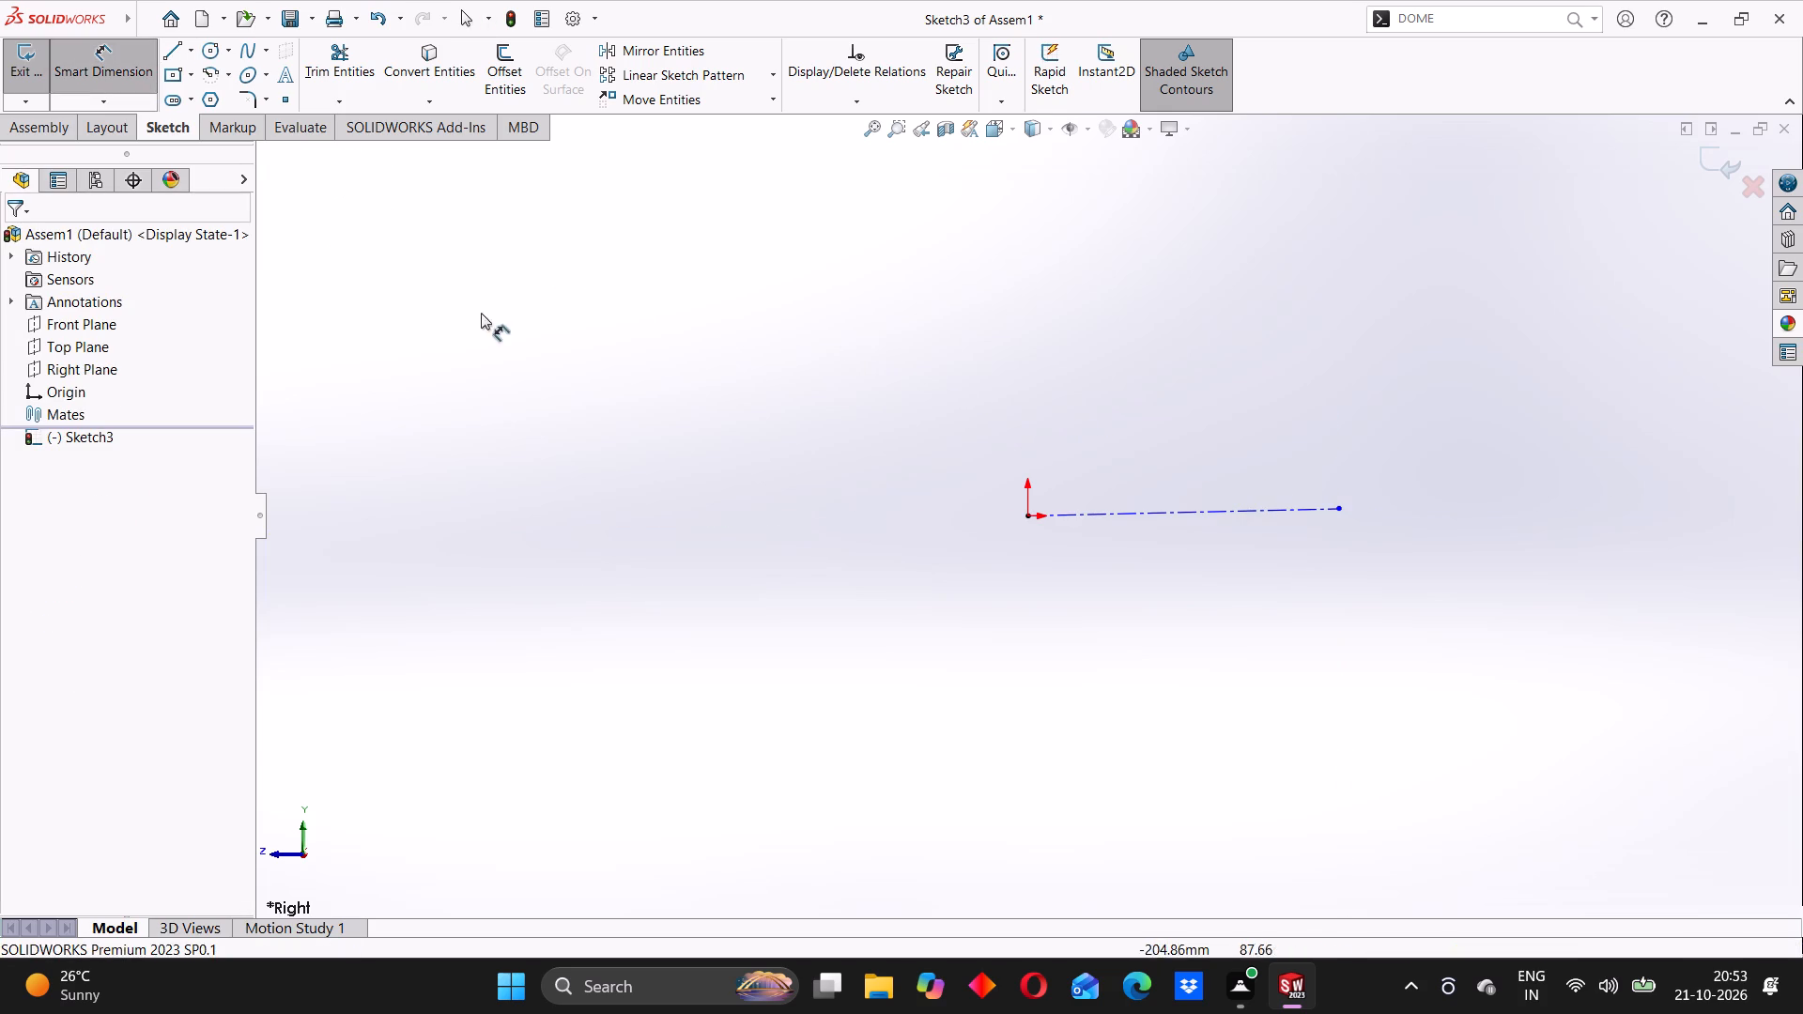
left_click(1193, 511)
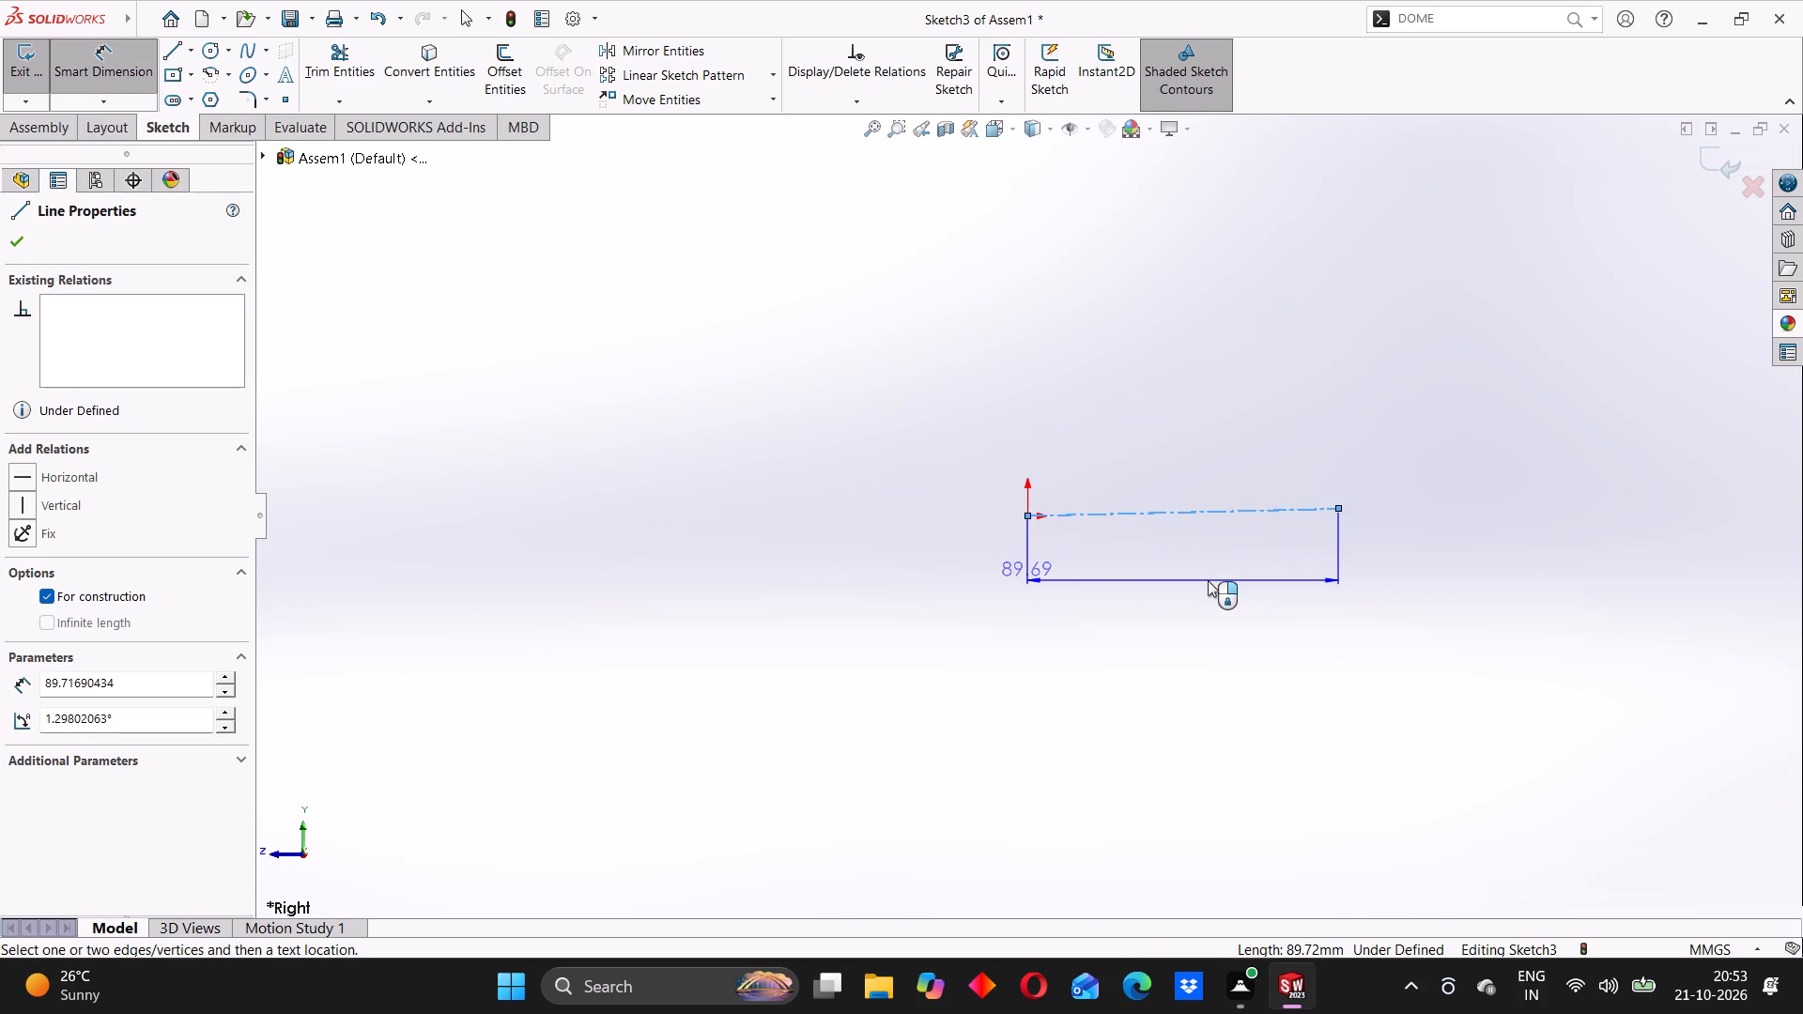
left_click(1208, 582)
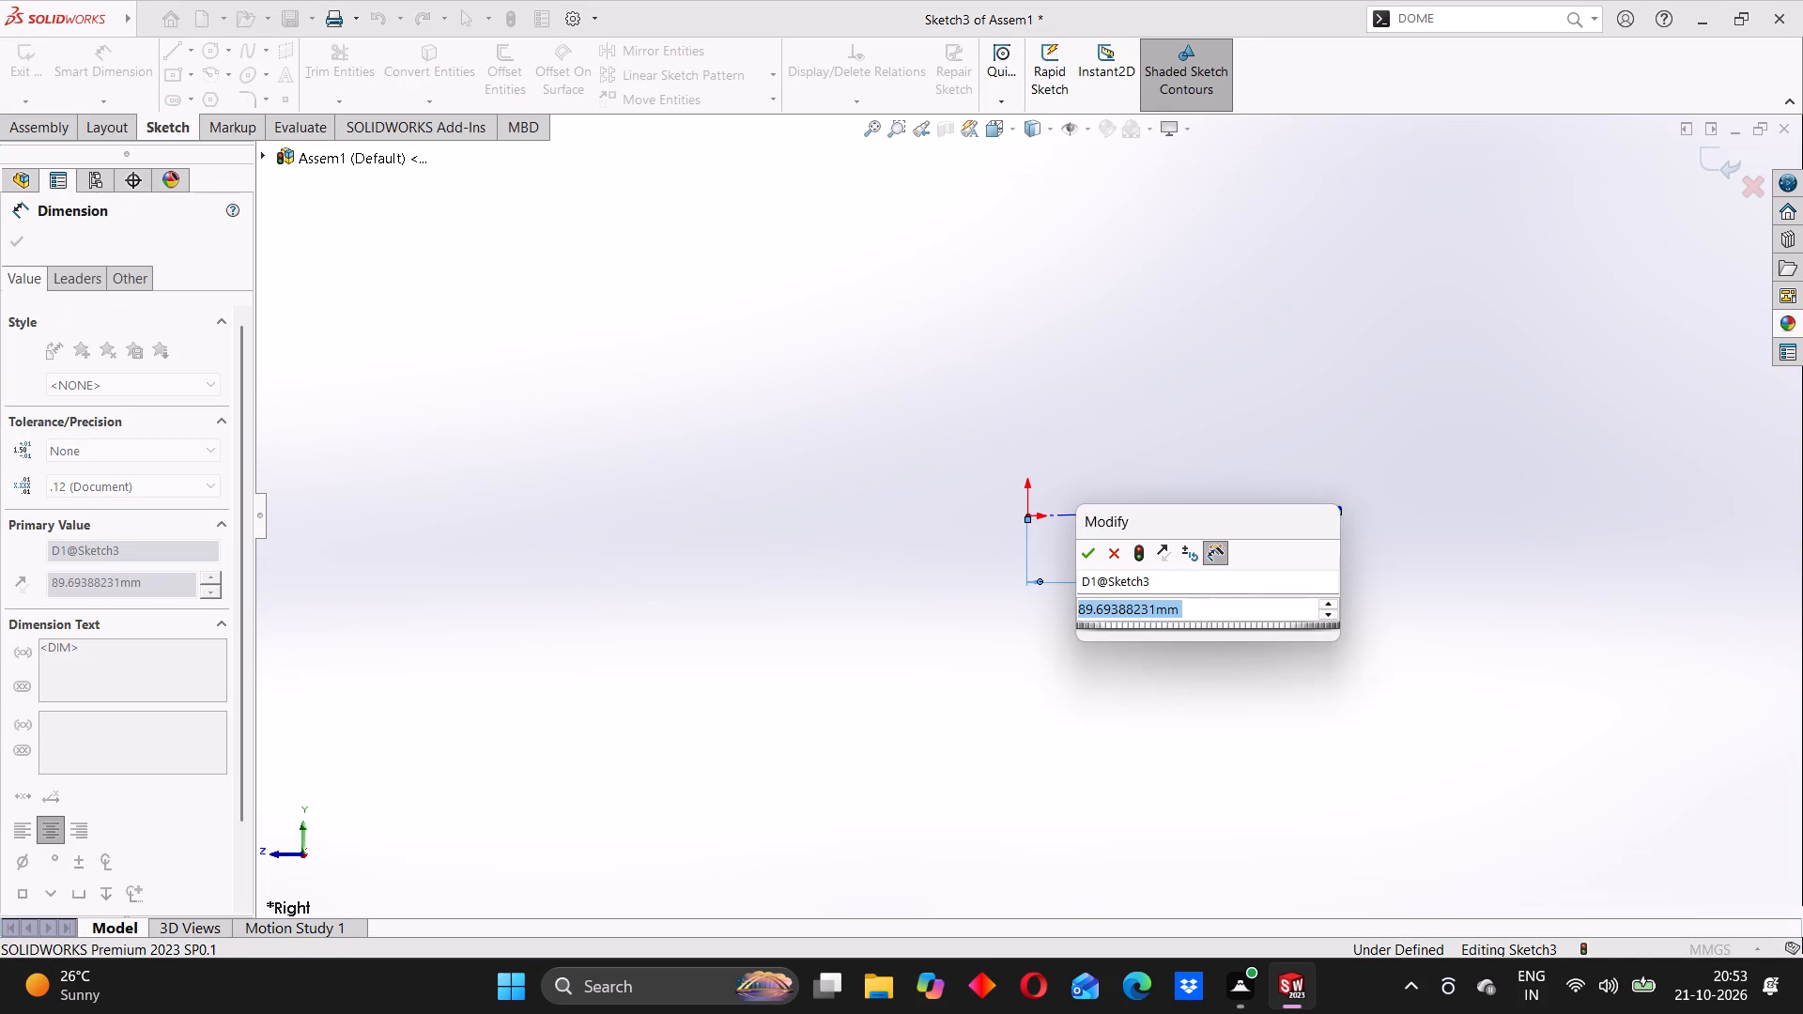
type("110")
key("Return")
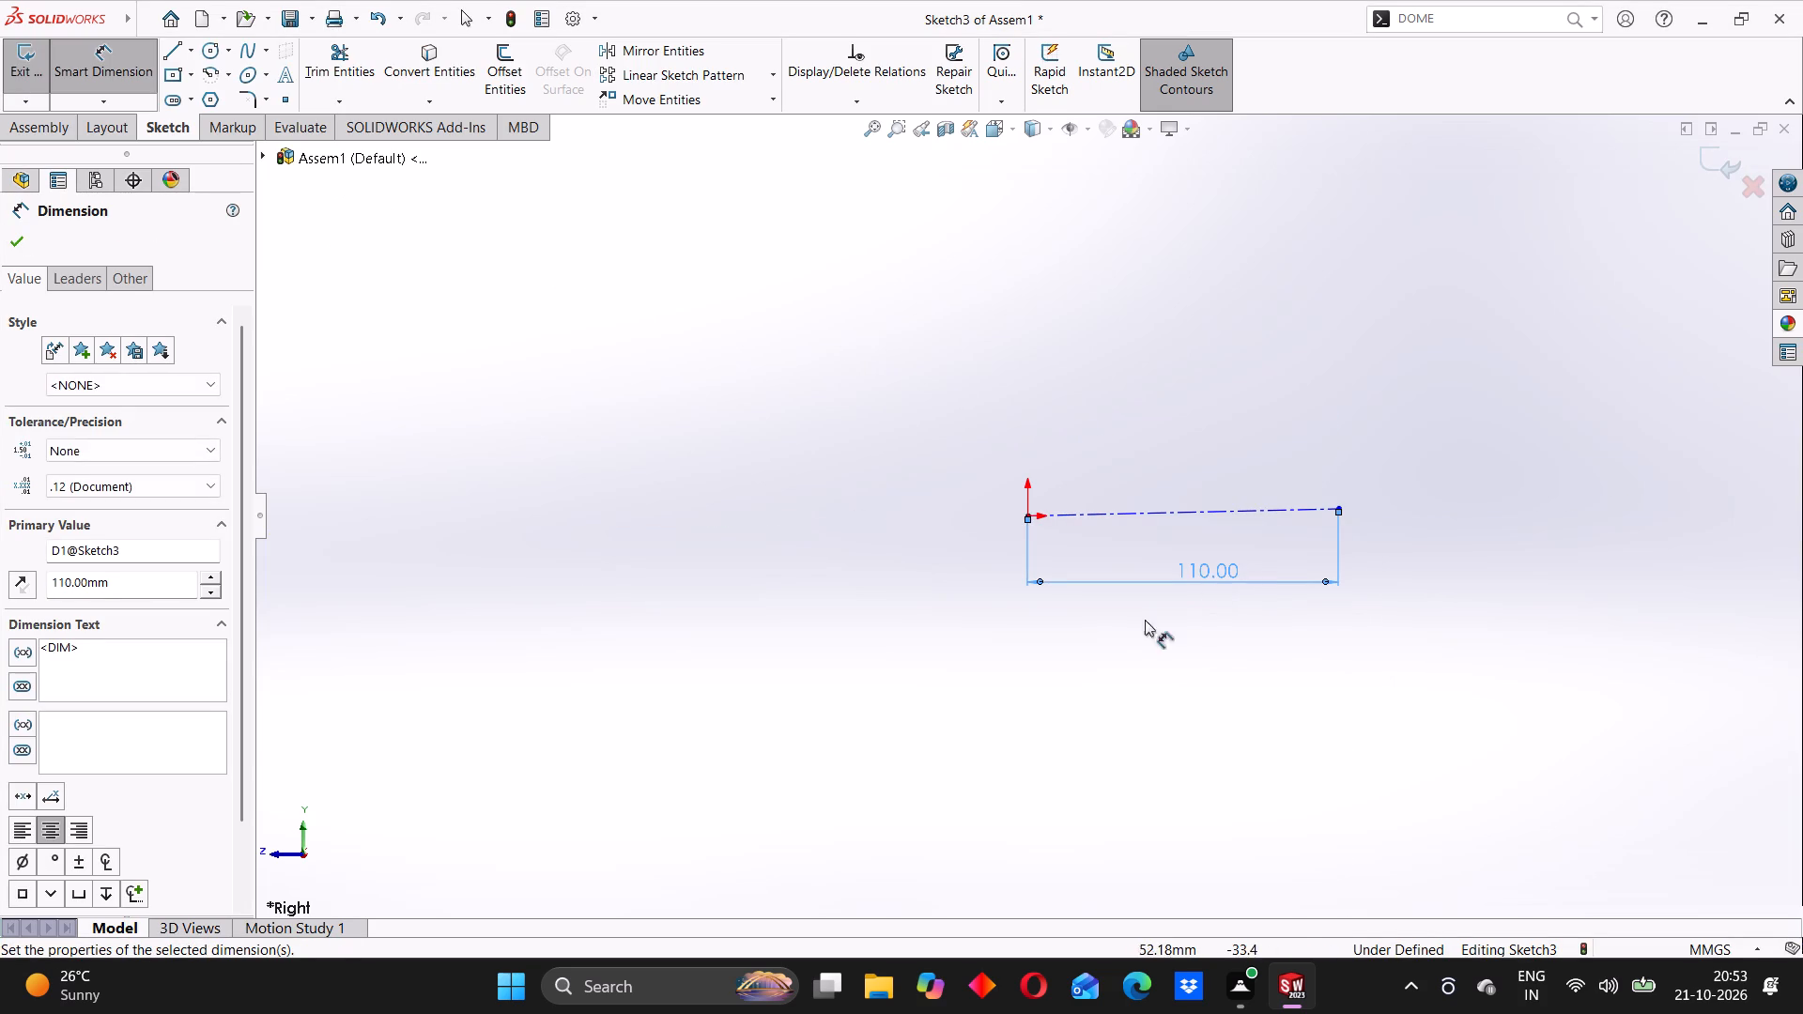
left_click(808, 597)
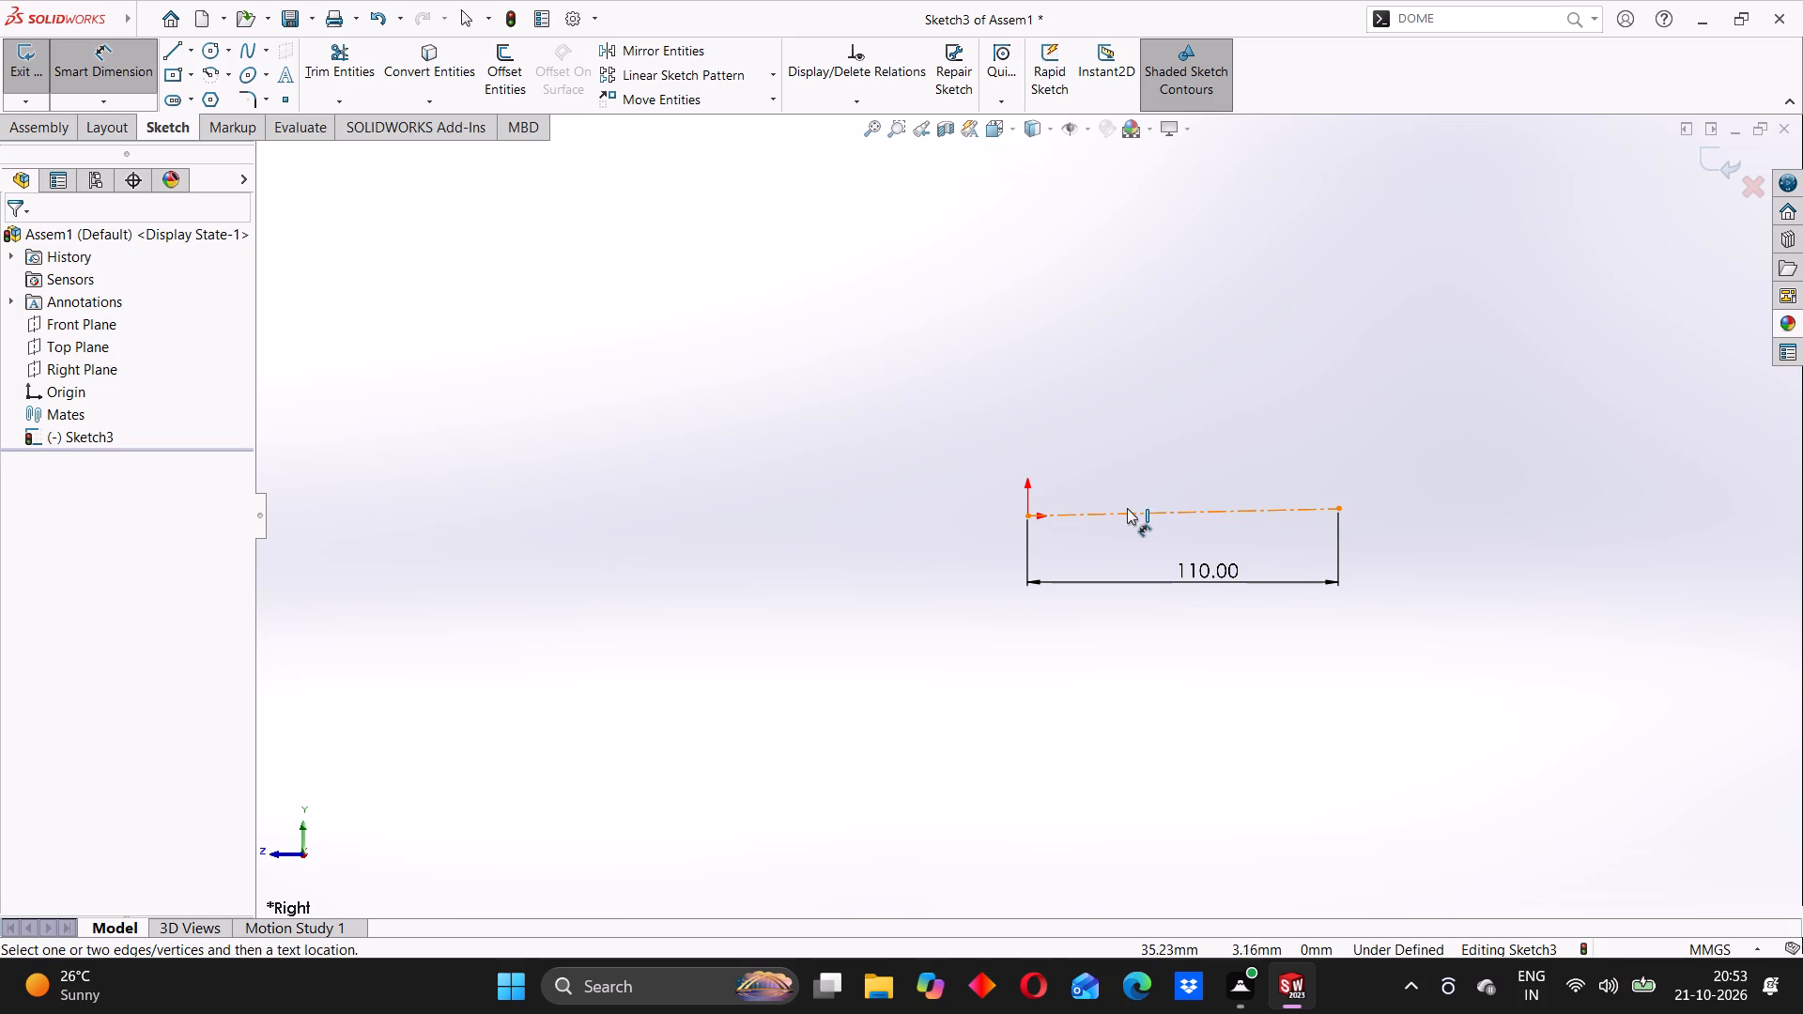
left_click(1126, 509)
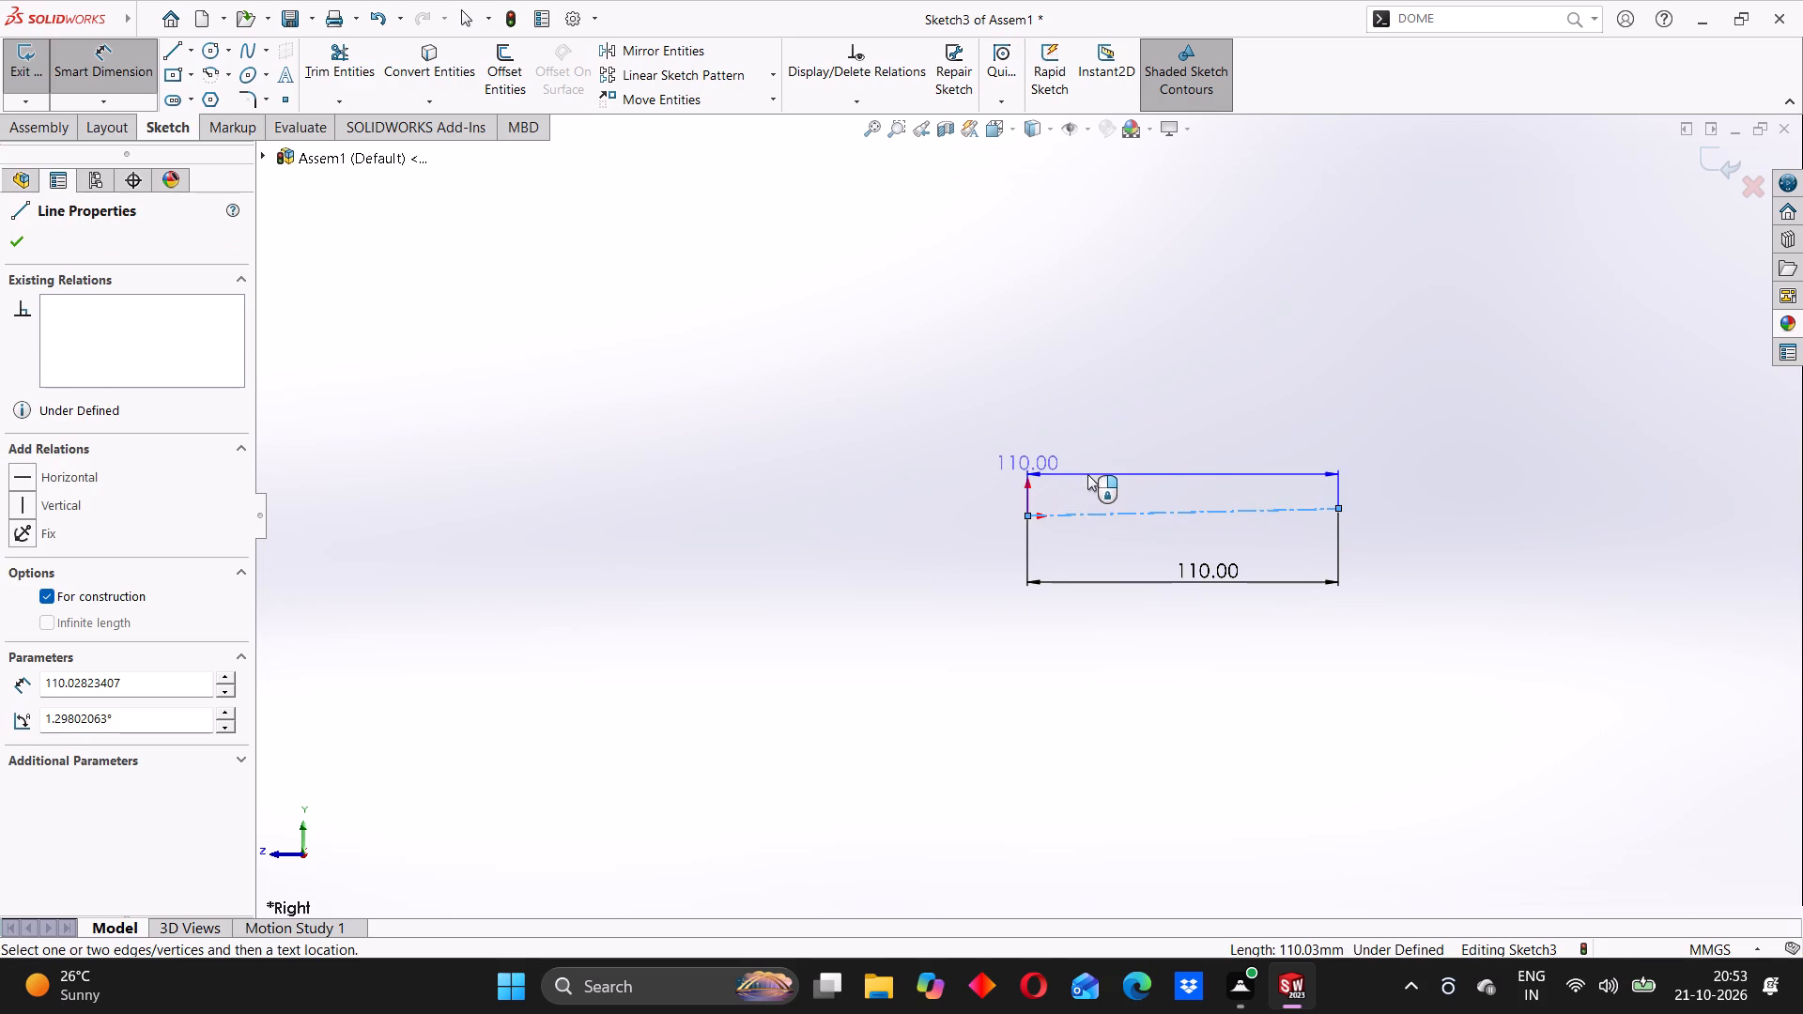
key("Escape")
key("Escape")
Add a horizontal relation to the 110 mm centerline starting at the origin.
scroll(1087, 474, "up", 1)
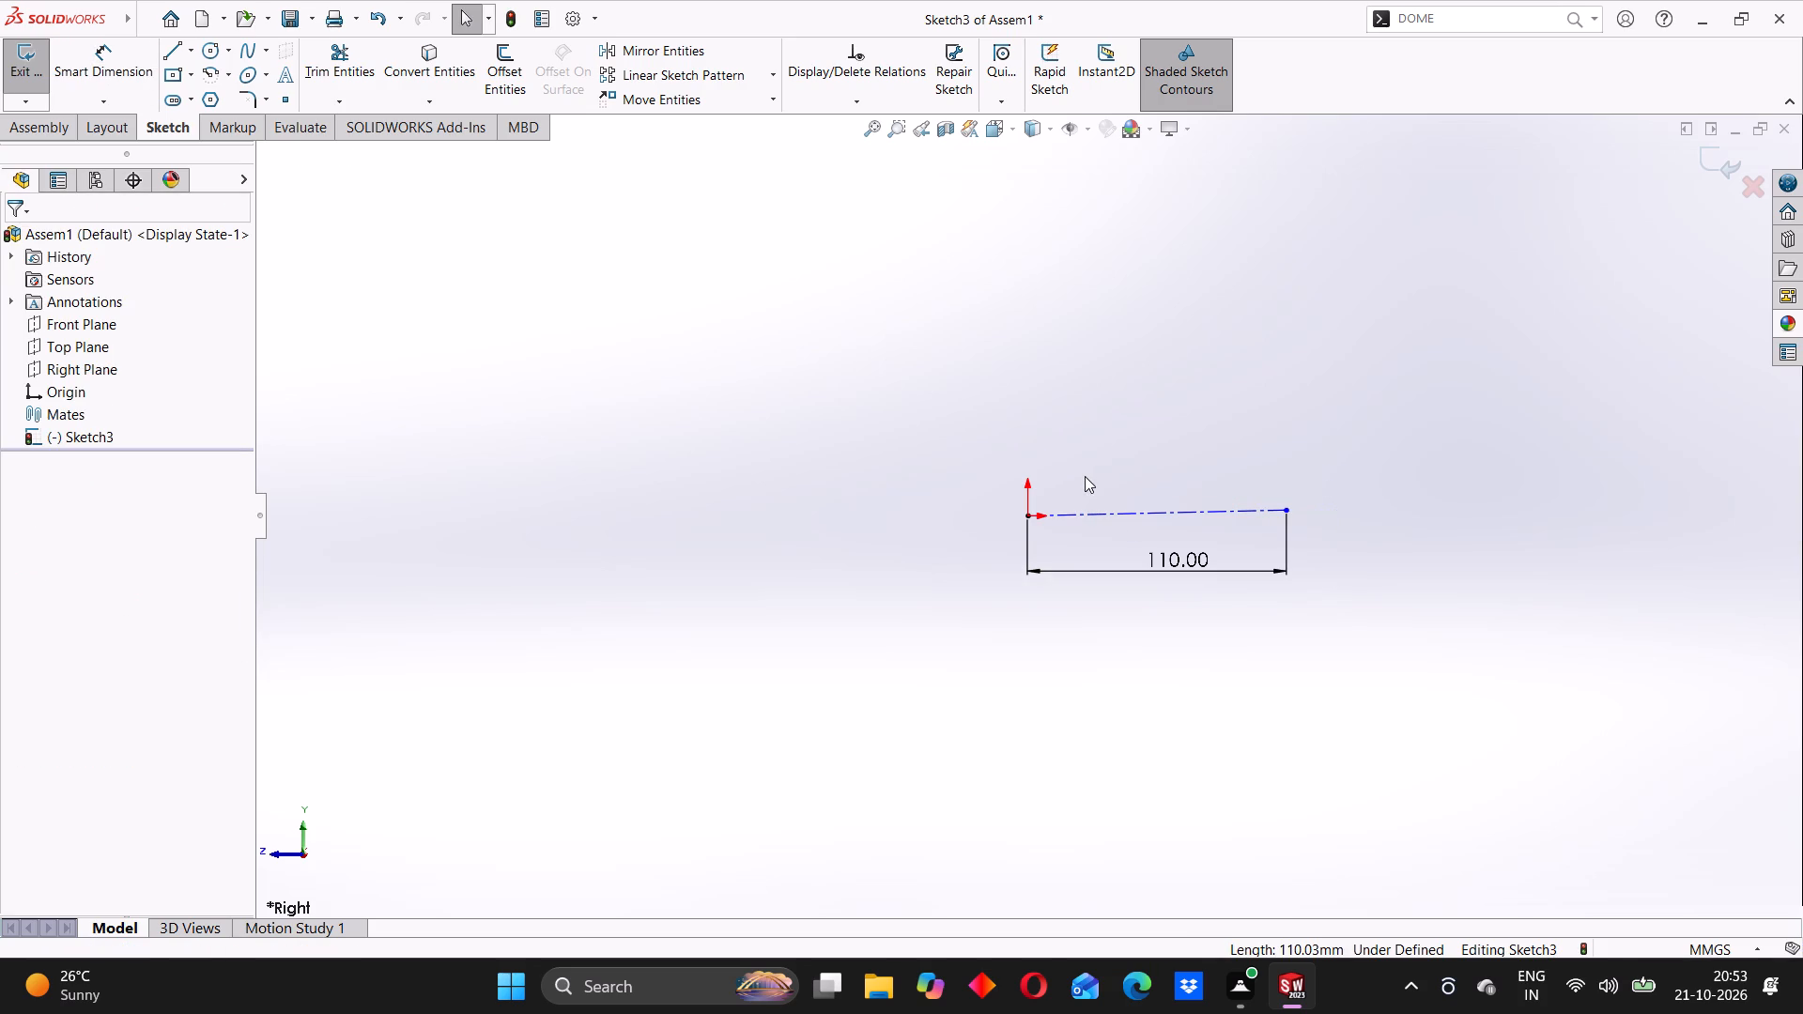
left_click(1098, 514)
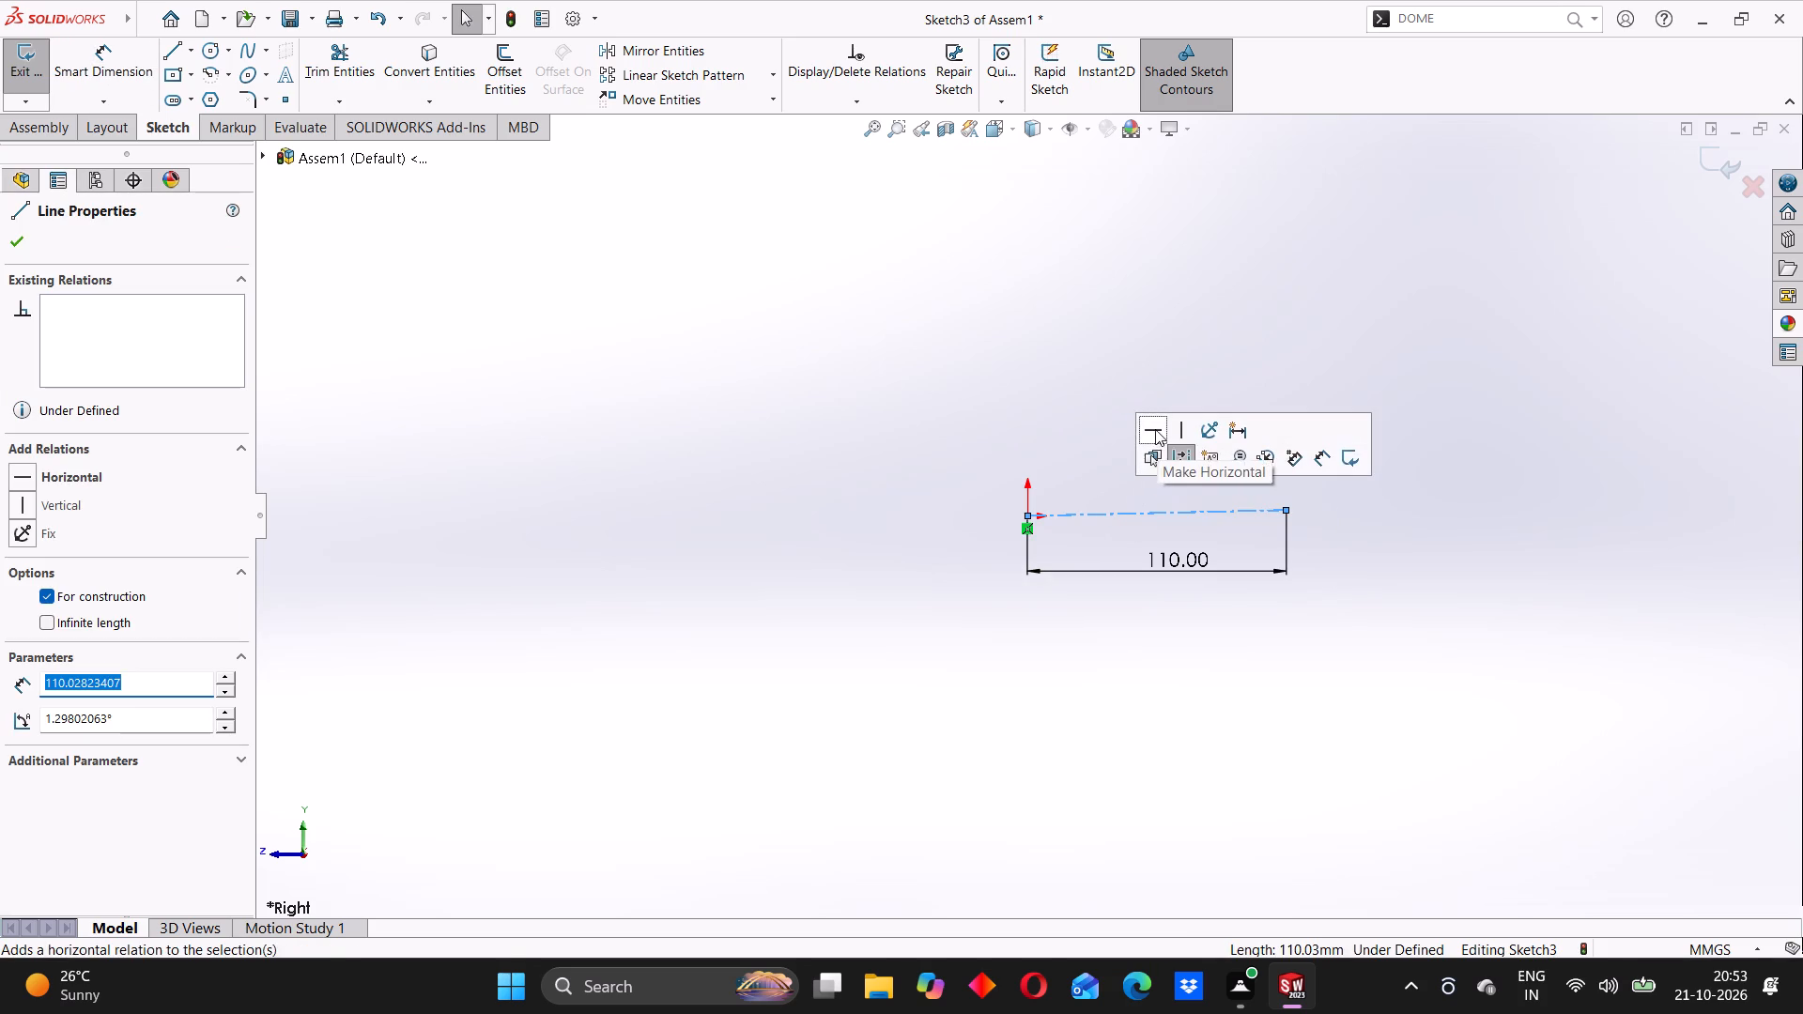
left_click(1155, 427)
left_click(948, 453)
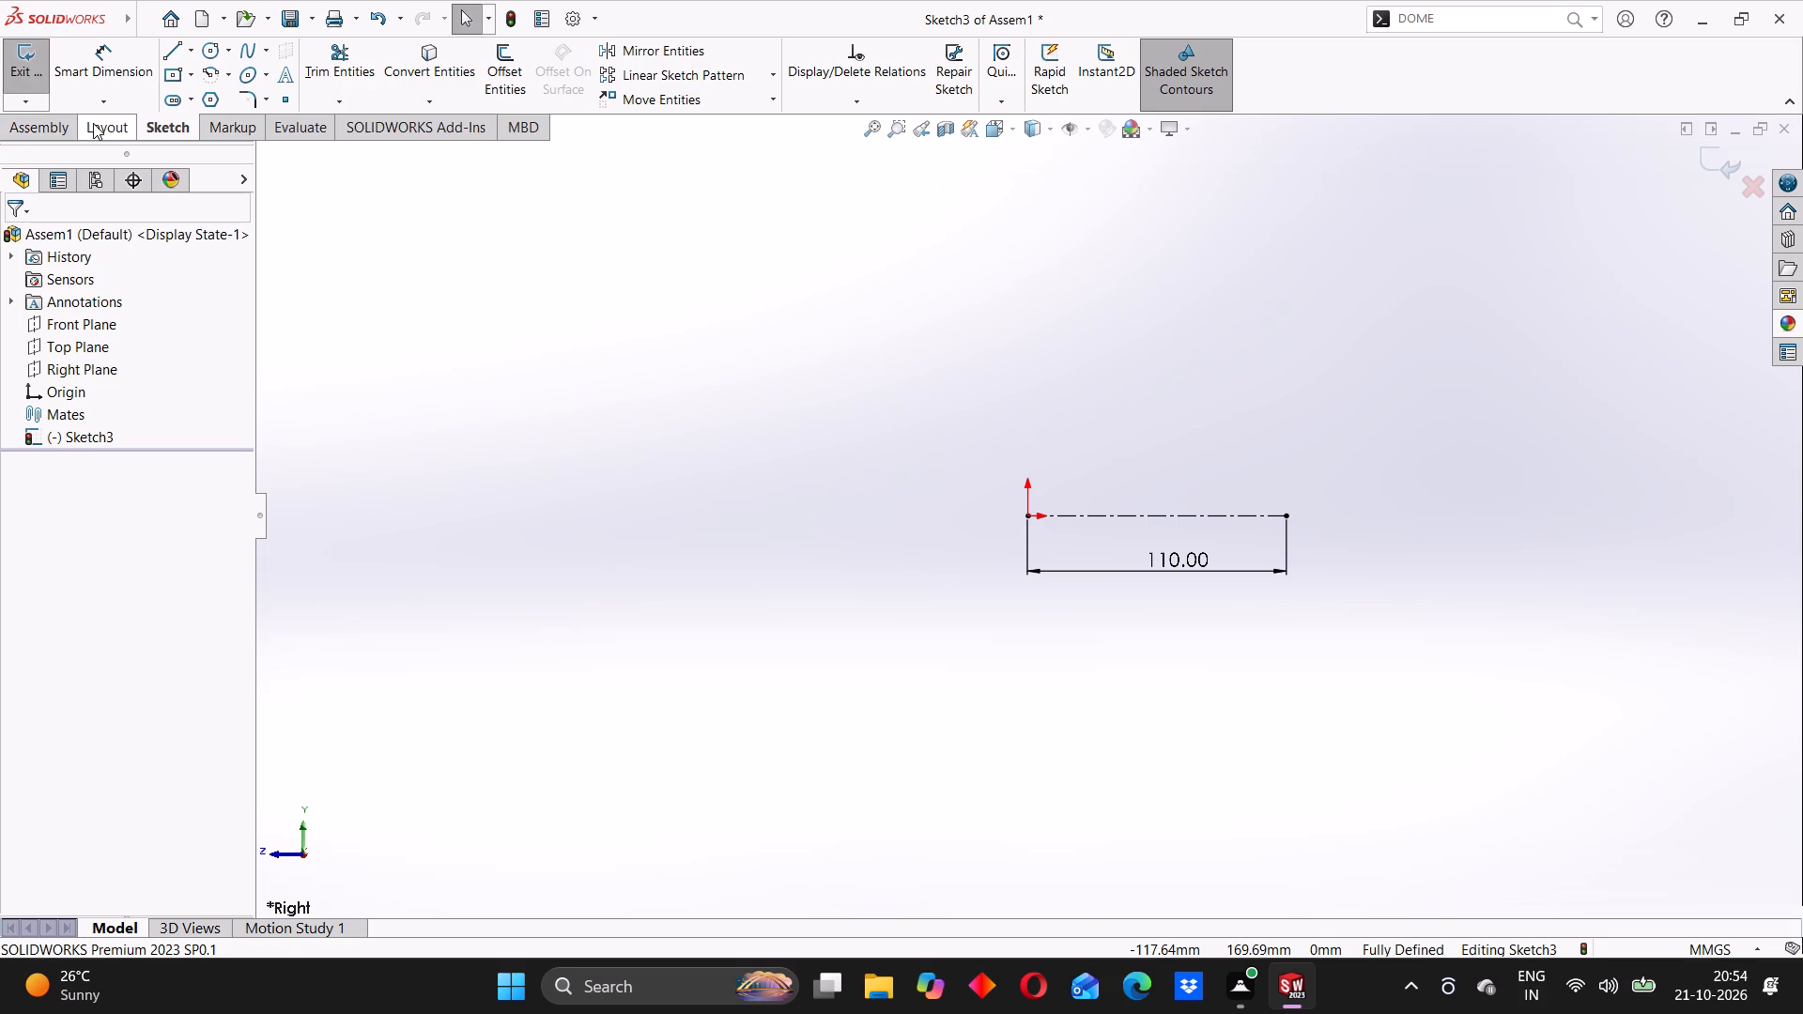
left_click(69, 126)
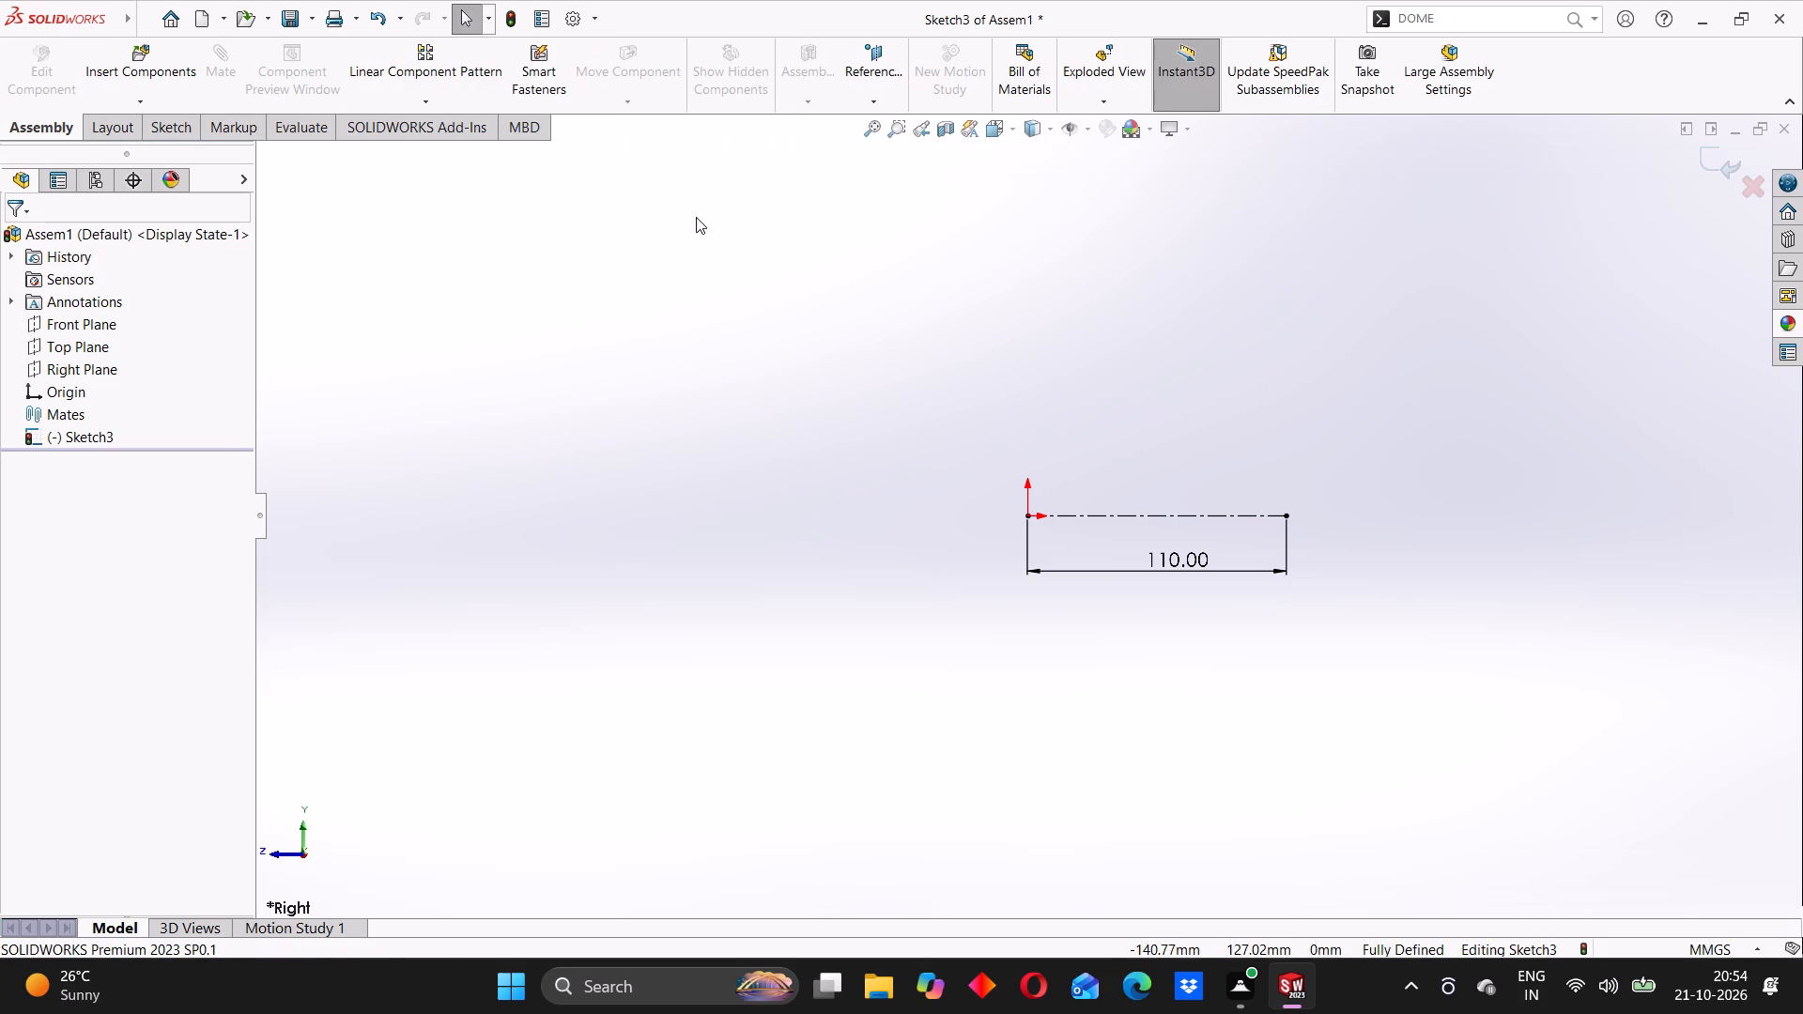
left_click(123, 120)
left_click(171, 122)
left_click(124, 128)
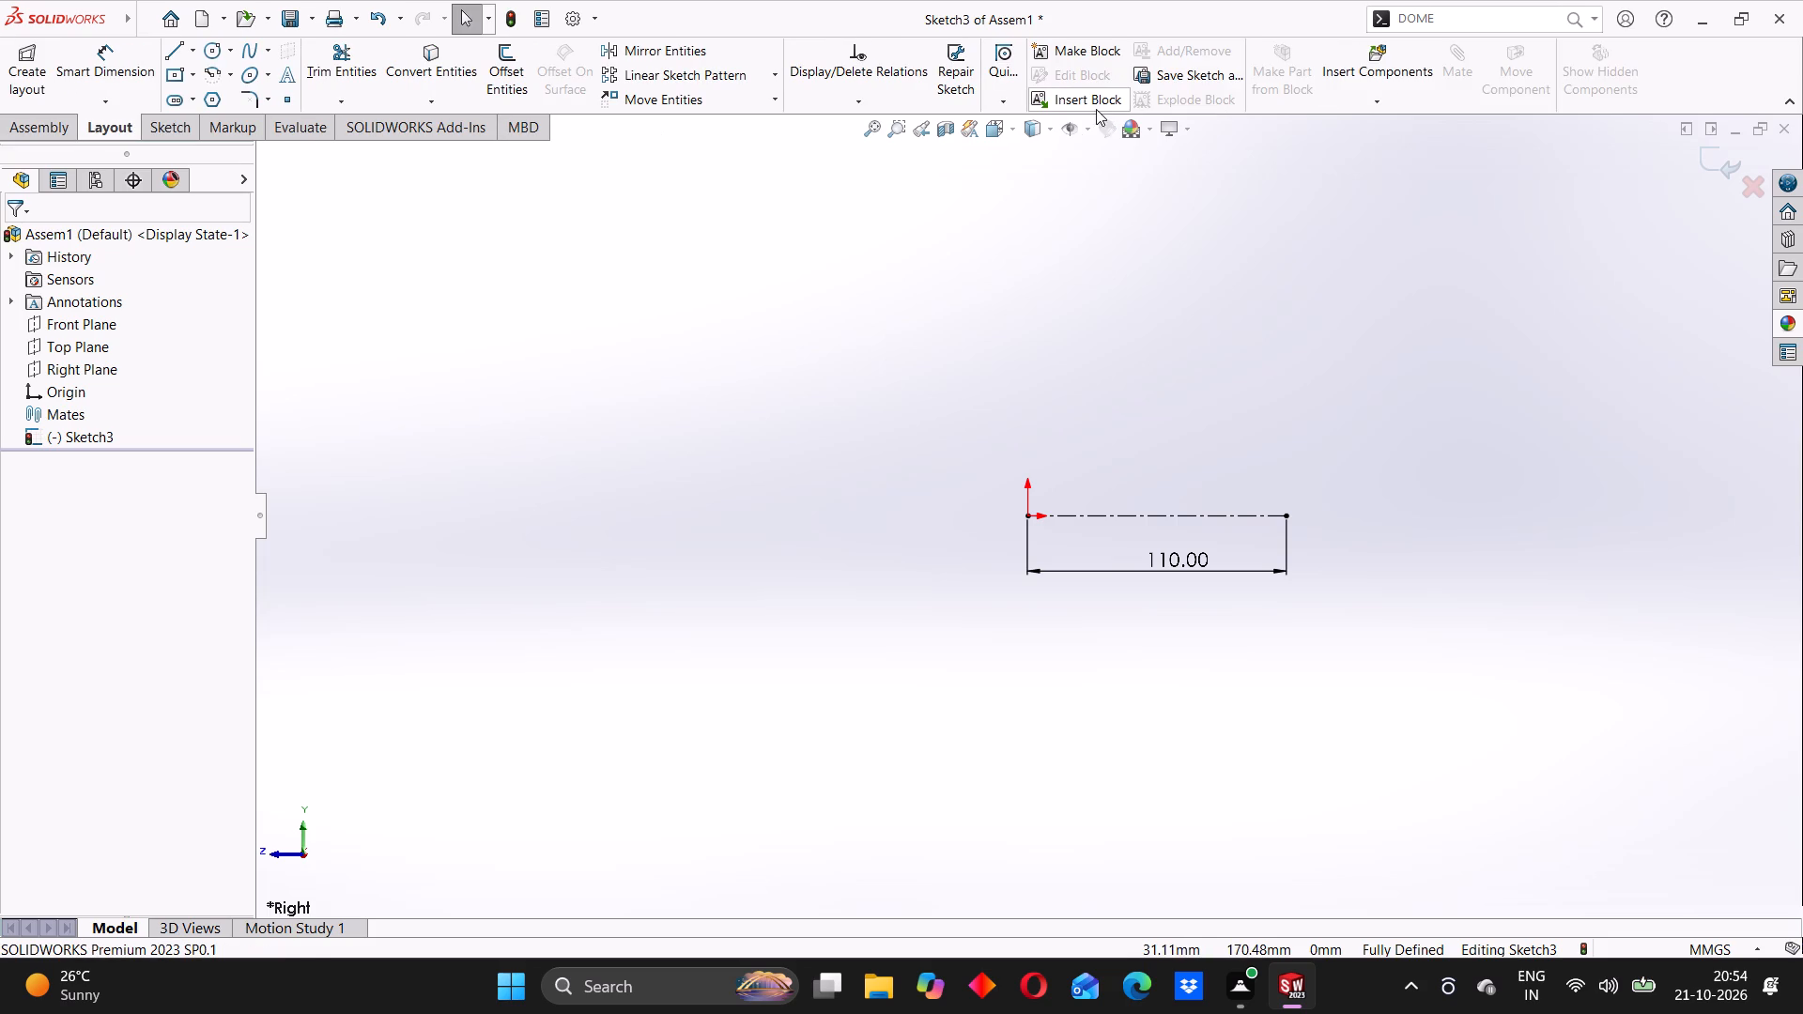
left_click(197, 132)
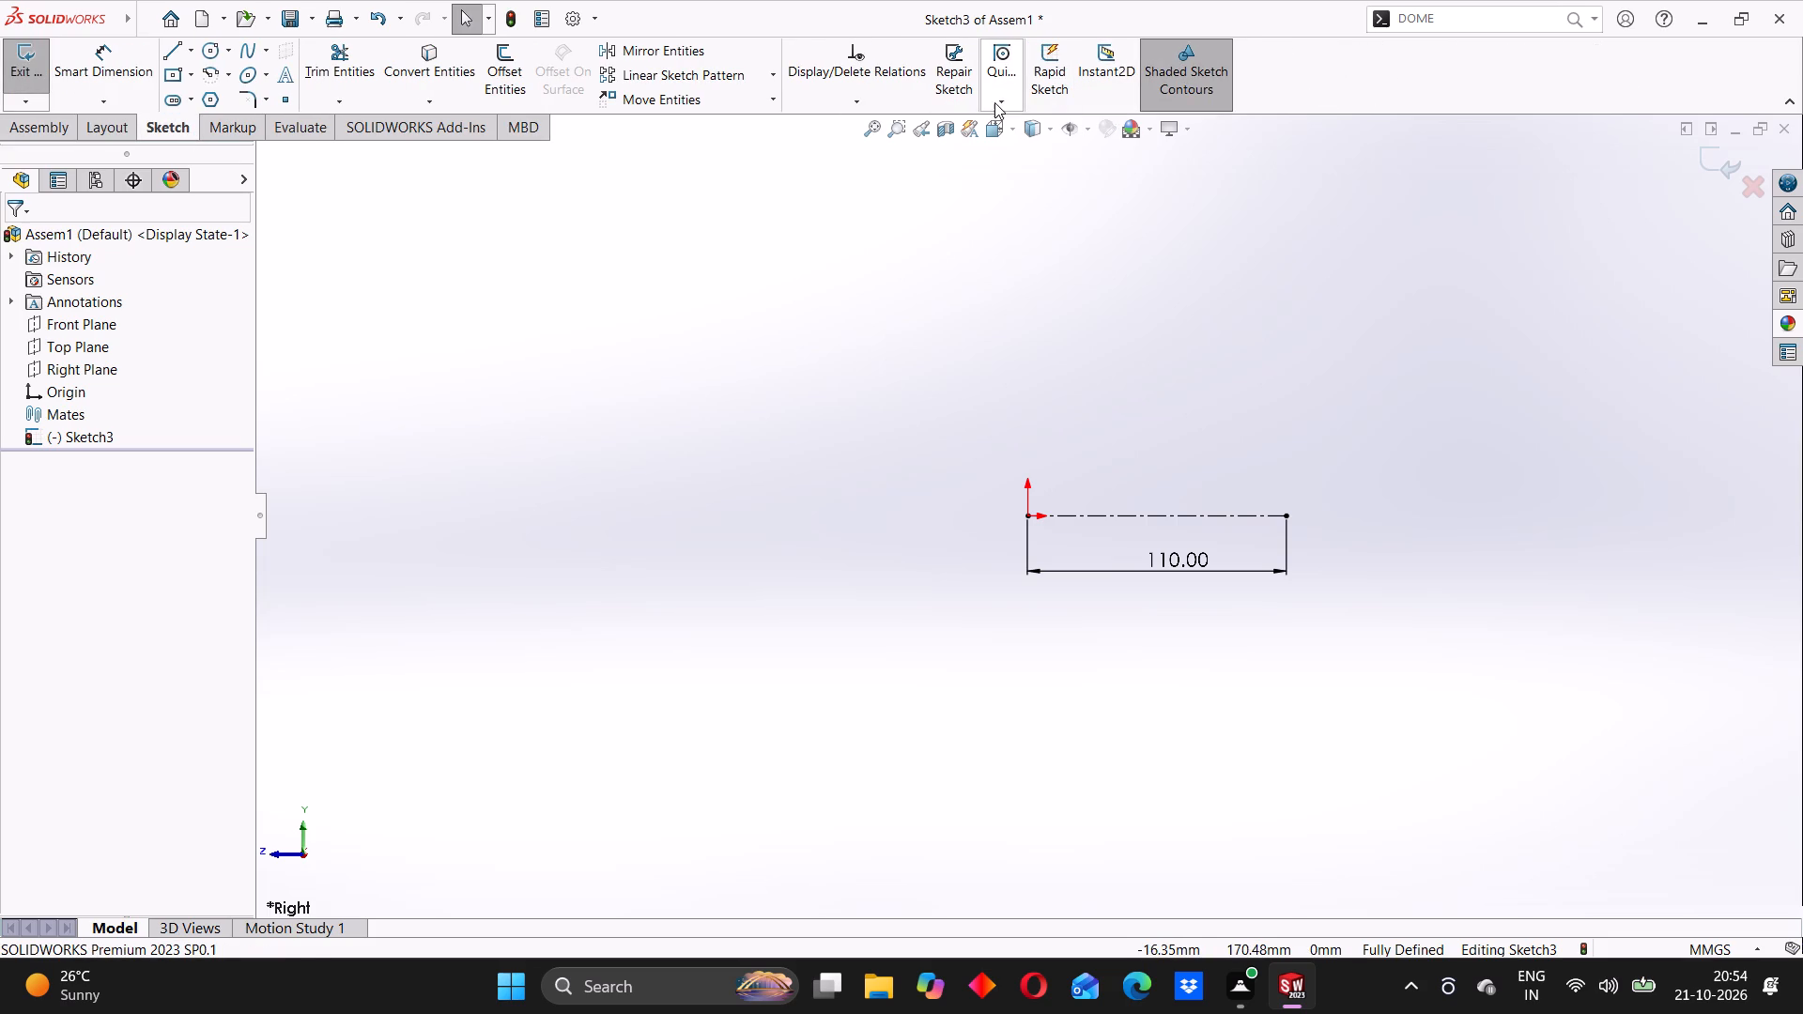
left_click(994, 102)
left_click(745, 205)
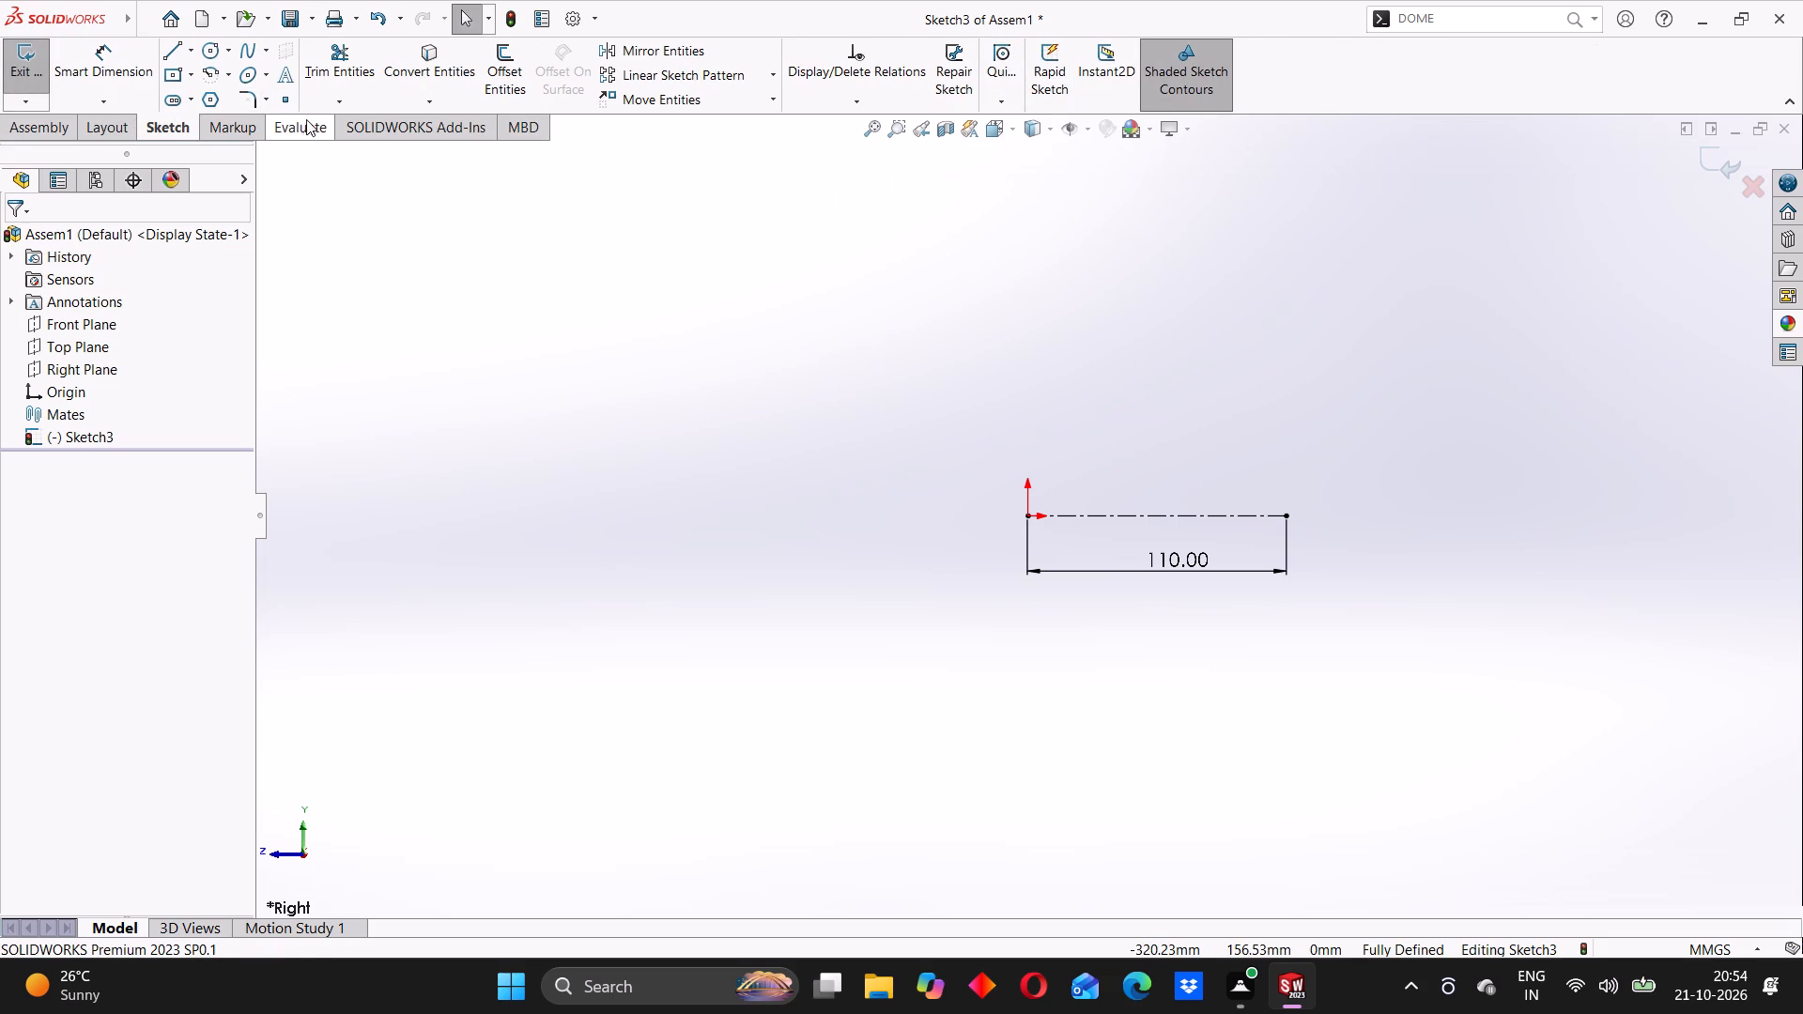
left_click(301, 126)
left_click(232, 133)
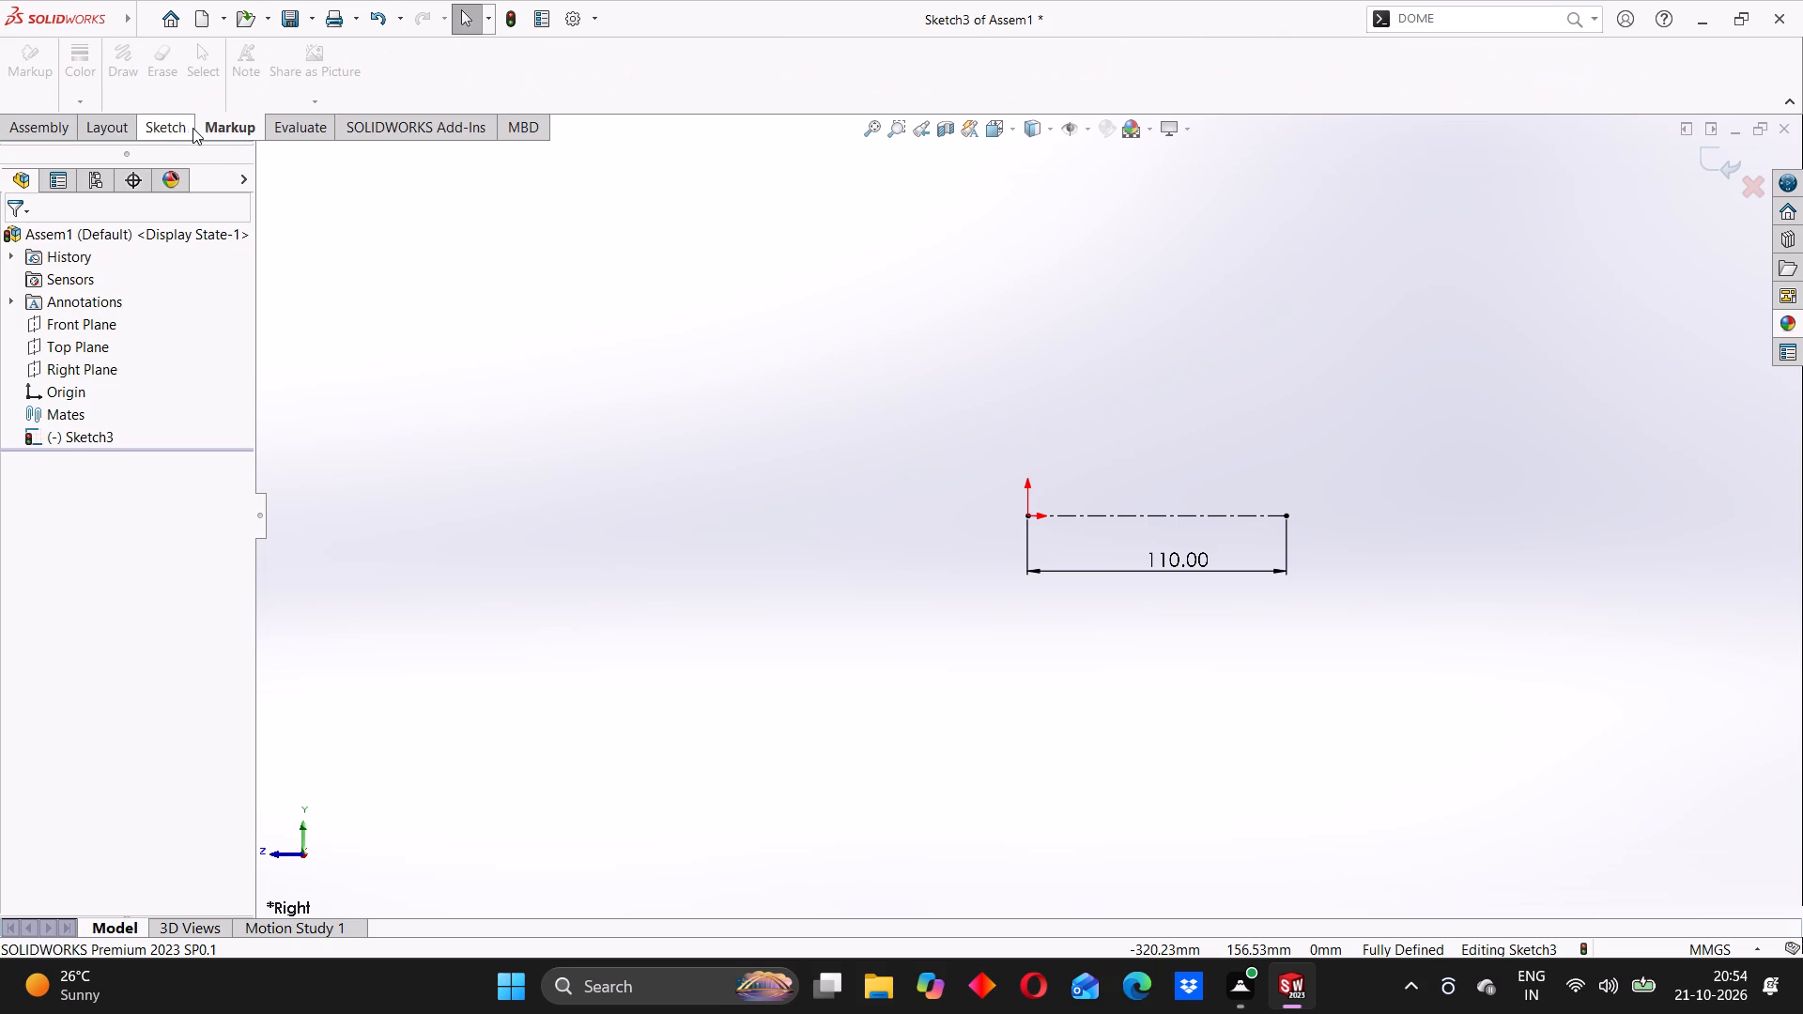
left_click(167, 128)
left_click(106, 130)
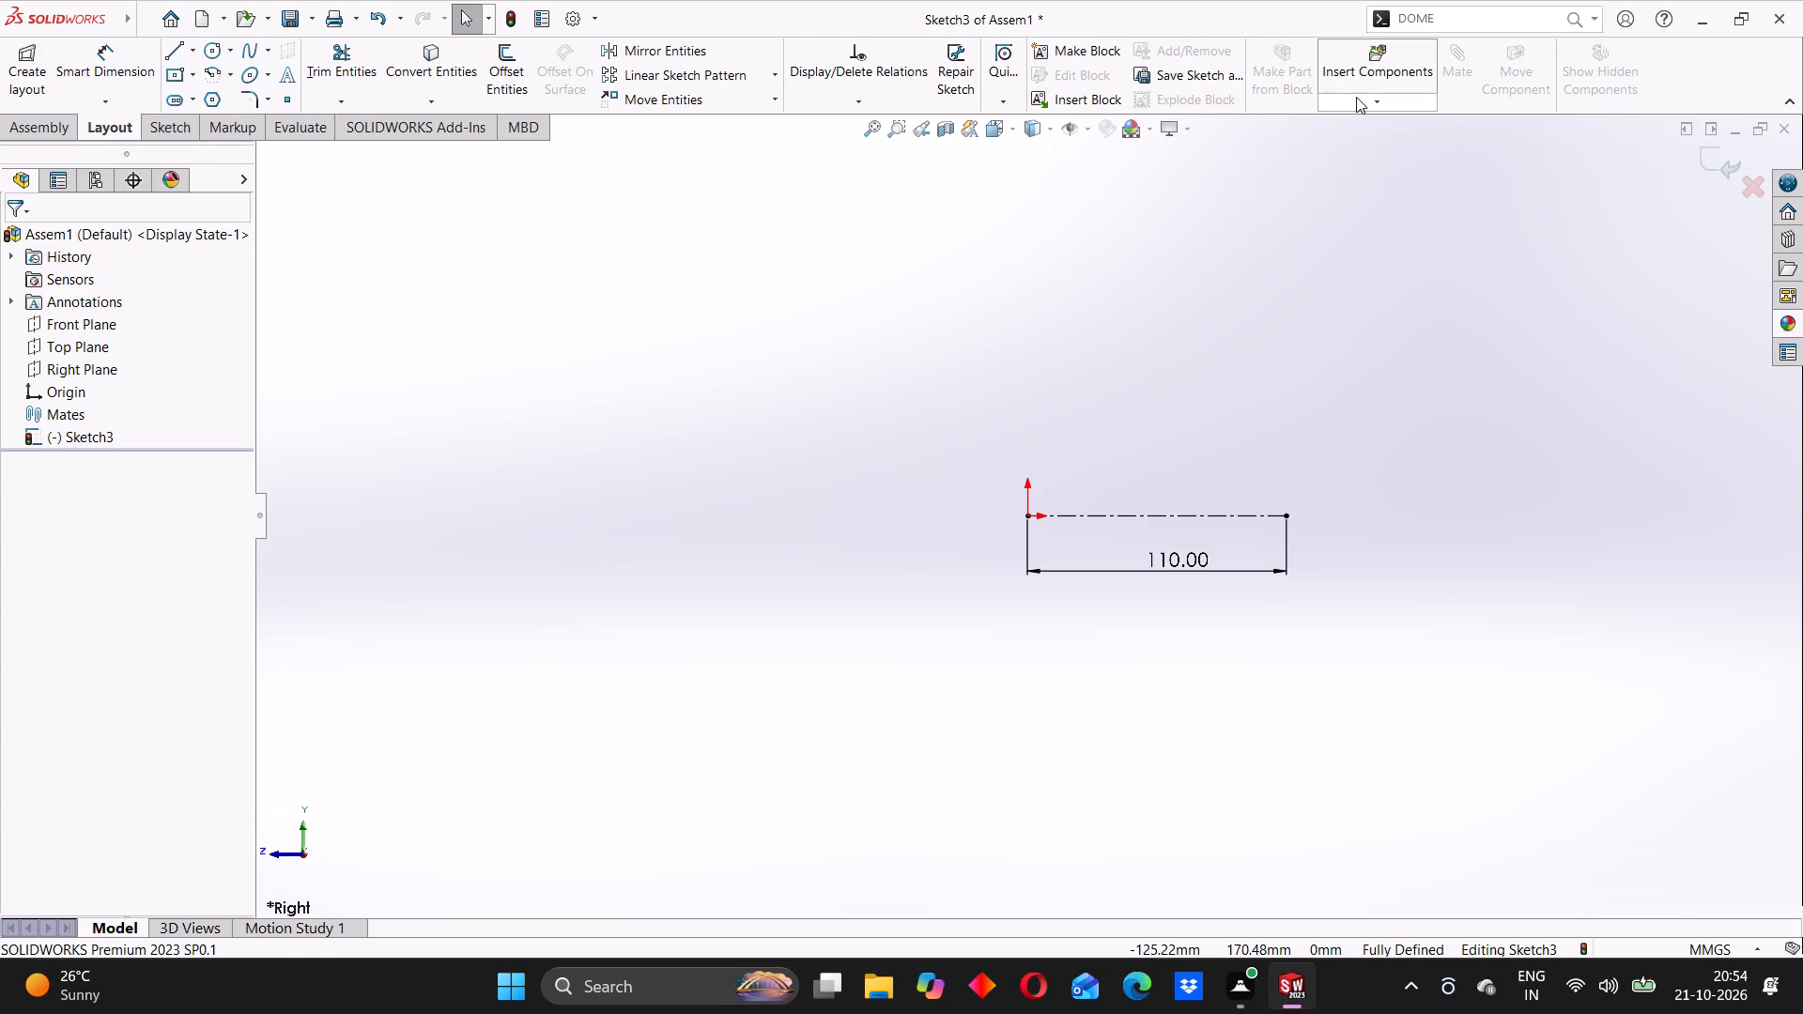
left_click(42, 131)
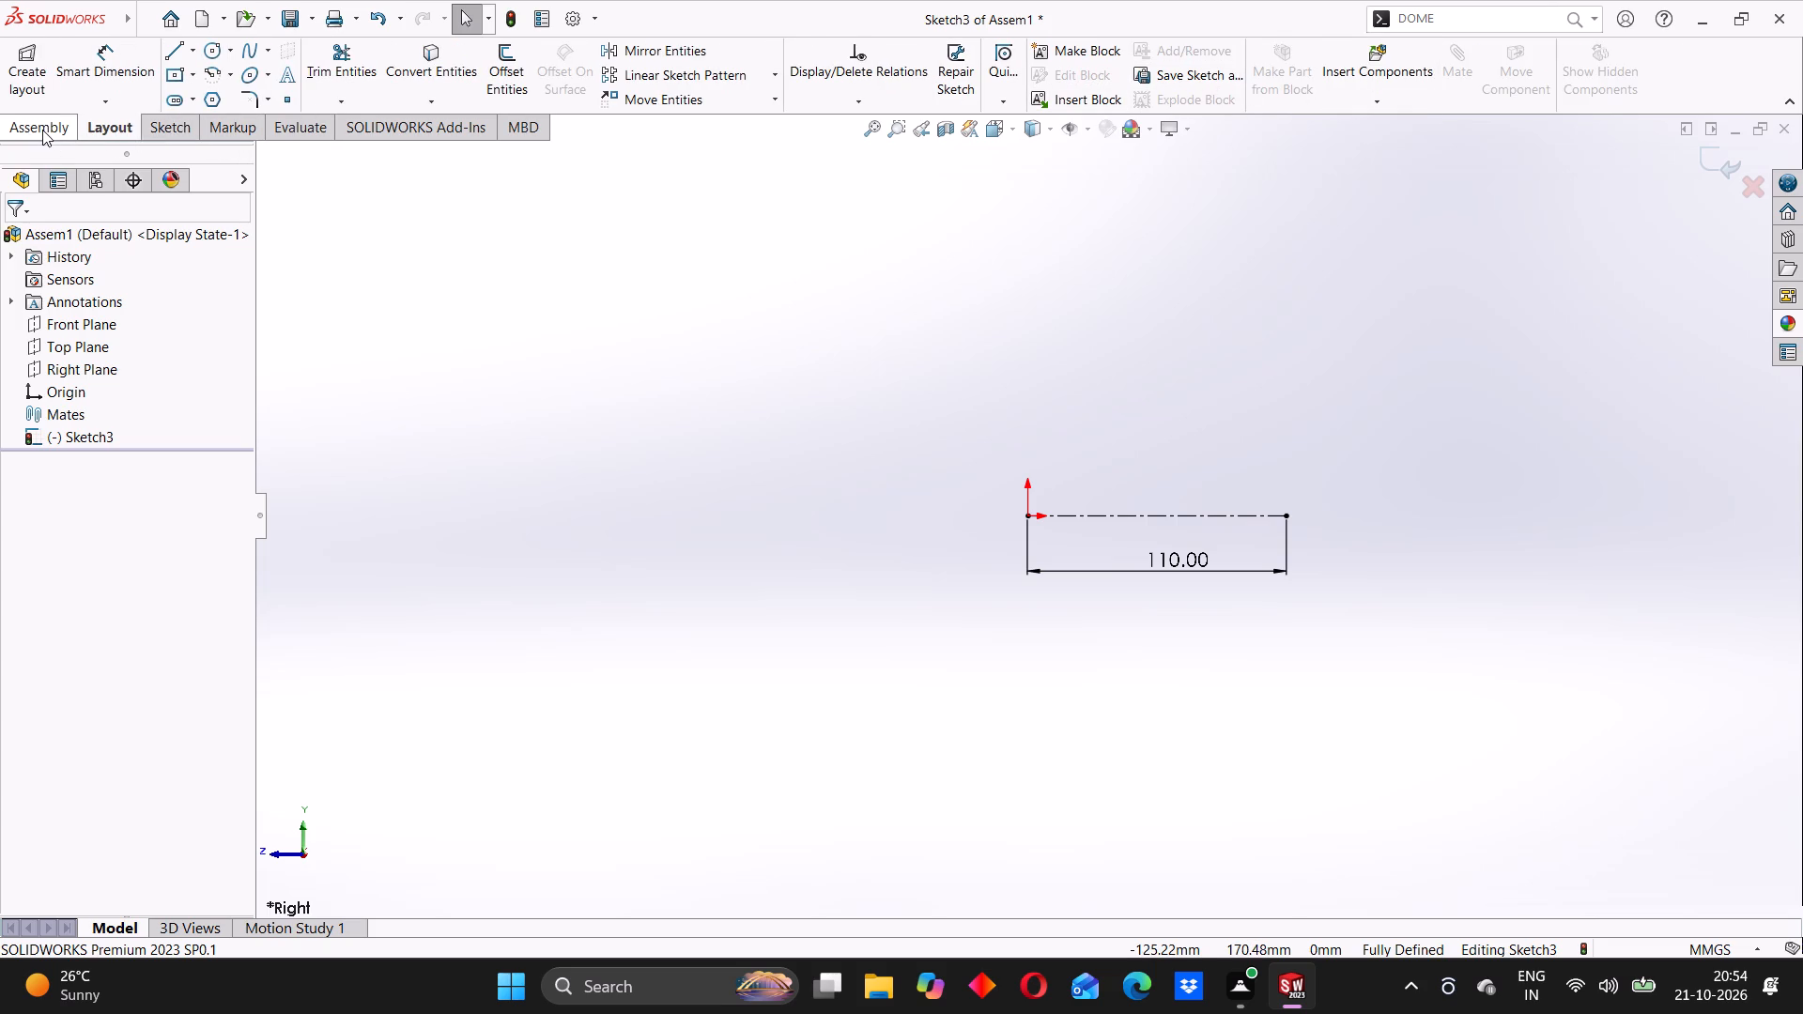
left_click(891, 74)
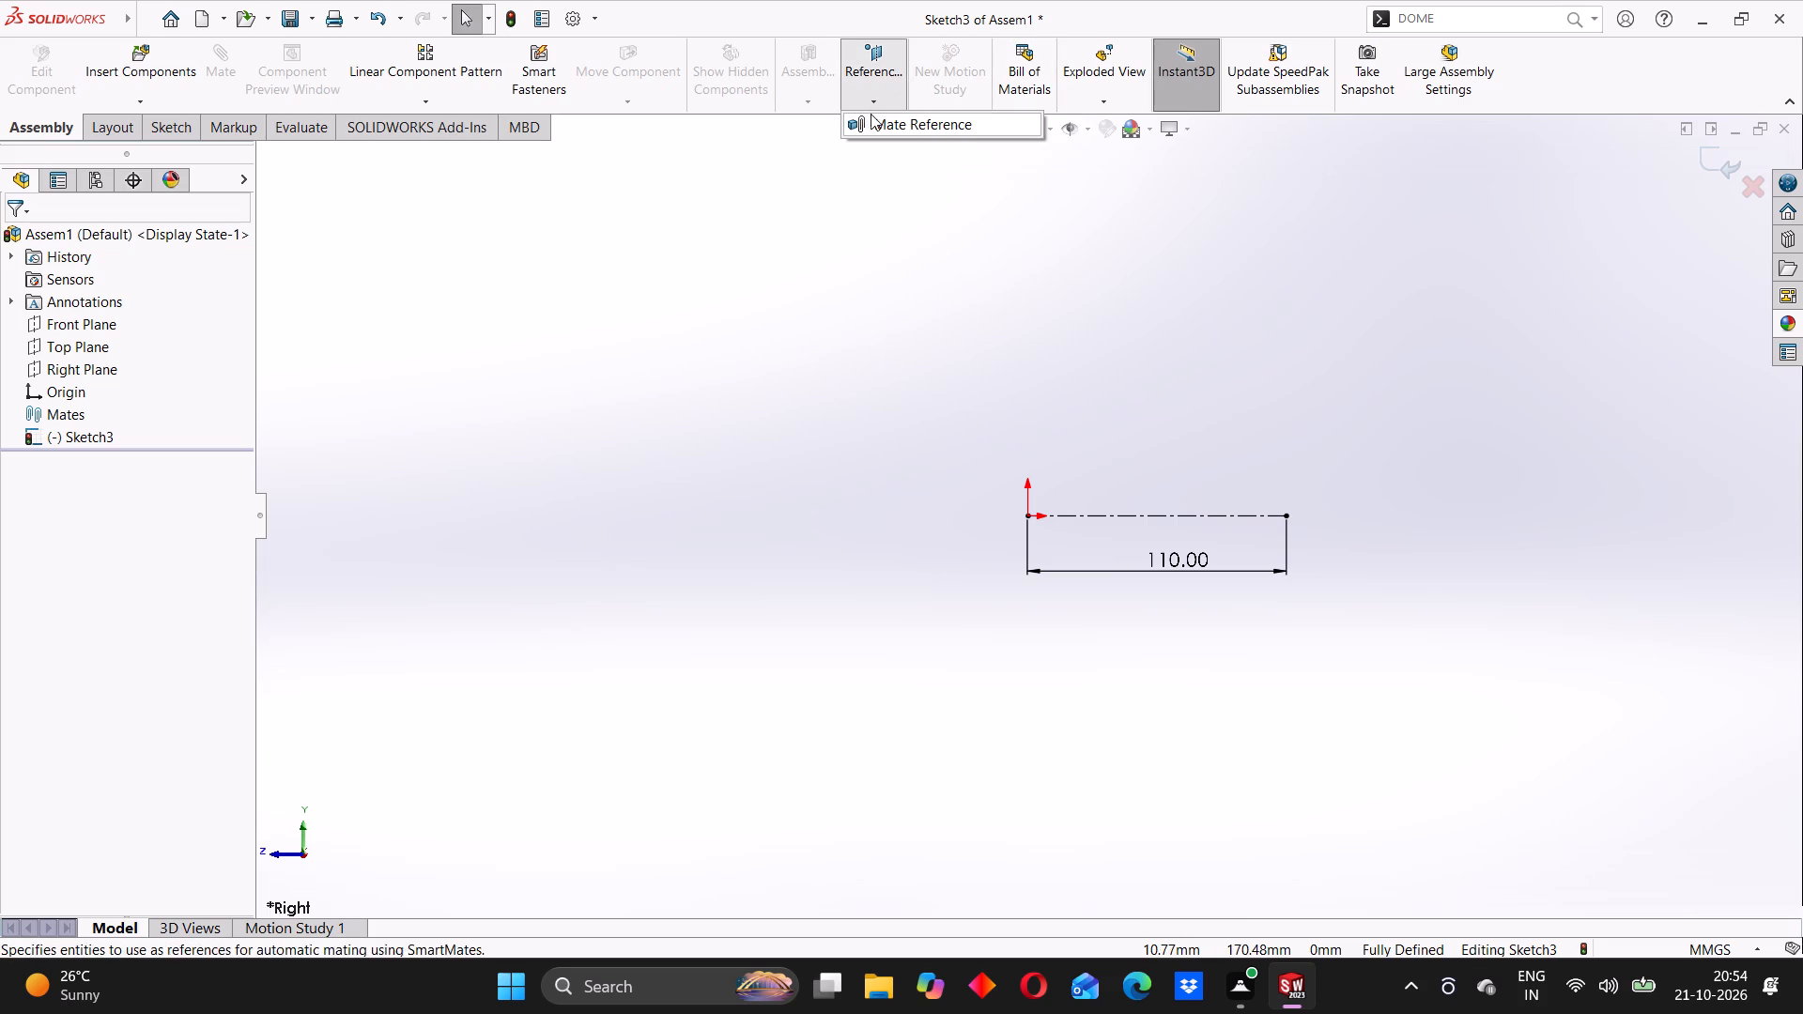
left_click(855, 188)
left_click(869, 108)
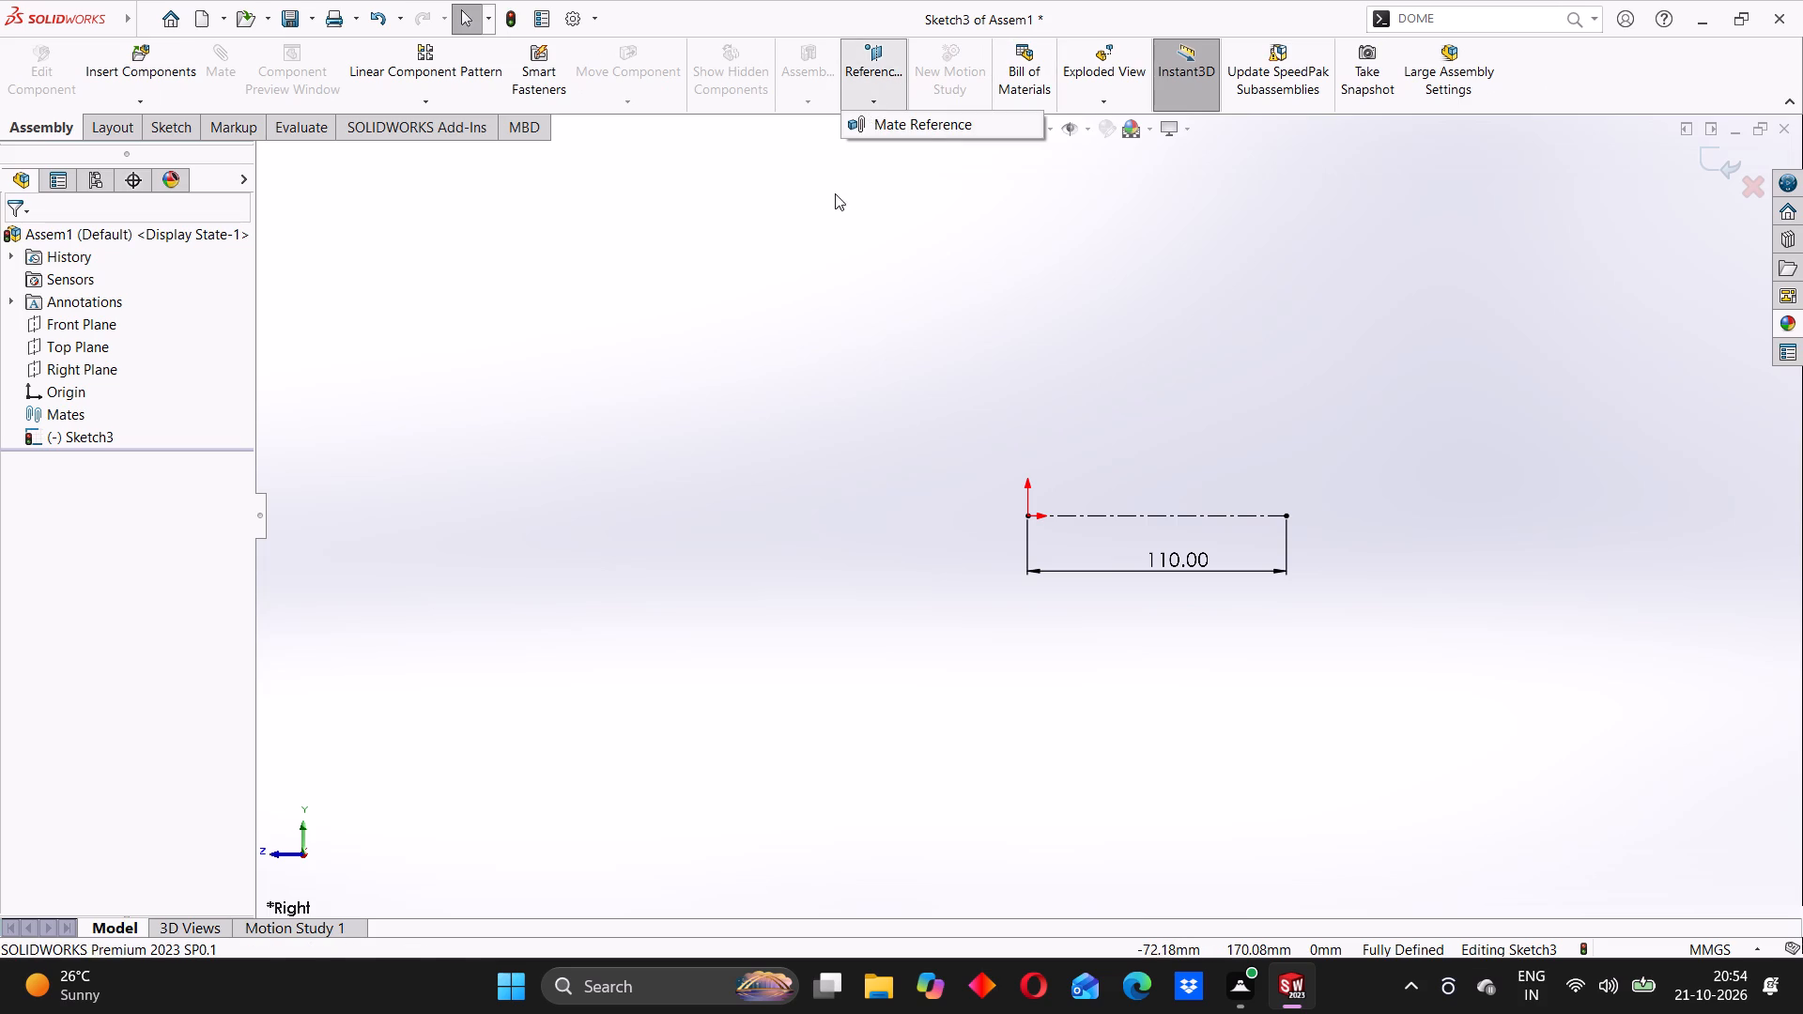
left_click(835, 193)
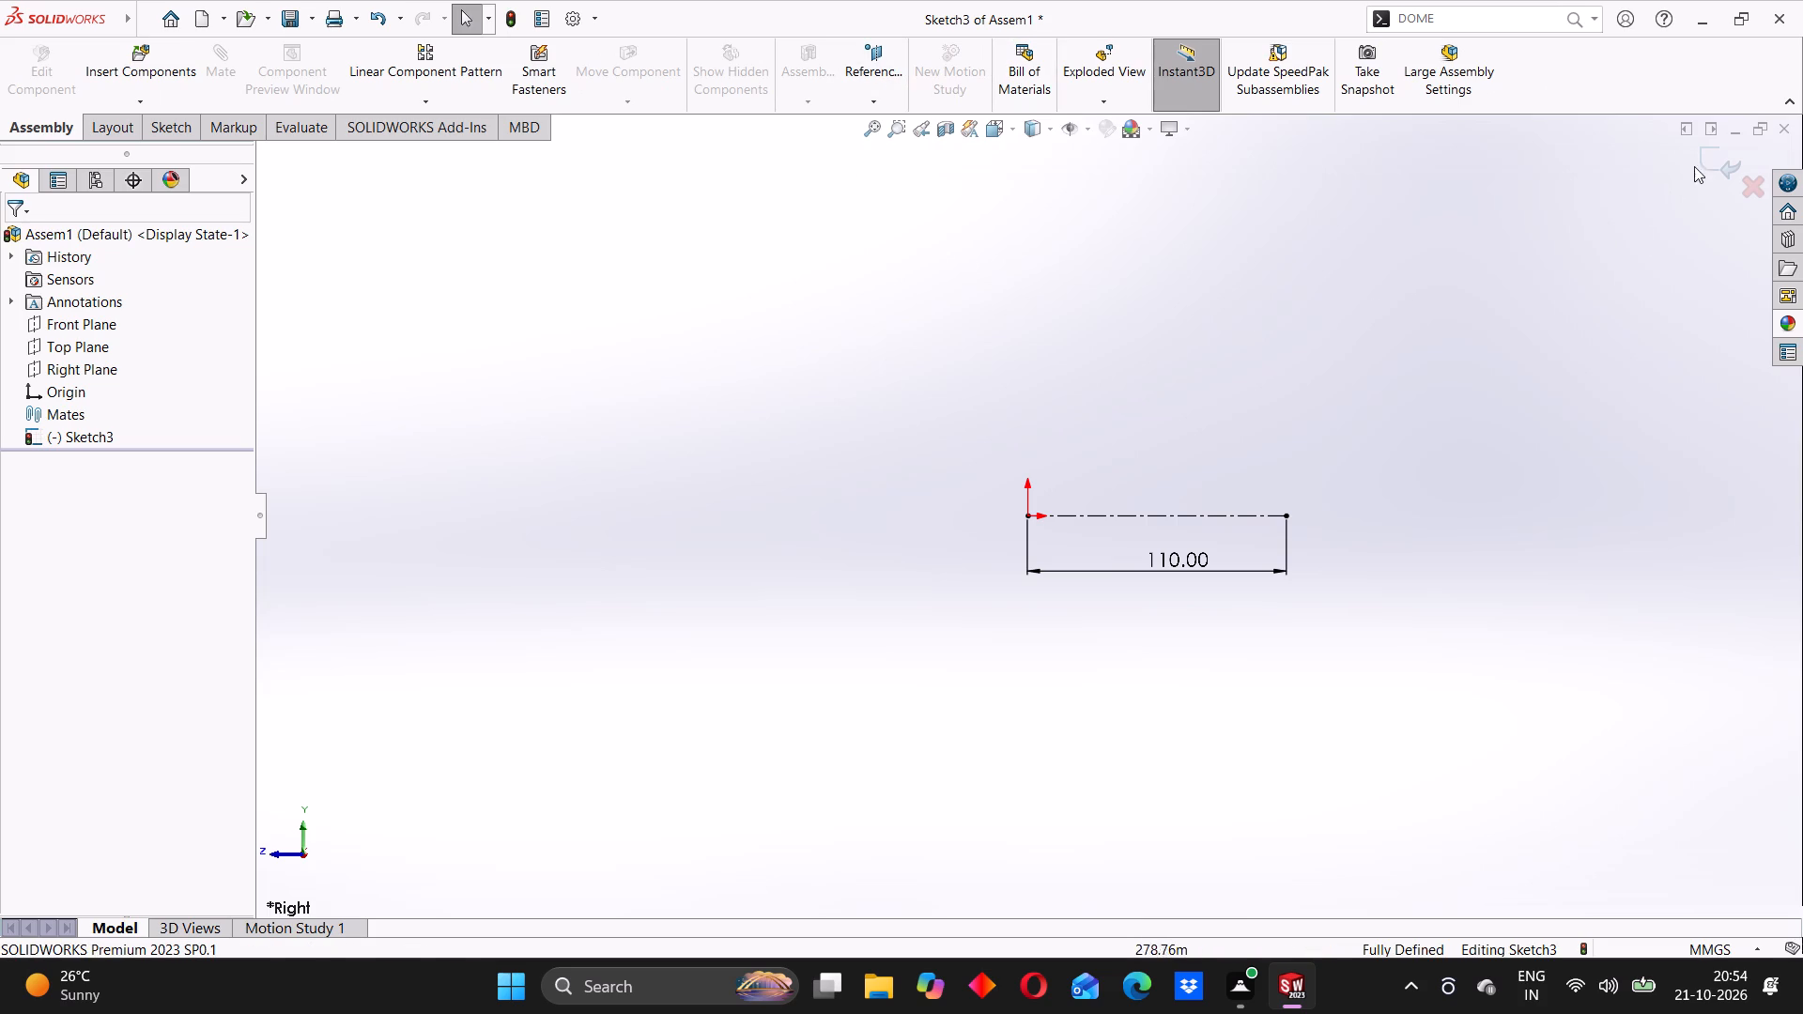
Exit the Right Plane sketch, keeping the centerline.
left_click(1718, 157)
Create a reference plane offset 45 mm from the Front Plane, with the offset flipped toward negative Z.
left_click(875, 103)
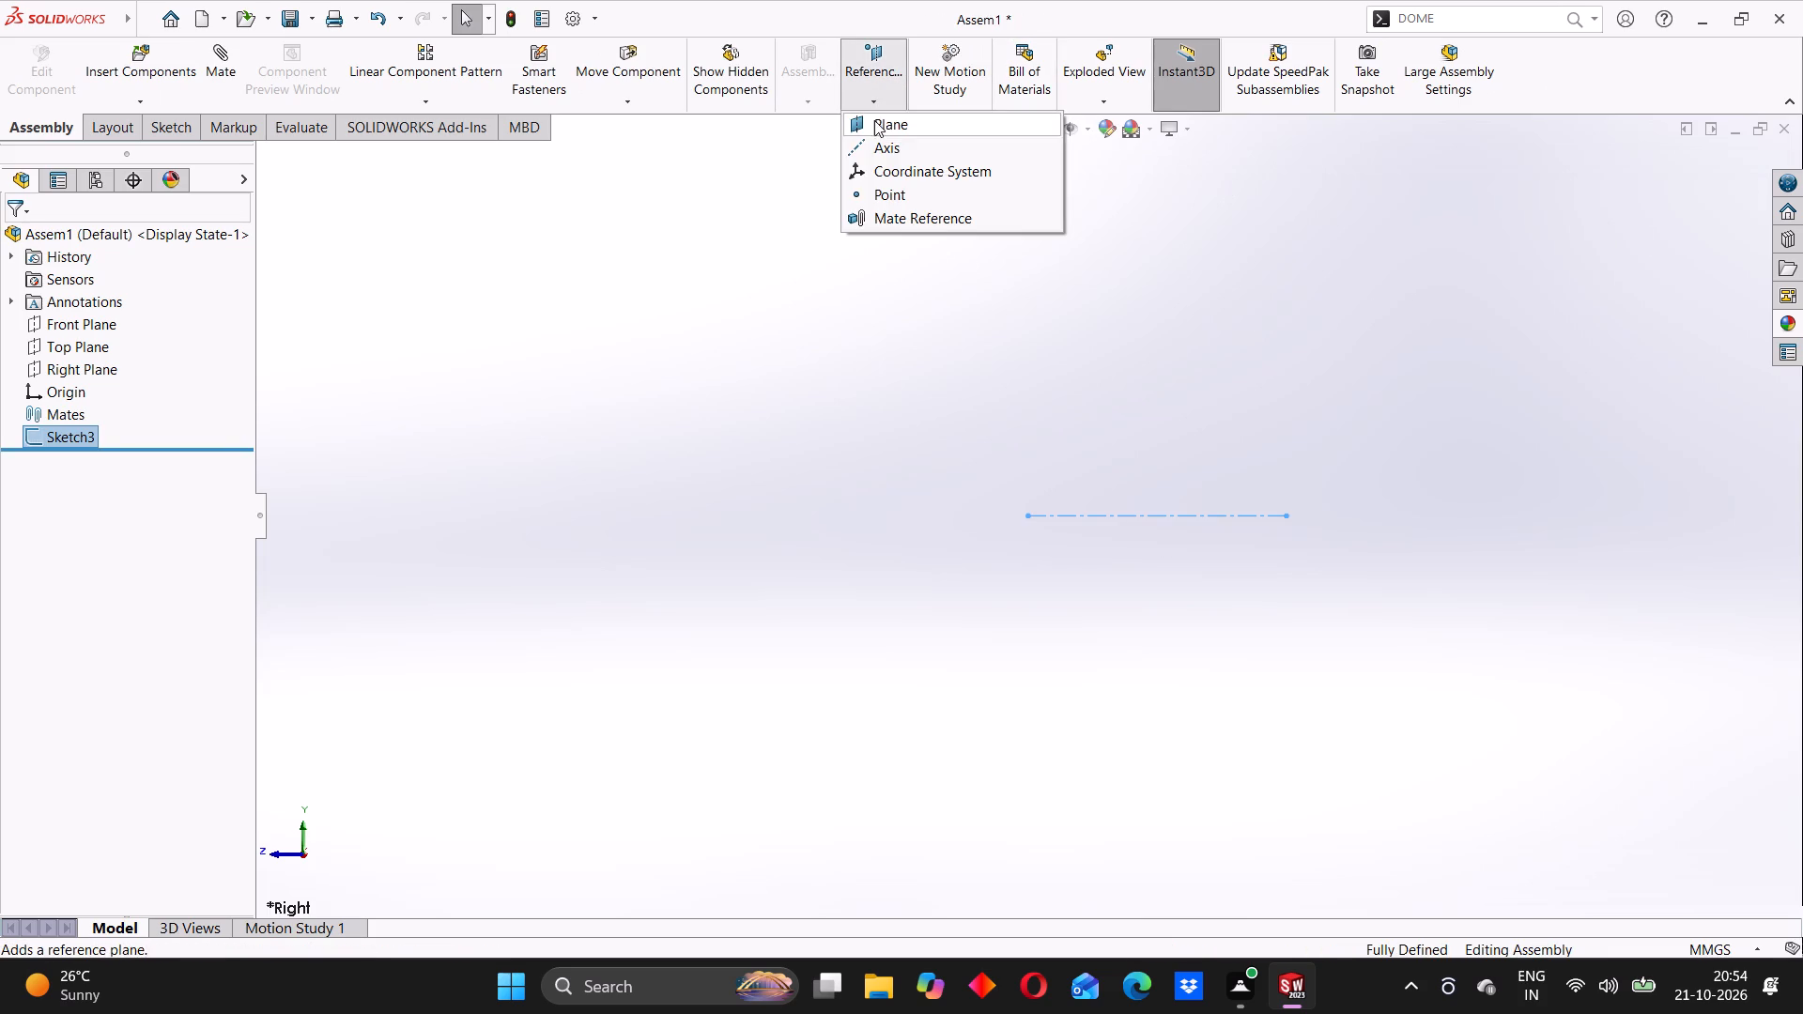
left_click(885, 129)
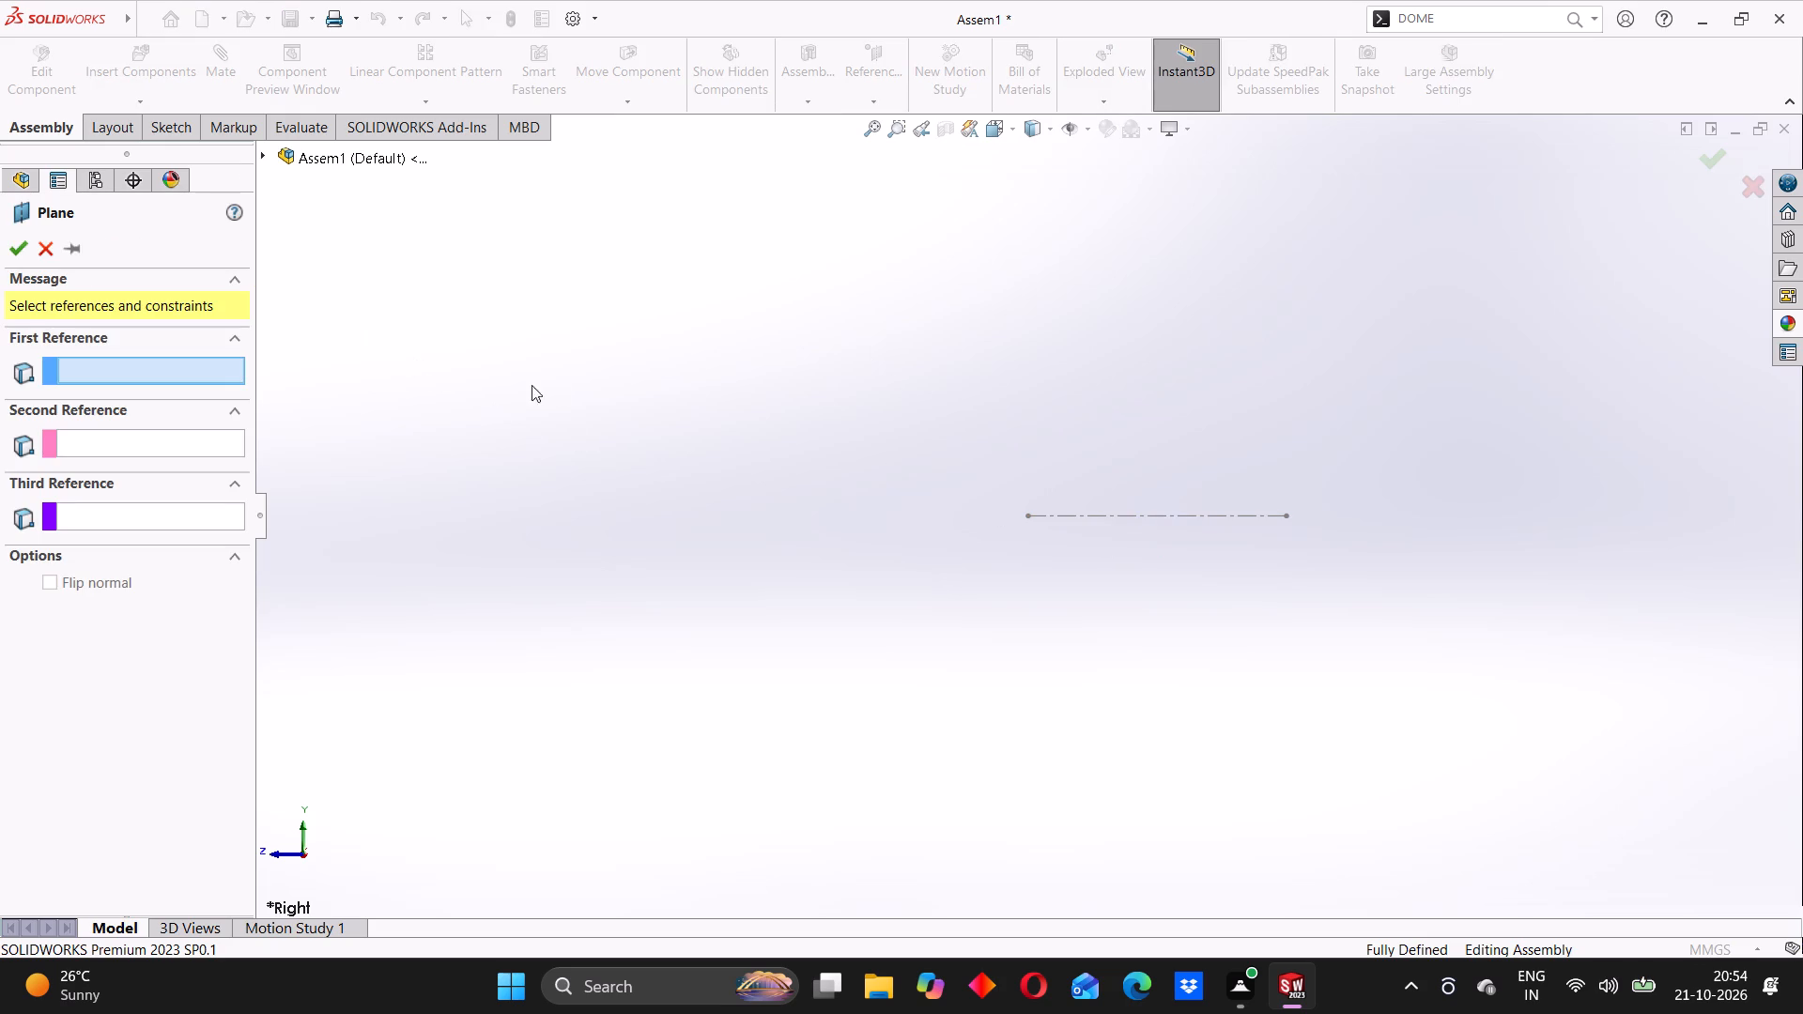
left_click(267, 153)
left_click(324, 242)
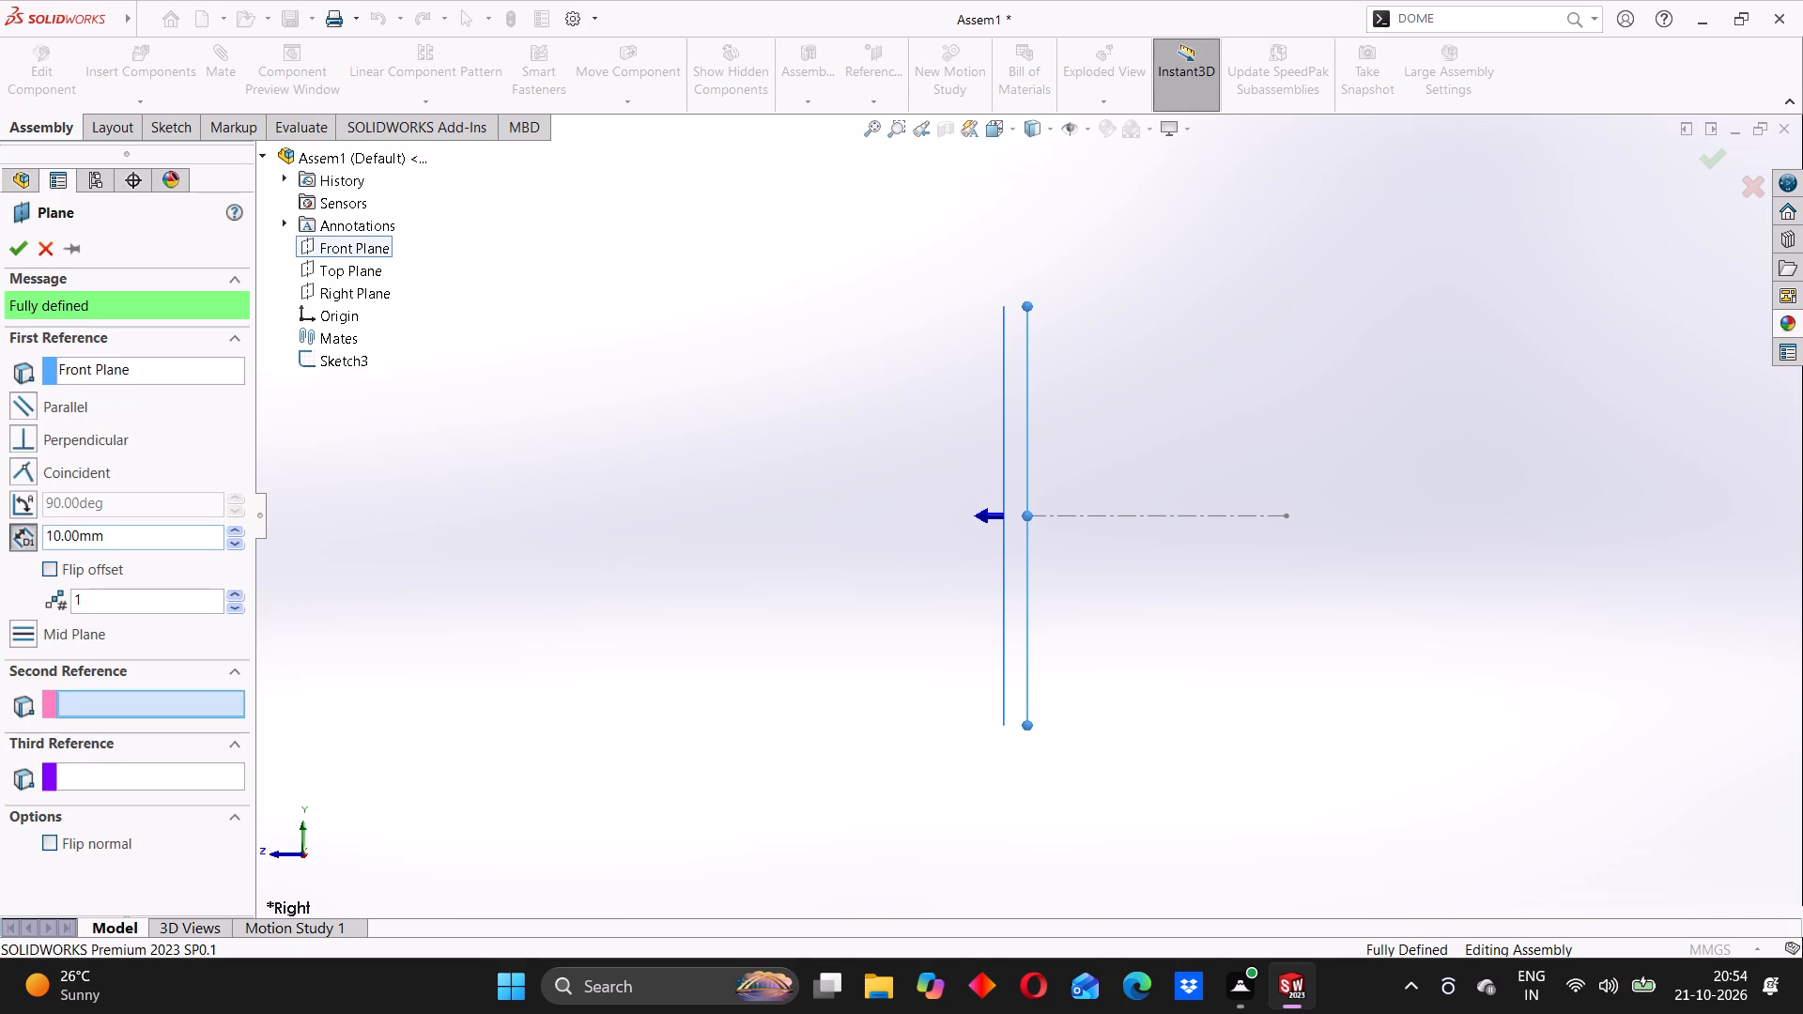
left_click_drag(122, 533, 30, 542)
left_click(53, 565)
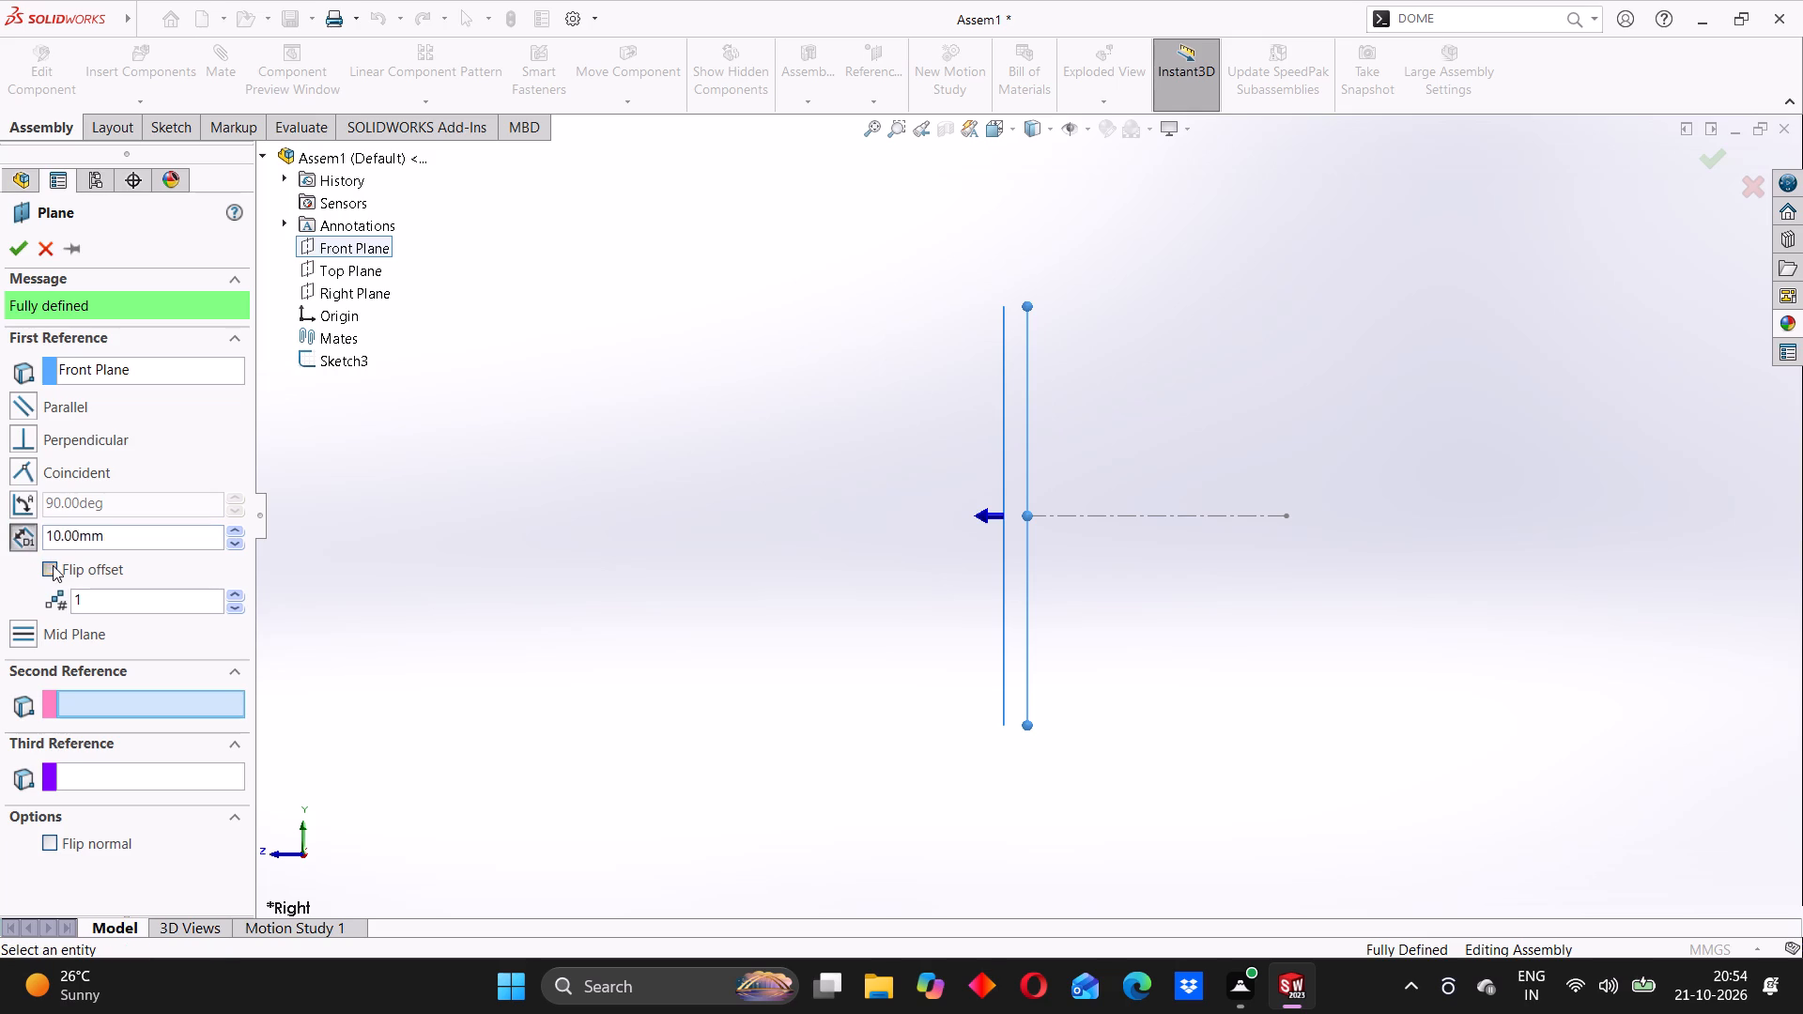
left_click_drag(117, 531, 41, 538)
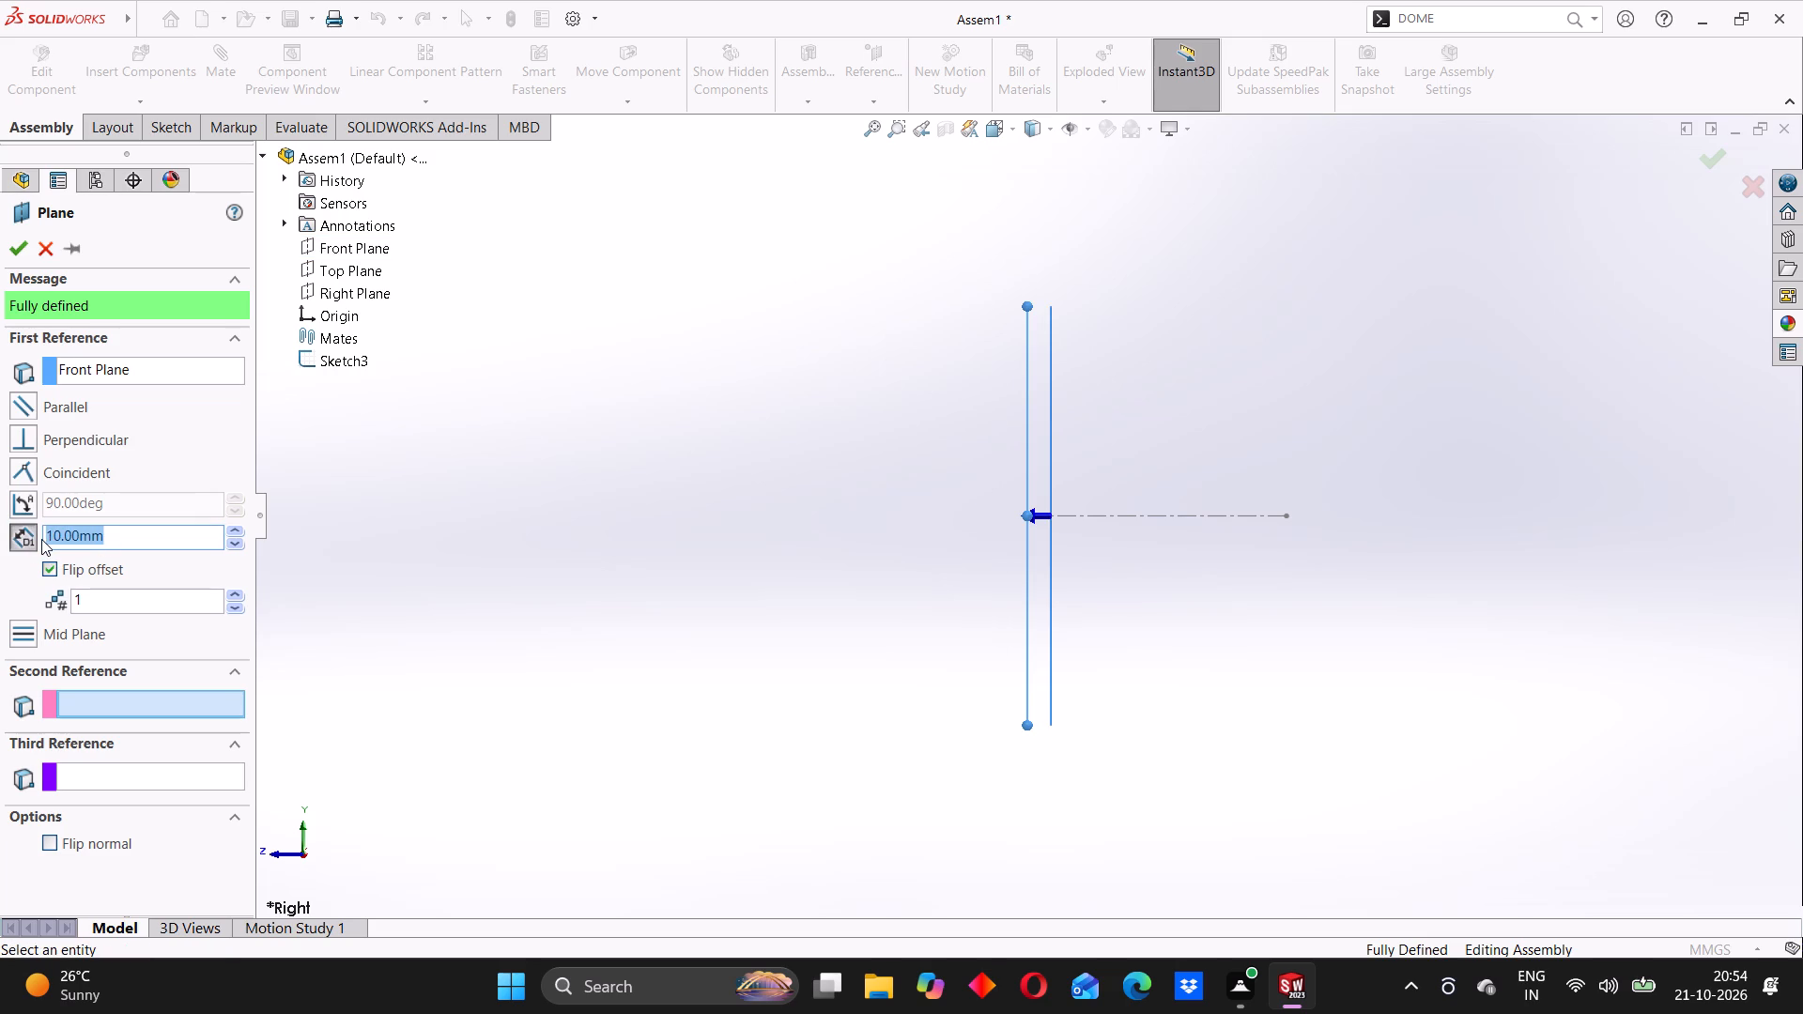
type("45")
key("Return")
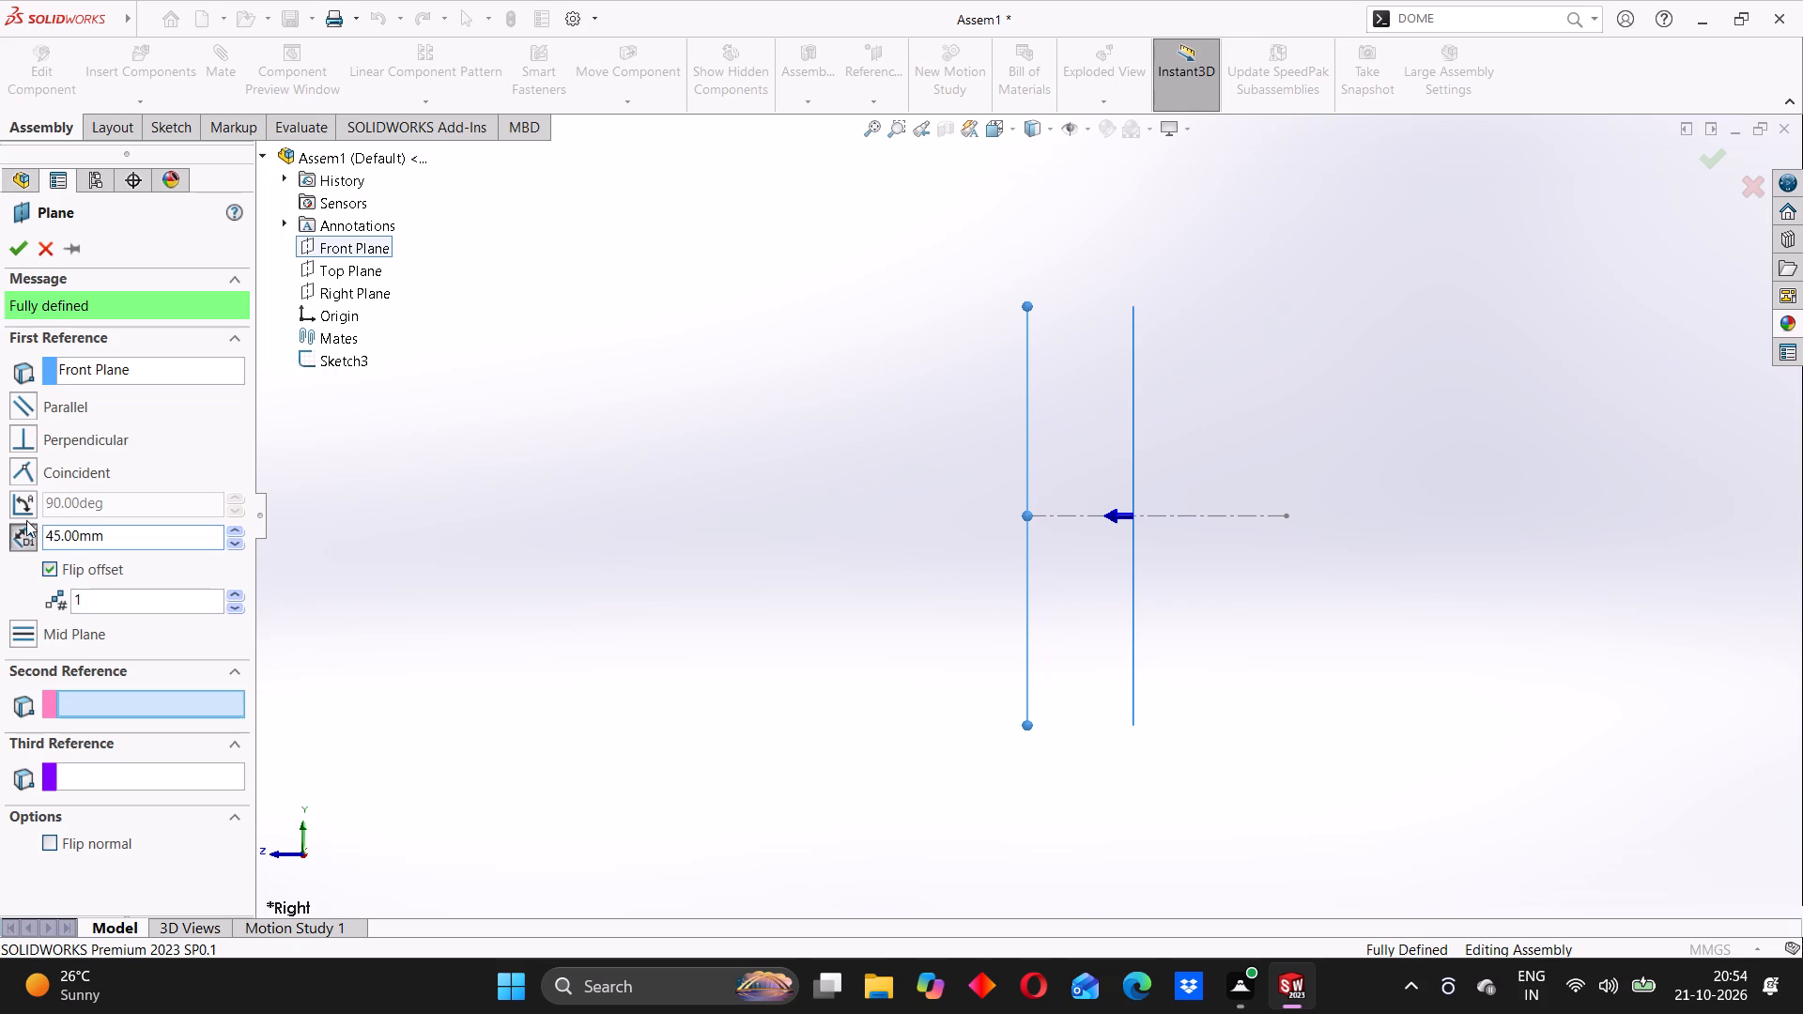
left_click(17, 253)
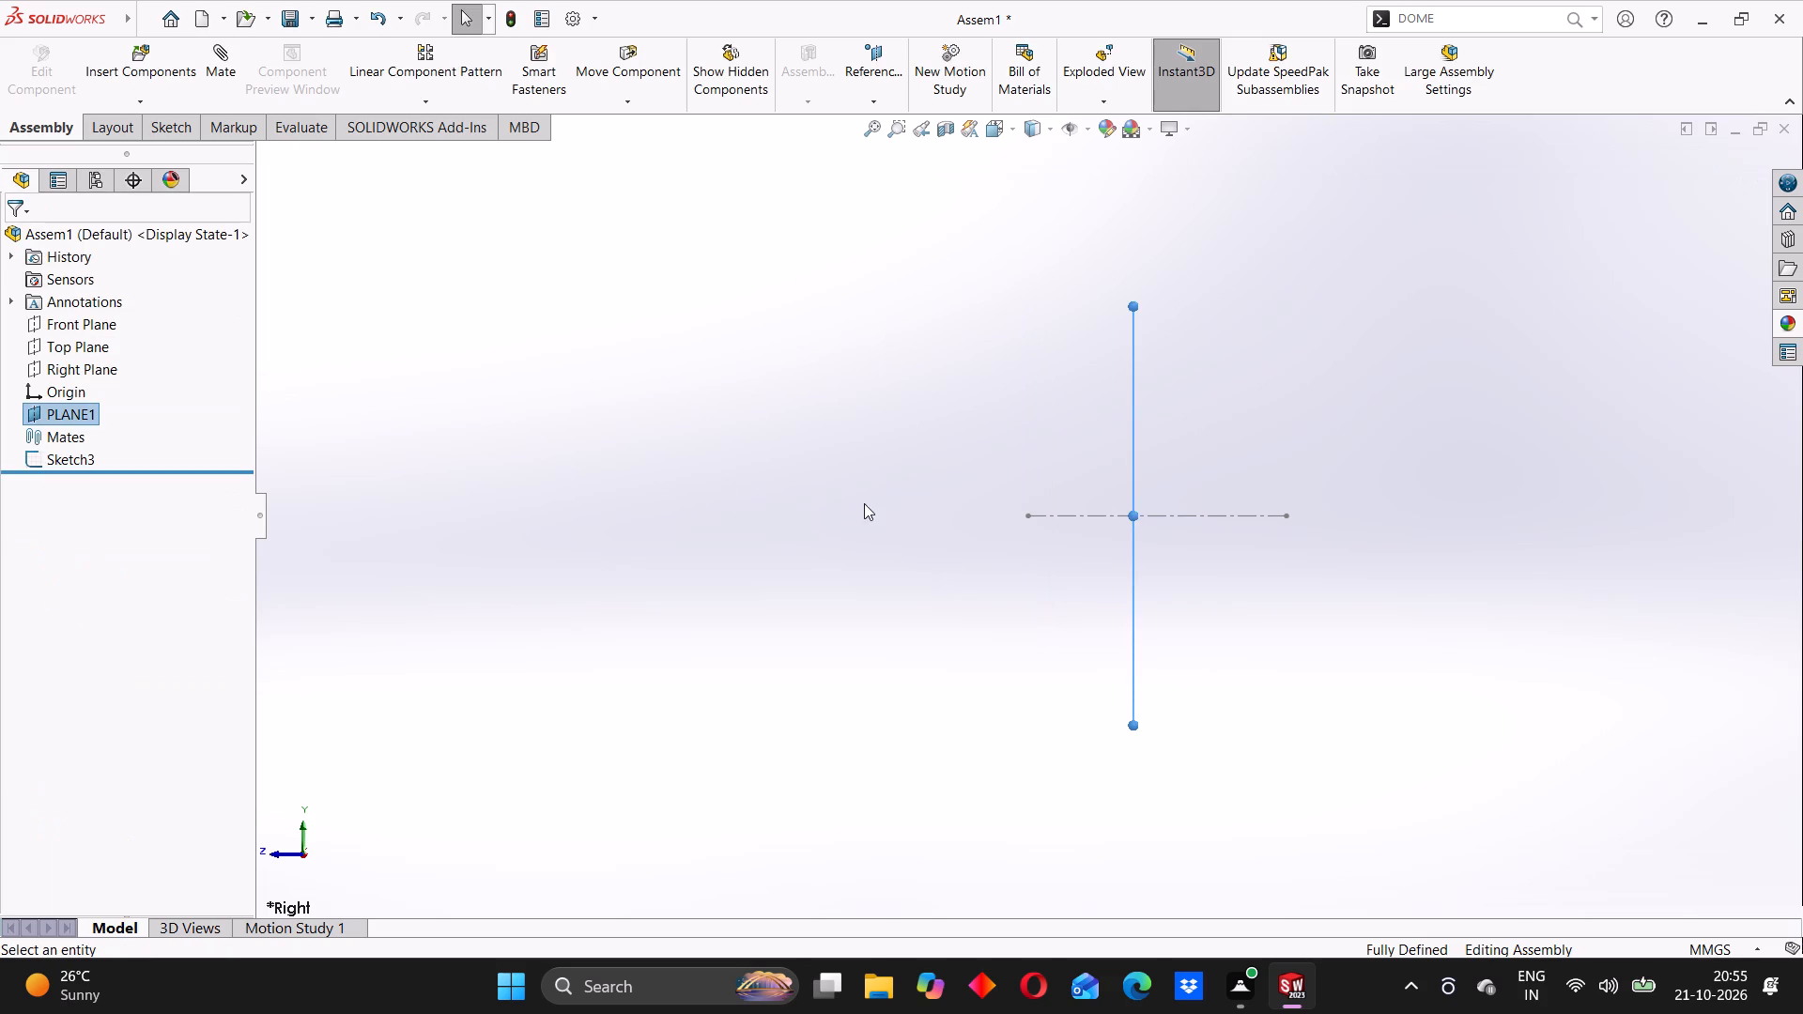
Start a new sketch on the offset reference plane PLANE1.
middle_click_drag(871, 504, 882, 506)
middle_click_drag(1173, 417, 1211, 423)
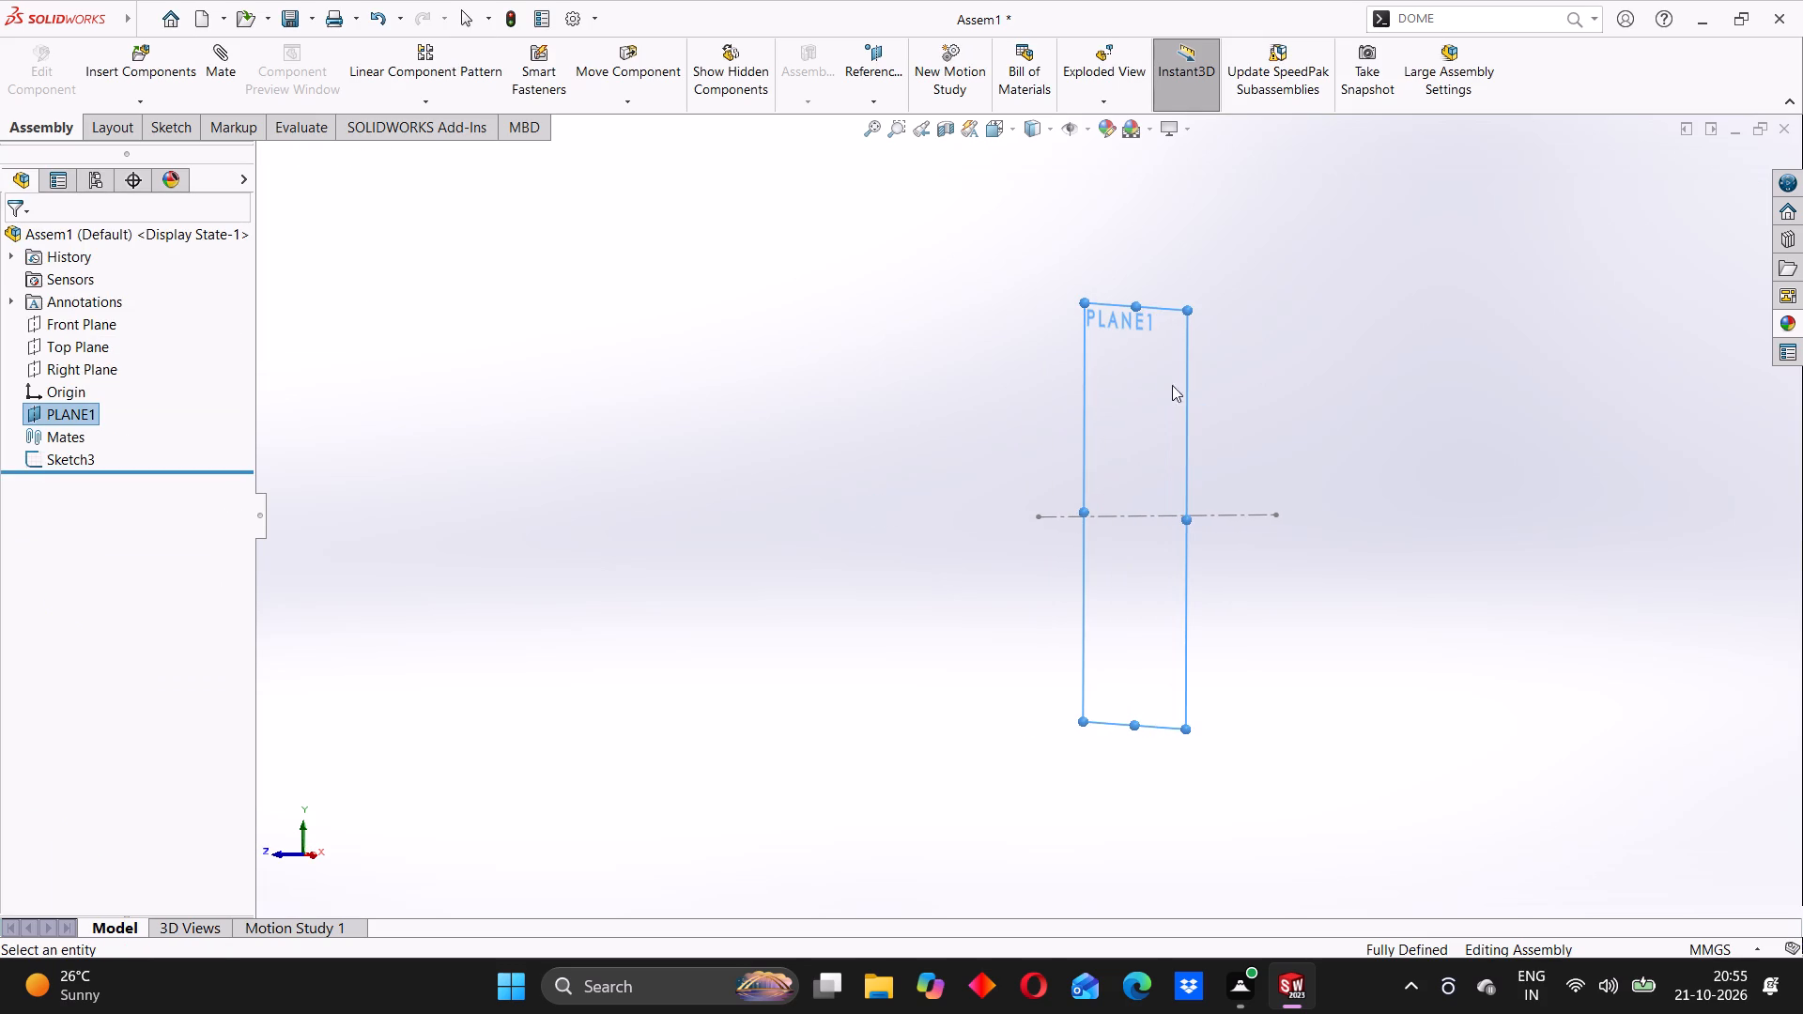
right_click(1141, 359)
left_click(1187, 332)
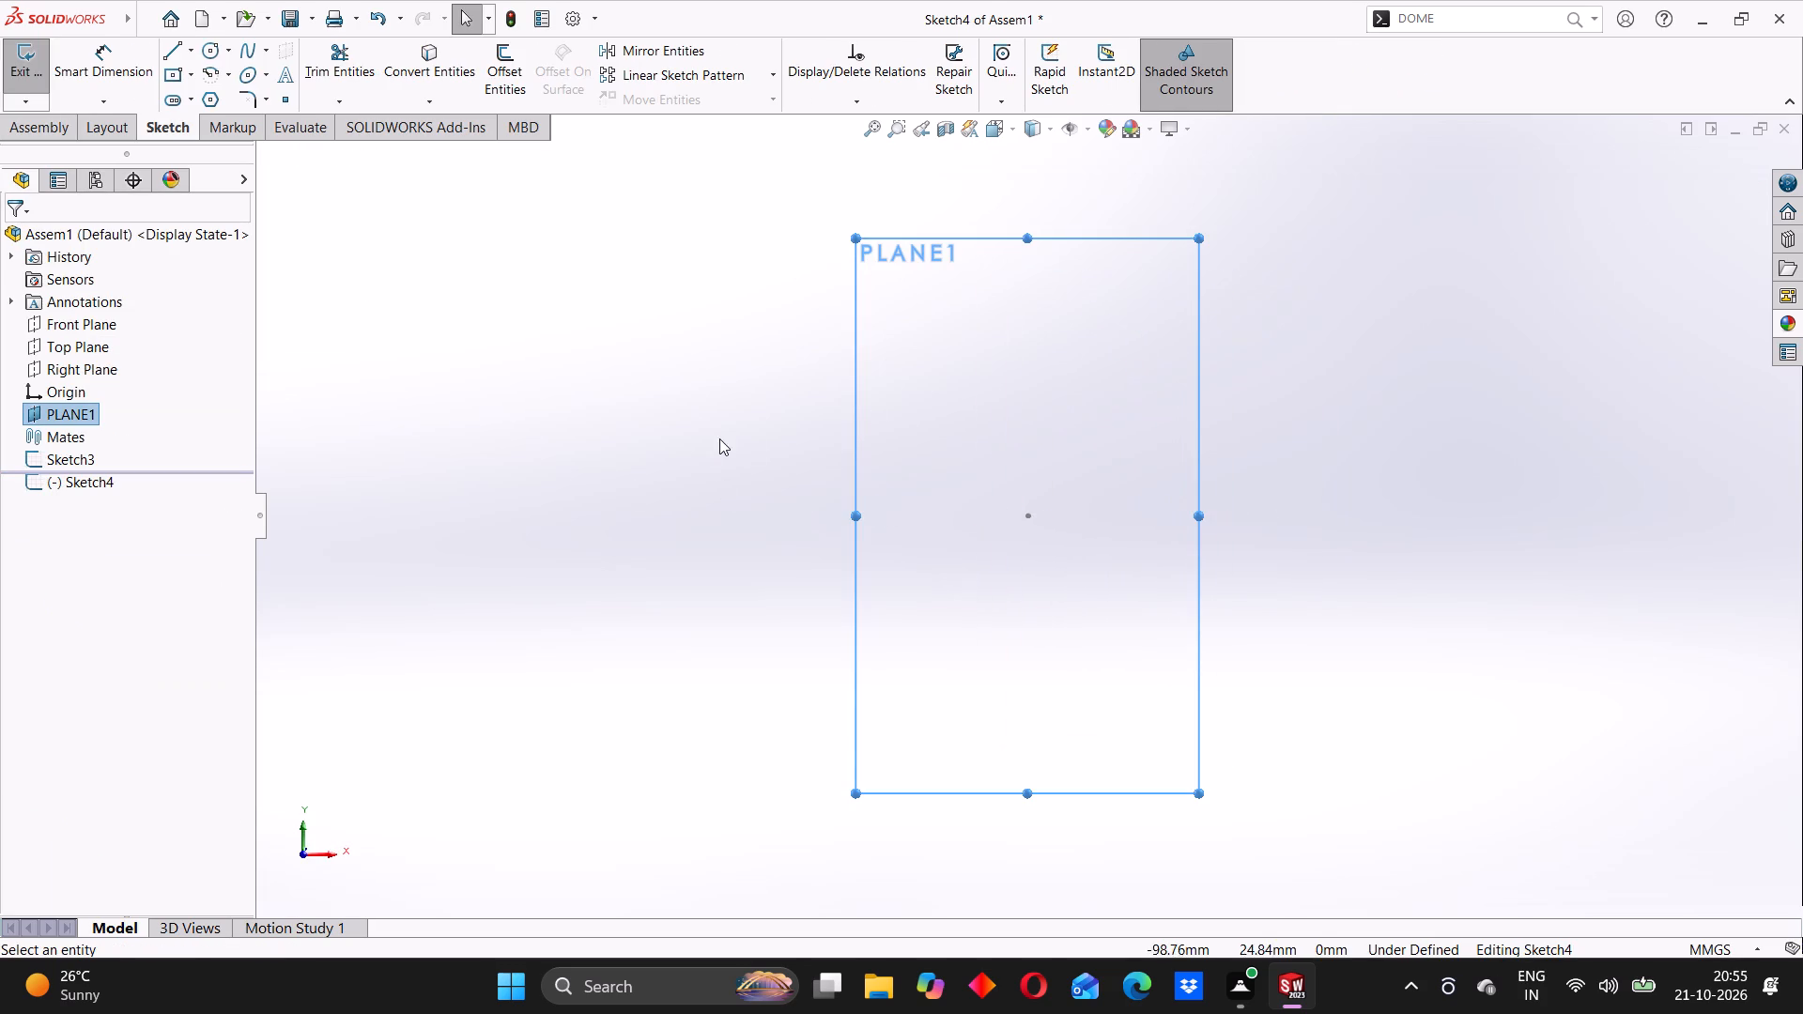
Sketch a diagonal centerline about 111 mm long from the origin, up toward negative X at roughly 45 degrees.
left_click(189, 46)
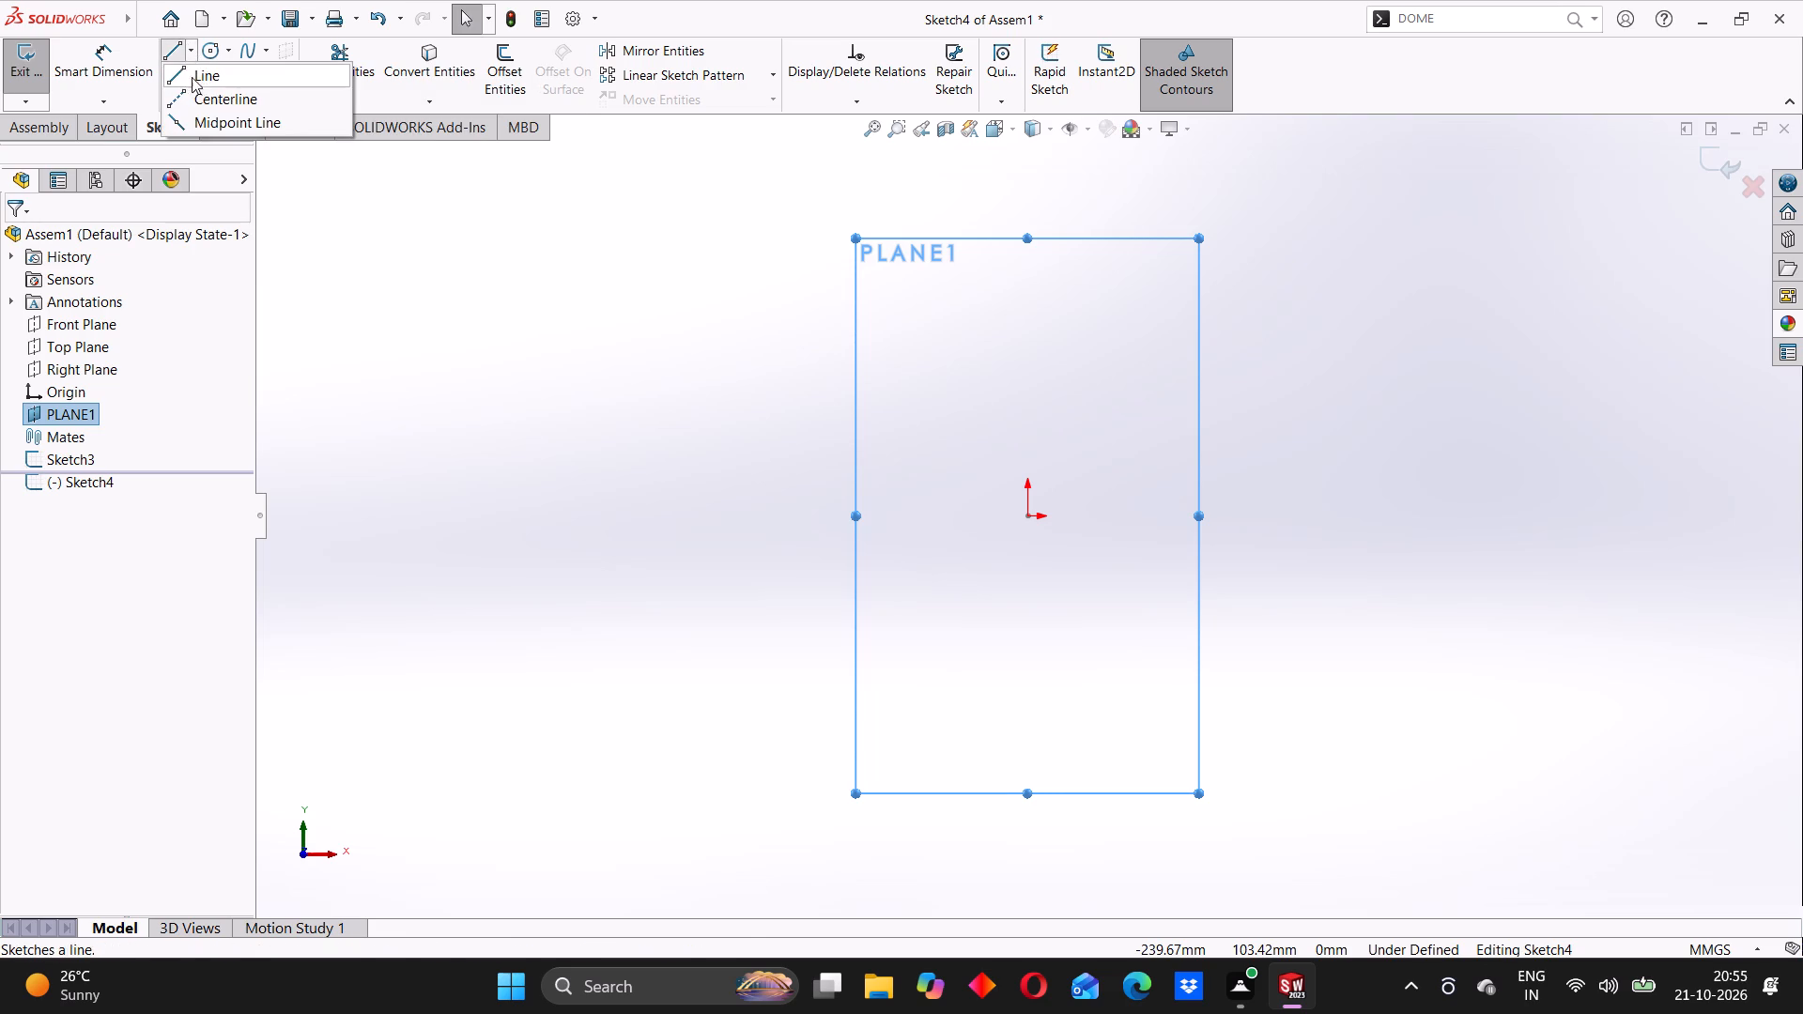
left_click(193, 94)
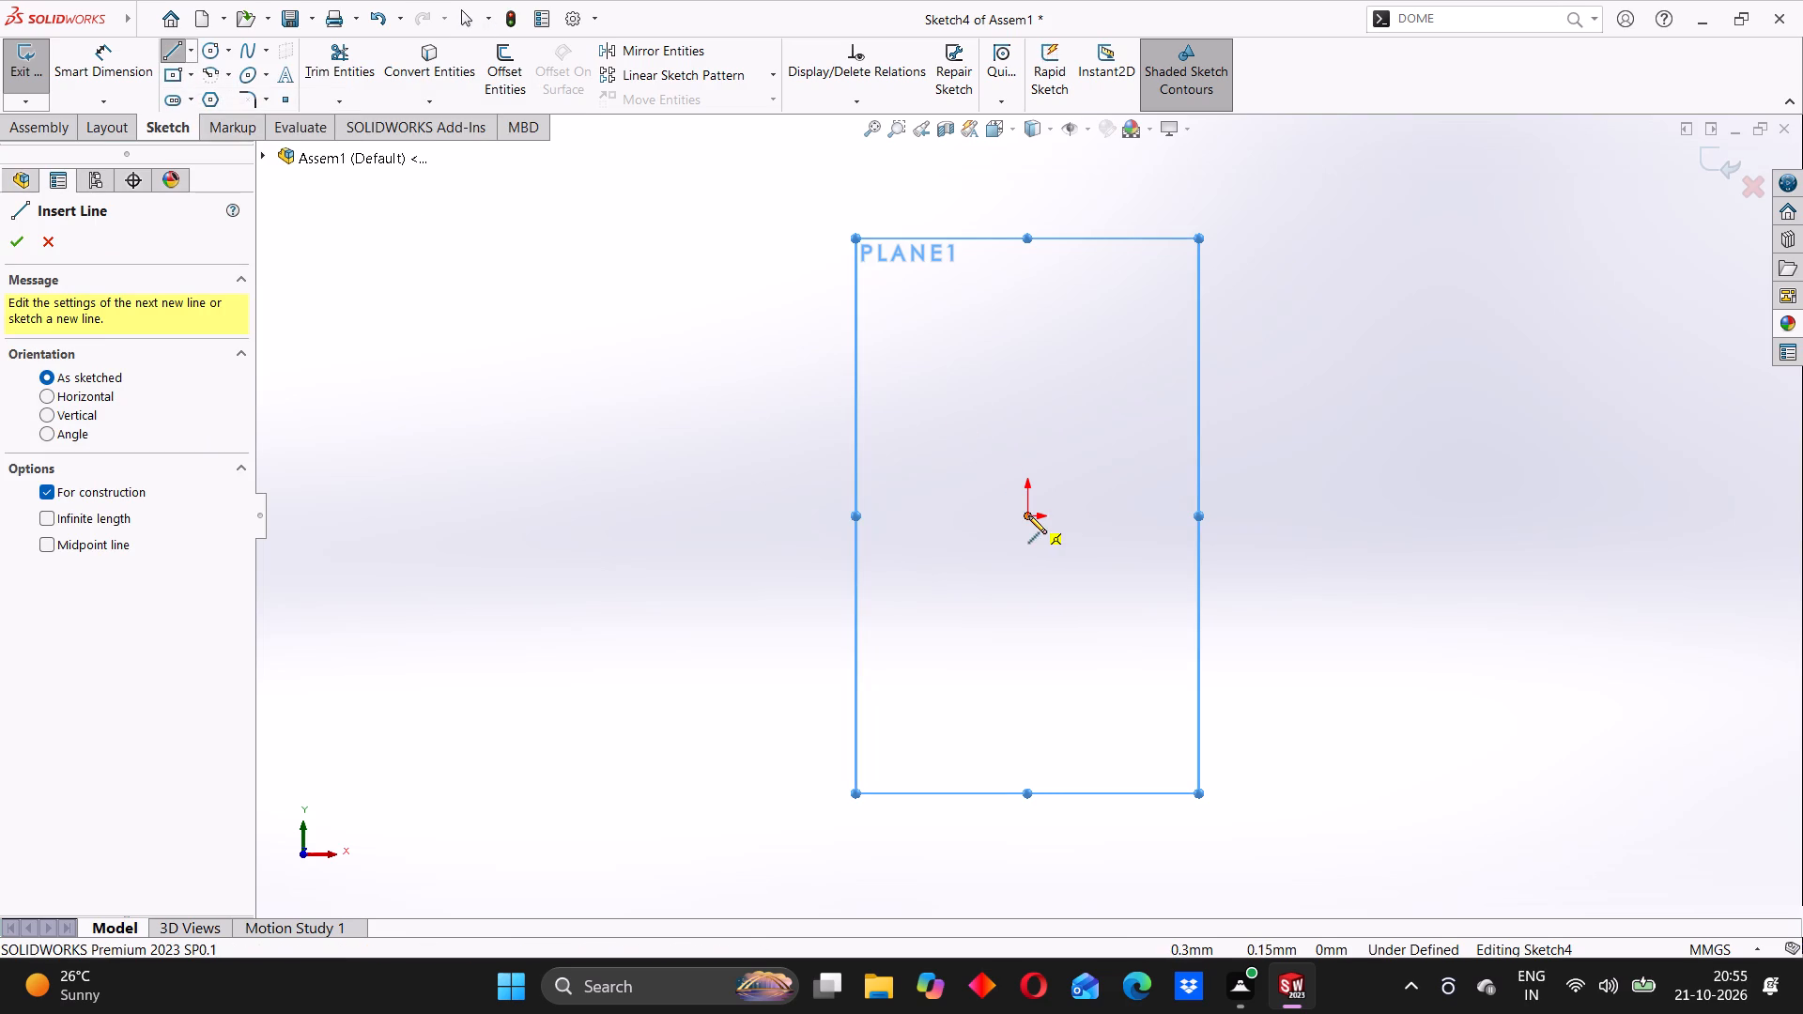
left_click(1029, 515)
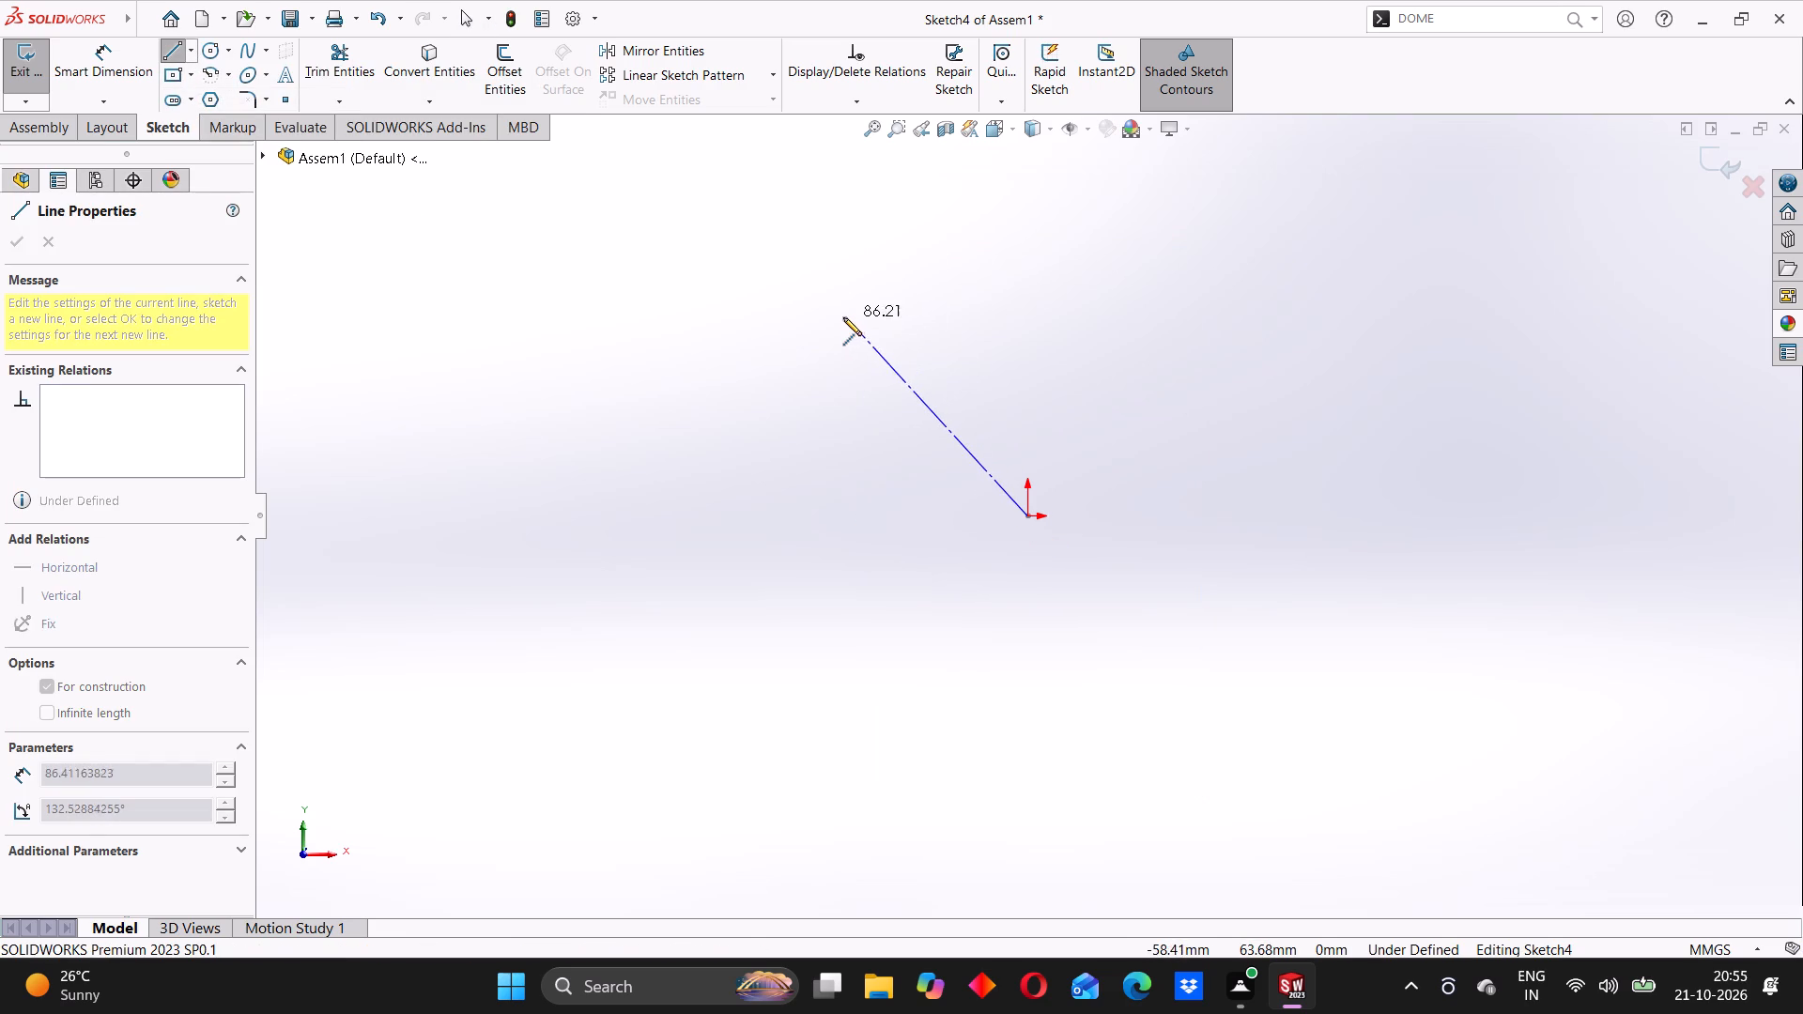
left_click(780, 273)
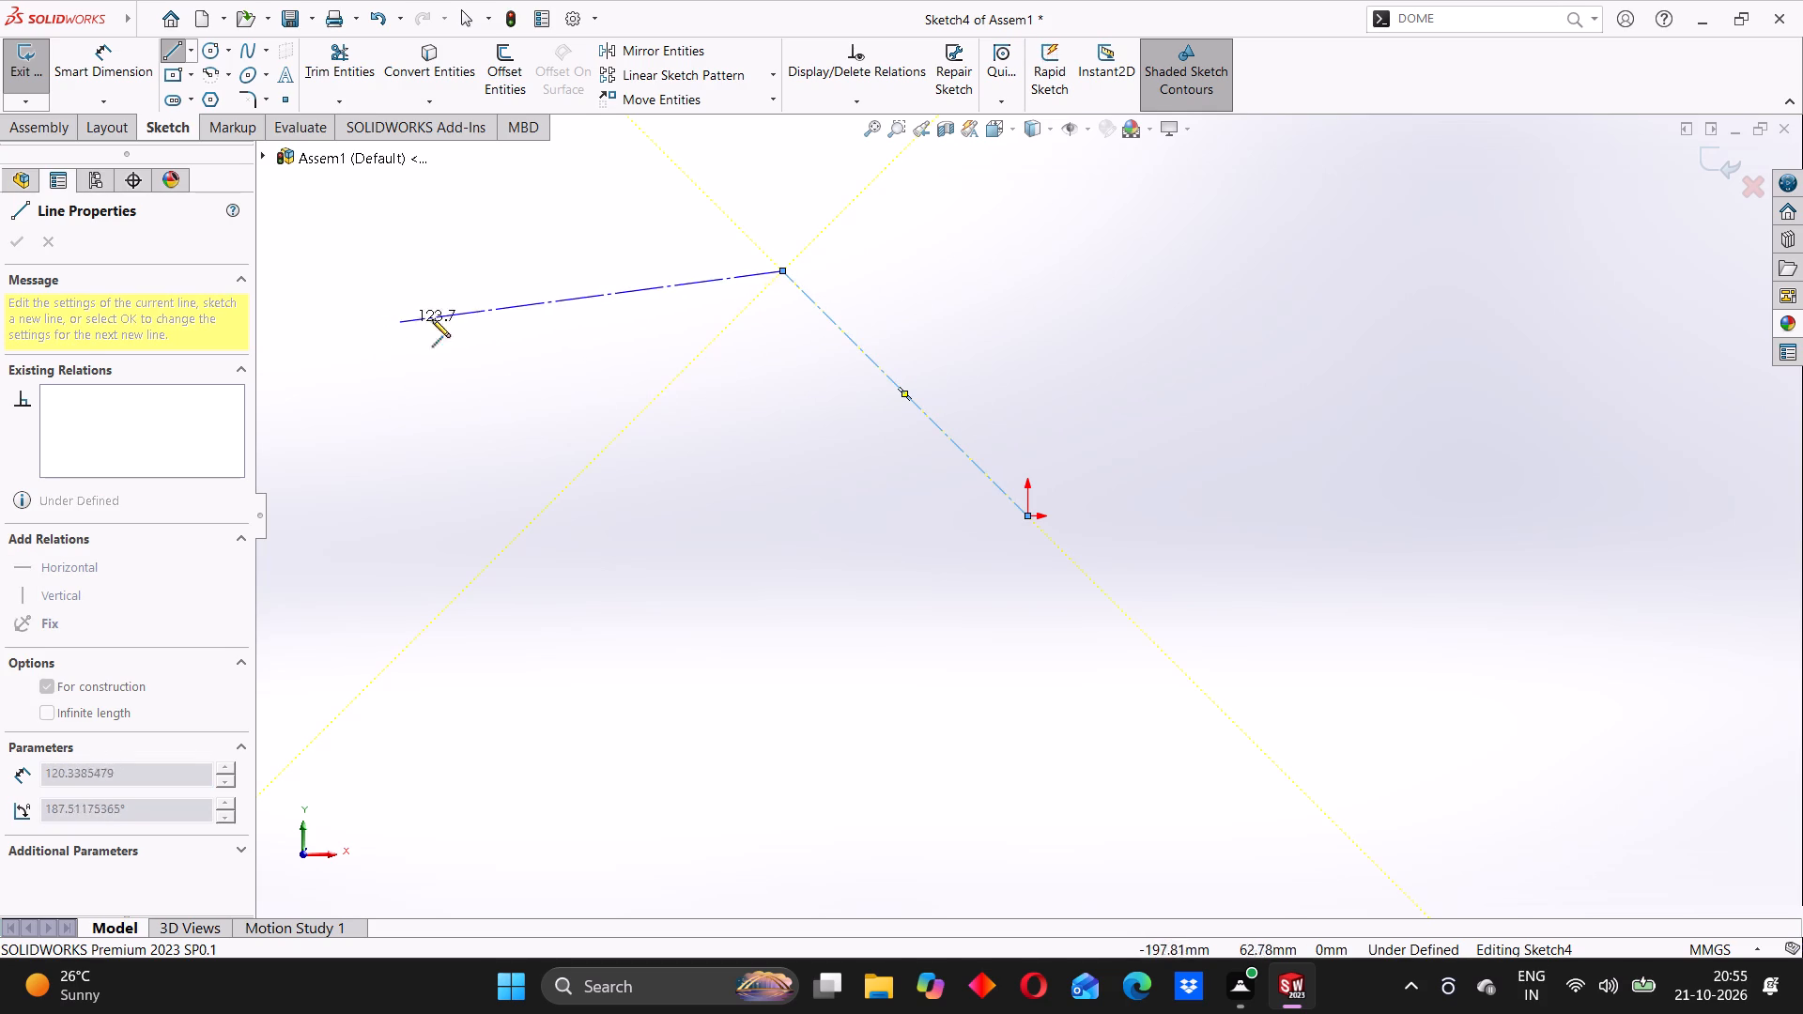
right_click(506, 302)
left_click(533, 323)
Dimension the diagonal centerline's length to 230 mm, placing the dimension parallel to it on its upper side.
left_click(135, 60)
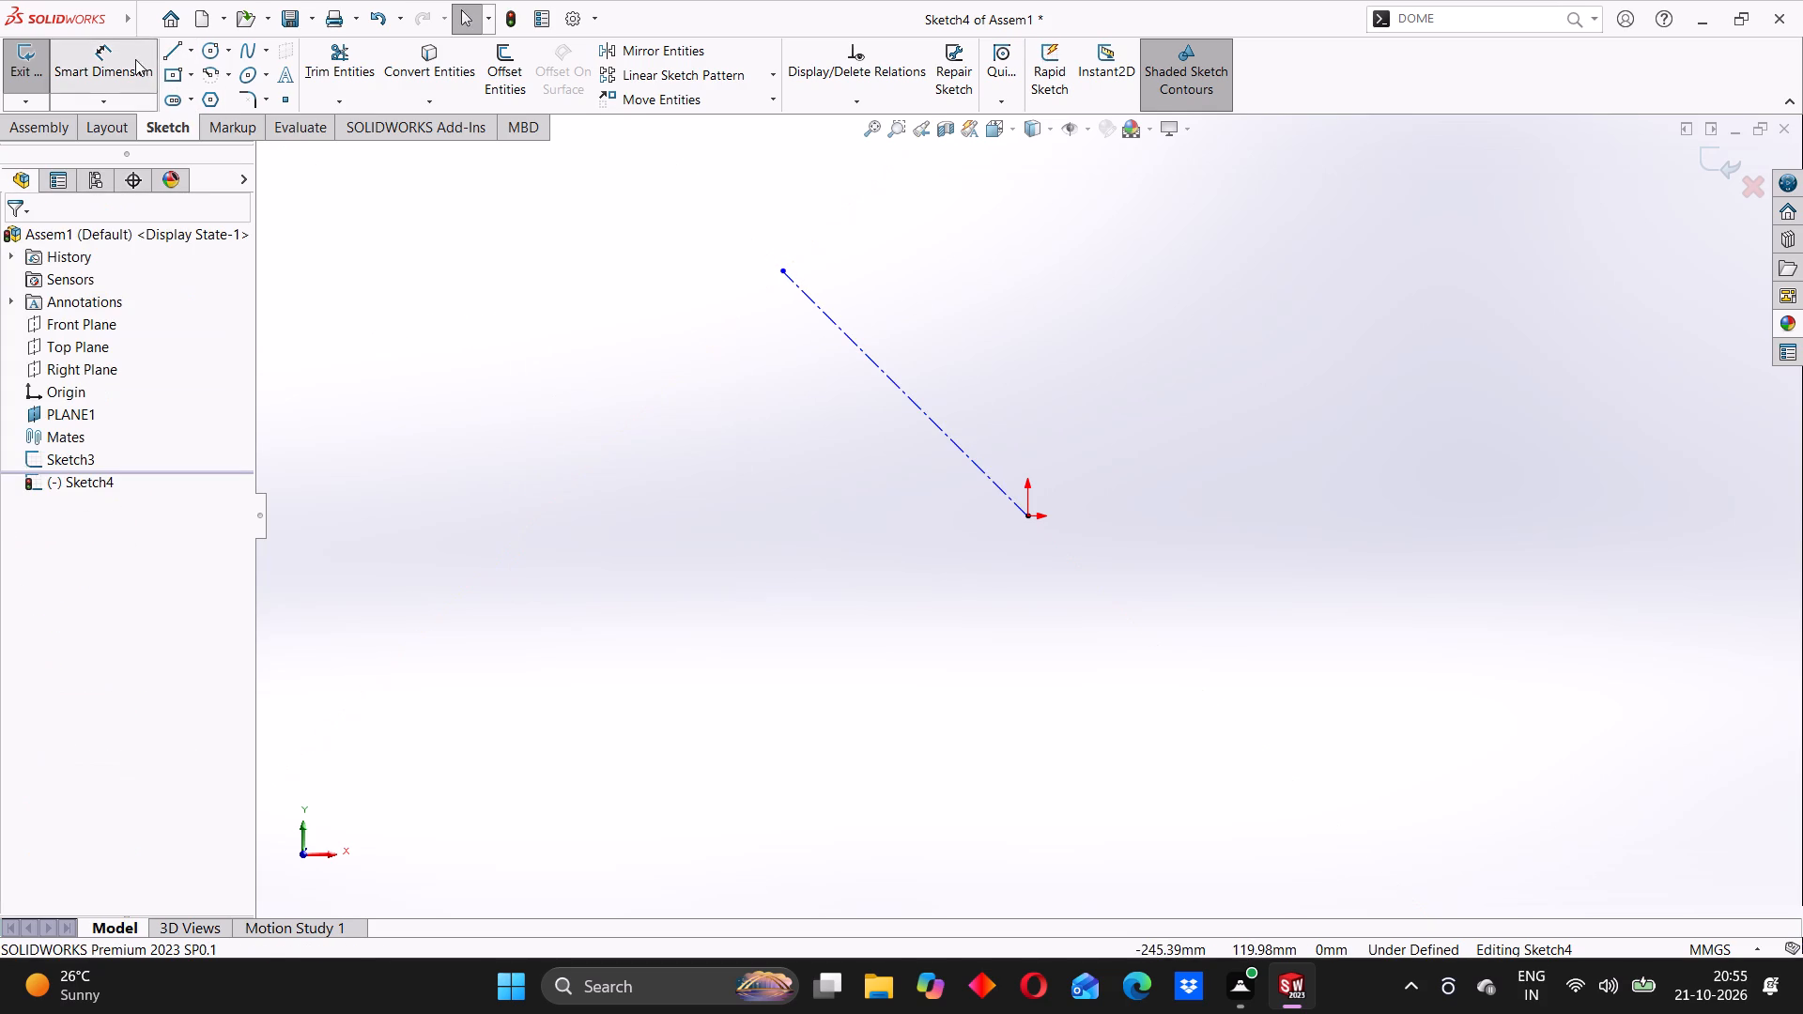
left_click(827, 315)
left_click(861, 294)
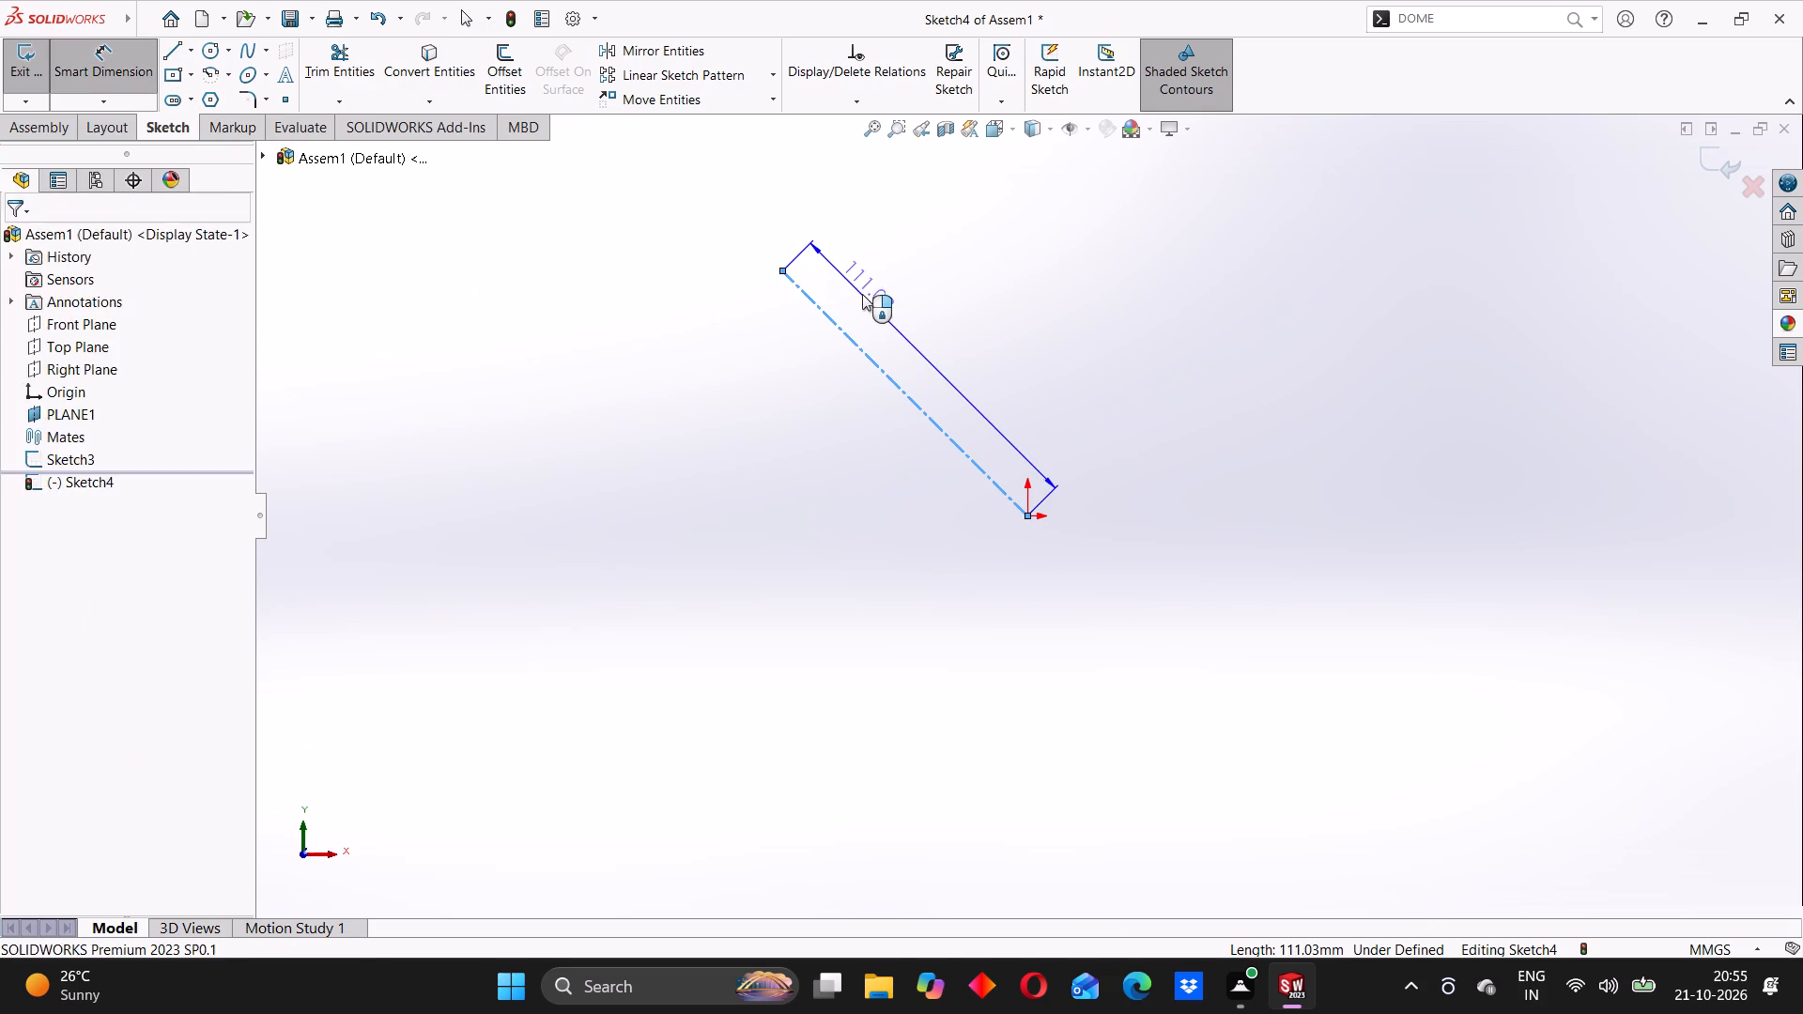
type("230")
key("Return")
left_click(719, 396)
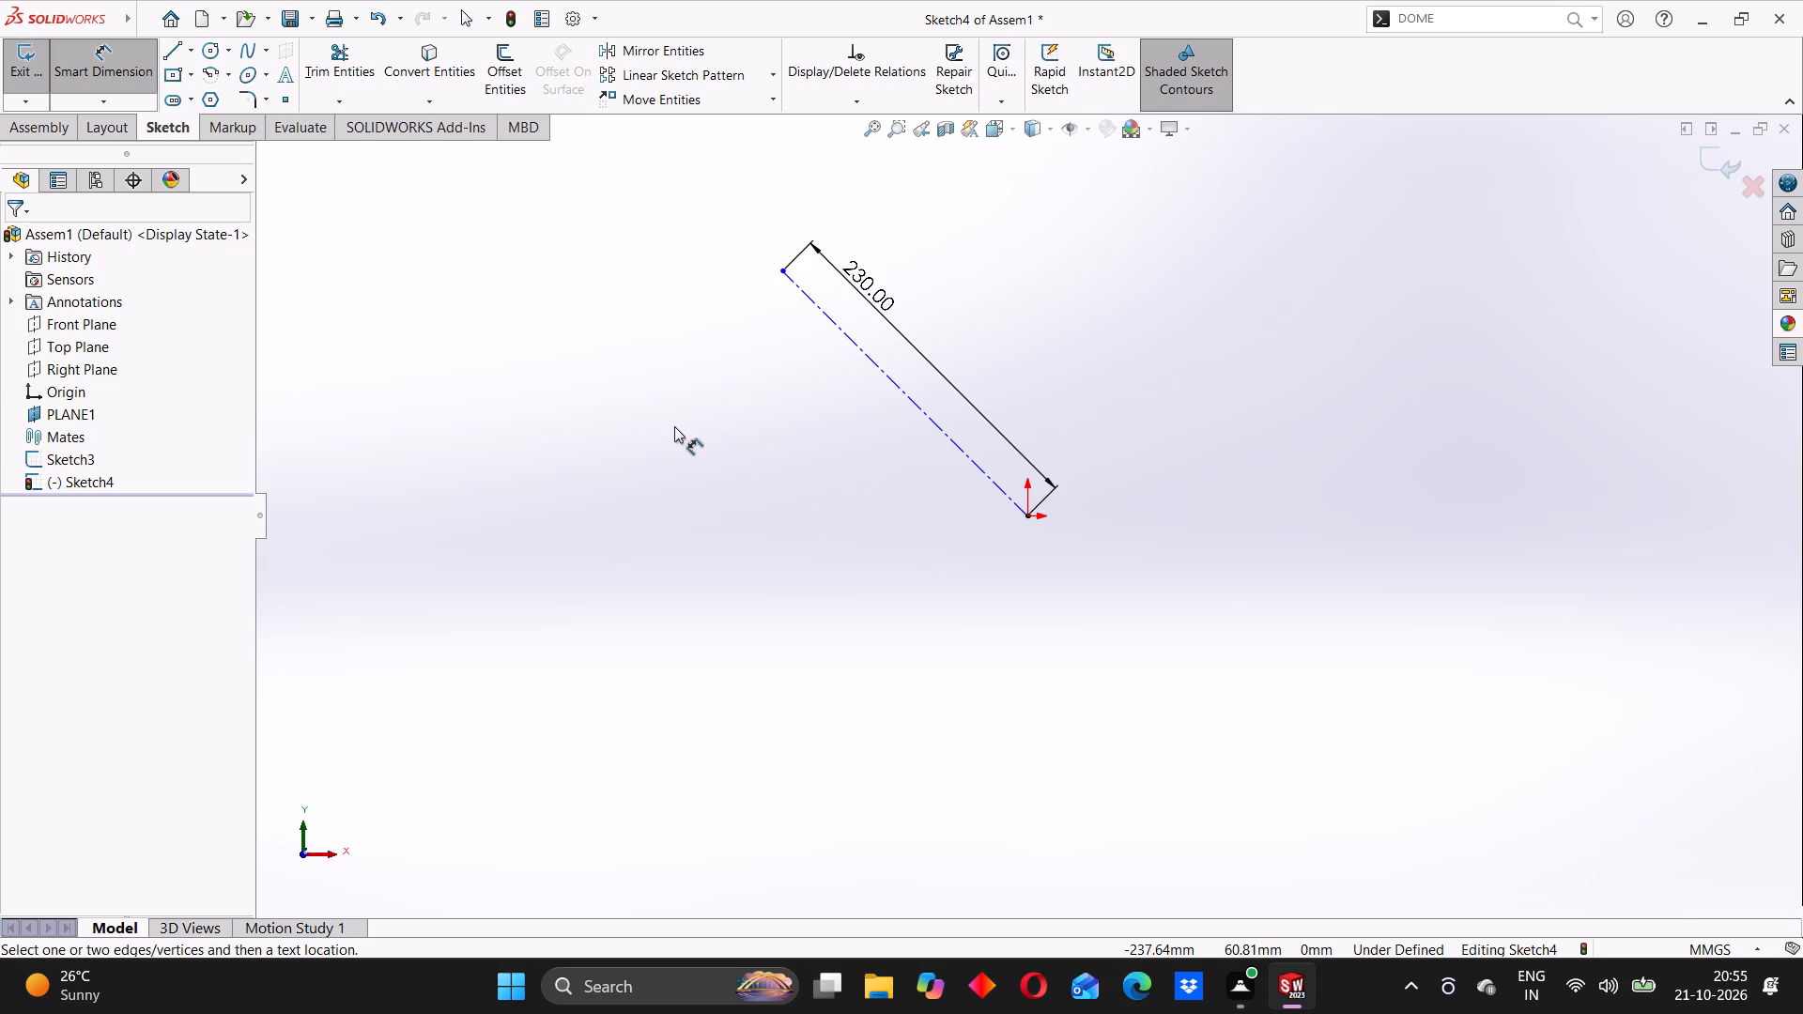
Dimension the diagonal centerline's angle from the vertical at the origin as 45 degrees, and exit the sketch.
left_click(139, 66)
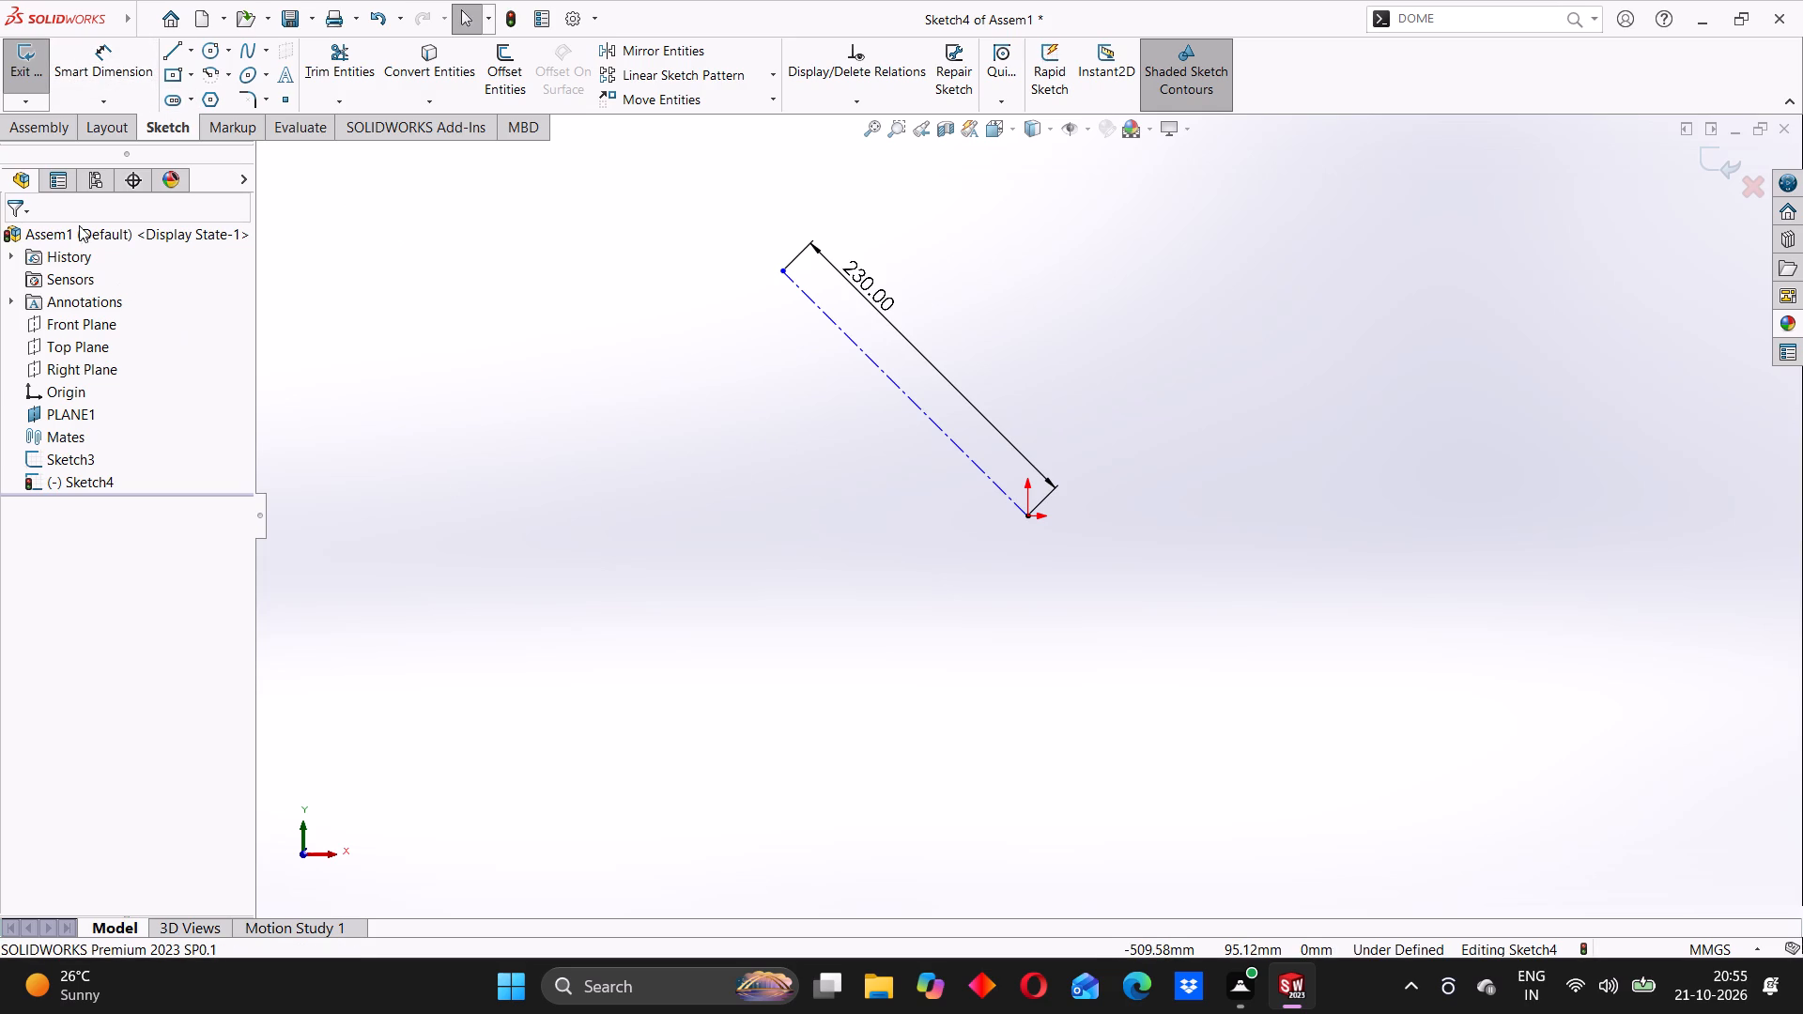
left_click(125, 58)
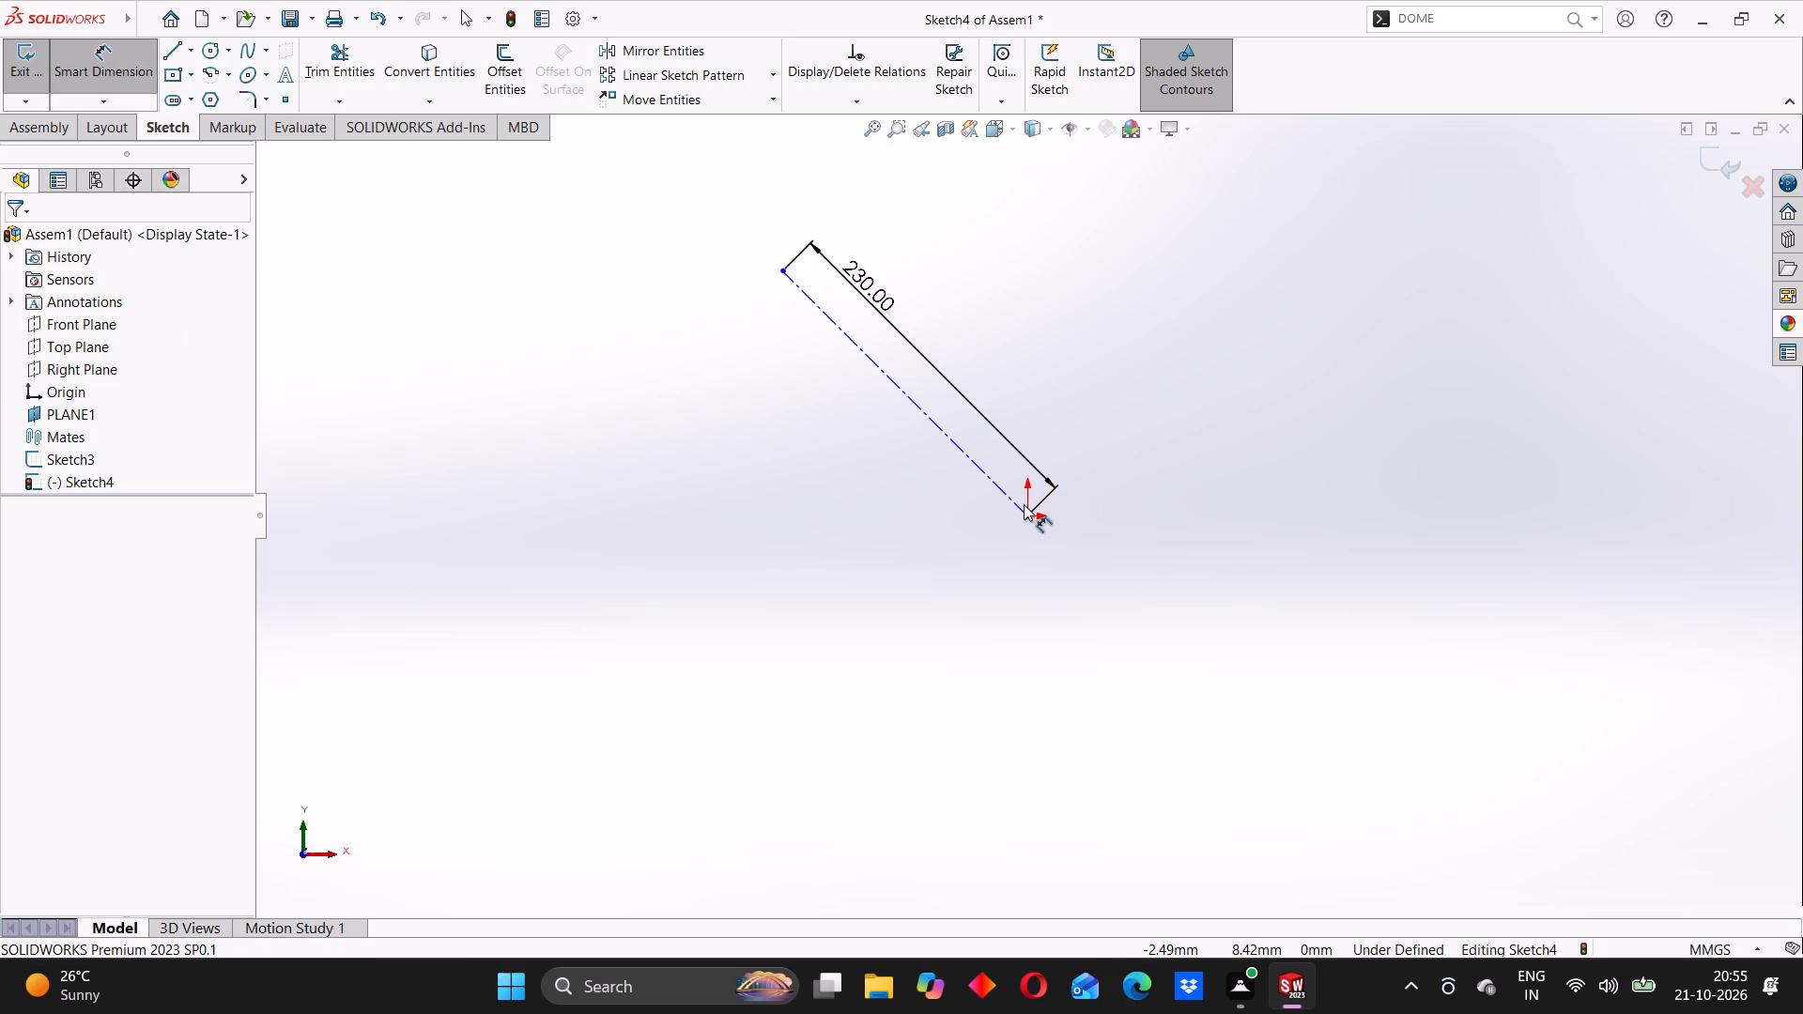
left_click(1028, 521)
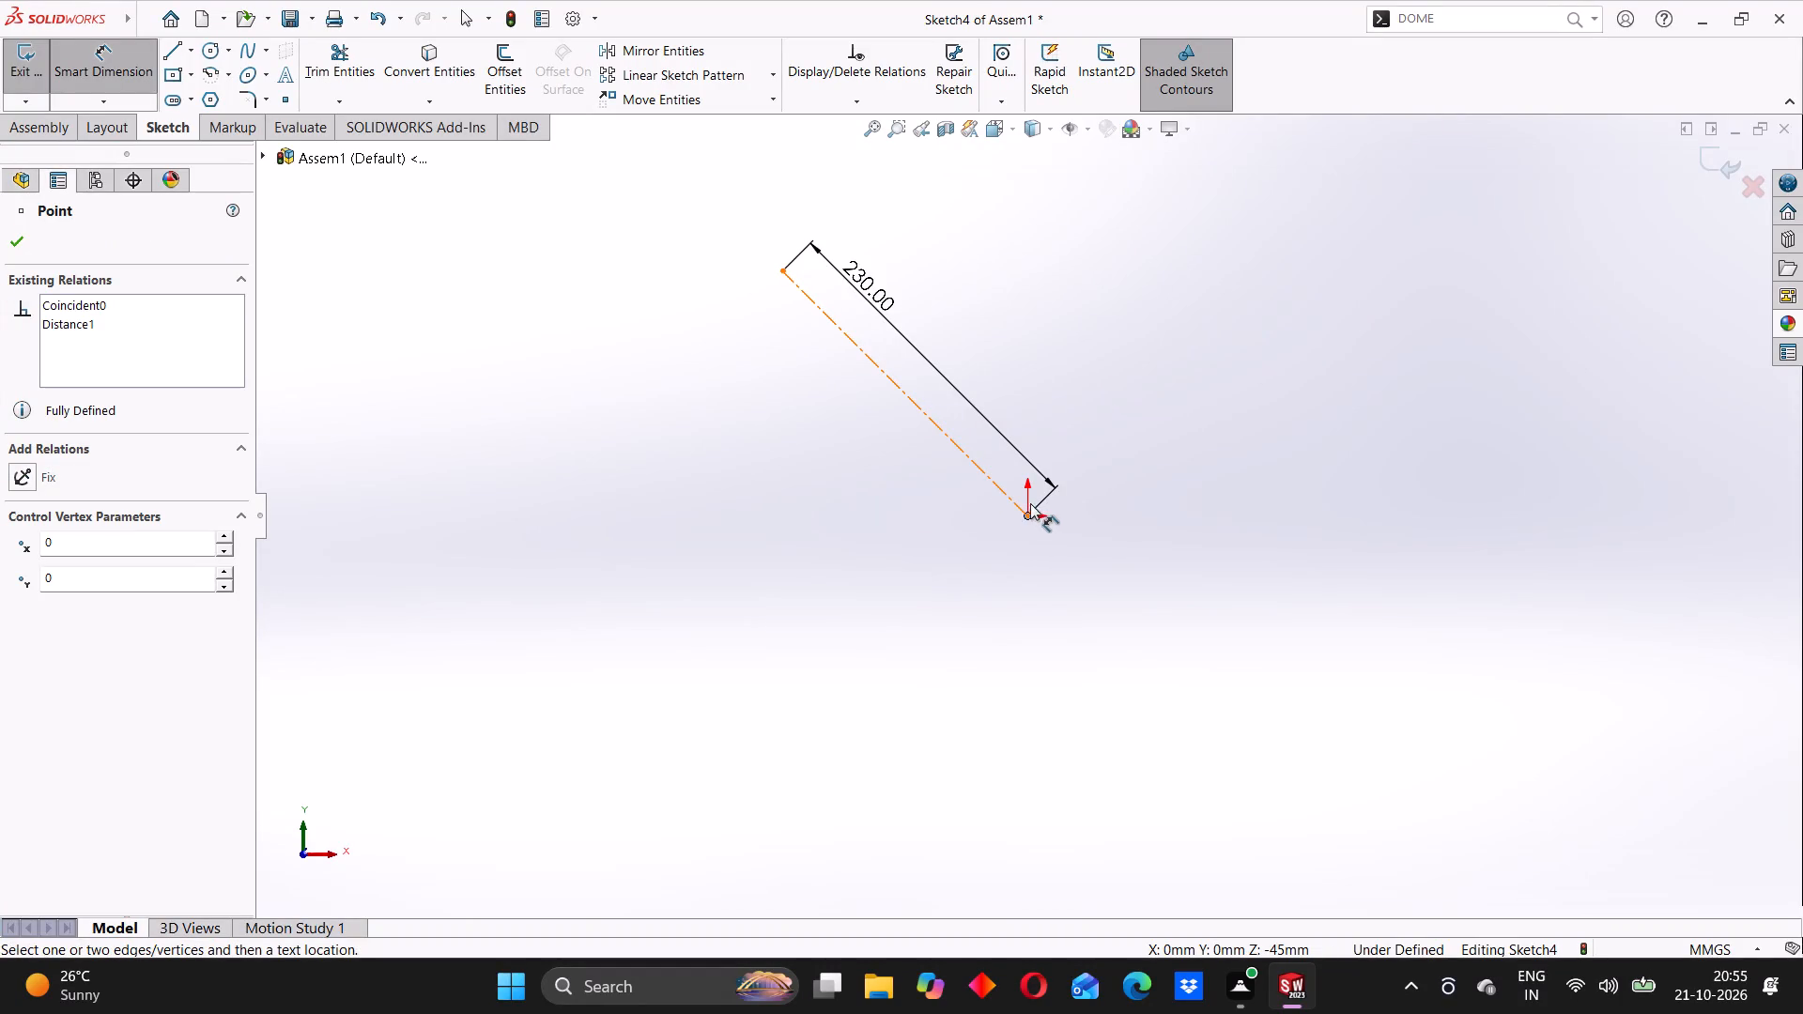
left_click(1026, 512)
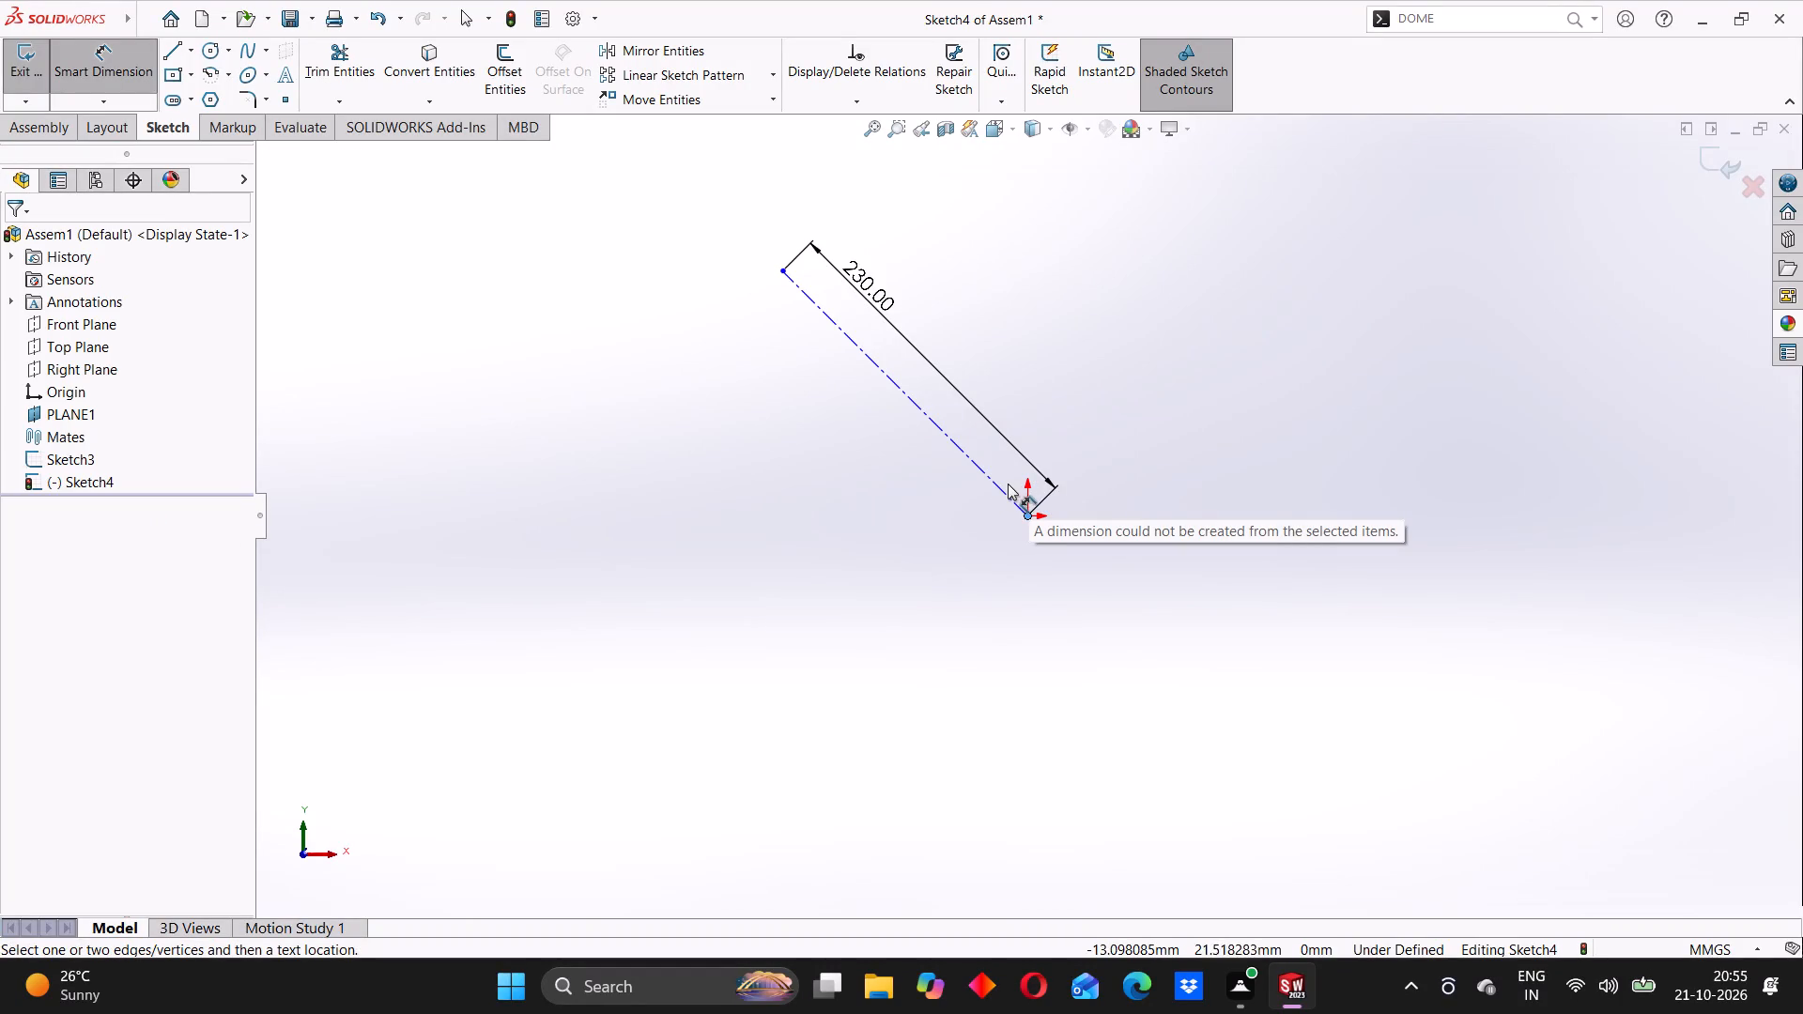
left_click(1006, 491)
left_click(1028, 467)
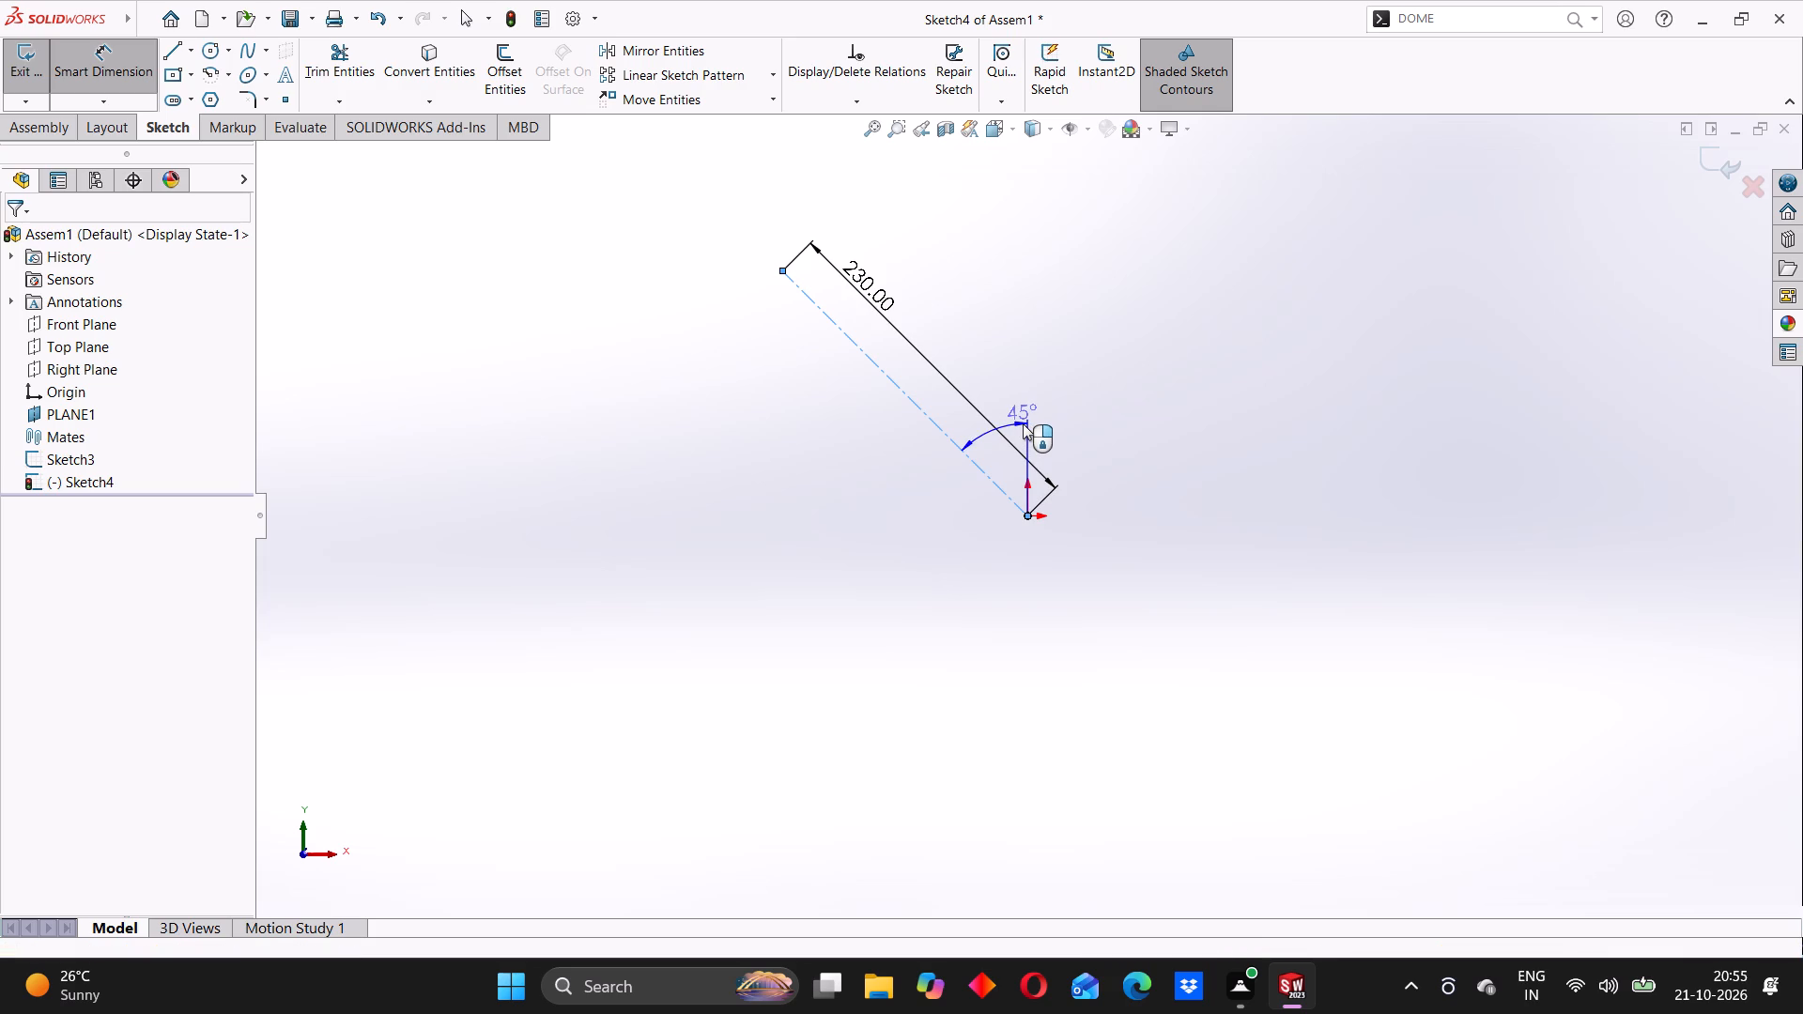
left_click(1023, 423)
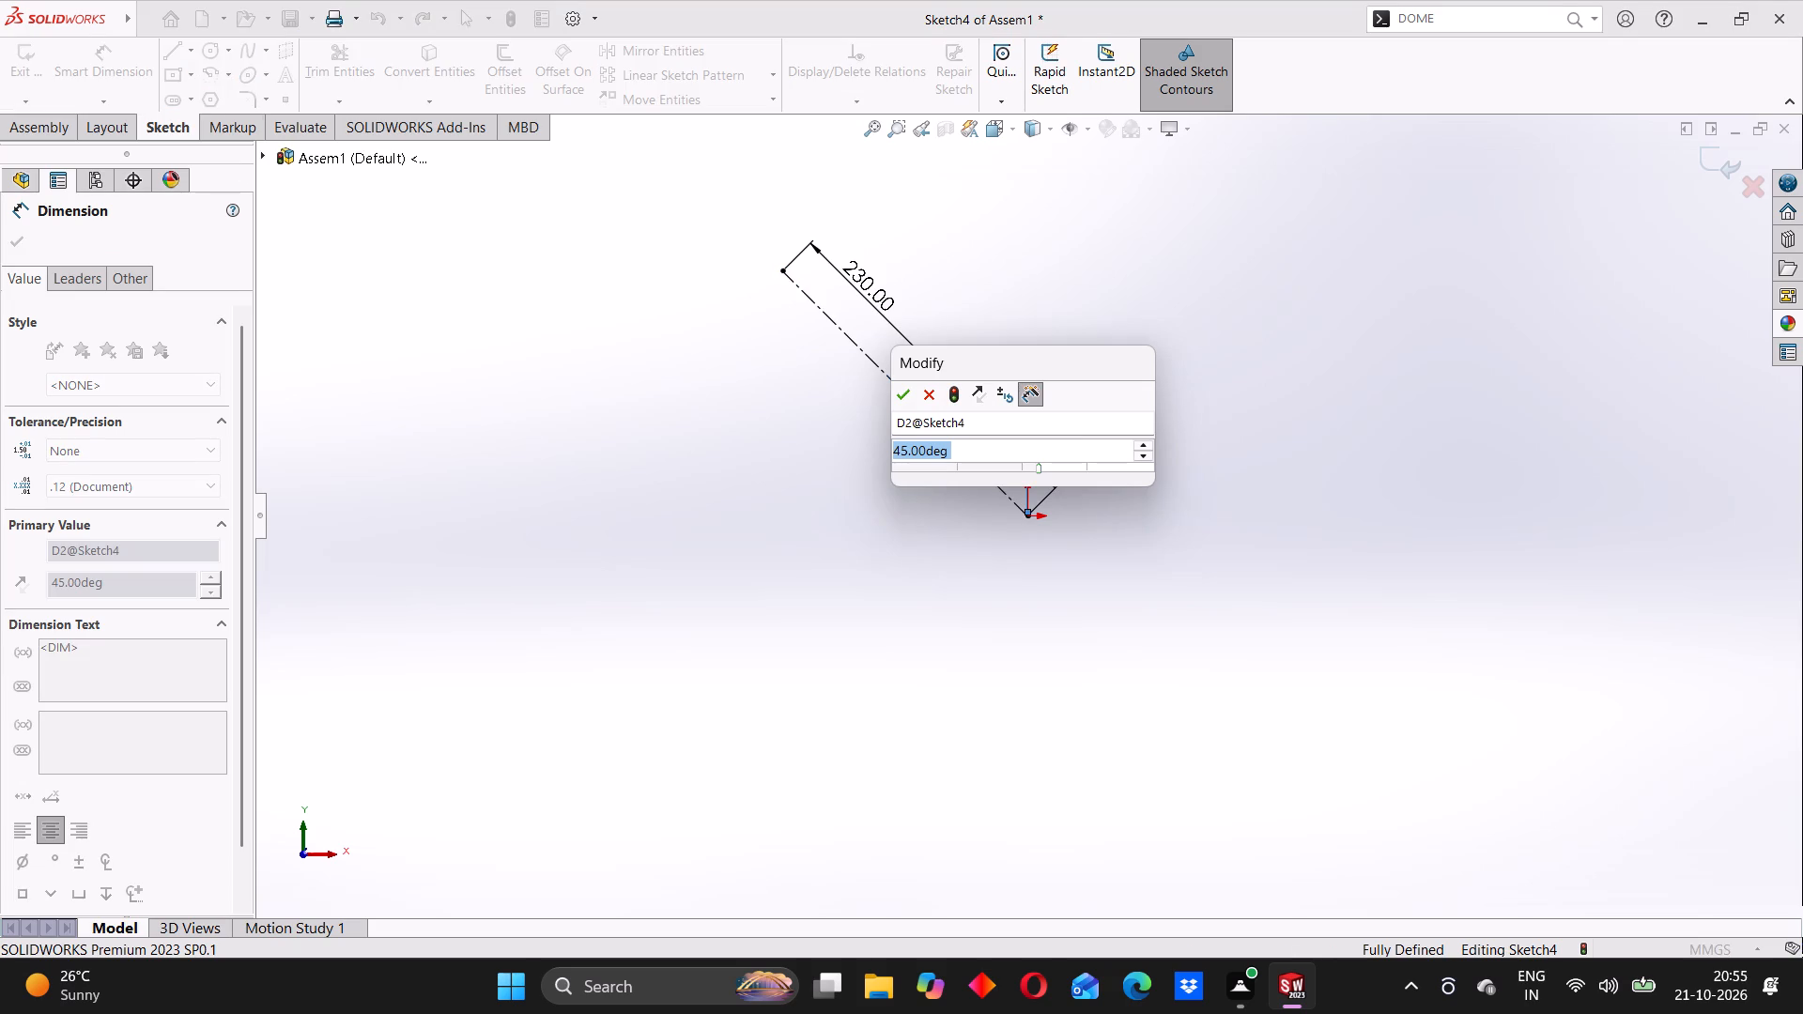
type("45")
key("Return")
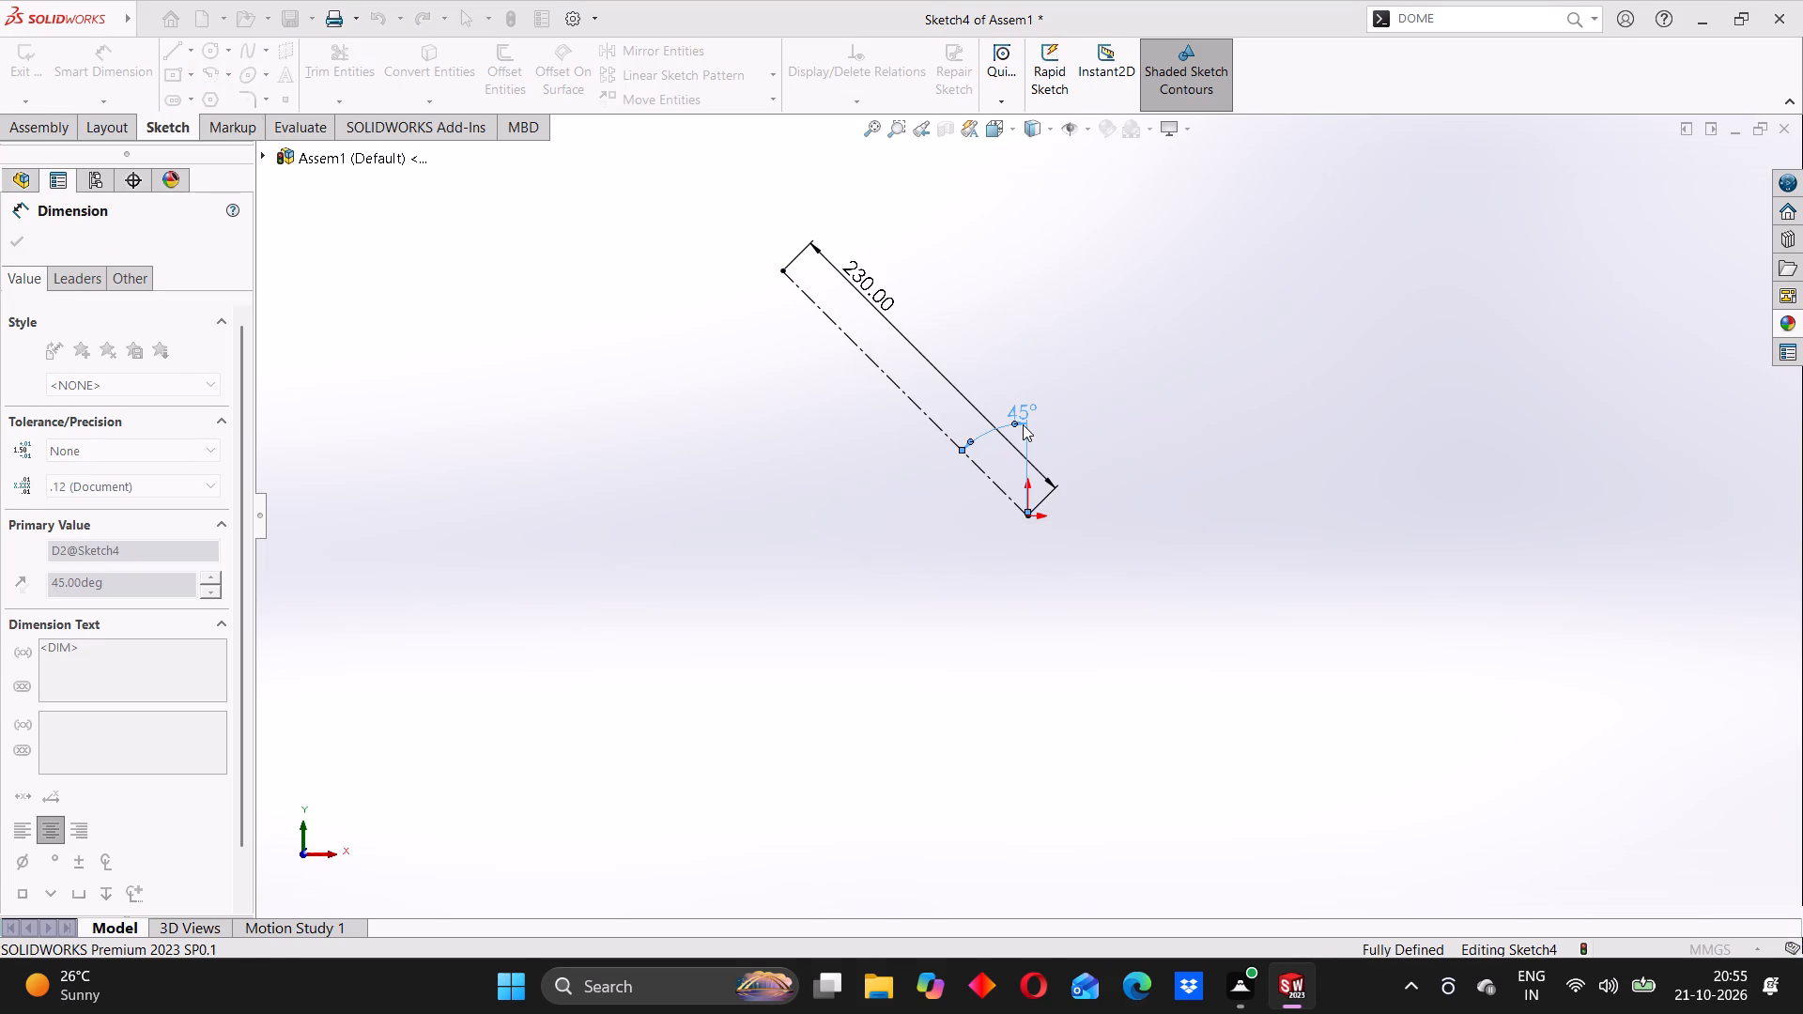
left_click(912, 479)
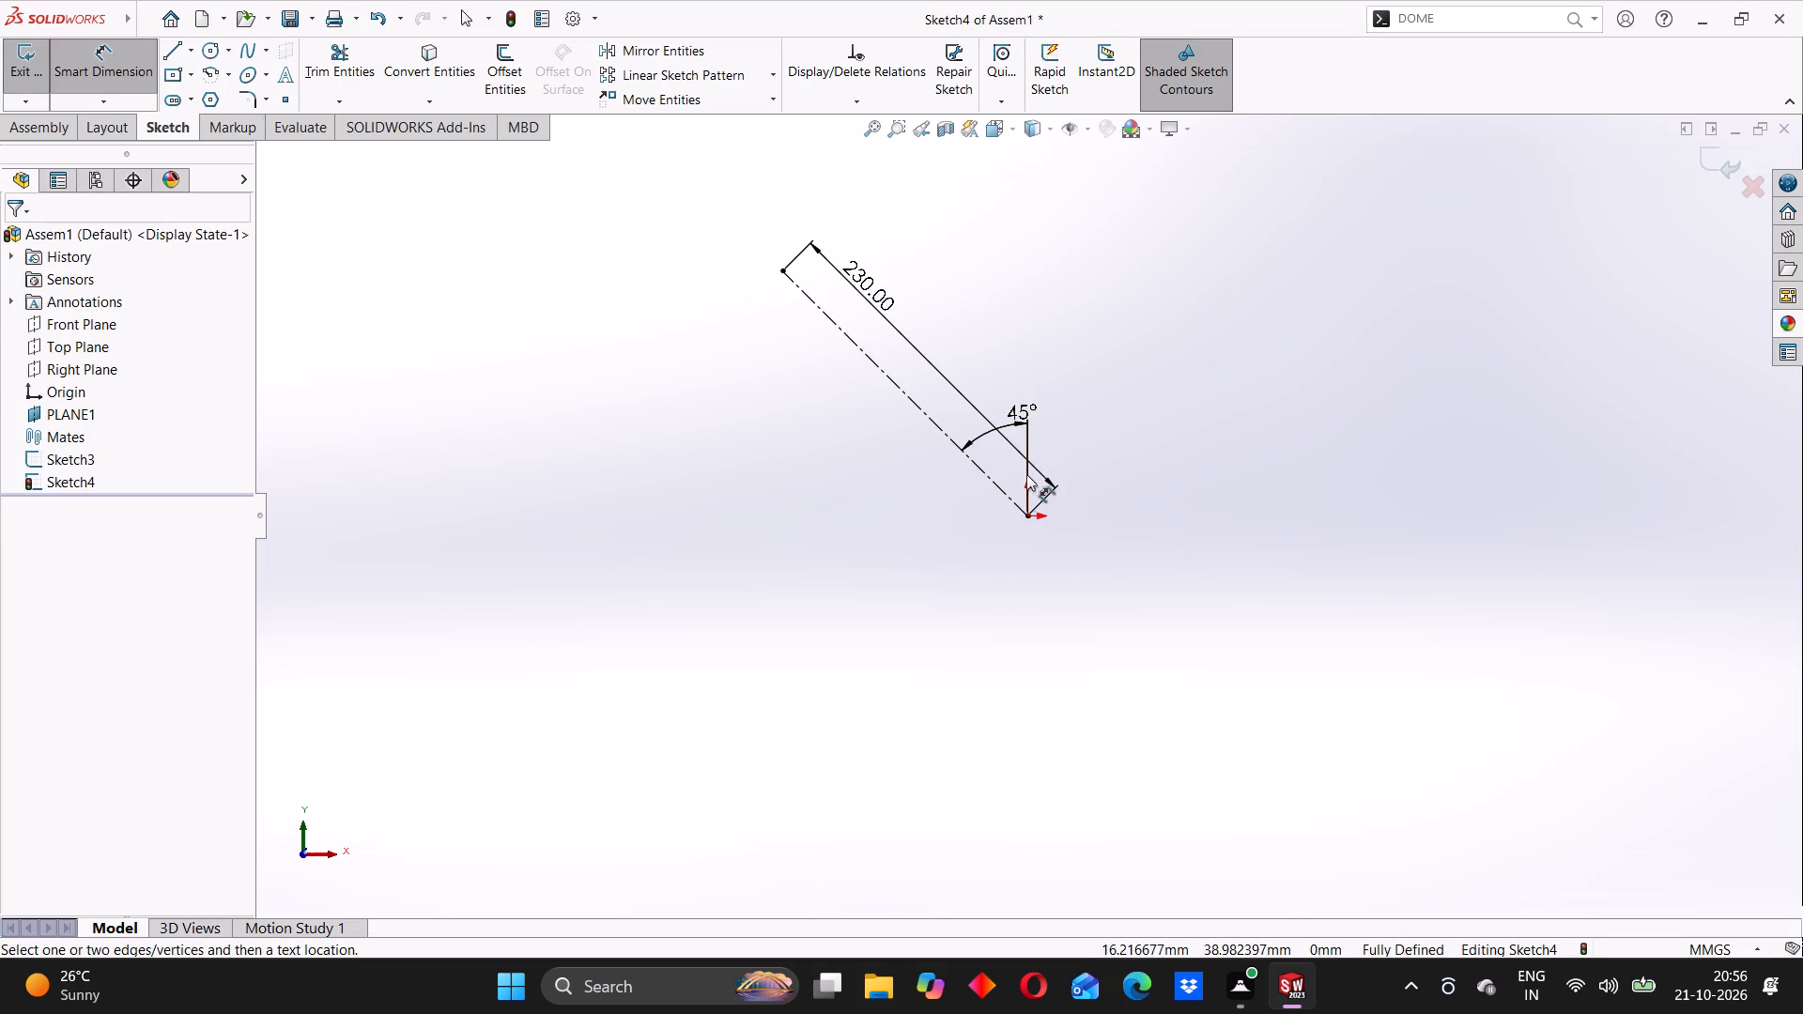
left_click(1719, 154)
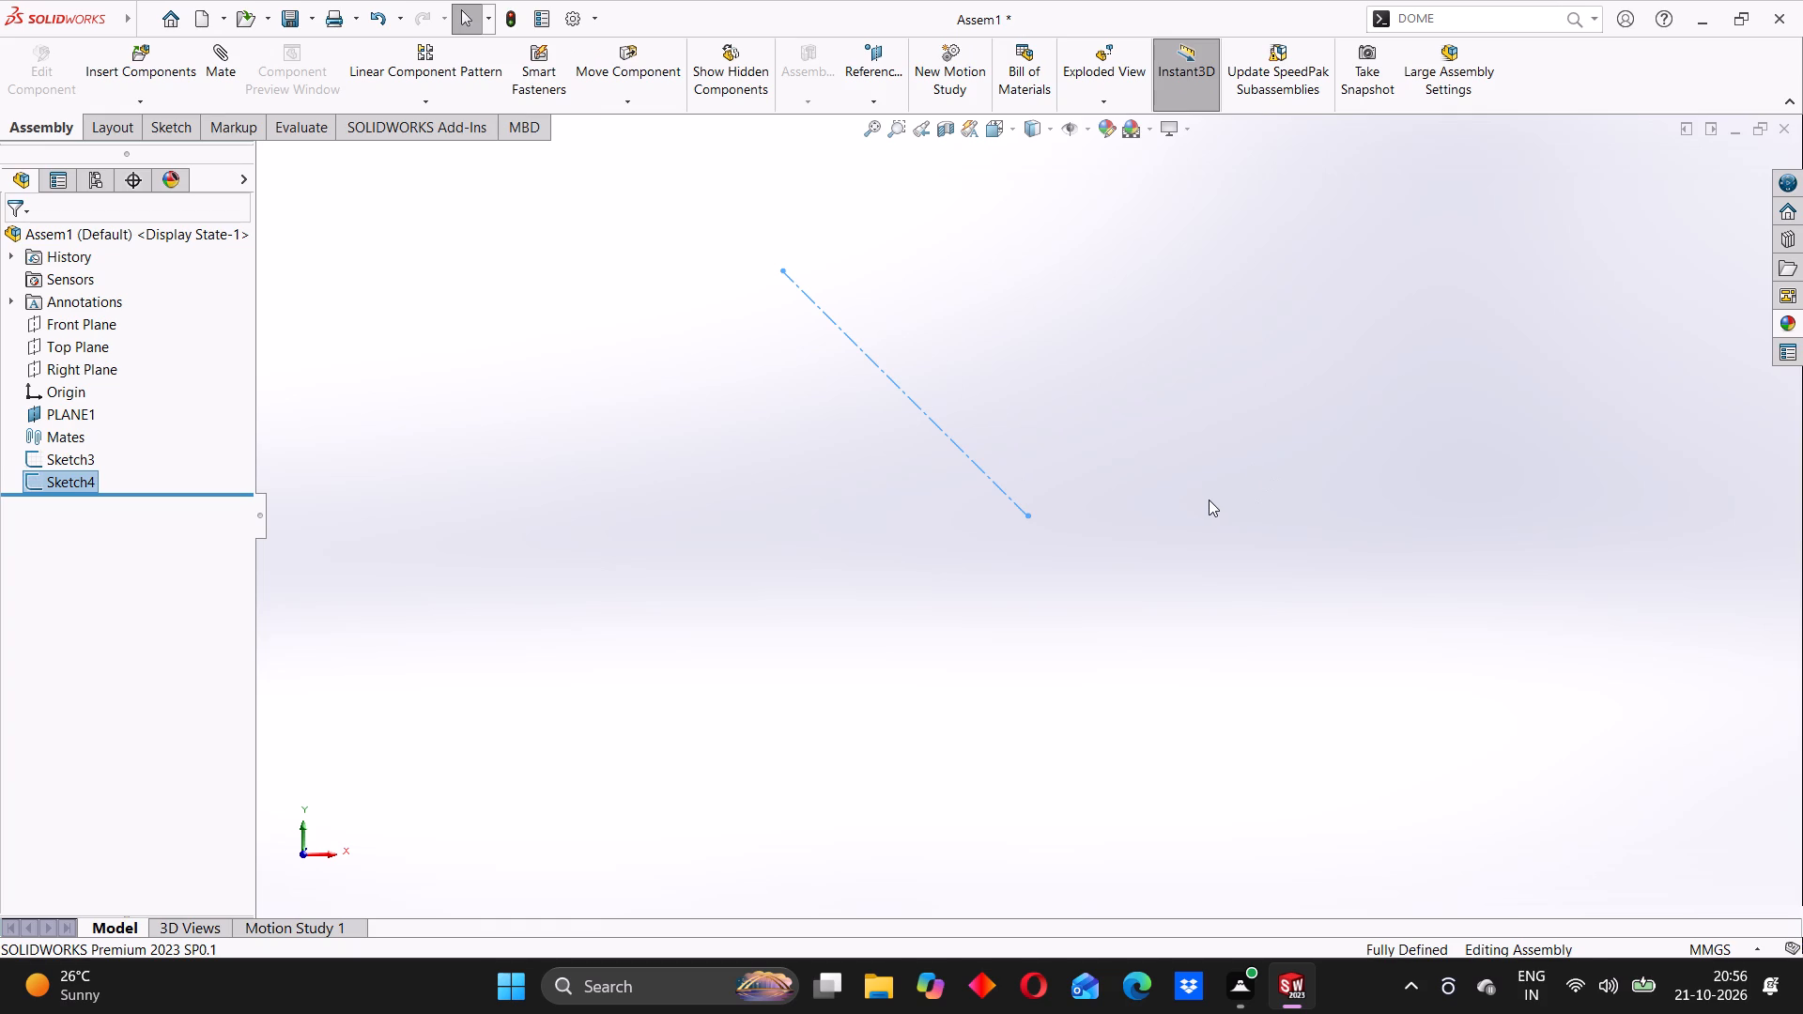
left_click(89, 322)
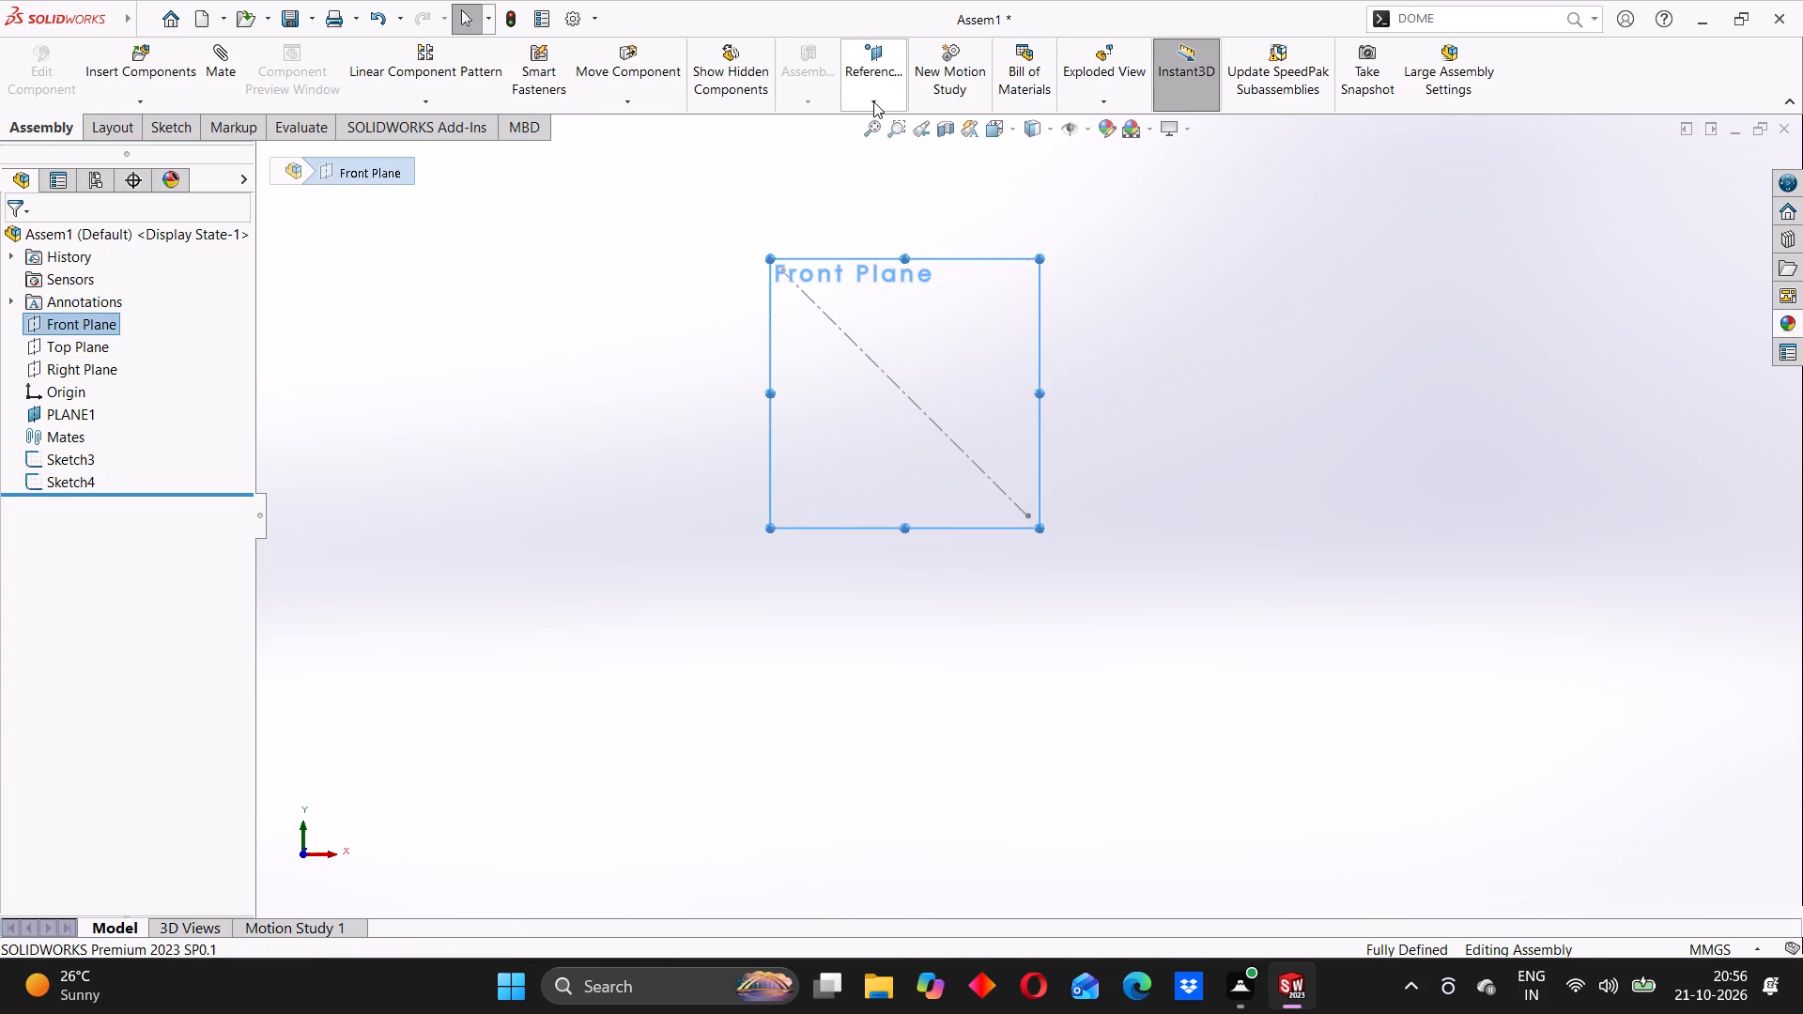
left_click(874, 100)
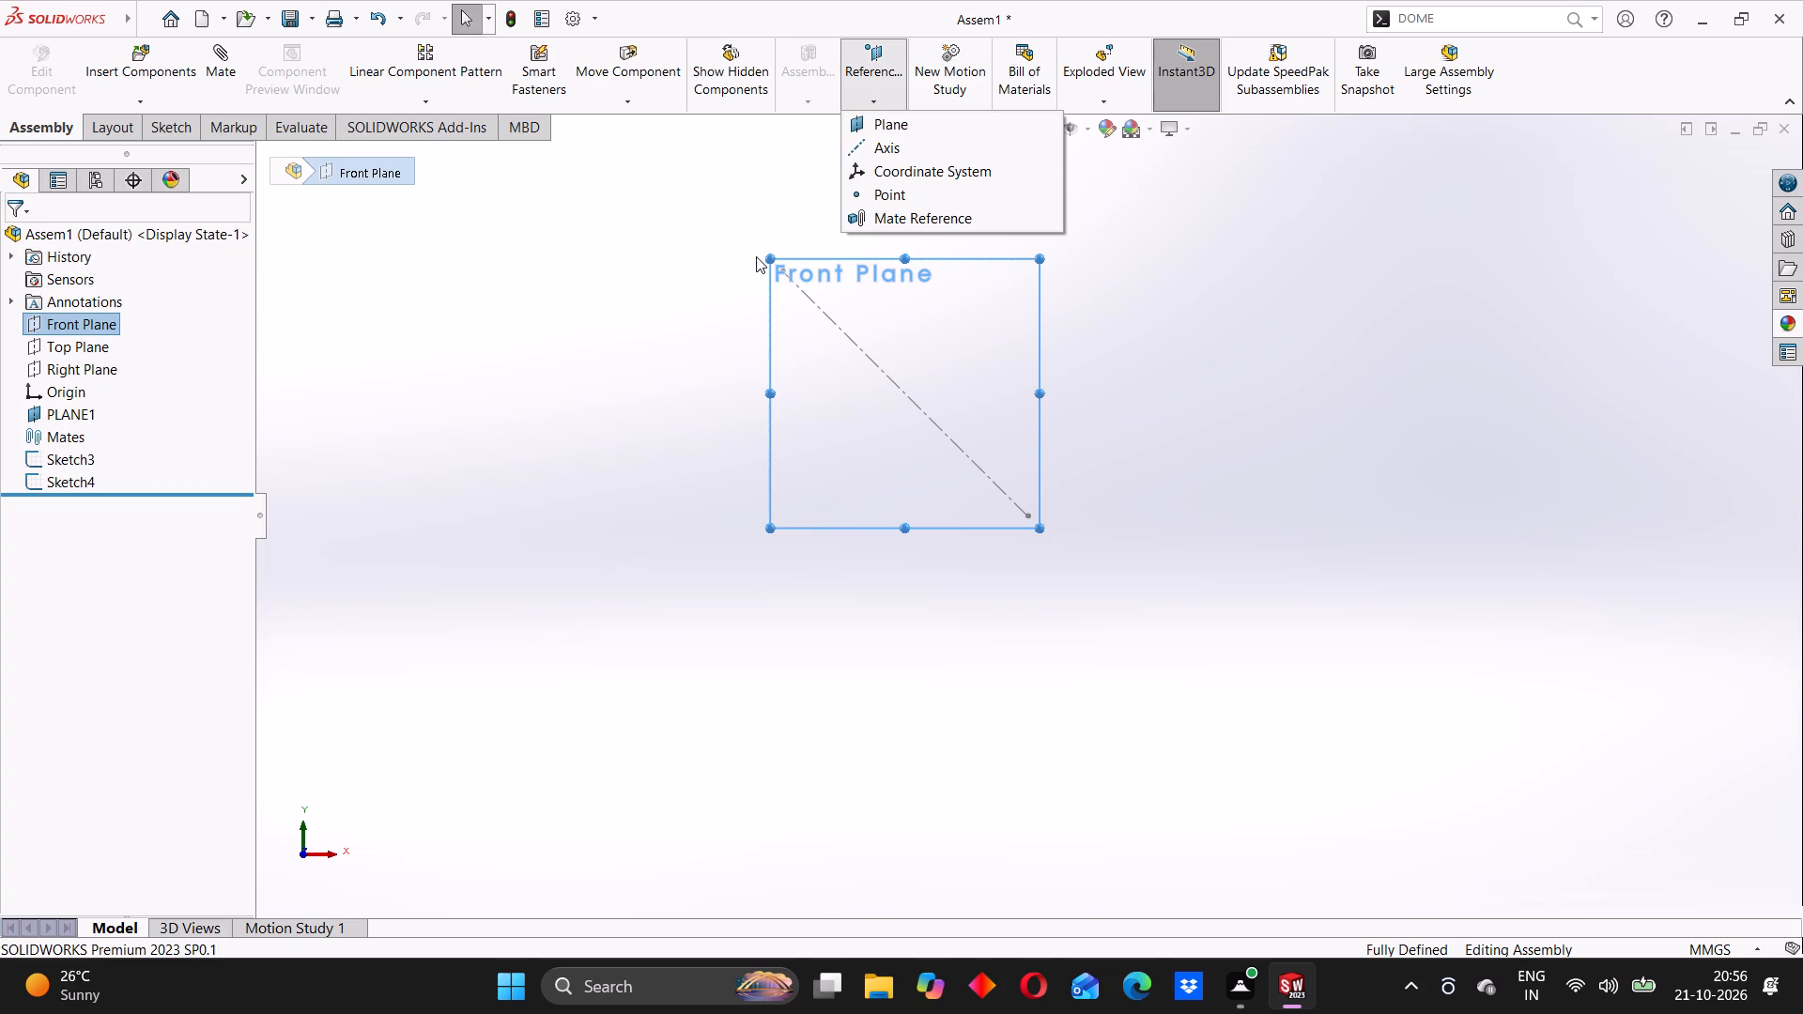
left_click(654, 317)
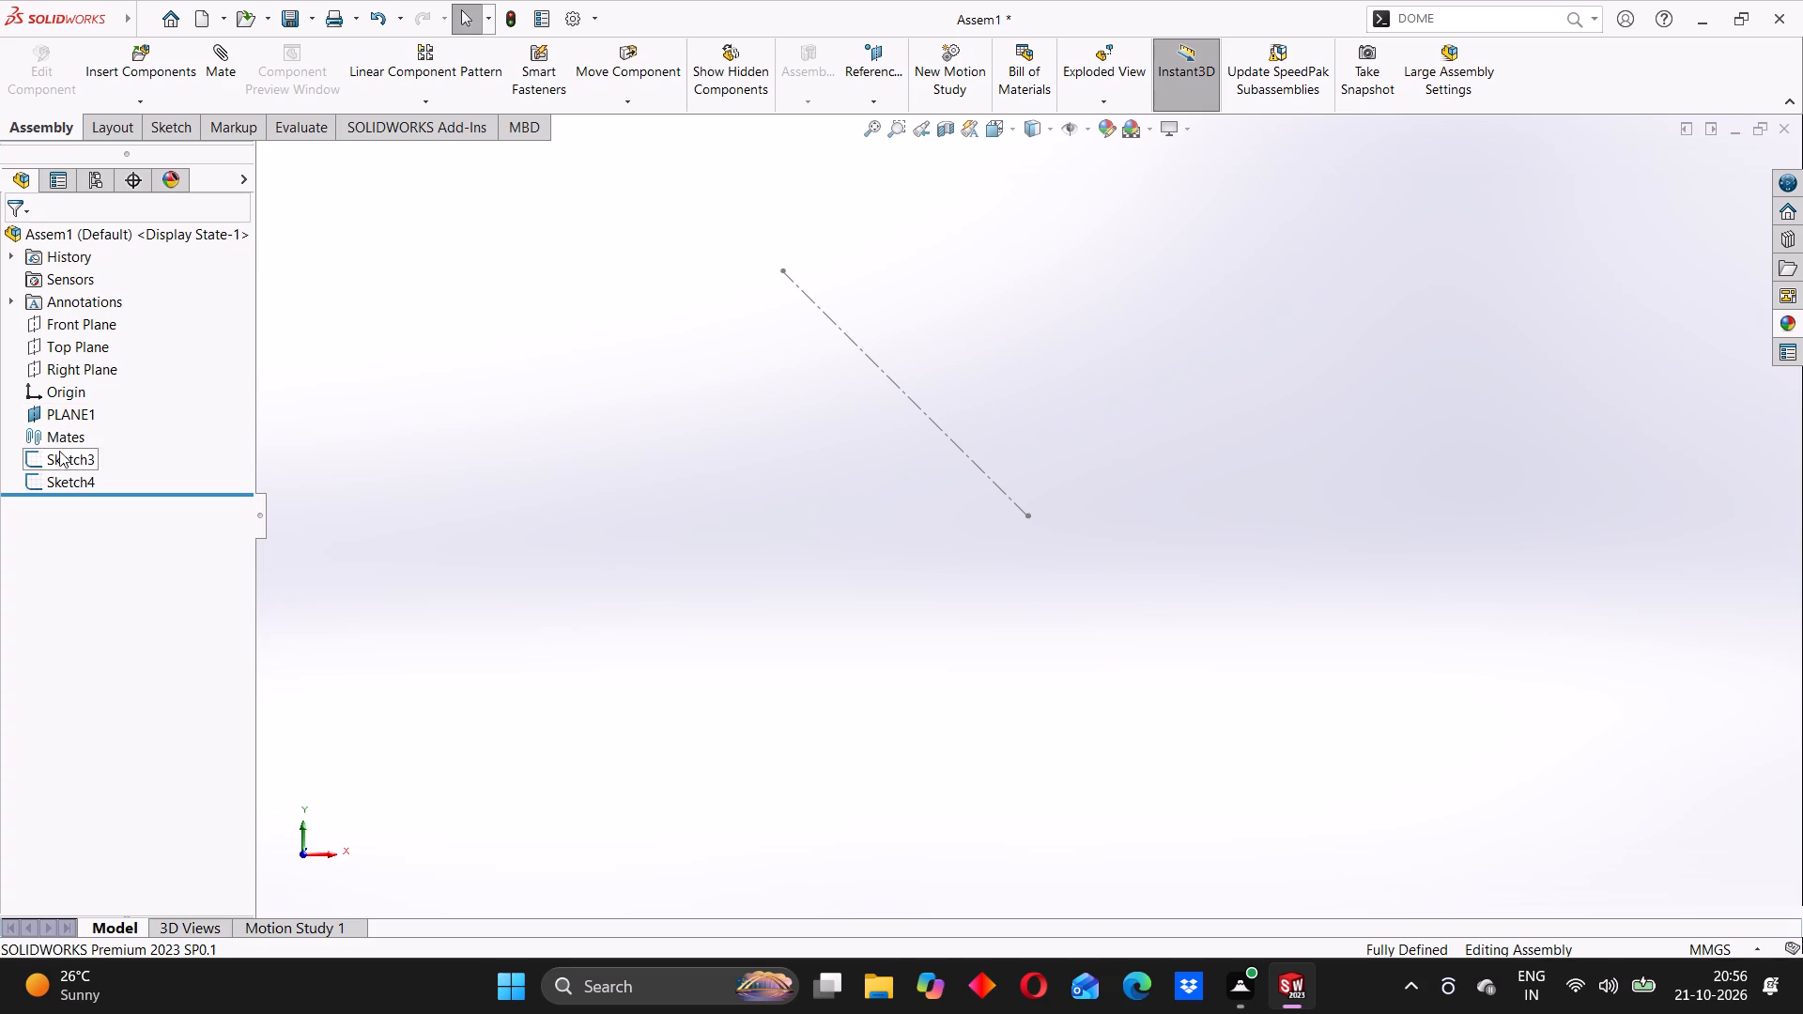
Create a reference plane offset 20 mm from PLANE1, with the offset flipped toward negative Z.
left_click(67, 410)
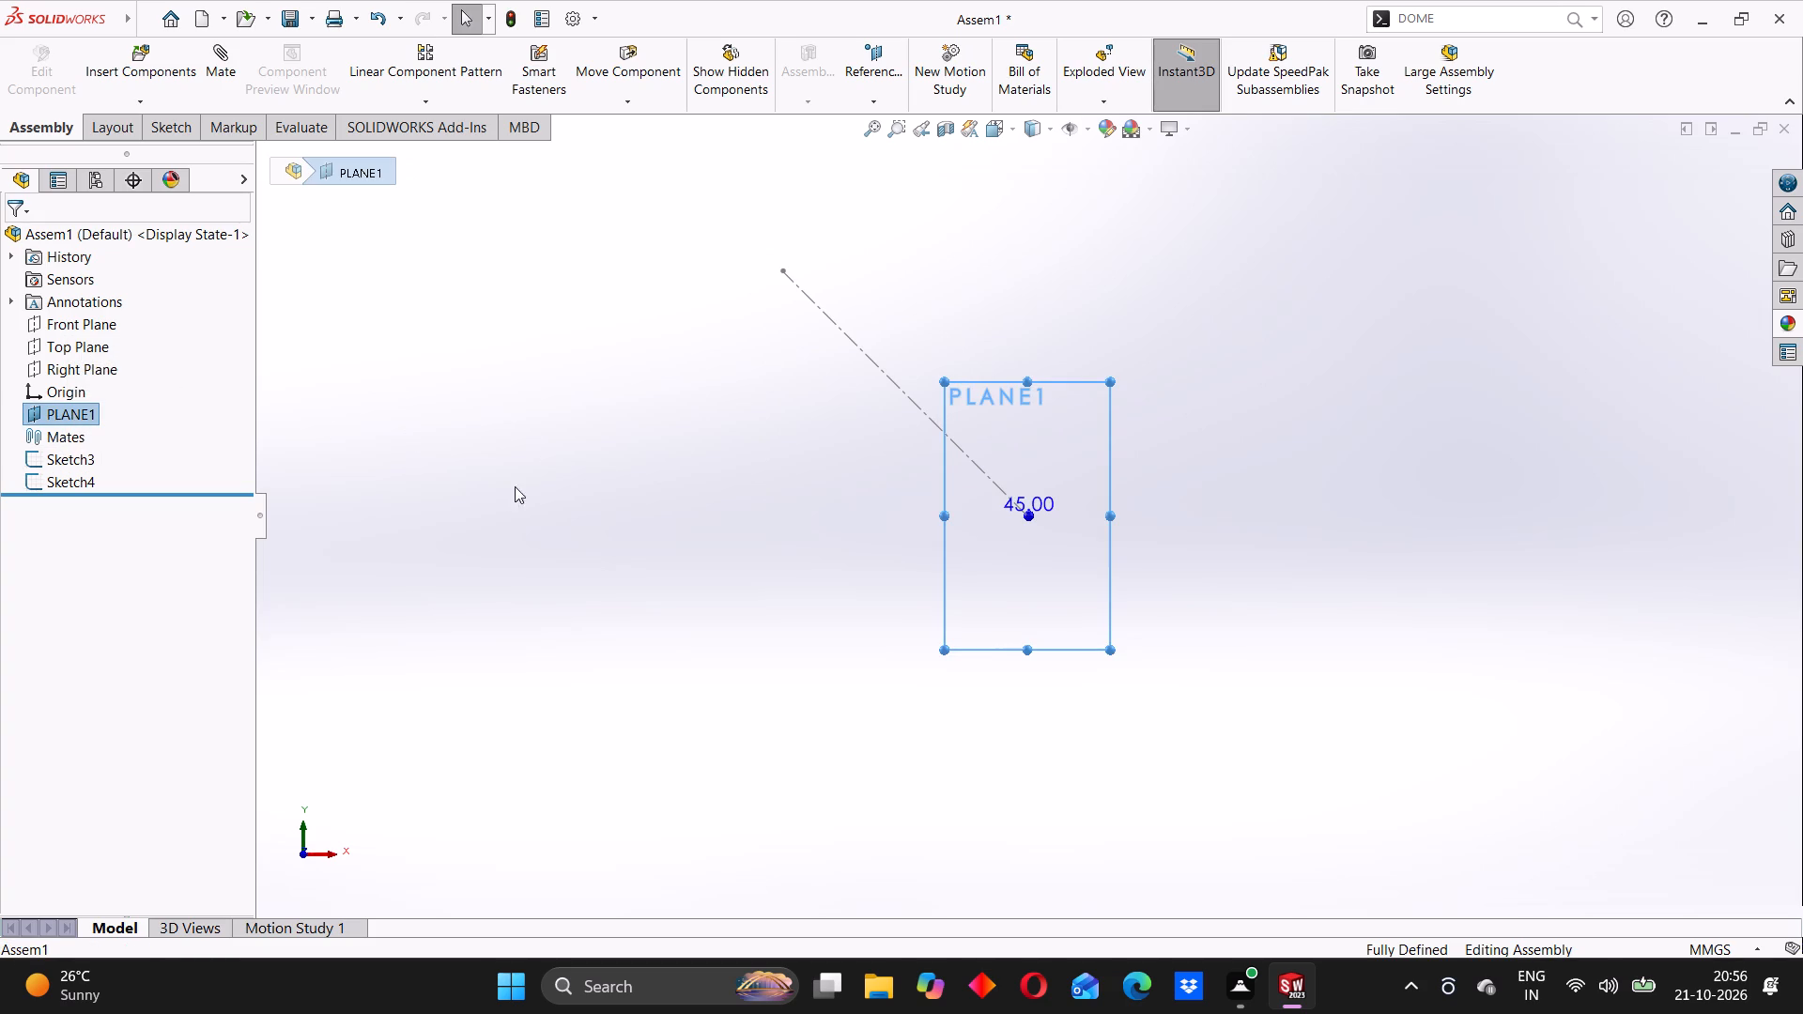
left_click(876, 110)
left_click(889, 127)
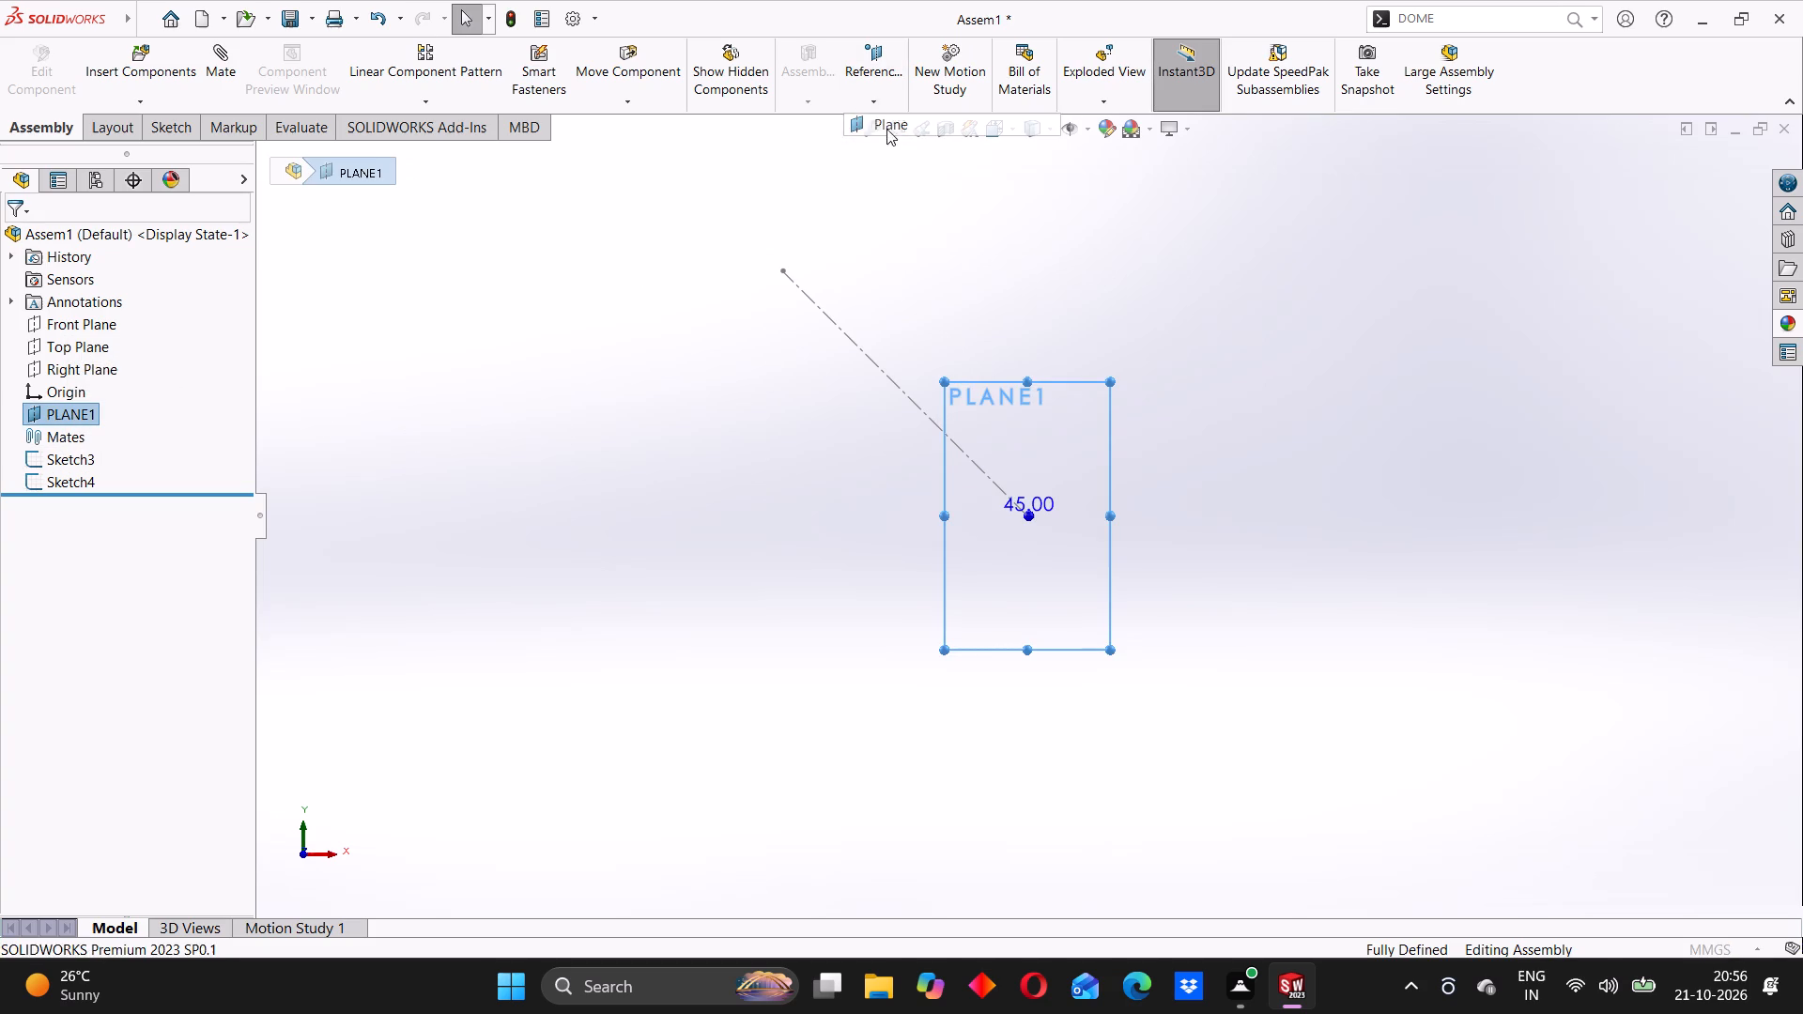
middle_click_drag(1152, 459, 1126, 459)
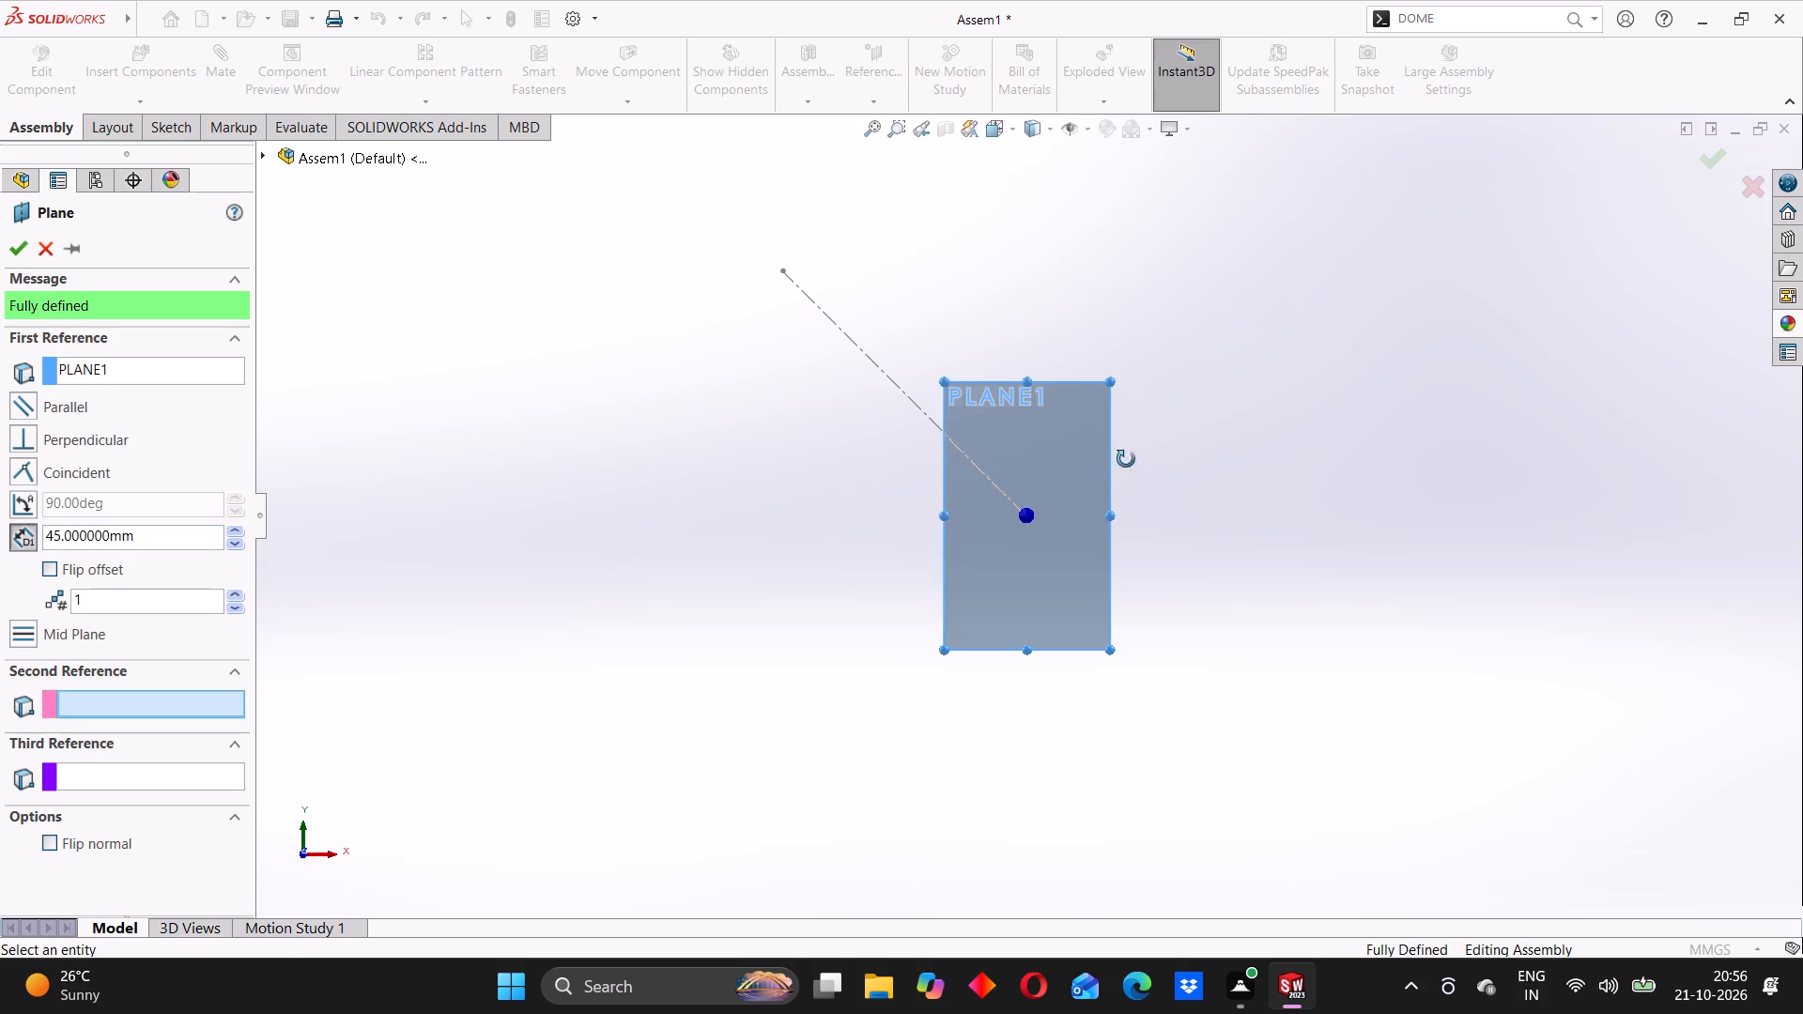
middle_click_drag(1126, 459, 961, 517)
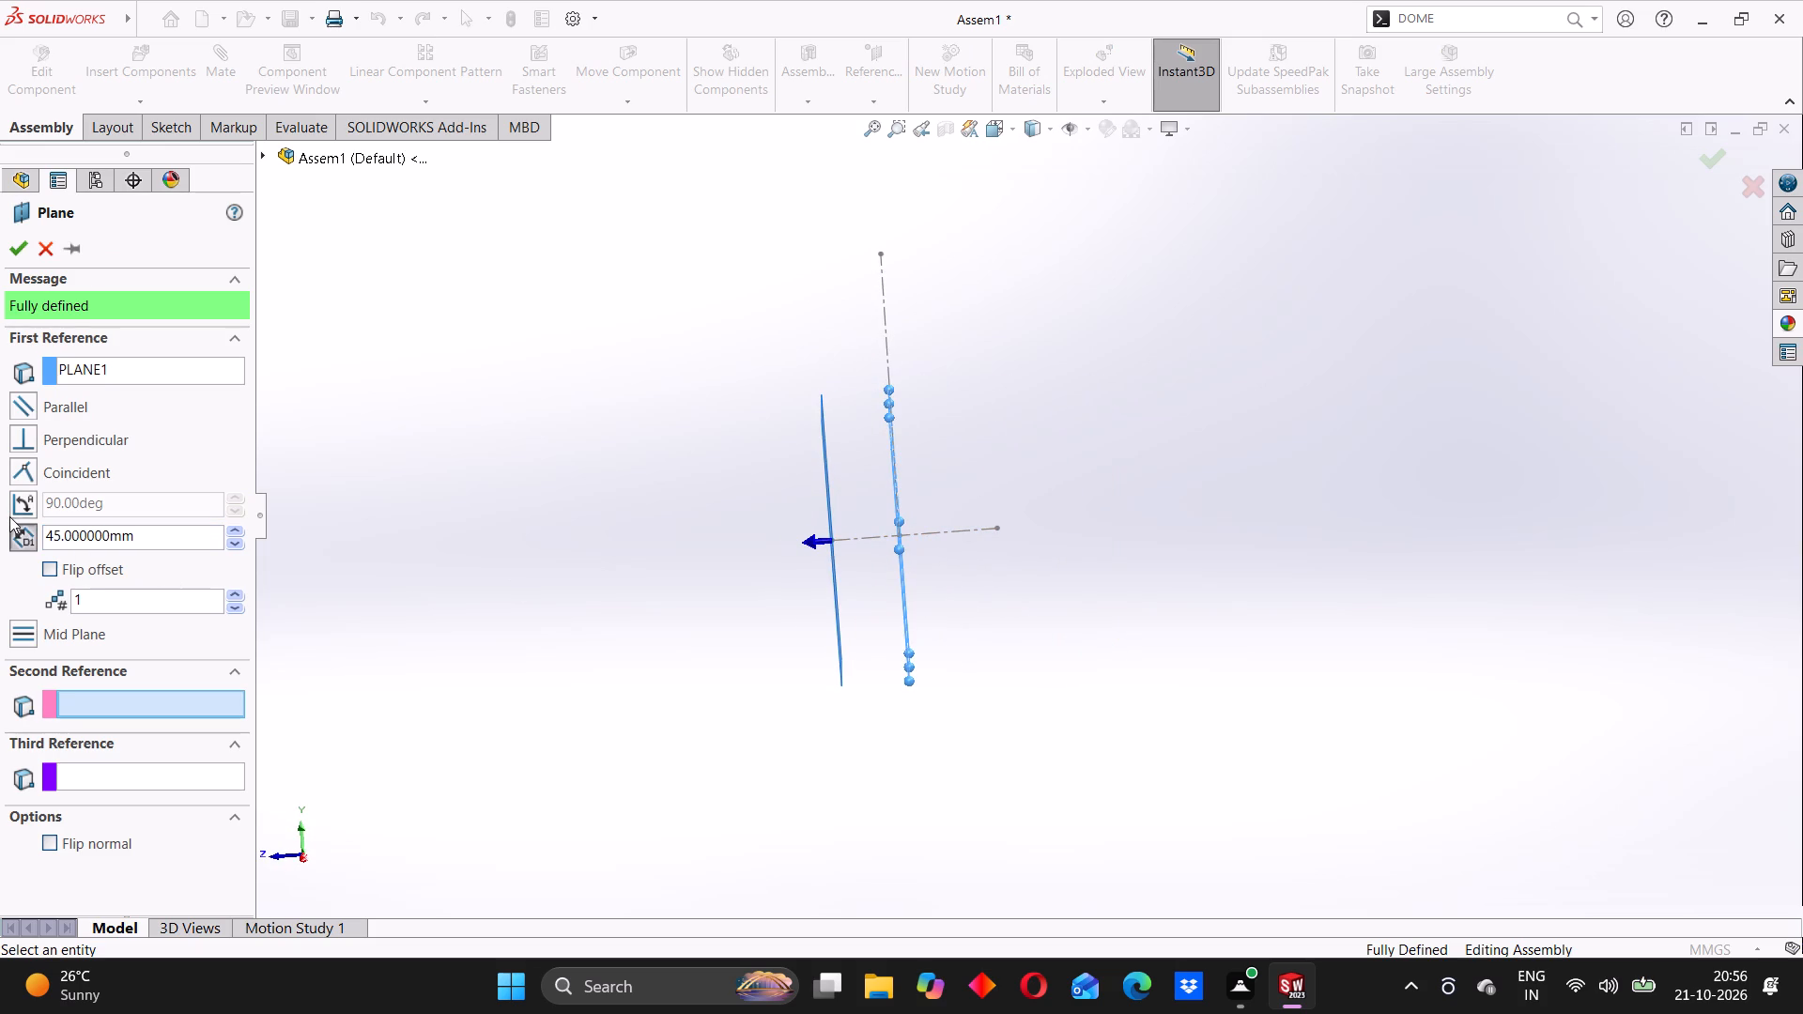
left_click(56, 572)
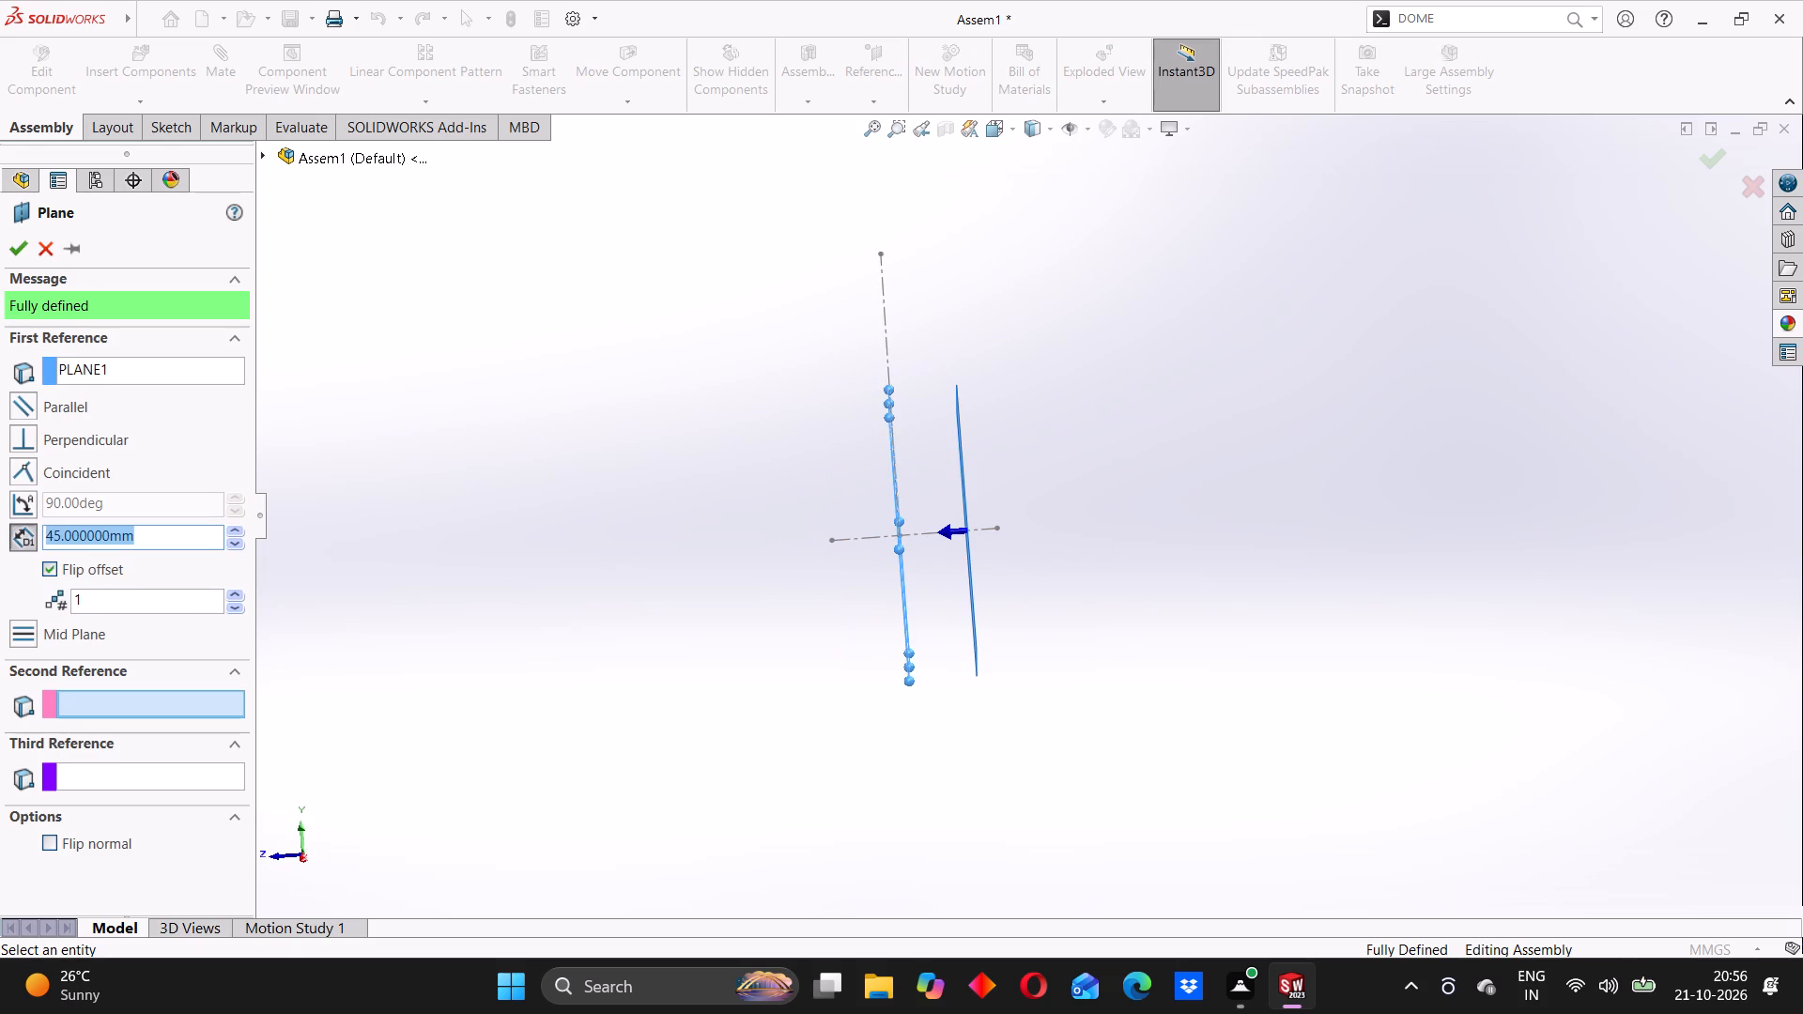
type("20")
key("Return")
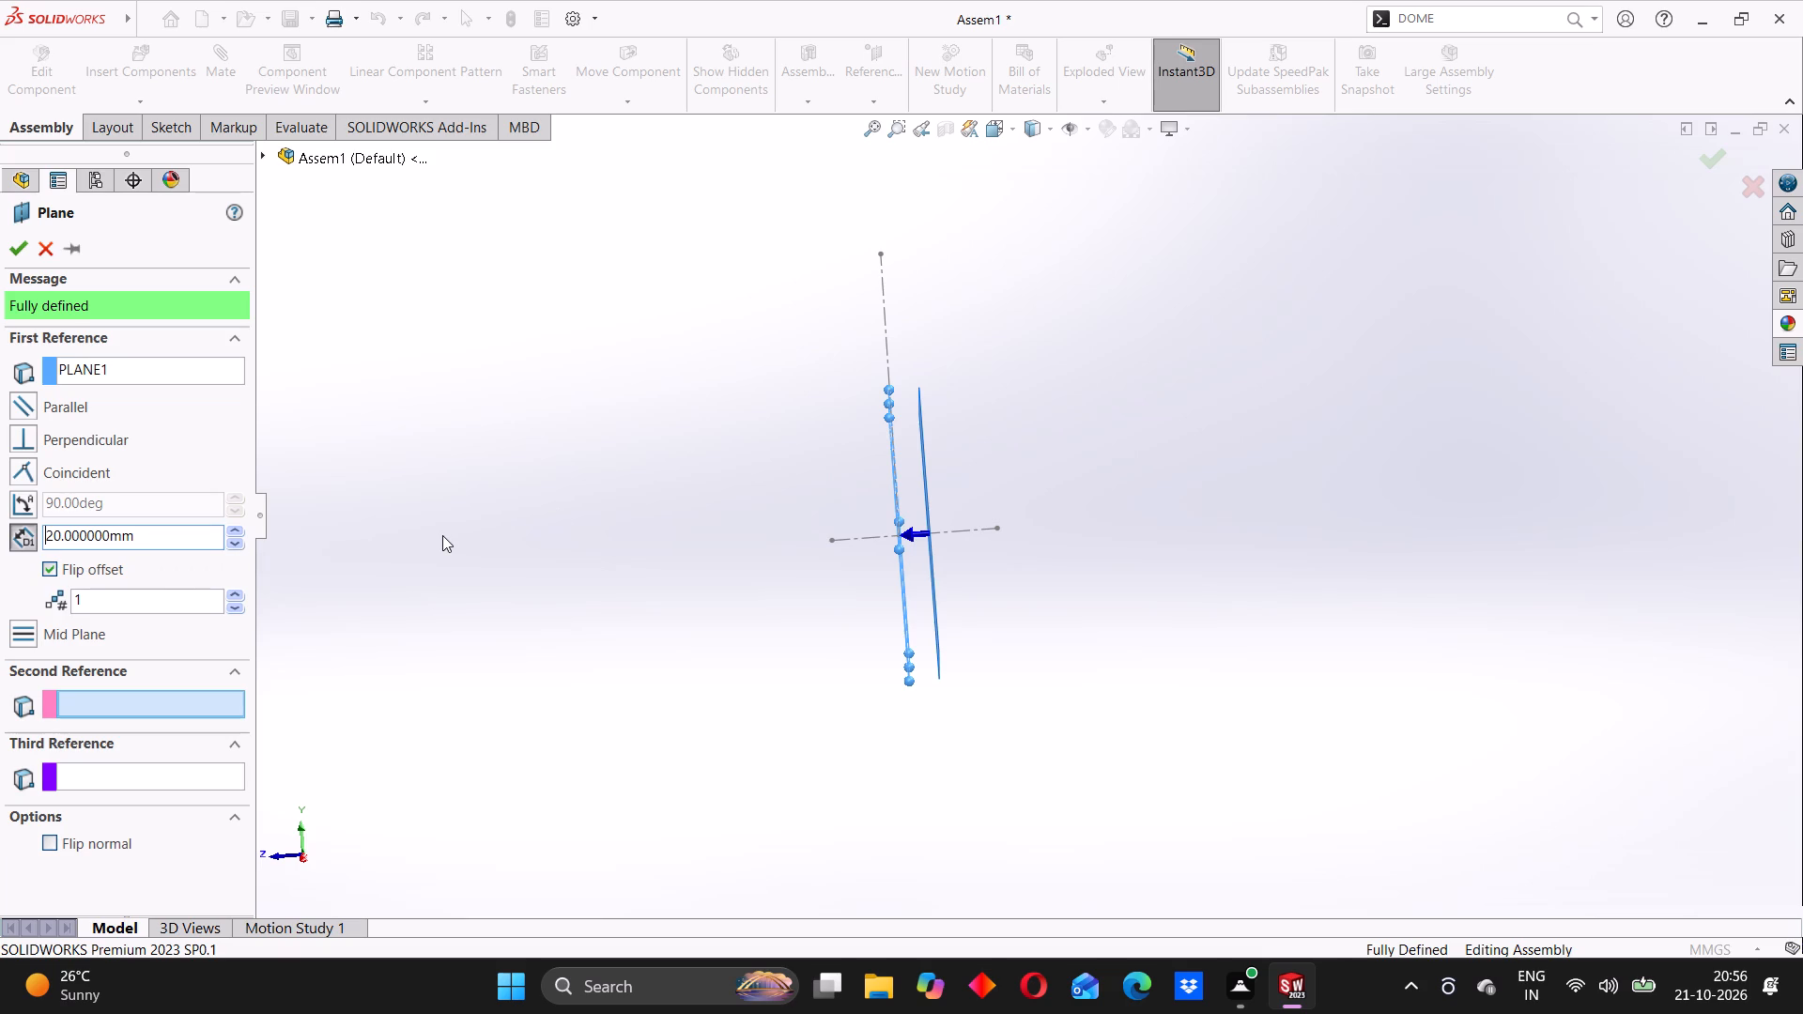
left_click(24, 243)
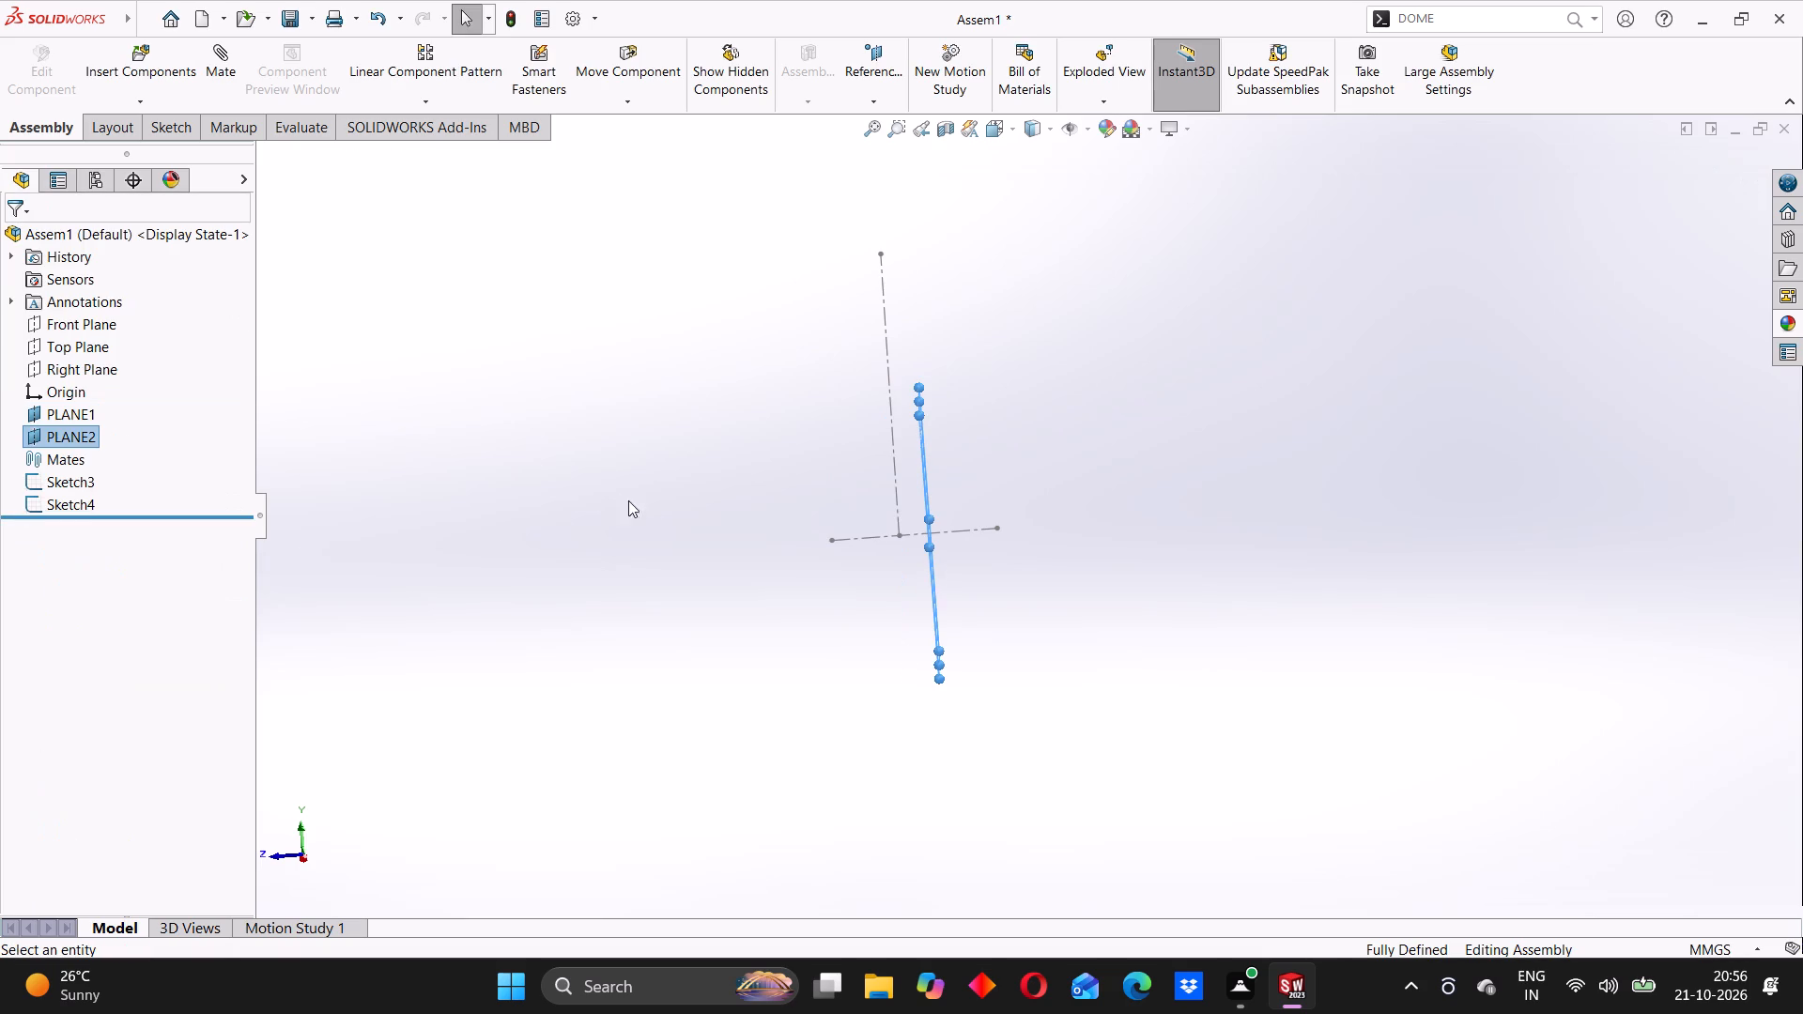
Start a new sketch on PLANE2, the plane offset 20 mm from PLANE1.
middle_click_drag(866, 507, 948, 509)
left_click(805, 492)
scroll(957, 506, "down", 1)
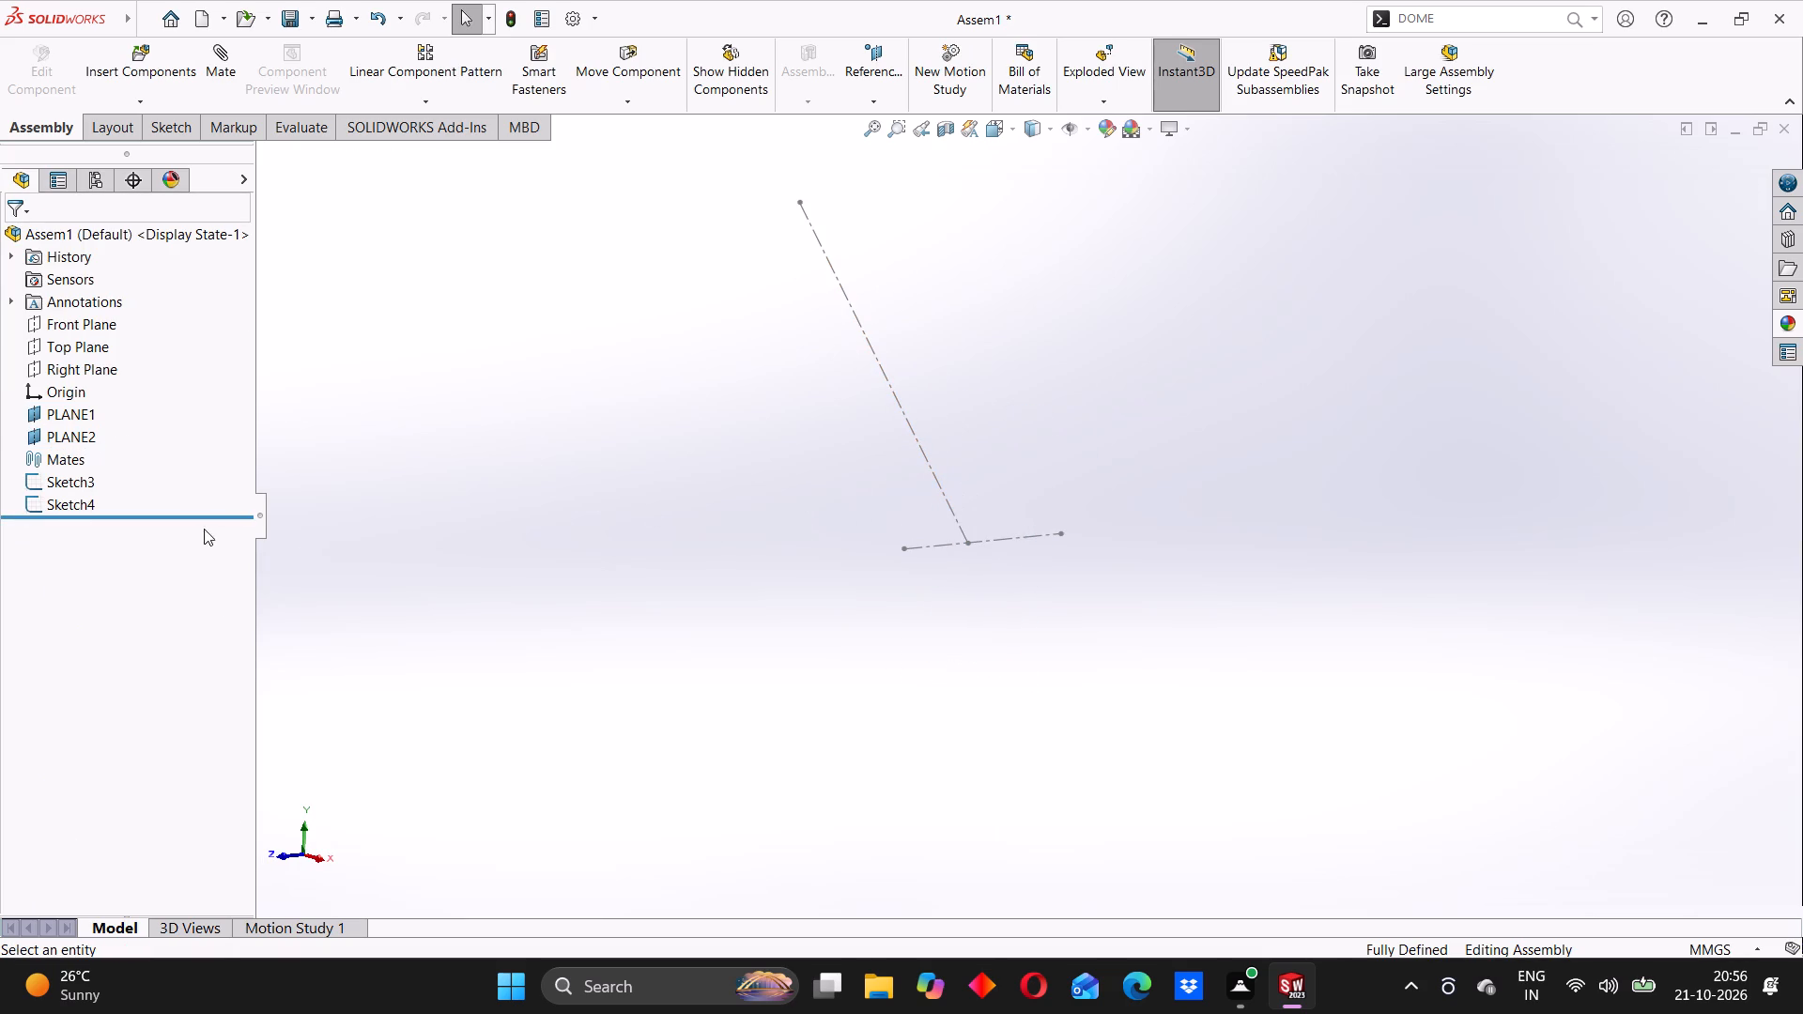
left_click(77, 435)
left_click(93, 406)
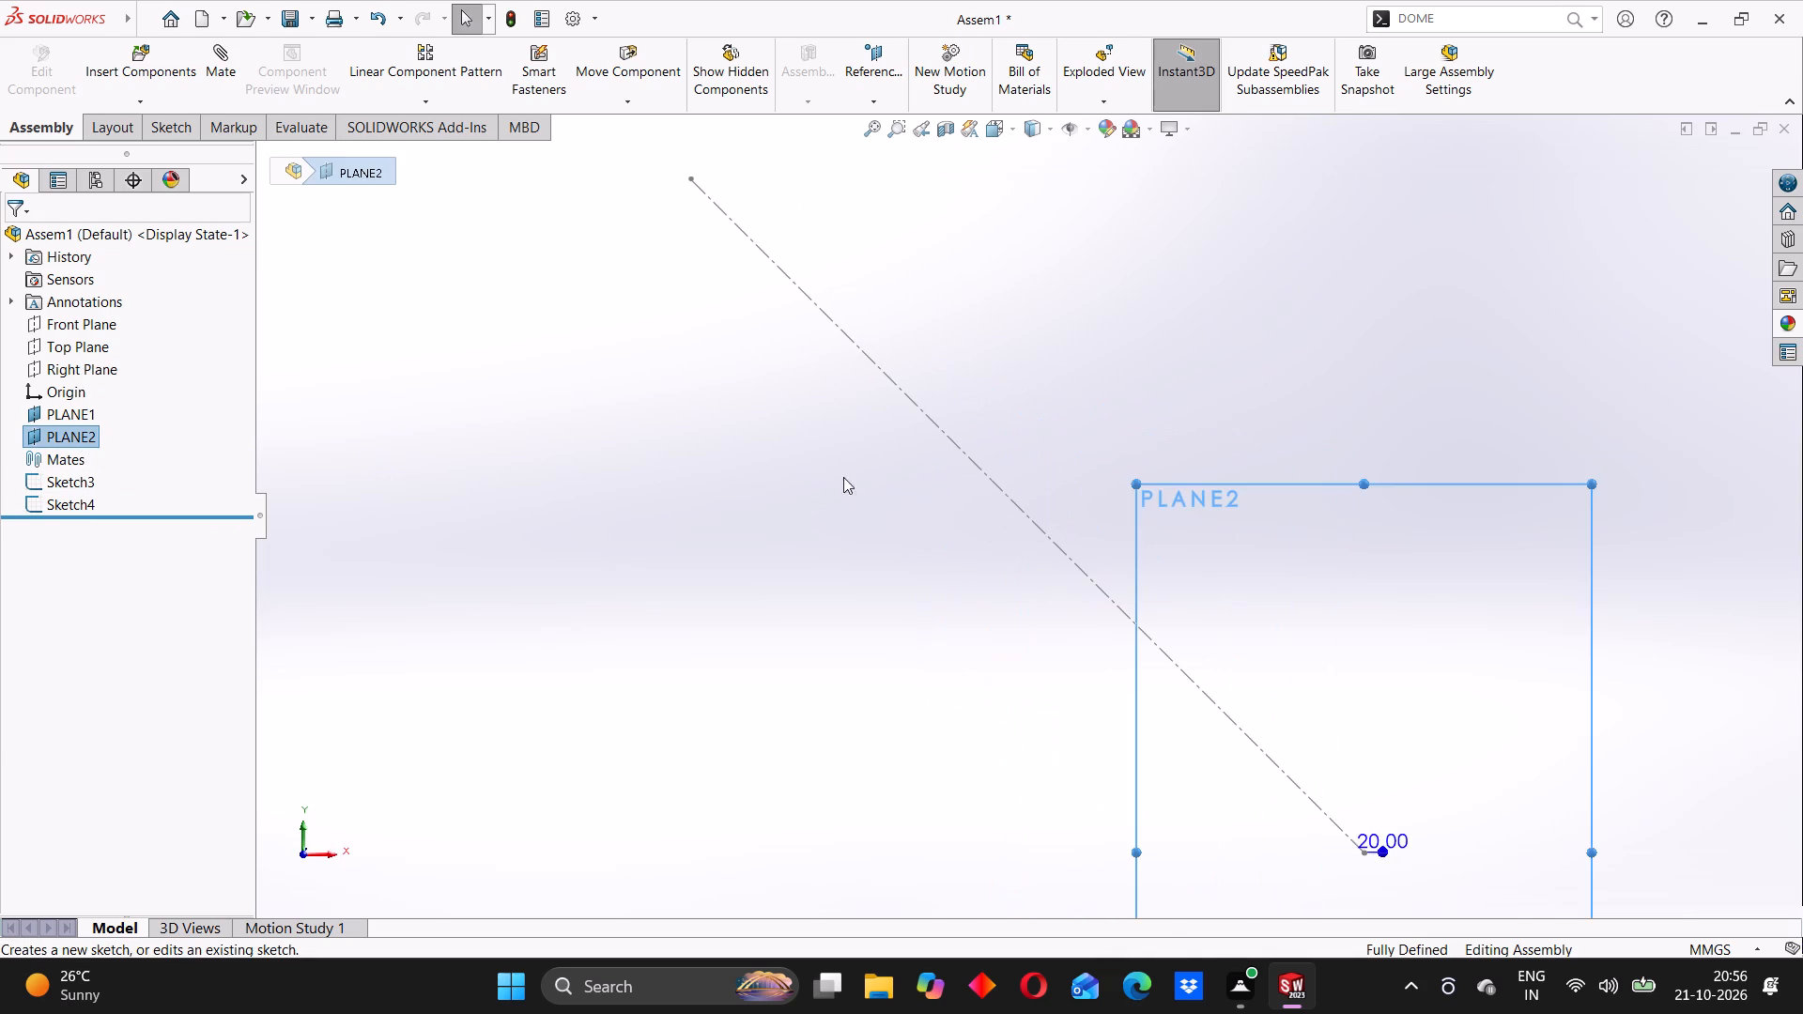
left_click(984, 339)
scroll(1207, 506, "up", 5)
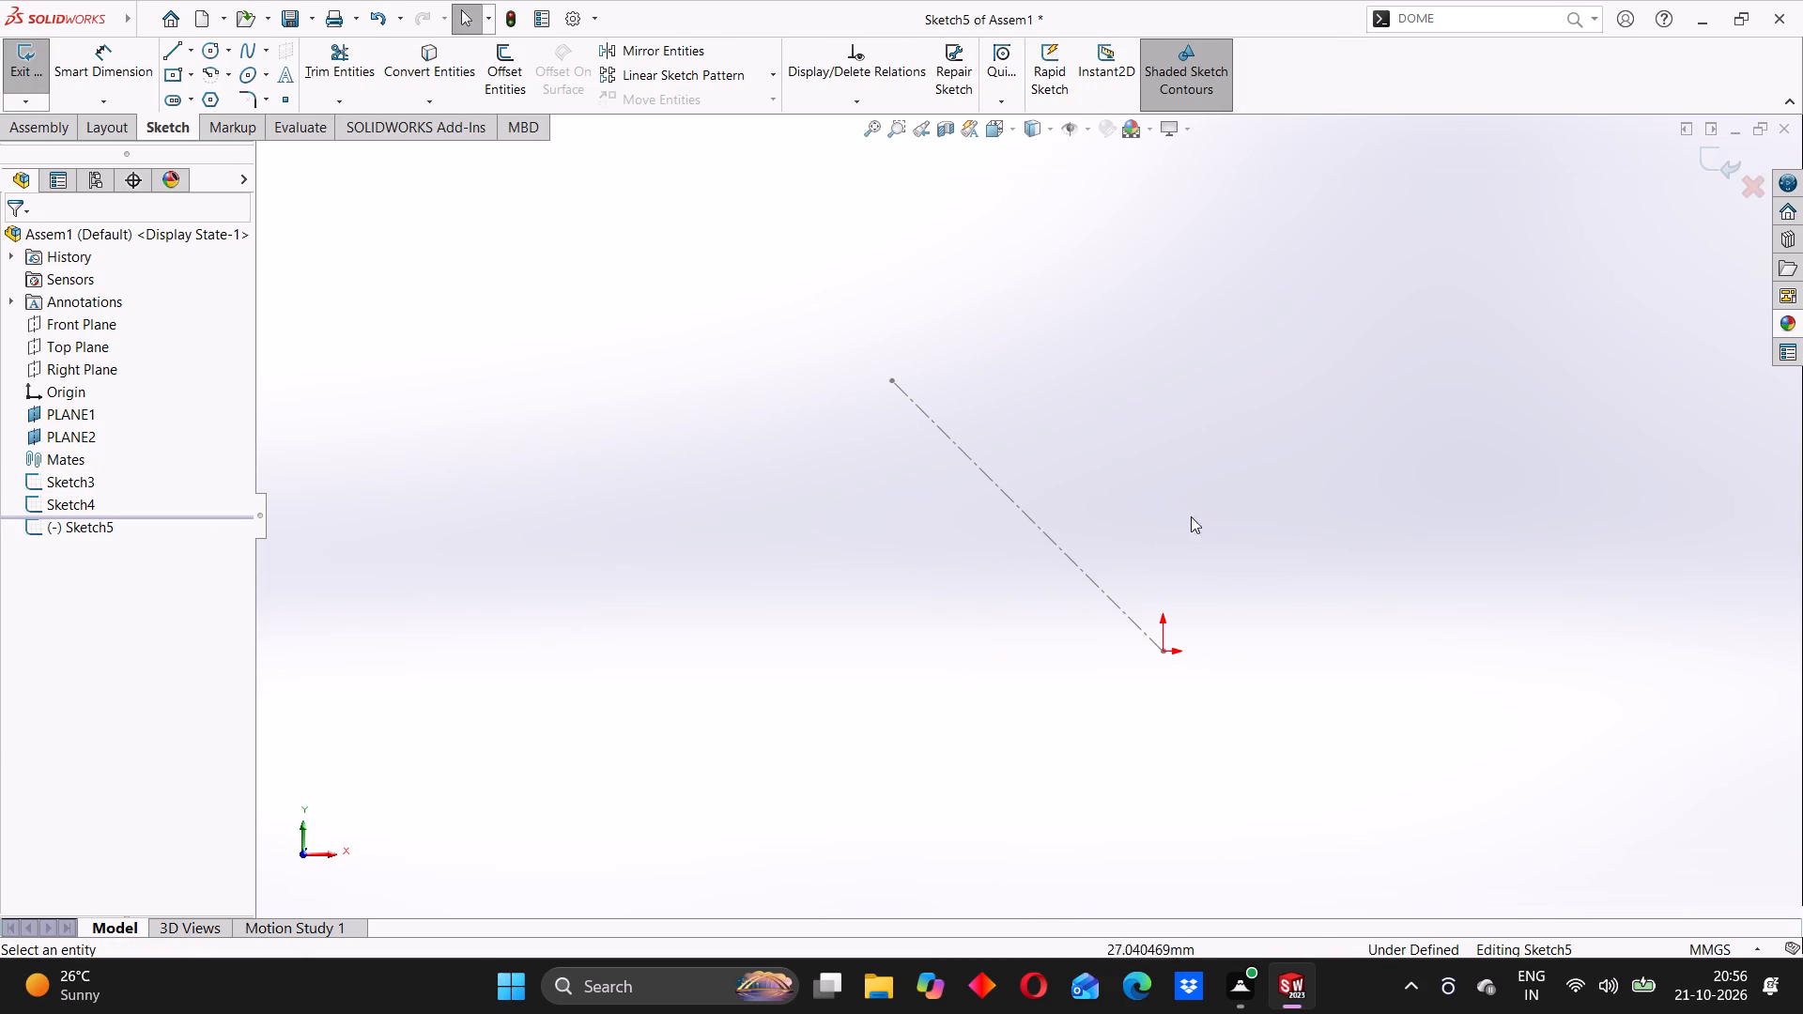
Sketch a diagonal centerline about 262 mm long from the origin, up toward positive X at roughly 37 degrees from horizontal.
left_click(192, 46)
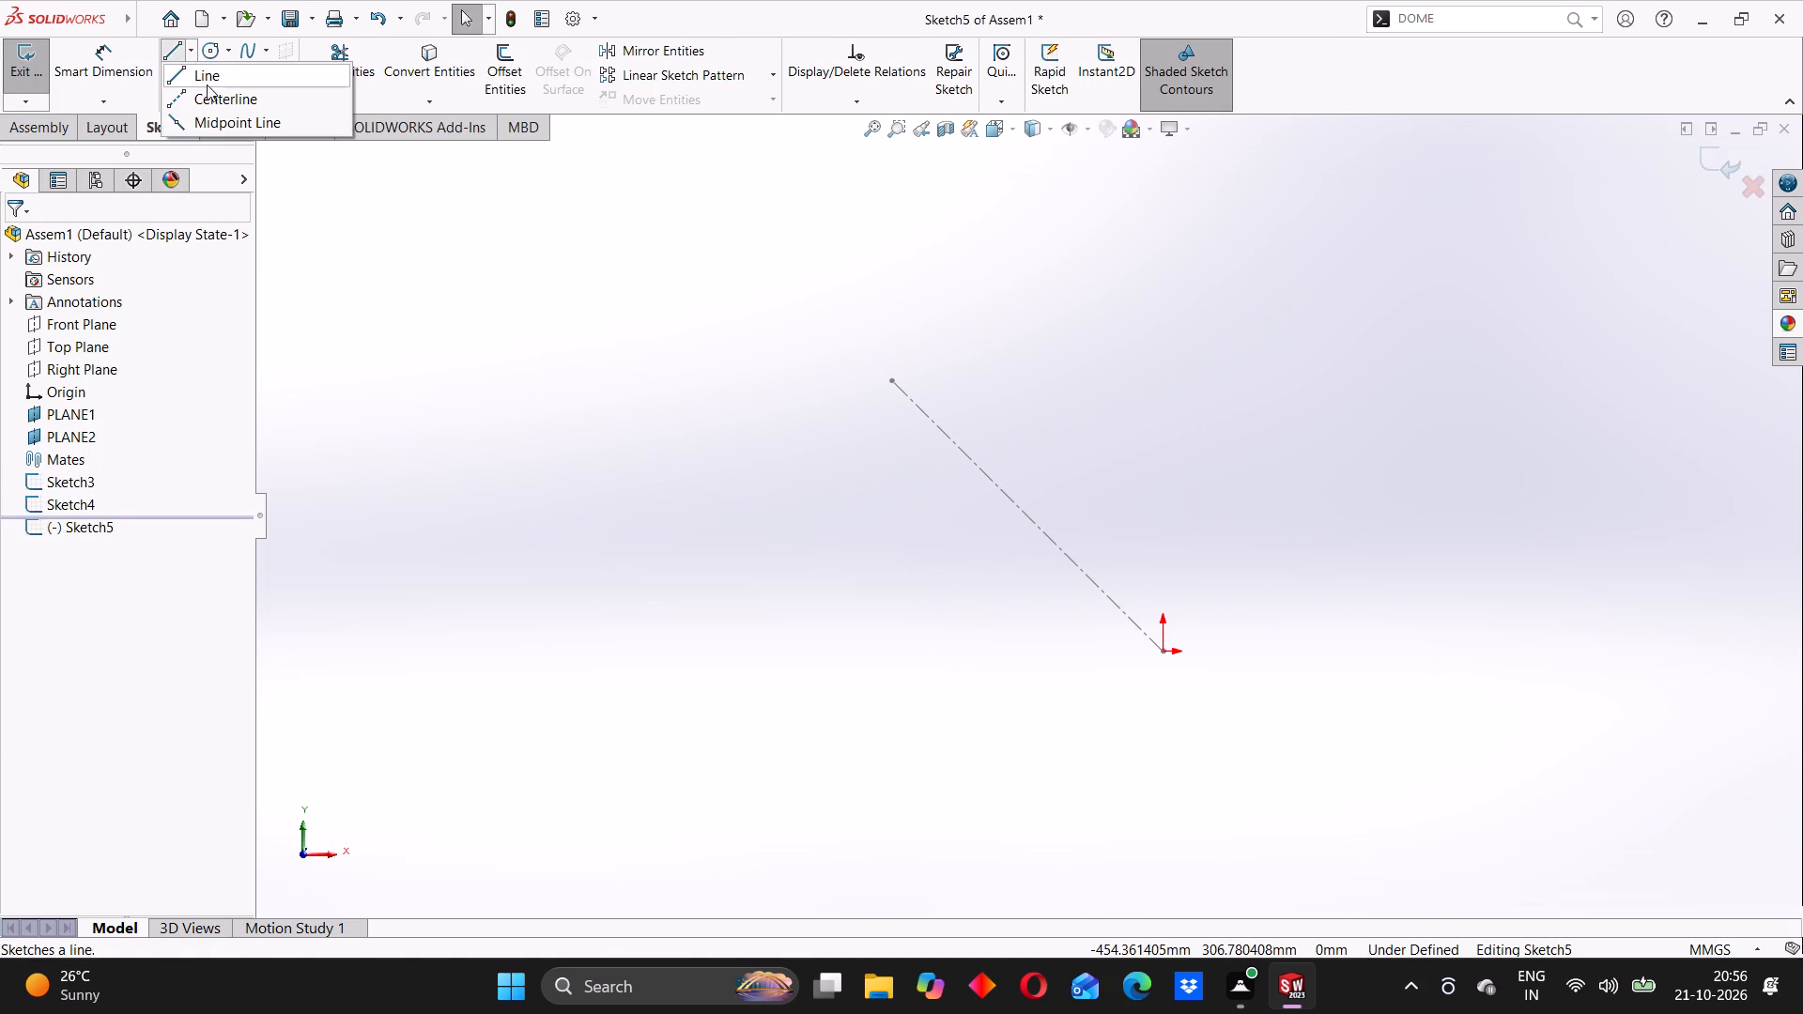
left_click(208, 92)
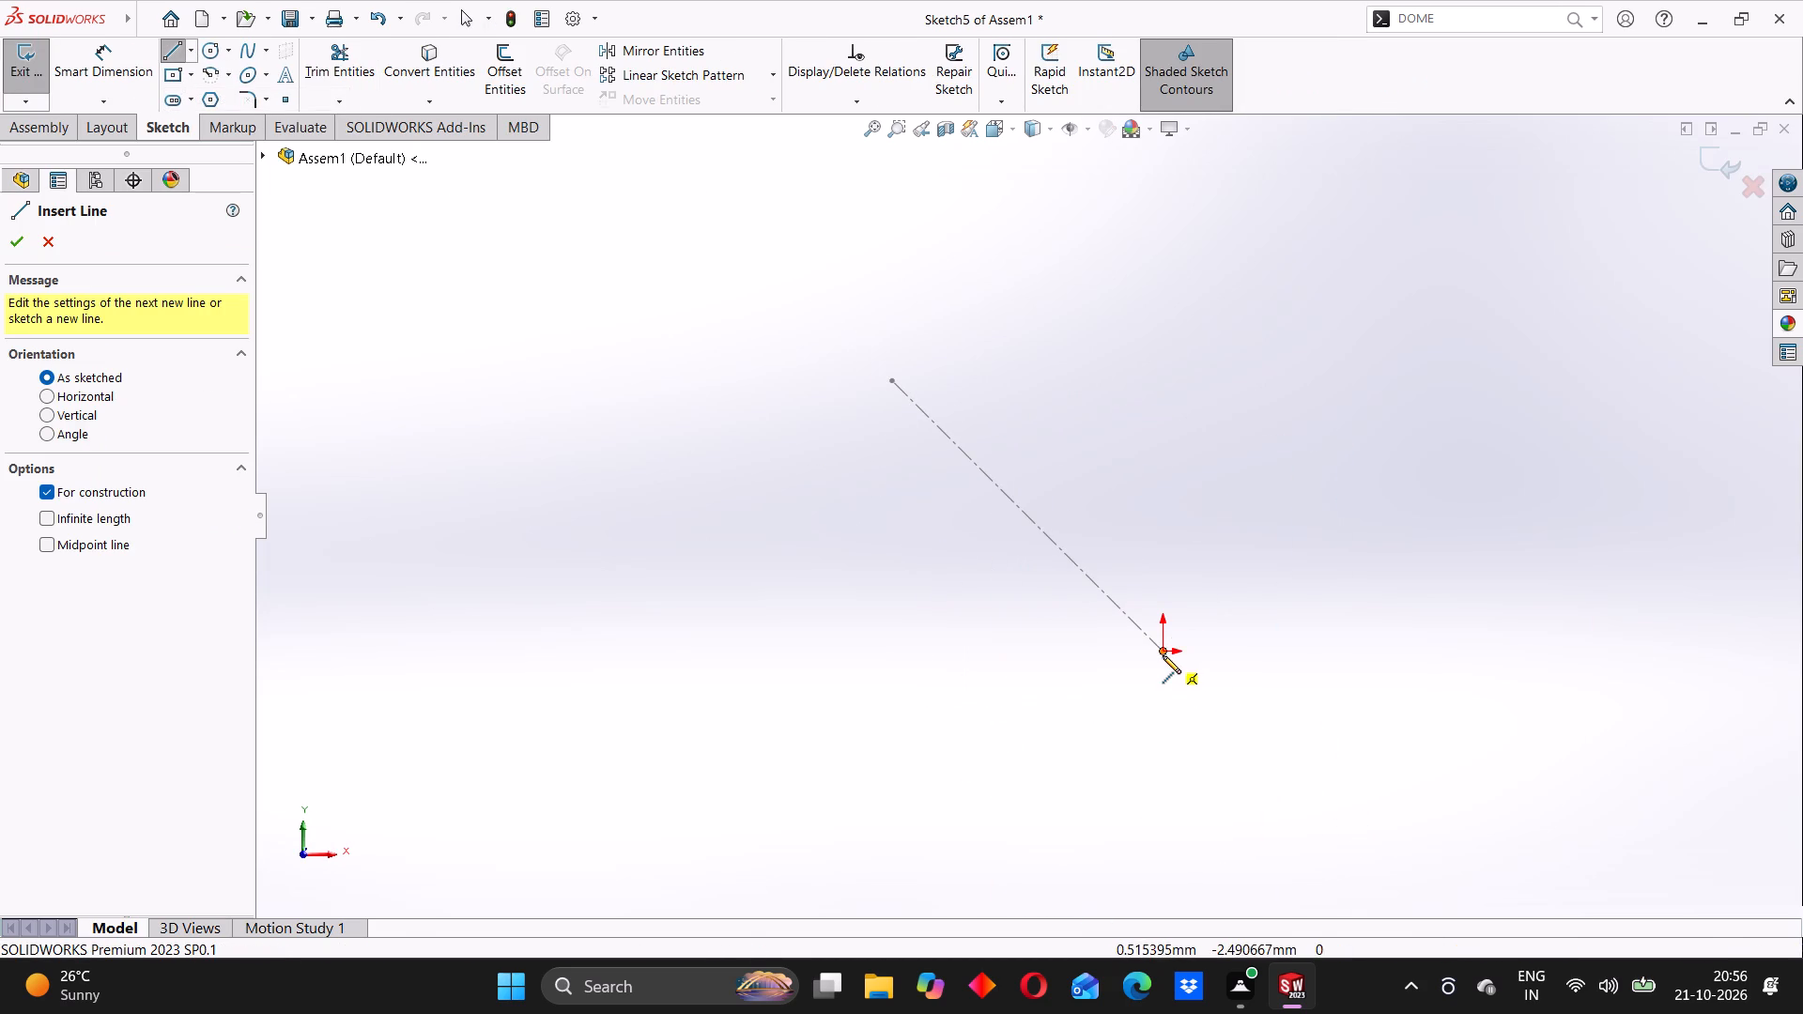
left_click_drag(1163, 653, 1171, 652)
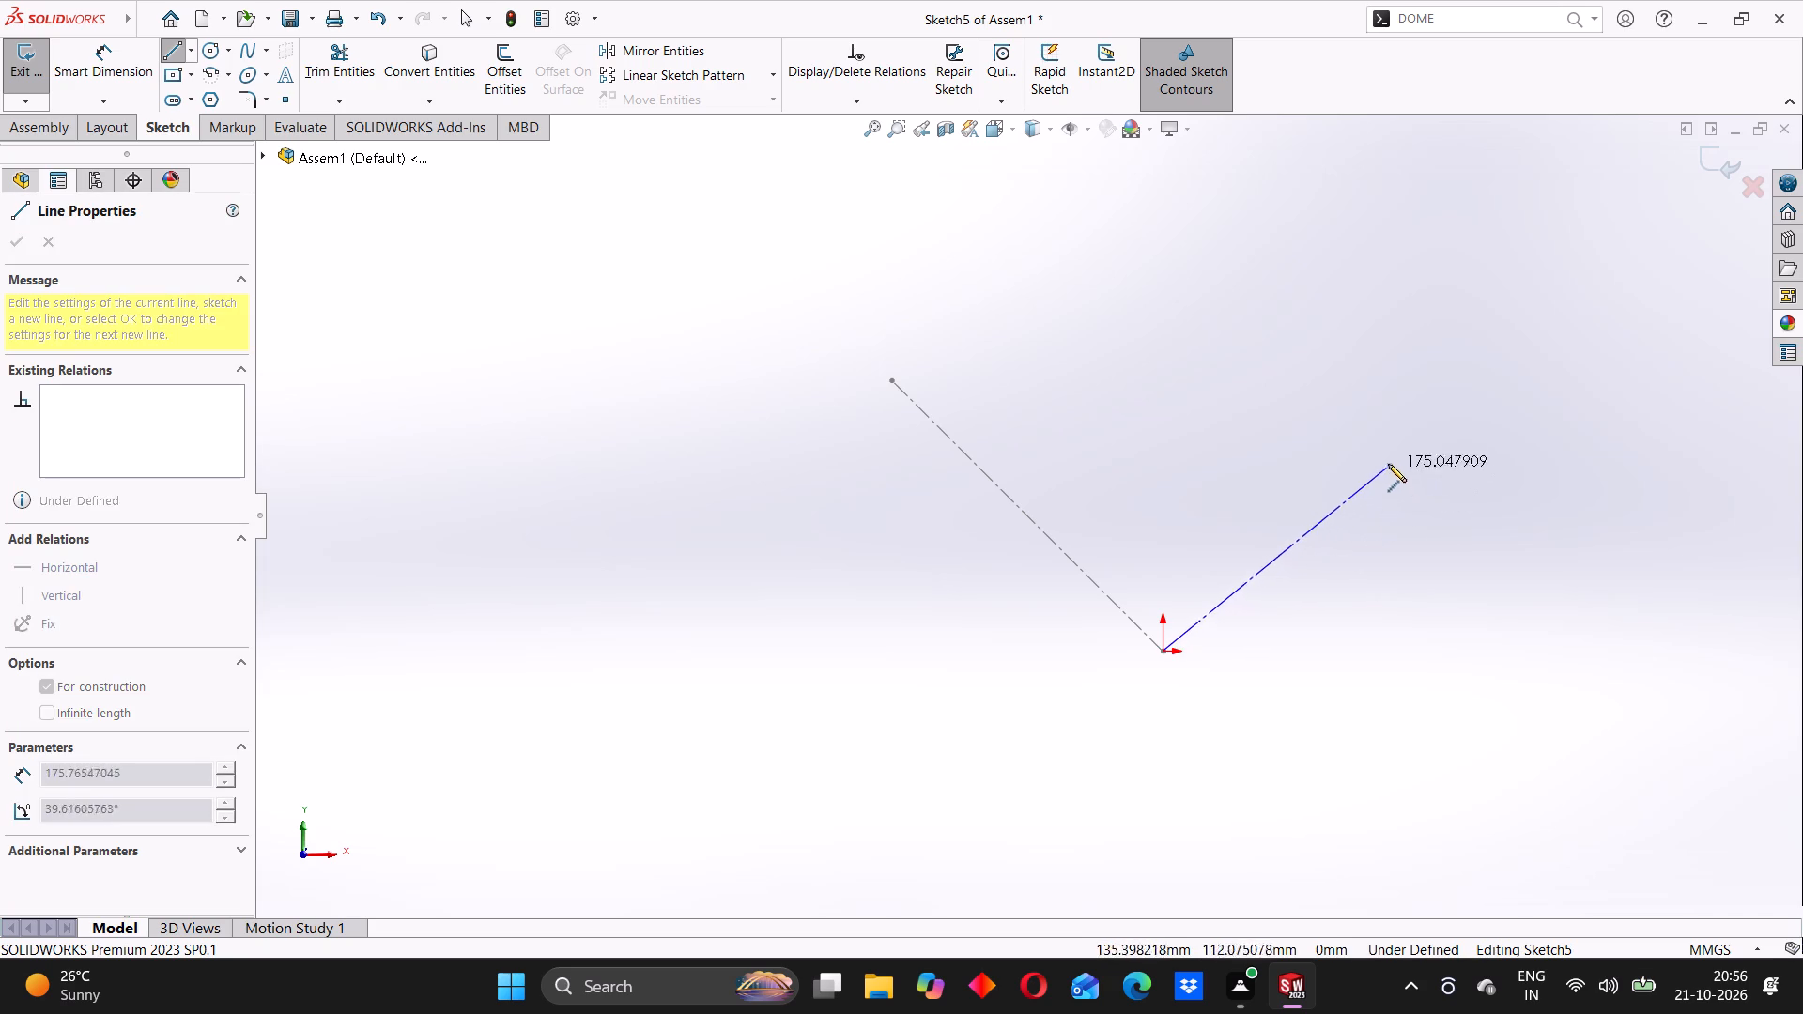
left_click(1511, 390)
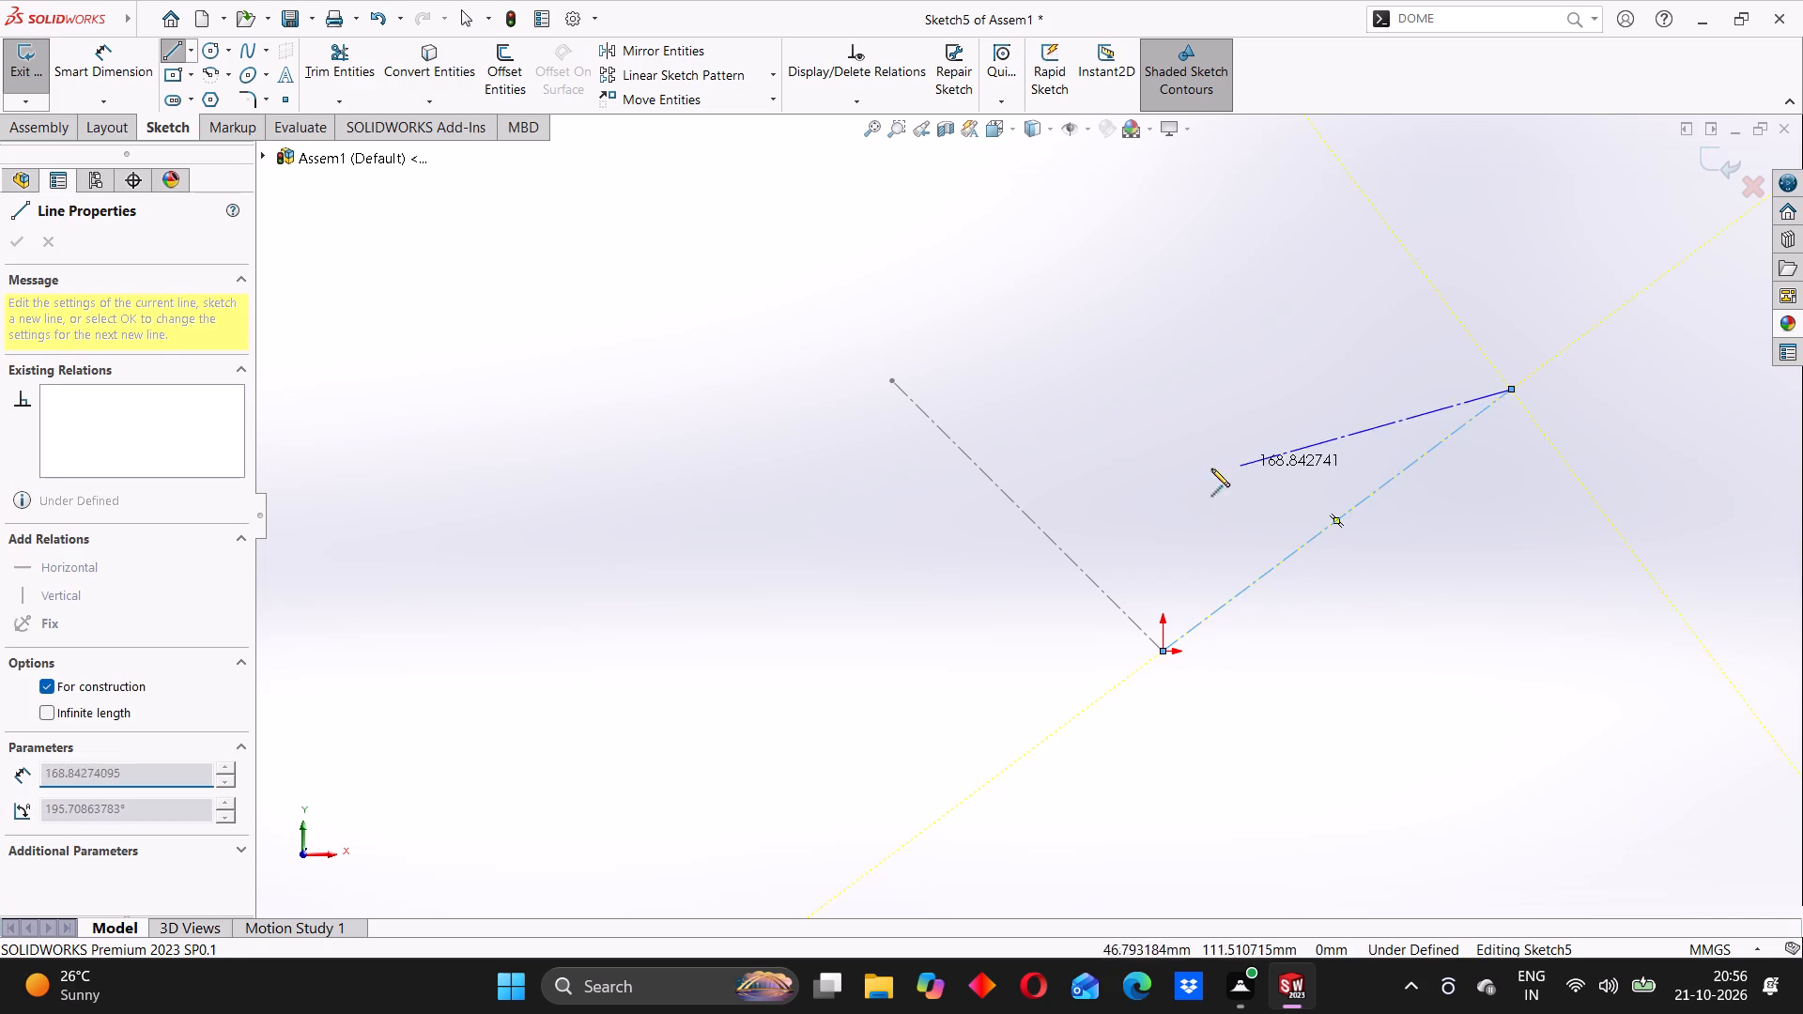
right_click(1089, 376)
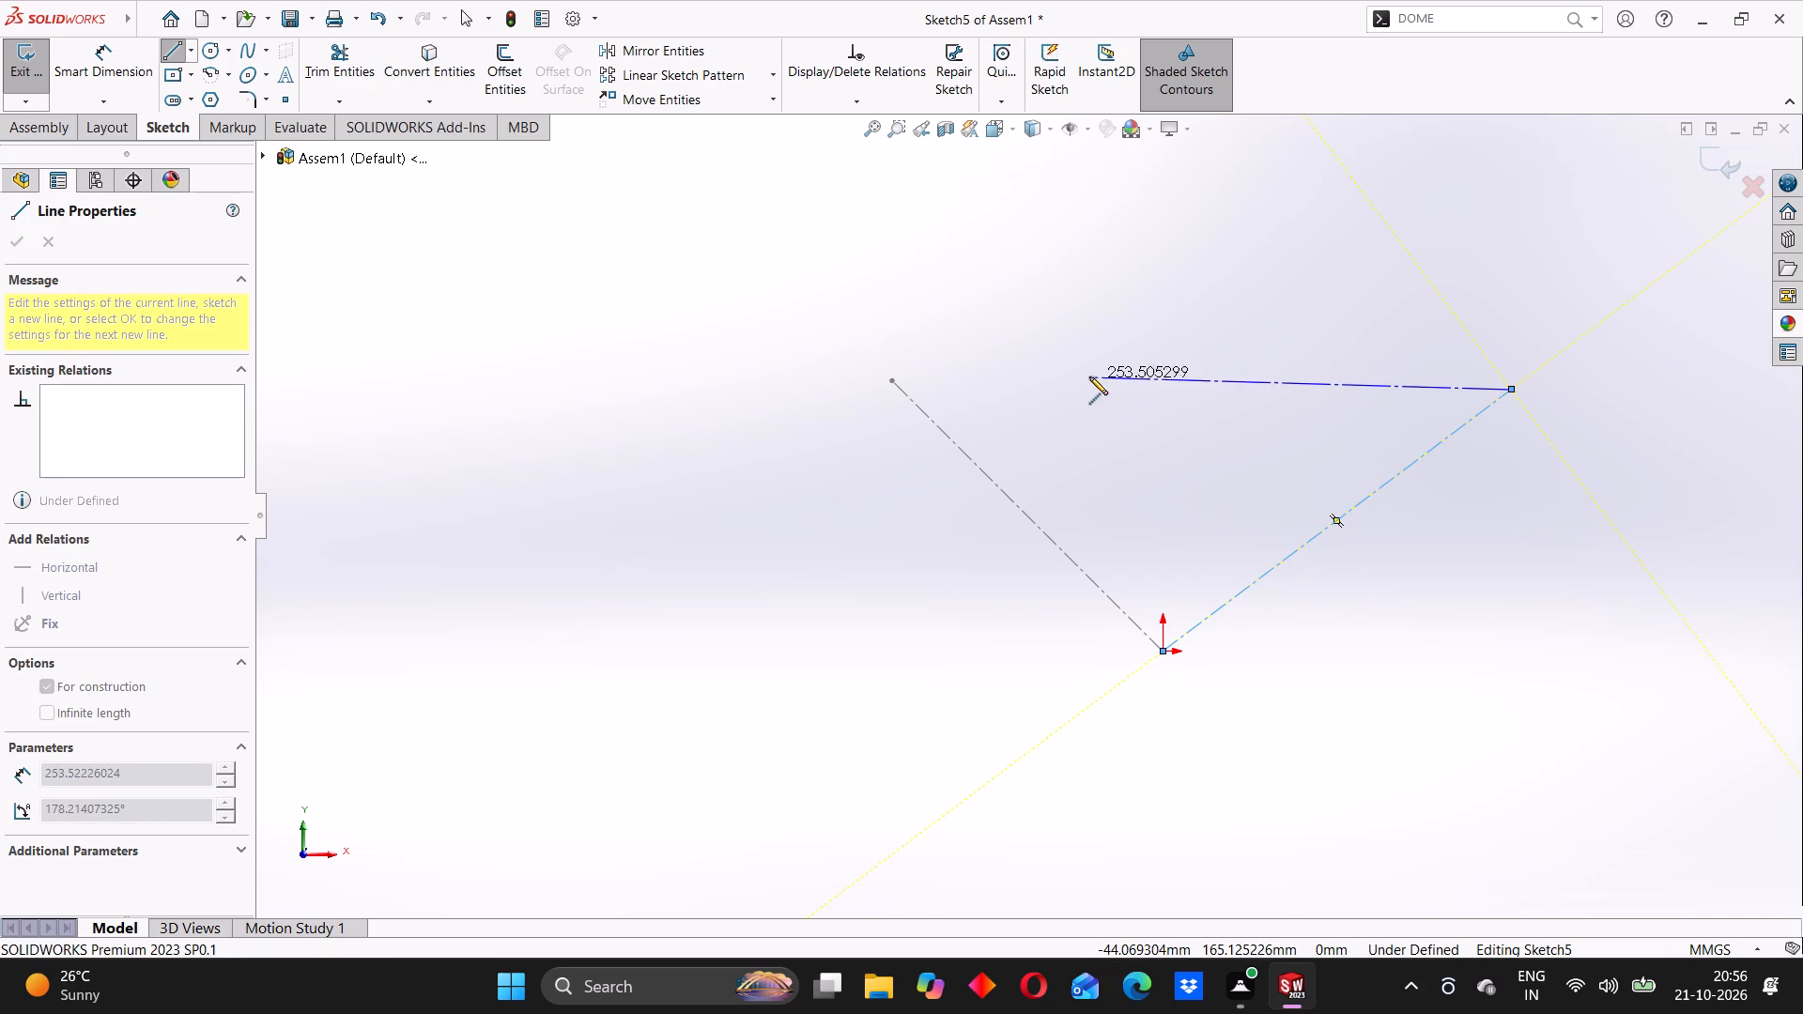
left_click(1141, 402)
Dimension the new centerline's length to 230 mm, placing the dimension parallel to it on its upper side.
left_click(111, 39)
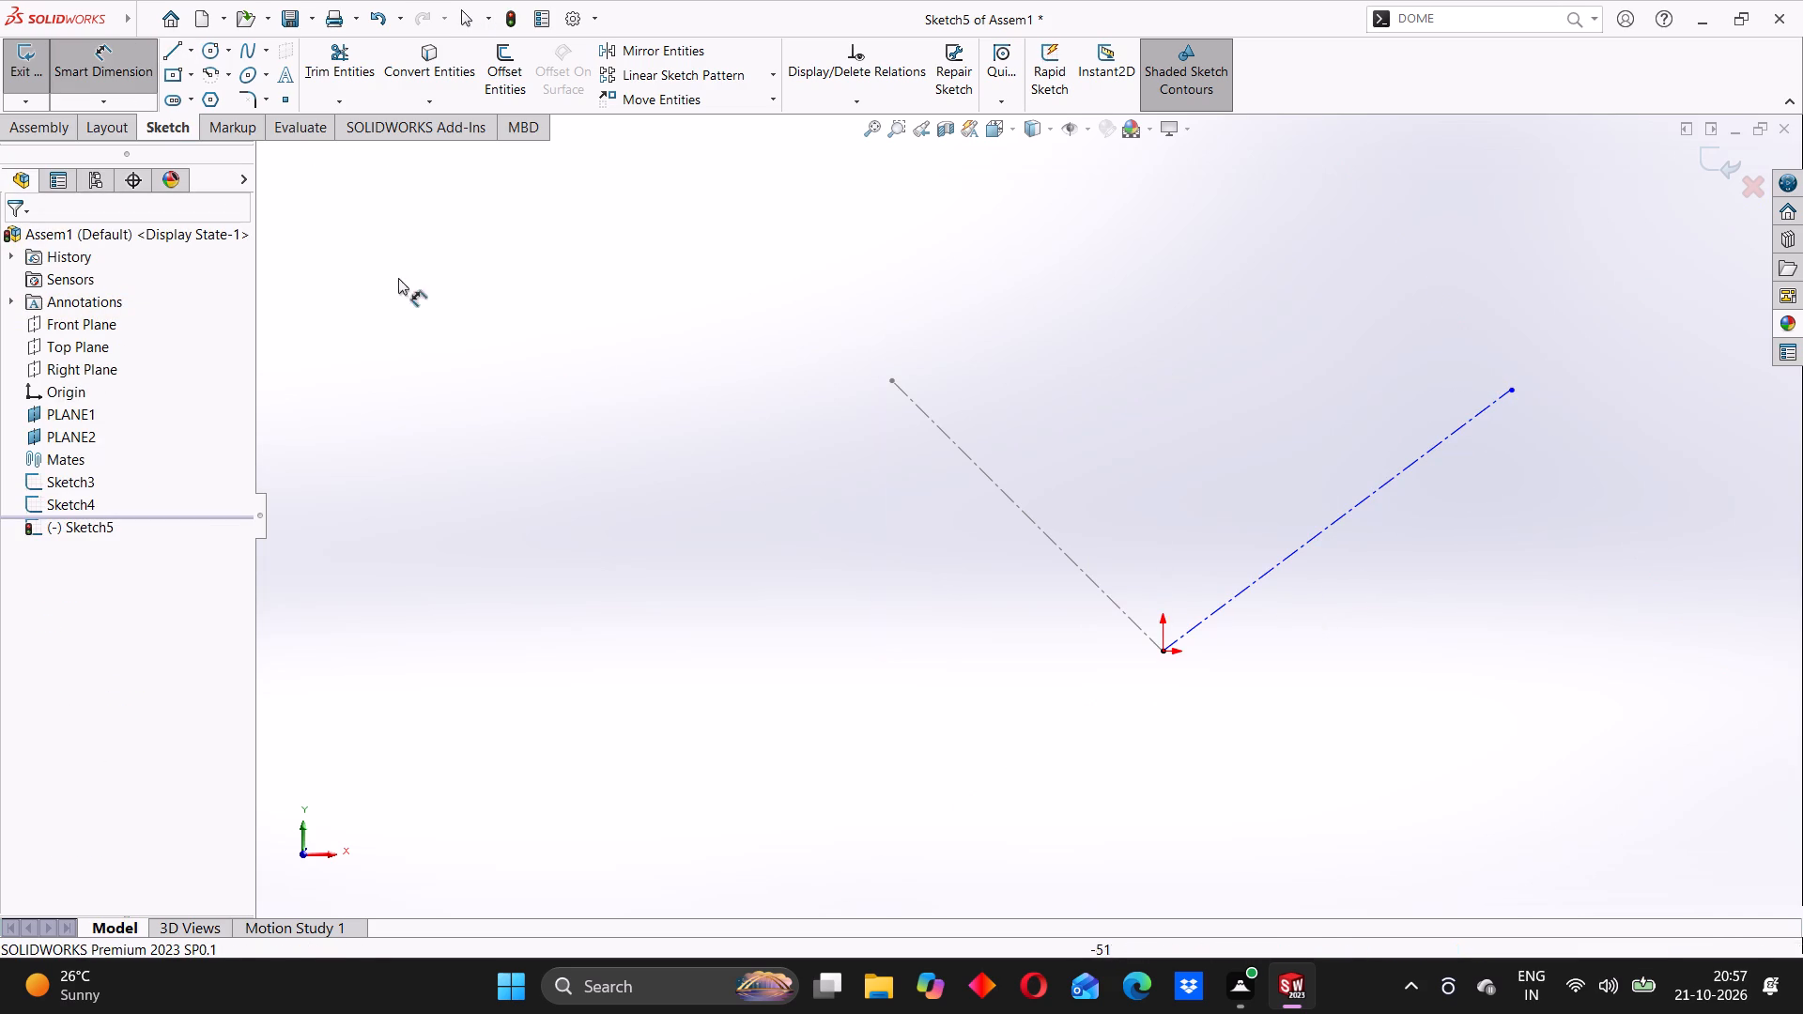
left_click(1273, 567)
left_click(1258, 539)
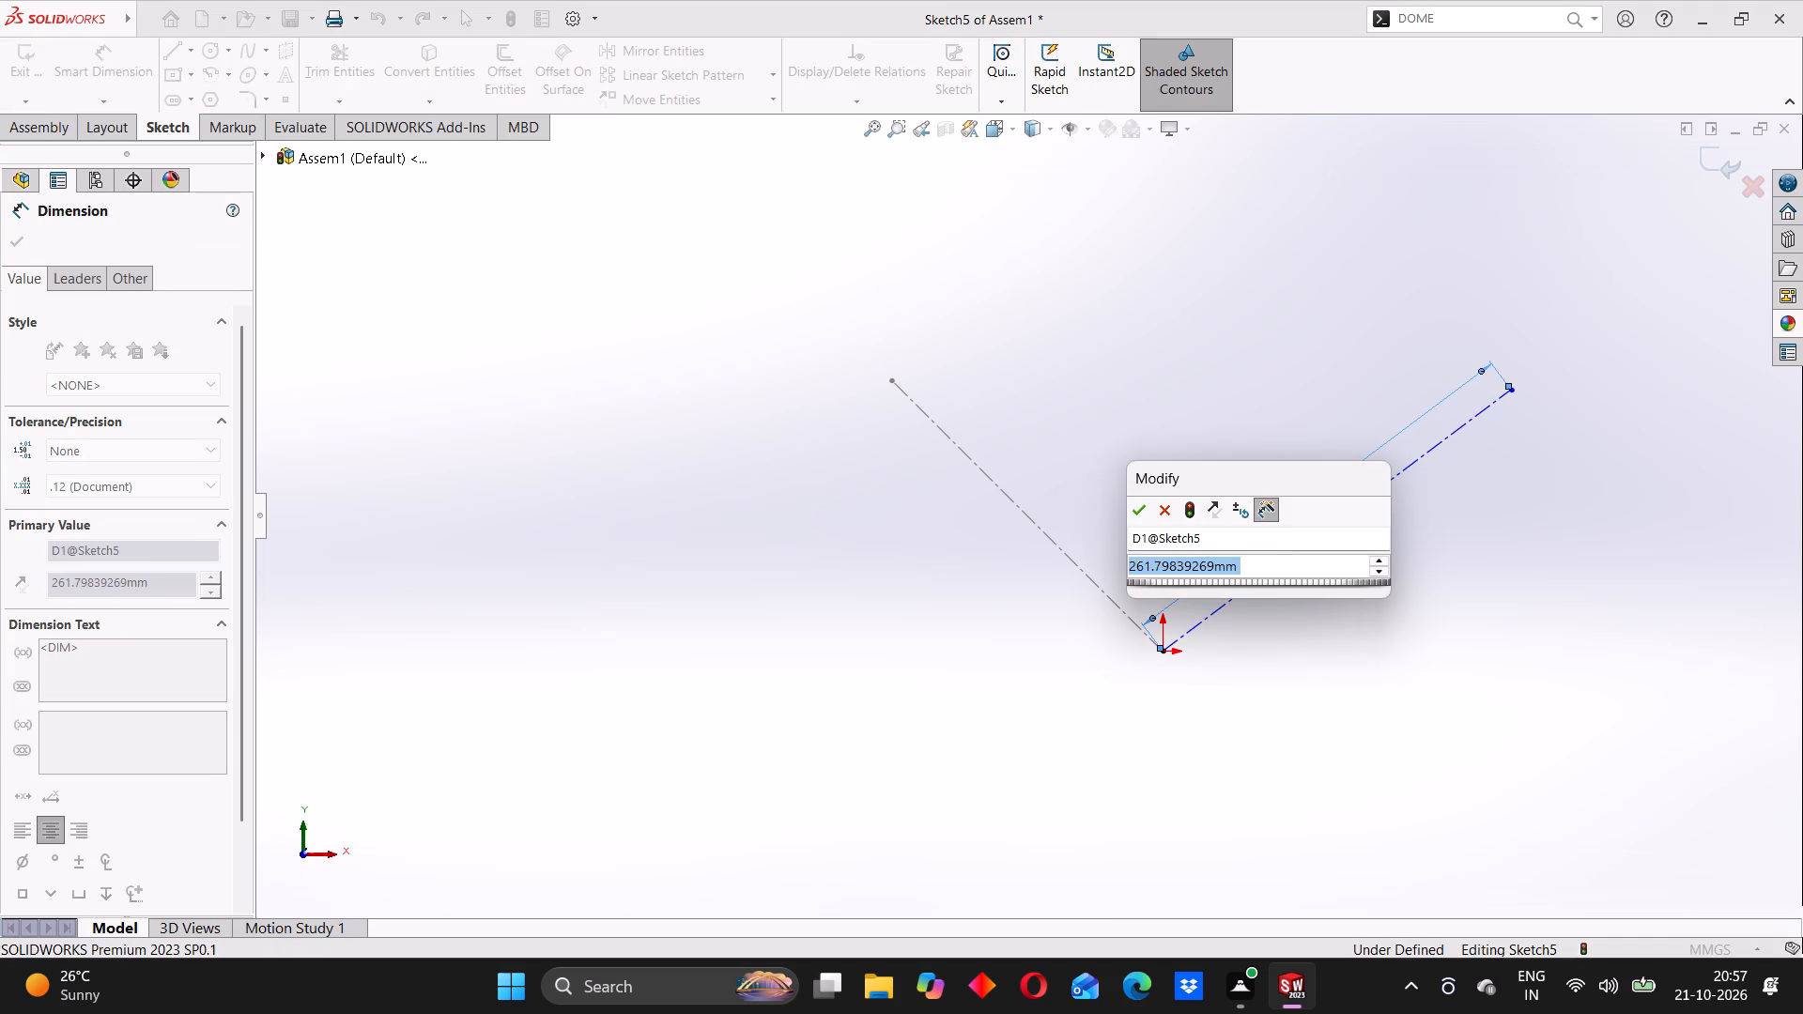
key("2")
key("3")
key("0")
key("Return")
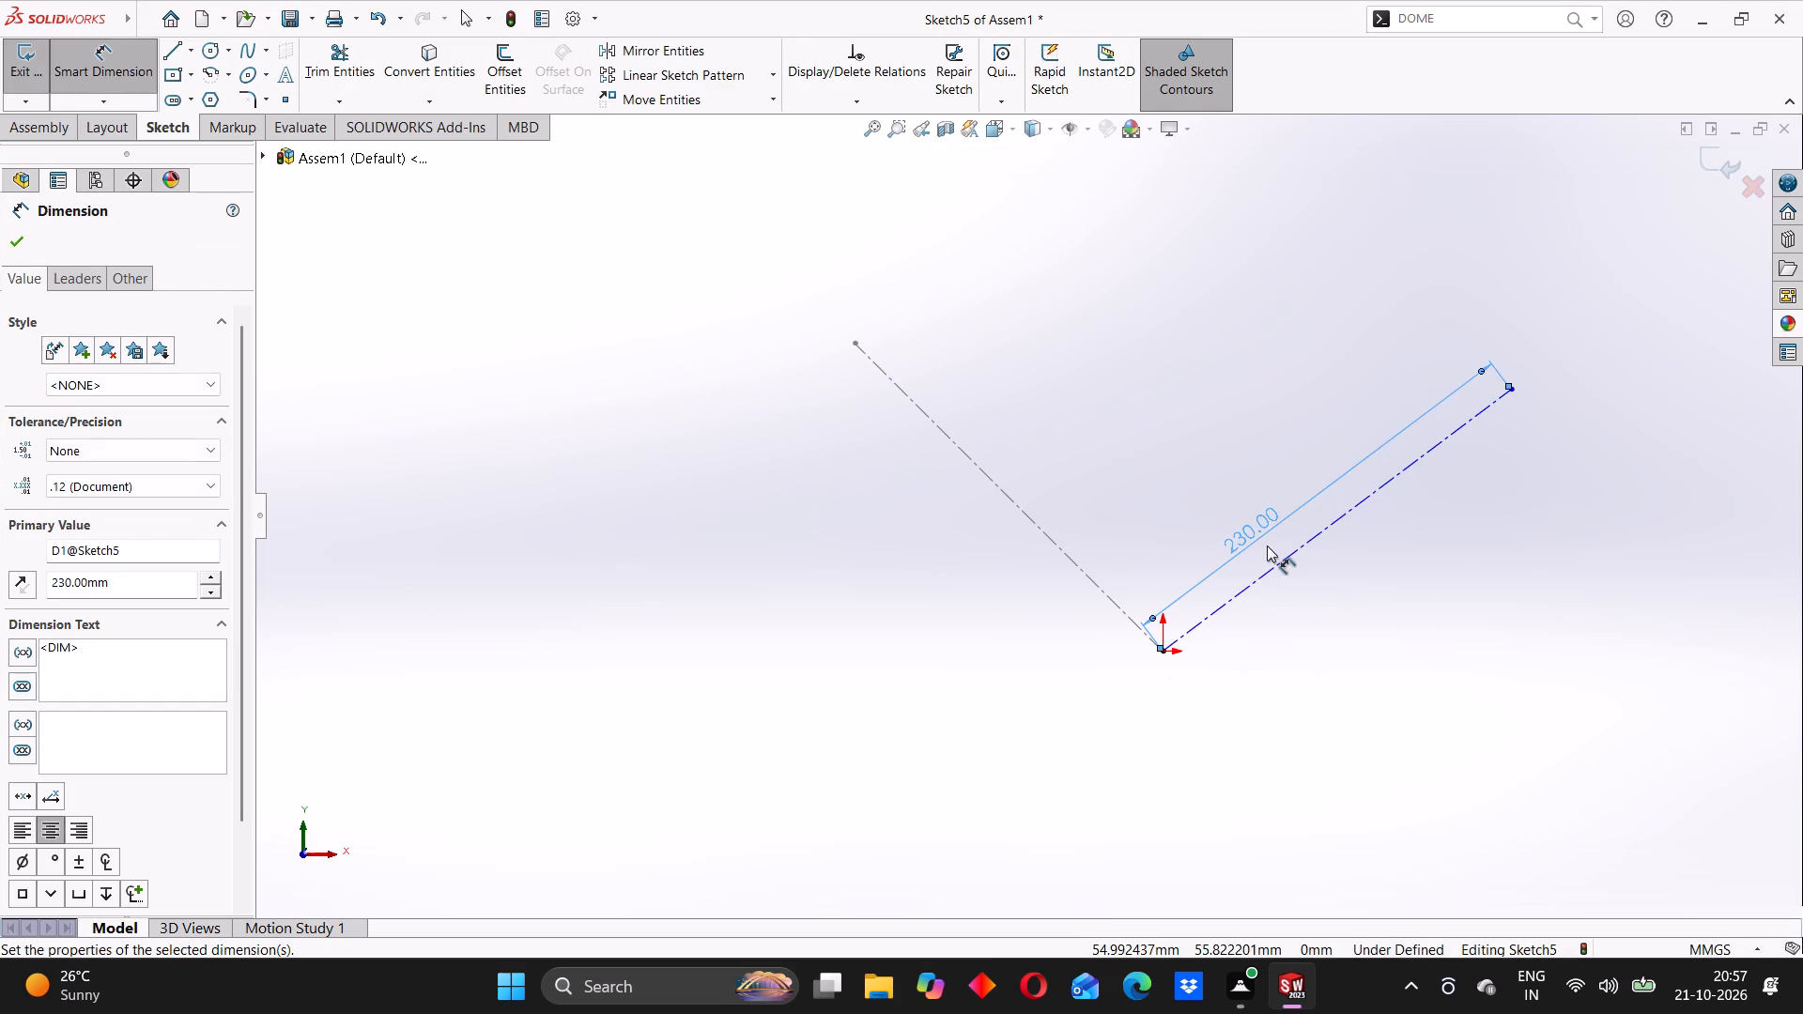
left_click(1216, 480)
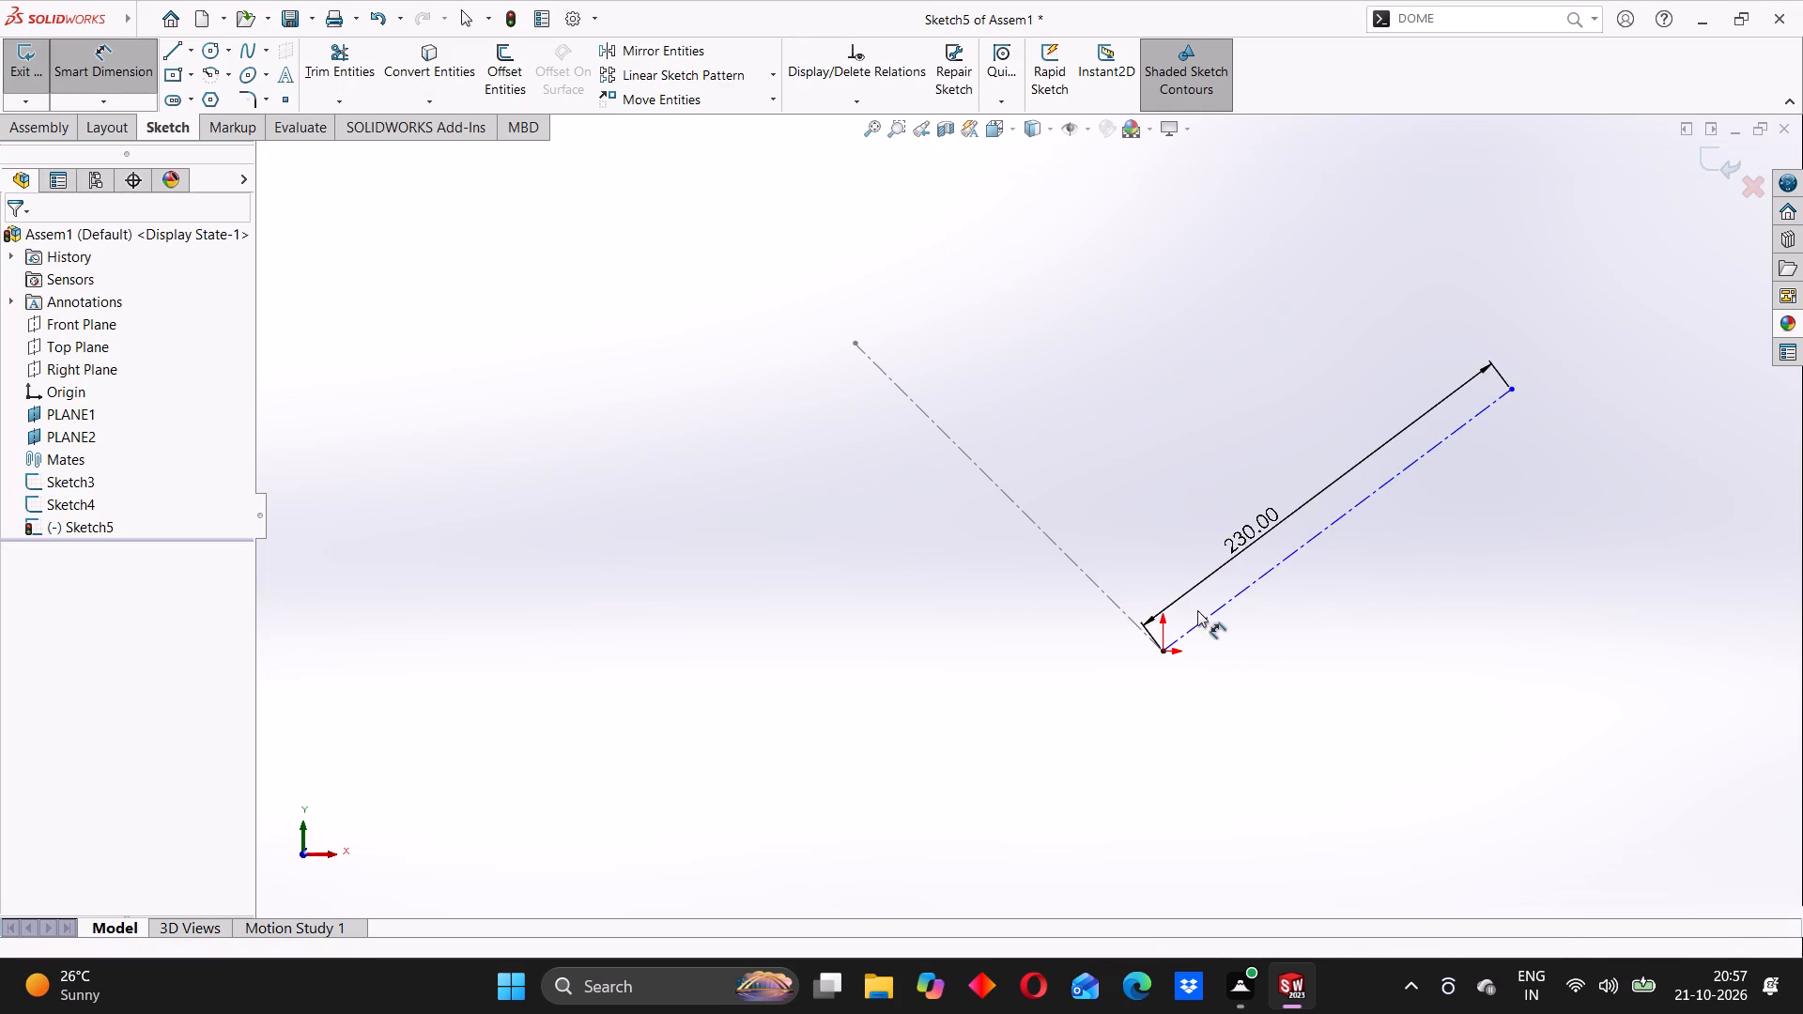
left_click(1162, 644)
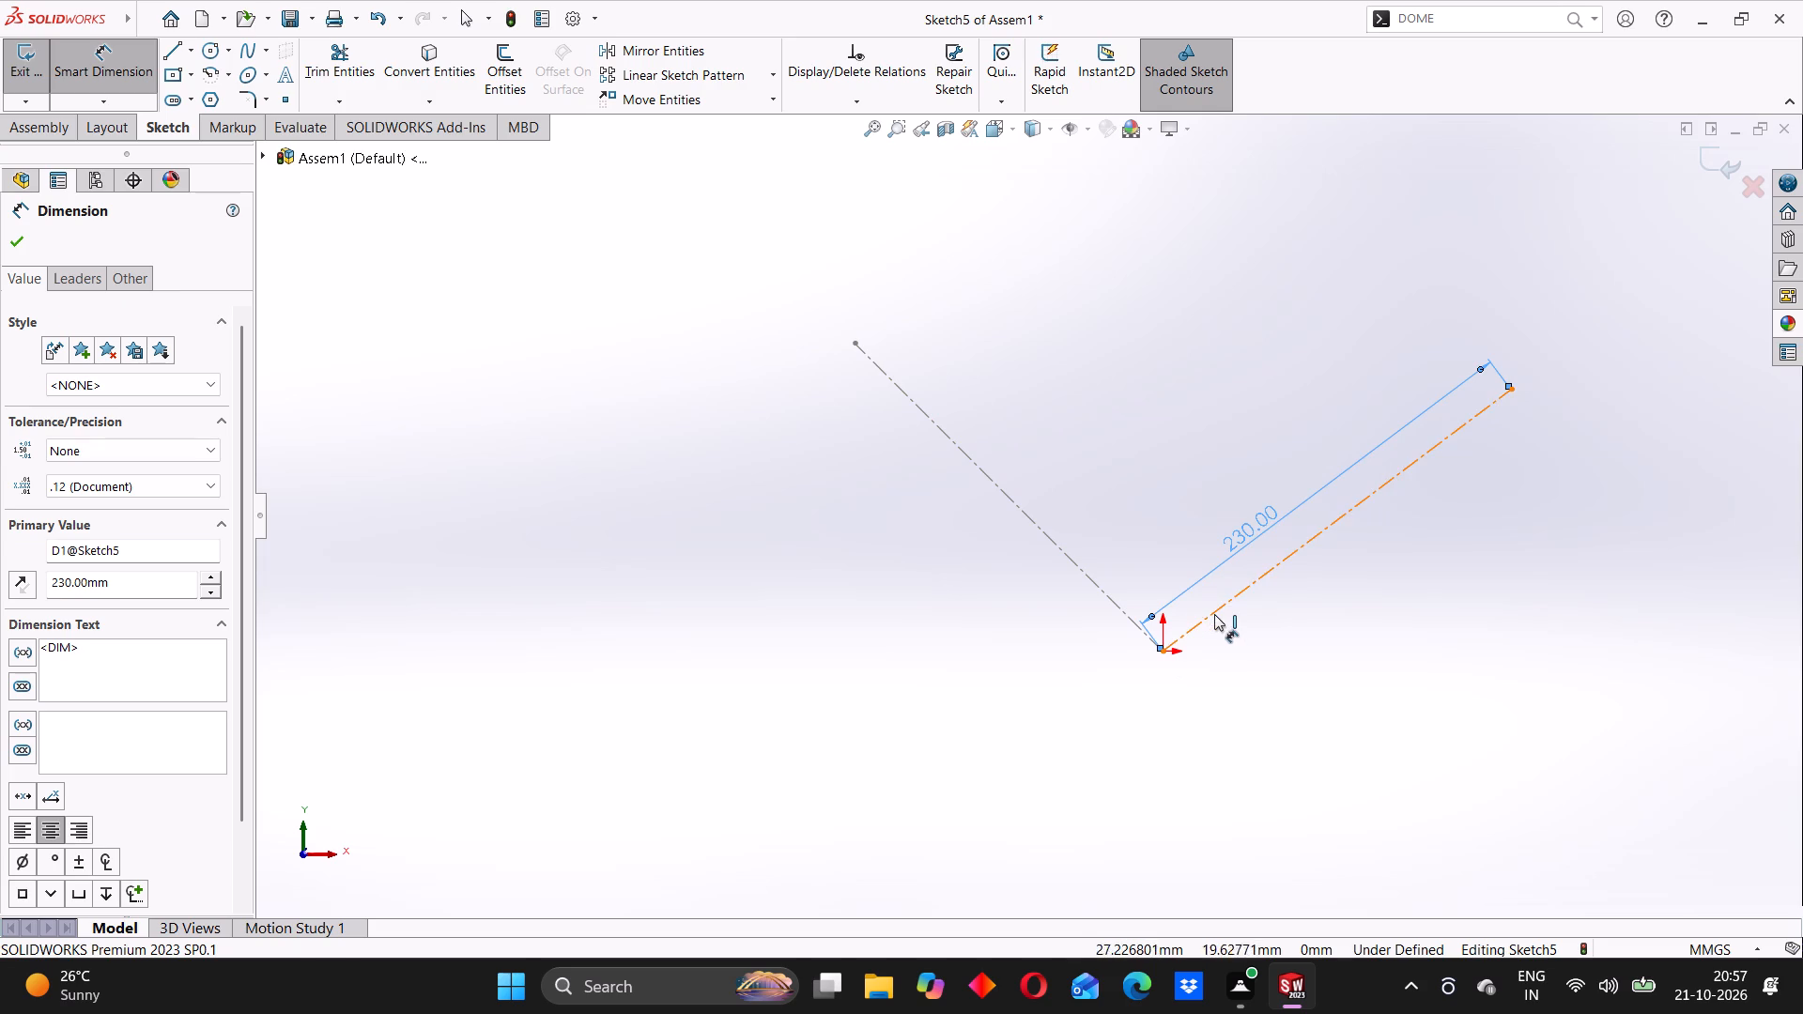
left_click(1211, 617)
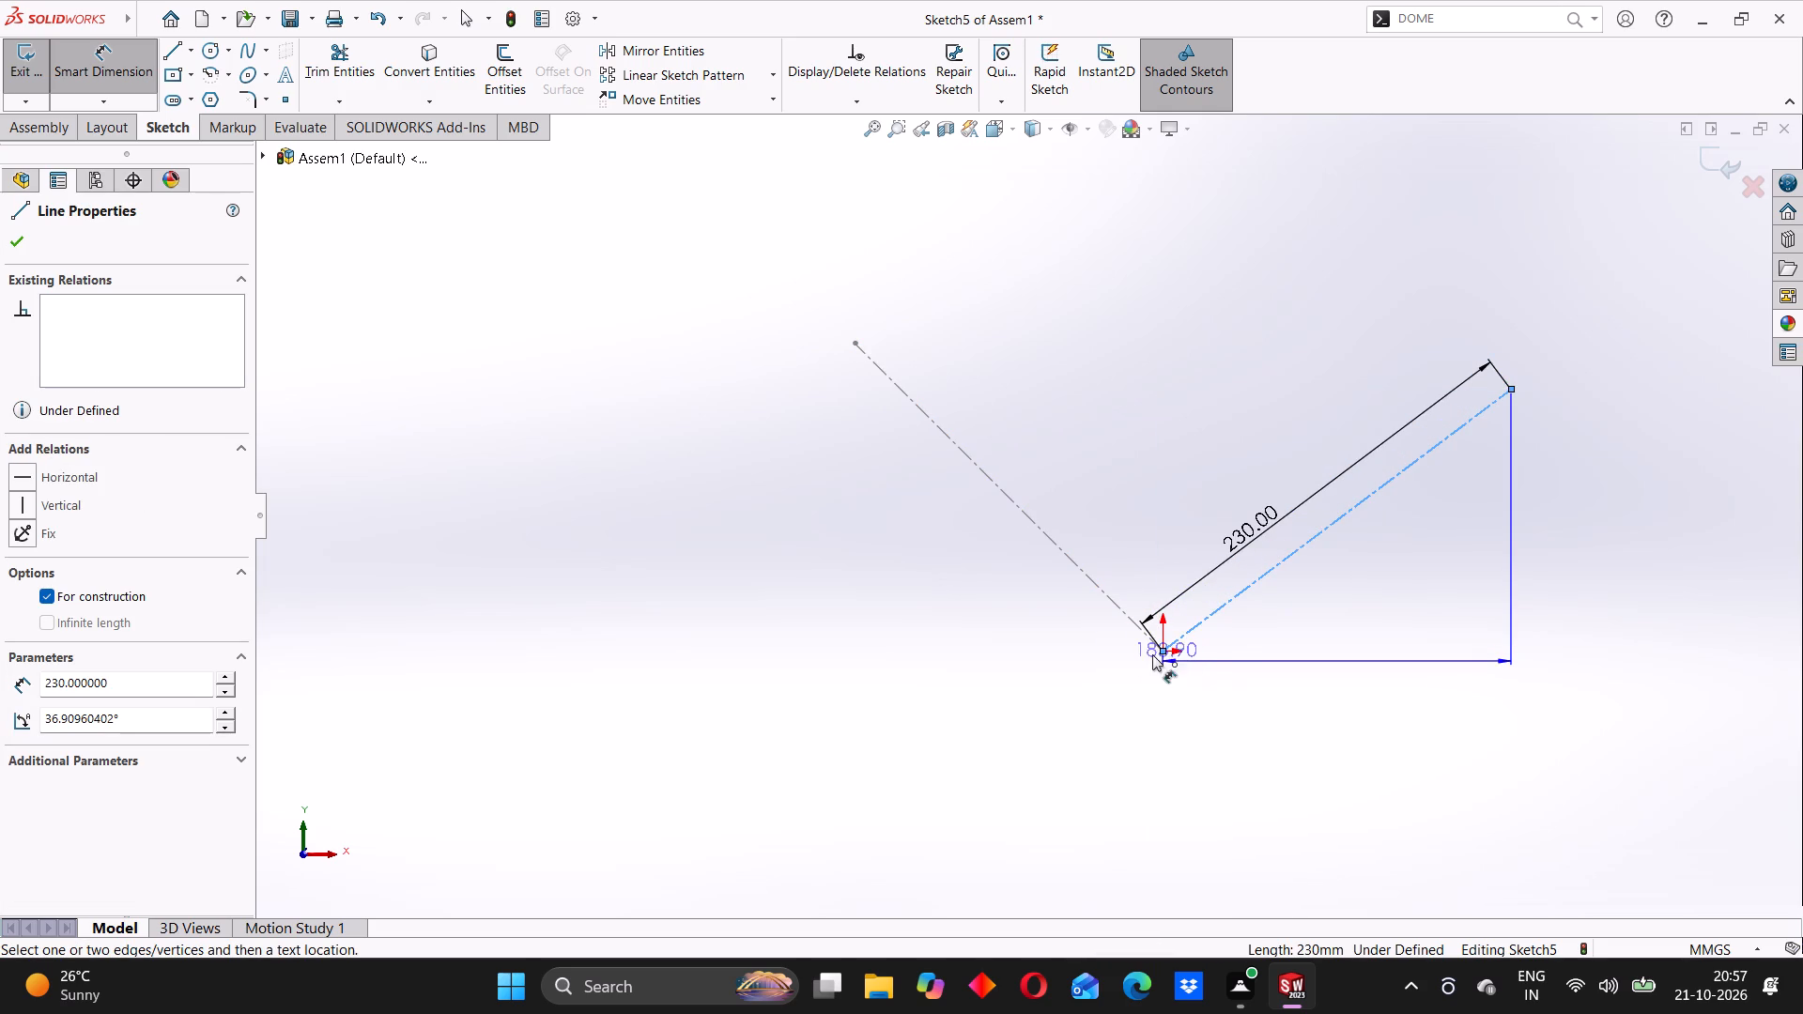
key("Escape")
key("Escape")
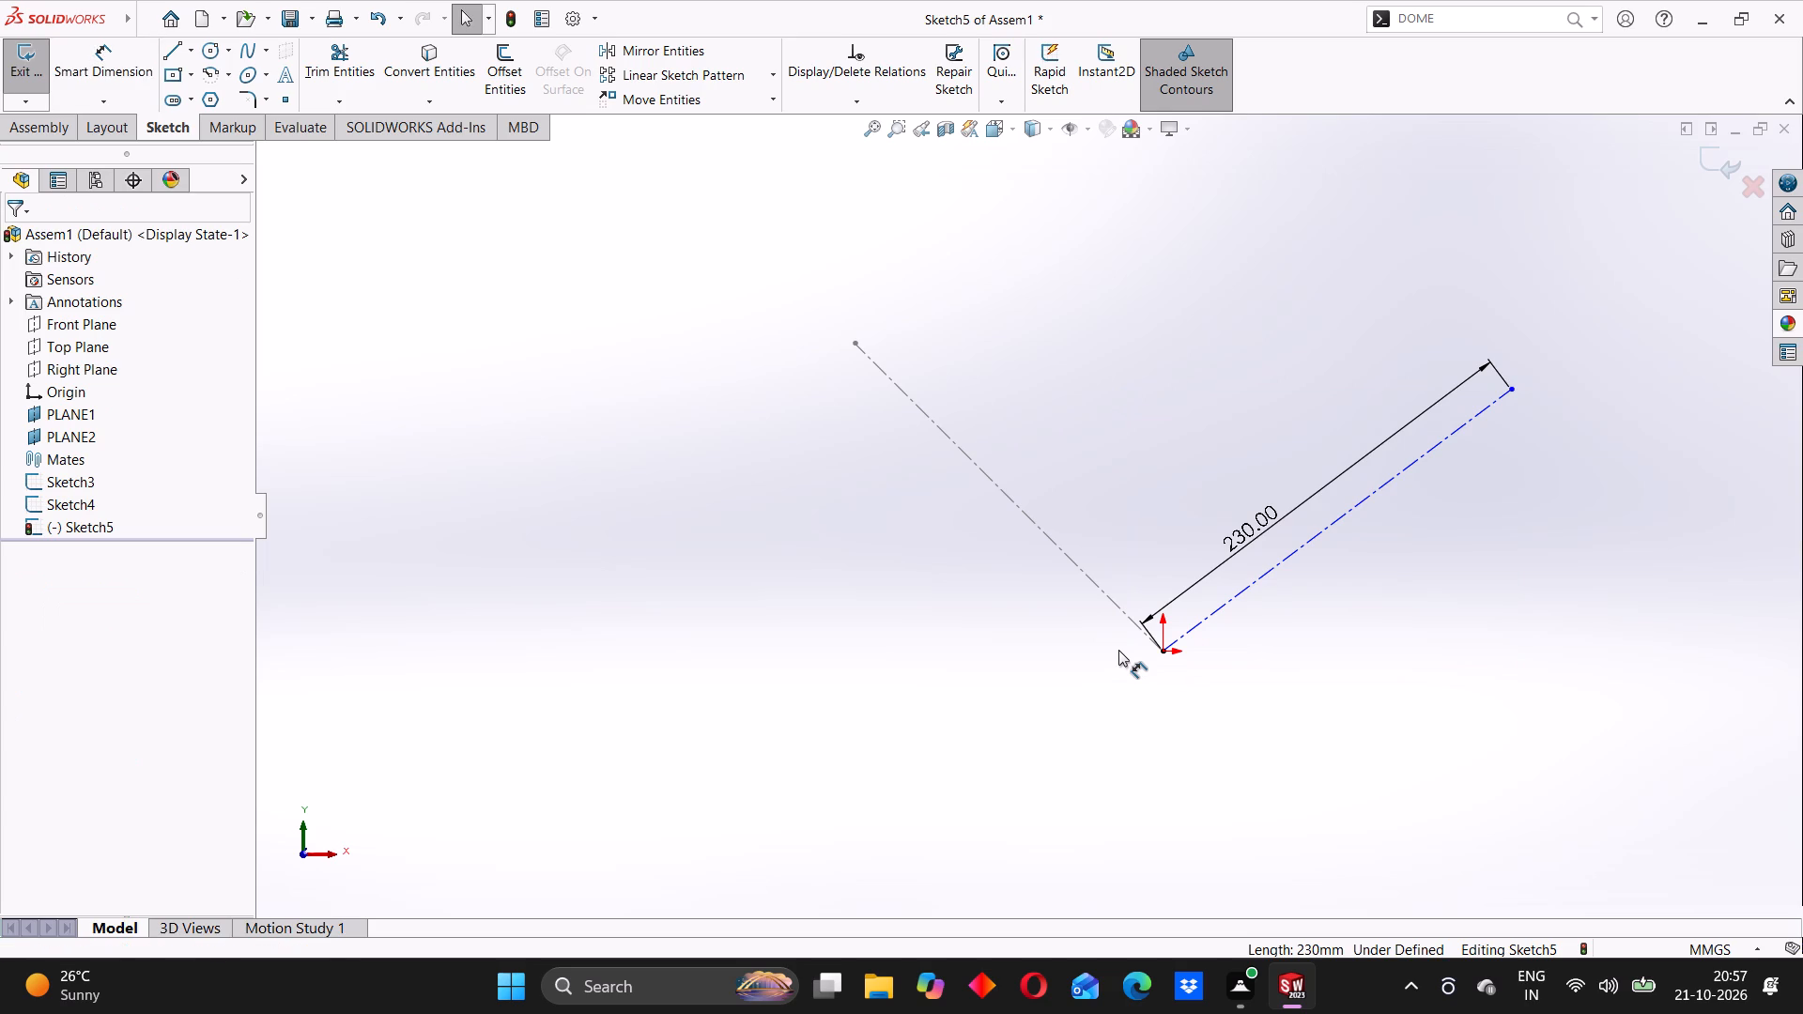
Dimension the angle between the 230 mm centerline and the vertical axis at the origin as 45 degrees, and exit the sketch.
left_click(106, 79)
left_click(1177, 634)
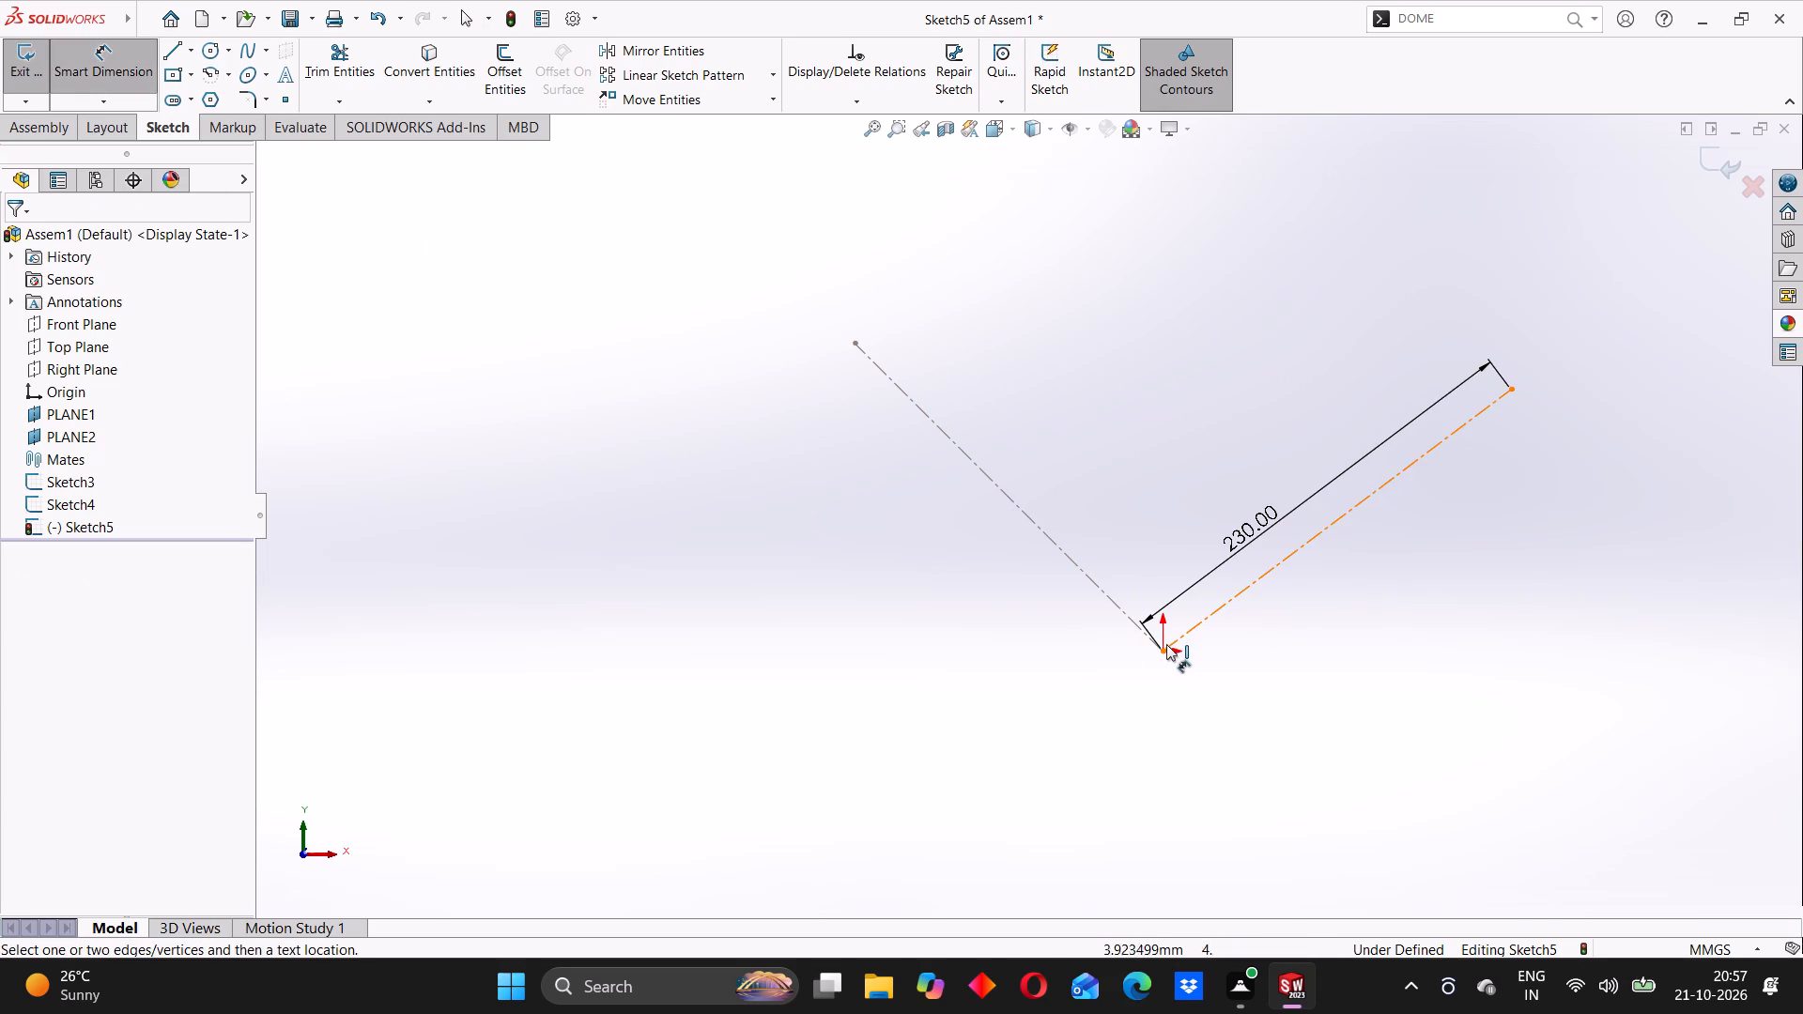
left_click(1164, 647)
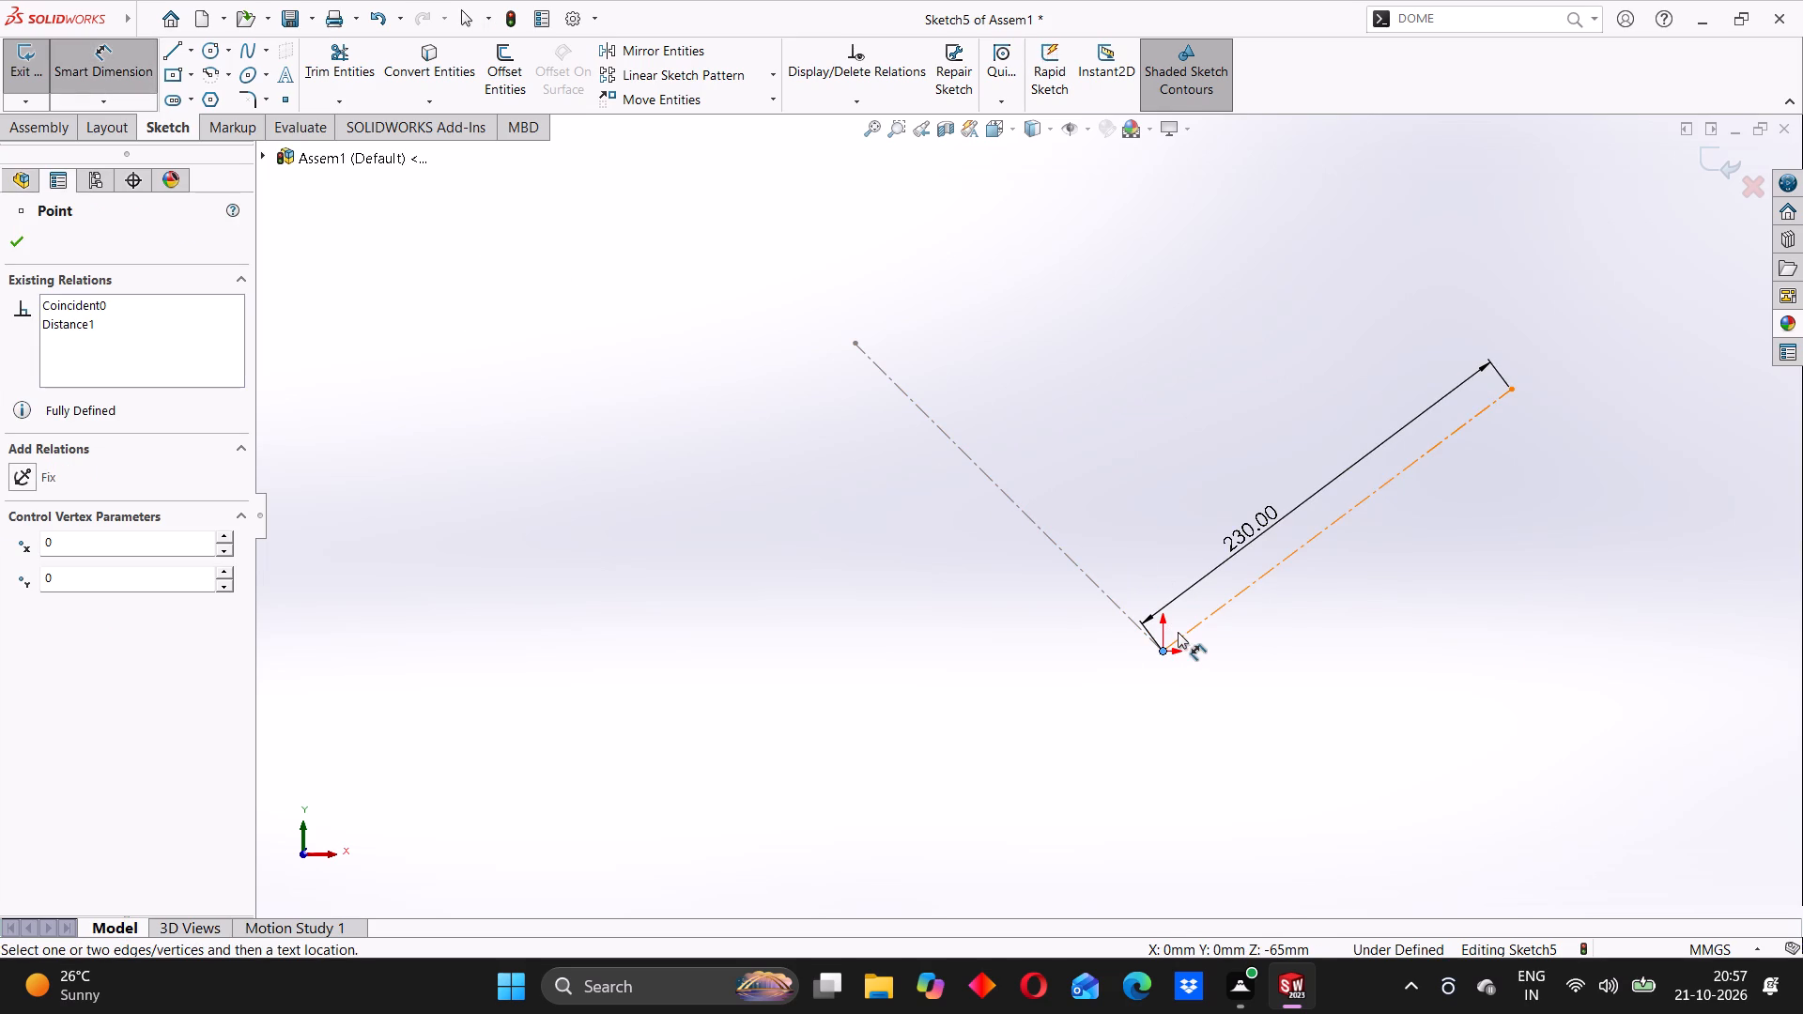
left_click(1181, 633)
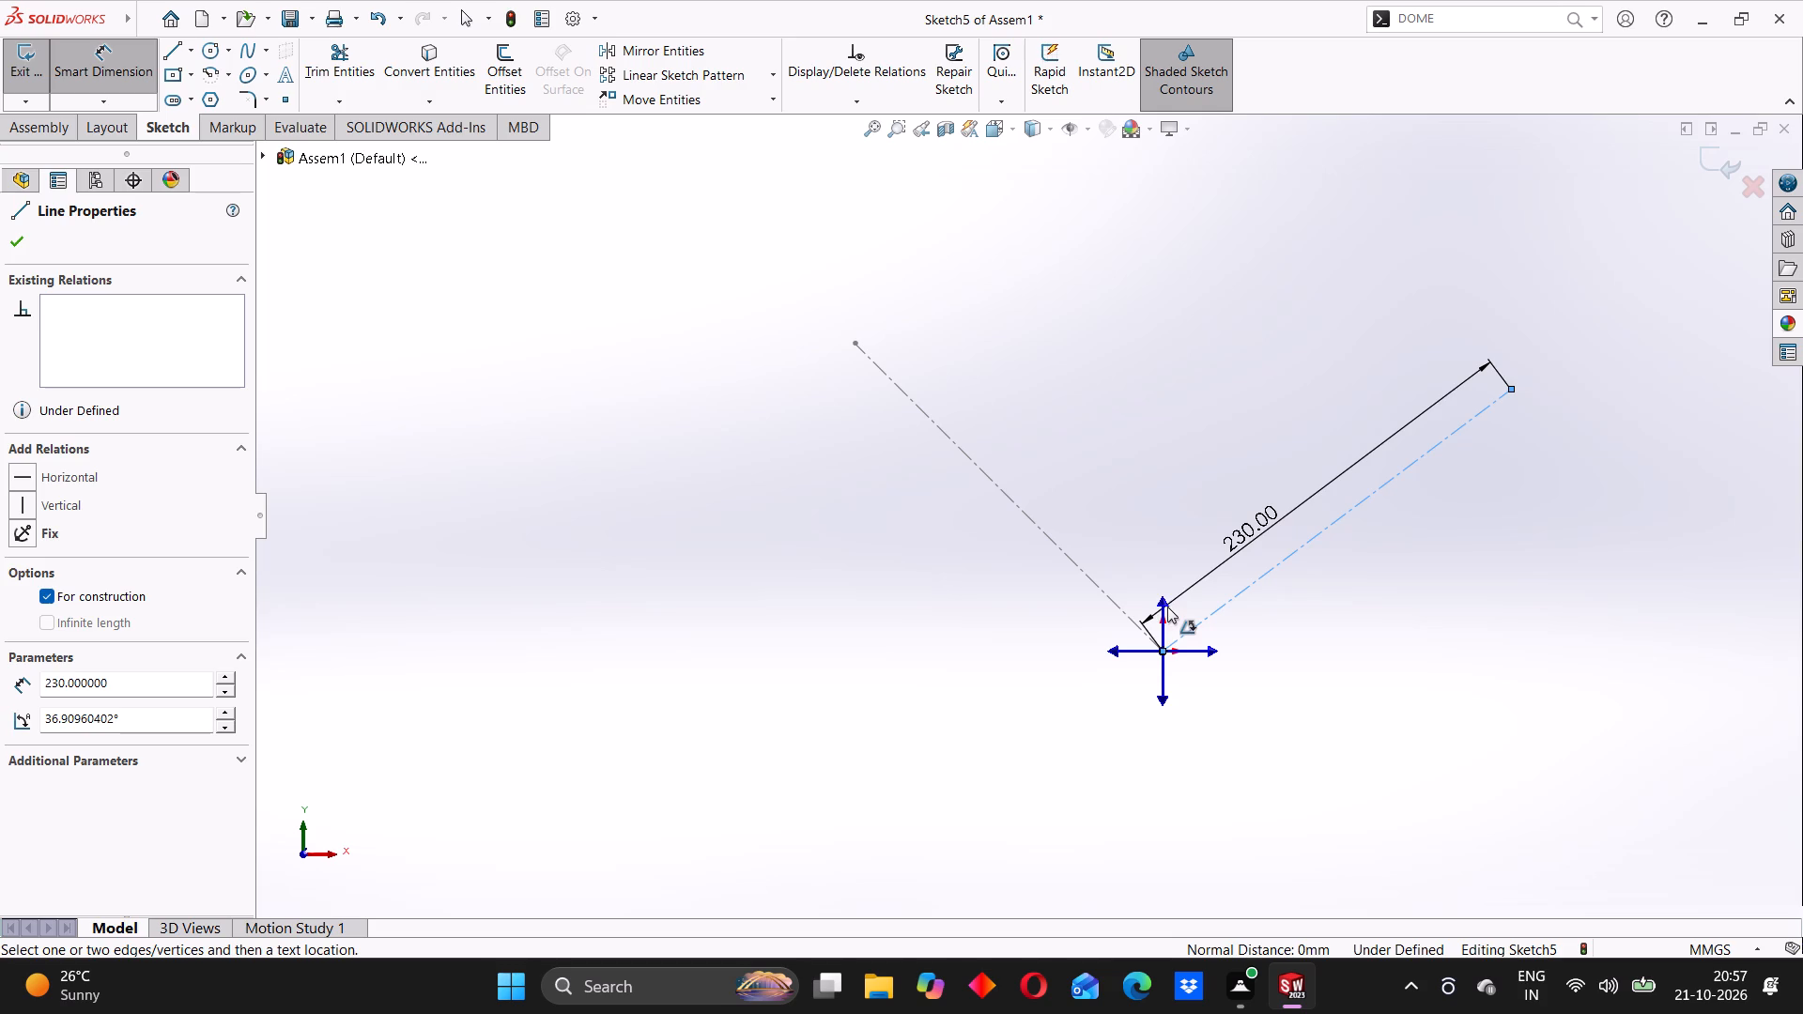
left_click(1163, 605)
left_click(1195, 594)
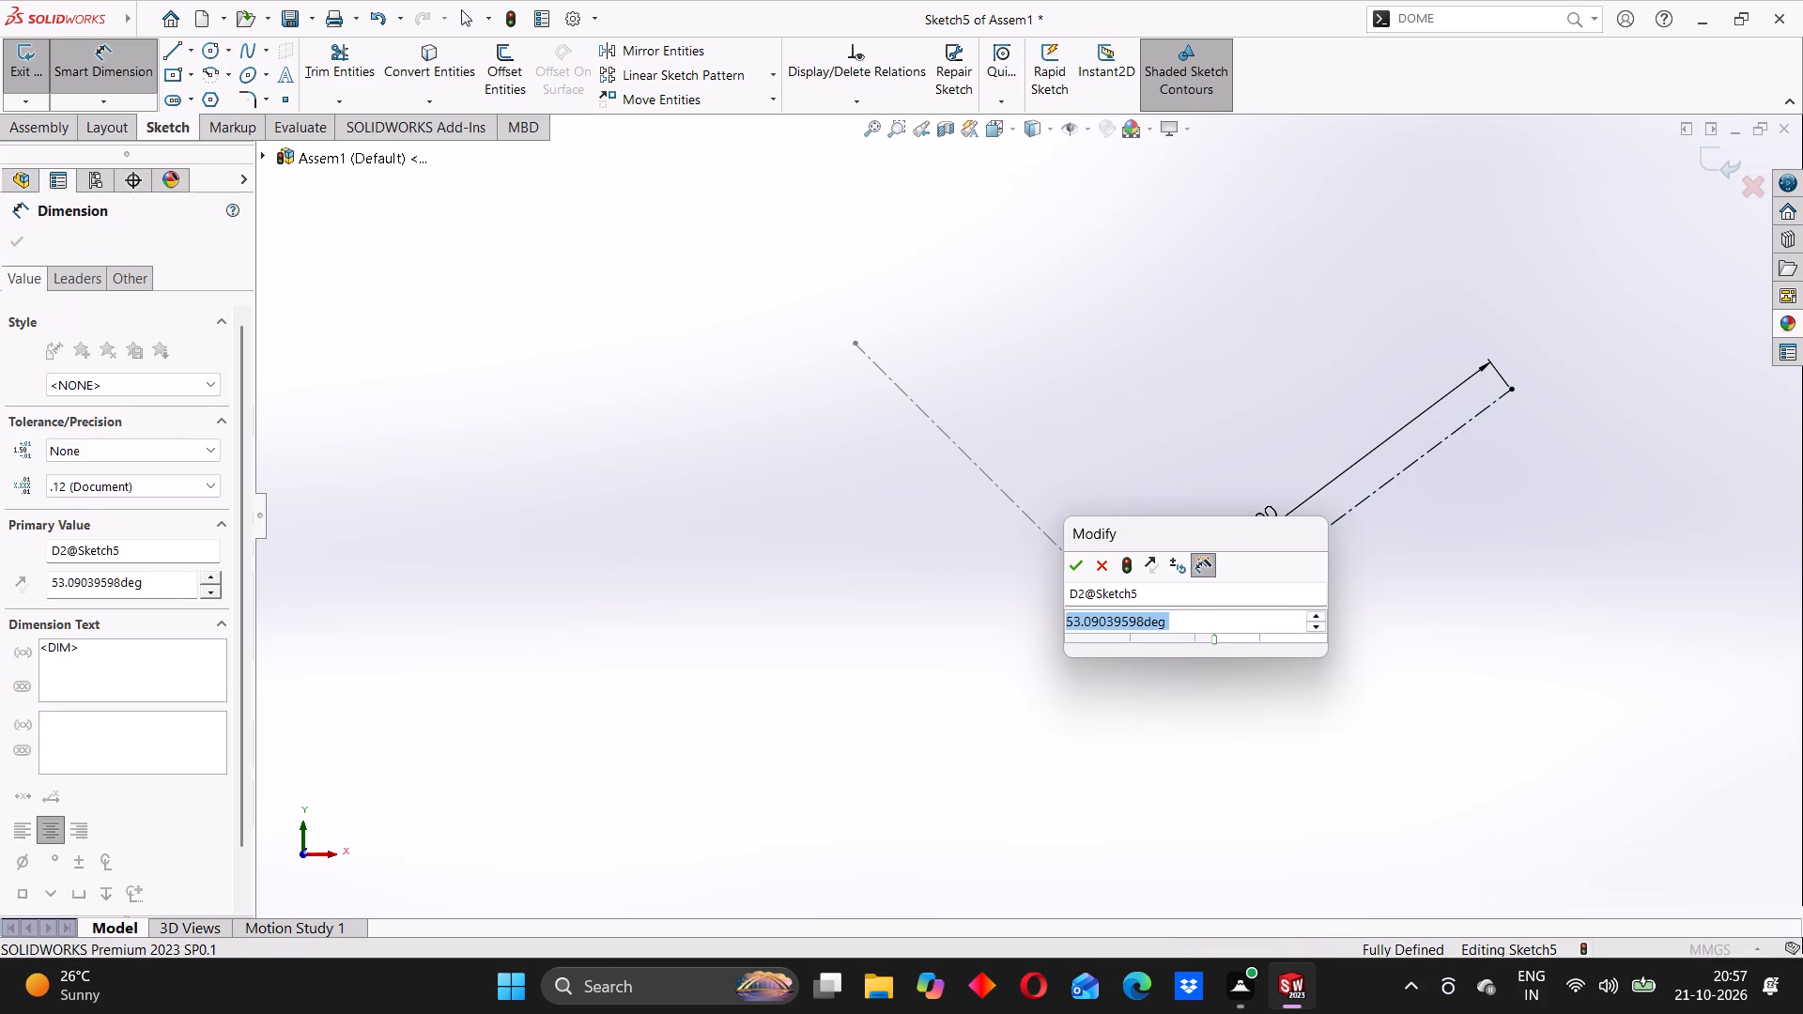
type("45")
key("Return")
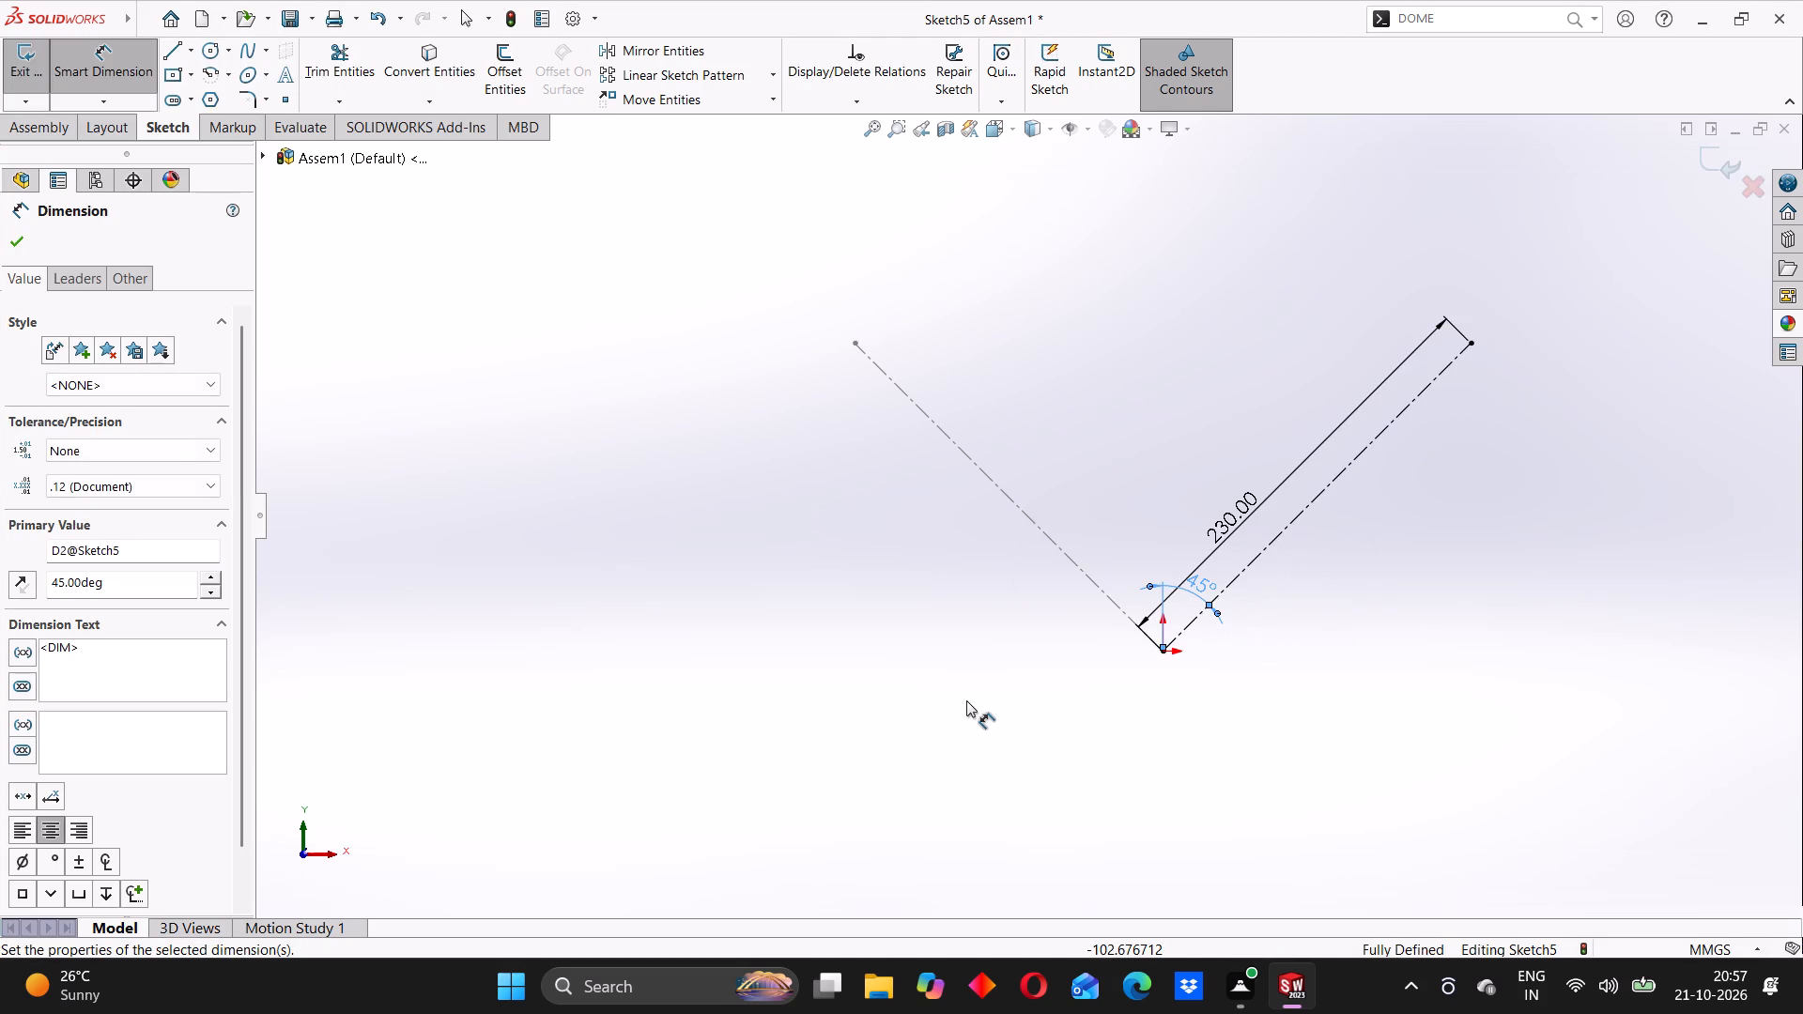
left_click(1718, 167)
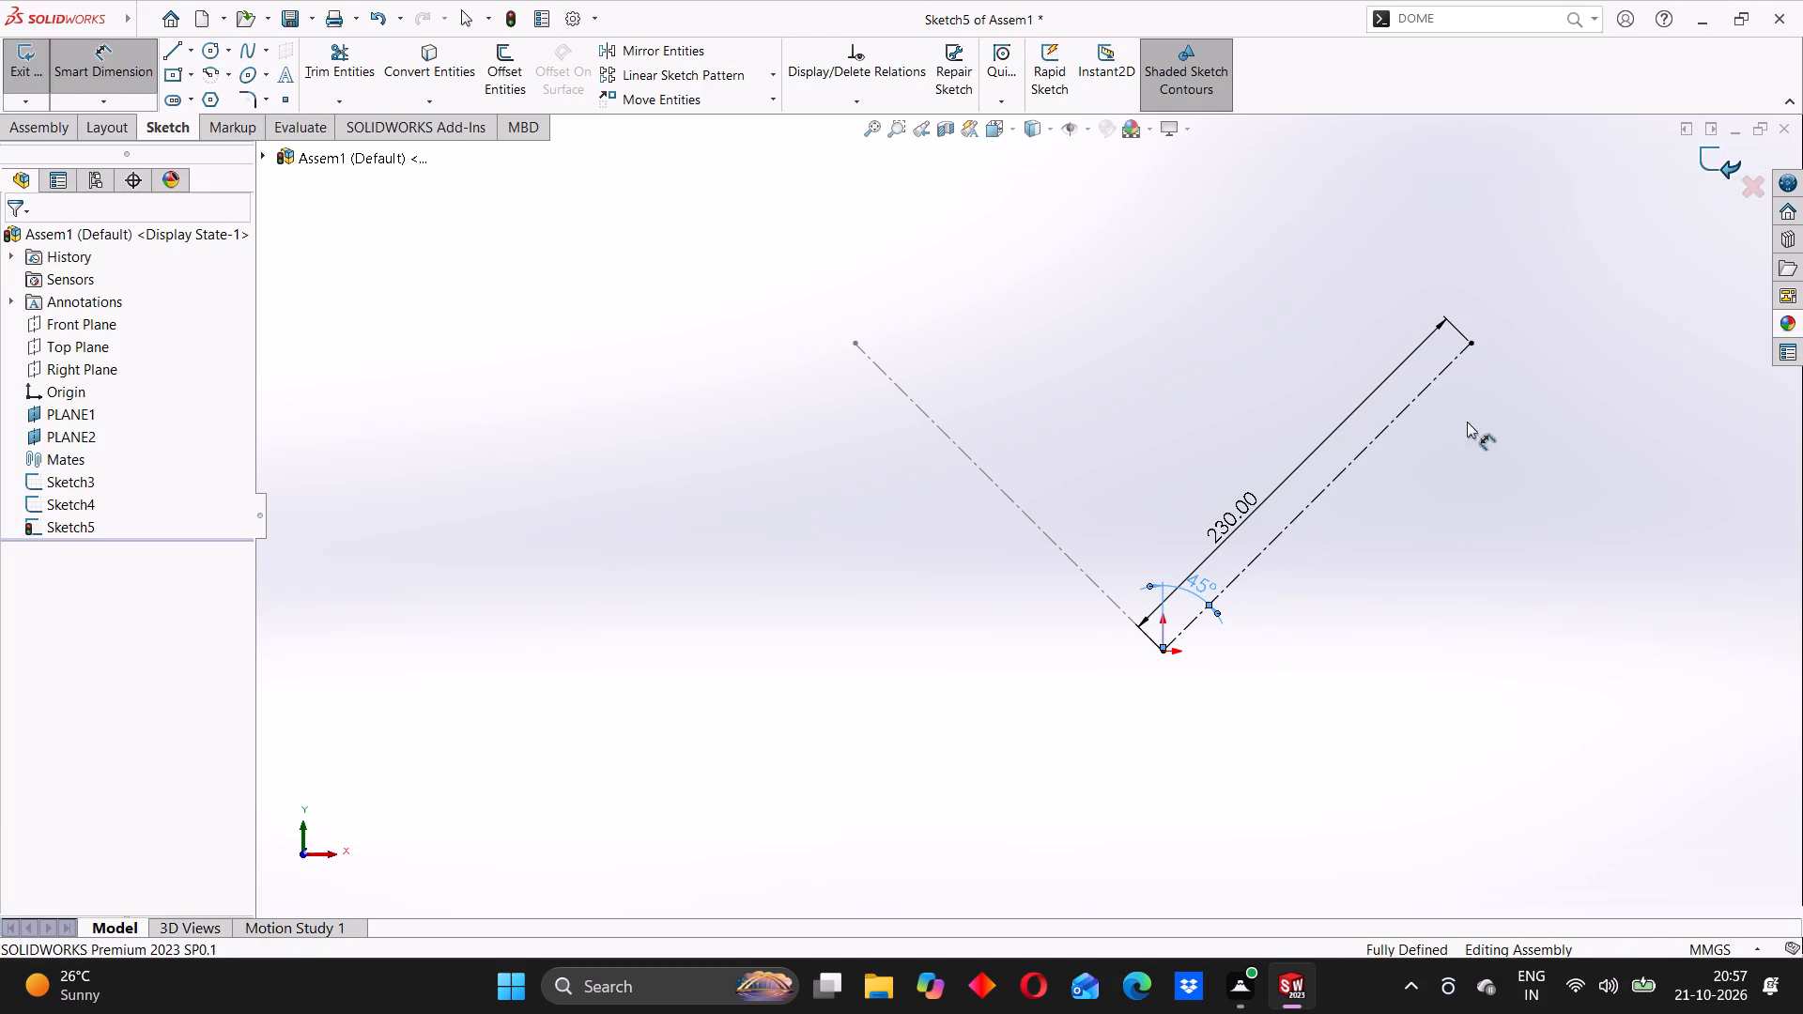
Examine the crank axis and both inclined cylinder centerlines in 3D, checking their layout from several angles.
middle_click_drag(1326, 566, 1133, 628)
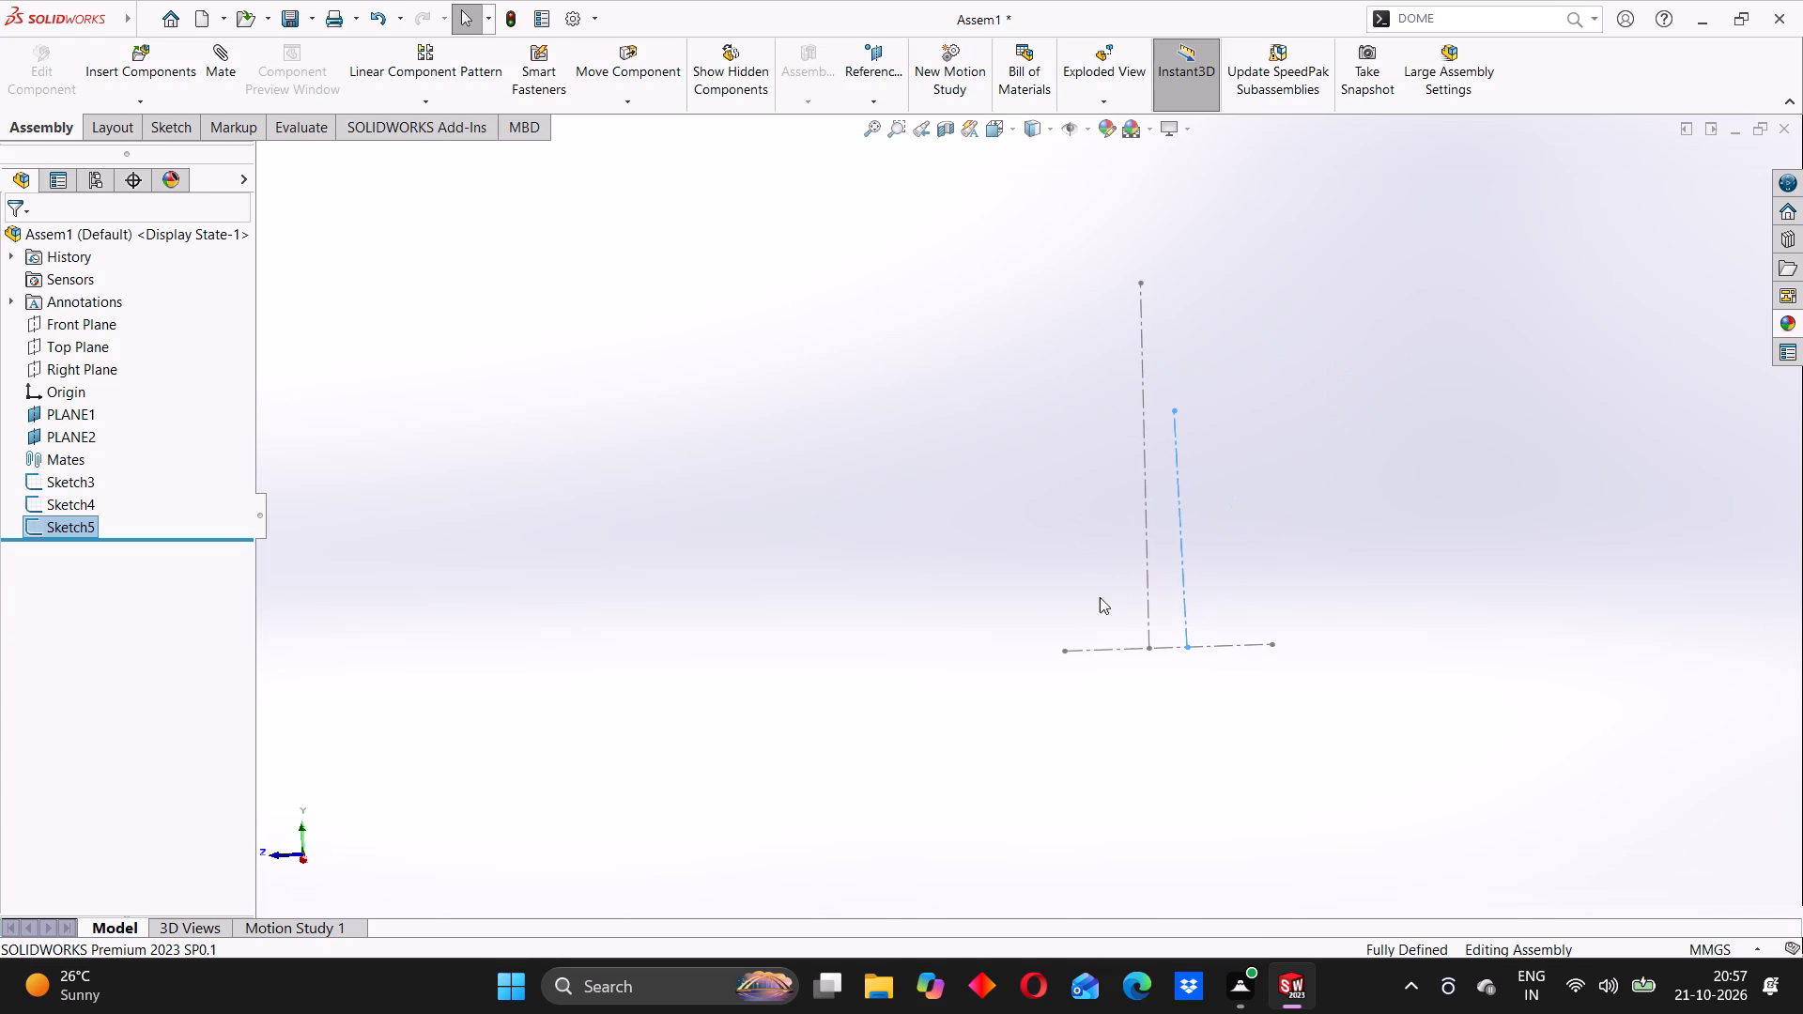
left_click(1056, 567)
scroll(1117, 555, "down", 1)
middle_click_drag(1118, 556, 1179, 594)
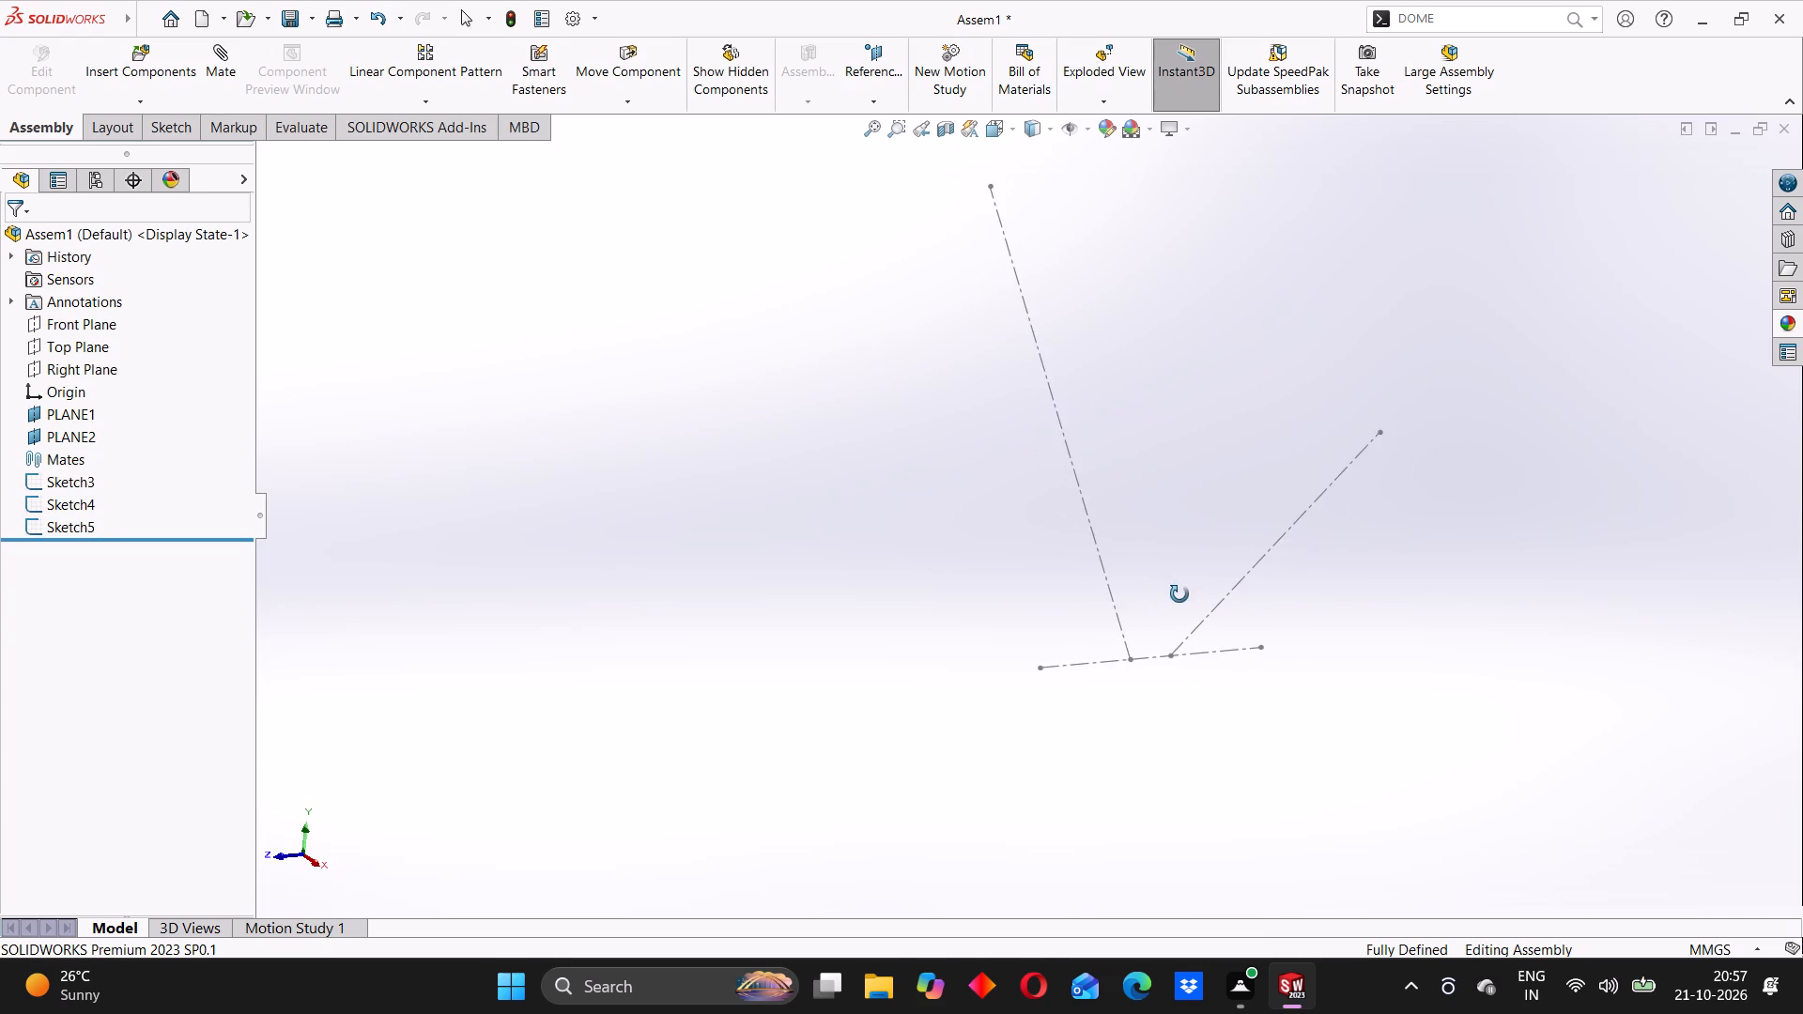
middle_click_drag(1179, 594, 1177, 597)
middle_click_drag(970, 572, 930, 566)
scroll(933, 565, "up", 2)
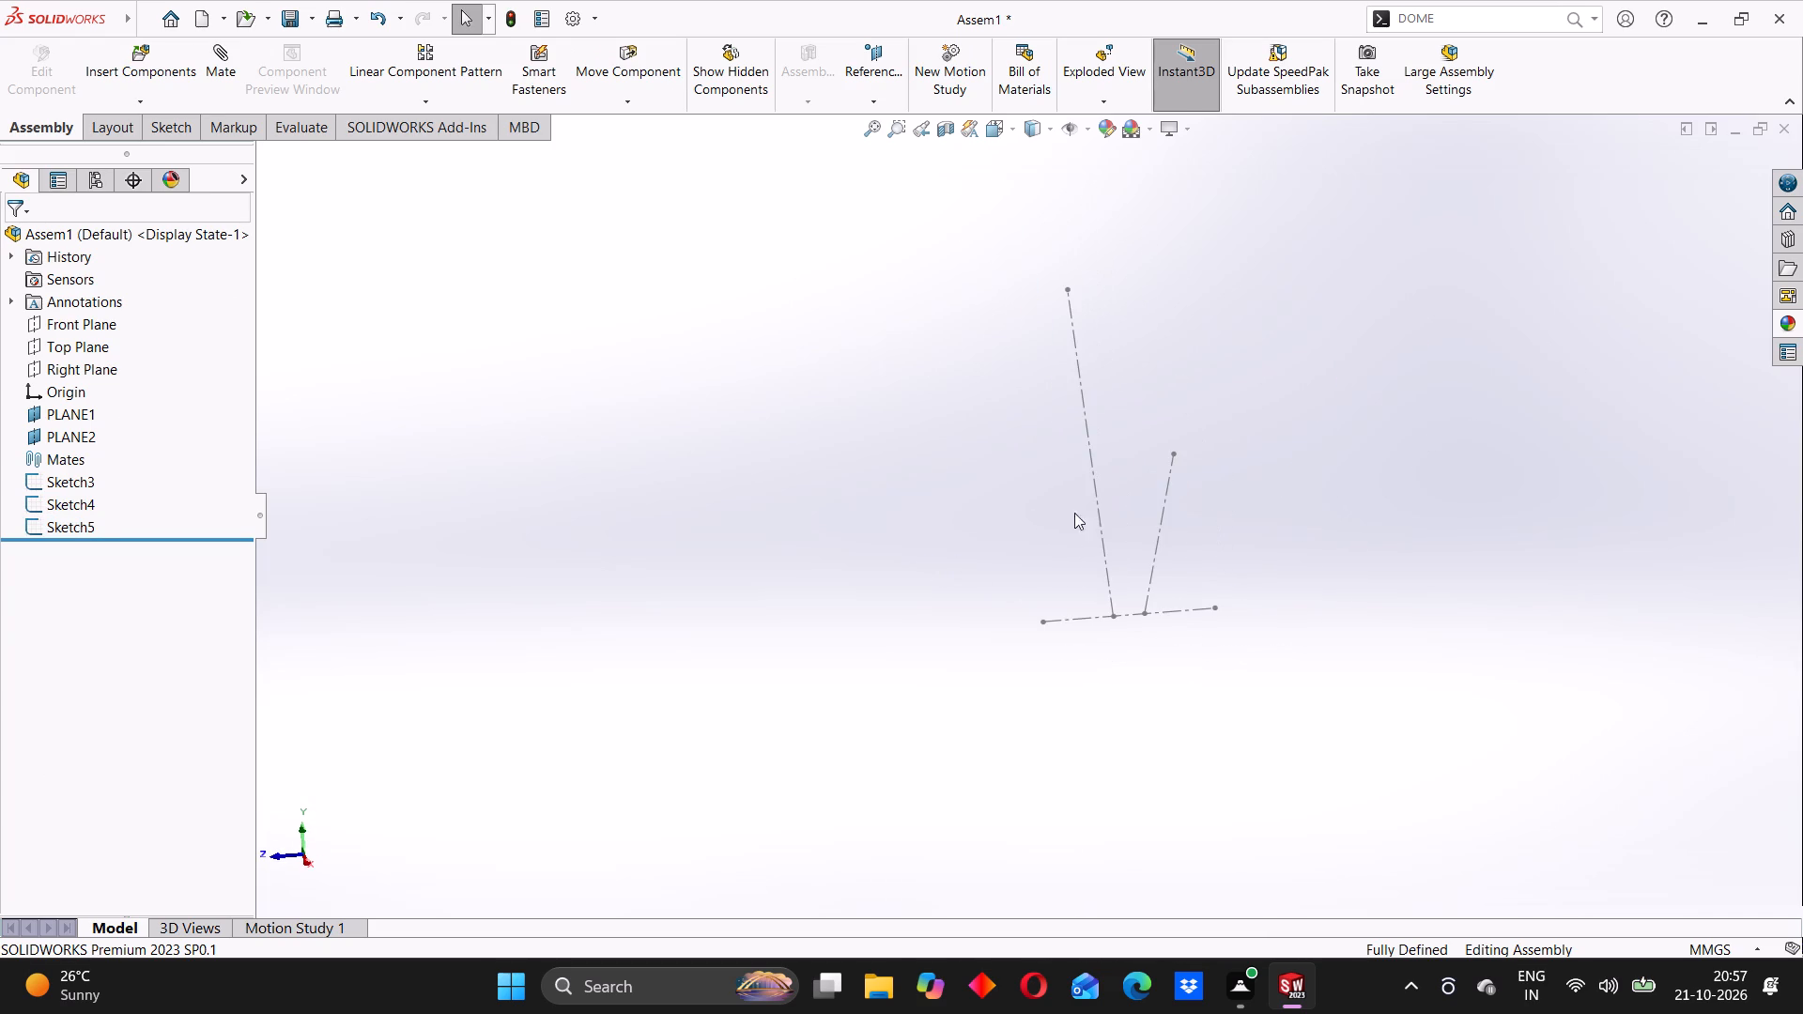
middle_click_drag(1131, 566, 1153, 592)
scroll(978, 501, "down", 3)
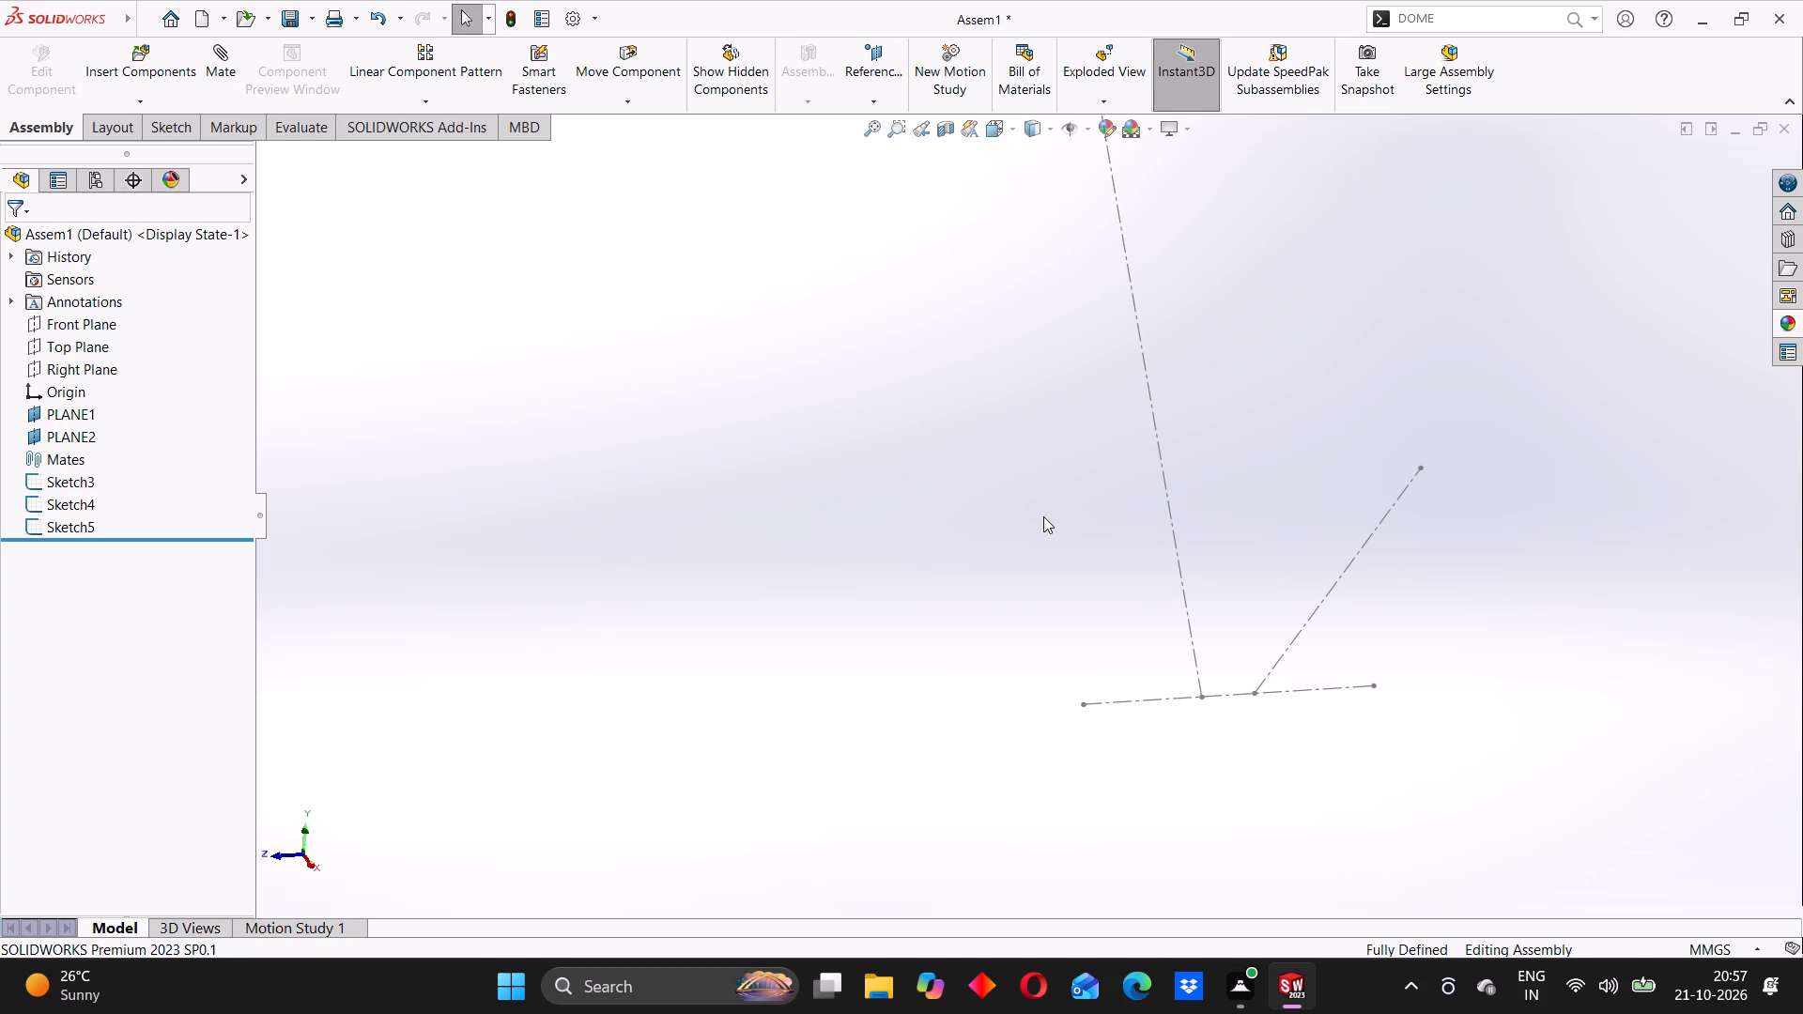
middle_click_drag(1243, 664, 1229, 638)
scroll(1222, 670, "up", 2)
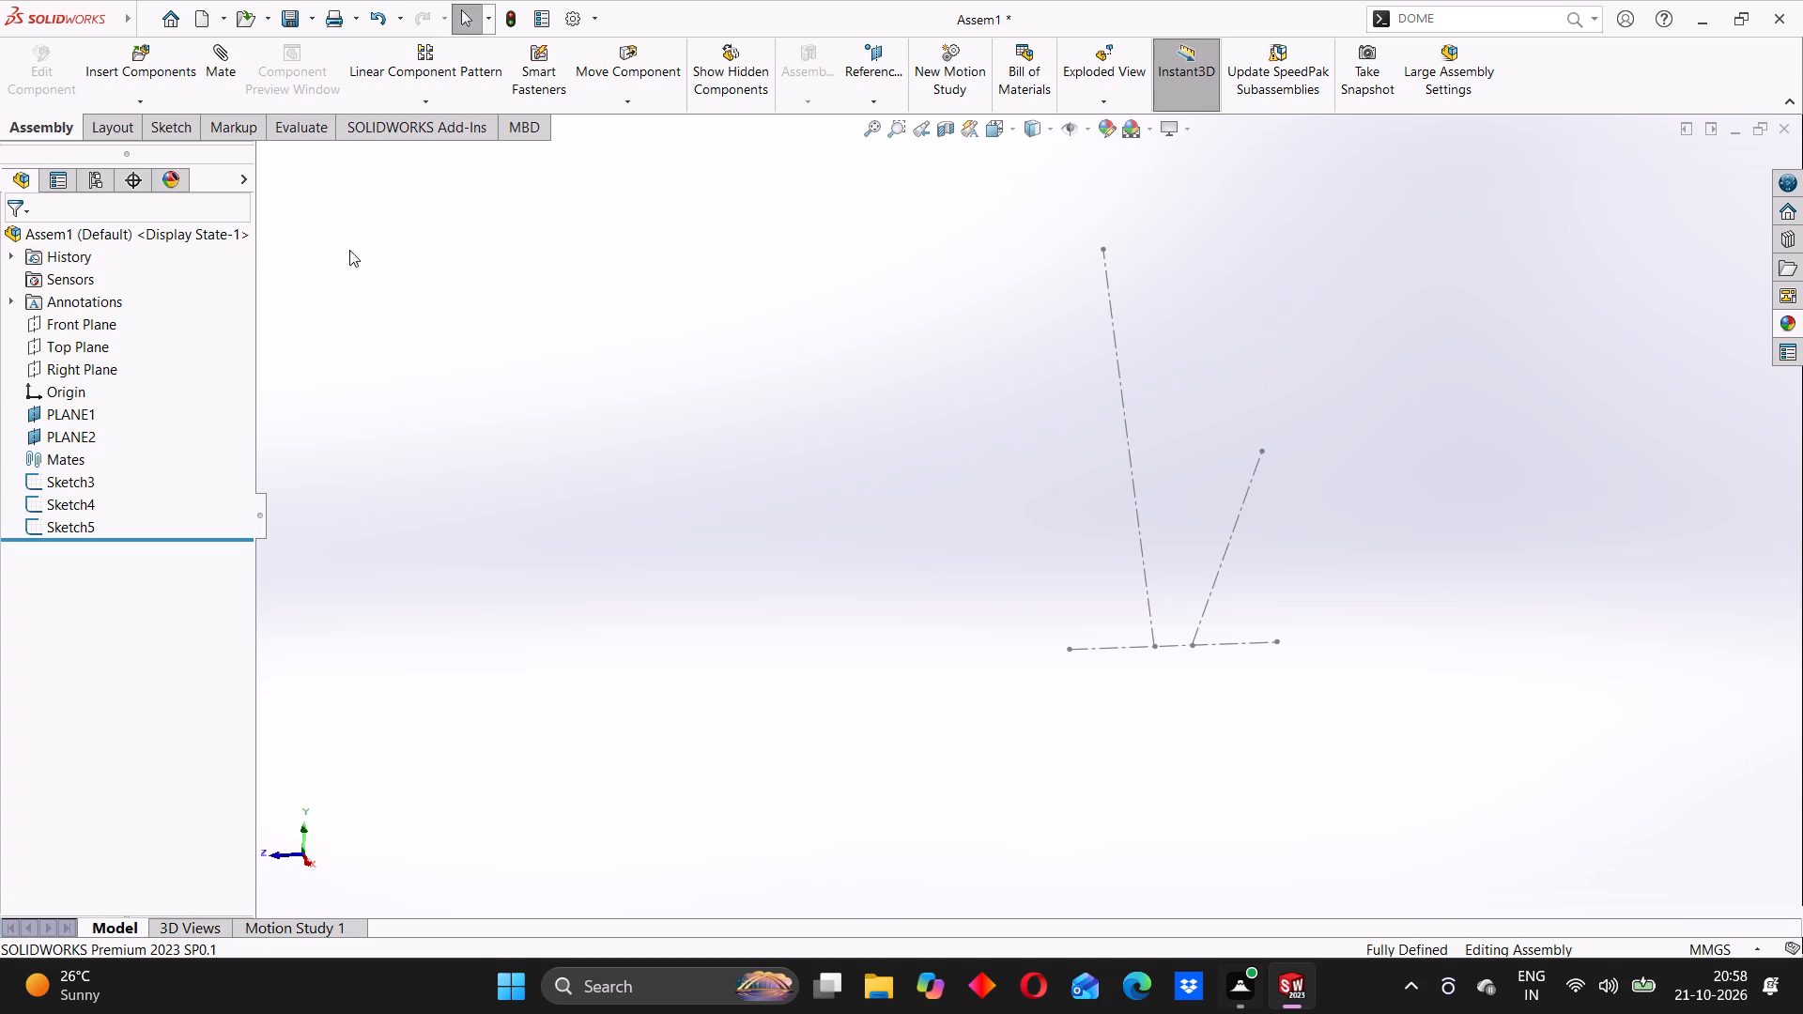
left_click(443, 405)
Open the CRANKSHAFT.SLDPRT part from the recent documents.
left_click(173, 23)
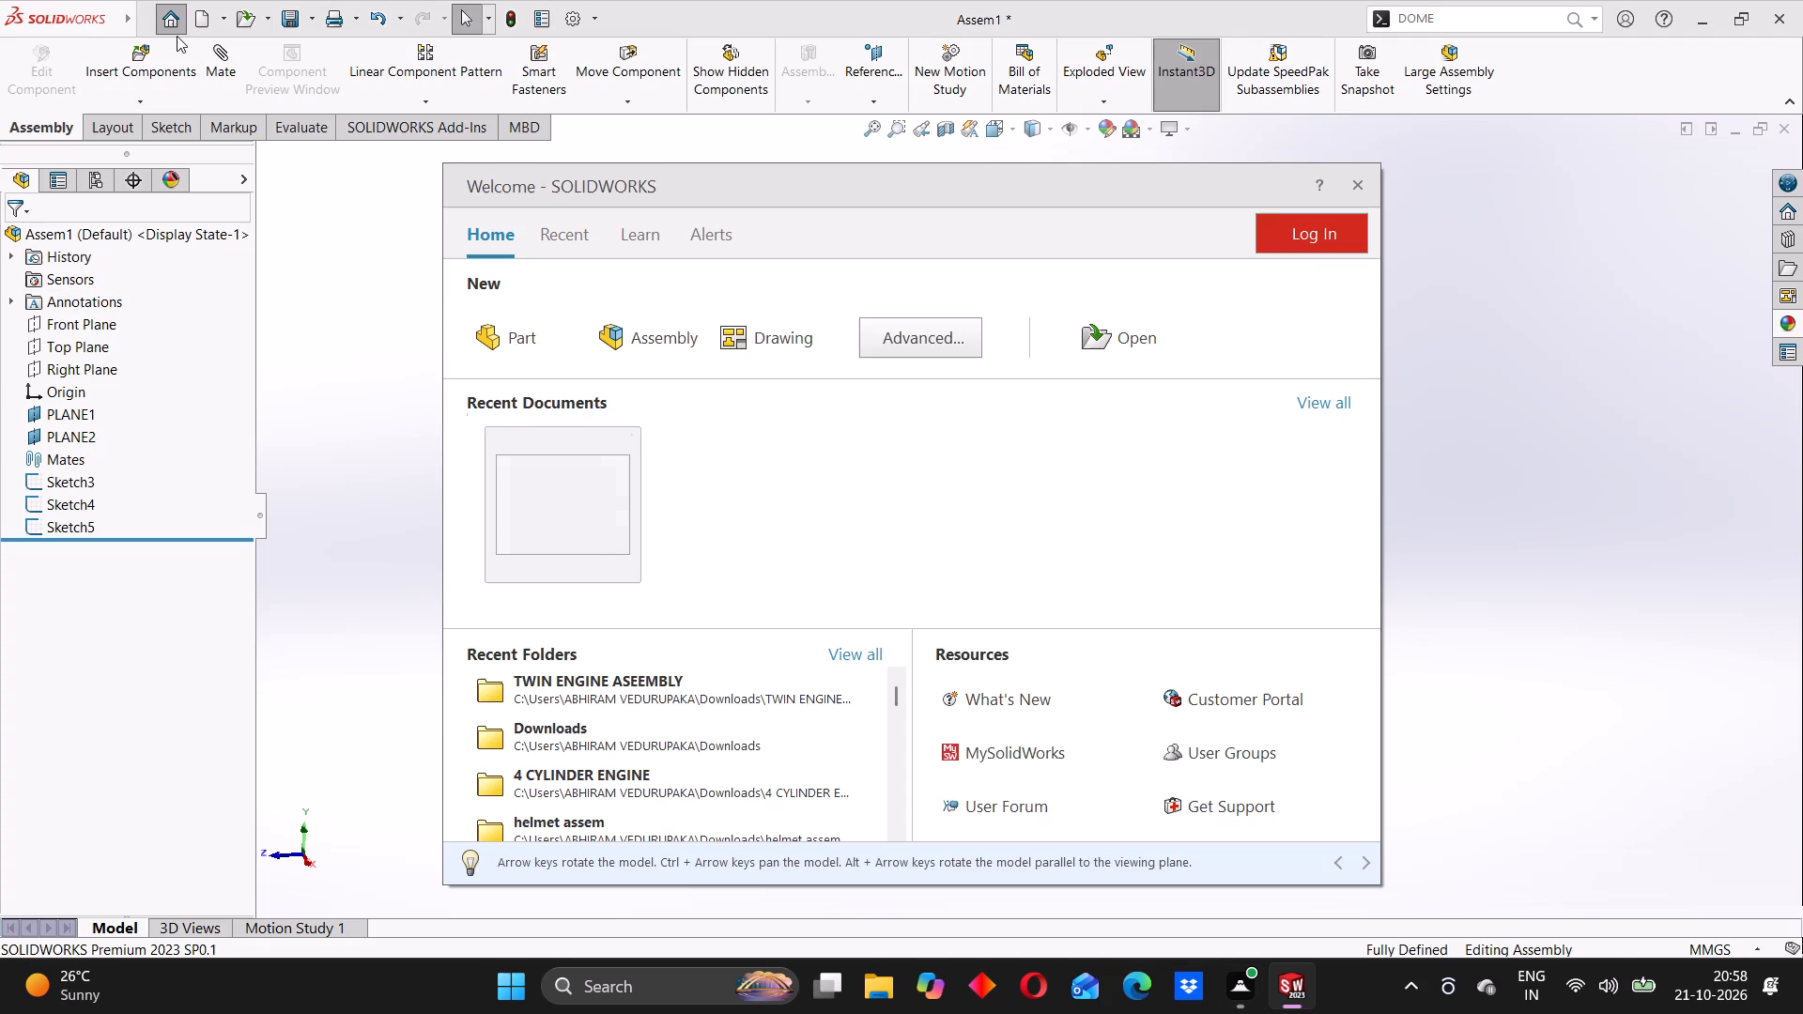
left_click(1311, 401)
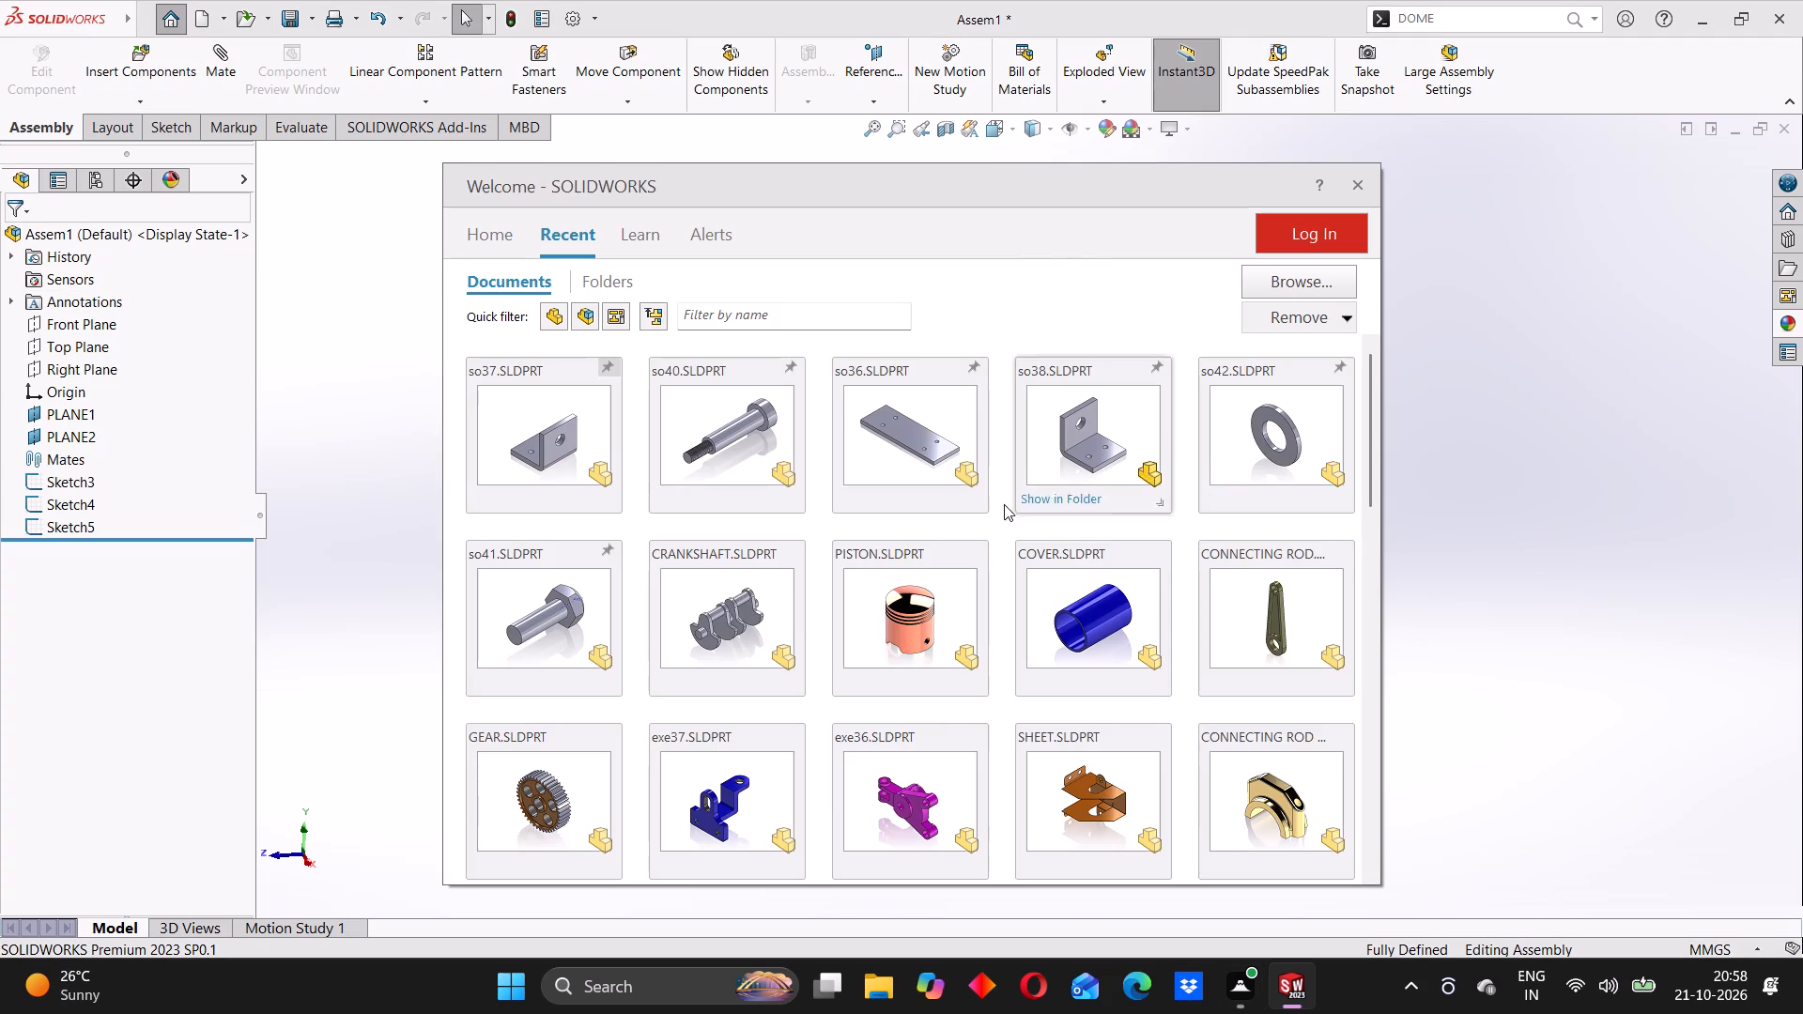
left_click(715, 606)
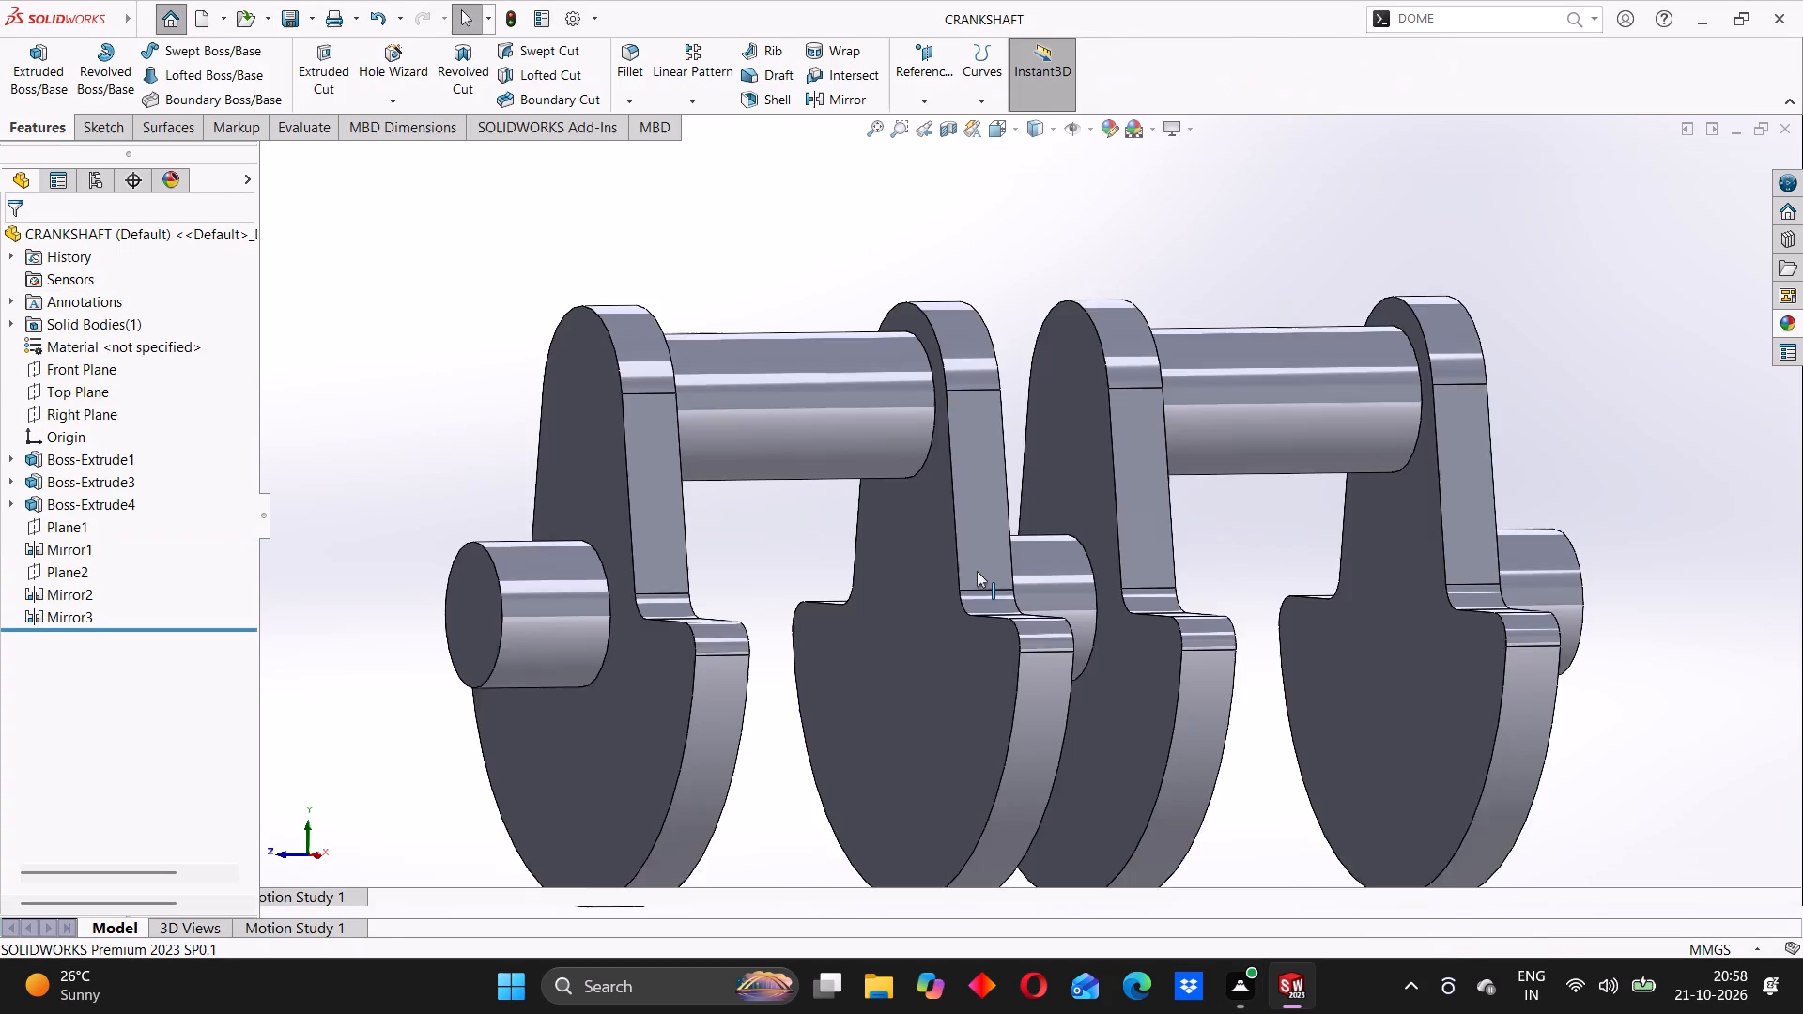
Delete the Mirror3 feature, which forms the crankshaft's outermost web and end journal.
middle_click_drag(1197, 478, 1186, 506)
middle_click_drag(1201, 493, 1143, 513)
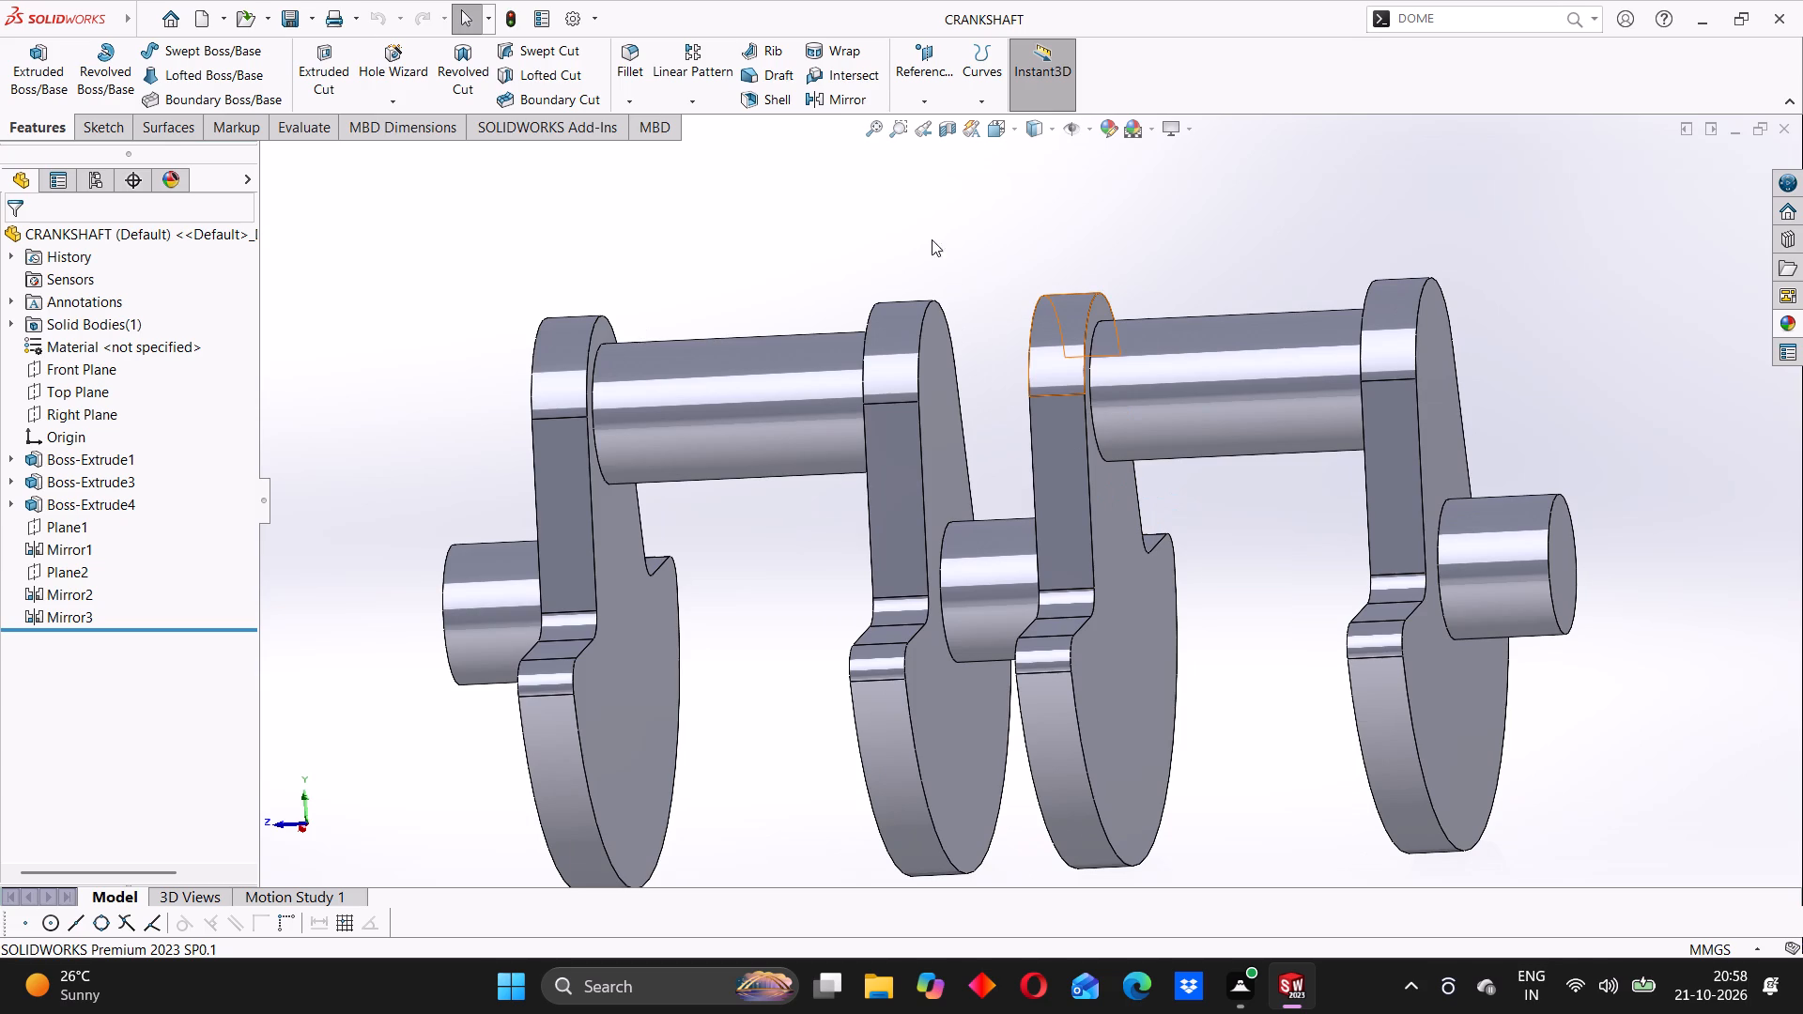
left_click(932, 237)
left_click(38, 621)
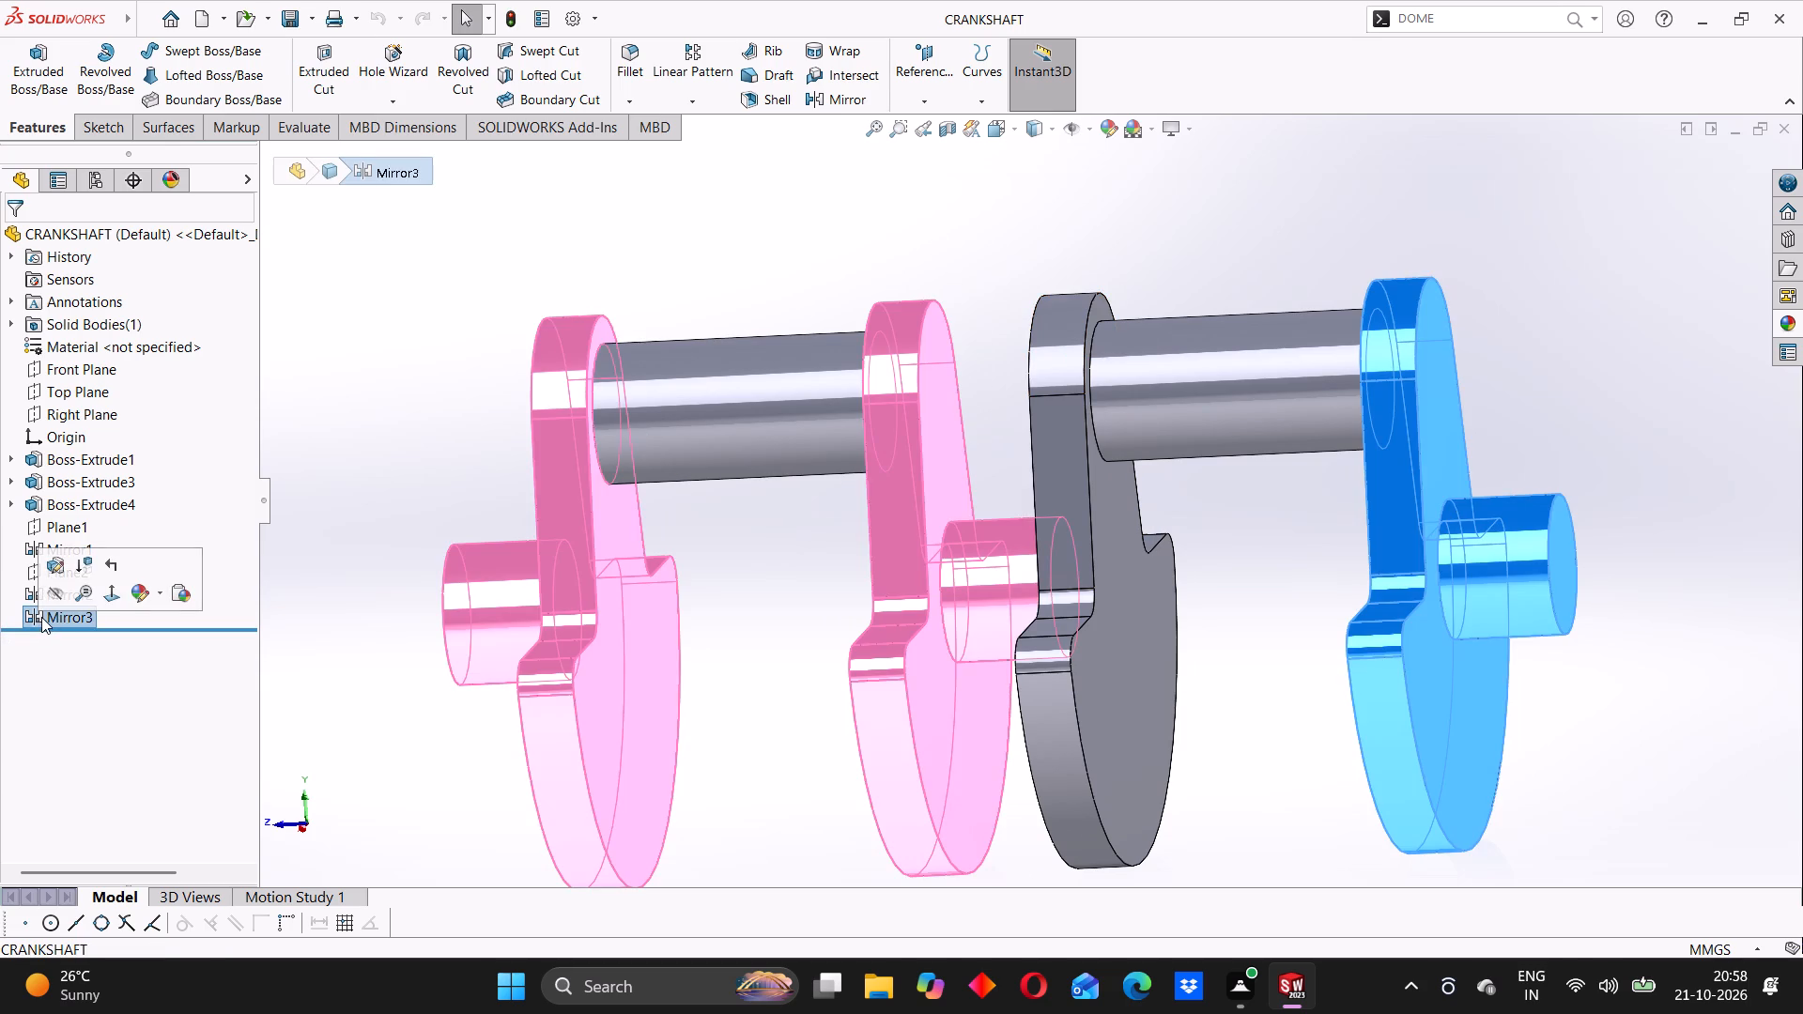
left_click(375, 499)
right_click(63, 608)
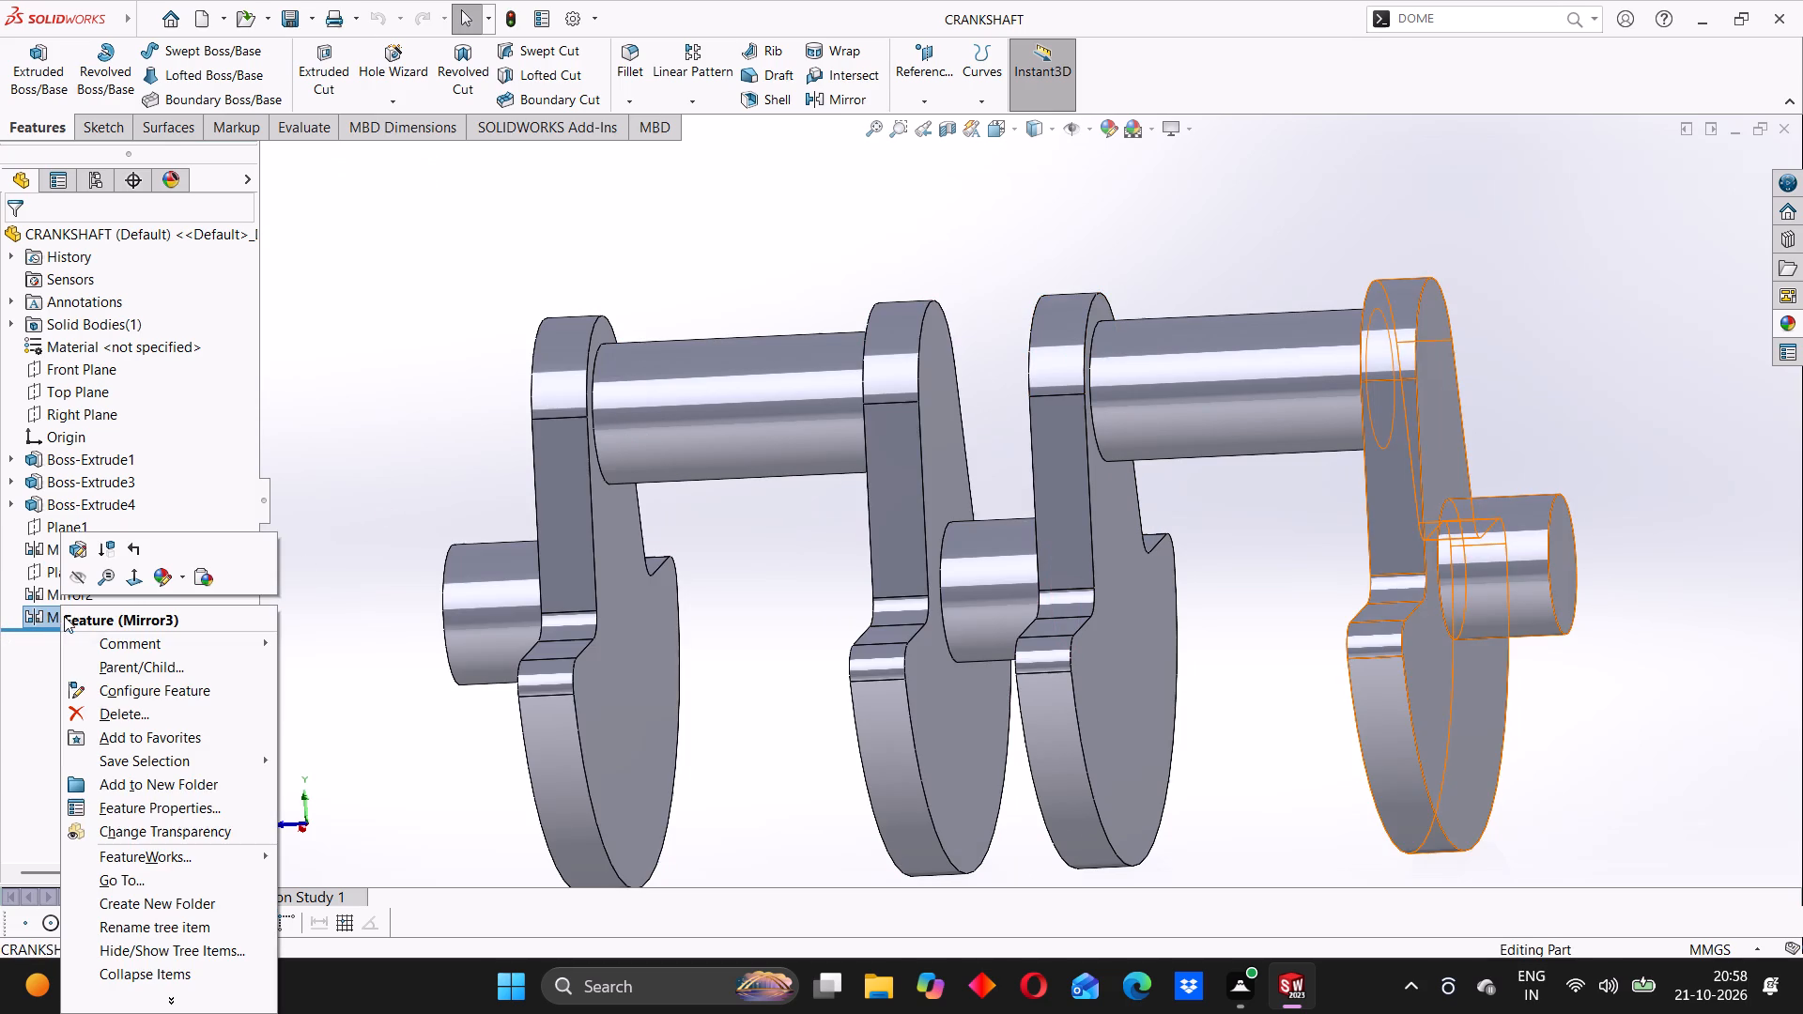
left_click(116, 719)
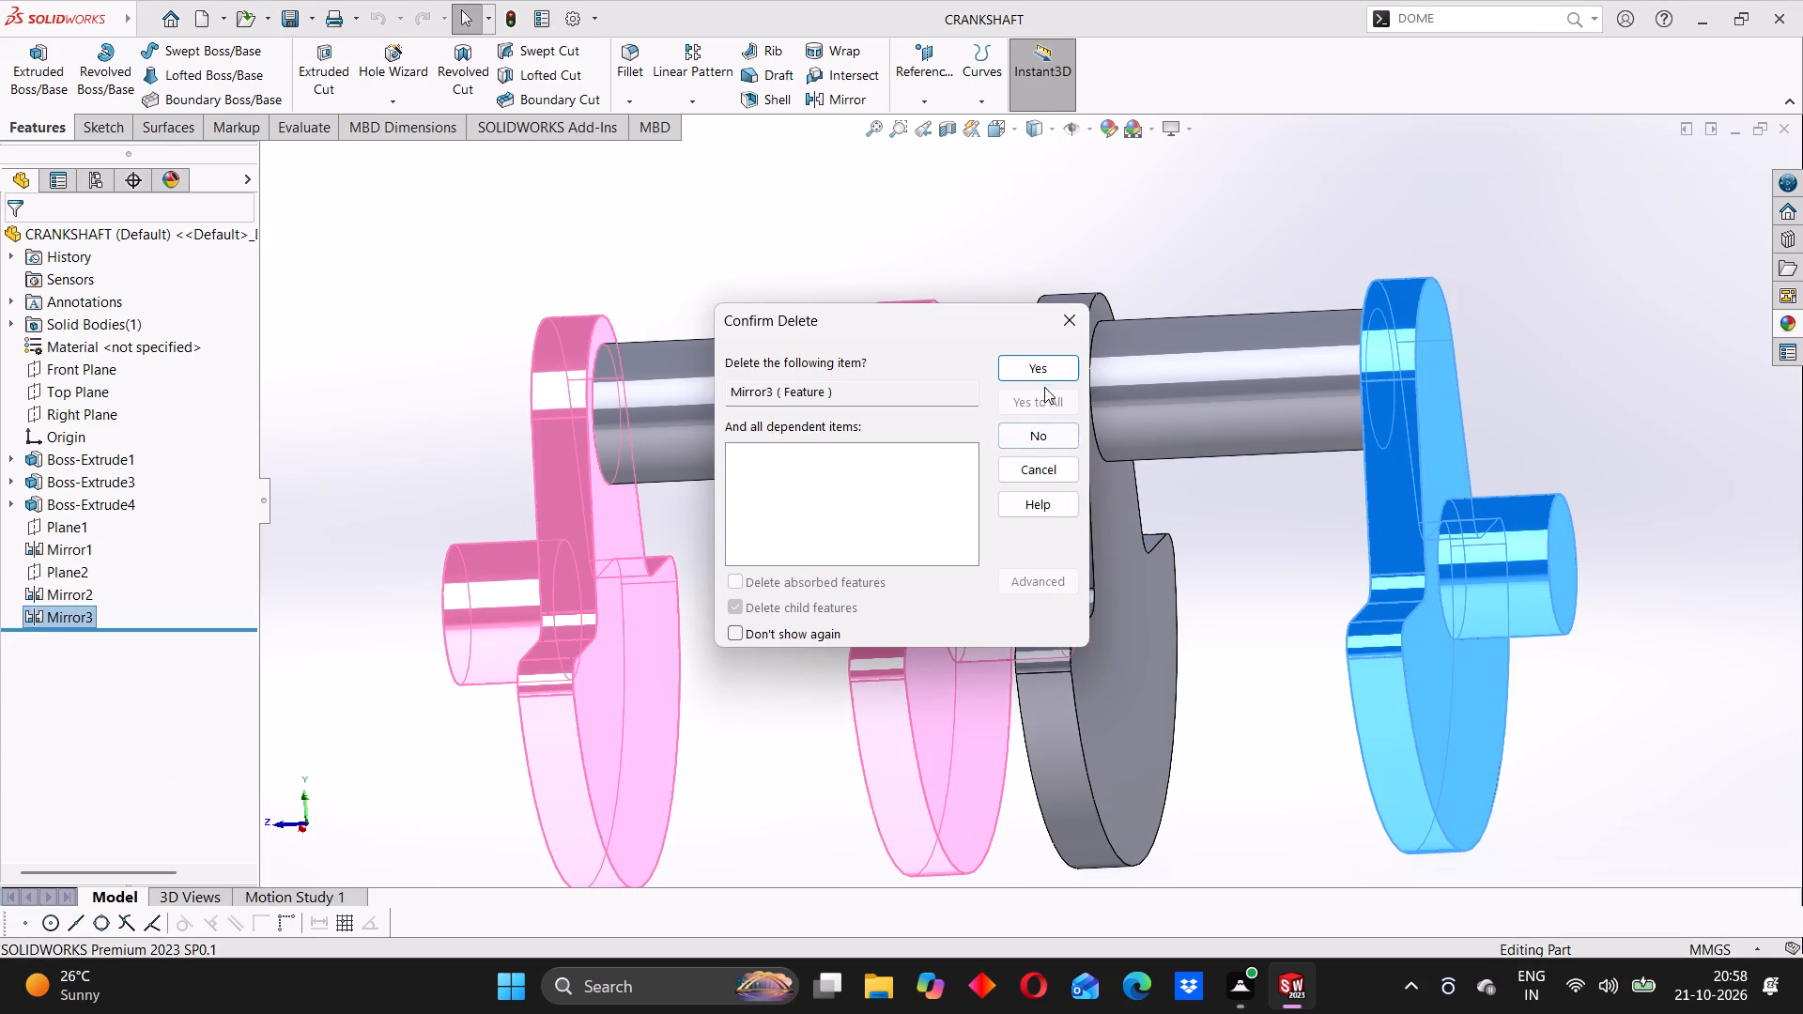
left_click(1044, 371)
Delete the Mirror2 feature, which forms the second crankpin and its adjoining web.
middle_click_drag(796, 494, 809, 497)
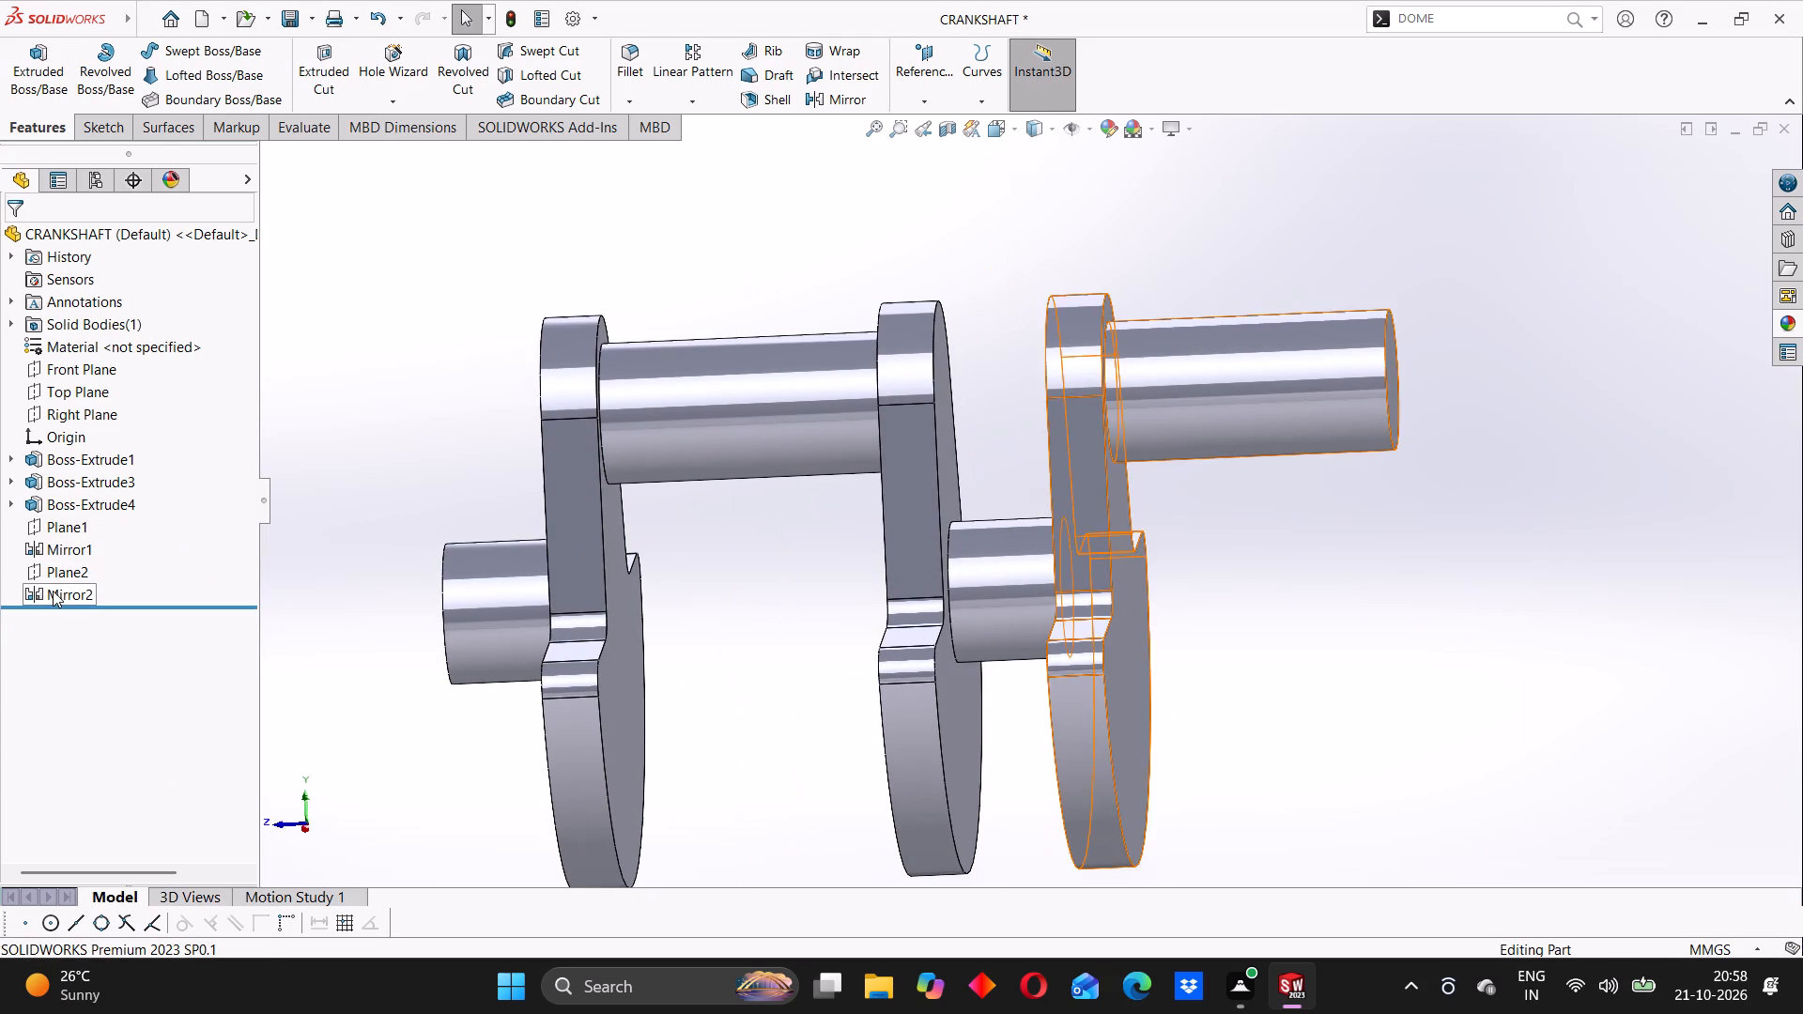
right_click(52, 590)
left_click(124, 696)
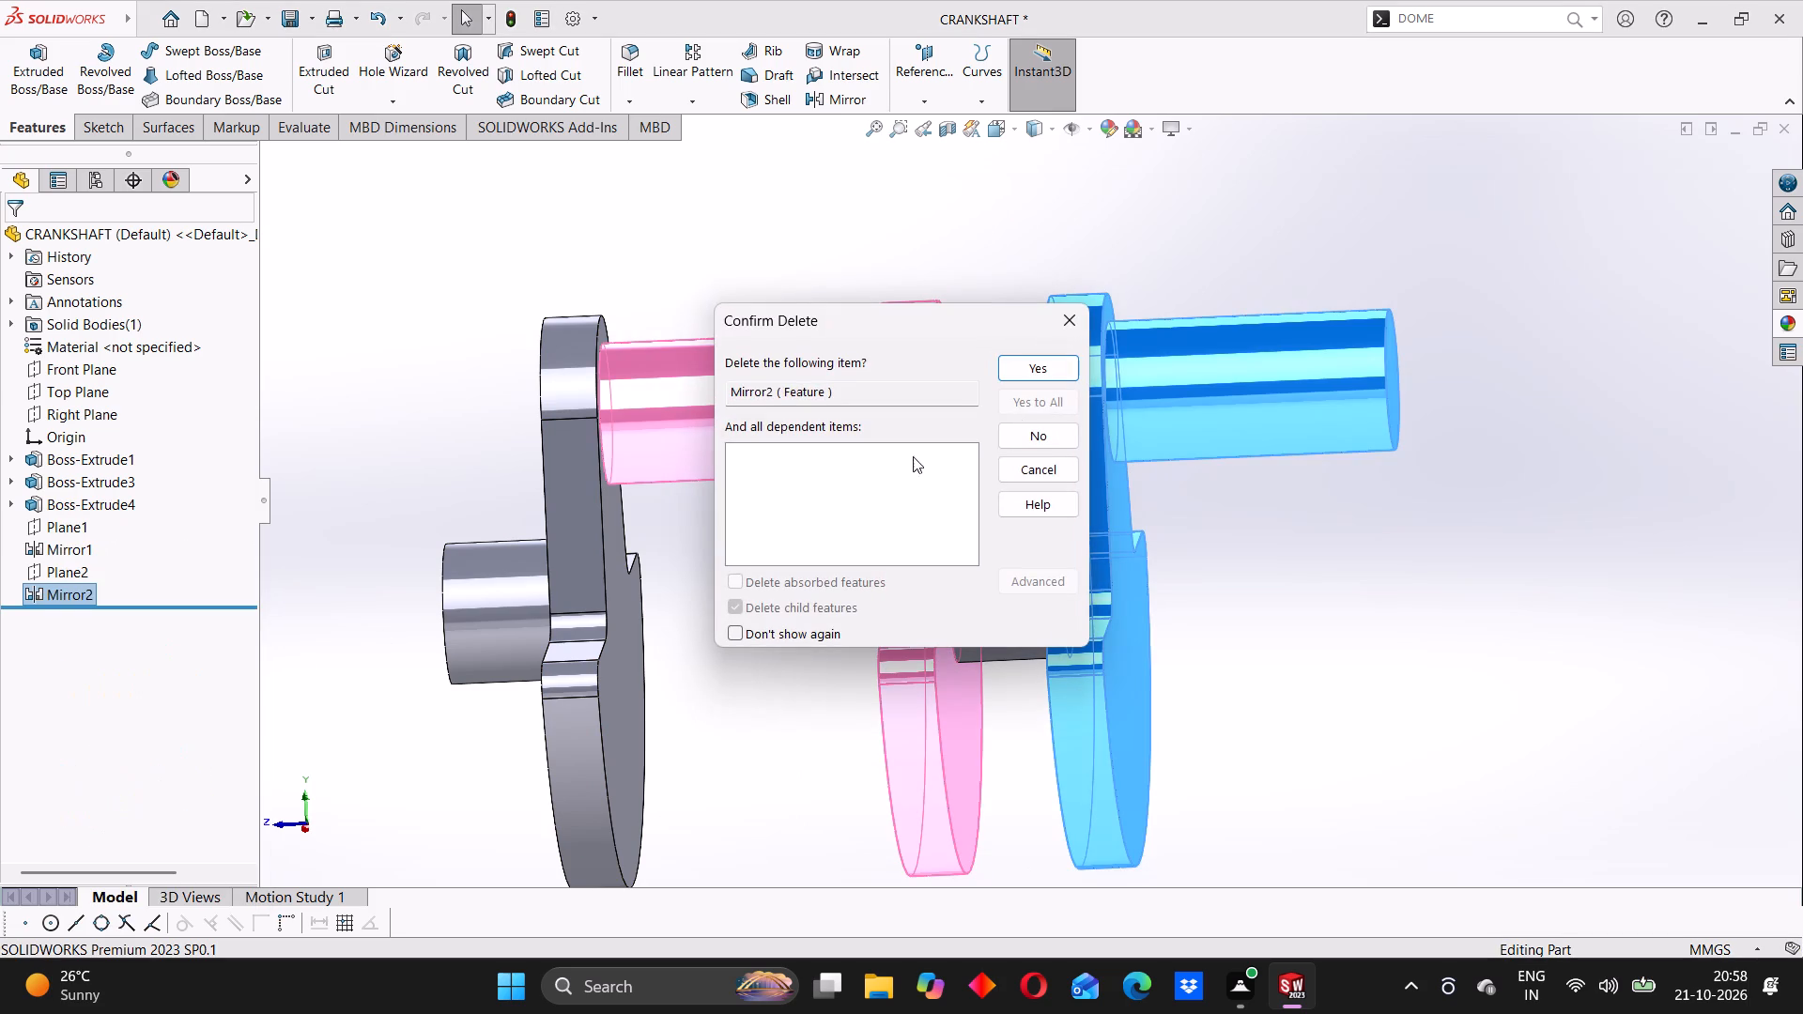
left_click(1048, 366)
Delete the reference plane Plane2 from the crankshaft part.
scroll(987, 501, "up", 2)
middle_click_drag(954, 537, 967, 530)
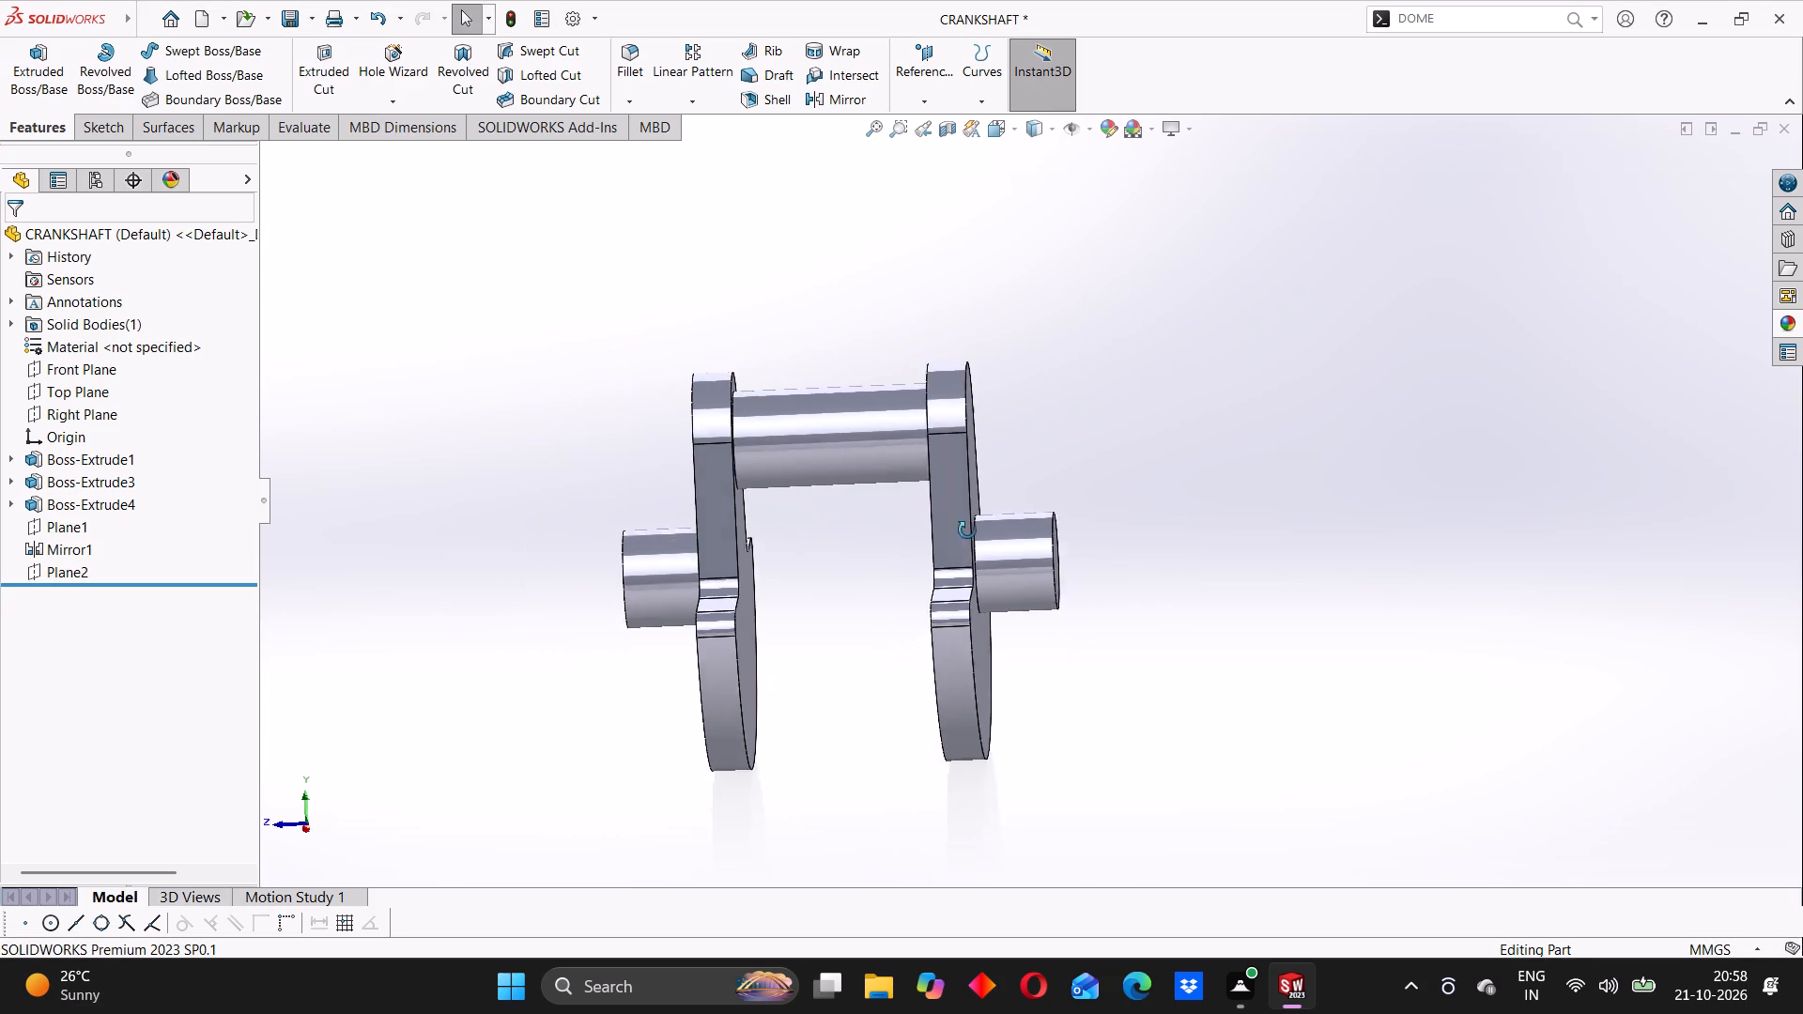
middle_click_drag(967, 530, 978, 525)
right_click(57, 569)
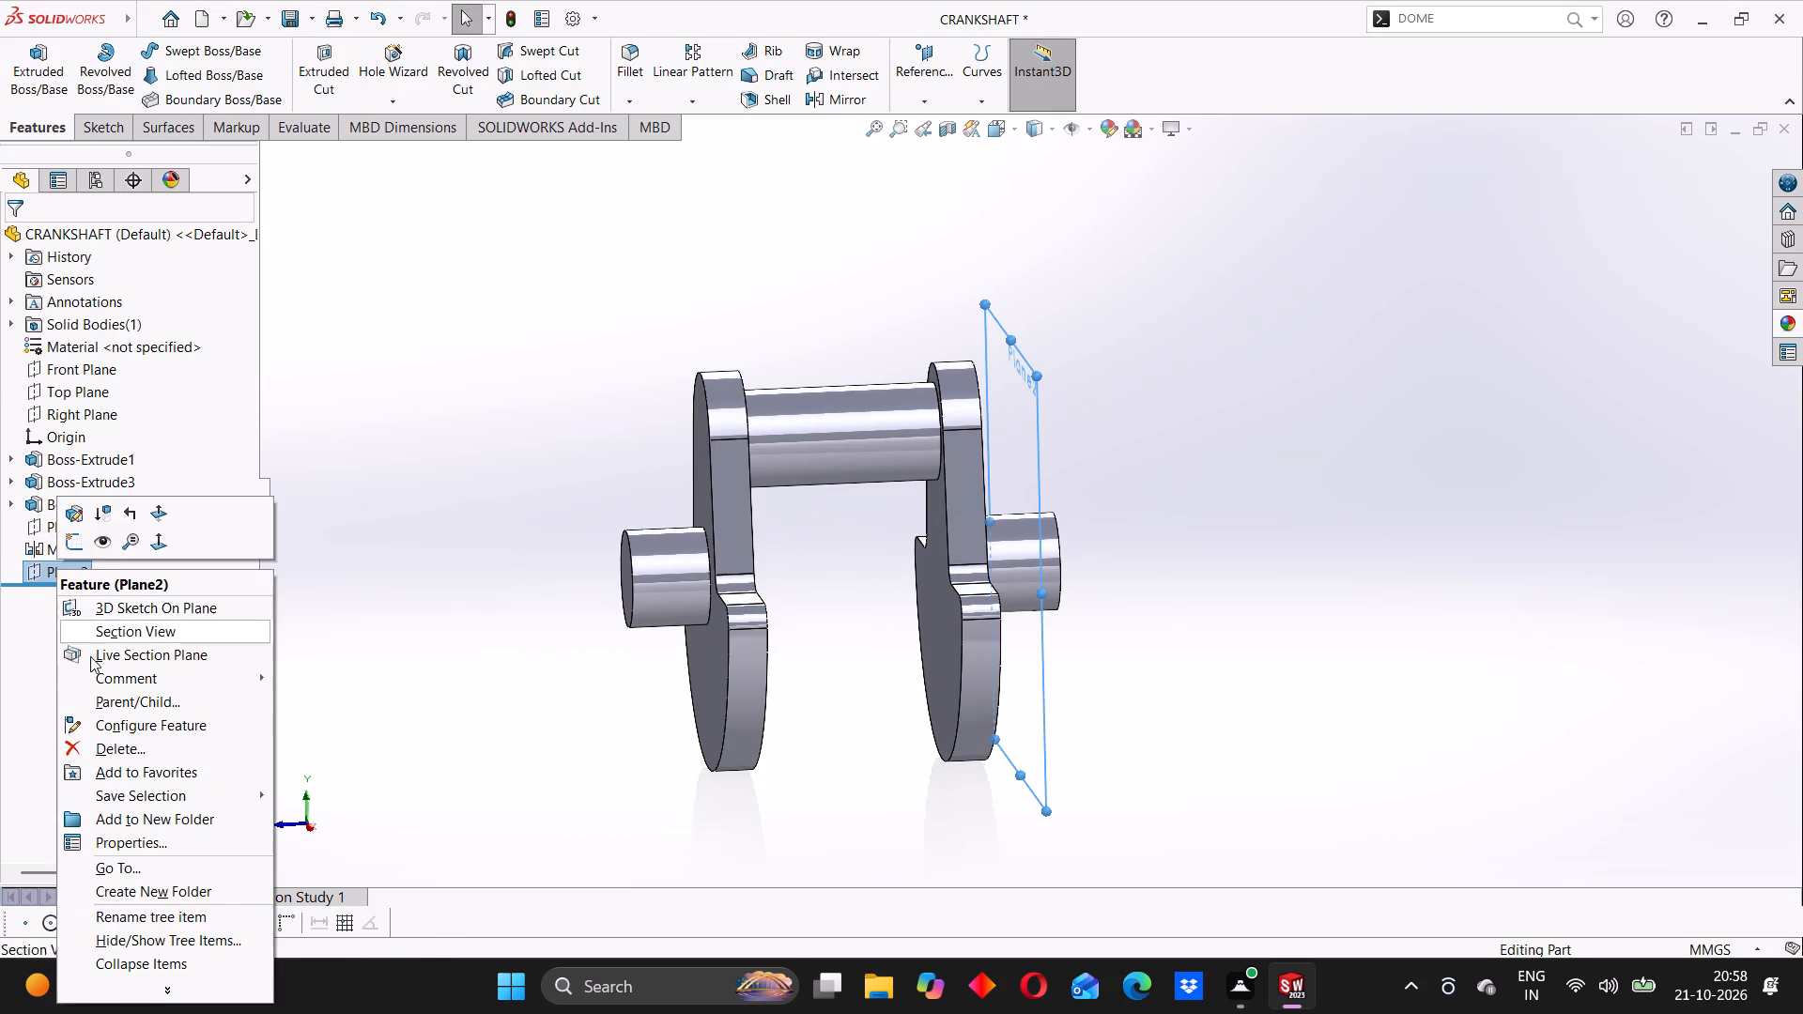
left_click(110, 745)
left_click(1057, 363)
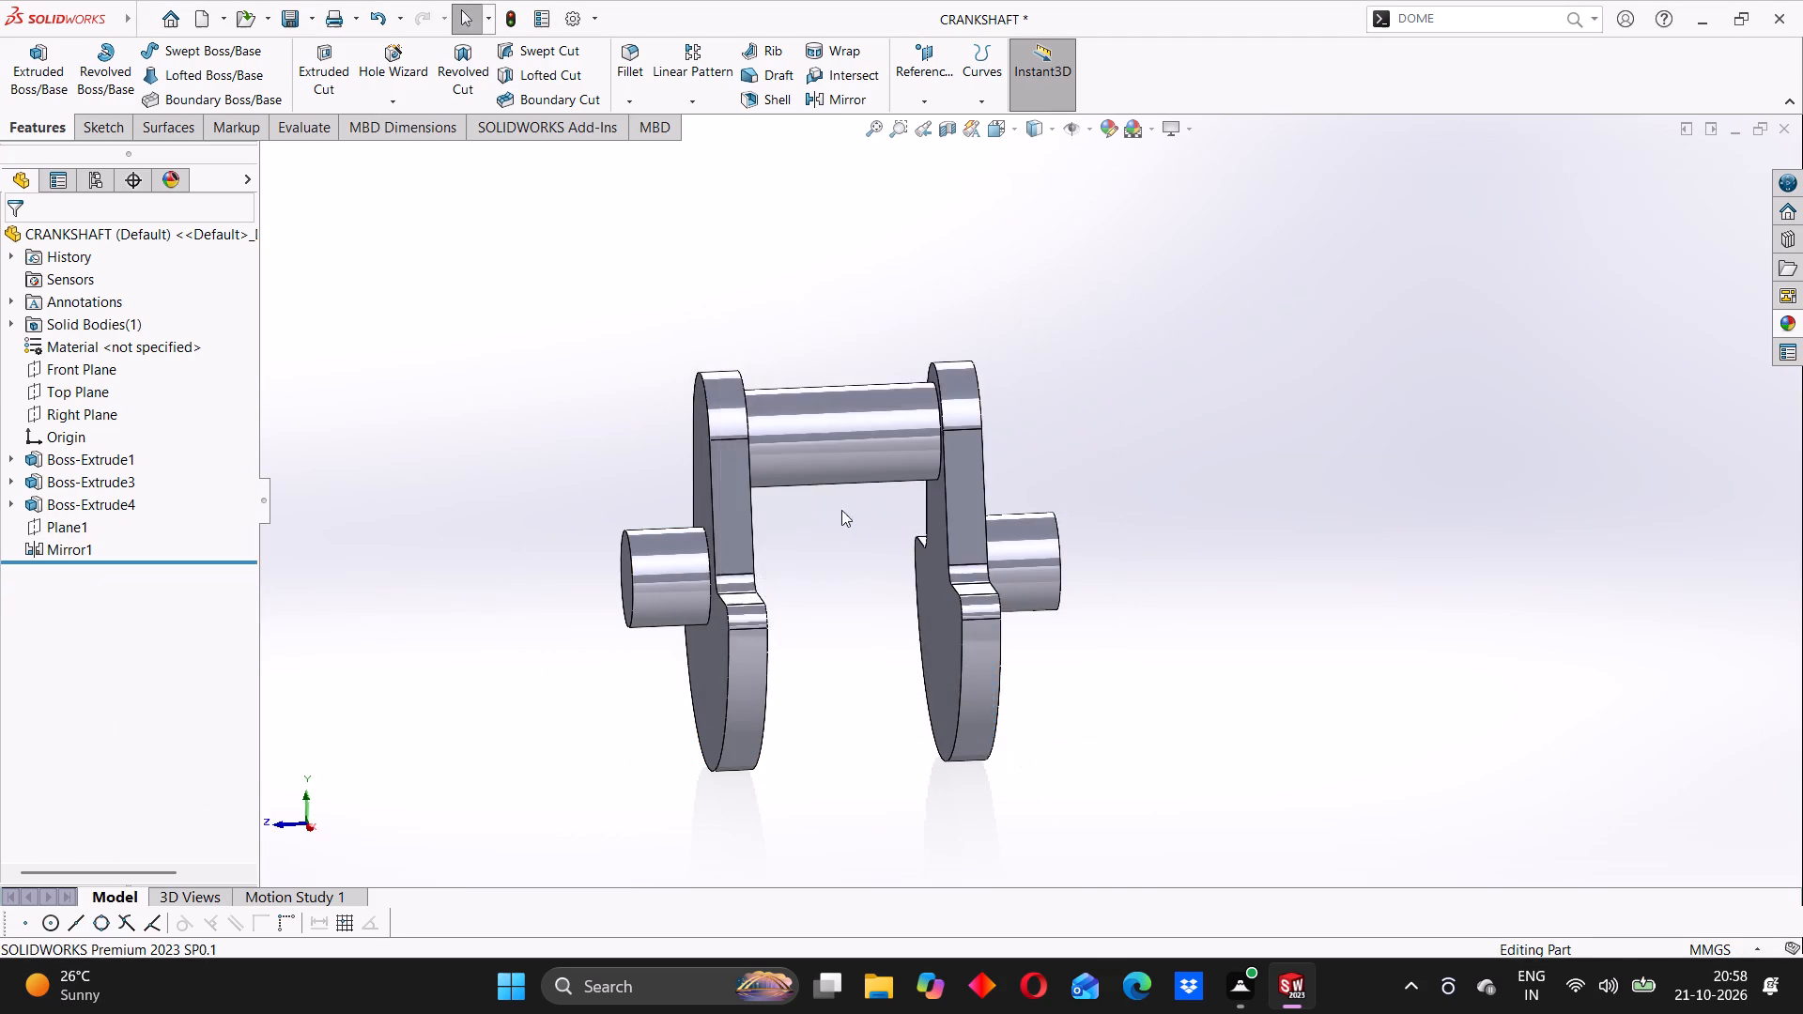
Inspect the remaining single-throw crankshaft, both close up and as a whole.
middle_click_drag(816, 530, 830, 517)
scroll(769, 480, "down", 2)
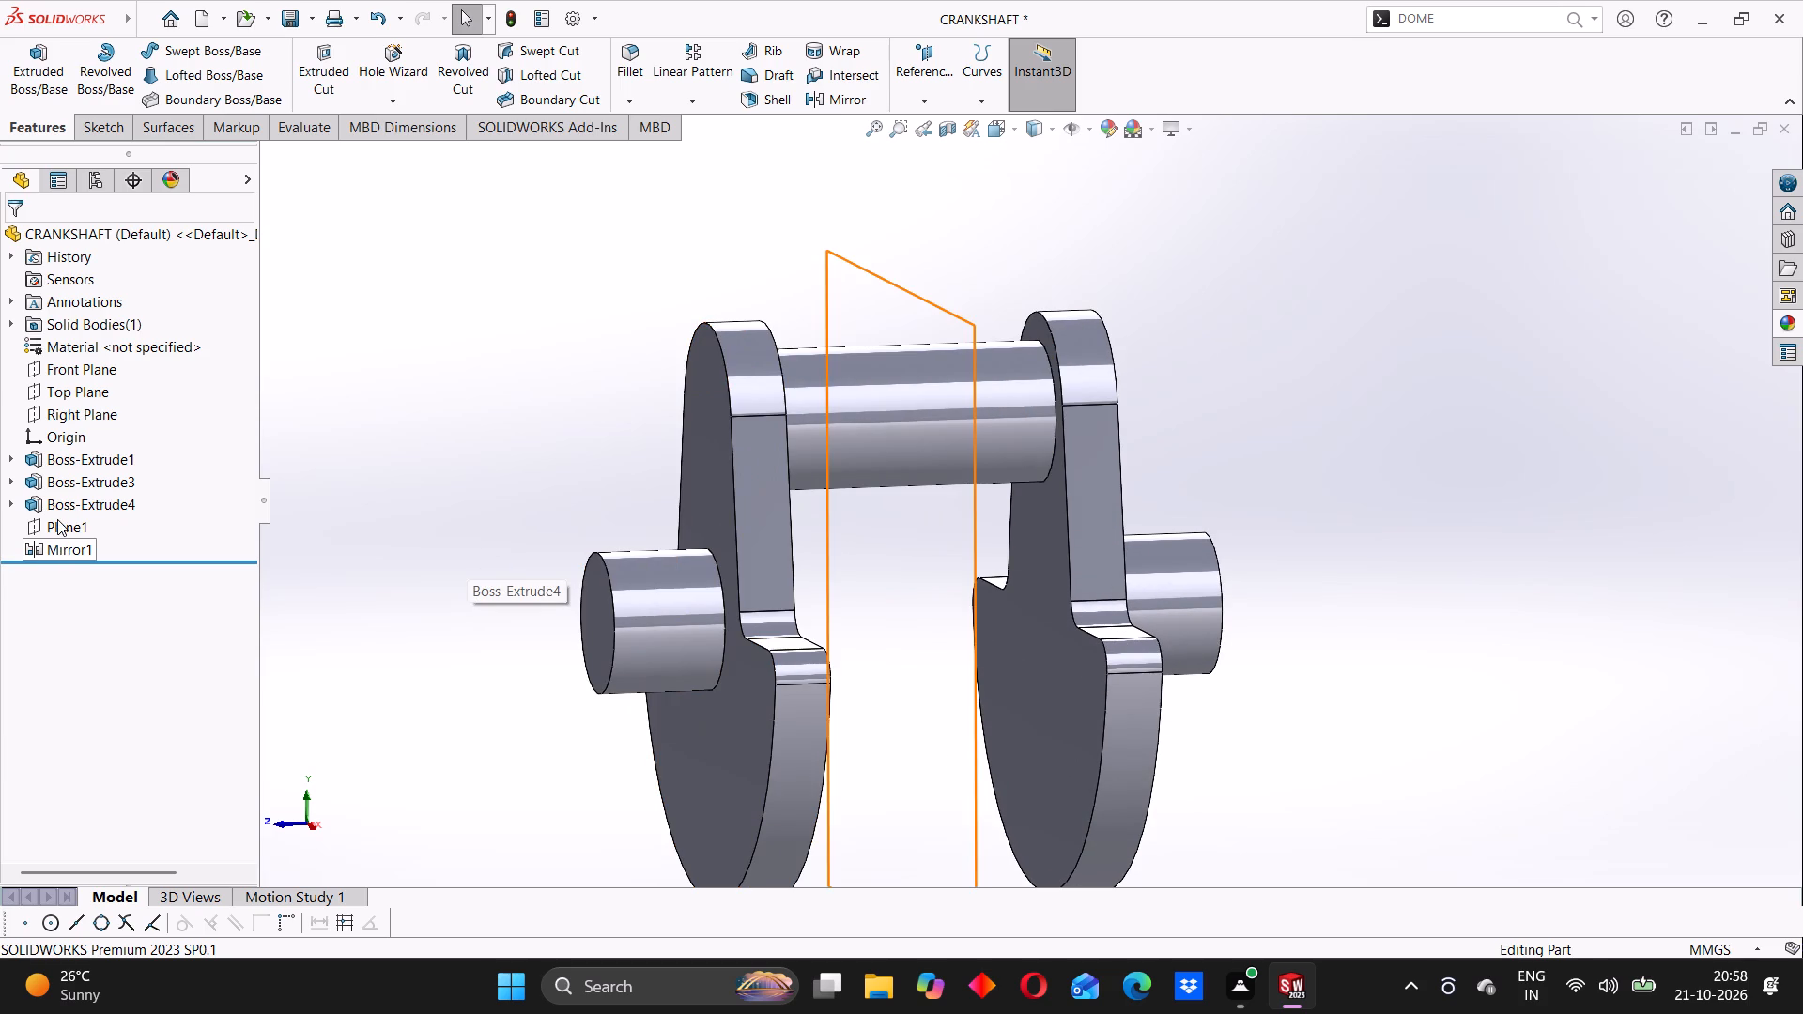
middle_click(782, 499)
scroll(777, 499, "up", 2)
middle_click(899, 526)
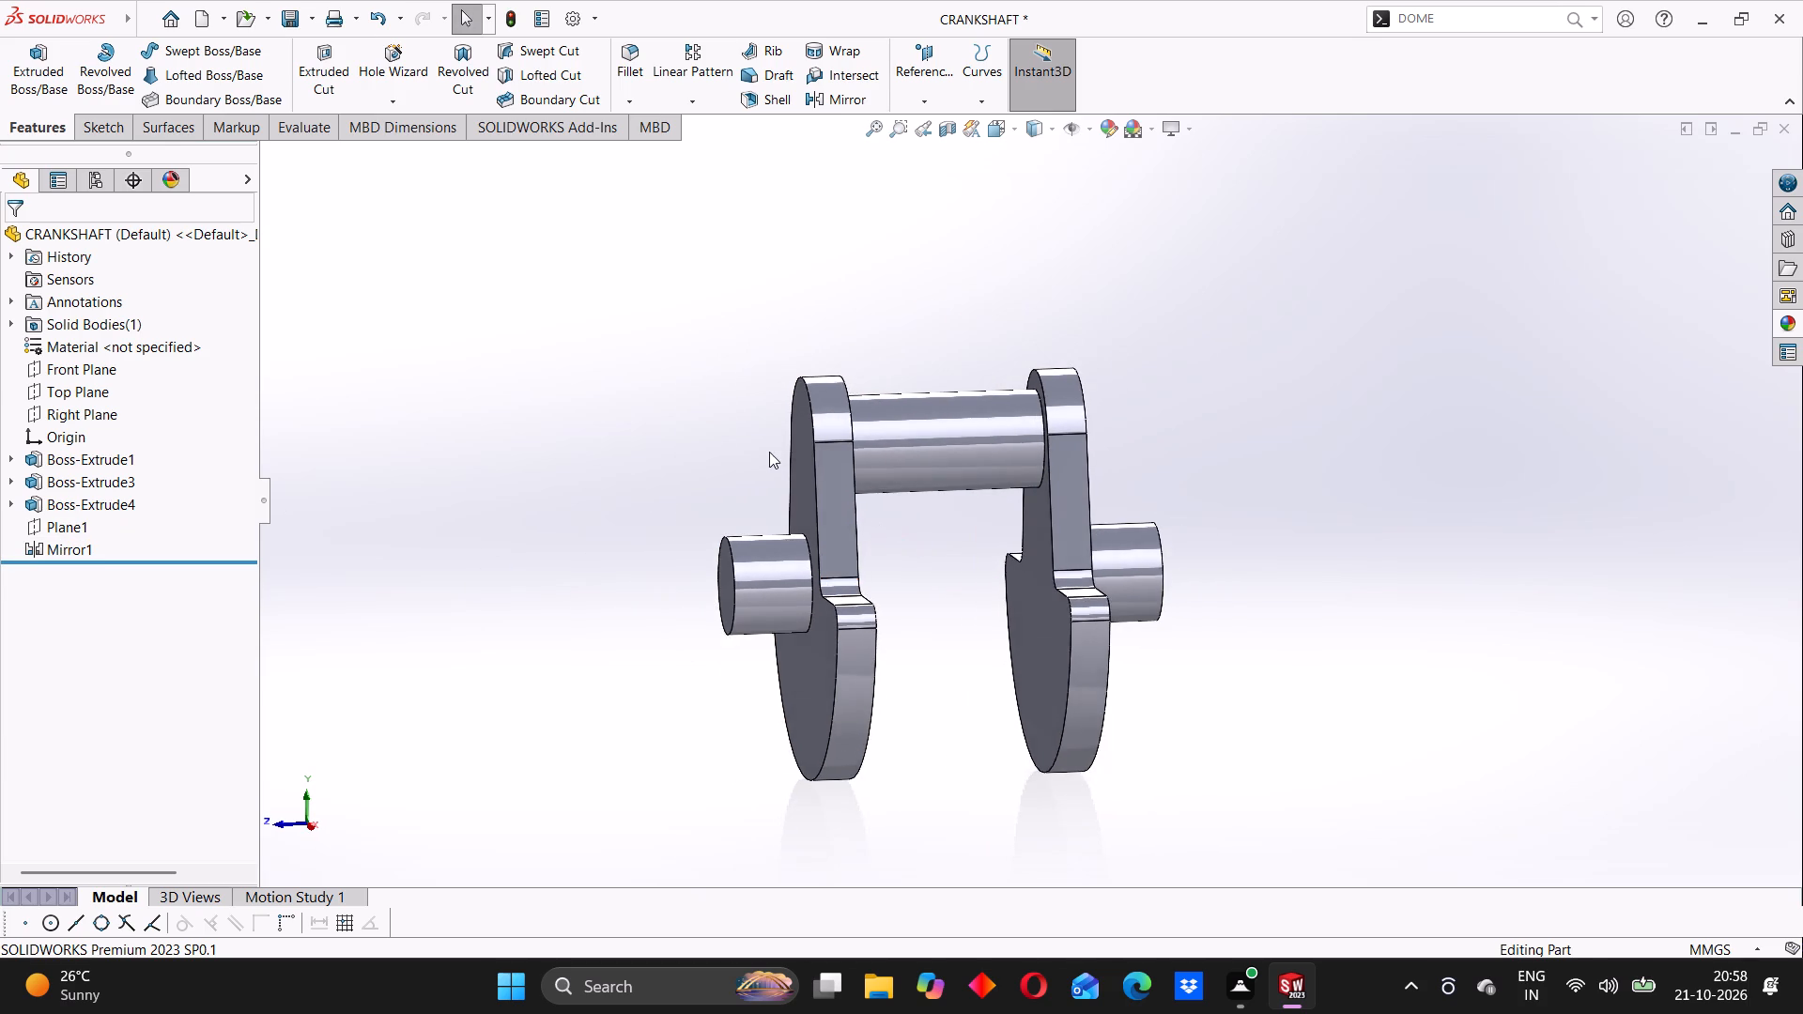
scroll(767, 443, "down", 2)
scroll(572, 356, "up", 2)
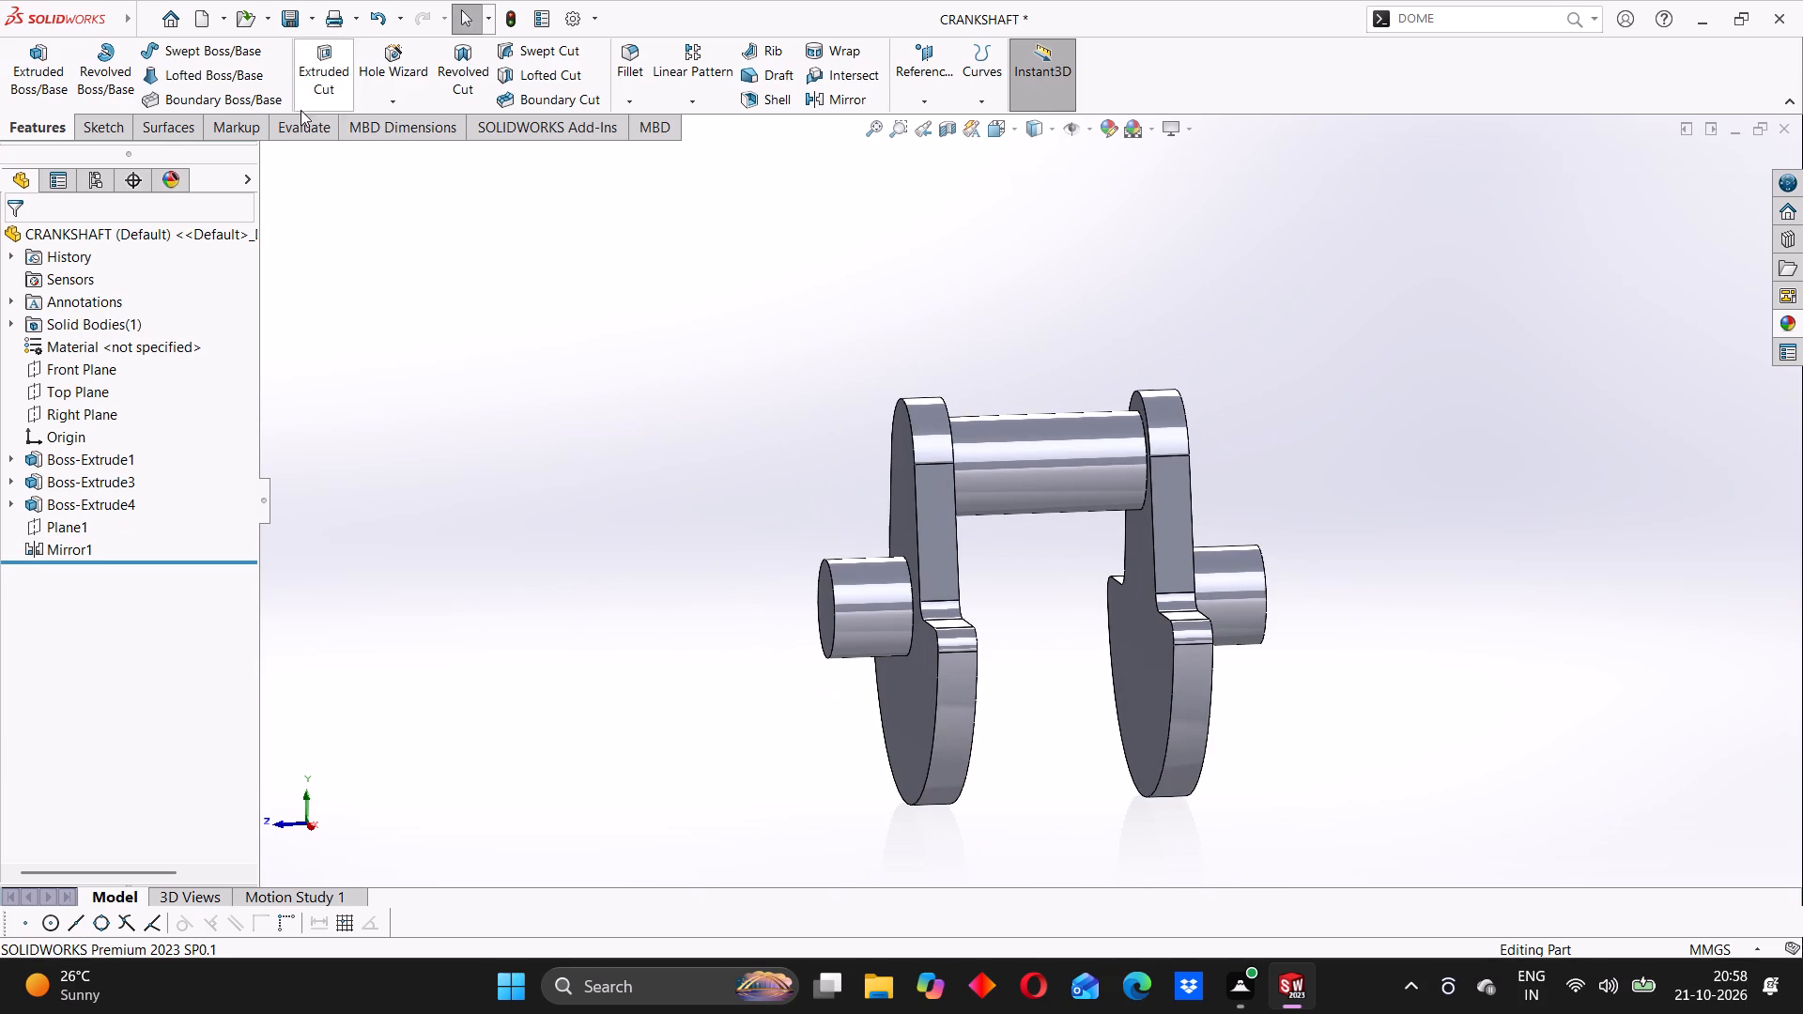
left_click(387, 246)
Save the part as CRANKSHAFT in the TWIN ENGINE ASEEMBLY folder, replacing the existing part file.
left_click(309, 8)
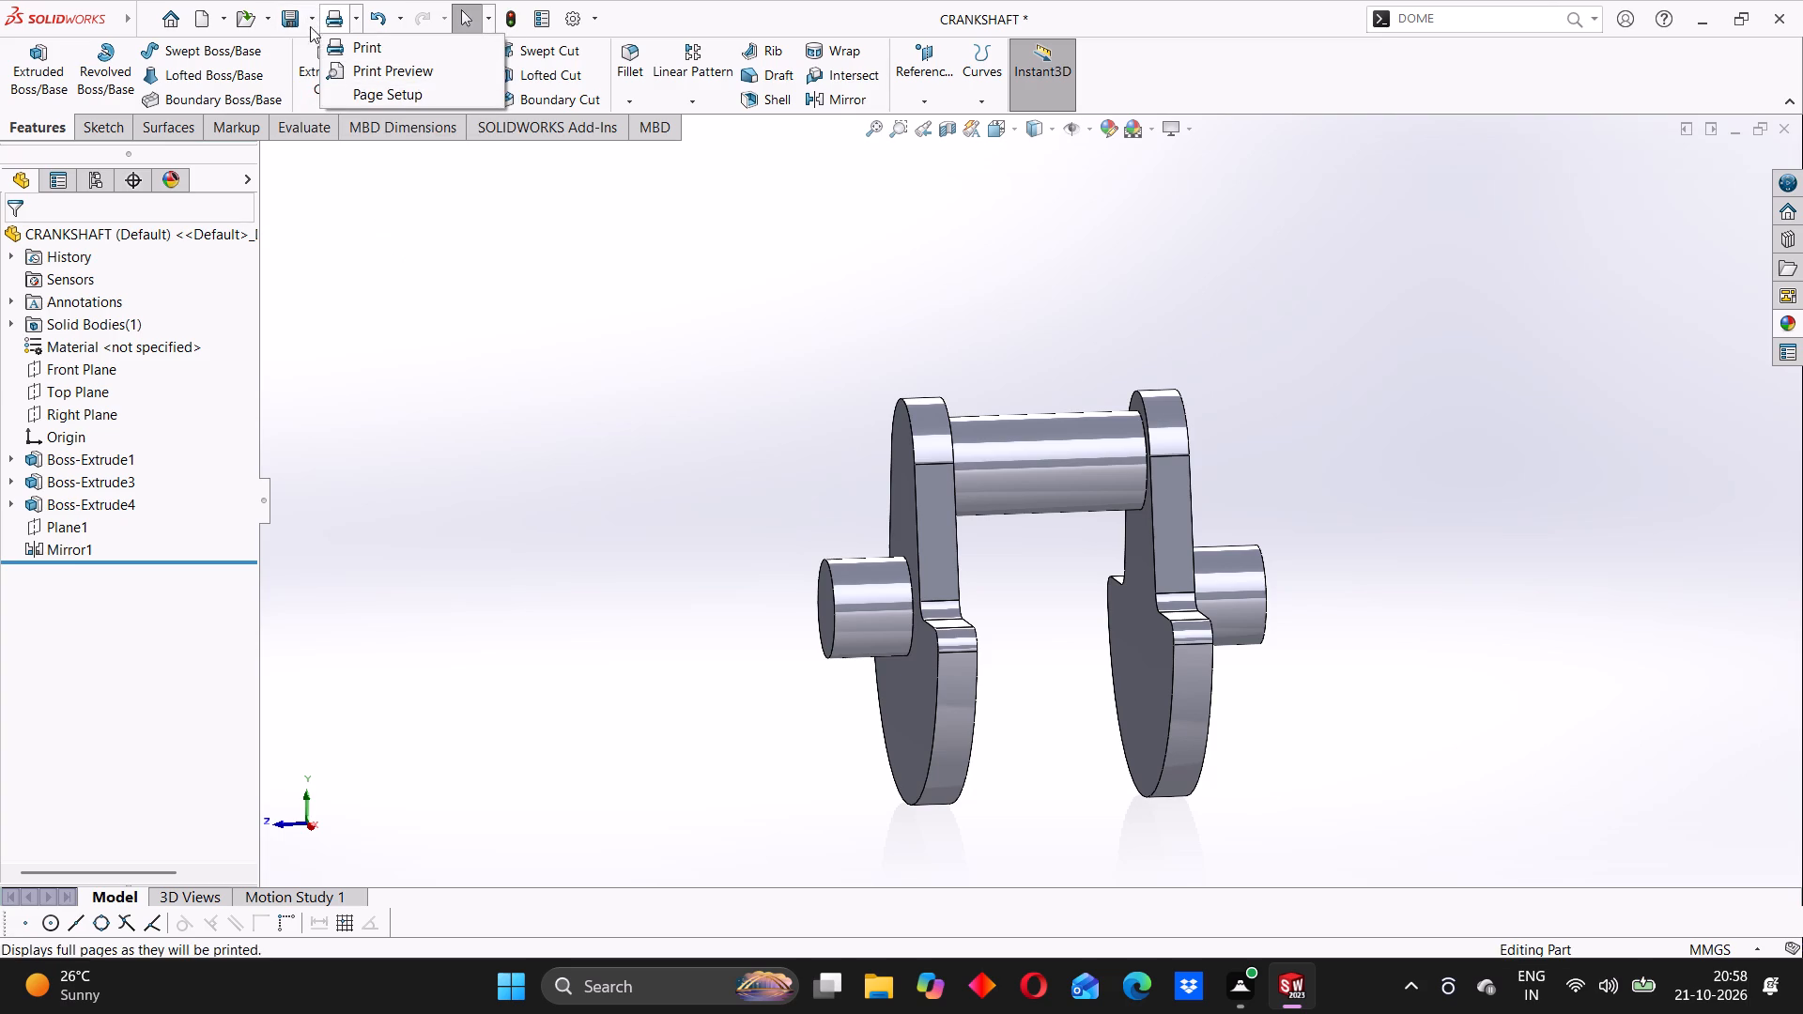
left_click(307, 12)
left_click(308, 18)
left_click(319, 70)
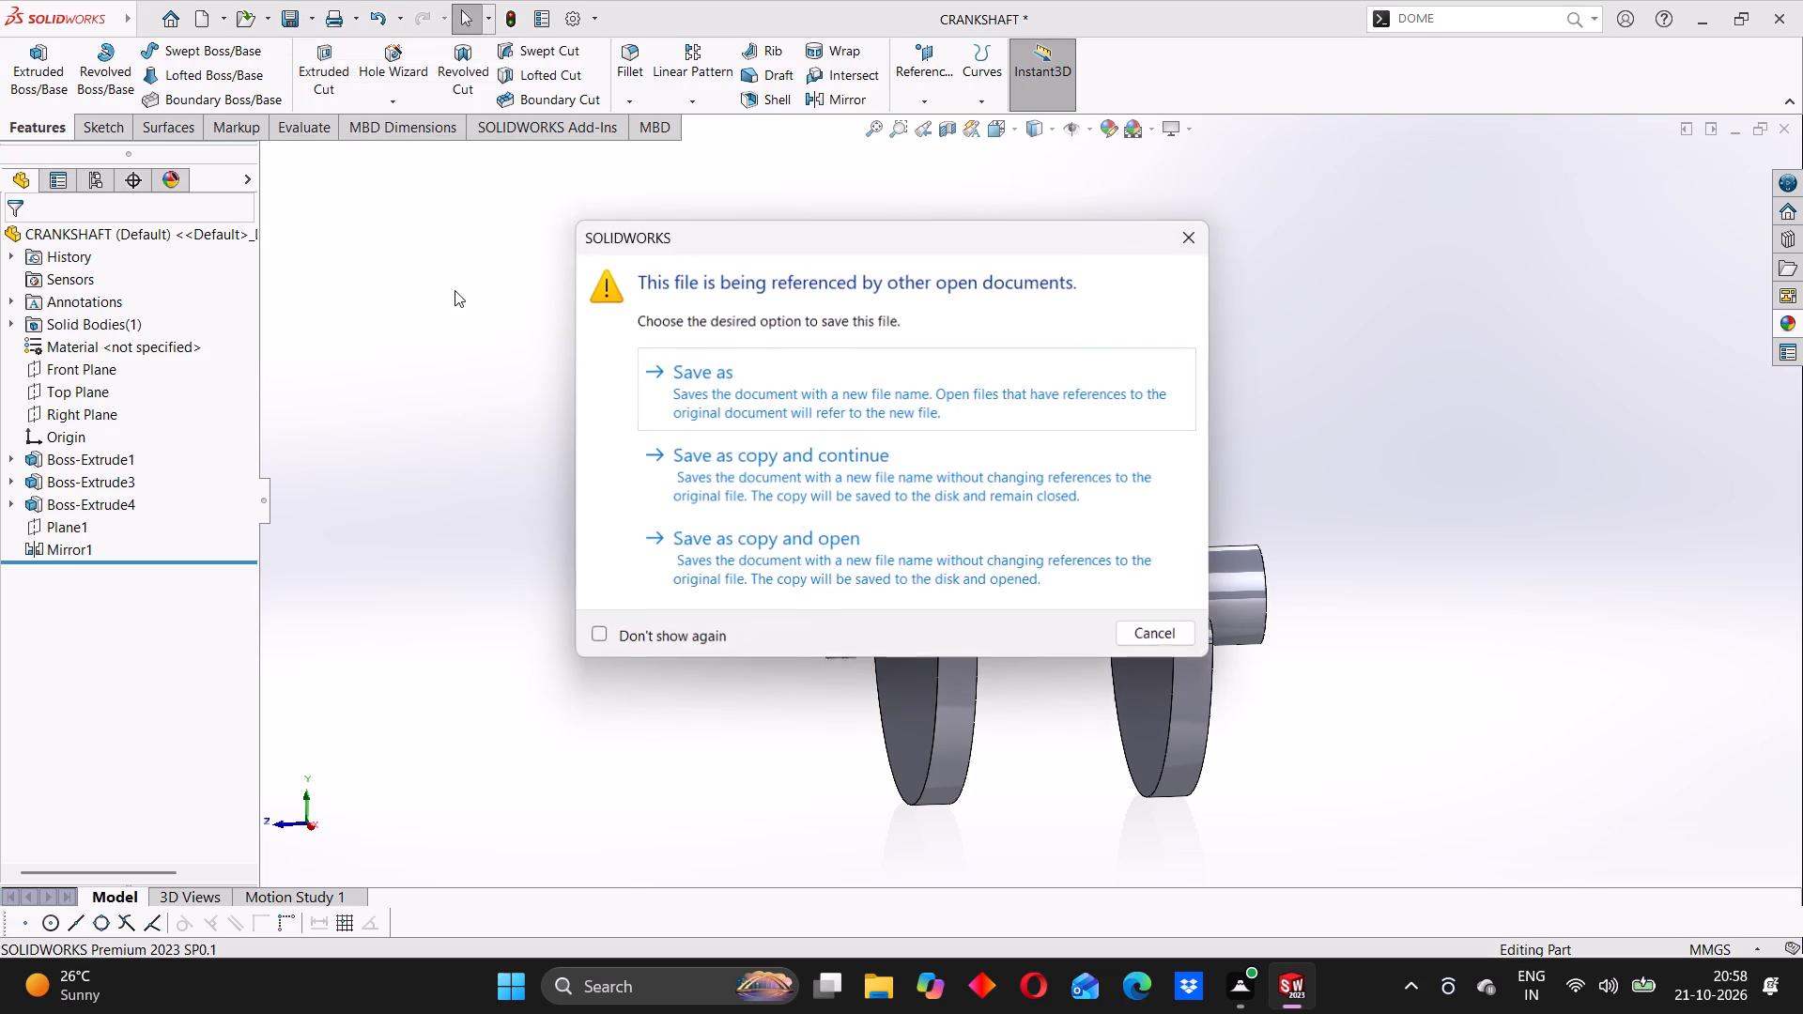
left_click(777, 415)
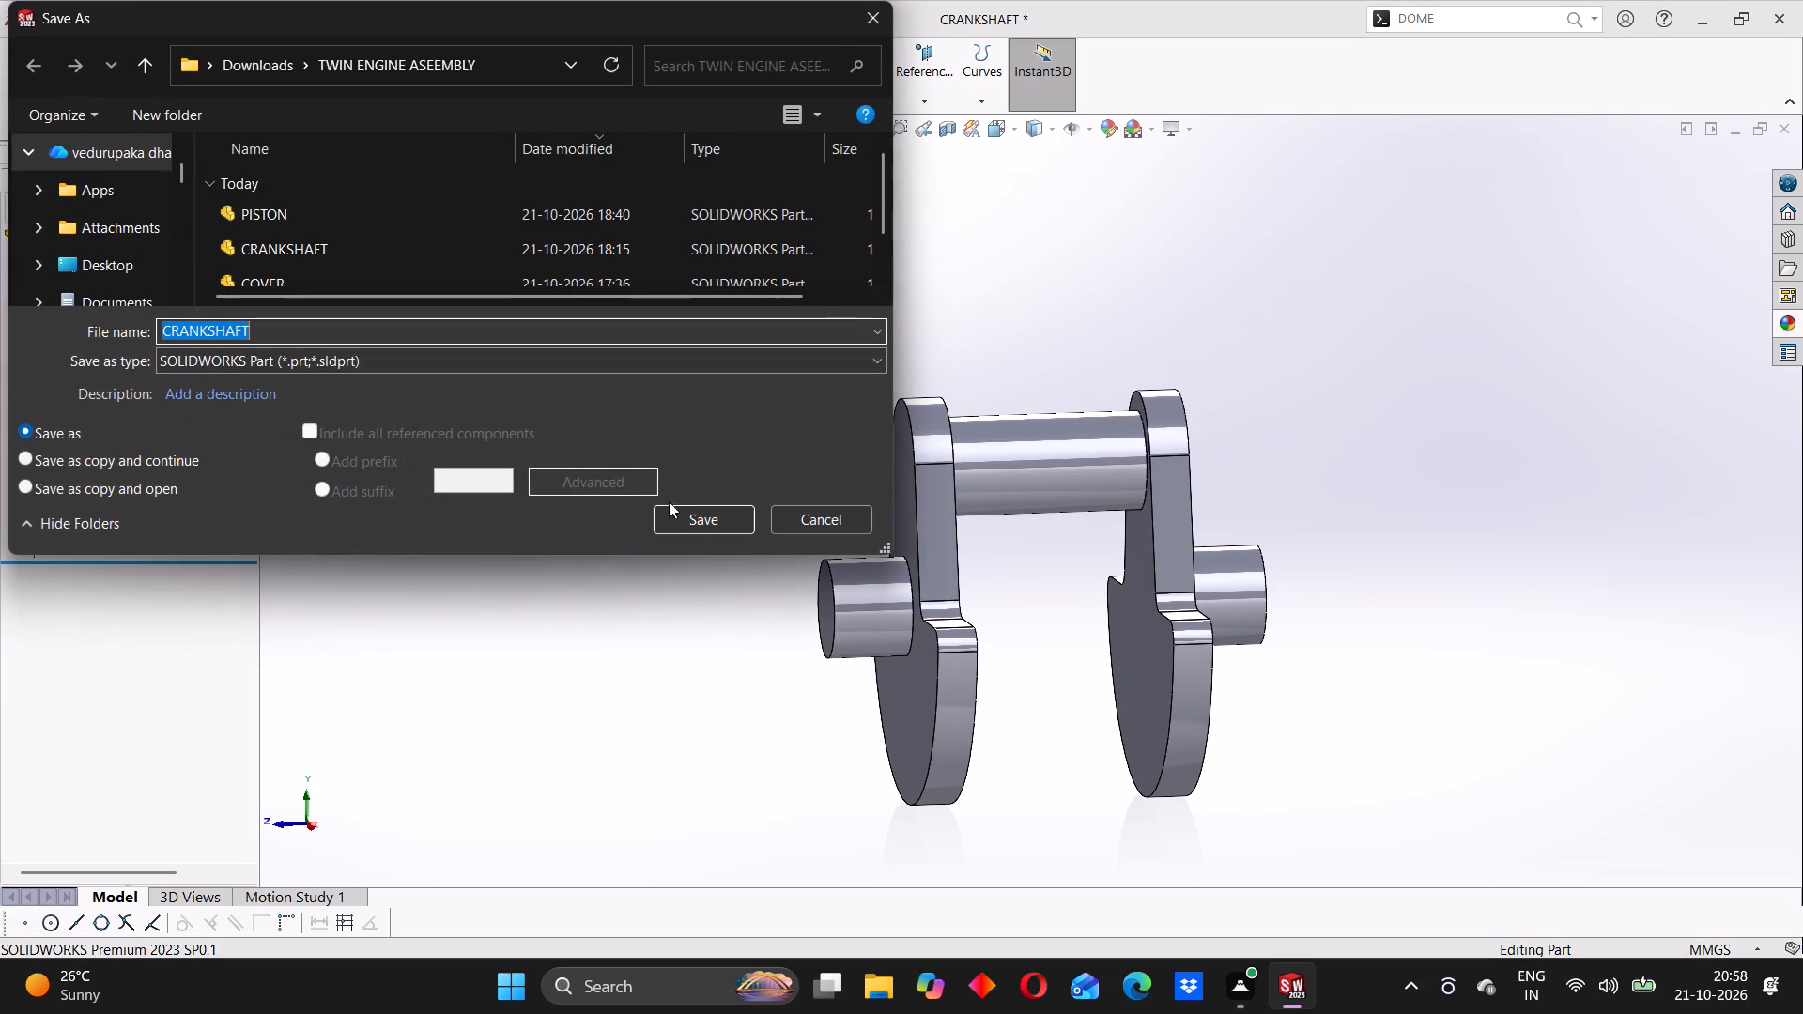
left_click(711, 518)
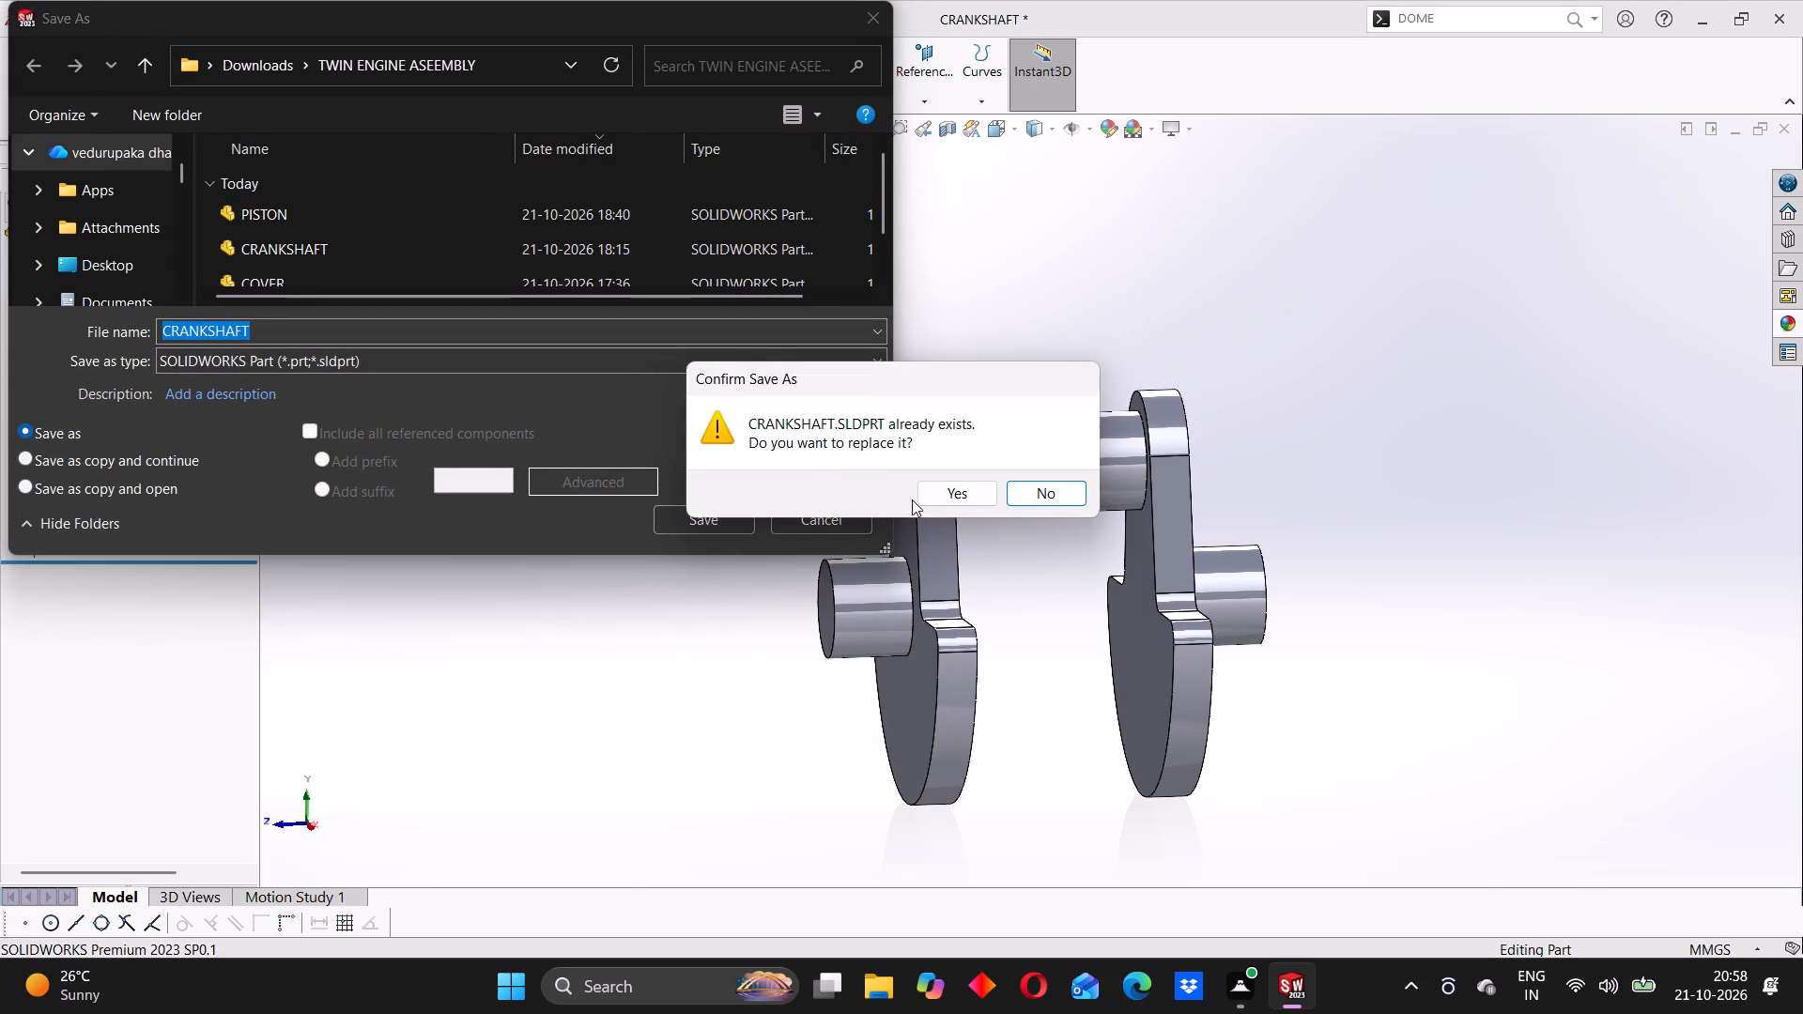
left_click(923, 493)
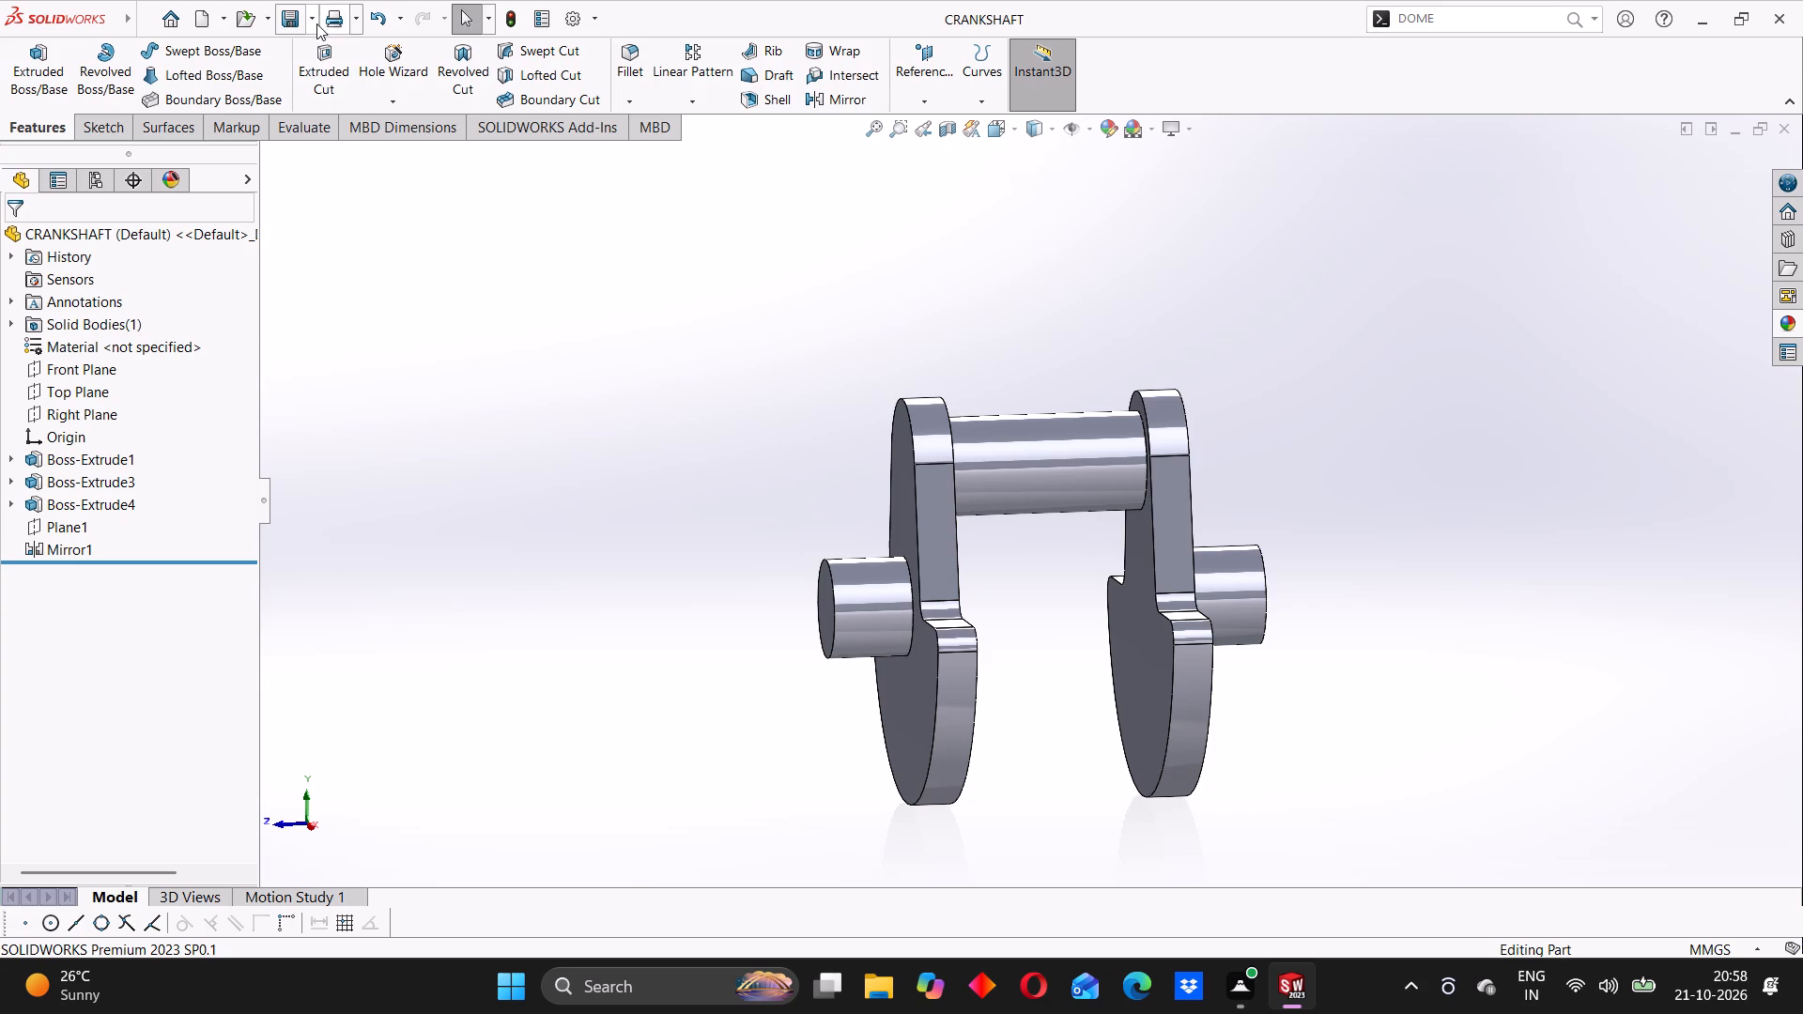
Export the crankshaft as a PDF named CRANKSHAFT in the same folder, replacing the existing PDF.
left_click(315, 22)
left_click(335, 82)
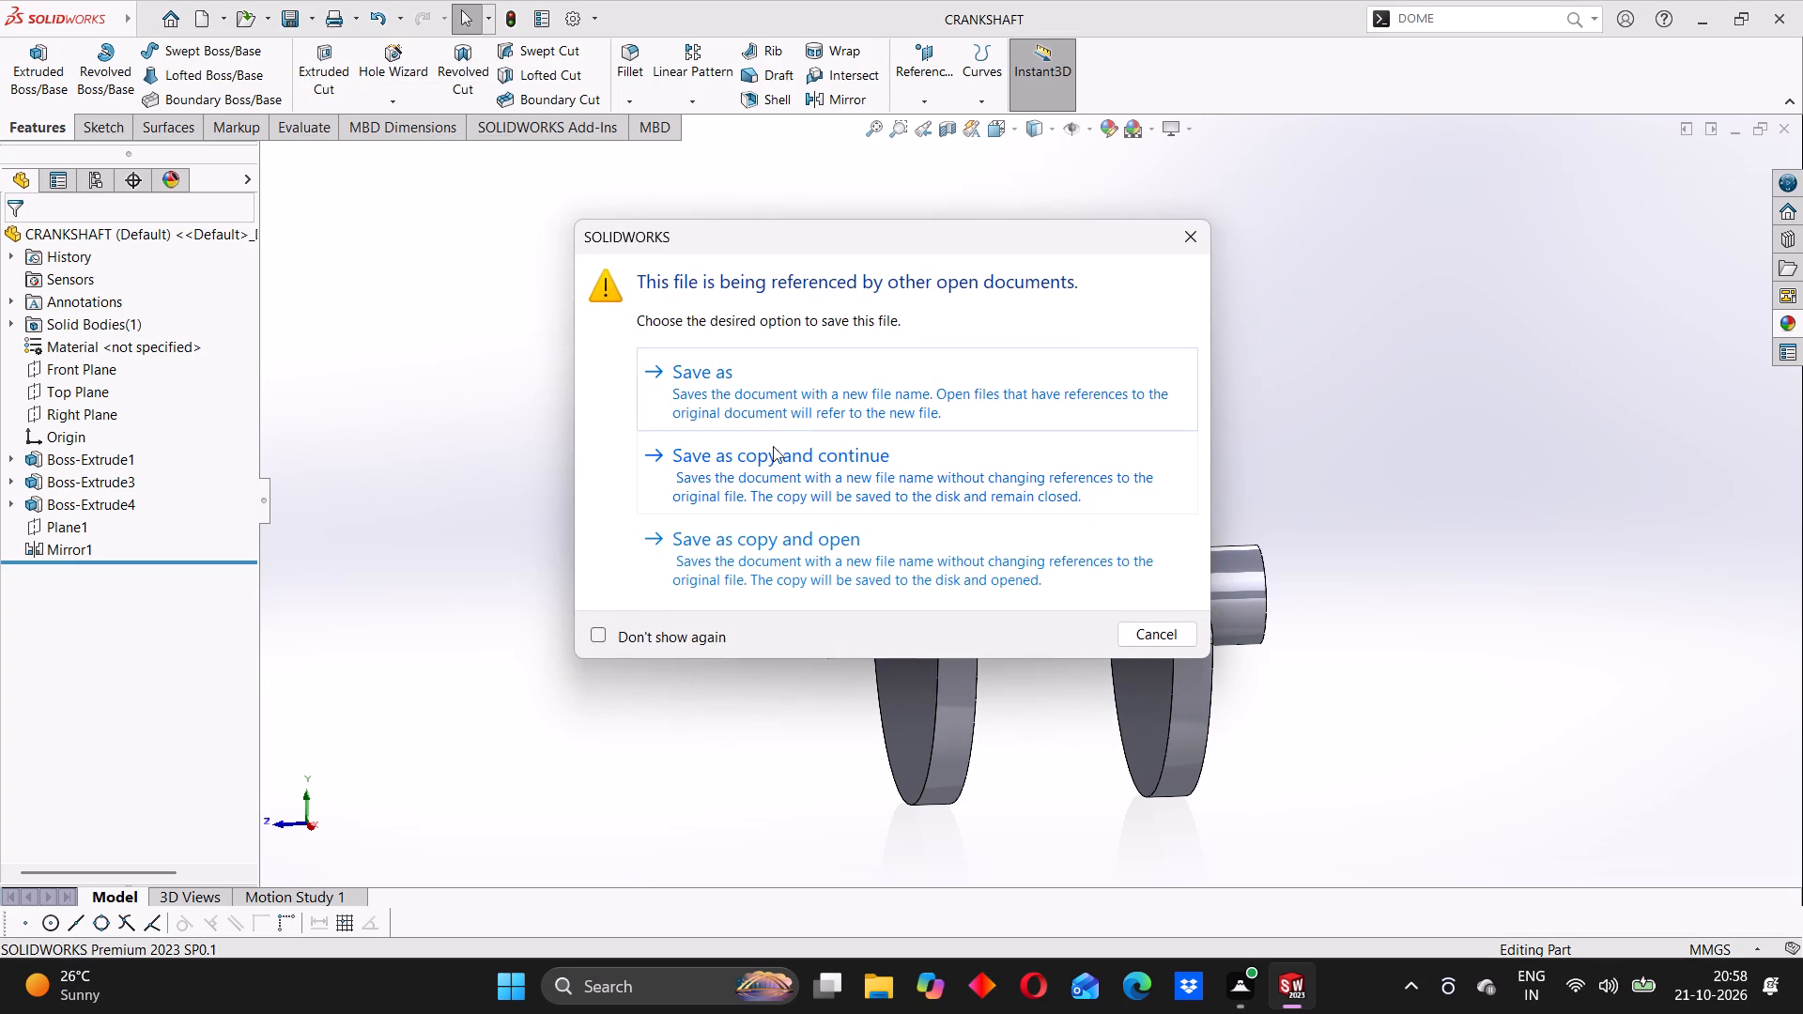
left_click(786, 390)
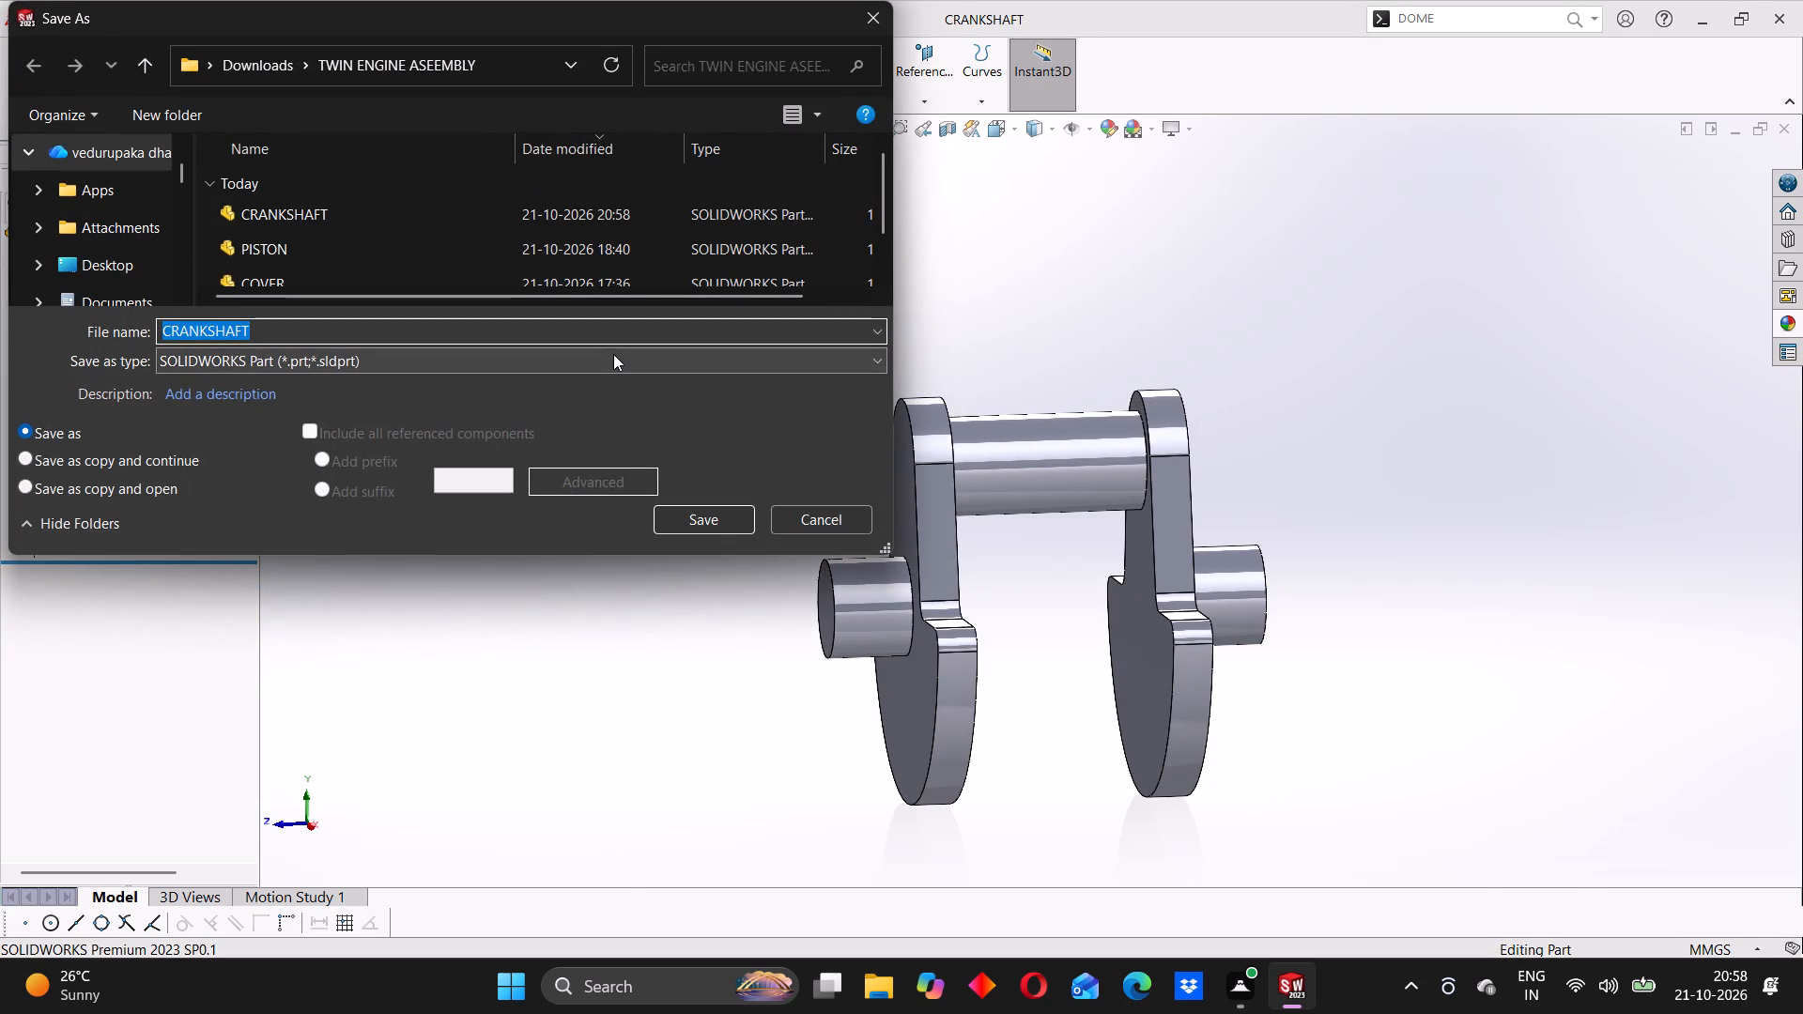
left_click(613, 354)
left_click(350, 517)
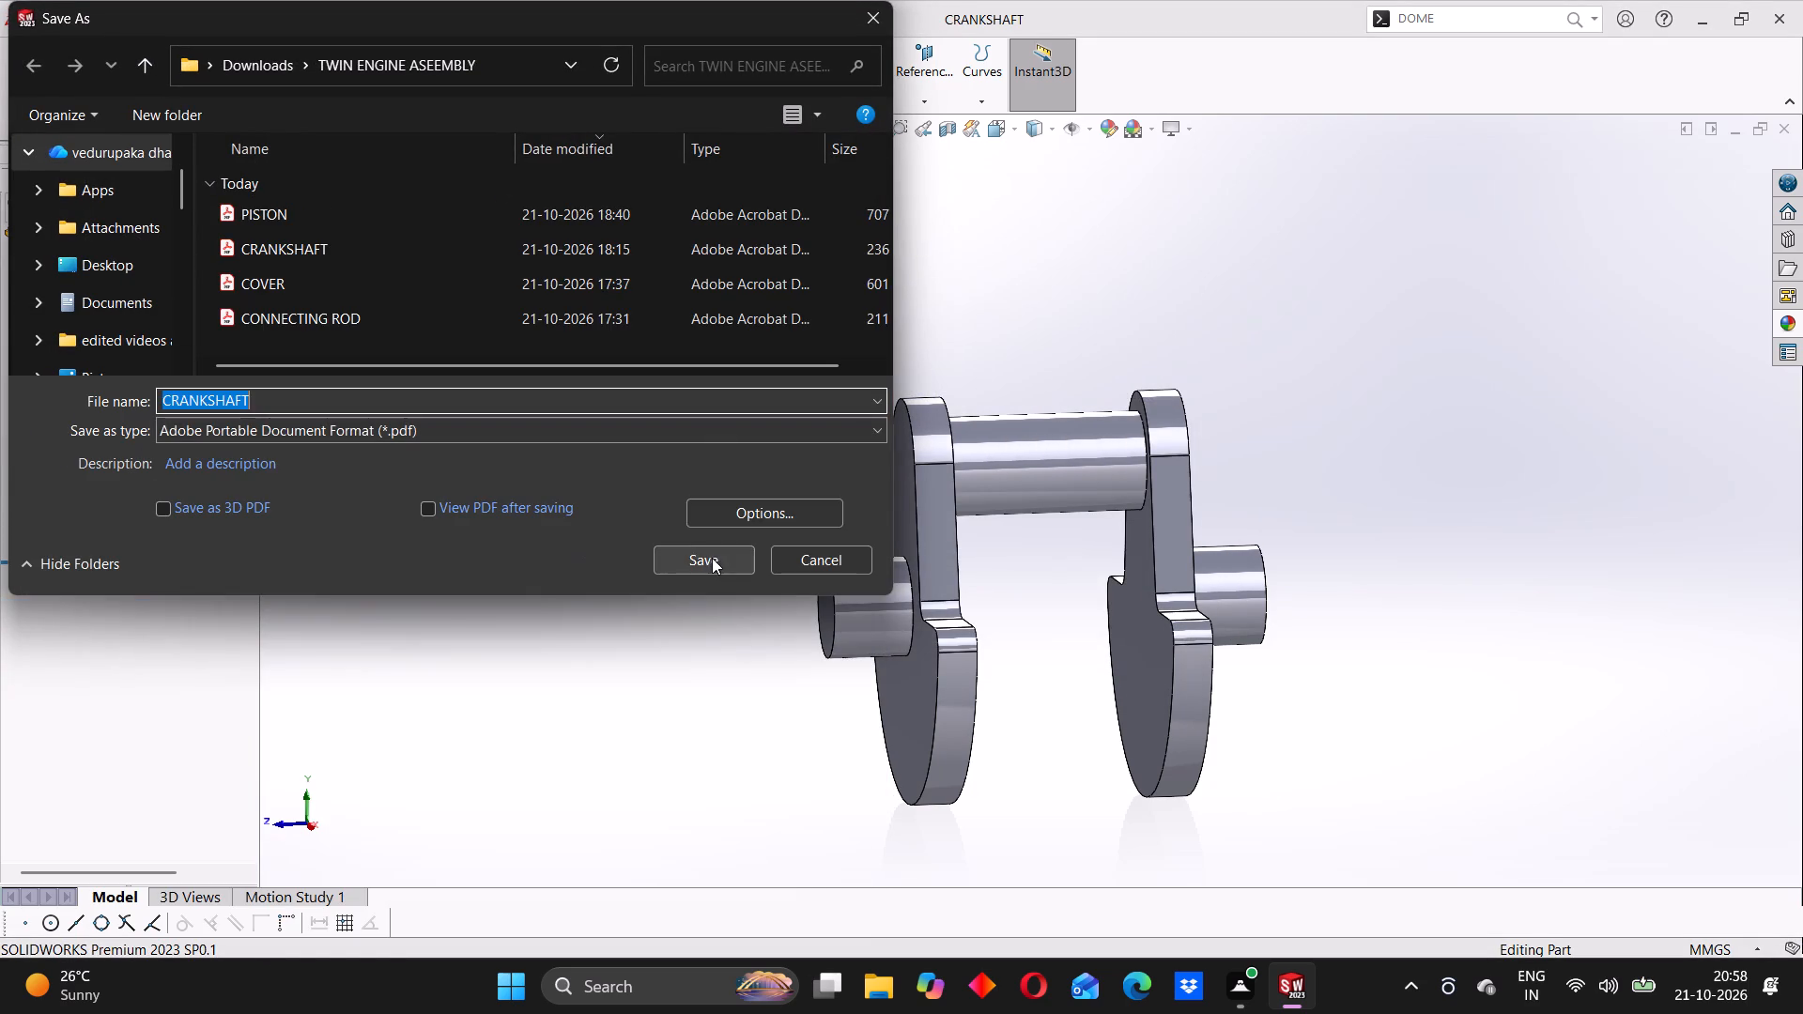
left_click(712, 558)
left_click(972, 500)
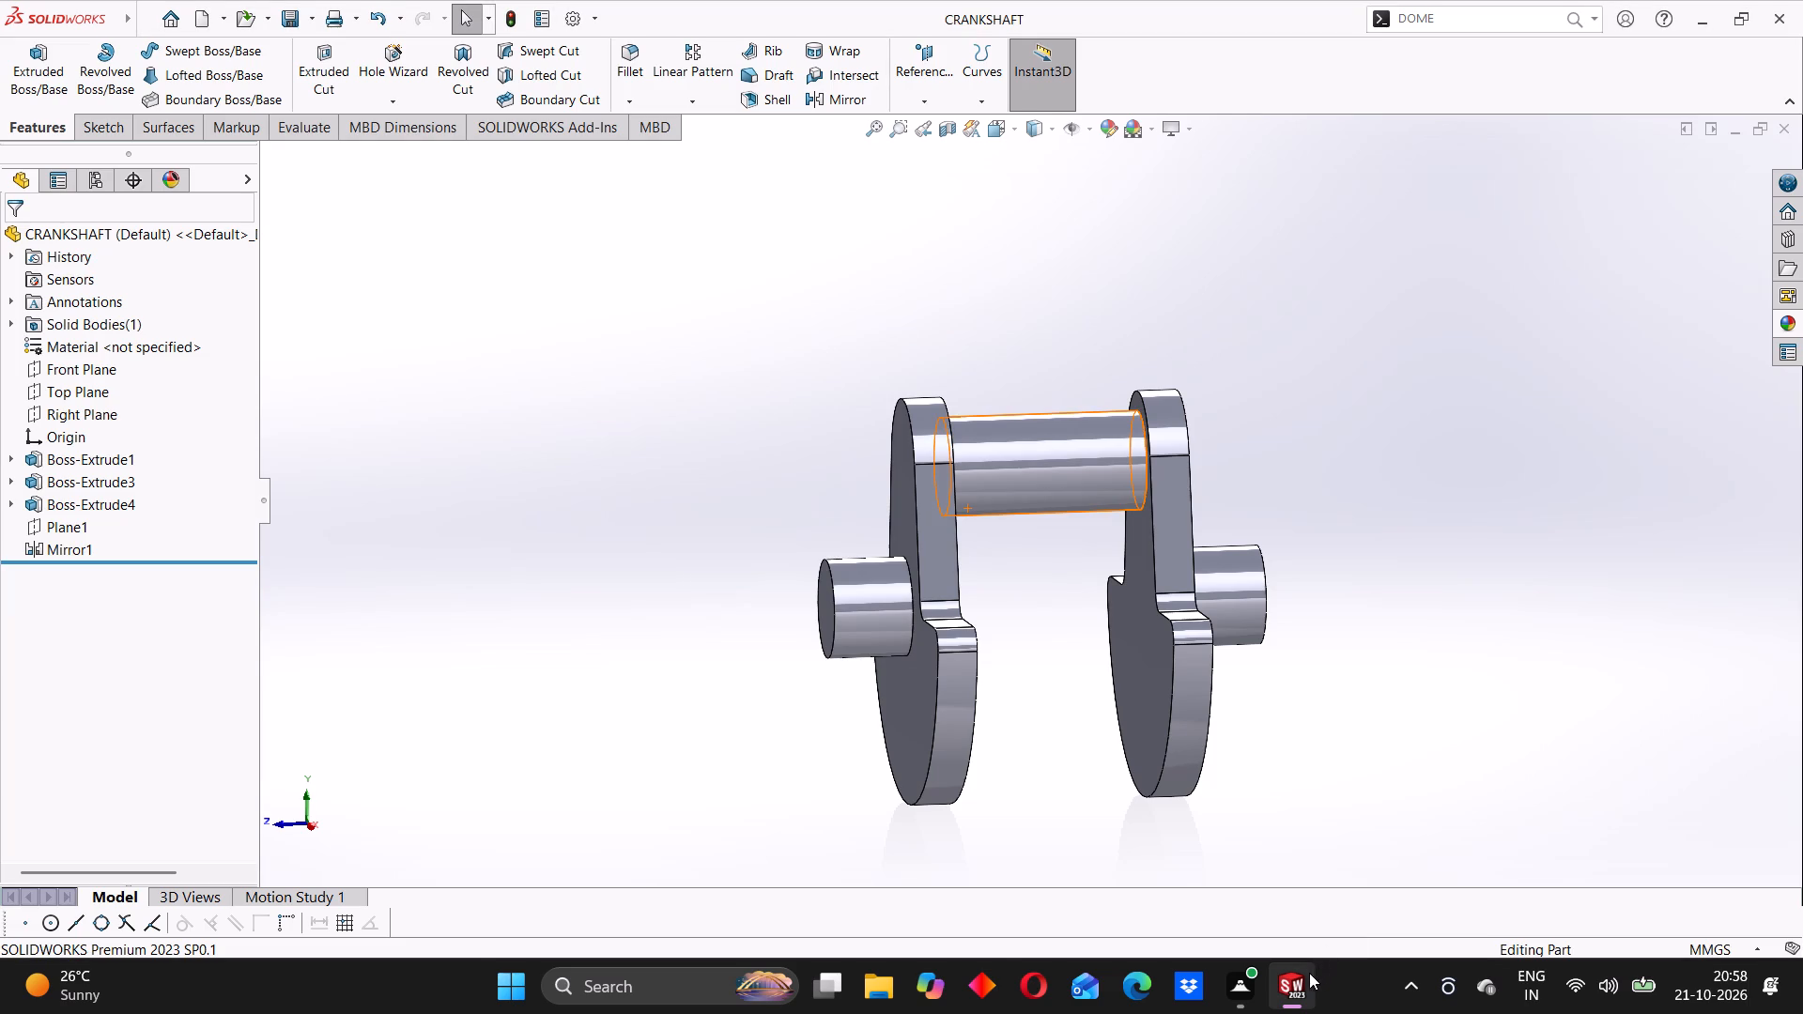
Switch to the Assem1 assembly window.
left_click(1238, 847)
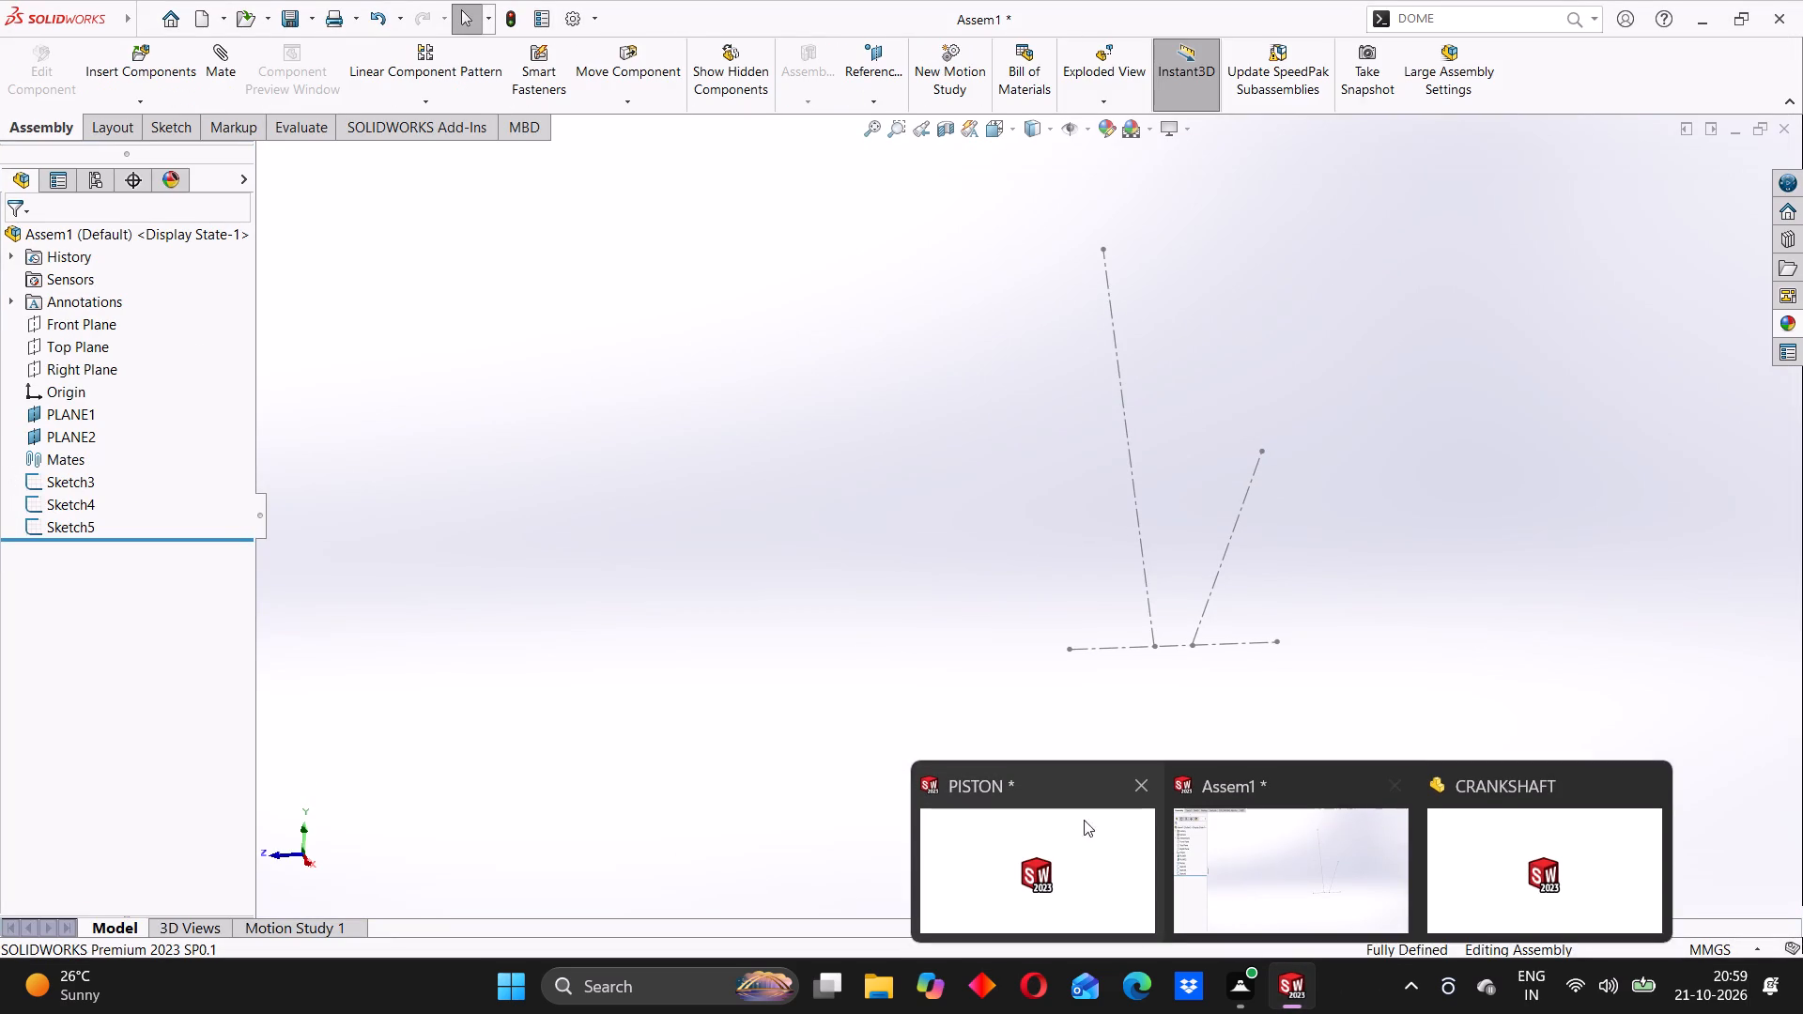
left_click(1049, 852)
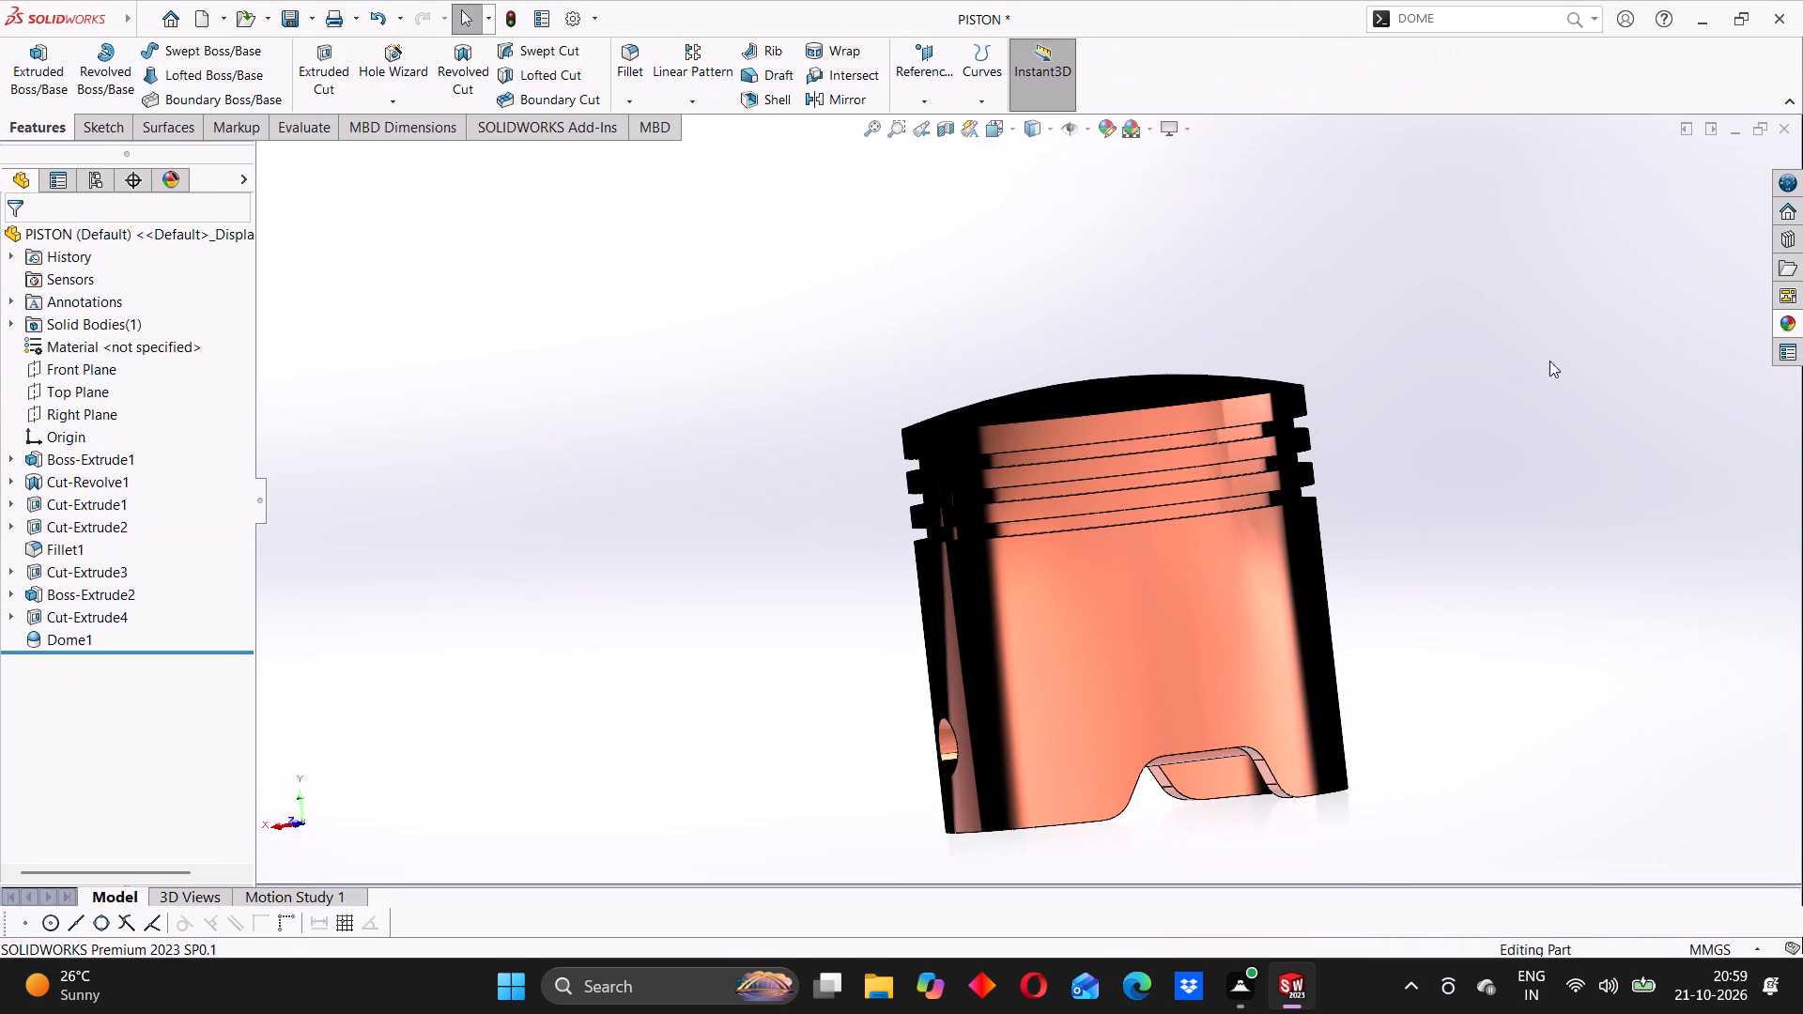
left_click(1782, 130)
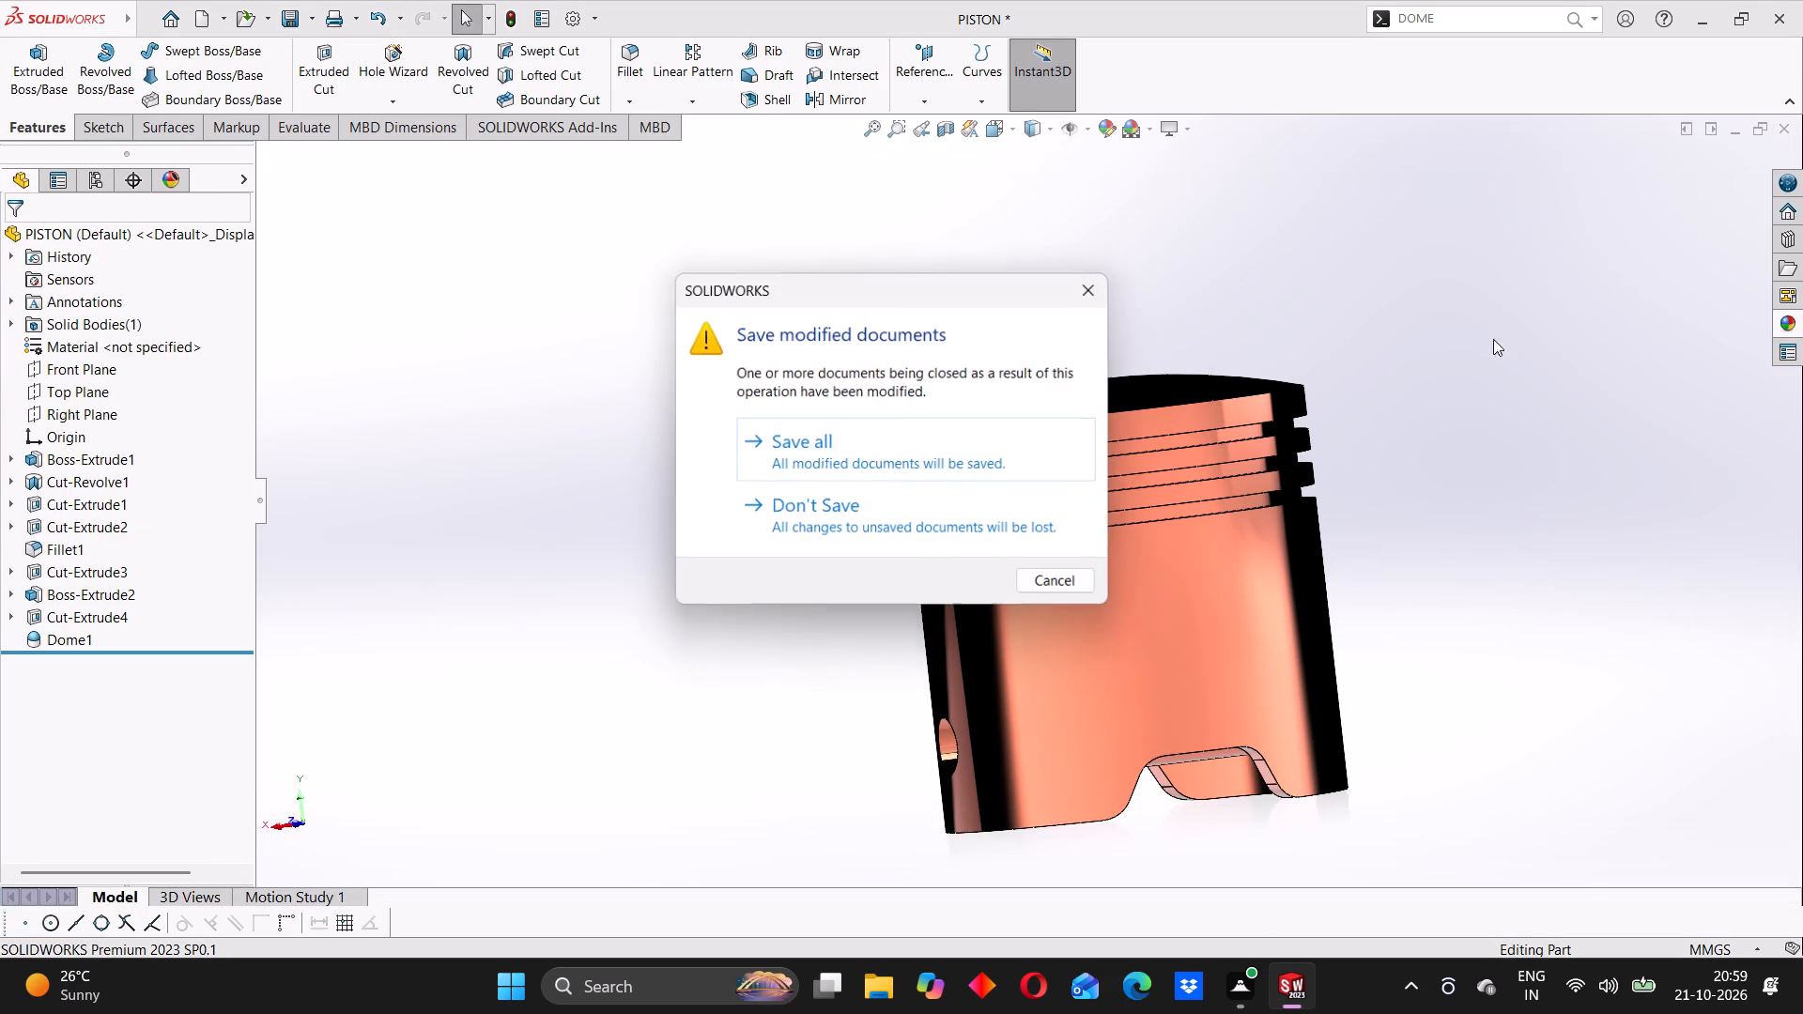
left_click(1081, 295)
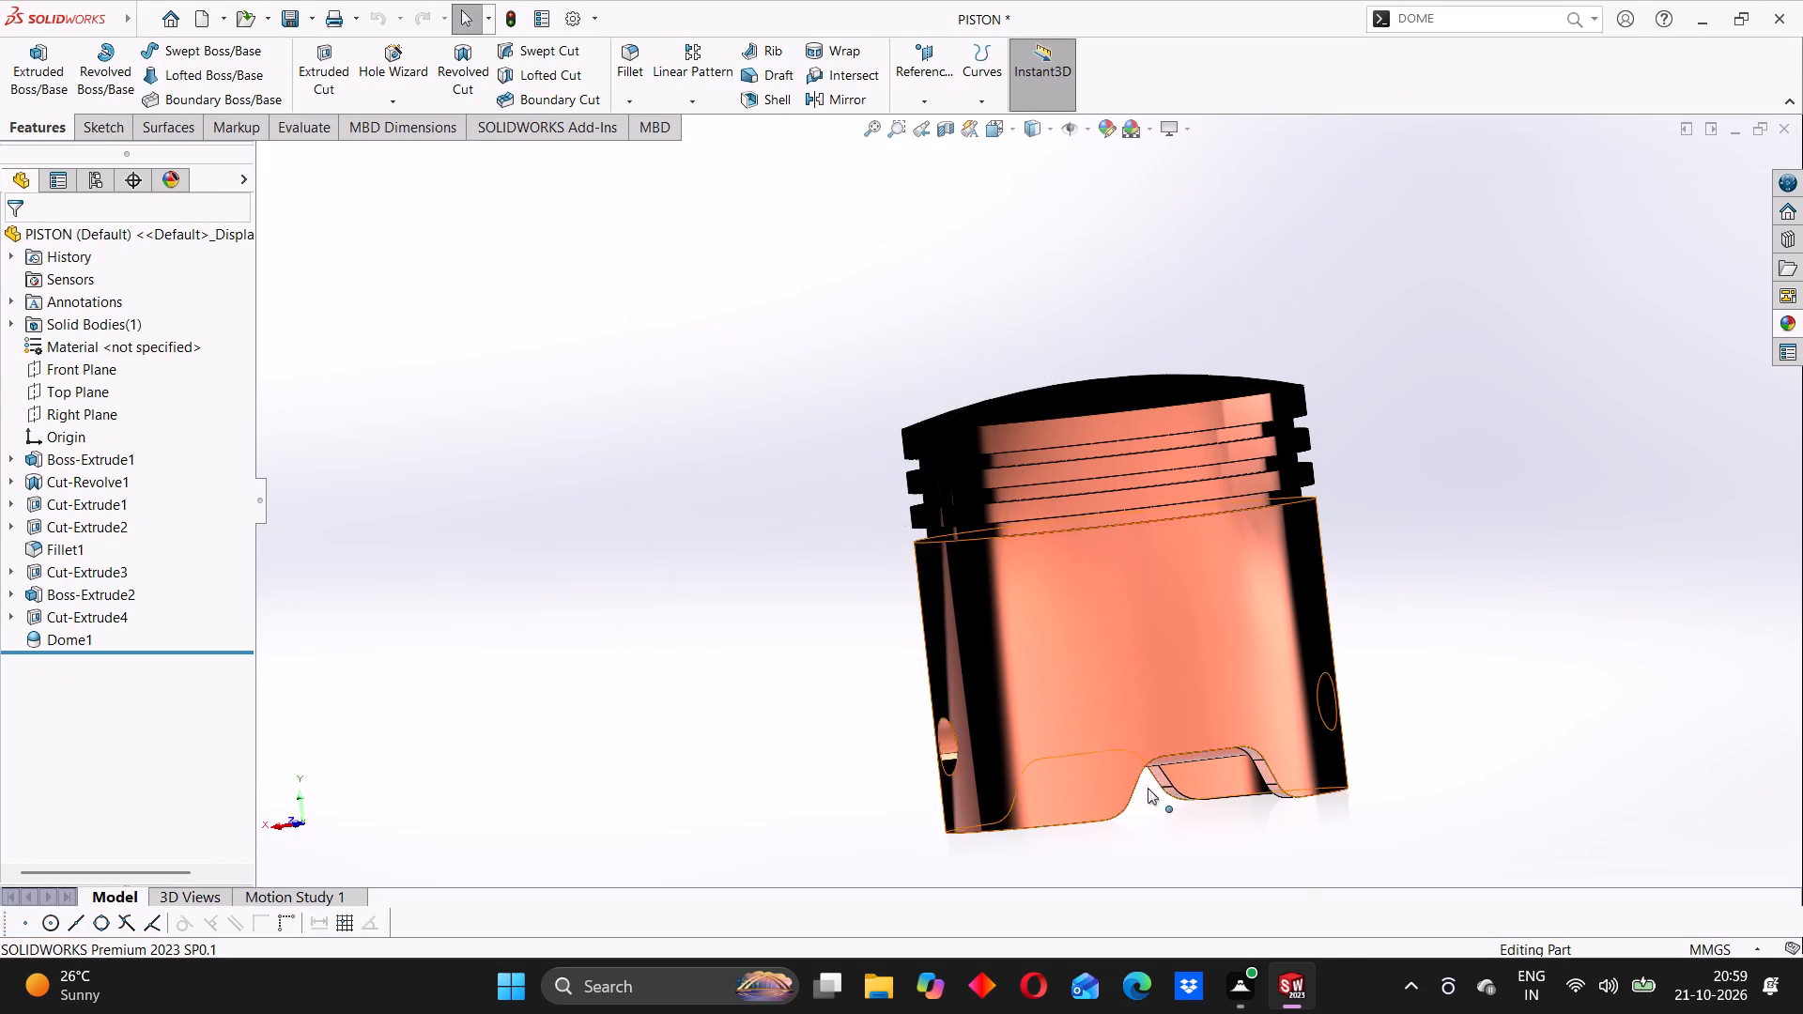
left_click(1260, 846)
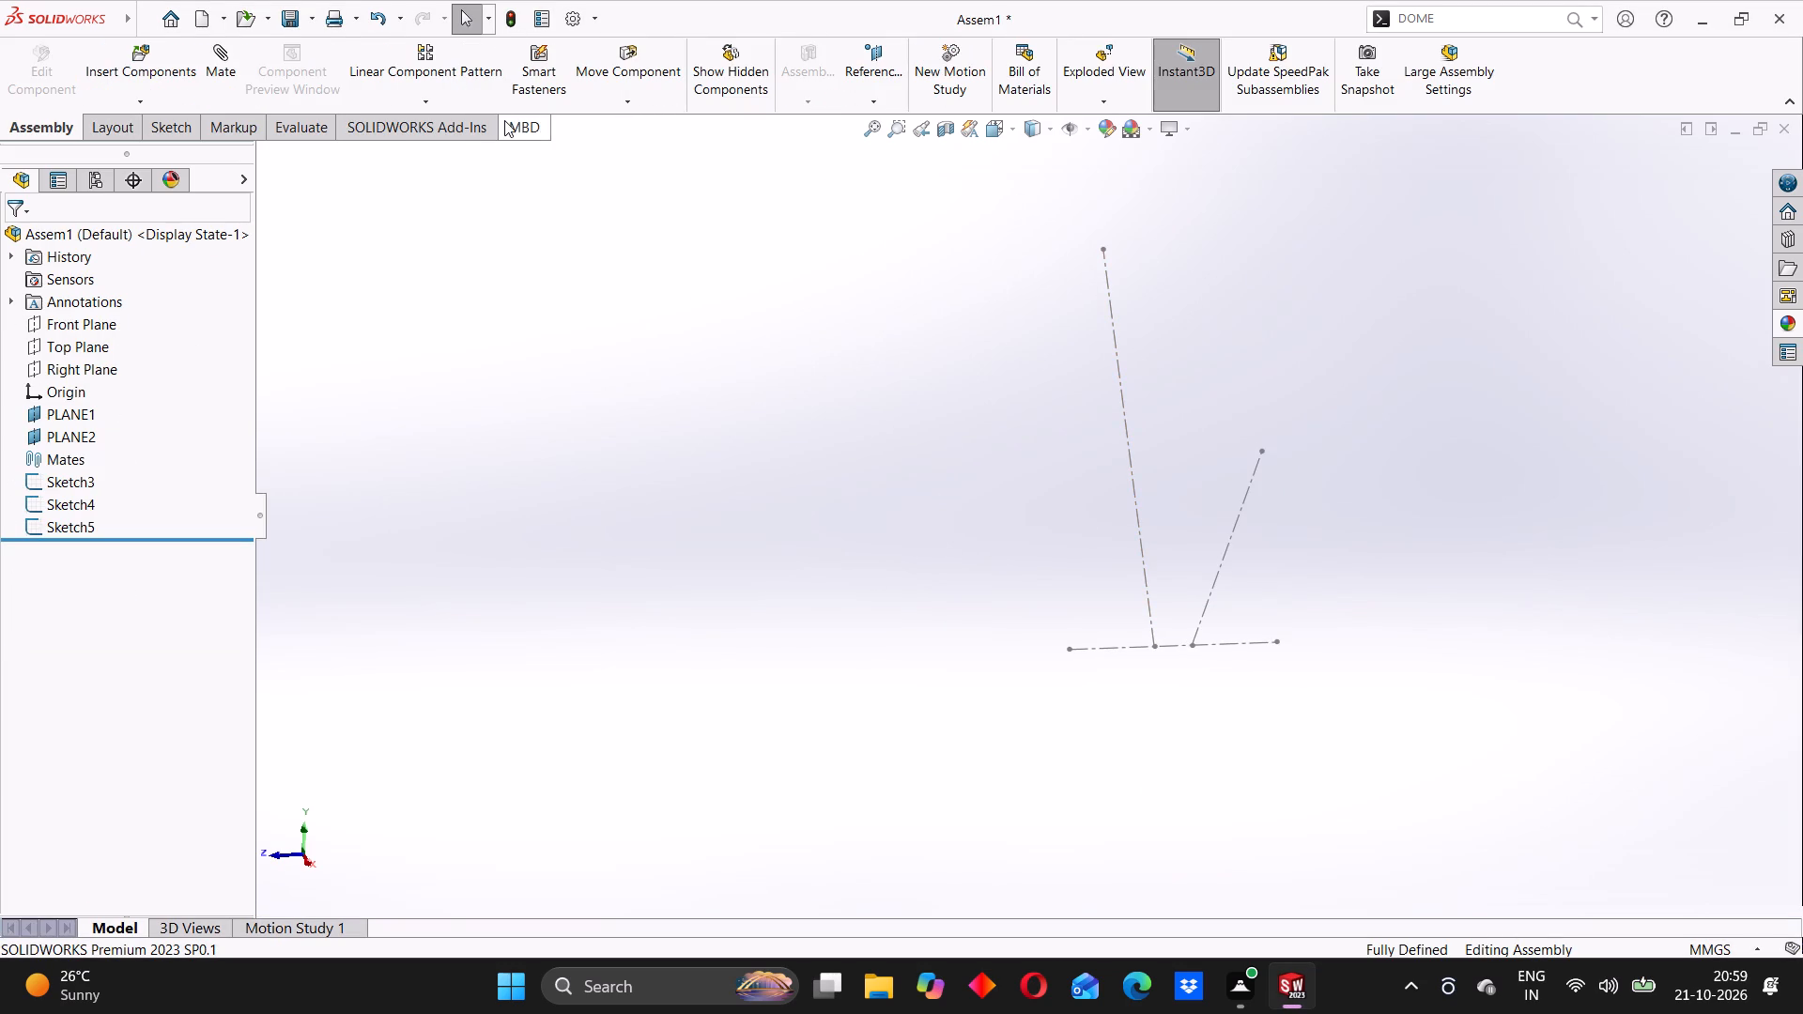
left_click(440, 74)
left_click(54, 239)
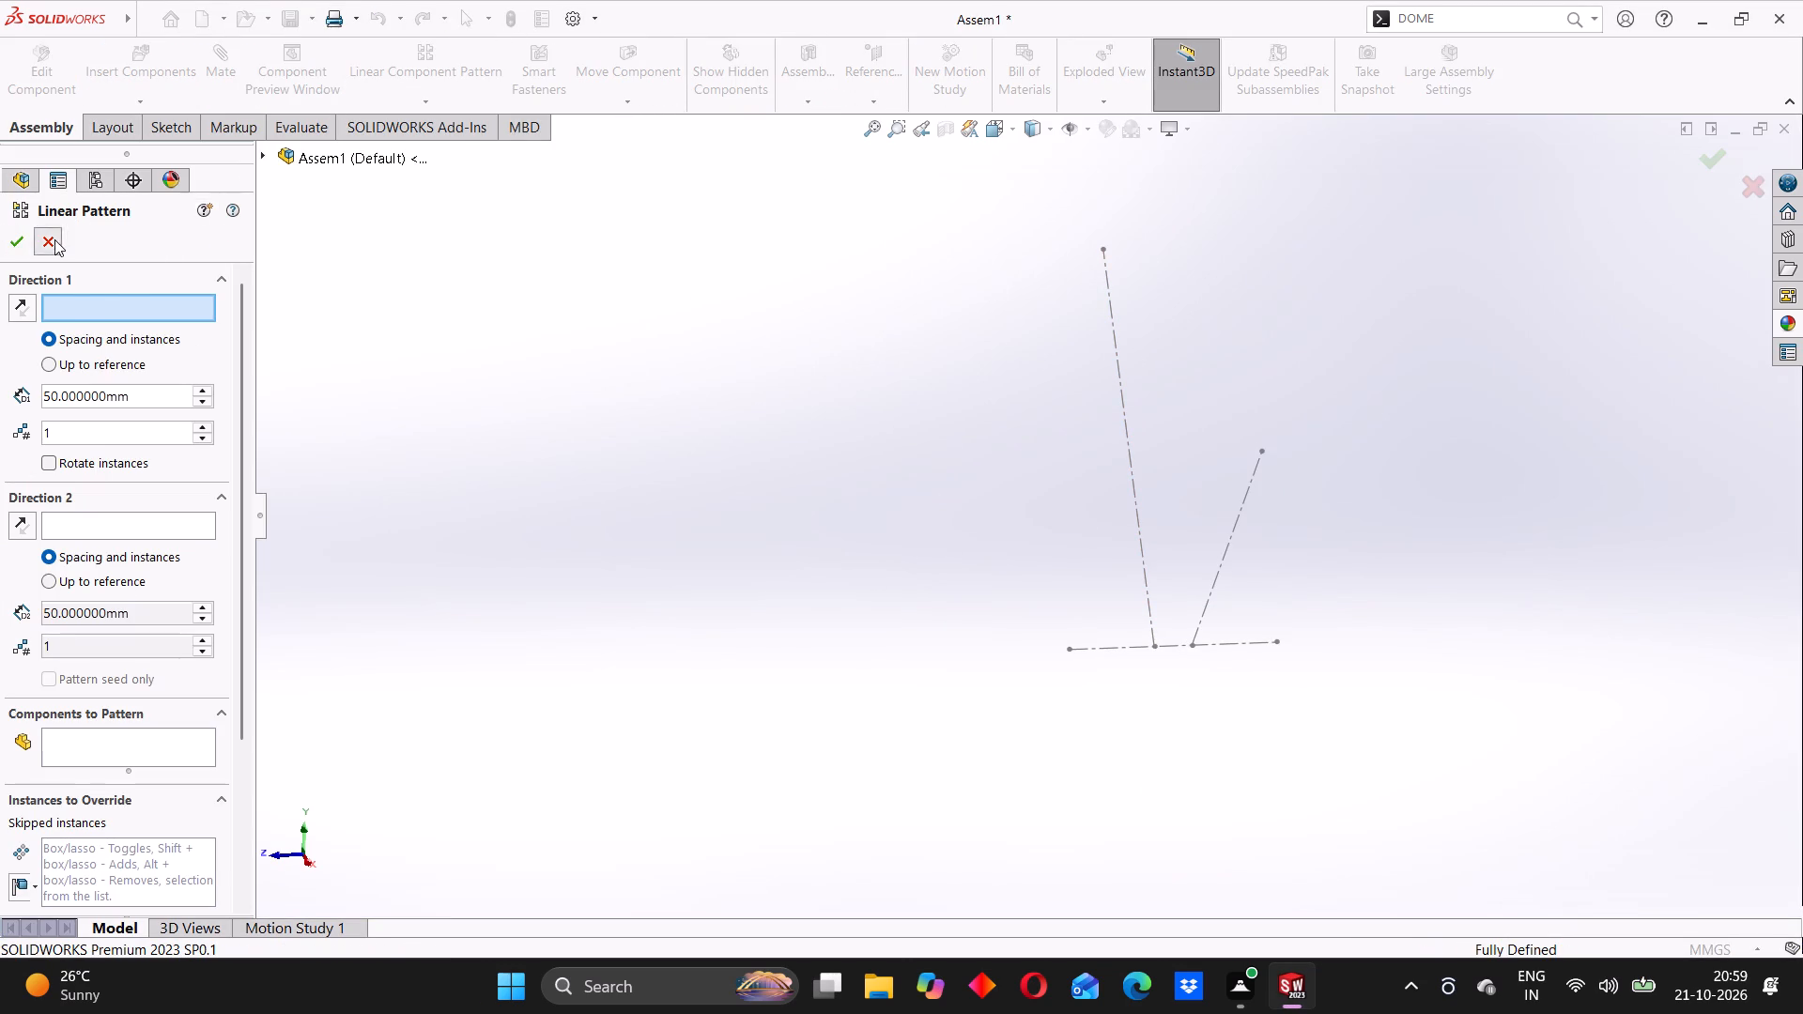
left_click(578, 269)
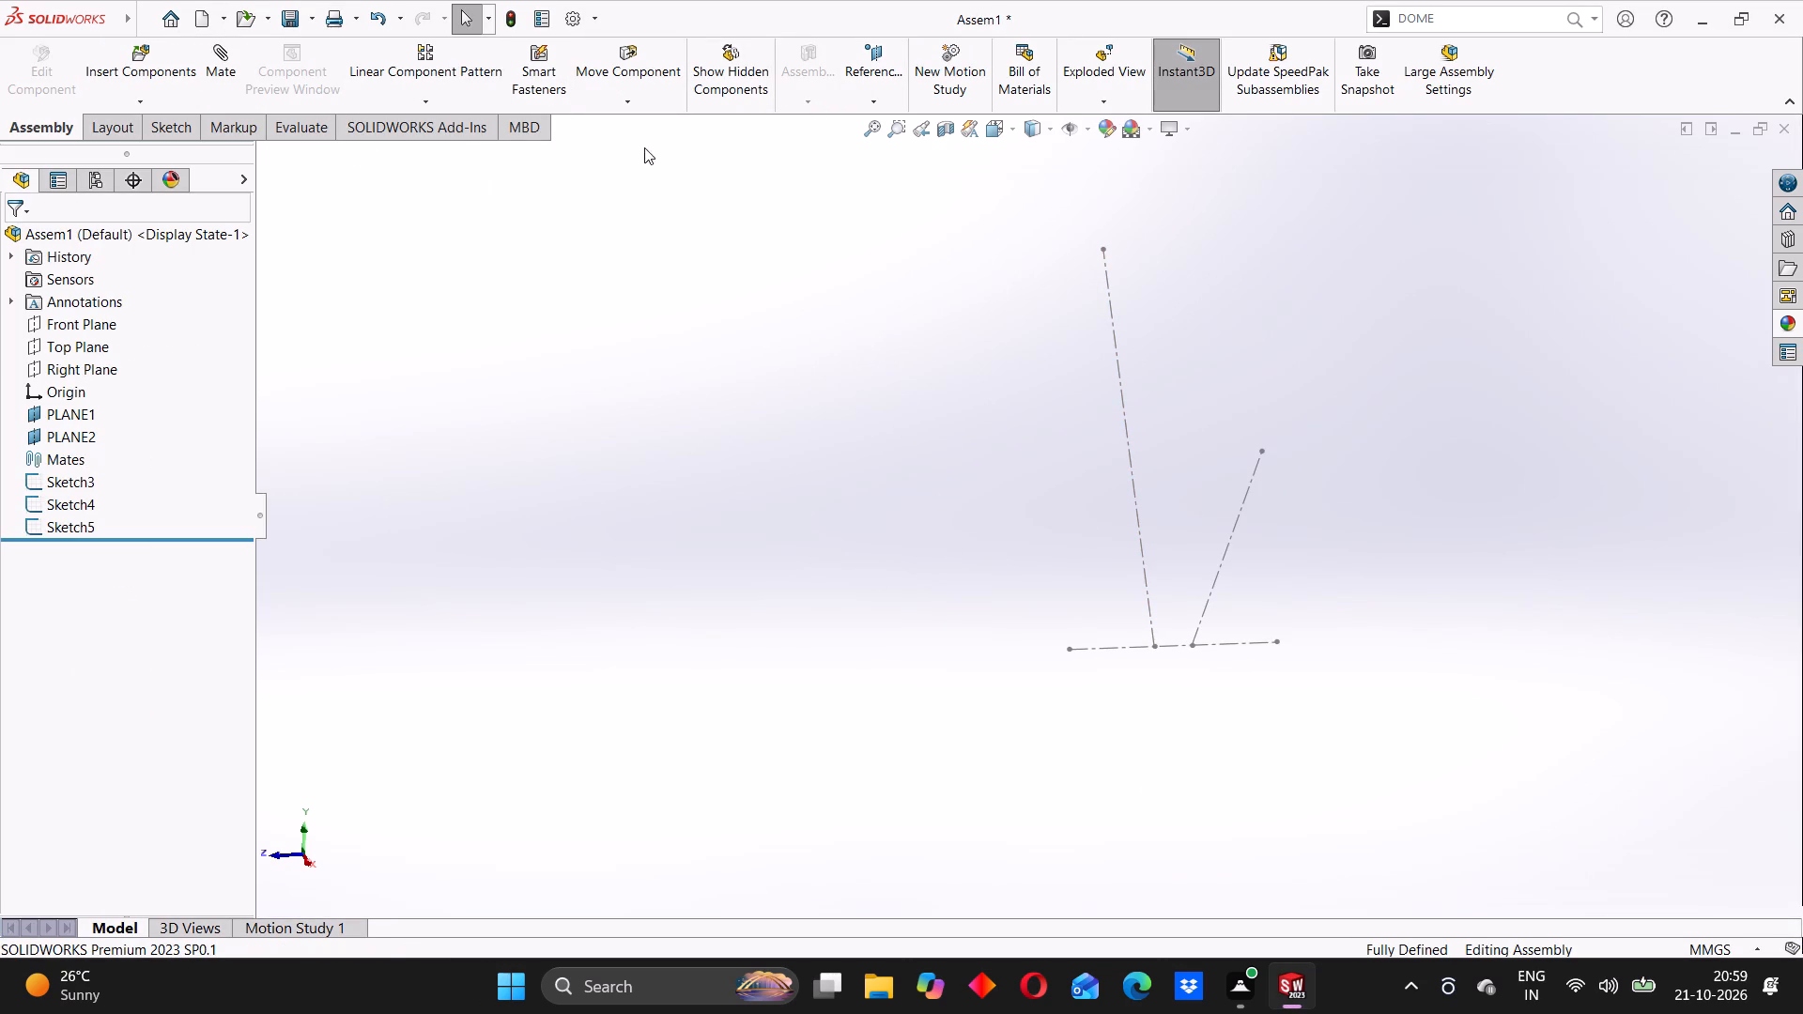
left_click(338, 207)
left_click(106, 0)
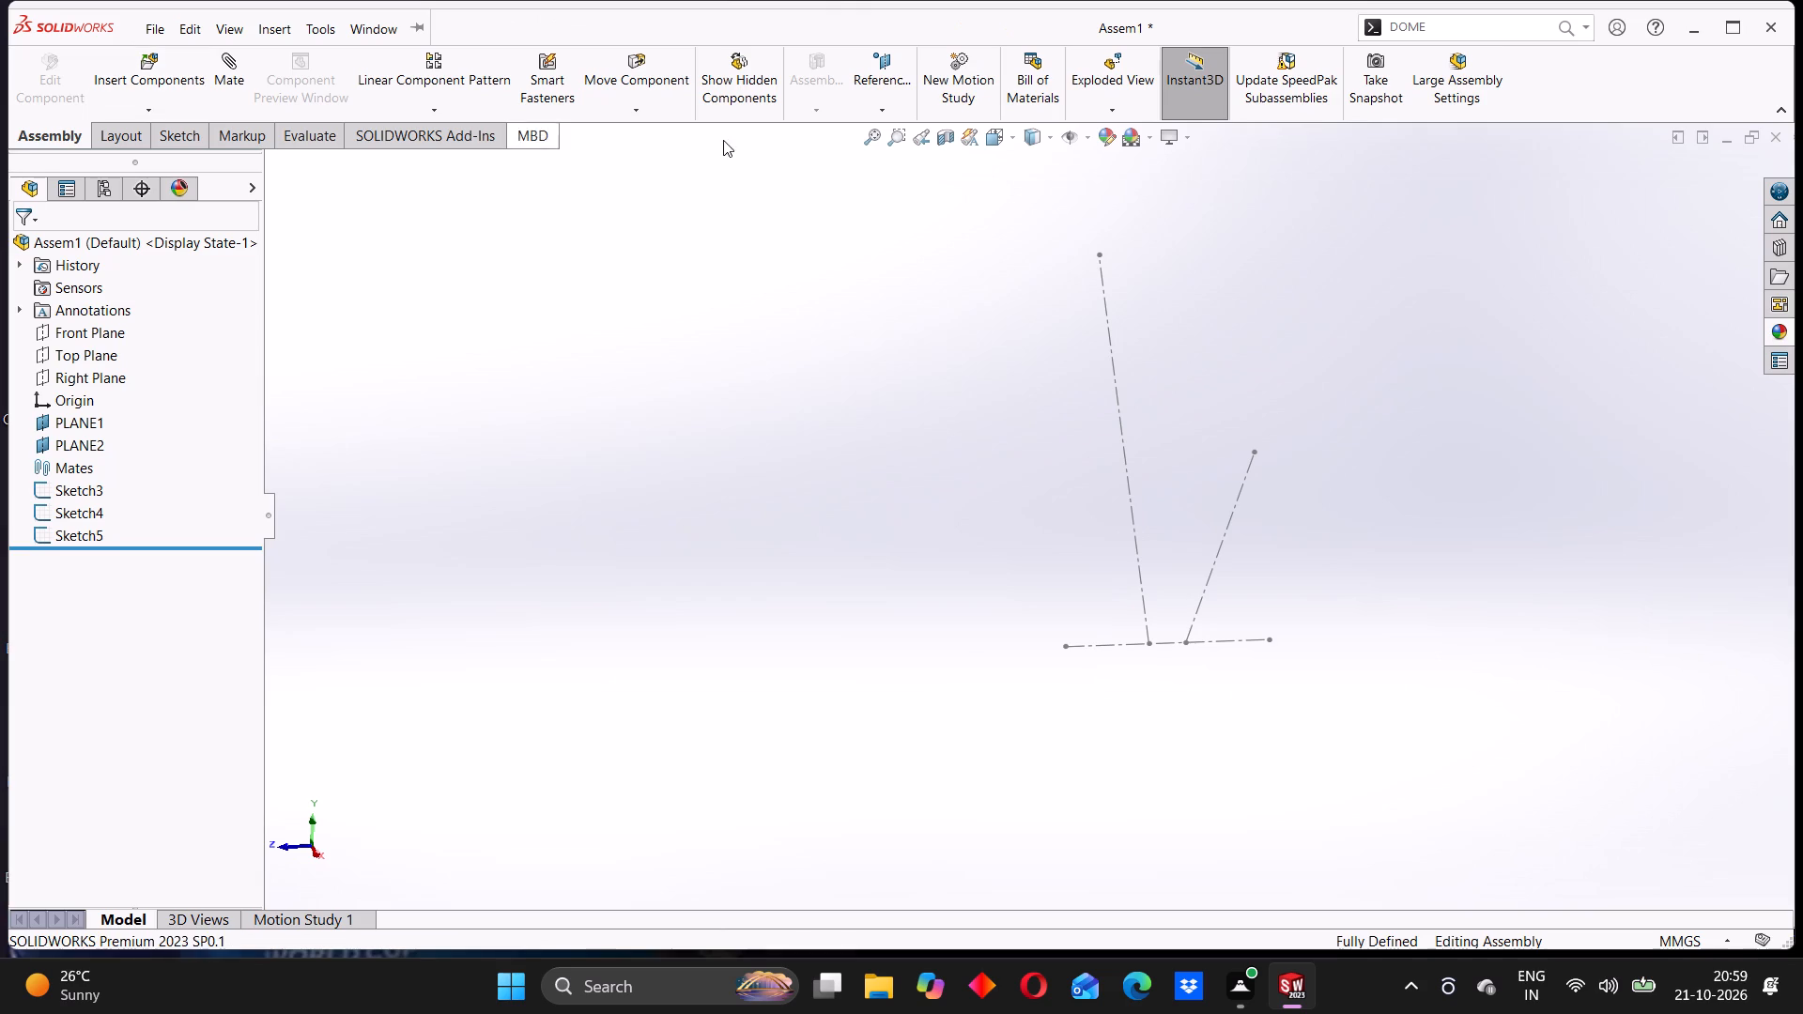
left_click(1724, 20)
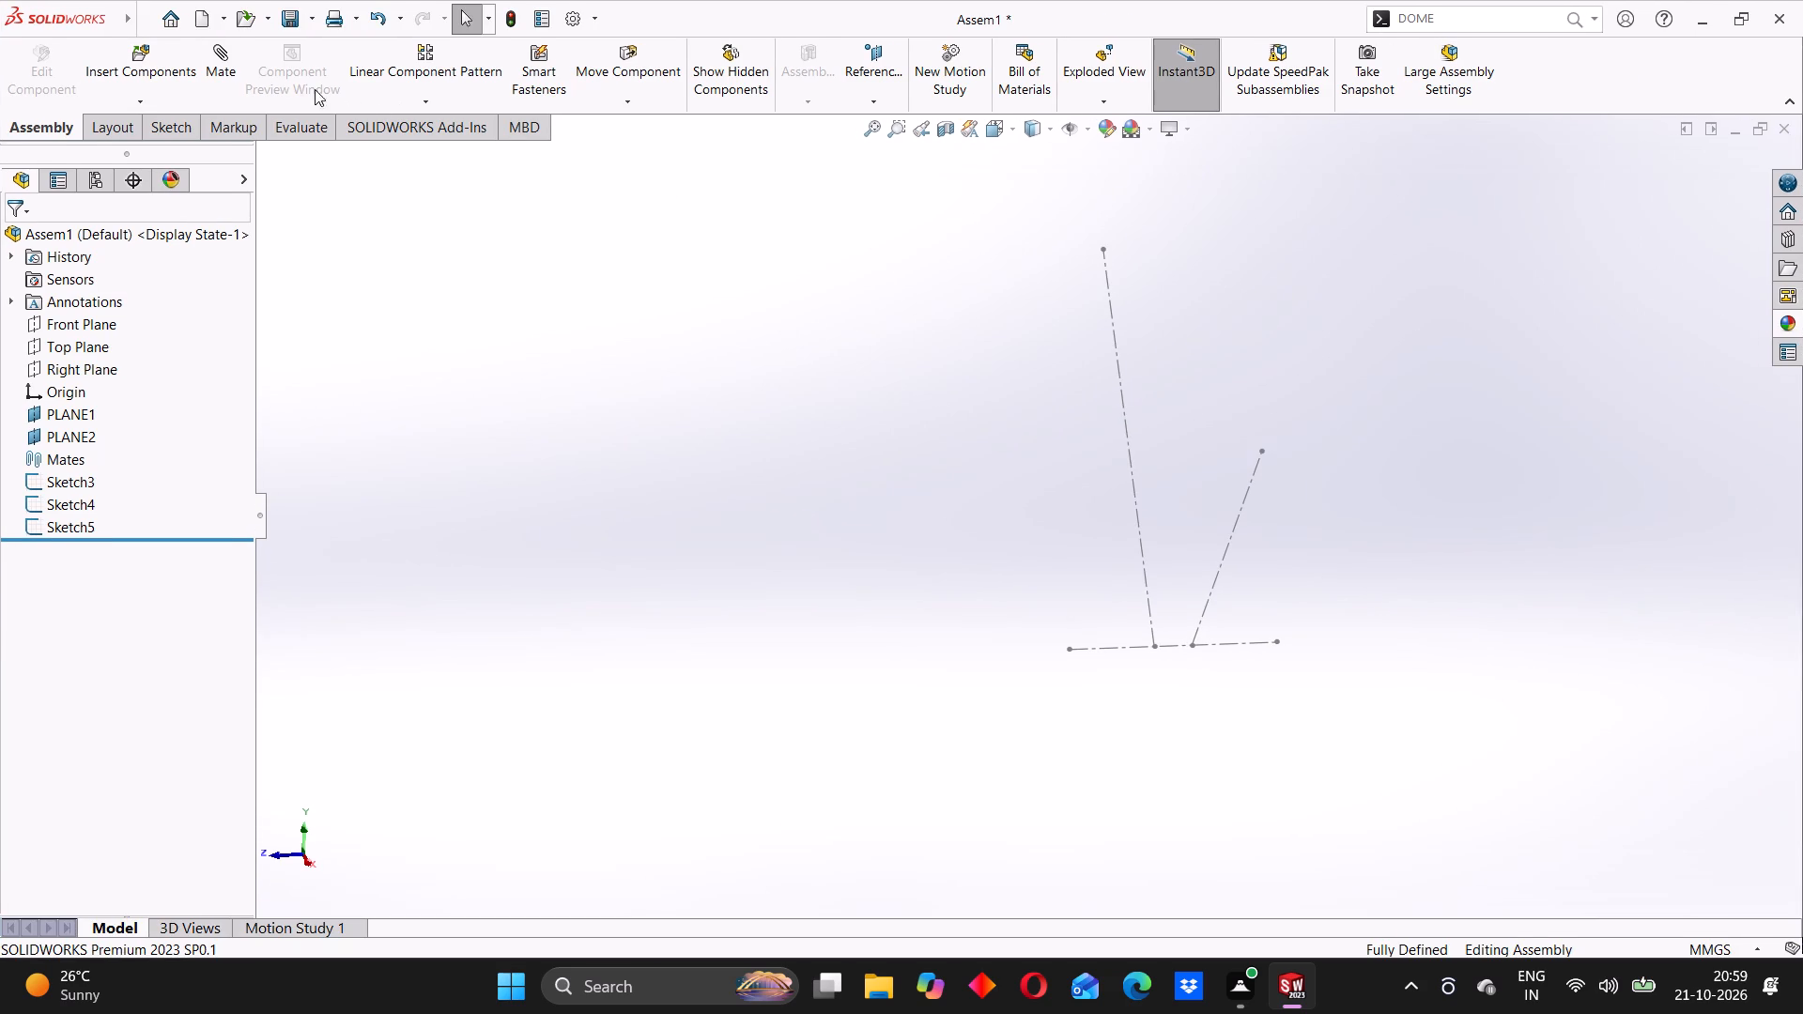
Insert the CRANKSHAFT part from the TWIN ENGINE ASEEMBLY folder, turning on origin display and placing the part on the assembly origin.
left_click(151, 95)
left_click(147, 67)
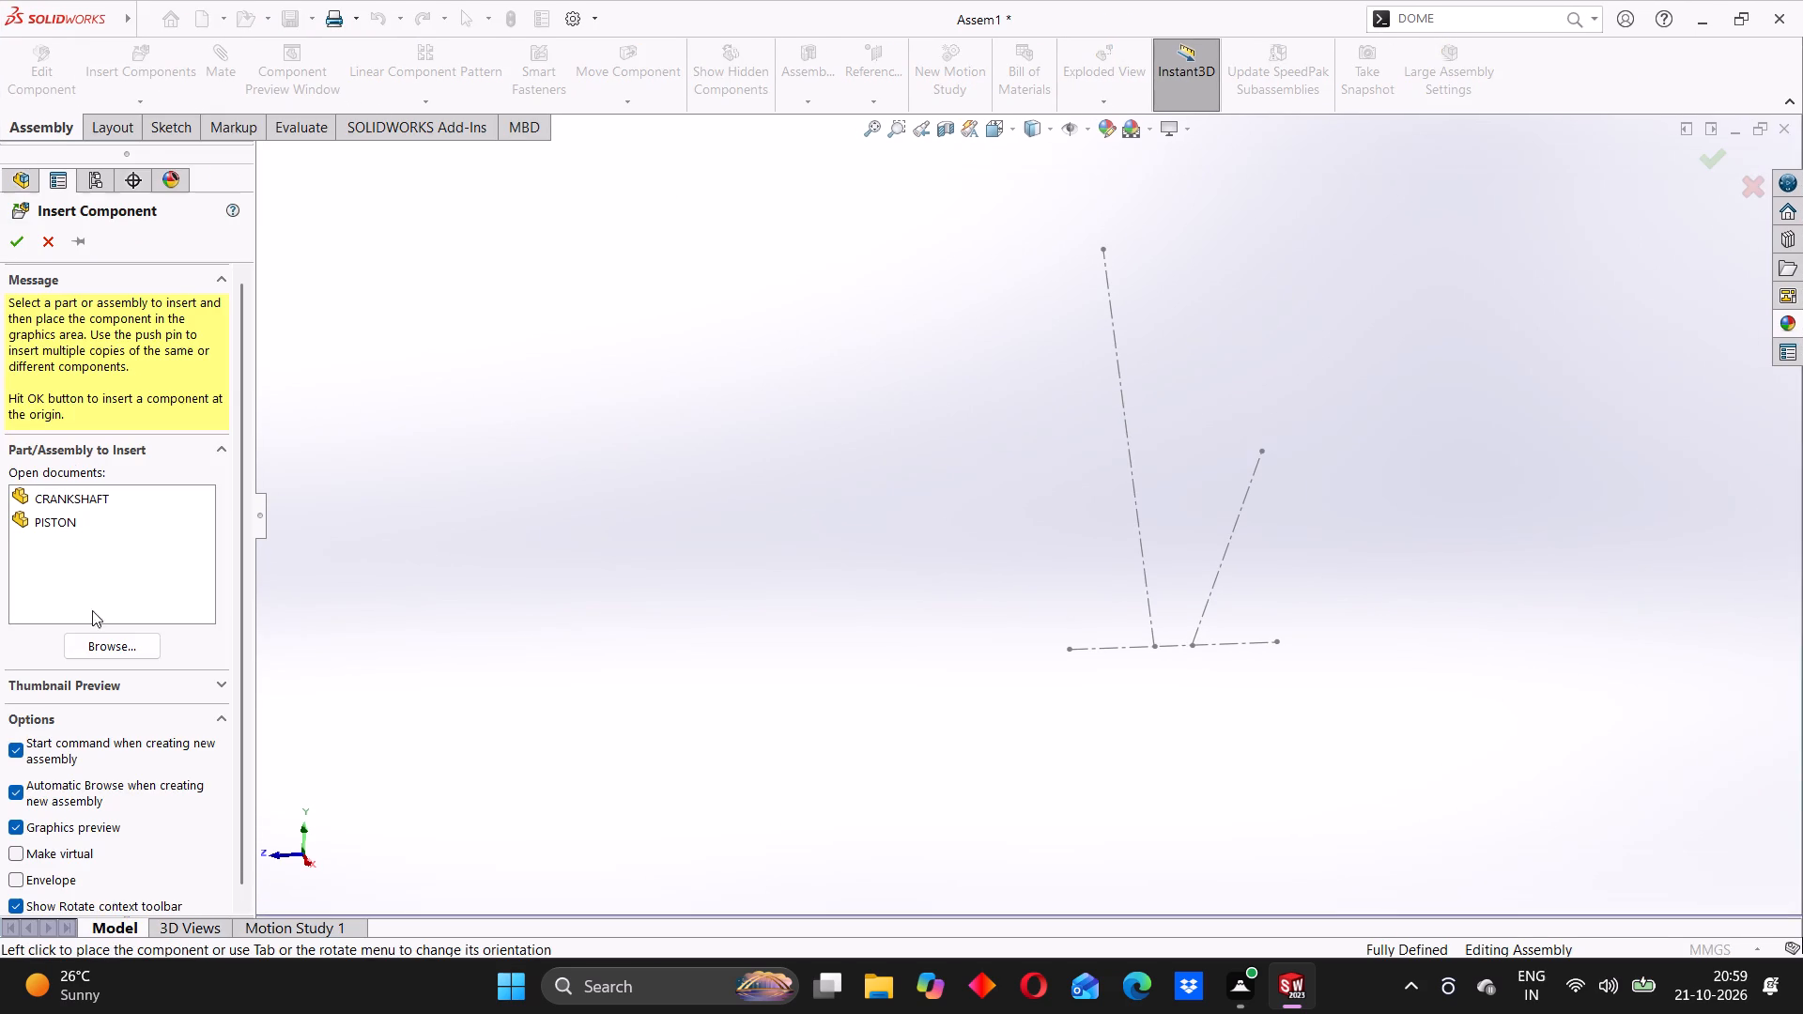
left_click(132, 645)
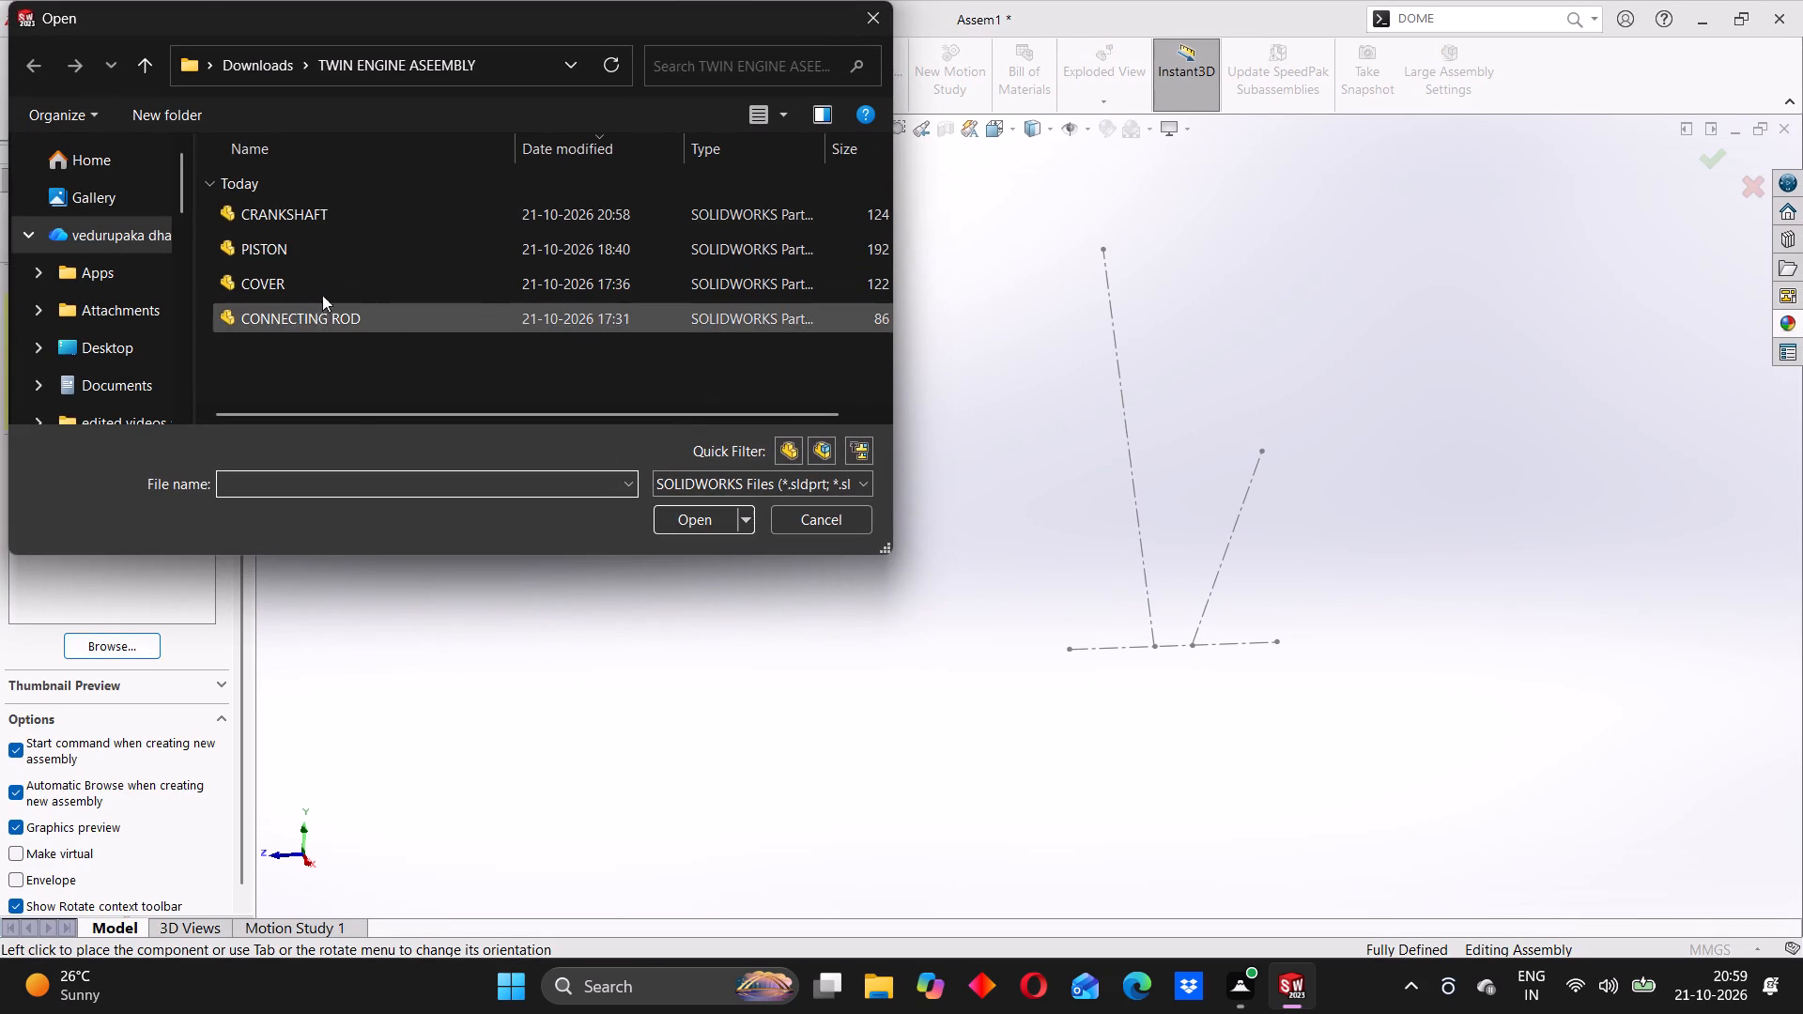
left_click(341, 204)
left_click(705, 517)
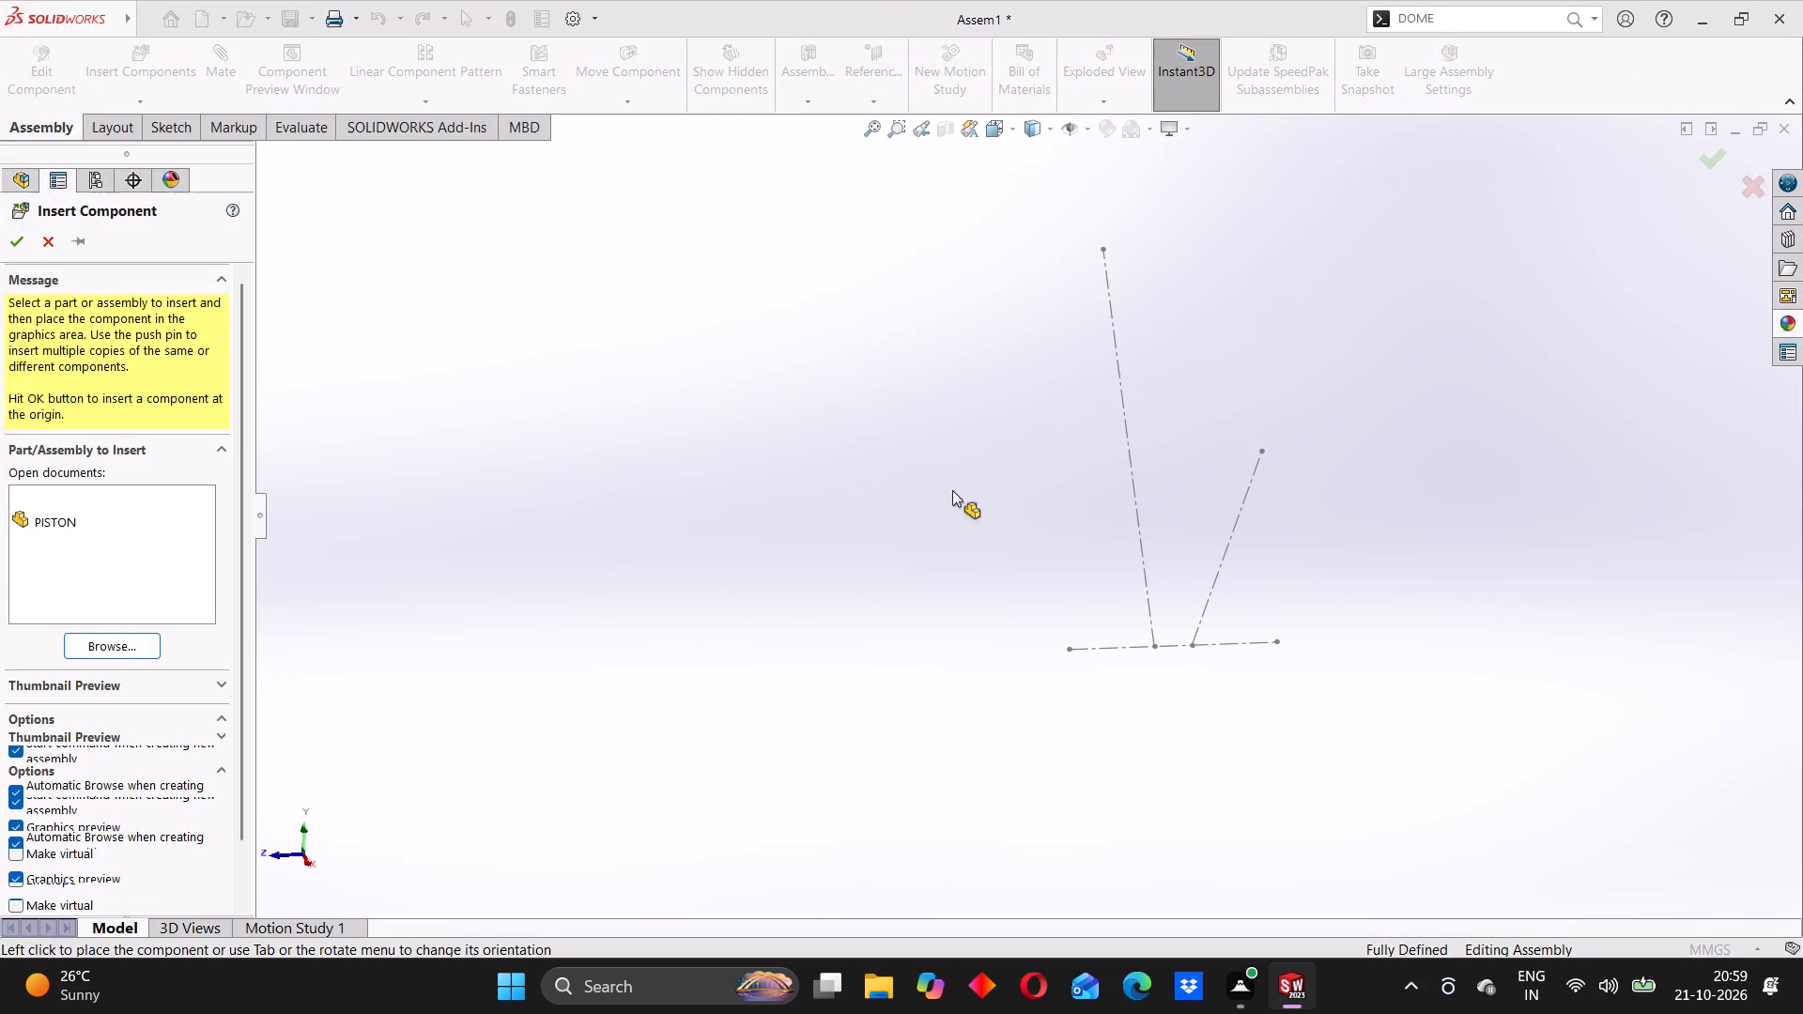
left_click(1088, 129)
left_click(1067, 237)
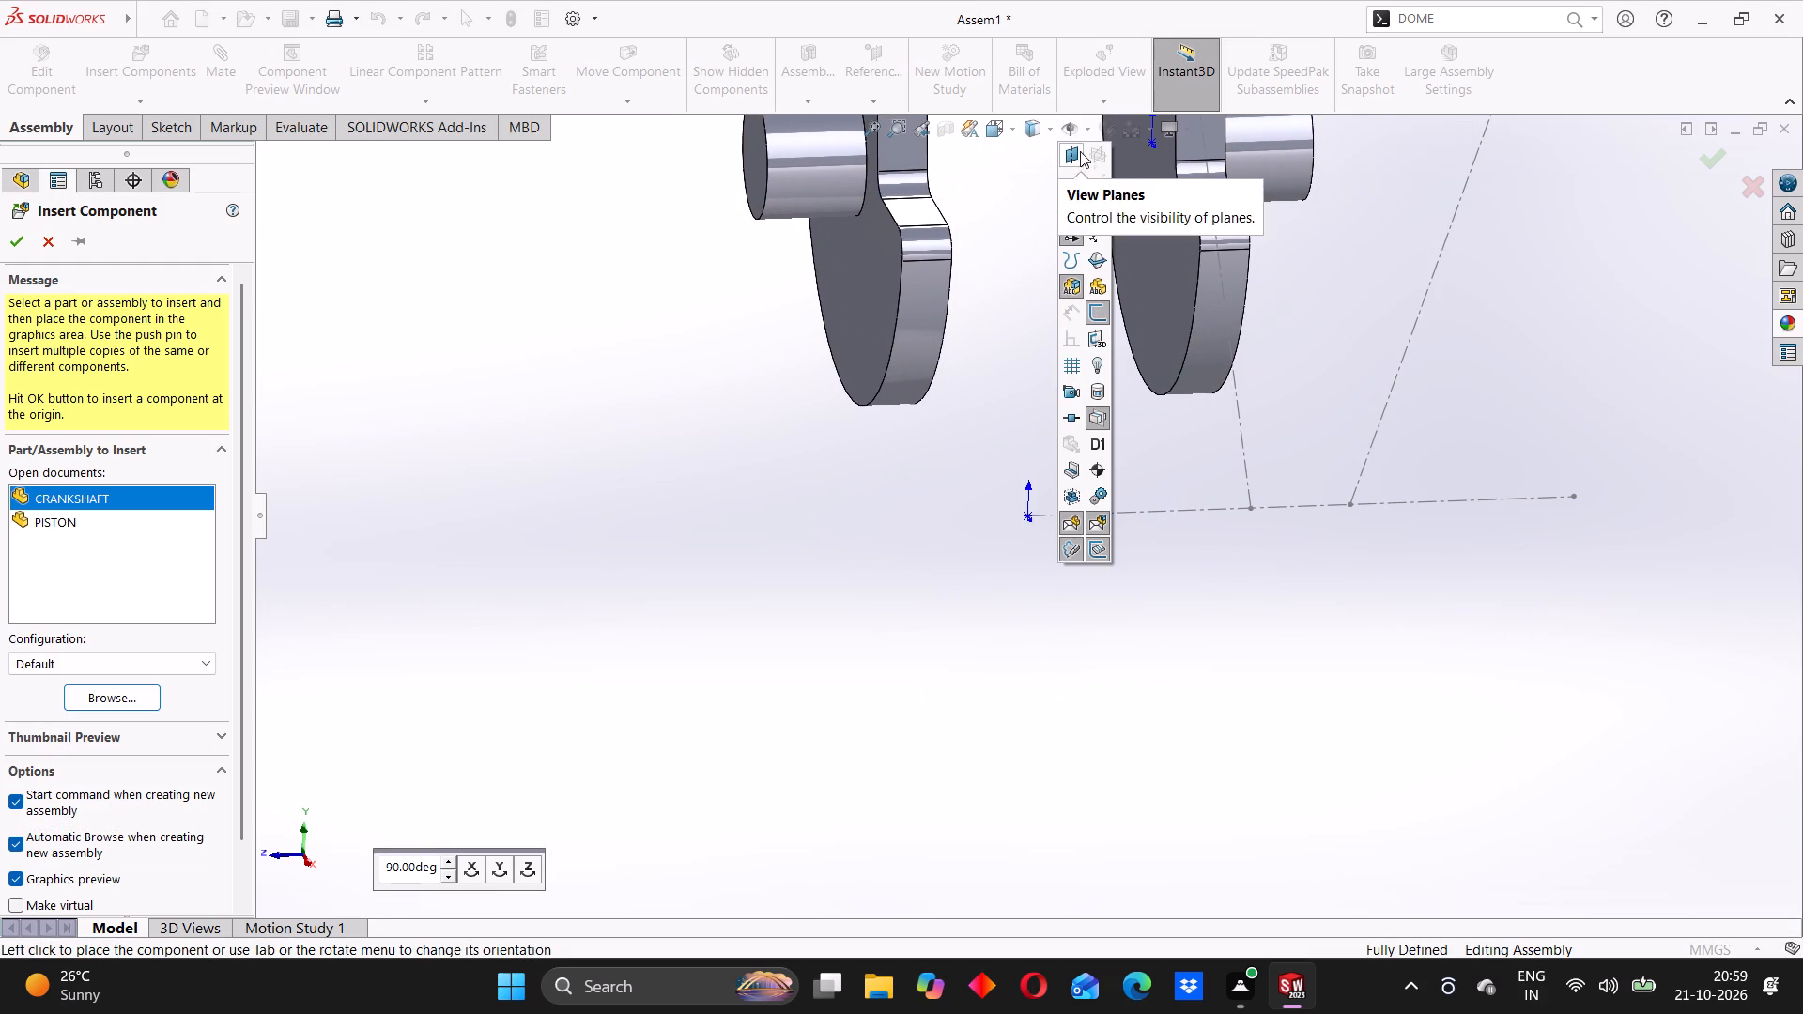
left_click(1085, 126)
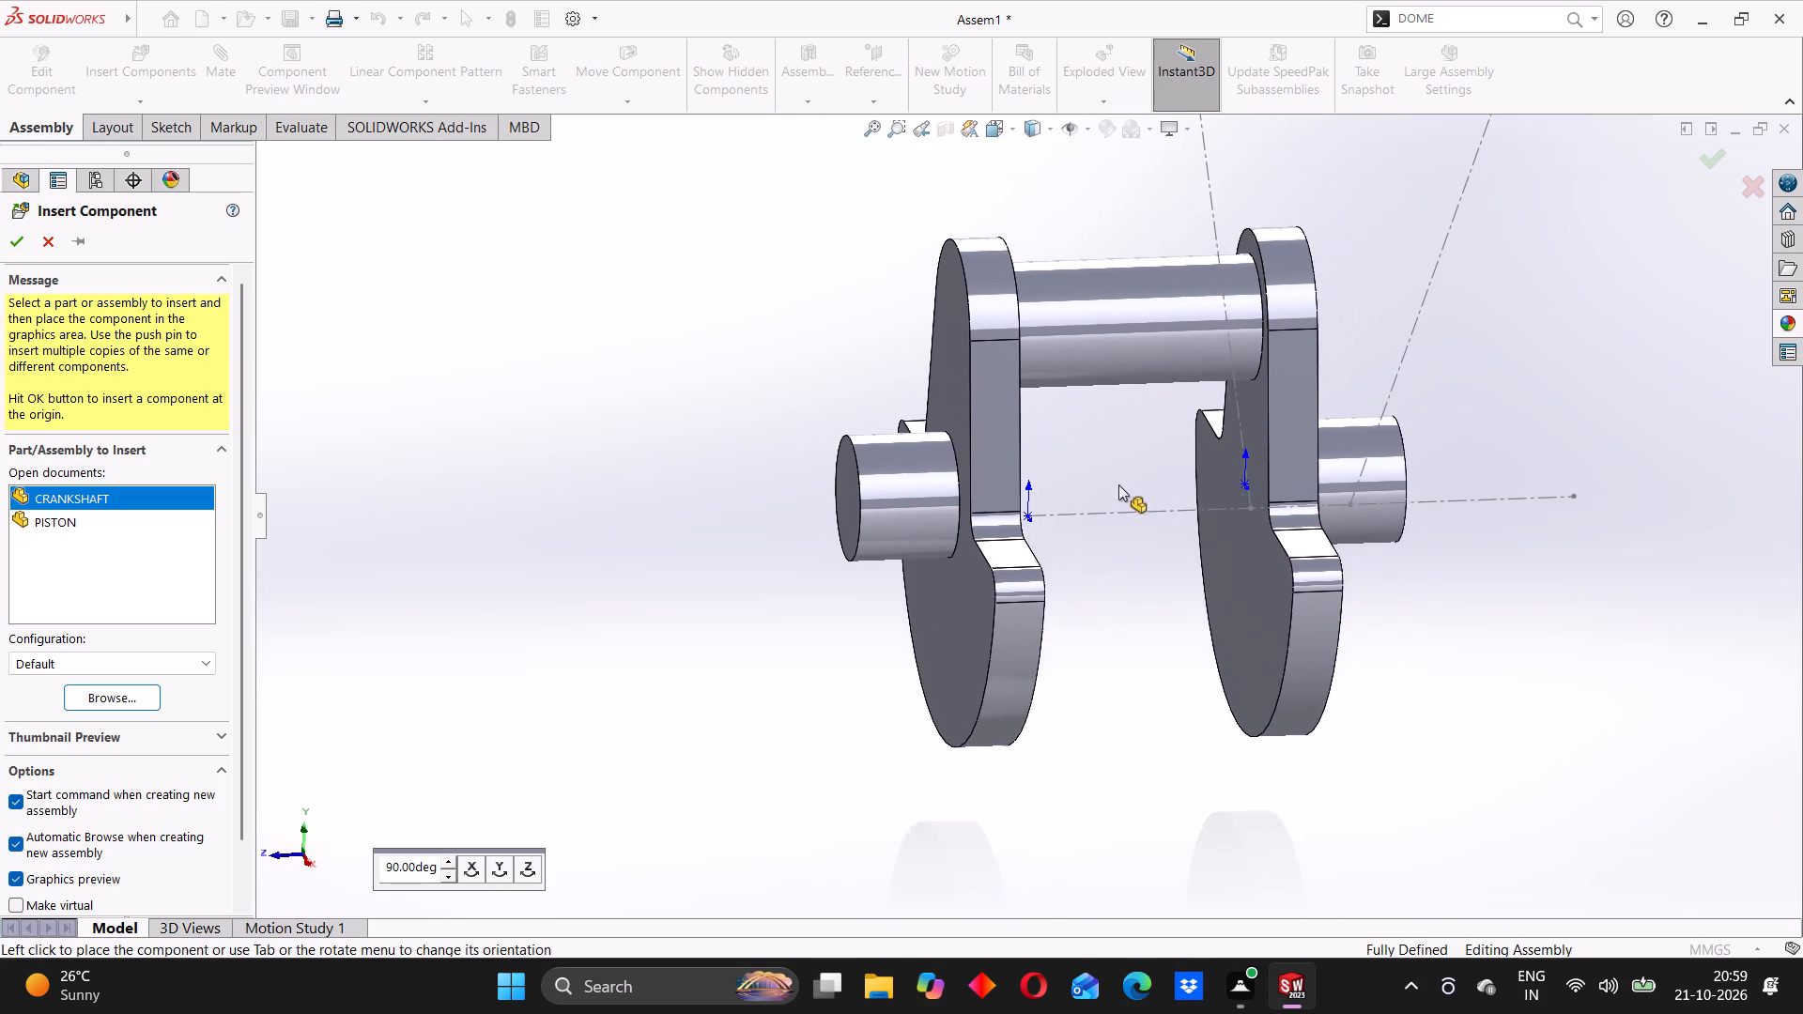
left_click(1025, 515)
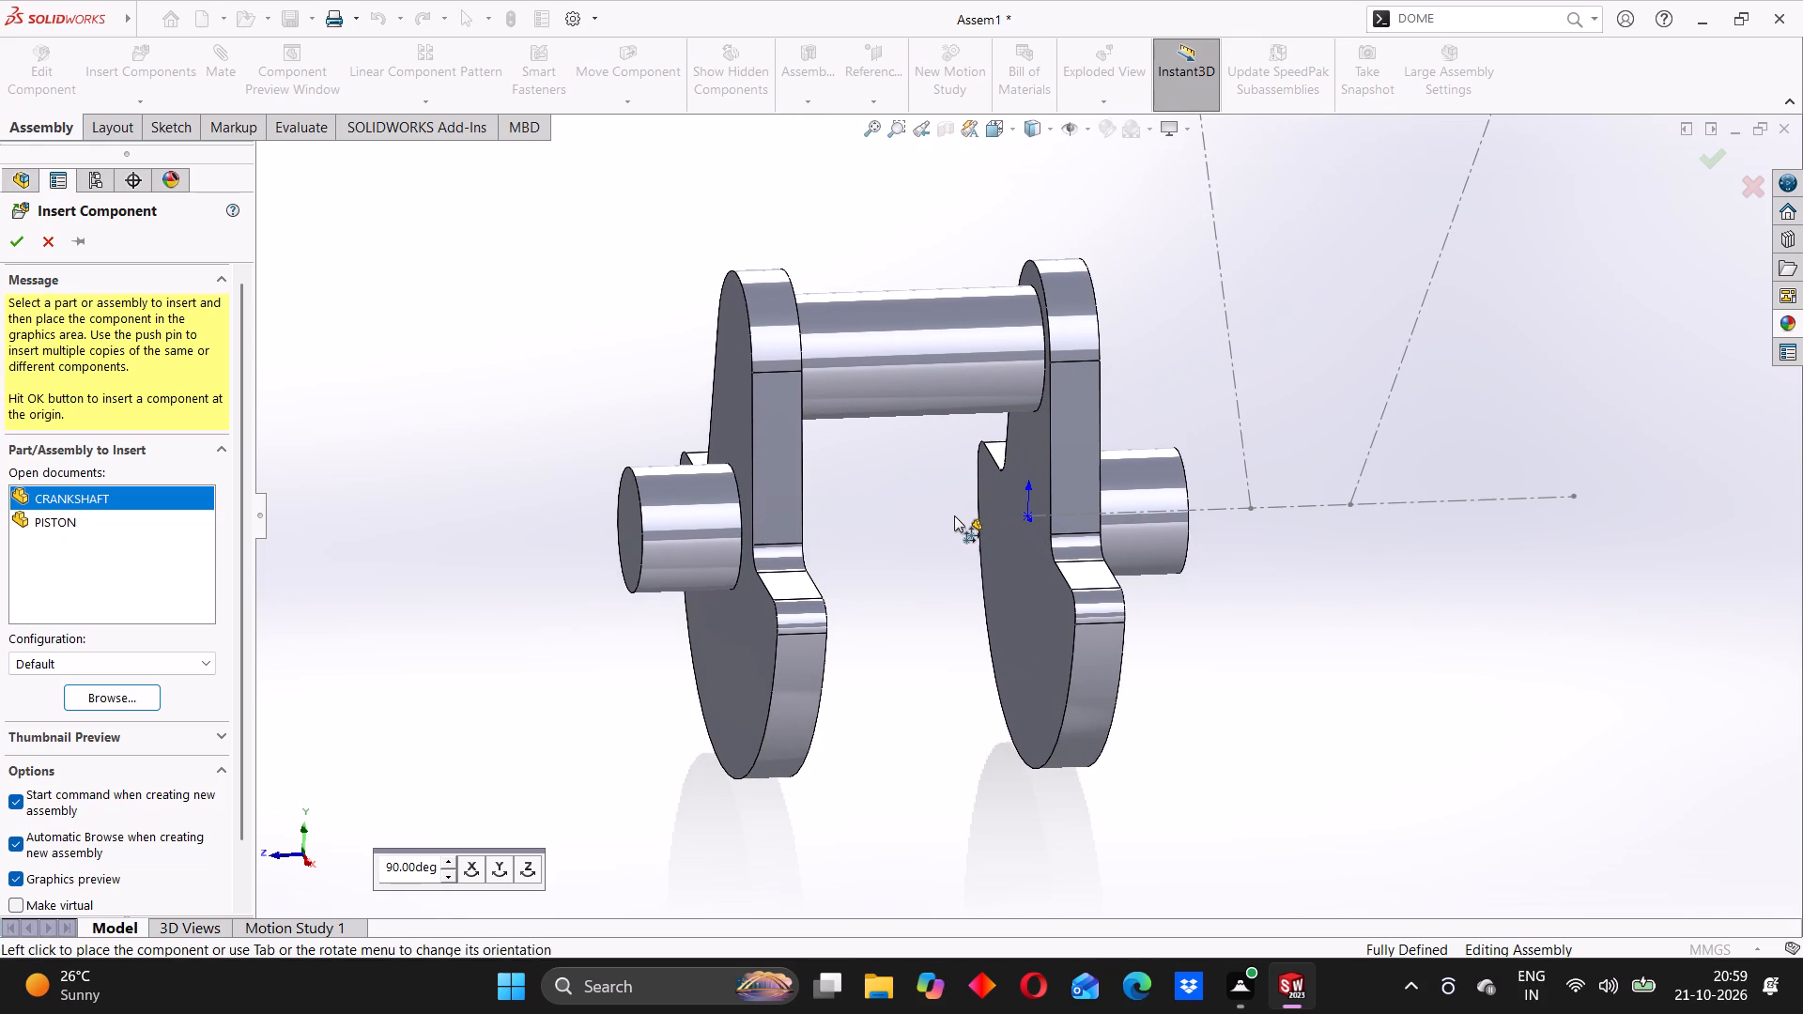
Examine from several angles how the inserted crankshaft sits relative to the crank axis line and the two cylinder centerlines.
scroll(1012, 526, "down", 1)
scroll(1013, 526, "up", 2)
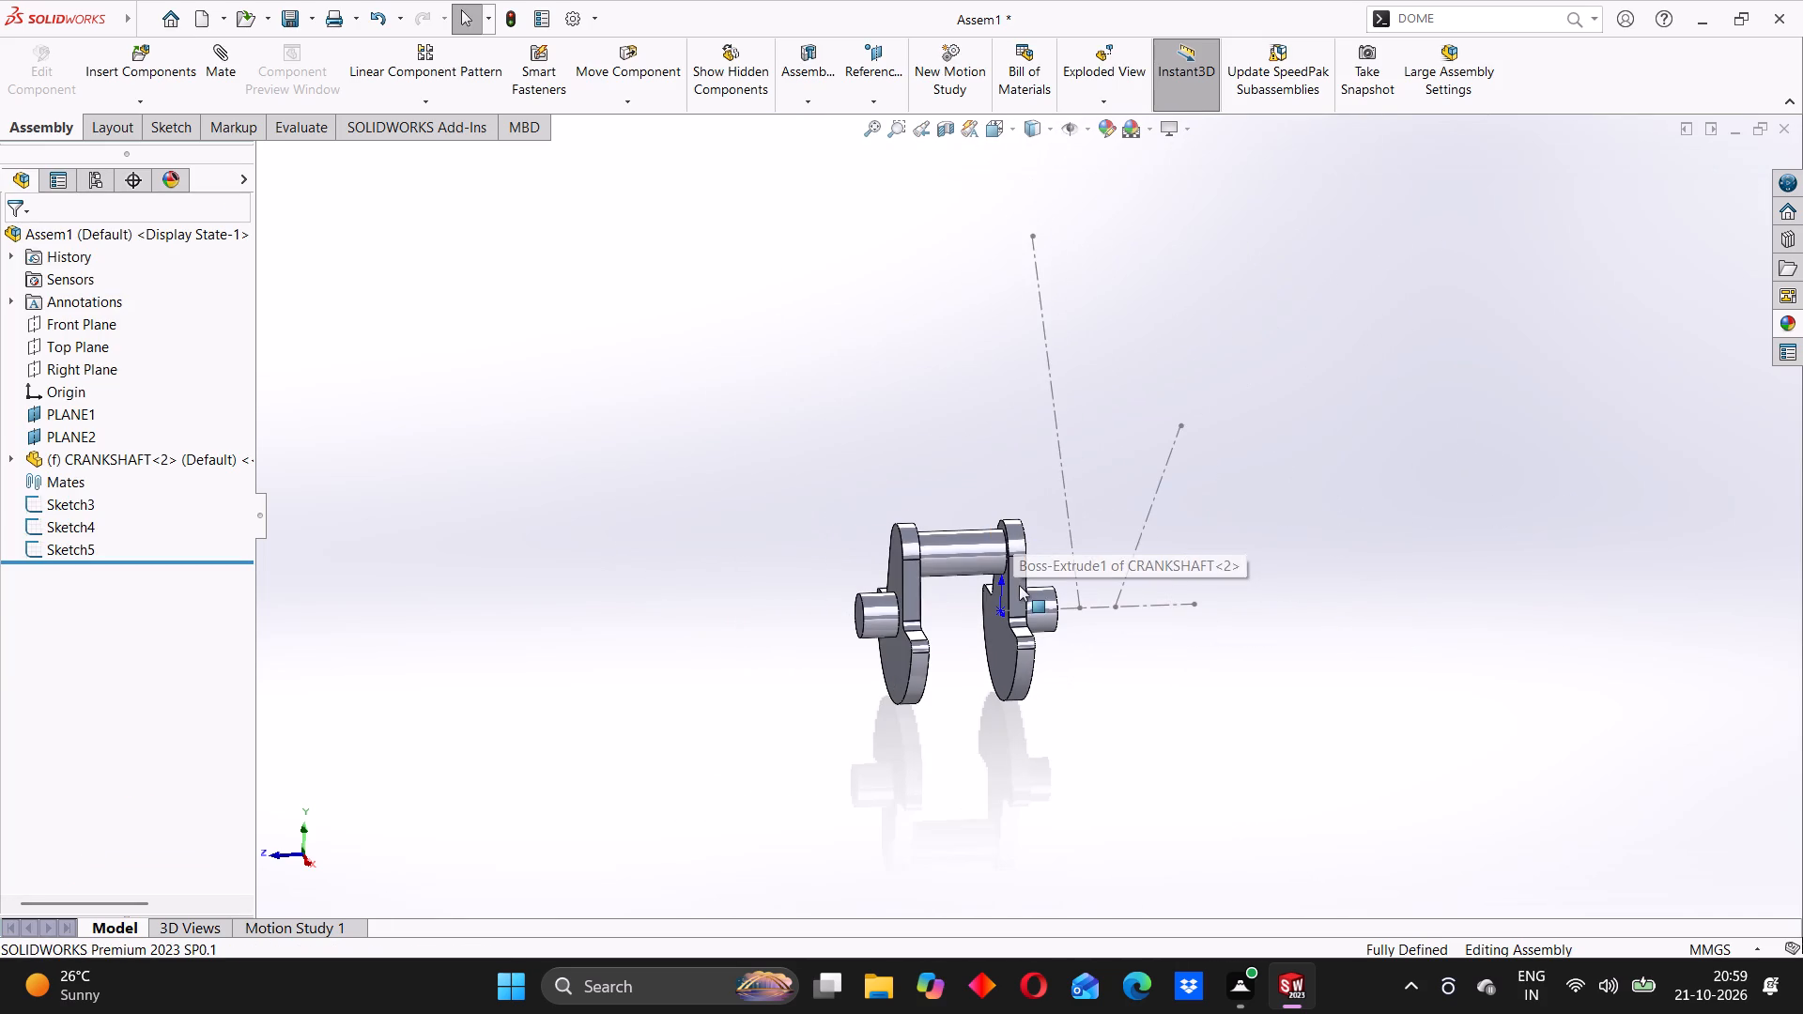
middle_click_drag(1019, 586, 1001, 588)
scroll(980, 594, "down", 2)
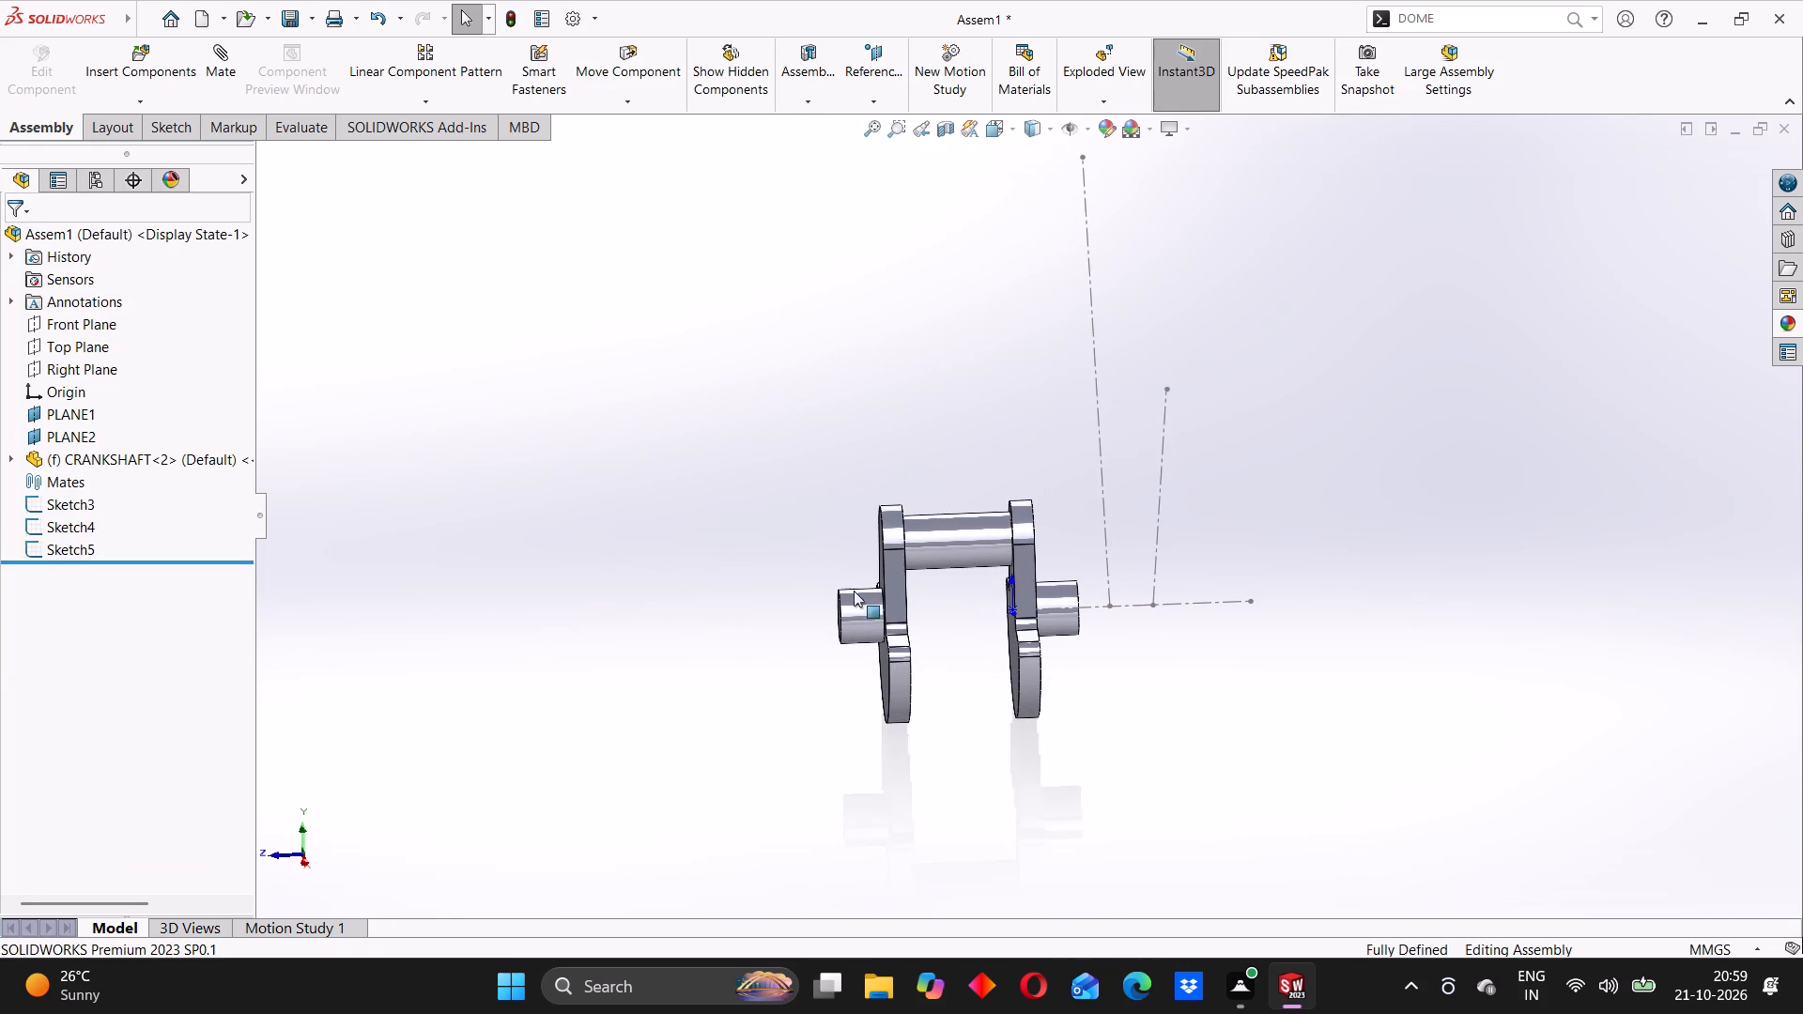
scroll(879, 544, "down", 4)
scroll(1028, 559, "up", 5)
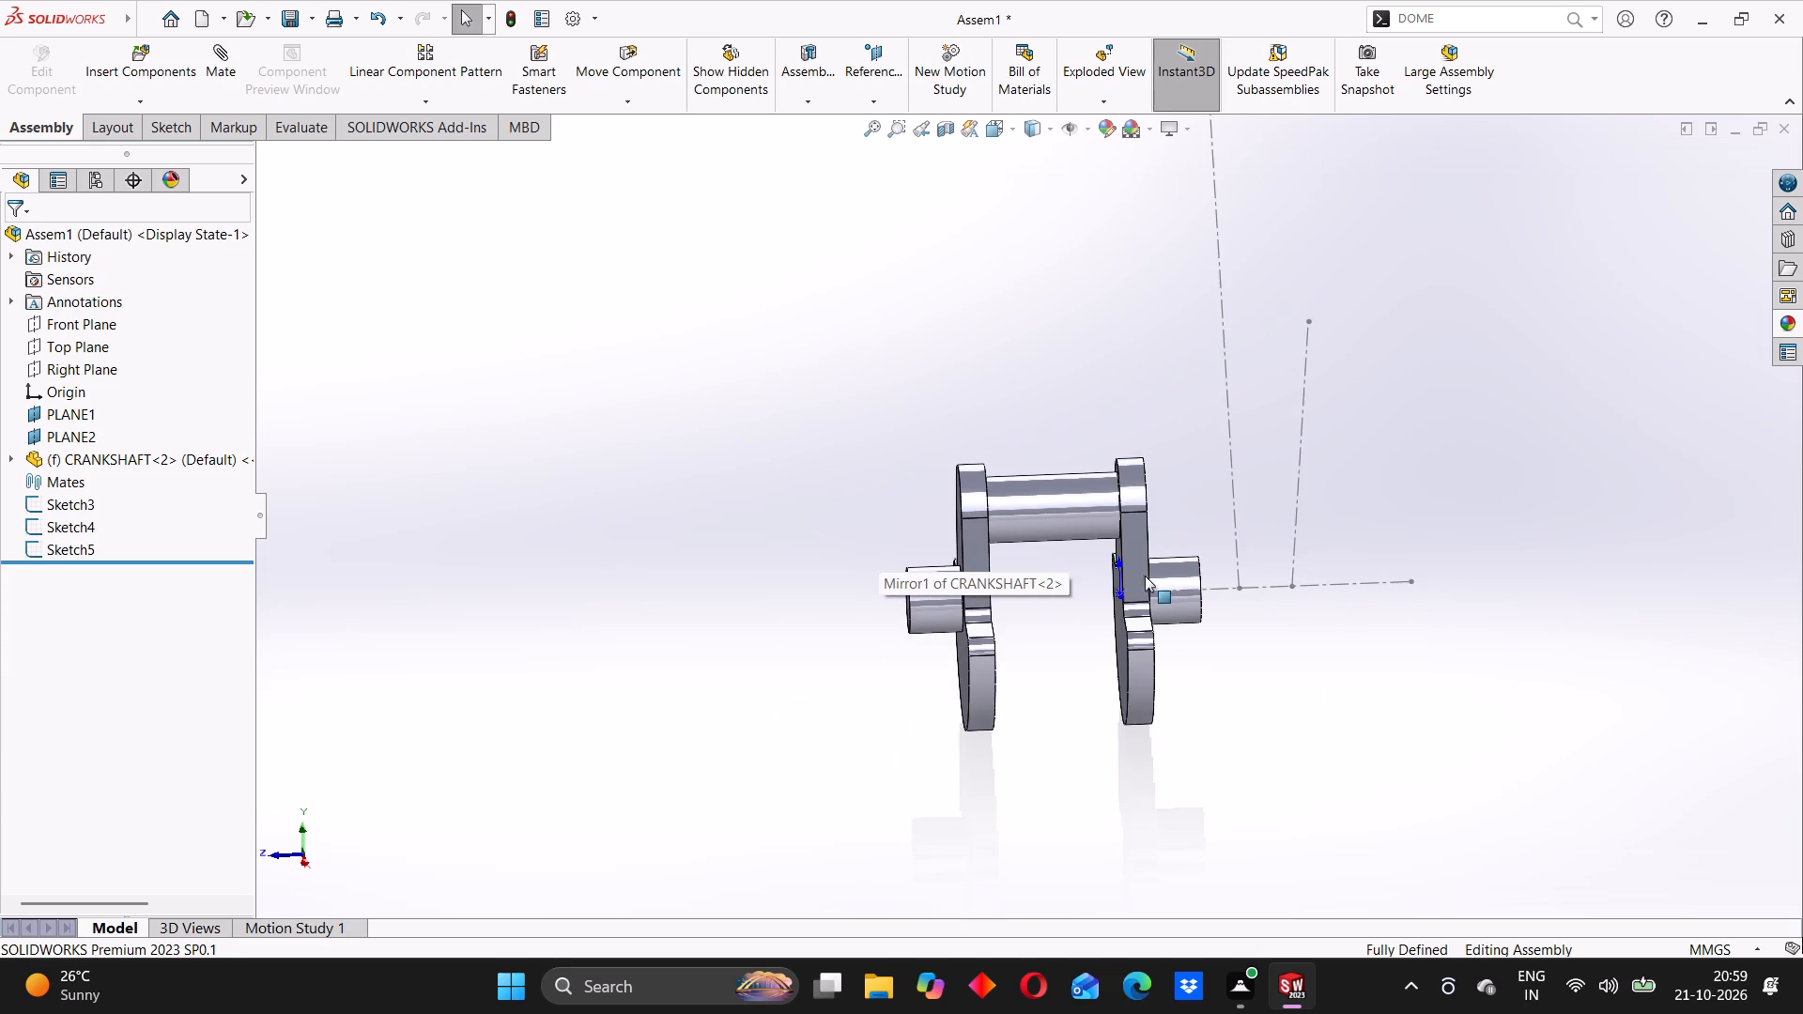
scroll(1225, 536, "down", 2)
scroll(1046, 594, "down", 3)
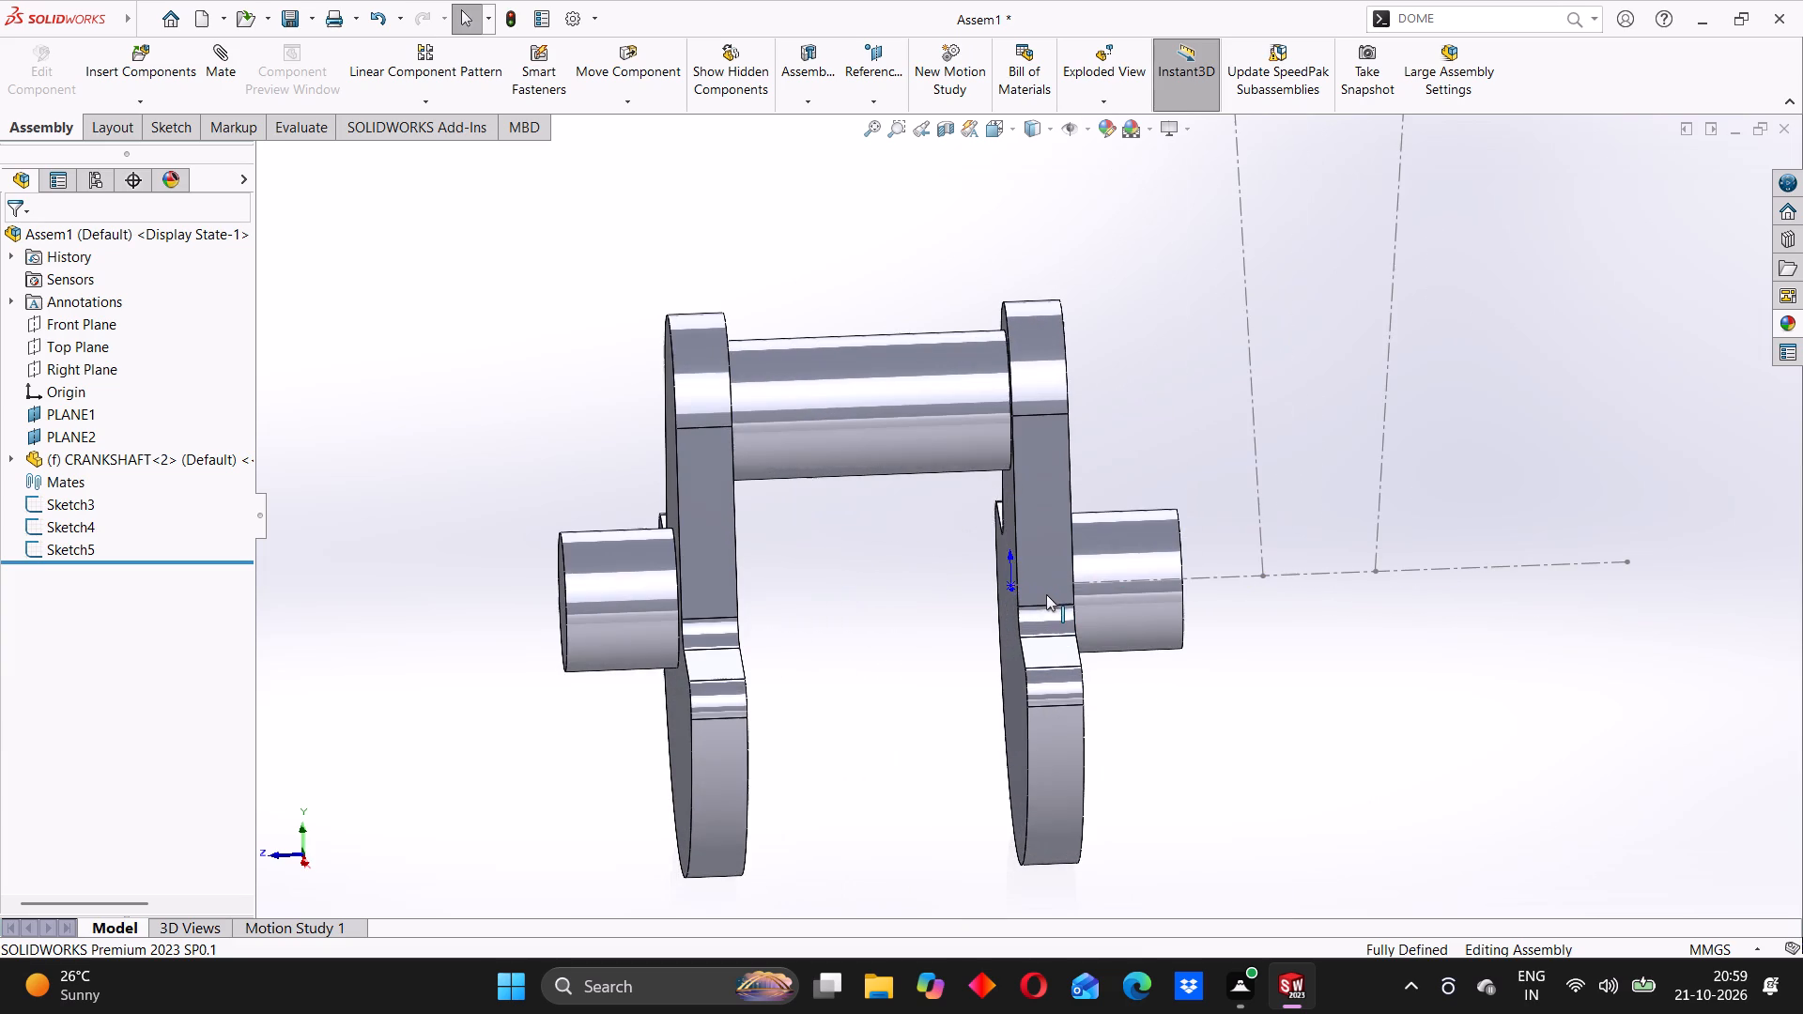
middle_click(948, 594)
left_click(922, 588)
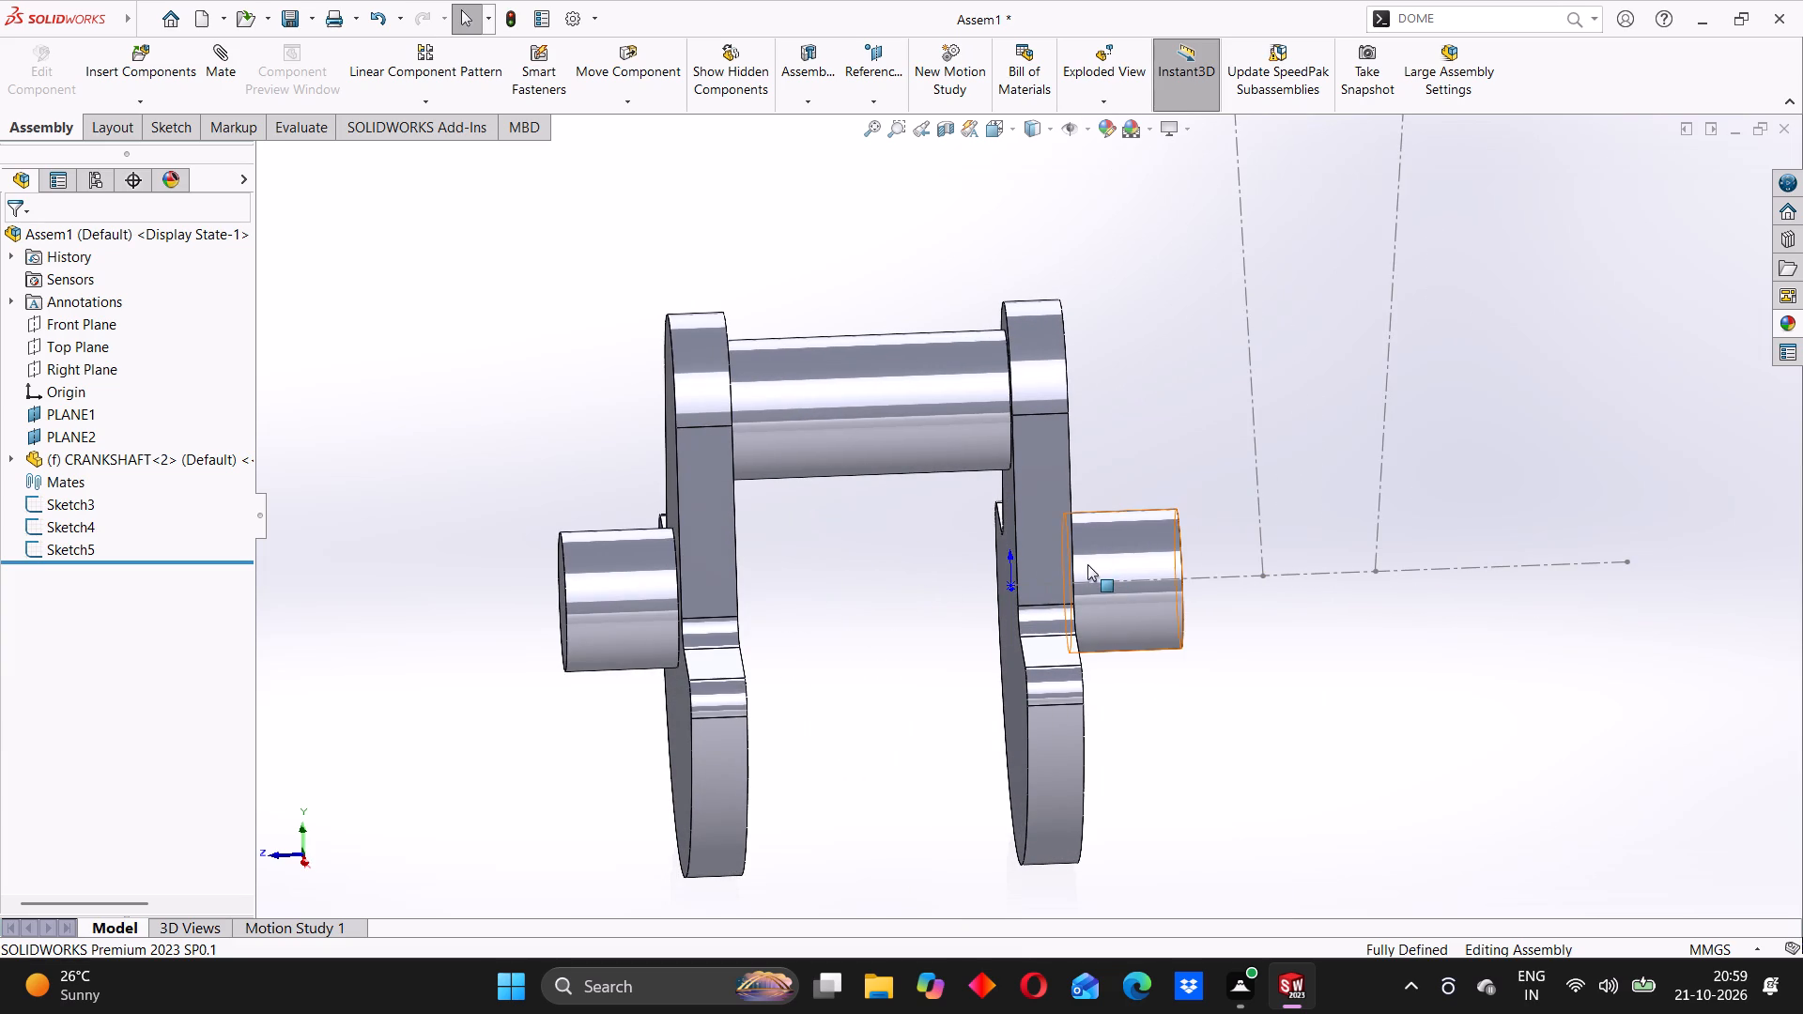
middle_click_drag(1093, 565, 1123, 555)
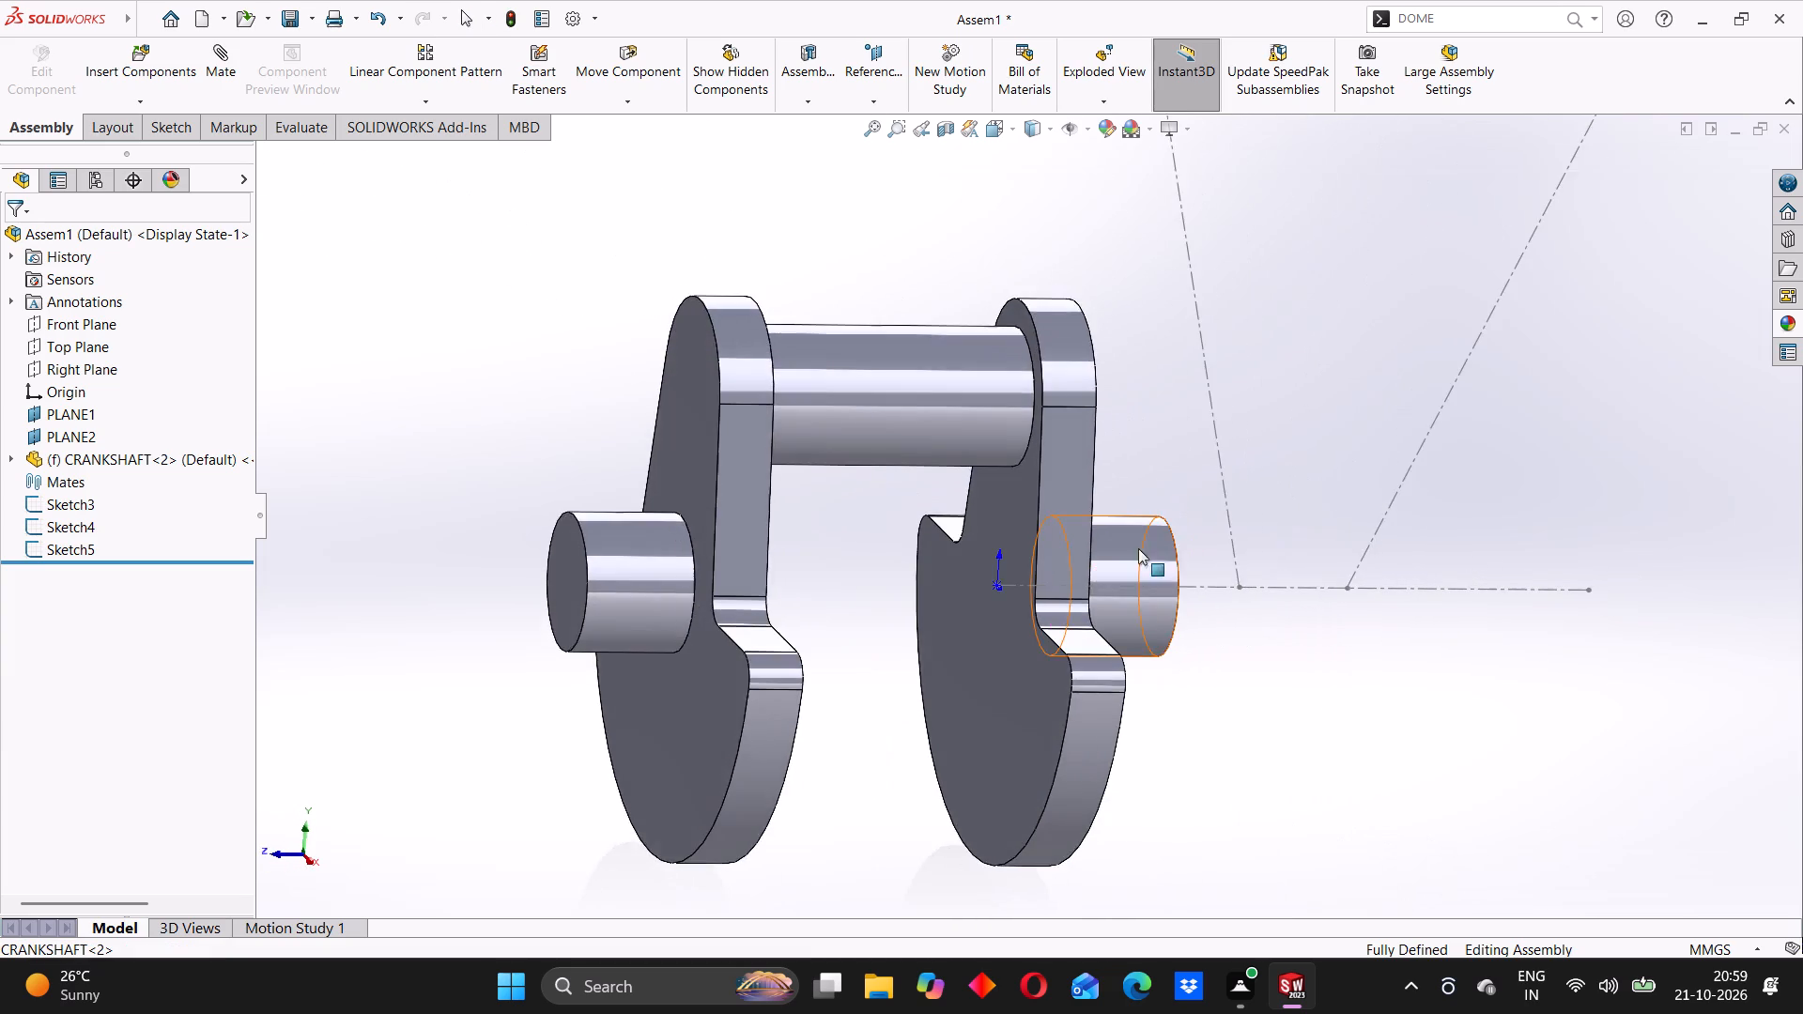
scroll(1156, 544, "up", 4)
scroll(1141, 490, "down", 2)
middle_click_drag(1122, 556, 1069, 545)
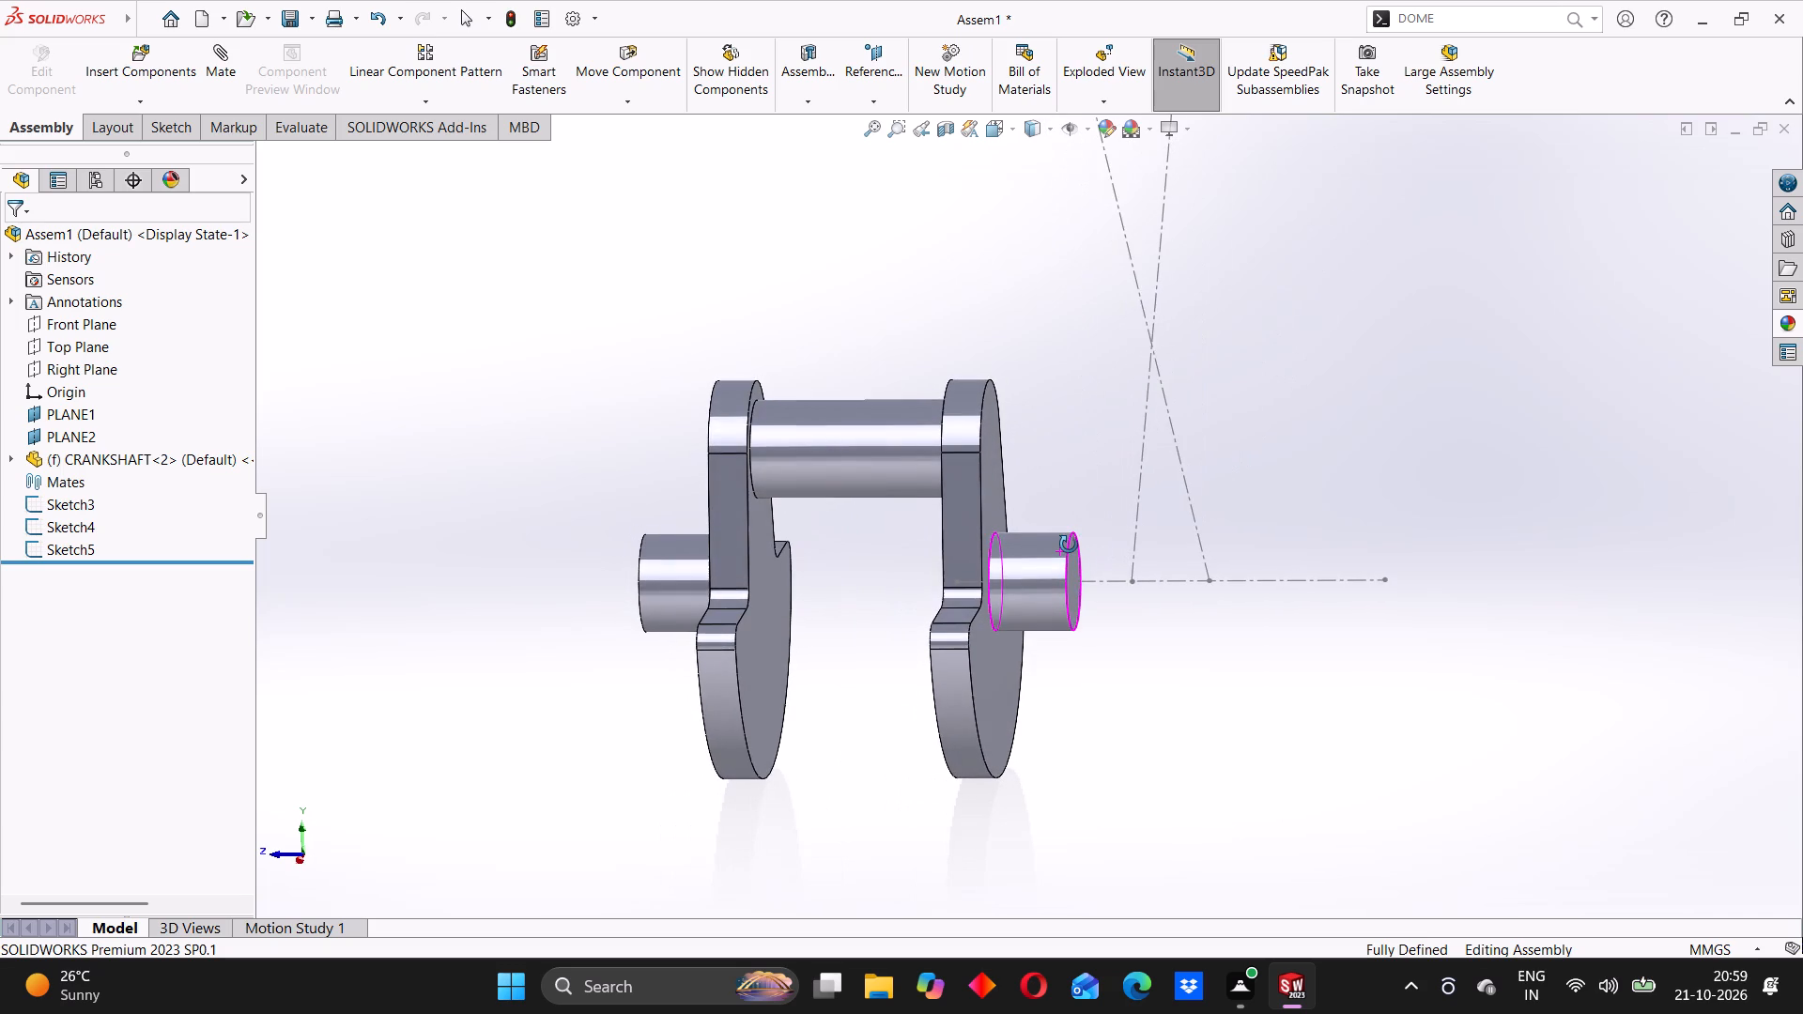
middle_click_drag(1069, 545, 1070, 545)
scroll(1070, 545, "down", 3)
scroll(1070, 545, "up", 4)
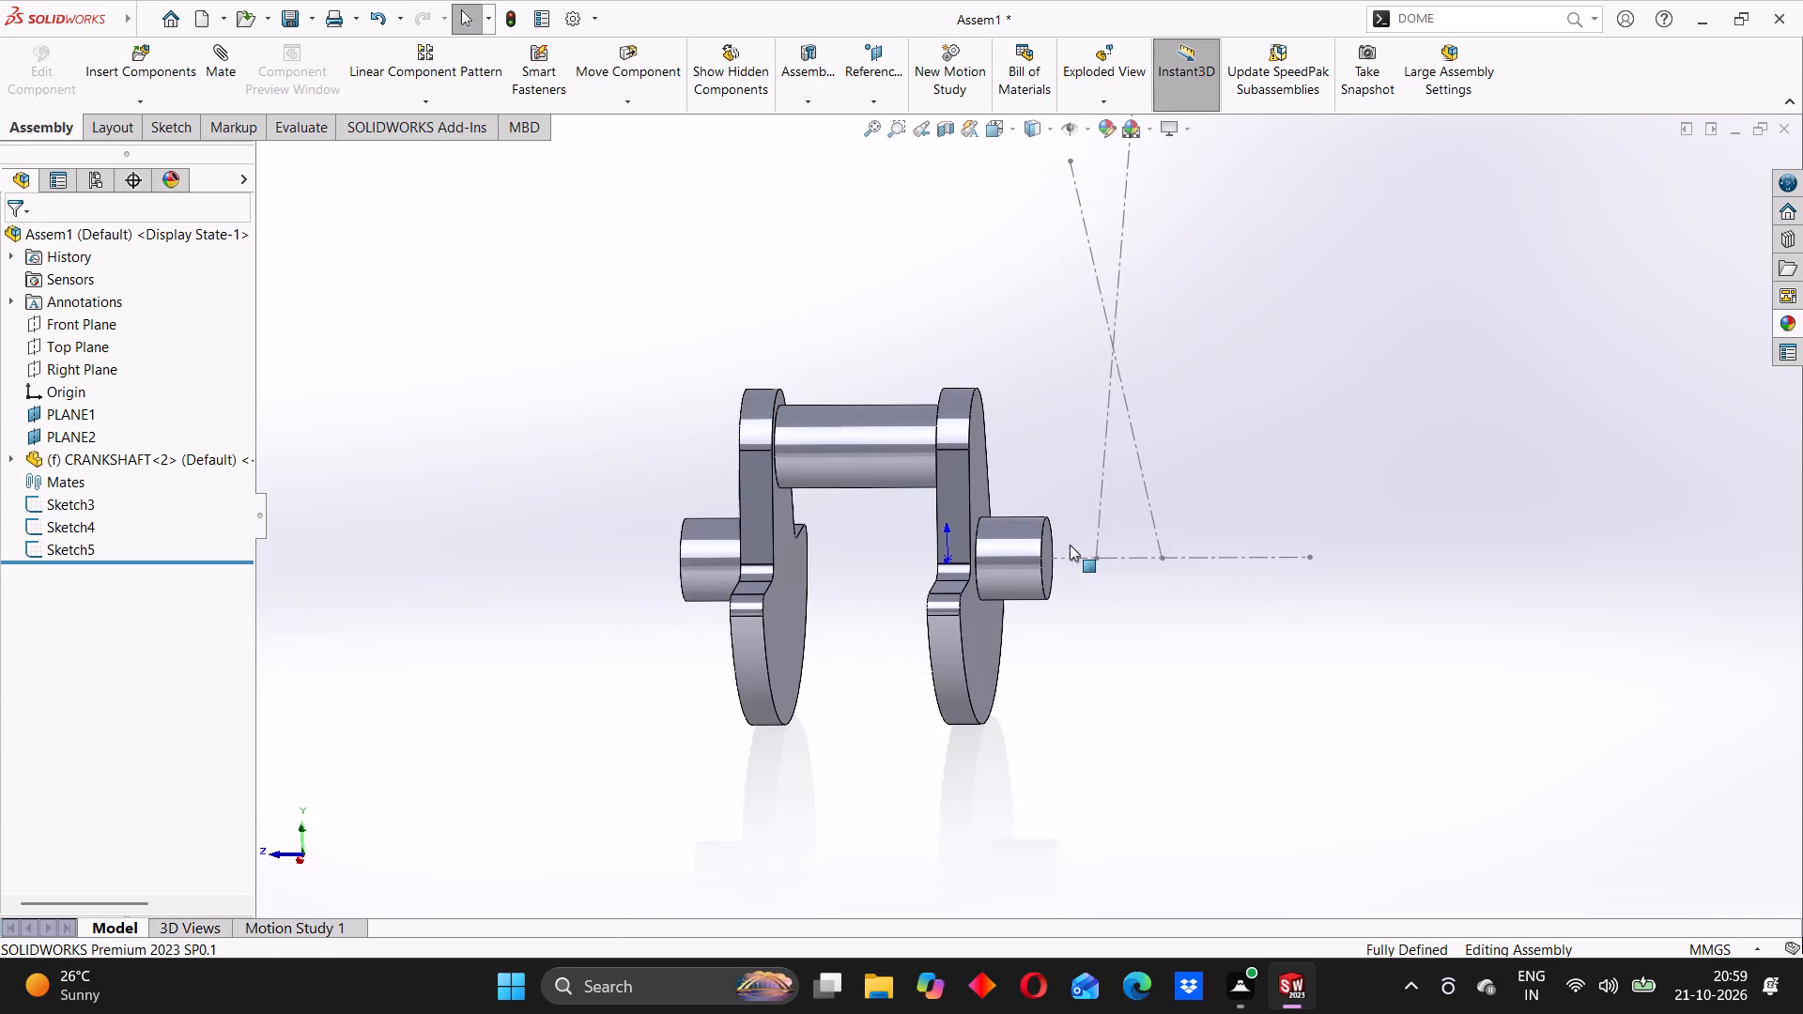
middle_click_drag(1065, 547, 1082, 572)
scroll(1073, 542, "down", 2)
left_click(1055, 430)
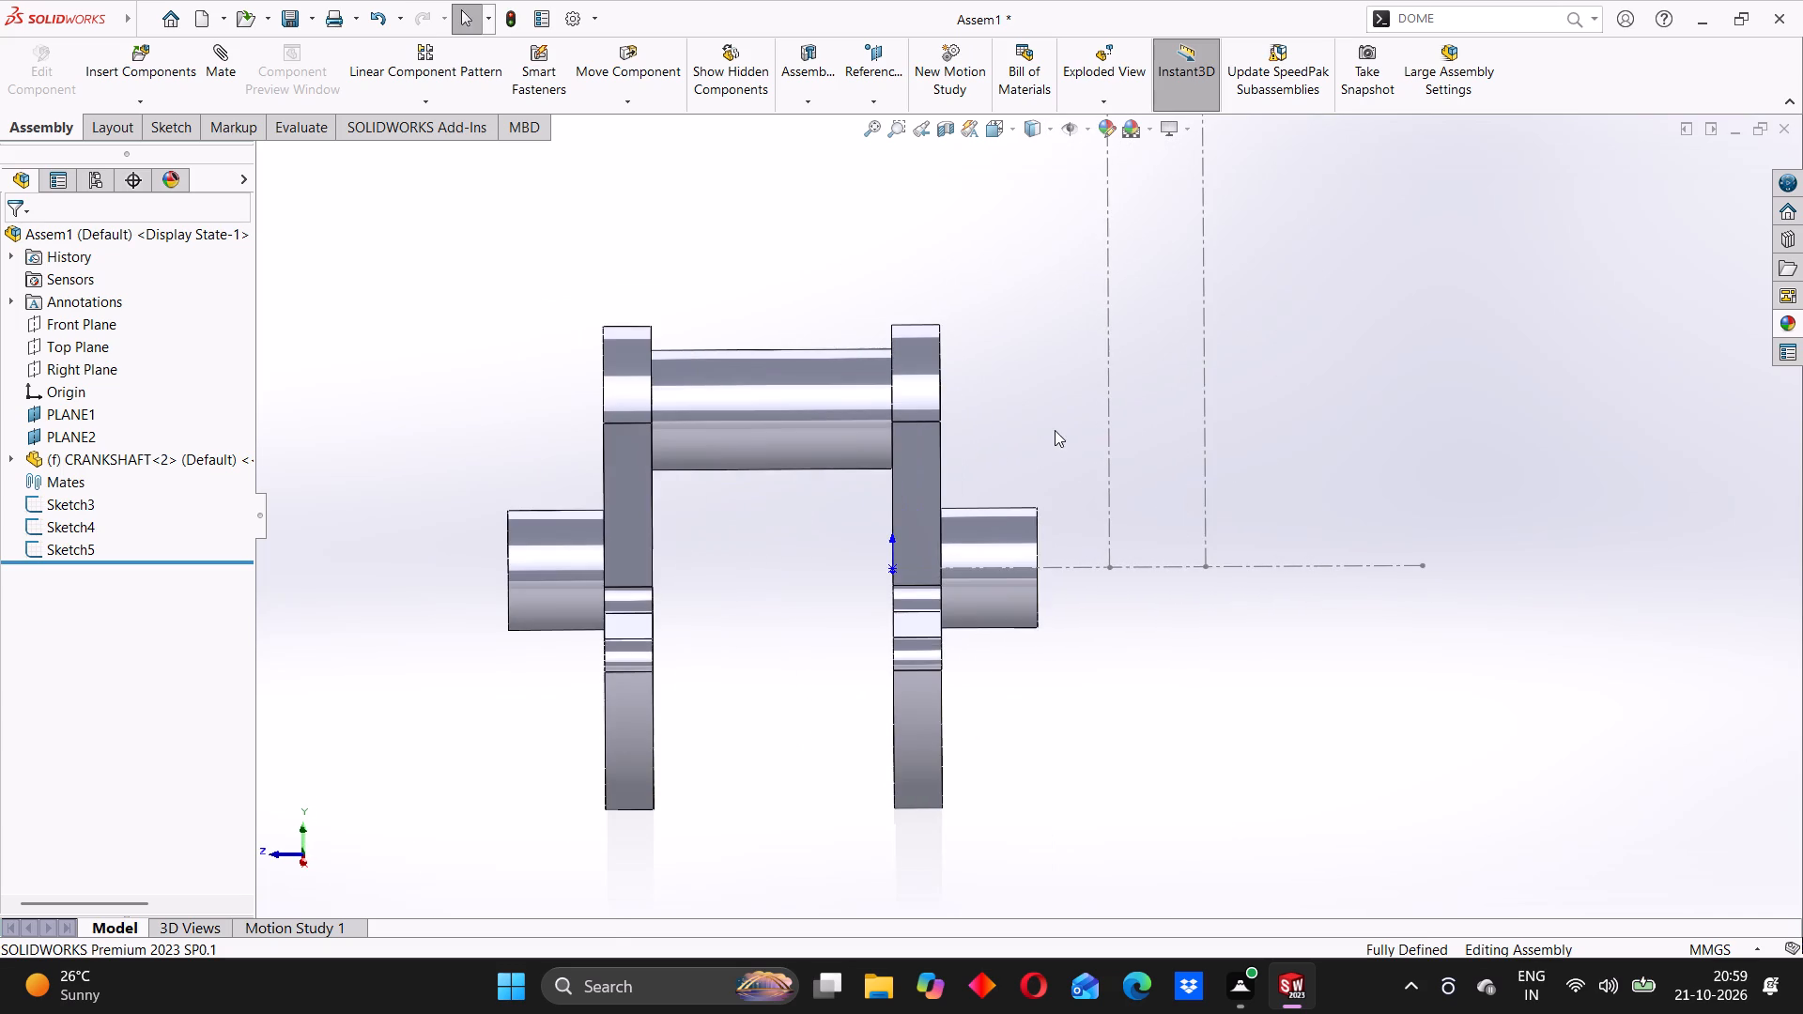
middle_click(1088, 586)
scroll(1089, 586, "up", 1)
left_click(1053, 448)
middle_click_drag(1107, 666, 1107, 647)
left_click(1049, 457)
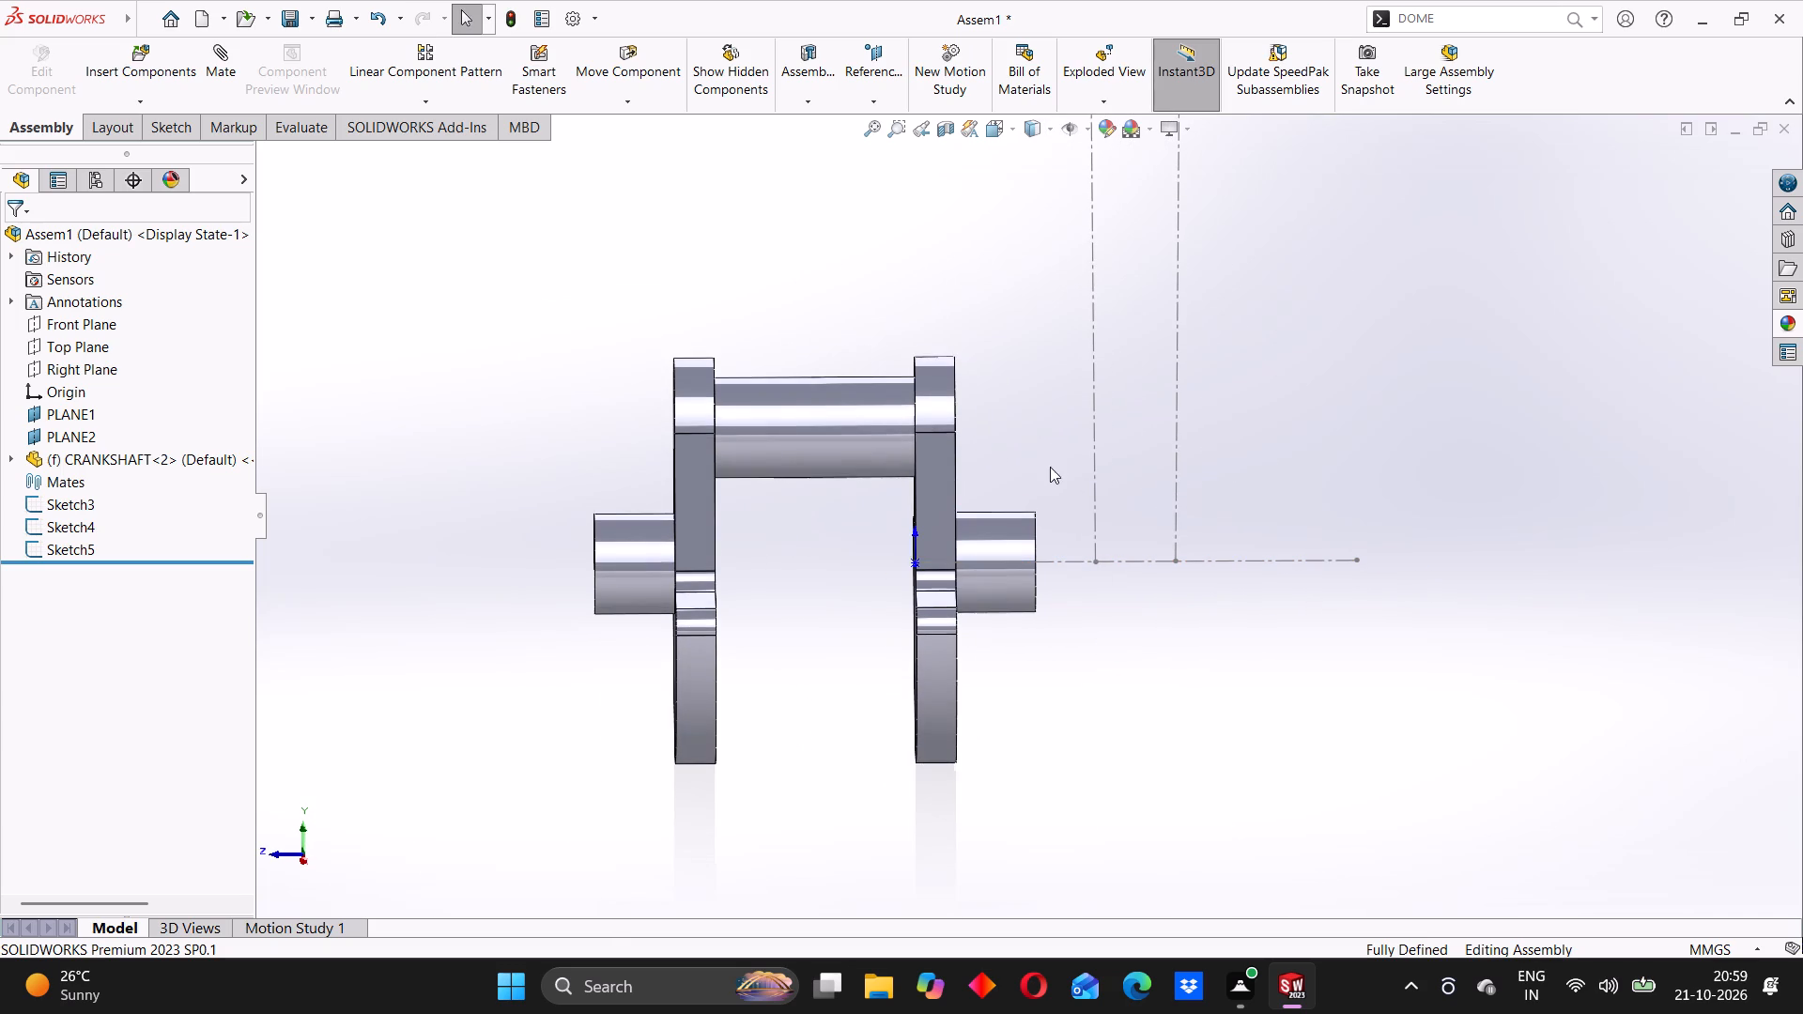
middle_click(1098, 642)
scroll(1072, 505, "up", 1)
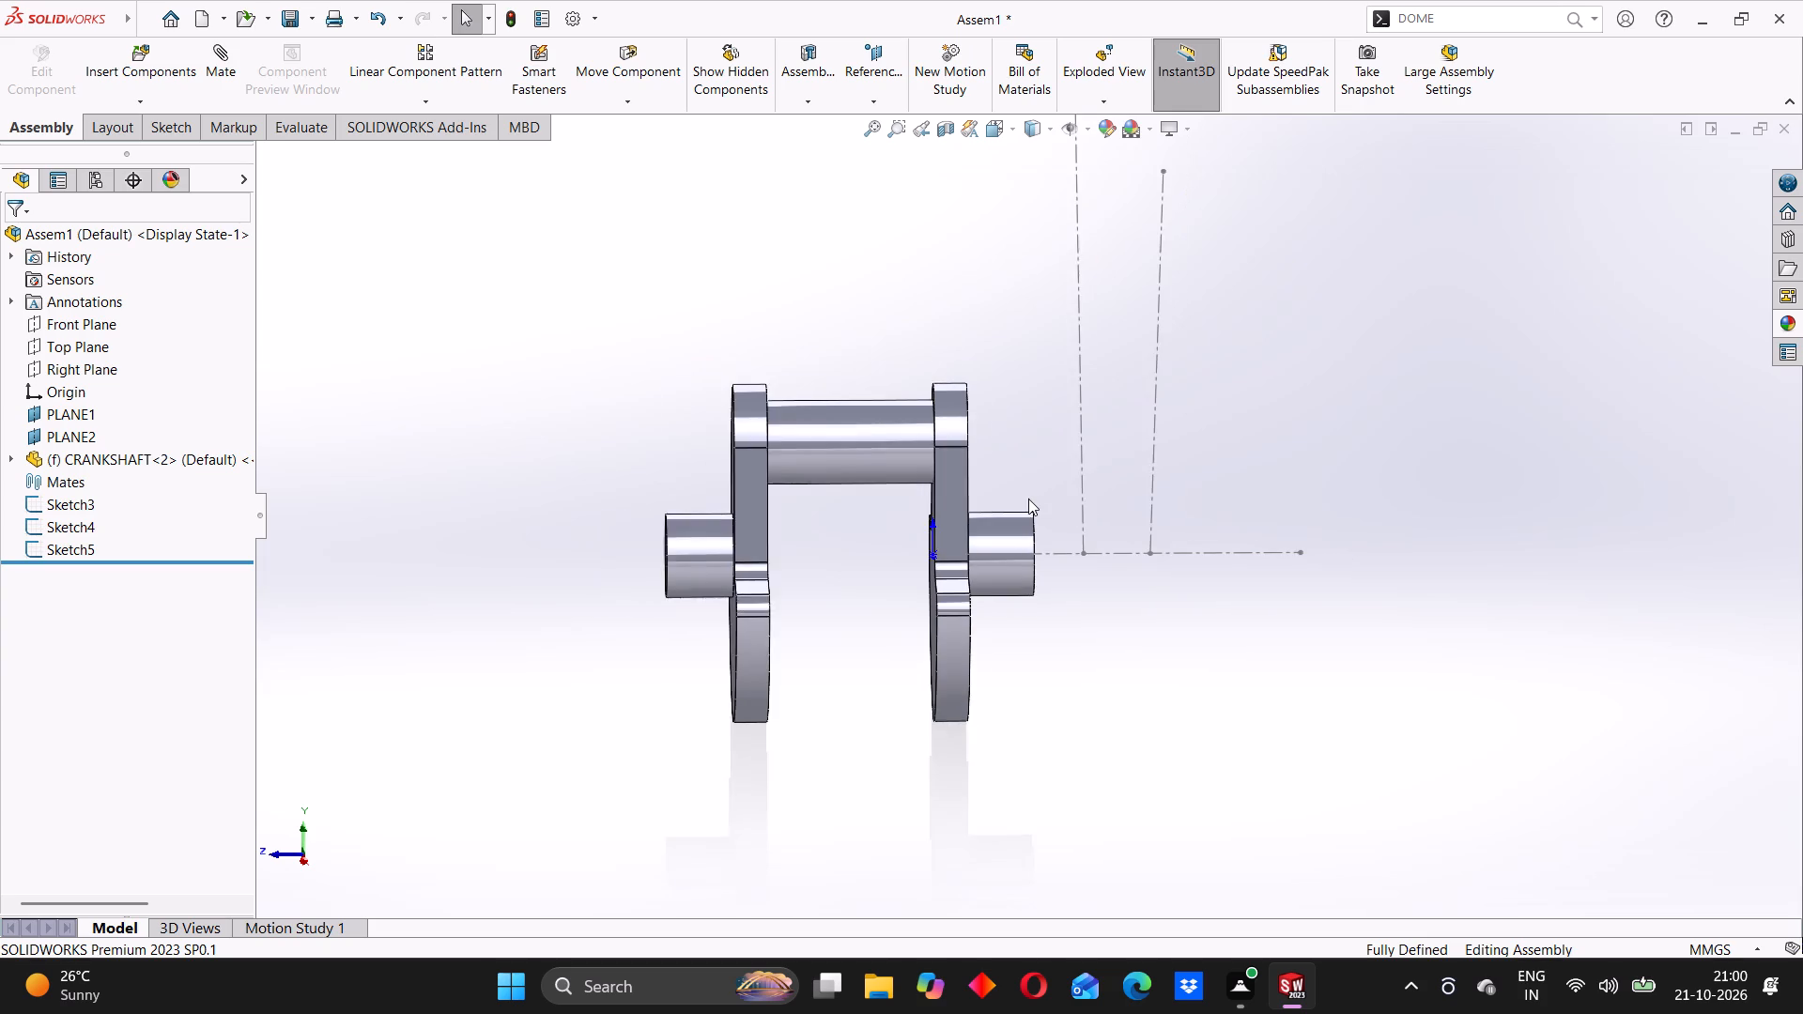
scroll(1028, 498, "up", 1)
scroll(1028, 497, "down", 4)
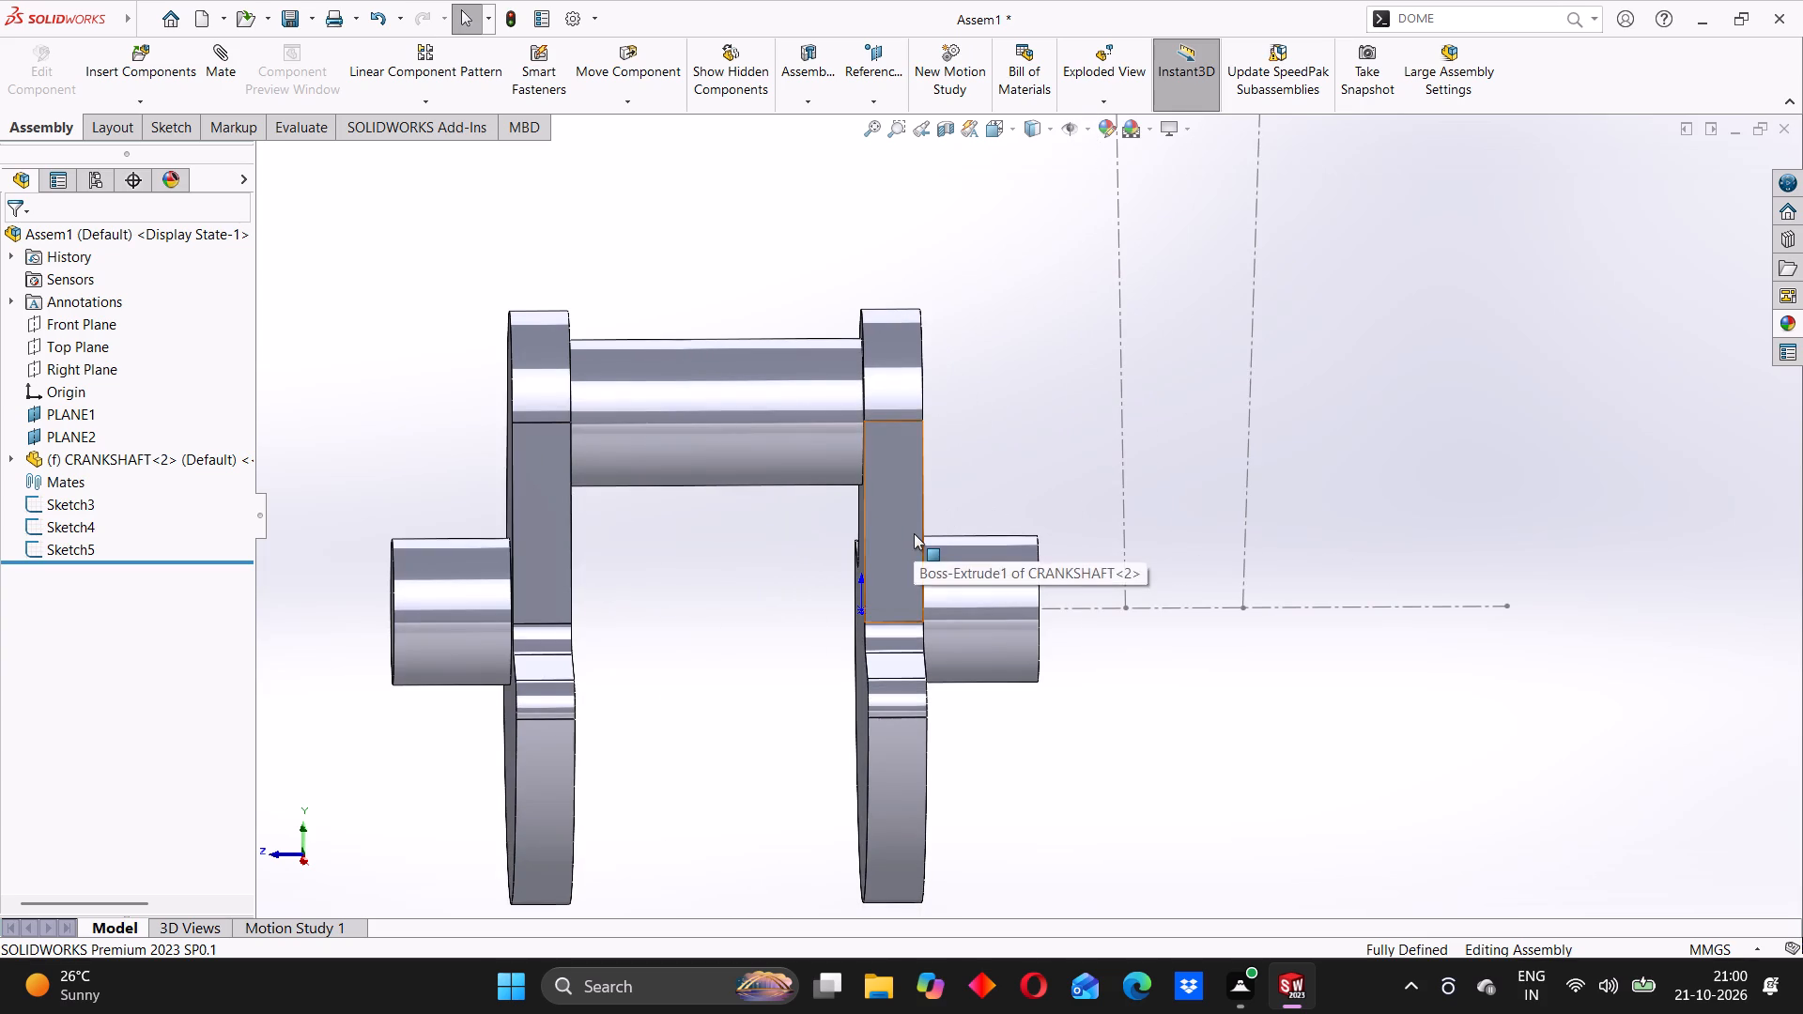
scroll(688, 496, "up", 2)
middle_click(833, 545)
scroll(833, 545, "up", 3)
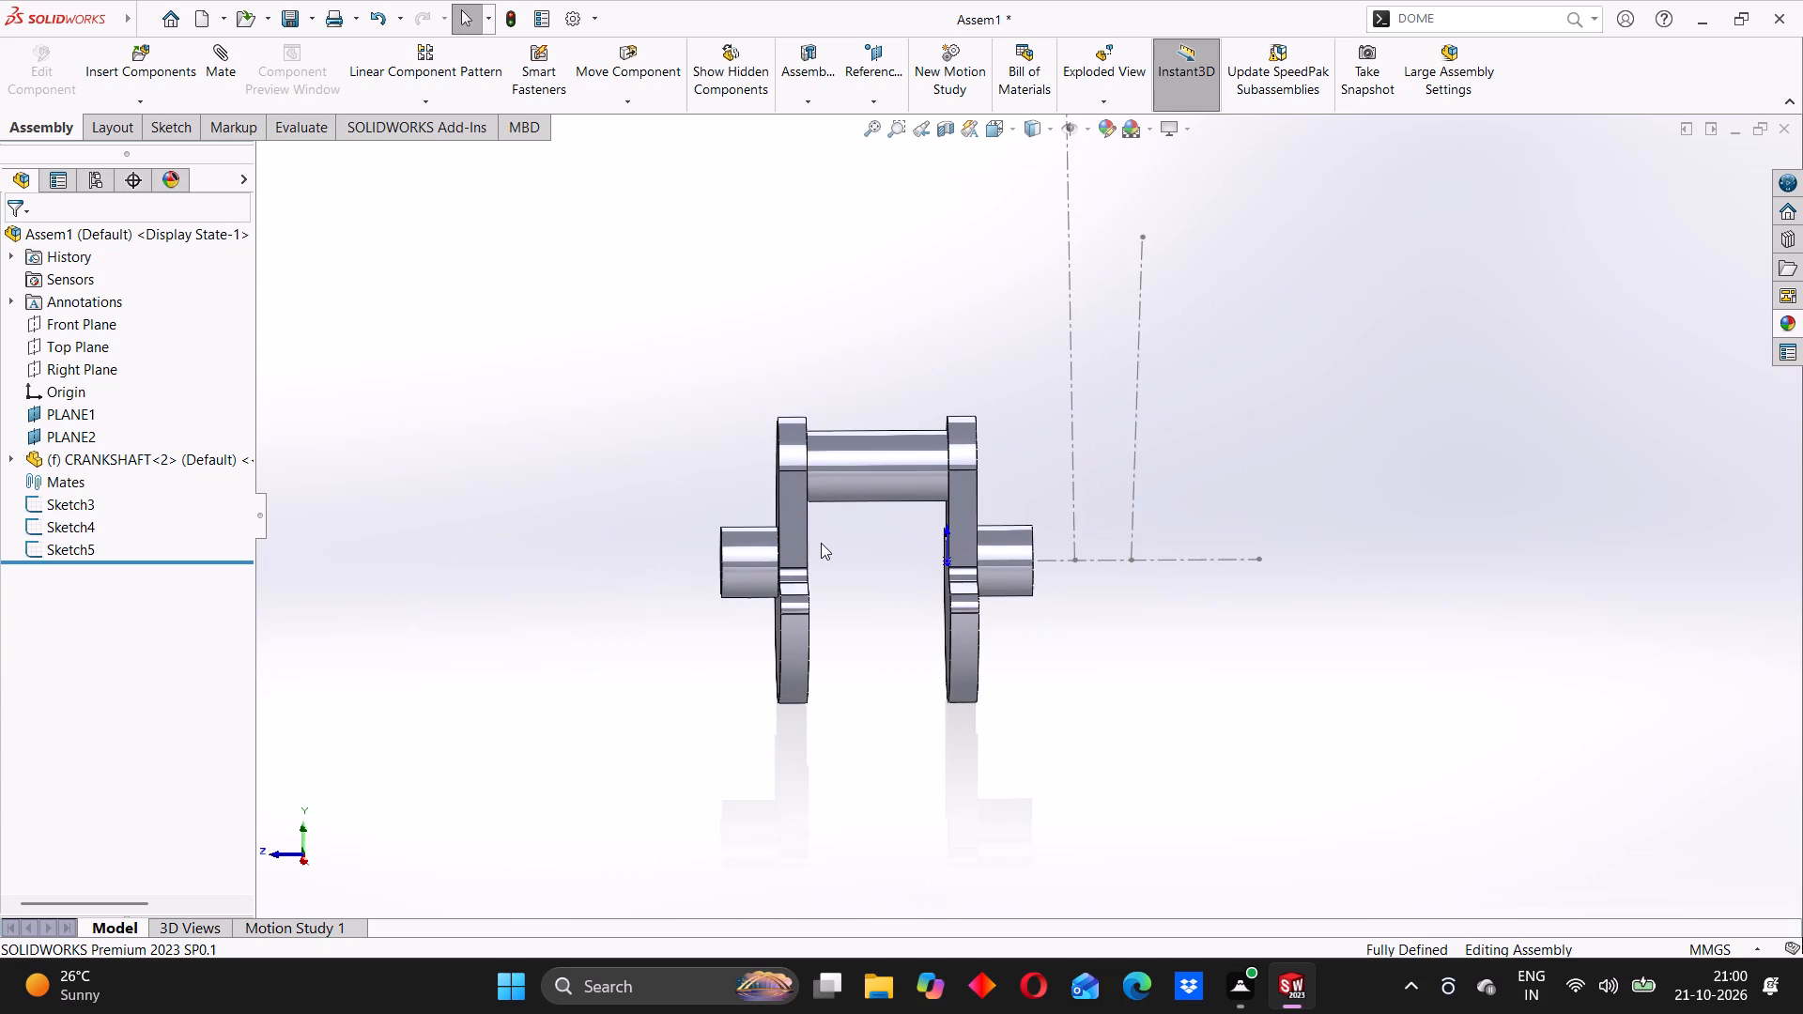
left_click(683, 481)
middle_click_drag(1289, 591, 1148, 583)
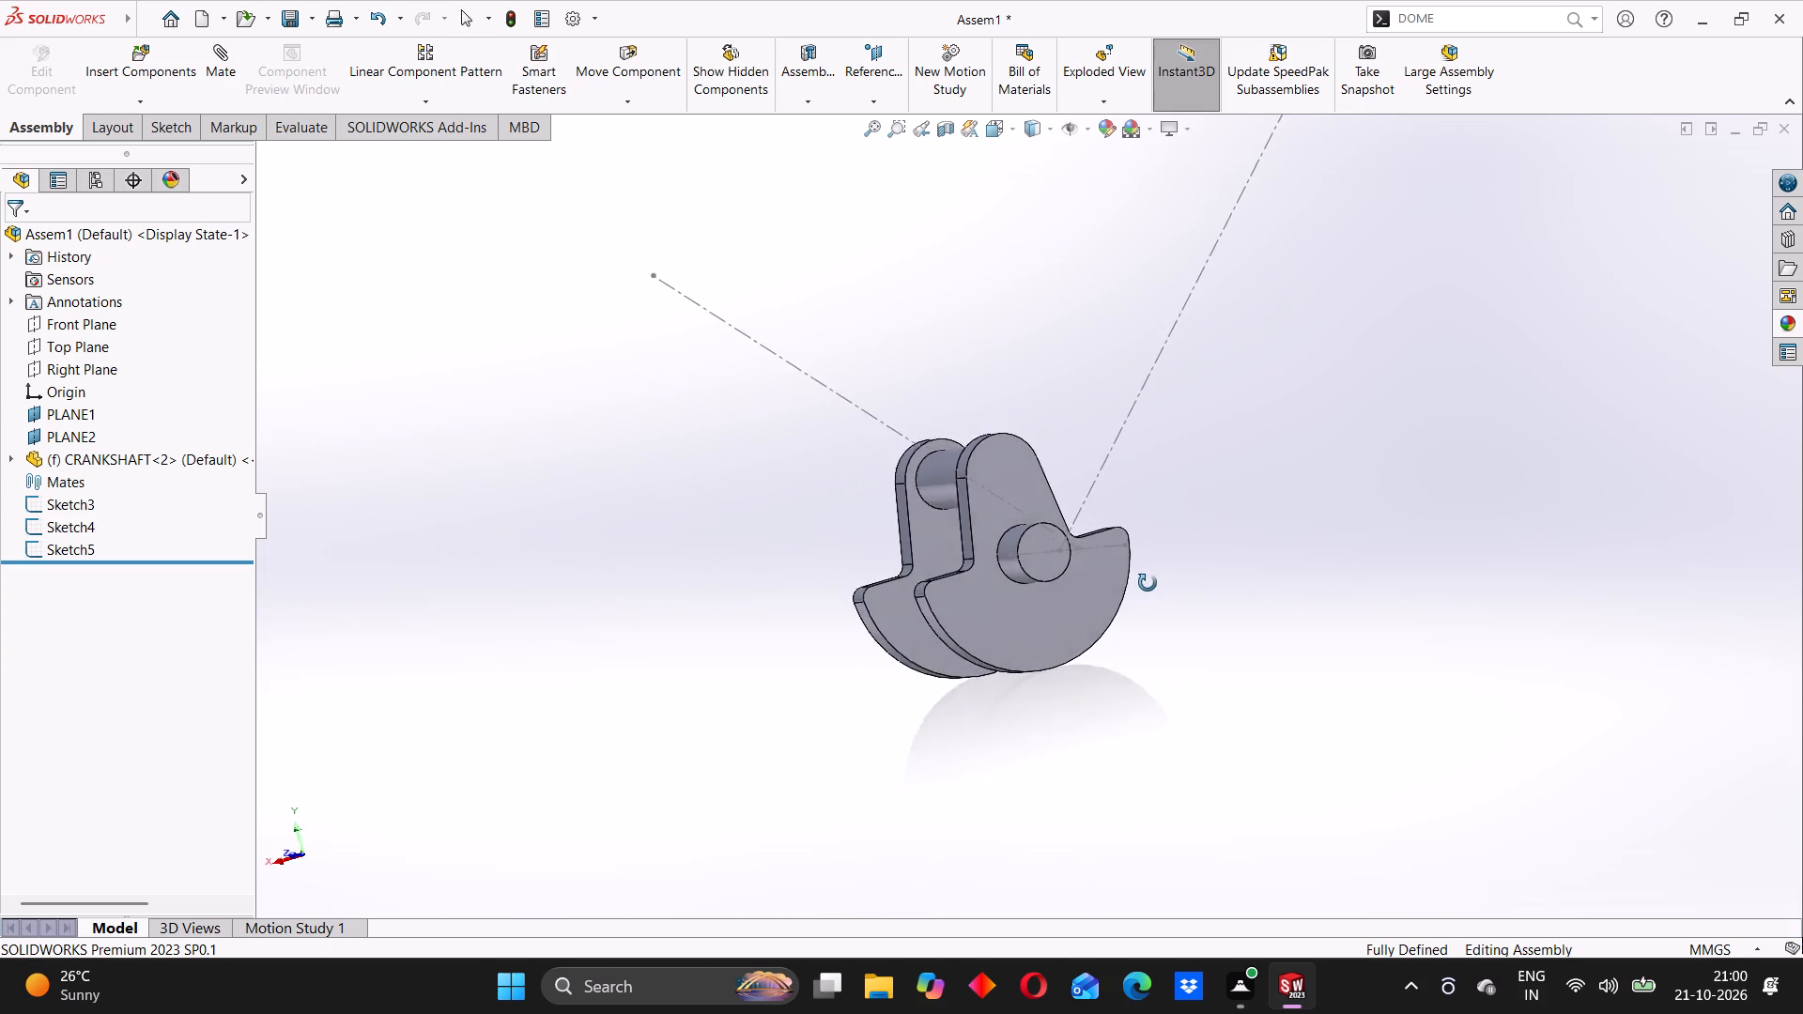
middle_click_drag(1148, 583, 1166, 603)
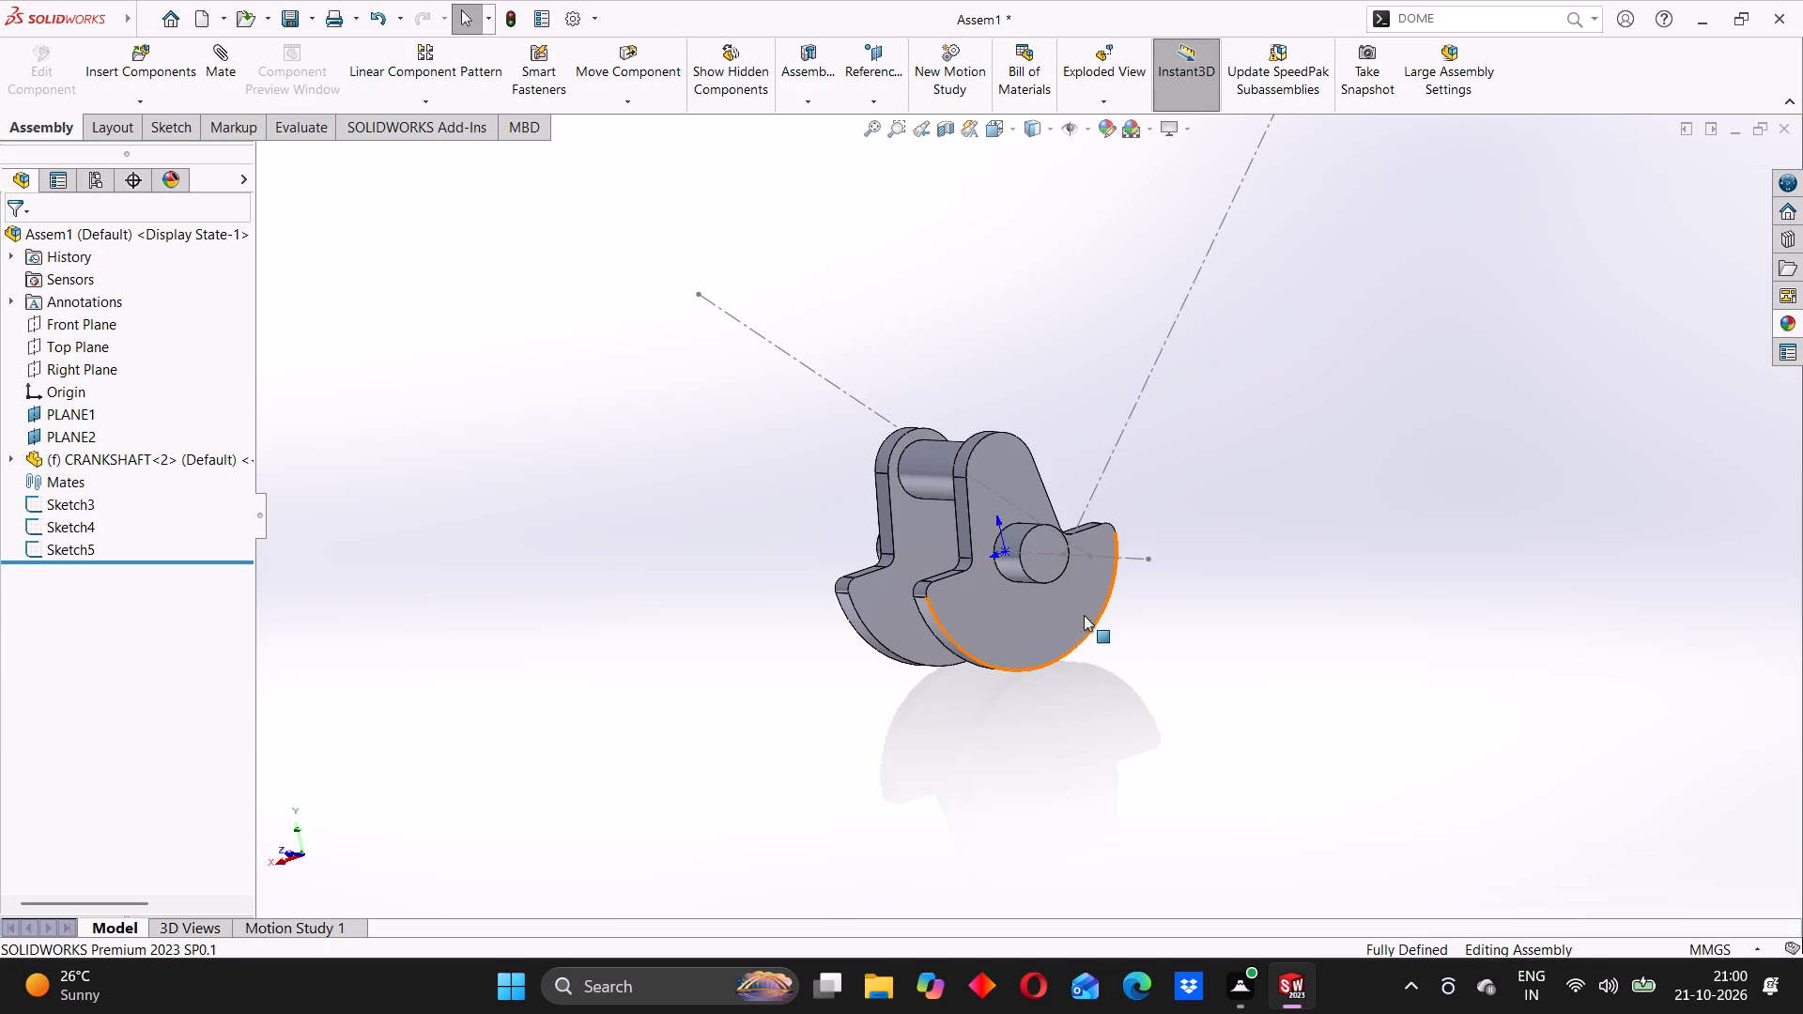
middle_click_drag(1077, 621, 1107, 620)
scroll(1086, 635, "down", 3)
left_click(1077, 637)
middle_click_drag(1082, 638, 1103, 638)
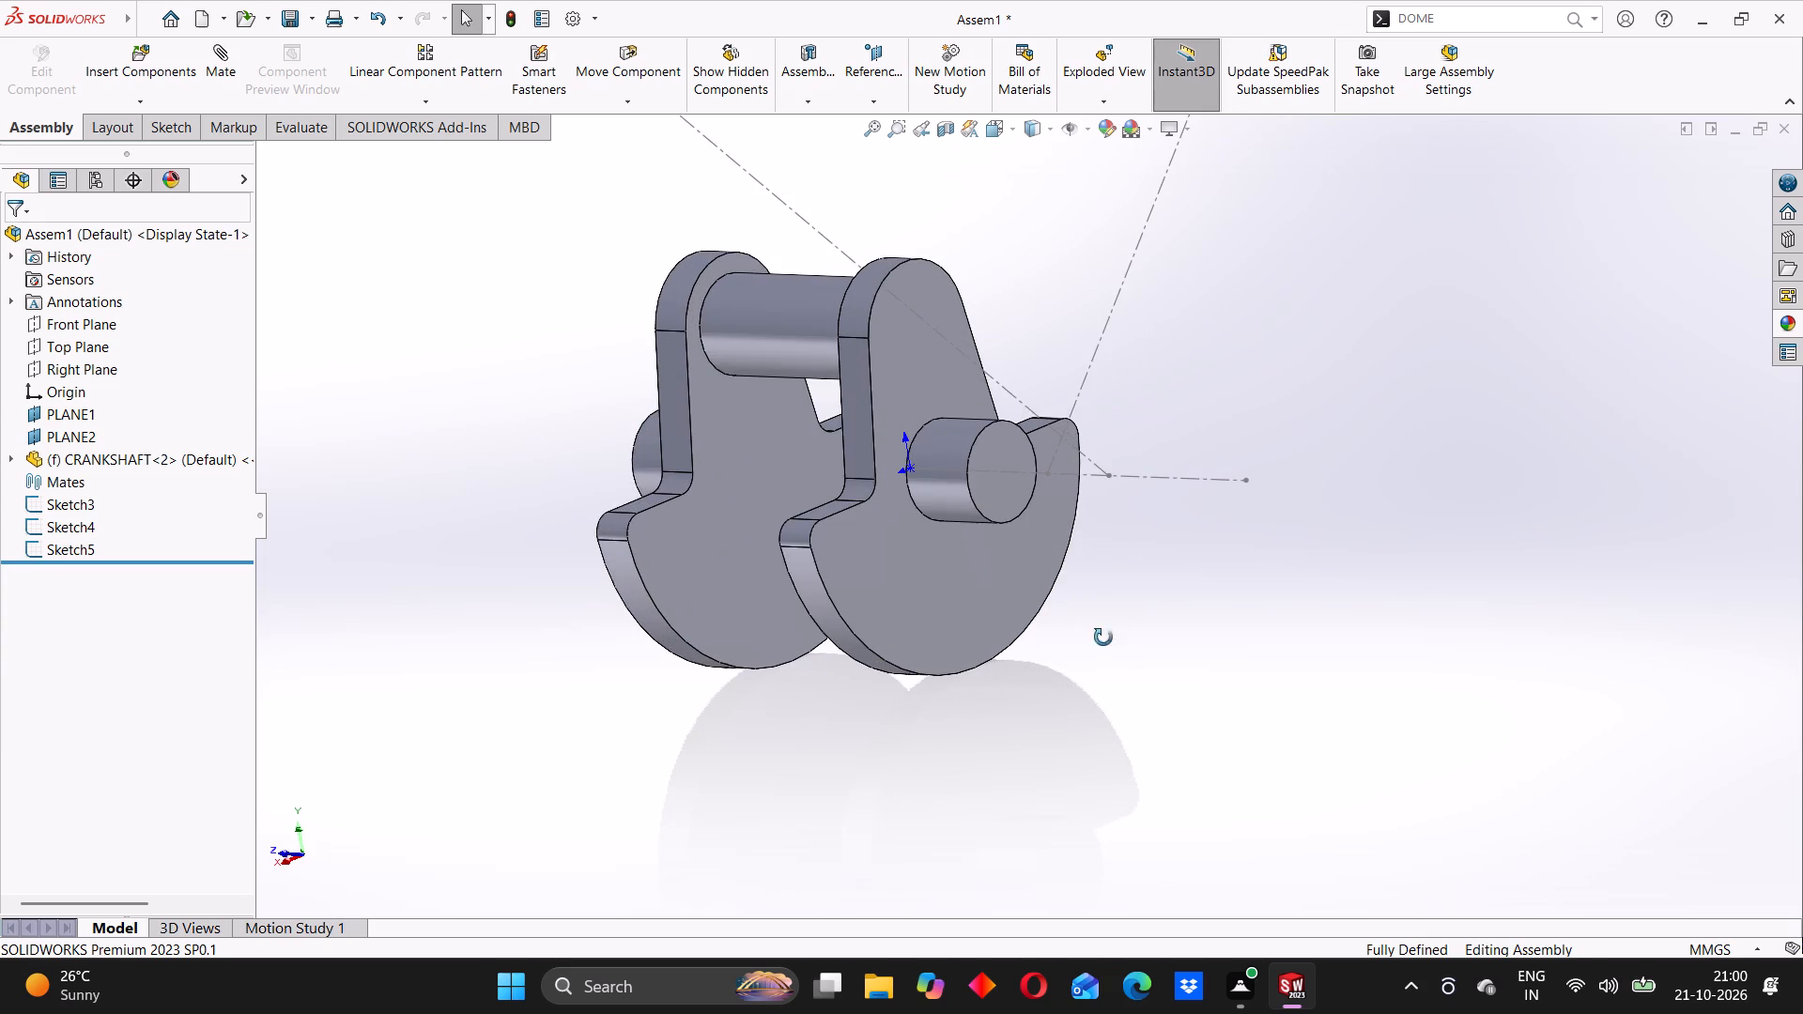
middle_click_drag(1103, 638, 1206, 645)
scroll(1178, 608, "up", 3)
scroll(982, 564, "down", 1)
middle_click_drag(1066, 575, 1064, 574)
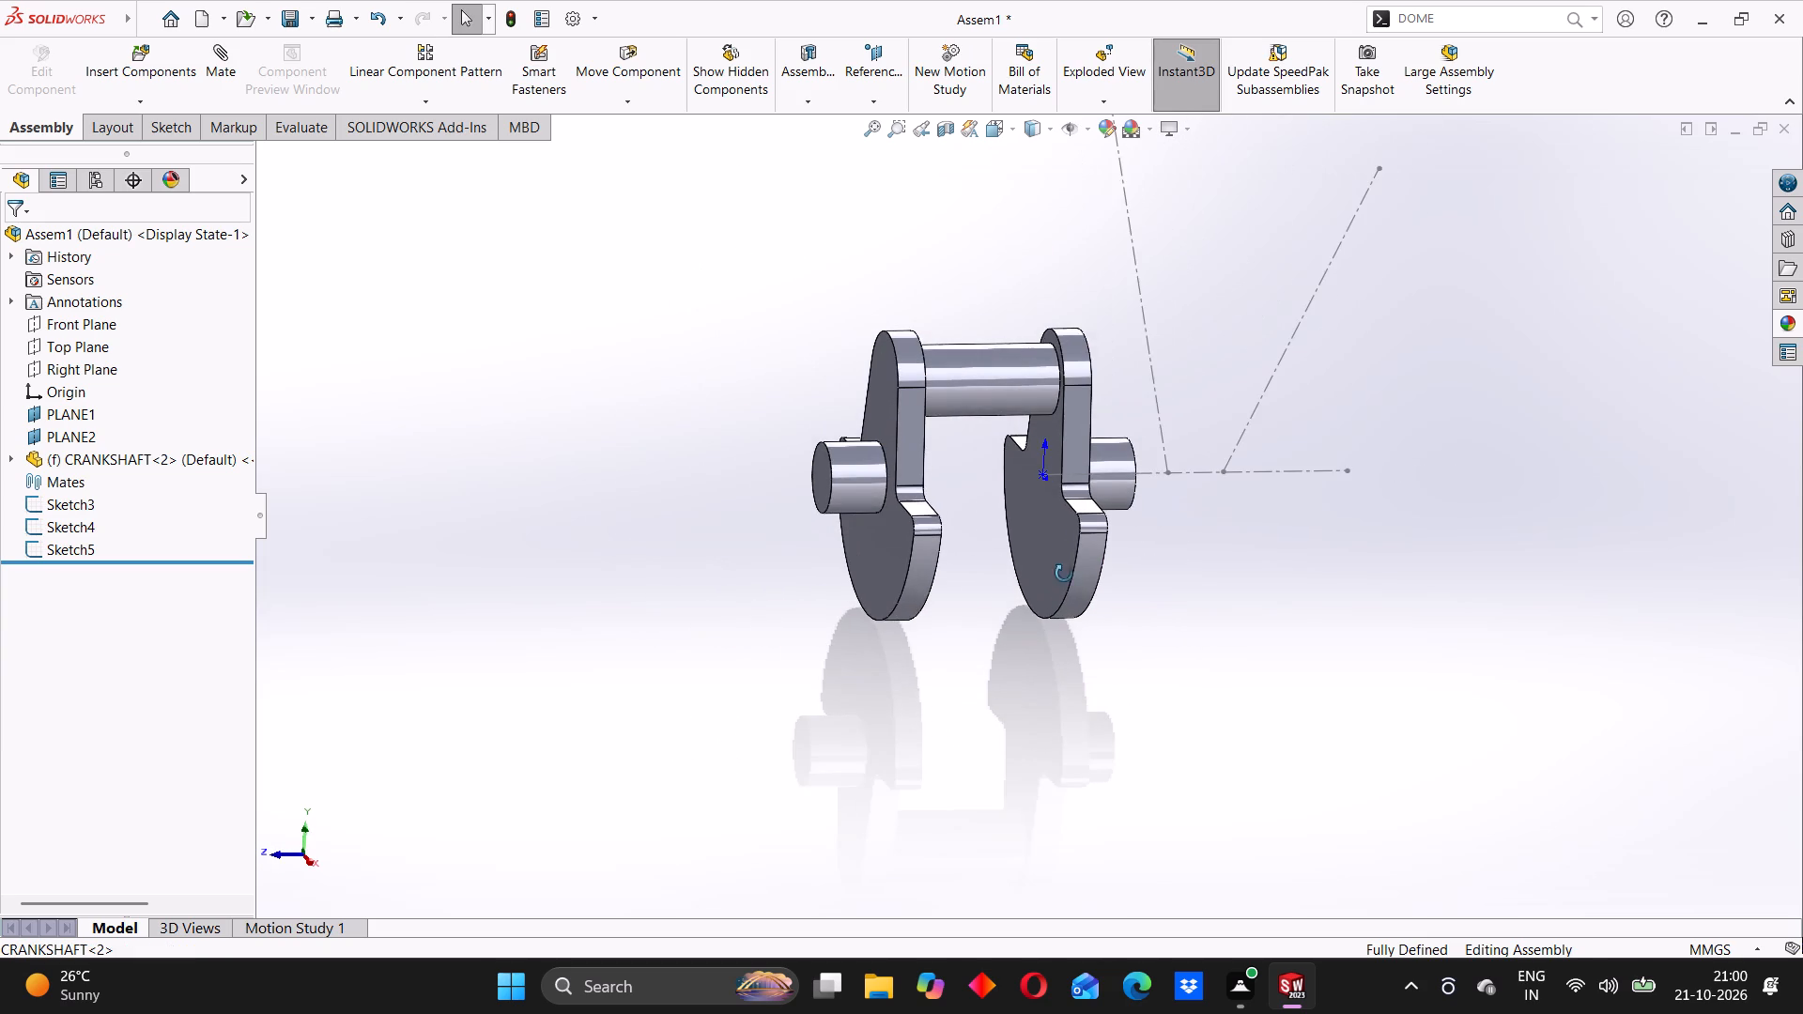
middle_click_drag(1064, 574, 1021, 575)
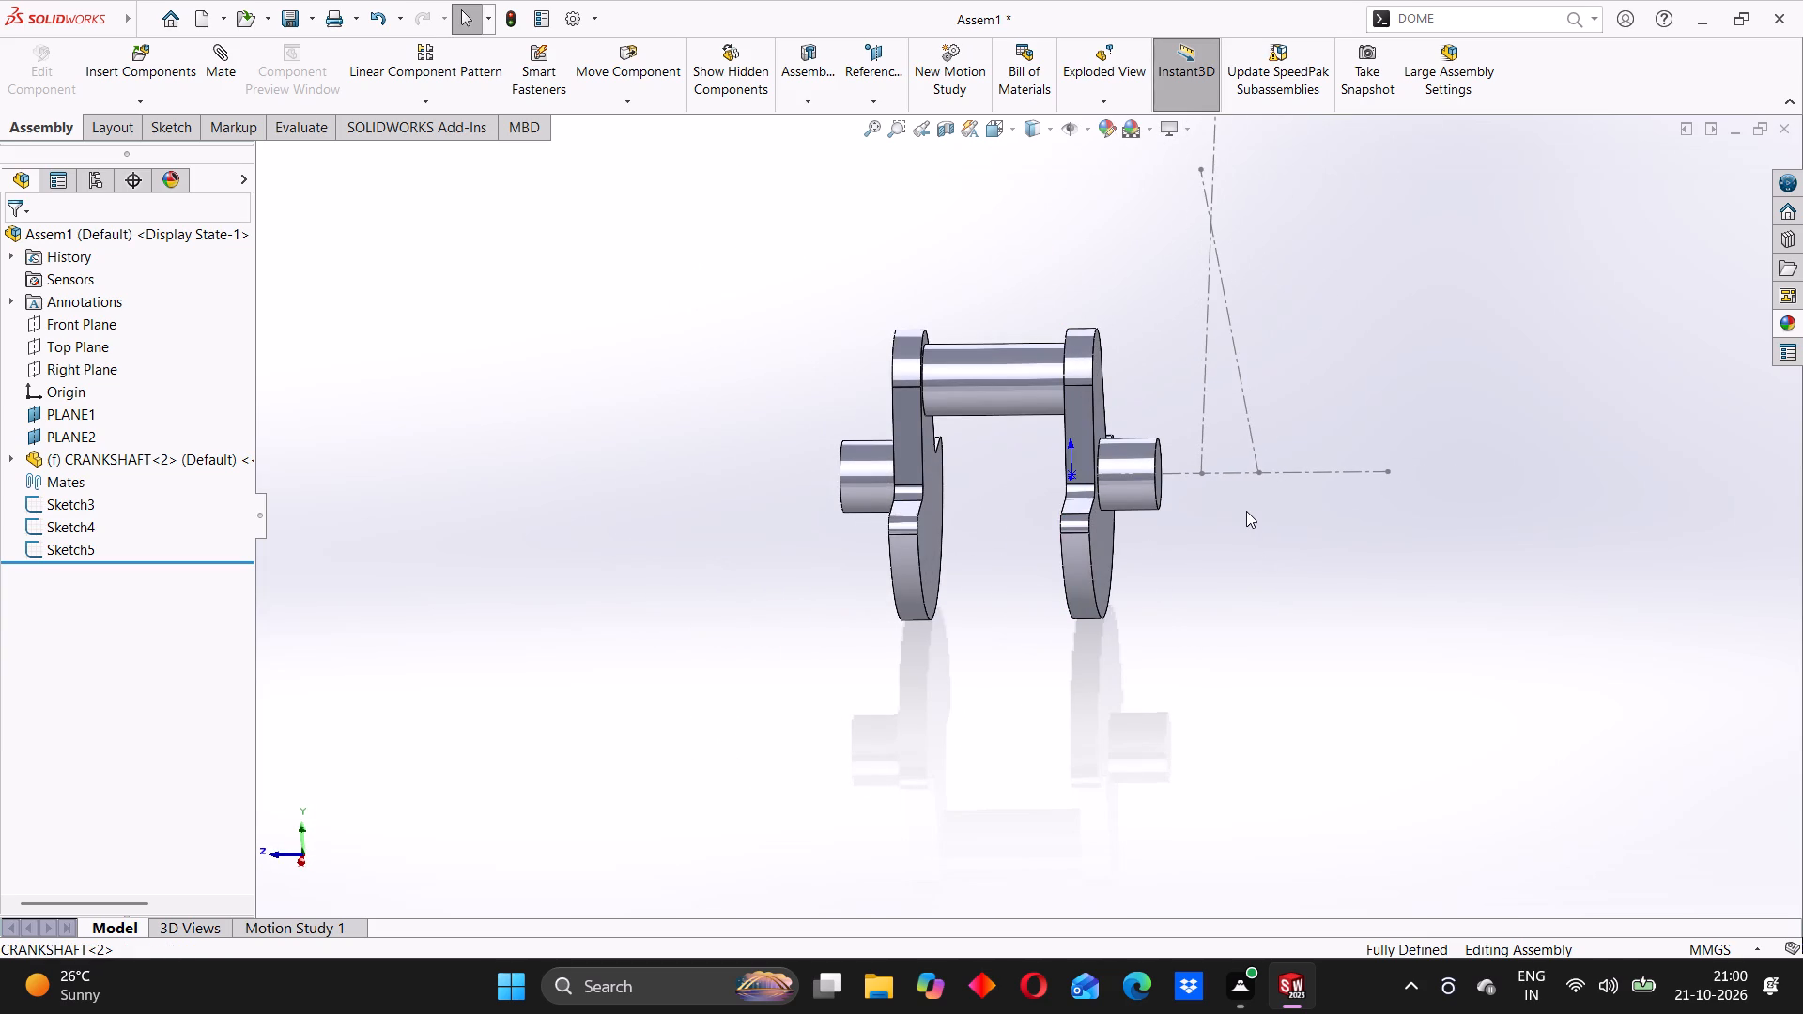
Measure the distance between the assembly origin and the far endpoint of the crank axis line.
scroll(1246, 511, "down", 1)
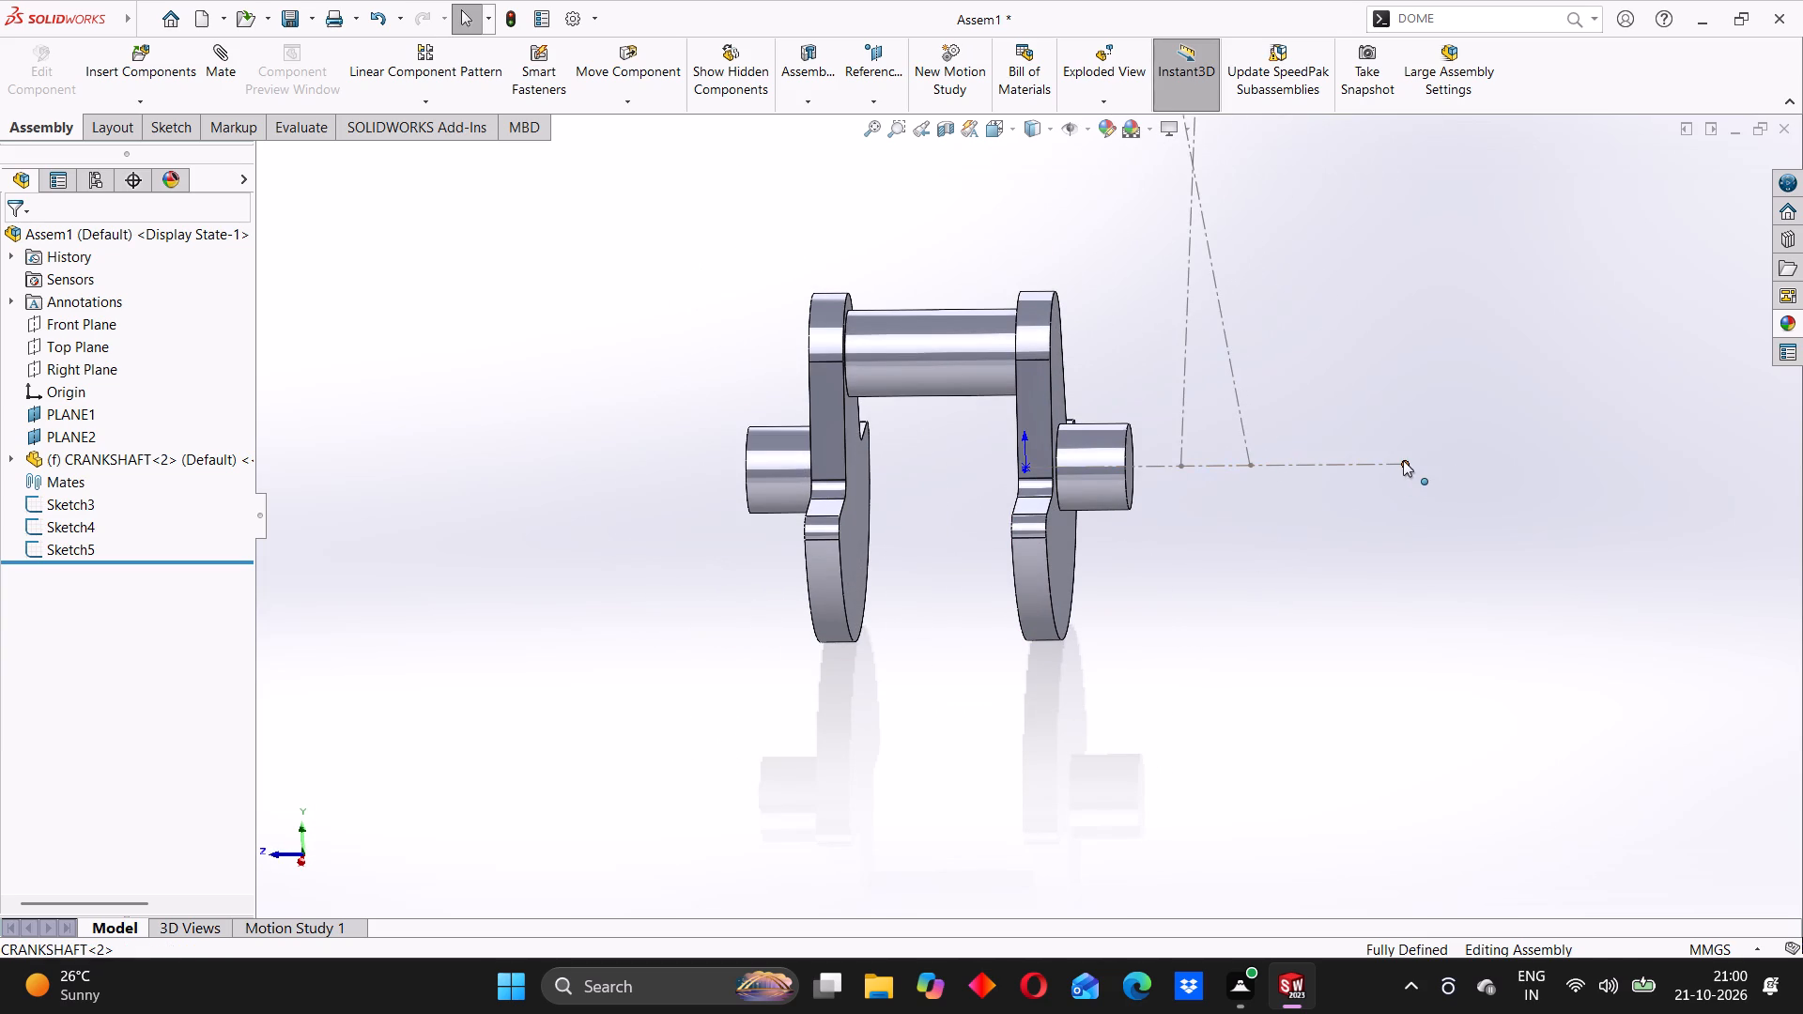
left_click(1405, 463)
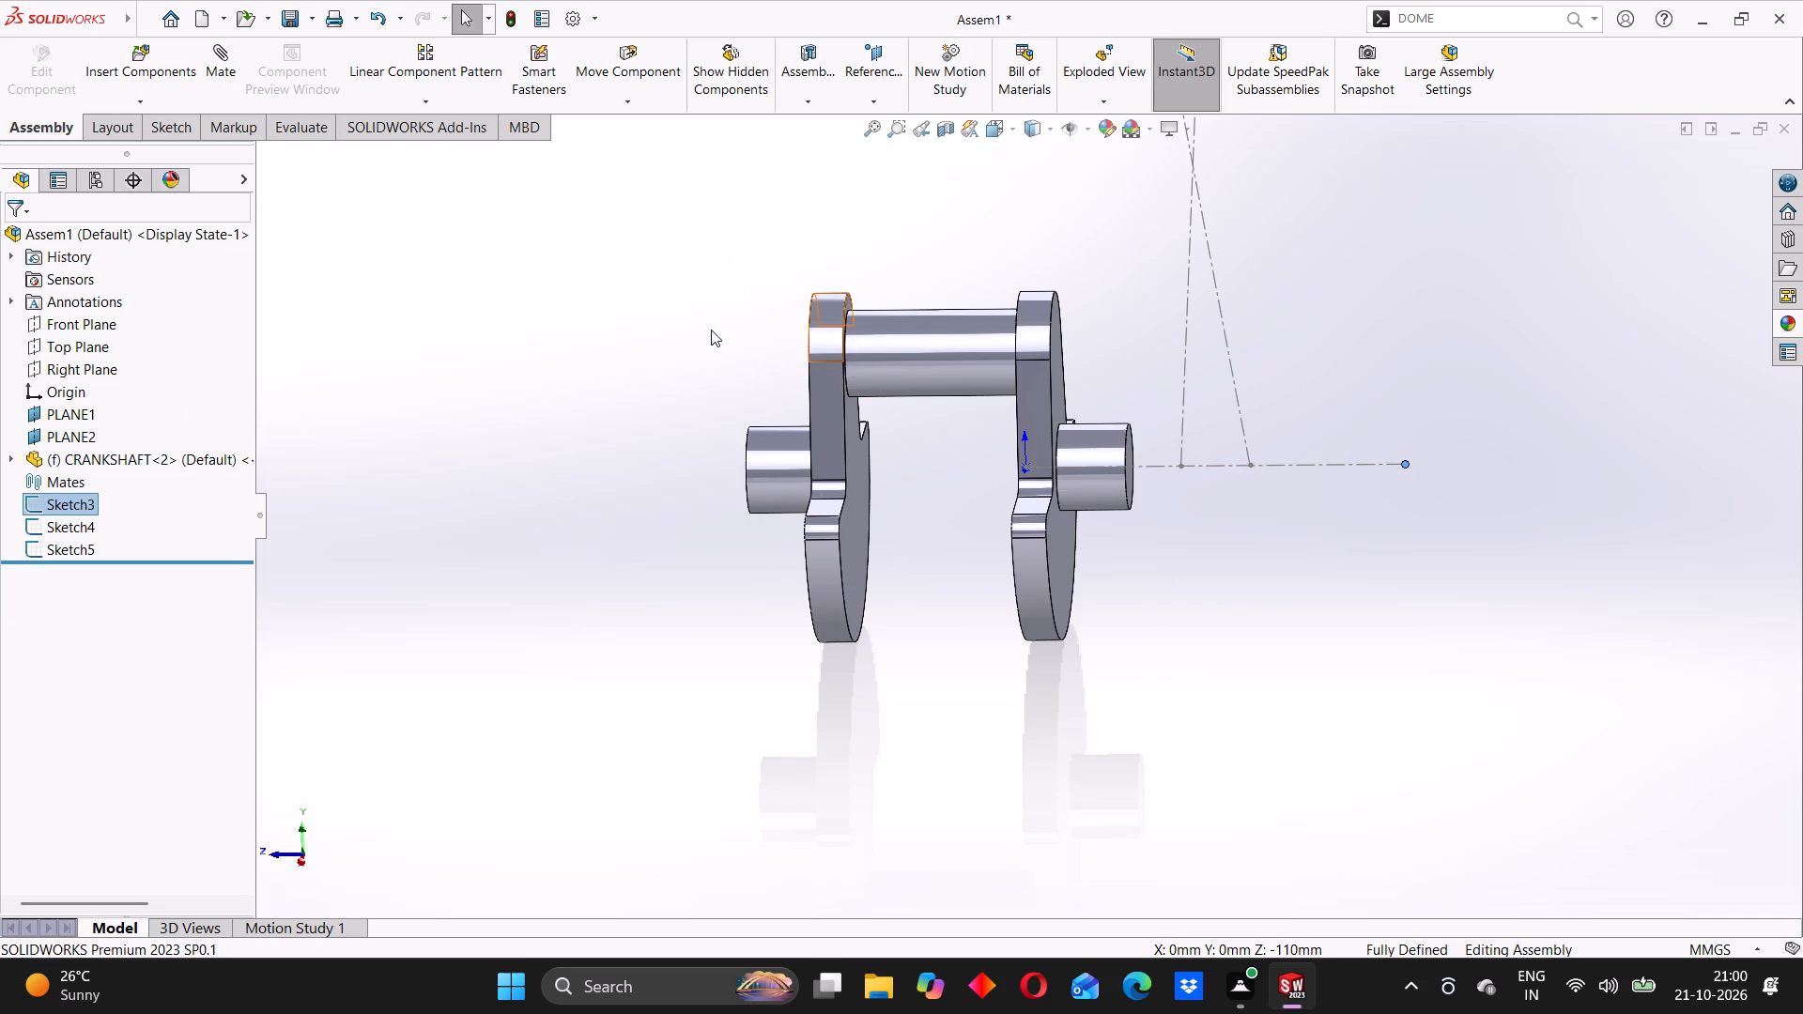
left_click(564, 288)
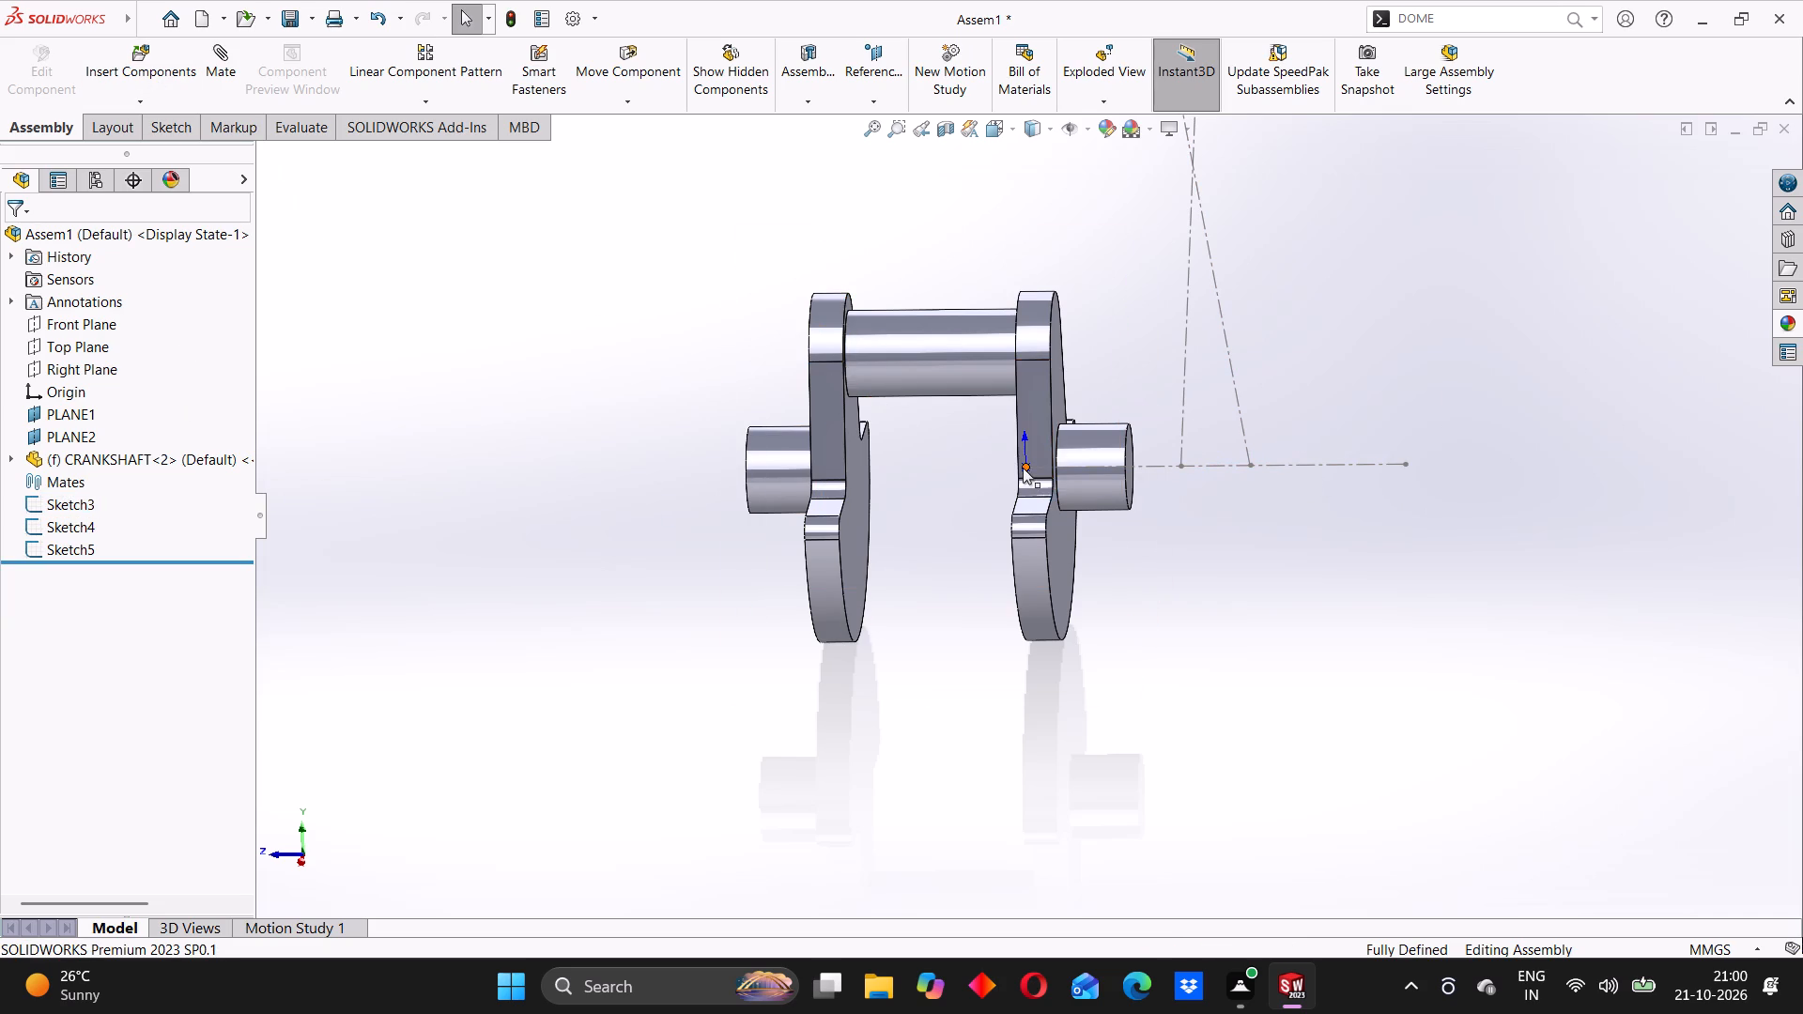
left_click(1023, 468)
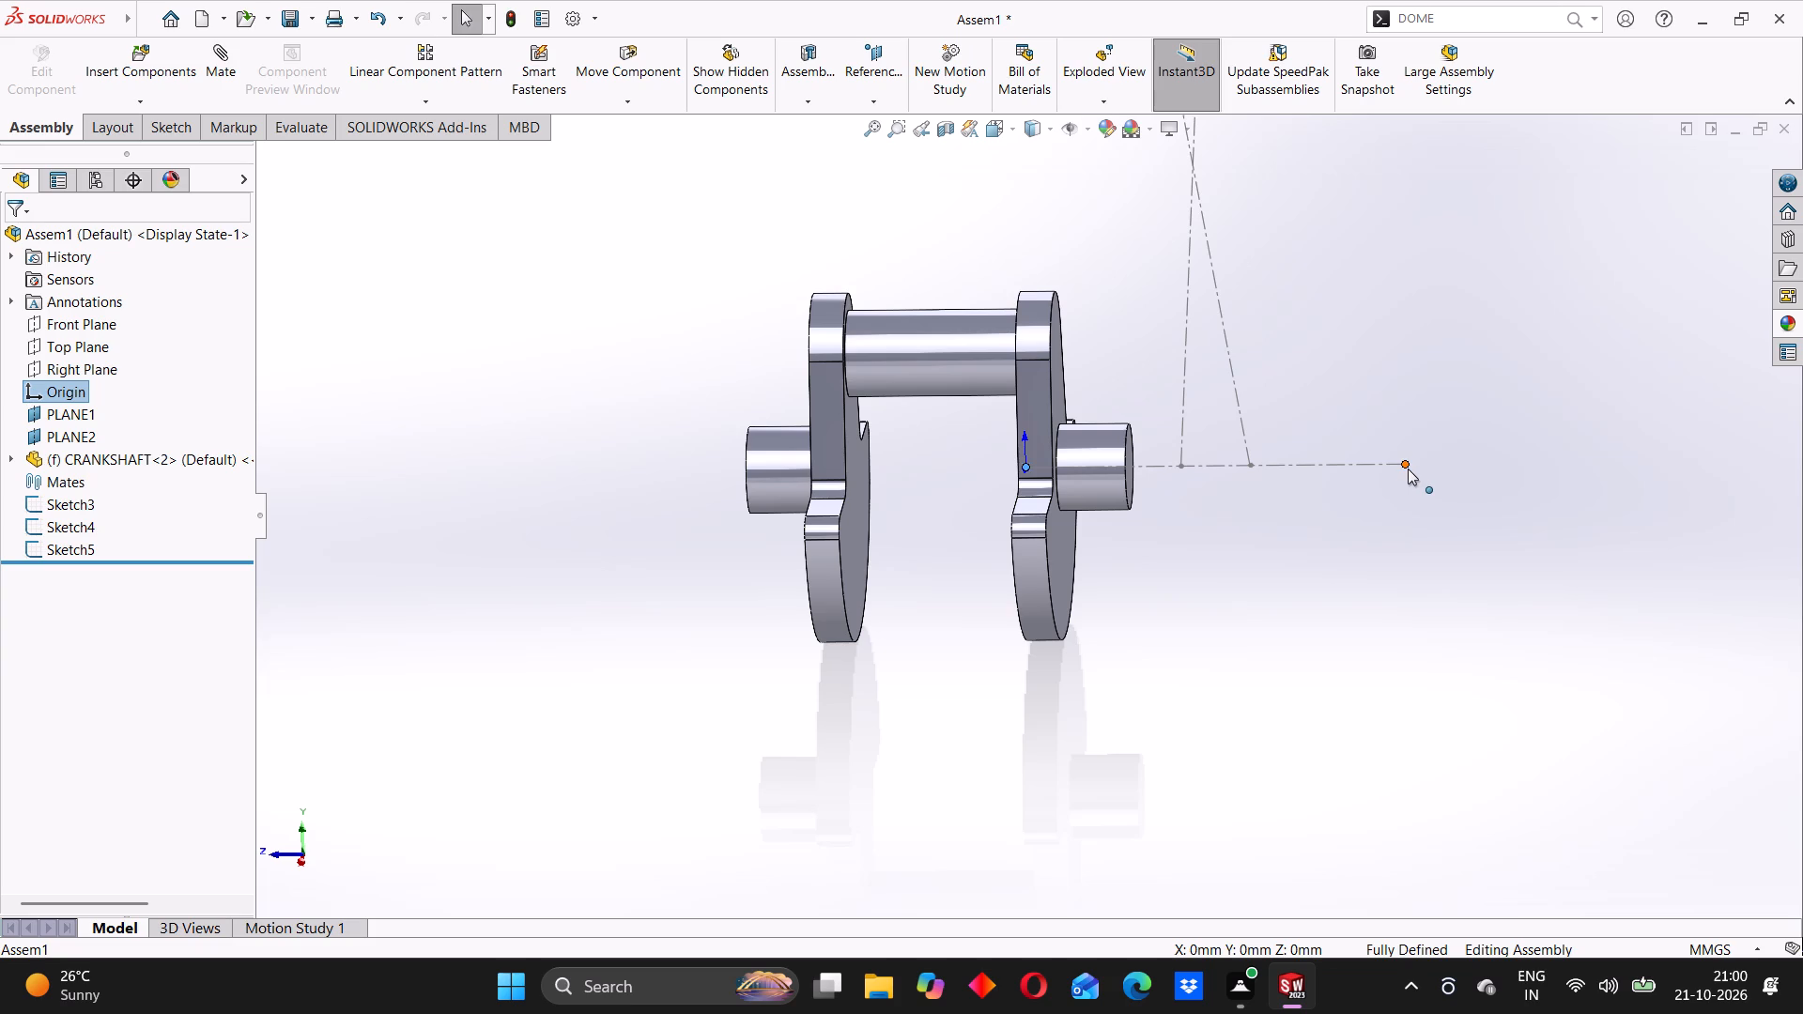
left_click(1408, 469, "ctrl")
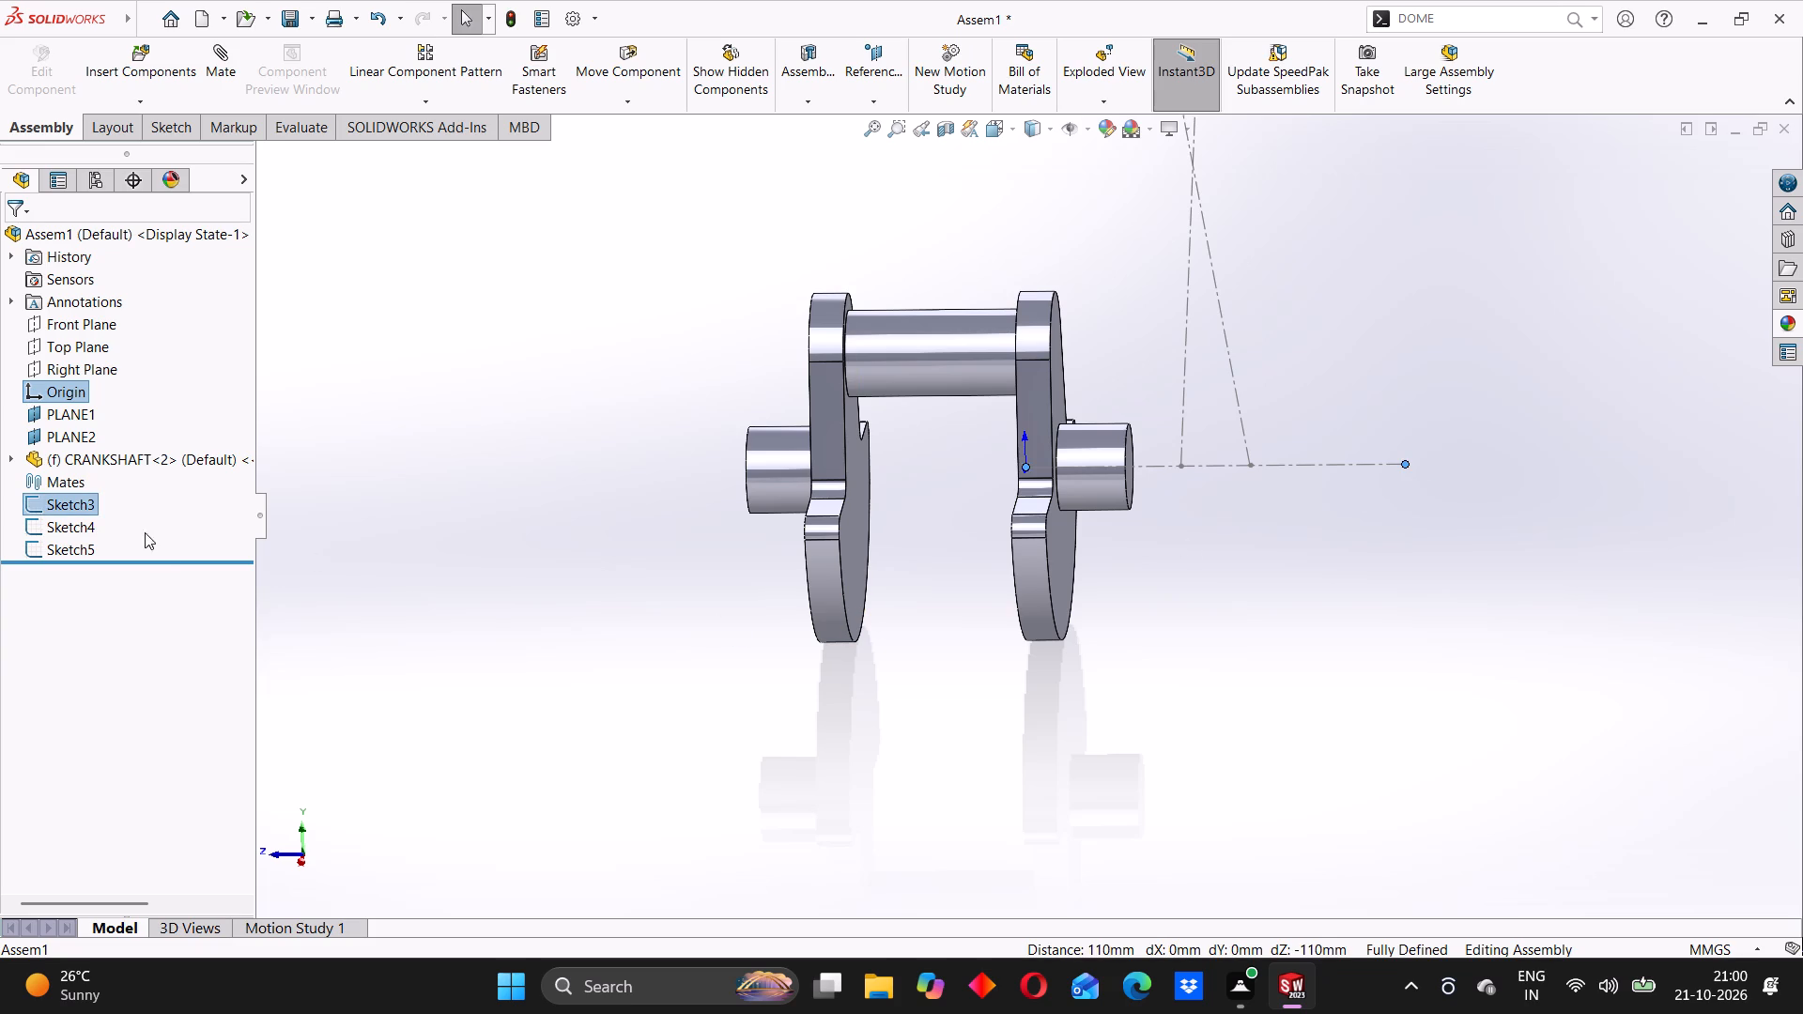
key("Escape")
left_click(620, 486)
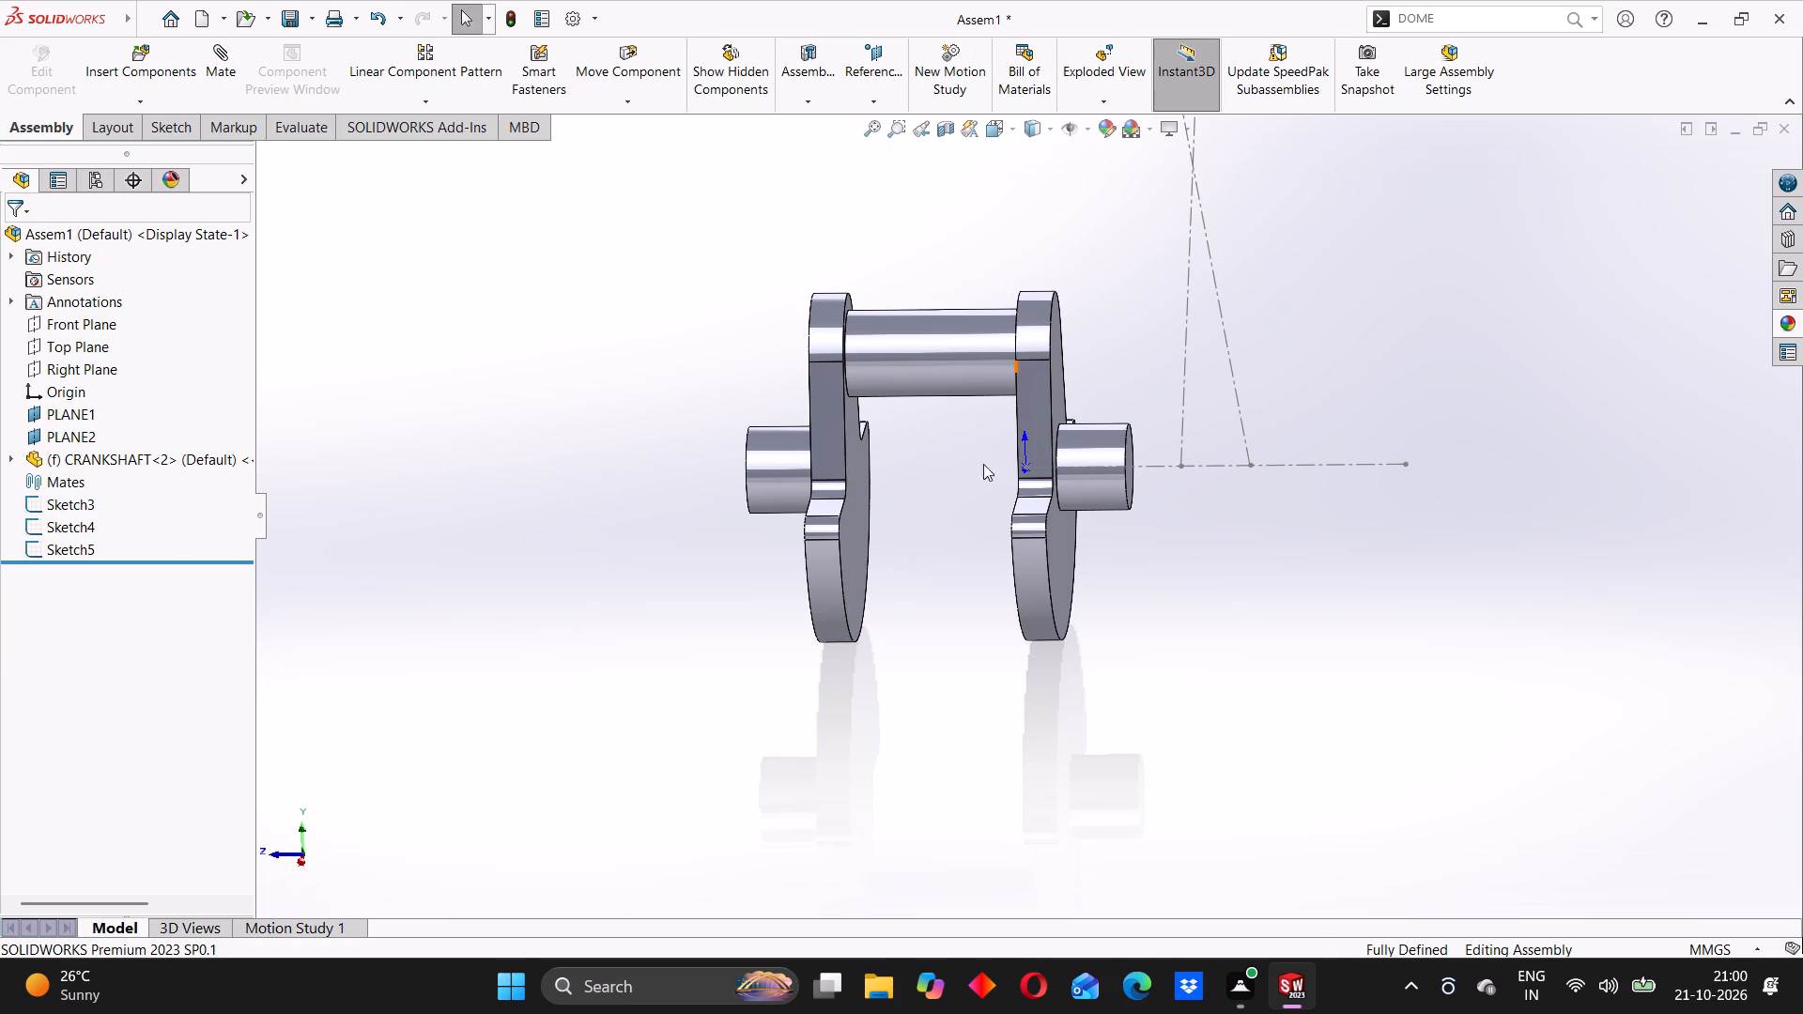
Examine from several angles and up close where the origin and crank axis line sit relative to the crankshaft's webs and journals.
left_click(957, 470)
left_click(939, 490)
left_click(836, 516)
middle_click_drag(985, 516, 992, 527)
left_click(958, 496)
middle_click_drag(993, 501, 1017, 477)
scroll(1013, 460, "down", 8)
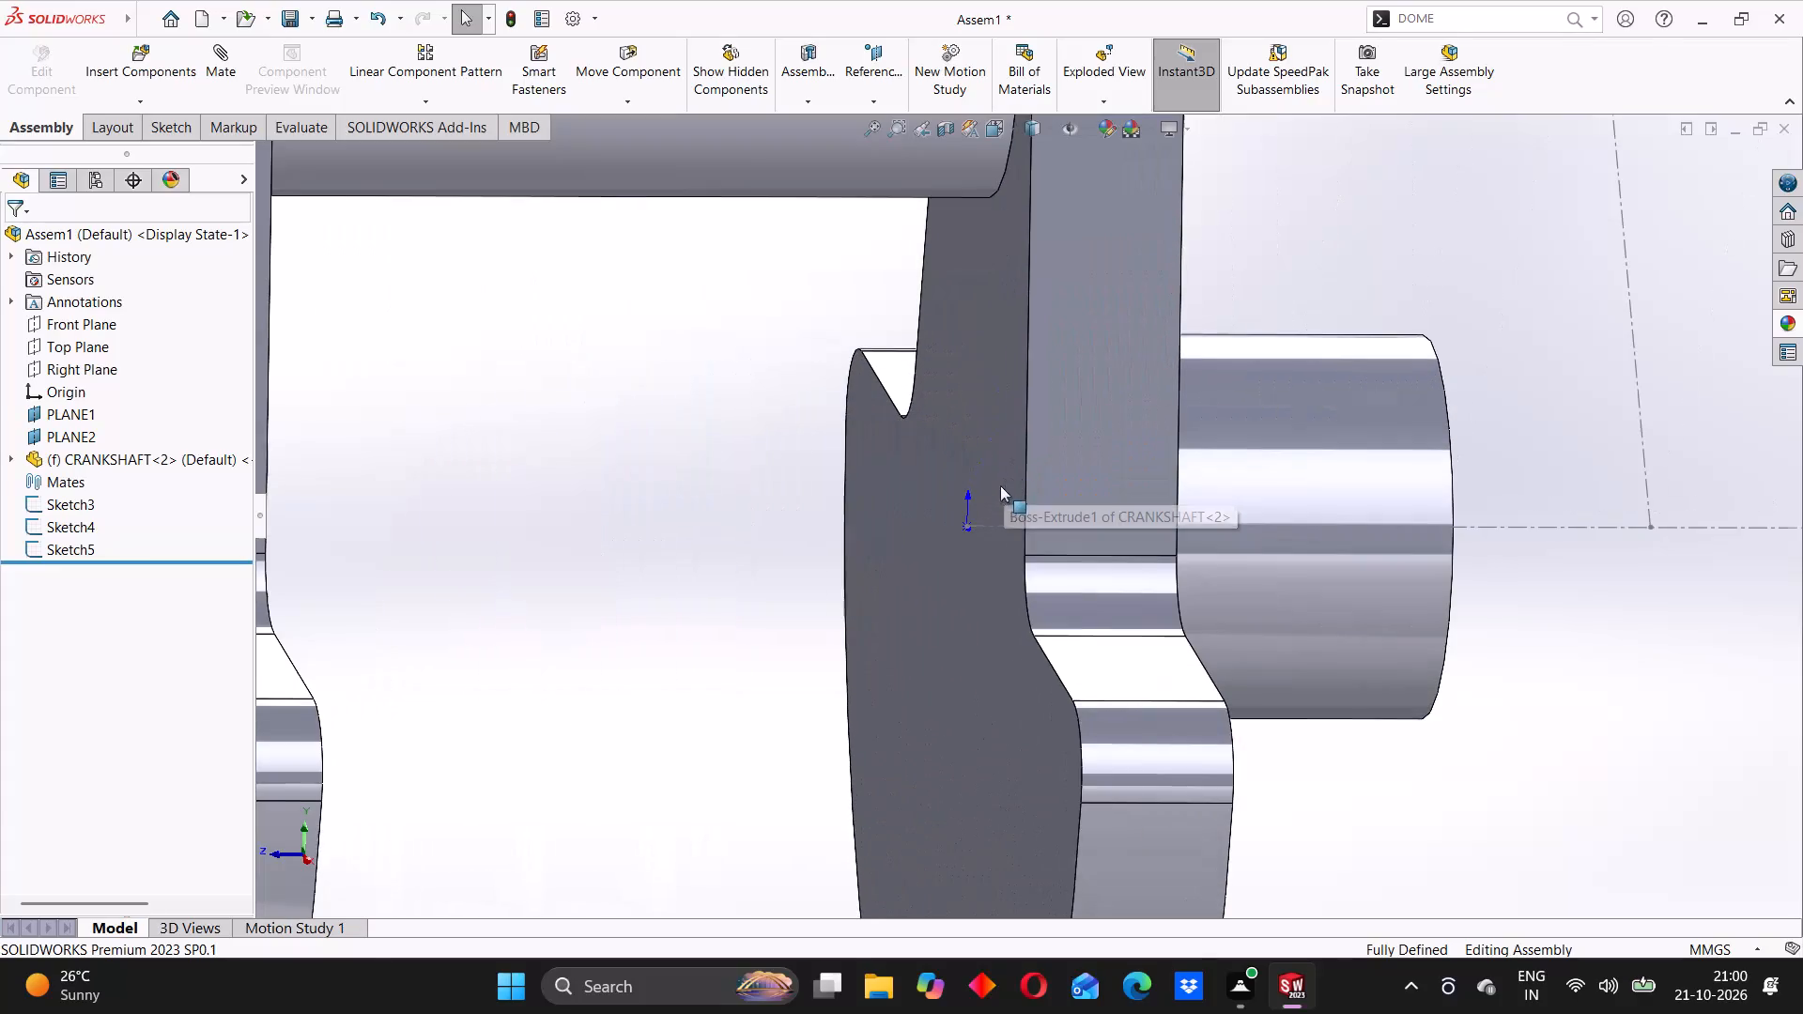
middle_click(975, 535)
left_click(868, 533)
scroll(916, 543, "up", 4)
left_click(889, 539)
middle_click_drag(1013, 553, 1010, 555)
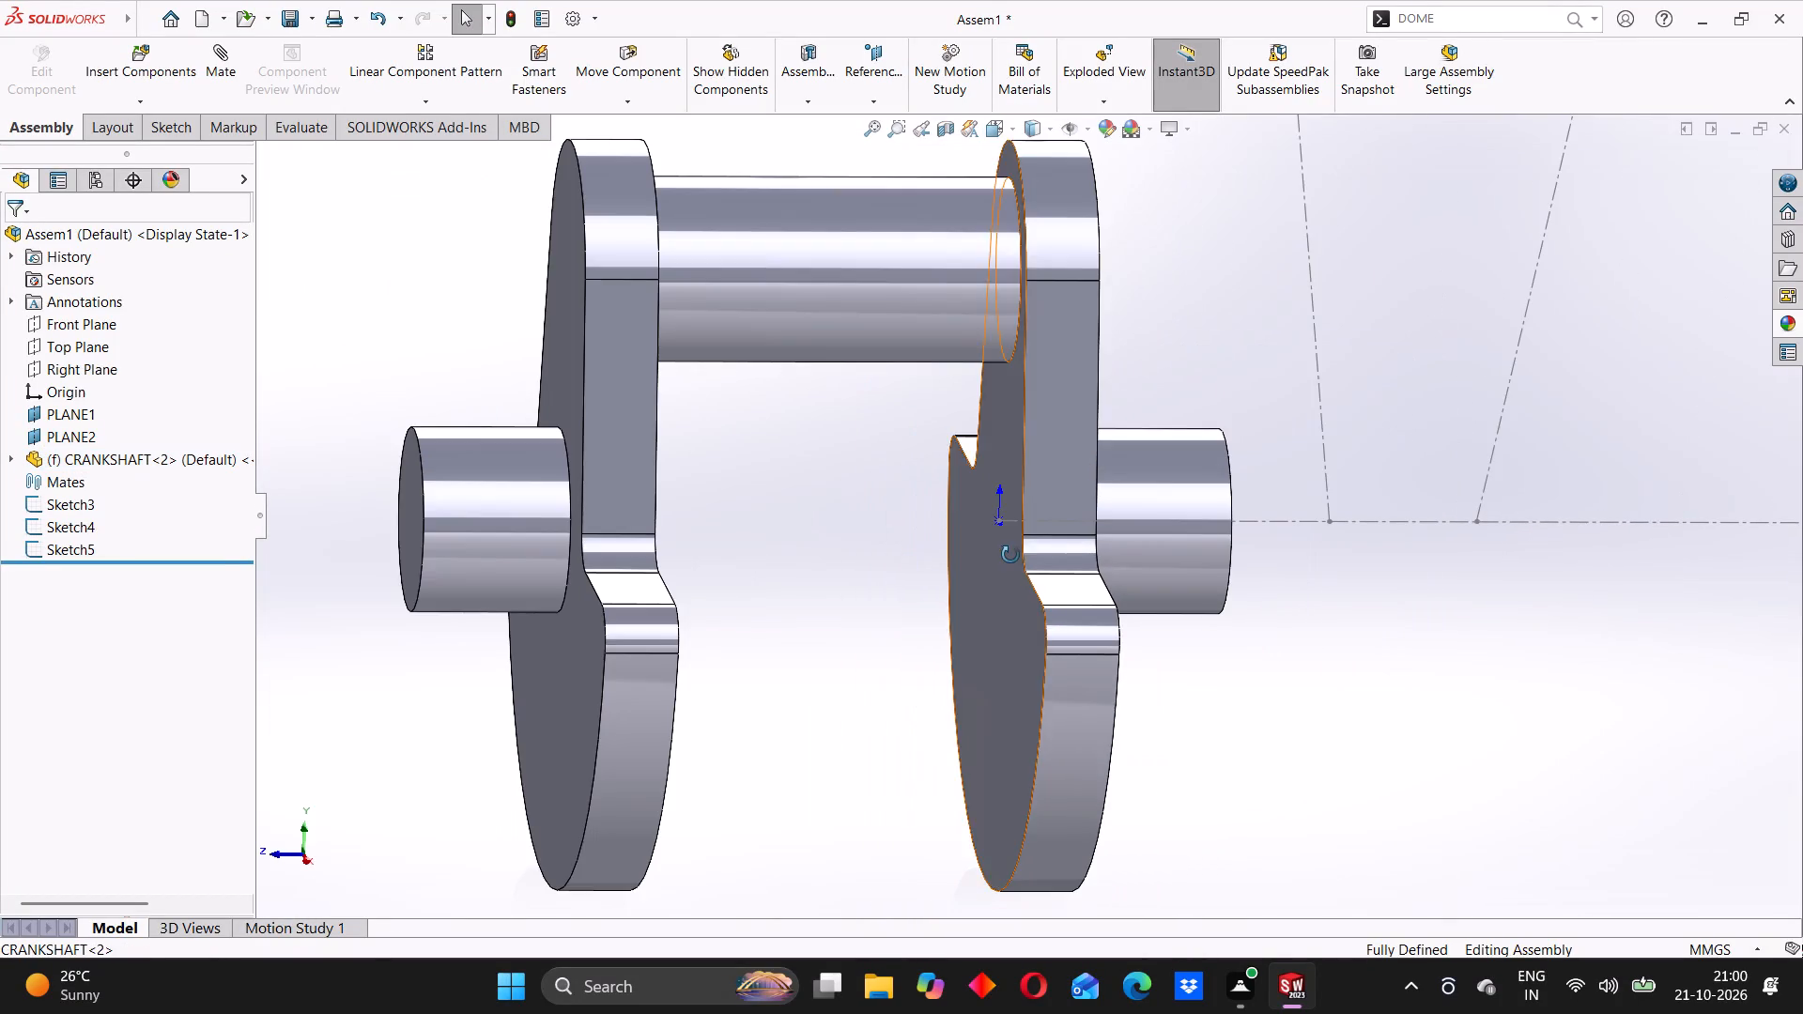
middle_click_drag(1010, 555, 989, 562)
left_click(958, 558)
left_click(978, 551)
middle_click(1011, 539)
left_click(908, 561)
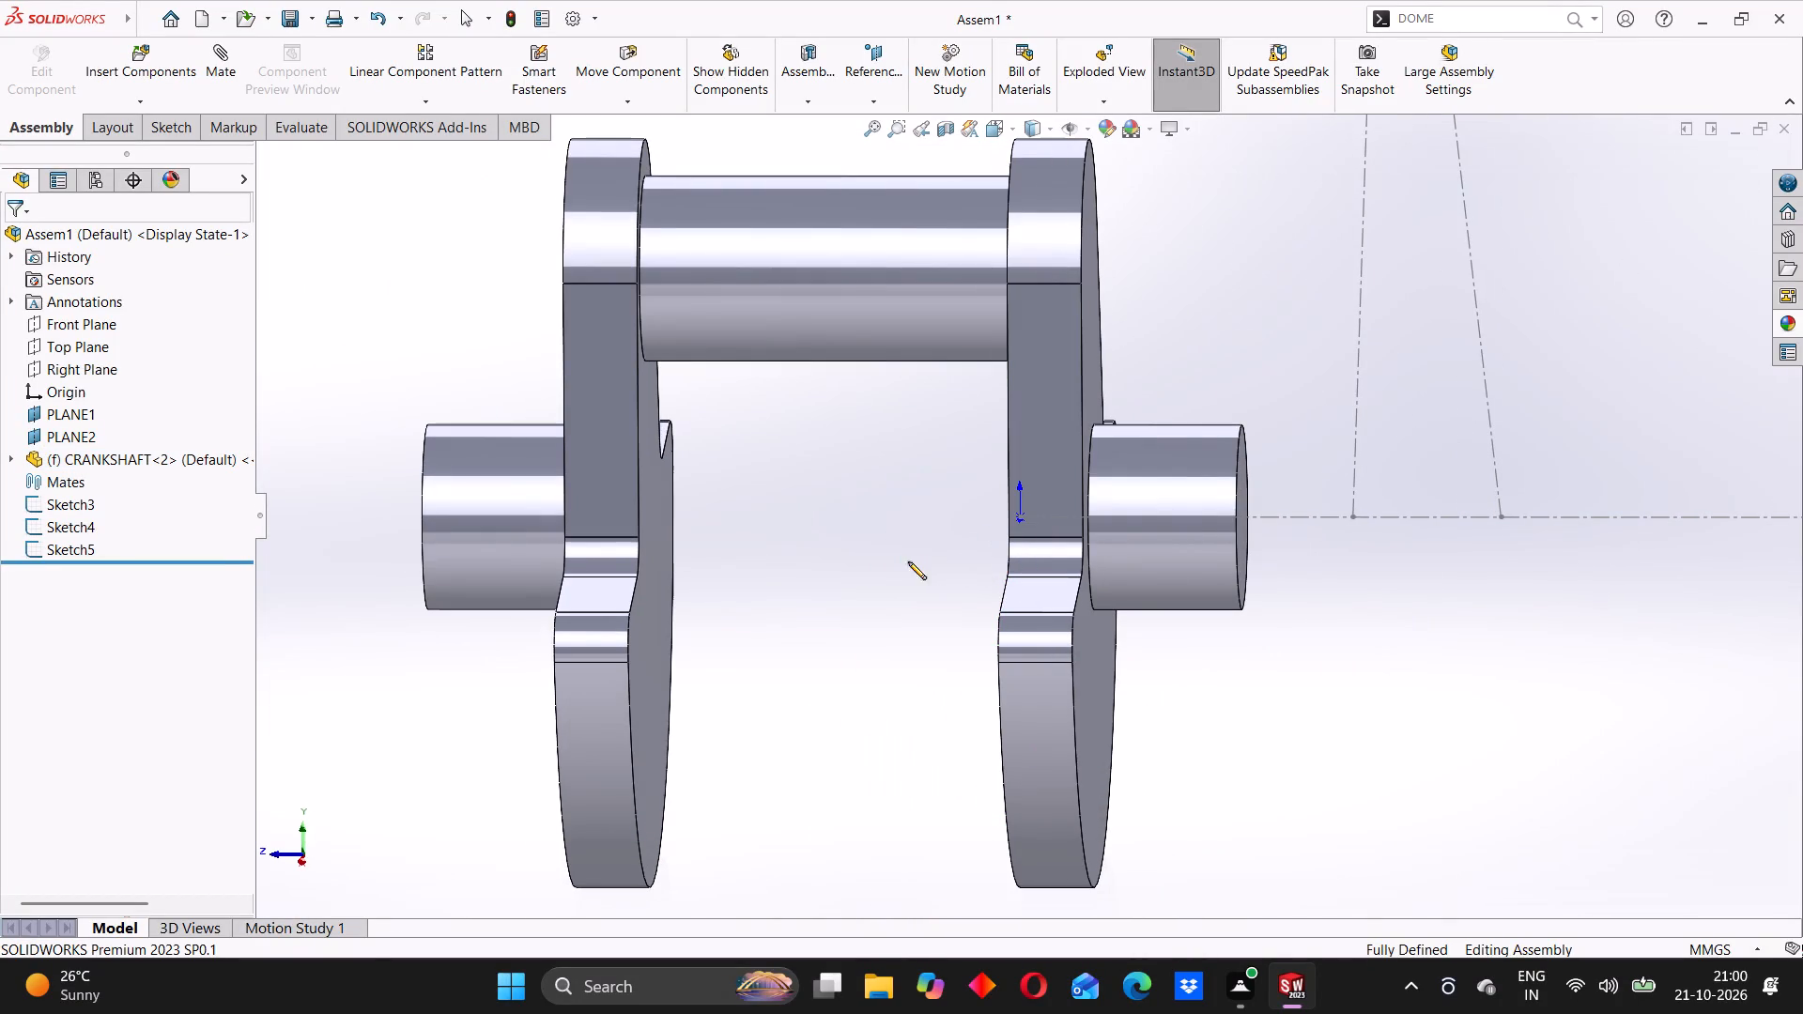
middle_click_drag(986, 553, 995, 556)
scroll(953, 550, "down", 1)
middle_click_drag(950, 550, 990, 551)
left_click(979, 548)
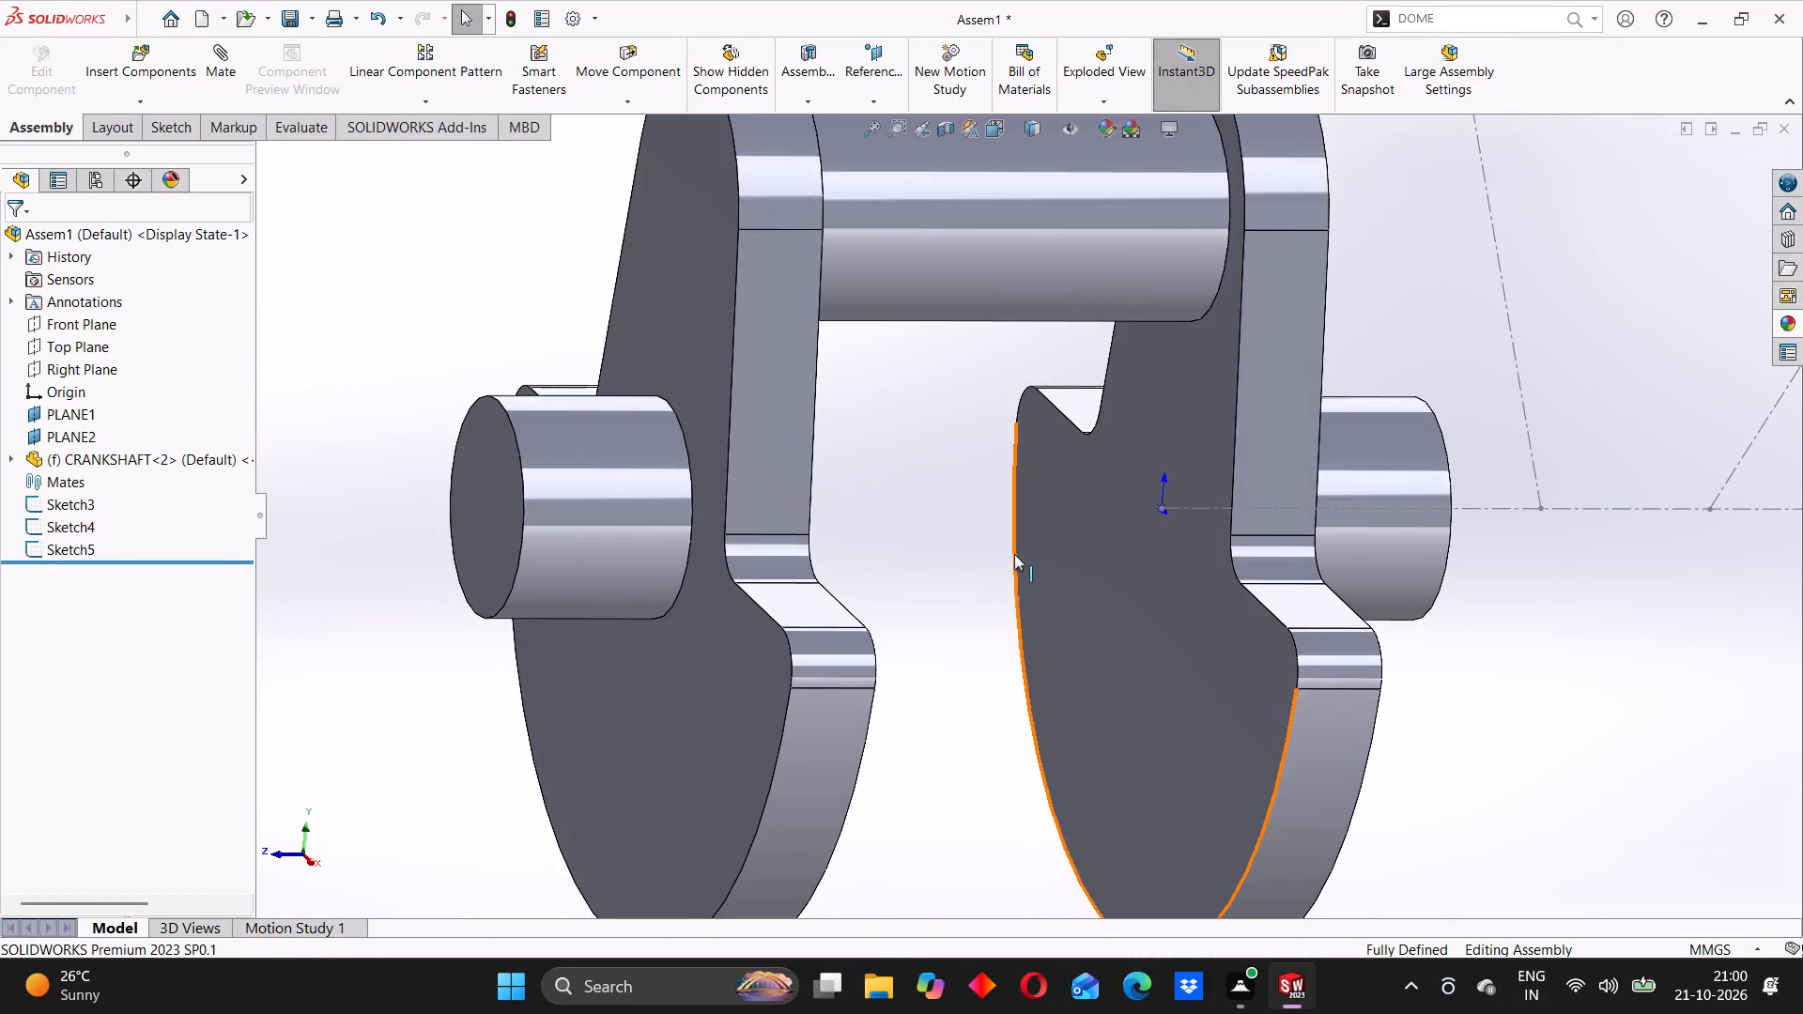
middle_click_drag(1014, 554, 989, 564)
middle_click(982, 561)
scroll(975, 563, "up", 2)
left_click(975, 563)
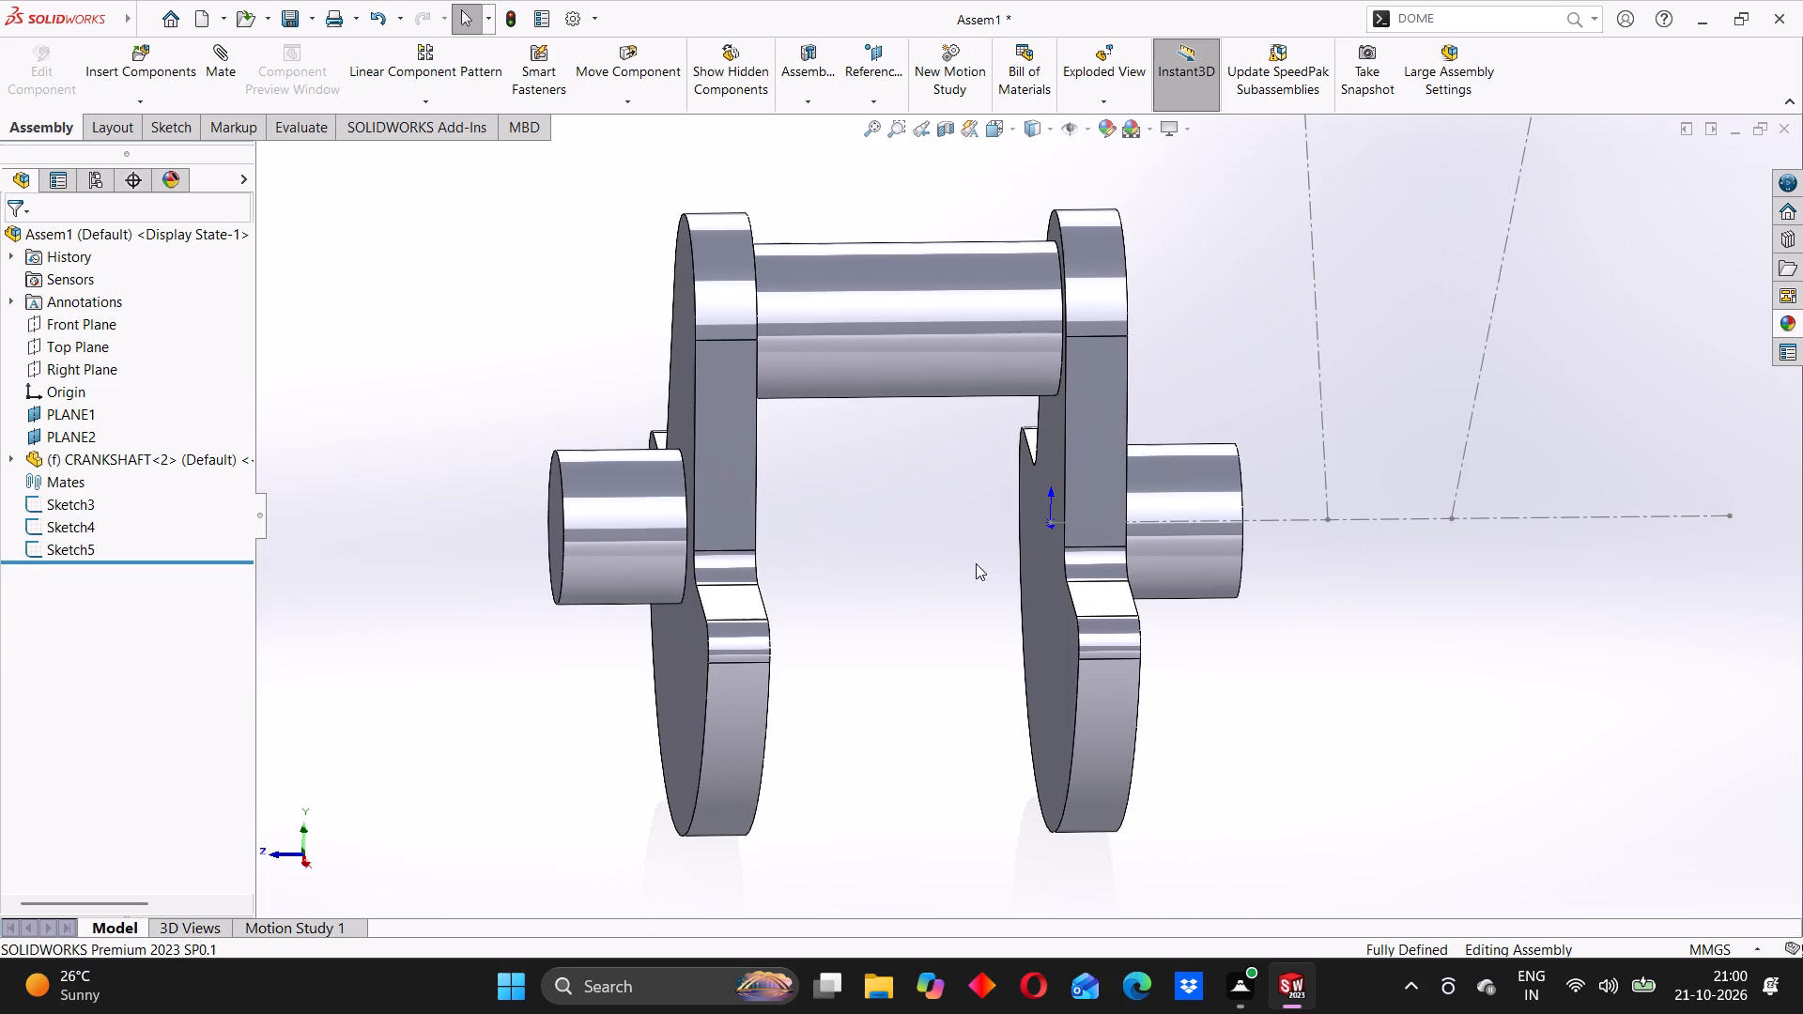
middle_click_drag(984, 561, 970, 572)
scroll(1027, 499, "down", 3)
middle_click_drag(1003, 543, 1032, 540)
left_click(733, 534)
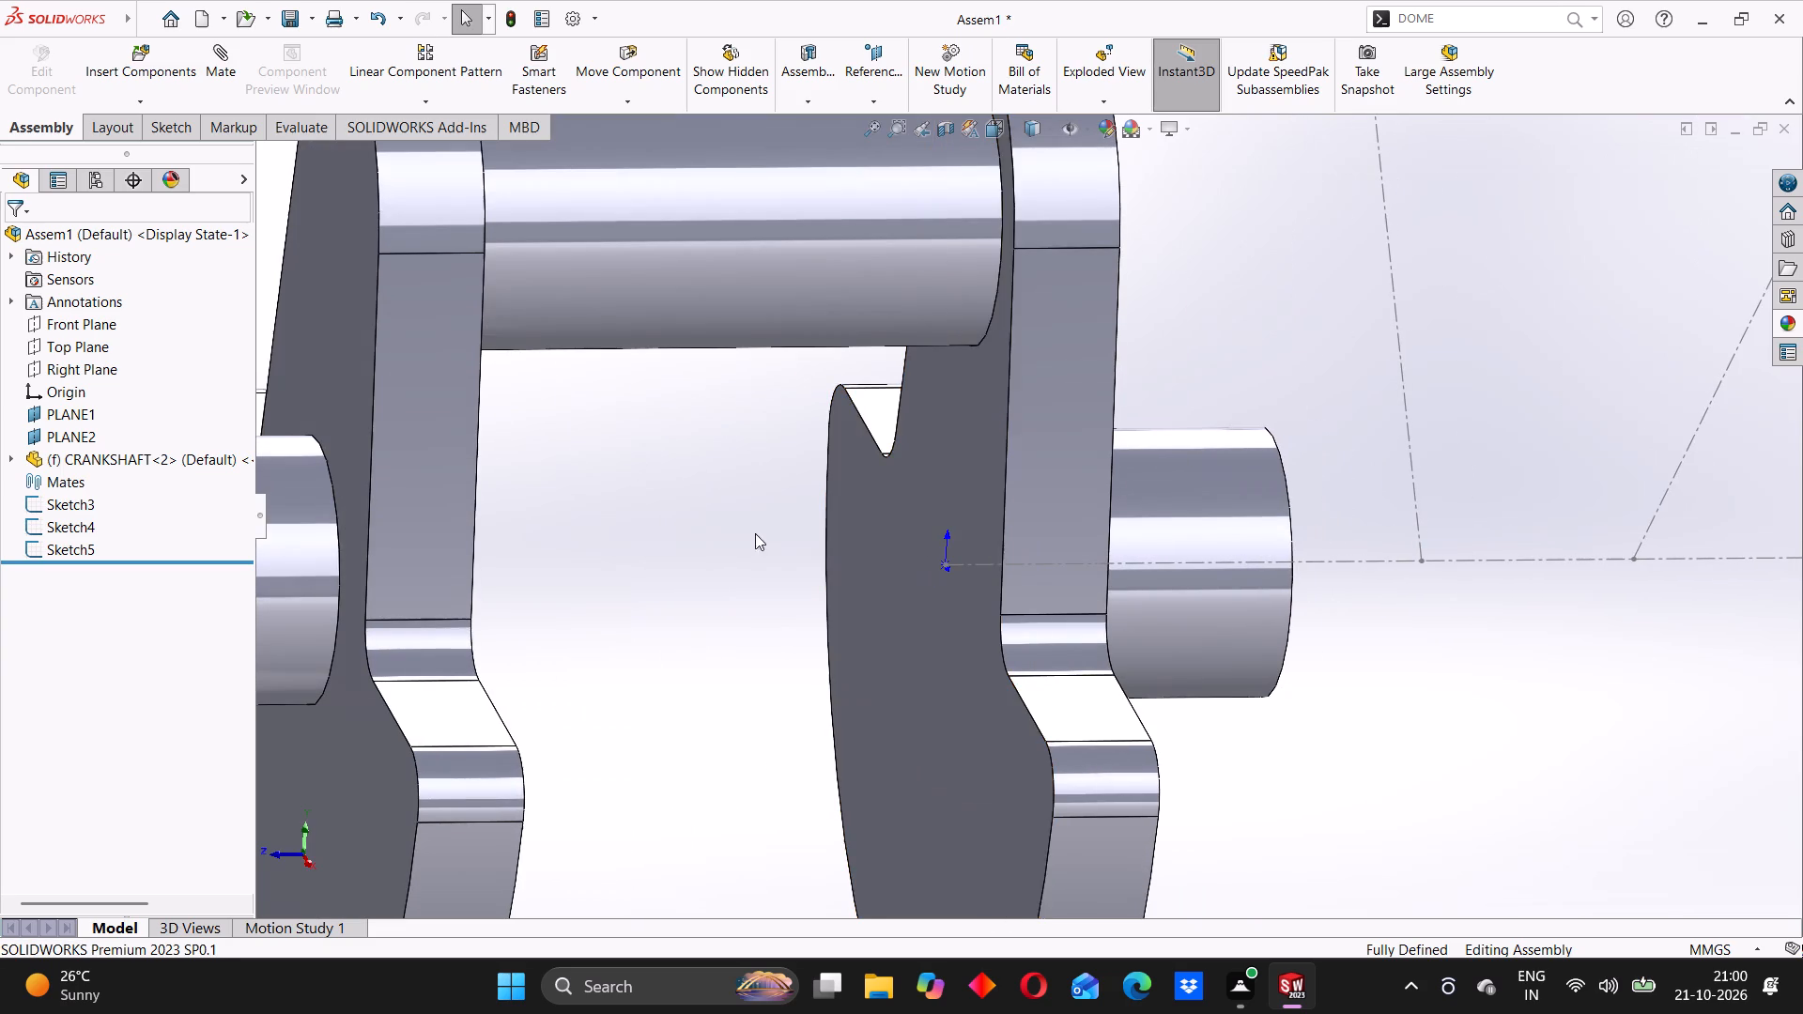
scroll(980, 571, "up", 6)
middle_click_drag(1051, 586, 990, 592)
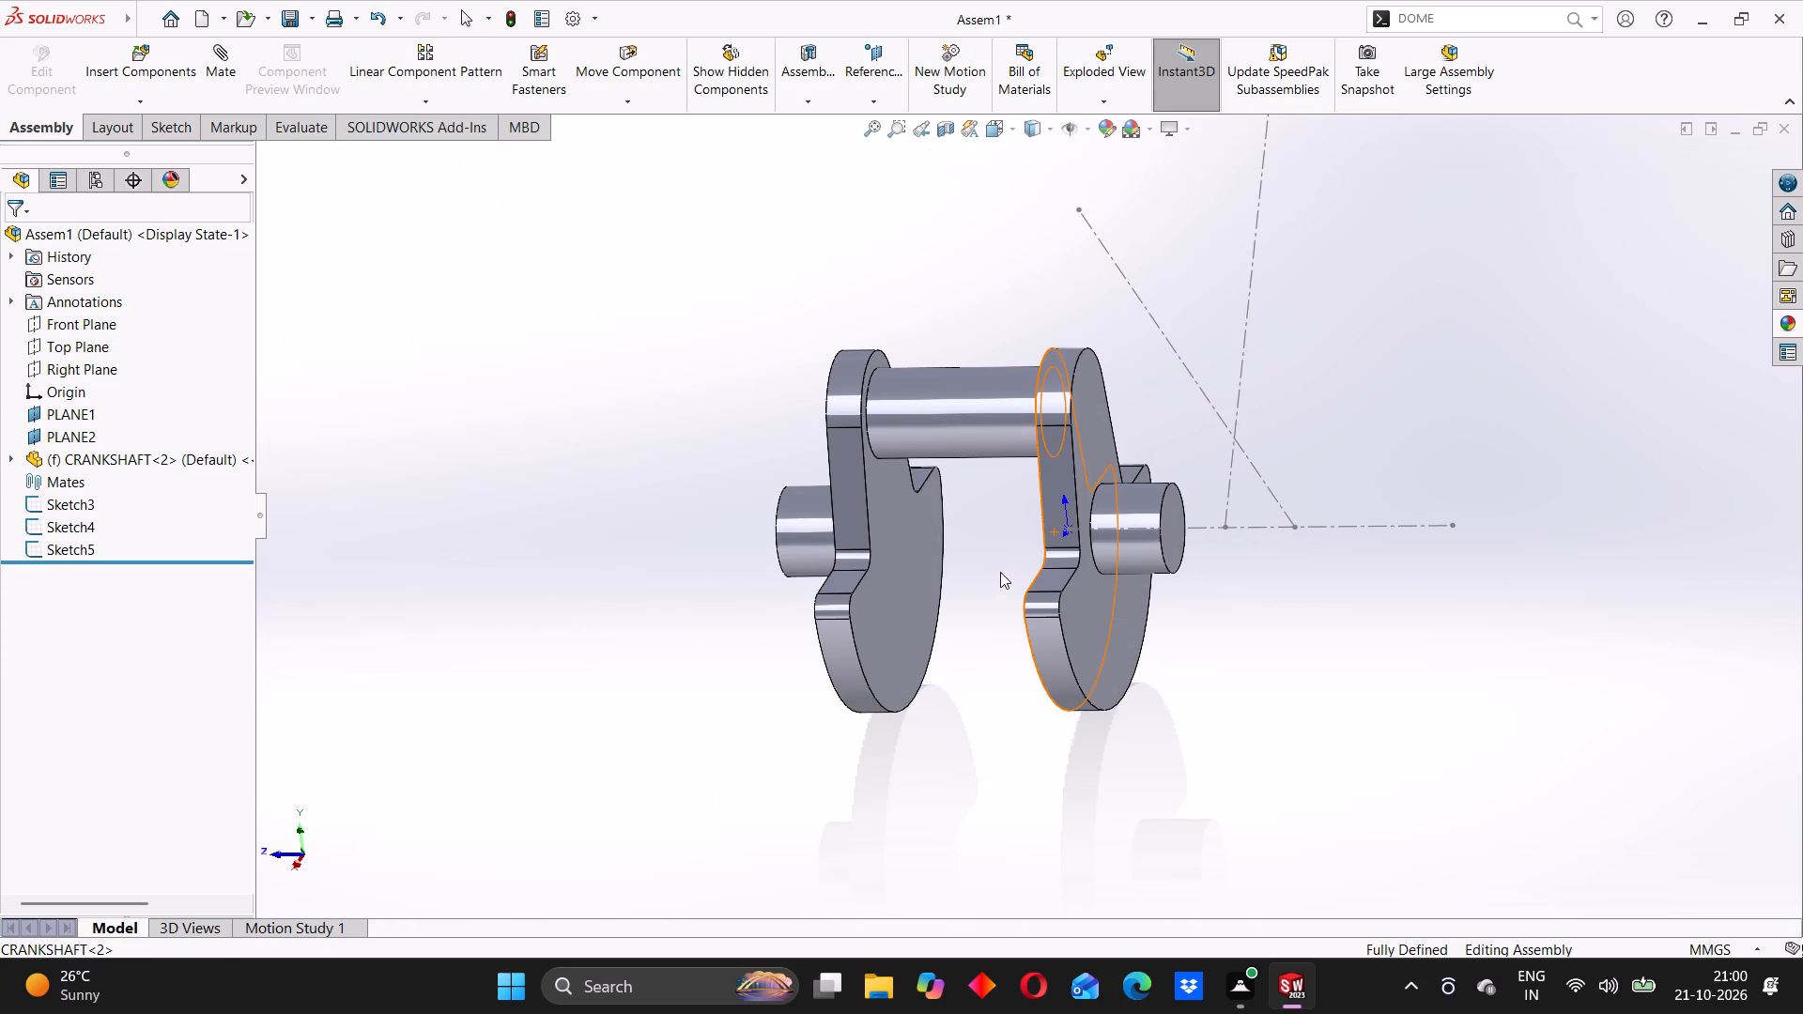
left_click(962, 551)
middle_click_drag(1127, 521, 1097, 526)
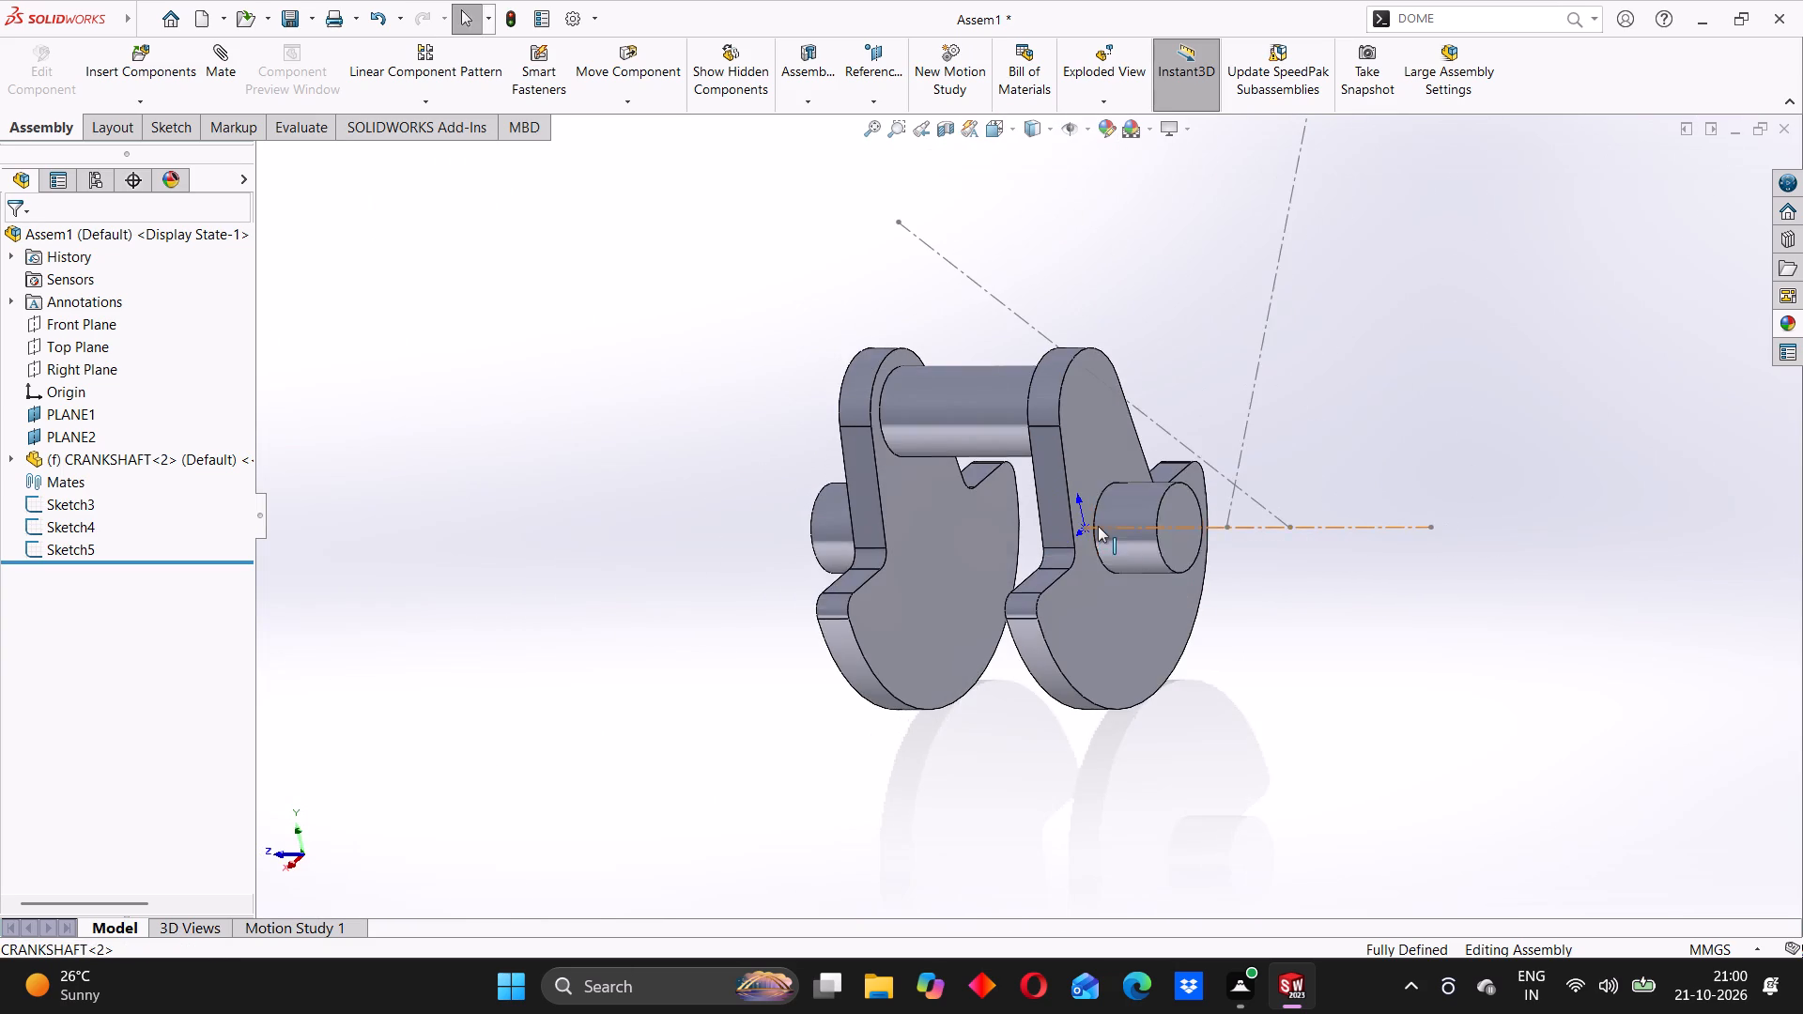
middle_click_drag(1101, 526, 1150, 526)
left_click(995, 538)
middle_click_drag(1065, 542, 1140, 553)
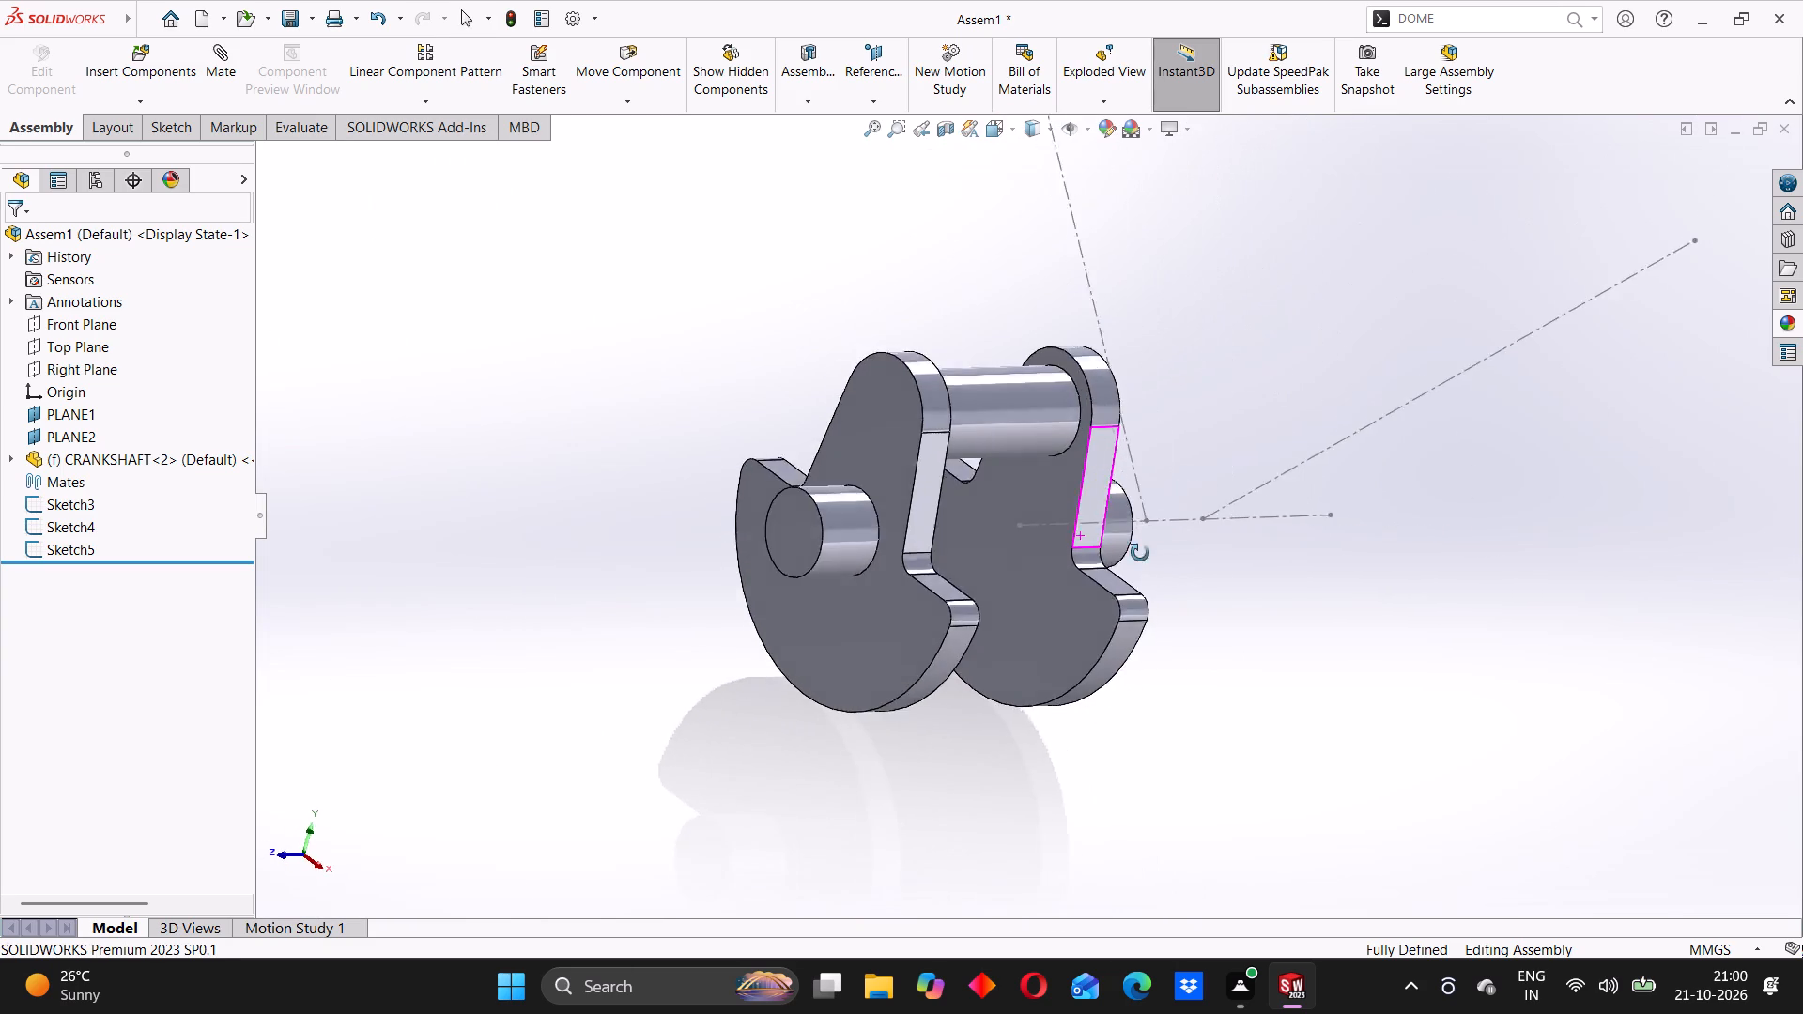
middle_click_drag(1140, 553, 1093, 552)
left_click(948, 540)
middle_click_drag(1071, 508, 1056, 508)
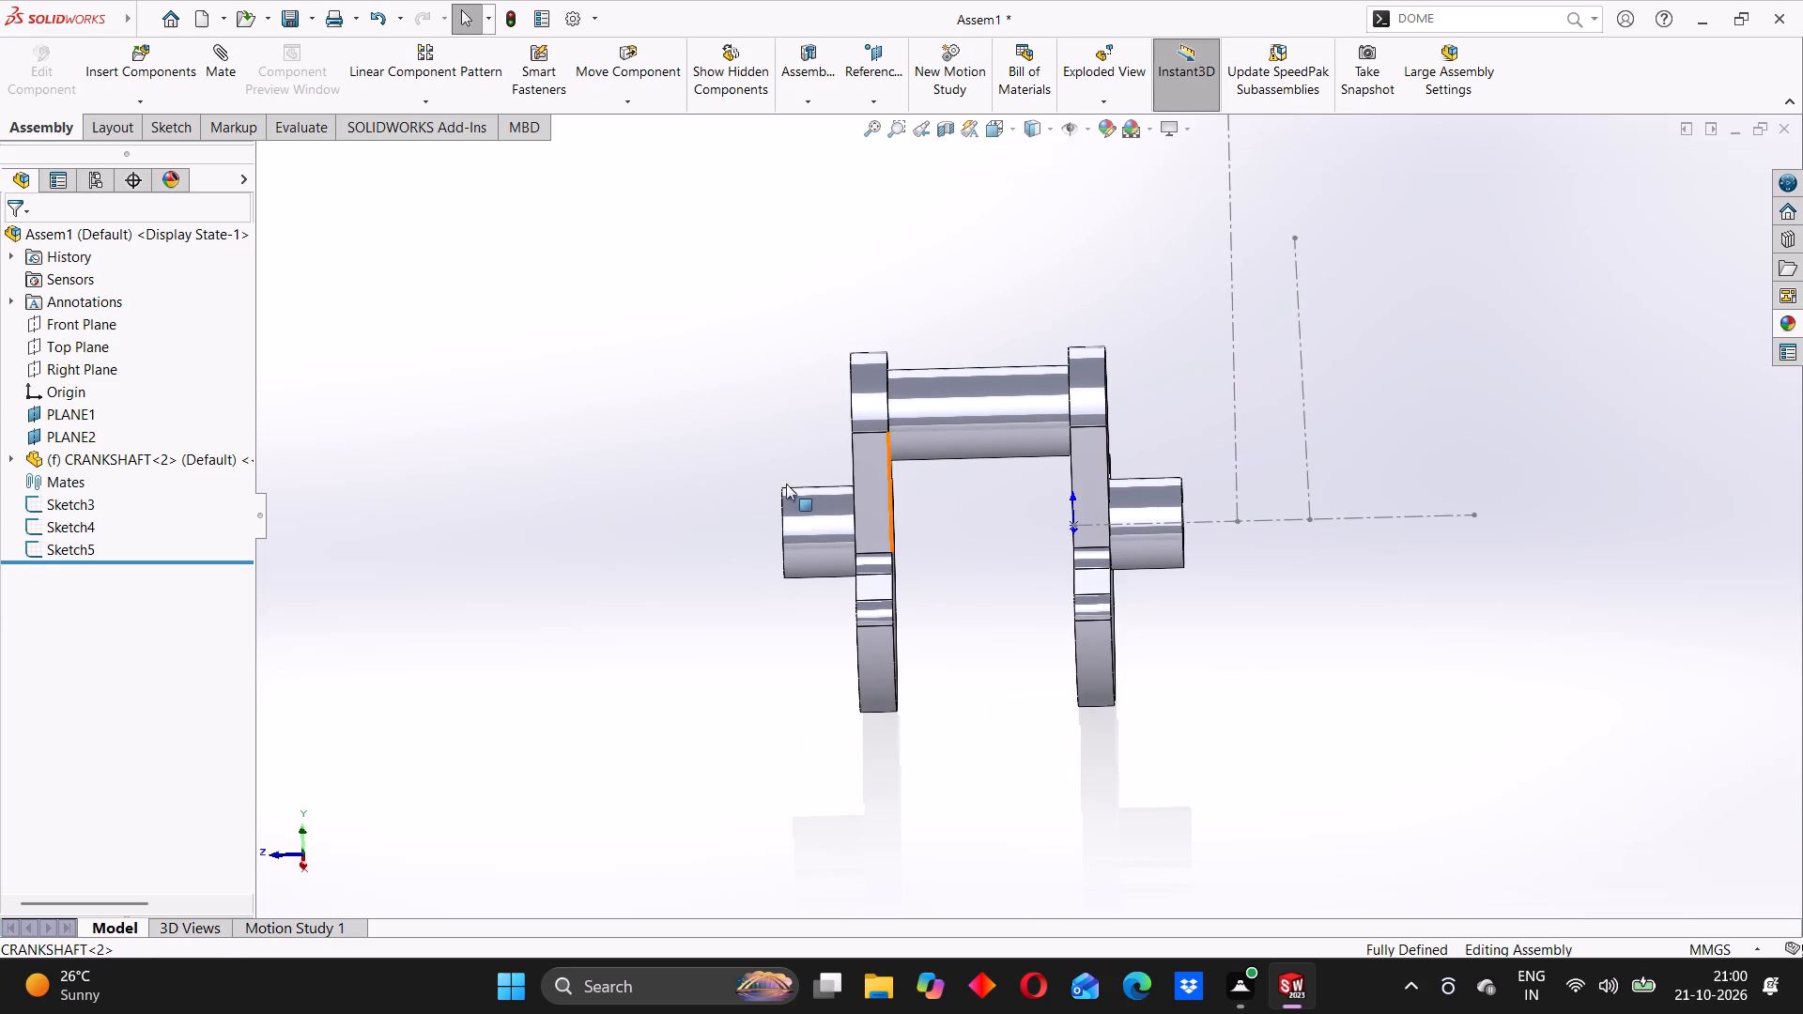
Insert the CONNECTING ROD part from the TWIN ENGINE ASEEMBLY folder and place it freely beside the crankshaft.
left_click(159, 71)
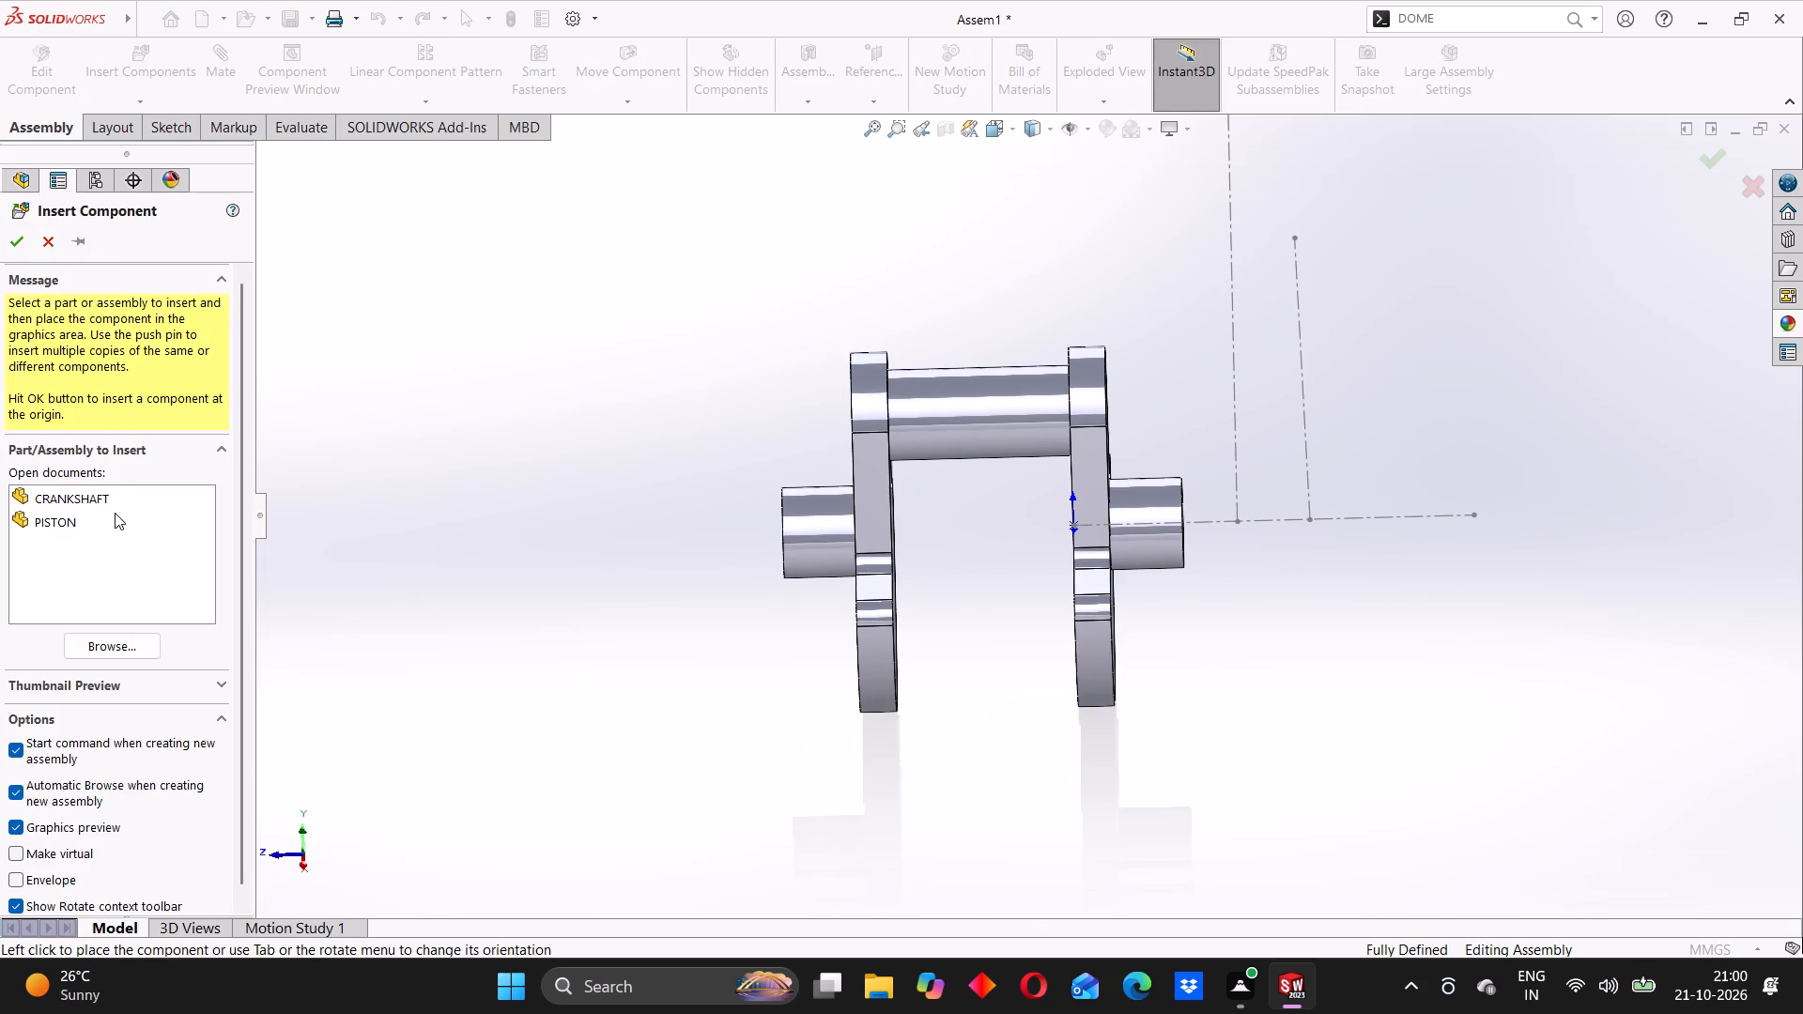
left_click(109, 644)
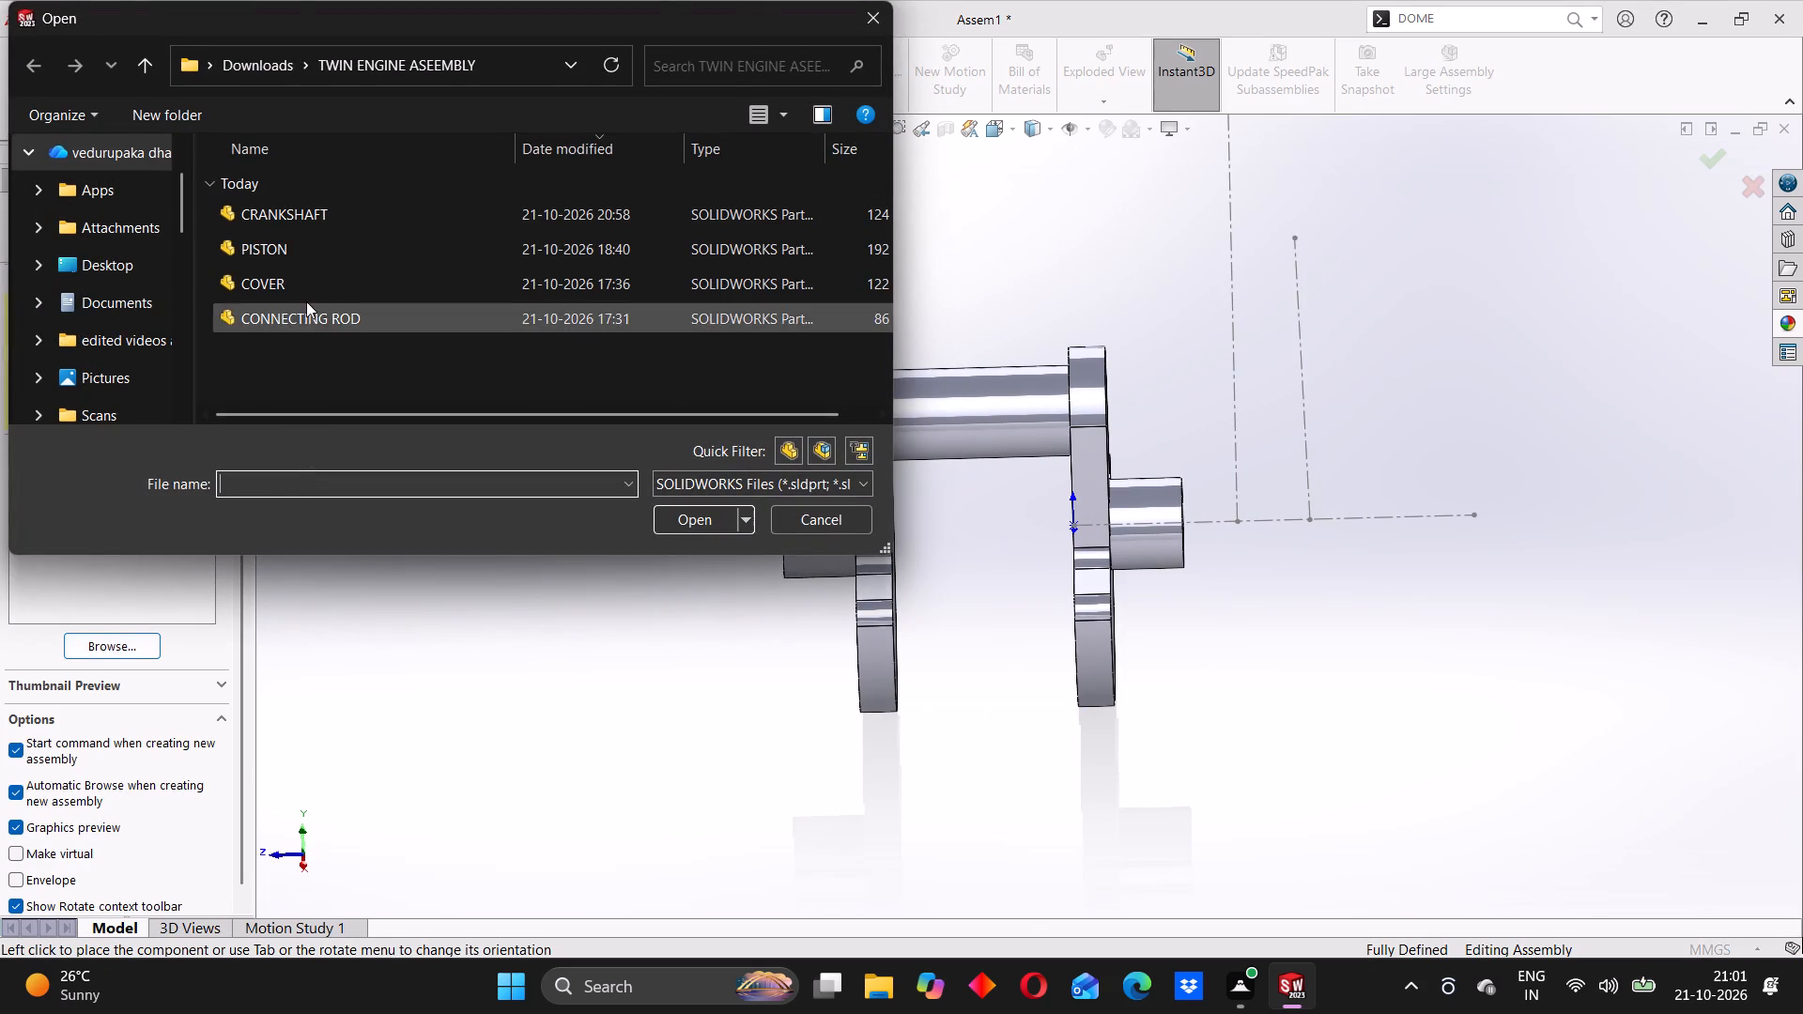
left_click(309, 325)
left_click(671, 515)
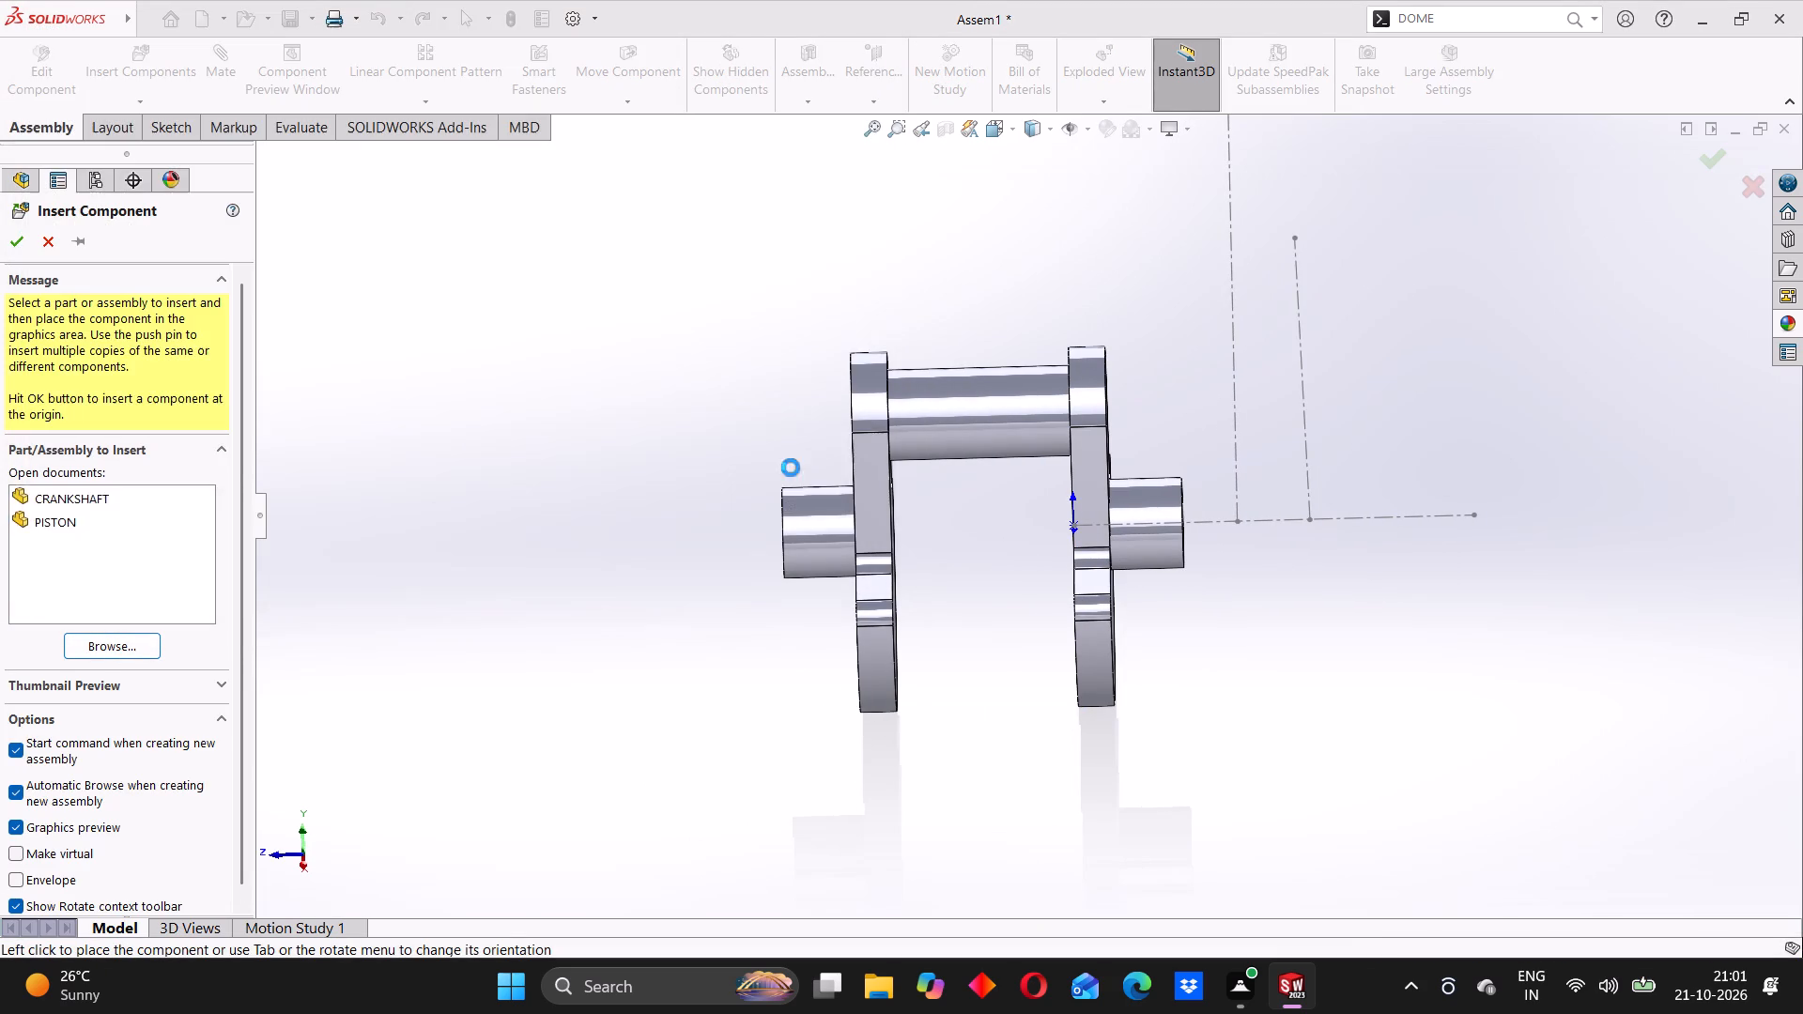
left_click(714, 376)
Insert the PISTON part from the TWIN ENGINE ASEEMBLY folder and place it freely beside the connecting rod.
left_click(135, 84)
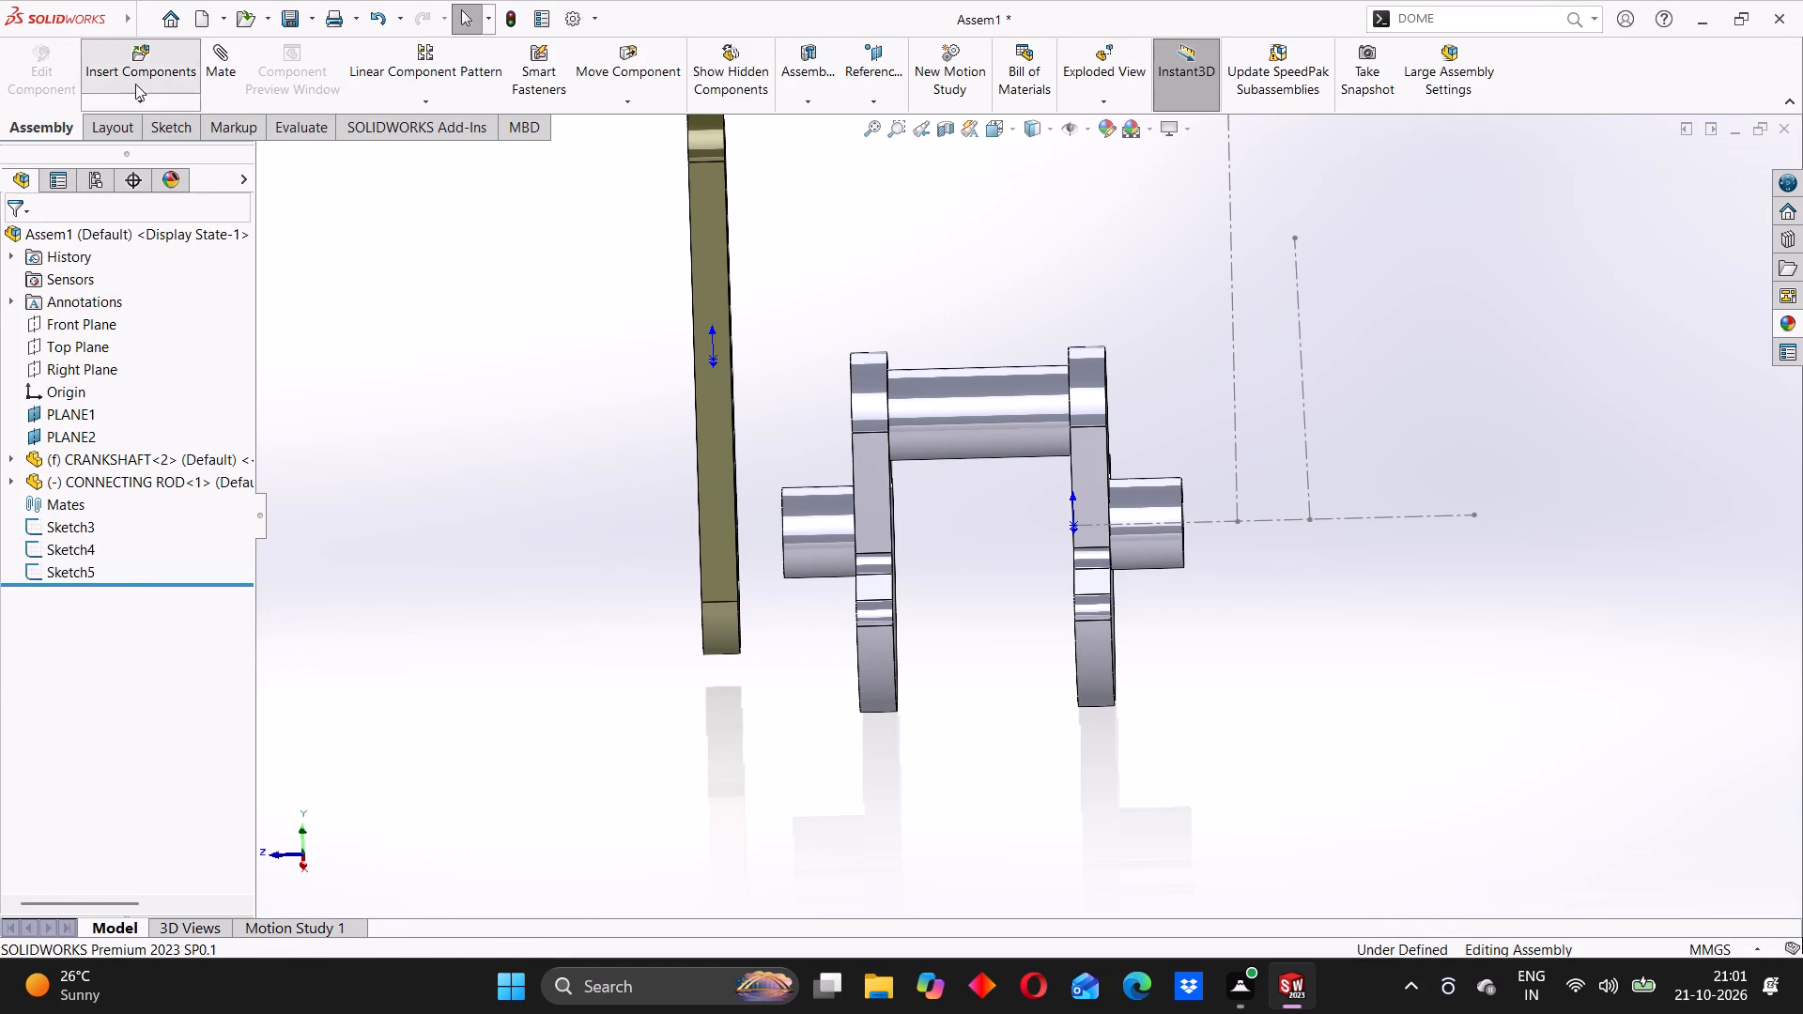
left_click(109, 632)
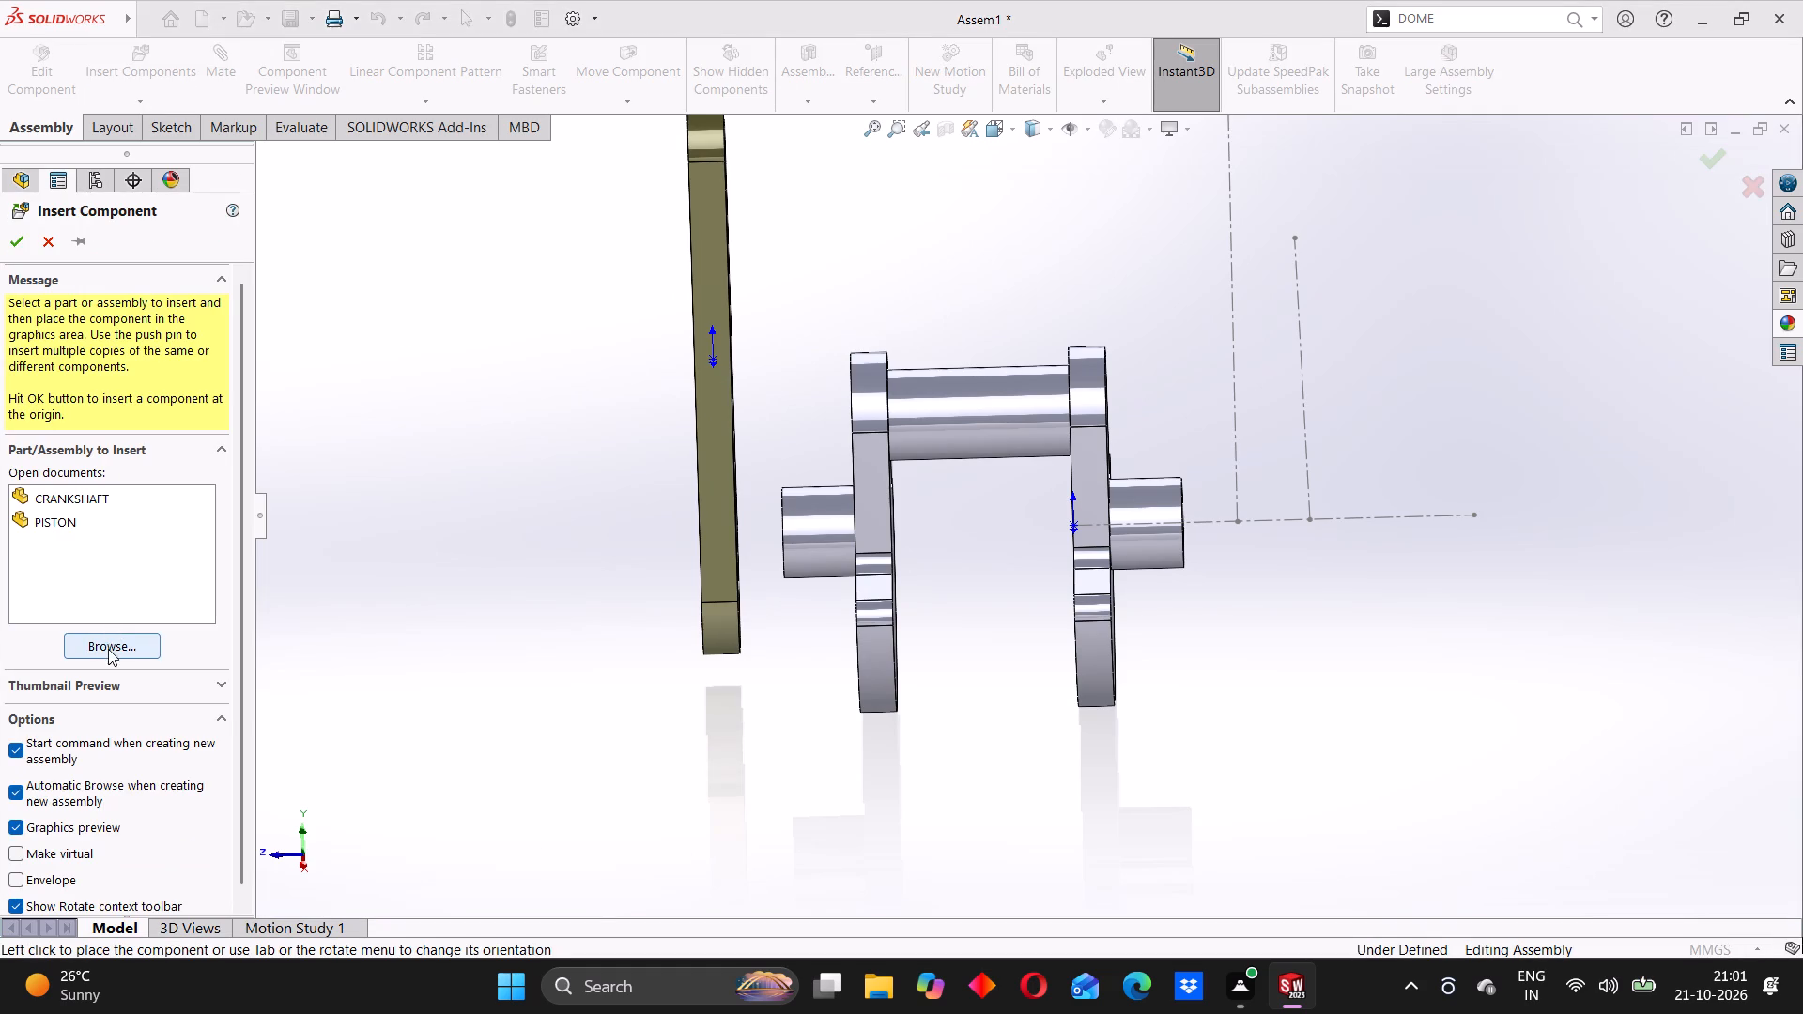
left_click(280, 246)
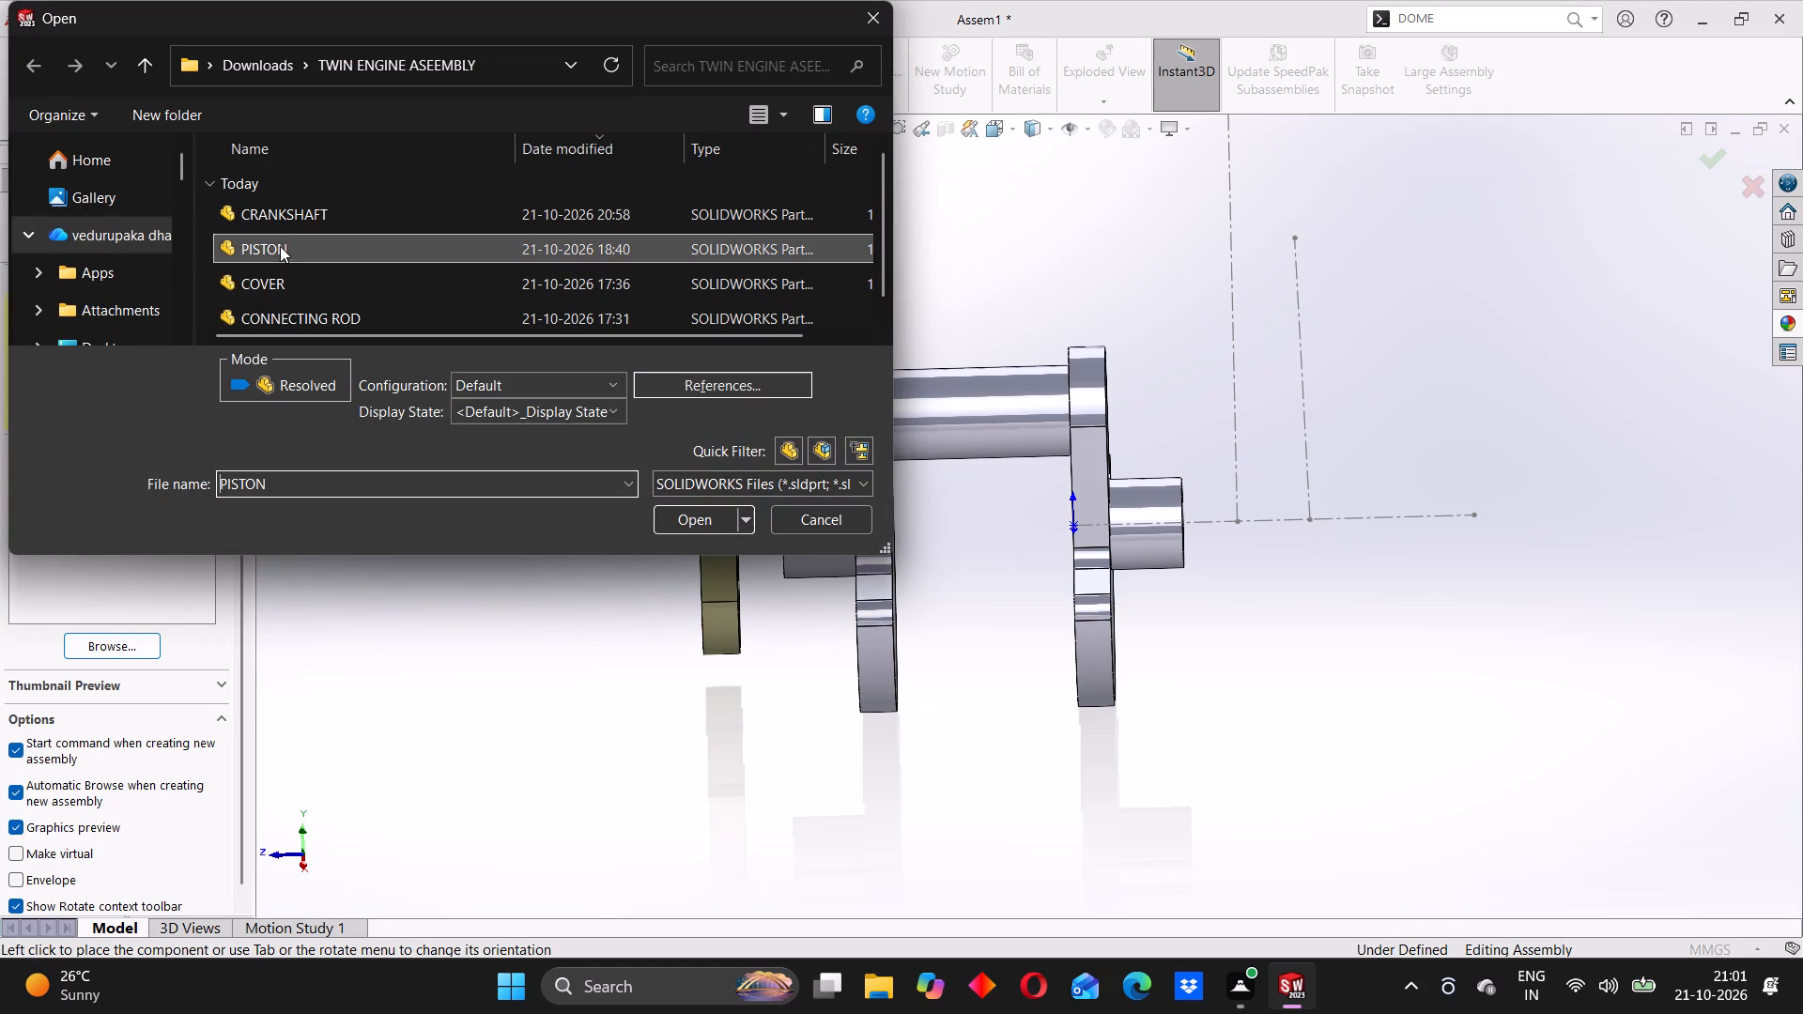
left_click(720, 517)
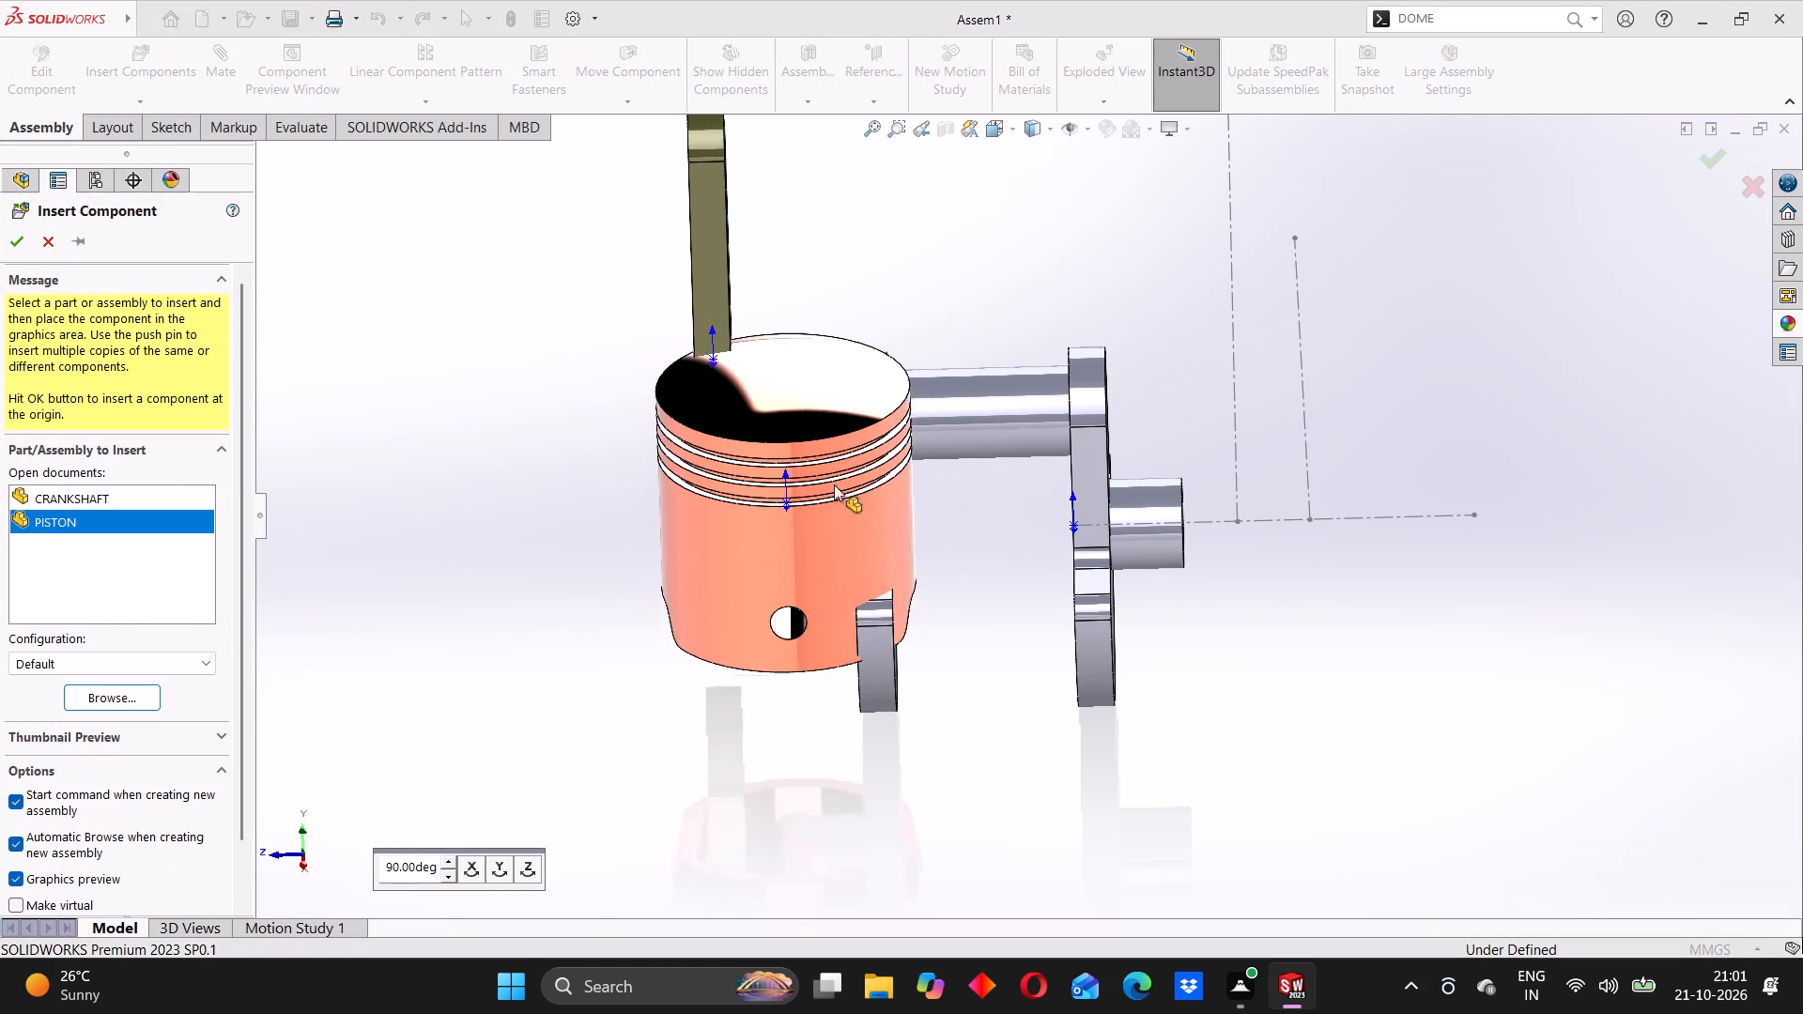
left_click(532, 372)
Add a coincident mate between the piston's Front Plane and the connecting rod's Front Plane.
middle_click_drag(767, 364, 677, 339)
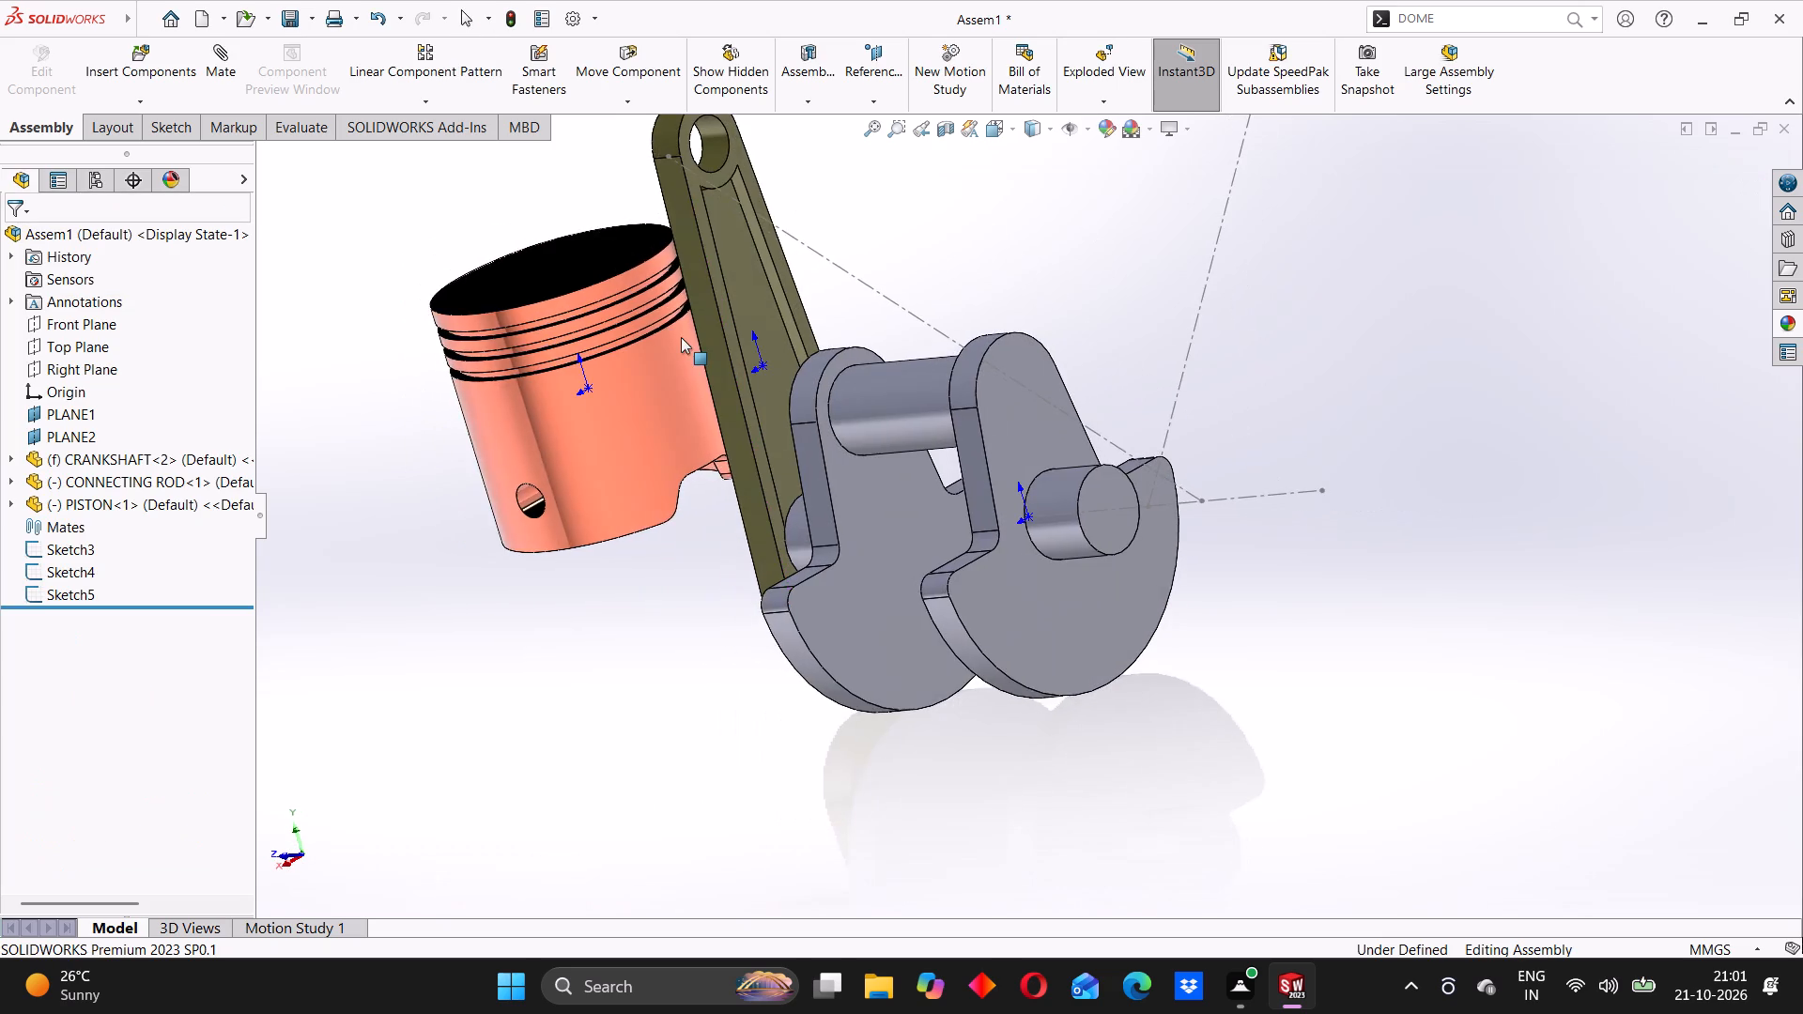
scroll(686, 338, "up", 2)
scroll(686, 337, "down", 3)
middle_click_drag(696, 395, 717, 413)
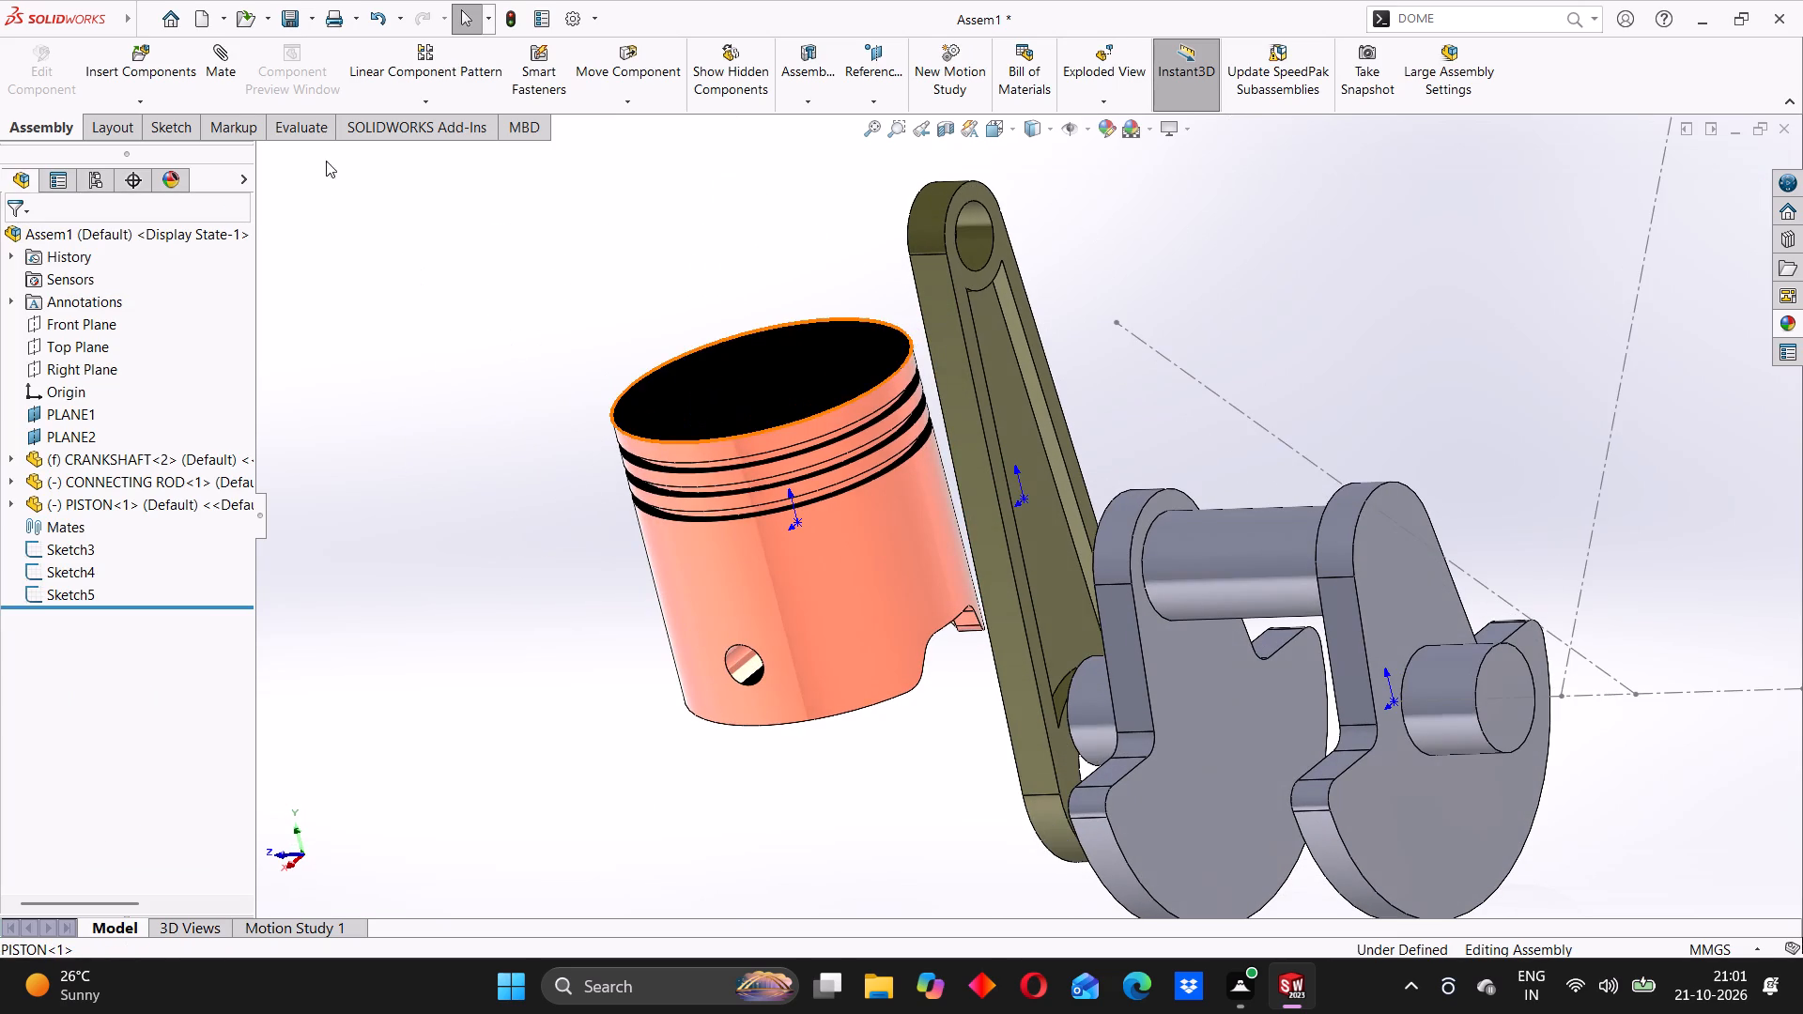
left_click(233, 58)
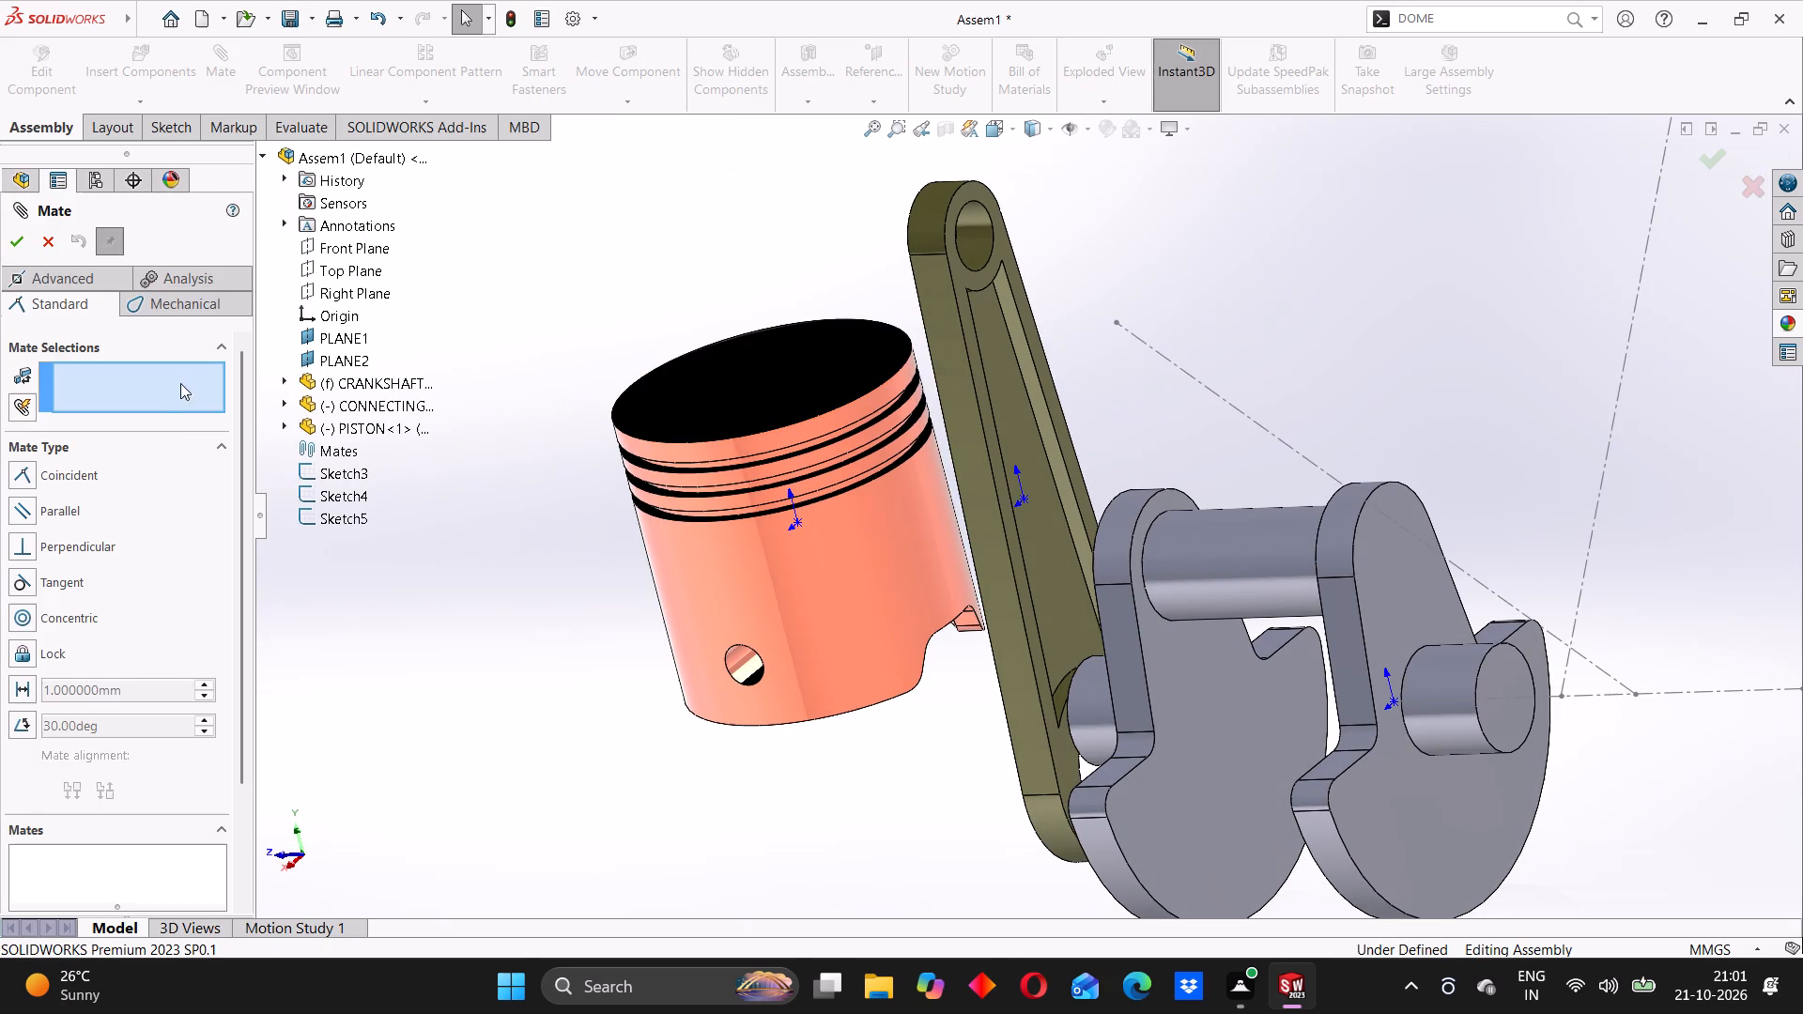
left_click(286, 428)
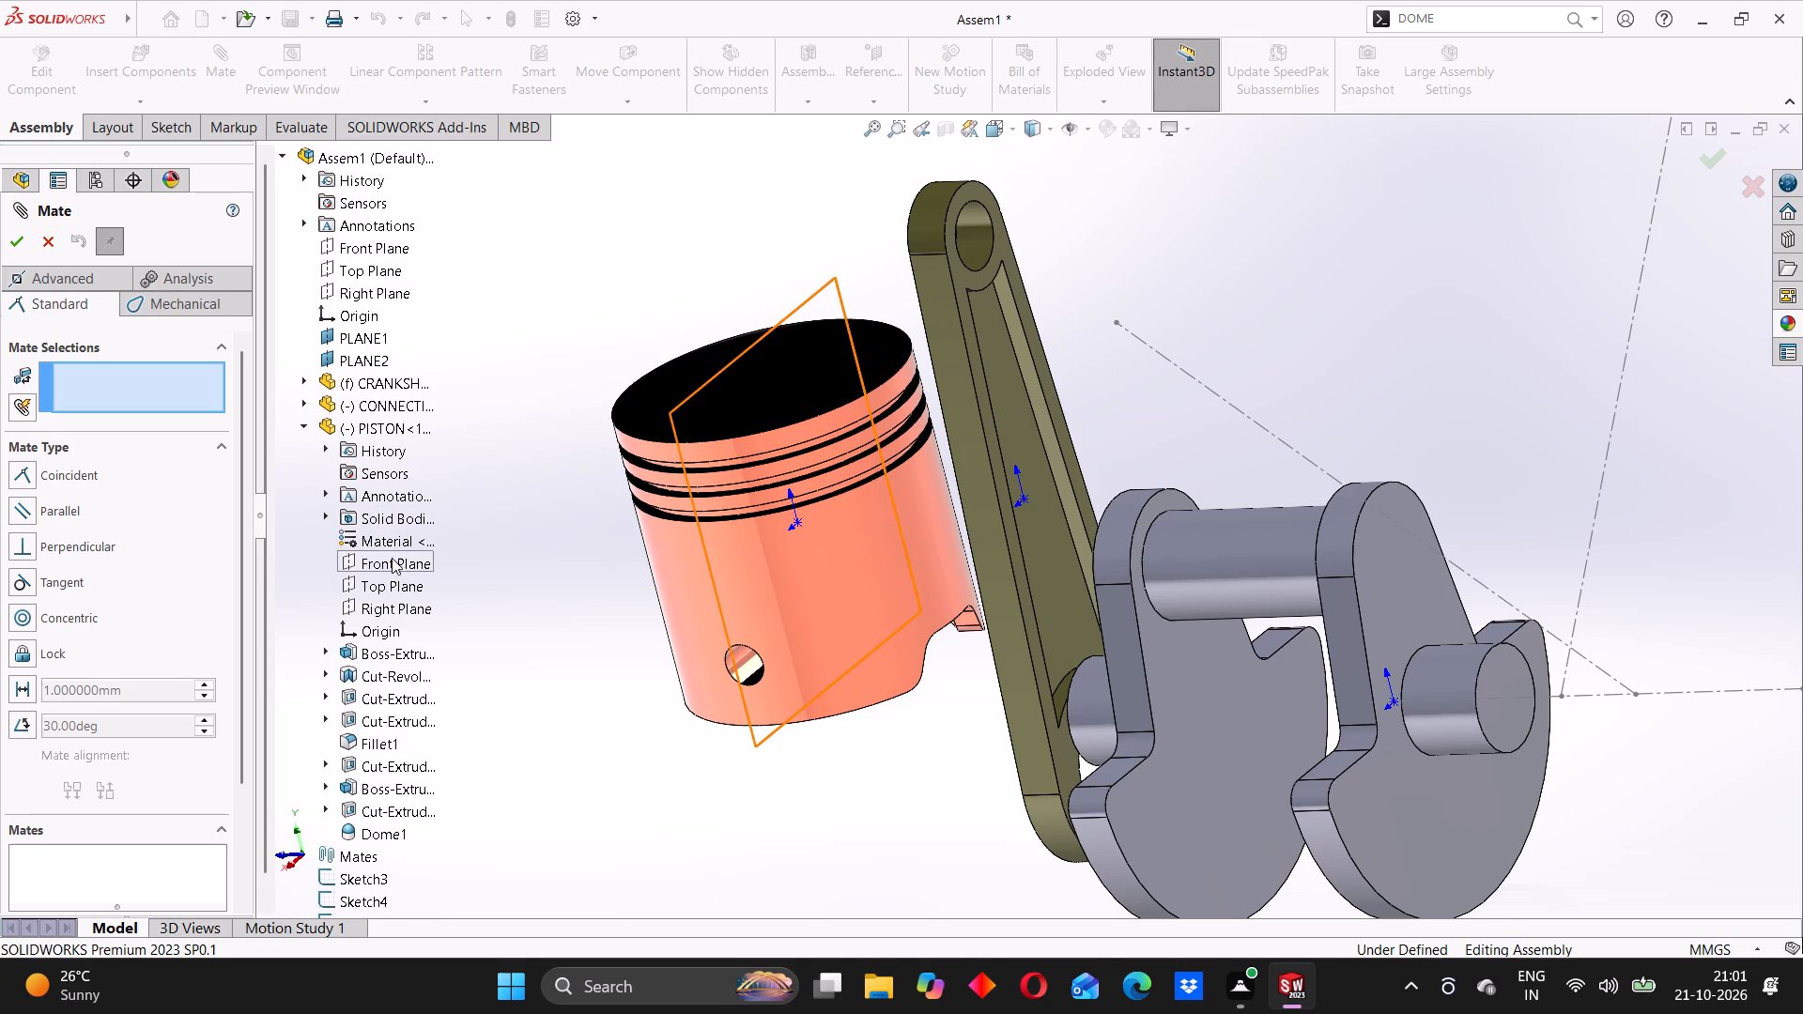
left_click(391, 563)
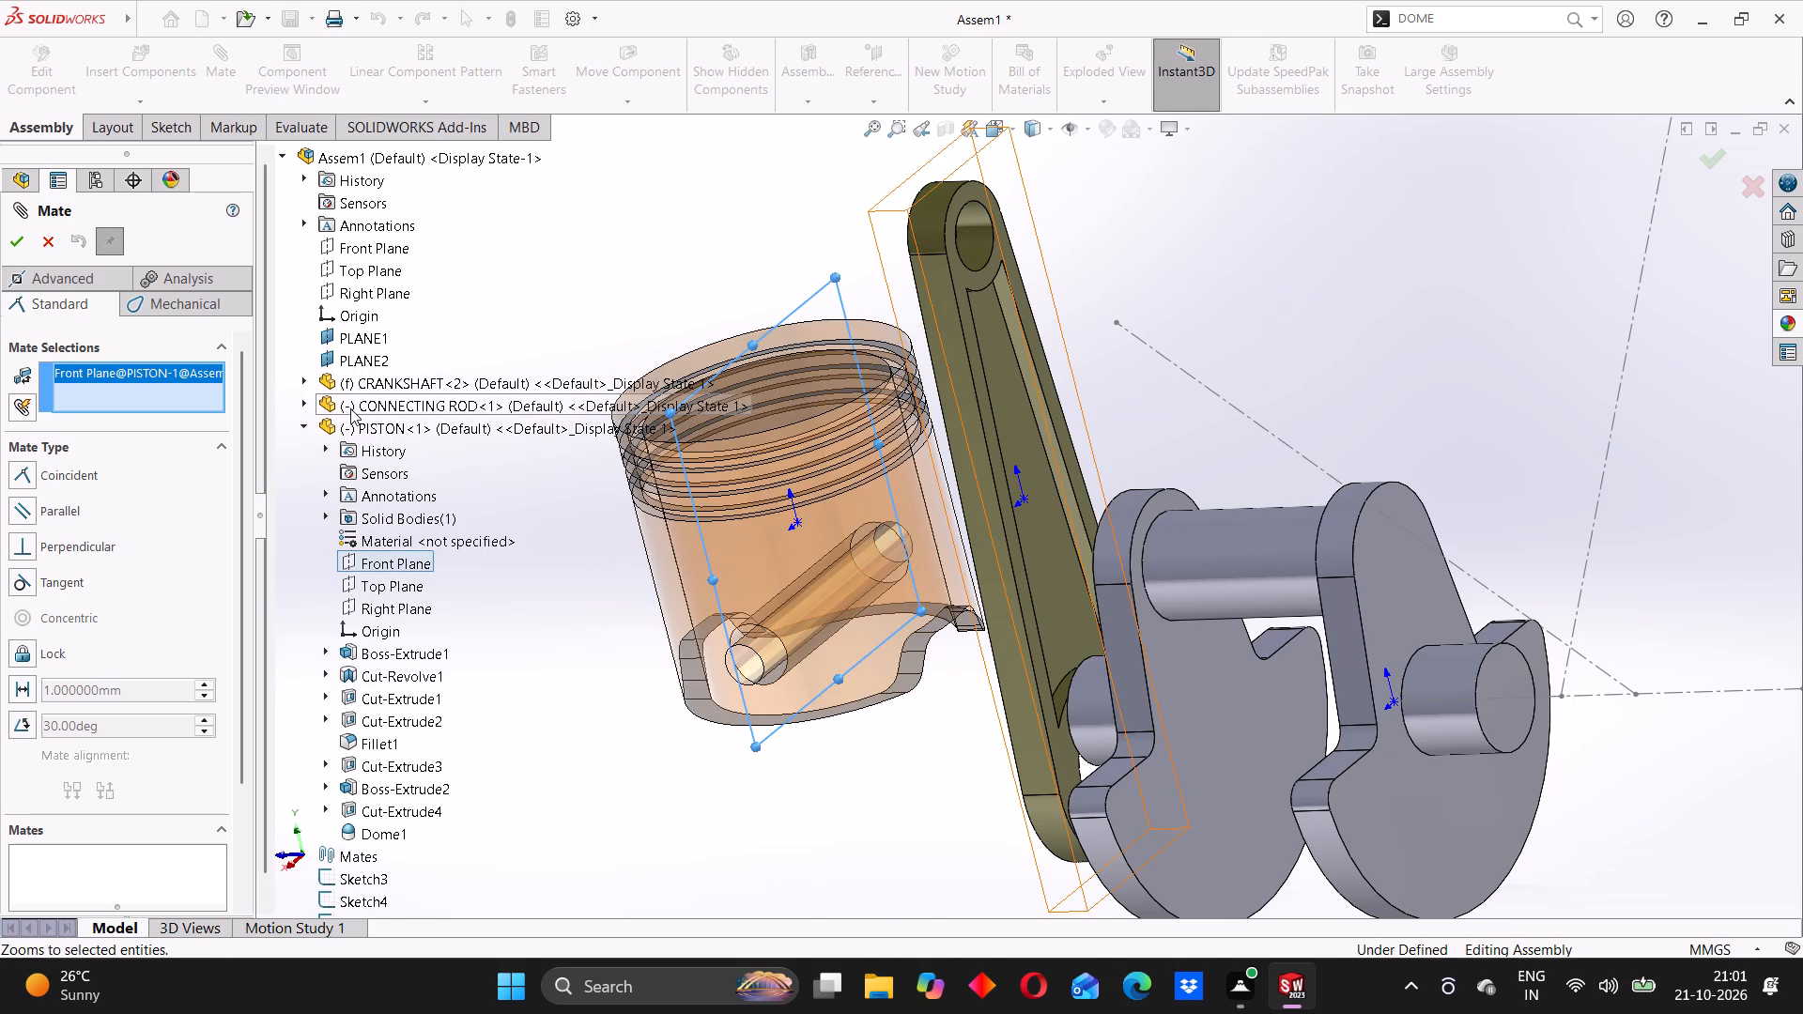
left_click(307, 403)
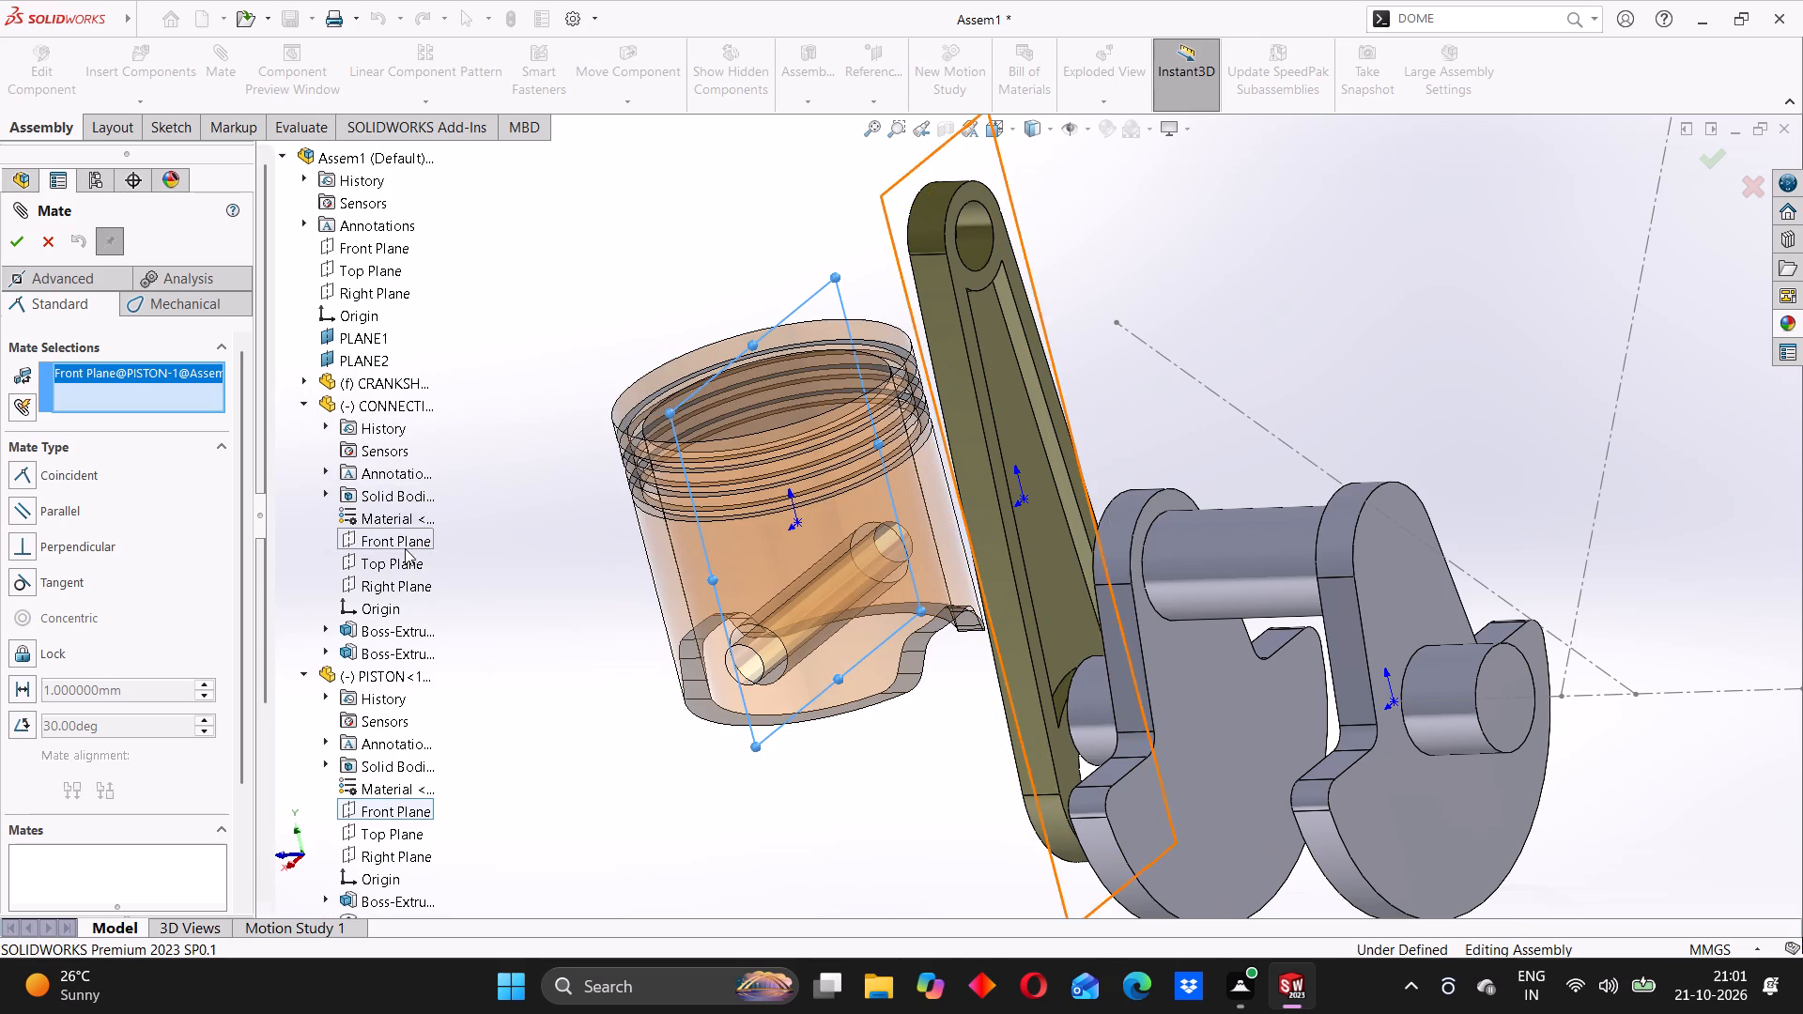
left_click(410, 545)
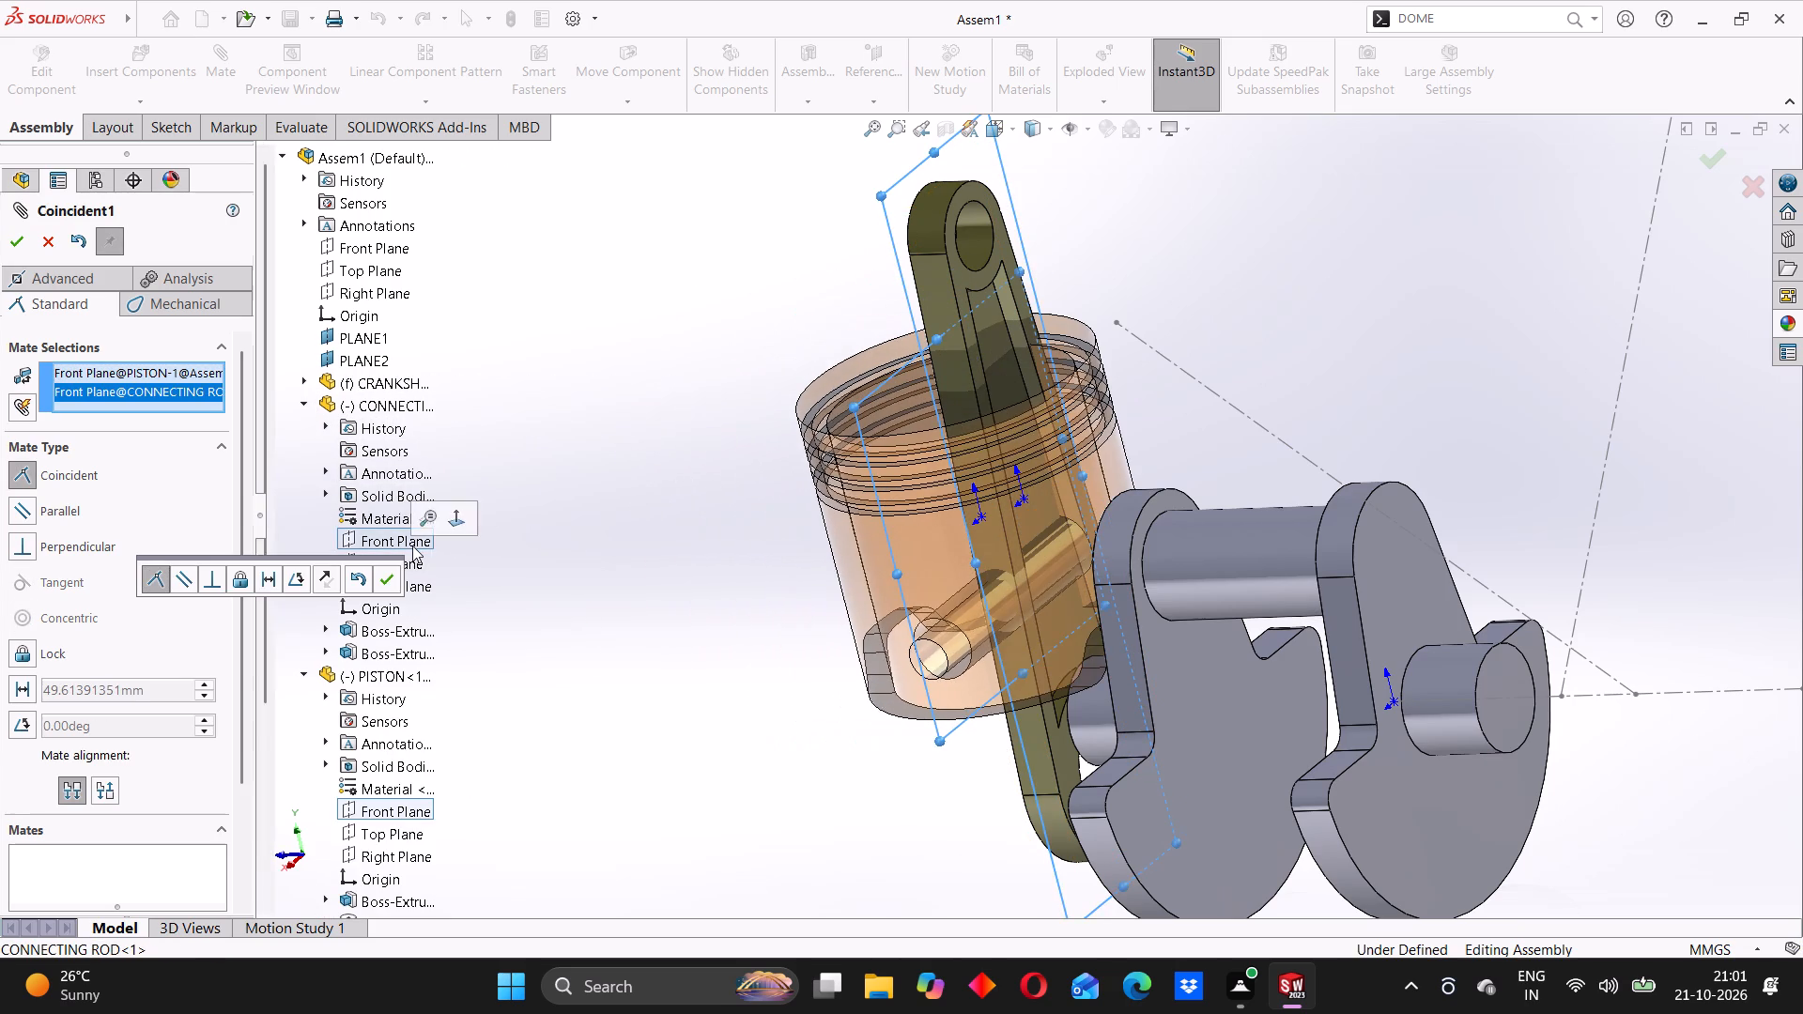
left_click(9, 238)
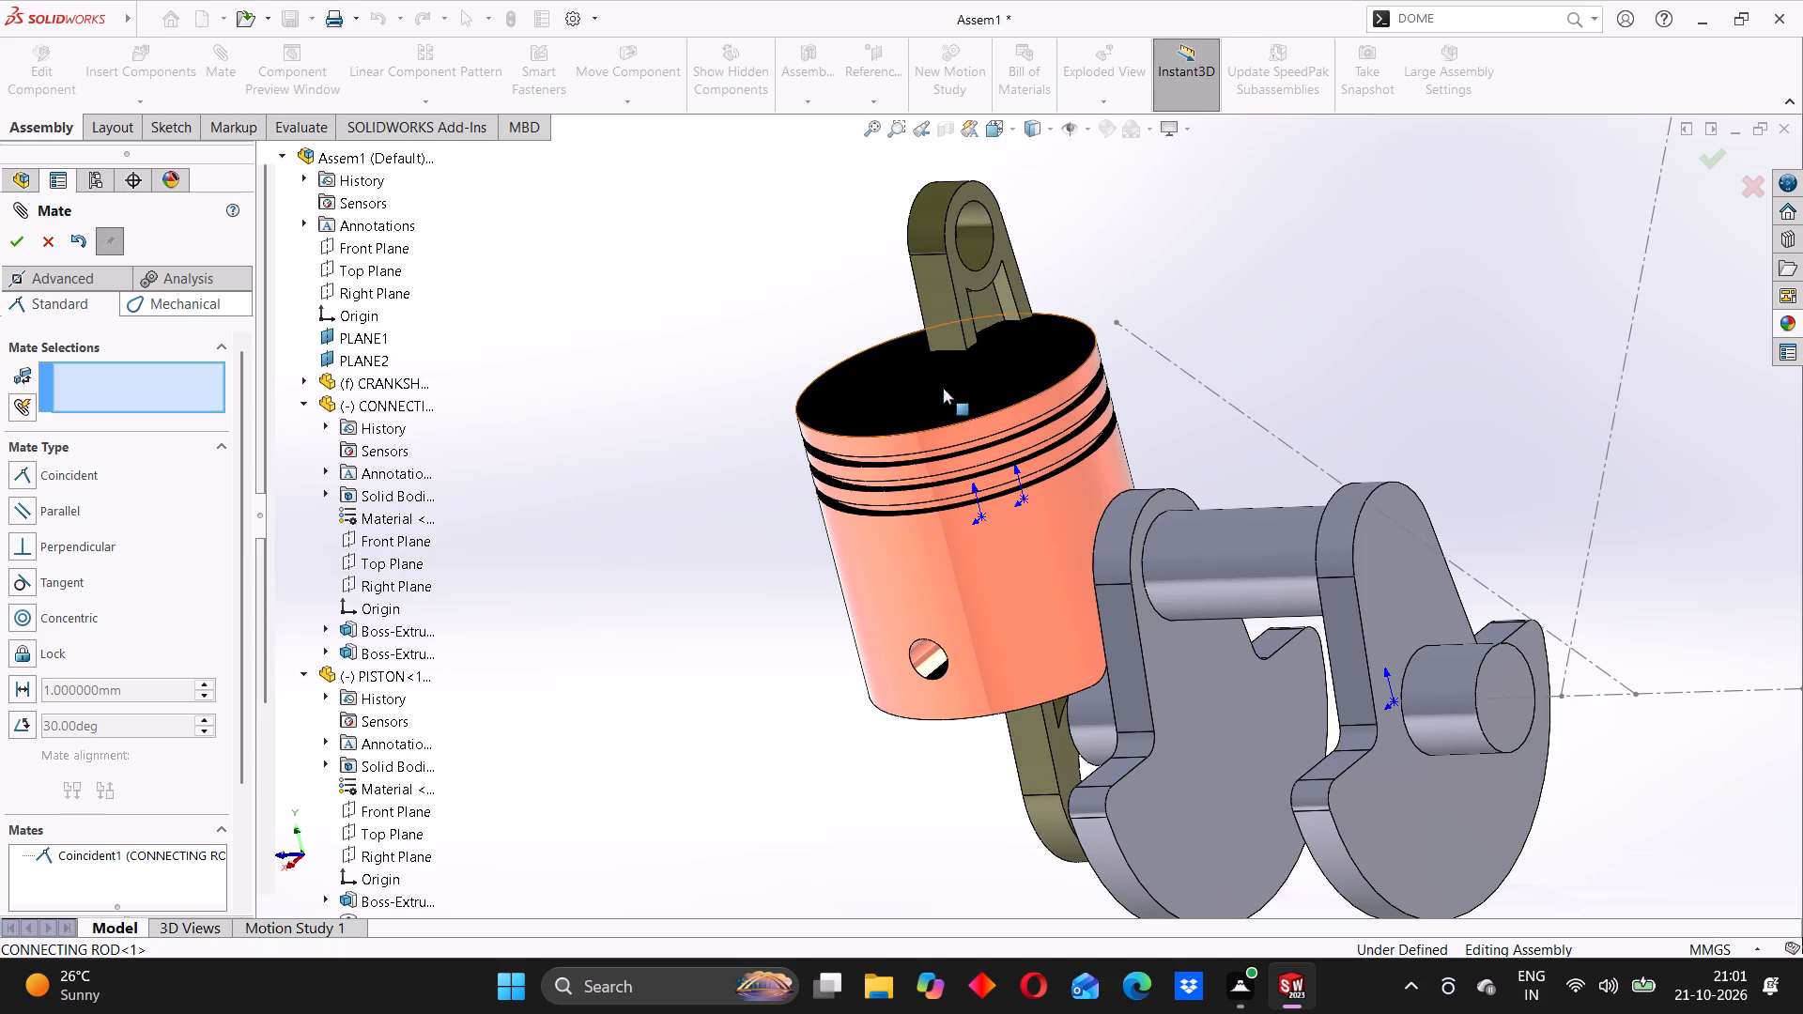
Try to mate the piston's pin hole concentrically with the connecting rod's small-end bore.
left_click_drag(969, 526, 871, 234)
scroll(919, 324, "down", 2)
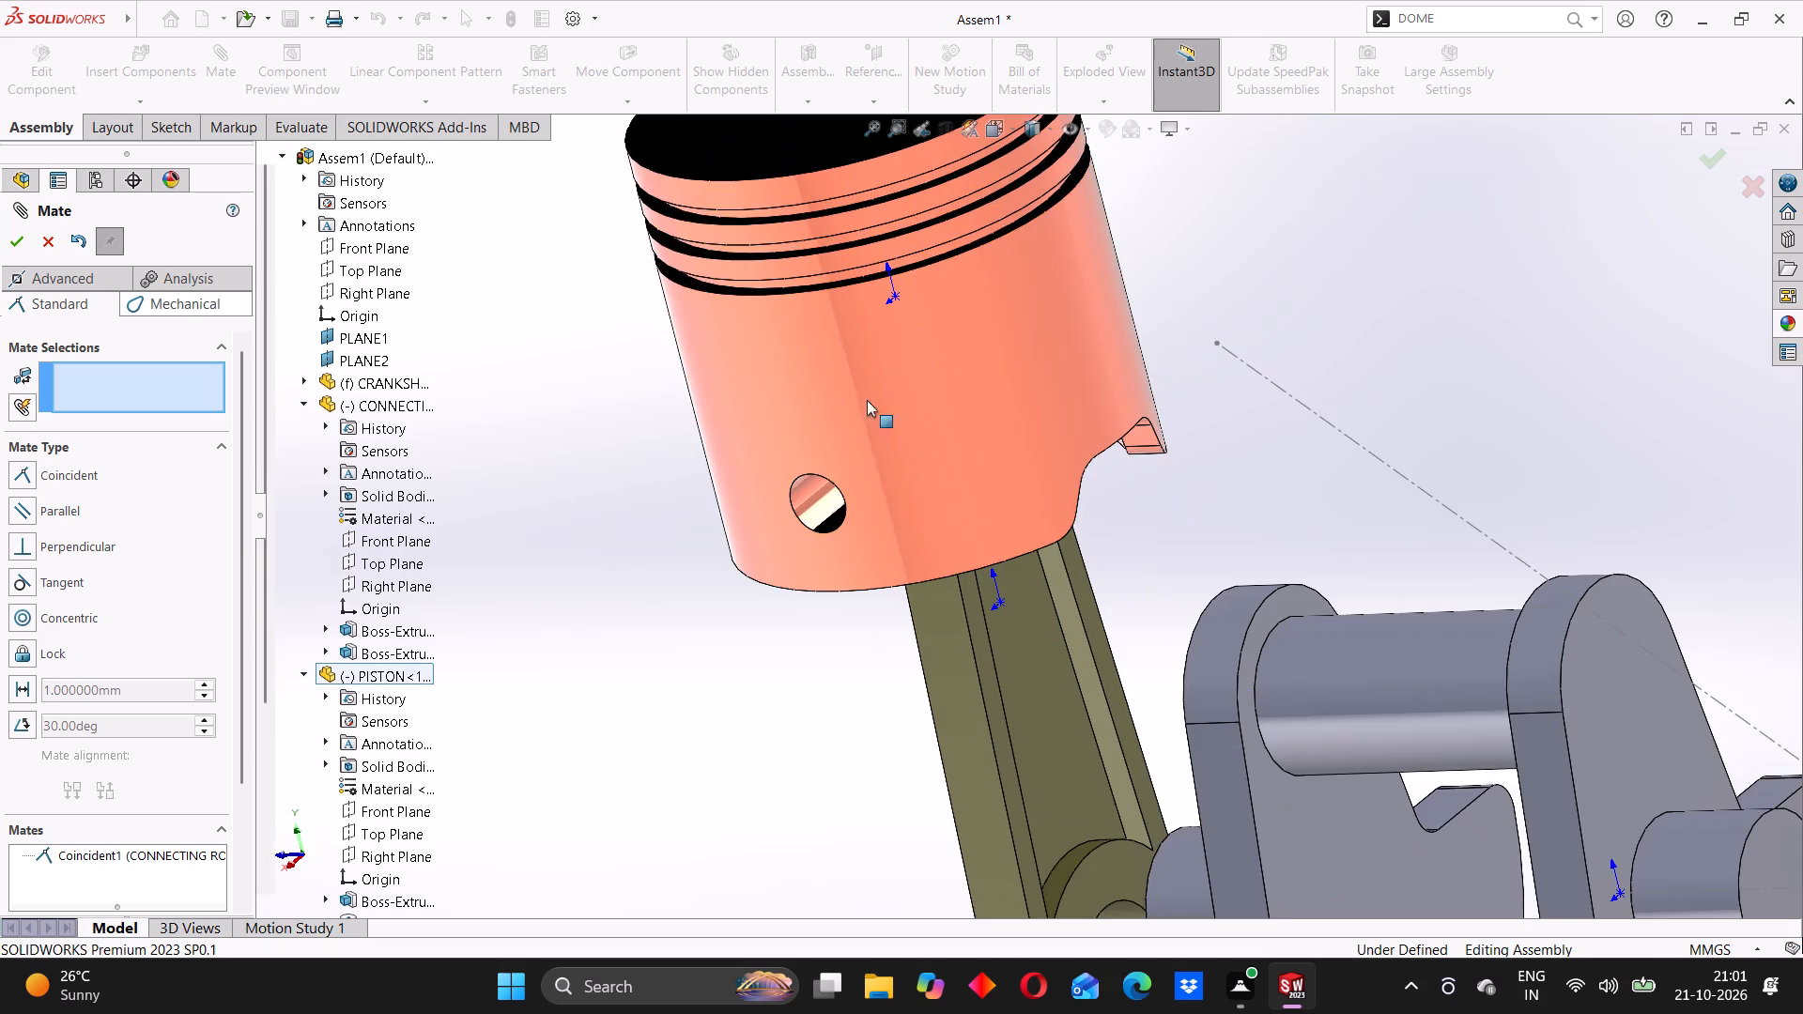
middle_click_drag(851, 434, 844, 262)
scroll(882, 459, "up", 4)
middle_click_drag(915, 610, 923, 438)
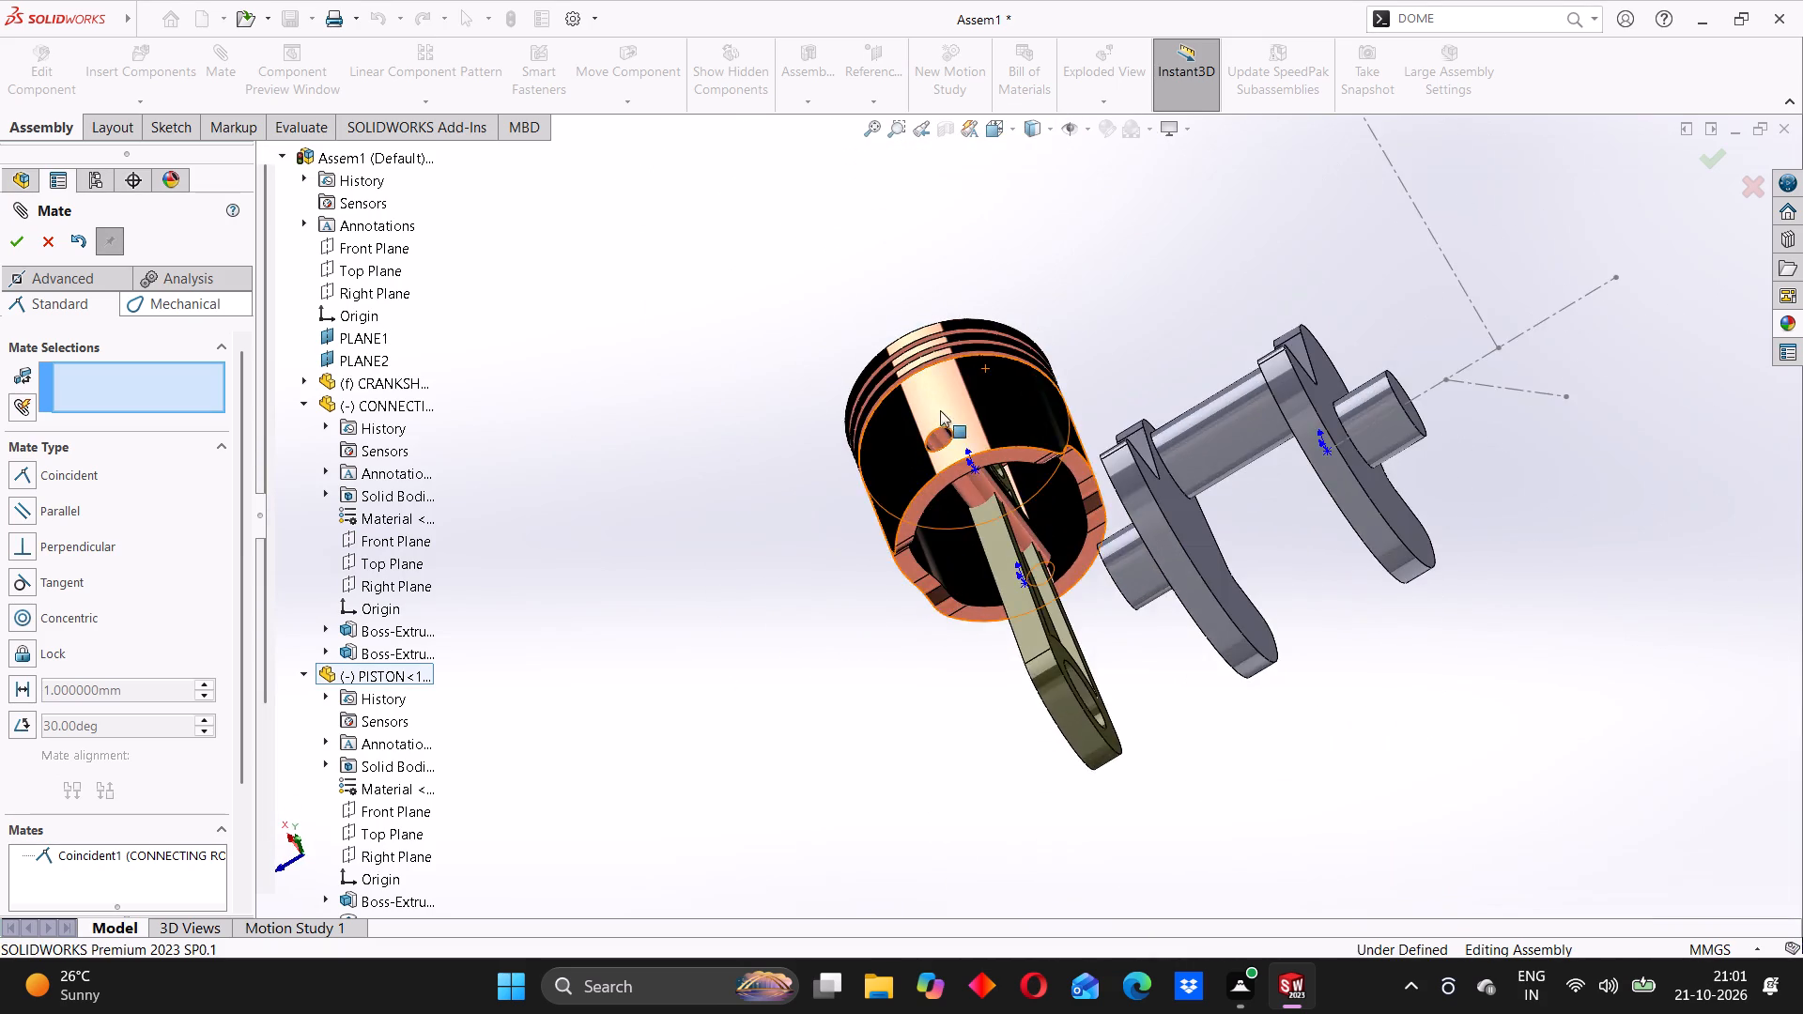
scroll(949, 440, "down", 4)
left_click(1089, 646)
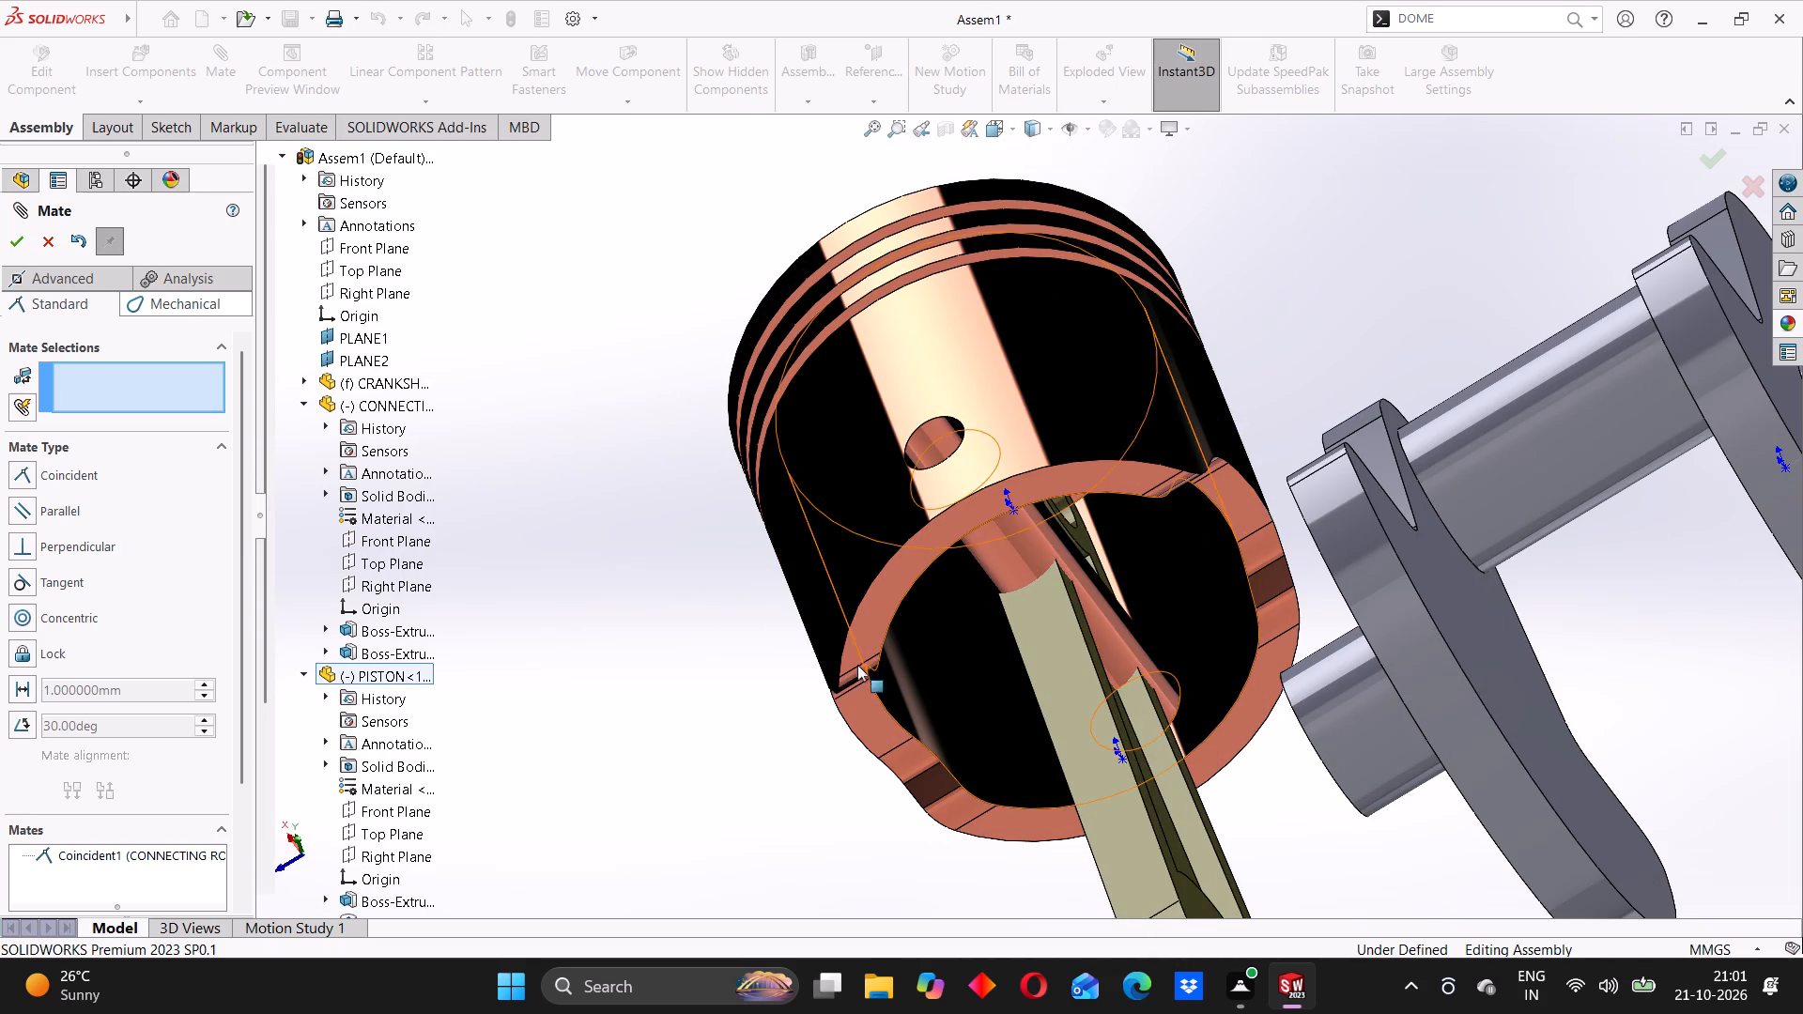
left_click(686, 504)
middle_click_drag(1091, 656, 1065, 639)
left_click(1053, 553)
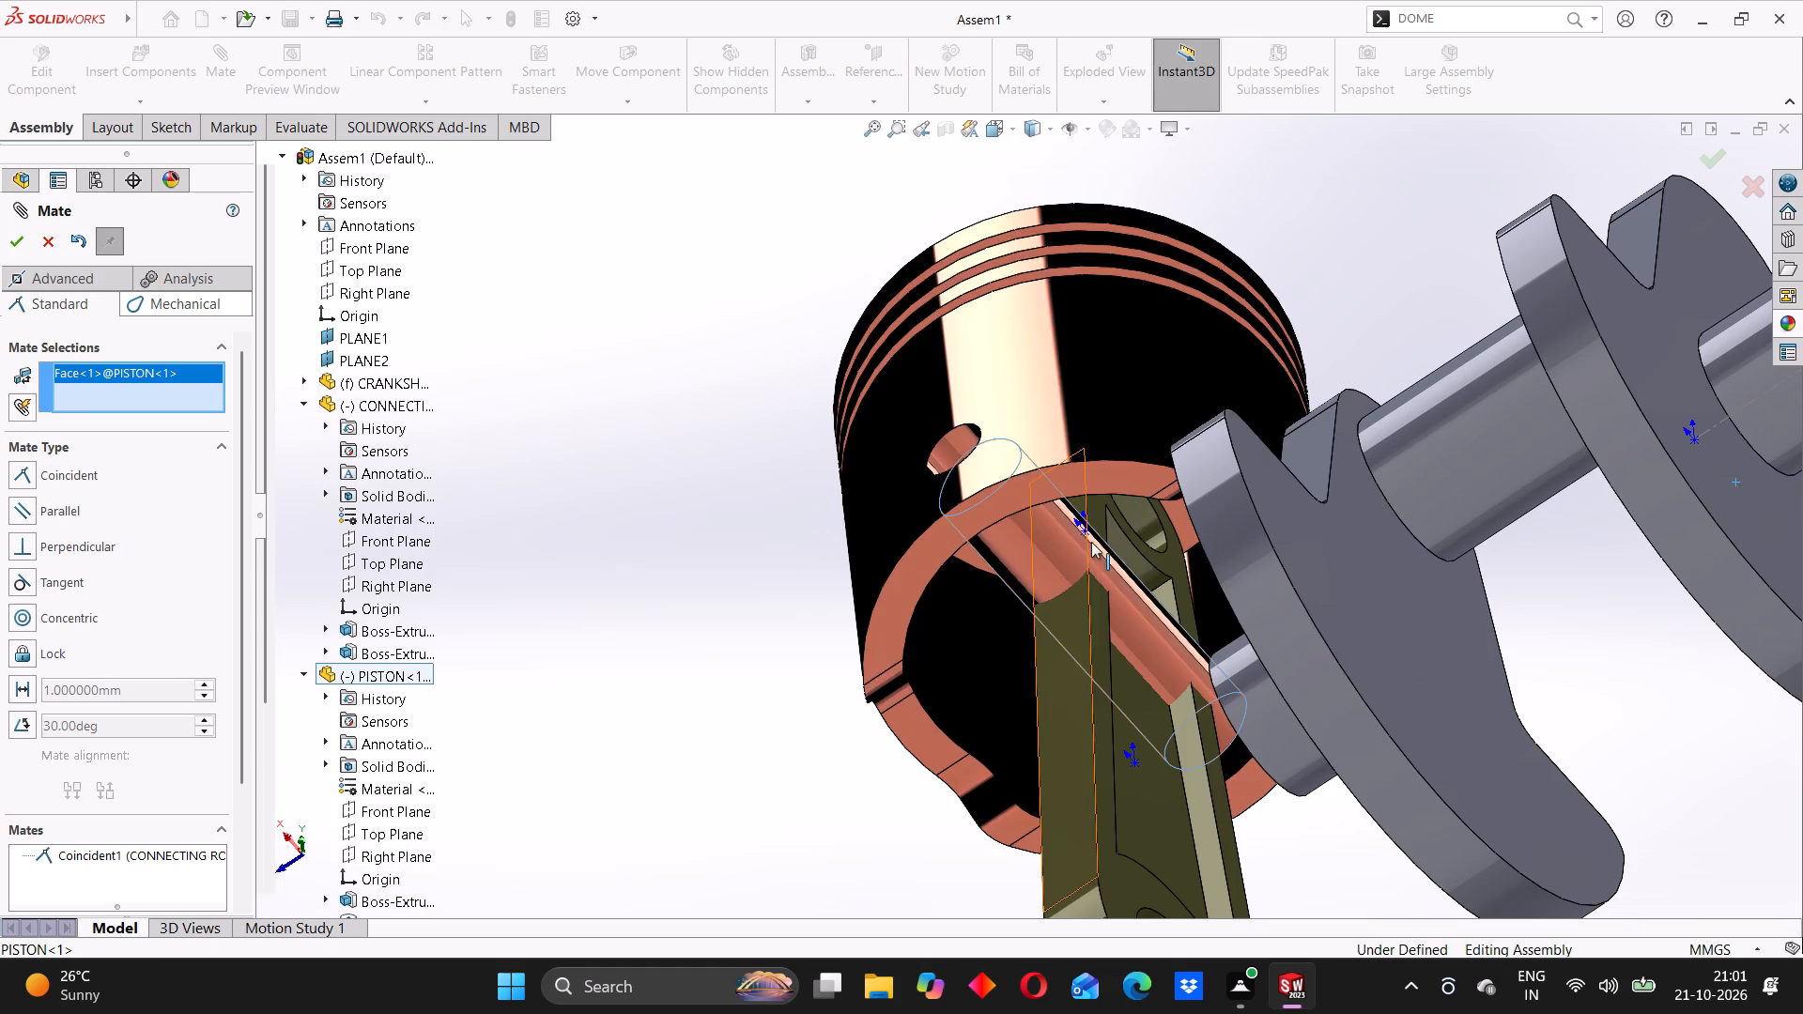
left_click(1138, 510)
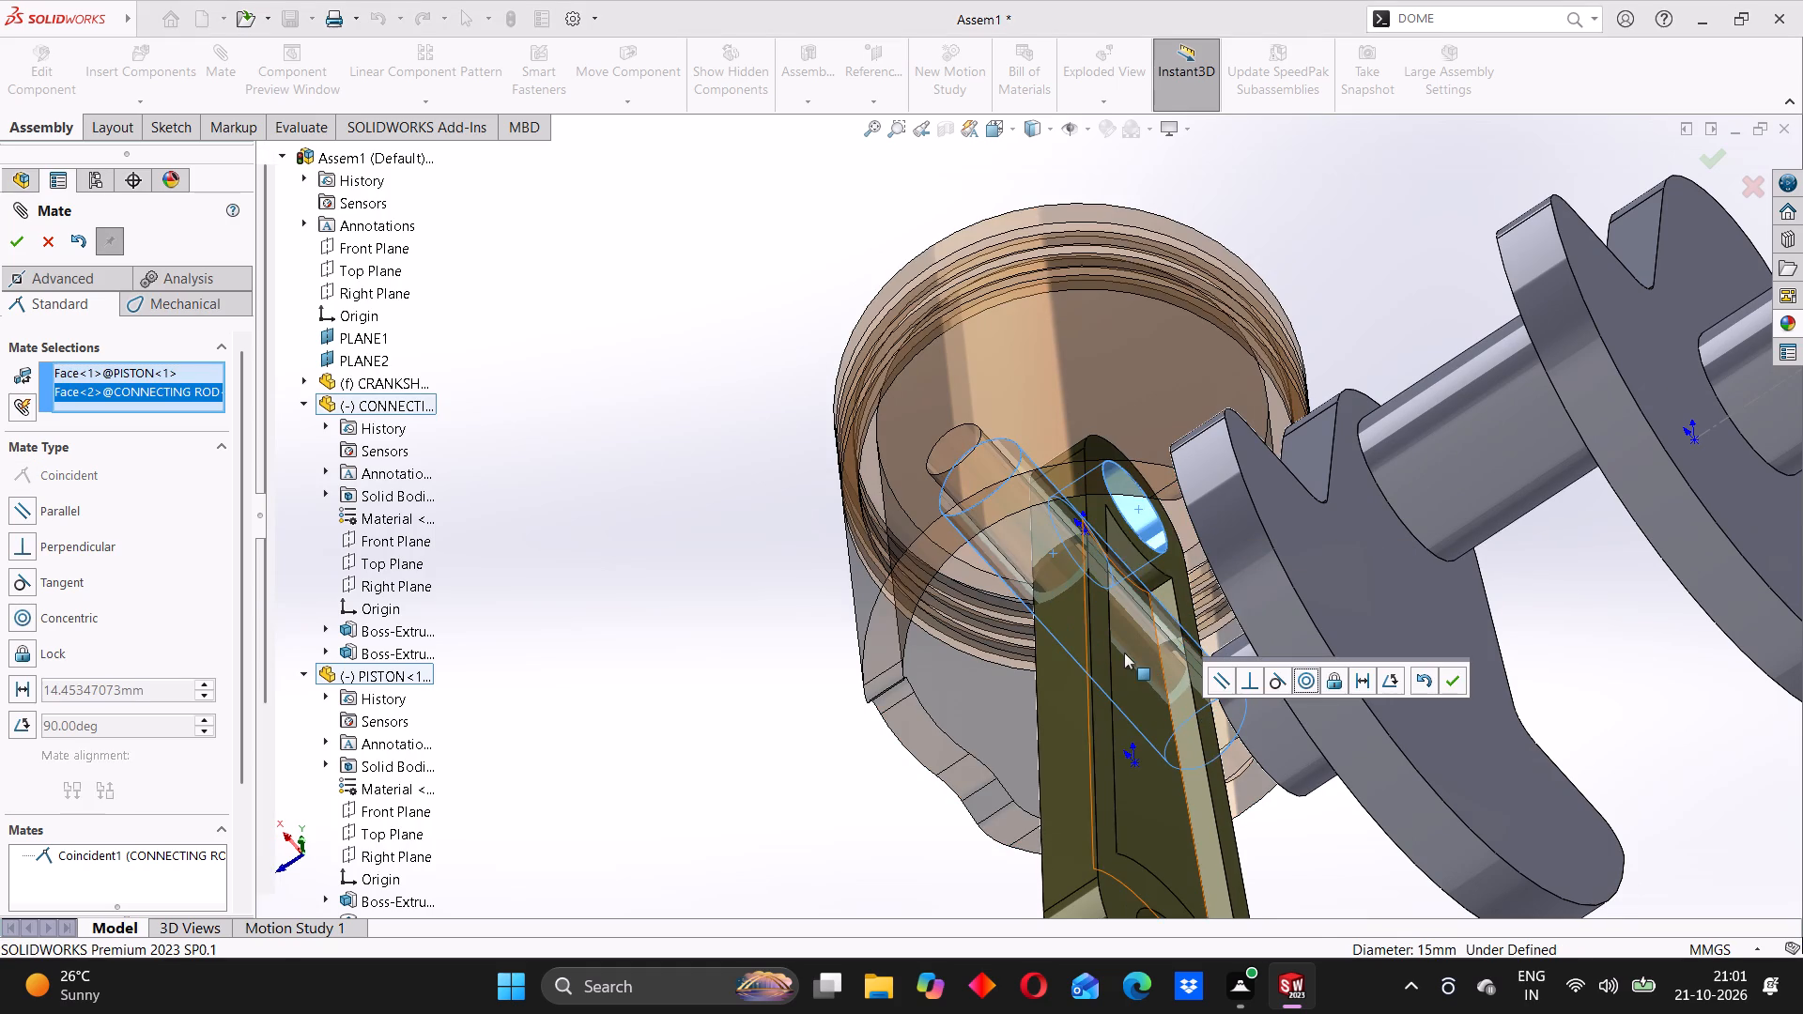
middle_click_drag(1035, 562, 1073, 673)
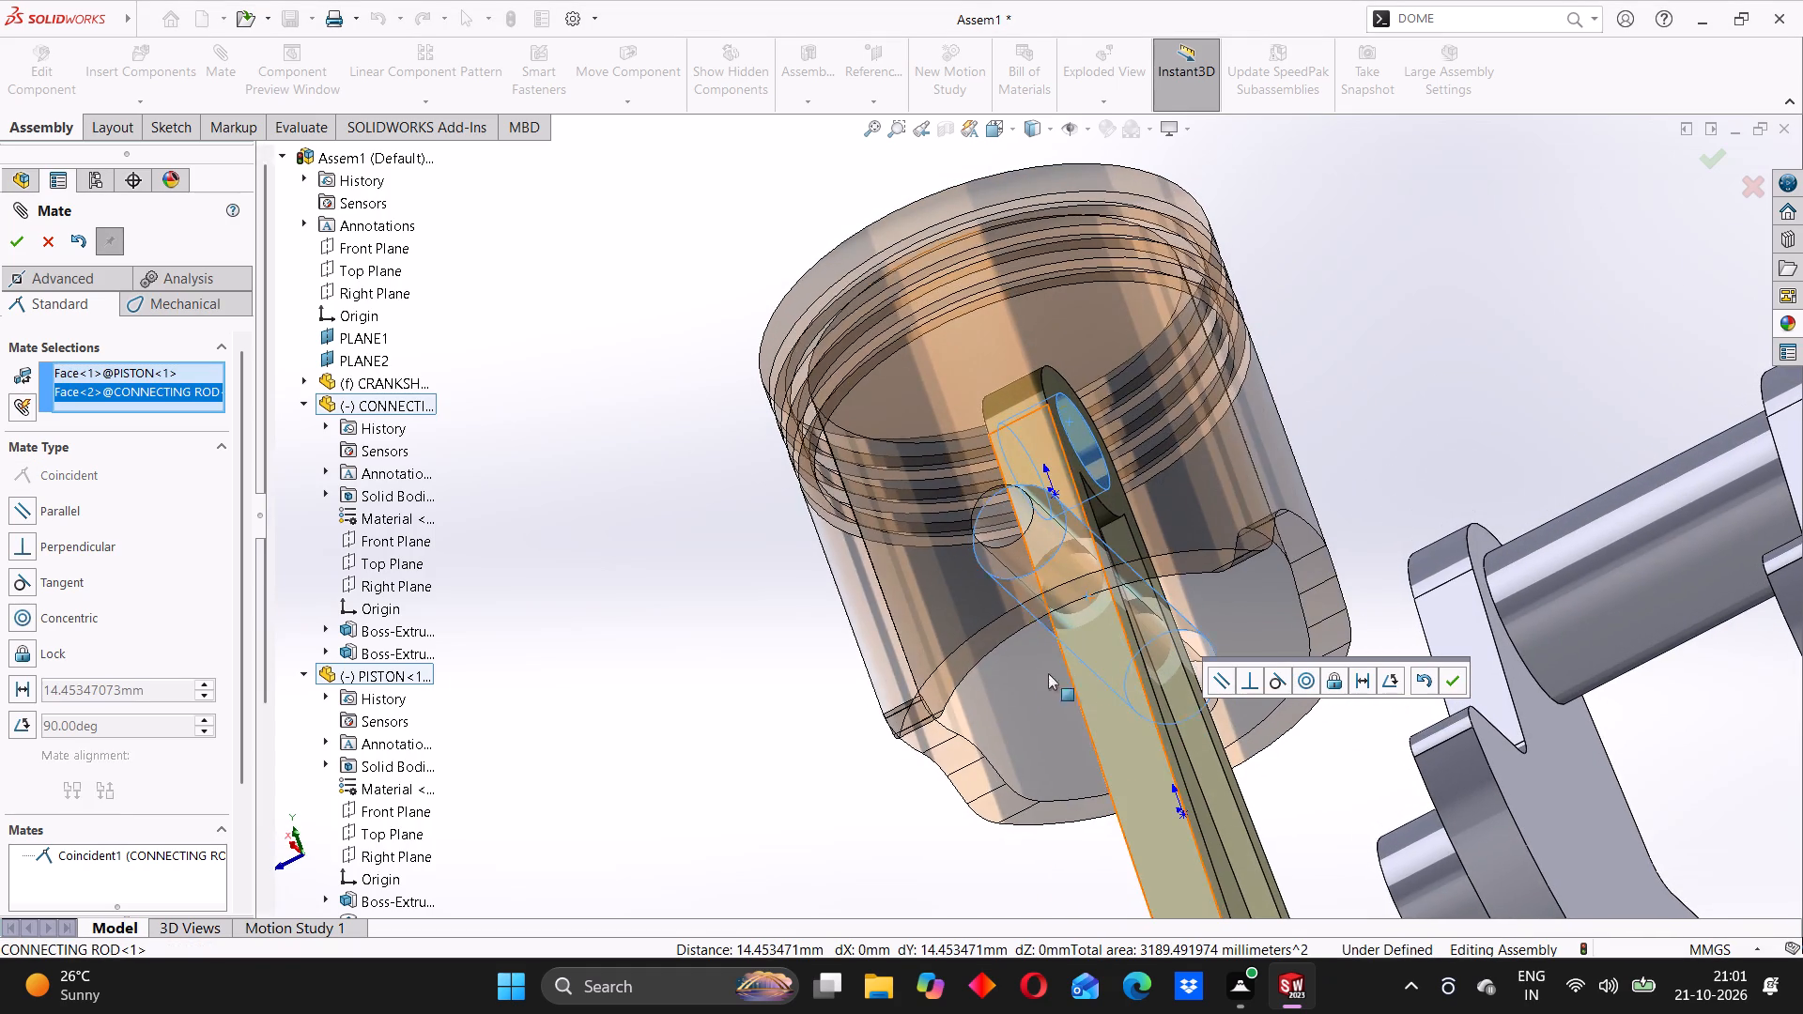
Undo the coincident mate between the piston's and connecting rod's Front Planes, and check the assembly's Mates folder.
left_click(81, 234)
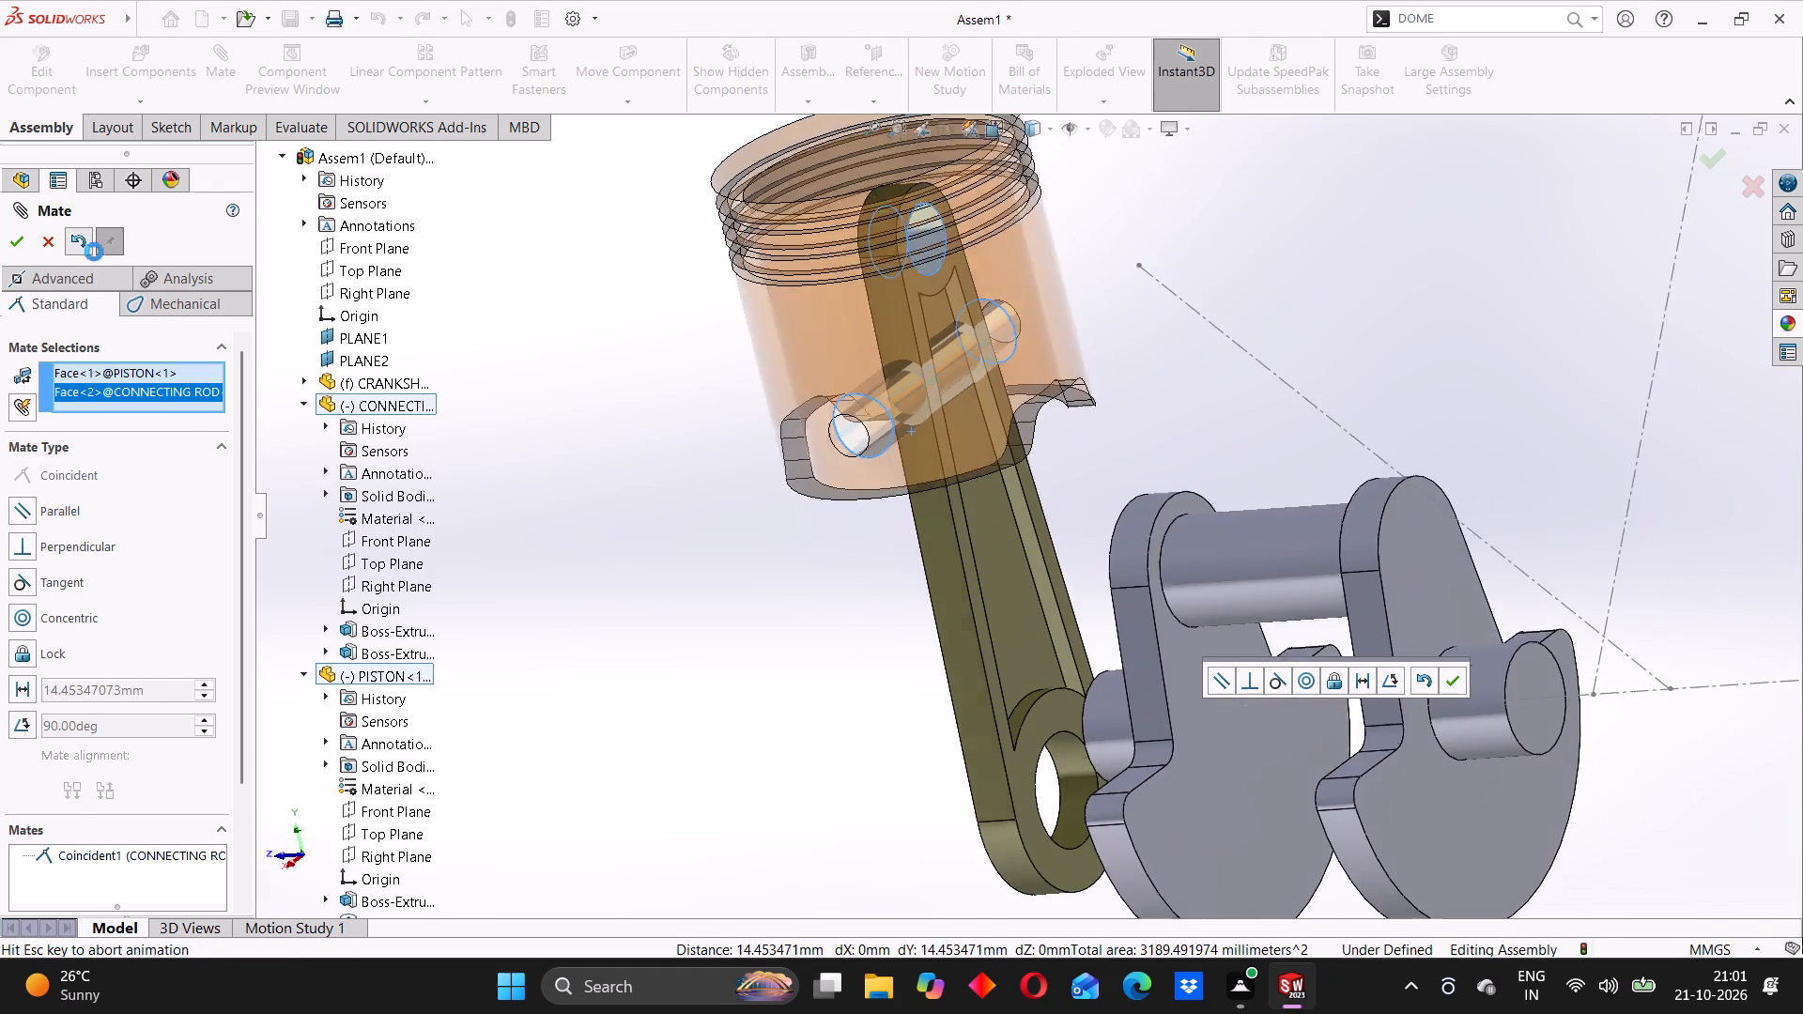
left_click(46, 241)
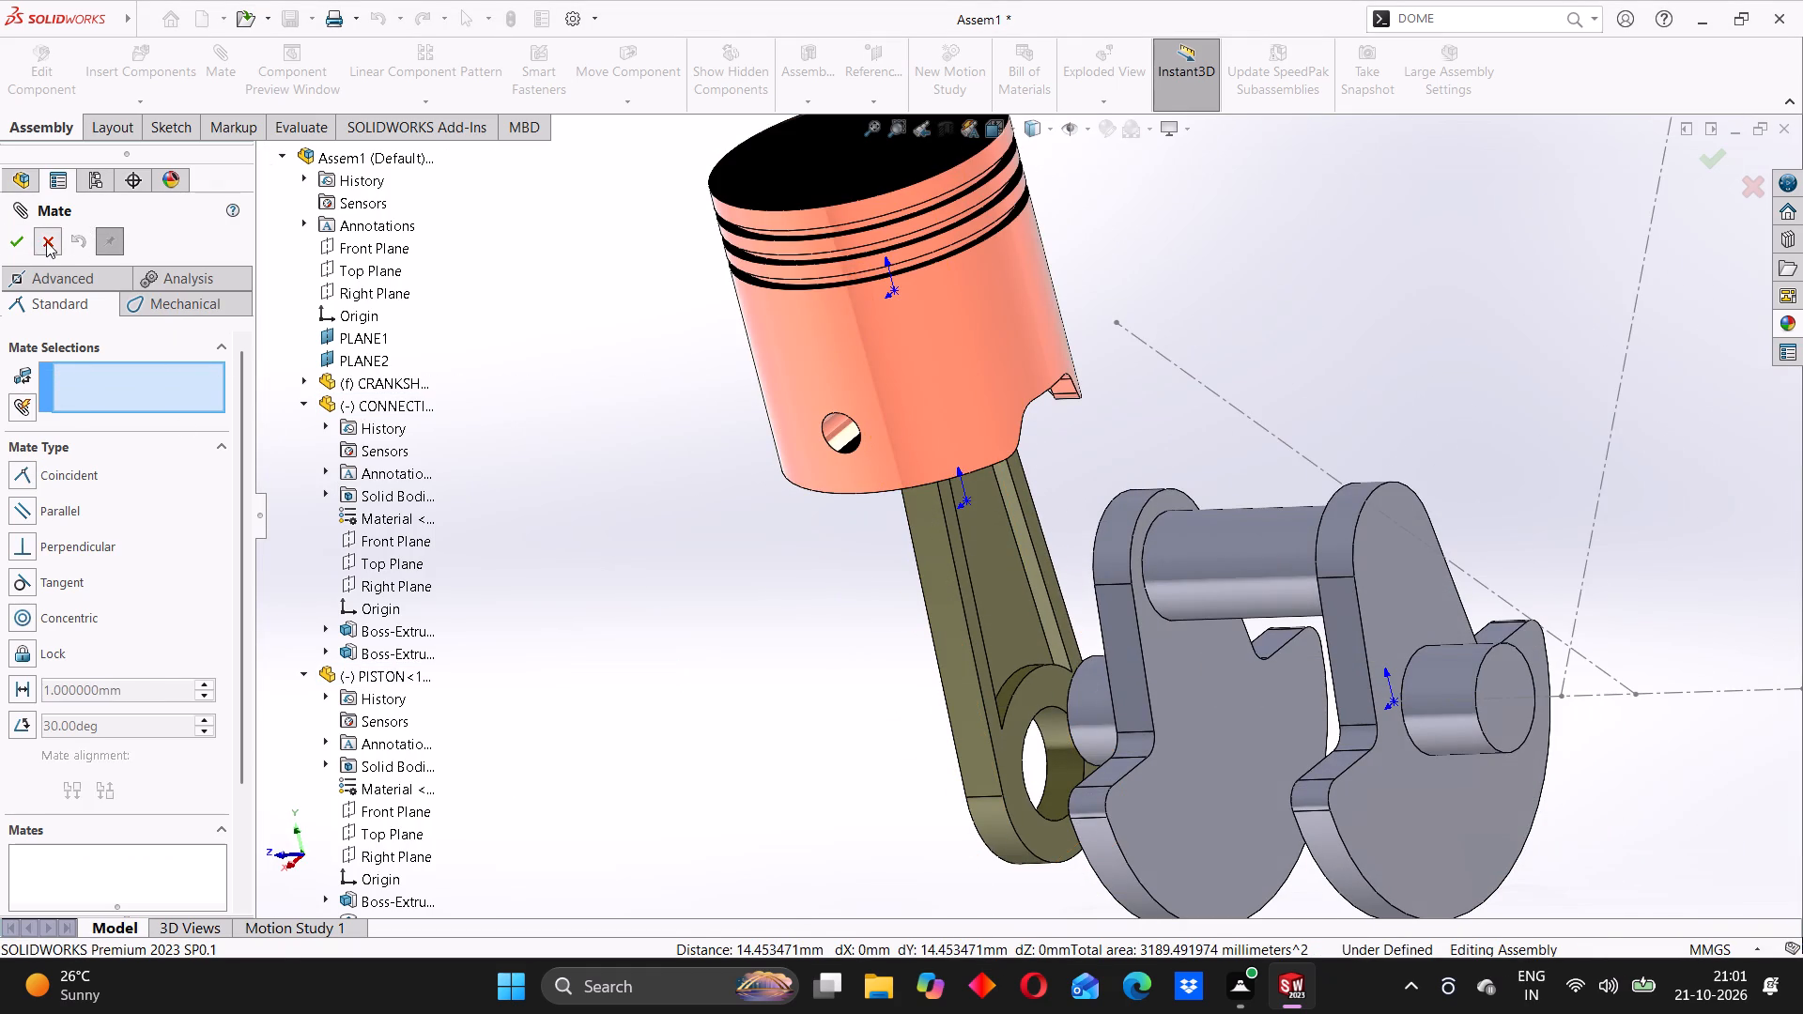
left_click_drag(239, 503, 292, 833)
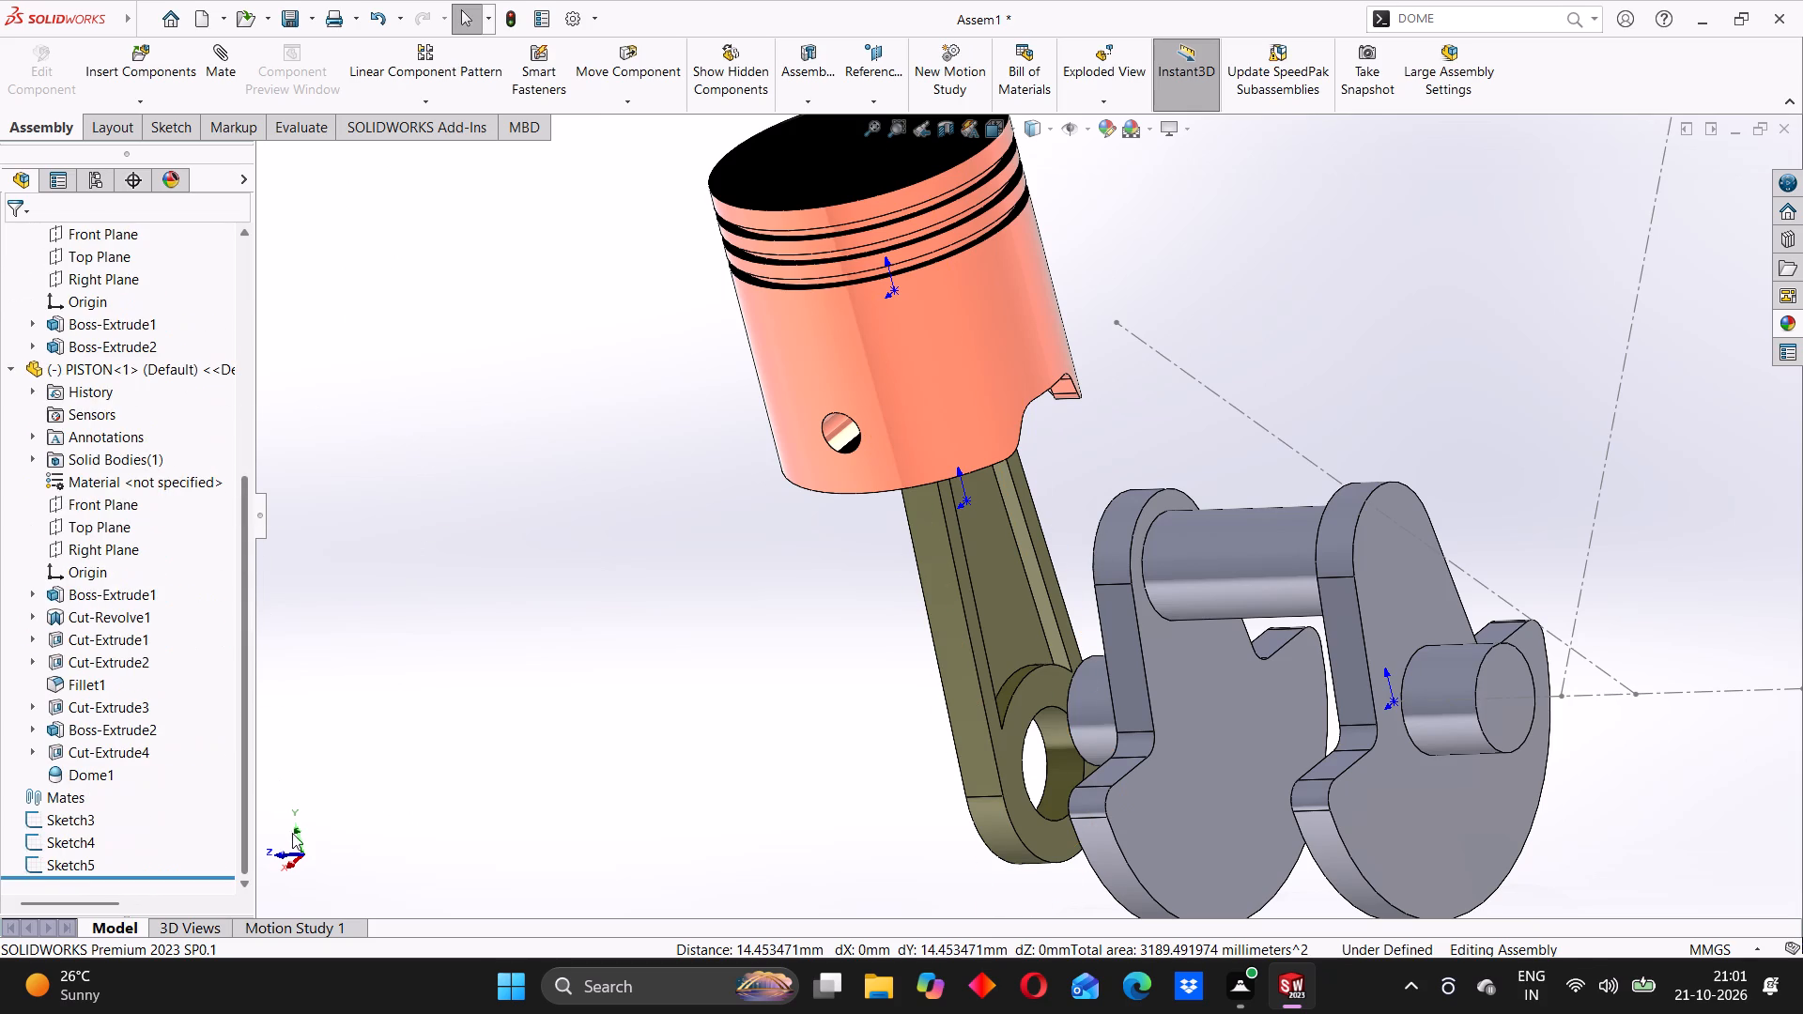
left_click_drag(292, 833, 295, 844)
left_click(50, 788)
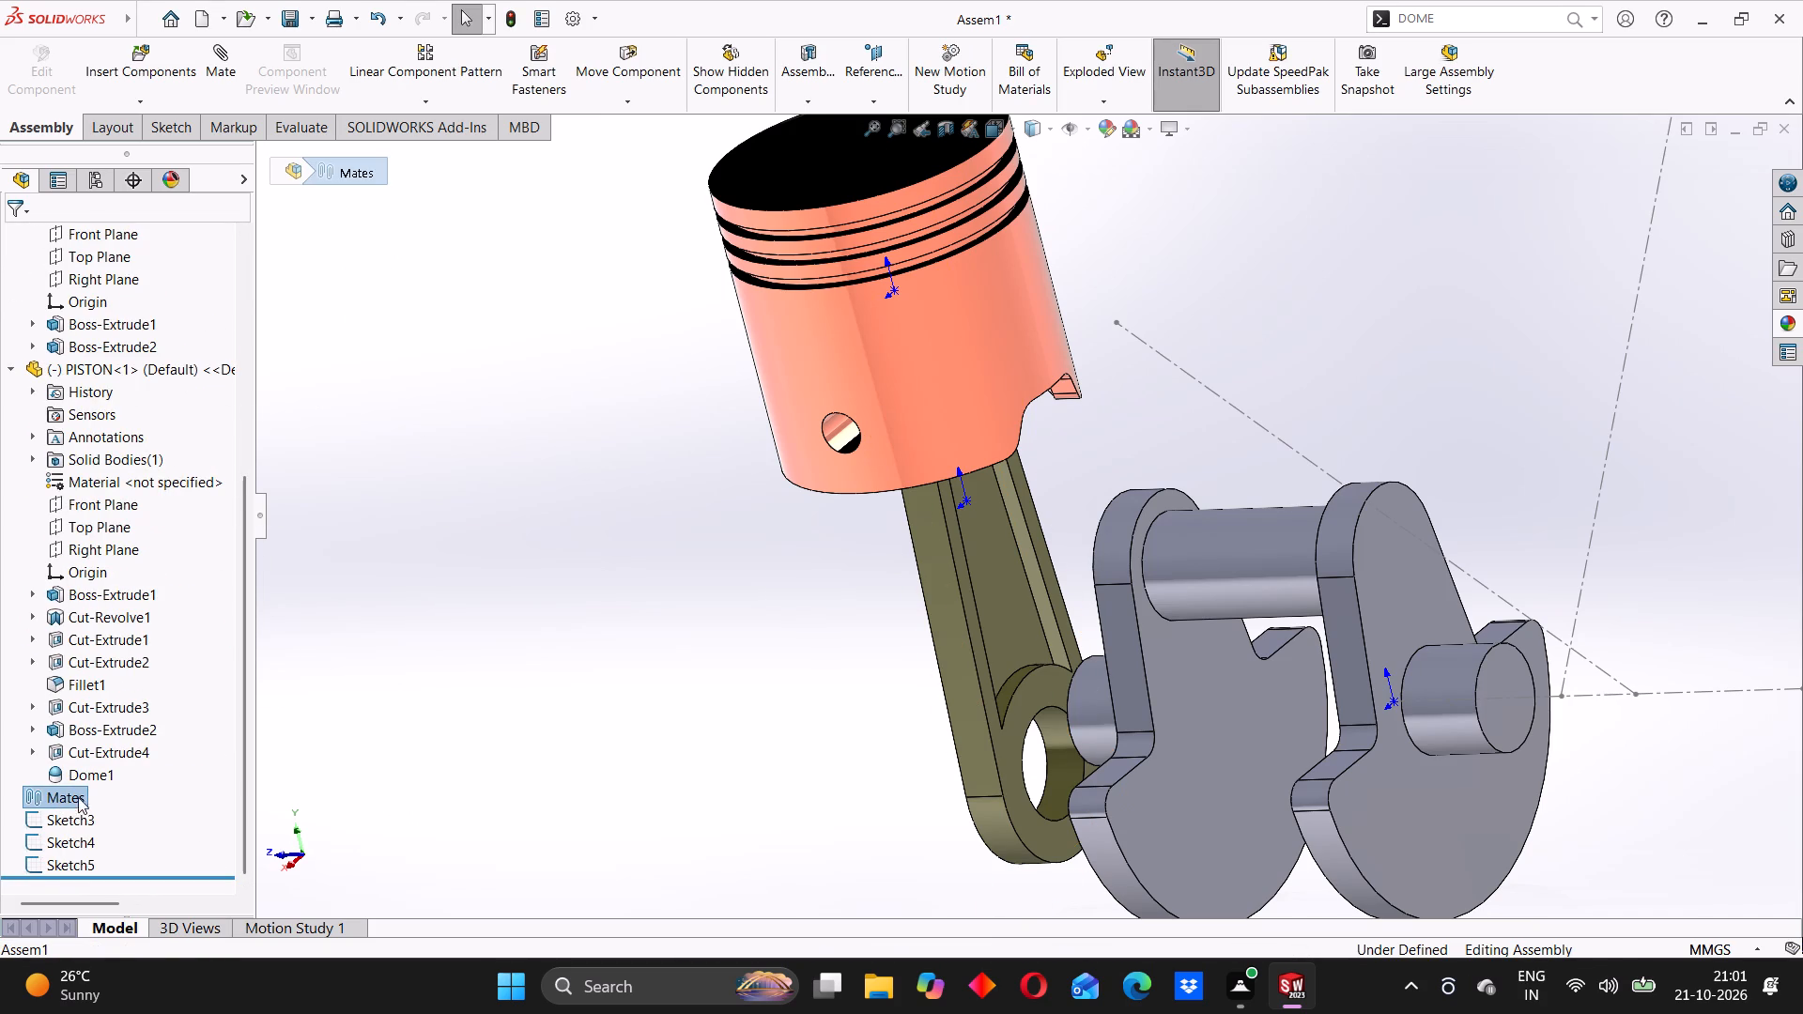
left_click(392, 601)
Move the piston off the connecting rod and leave it free beside the rod's small end.
left_click_drag(949, 346, 739, 321)
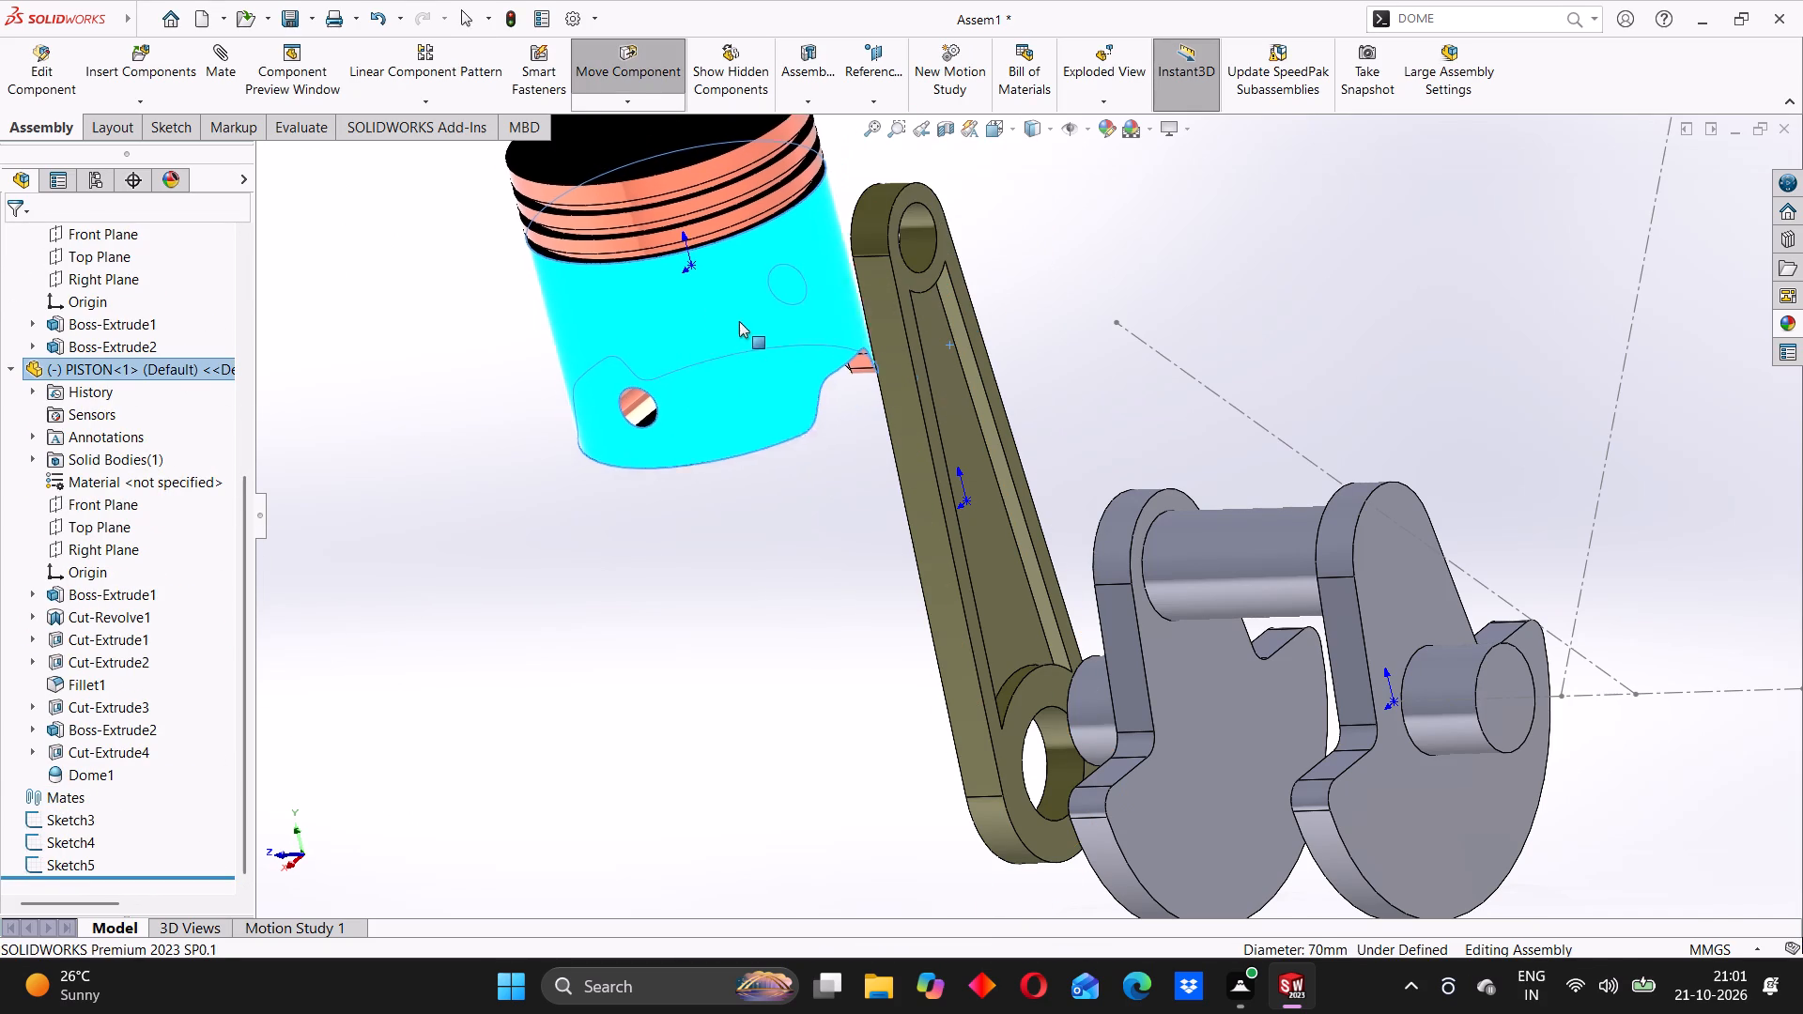
left_click_drag(739, 321, 704, 361)
left_click(330, 536)
scroll(620, 317, "down", 3)
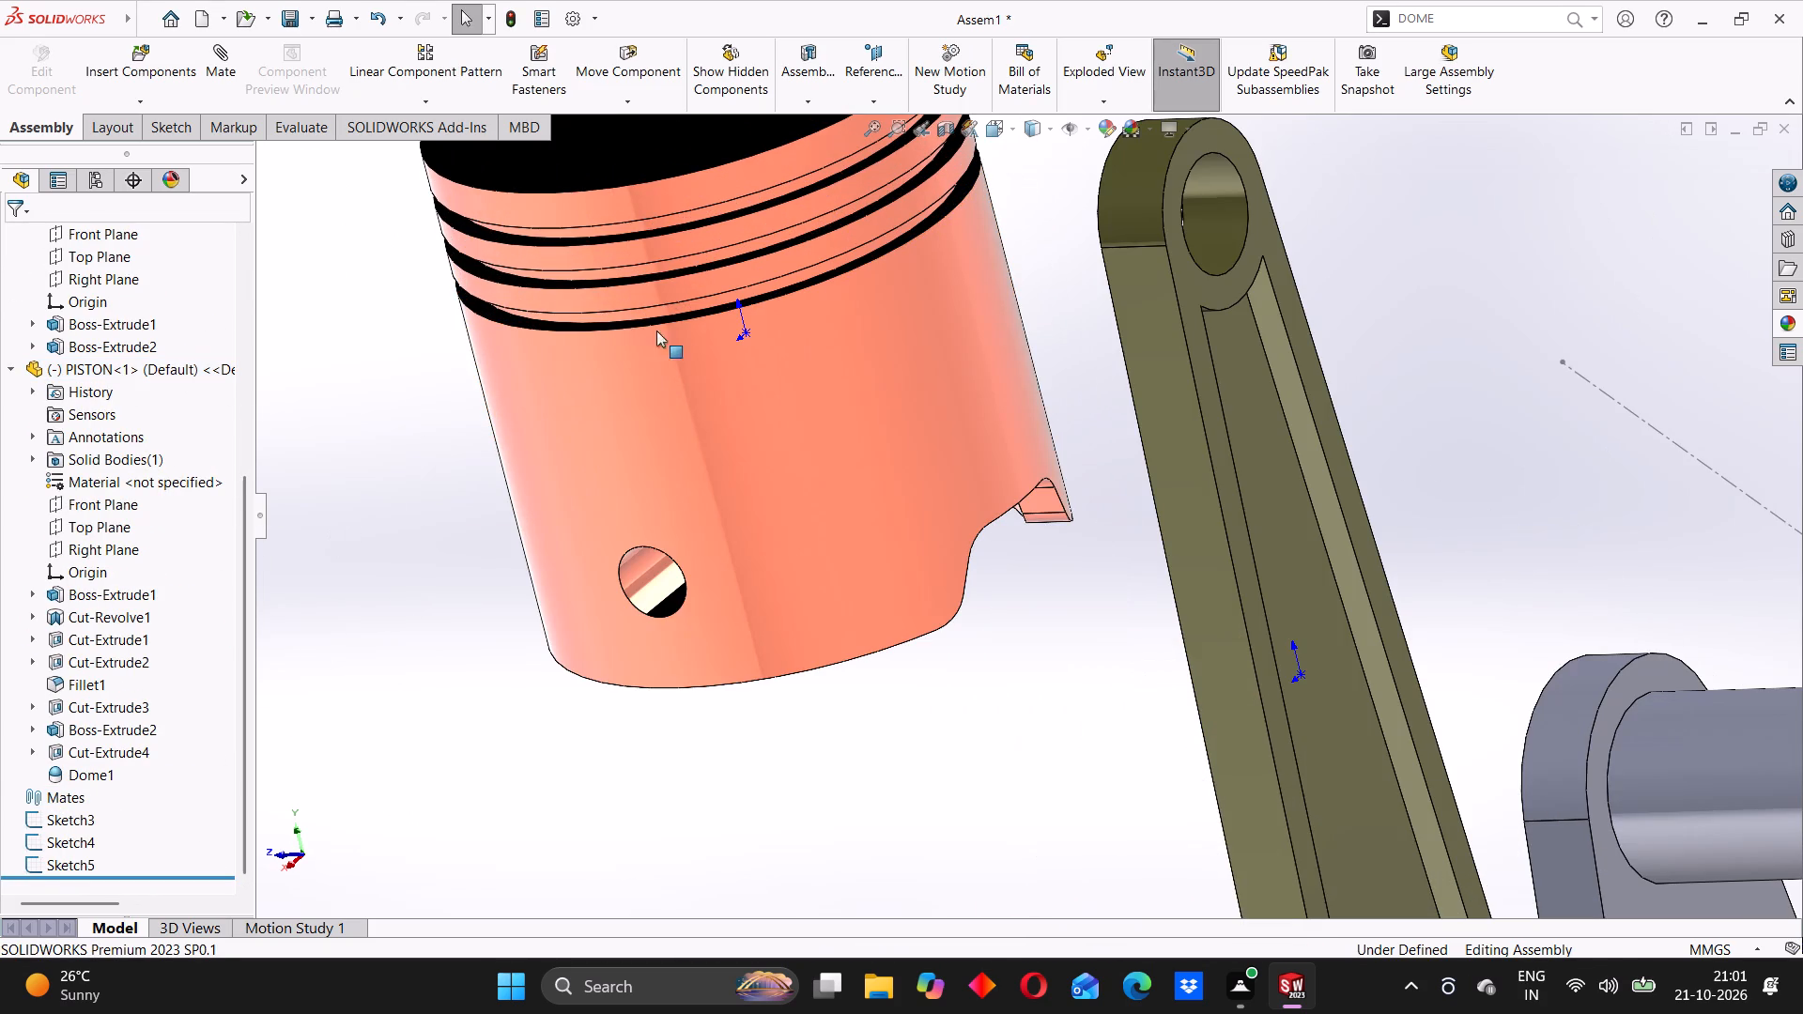
middle_click_drag(719, 361, 728, 349)
left_click_drag(714, 391, 1200, 143)
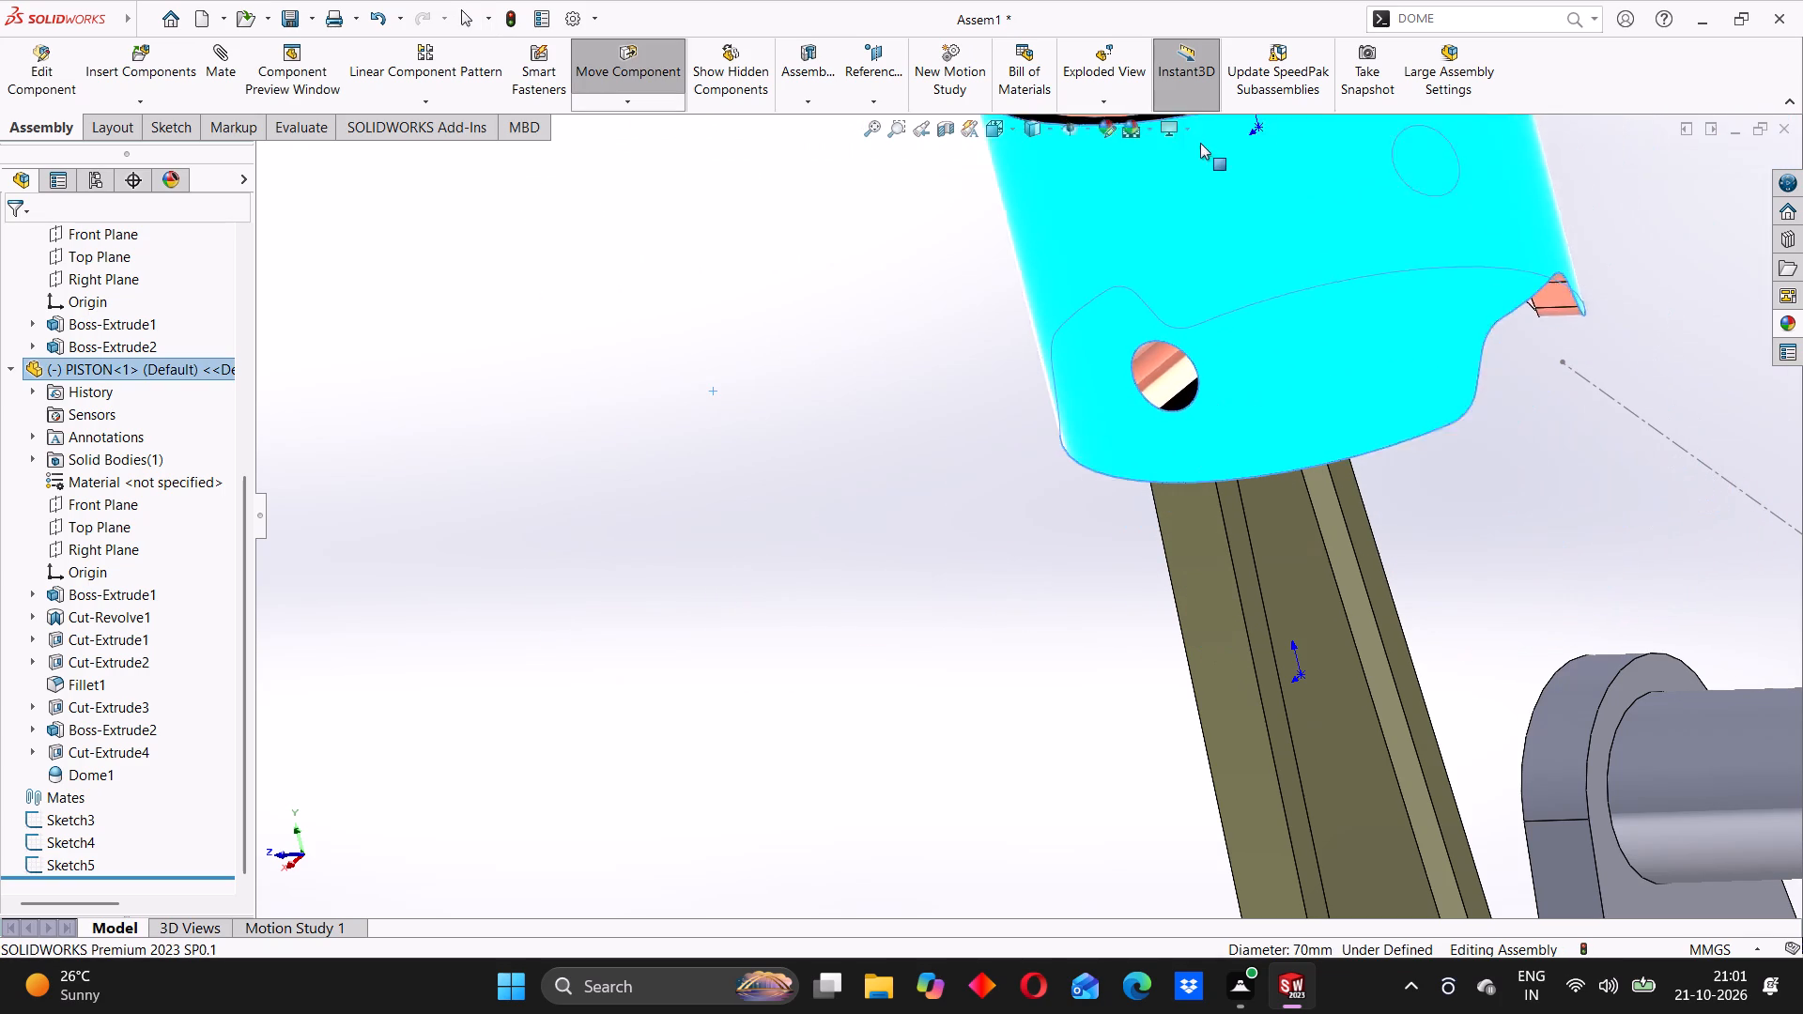
left_click_drag(1200, 143, 839, 267)
left_click_drag(466, 342, 448, 336)
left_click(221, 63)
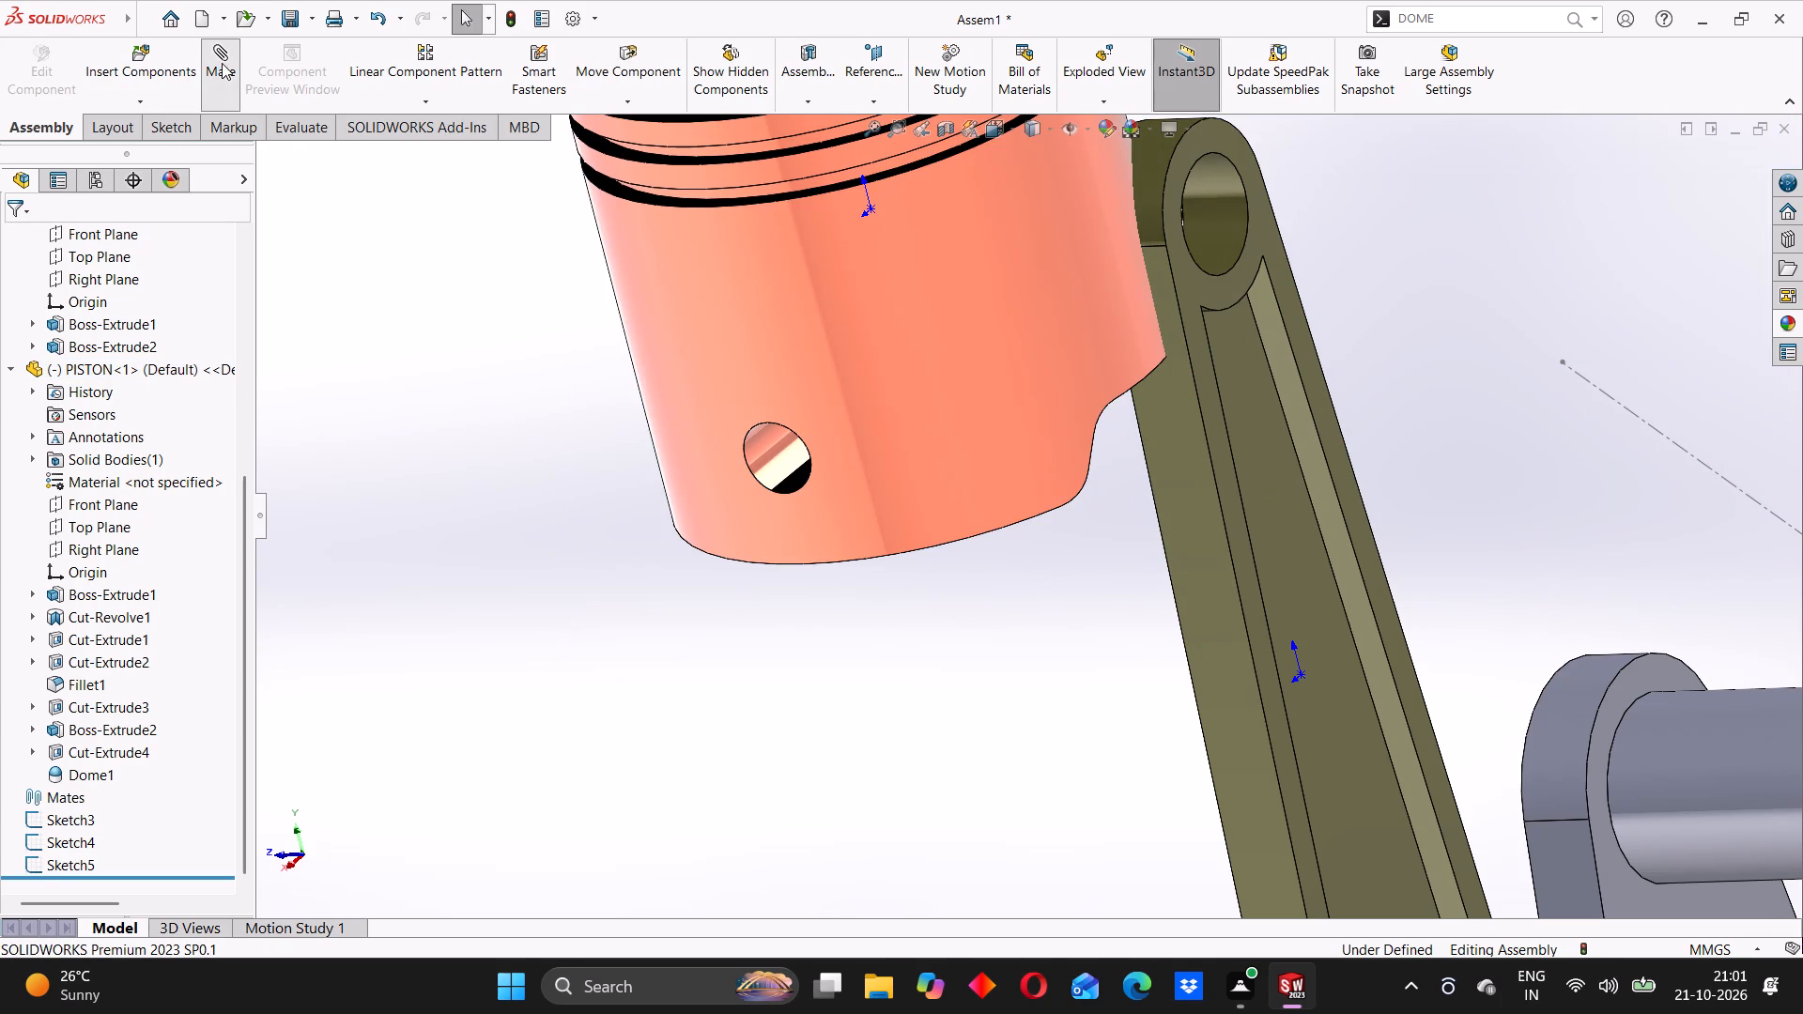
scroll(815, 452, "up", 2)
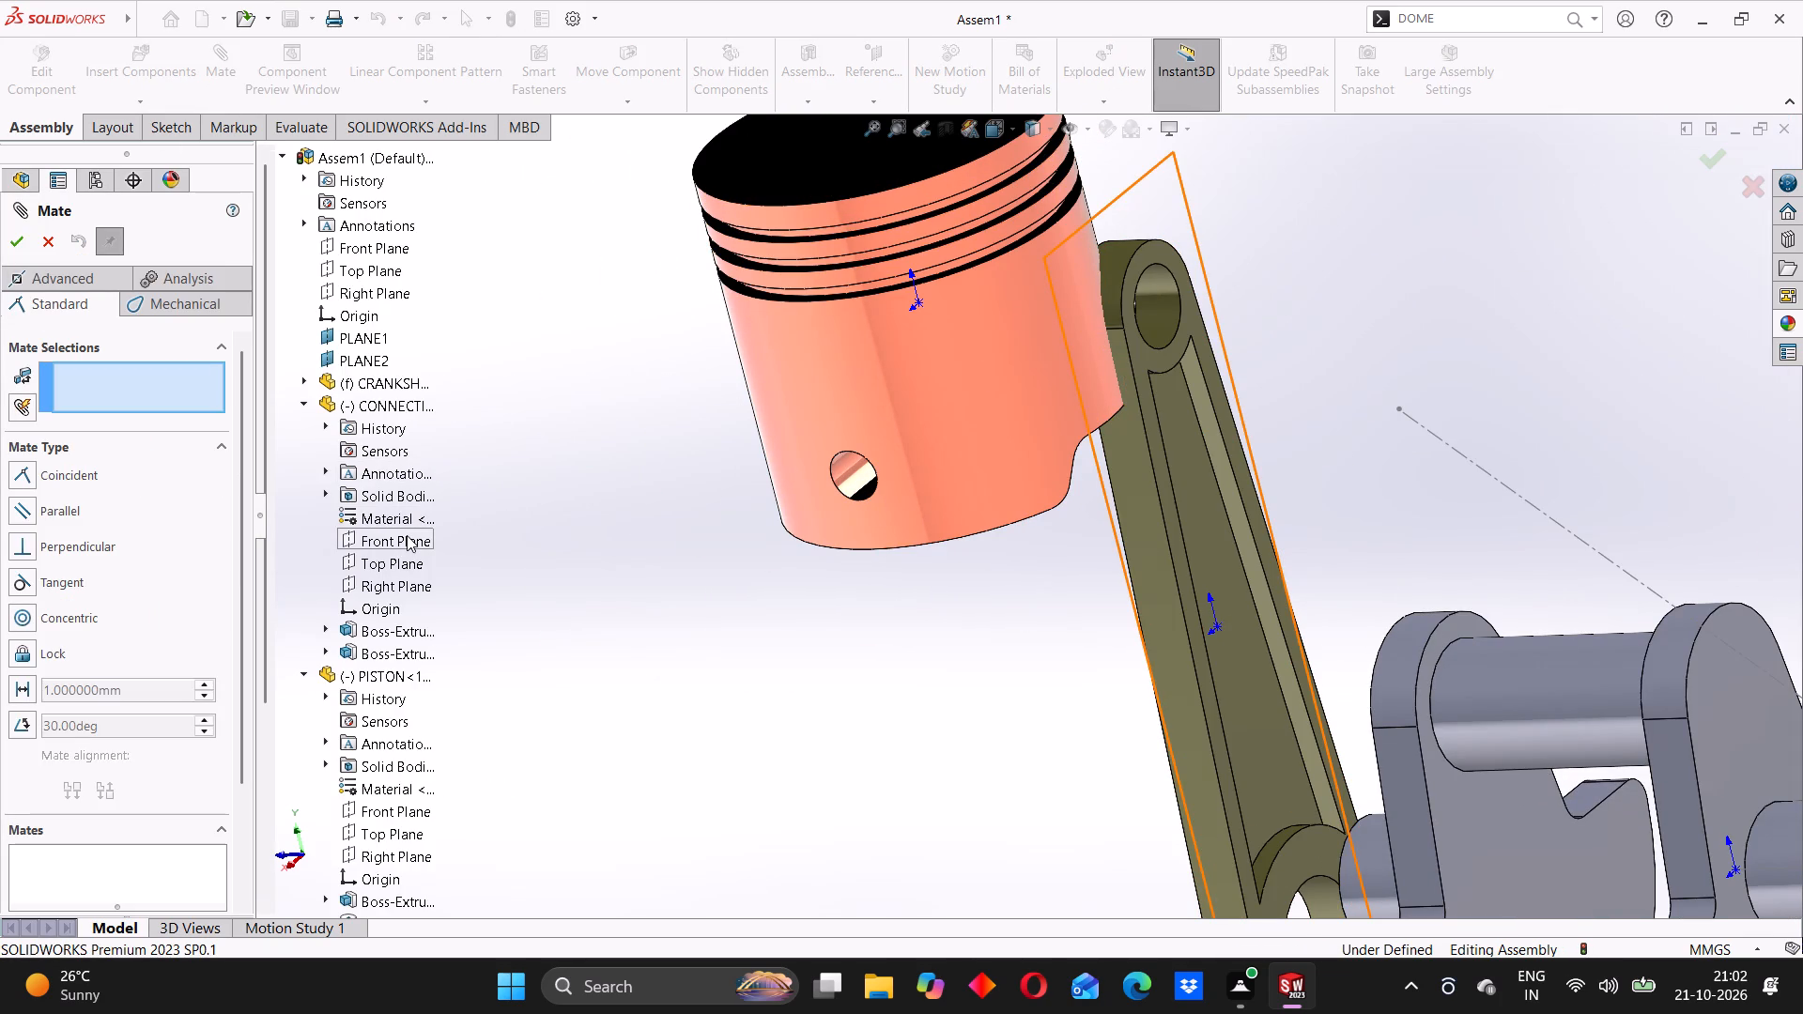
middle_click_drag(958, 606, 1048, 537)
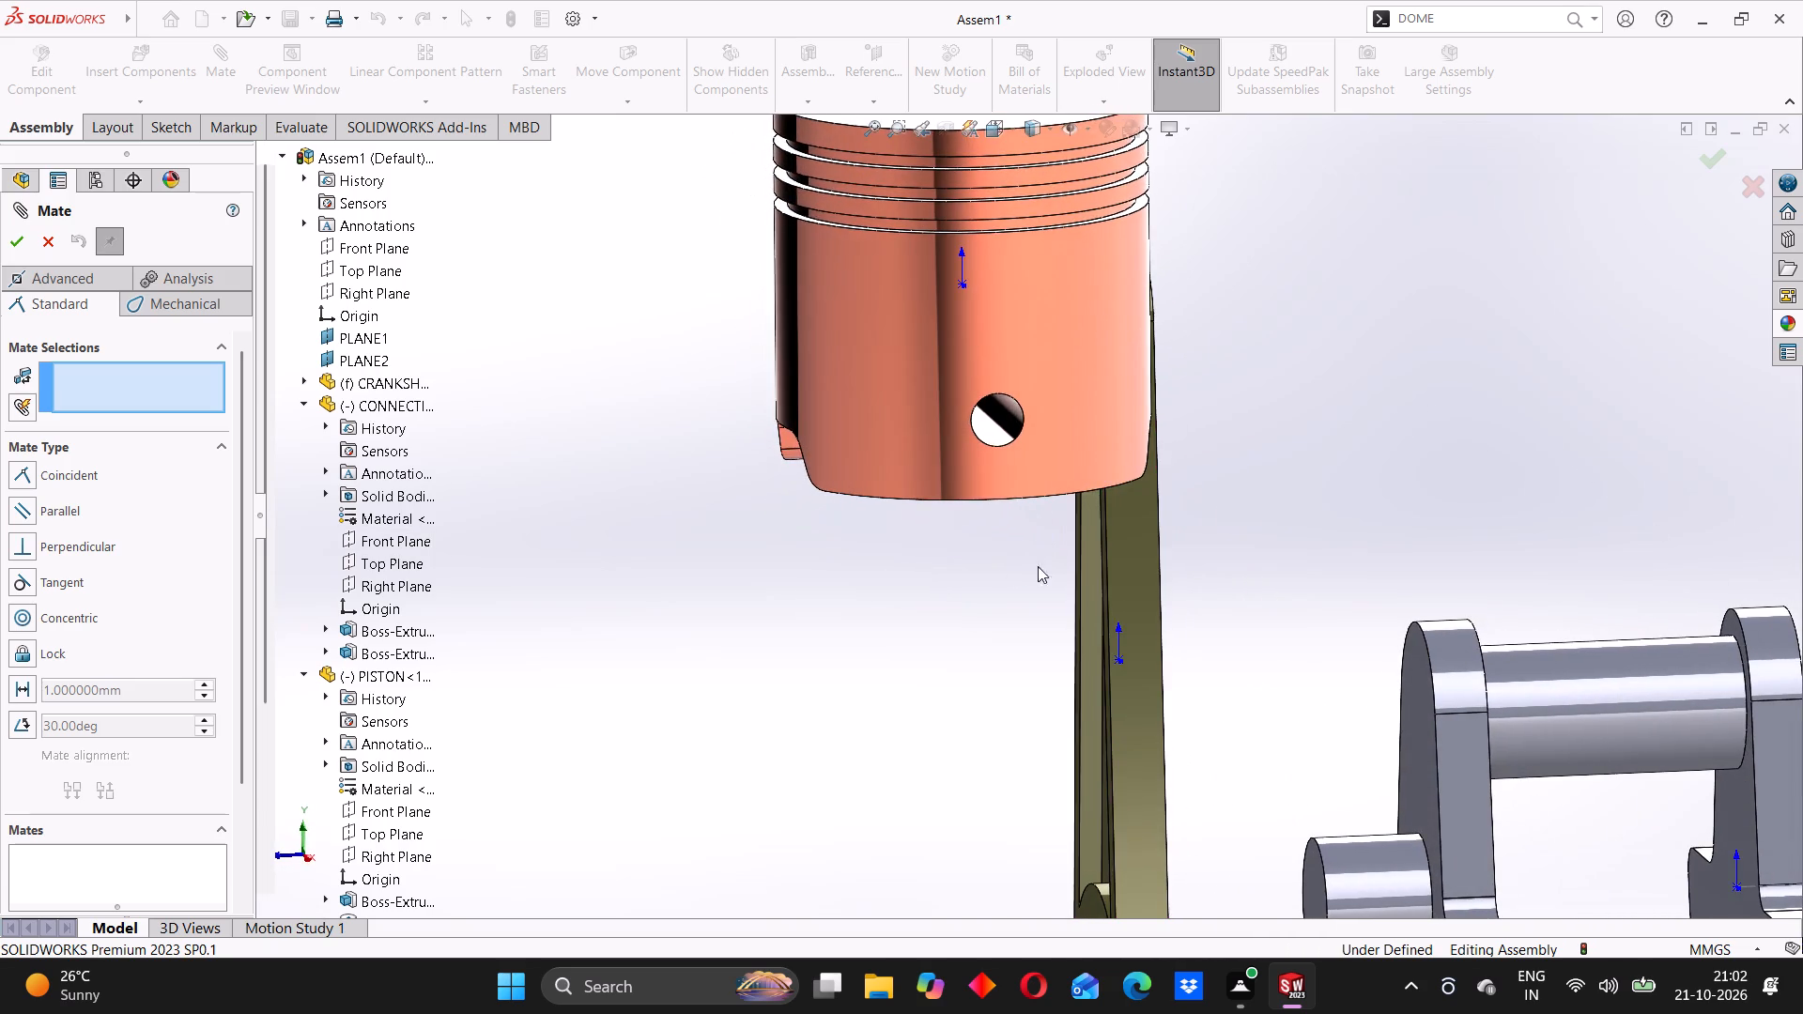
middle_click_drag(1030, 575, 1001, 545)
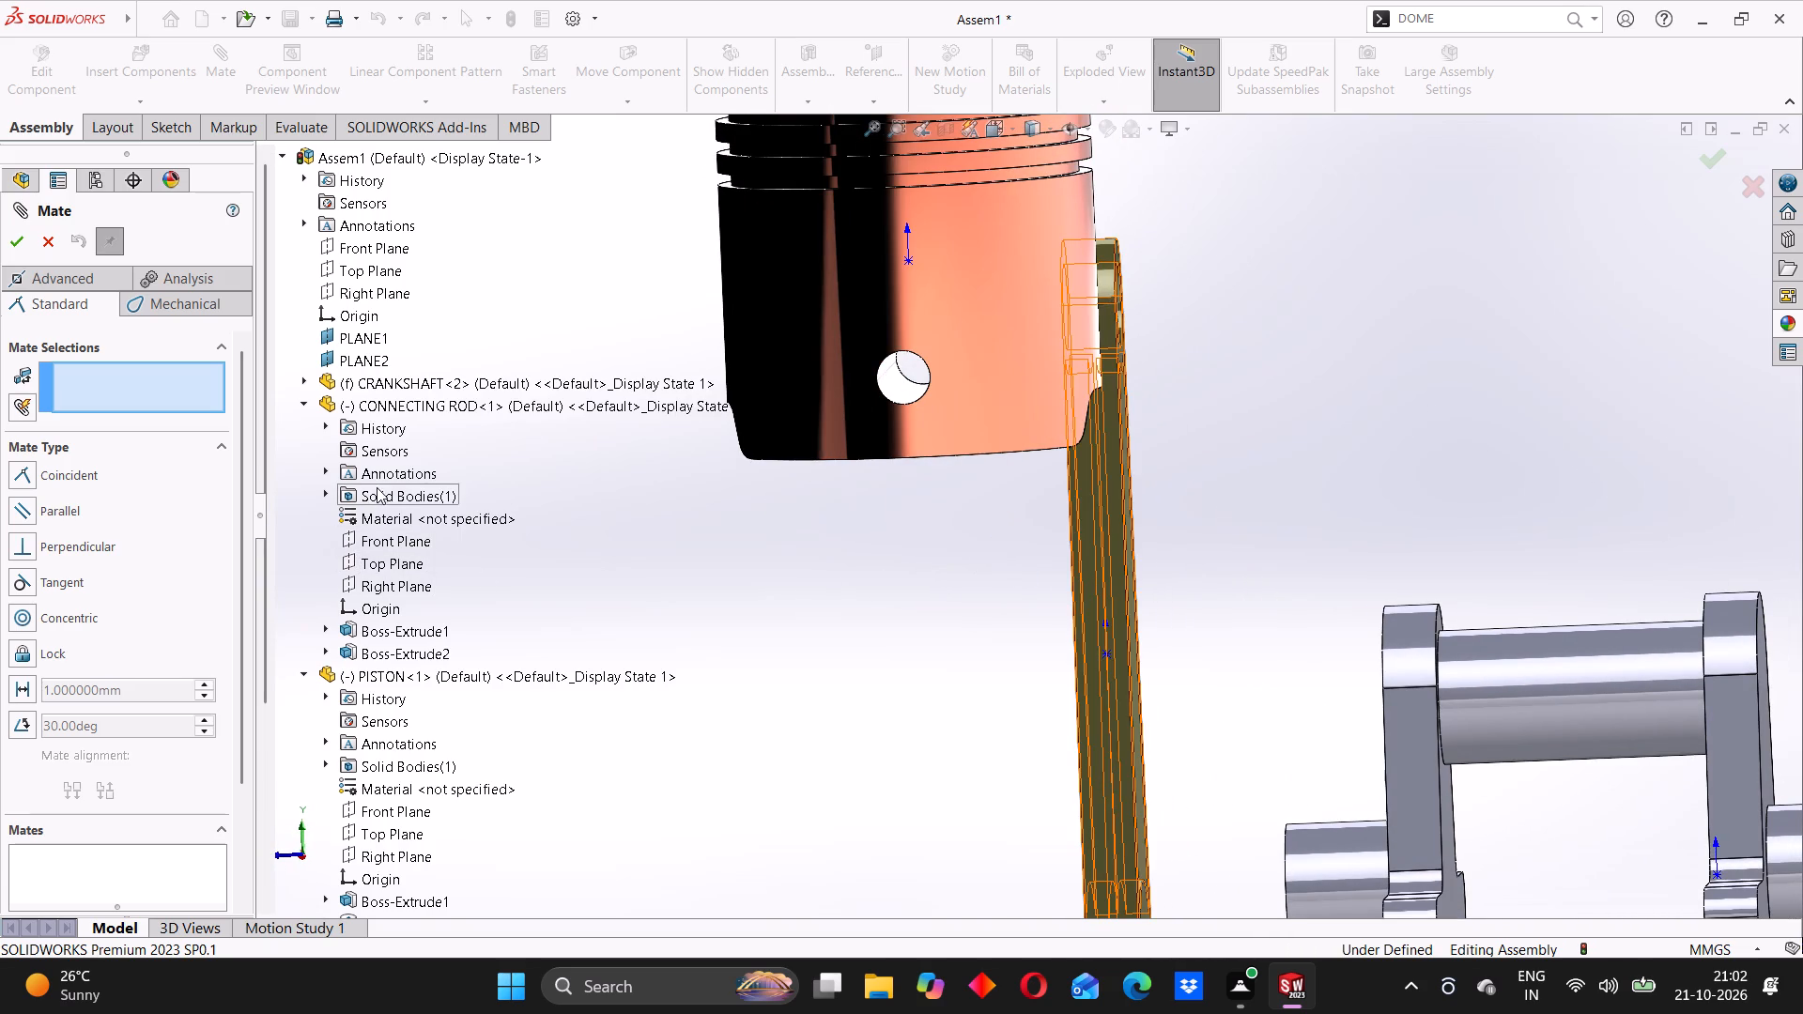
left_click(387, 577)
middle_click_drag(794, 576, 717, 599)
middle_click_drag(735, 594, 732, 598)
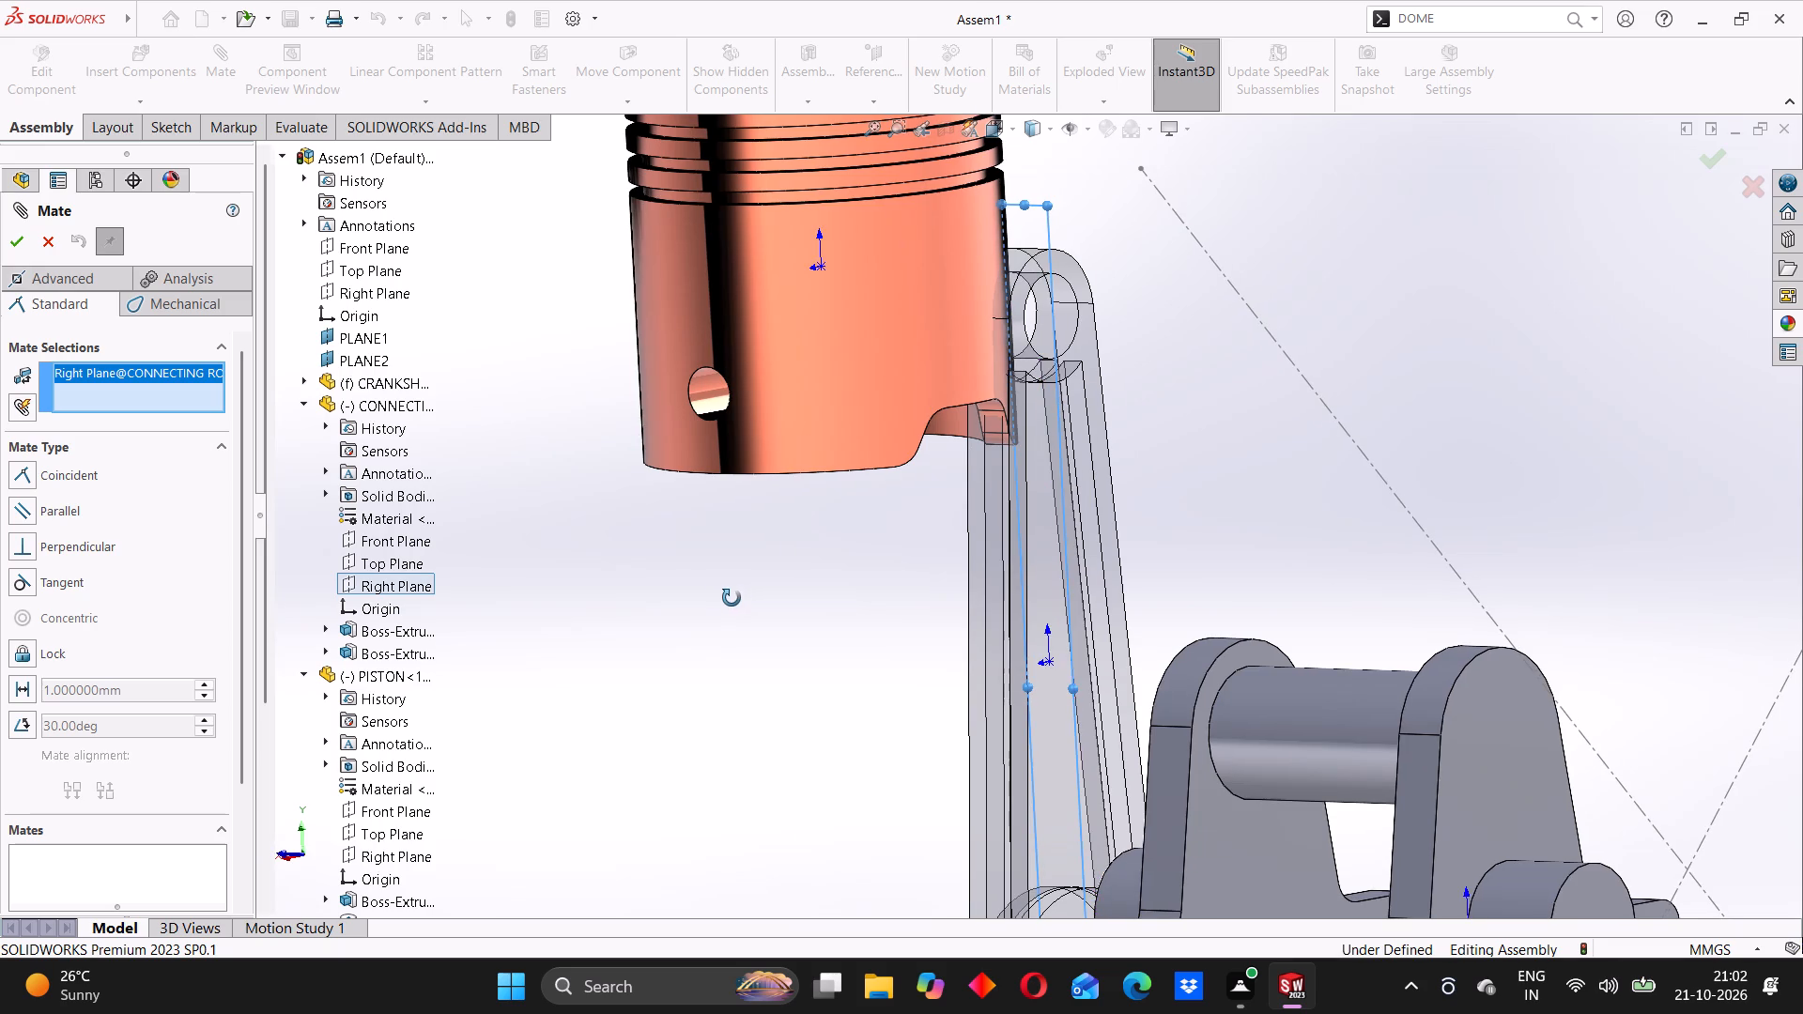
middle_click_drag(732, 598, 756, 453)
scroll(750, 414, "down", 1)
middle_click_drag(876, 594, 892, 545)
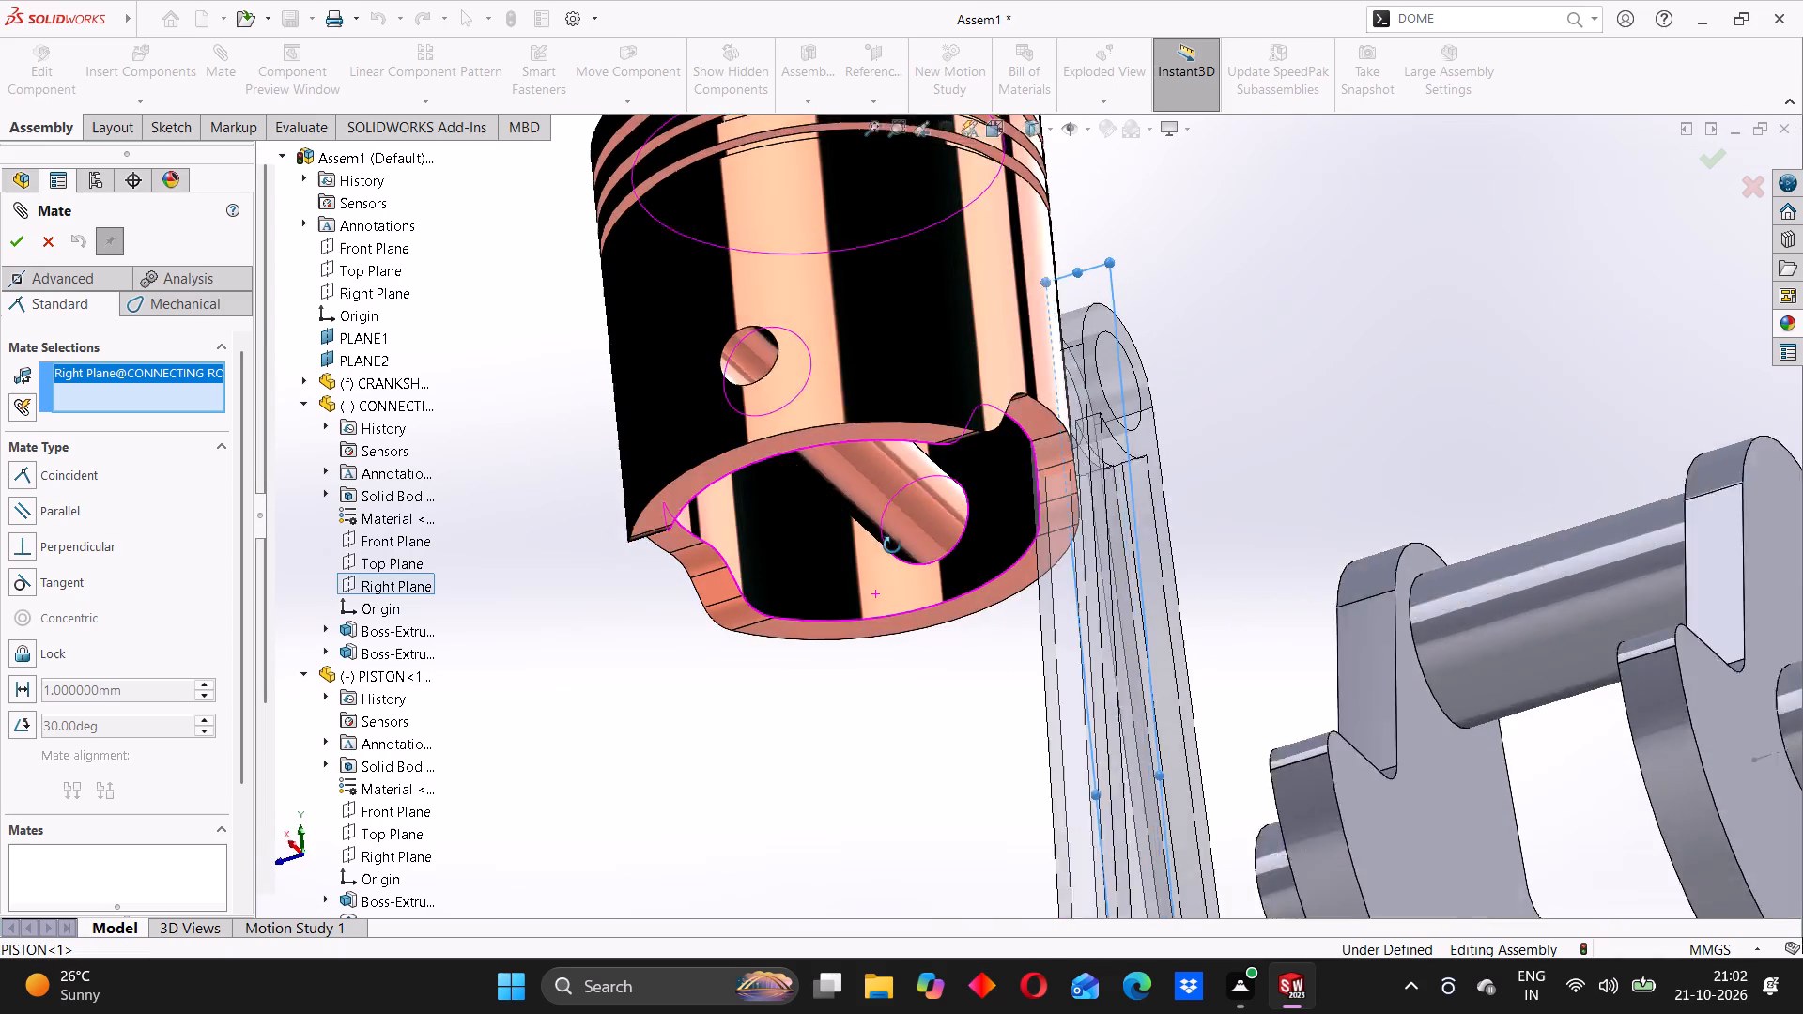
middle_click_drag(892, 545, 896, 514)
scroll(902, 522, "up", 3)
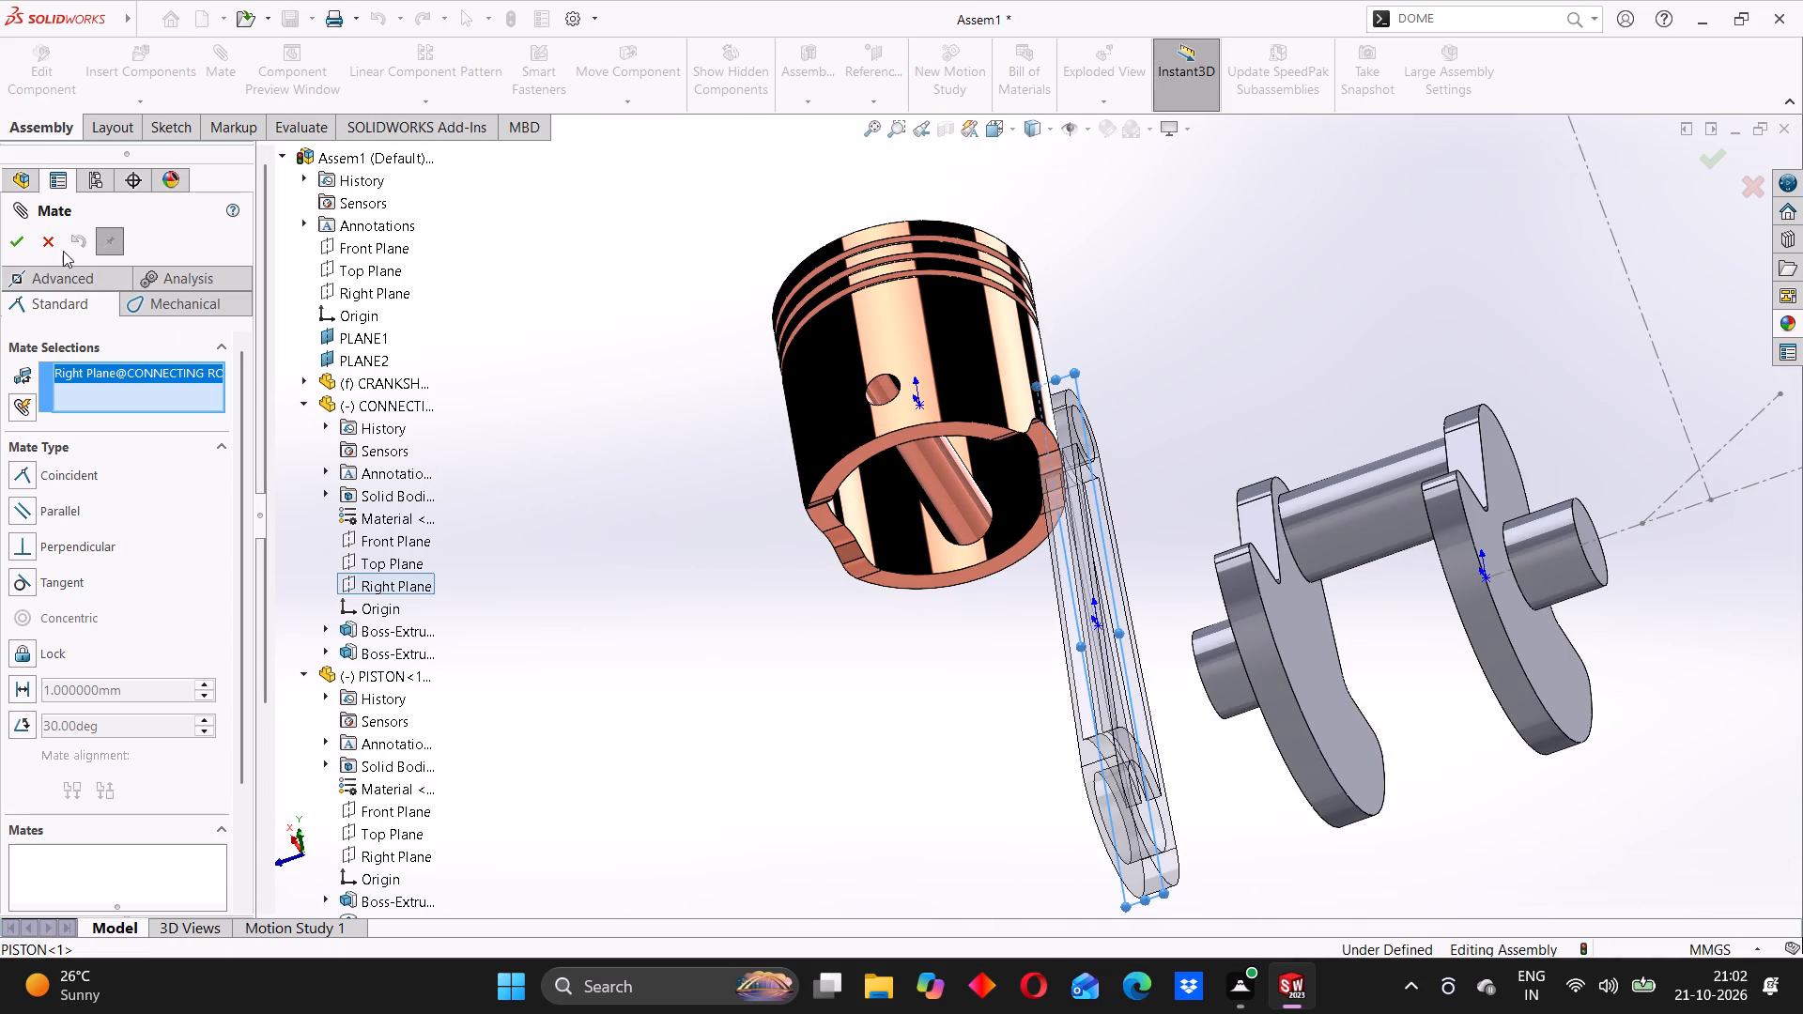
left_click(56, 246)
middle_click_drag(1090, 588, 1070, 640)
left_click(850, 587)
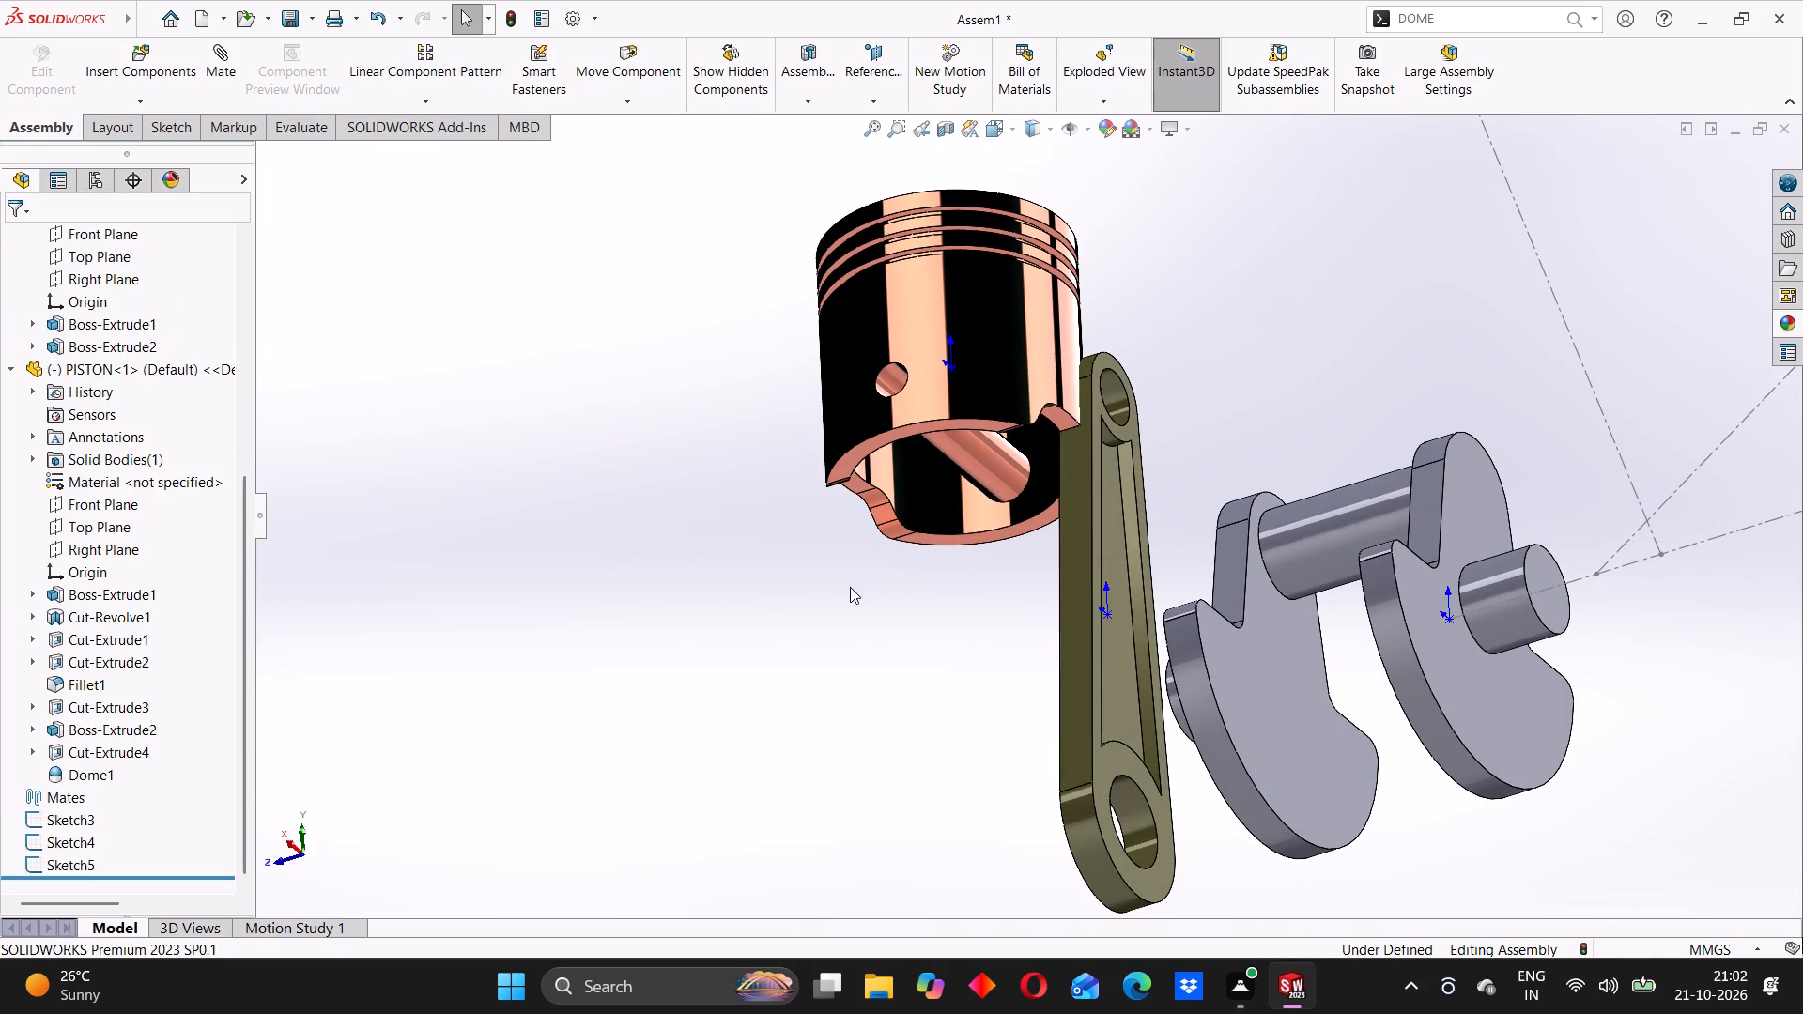
Add a concentric mate between the connecting rod's small-end bore and the piston's pin hole, and slide the piston over the rod.
left_click(235, 81)
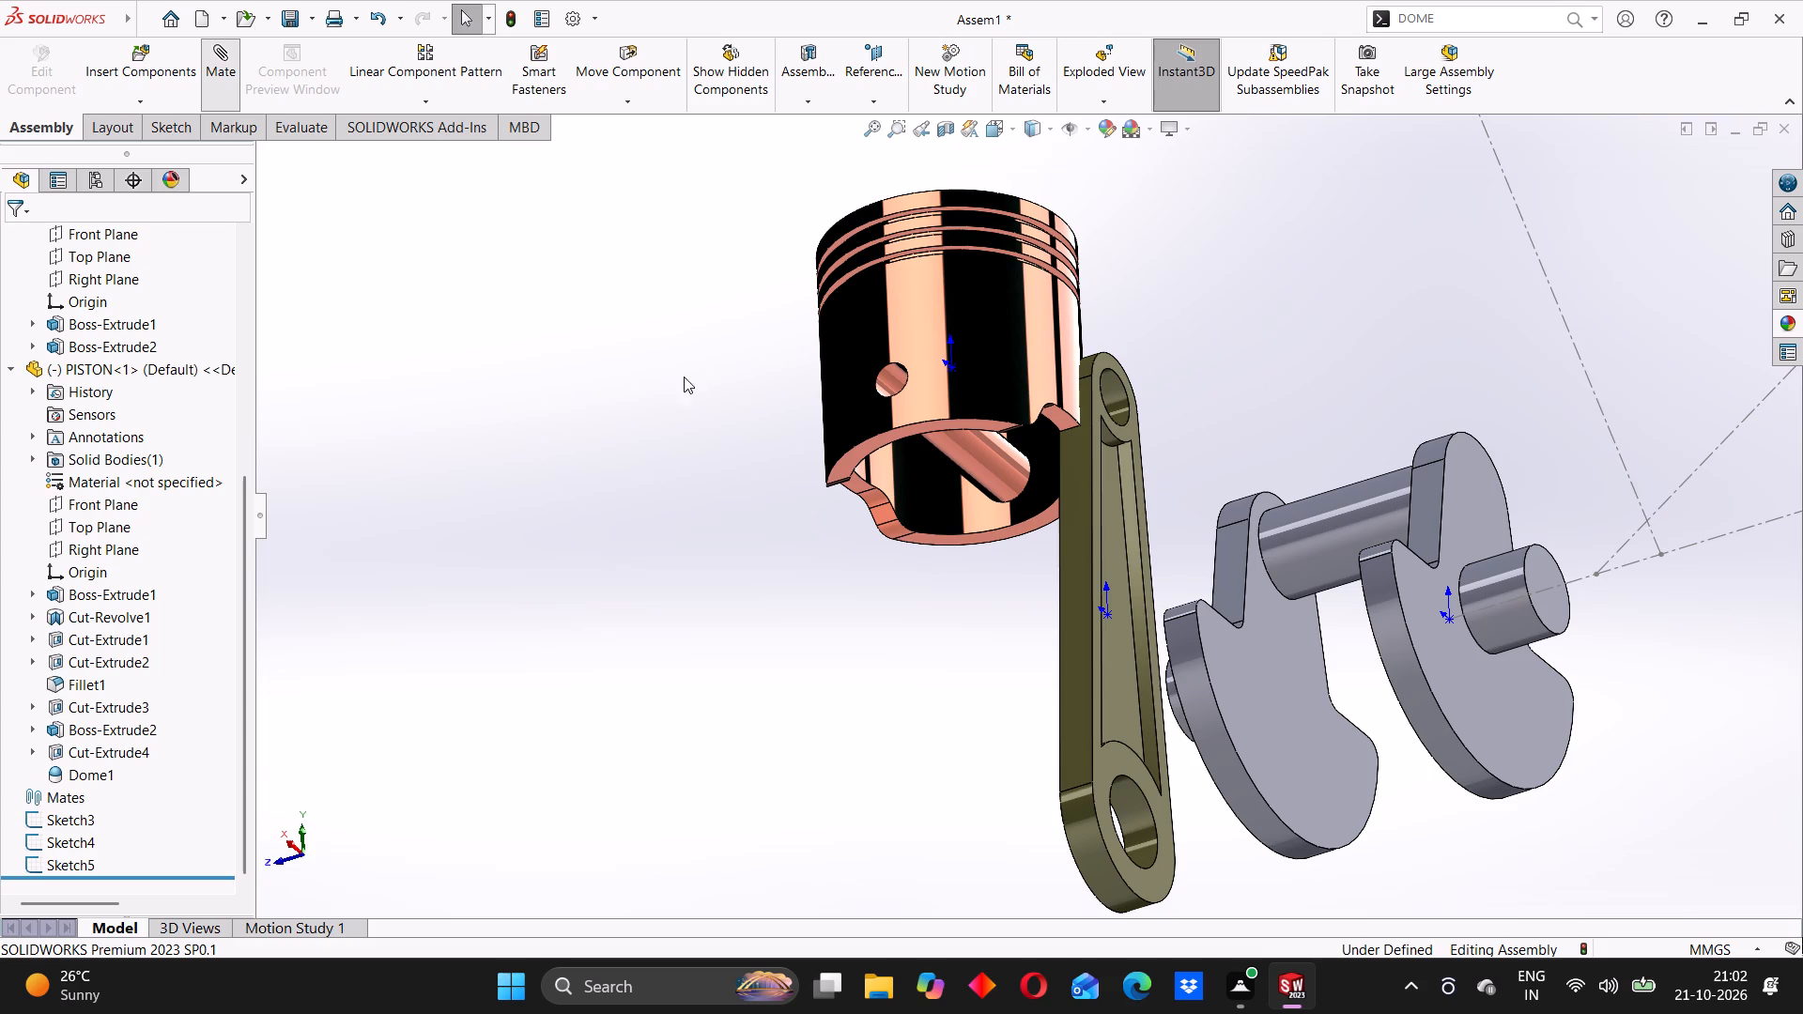
middle_click_drag(761, 477, 776, 514)
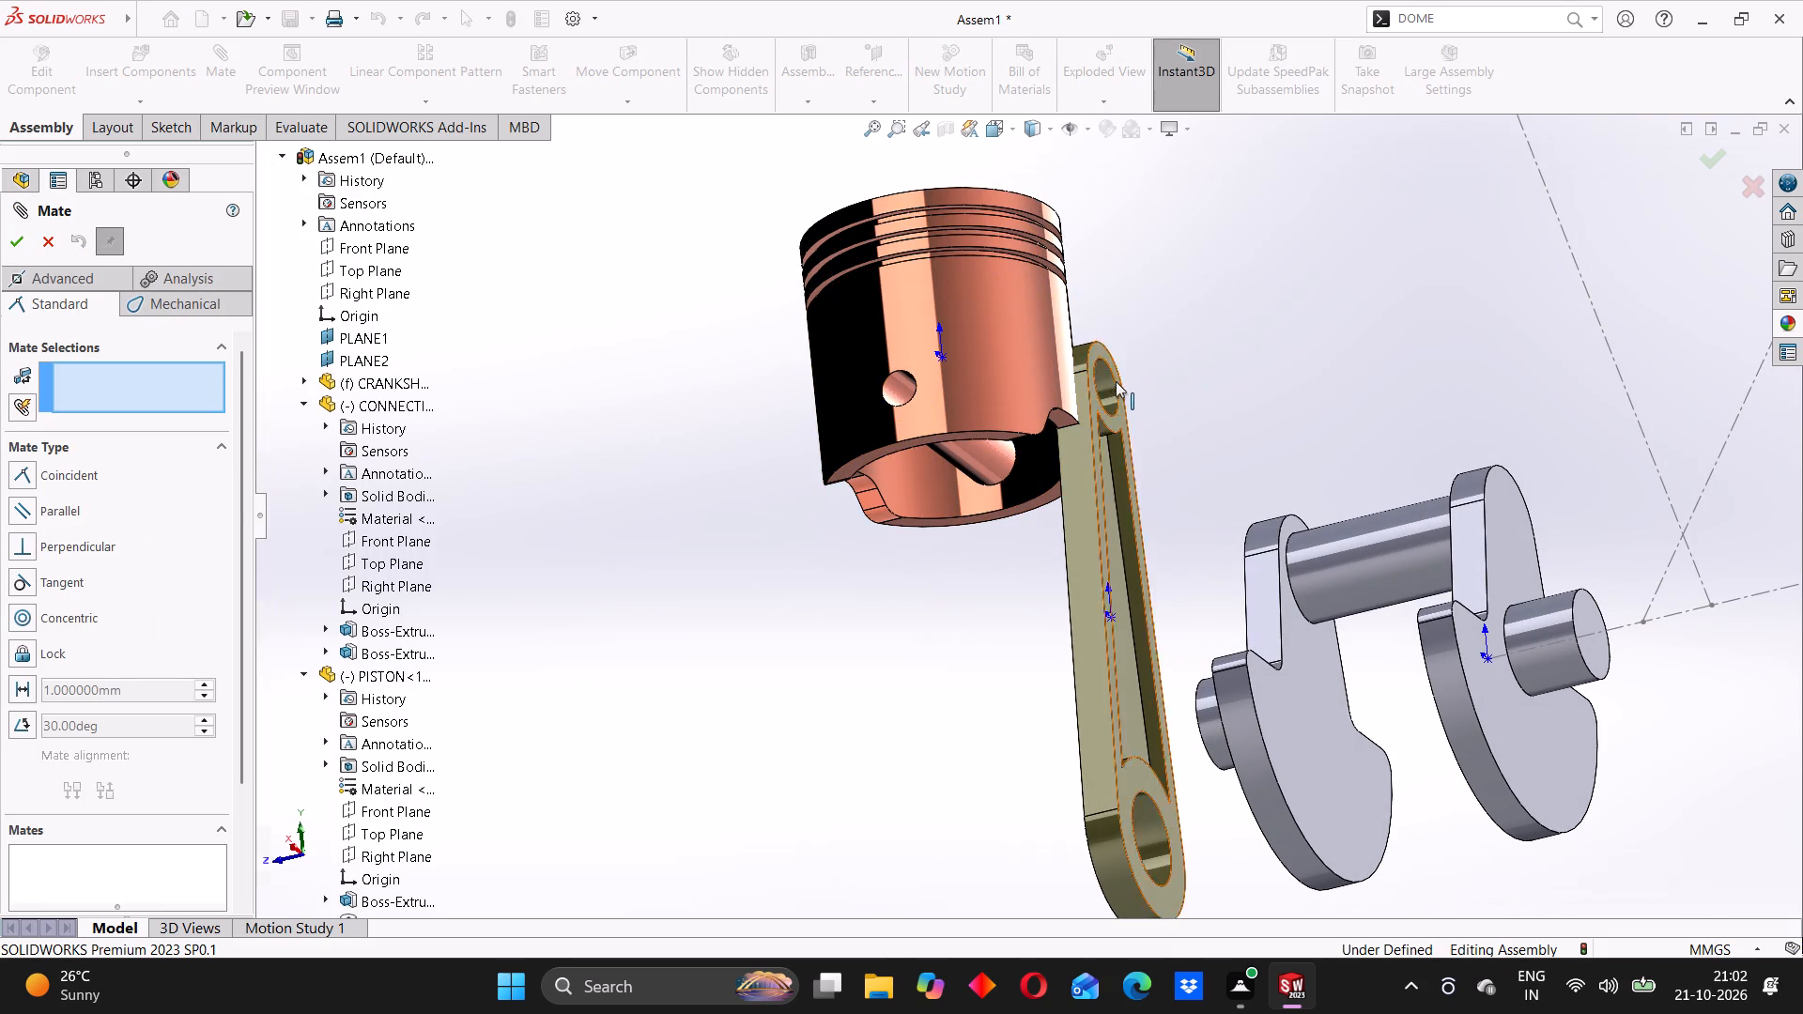
left_click(1102, 386)
middle_click_drag(948, 531, 959, 475)
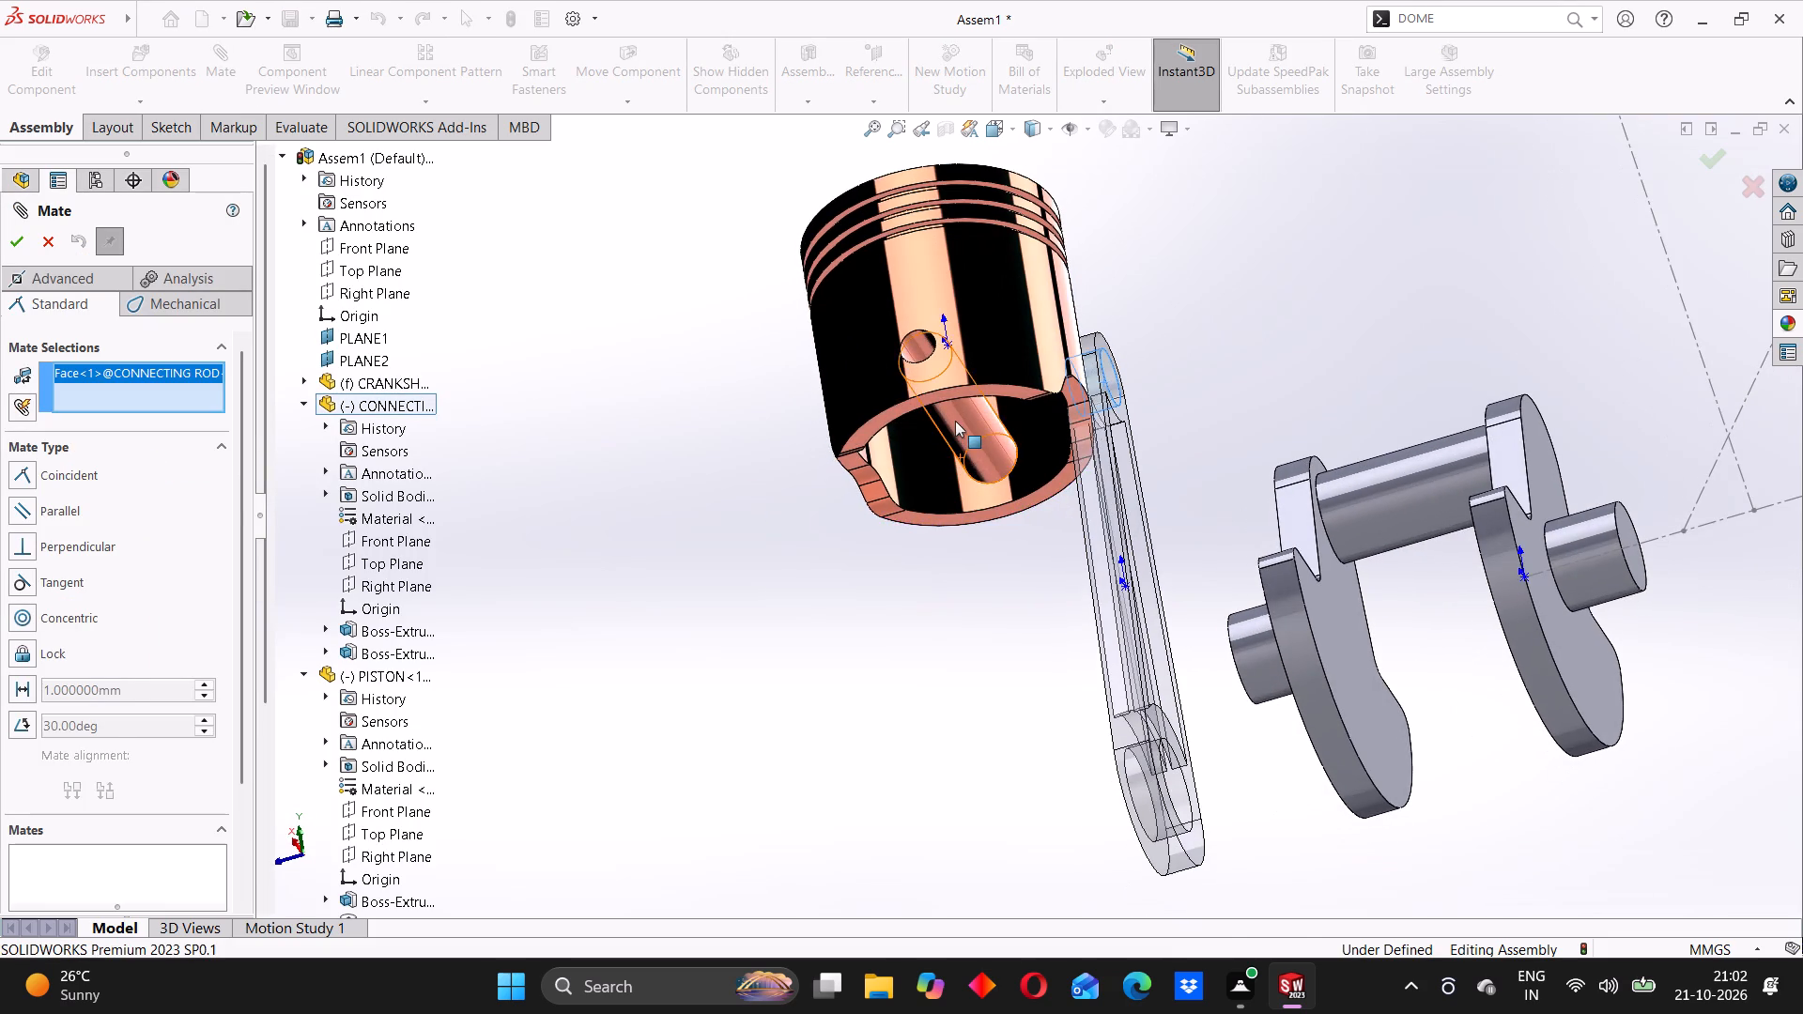
left_click(955, 421)
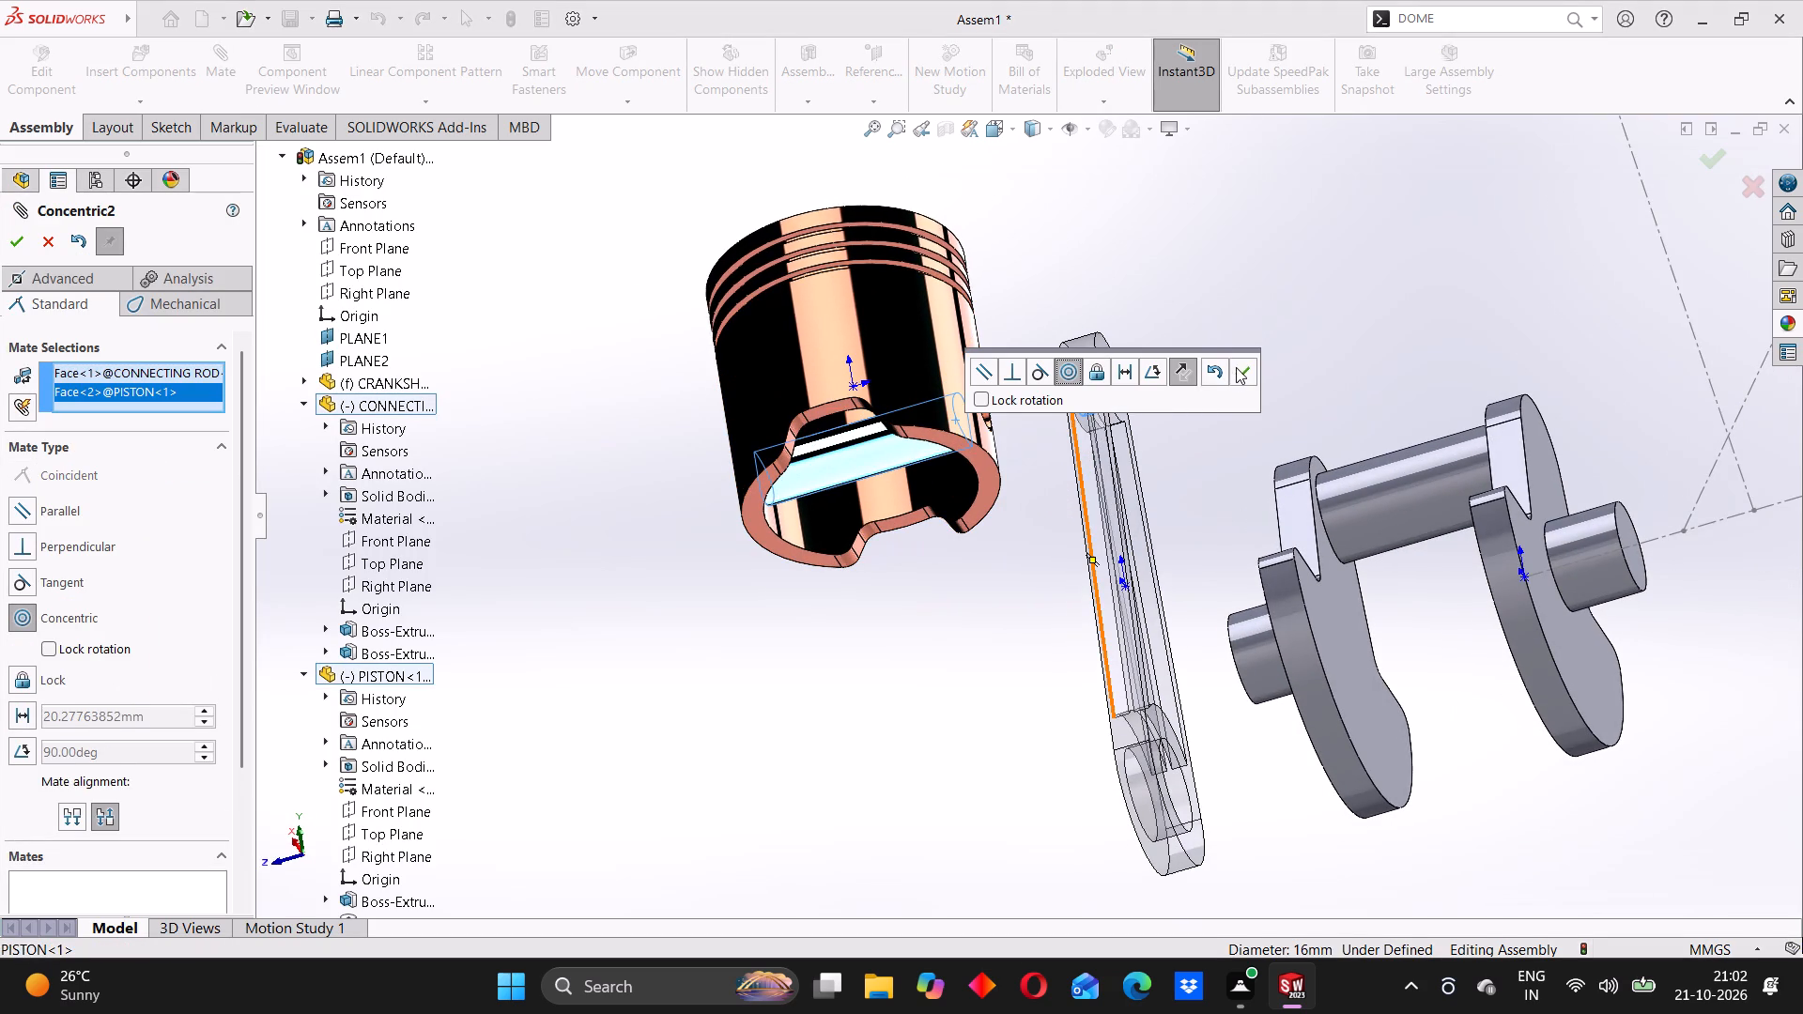
left_click(1238, 367)
left_click_drag(885, 380, 1155, 312)
middle_click_drag(942, 547, 963, 586)
left_click(801, 511)
Add a coincident mate between the connecting rod's Front Plane and the piston's Right Plane.
middle_click_drag(807, 464, 818, 489)
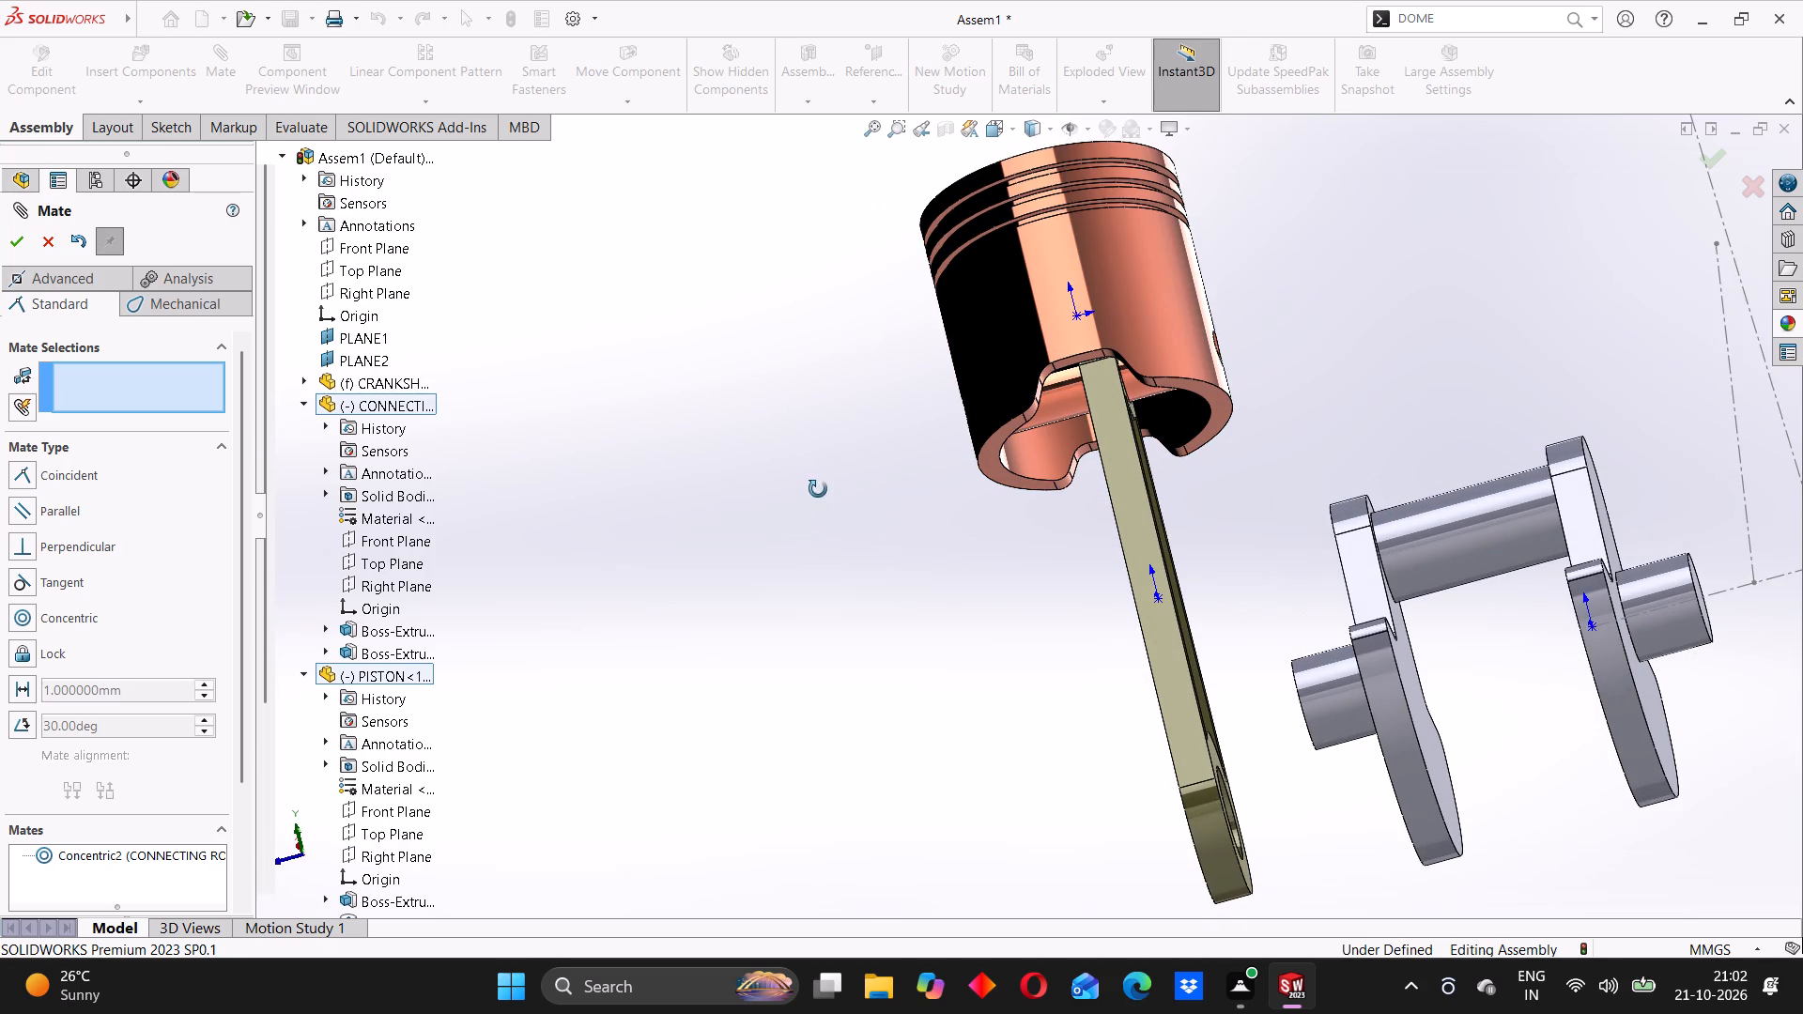
middle_click_drag(818, 489, 825, 510)
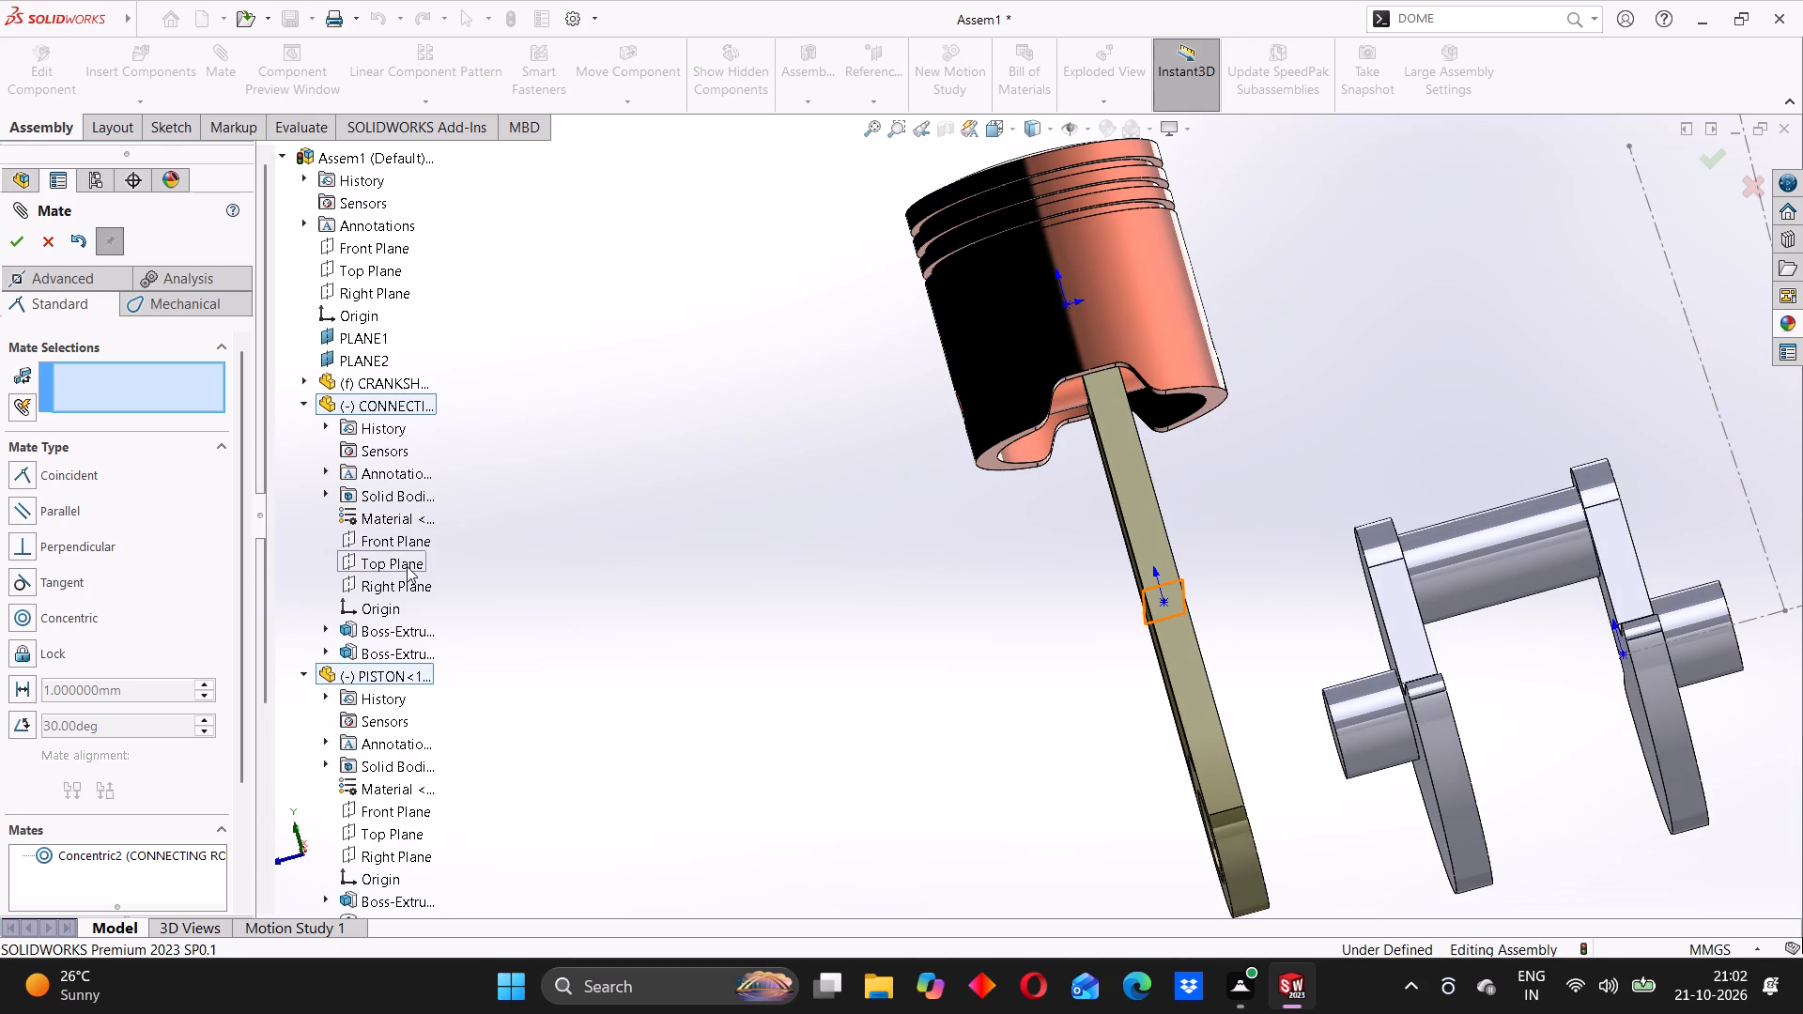
left_click(391, 542)
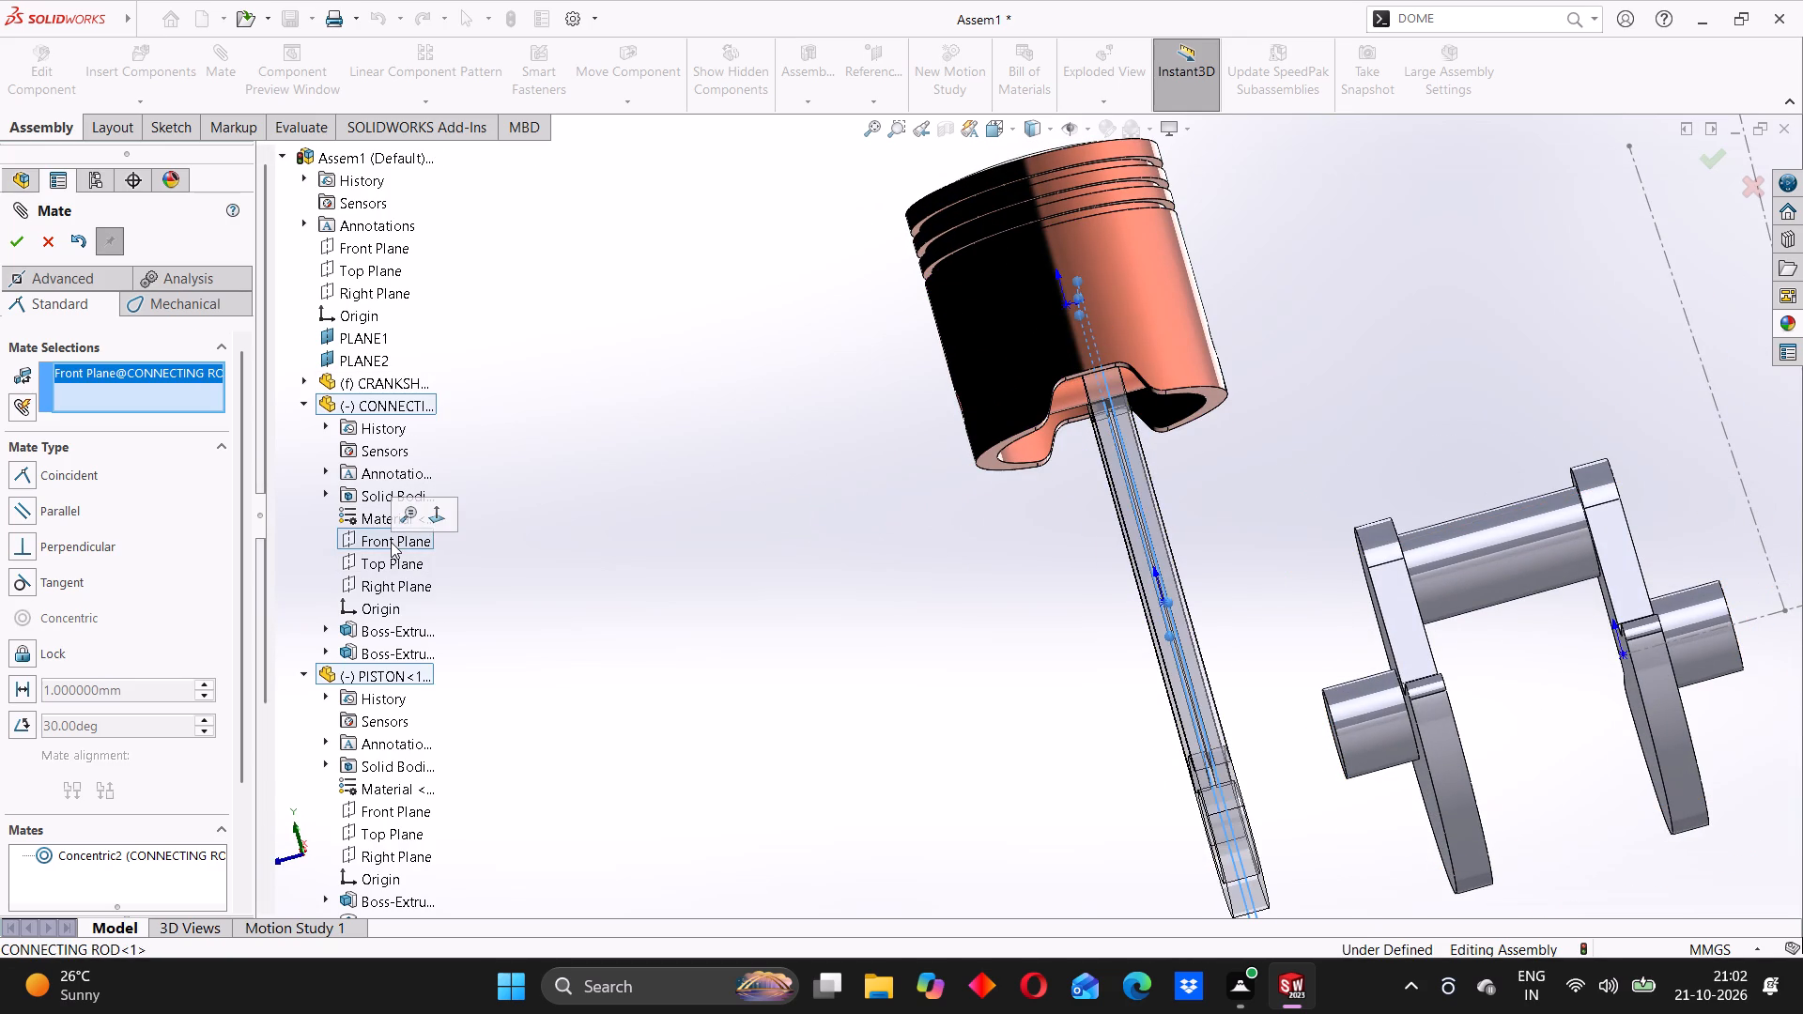
middle_click_drag(839, 588, 824, 492)
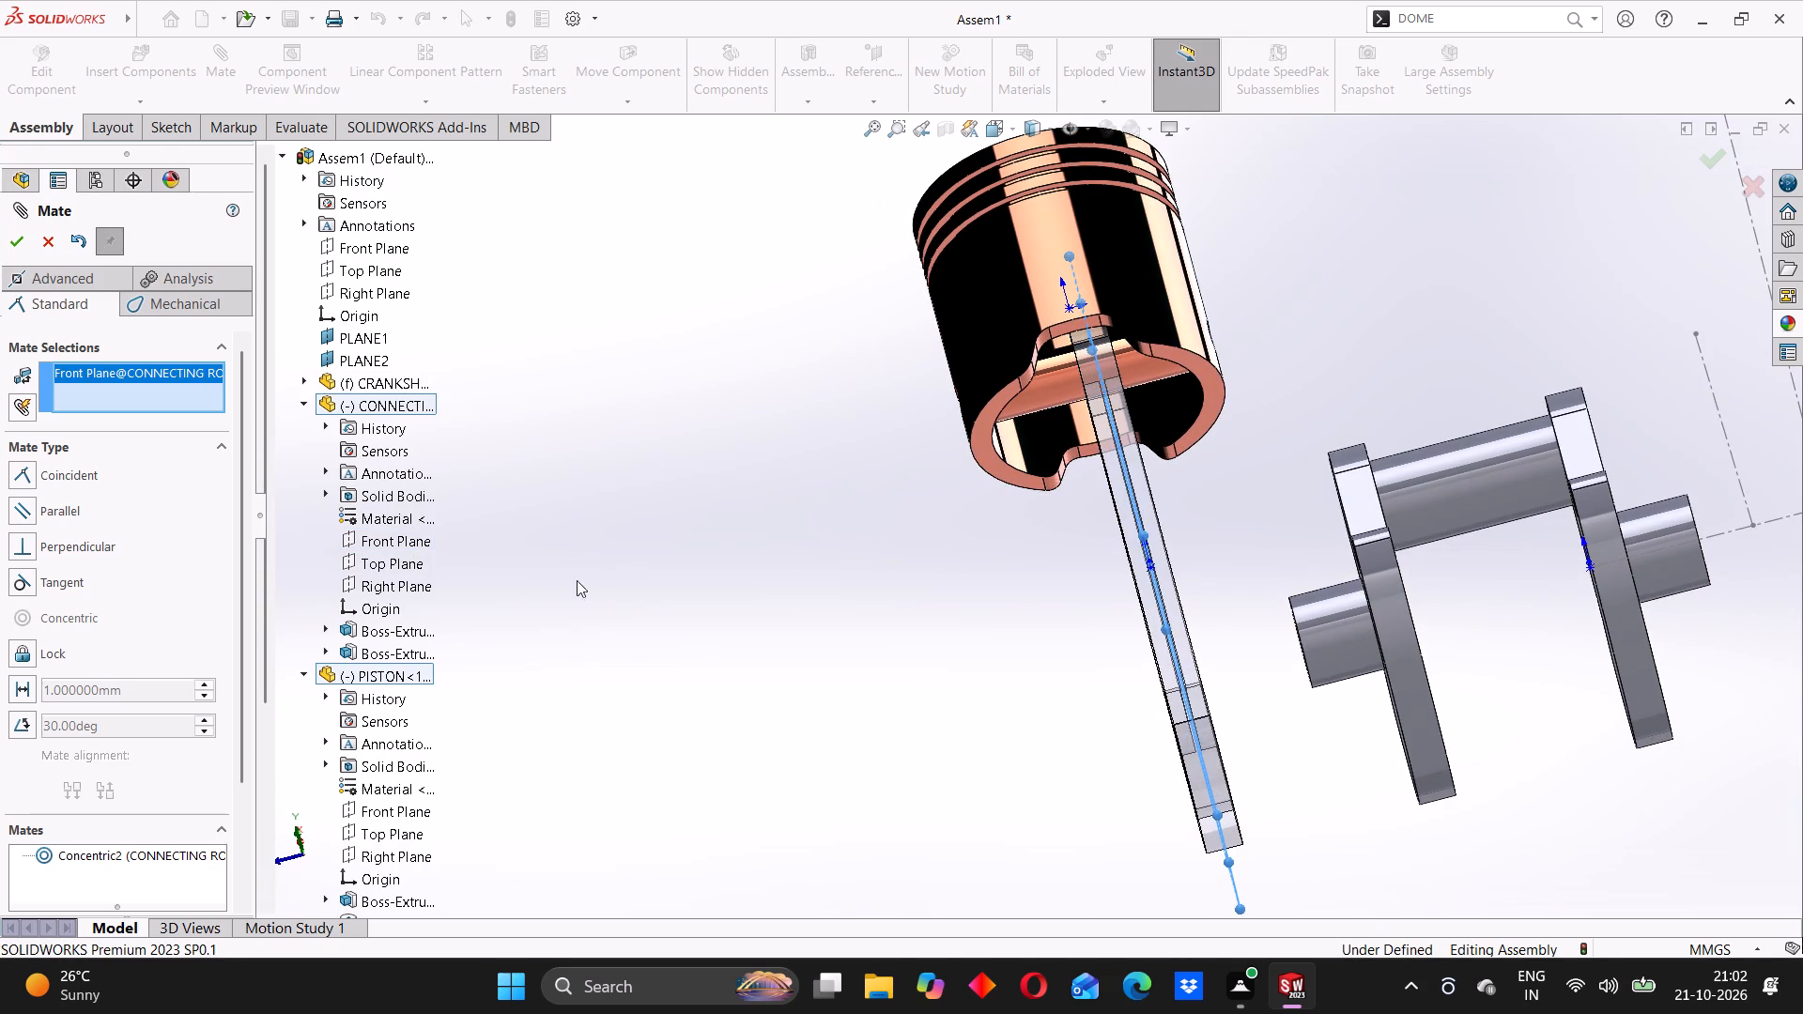
scroll(425, 625, "down", 2)
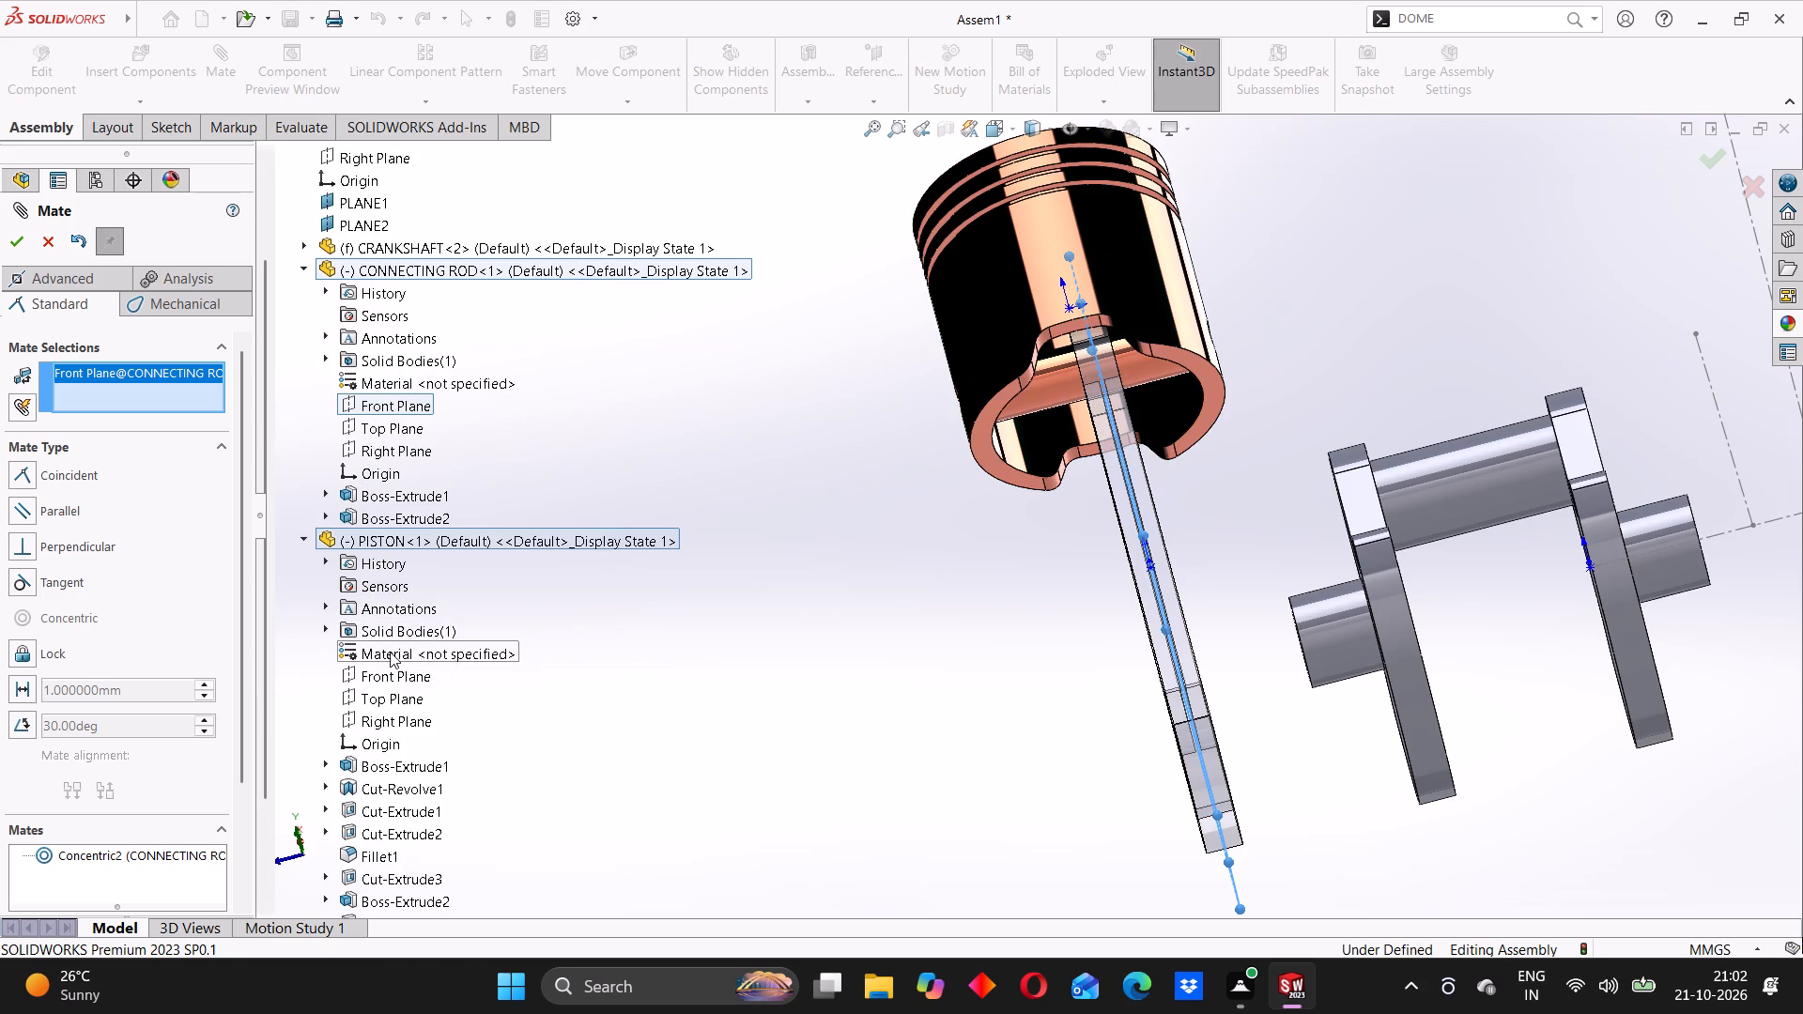
left_click(391, 714)
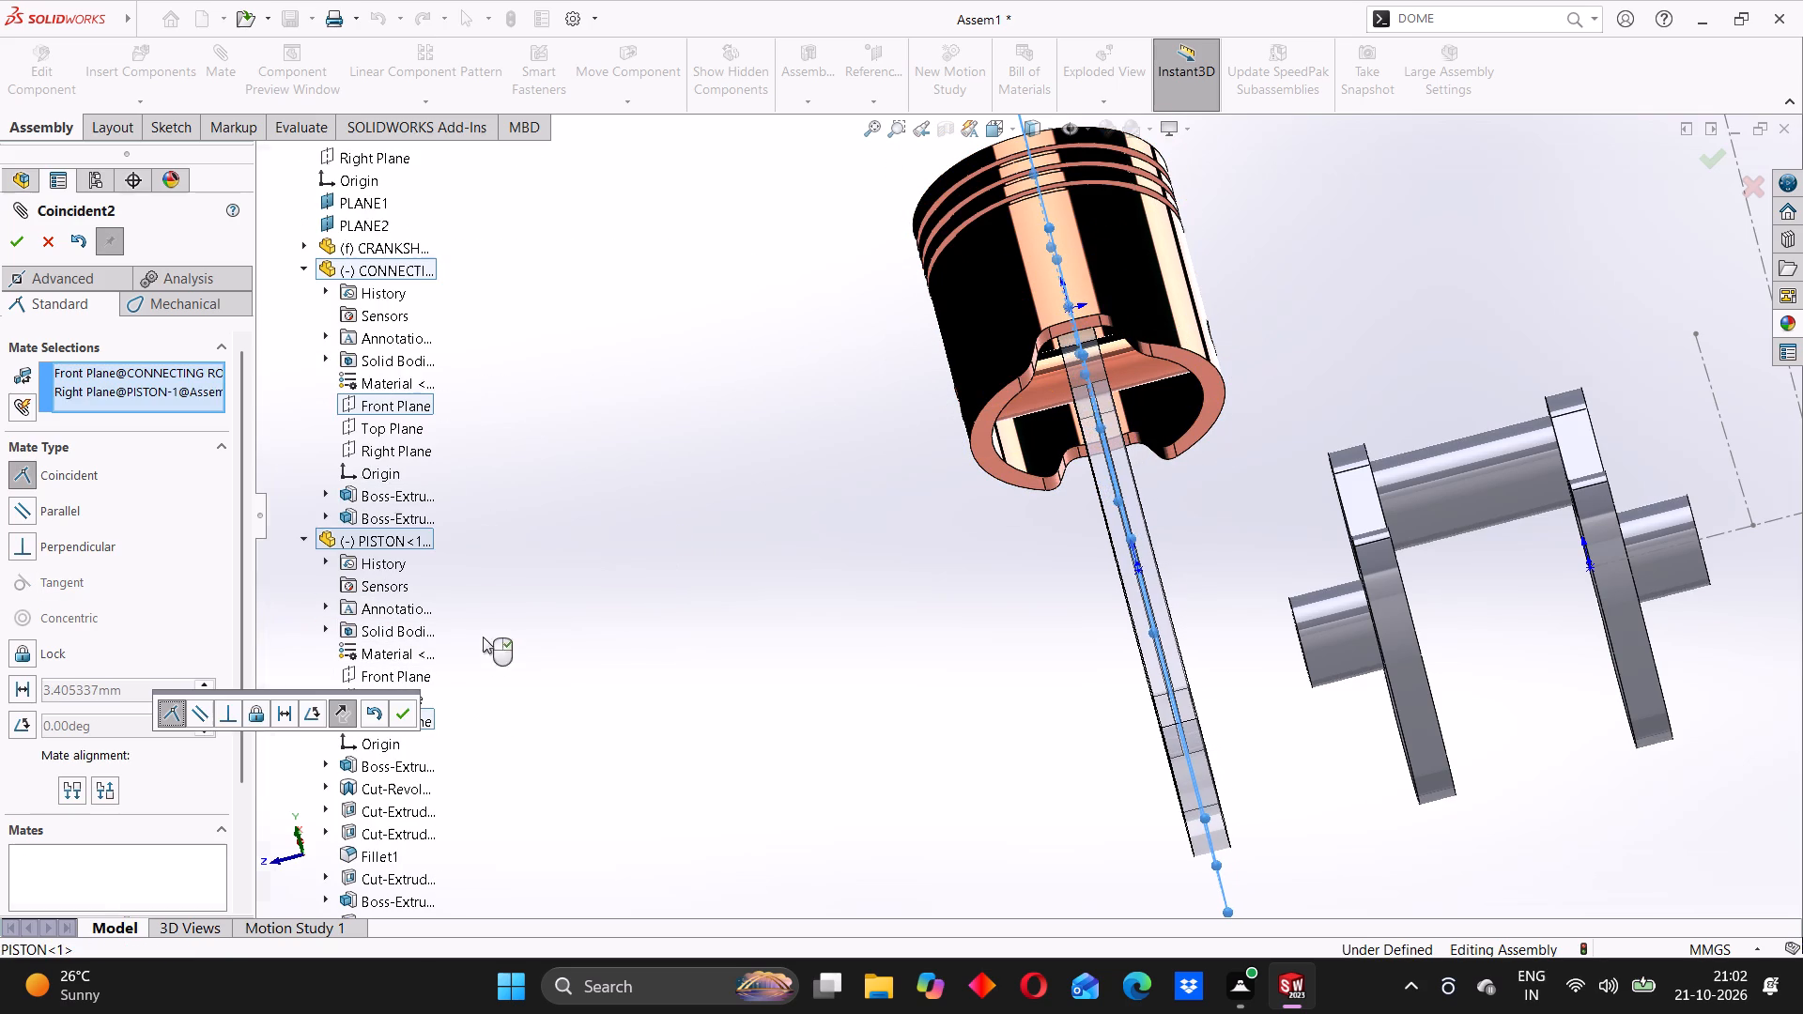
left_click(18, 241)
Examine from several angles how the mated piston and connecting rod sit relative to each other and the crankshaft.
scroll(816, 482, "up", 1)
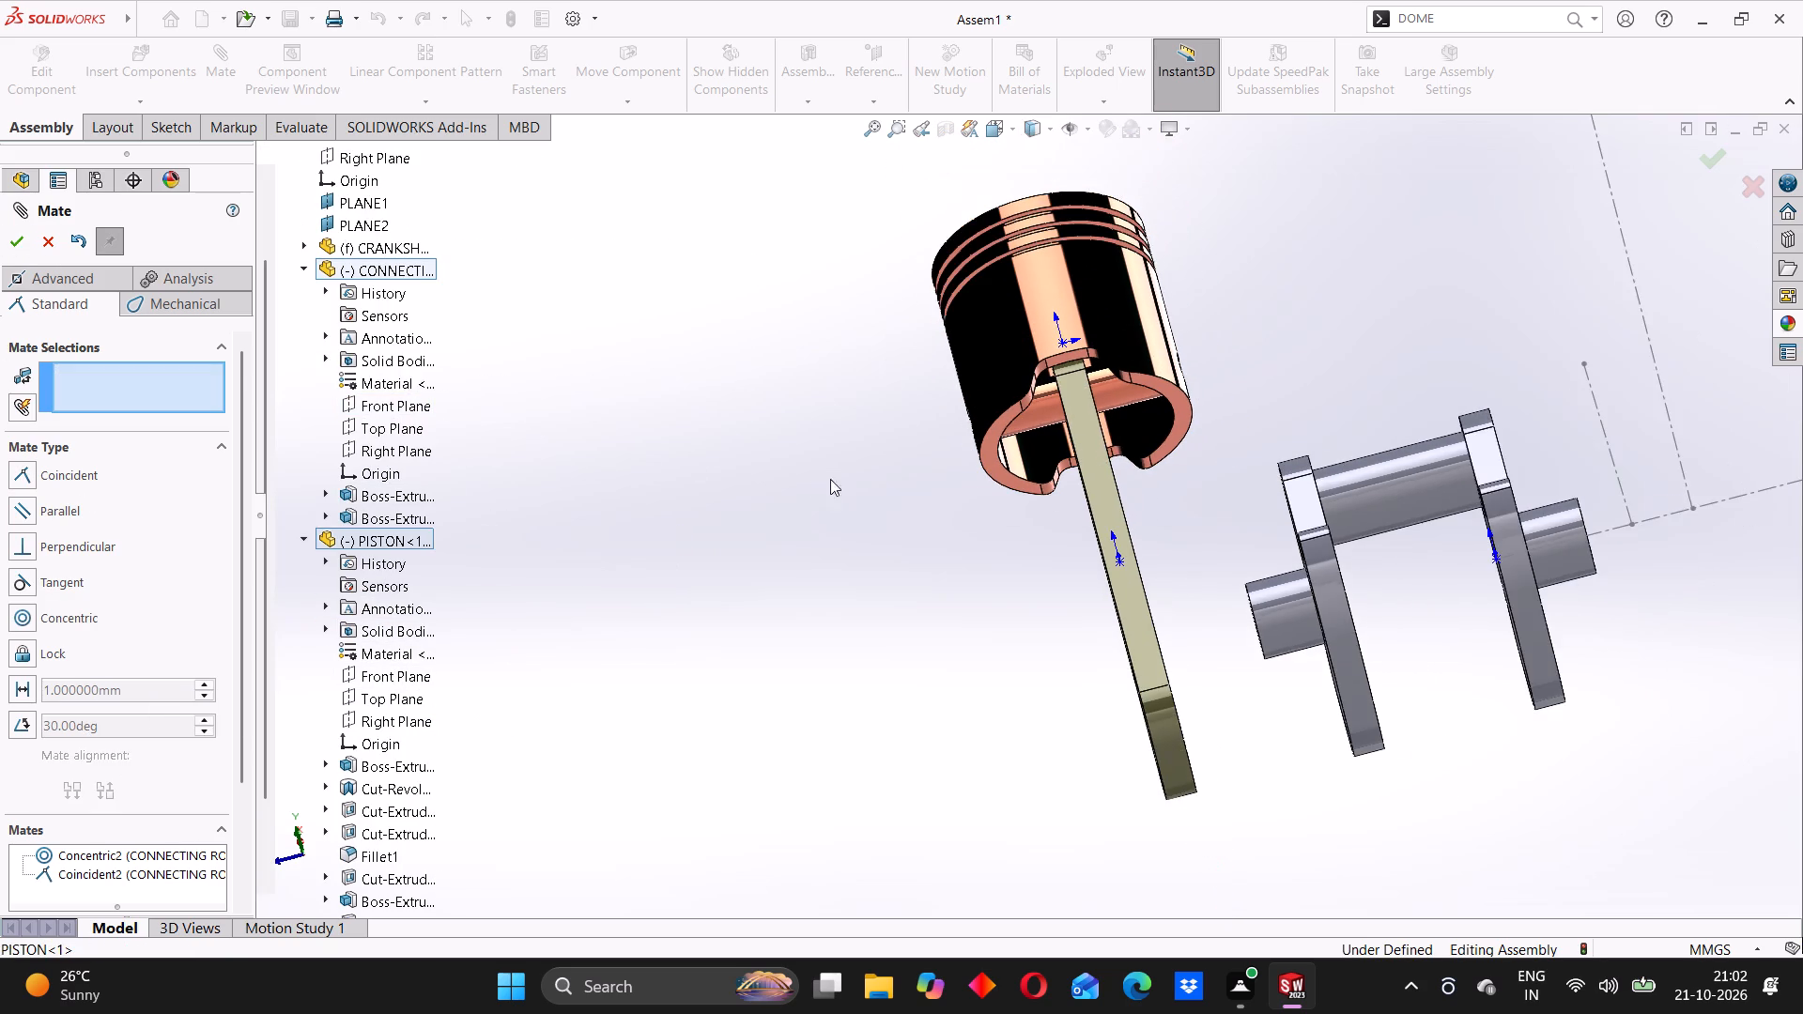
middle_click_drag(1024, 453, 969, 526)
scroll(969, 526, "up", 1)
middle_click_drag(1052, 409, 1046, 545)
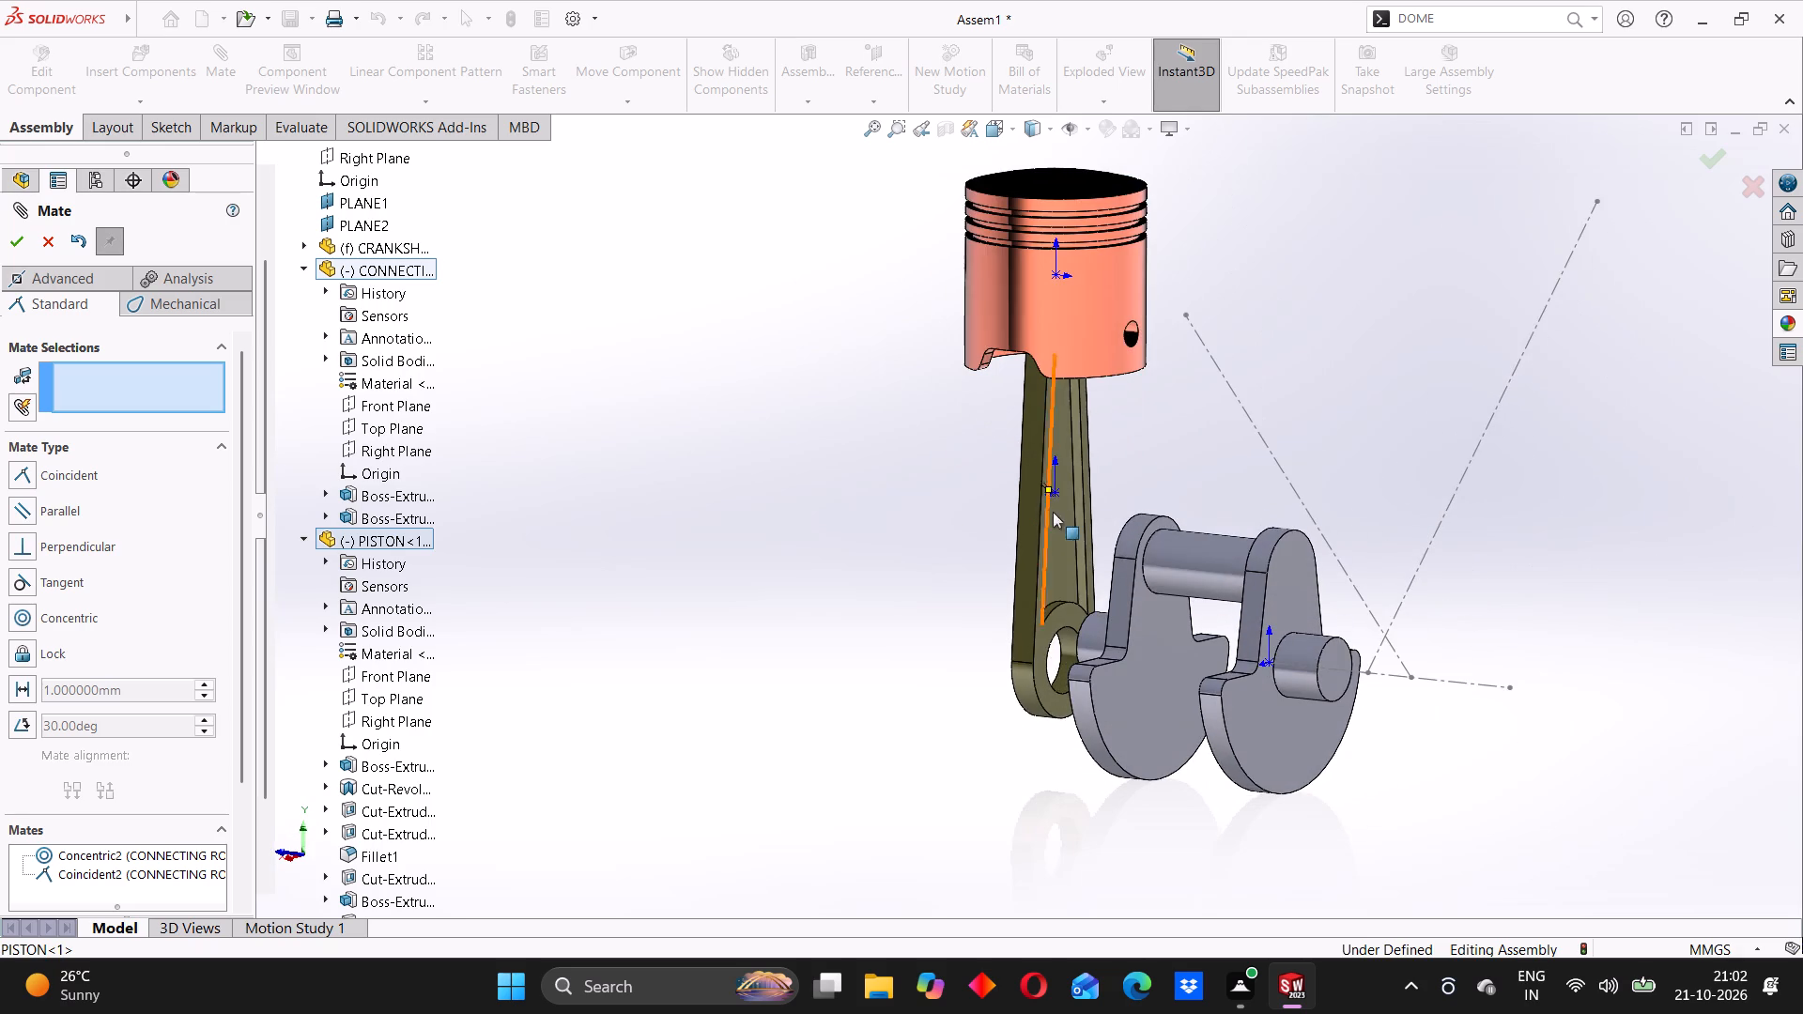
scroll(1075, 452, "up", 2)
scroll(1040, 386, "down", 2)
middle_click_drag(1025, 401, 1056, 422)
scroll(1032, 407, "down", 2)
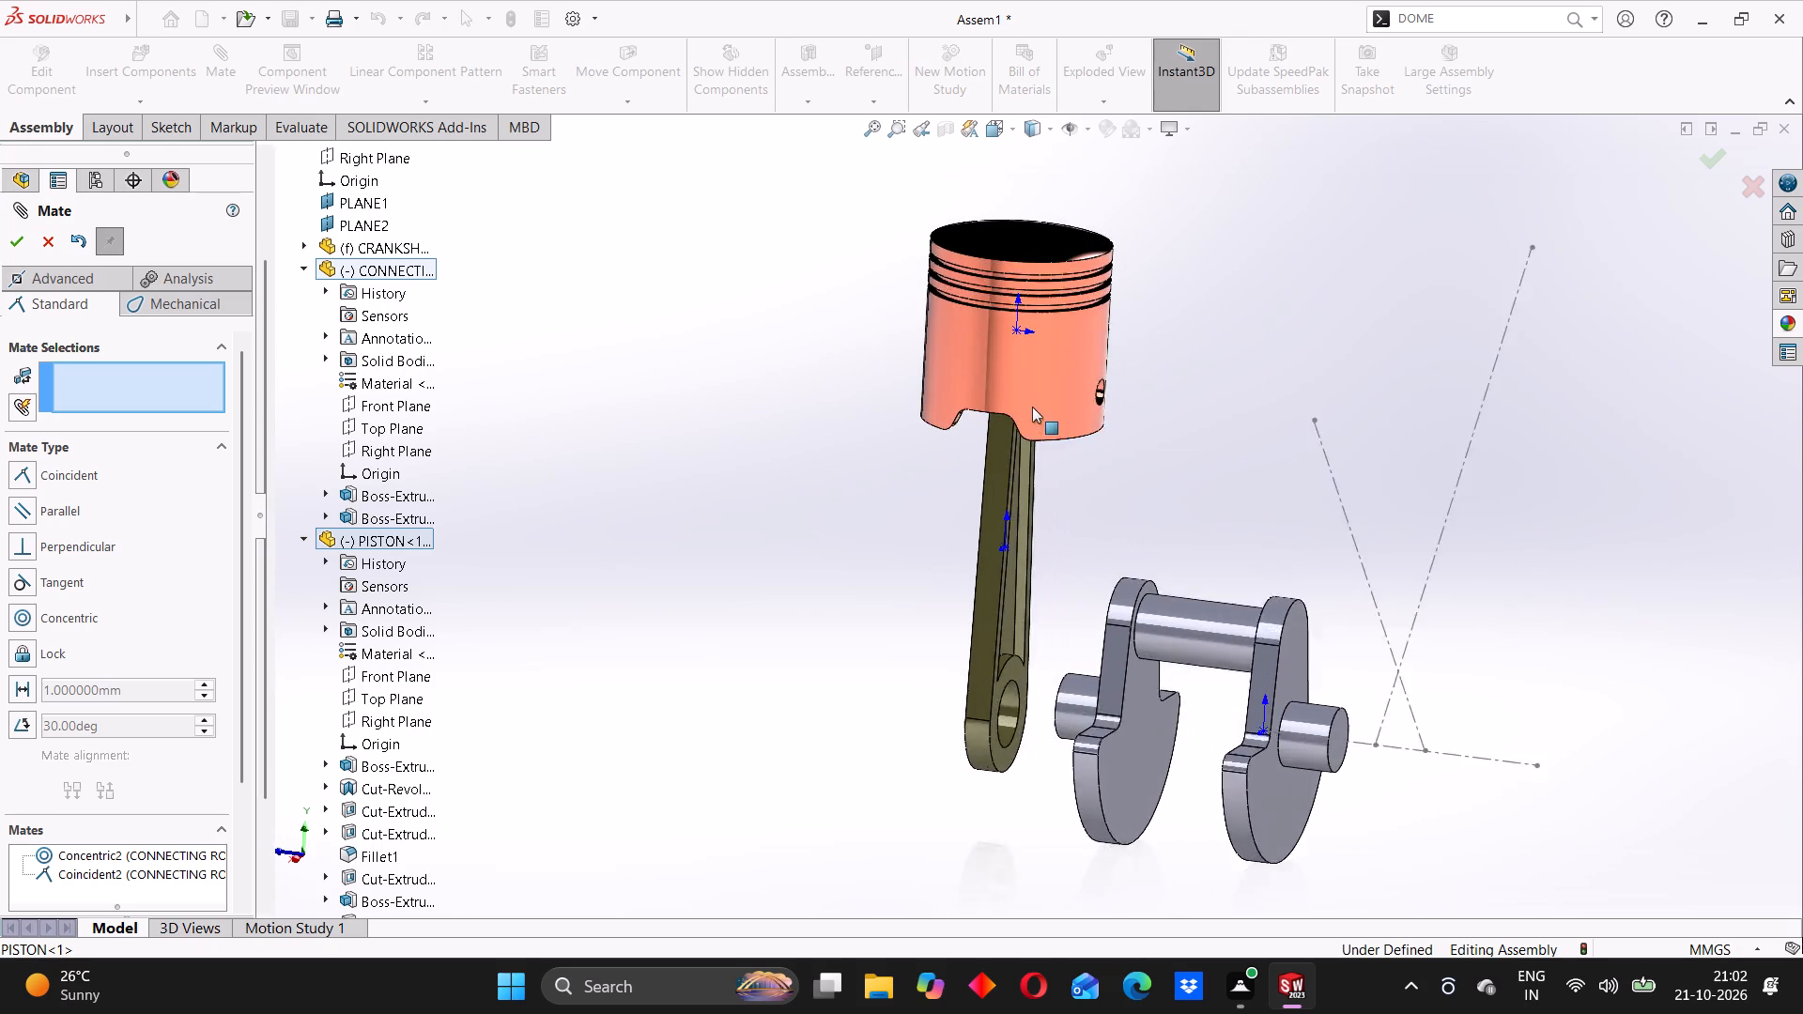
middle_click_drag(1115, 471, 1082, 471)
left_click(816, 548)
middle_click(1060, 482)
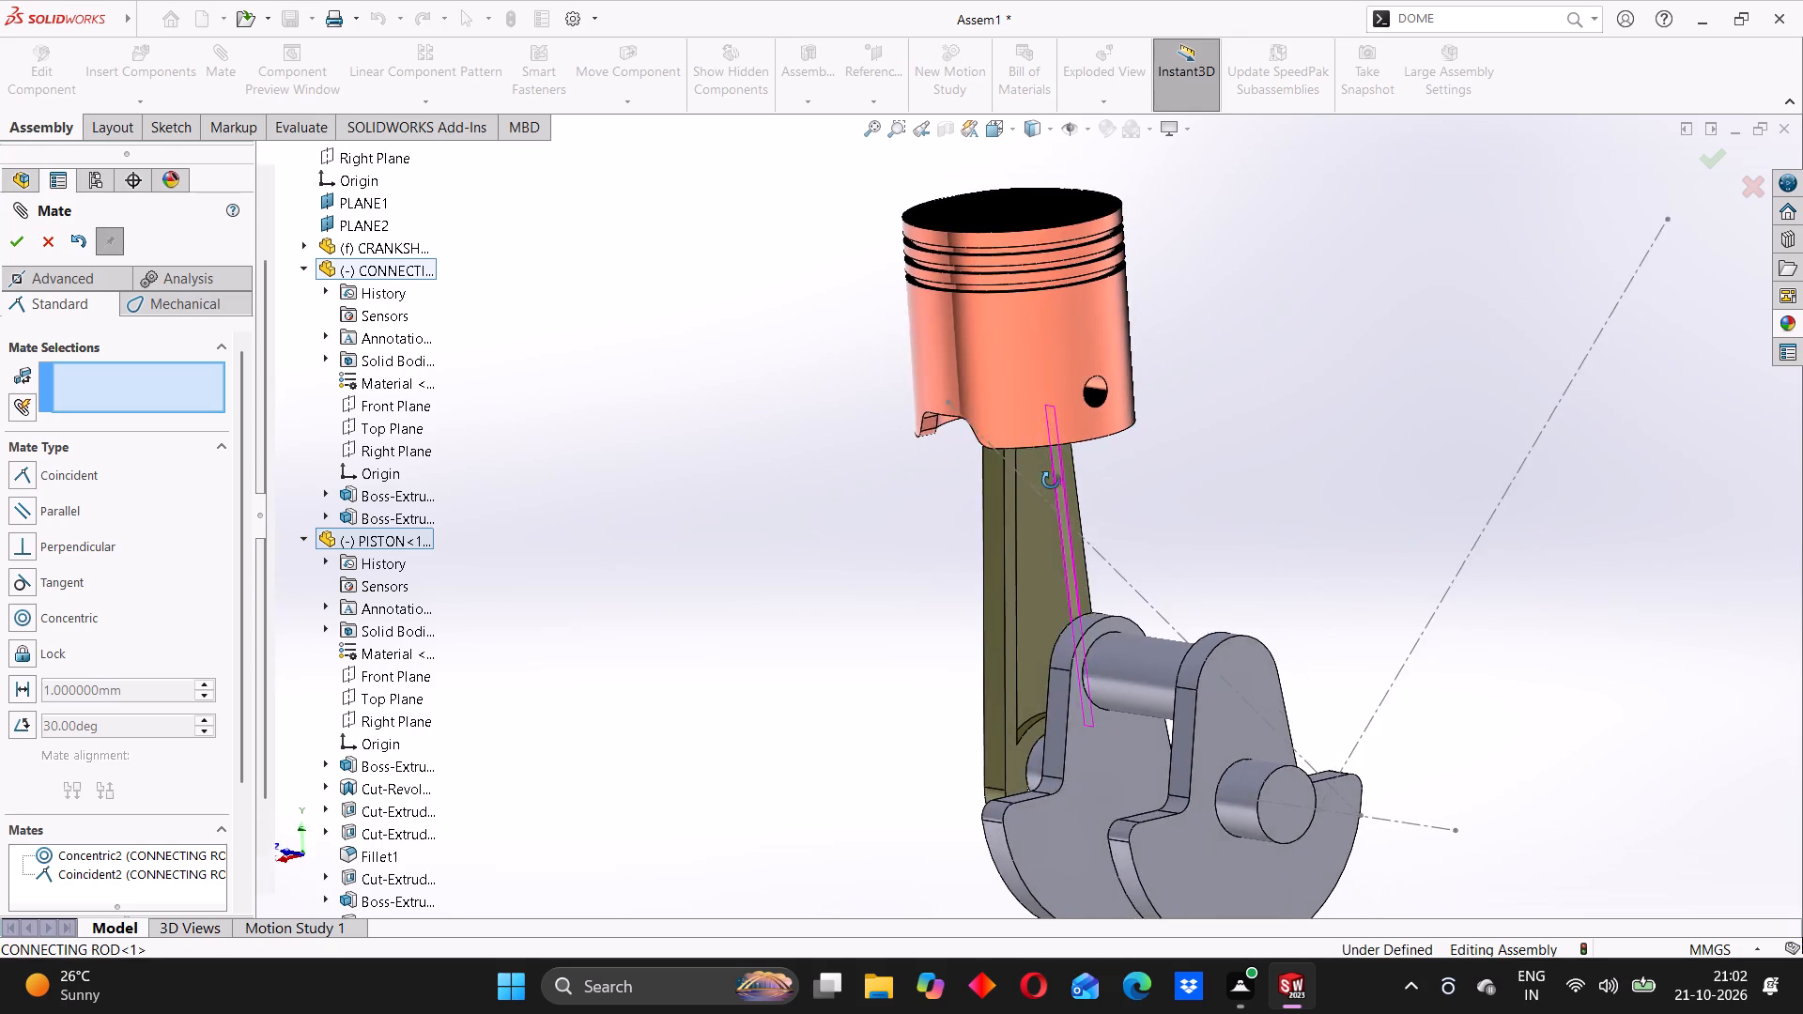
Hide the component origins in the graphics area.
left_click(1086, 124)
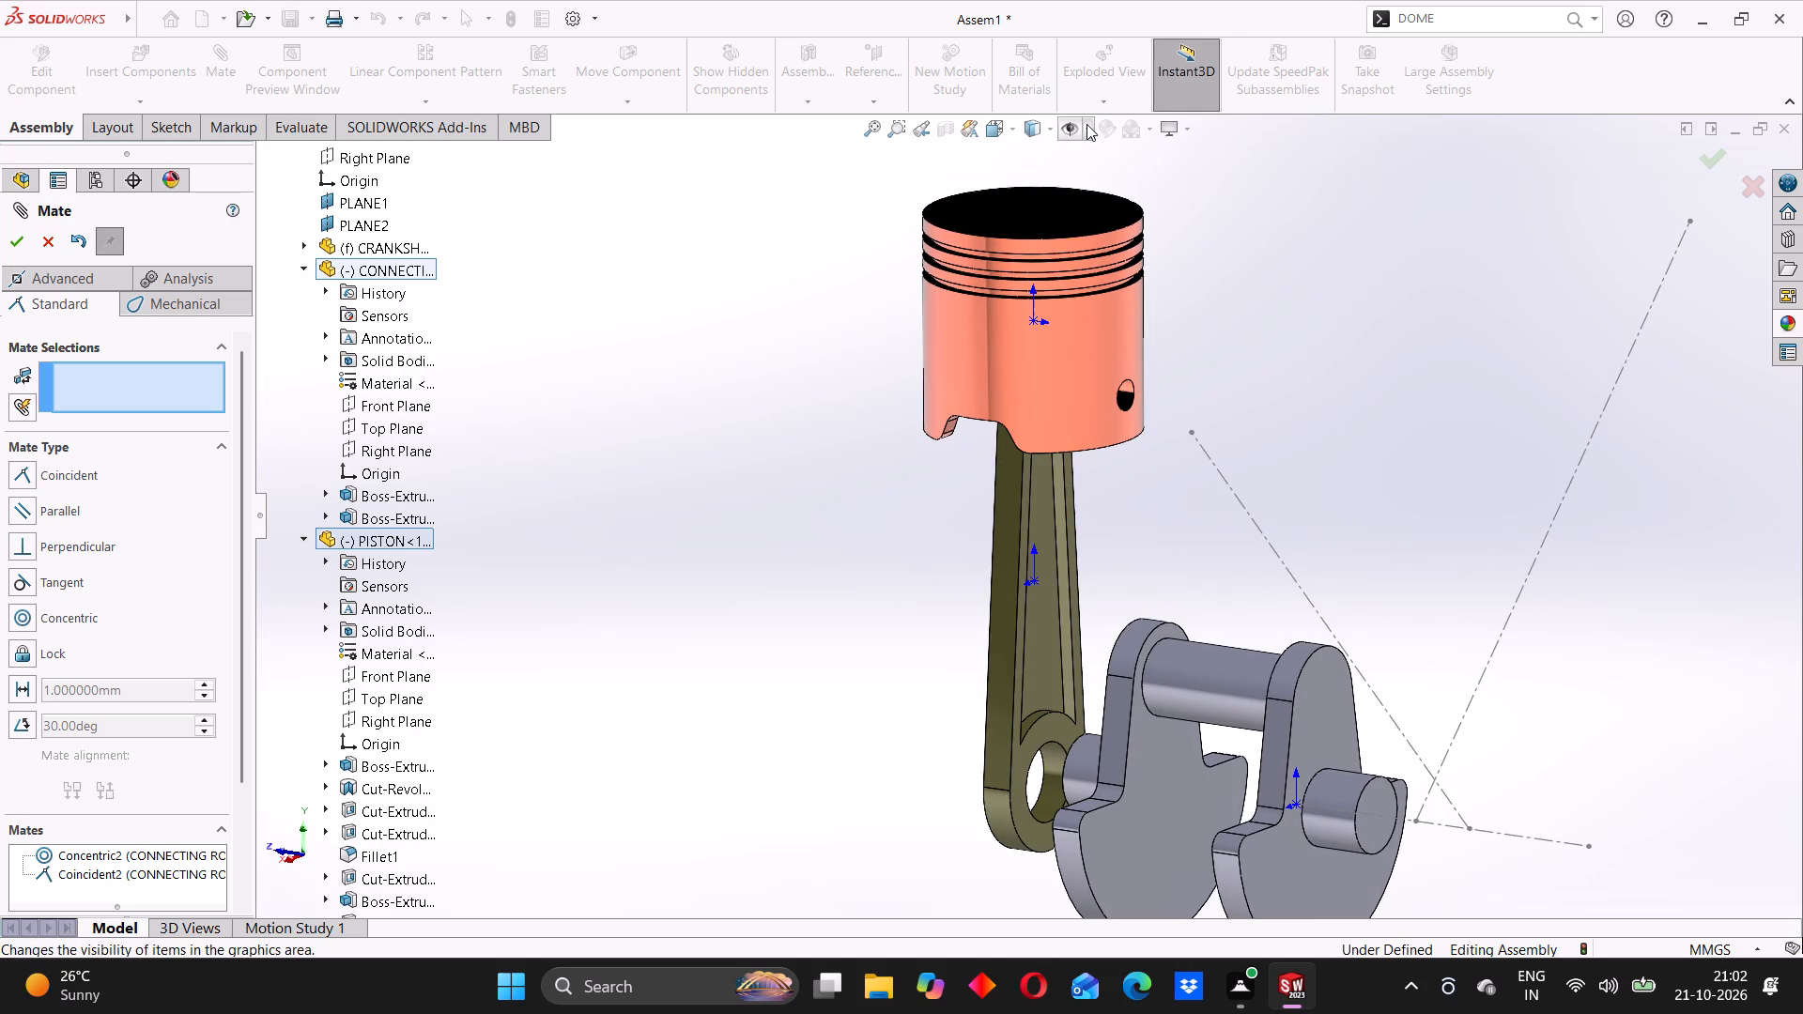
left_click(1074, 236)
left_click(811, 469)
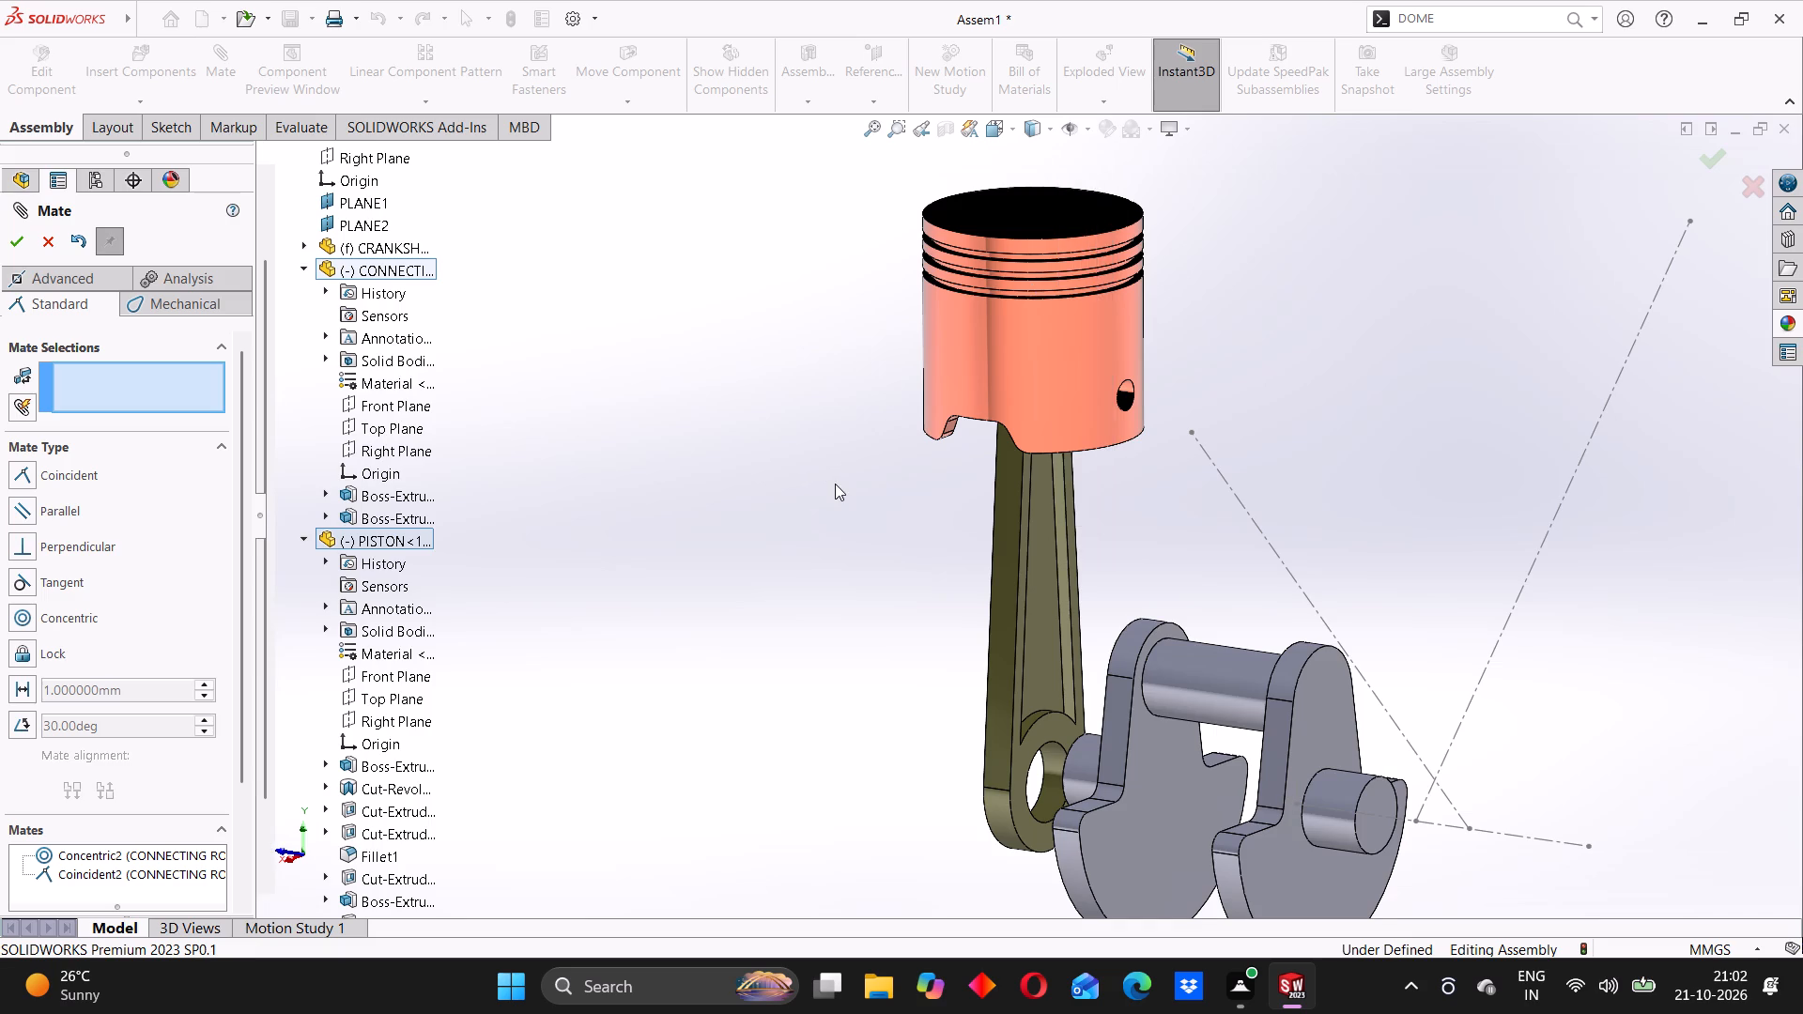
Add a concentric mate between the connecting rod's big-end bore and the crankshaft's crankpin, and slide the rod between the crank webs.
middle_click_drag(838, 486, 939, 493)
scroll(947, 692, "down", 4)
scroll(1033, 734, "up", 4)
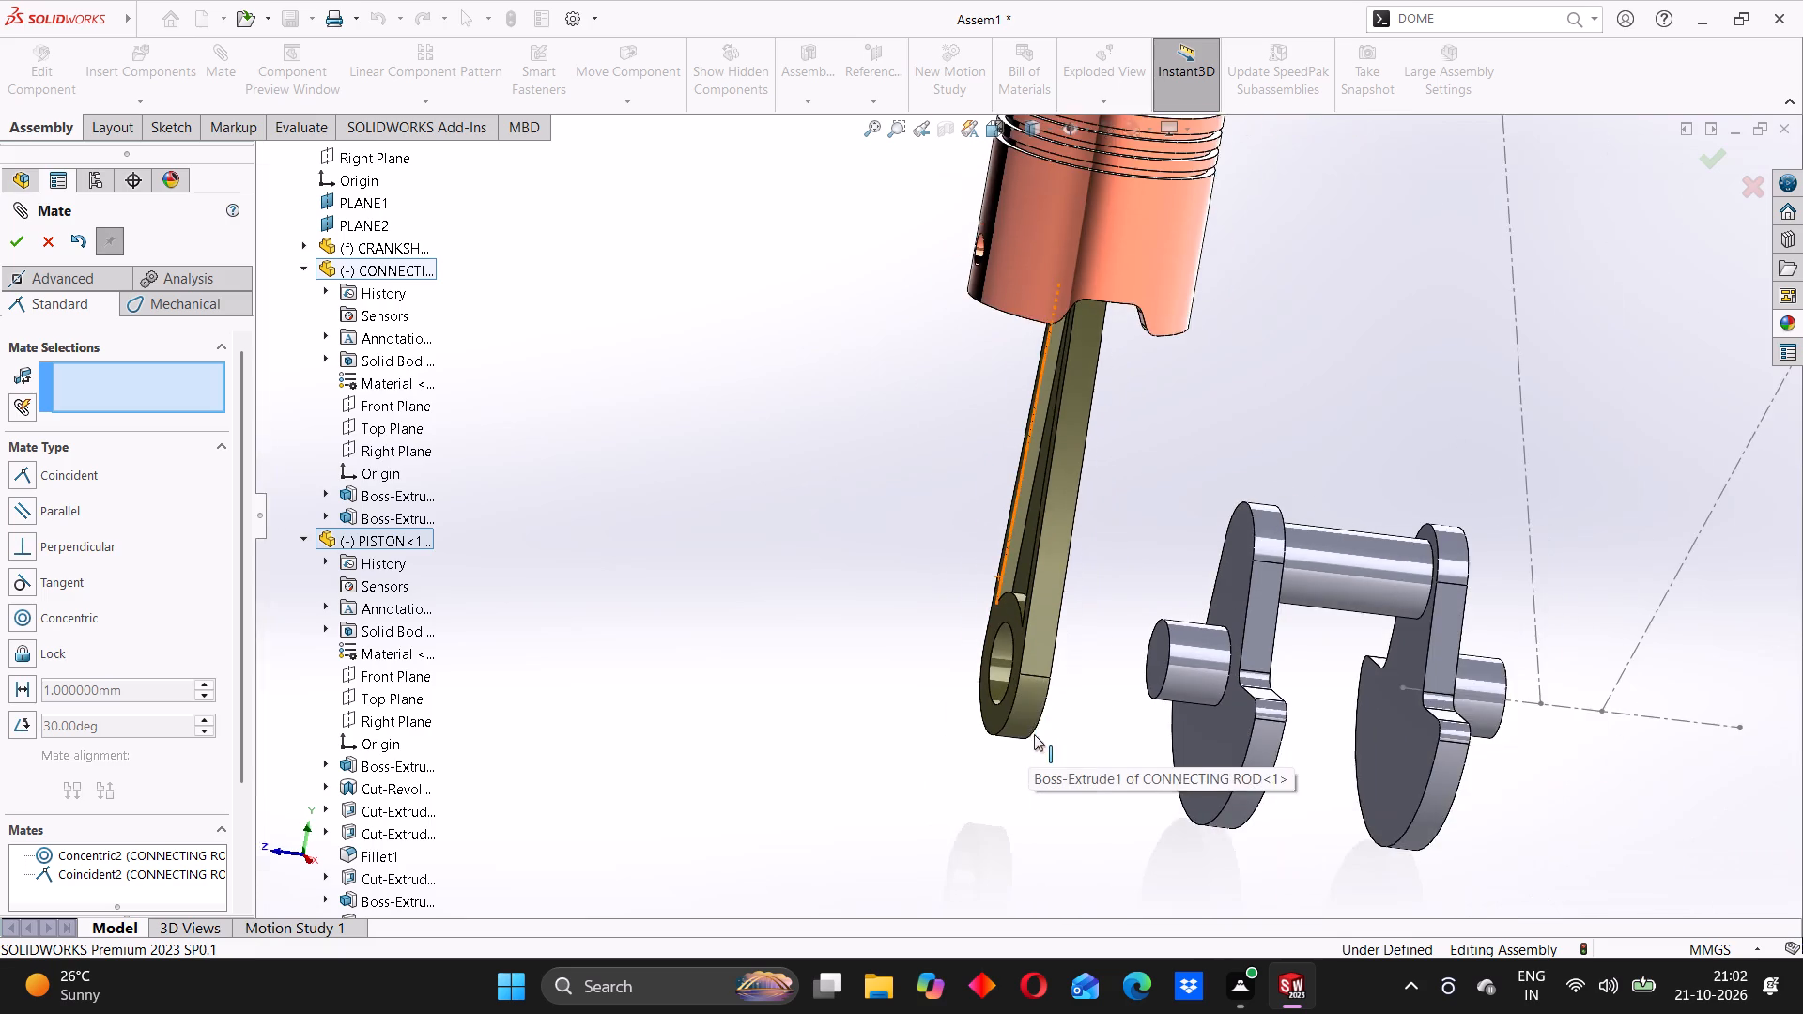
scroll(1024, 675, "up", 3)
middle_click_drag(1055, 551, 1134, 569)
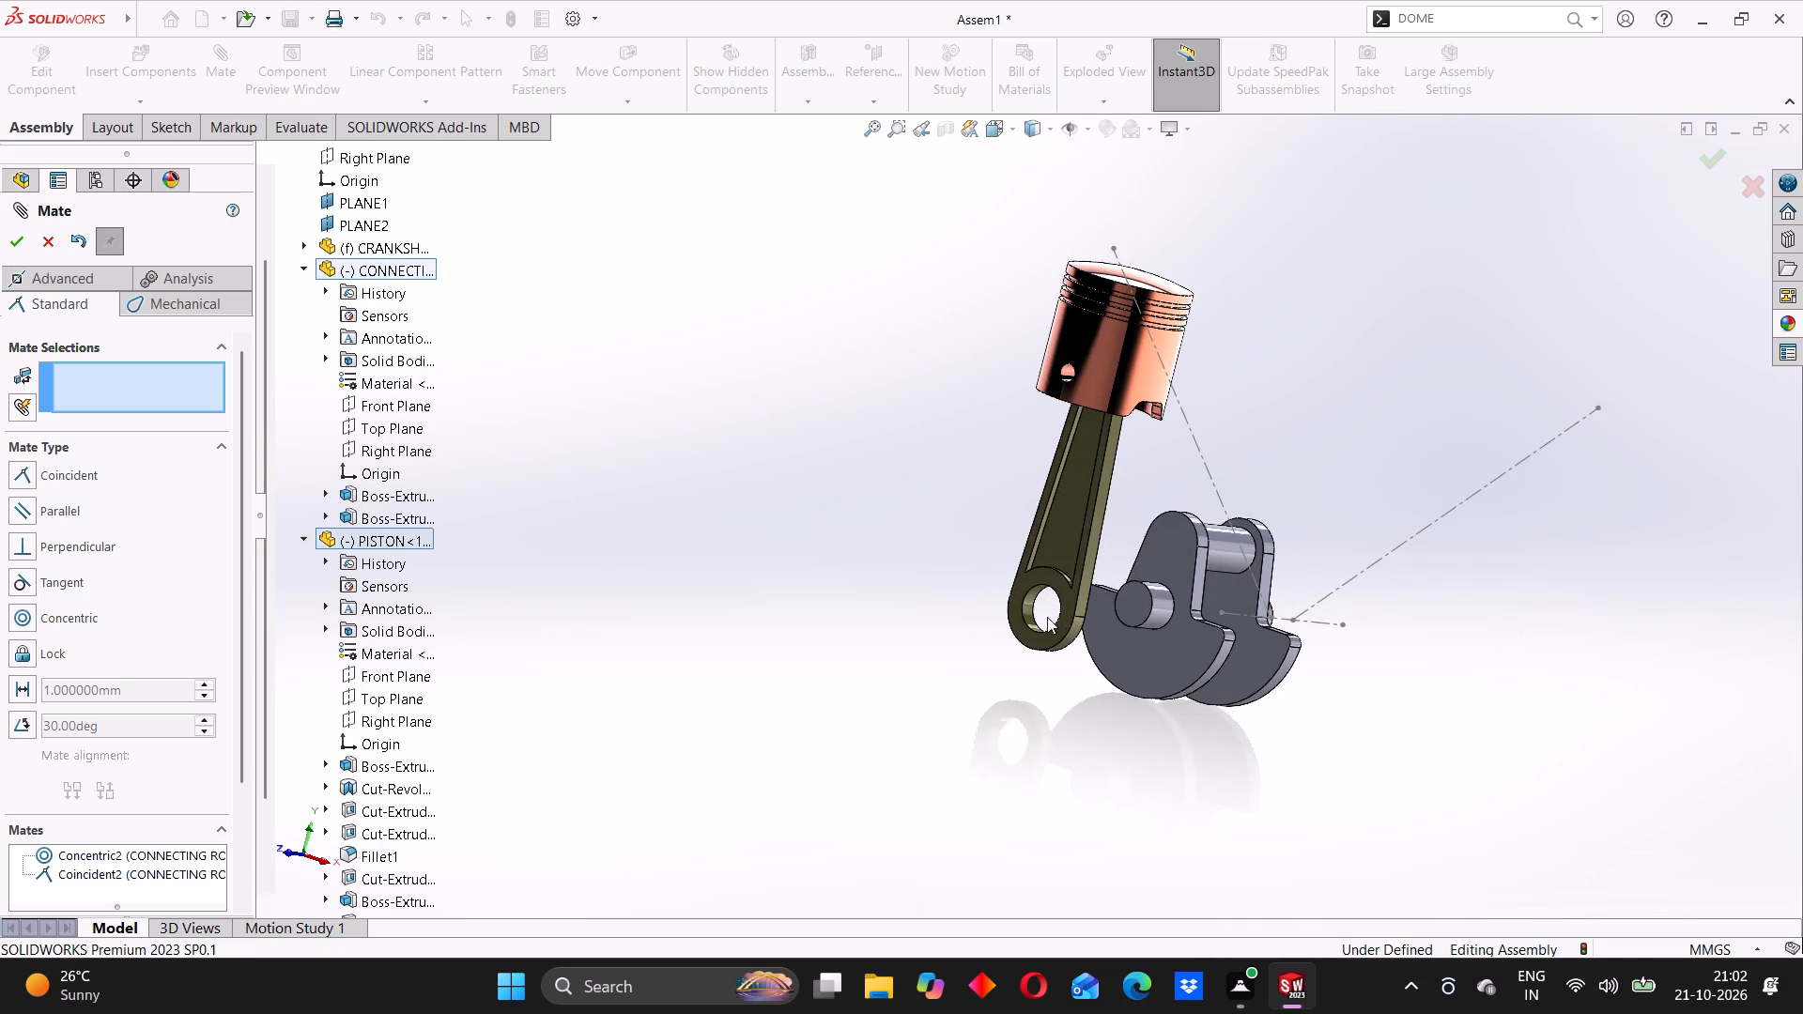
scroll(1046, 612, "down", 4)
left_click(1001, 567)
middle_click_drag(1438, 493, 1399, 498)
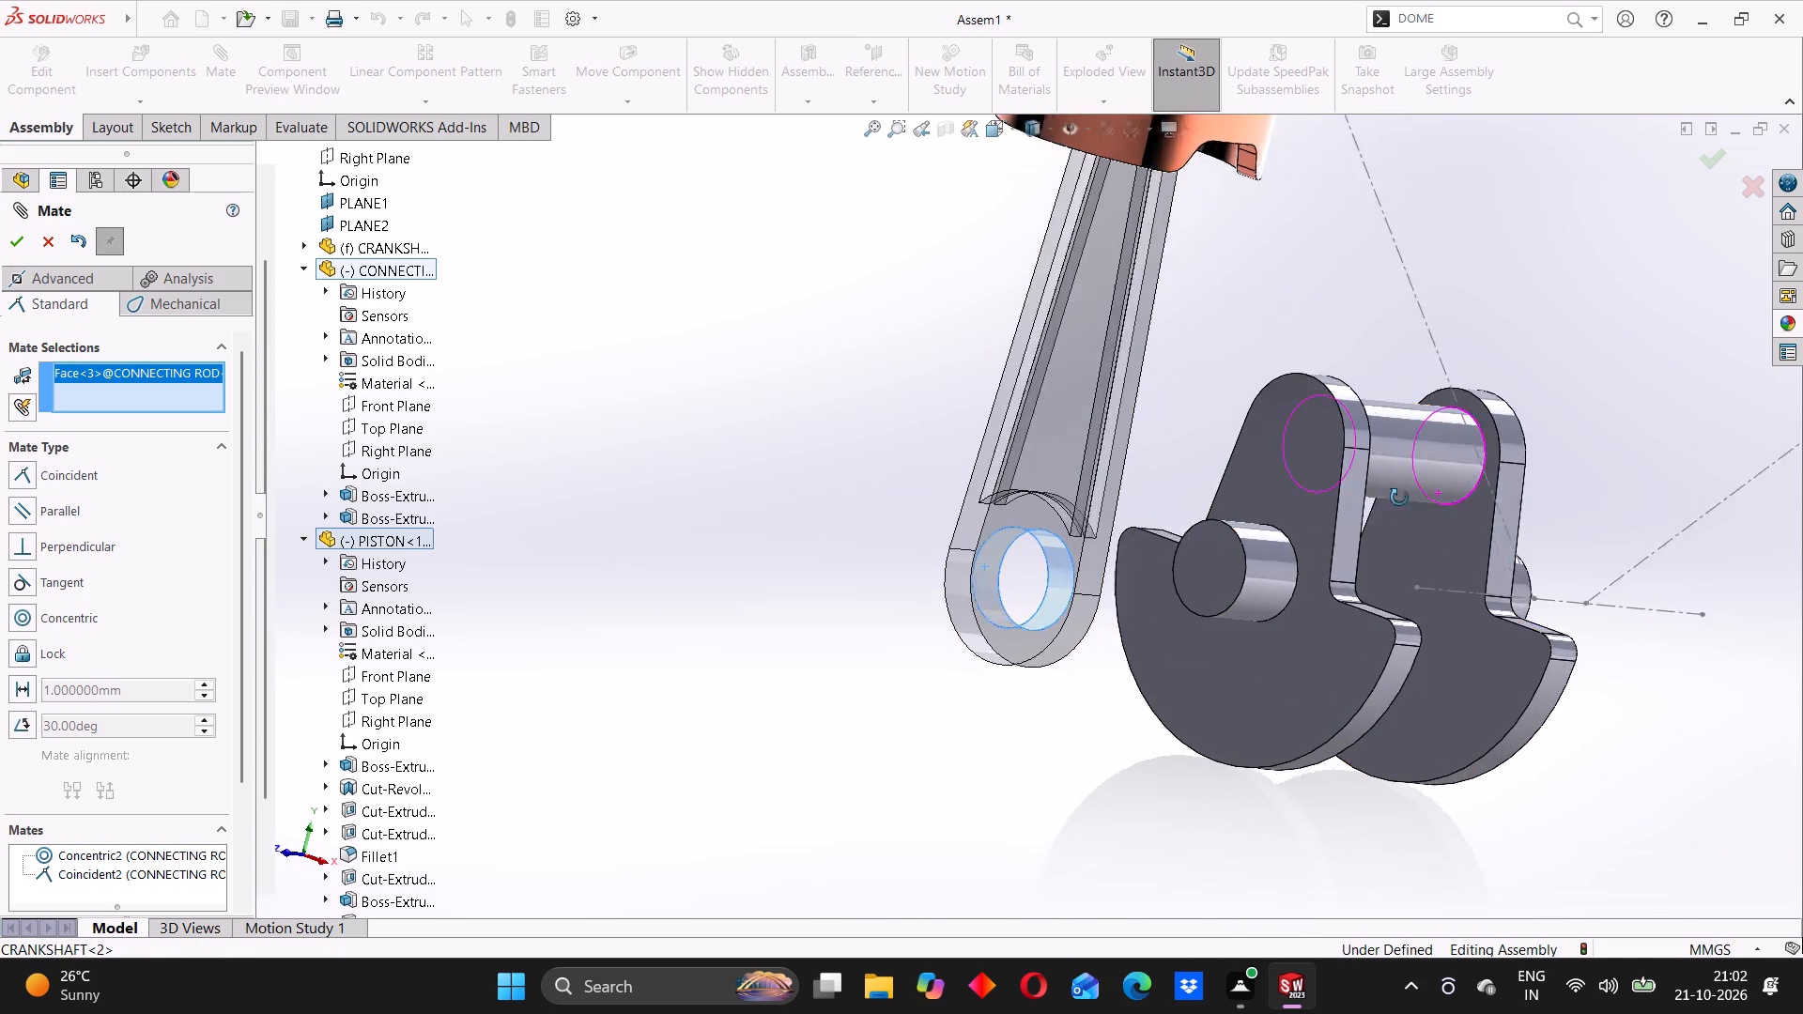
middle_click_drag(1399, 498, 1312, 536)
left_click(1430, 449)
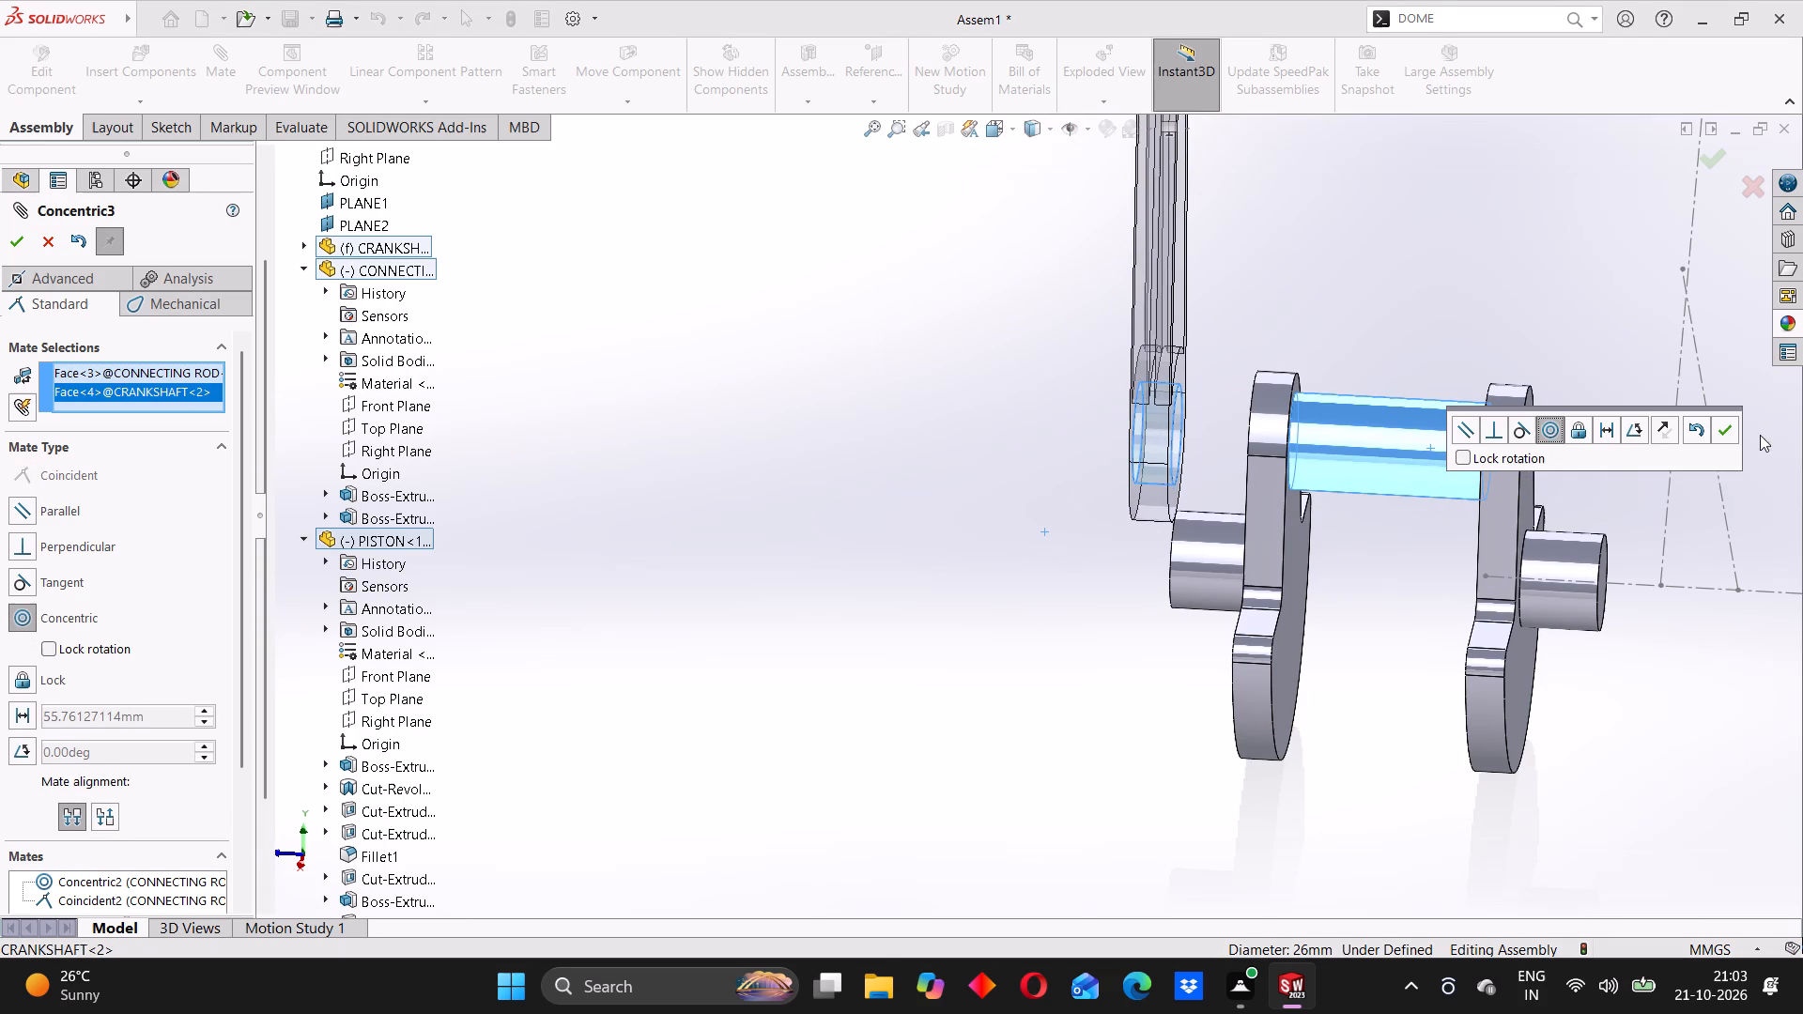
left_click(1729, 435)
left_click_drag(1162, 407, 1236, 409)
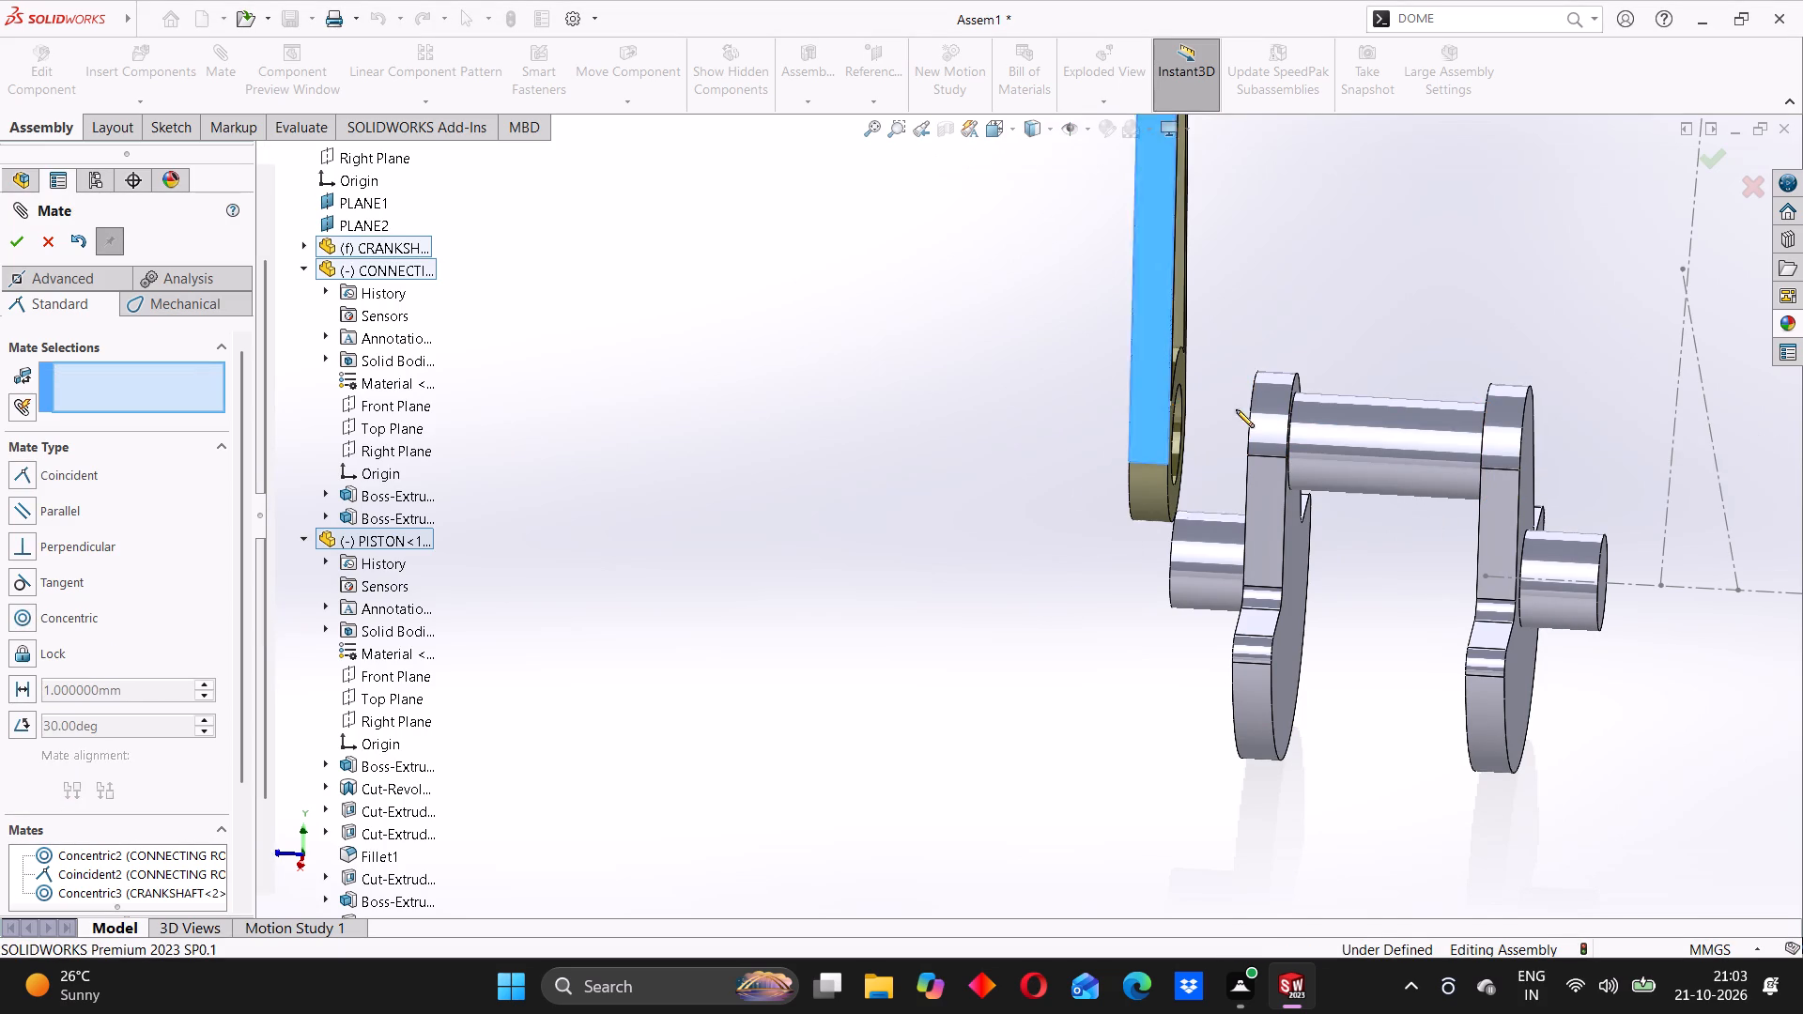
left_click_drag(1236, 409, 1410, 412)
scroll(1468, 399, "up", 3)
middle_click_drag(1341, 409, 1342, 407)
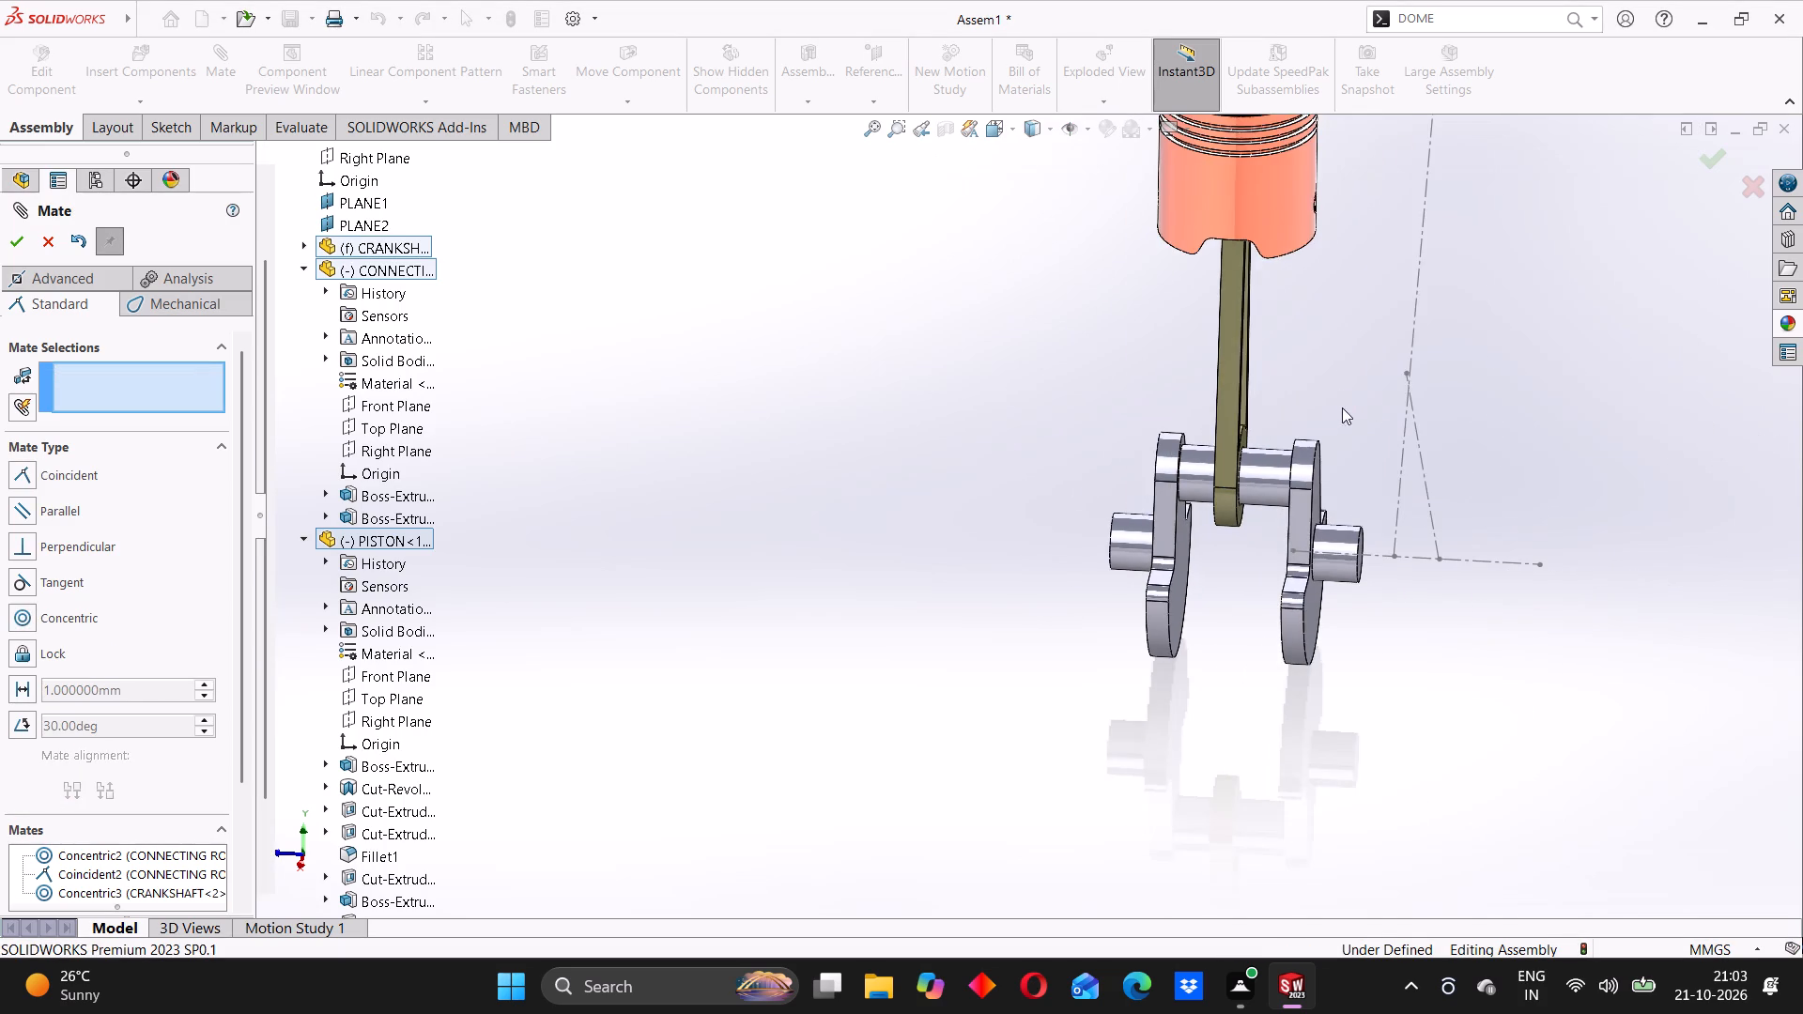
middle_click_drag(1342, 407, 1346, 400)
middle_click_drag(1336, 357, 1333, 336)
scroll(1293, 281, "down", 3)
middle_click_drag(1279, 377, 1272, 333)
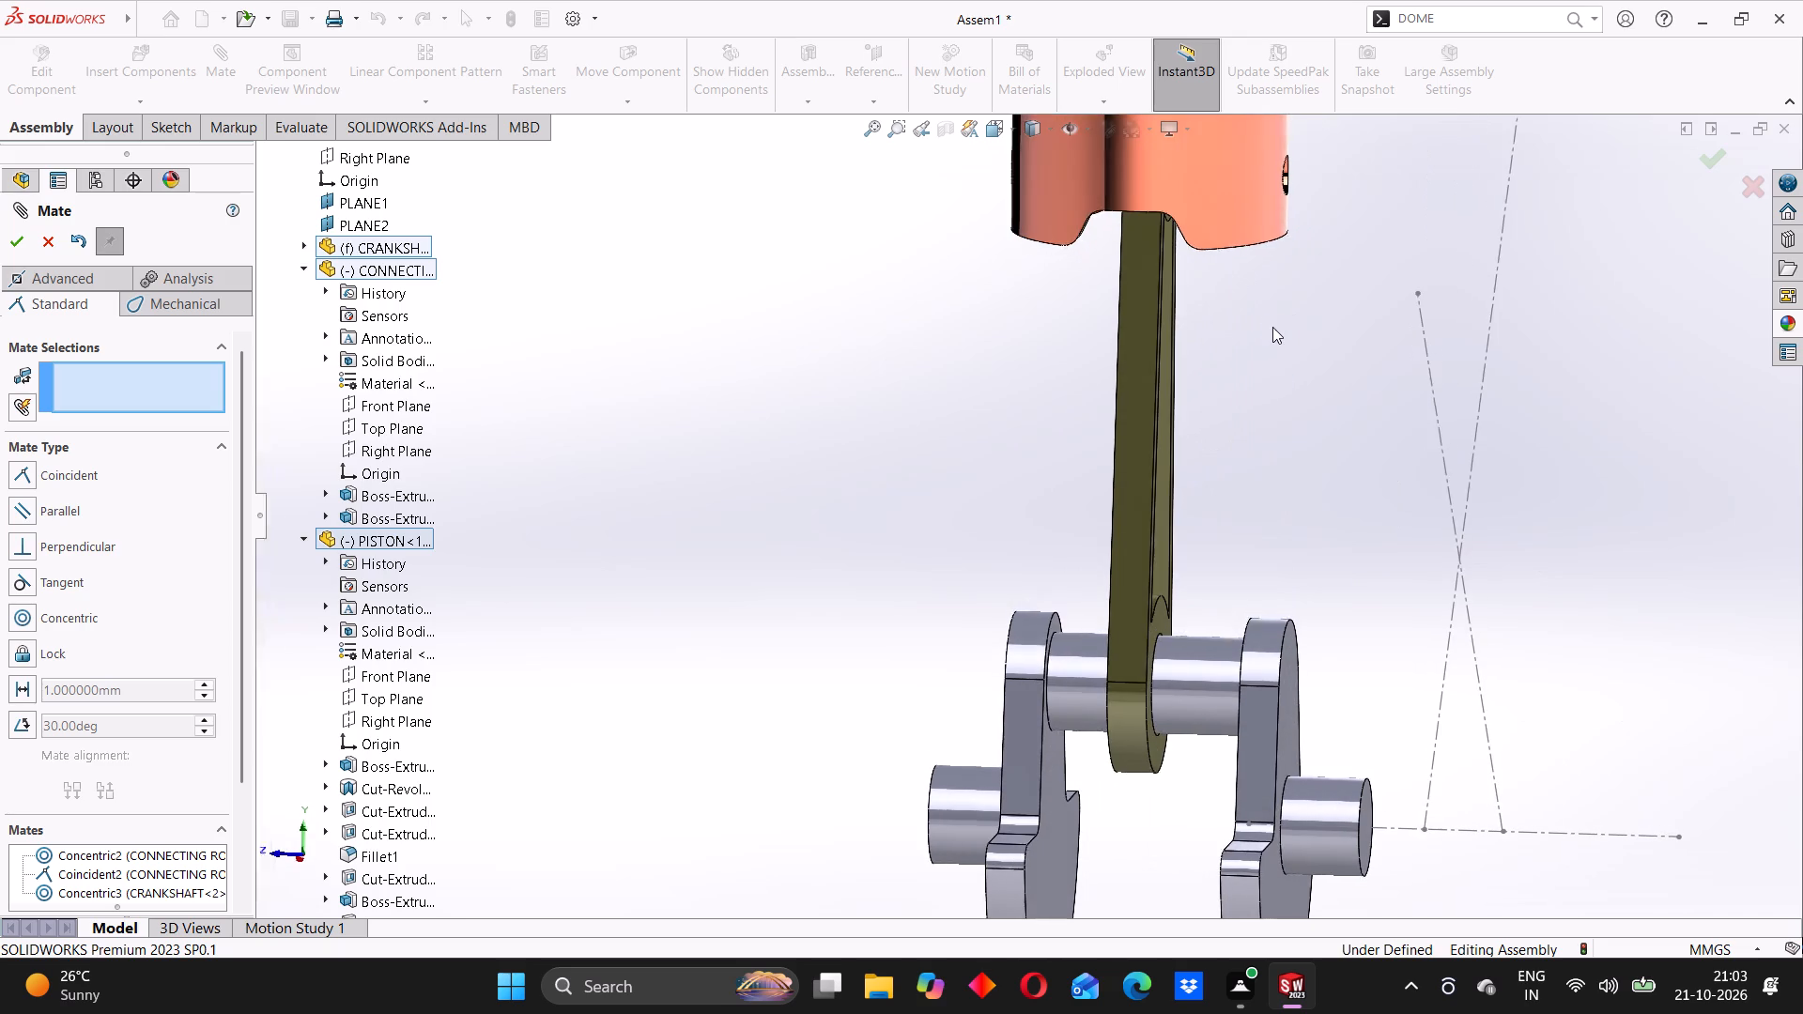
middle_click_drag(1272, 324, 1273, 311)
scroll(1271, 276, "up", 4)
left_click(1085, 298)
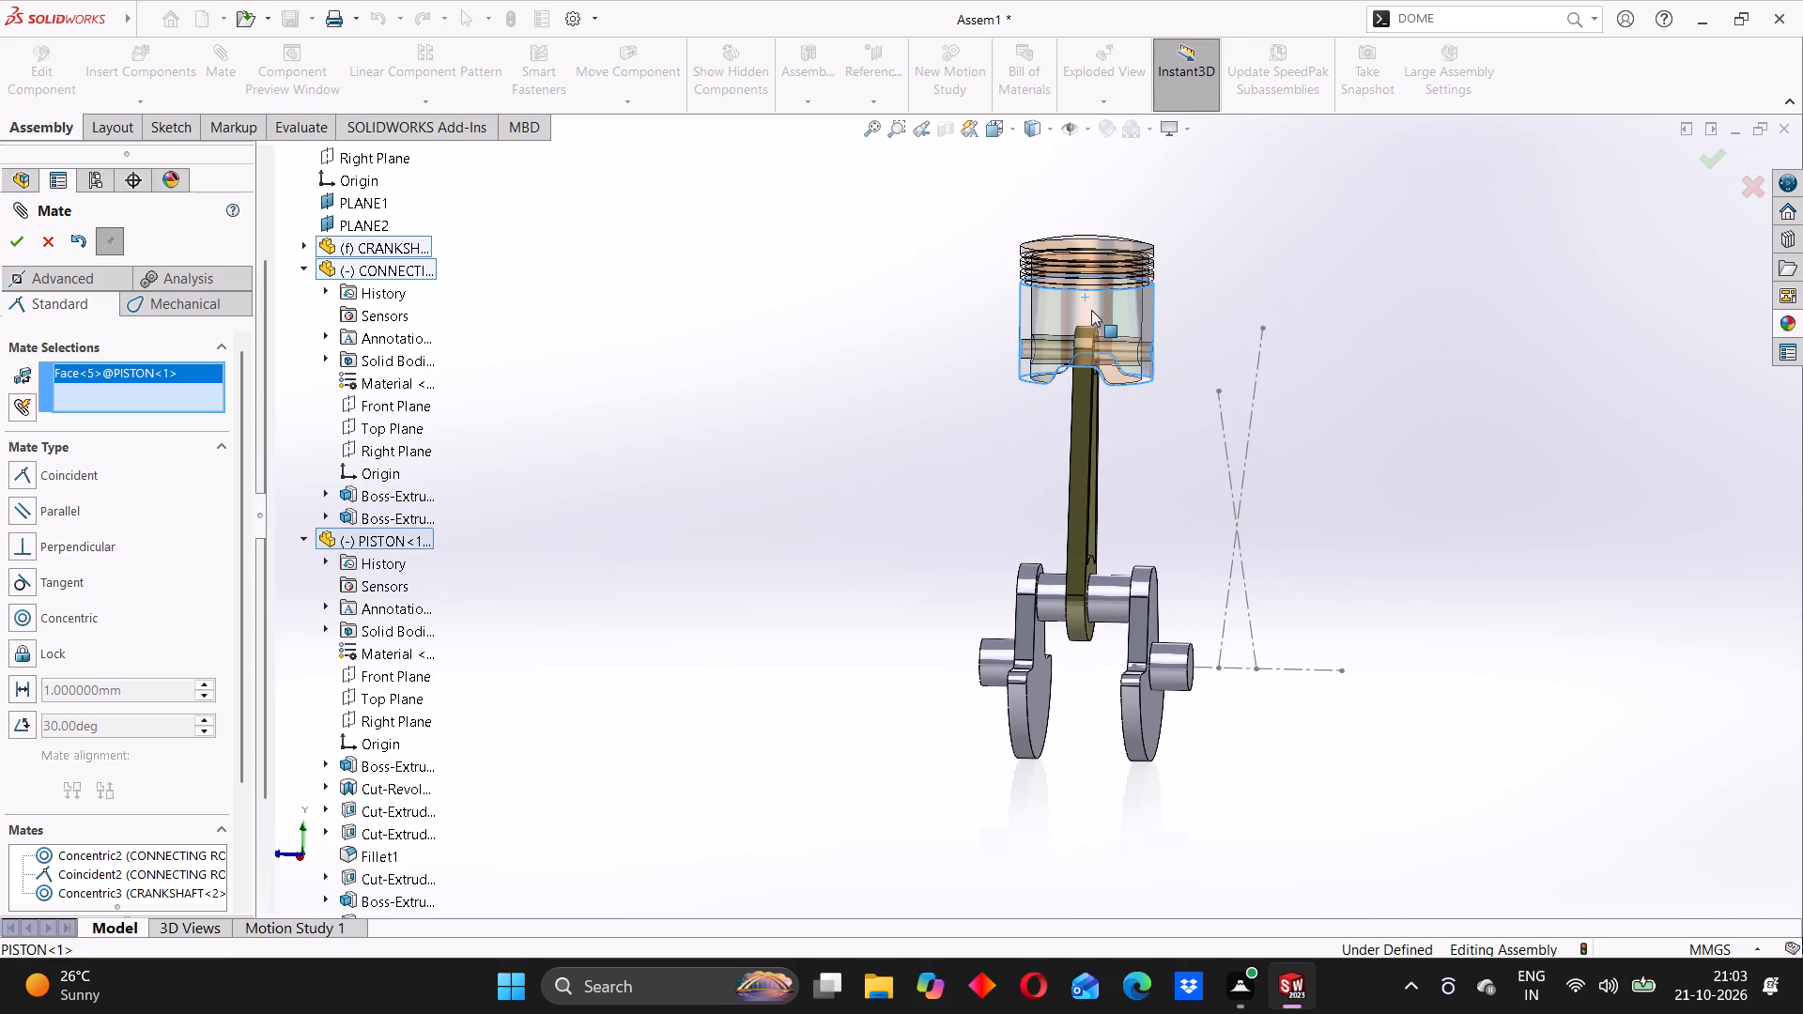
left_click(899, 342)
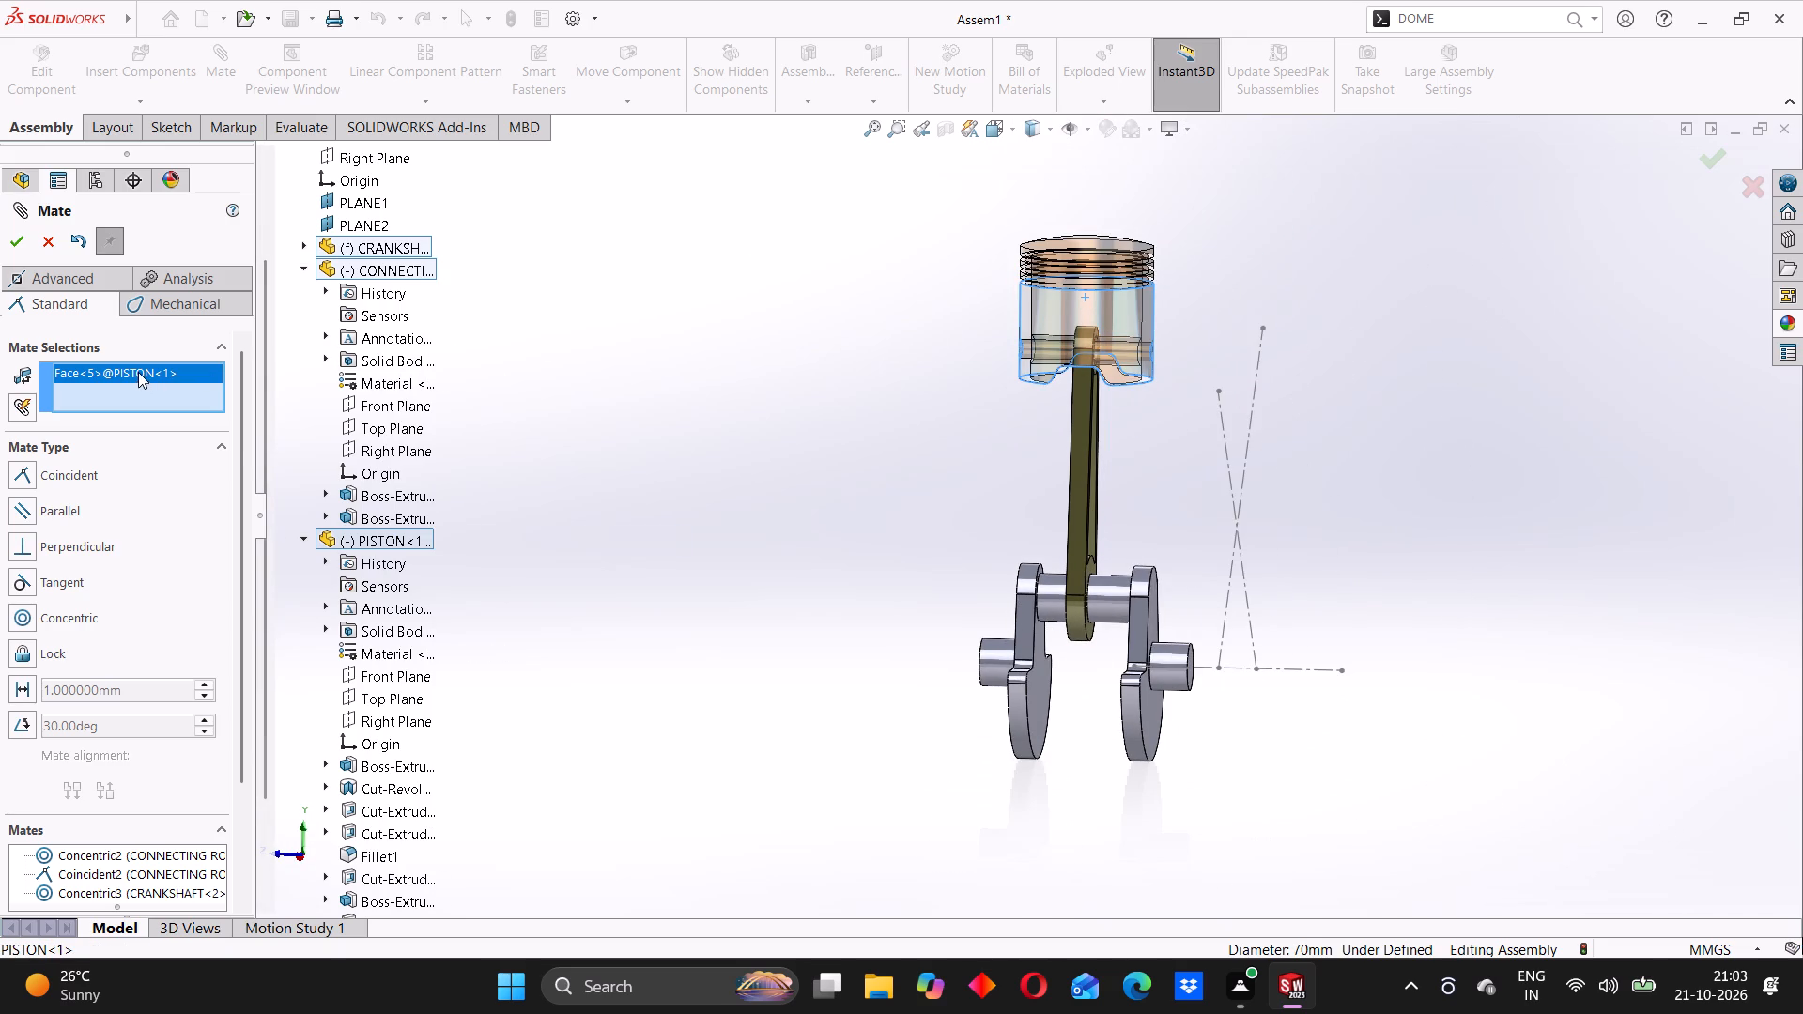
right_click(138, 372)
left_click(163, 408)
Add a coincident mate between Line1 of Sketch5 and the piston's inner face.
middle_click_drag(1126, 392, 1145, 231)
scroll(1108, 370, "down", 3)
scroll(1178, 467, "up", 2)
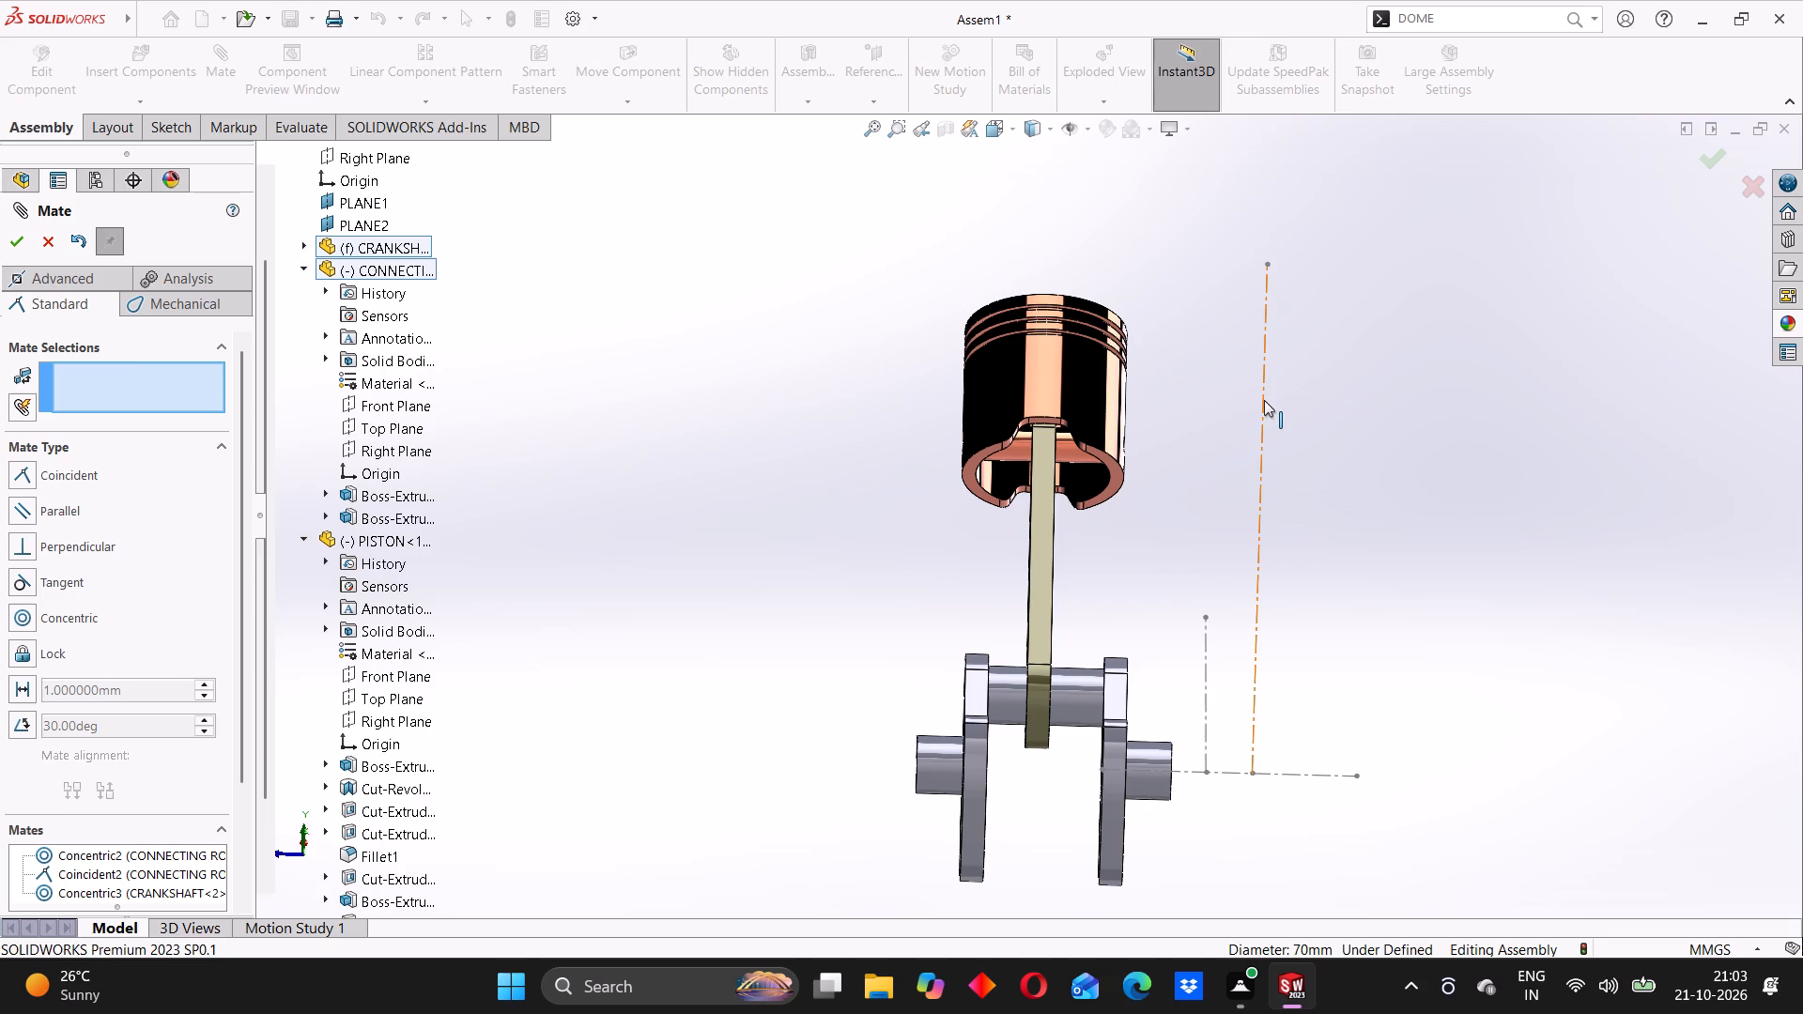
left_click(1264, 400)
scroll(1081, 475, "down", 3)
middle_click_drag(1070, 492, 1082, 486)
left_click(1082, 494)
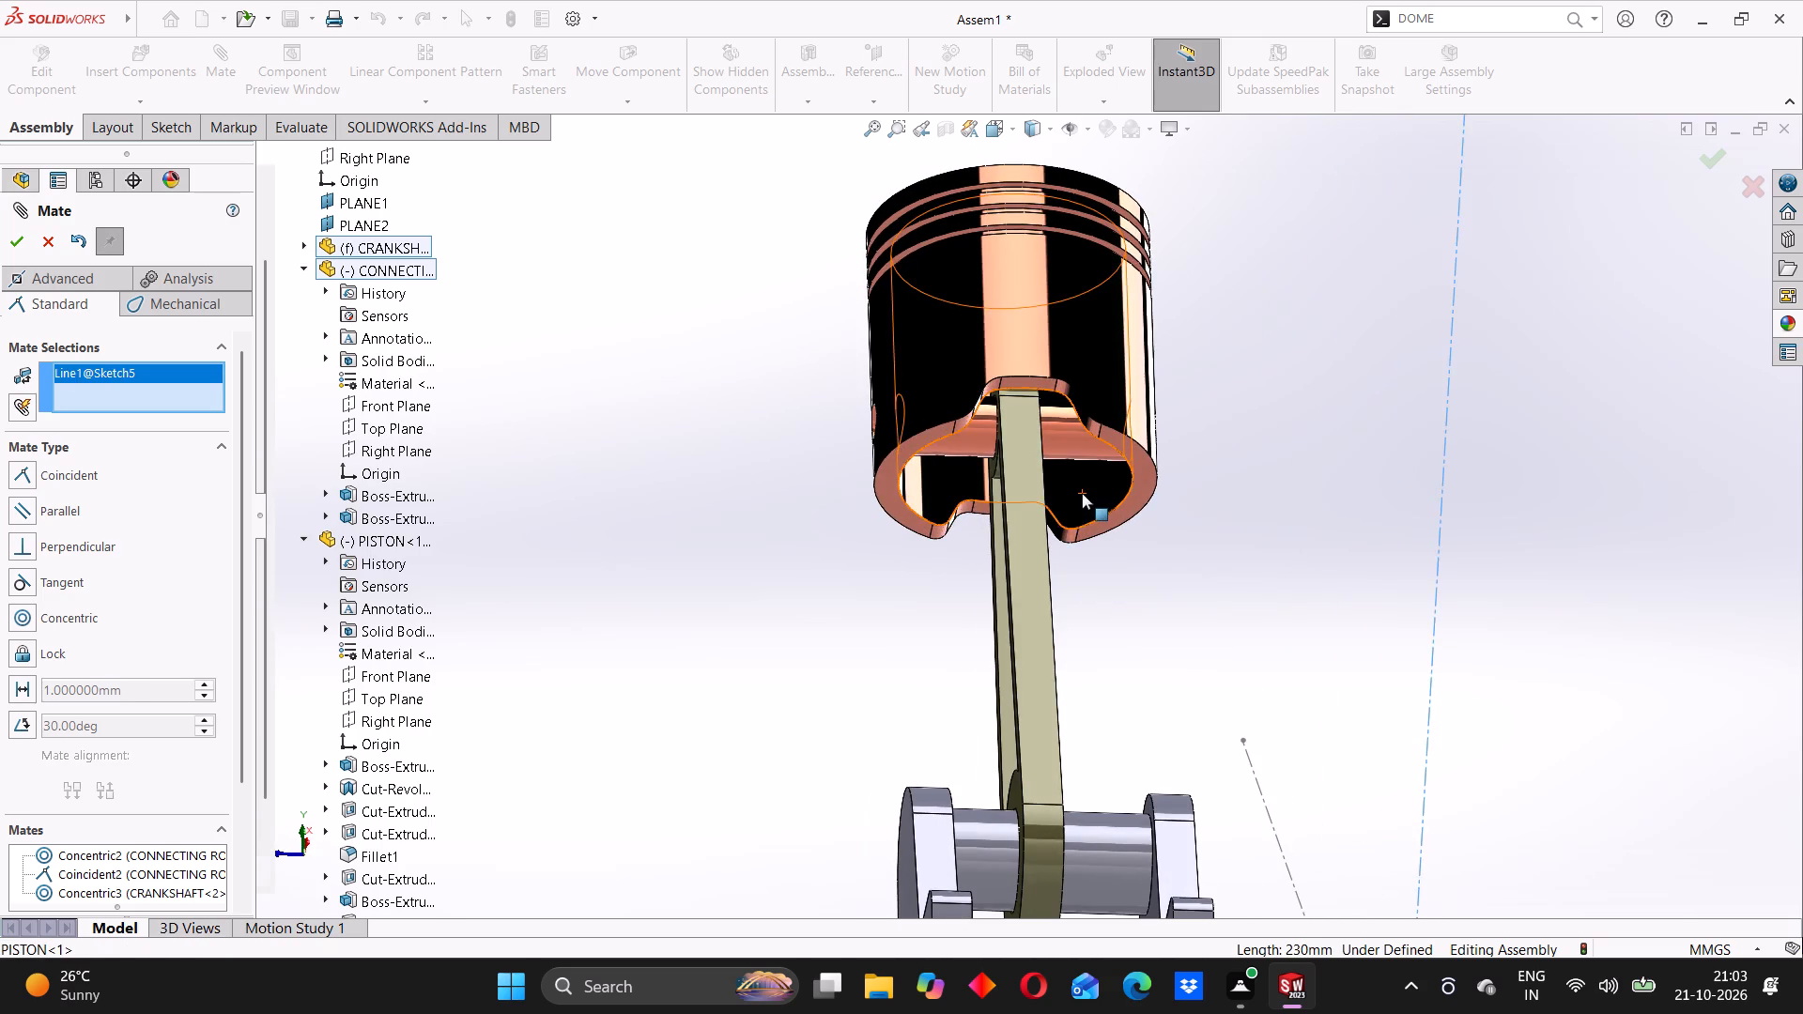
scroll(1237, 509, "up", 3)
middle_click_drag(1234, 510, 1127, 521)
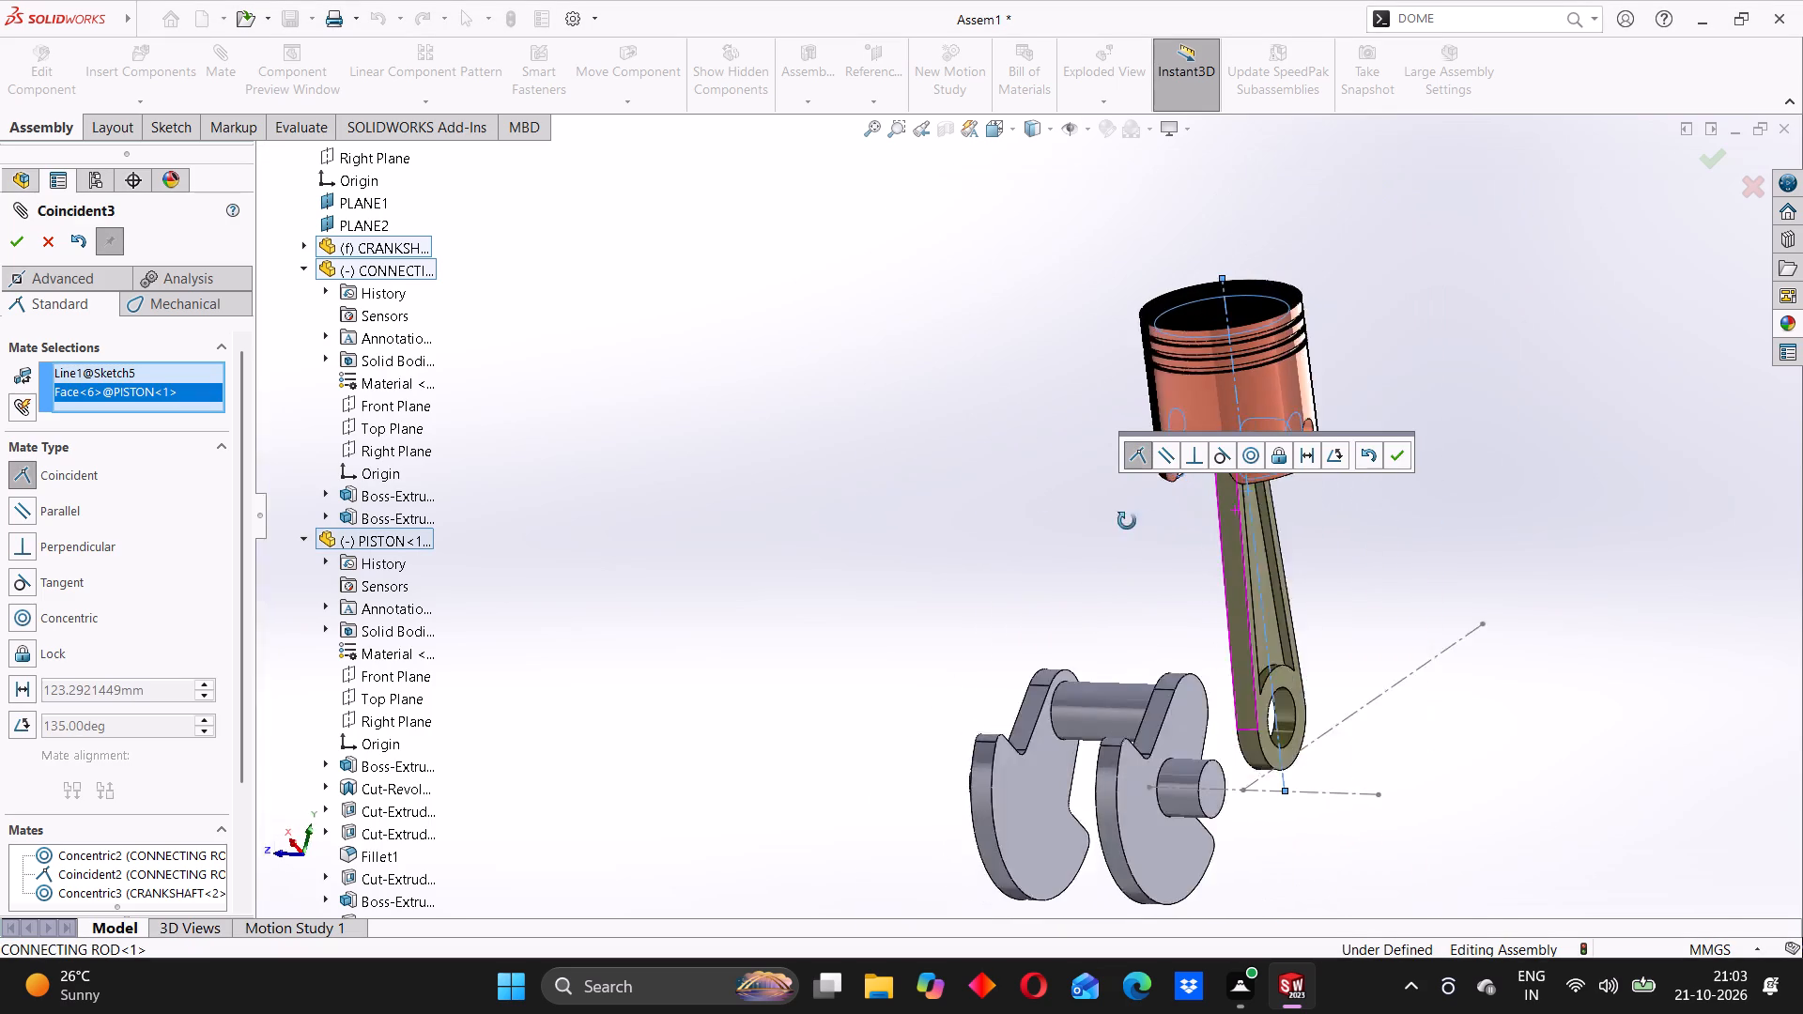
middle_click_drag(1127, 521, 1074, 567)
left_click(1394, 456)
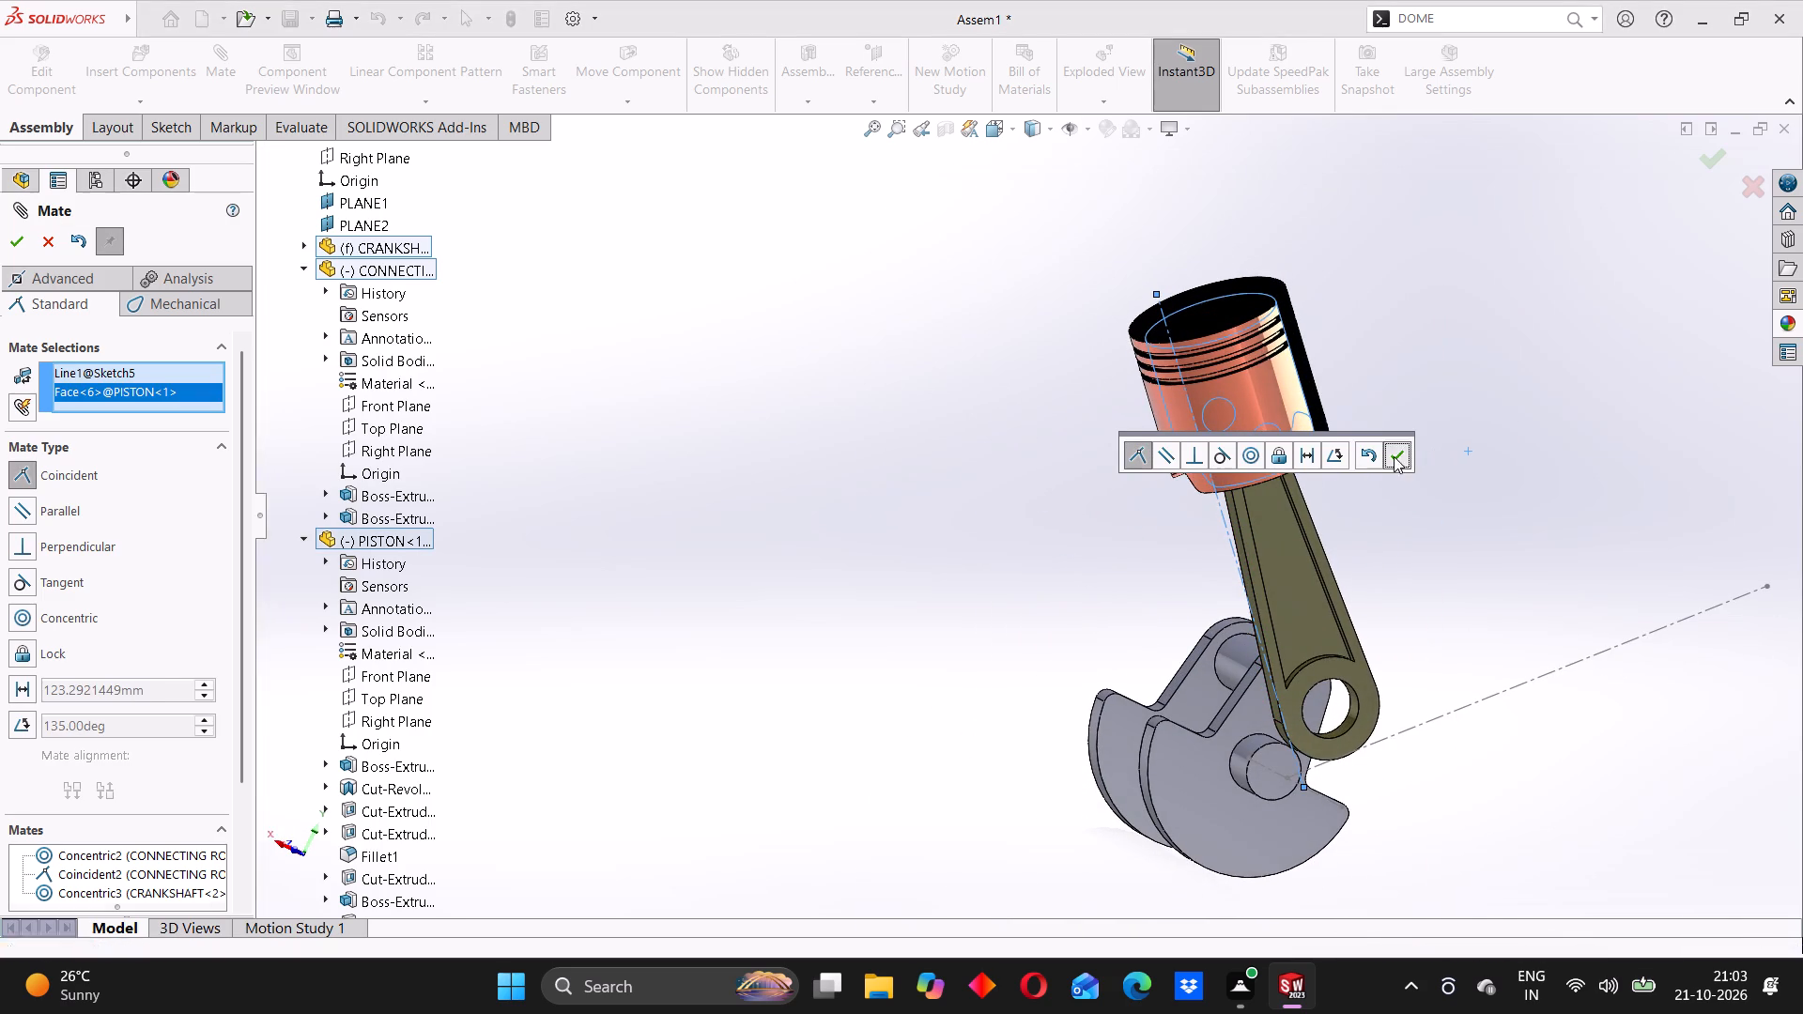
Move the piston back and forth to check how it travels relative to its layout sketch line.
middle_click_drag(1381, 466, 1403, 518)
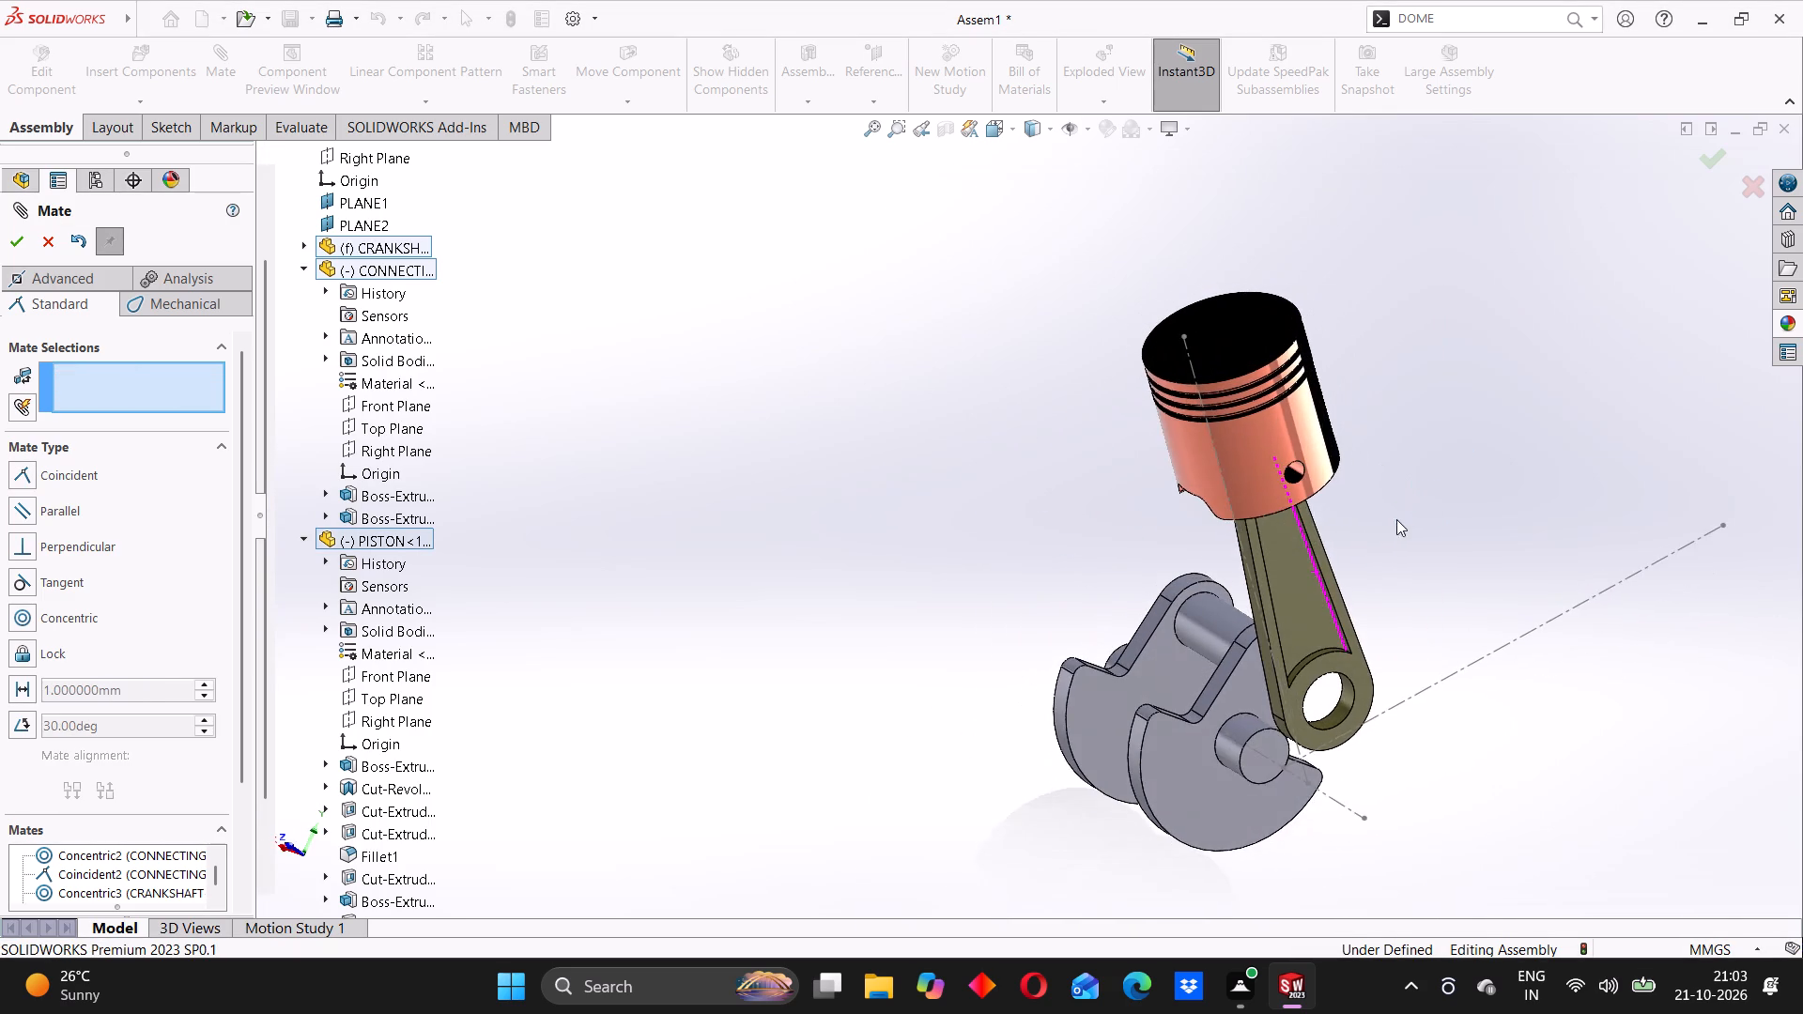
scroll(1224, 483, "down", 2)
left_click_drag(1250, 396, 1183, 458)
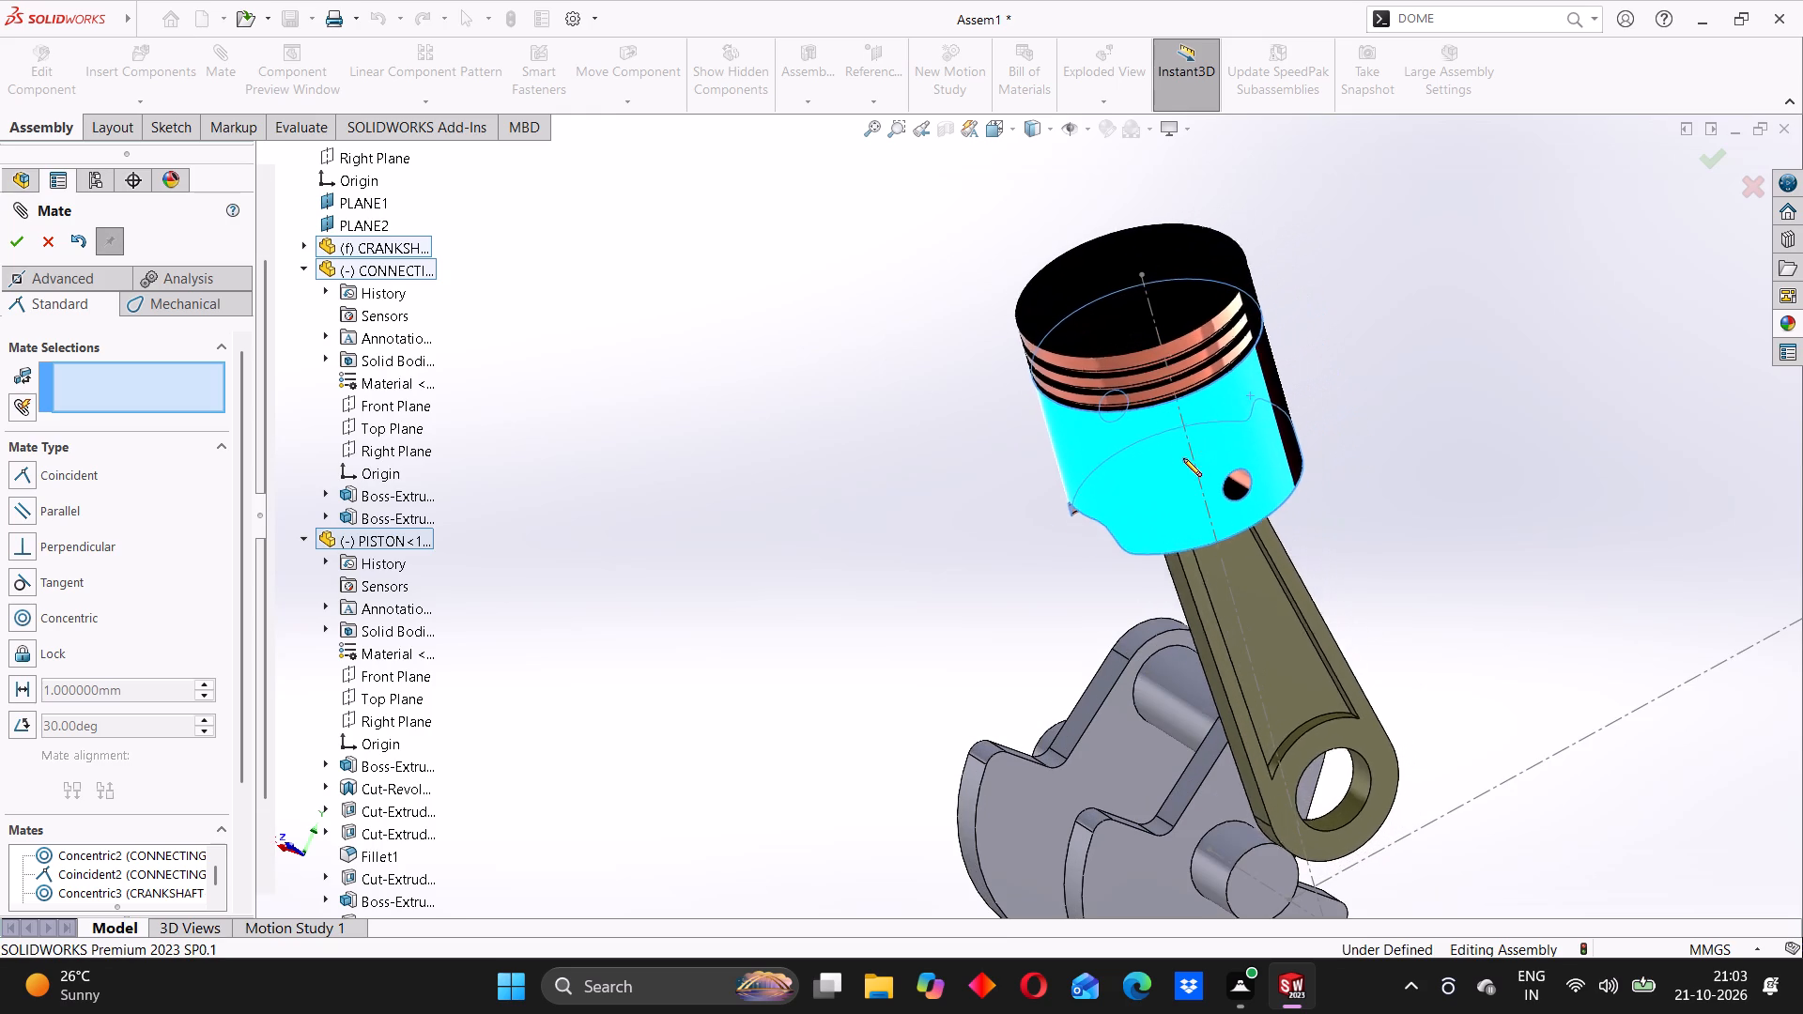
left_click_drag(1183, 458, 1401, 331)
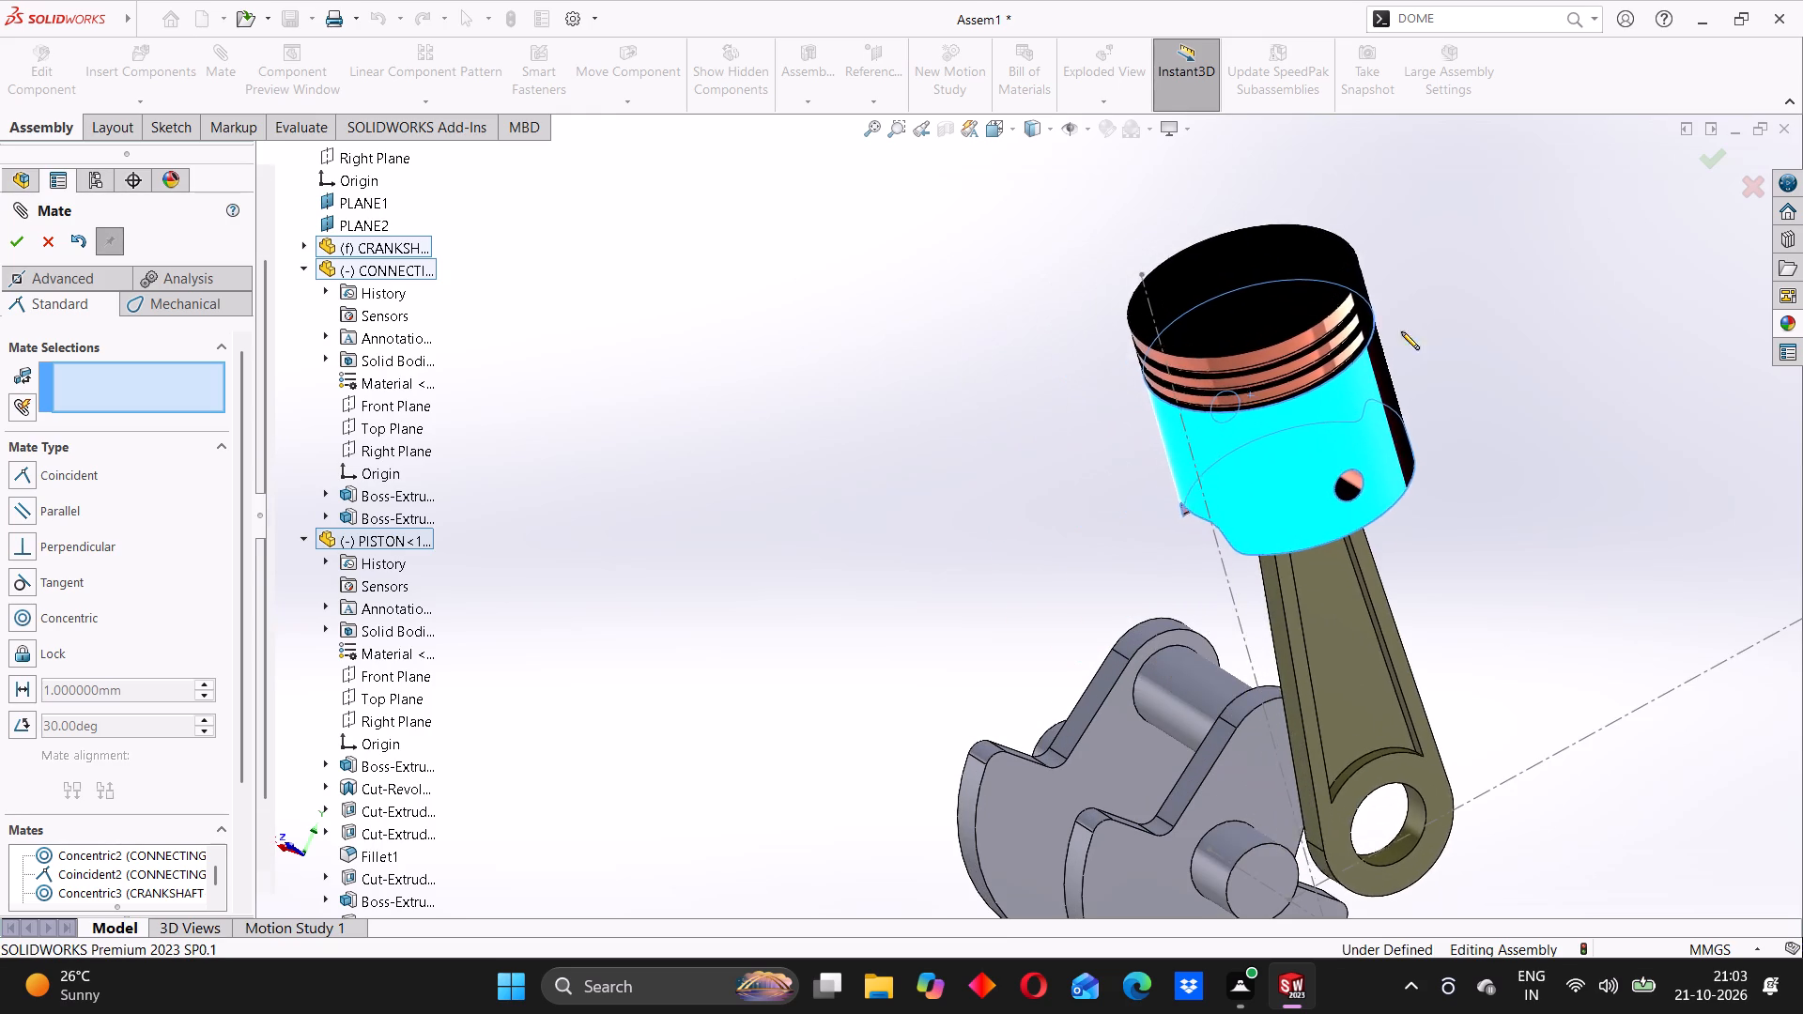
left_click_drag(1401, 331, 1236, 384)
scroll(1281, 474, "up", 3)
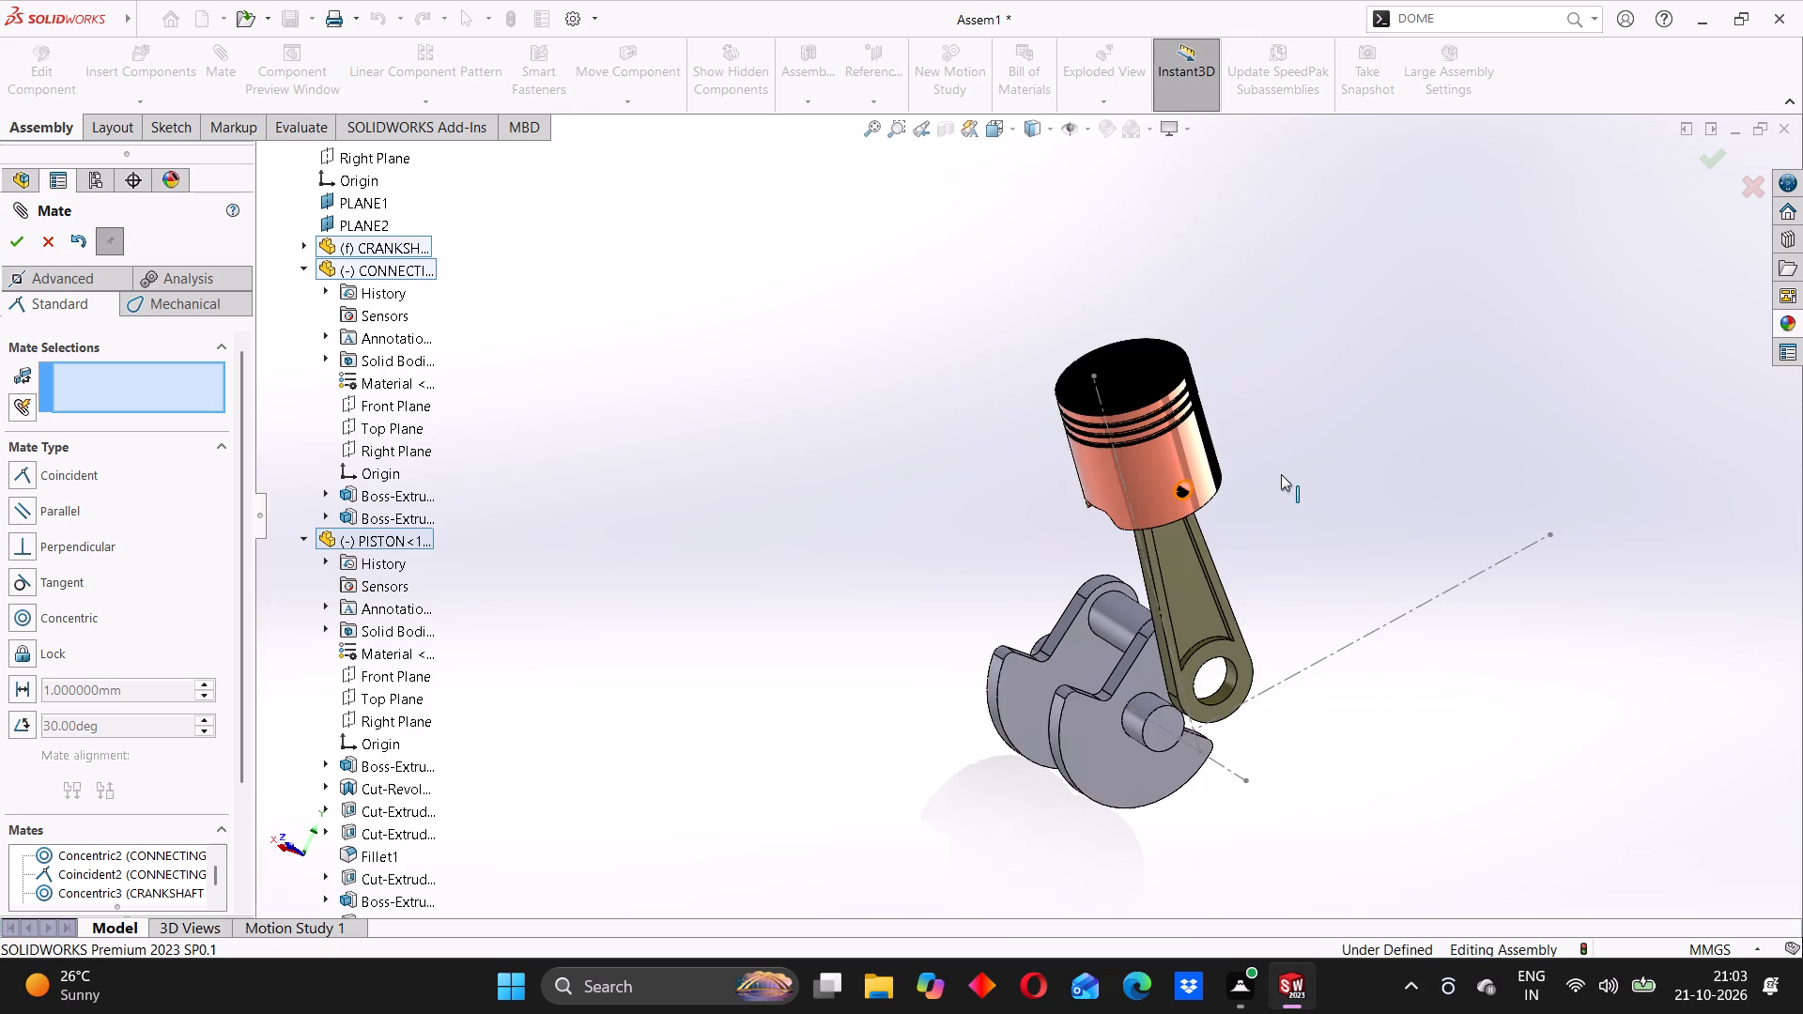
Examine from several angles where the piston and connecting rod sit along the crankshaft axis relative to the crankpin.
middle_click_drag(1324, 538, 1049, 607)
scroll(1296, 624, "up", 4)
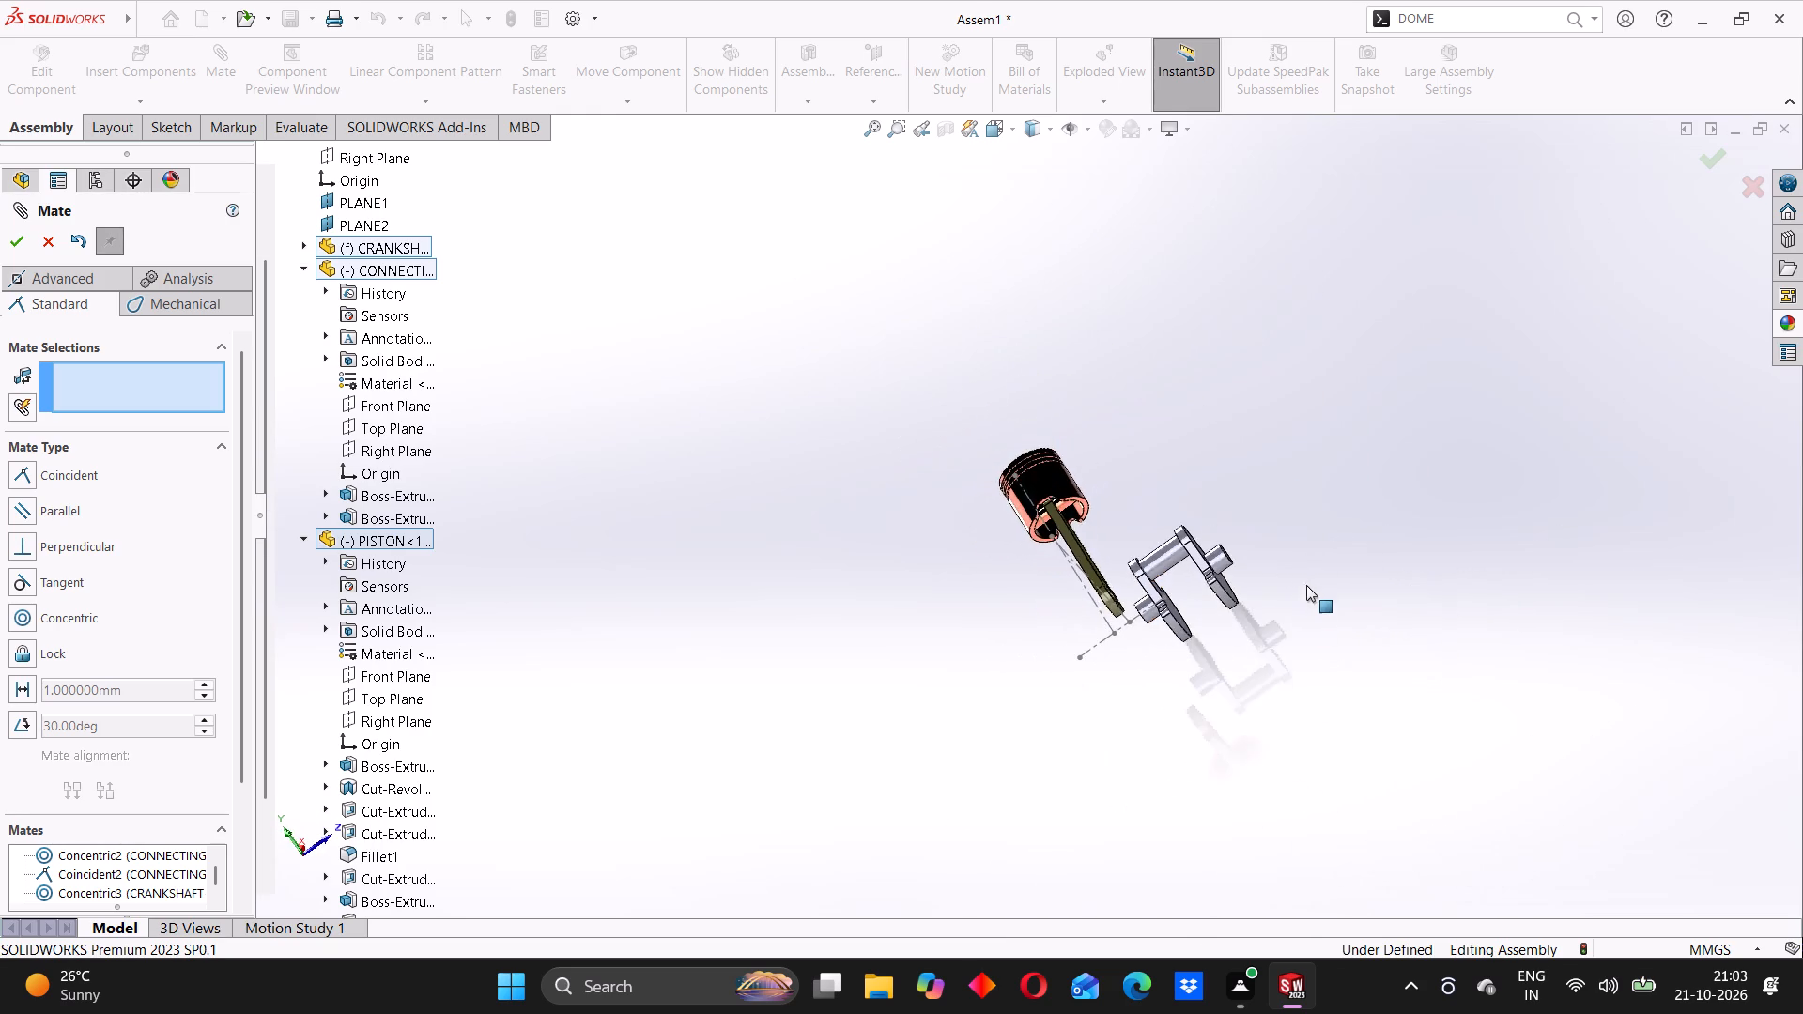
middle_click_drag(1303, 578, 1276, 710)
scroll(1128, 520, "down", 4)
middle_click_drag(1125, 556, 1217, 703)
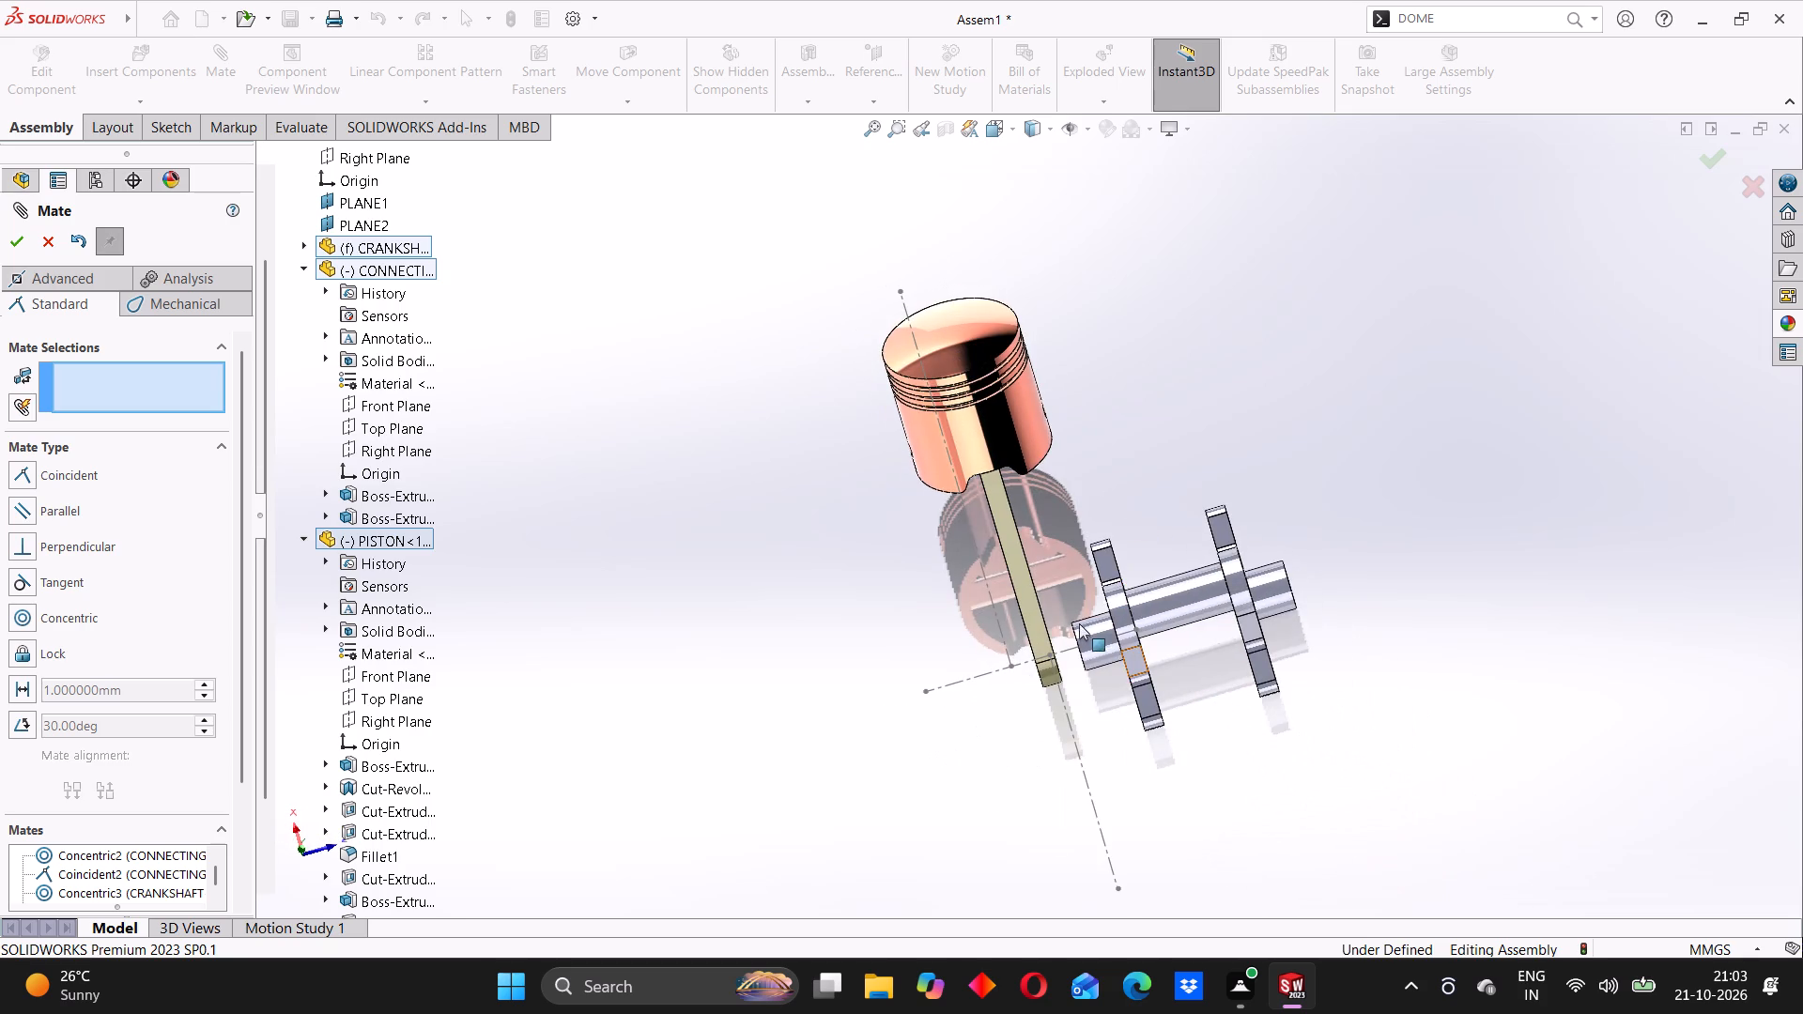
scroll(1068, 606, "down", 3)
middle_click_drag(1115, 651, 1147, 545)
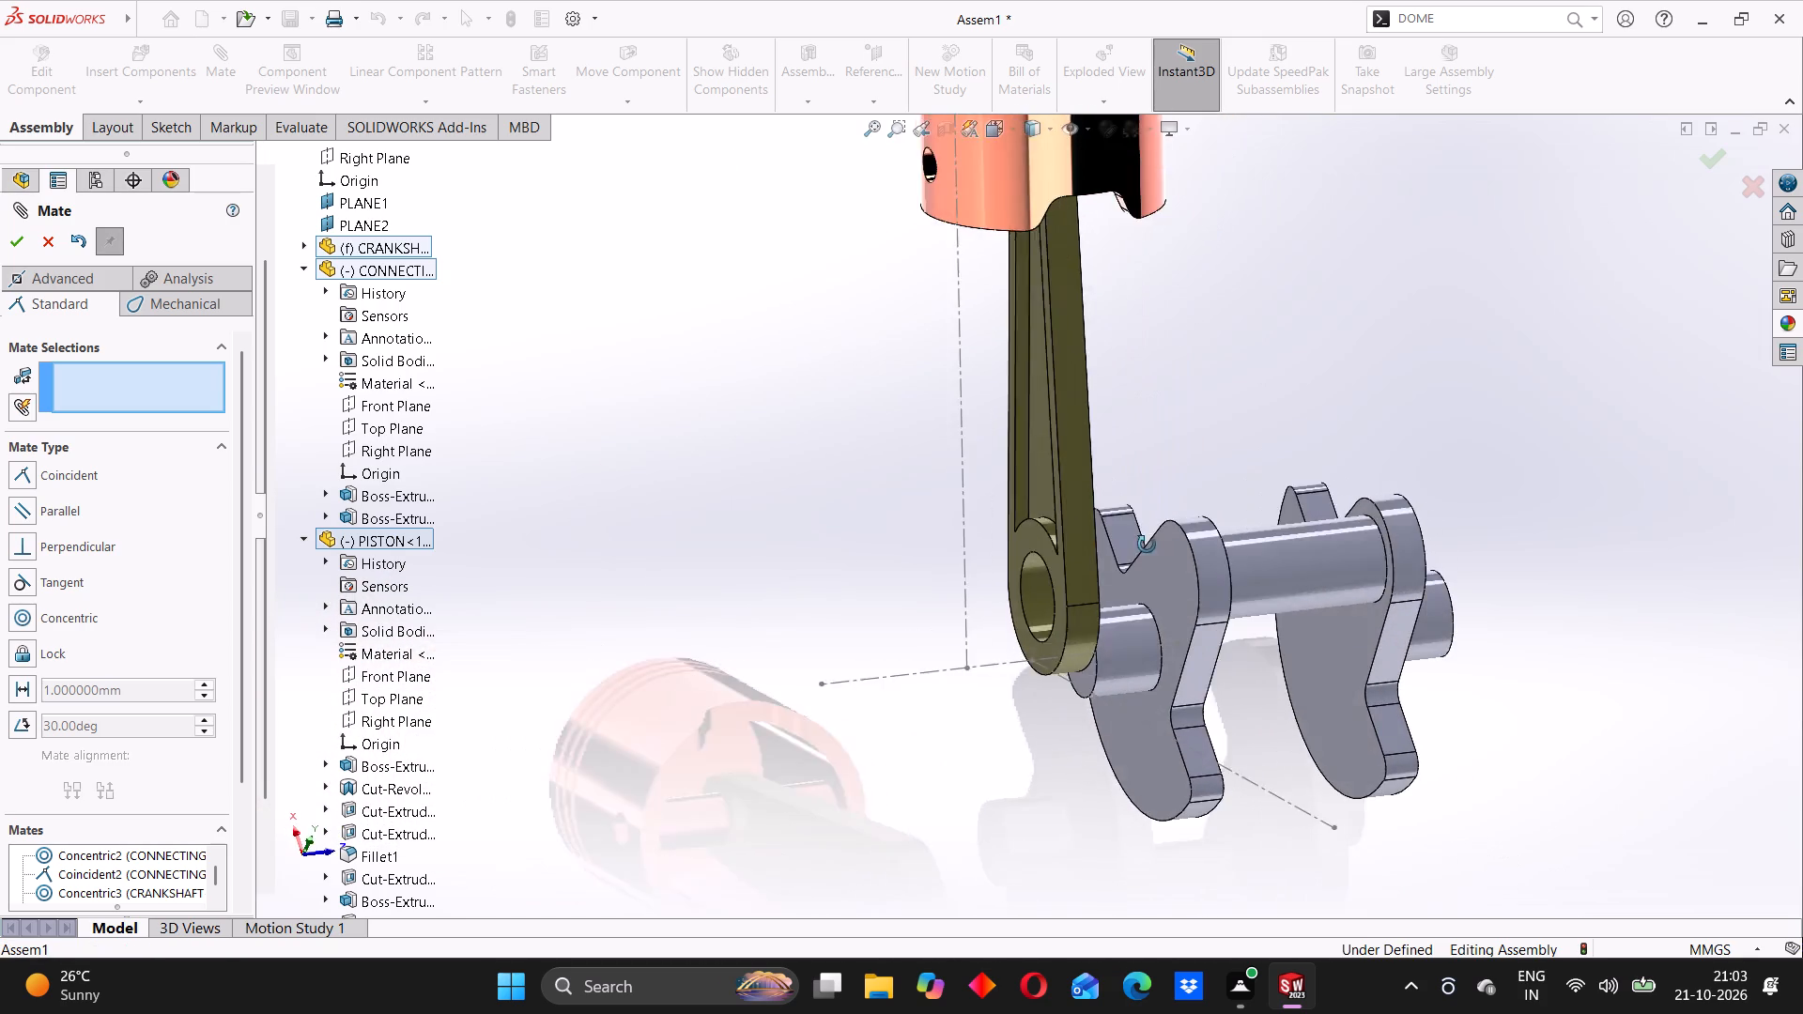
middle_click_drag(1147, 545, 1086, 490)
scroll(1102, 551, "up", 3)
middle_click_drag(1079, 569, 1092, 621)
scroll(1051, 566, "down", 2)
middle_click_drag(1001, 574, 1023, 542)
scroll(1024, 543, "up", 1)
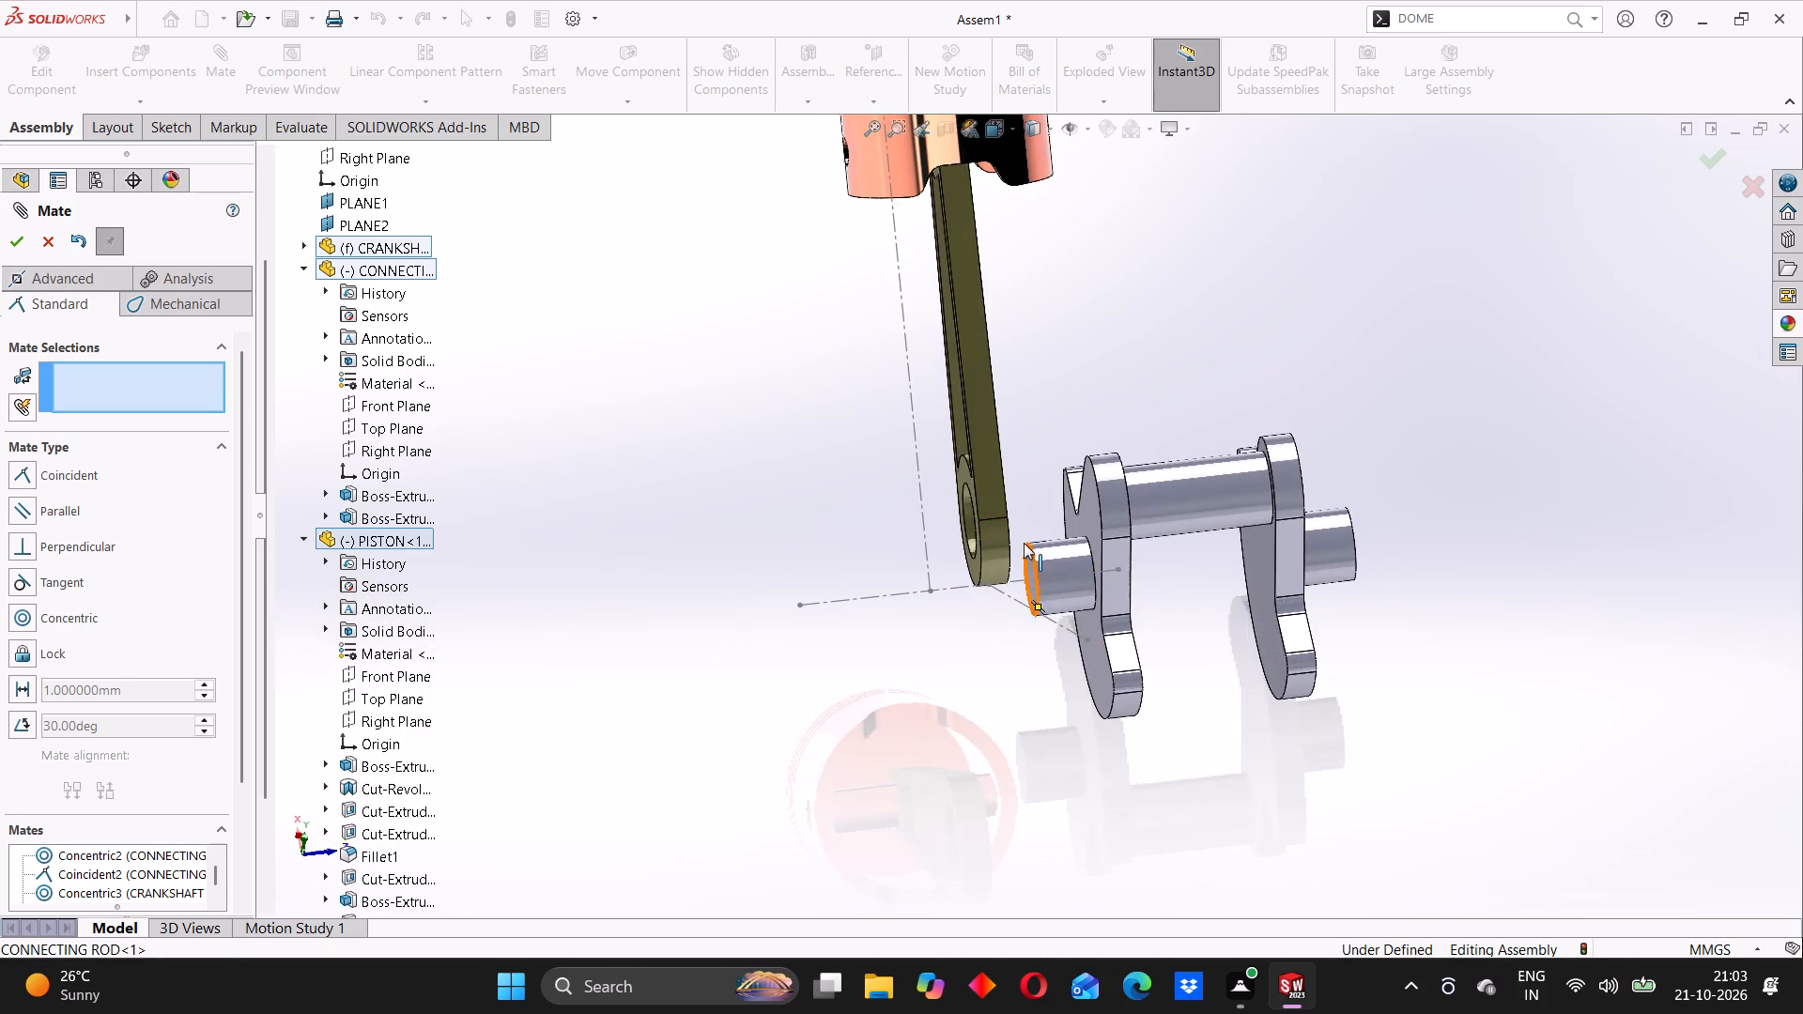
scroll(1024, 543, "up", 1)
middle_click_drag(933, 442, 1038, 456)
Move the connecting rod to check its remaining freedom, inspect it from several angles, and close the Mate command.
left_click_drag(996, 315, 1213, 399)
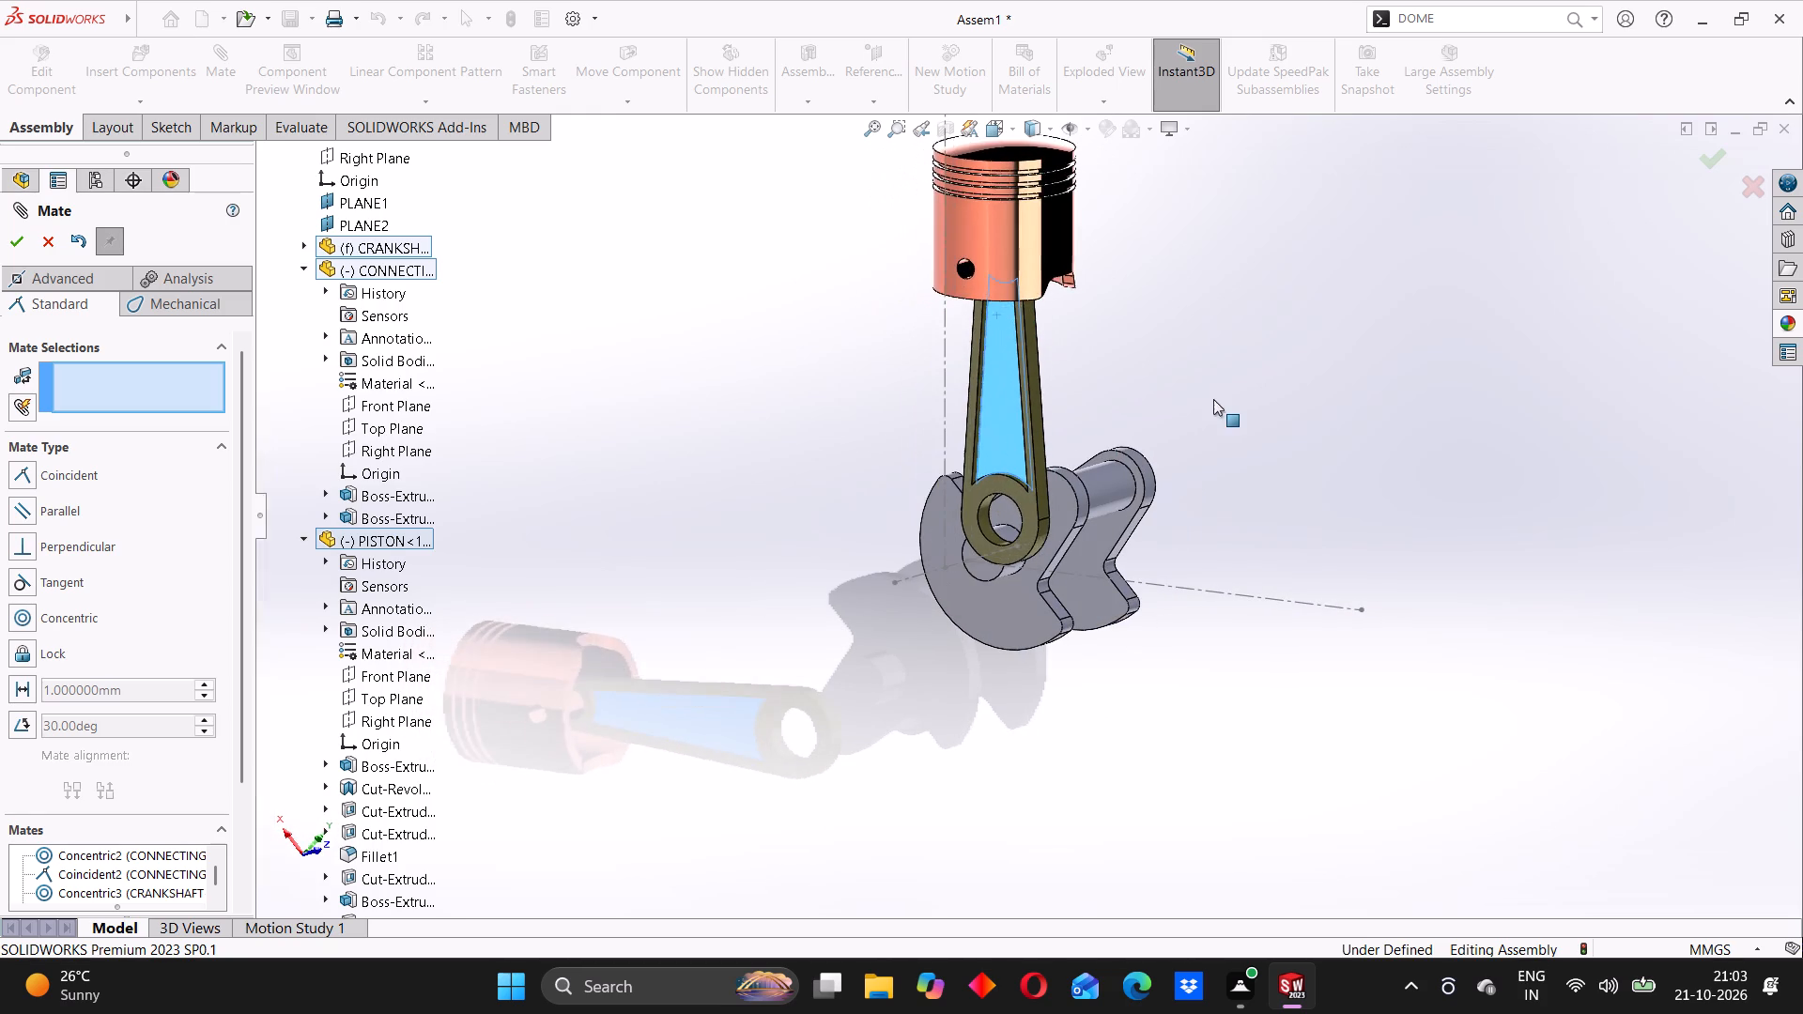
left_click_drag(1213, 399, 889, 351)
middle_click_drag(892, 351, 1006, 339)
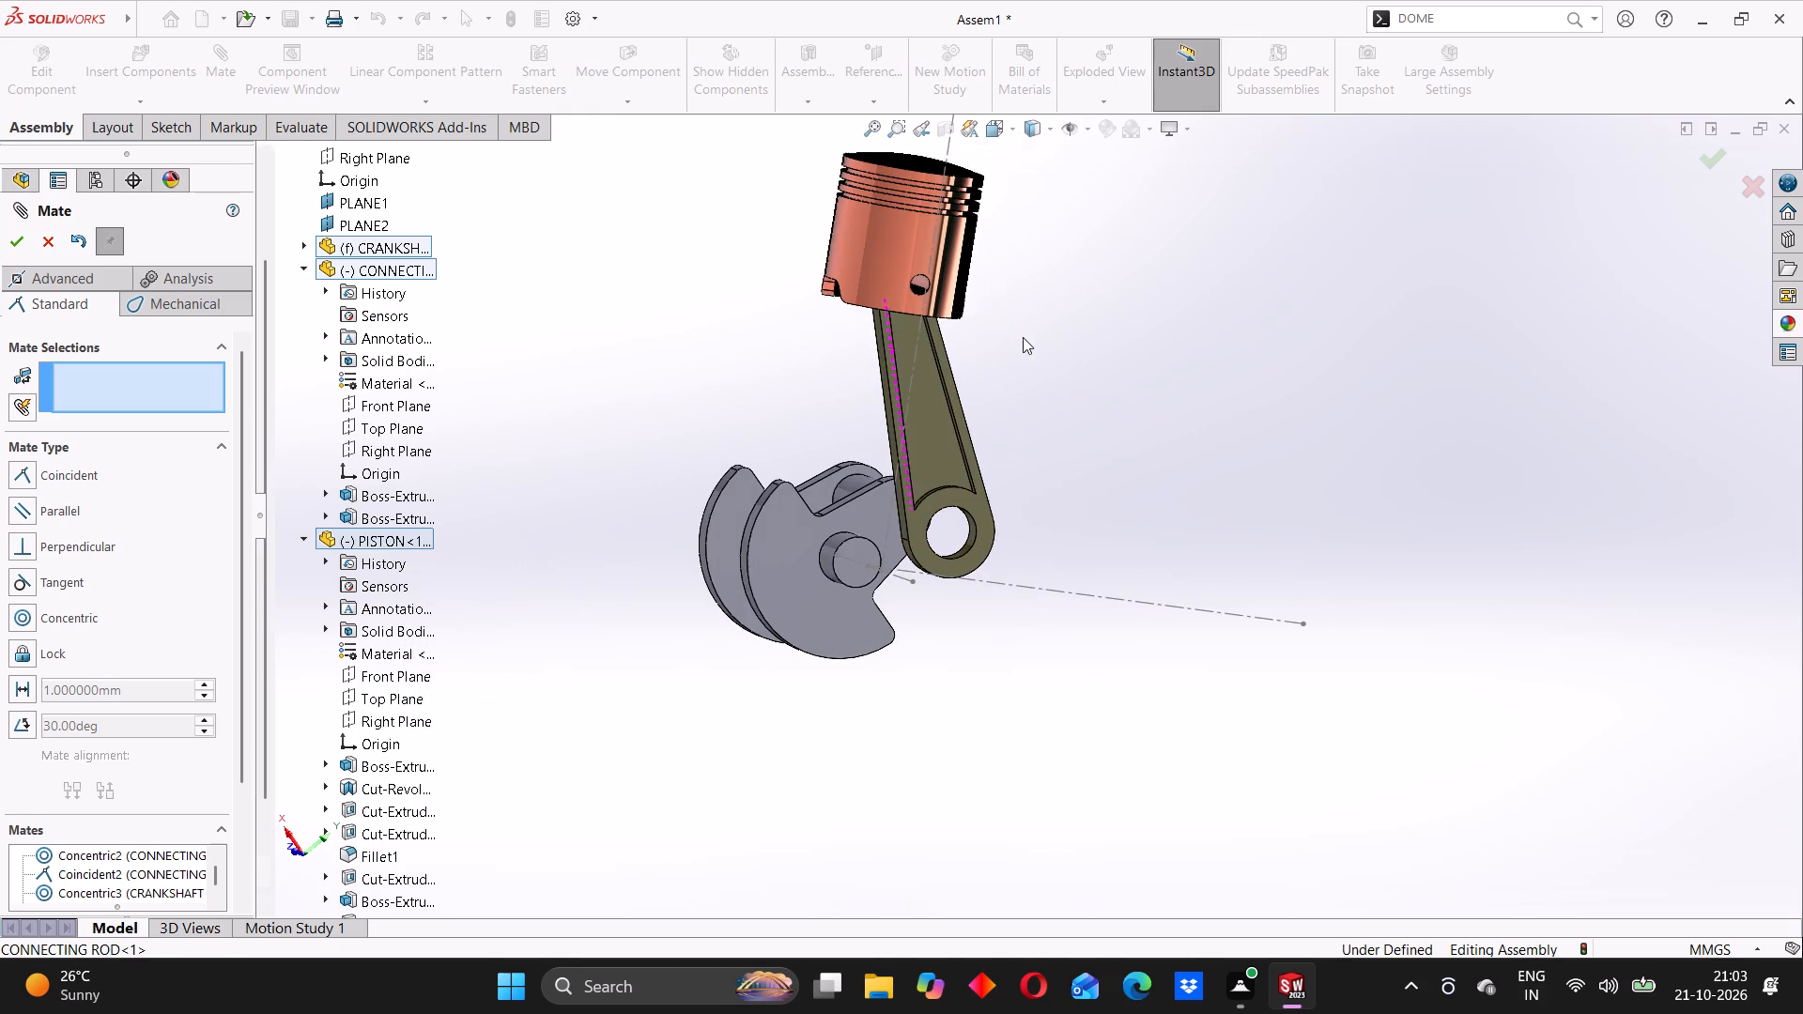
left_click(763, 358)
middle_click_drag(918, 420, 1033, 660)
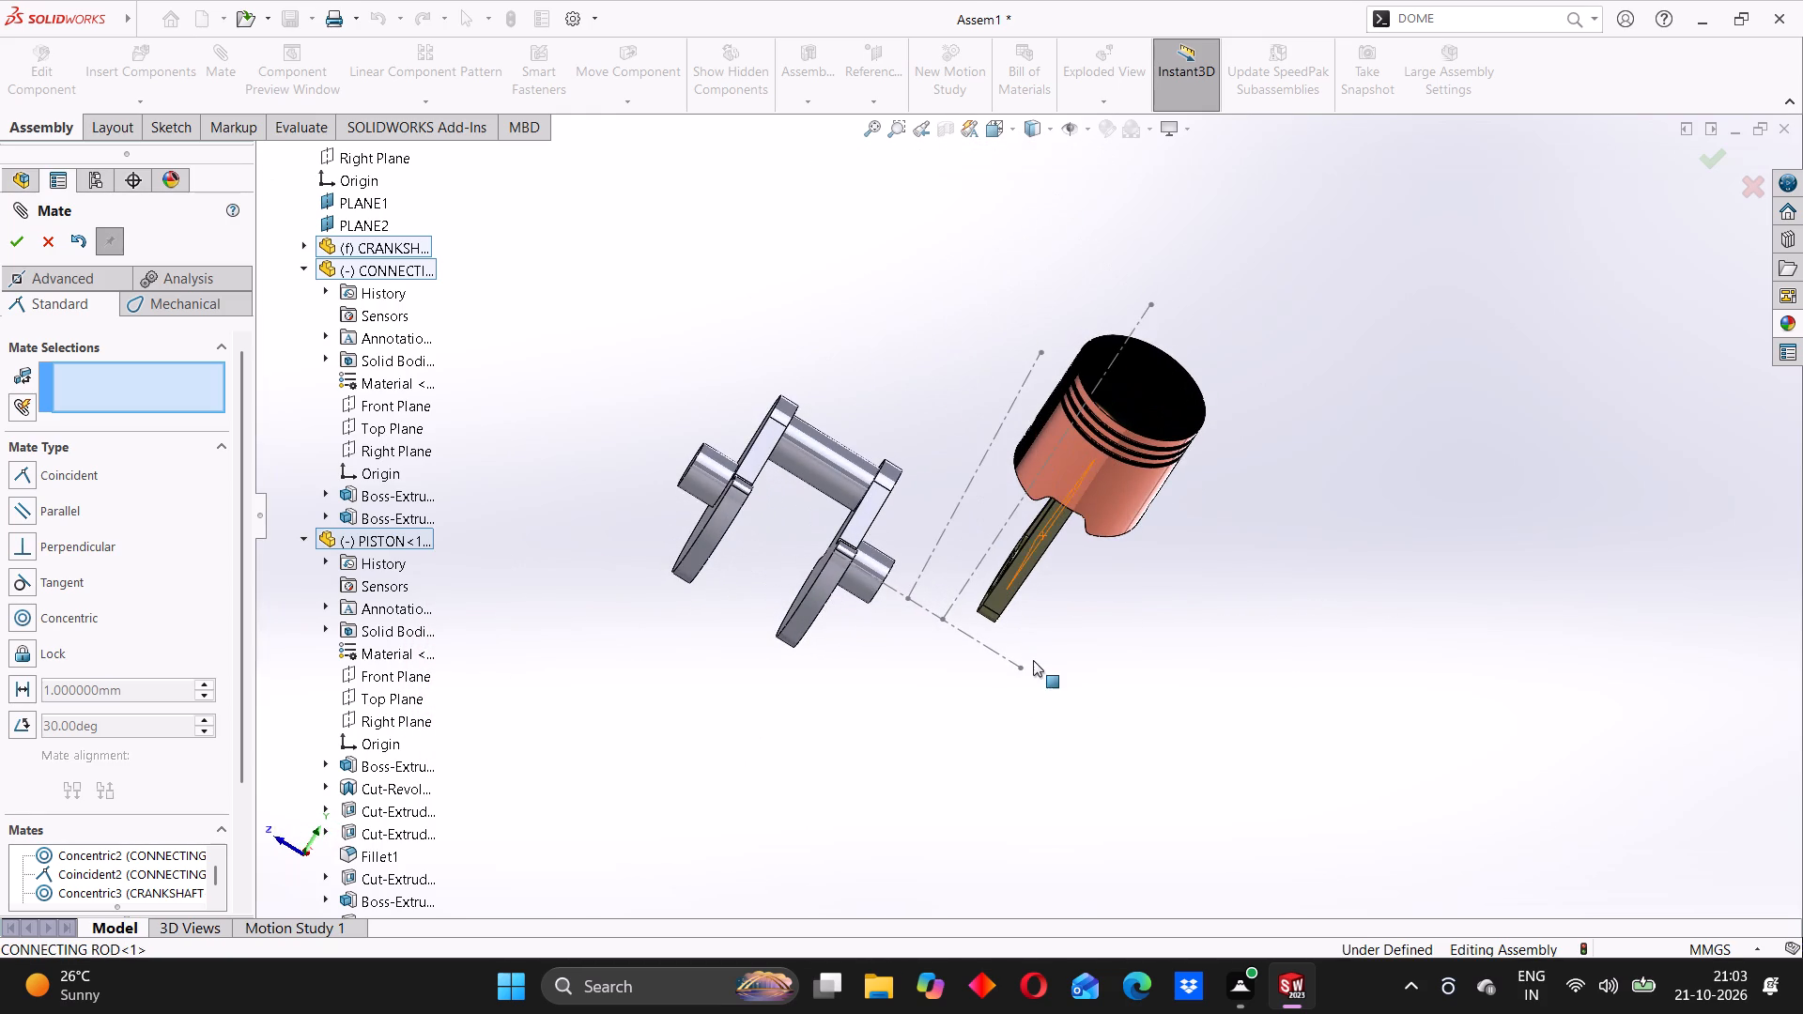
middle_click_drag(939, 385, 925, 426)
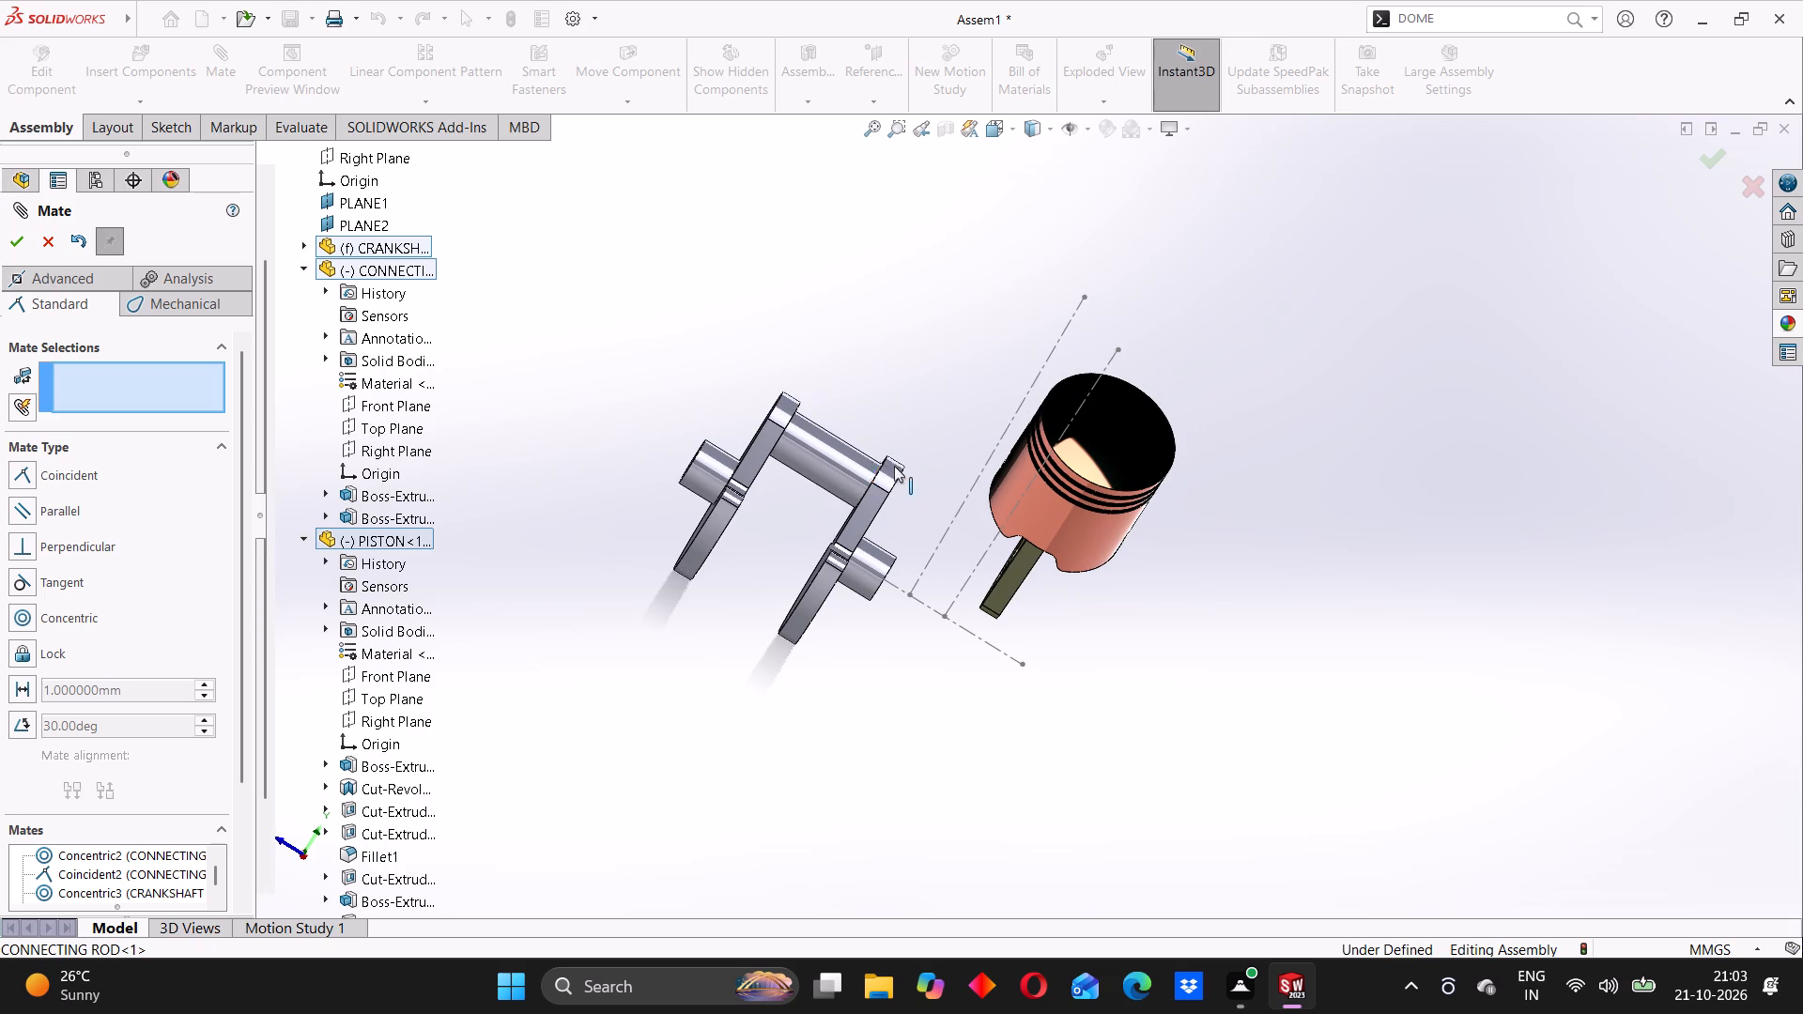
left_click(52, 244)
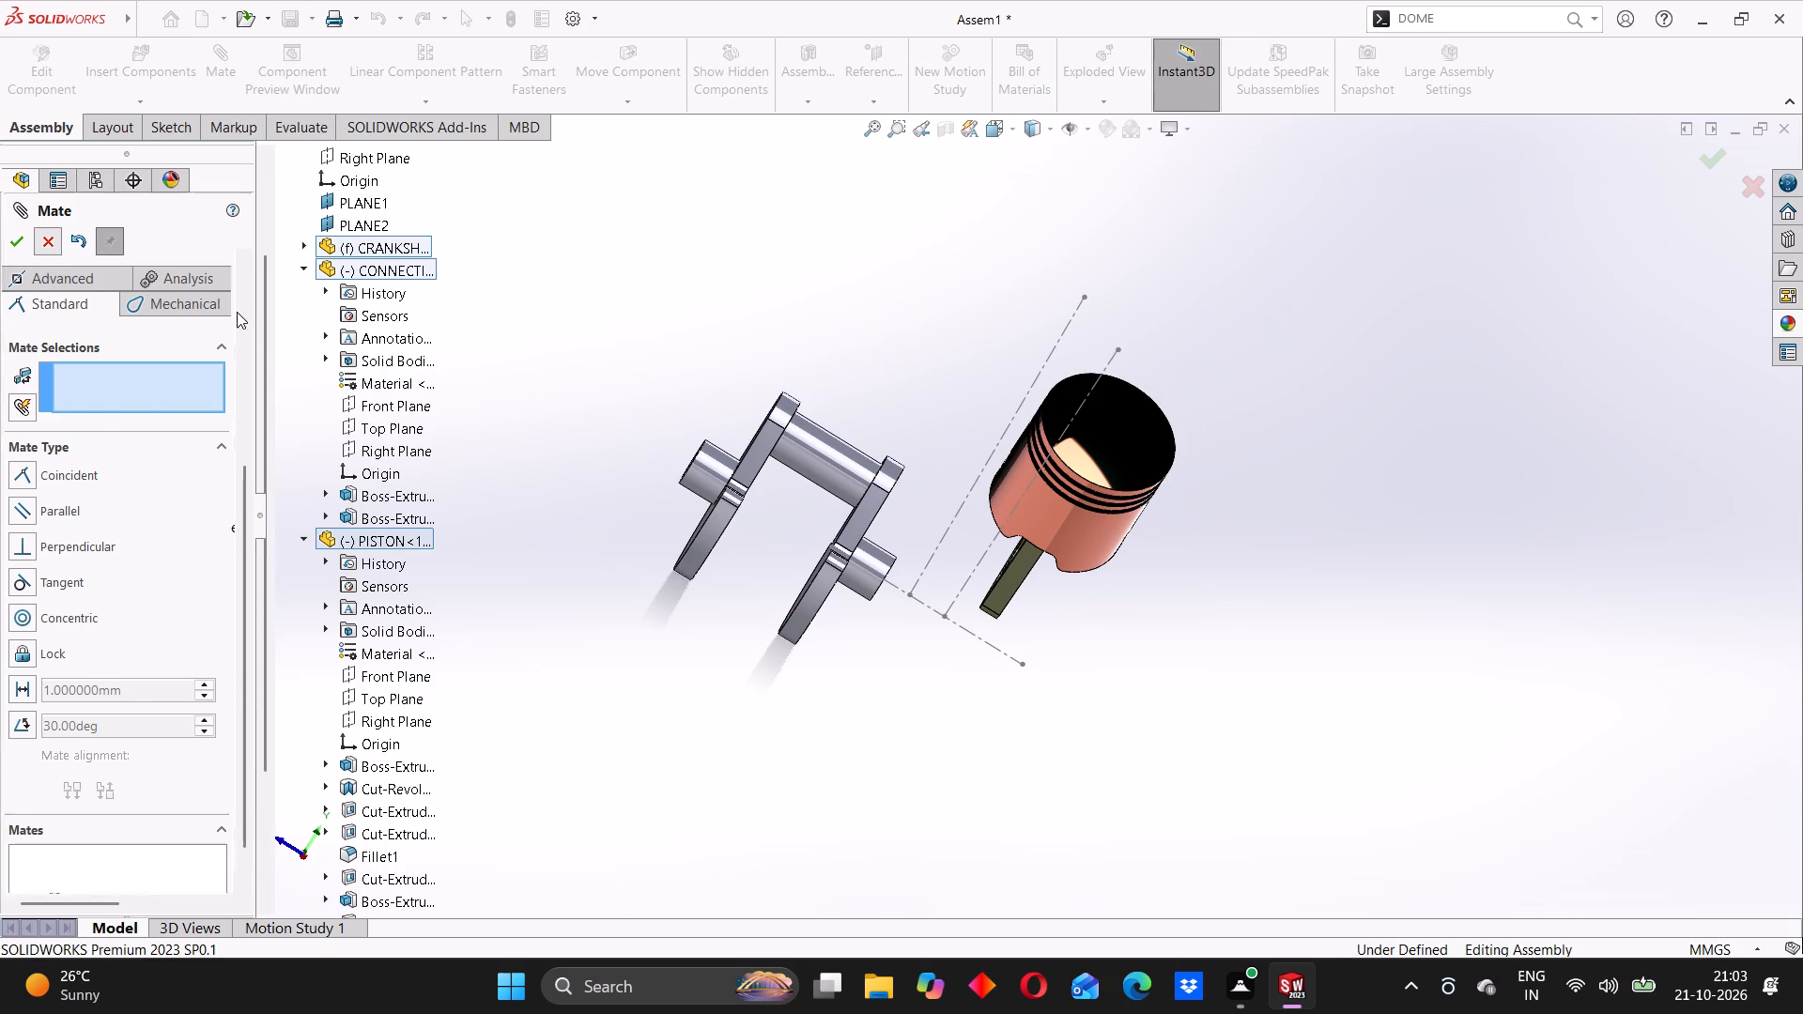
Examine from several angles how the layout sketch lines and the piston align with the crankshaft.
middle_click_drag(813, 431, 888, 440)
middle_click_drag(870, 376, 922, 526)
left_click(580, 372)
middle_click_drag(1004, 436, 994, 453)
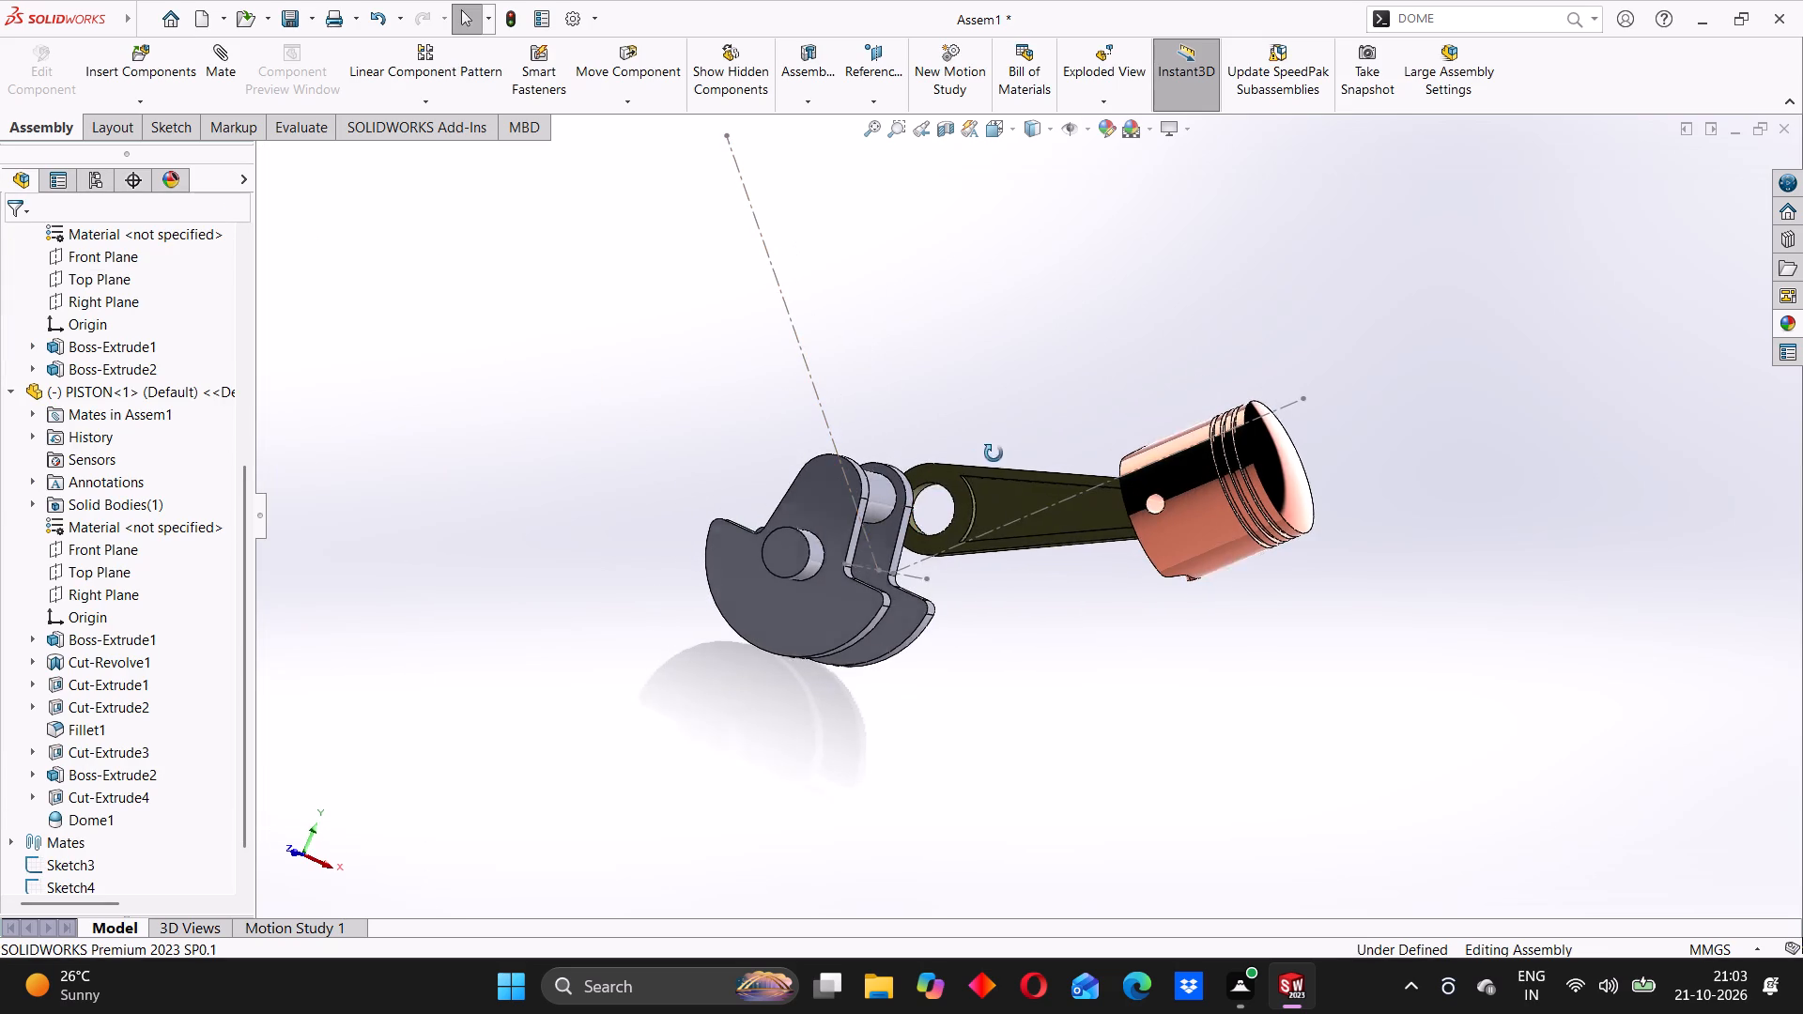
middle_click_drag(994, 453, 903, 544)
middle_click_drag(1089, 501, 1054, 491)
left_click(769, 413)
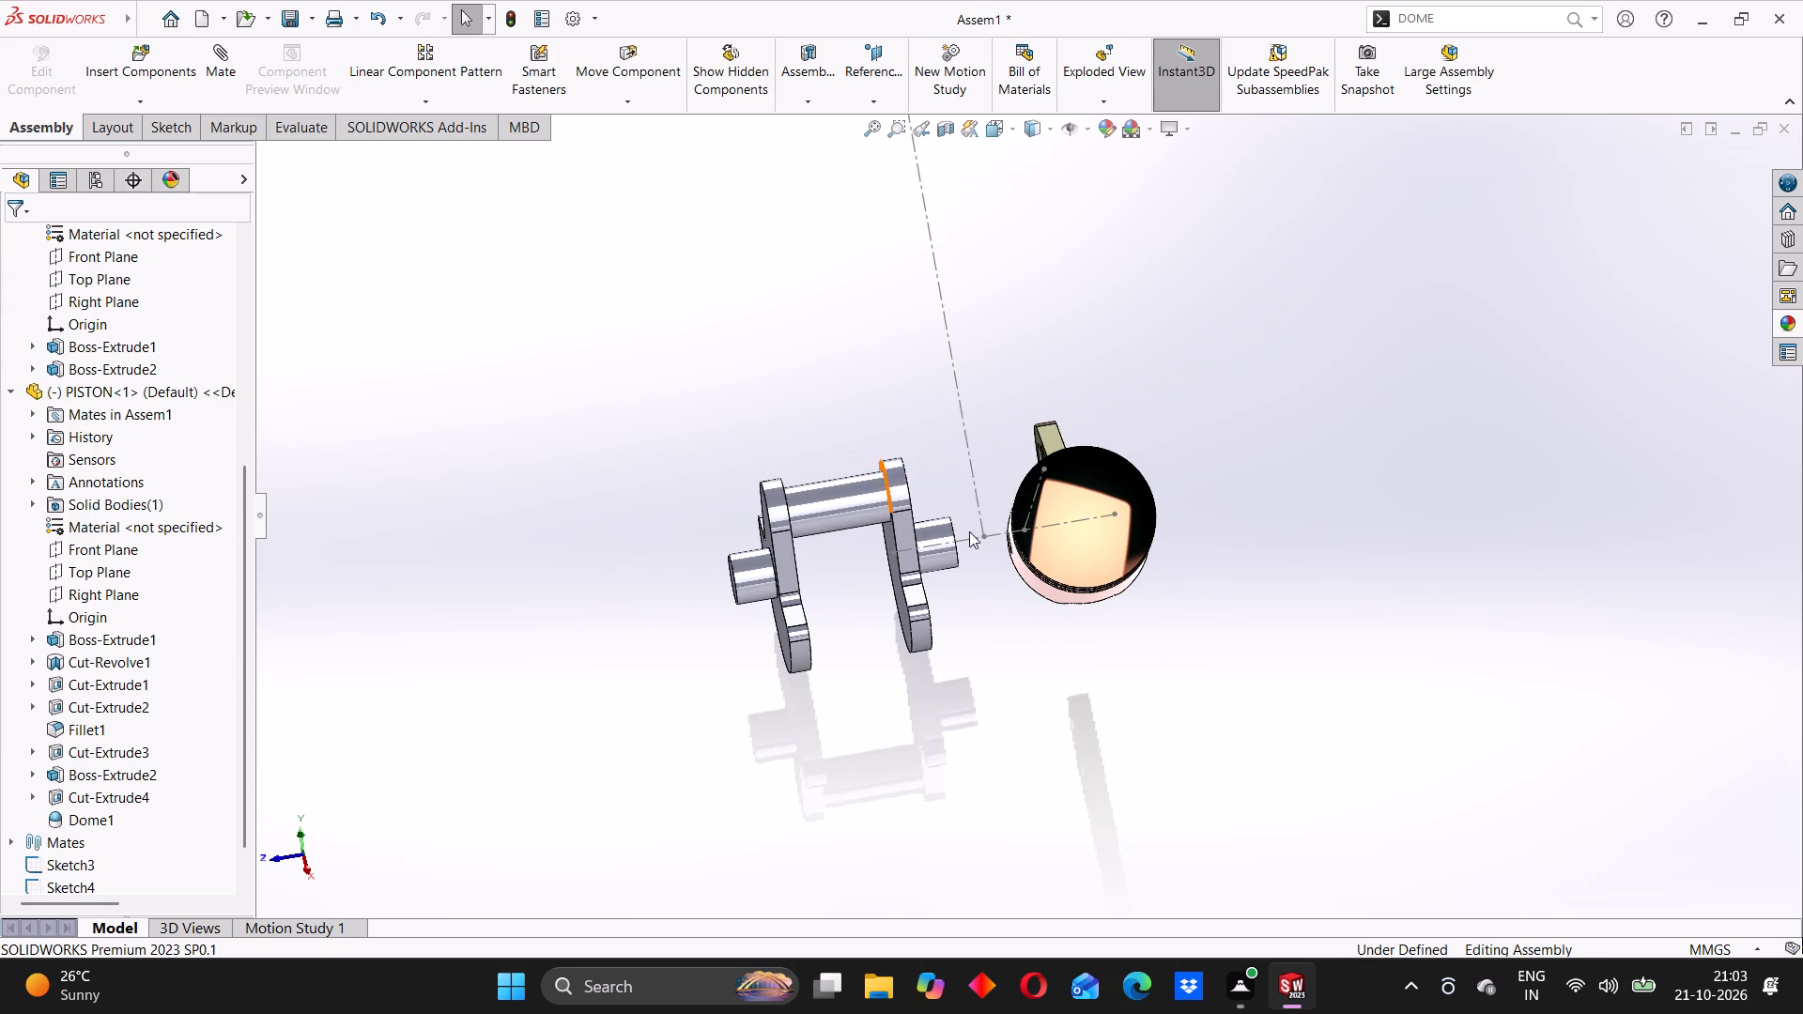
middle_click_drag(980, 579, 911, 488)
left_click(855, 447)
left_click(659, 489)
middle_click_drag(718, 535, 758, 484)
left_click(707, 483)
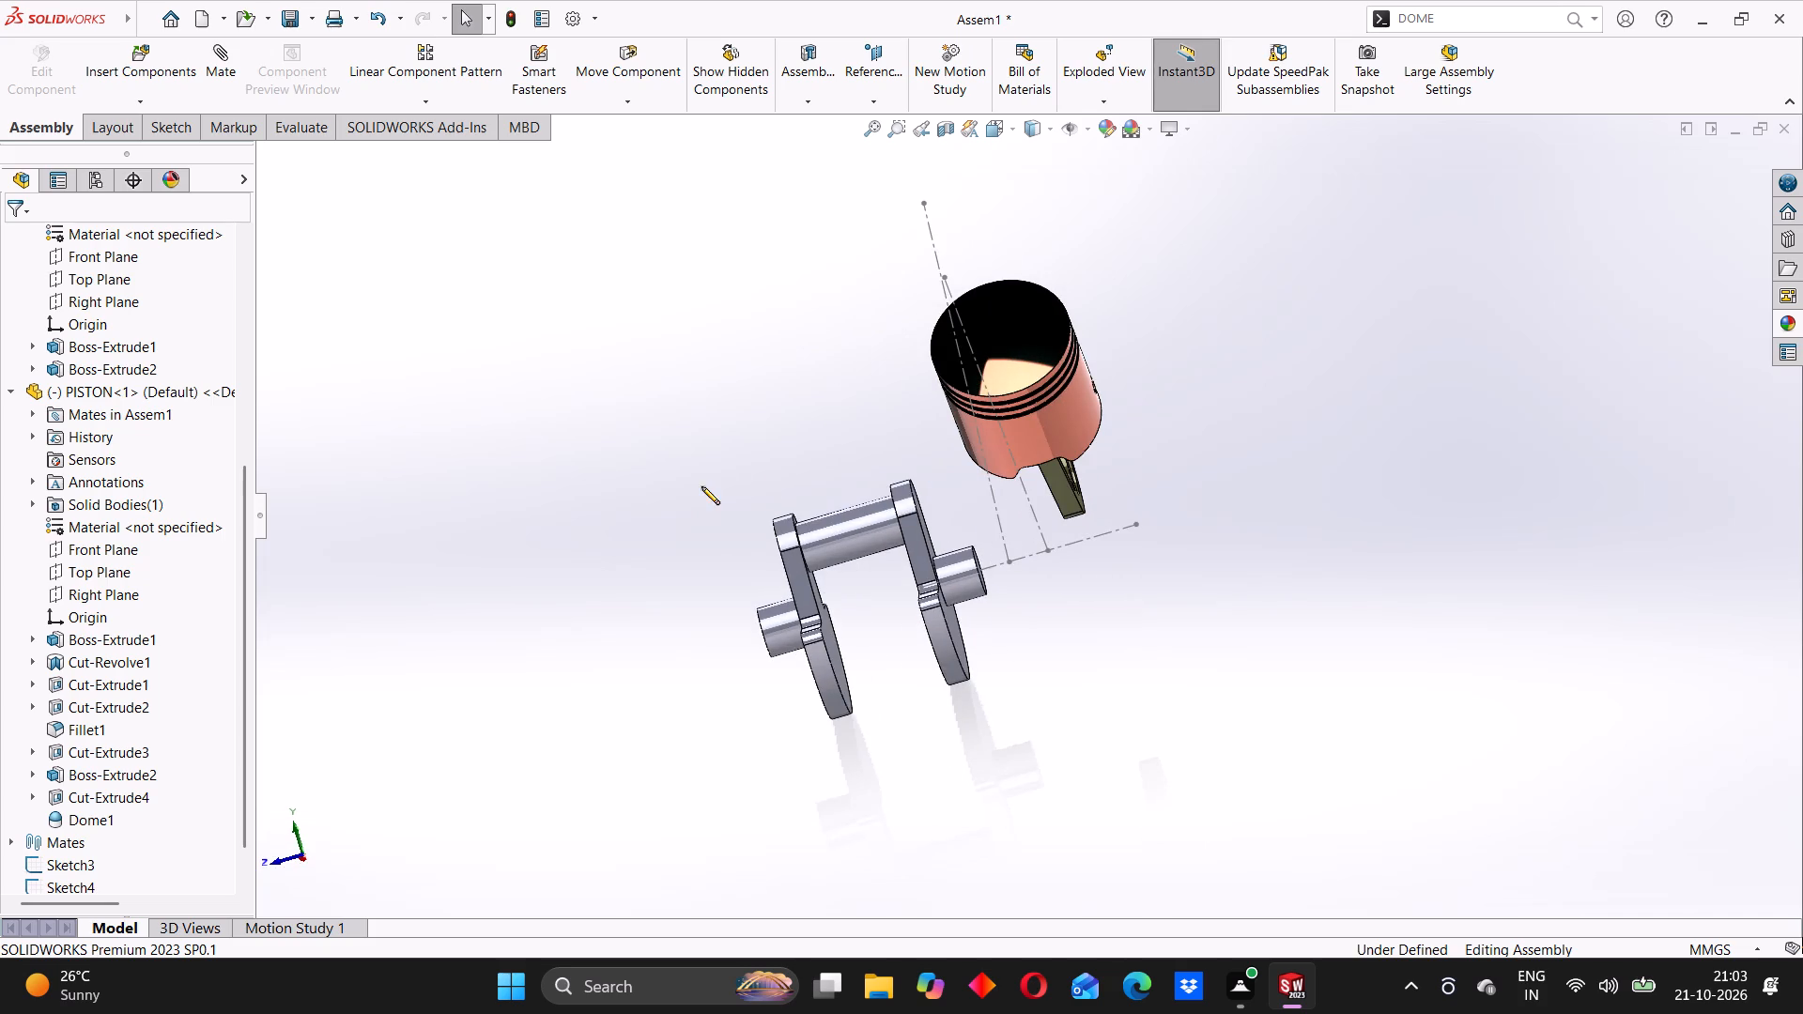
middle_click_drag(1017, 663, 925, 659)
left_click(738, 530)
middle_click_drag(1040, 537, 1086, 615)
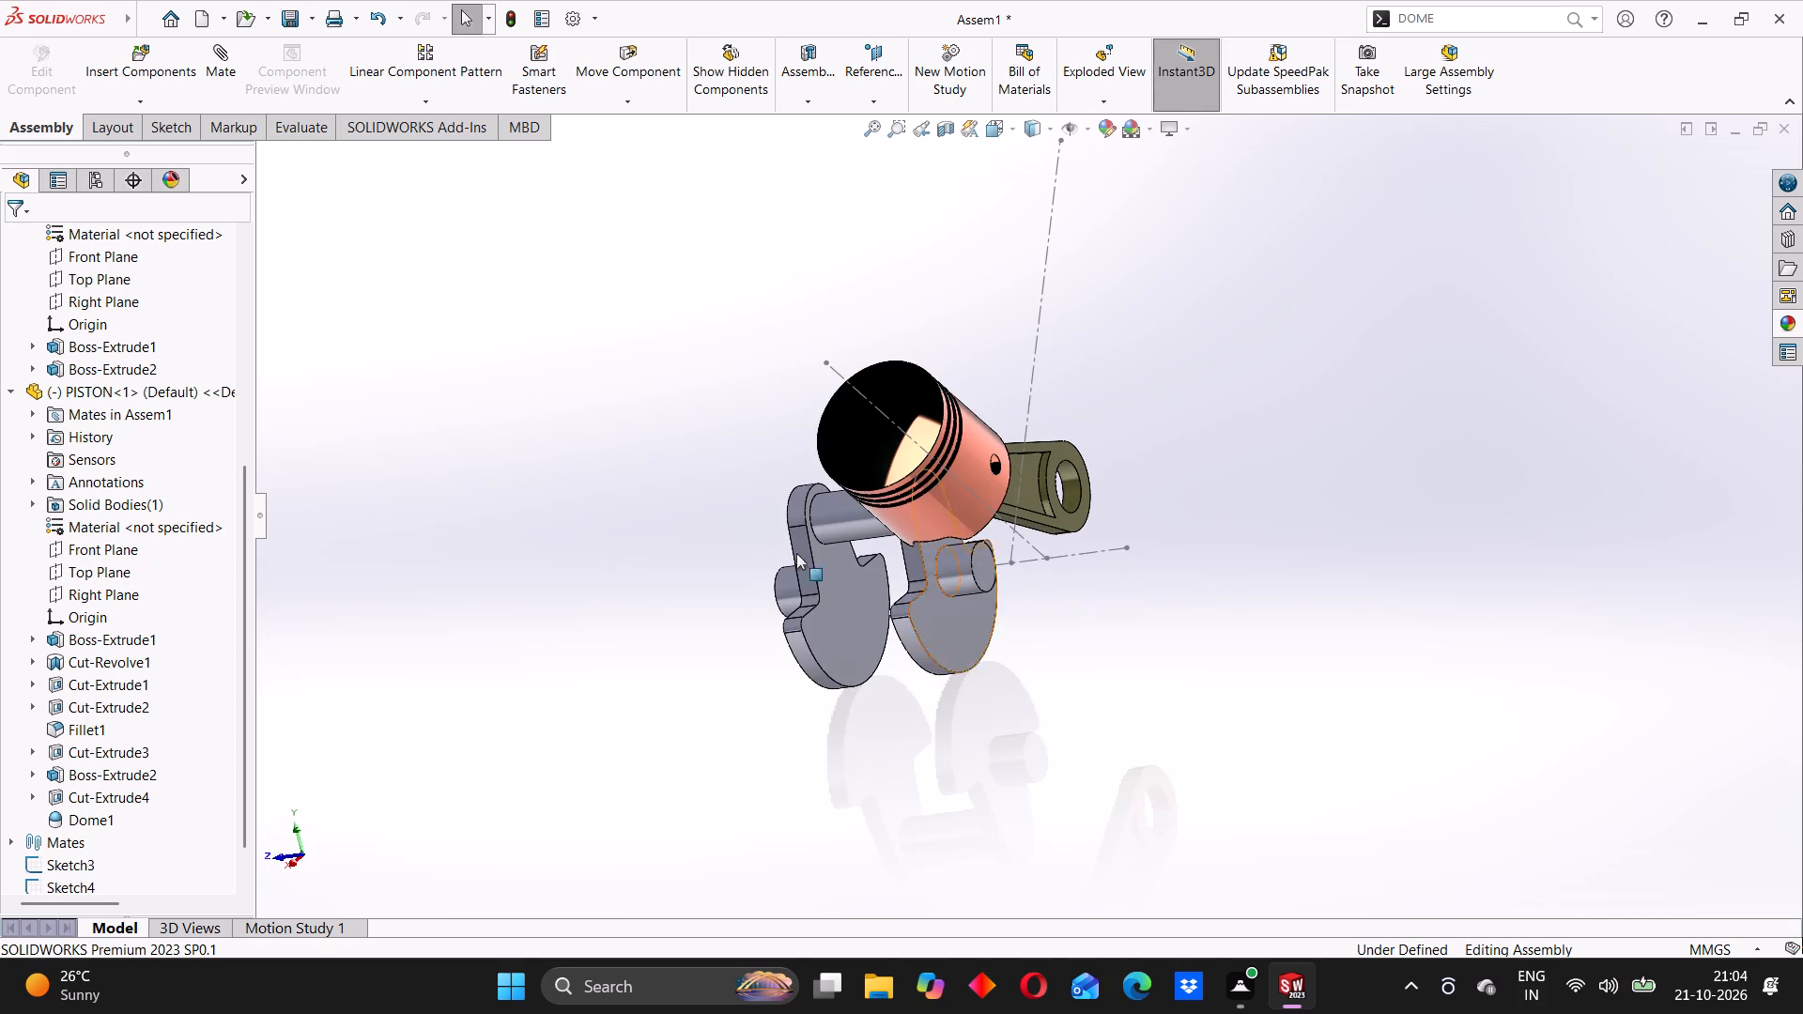
left_click(609, 418)
middle_click_drag(856, 569, 921, 606)
left_click(706, 378)
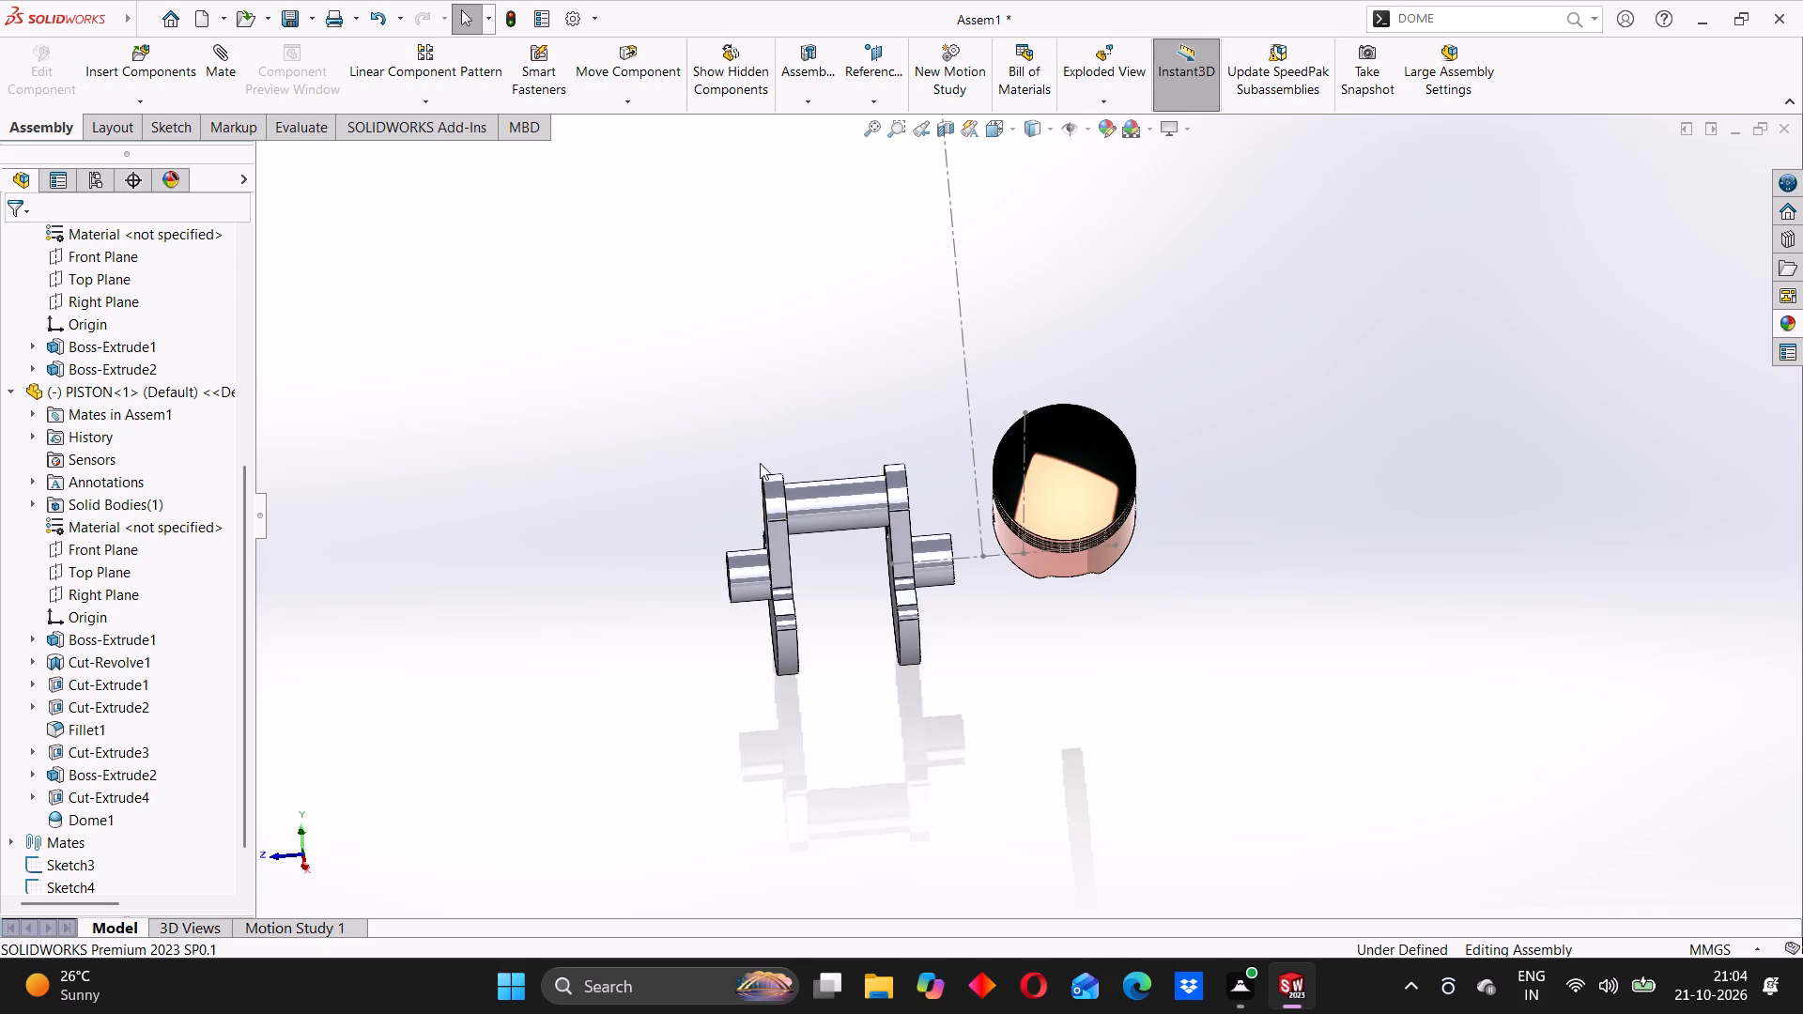
left_click(736, 389)
middle_click_drag(977, 592, 979, 613)
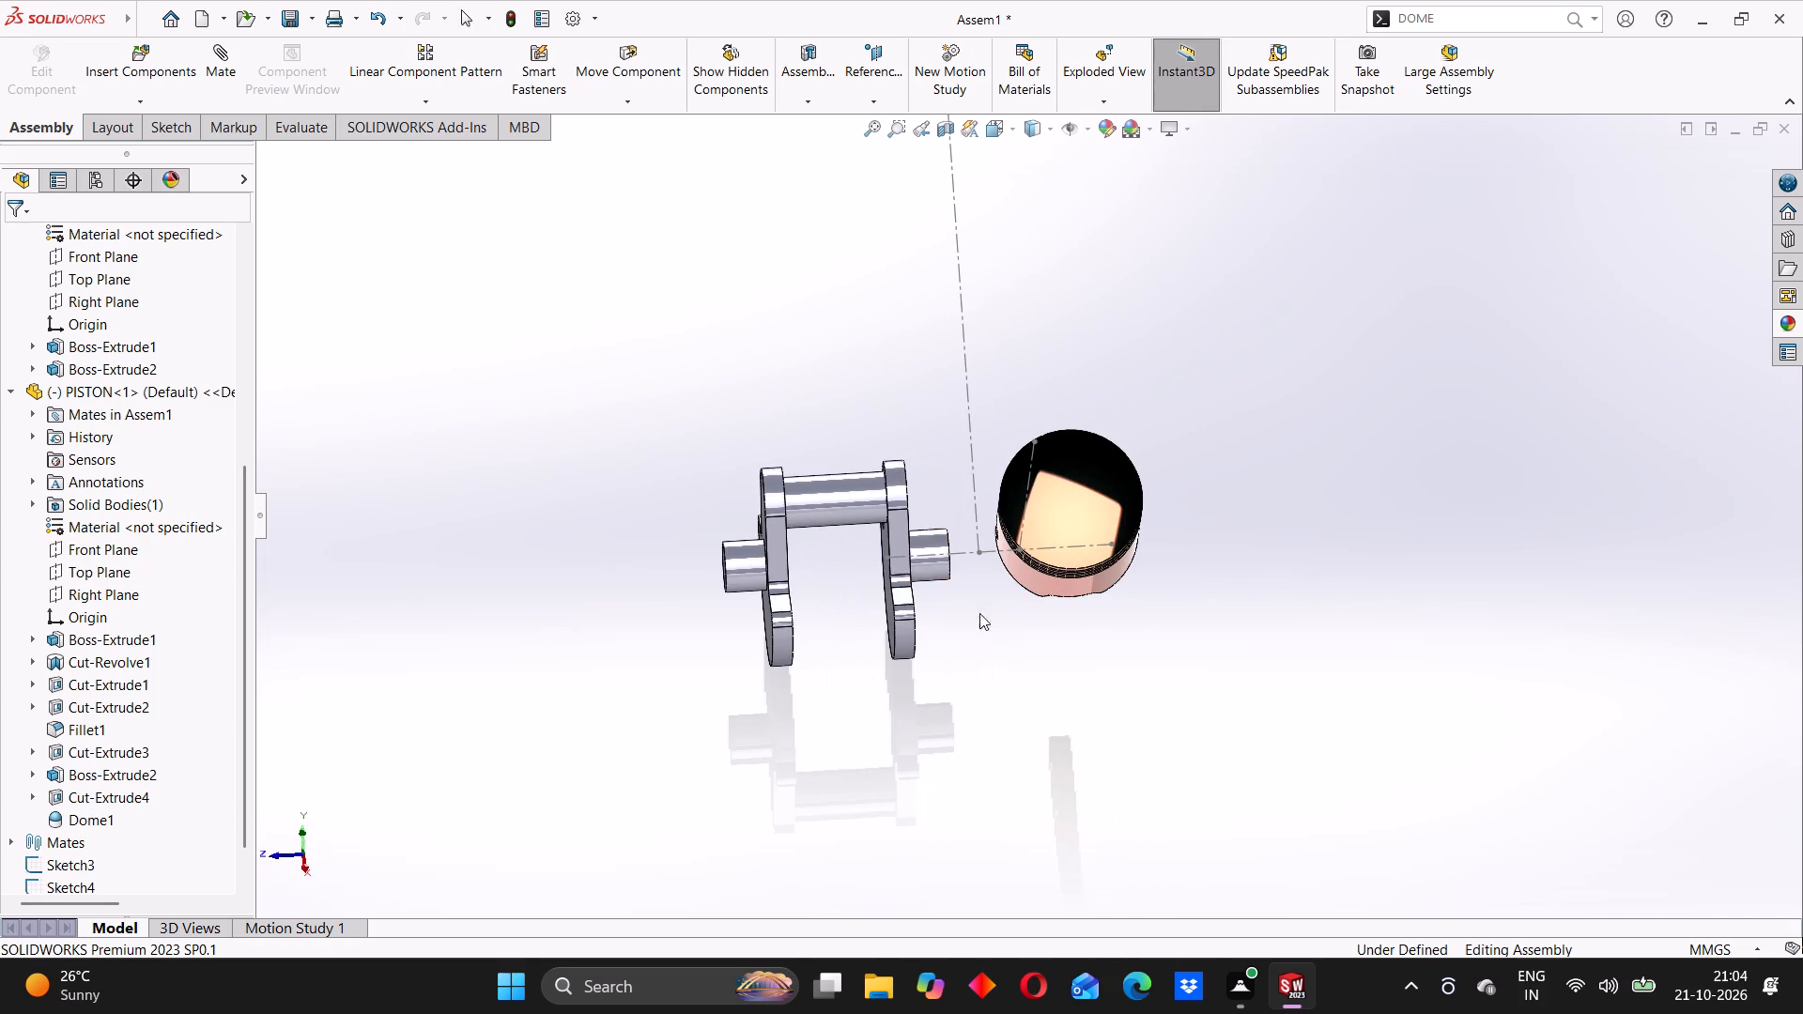
left_click(675, 379)
middle_click_drag(1000, 606, 989, 603)
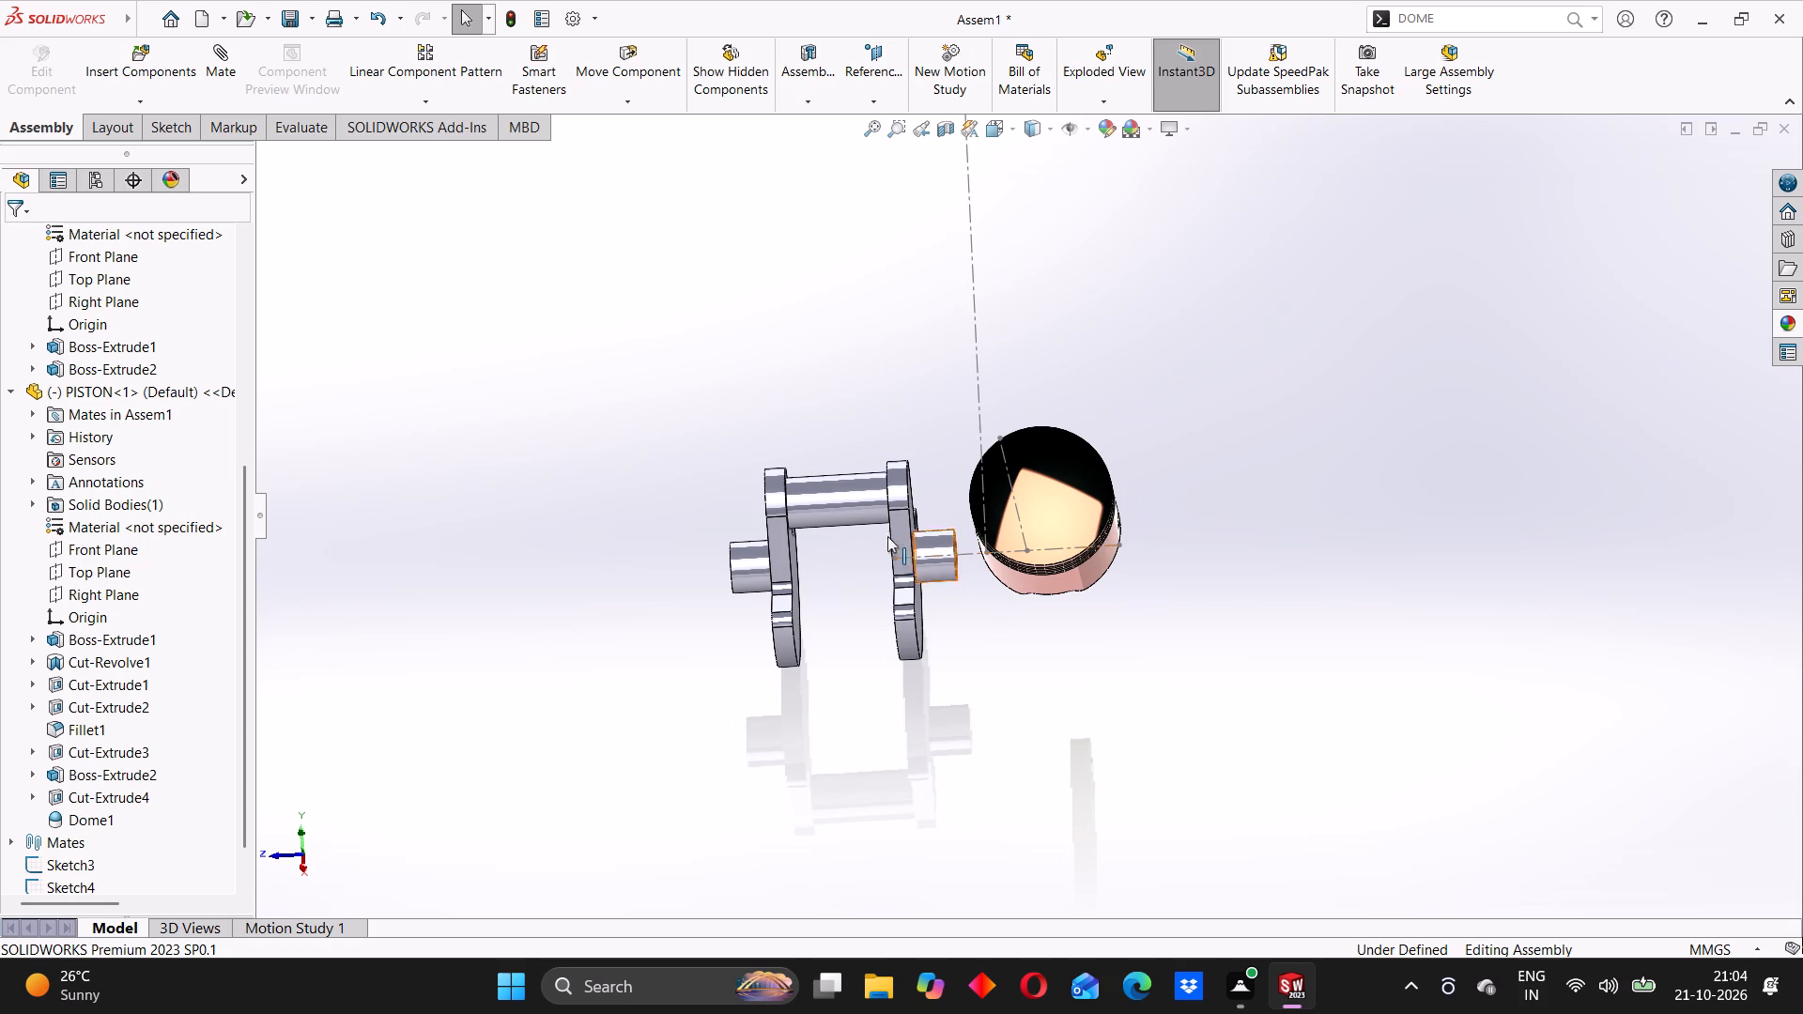
Examine from several angles how the piston, connecting rod and layout lines sit relative to the crankshaft.
left_click(770, 363)
middle_click_drag(979, 607, 988, 604)
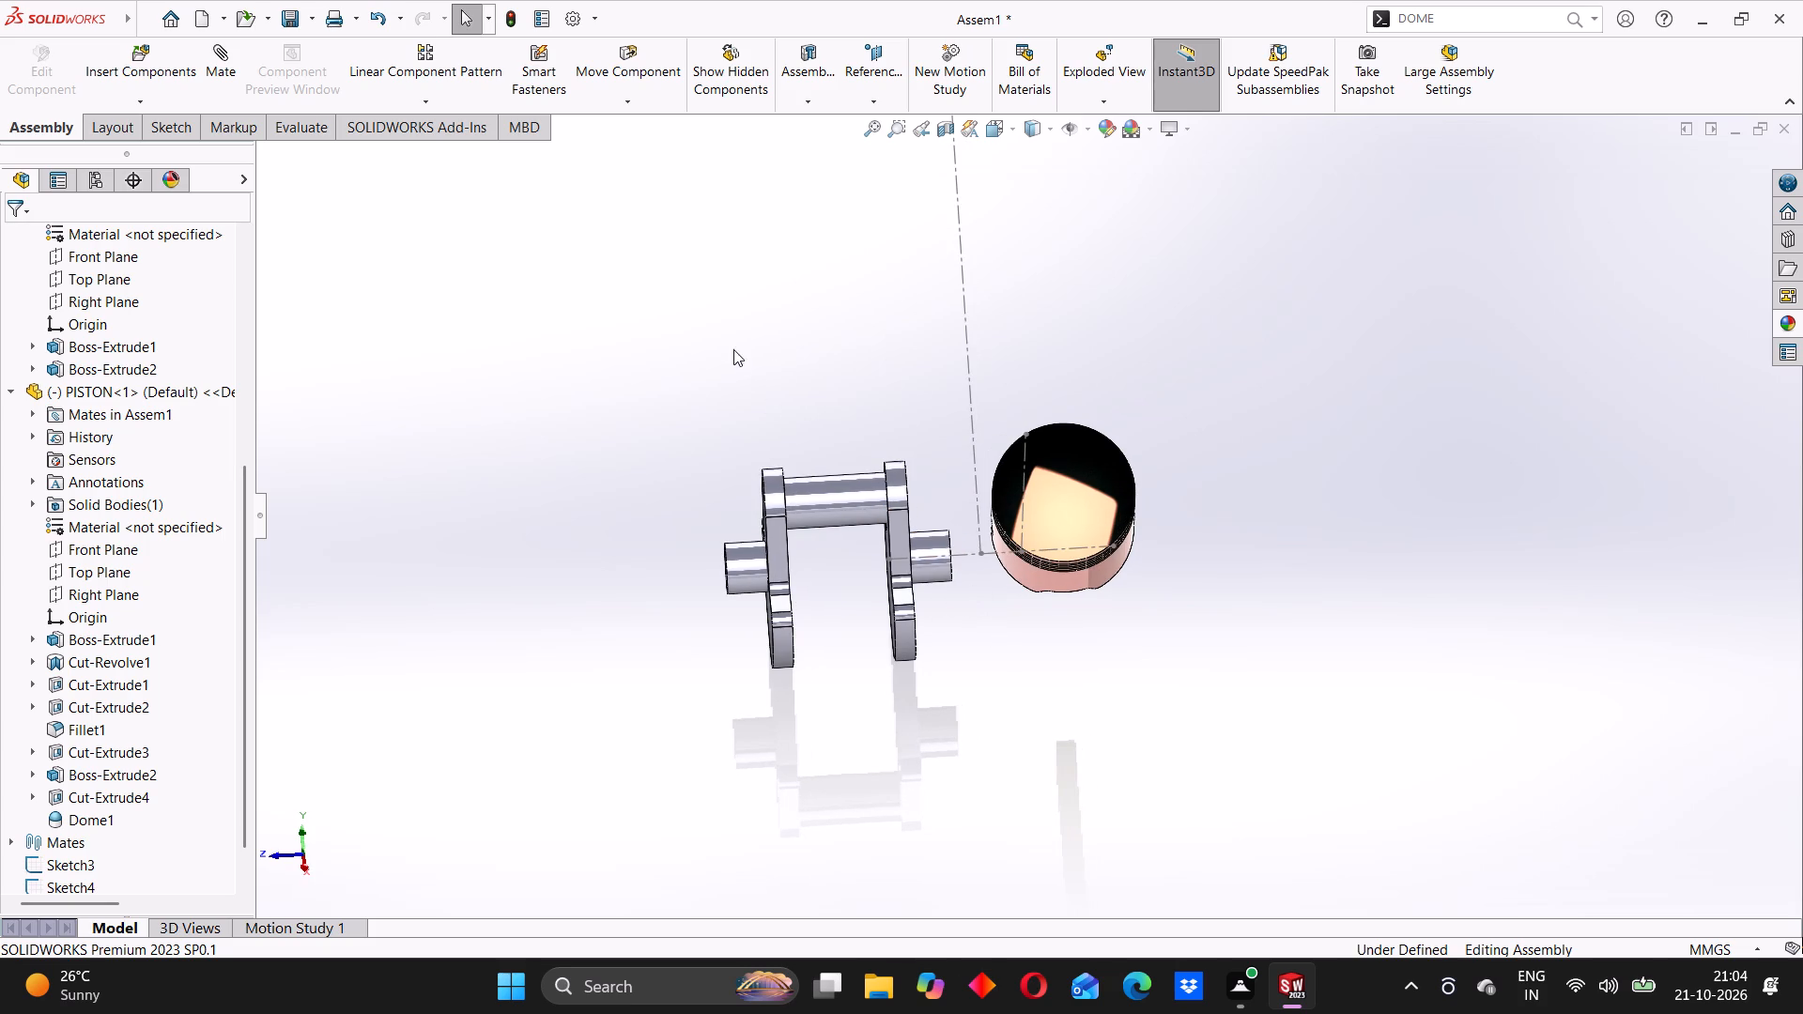
left_click(733, 348)
middle_click_drag(994, 542, 1006, 597)
middle_click_drag(1001, 626, 1004, 645)
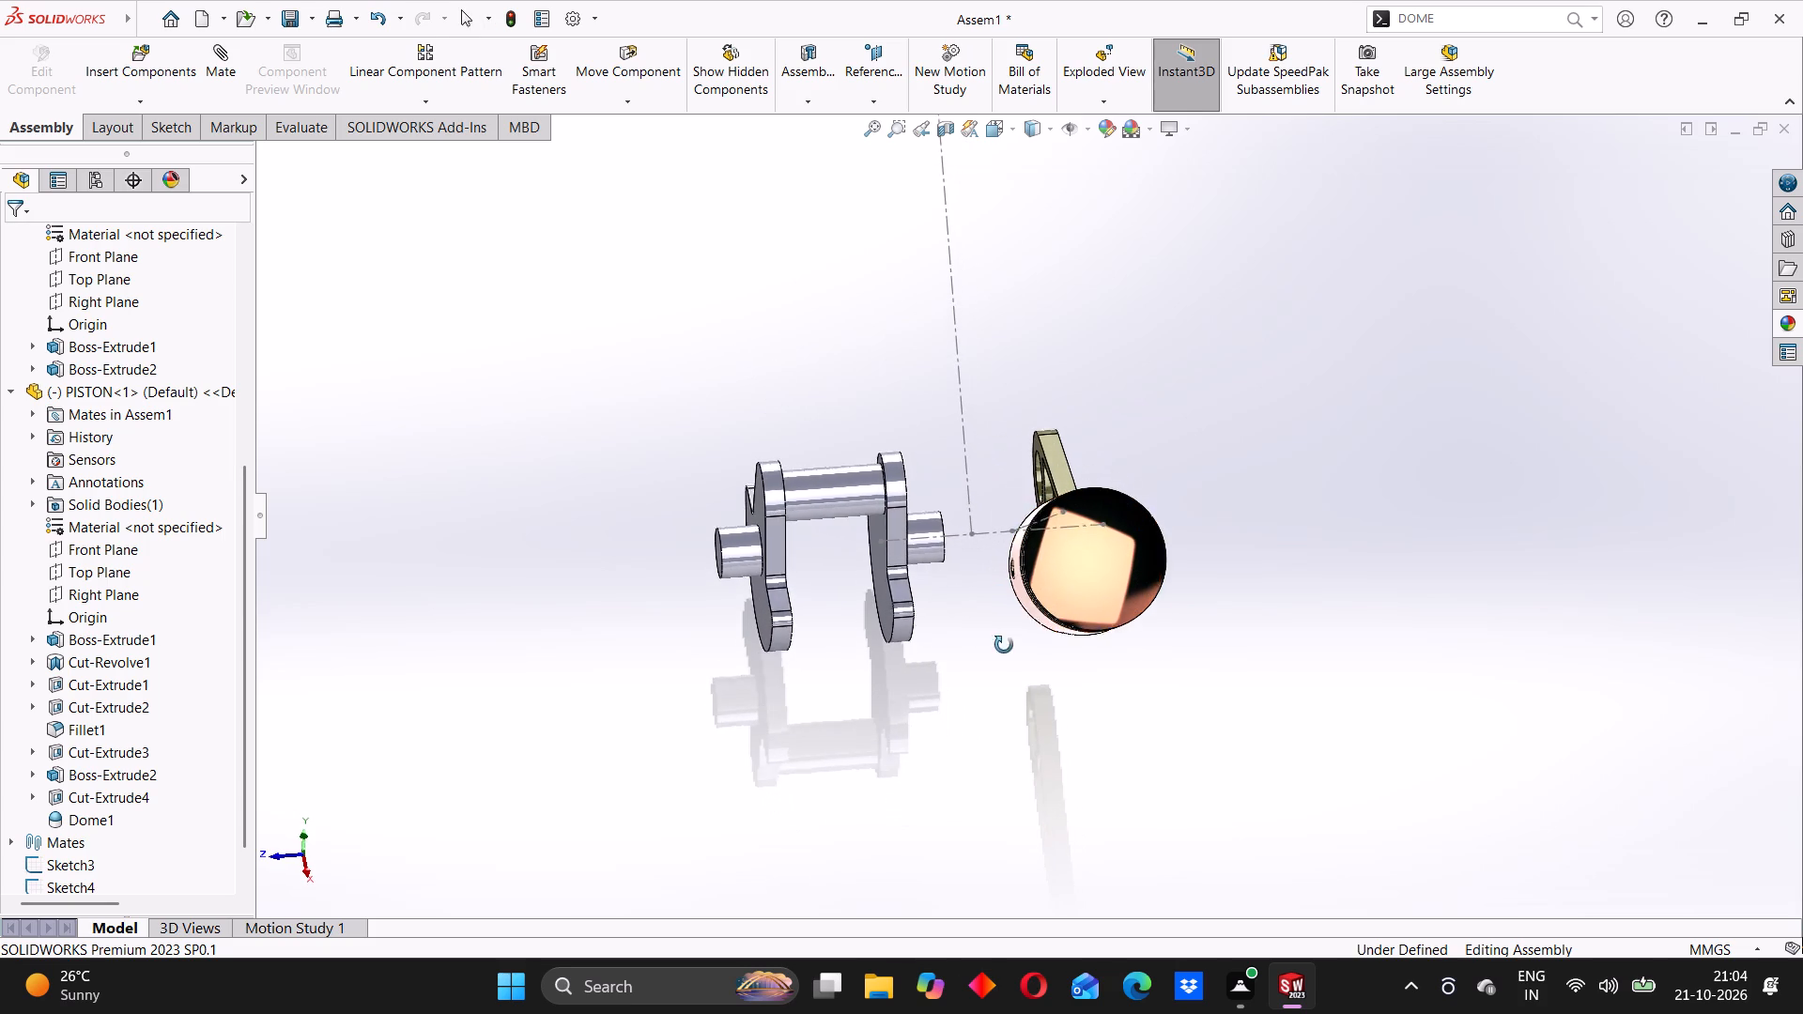
middle_click_drag(1004, 645, 1004, 646)
left_click(820, 325)
scroll(1069, 517, "up", 3)
middle_click_drag(1085, 538, 1069, 531)
left_click(886, 410)
scroll(1005, 504, "down", 3)
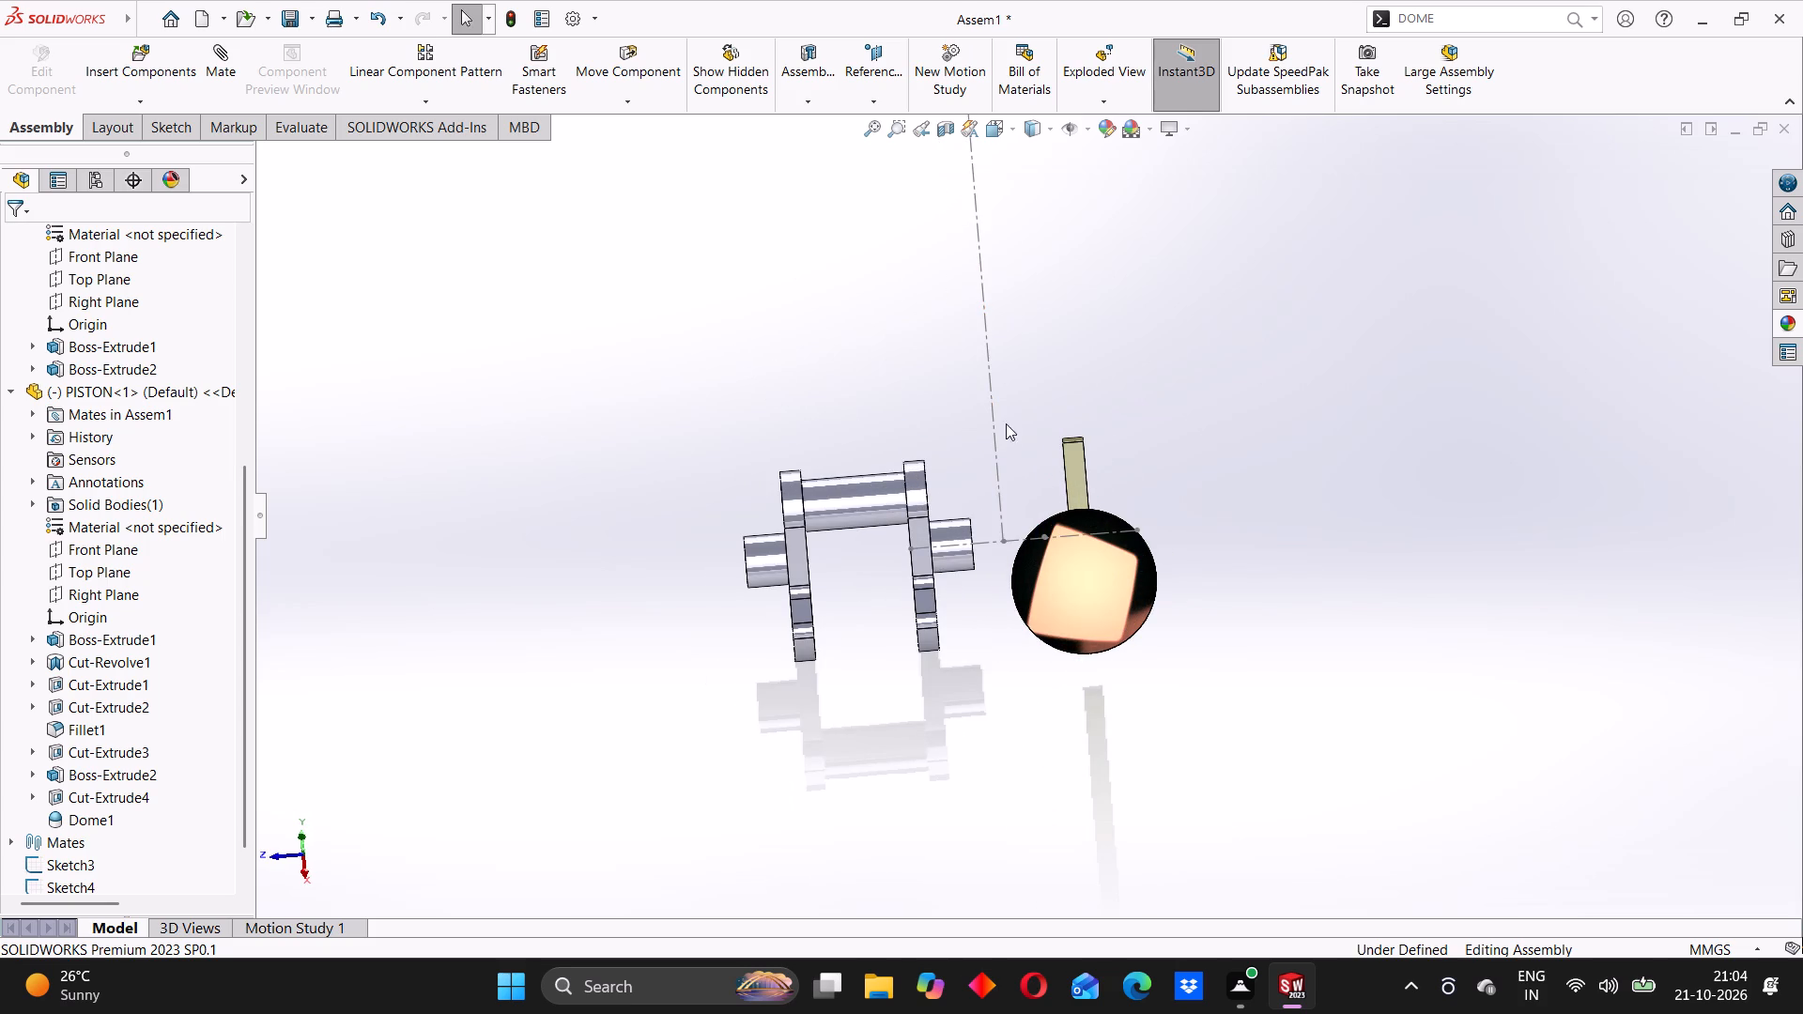
Delete the three layout sketches Sketch4, Sketch5 and Sketch3, together with their dependent mates.
left_click(992, 403)
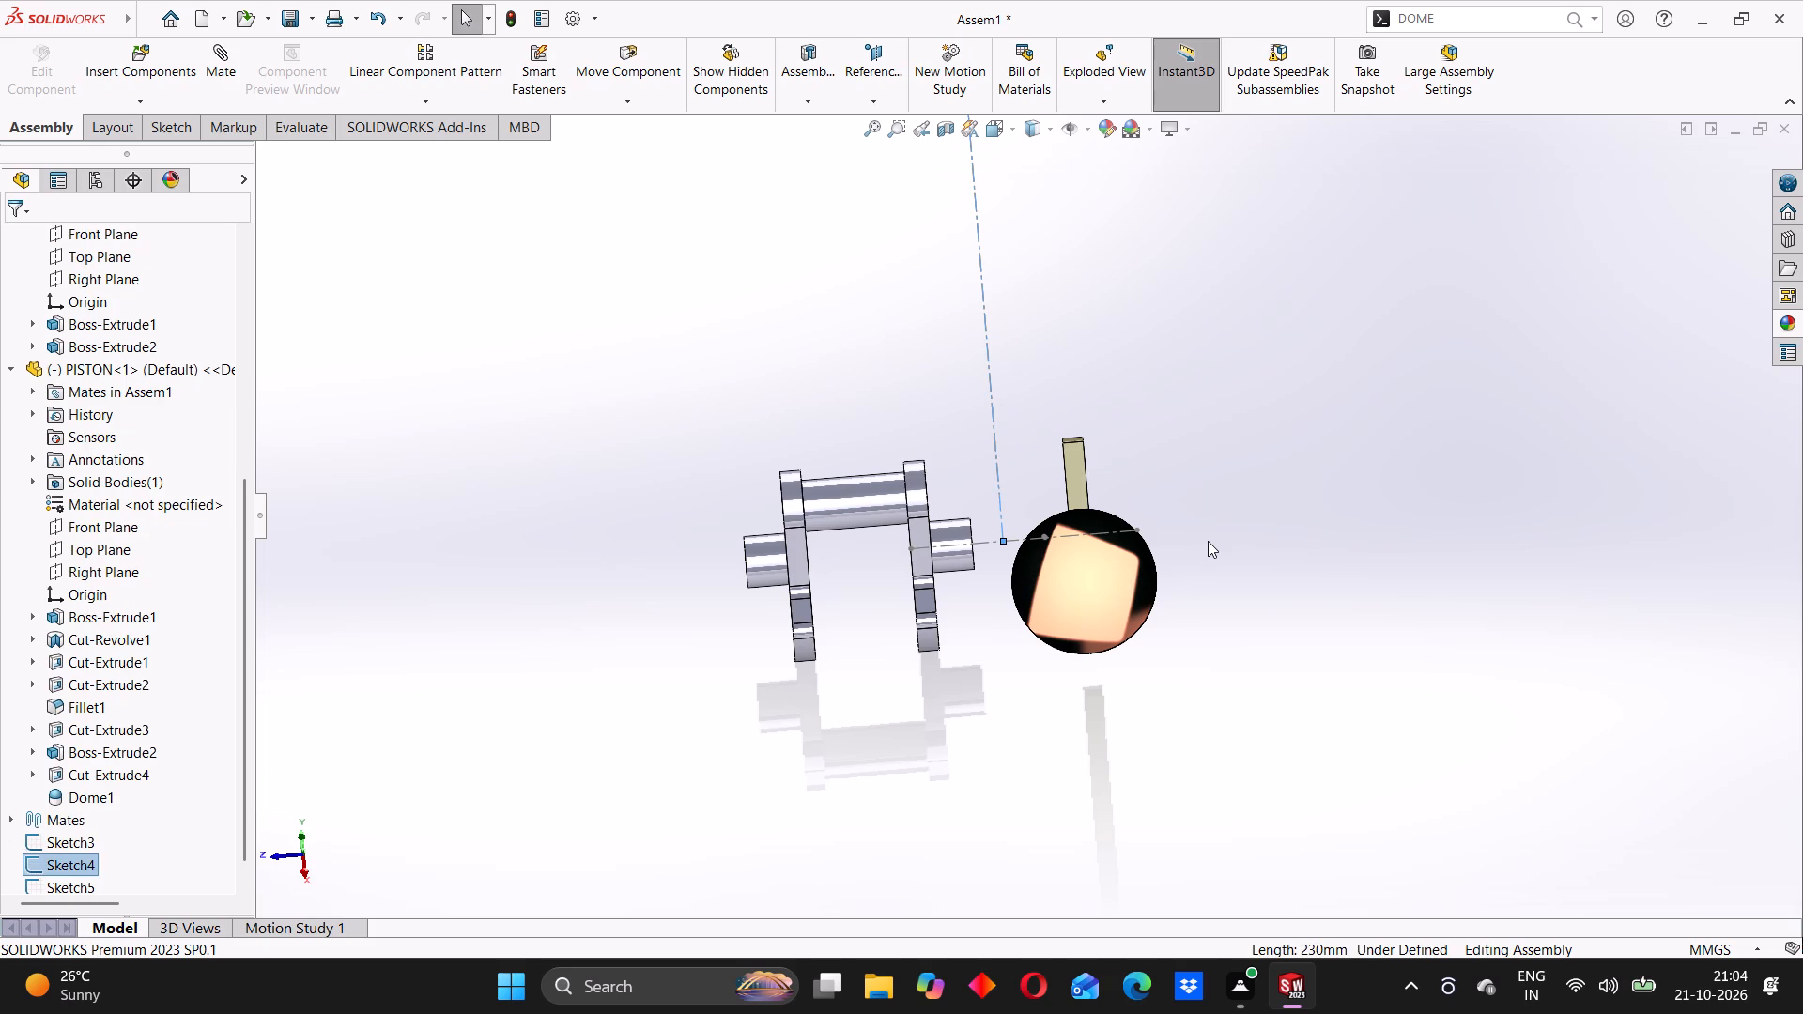
key("Delete")
left_click(1034, 370)
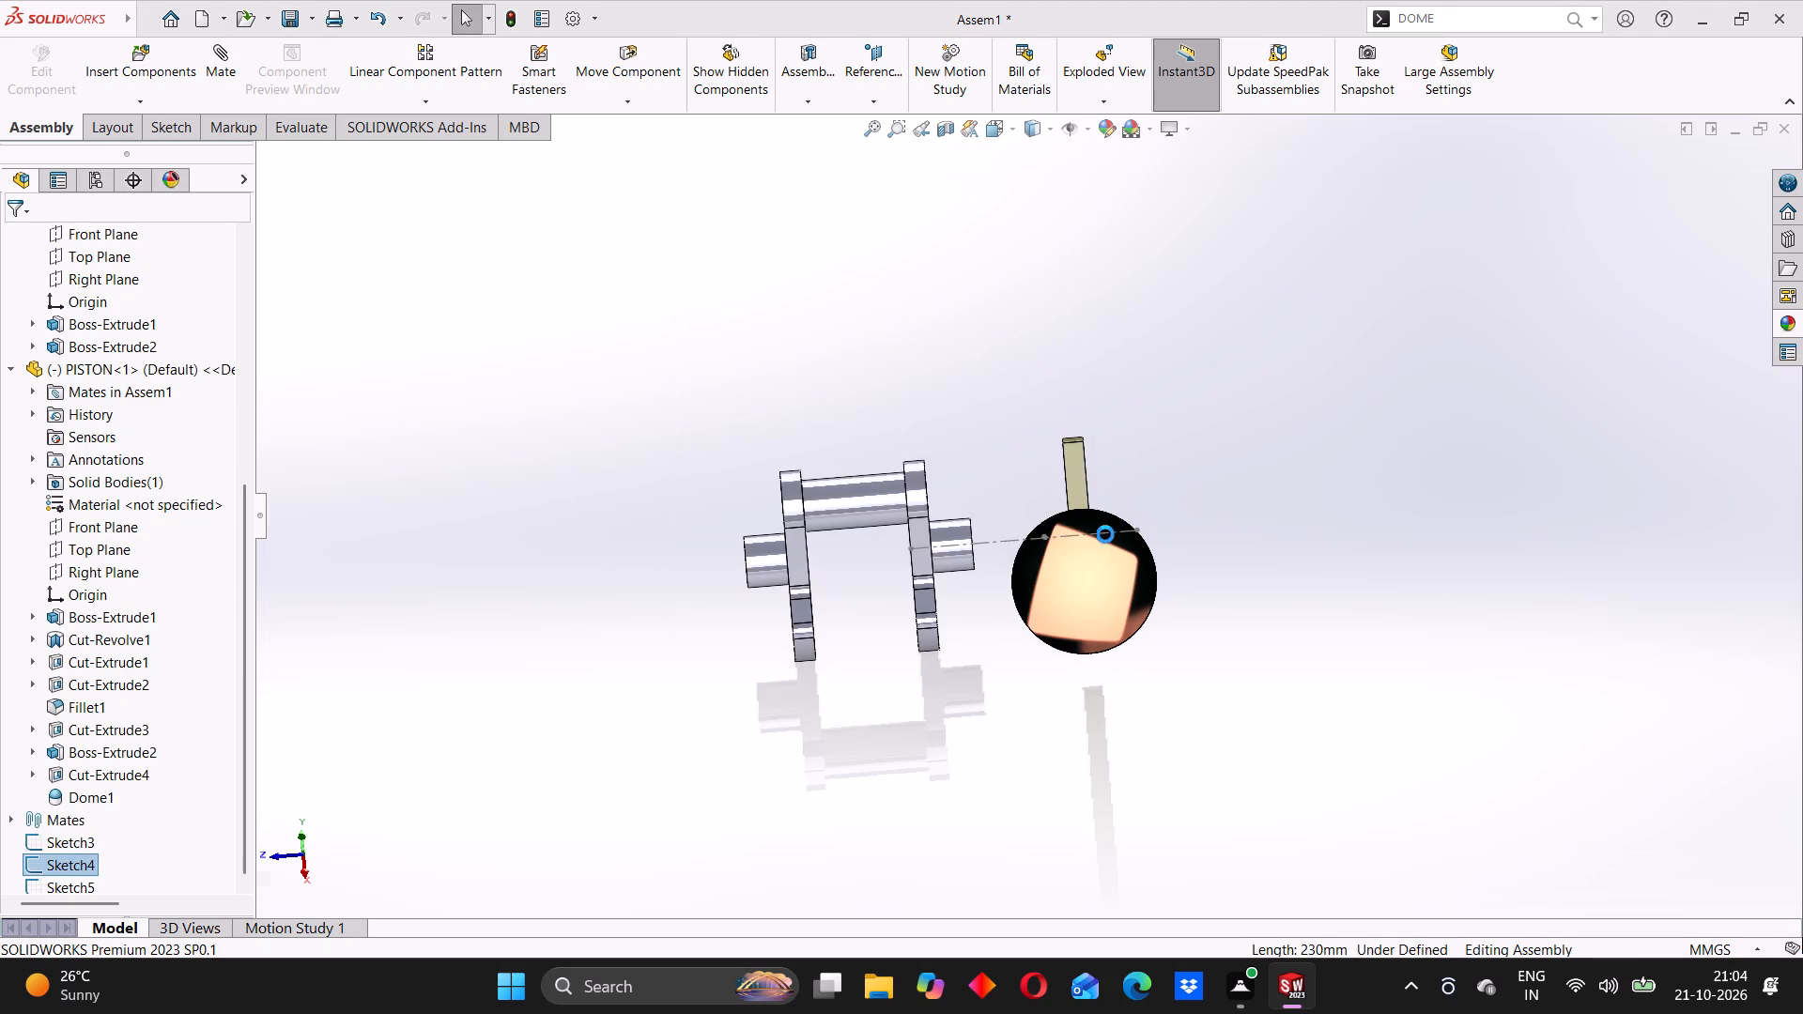
middle_click_drag(1086, 601, 1103, 472)
left_click_drag(1113, 515, 887, 469)
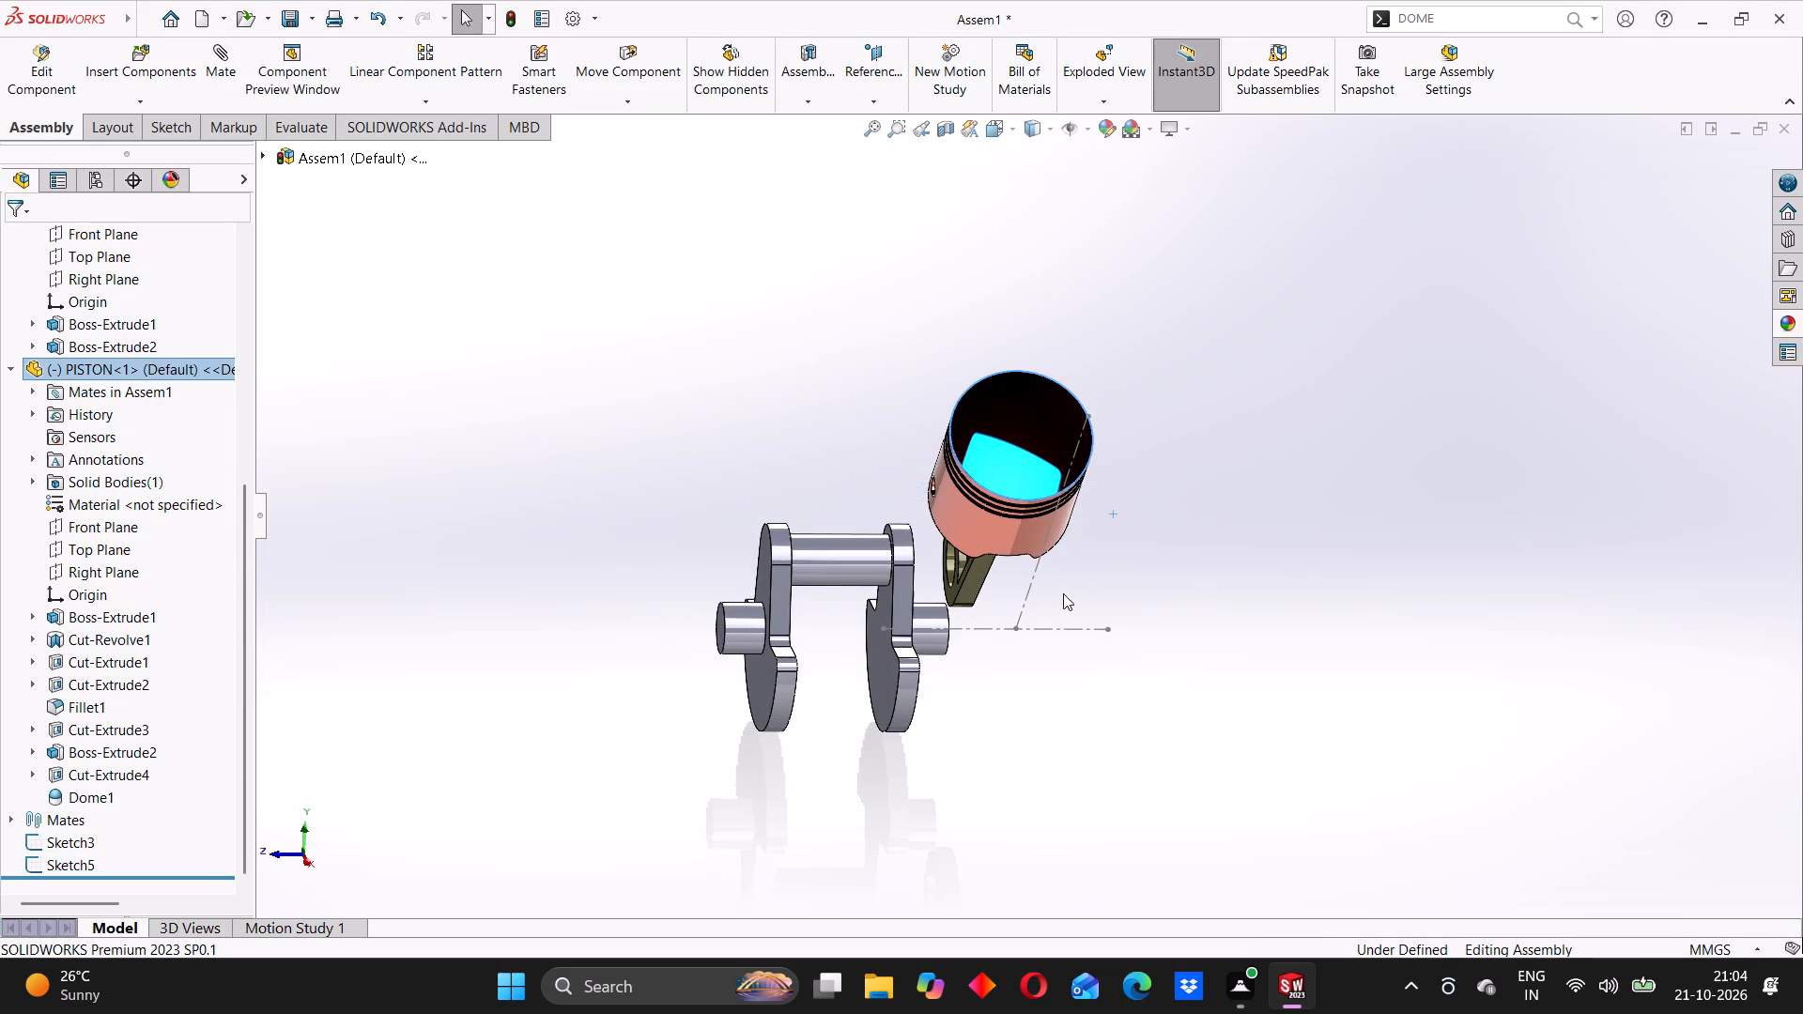
left_click(1032, 591)
left_click(1025, 596)
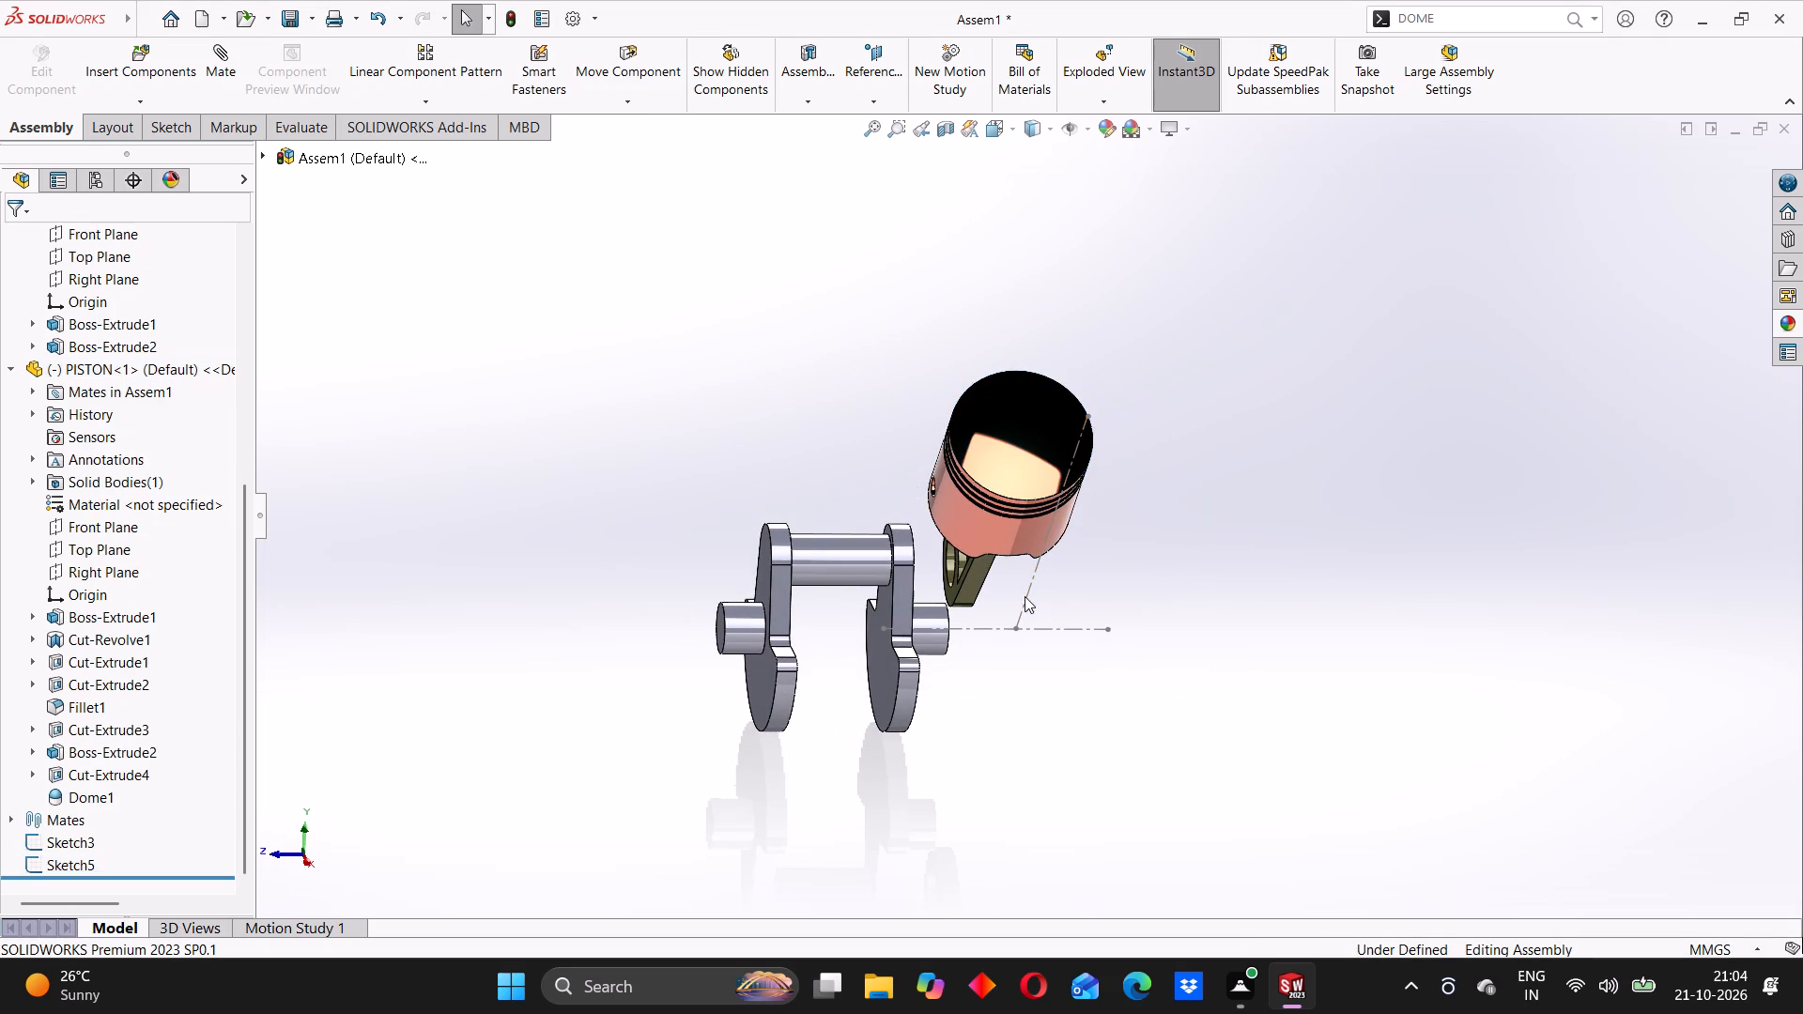
left_click(1027, 598)
key("Delete")
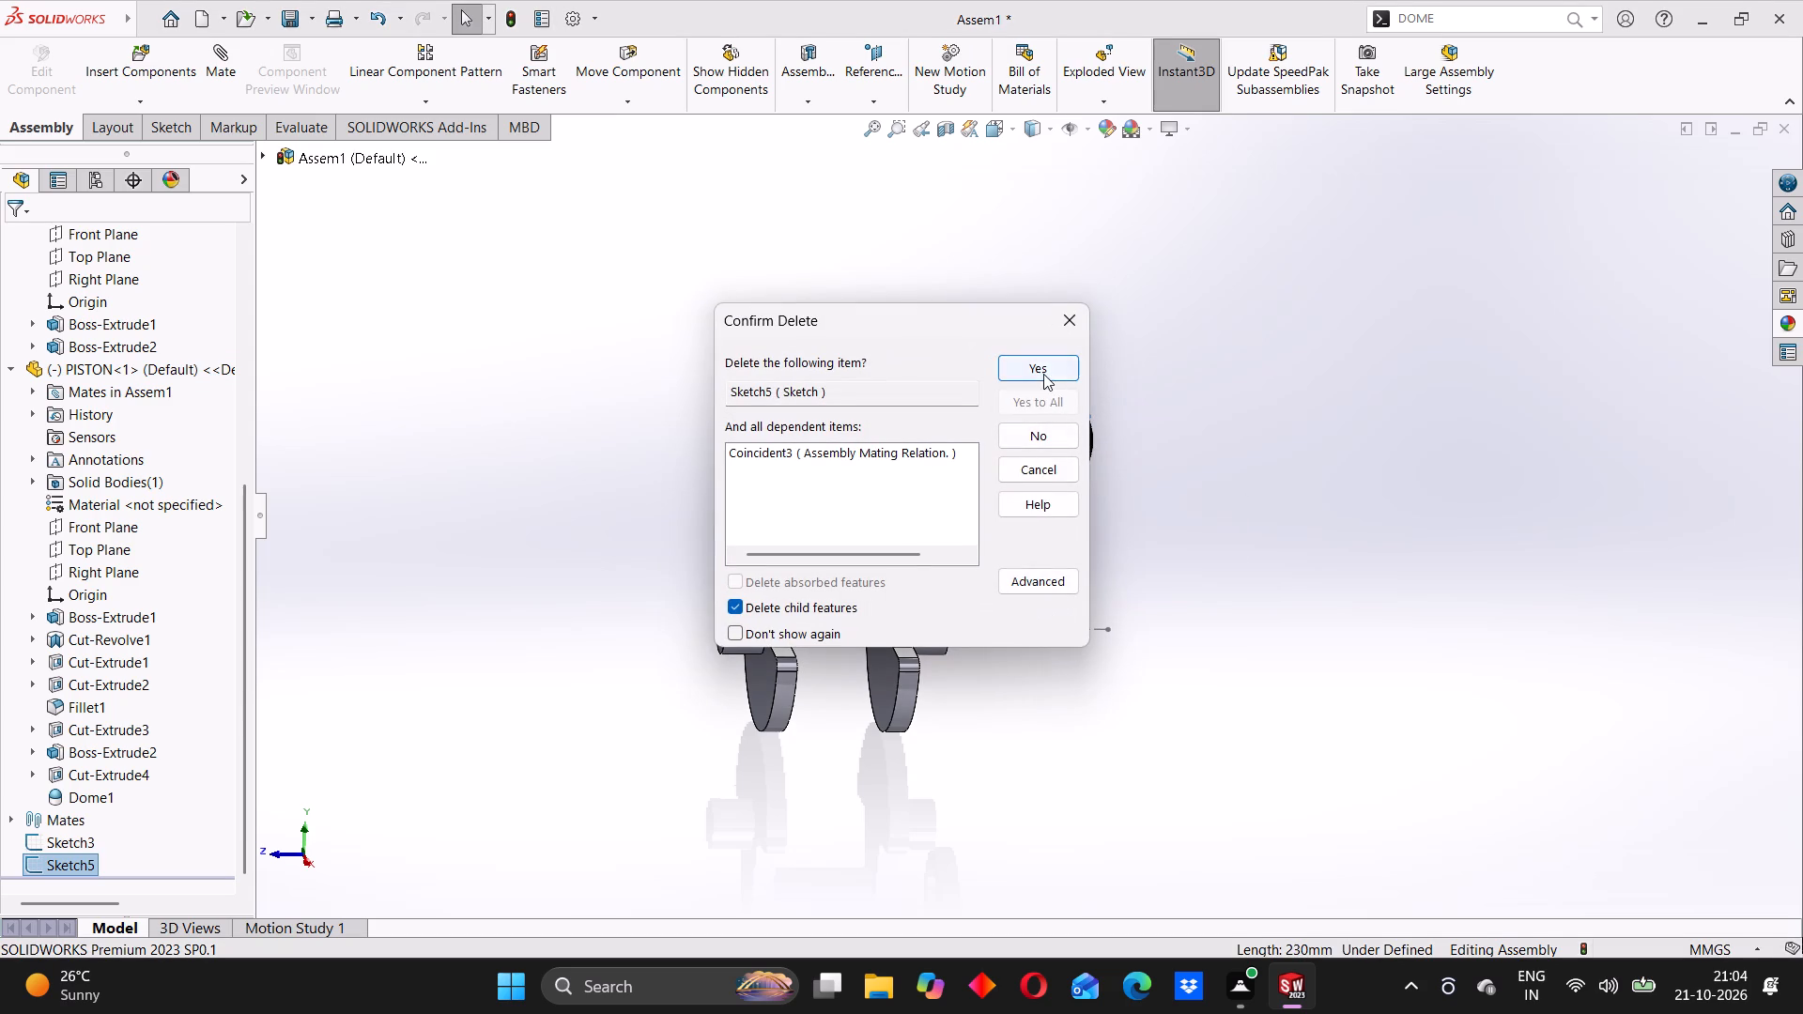
left_click(1043, 371)
left_click(1062, 627)
key("Delete")
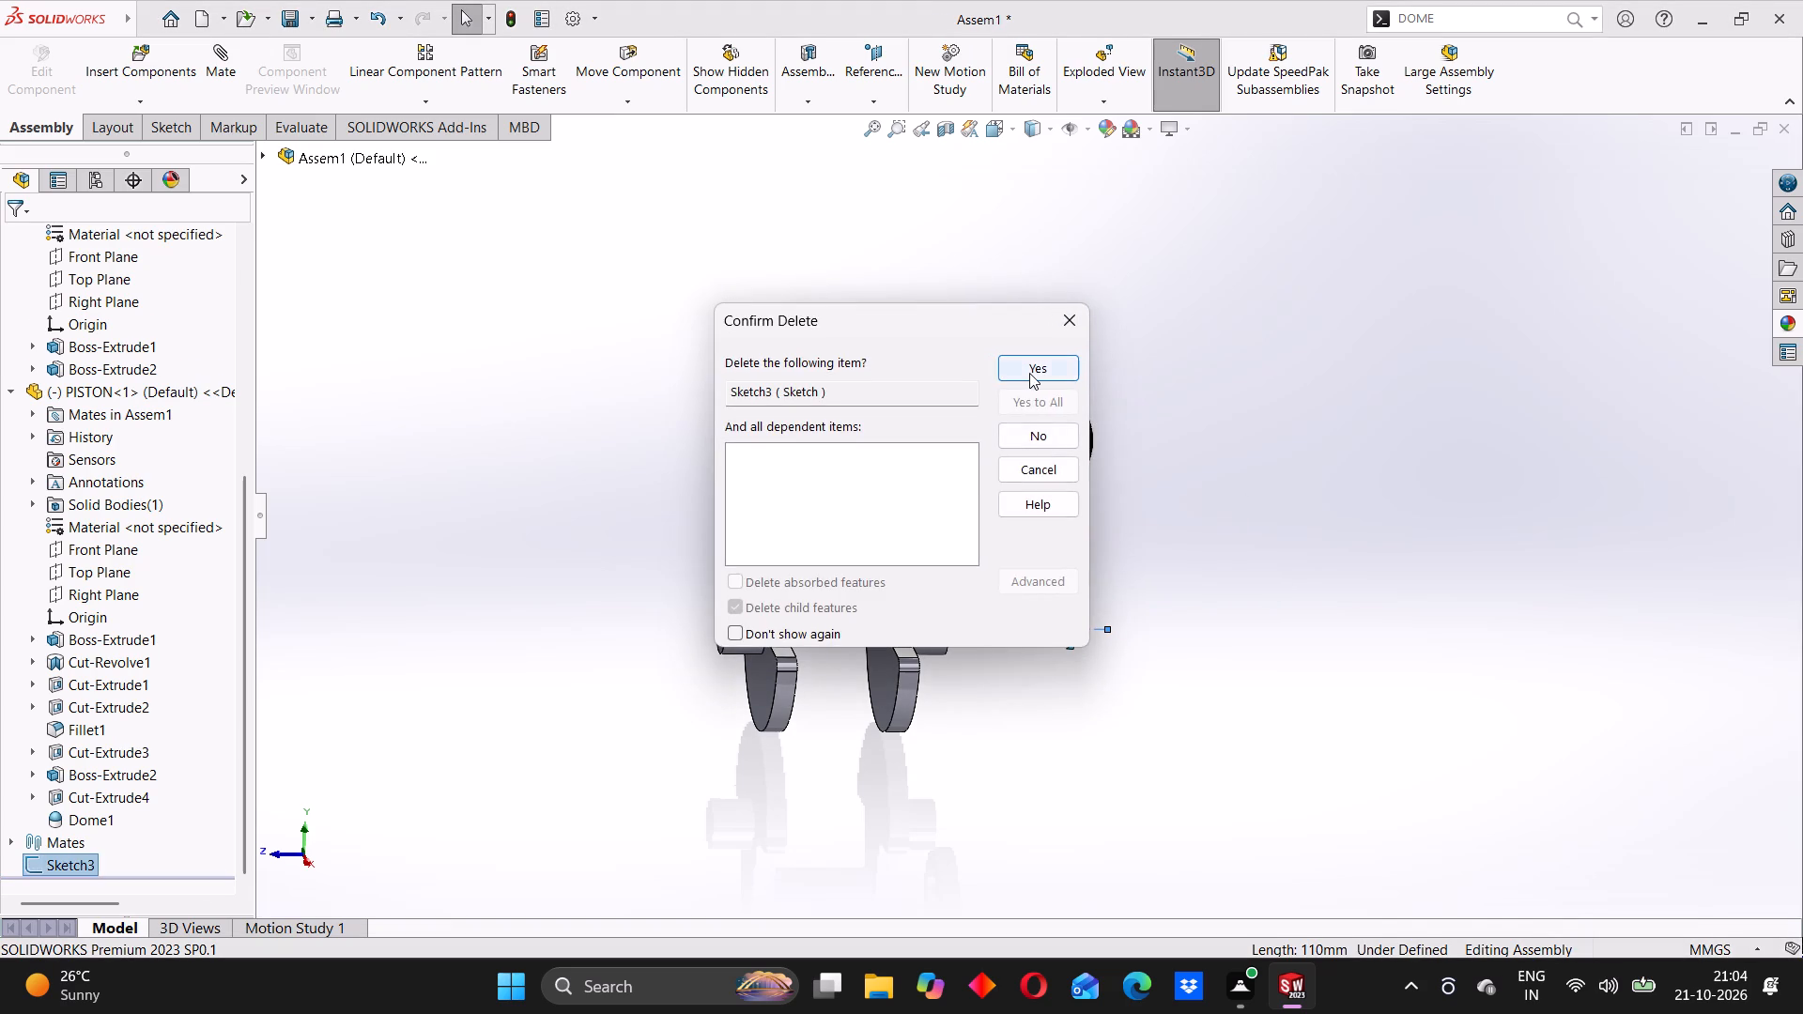
left_click(1031, 373)
Delete the PISTON component and its dependent mates from the assembly.
left_click(994, 532)
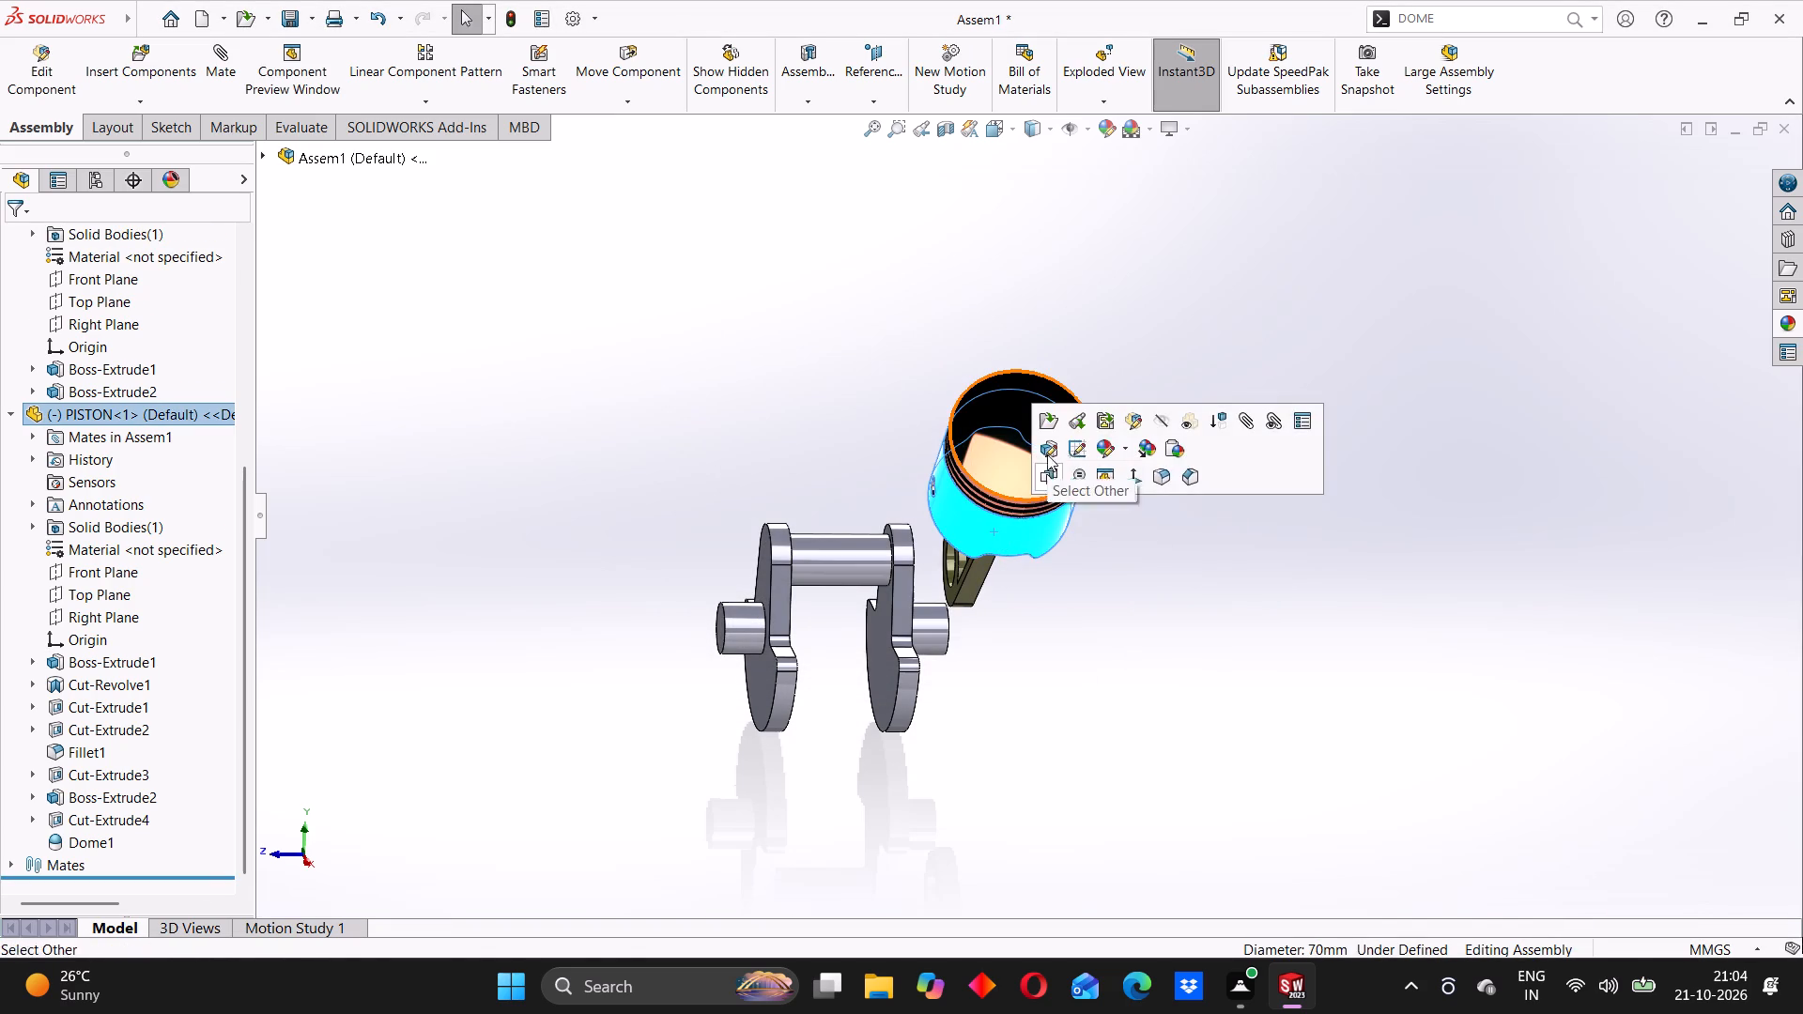
left_click(945, 292)
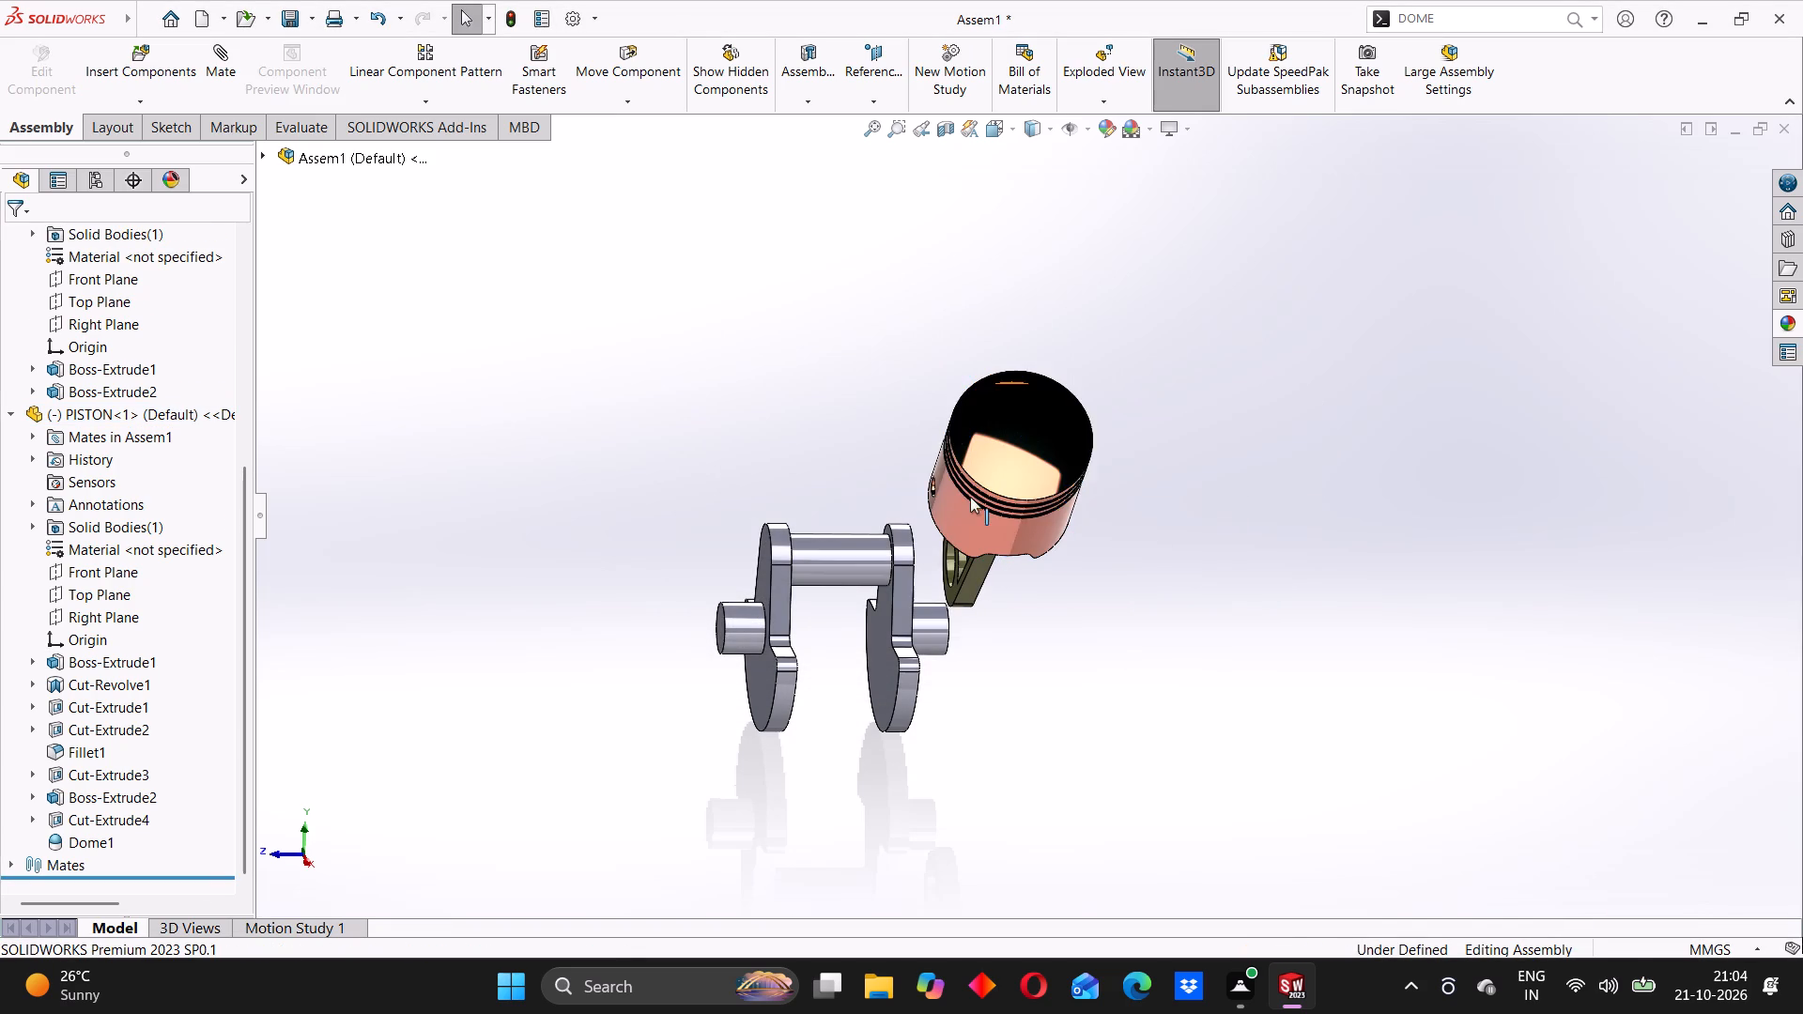
right_click(971, 498)
left_click(839, 447)
right_click(972, 513)
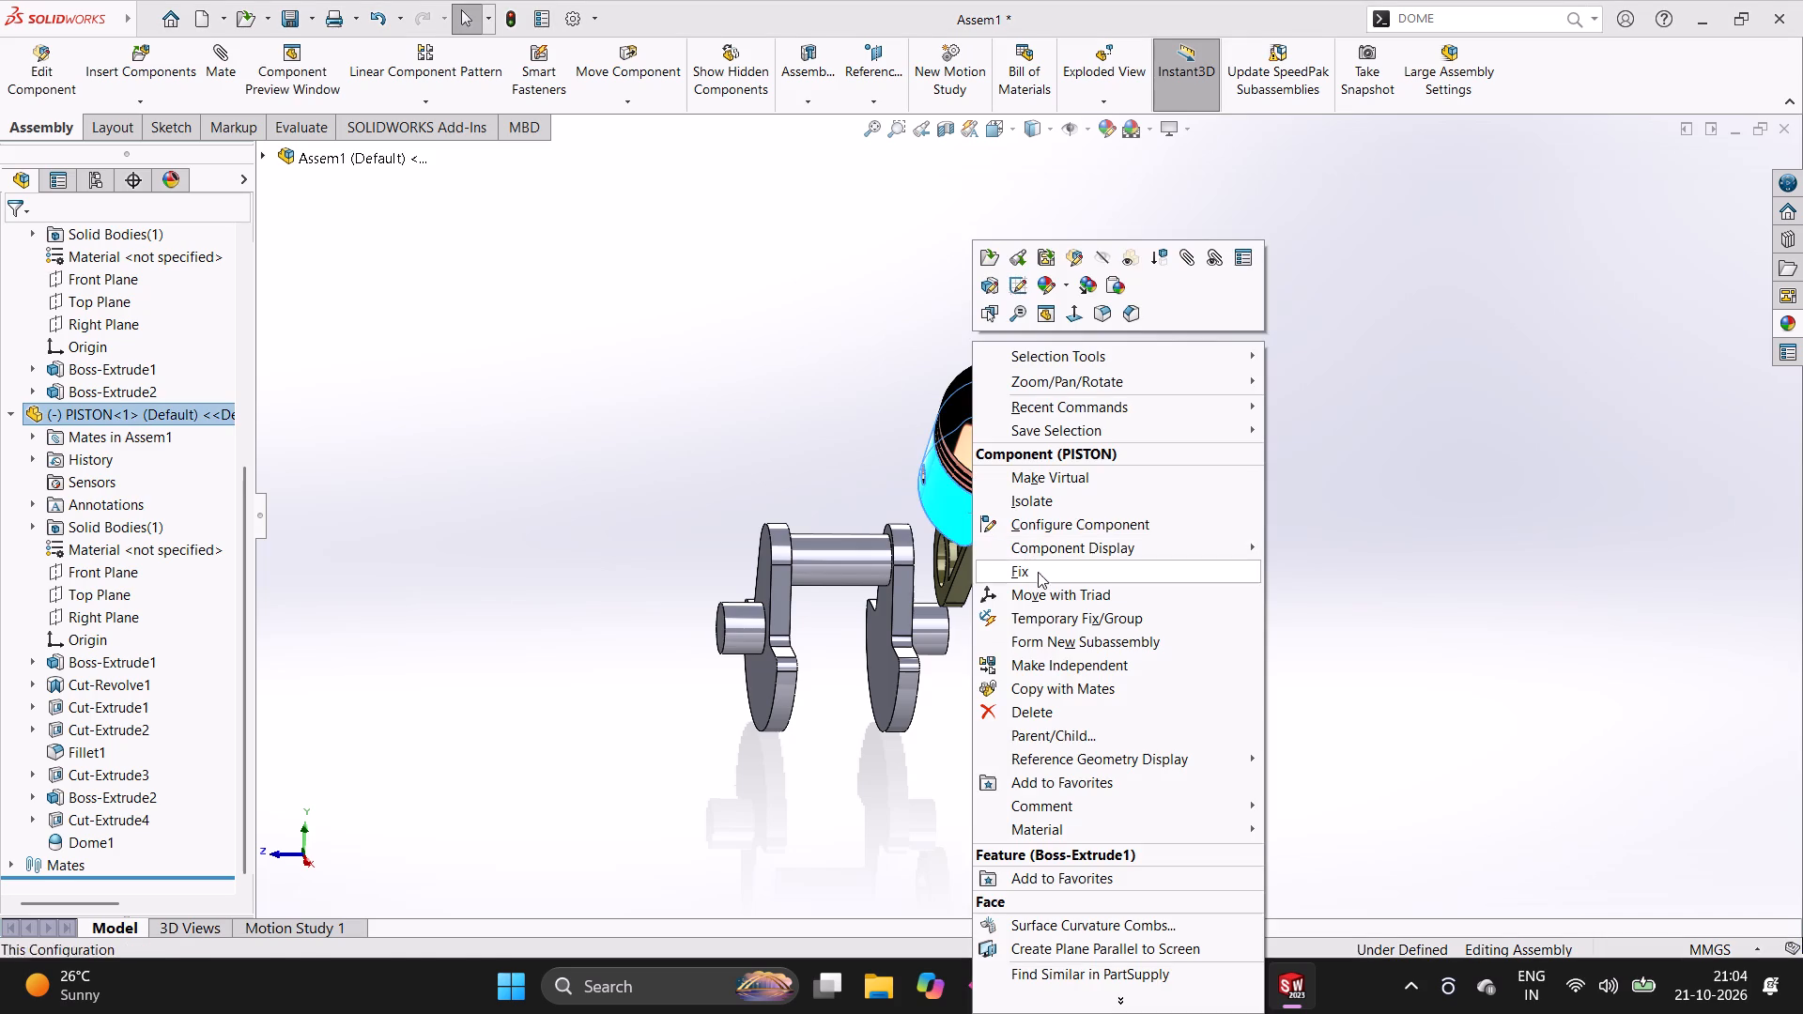
left_click(1023, 703)
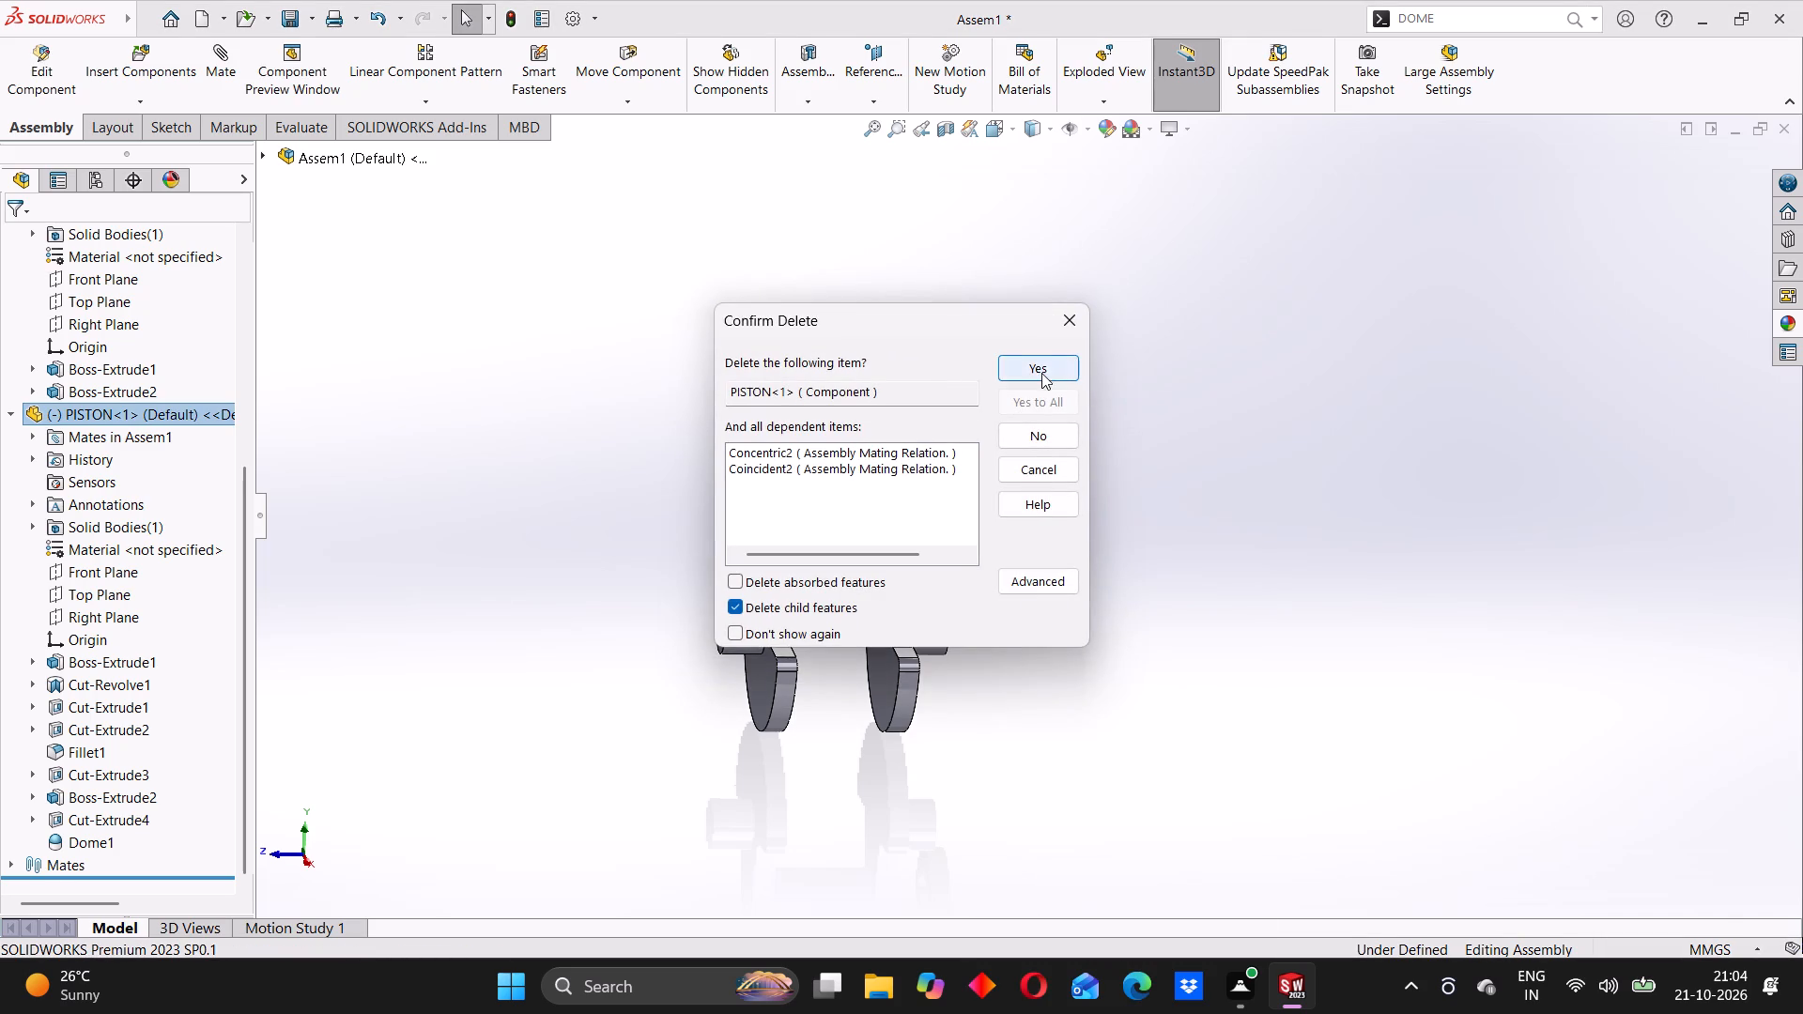
left_click(1041, 373)
Delete the CONNECTING ROD component and its dependent mate, leaving only the crankshaft in the assembly.
right_click(975, 489)
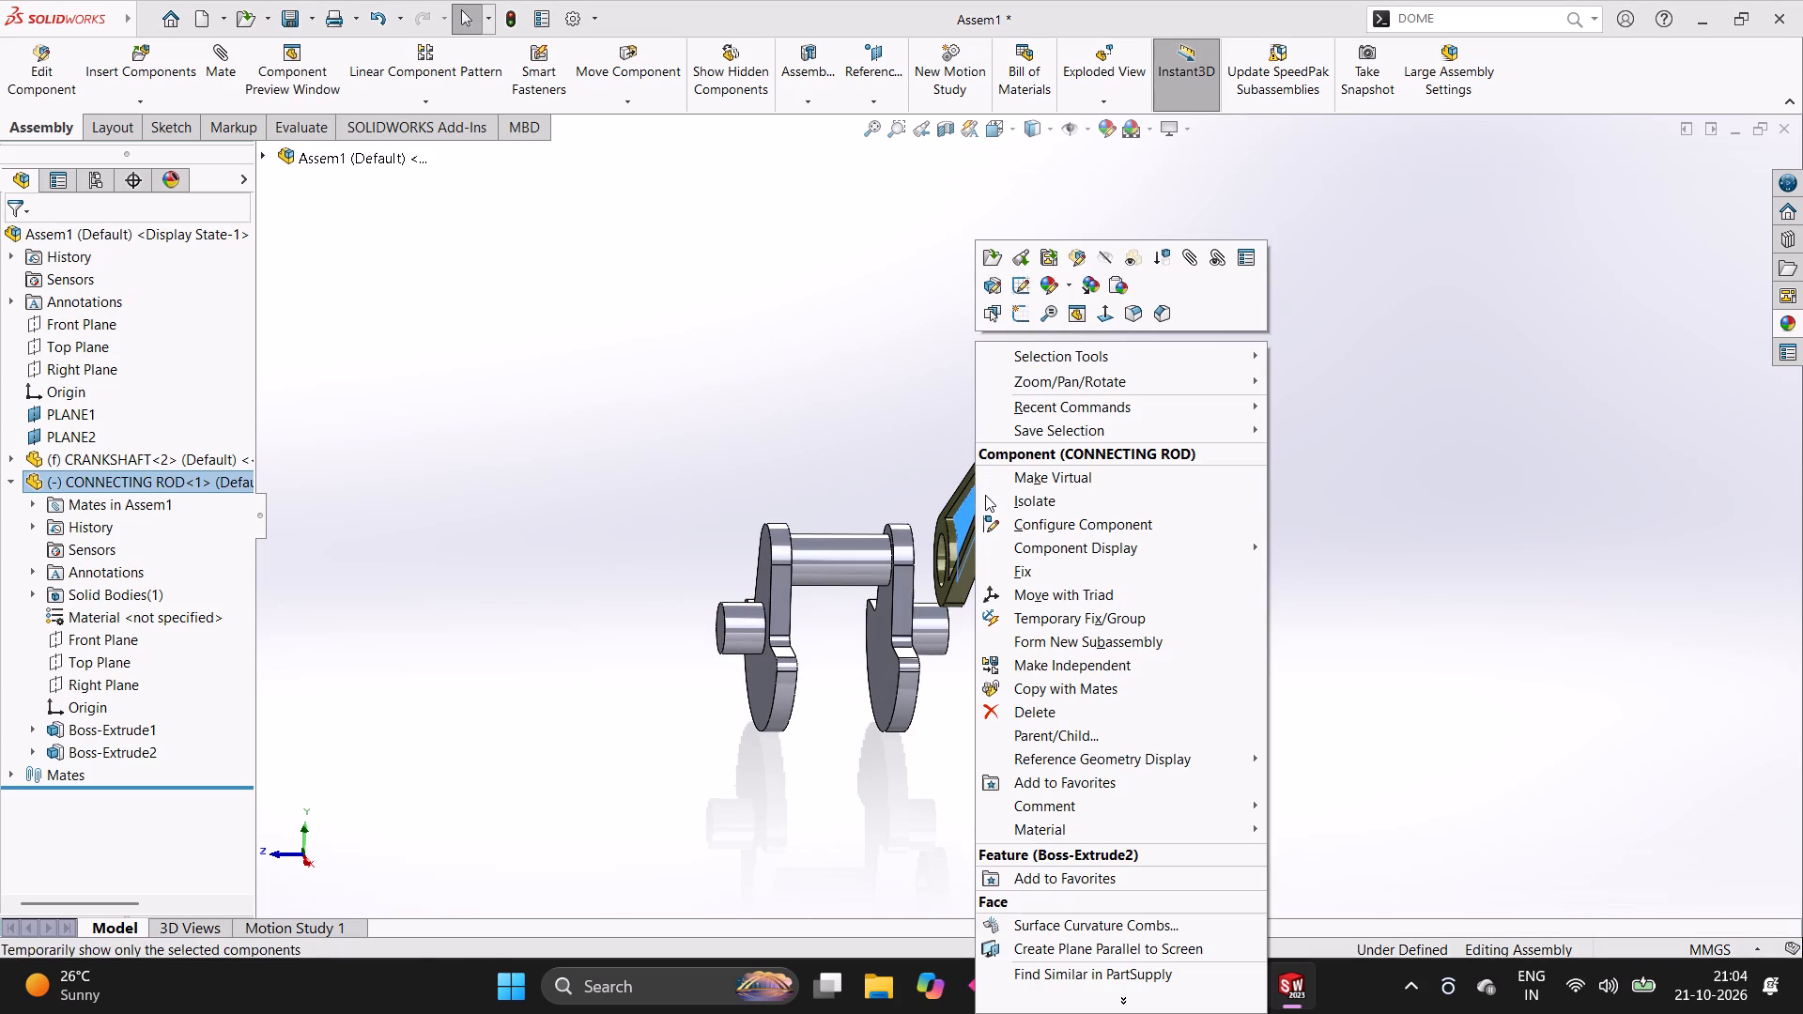
left_click(1017, 713)
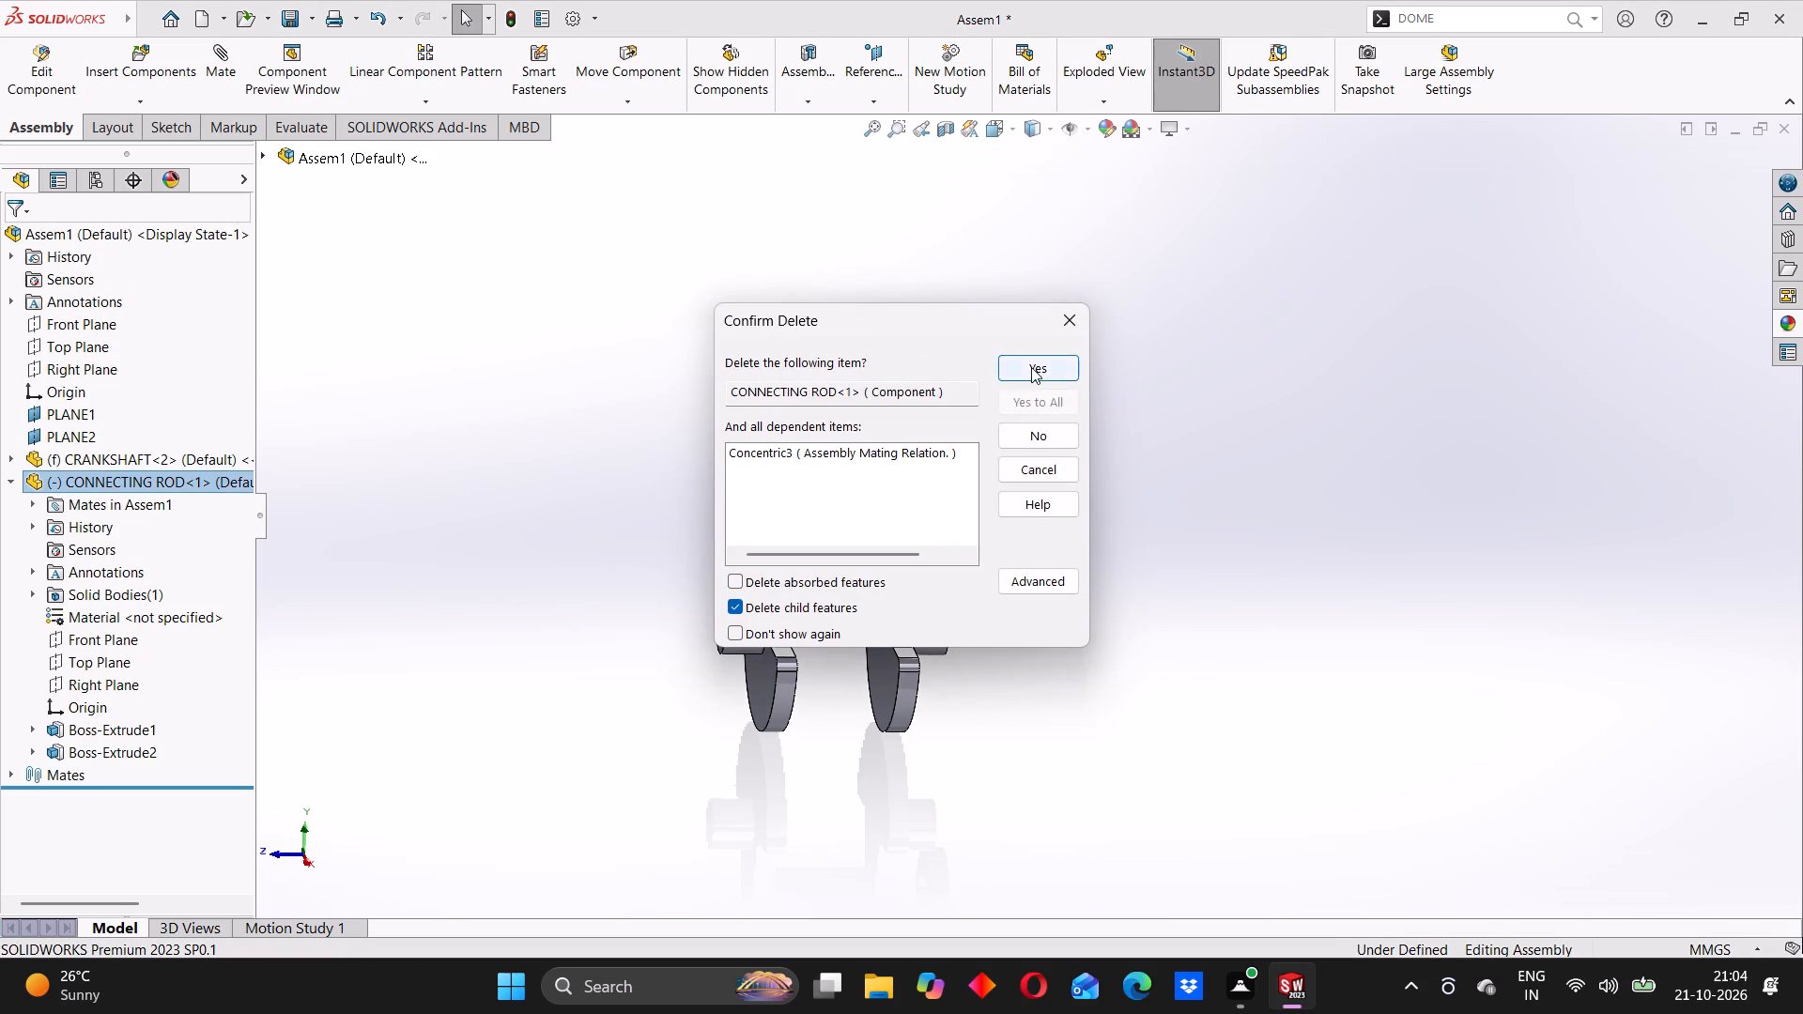
left_click(1031, 367)
middle_click_drag(1015, 593, 977, 526)
middle_click_drag(927, 546, 951, 553)
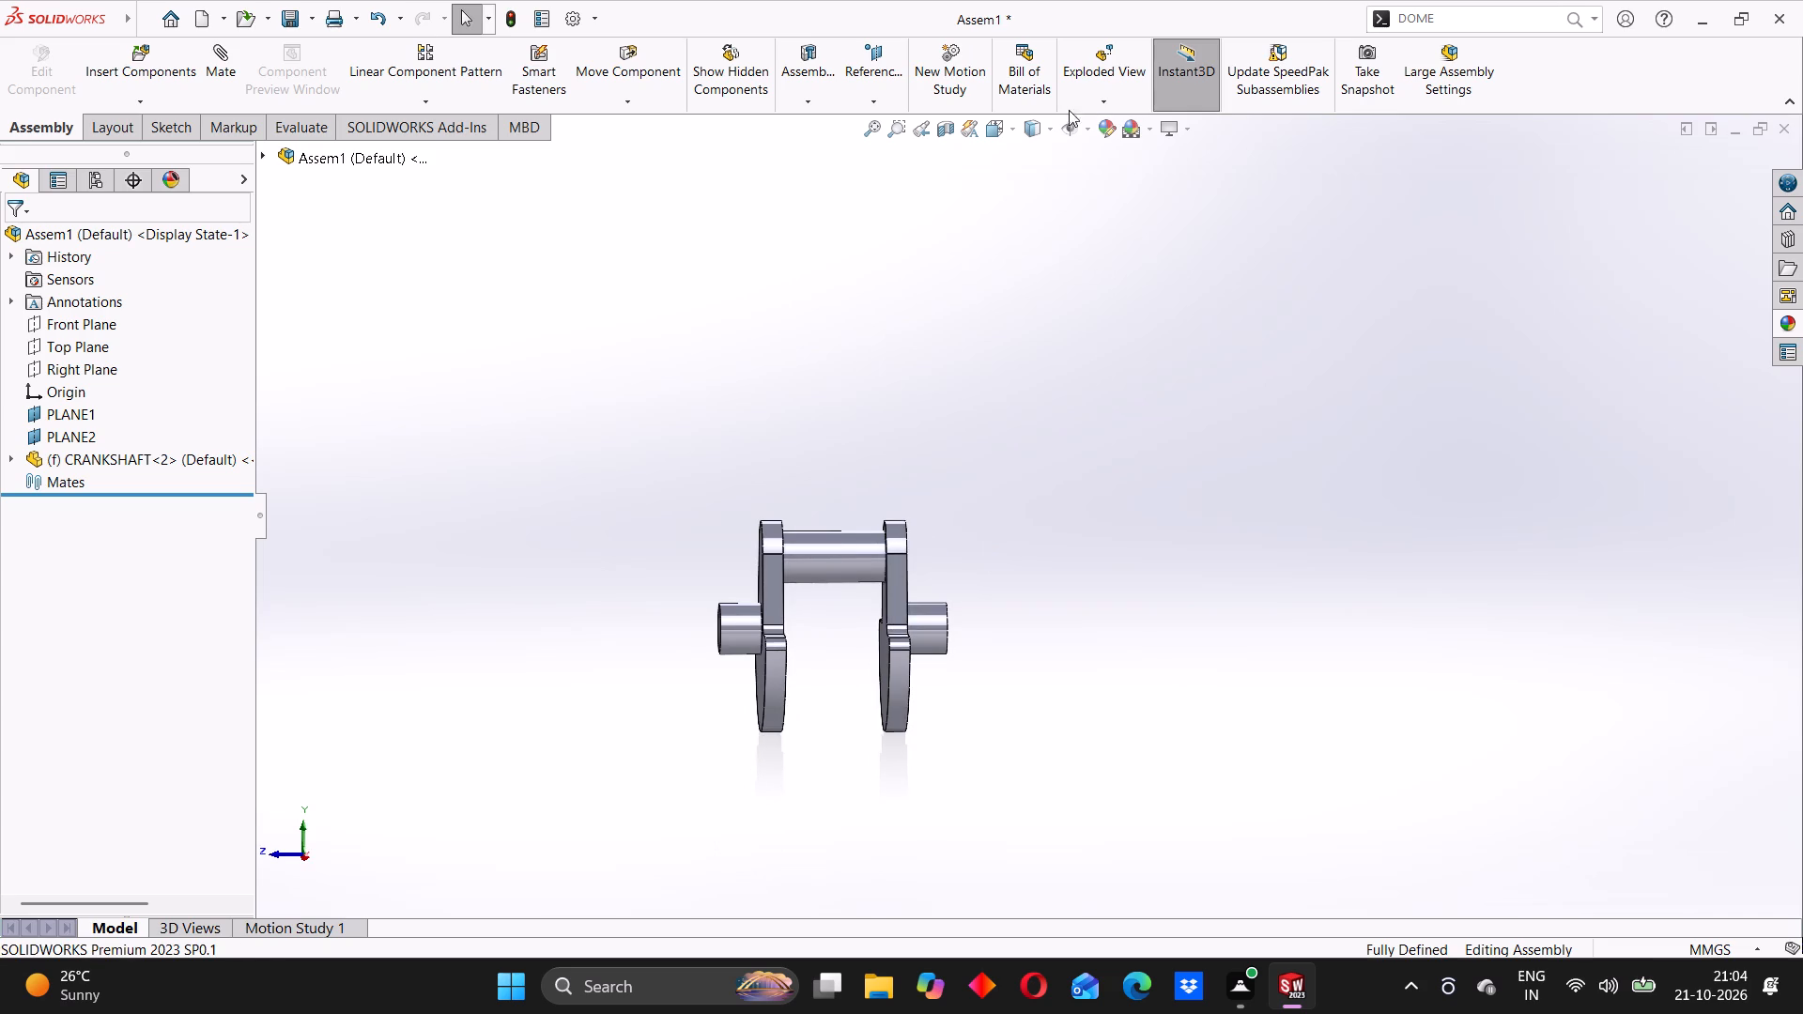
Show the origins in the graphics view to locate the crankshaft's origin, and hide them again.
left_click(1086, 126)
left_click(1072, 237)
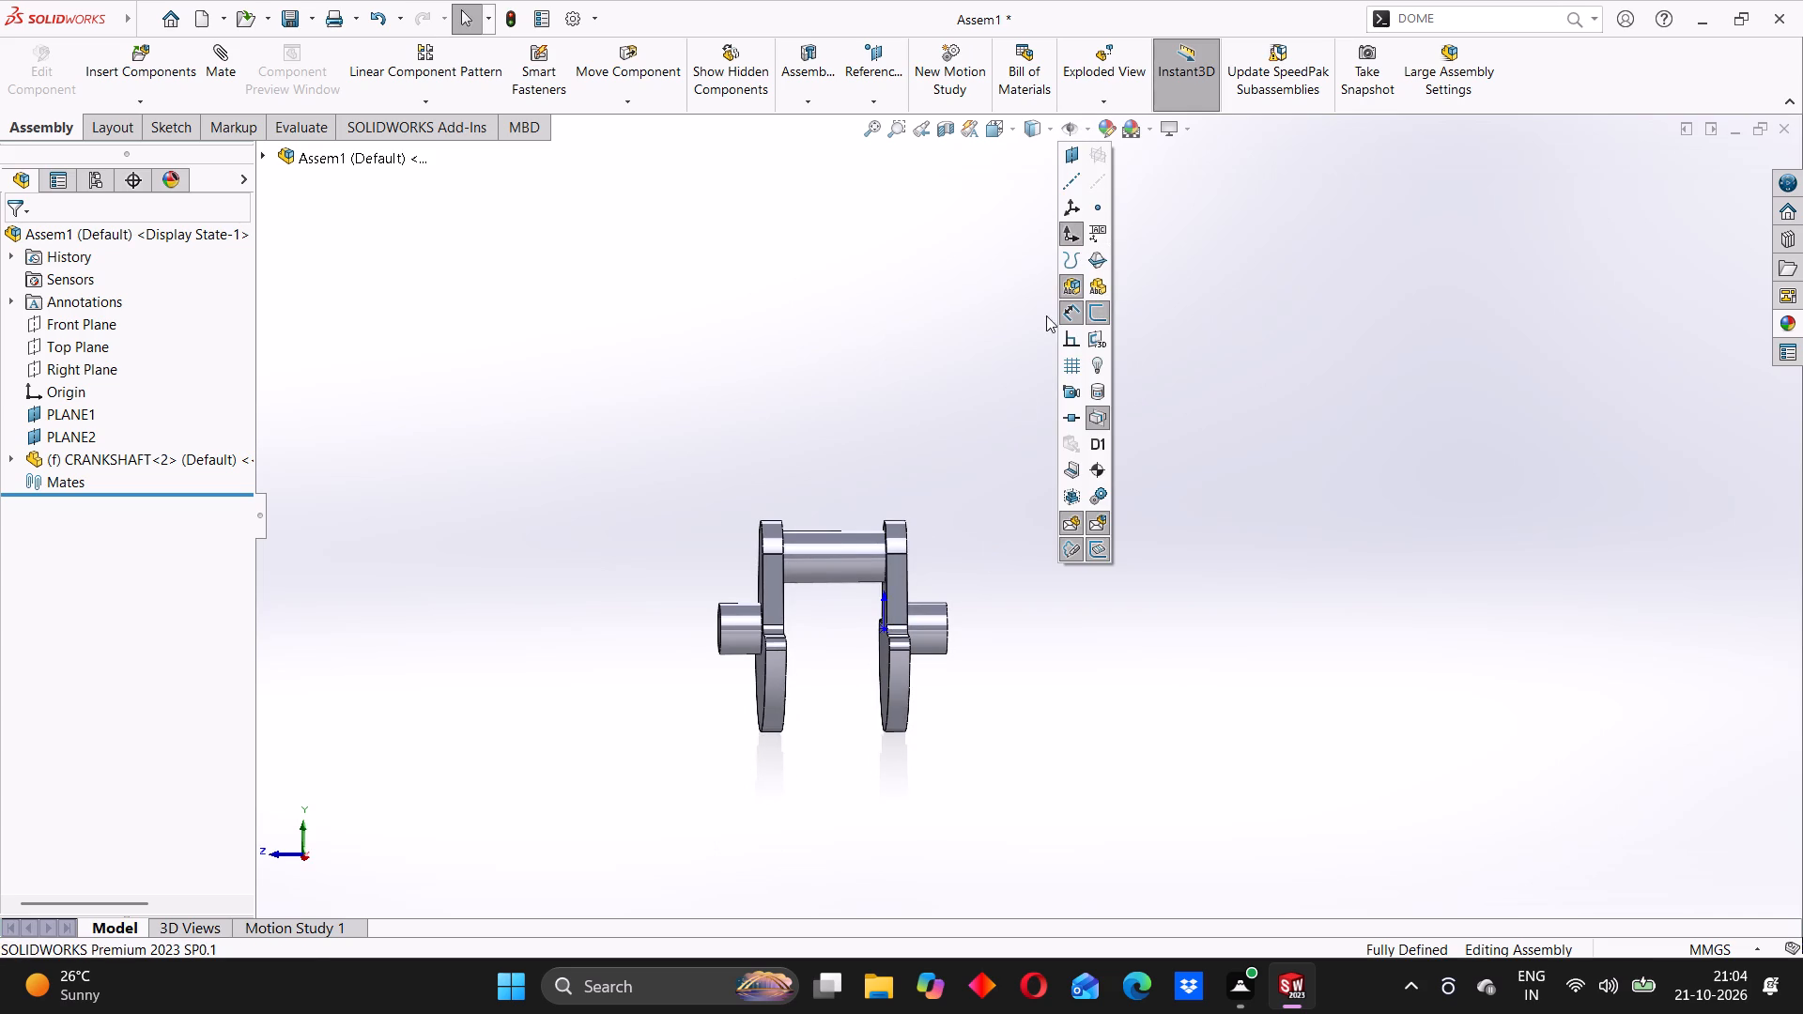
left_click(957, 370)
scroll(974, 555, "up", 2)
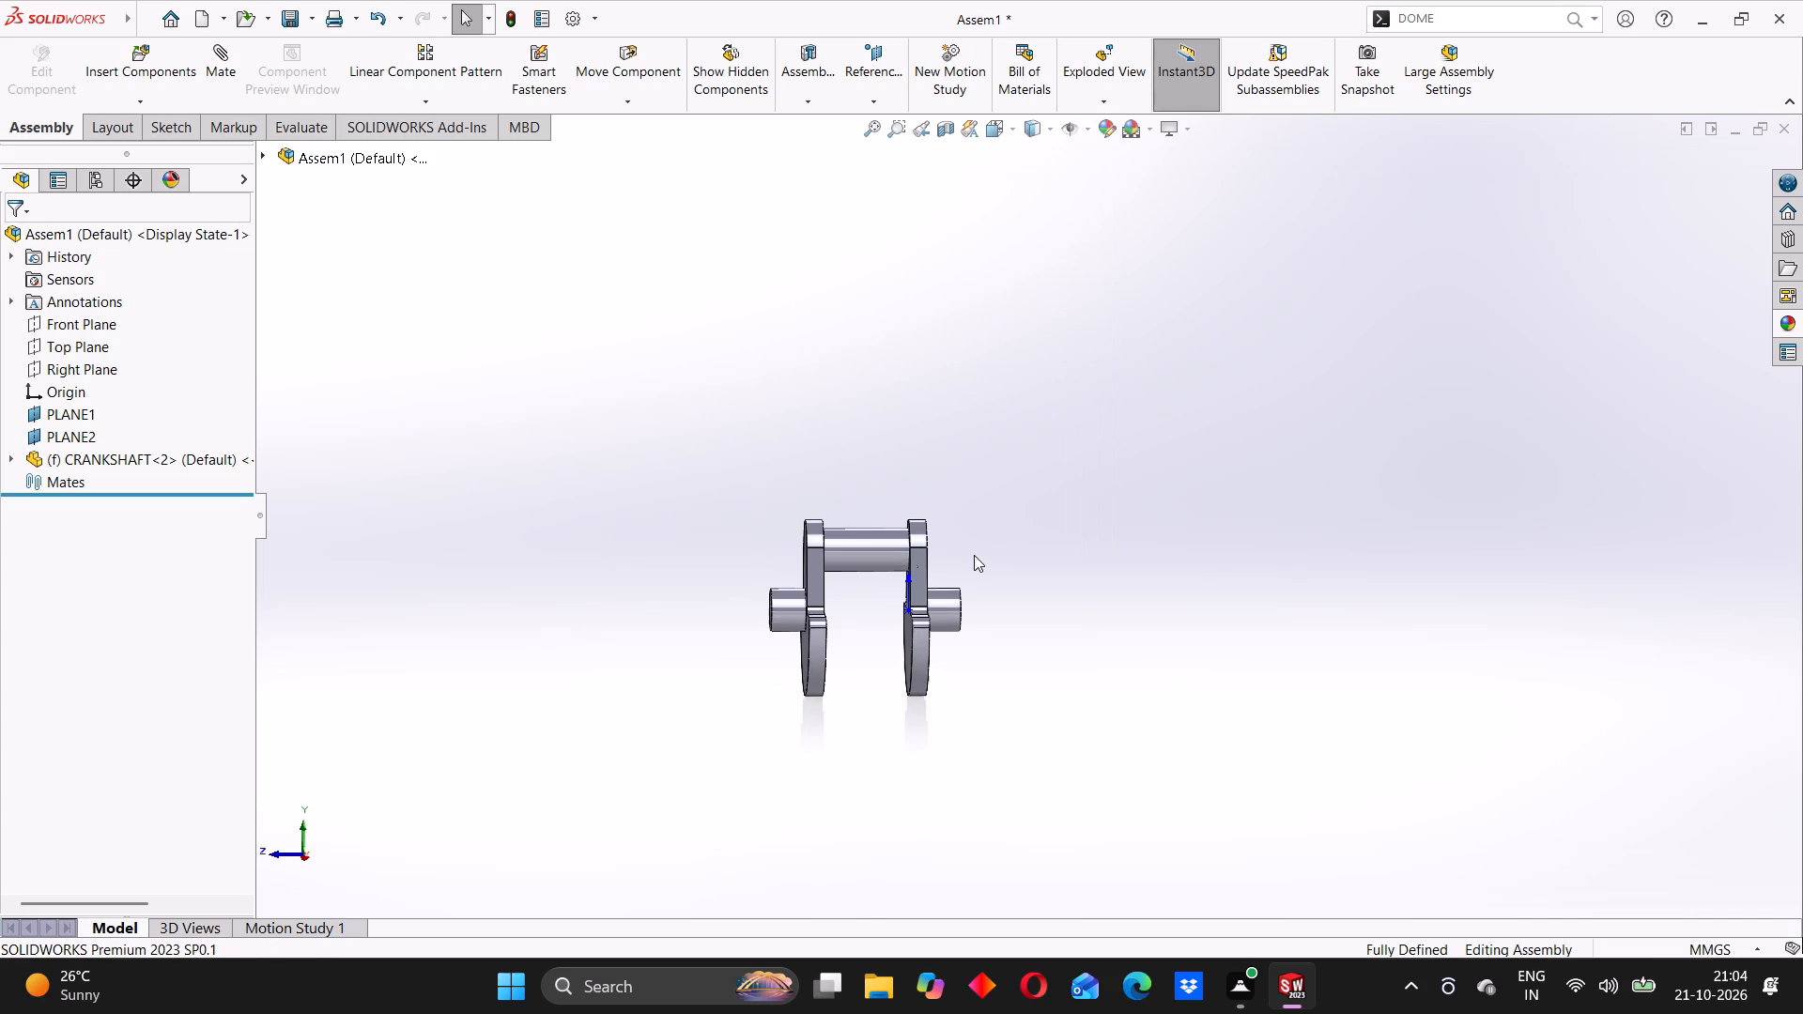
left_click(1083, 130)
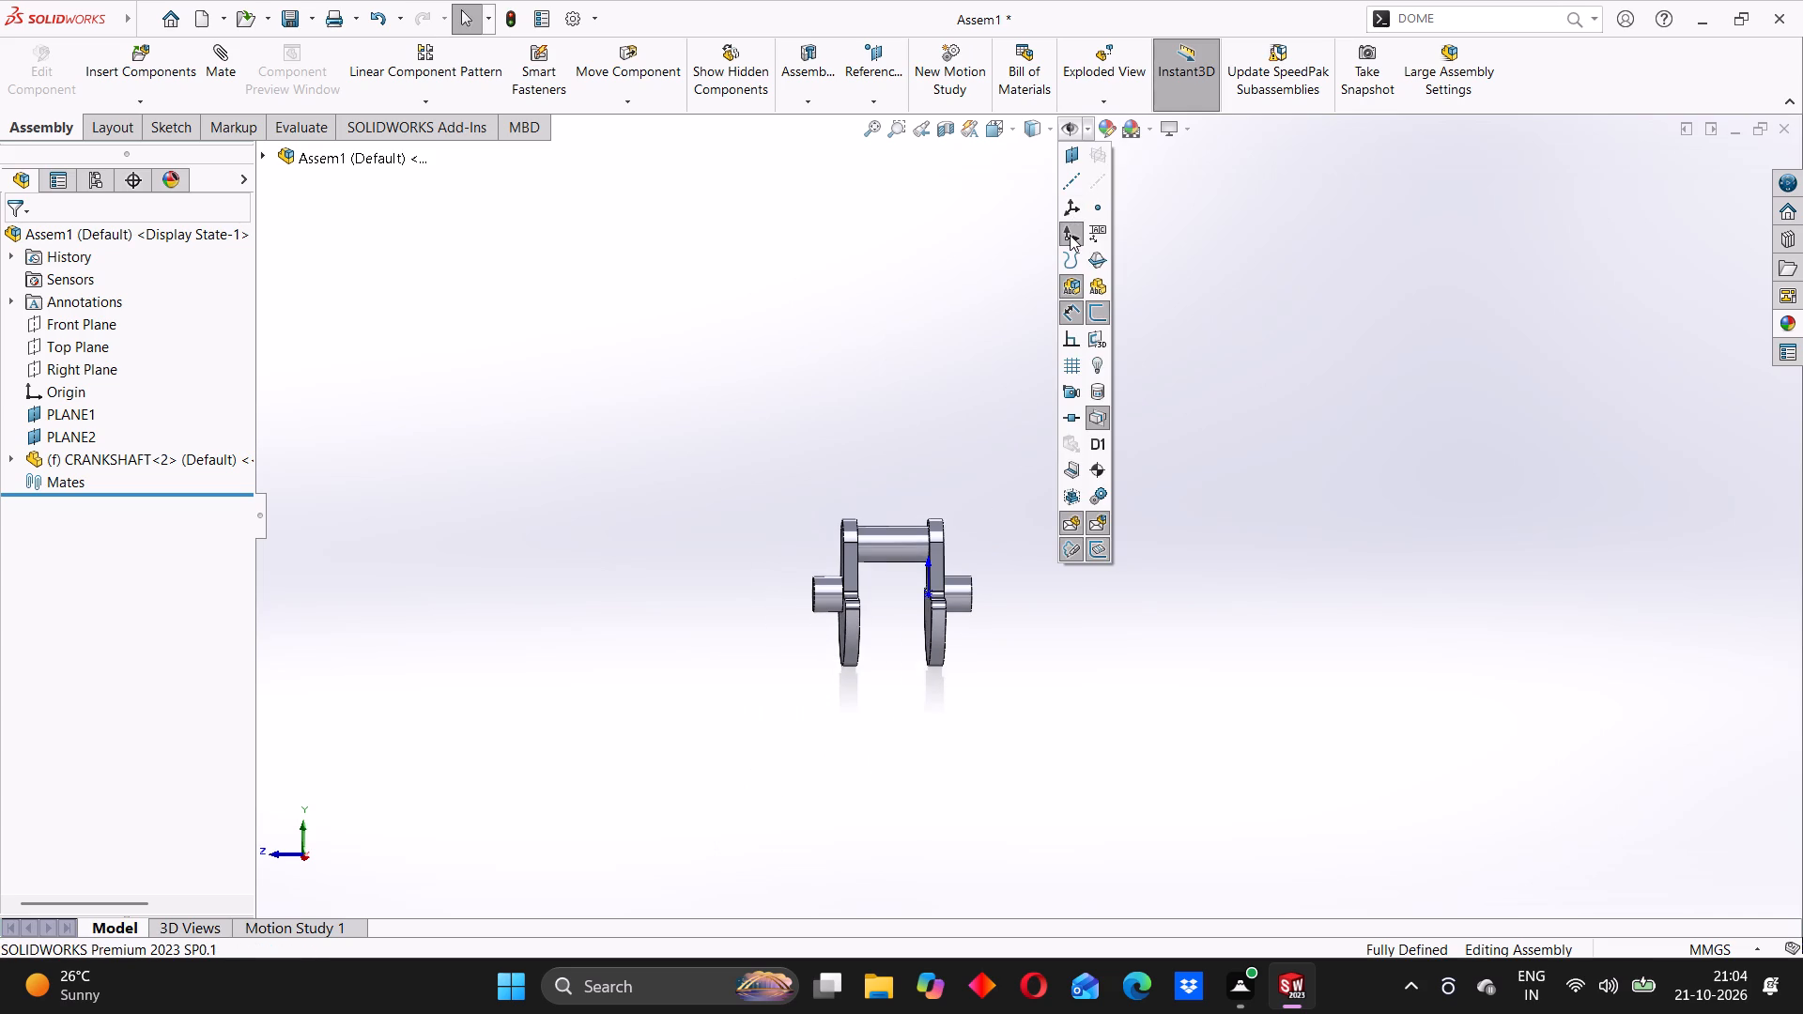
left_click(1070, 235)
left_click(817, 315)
Sketch a 110 mm horizontal line on the Right Plane along the crankshaft's main axis, between its two outer end faces.
left_click(61, 371)
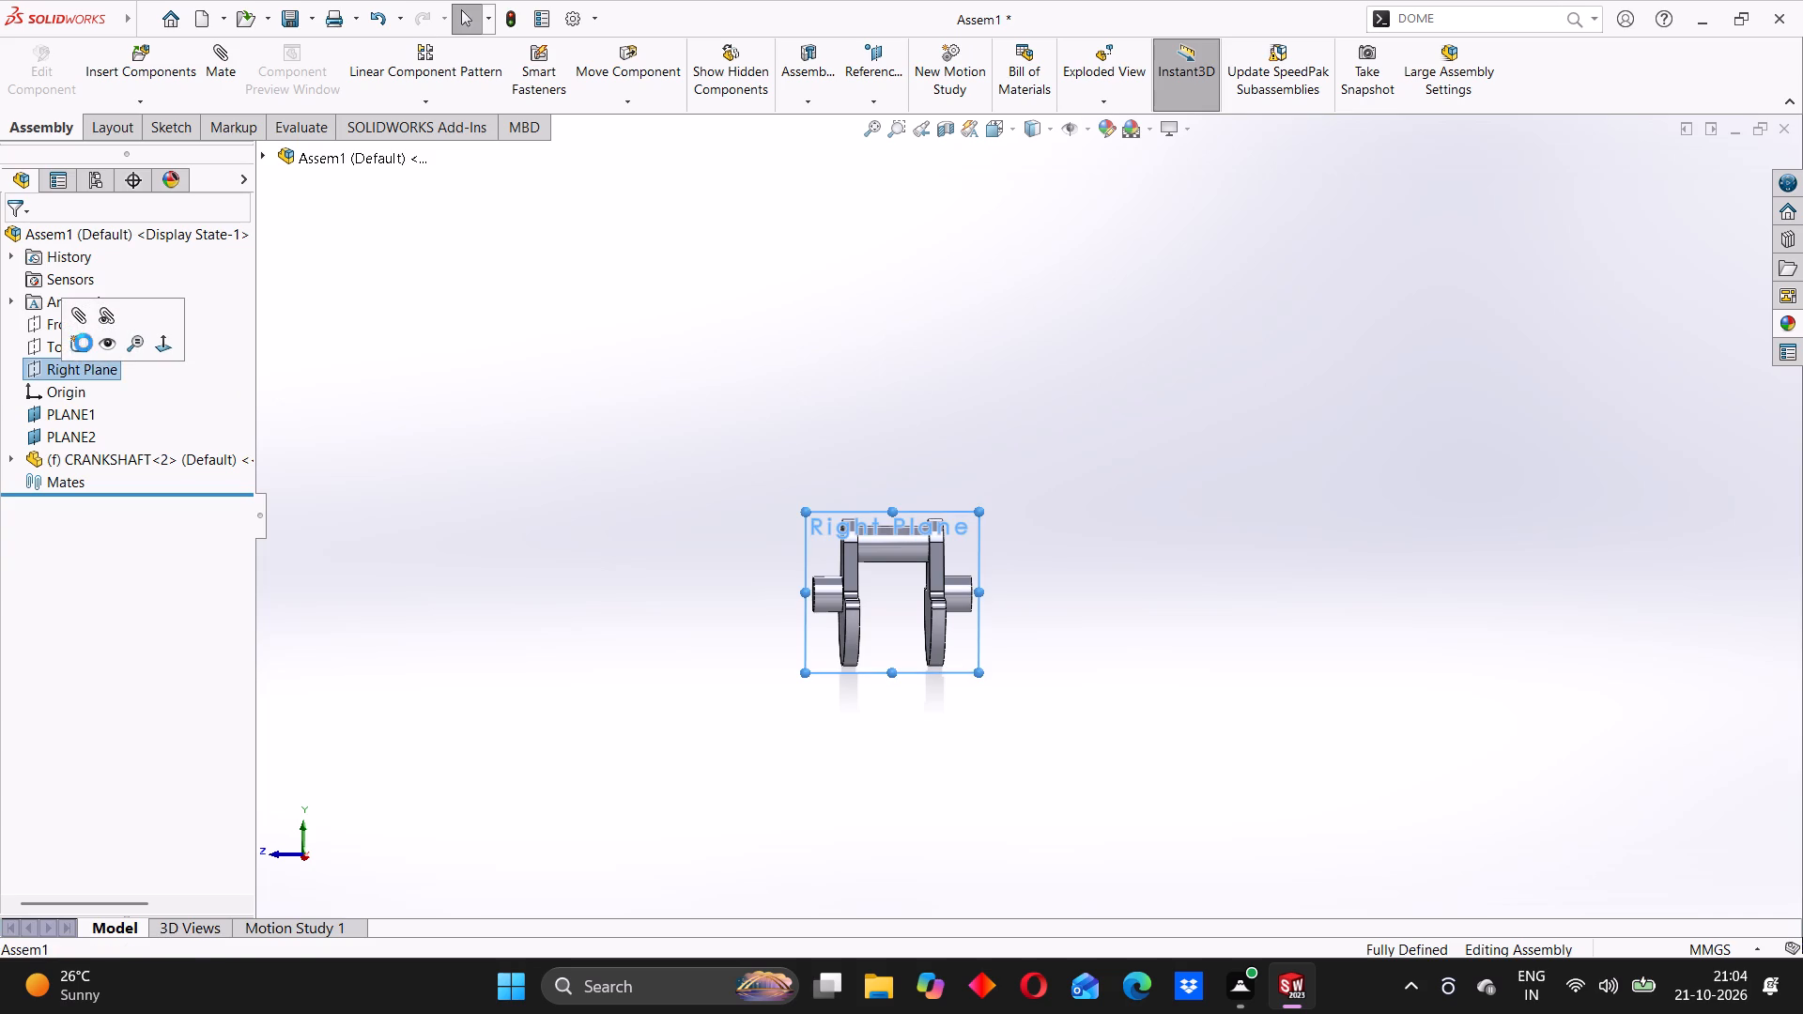
left_click(84, 342)
left_click(481, 390)
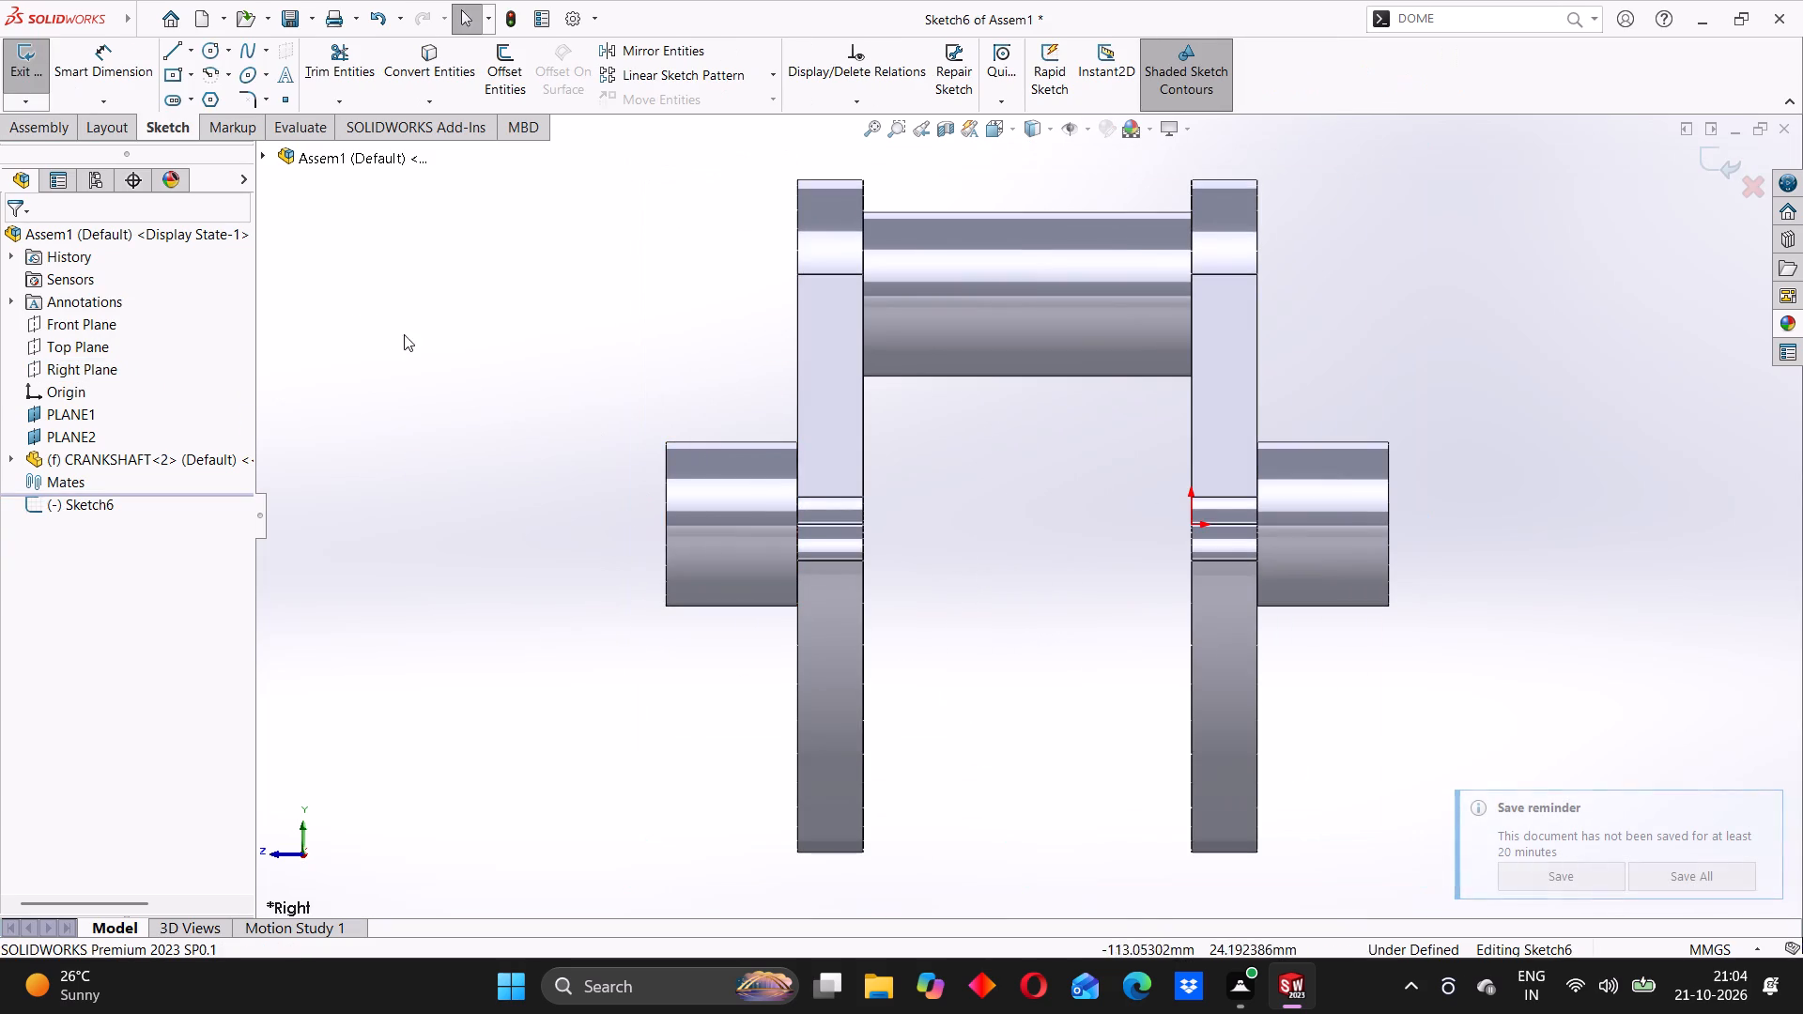
left_click(195, 50)
left_click(201, 74)
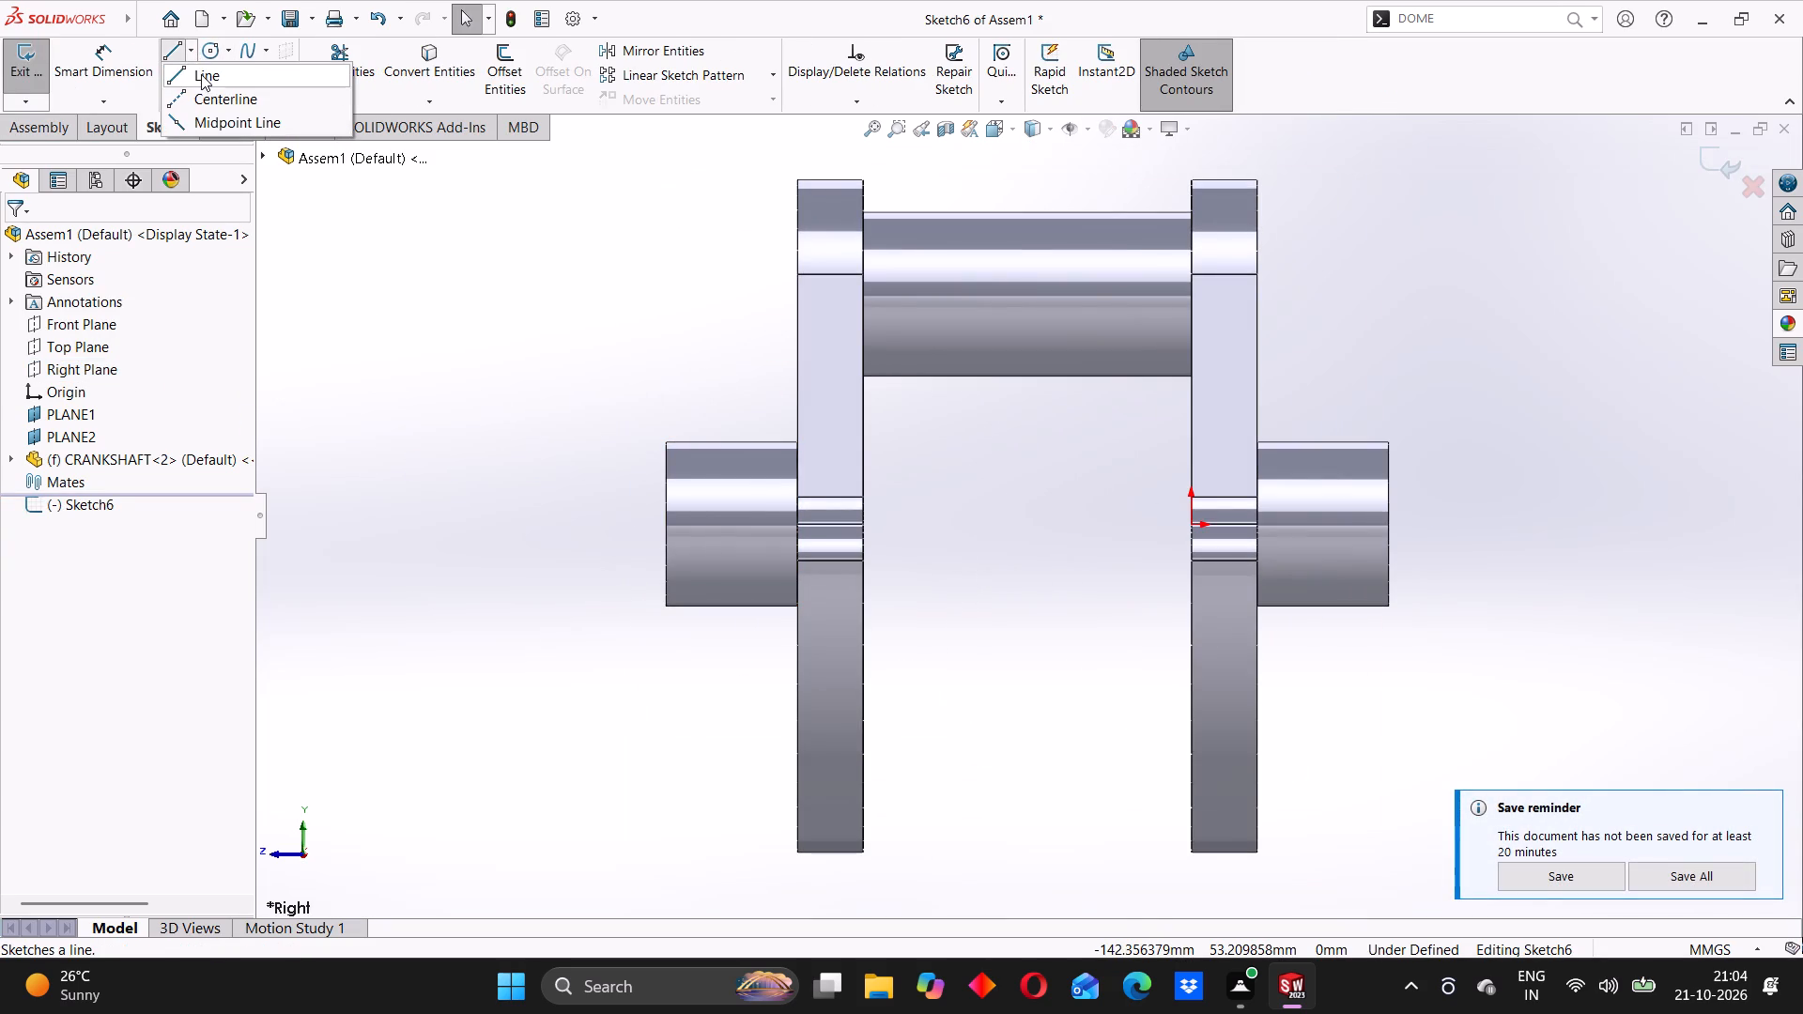
left_click(1392, 523)
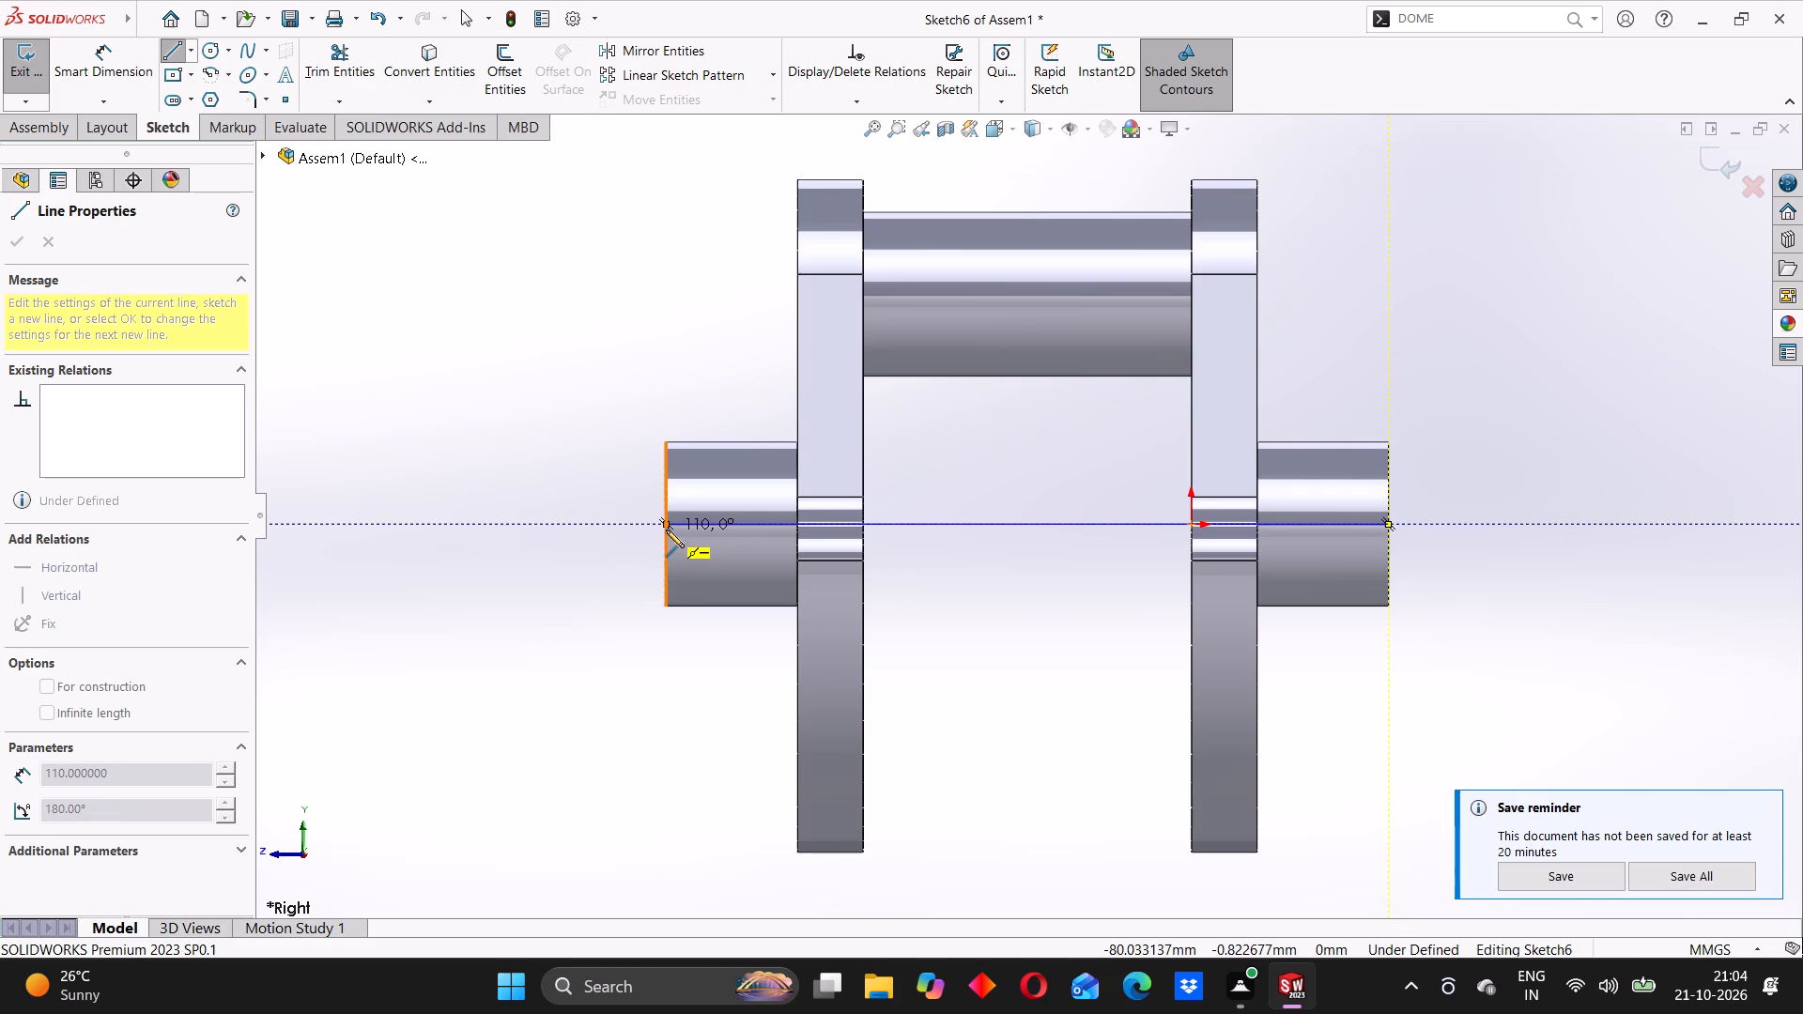
left_click(664, 530)
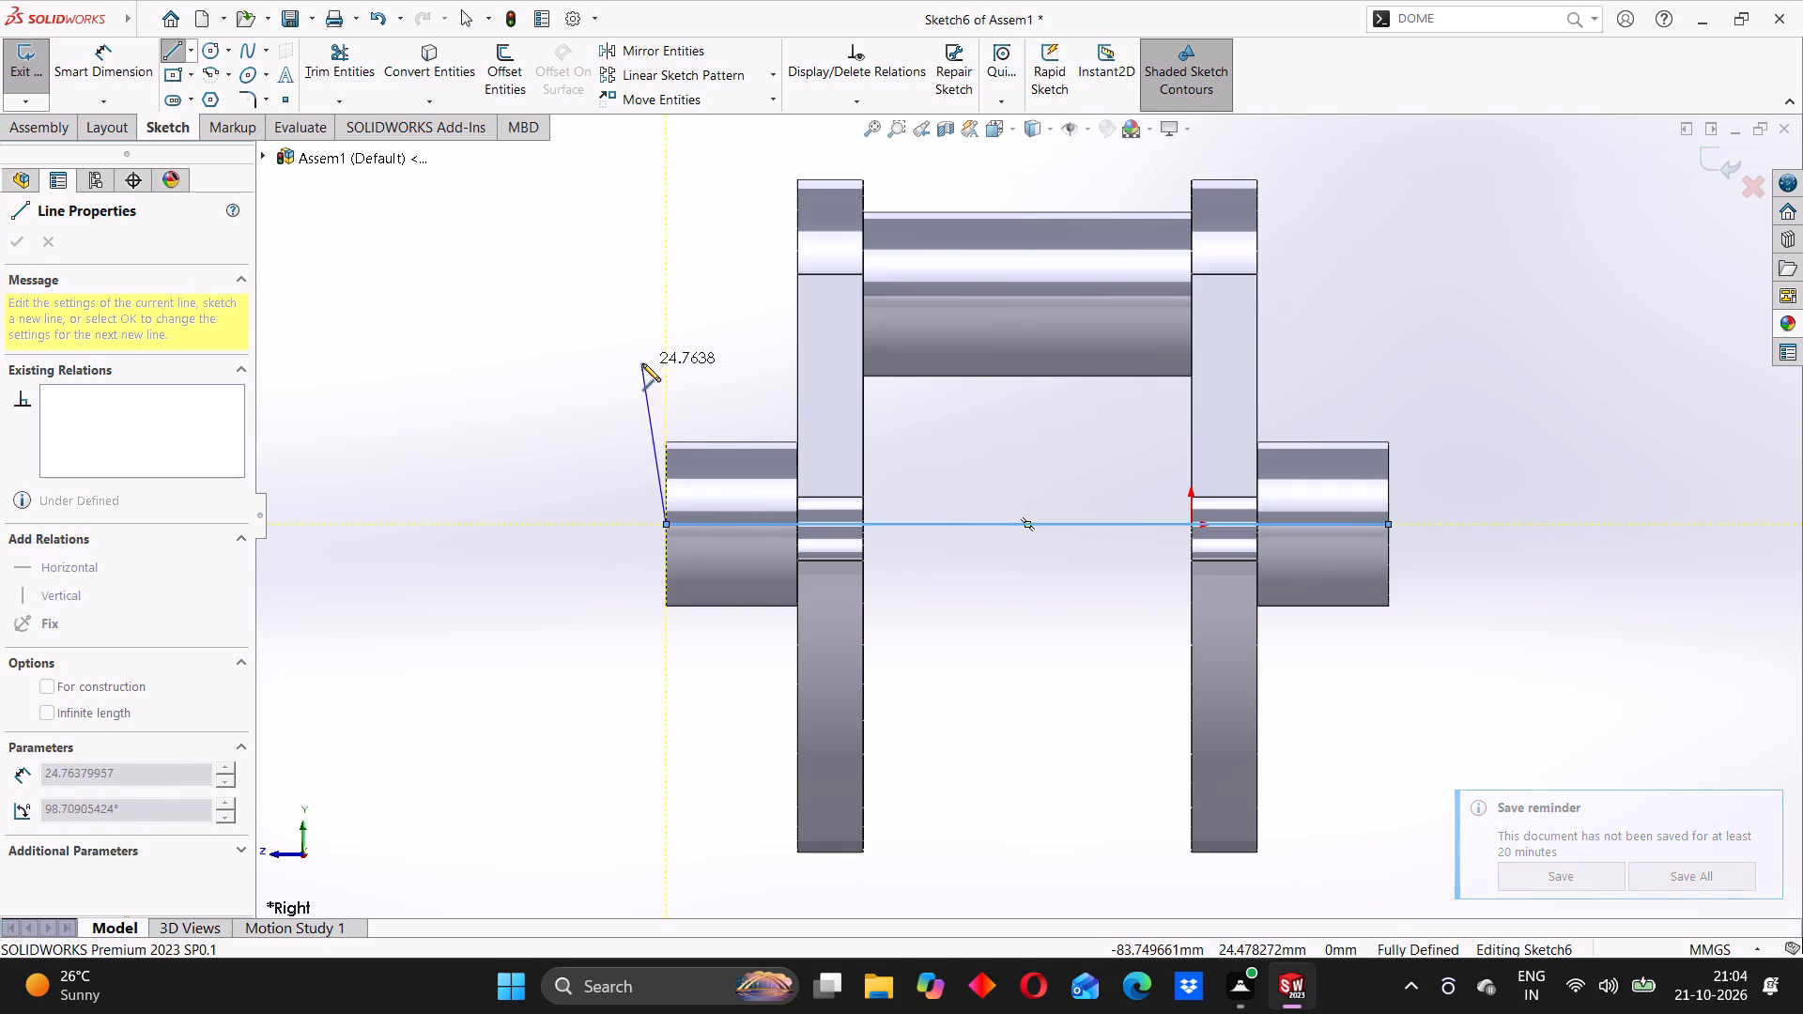
key("Escape")
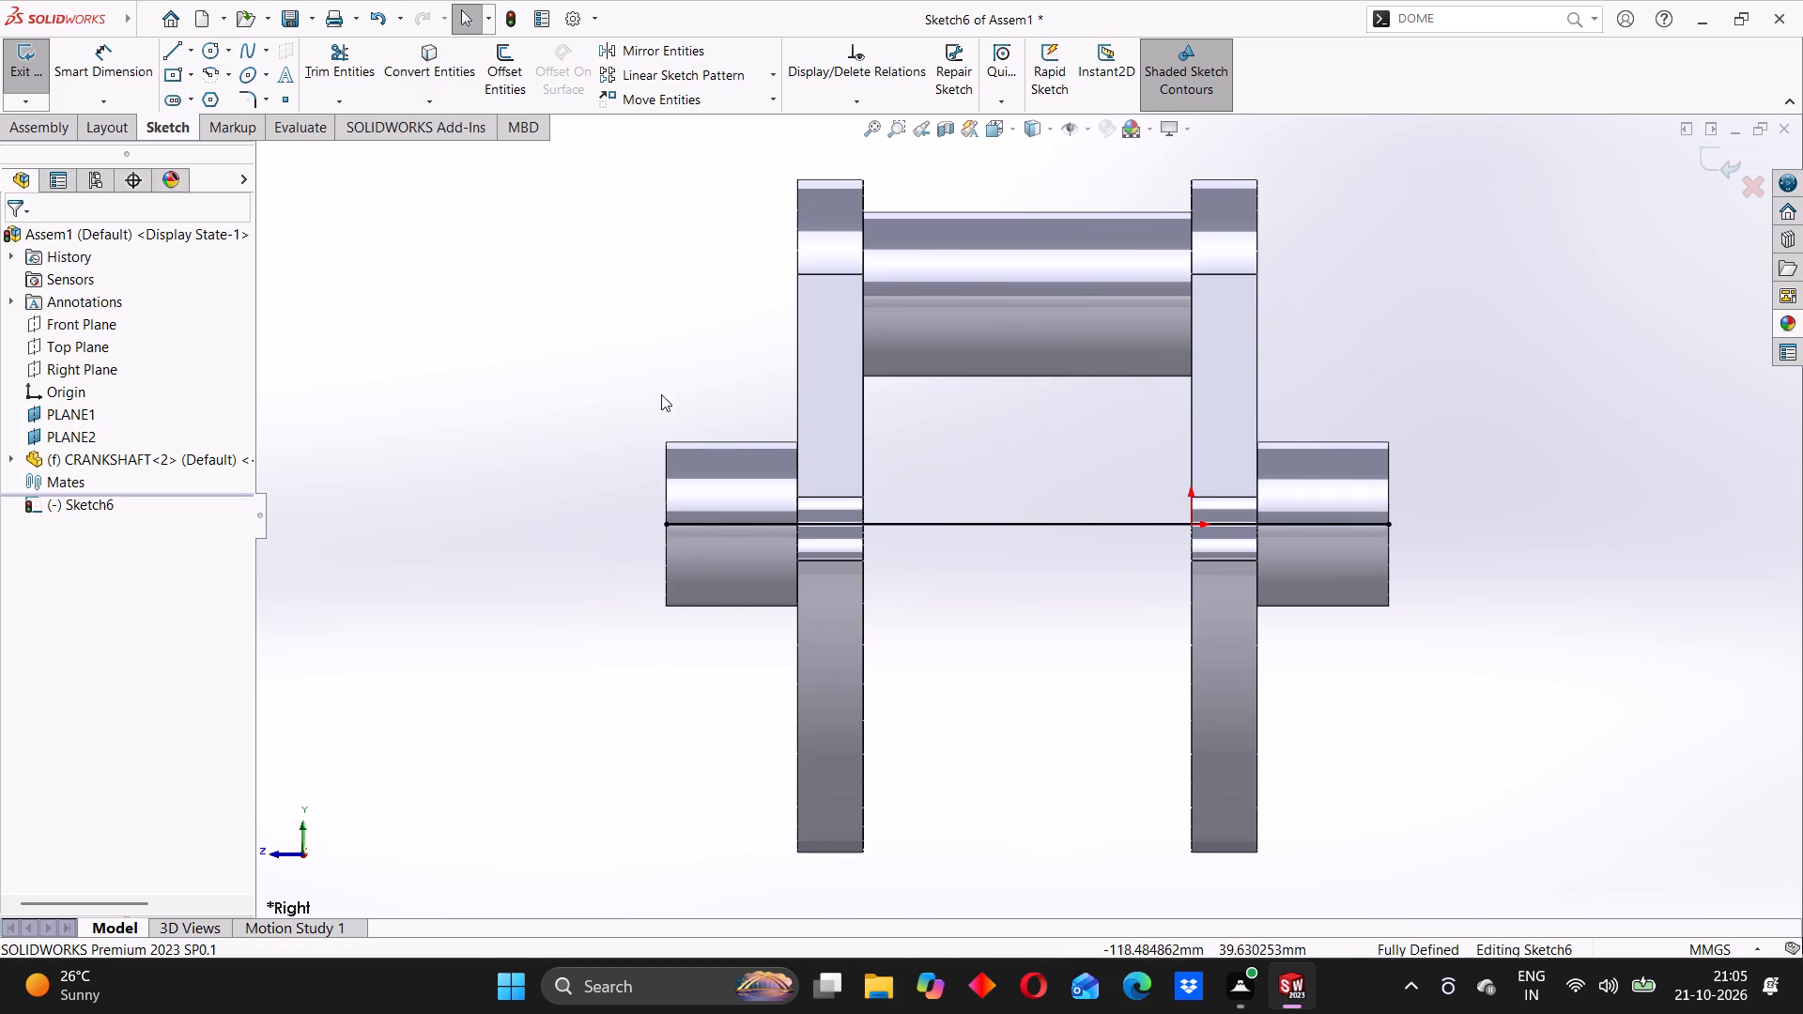
Convert the crankshaft axis line to construction geometry and exit the sketch.
left_click(1056, 526)
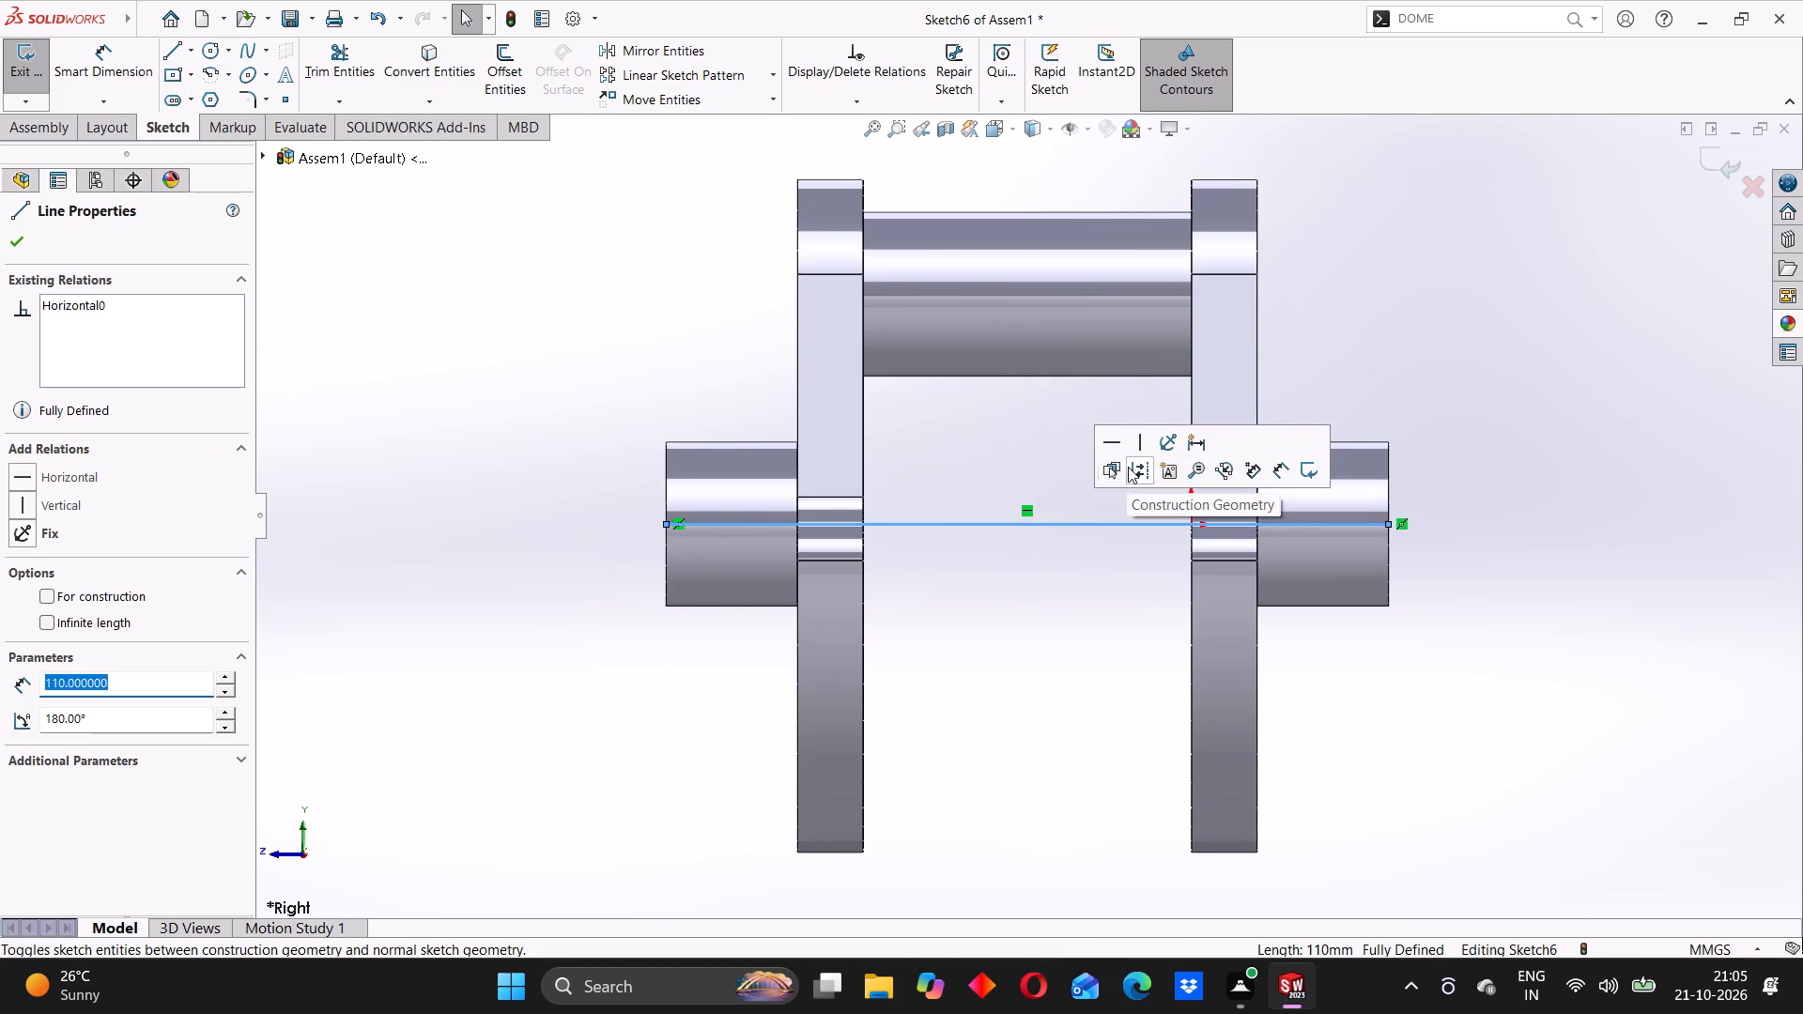
left_click(1137, 468)
left_click(604, 348)
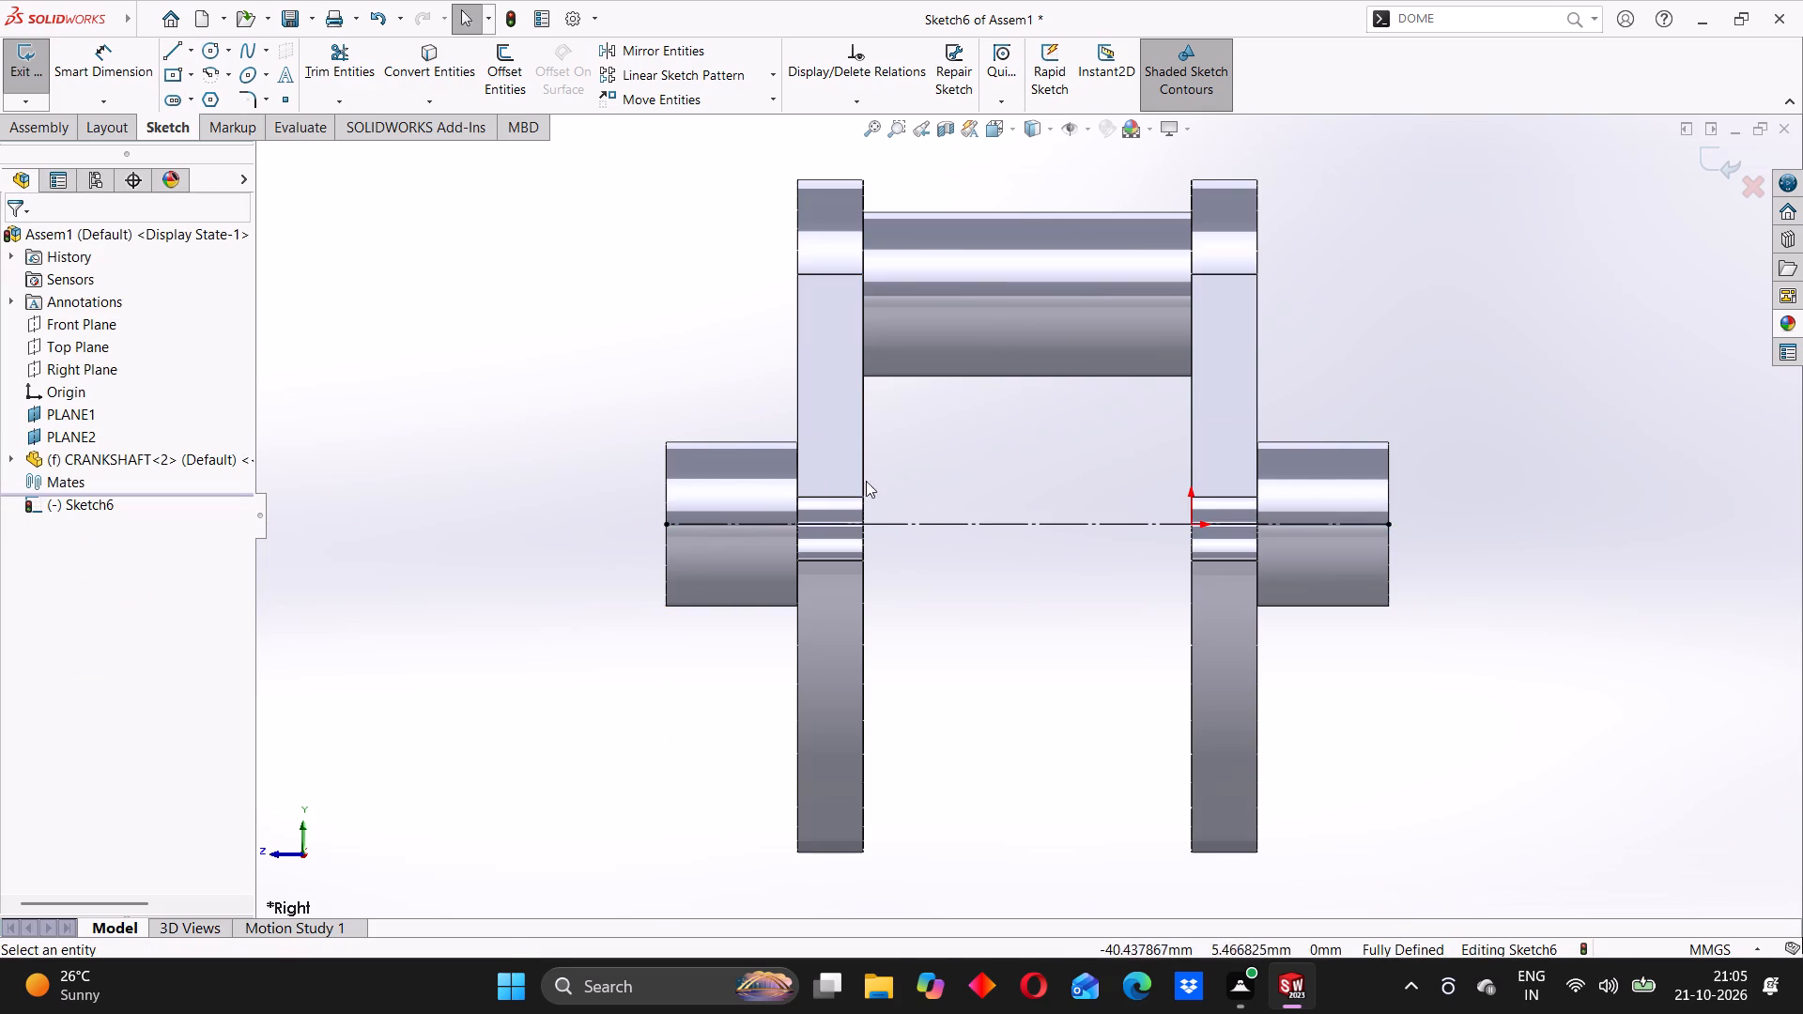
left_click(518, 368)
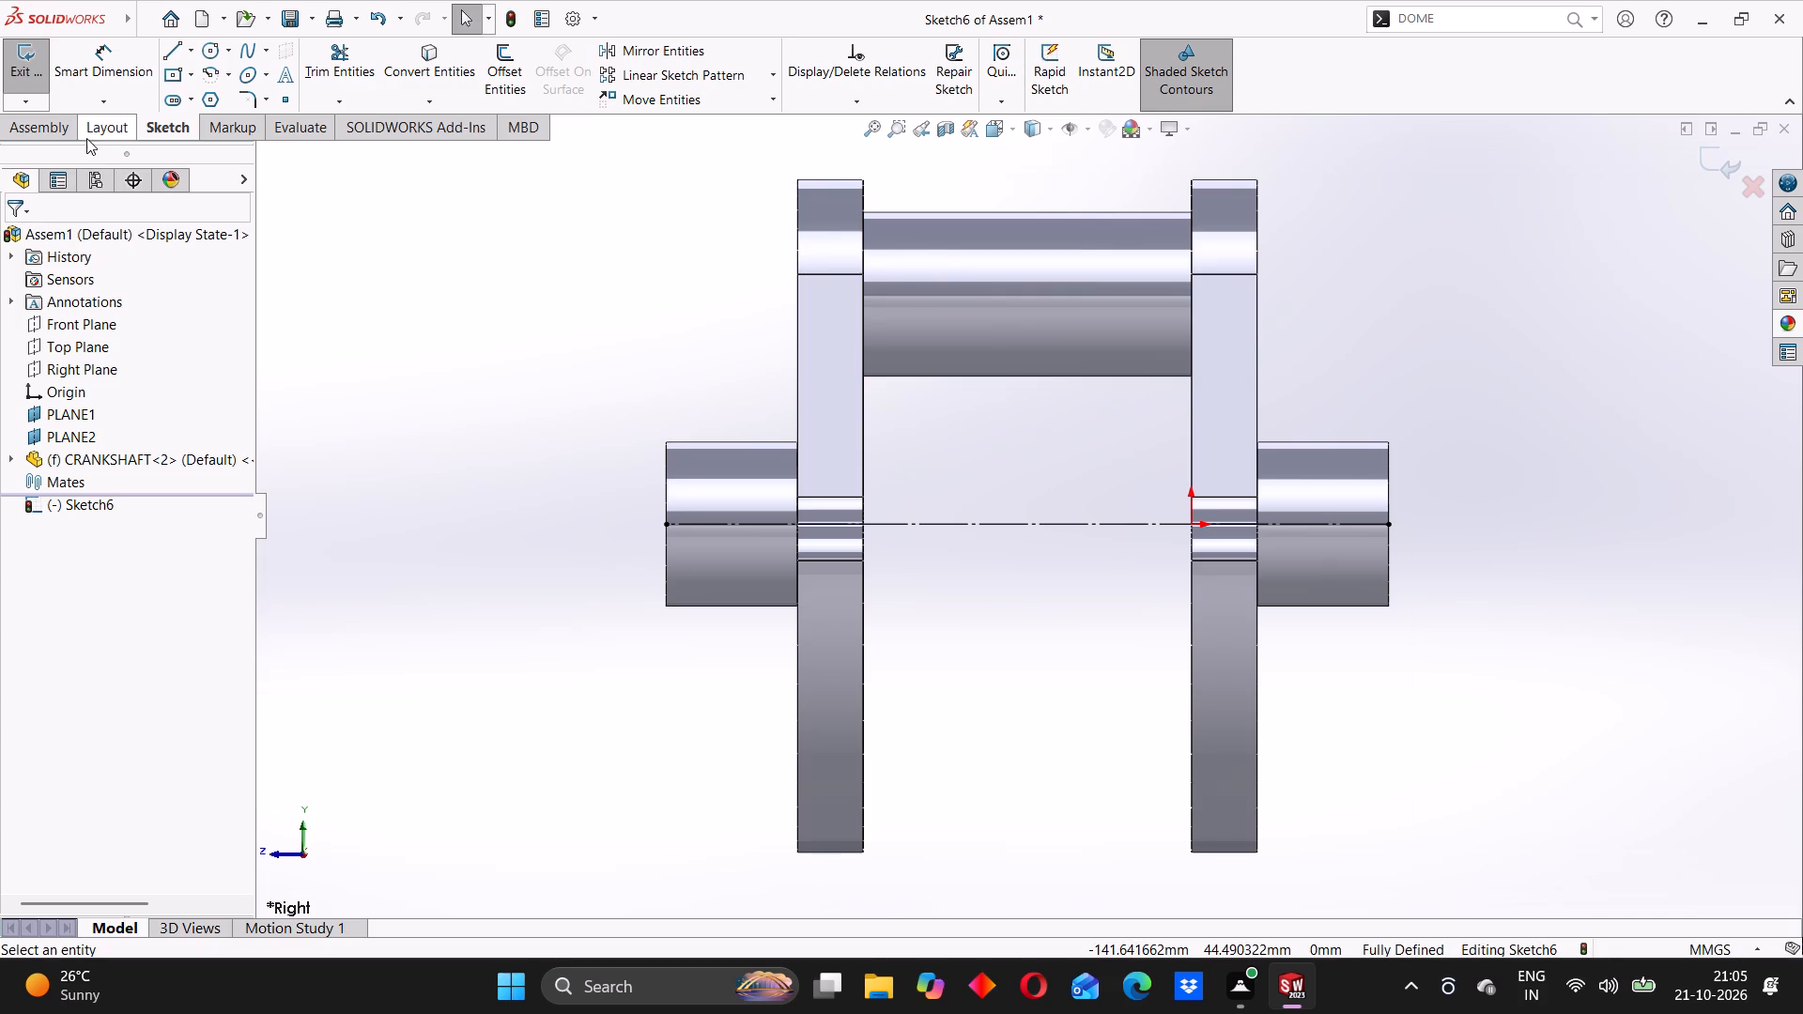
left_click(59, 131)
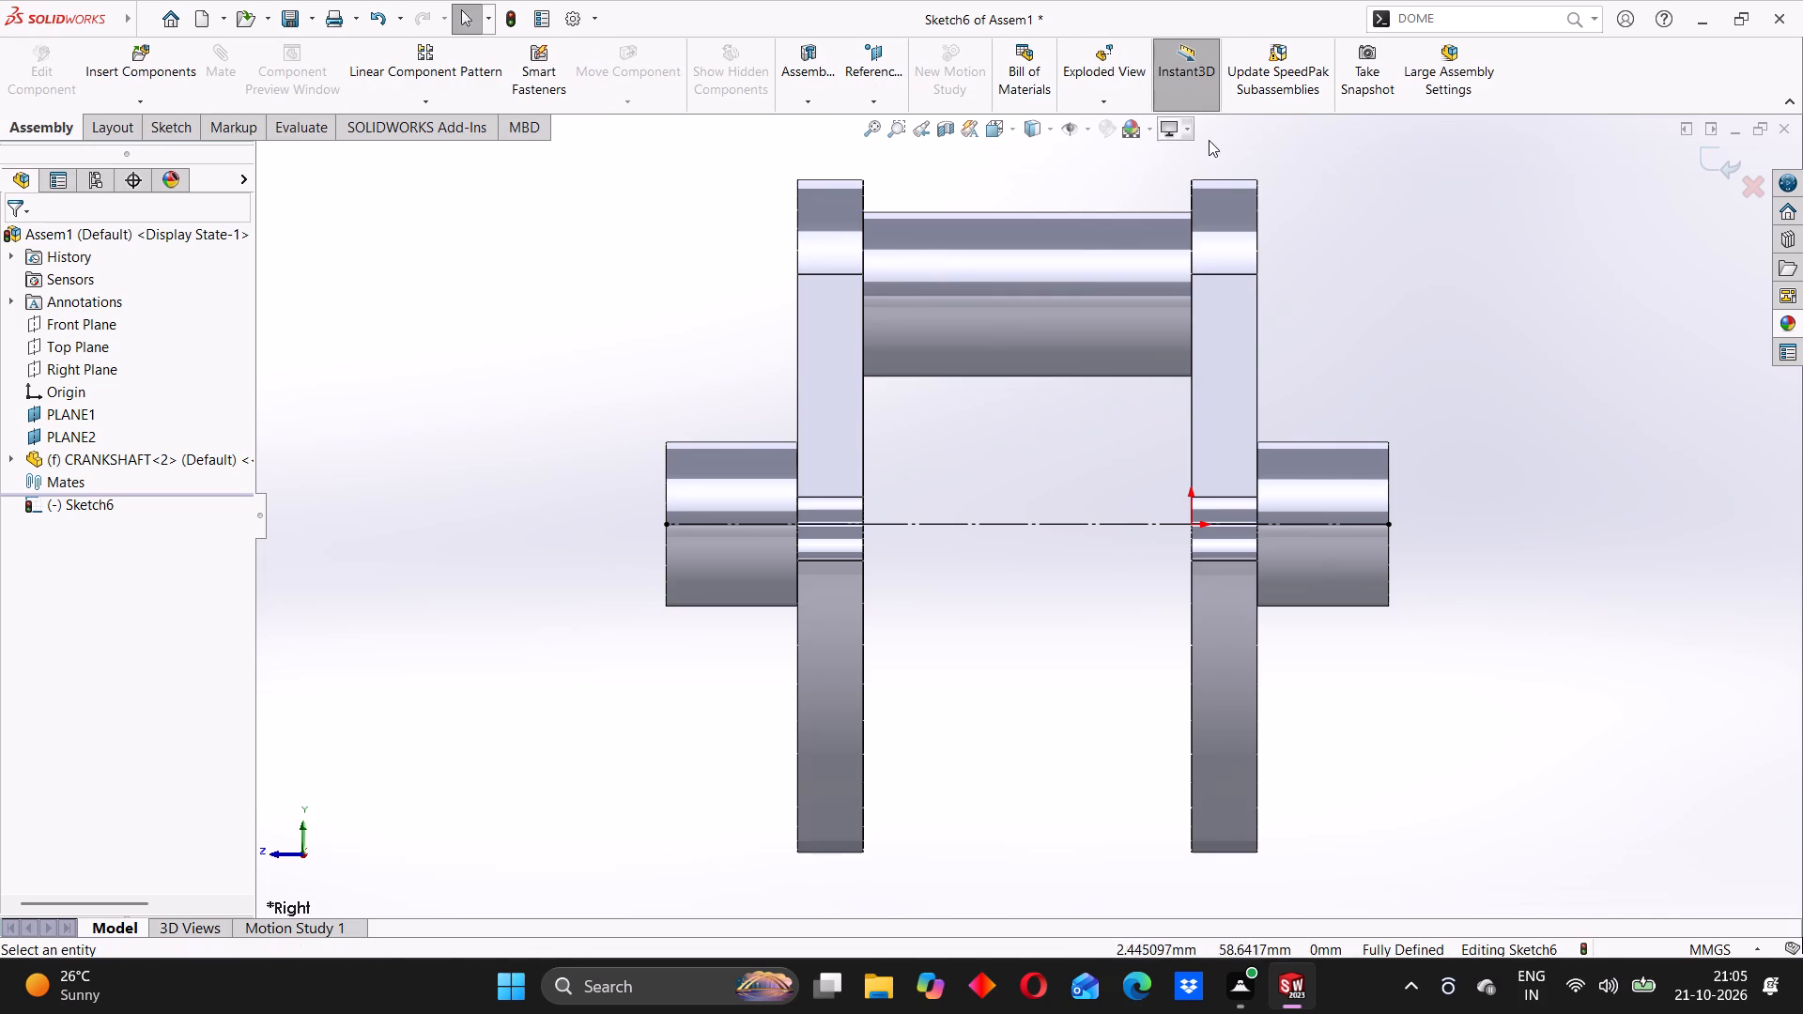
left_click(1729, 159)
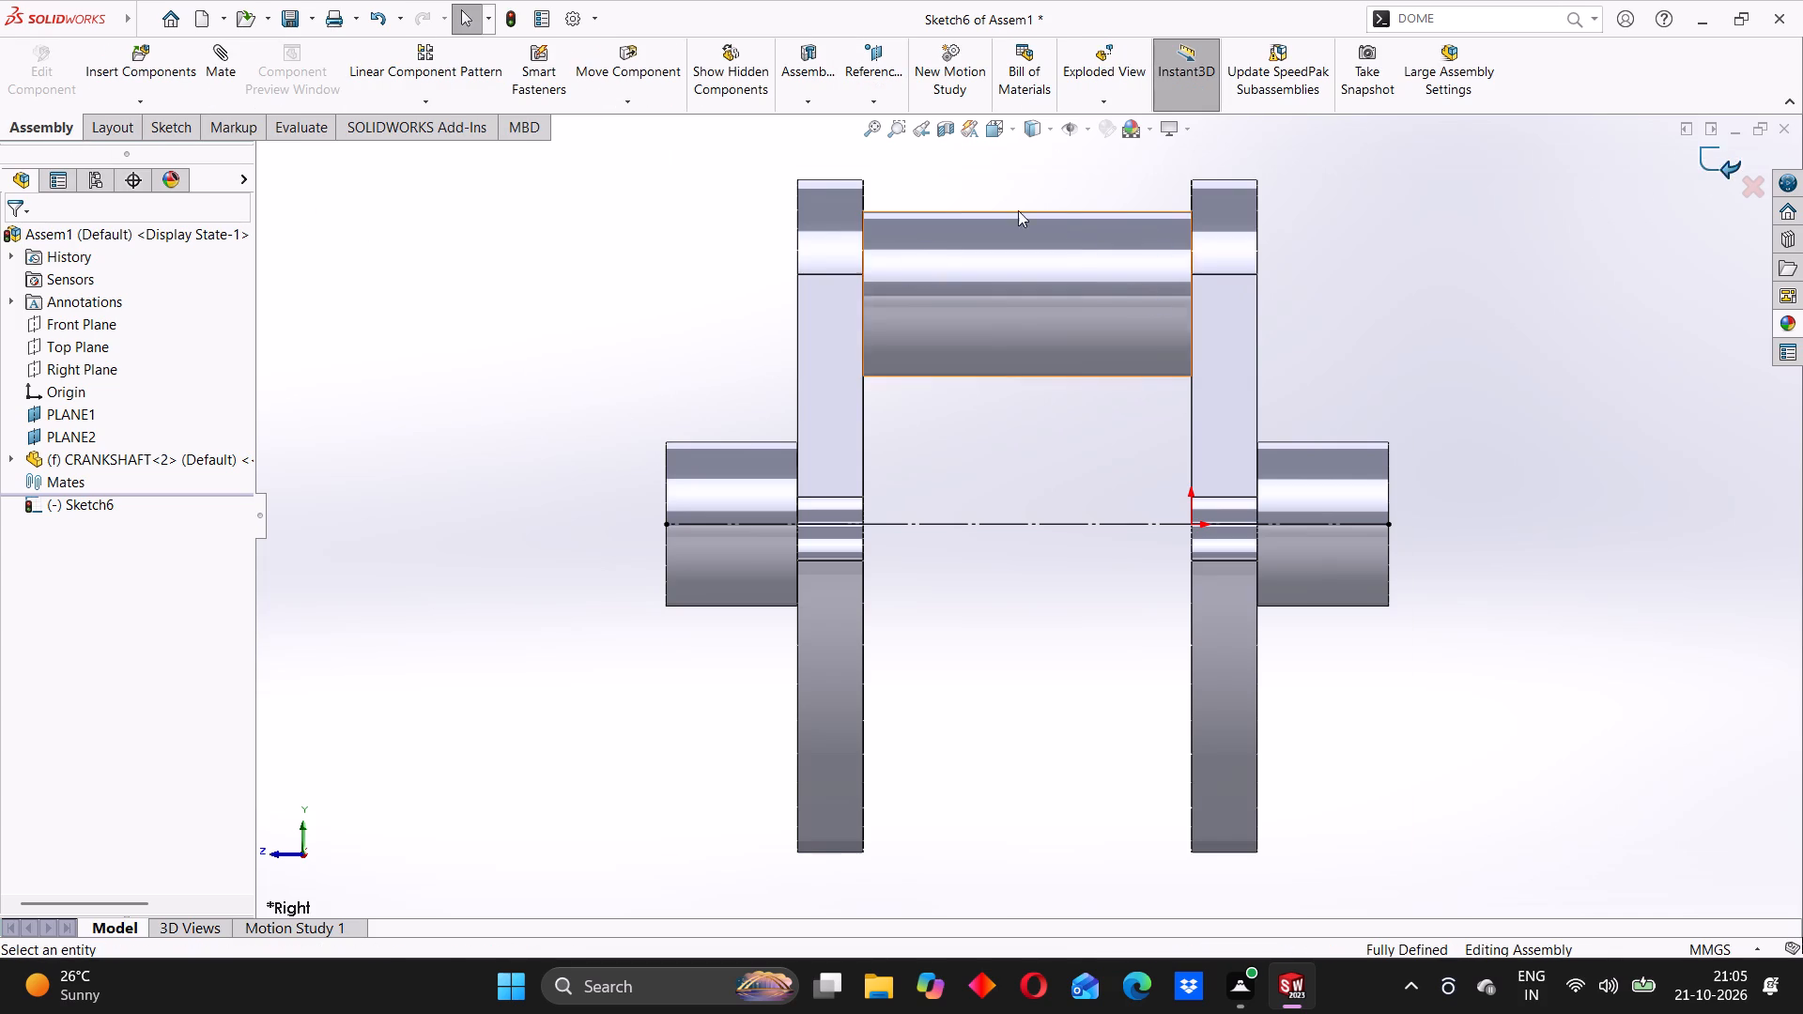
Define a reference plane offset 10 mm from the Front Plane, into the gap between the two crank webs.
left_click(880, 50)
left_click(871, 131)
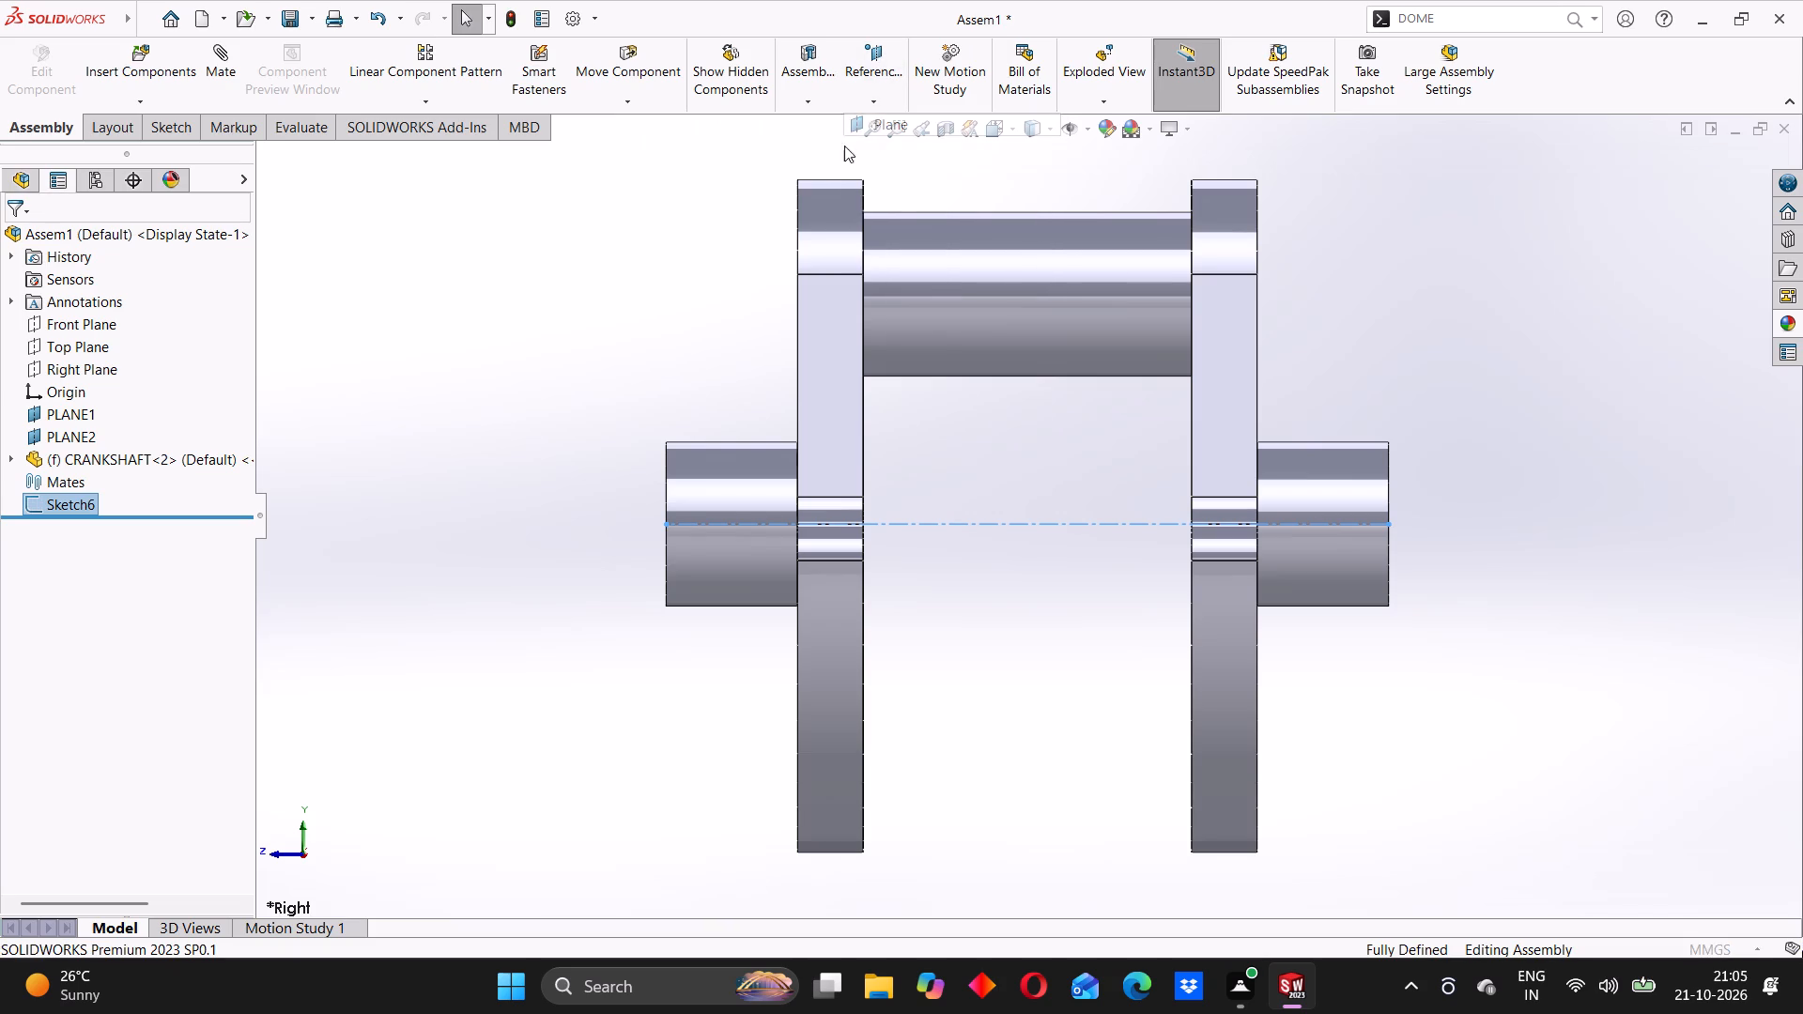
middle_click_drag(580, 433, 593, 440)
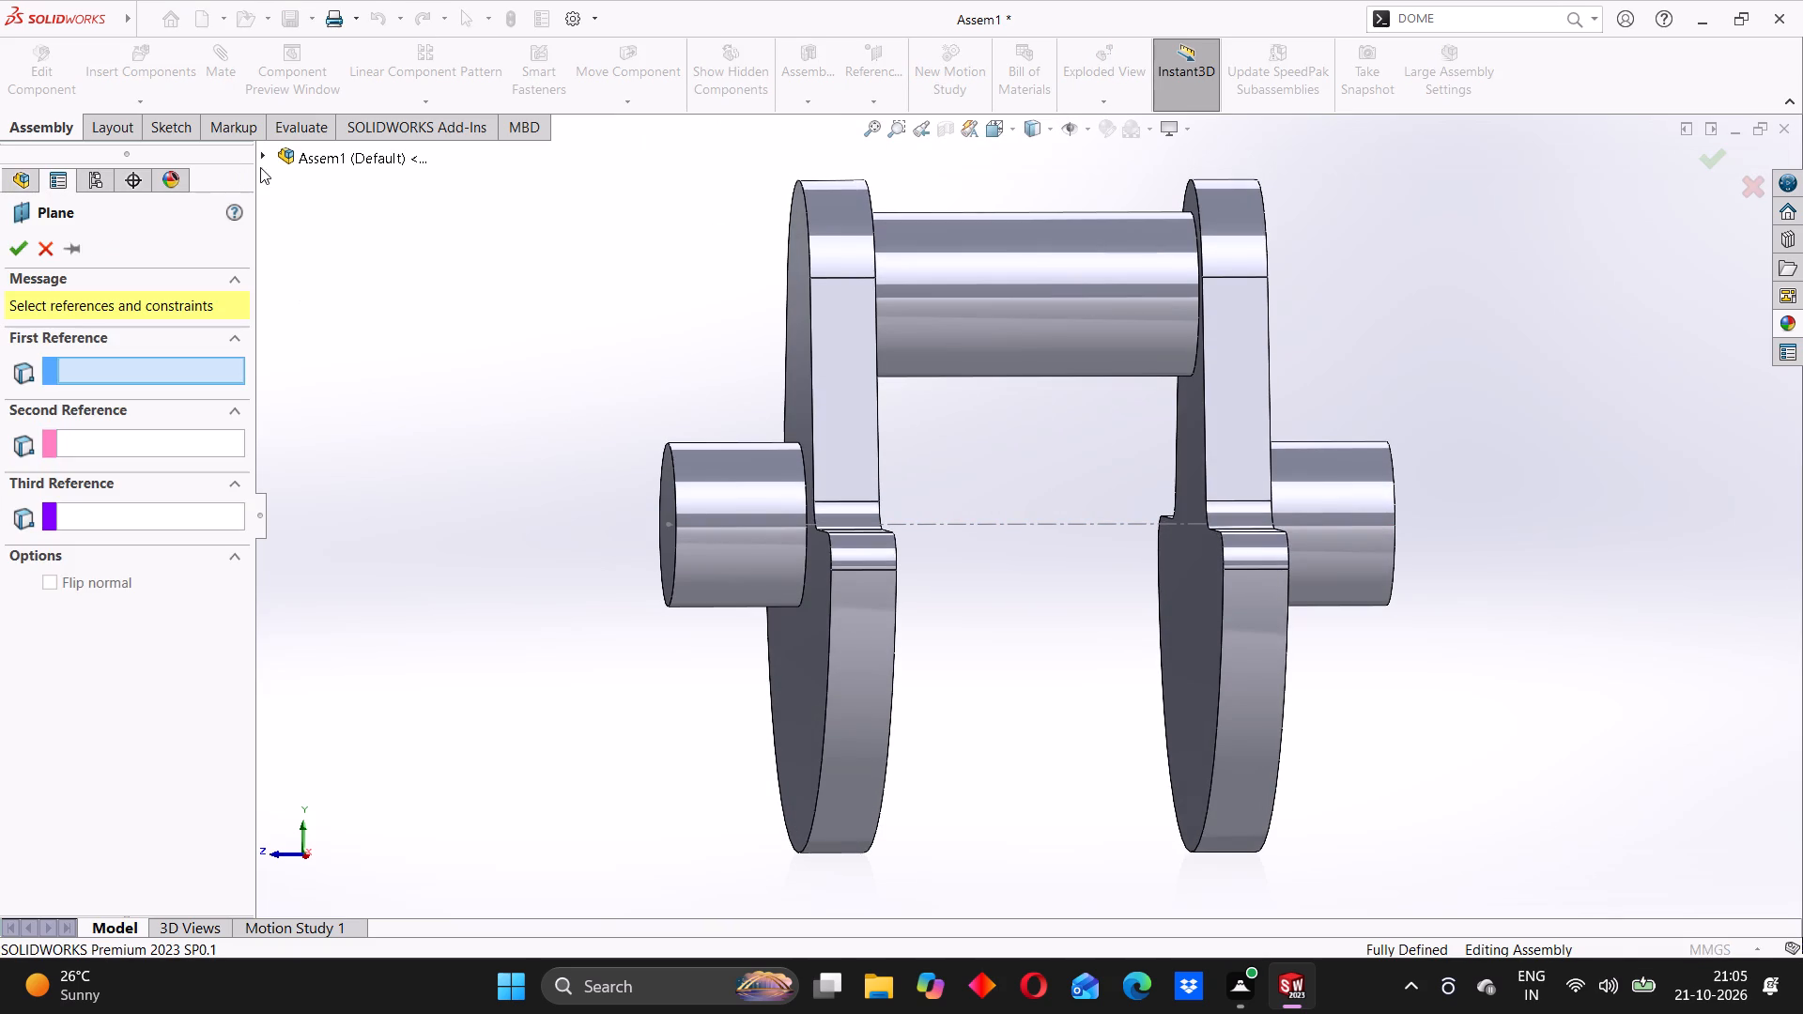
left_click(266, 157)
left_click(337, 243)
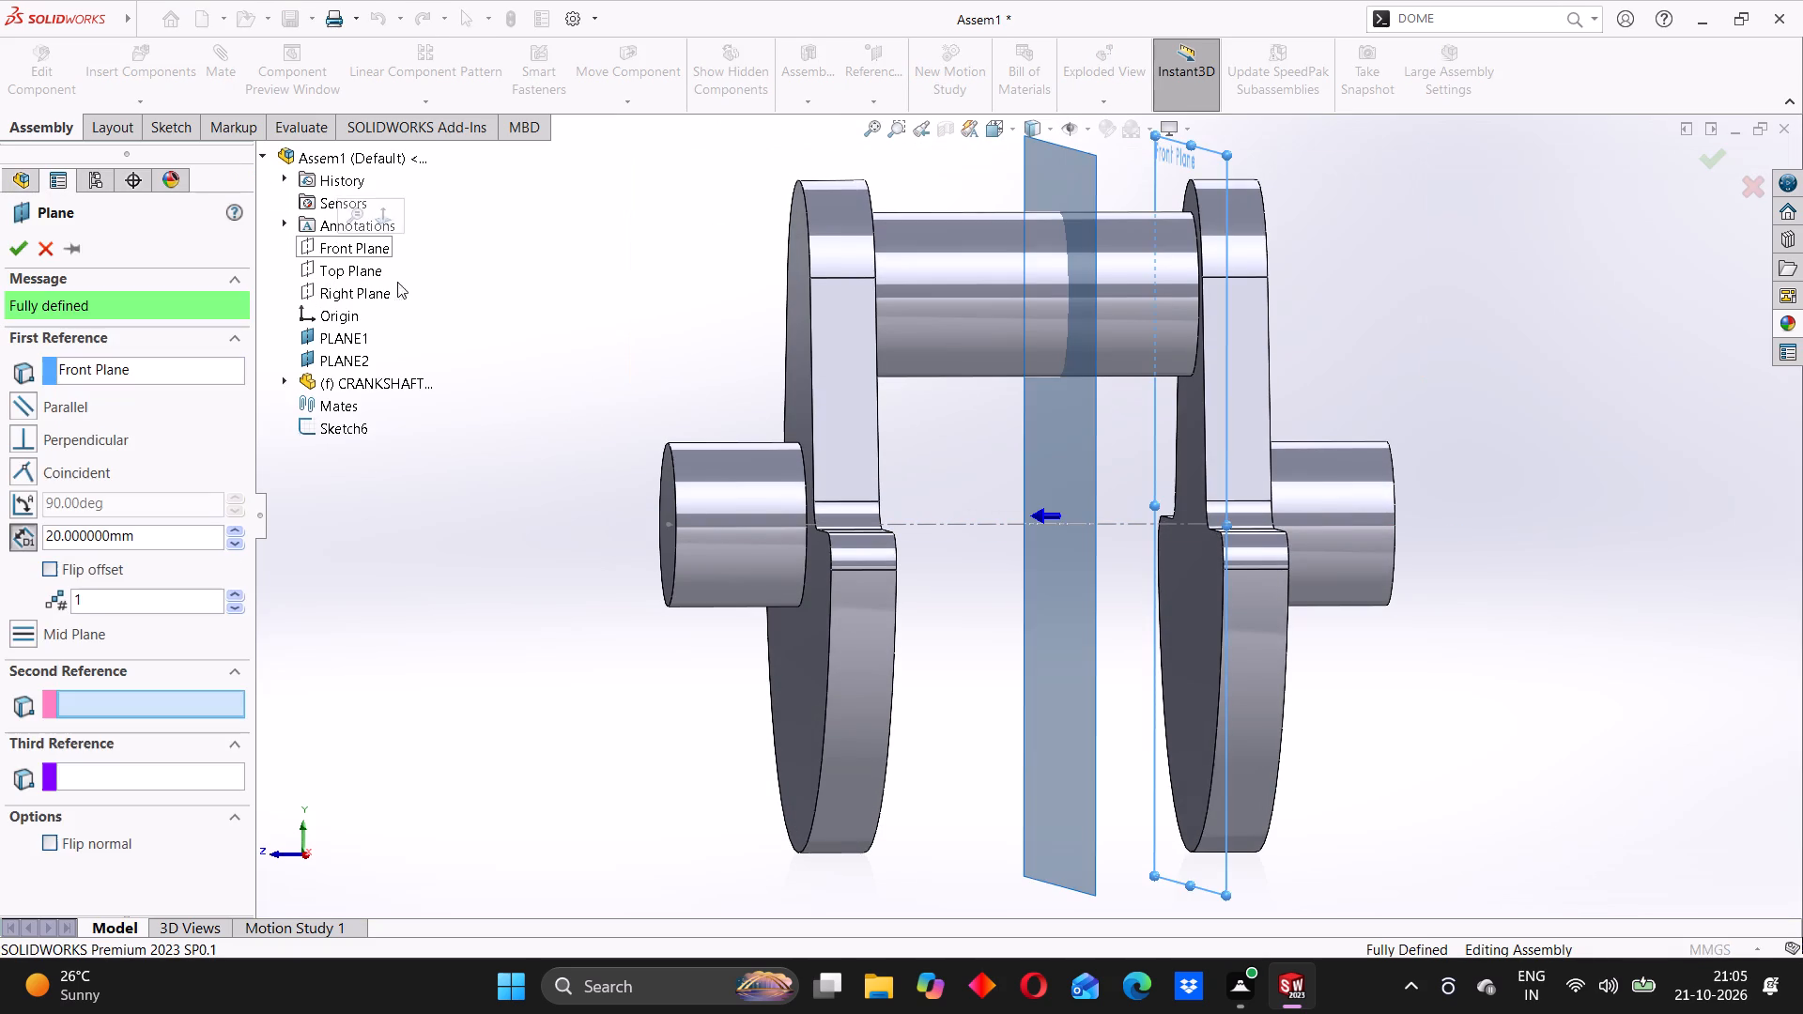
middle_click_drag(880, 433, 864, 459)
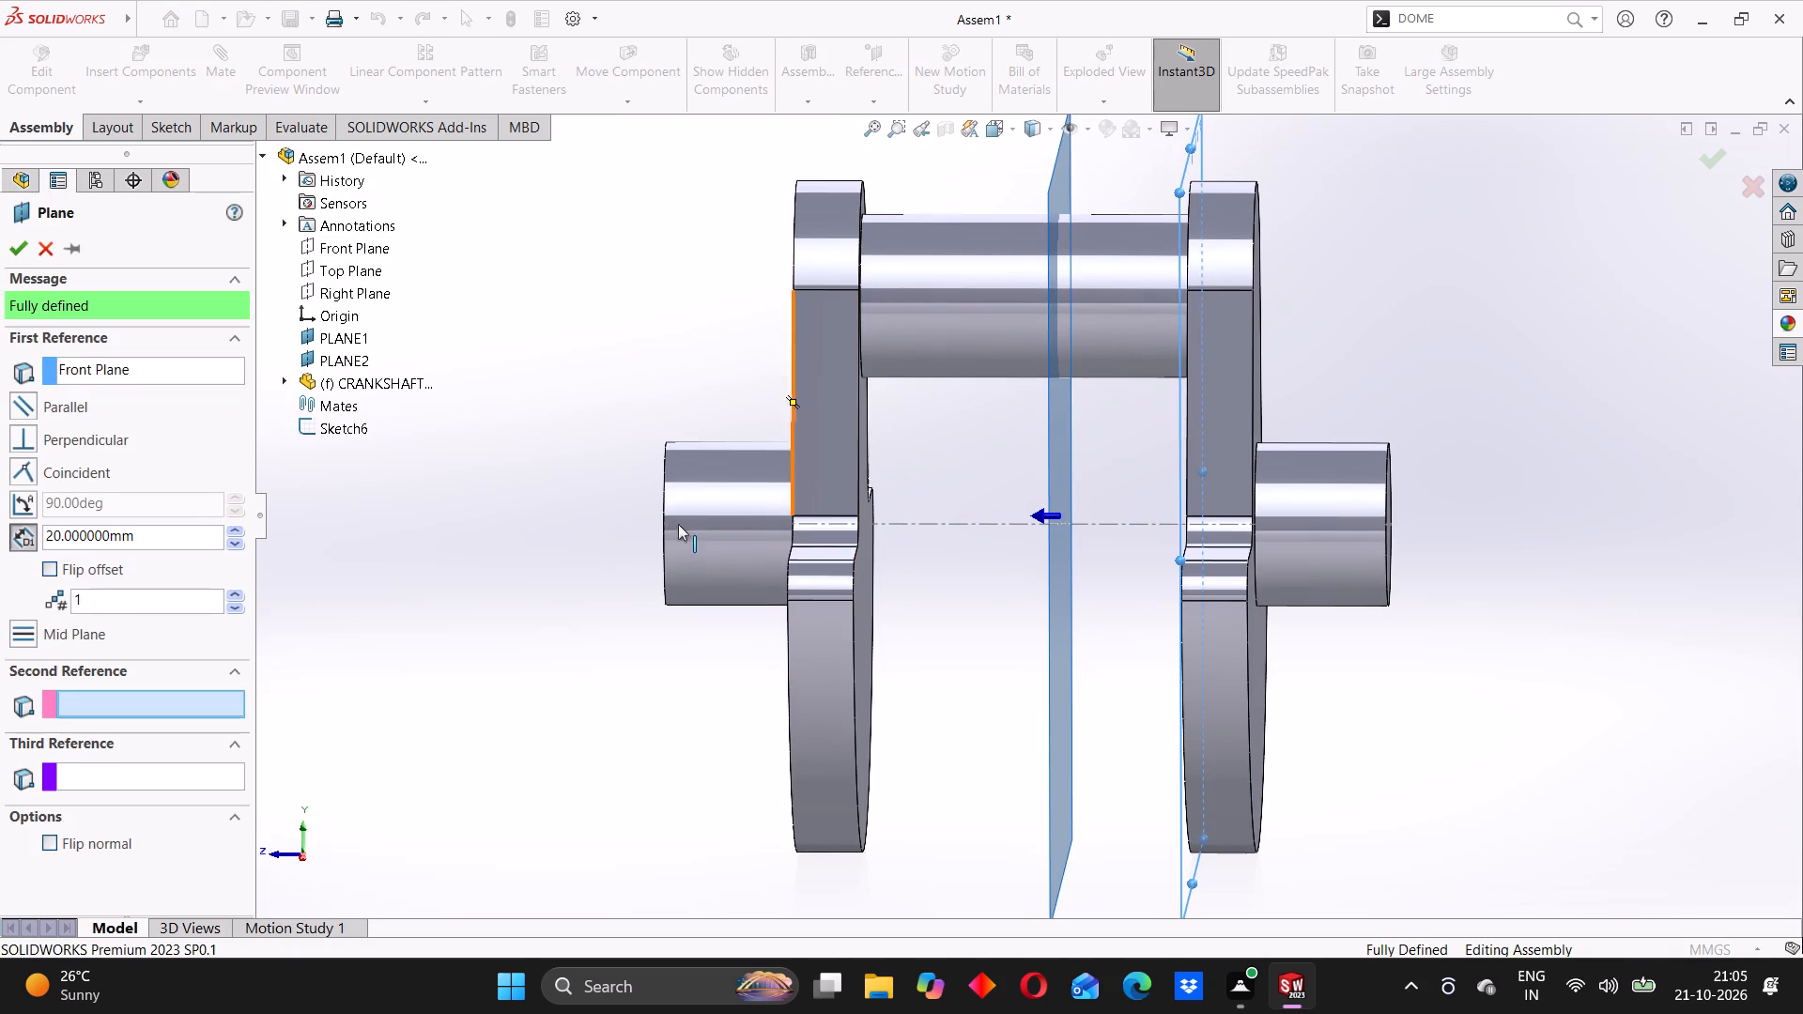
left_click_drag(131, 531, 102, 535)
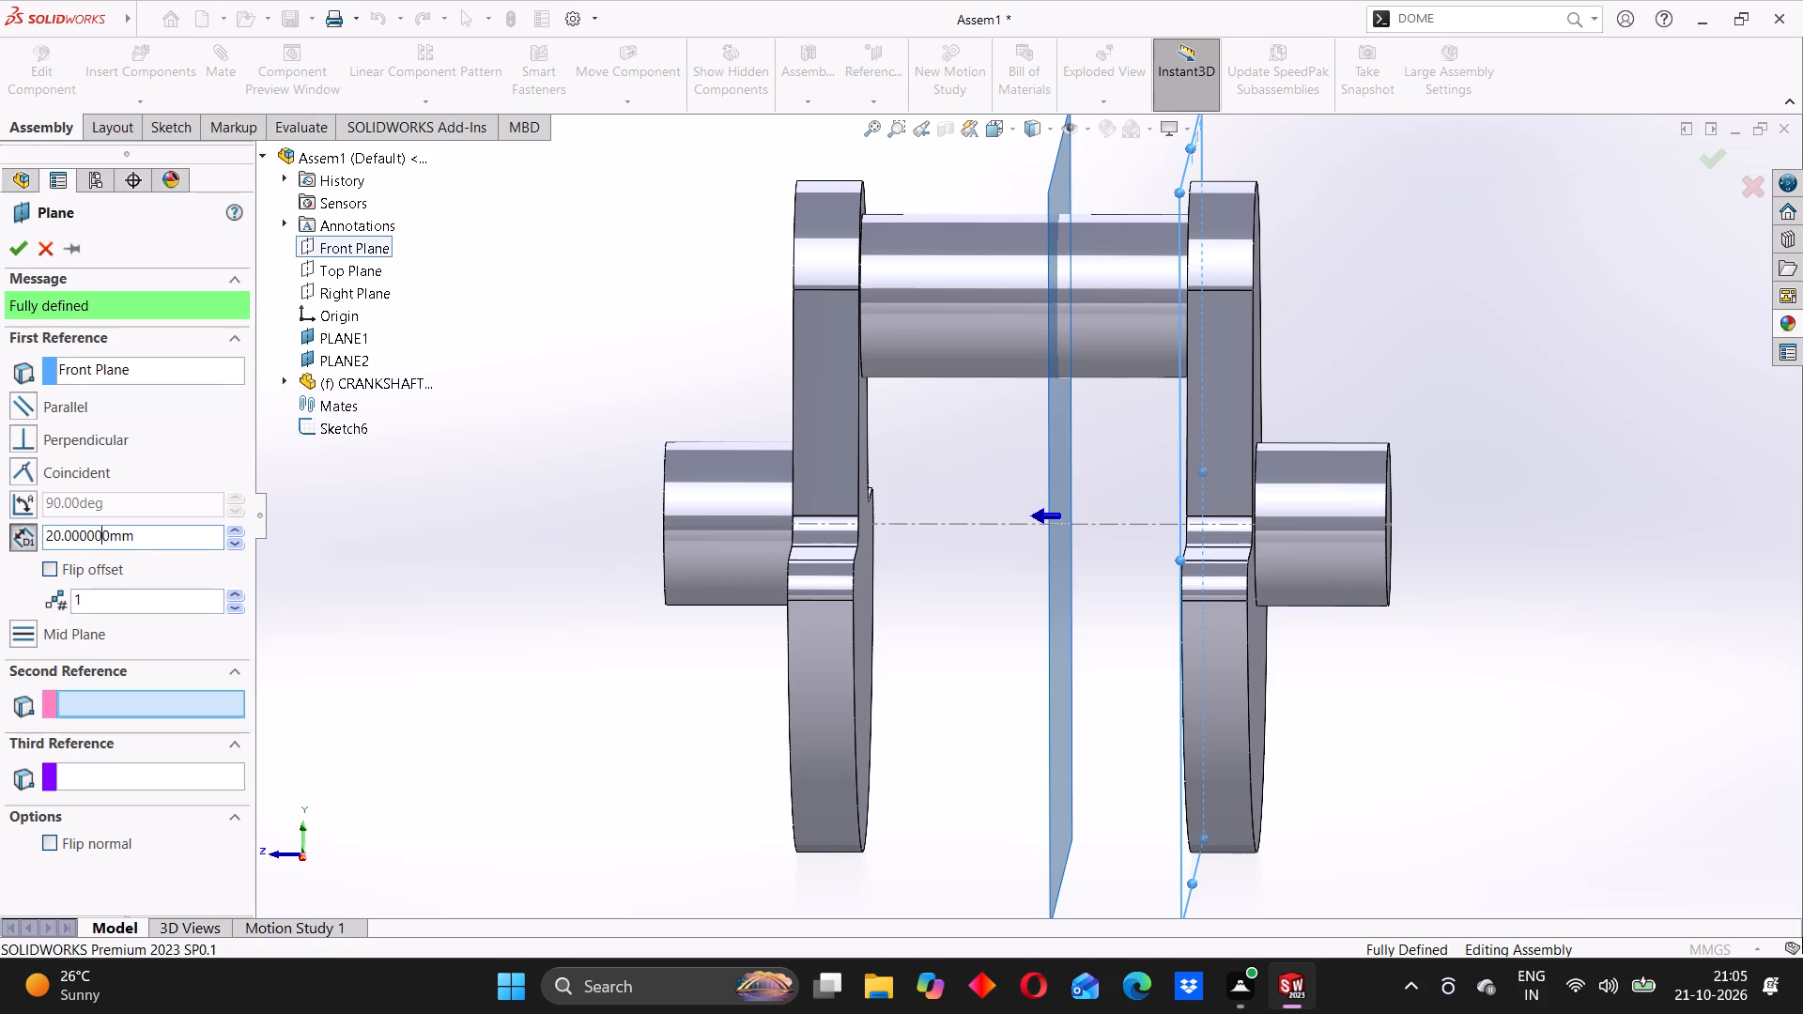
left_click_drag(166, 535, 28, 536)
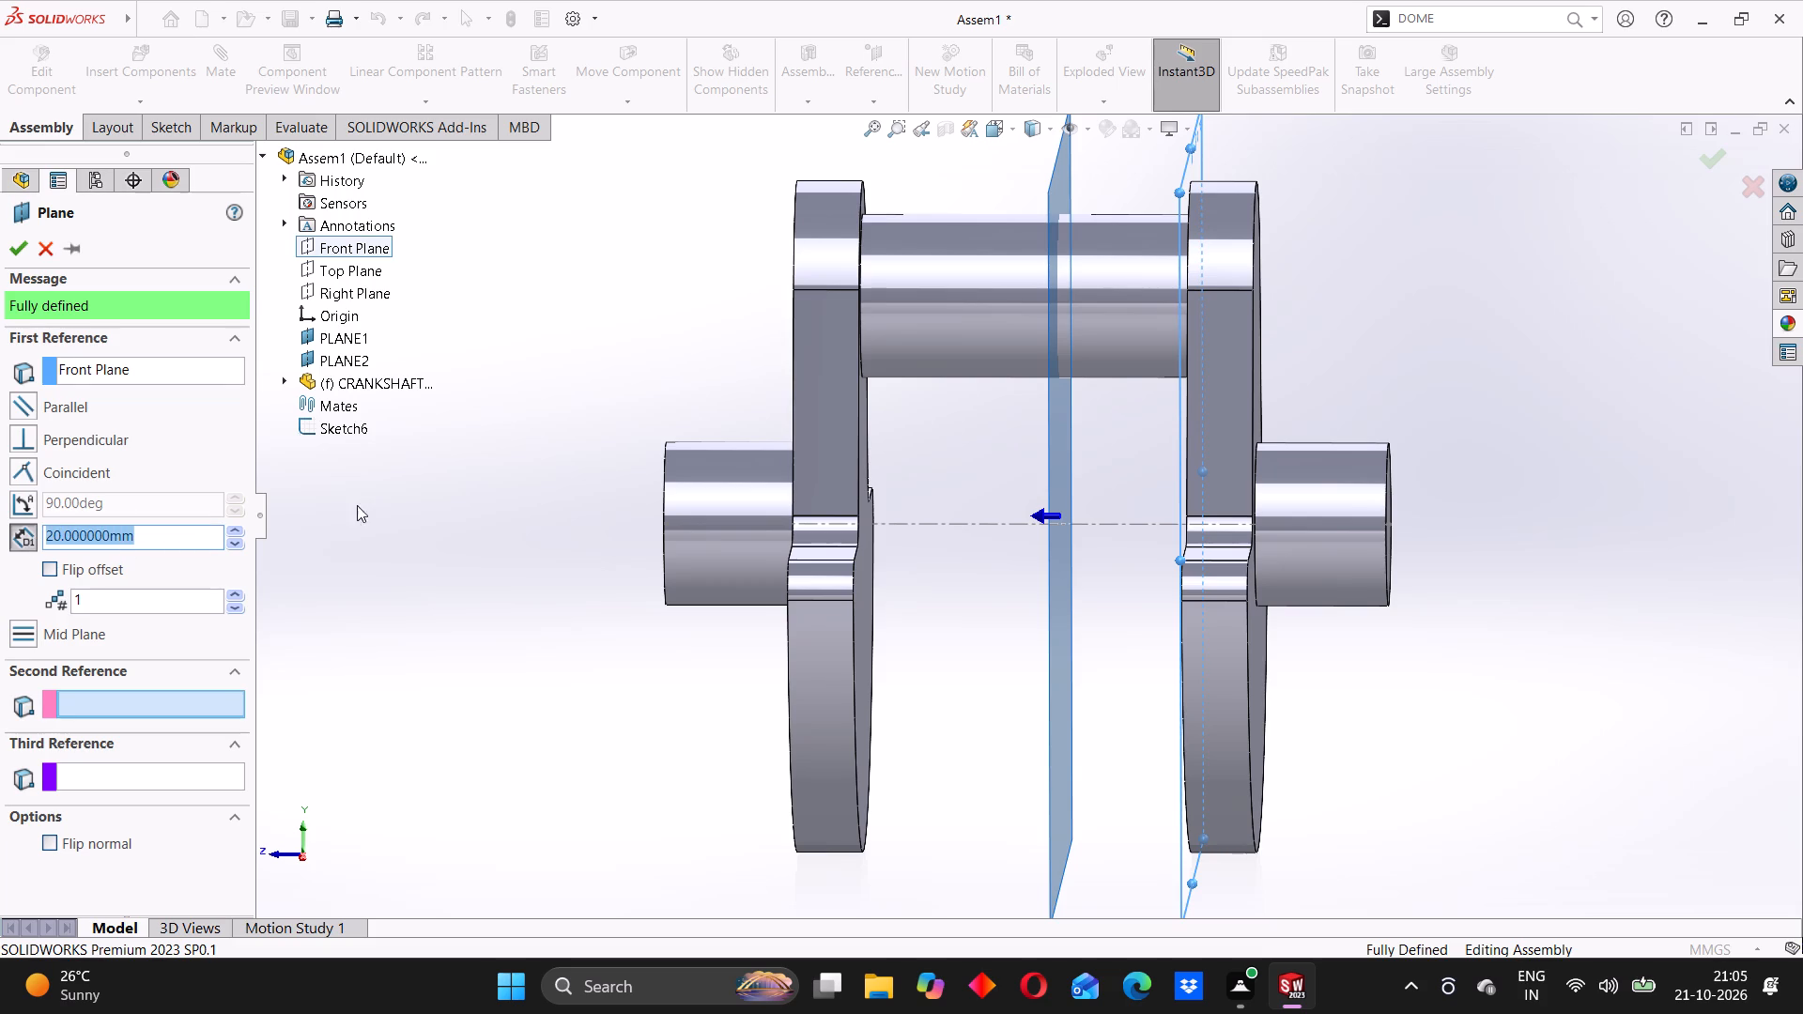
middle_click_drag(582, 407, 605, 410)
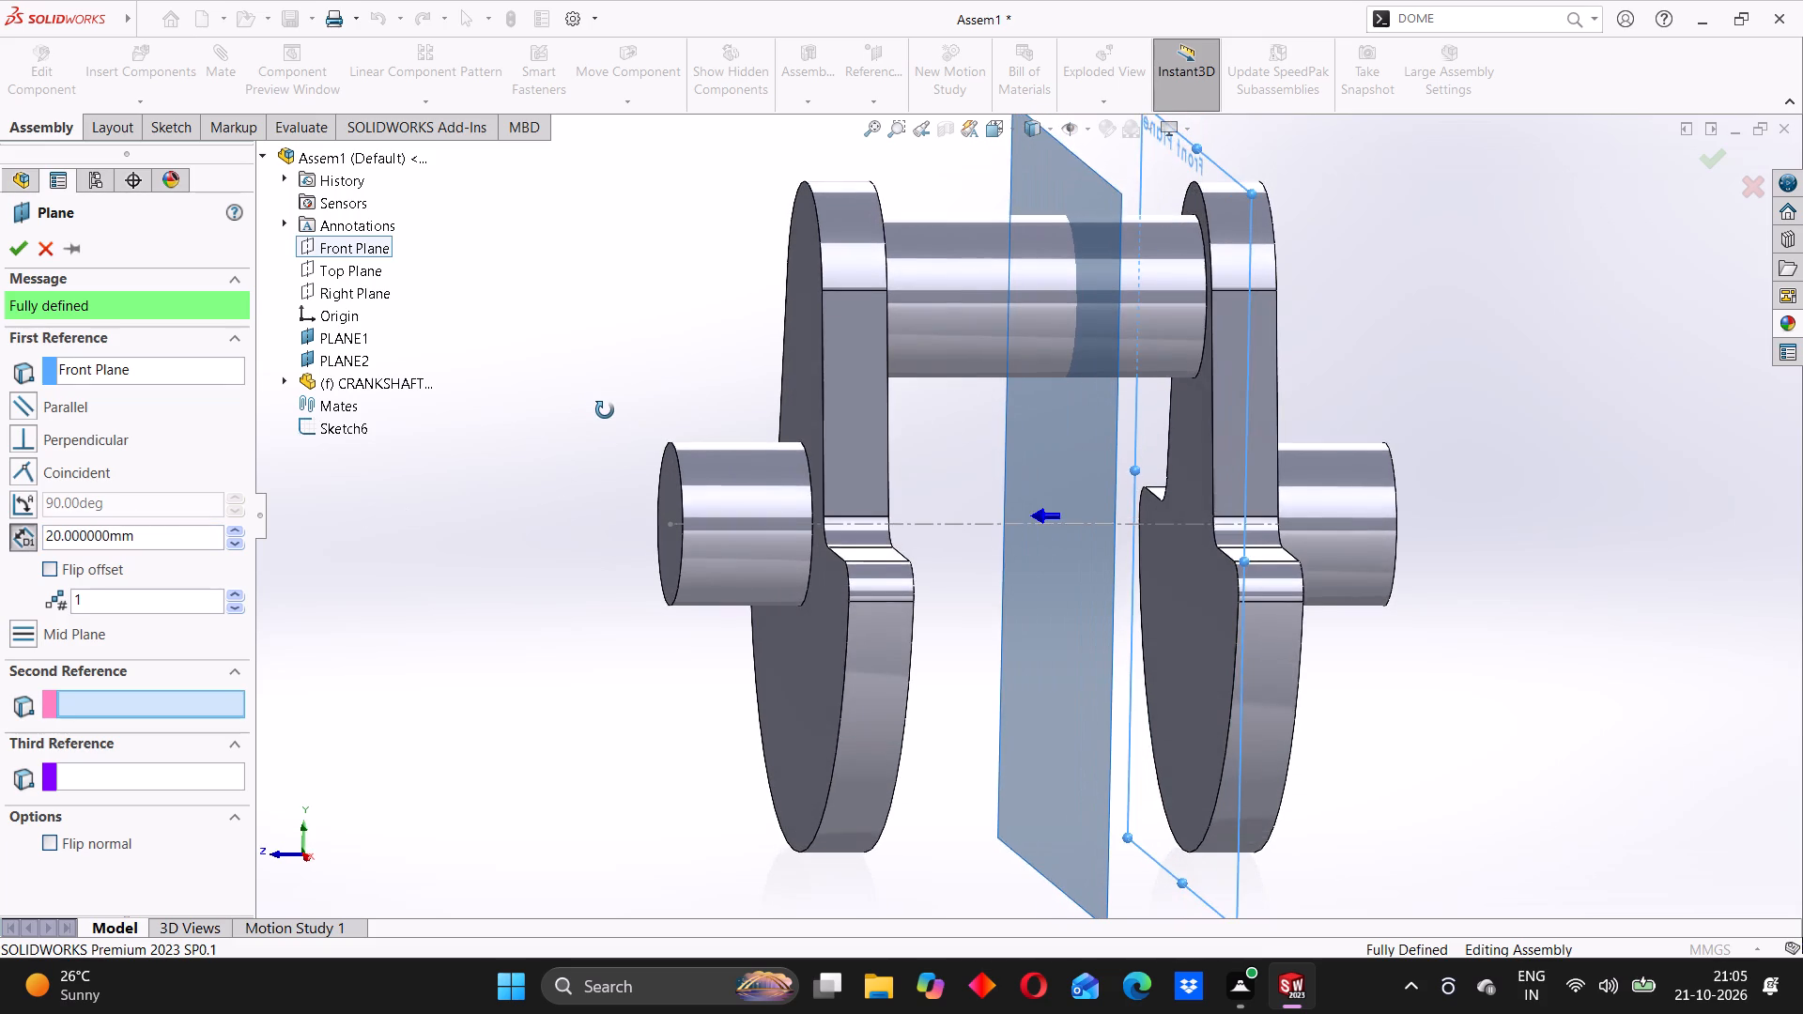
middle_click_drag(605, 410, 594, 407)
left_click_drag(150, 539, 39, 523)
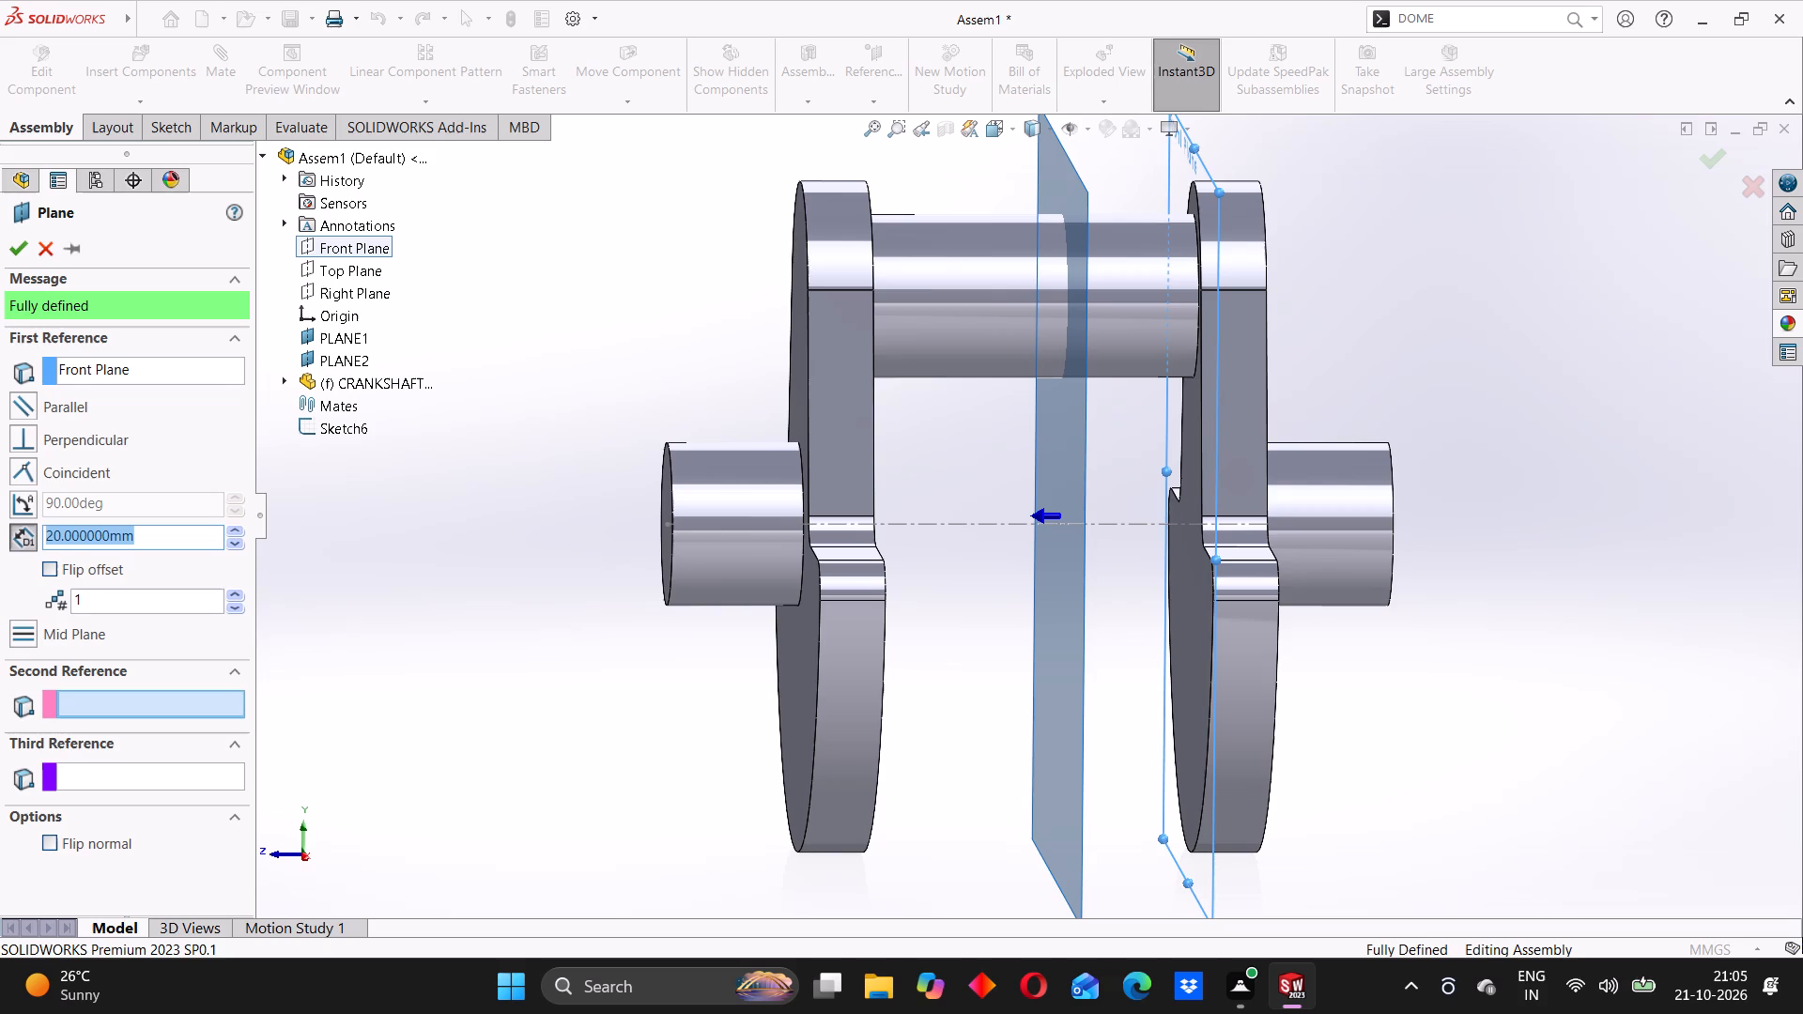
middle_click_drag(503, 420, 494, 428)
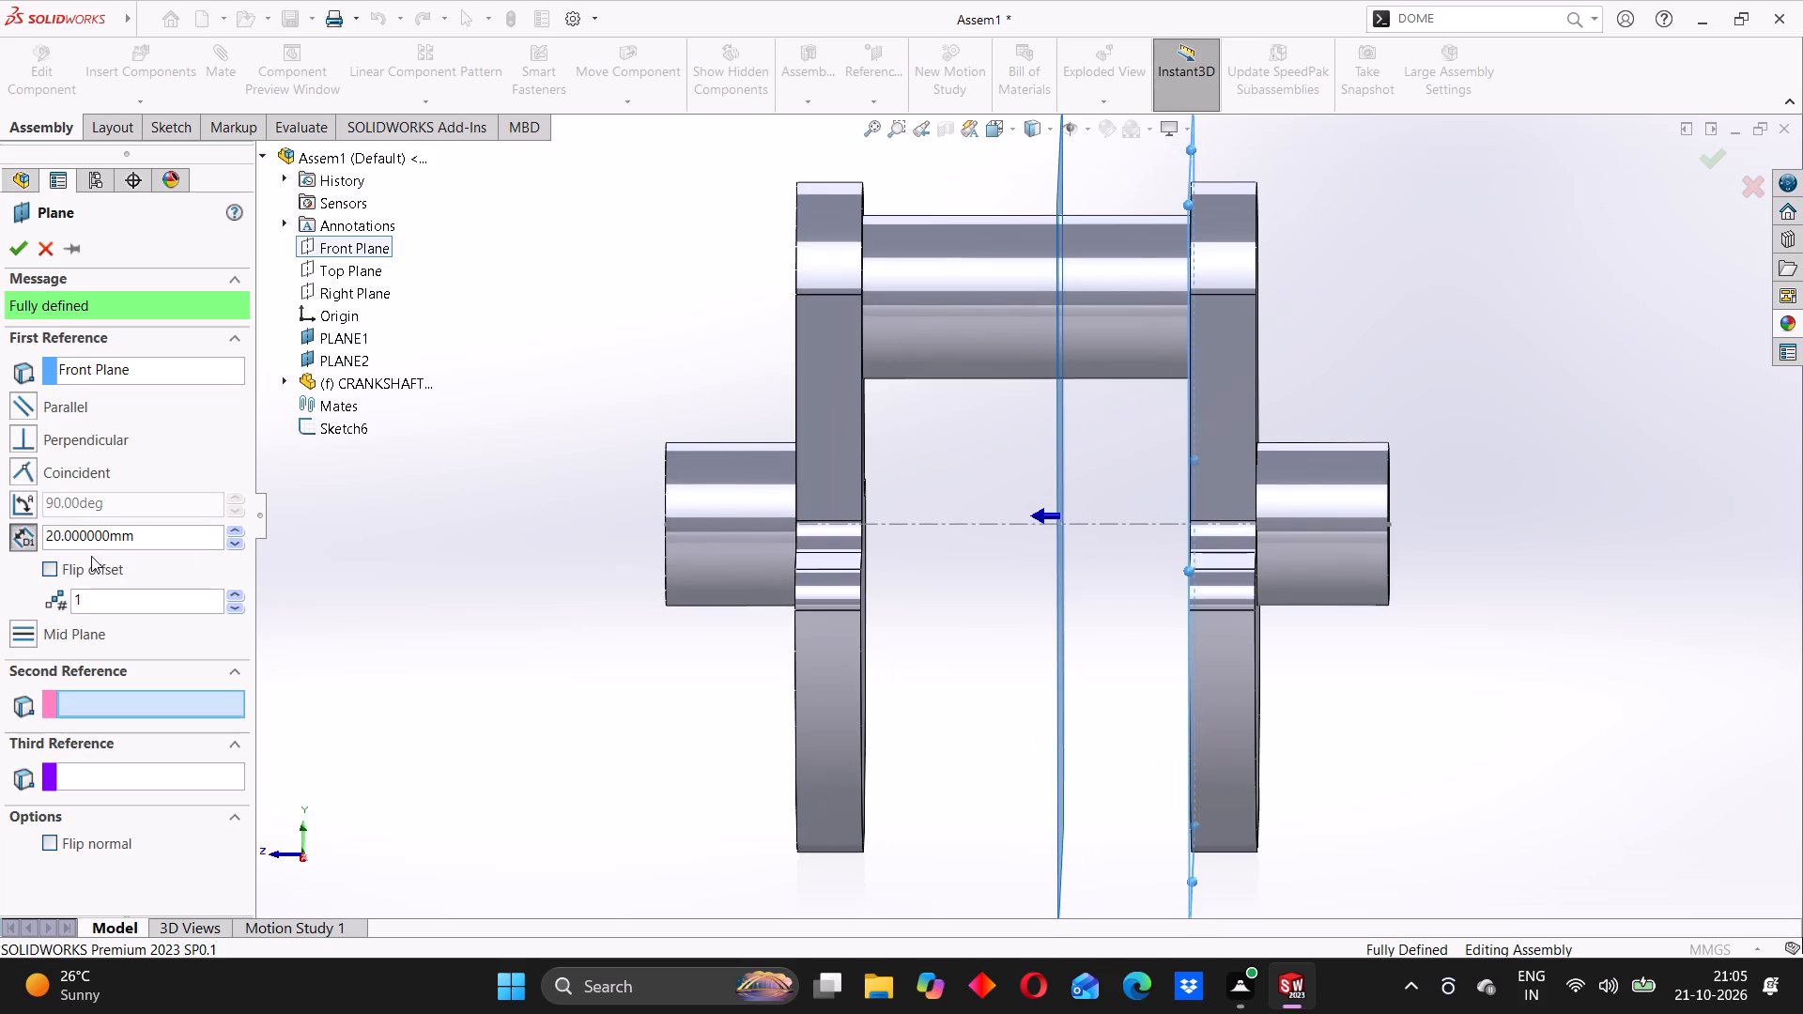
left_click_drag(146, 541, 32, 536)
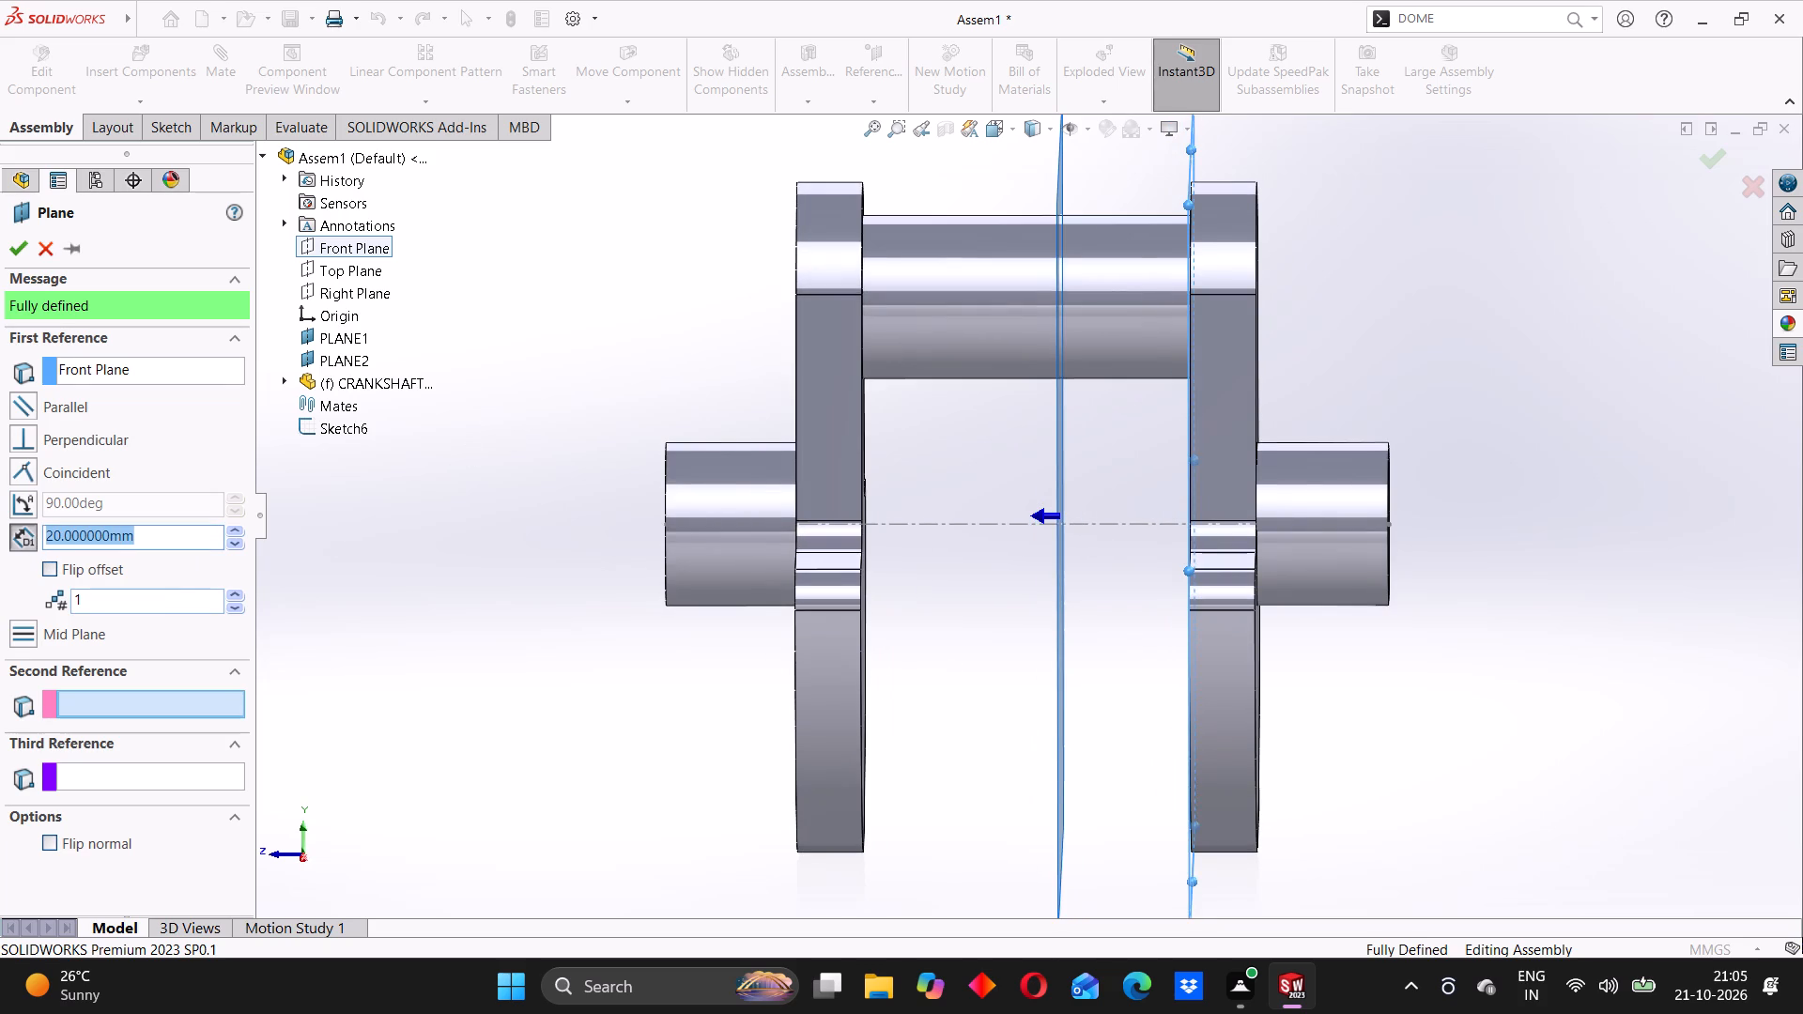
type("10")
key("Return")
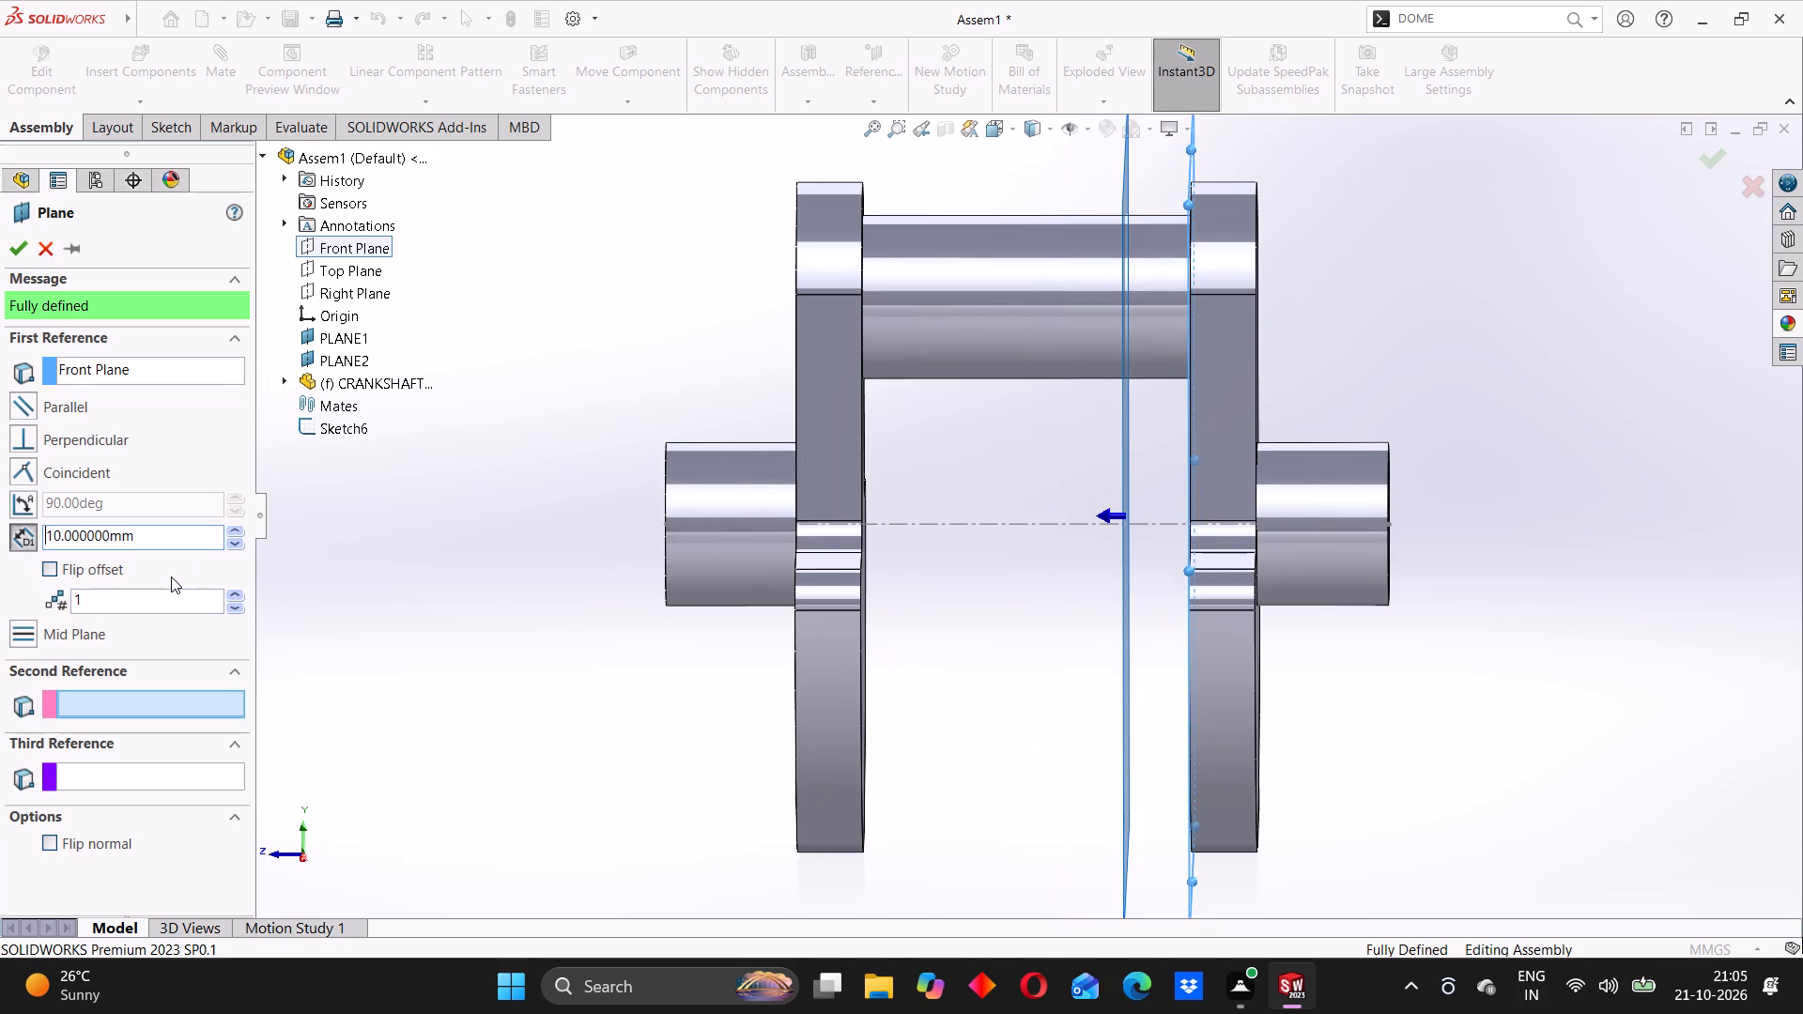
Examine the previewed offset plane's position between the crank webs and along the crankpin from several angles.
middle_click_drag(554, 462, 587, 431)
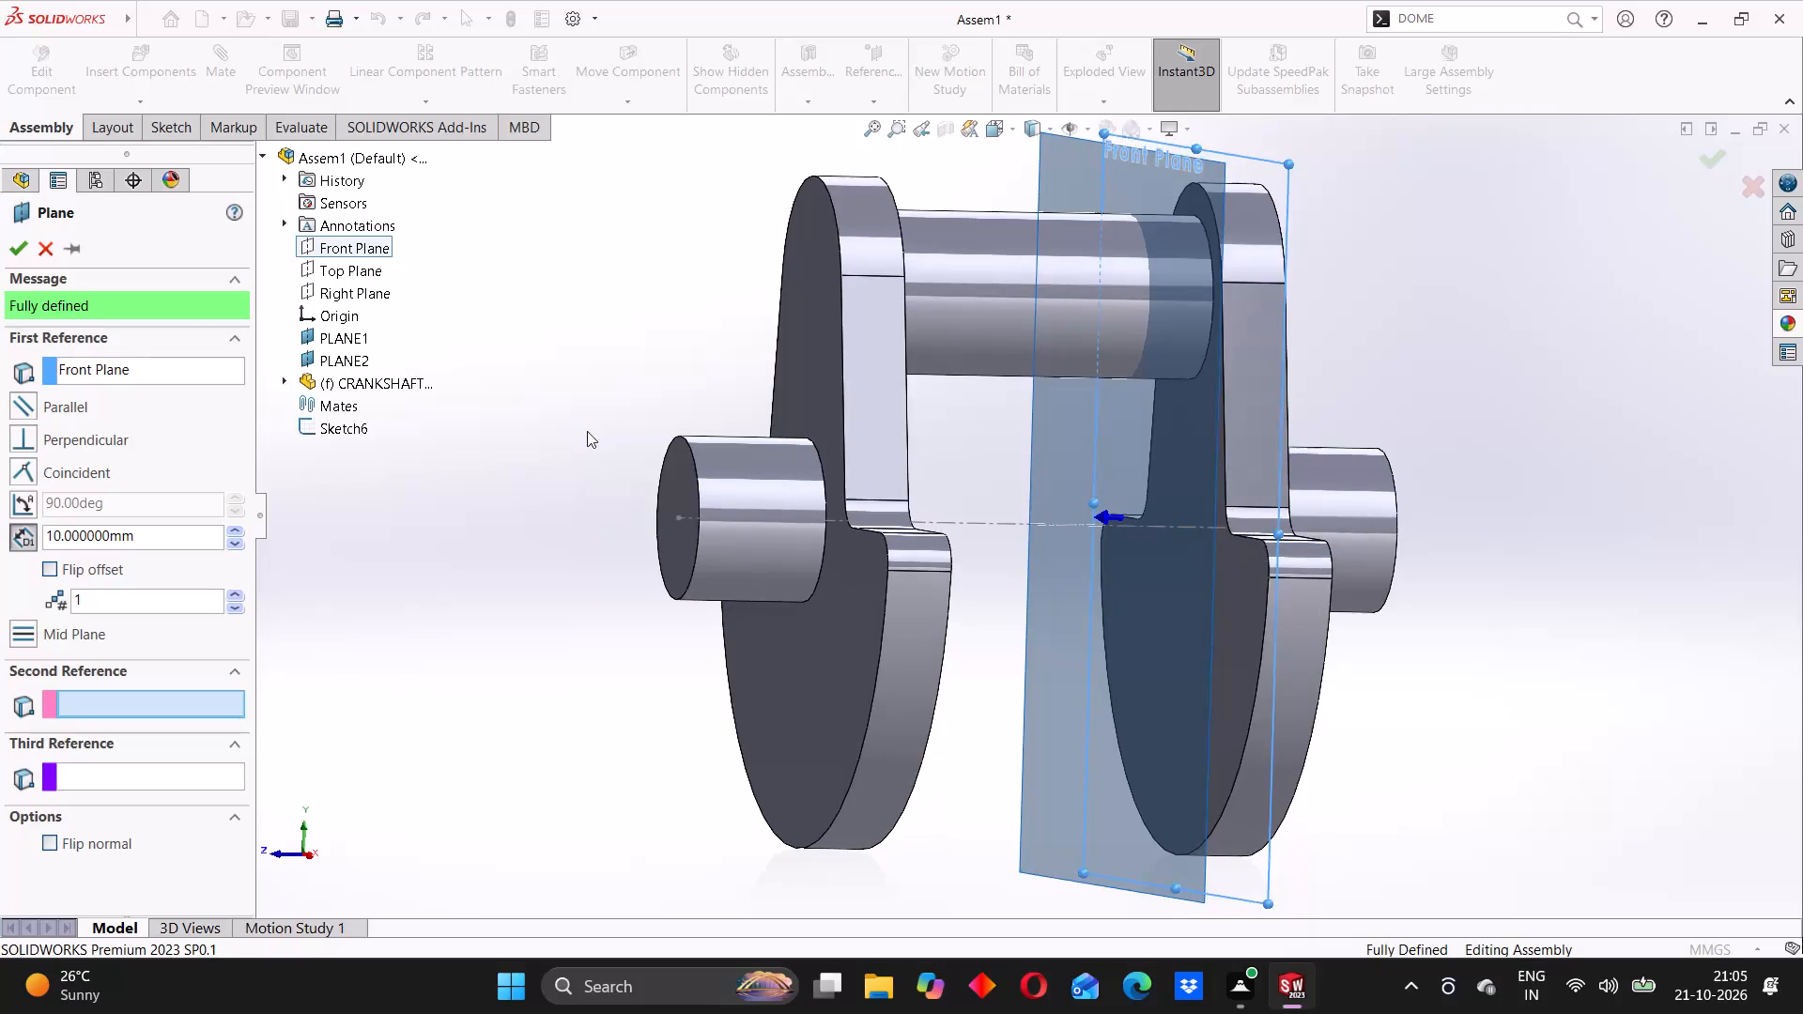
middle_click_drag(565, 406, 534, 437)
middle_click_drag(536, 396, 543, 418)
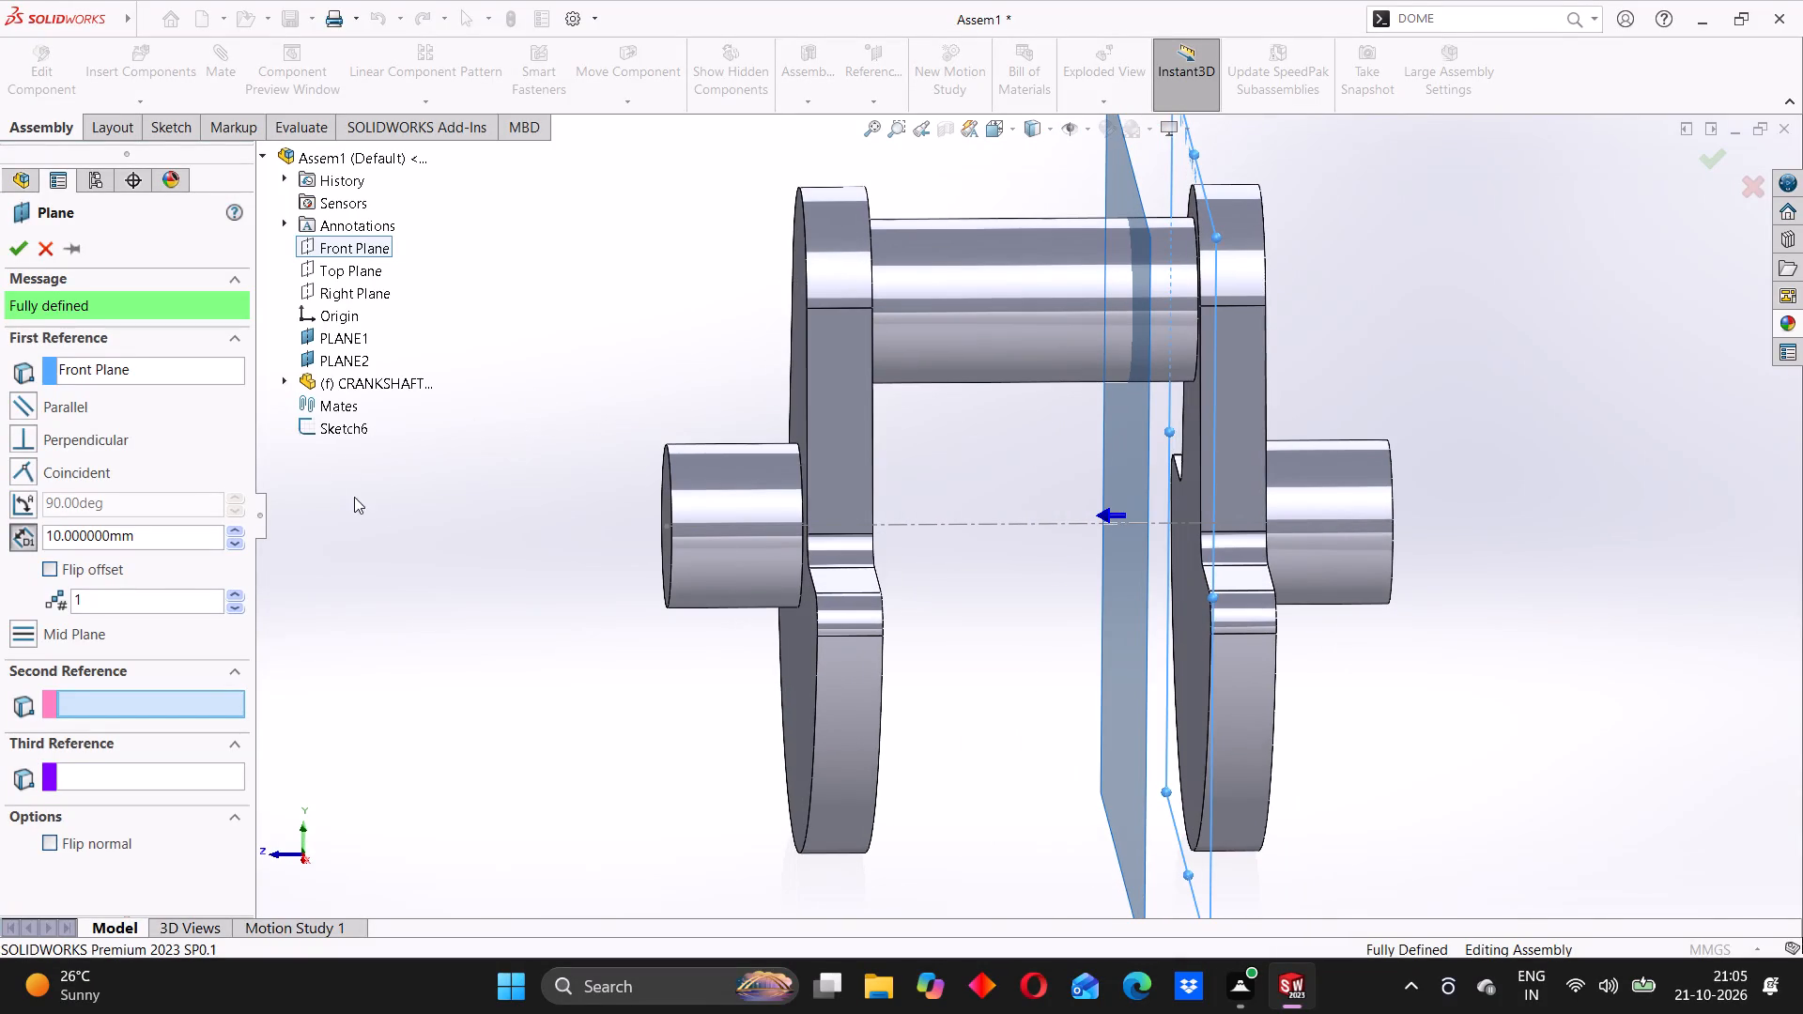
middle_click_drag(494, 481, 479, 491)
middle_click_drag(465, 479, 504, 484)
scroll(484, 485, "up", 2)
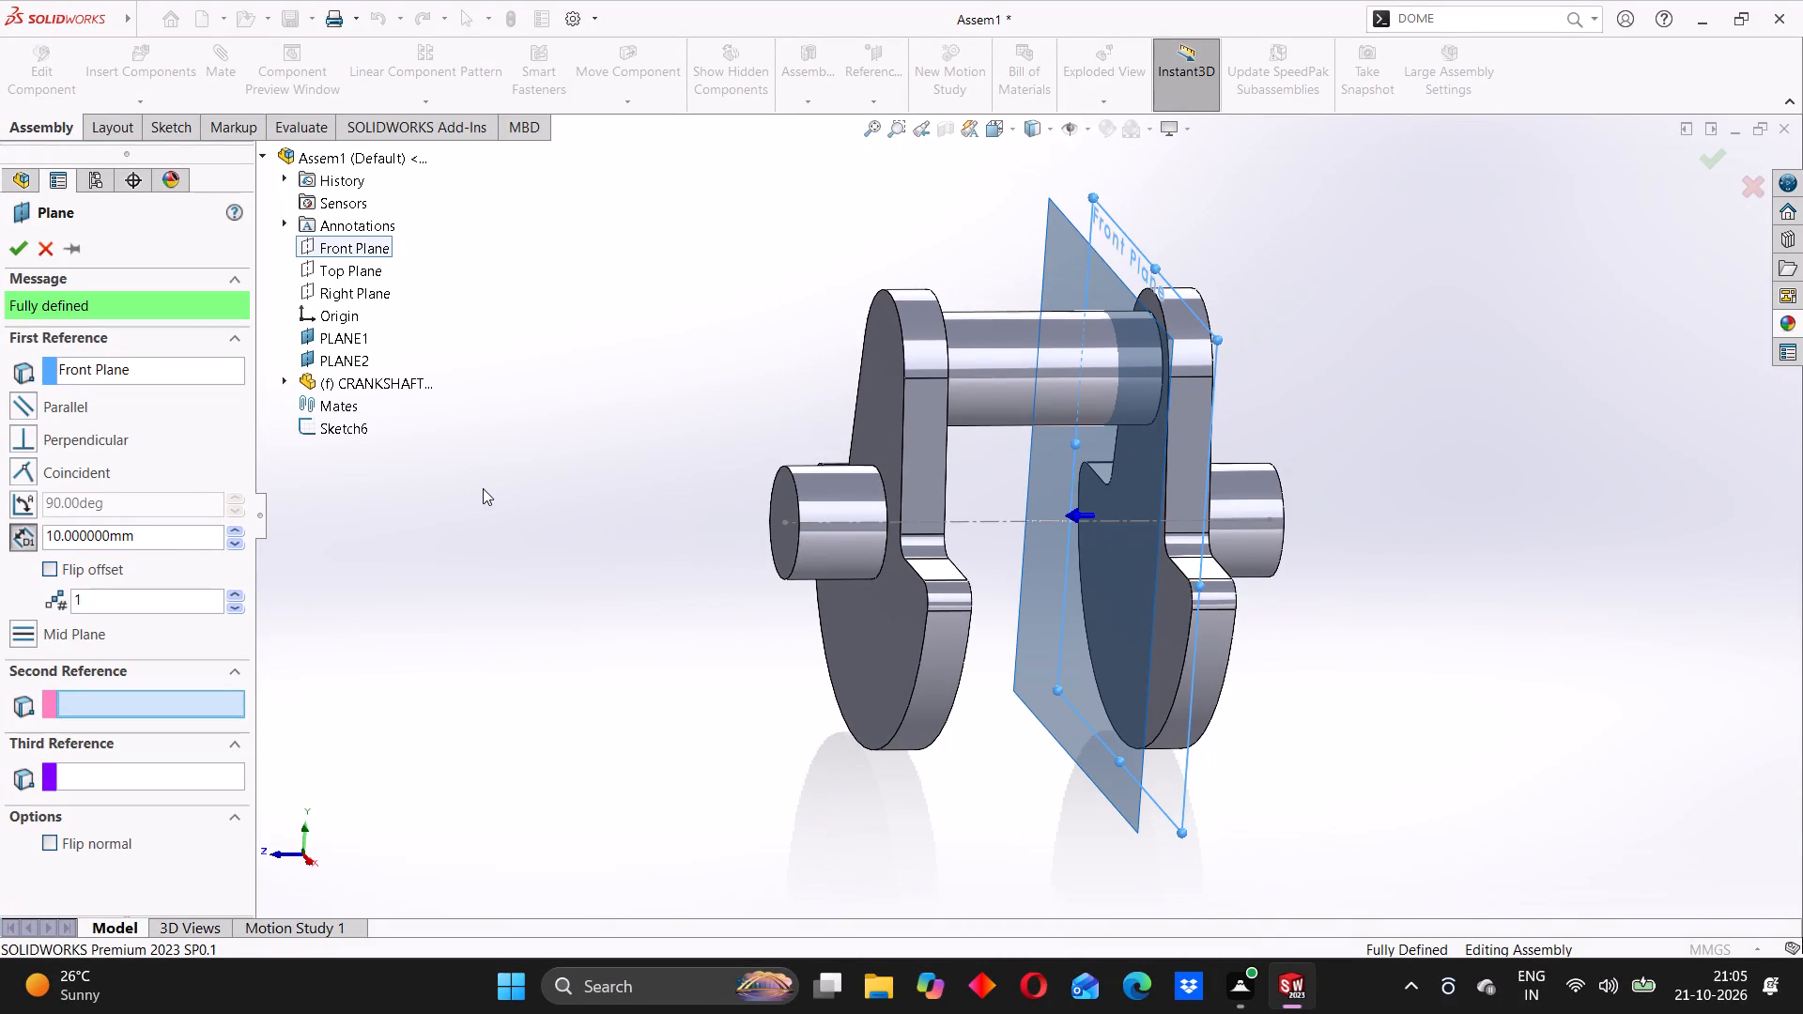
middle_click_drag(646, 442, 619, 464)
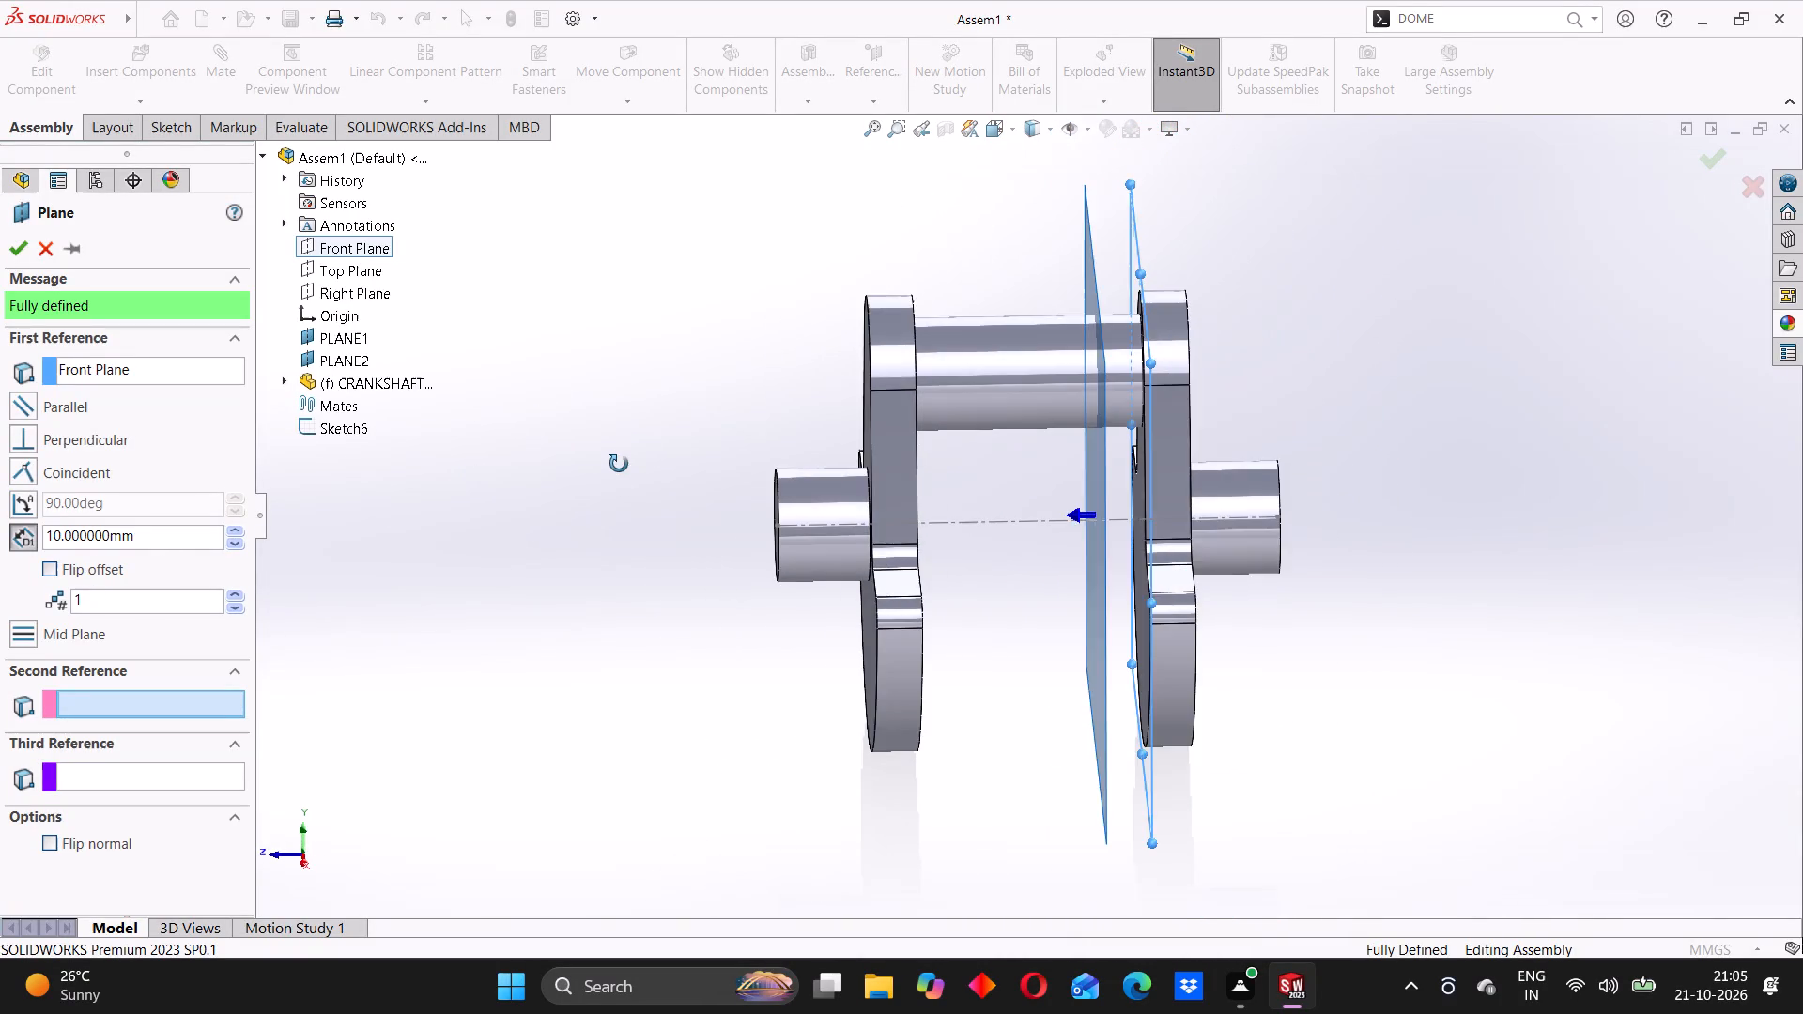
middle_click_drag(619, 464, 640, 461)
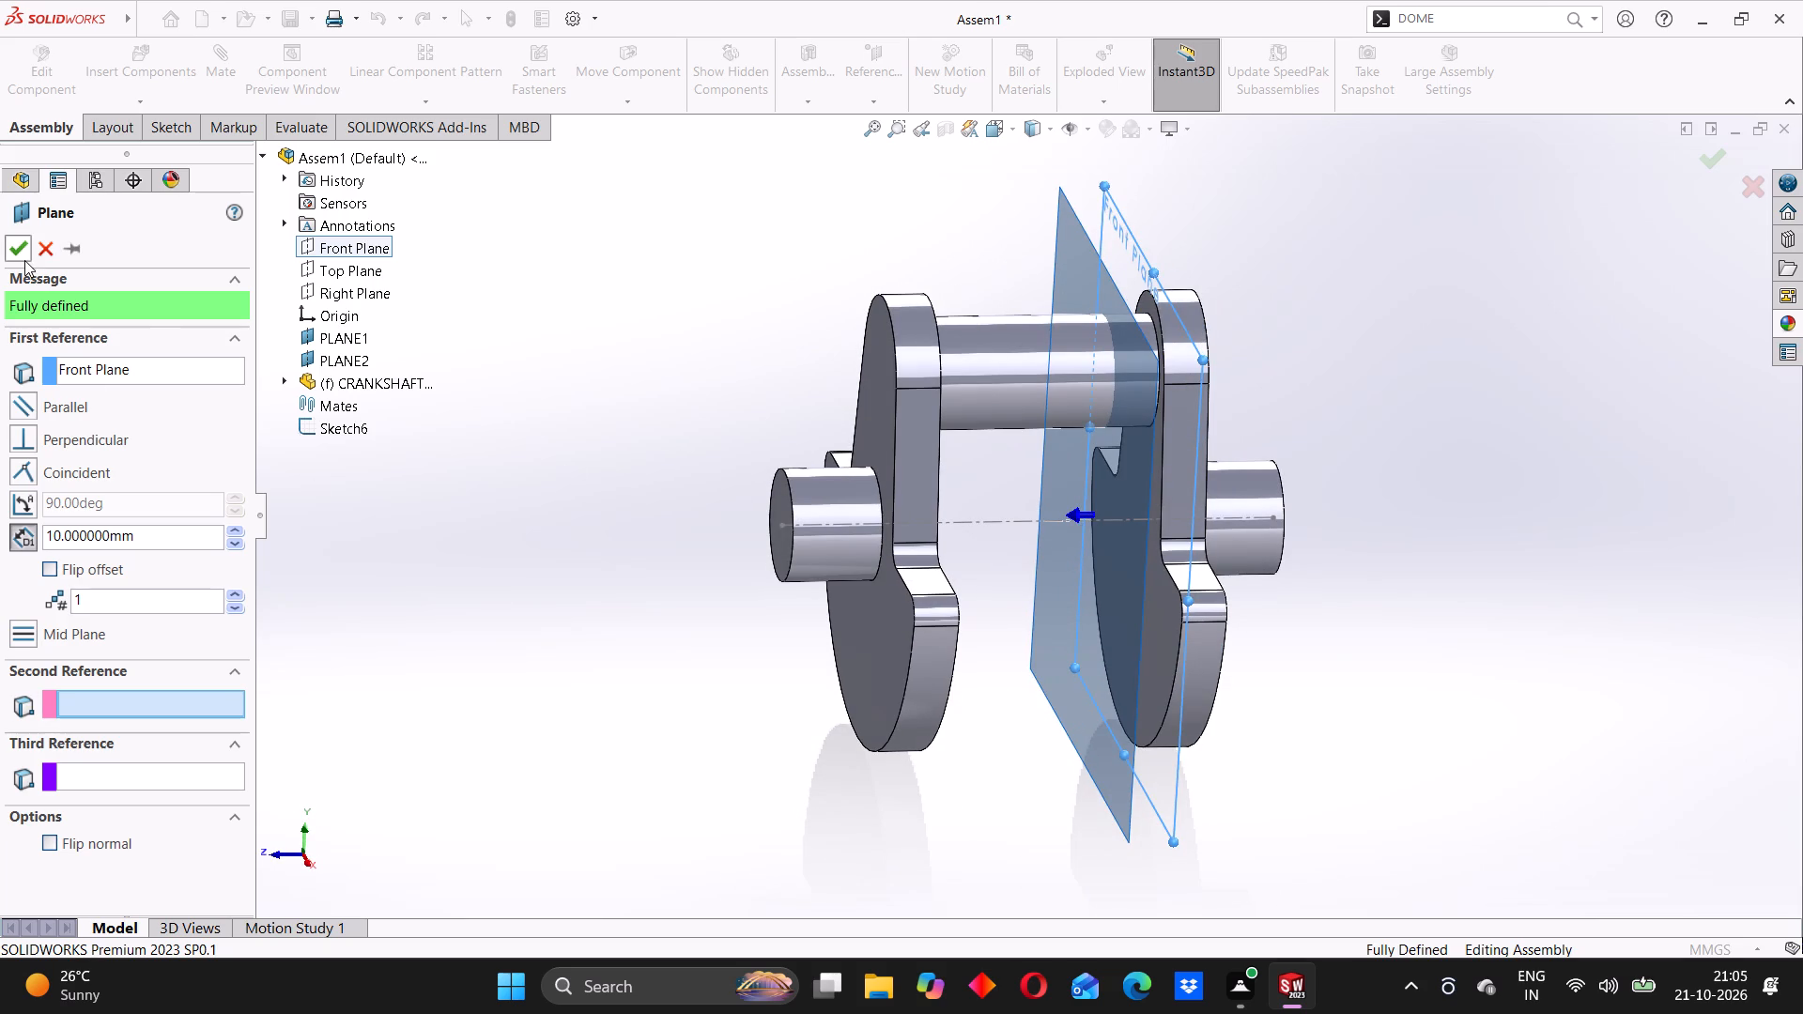
middle_click_drag(840, 489, 819, 497)
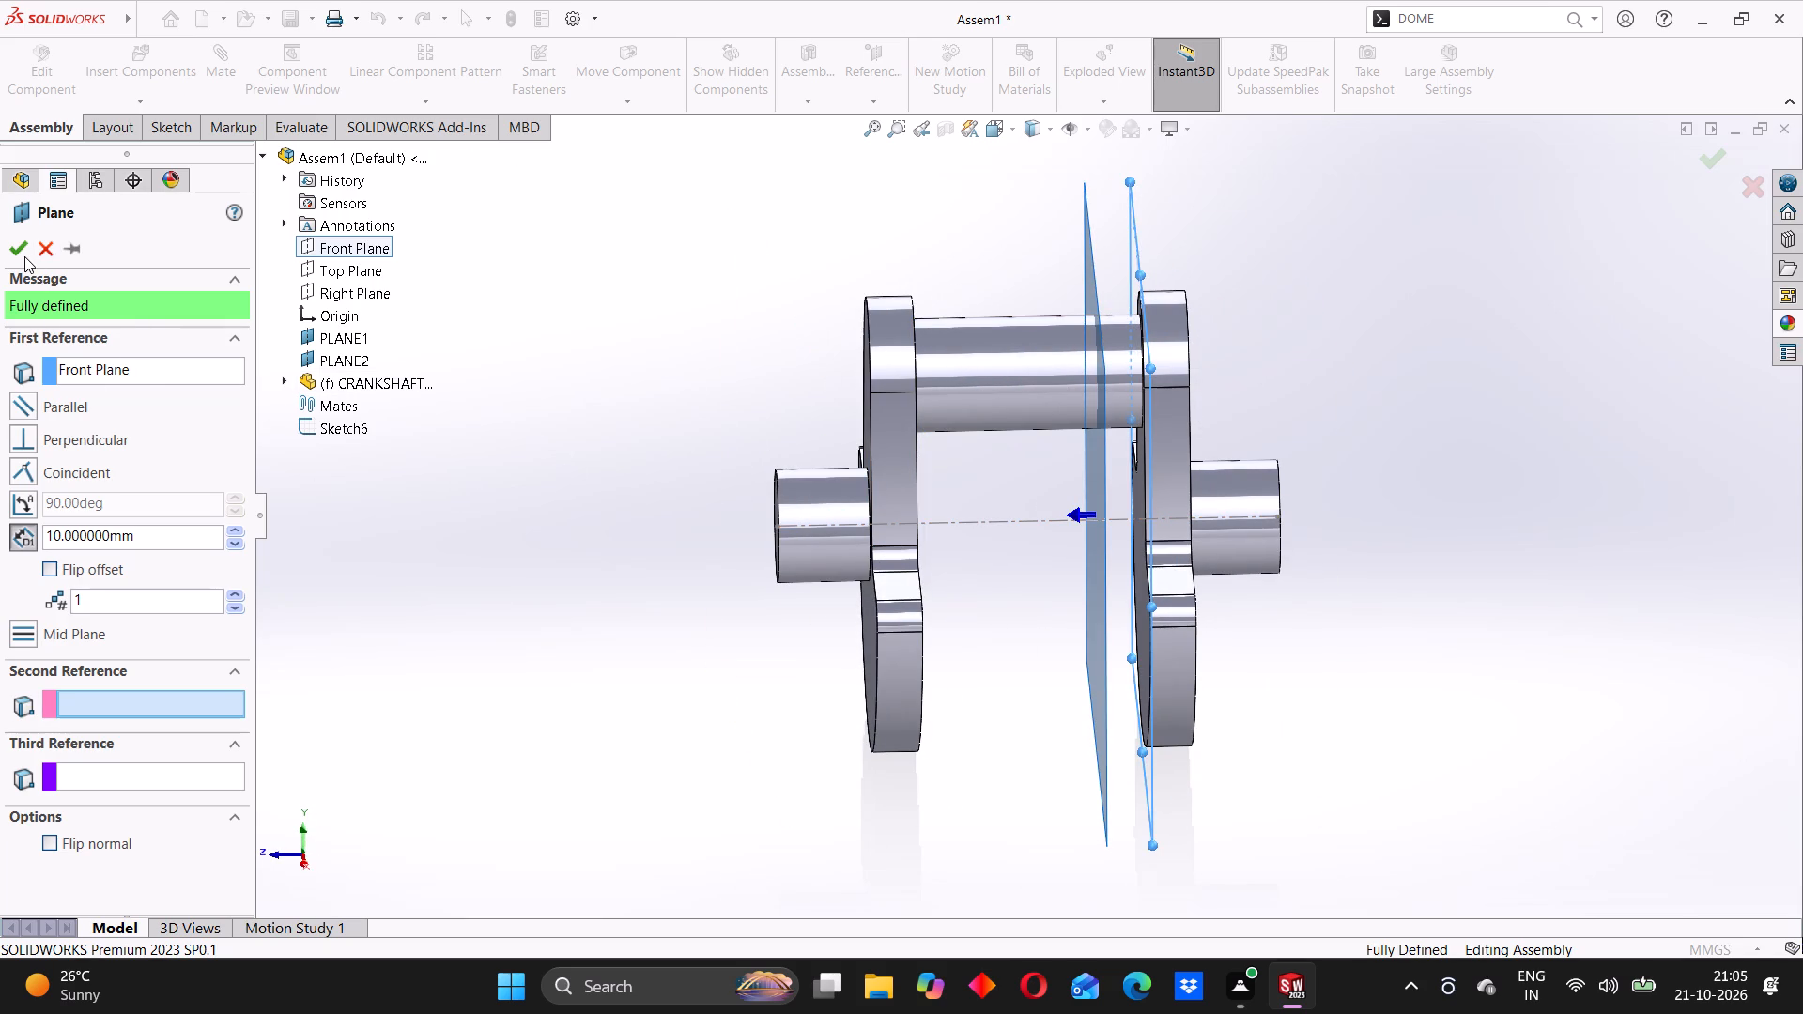
scroll(1009, 413, "down", 3)
middle_click_drag(1047, 497, 1034, 498)
middle_click_drag(1087, 393, 1100, 409)
scroll(1094, 457, "up", 1)
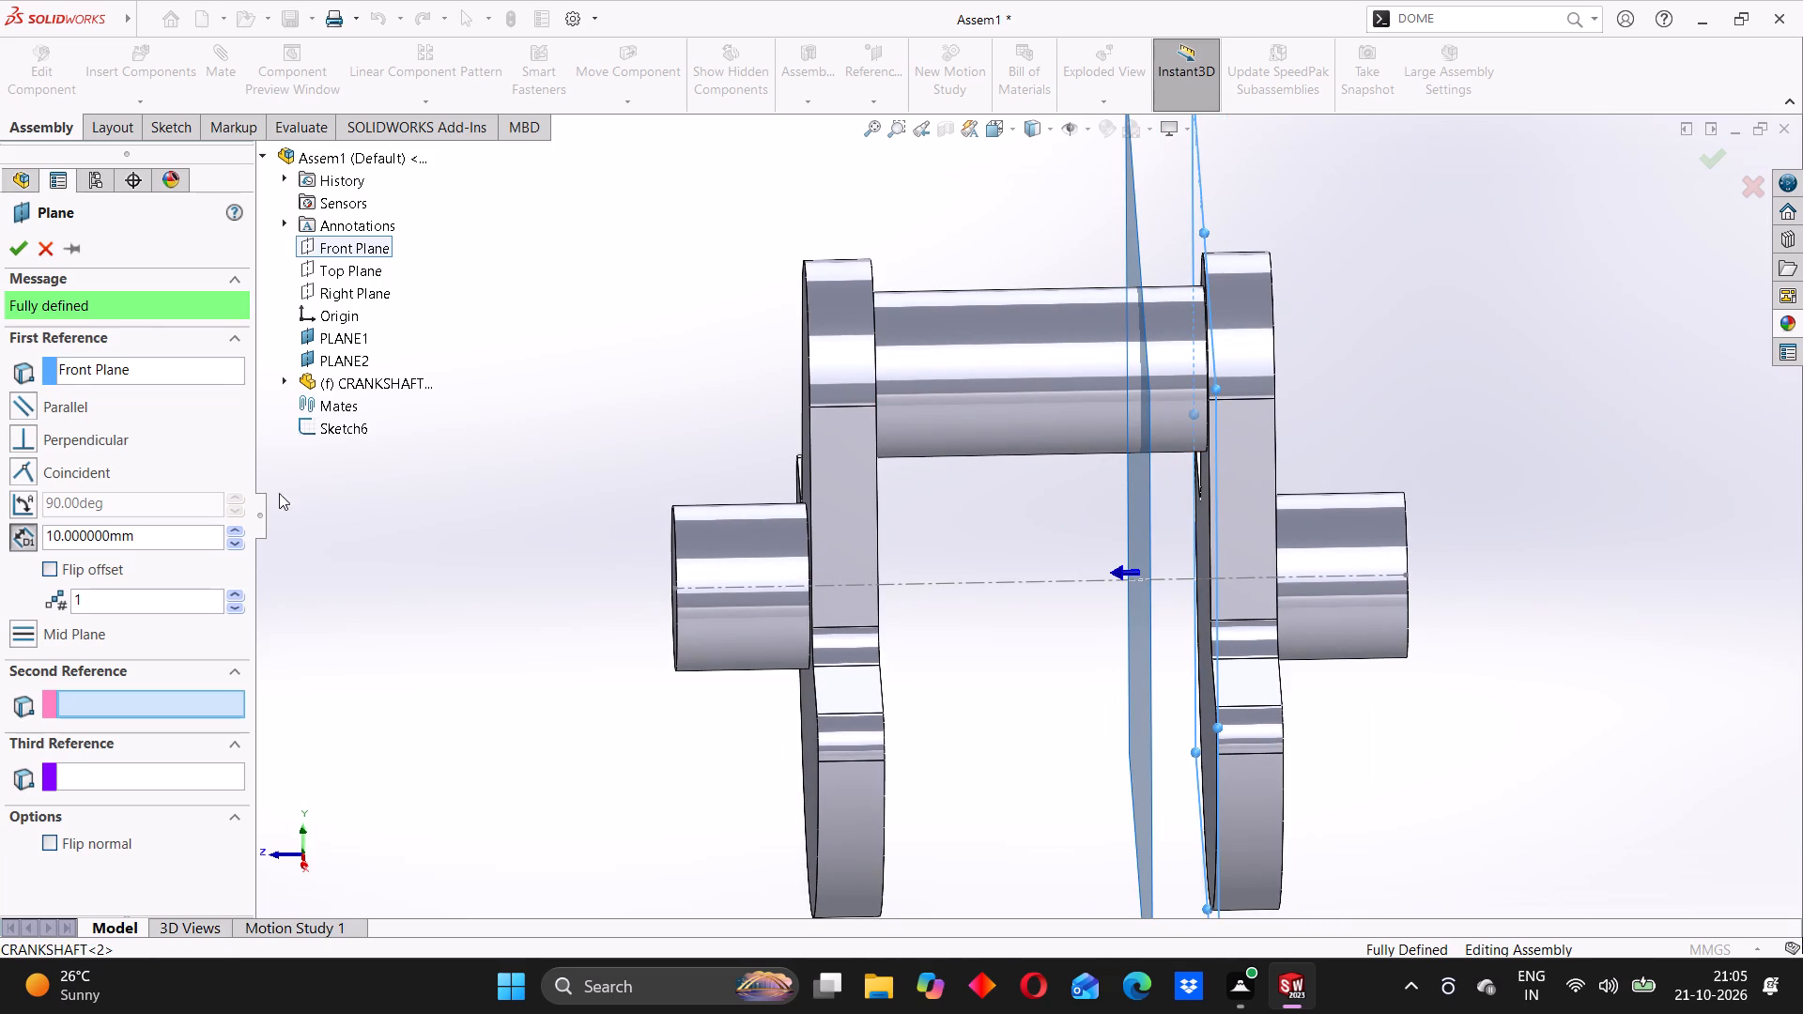
left_click_drag(141, 539, 35, 533)
scroll(912, 467, "up", 2)
left_click(720, 412)
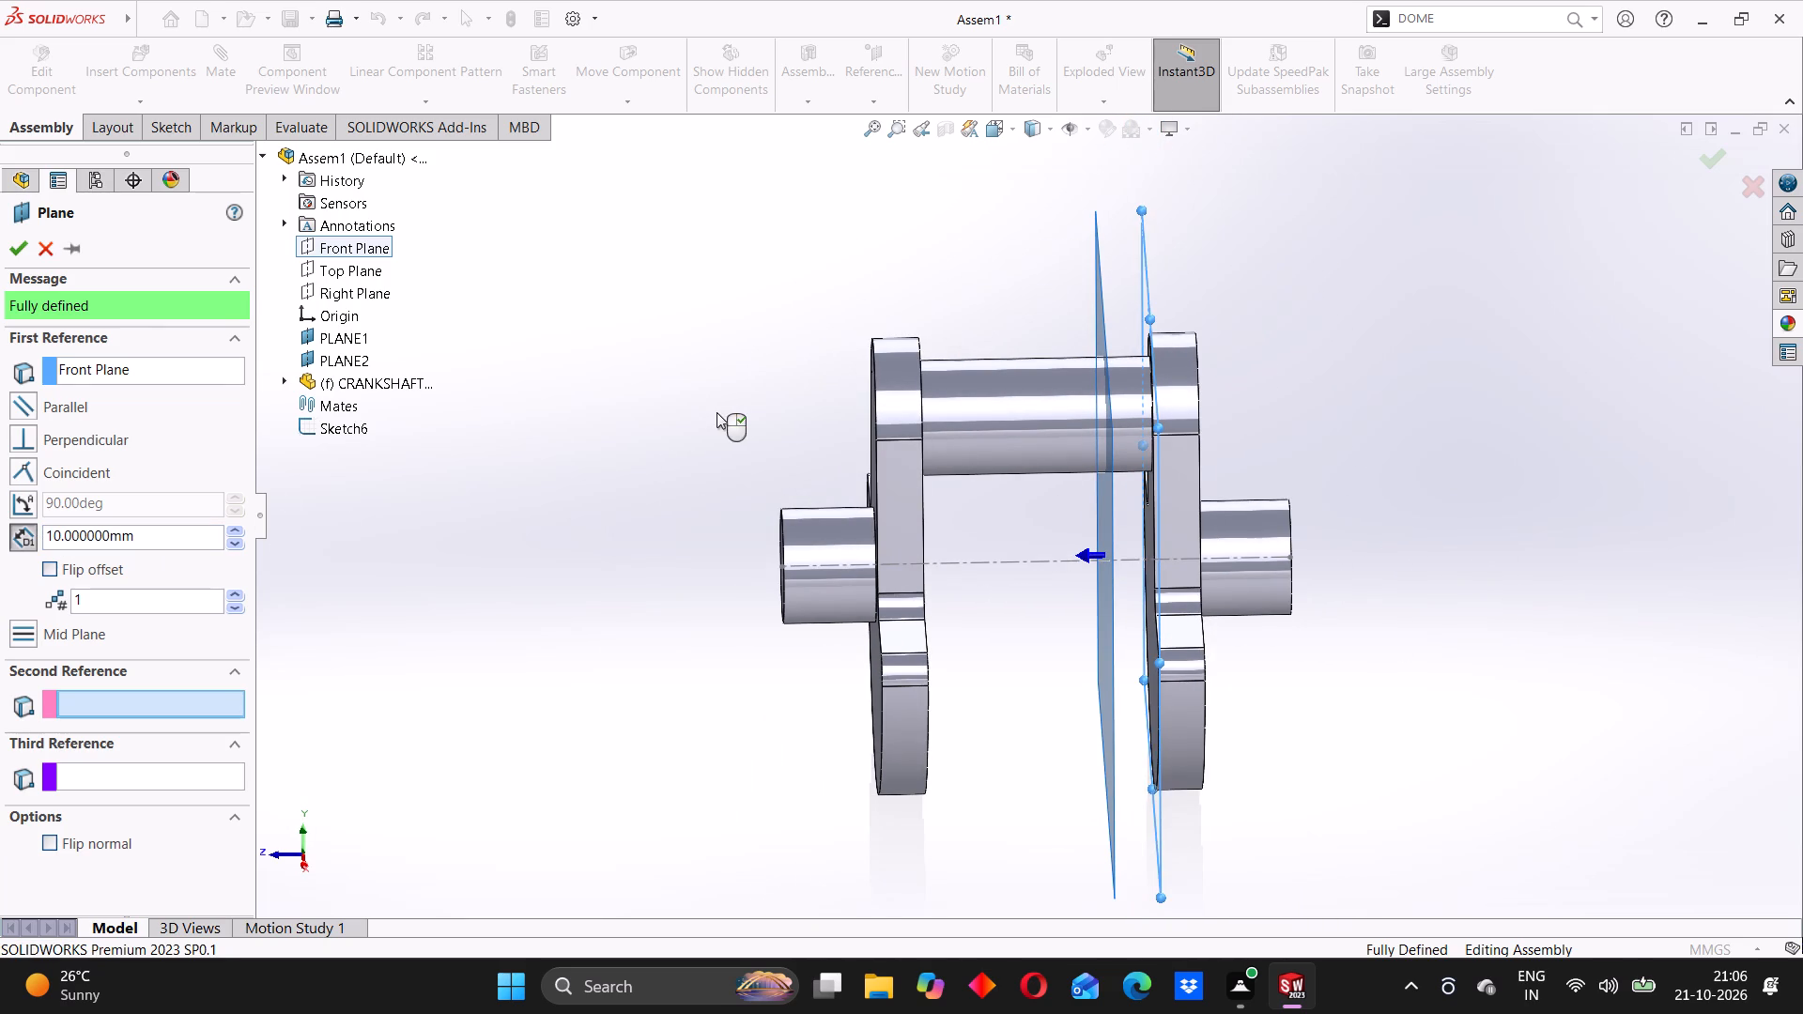
left_click(675, 431)
middle_click_drag(804, 431, 780, 418)
middle_click_drag(749, 434, 771, 438)
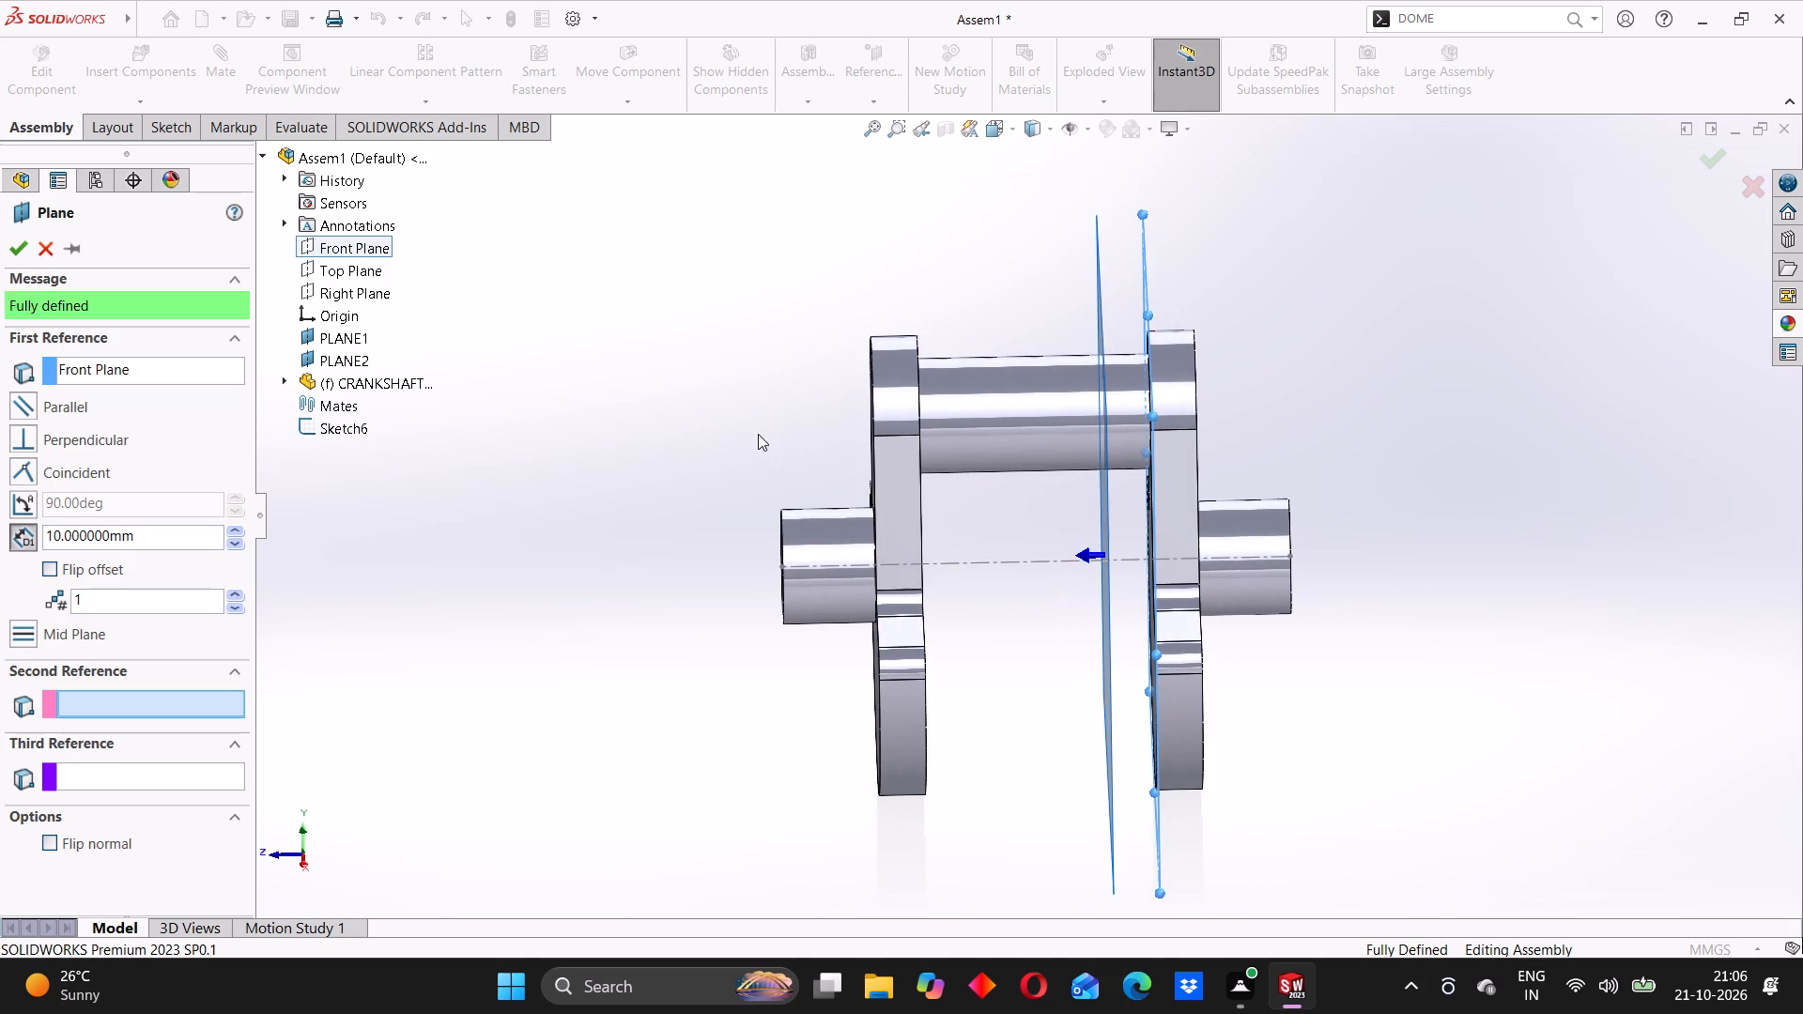
left_click(758, 434)
middle_click_drag(766, 436, 799, 428)
scroll(801, 427, "down", 1)
left_click(737, 429)
middle_click_drag(810, 440, 793, 446)
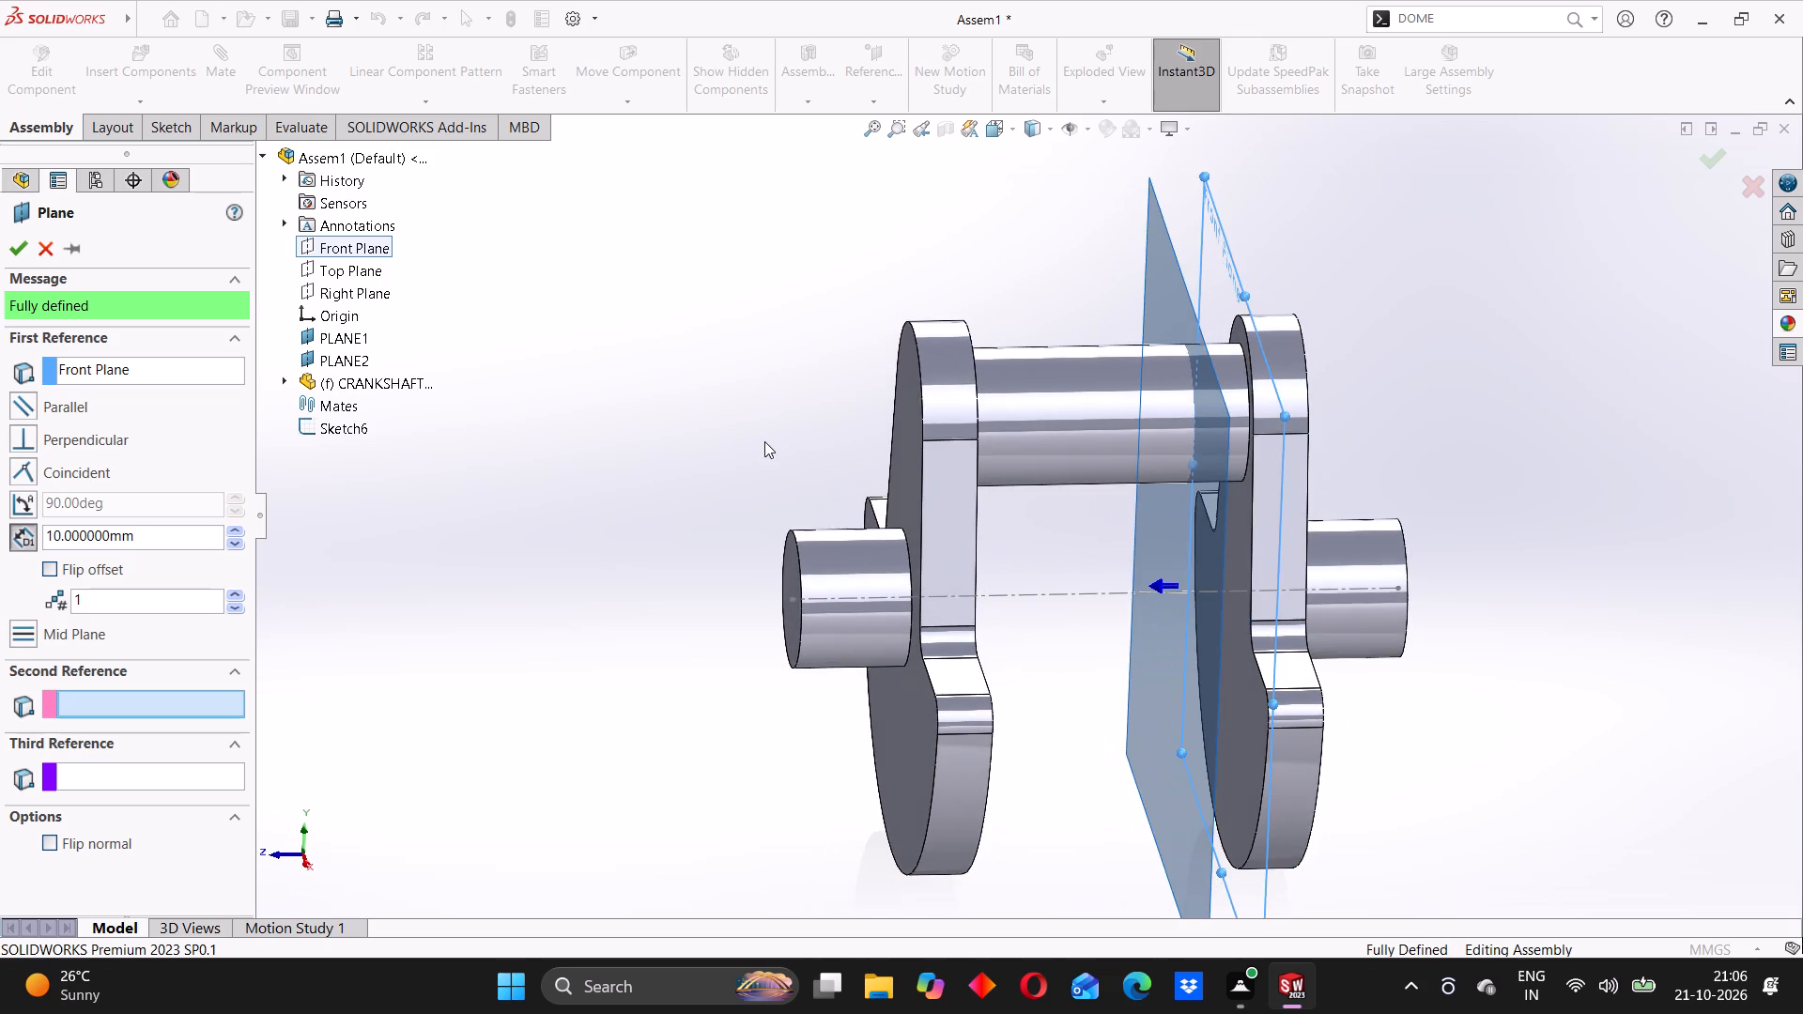
scroll(764, 441, "up", 3)
left_click(762, 444)
middle_click_drag(855, 460, 846, 467)
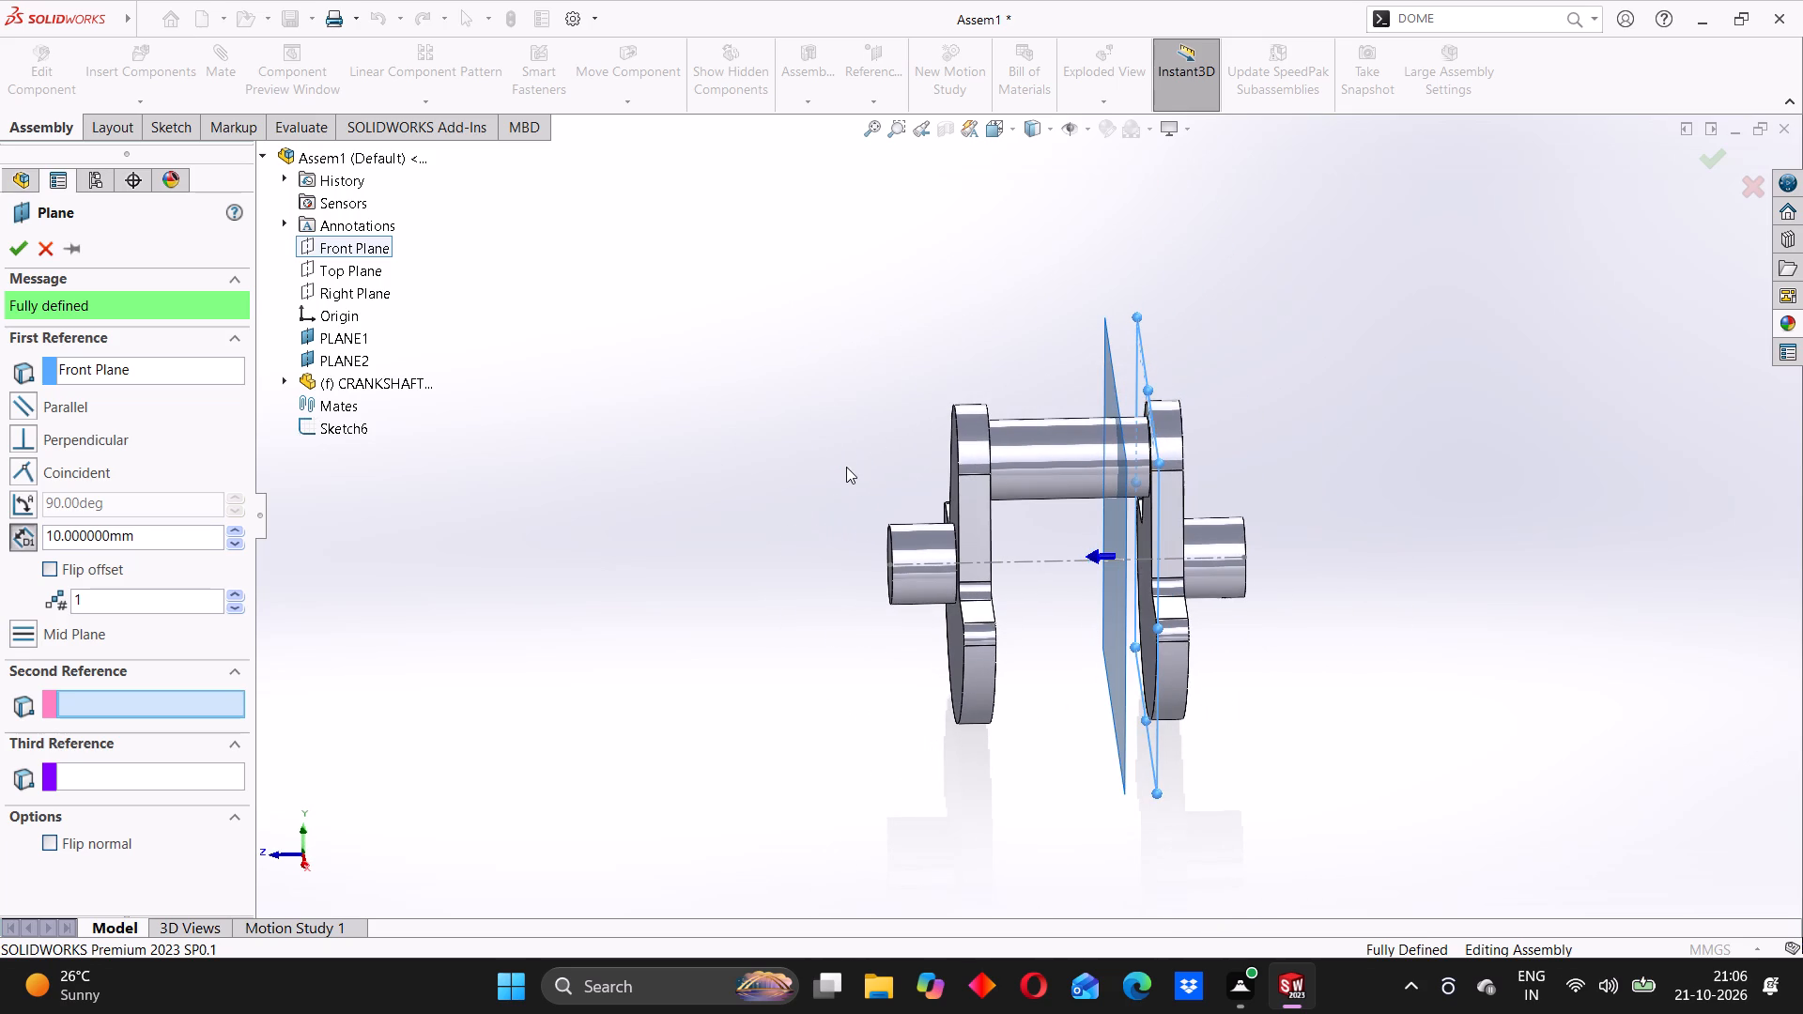
scroll(846, 467, "down", 2)
middle_click(856, 465)
left_click(849, 461)
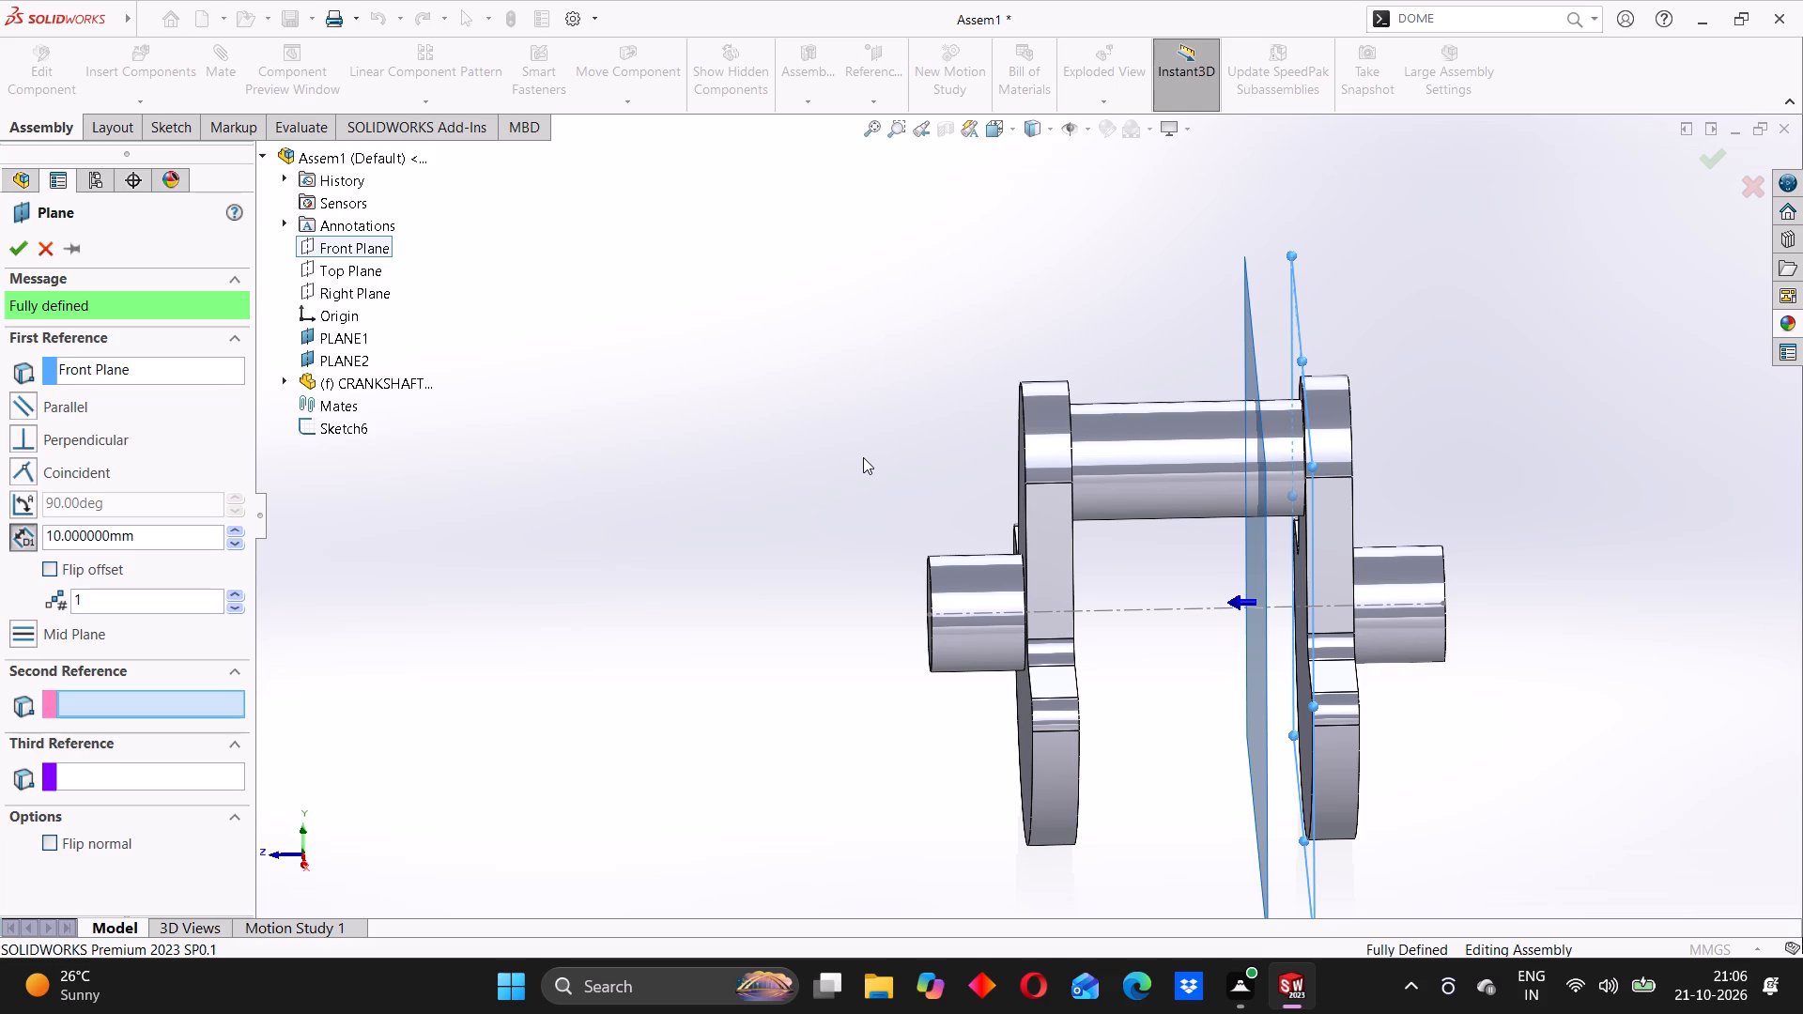
left_click(863, 459)
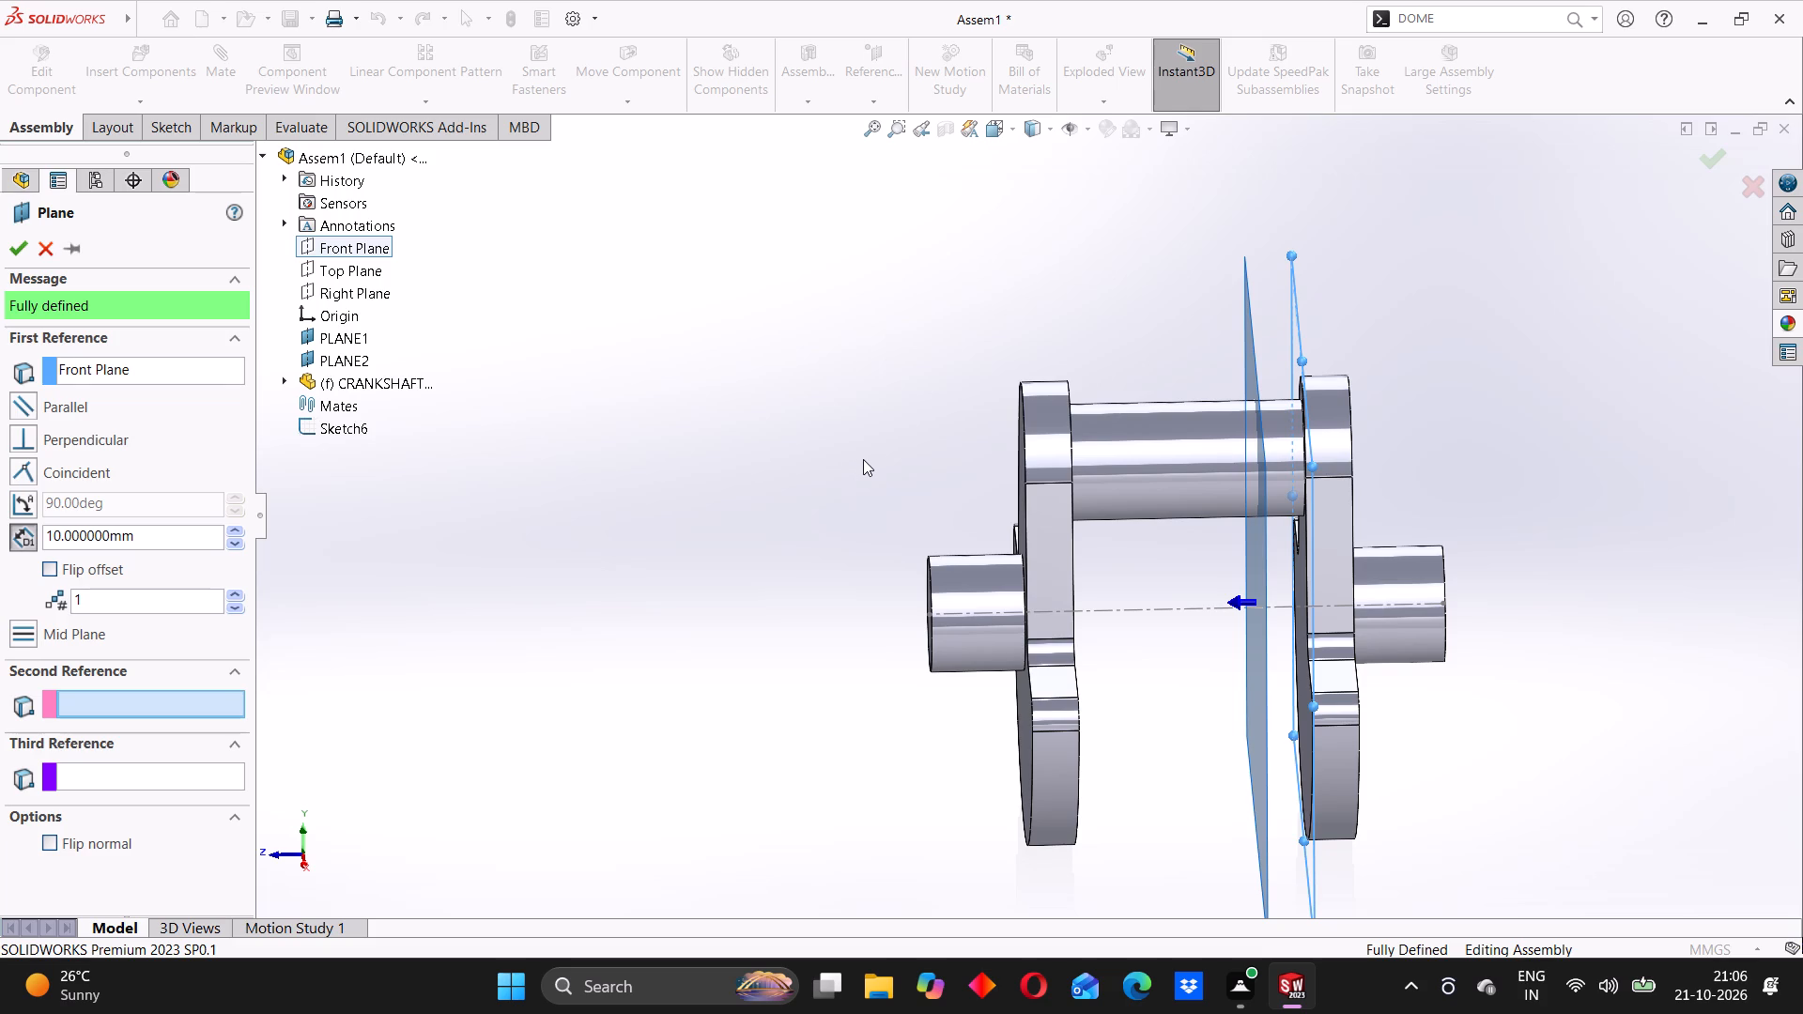
middle_click(855, 475)
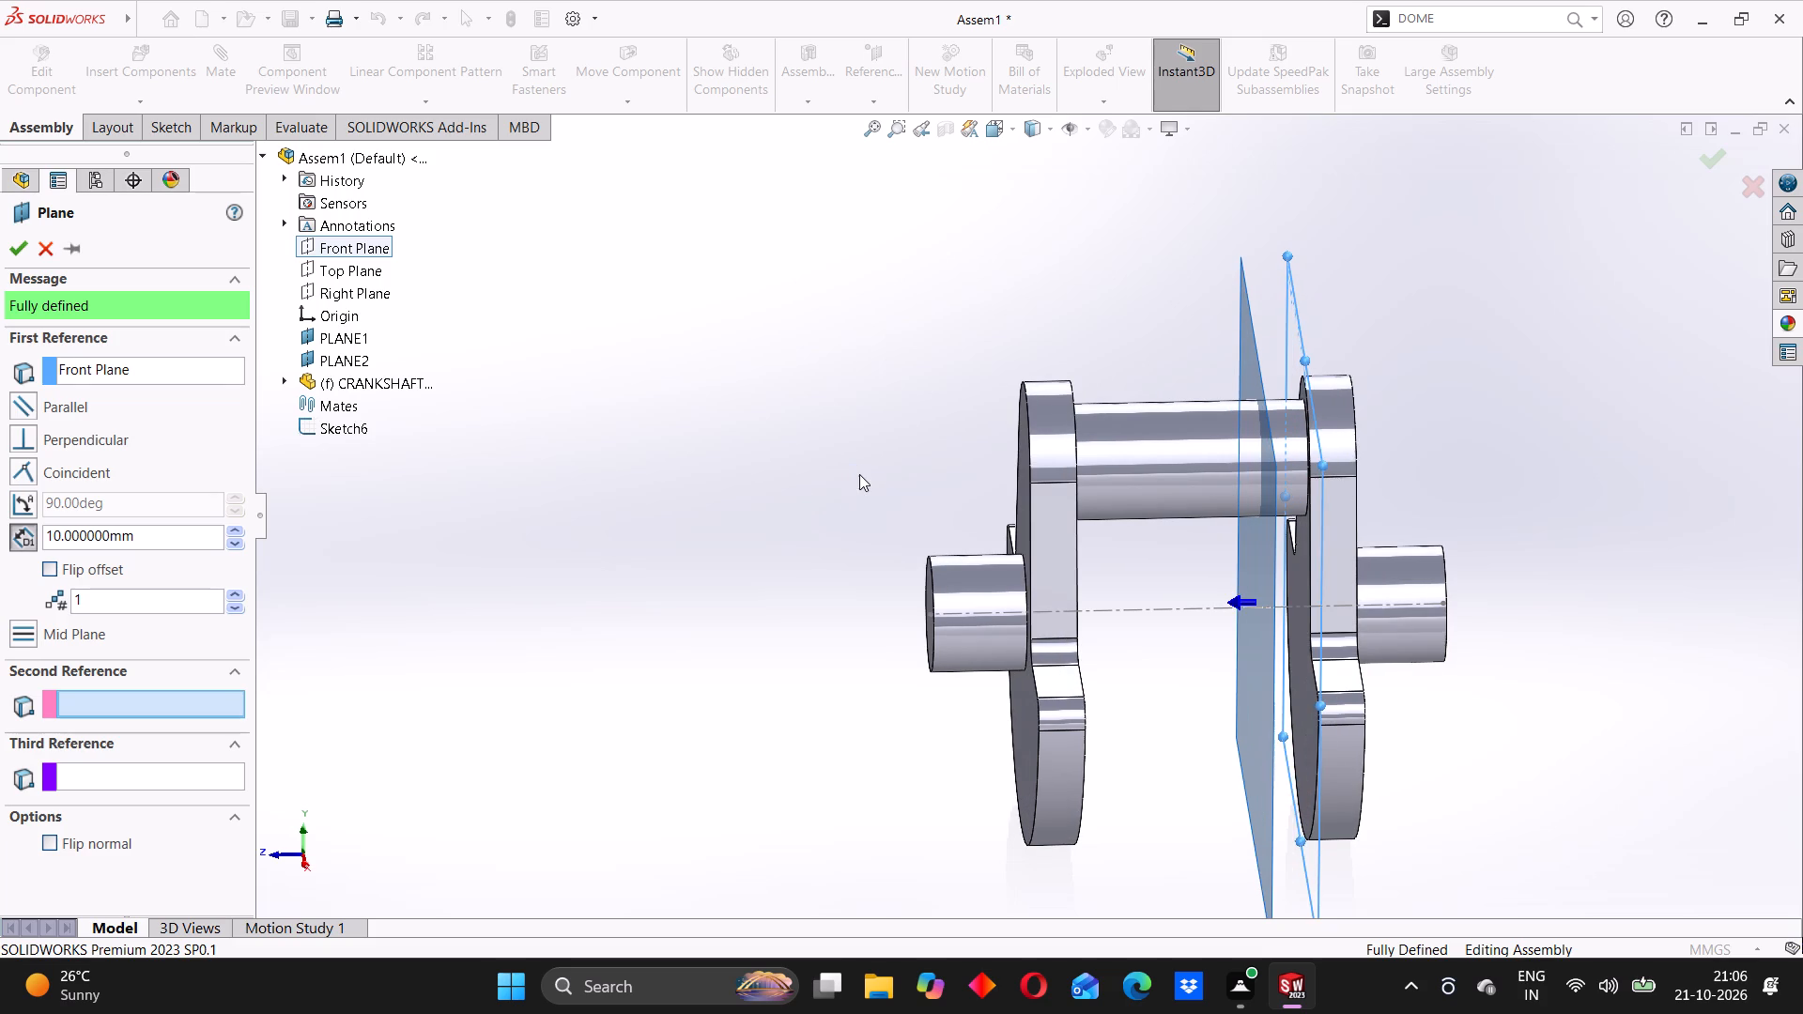
left_click(841, 469)
middle_click(882, 465)
middle_click_drag(886, 466, 876, 469)
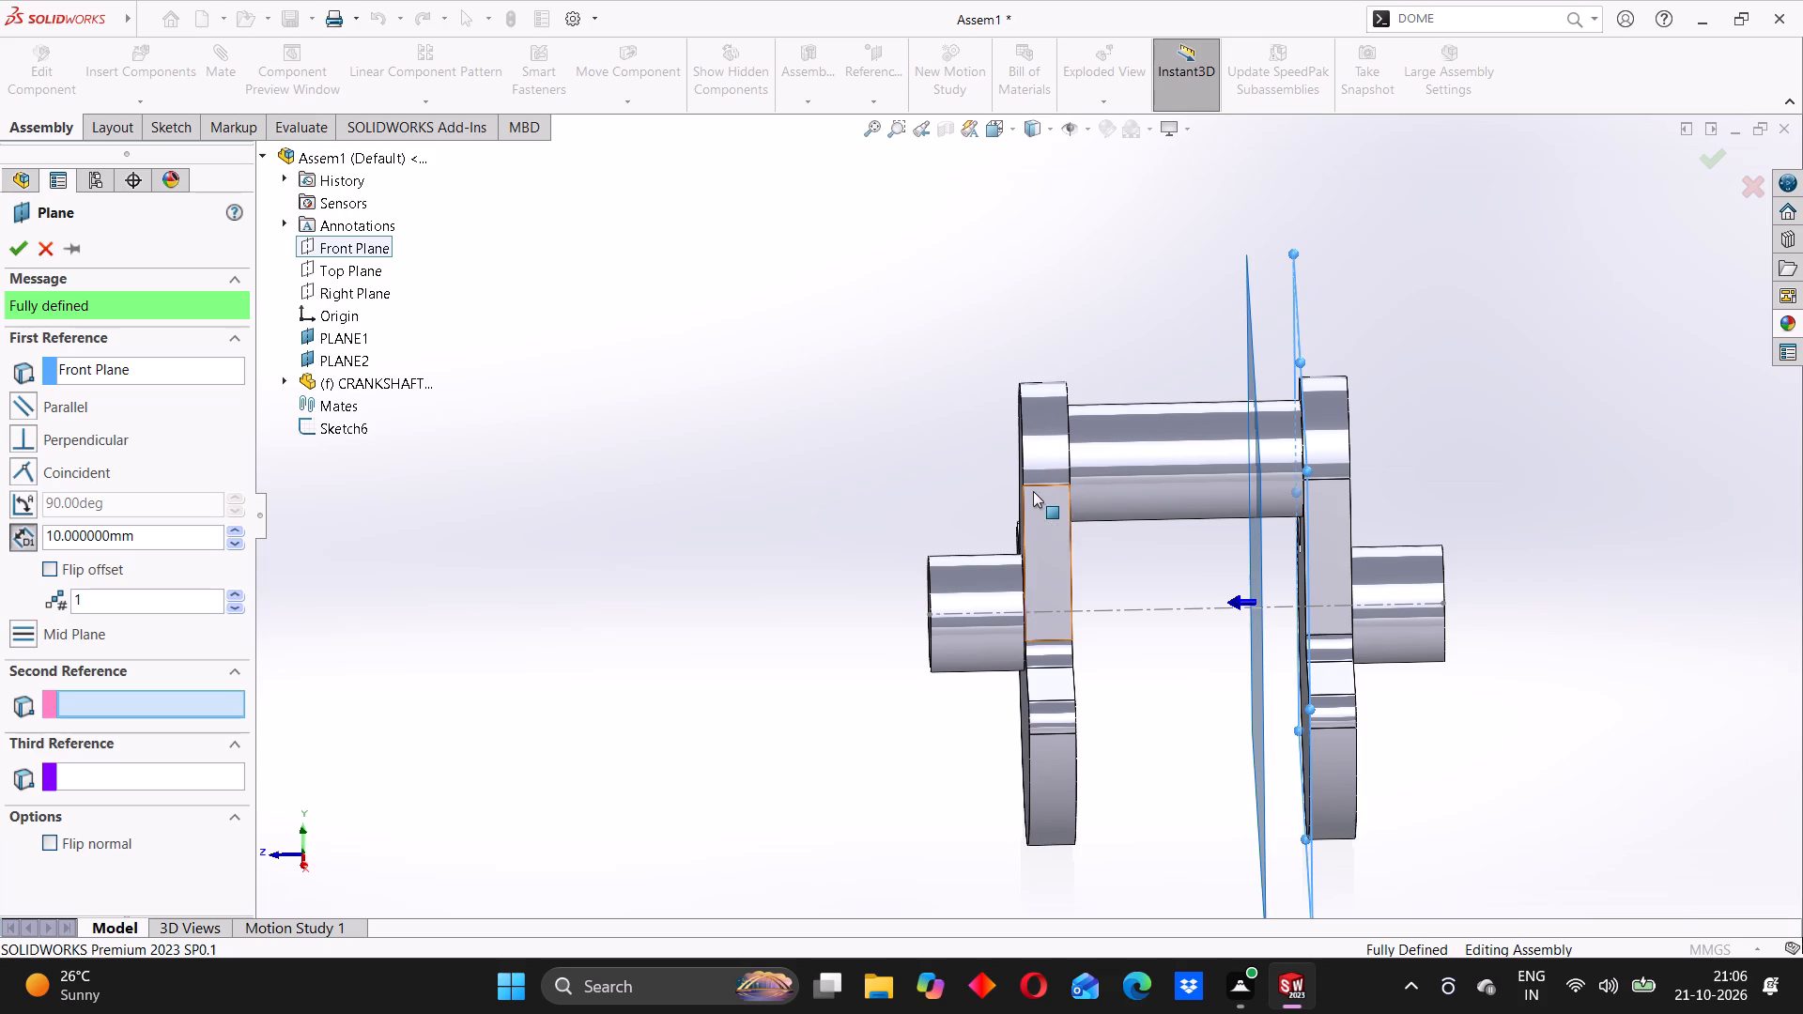
middle_click(1033, 492)
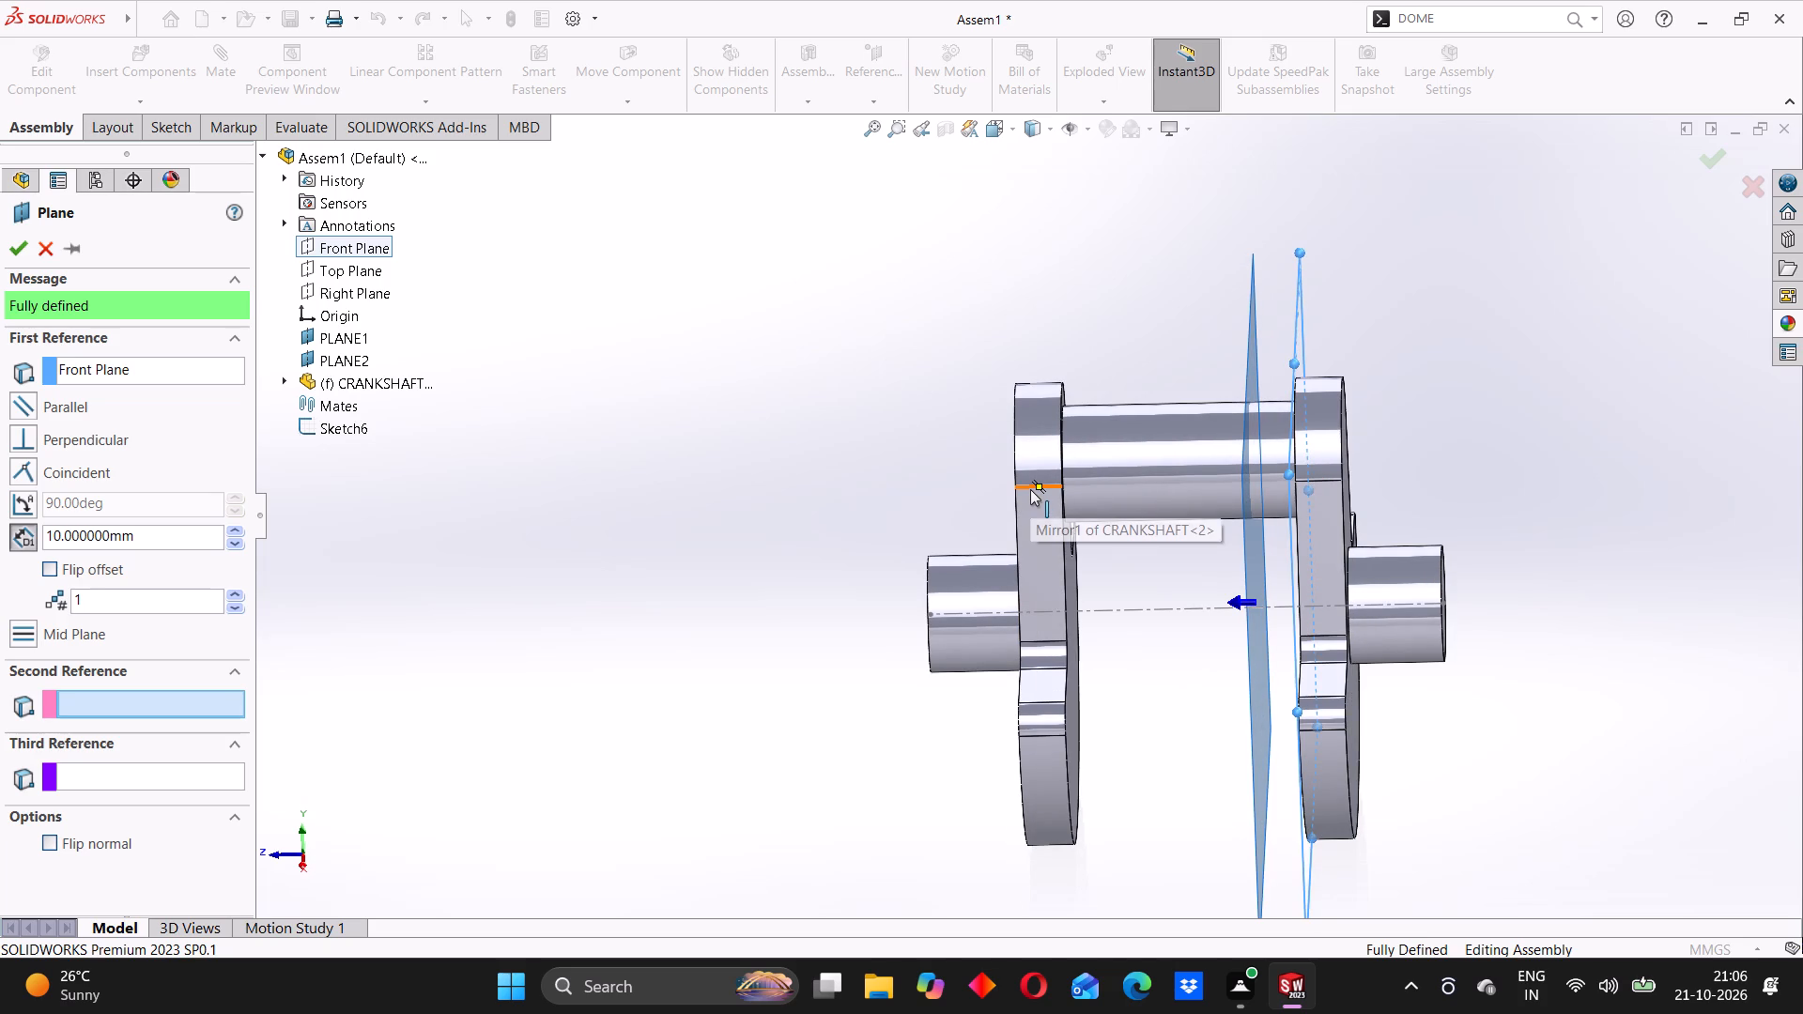
middle_click(1027, 488)
left_click(857, 484)
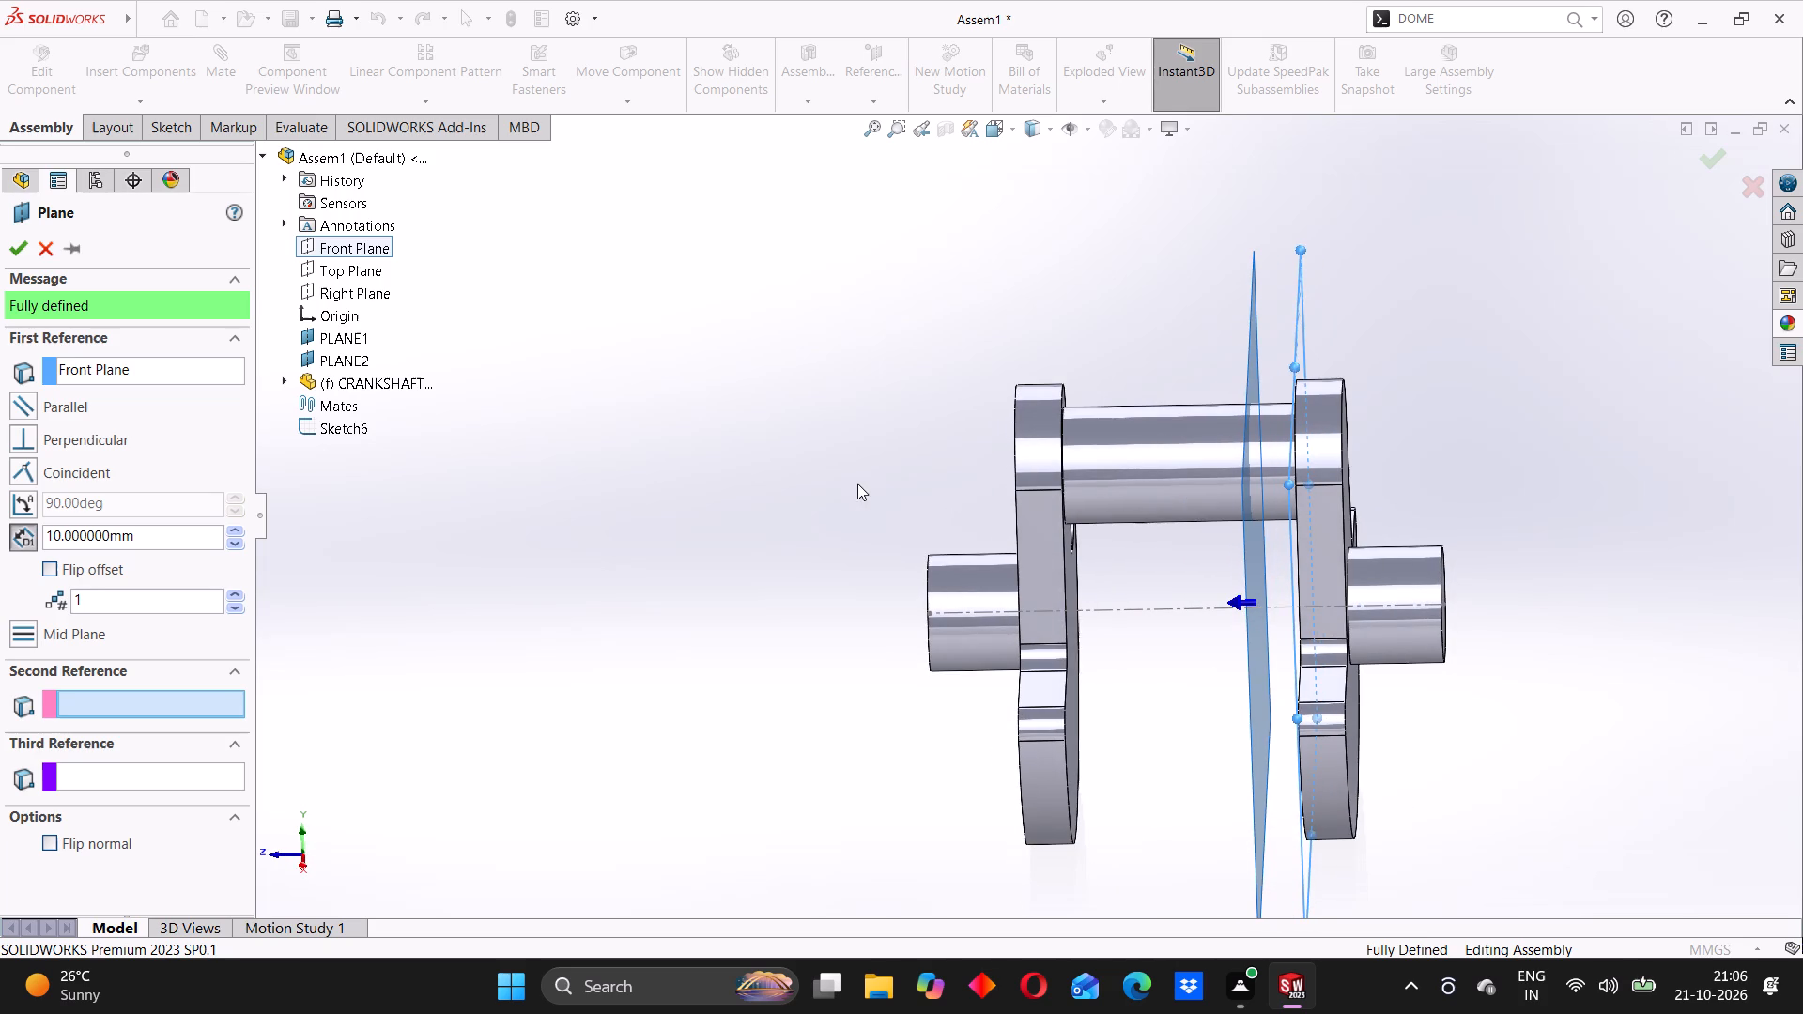
middle_click_drag(887, 476, 904, 479)
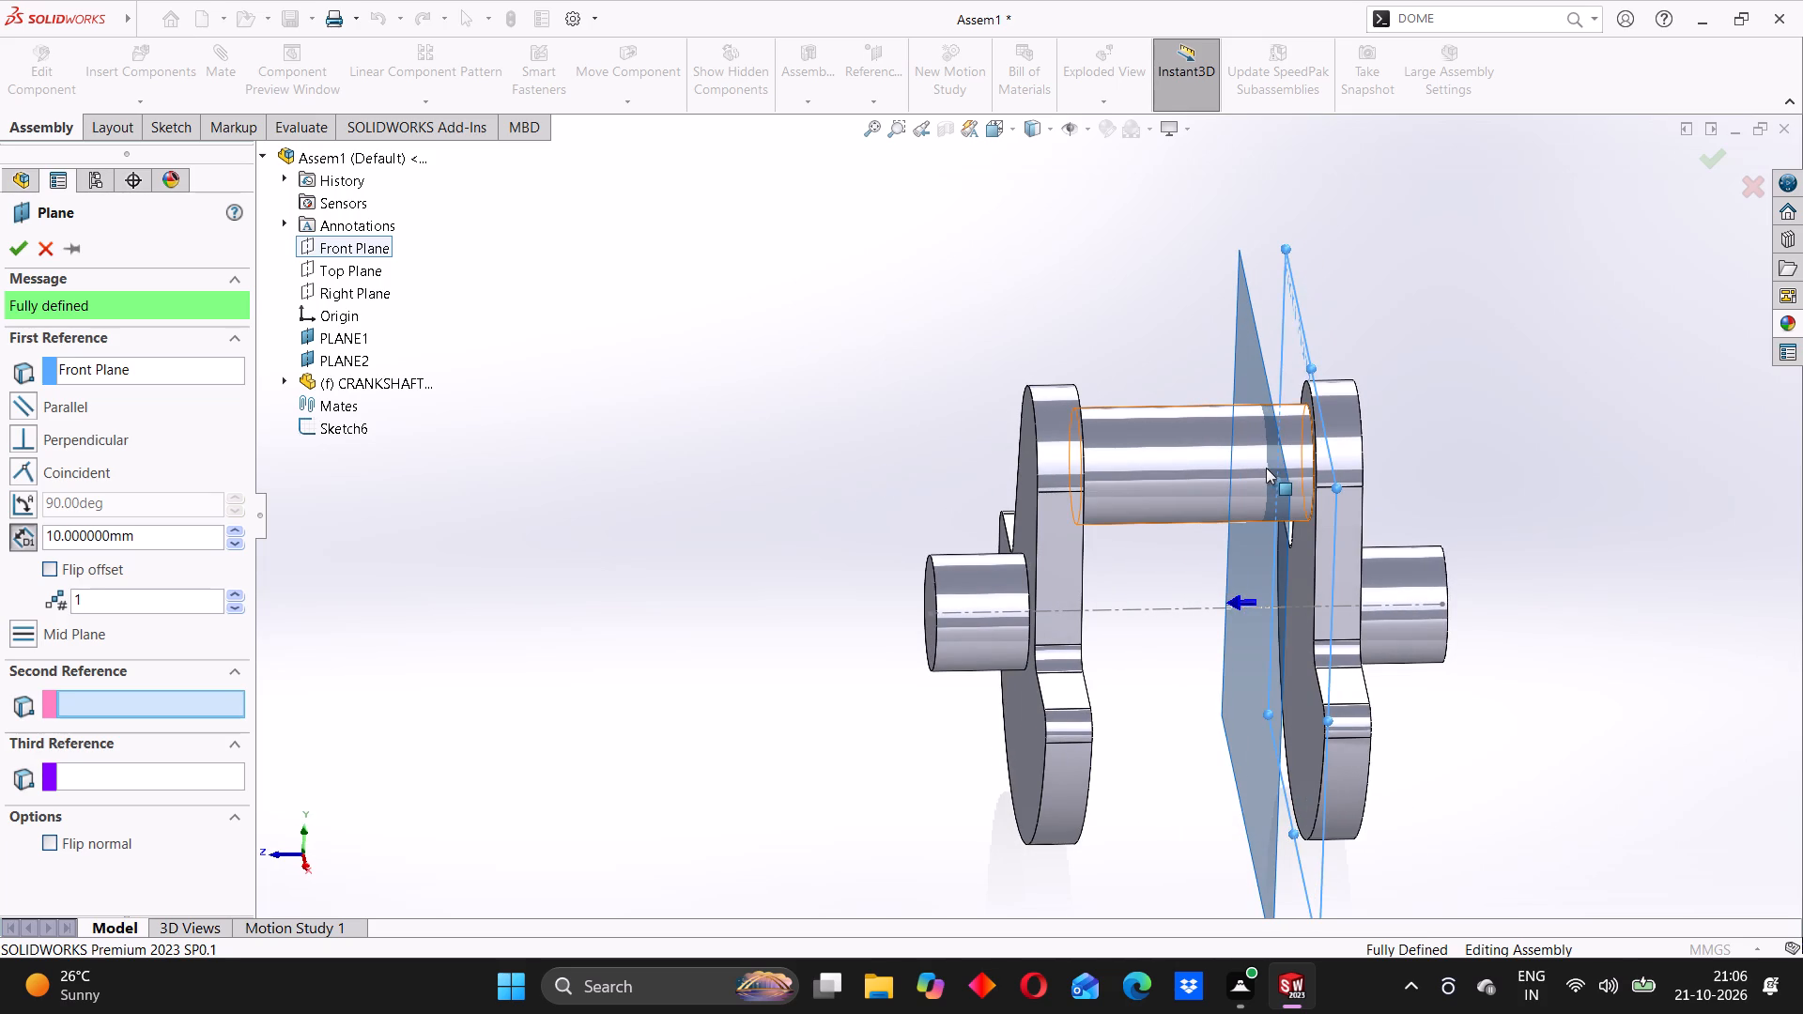
middle_click(1291, 470)
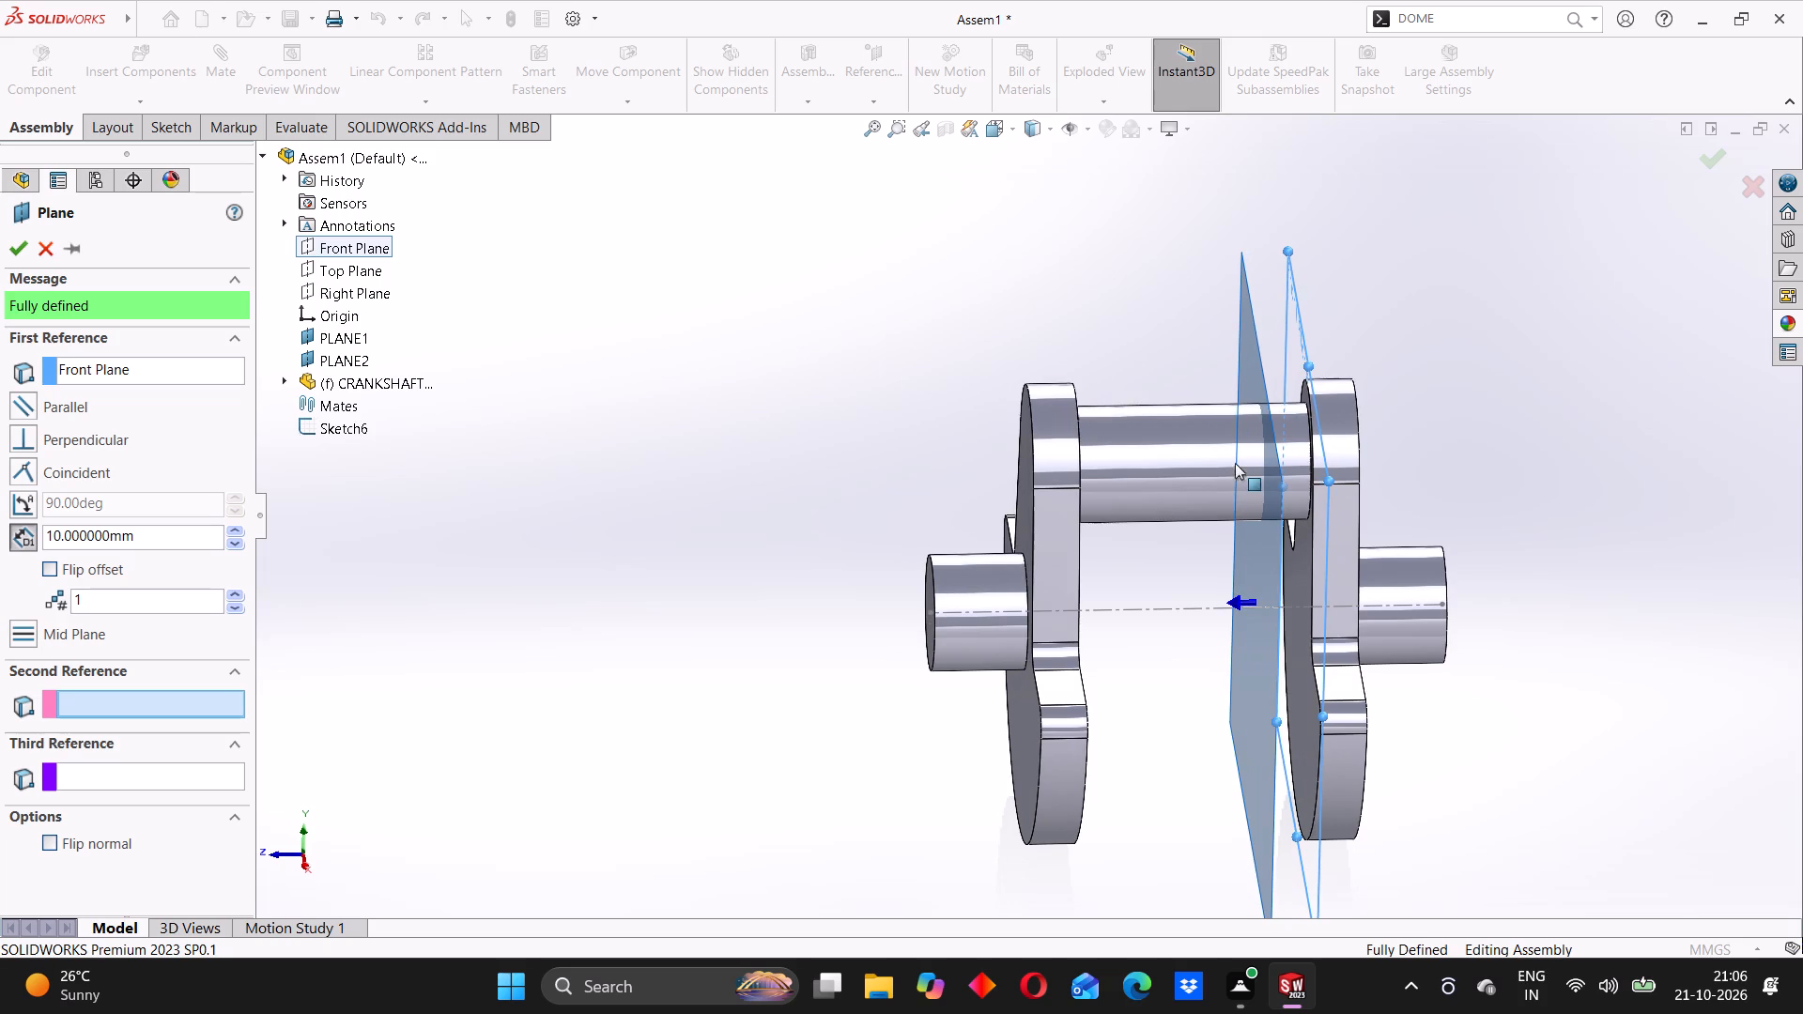
left_click(994, 375)
middle_click_drag(1309, 484, 1299, 492)
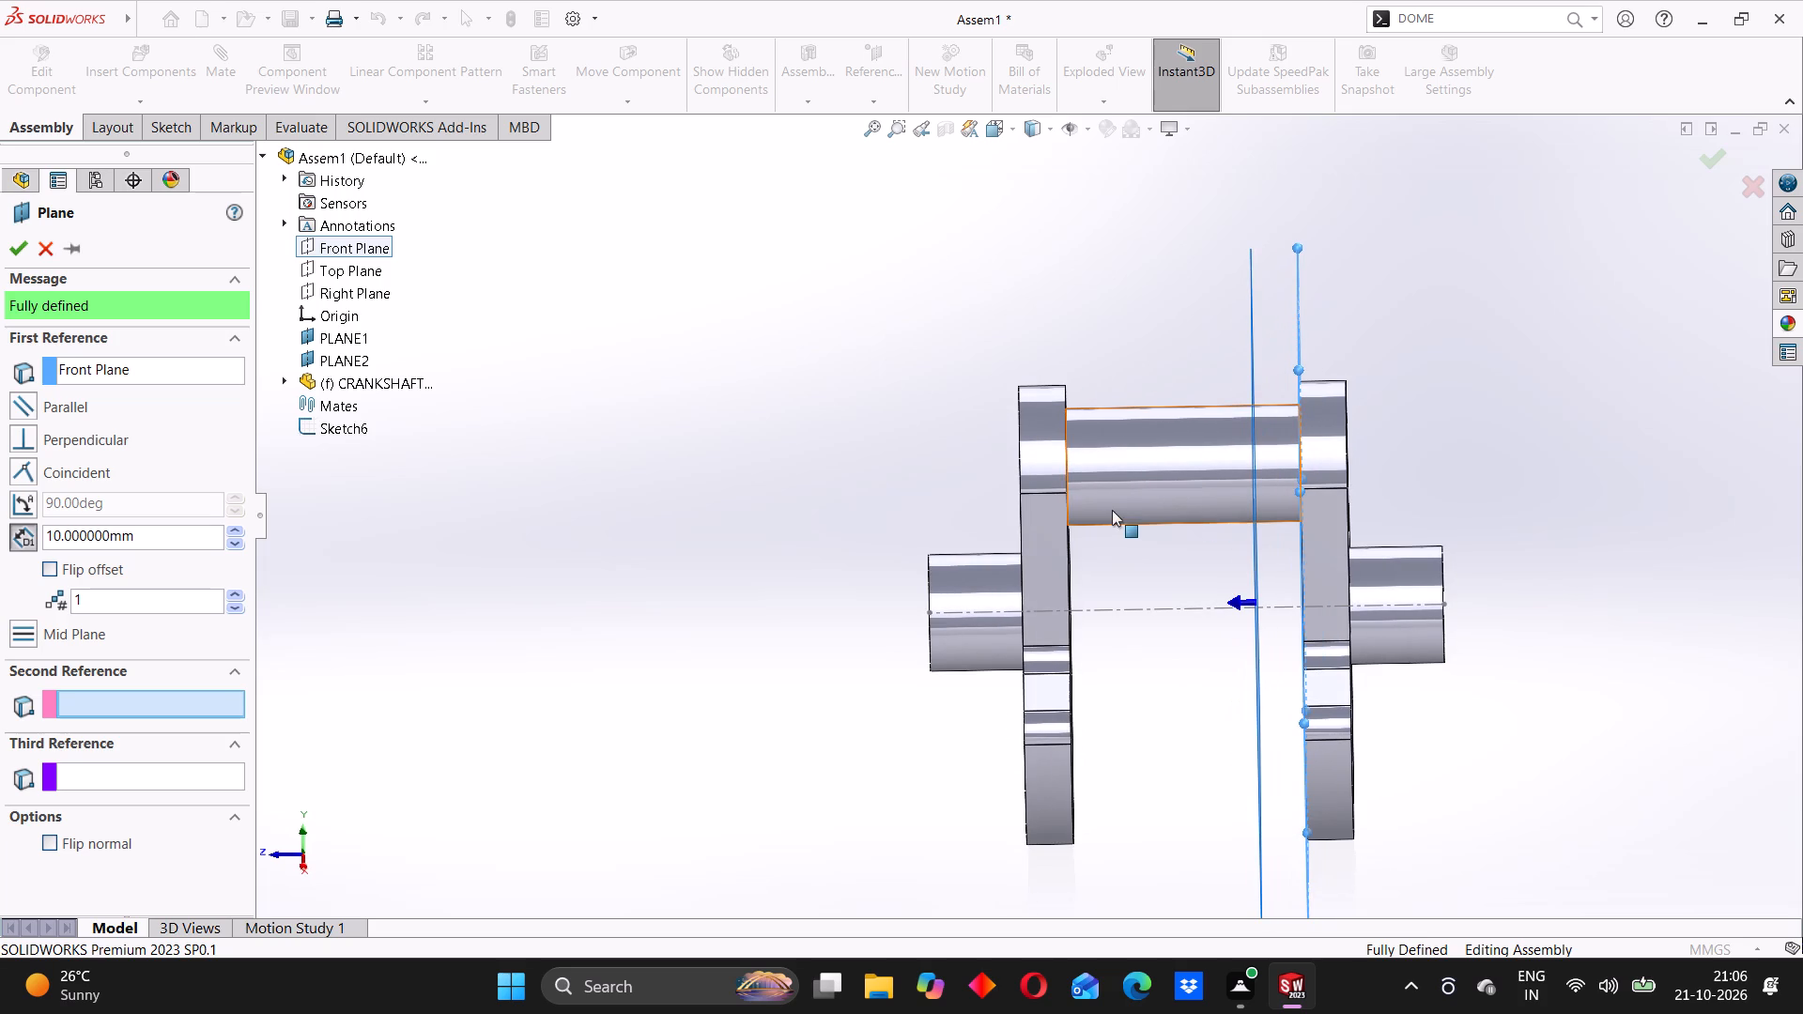
middle_click(1148, 551)
left_click(834, 398)
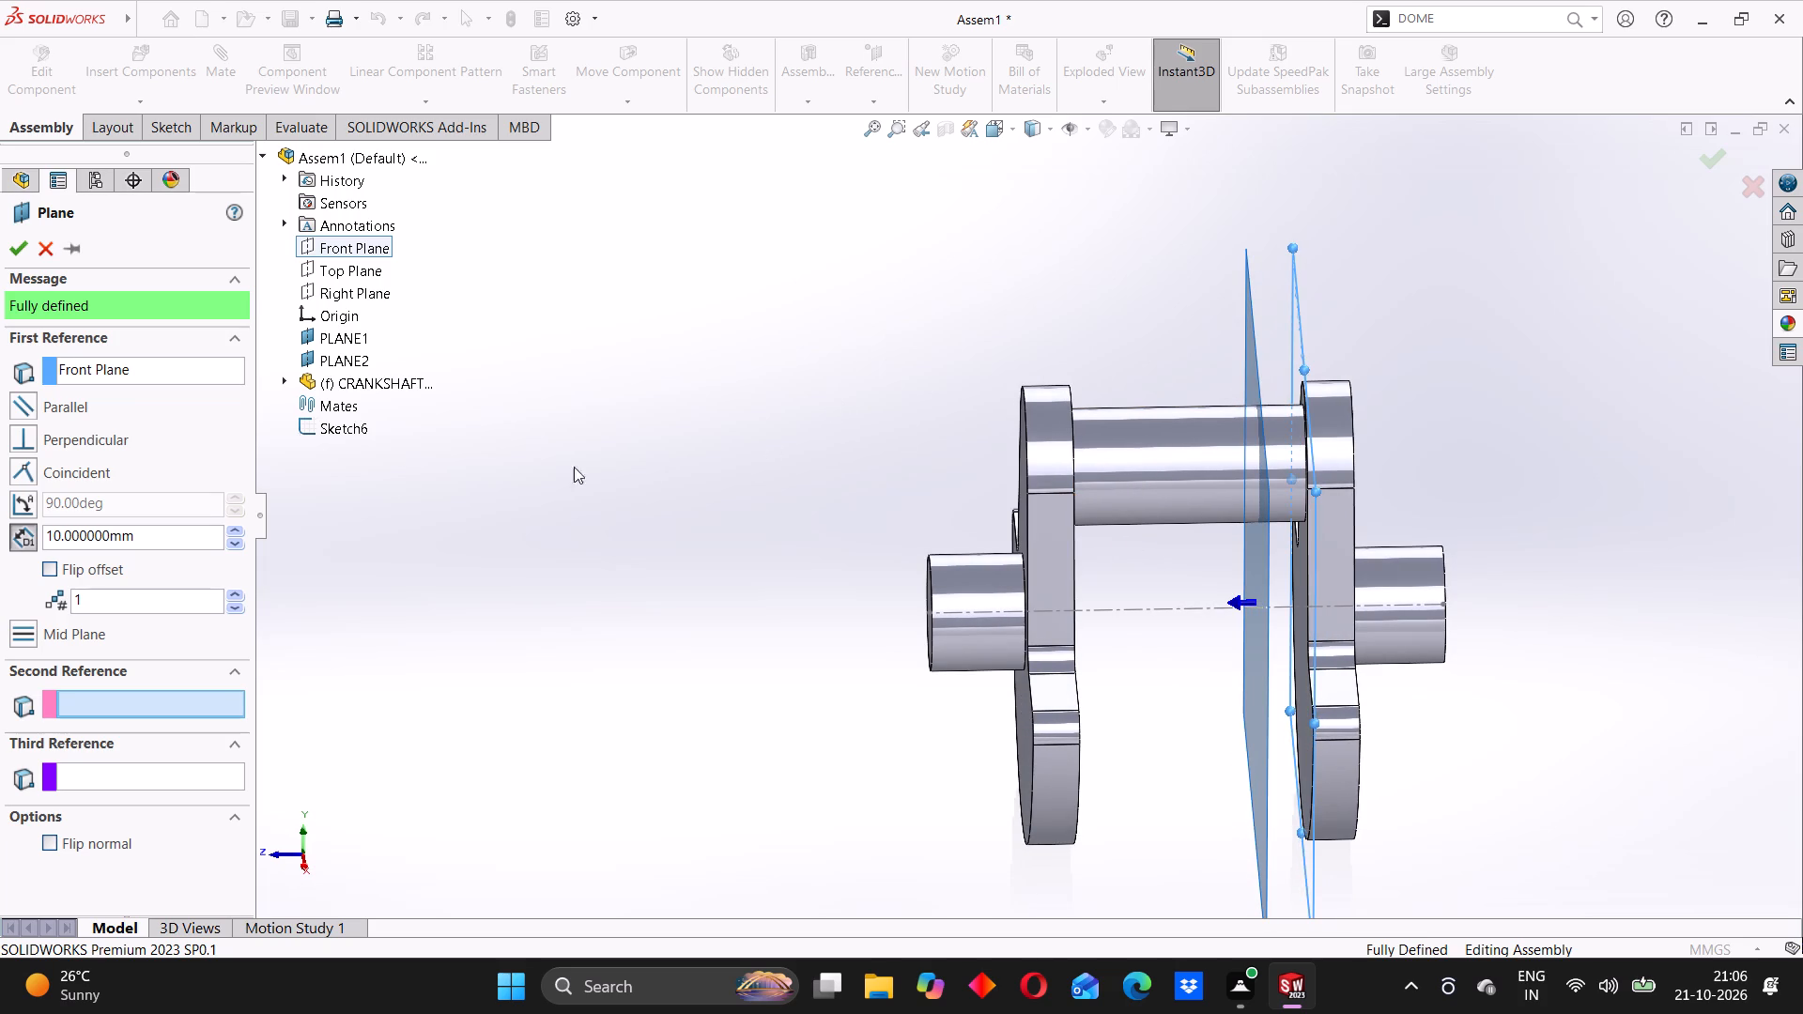
Accept the plane offset from the Front Plane.
left_click(16, 243)
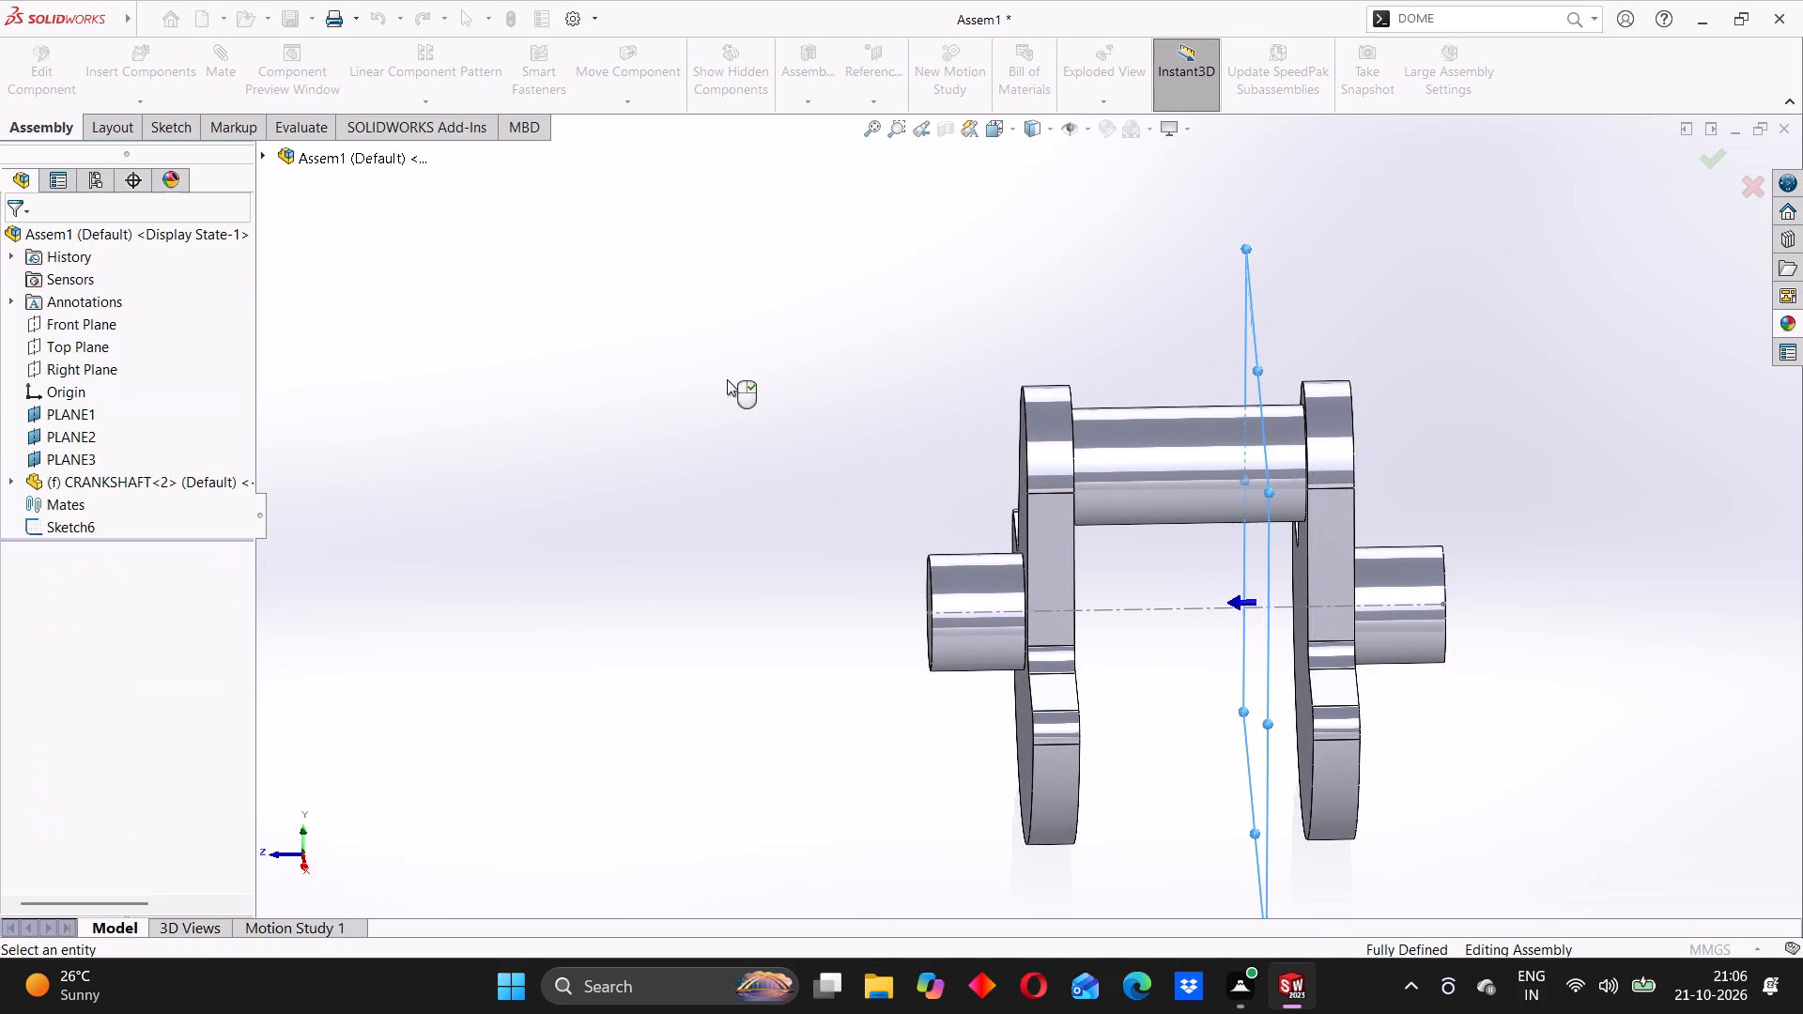
Sketch a construction line about 79 mm long from the origin diagonally up and left on the plane offset 10 mm from the Front Plane.
middle_click_drag(747, 392, 818, 390)
right_click(1222, 308)
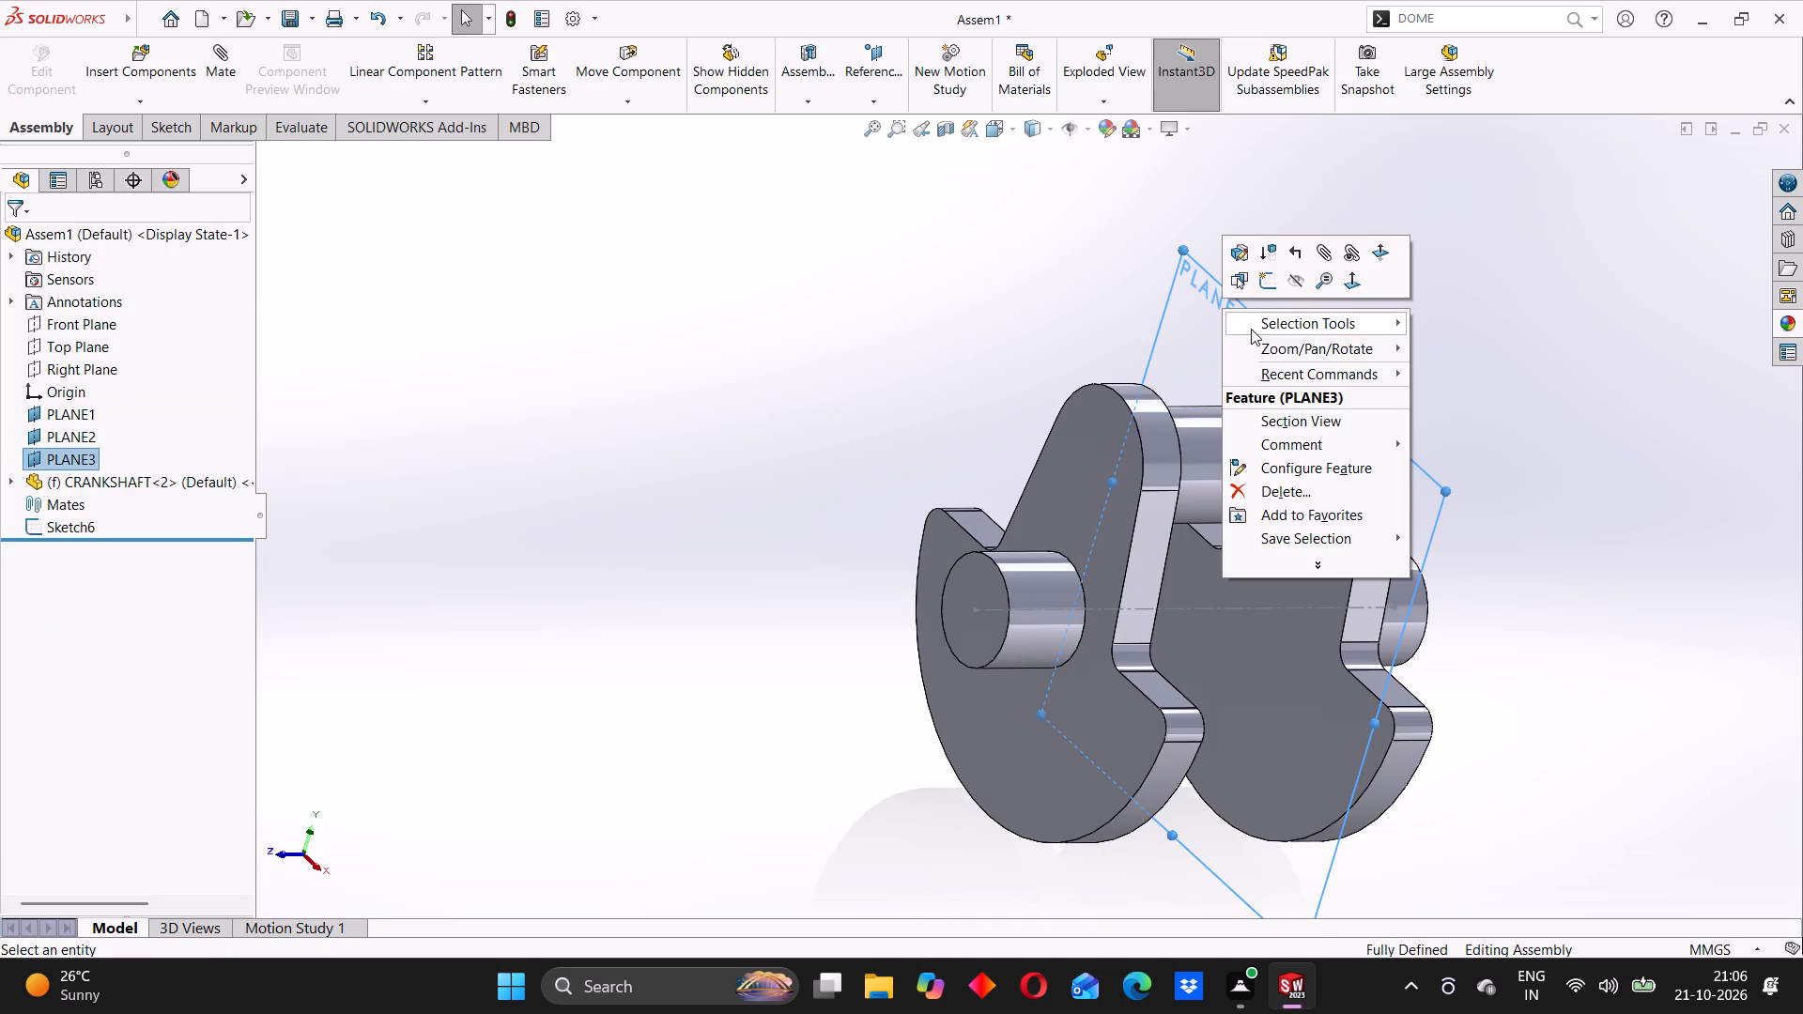
left_click(1271, 285)
left_click(549, 333)
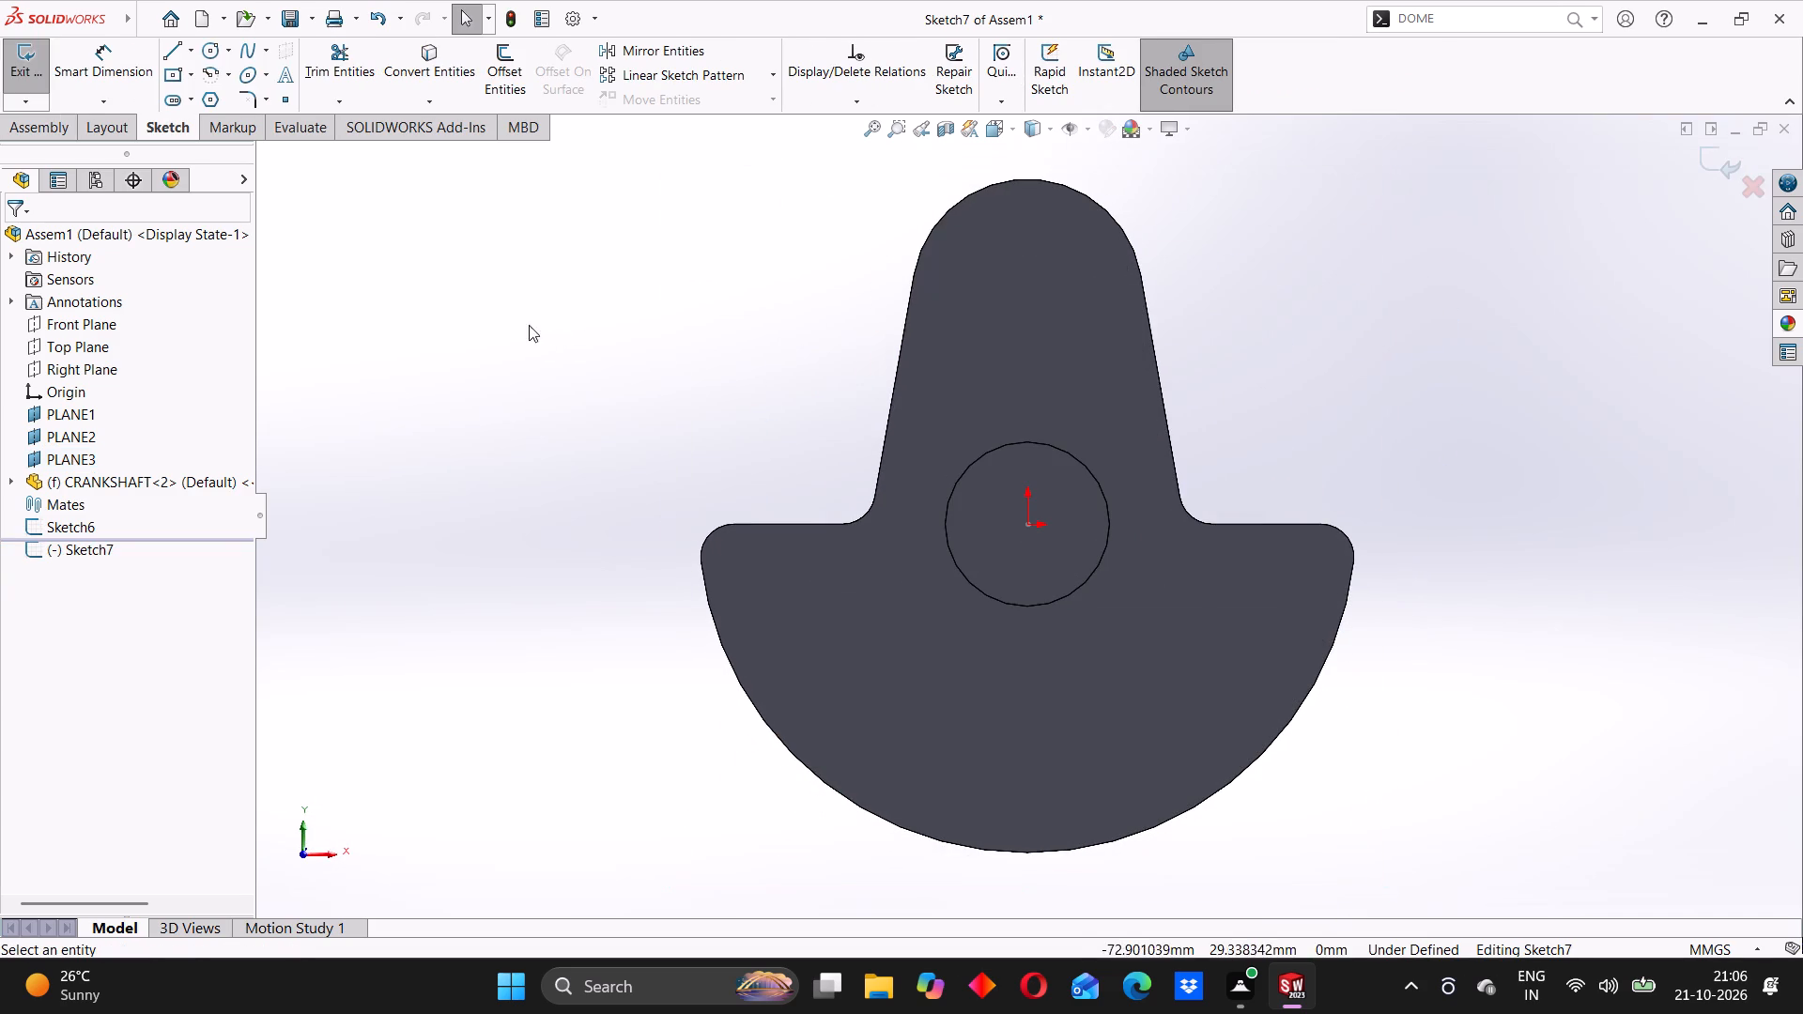
left_click(194, 51)
left_click(199, 94)
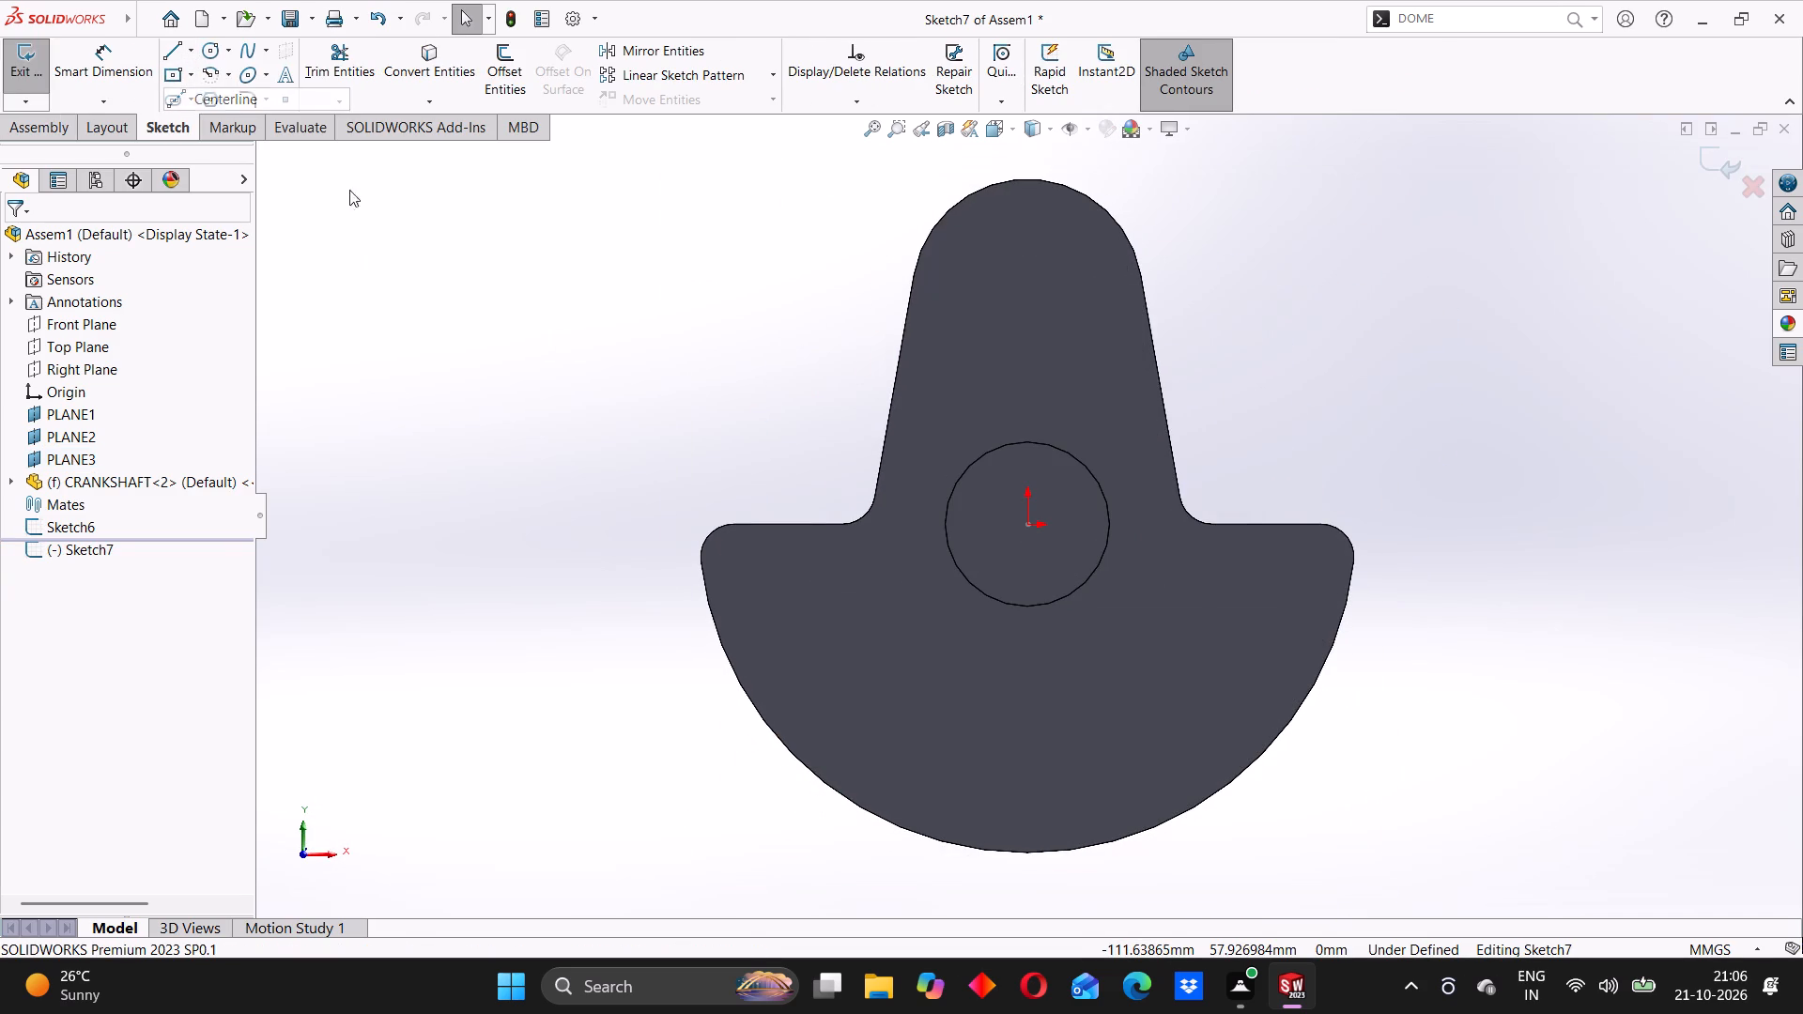
left_click(1031, 525)
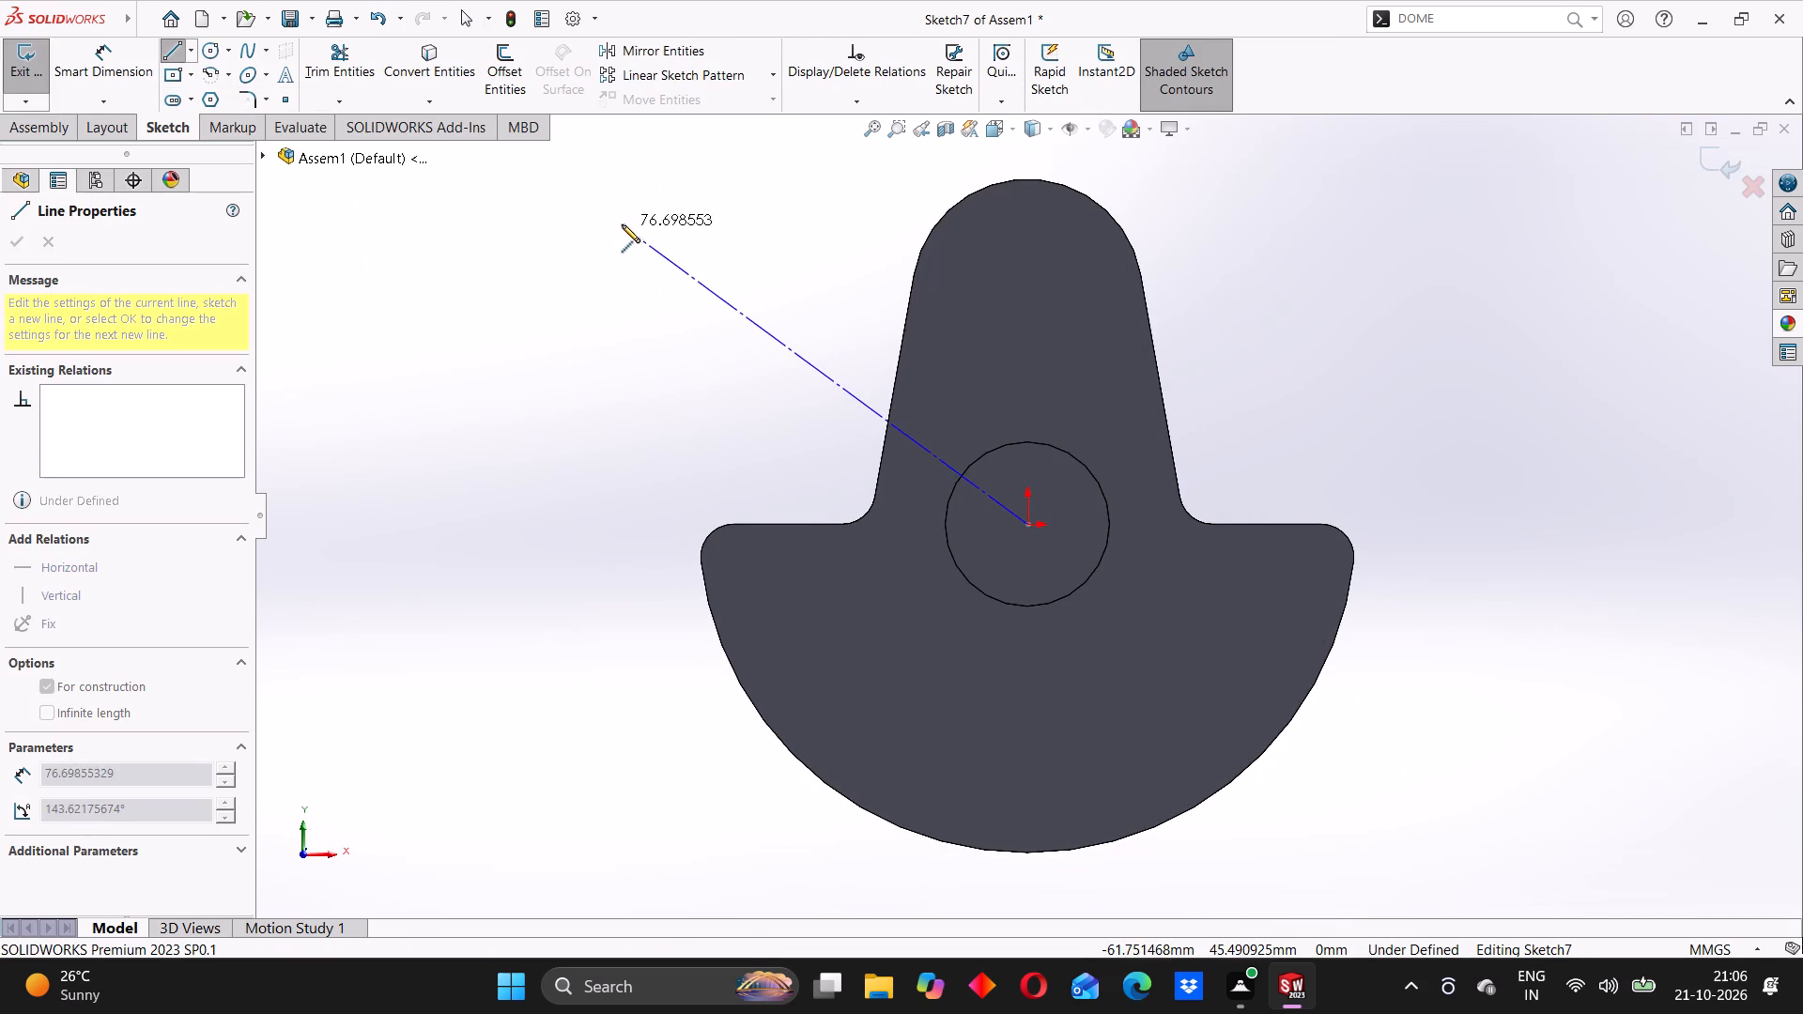
left_click(611, 214)
Dimension the diagonal construction line's length to 230 mm.
left_click(104, 59)
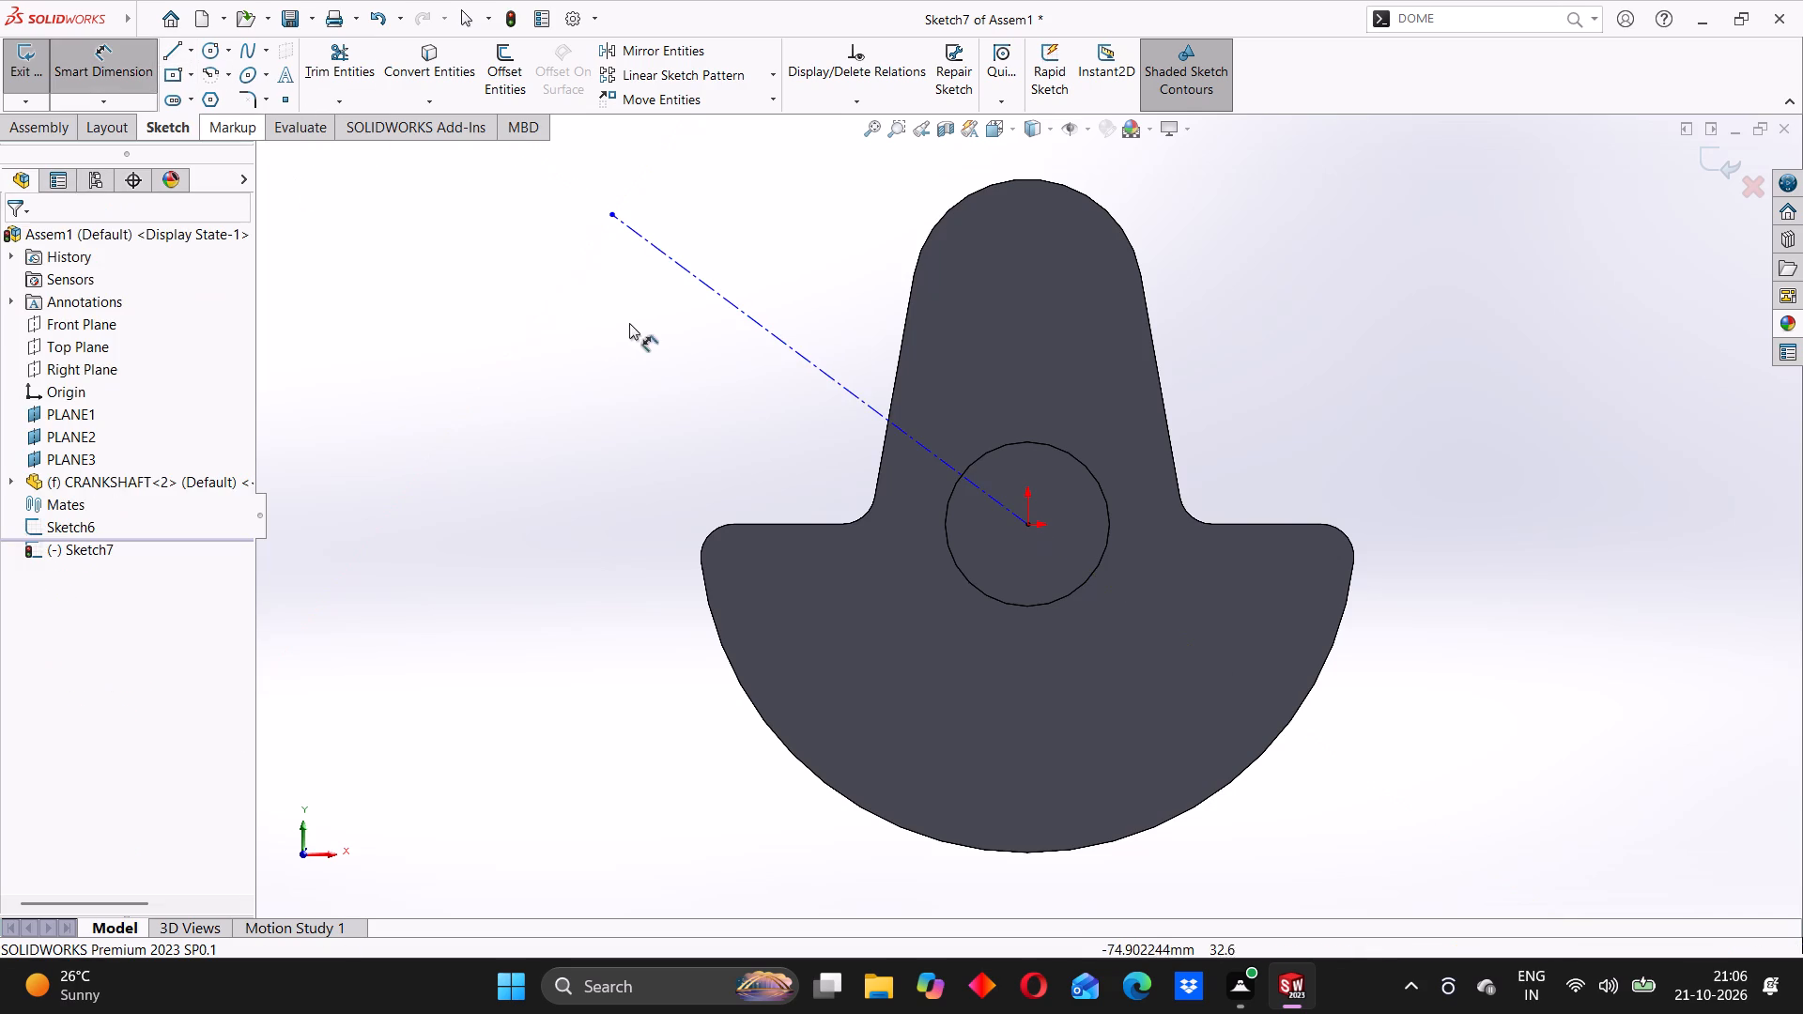
left_click(710, 287)
left_click(743, 256)
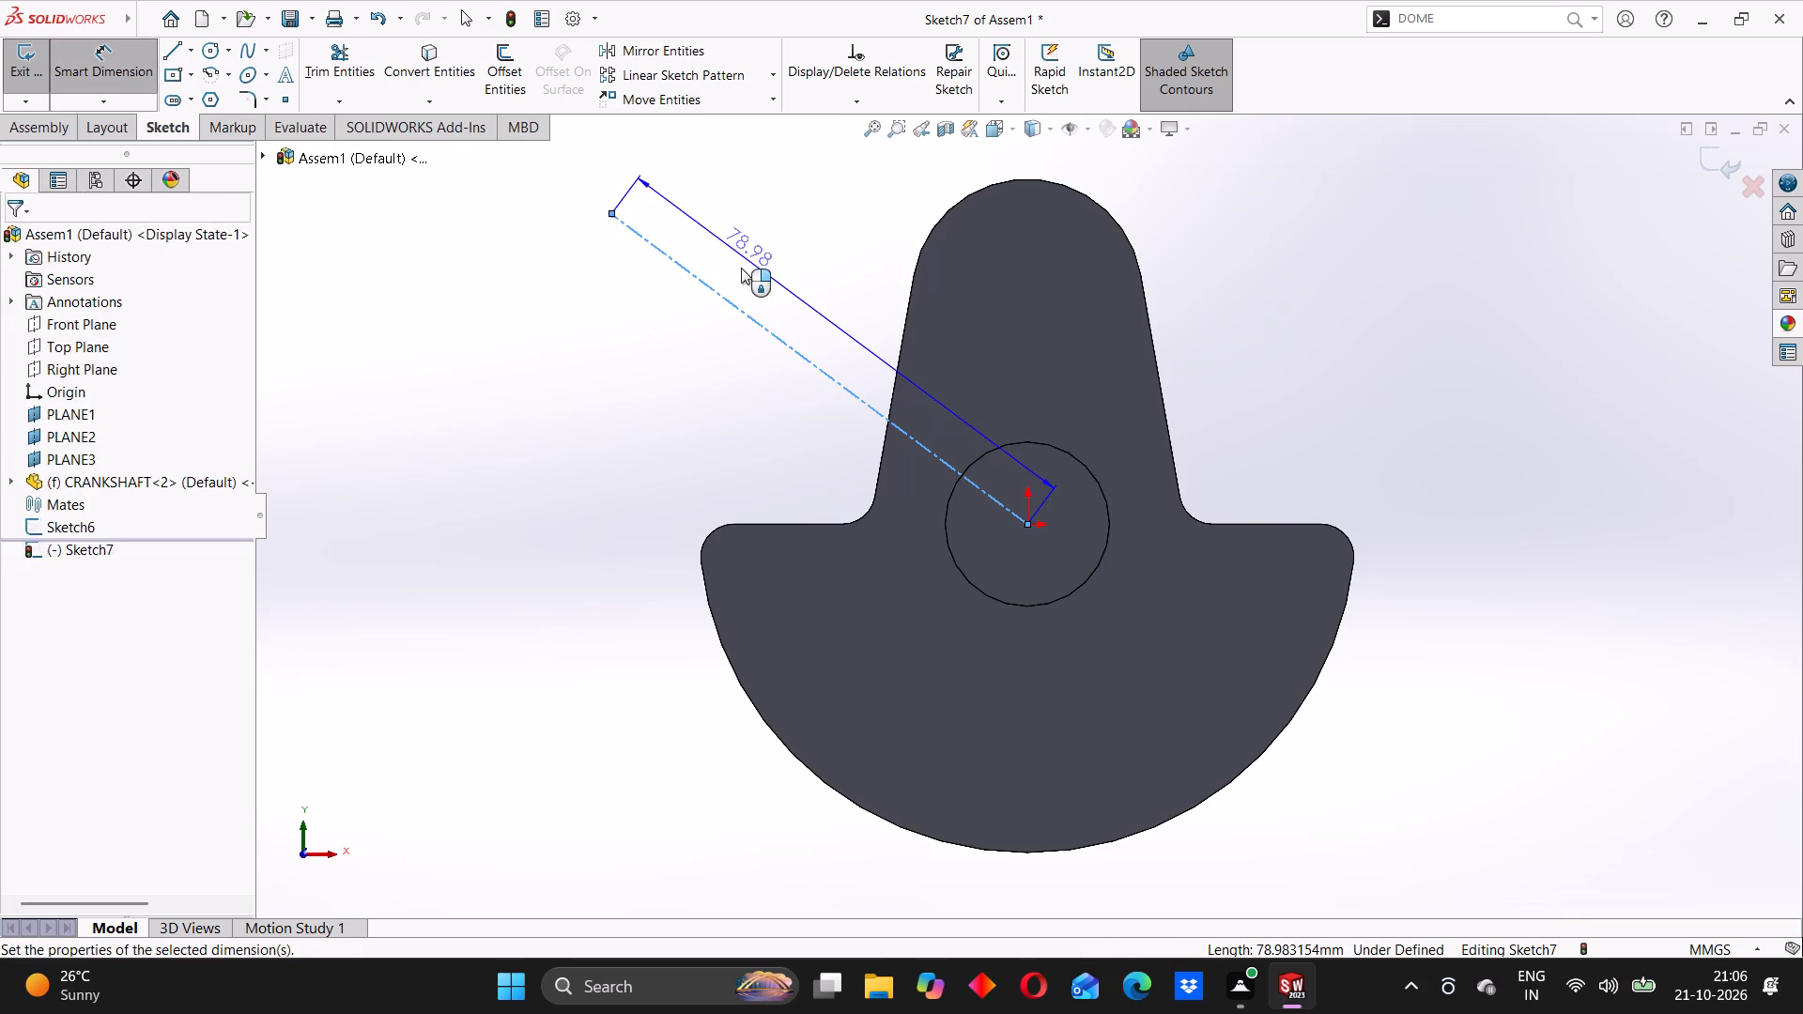
type("230")
key("Return")
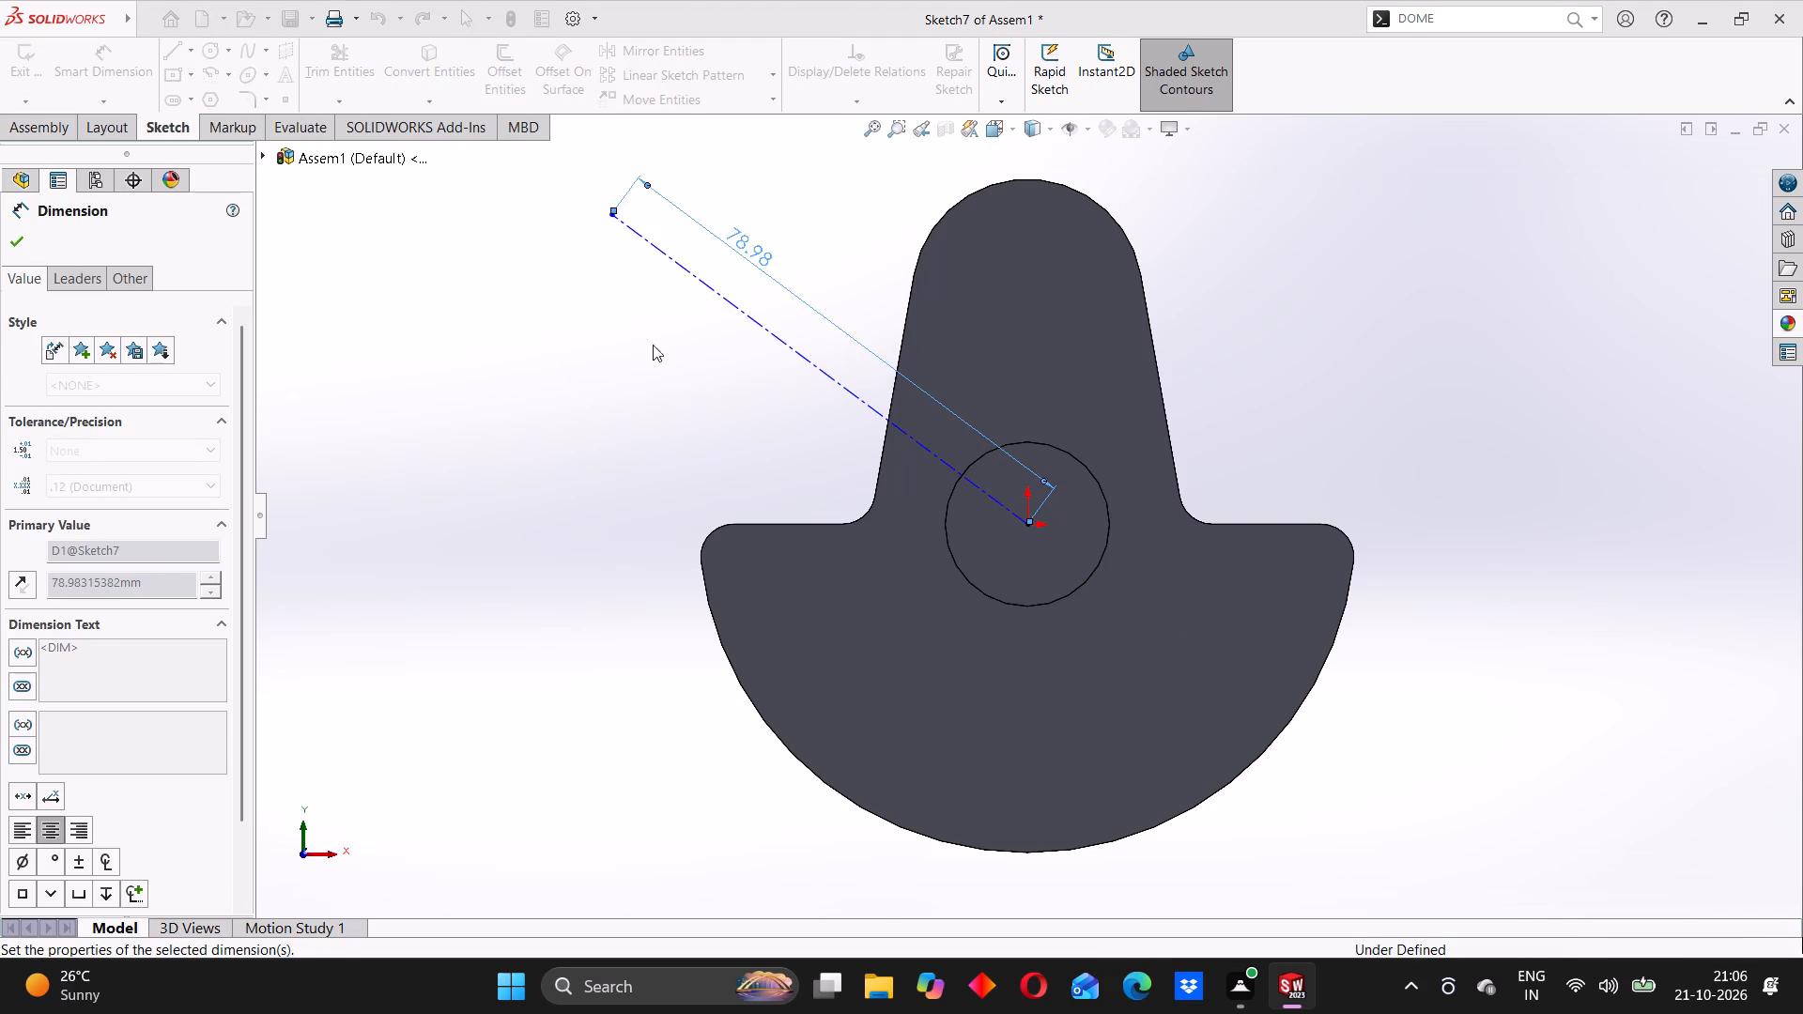
left_click(574, 385)
Dimension the construction line at 45 degrees from the vertical through the origin and exit the sketch.
scroll(755, 377, "up", 2)
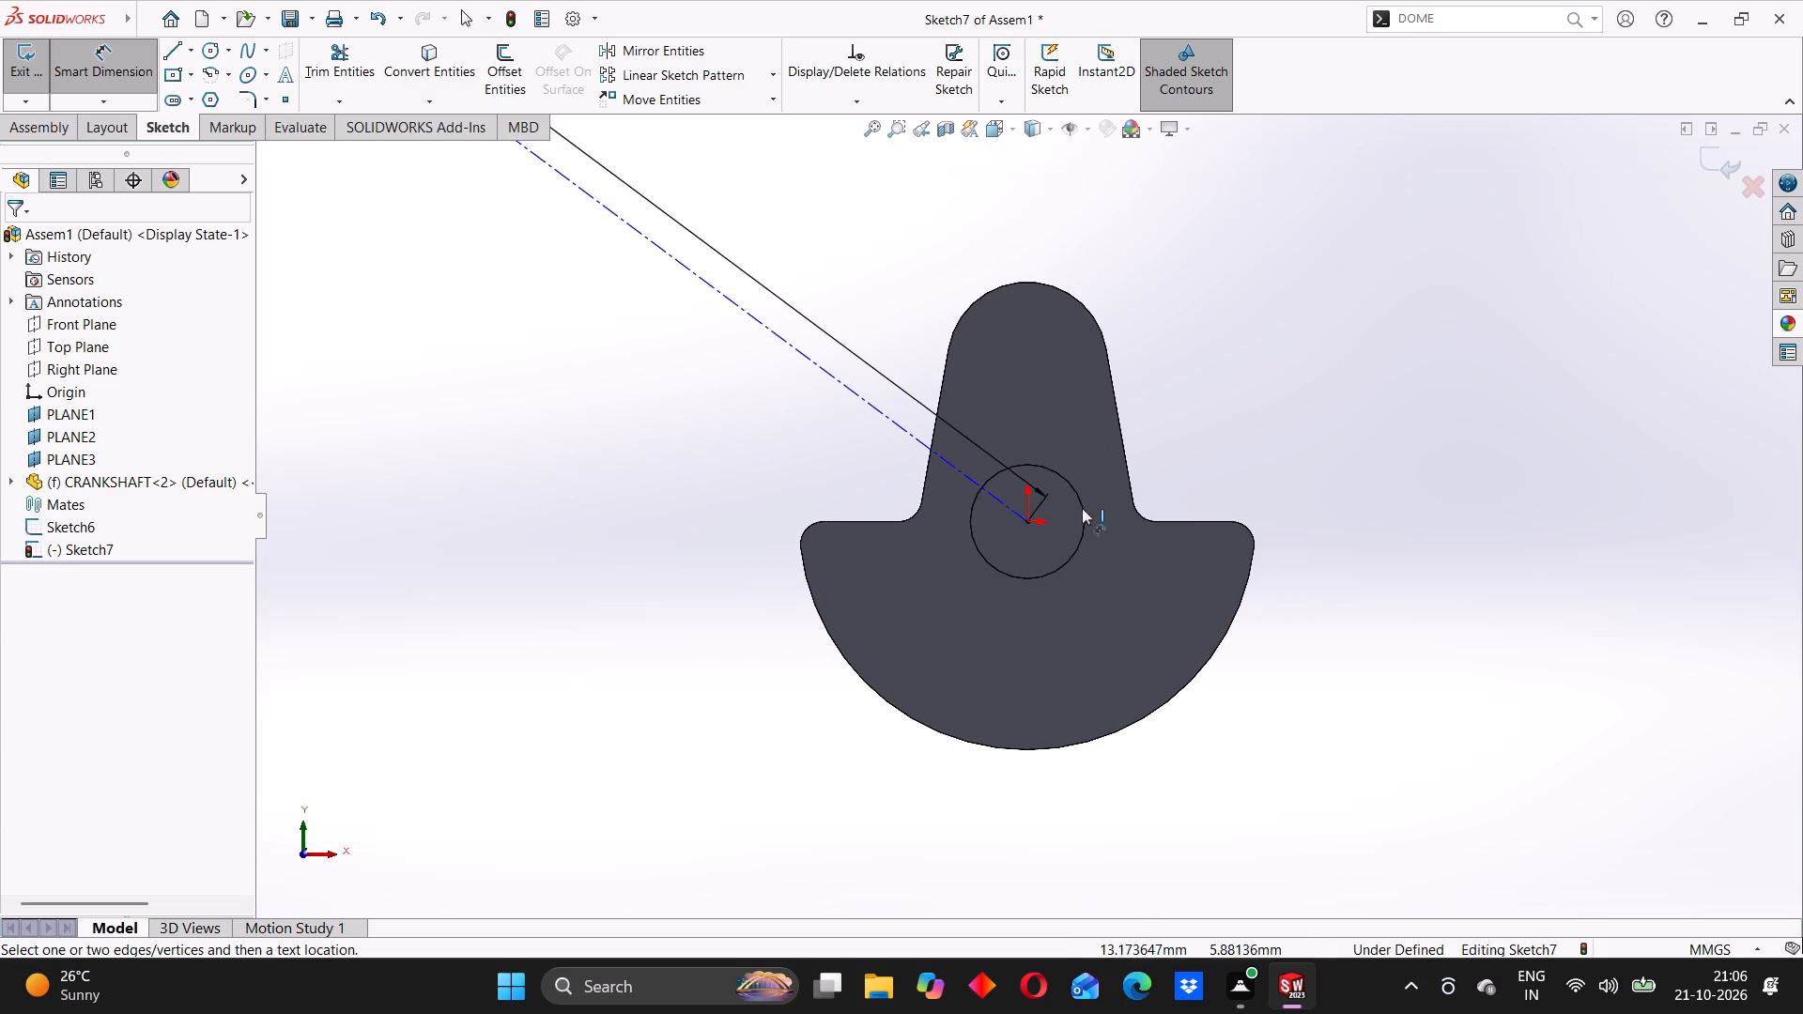
left_click(907, 427)
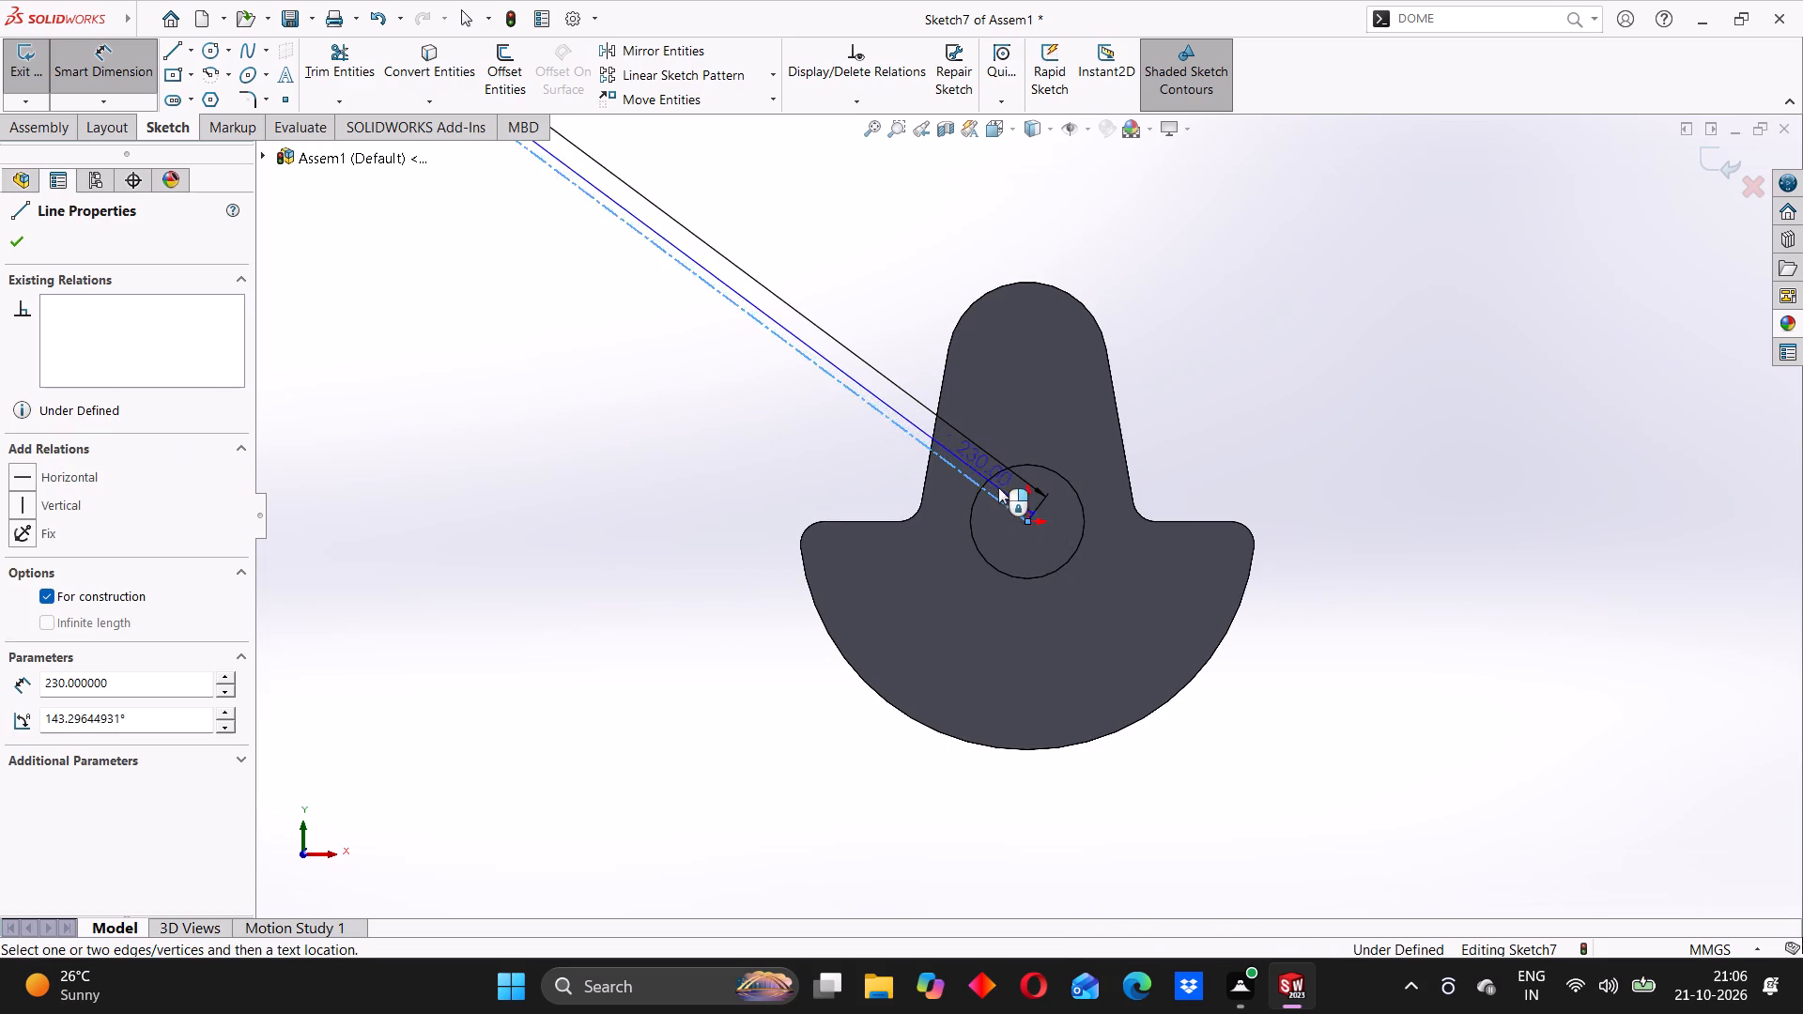
left_click(1026, 520)
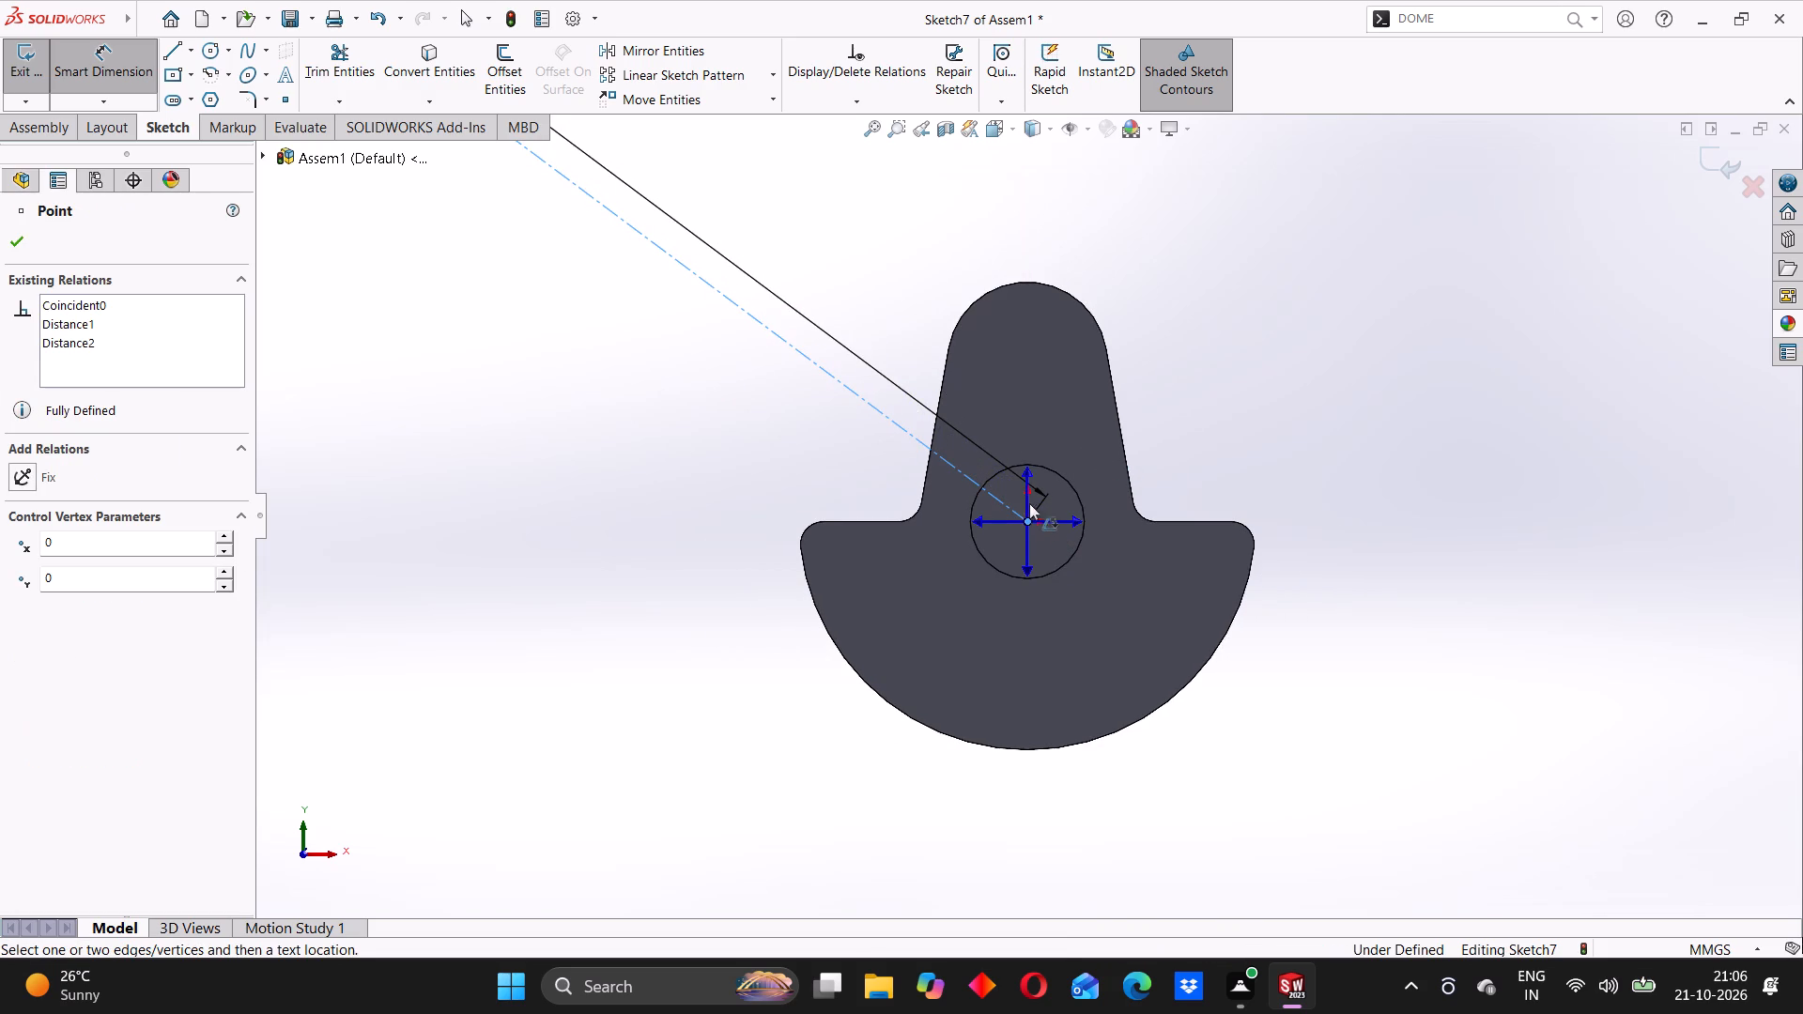
left_click(1031, 476)
left_click(989, 464)
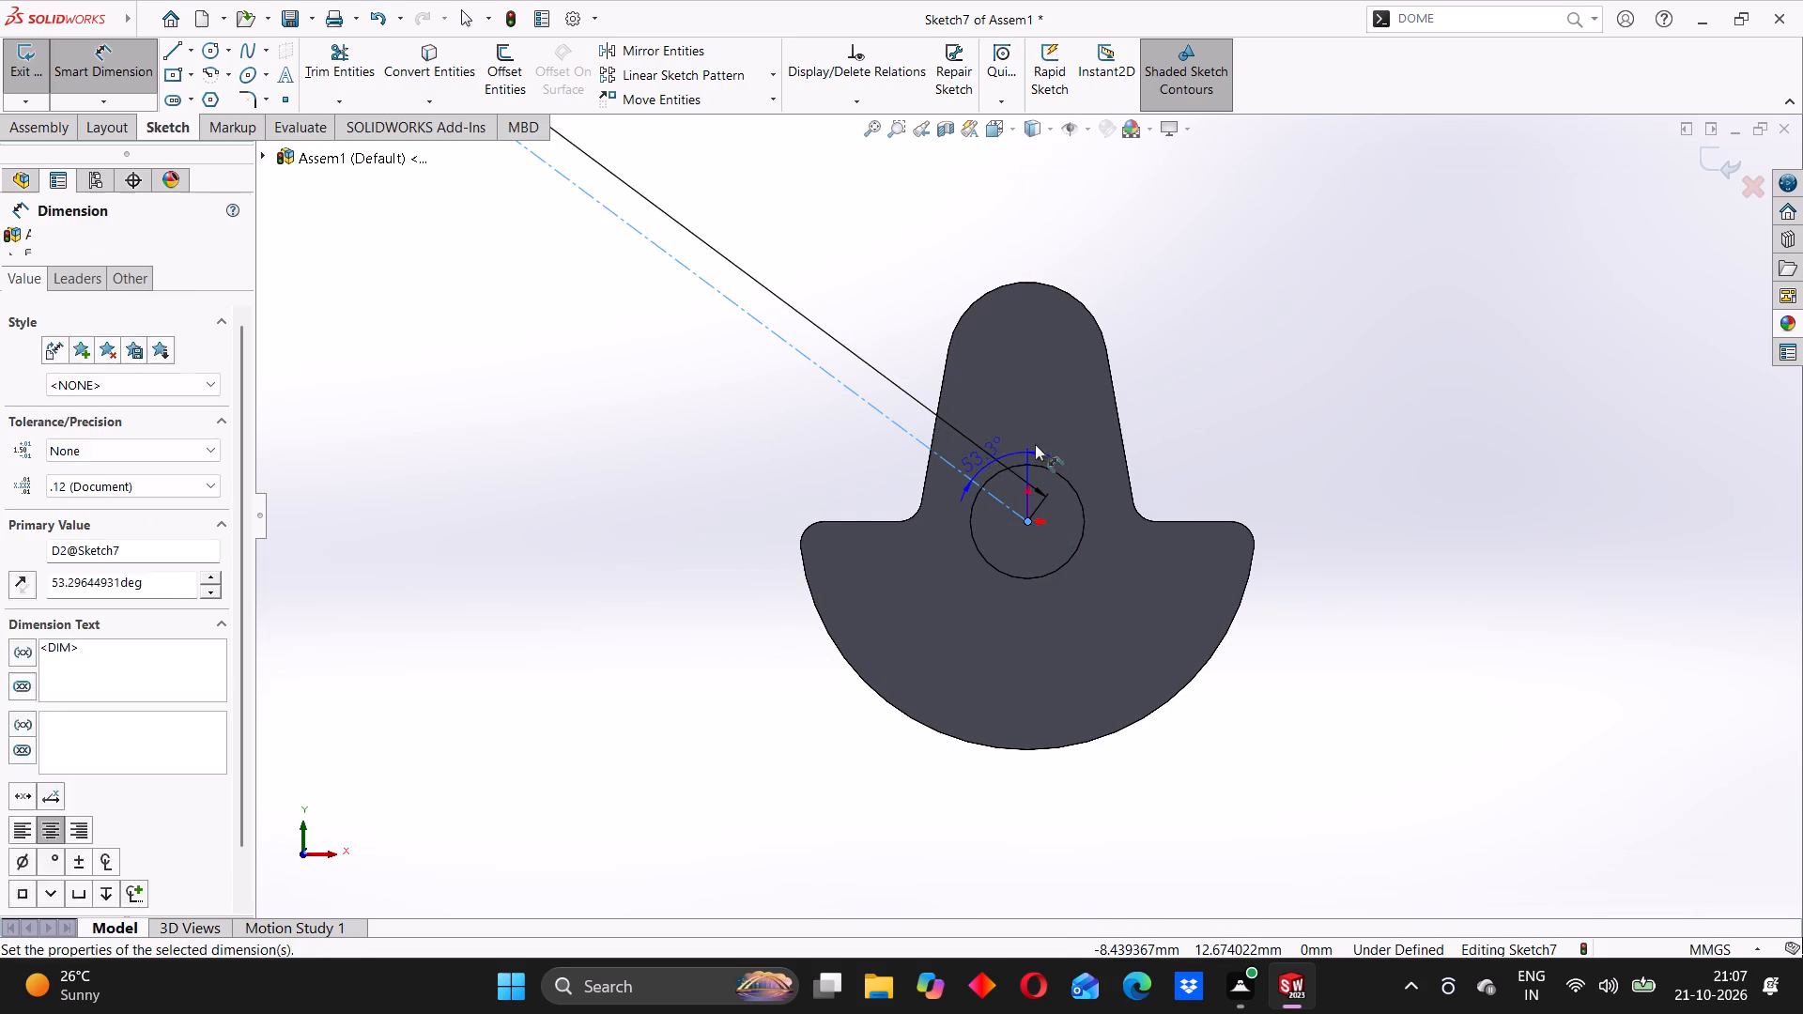
type("45")
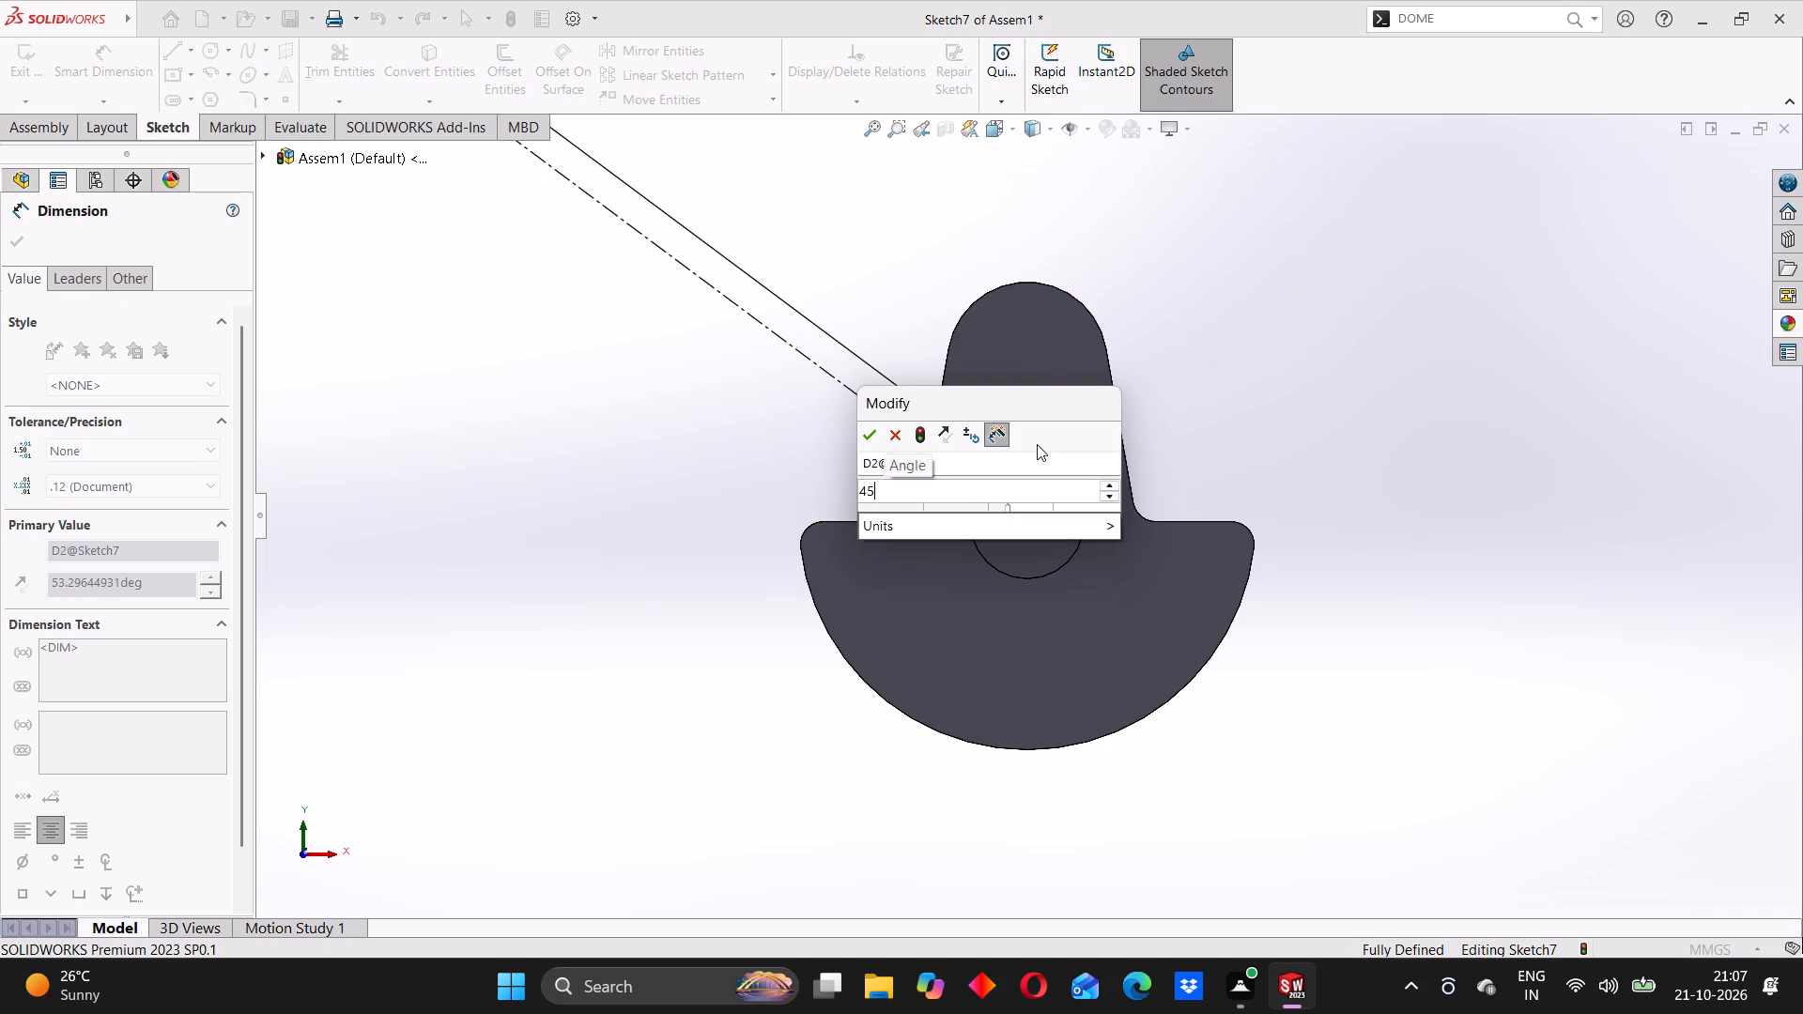
key("Return")
left_click(1215, 336)
scroll(1130, 416, "up", 3)
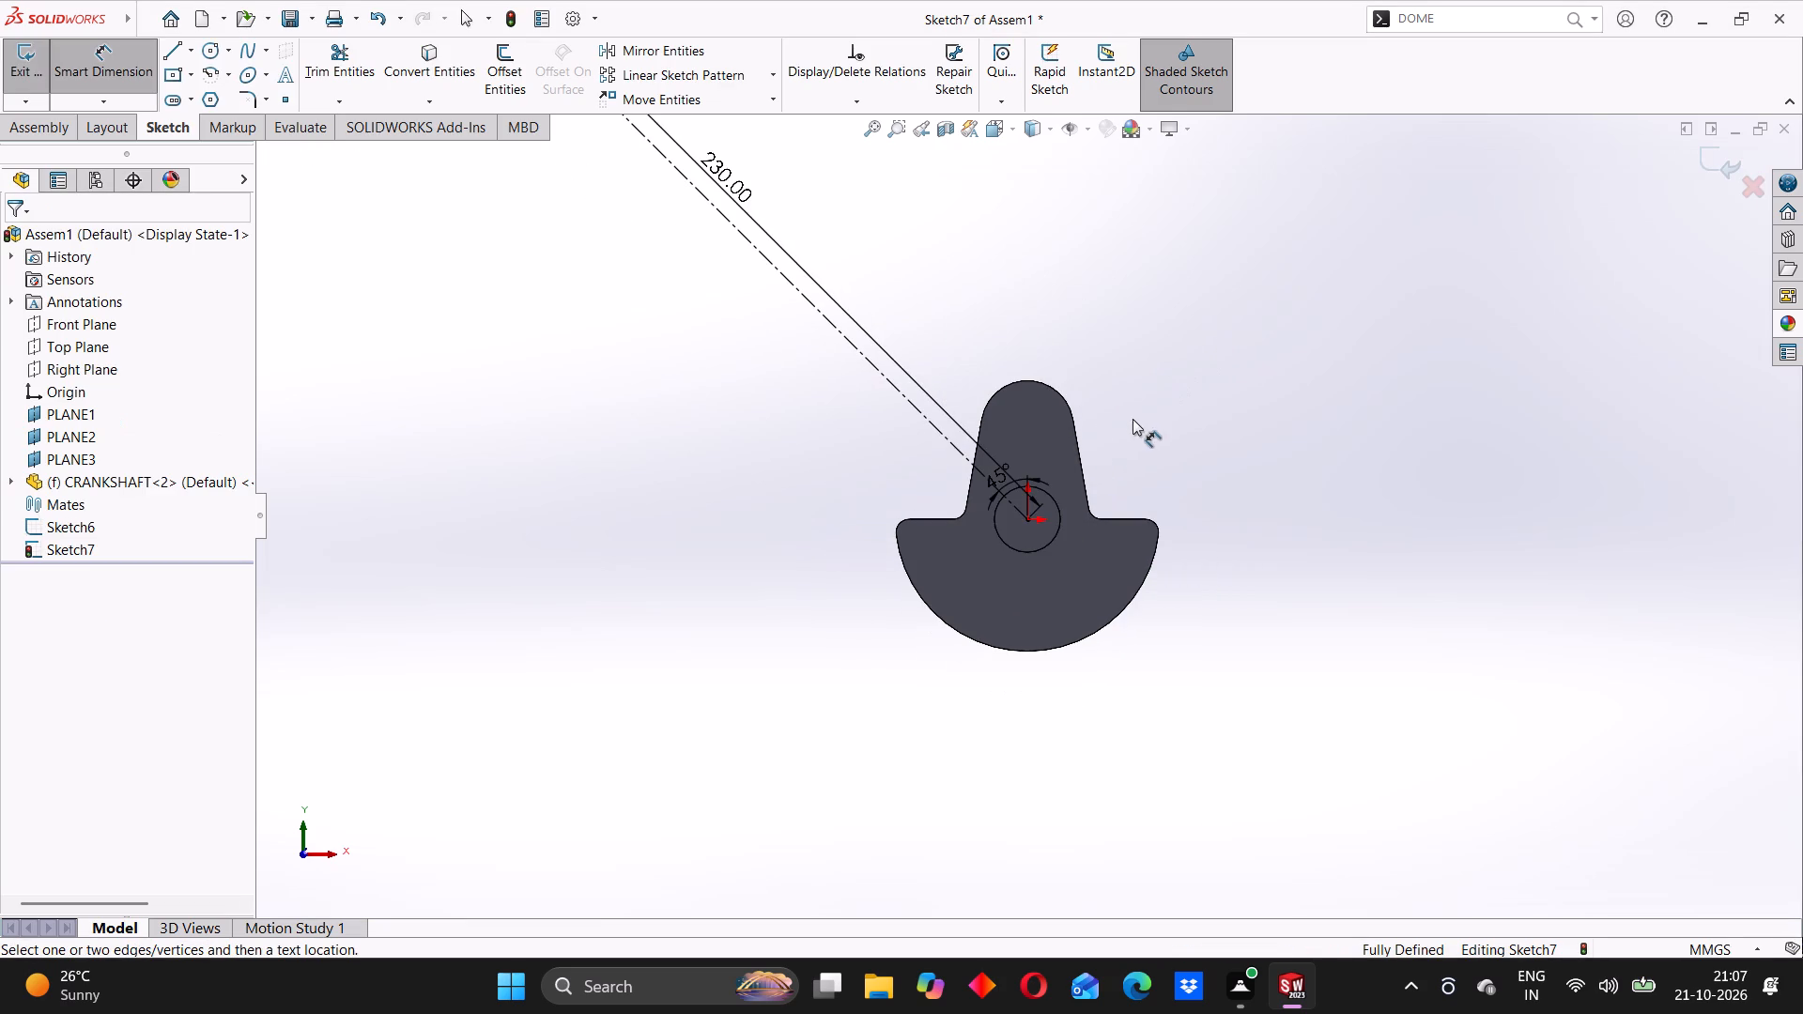
scroll(801, 368, "up", 2)
left_click(790, 388)
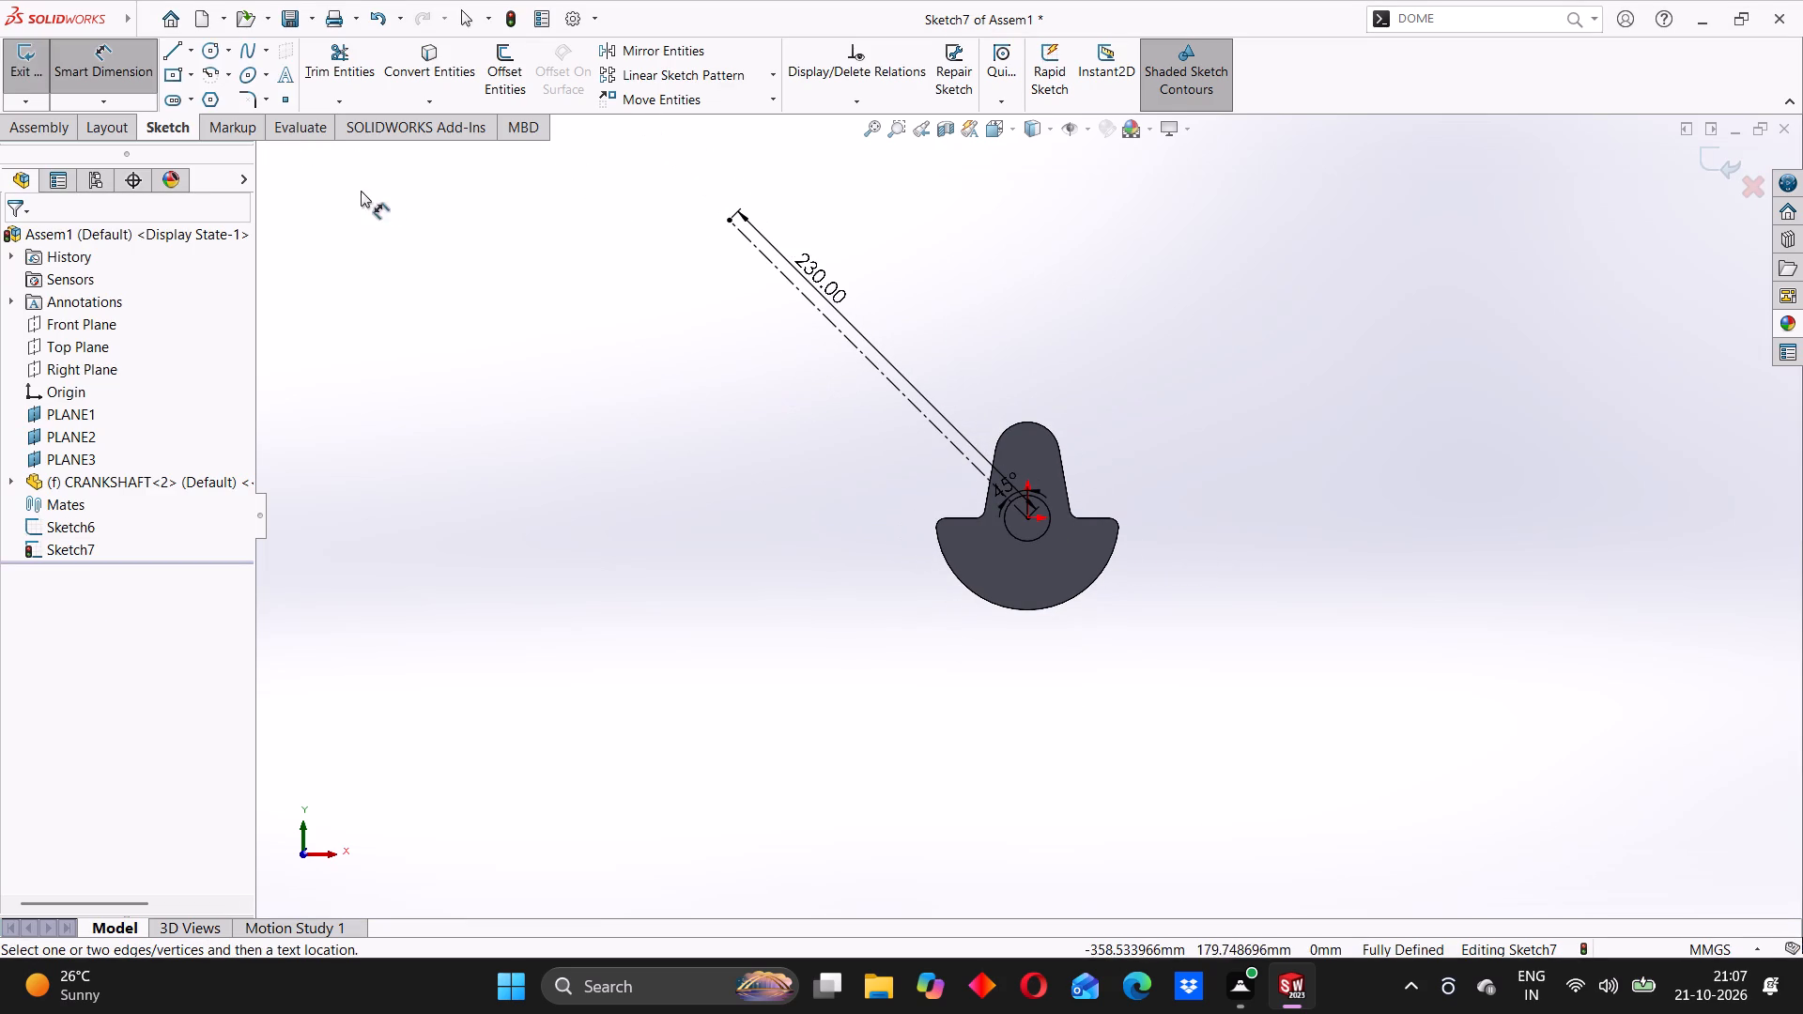
left_click(94, 67)
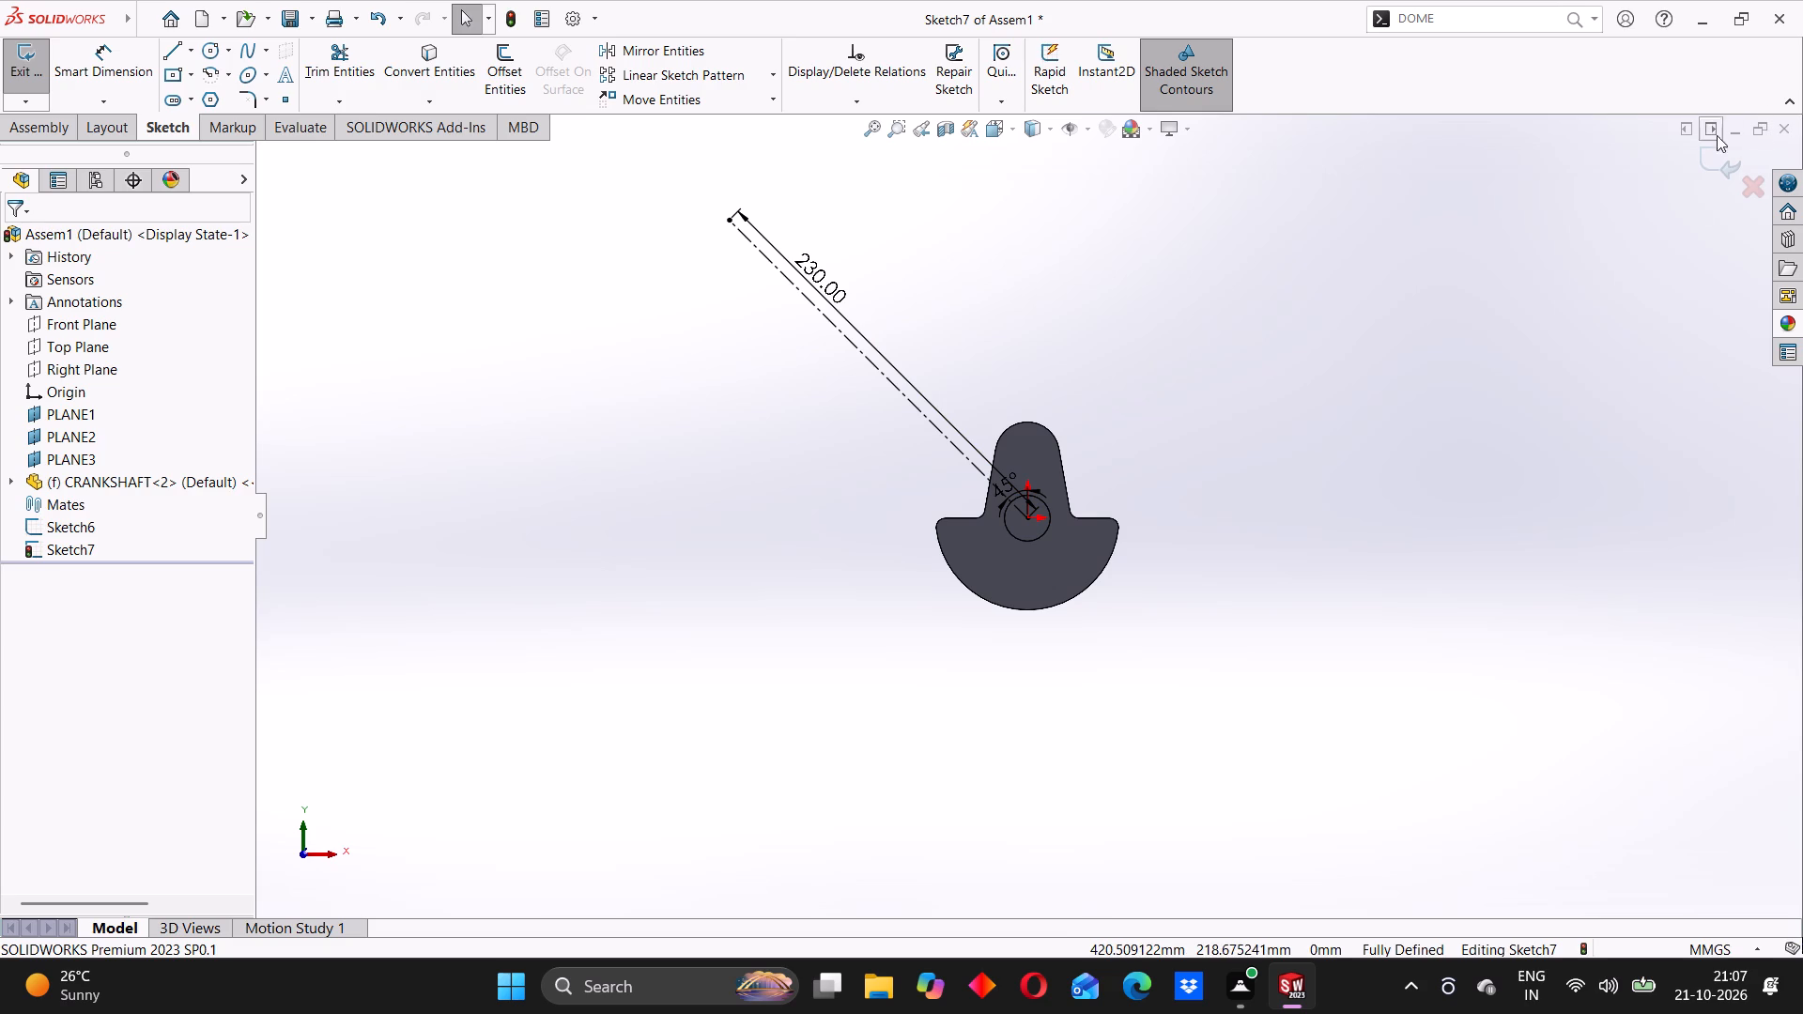
left_click(1714, 172)
middle_click_drag(1404, 489, 1228, 465)
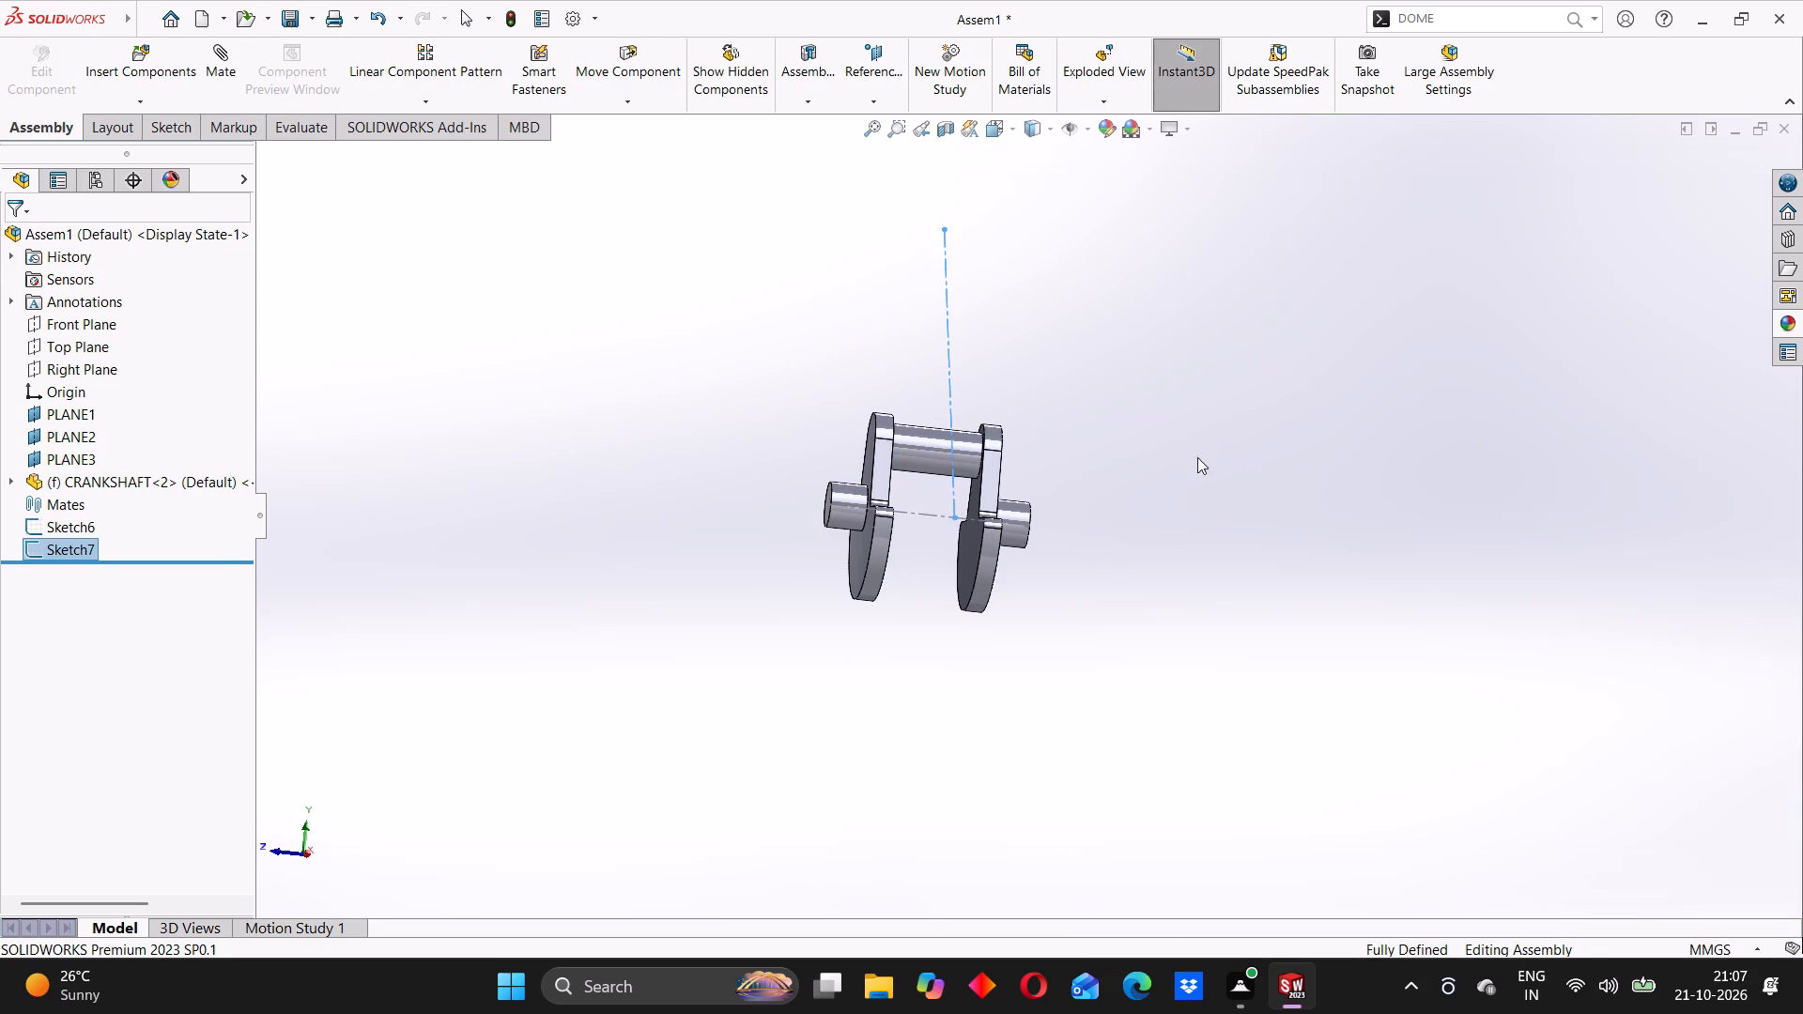
left_click(752, 323)
Start another reference plane offset from the Front Plane toward the far crank web and try a 20 mm distance.
middle_click_drag(927, 250, 932, 264)
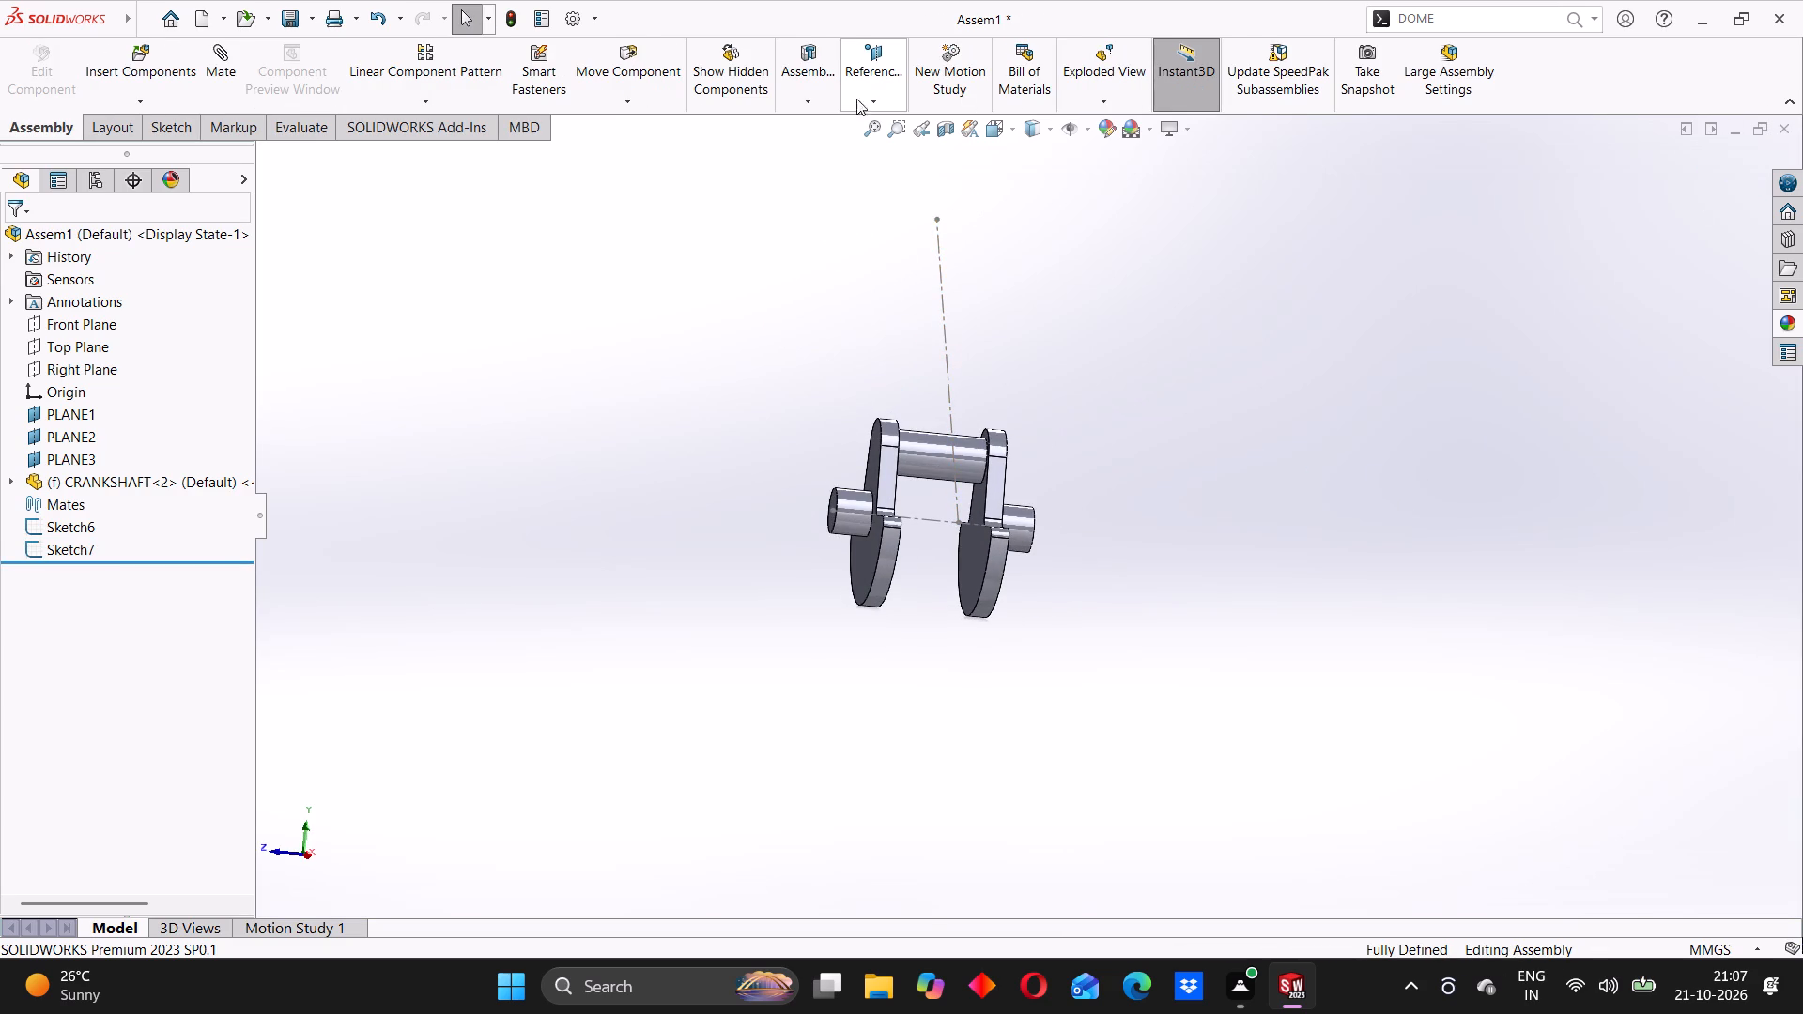
left_click(870, 94)
left_click(876, 115)
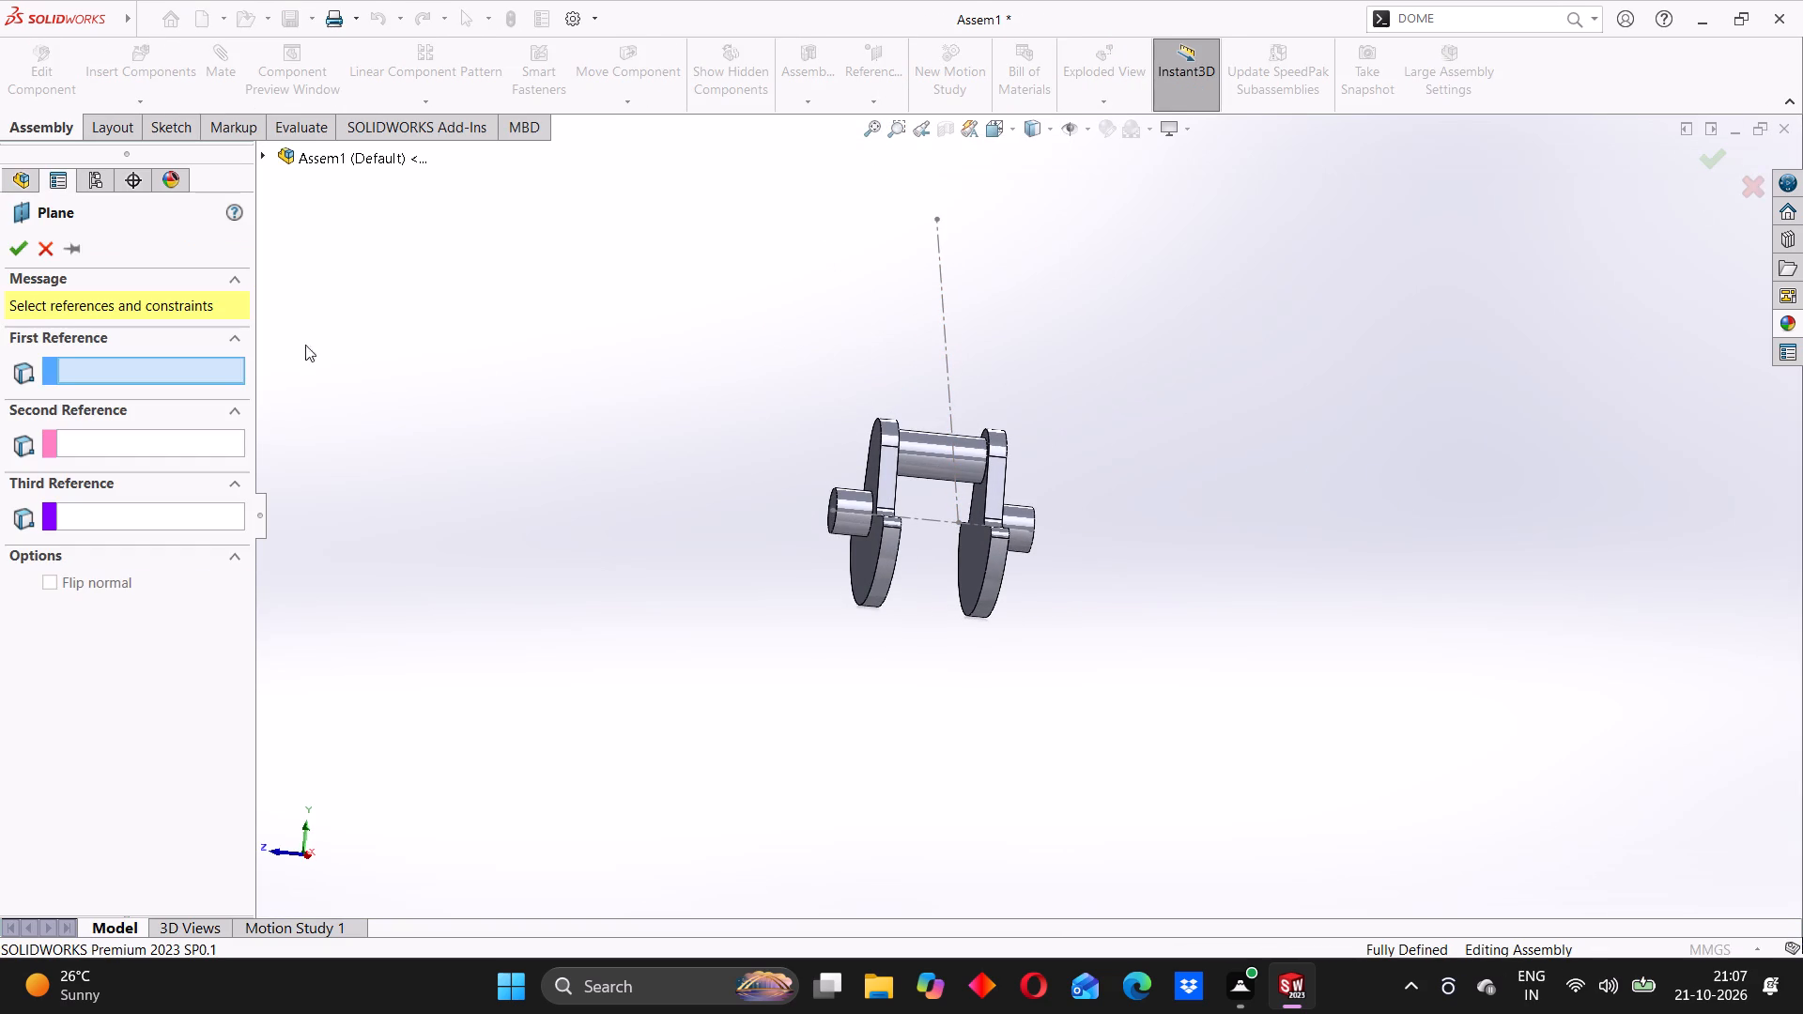
left_click(263, 149)
left_click(317, 241)
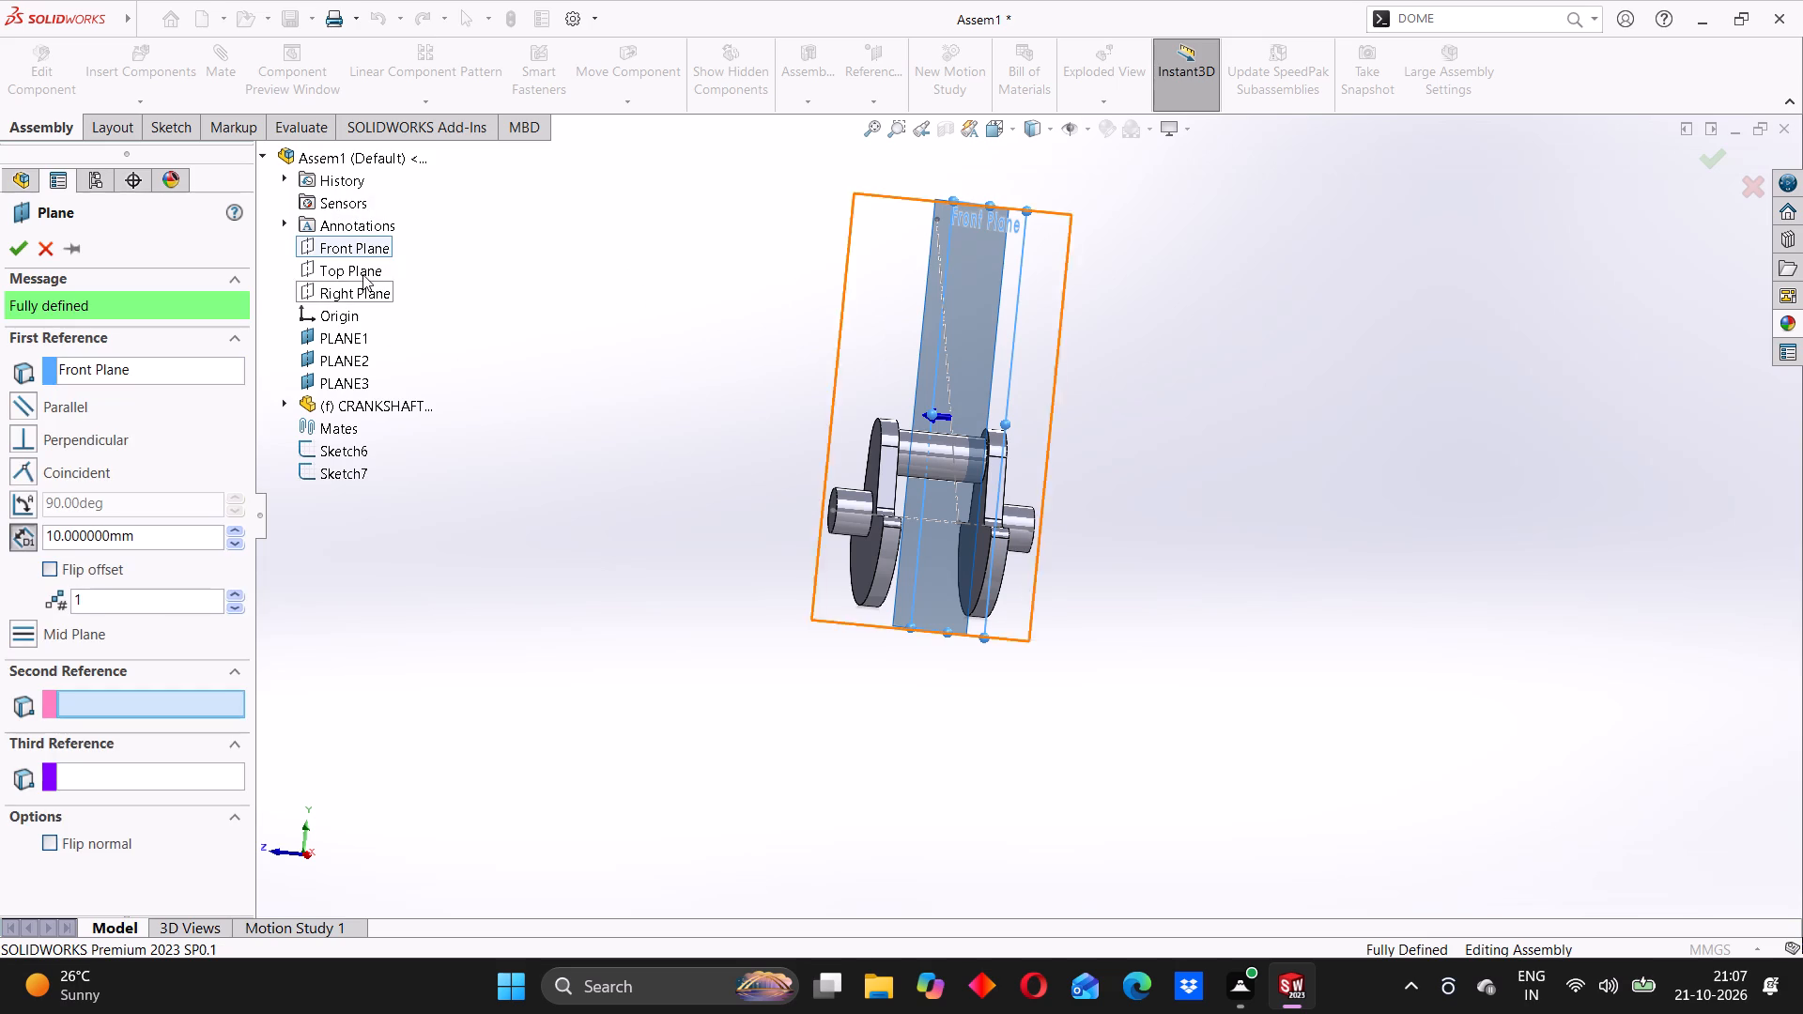
middle_click_drag(840, 450, 806, 471)
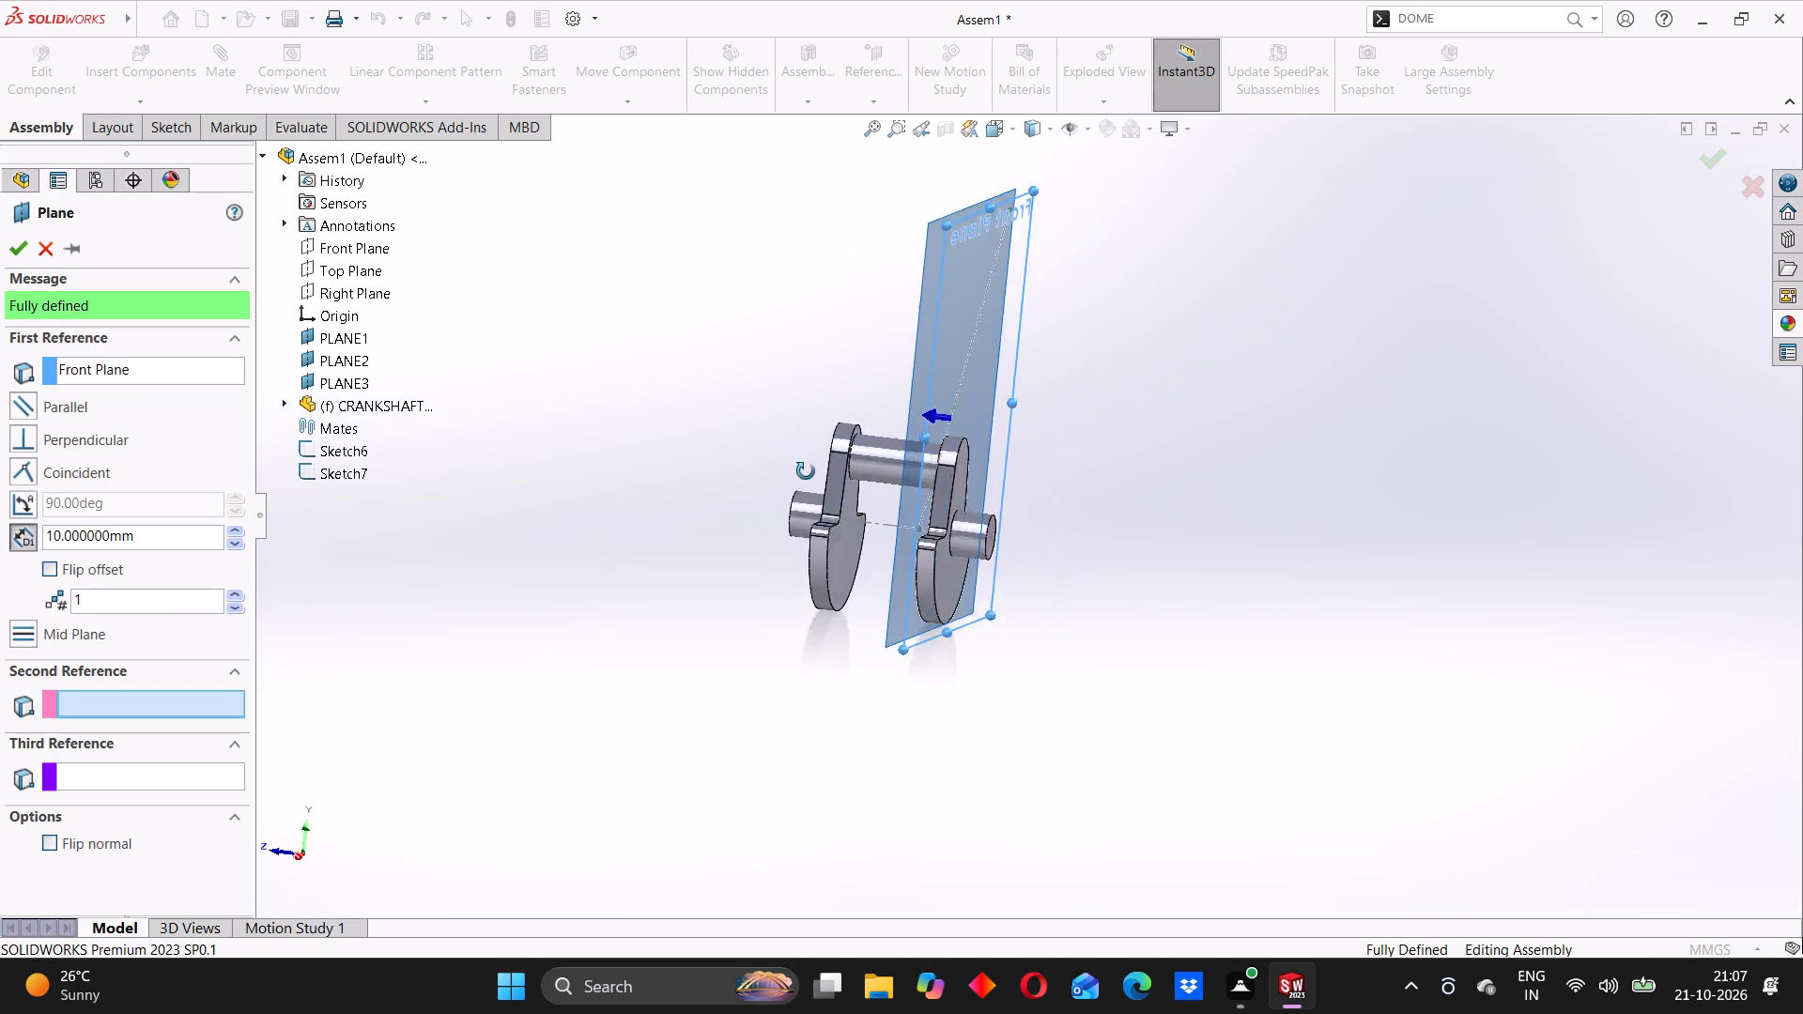
middle_click_drag(806, 471, 840, 520)
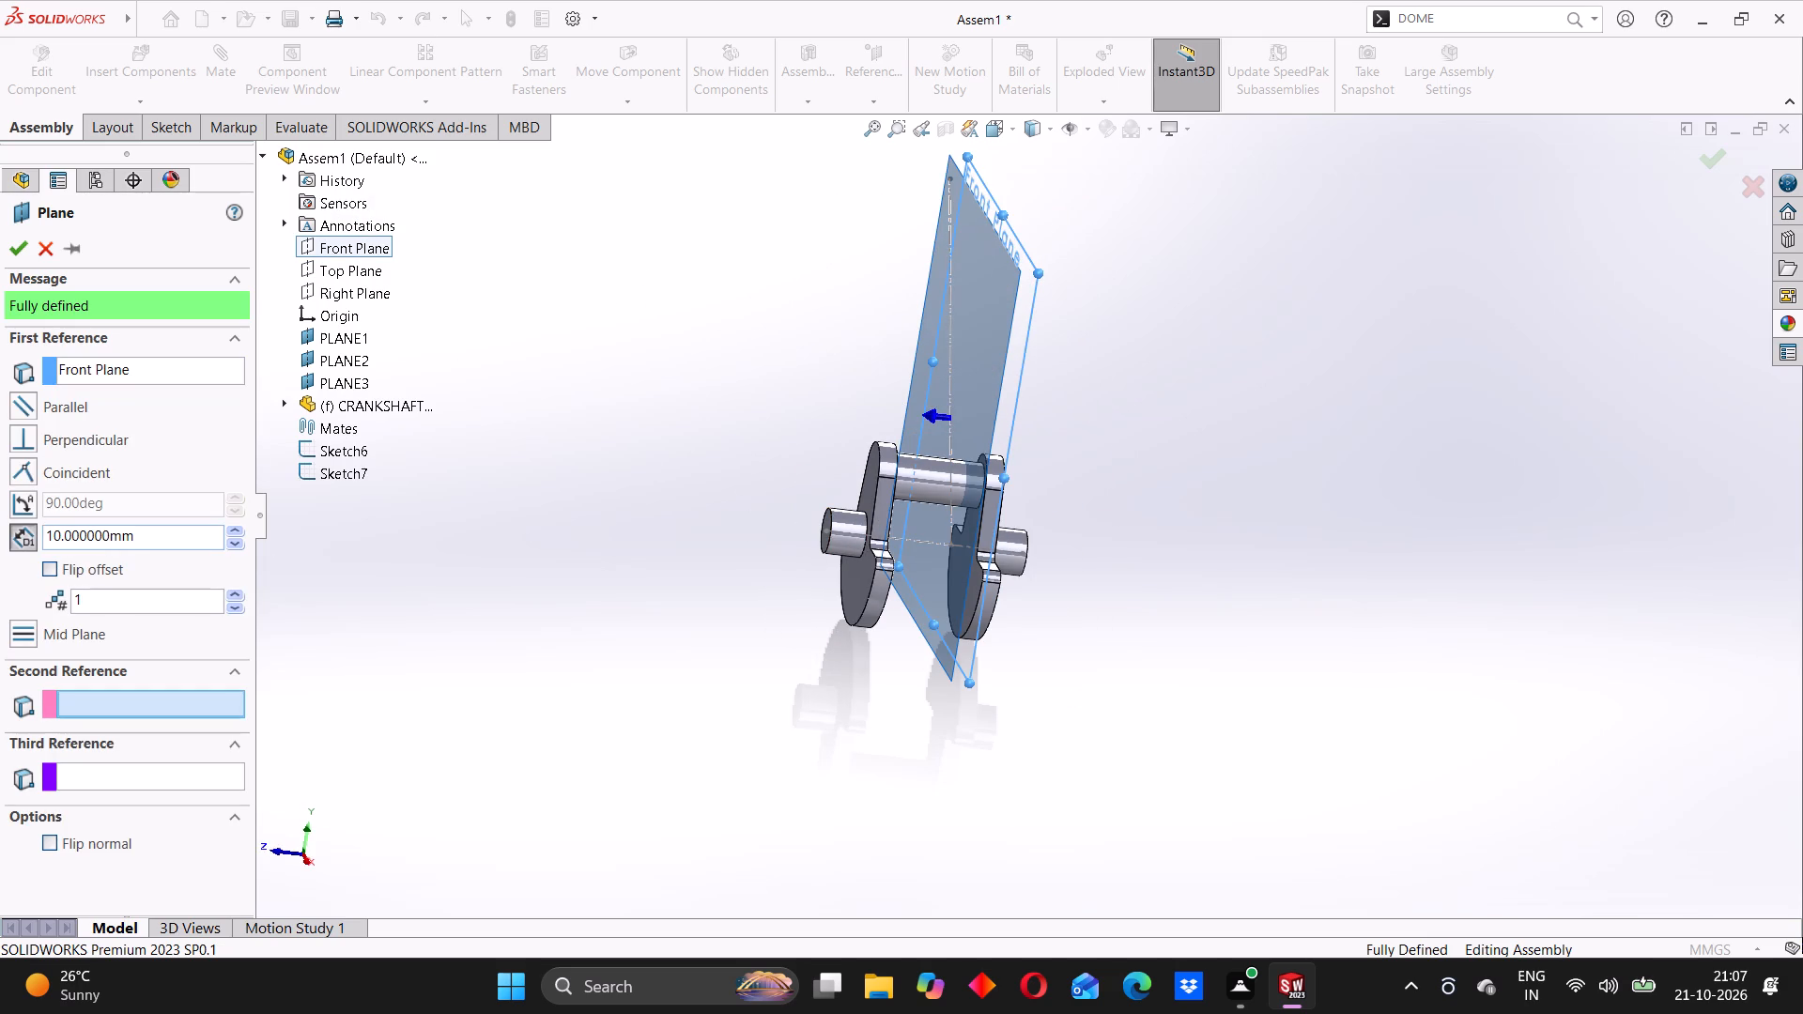
left_click_drag(150, 531, 47, 541)
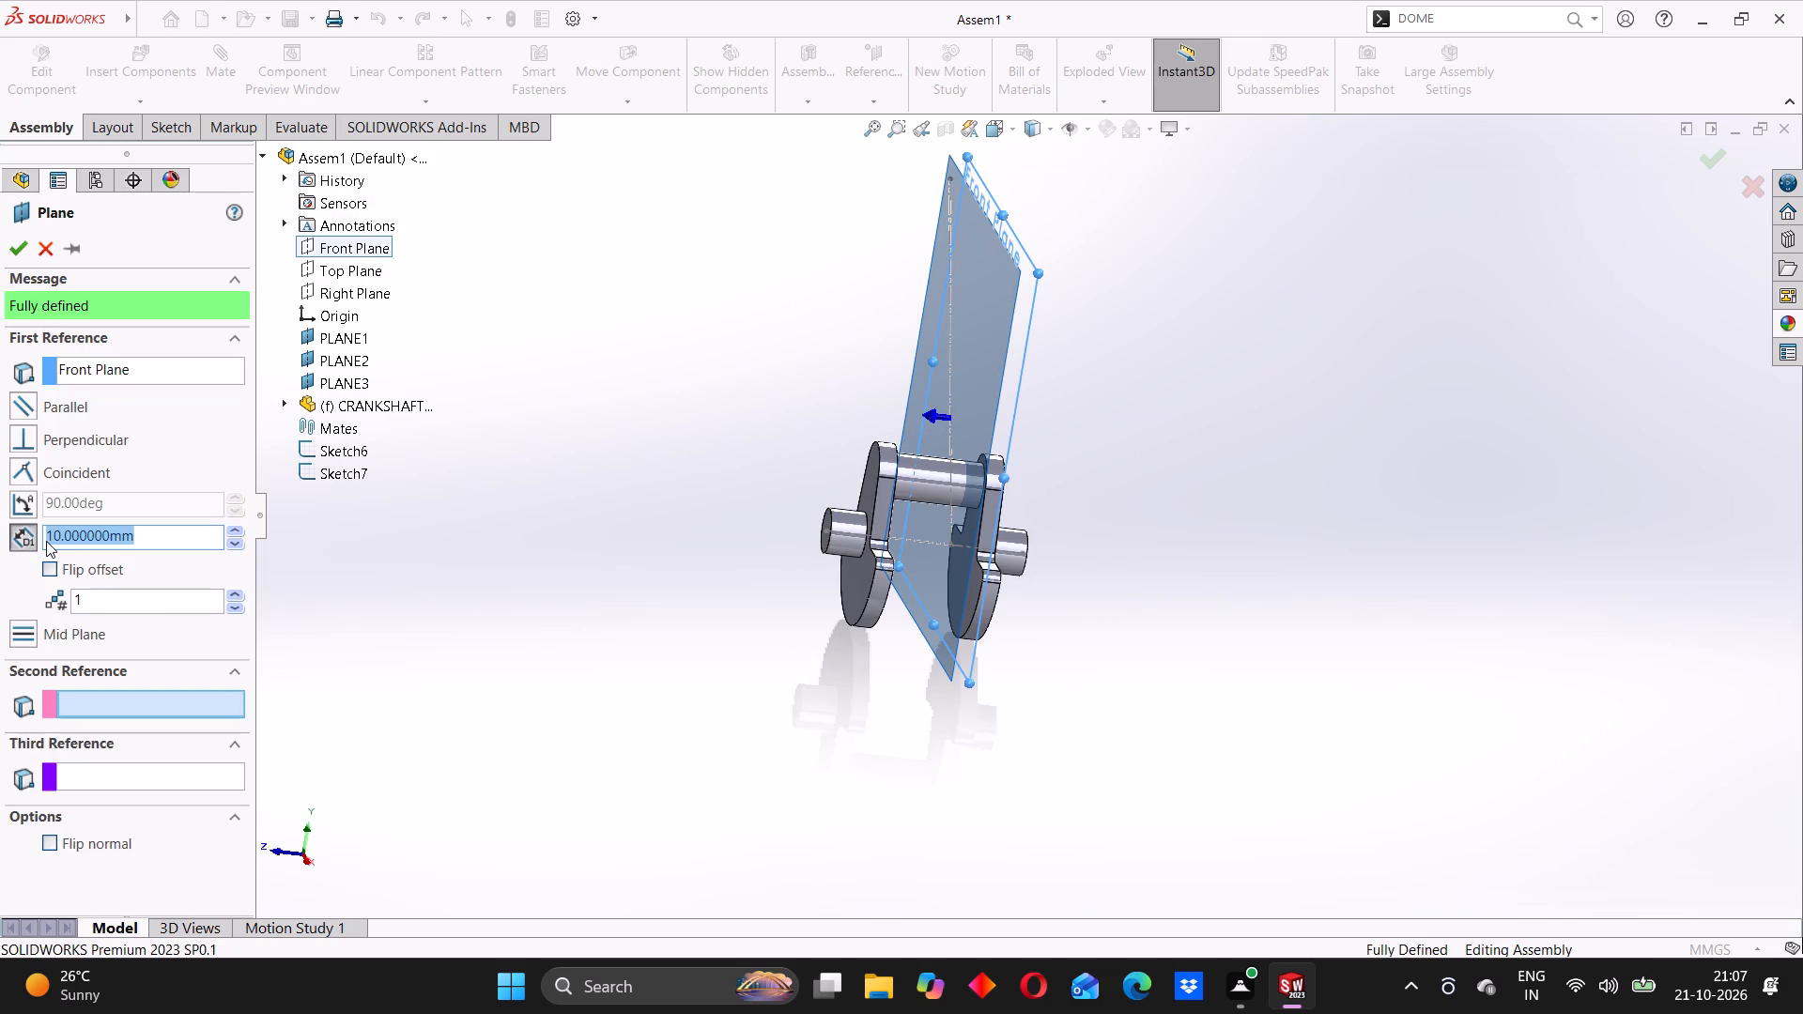
type("20")
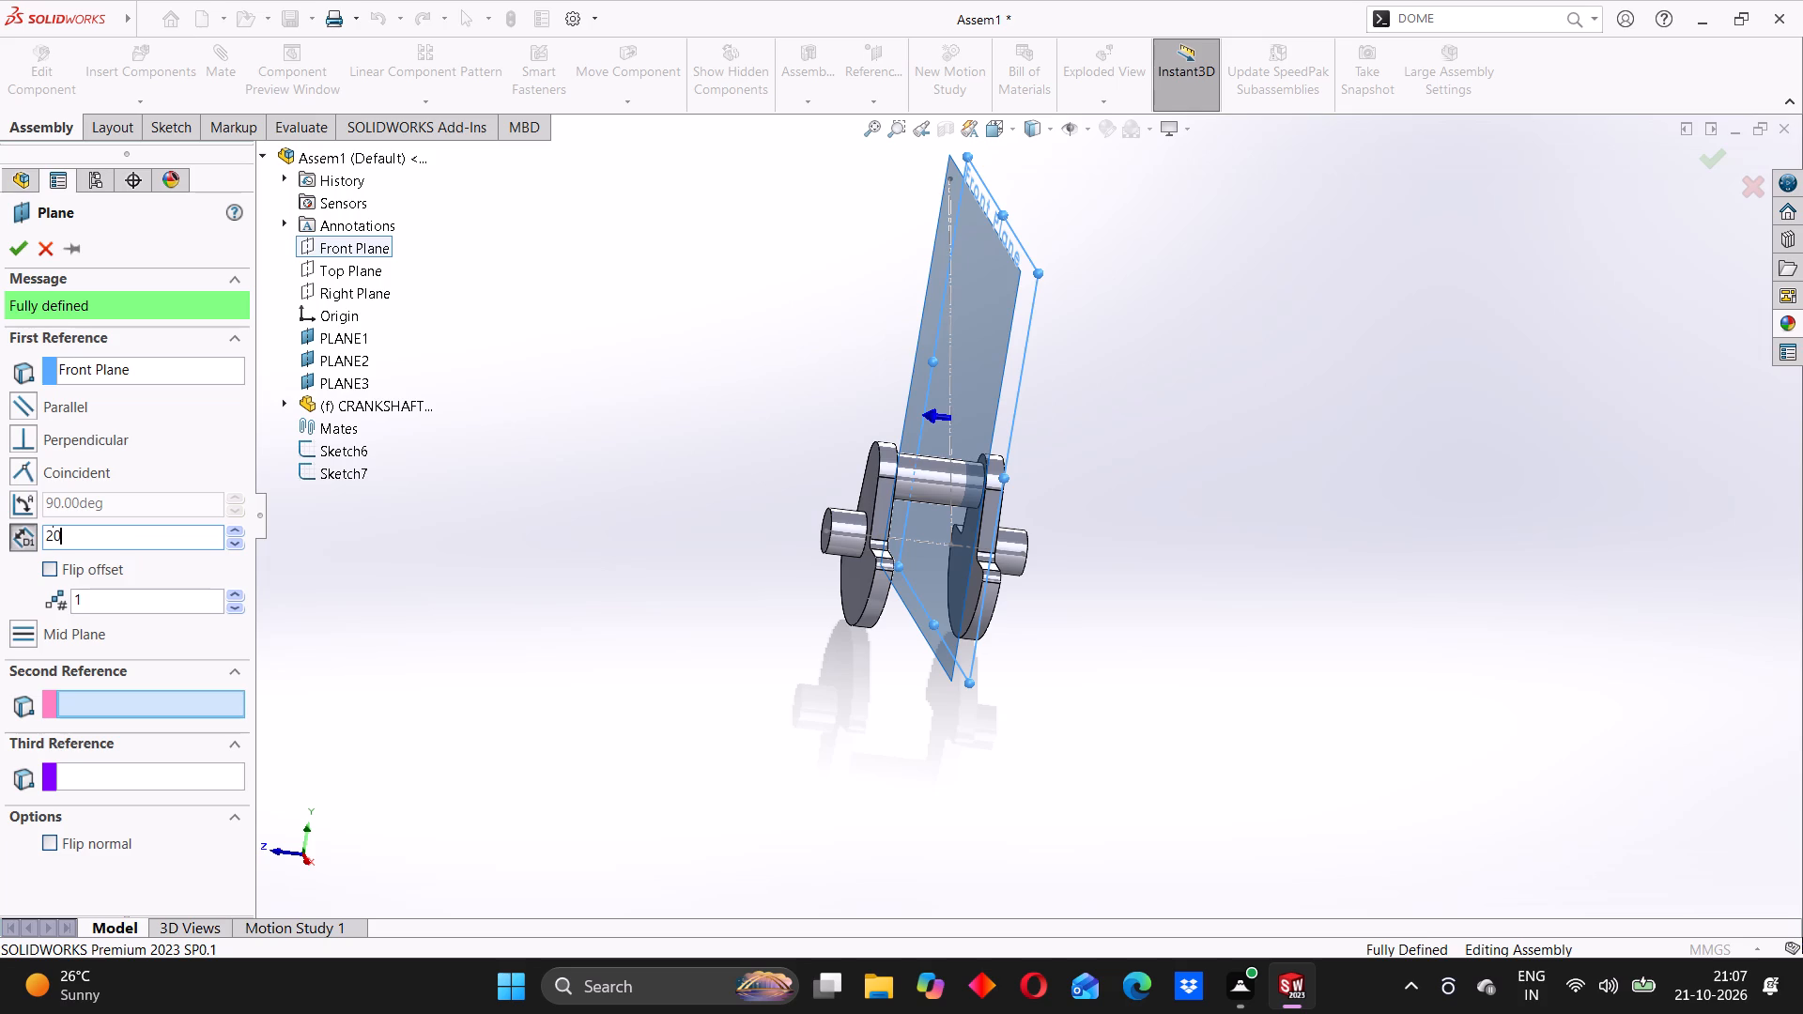
key("Return")
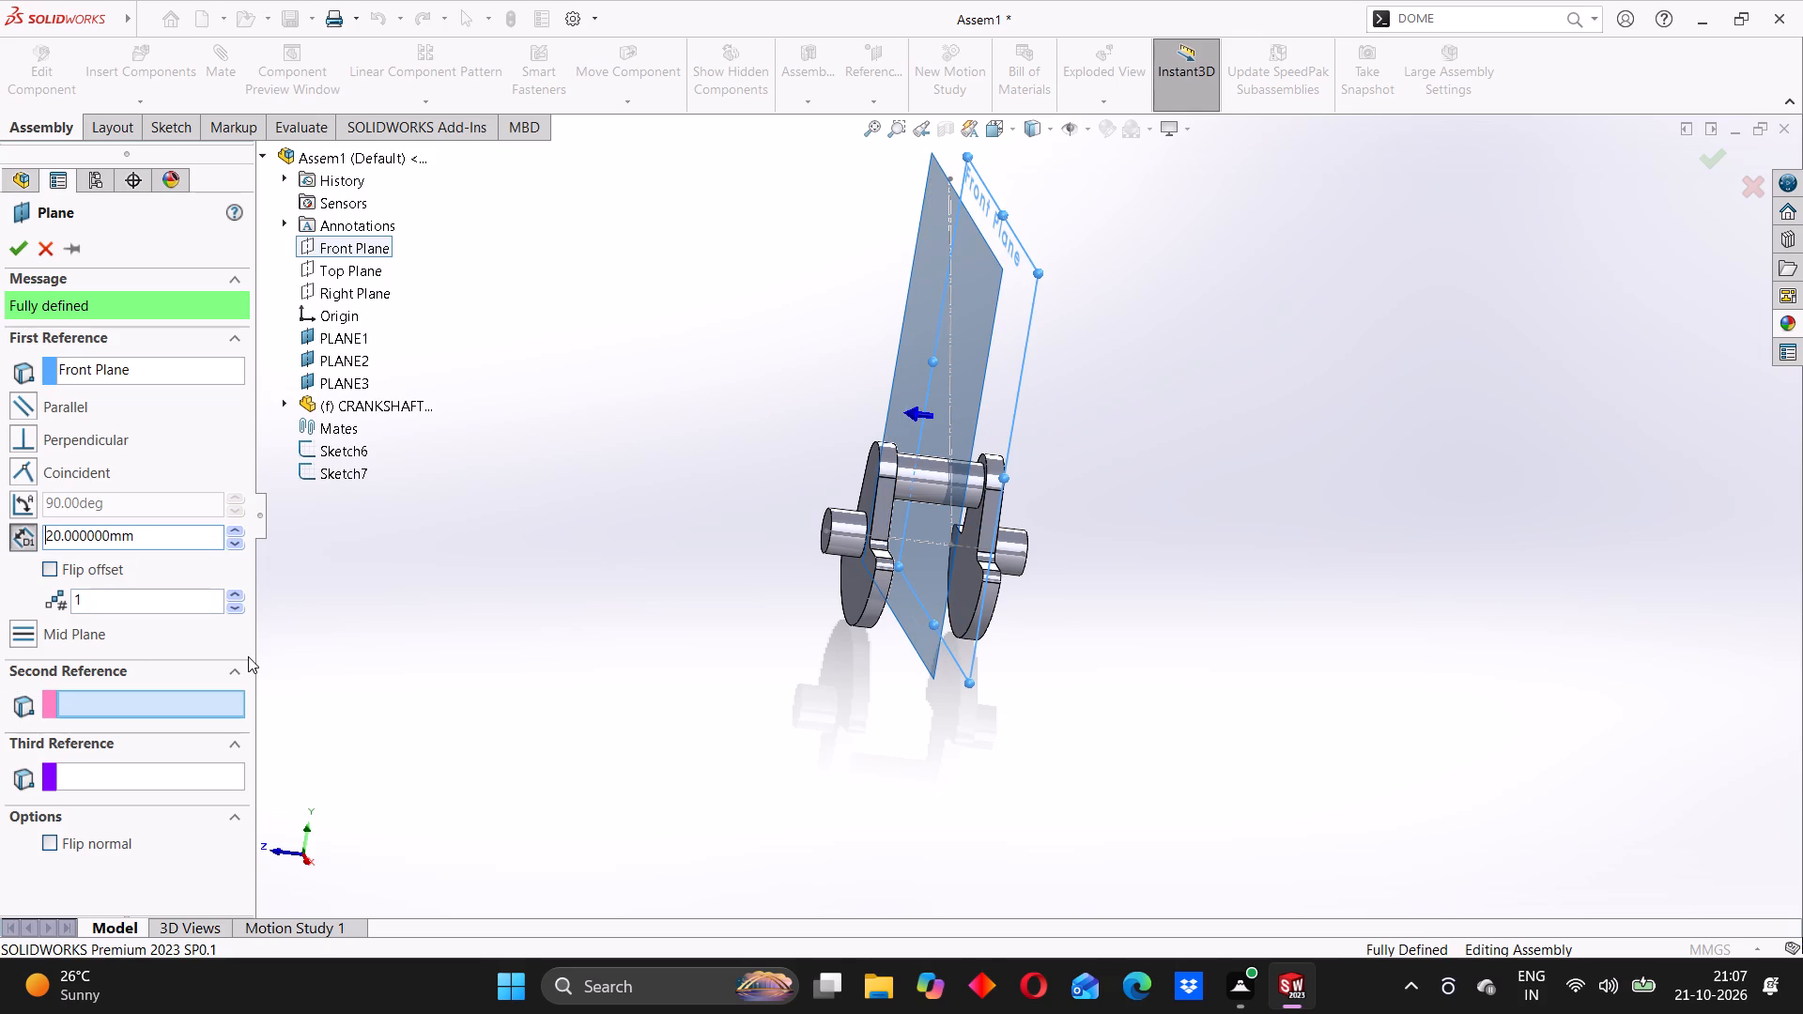
middle_click_drag(639, 537, 611, 507)
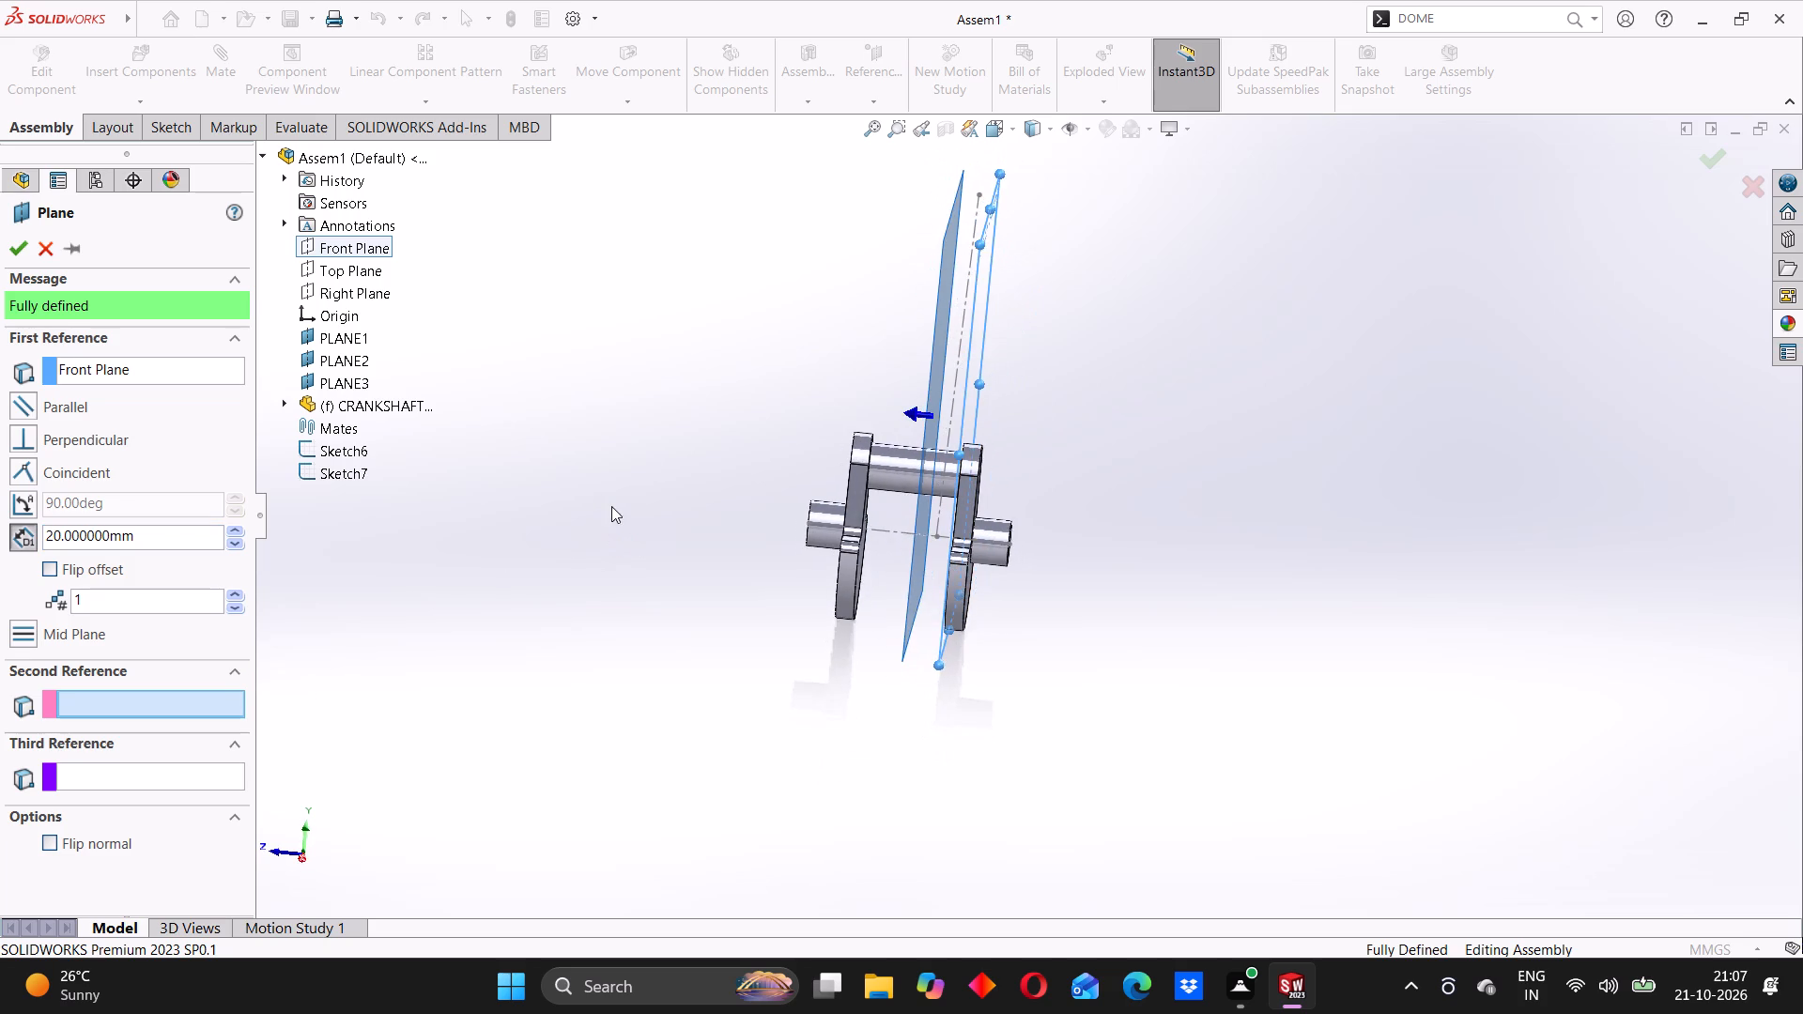
scroll(640, 484, "down", 1)
middle_click_drag(660, 524, 671, 529)
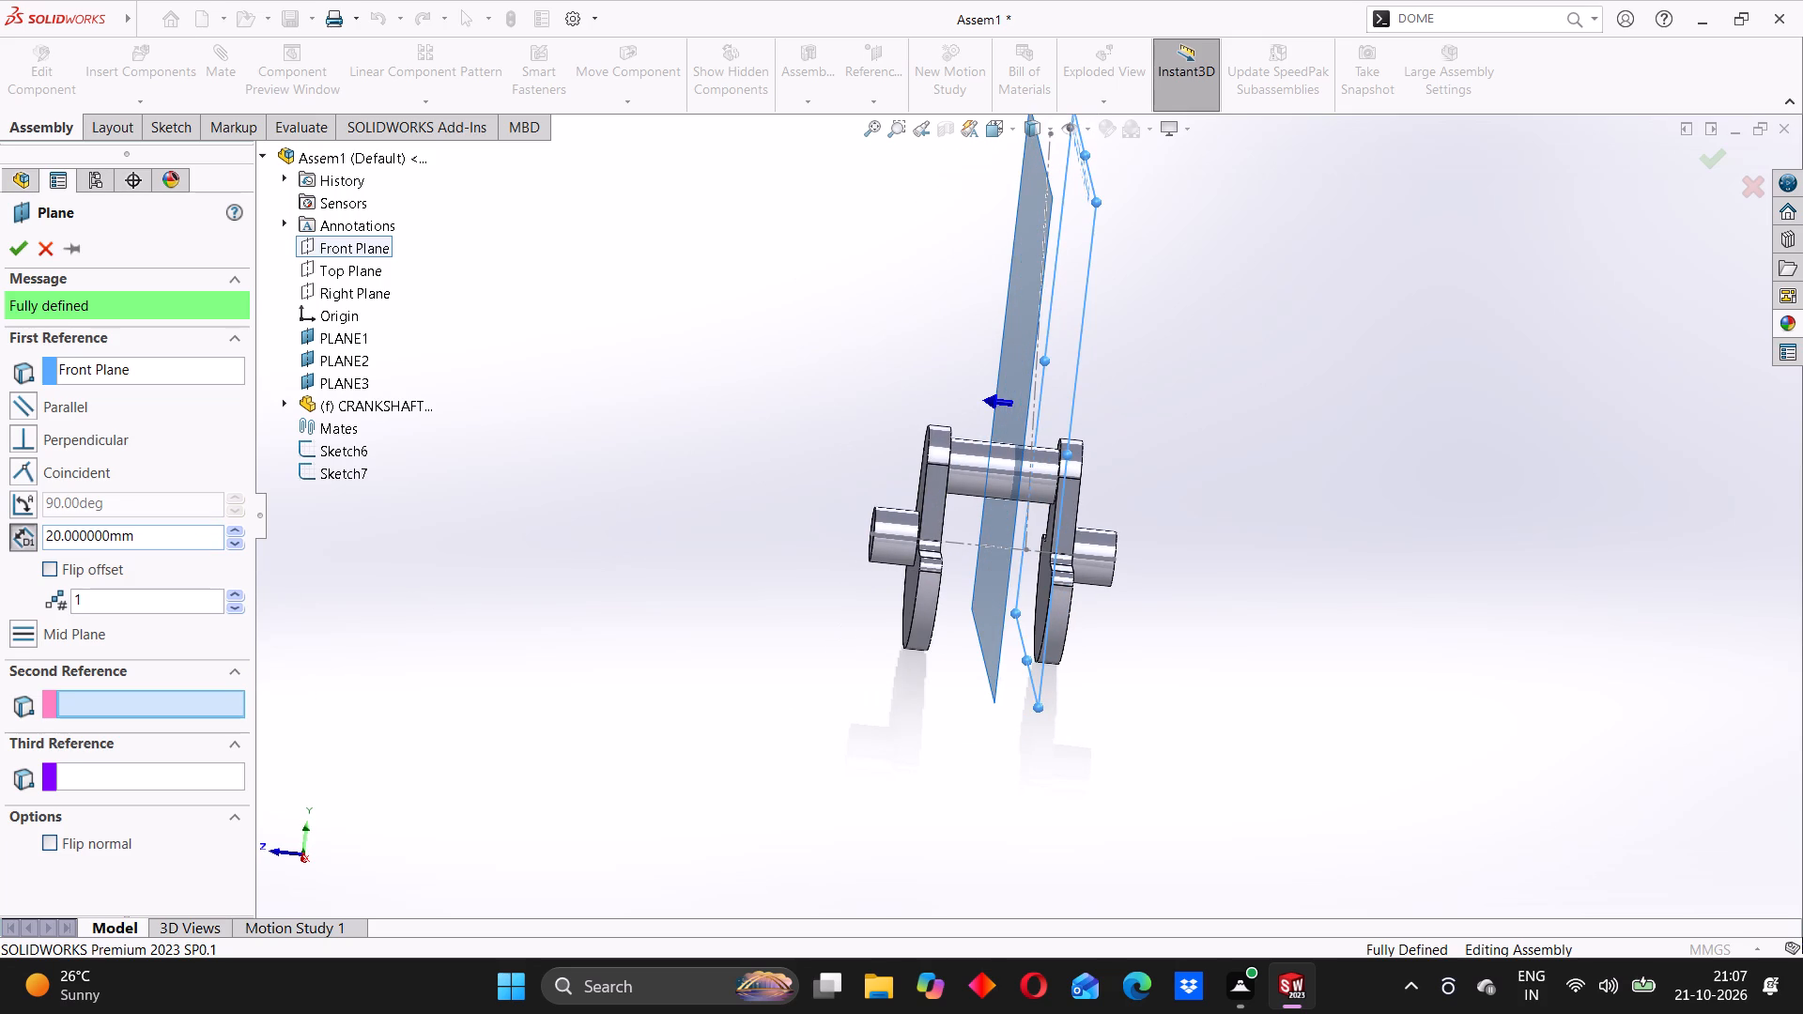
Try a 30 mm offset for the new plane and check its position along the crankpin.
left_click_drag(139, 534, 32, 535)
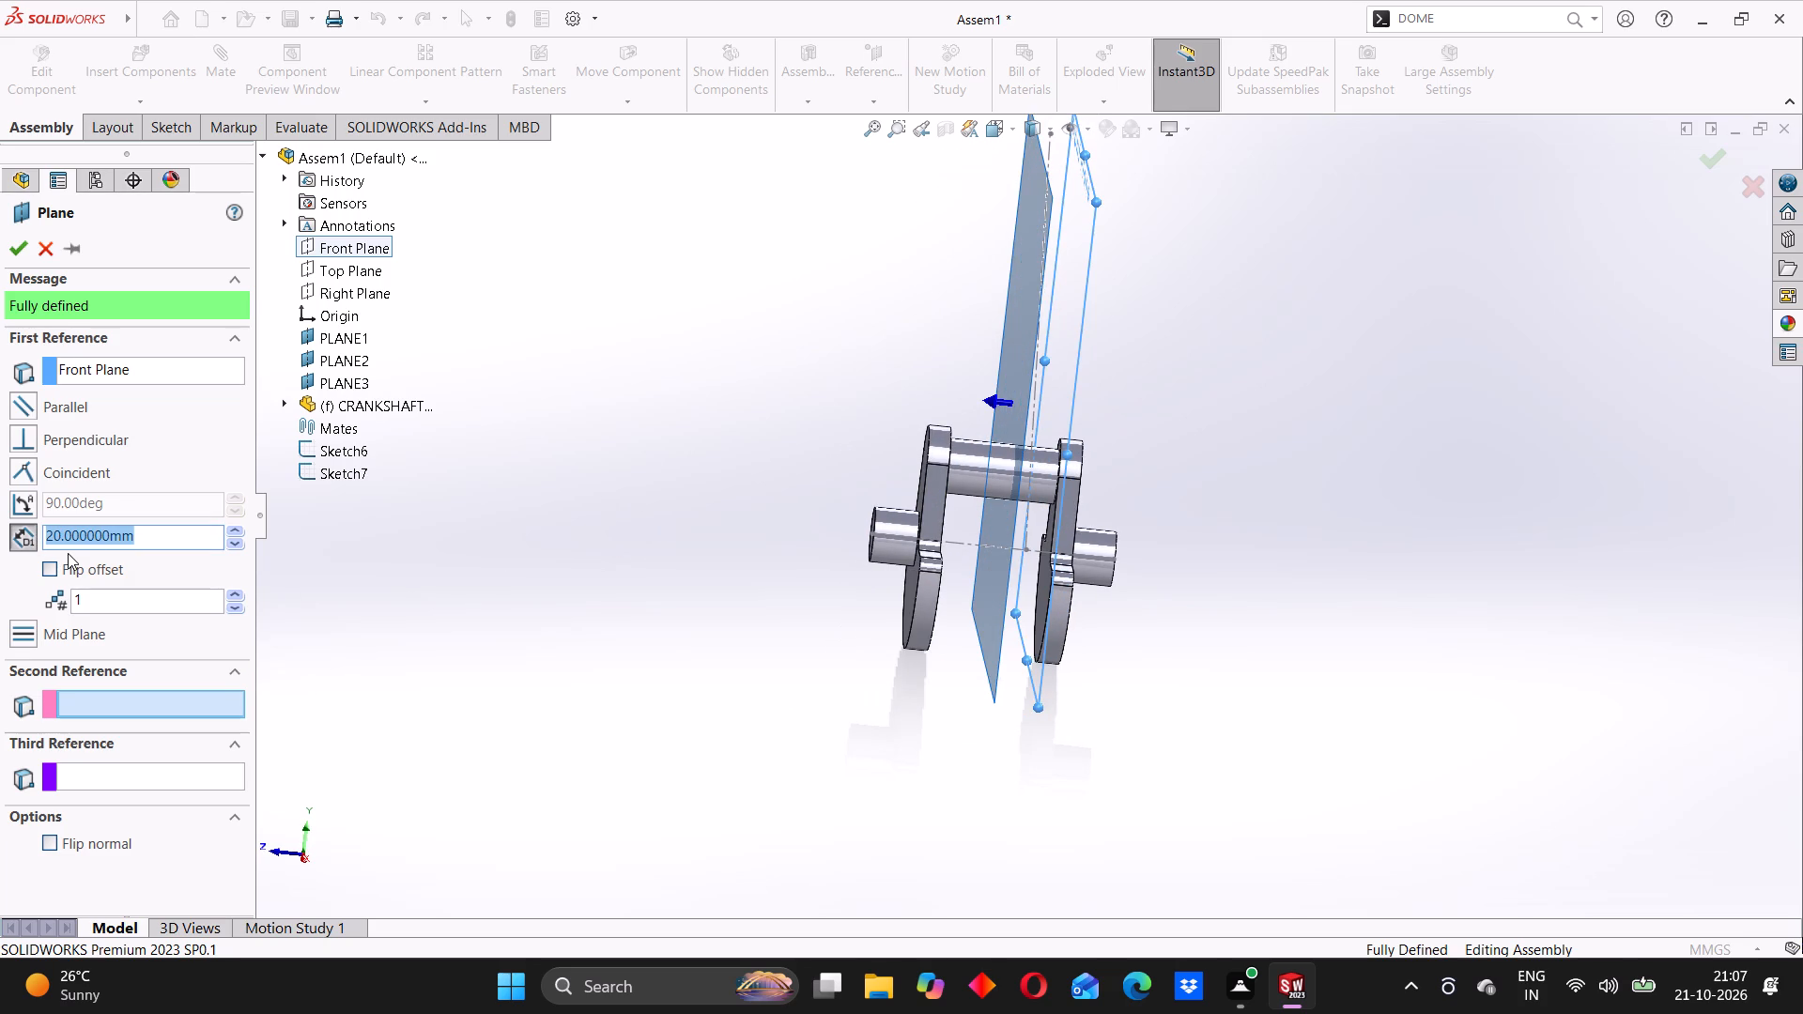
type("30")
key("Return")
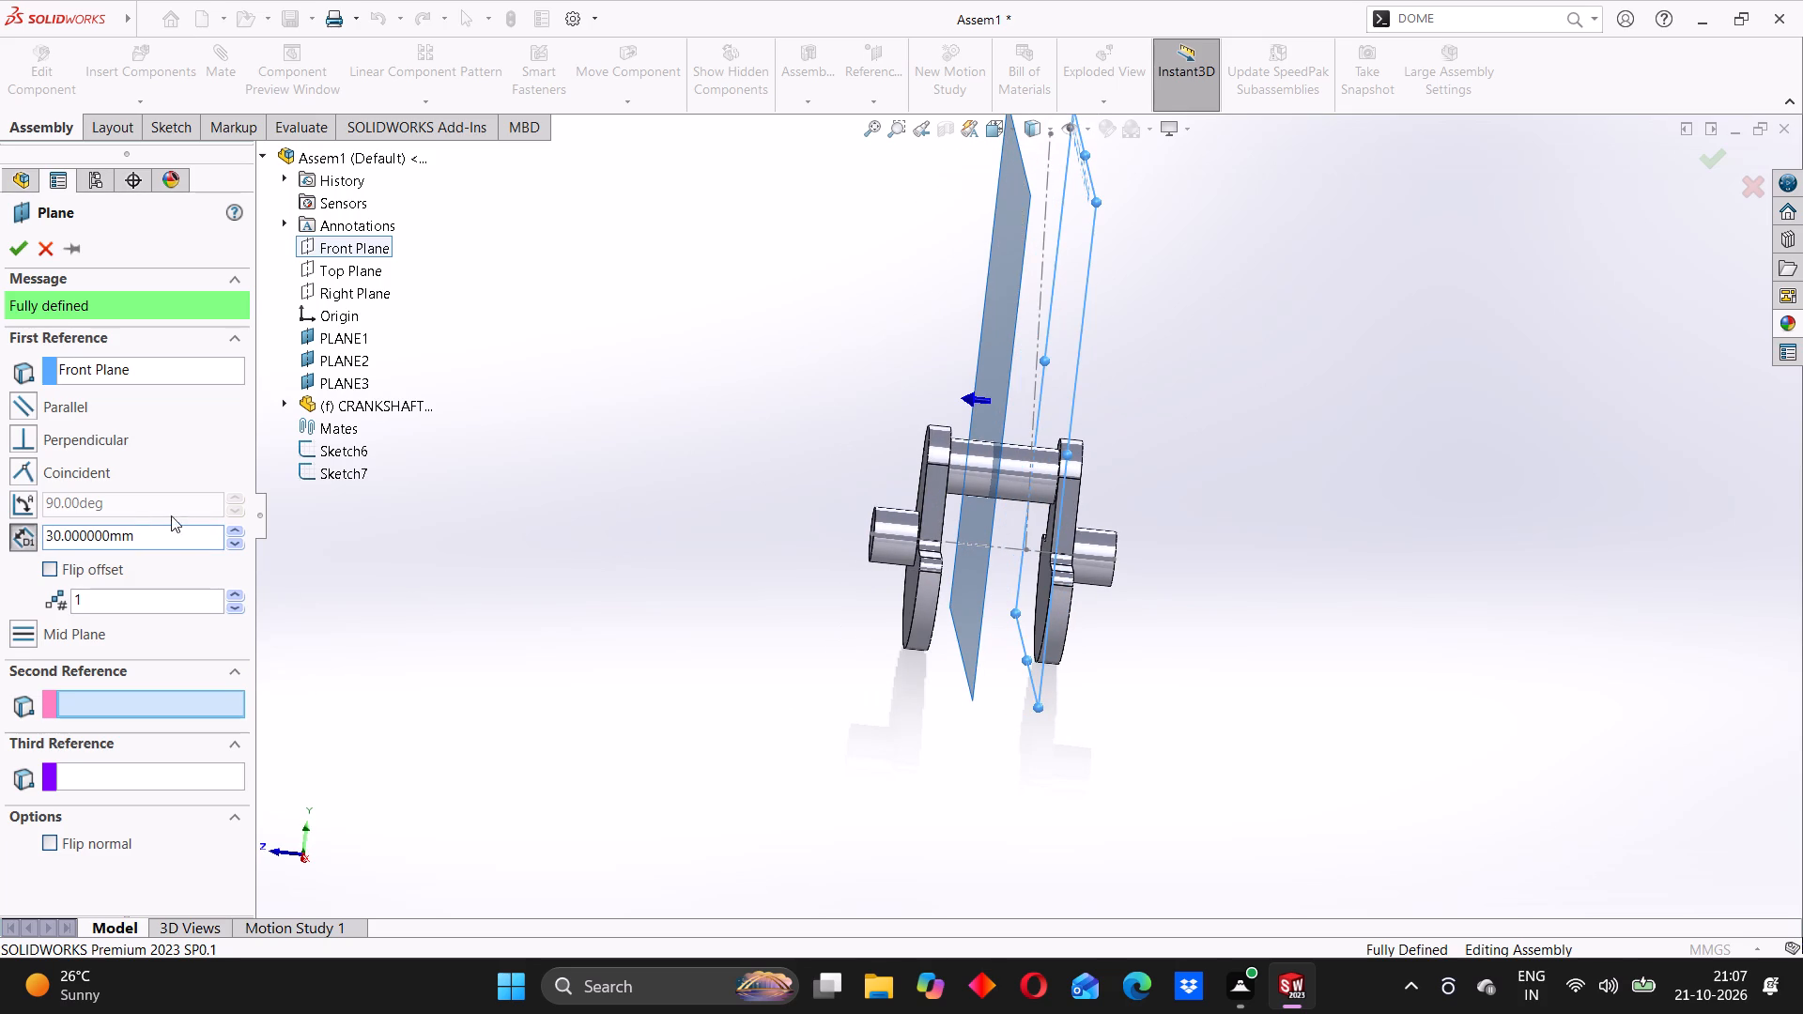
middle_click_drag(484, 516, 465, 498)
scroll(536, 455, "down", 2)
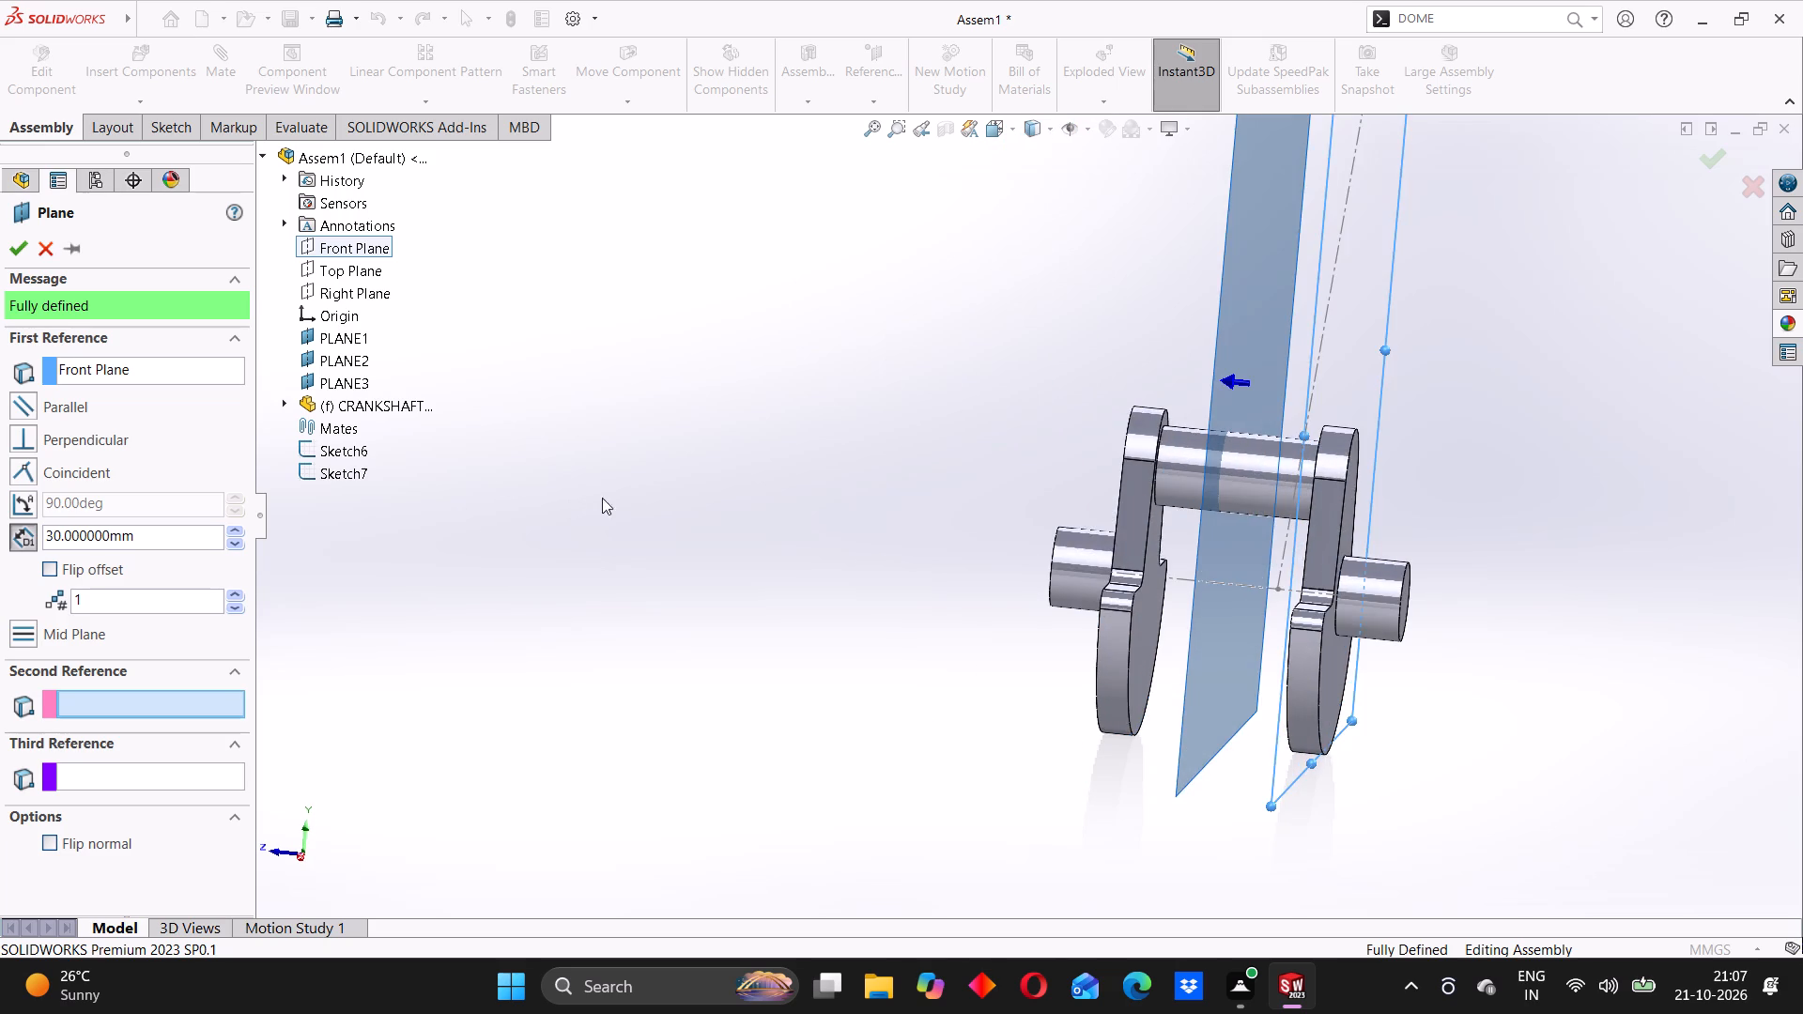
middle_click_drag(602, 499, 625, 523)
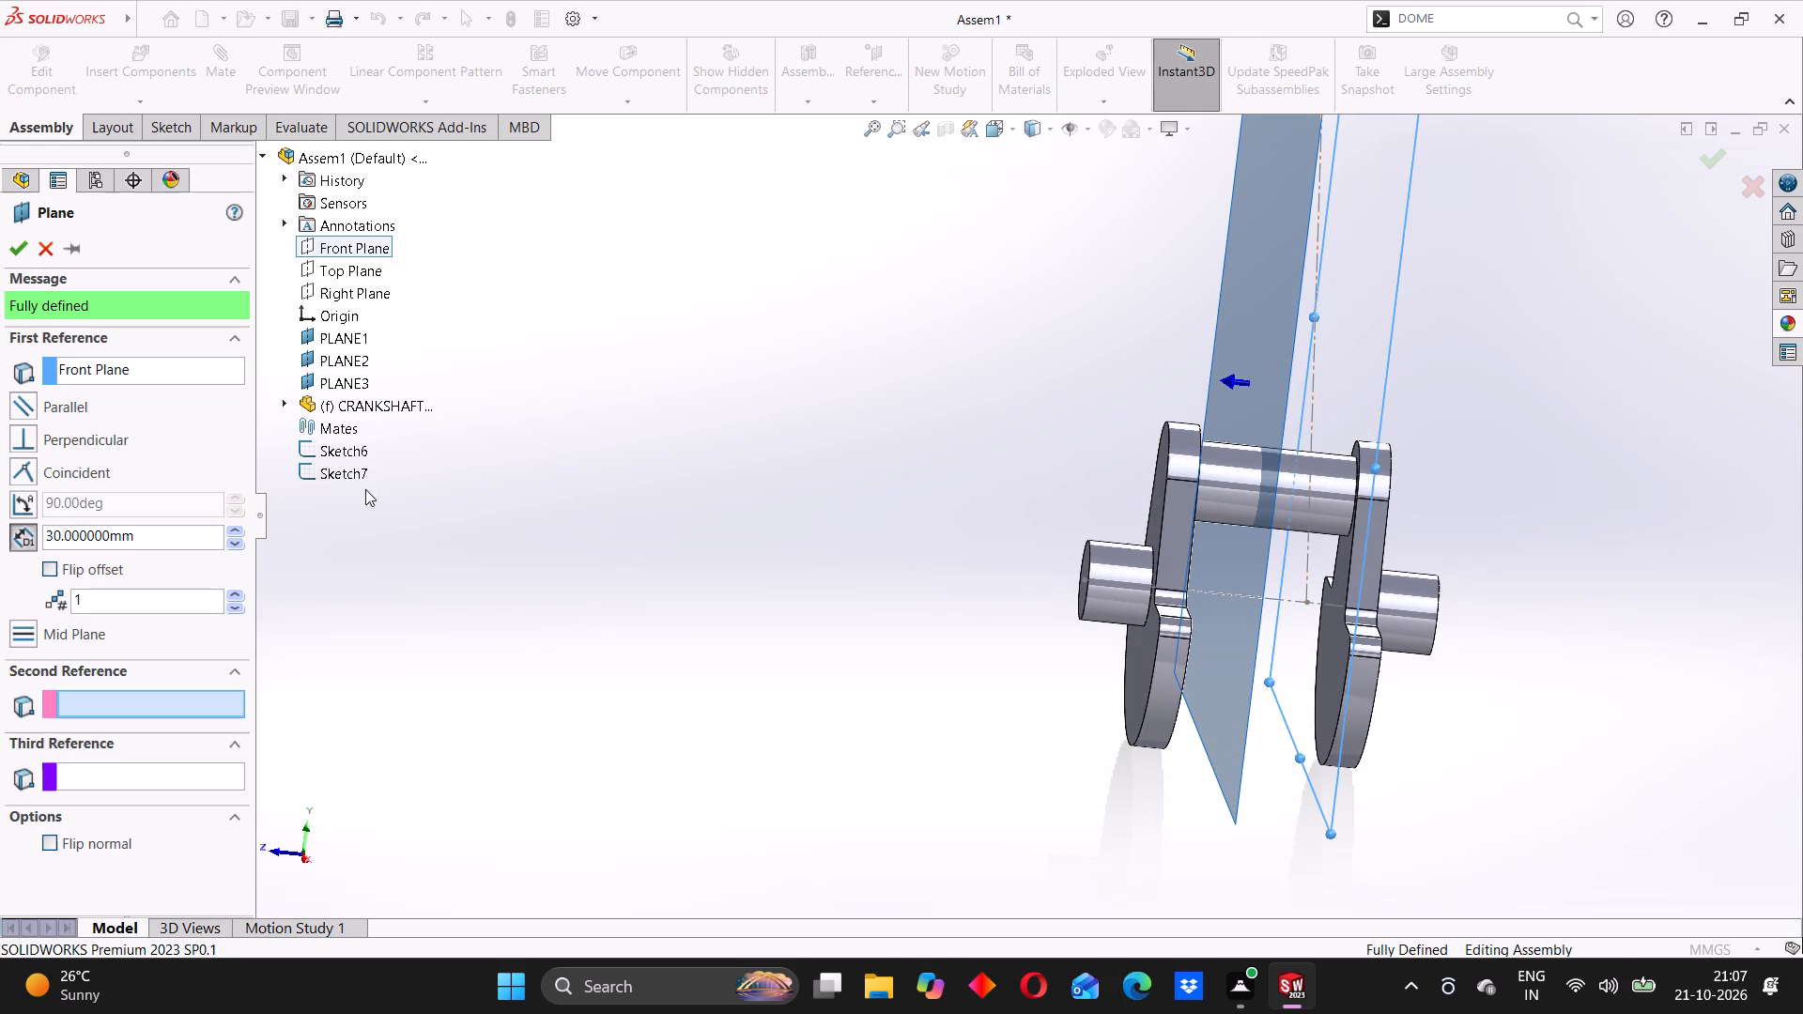
Set the new plane's offset from the Front Plane to 40 mm, check its position between the crank webs, and accept it.
left_click_drag(147, 544, 44, 528)
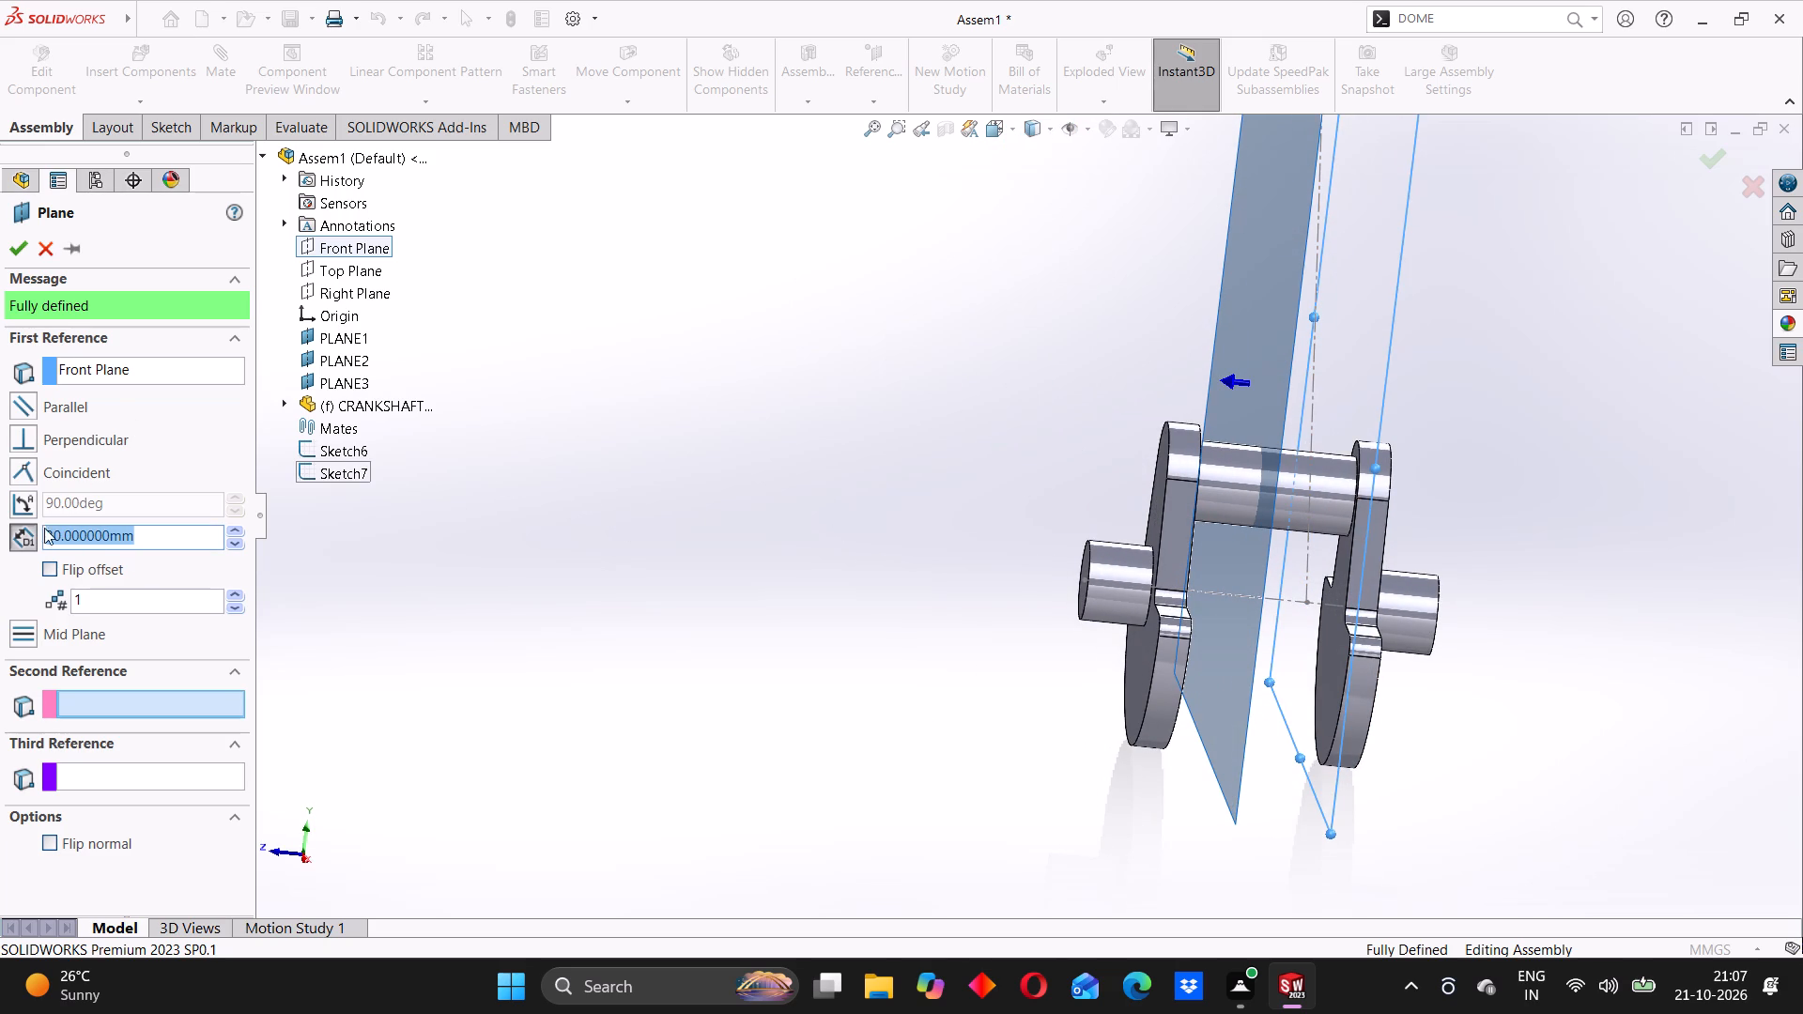
left_click_drag(44, 528, 33, 530)
type("40")
key("Return")
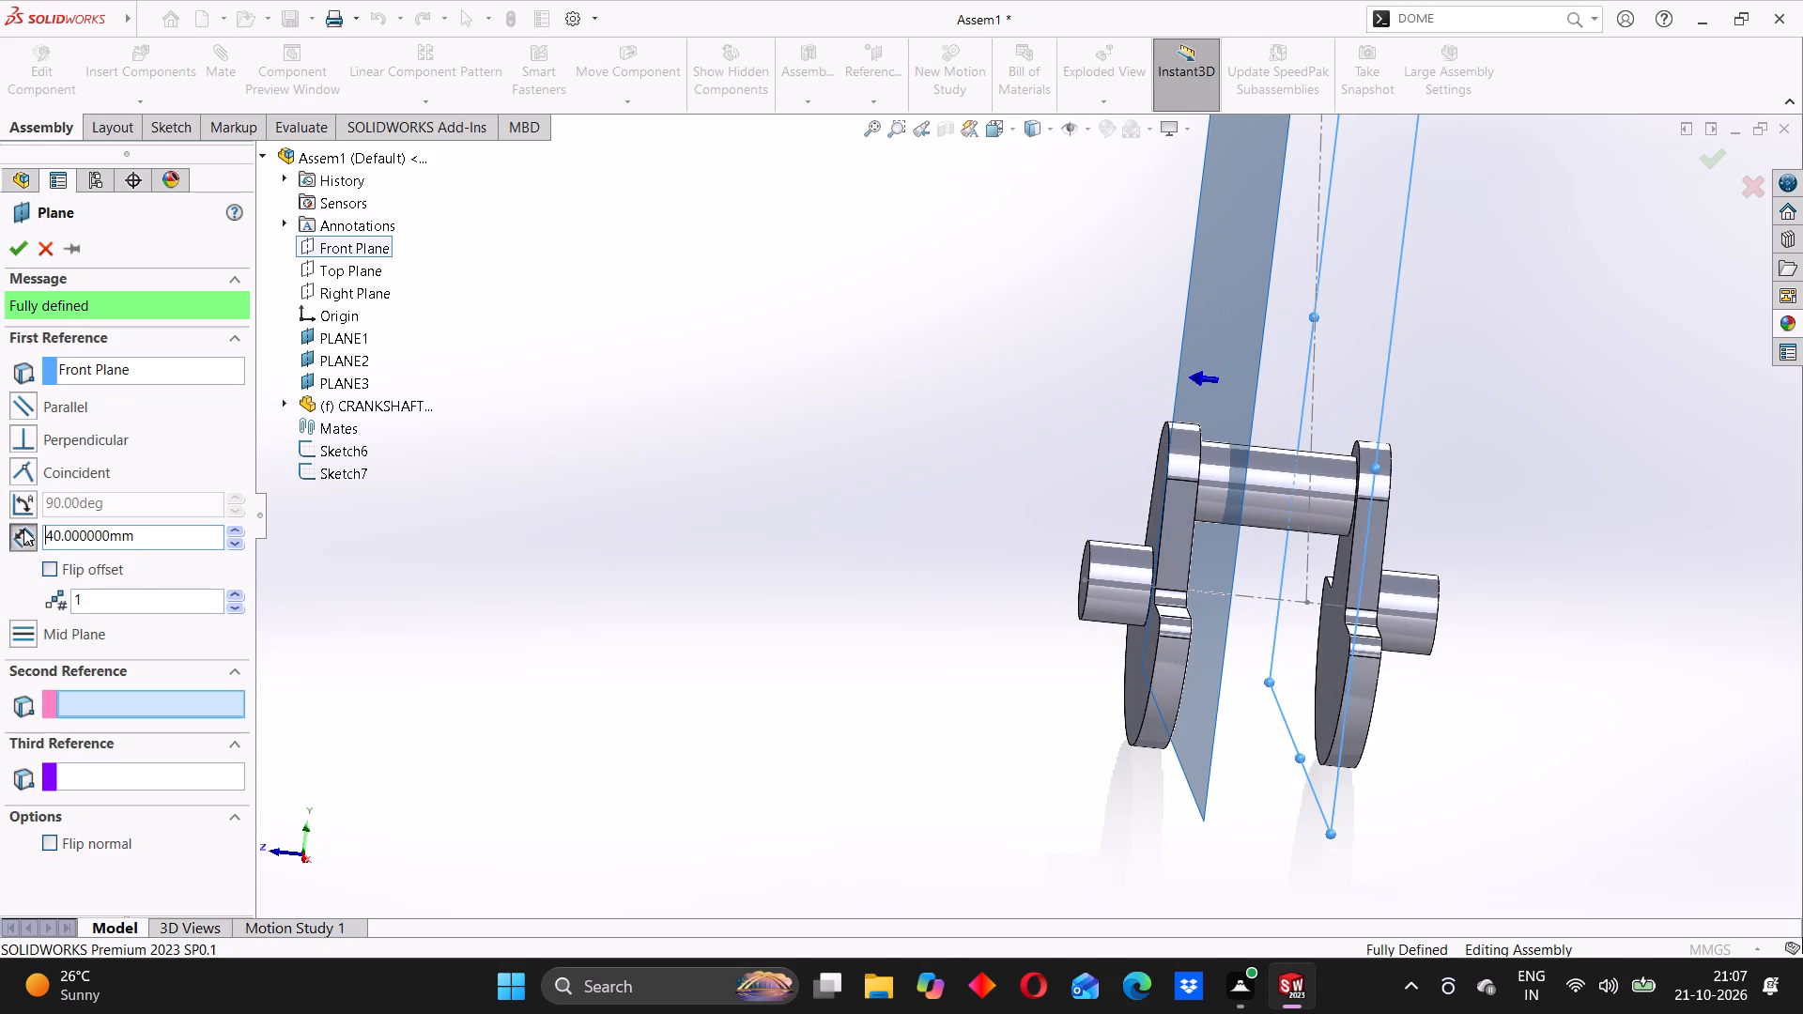
middle_click_drag(947, 418, 928, 443)
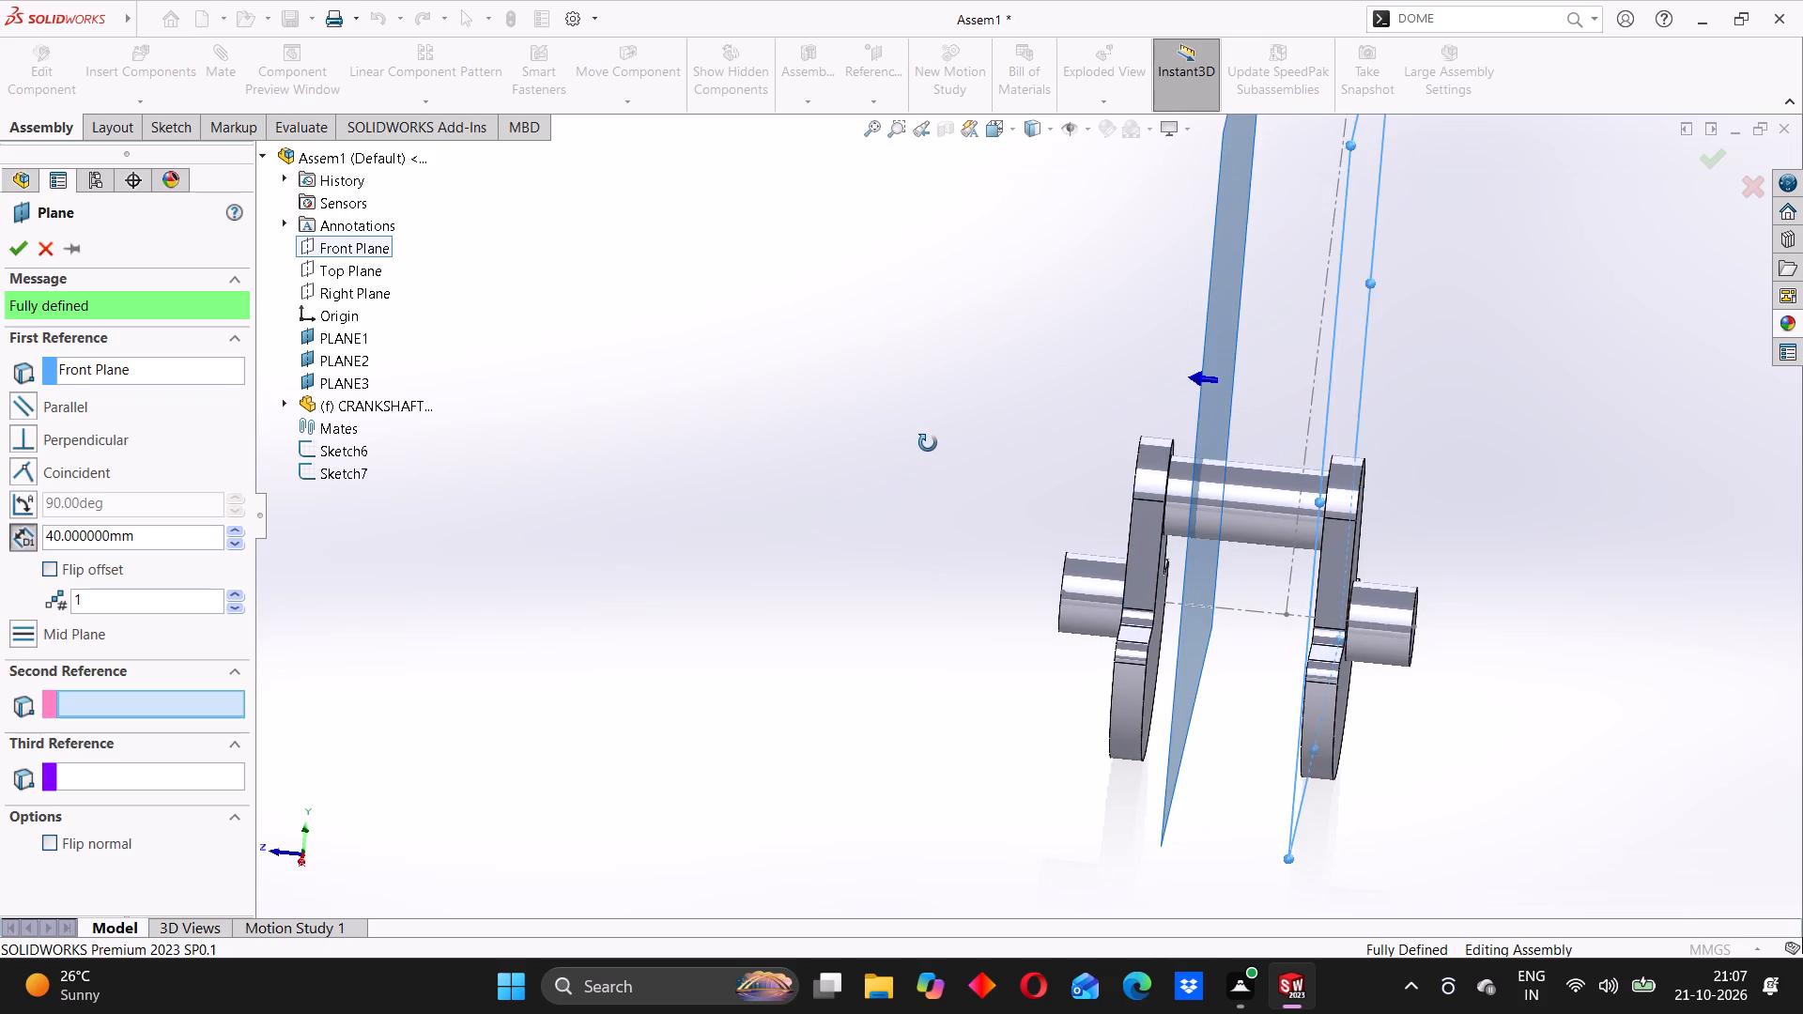
middle_click_drag(928, 443, 934, 441)
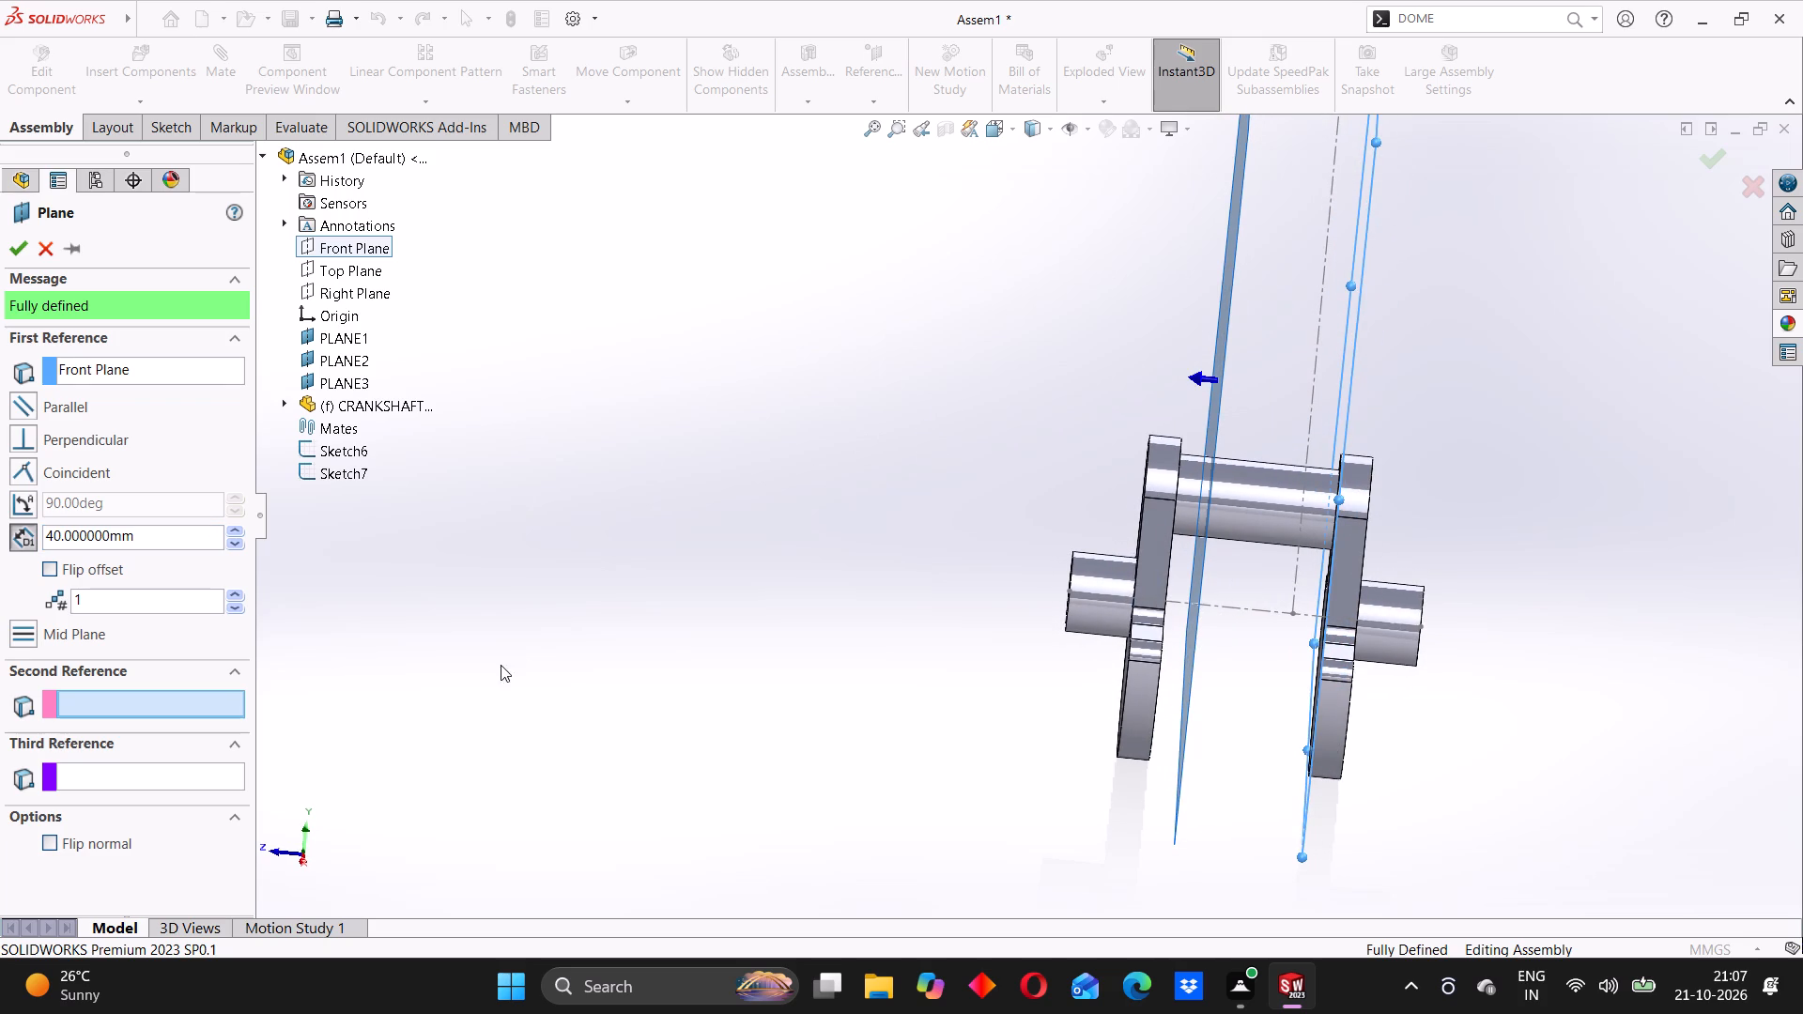
left_click(18, 253)
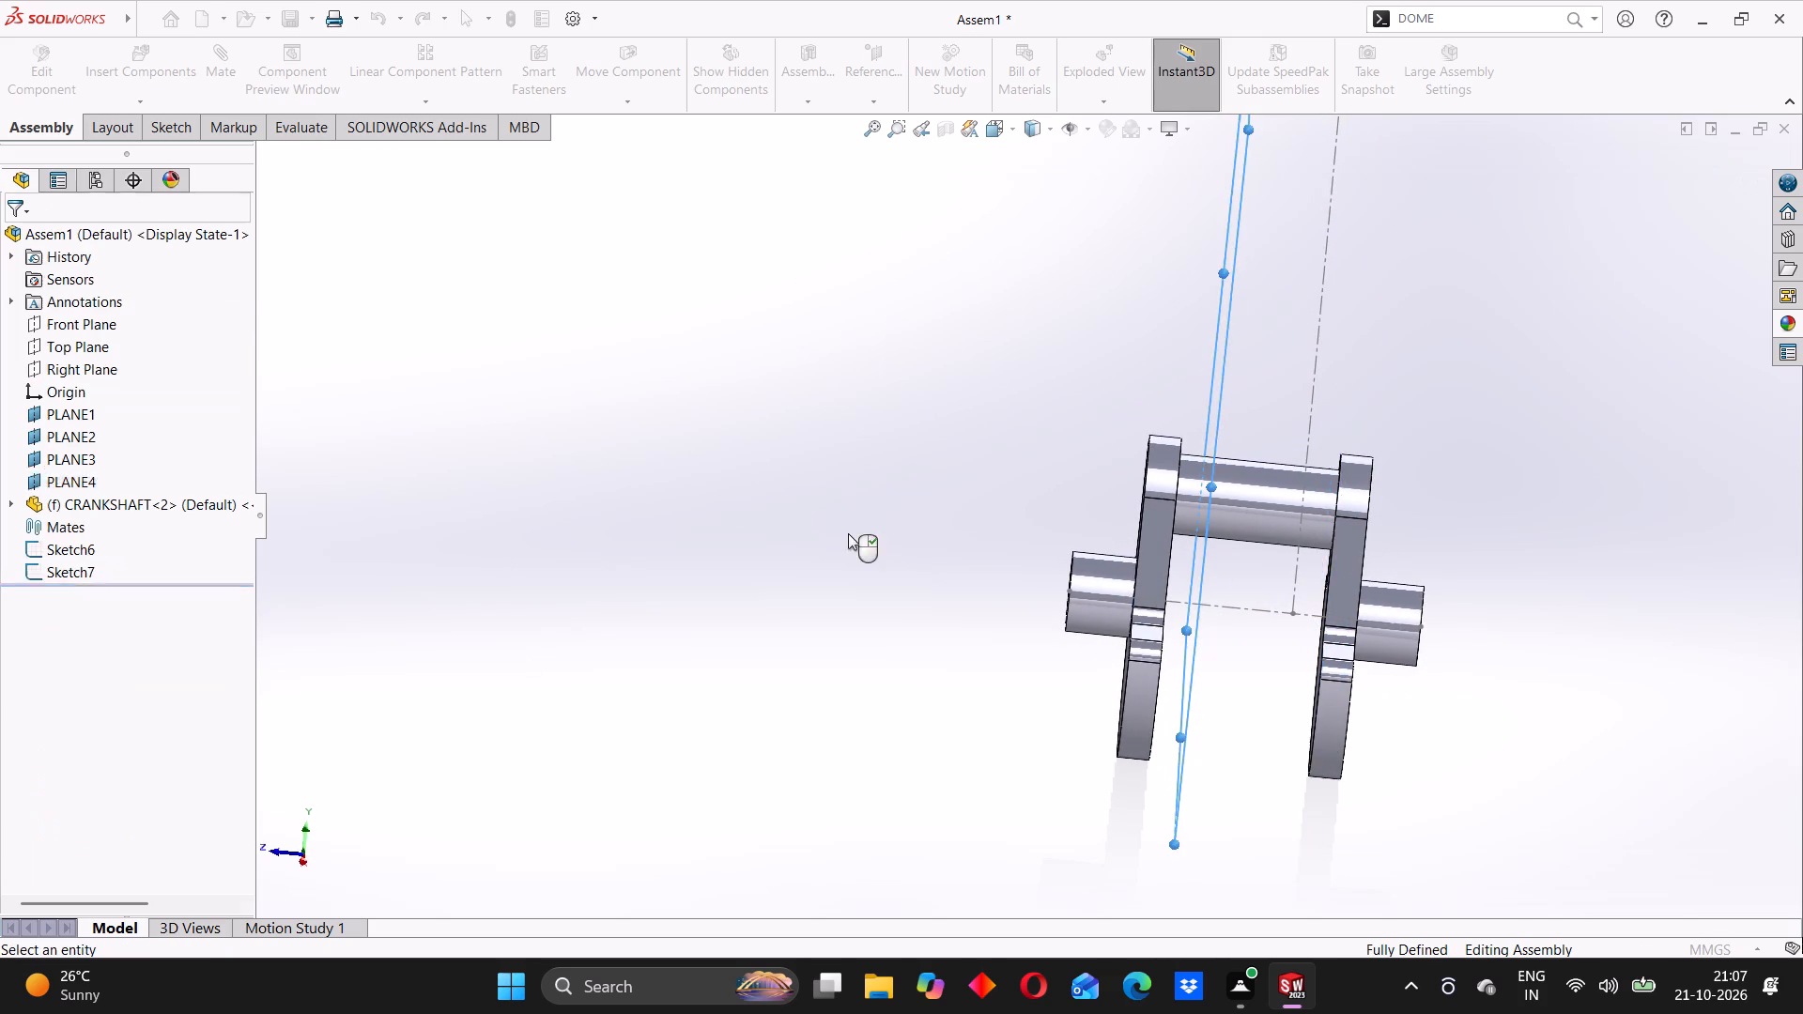
Open a sketch on the new plane offset 40 mm from the Front Plane.
middle_click_drag(897, 534, 996, 561)
right_click(914, 317)
left_click(957, 296)
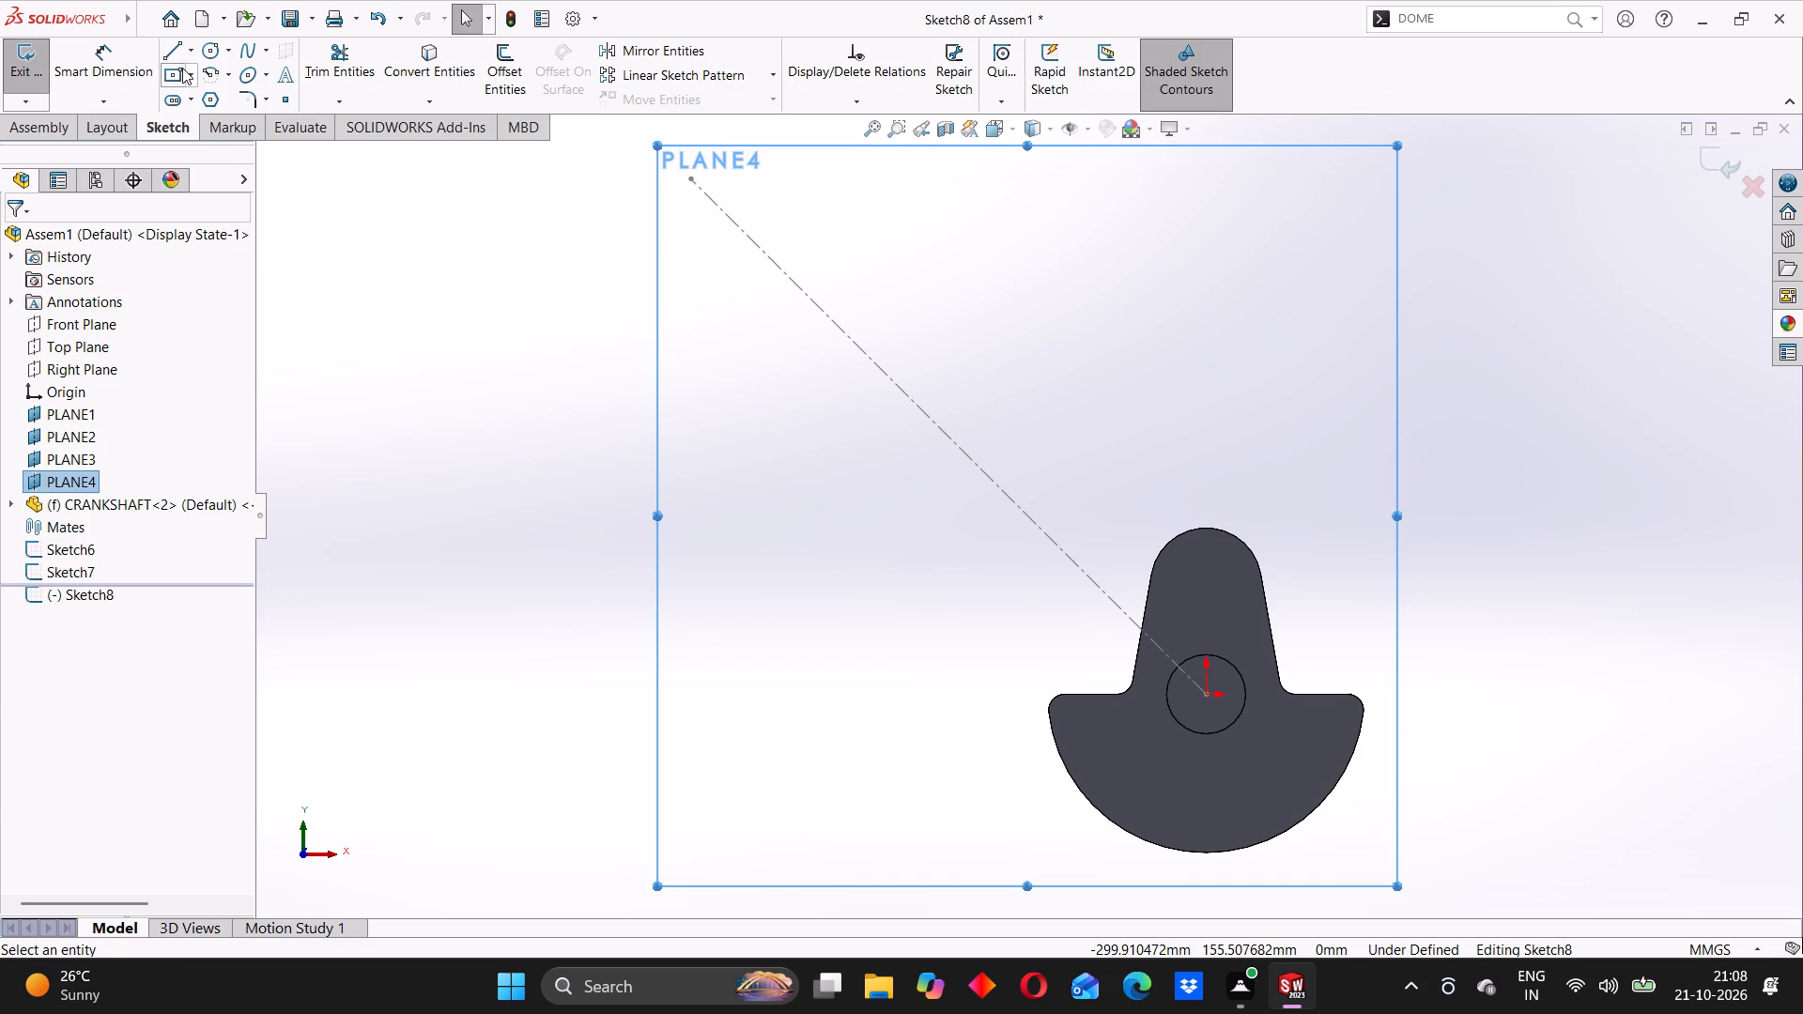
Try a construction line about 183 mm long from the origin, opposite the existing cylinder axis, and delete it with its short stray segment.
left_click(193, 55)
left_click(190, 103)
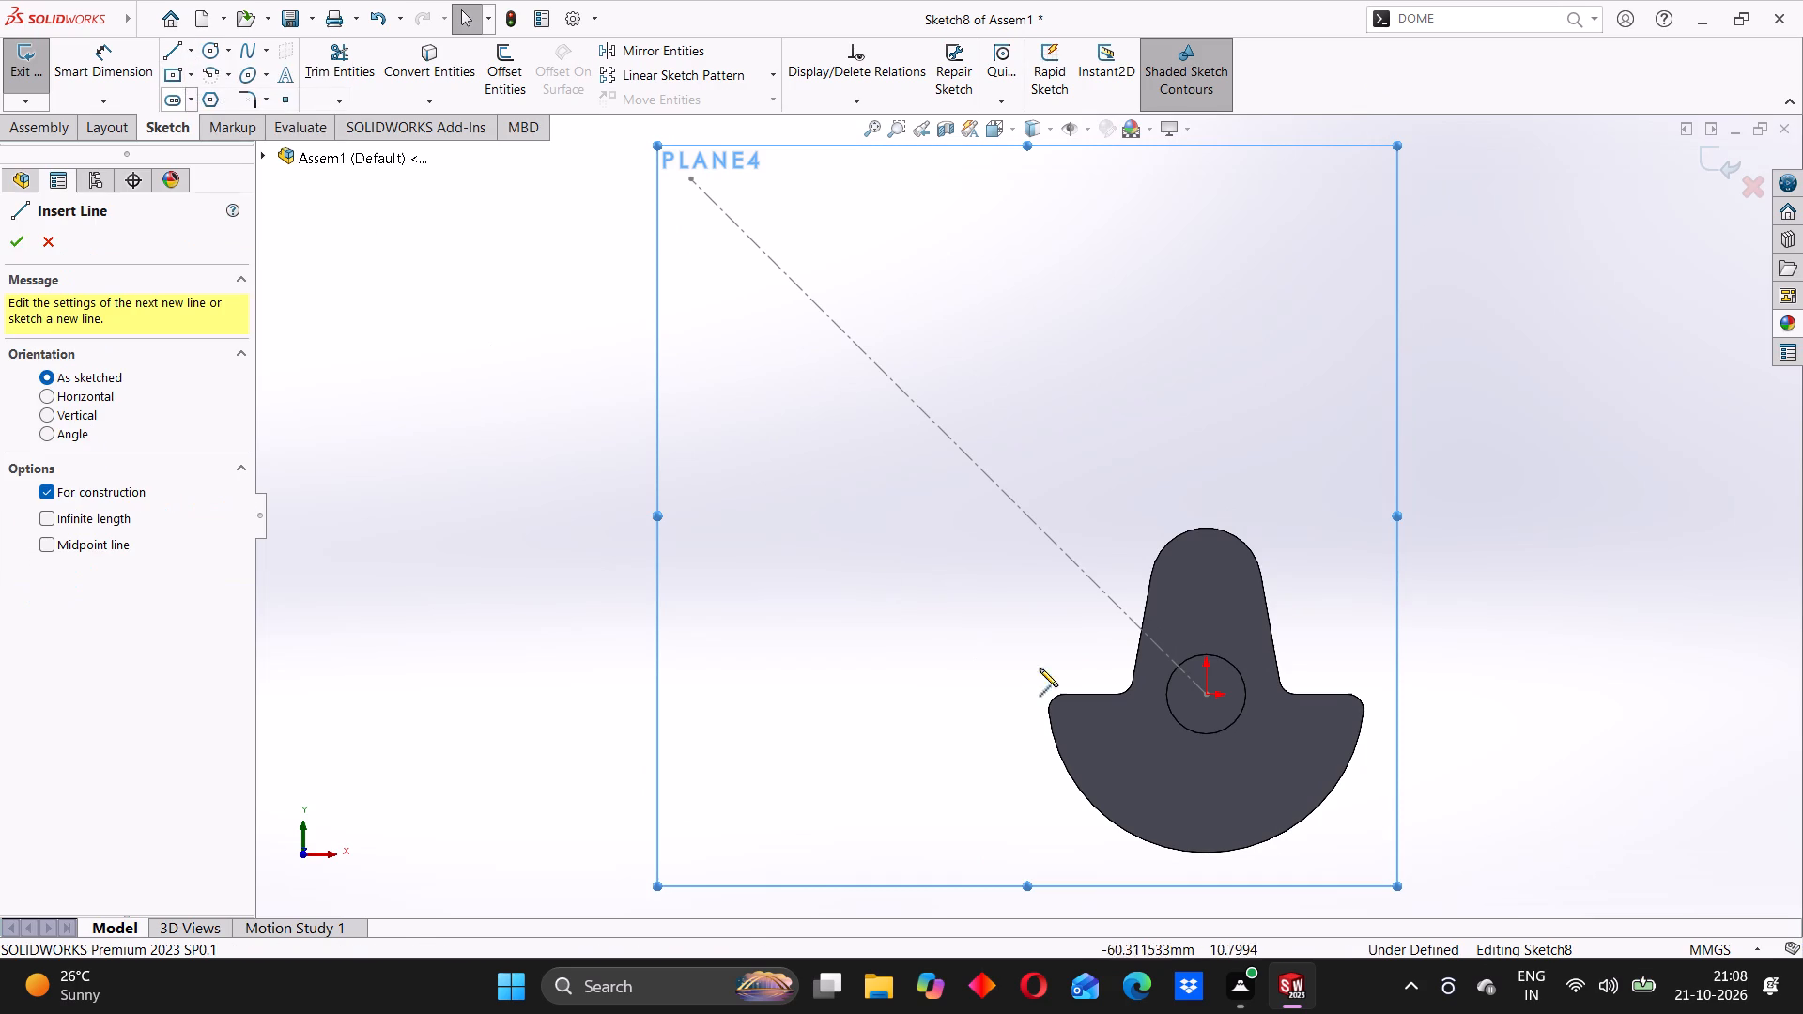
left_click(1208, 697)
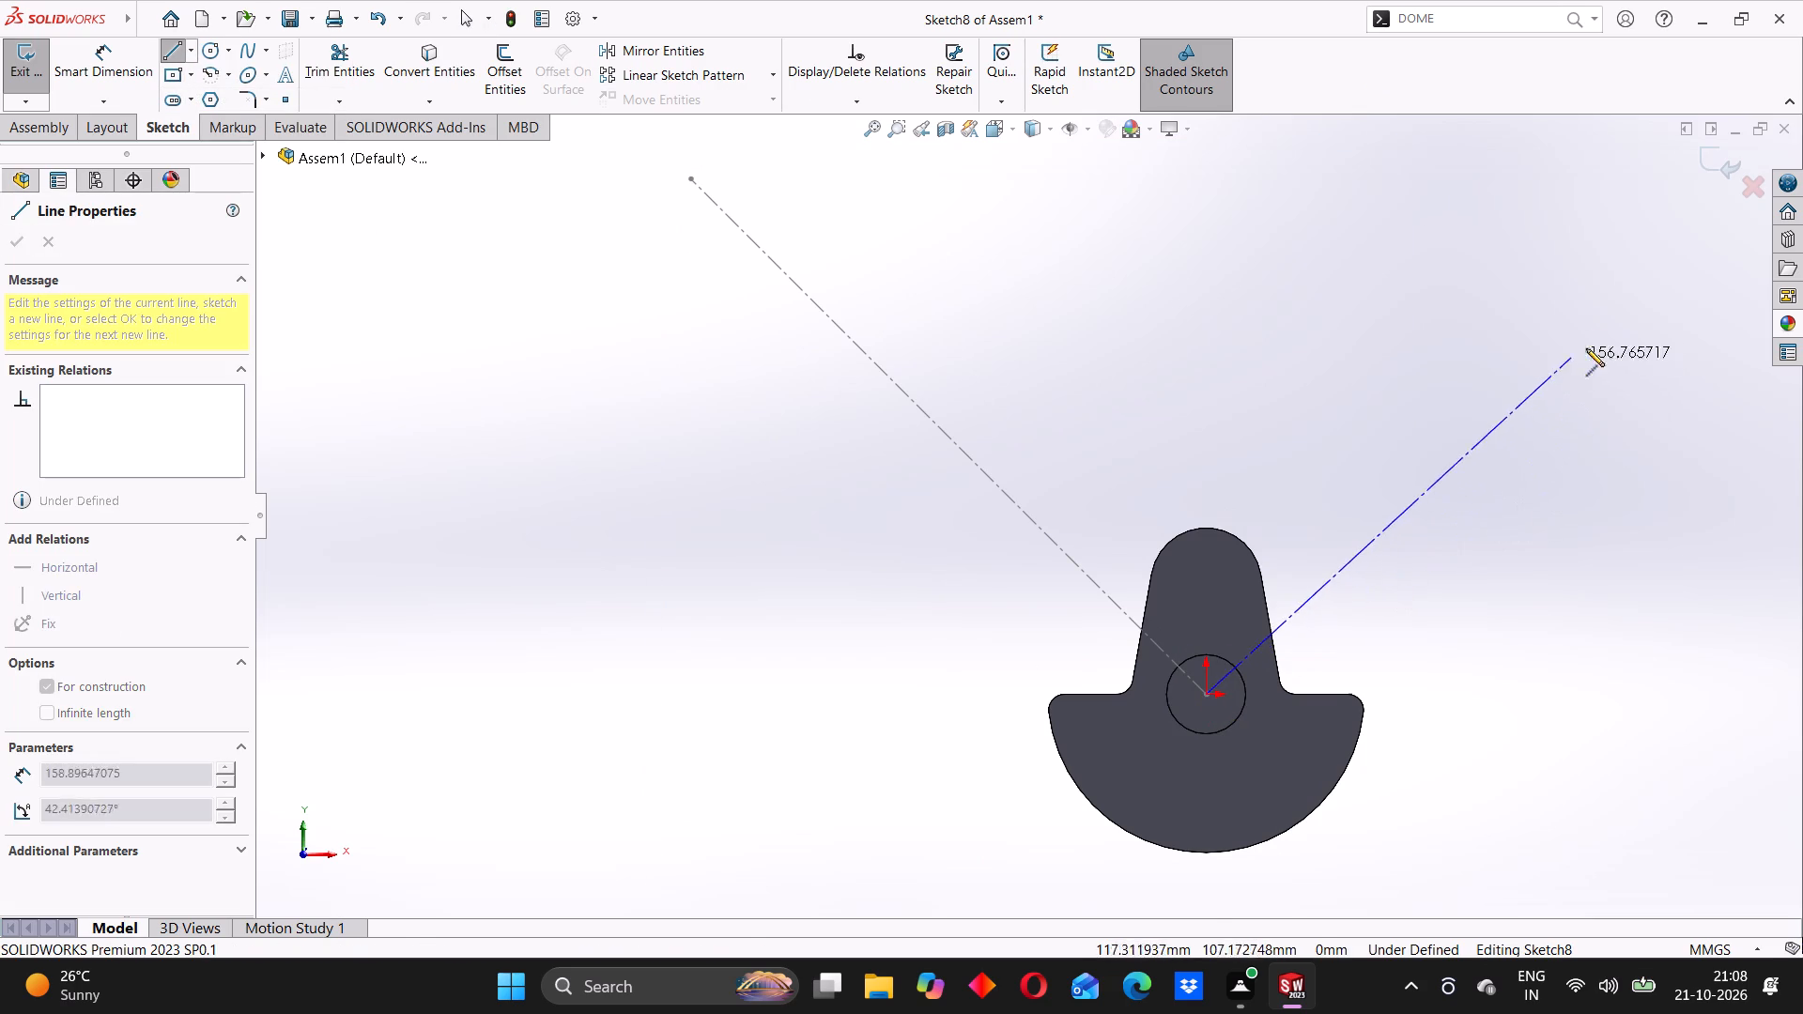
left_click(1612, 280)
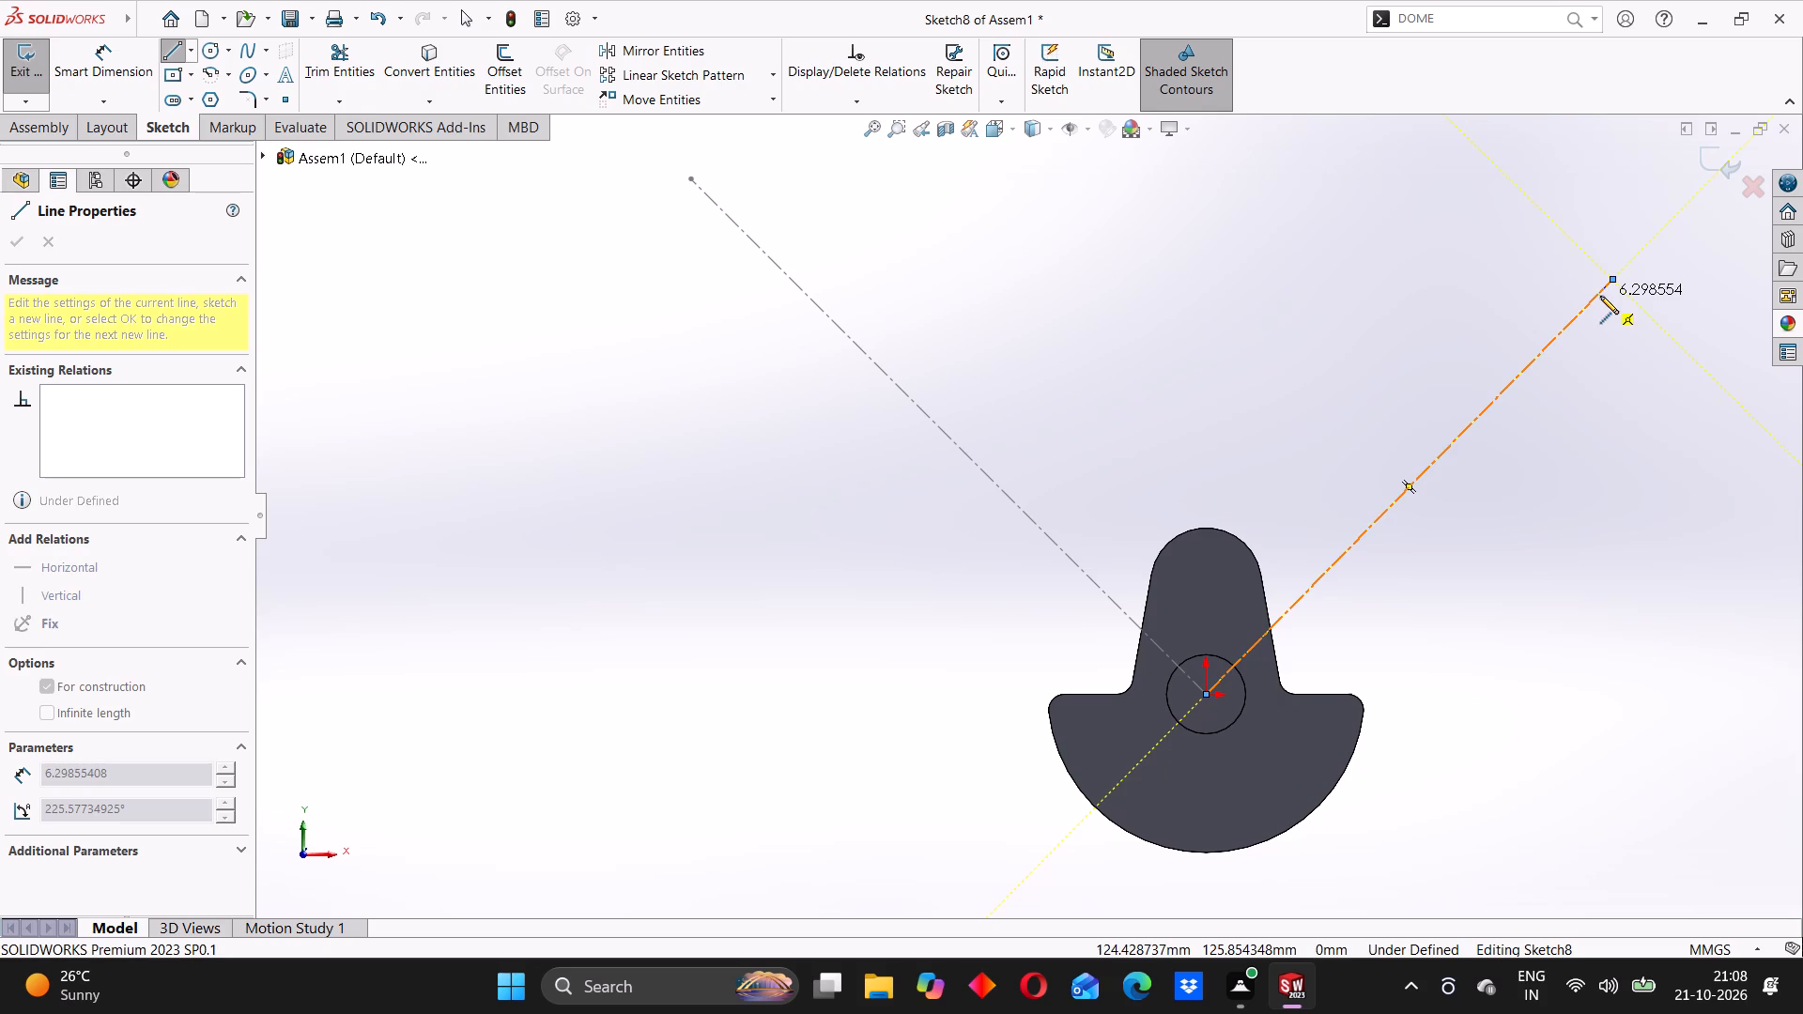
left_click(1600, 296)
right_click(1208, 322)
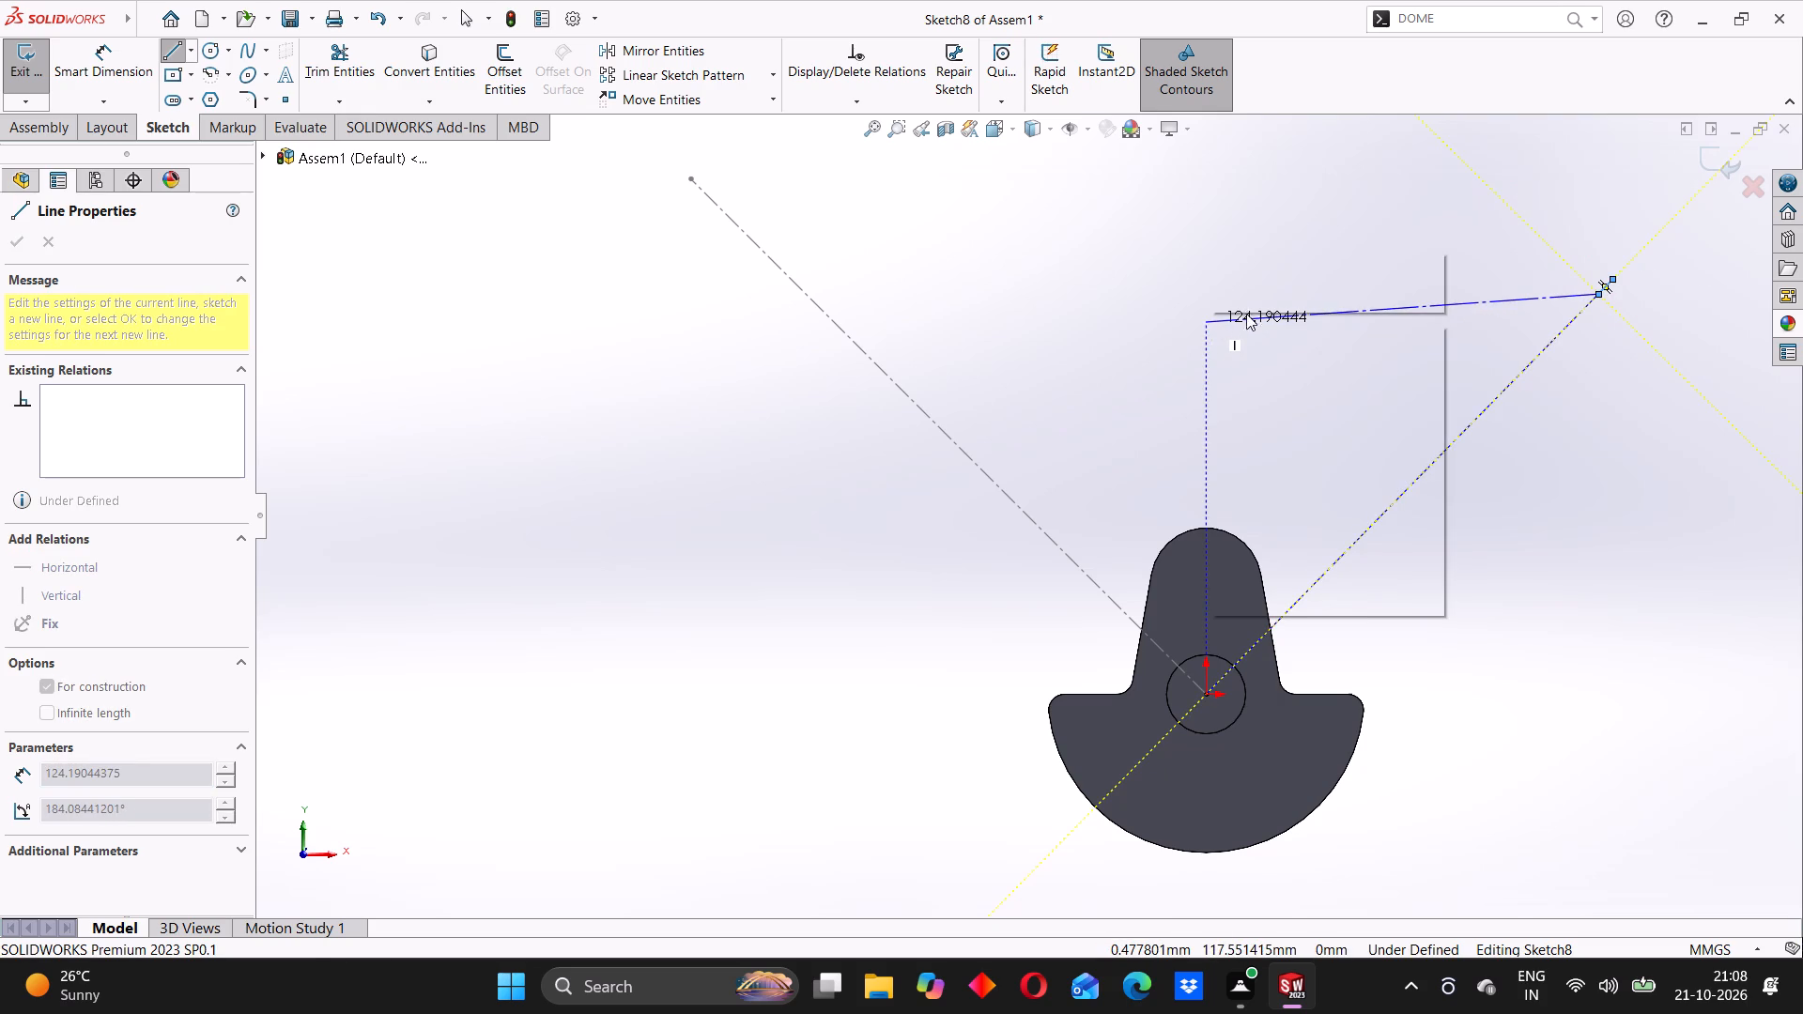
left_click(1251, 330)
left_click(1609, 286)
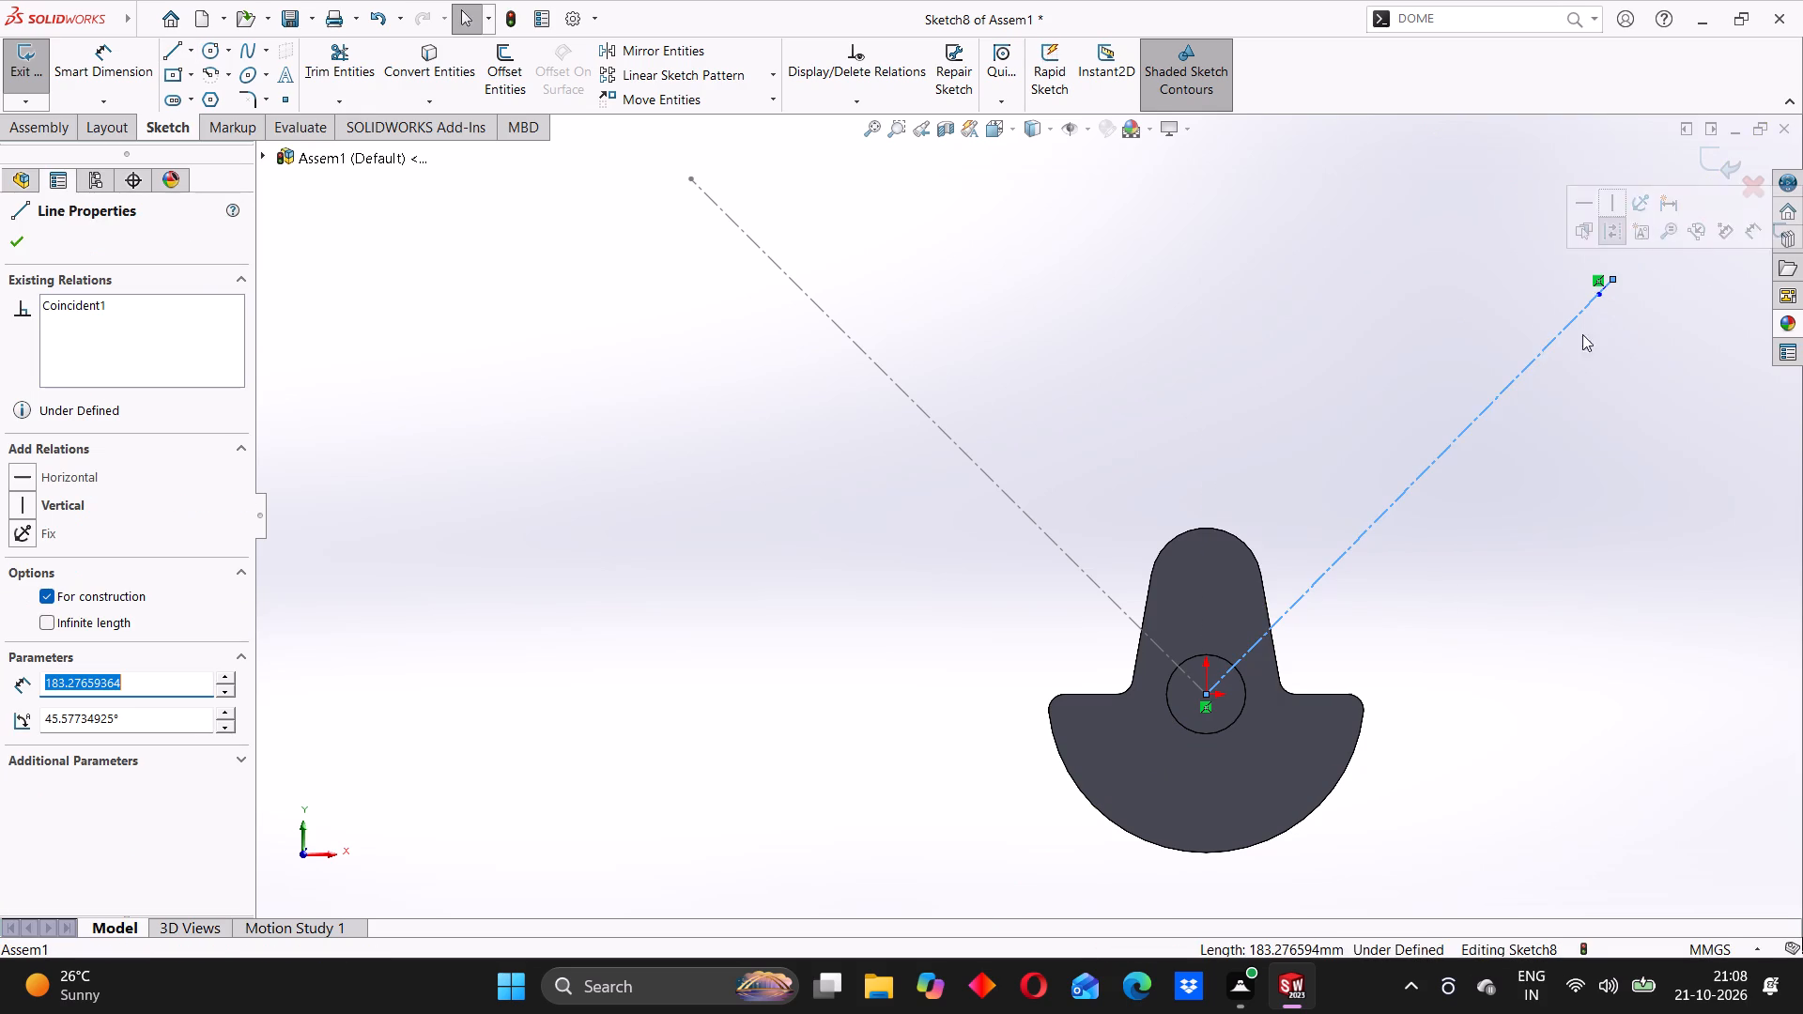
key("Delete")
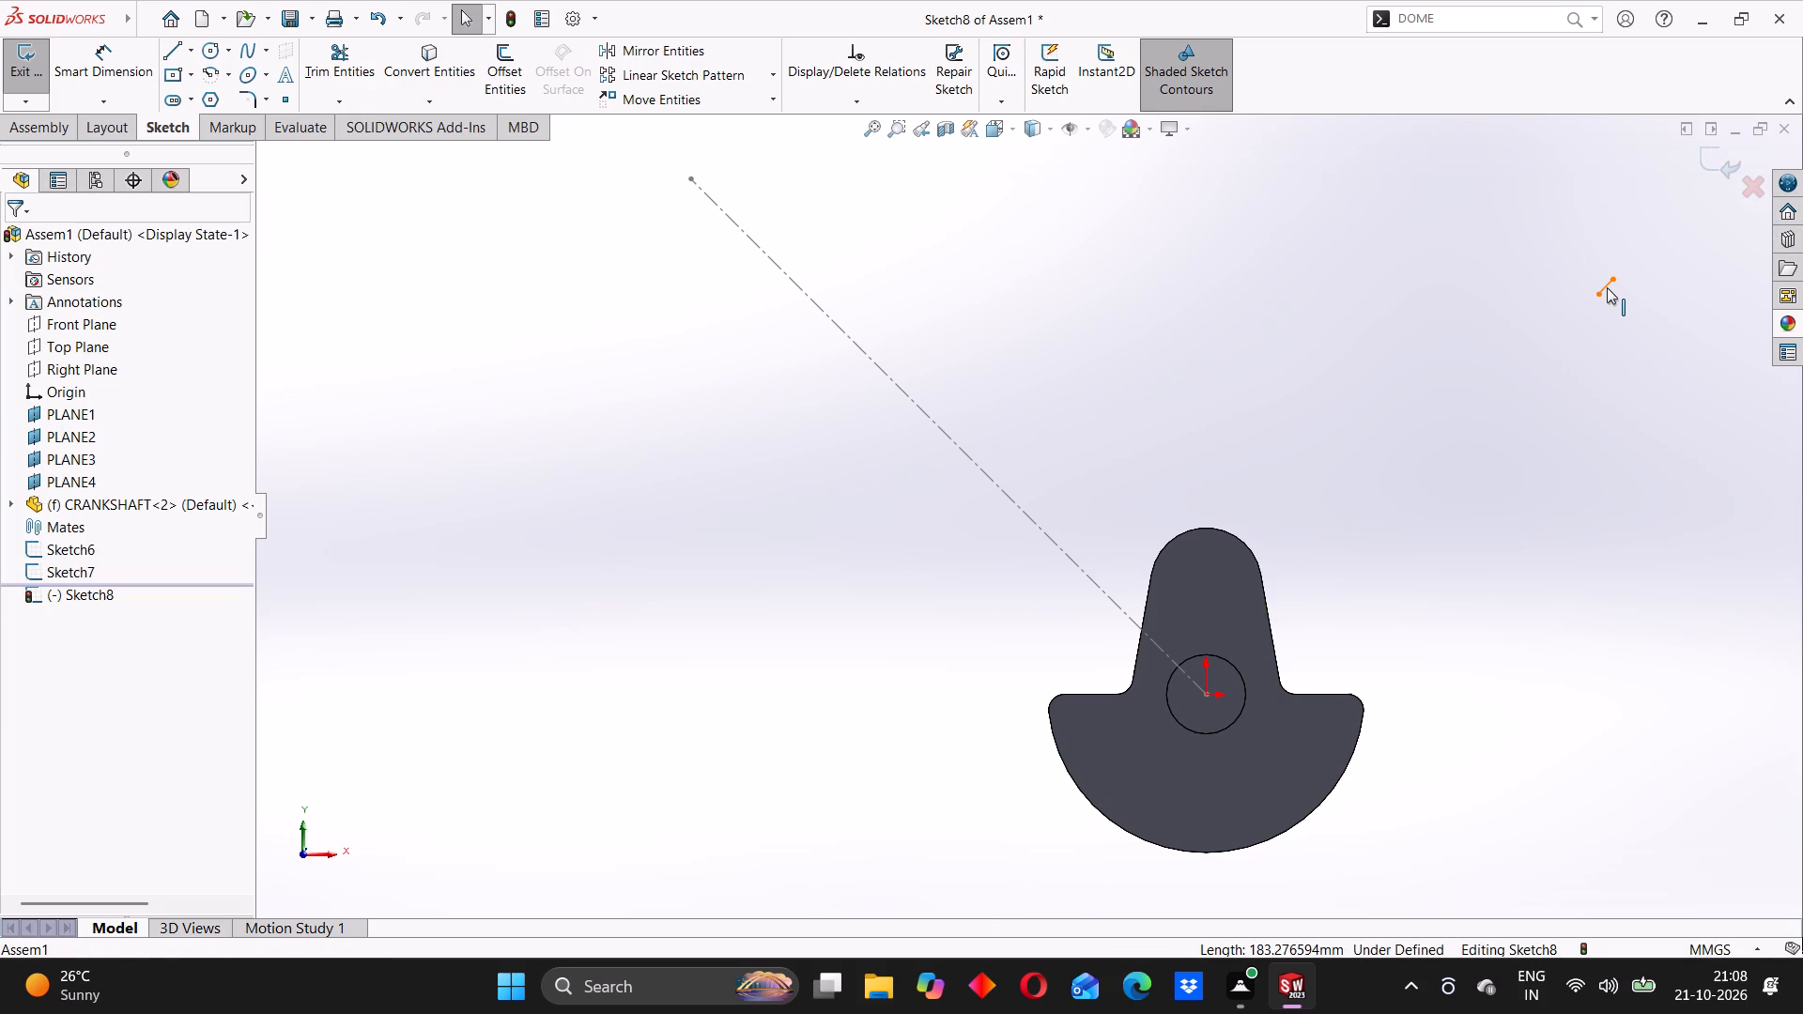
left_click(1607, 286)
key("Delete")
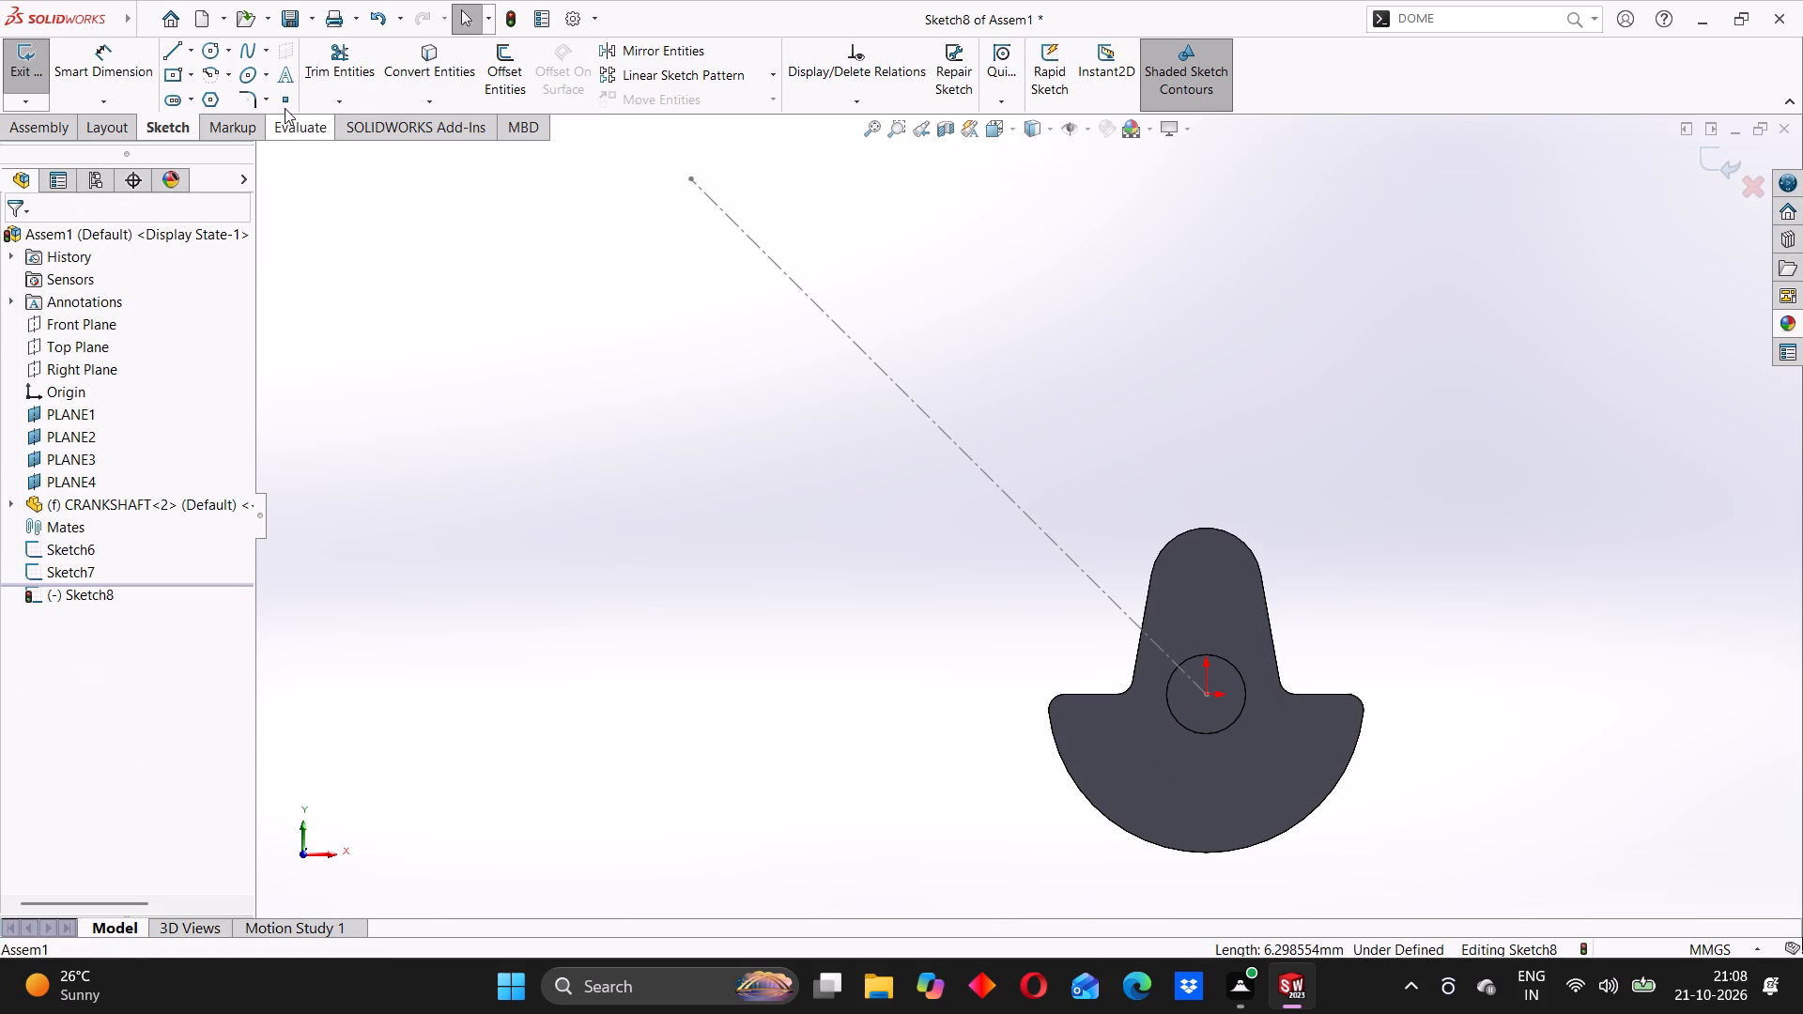
Sketch a construction line about 205 mm long from the origin at 45 degrees, mirroring the existing axis on the other side.
left_click(196, 57)
left_click(200, 85)
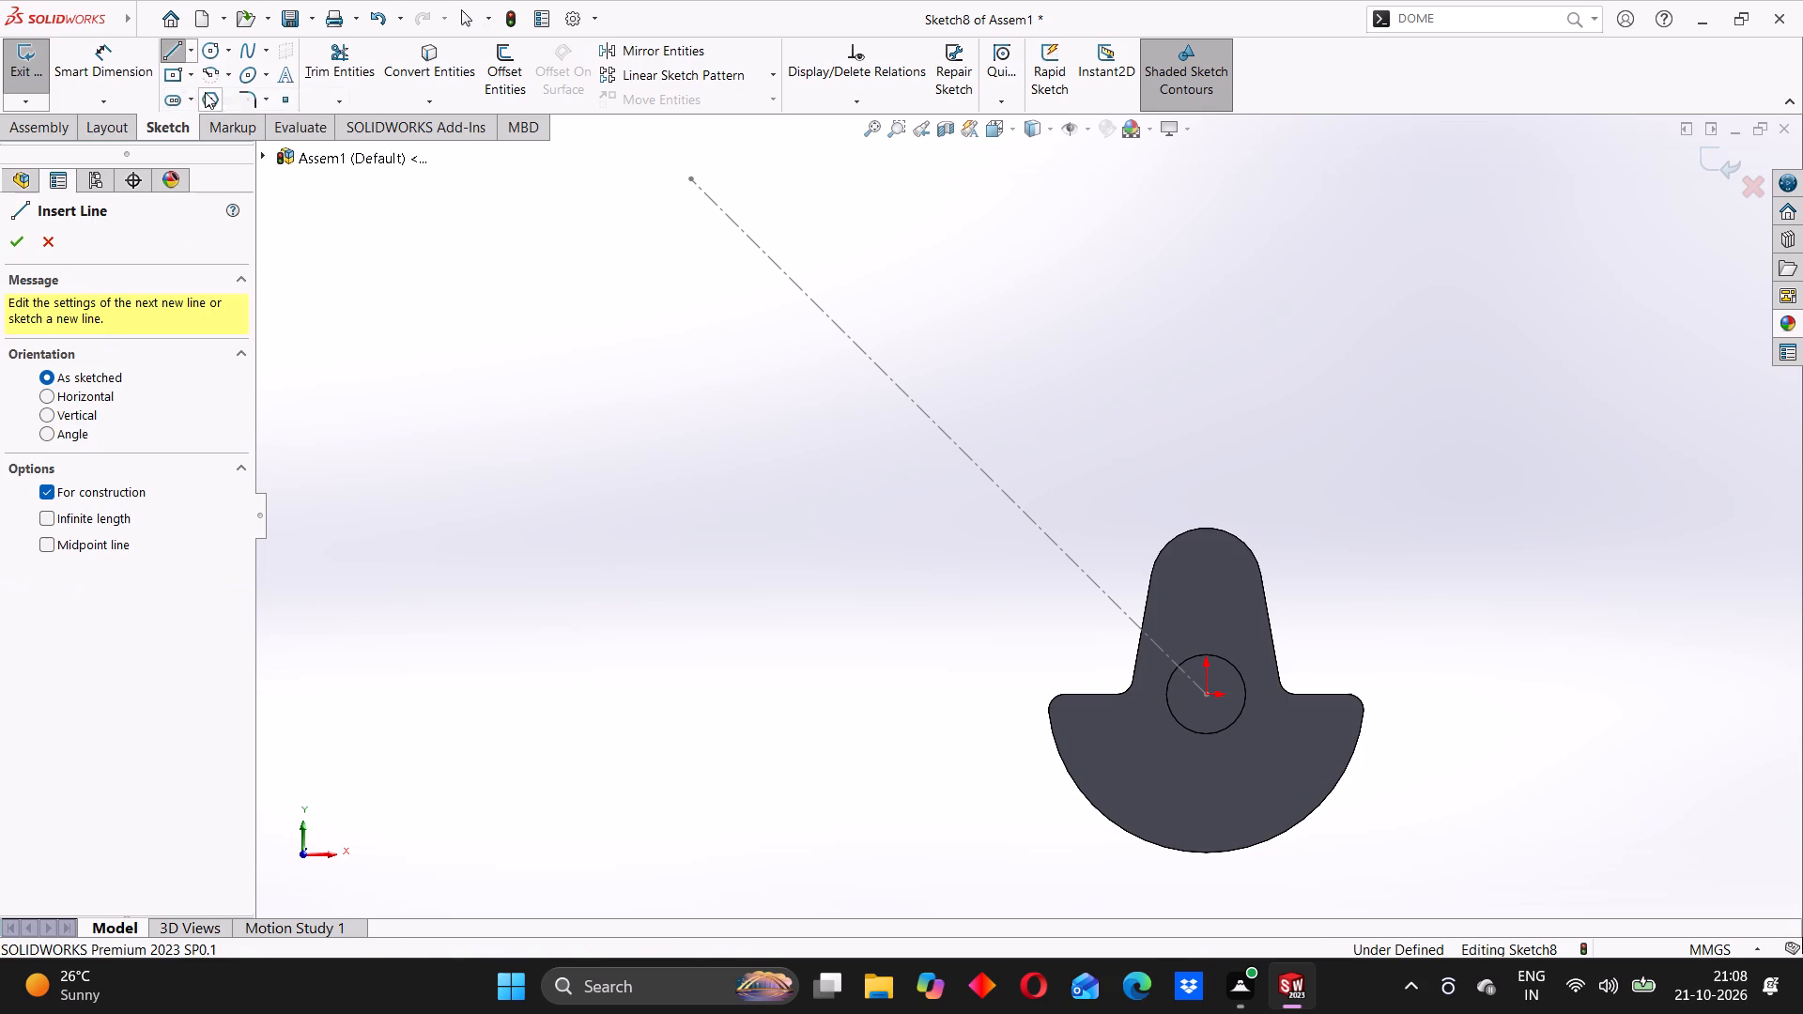
left_click(1207, 696)
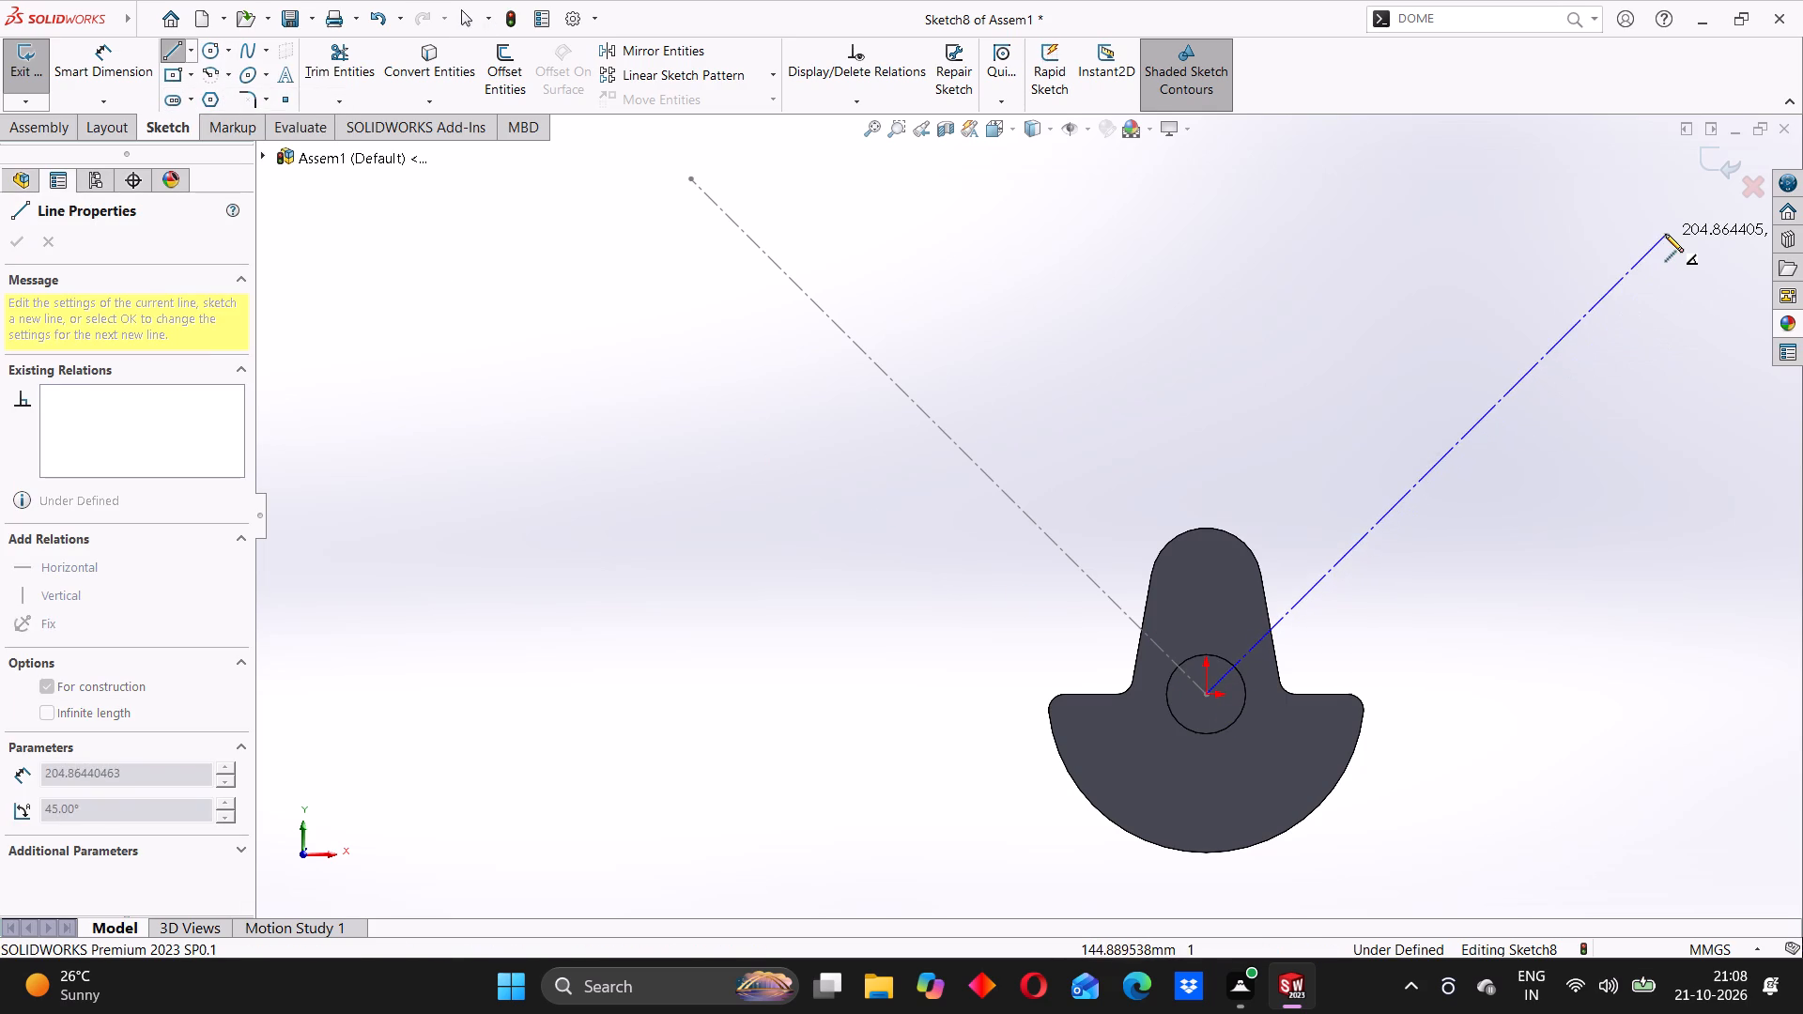
left_click(1669, 237)
right_click(1155, 360)
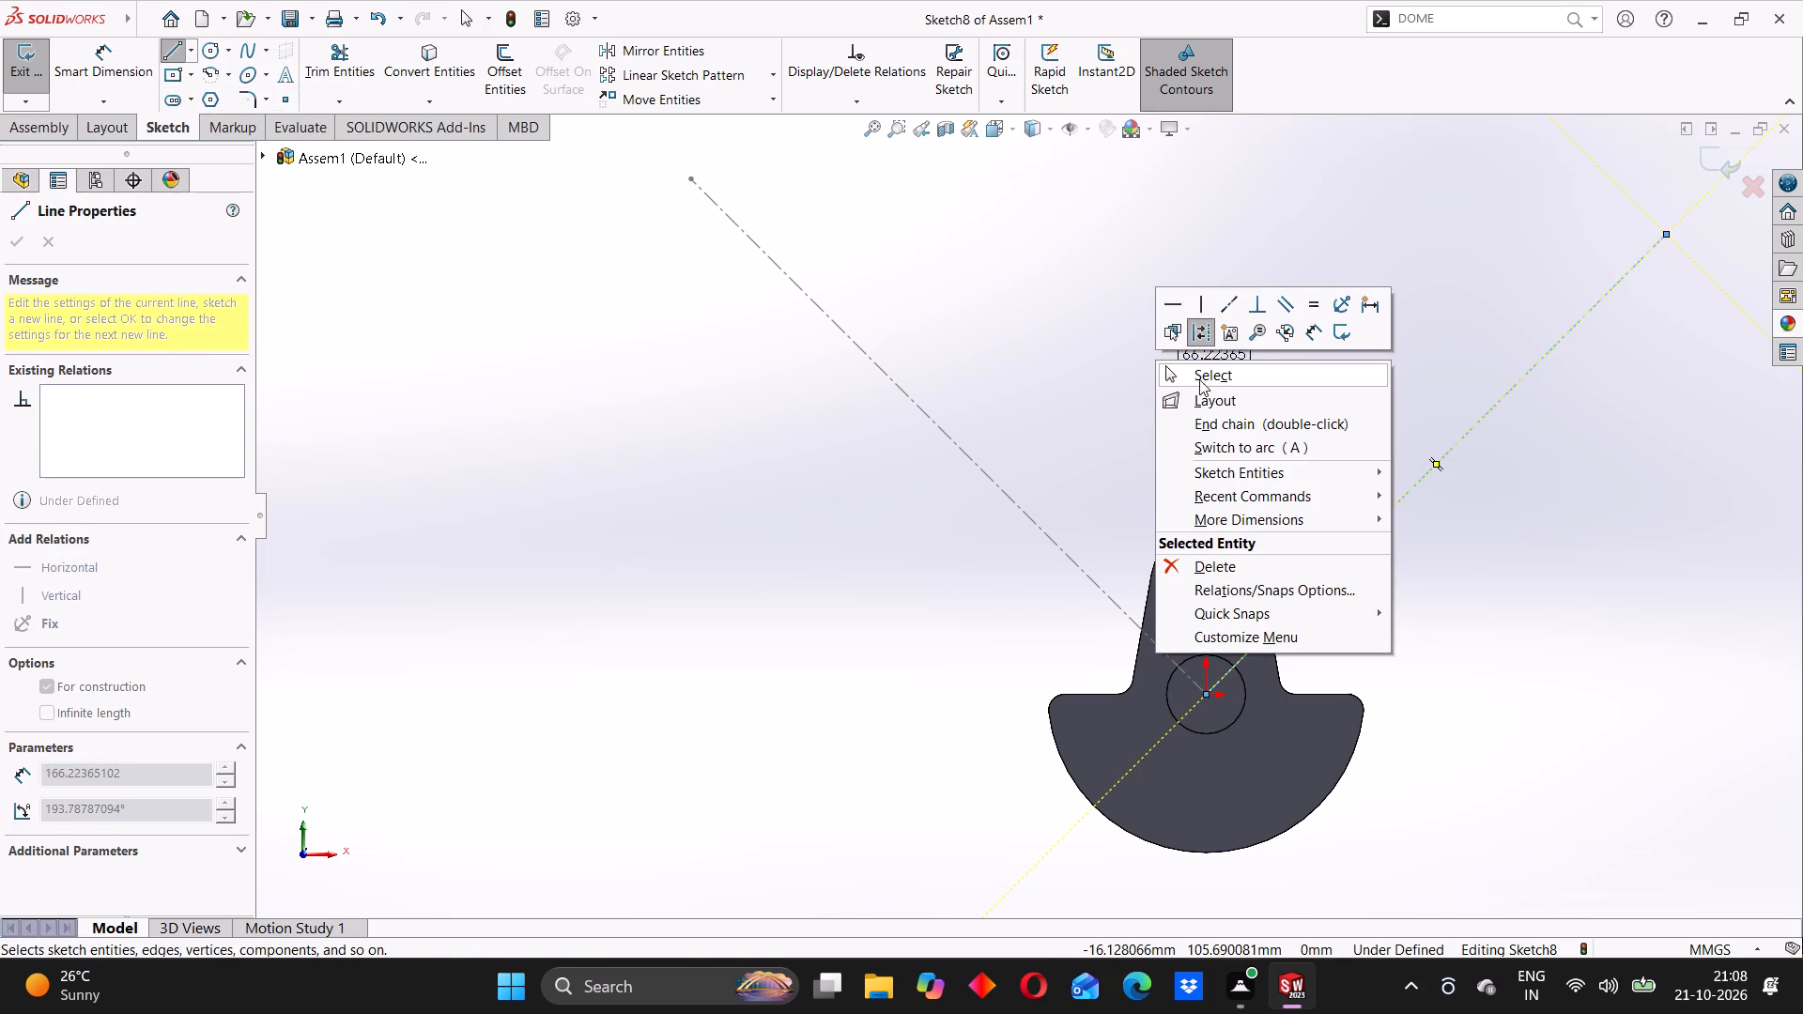
left_click(1200, 379)
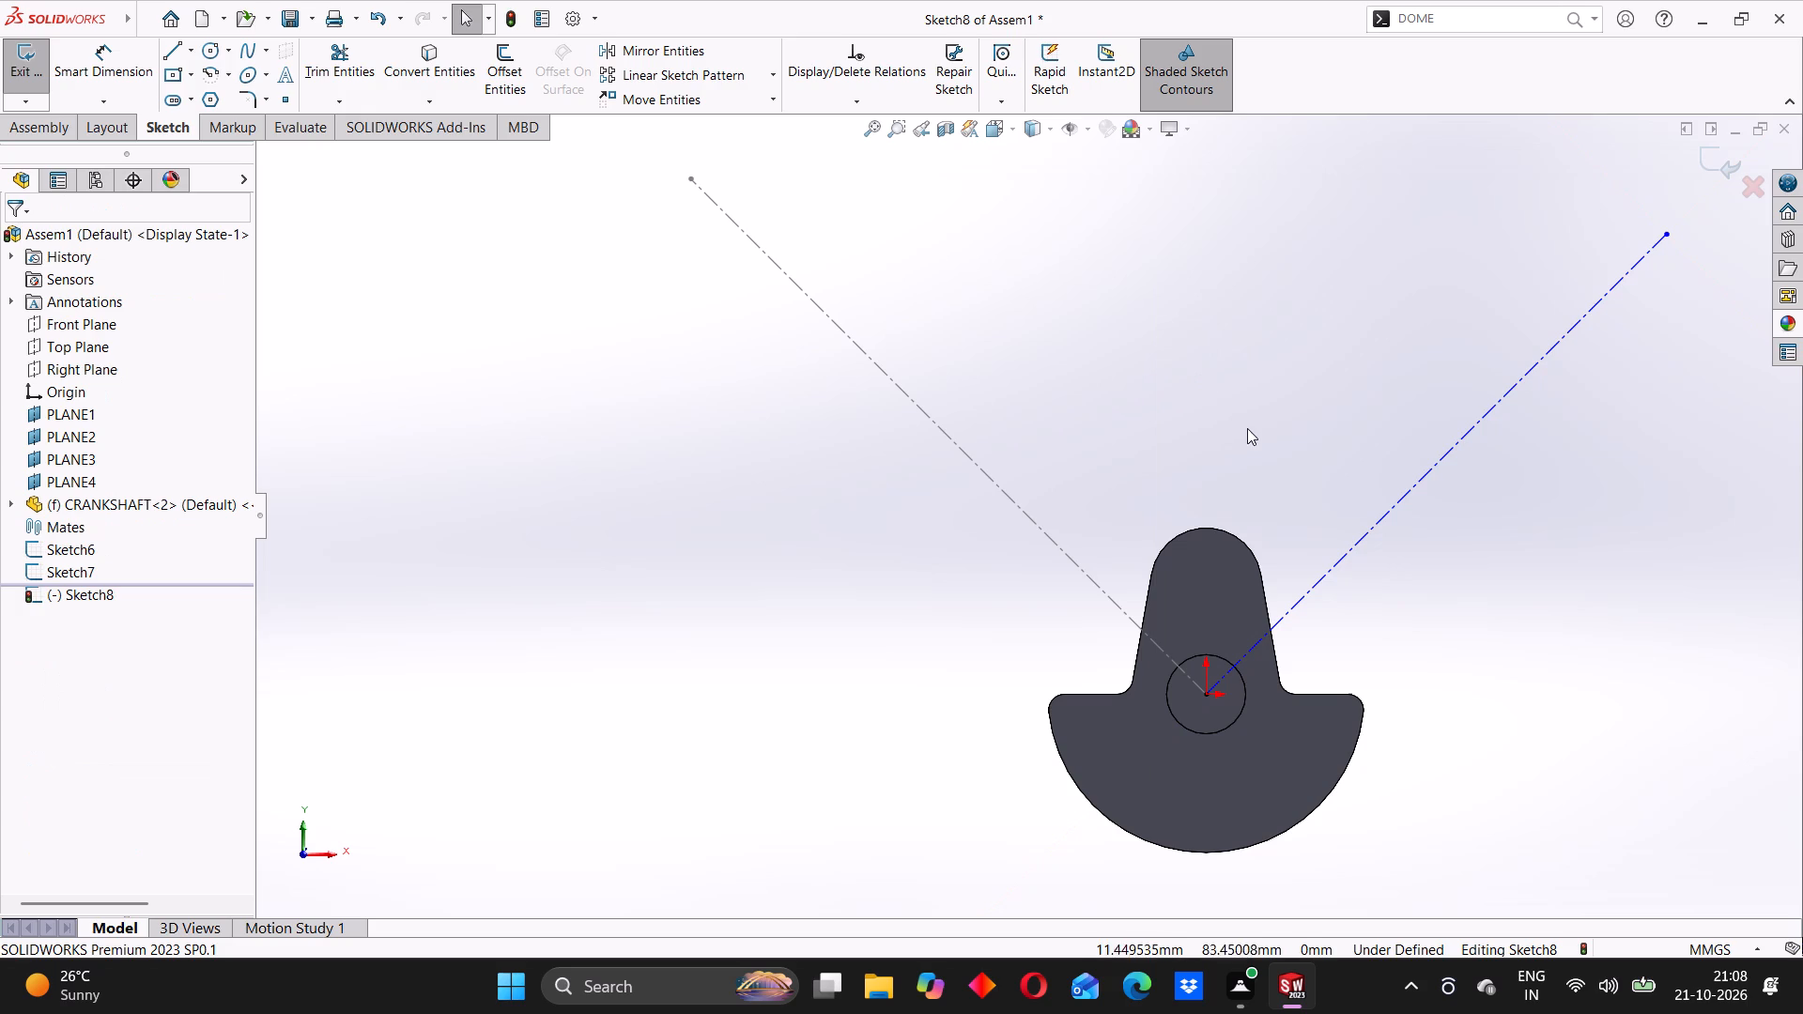
Dimension the new construction line's length to 230 mm.
scroll(1250, 427, "up", 3)
left_click(130, 73)
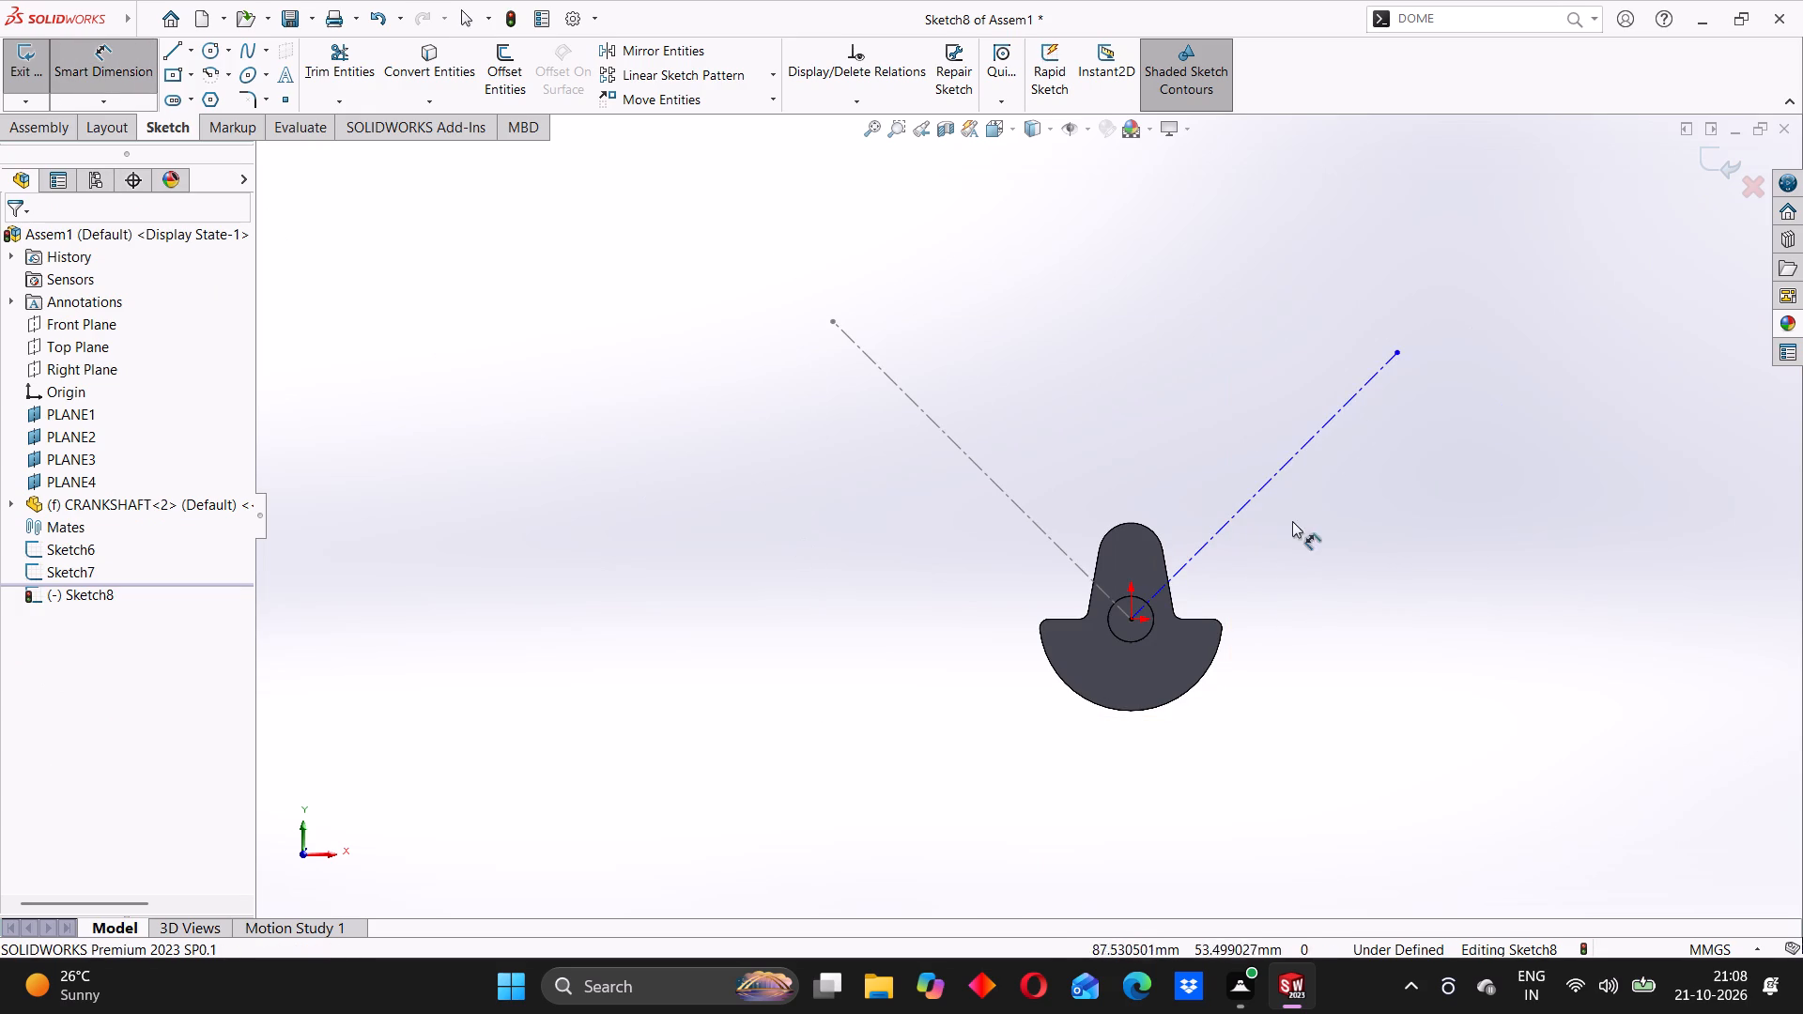
left_click(1248, 500)
left_click(1287, 541)
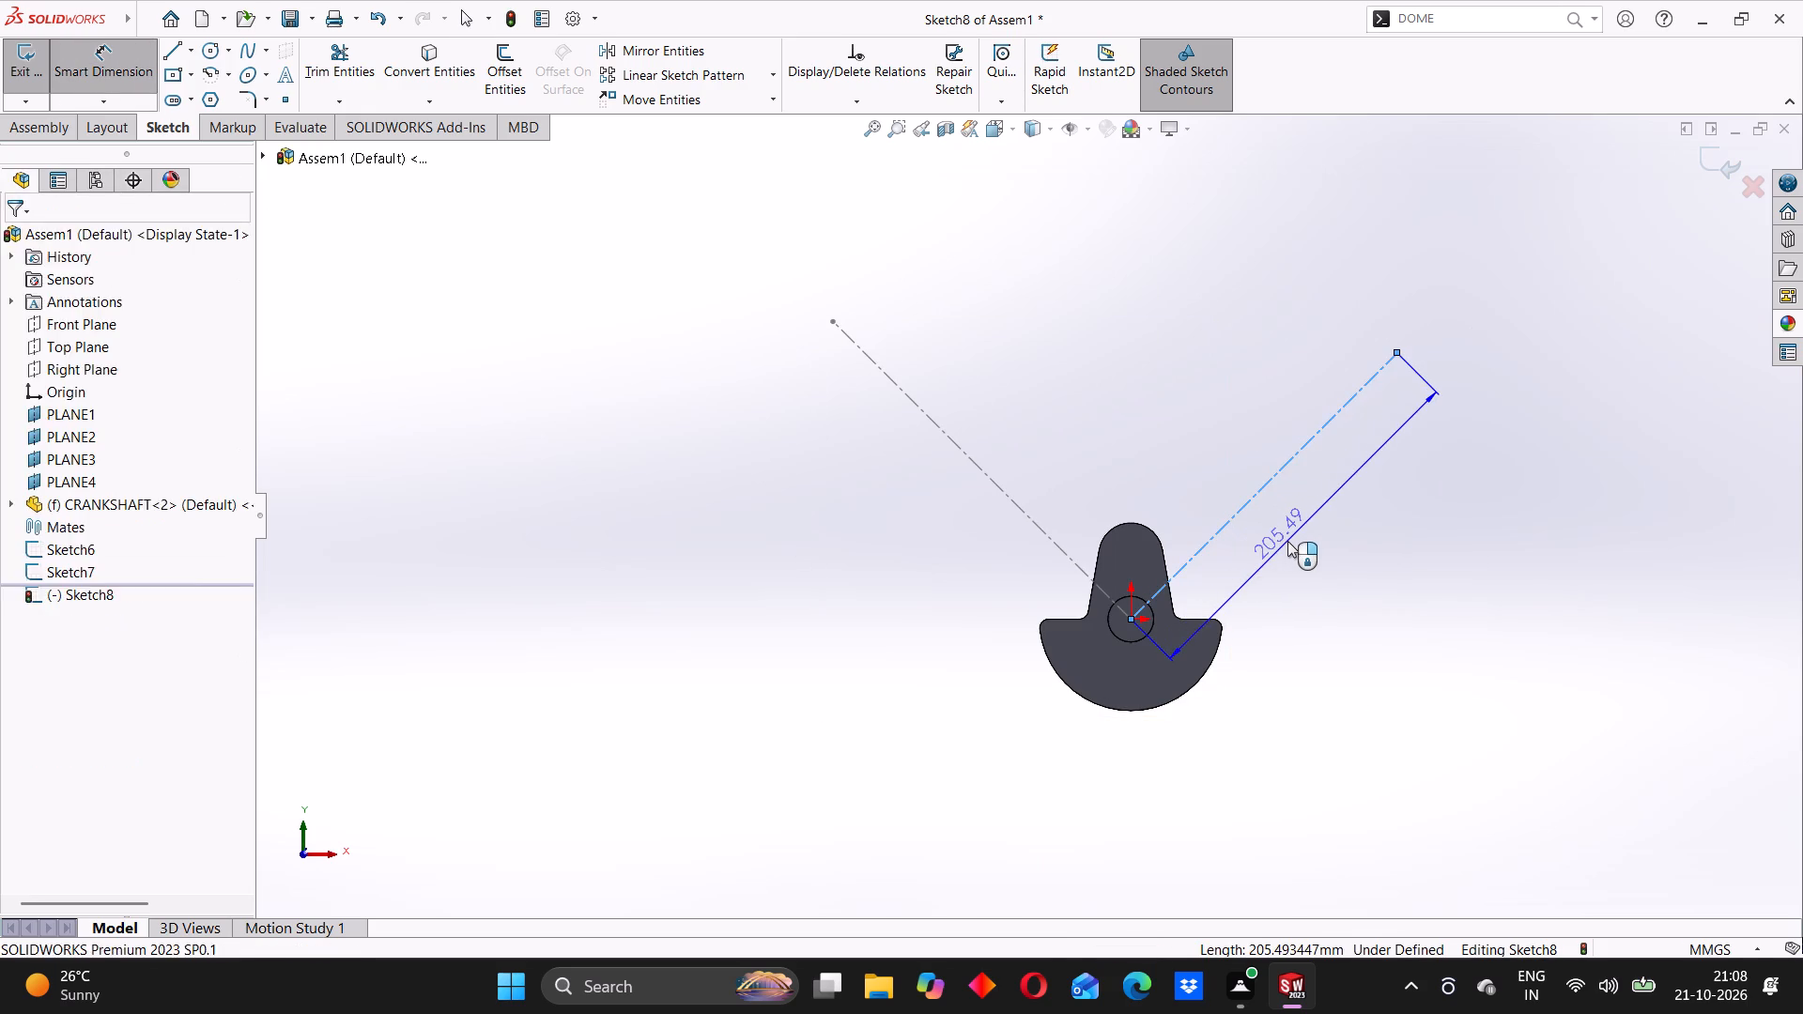
type("23")
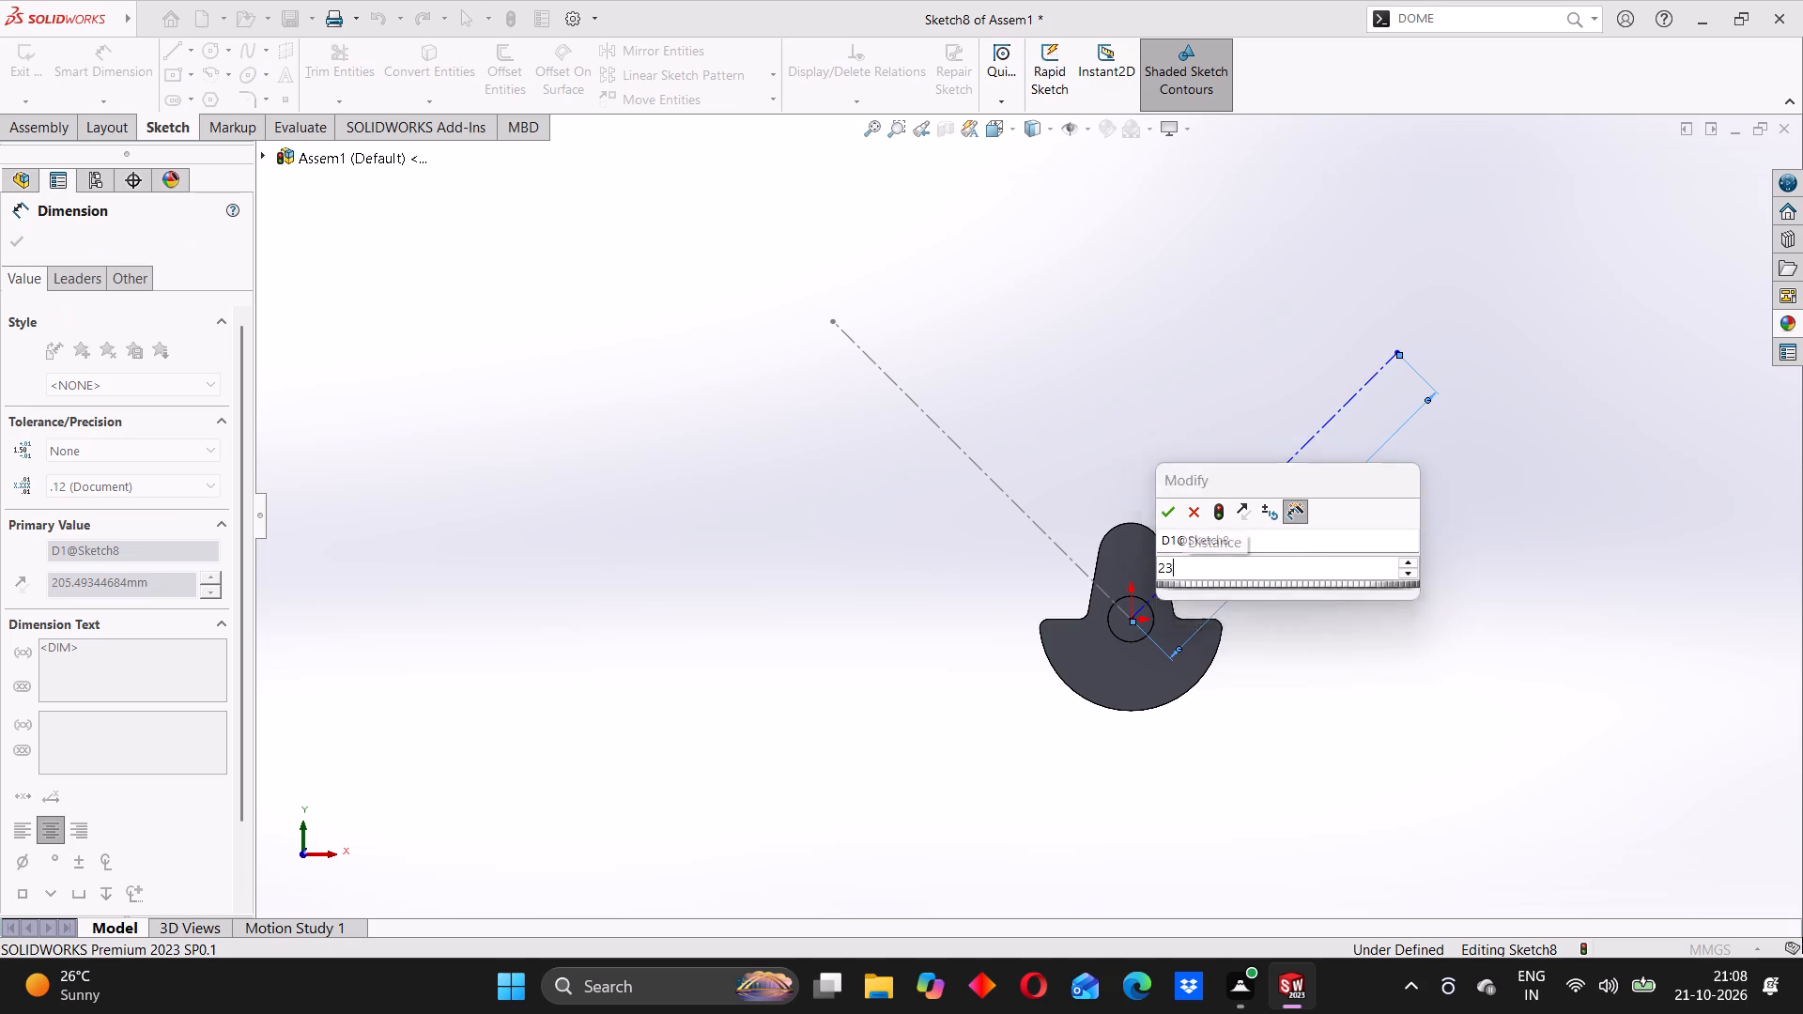
key("0")
key("Return")
left_click(1168, 414)
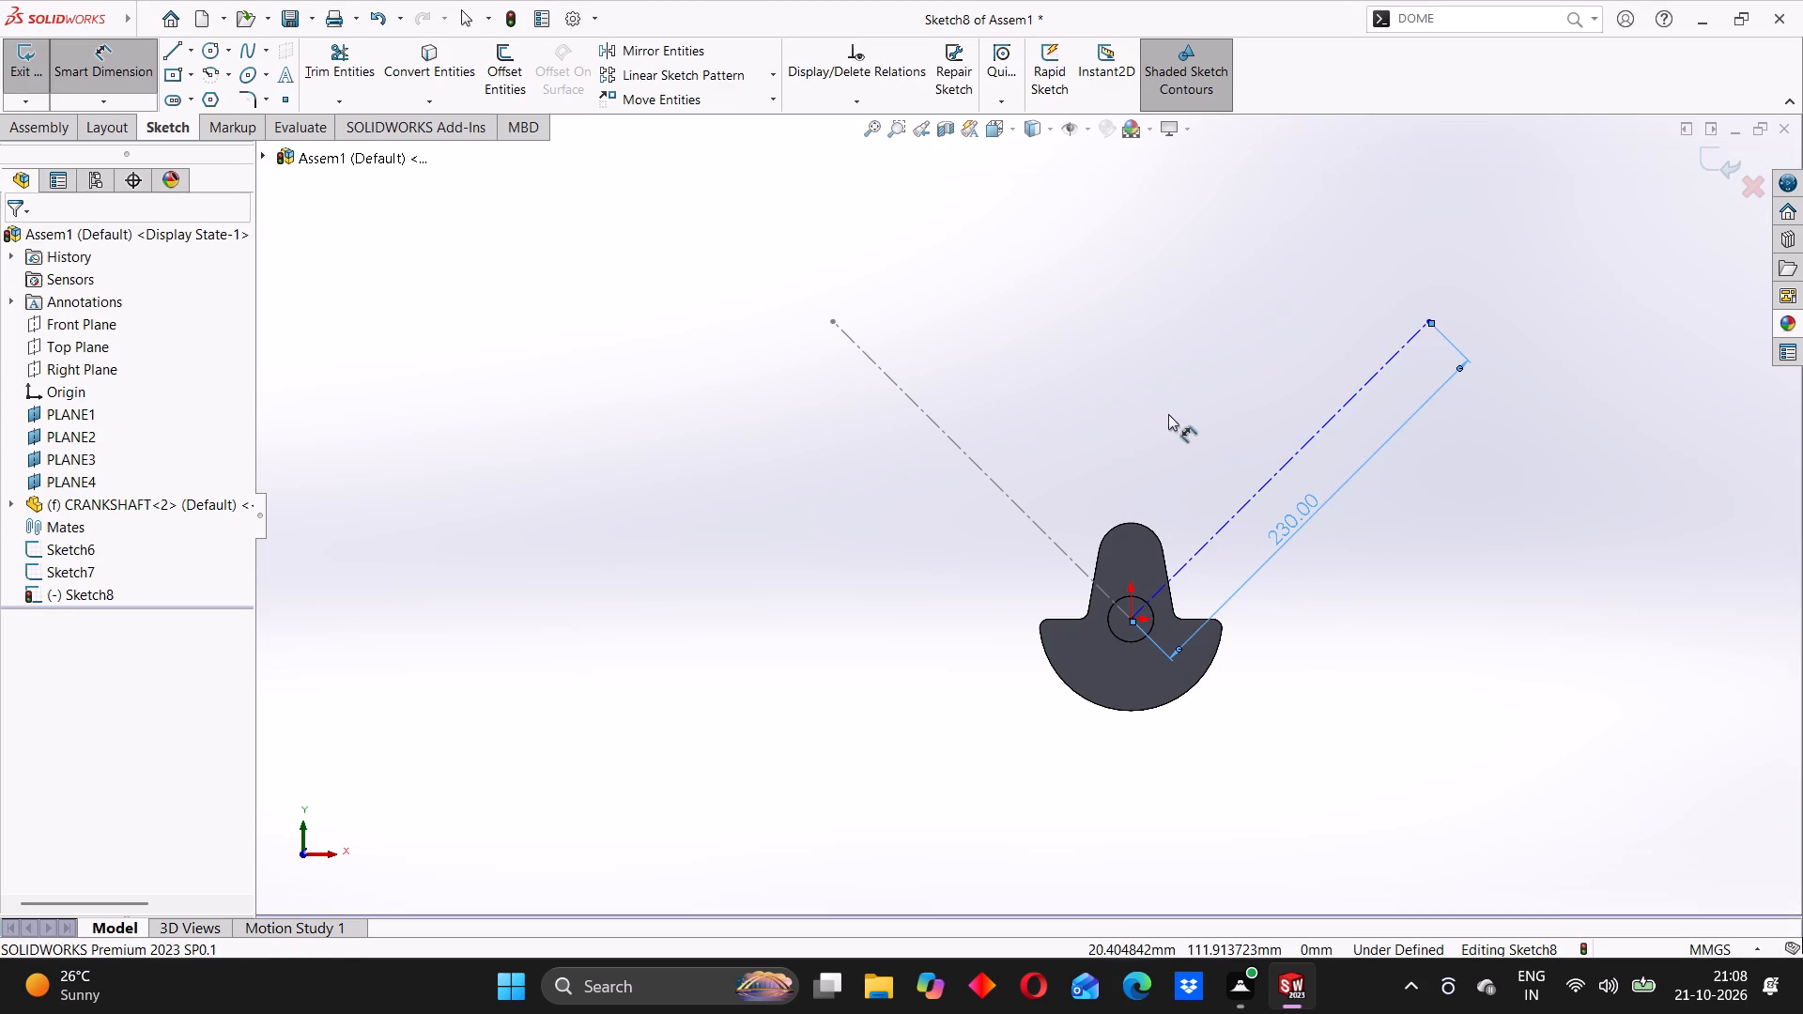
Dimension the construction line at 45 degrees from the vertical through the origin and exit the sketch.
left_click(1197, 552)
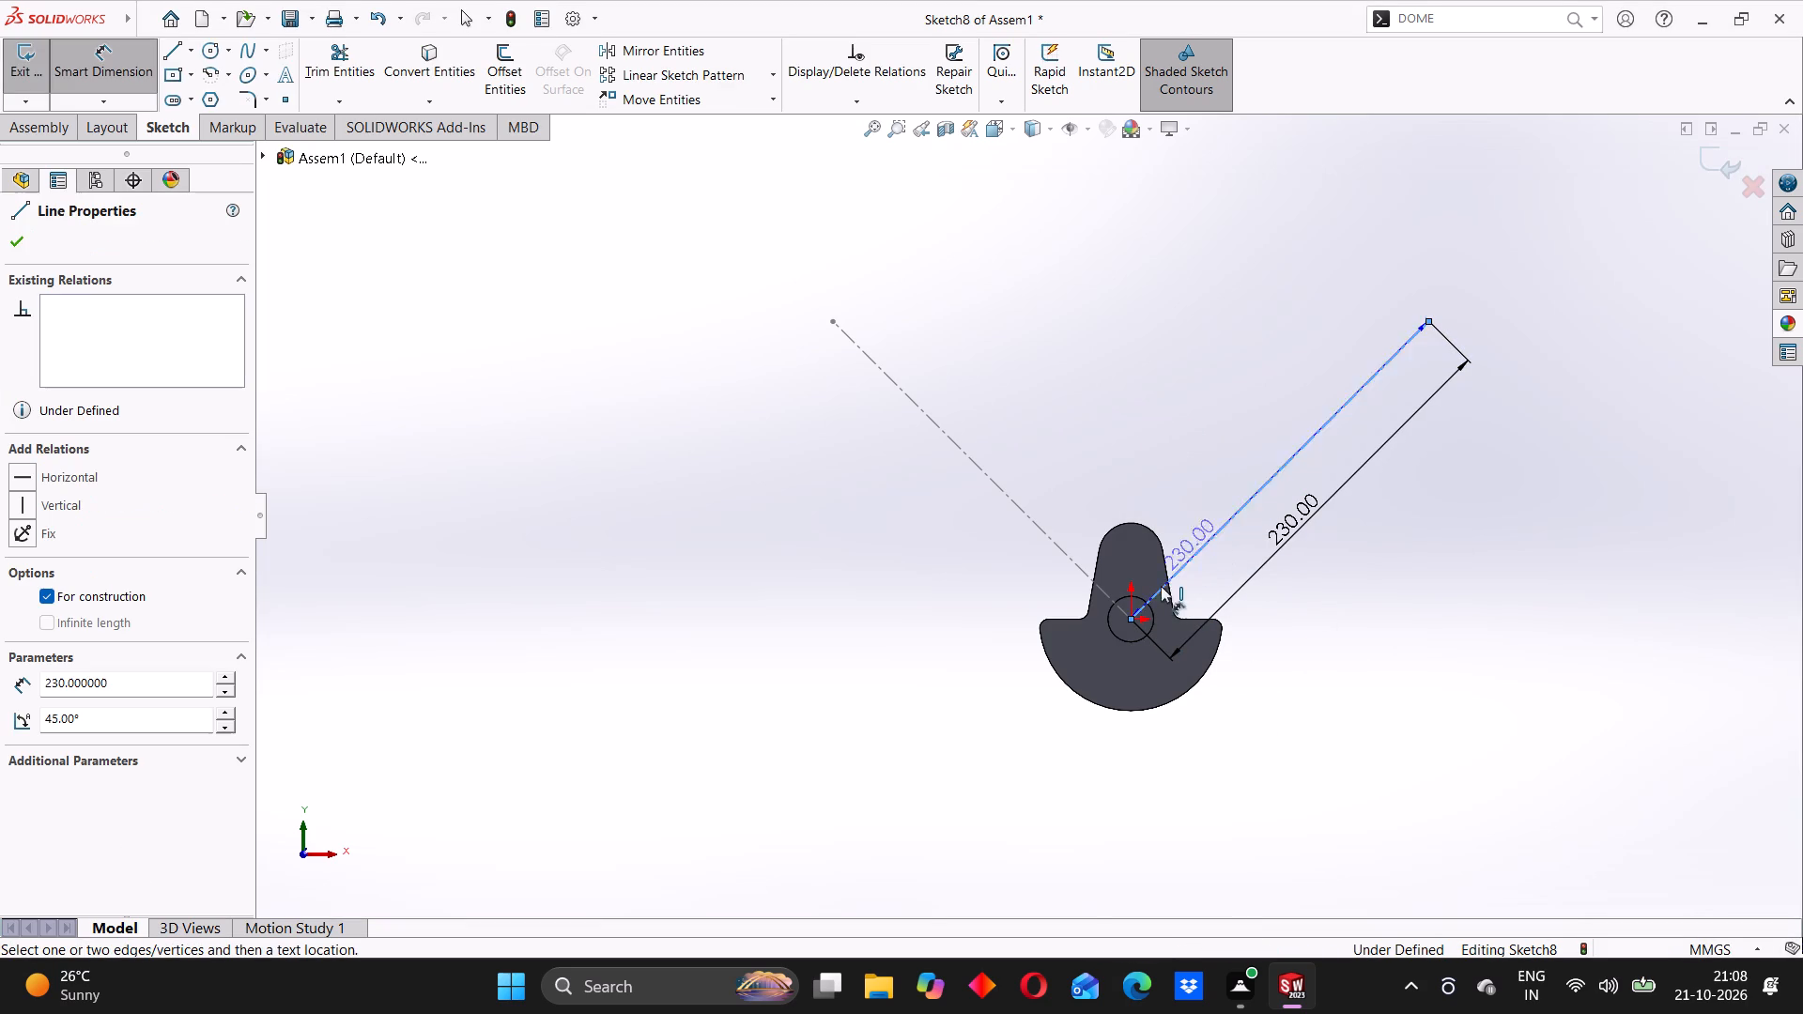
left_click(1133, 618)
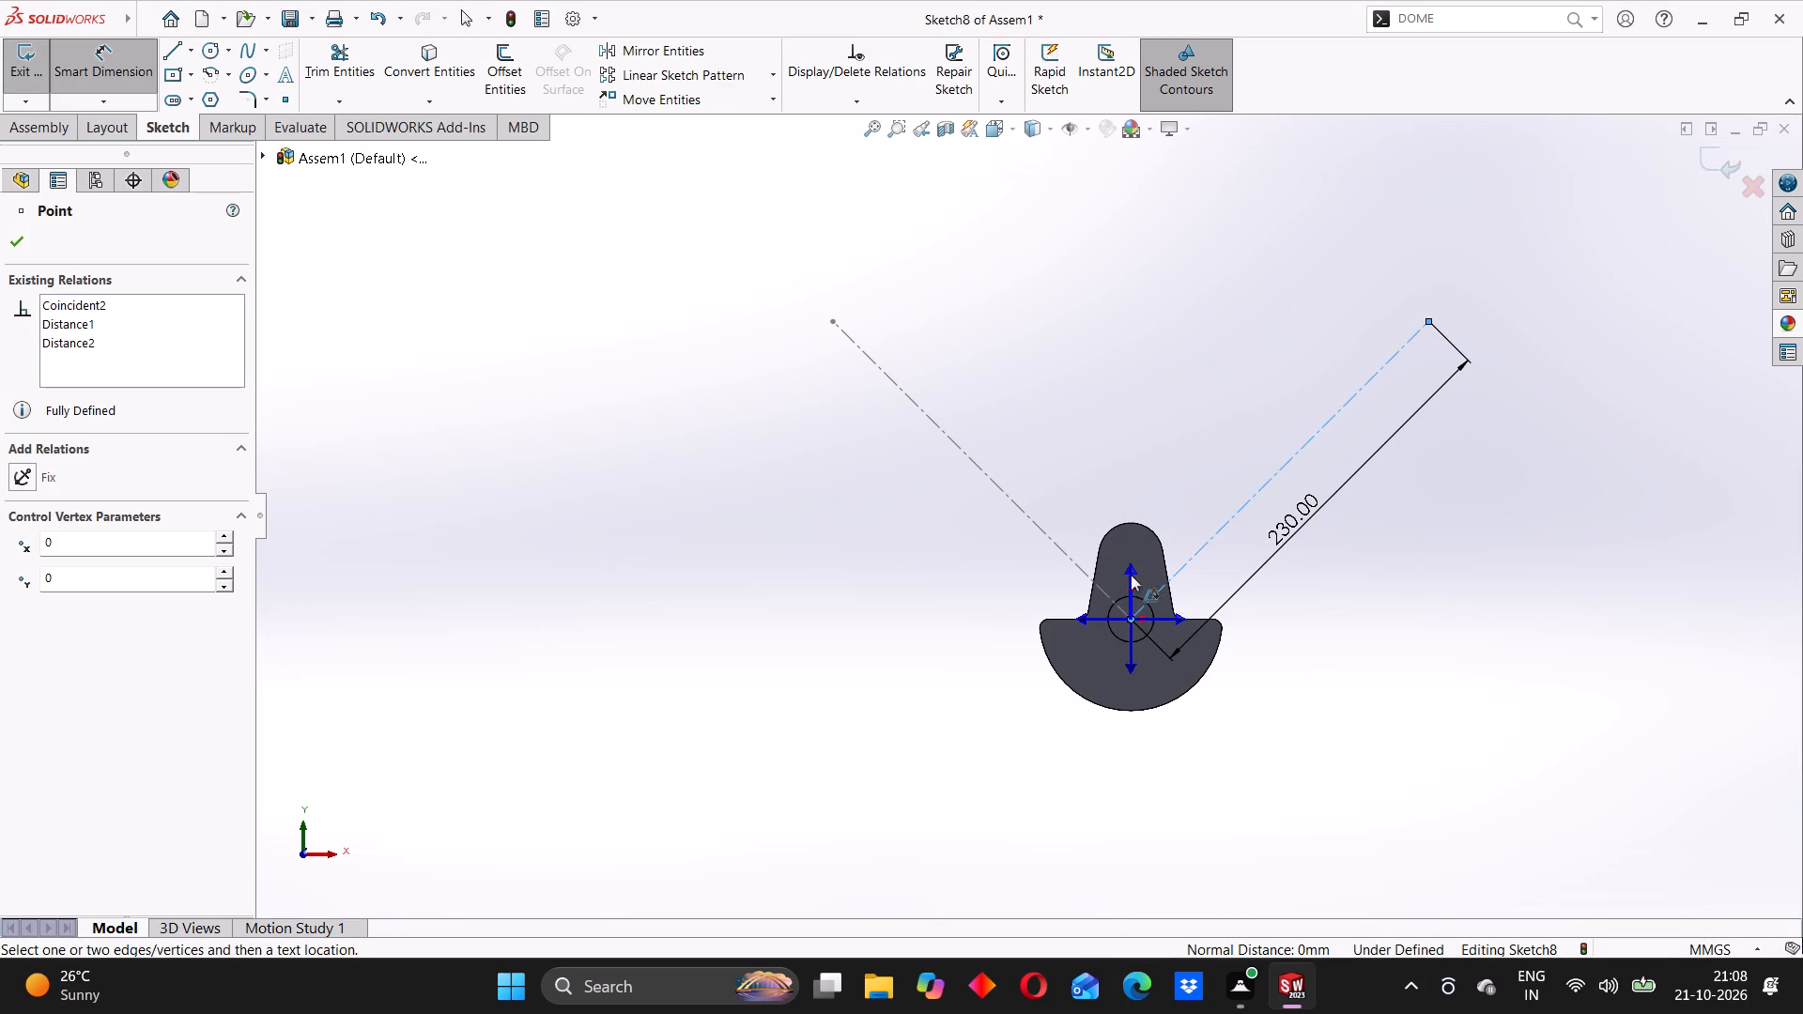
left_click(1131, 575)
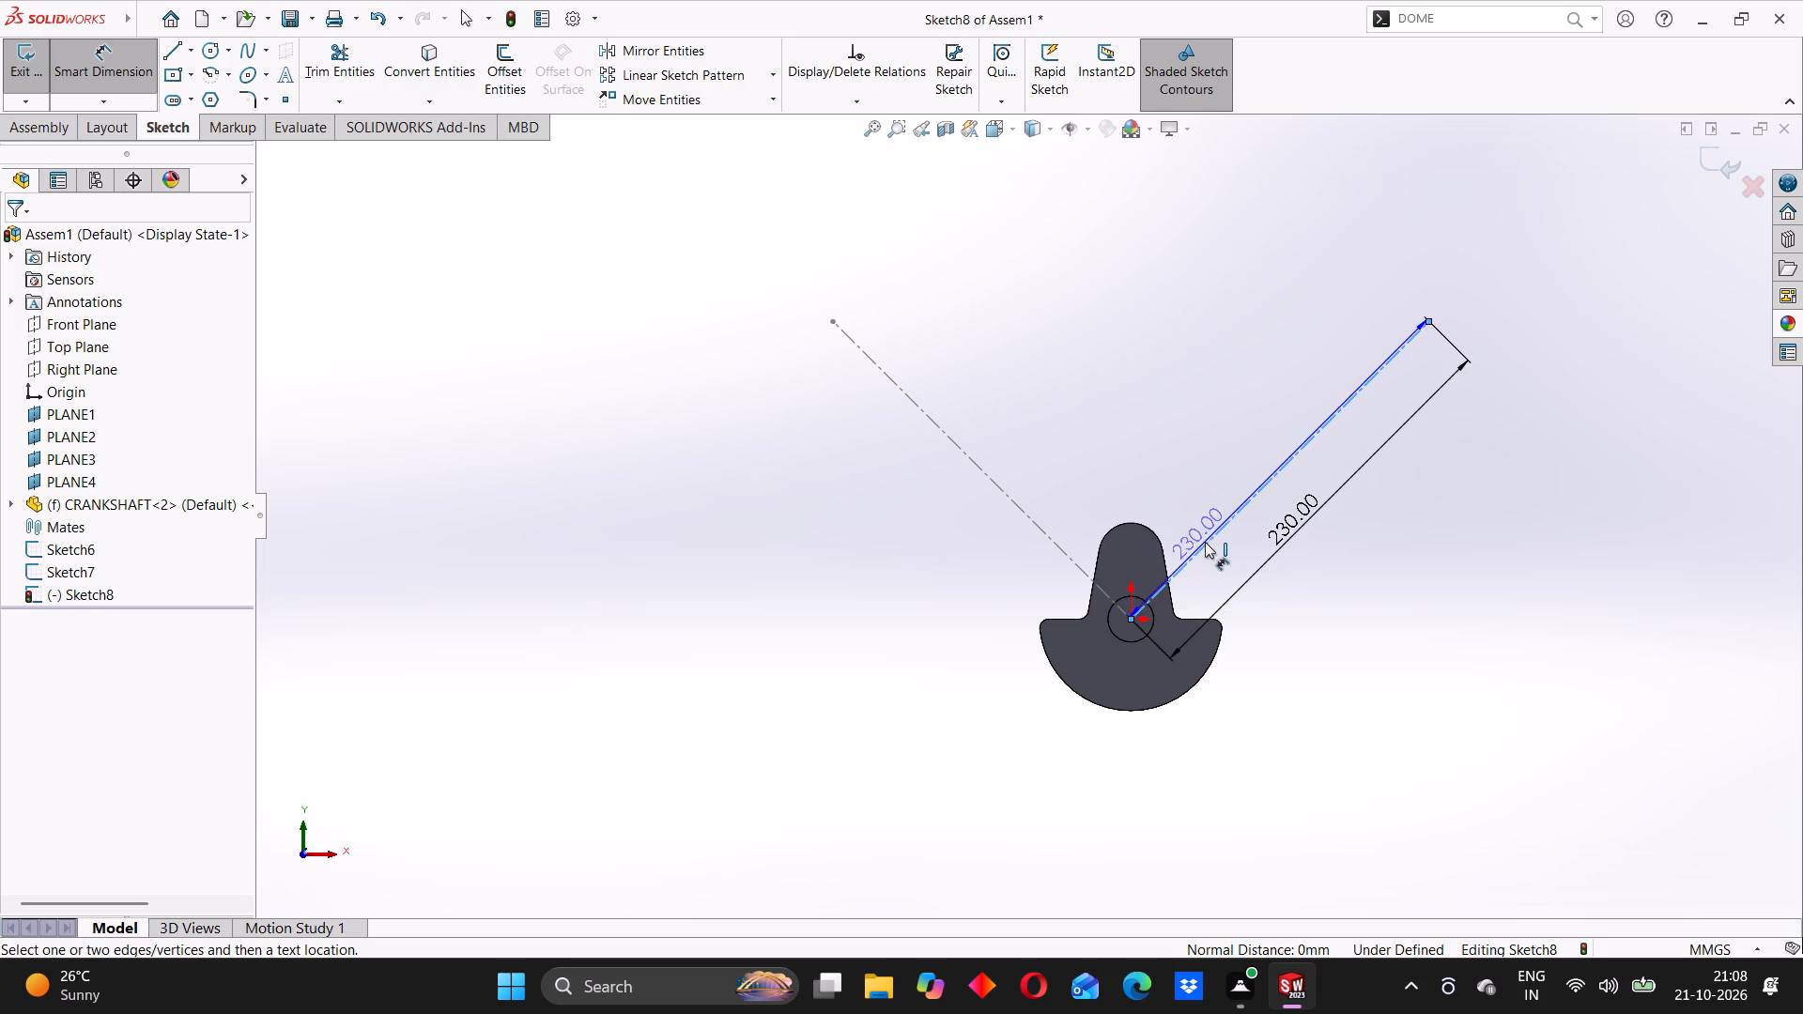
left_click(1132, 617)
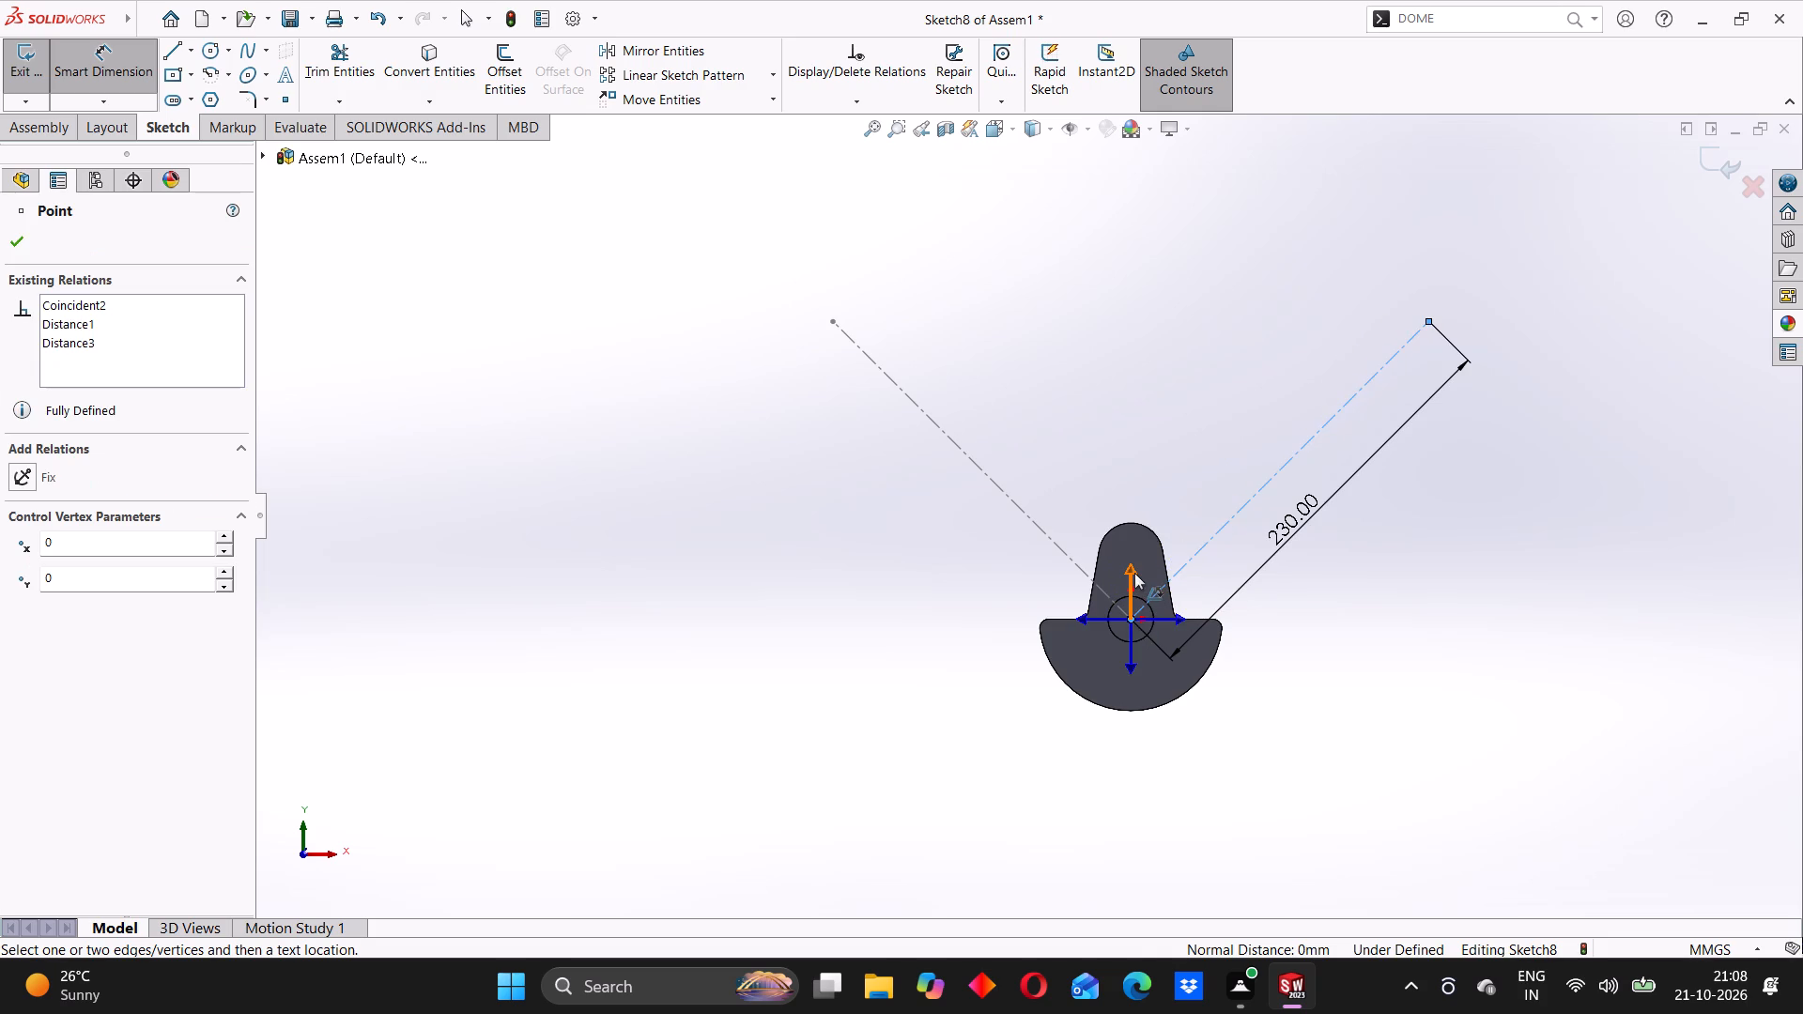
left_click(1134, 573)
left_click(1146, 563)
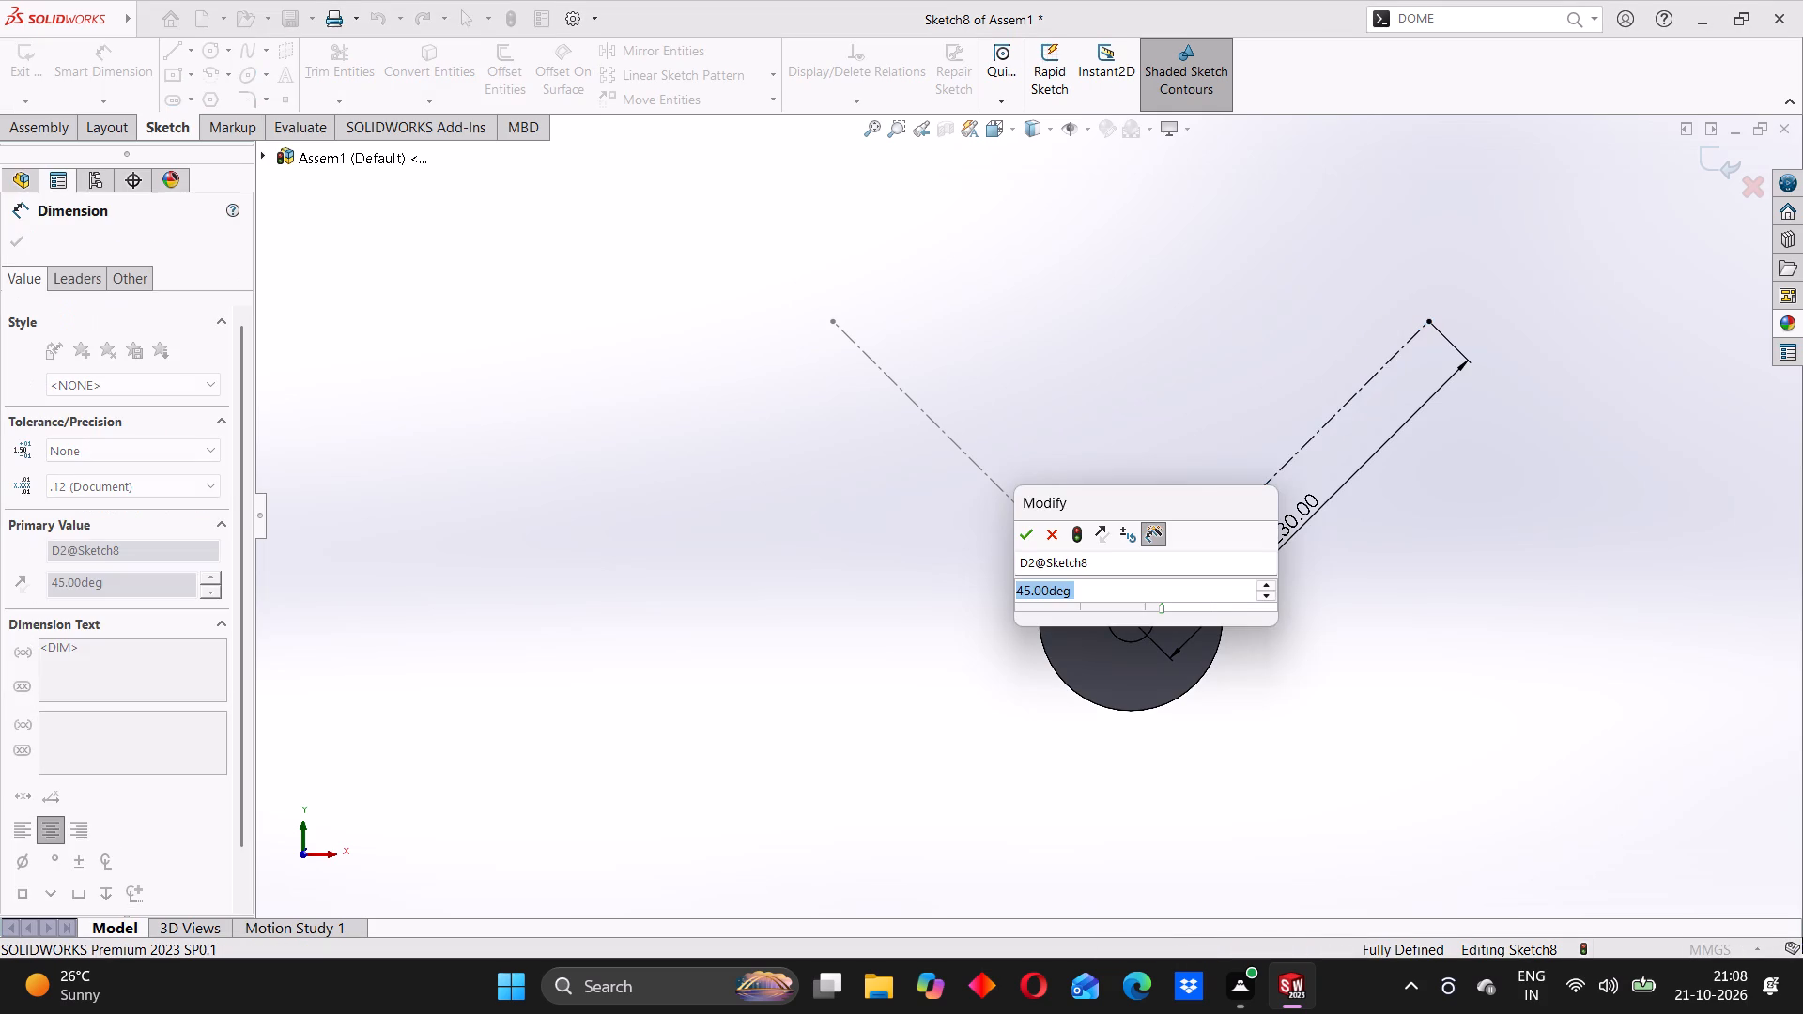
type("45")
key("Return")
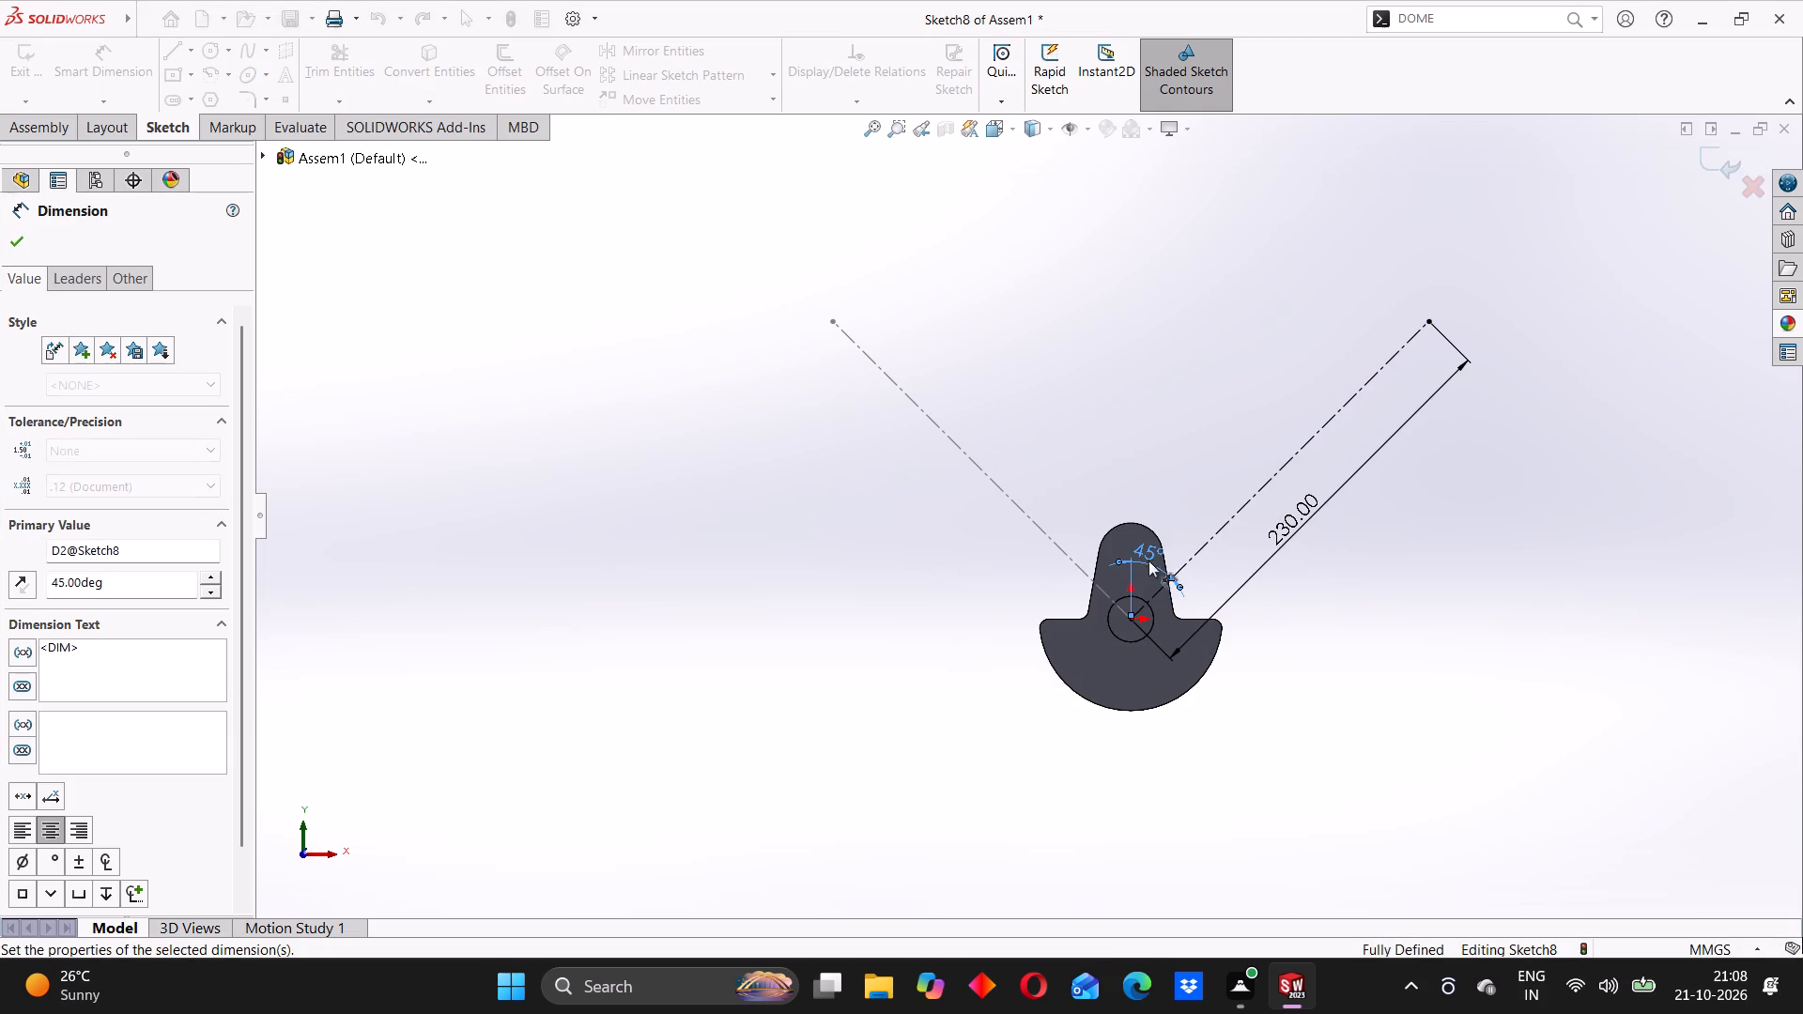
left_click(1113, 413)
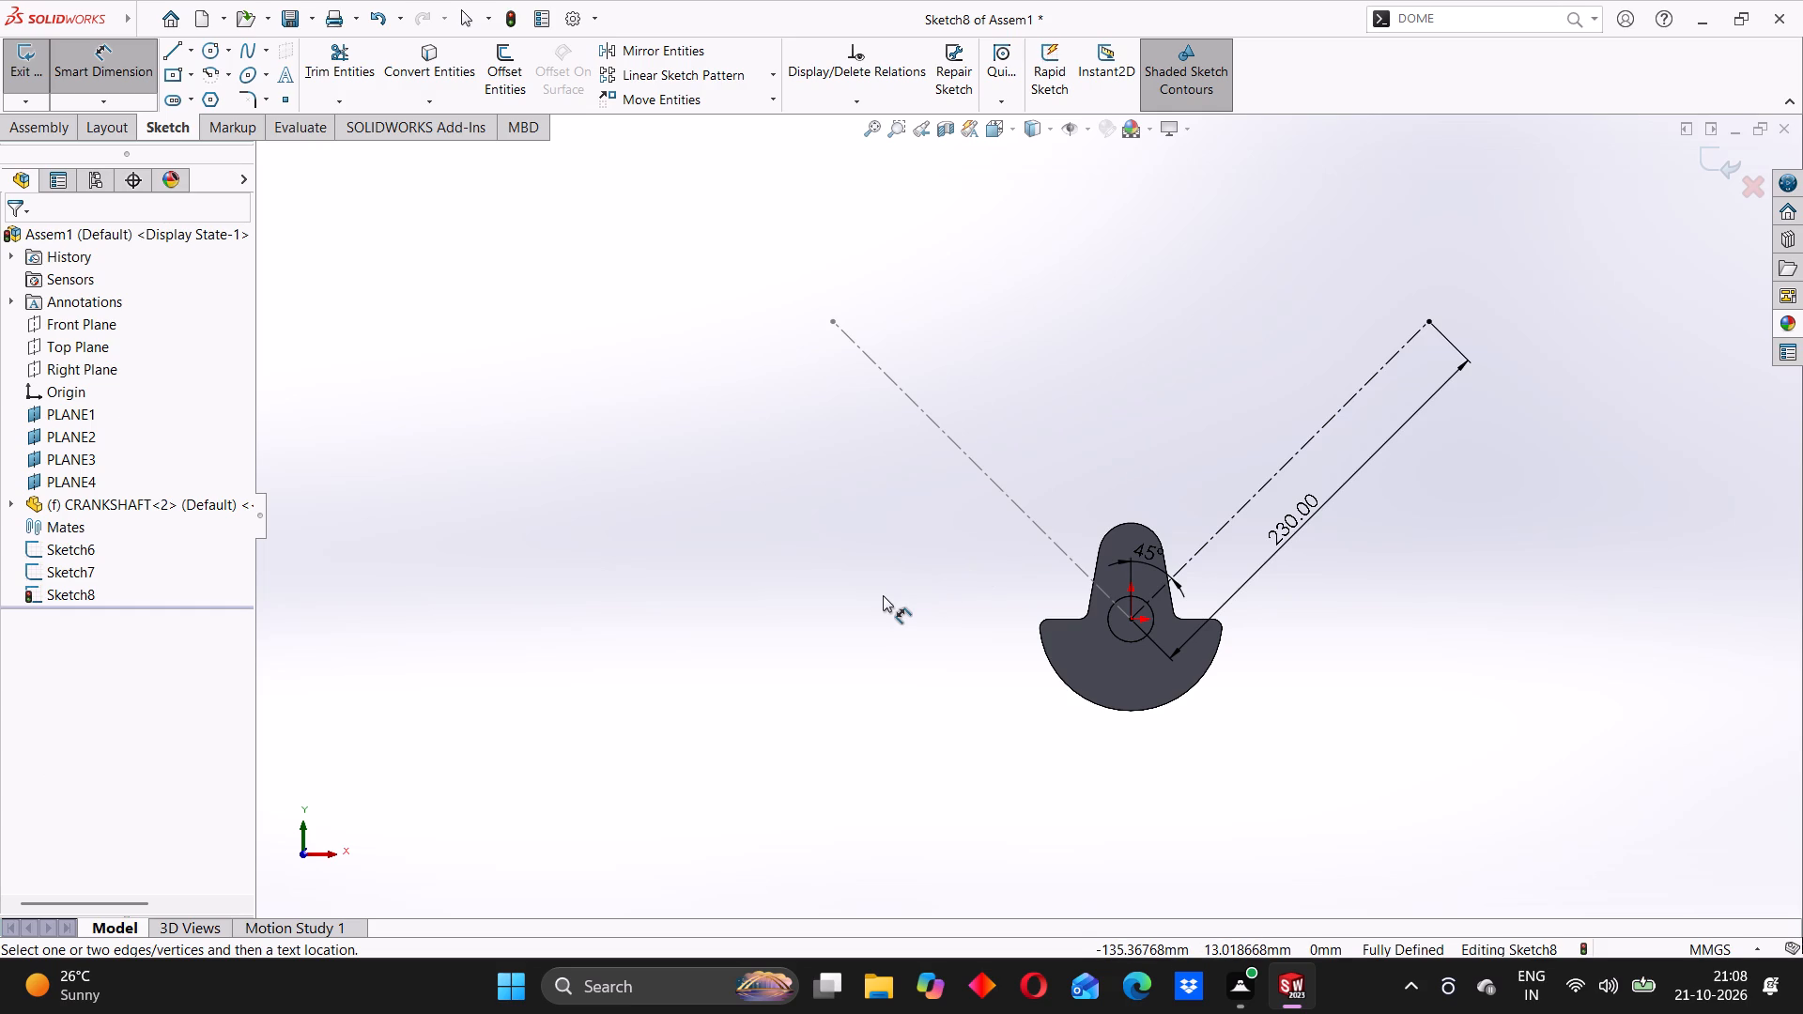
left_click(834, 553)
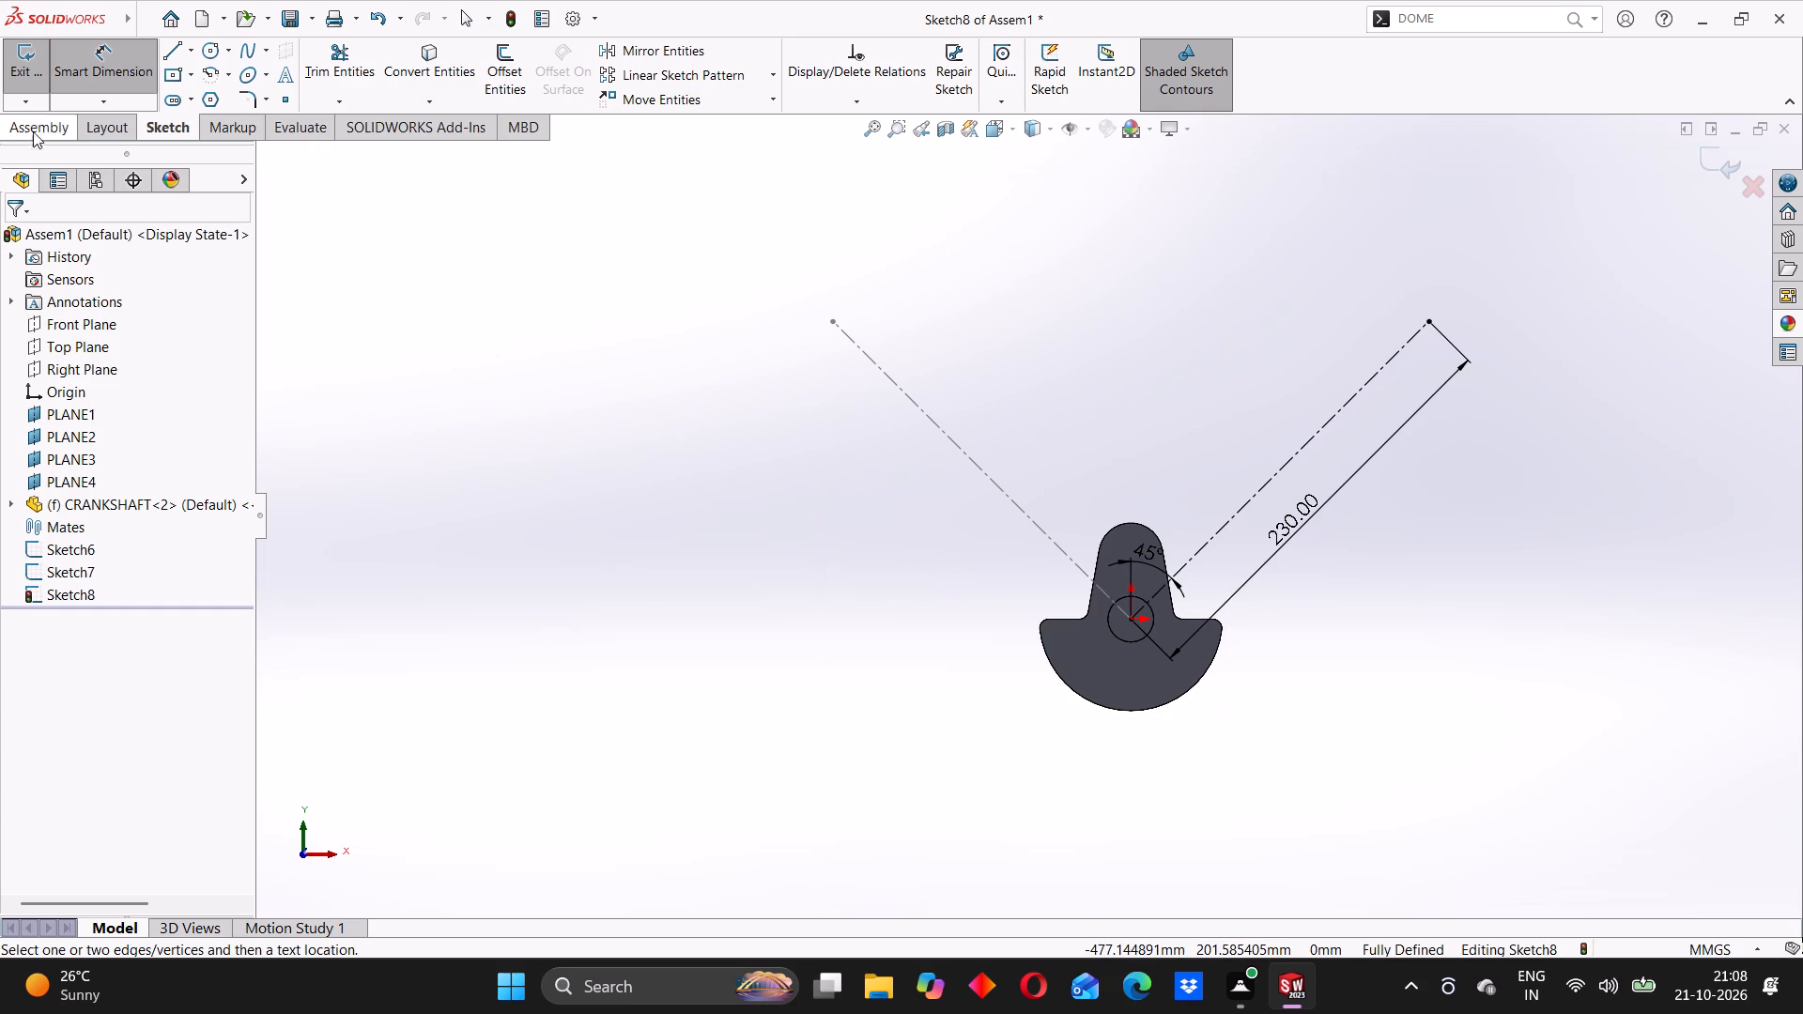
left_click(95, 86)
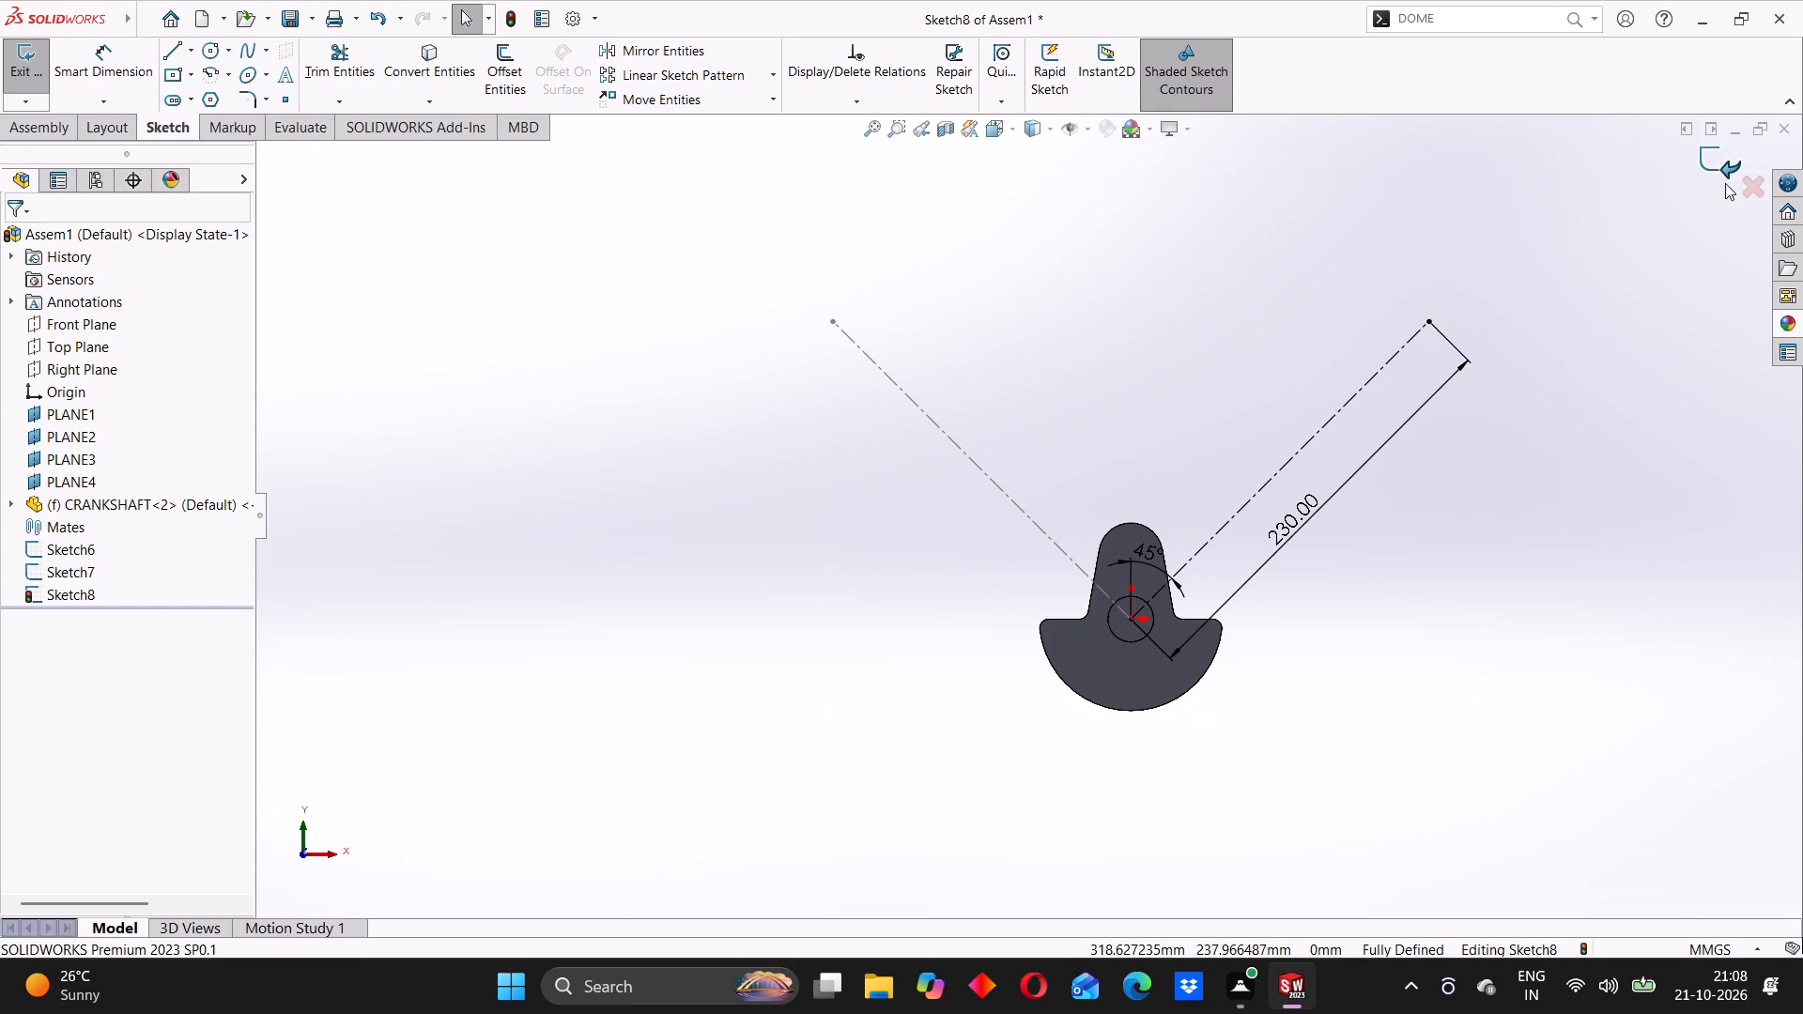
left_click(1720, 170)
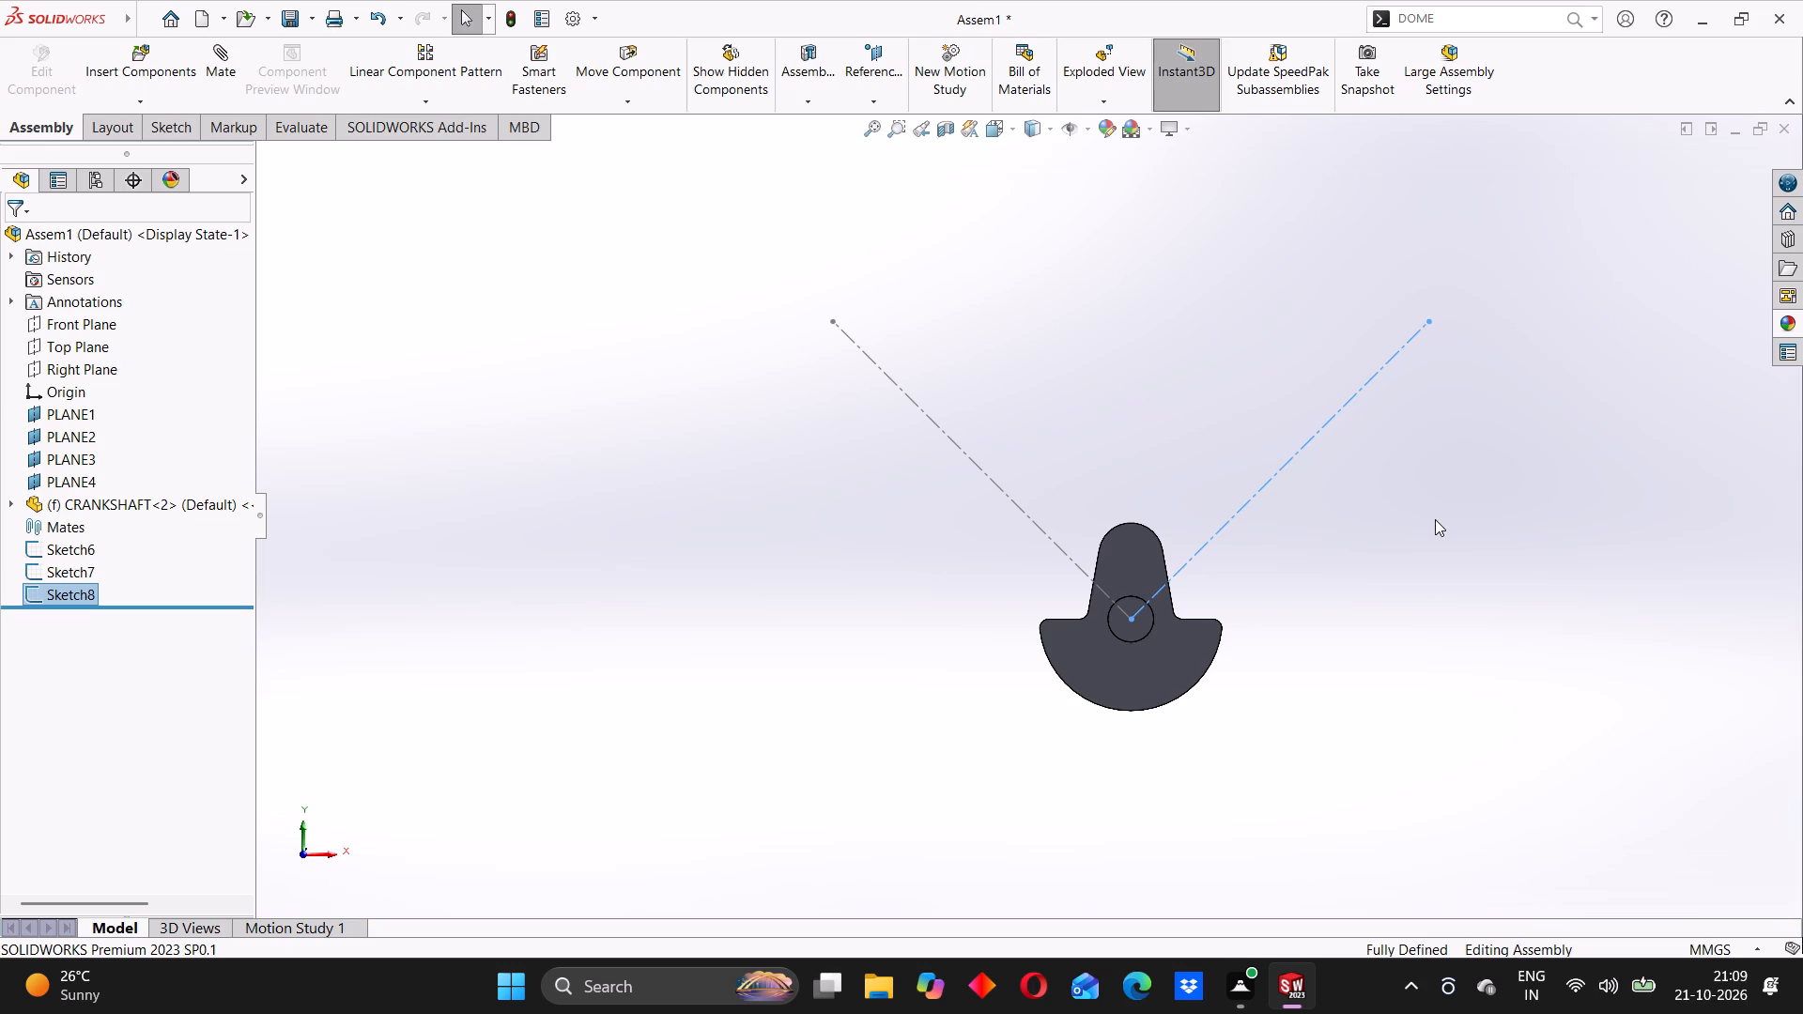
Insert the COVER, CRANKSHAFT and PISTON parts together and place each in open space beside the existing crankshaft.
left_click(1400, 529)
middle_click_drag(1501, 558, 1352, 605)
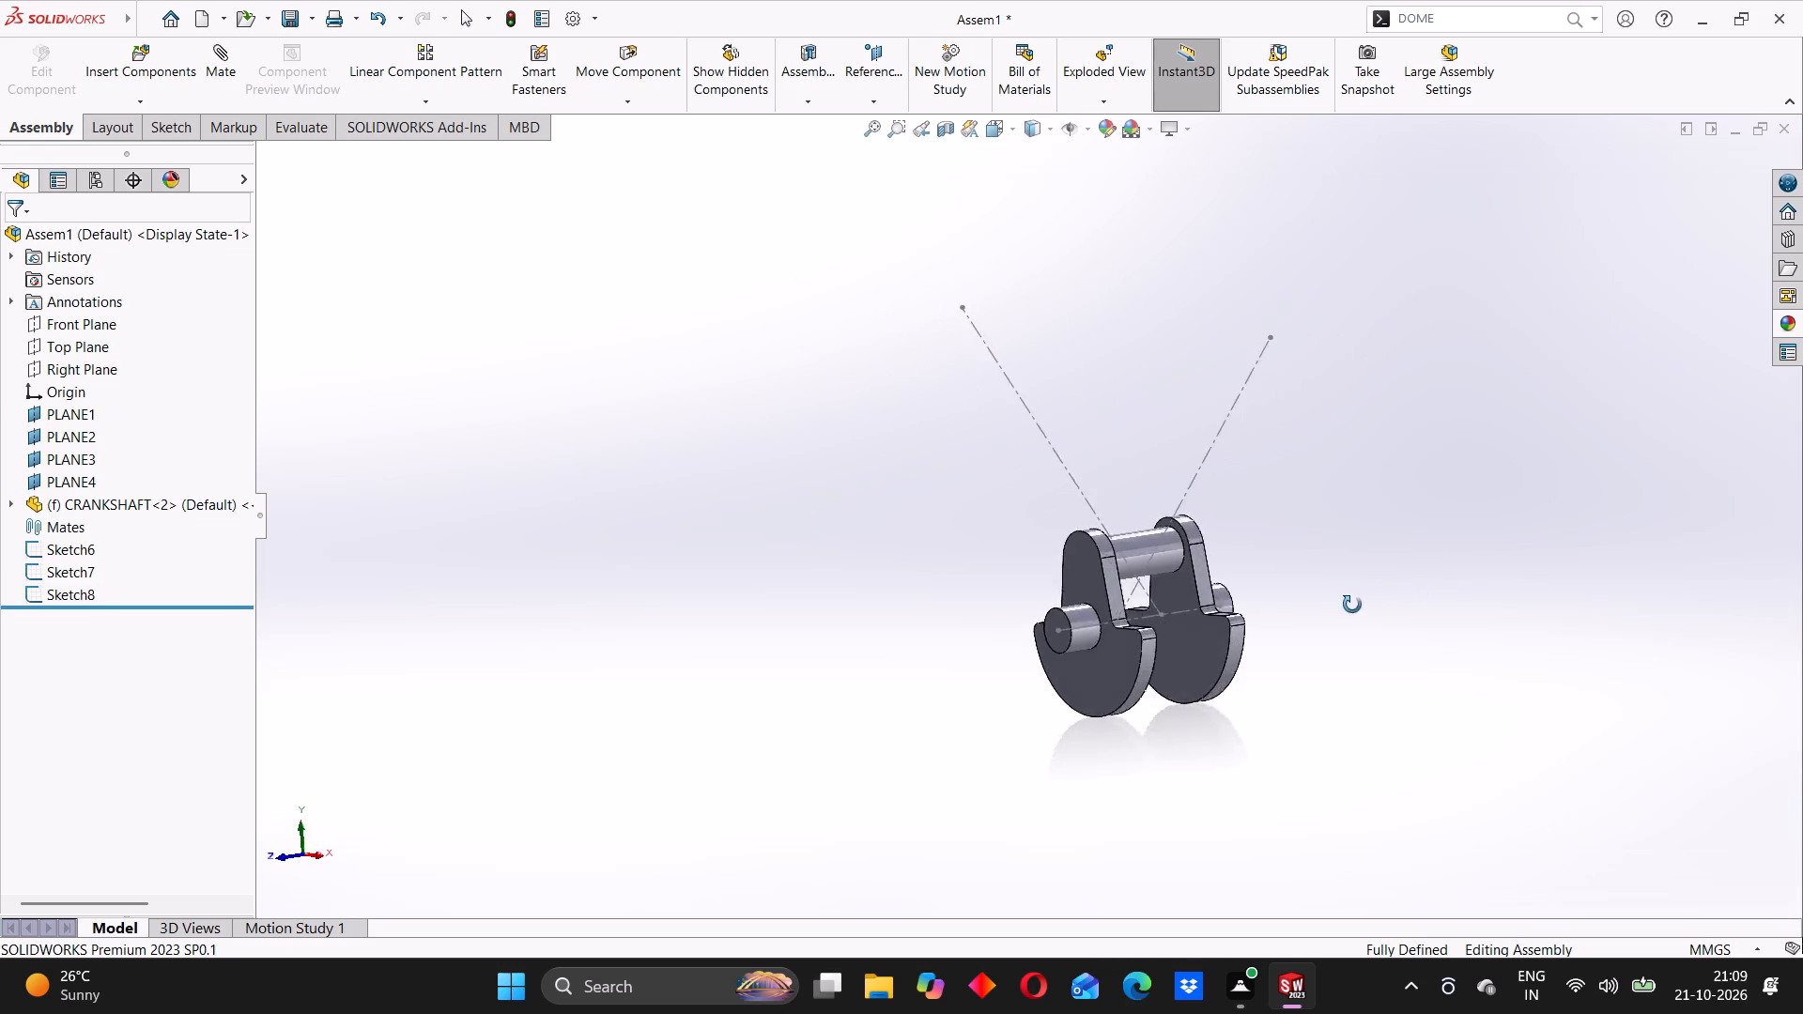
middle_click_drag(1352, 605, 1318, 602)
middle_click_drag(944, 481, 946, 499)
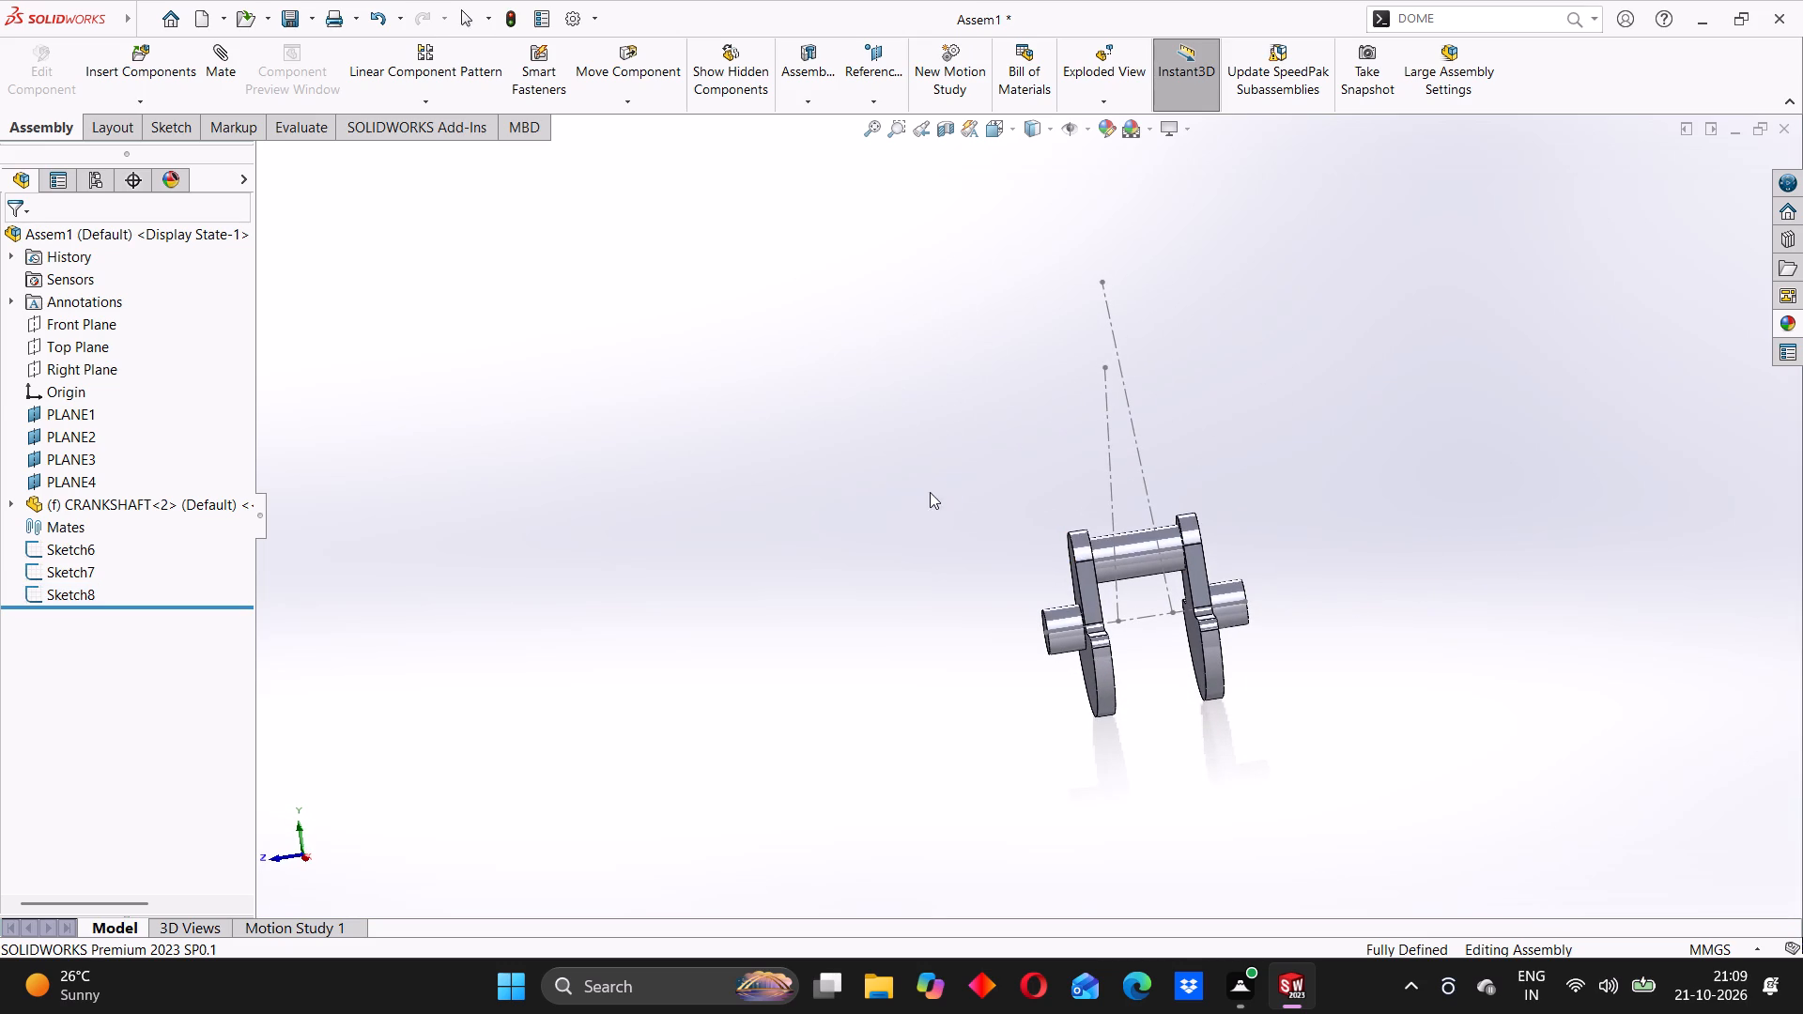
left_click(106, 47)
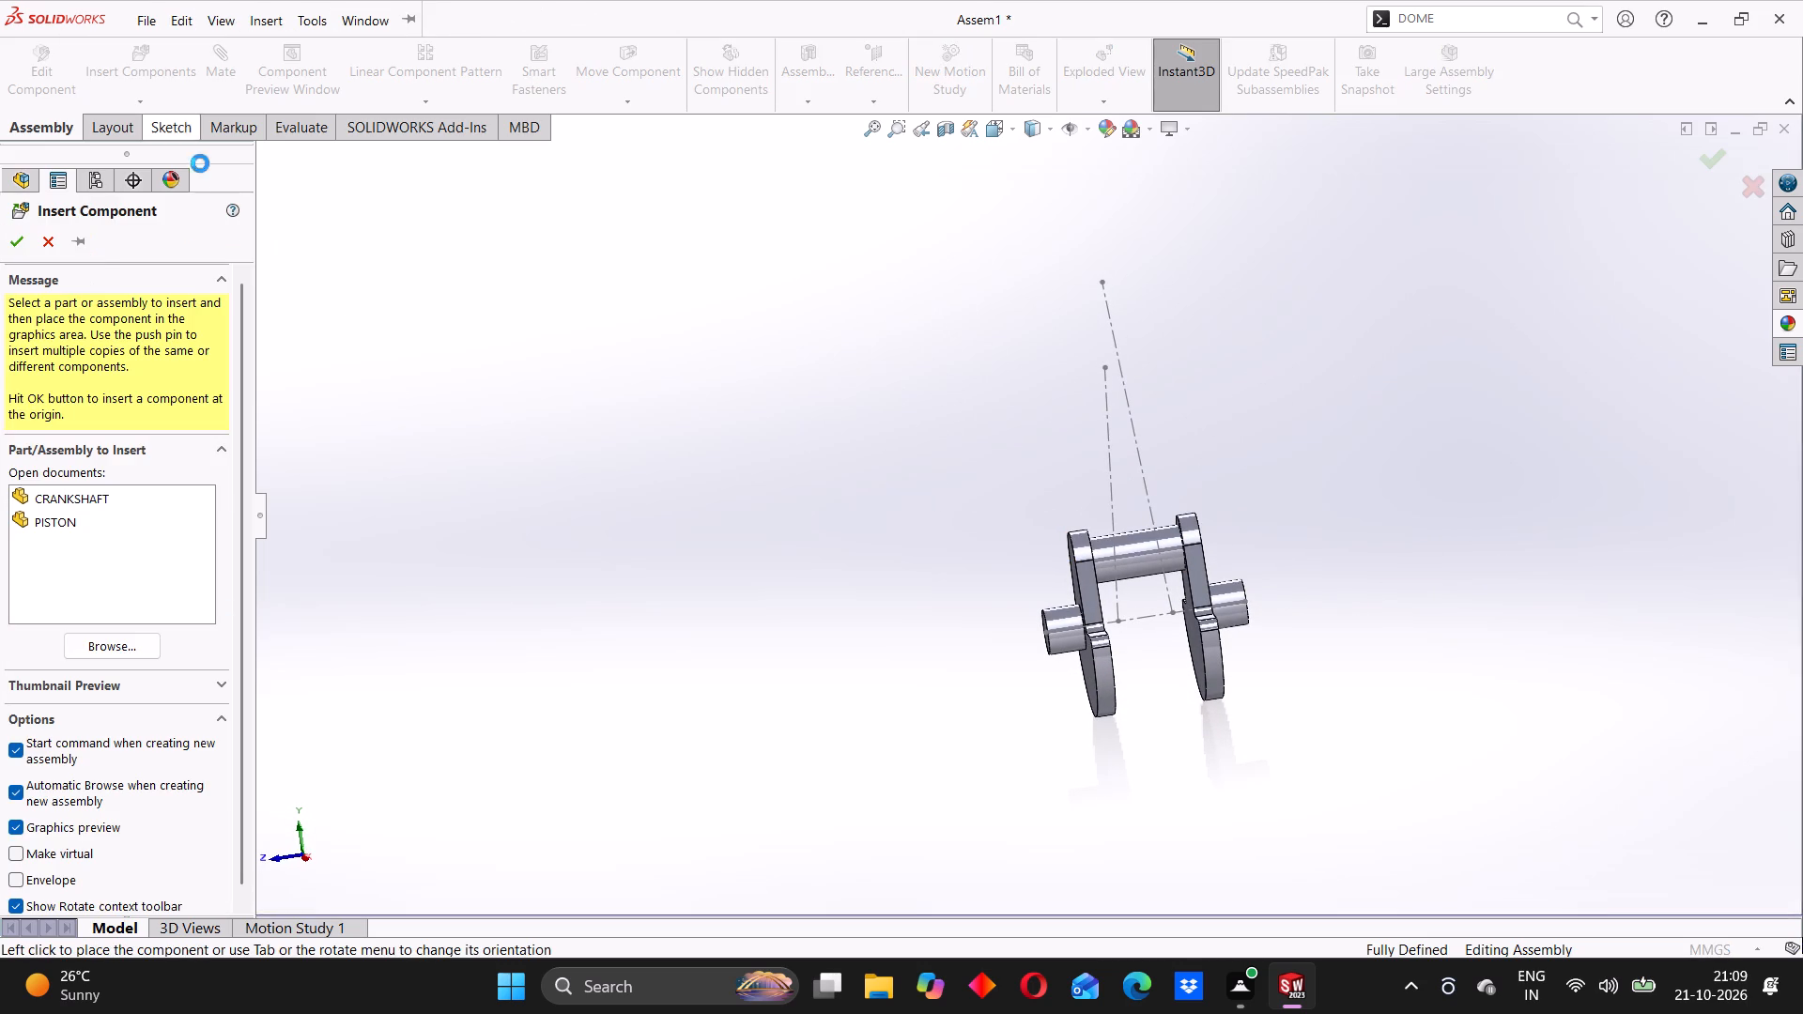
left_click(91, 639)
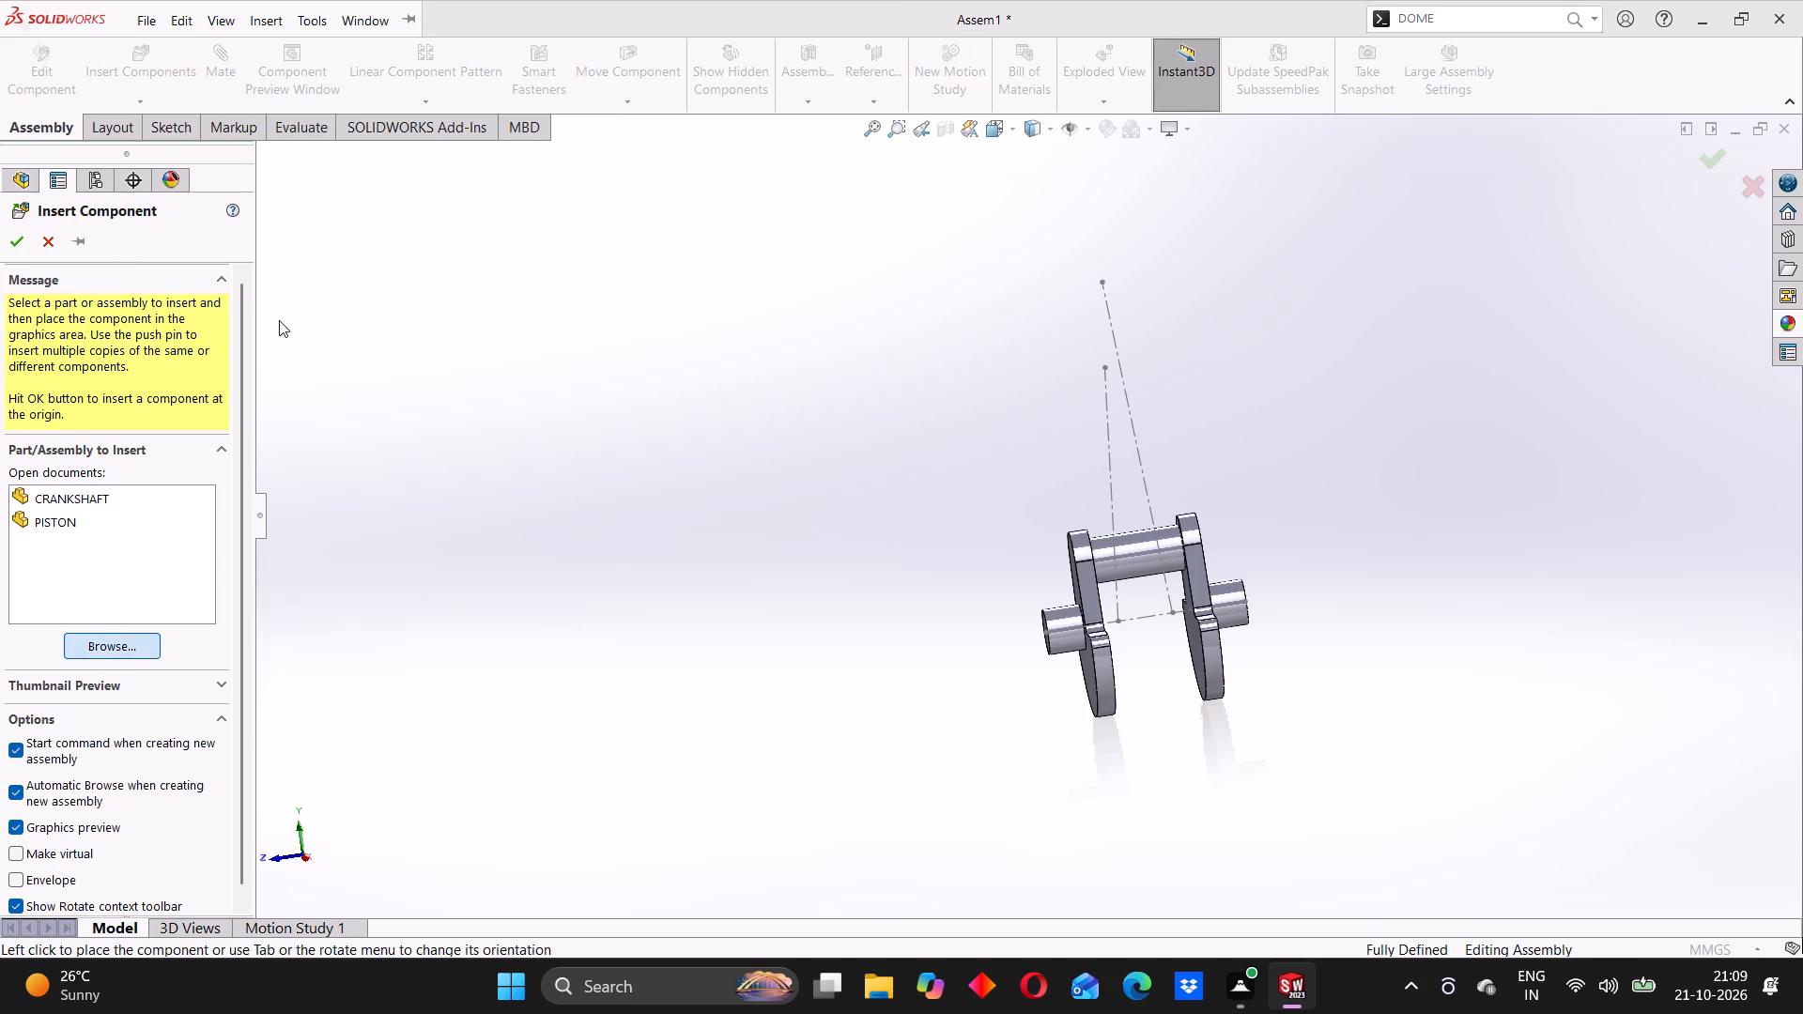
left_click(295, 243)
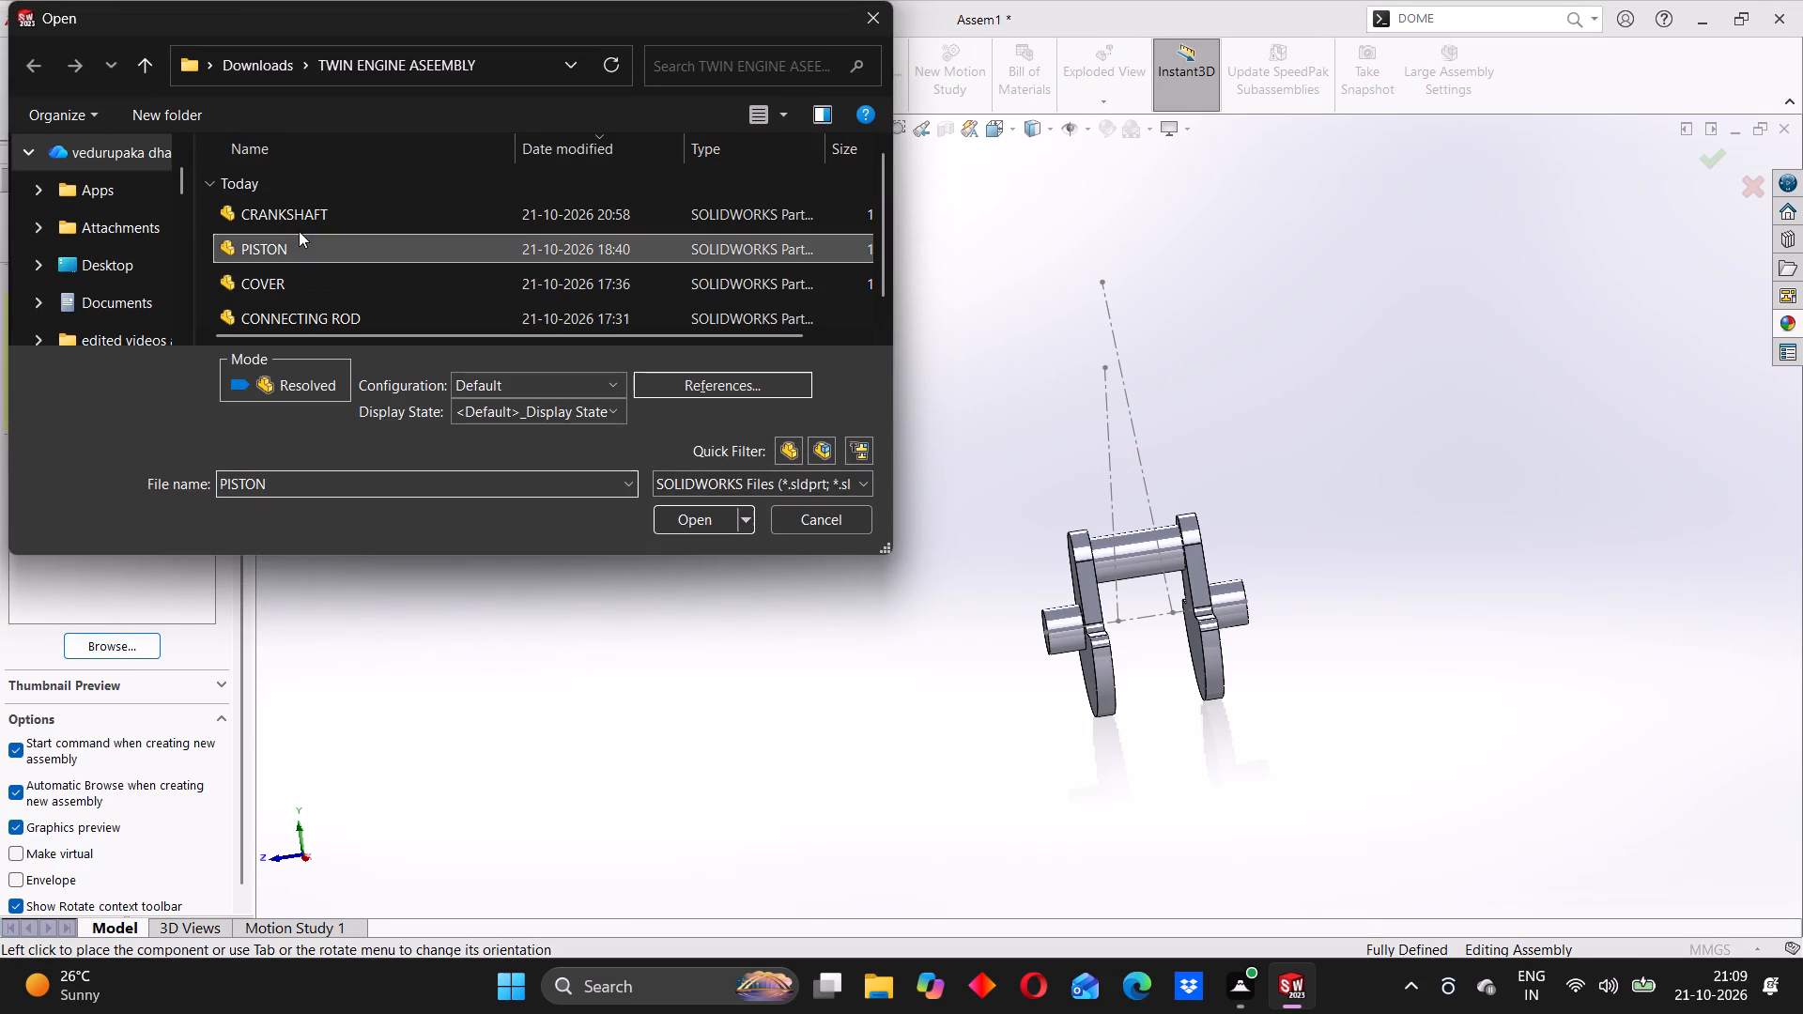
left_click(300, 214, "ctrl")
left_click(283, 289, "ctrl")
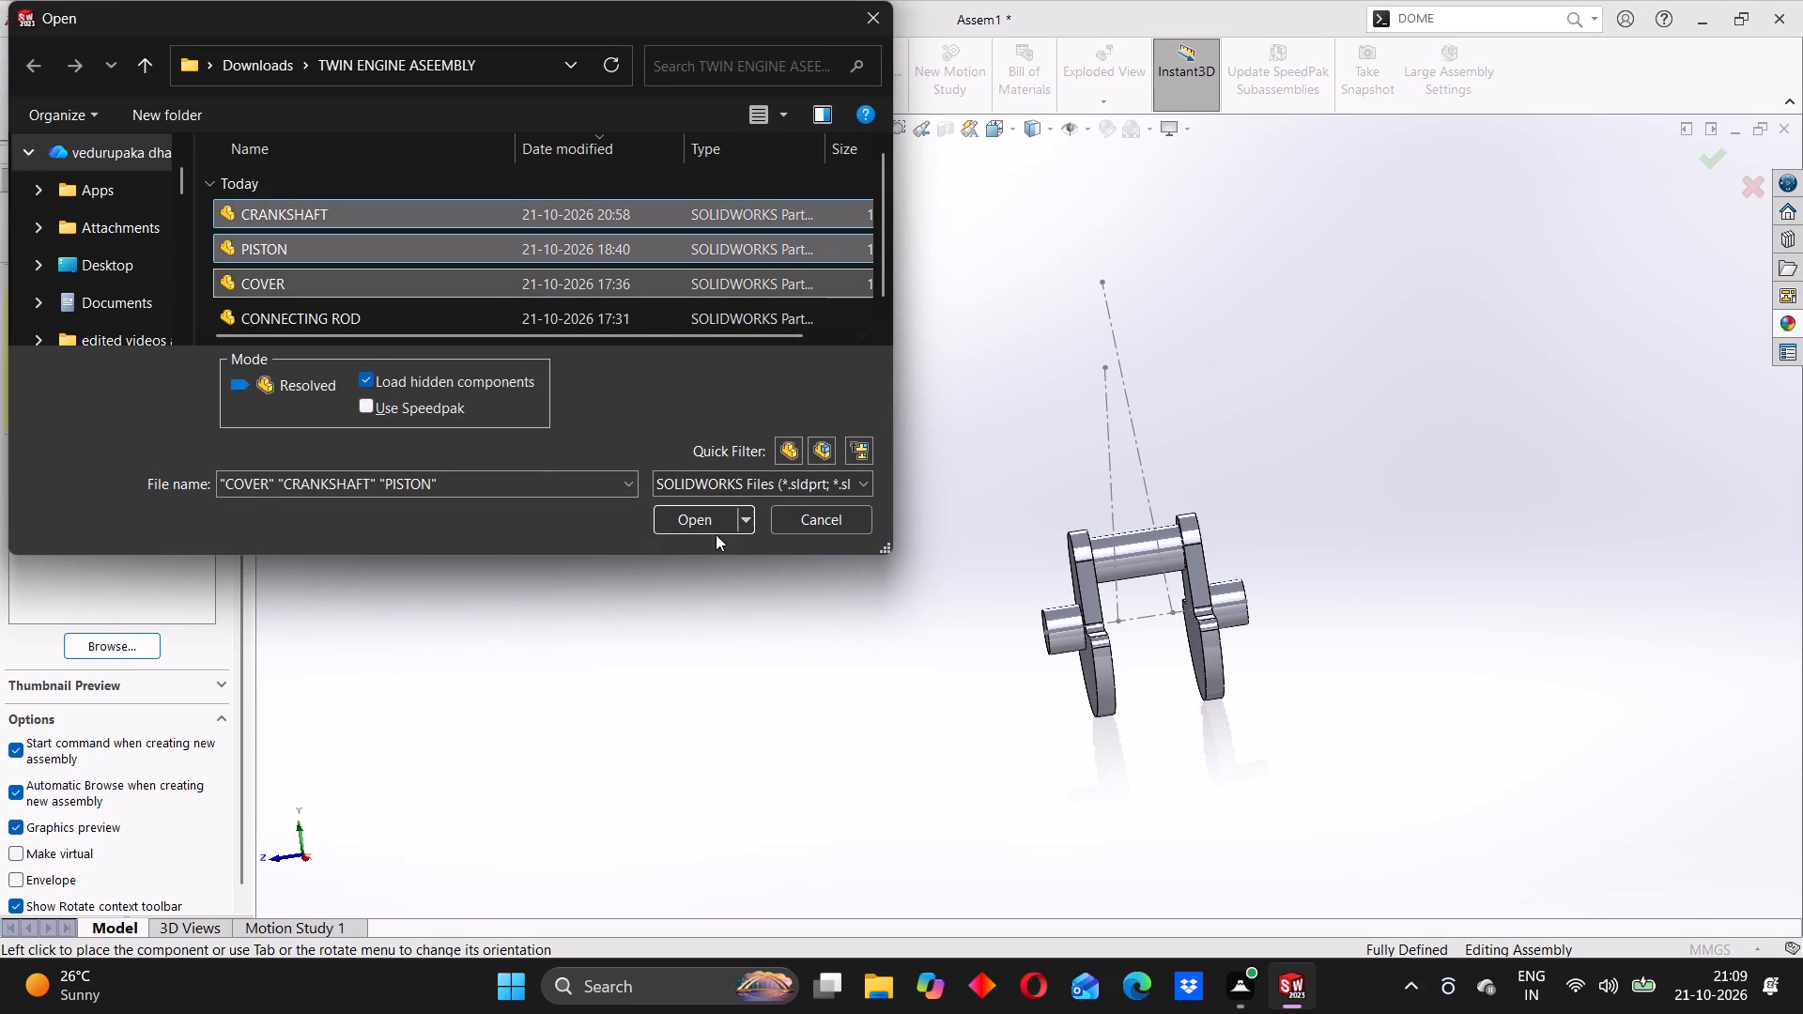
left_click(701, 524)
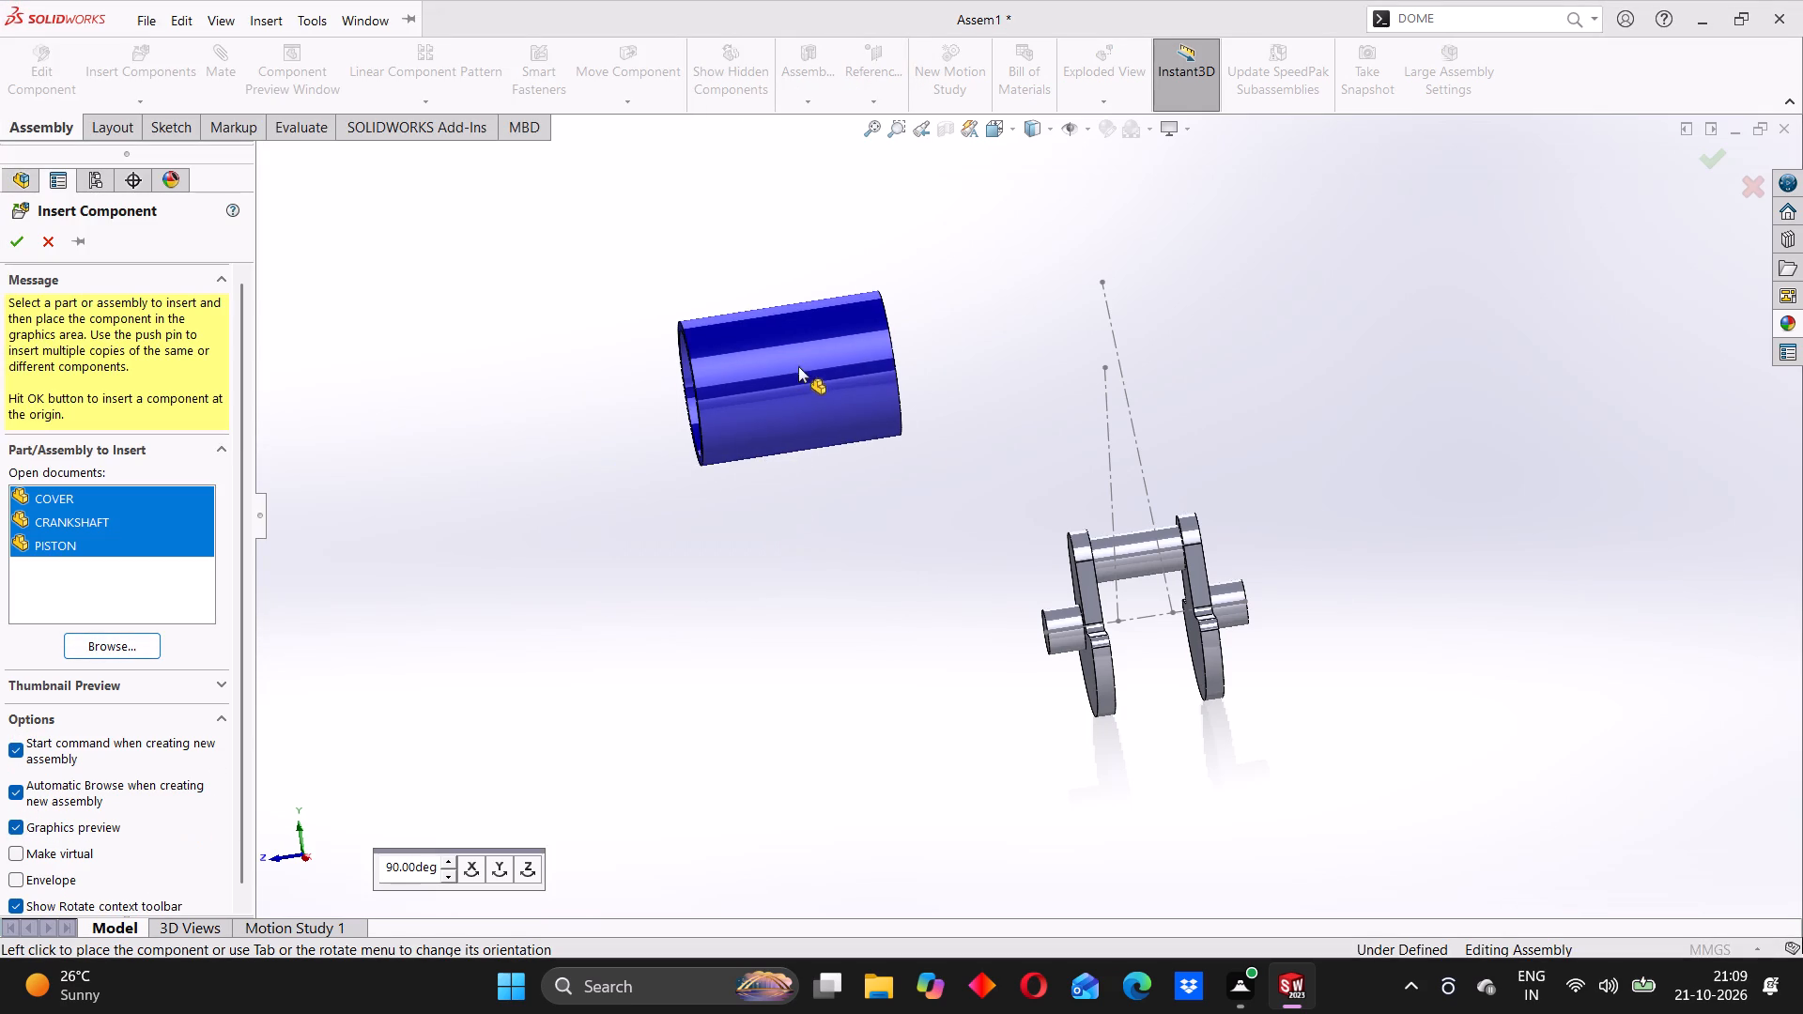
left_click(811, 346)
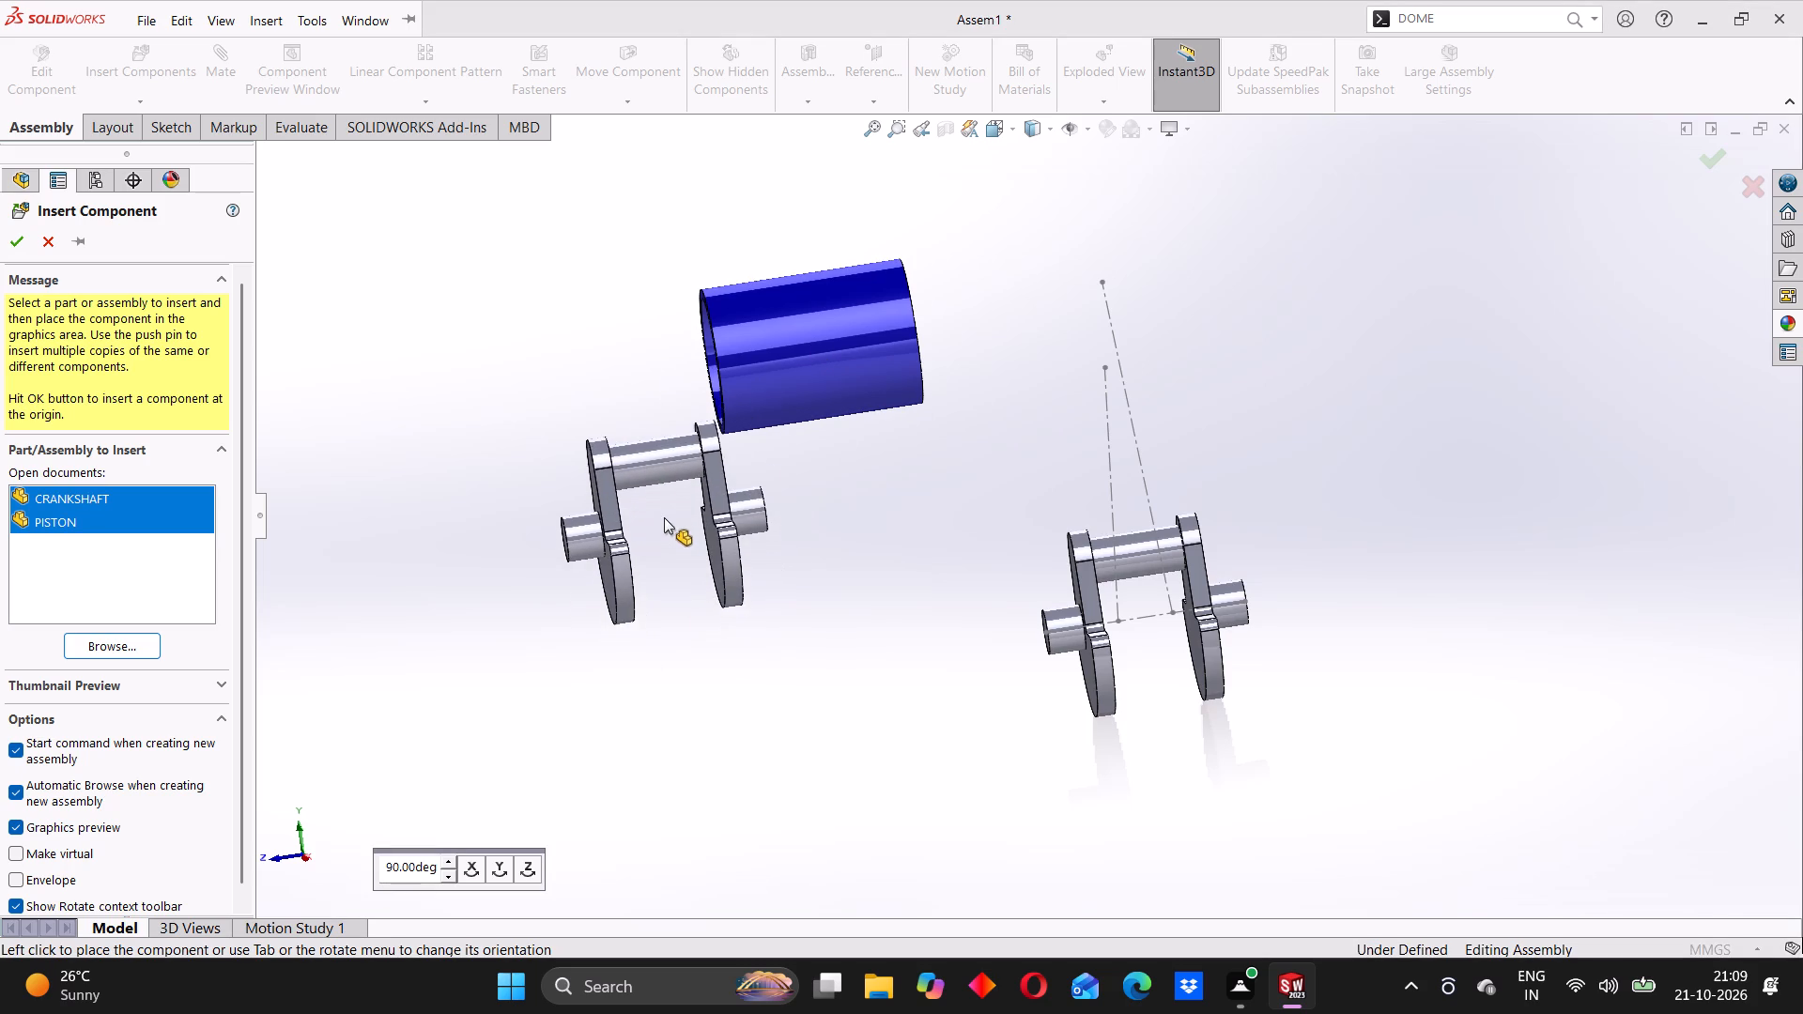
key("Escape")
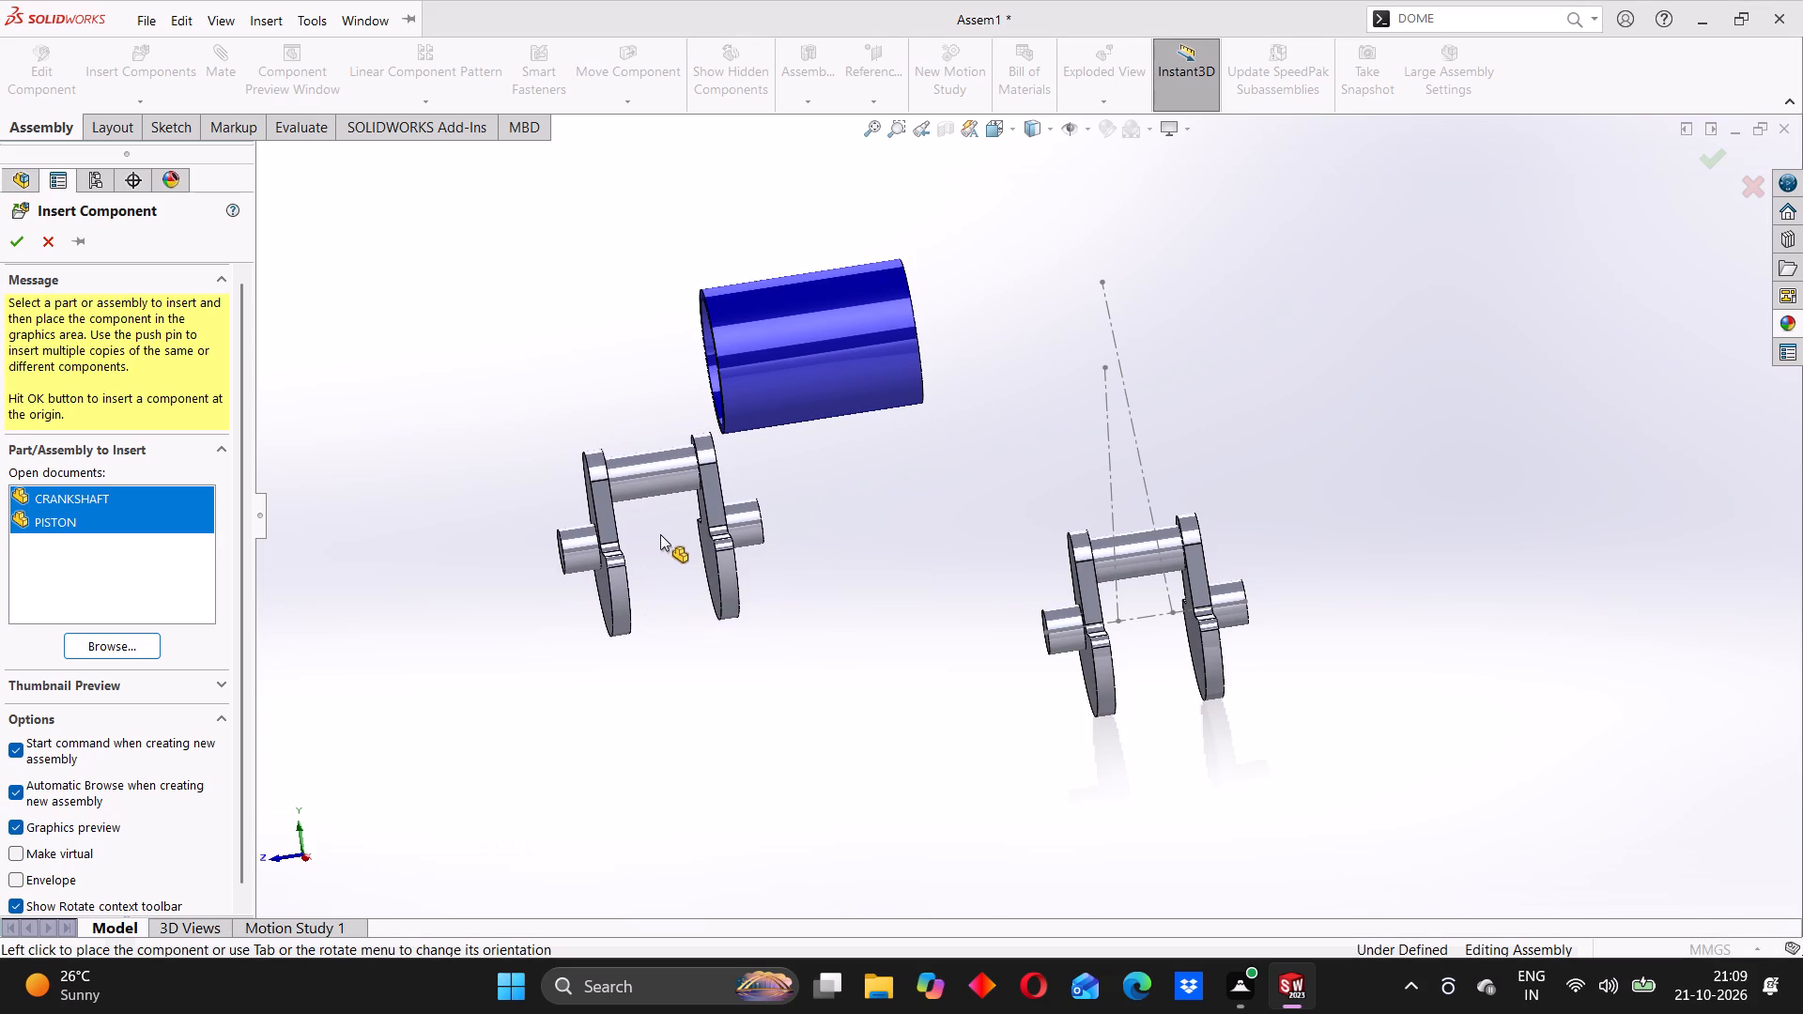
left_click(653, 530)
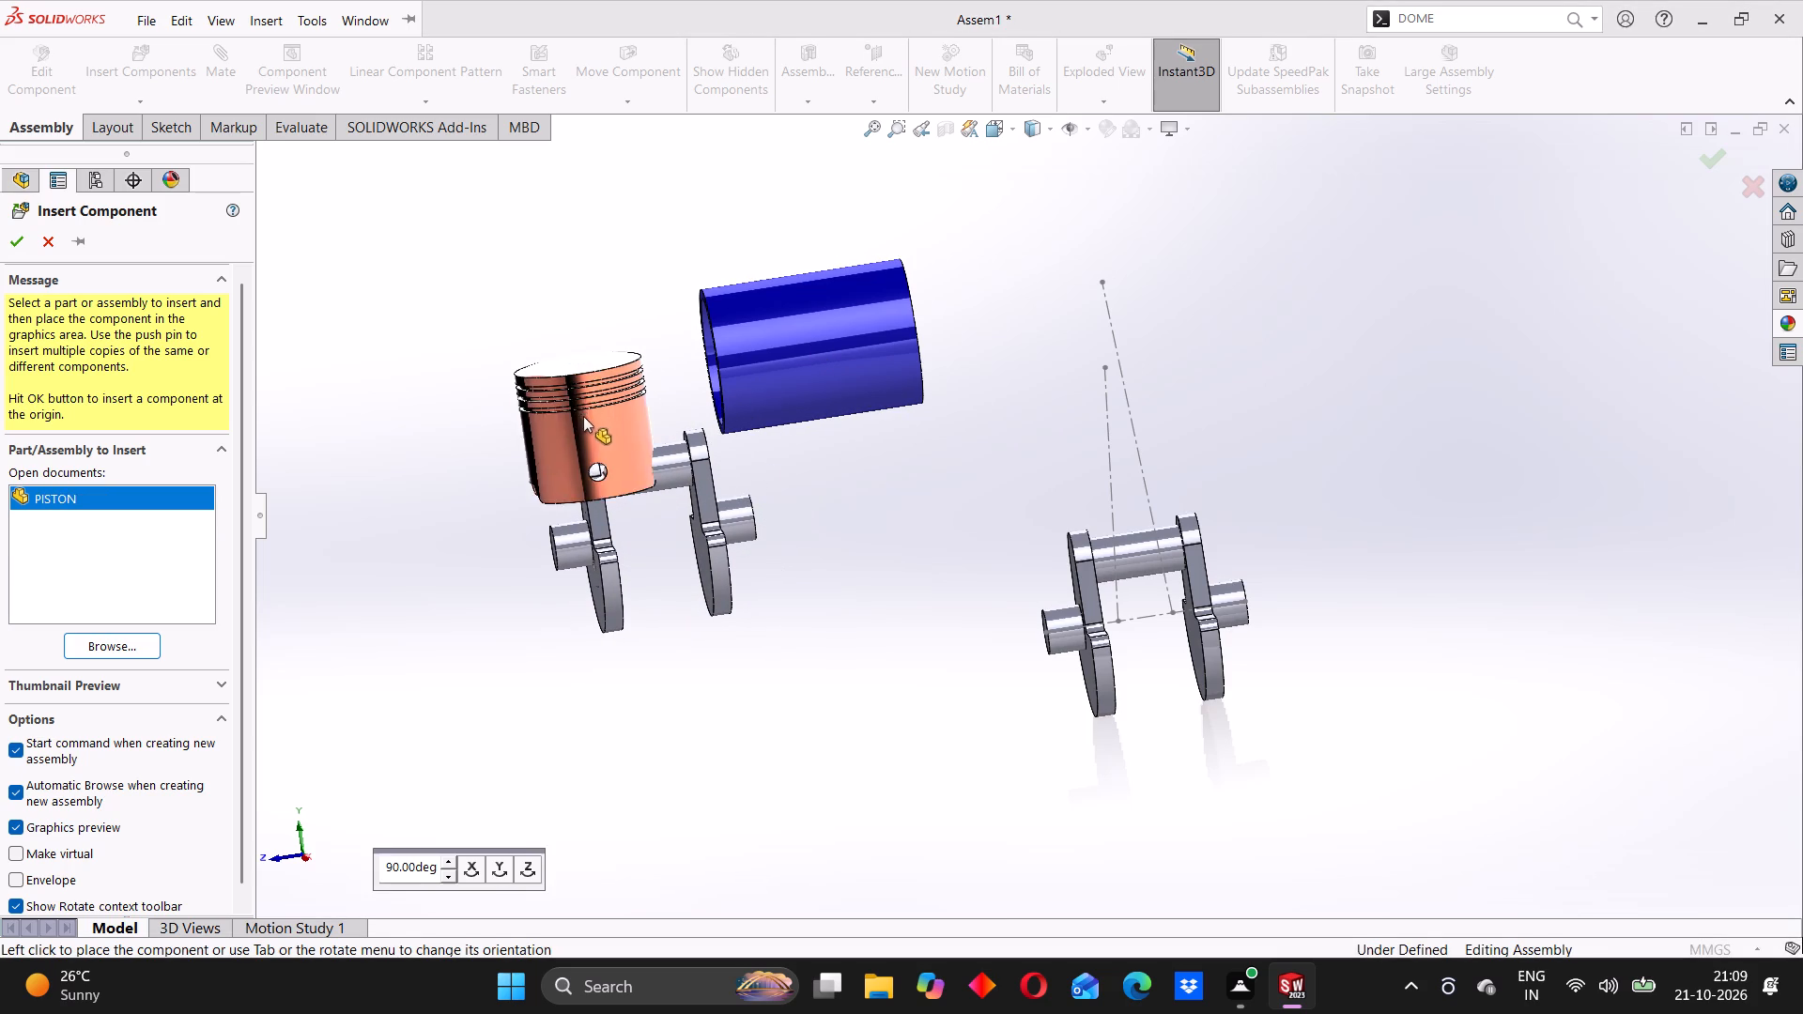
left_click(542, 332)
Delete the extra crankshaft component placed below the piston and cover.
right_click(615, 469)
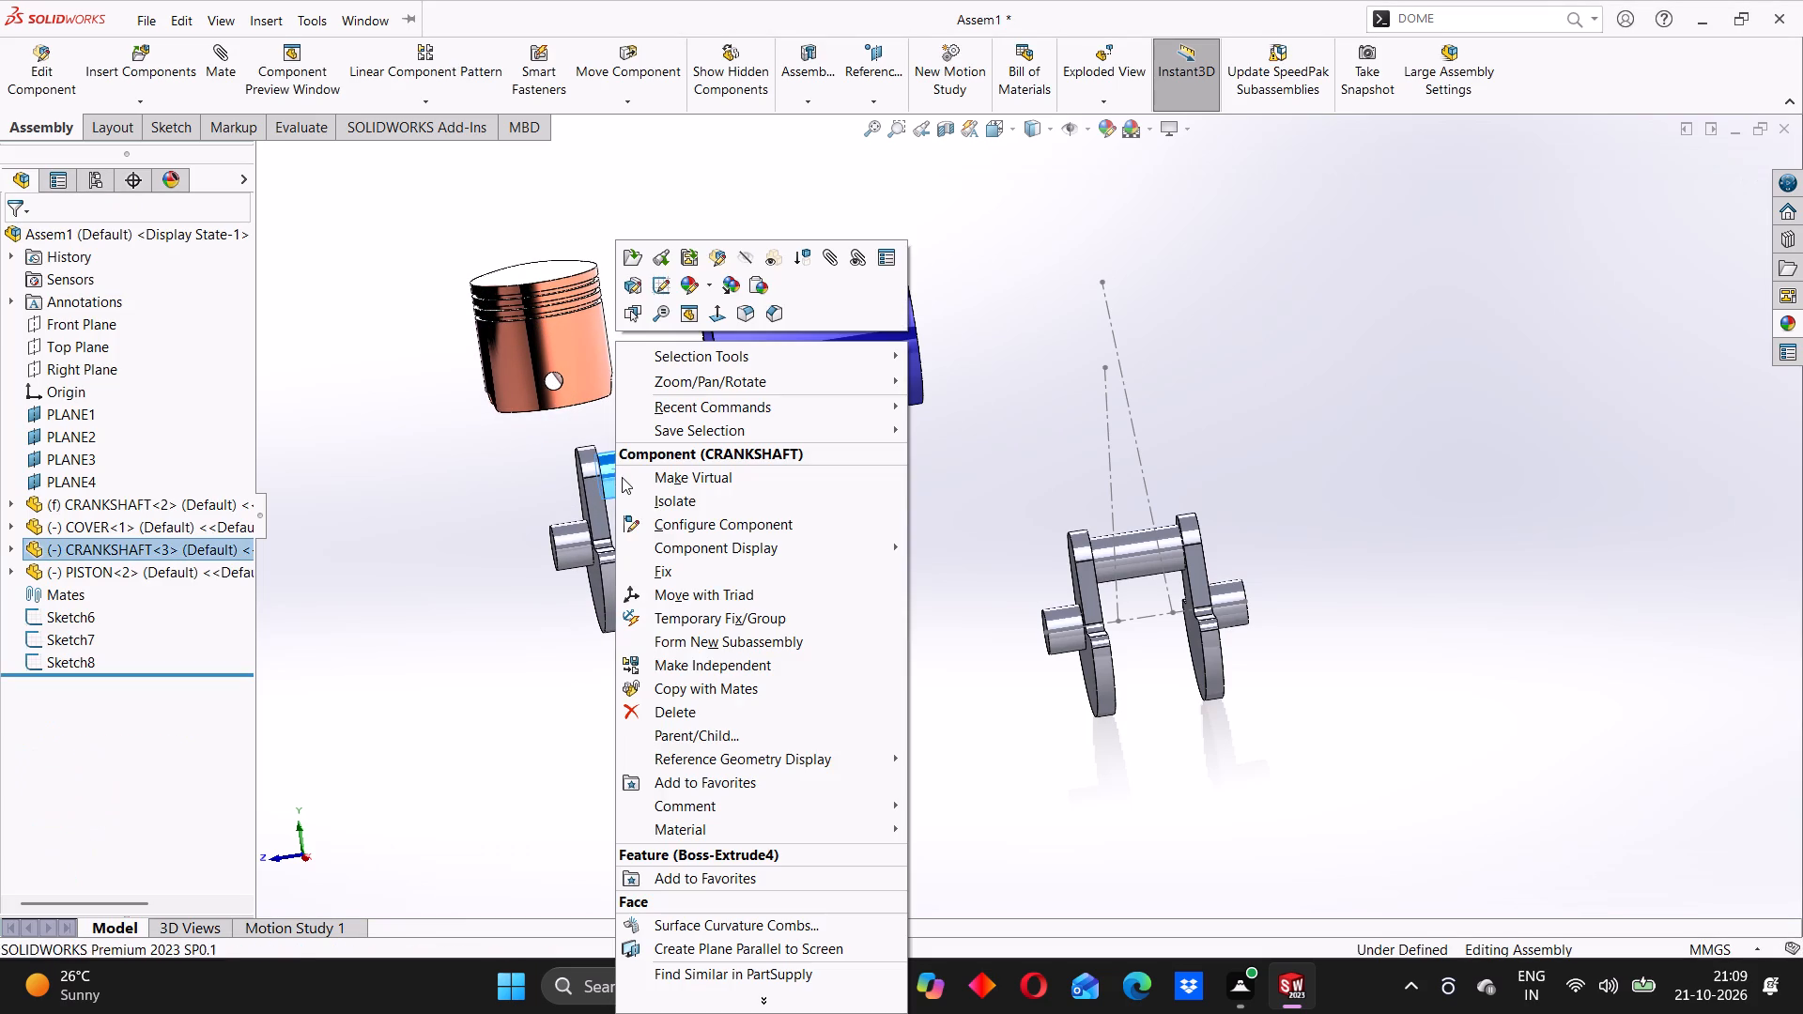
left_click(675, 708)
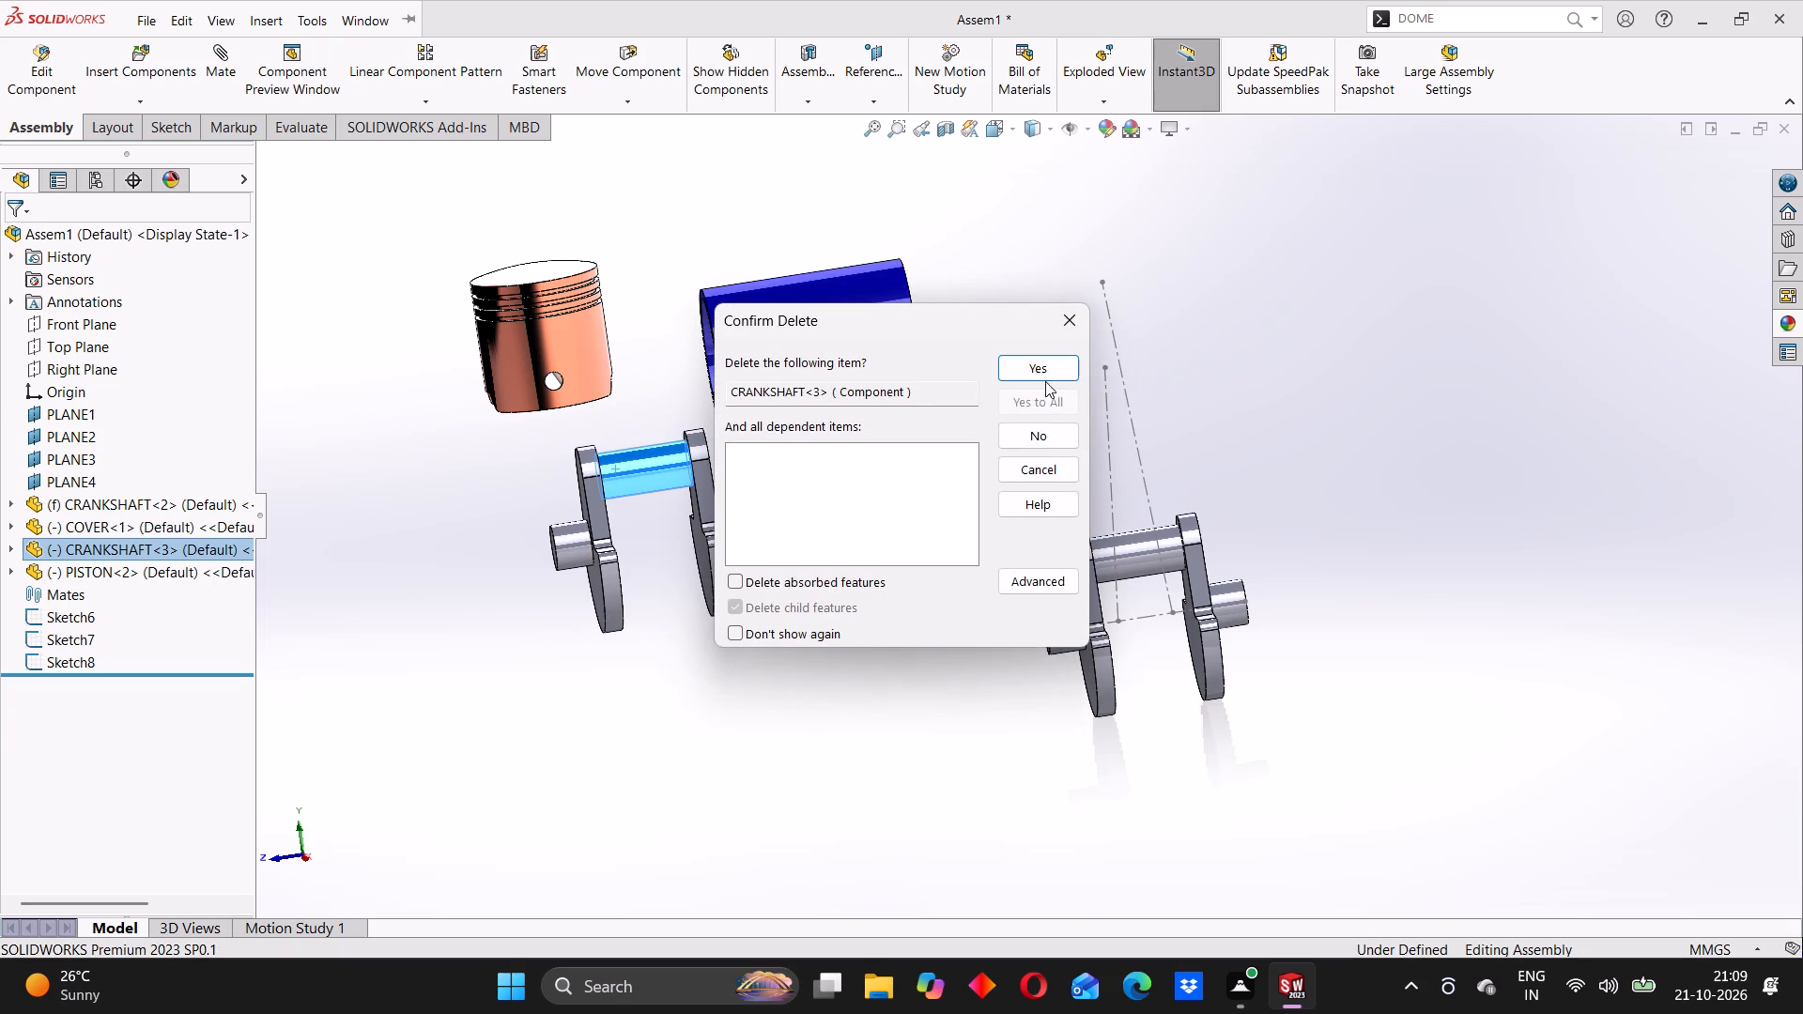
left_click(1054, 371)
Insert the CONNECTING ROD part and place it in open space below the piston and cover.
left_click(162, 78)
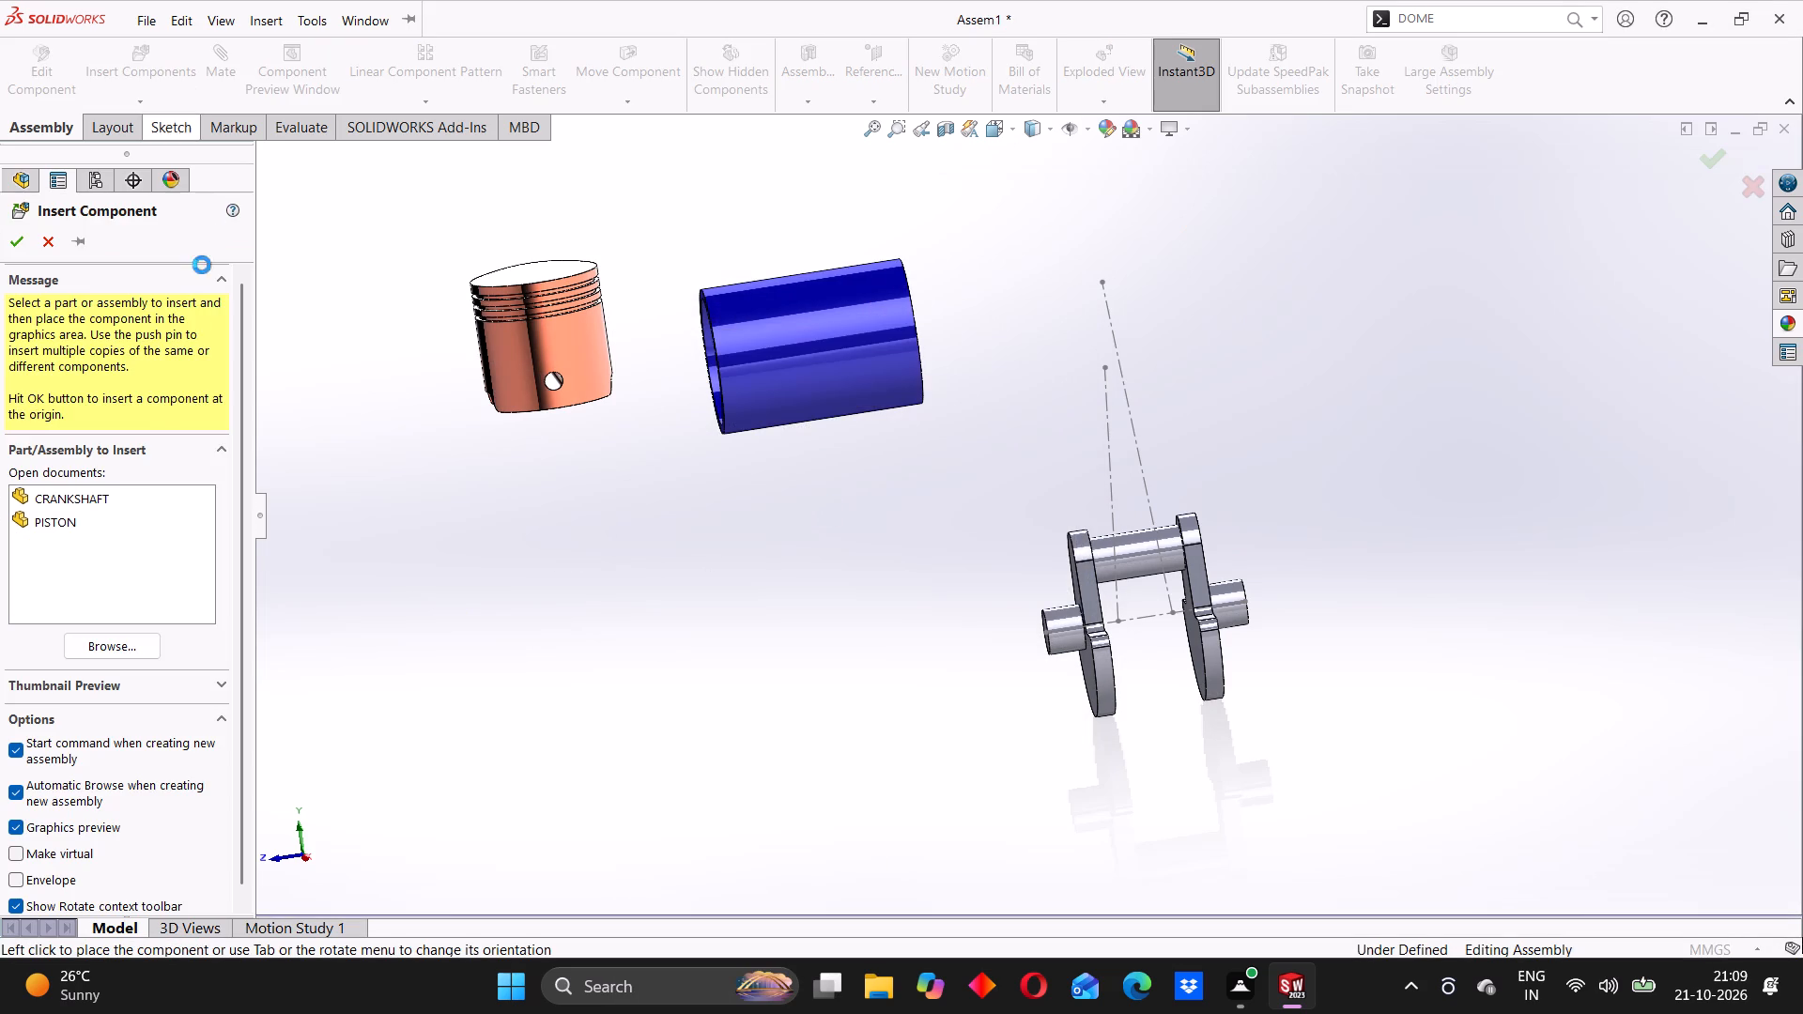
left_click(118, 653)
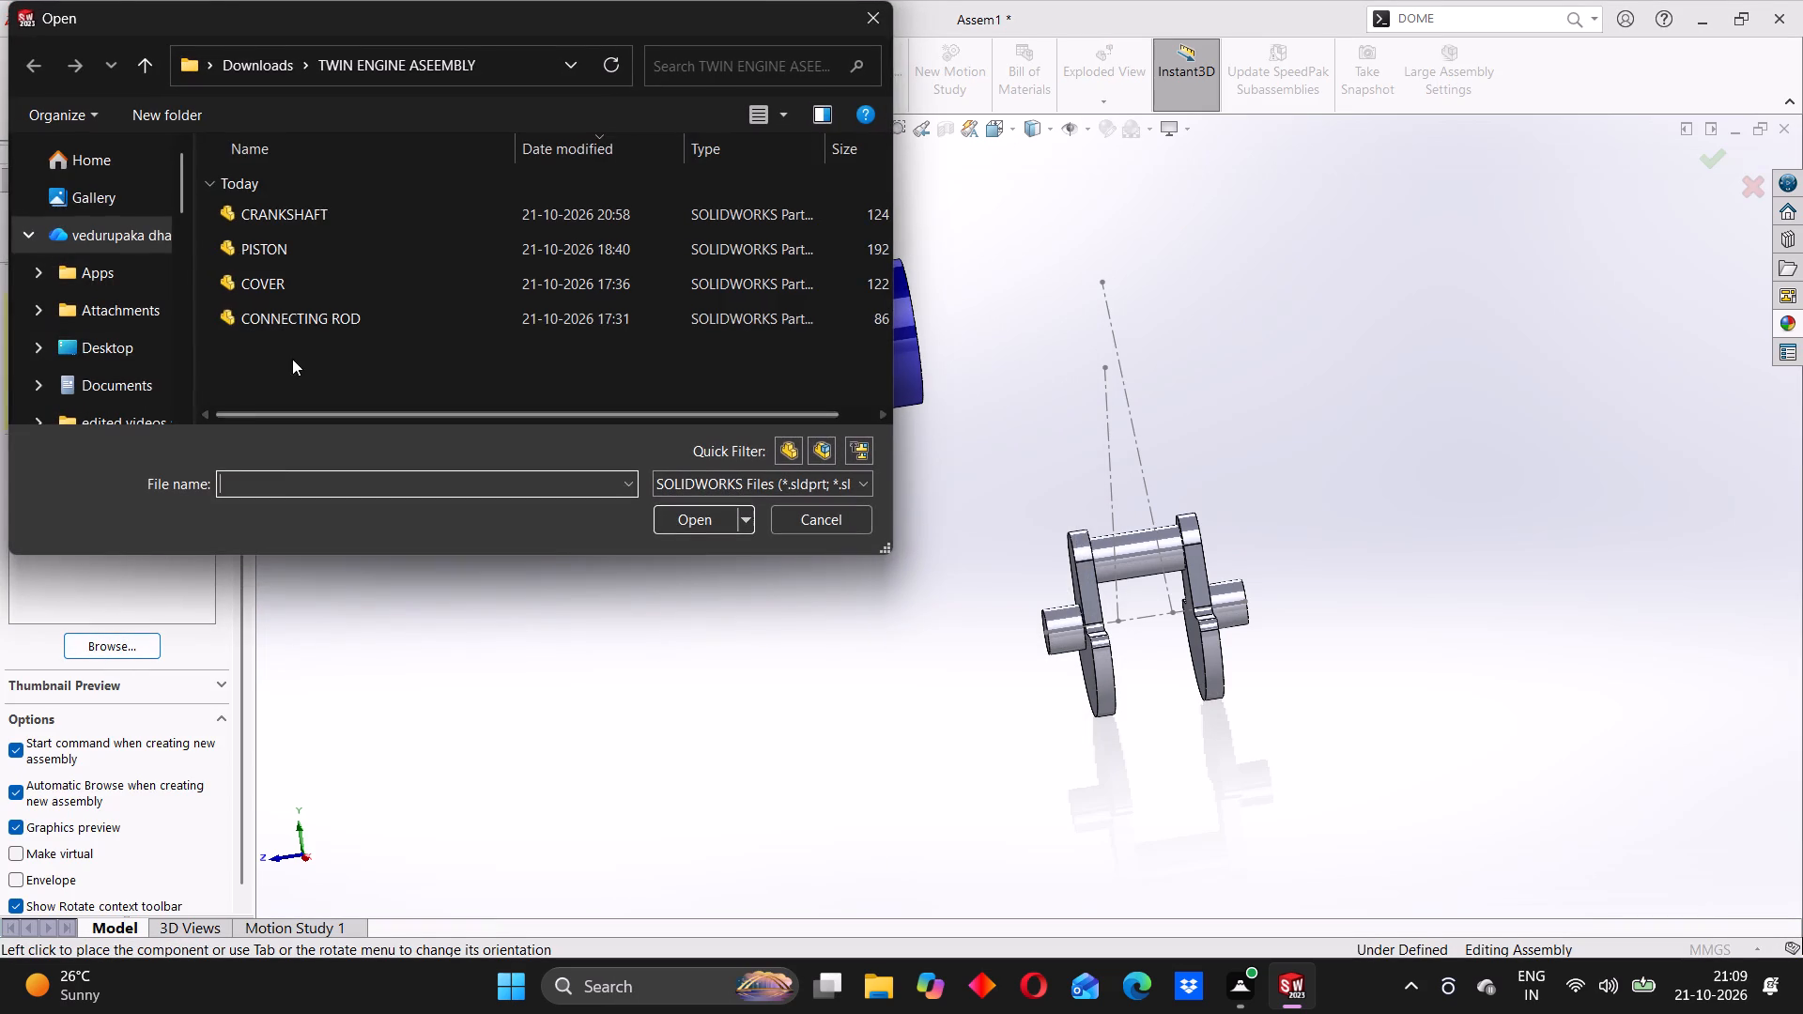
left_click(301, 319)
left_click(673, 520)
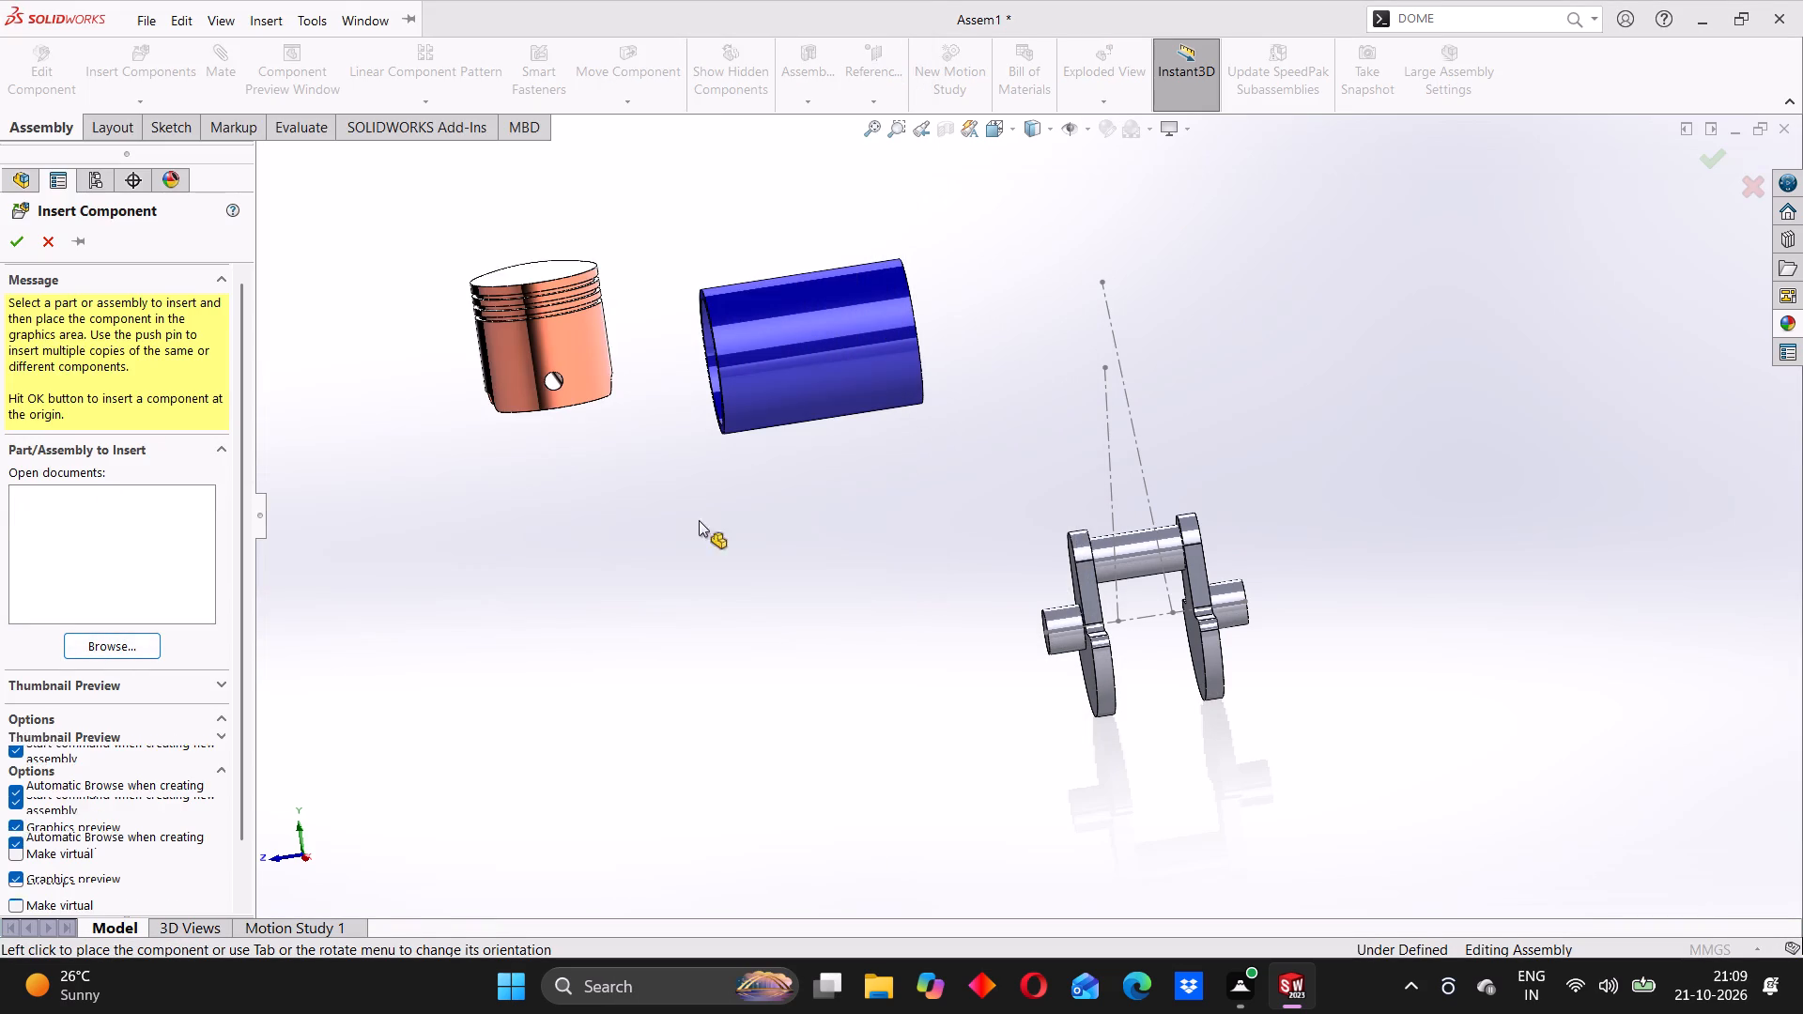
left_click(672, 553)
Examine the piston's pin hole and the connecting rod's small end from several angles before mating them.
scroll(591, 461, "down", 2)
middle_click(590, 459)
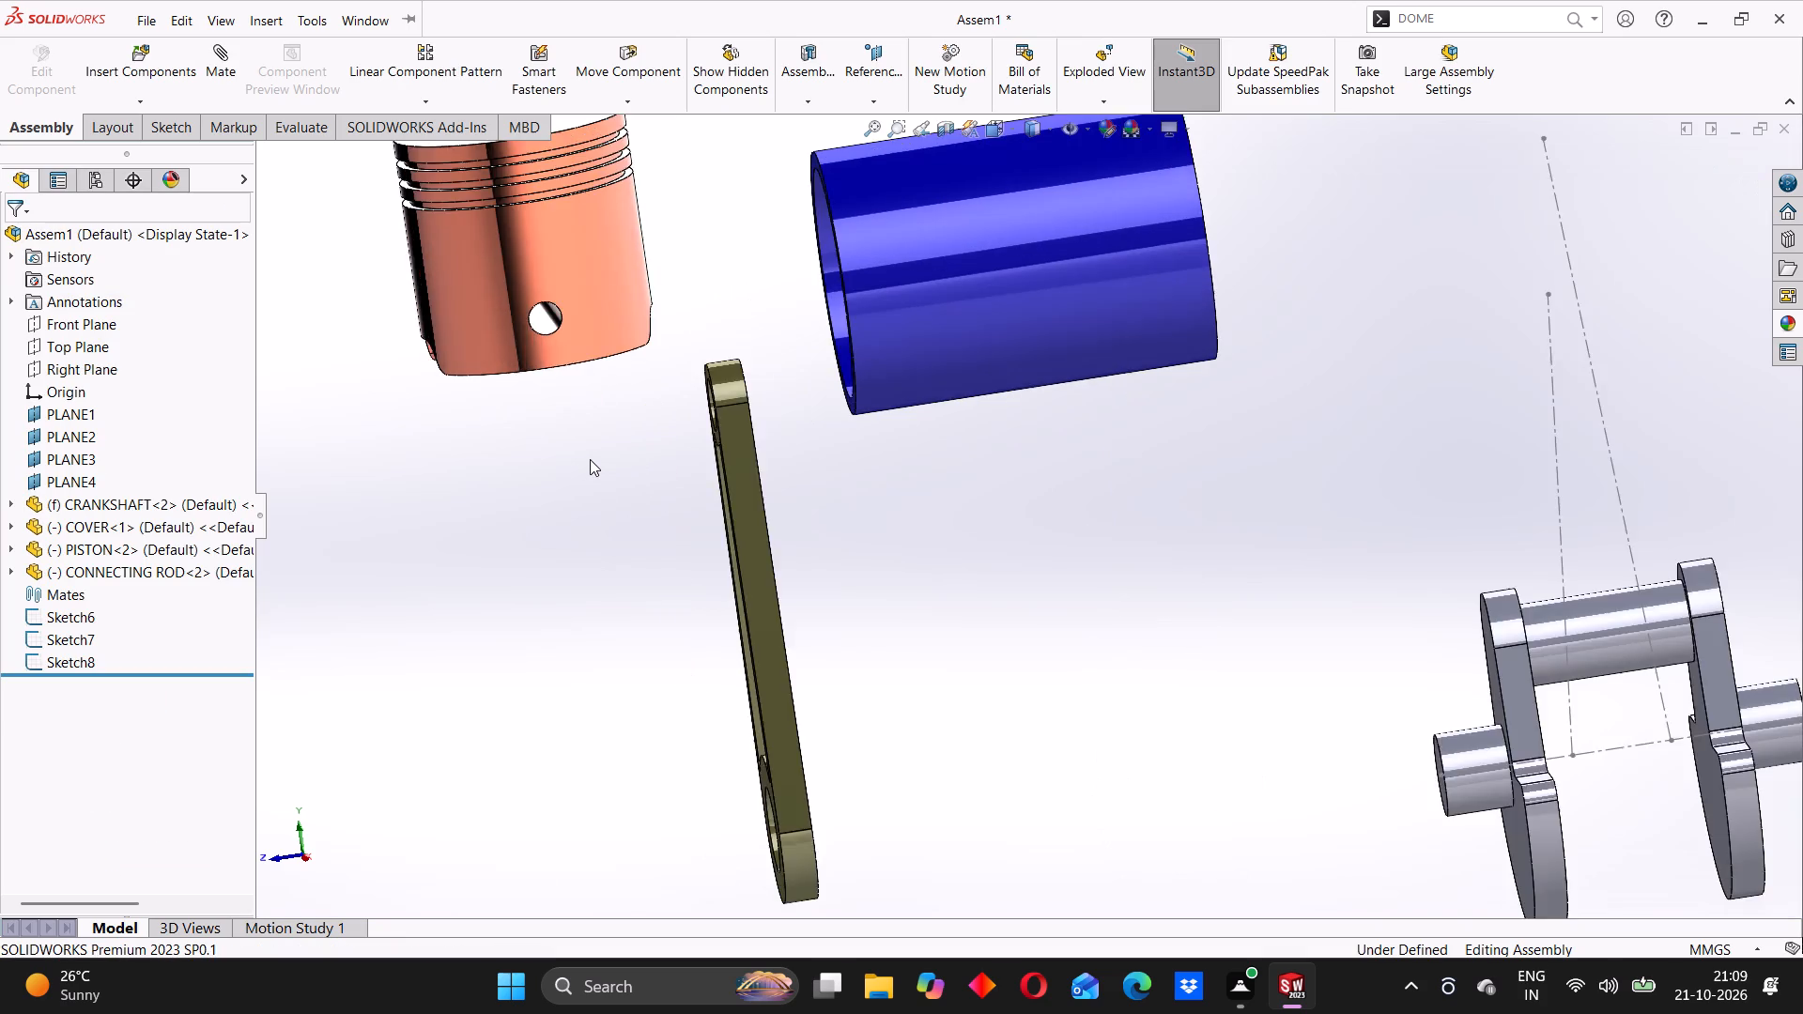
scroll(590, 459, "up", 4)
middle_click_drag(619, 511, 655, 479)
scroll(828, 456, "down", 2)
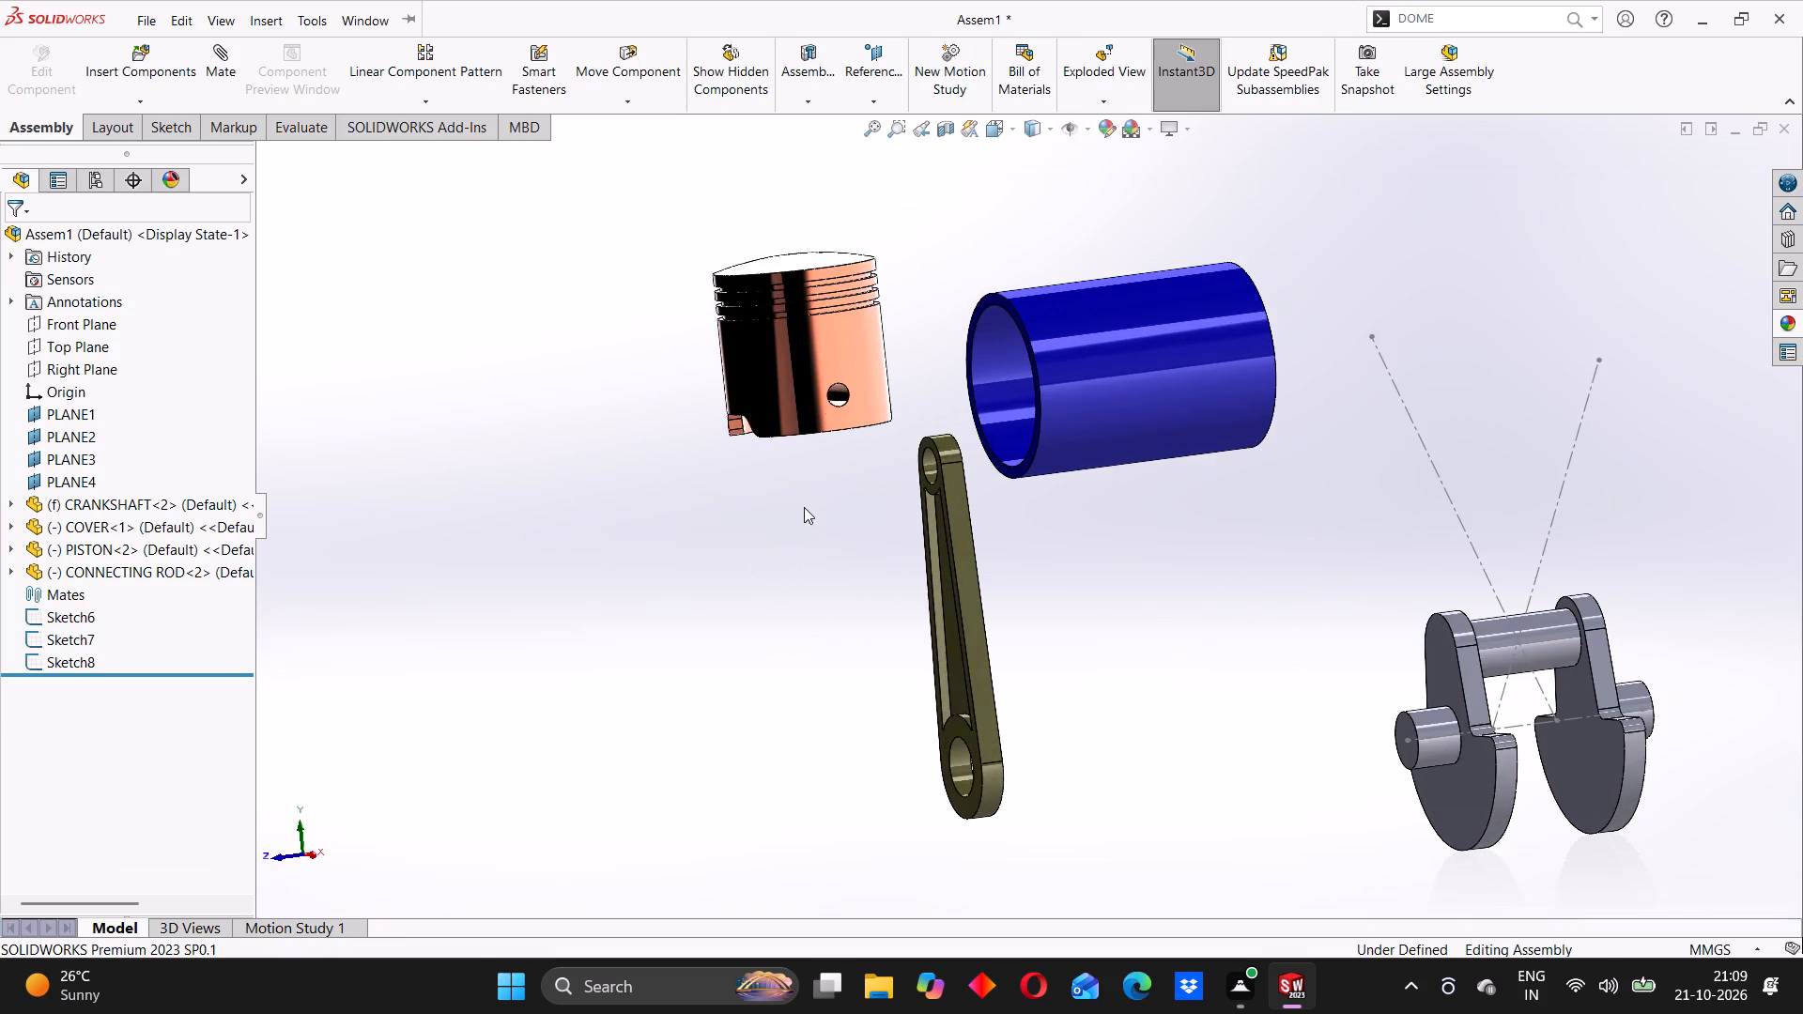
middle_click_drag(804, 507, 788, 469)
scroll(781, 428, "down", 1)
scroll(781, 428, "up", 3)
middle_click_drag(879, 387, 883, 413)
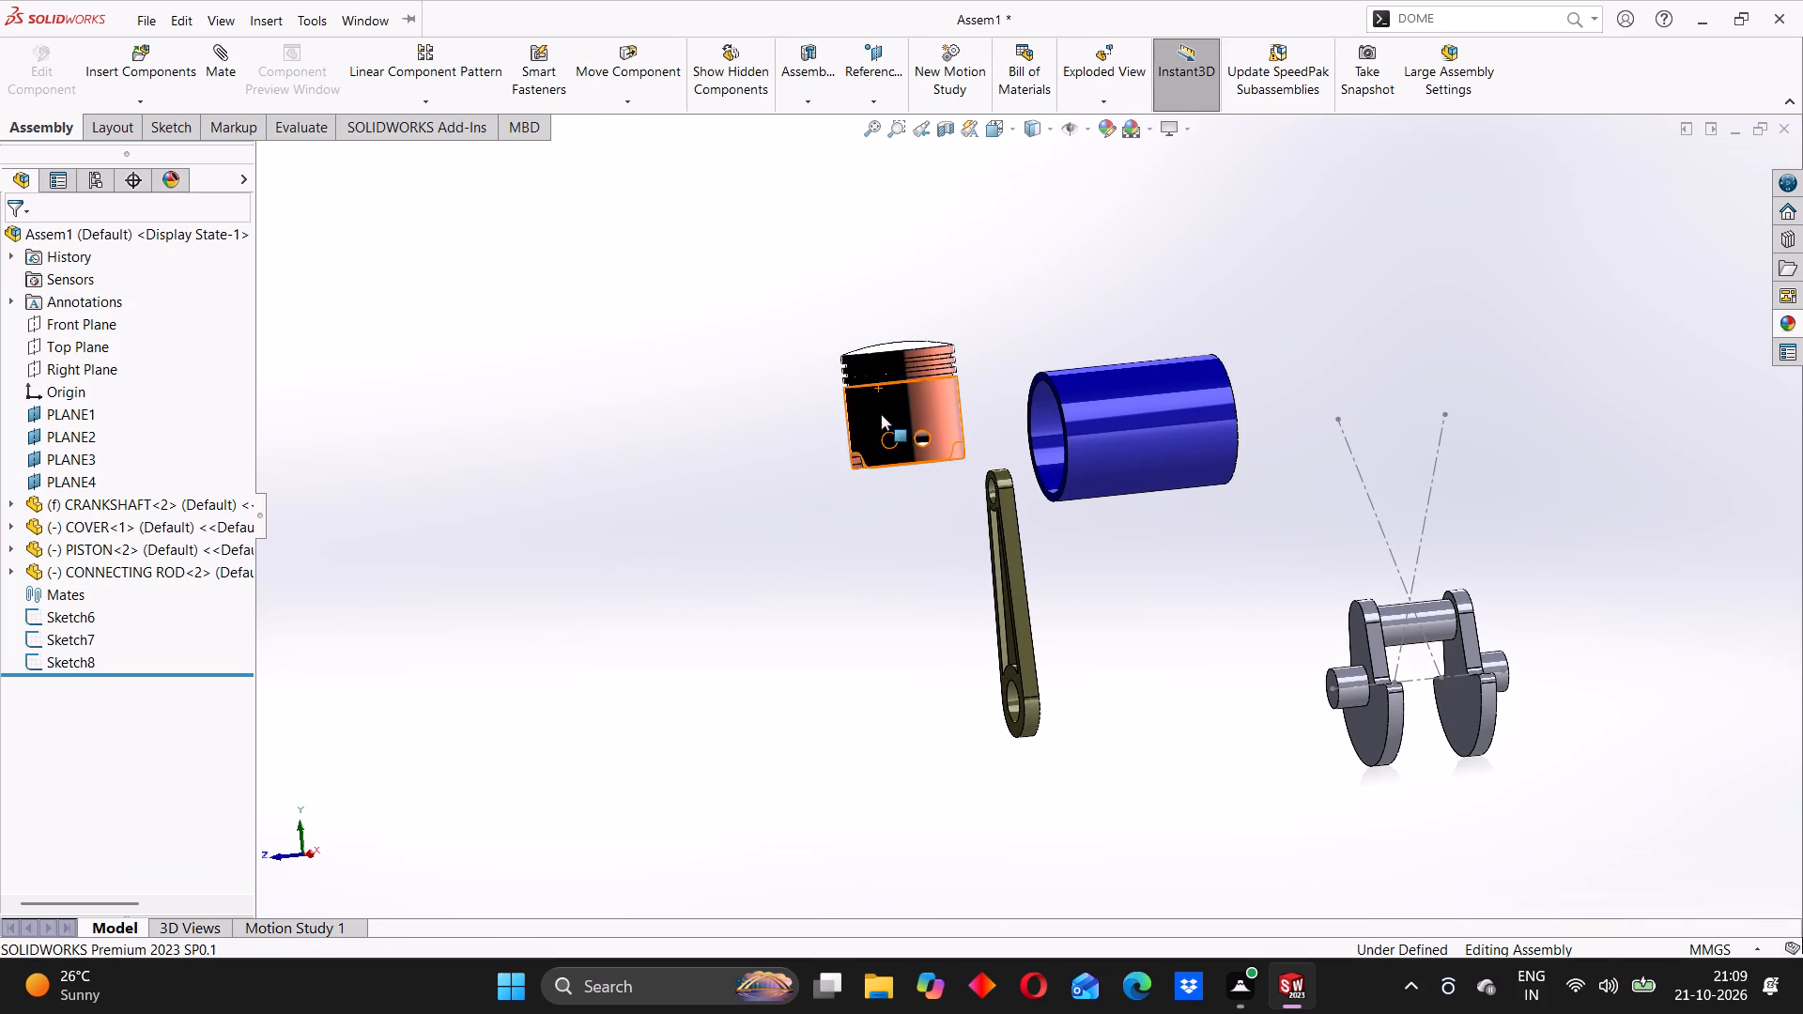
left_click(762, 485)
middle_click_drag(866, 487, 865, 471)
middle_click_drag(823, 470, 807, 478)
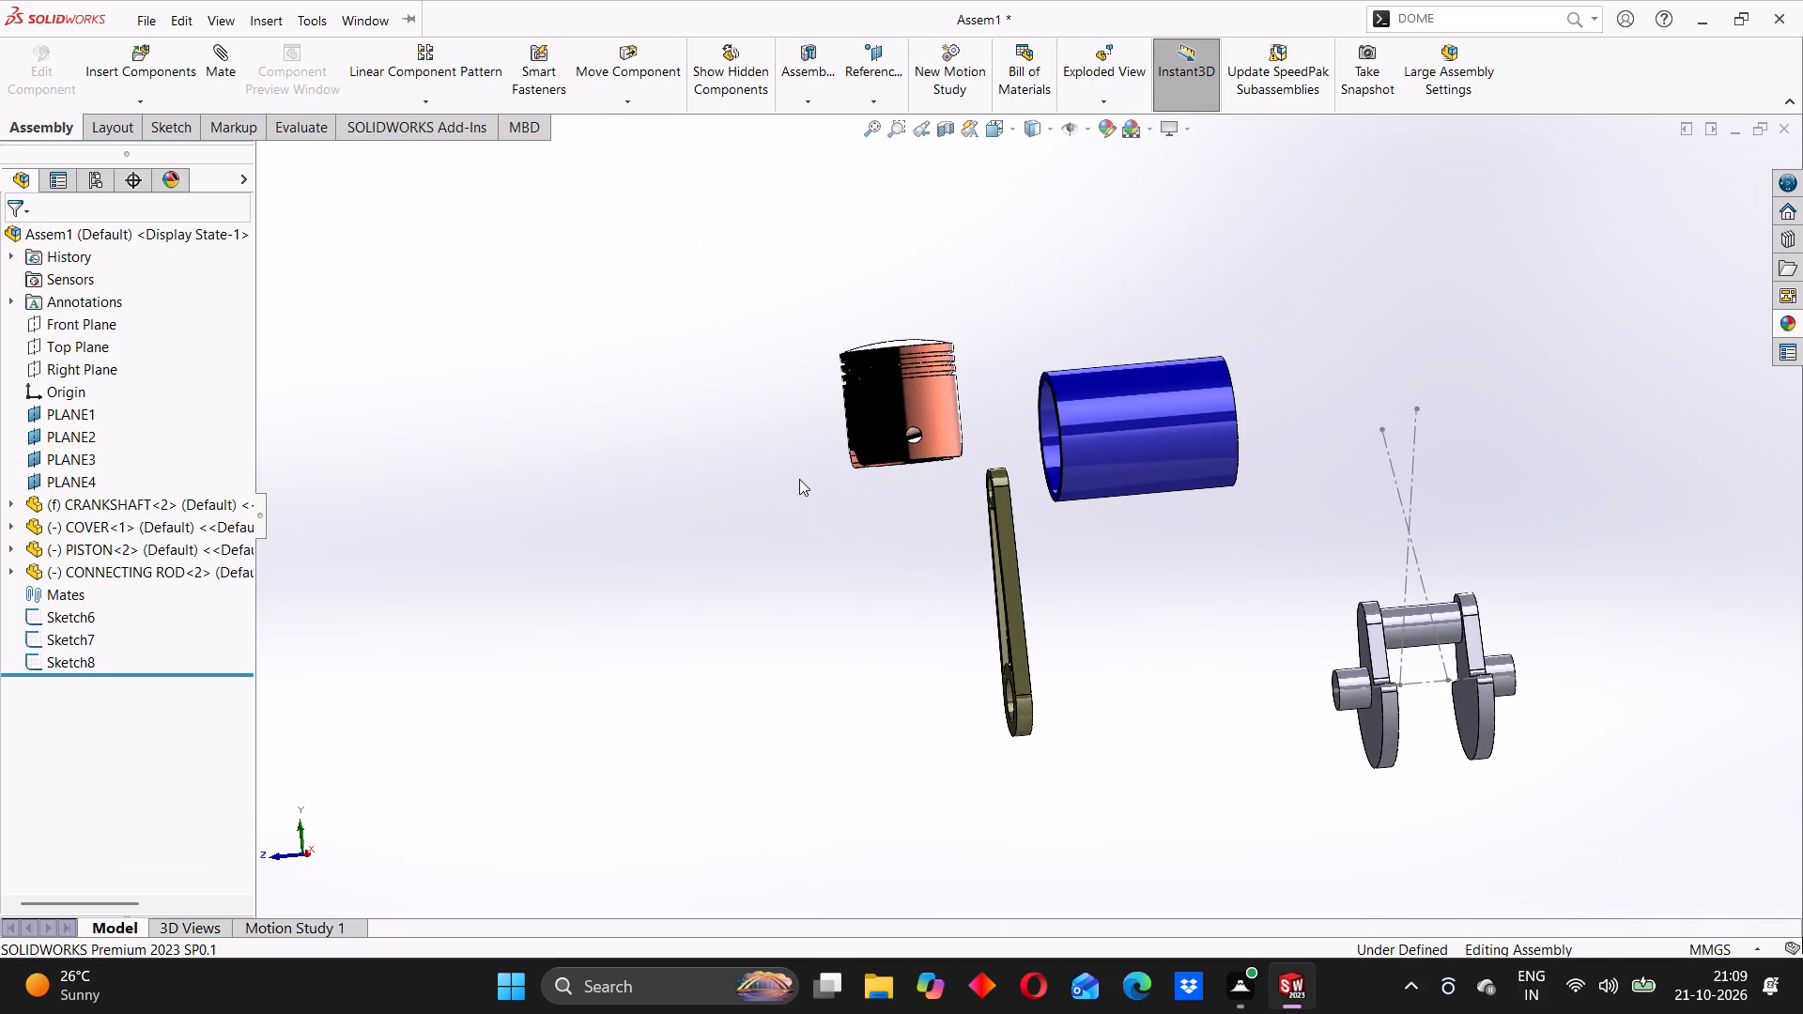
middle_click_drag(794, 465, 768, 497)
scroll(798, 454, "down", 2)
scroll(985, 512, "down", 4)
middle_click_drag(966, 535, 987, 522)
left_click(878, 543)
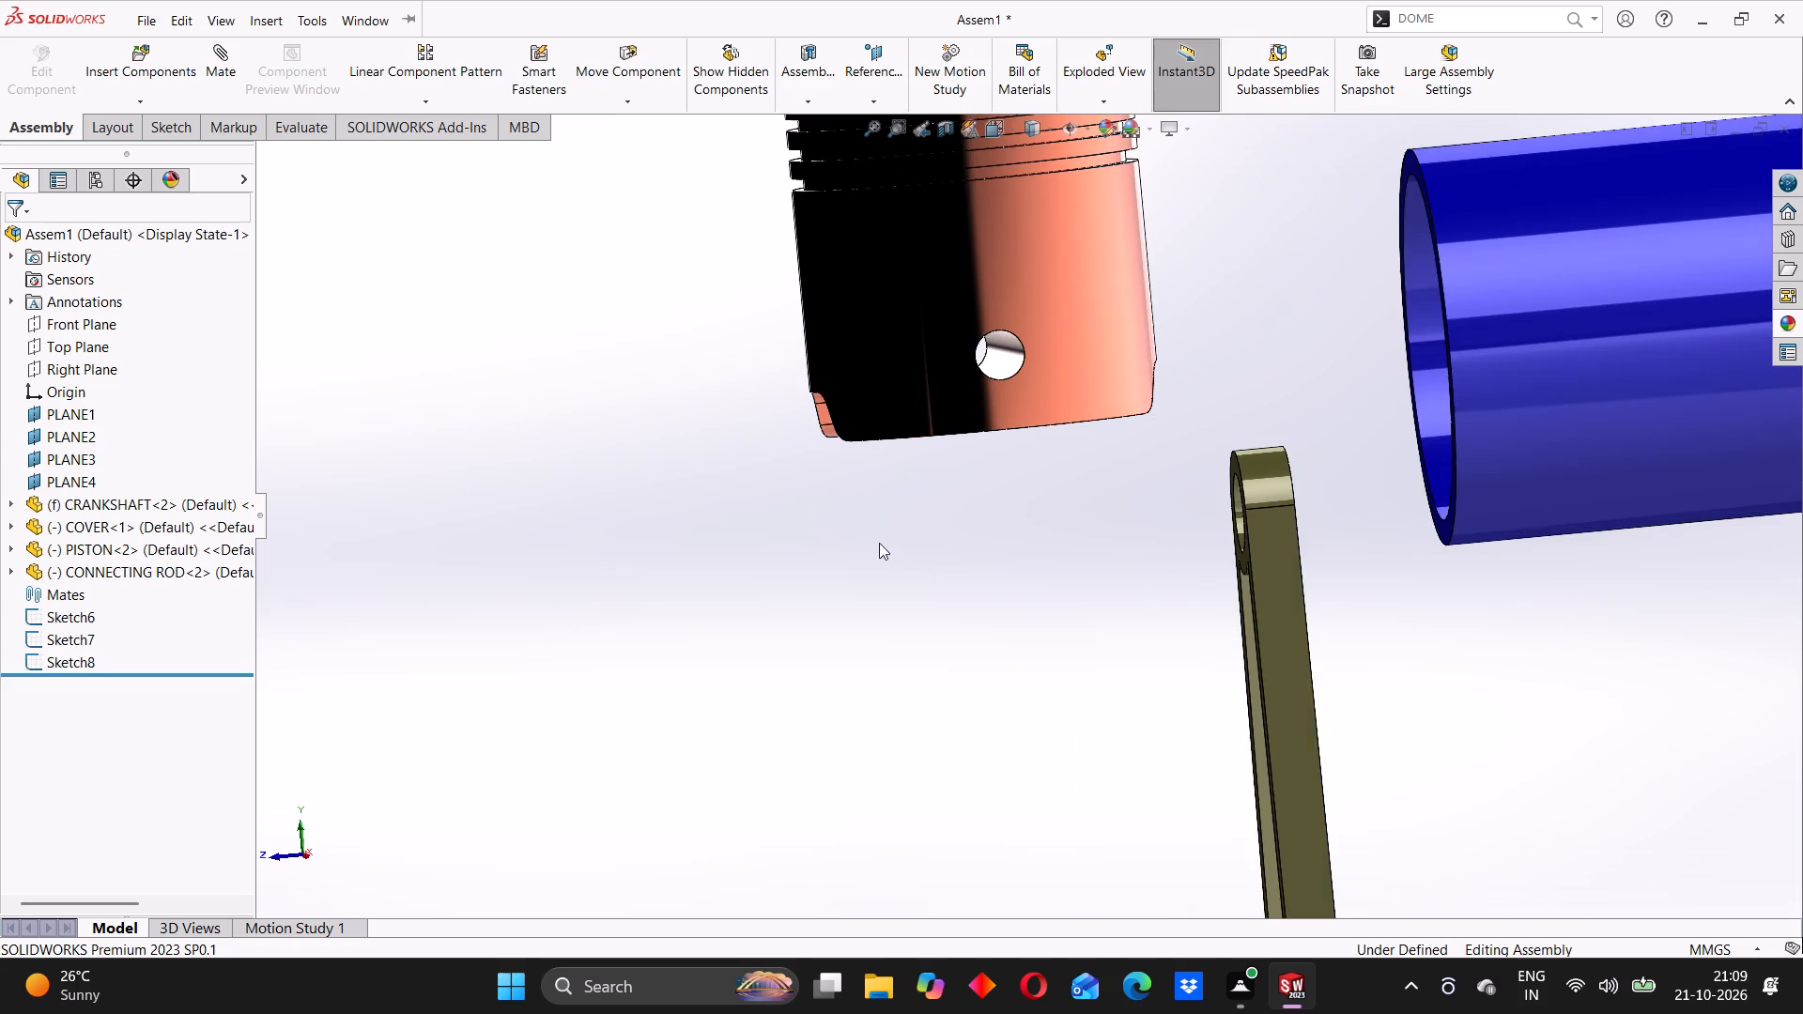
middle_click_drag(945, 539, 1005, 481)
scroll(1009, 464, "up", 3)
middle_click(932, 529)
left_click(898, 551)
middle_click_drag(1004, 539, 1007, 515)
scroll(1095, 563, "down", 1)
Add a concentric mate between the connecting rod's small-end bore and the pin-hole face inside the piston.
left_click(1181, 492)
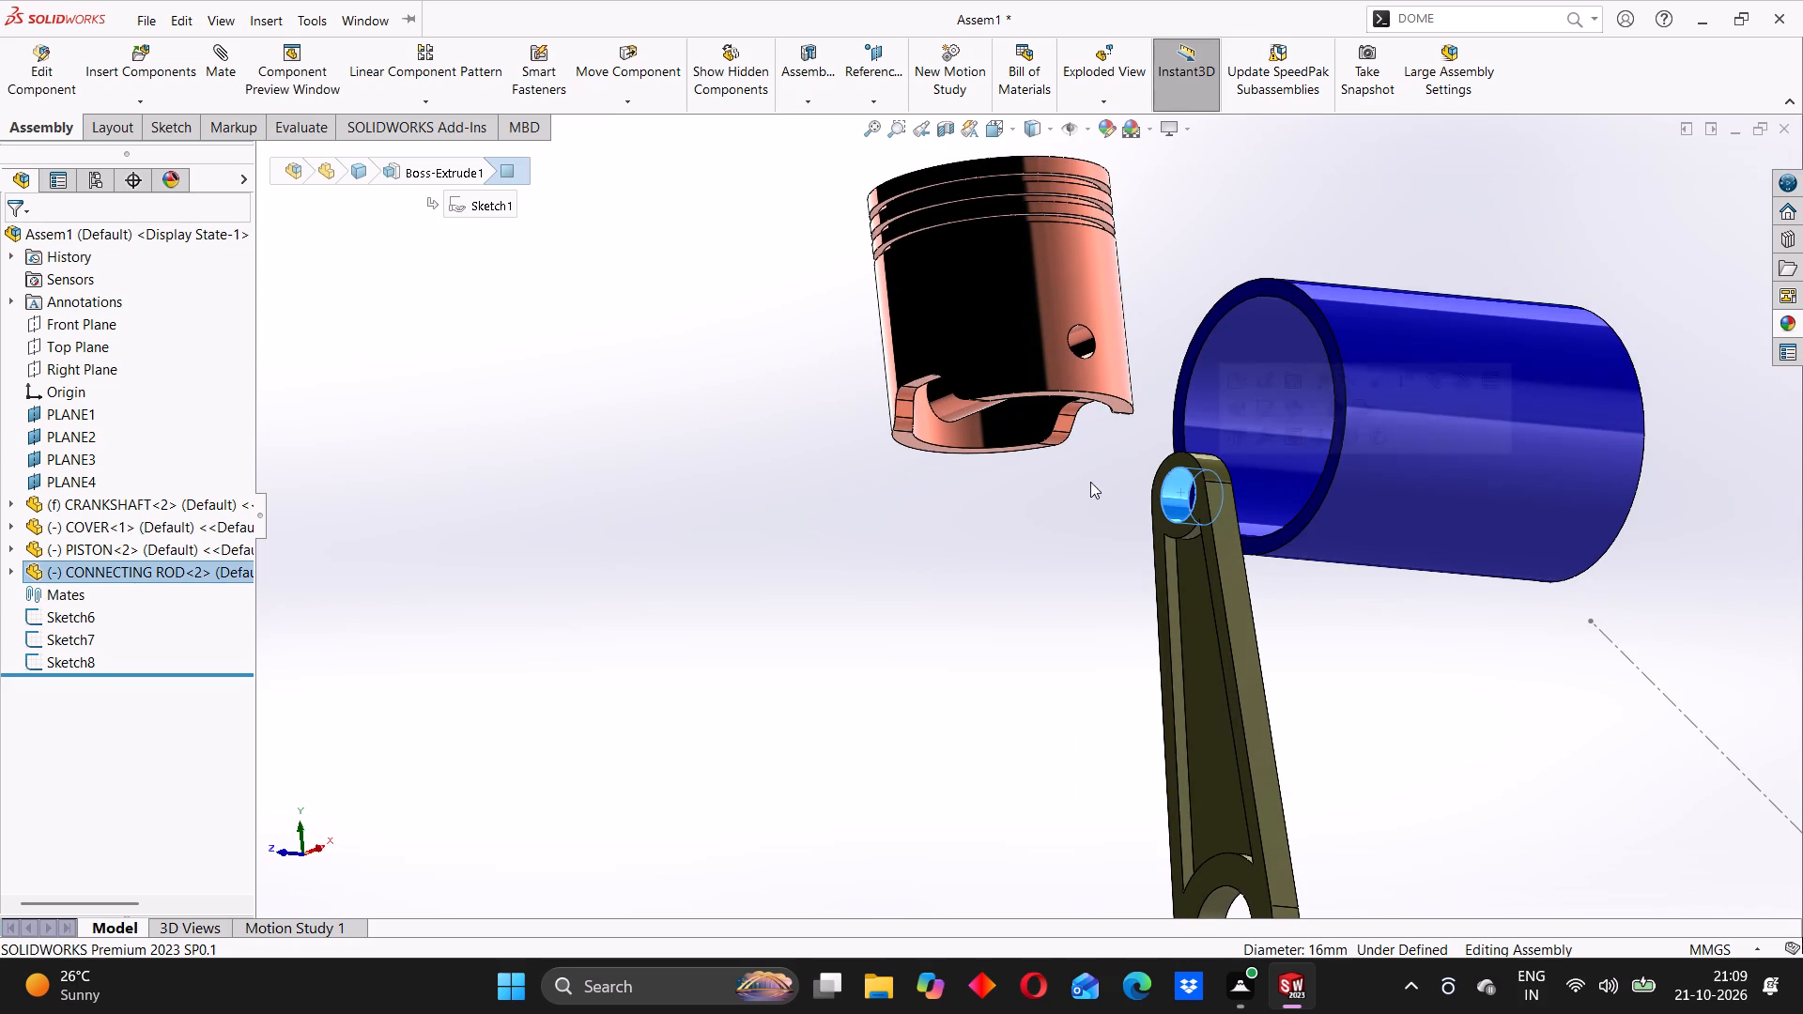
left_click(957, 397)
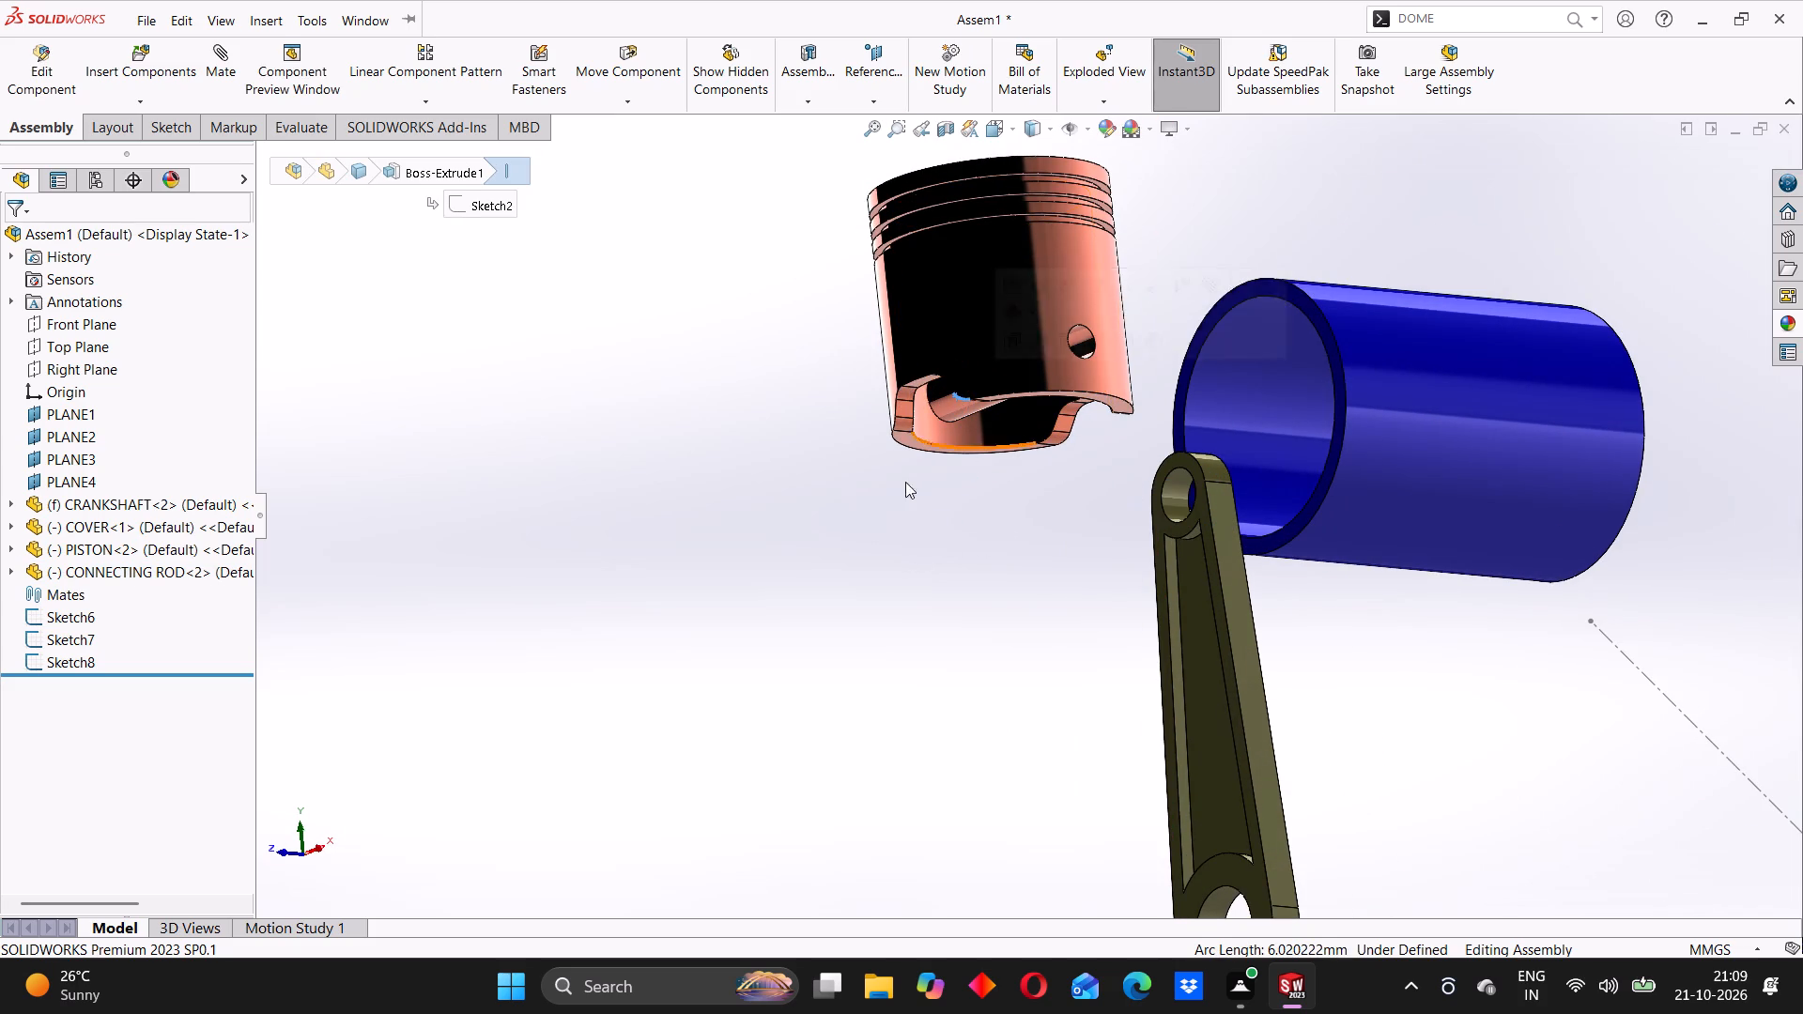
left_click(875, 537)
middle_click_drag(986, 542, 1010, 537)
middle_click_drag(1032, 530, 1042, 526)
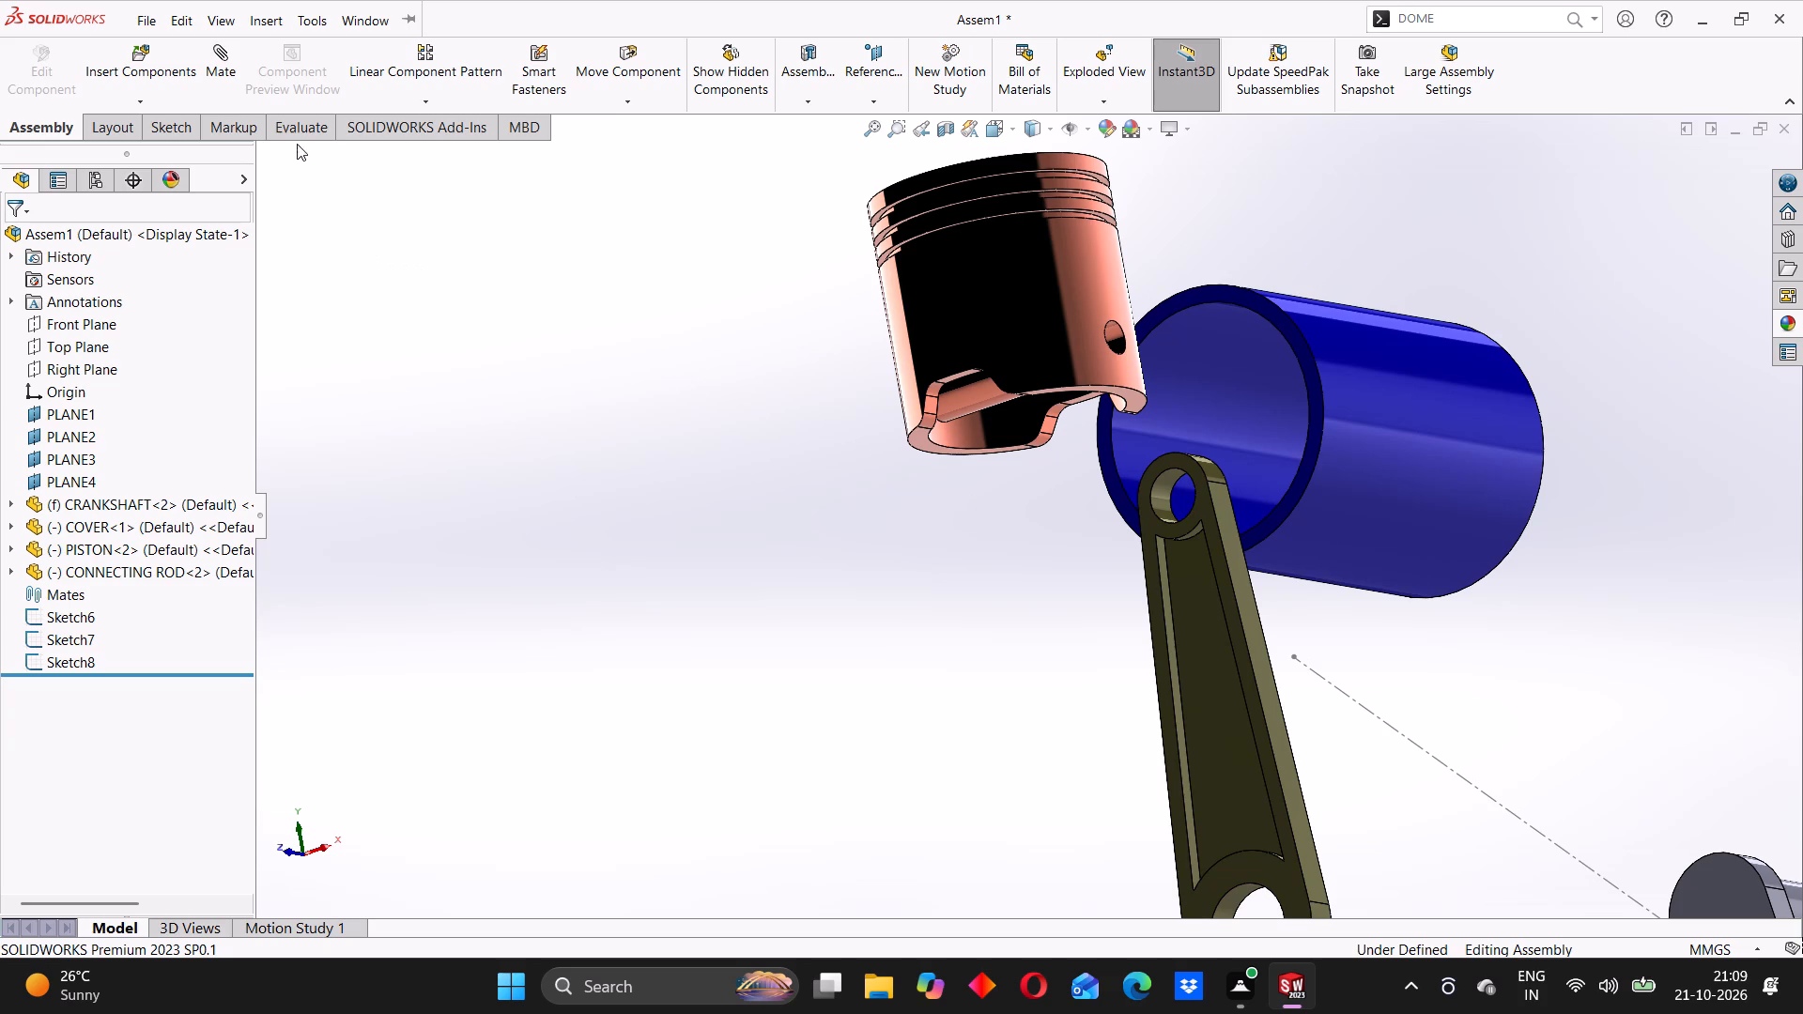
left_click(222, 49)
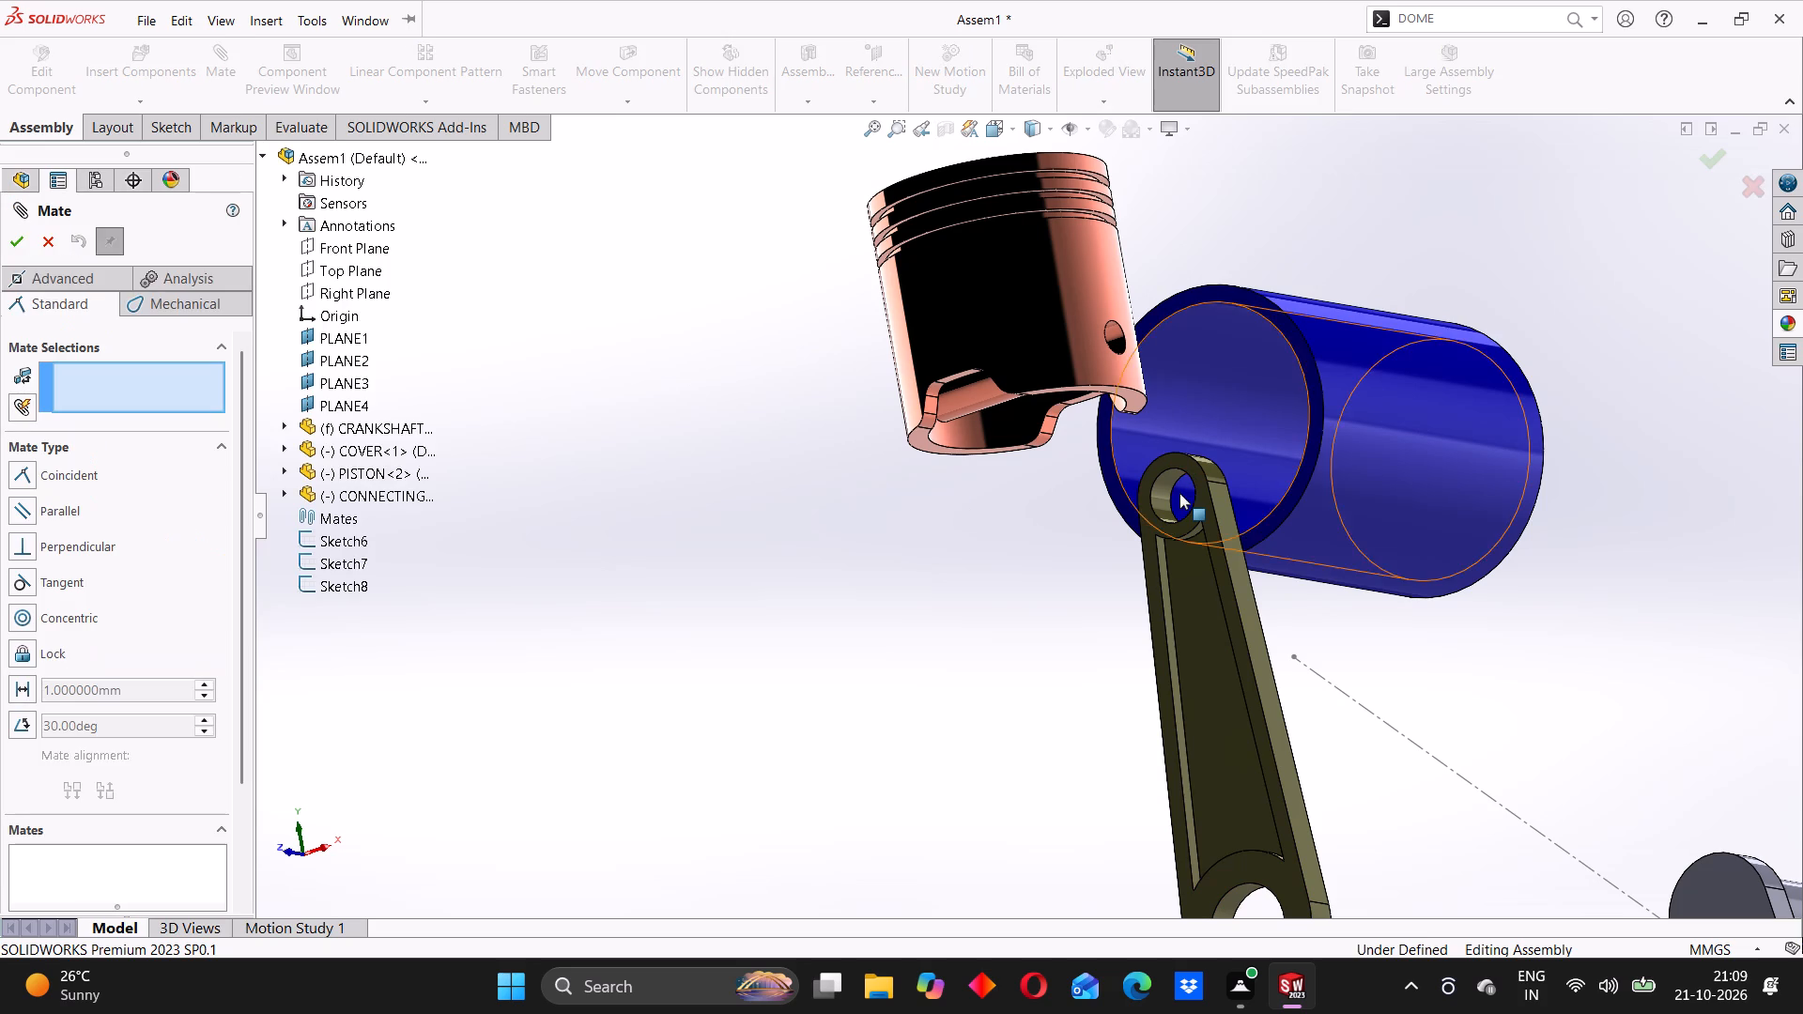
scroll(1179, 497, "down", 3)
left_click(1121, 484)
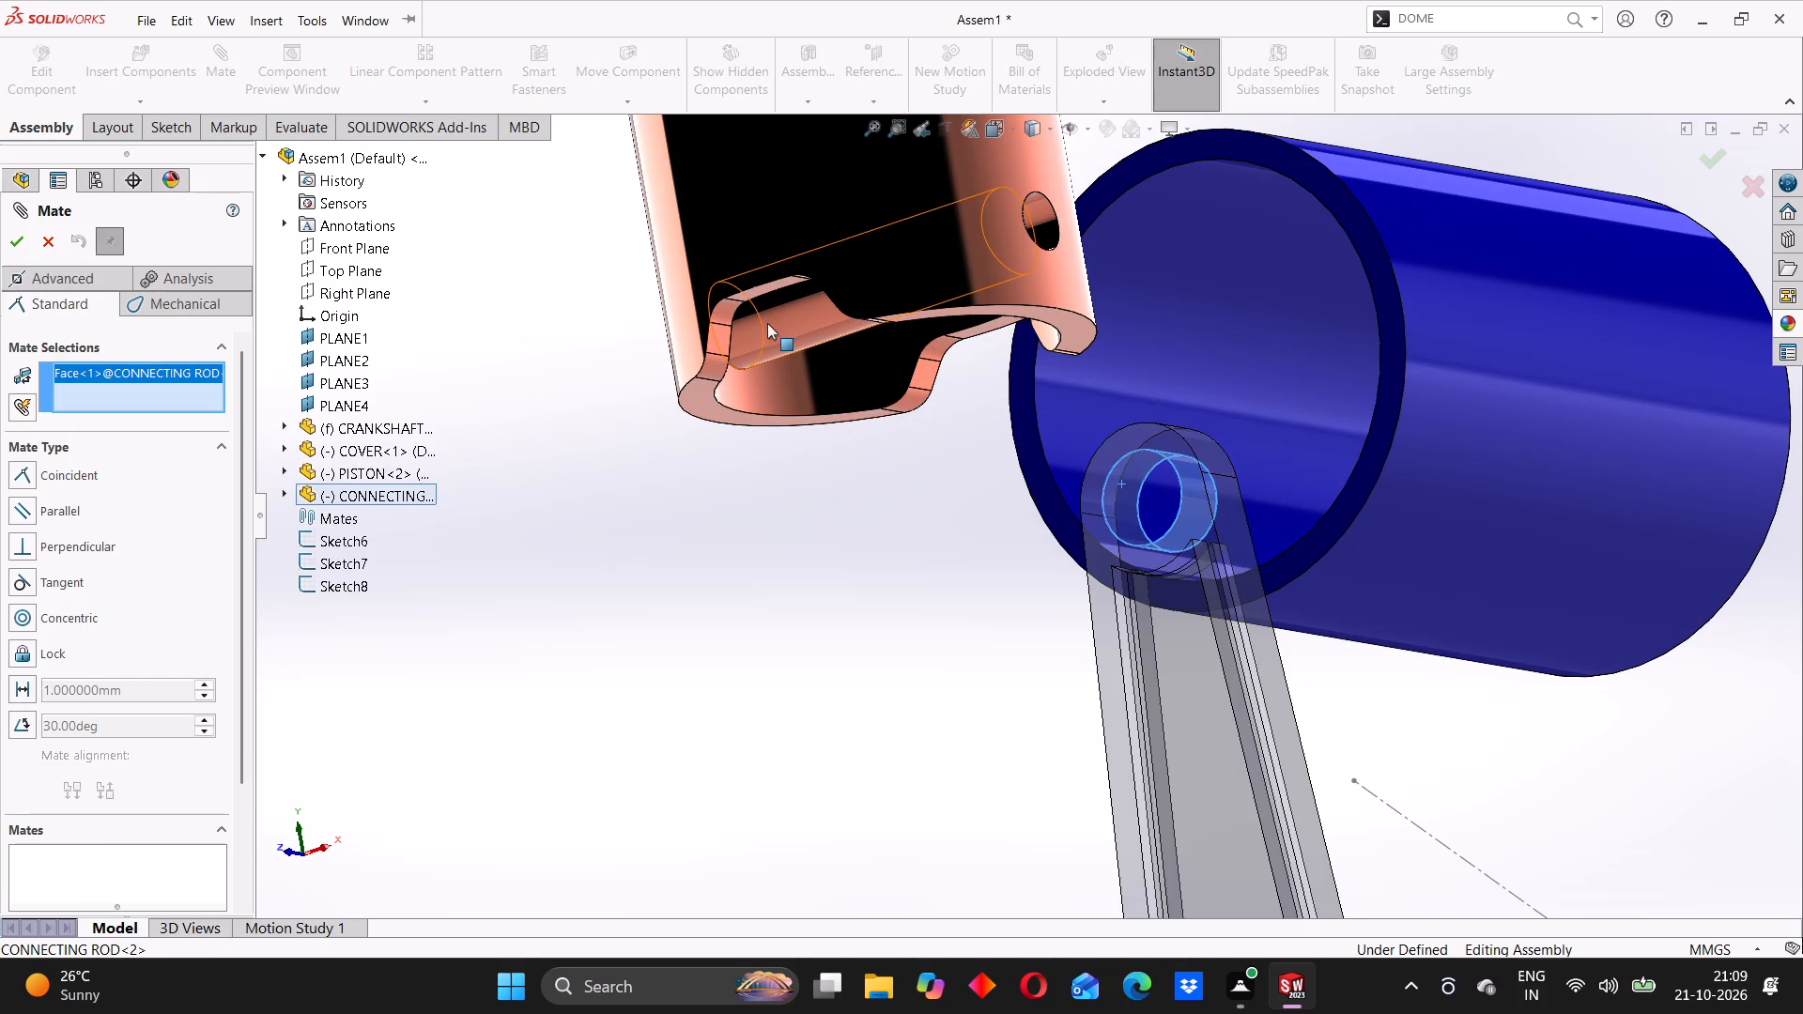
left_click(785, 320)
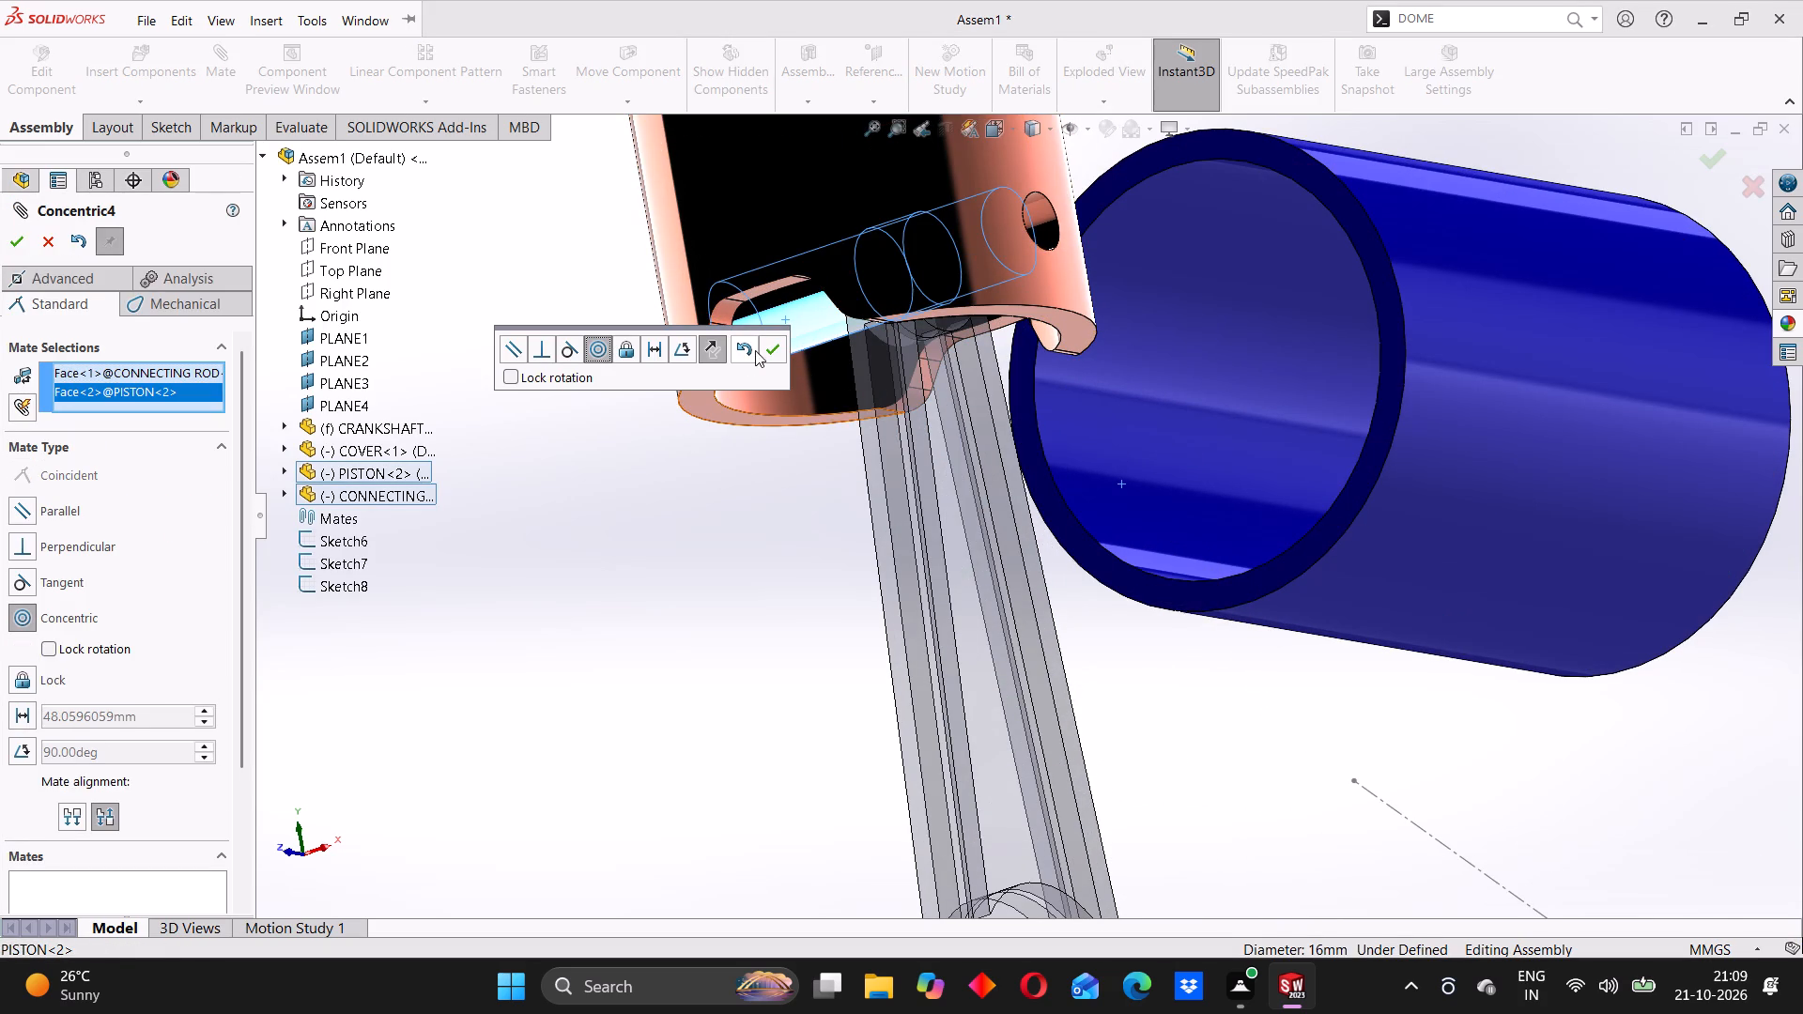
left_click(769, 347)
Add a coincident mate between the piston's Right Plane and the connecting rod's Front Plane.
middle_click_drag(614, 483, 634, 493)
scroll(639, 499, "up", 3)
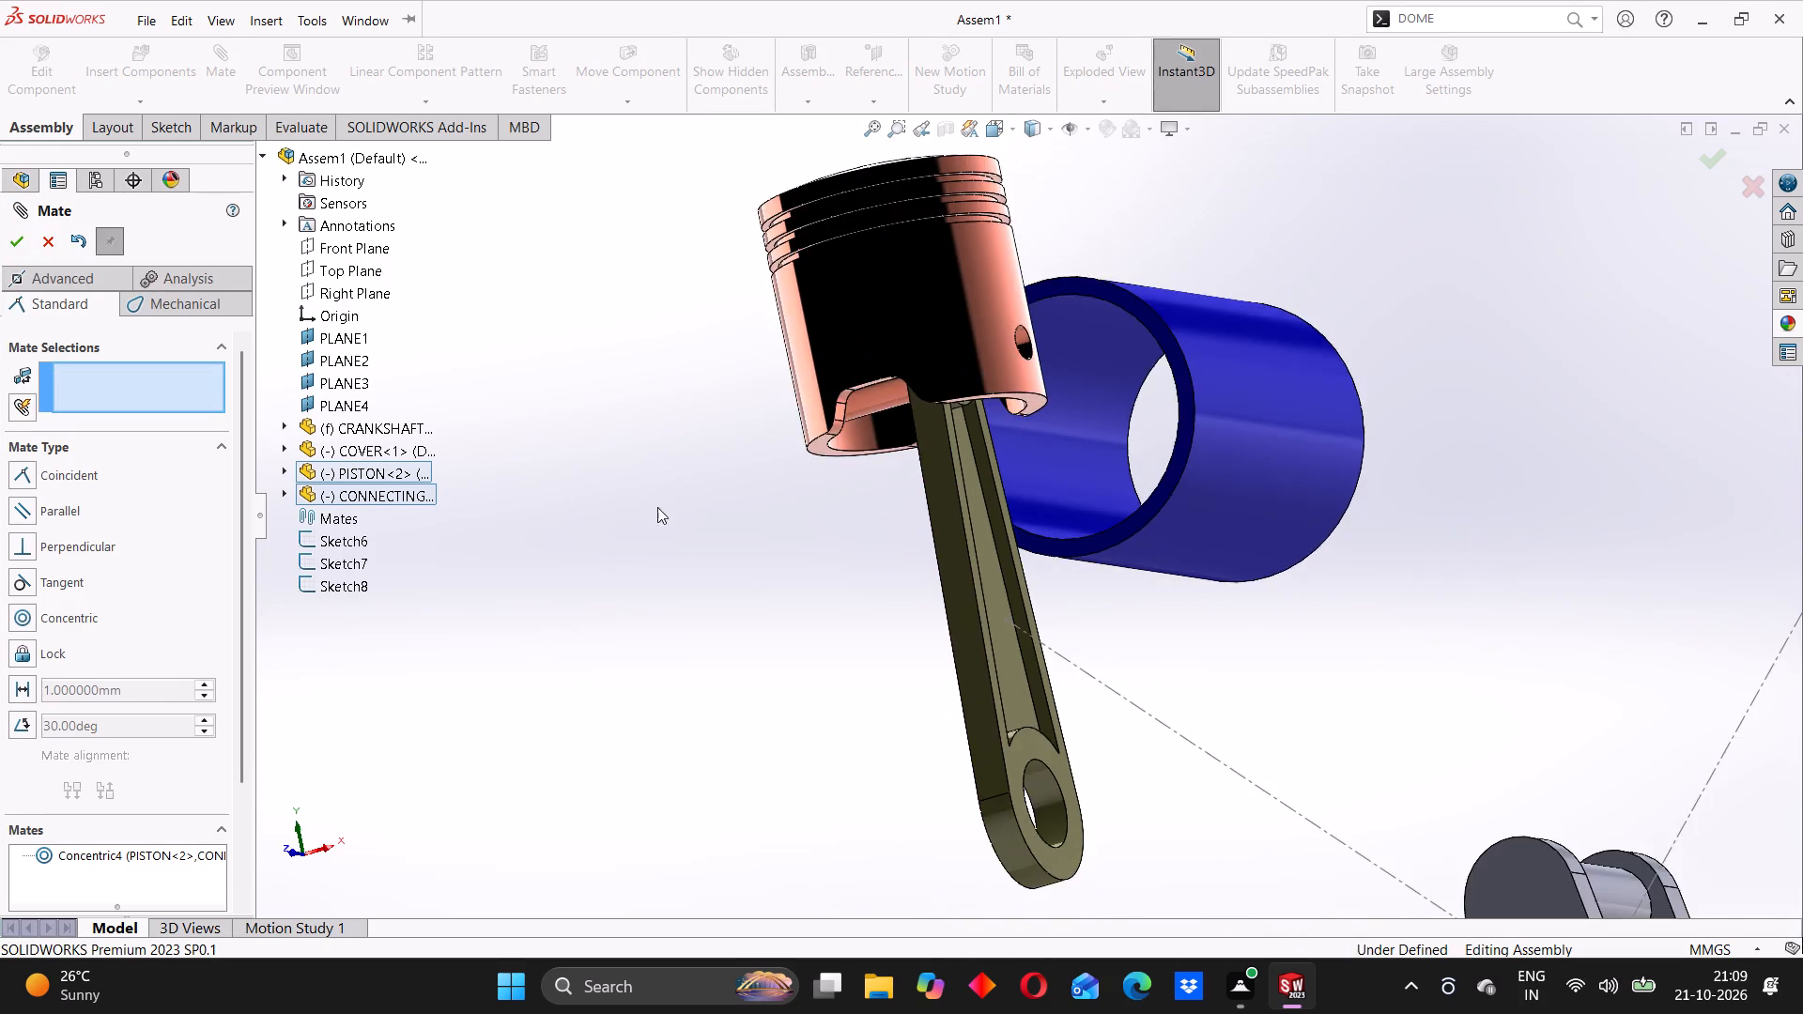
middle_click_drag(694, 545, 736, 568)
left_click(283, 465)
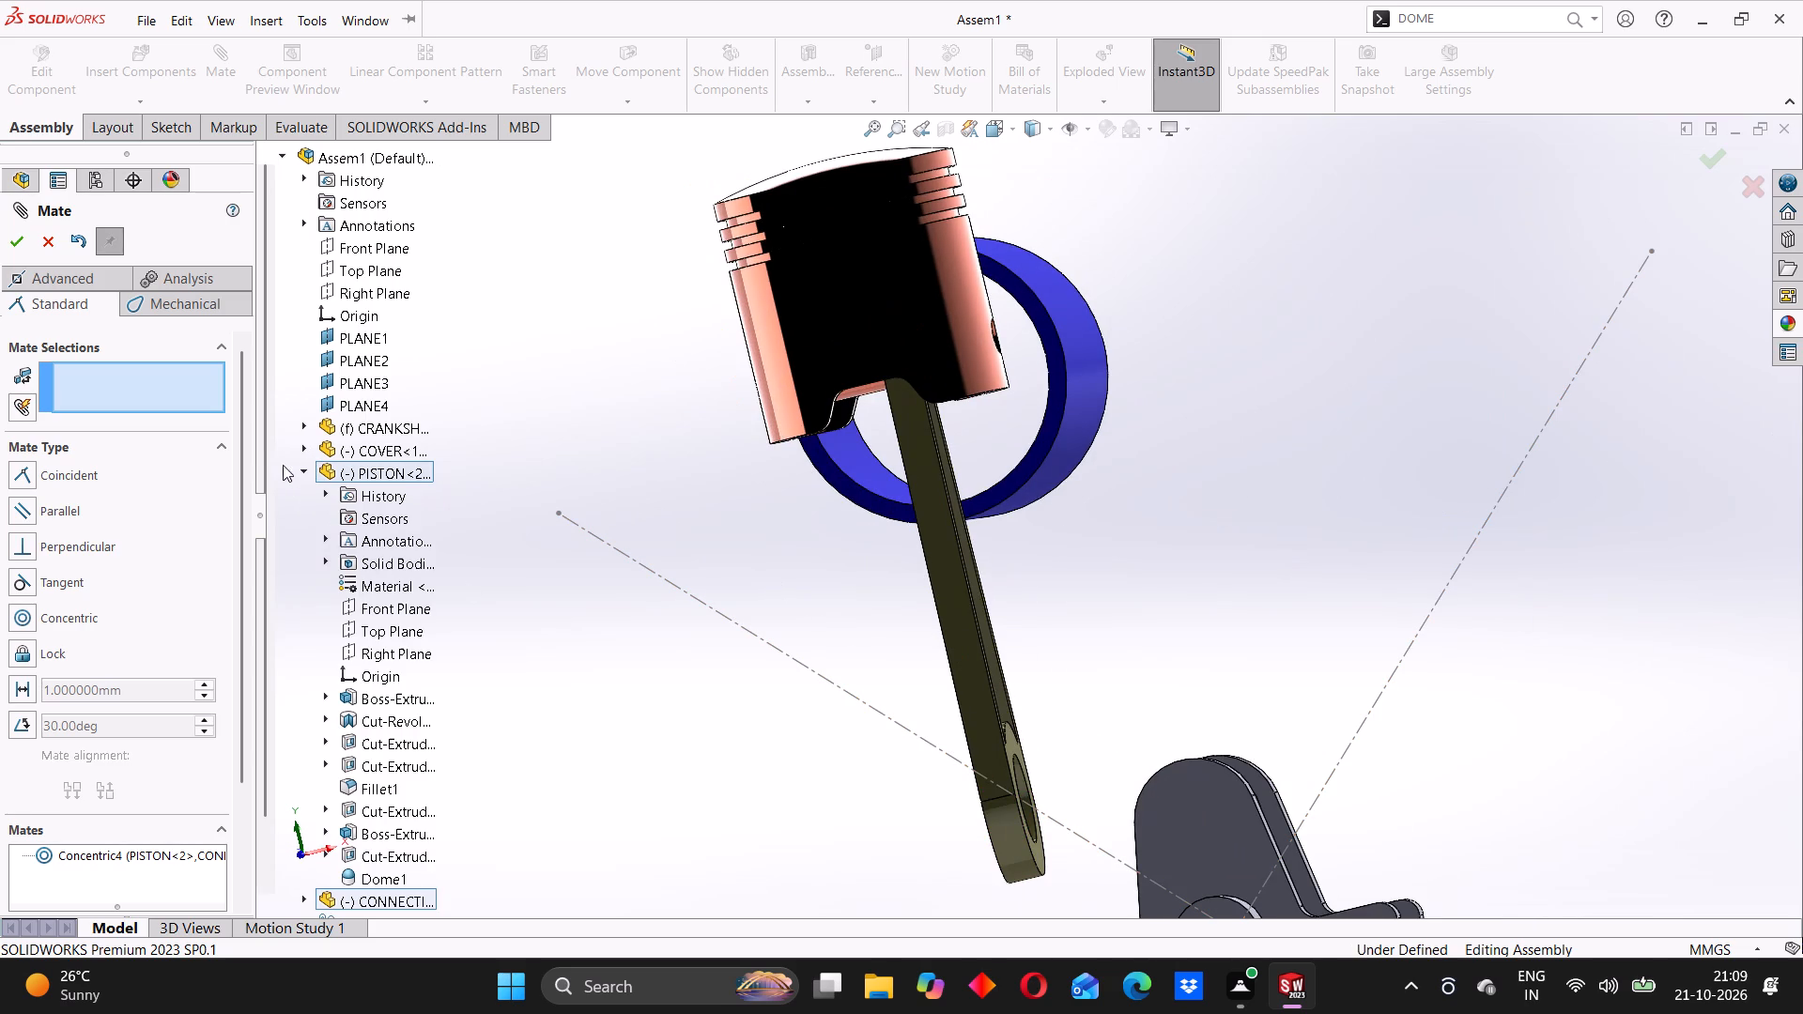
left_click(375, 651)
scroll(547, 638, "up", 2)
scroll(408, 699, "down", 1)
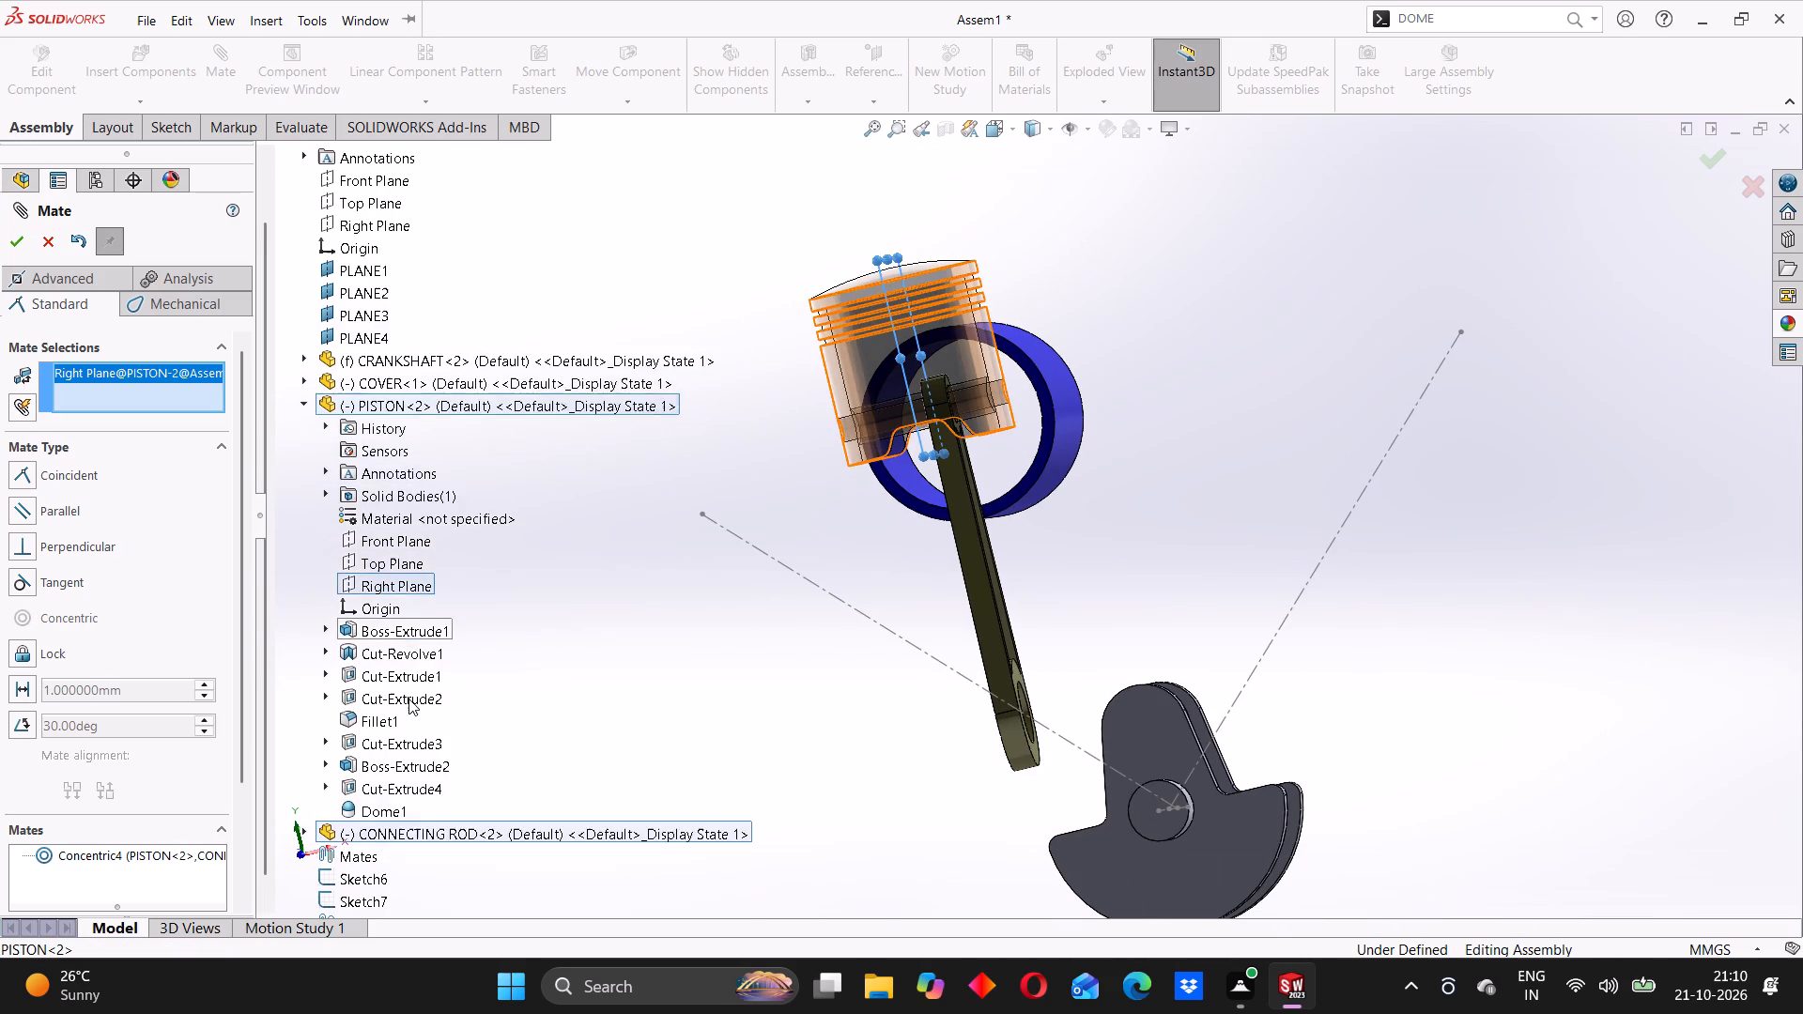
scroll(408, 699, "down", 4)
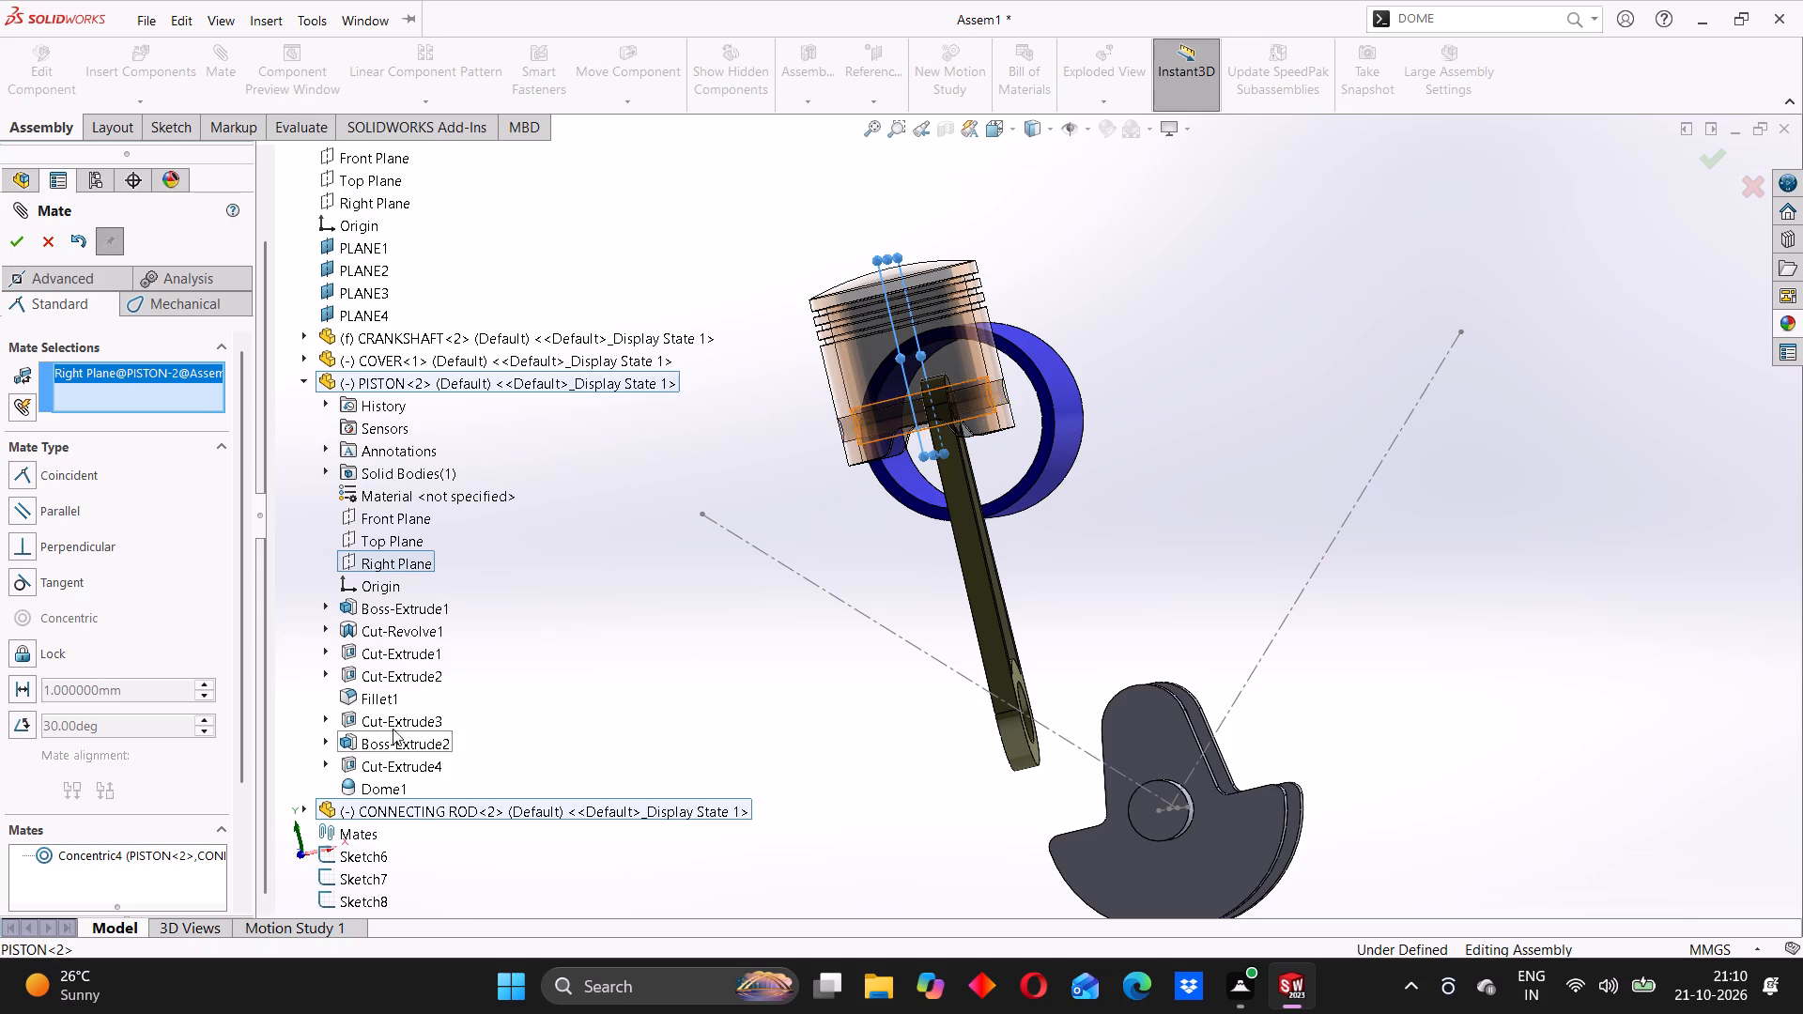
left_click(304, 809)
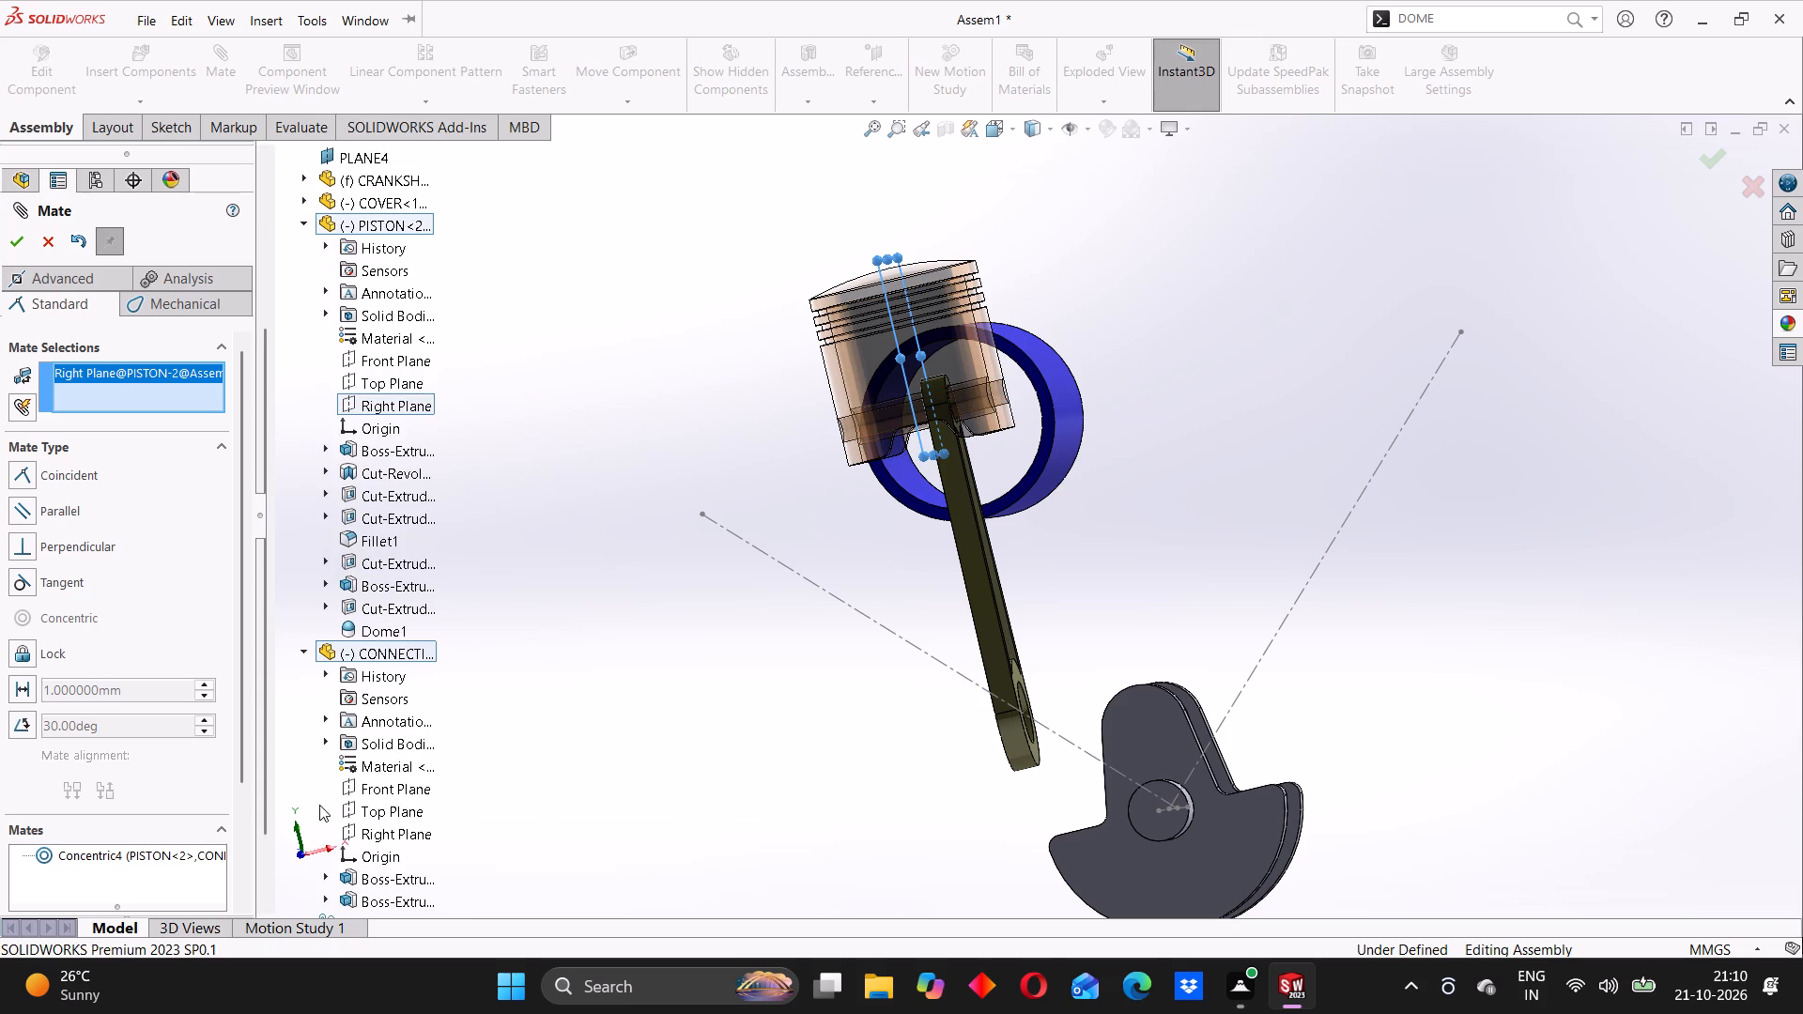
scroll(382, 745, "down", 2)
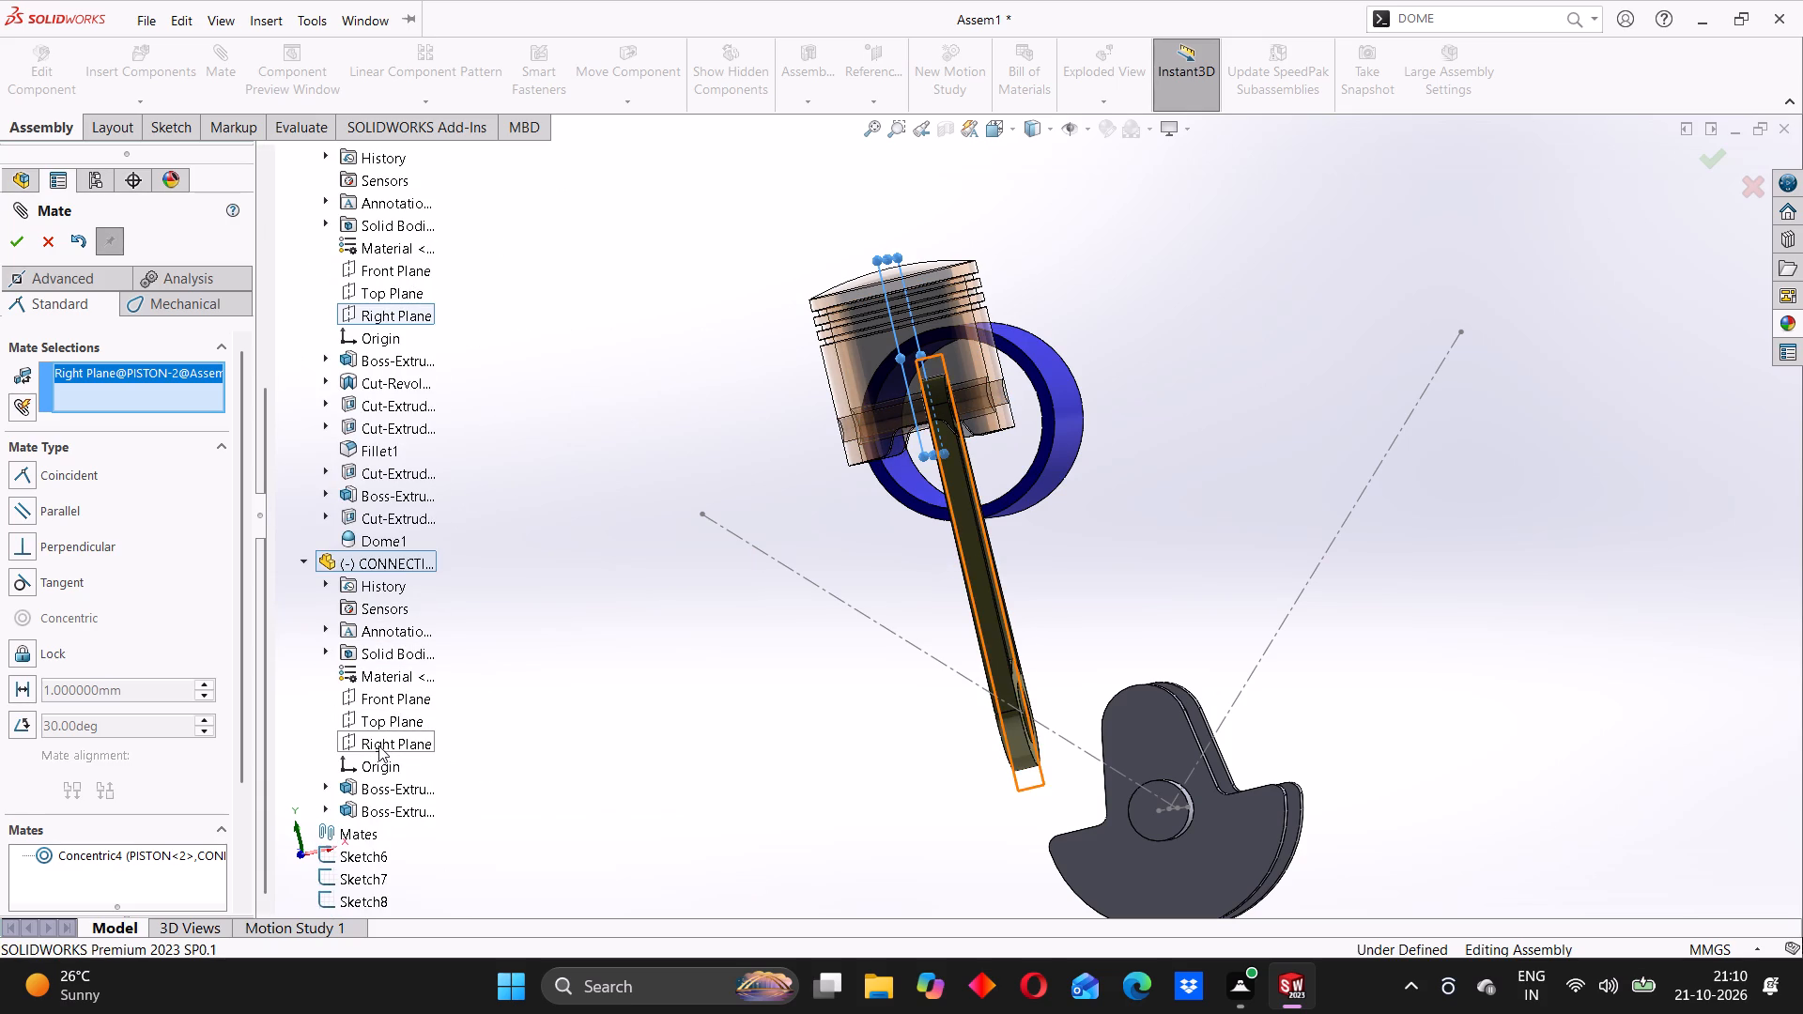
middle_click_drag(808, 726, 822, 725)
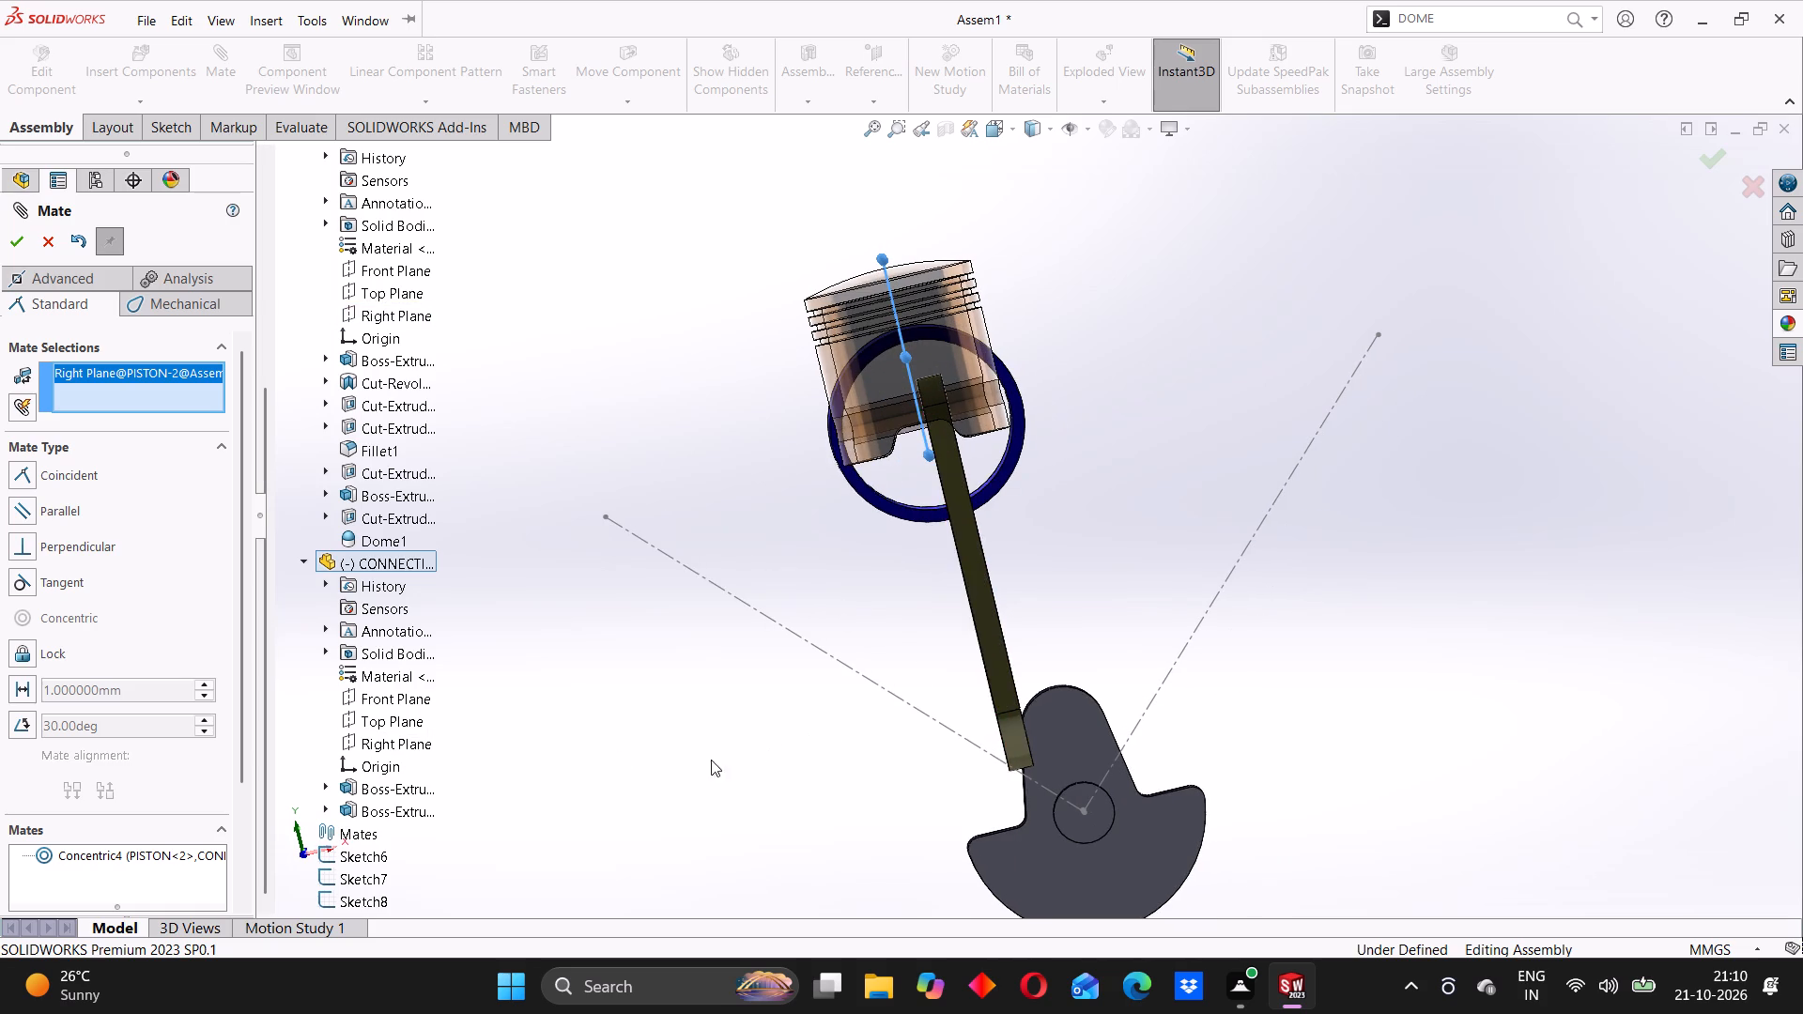
left_click(392, 699)
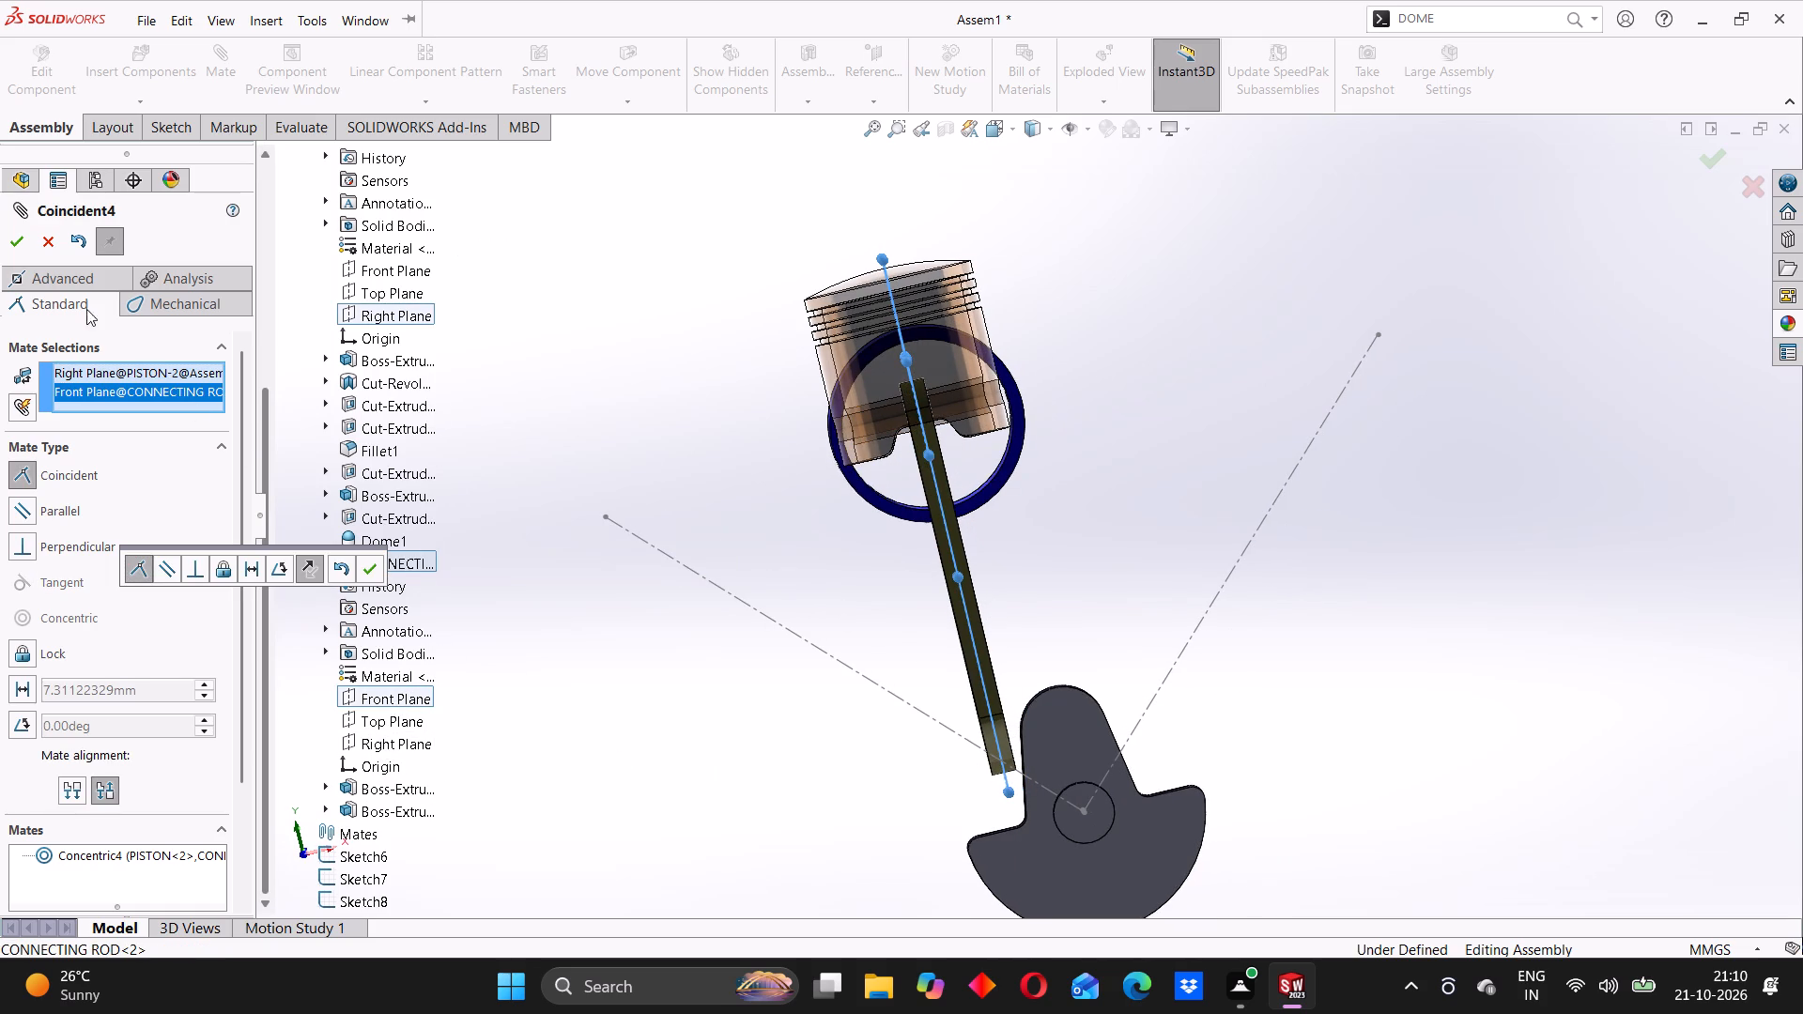
left_click(25, 233)
scroll(708, 486, "up", 2)
middle_click_drag(800, 513, 791, 515)
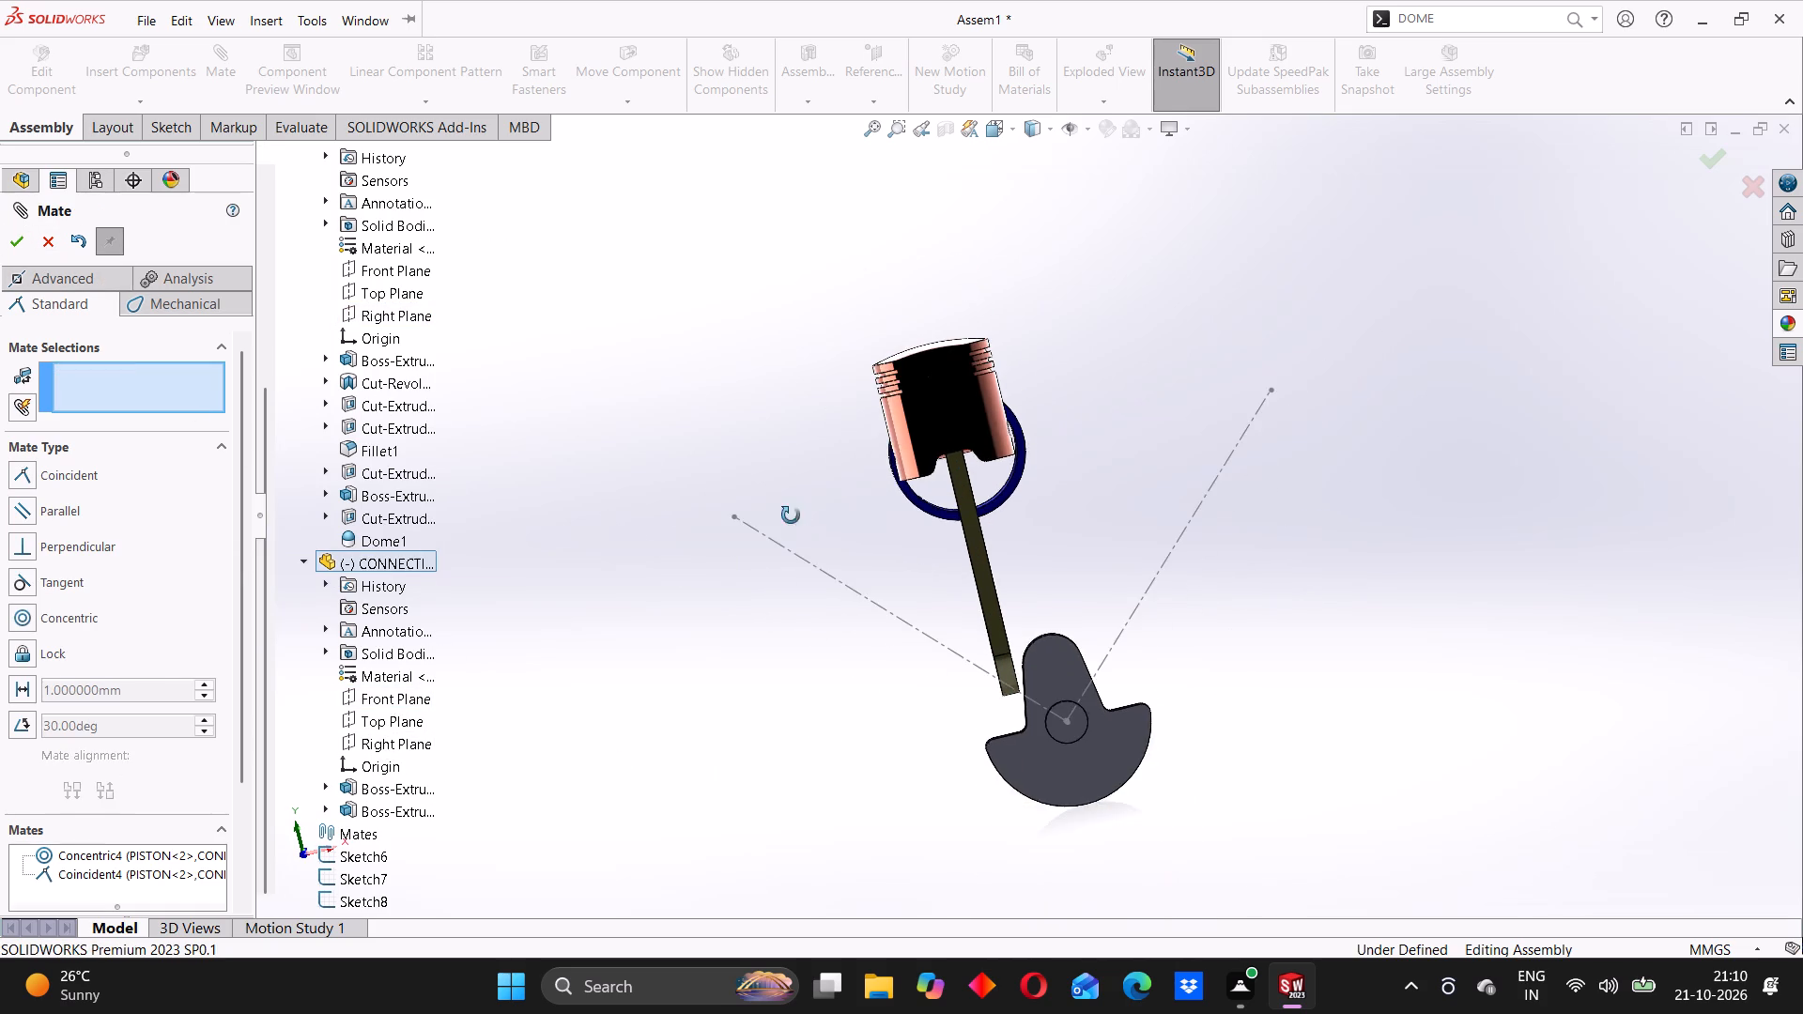
Add a concentric mate between the connecting rod's big-end bore and the crankshaft's crankpin face.
middle_click_drag(791, 515, 759, 542)
middle_click_drag(609, 506, 522, 499)
scroll(637, 569, "up", 3)
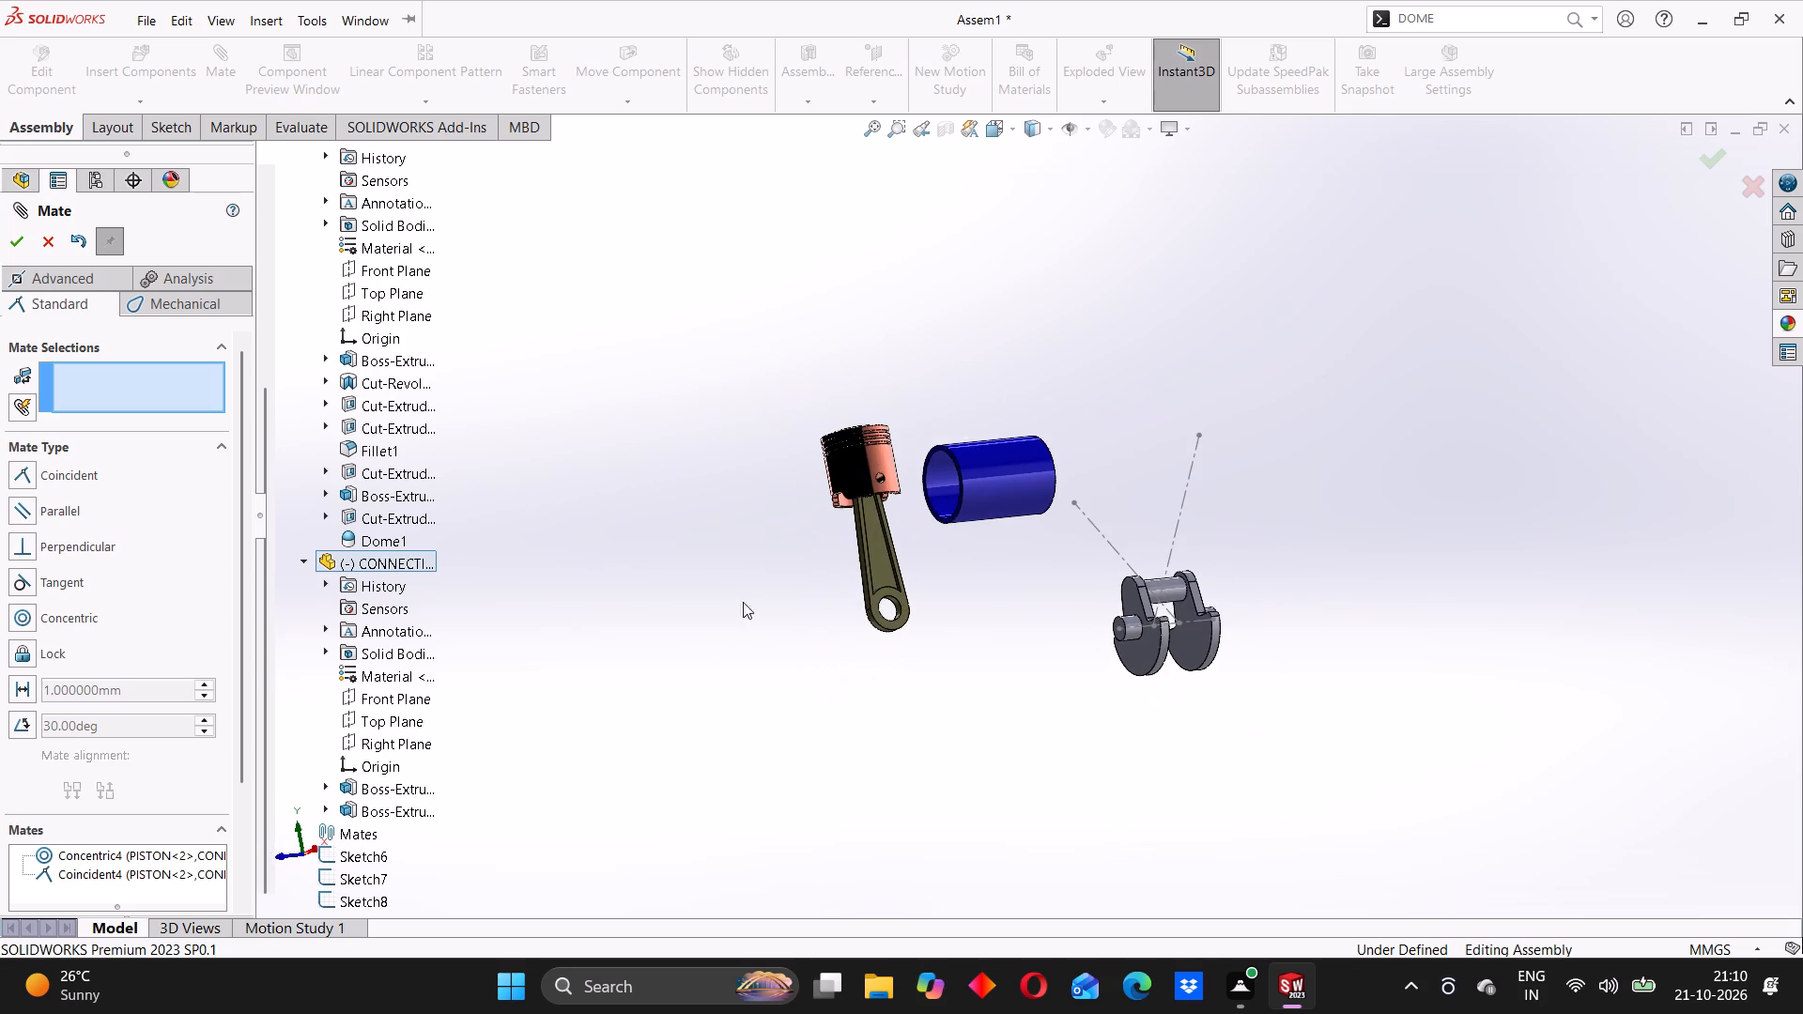
middle_click_drag(917, 628, 907, 674)
scroll(1147, 561, "down", 4)
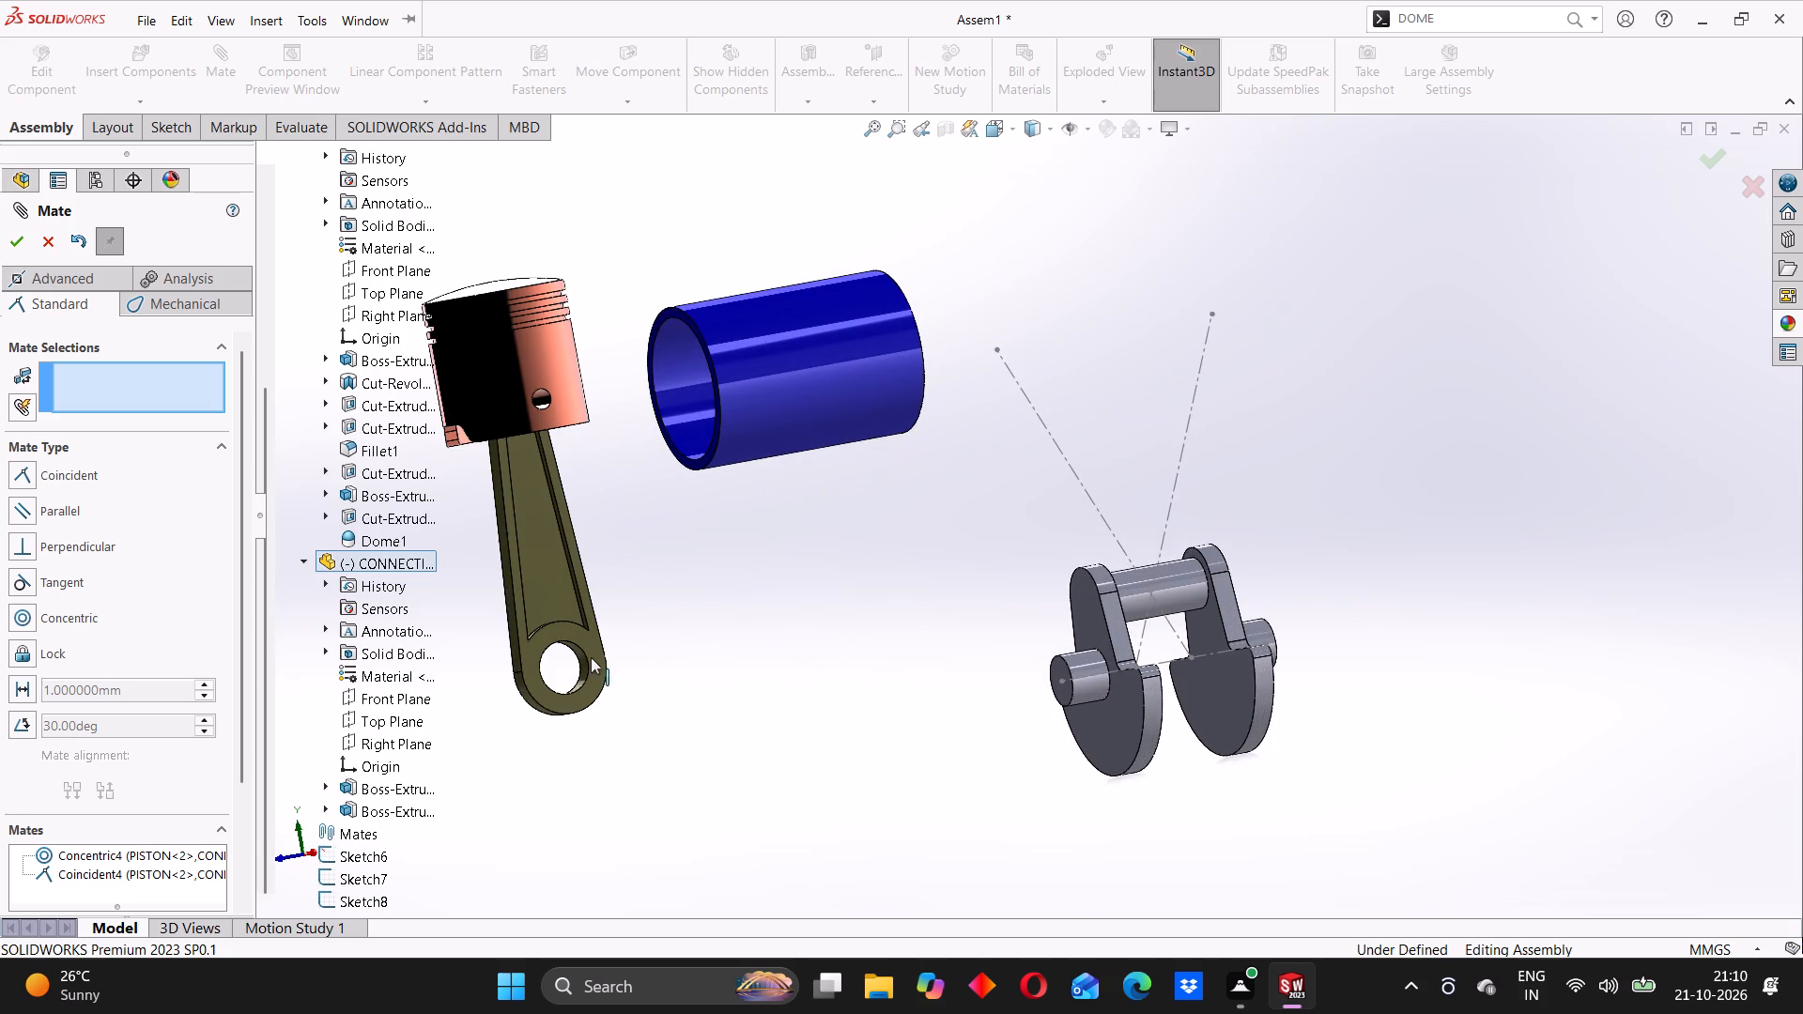
scroll(587, 658, "down", 4)
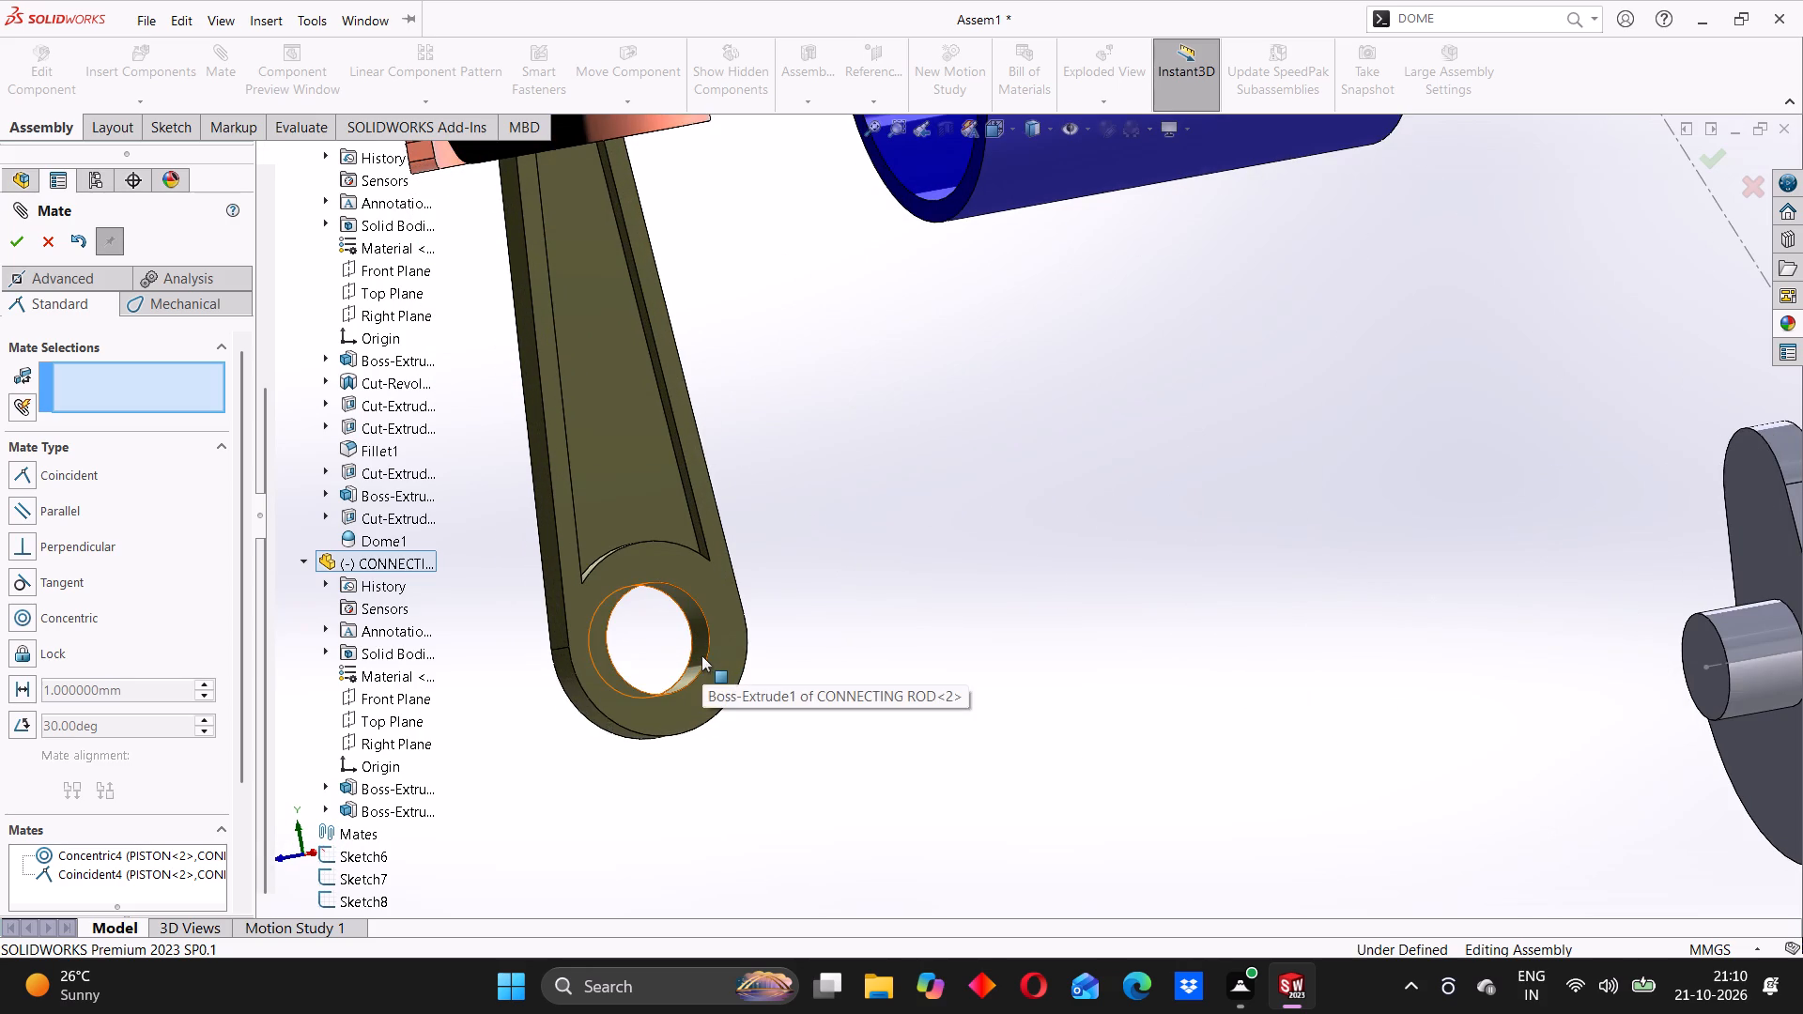
left_click(701, 654)
scroll(1280, 545, "up", 6)
middle_click_drag(1419, 540, 1363, 585)
scroll(1351, 505, "down", 4)
left_click(1266, 479)
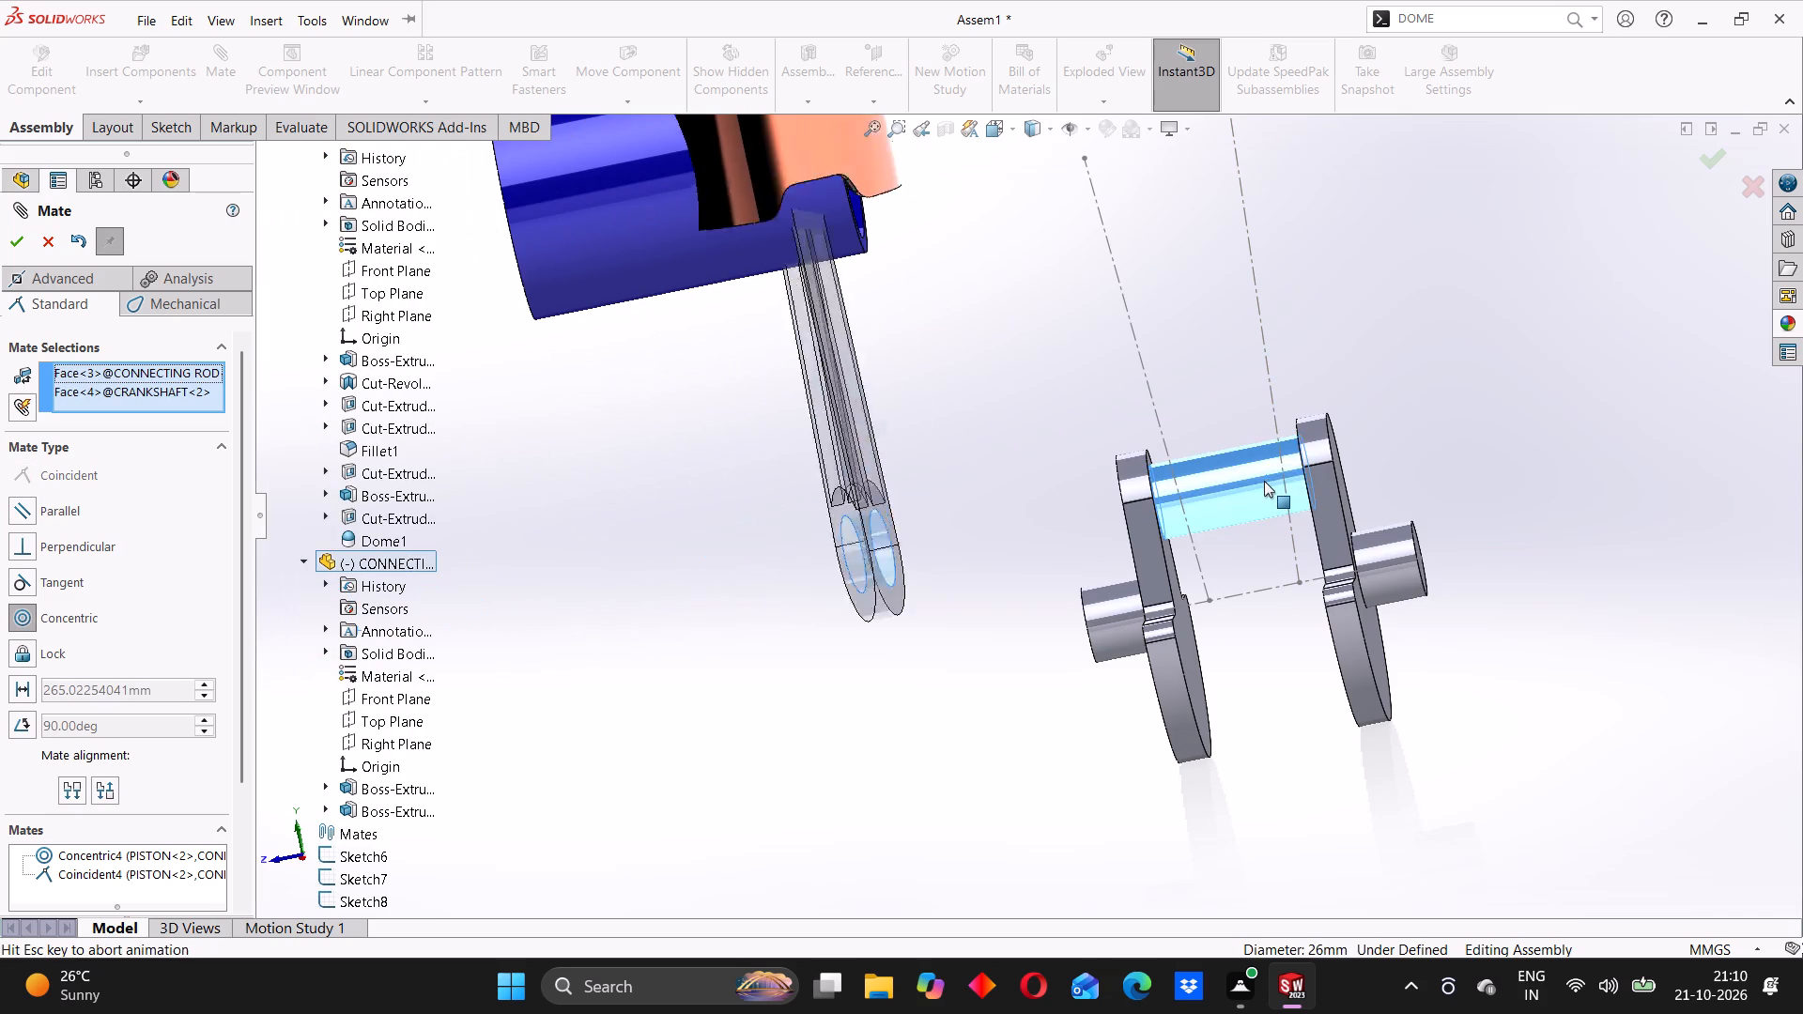
left_click(1561, 447)
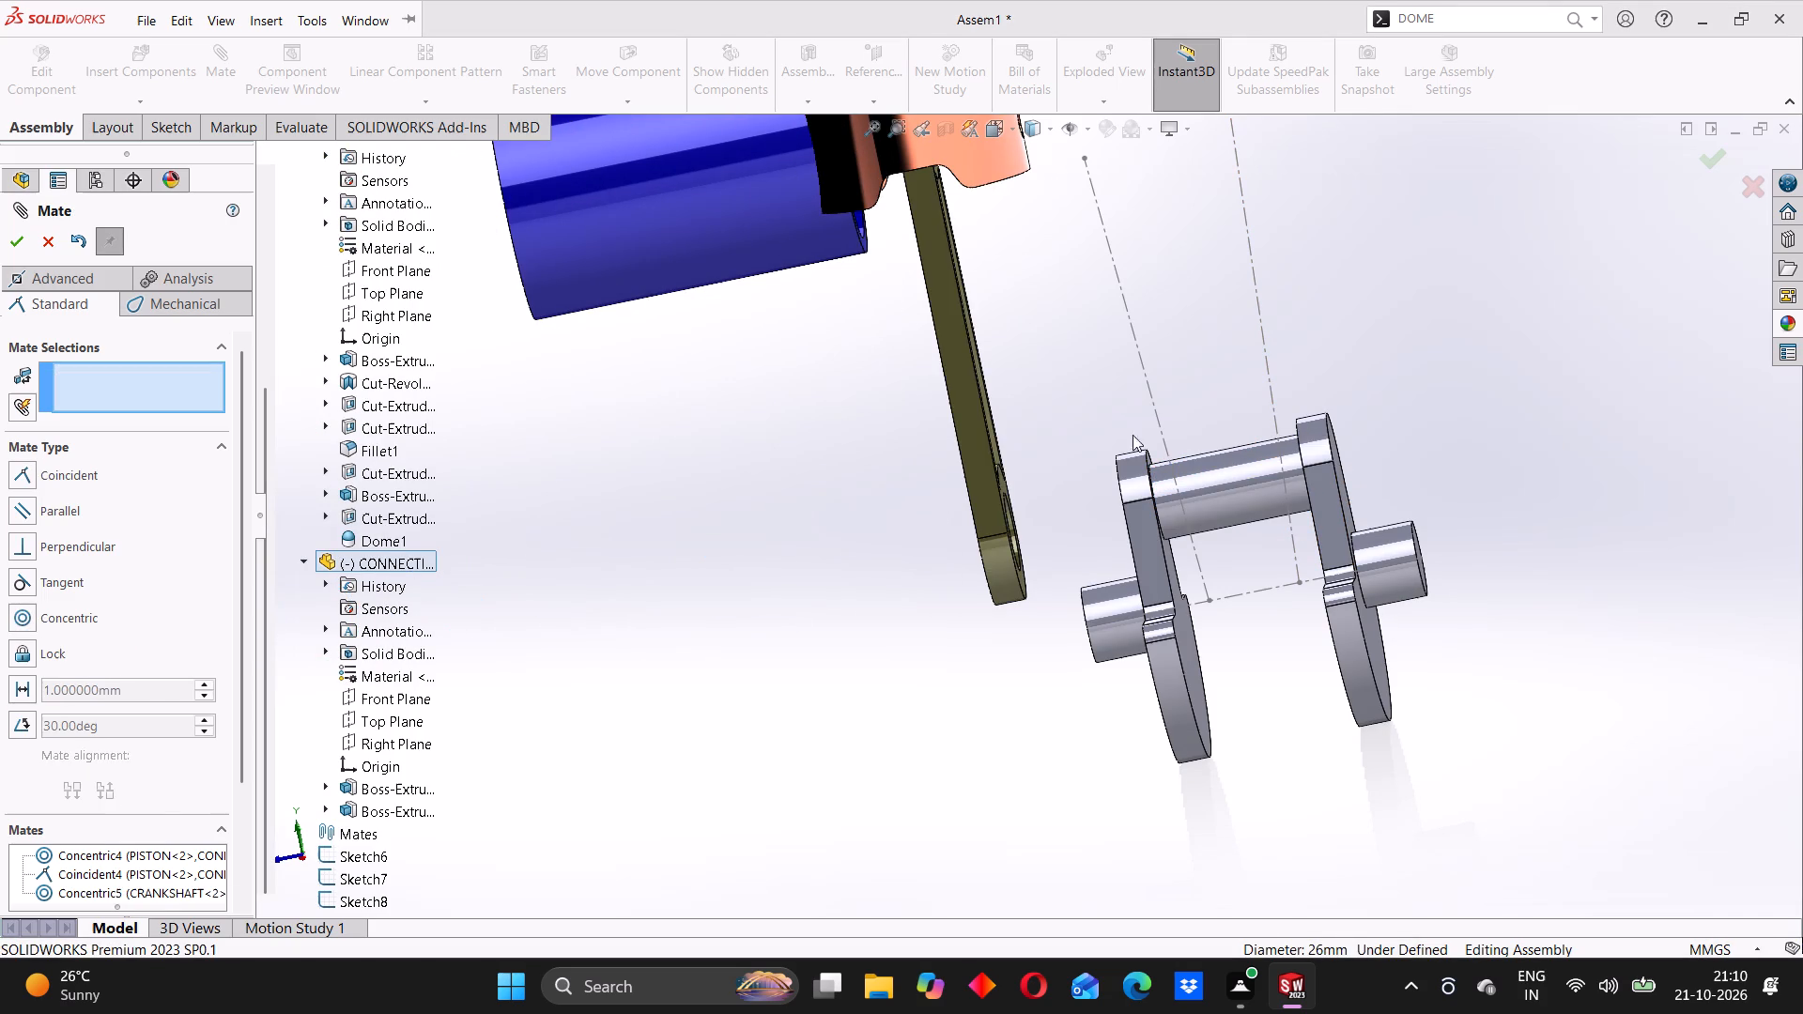
Slide the piston and connecting rod along the crankpin axis so the big end sits between the crank webs.
left_click_drag(983, 468, 1229, 416)
scroll(1229, 417, "up", 3)
scroll(1162, 316, "down", 2)
middle_click_drag(1034, 335, 1043, 247)
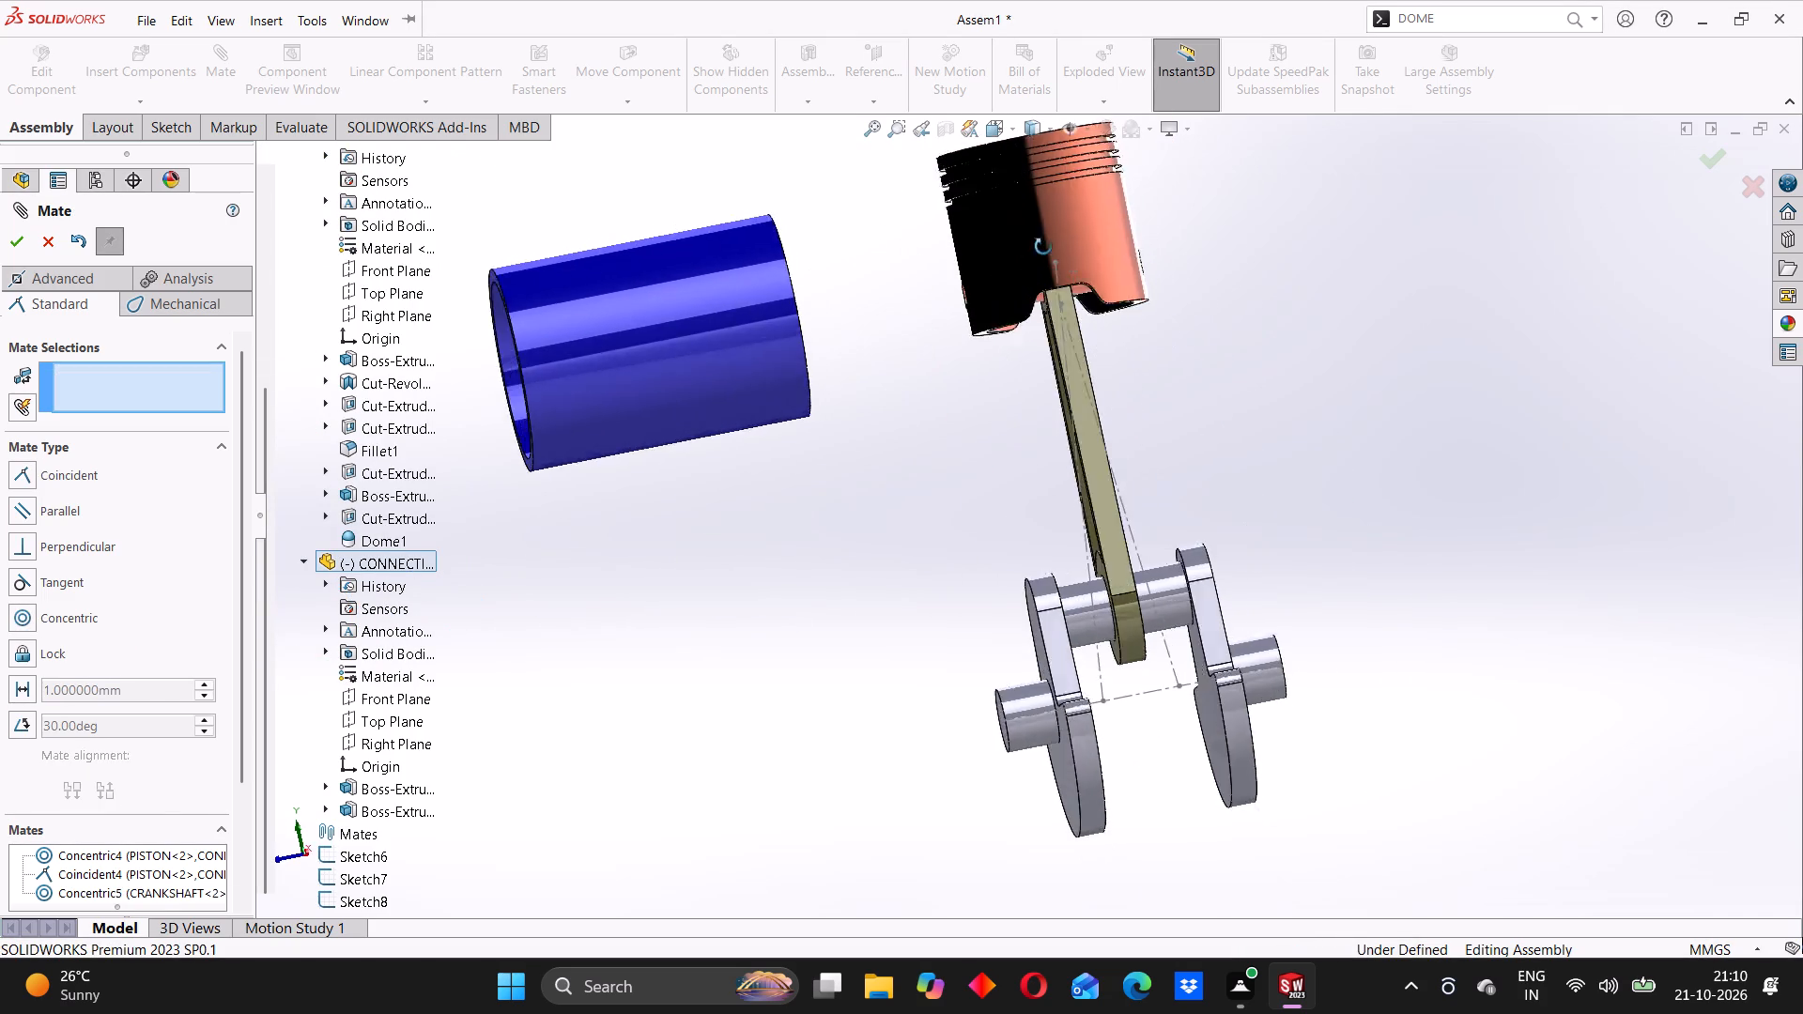
middle_click_drag(1043, 247, 1018, 178)
Add a concentric mate between the piston's inner cylindrical face and the inclined axis line of Sketch7.
scroll(1066, 308, "down", 4)
left_click(1185, 423)
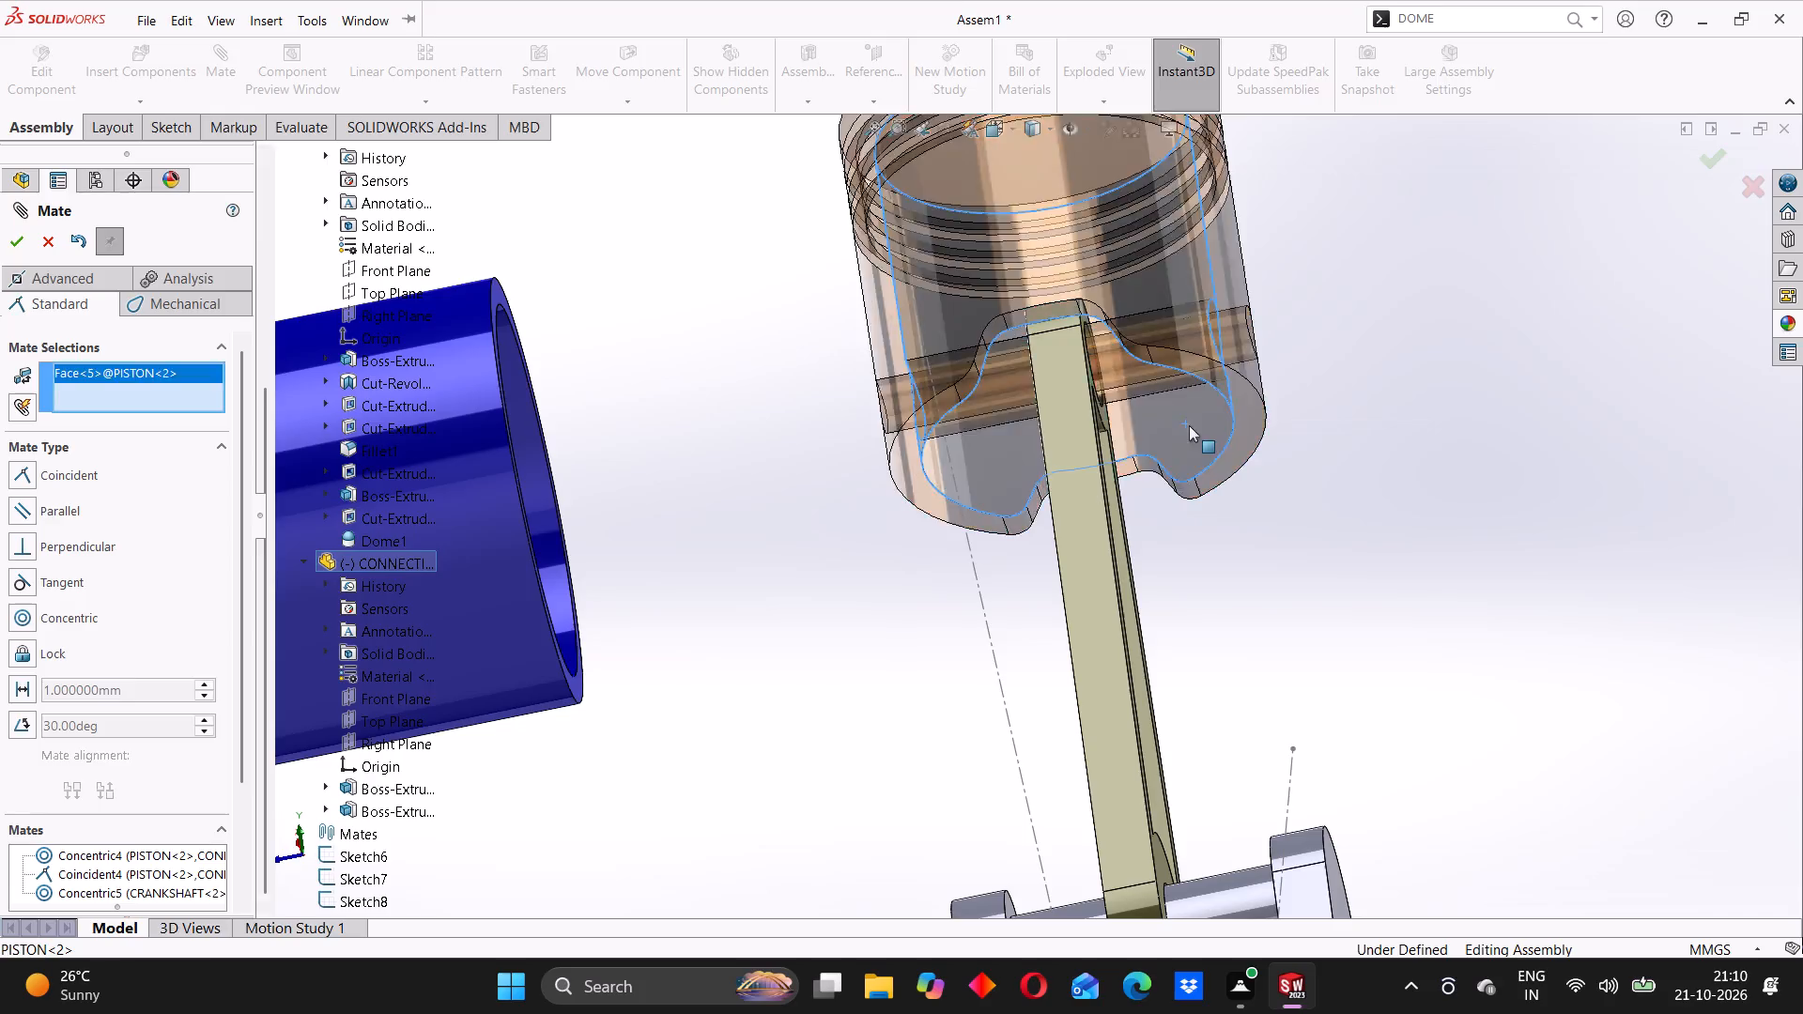
scroll(1190, 428, "up", 6)
middle_click_drag(1161, 515, 1129, 572)
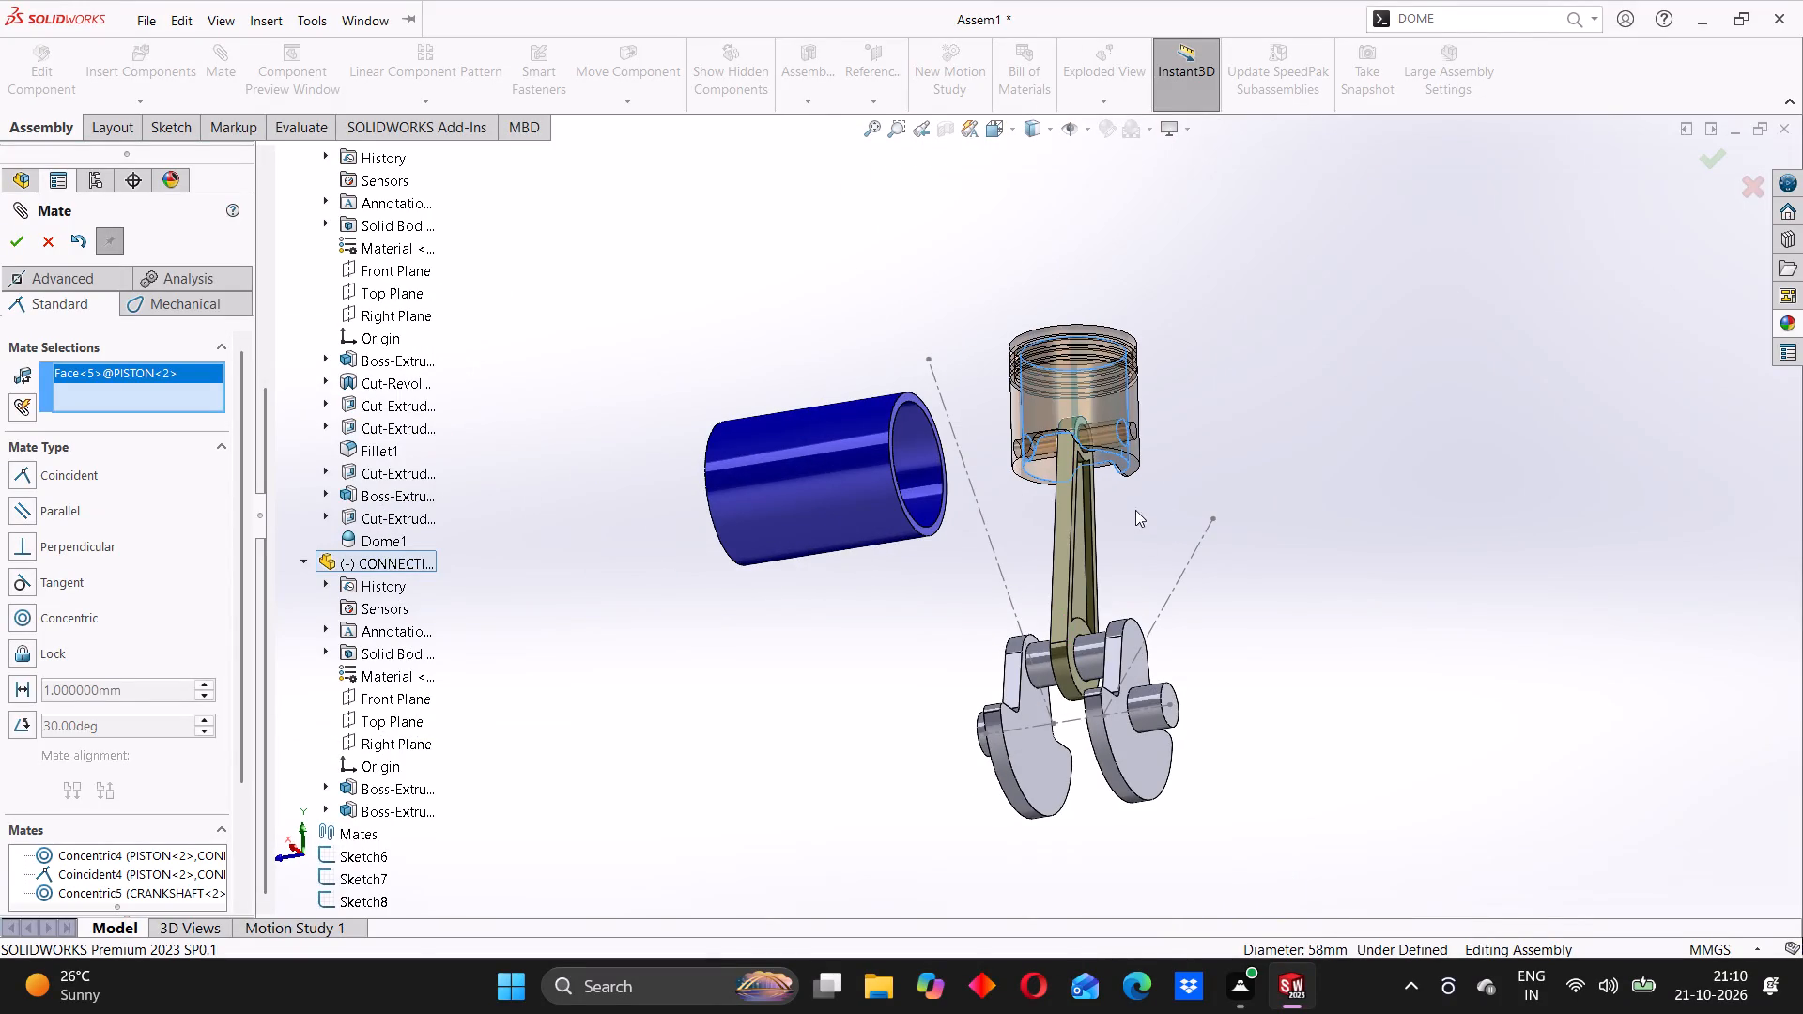
middle_click_drag(1134, 504, 1141, 704)
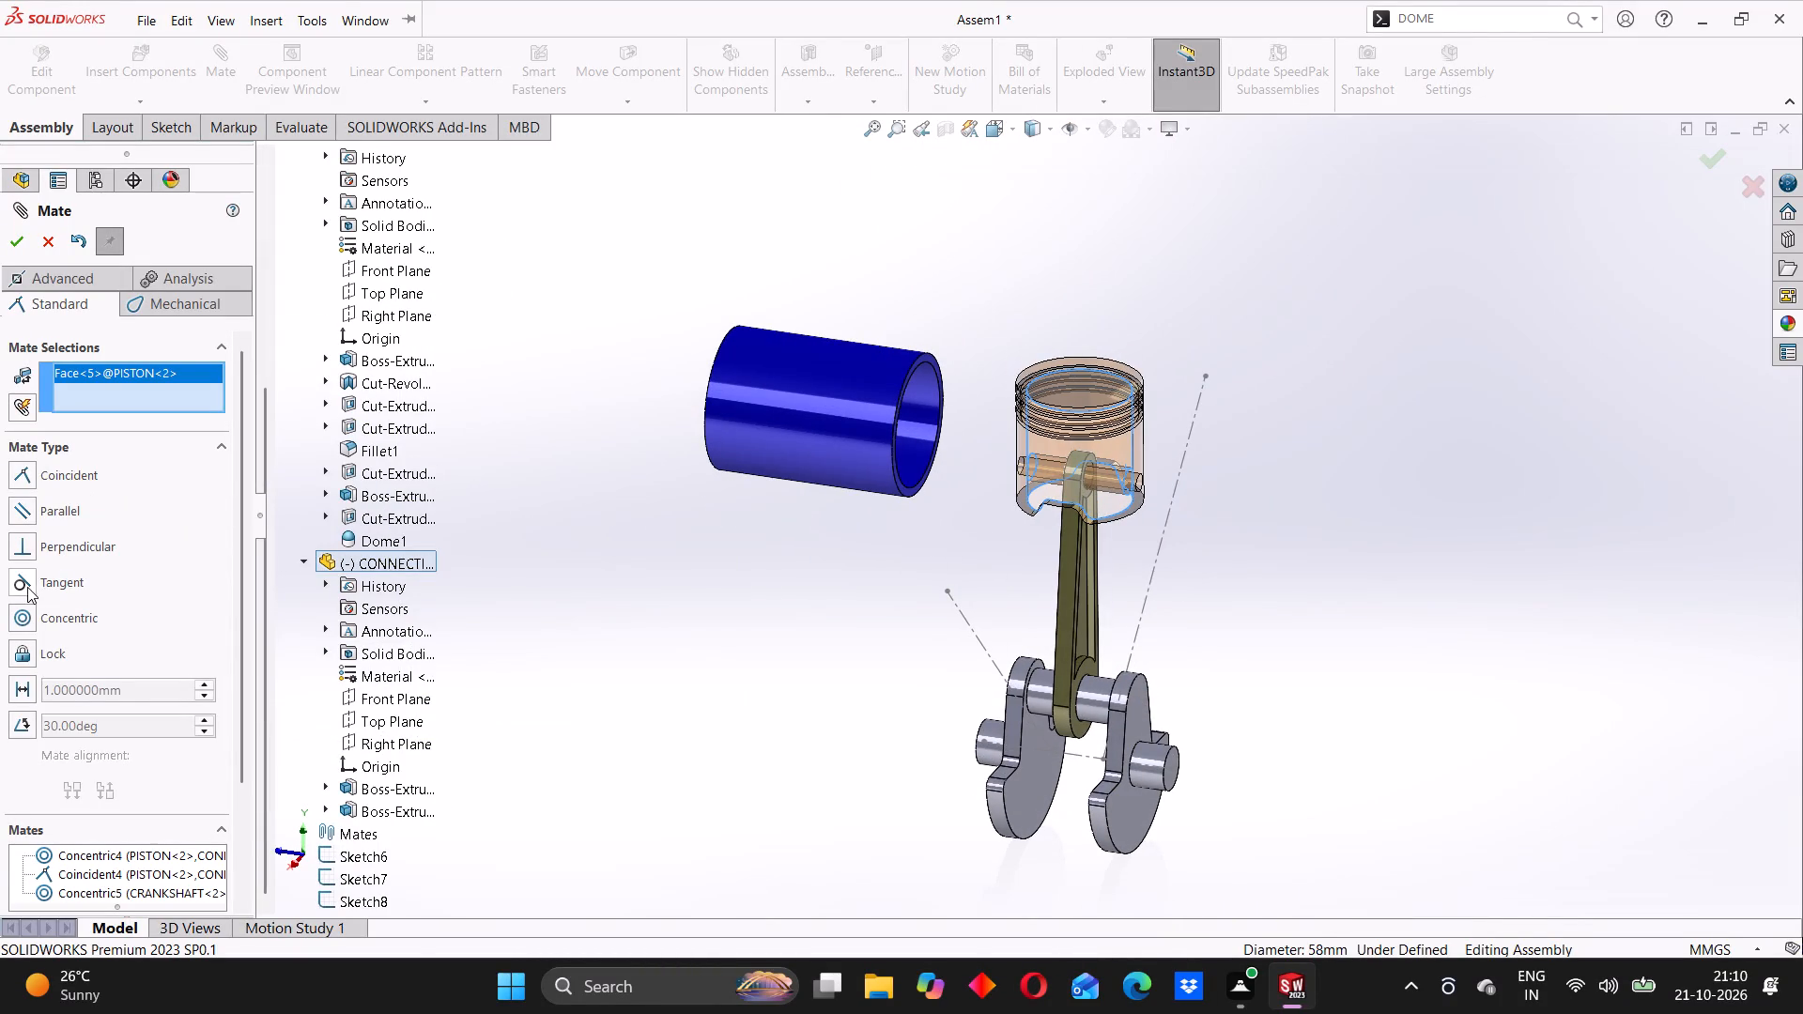
left_click(17, 619)
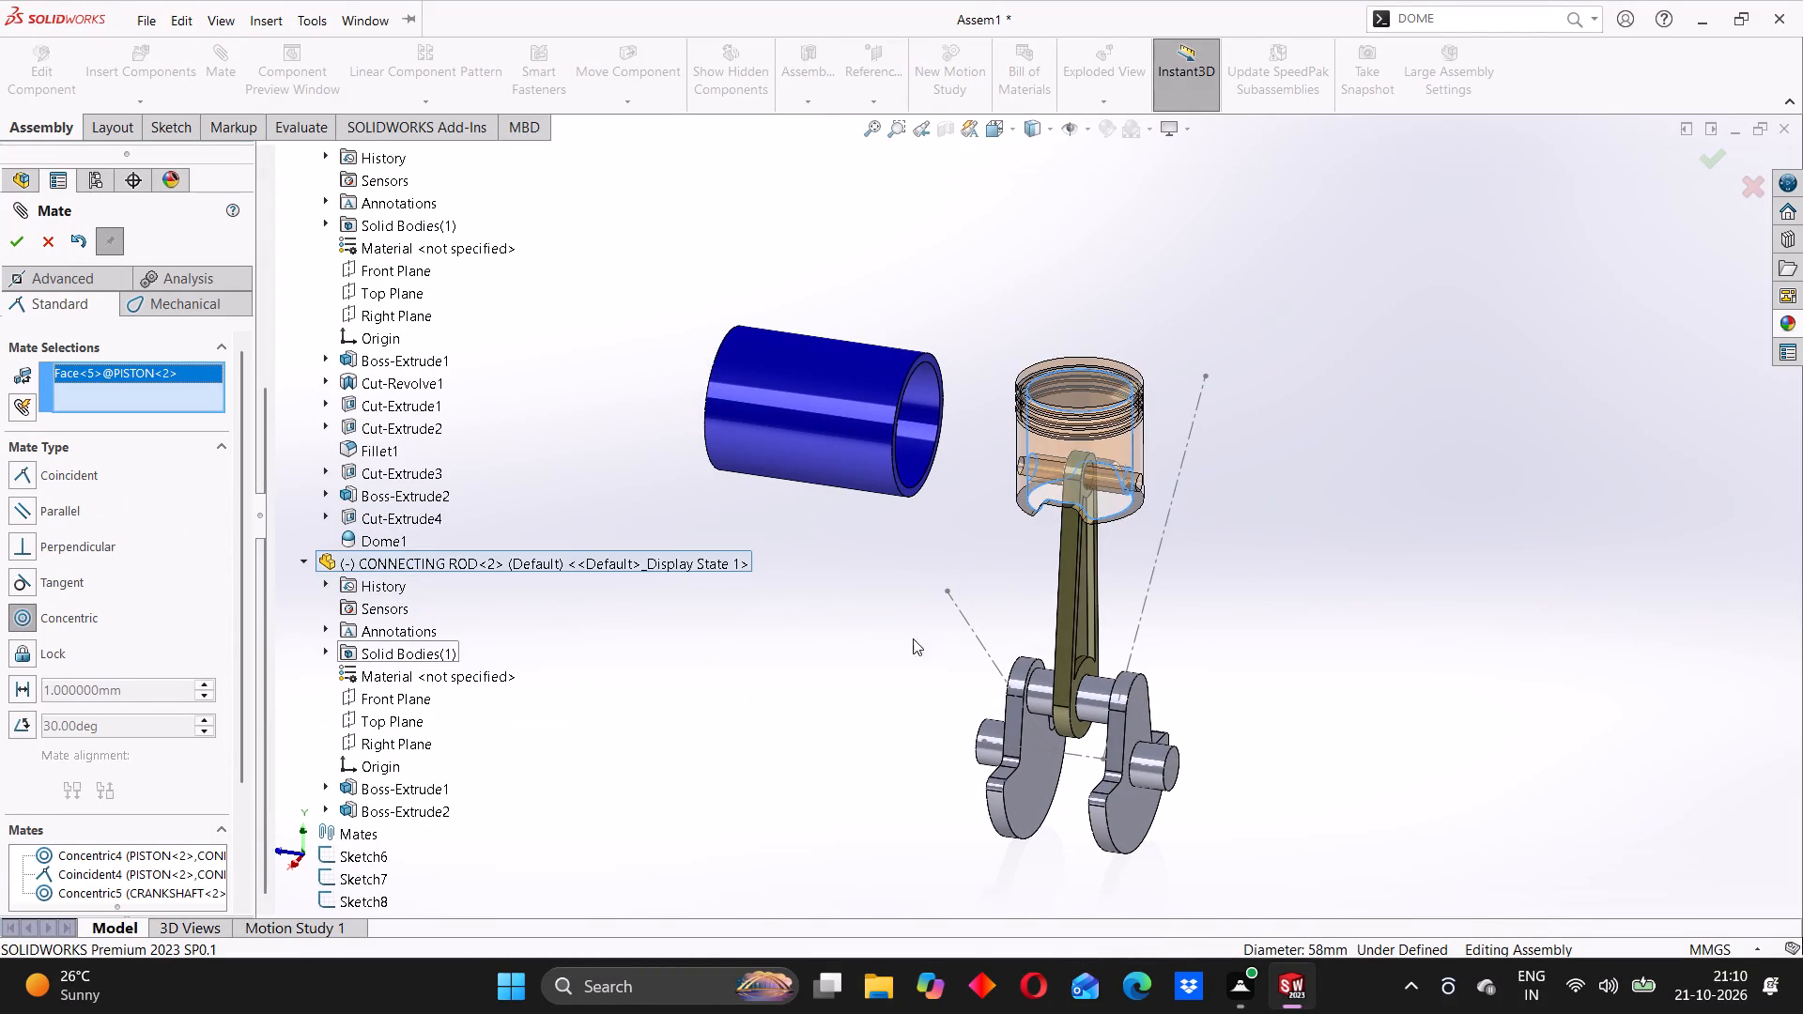
left_click(1162, 547)
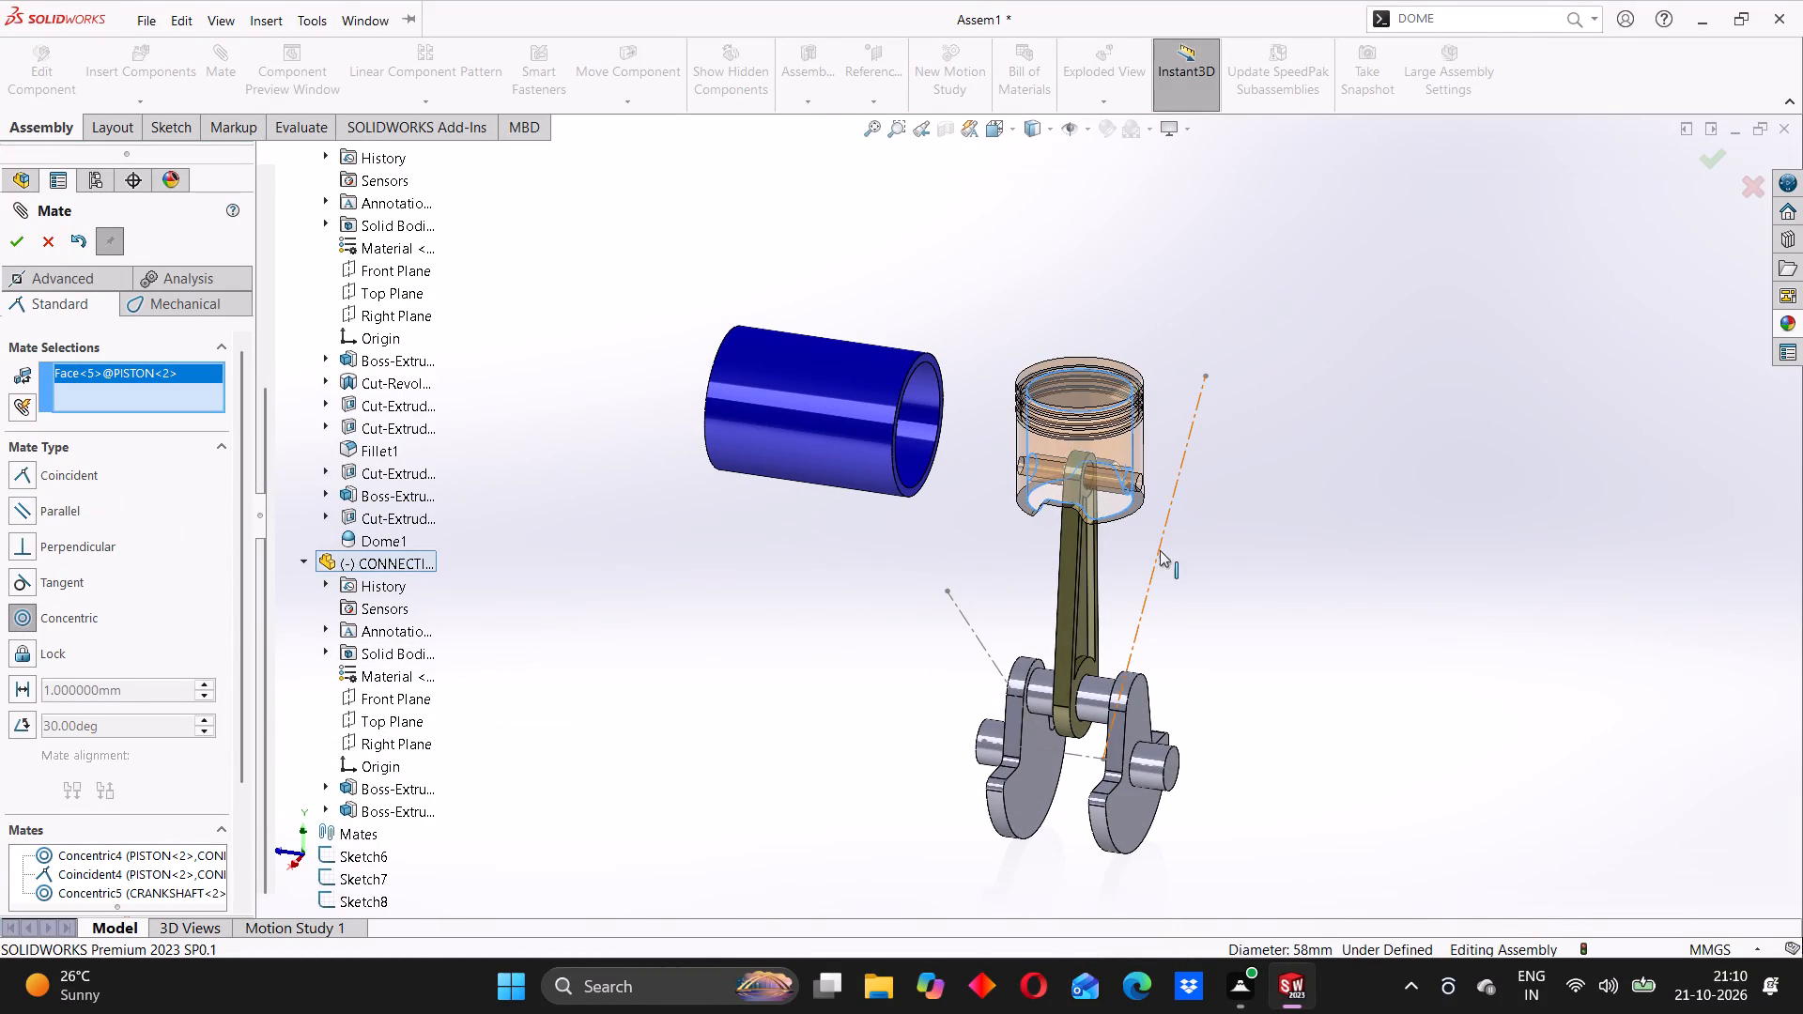
left_click(1155, 555)
left_click(1157, 555)
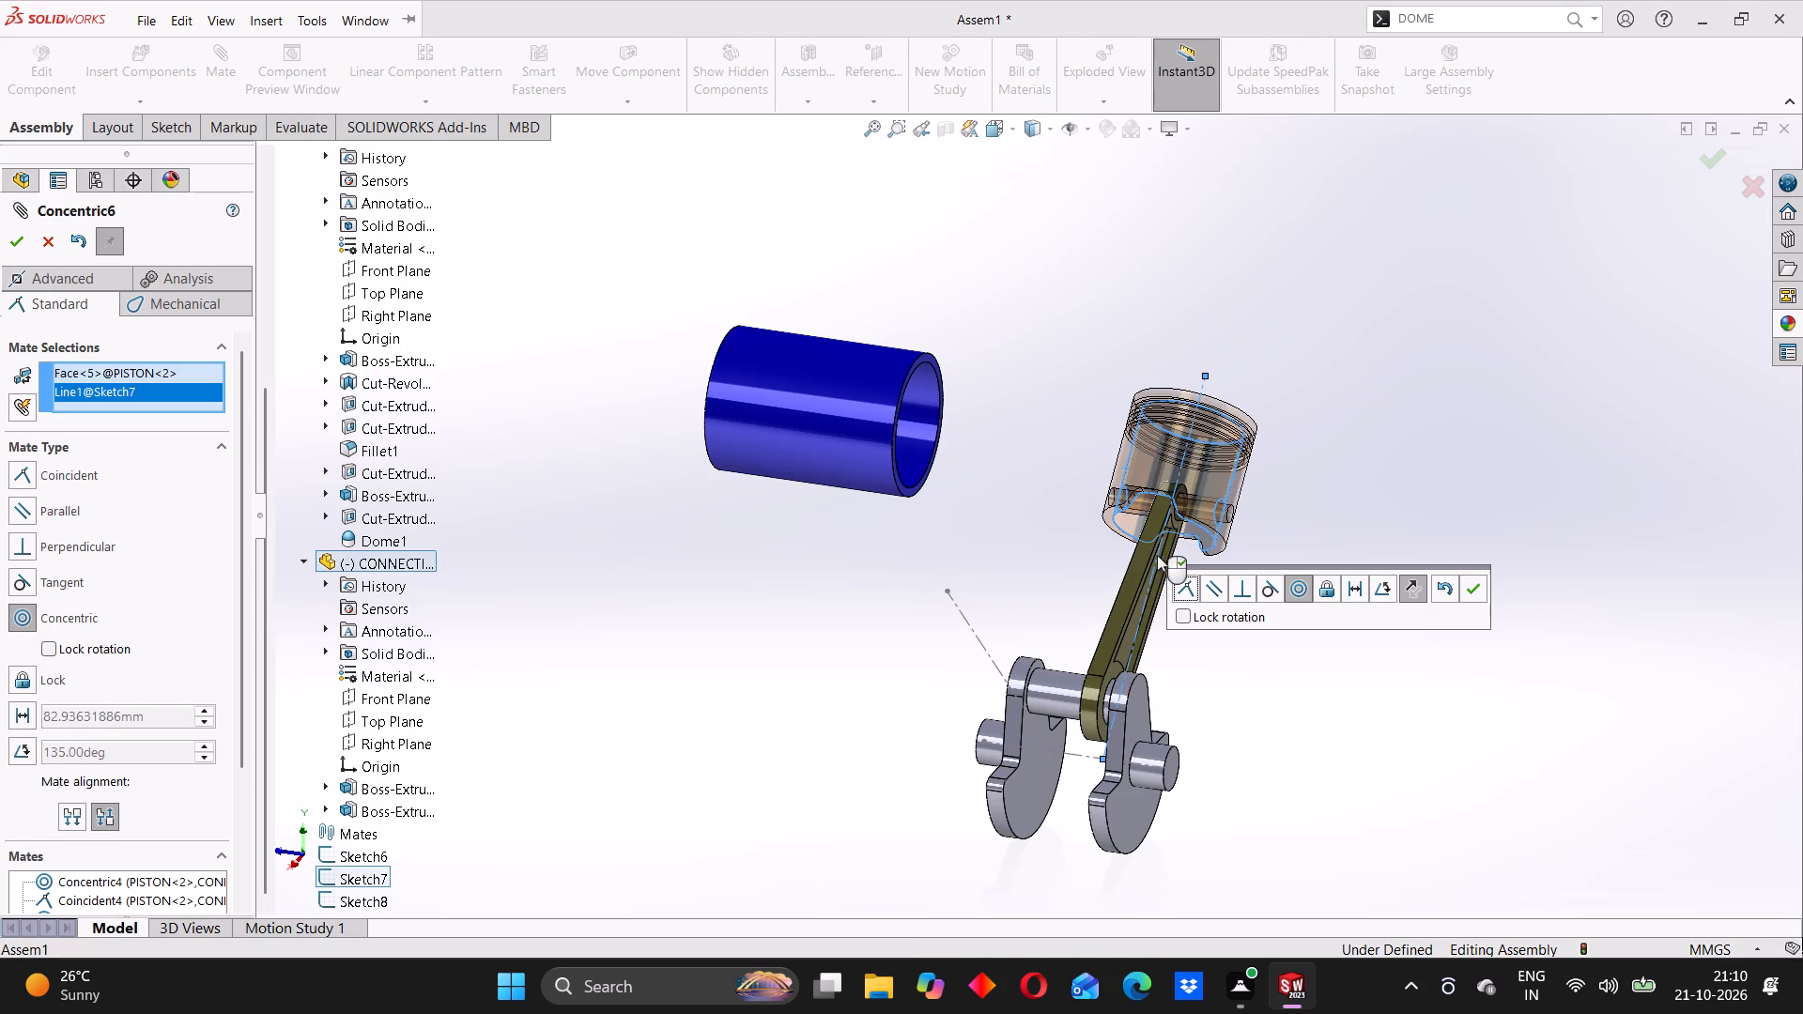
left_click(1473, 590)
Add a concentric mate between the cover's inner bore face and the piston's outer cylindrical face.
middle_click_drag(1245, 666, 1283, 649)
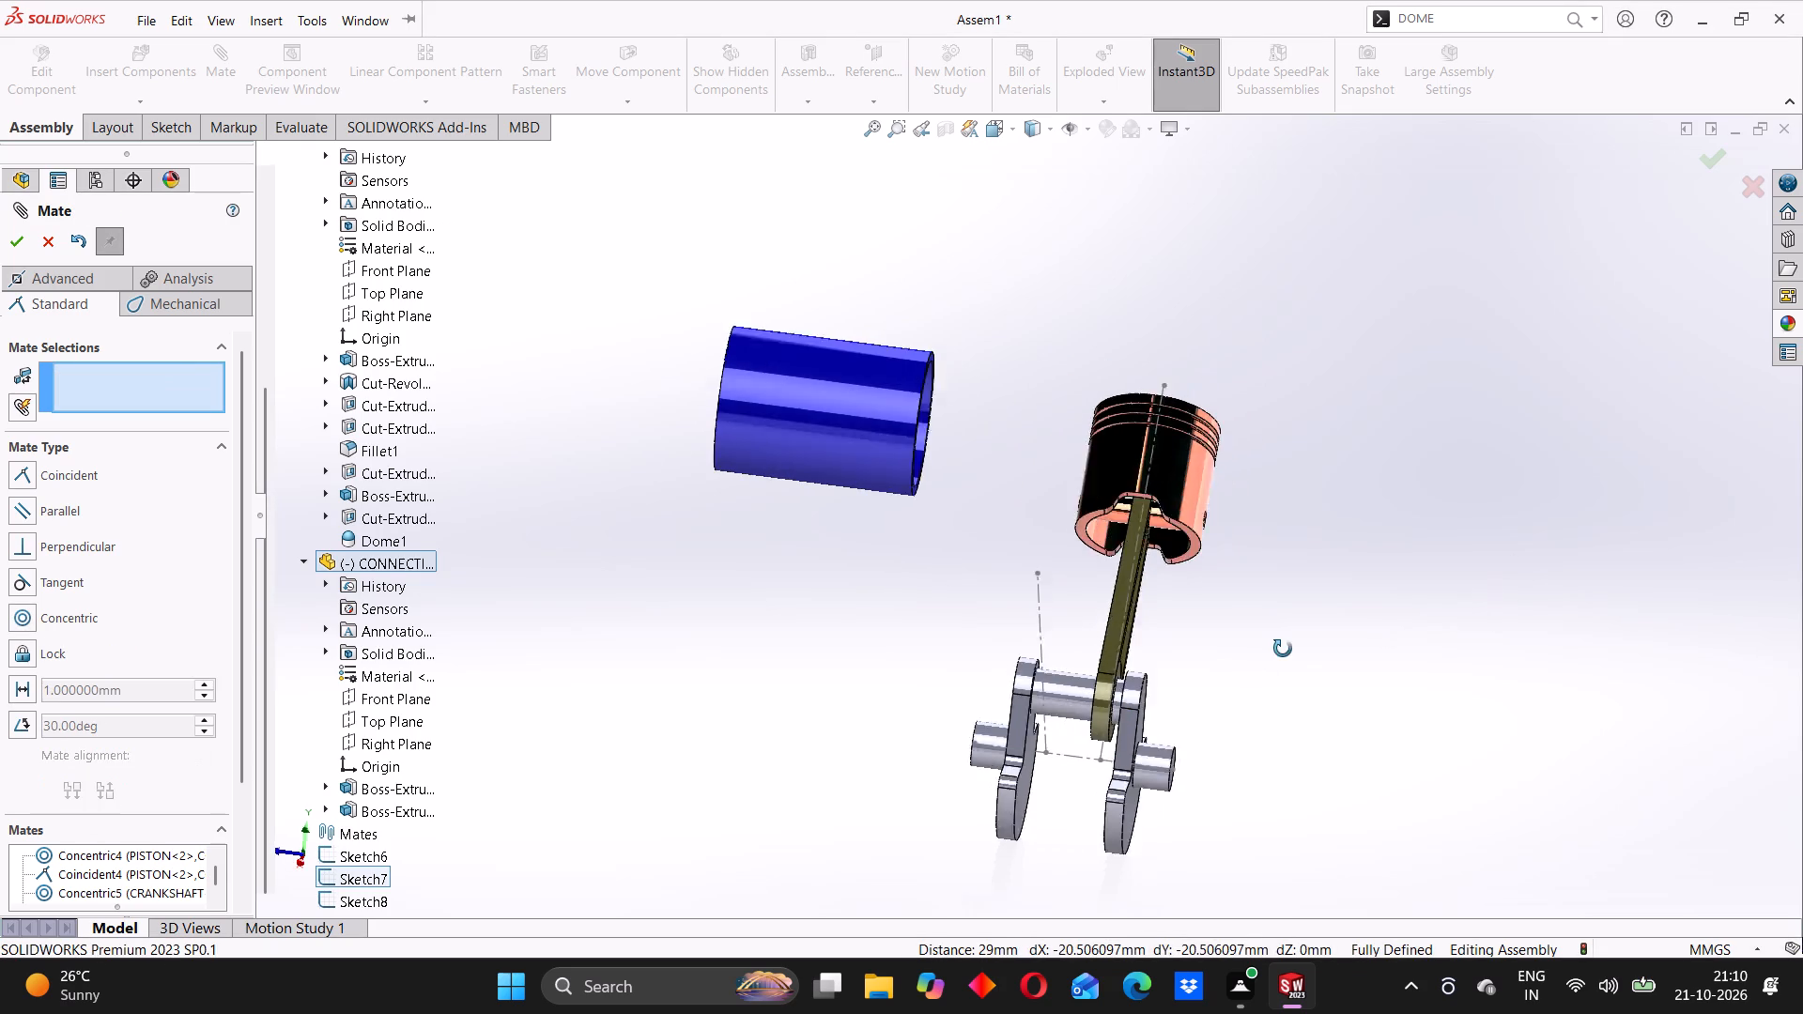
middle_click_drag(1283, 649, 1207, 647)
scroll(1213, 645, "up", 2)
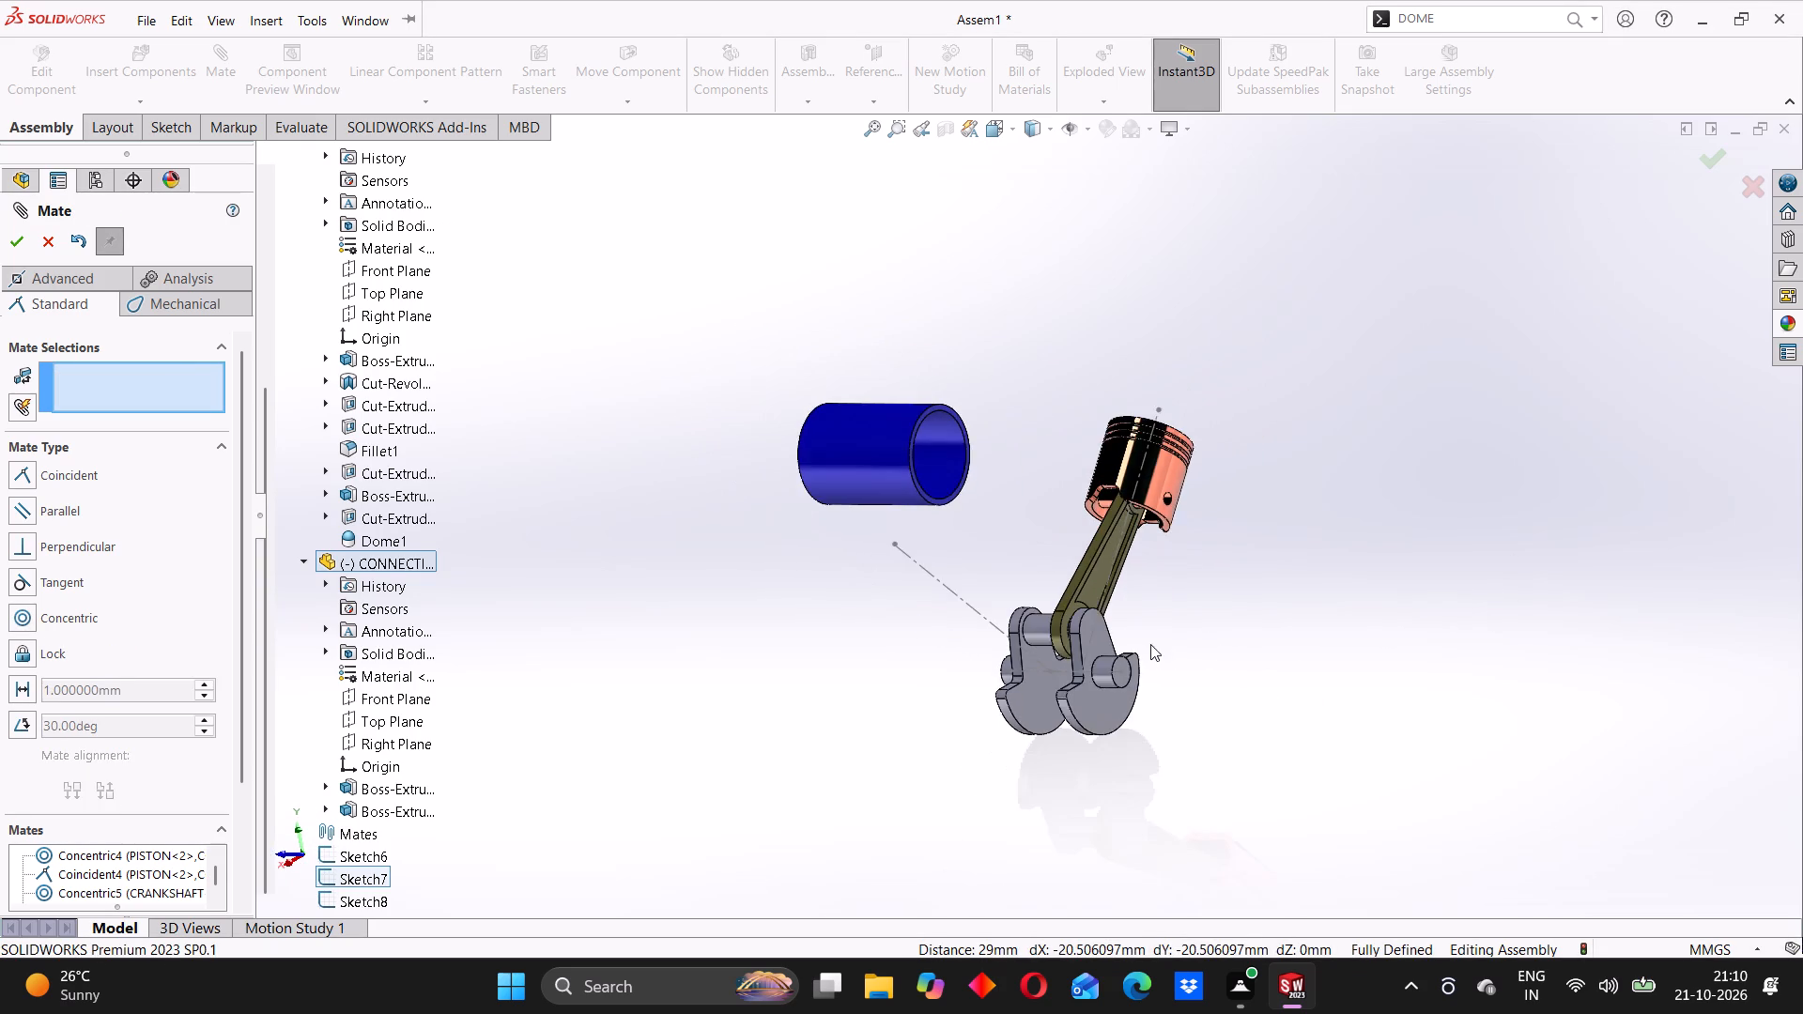
middle_click_drag(1149, 643, 1202, 638)
scroll(1025, 553, "down", 2)
scroll(1030, 564, "up", 2)
middle_click_drag(1042, 558, 1086, 650)
scroll(1004, 499, "down", 6)
middle_click_drag(1056, 478, 985, 527)
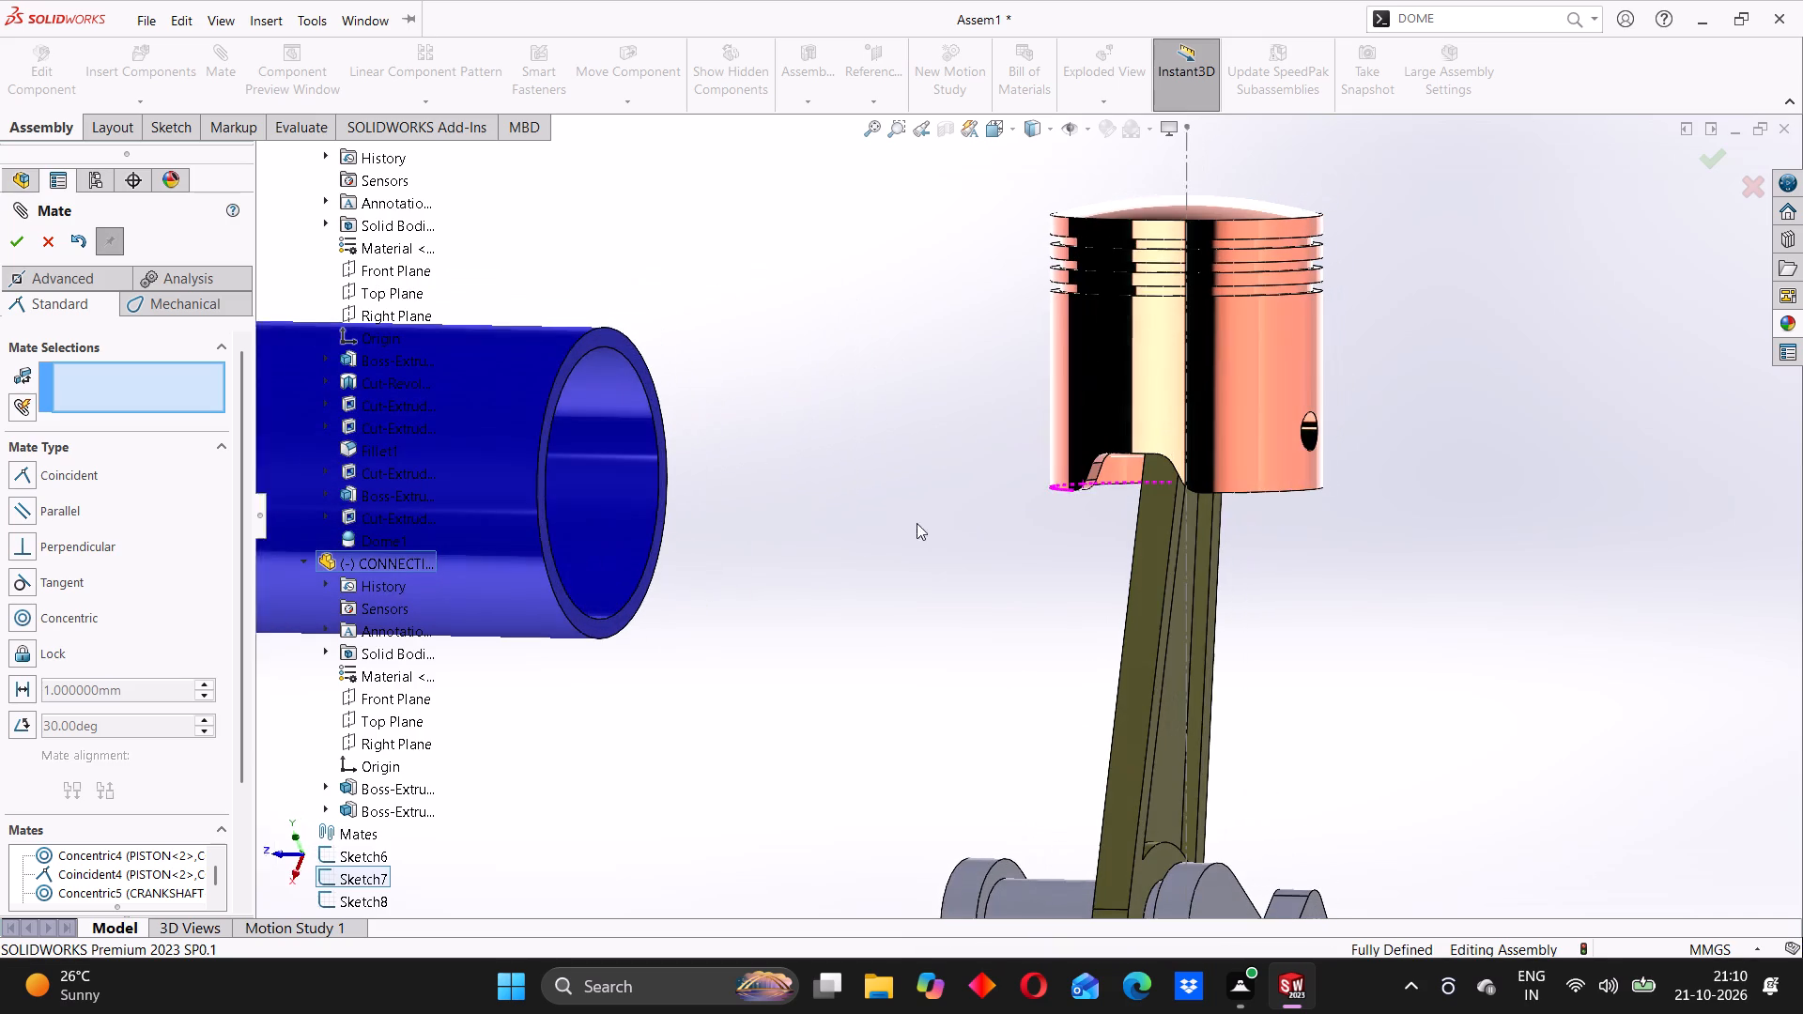
left_click(579, 491)
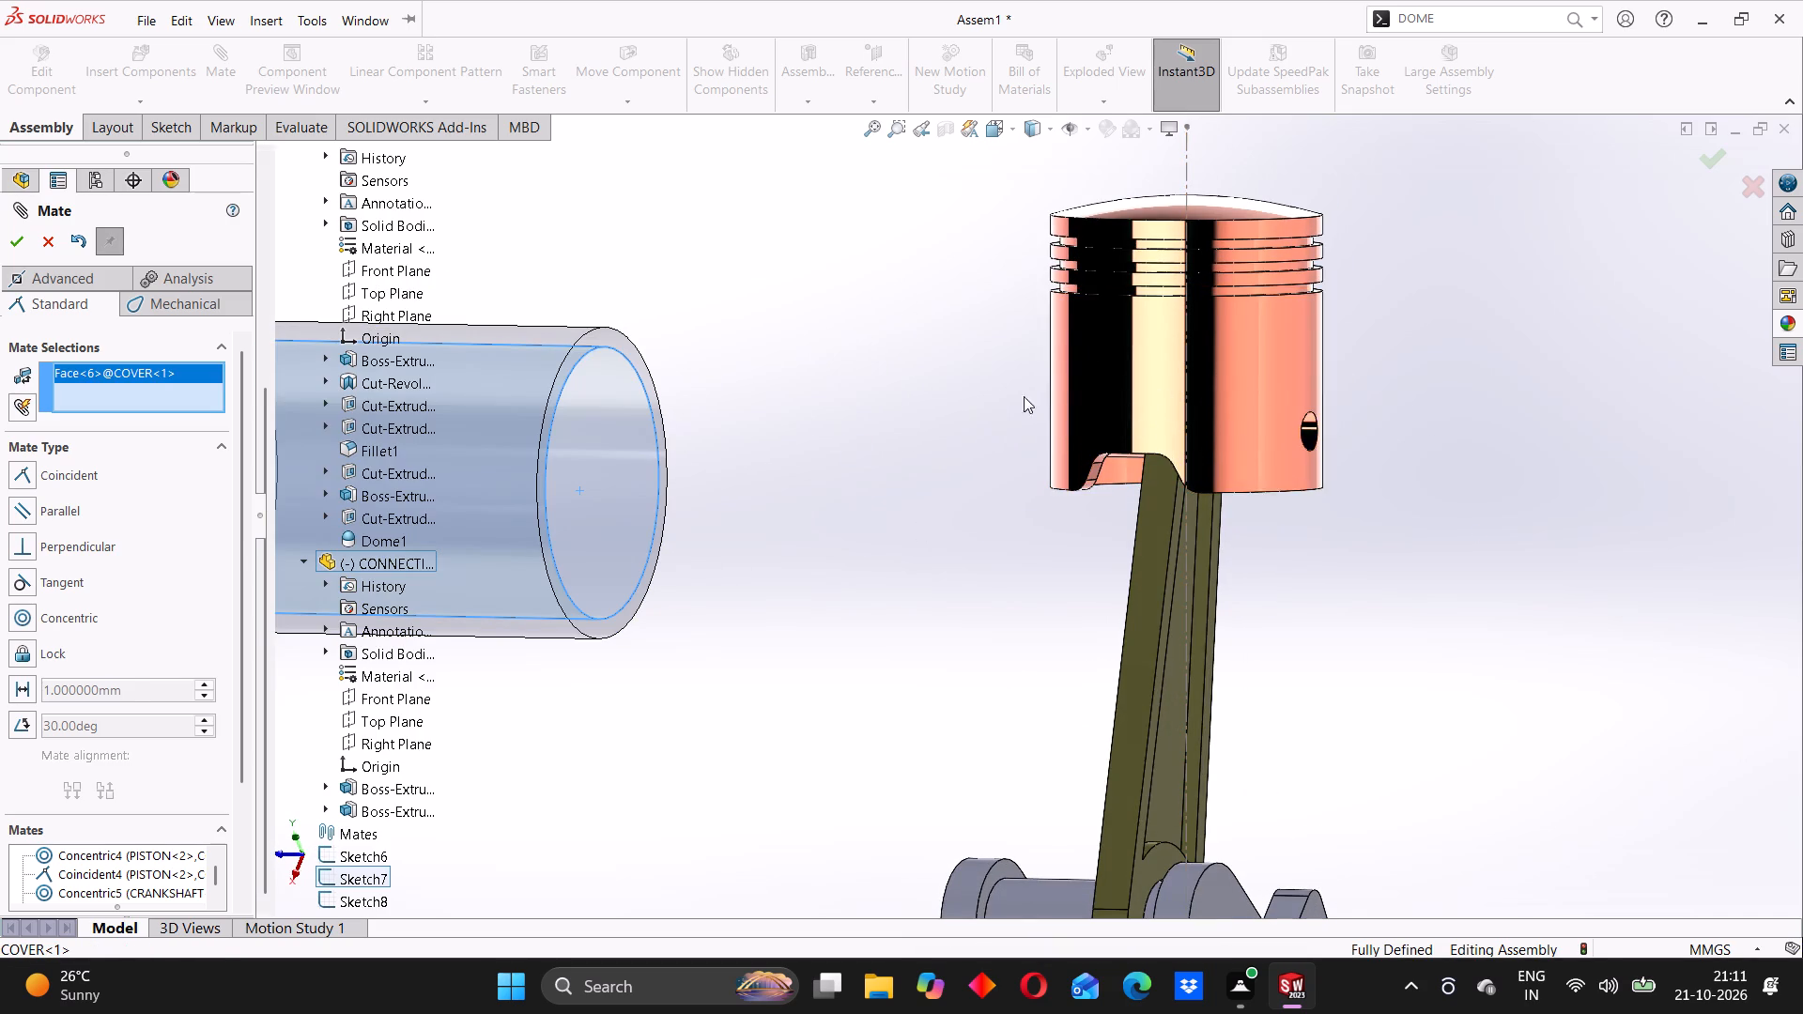
left_click(1211, 362)
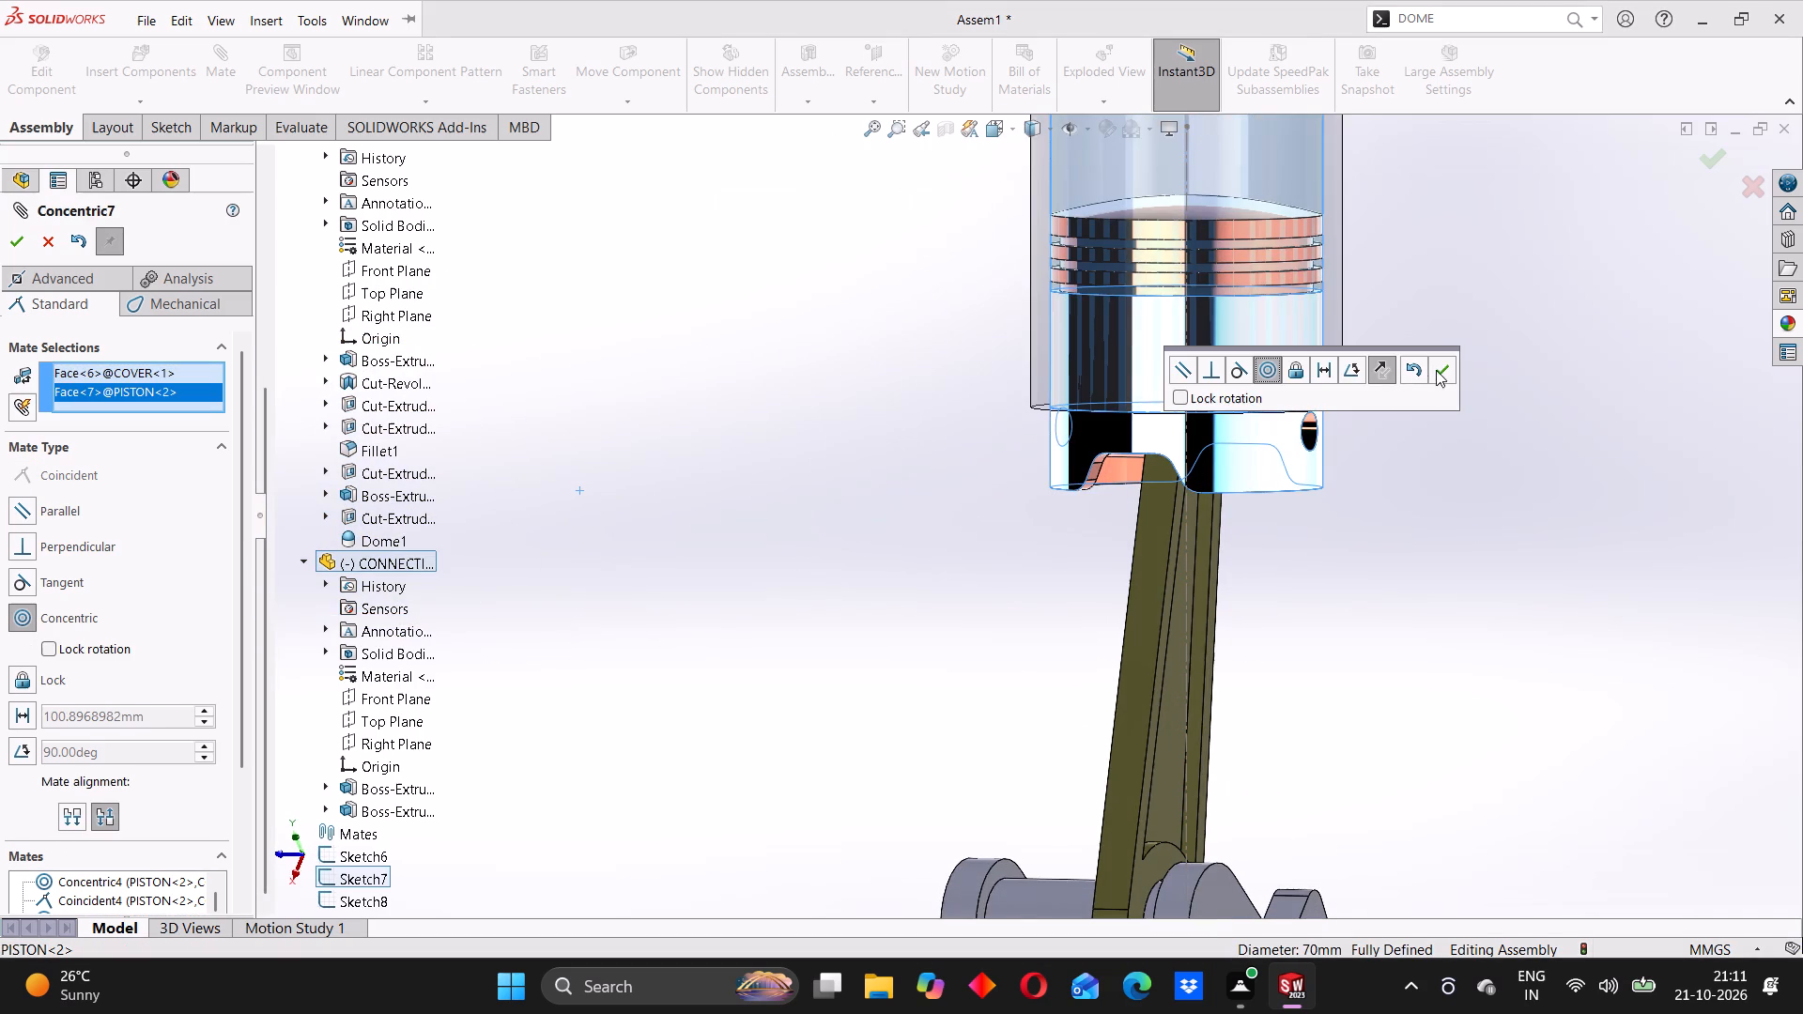
left_click(1443, 370)
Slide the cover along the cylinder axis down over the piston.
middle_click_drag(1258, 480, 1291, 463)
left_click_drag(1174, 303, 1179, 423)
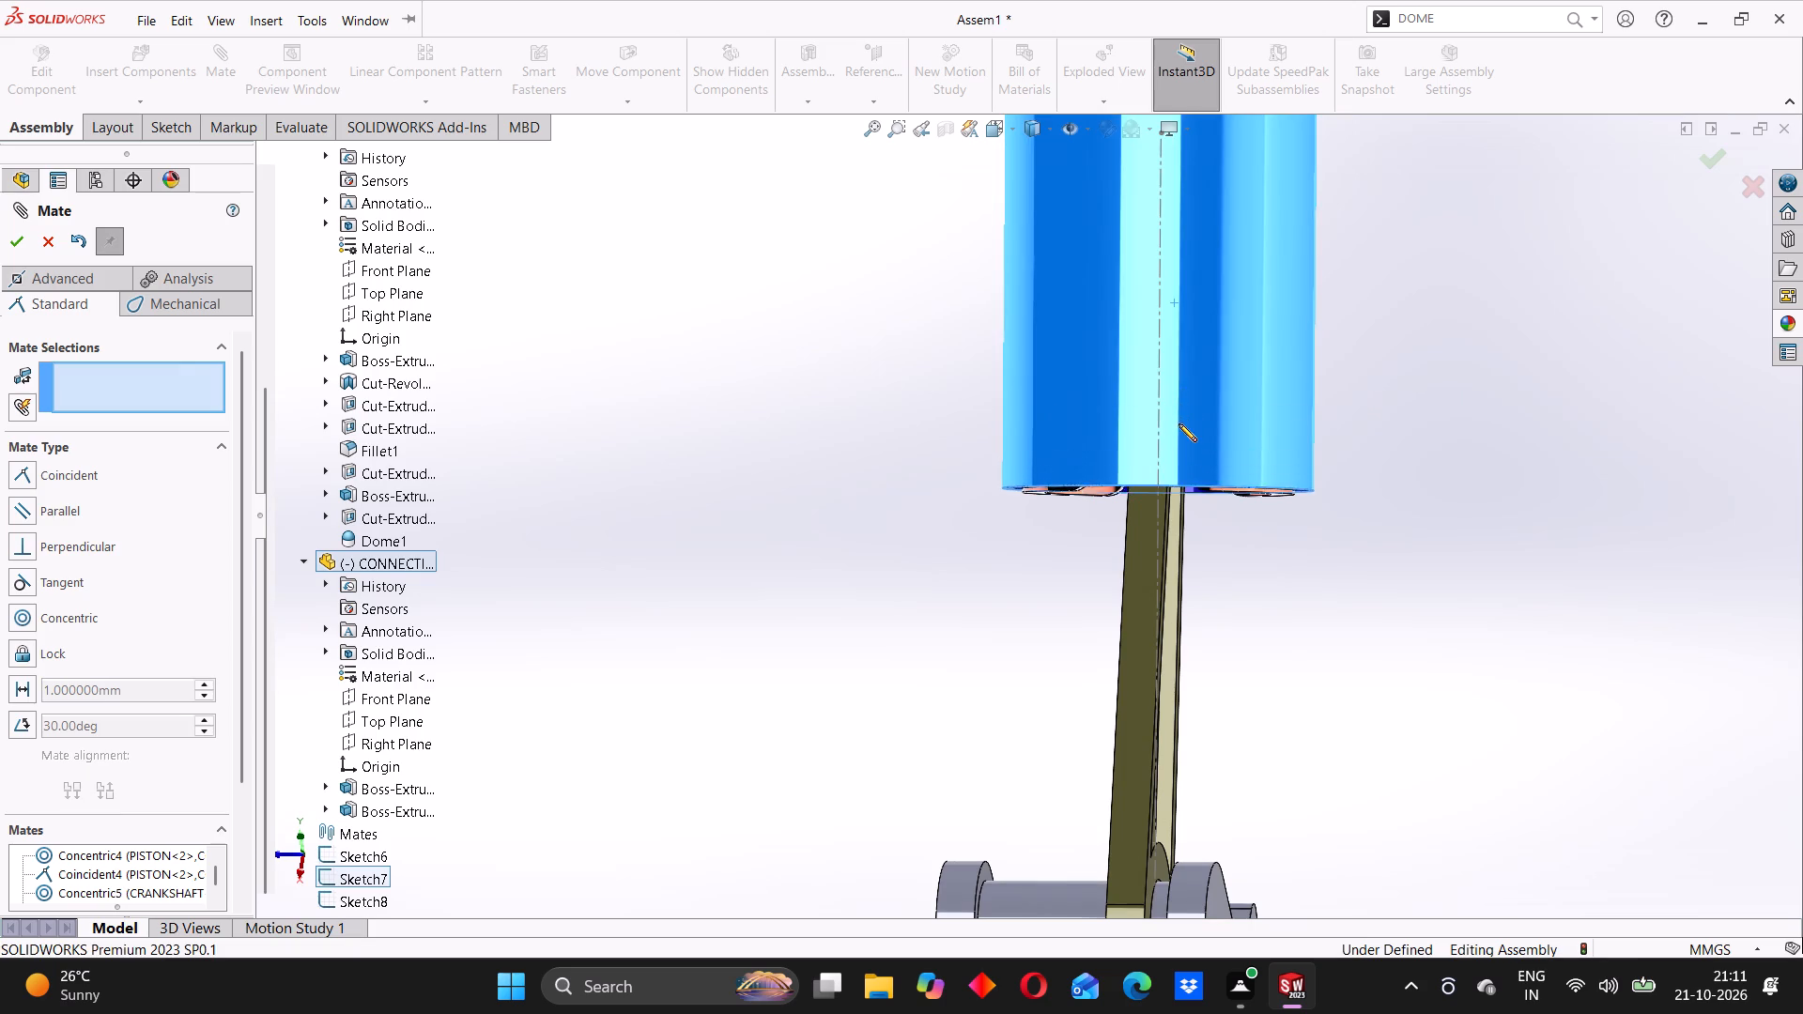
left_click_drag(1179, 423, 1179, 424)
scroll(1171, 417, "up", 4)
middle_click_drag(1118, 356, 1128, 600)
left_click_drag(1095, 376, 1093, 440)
Examine how the cover sits around the piston and connecting rod from above and below.
middle_click_drag(1071, 427, 1086, 371)
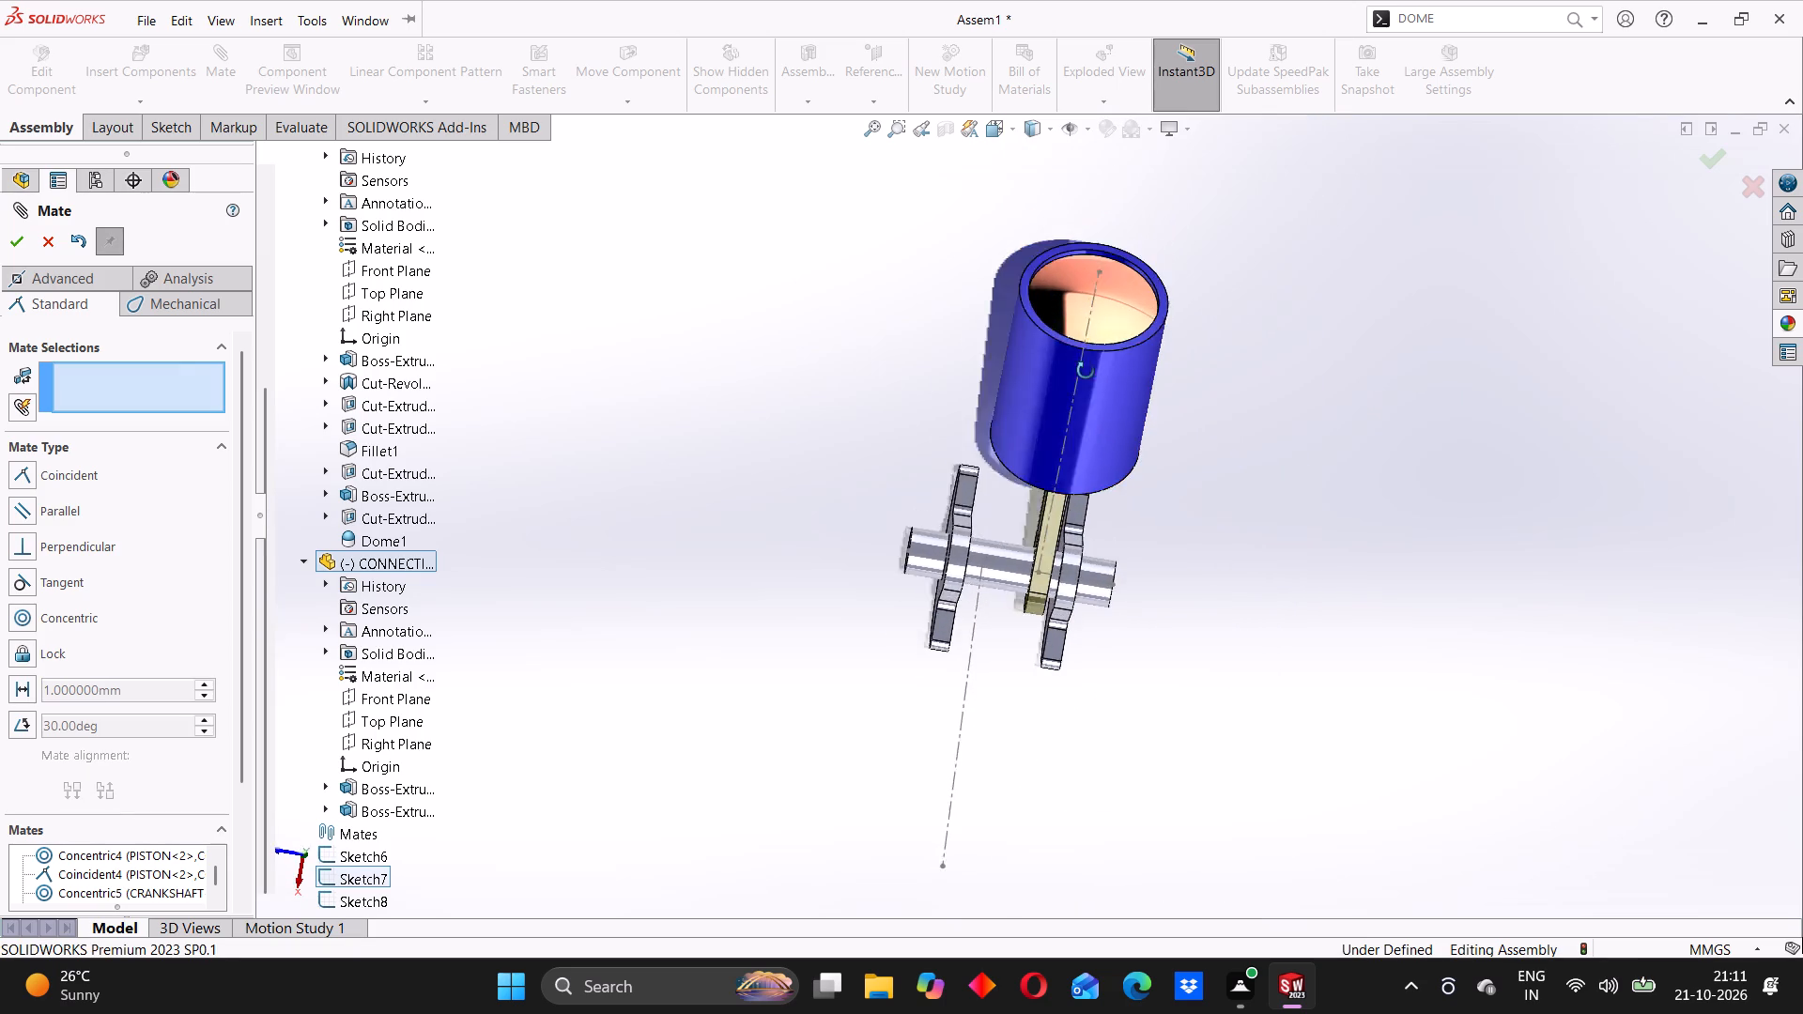
middle_click_drag(1086, 371, 1106, 244)
middle_click_drag(1047, 384, 1079, 208)
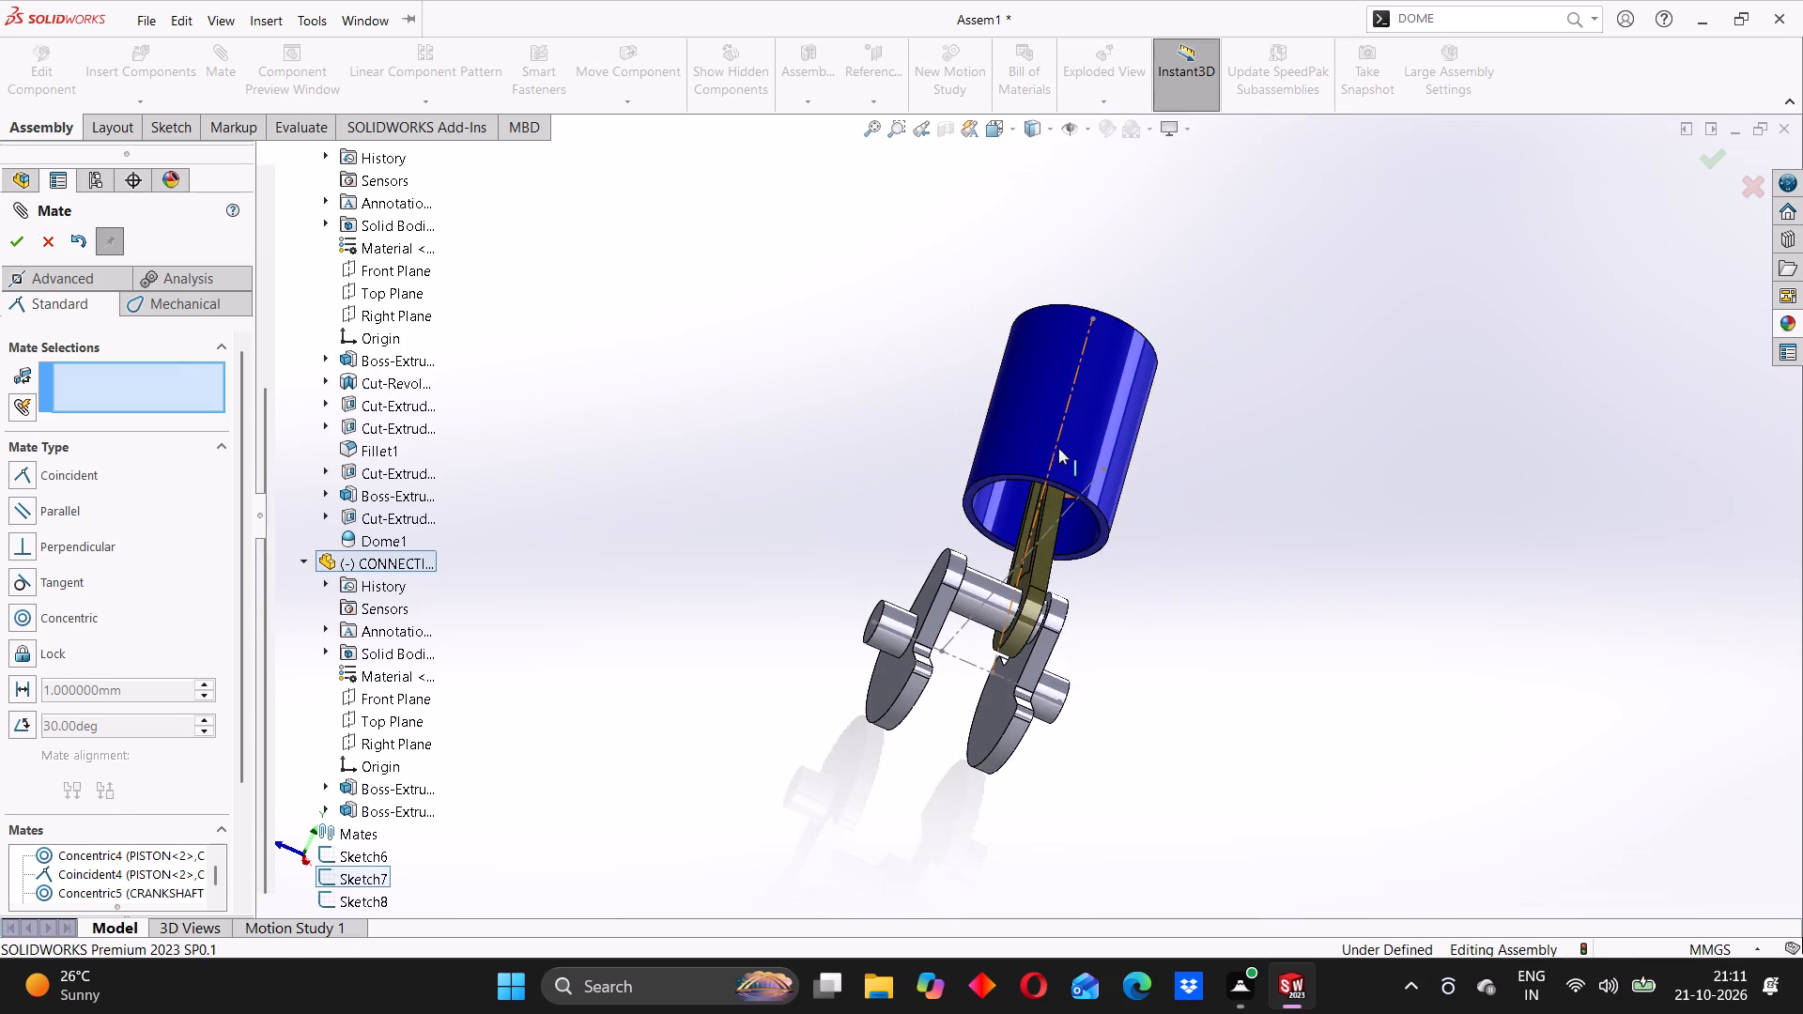
scroll(1058, 448, "down", 2)
middle_click_drag(1021, 476, 1022, 595)
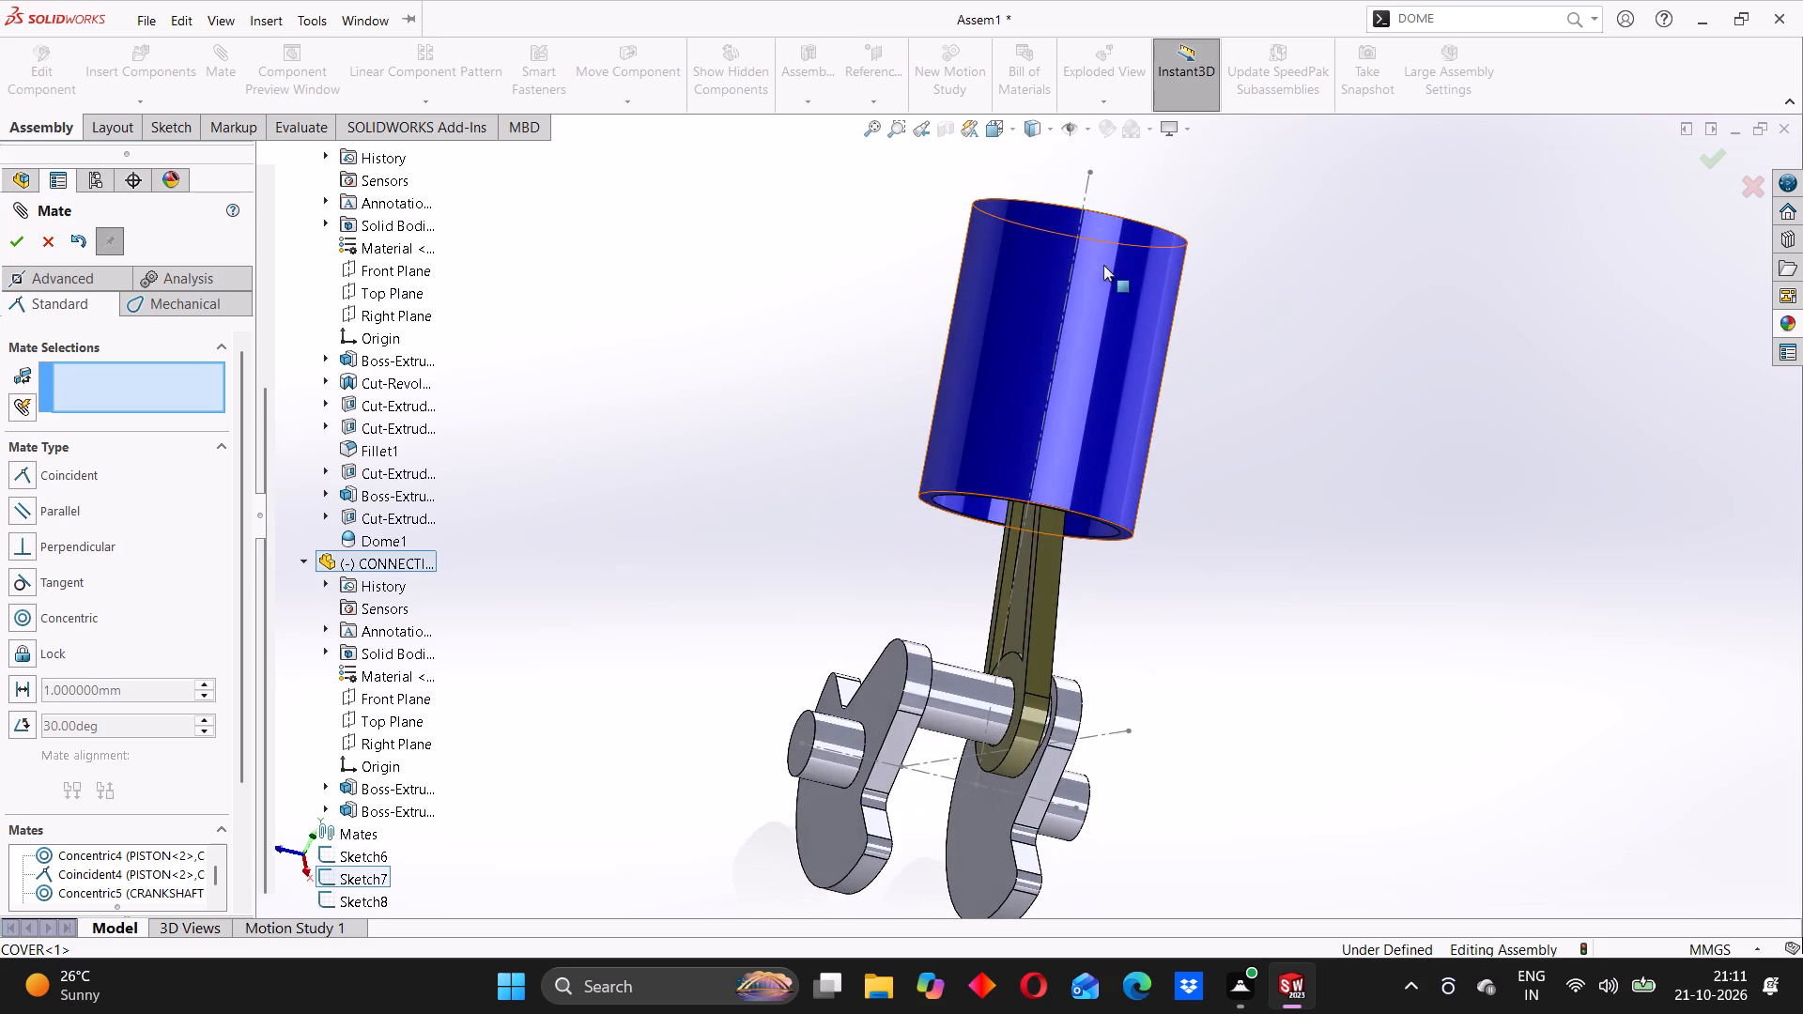
middle_click_drag(1103, 264, 1058, 431)
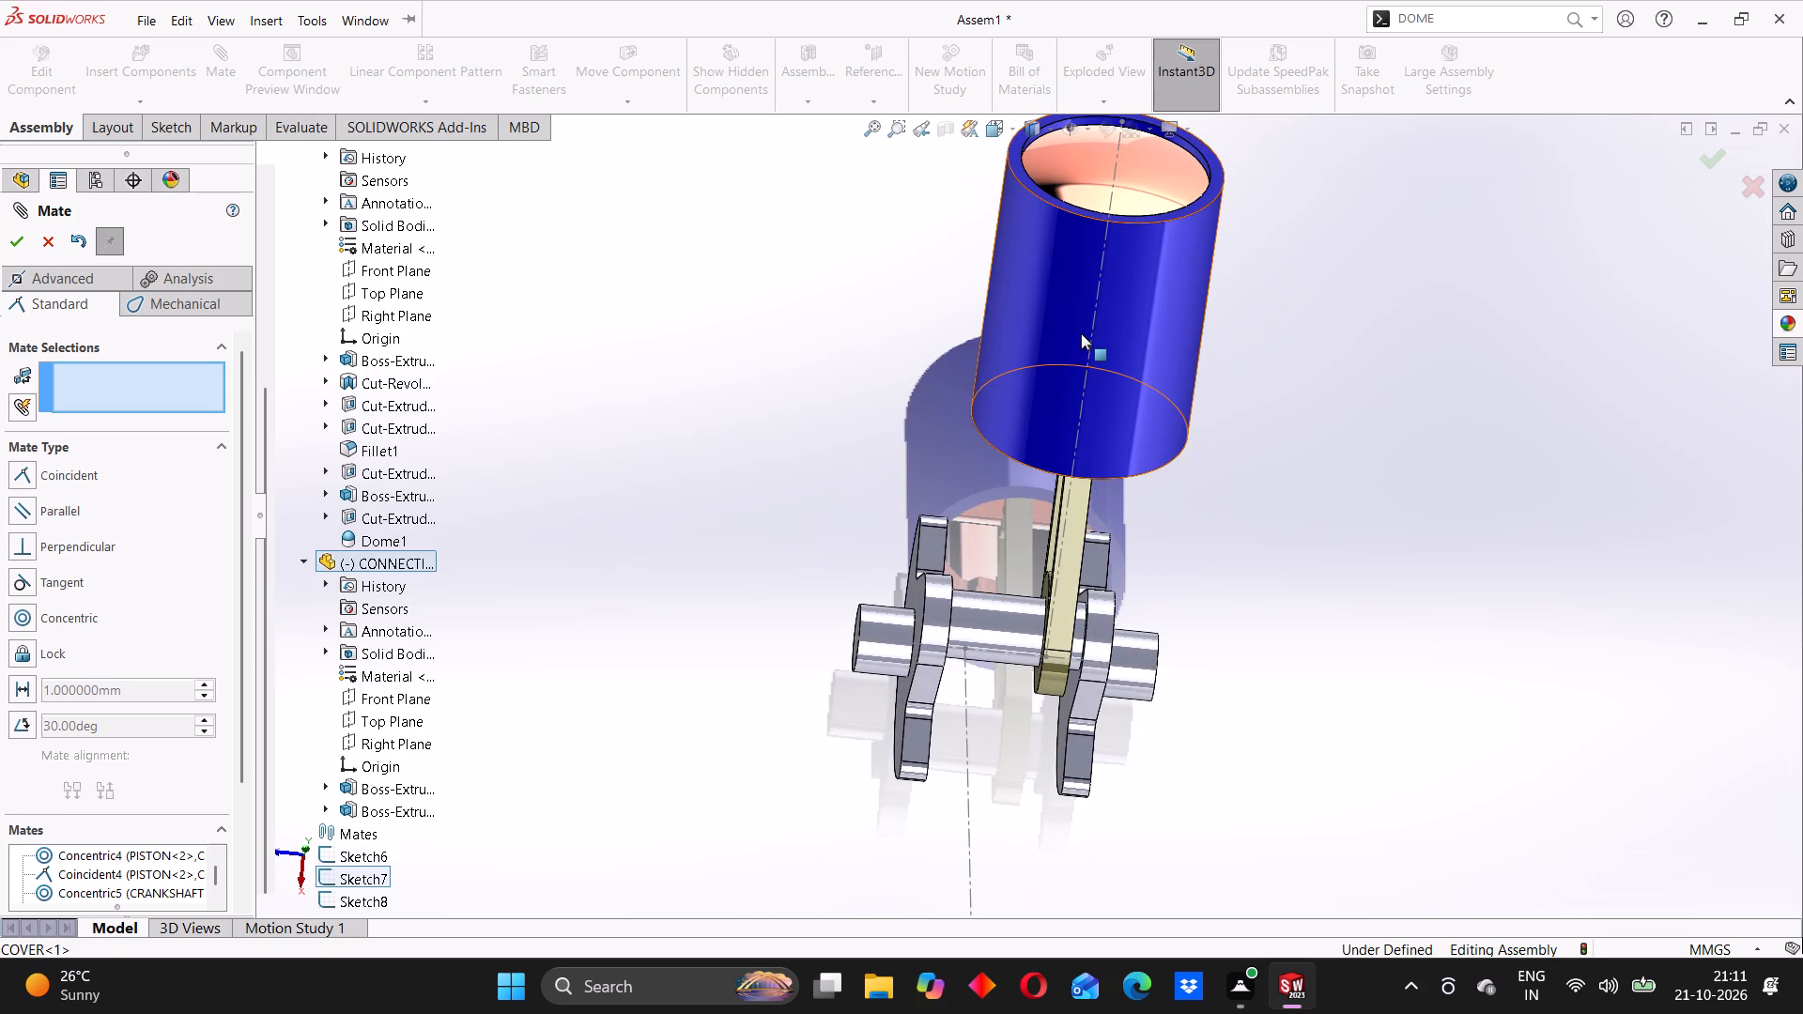
middle_click_drag(1082, 345, 1133, 207)
scroll(1034, 366, "down", 2)
middle_click_drag(1011, 396, 1085, 315)
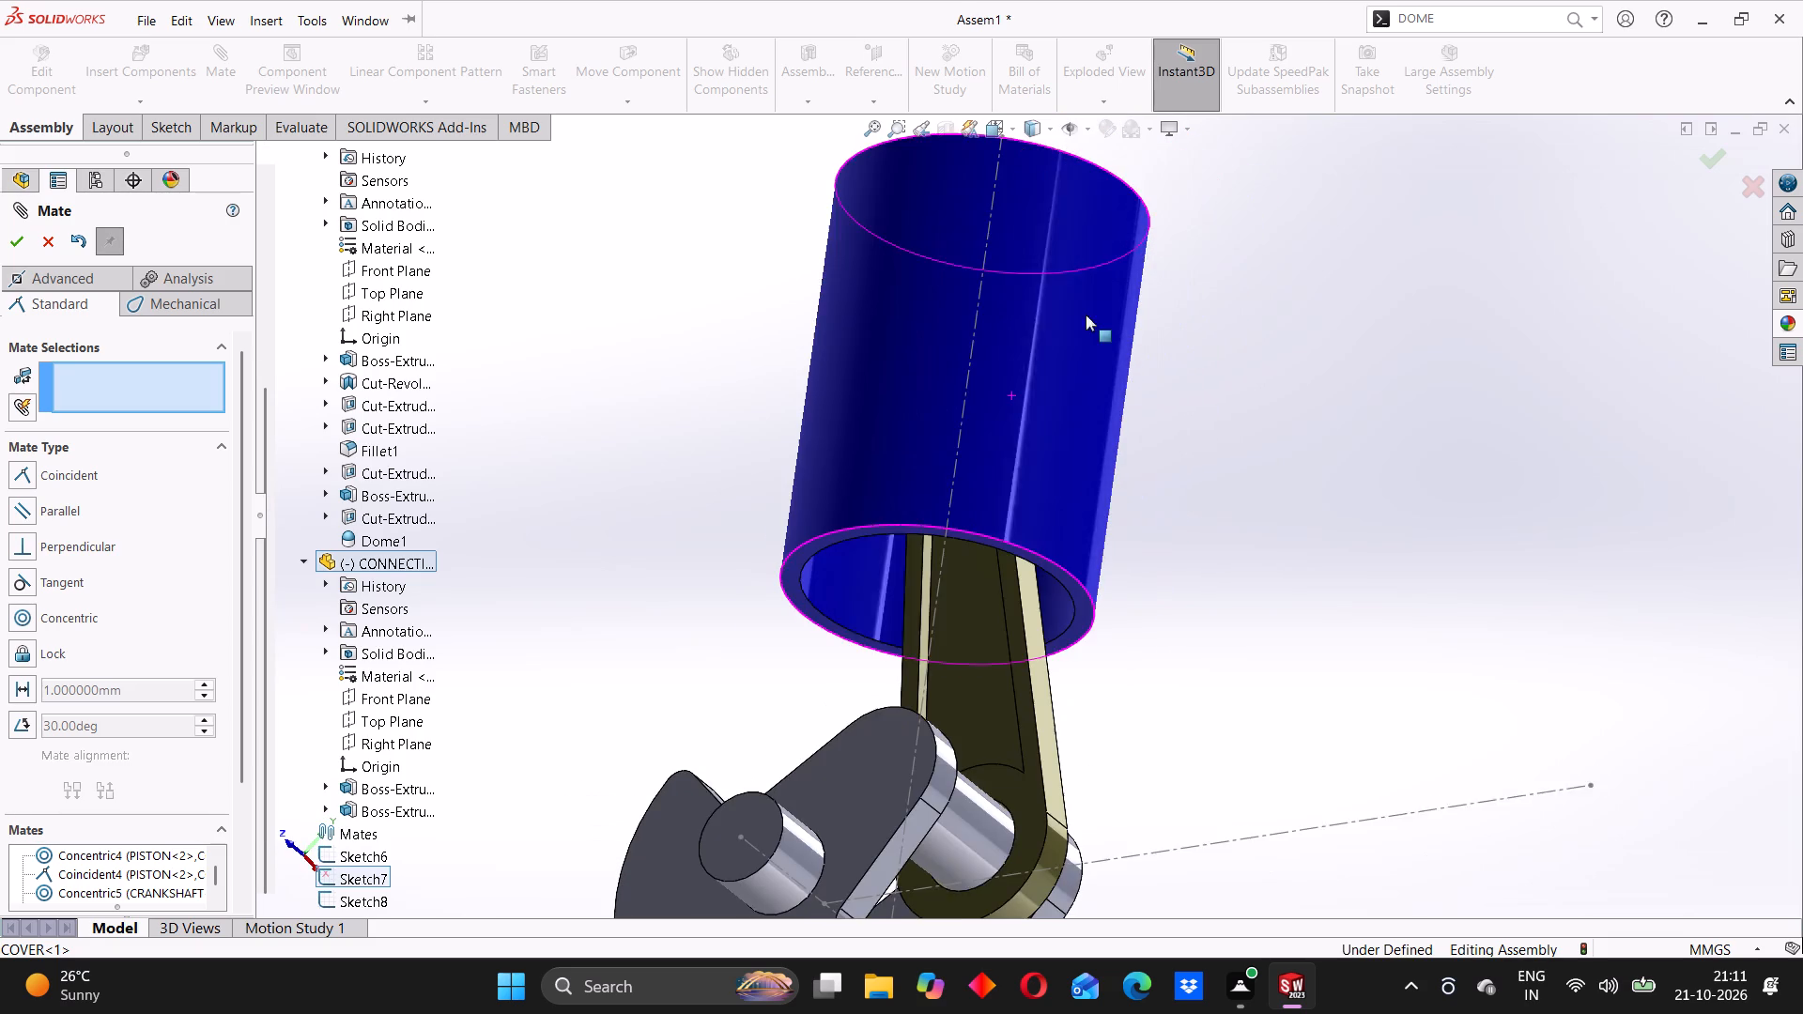
left_click(670, 425)
middle_click_drag(778, 461, 826, 393)
left_click(625, 449)
Raise the cover to expose the piston skirt and add a coincident mate between their bottom faces.
left_click_drag(842, 446, 835, 383)
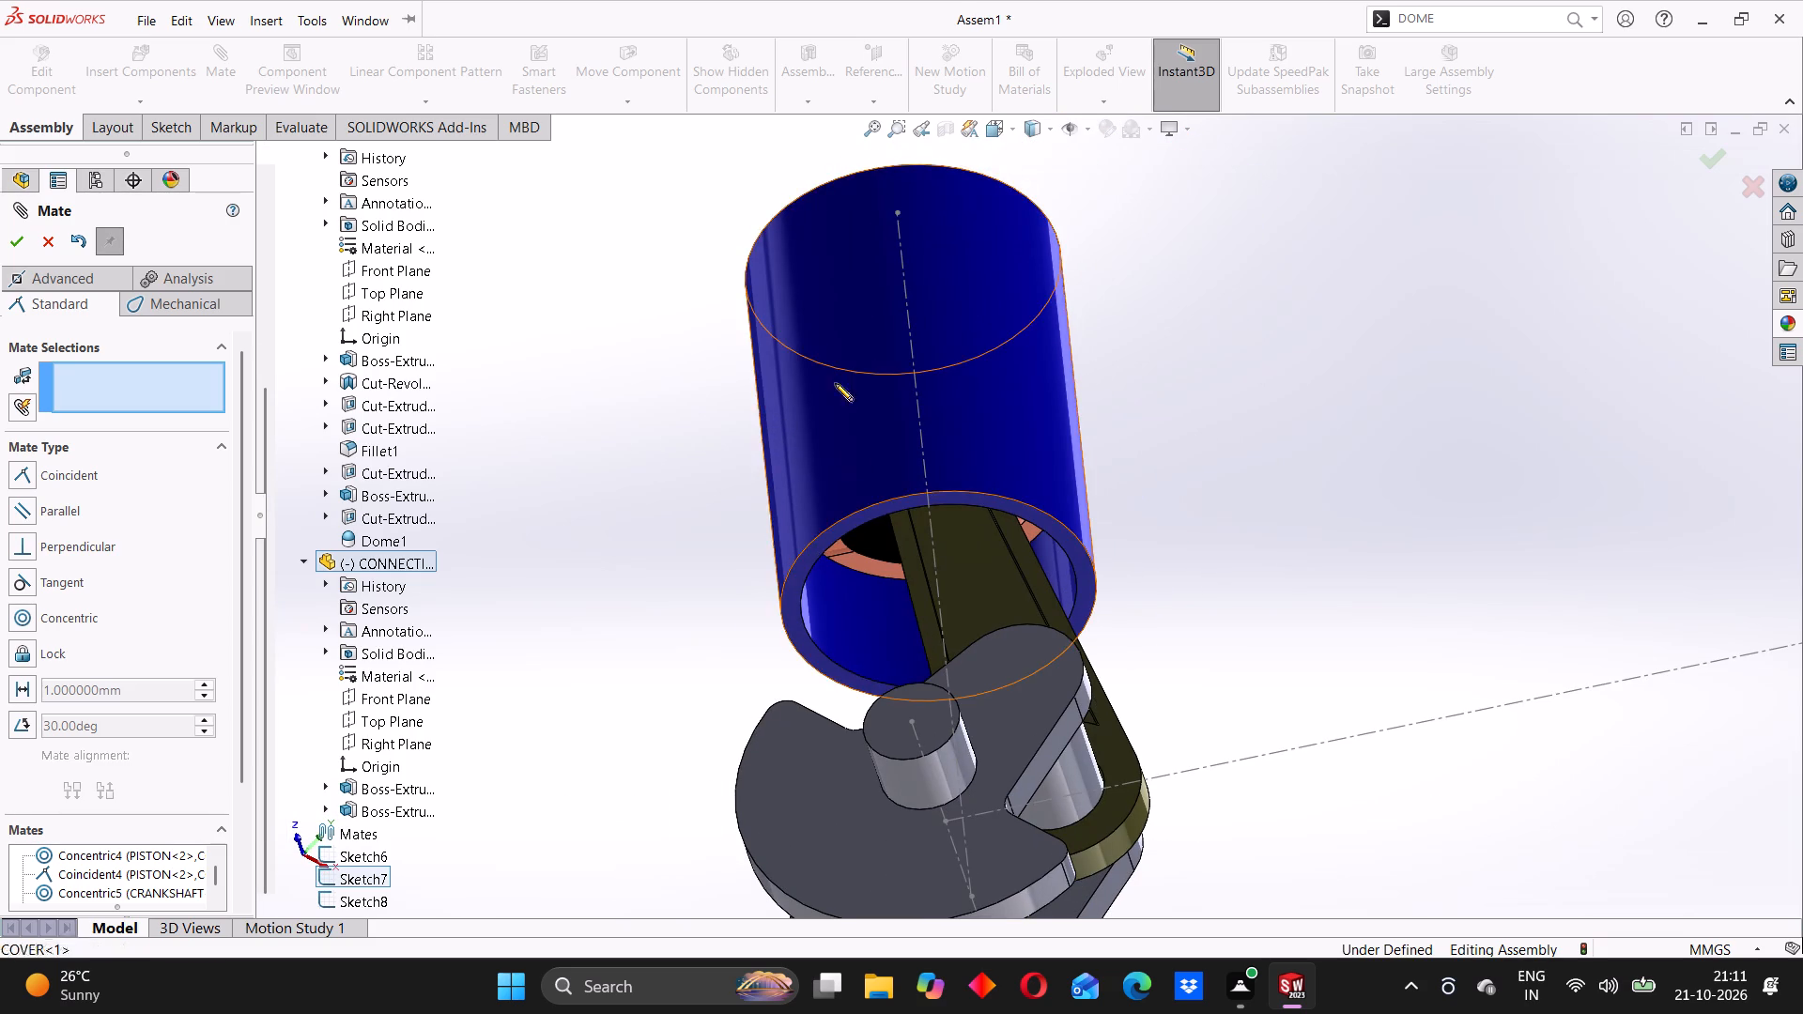
left_click_drag(835, 383, 814, 279)
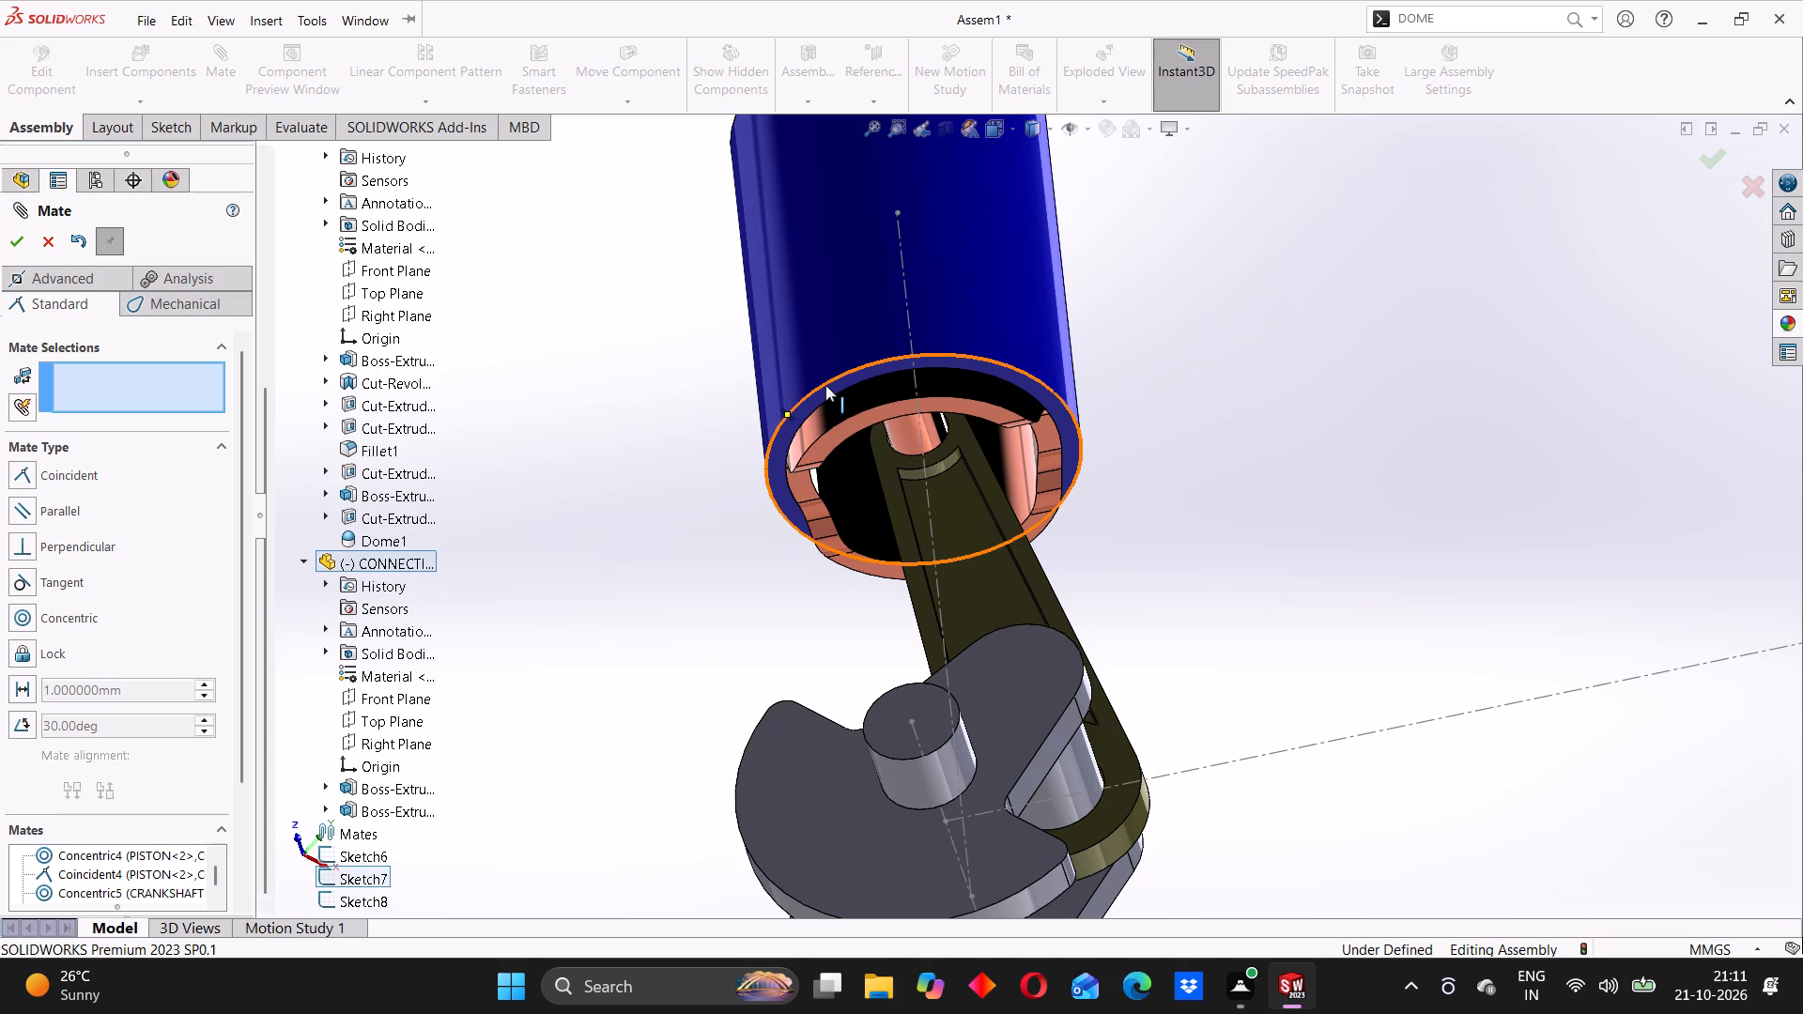
scroll(820, 391, "down", 5)
left_click(624, 421)
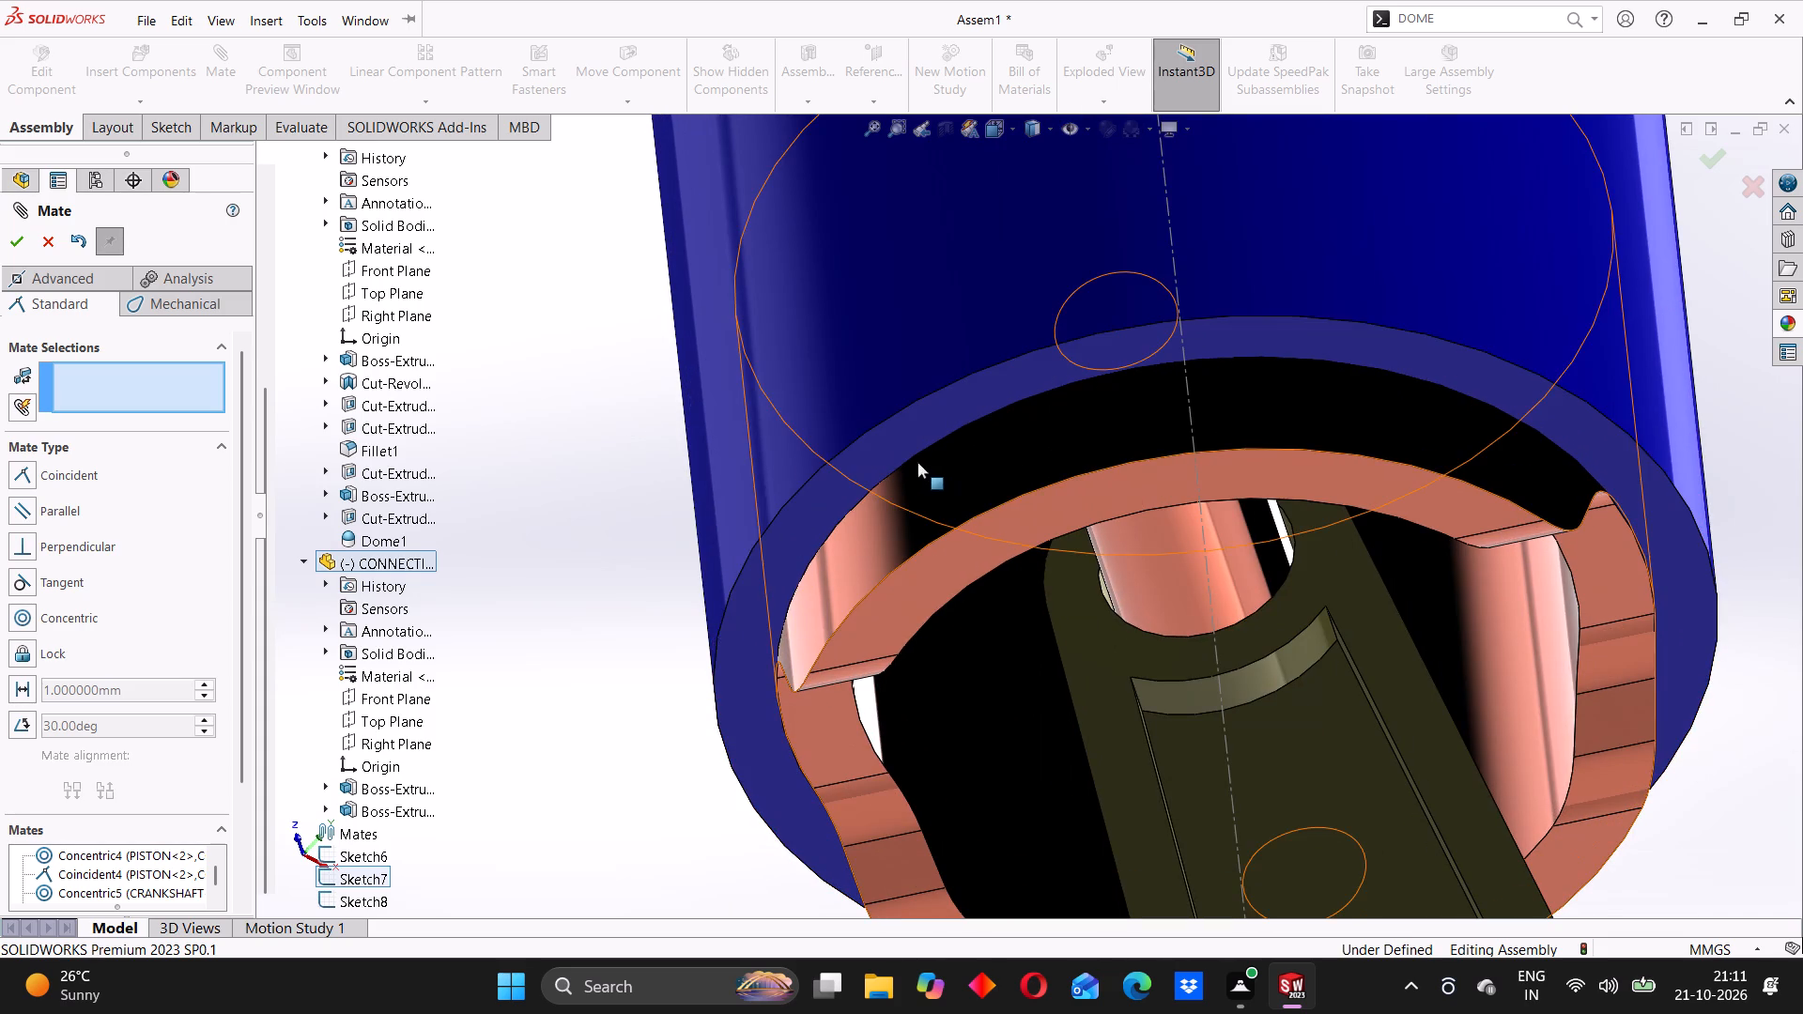
left_click(900, 449)
left_click(924, 573)
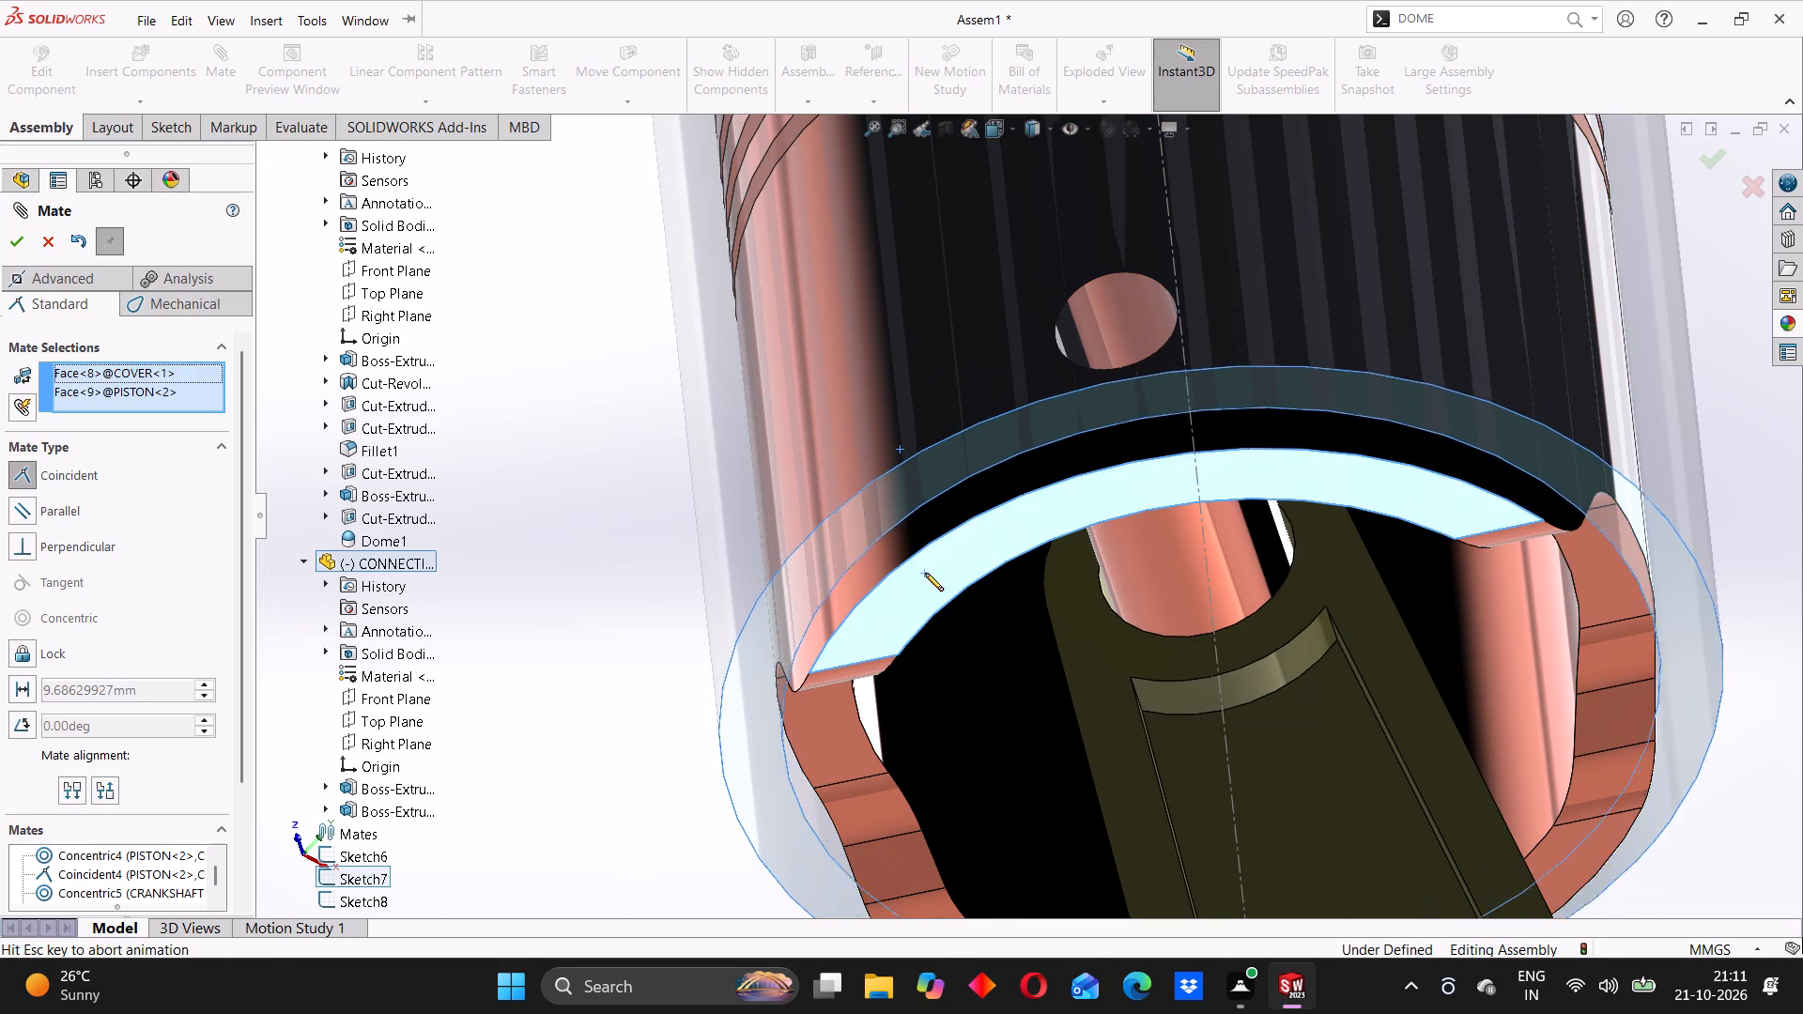
left_click(1184, 606)
Try to turn the crank web and swing the connecting rod to check the mechanism's motion.
scroll(1138, 539, "up", 4)
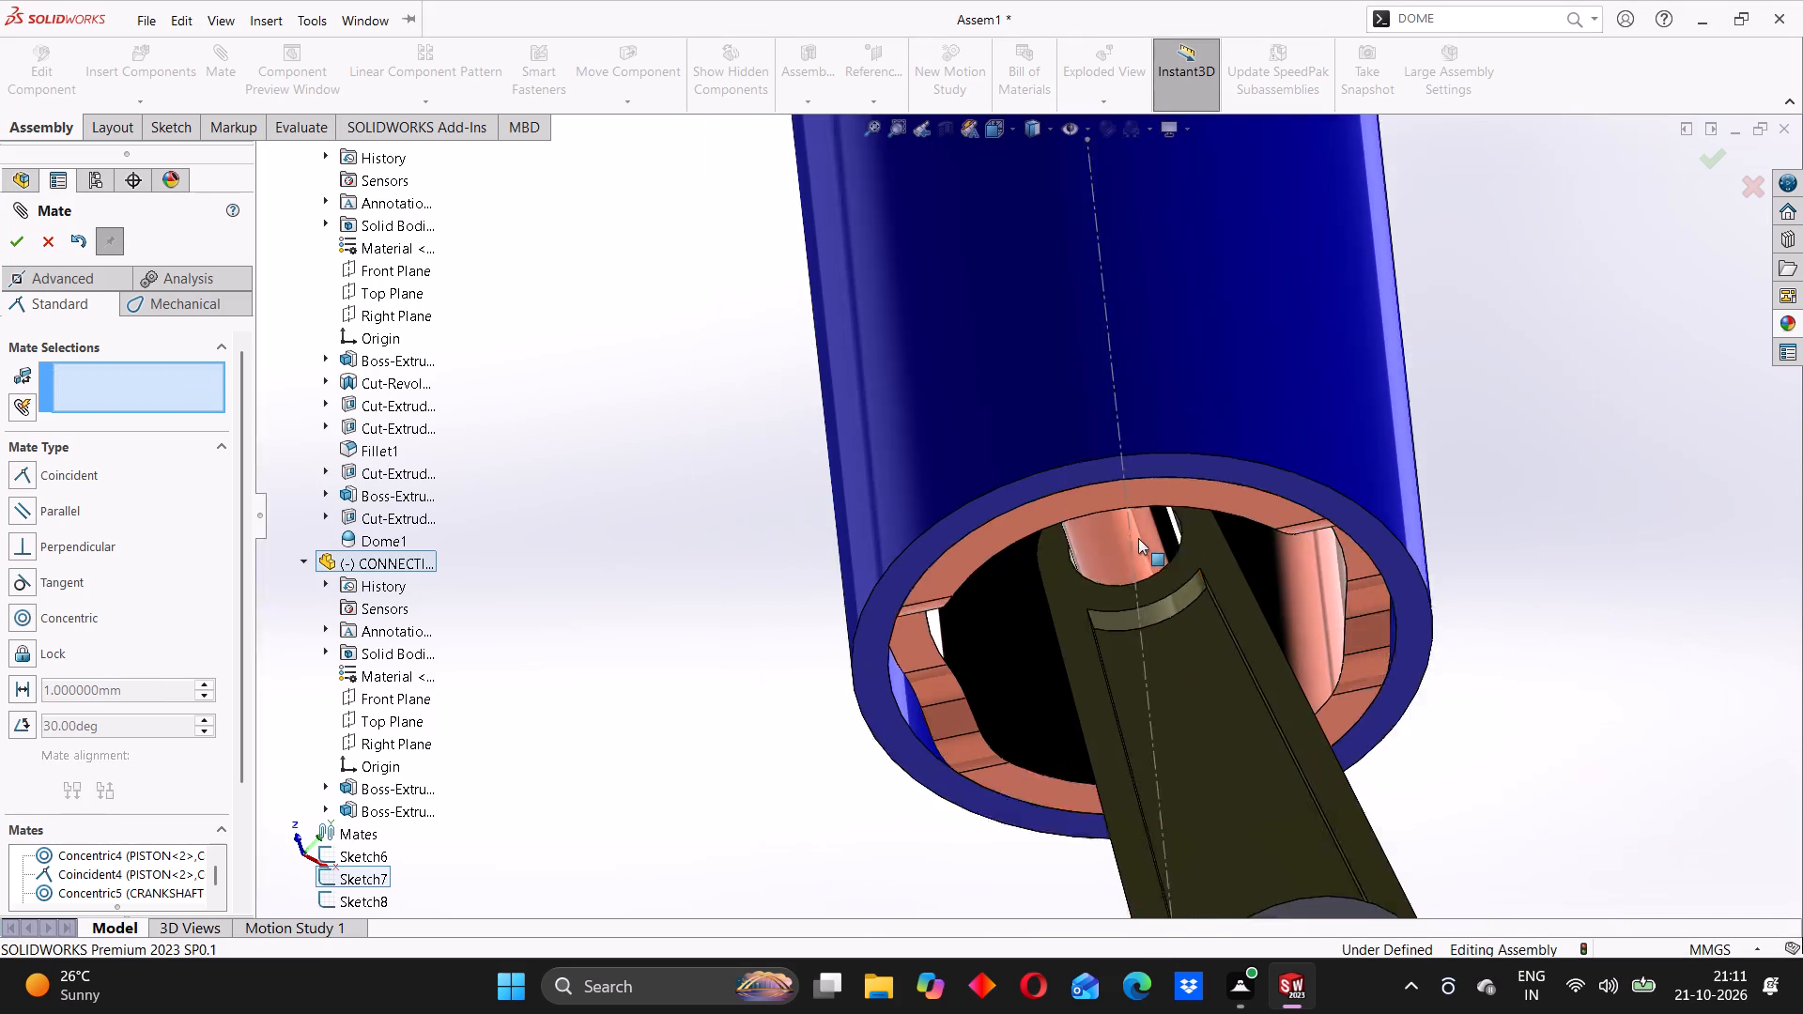
scroll(1174, 496, "up", 3)
middle_click_drag(1204, 573, 1102, 637)
scroll(1067, 639, "up", 5)
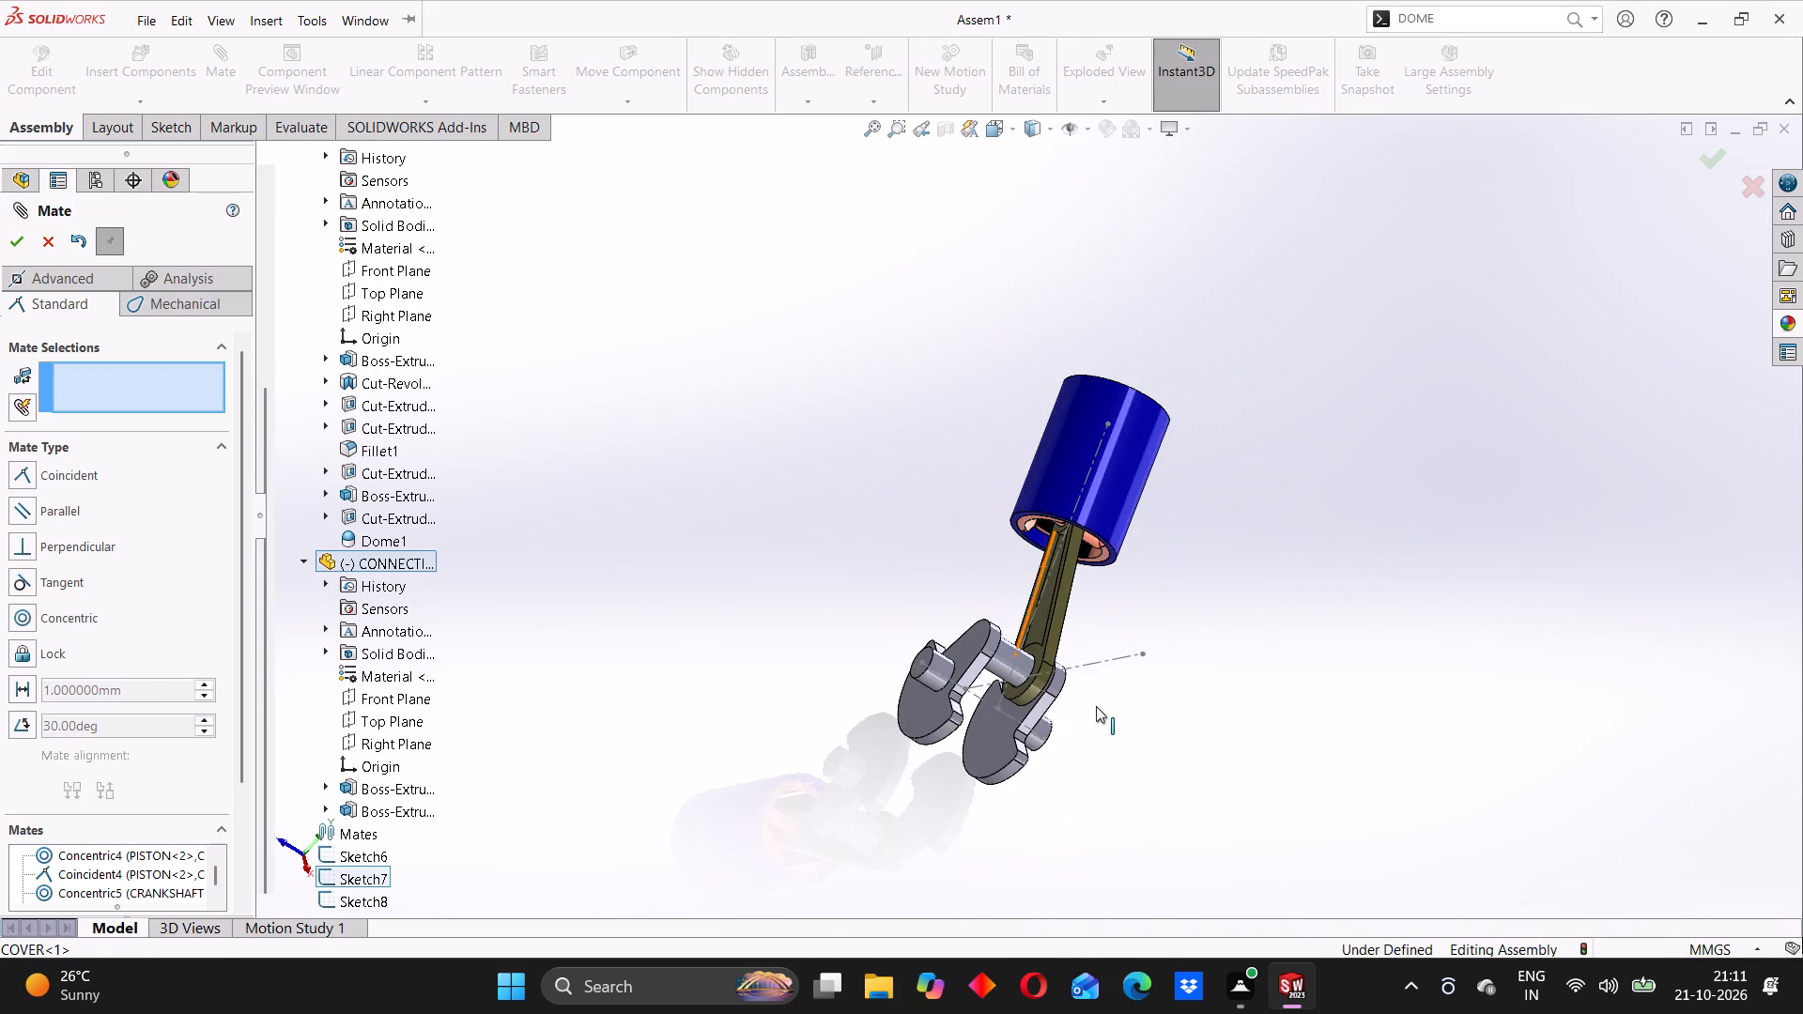
middle_click_drag(1096, 706, 938, 643)
left_click_drag(1060, 696, 1083, 696)
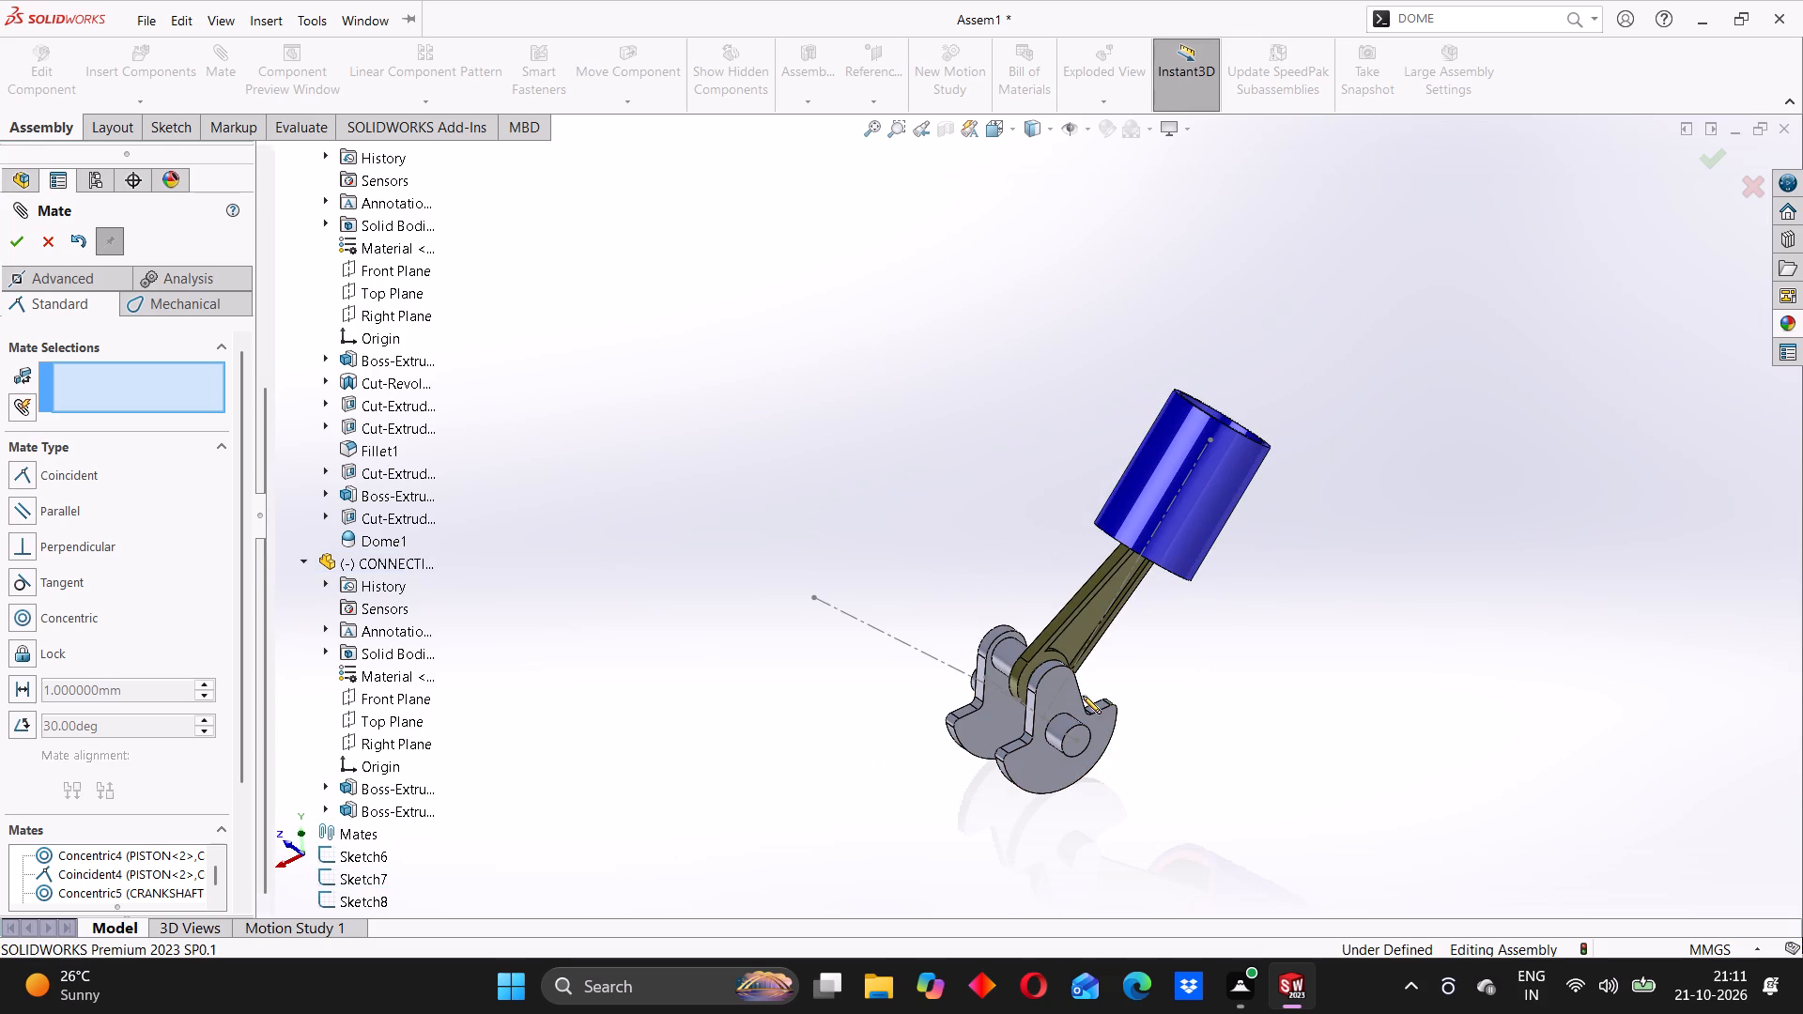
left_click_drag(1083, 696, 1094, 694)
left_click_drag(1100, 595, 1052, 576)
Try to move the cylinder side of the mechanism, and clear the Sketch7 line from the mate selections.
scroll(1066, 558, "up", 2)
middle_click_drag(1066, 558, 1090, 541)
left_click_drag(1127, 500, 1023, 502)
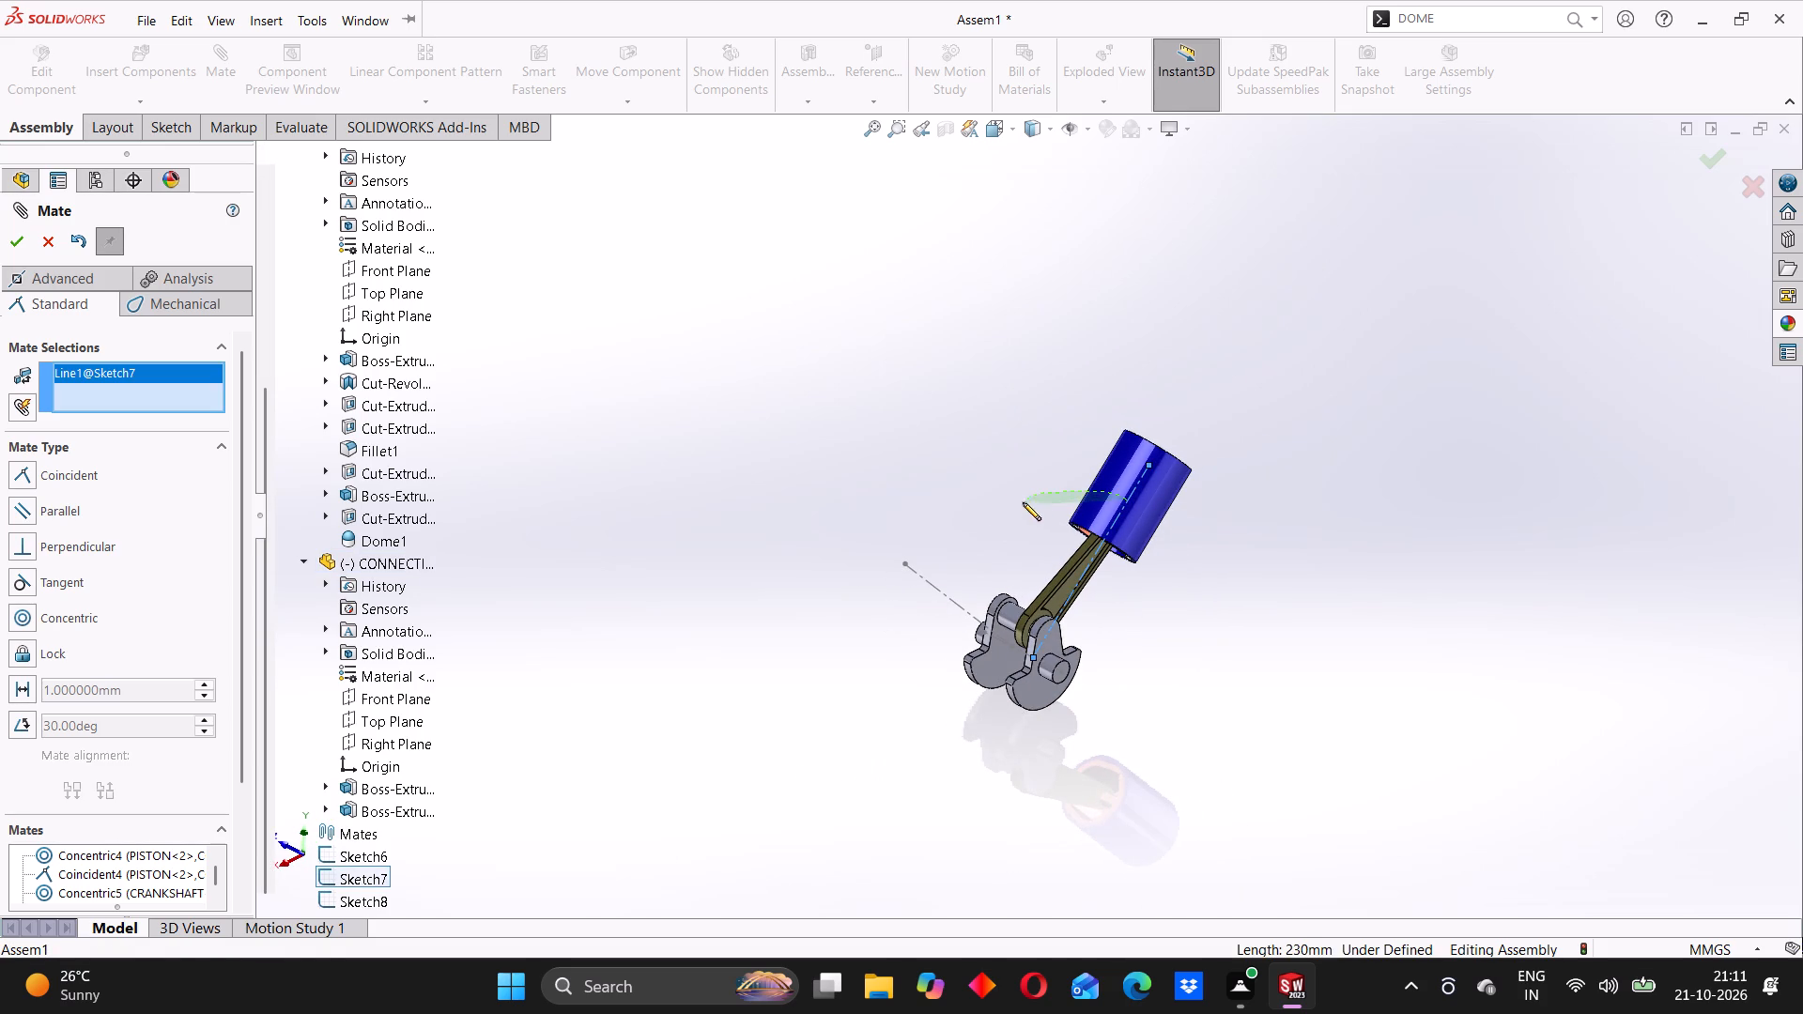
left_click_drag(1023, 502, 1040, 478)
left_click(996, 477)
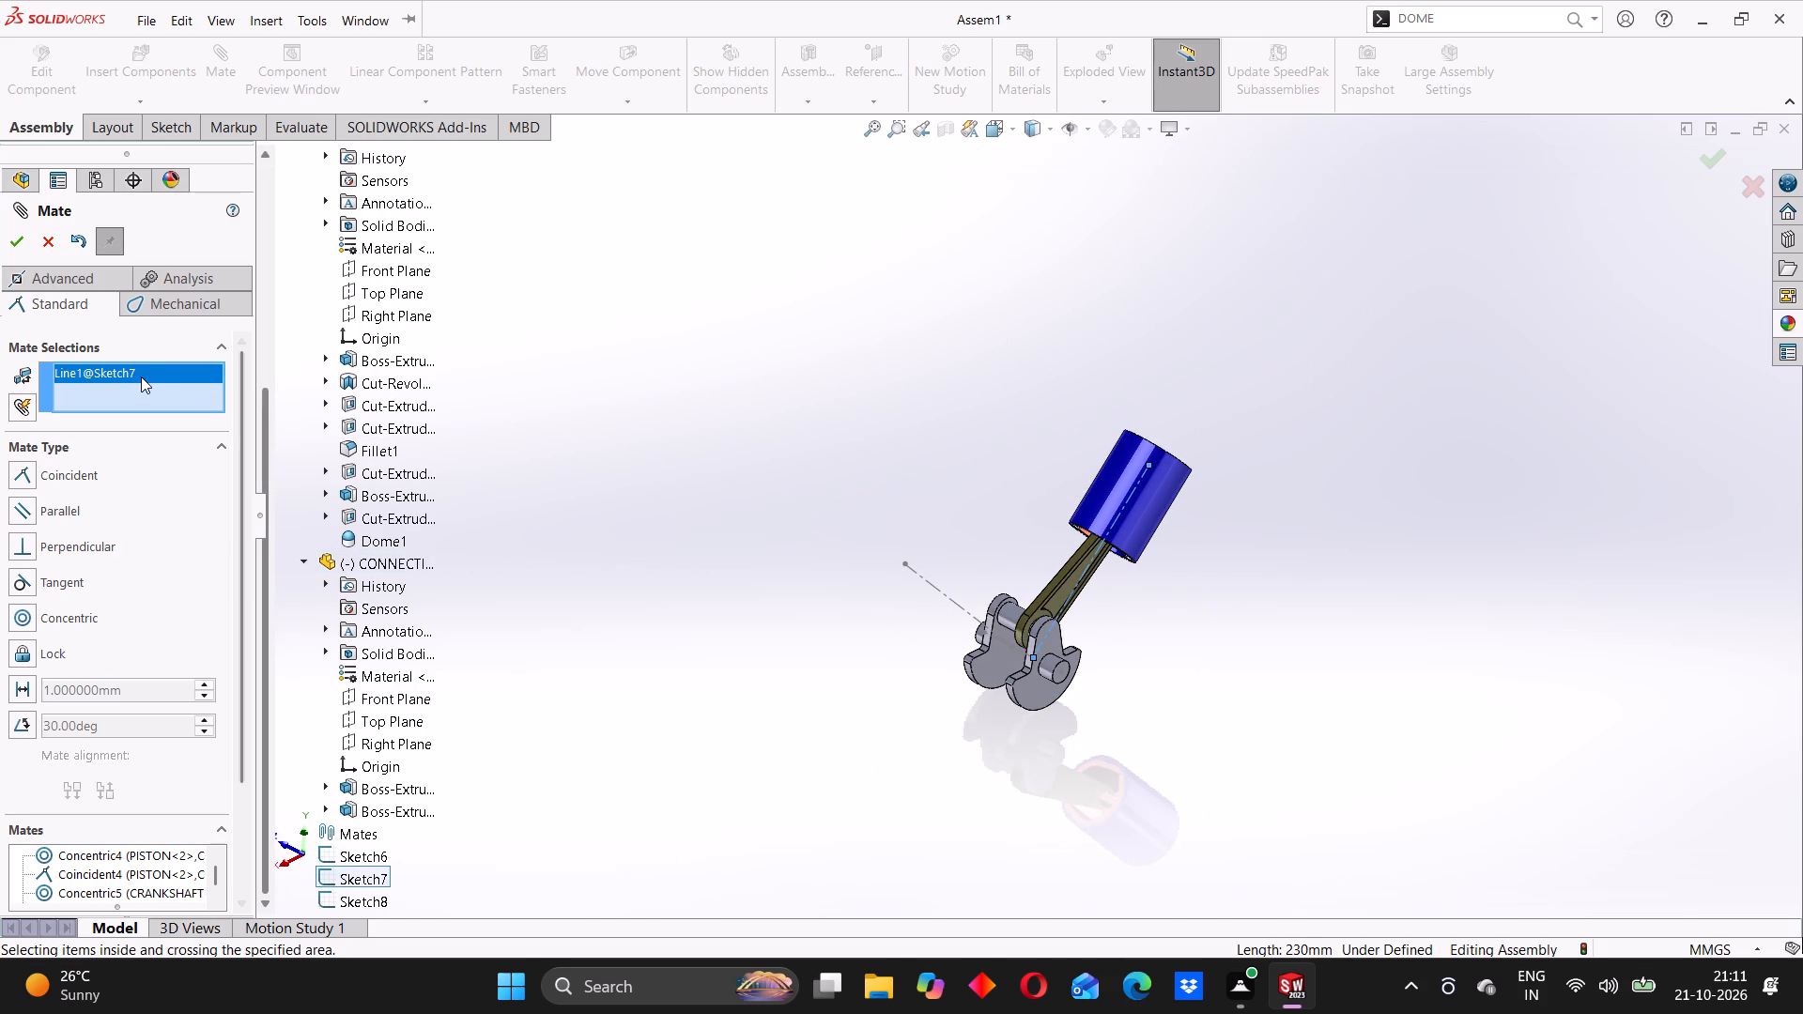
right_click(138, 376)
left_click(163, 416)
Try to swing the connecting rod on the crankpin while examining the crank and rod up close.
middle_click_drag(1031, 447, 997, 453)
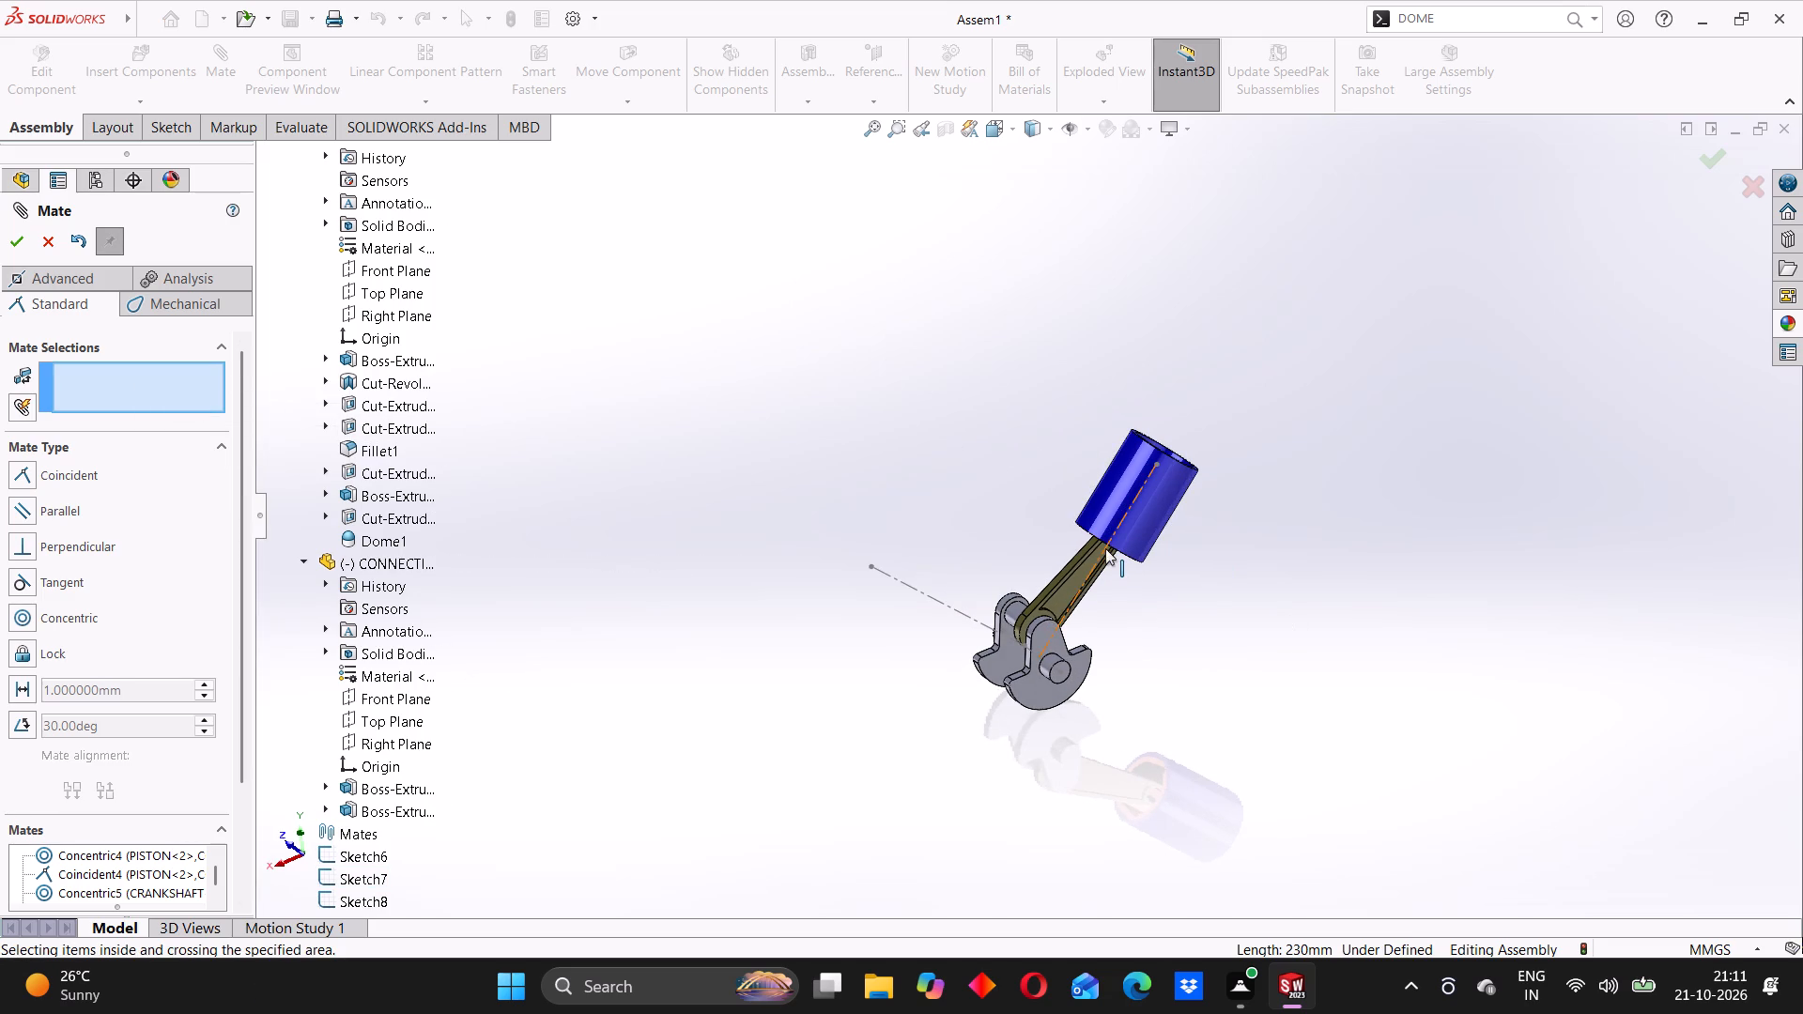
scroll(1105, 548, "down", 2)
middle_click_drag(1188, 651, 1093, 571)
scroll(1033, 557, "down", 3)
left_click_drag(1045, 639, 1005, 619)
left_click(908, 545)
middle_click_drag(993, 578, 1133, 645)
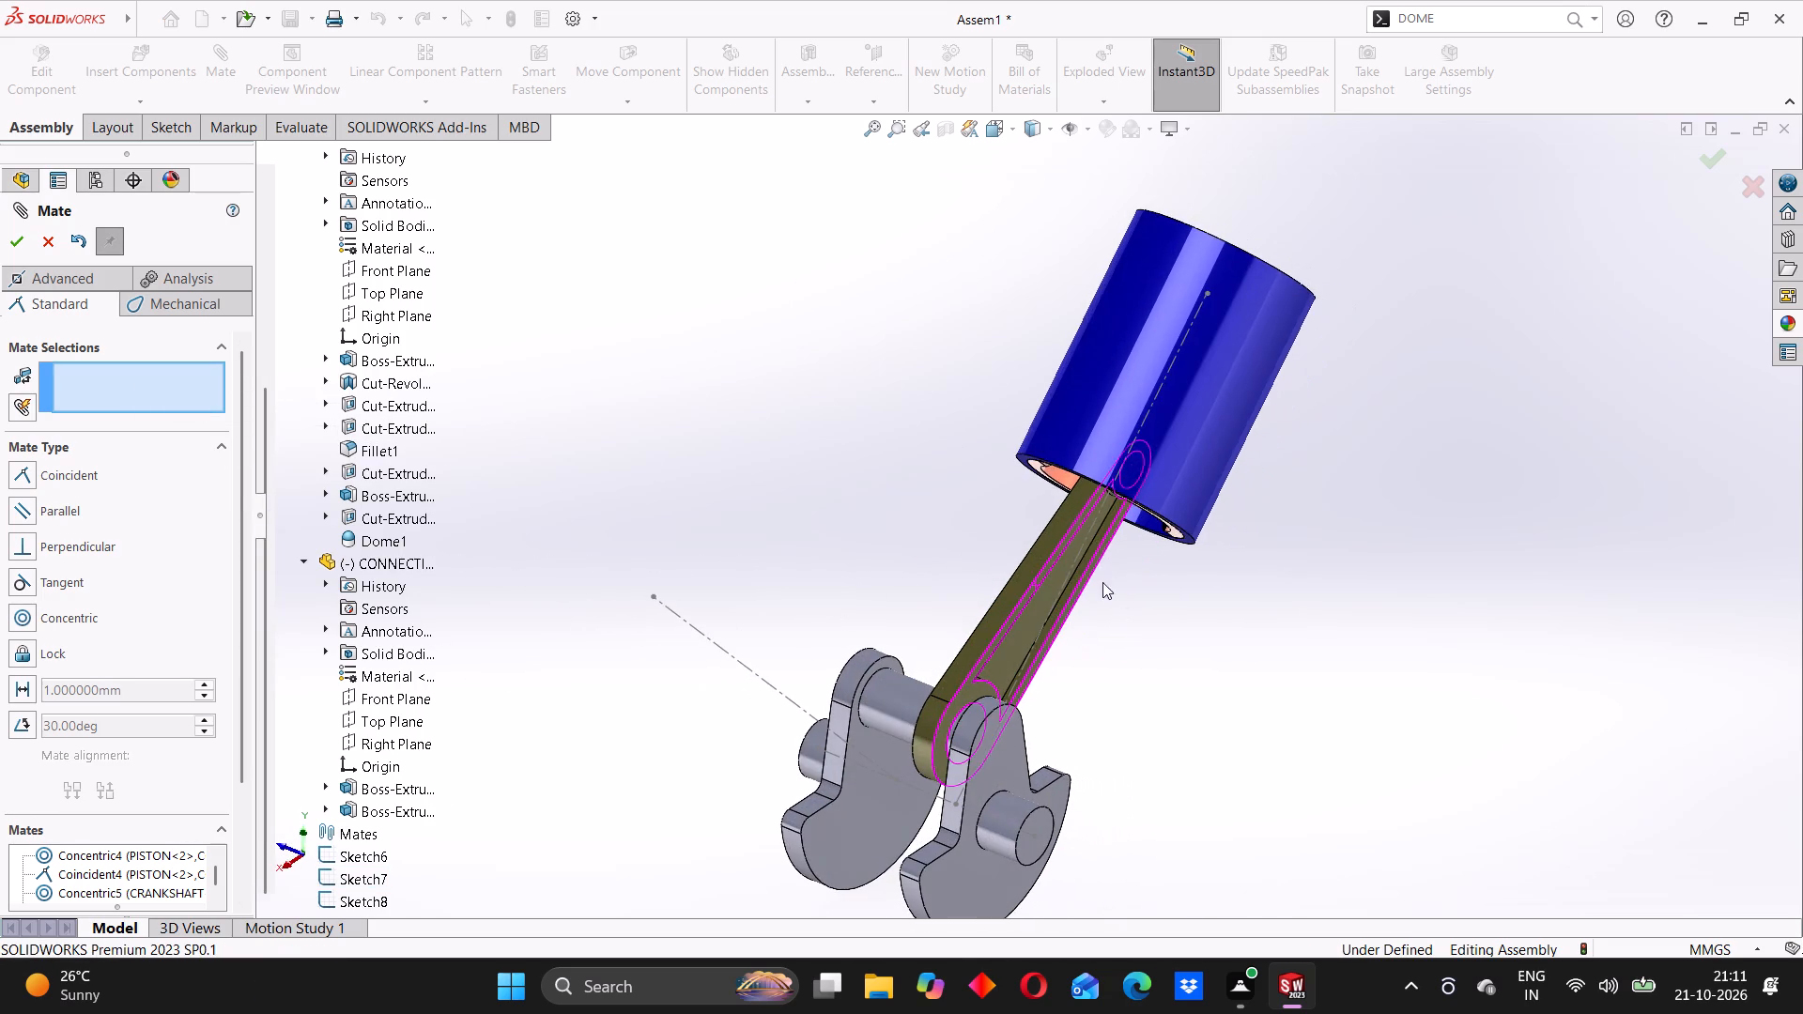
Try to move the cover from a view into its open end, and leave the Mate command.
scroll(1233, 314, "up", 2)
middle_click_drag(1203, 399, 1160, 397)
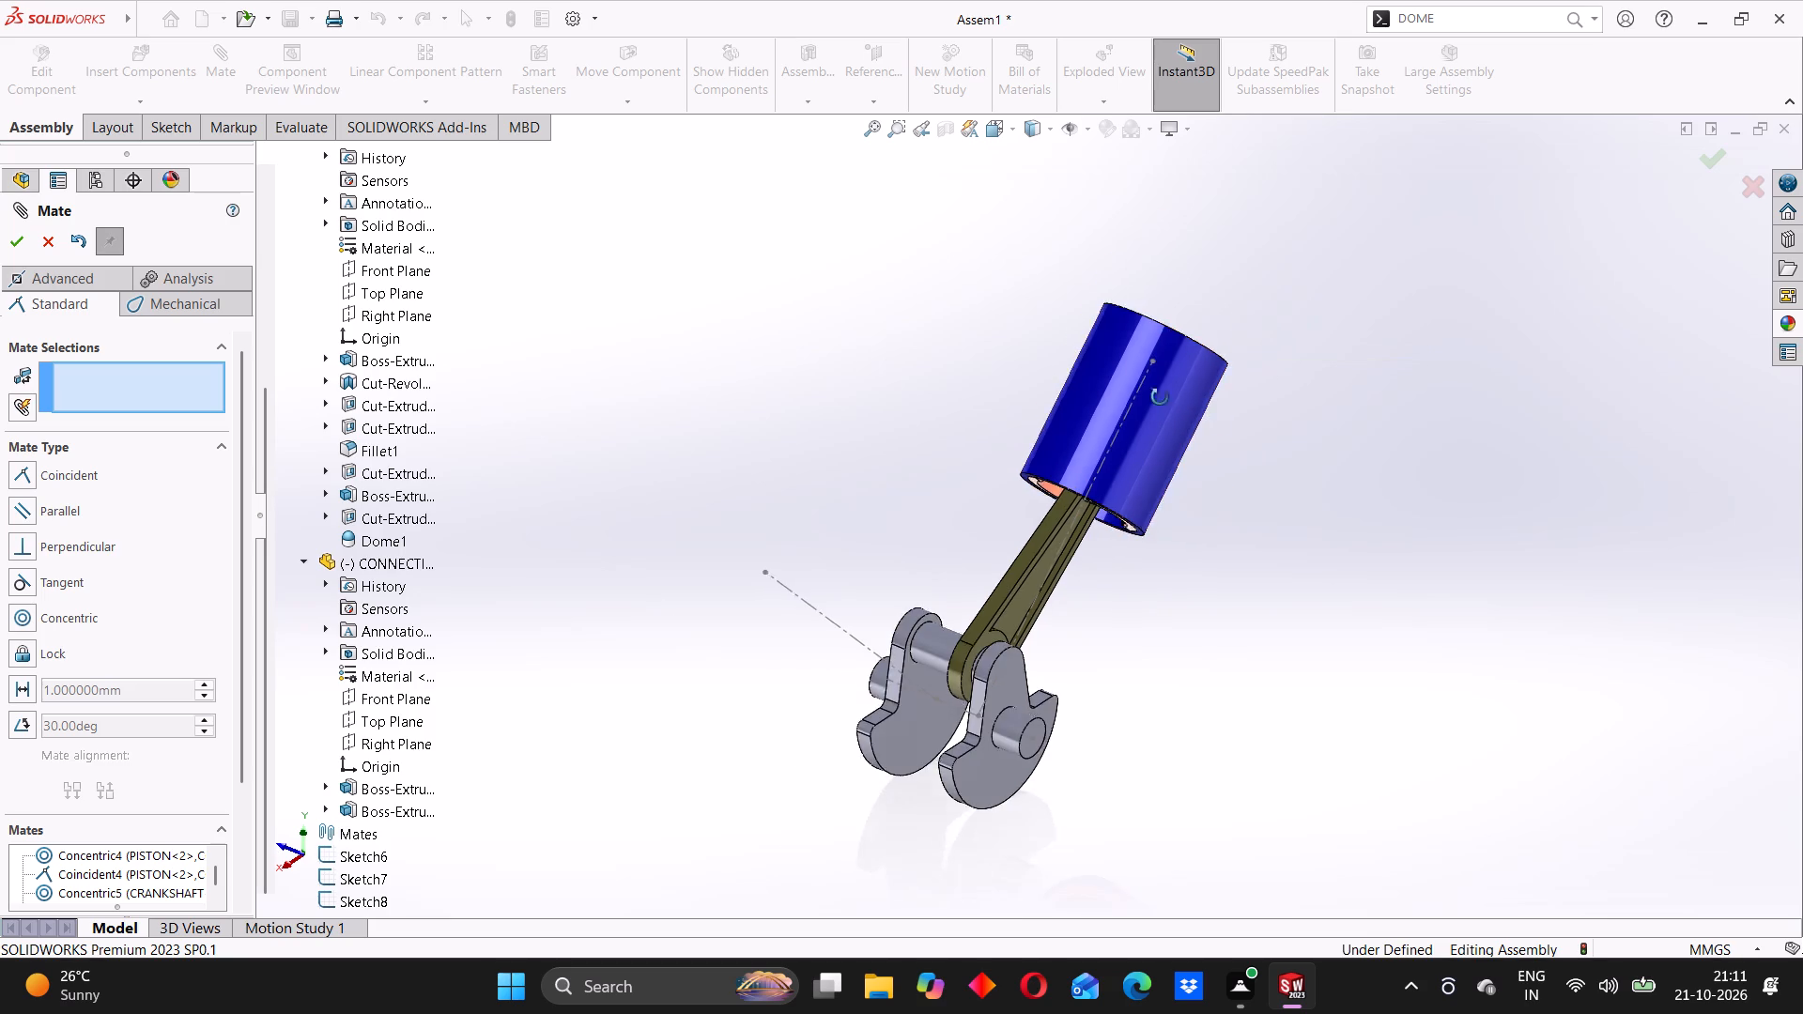
middle_click_drag(1160, 397, 1058, 540)
left_click_drag(1122, 432, 1075, 422)
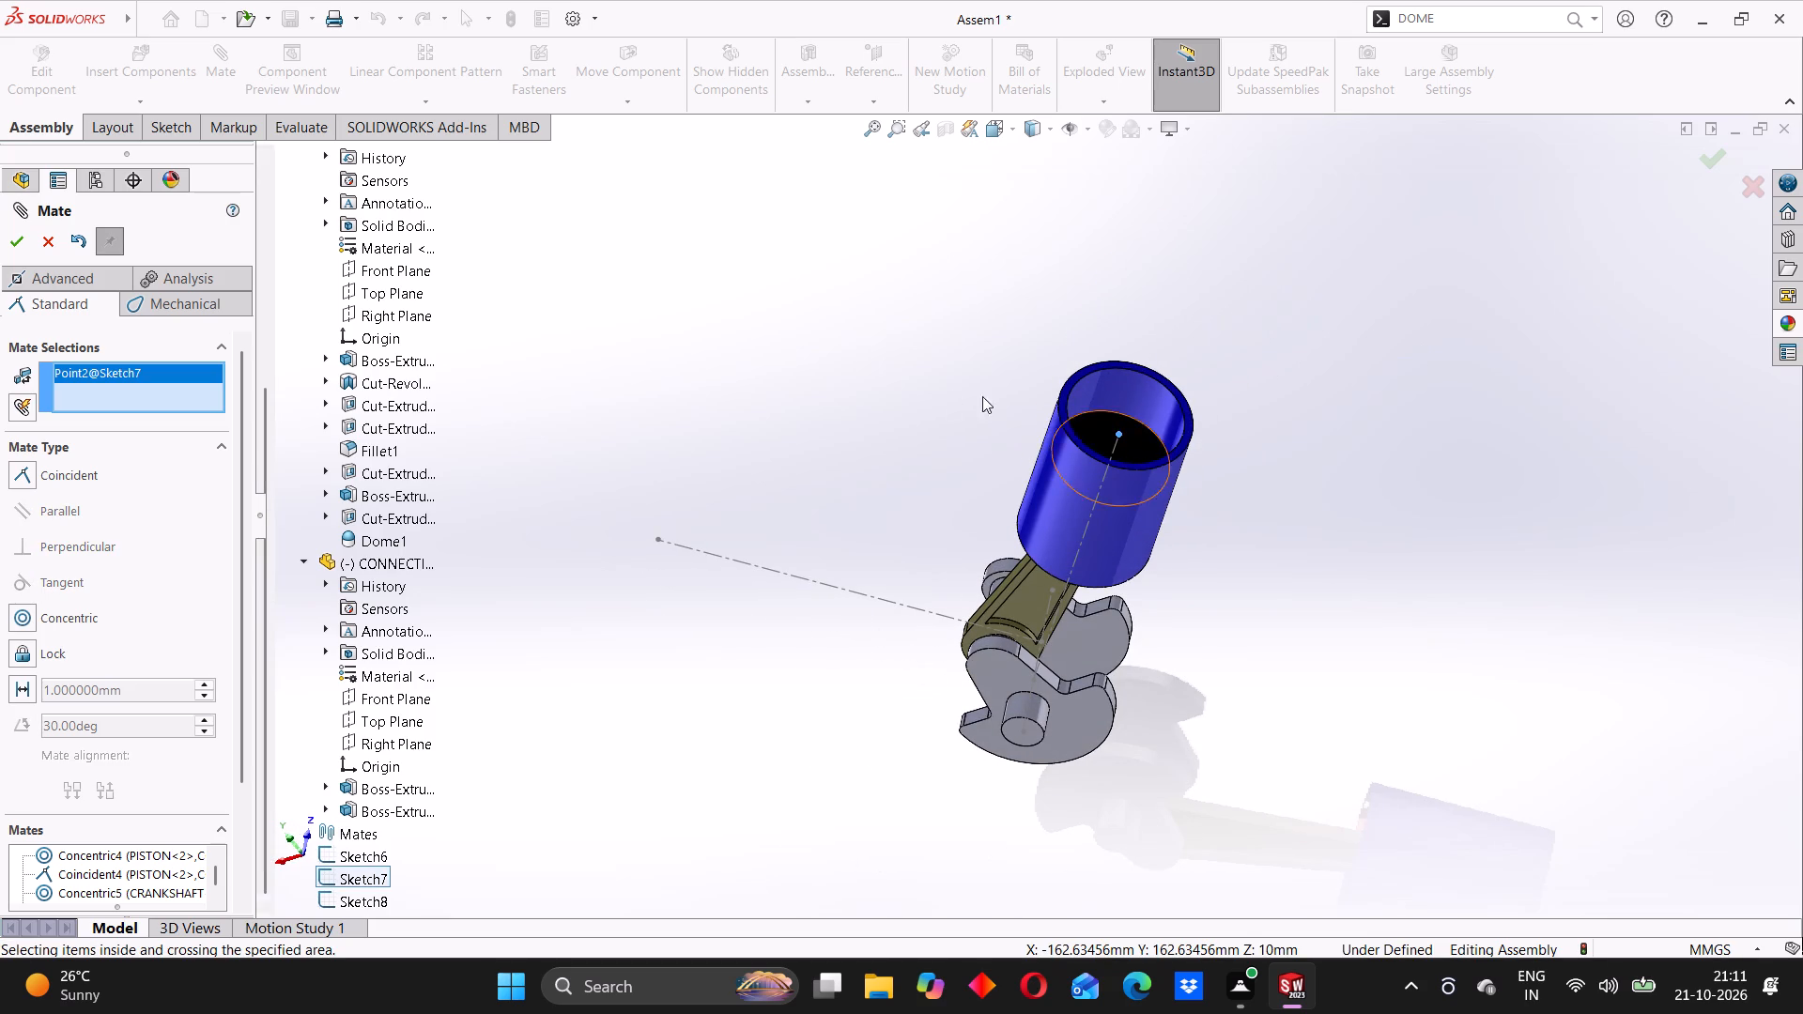
left_click(926, 385)
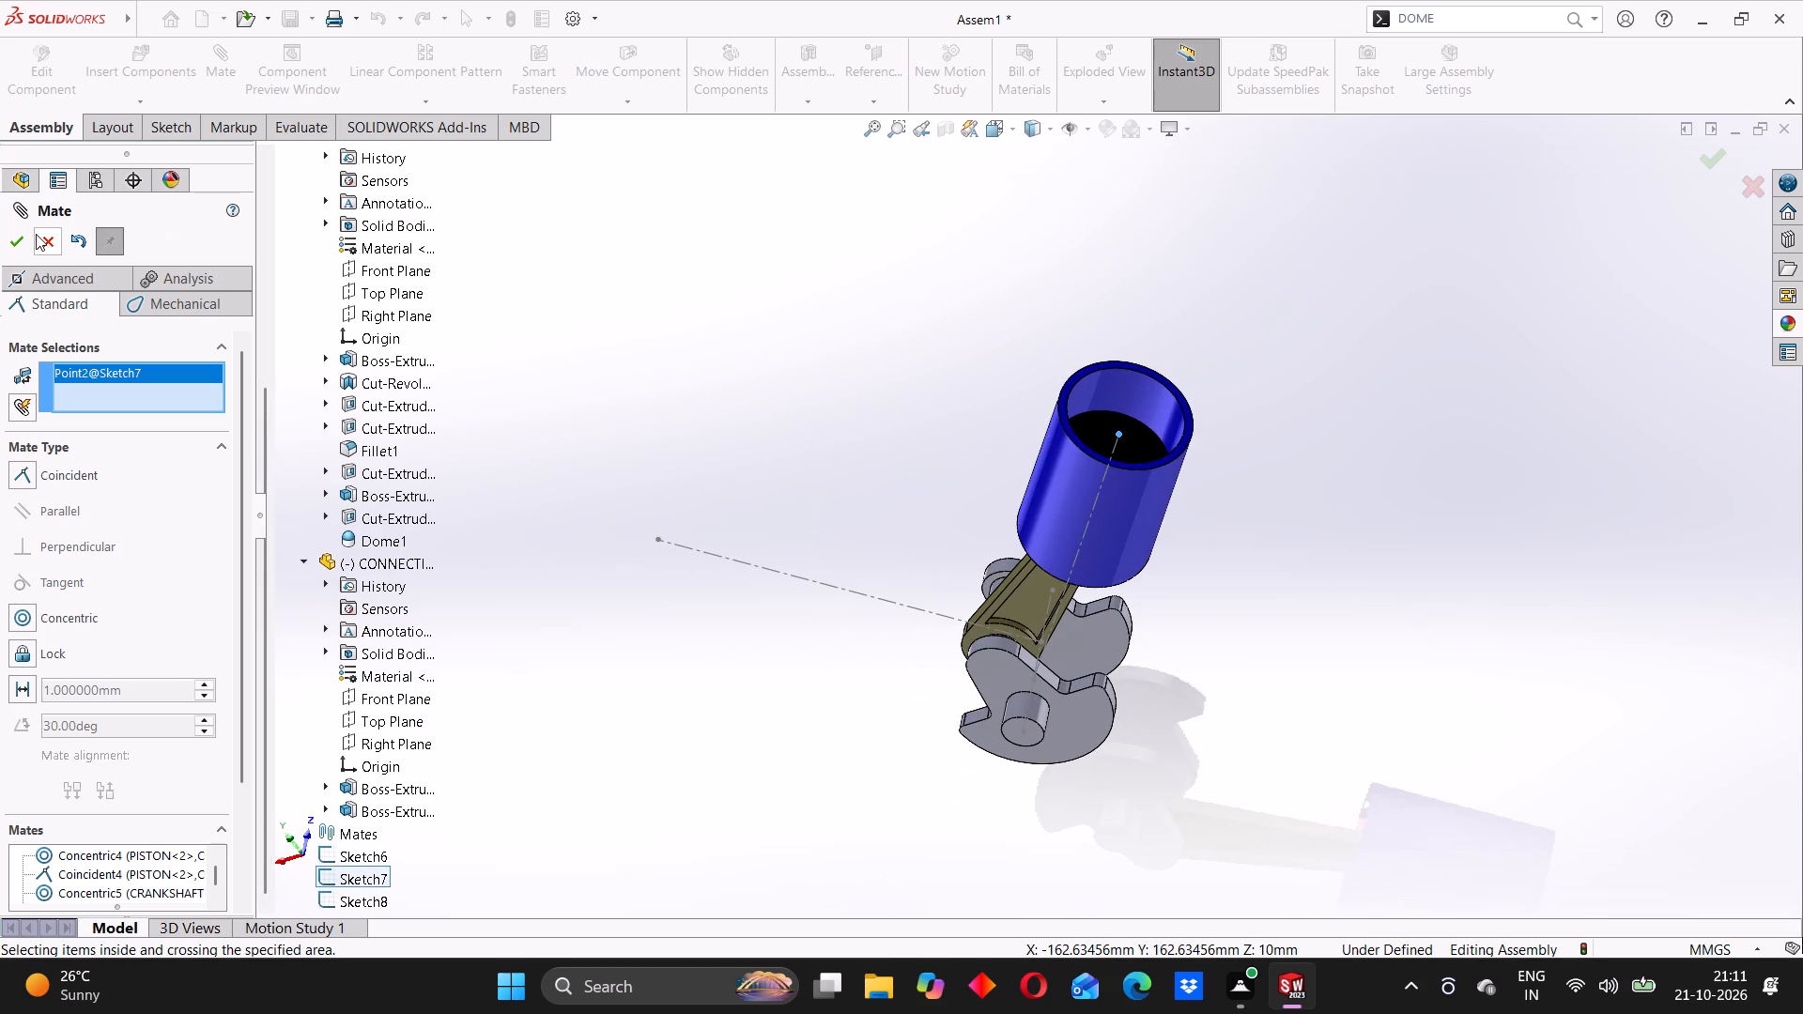
left_click(38, 234)
Try to swing the connecting rod and turn the crankshaft to test whether the mechanism moves.
middle_click_drag(811, 498, 861, 485)
left_click(837, 476)
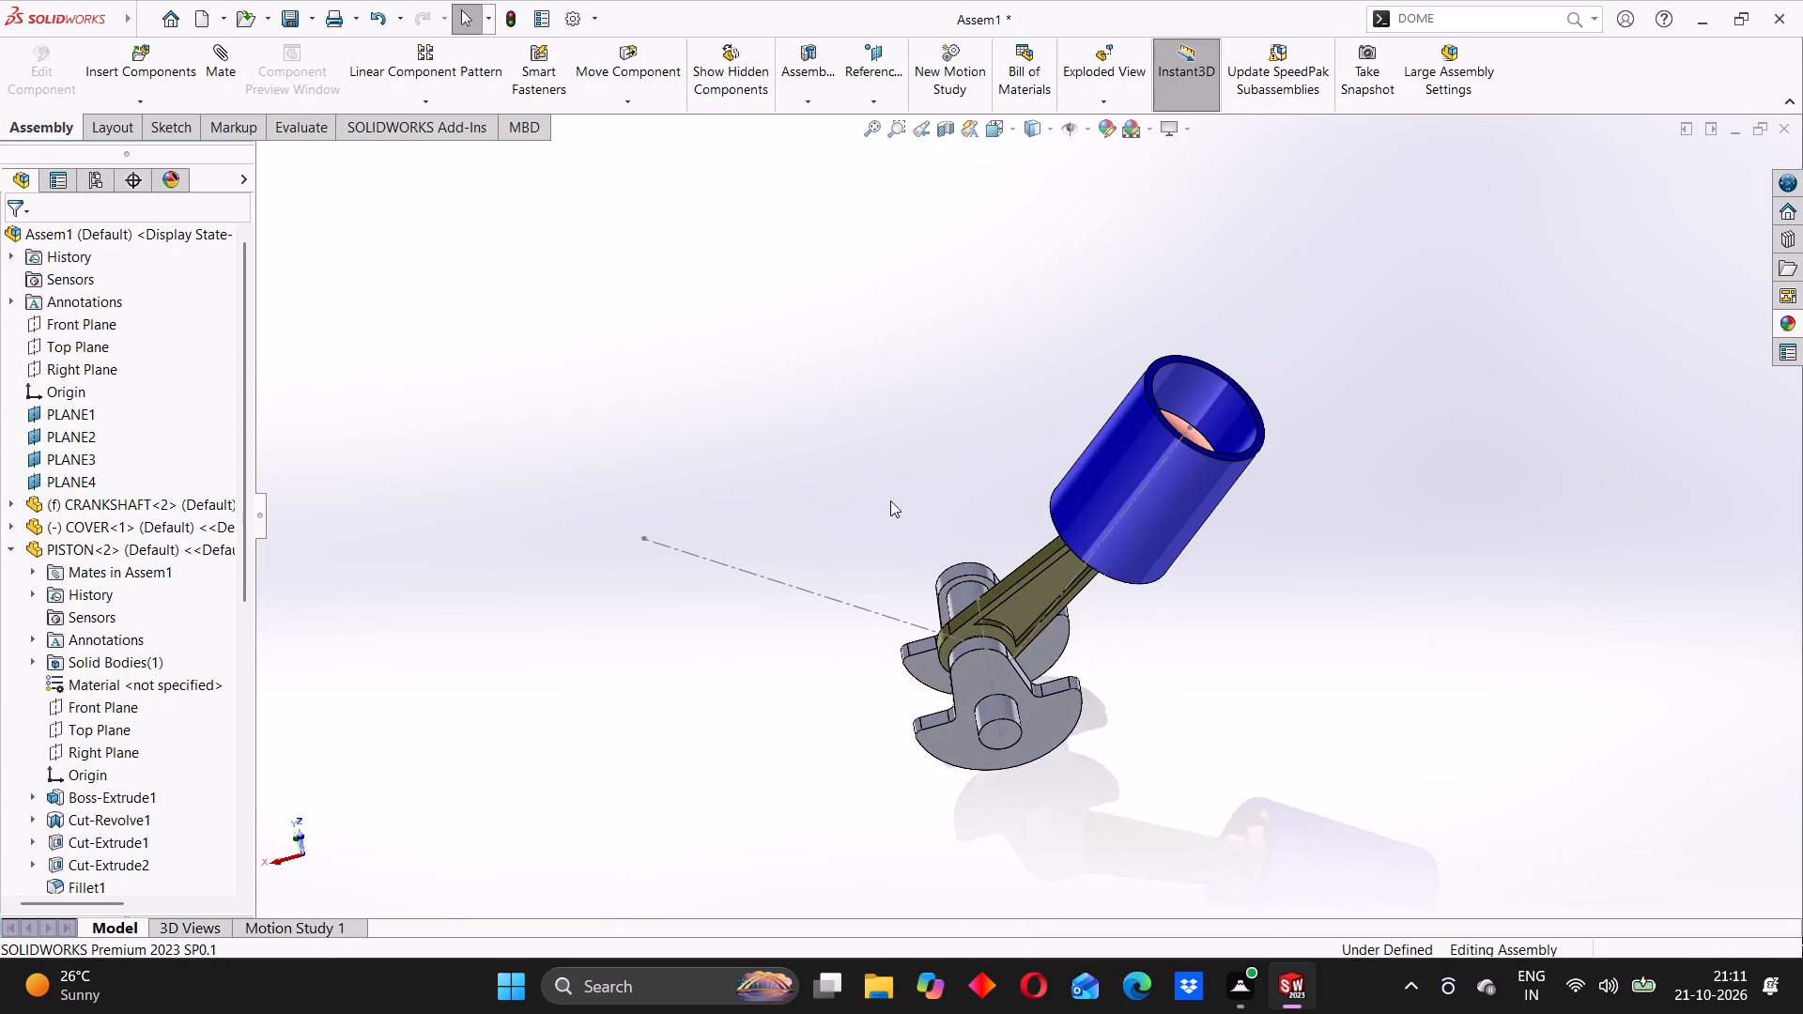
left_click_drag(1038, 594, 937, 545)
left_click(809, 515)
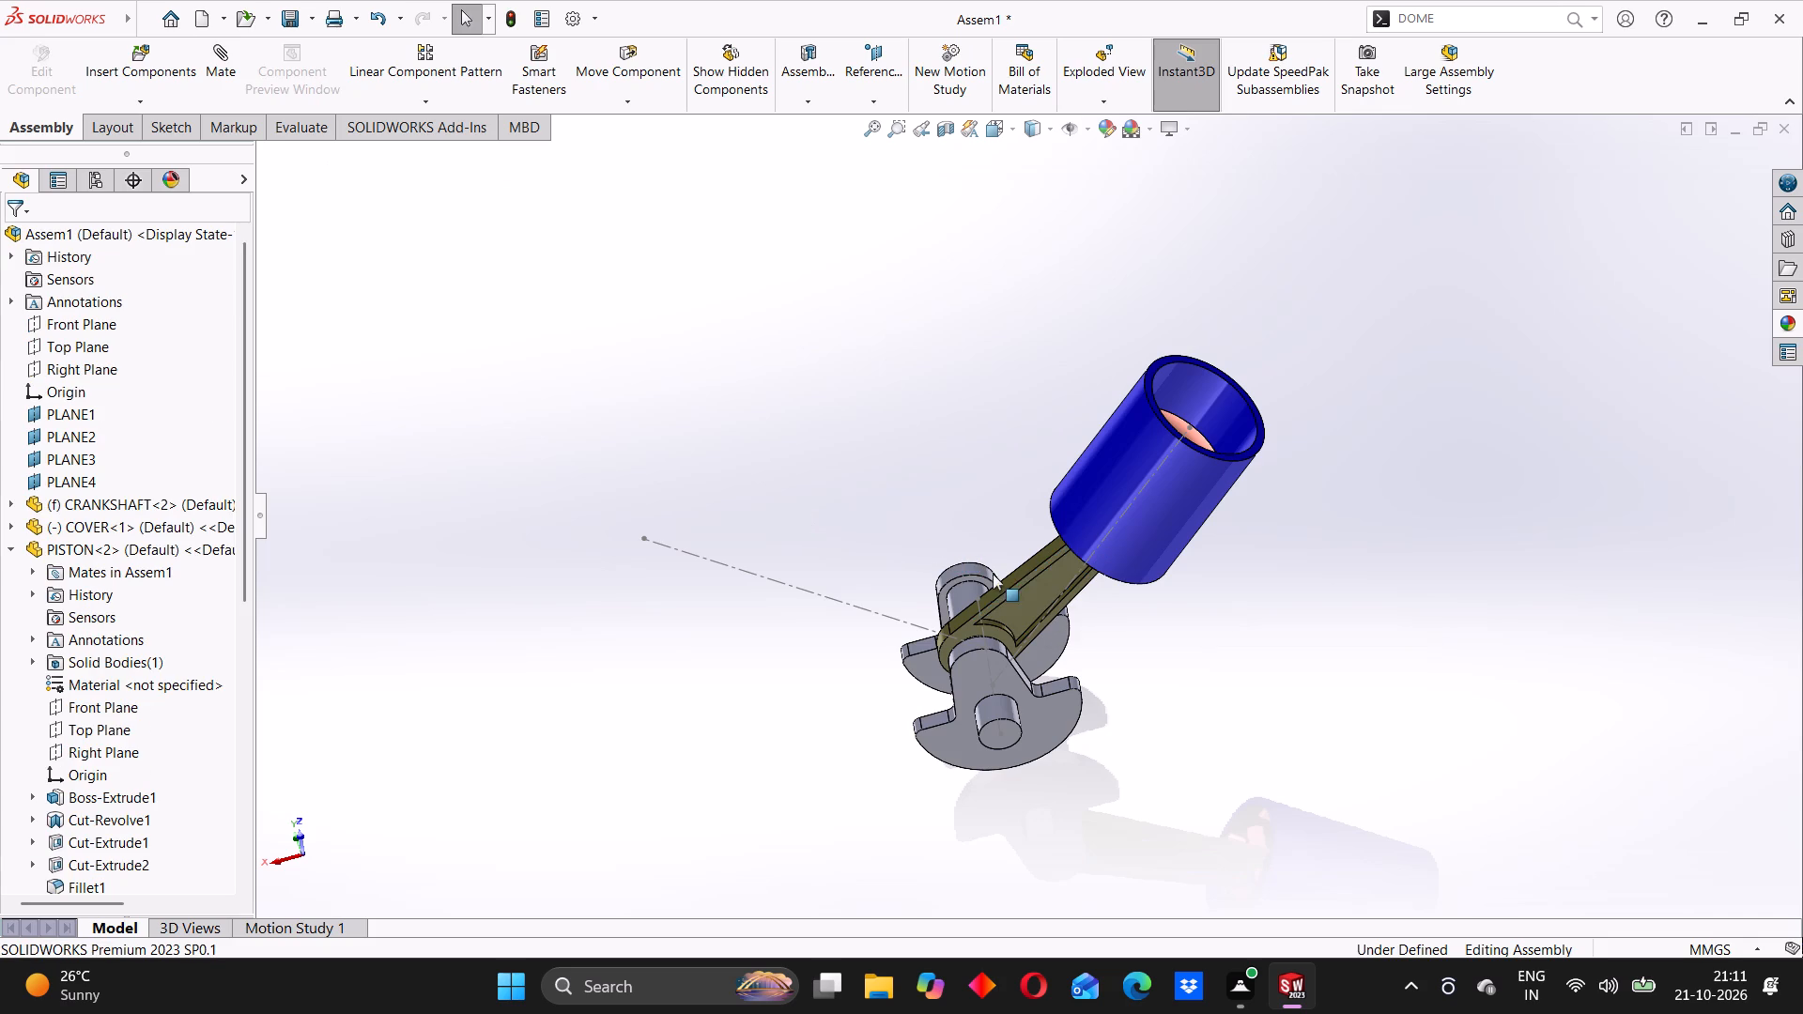
left_click_drag(1002, 682, 964, 739)
left_click(794, 671)
Check the component options offered for the connecting rod and for the cover without changing anything.
right_click(1039, 599)
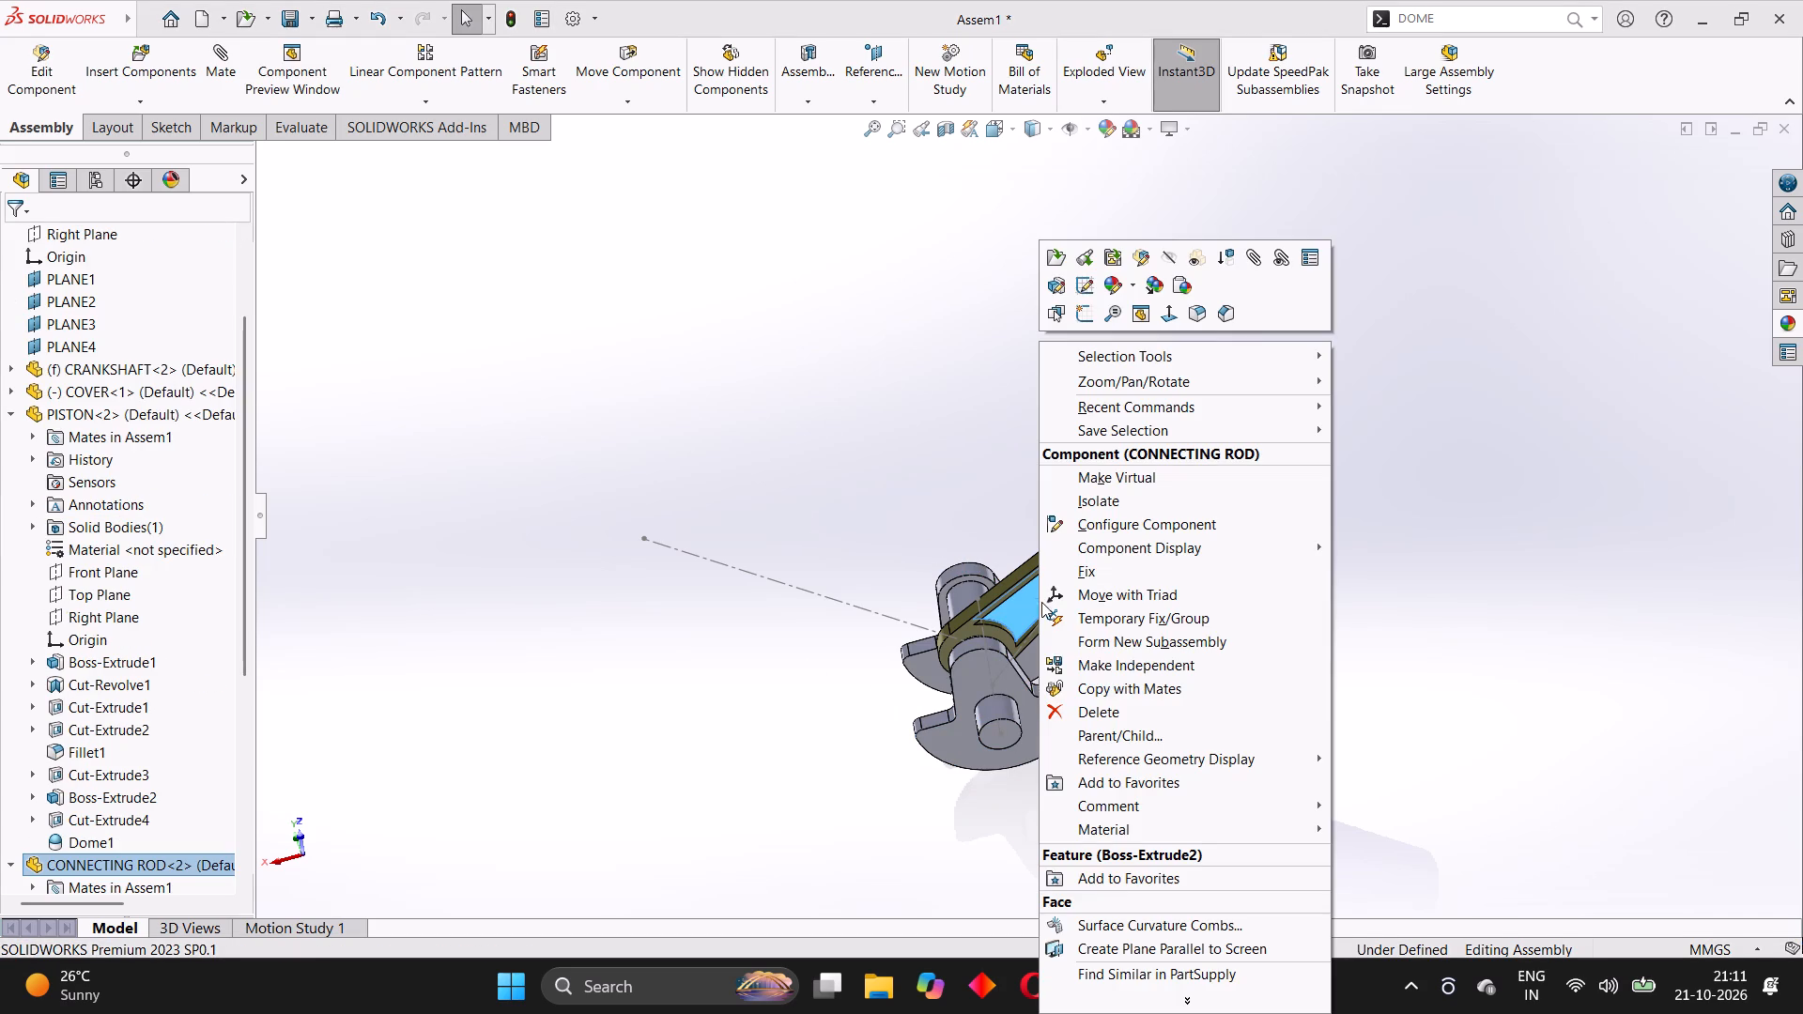
left_click(912, 499)
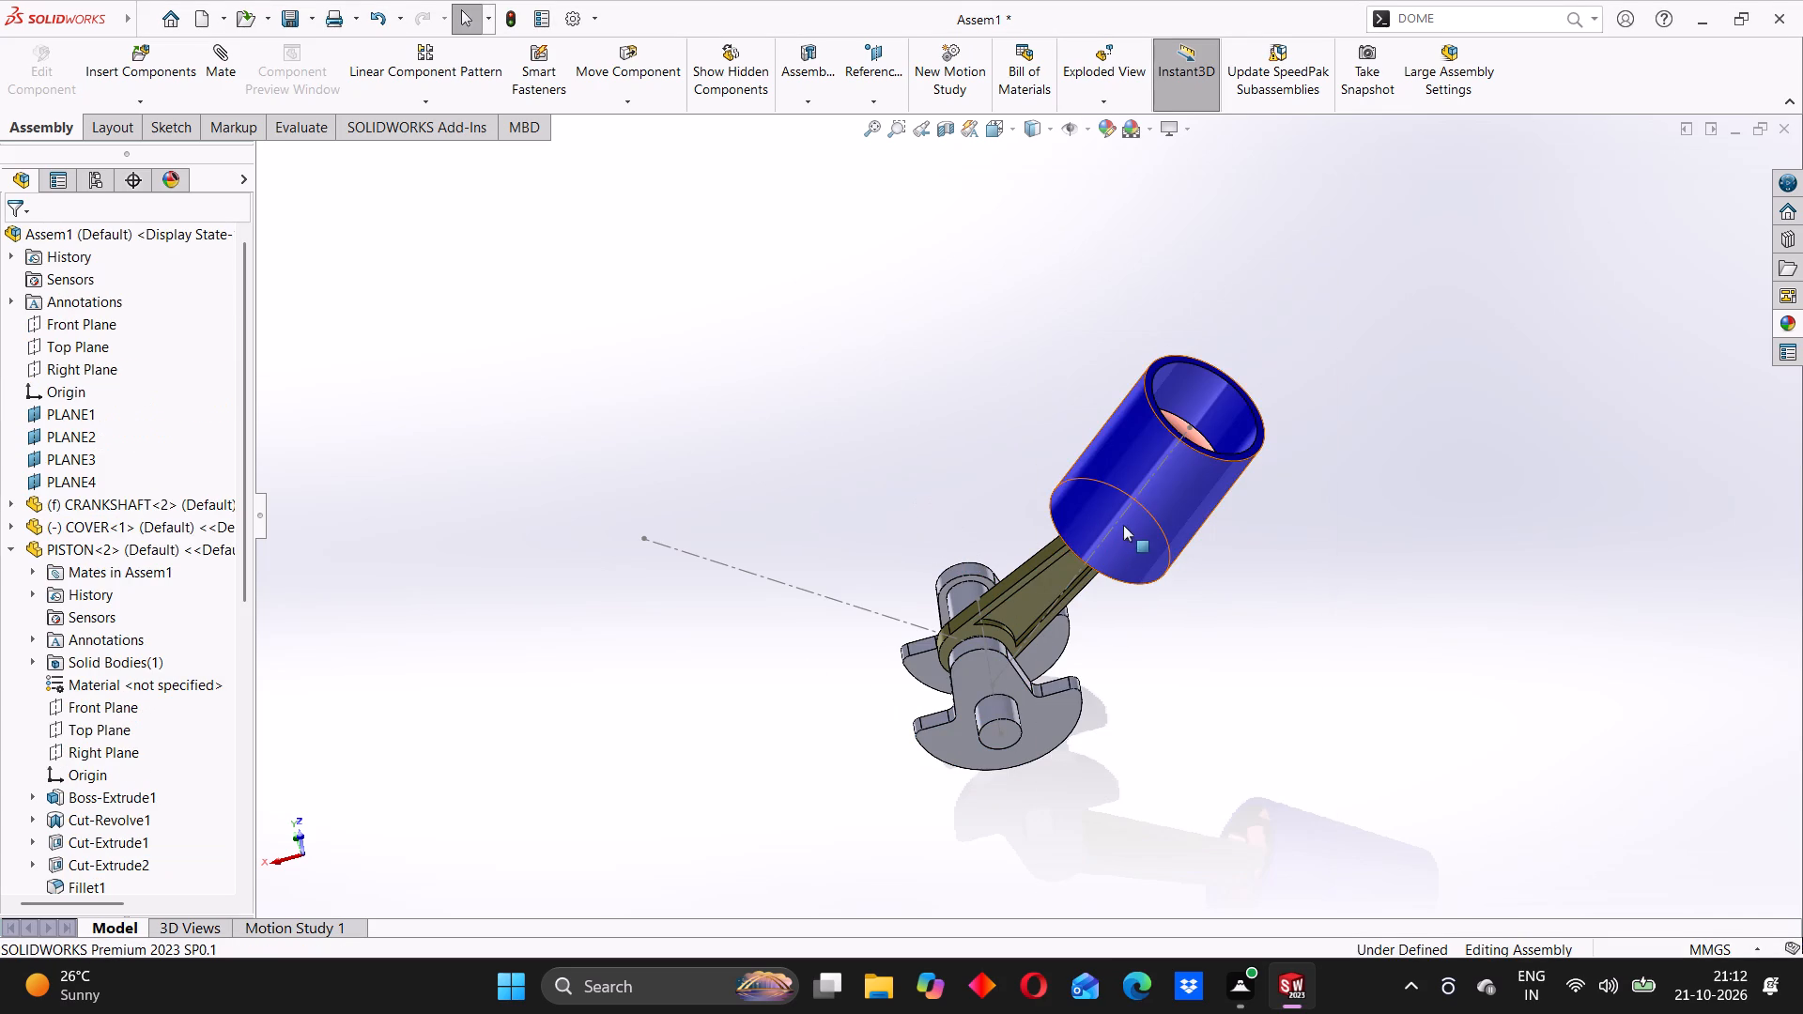
right_click(1126, 512)
left_click(1005, 419)
right_click(1117, 470)
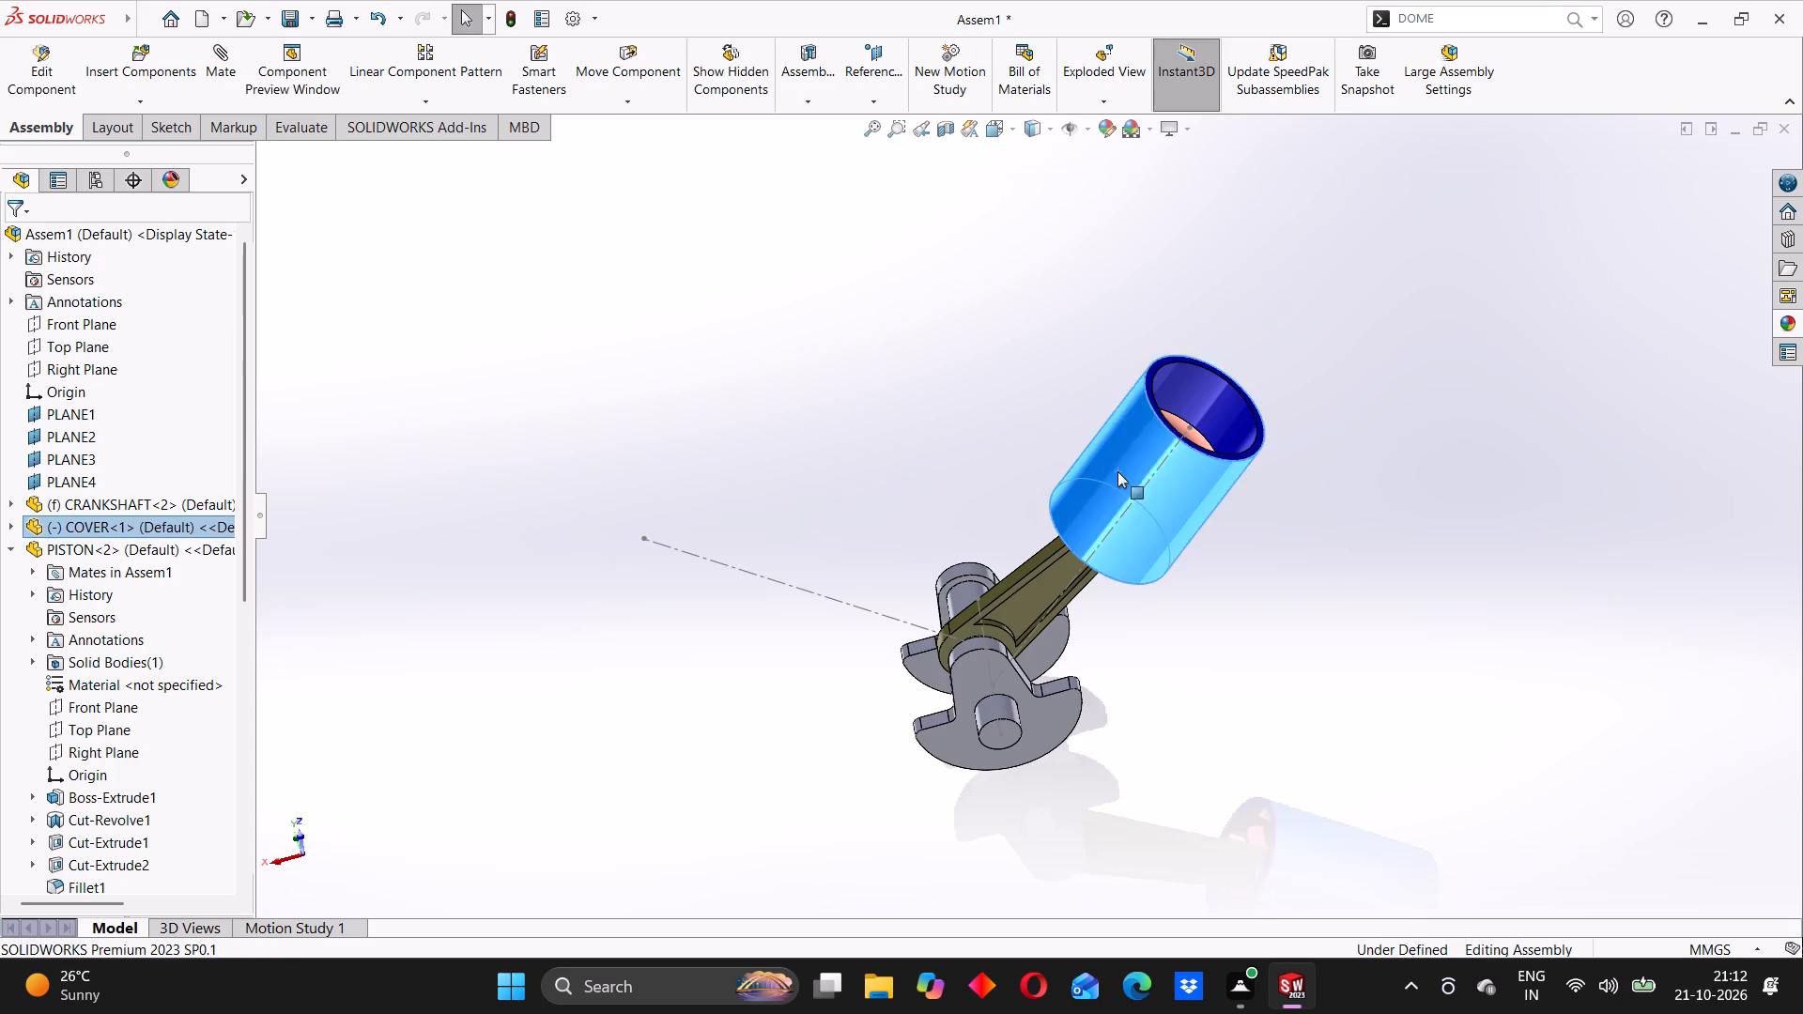
left_click(917, 460)
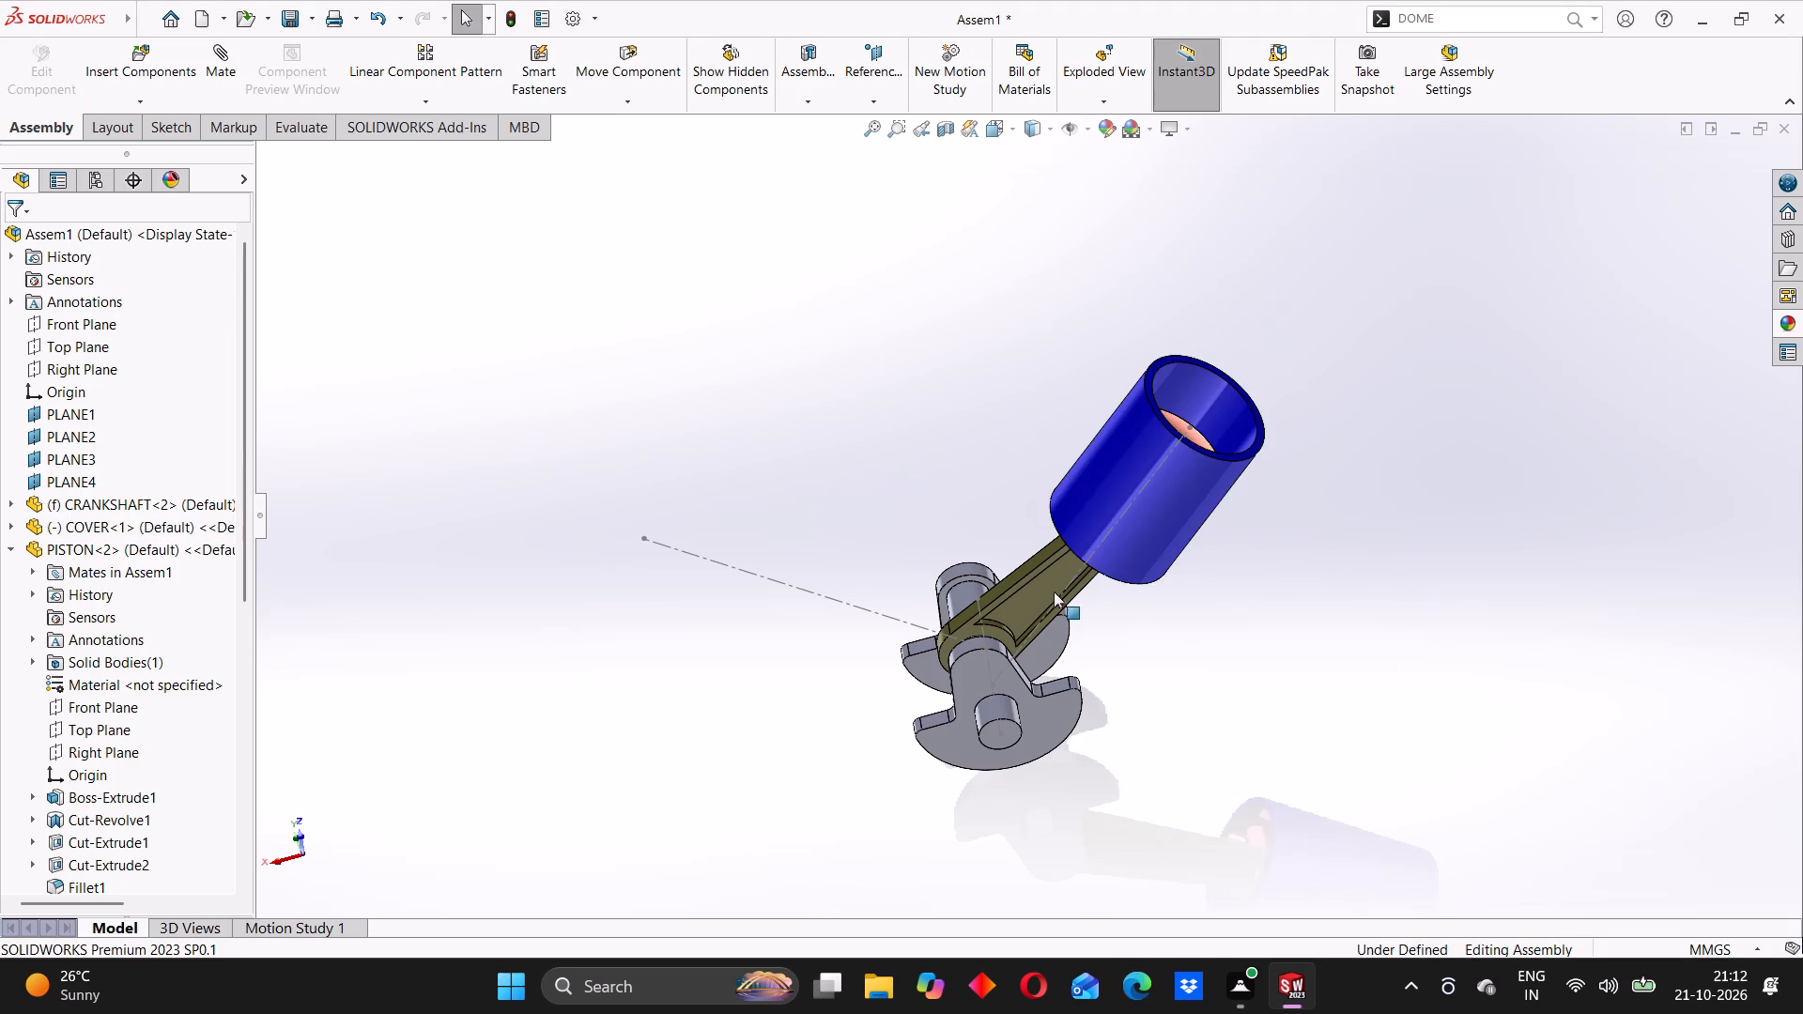
Try again to swing the connecting rod and rotate the crank web, viewing the crank end more squarely.
left_click_drag(1057, 596, 991, 587)
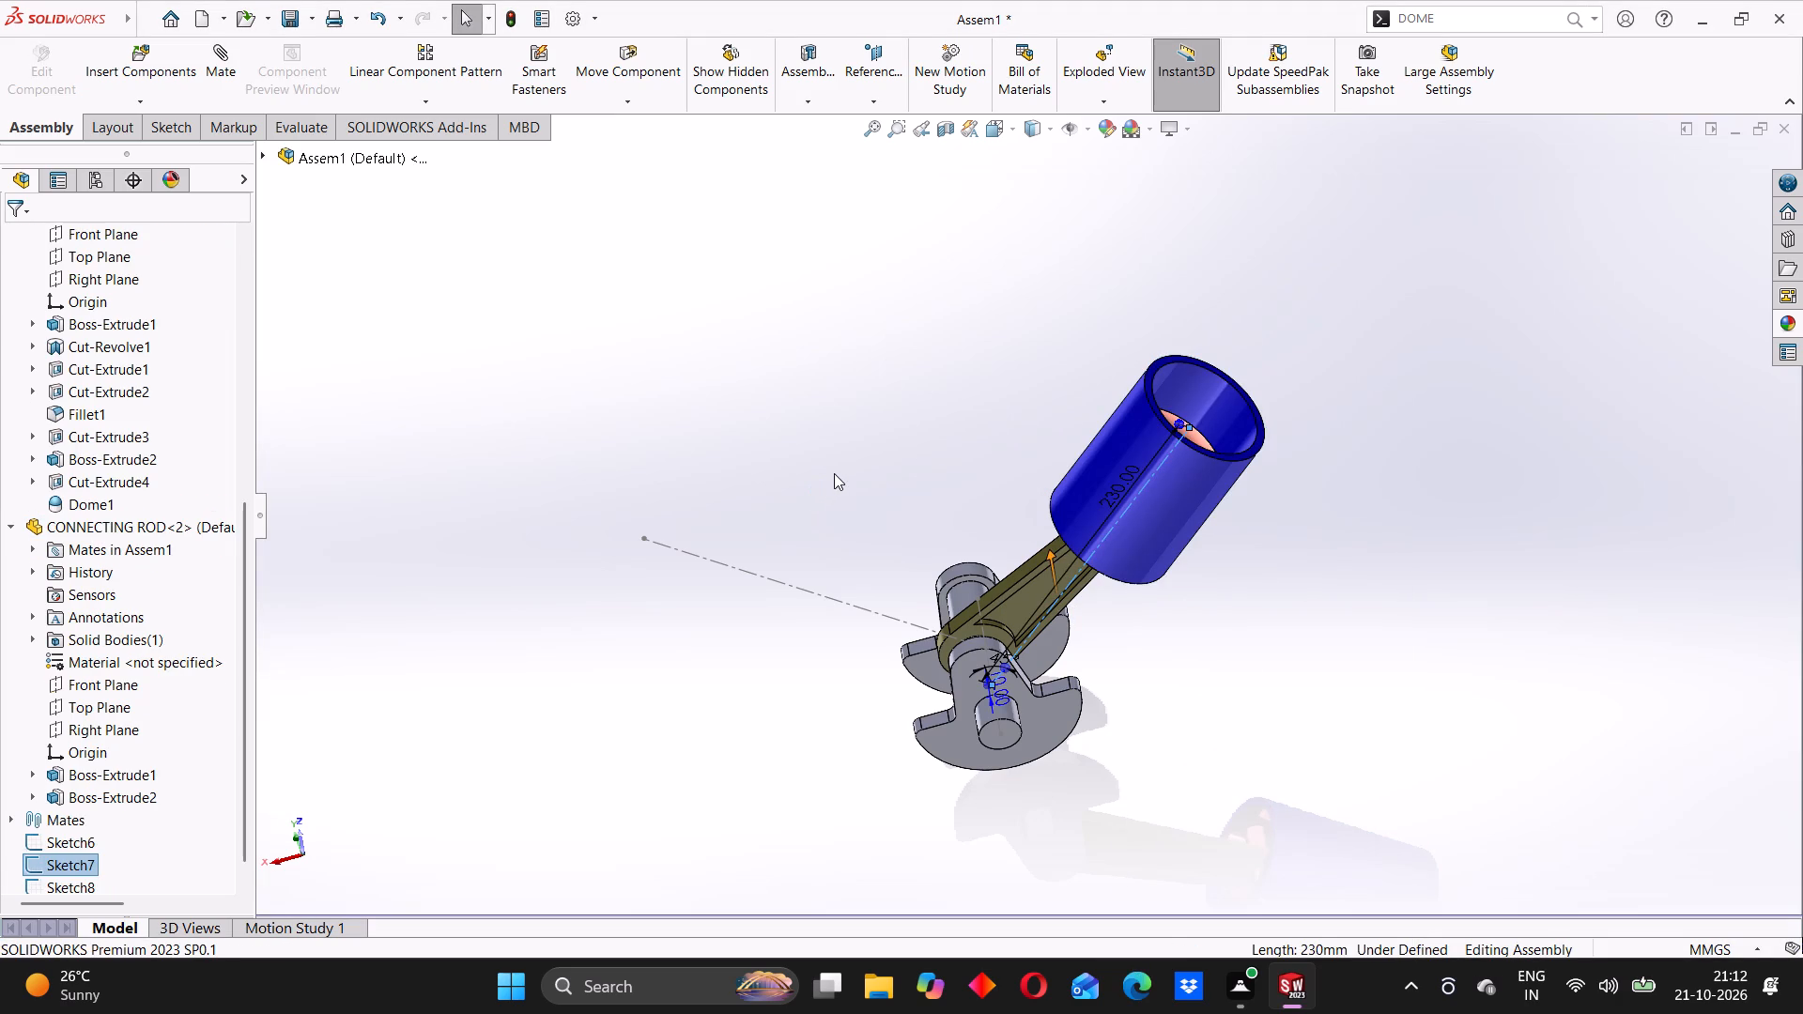
left_click(834, 473)
middle_click_drag(924, 563, 922, 424)
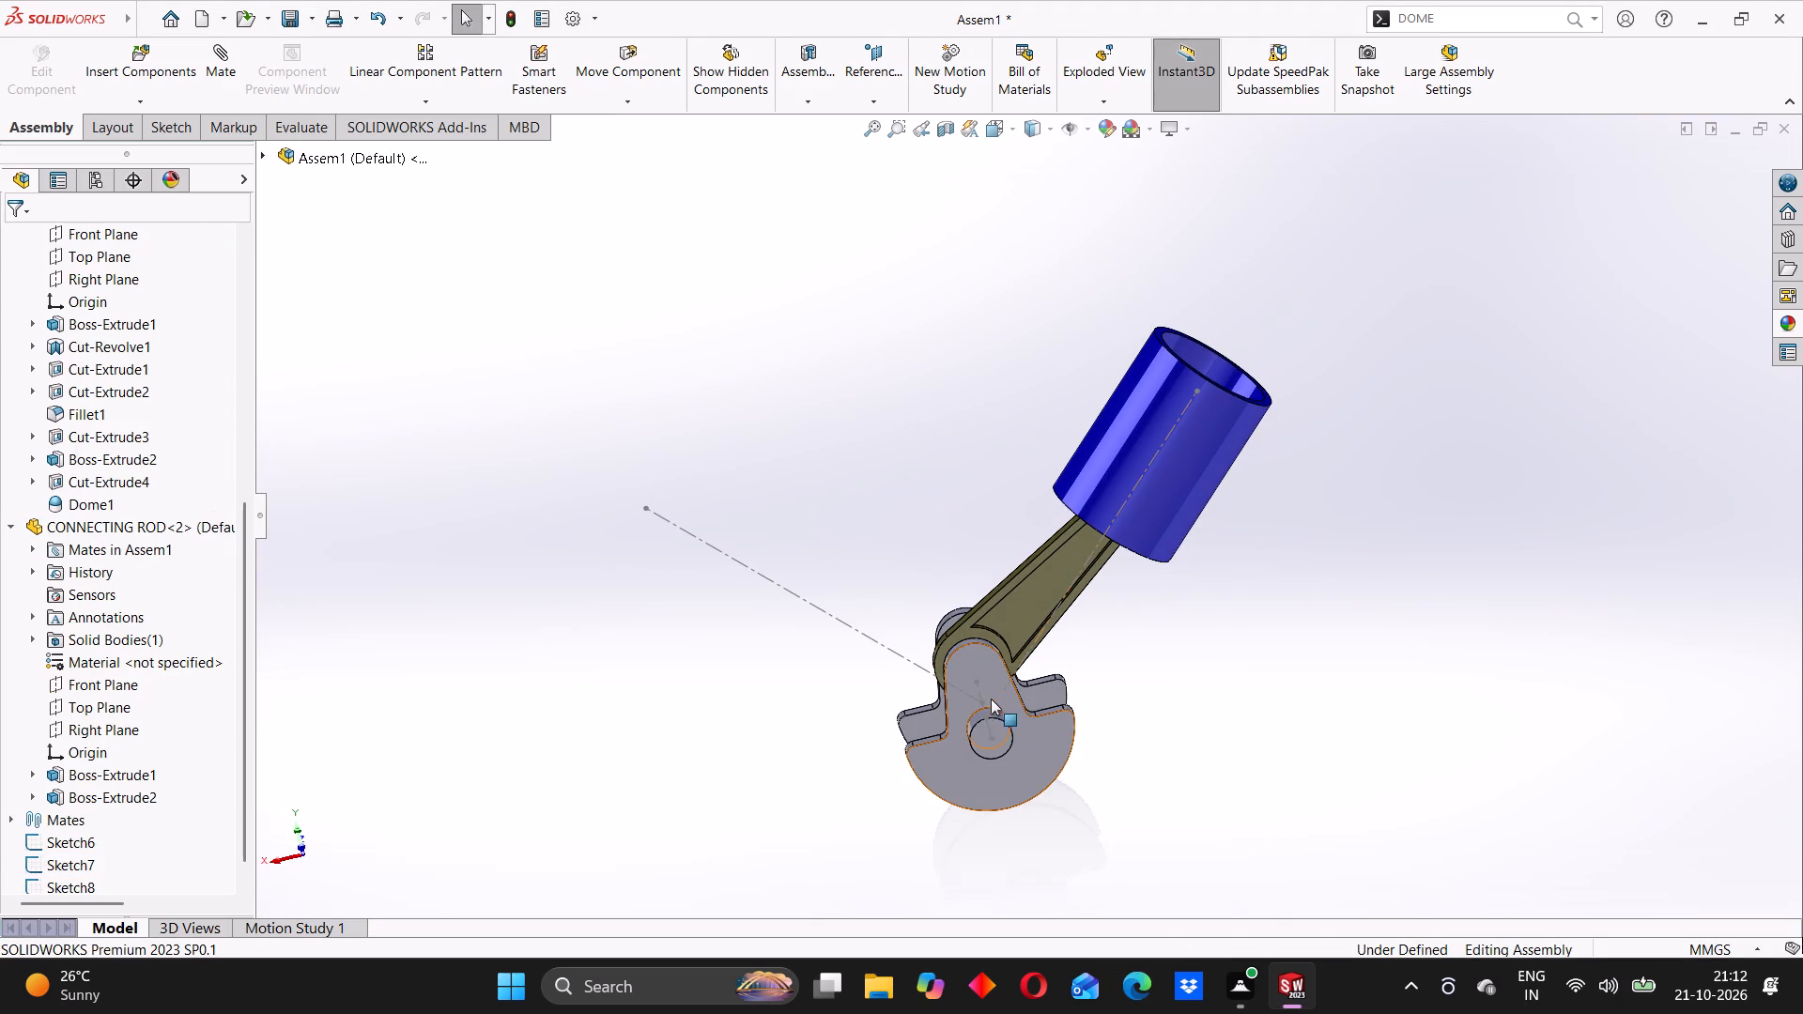
left_click_drag(986, 678, 959, 695)
left_click(832, 699)
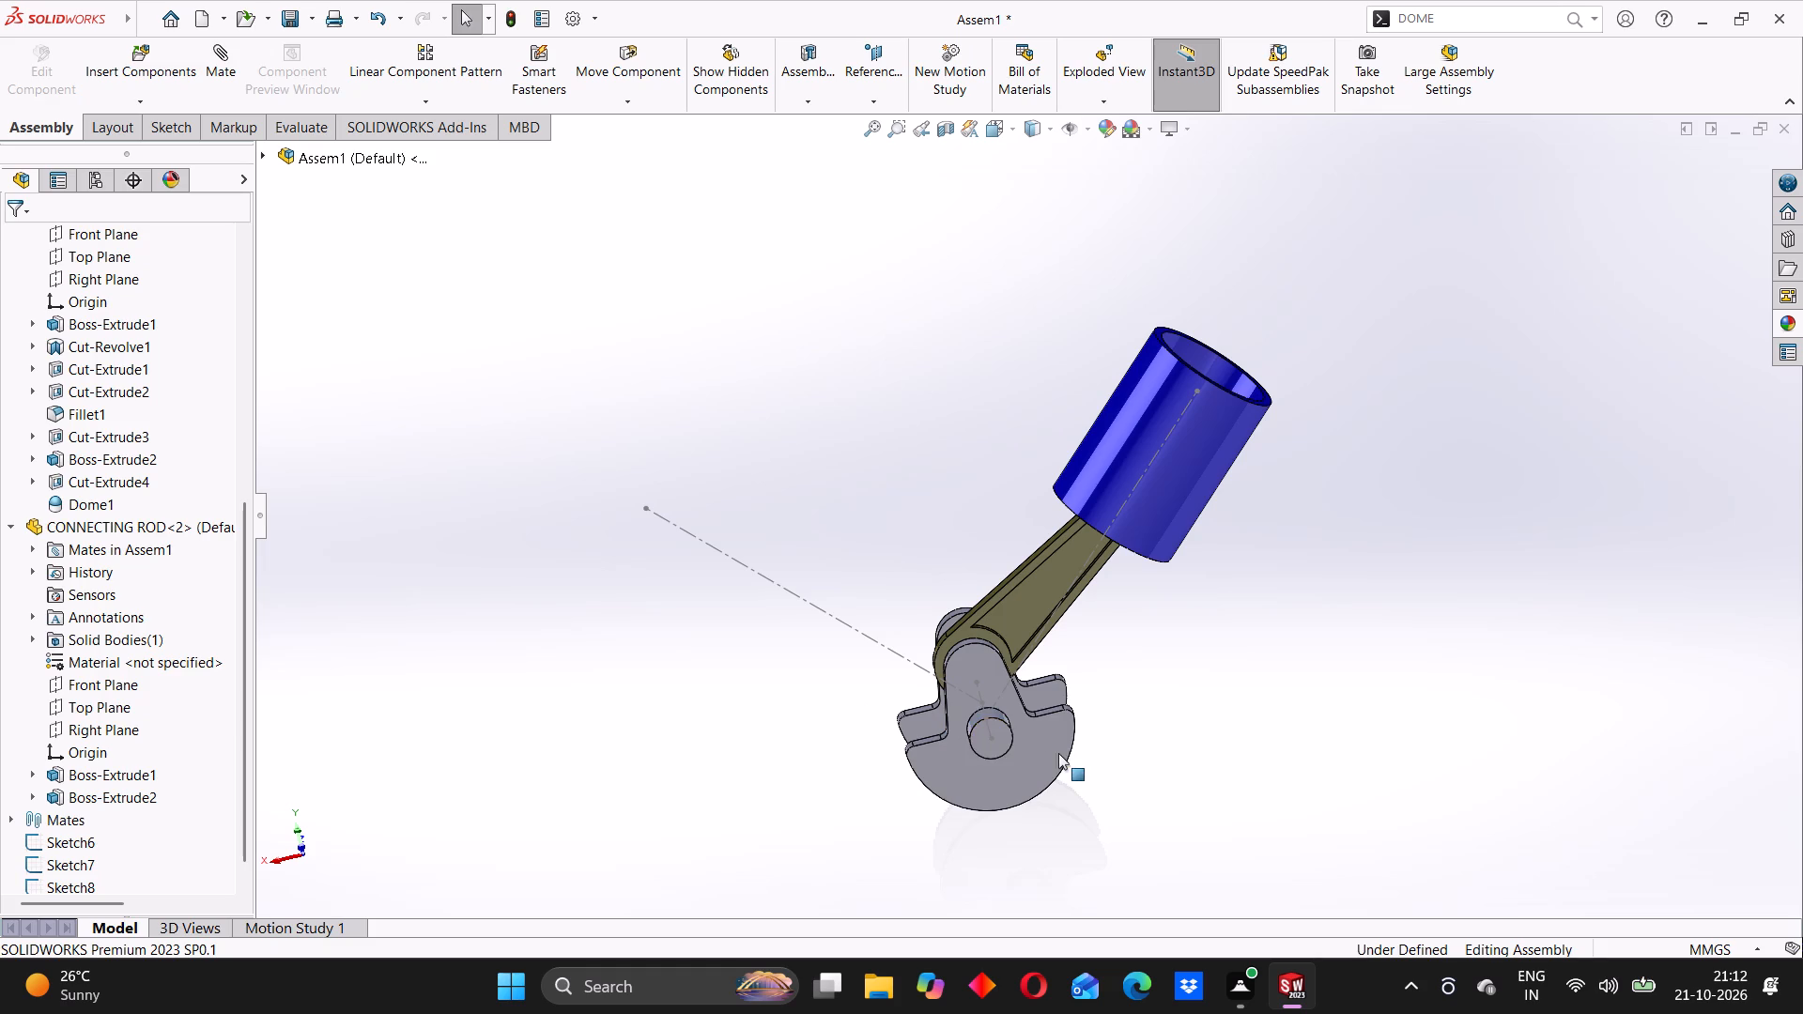
left_click_drag(1063, 736, 840, 757)
left_click(899, 498)
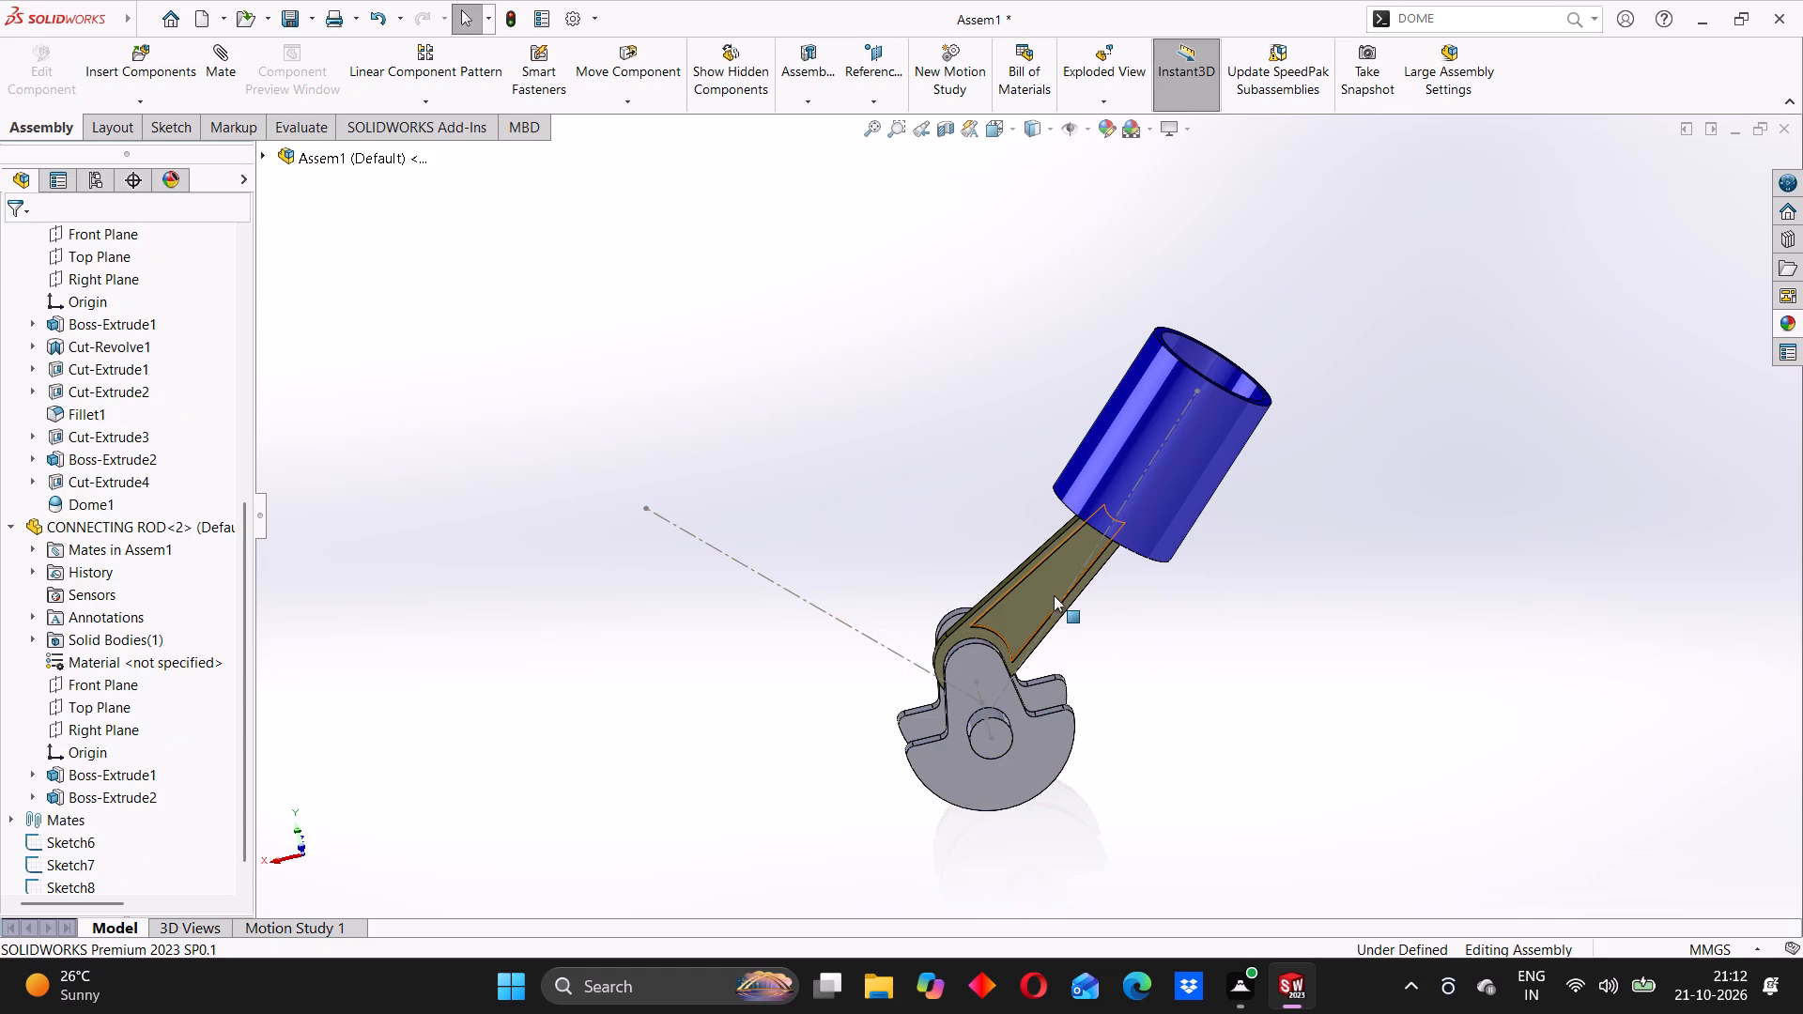
Examine the crankshaft, connecting rod, piston and cover from several angles to judge how they fit together.
scroll(1057, 587, "up", 2)
scroll(1005, 528, "down", 2)
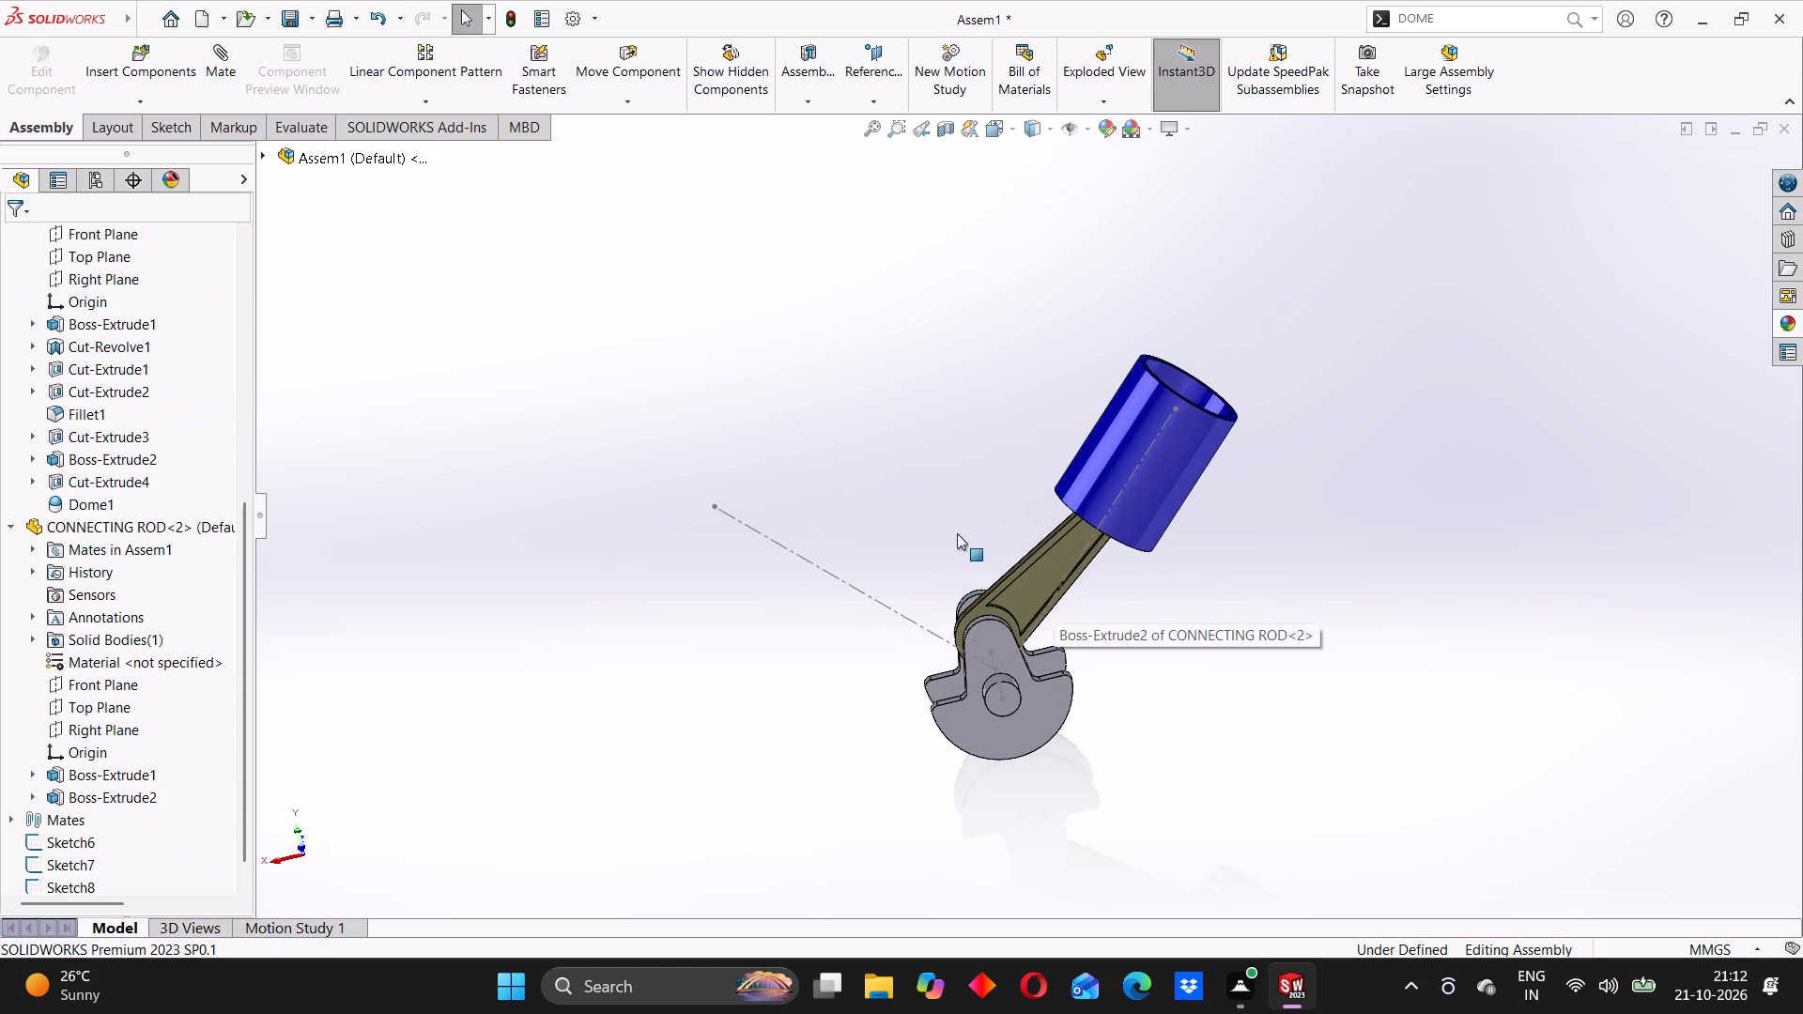
middle_click_drag(957, 533, 1108, 608)
scroll(939, 534, "up", 2)
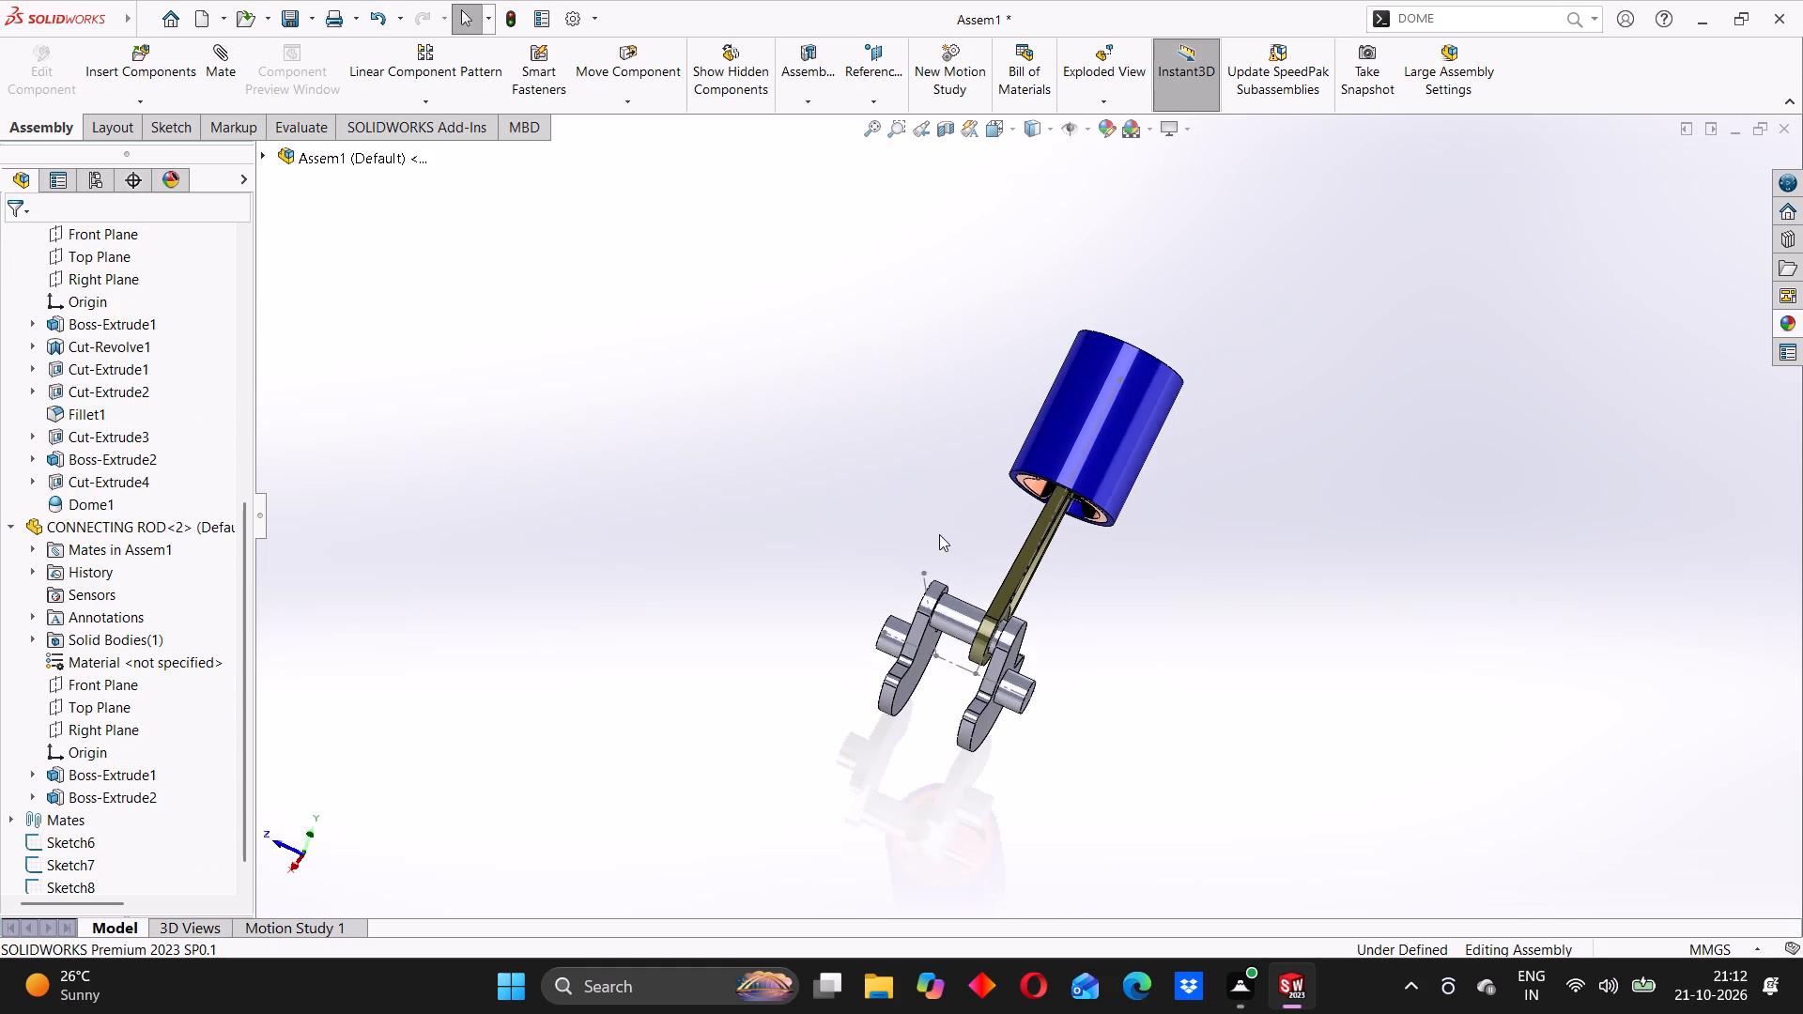
middle_click_drag(949, 523, 1025, 454)
scroll(955, 473, "down", 2)
middle_click_drag(966, 581, 817, 560)
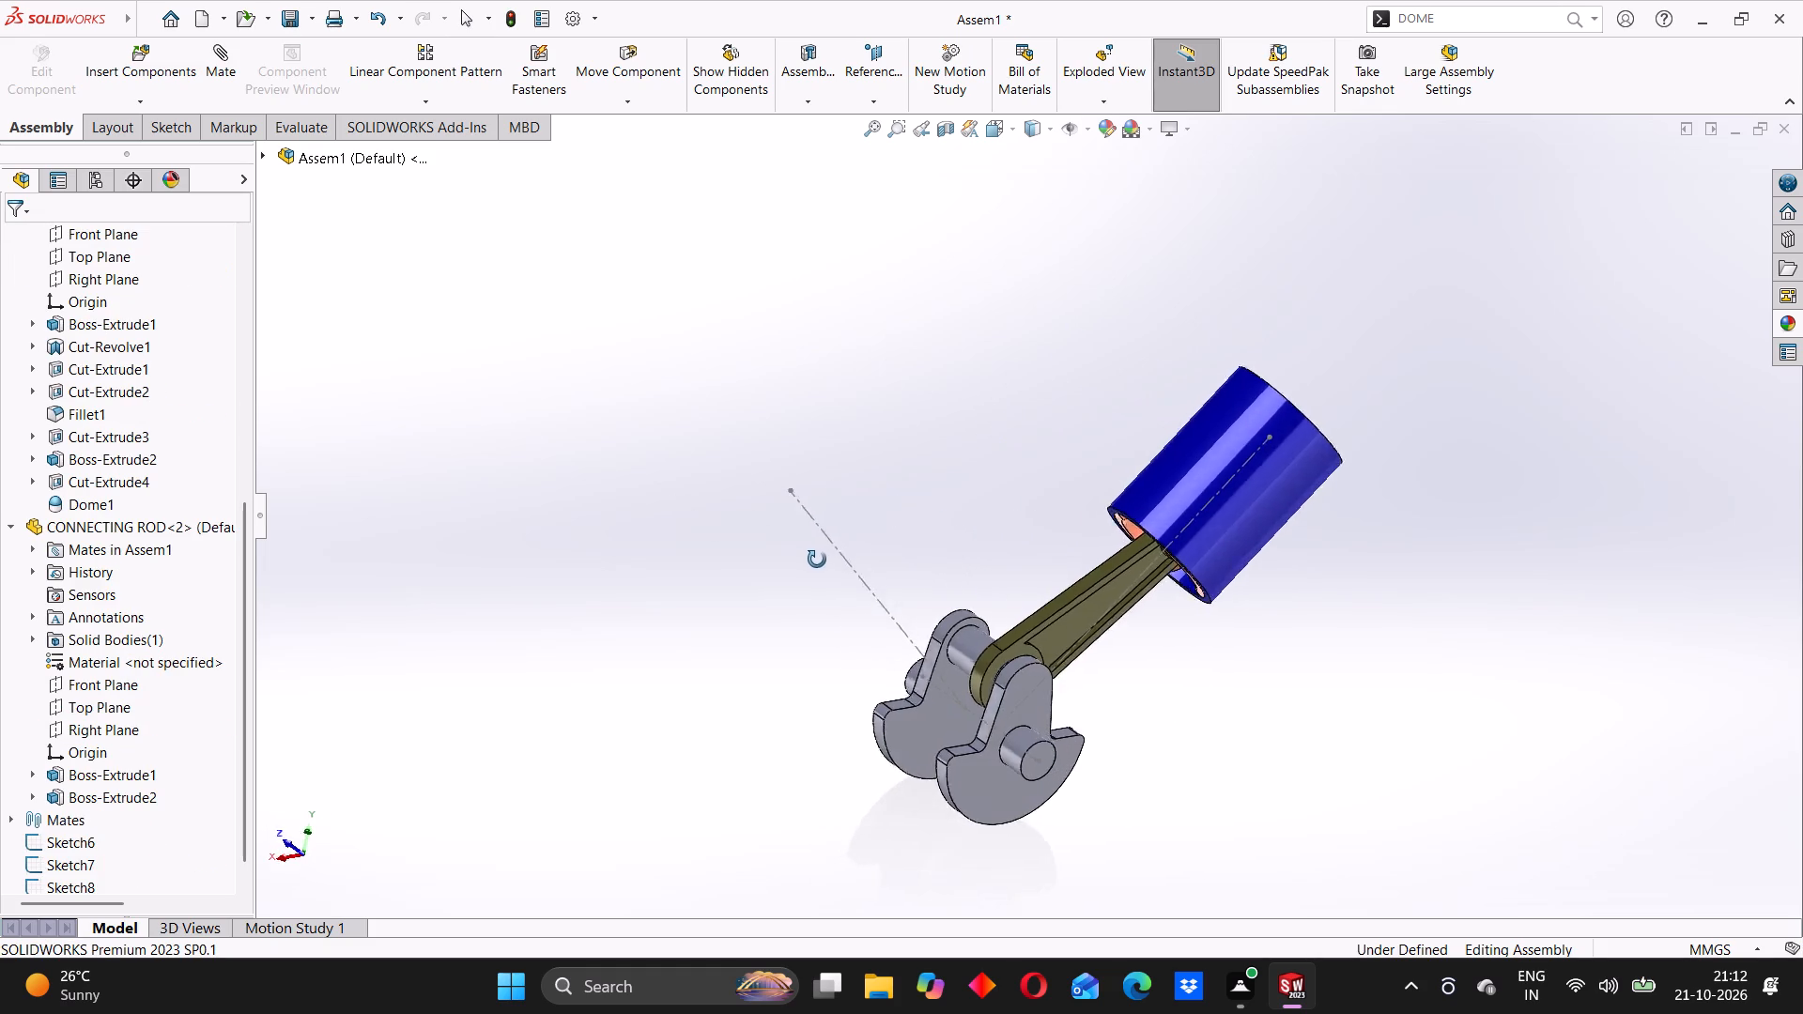
middle_click_drag(817, 560, 789, 567)
scroll(967, 515, "down", 2)
scroll(1023, 544, "up", 2)
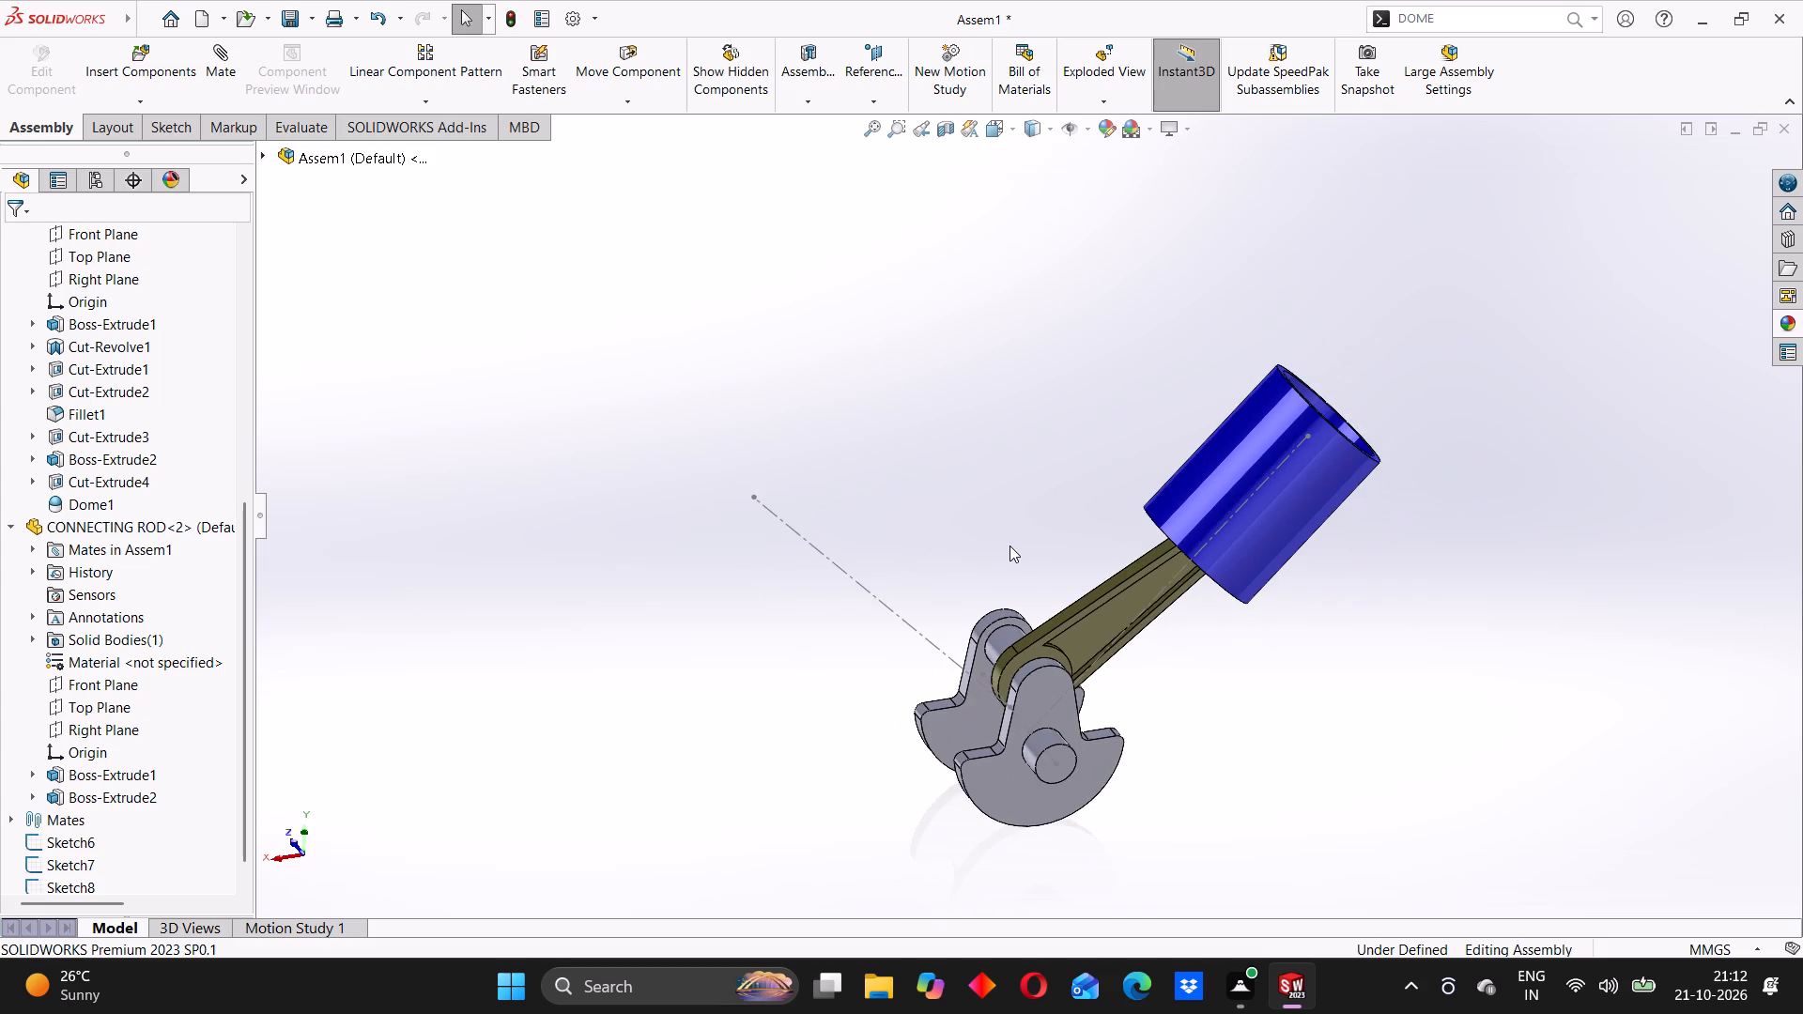
scroll(1009, 545, "up", 2)
middle_click_drag(1009, 546, 1026, 531)
scroll(1014, 526, "down", 2)
middle_click_drag(978, 571, 1017, 550)
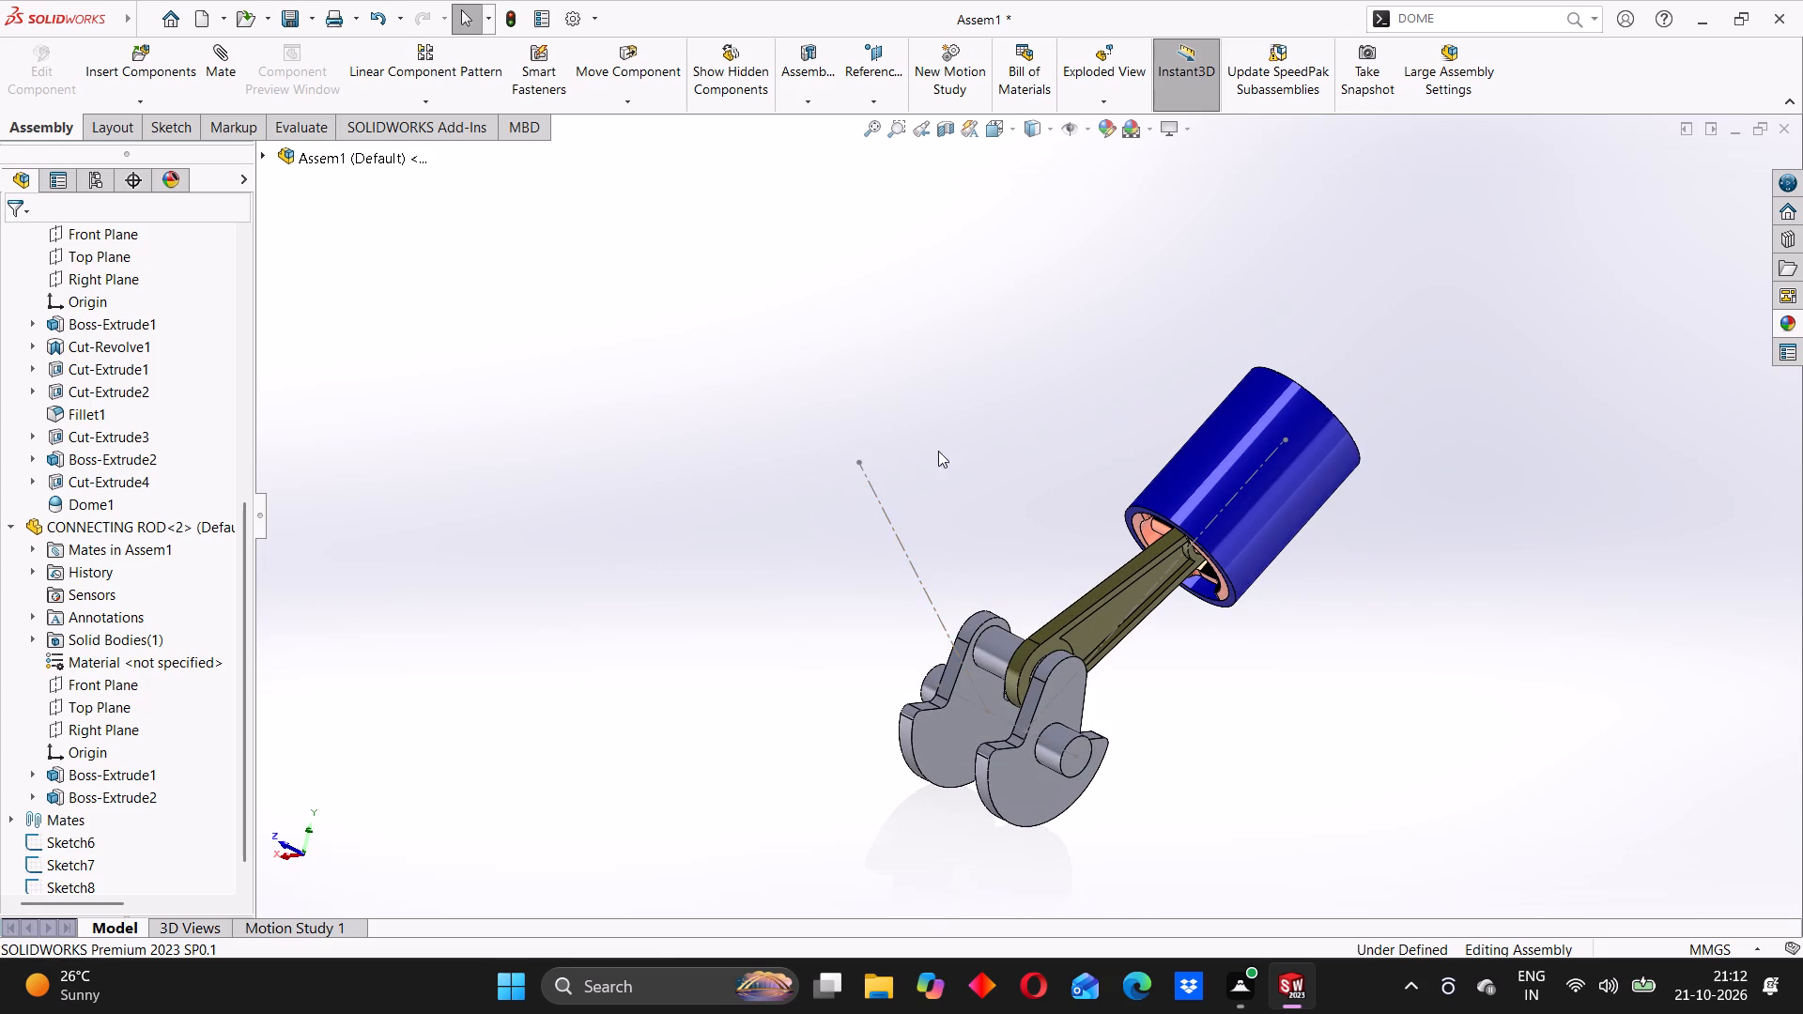
middle_click_drag(939, 451, 1009, 508)
left_click(921, 508)
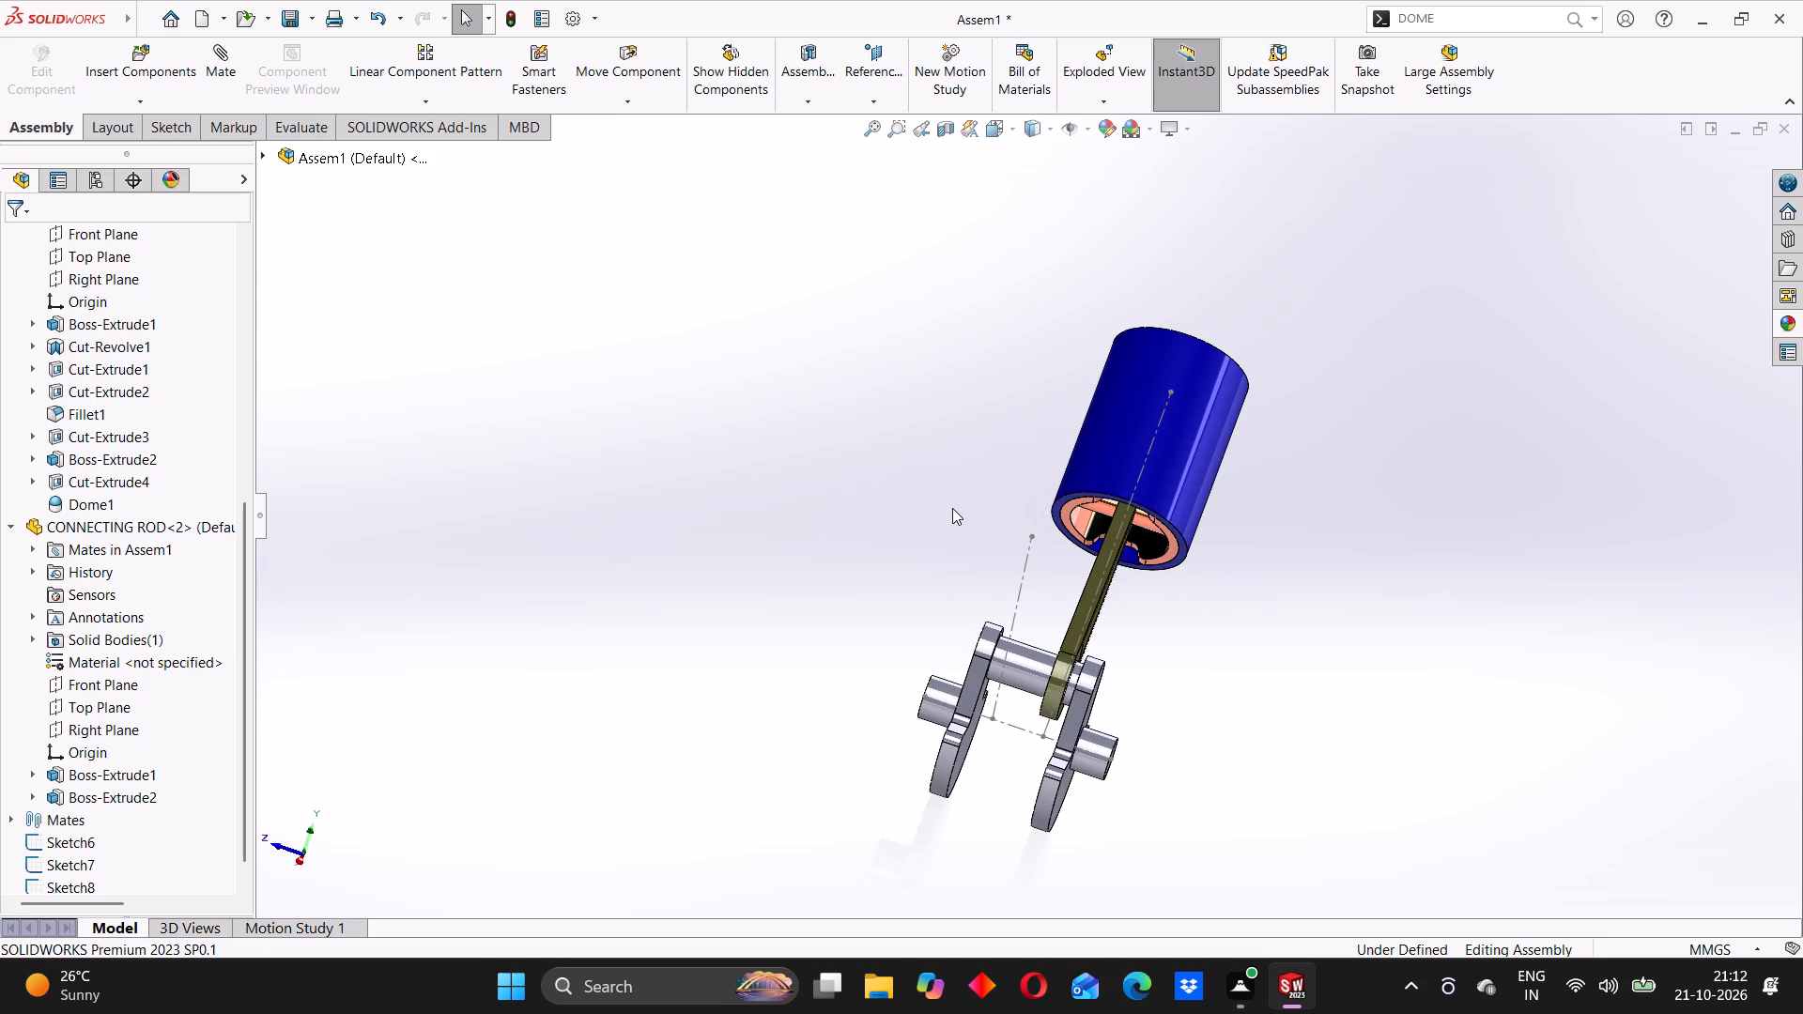
middle_click_drag(1013, 448, 987, 486)
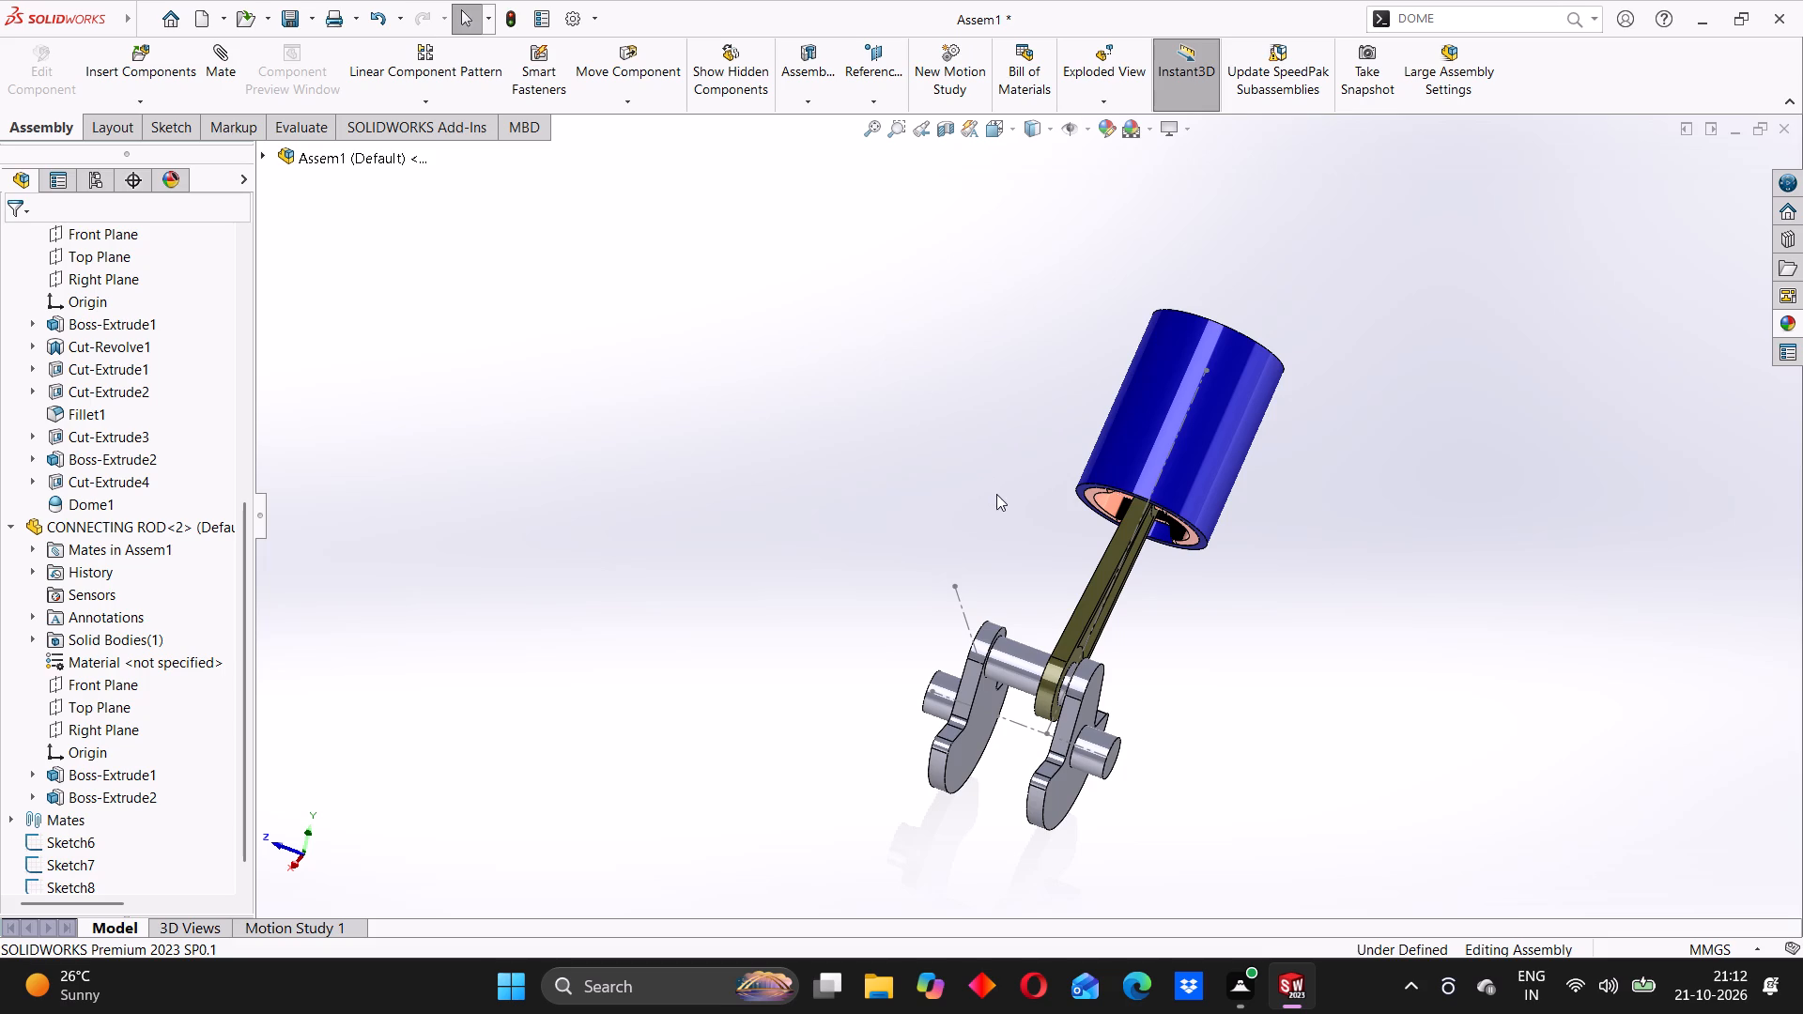
middle_click_drag(1012, 477, 969, 526)
middle_click_drag(1164, 455, 1104, 471)
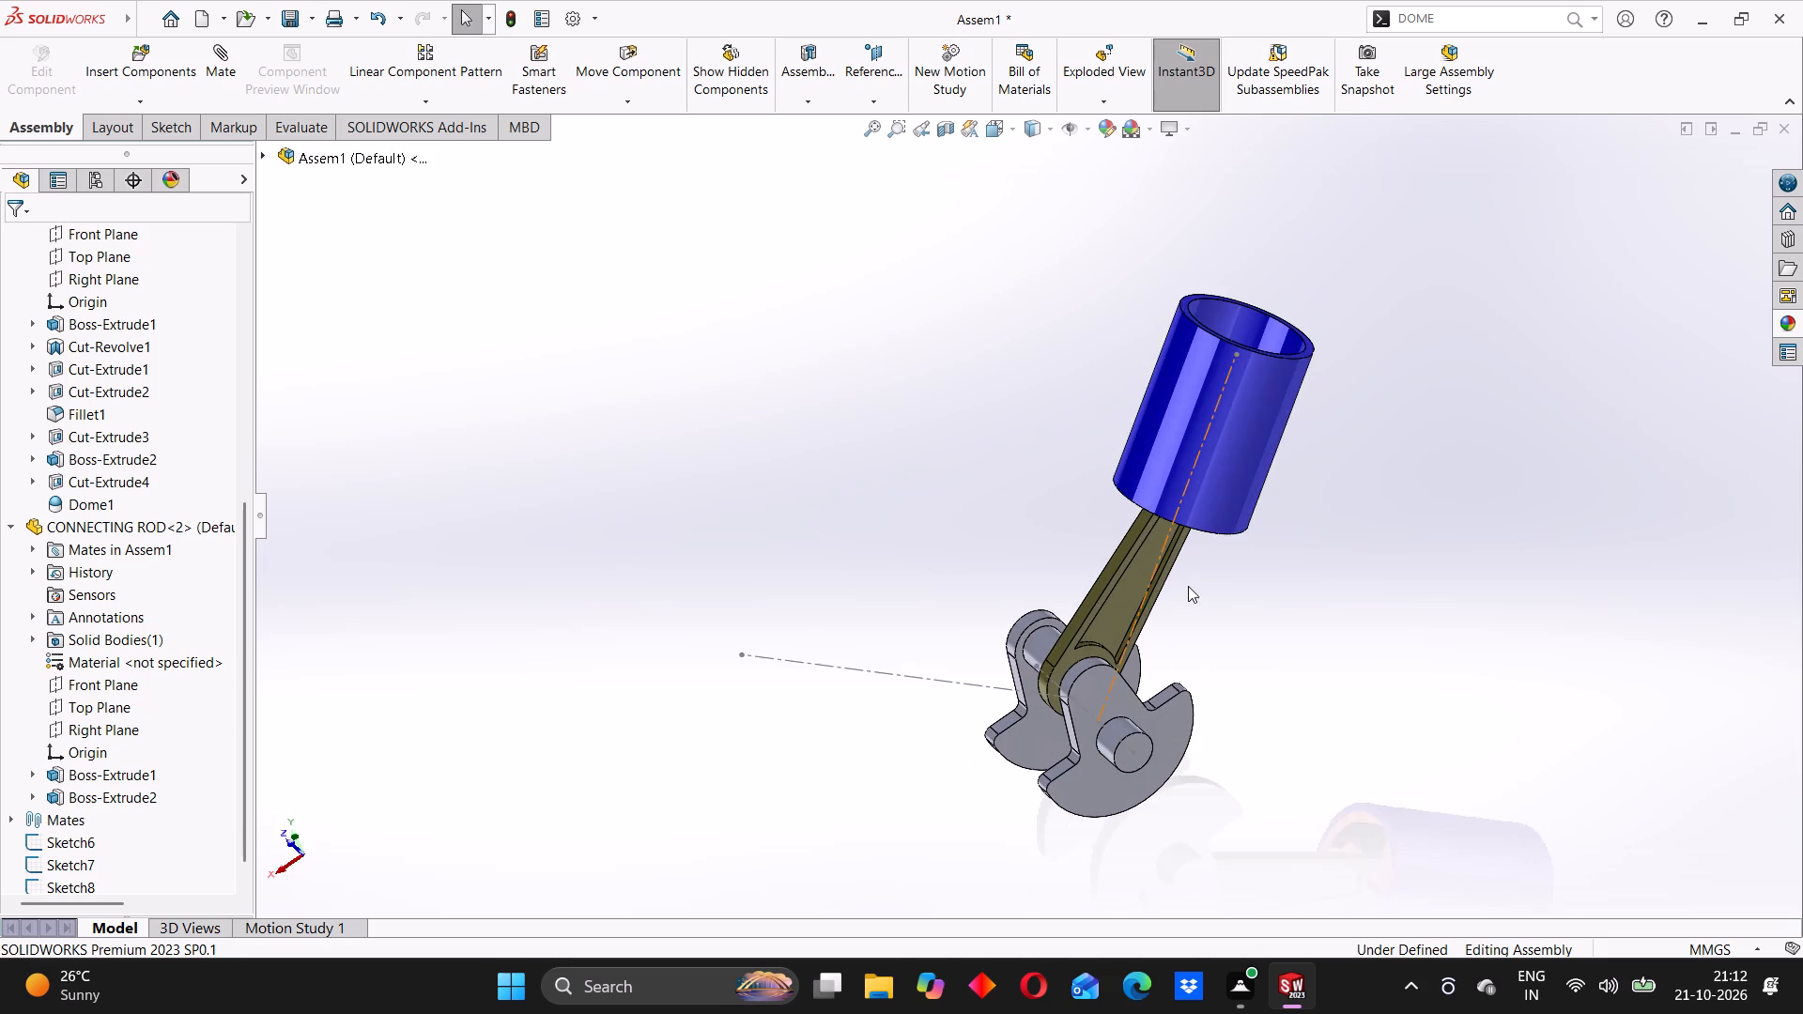
scroll(1188, 586, "up", 1)
scroll(1172, 595, "down", 2)
Set the fixed crankshaft component to float so that it can move in the assembly.
right_click(1047, 695)
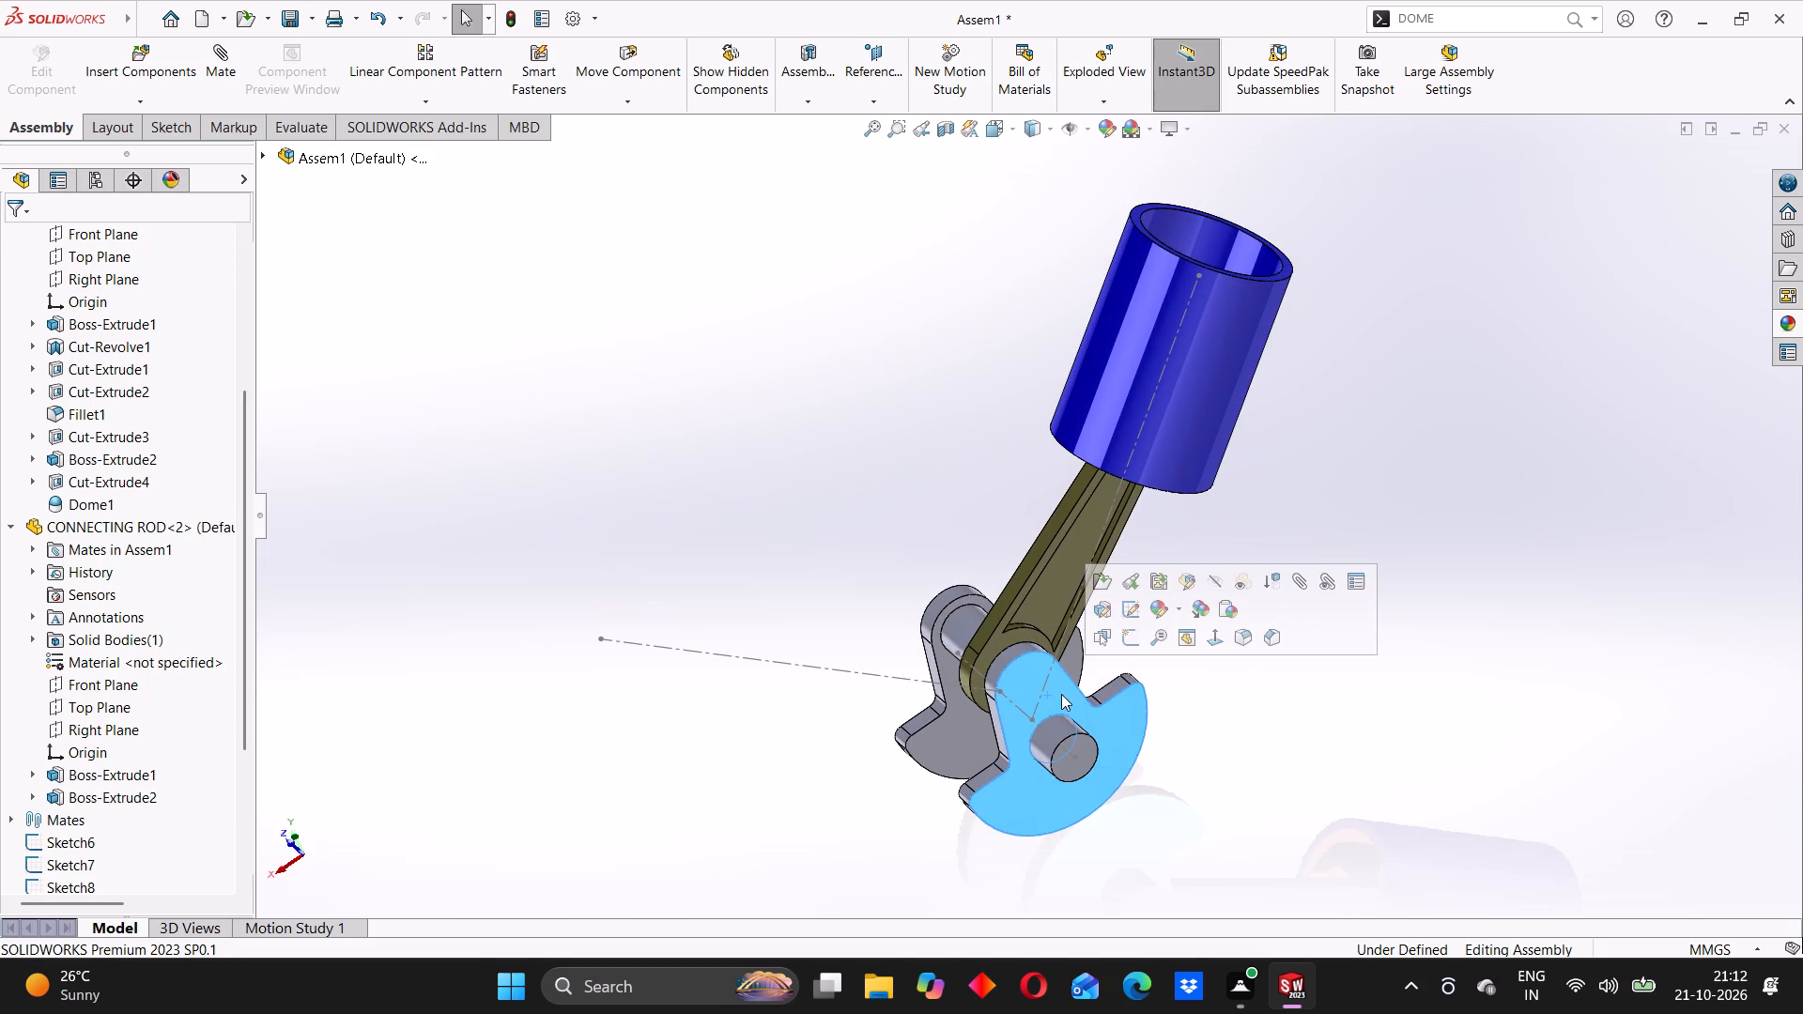
left_click(872, 494)
right_click(1046, 675)
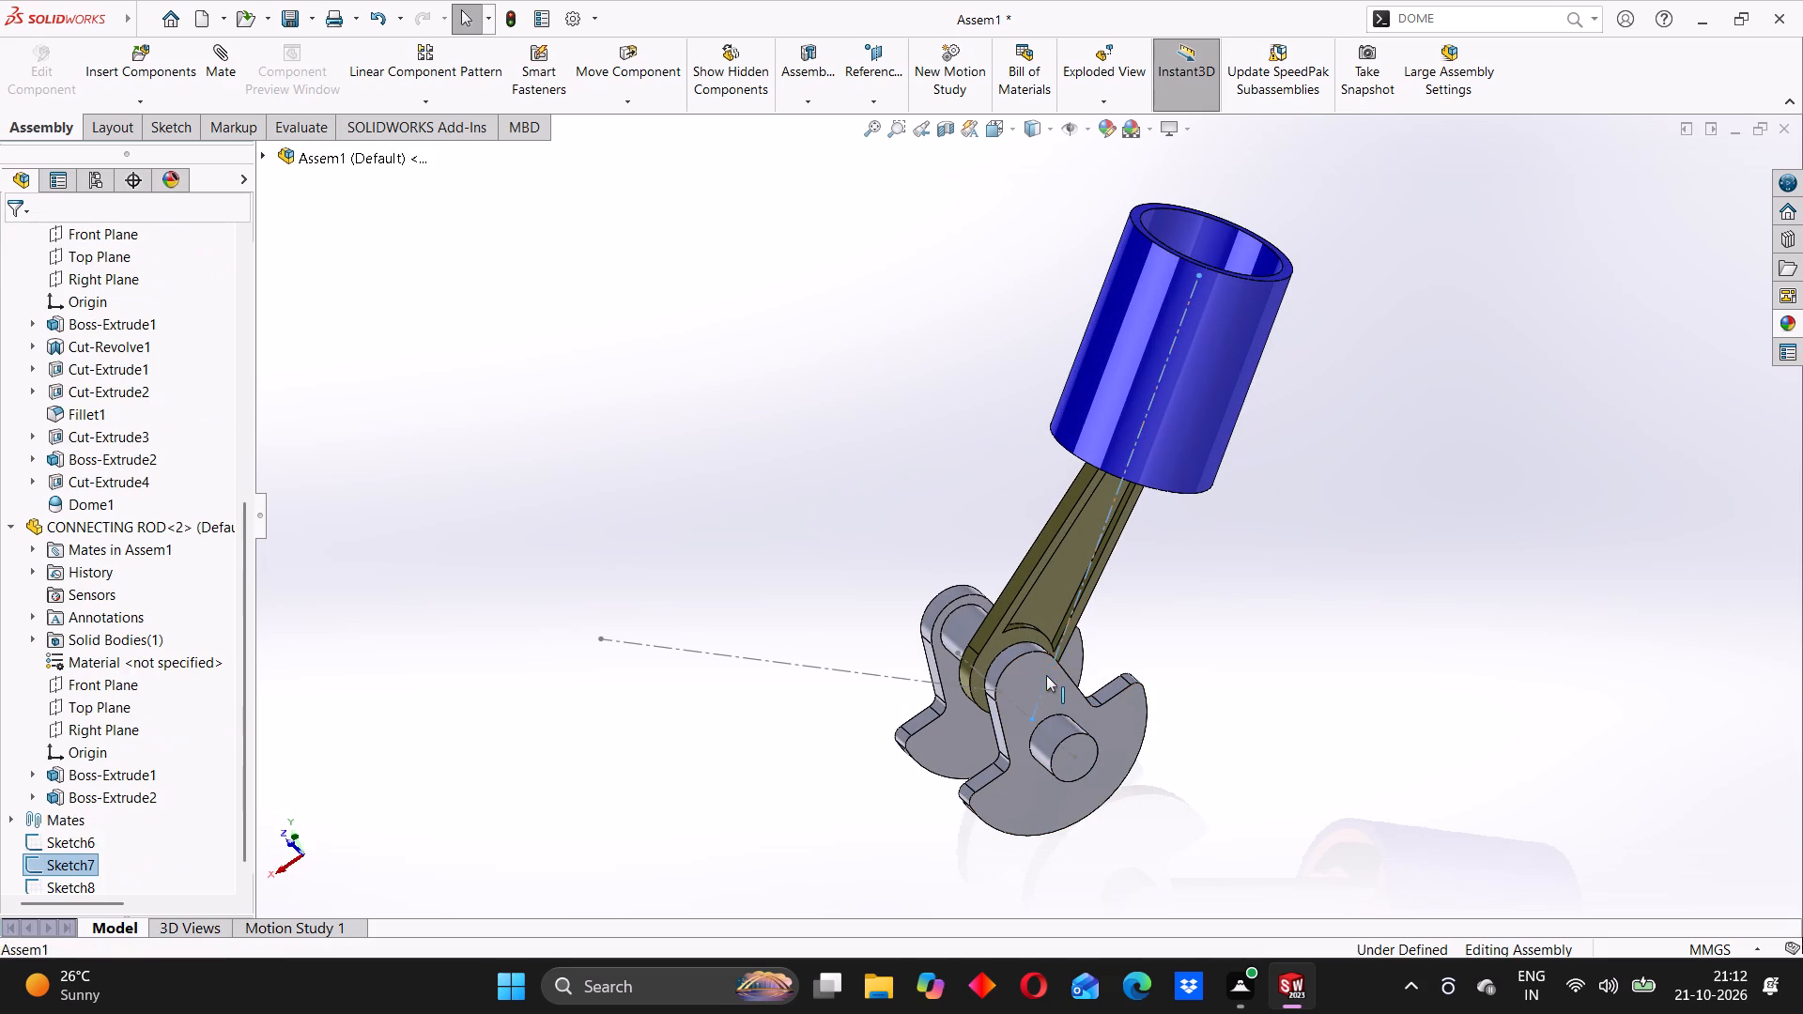
left_click(1406, 516)
scroll(1069, 730, "up", 2)
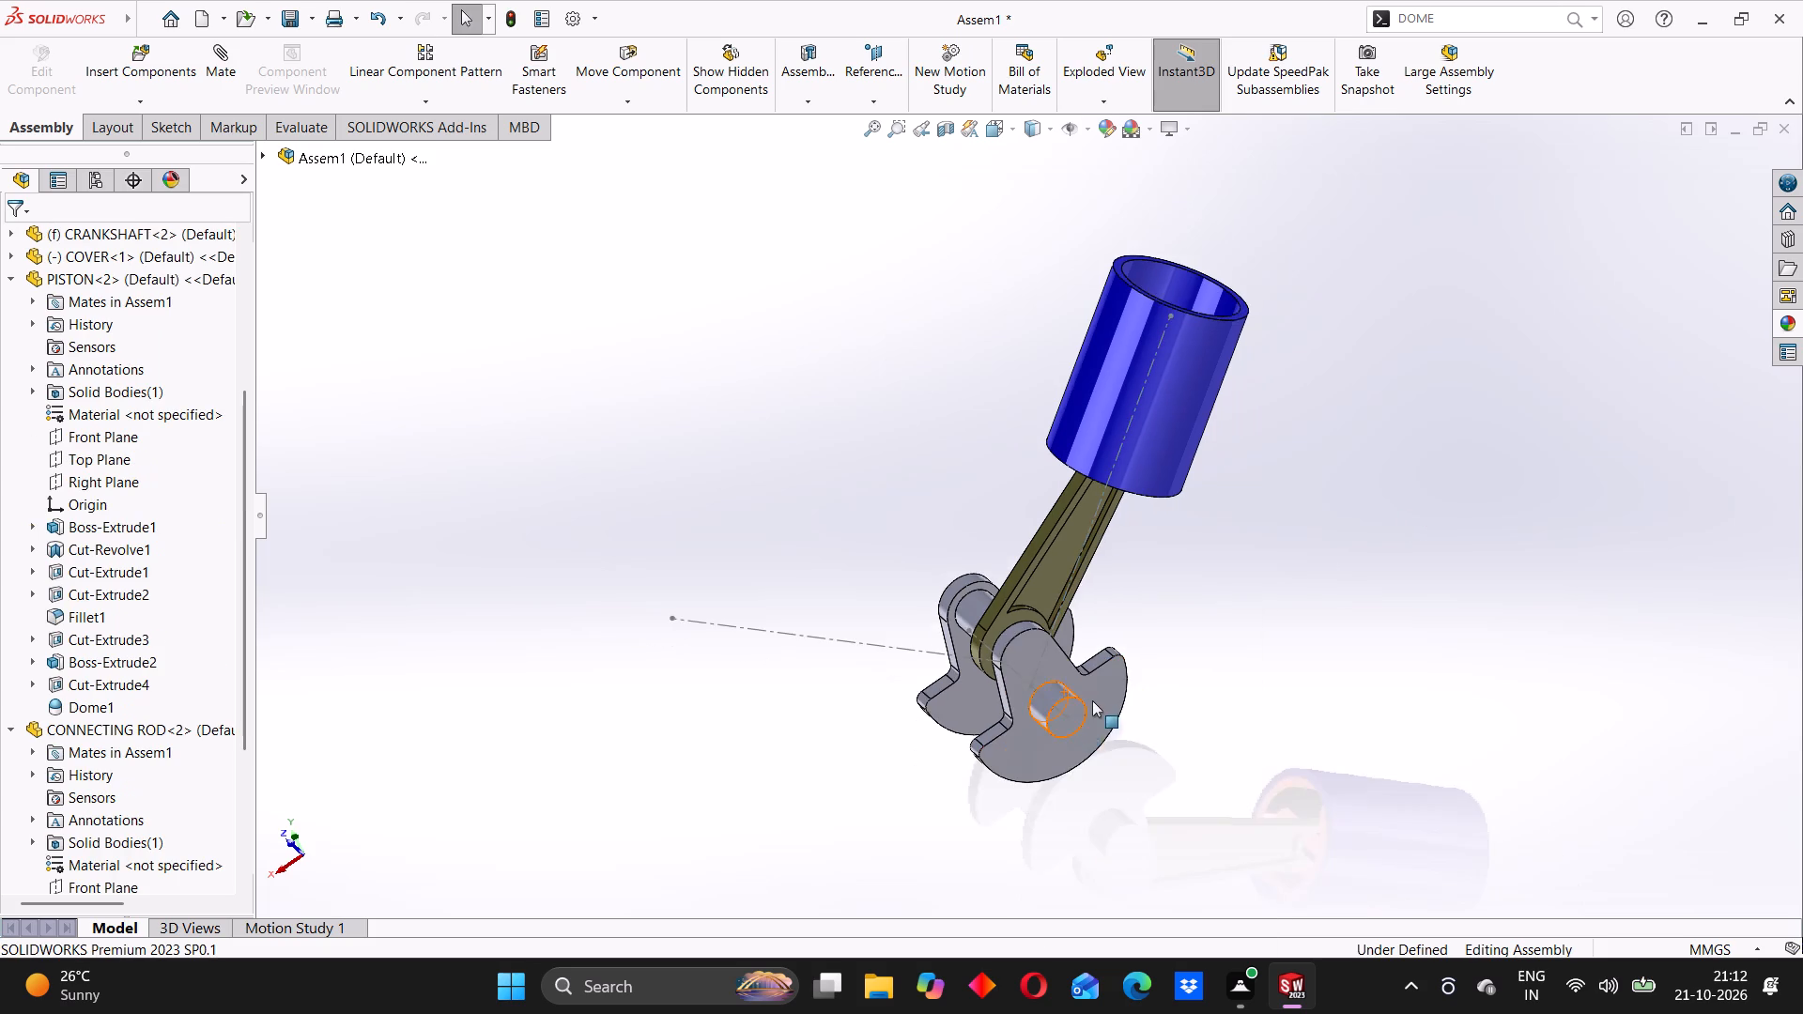
right_click(1087, 670)
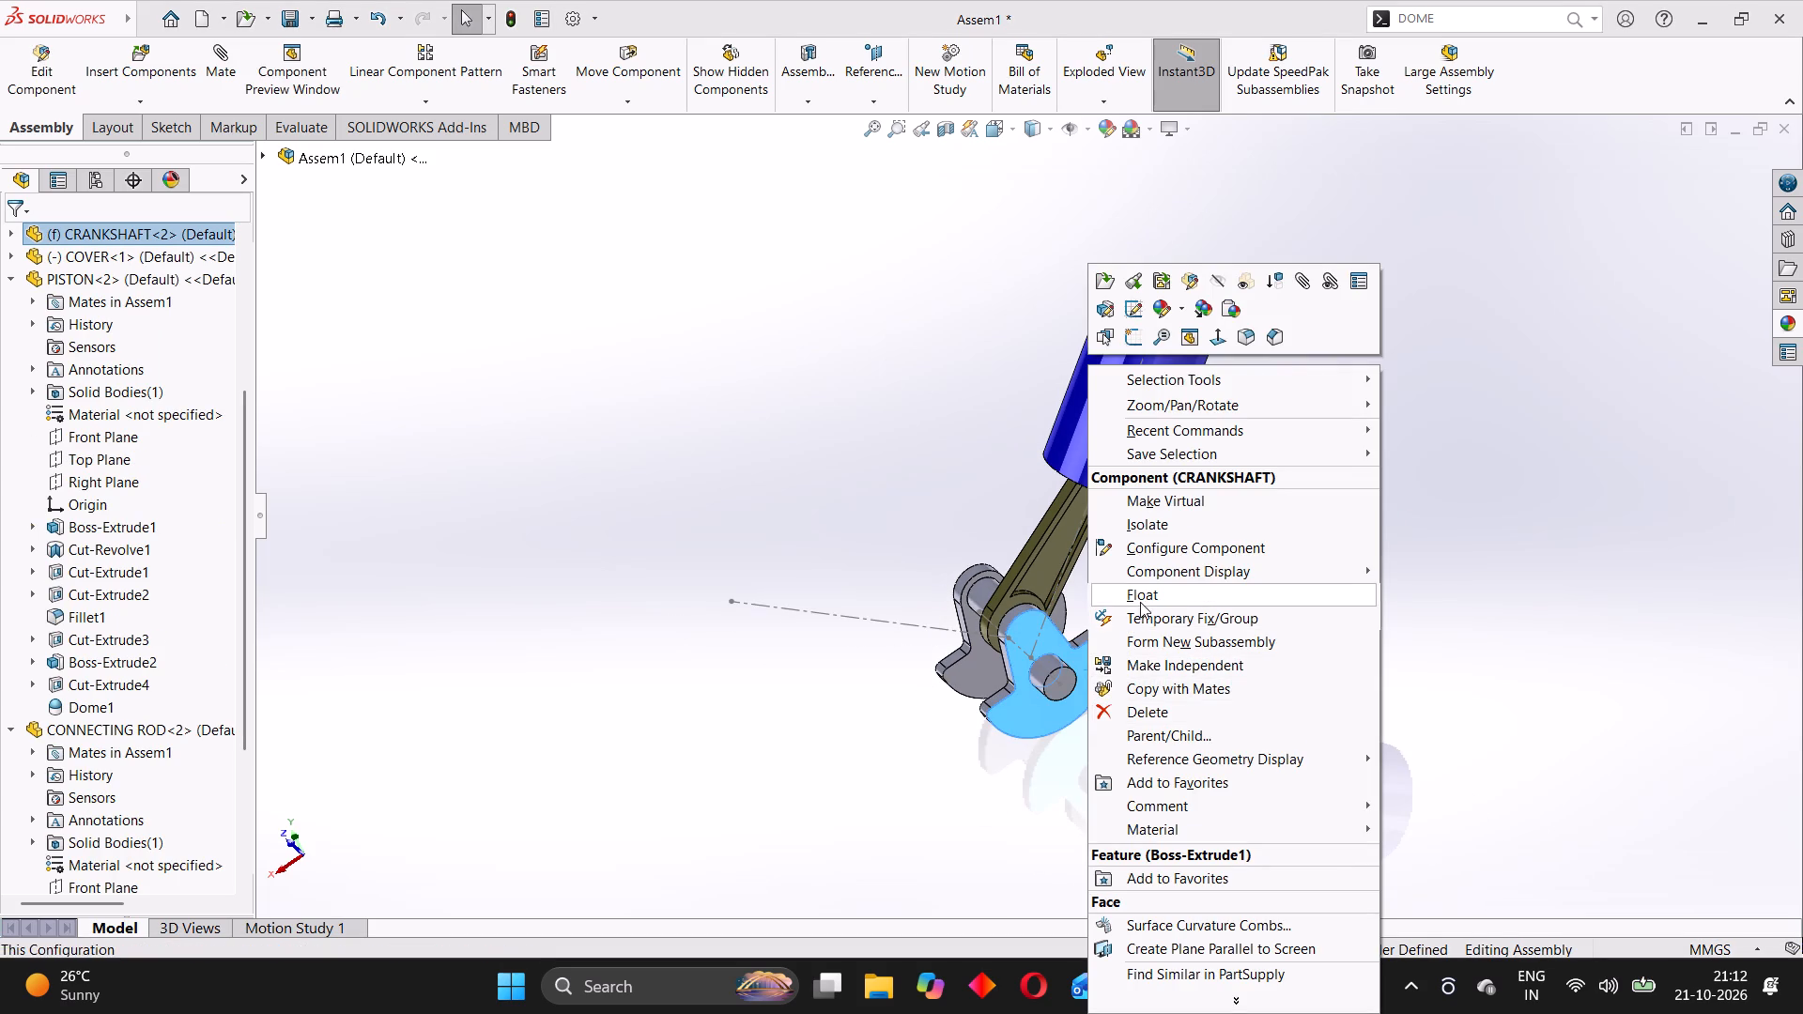
left_click(1141, 601)
Move the floating crankshaft freely back and forth to check its motion with the connecting rod.
left_click_drag(1086, 653, 1065, 644)
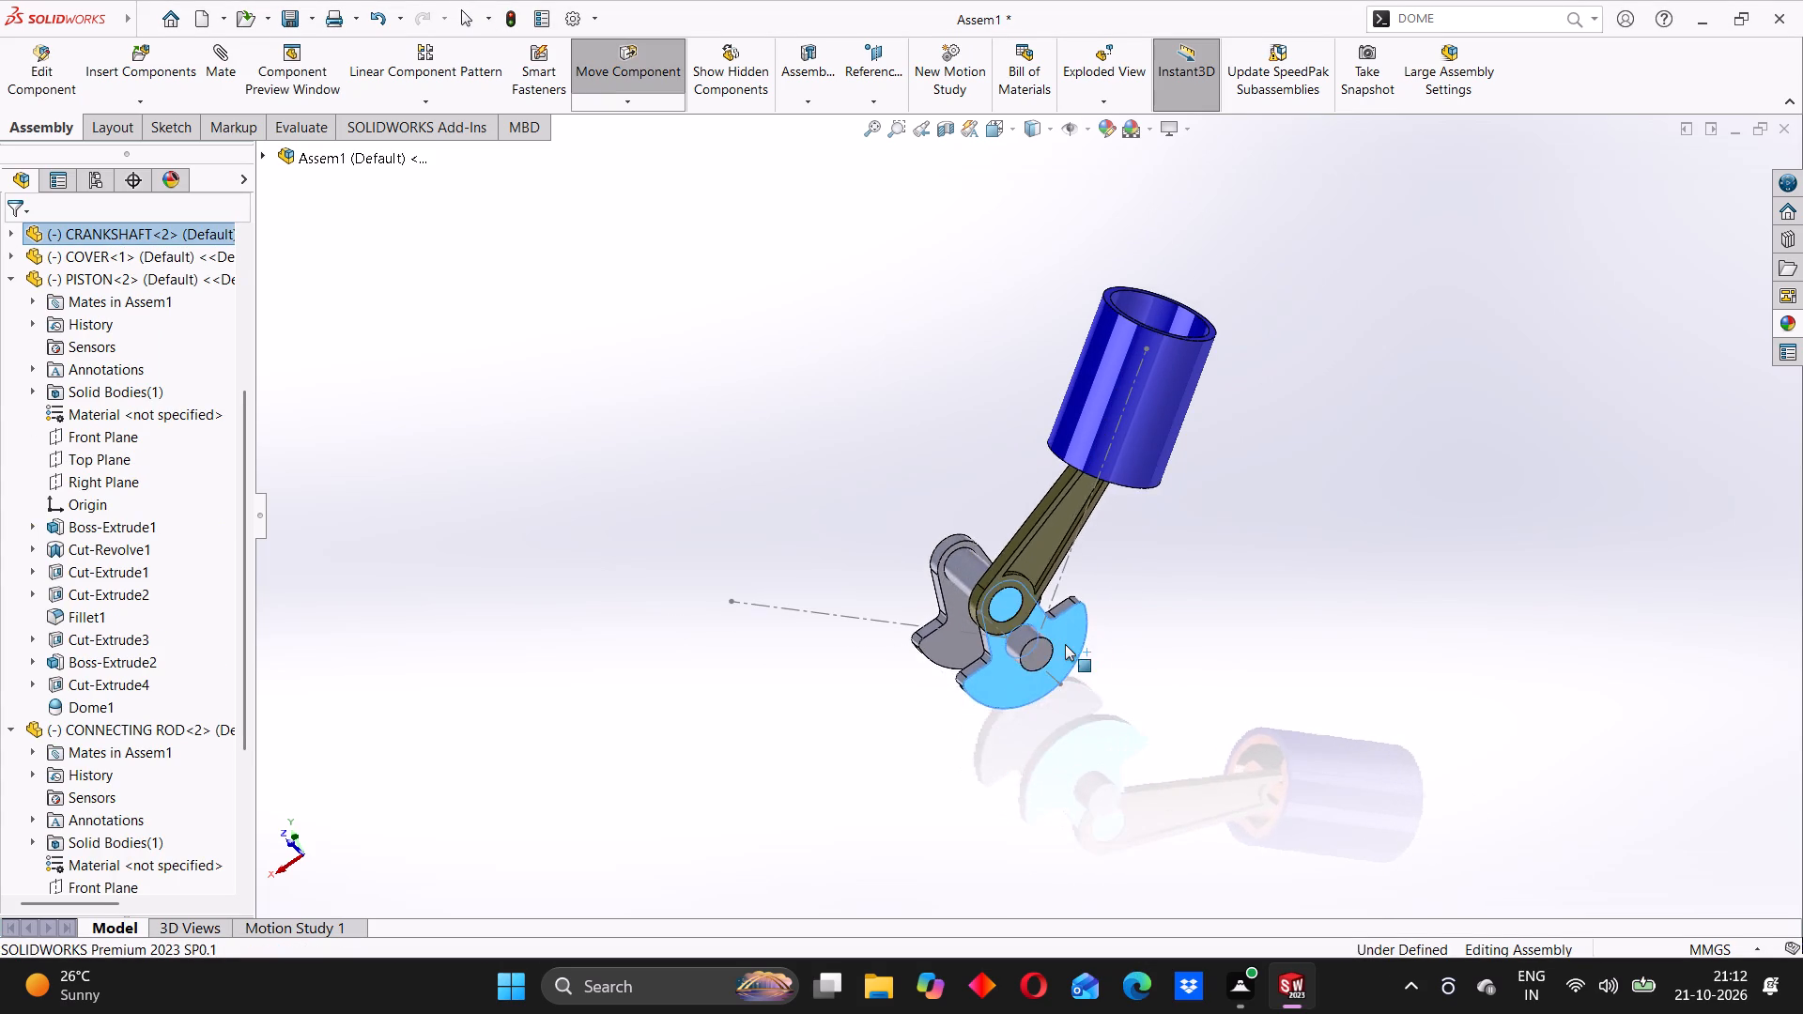
left_click_drag(1065, 644, 1092, 672)
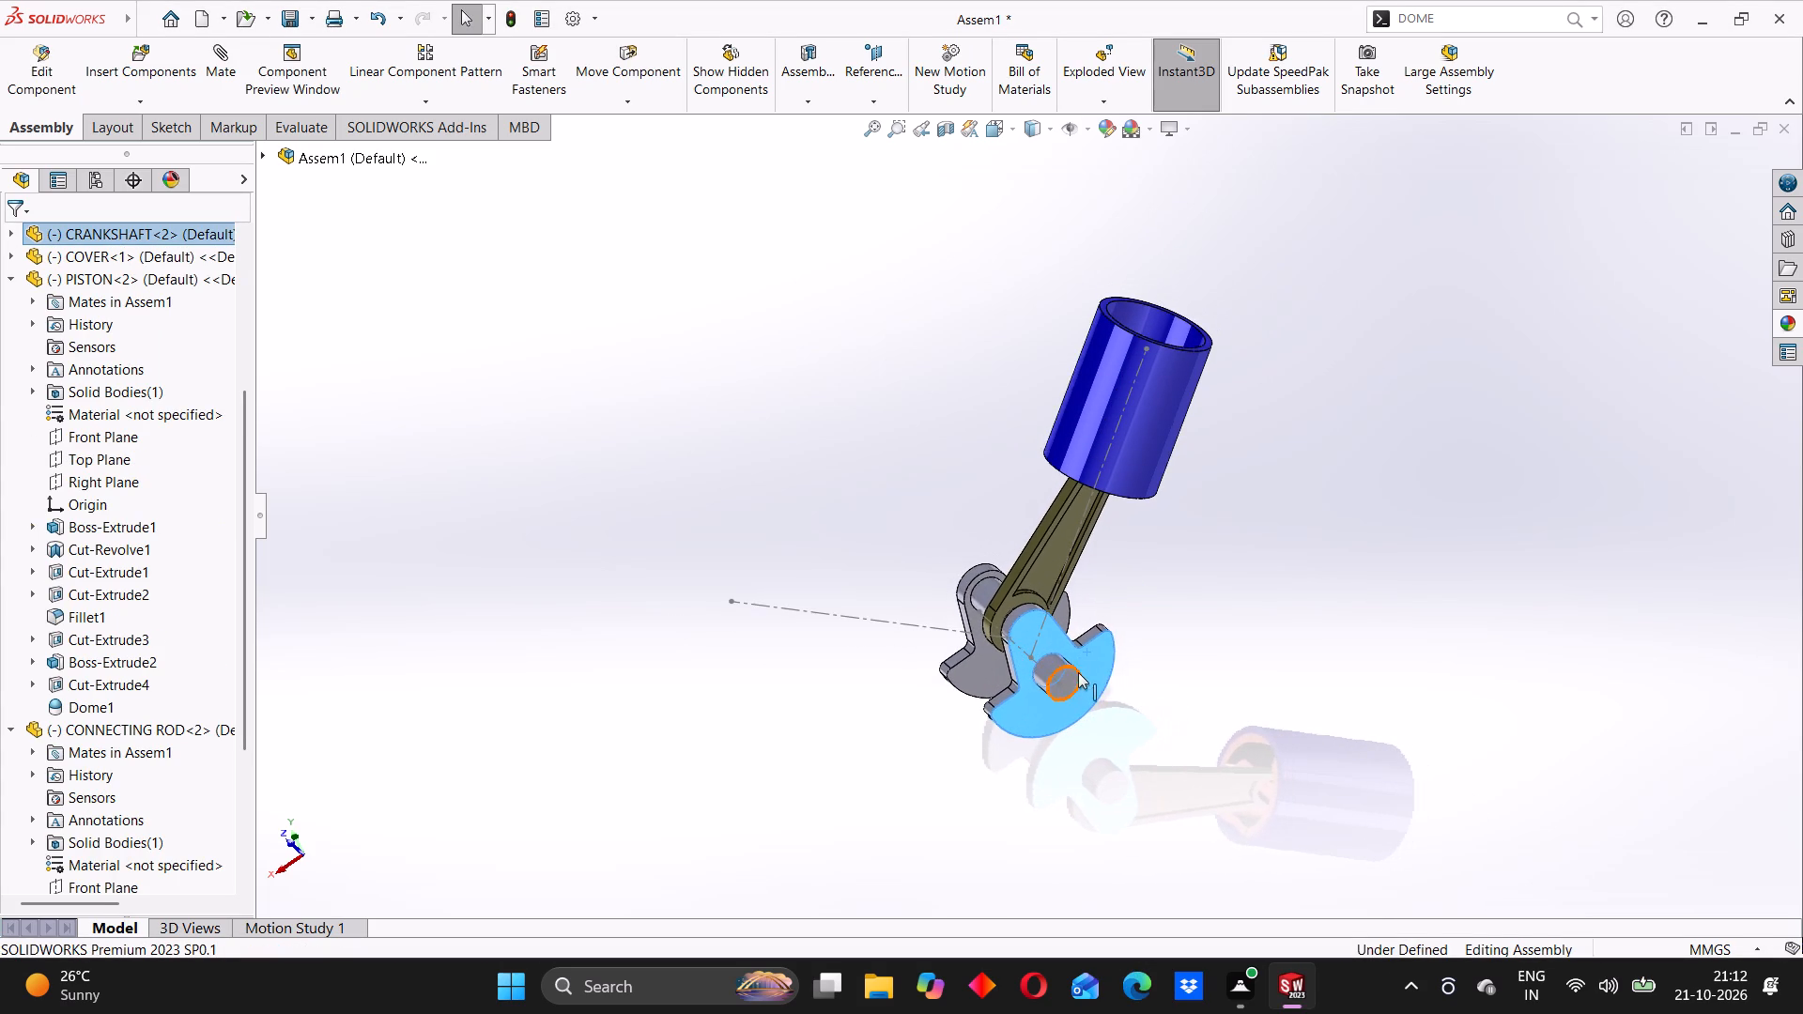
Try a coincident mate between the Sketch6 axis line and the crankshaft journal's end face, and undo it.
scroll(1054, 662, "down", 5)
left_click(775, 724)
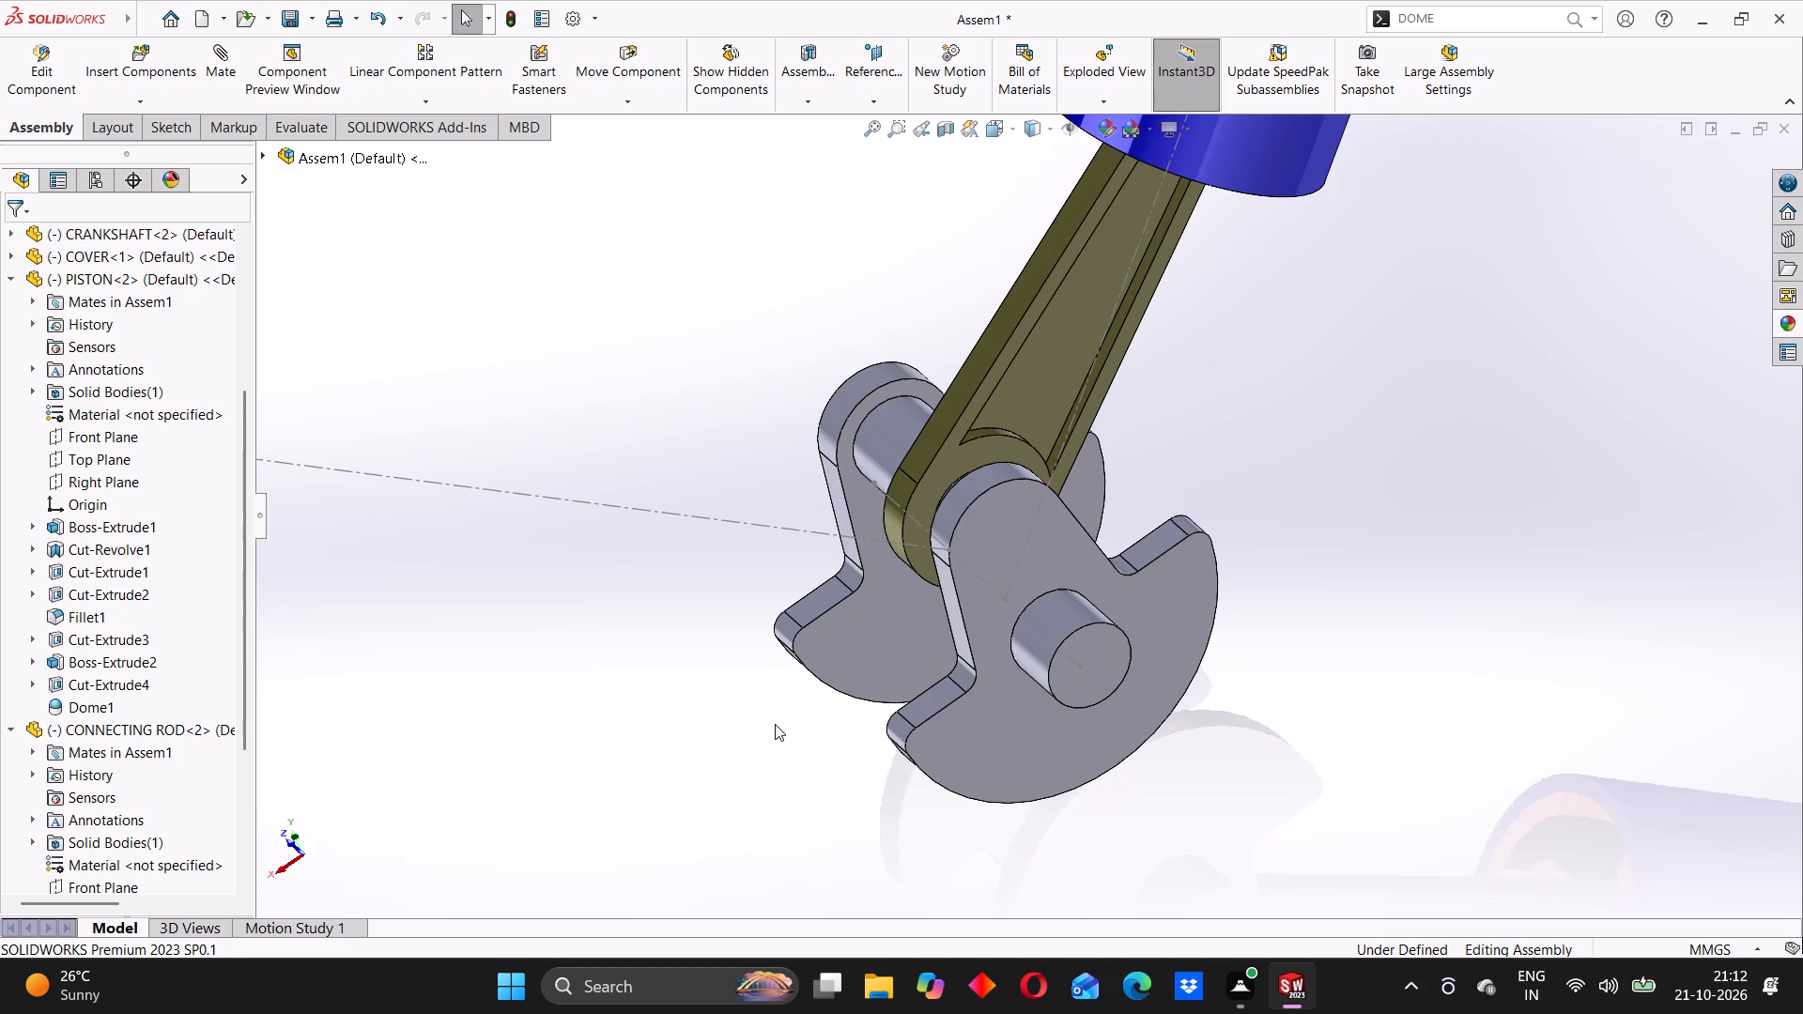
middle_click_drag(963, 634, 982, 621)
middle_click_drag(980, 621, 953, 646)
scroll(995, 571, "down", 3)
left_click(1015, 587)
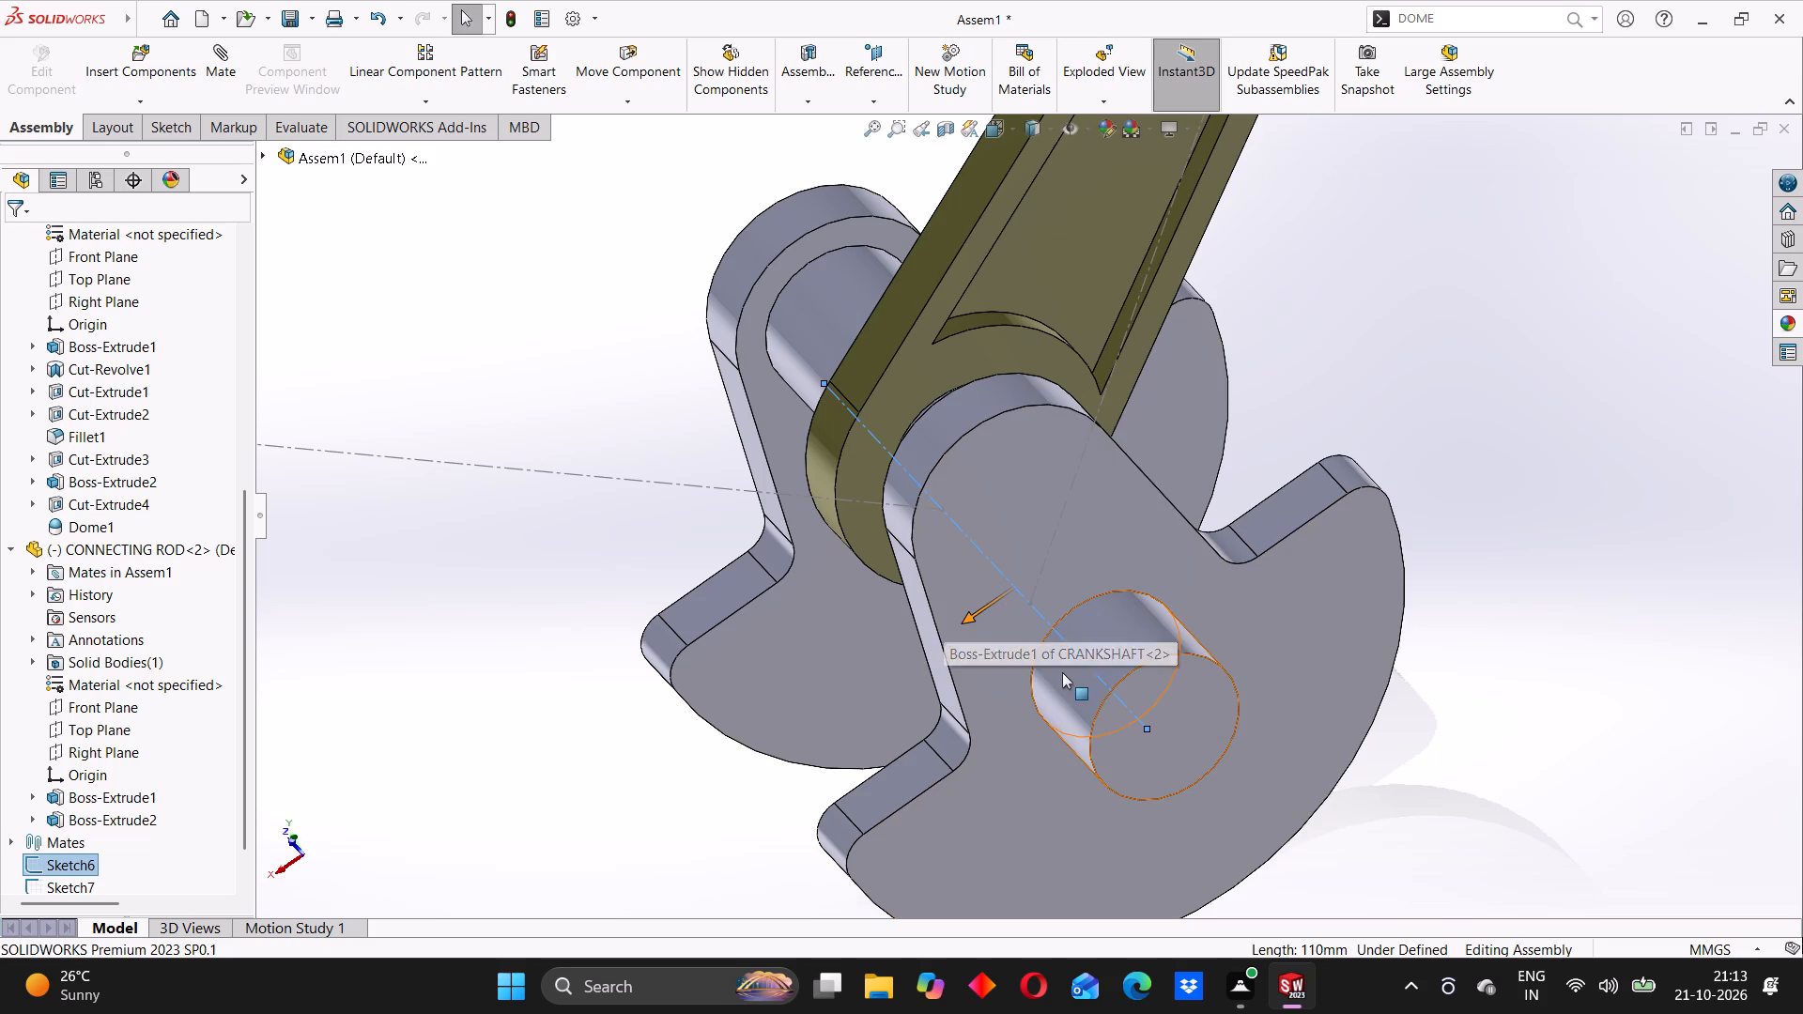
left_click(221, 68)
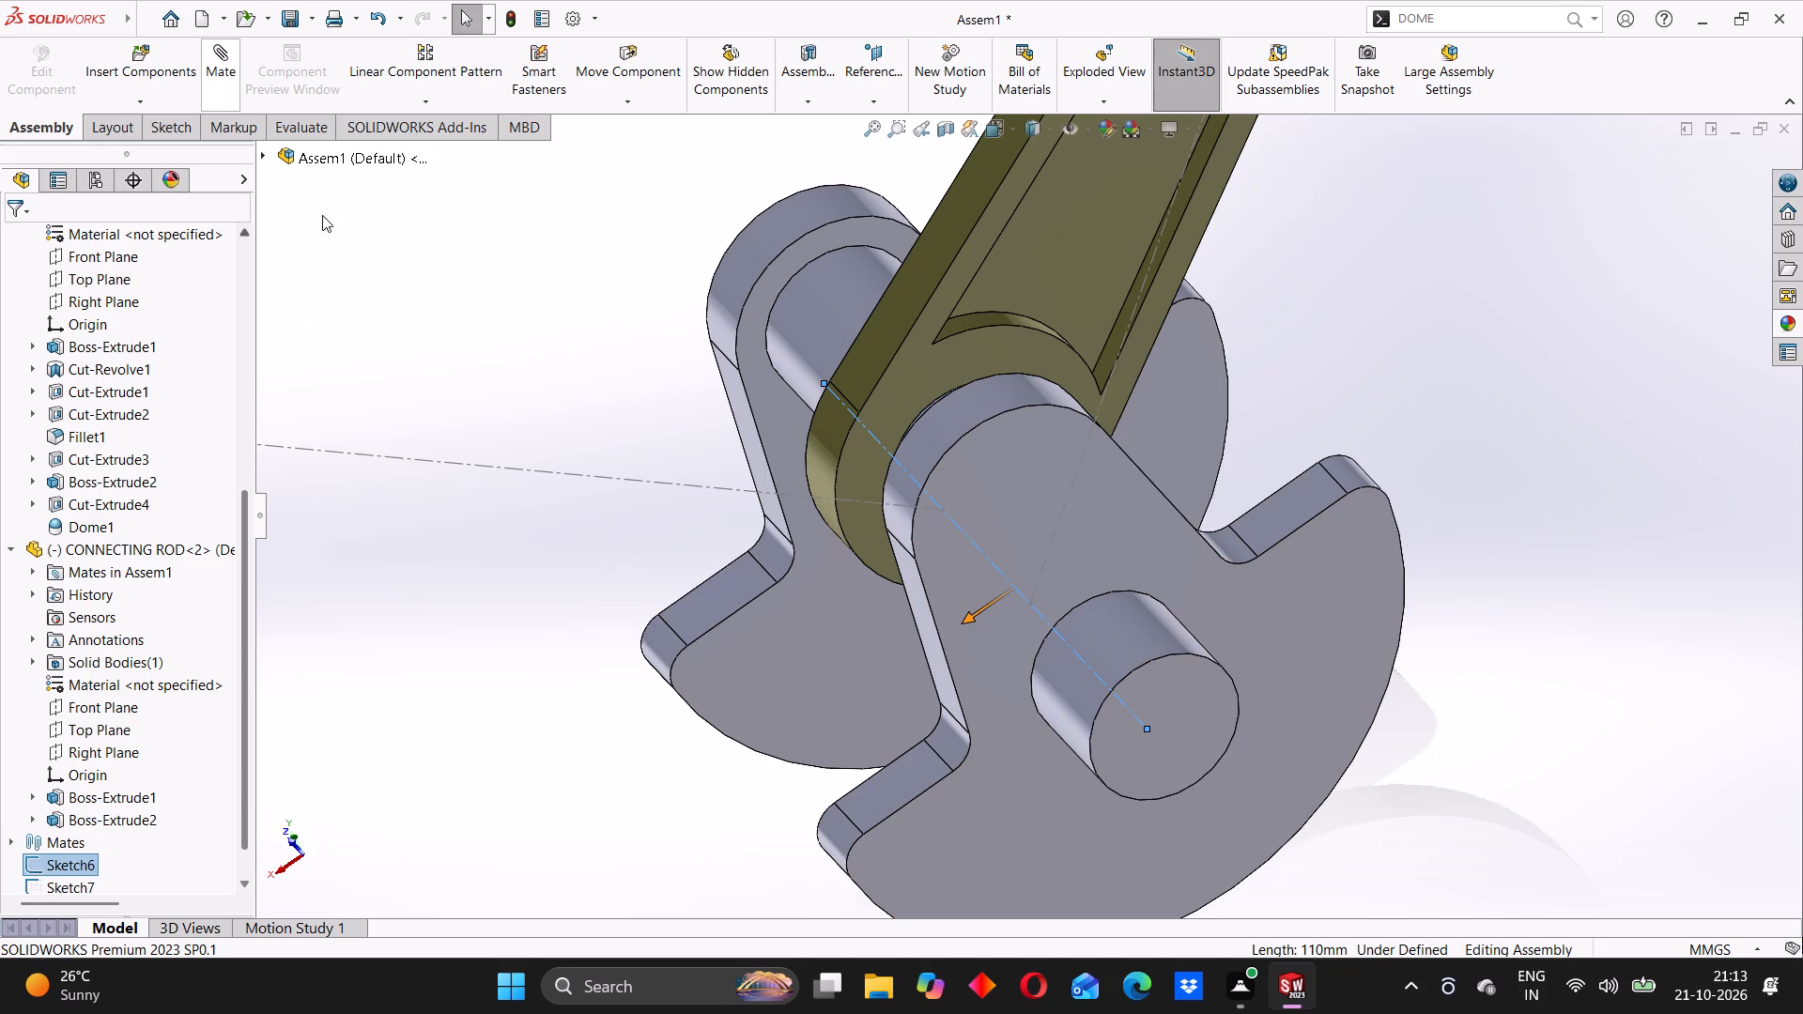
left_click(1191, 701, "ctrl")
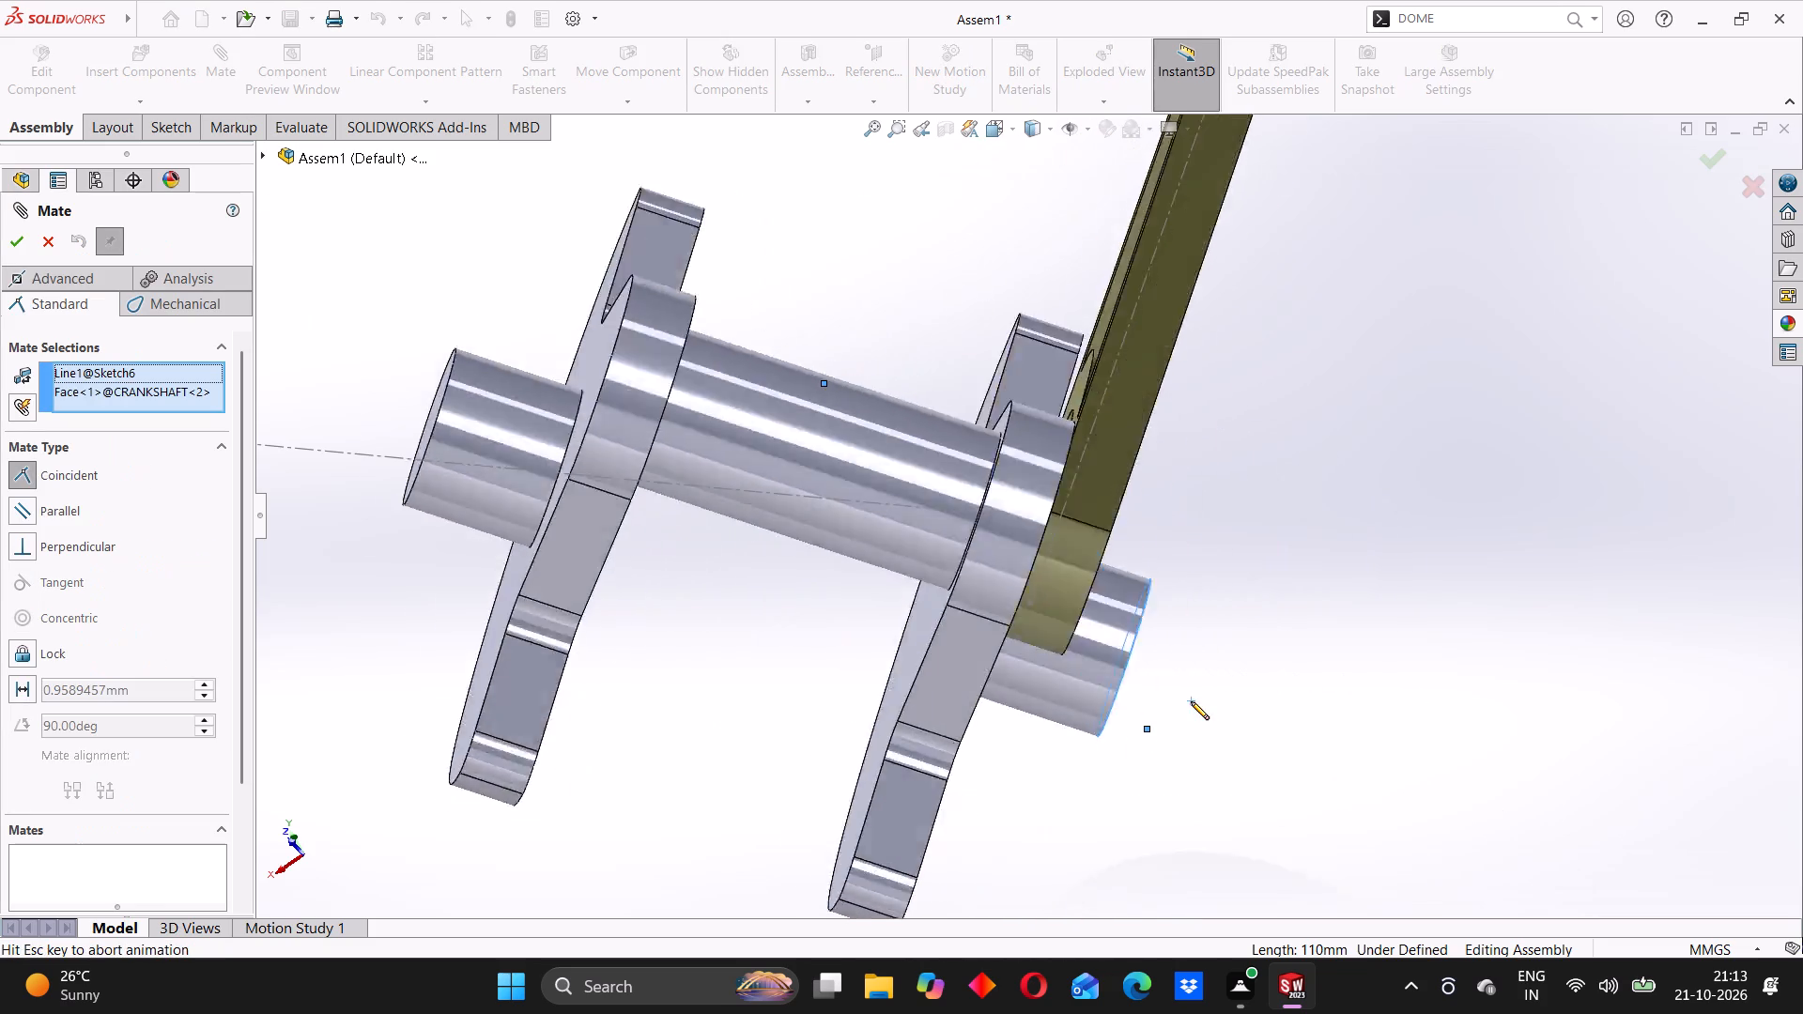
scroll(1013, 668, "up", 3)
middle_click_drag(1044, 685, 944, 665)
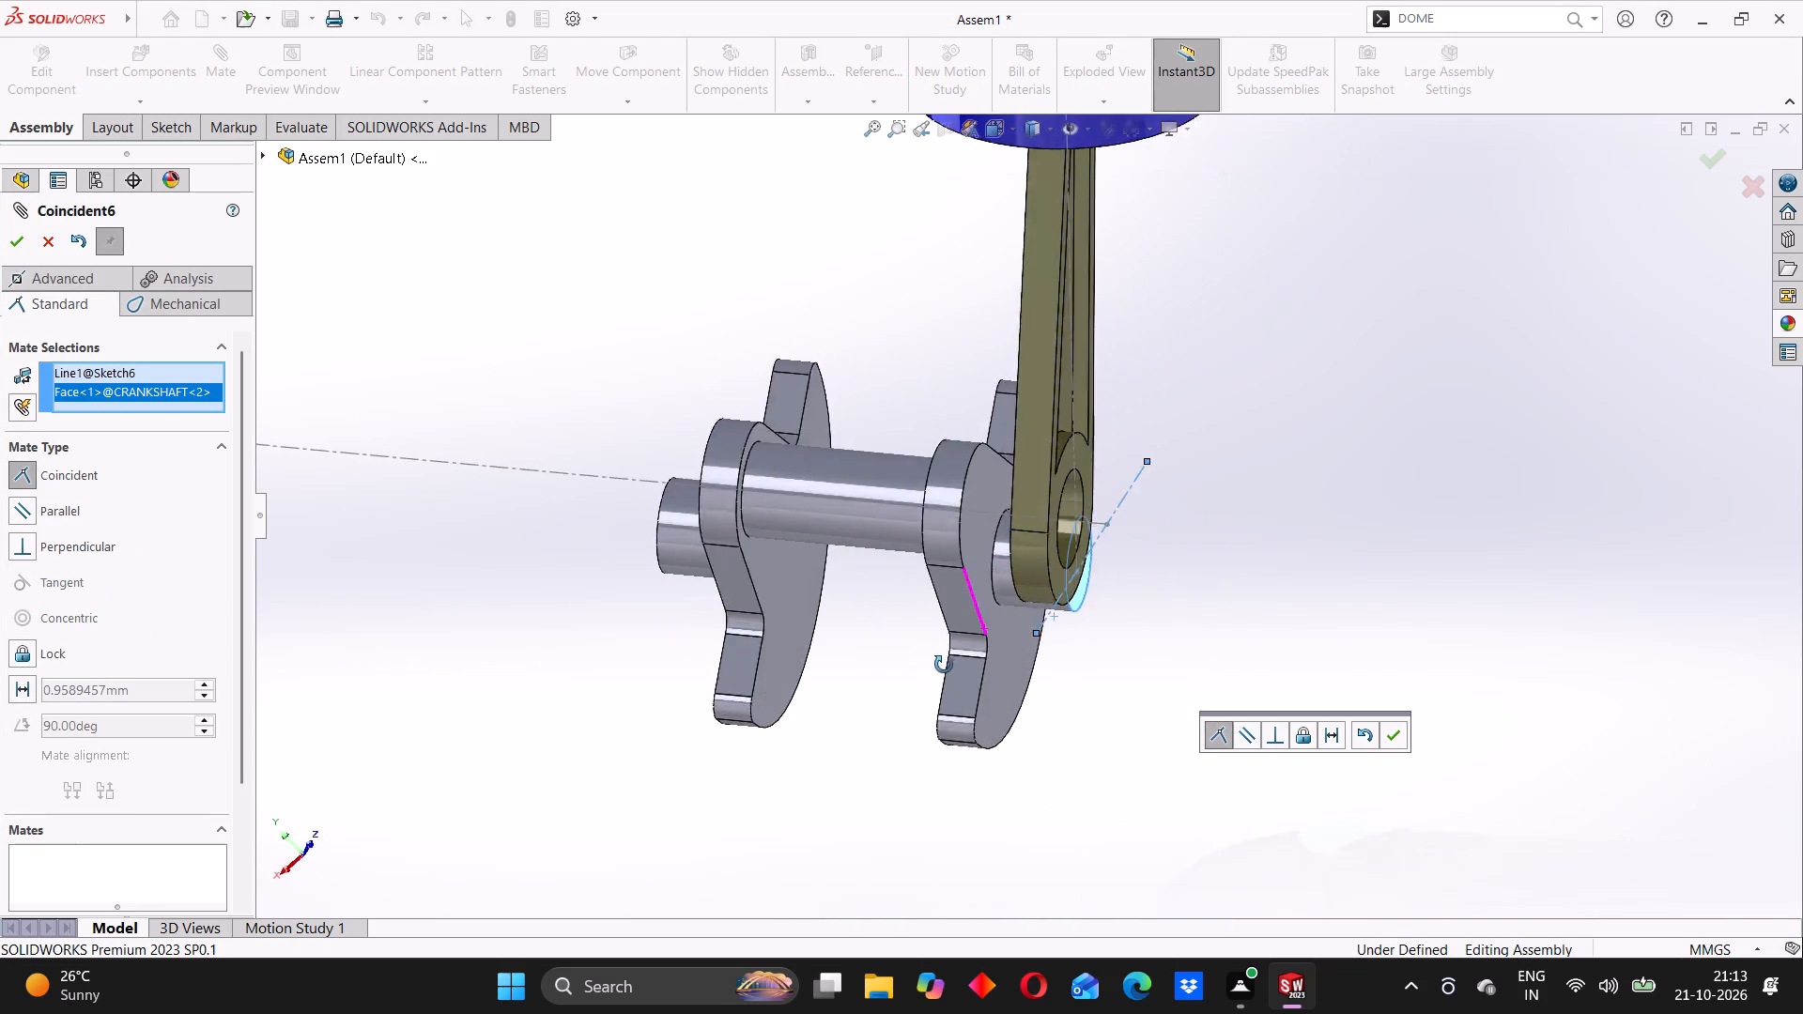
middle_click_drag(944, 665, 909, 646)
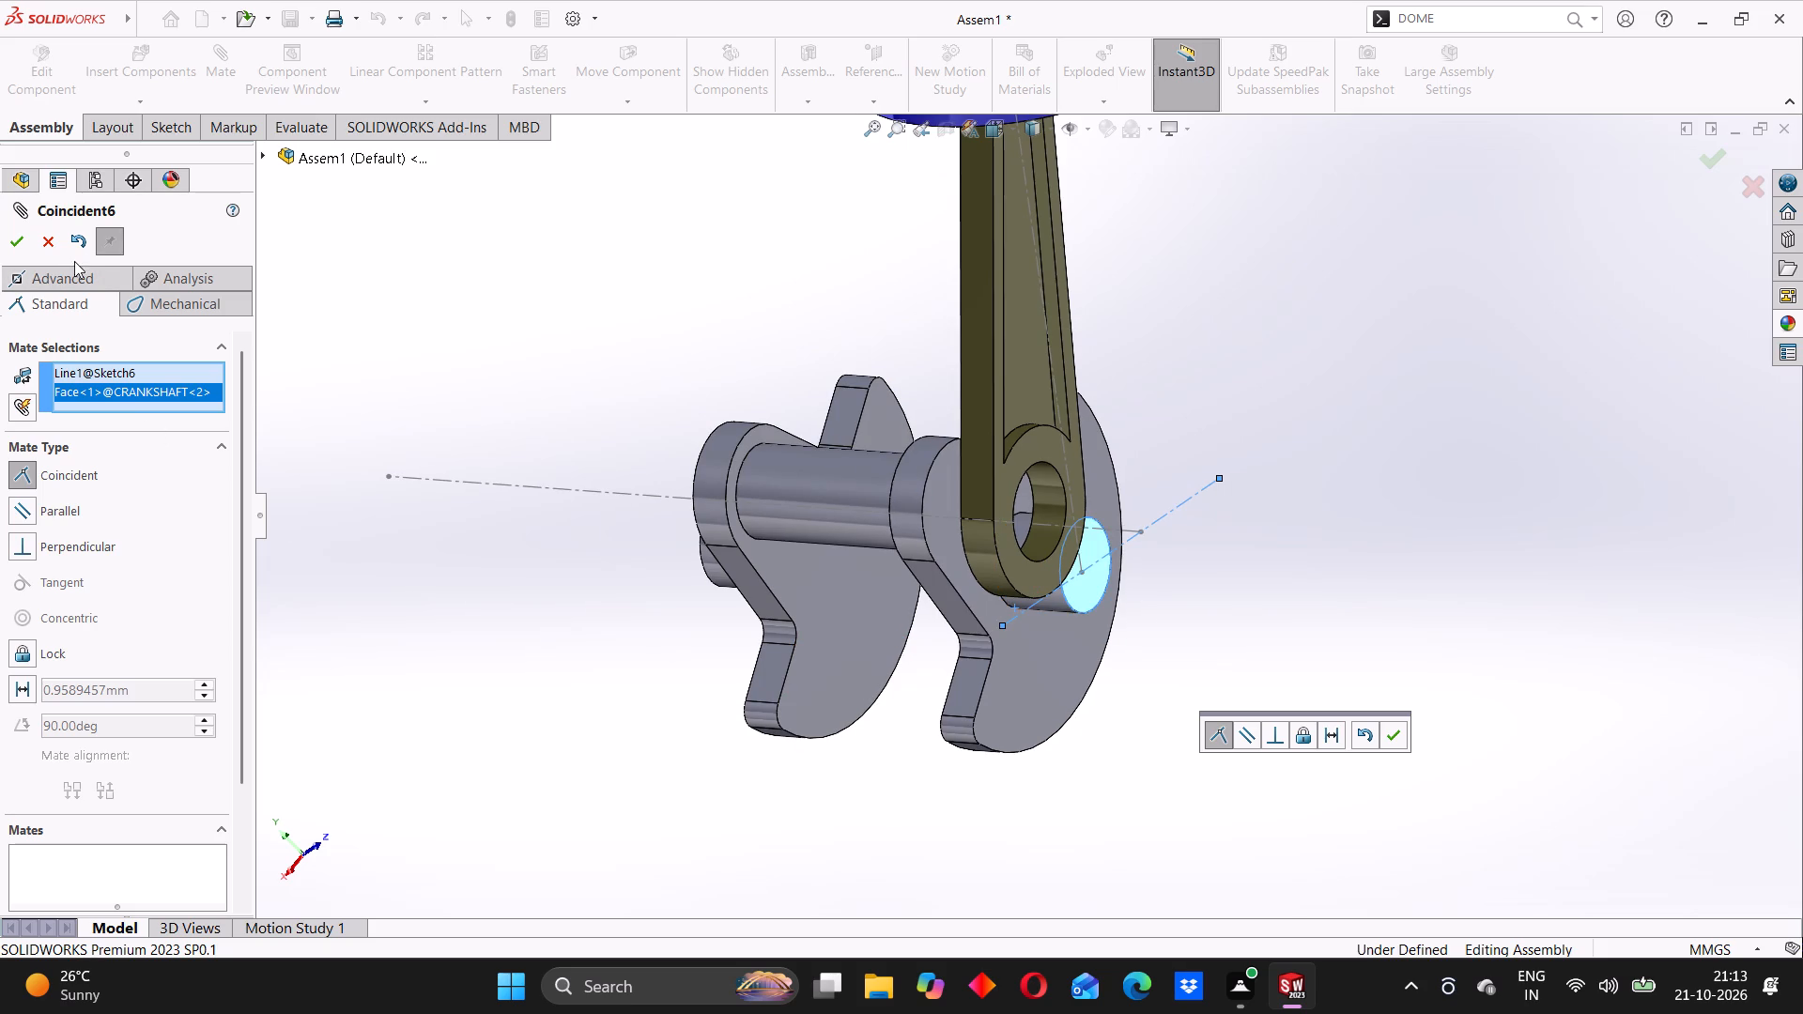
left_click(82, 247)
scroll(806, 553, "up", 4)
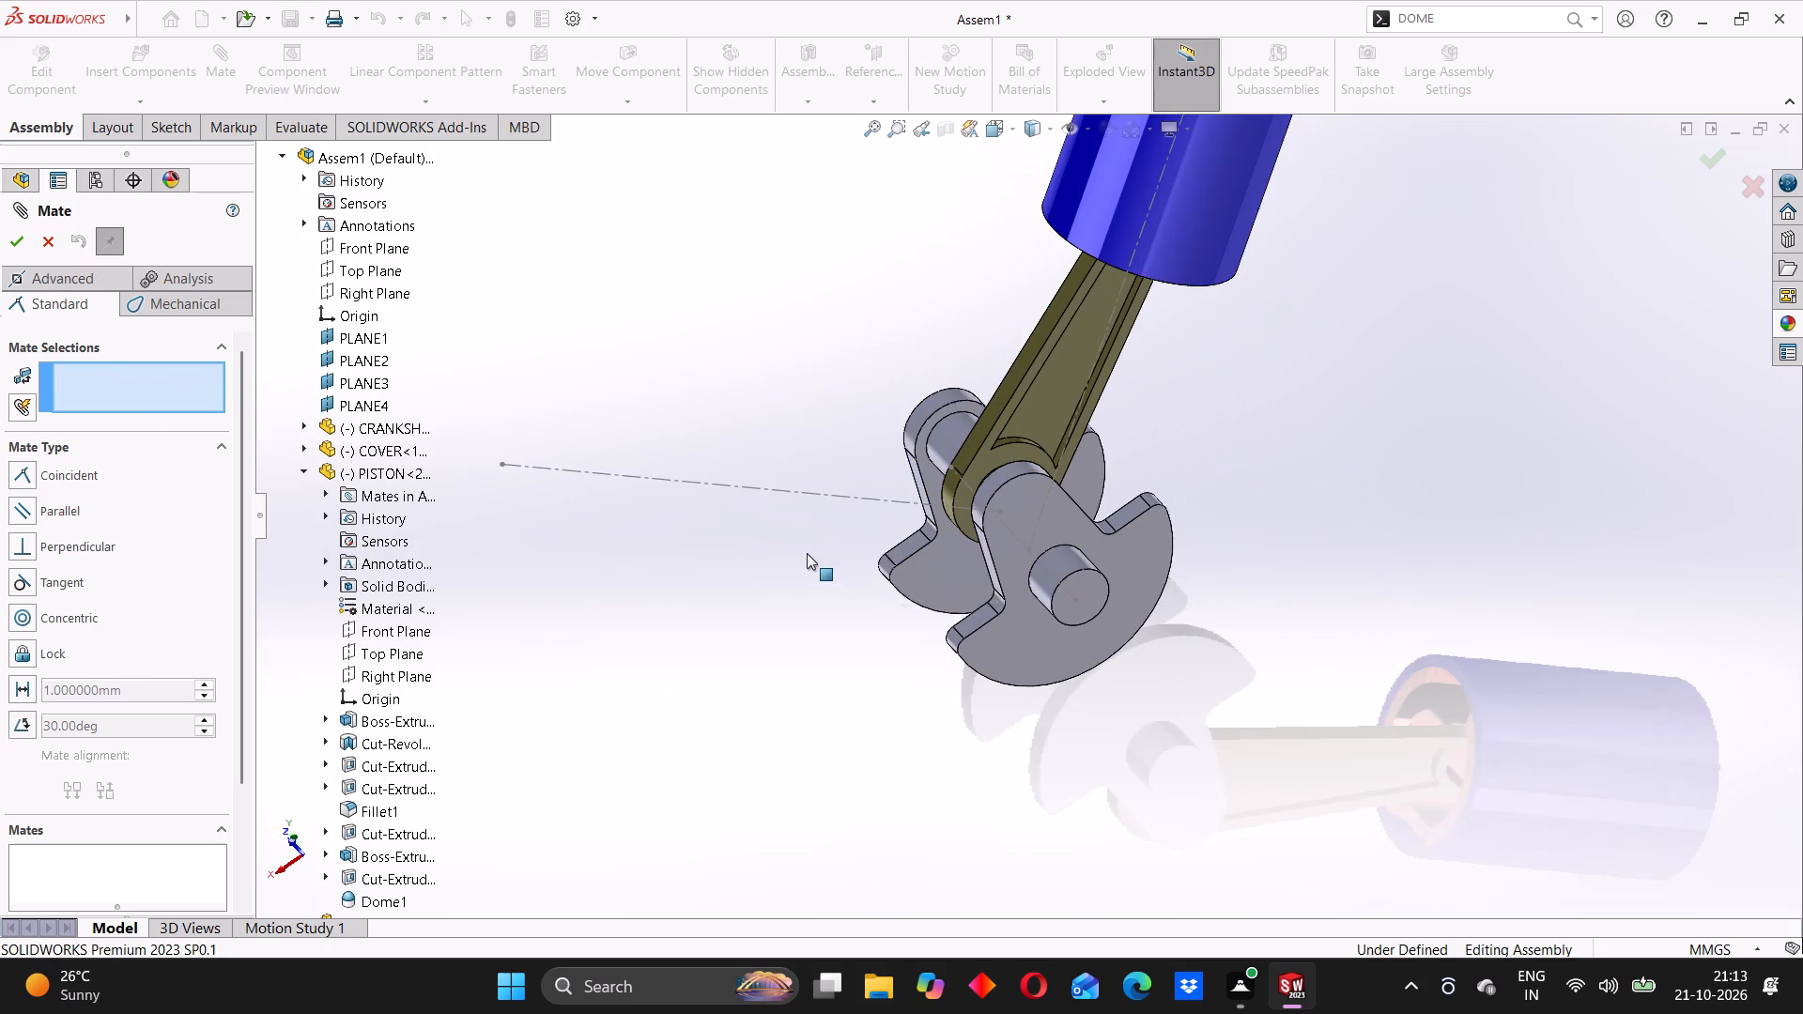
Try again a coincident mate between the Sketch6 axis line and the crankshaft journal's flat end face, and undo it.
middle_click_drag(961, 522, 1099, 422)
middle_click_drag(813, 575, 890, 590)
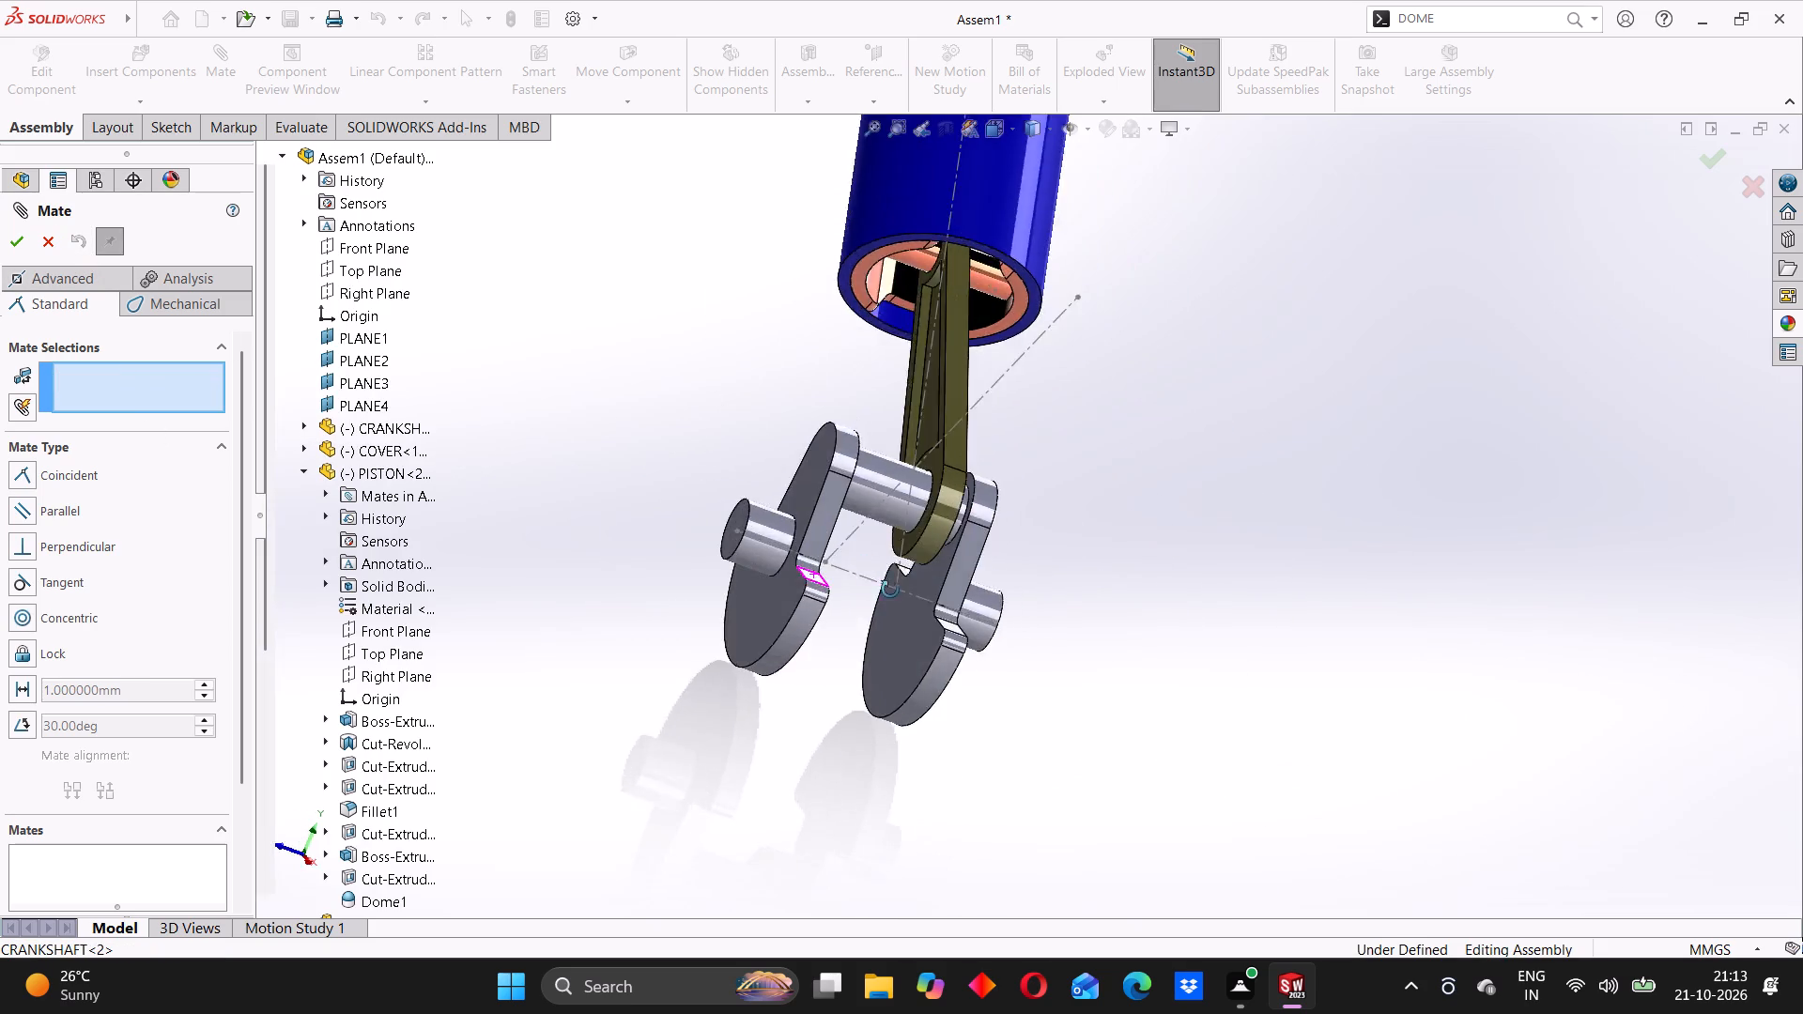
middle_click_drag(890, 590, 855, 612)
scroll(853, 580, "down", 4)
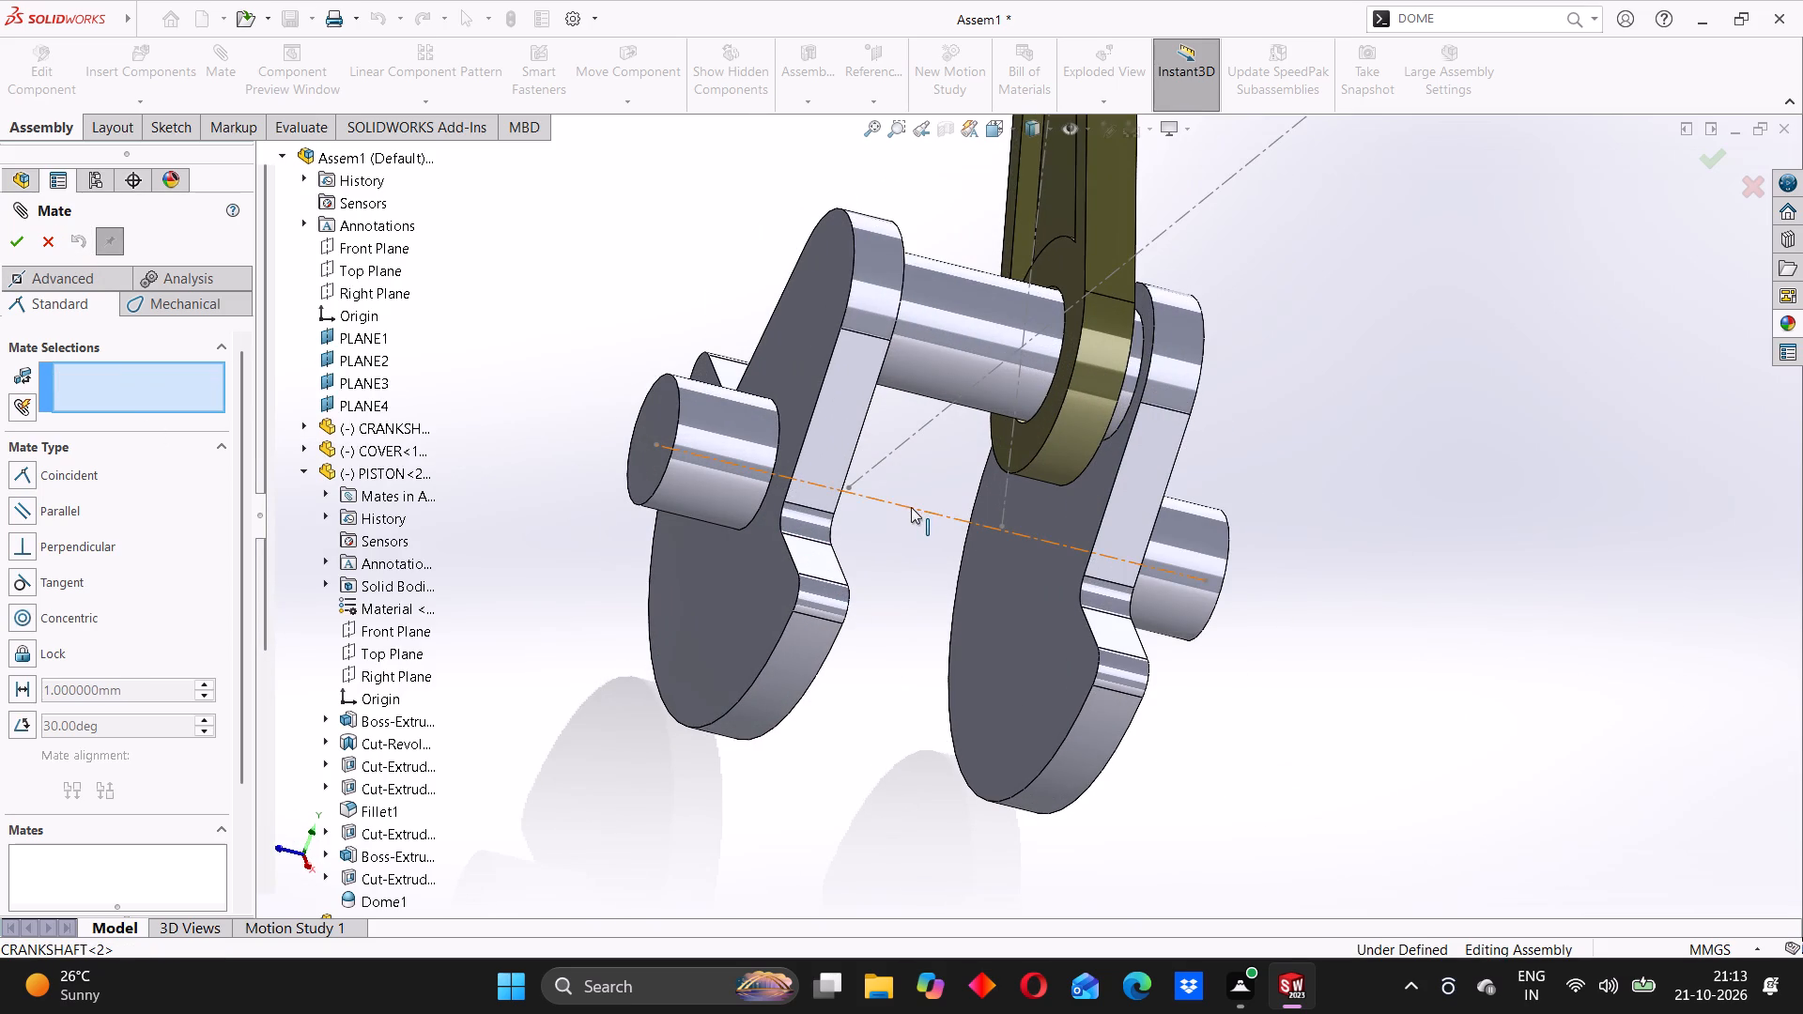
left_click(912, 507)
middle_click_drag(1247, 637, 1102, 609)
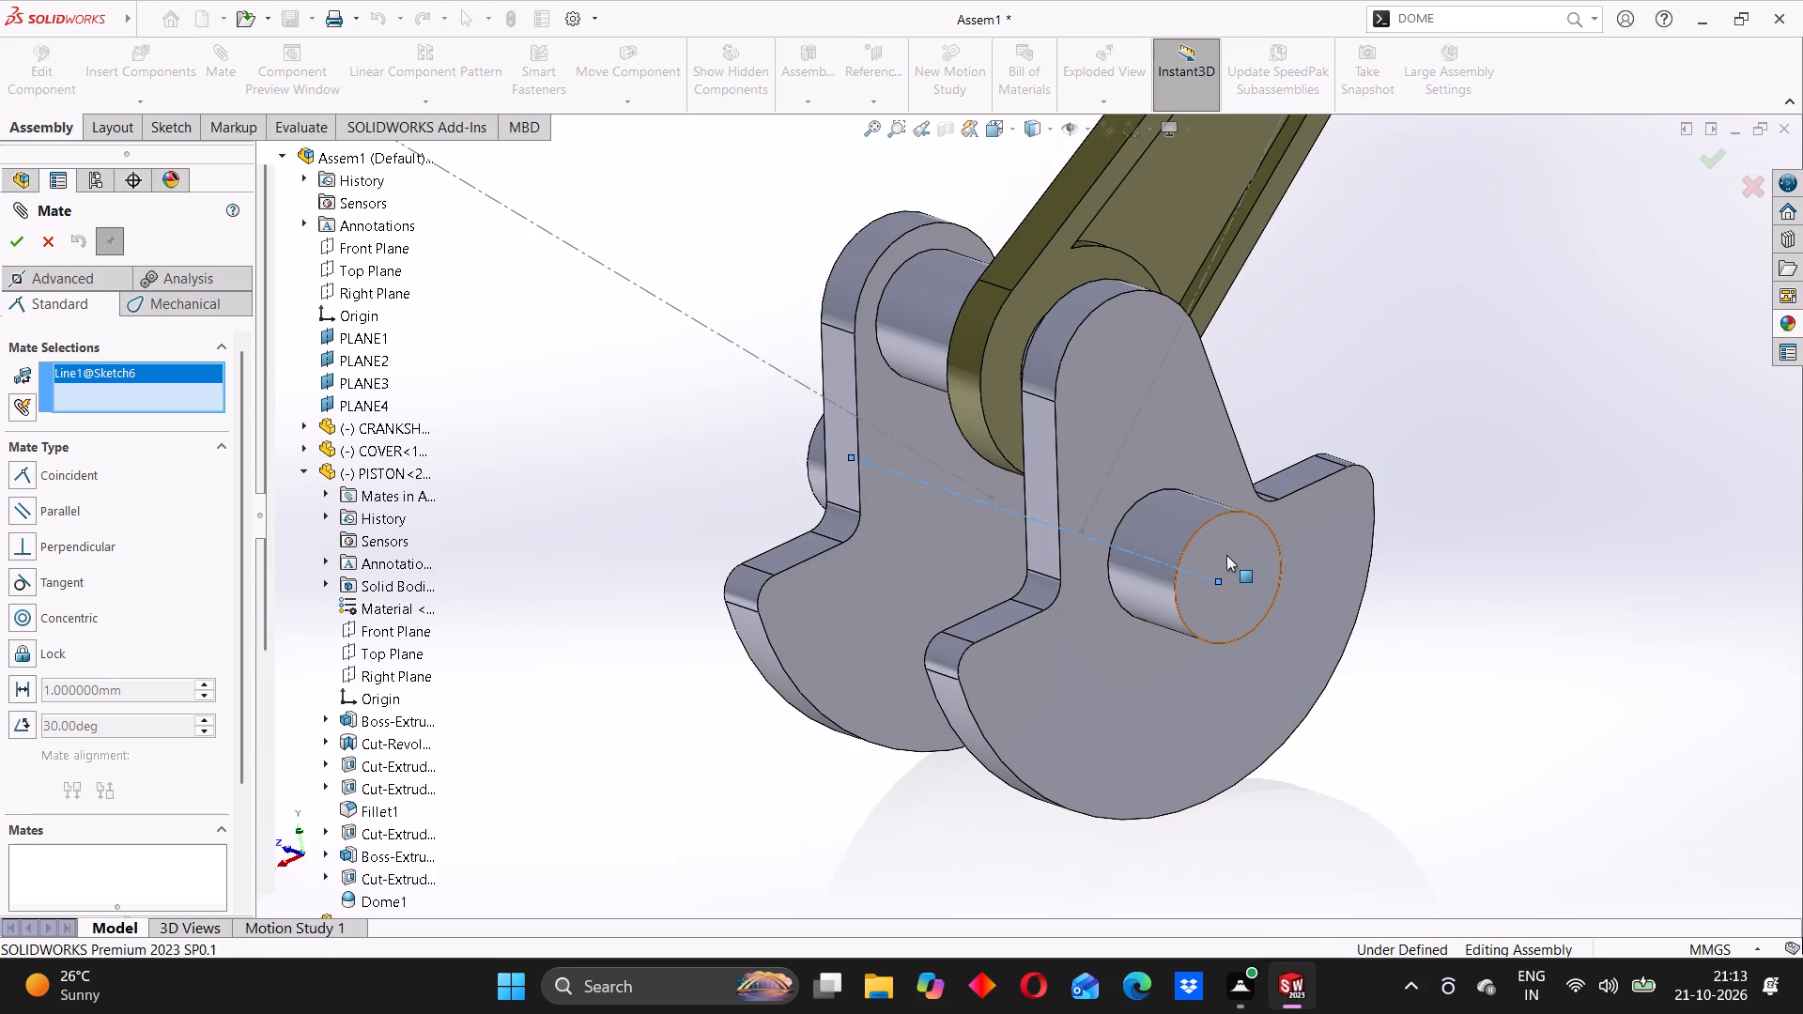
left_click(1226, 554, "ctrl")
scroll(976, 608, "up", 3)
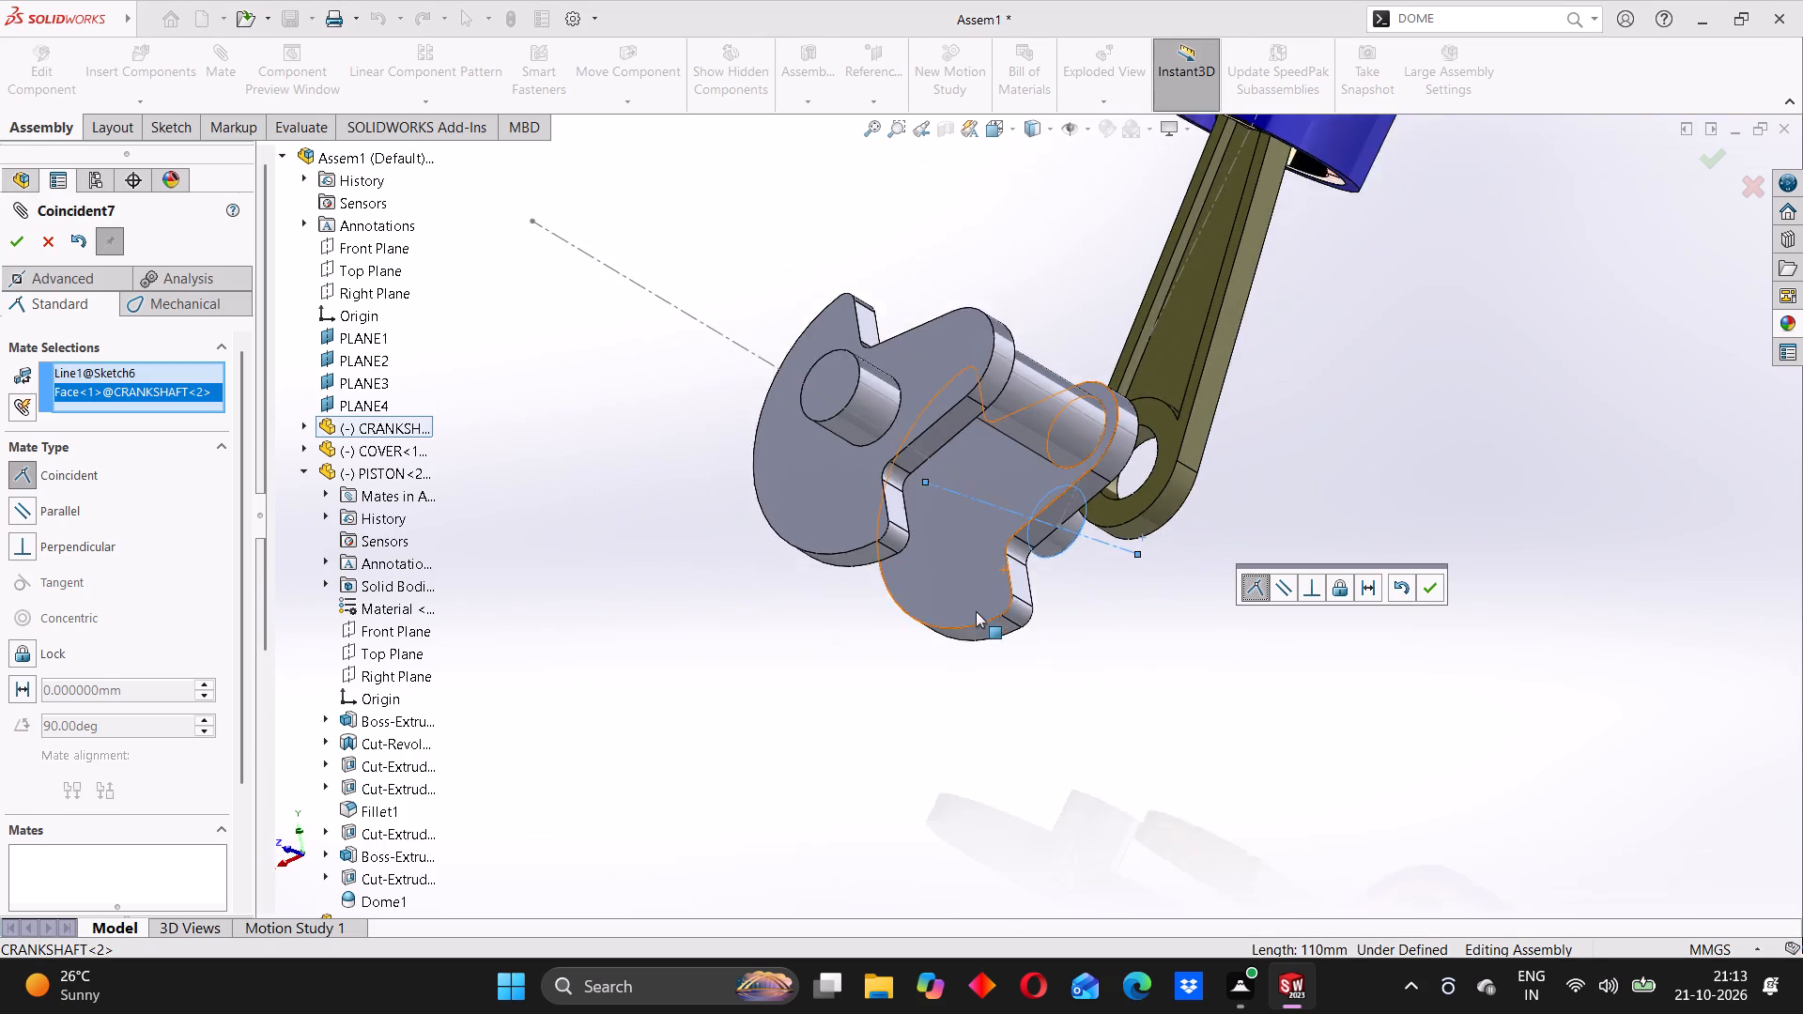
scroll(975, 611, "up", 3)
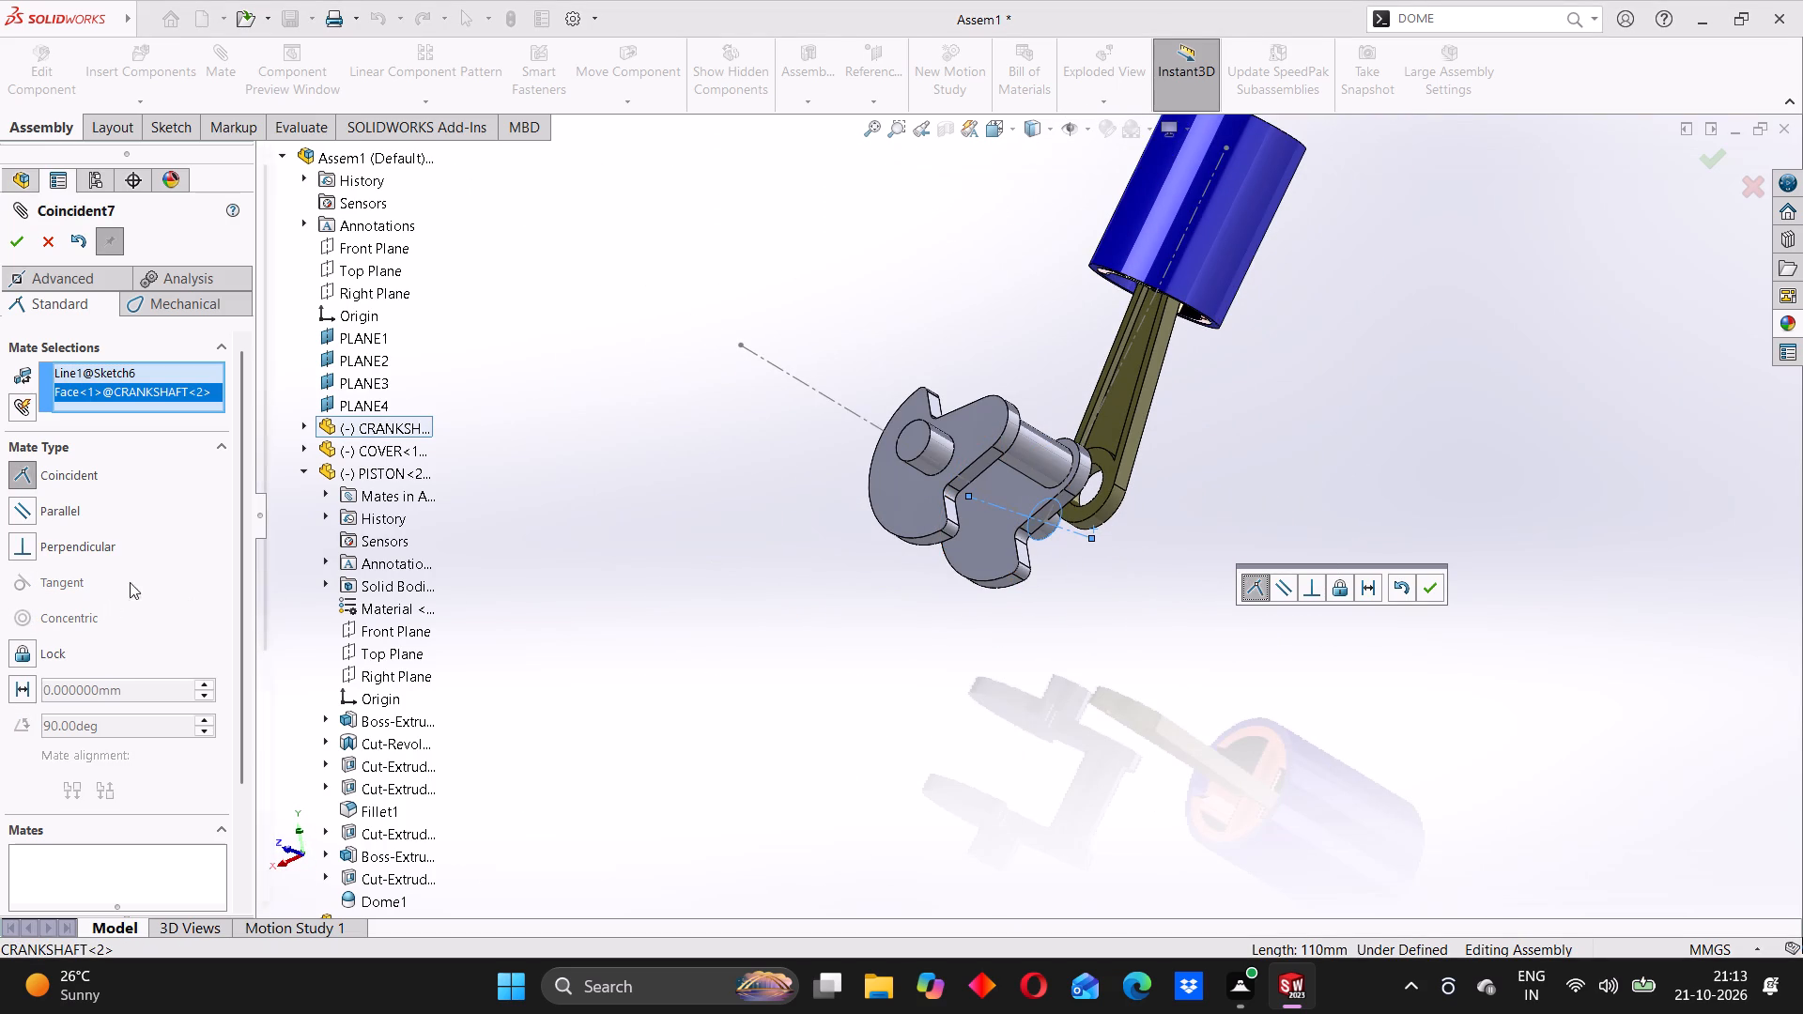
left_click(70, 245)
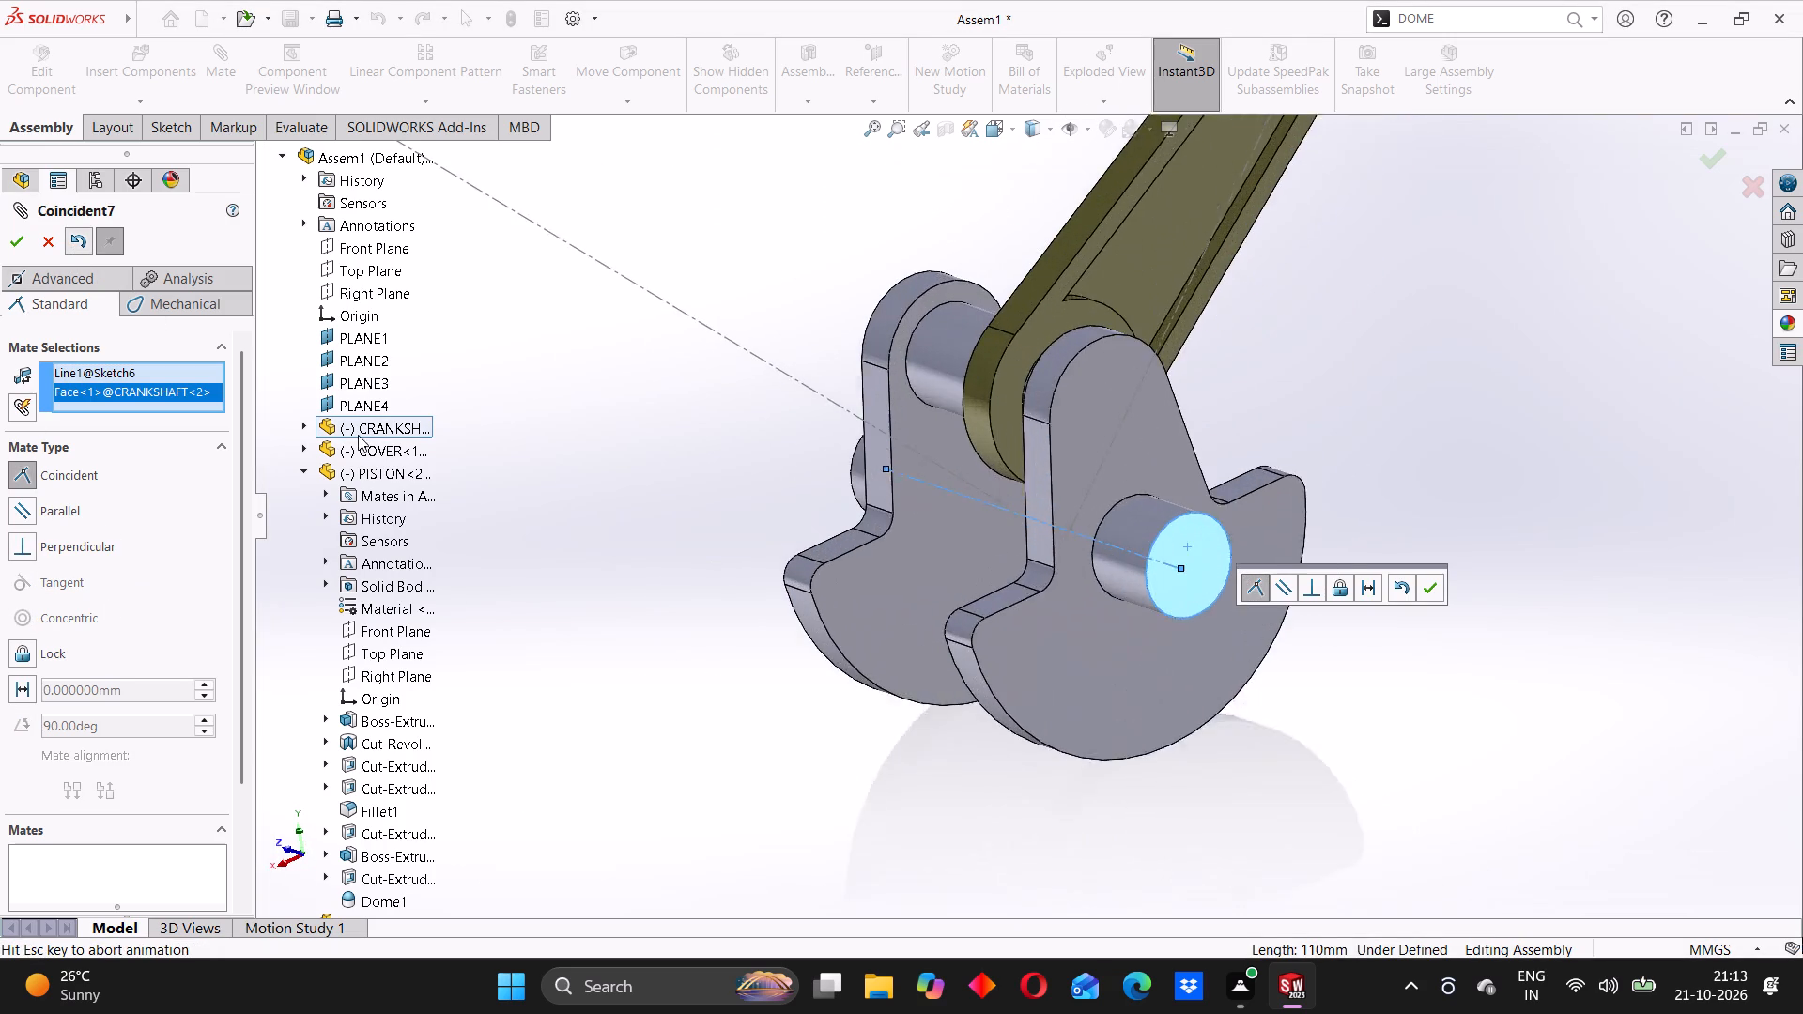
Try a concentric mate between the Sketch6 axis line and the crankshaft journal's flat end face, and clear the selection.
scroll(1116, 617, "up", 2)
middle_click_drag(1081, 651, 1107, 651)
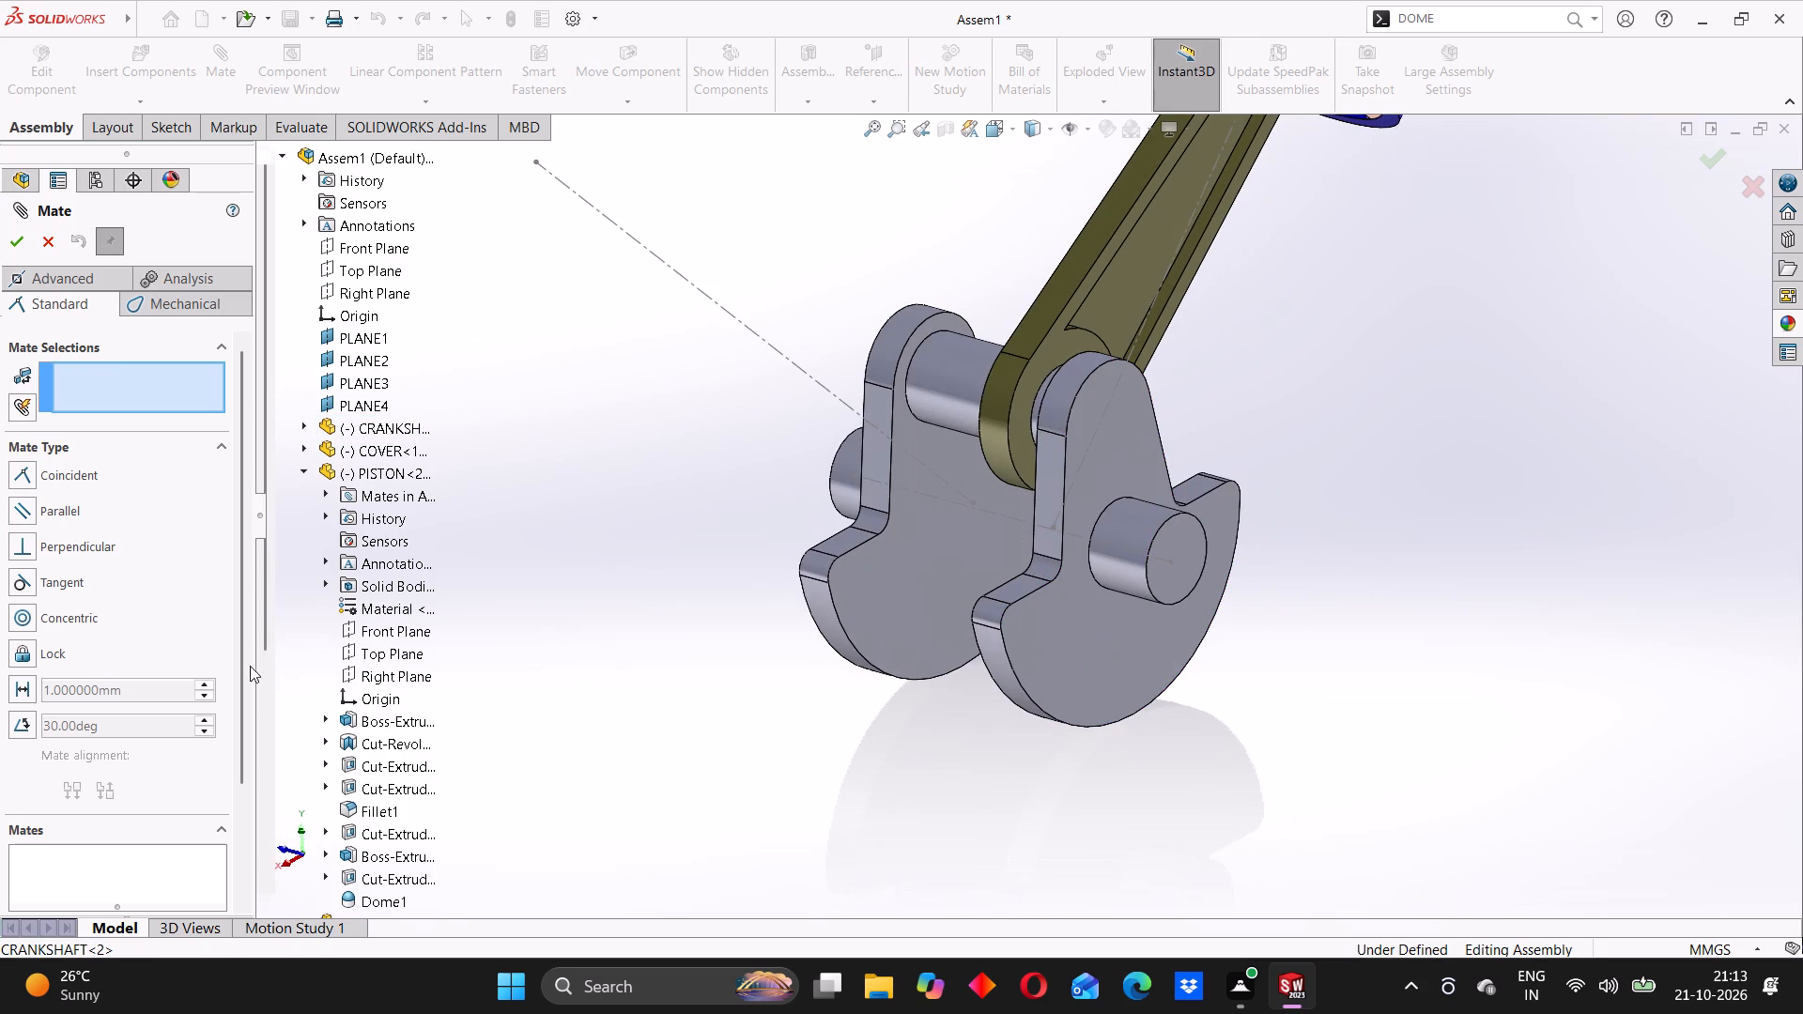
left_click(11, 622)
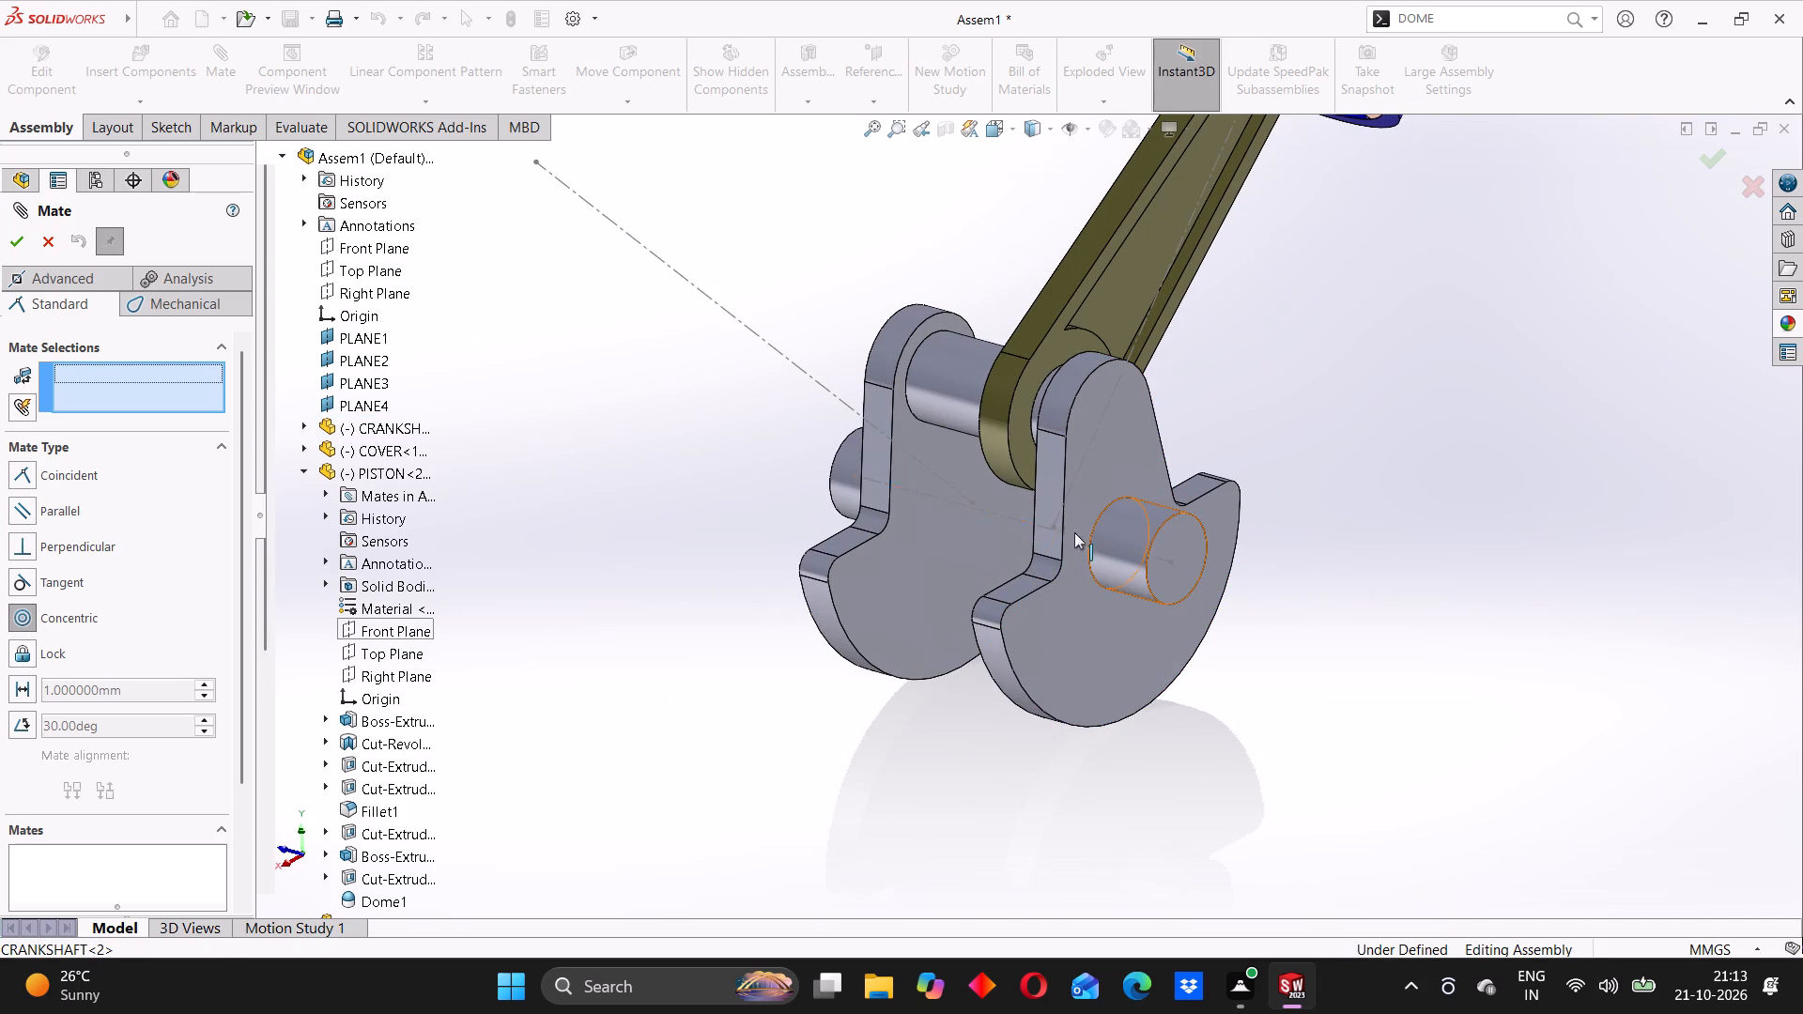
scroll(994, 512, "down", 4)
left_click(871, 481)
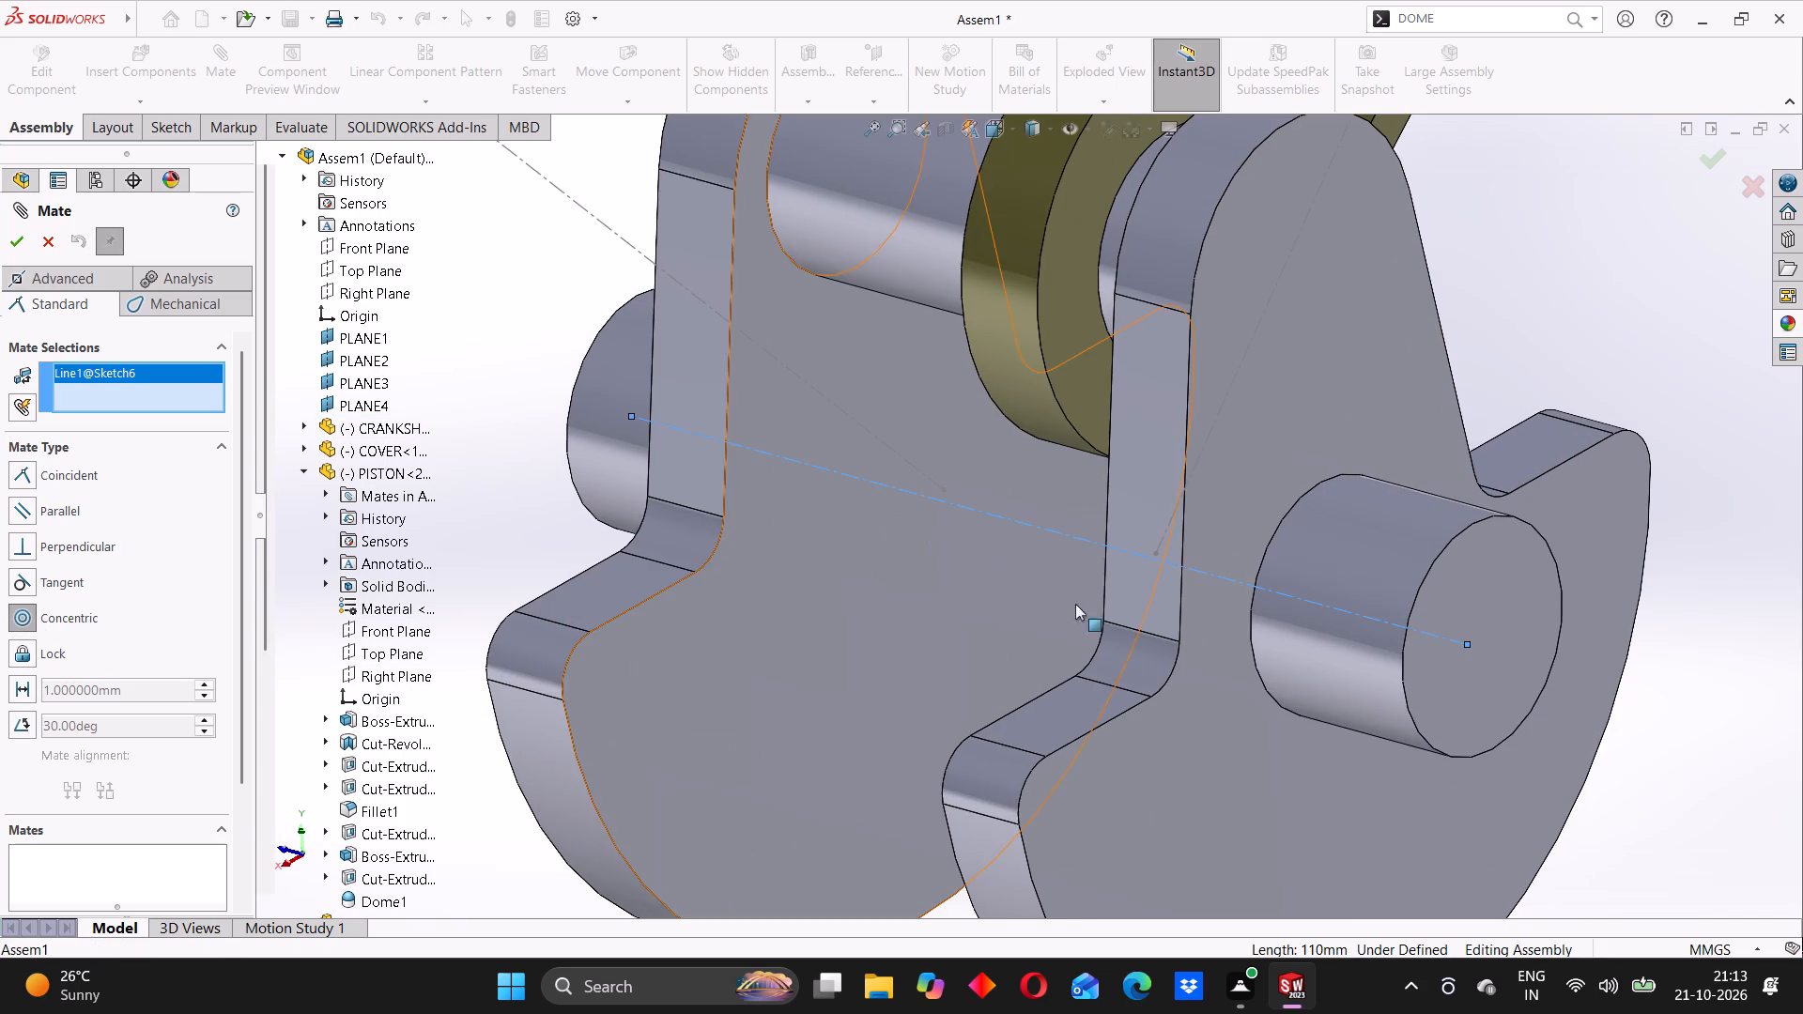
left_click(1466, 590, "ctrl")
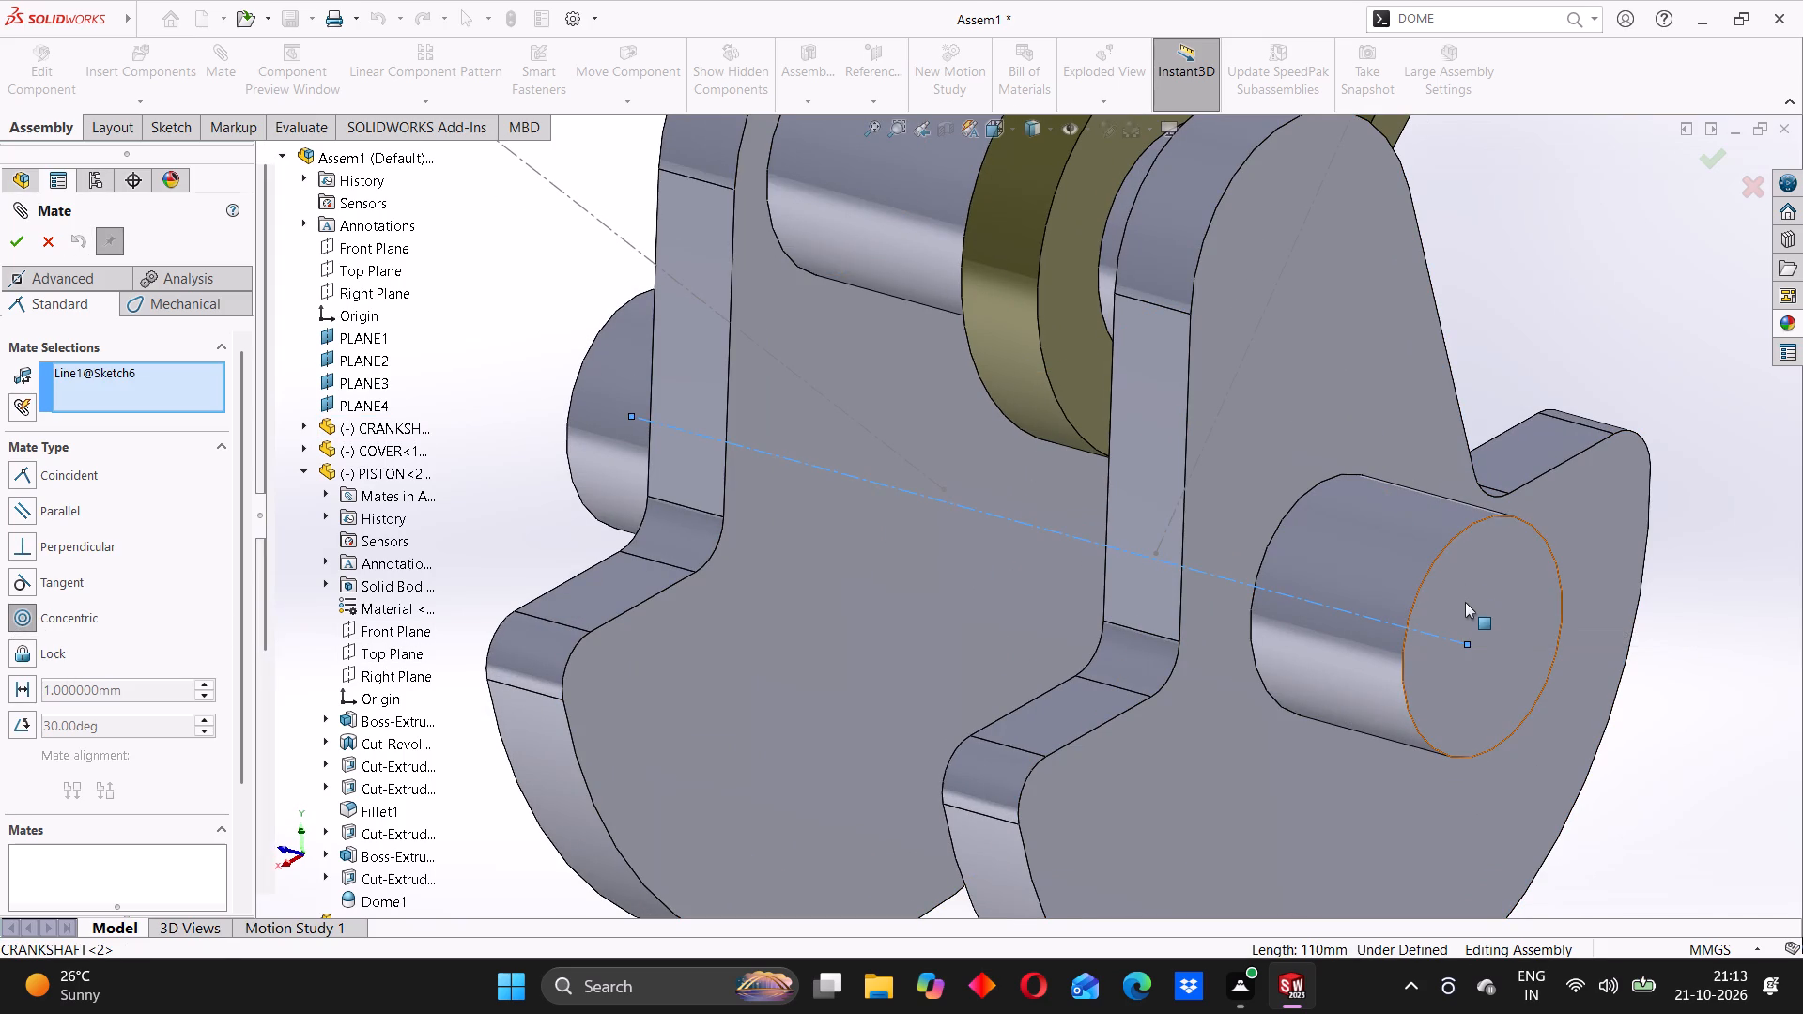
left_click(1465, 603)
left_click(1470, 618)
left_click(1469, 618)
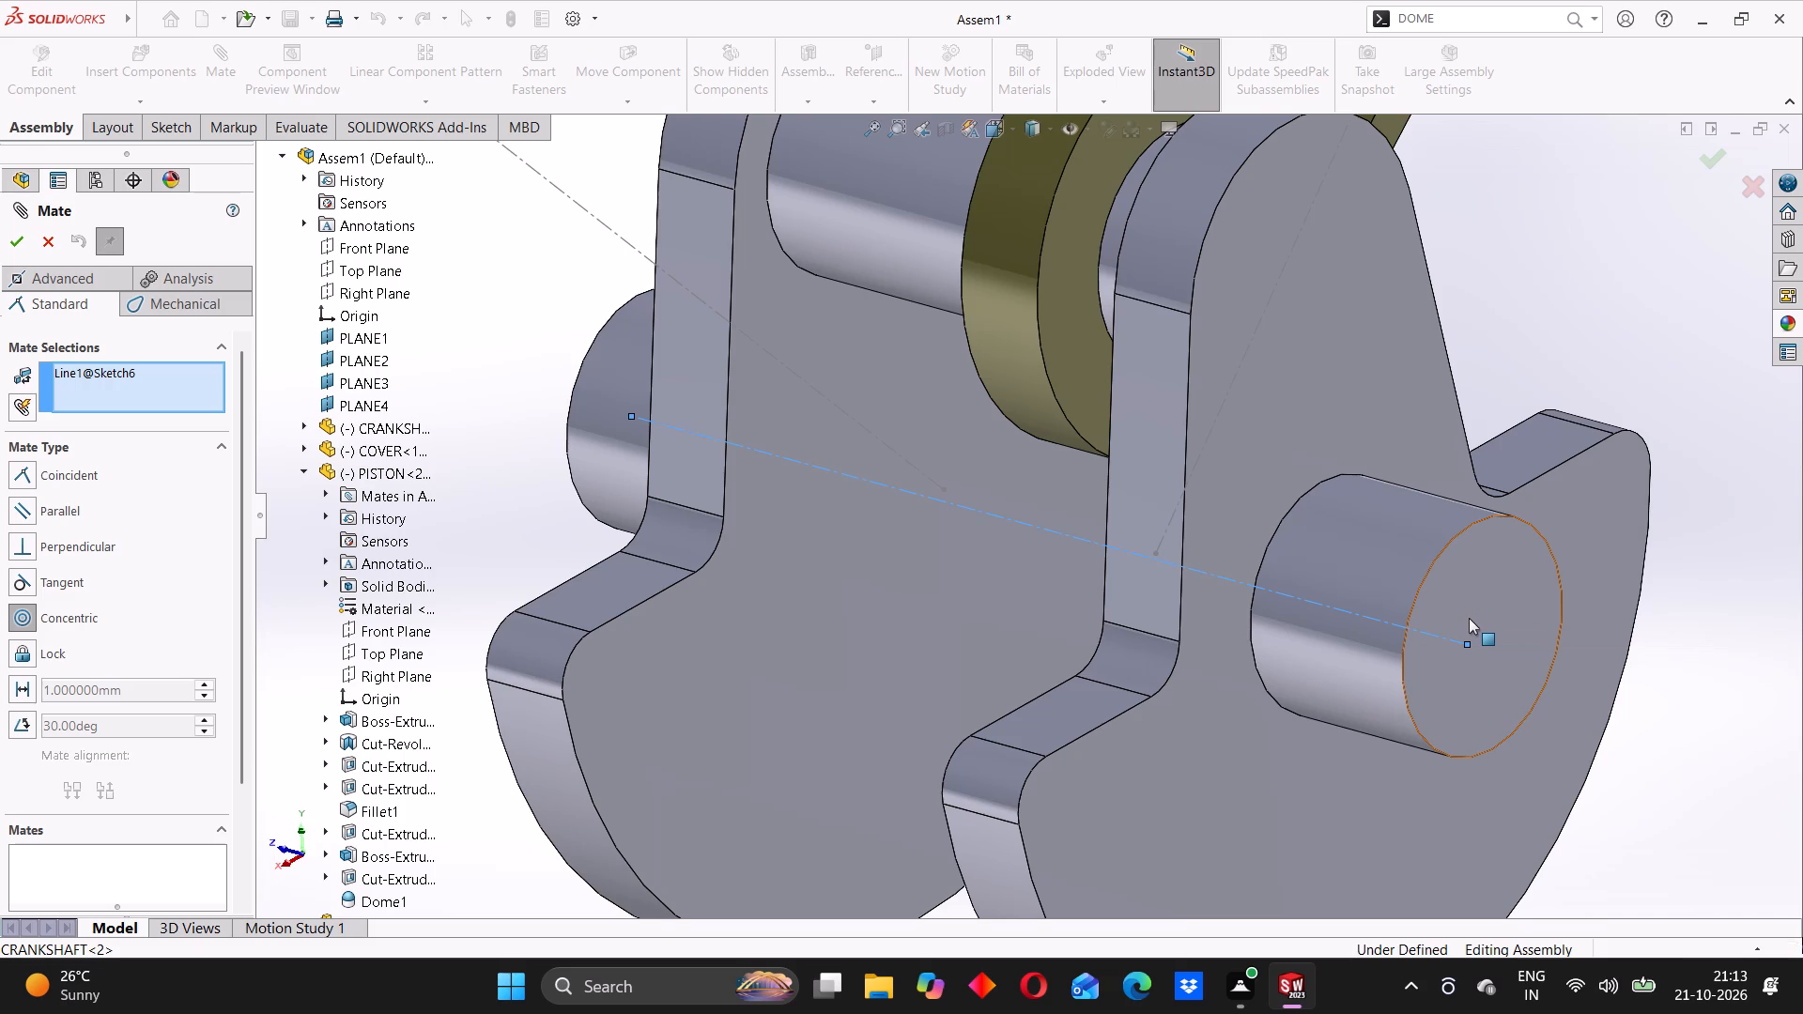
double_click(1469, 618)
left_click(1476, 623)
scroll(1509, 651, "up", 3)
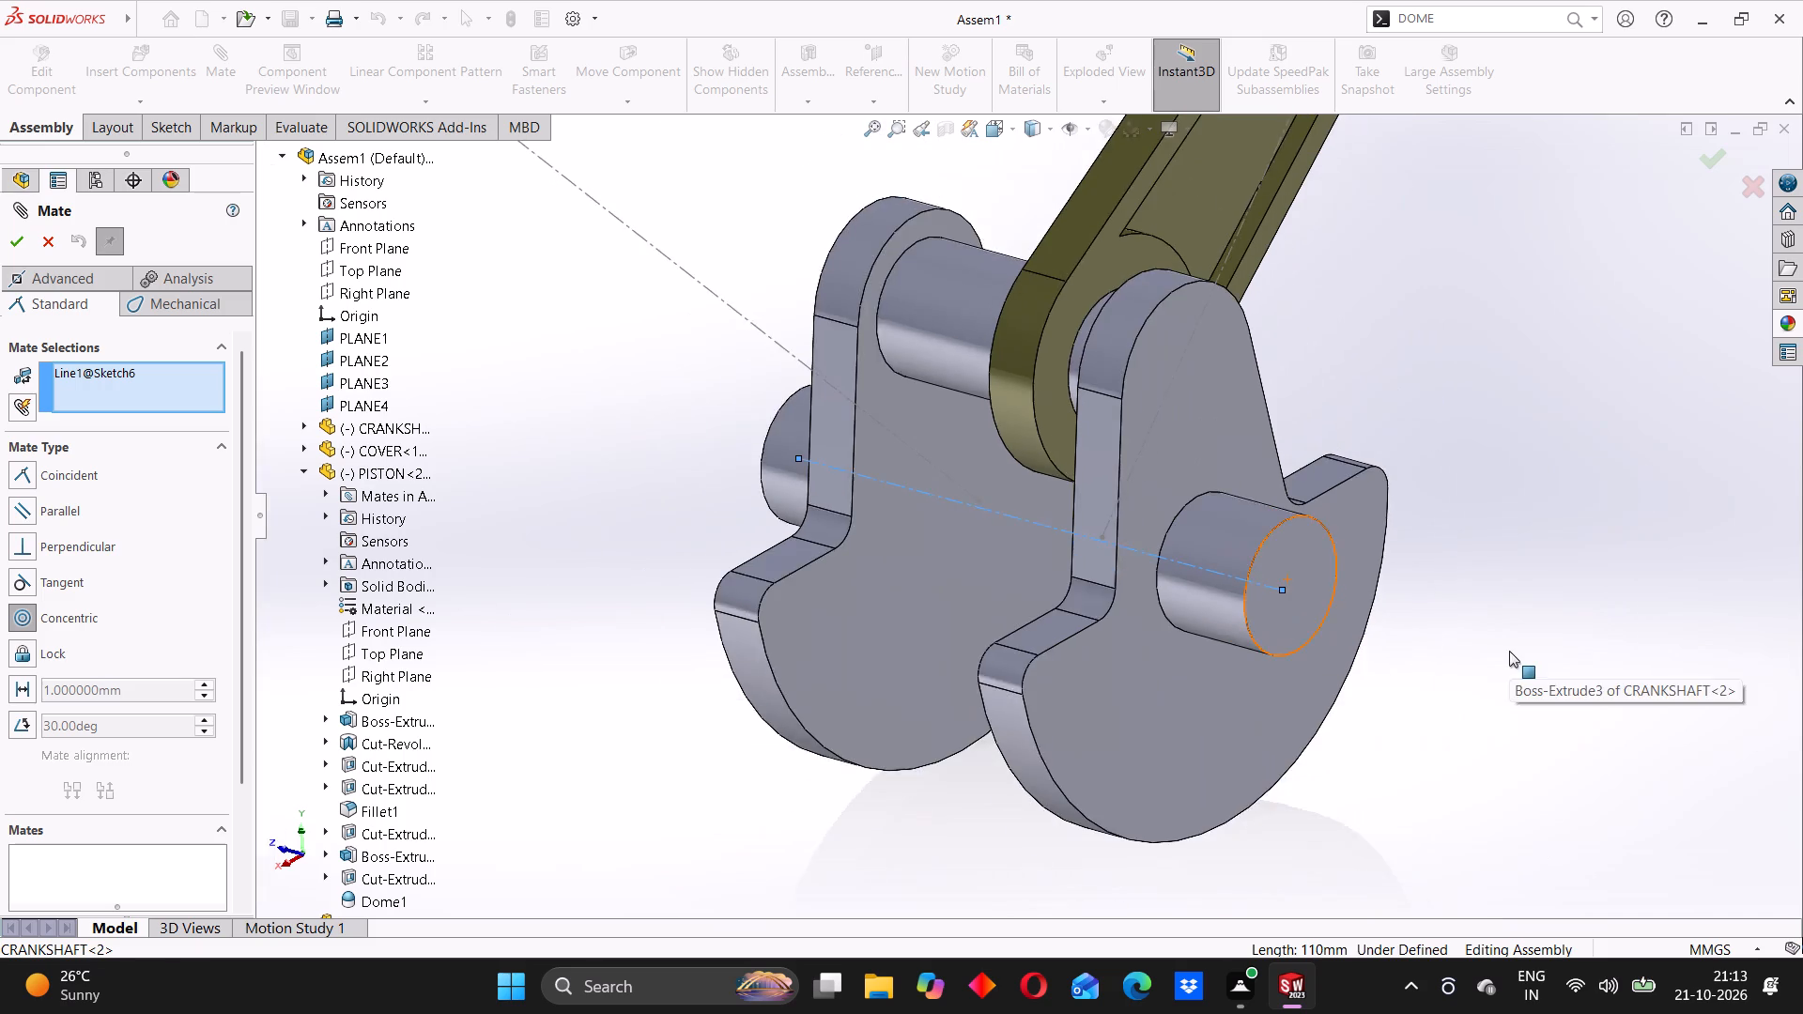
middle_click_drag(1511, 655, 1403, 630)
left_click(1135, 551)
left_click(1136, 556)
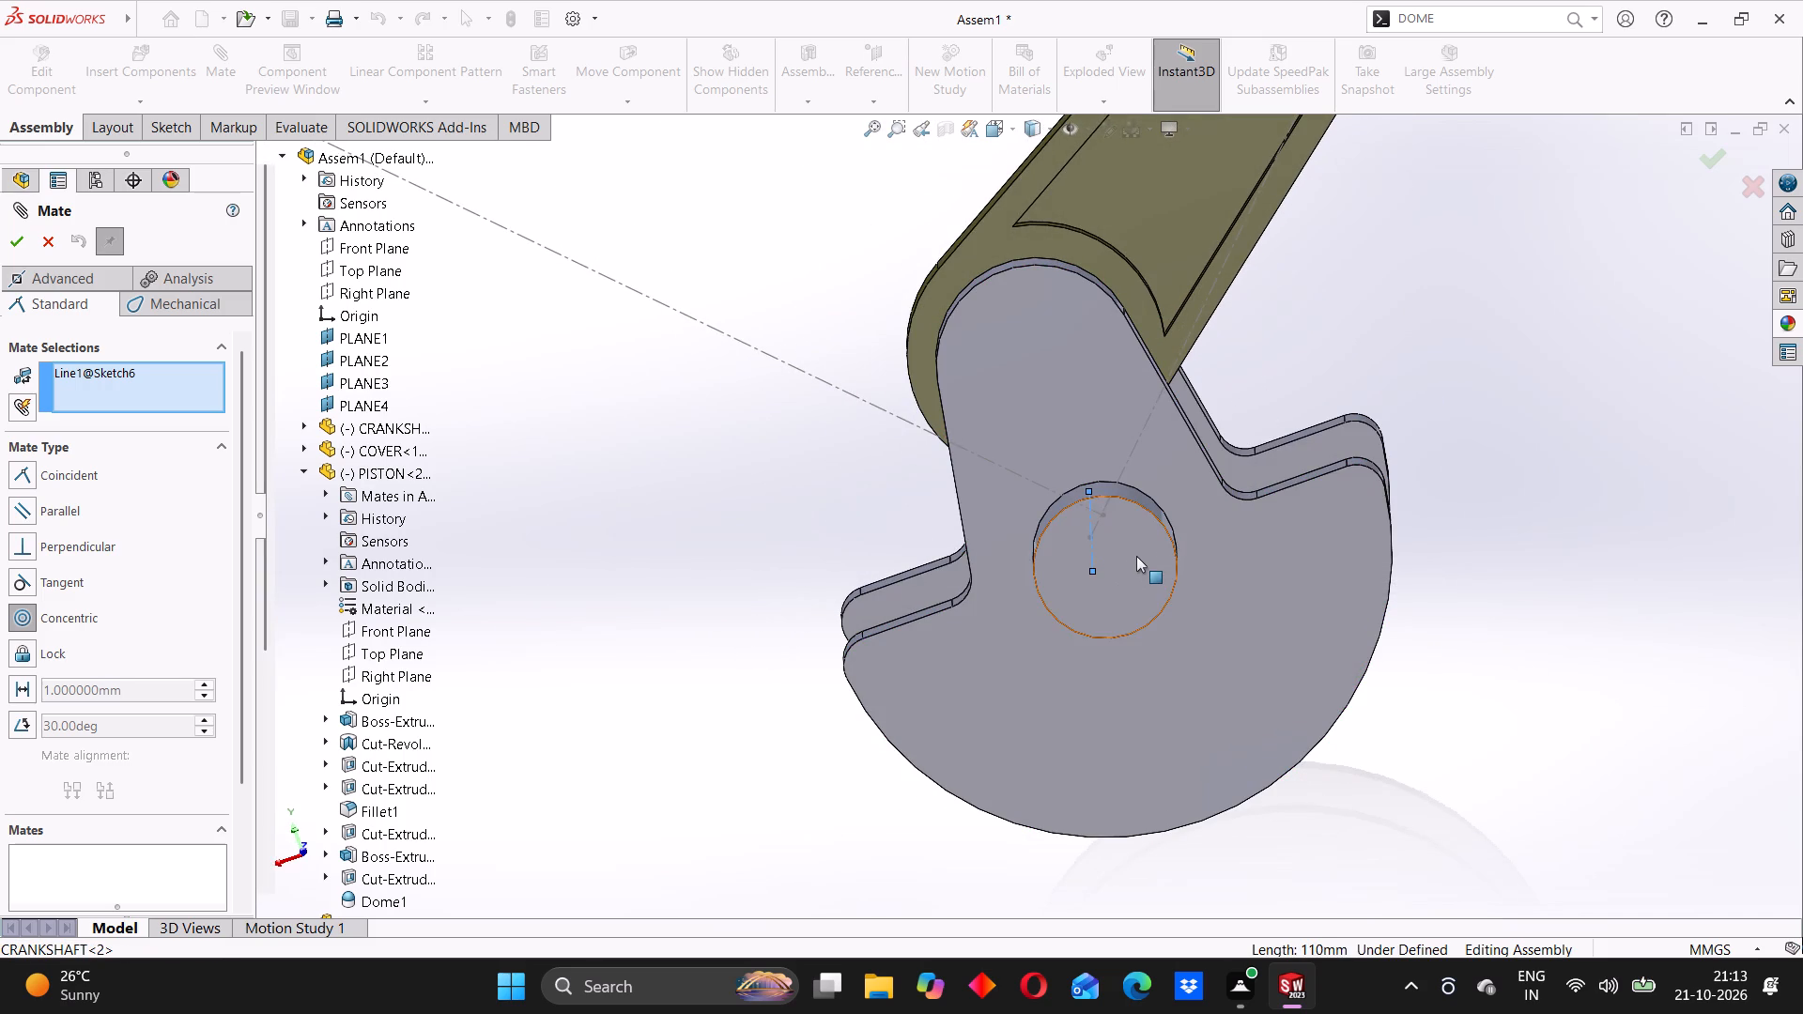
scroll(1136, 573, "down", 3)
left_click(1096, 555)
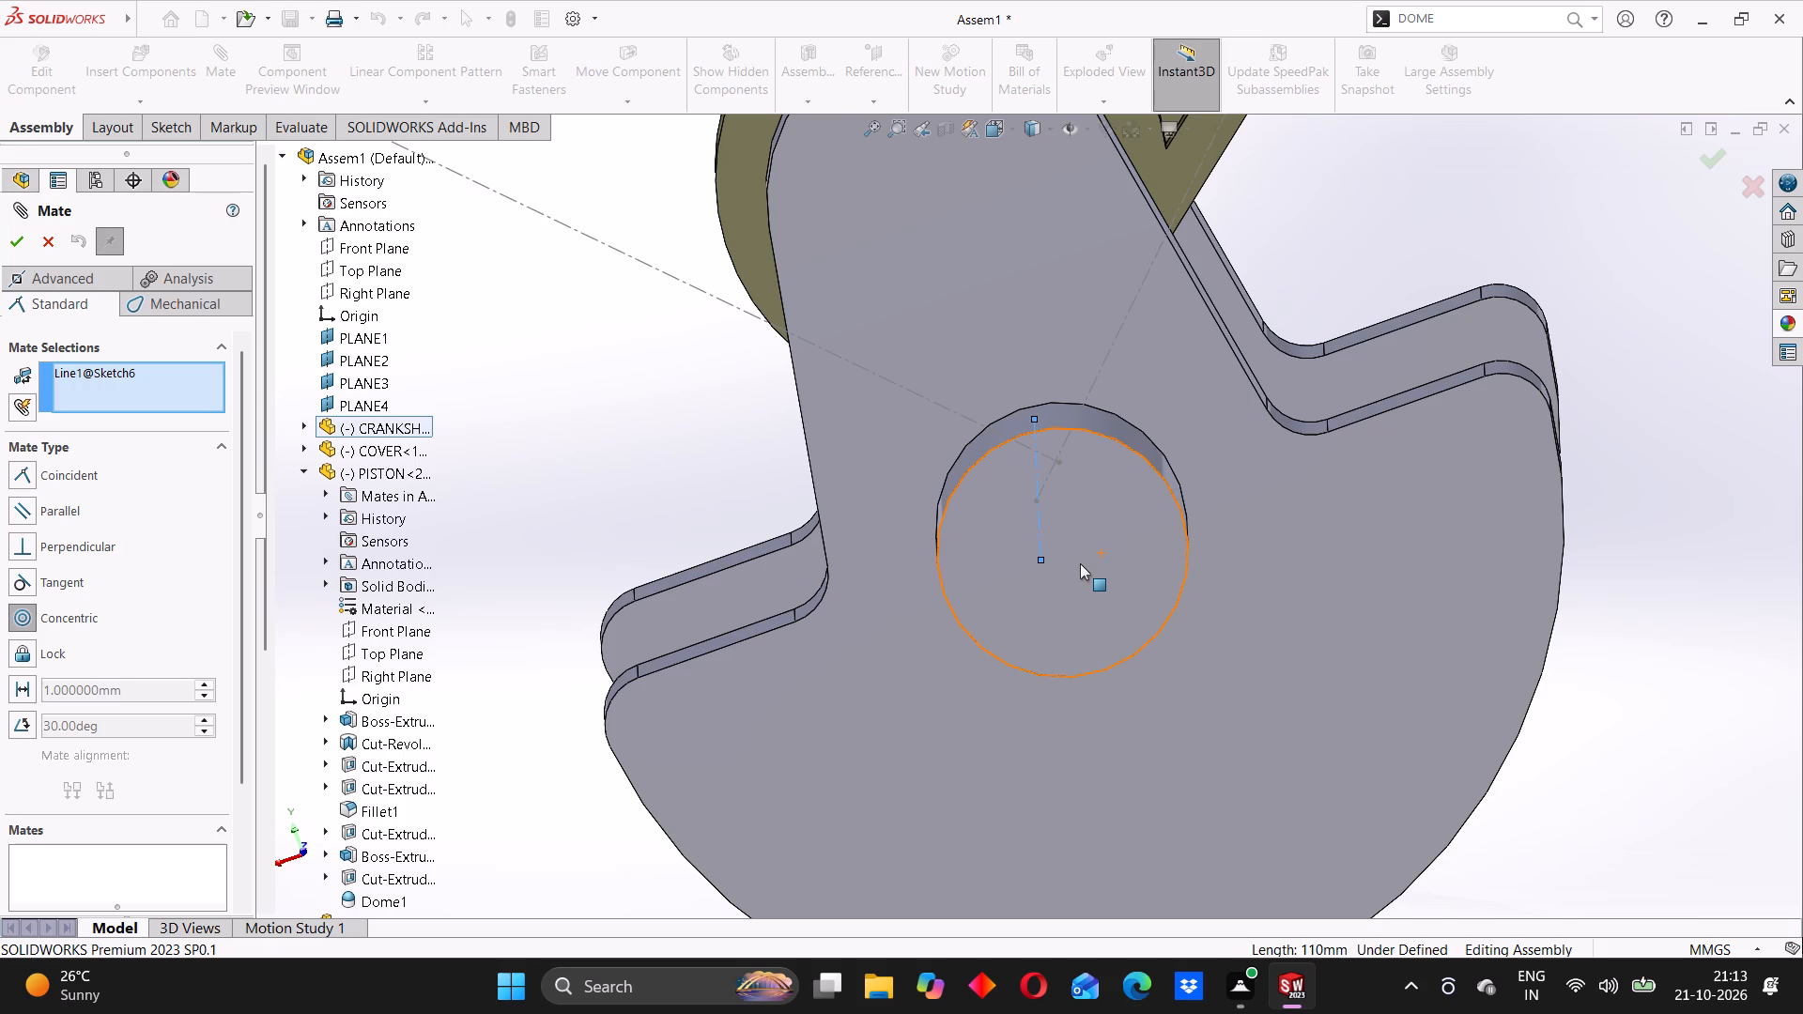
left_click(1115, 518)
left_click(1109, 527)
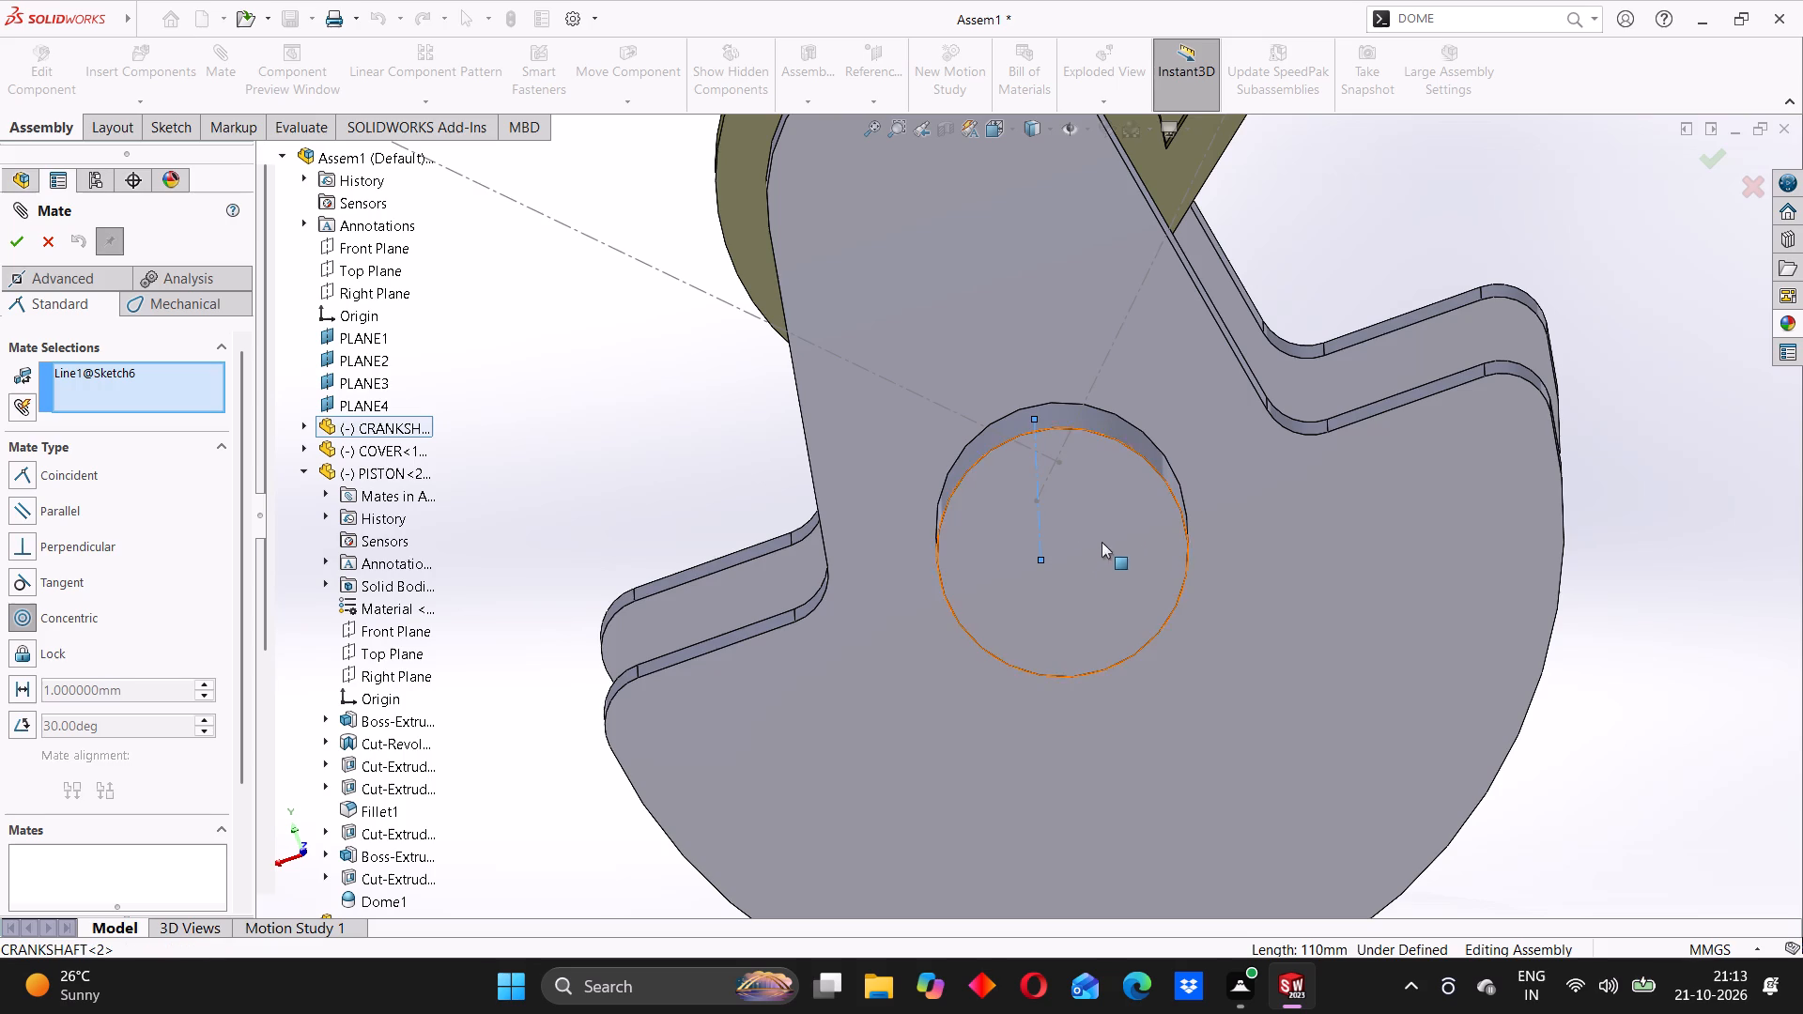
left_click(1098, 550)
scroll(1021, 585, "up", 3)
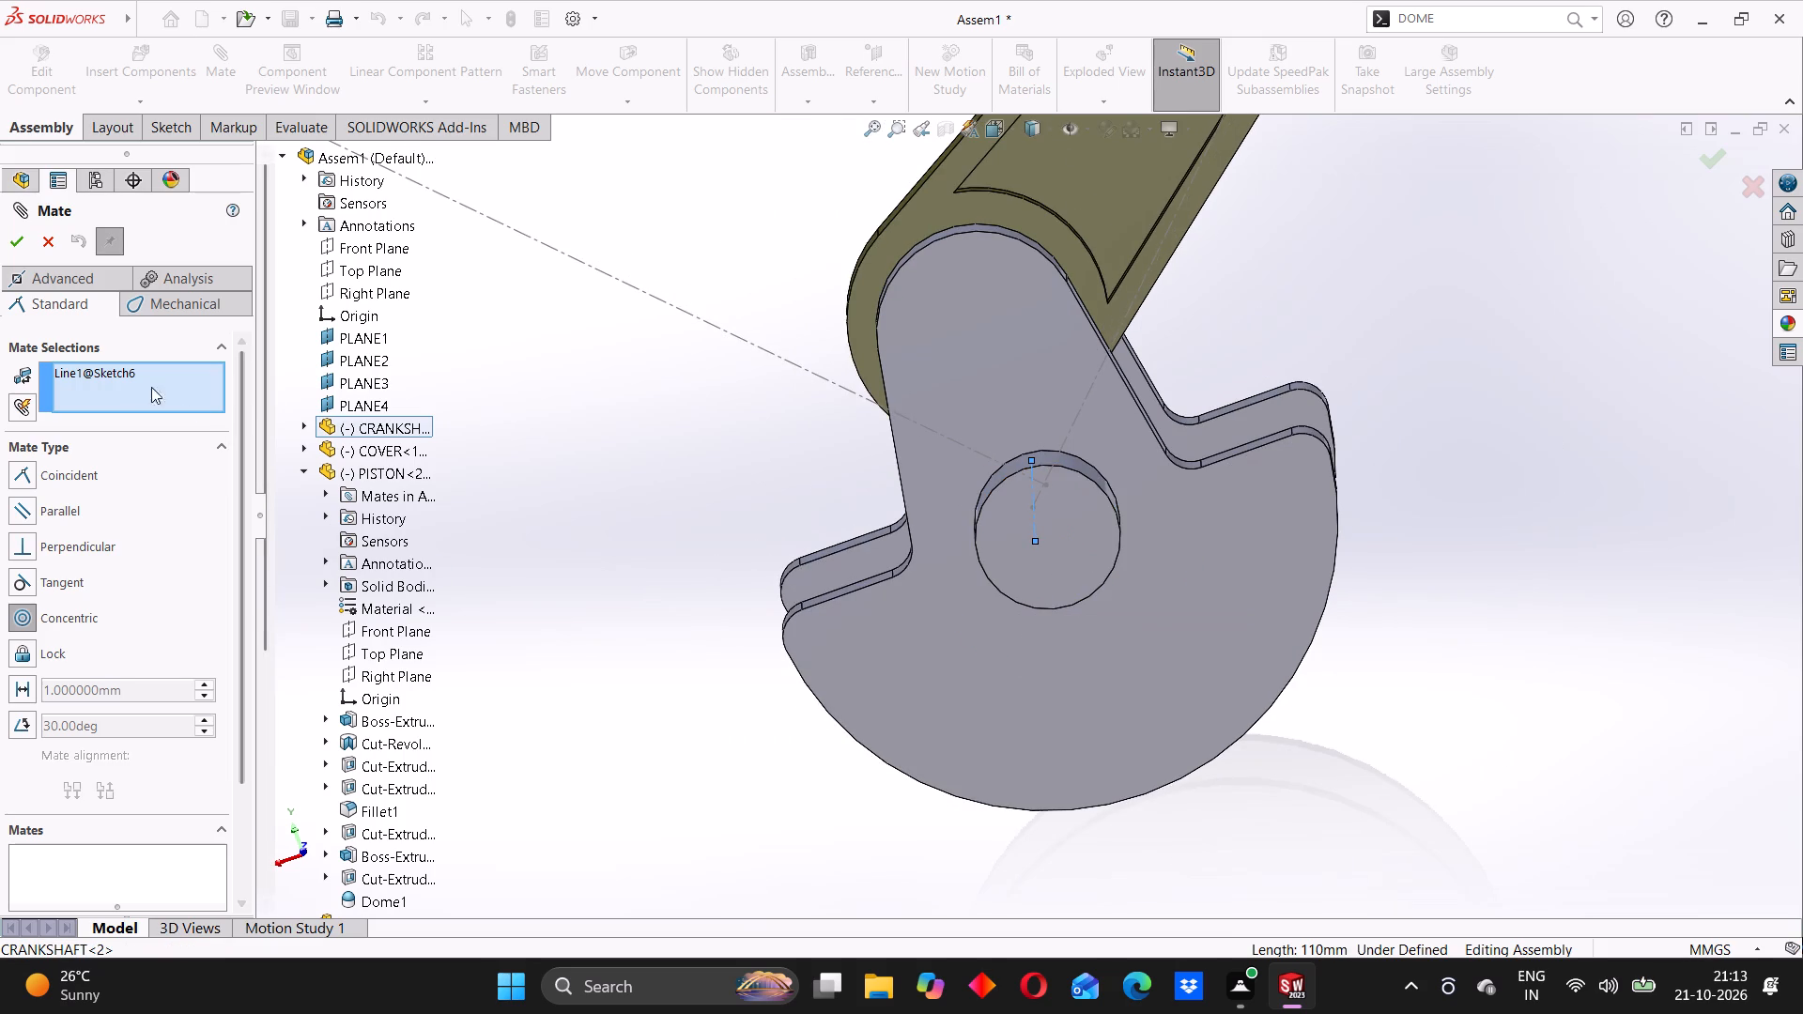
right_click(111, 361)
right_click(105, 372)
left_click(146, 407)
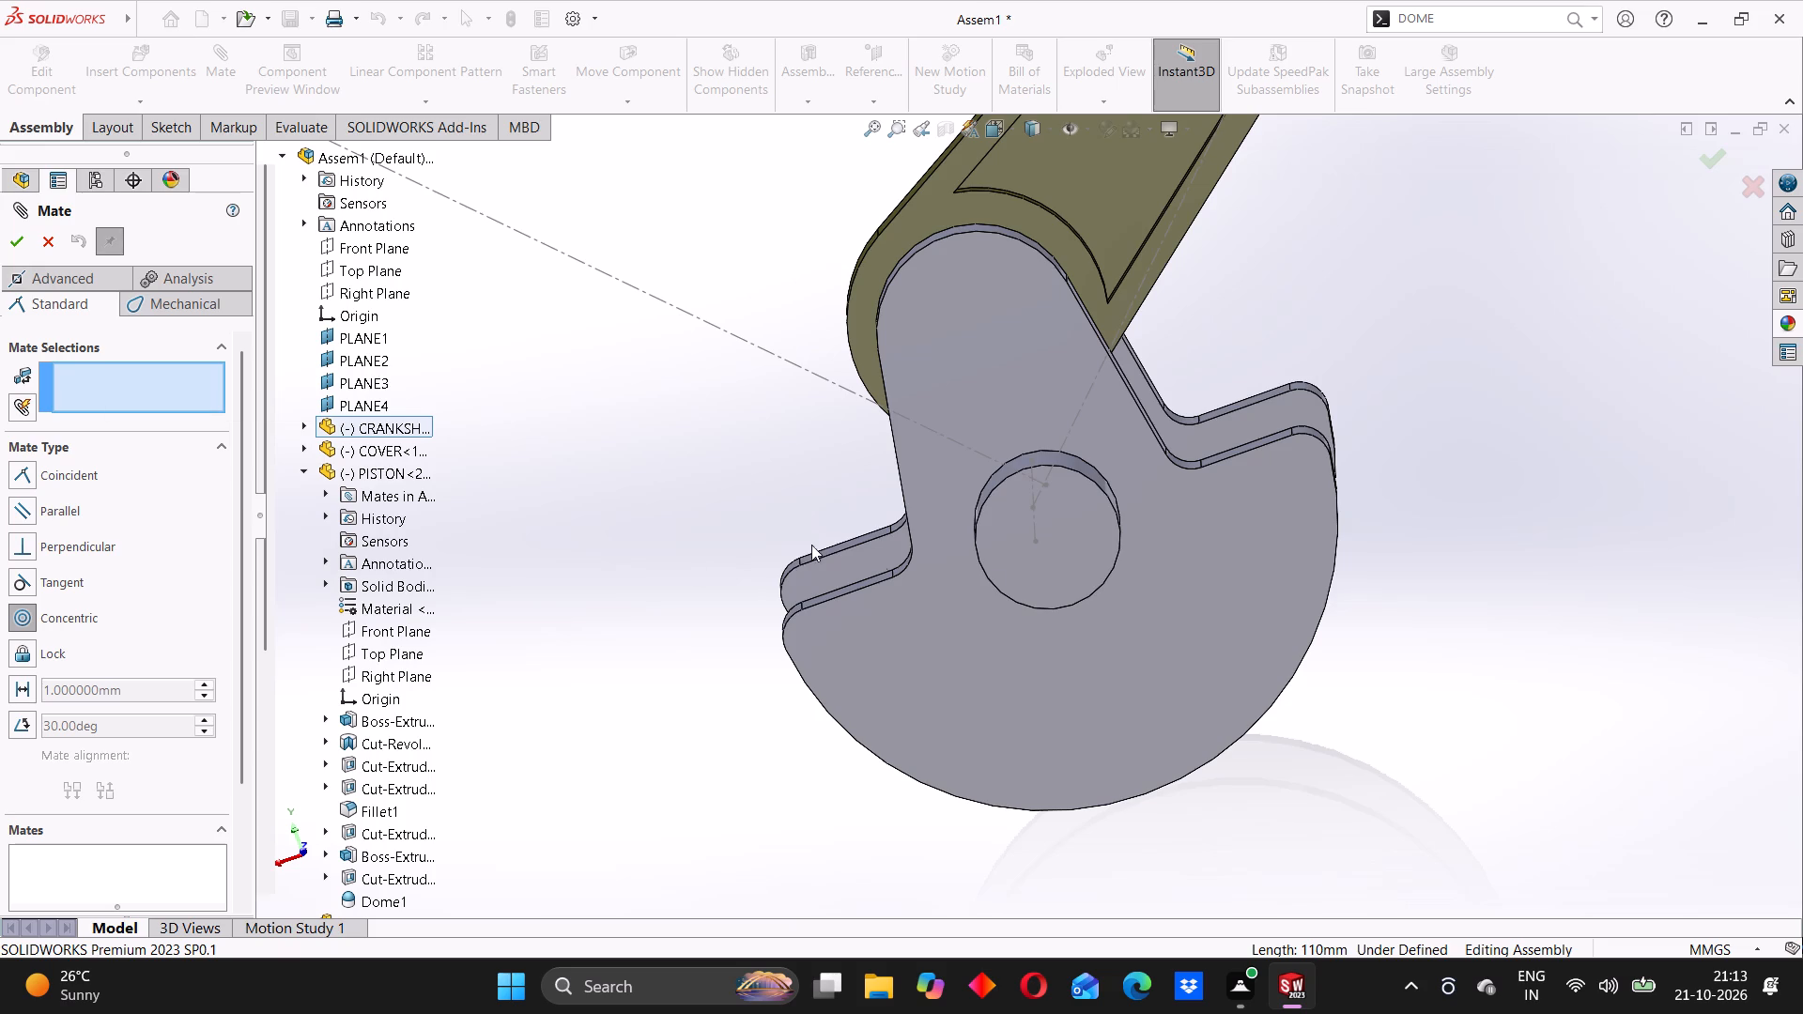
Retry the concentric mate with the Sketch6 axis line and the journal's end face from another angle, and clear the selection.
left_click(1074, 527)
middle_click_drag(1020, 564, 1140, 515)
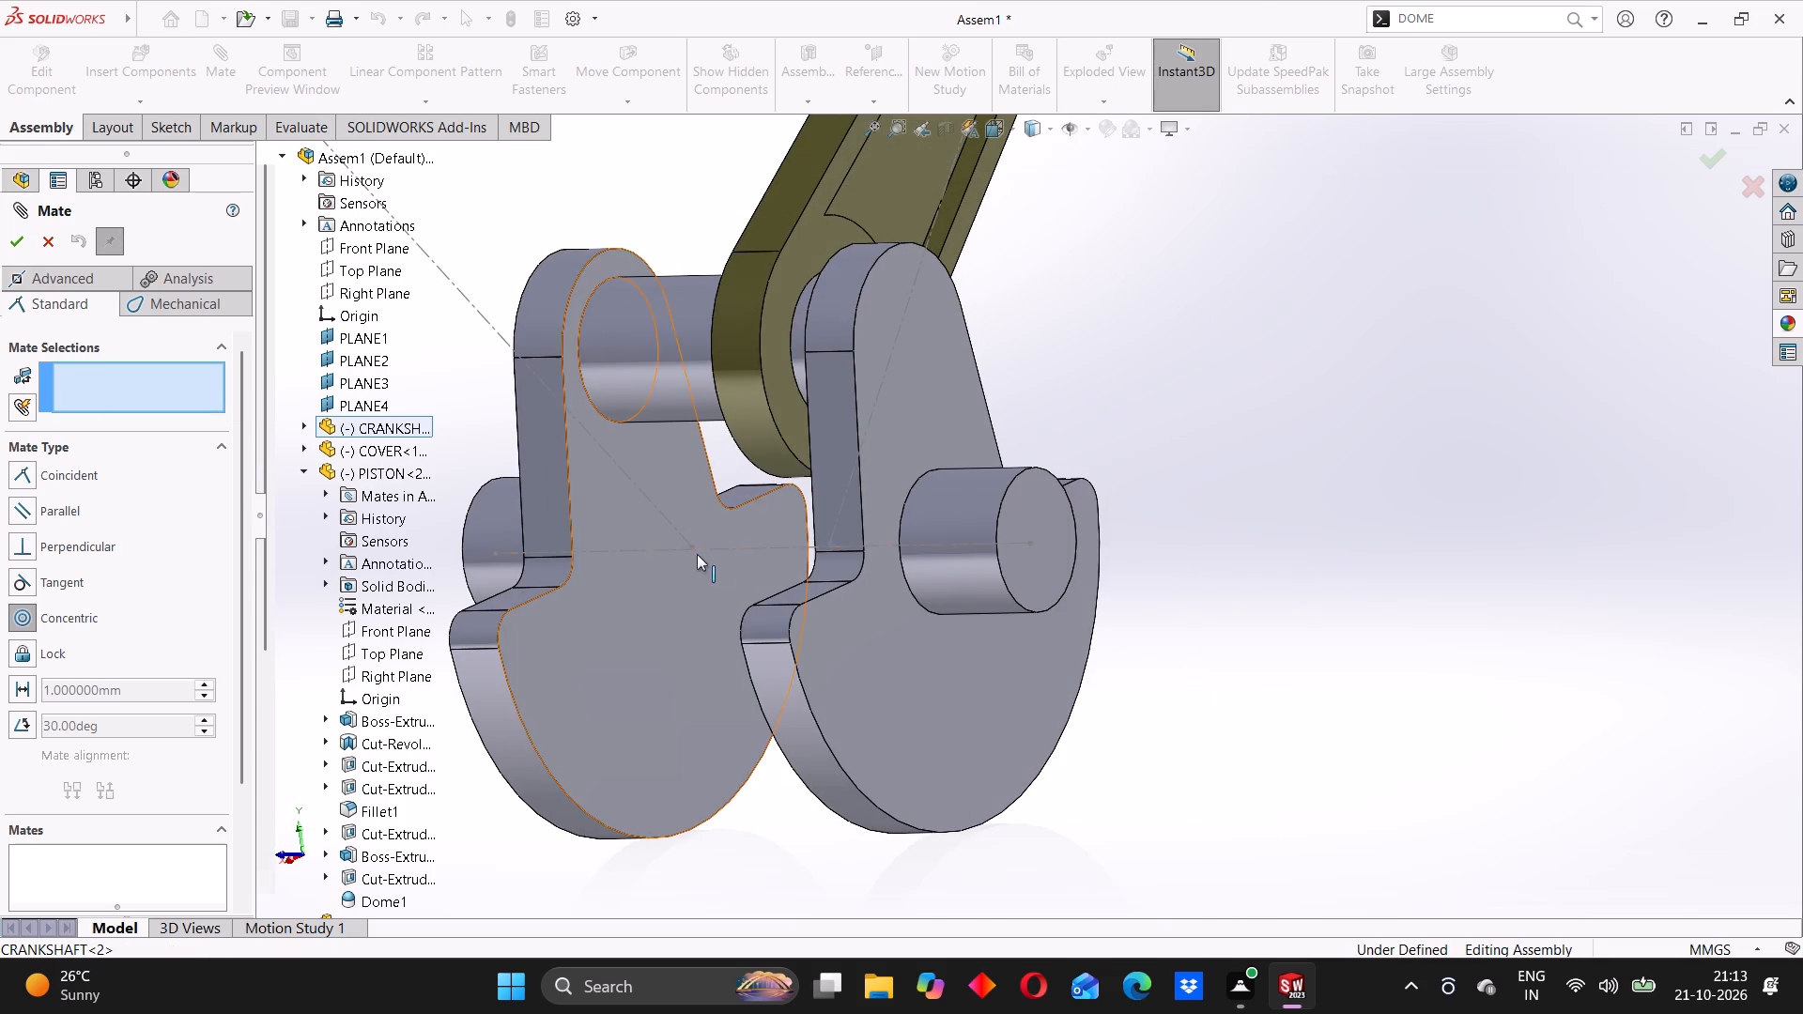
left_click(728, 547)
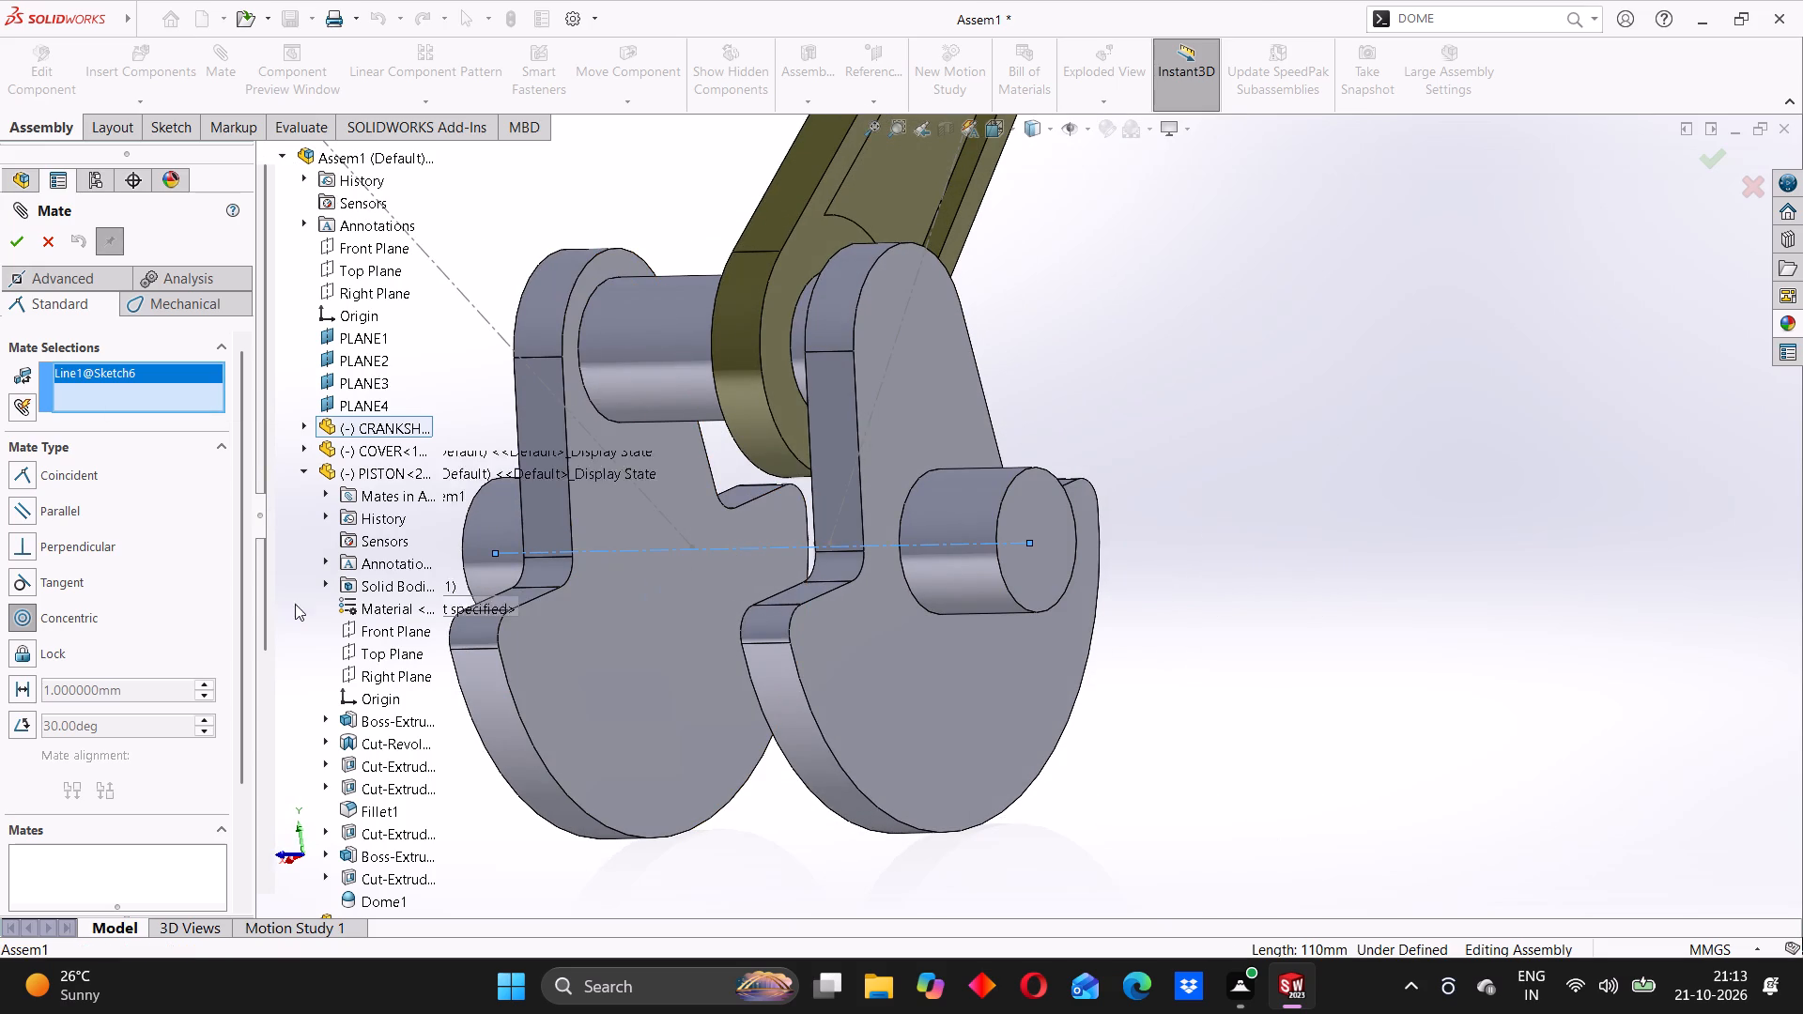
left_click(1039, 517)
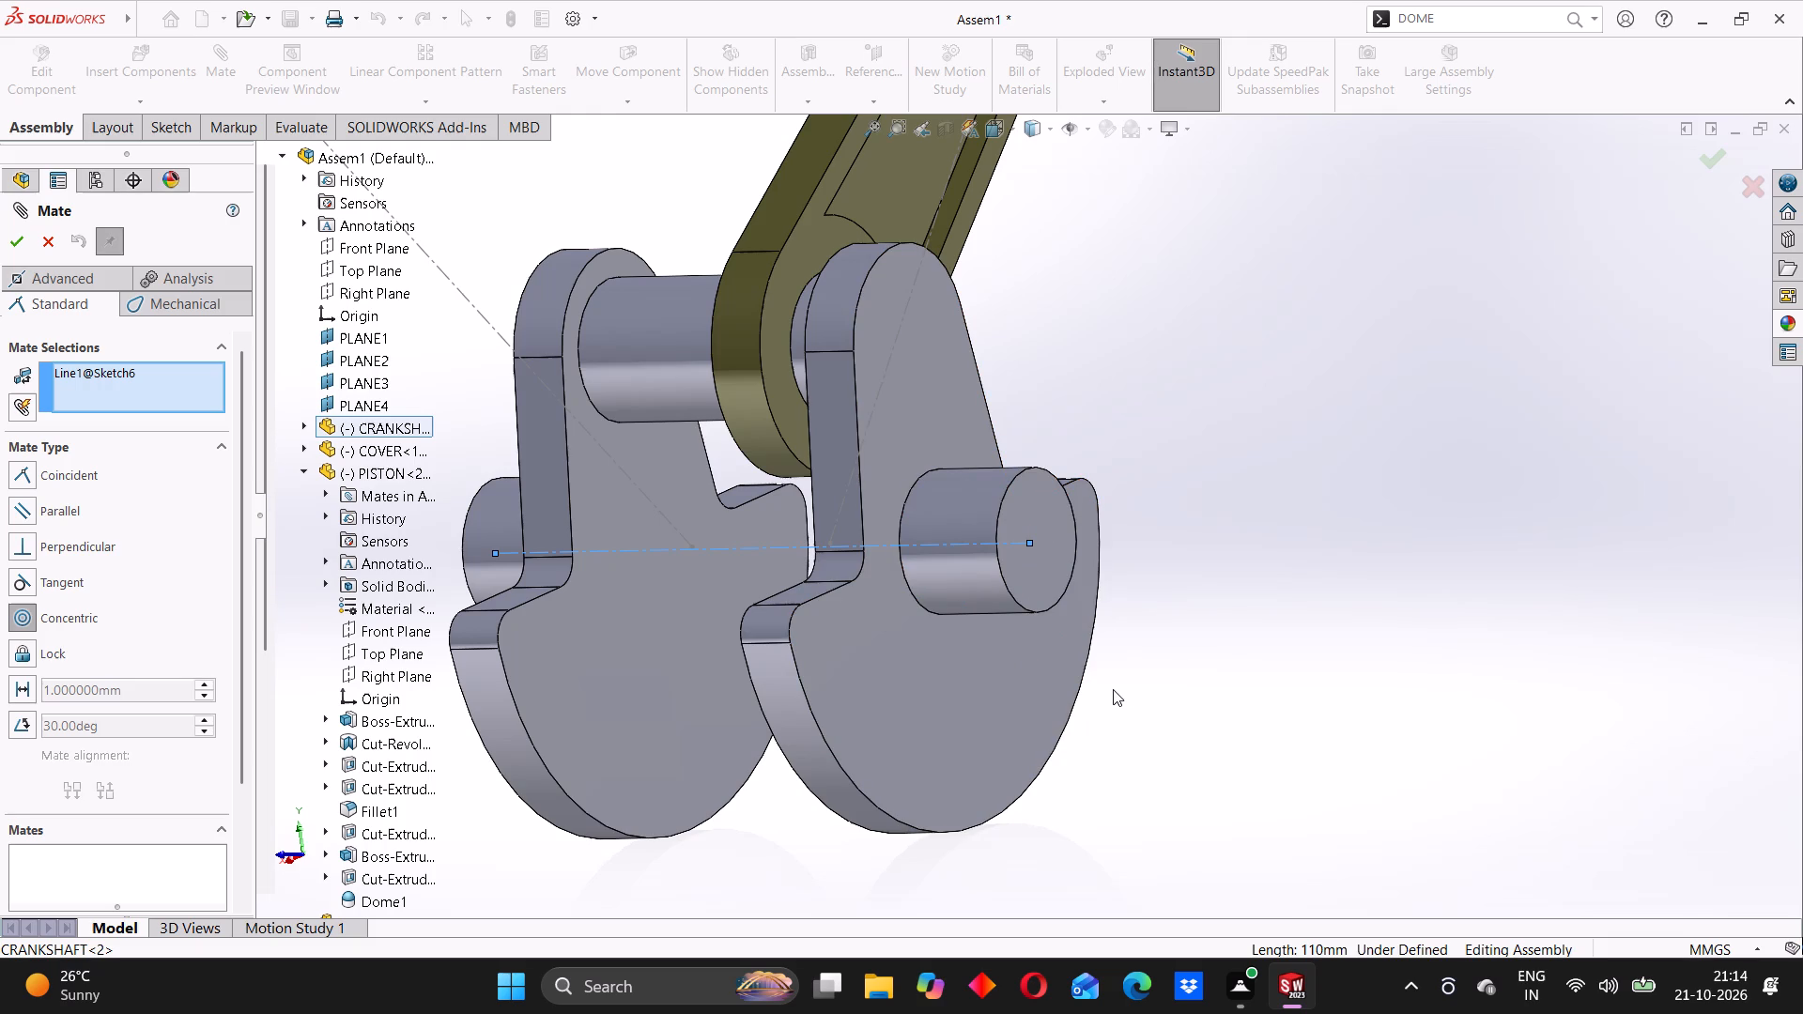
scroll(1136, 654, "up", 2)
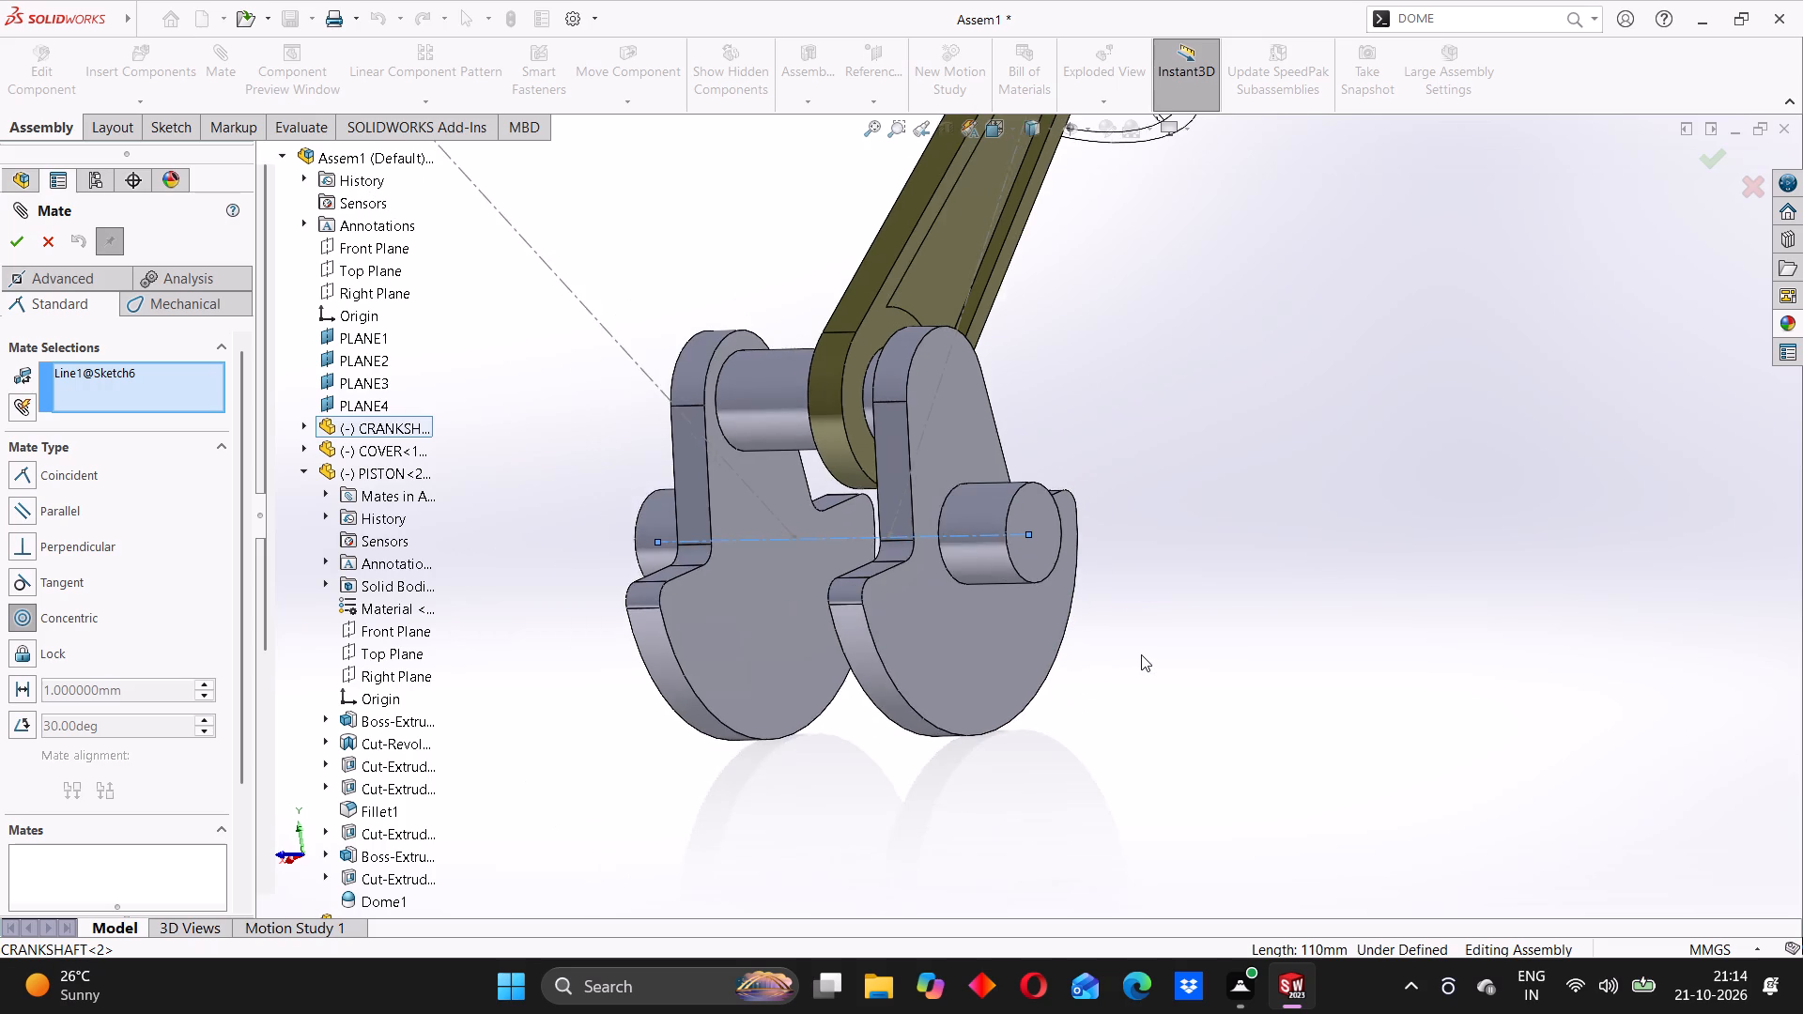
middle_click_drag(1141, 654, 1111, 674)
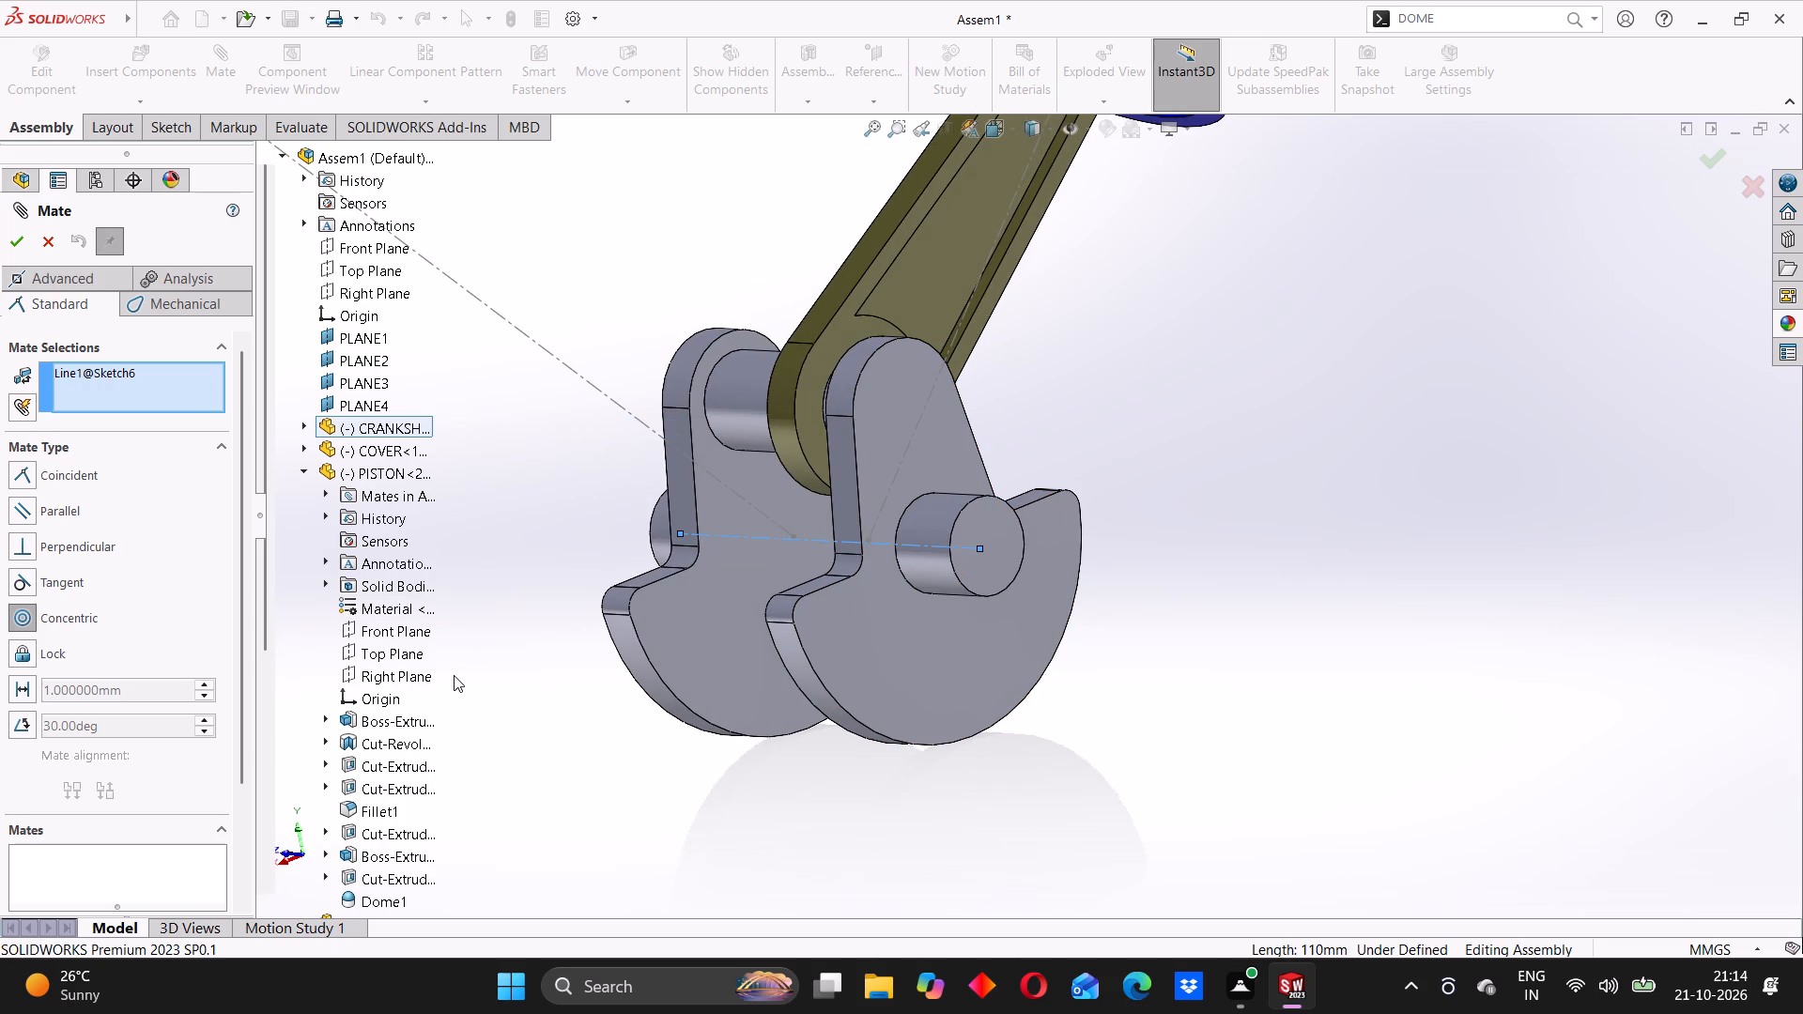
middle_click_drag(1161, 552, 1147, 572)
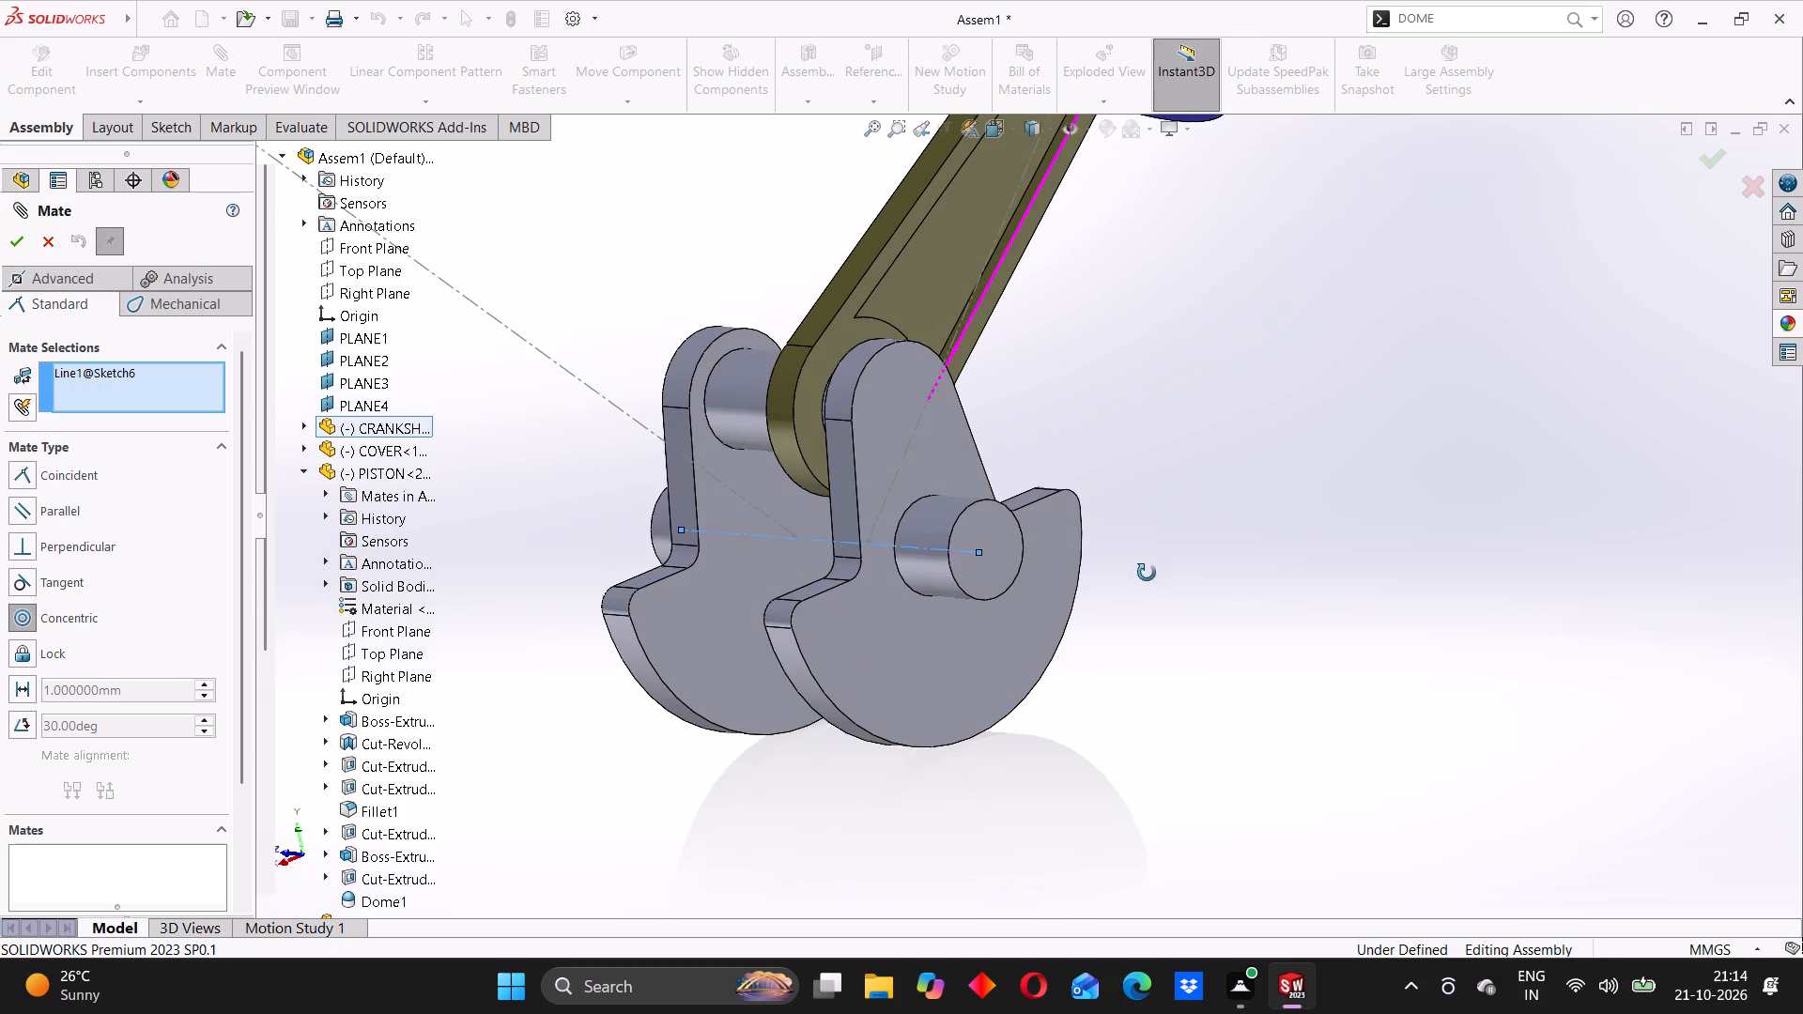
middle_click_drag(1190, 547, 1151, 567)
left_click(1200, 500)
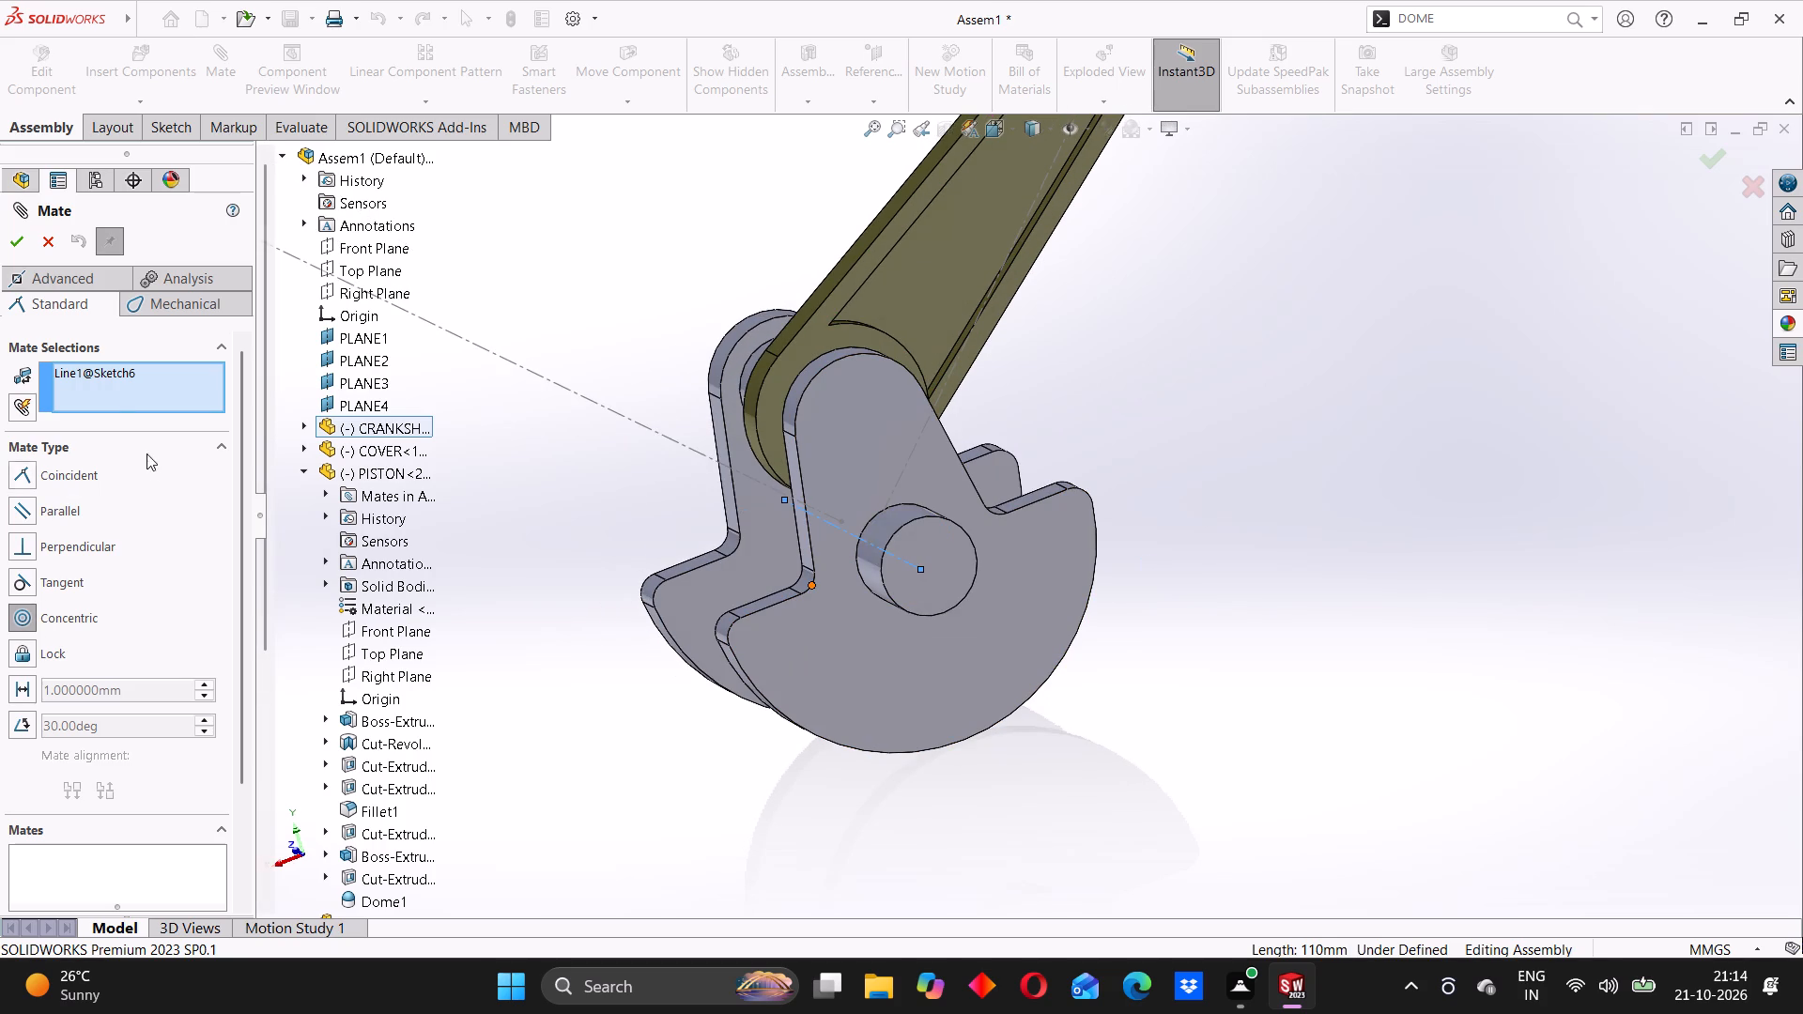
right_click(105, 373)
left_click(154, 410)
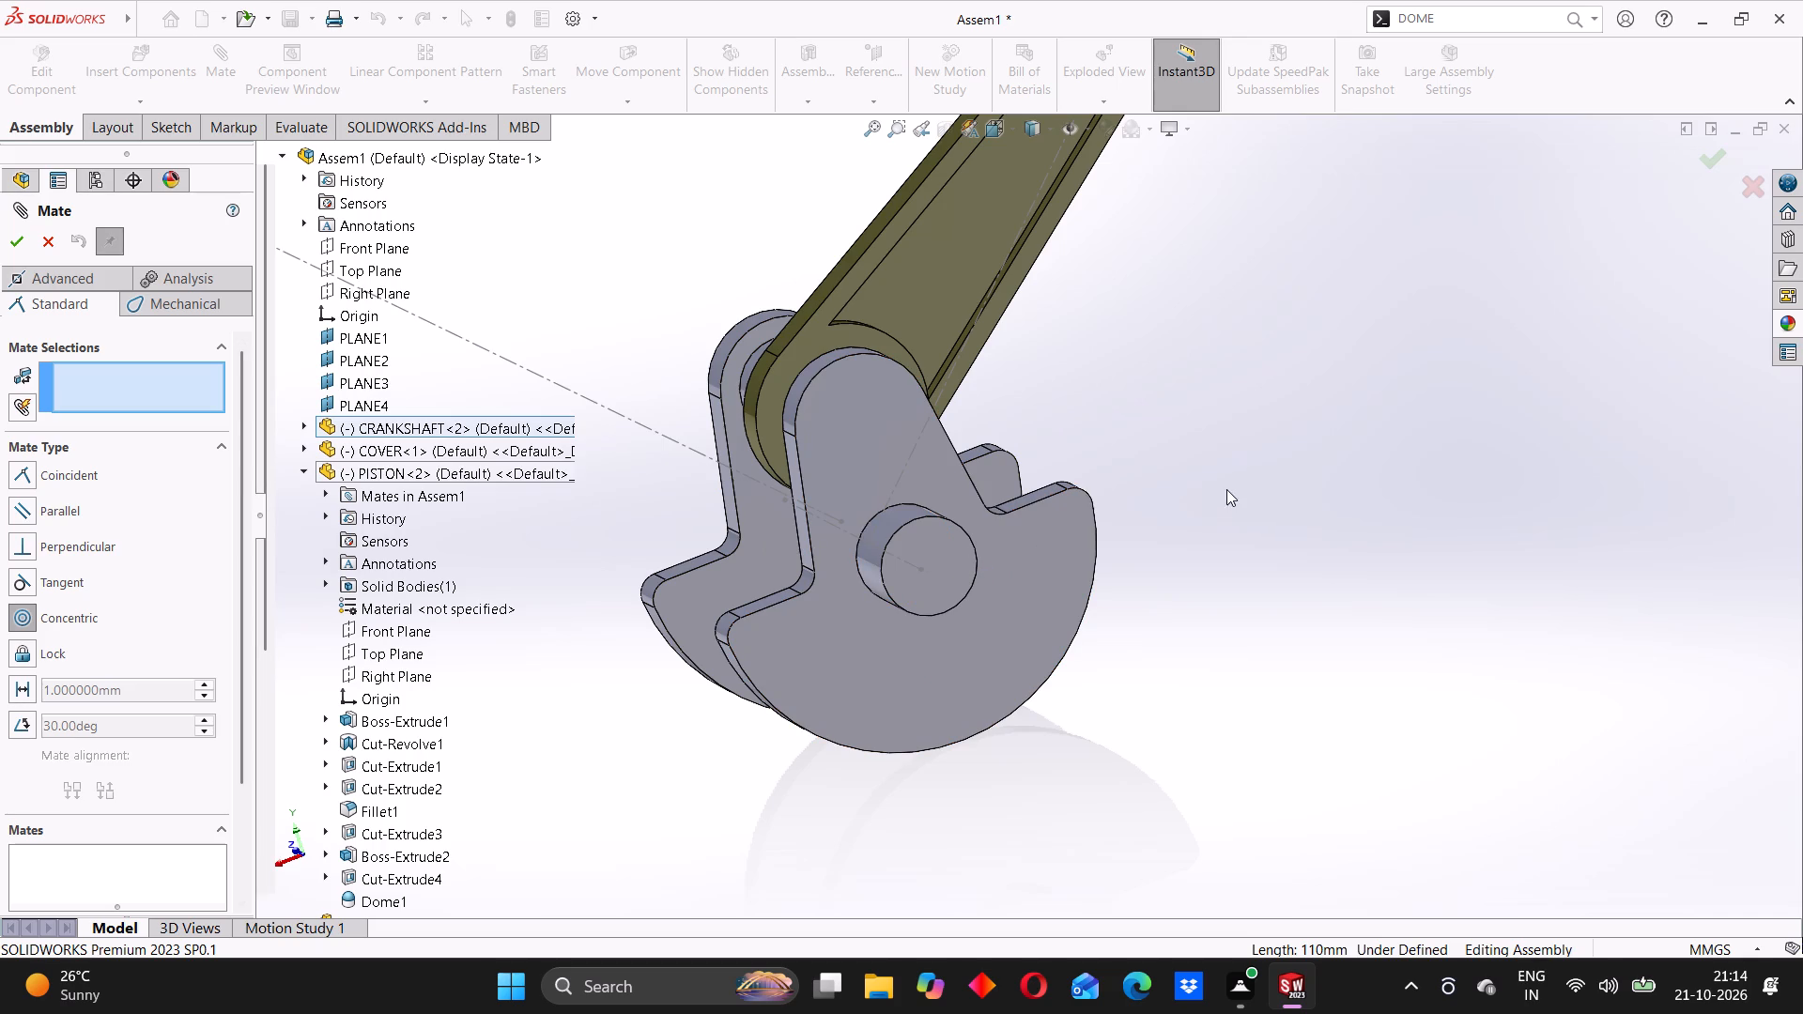
Add a concentric mate between the crankshaft journal's cylindrical face and the Sketch6 axis line, leaving rotation unlocked.
middle_click_drag(1224, 499, 1204, 499)
middle_click_drag(1192, 504, 1128, 499)
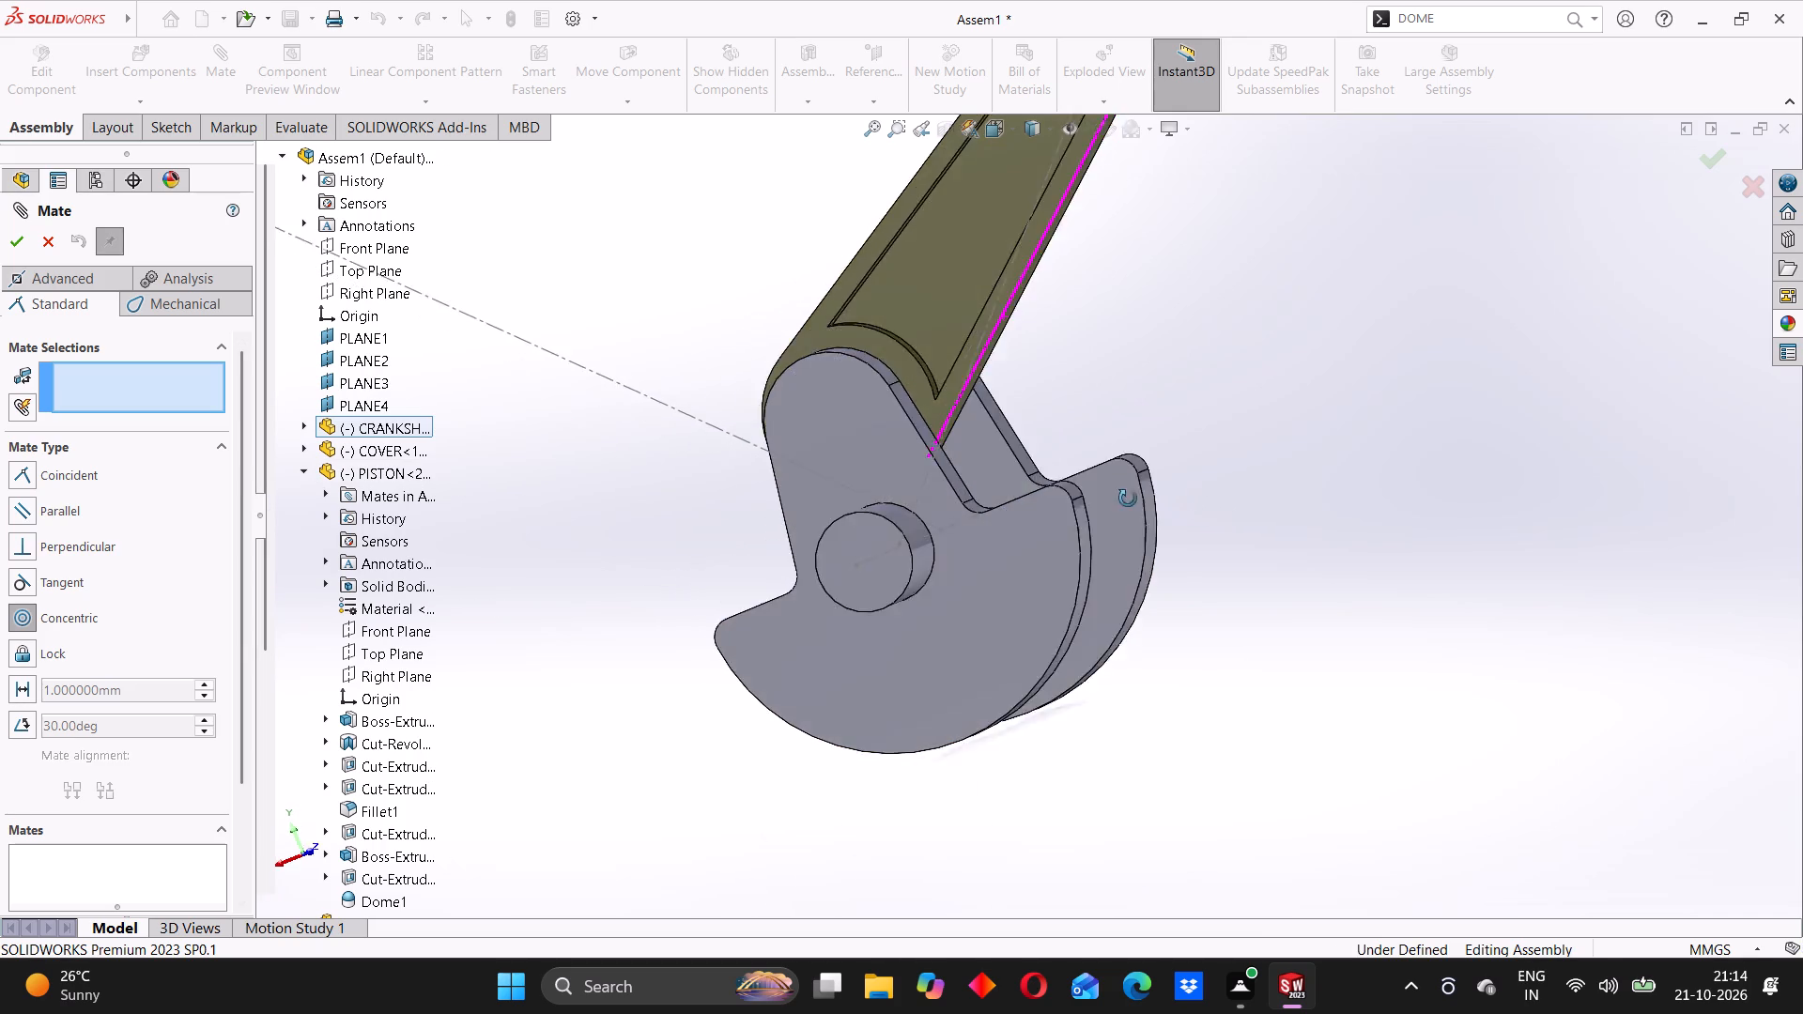
middle_click_drag(1128, 499, 1101, 543)
middle_click_drag(886, 533, 927, 575)
middle_click_drag(927, 533, 912, 570)
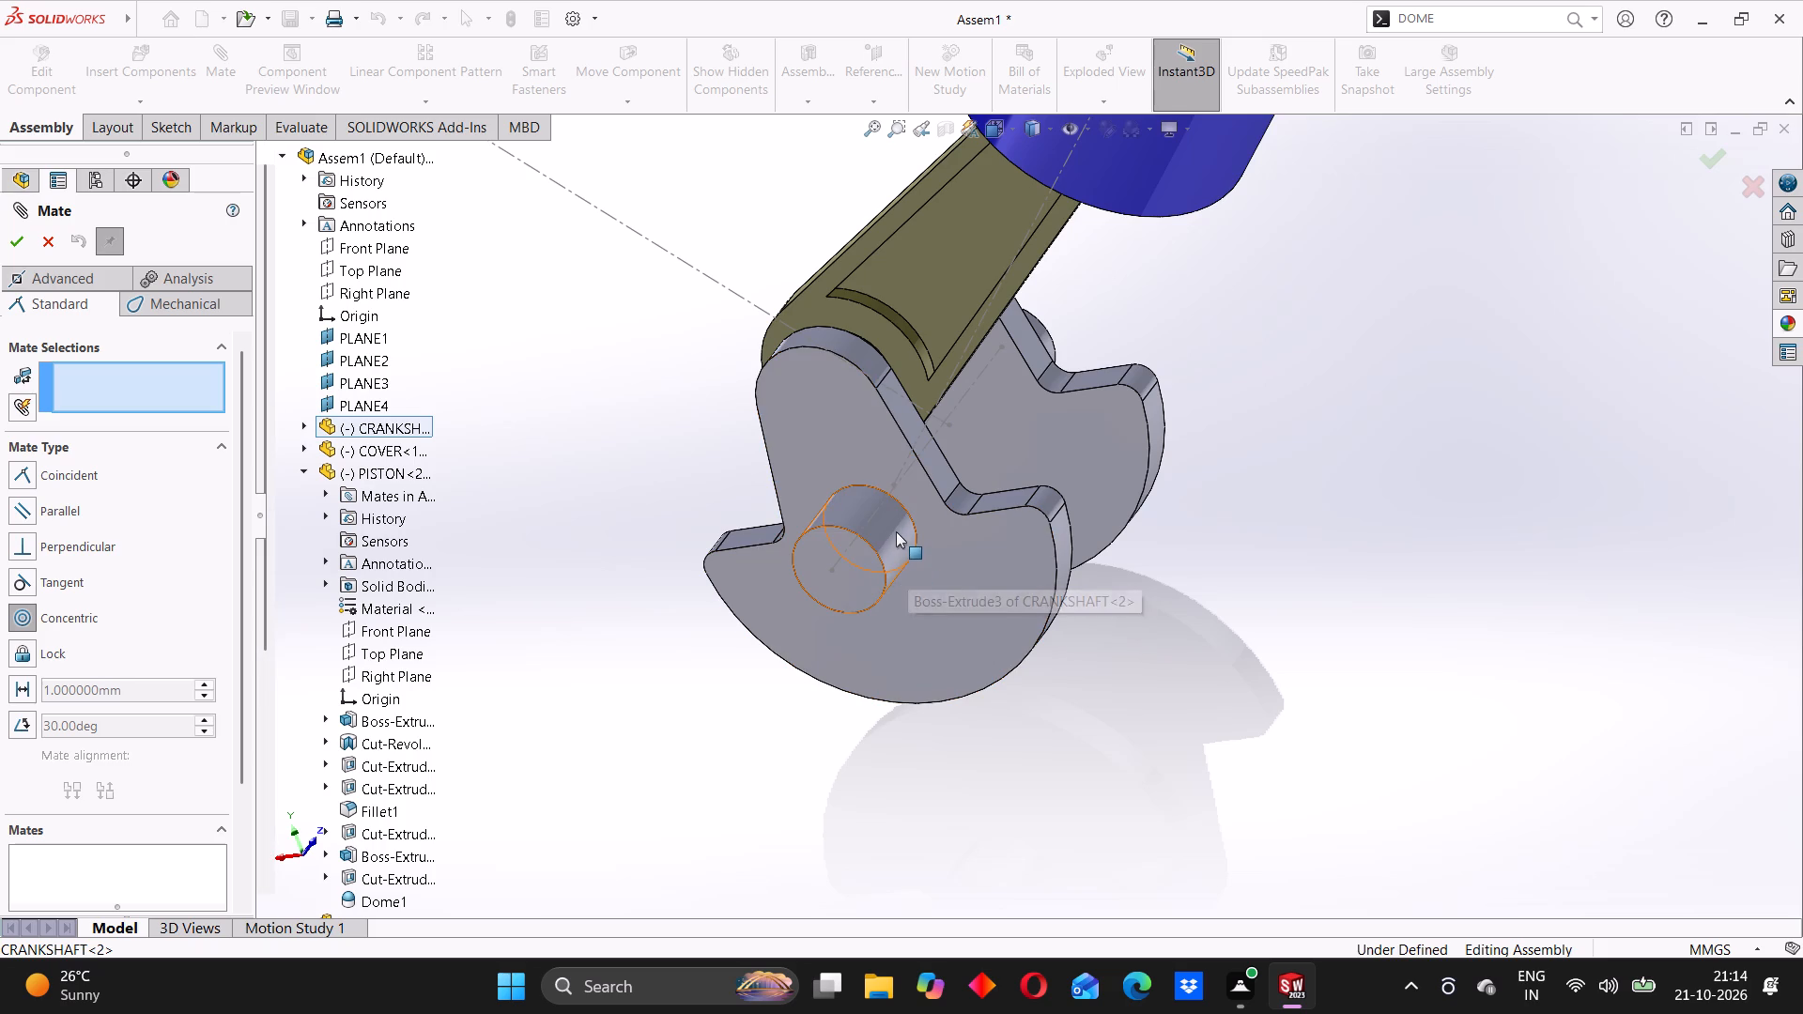
left_click(896, 531)
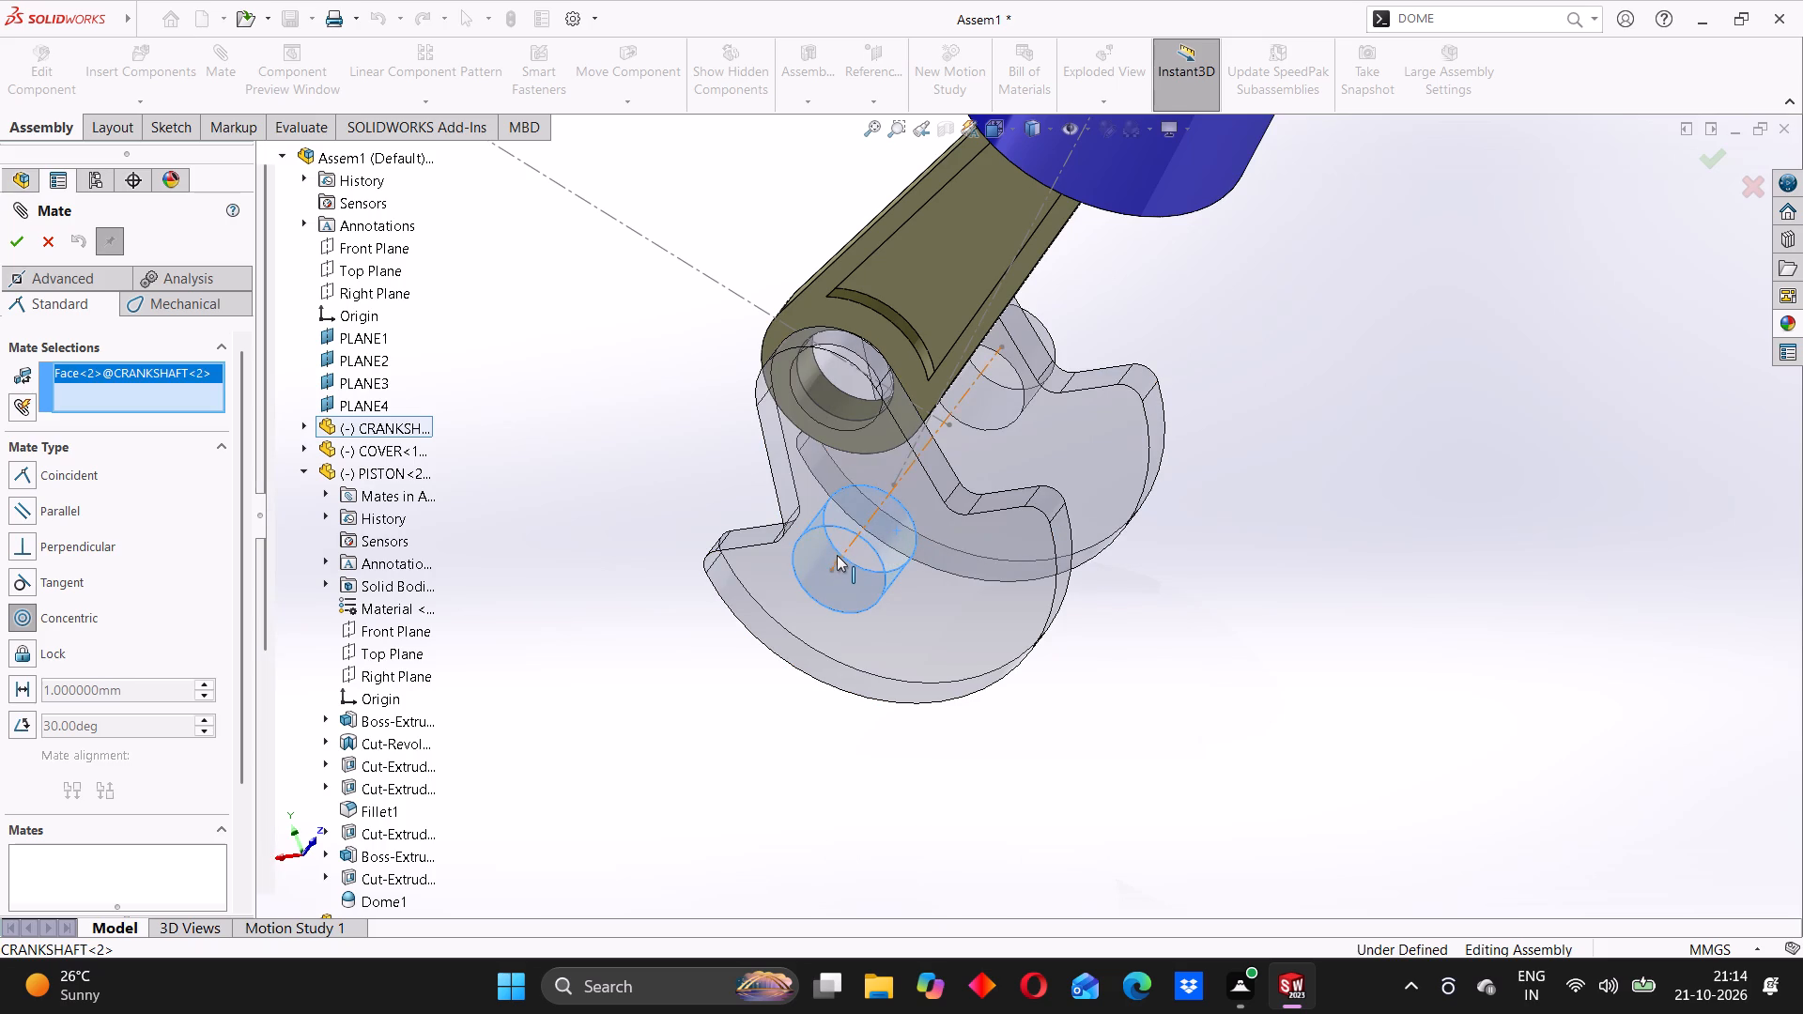
scroll(835, 561, "down", 5)
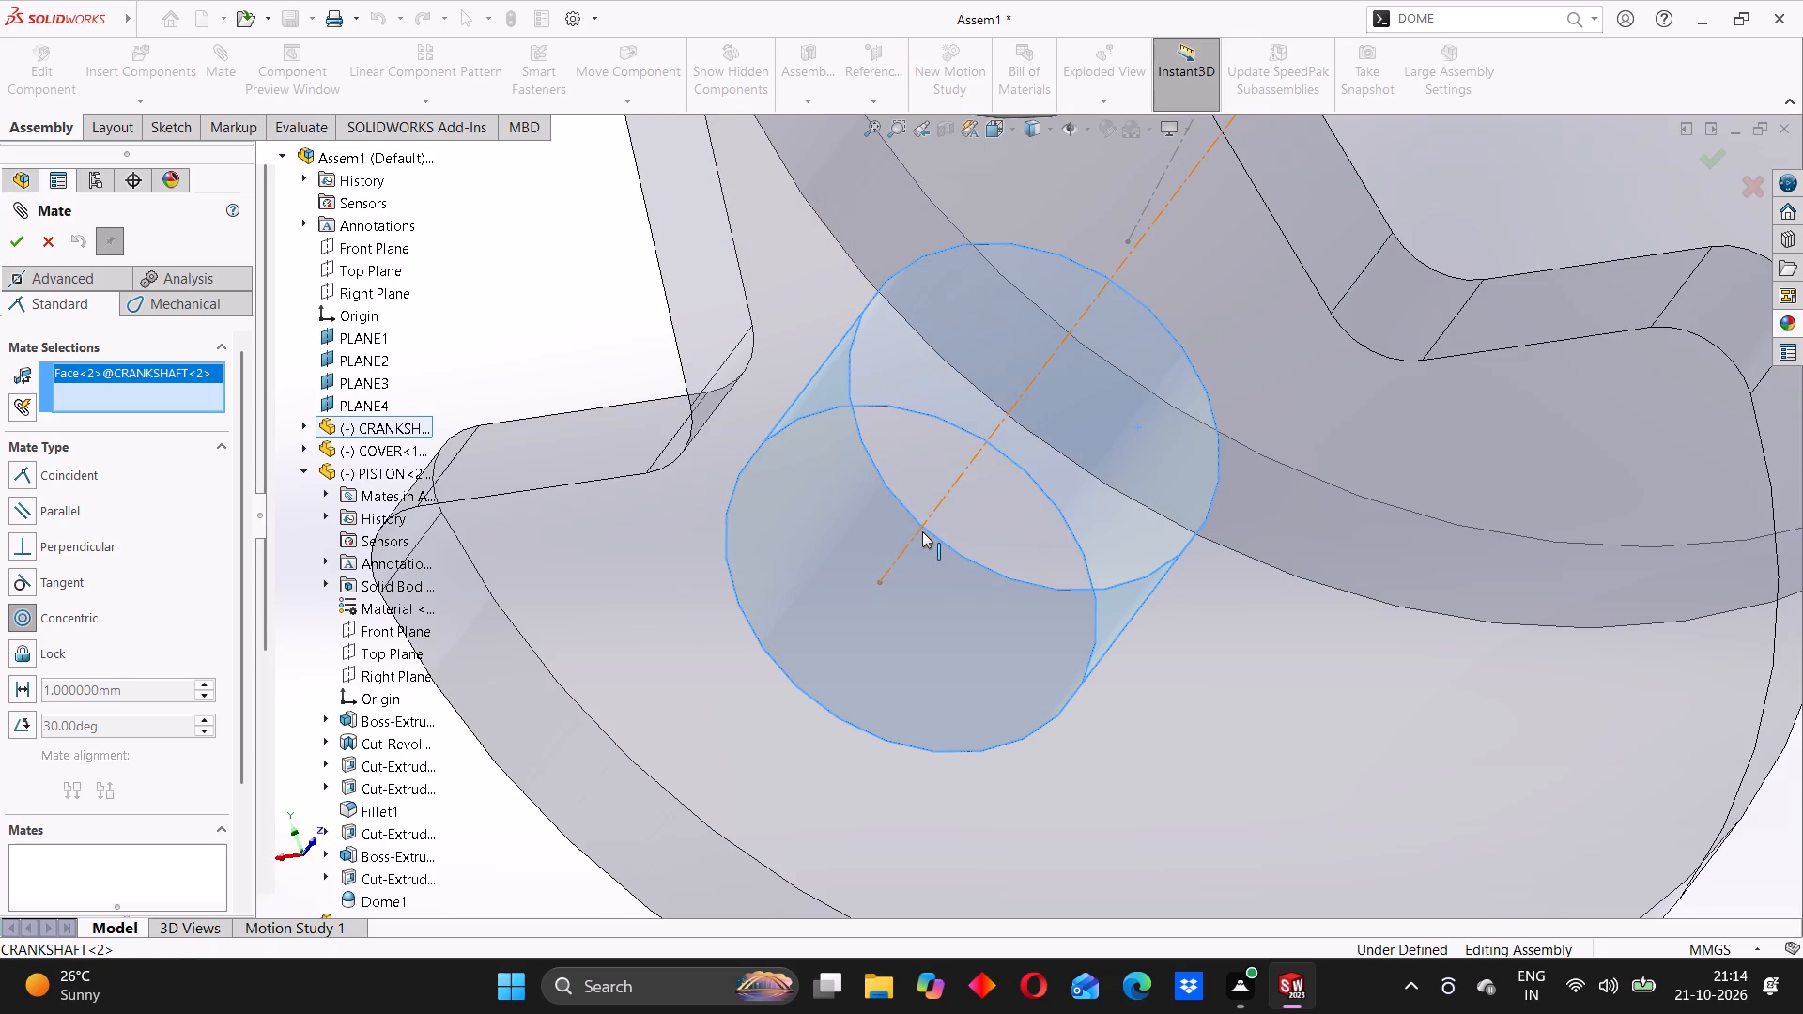
left_click(919, 532)
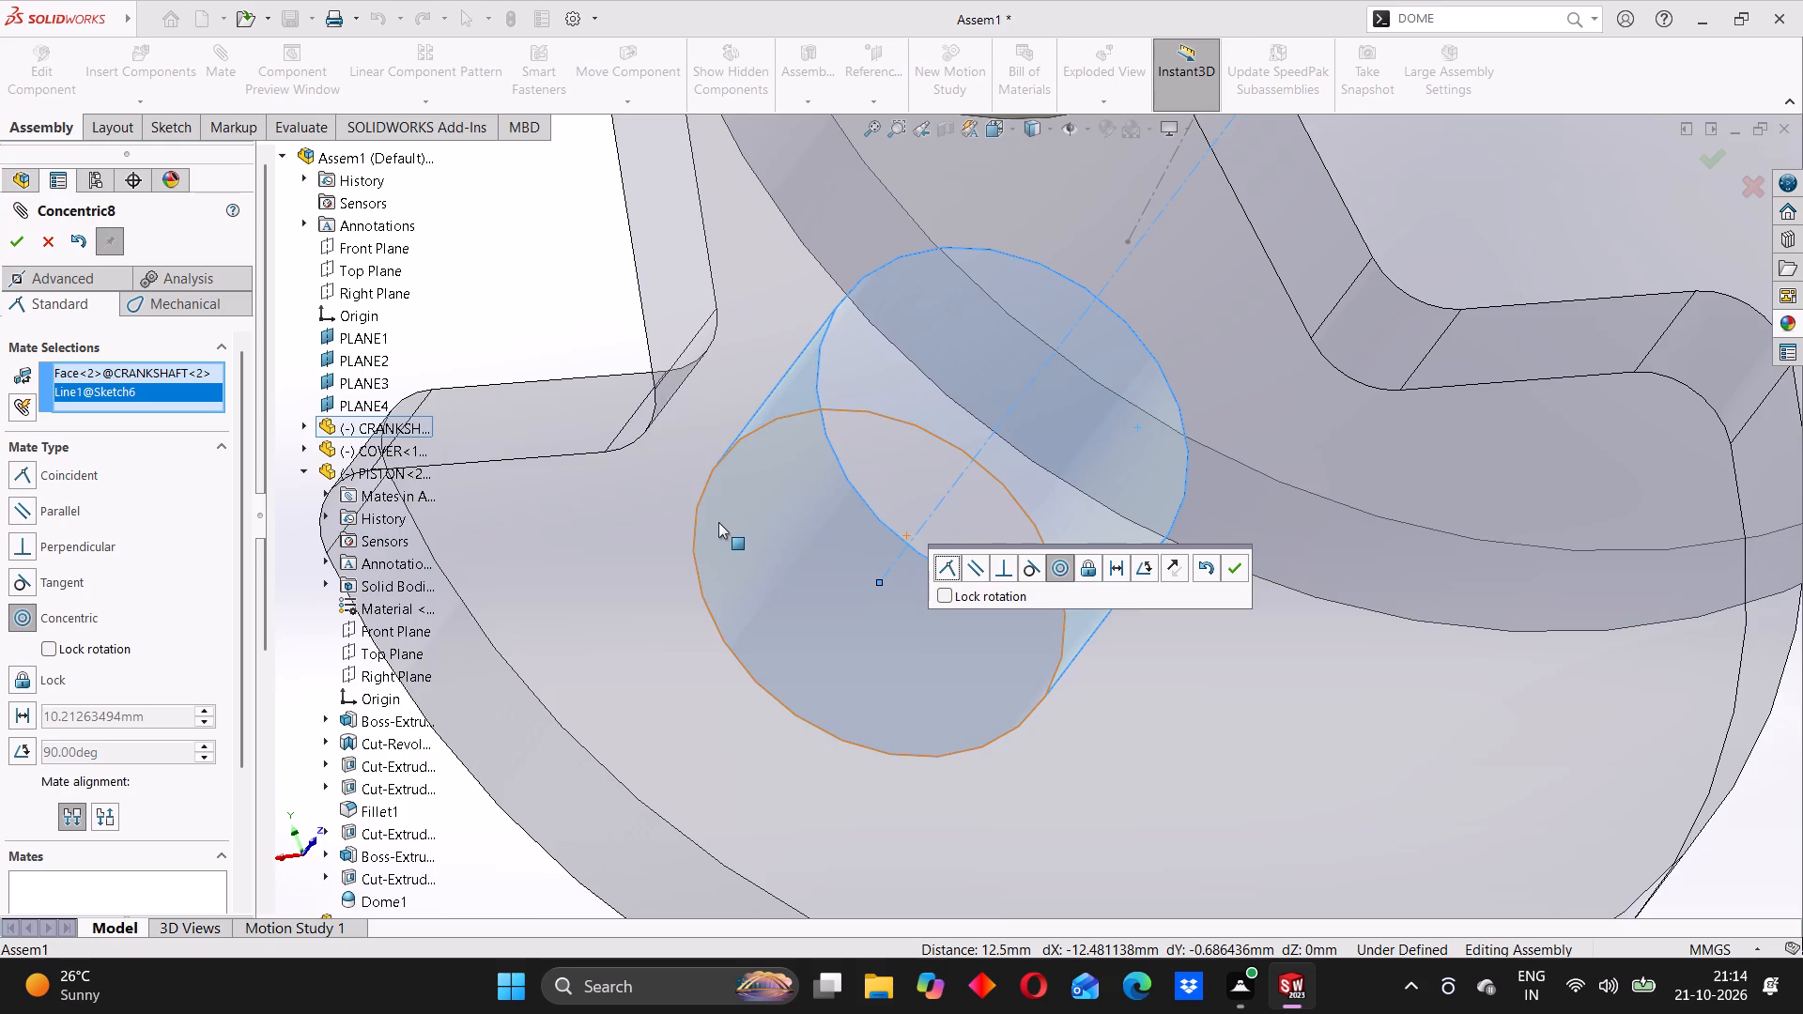
scroll(718, 522, "up", 4)
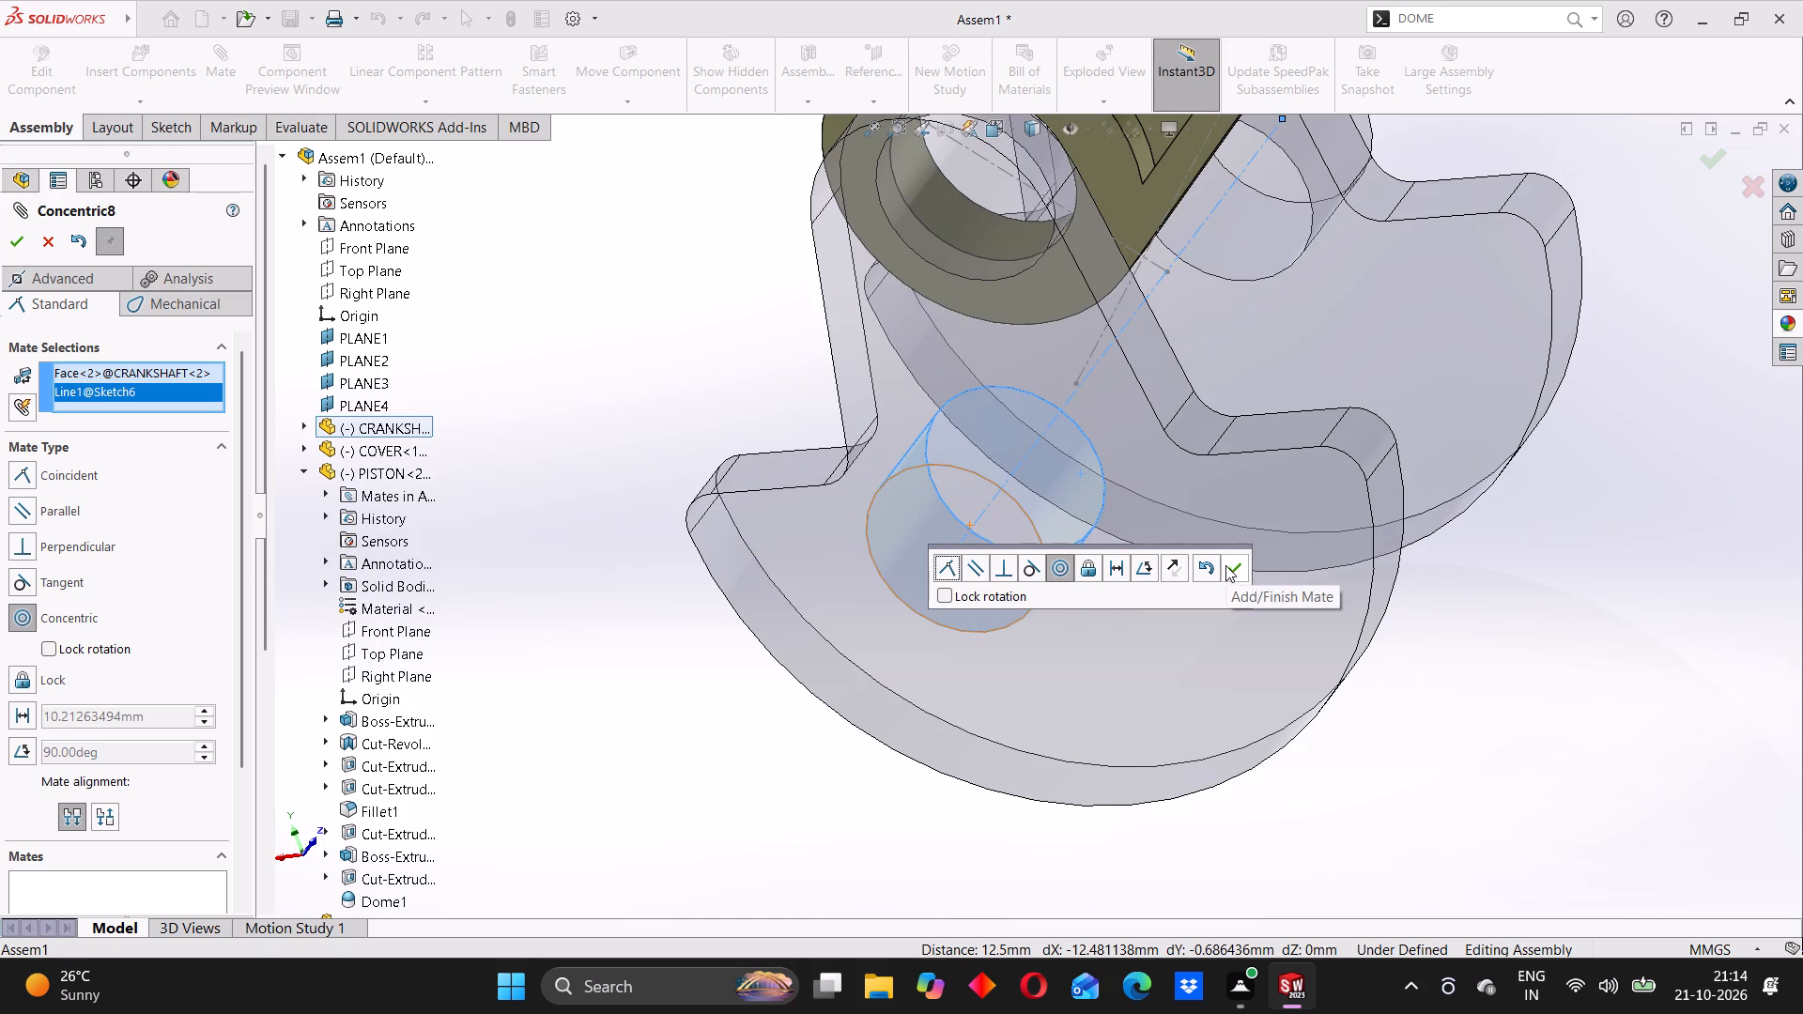
left_click(1237, 570)
Rotate the crankshaft about the Sketch6 axis to check its motion with the connecting rod.
scroll(1108, 519, "up", 4)
left_click_drag(1001, 429, 1046, 491)
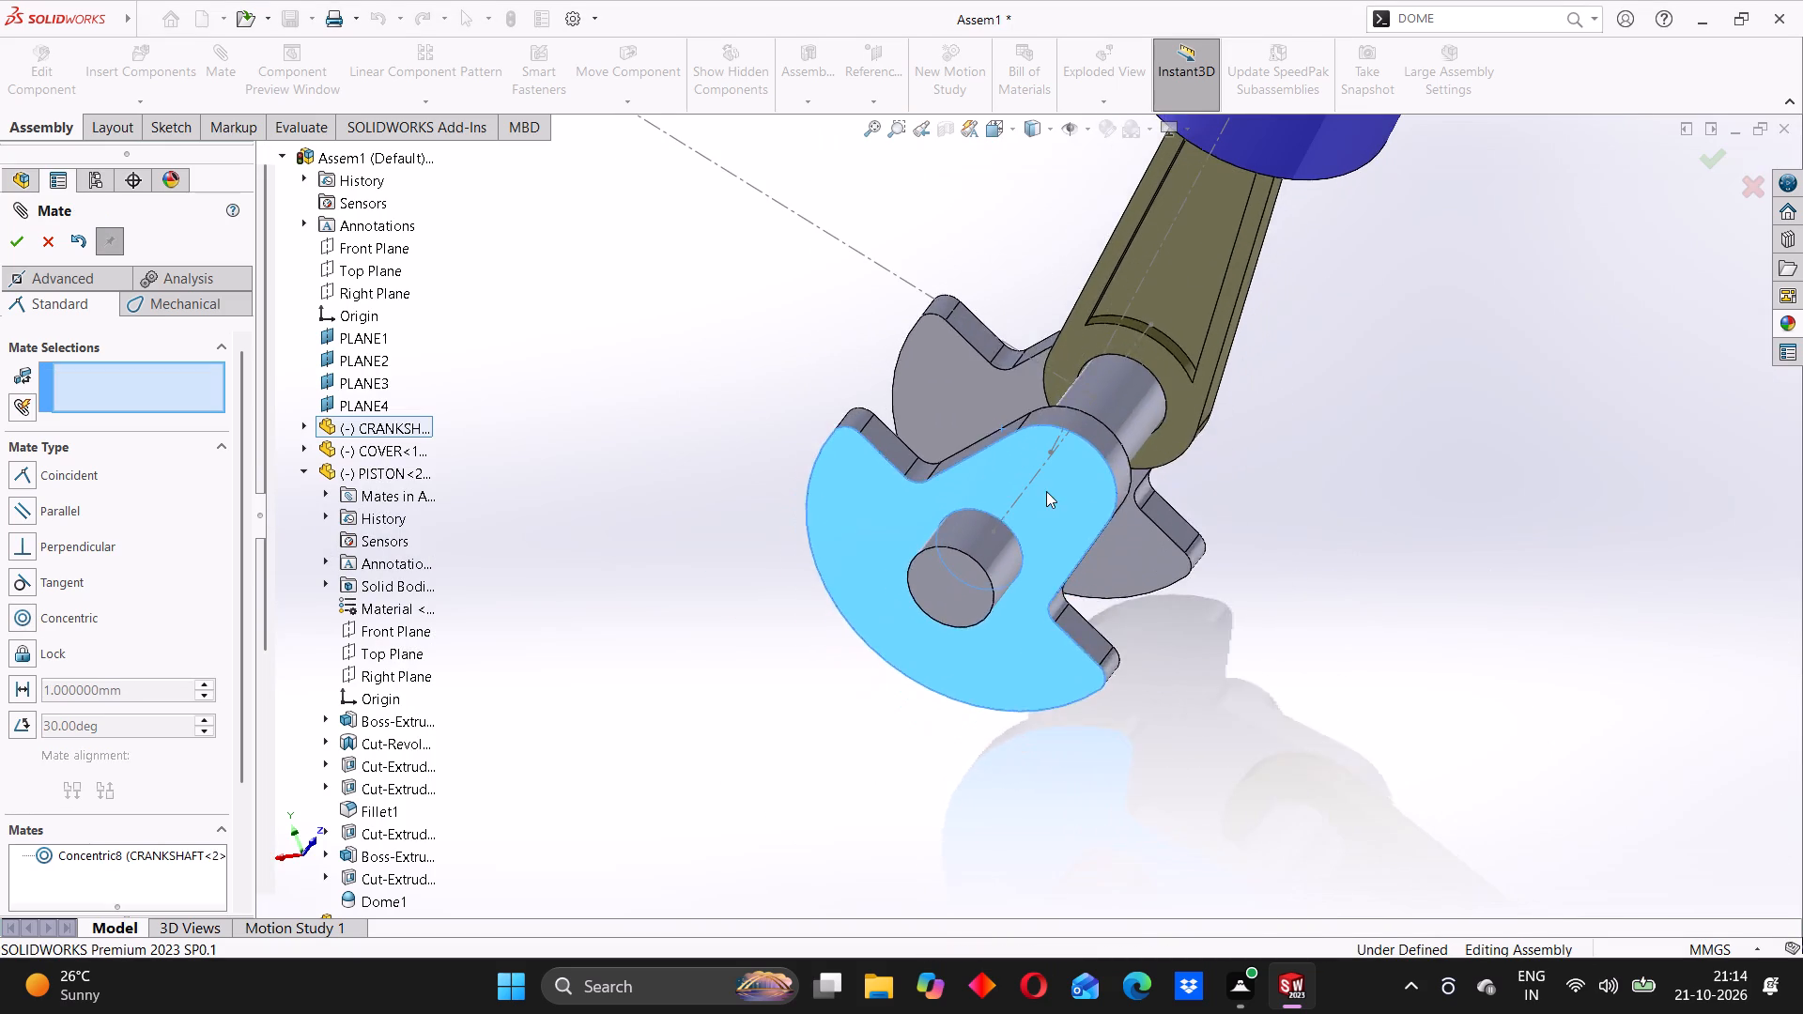
left_click_drag(1046, 491, 1073, 441)
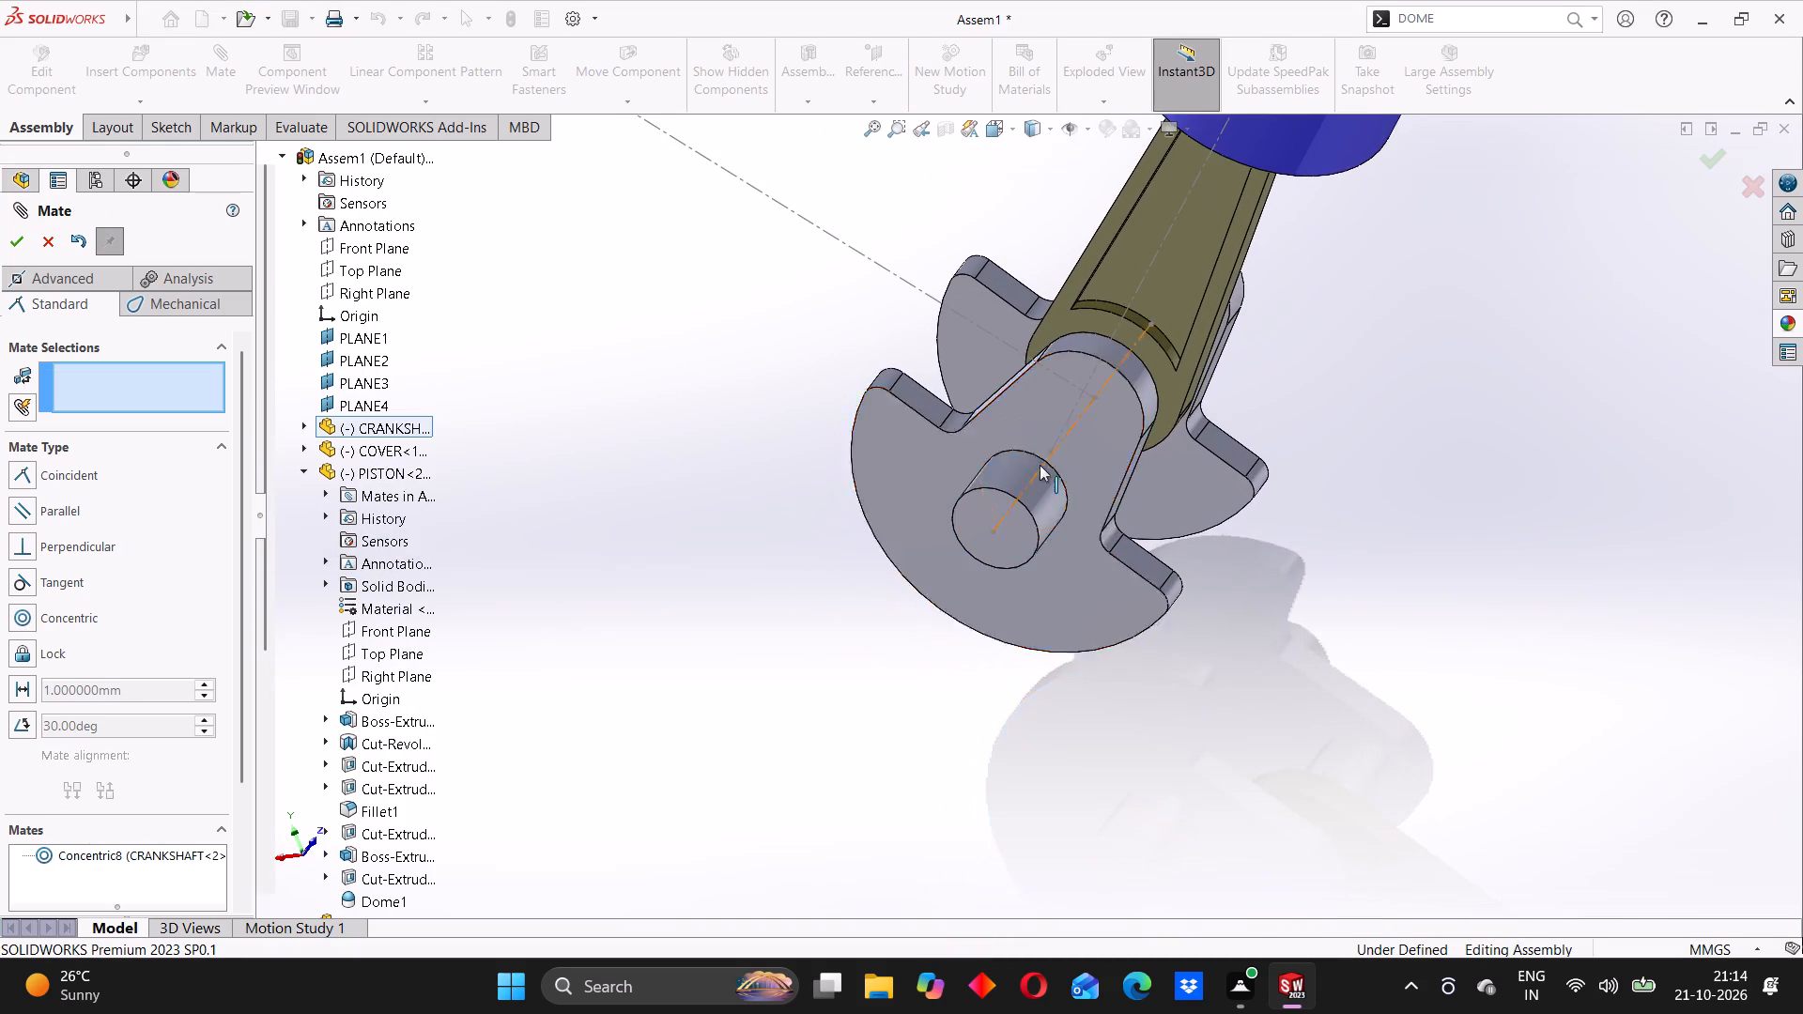
scroll(1040, 465, "down", 3)
middle_click_drag(1031, 462, 1059, 412)
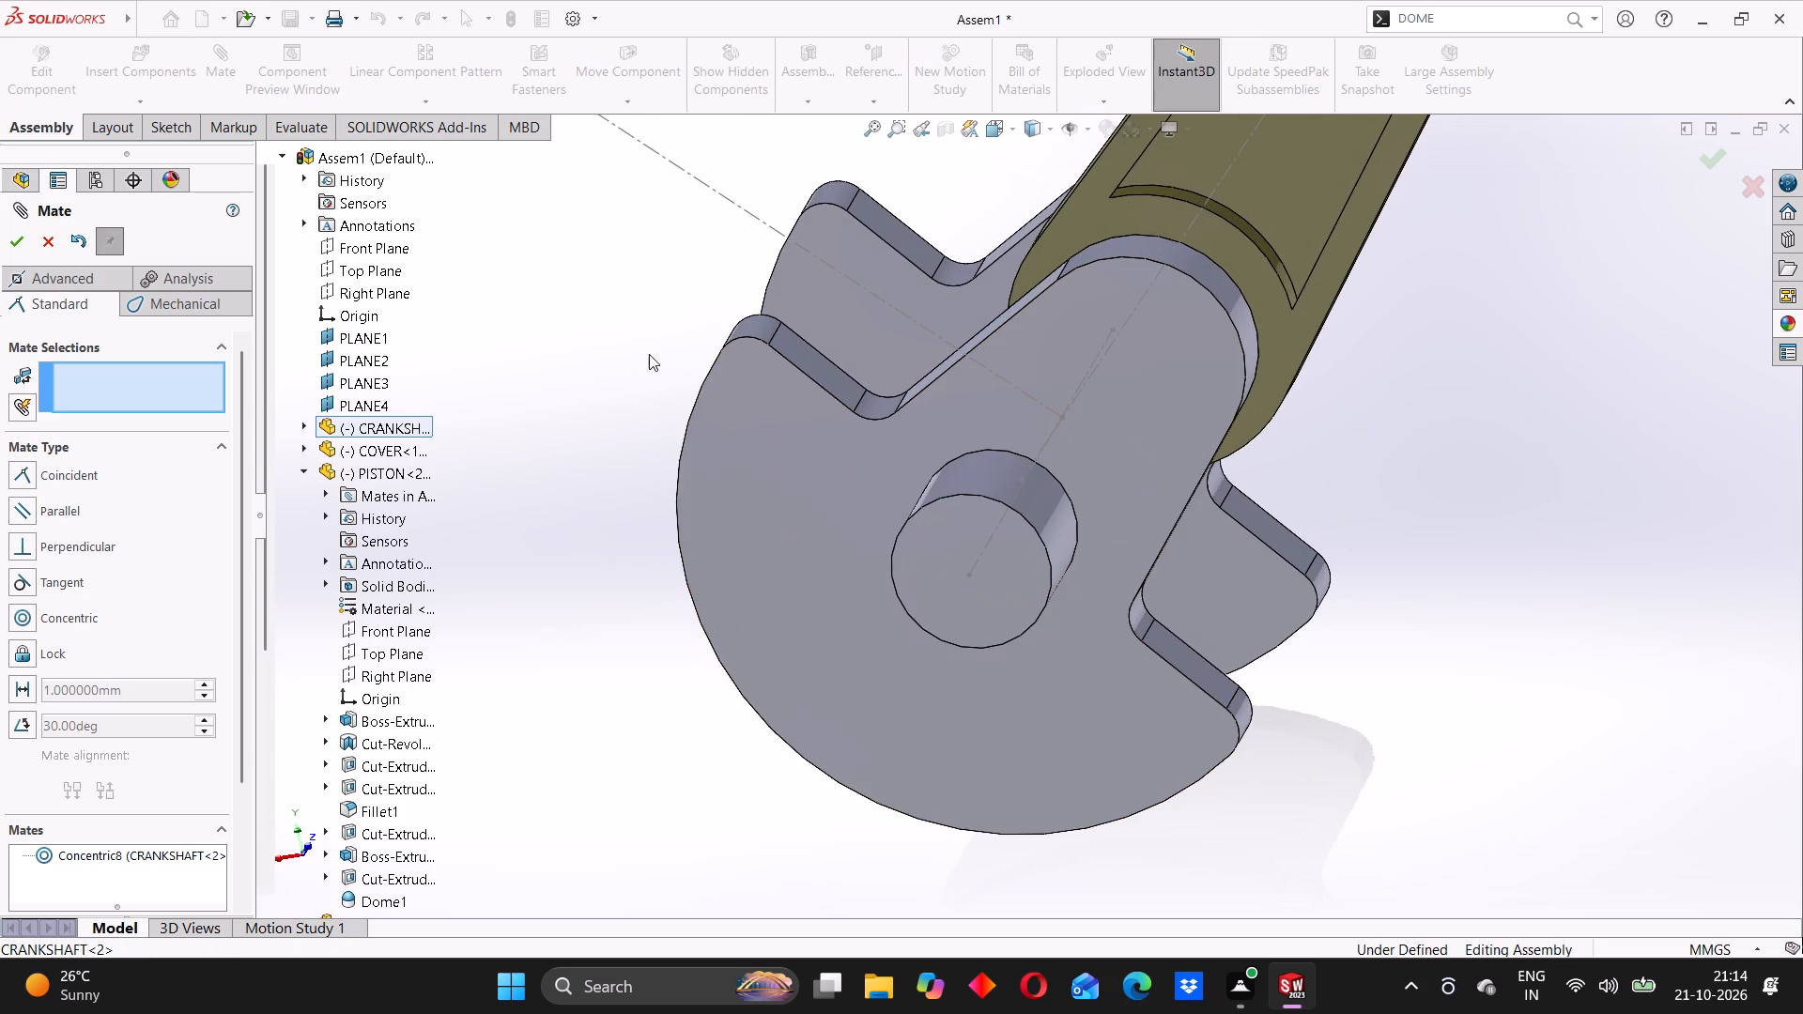
left_click(648, 351)
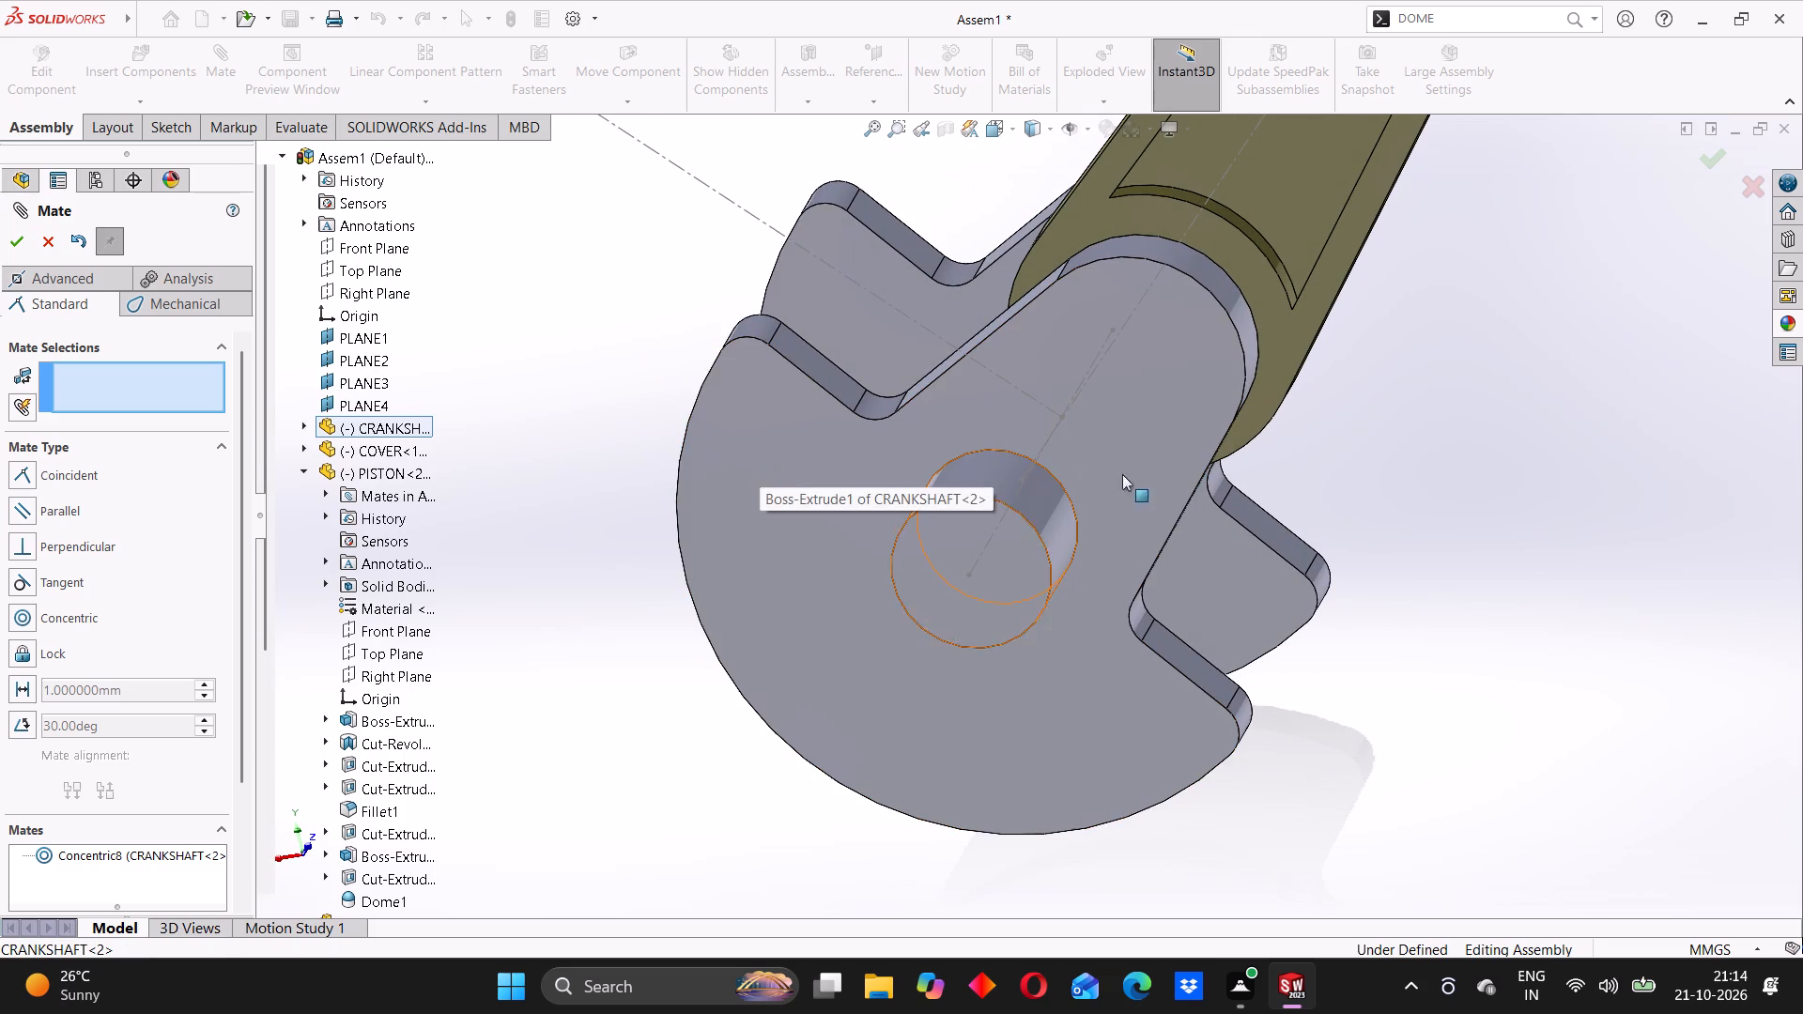
Examine the crankshaft and its fit with the connecting rod from several angles.
left_click(1476, 504)
middle_click_drag(1452, 529, 1433, 524)
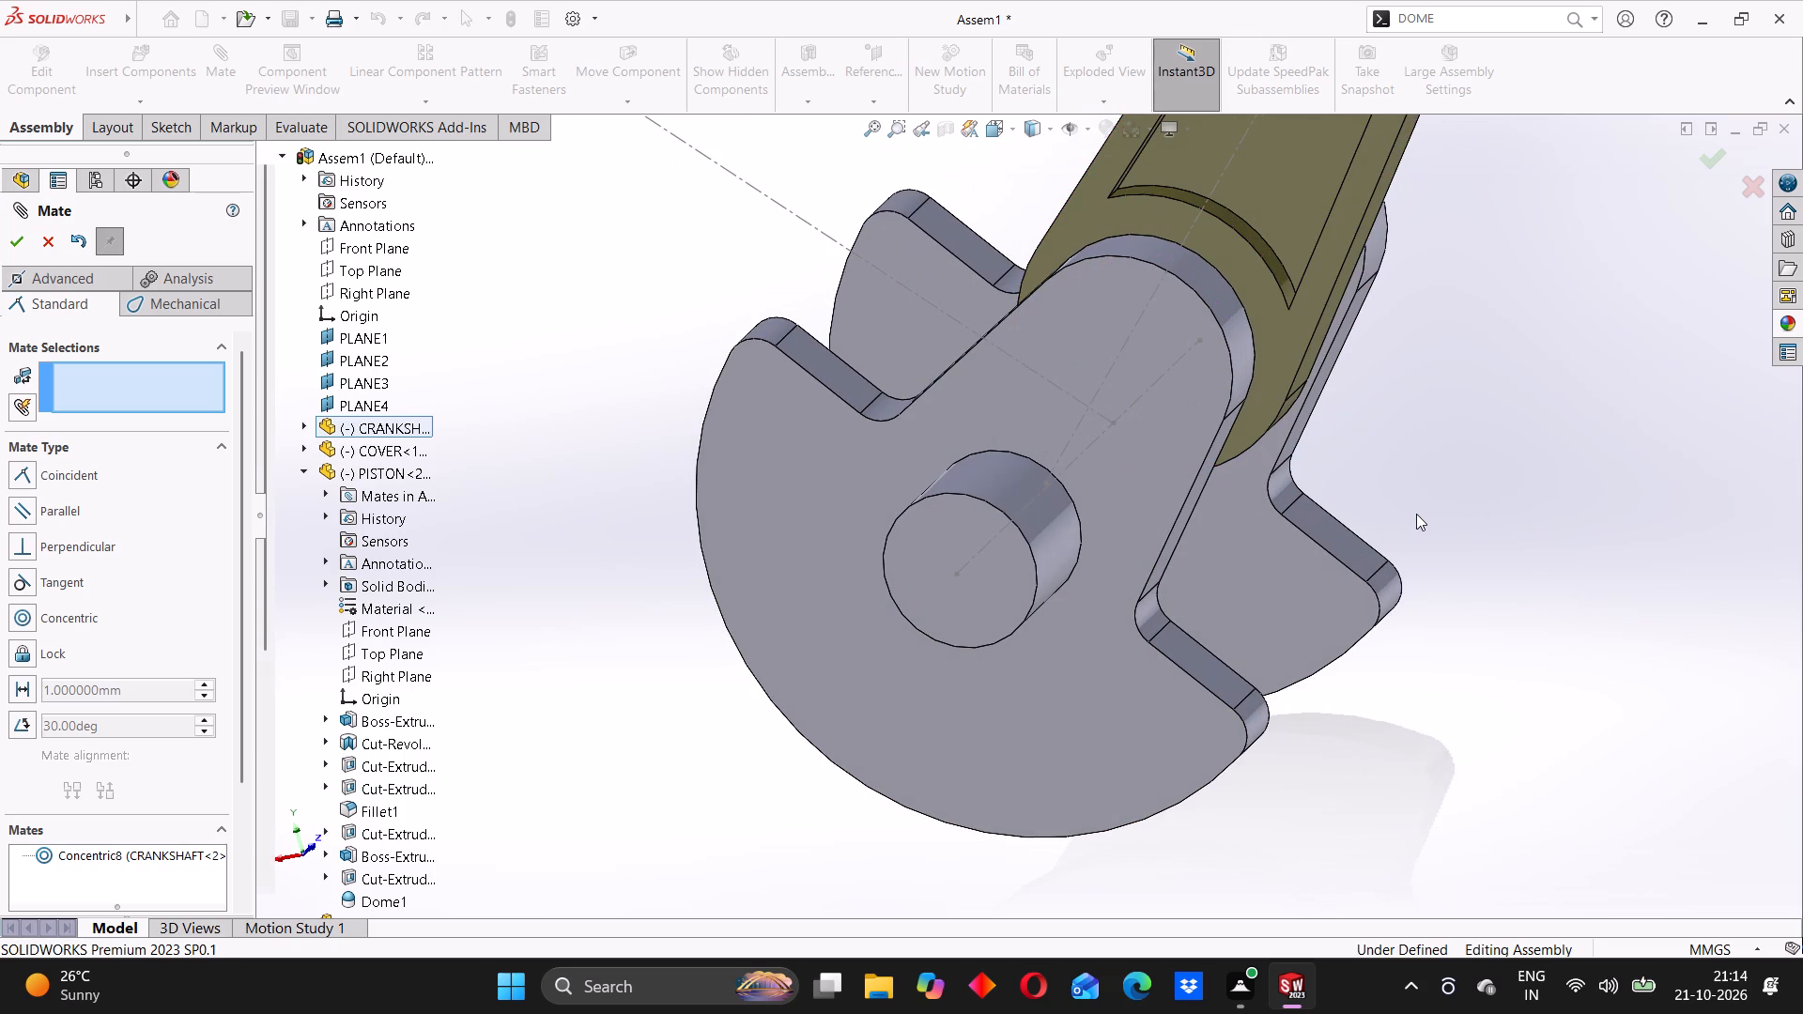
left_click(1416, 514)
middle_click_drag(1466, 512, 1425, 503)
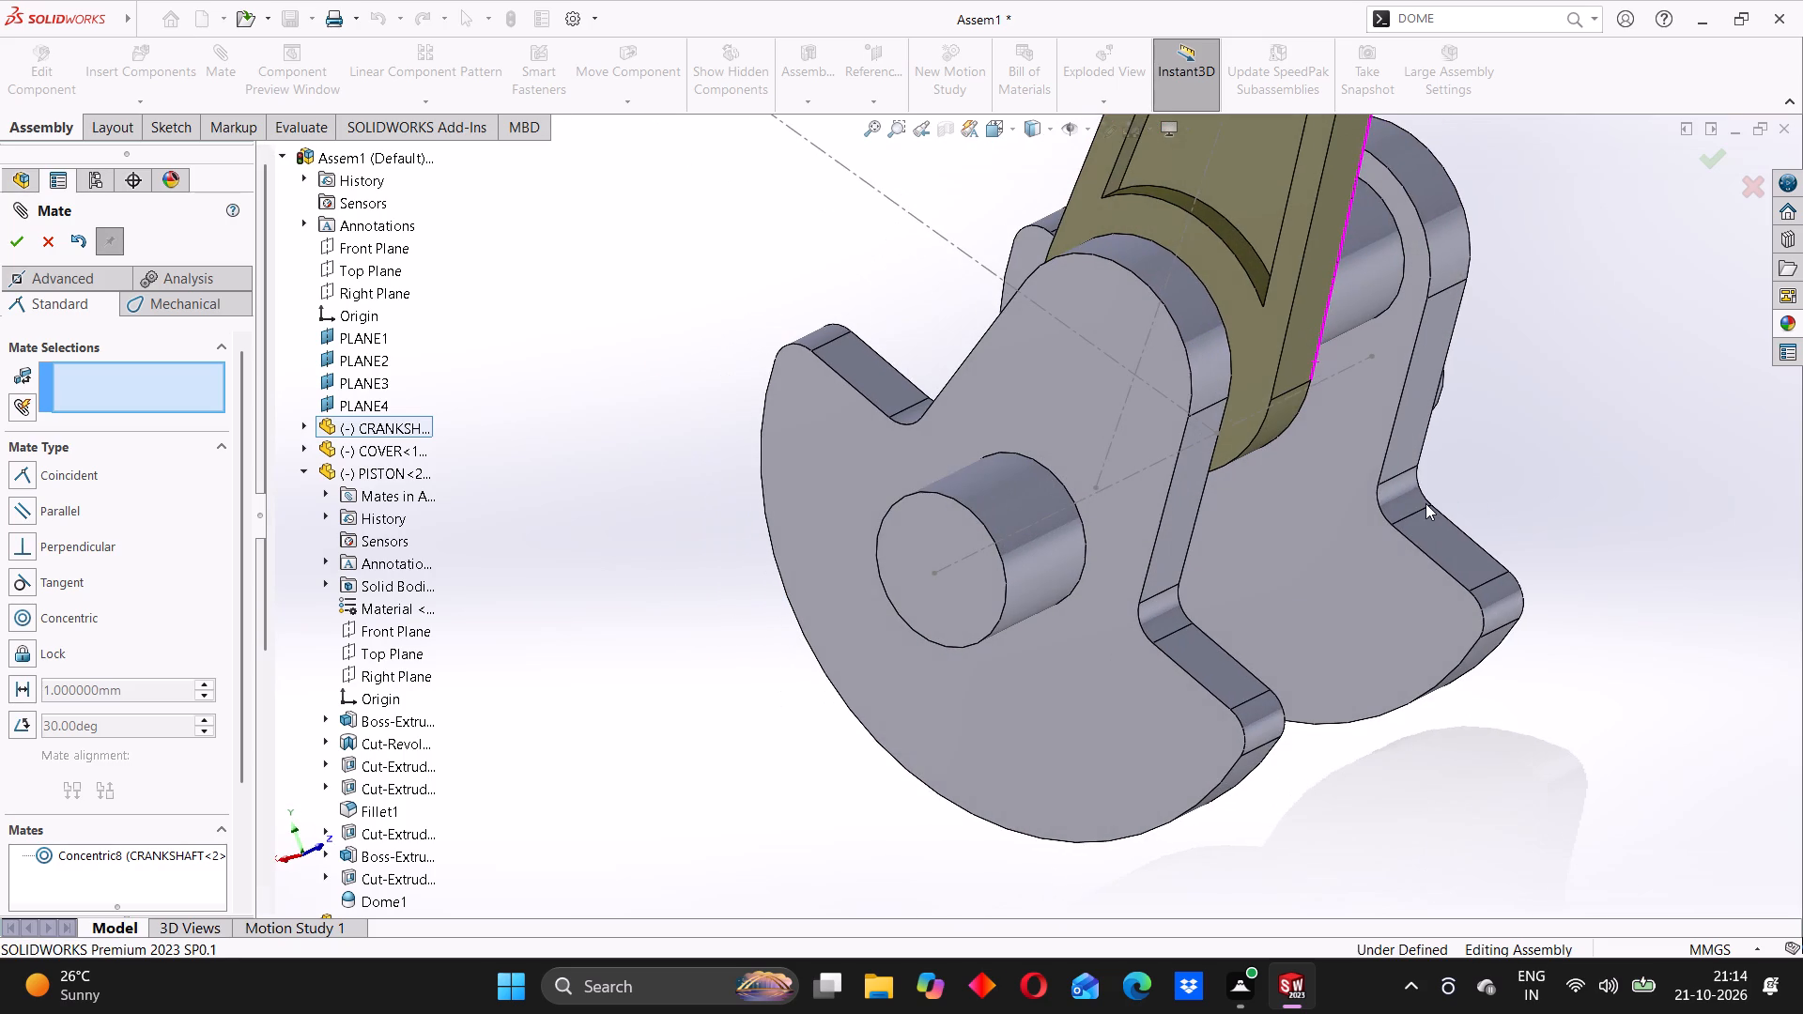
scroll(1447, 489, "up", 3)
middle_click_drag(1409, 513, 1424, 493)
left_click(1410, 484)
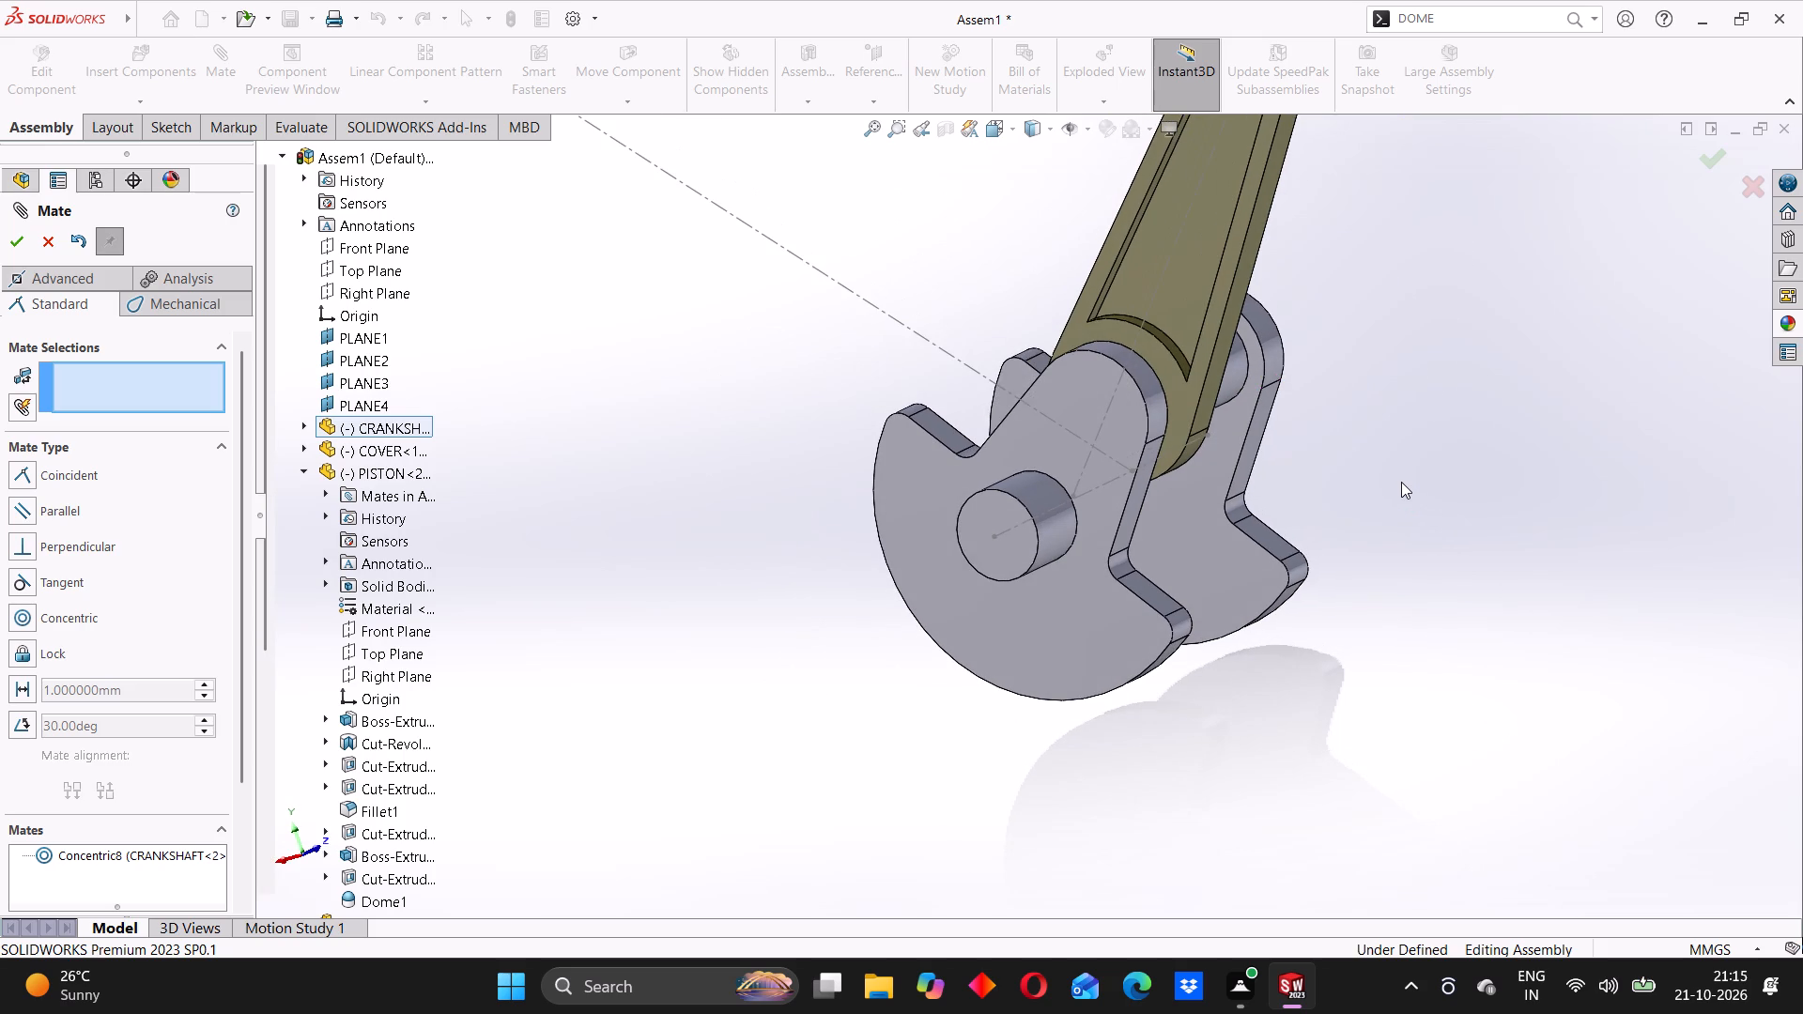
left_click(1401, 482)
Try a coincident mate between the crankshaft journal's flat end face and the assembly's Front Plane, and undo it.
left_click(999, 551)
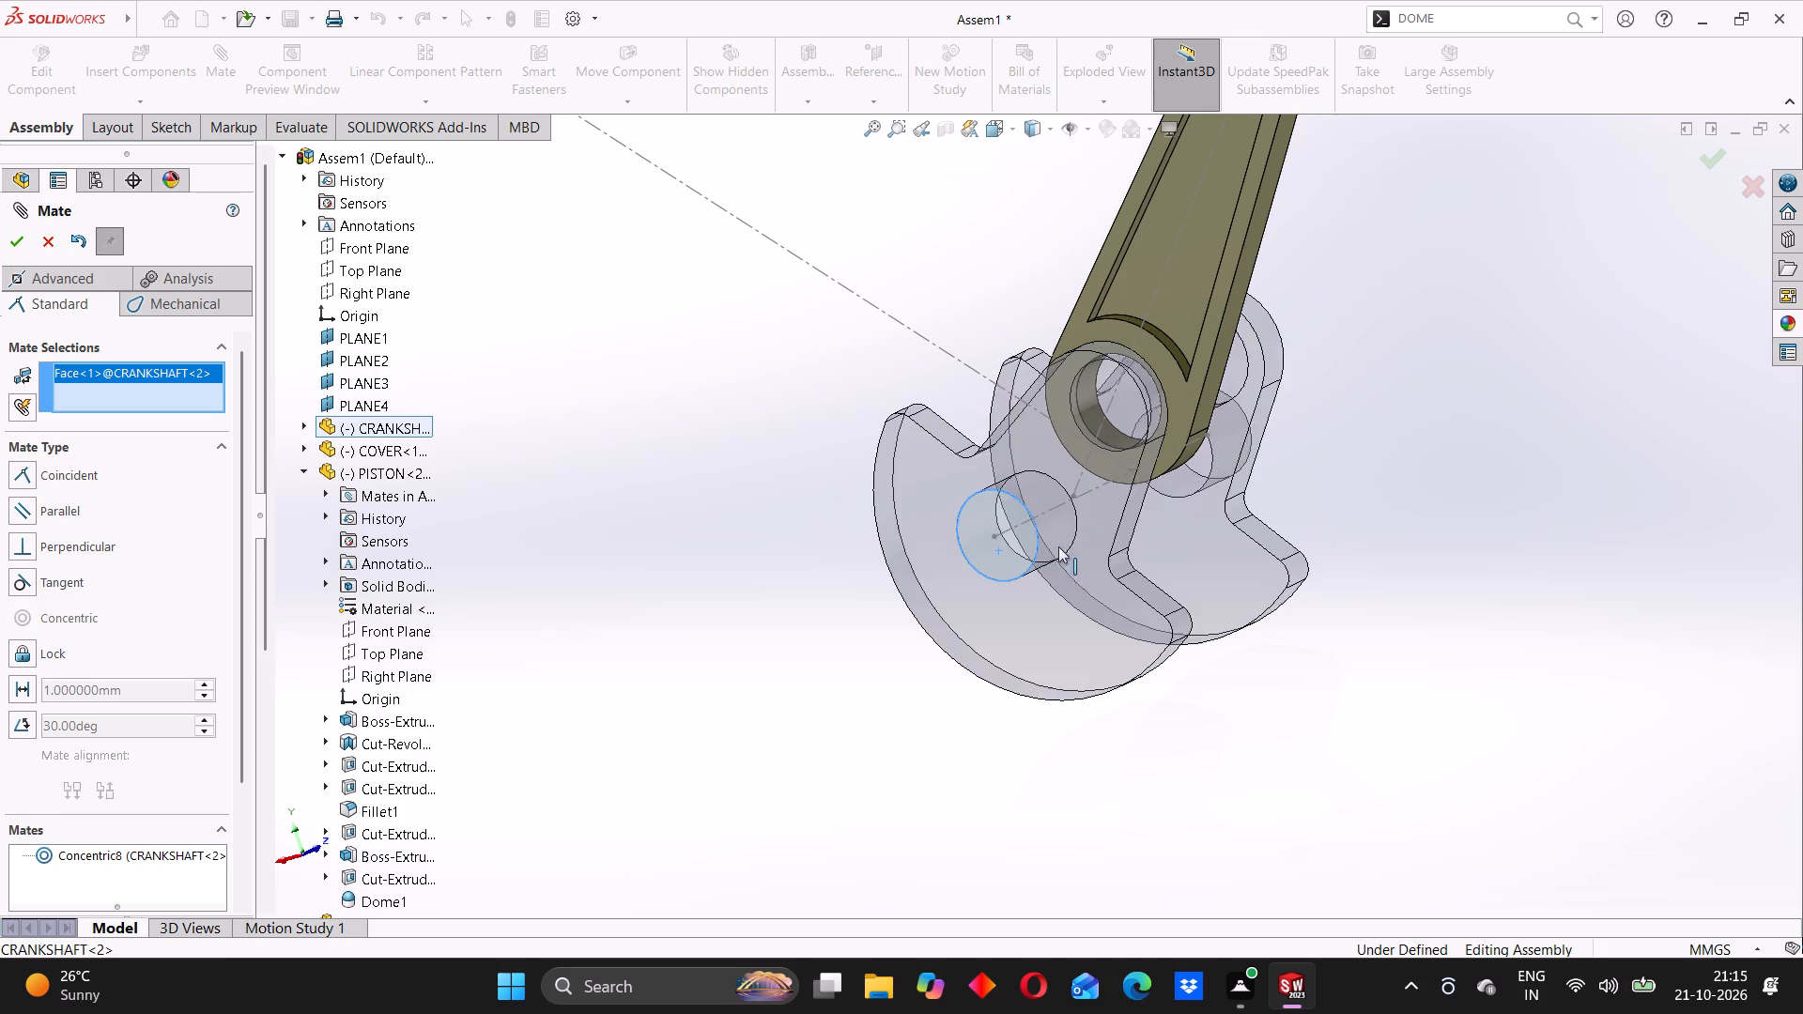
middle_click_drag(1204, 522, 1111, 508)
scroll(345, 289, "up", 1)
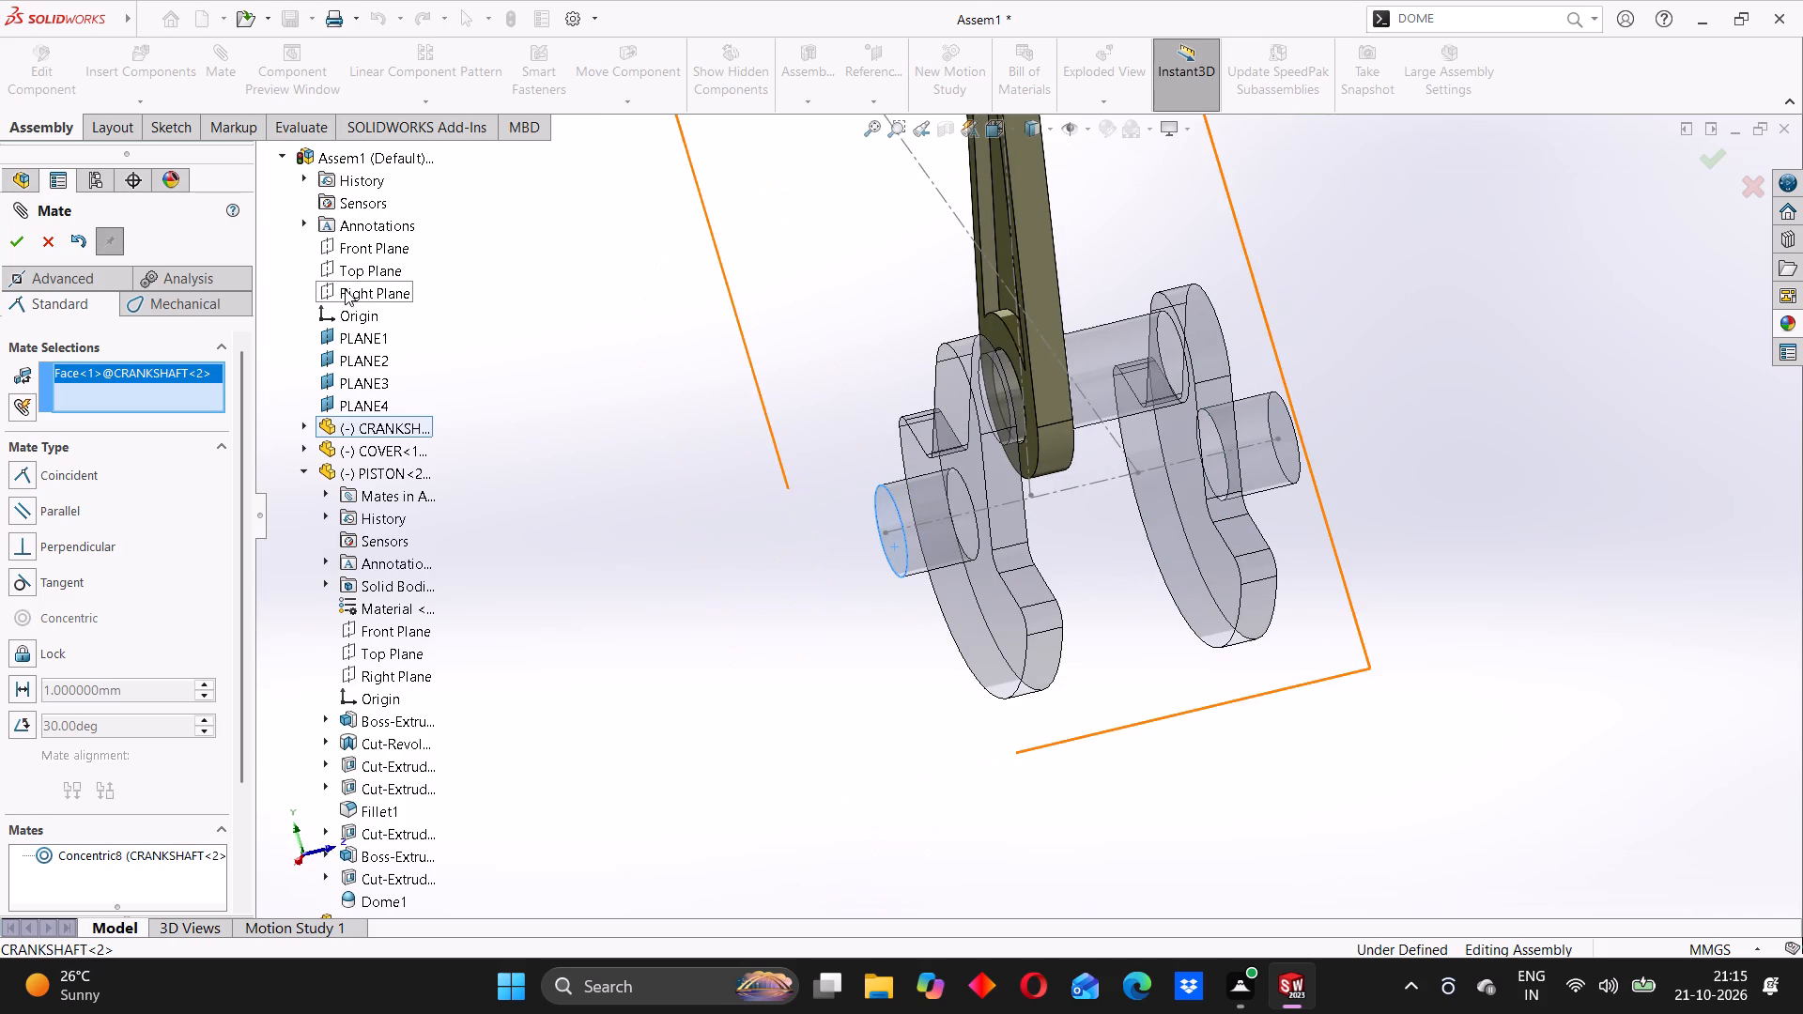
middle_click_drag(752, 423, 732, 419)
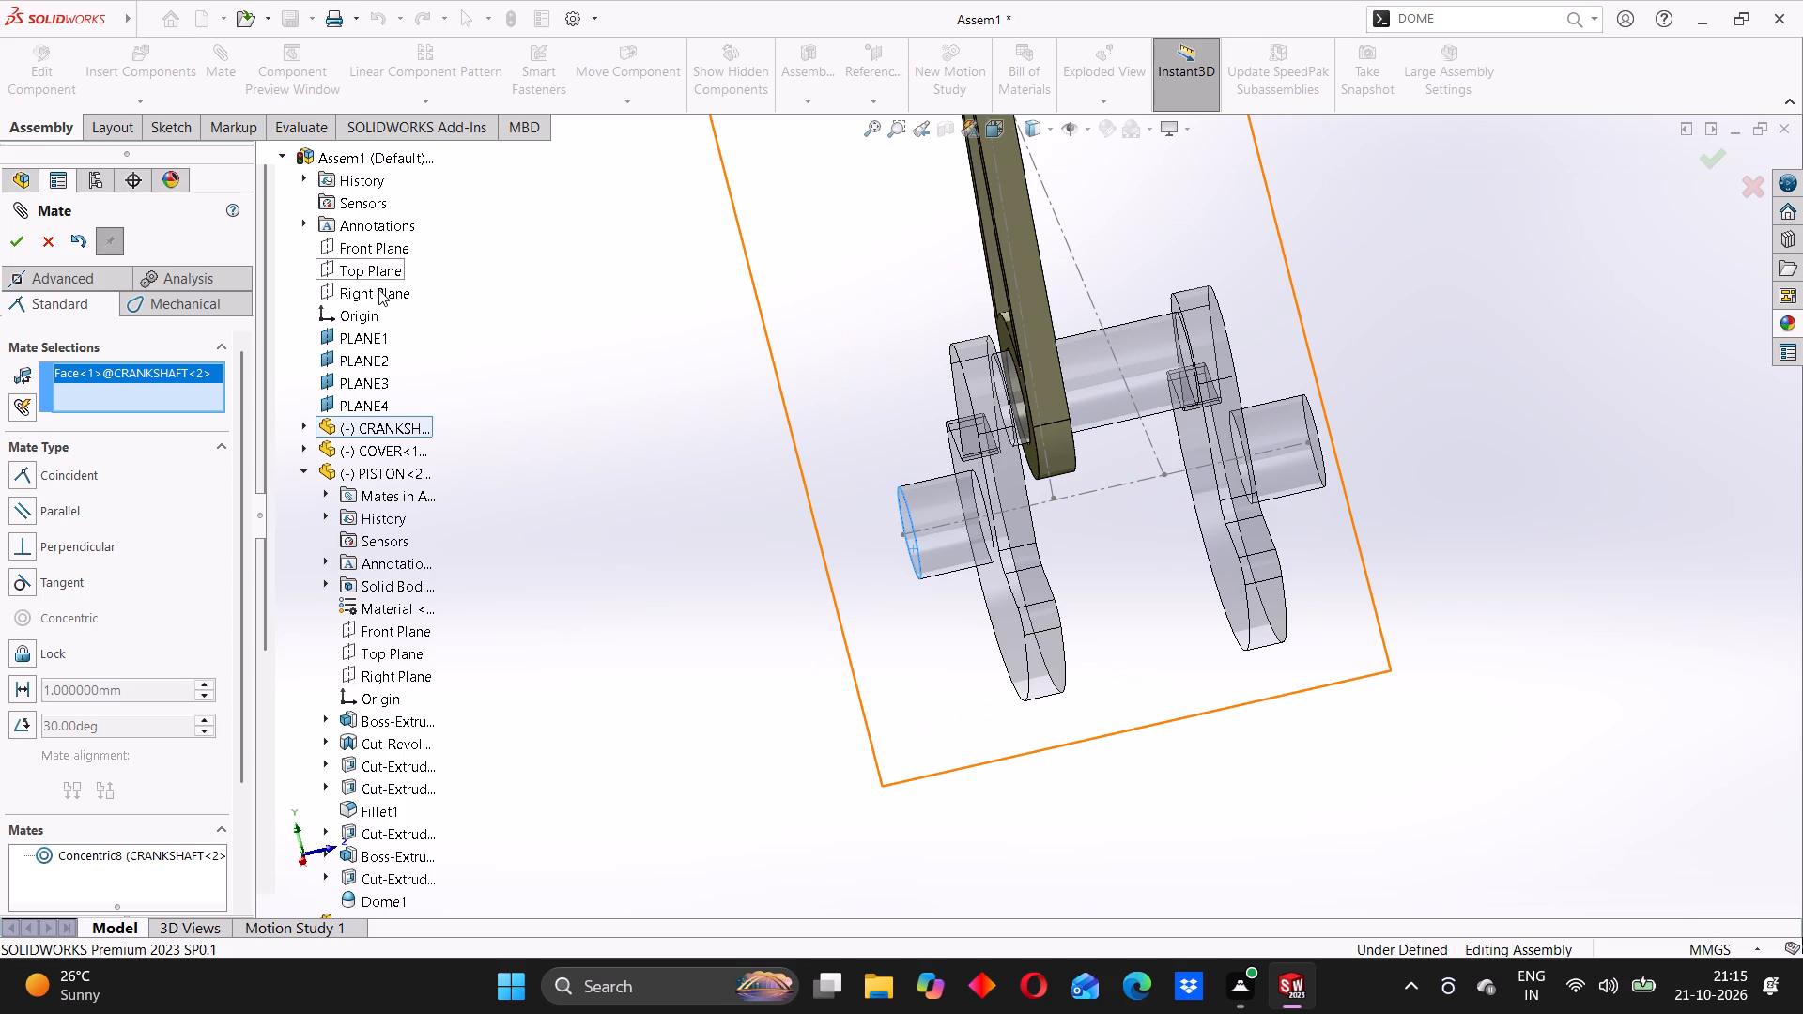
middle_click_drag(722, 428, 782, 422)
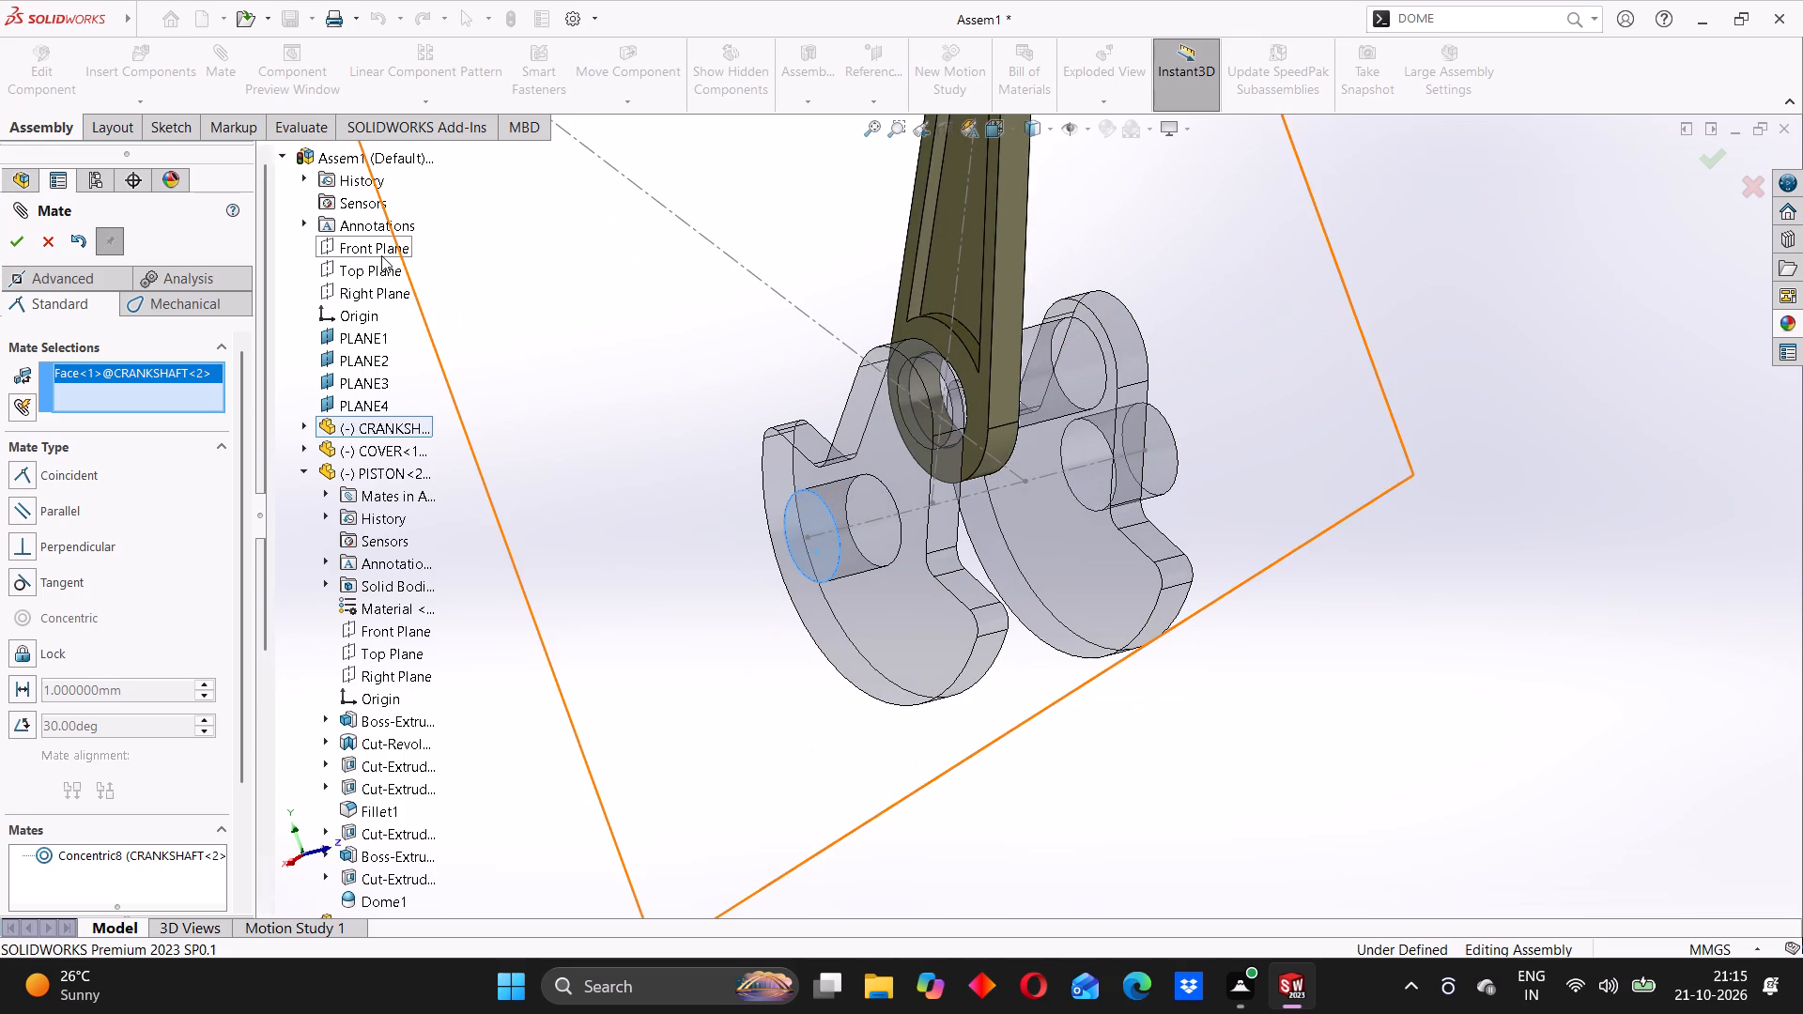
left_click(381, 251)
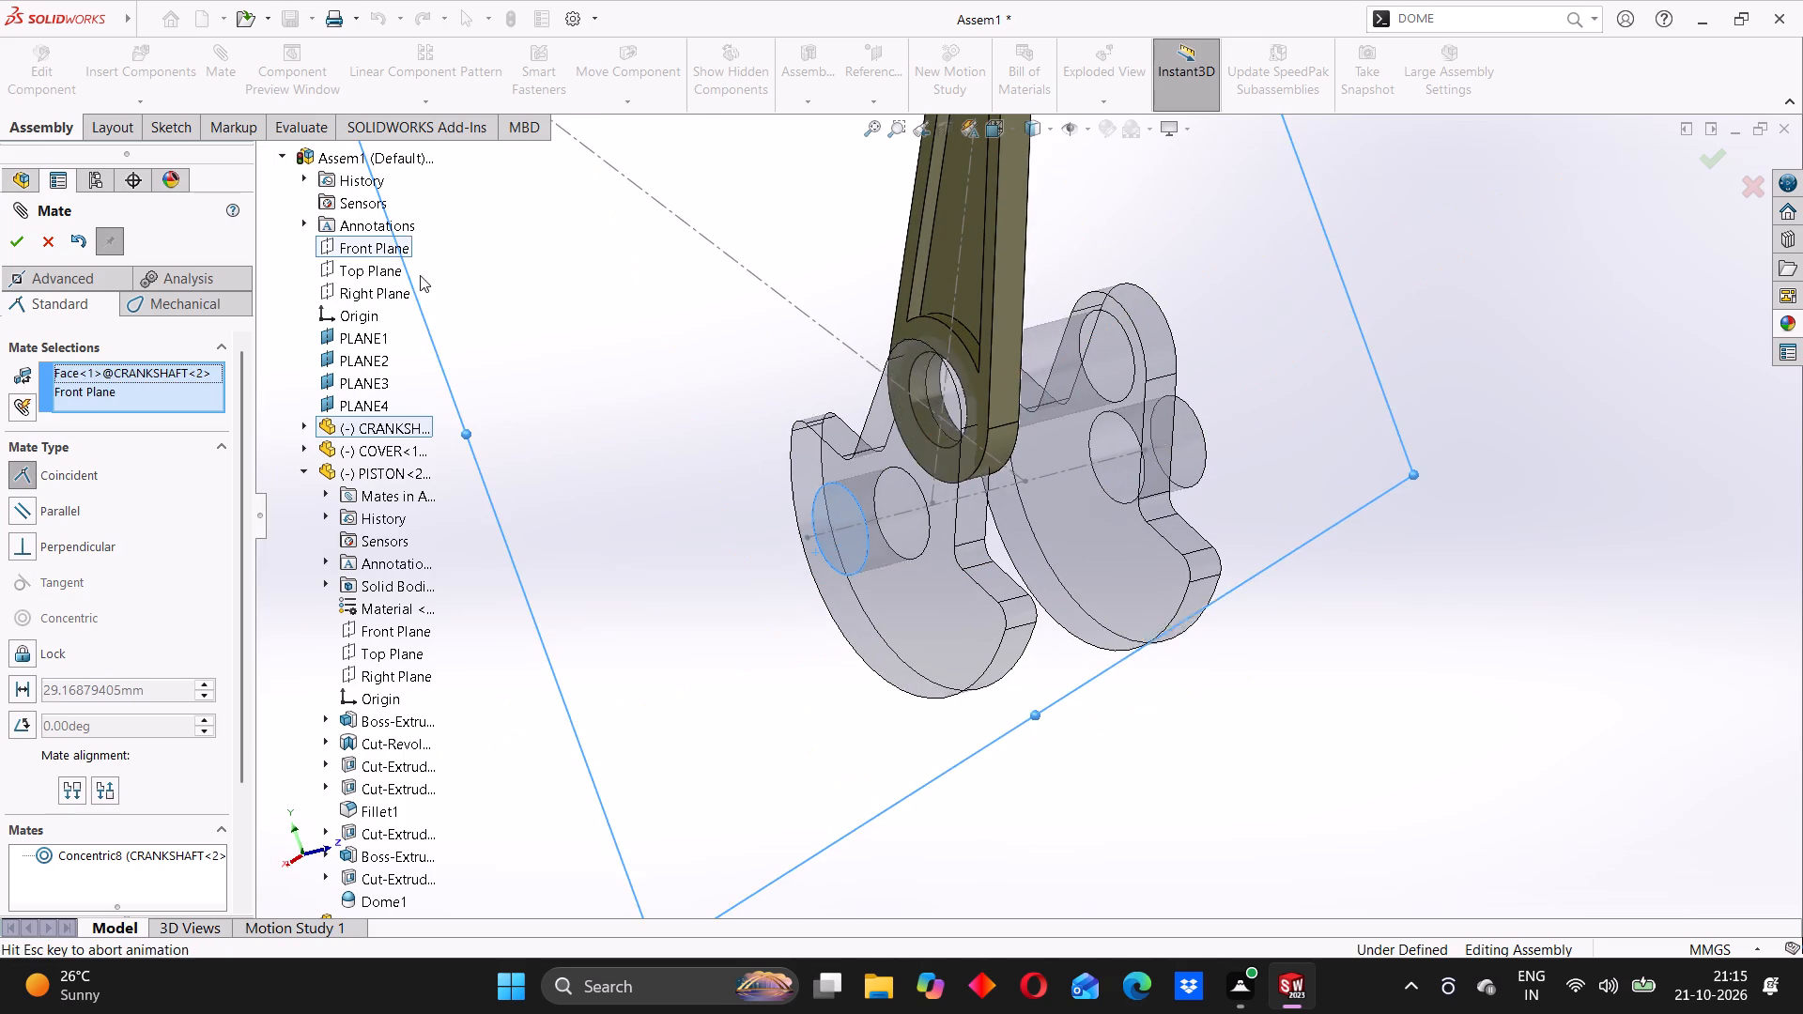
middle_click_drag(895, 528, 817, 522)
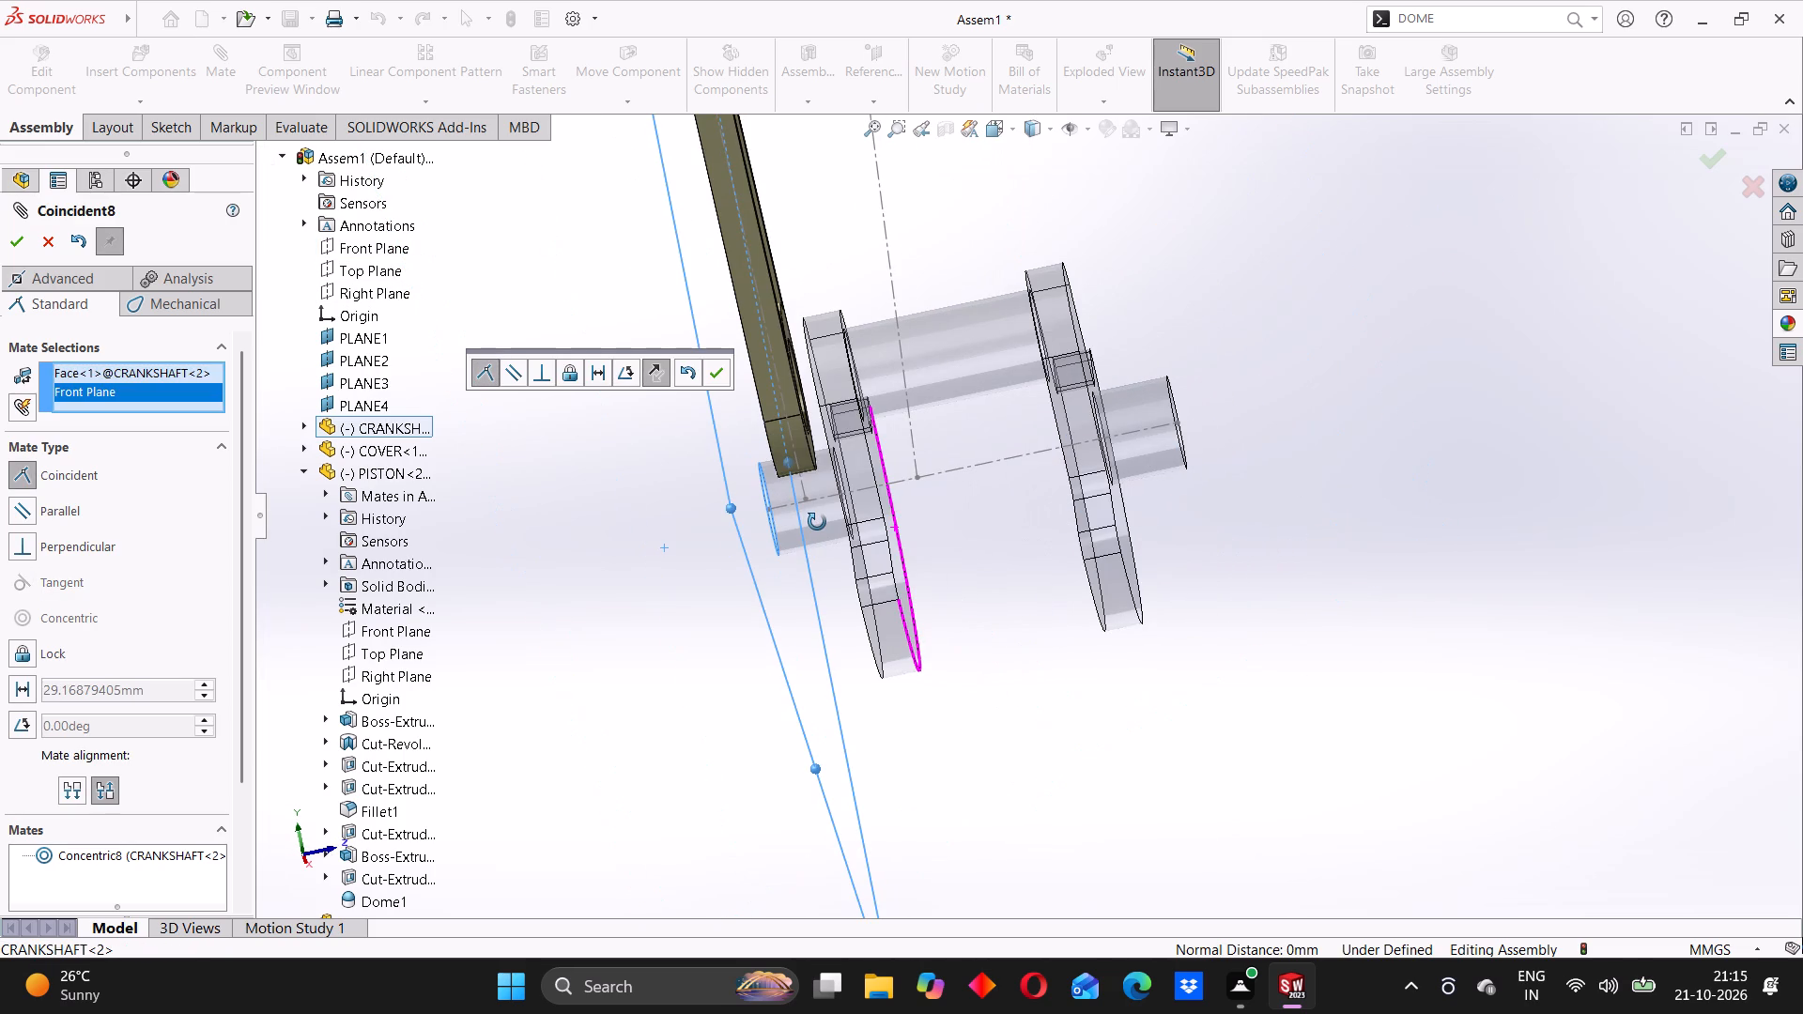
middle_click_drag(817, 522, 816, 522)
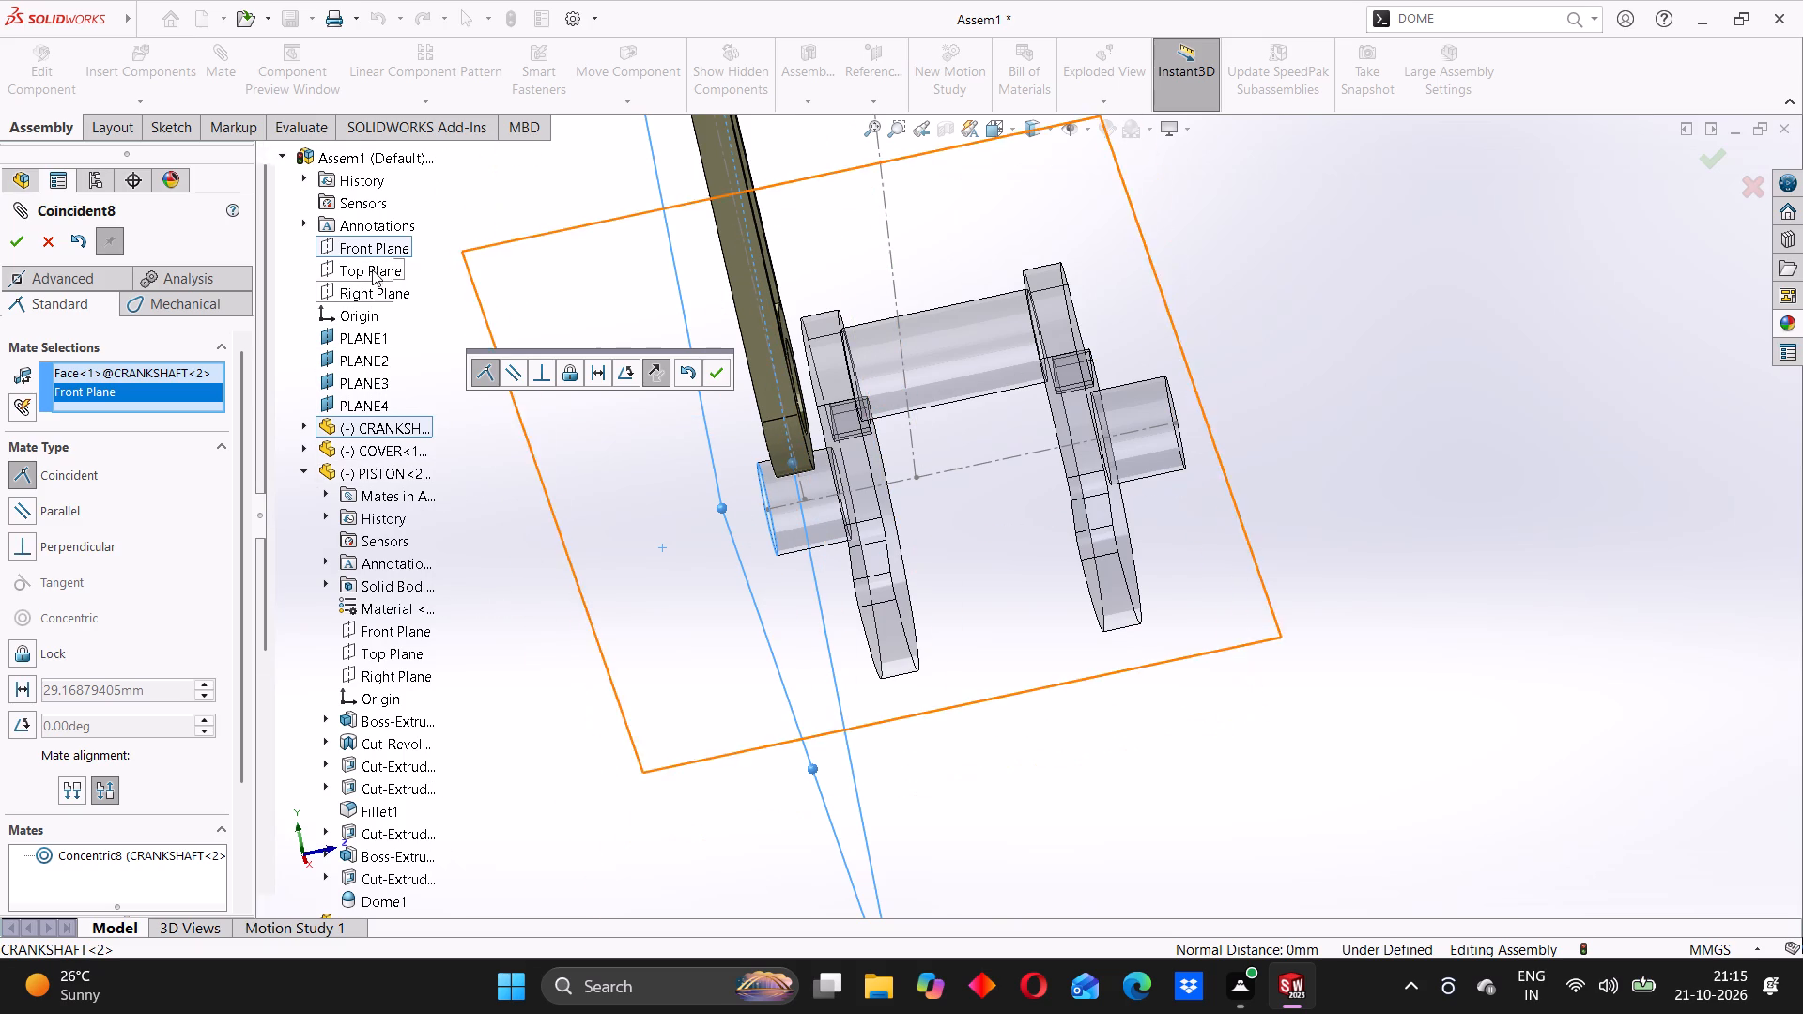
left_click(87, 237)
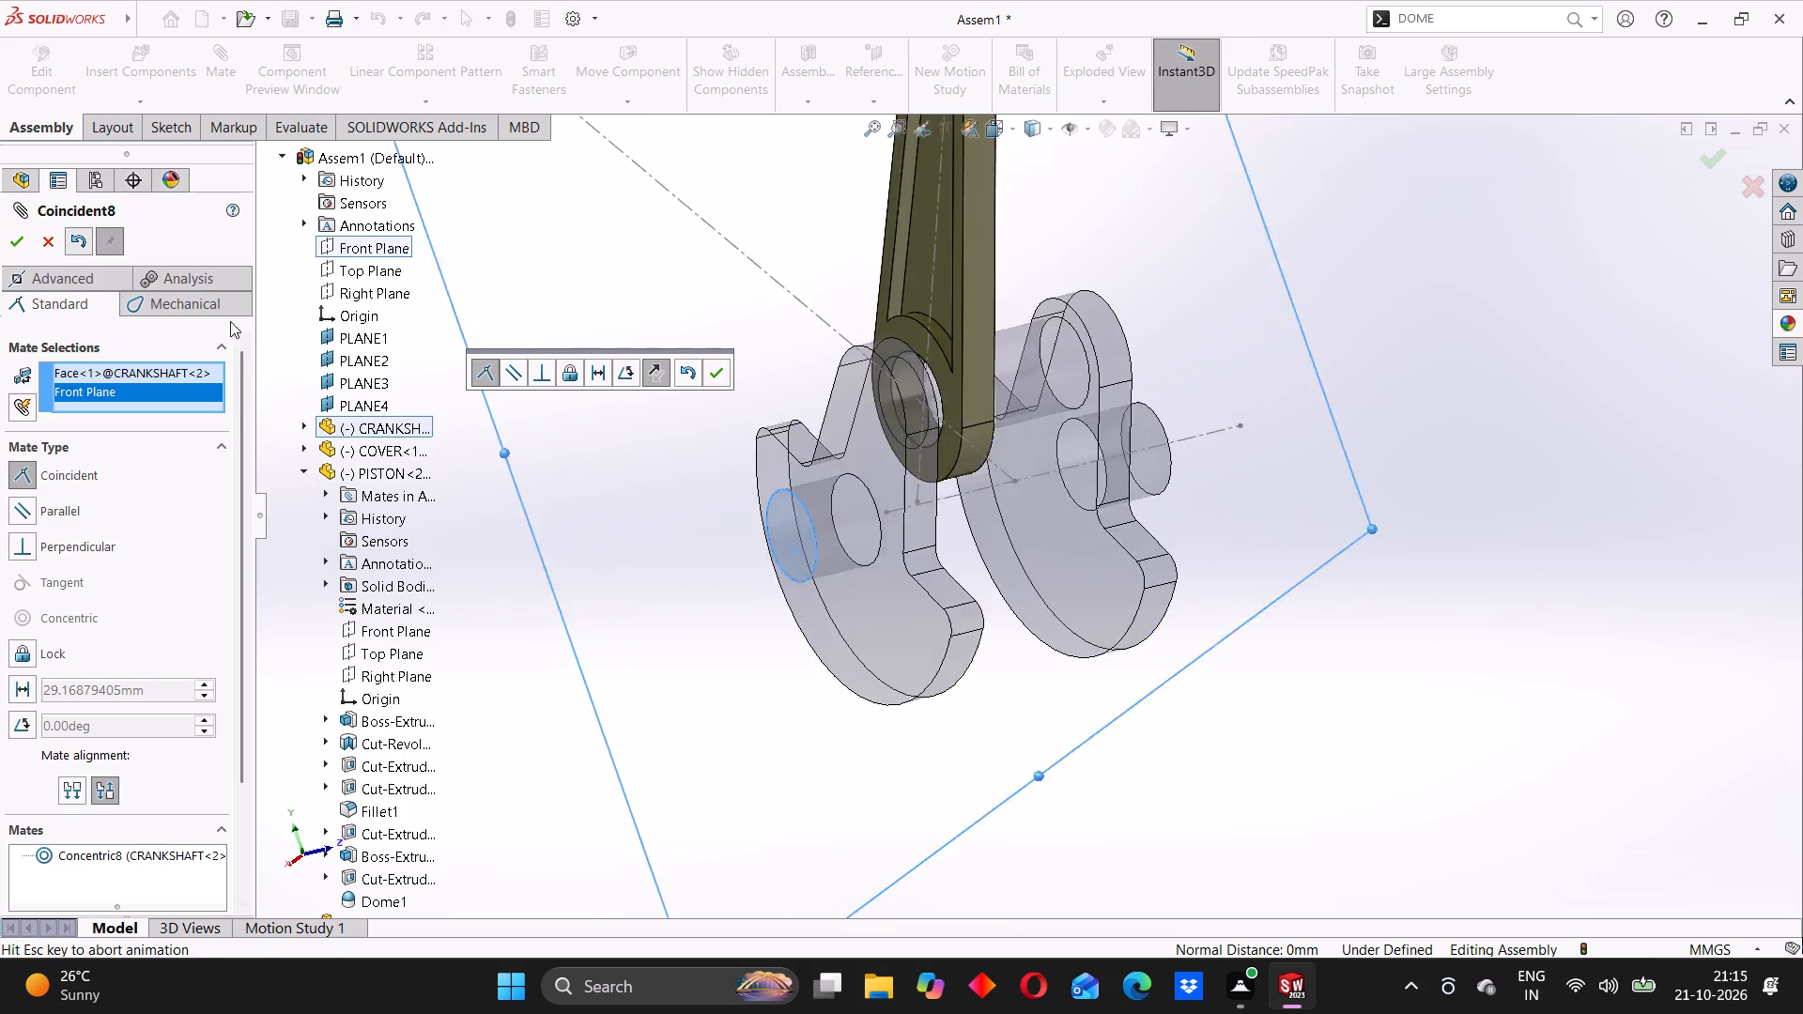
Exit the Mate command without adding another crankshaft mate.
scroll(687, 515, "up", 3)
middle_click_drag(797, 515, 770, 522)
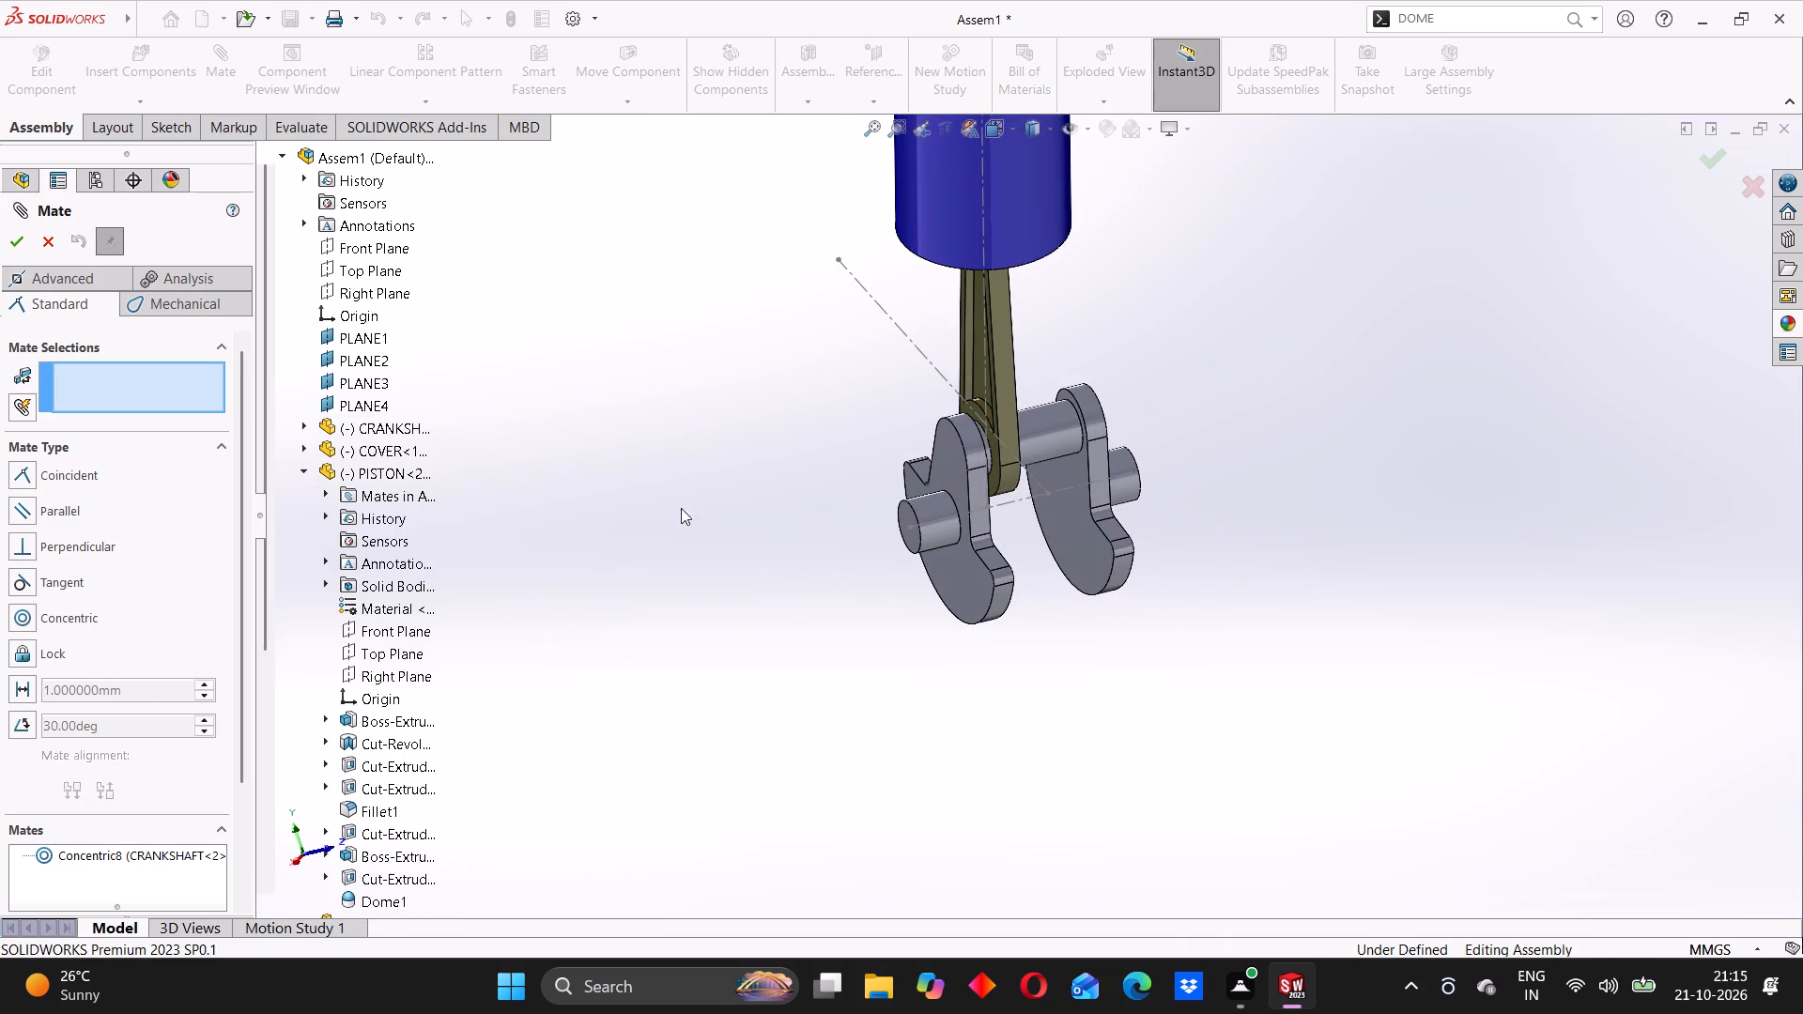
middle_click_drag(773, 505, 738, 510)
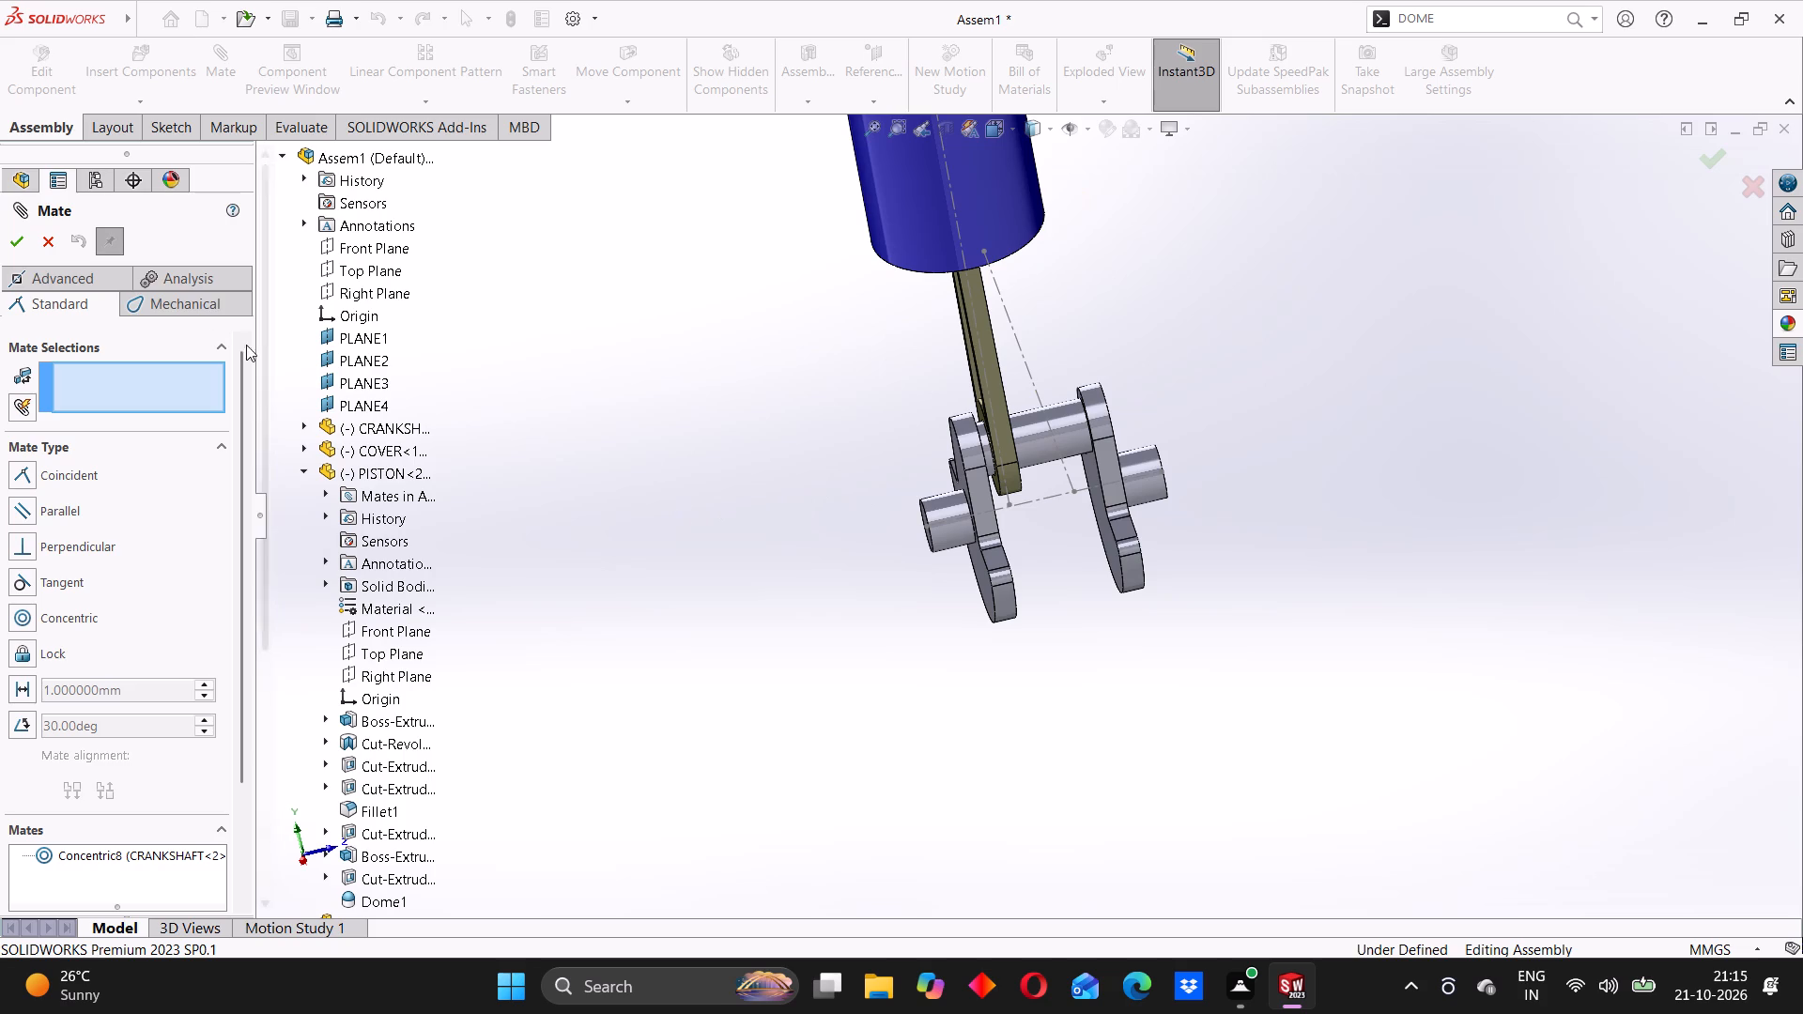
left_click(40, 235)
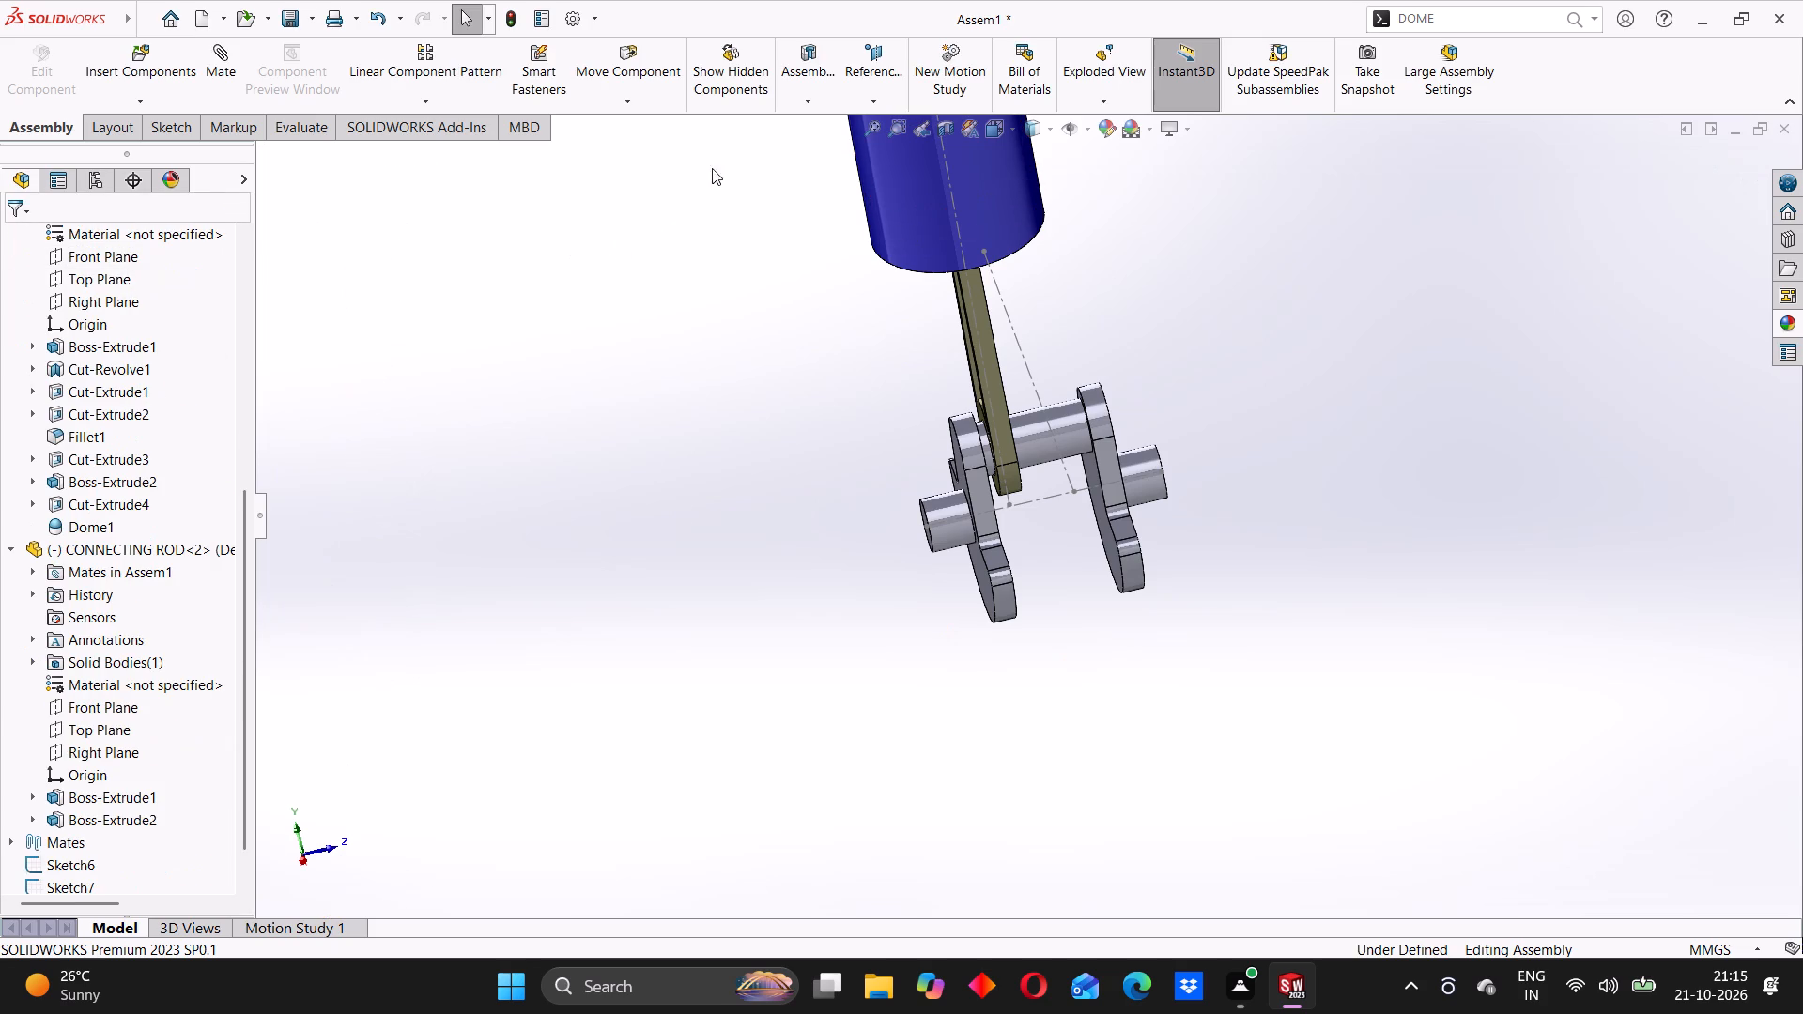
Create a reference plane from the end face of the crankshaft's shaft stub with a 0 mm offset.
left_click(870, 70)
left_click(907, 120)
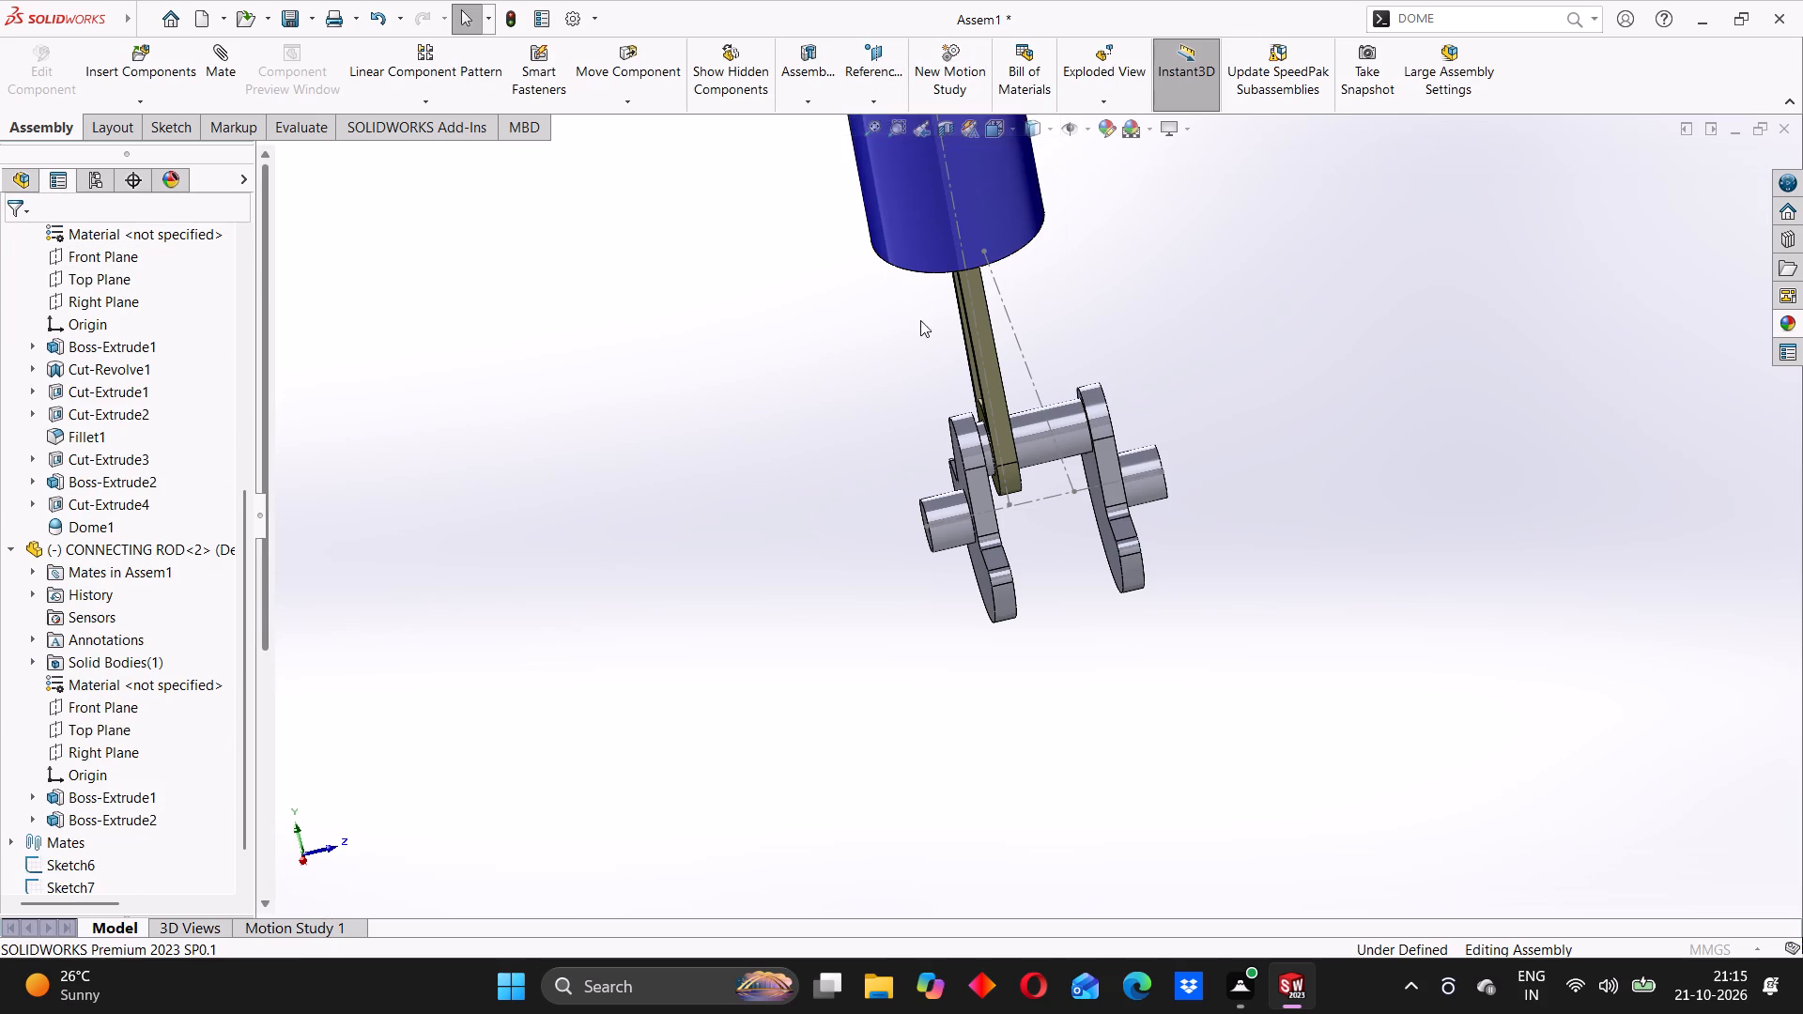
scroll(923, 469, "down", 5)
middle_click_drag(930, 538, 963, 540)
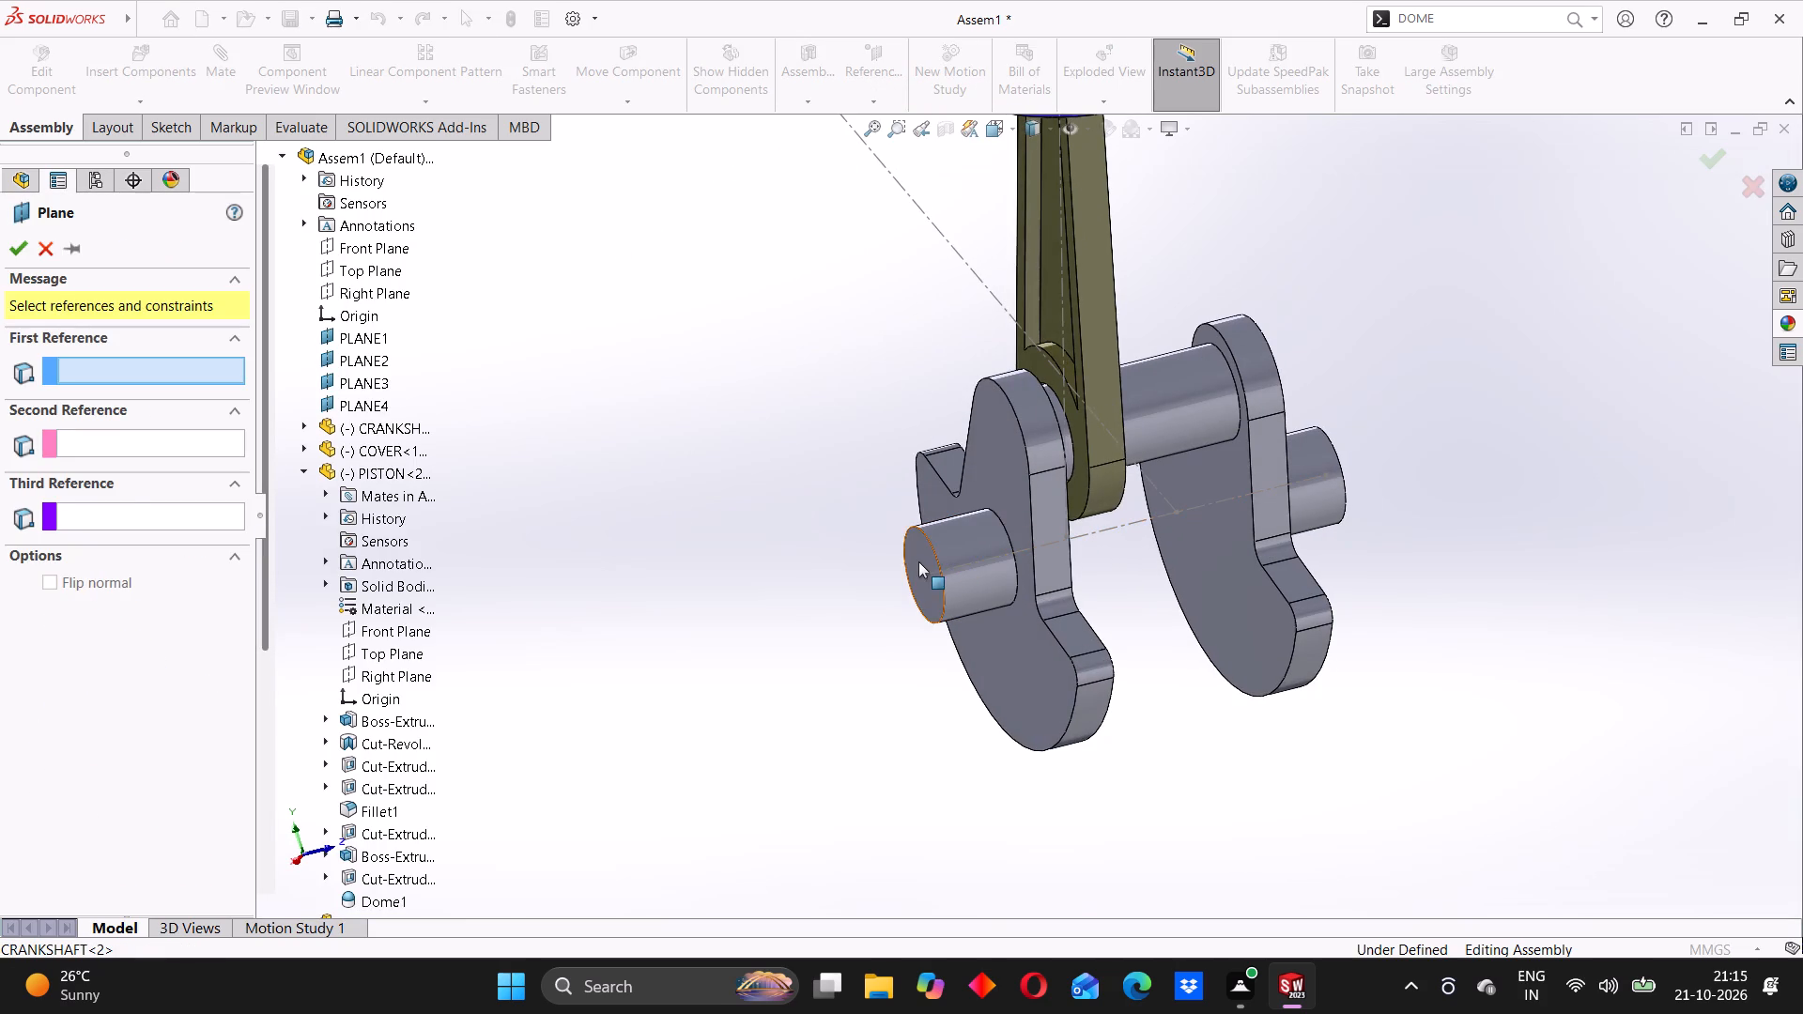
left_click(917, 560)
middle_click_drag(819, 555, 739, 571)
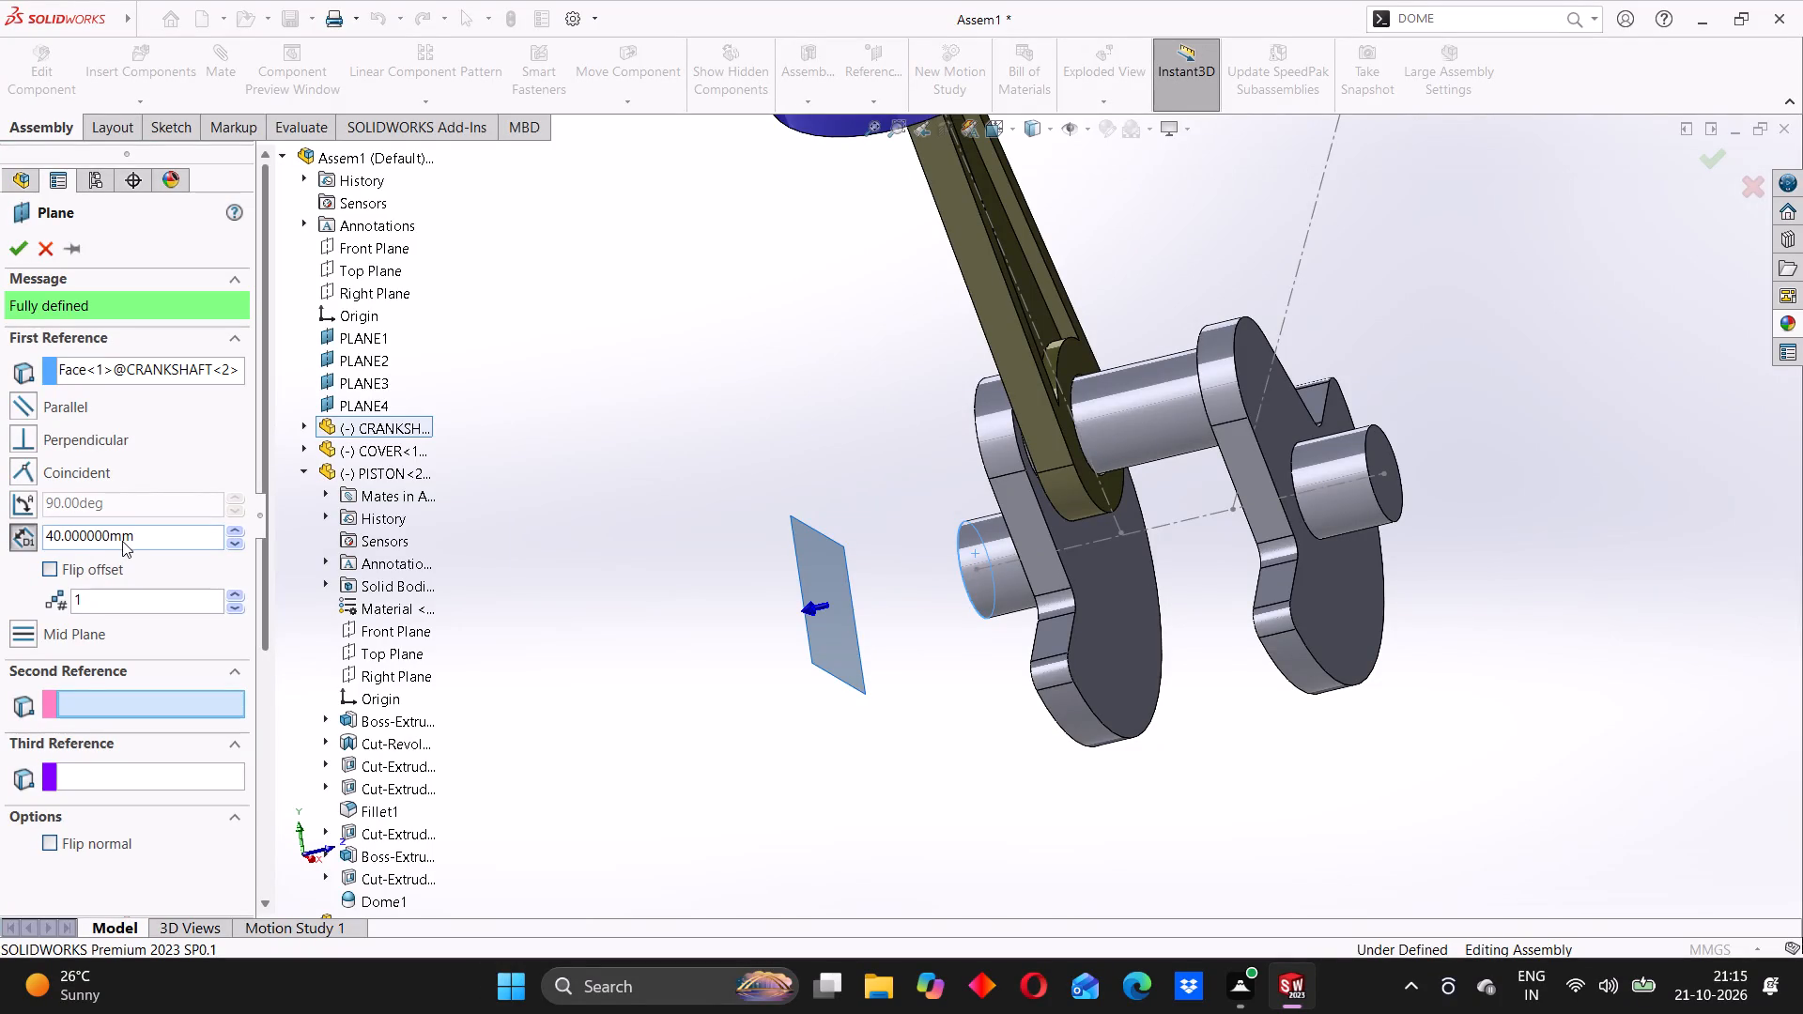
left_click_drag(139, 537, 23, 538)
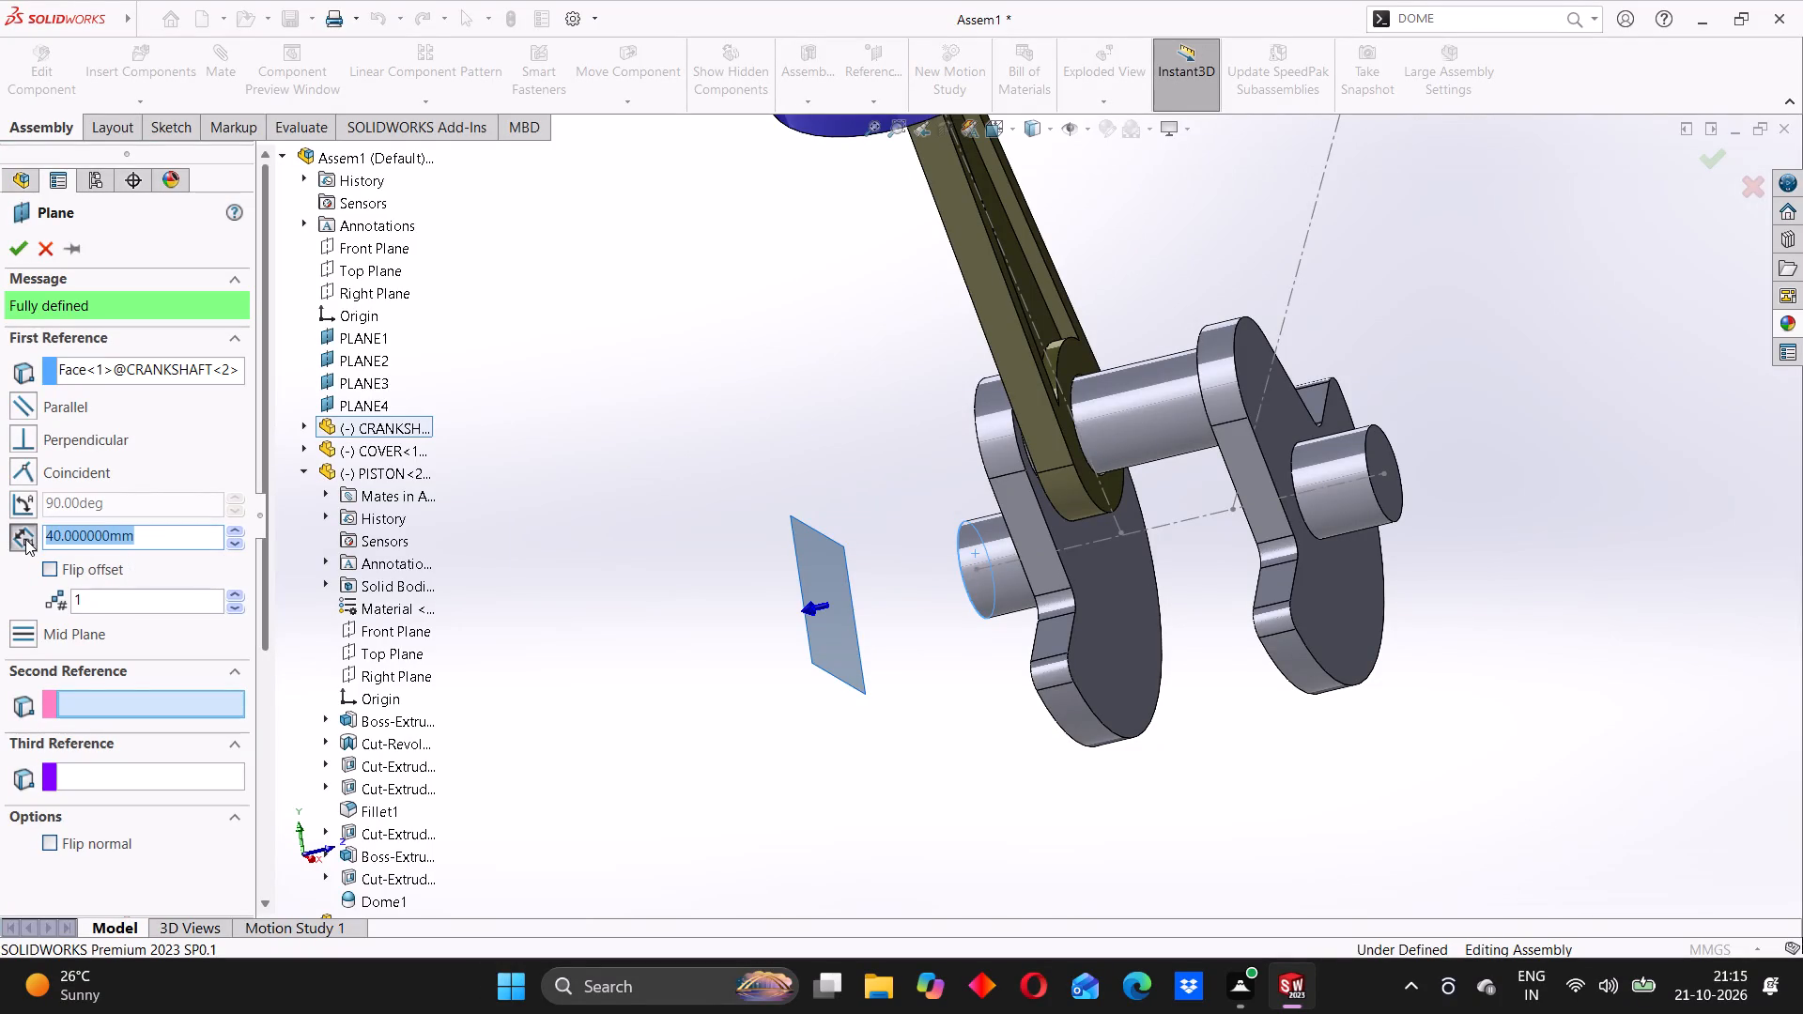
key("0")
key("Return")
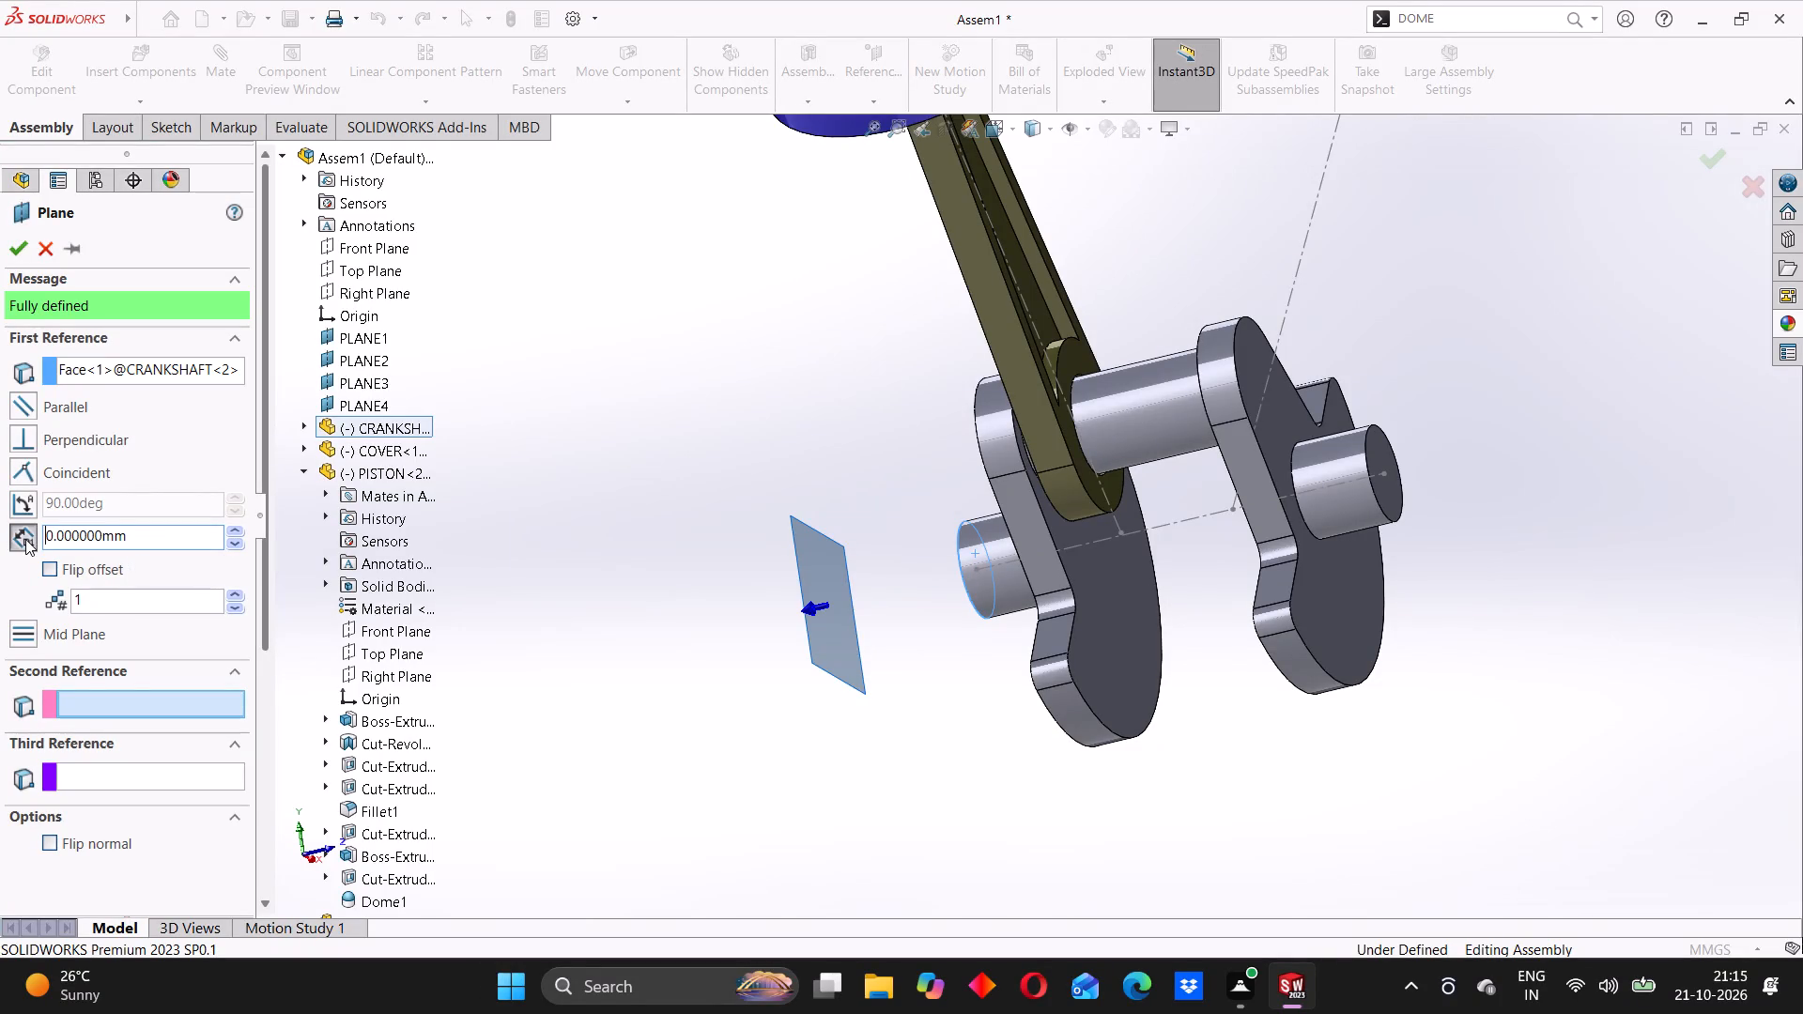
middle_click_drag(869, 607, 915, 599)
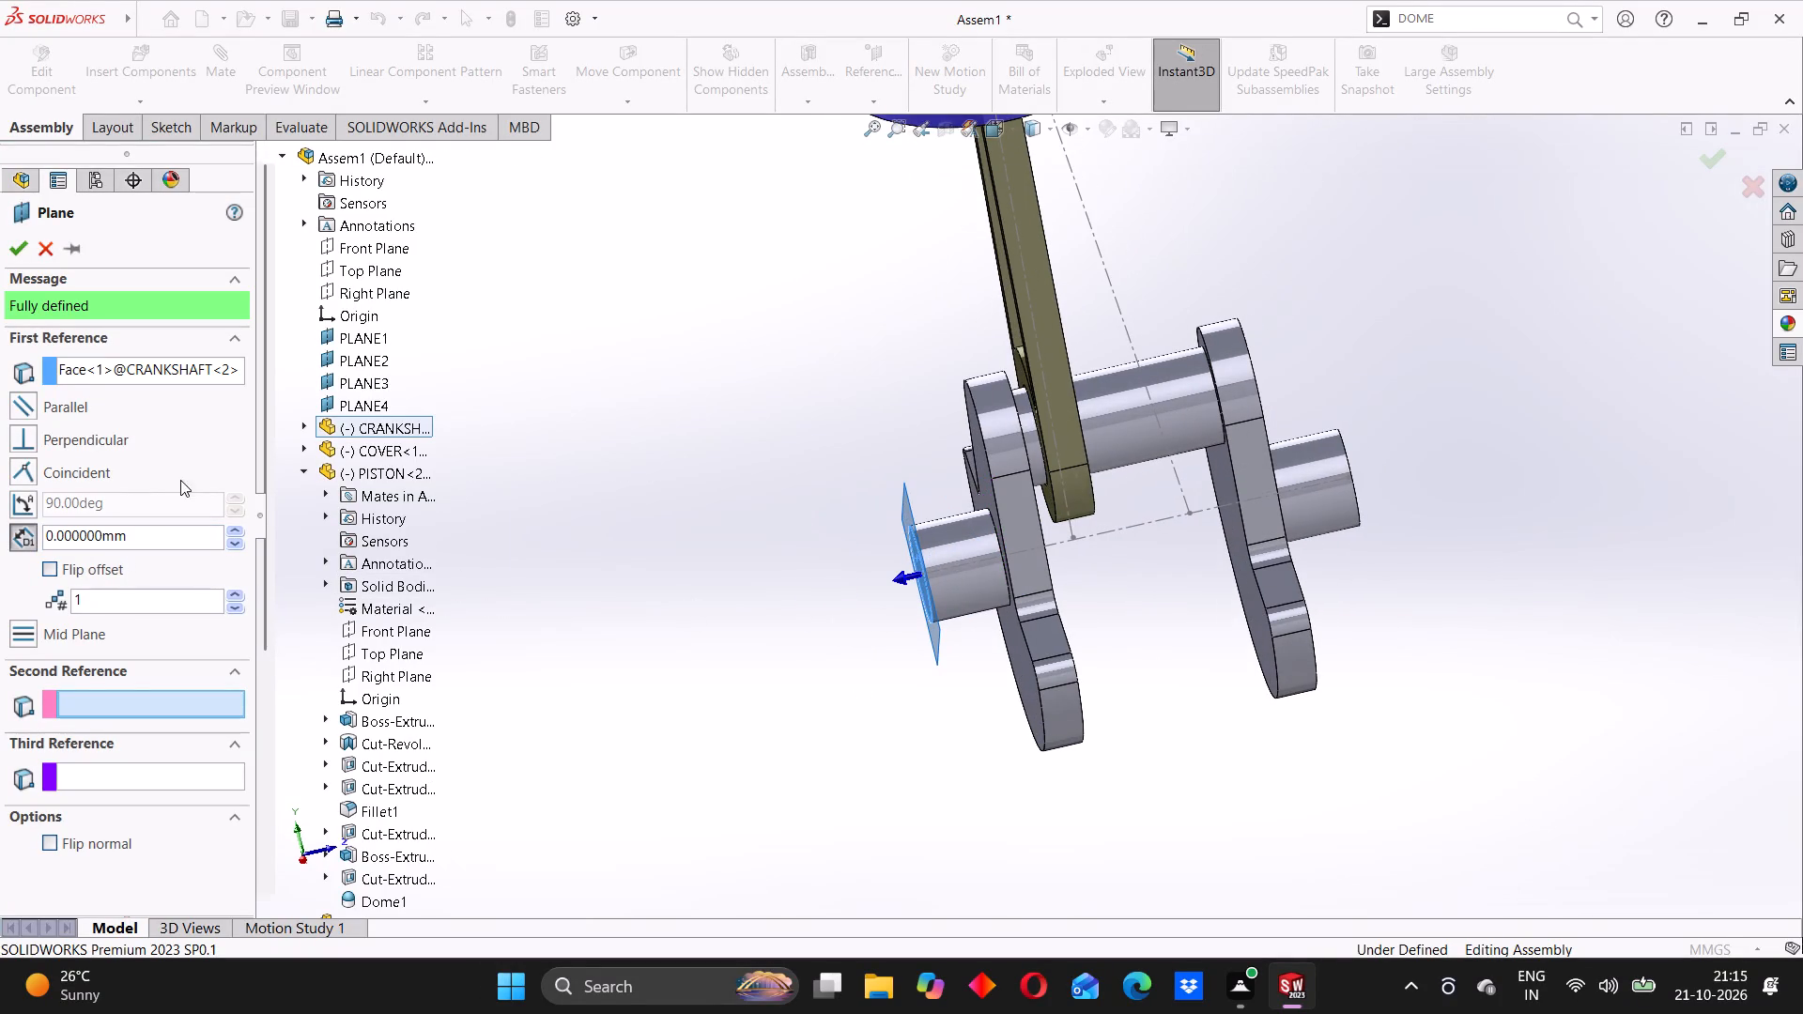
left_click(17, 246)
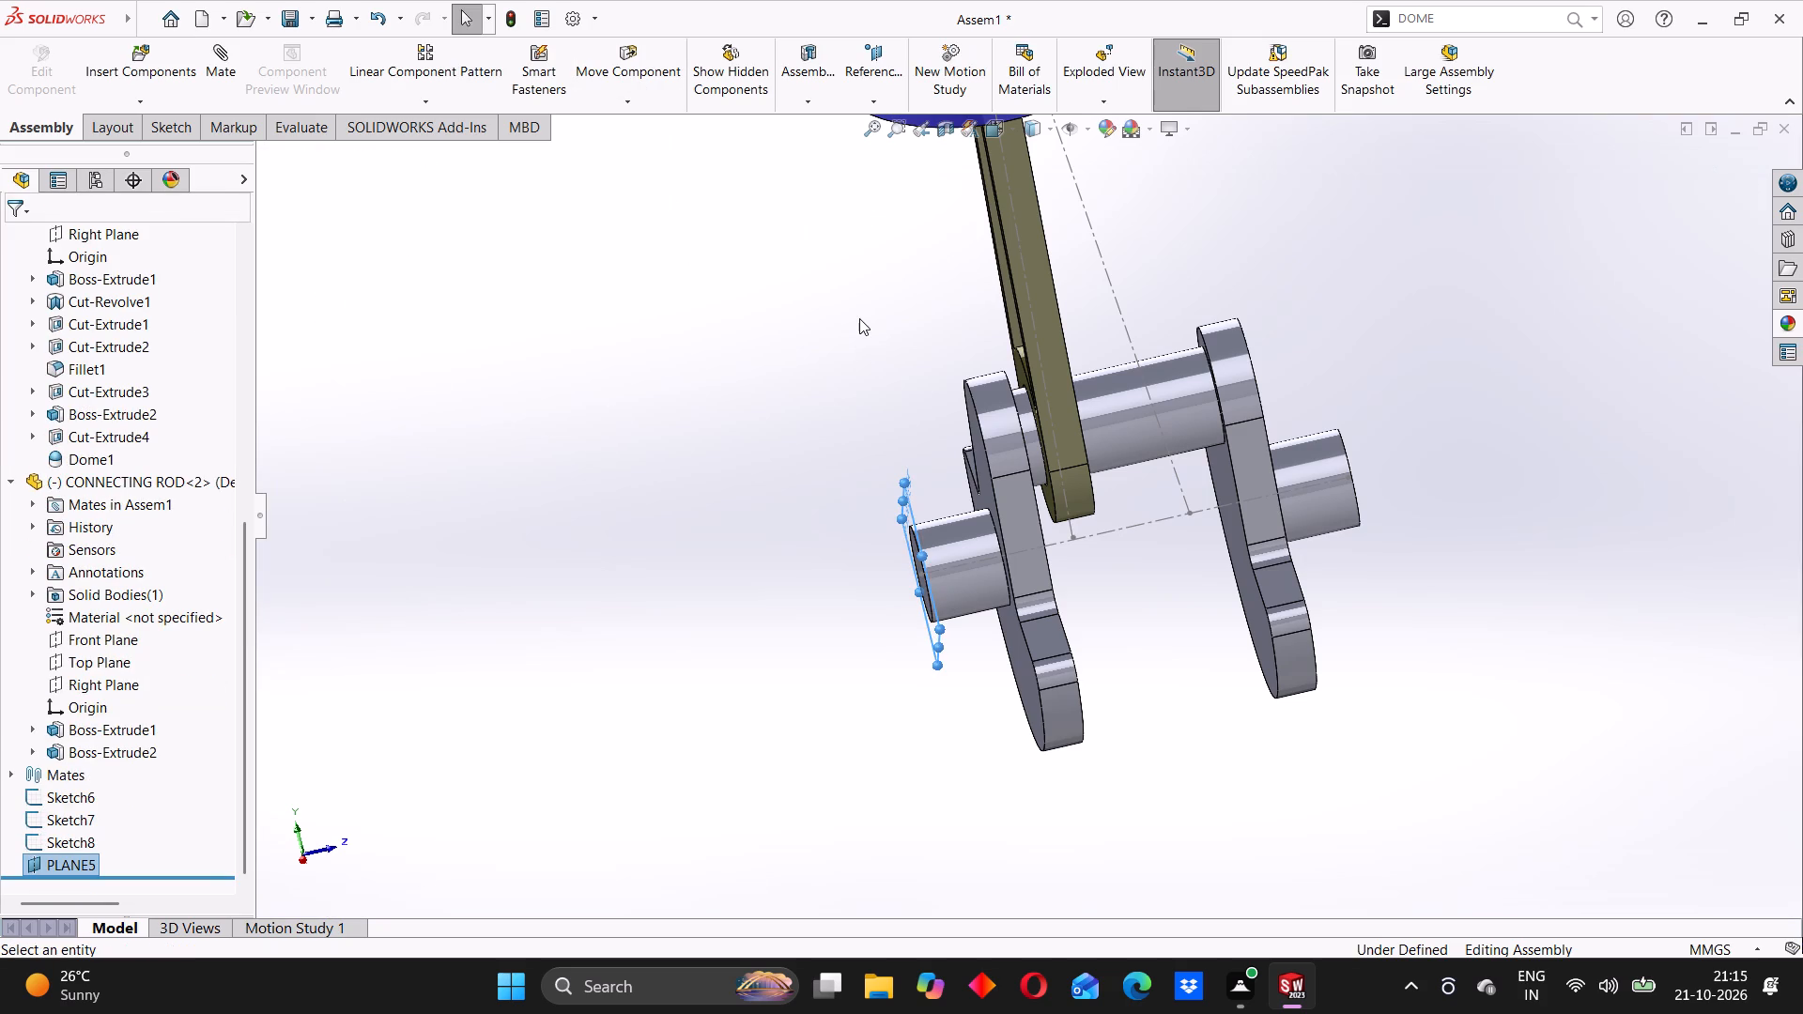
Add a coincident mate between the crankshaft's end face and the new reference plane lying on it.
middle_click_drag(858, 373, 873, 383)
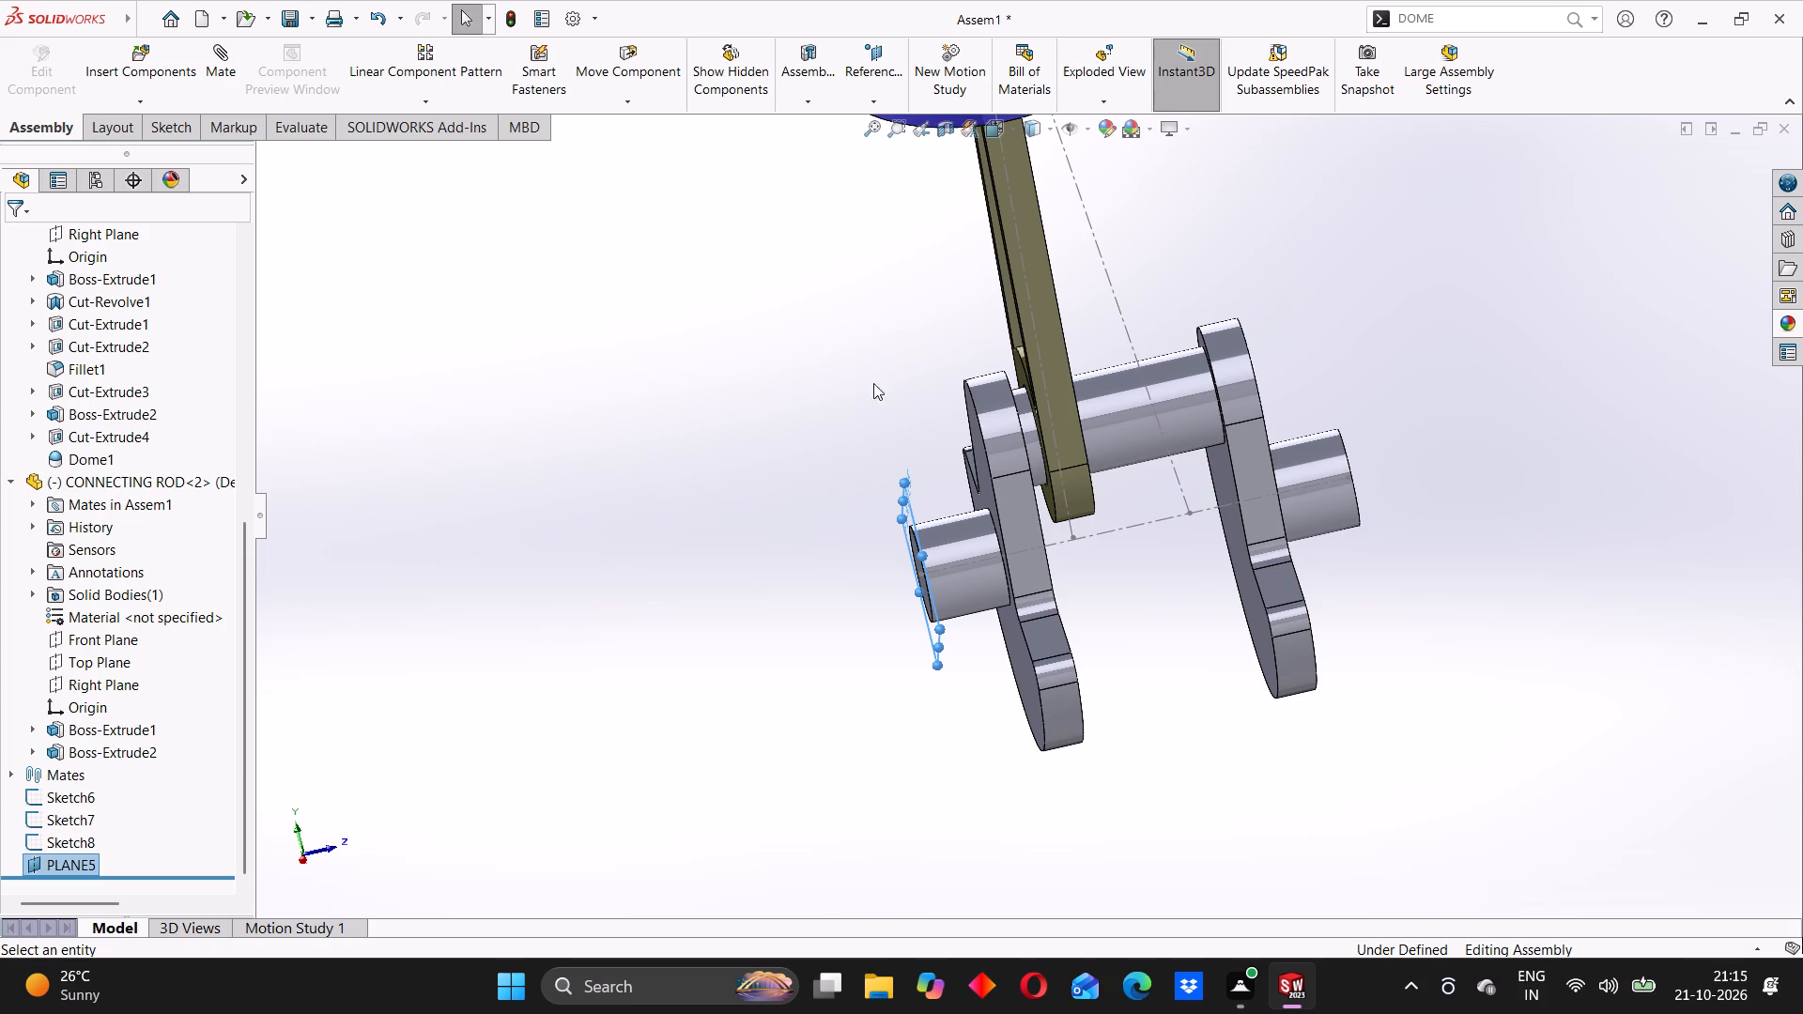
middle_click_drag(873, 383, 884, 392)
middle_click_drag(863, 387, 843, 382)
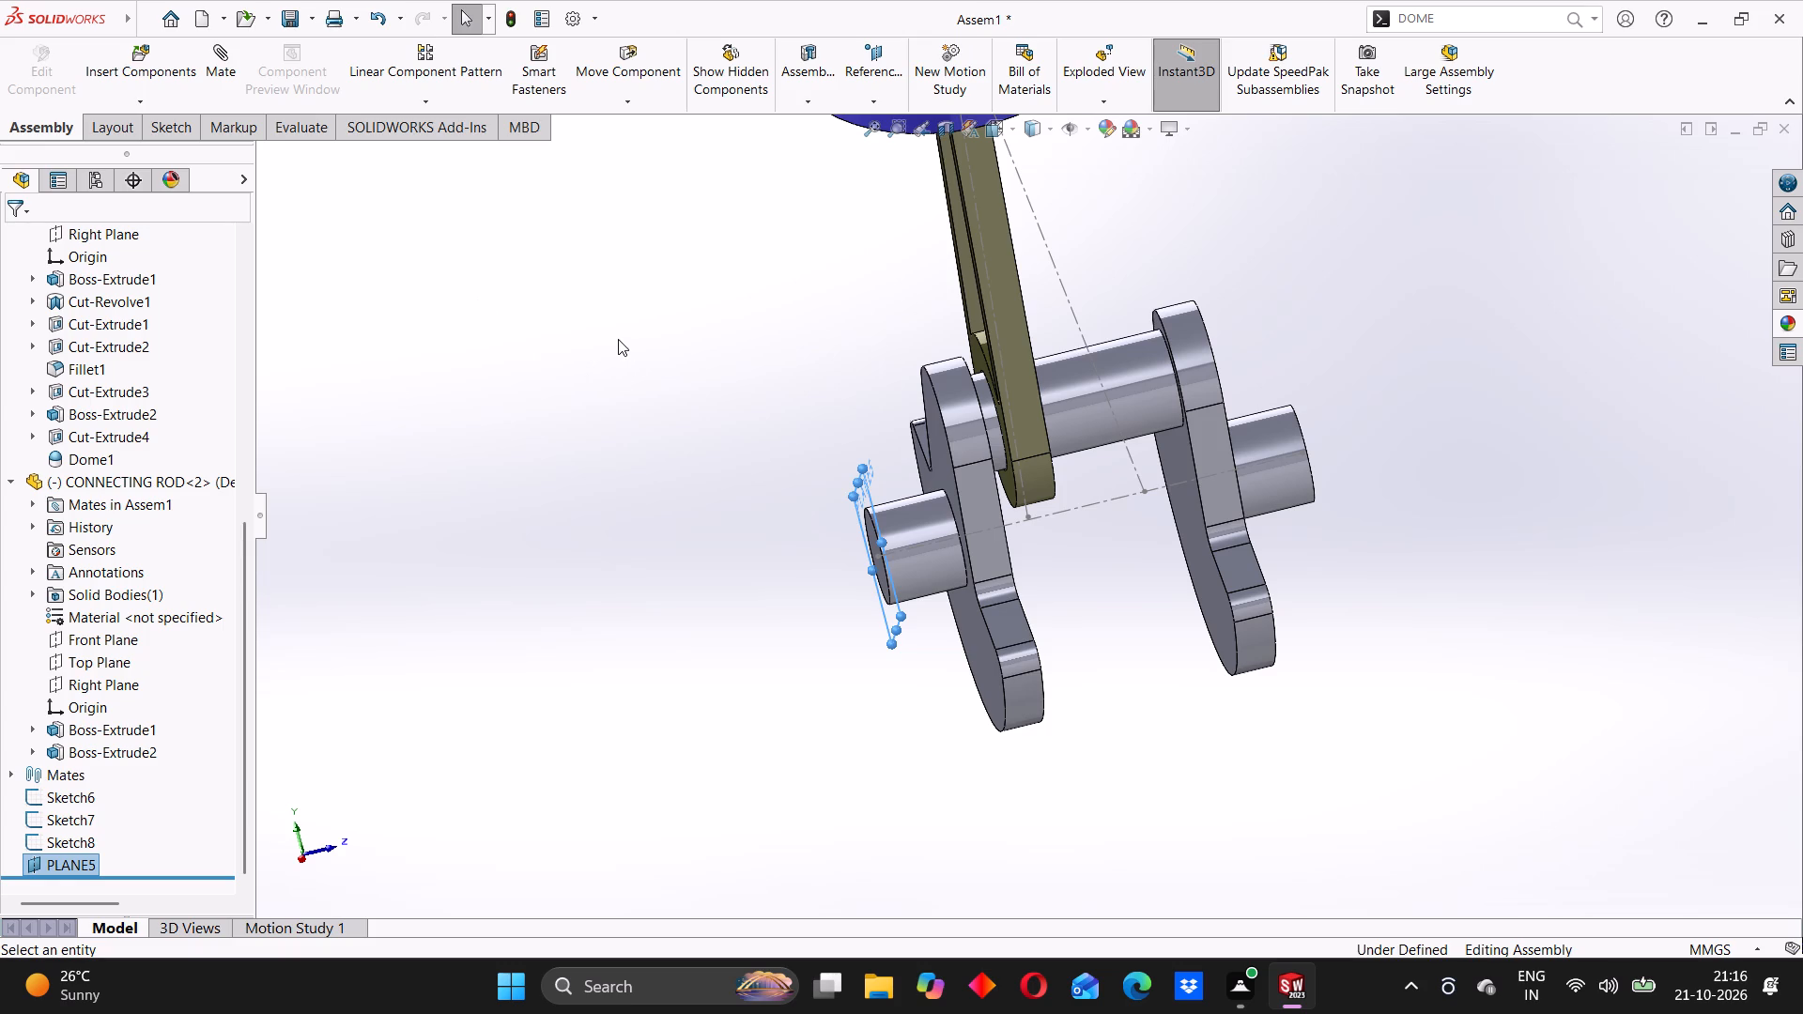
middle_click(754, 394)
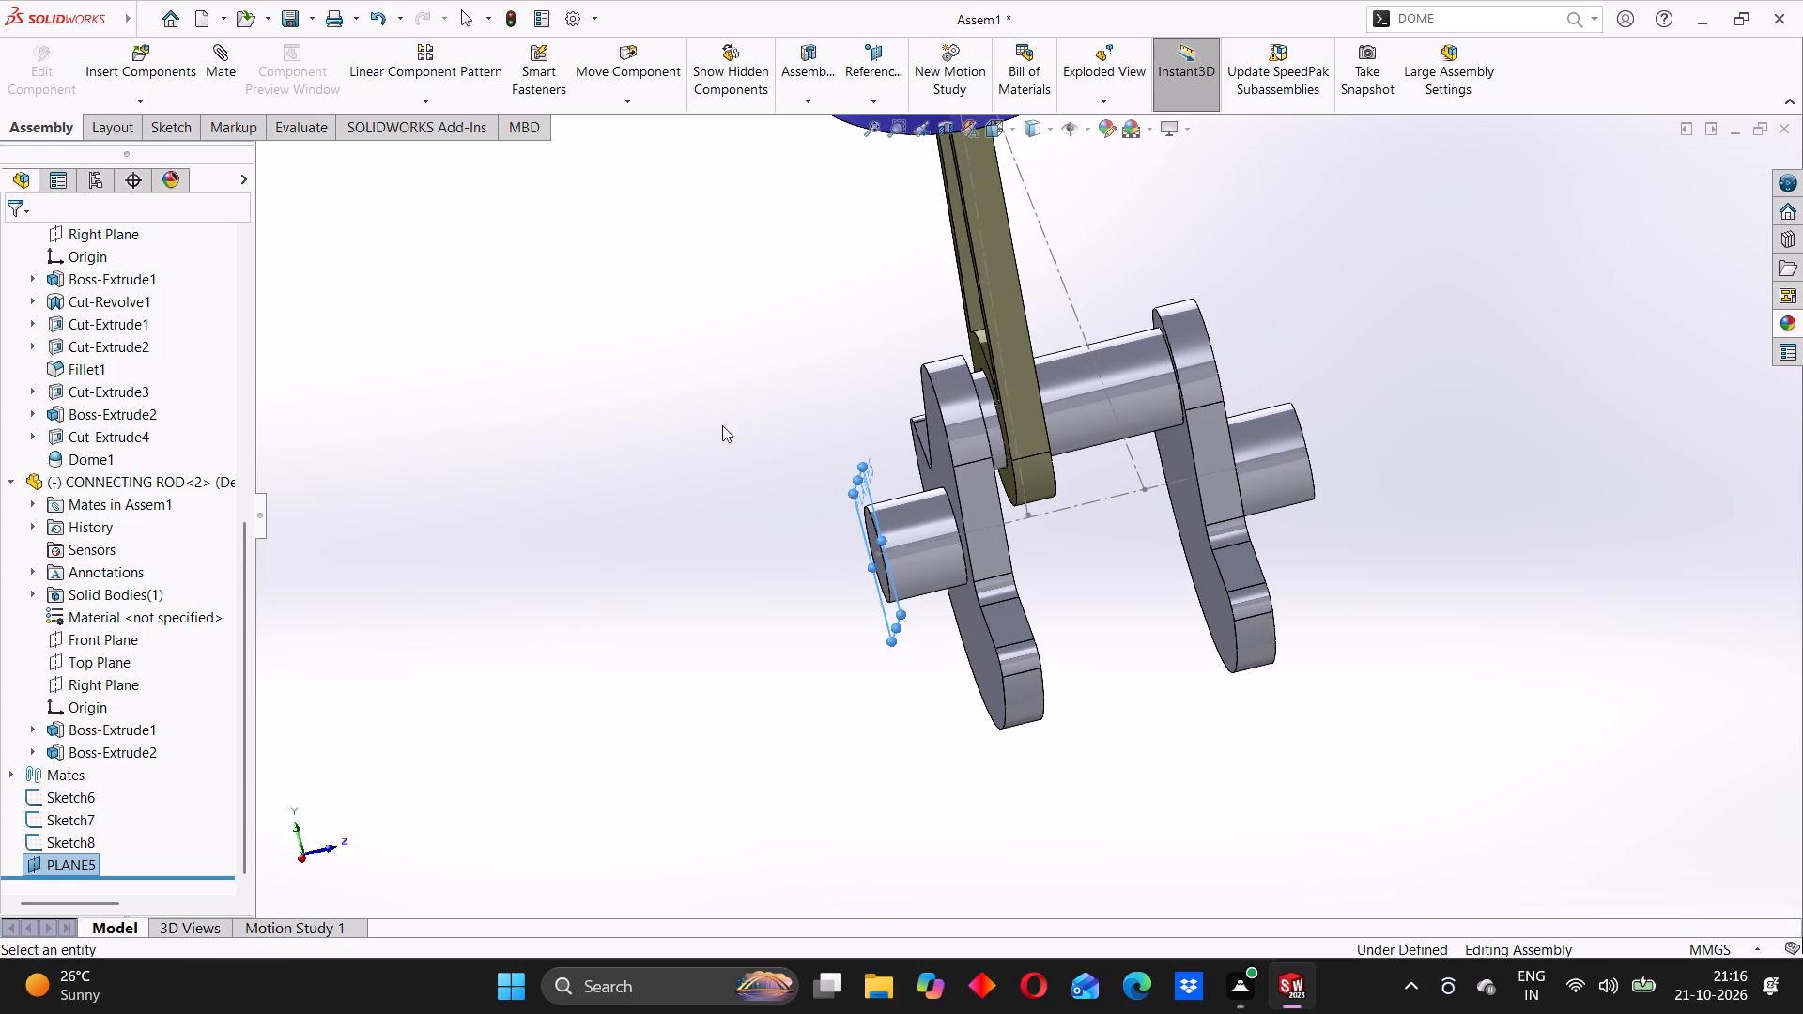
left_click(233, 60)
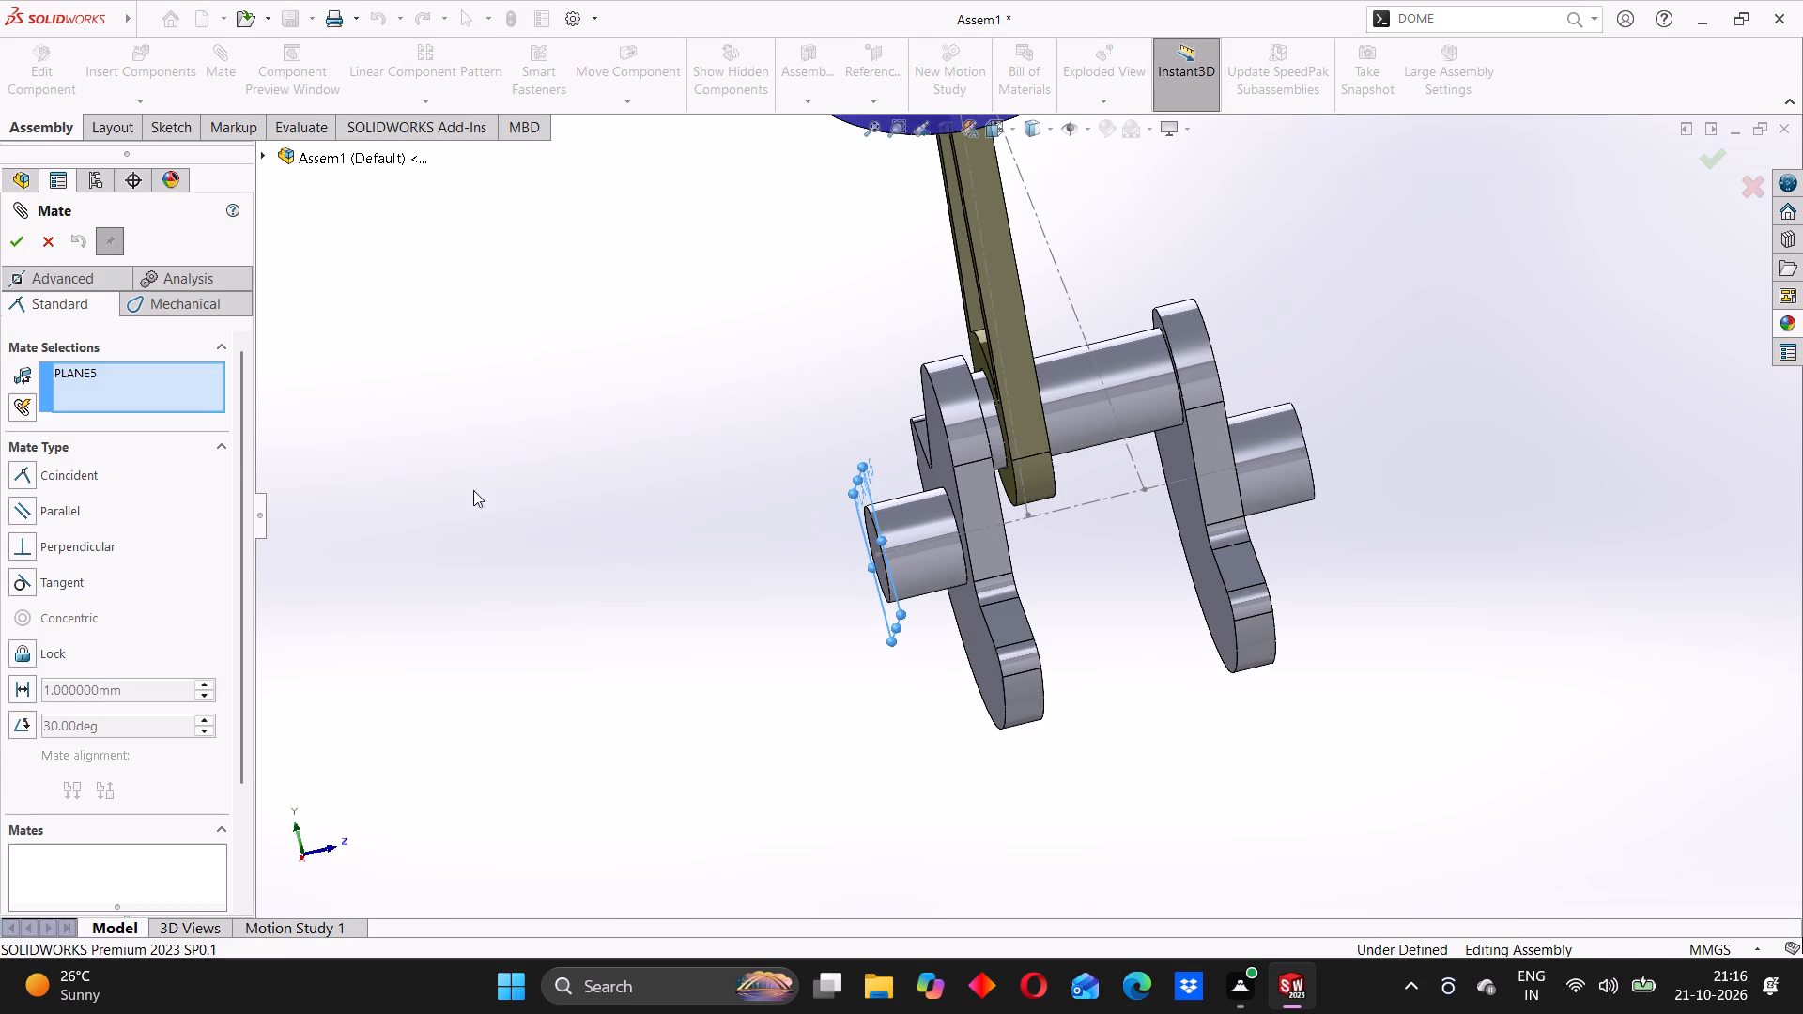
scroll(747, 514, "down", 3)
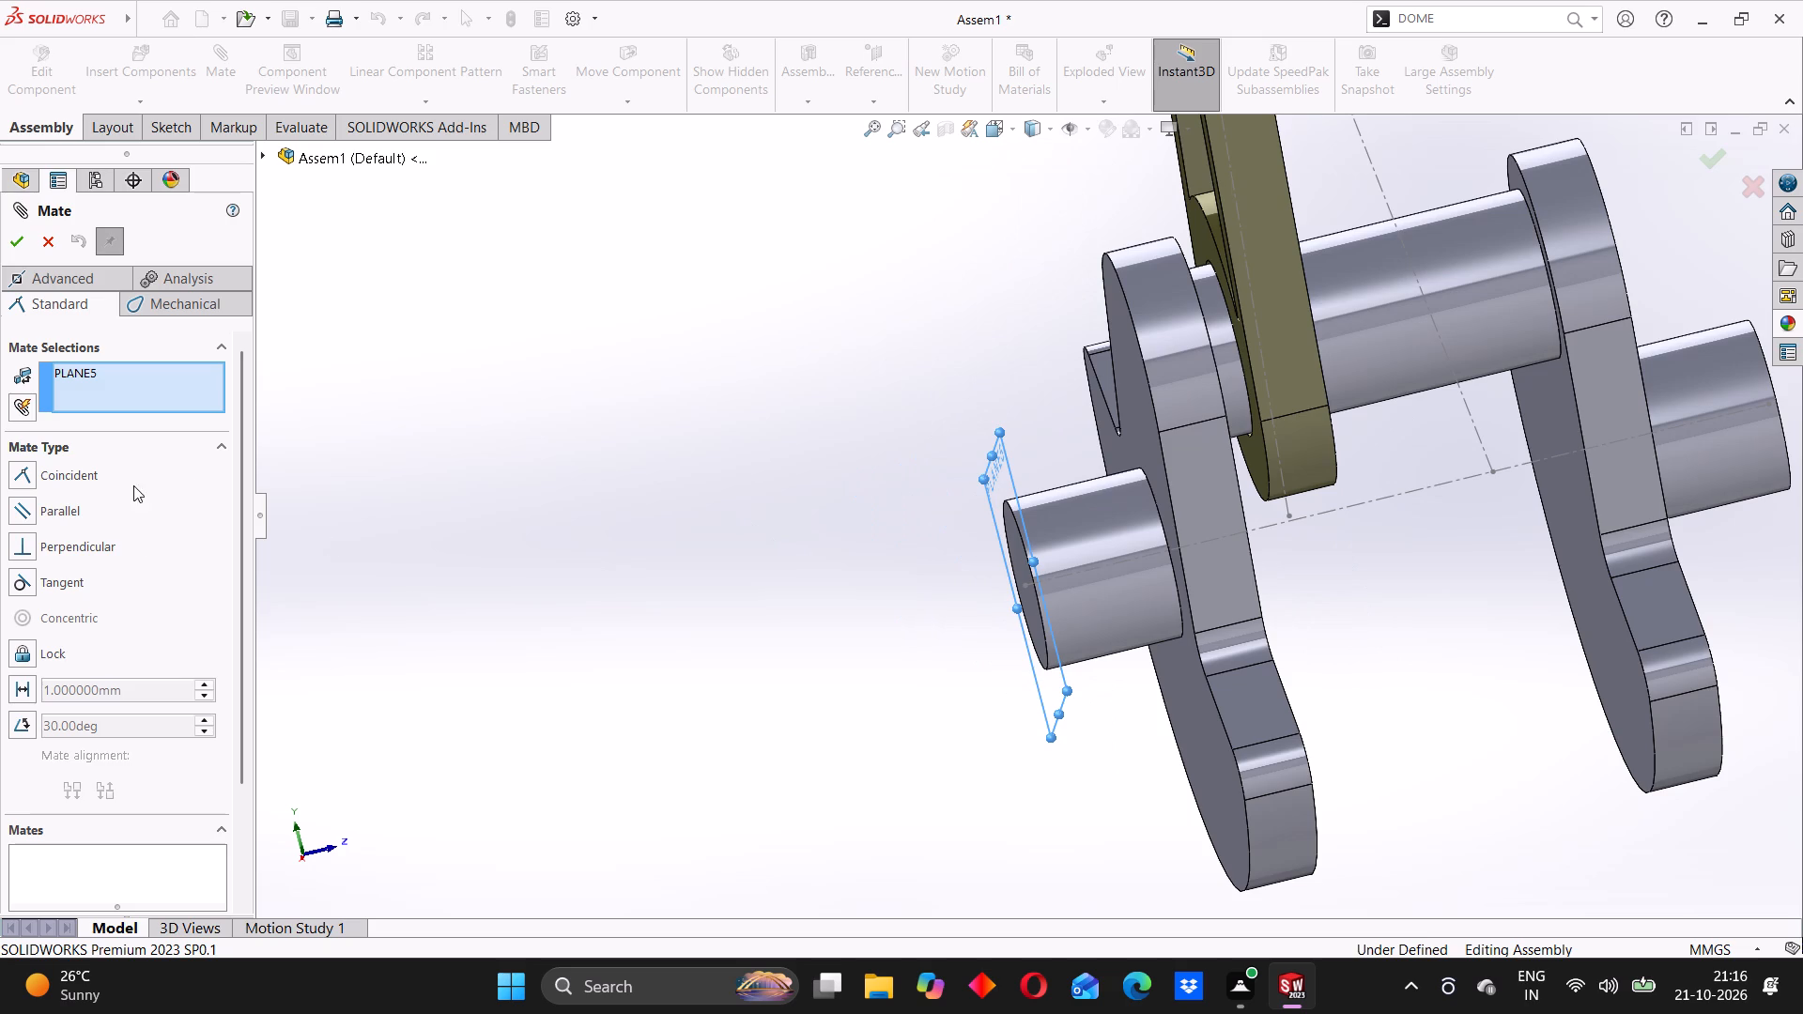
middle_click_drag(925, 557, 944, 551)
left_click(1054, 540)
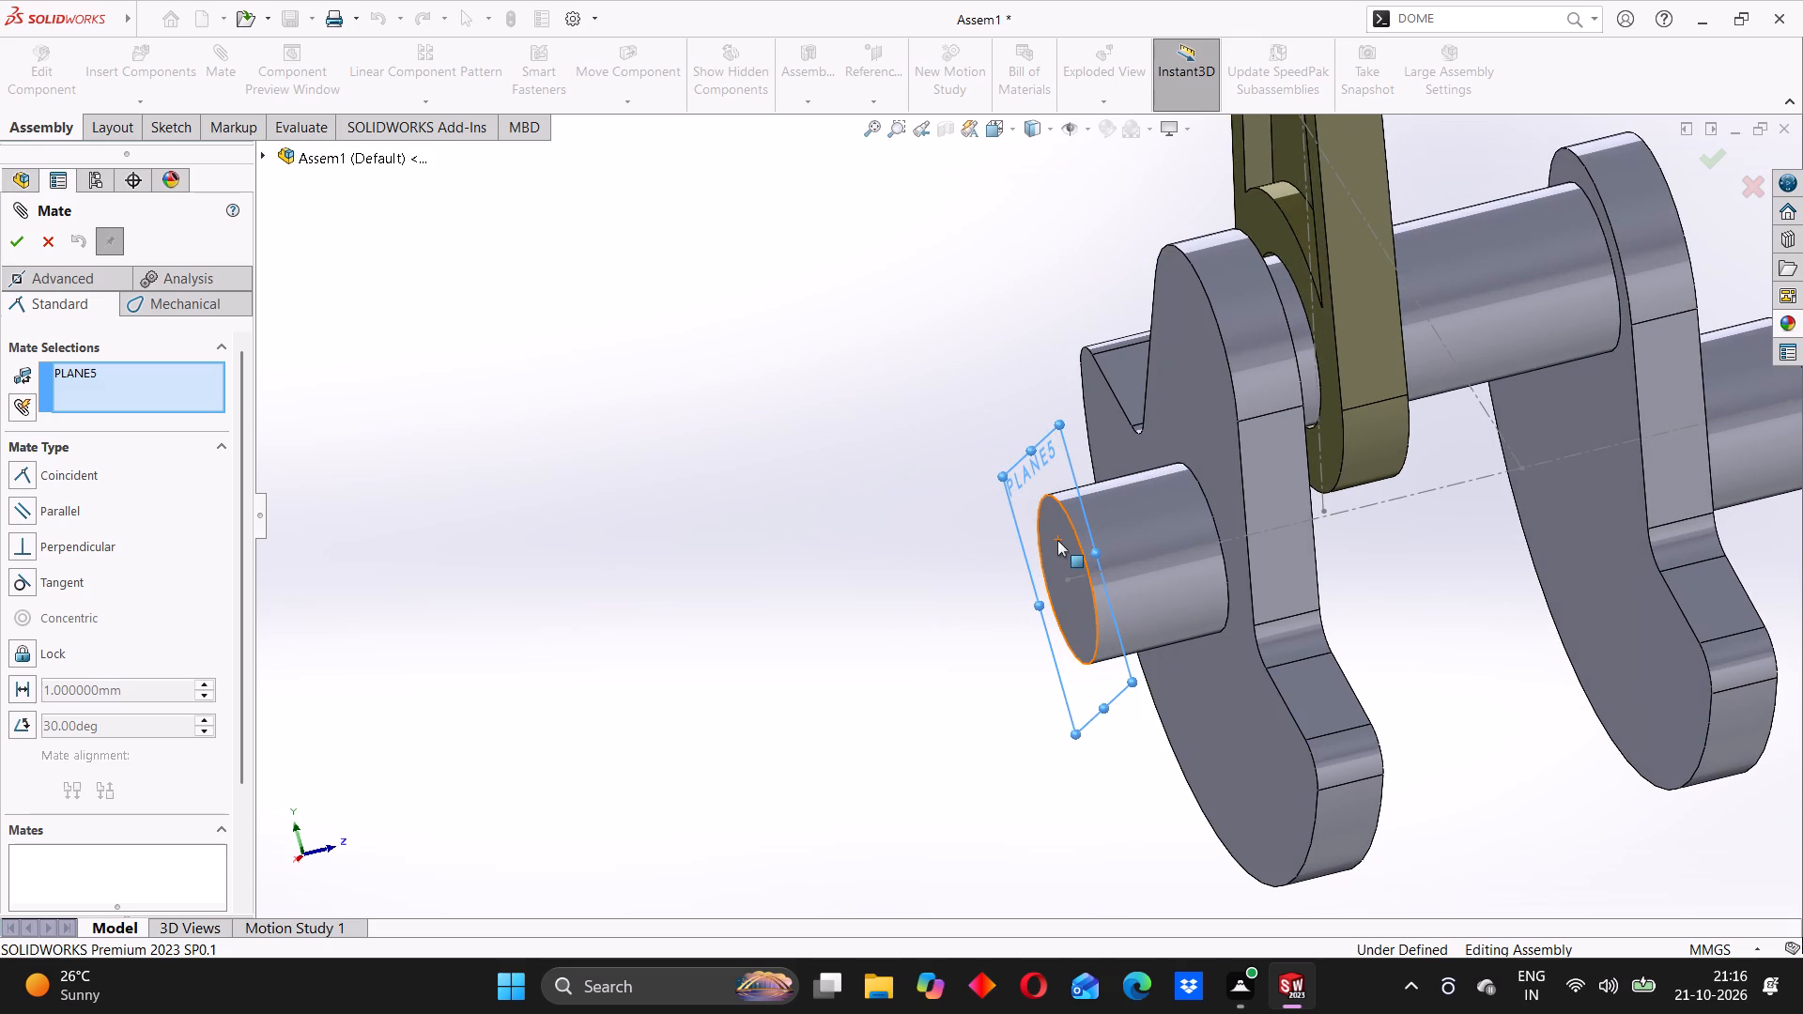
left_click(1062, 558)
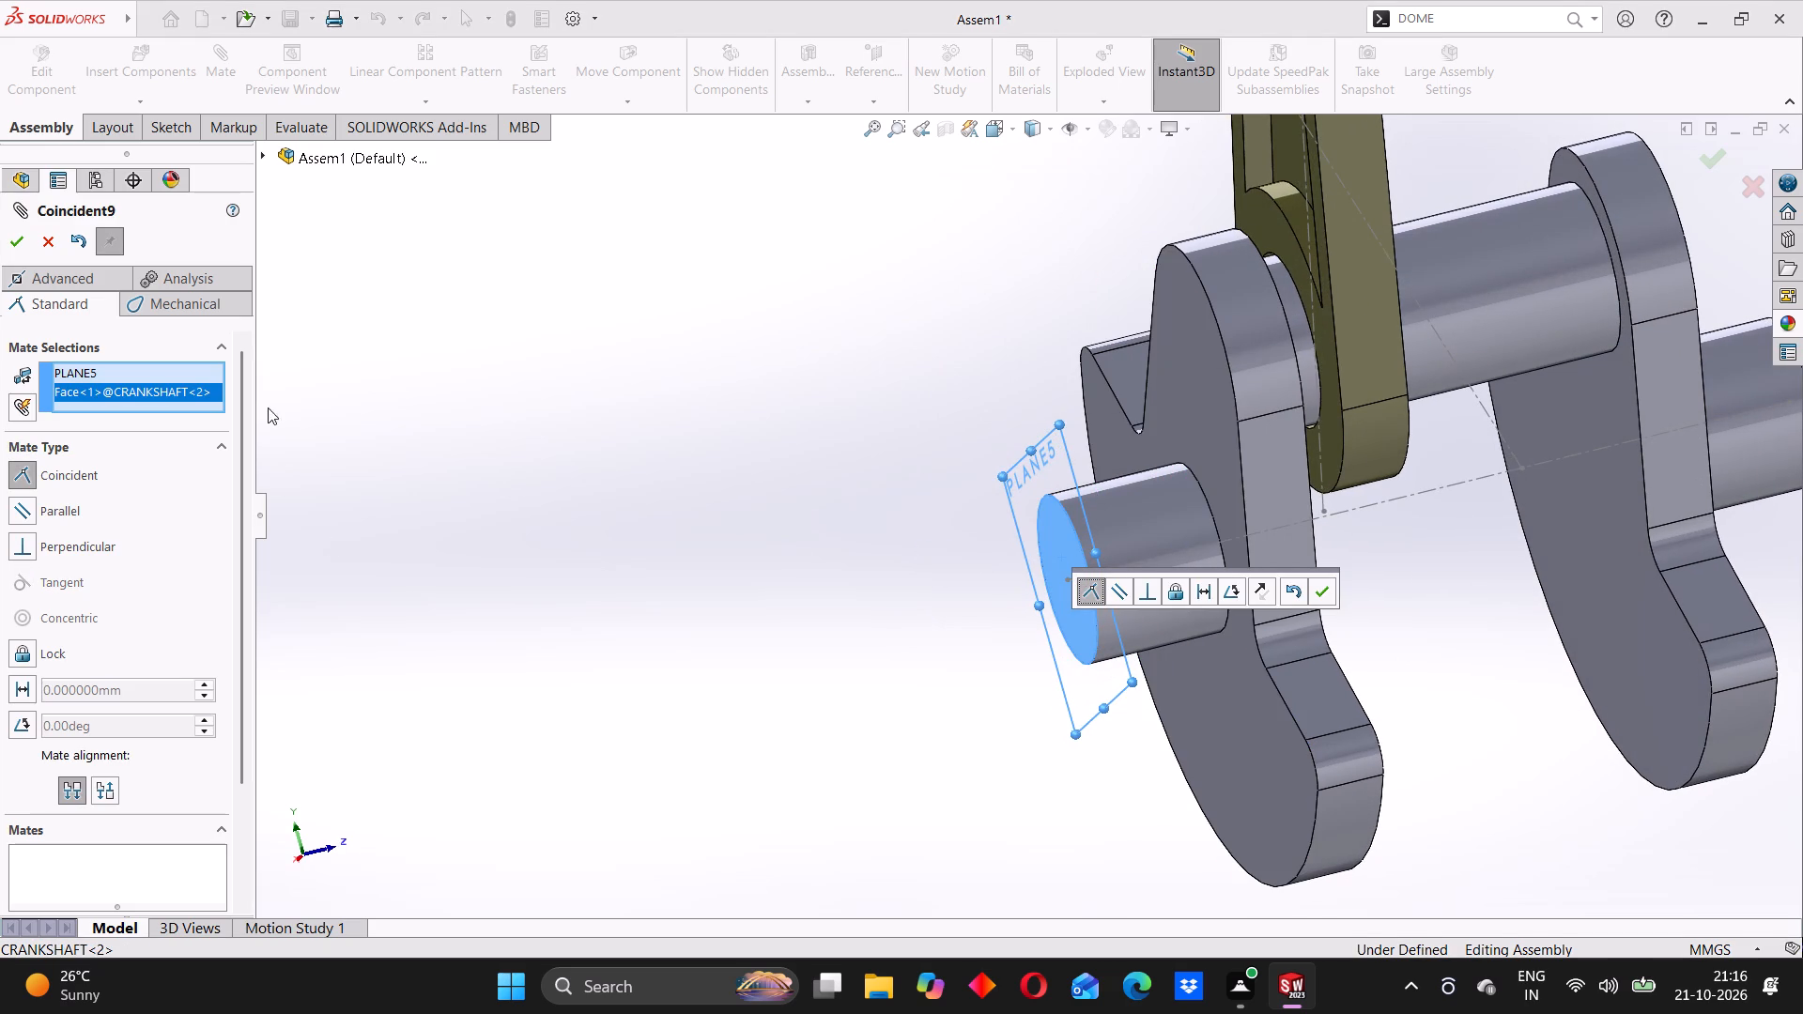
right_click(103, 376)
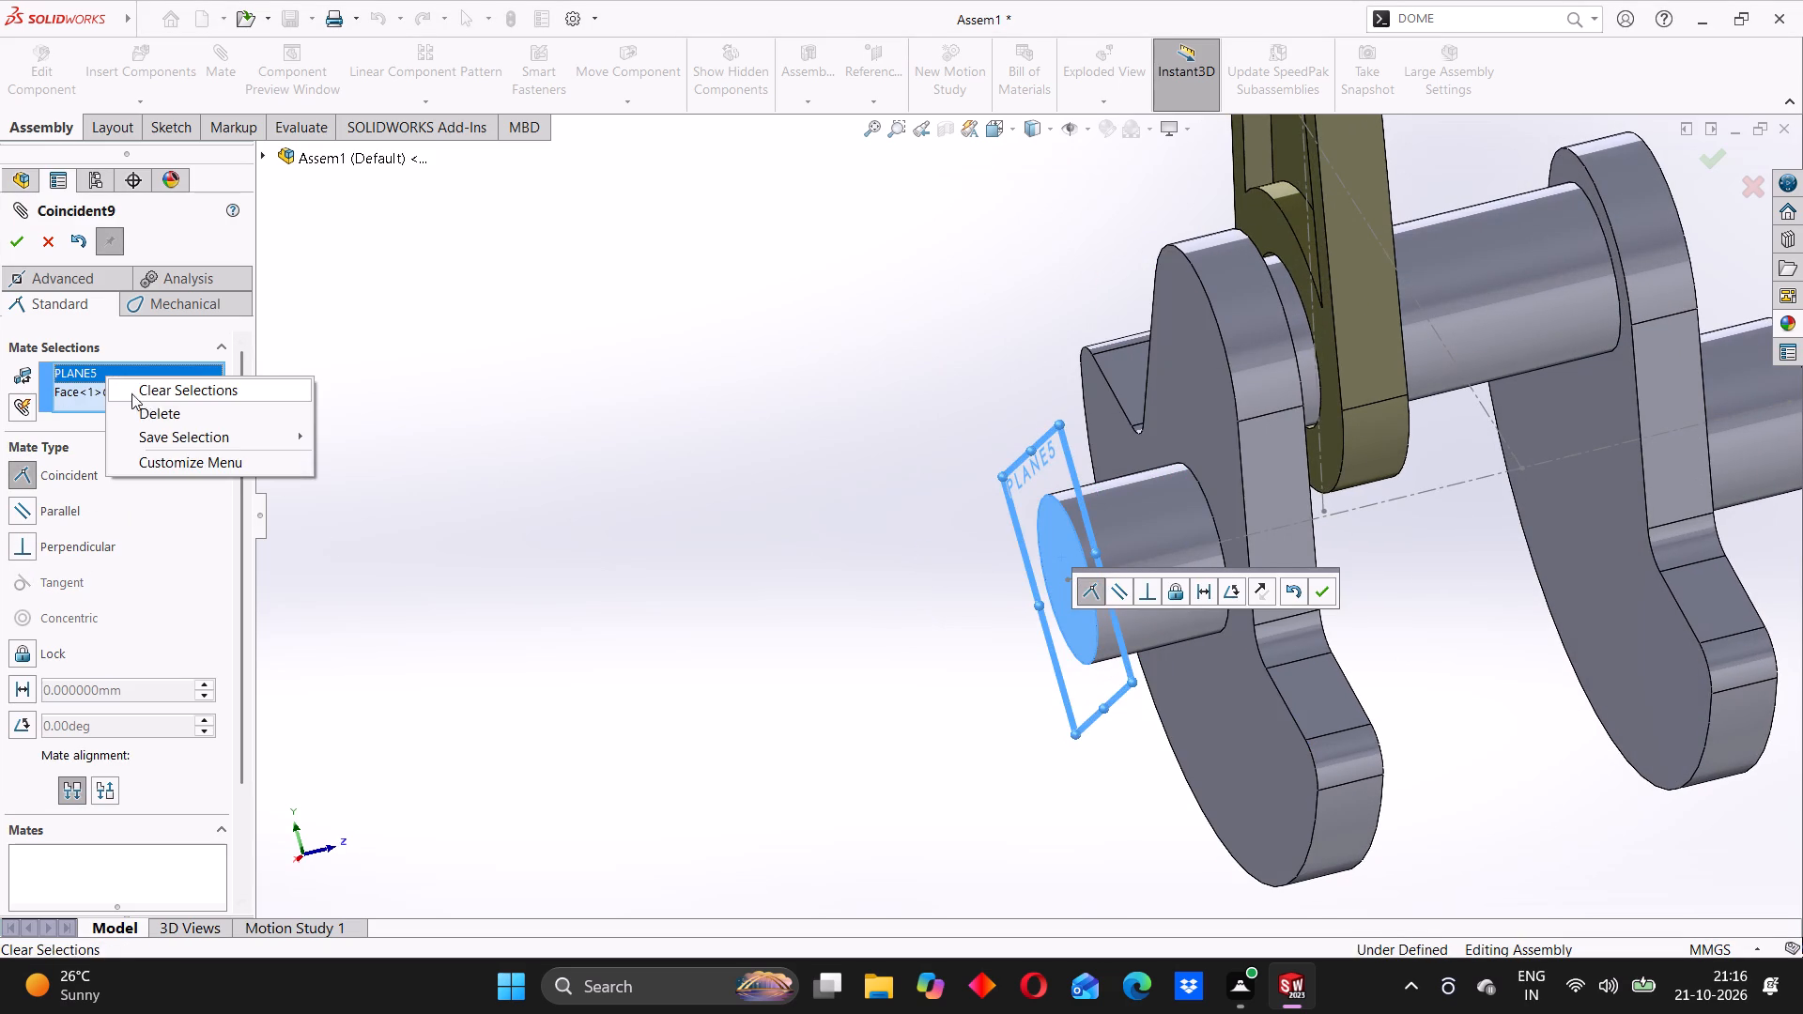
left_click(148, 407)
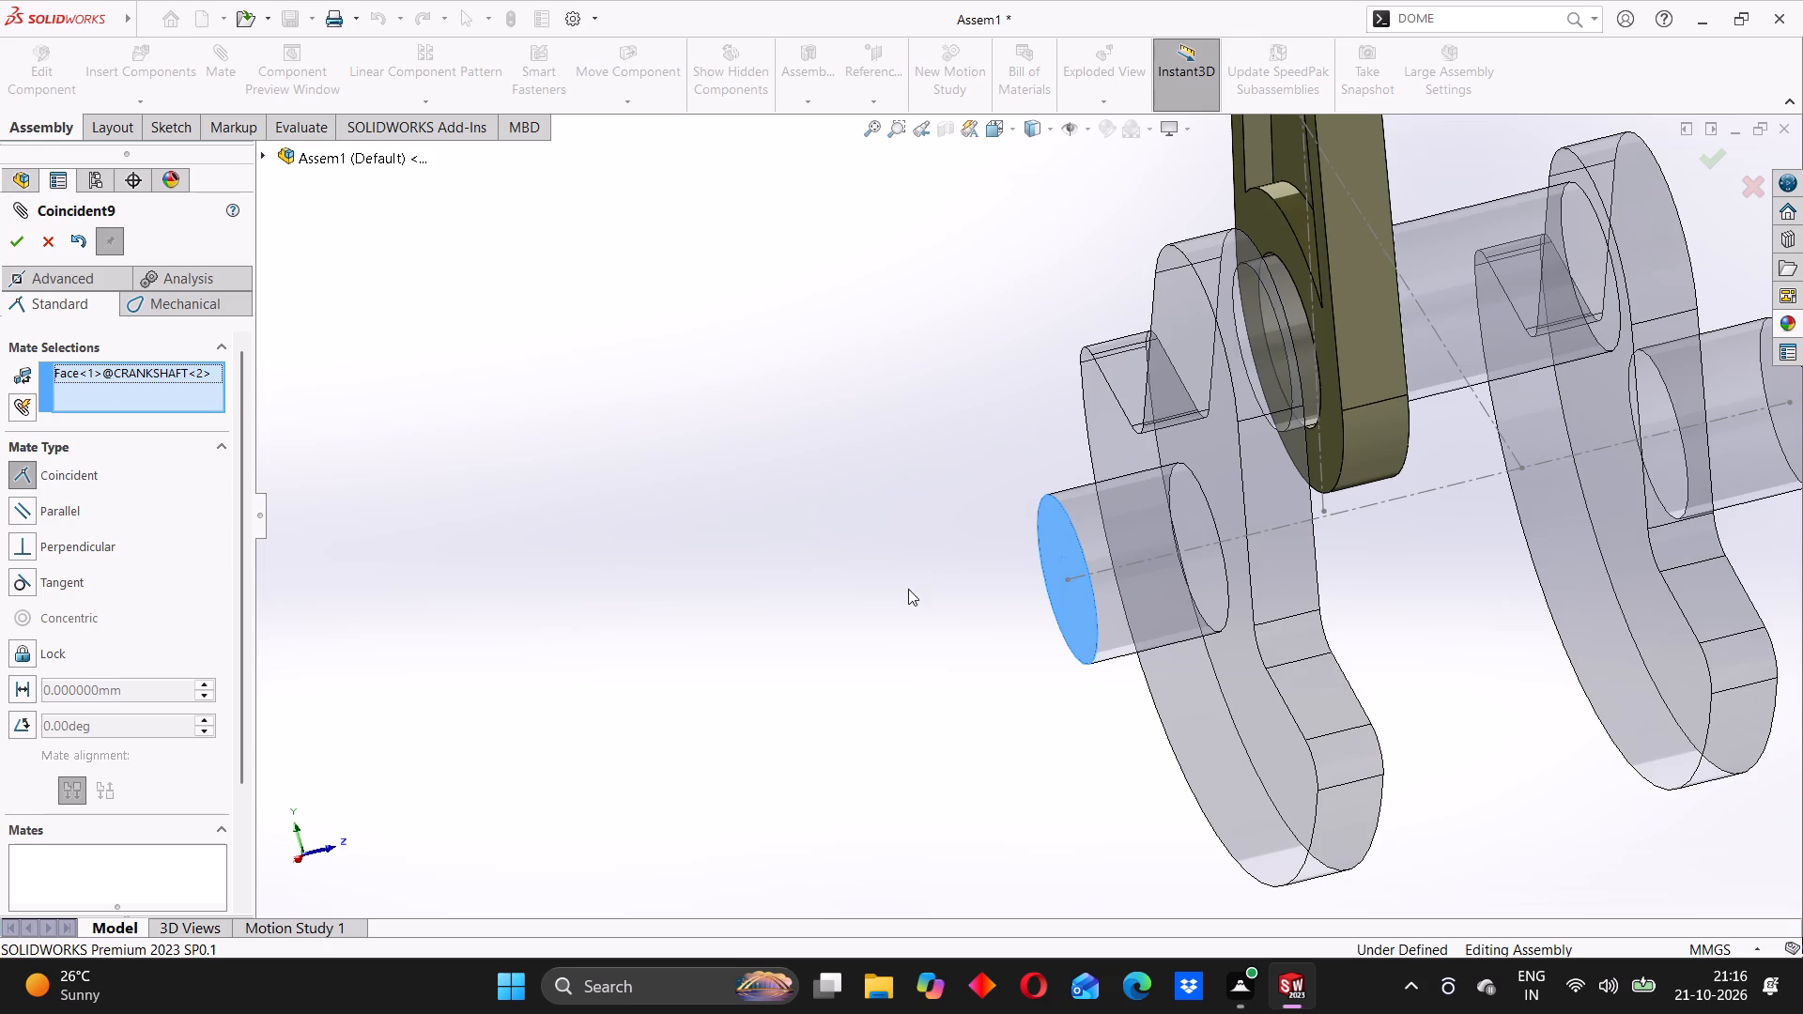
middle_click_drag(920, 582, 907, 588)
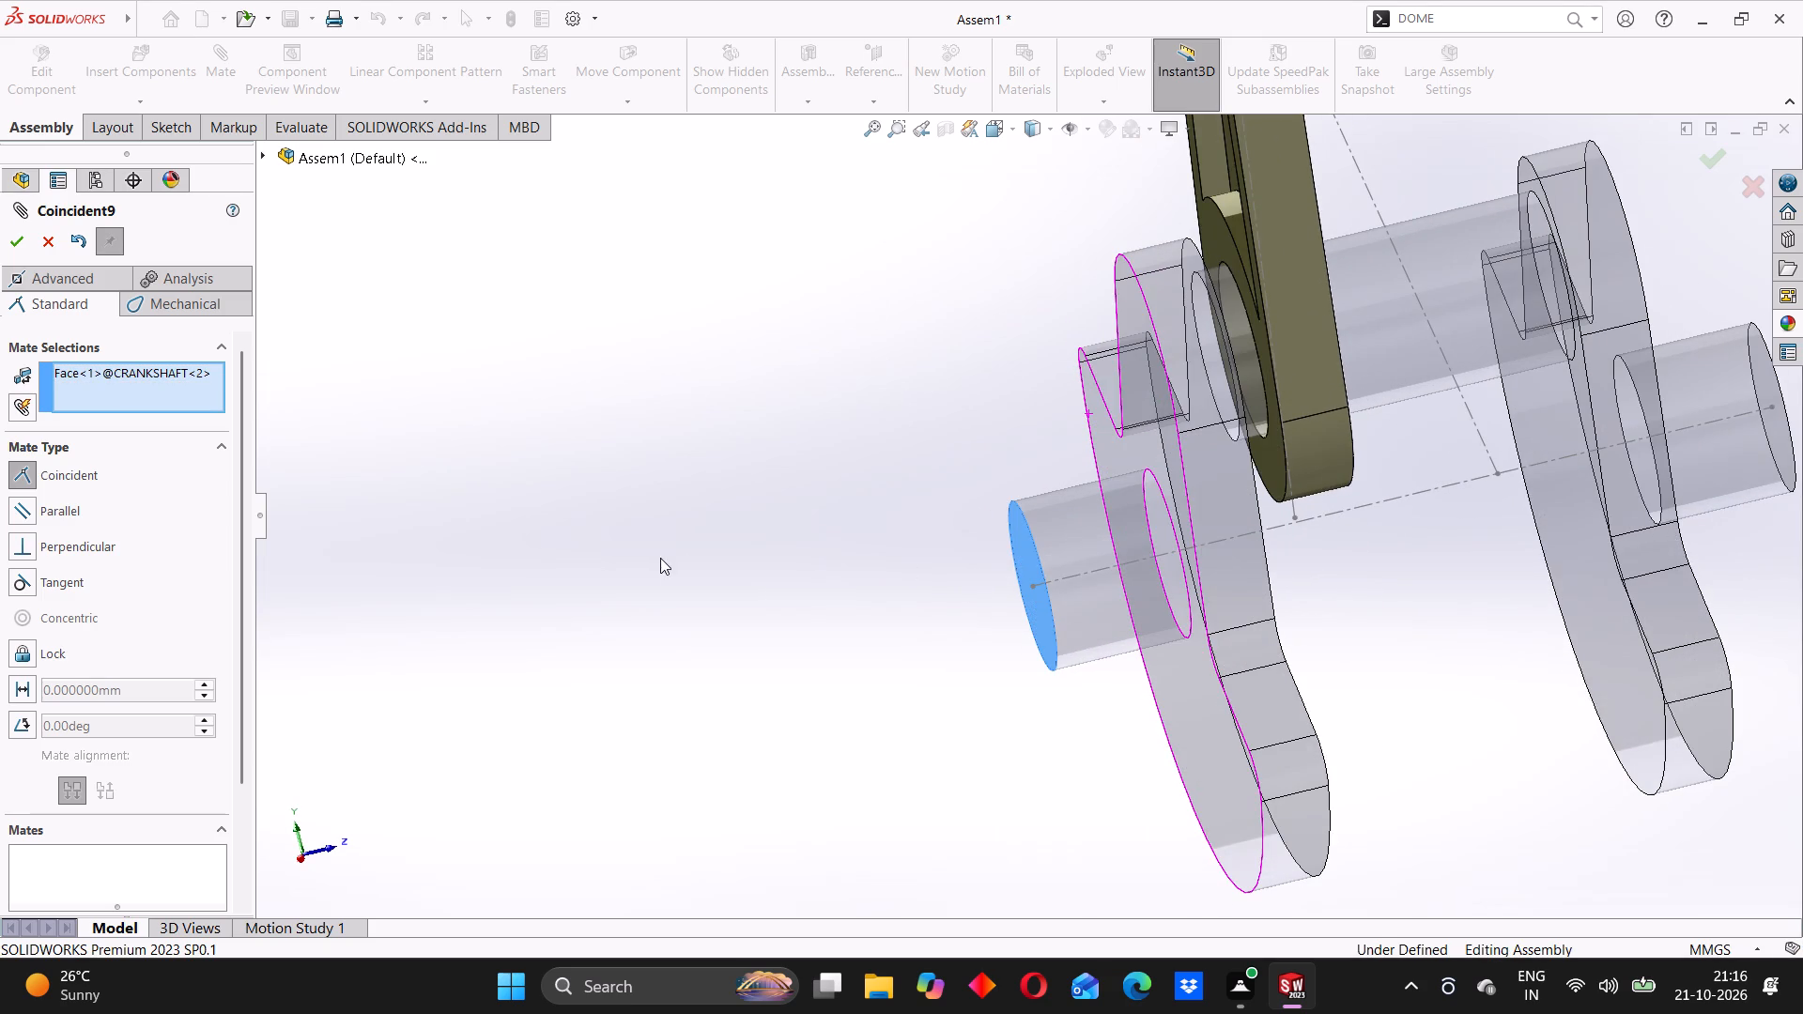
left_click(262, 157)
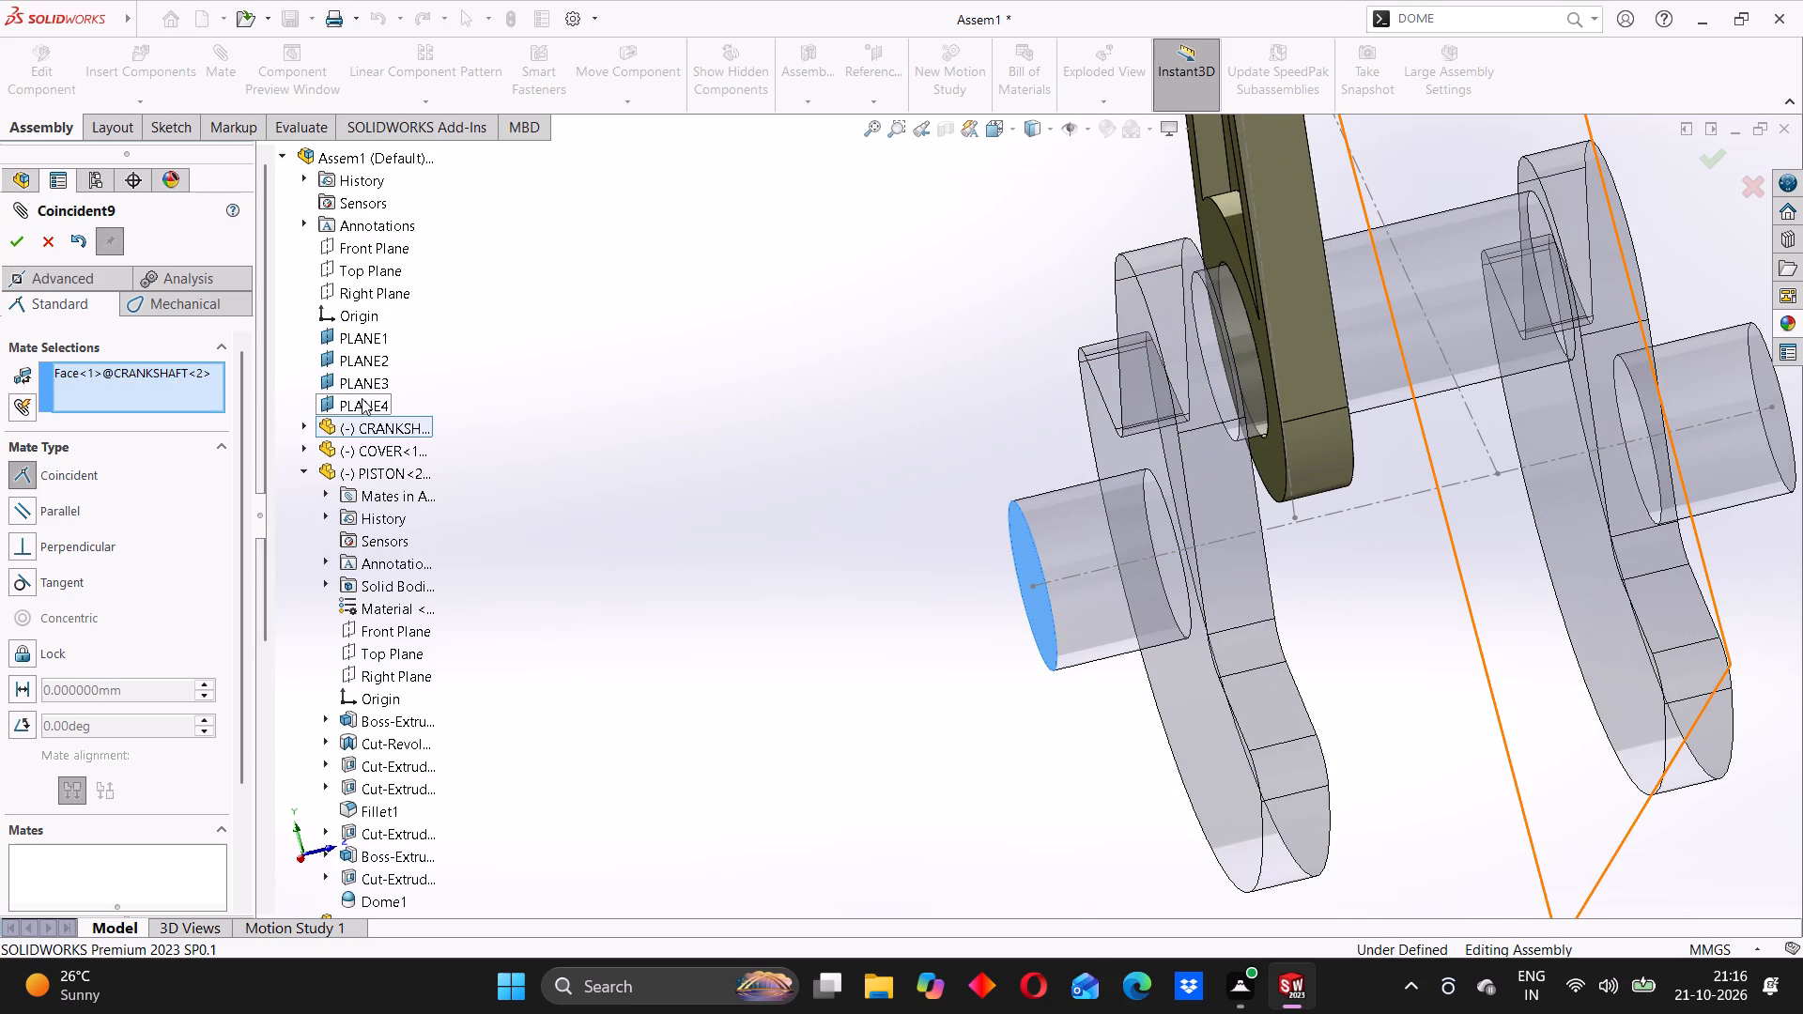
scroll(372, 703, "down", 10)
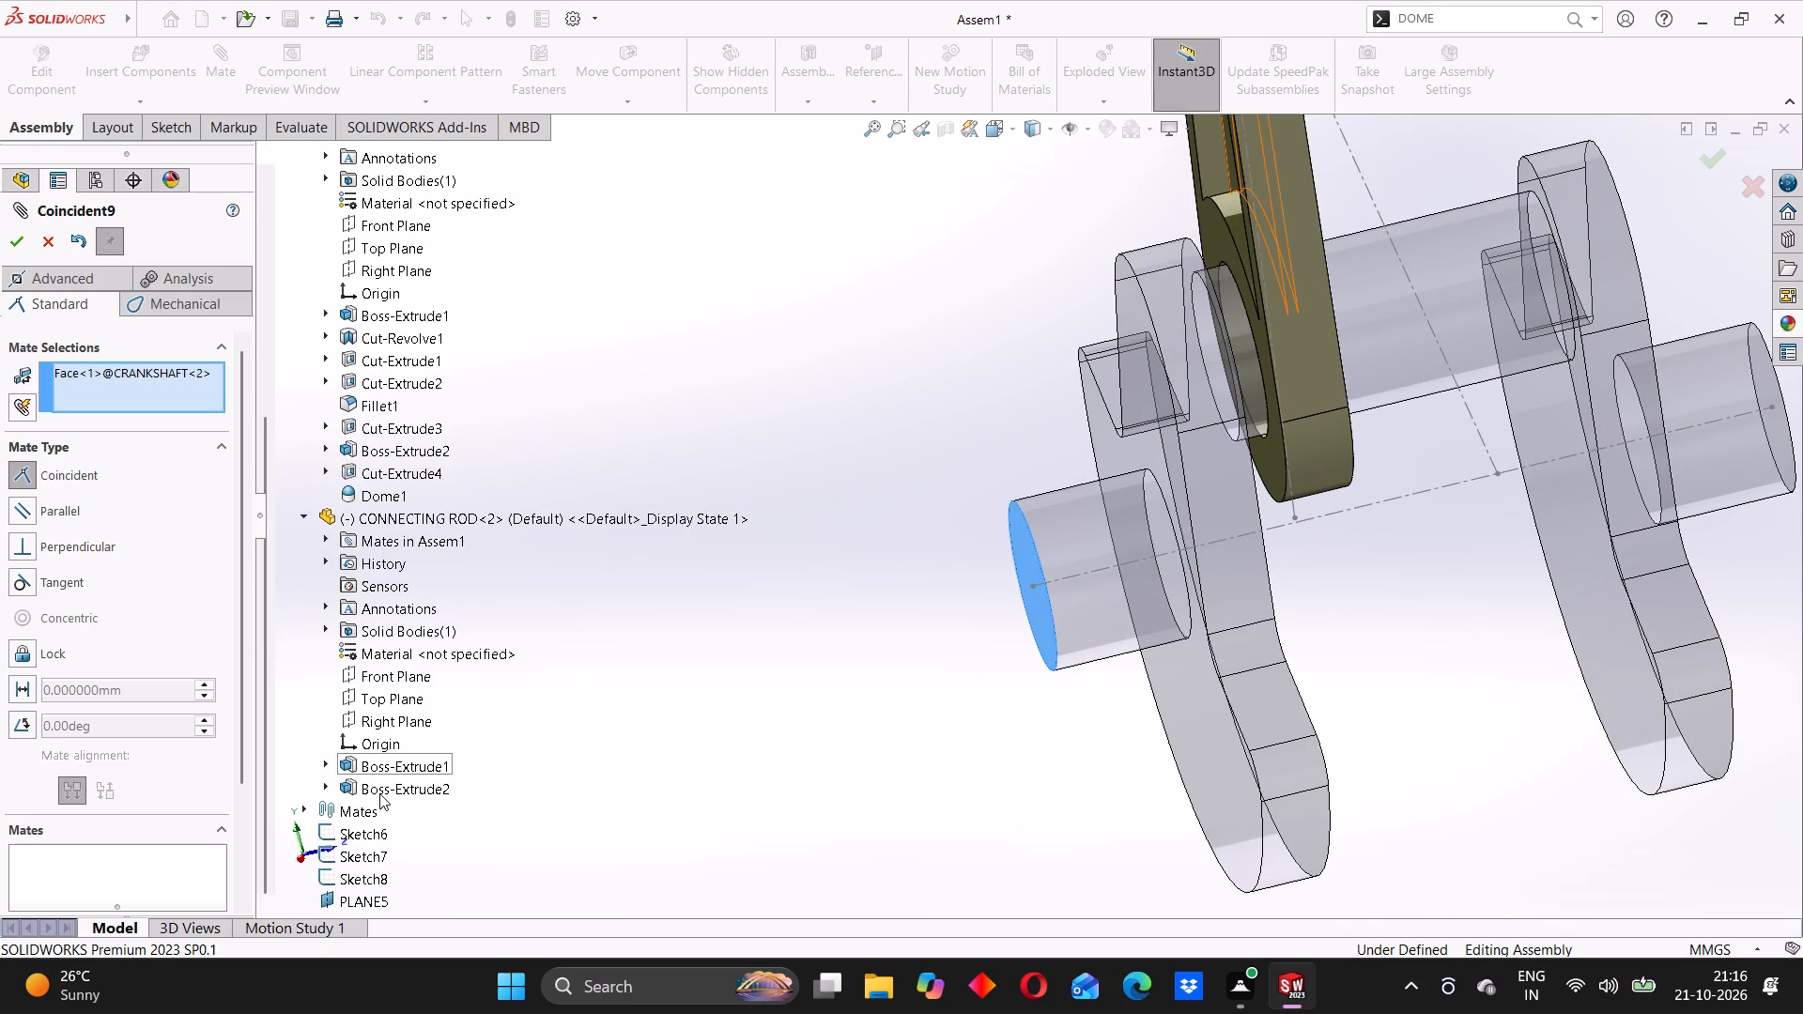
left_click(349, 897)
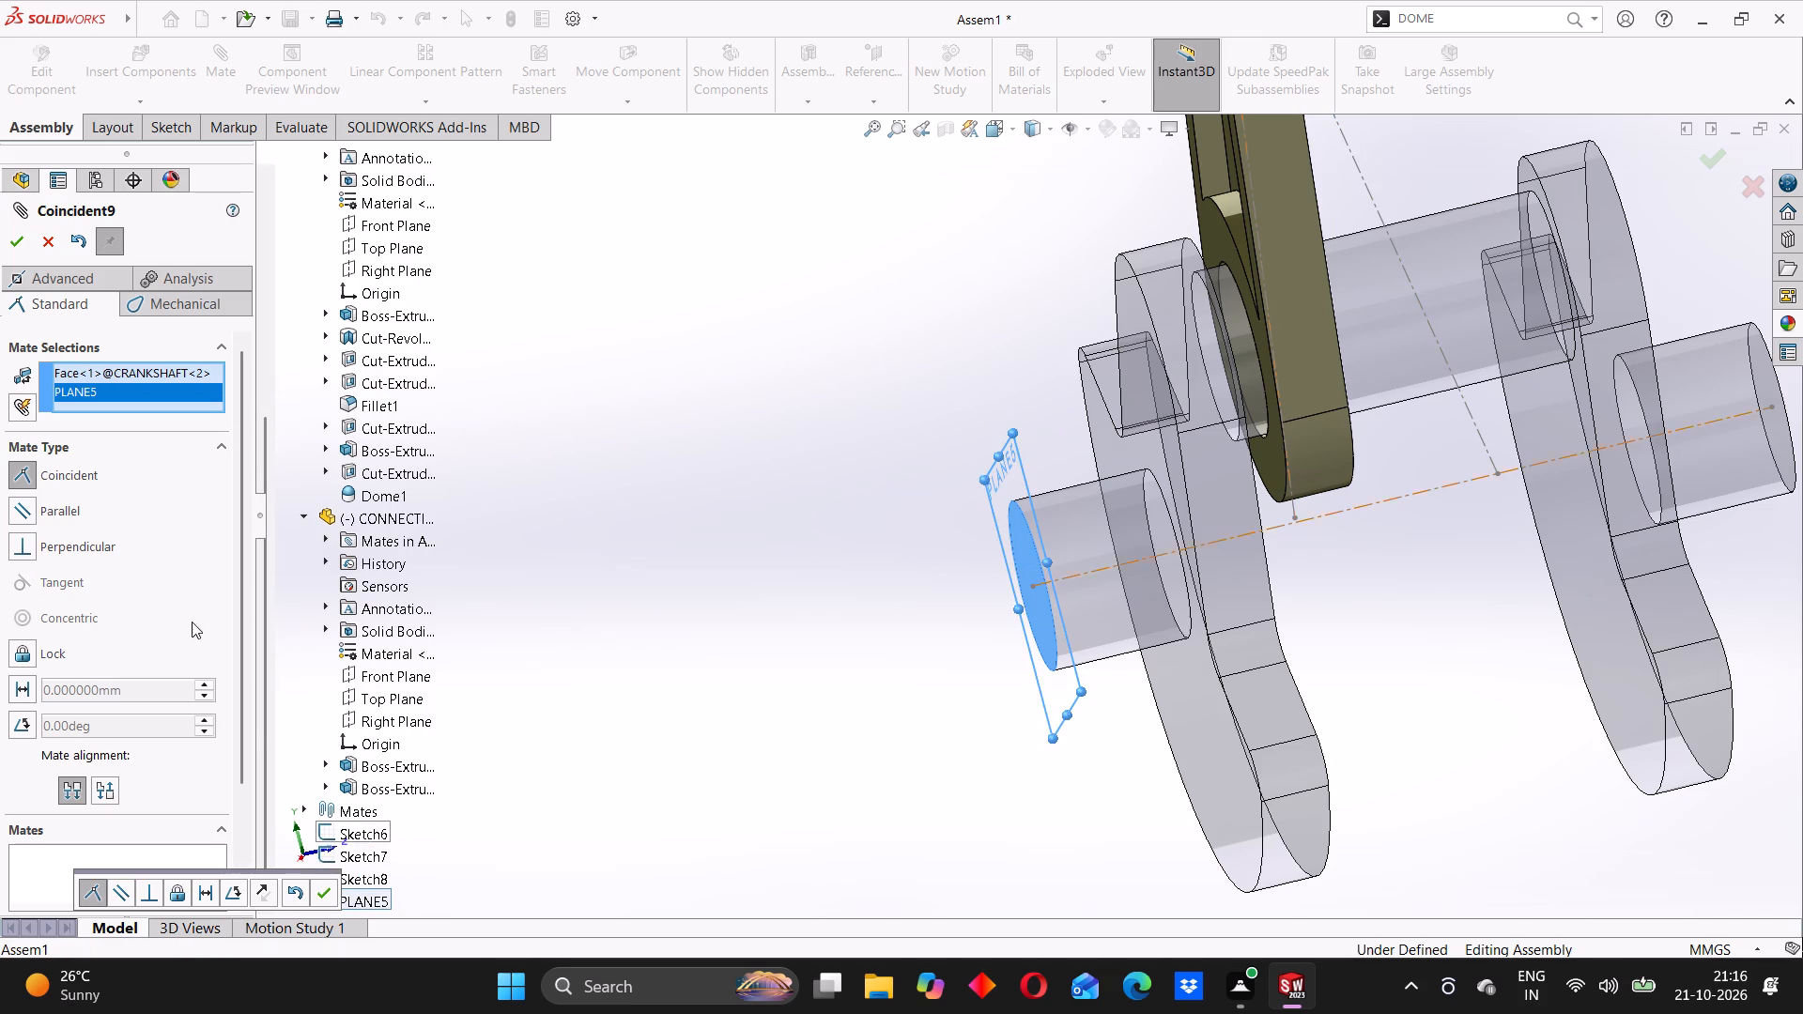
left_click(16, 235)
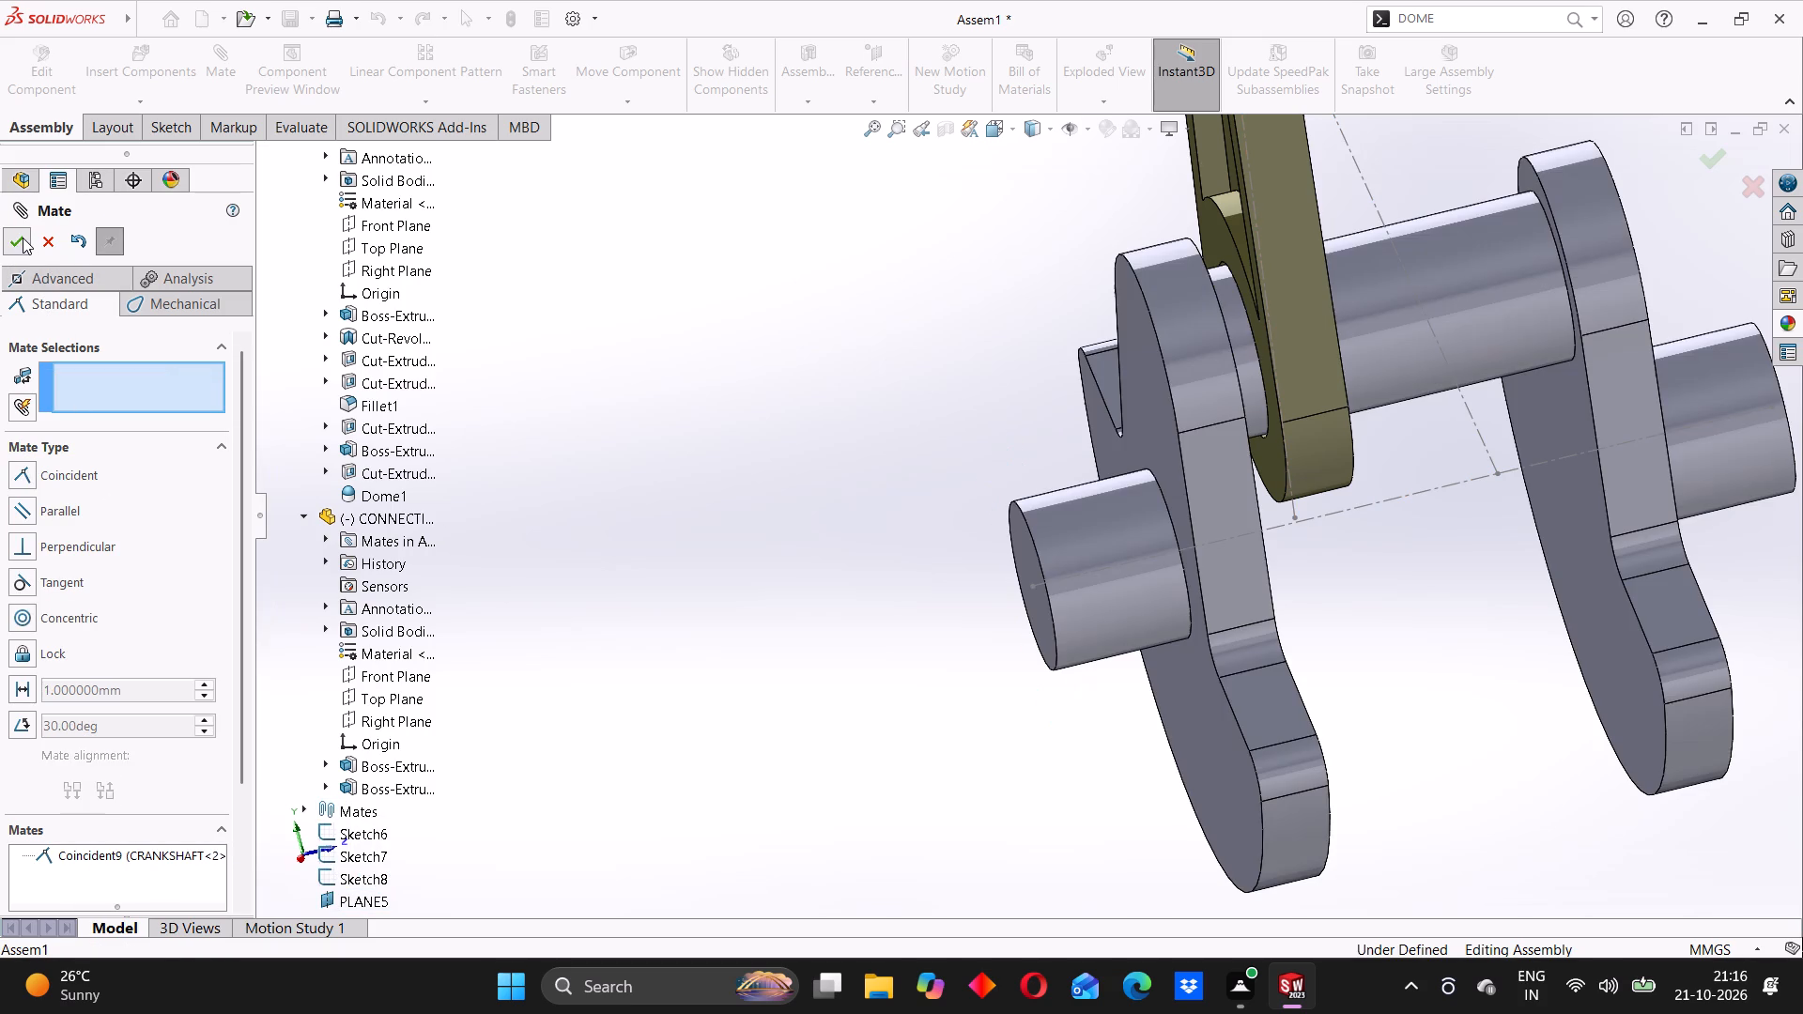
Rotate the crankshaft by its web to test its movement, and examine the crank assembly from several sides.
middle_click_drag(863, 536, 1089, 499)
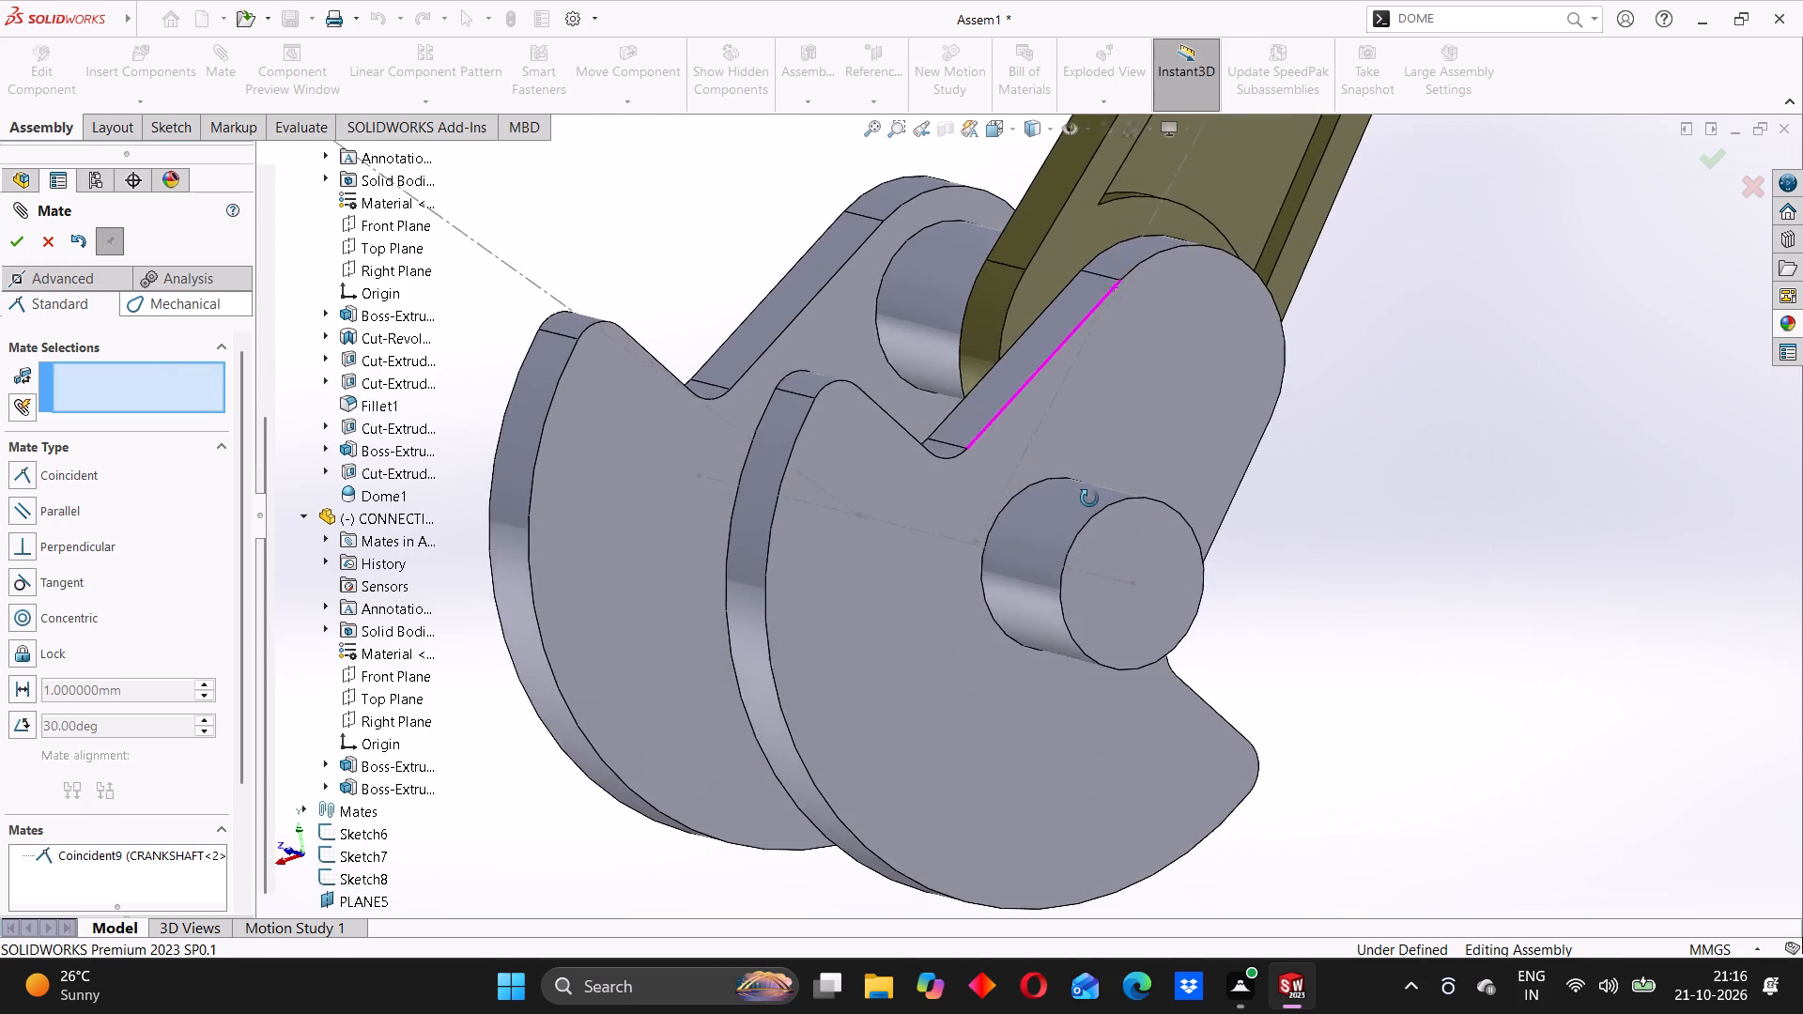
middle_click_drag(1089, 499, 1071, 504)
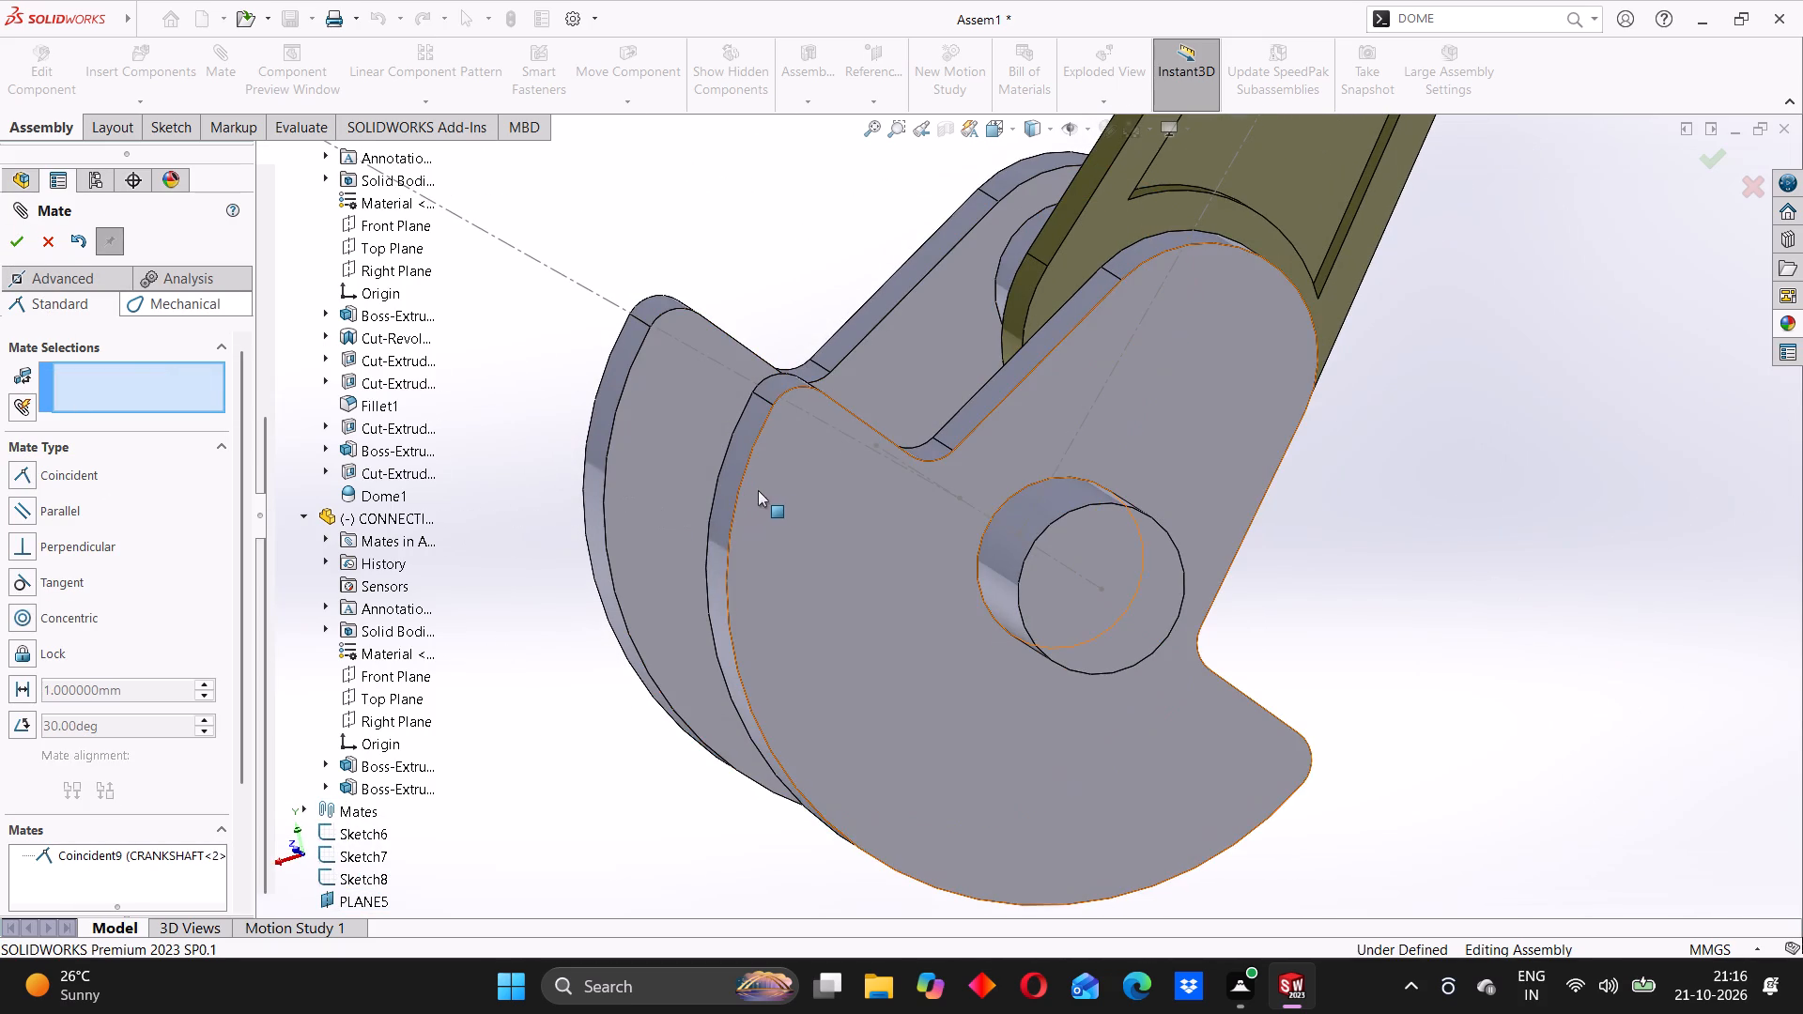
left_click_drag(782, 496, 770, 579)
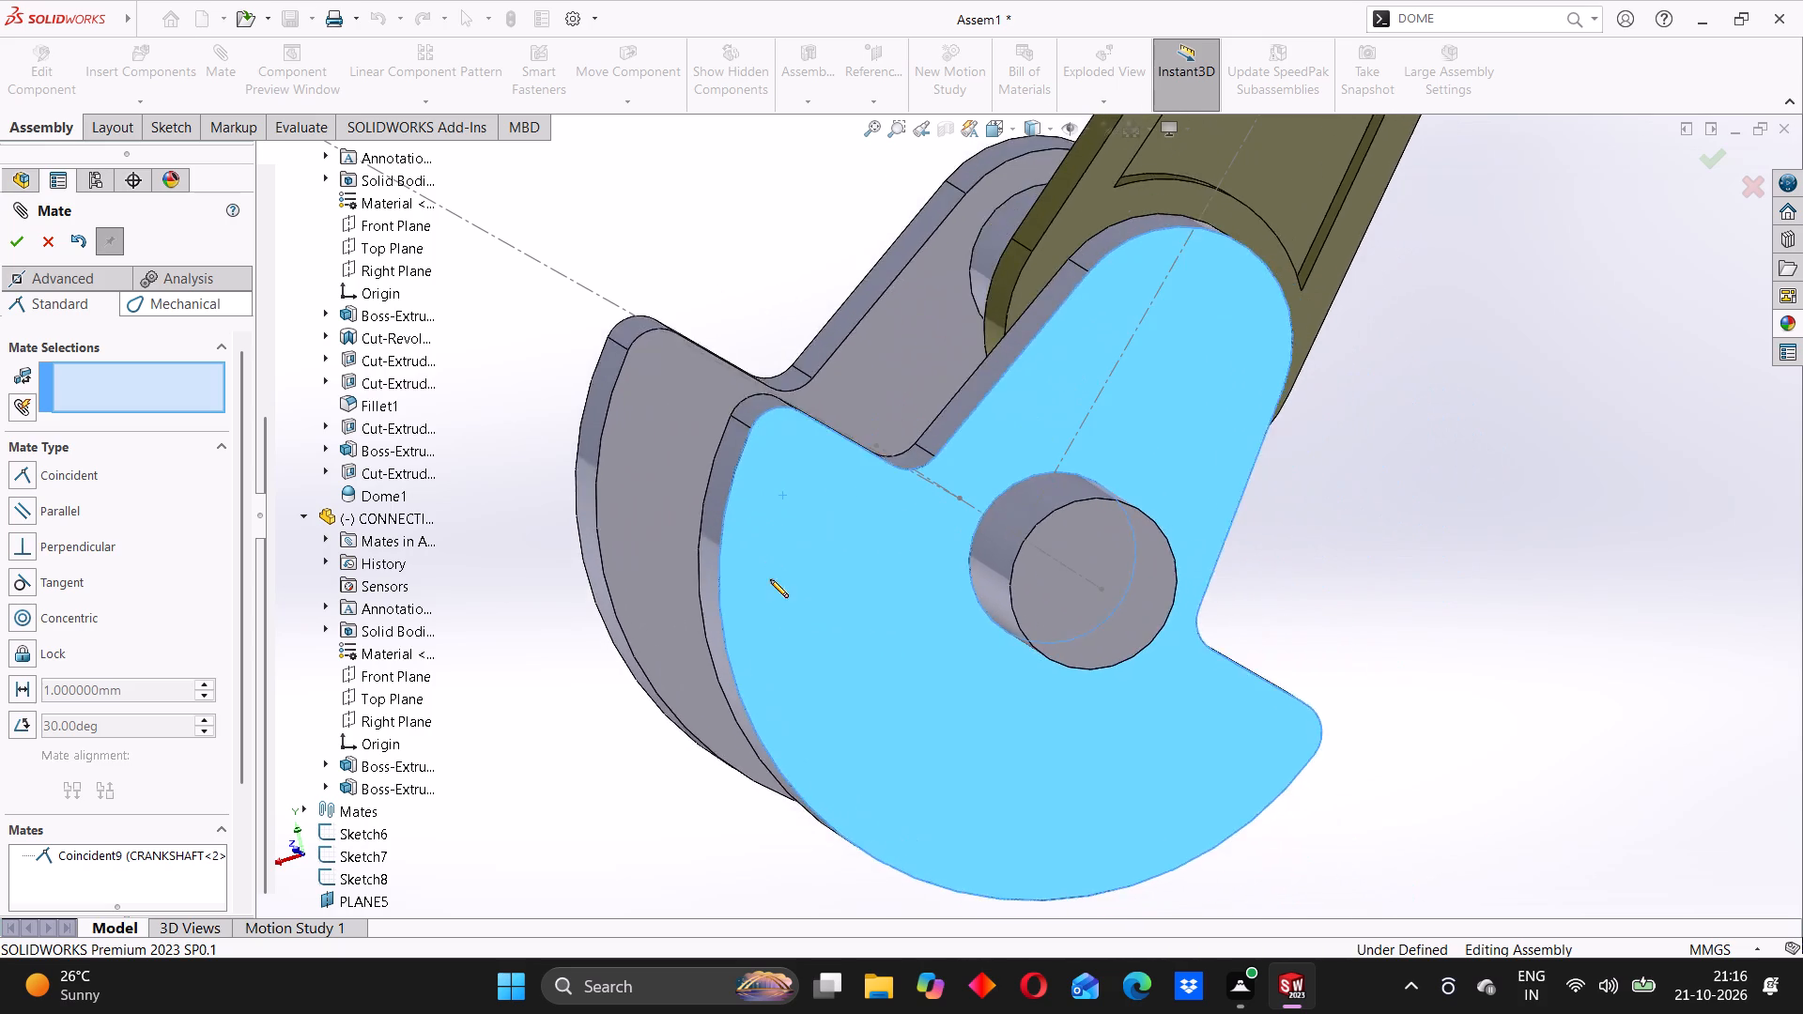
left_click_drag(770, 579, 871, 616)
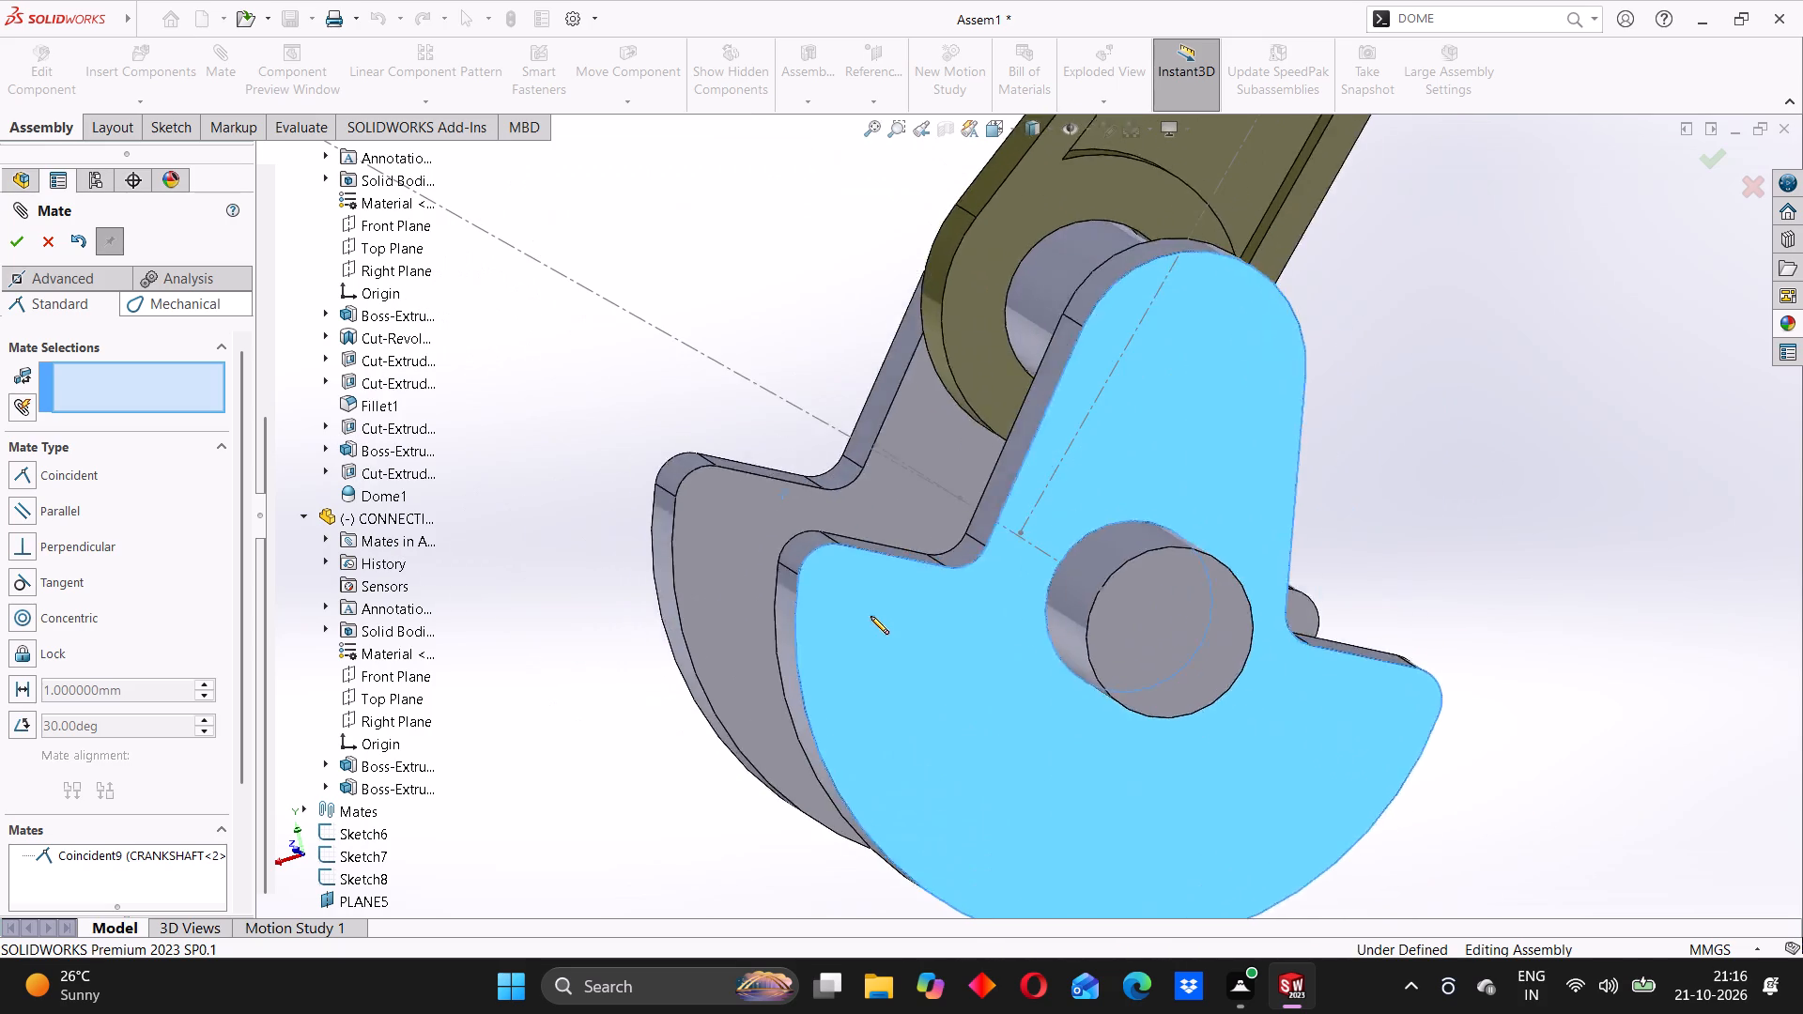
left_click_drag(871, 616, 823, 550)
scroll(911, 622, "up", 3)
middle_click_drag(1018, 655, 861, 595)
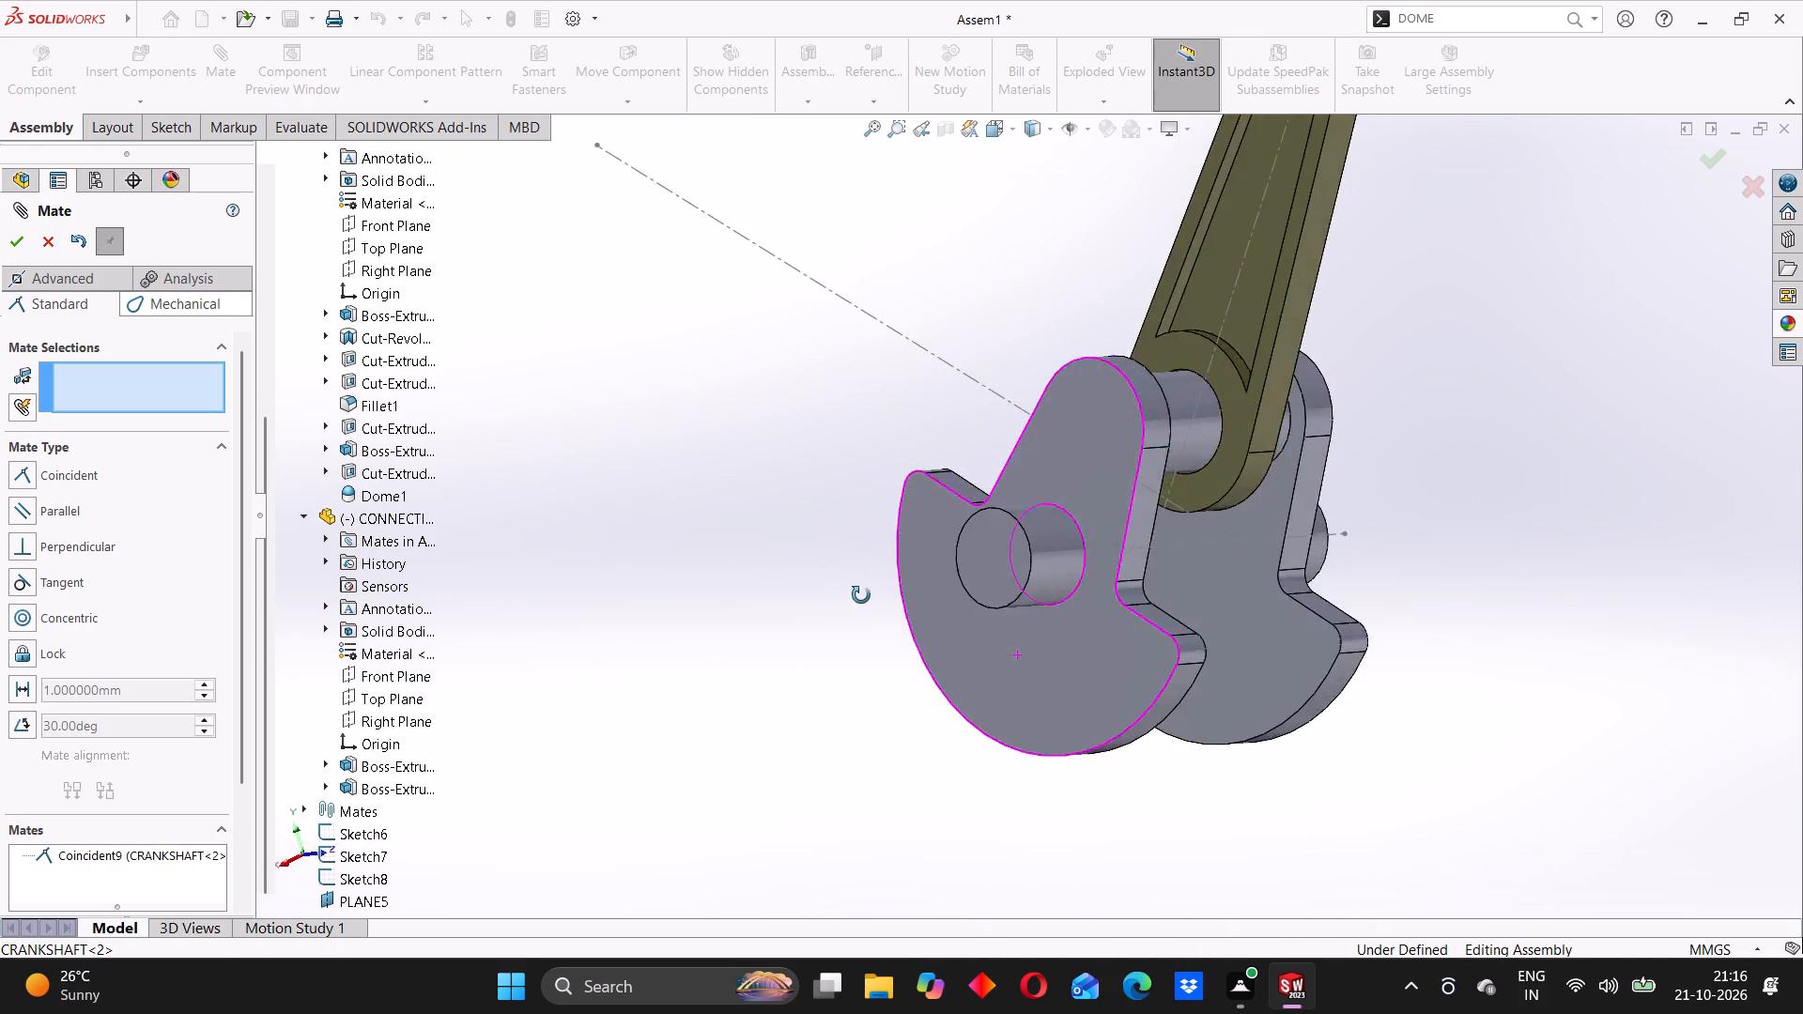
middle_click_drag(861, 595, 779, 569)
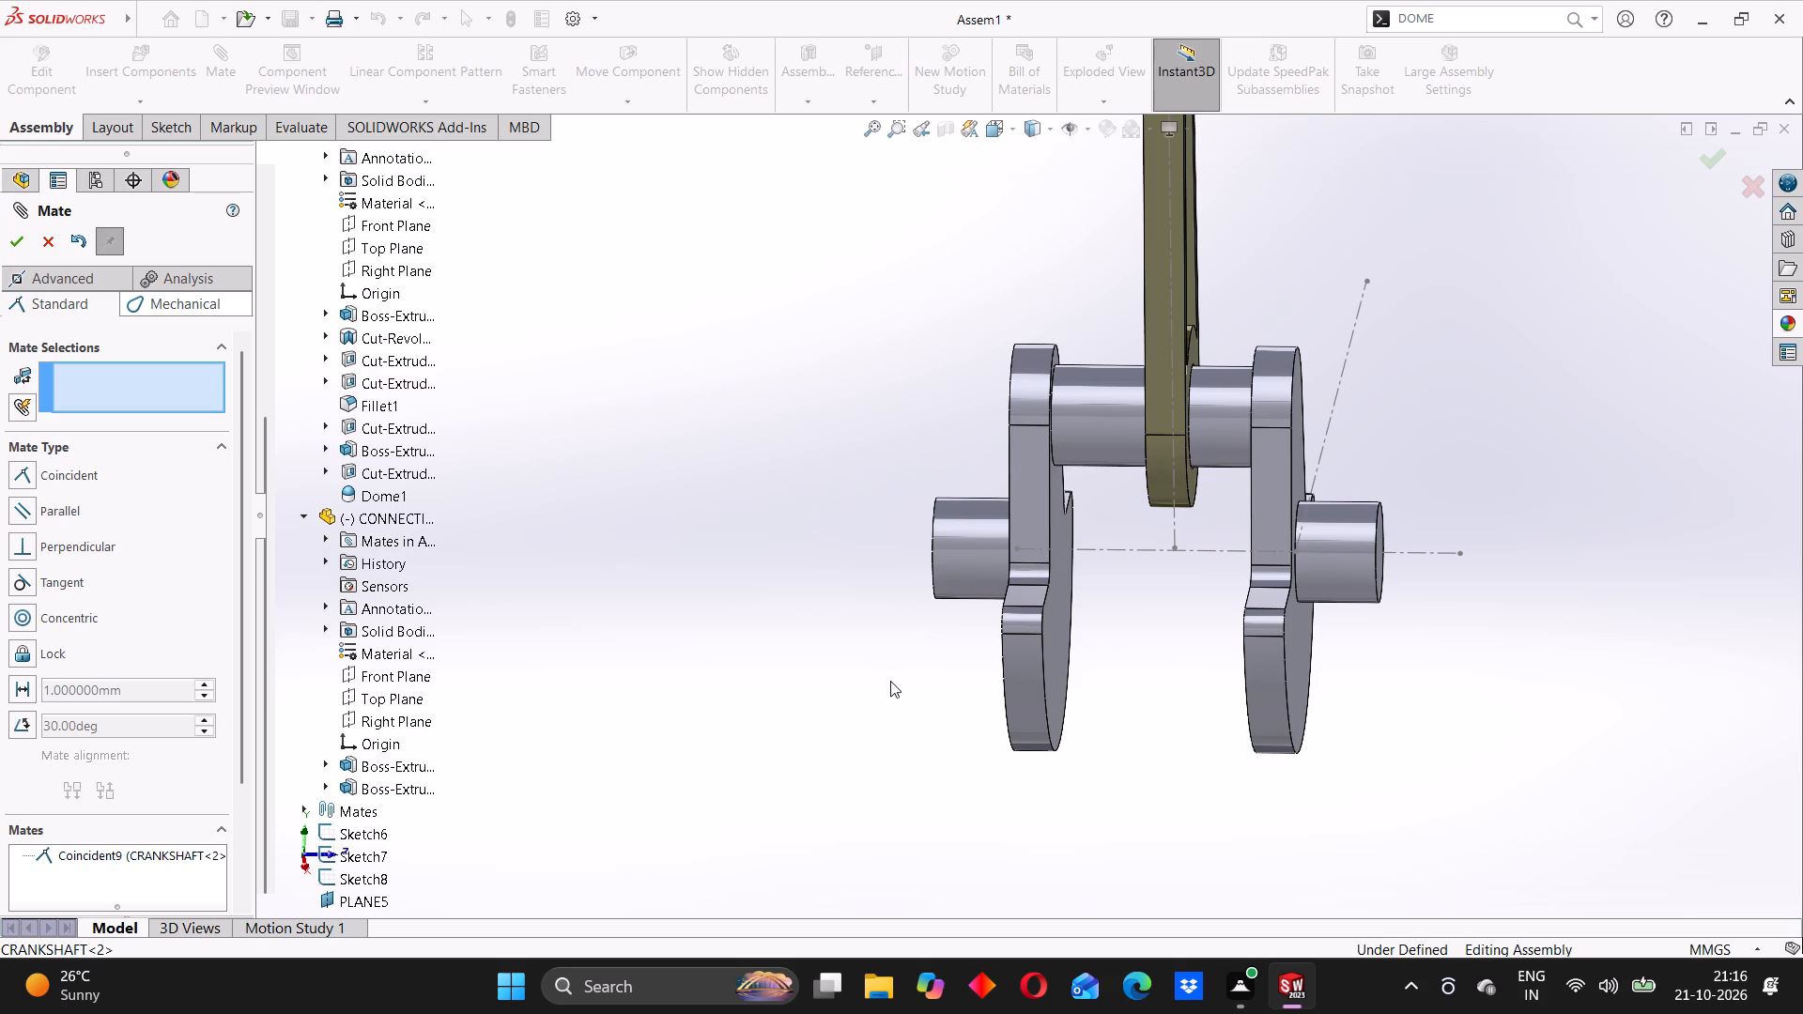
scroll(974, 680, "up", 2)
middle_click_drag(995, 678, 1009, 691)
scroll(937, 612, "down", 2)
middle_click(937, 608)
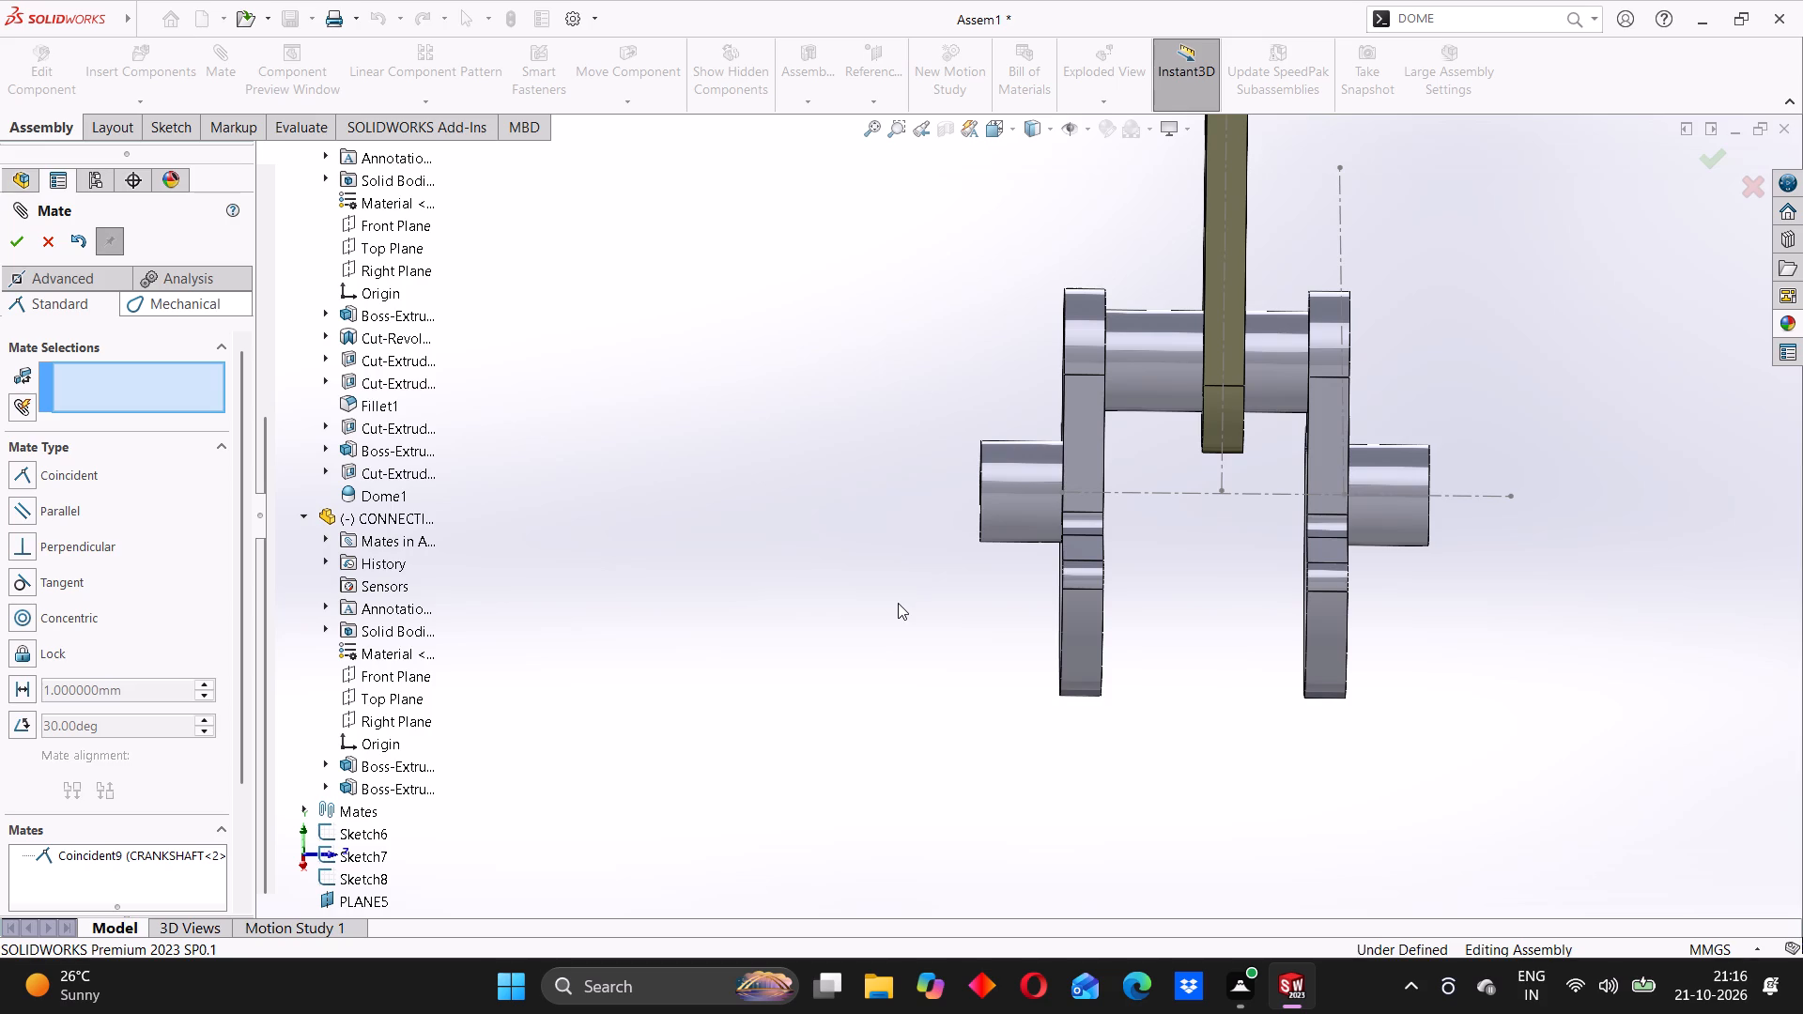
scroll(982, 576, "up", 1)
middle_click_drag(976, 576, 986, 583)
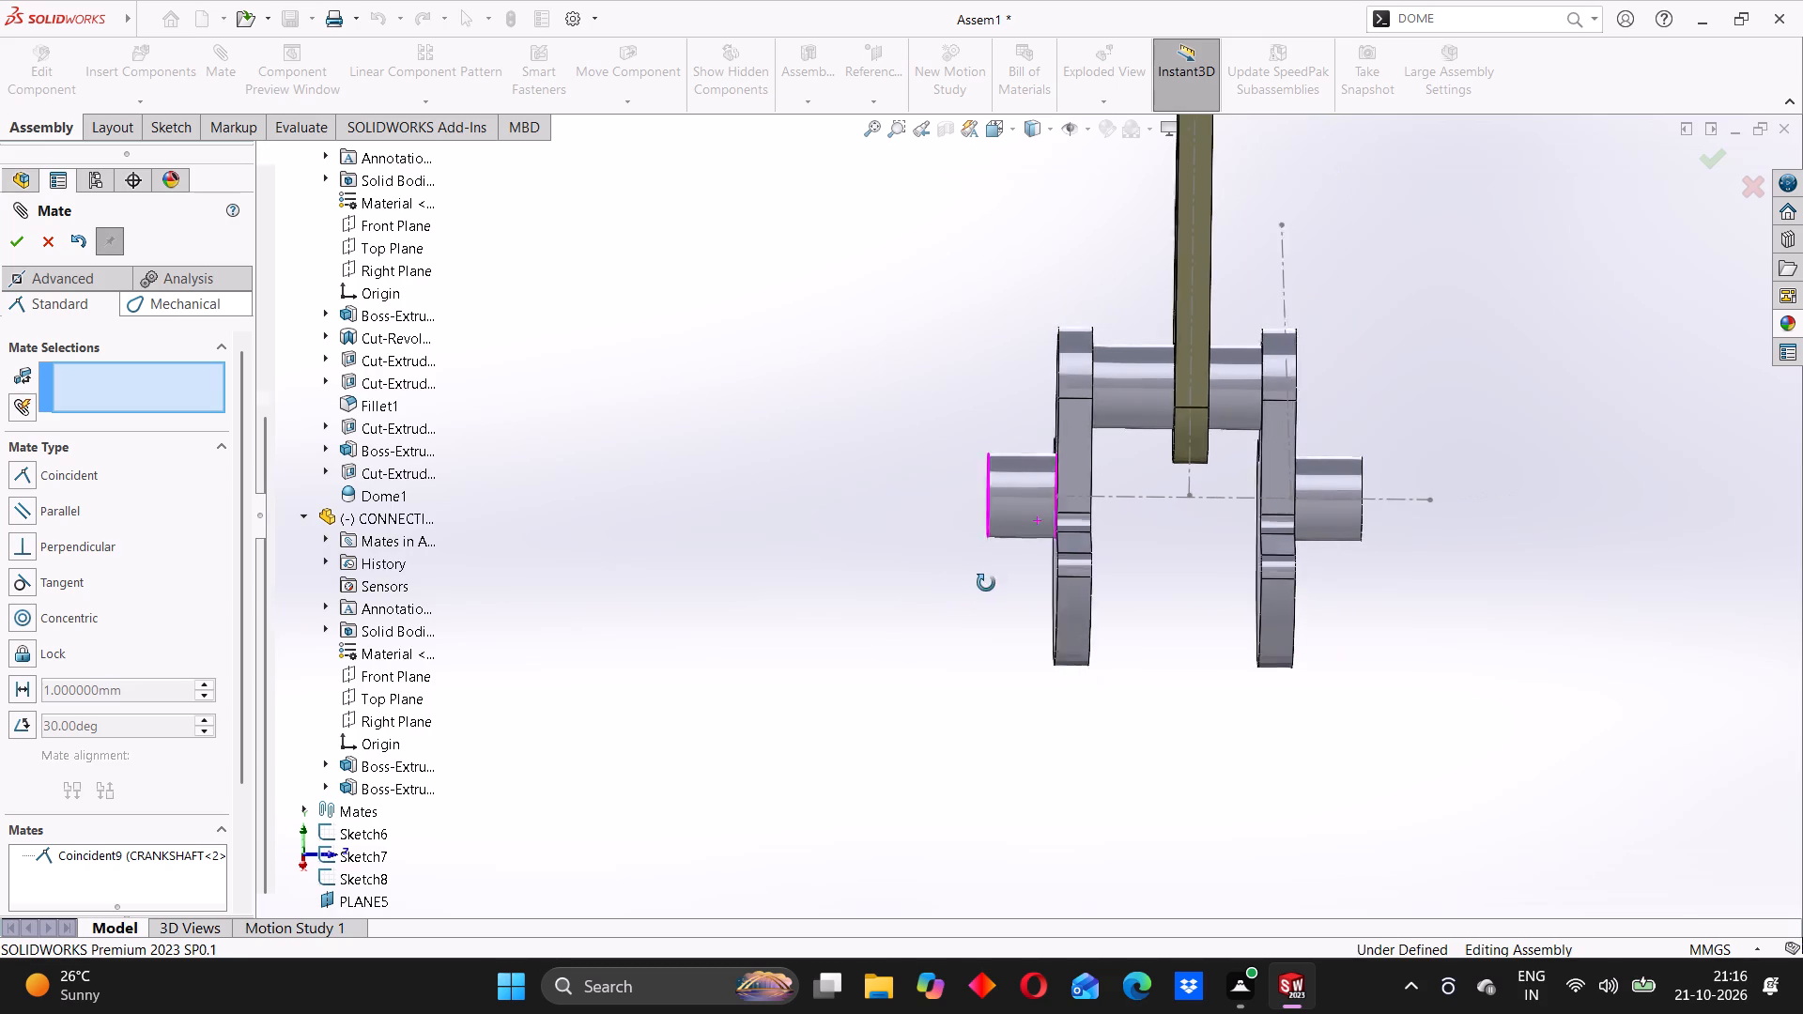
middle_click_drag(986, 583, 991, 586)
scroll(954, 533, "down", 2)
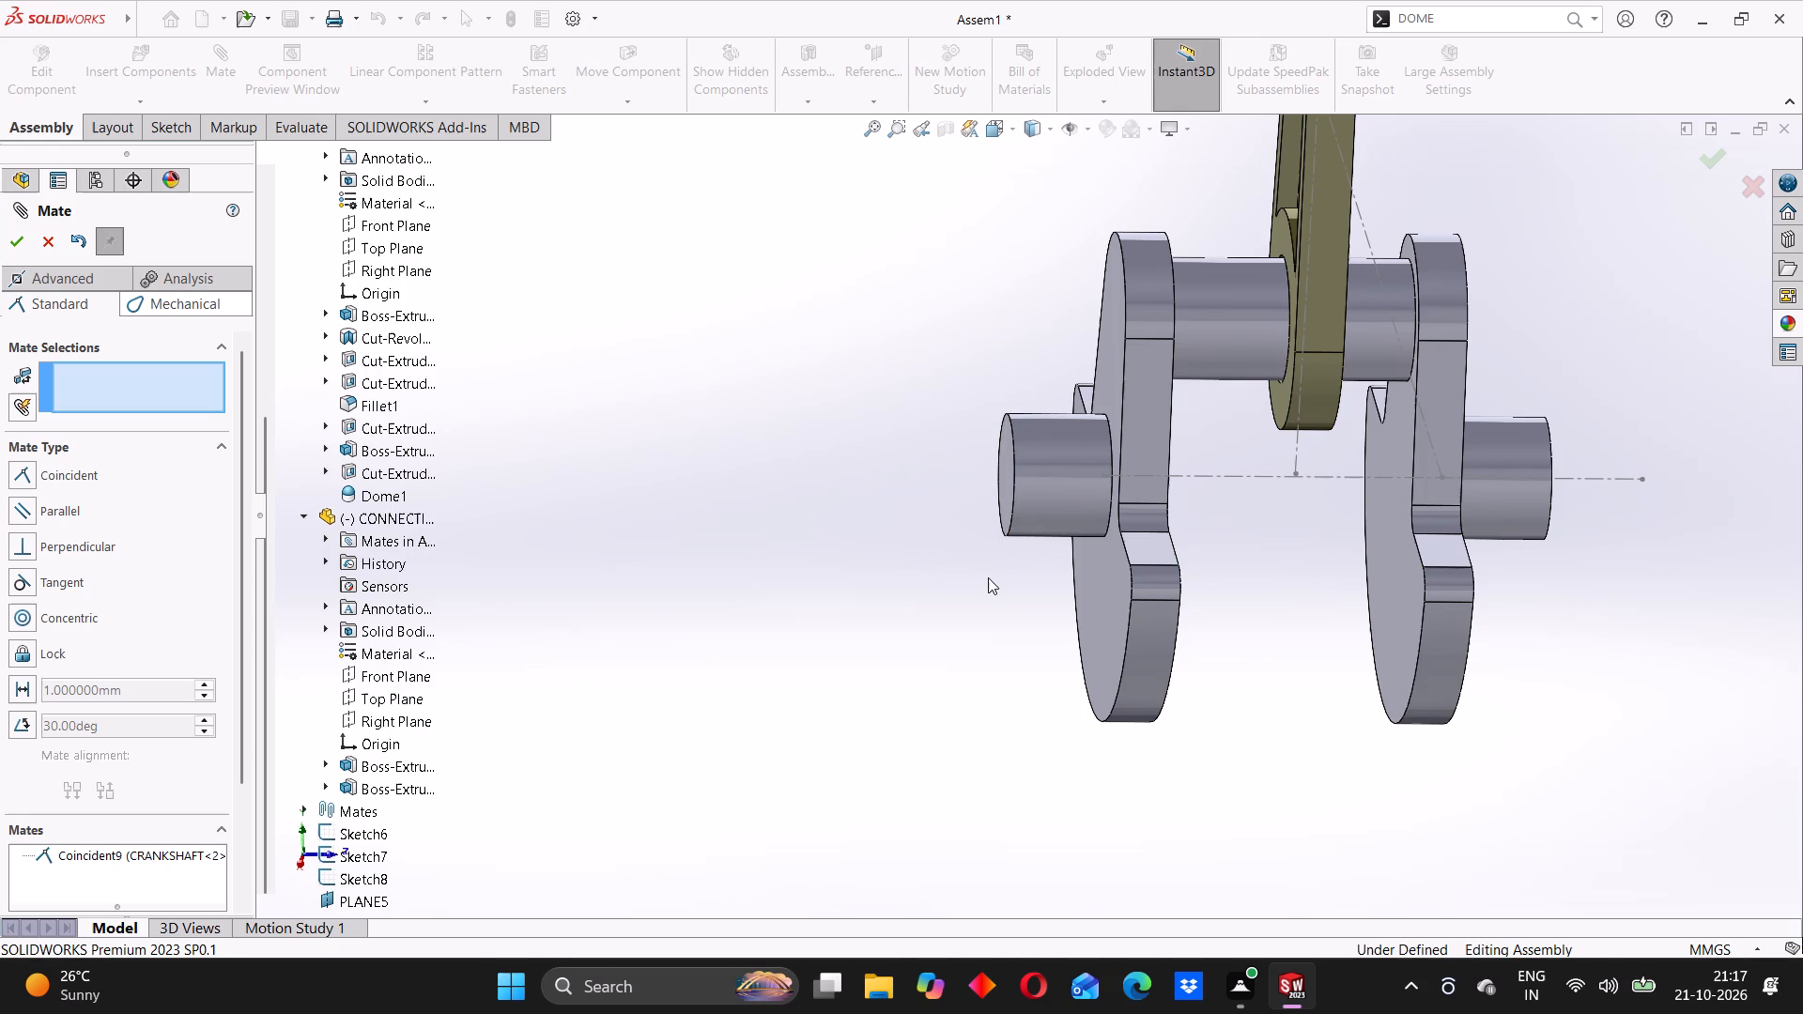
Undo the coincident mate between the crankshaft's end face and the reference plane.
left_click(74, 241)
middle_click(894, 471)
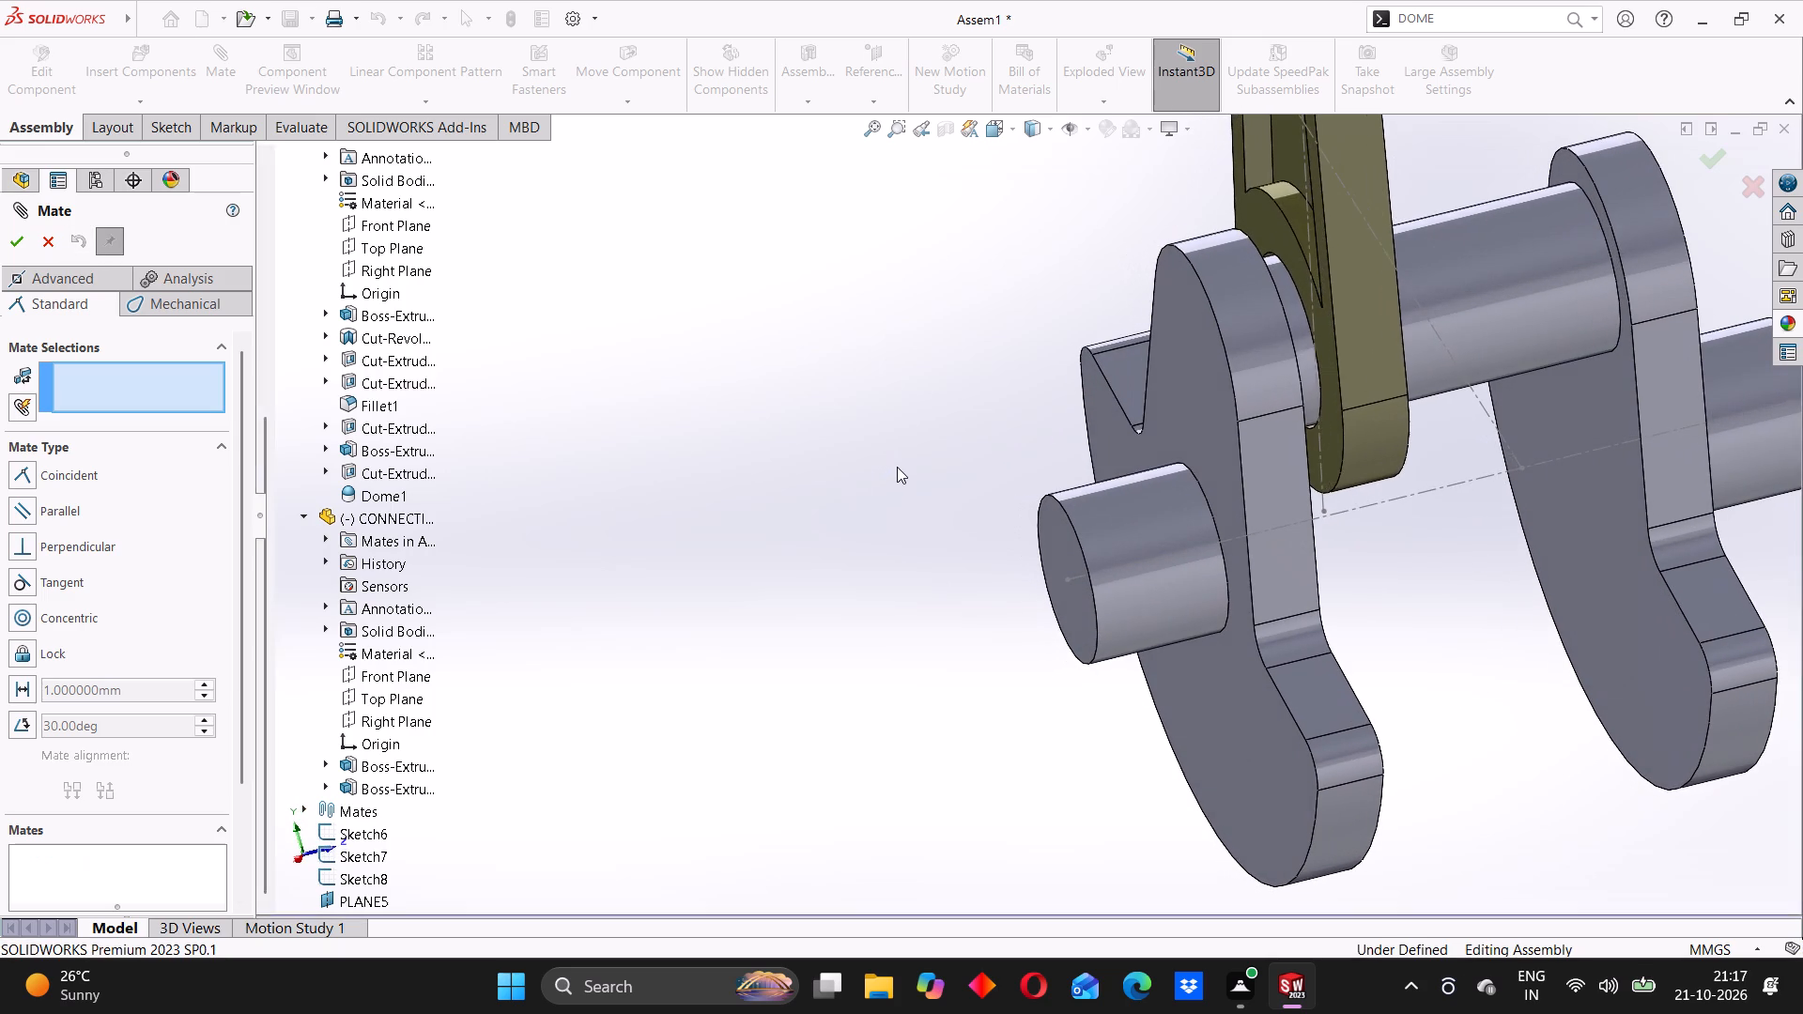
Add a coincident mate between the assembly's Front Plane and the end face of the crankshaft's shaft stub.
scroll(367, 336, "up", 6)
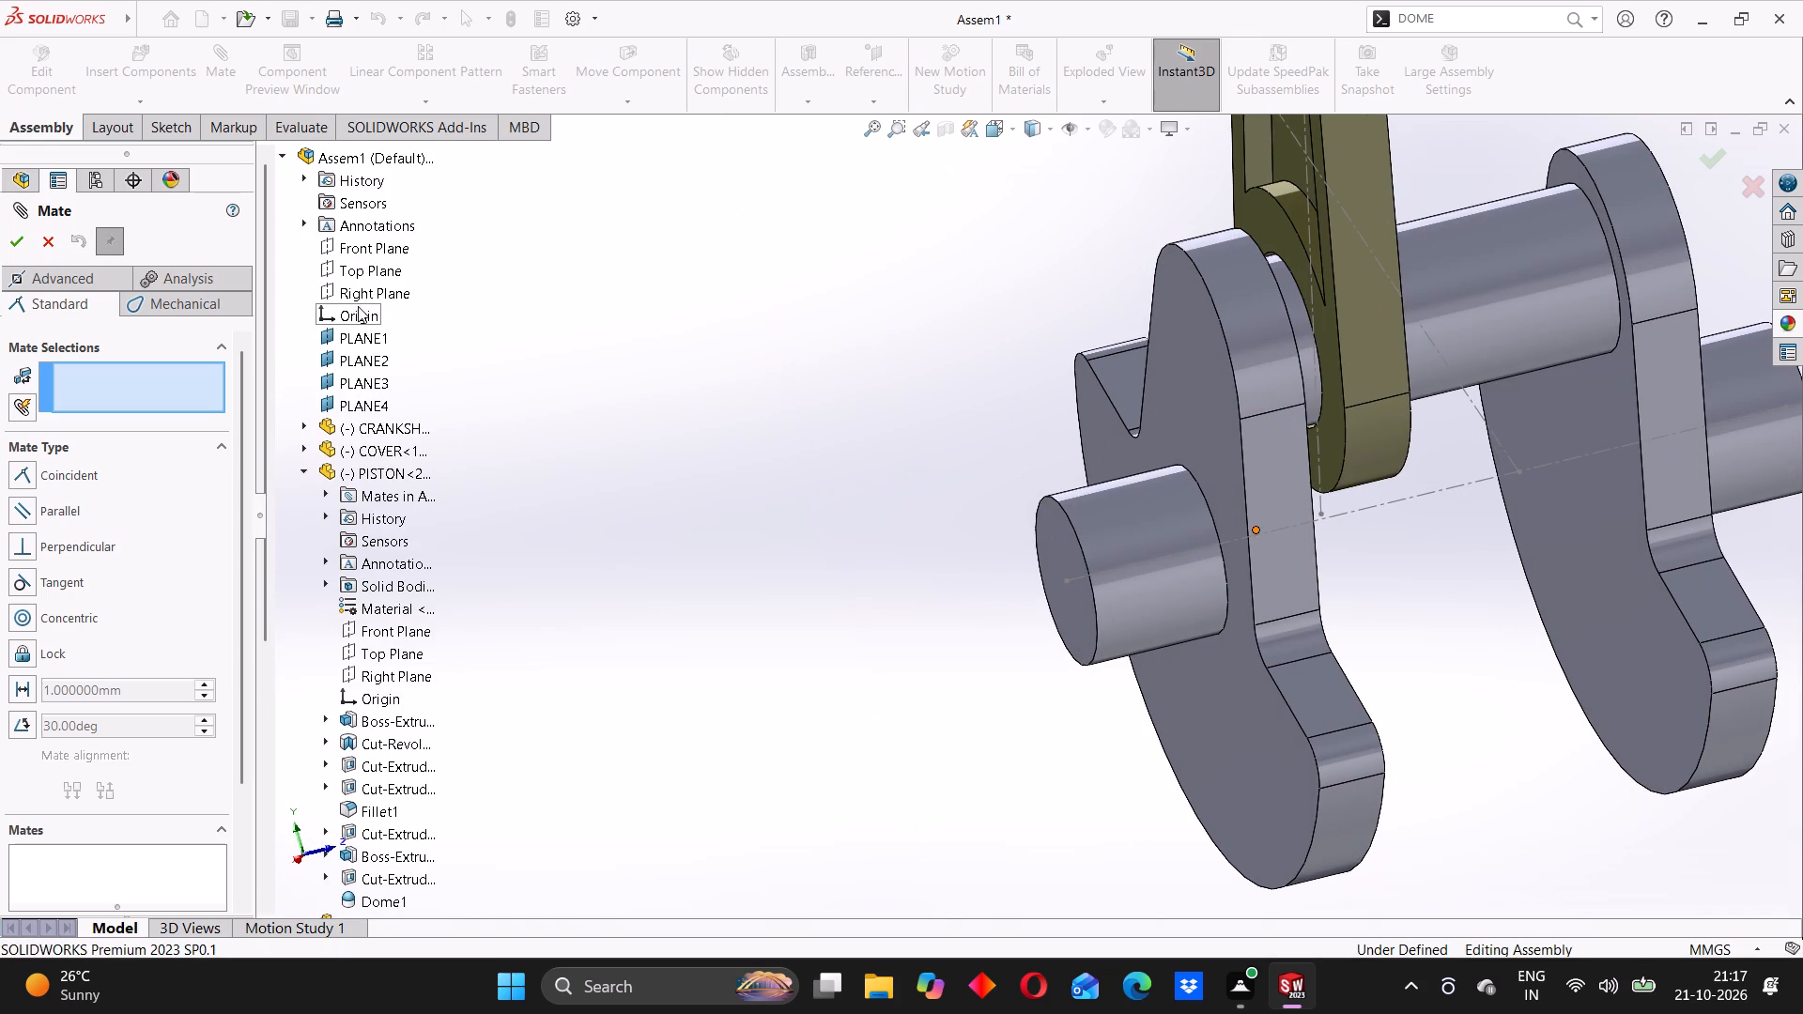
left_click(367, 253)
scroll(801, 522, "up", 4)
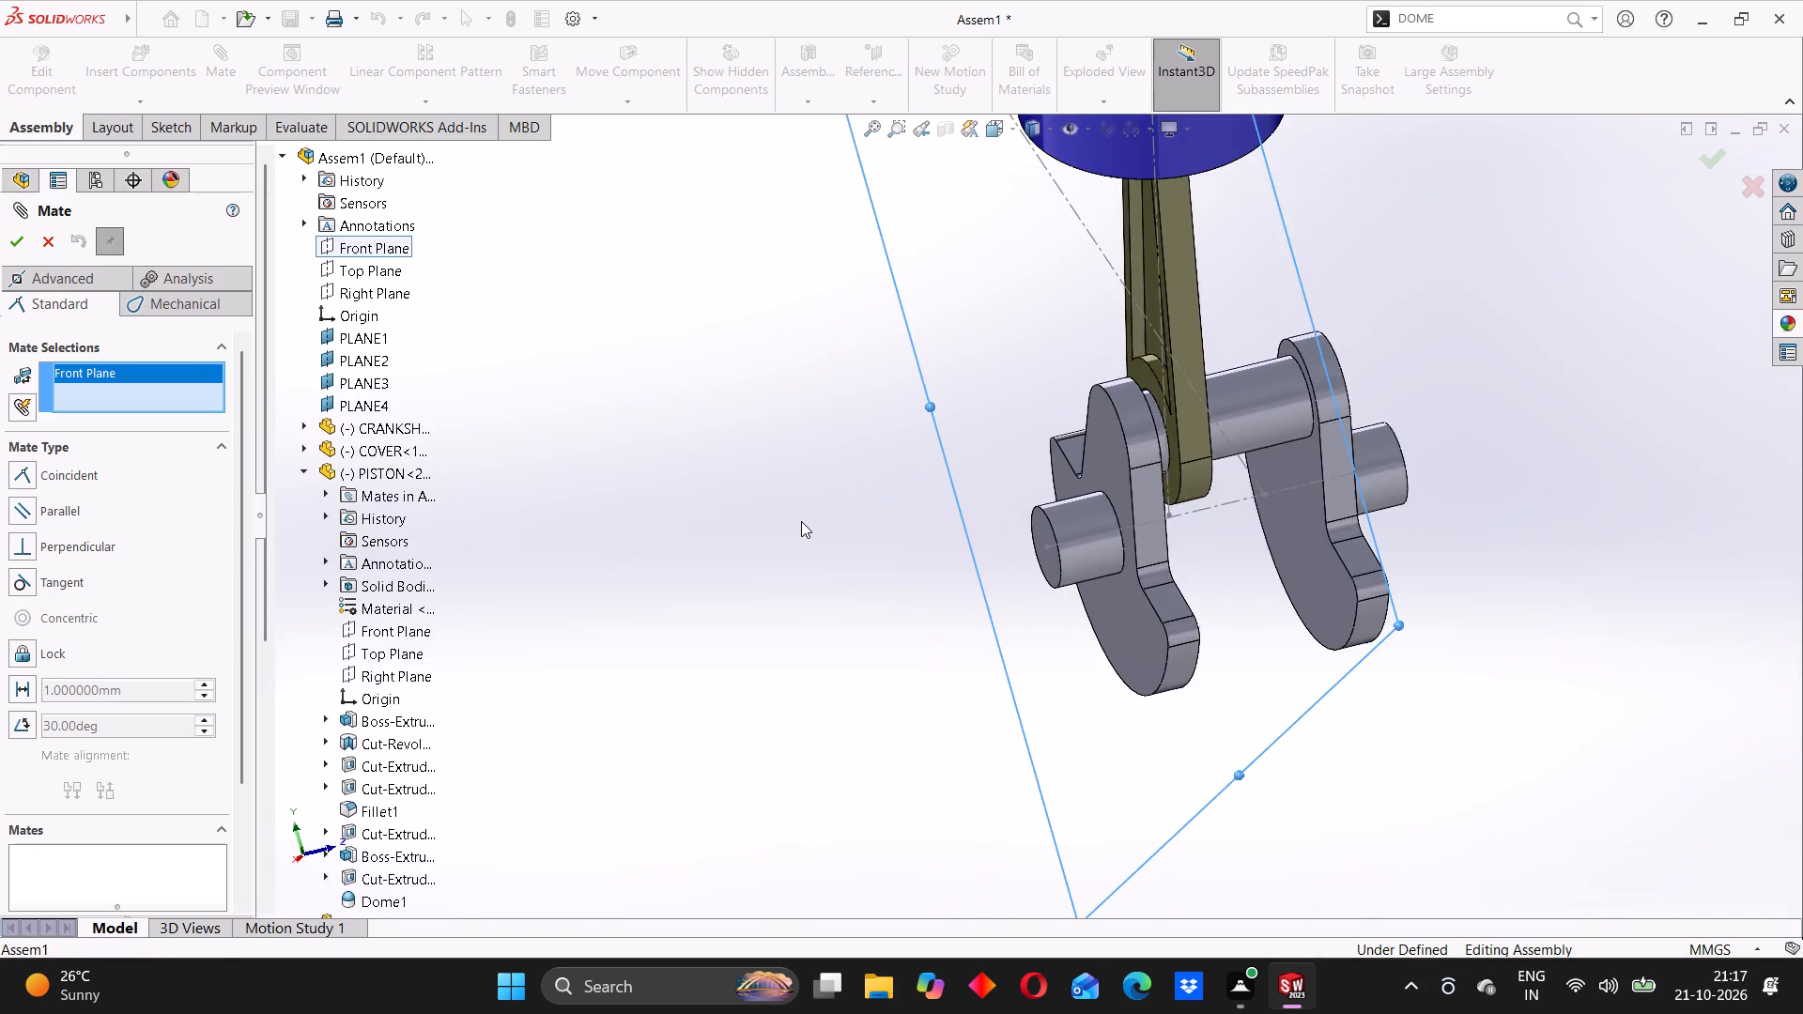
scroll(802, 521, "up", 2)
middle_click_drag(867, 530, 1052, 609)
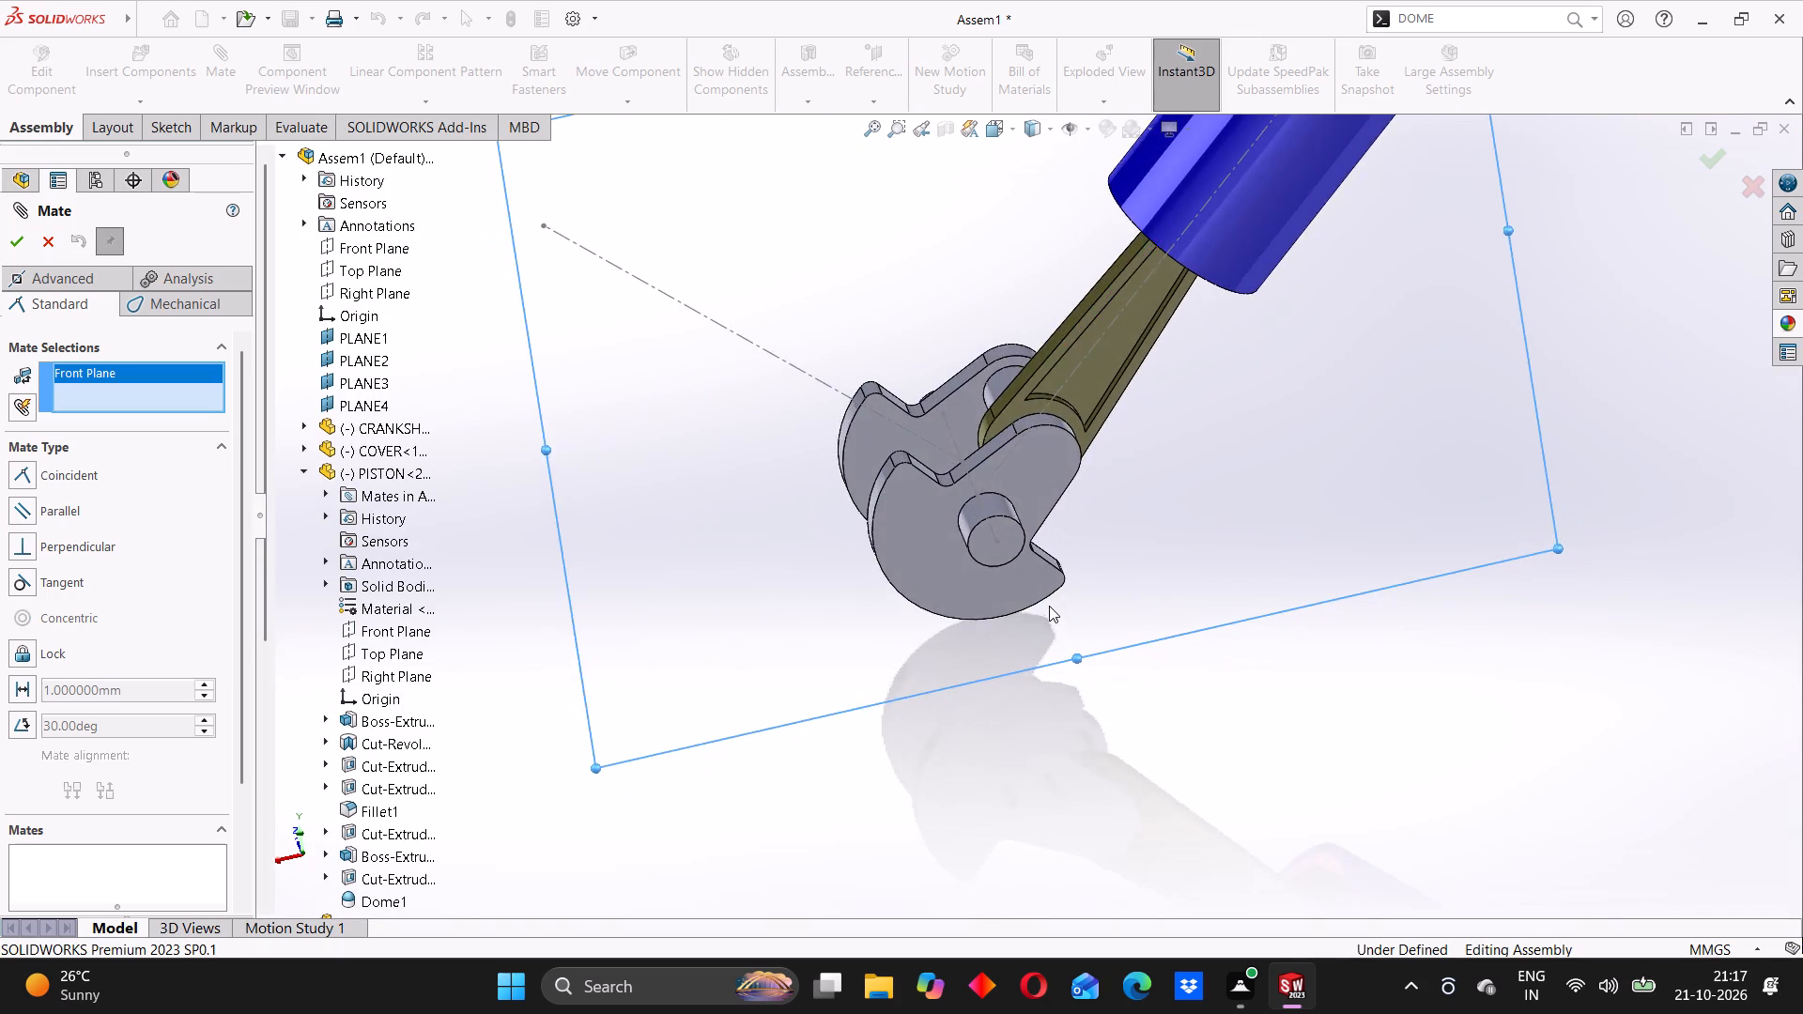
scroll(1049, 604, "up", 3)
middle_click_drag(985, 554, 1075, 545)
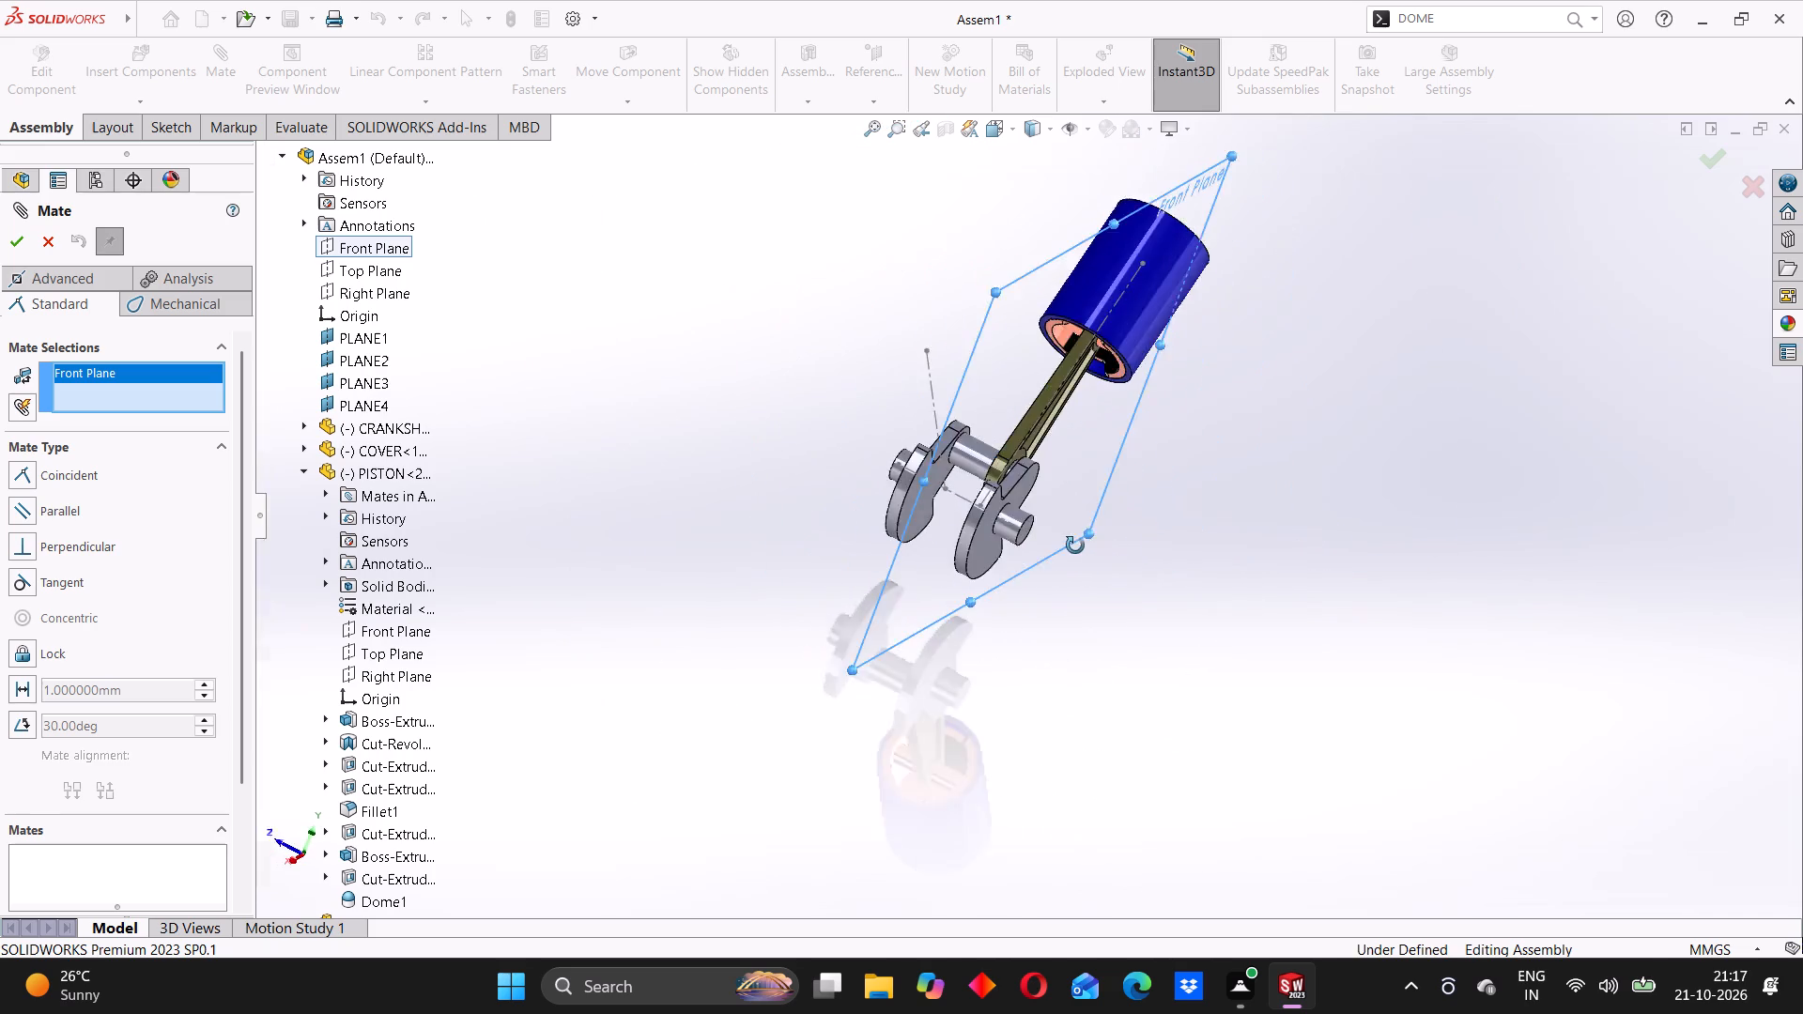
middle_click_drag(1075, 545, 947, 524)
middle_click_drag(880, 518, 778, 492)
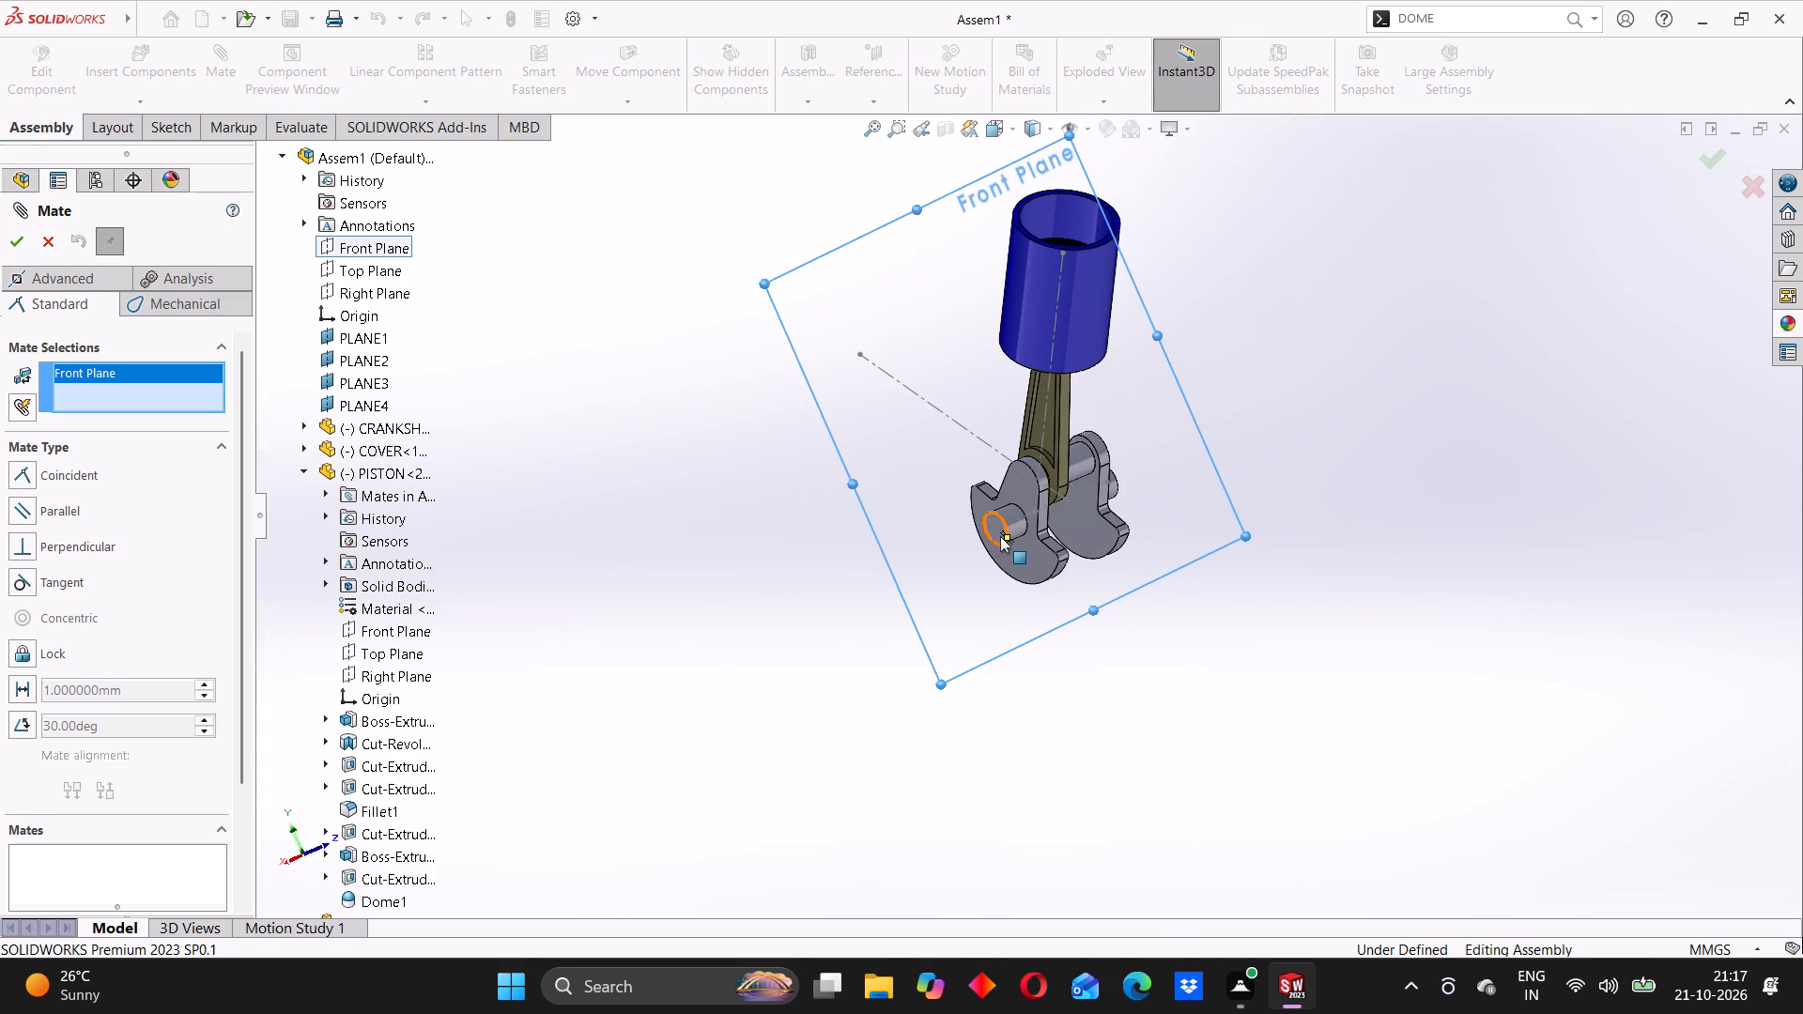
scroll(1001, 535, "down", 3)
left_click(991, 511)
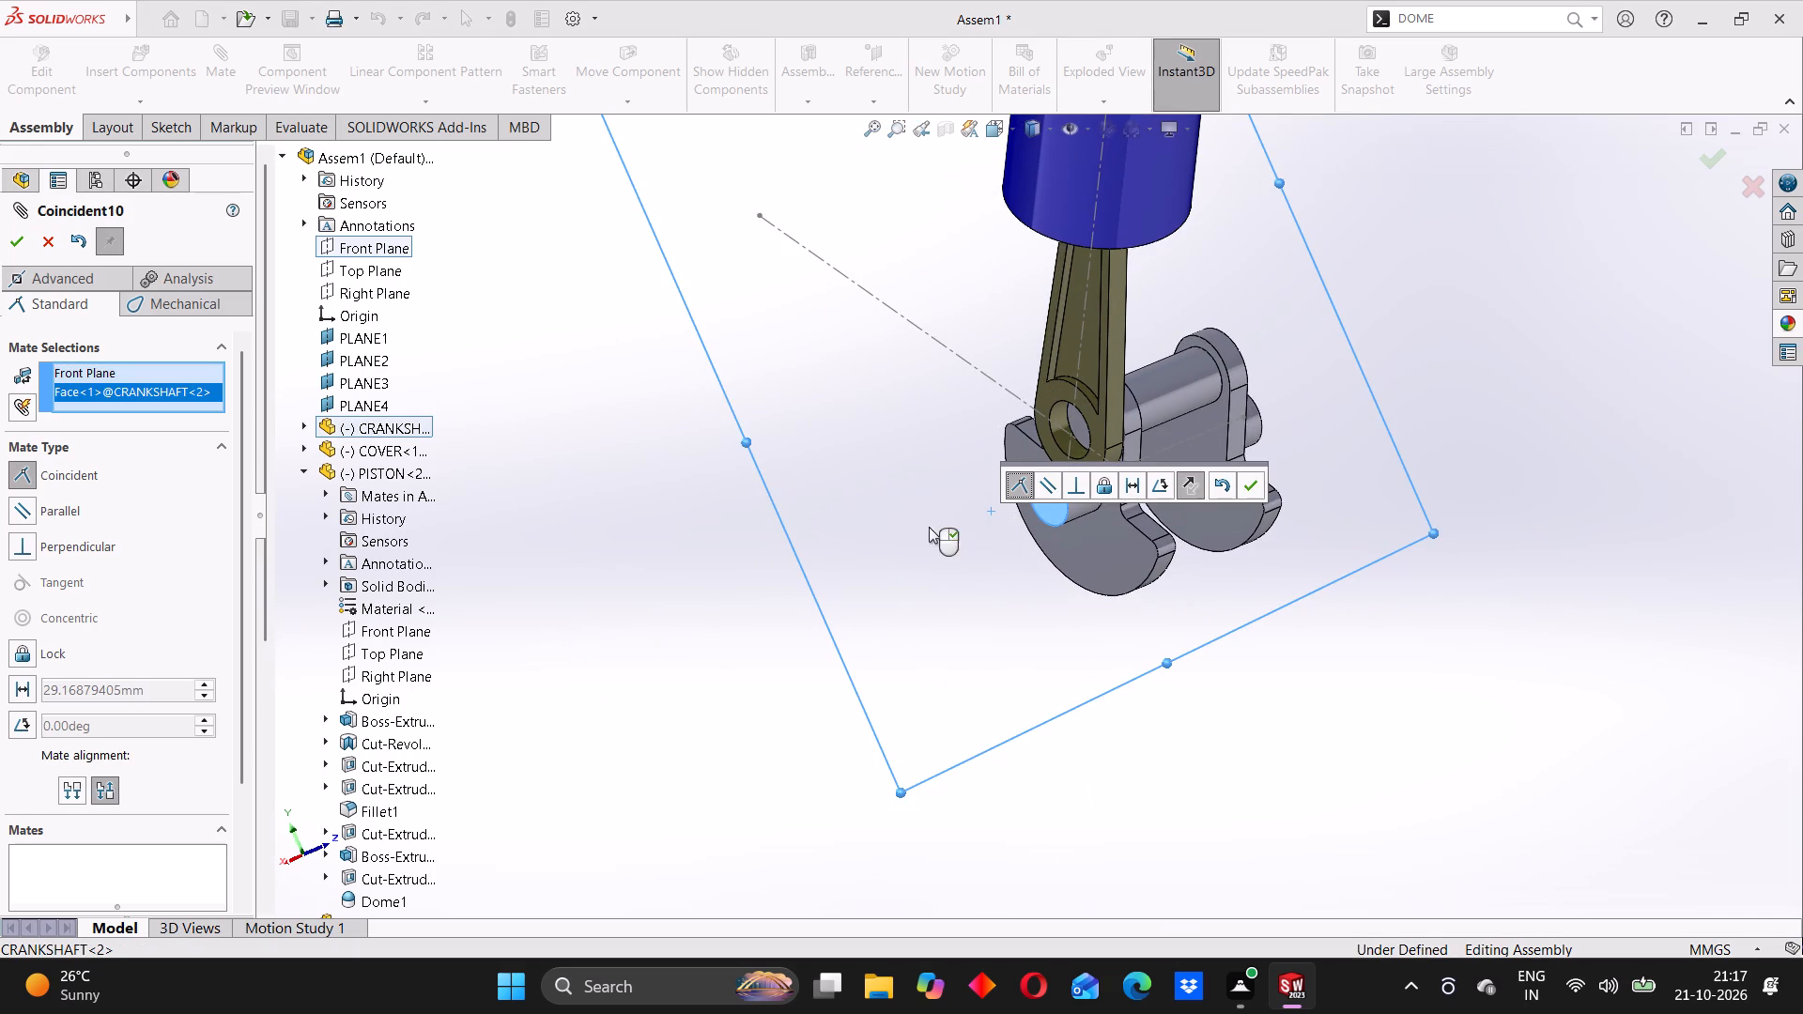
left_click(1256, 490)
Rotate the crankshaft by its web to test its movement with the new mate, and leave the Mate command.
middle_click_drag(1050, 543, 1146, 514)
left_click_drag(1073, 471, 1148, 591)
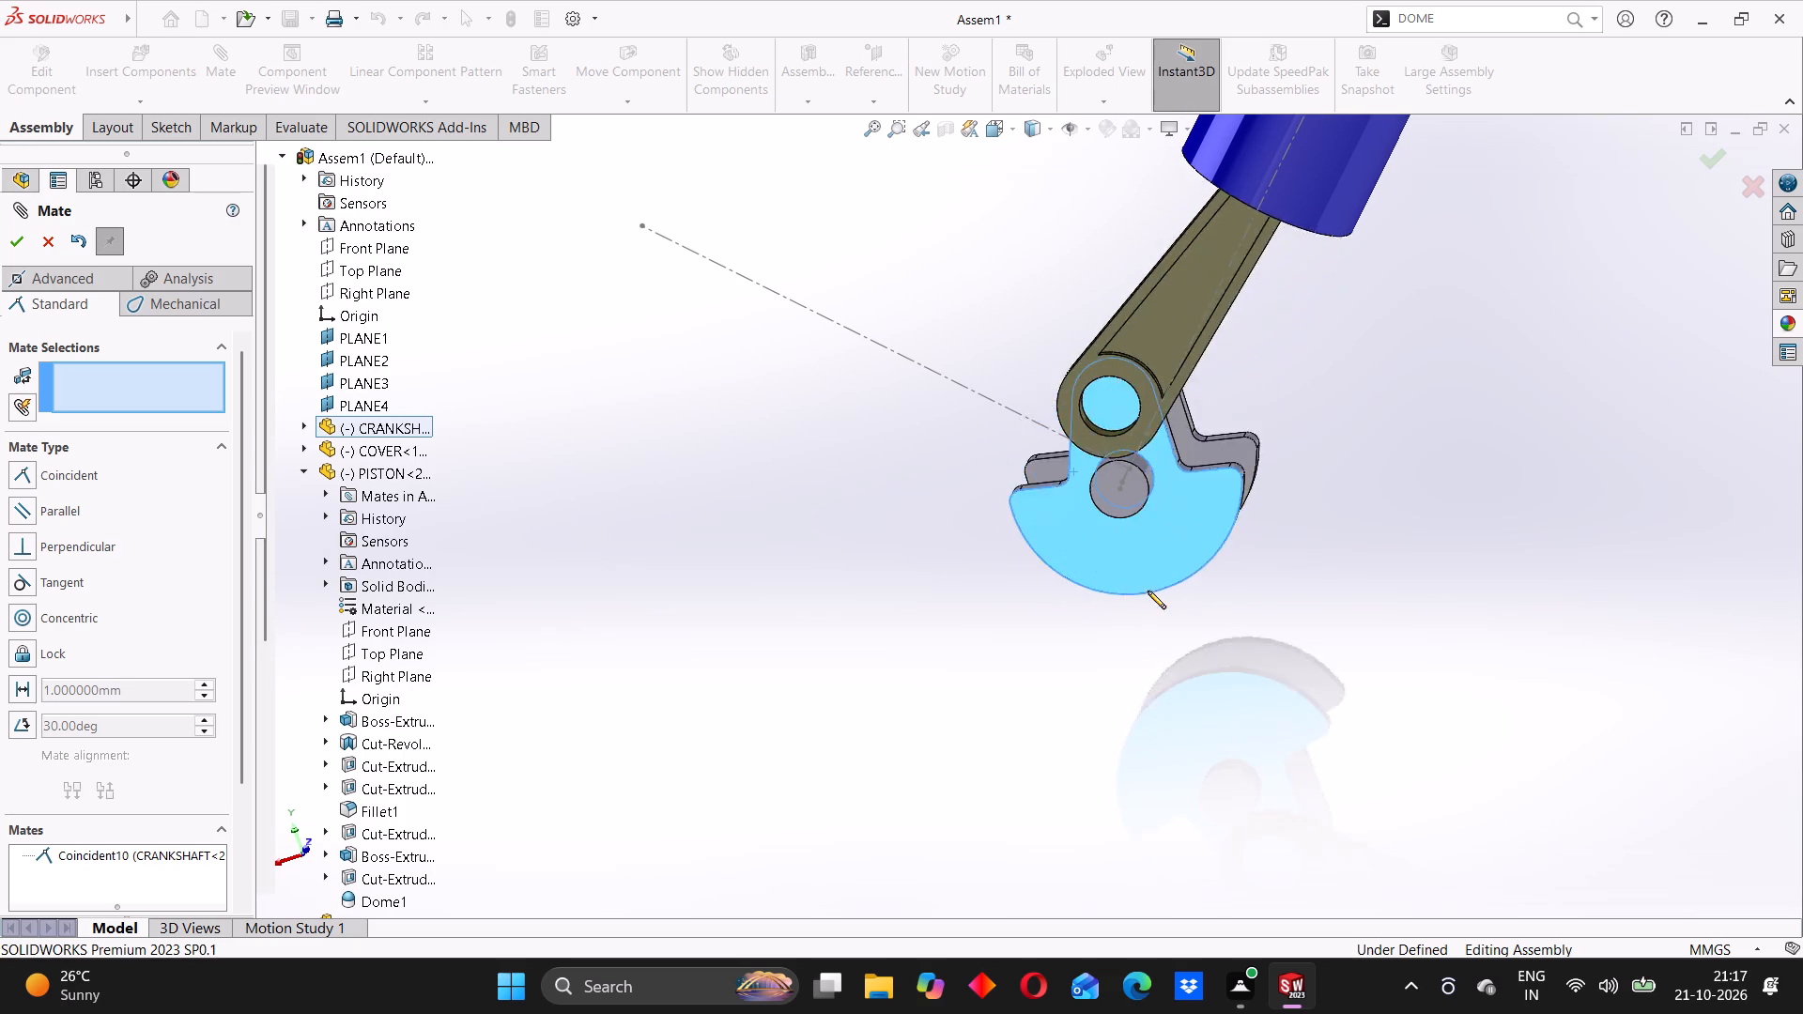
left_click_drag(1148, 591, 1126, 535)
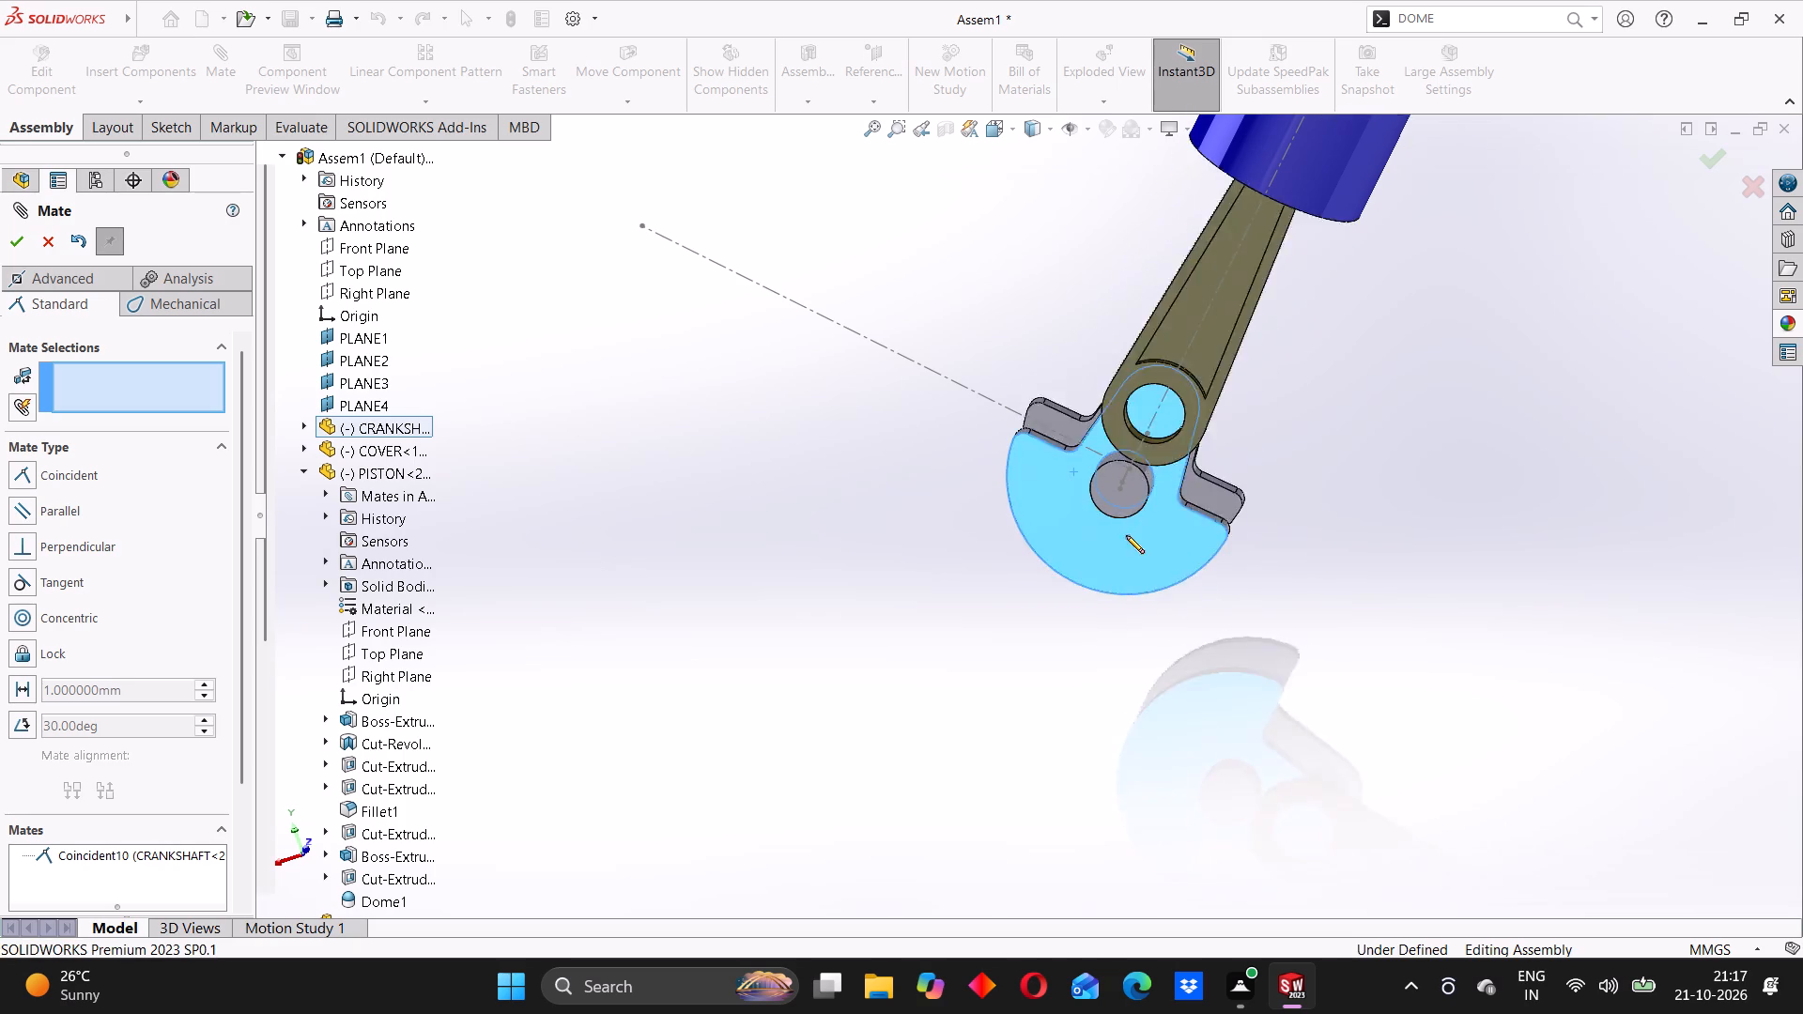
left_click_drag(1126, 535, 1188, 547)
scroll(358, 560, "down", 5)
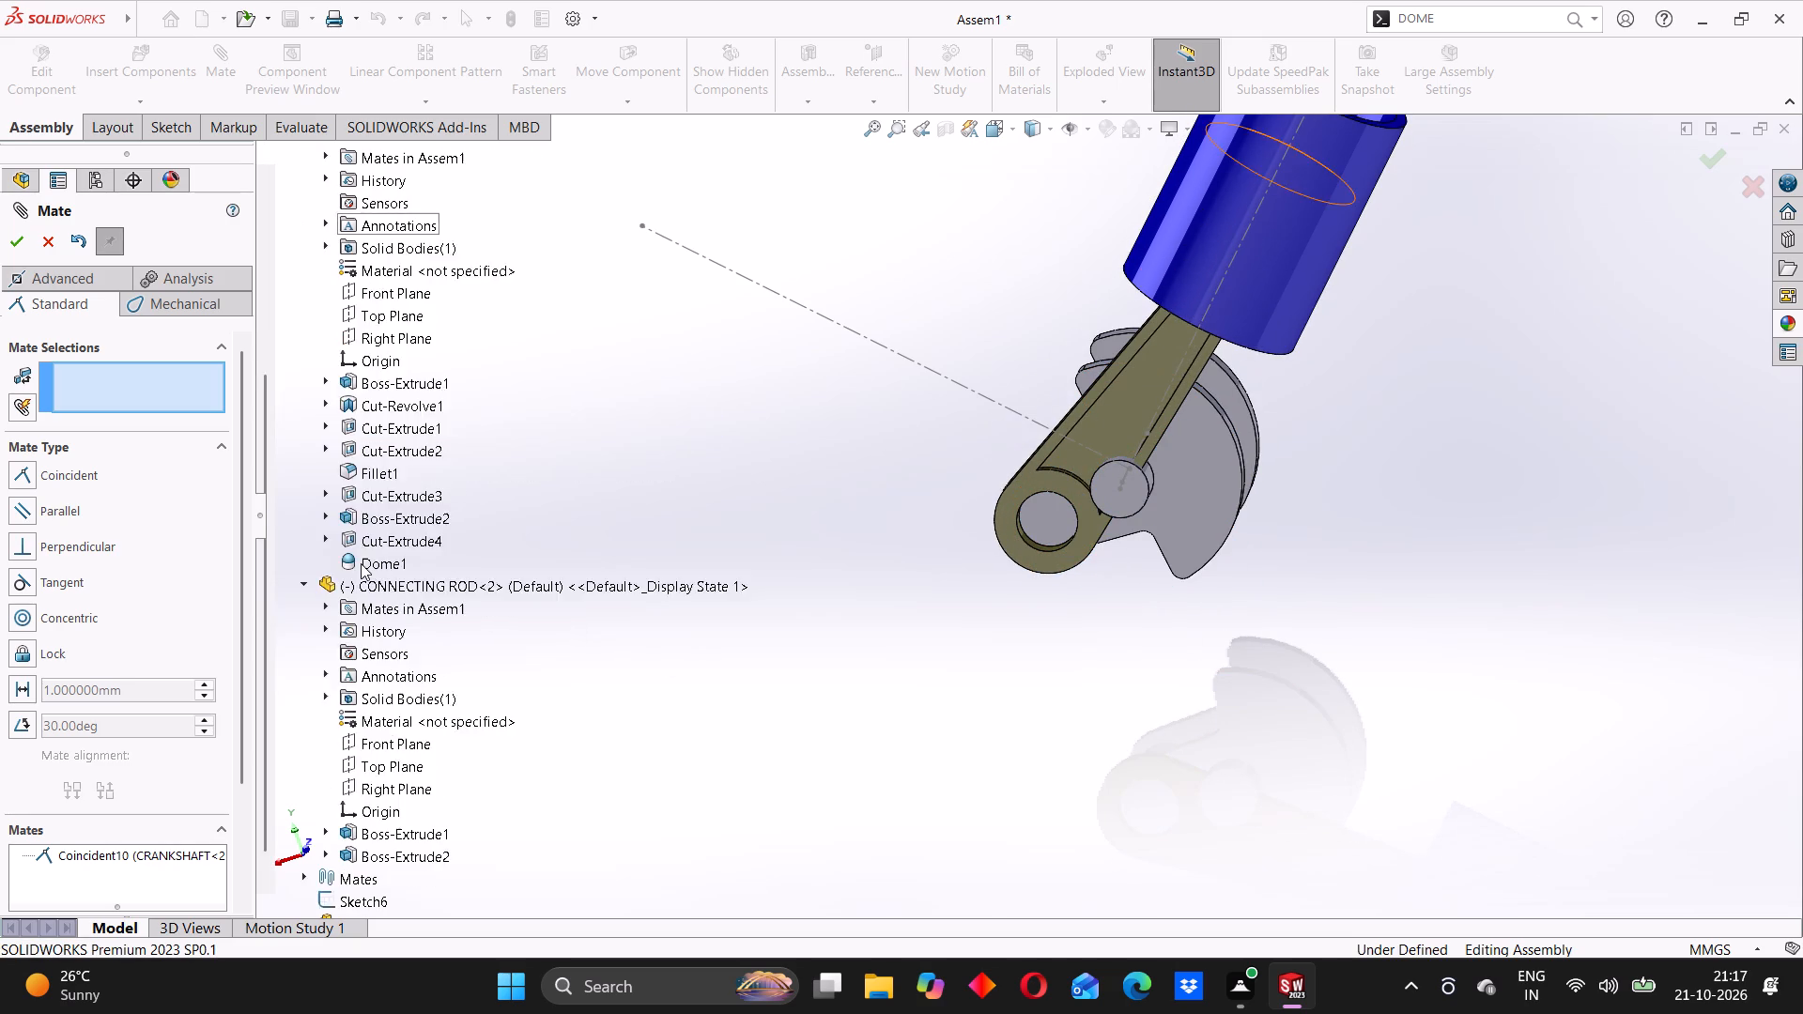
scroll(361, 563, "down", 11)
right_click(347, 899)
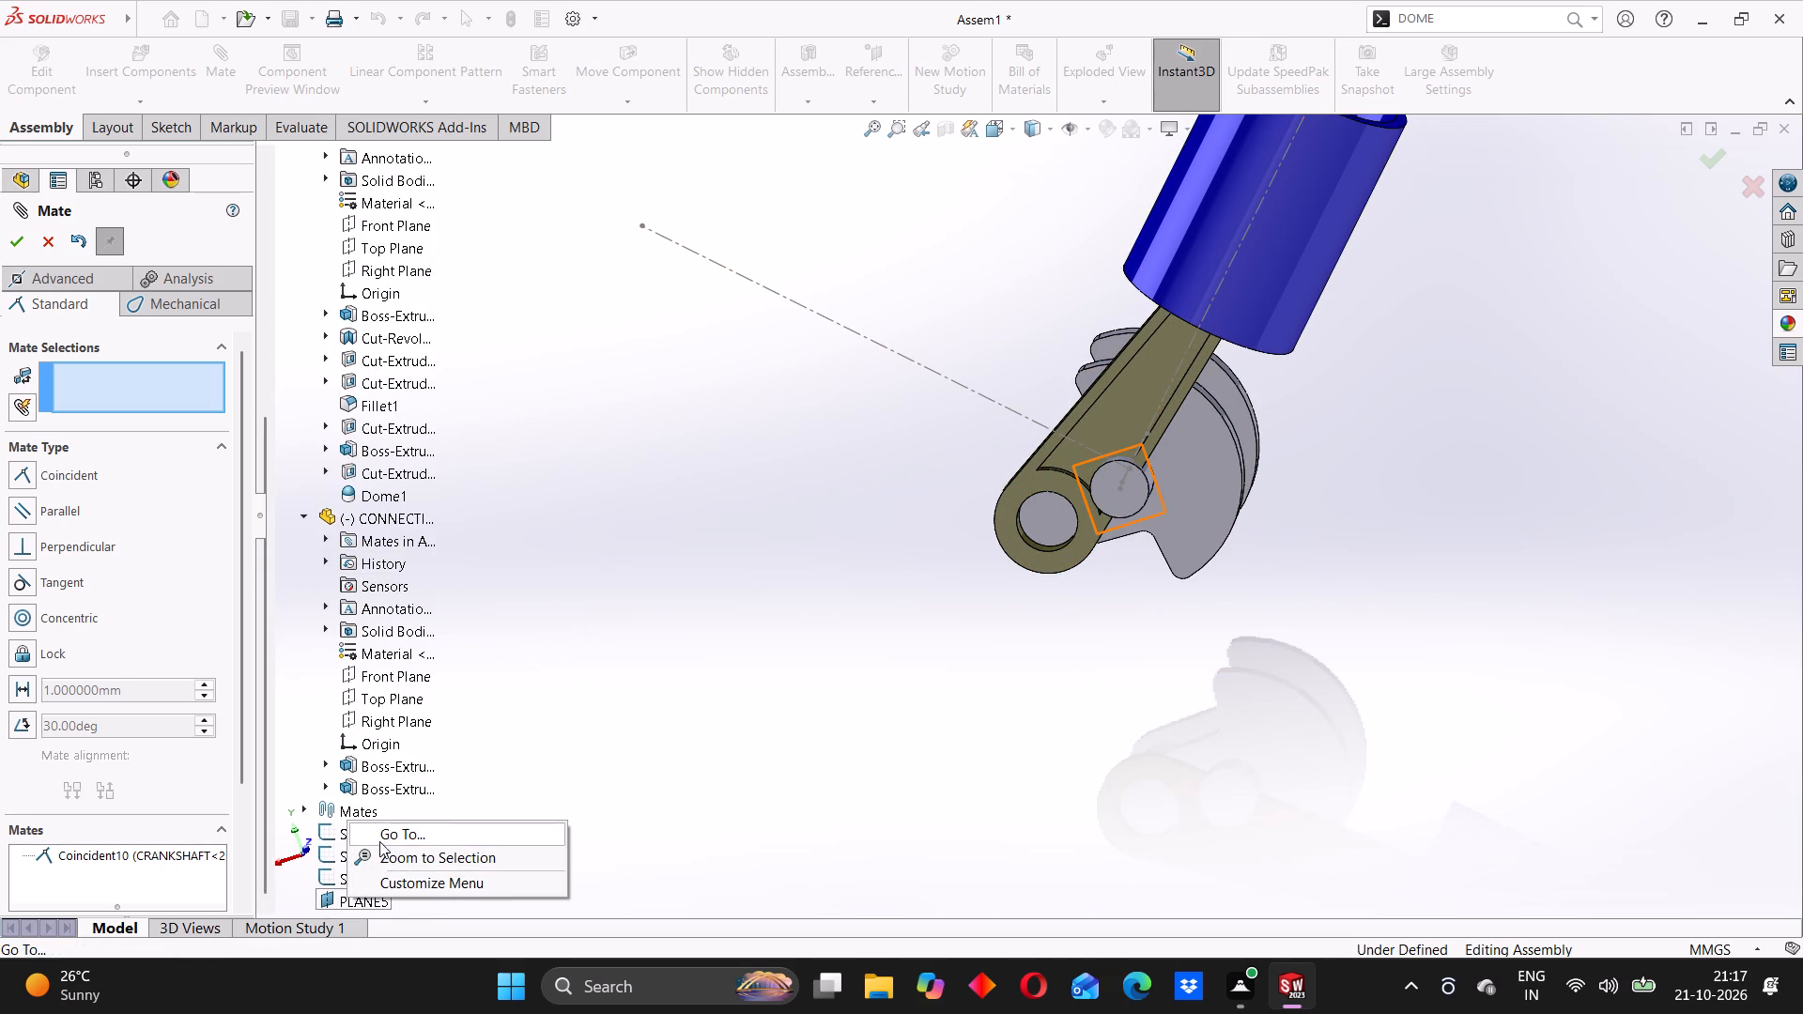
left_click(523, 671)
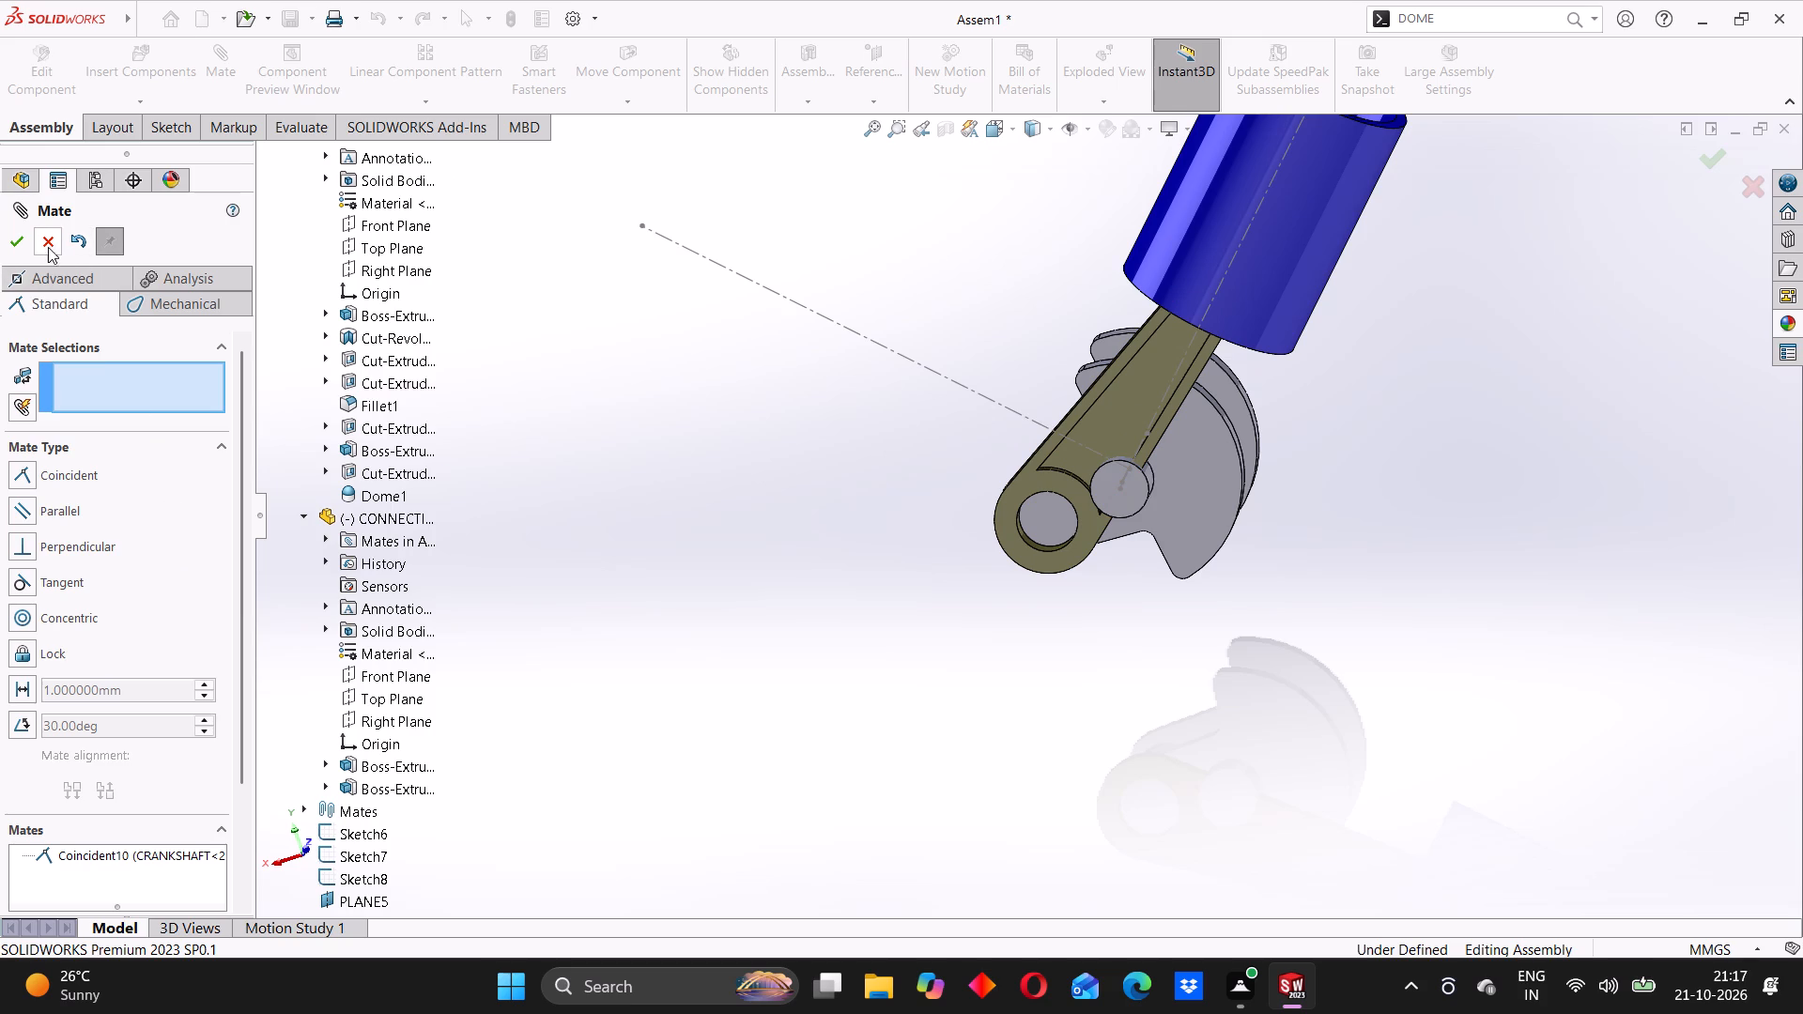
left_click(48, 247)
Move the crankshaft by its web and crankpin to test how the connecting rod follows.
middle_click(949, 495)
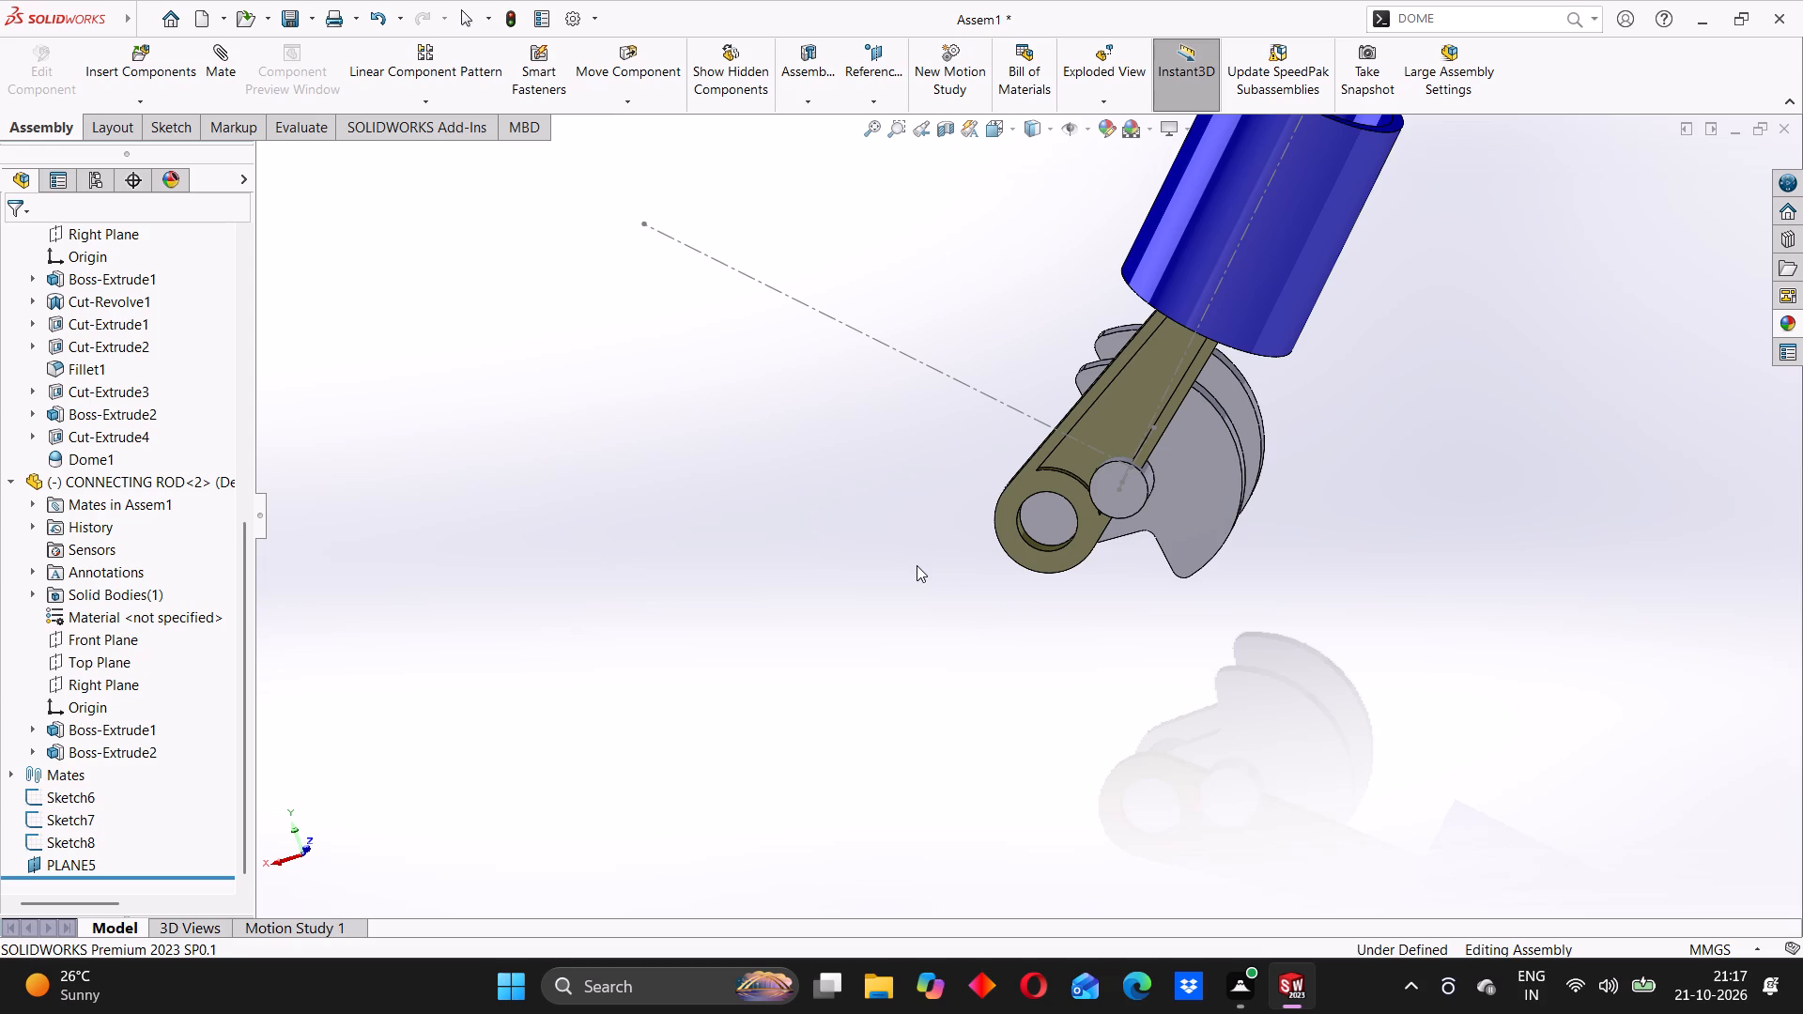
left_click(825, 579)
middle_click_drag(894, 597, 859, 589)
middle_click_drag(926, 571, 802, 538)
left_click(796, 538)
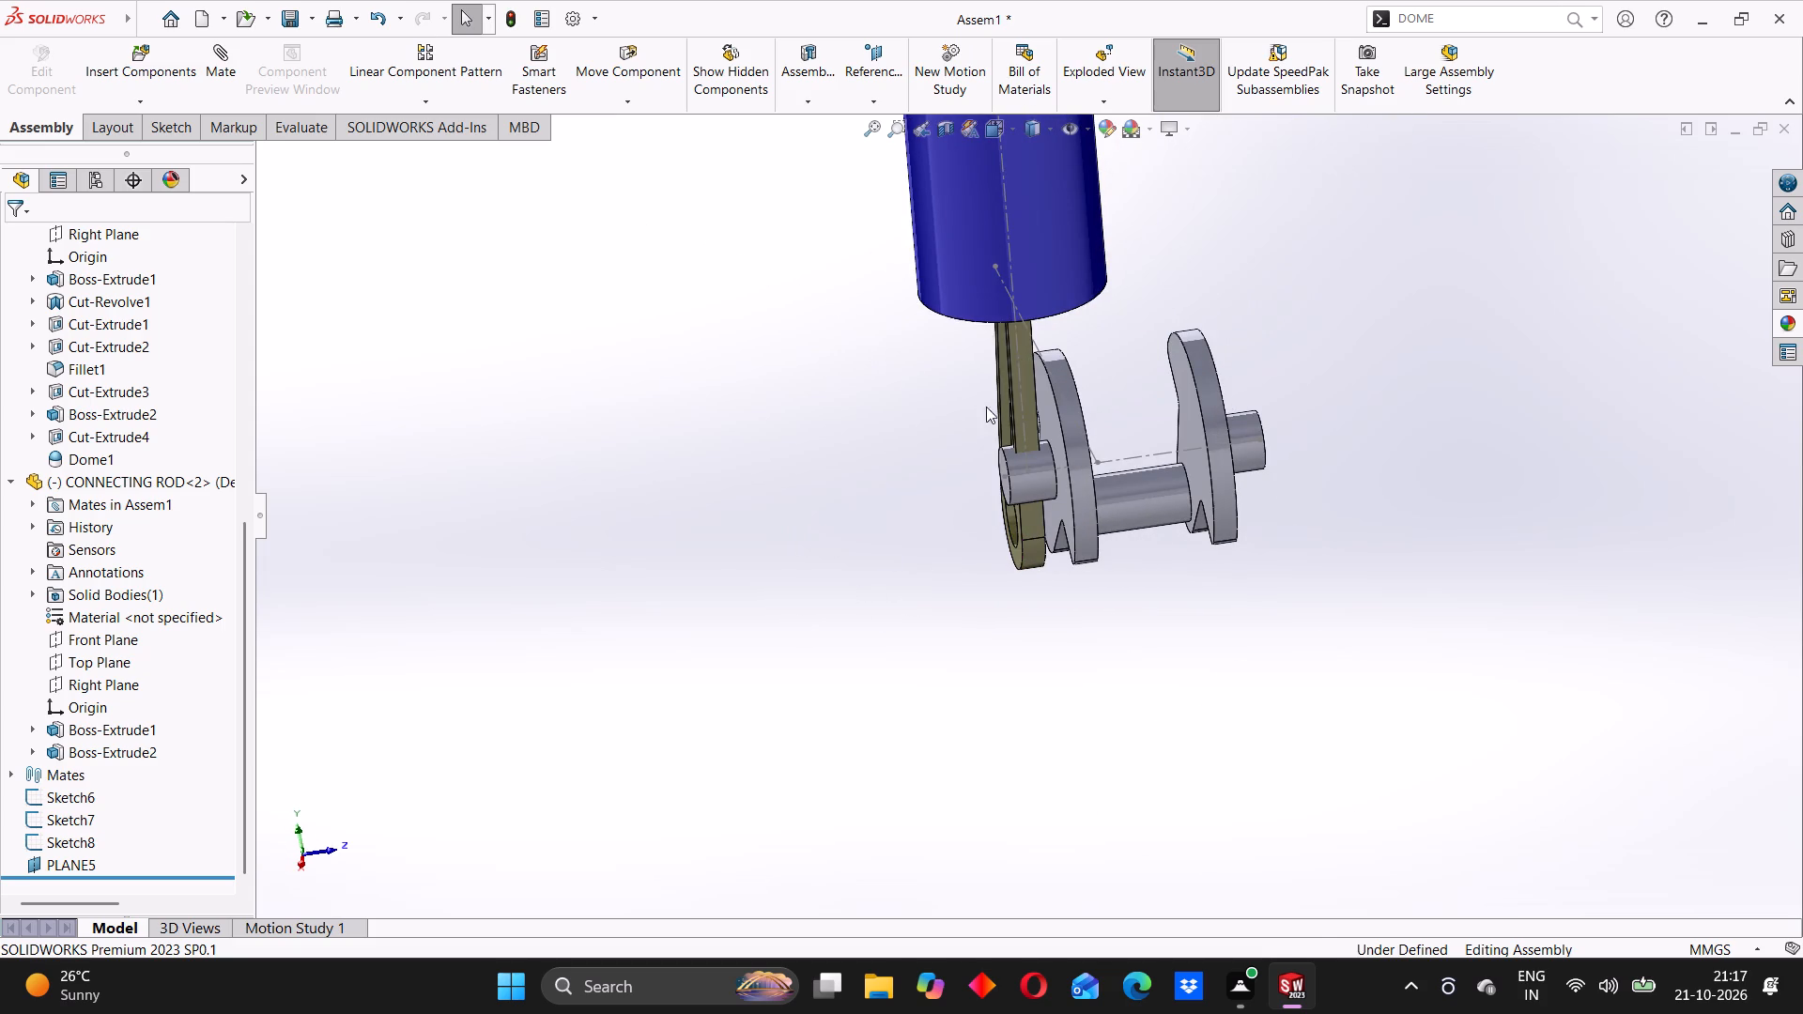
left_click_drag(1008, 394, 1141, 367)
scroll(1116, 459, "down", 2)
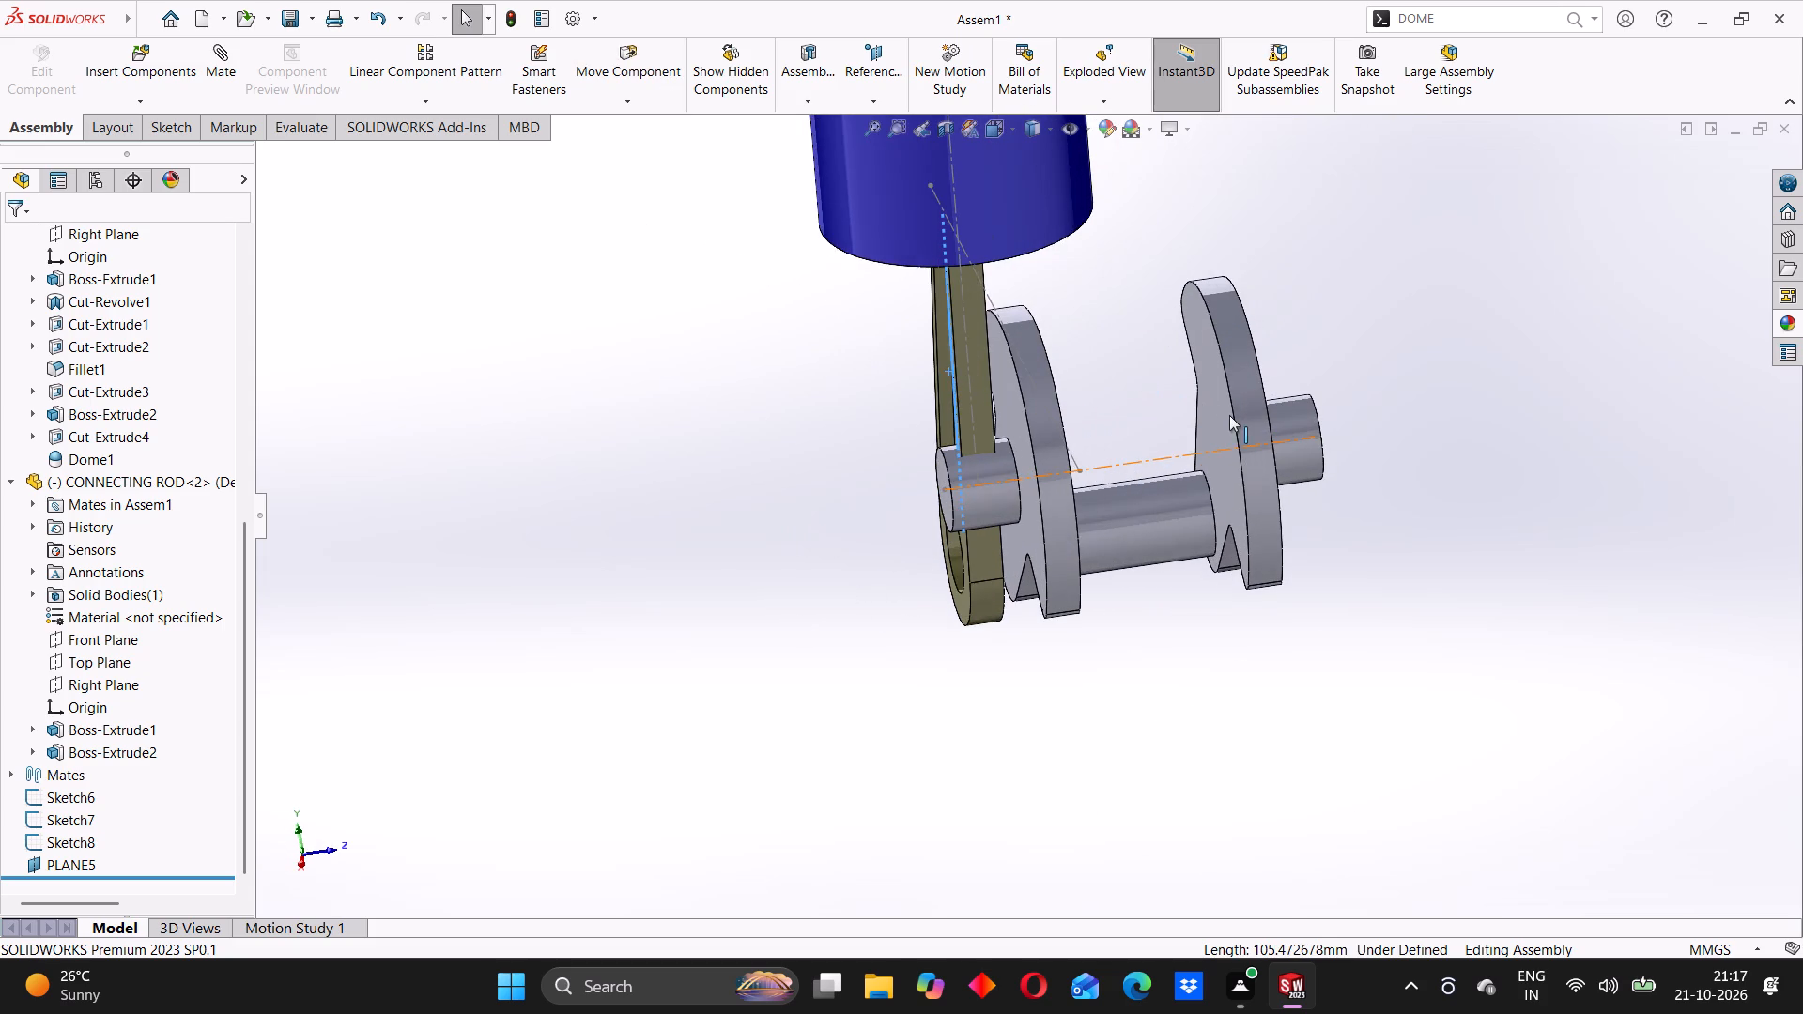
left_click_drag(1229, 414, 1315, 713)
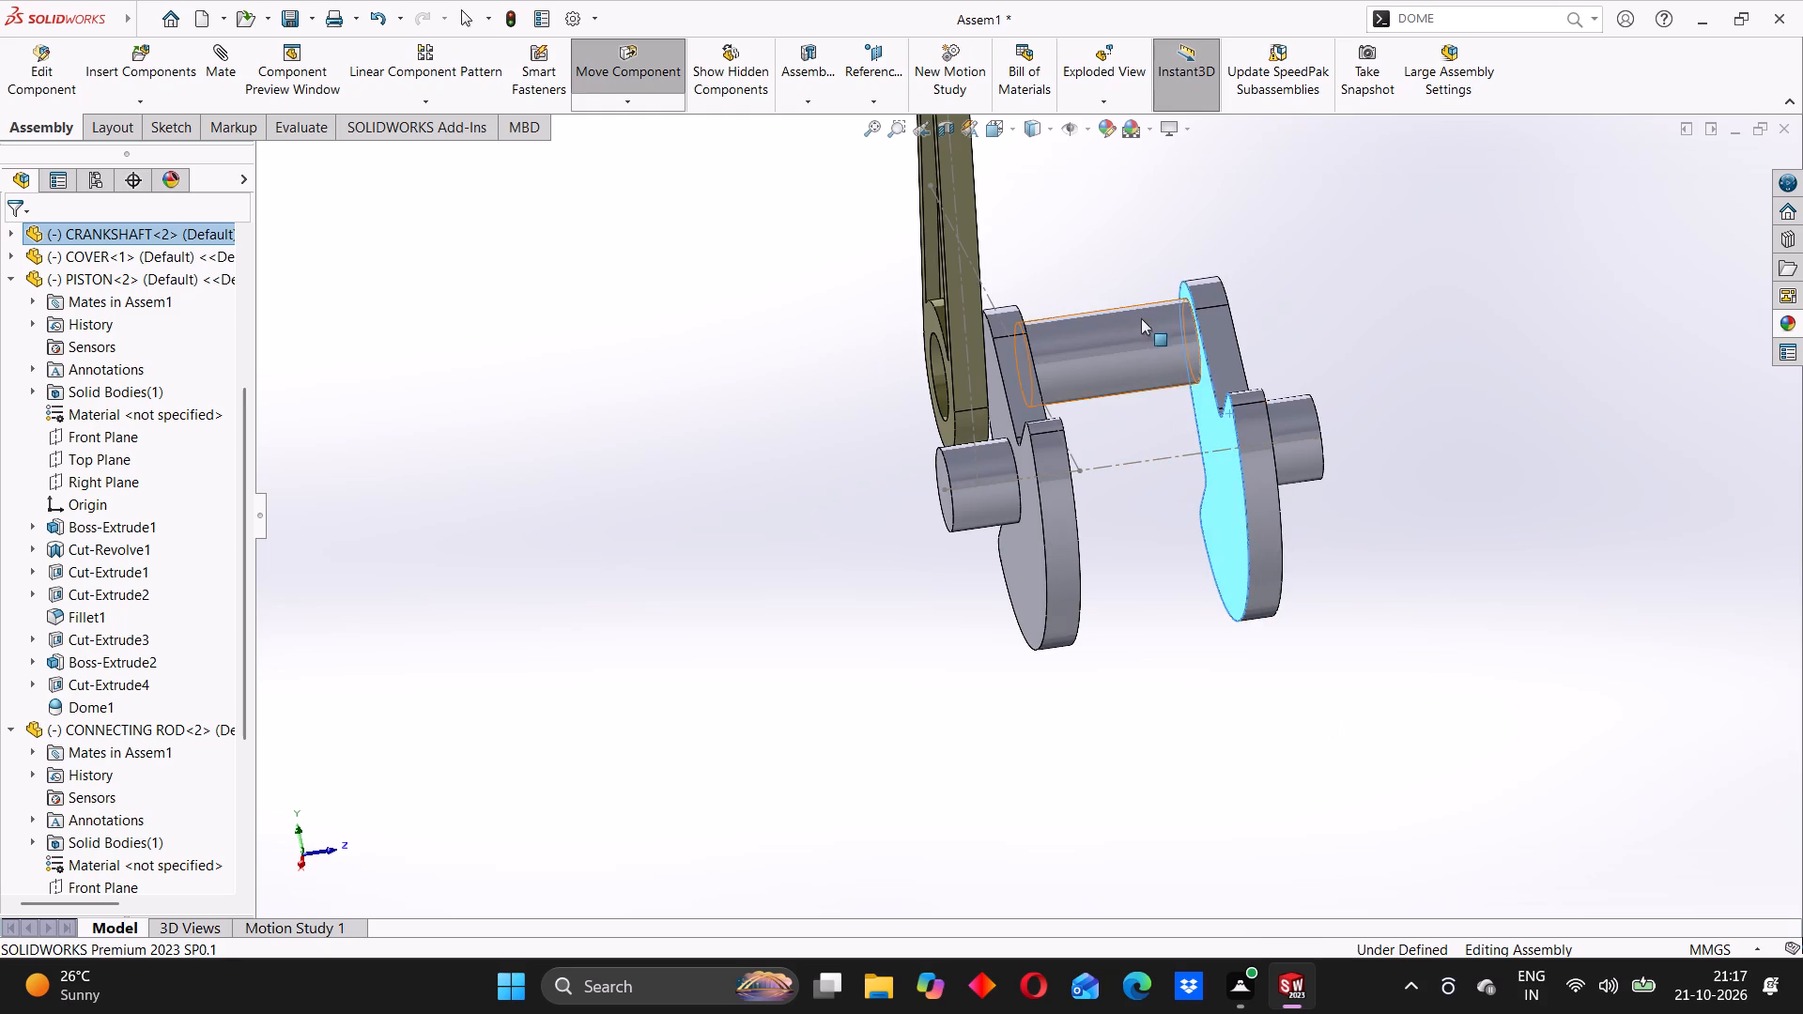
left_click_drag(1141, 317, 1170, 418)
left_click_drag(1173, 426, 1203, 519)
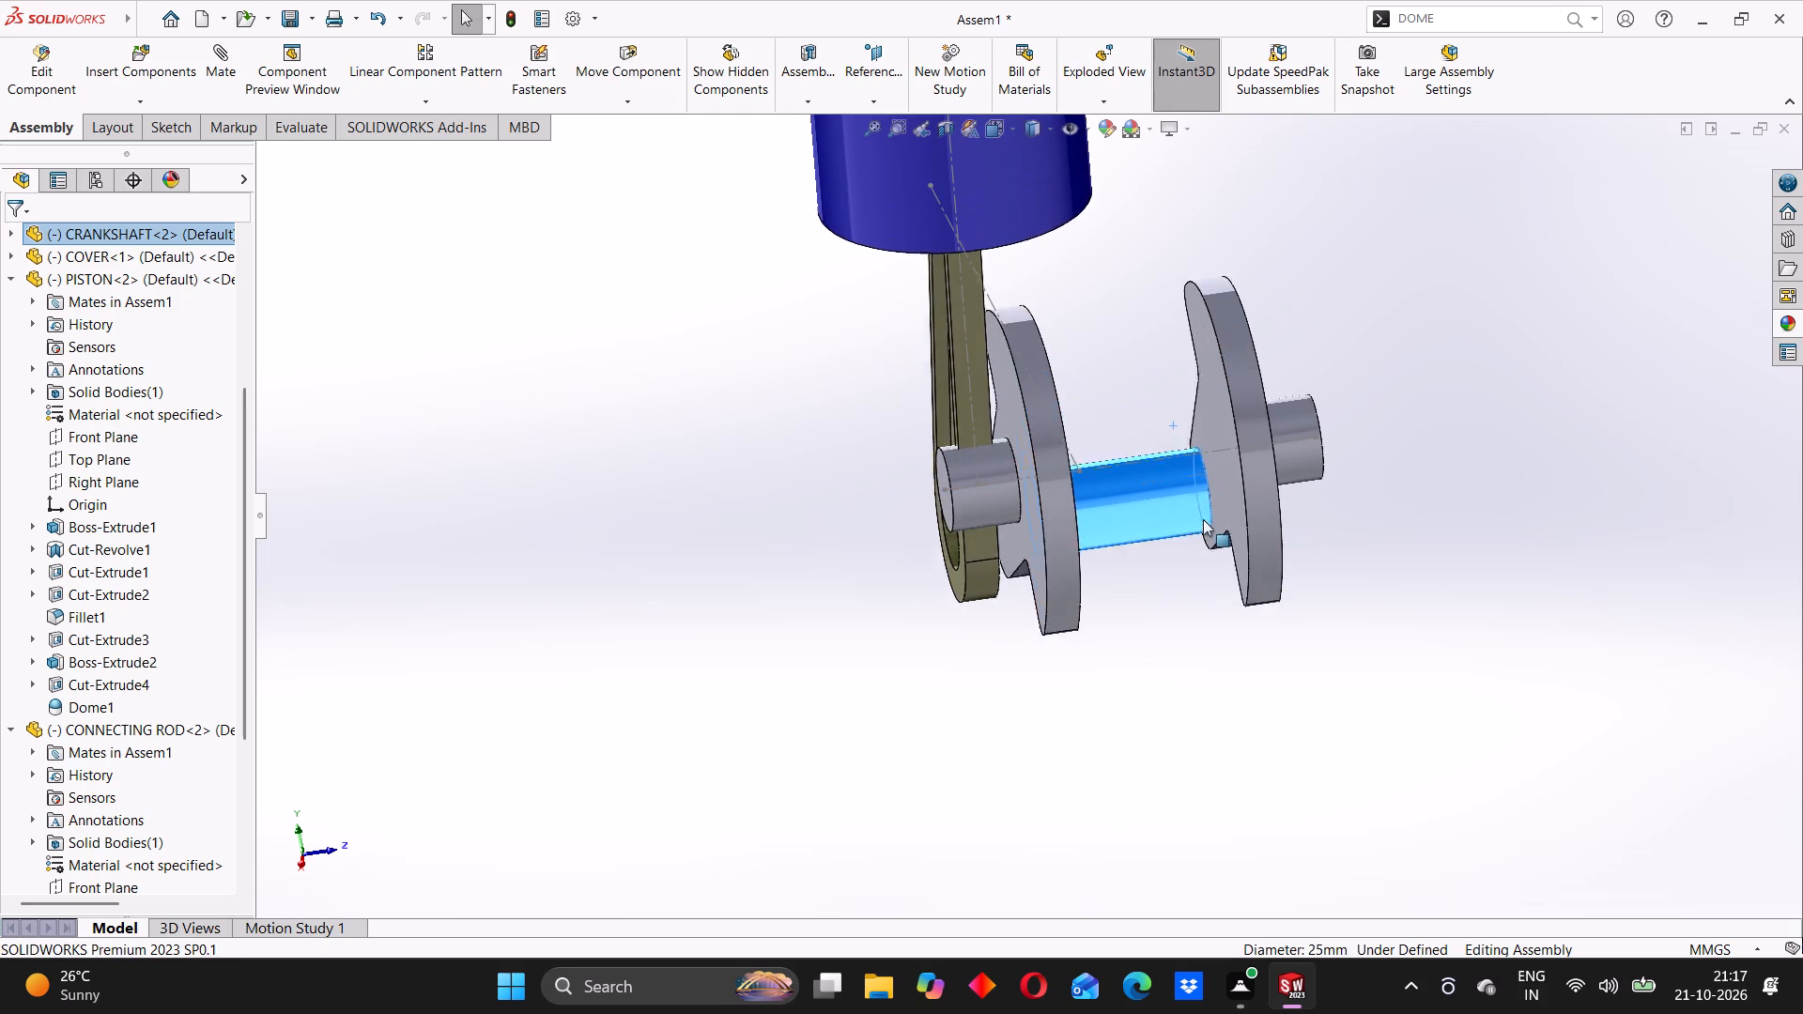
left_click_drag(1203, 519, 1215, 547)
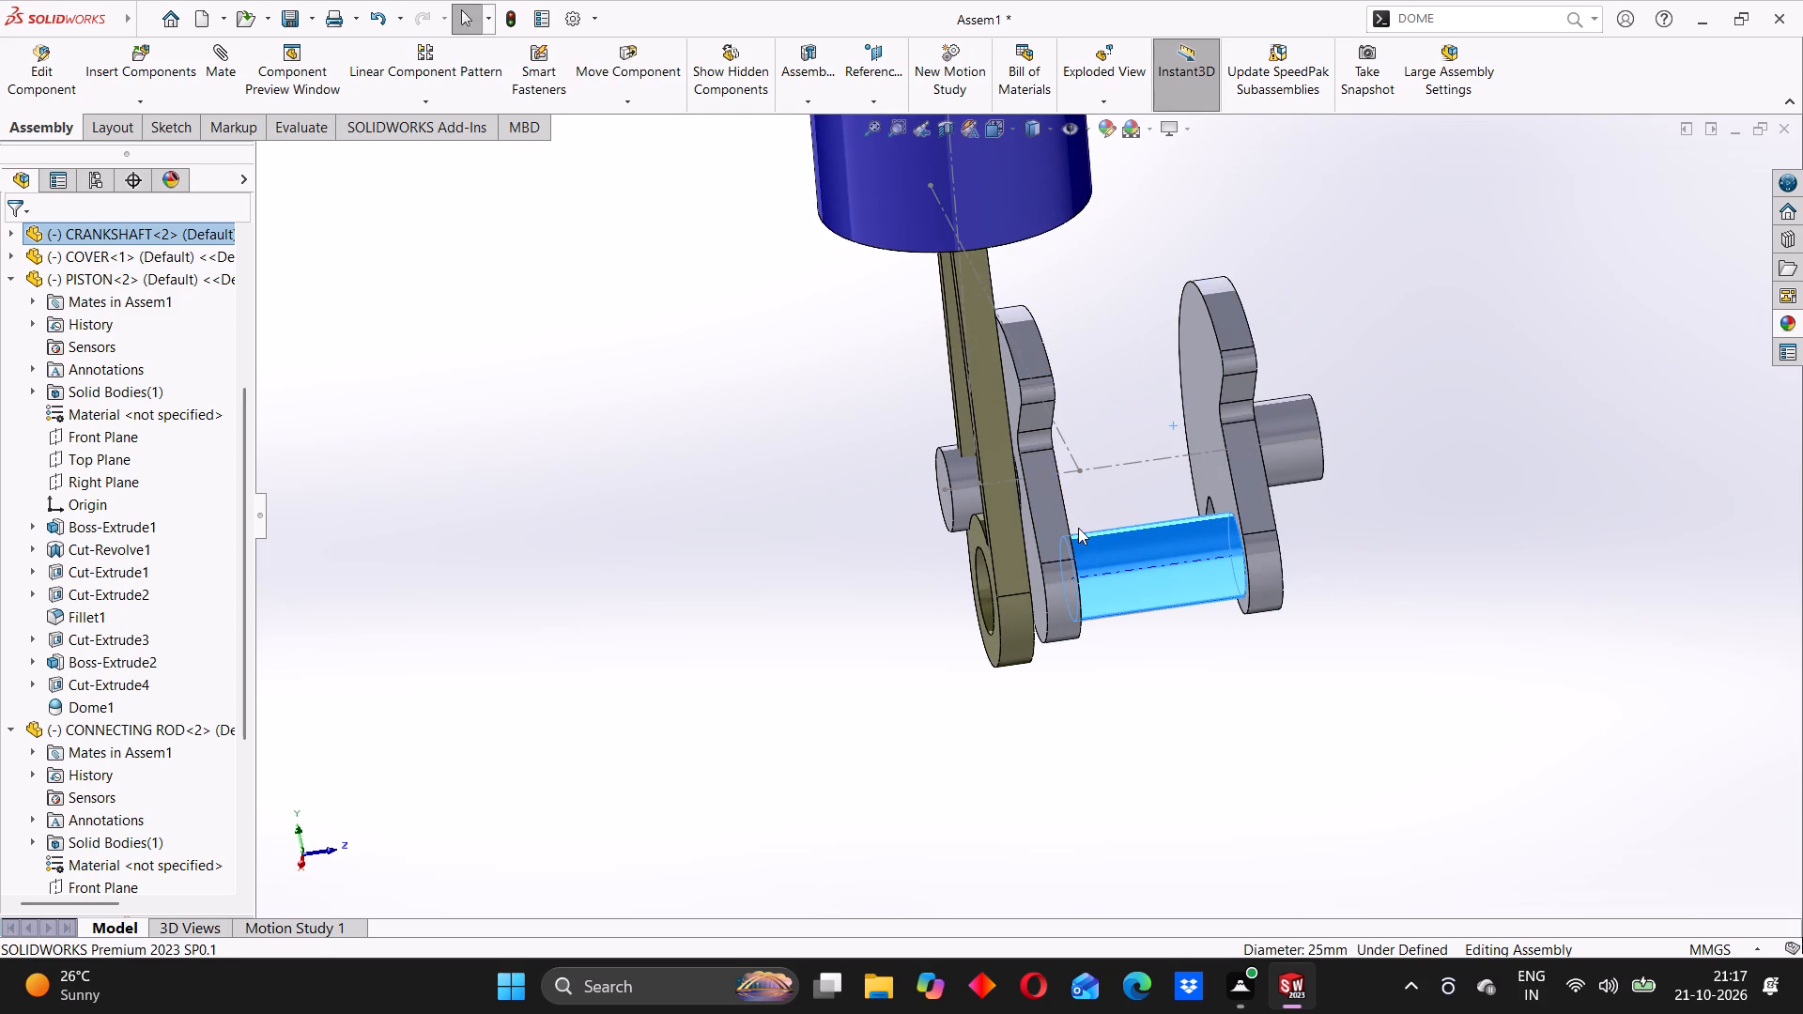
left_click(820, 522)
Examine from several sides how the connecting rod sits relative to the crankpin, crank webs and cover.
middle_click_drag(1115, 512, 1229, 533)
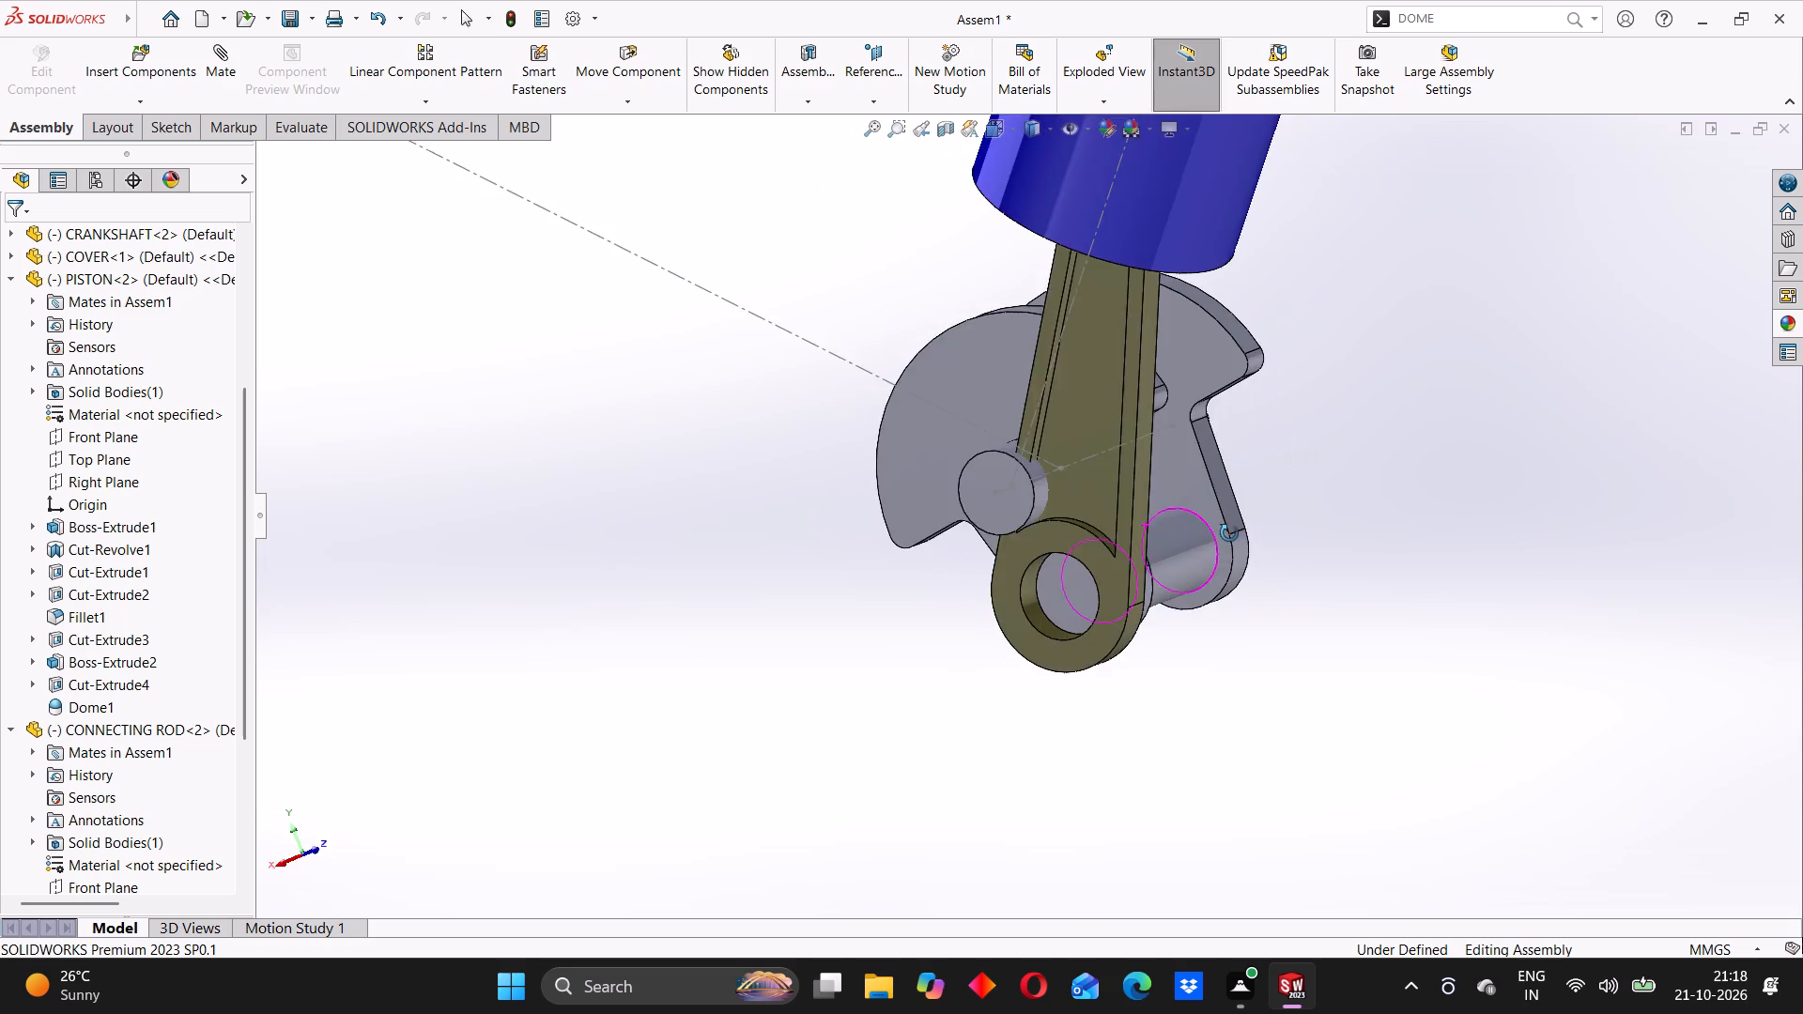
middle_click_drag(1229, 533, 1192, 565)
middle_click_drag(1104, 555, 1075, 559)
middle_click_drag(996, 577, 963, 580)
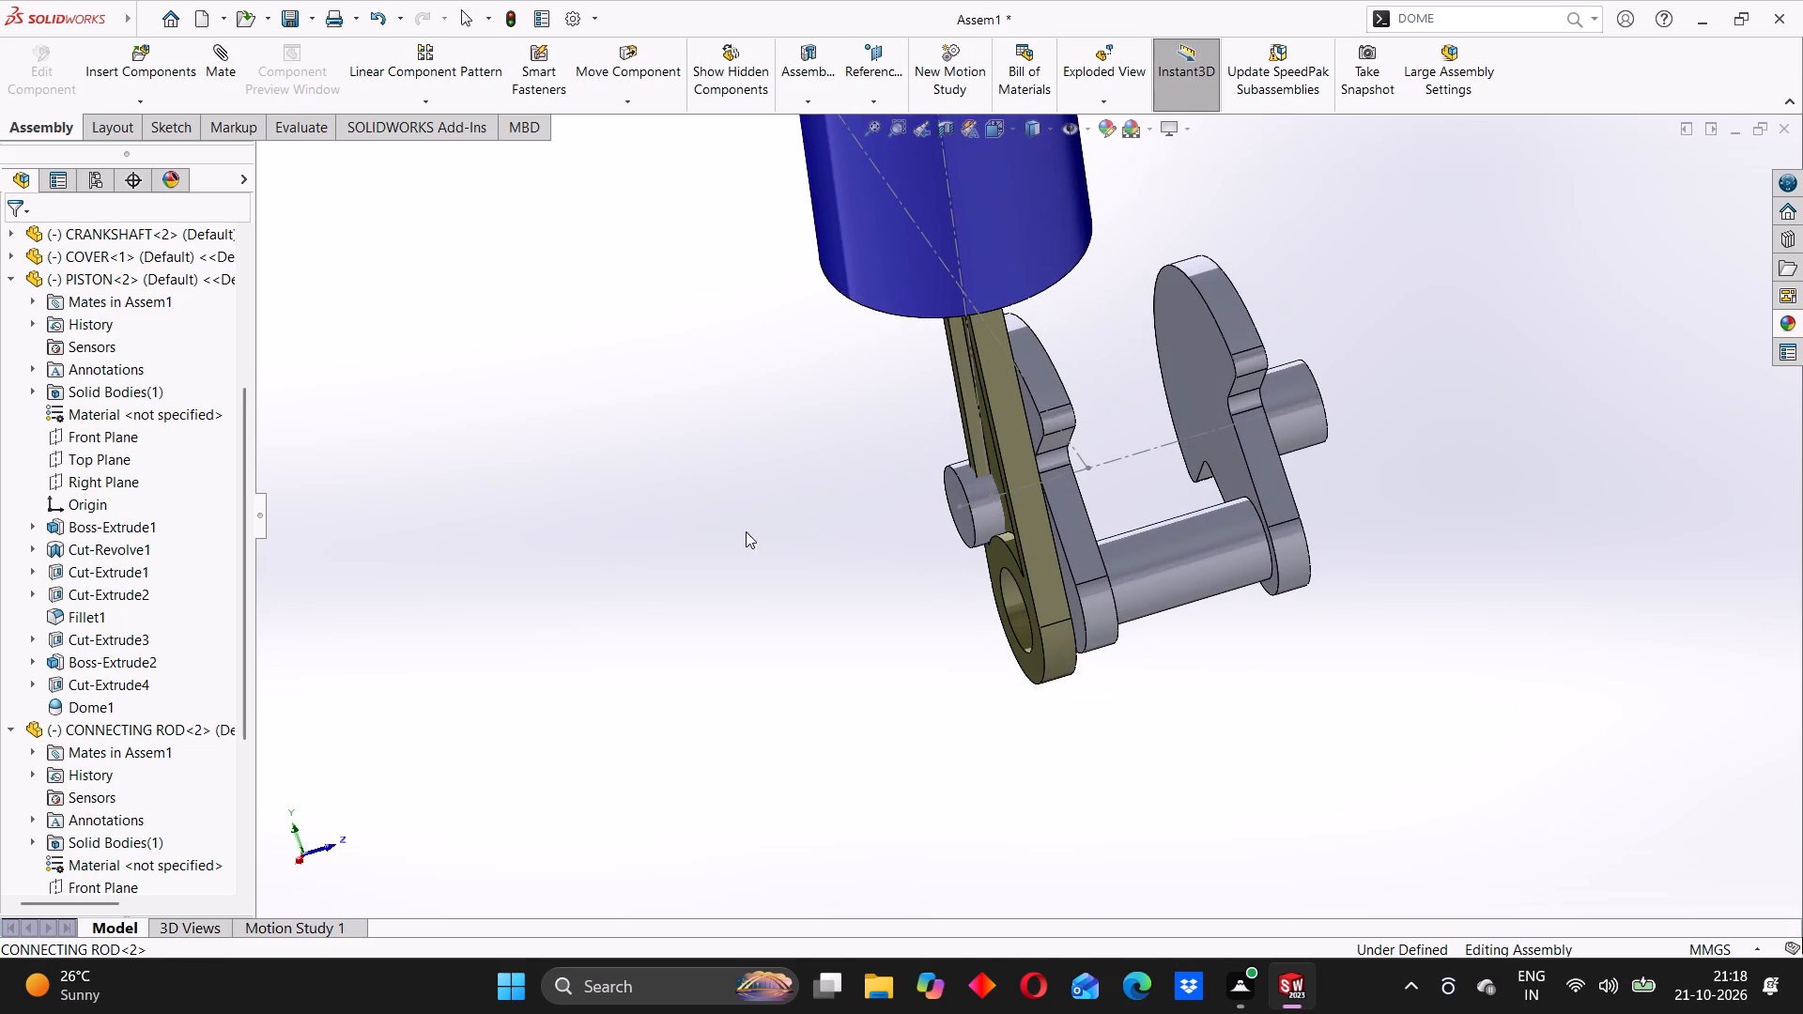
left_click(746, 531)
middle_click_drag(1184, 499, 1117, 569)
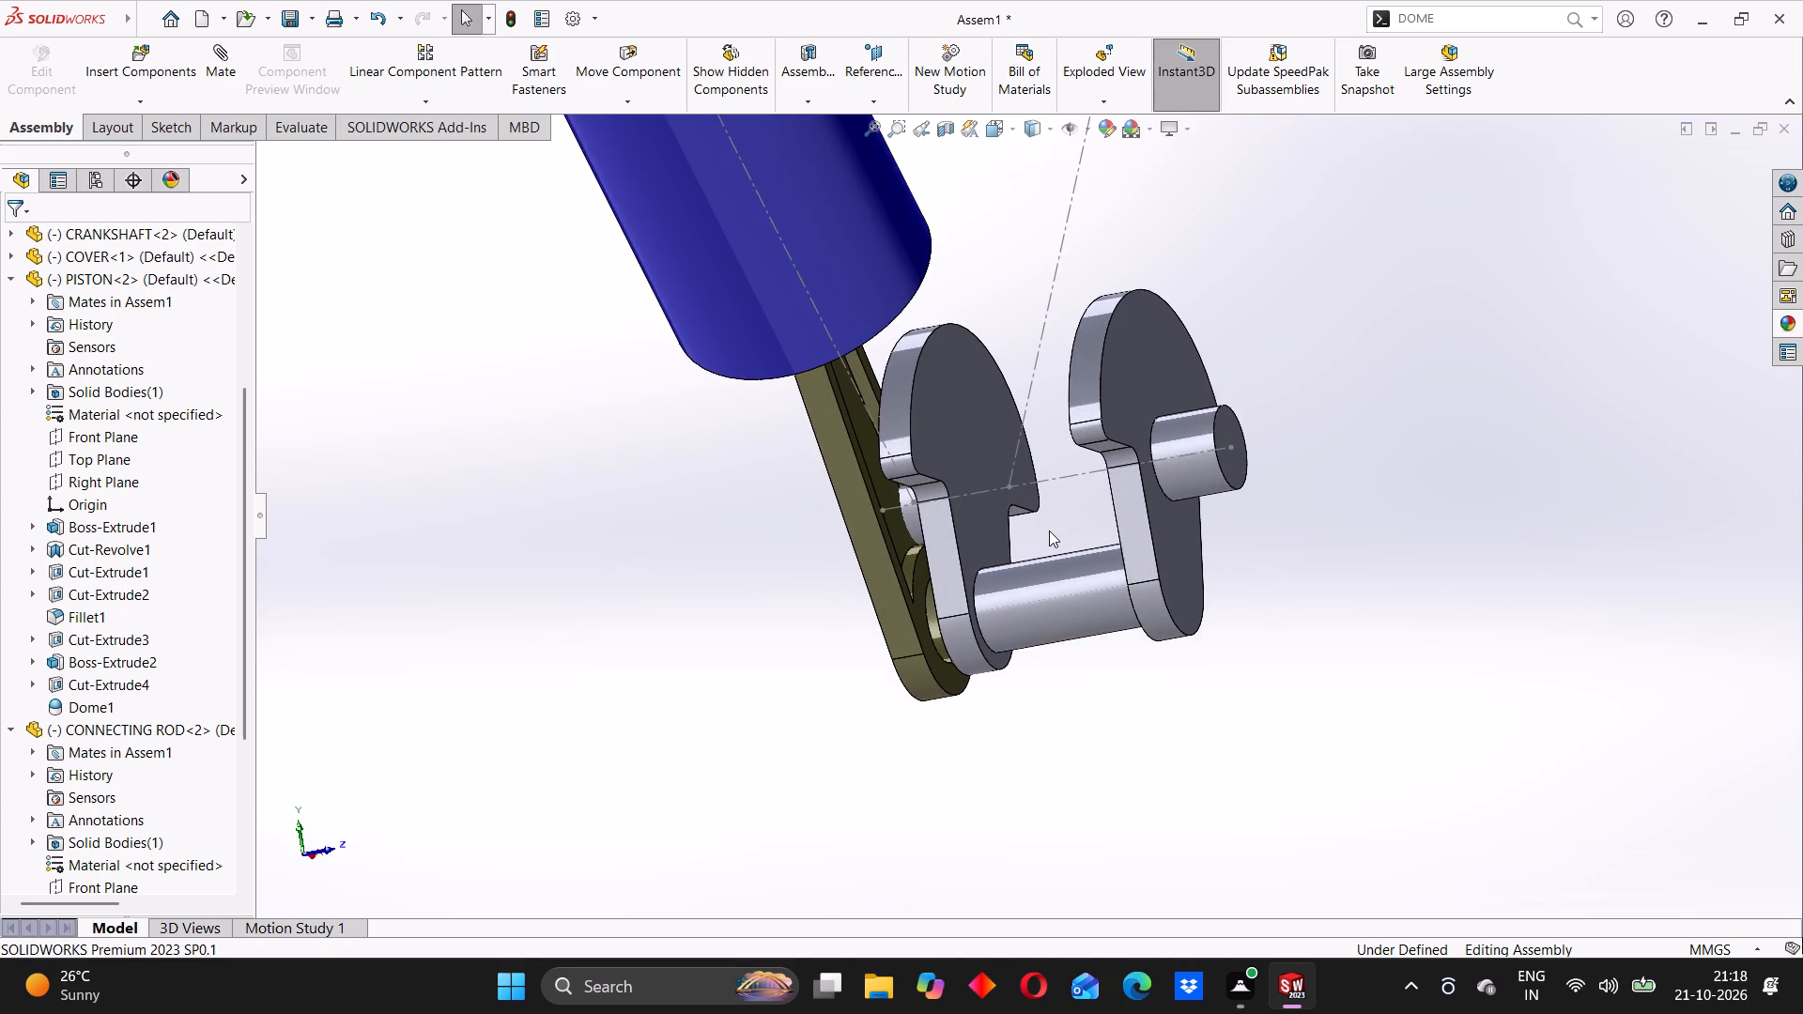
scroll(1049, 528, "down", 2)
middle_click_drag(1049, 528, 1074, 520)
scroll(1065, 523, "up", 3)
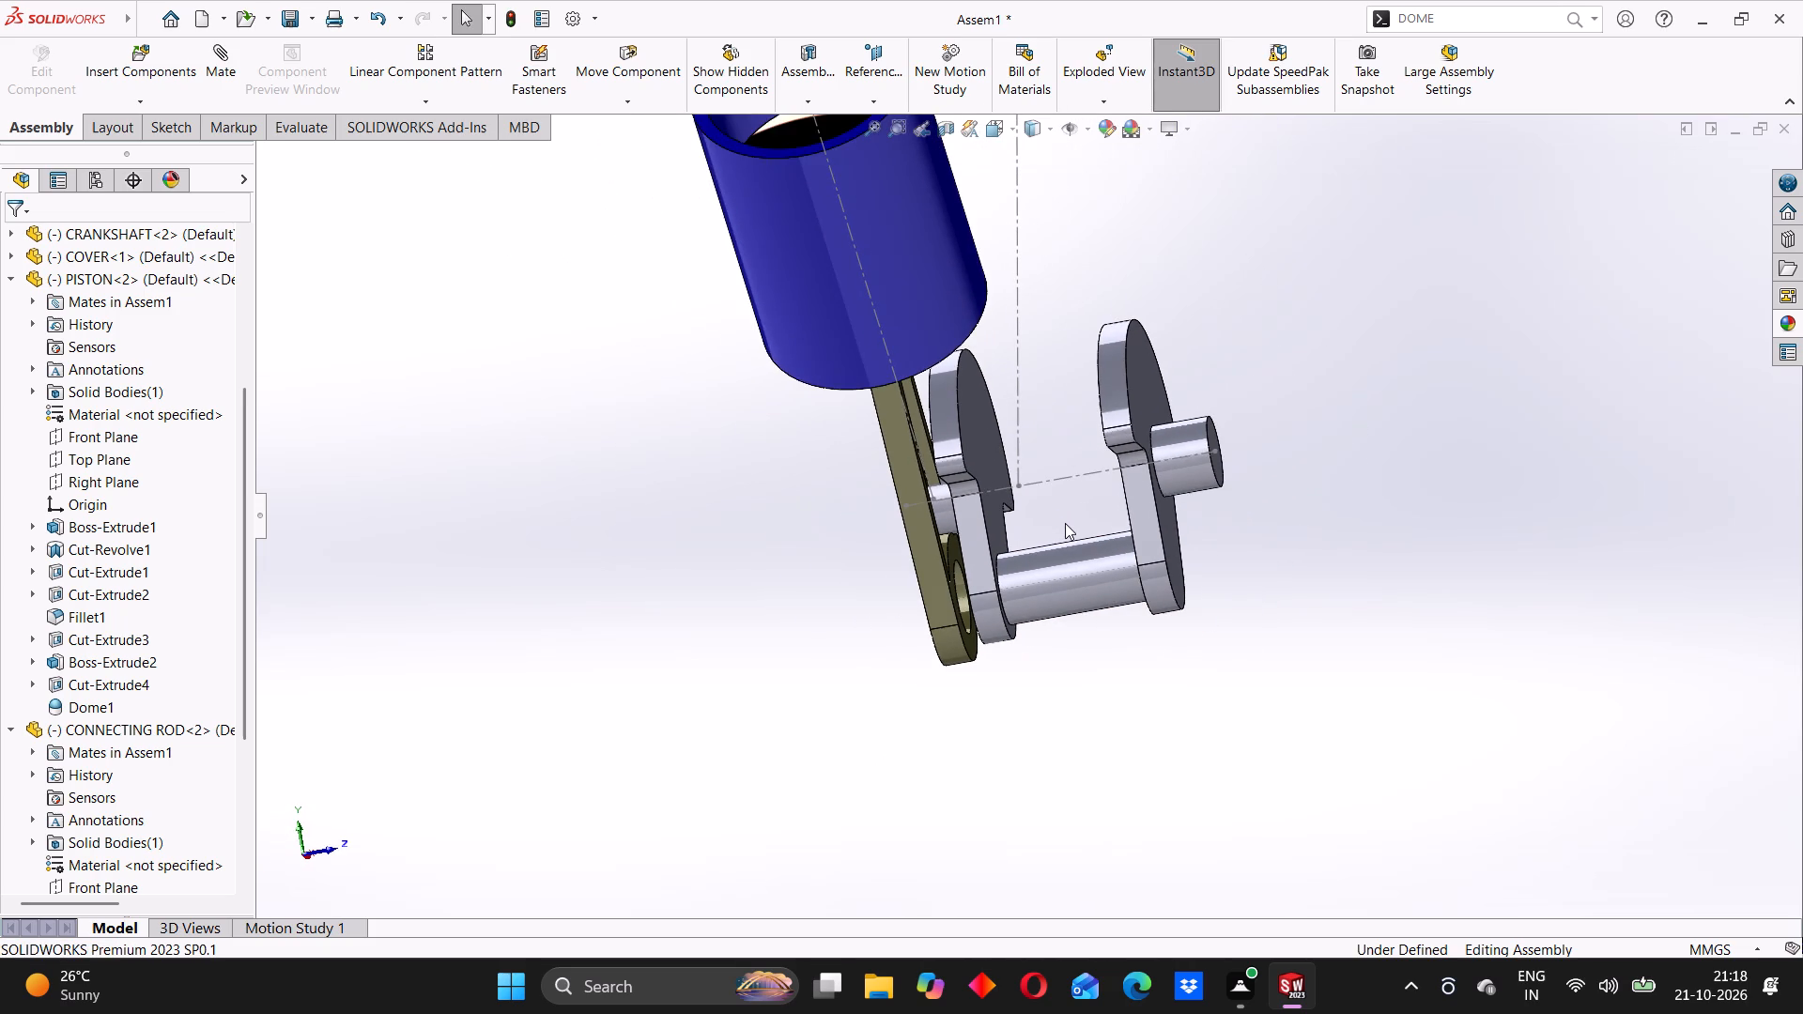
middle_click_drag(1066, 524, 1069, 478)
scroll(1071, 476, "up", 2)
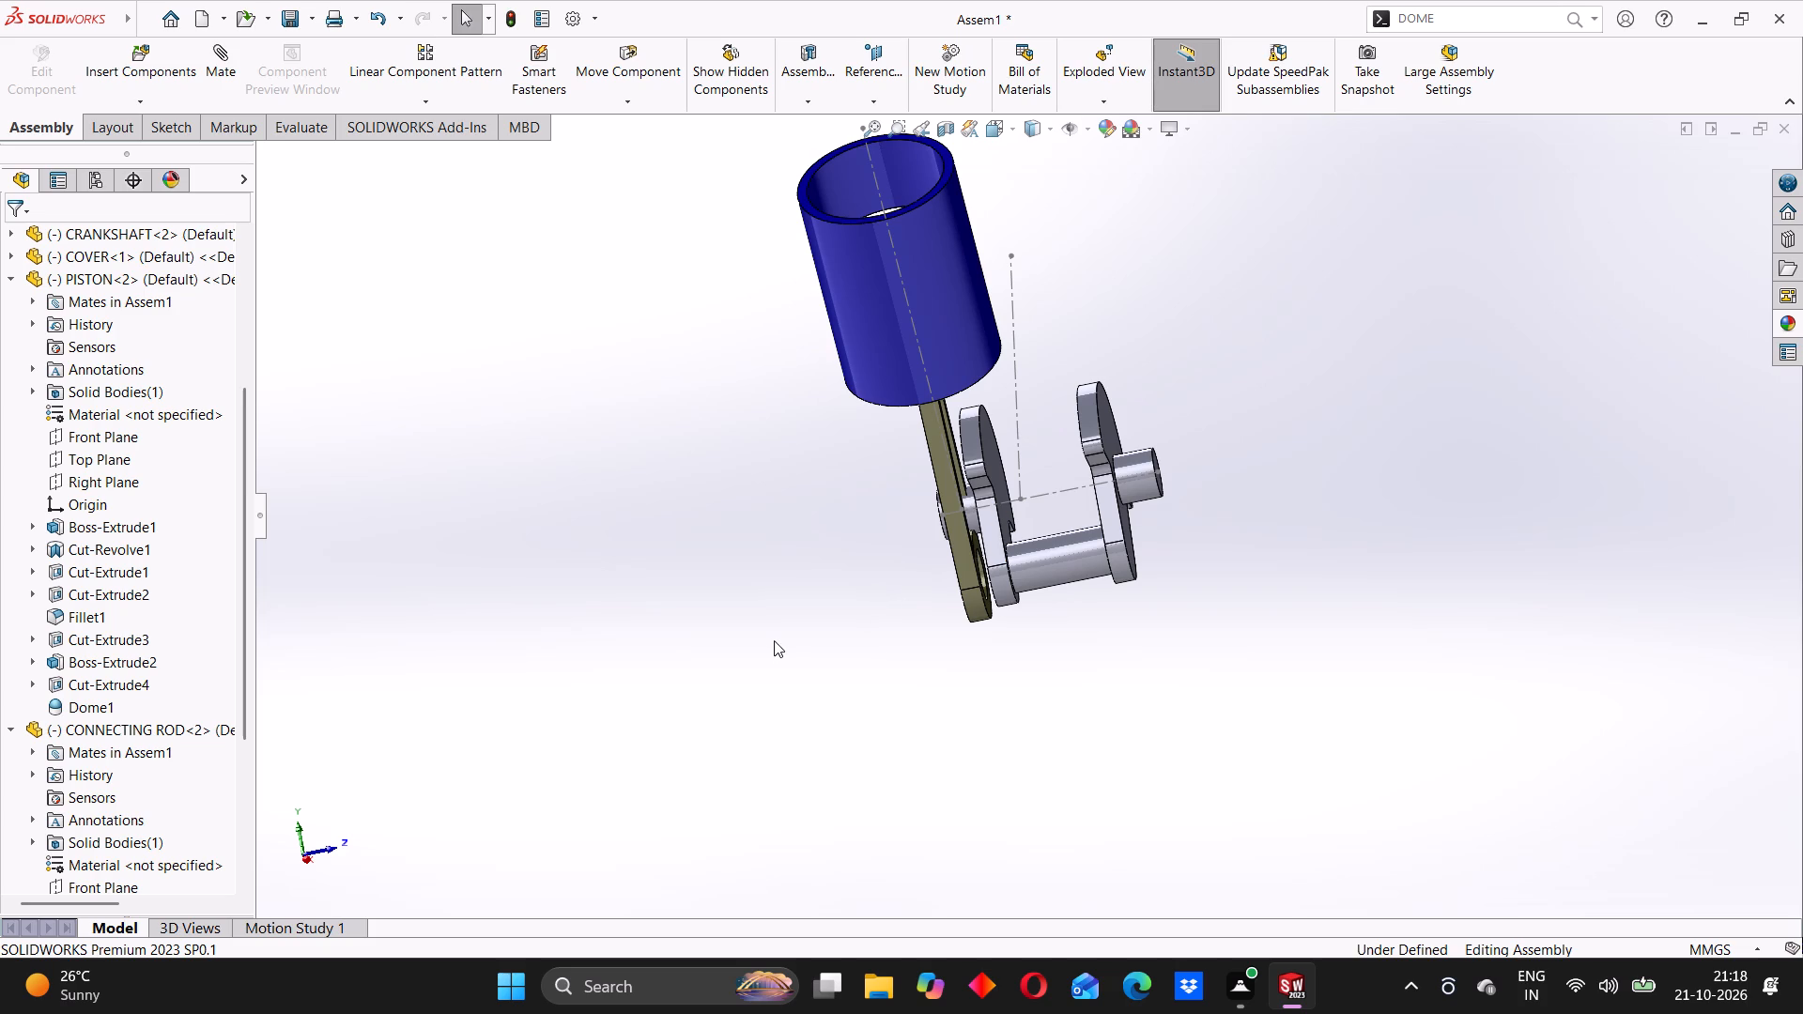
middle_click_drag(793, 620, 829, 601)
scroll(871, 550, "up", 2)
scroll(876, 543, "down", 2)
scroll(1023, 520, "down", 2)
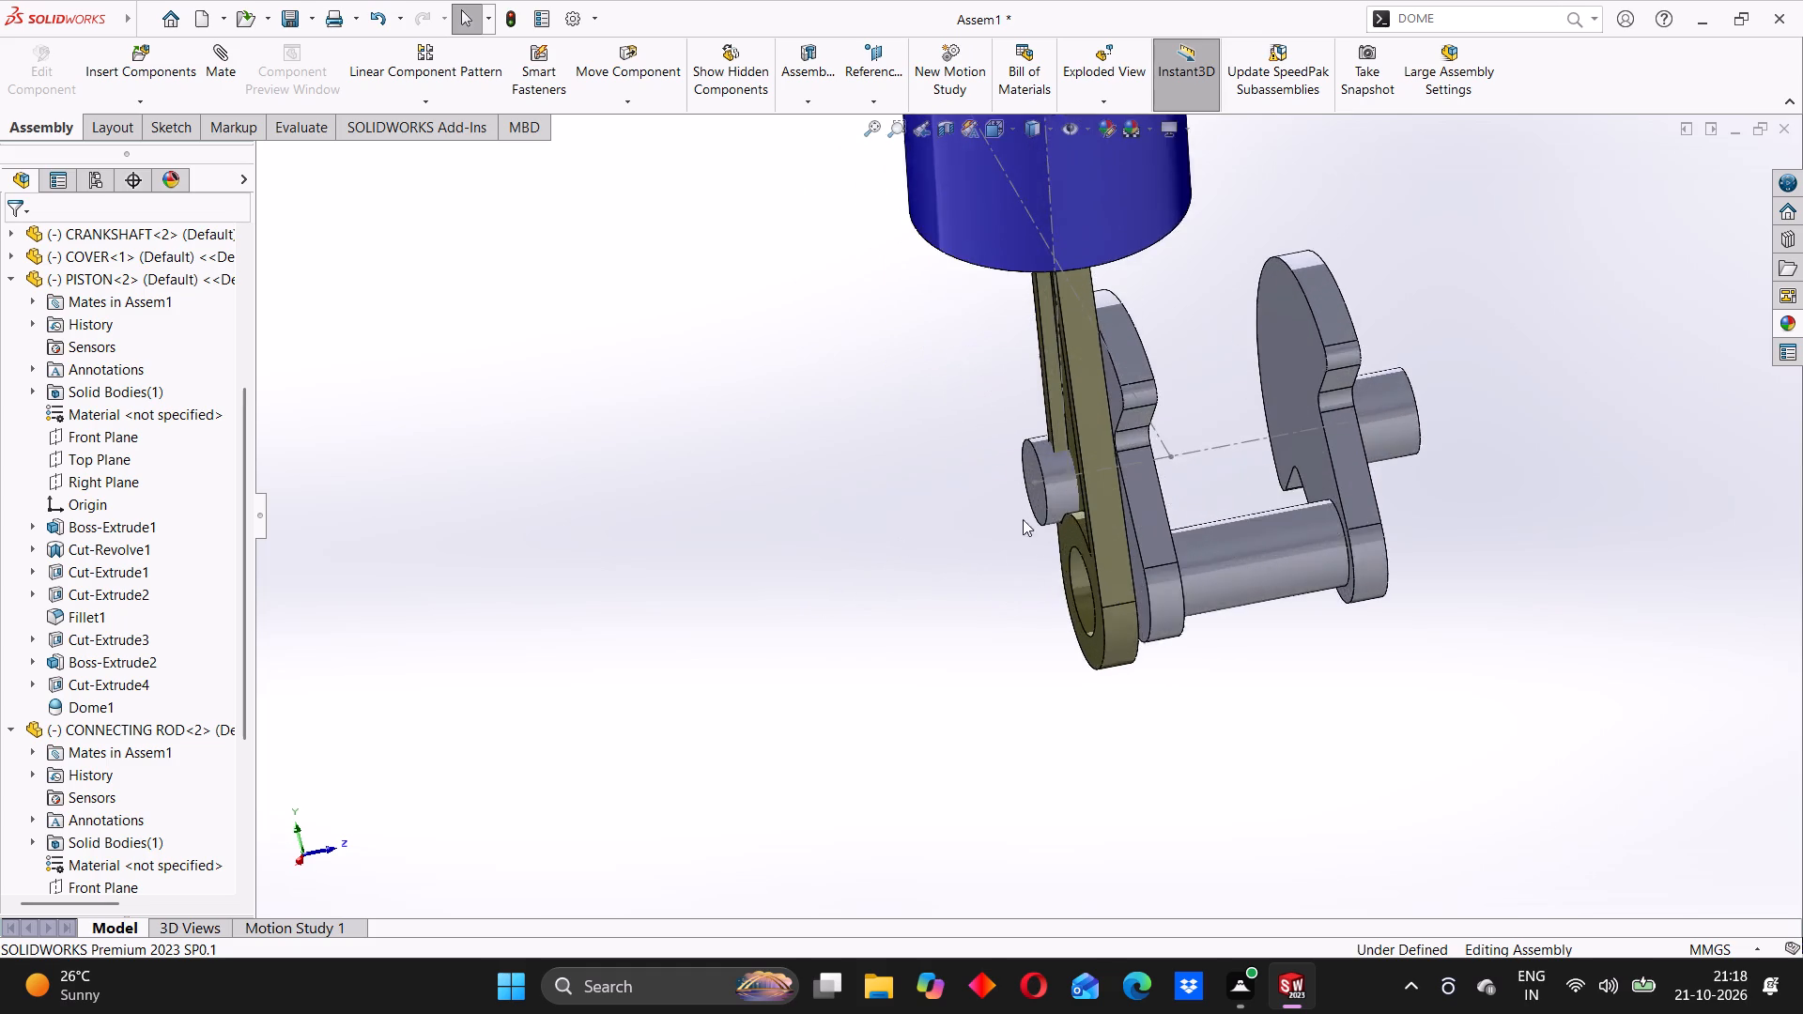
scroll(1023, 519, "down", 2)
middle_click_drag(1032, 539, 988, 539)
left_click(913, 534)
scroll(1072, 471, "up", 3)
middle_click_drag(1015, 505, 1038, 486)
scroll(1028, 407, "up", 9)
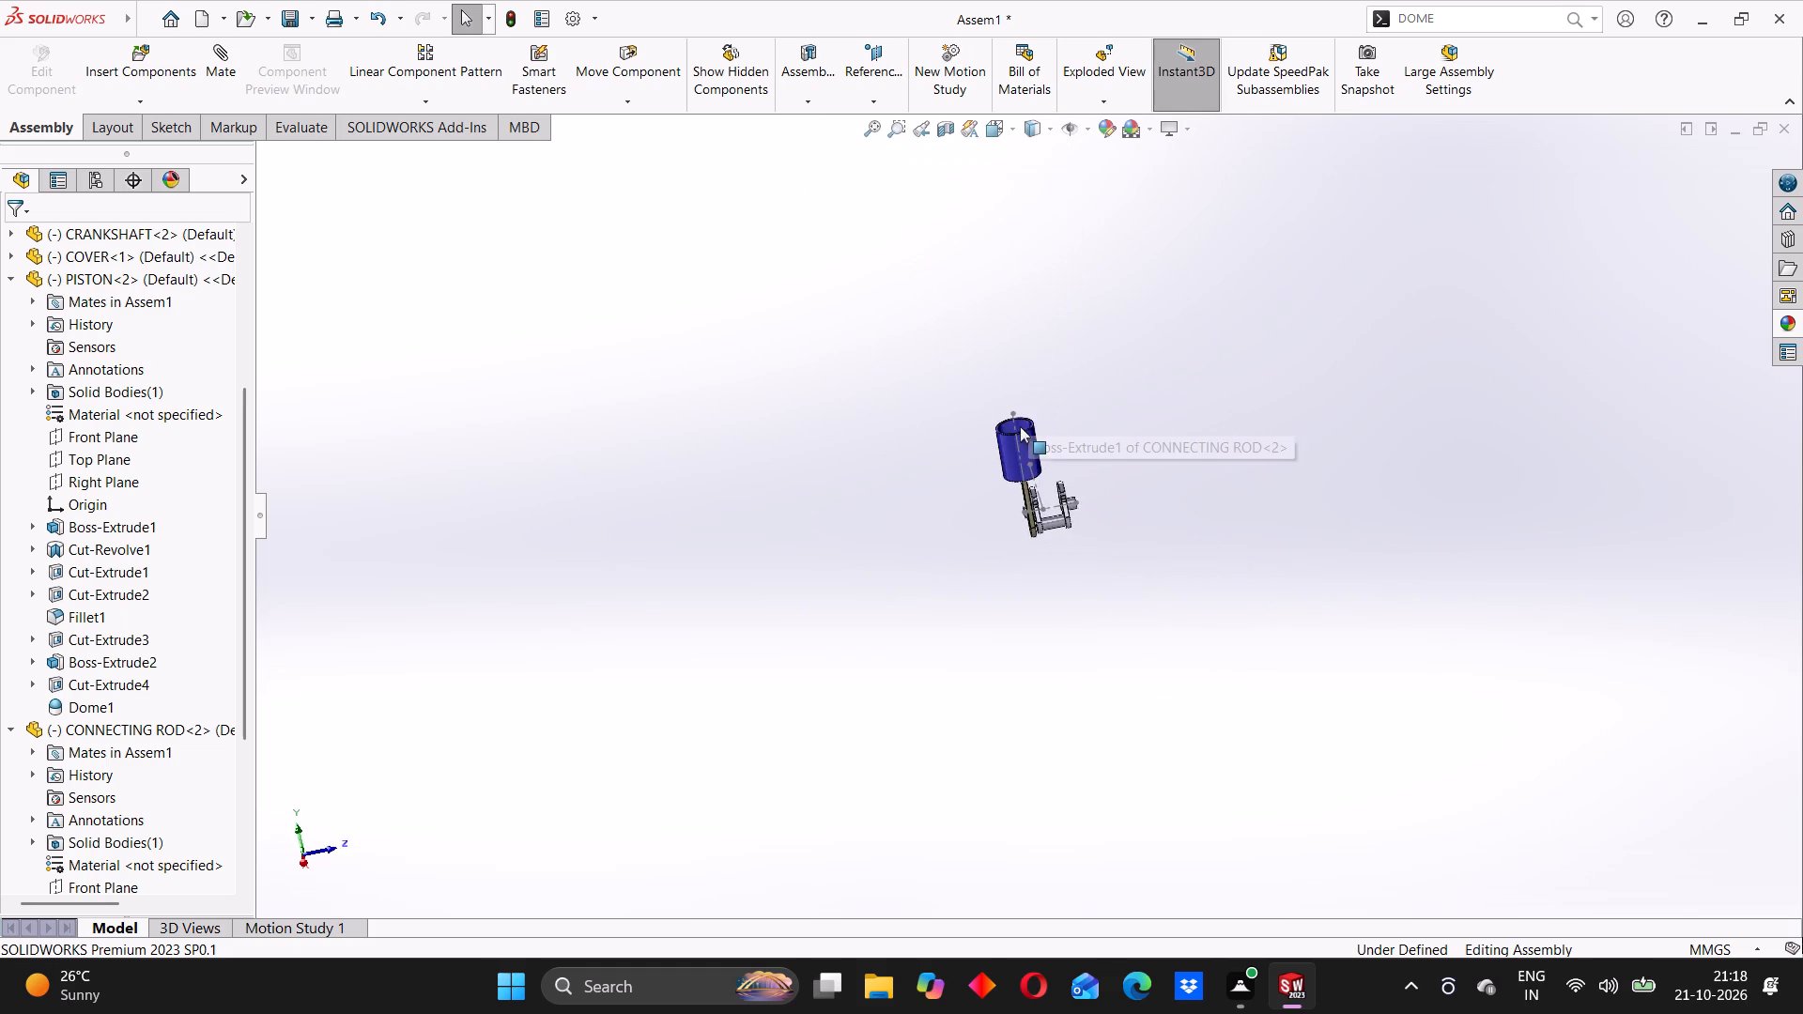
scroll(1017, 429, "down", 8)
left_click(971, 515)
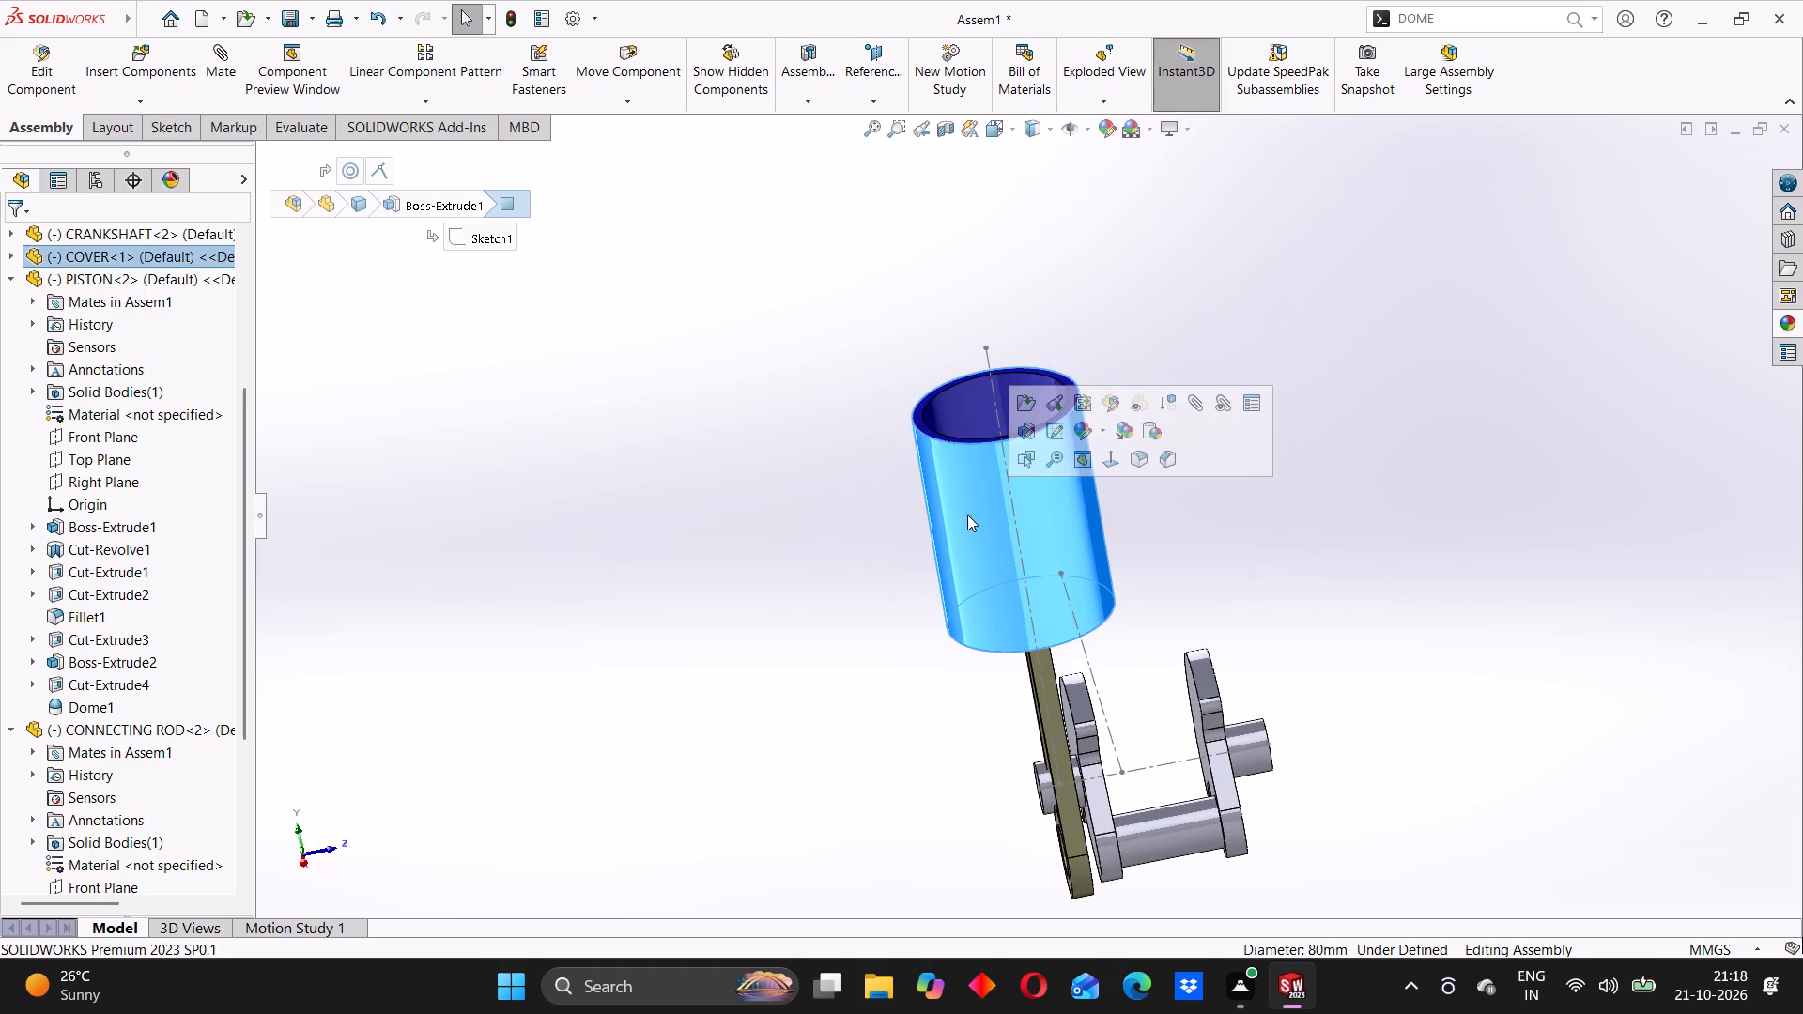
left_click(778, 463)
Delete the Concentric4 mate between the piston and the connecting rod.
left_click_drag(242, 484, 286, 741)
left_click(42, 766)
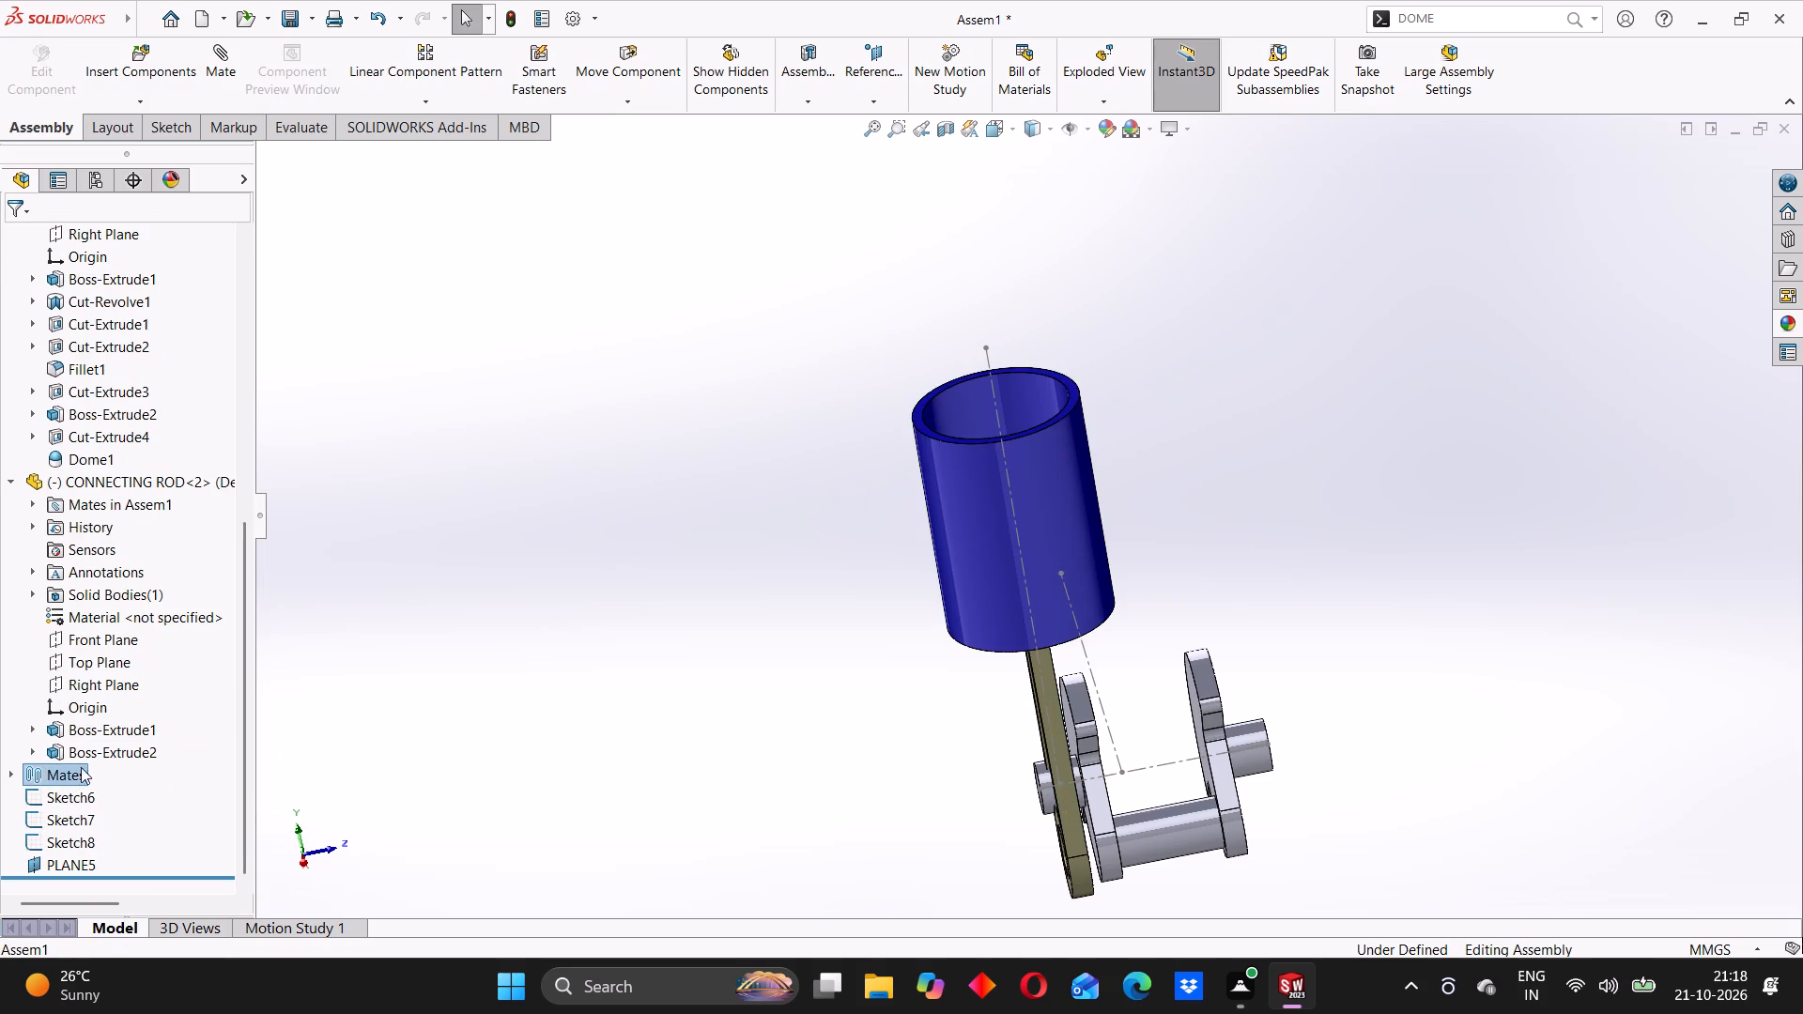
left_click(6, 764)
left_click(9, 774)
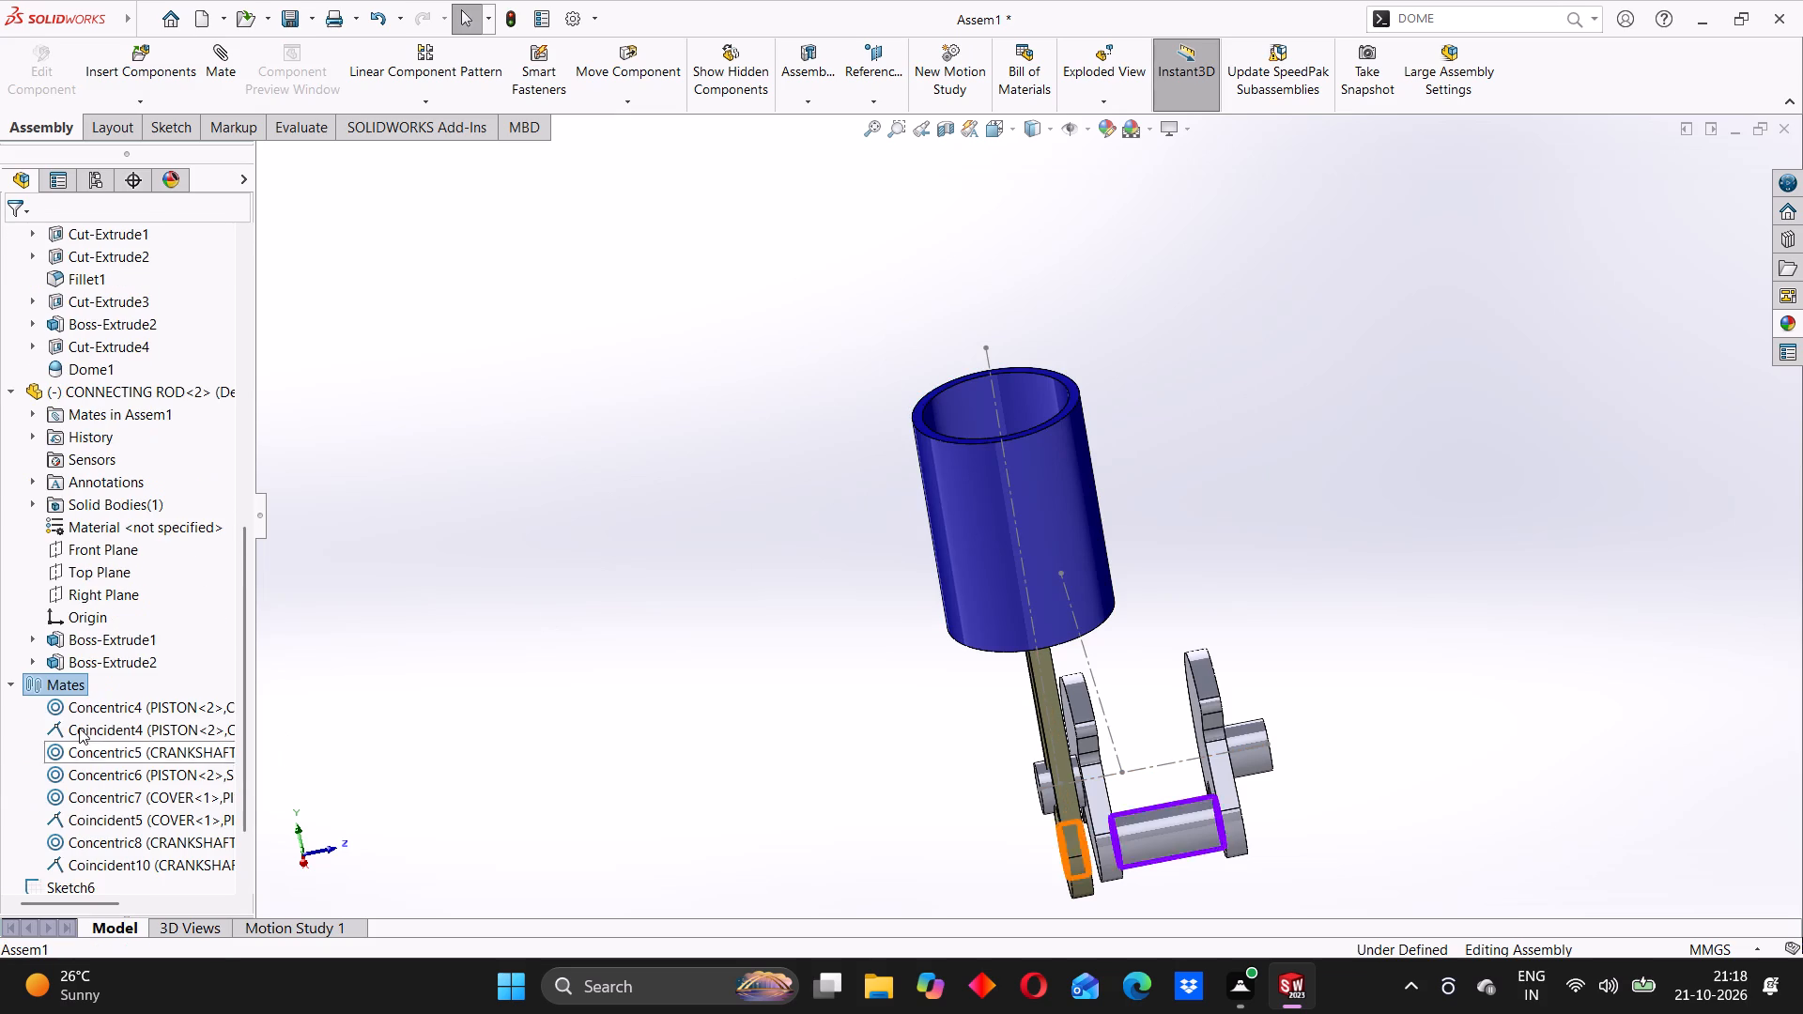
scroll(100, 707, "down", 5)
left_click(112, 615)
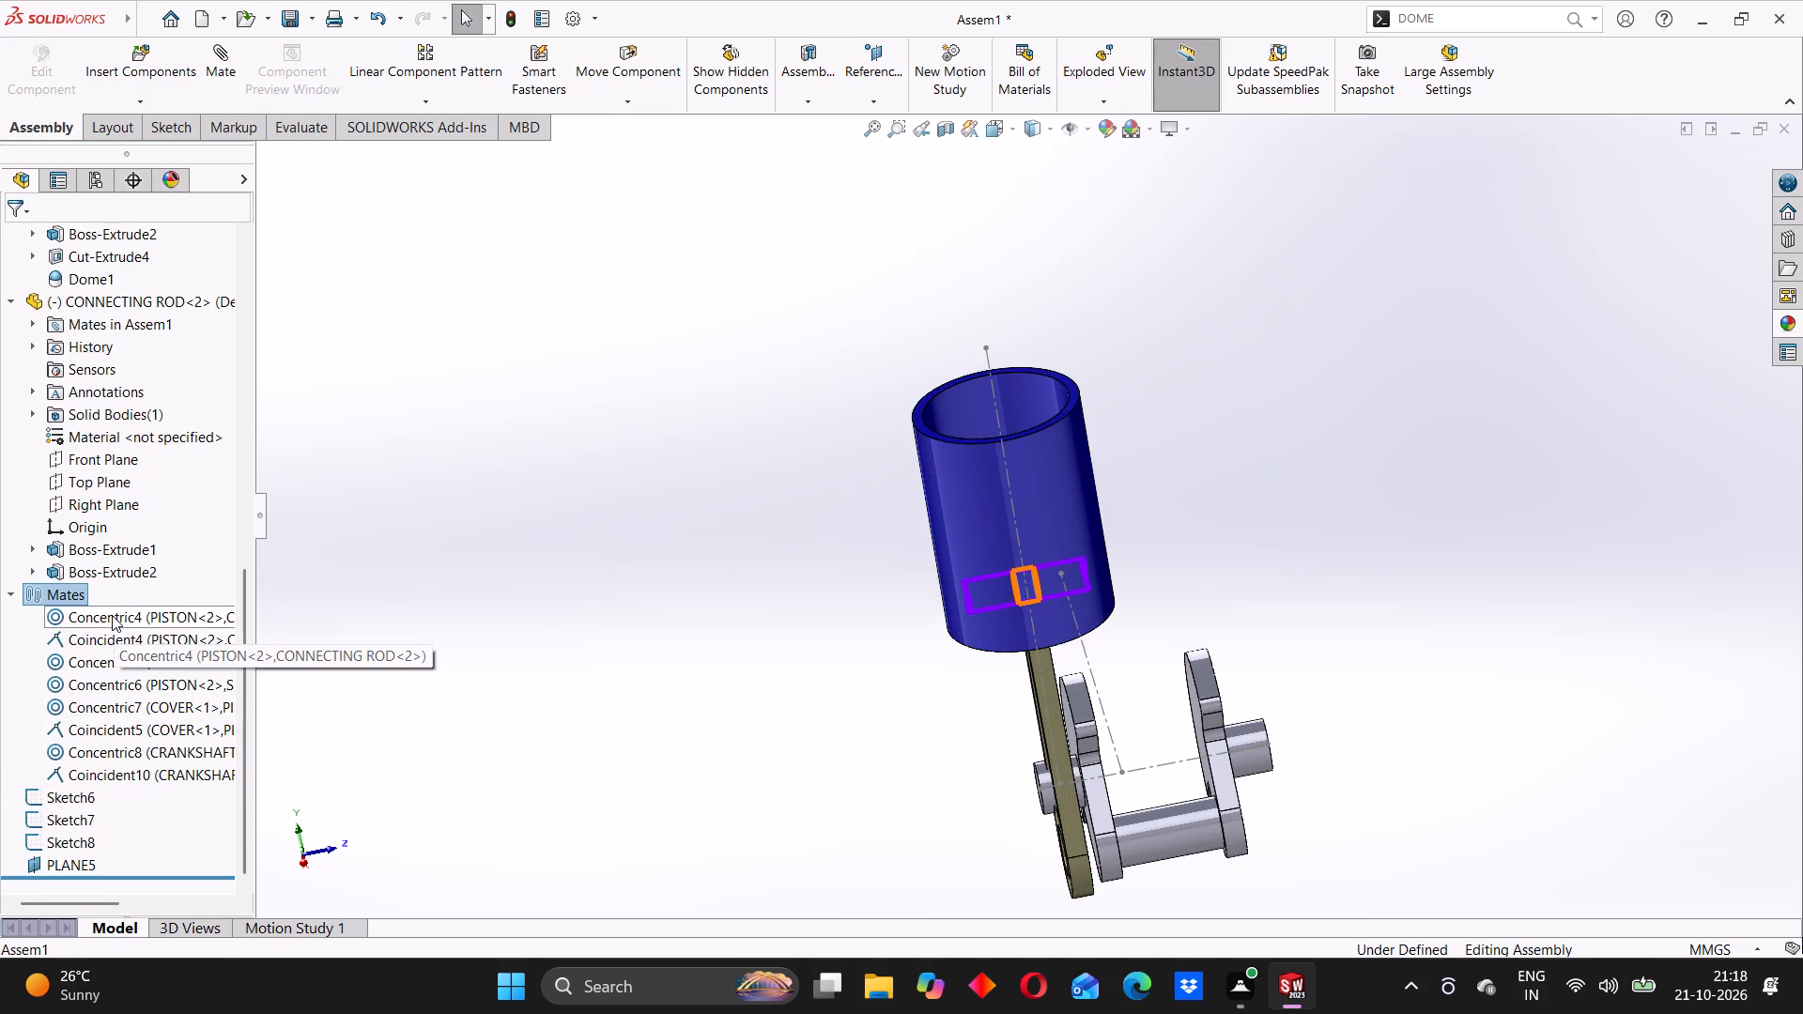
right_click(138, 620)
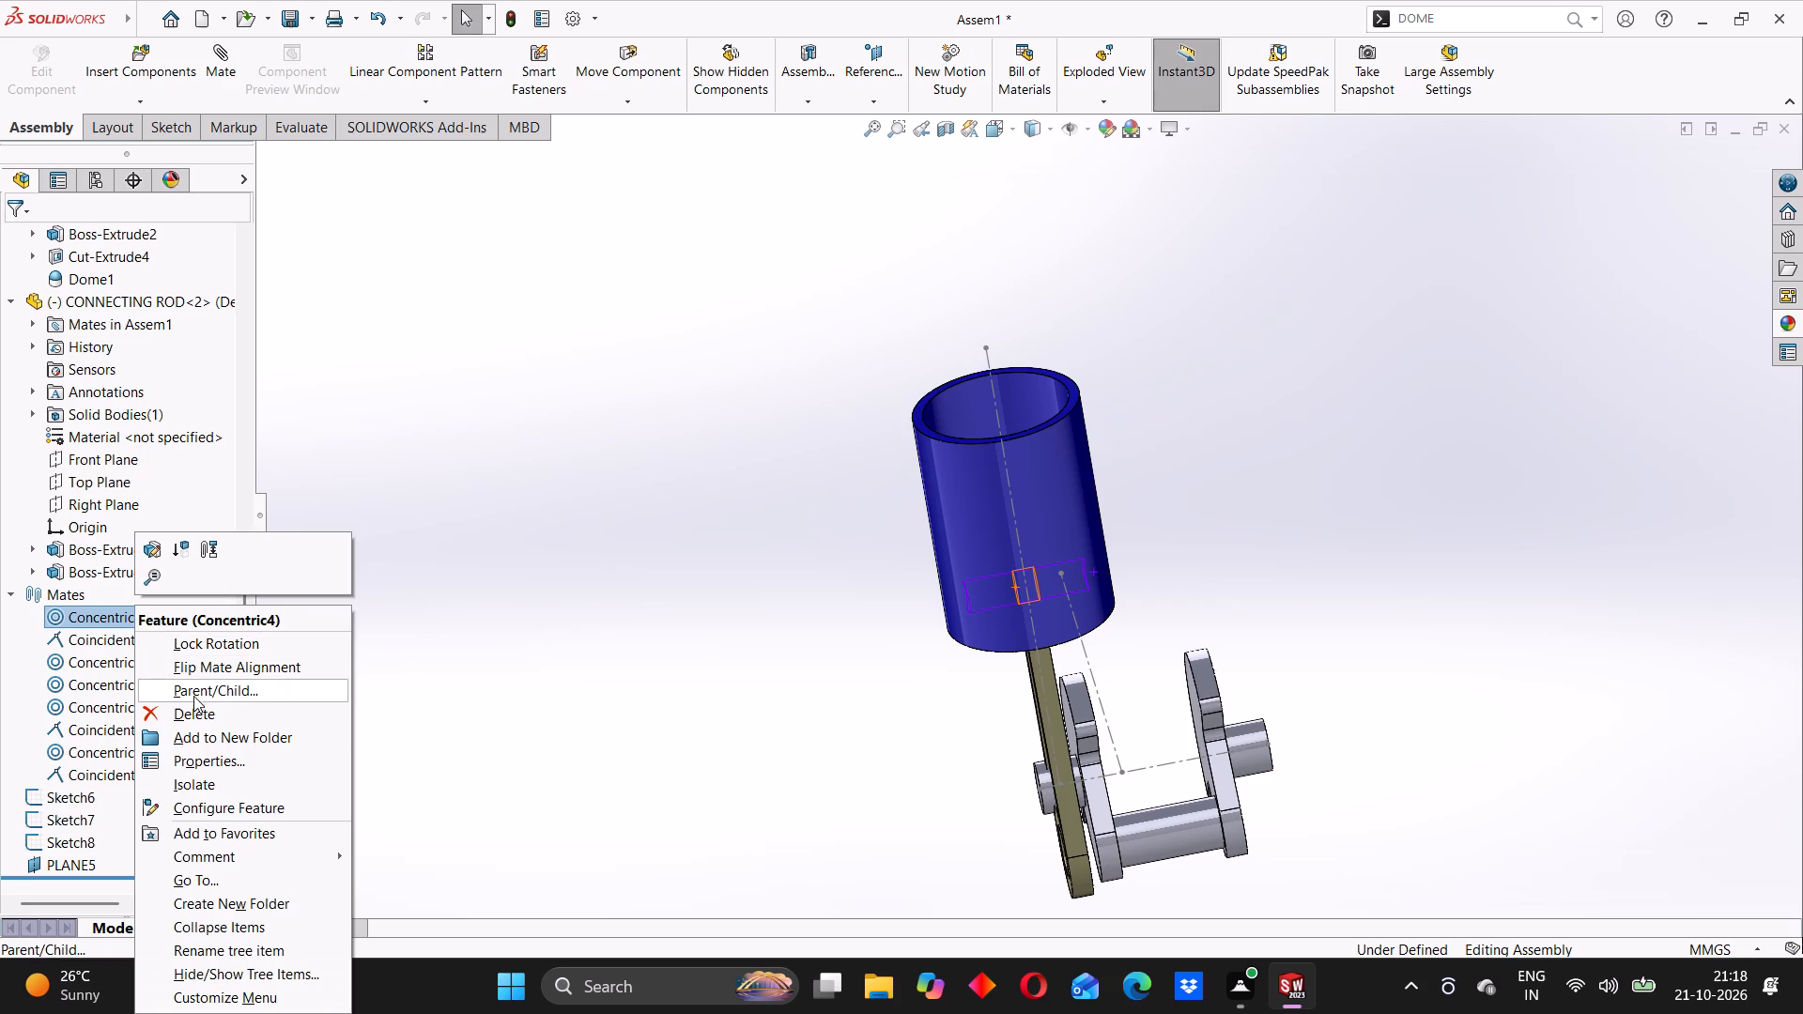
left_click(193, 706)
left_click(1033, 372)
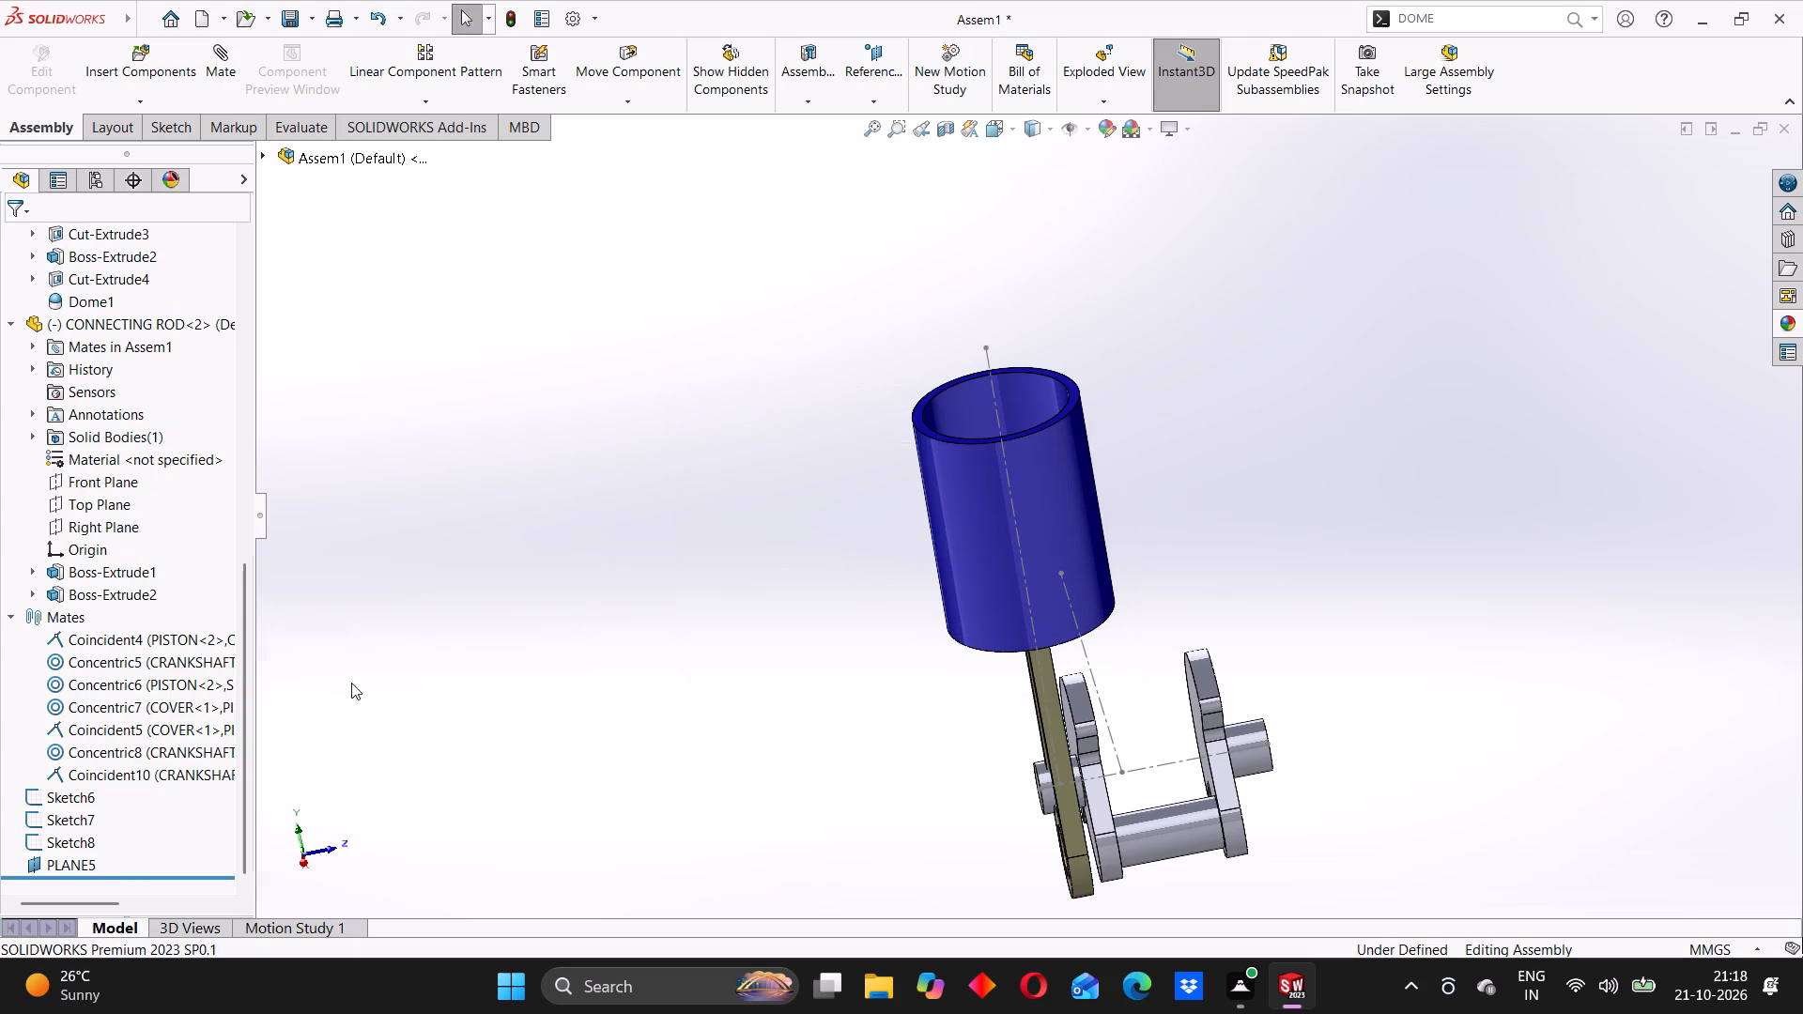
Delete the Coincident4 mate between the piston and the connecting rod.
right_click(135, 640)
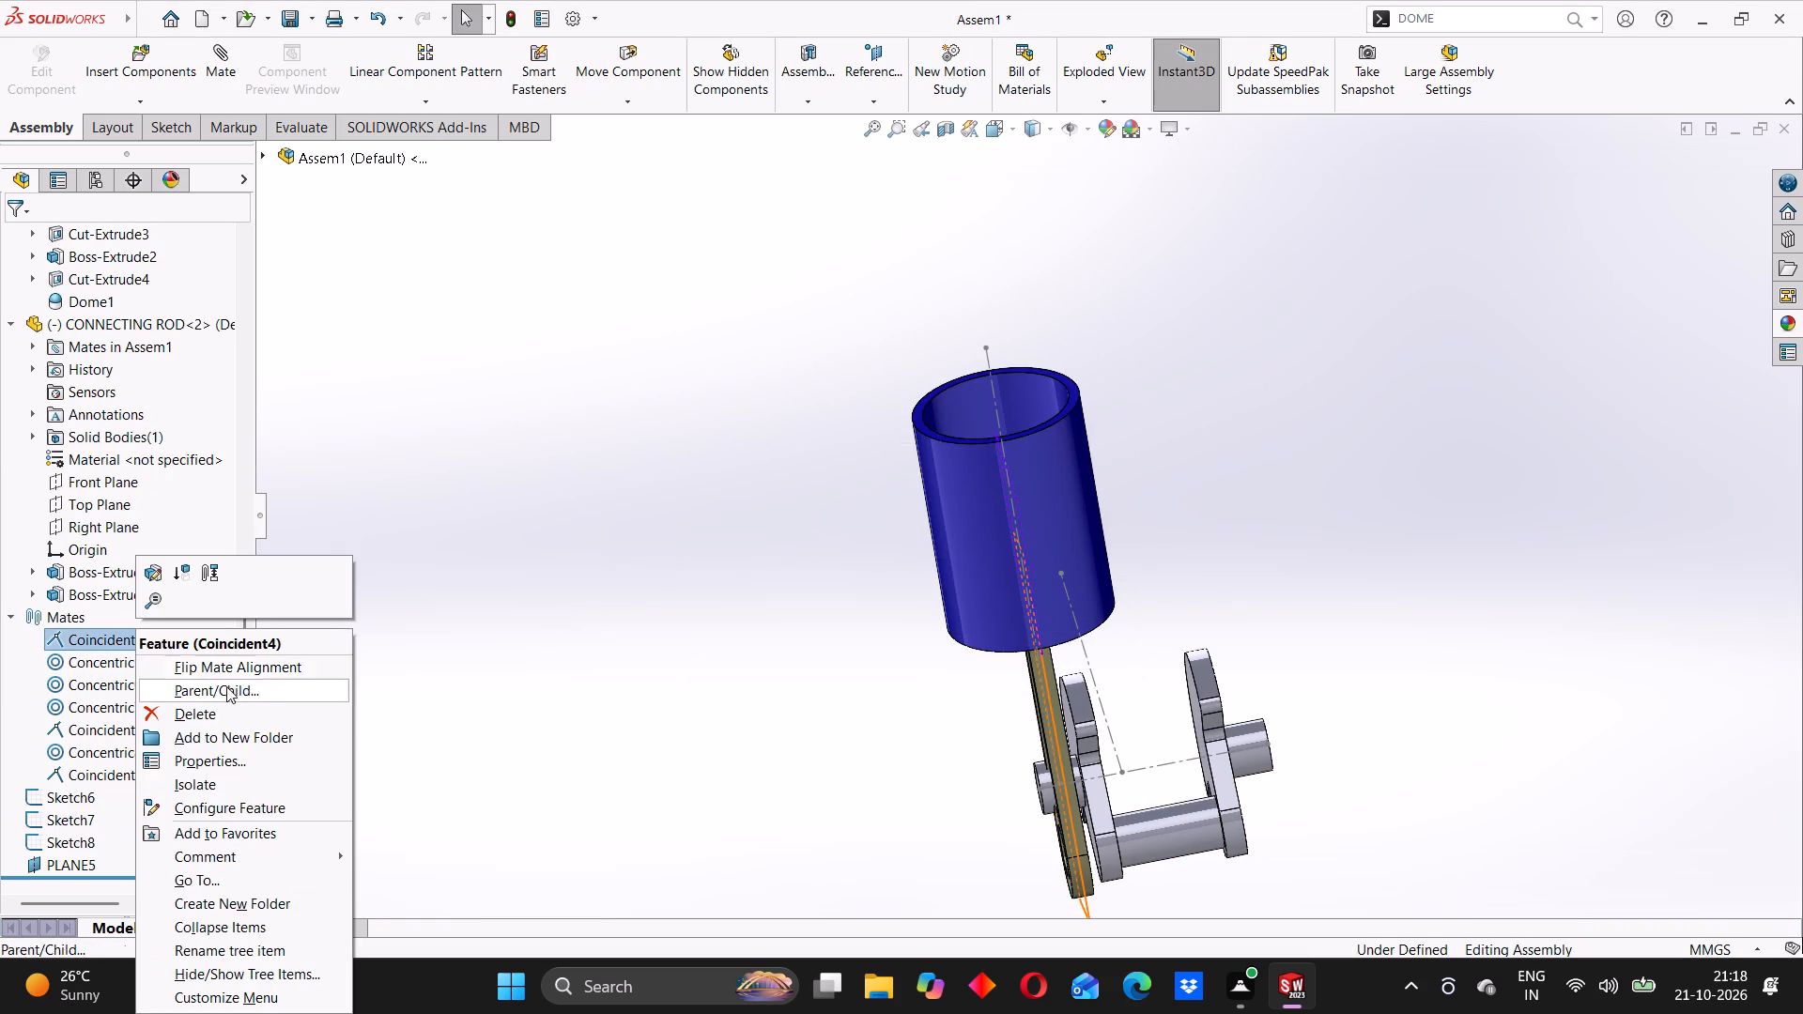
left_click(211, 713)
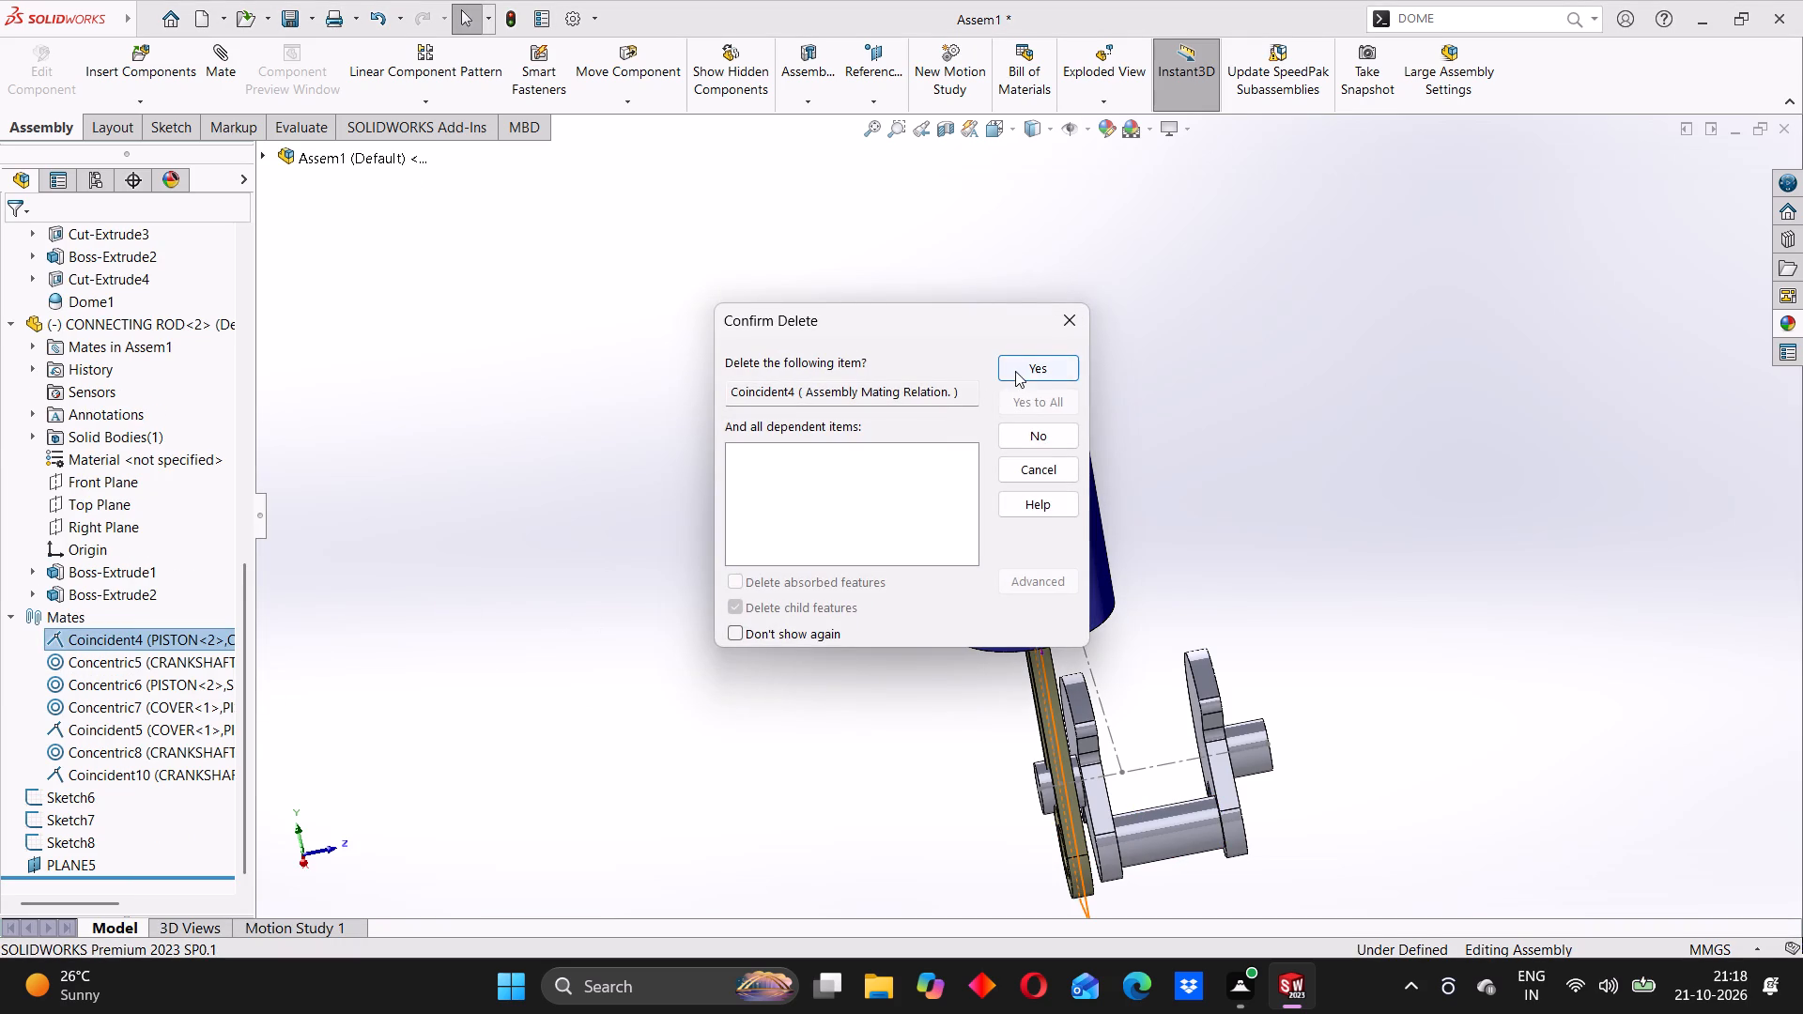
left_click(1015, 370)
Delete the Concentric5 mate between the crankshaft and the connecting rod.
right_click(176, 653)
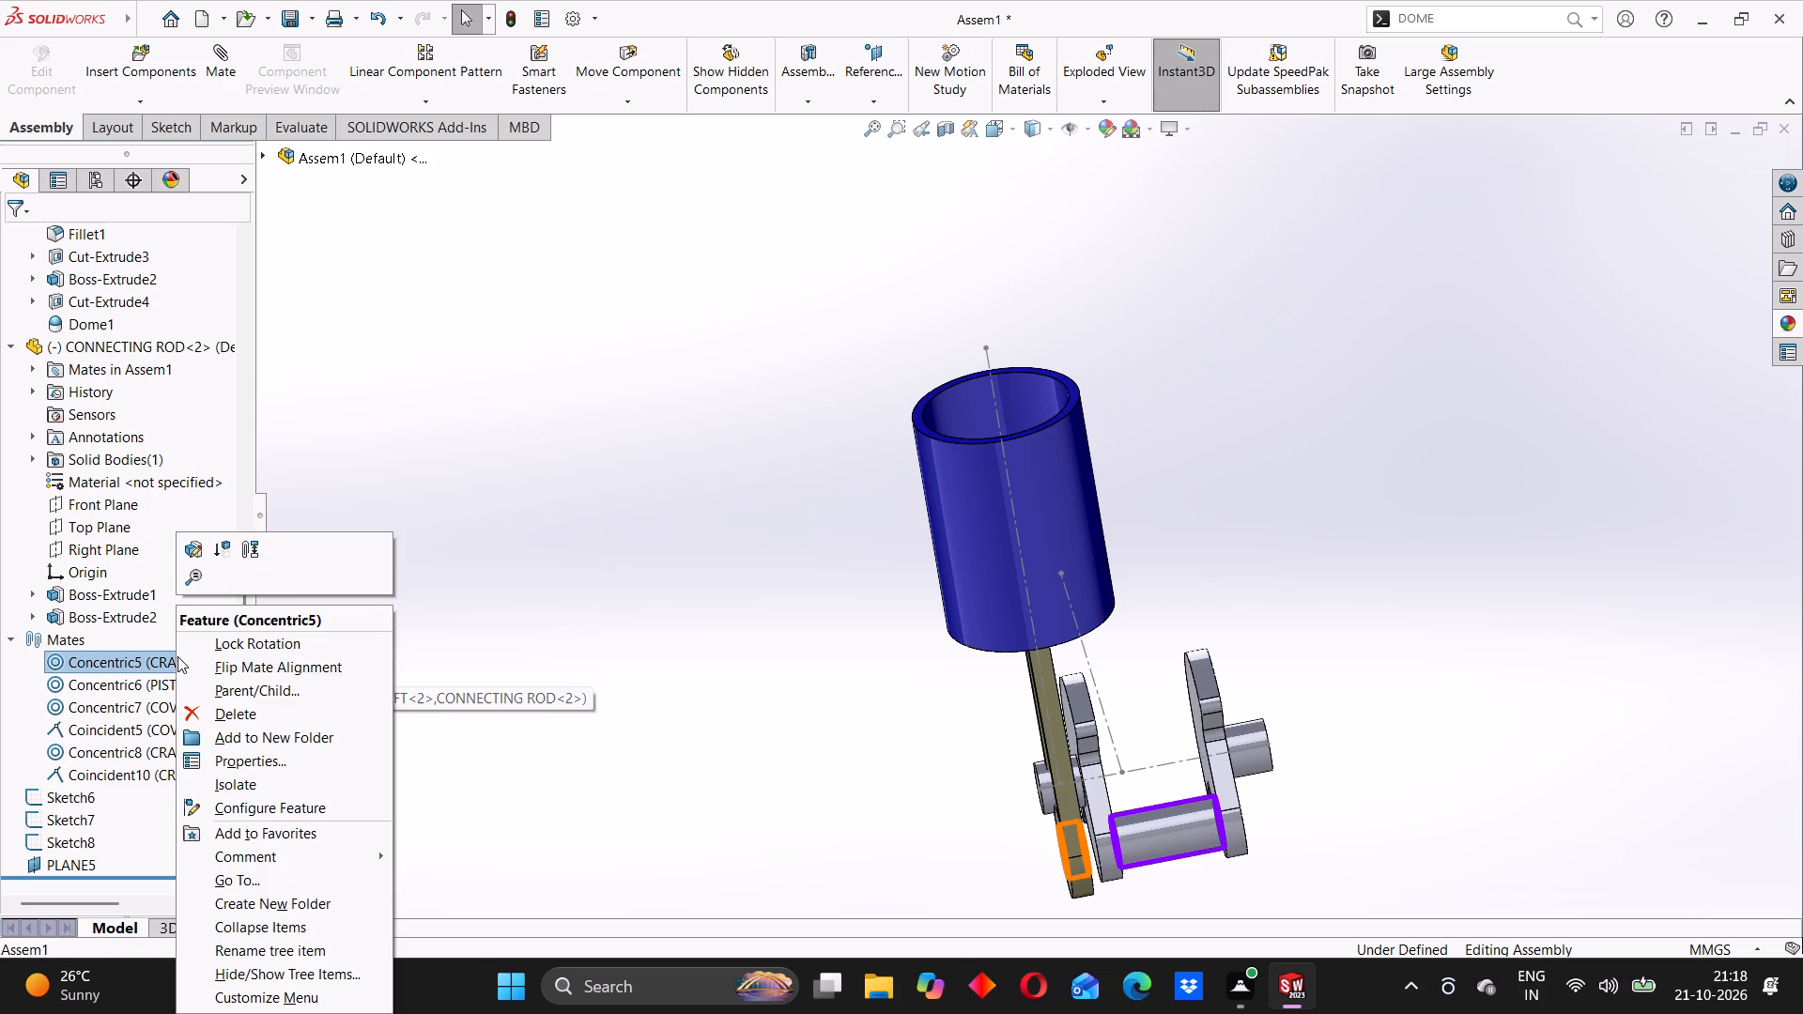
left_click(229, 706)
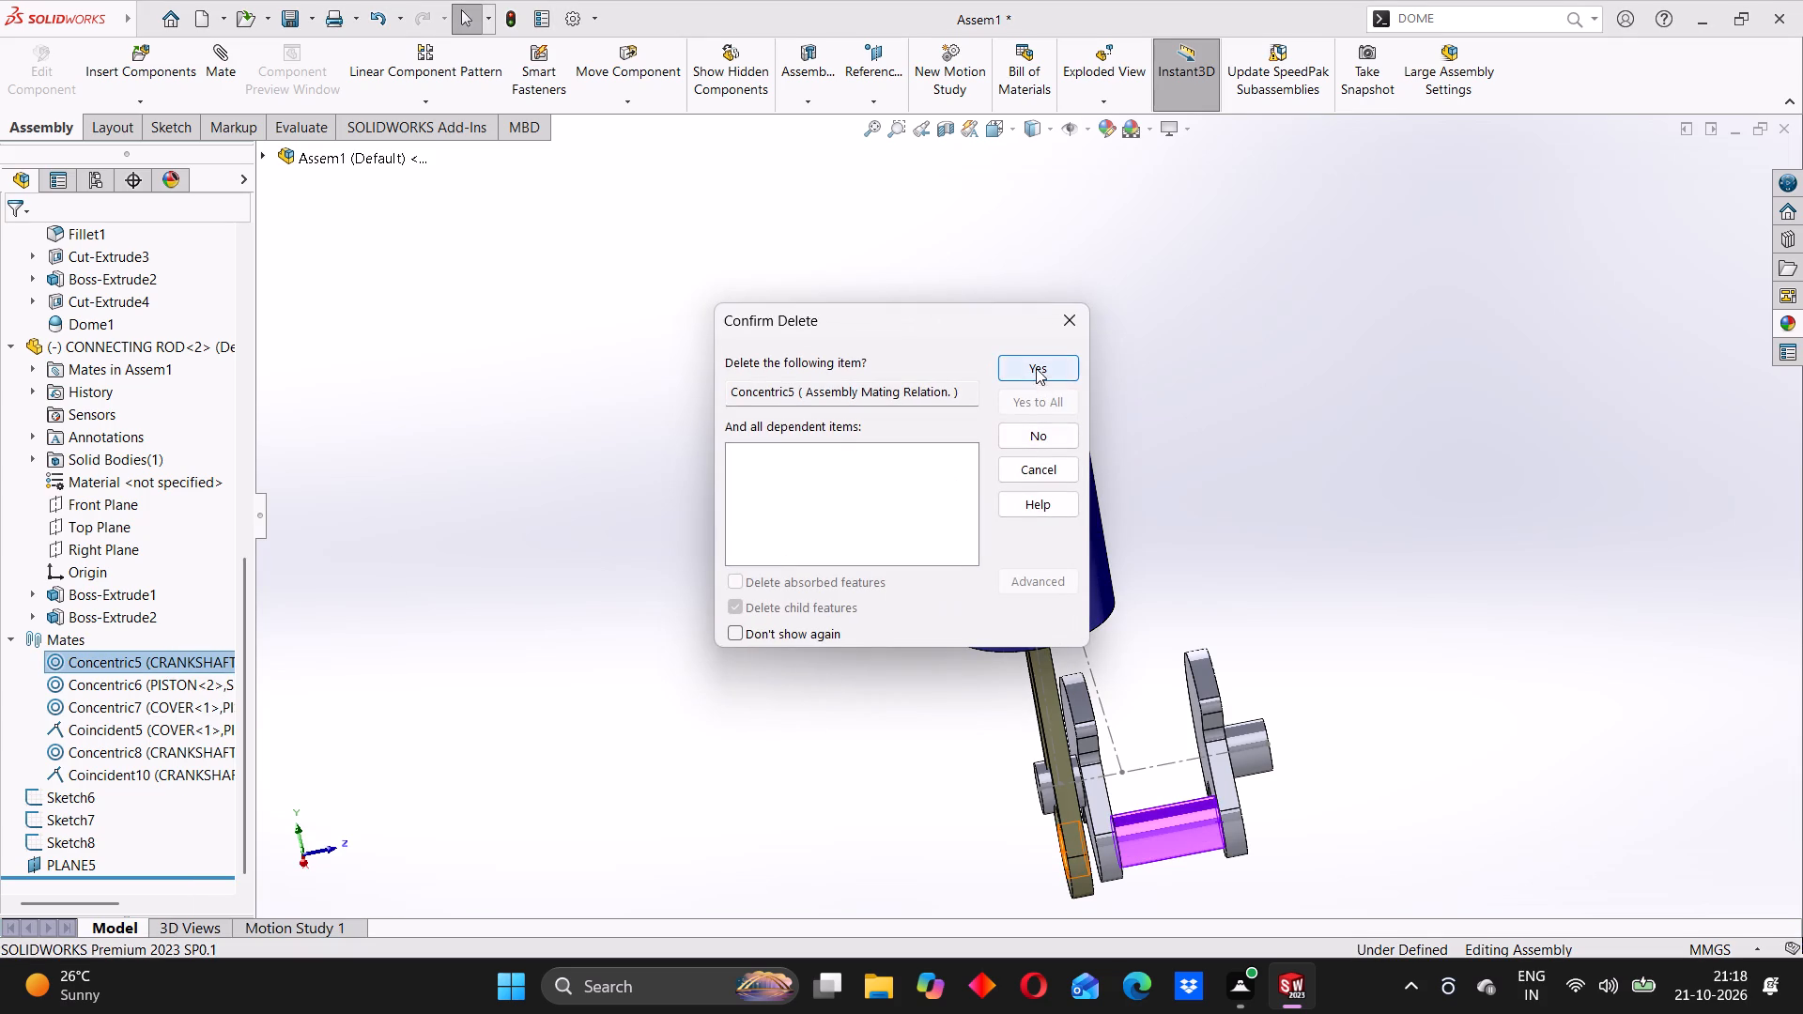
left_click(1036, 368)
Slide the cover along the piston axis to test how it still moves.
left_click_drag(1032, 563, 821, 383)
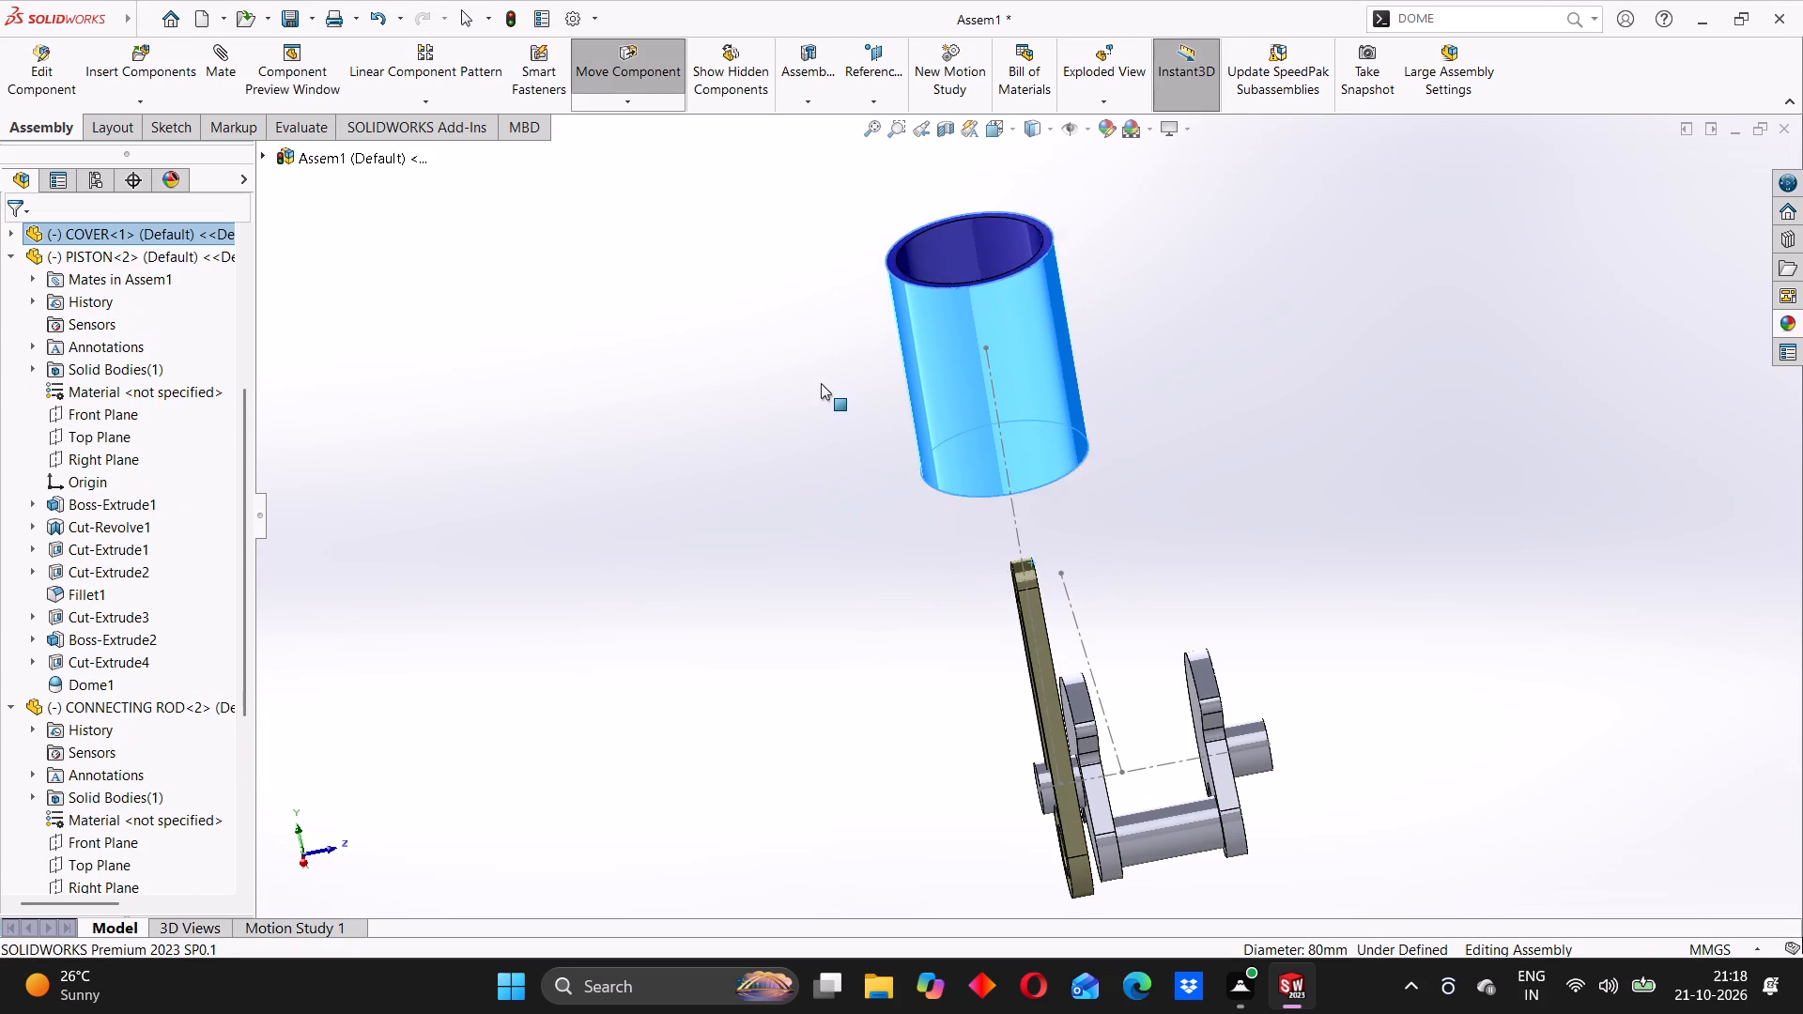
left_click_drag(821, 383, 839, 469)
Delete the Concentric7 mate between the cover and the piston.
scroll(117, 718, "down", 10)
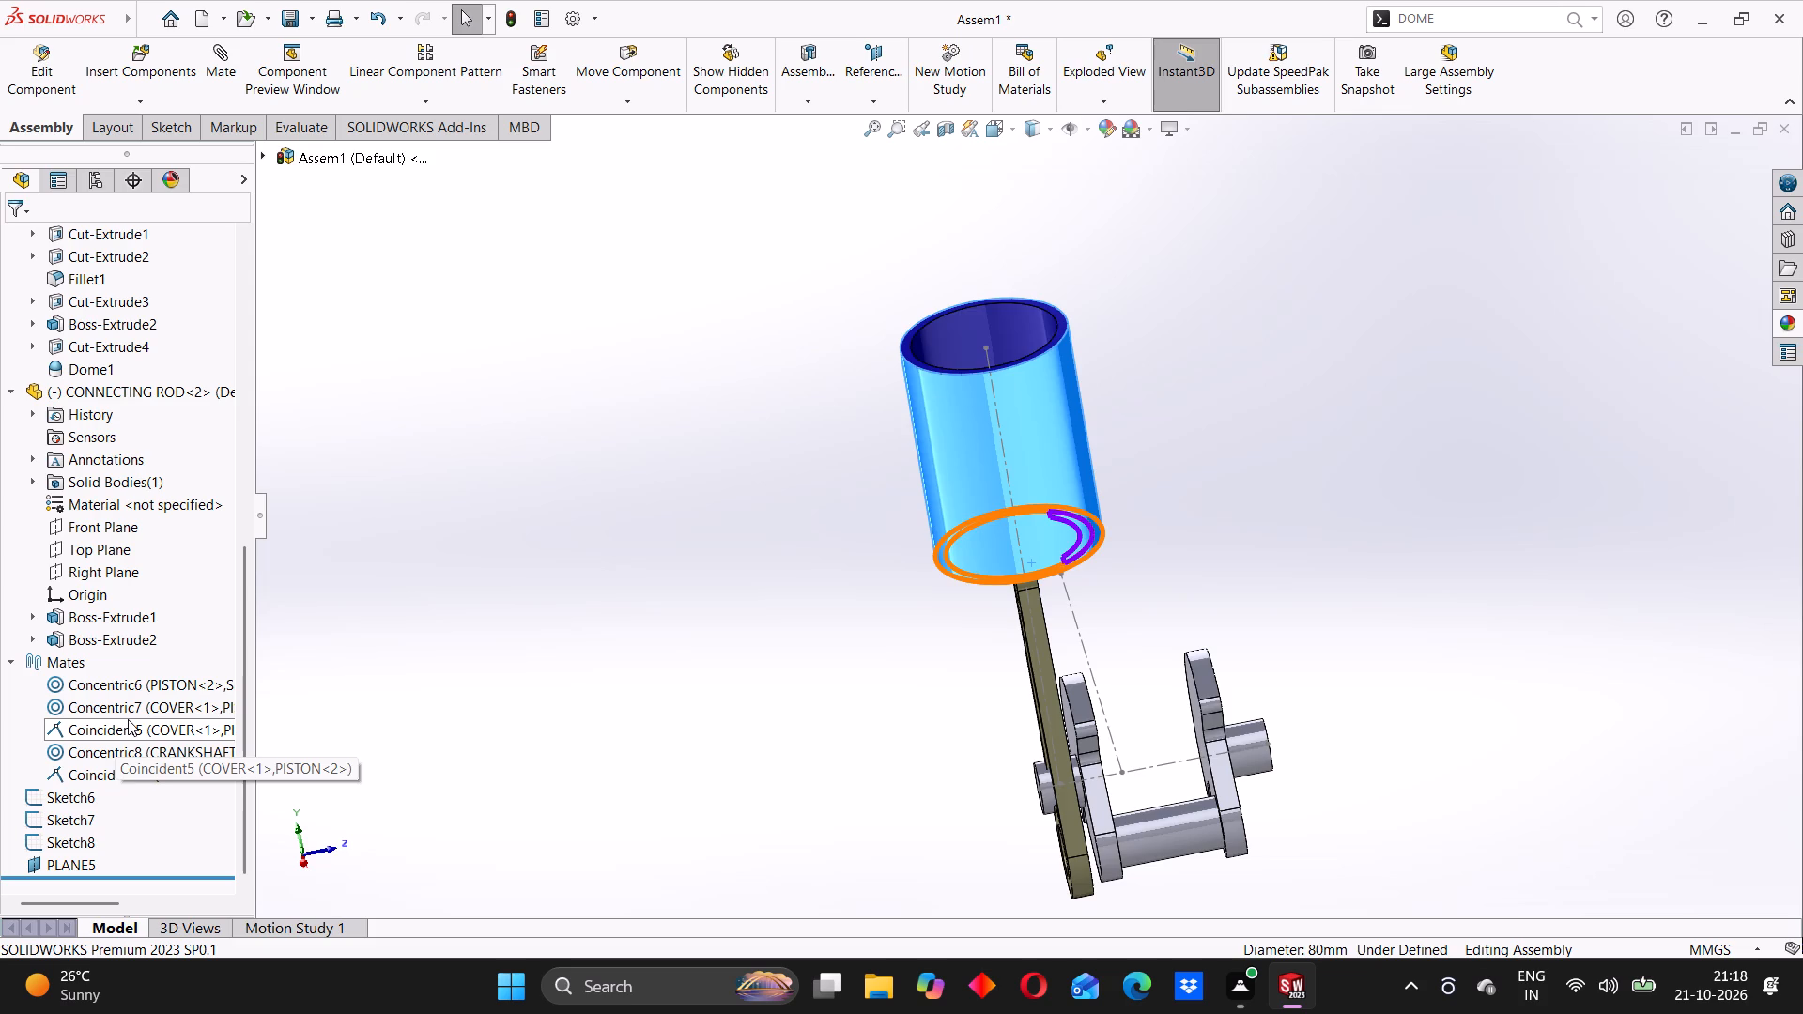
right_click(128, 706)
left_click(167, 706)
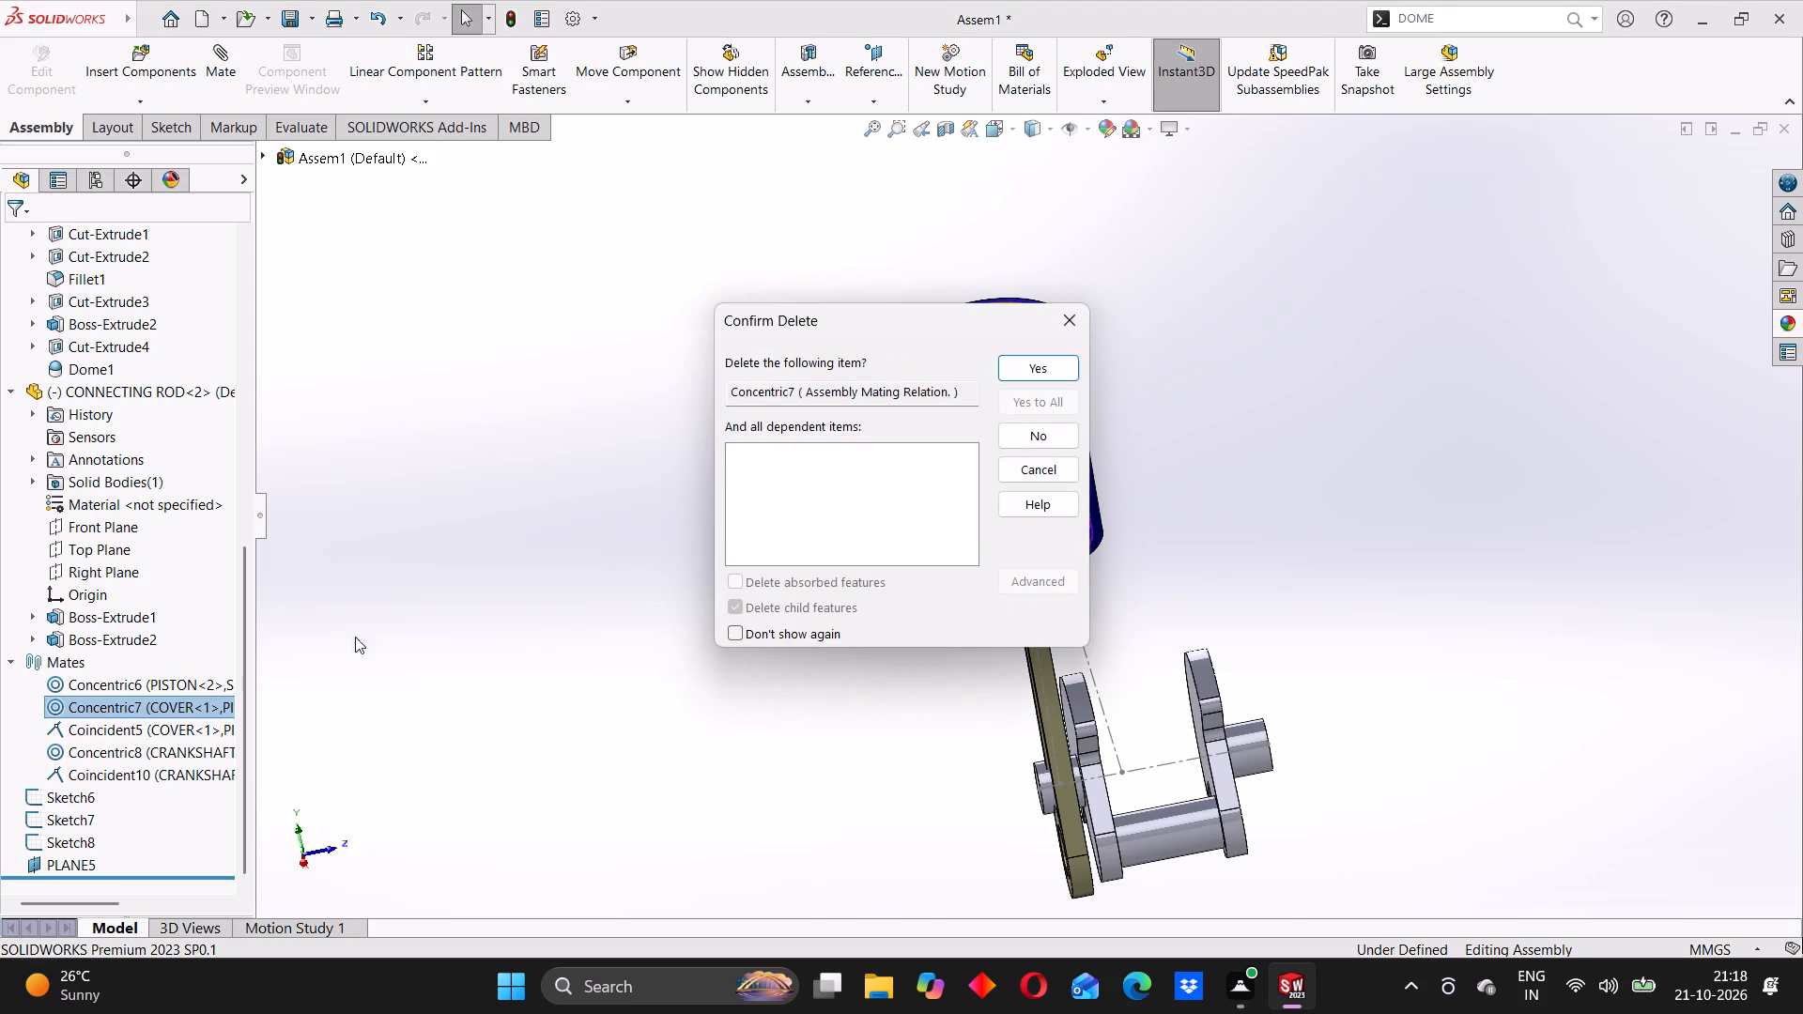
left_click(1047, 375)
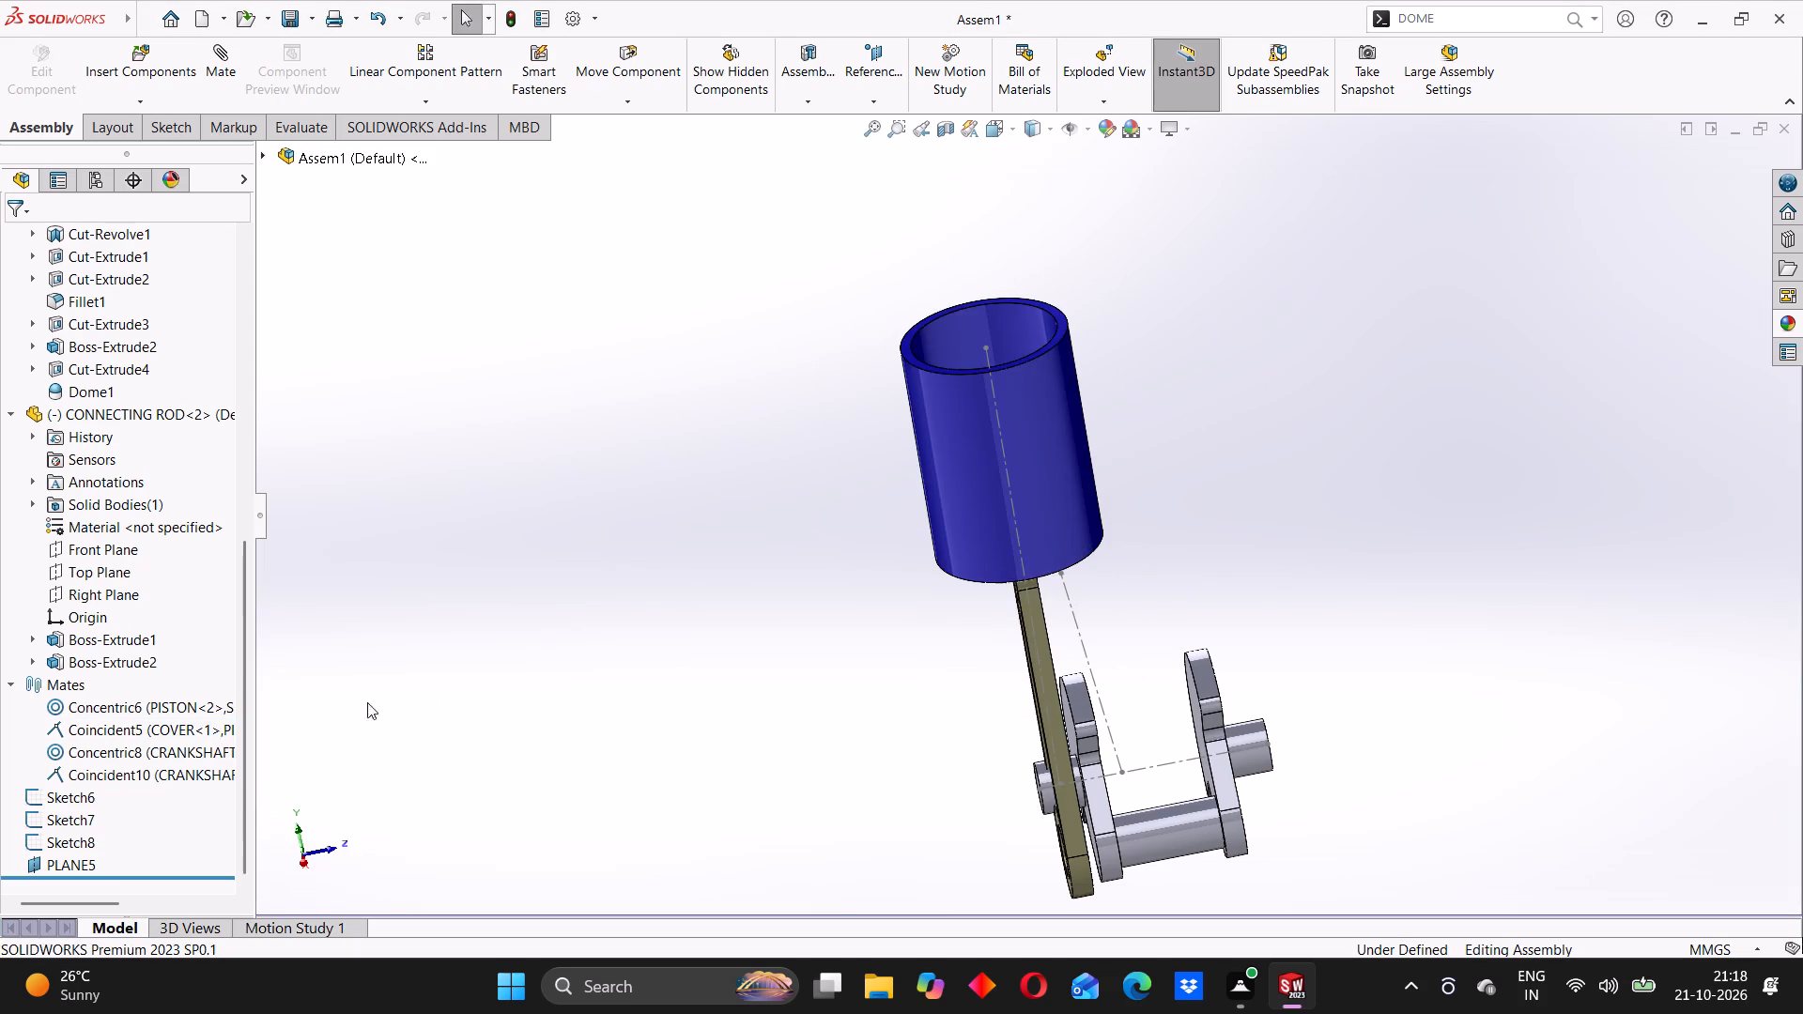
Delete the Concentric6 mate that aligns the piston with the vertical sketch centreline.
right_click(106, 710)
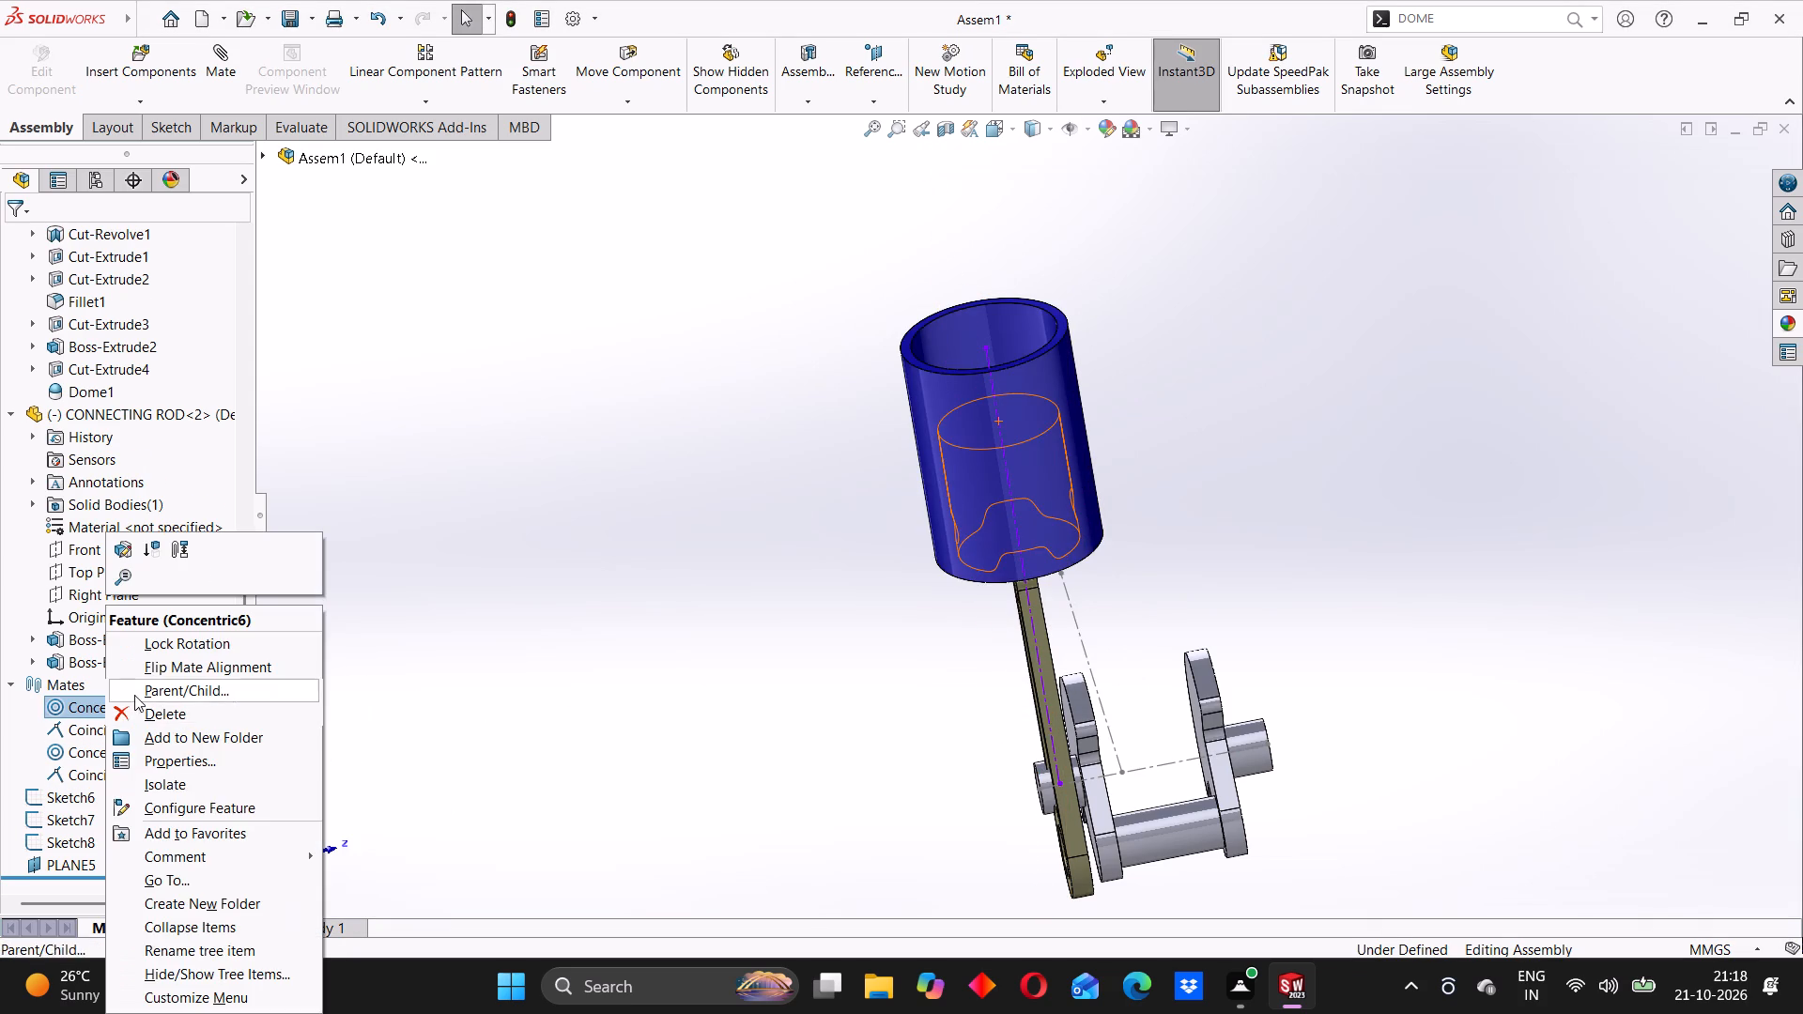
left_click(138, 713)
left_click(1048, 364)
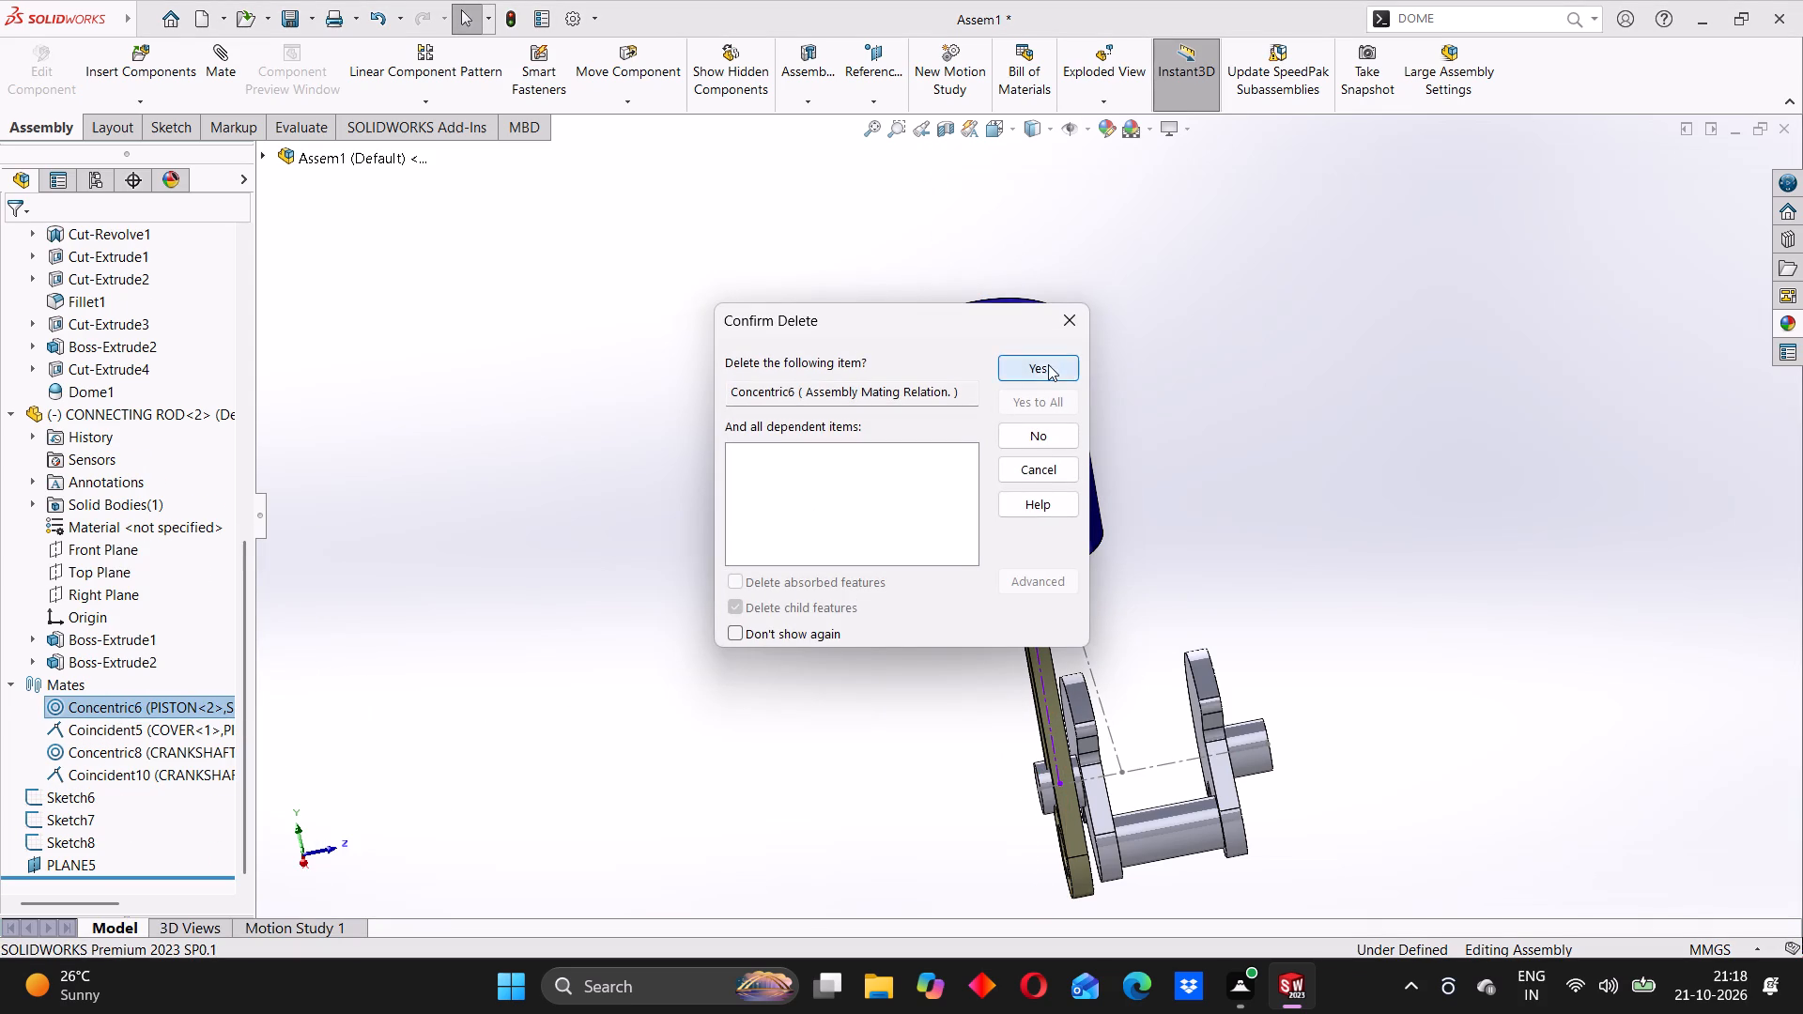
Delete the Coincident5 mate between the cover and the piston.
right_click(158, 728)
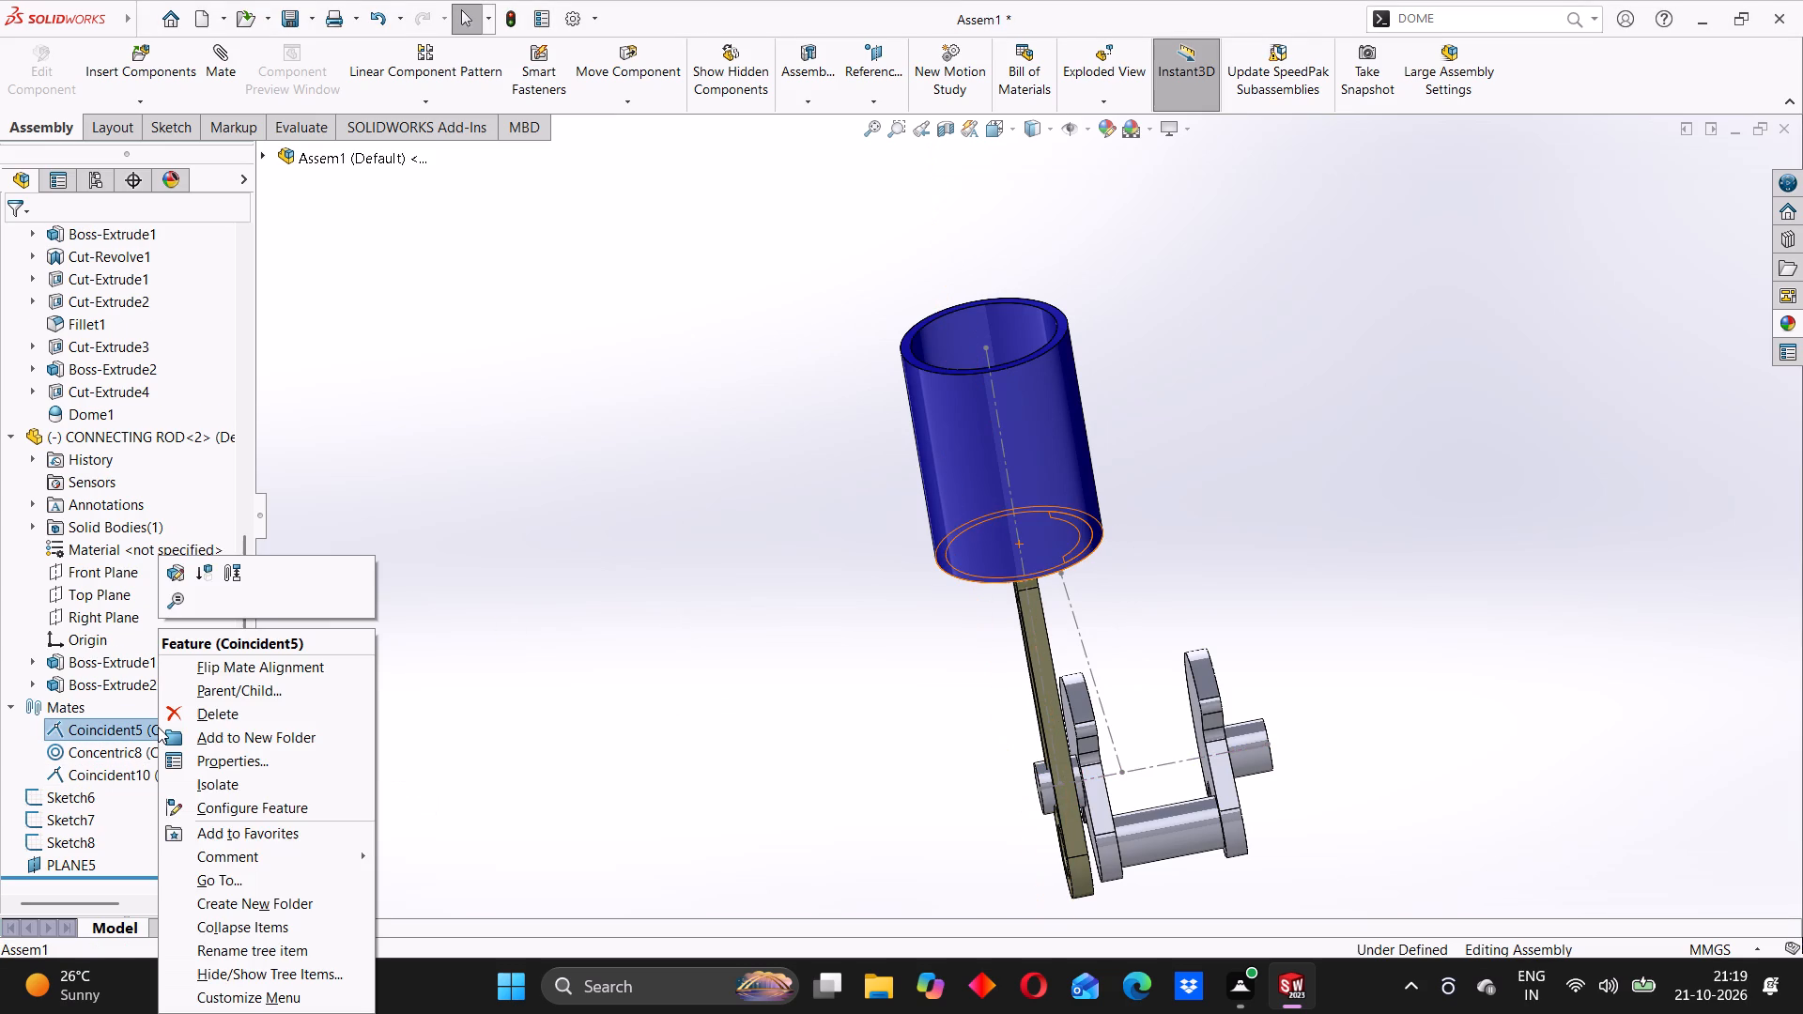
left_click(193, 717)
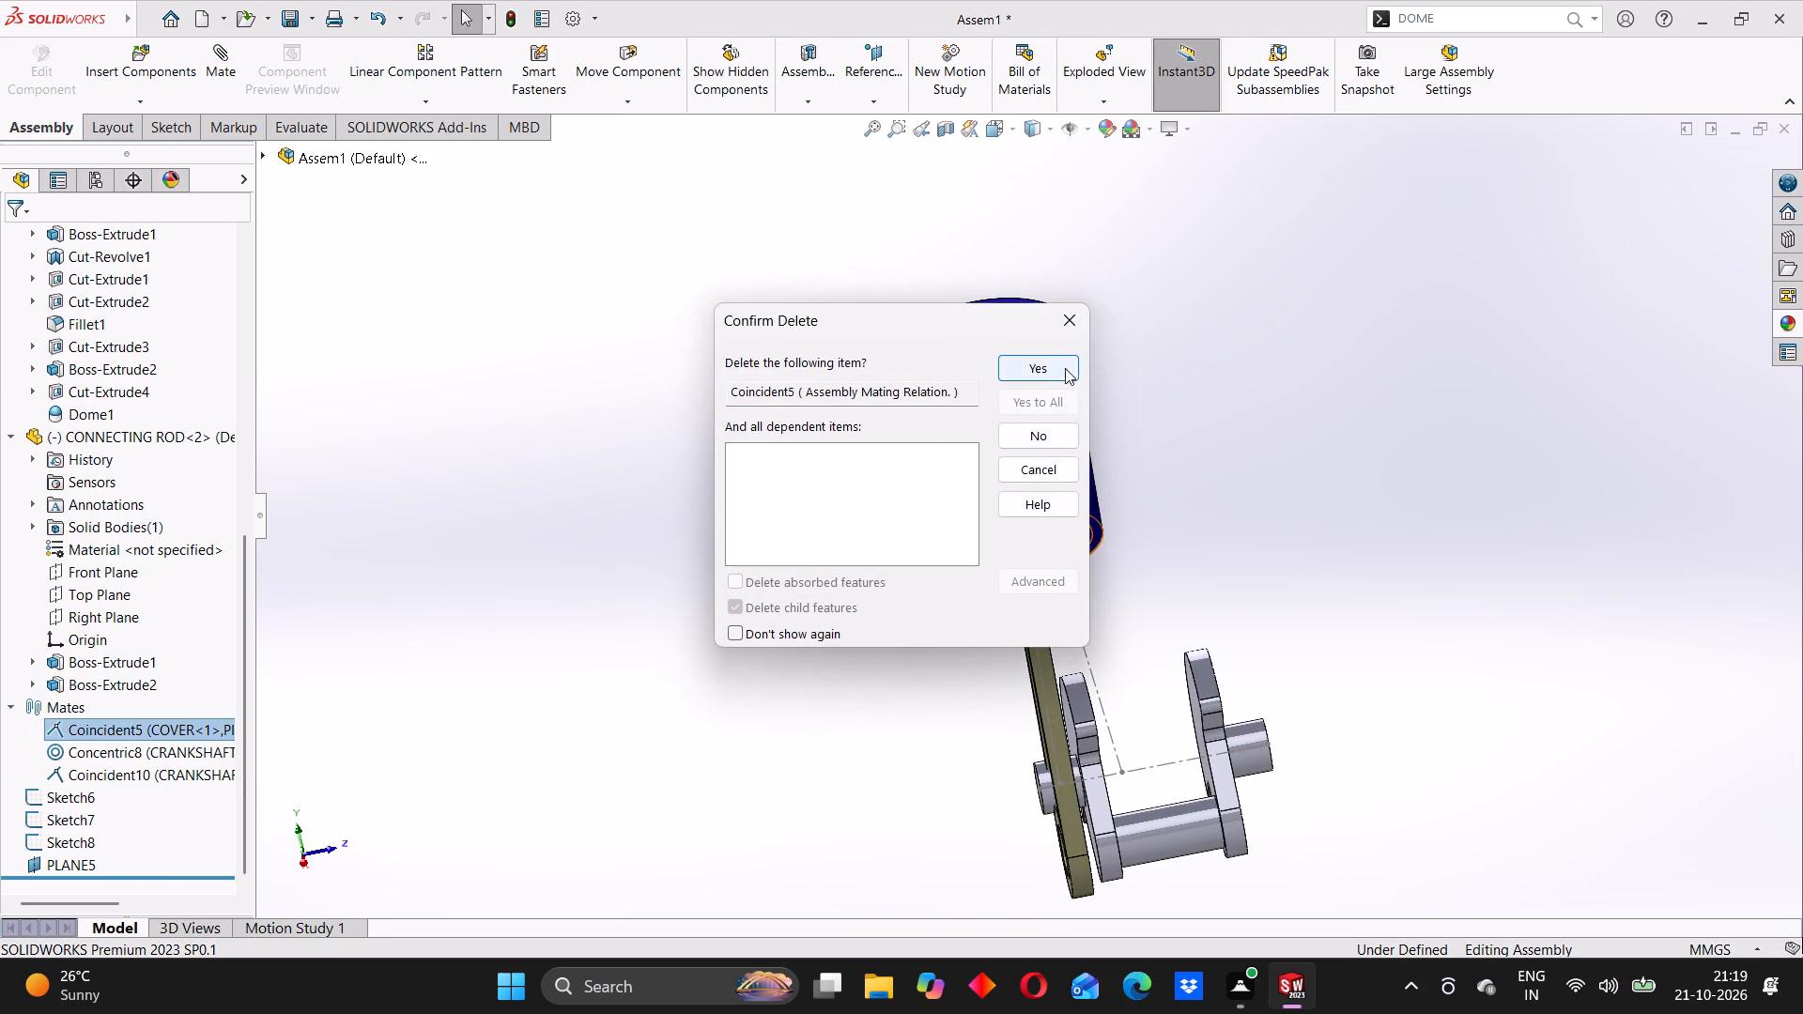
left_click(1044, 359)
Move the cover, the piston and the connecting rod apart and away from the crankshaft.
left_click_drag(1049, 495, 747, 519)
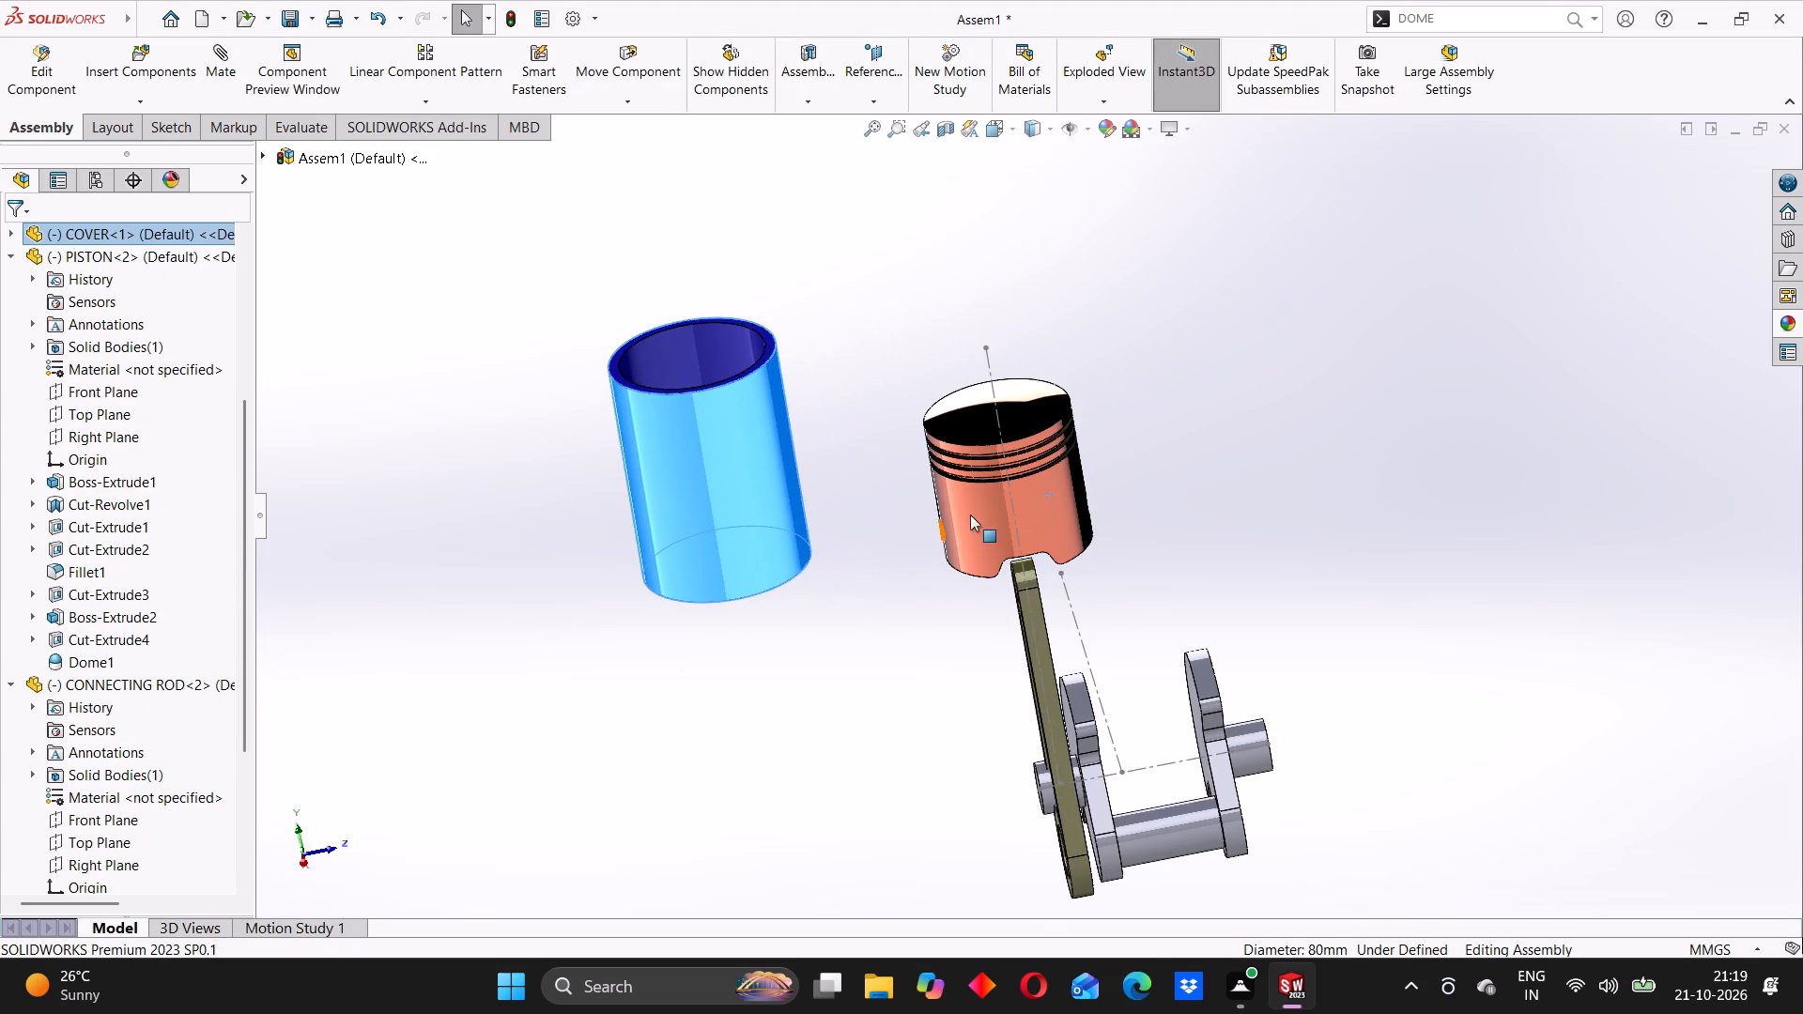
left_click_drag(977, 506, 739, 358)
left_click_drag(1038, 604, 1053, 580)
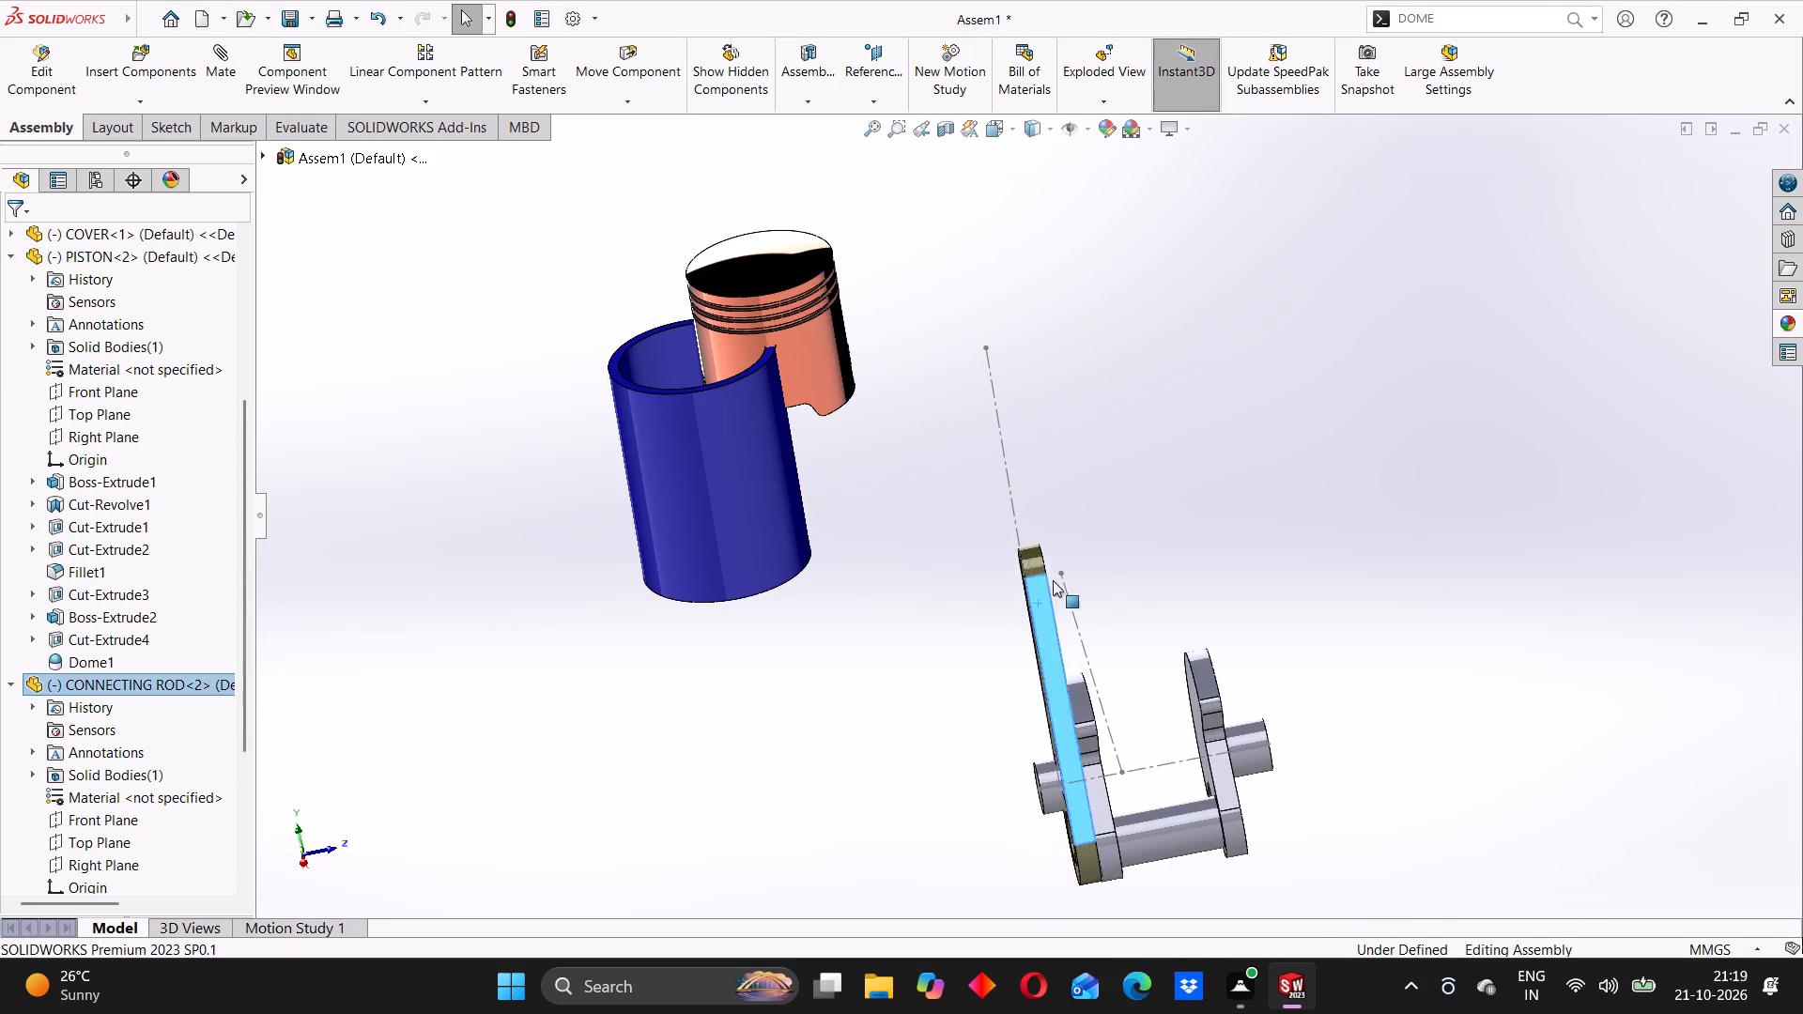
left_click_drag(1053, 580, 1372, 232)
Turn the crankshaft about its journal axis until its crankpin sits above the journals.
middle_click_drag(1145, 524, 1185, 522)
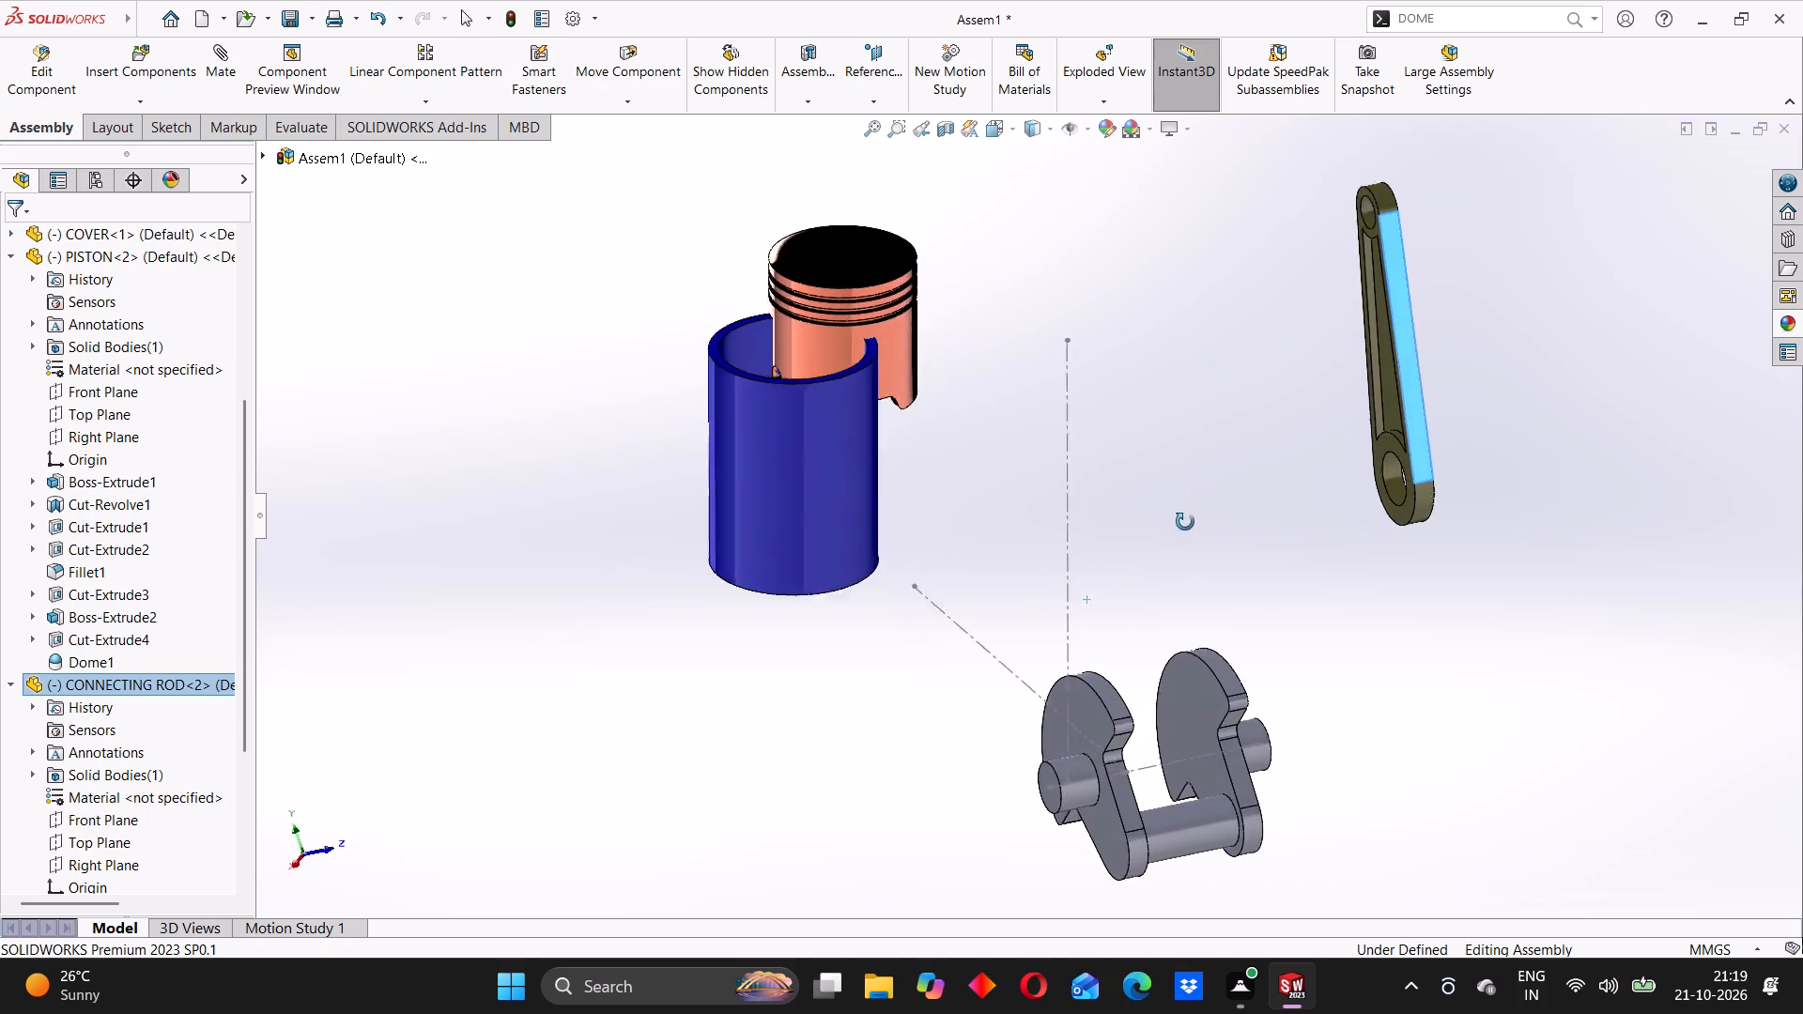
middle_click_drag(1185, 522, 1175, 555)
scroll(1154, 578, "down", 4)
scroll(1238, 650, "up", 3)
middle_click_drag(1238, 650, 1196, 660)
middle_click_drag(1178, 662, 1187, 653)
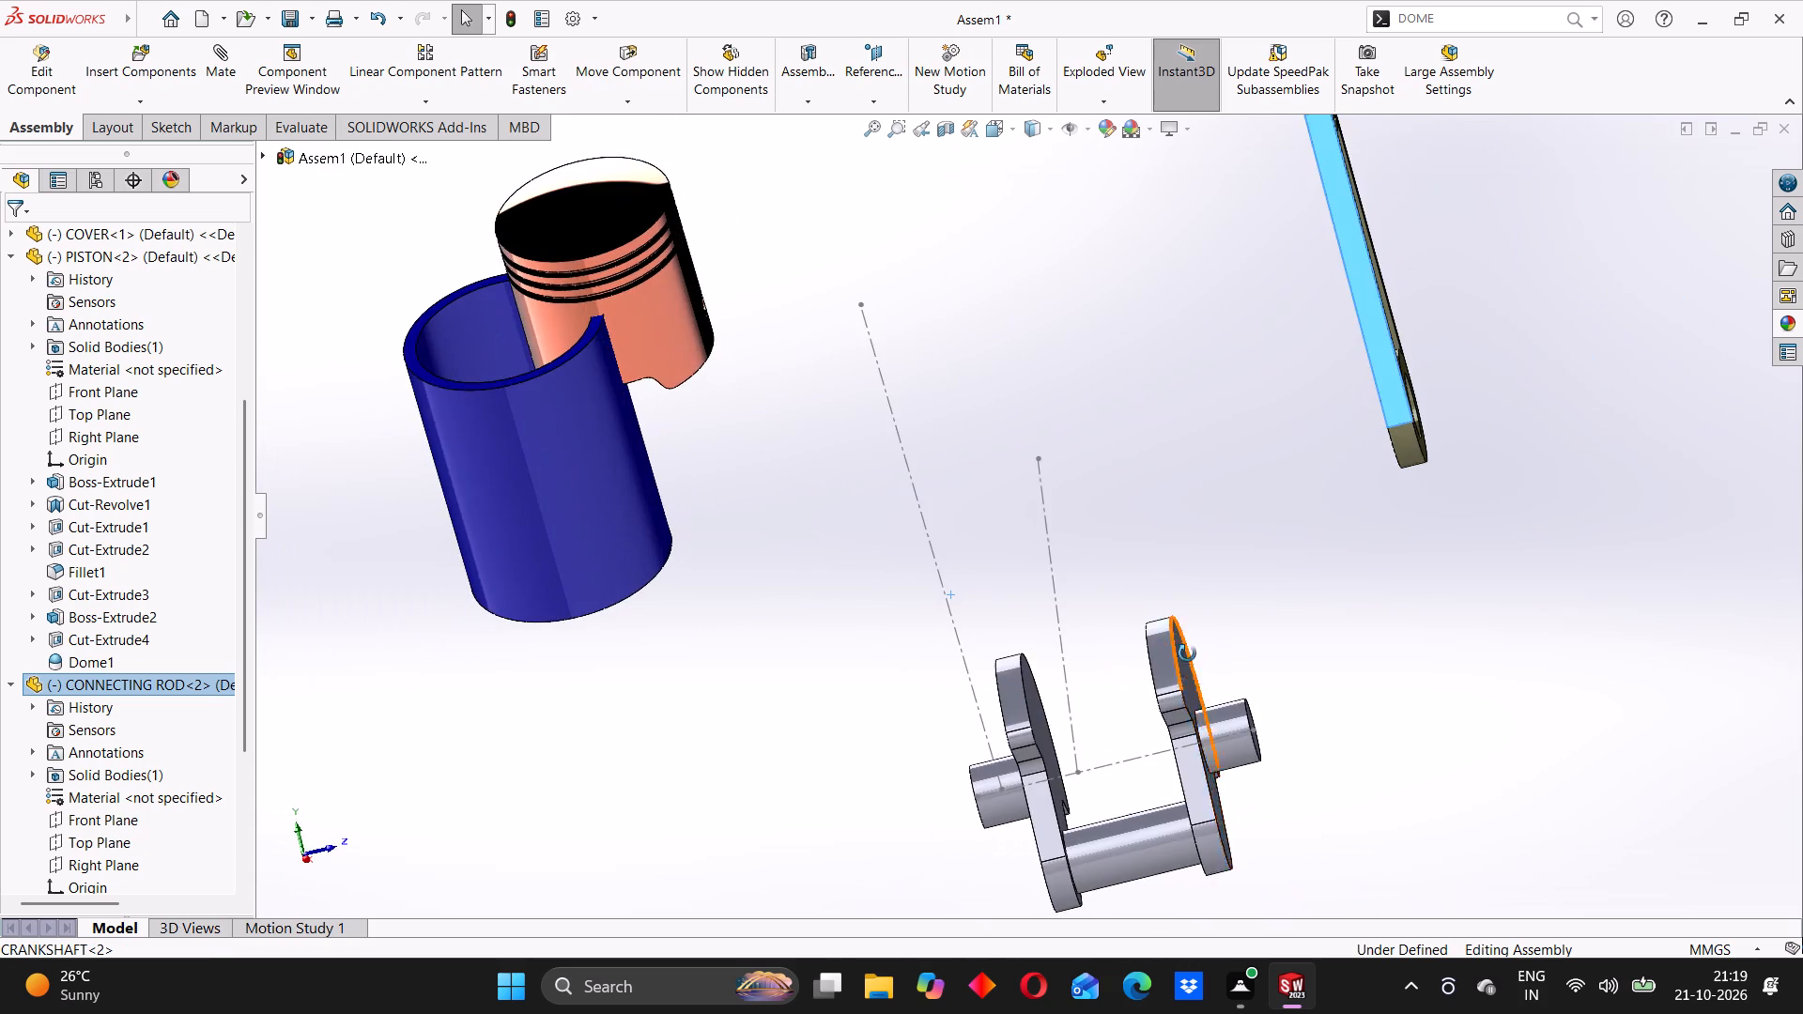
middle_click_drag(1187, 653, 1333, 553)
scroll(1253, 668, "up", 3)
left_click_drag(1028, 625, 1006, 709)
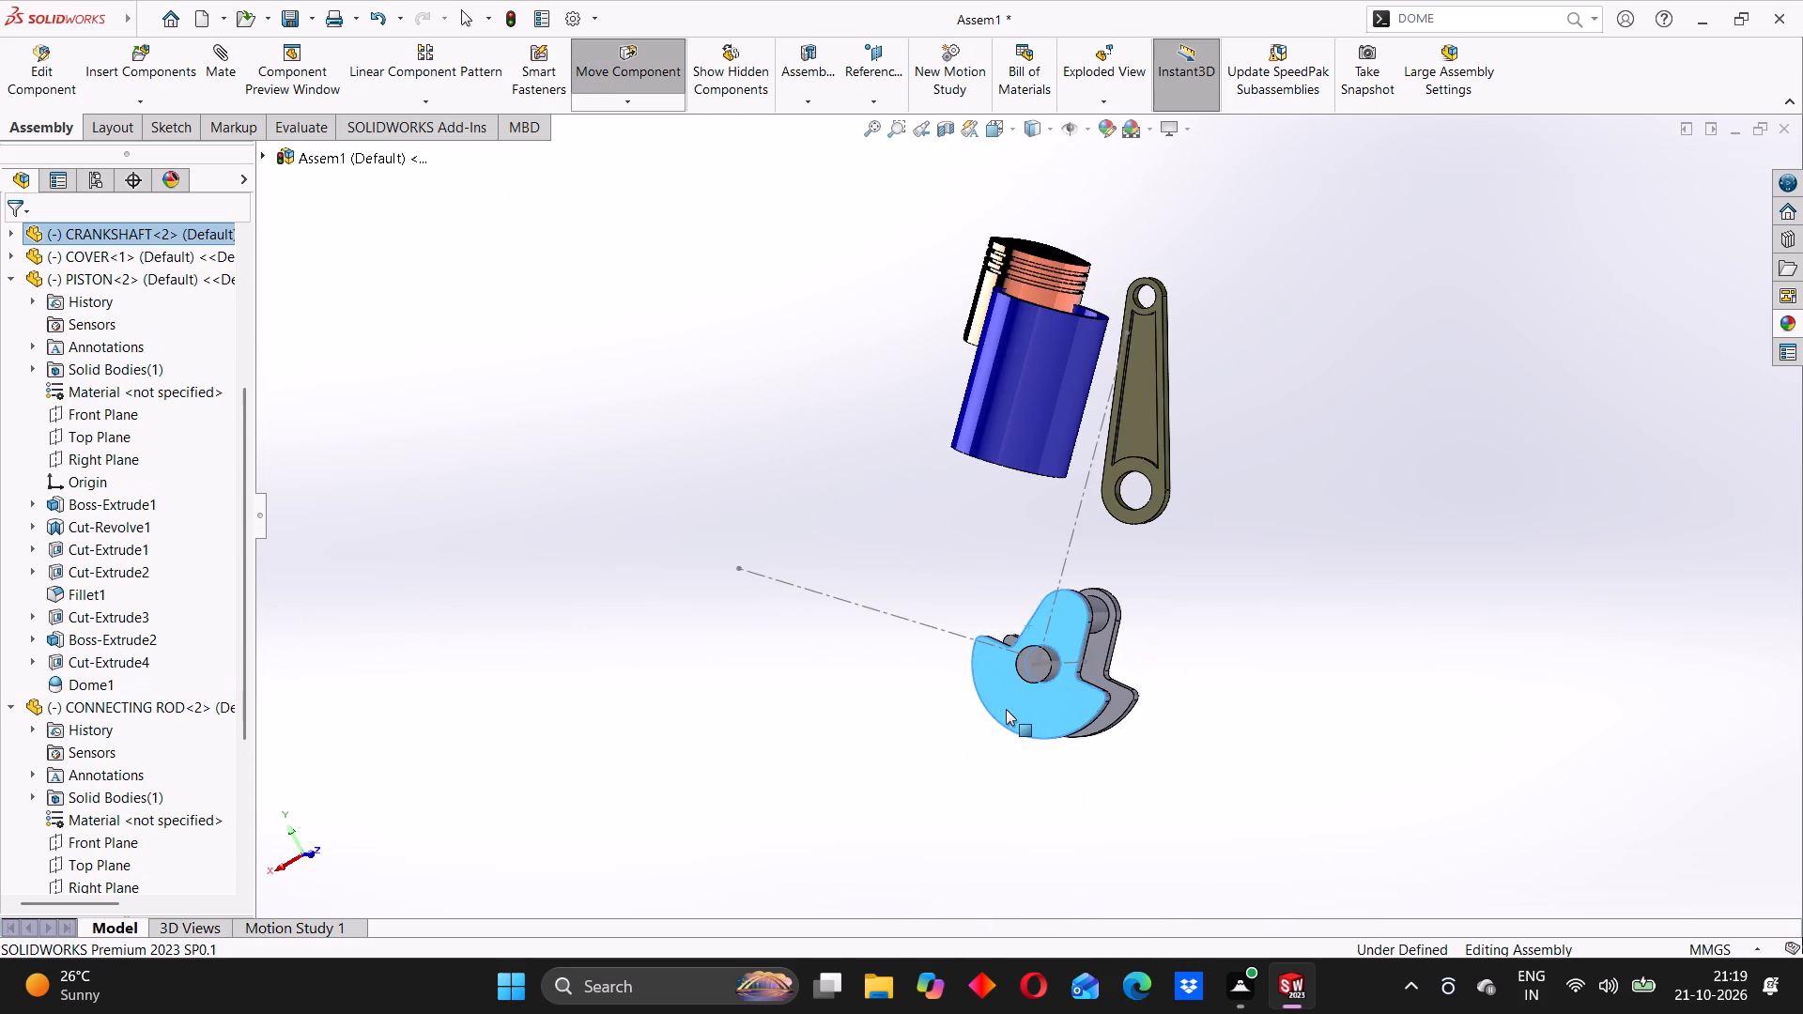
left_click_drag(1006, 709, 1006, 713)
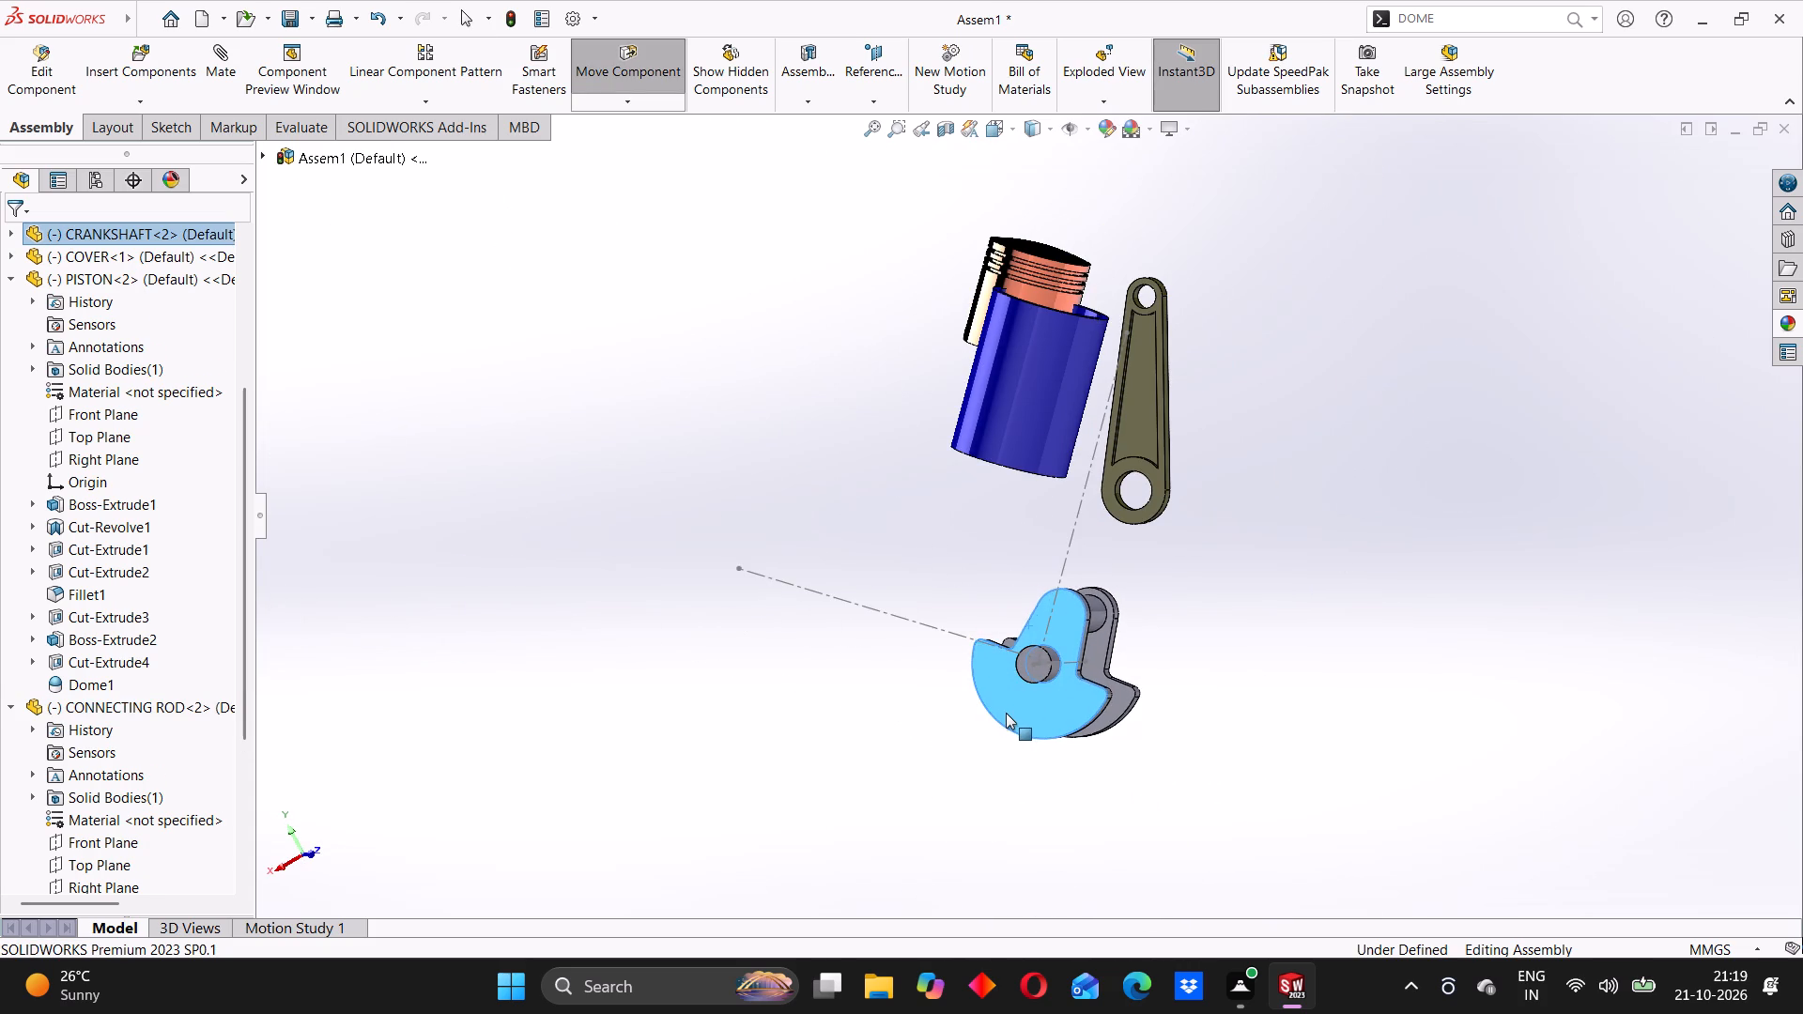
left_click_drag(1006, 713, 1010, 716)
middle_click_drag(979, 683, 1038, 711)
left_click(903, 539)
Delete Sketch7, the long vertical centreline rising from the crankshaft's journal.
scroll(1112, 649, "down", 3)
middle_click_drag(1102, 666, 893, 645)
right_click(1064, 474)
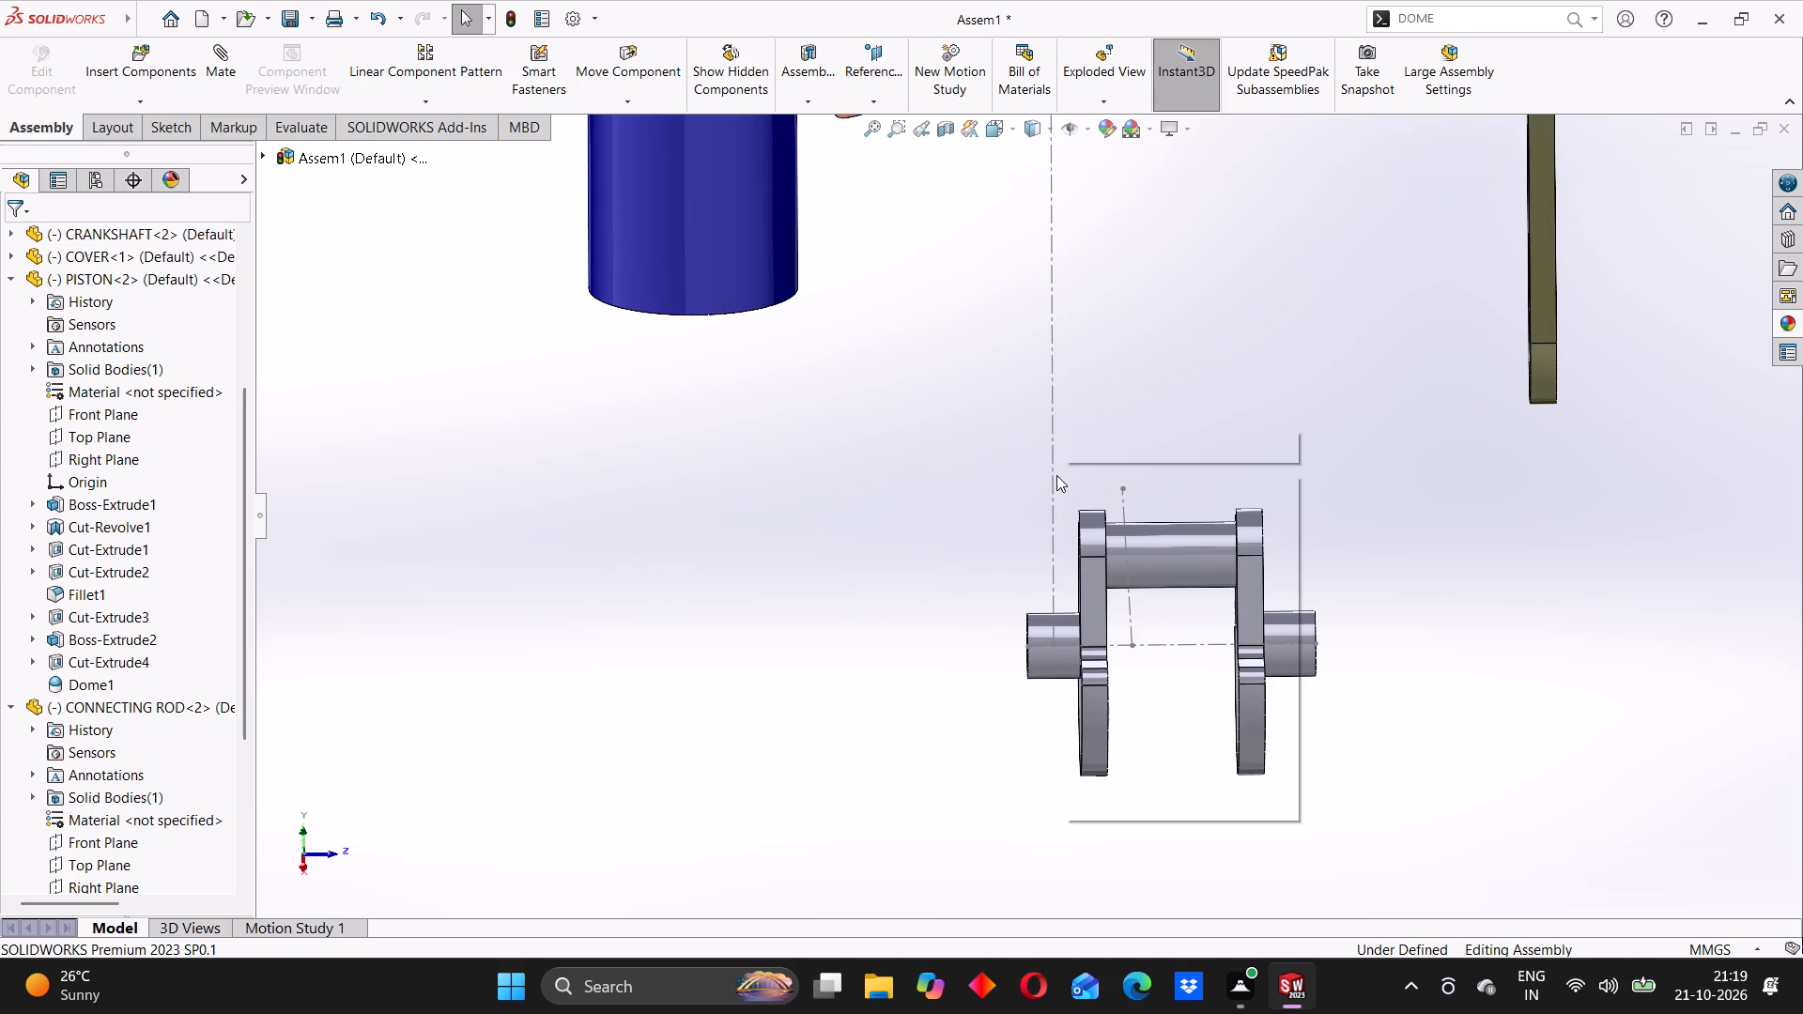
left_click(1023, 470)
left_click(1048, 438)
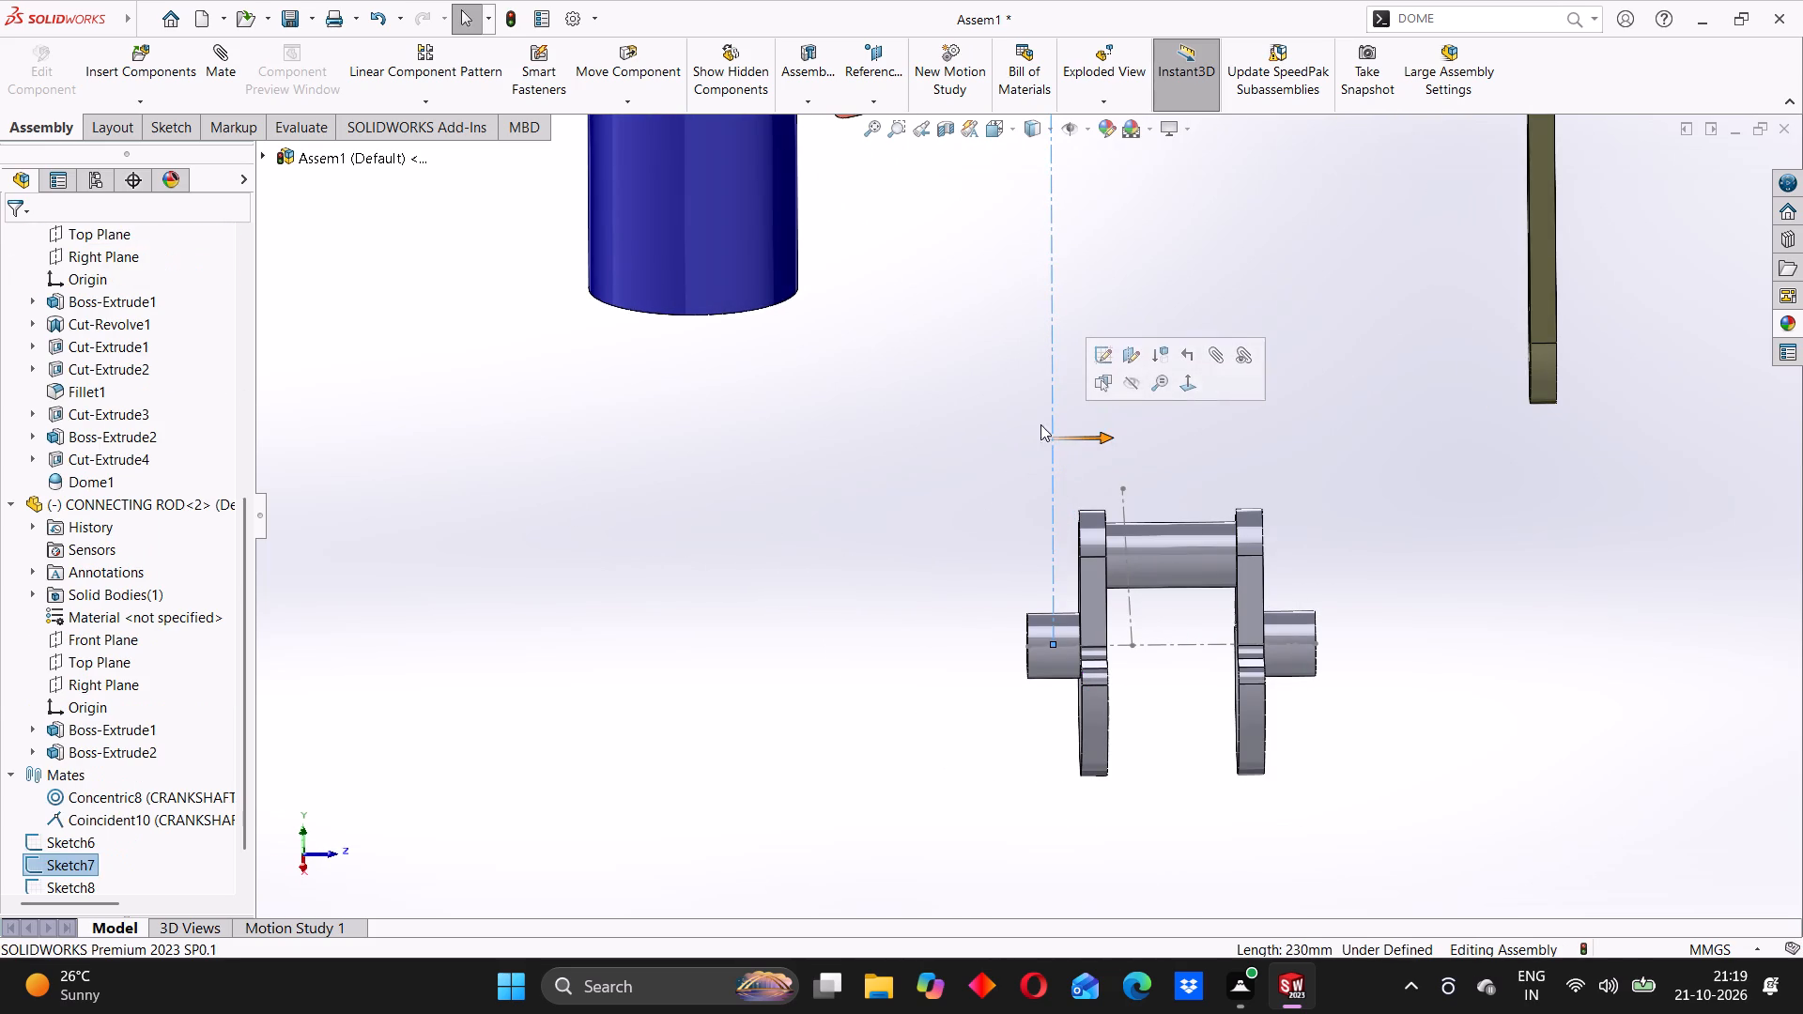
left_click(1016, 422)
right_click(1049, 407)
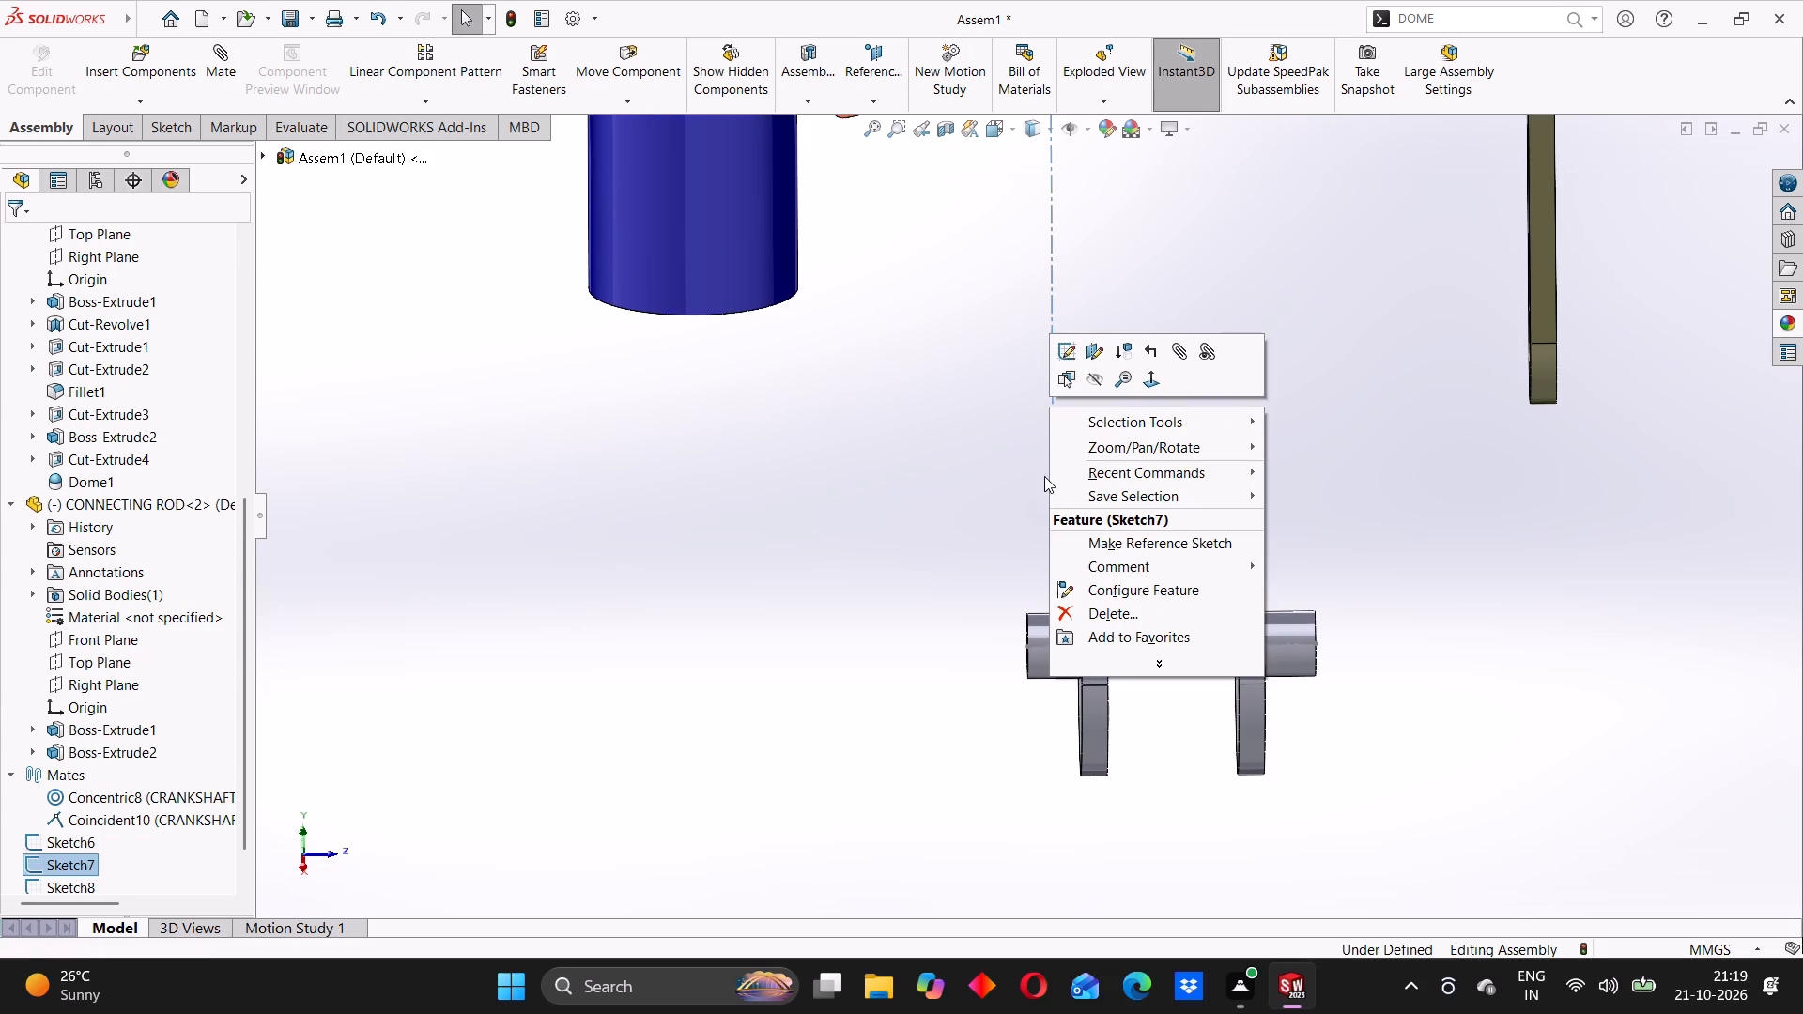
left_click(1102, 614)
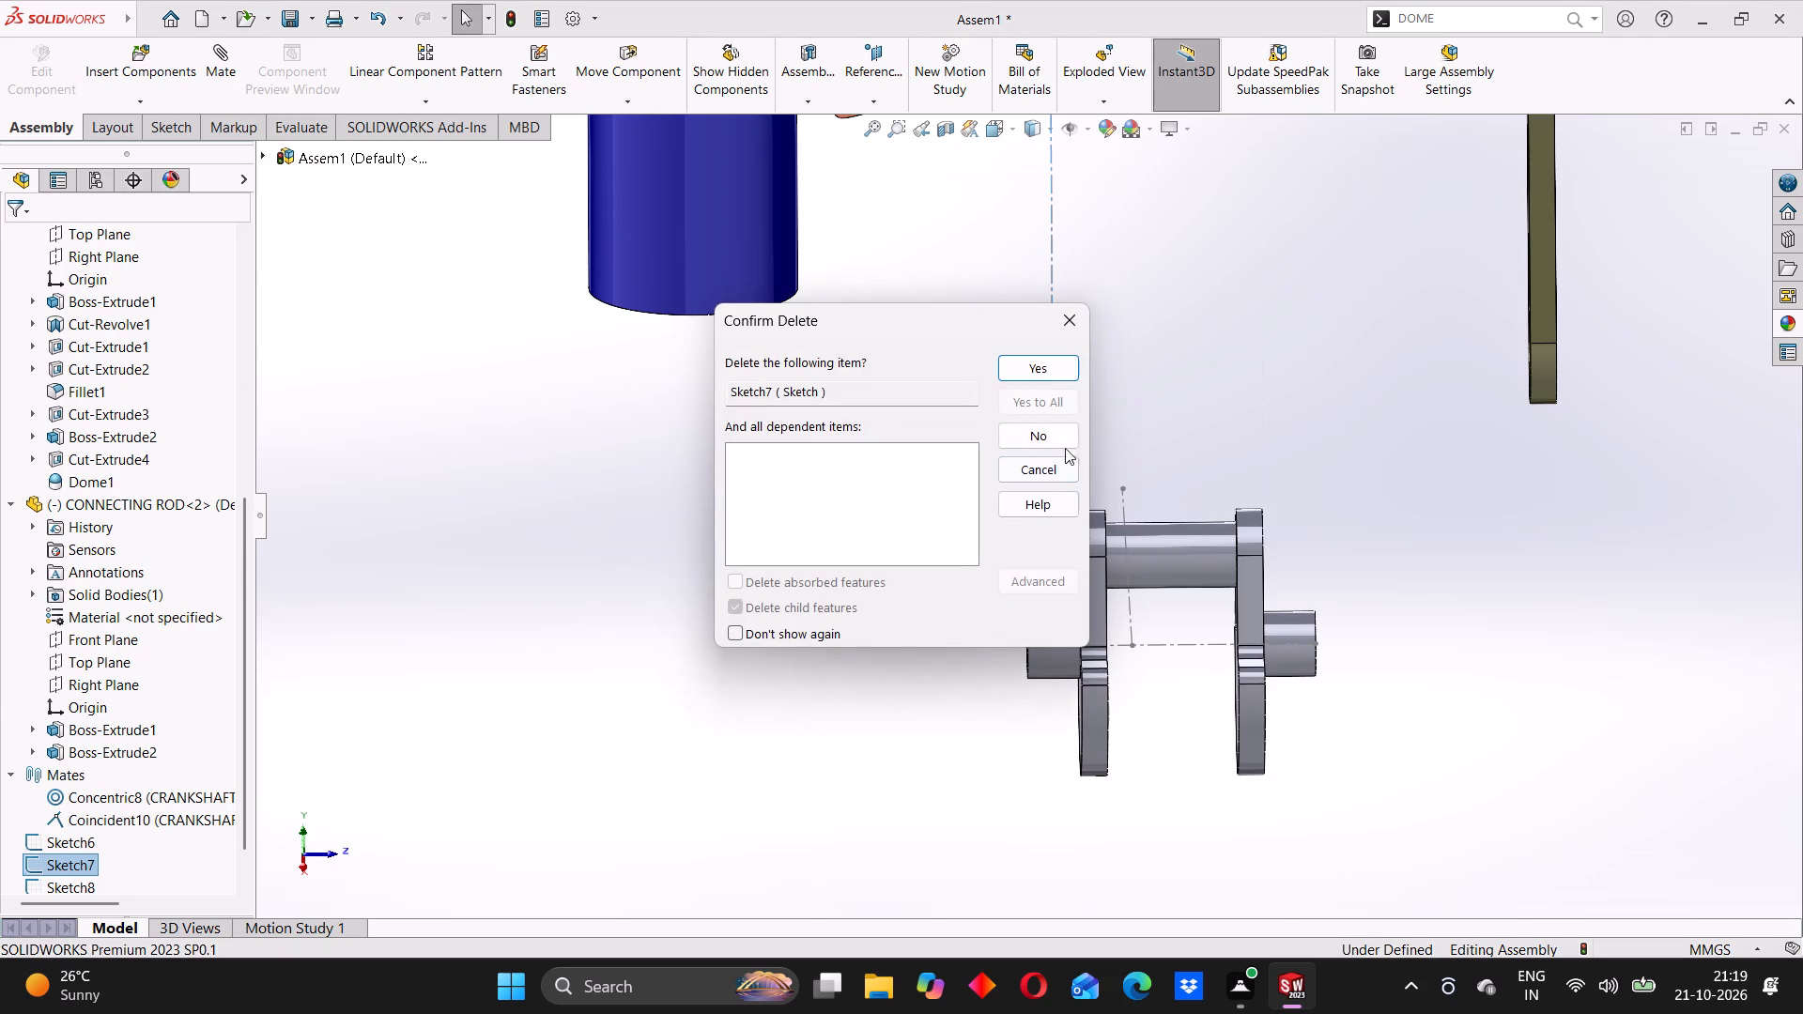
left_click(1033, 371)
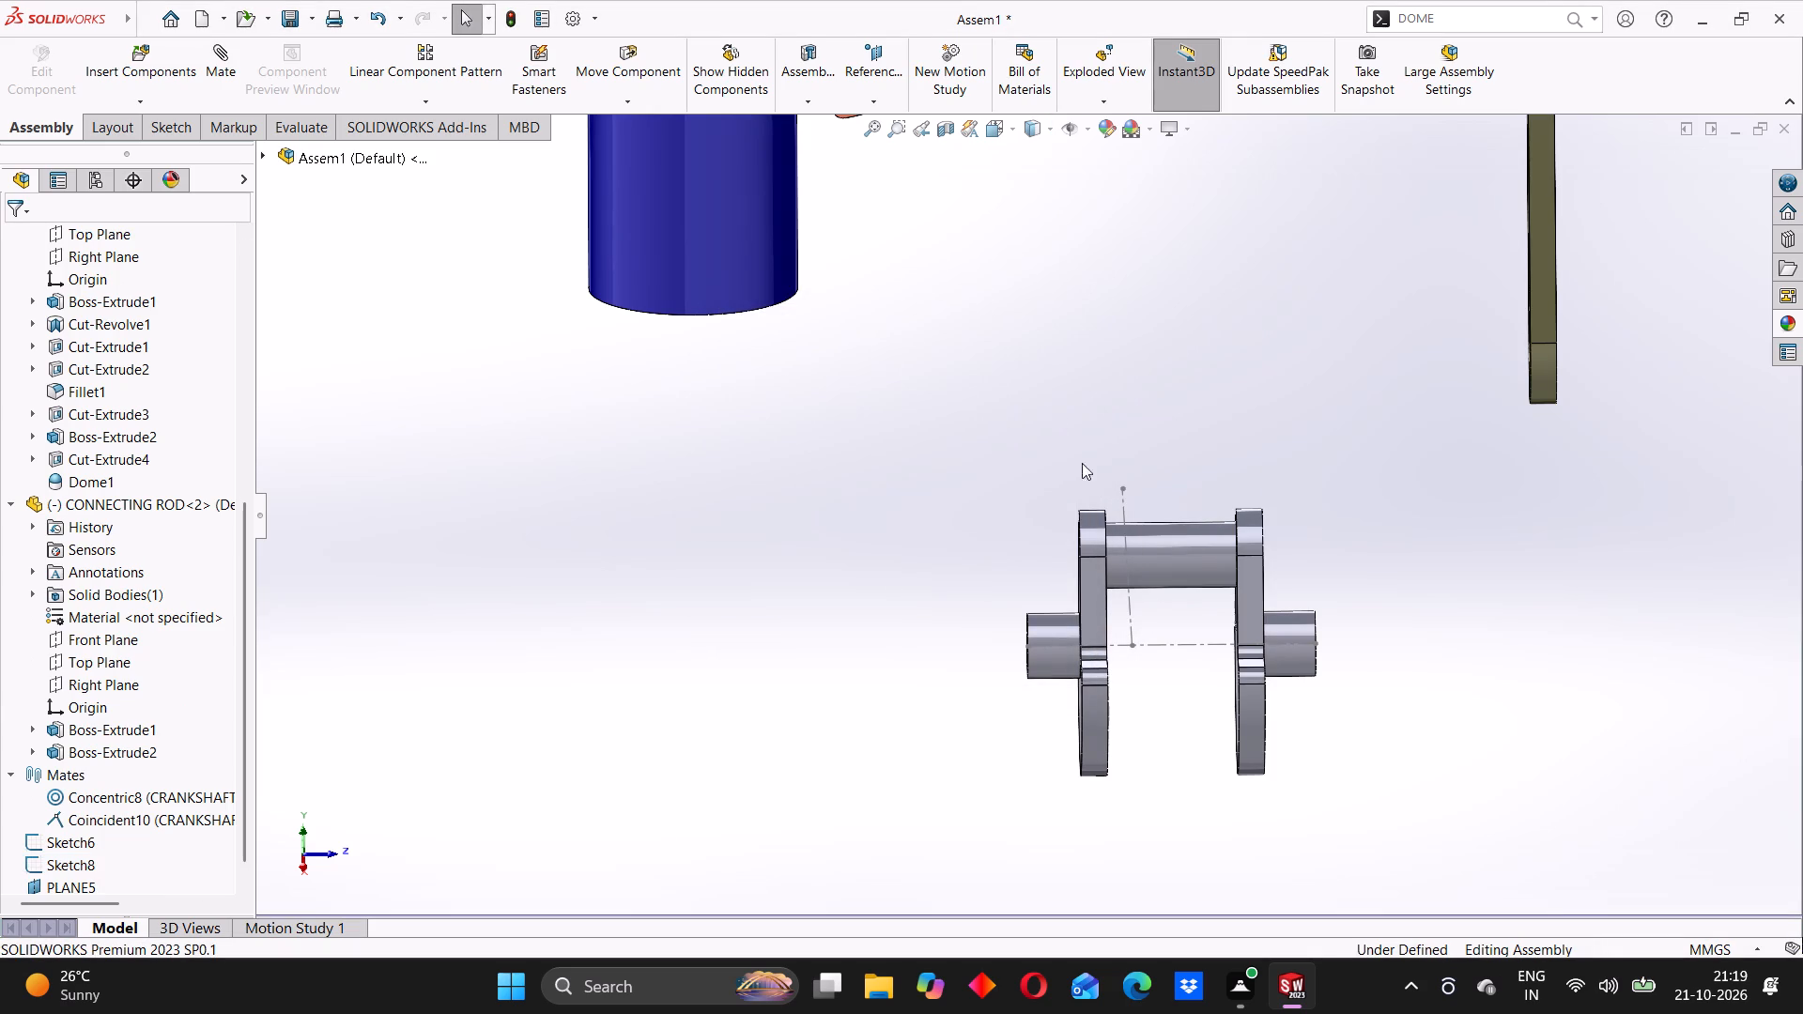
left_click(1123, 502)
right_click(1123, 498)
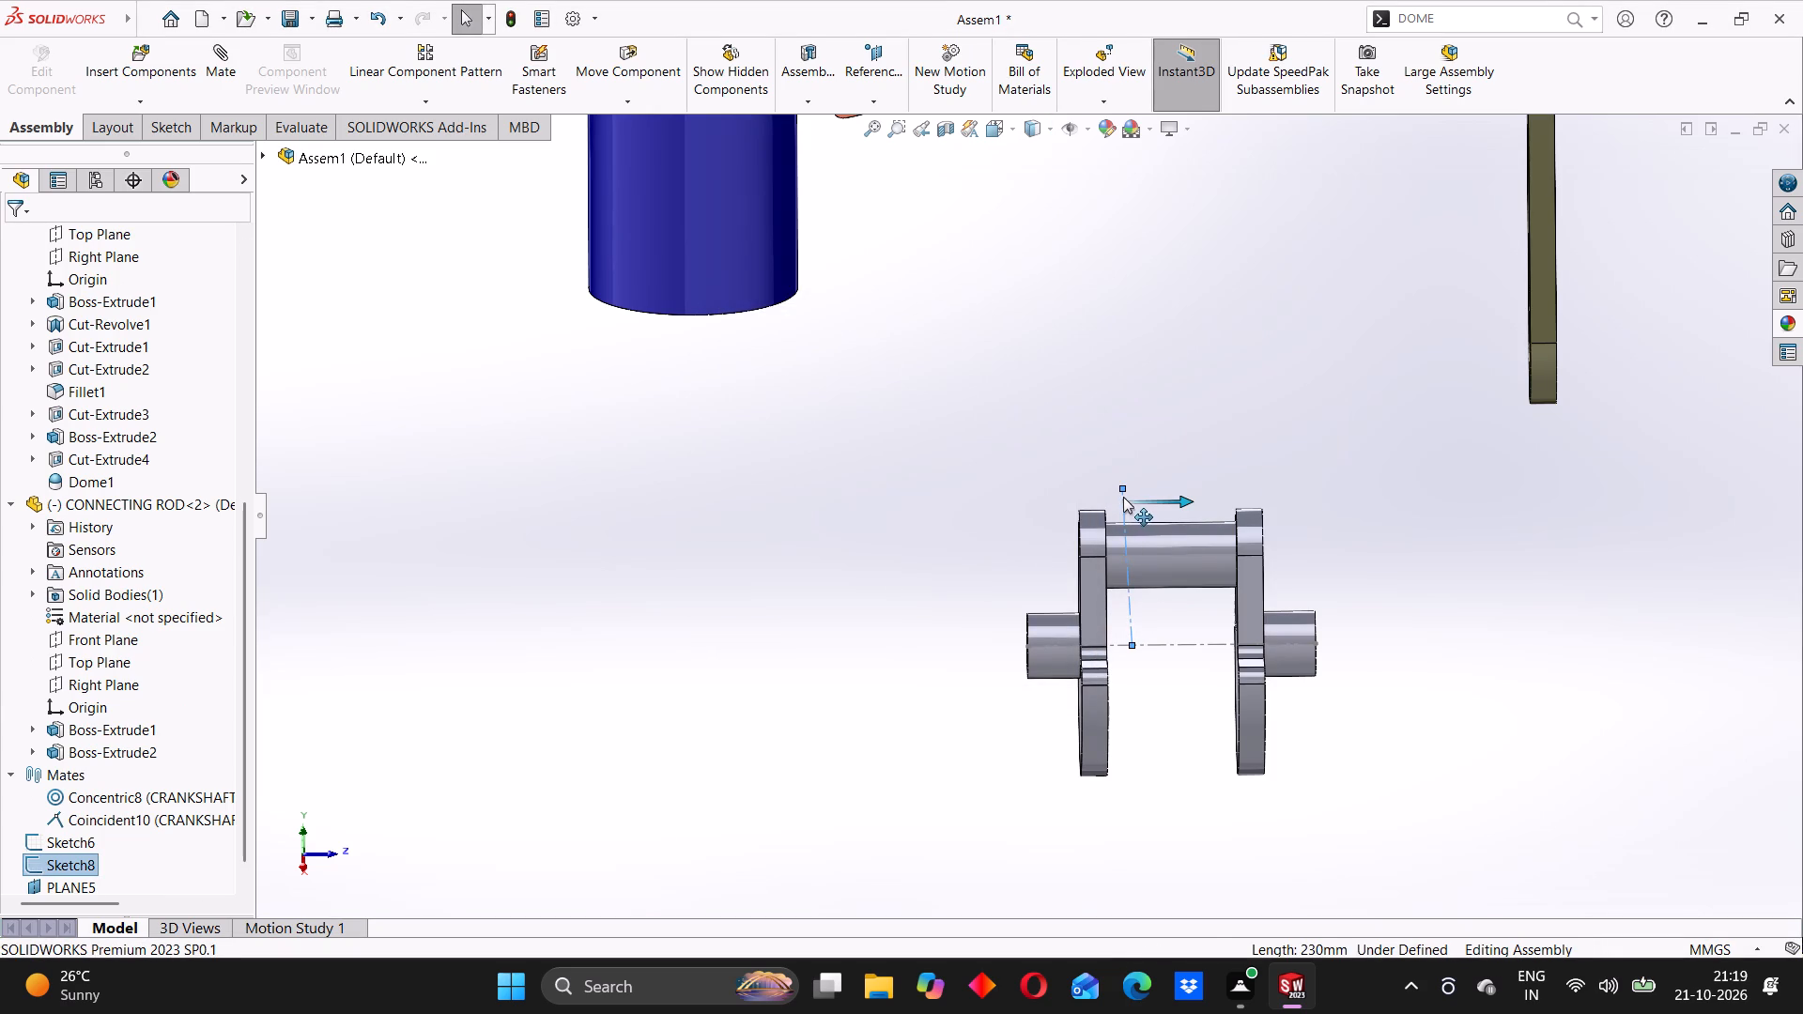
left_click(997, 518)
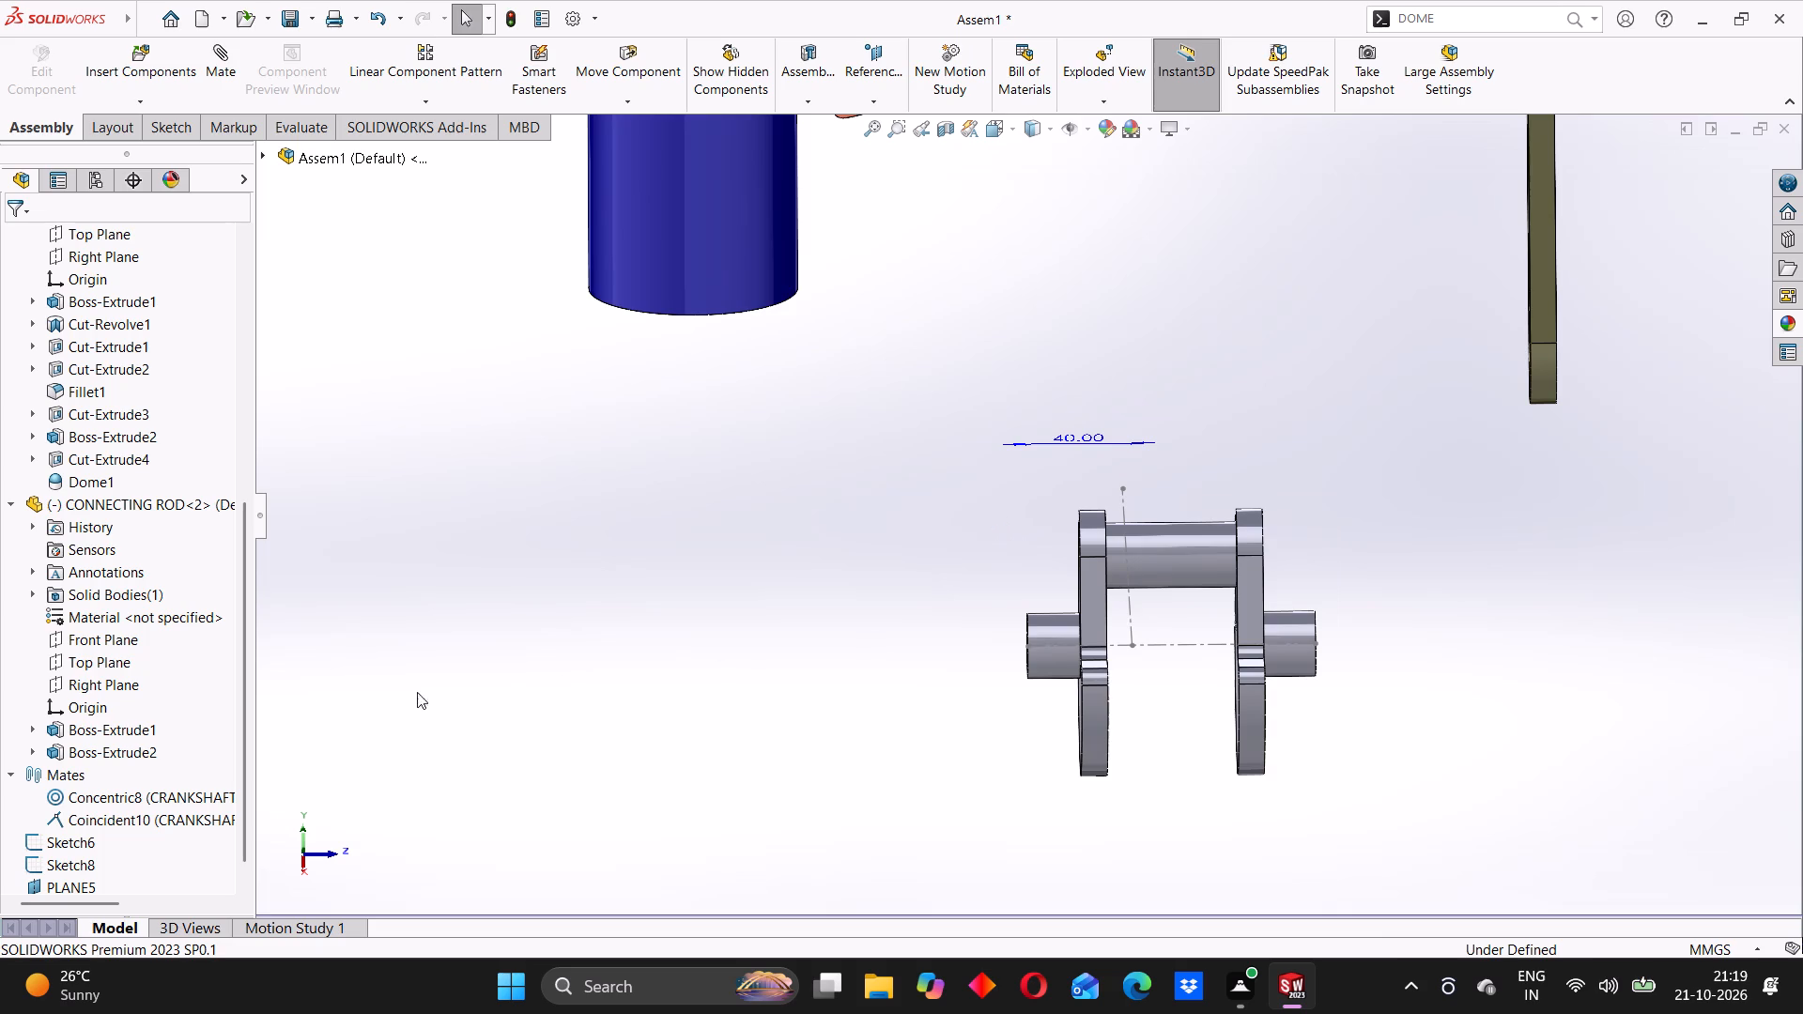
Delete Sketch6, the crankshaft axis centreline, together with its dependent Concentric8 mate.
left_click_drag(239, 700, 254, 839)
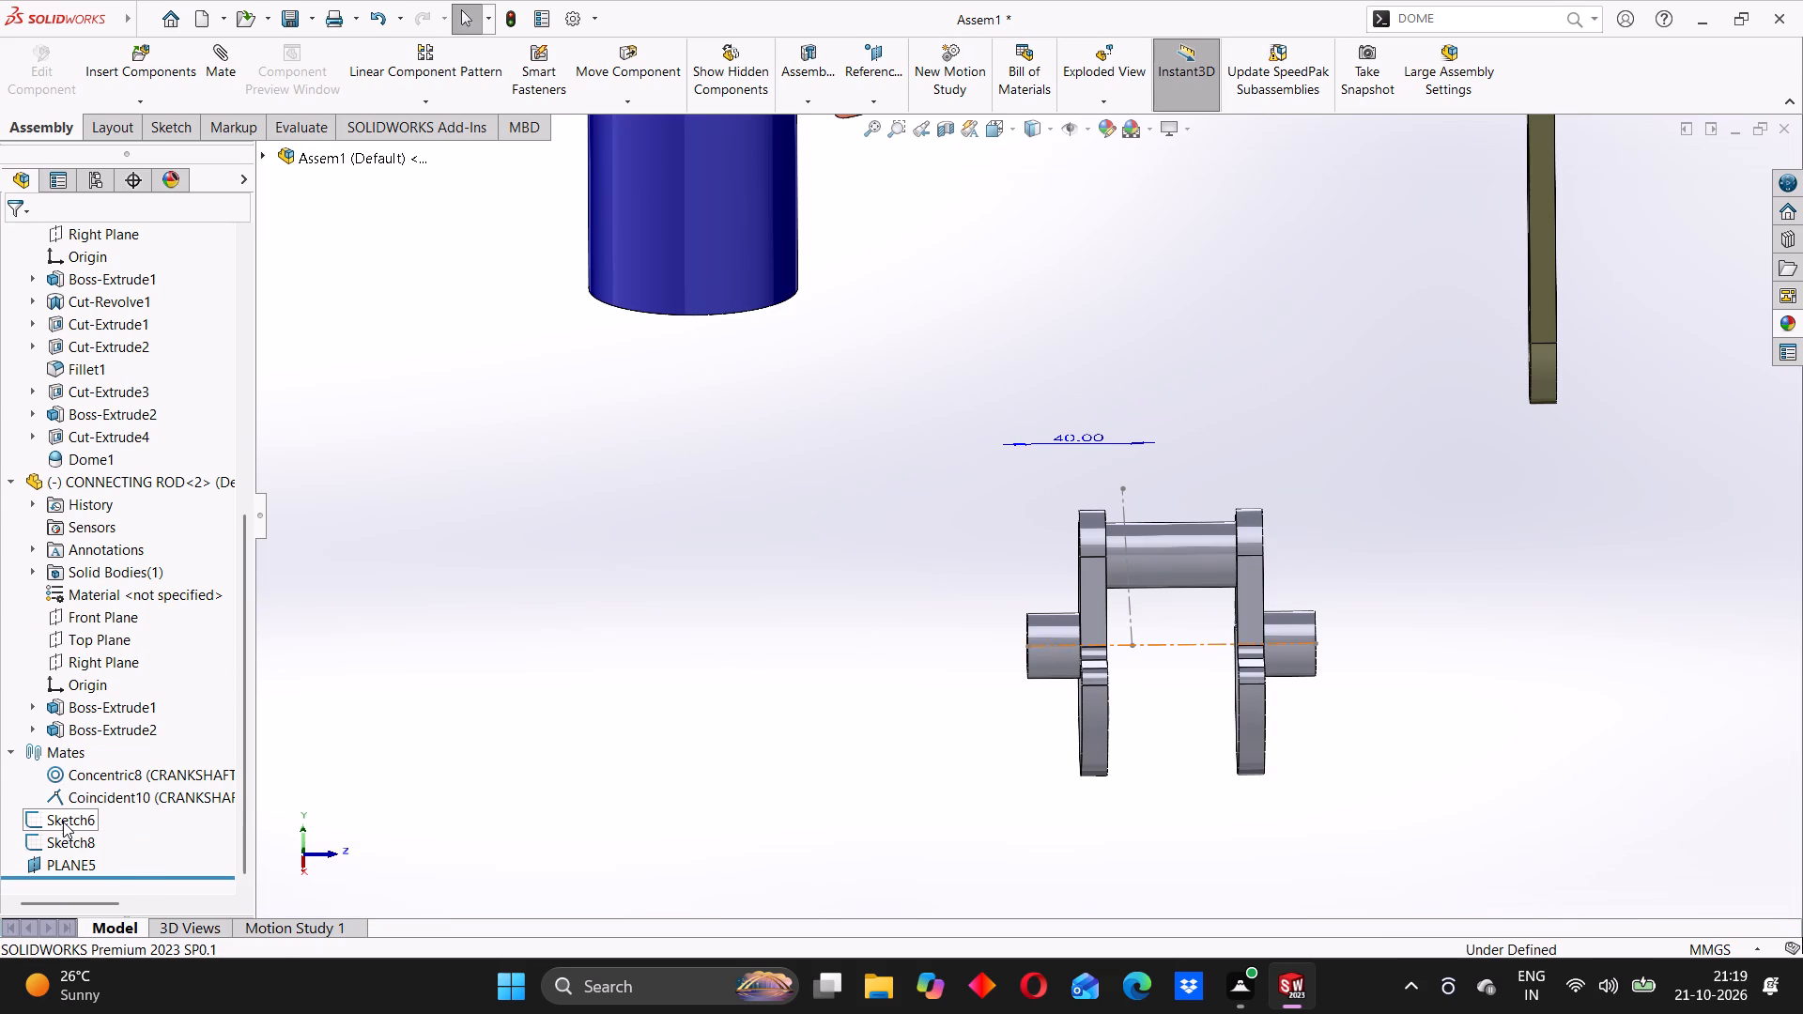
right_click(63, 822)
left_click(124, 763)
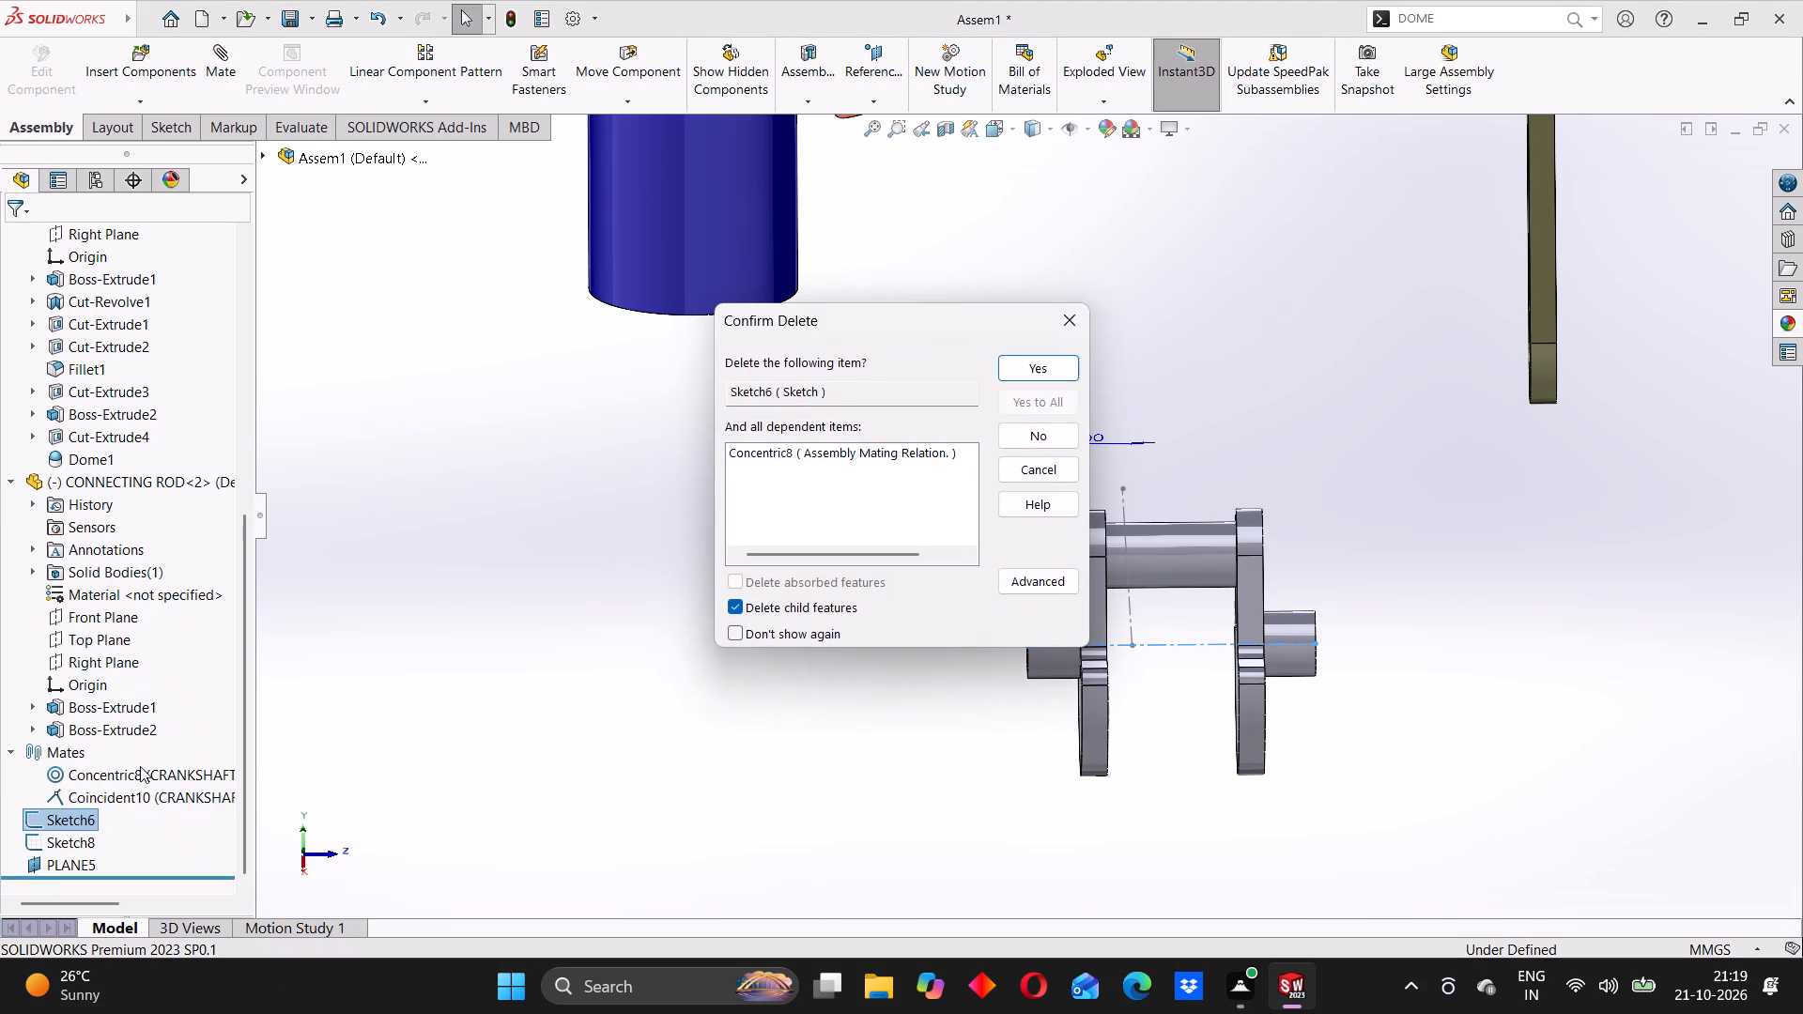
left_click(1025, 368)
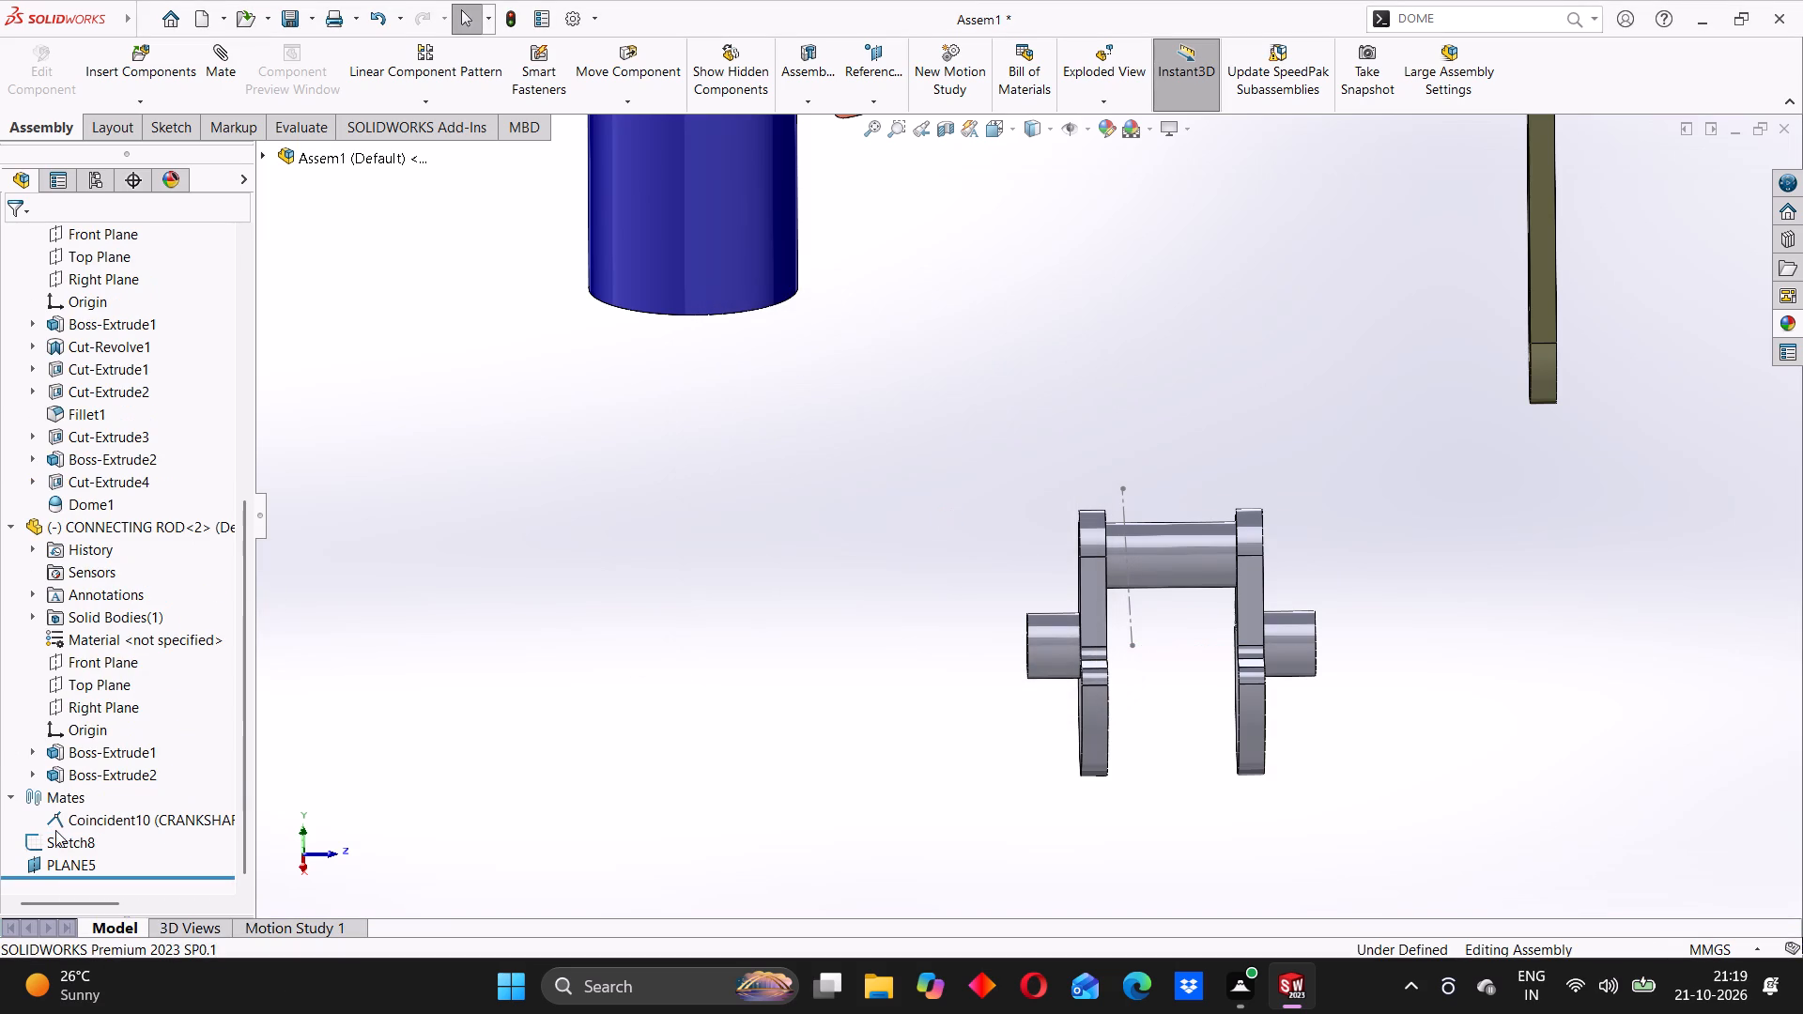
Delete Sketch8, the remaining centreline between the crankshaft webs.
right_click(39, 845)
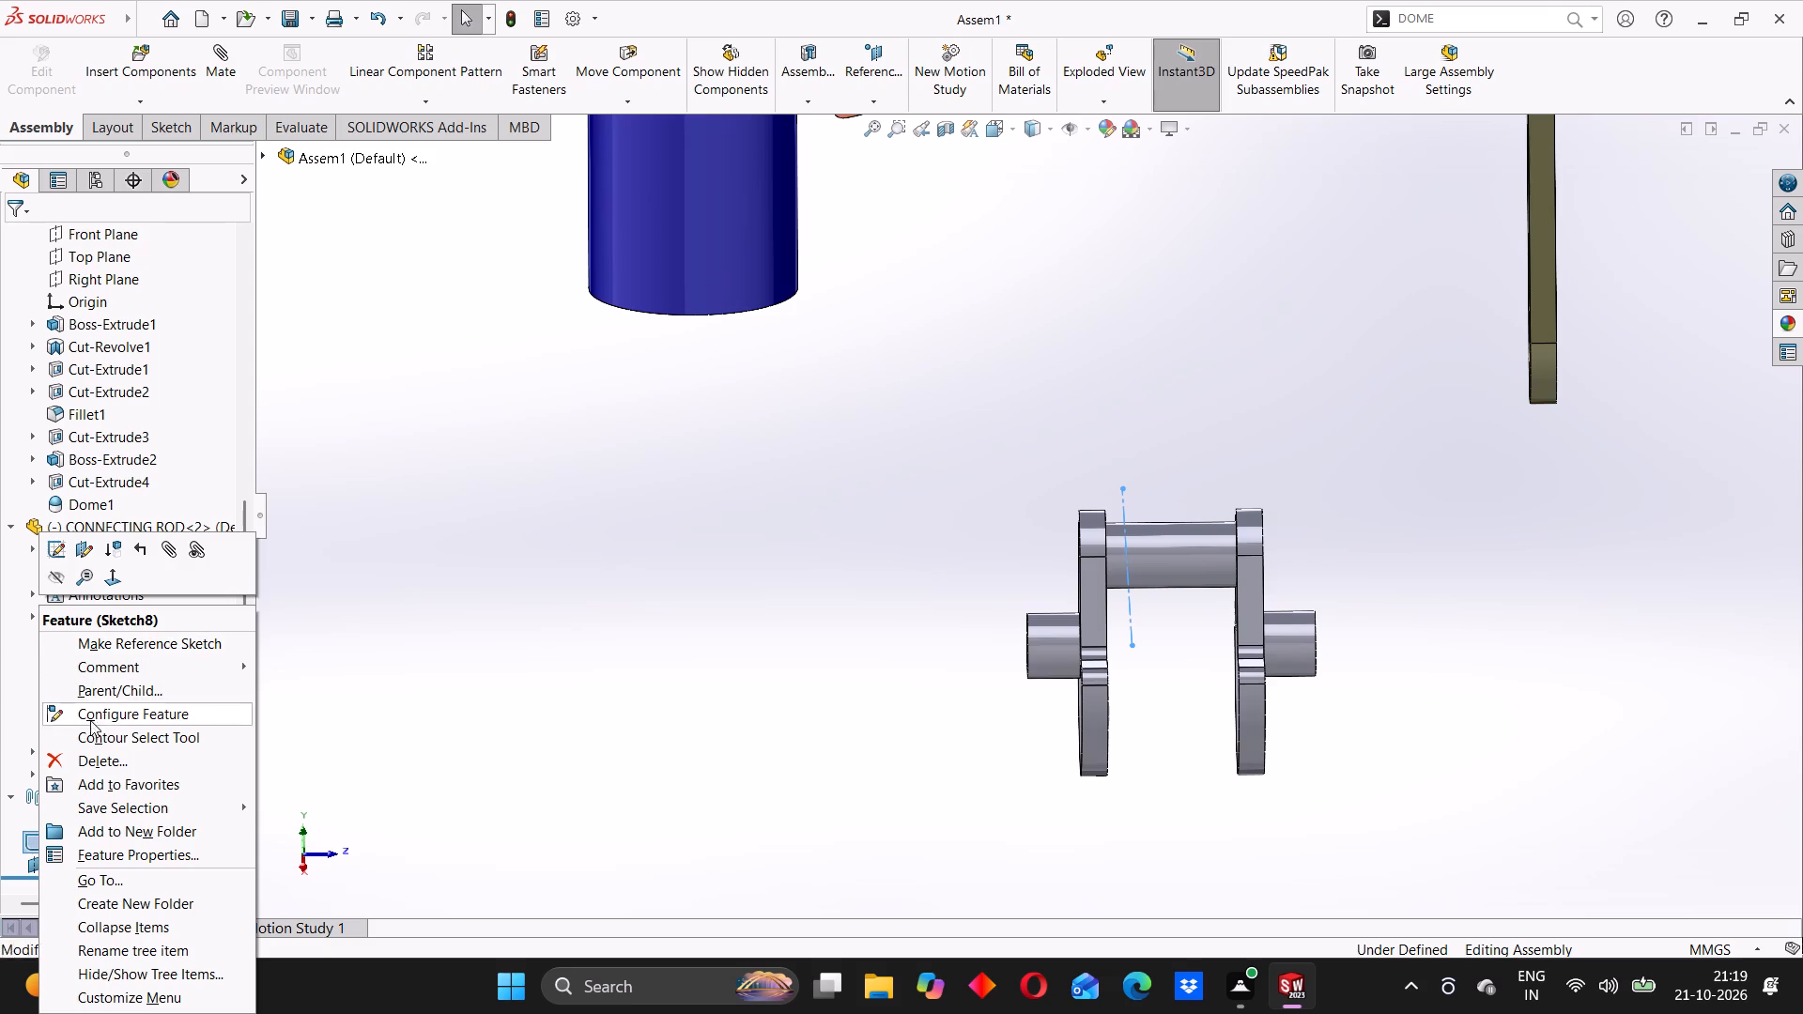
left_click(81, 758)
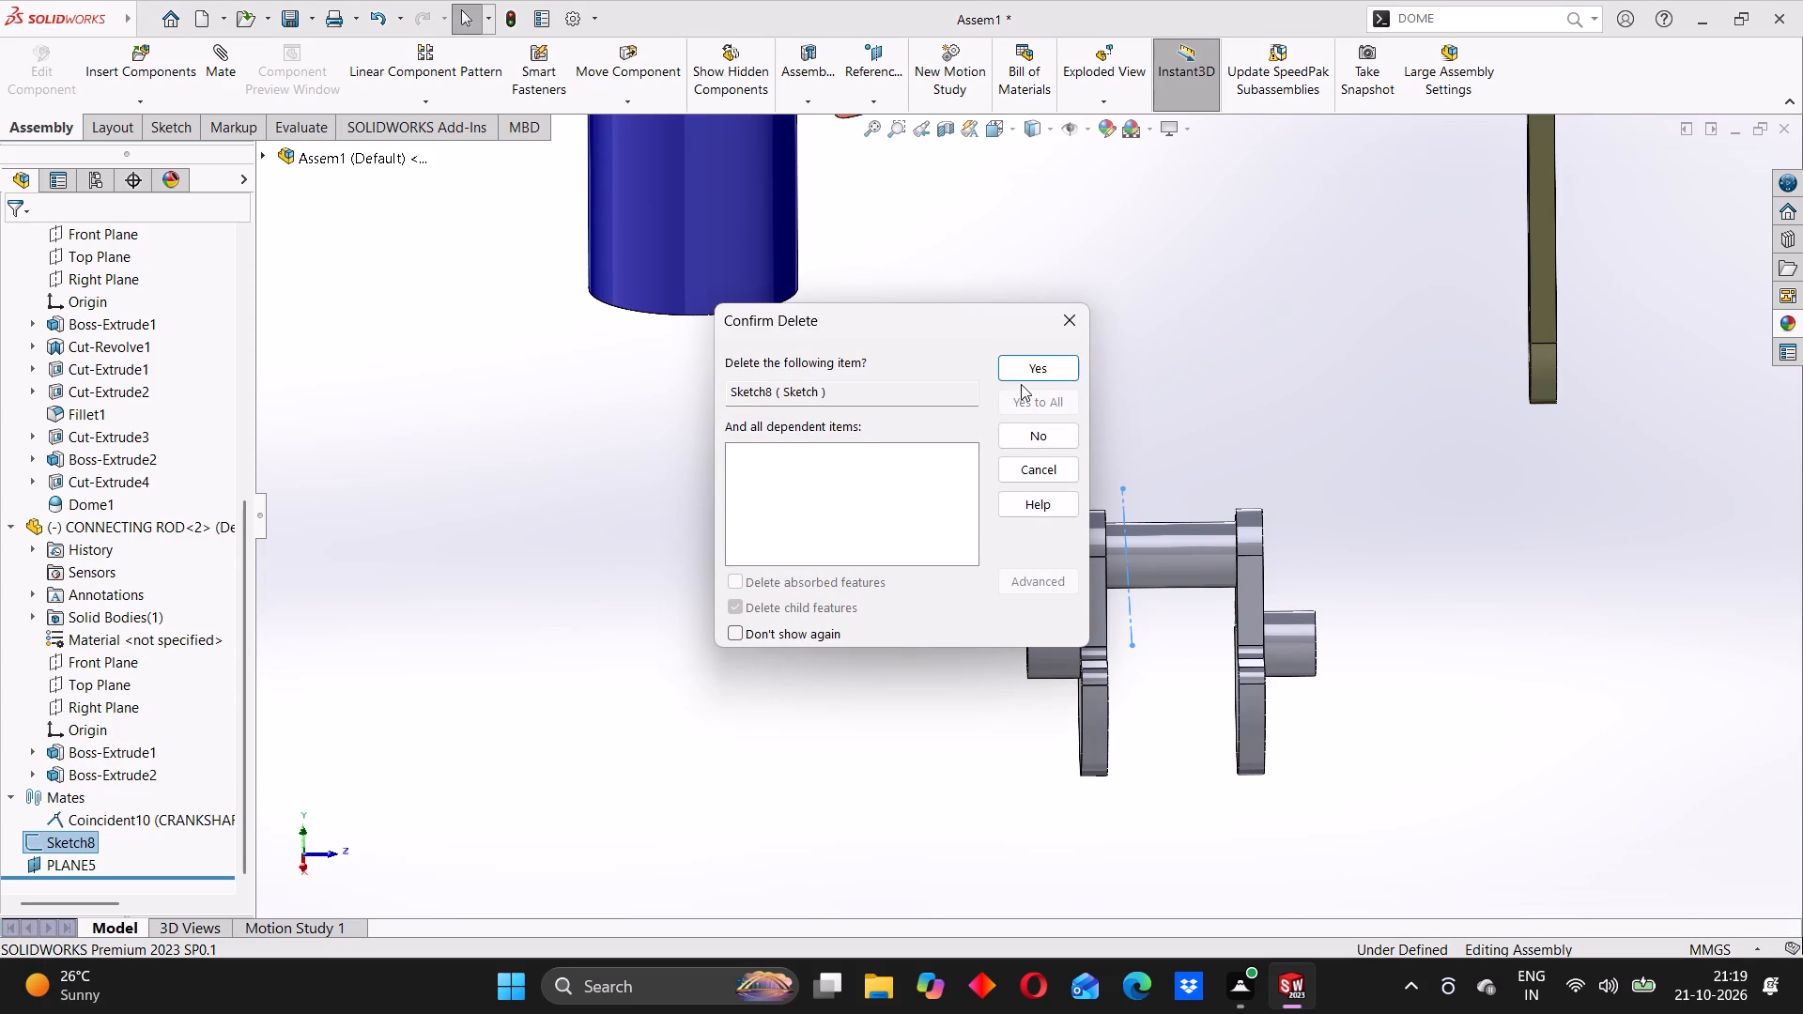
left_click(1029, 364)
Delete reference plane PLANE5 at the outer end of the crankshaft's journal.
right_click(52, 868)
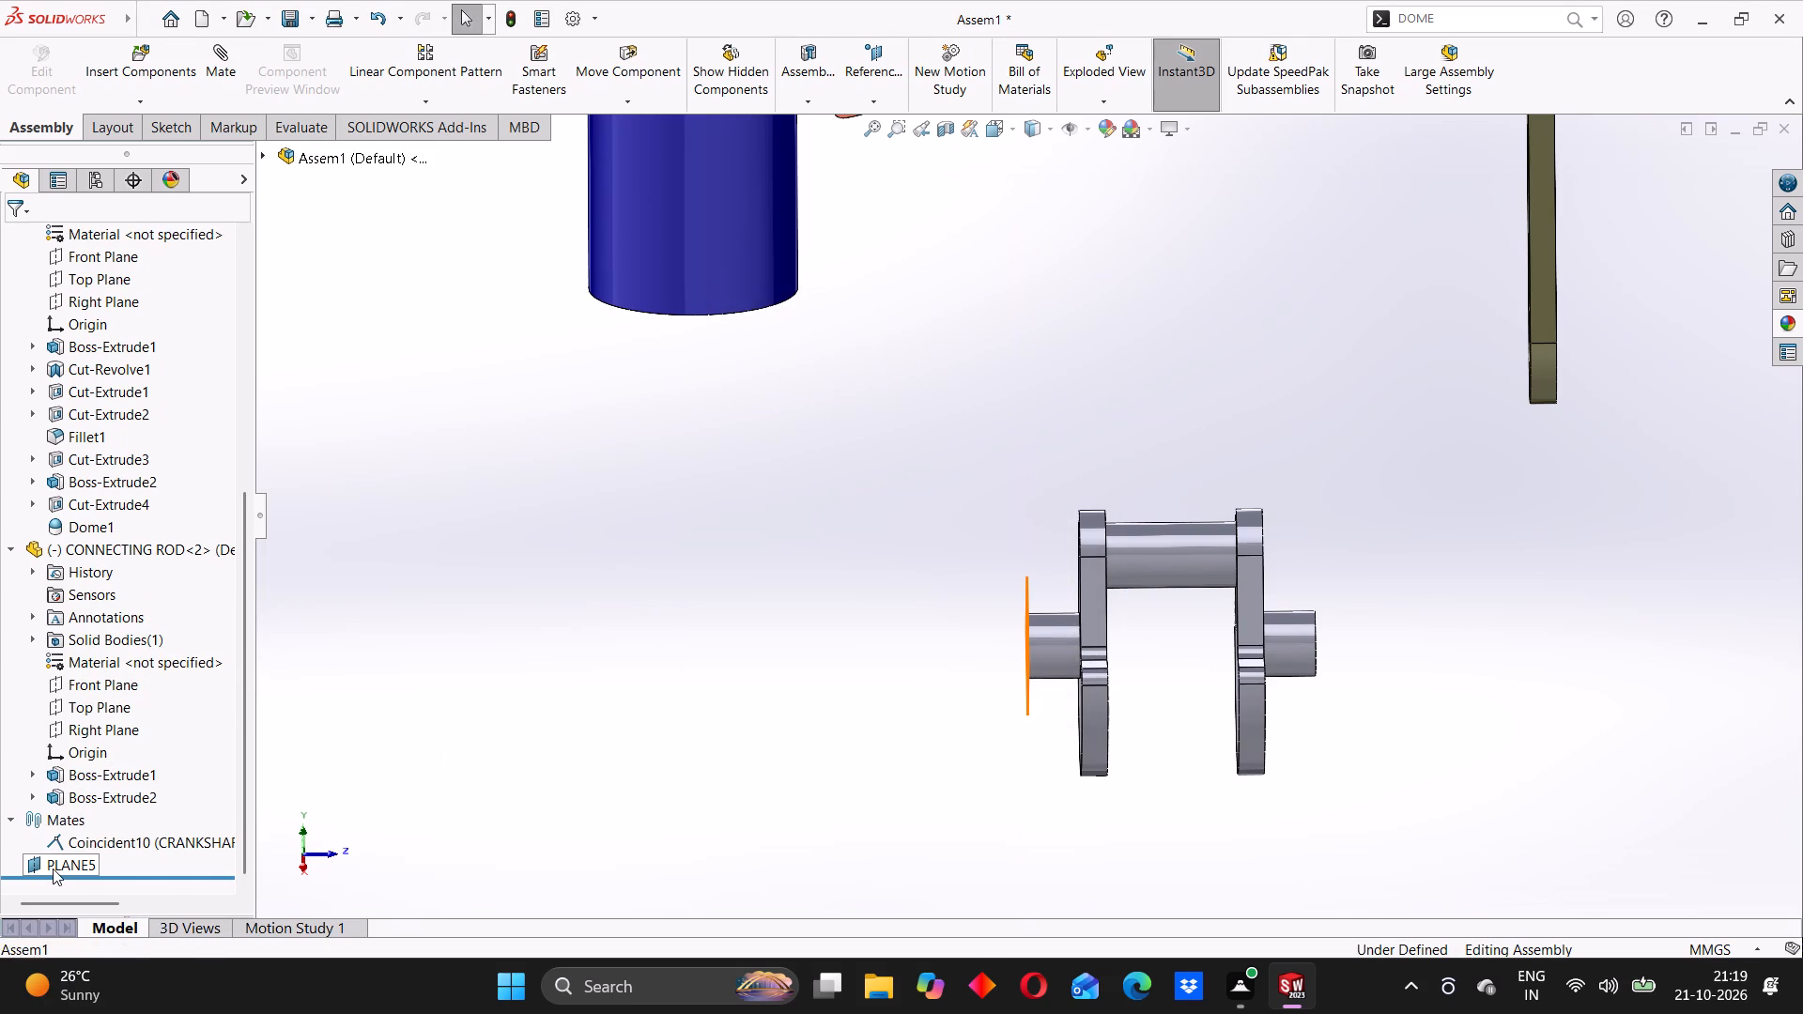
left_click(100, 752)
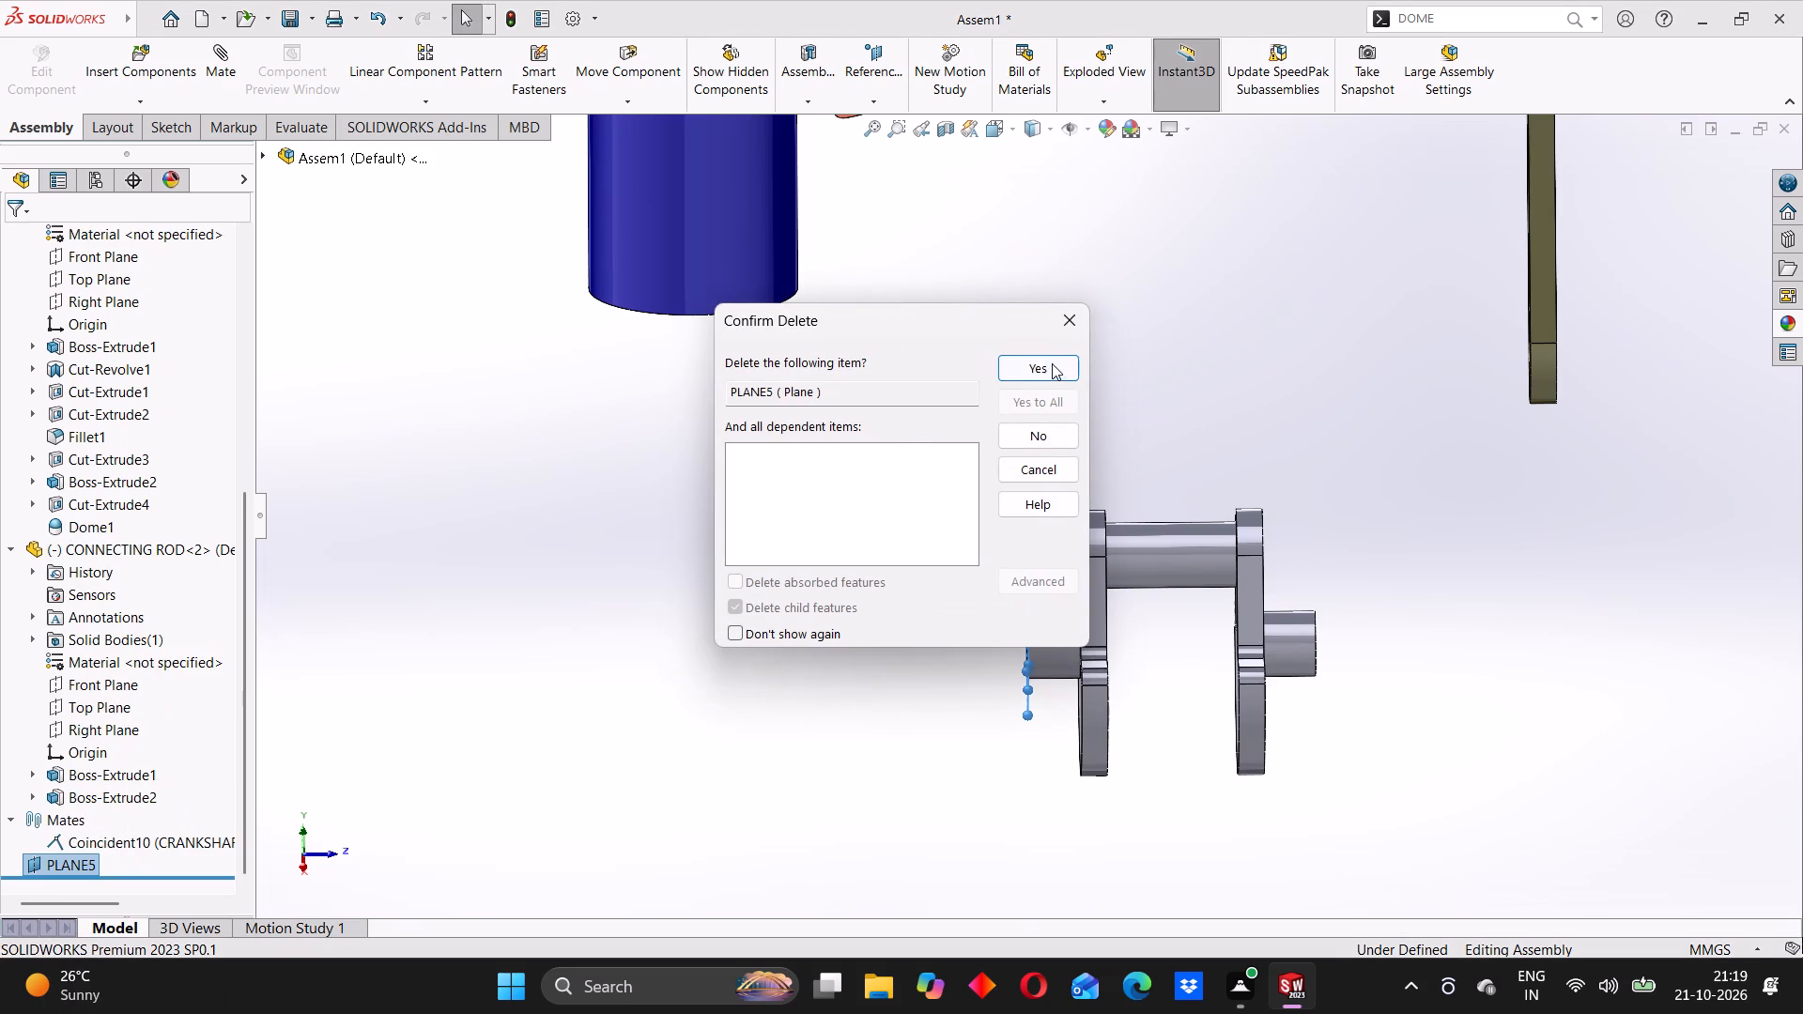
left_click(1051, 368)
Delete reference plane PLANE1 together with its dependent PLANE2.
scroll(135, 539, "up", 5)
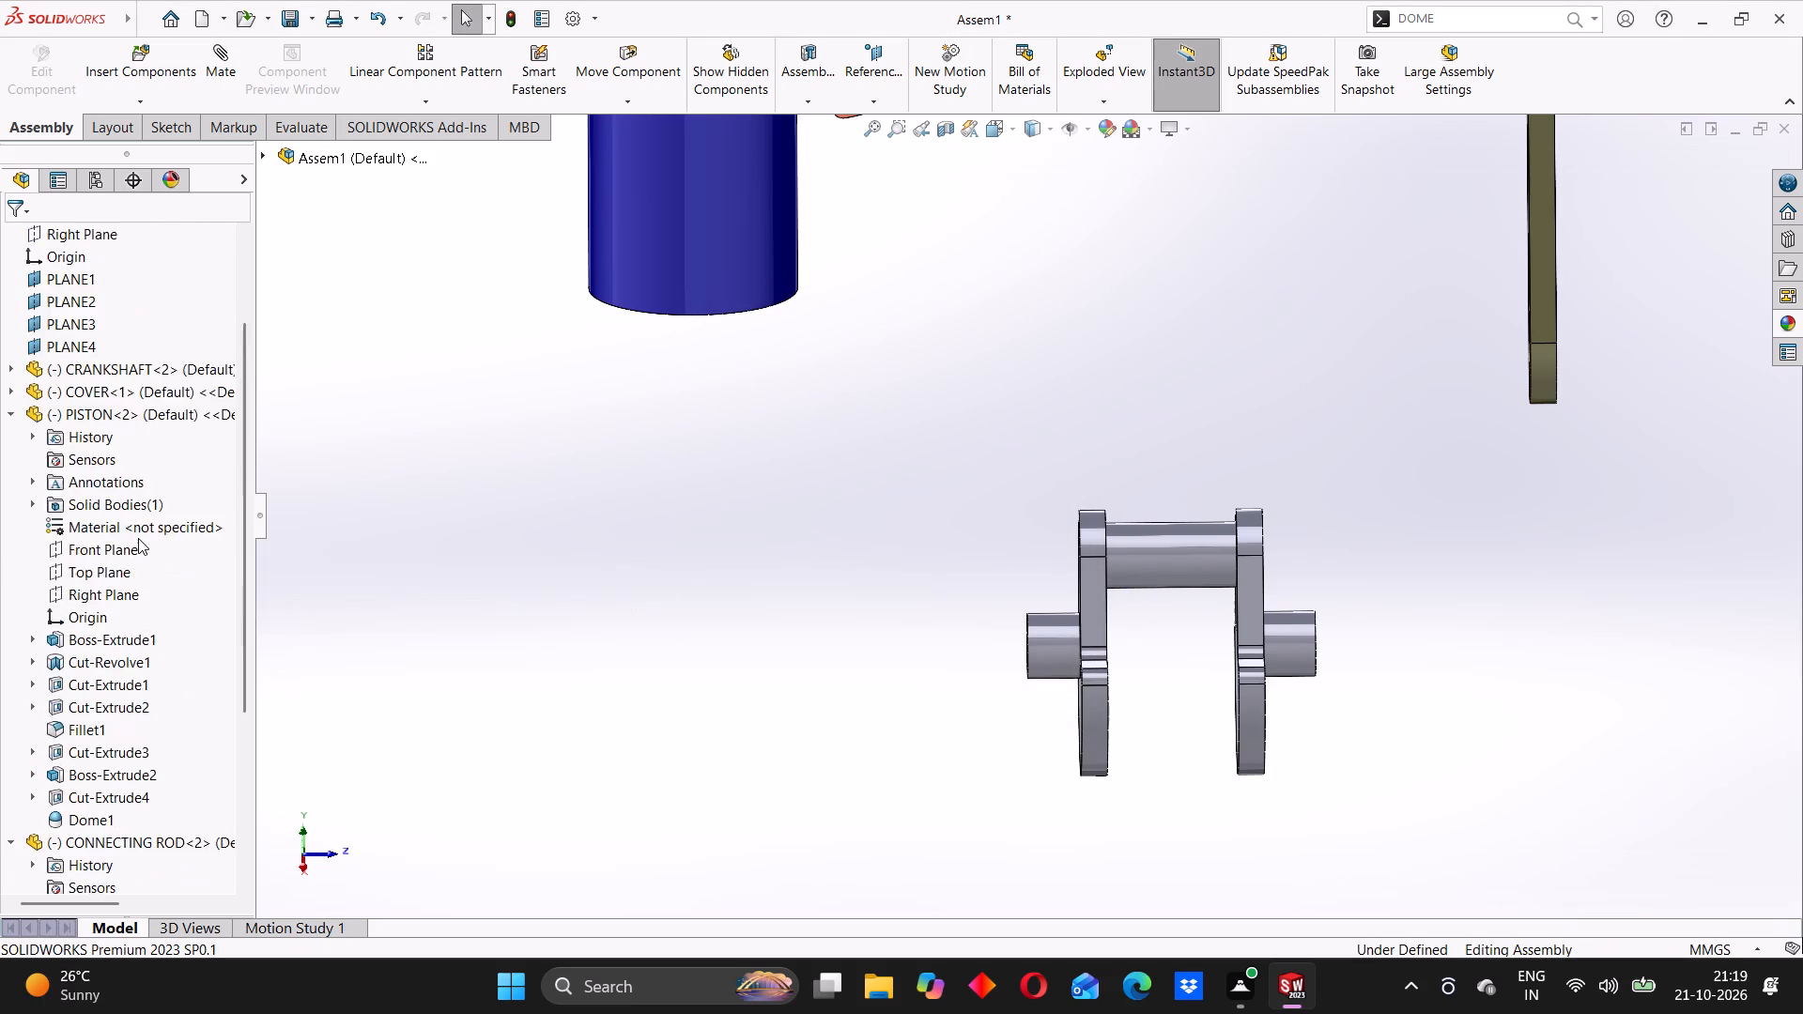
scroll(138, 538, "up", 4)
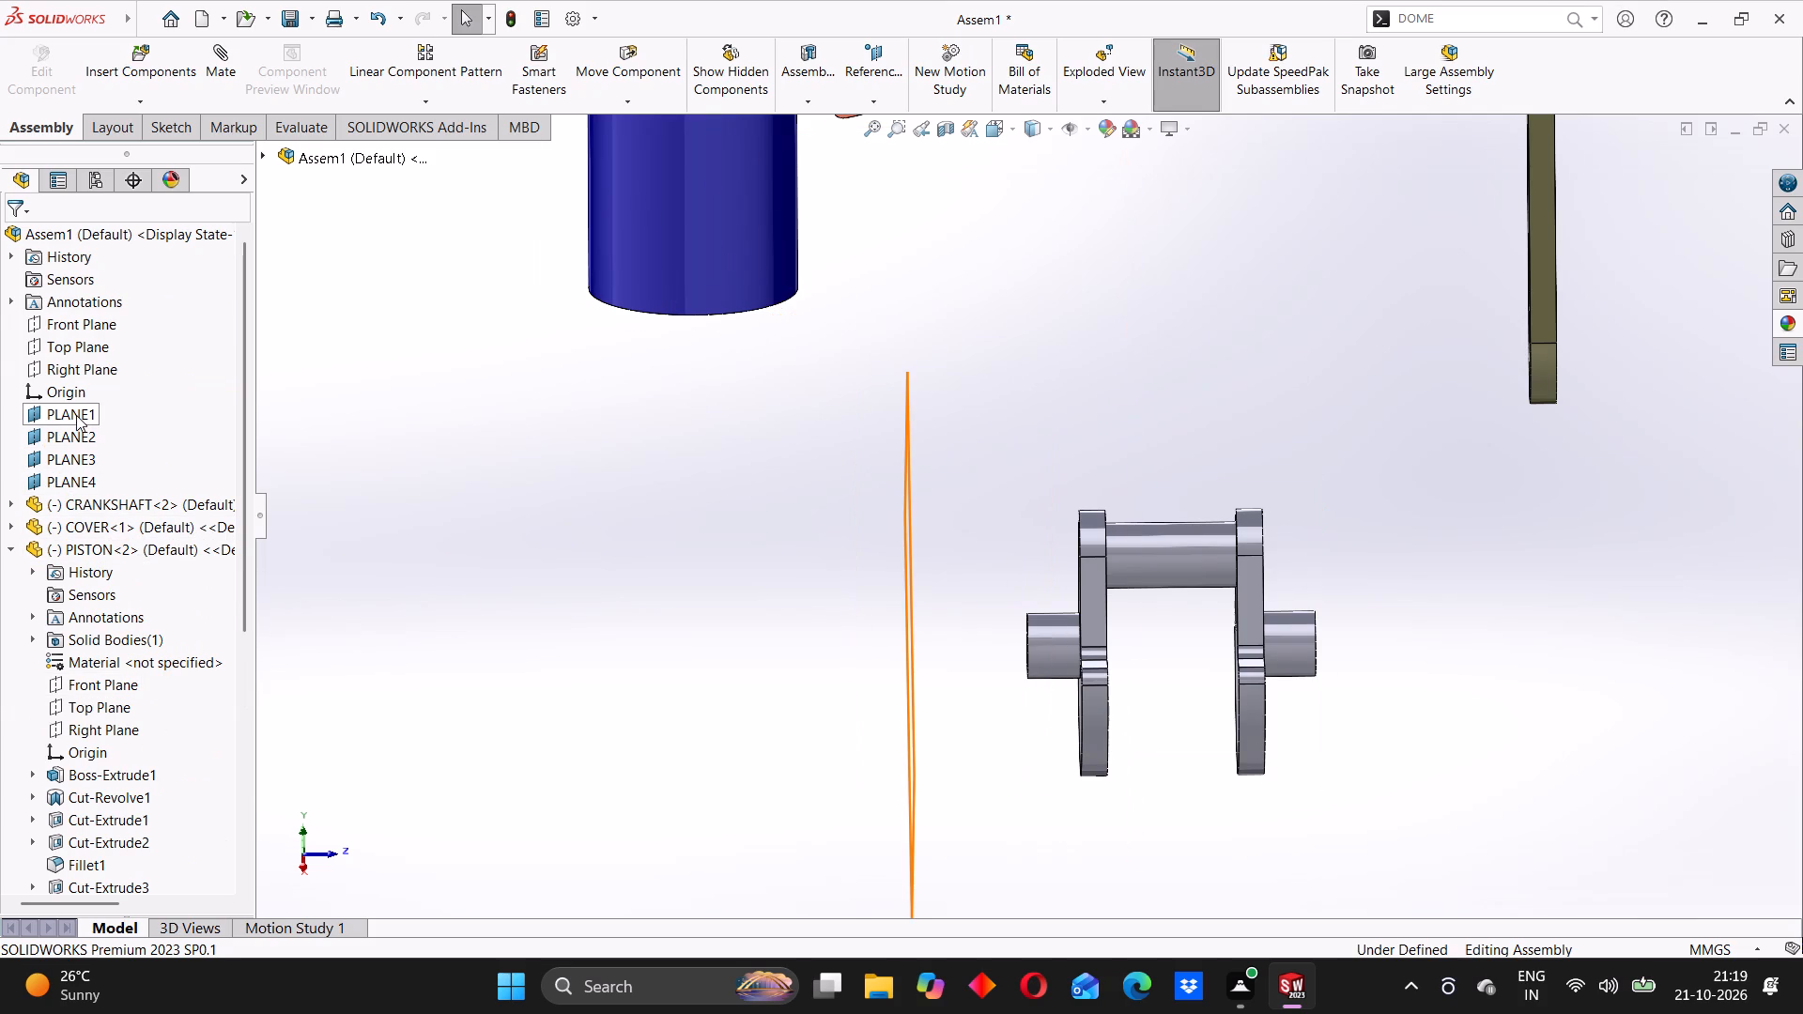
right_click(76, 415)
left_click(138, 578)
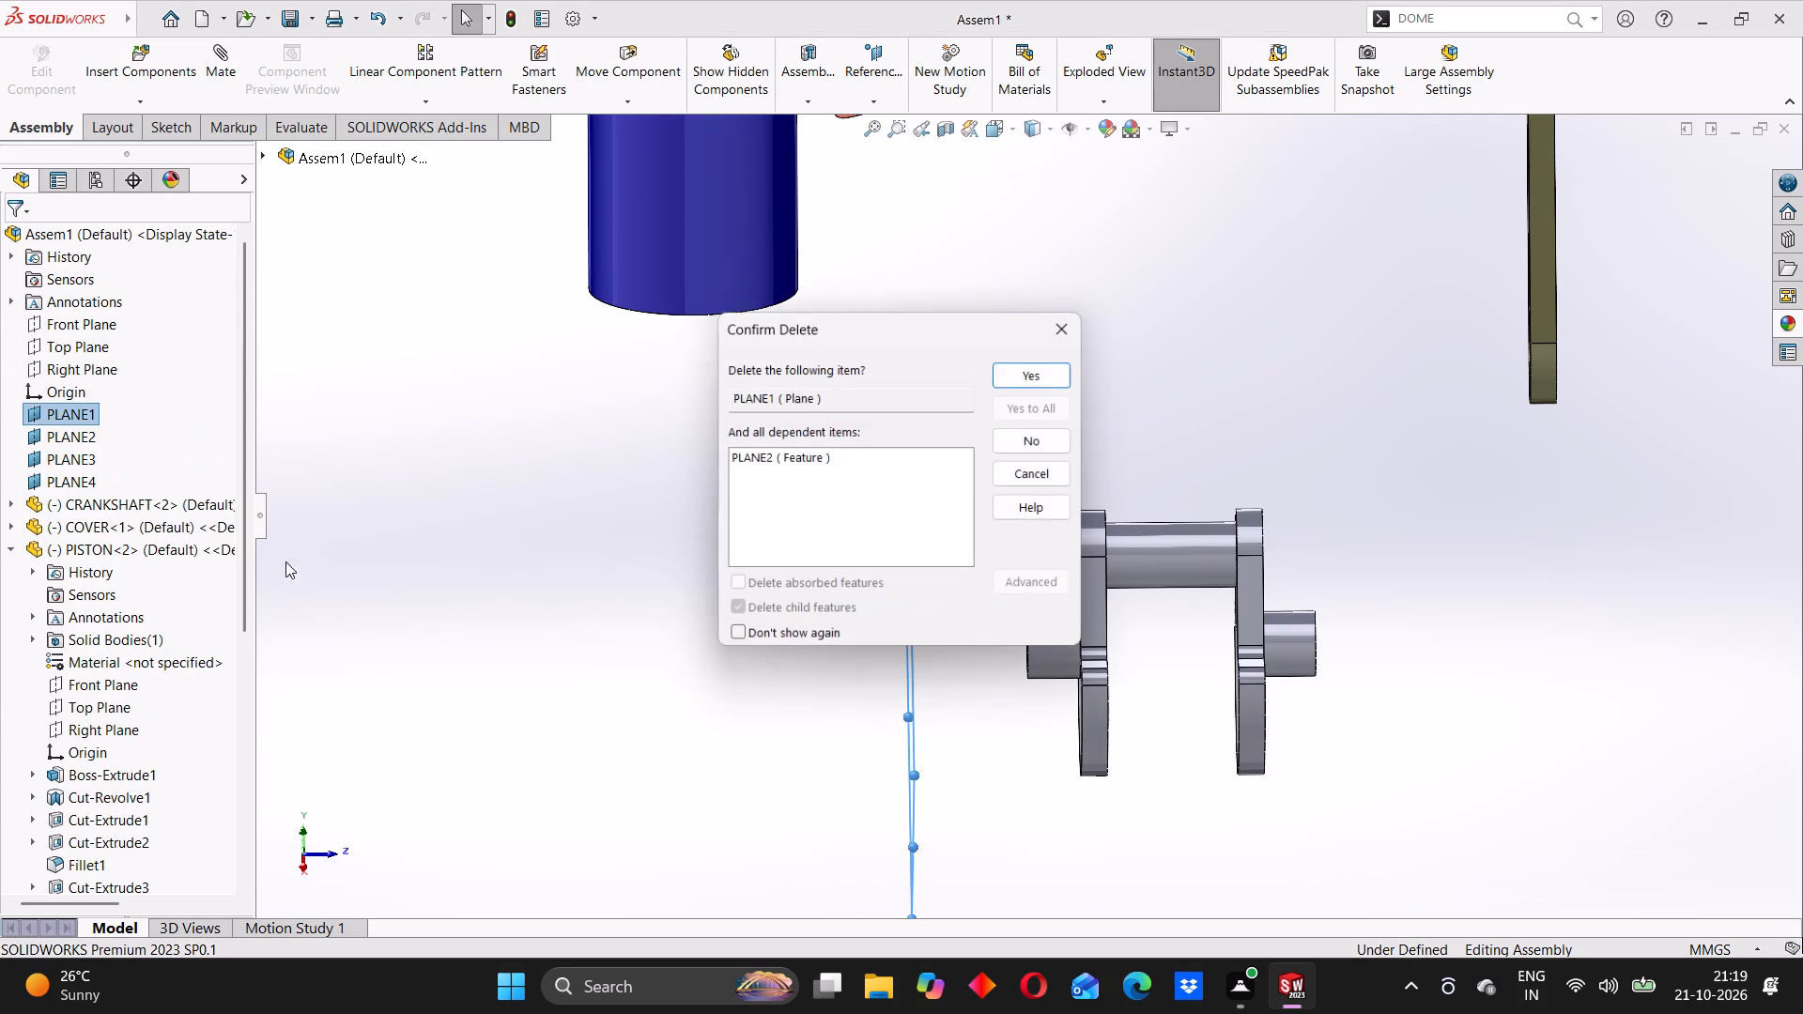
left_click(1060, 372)
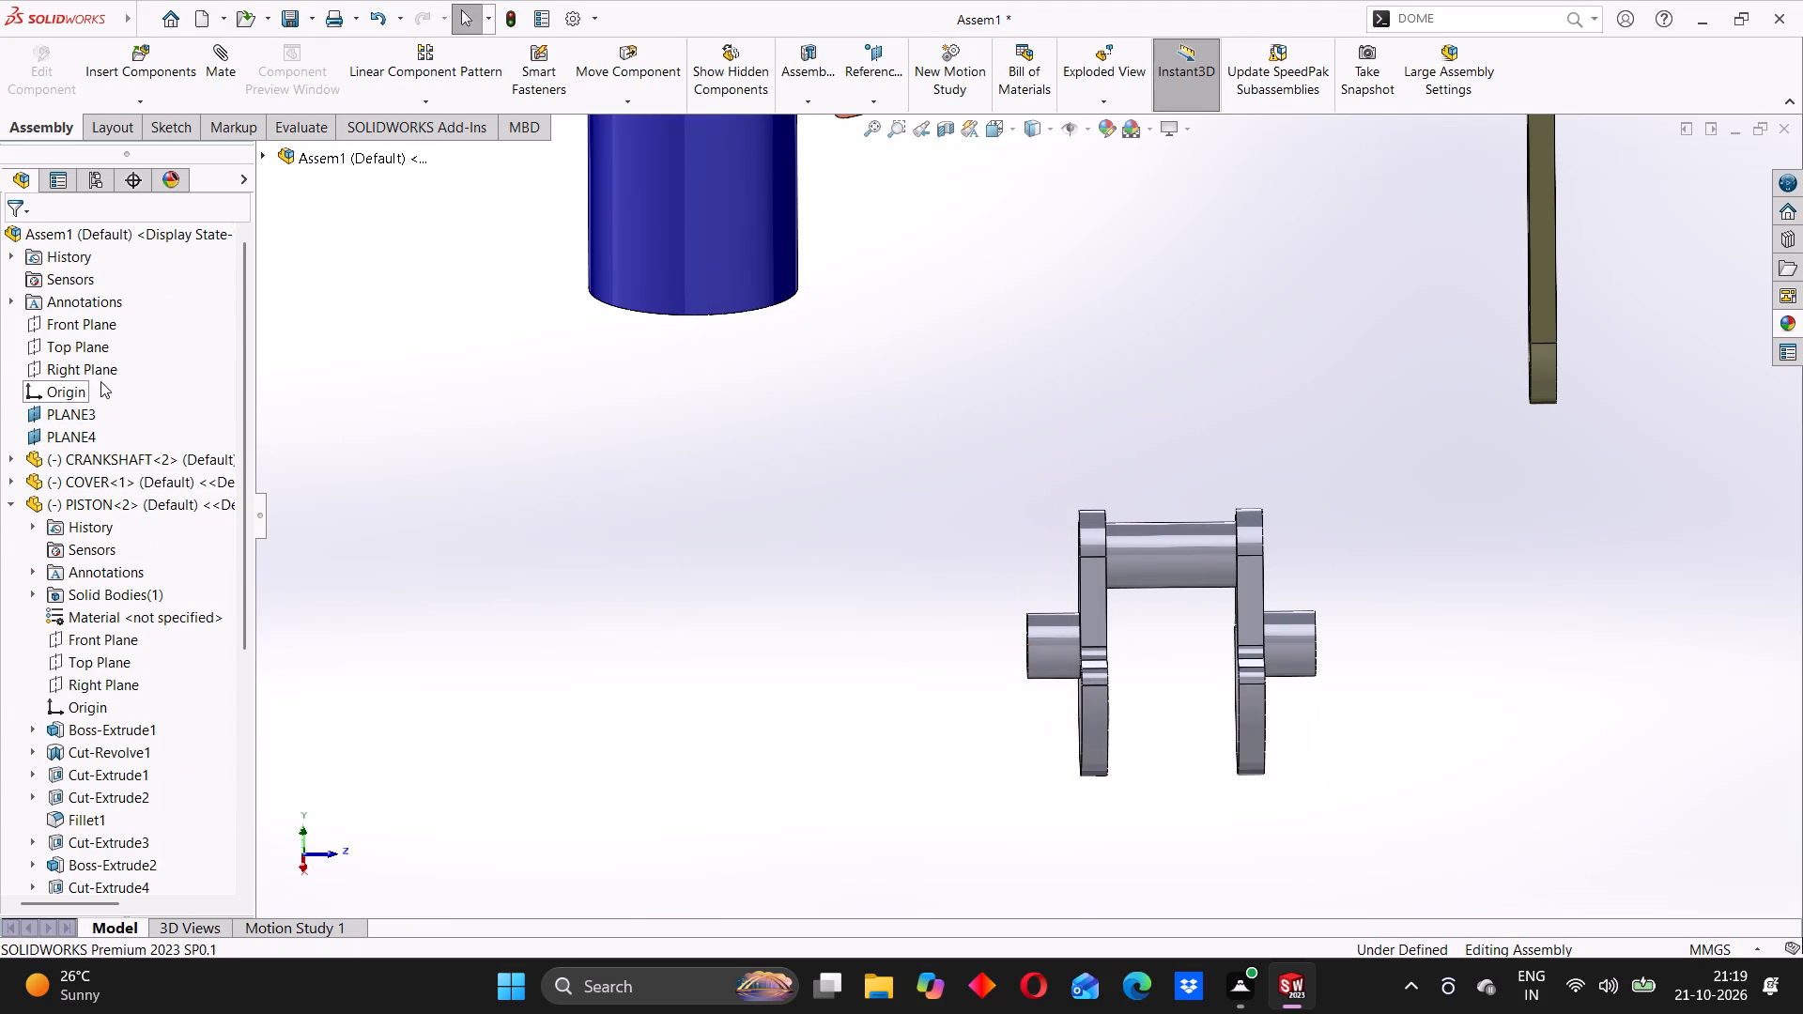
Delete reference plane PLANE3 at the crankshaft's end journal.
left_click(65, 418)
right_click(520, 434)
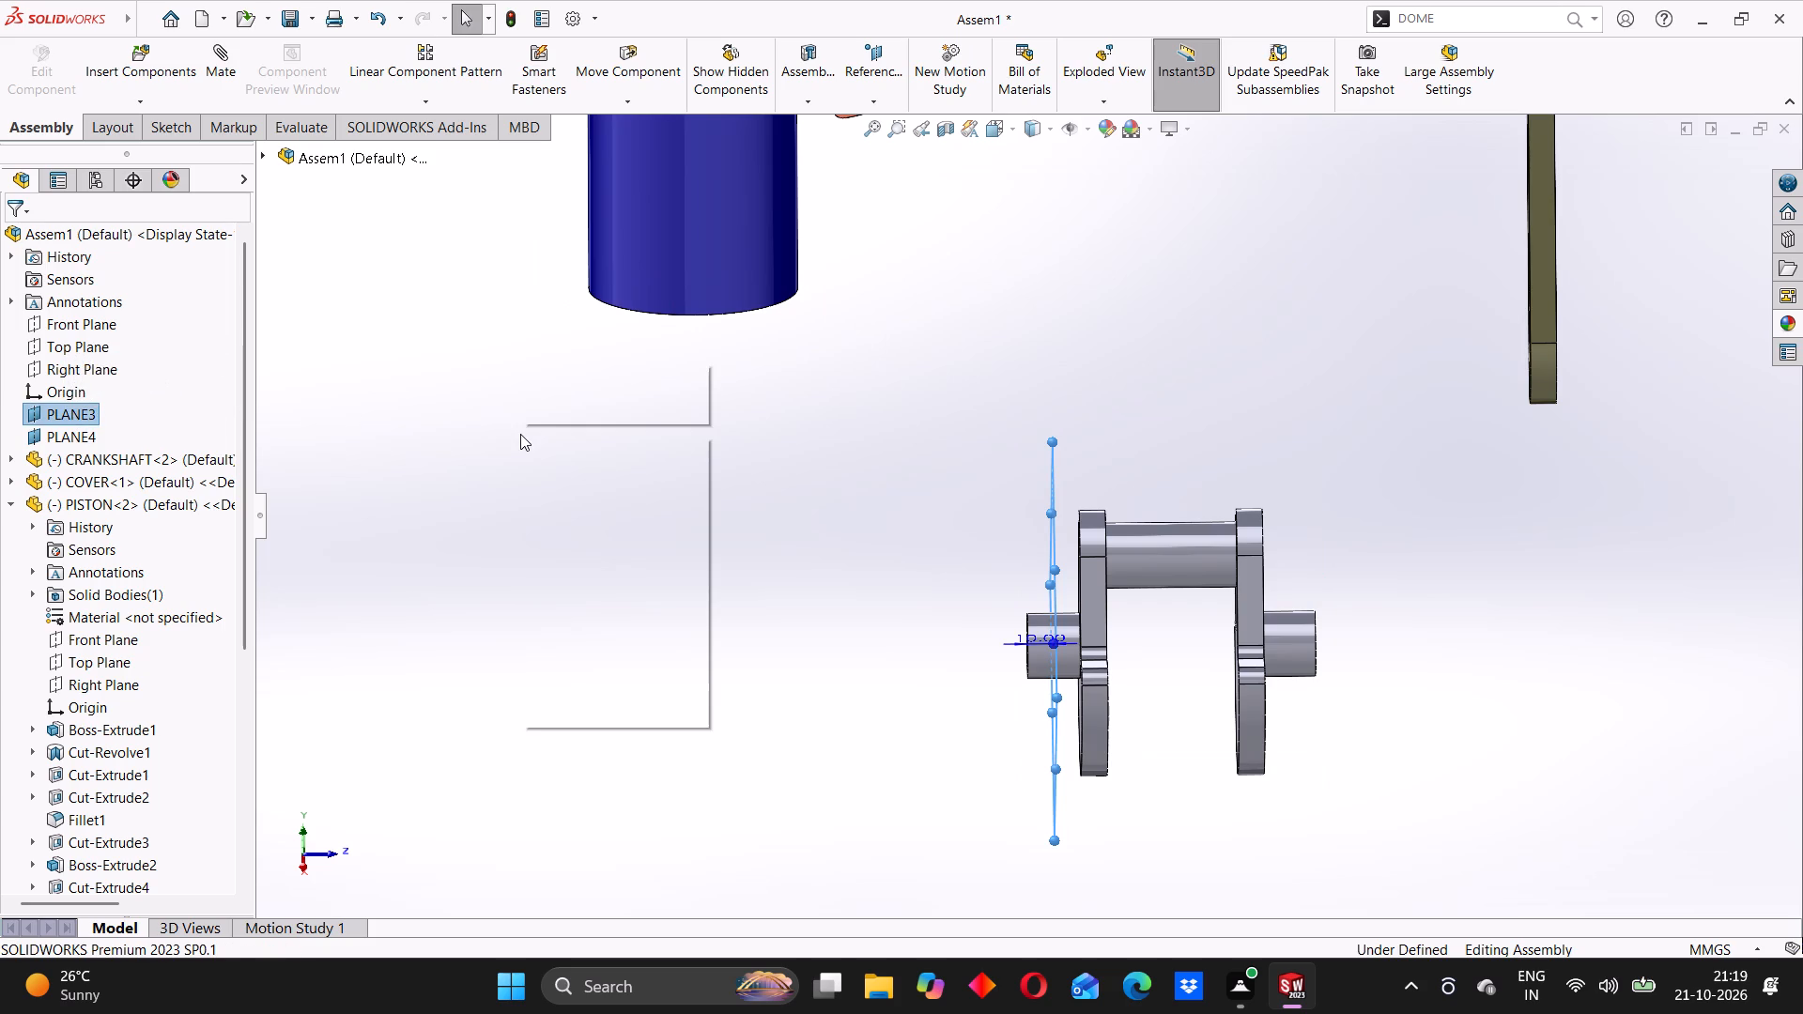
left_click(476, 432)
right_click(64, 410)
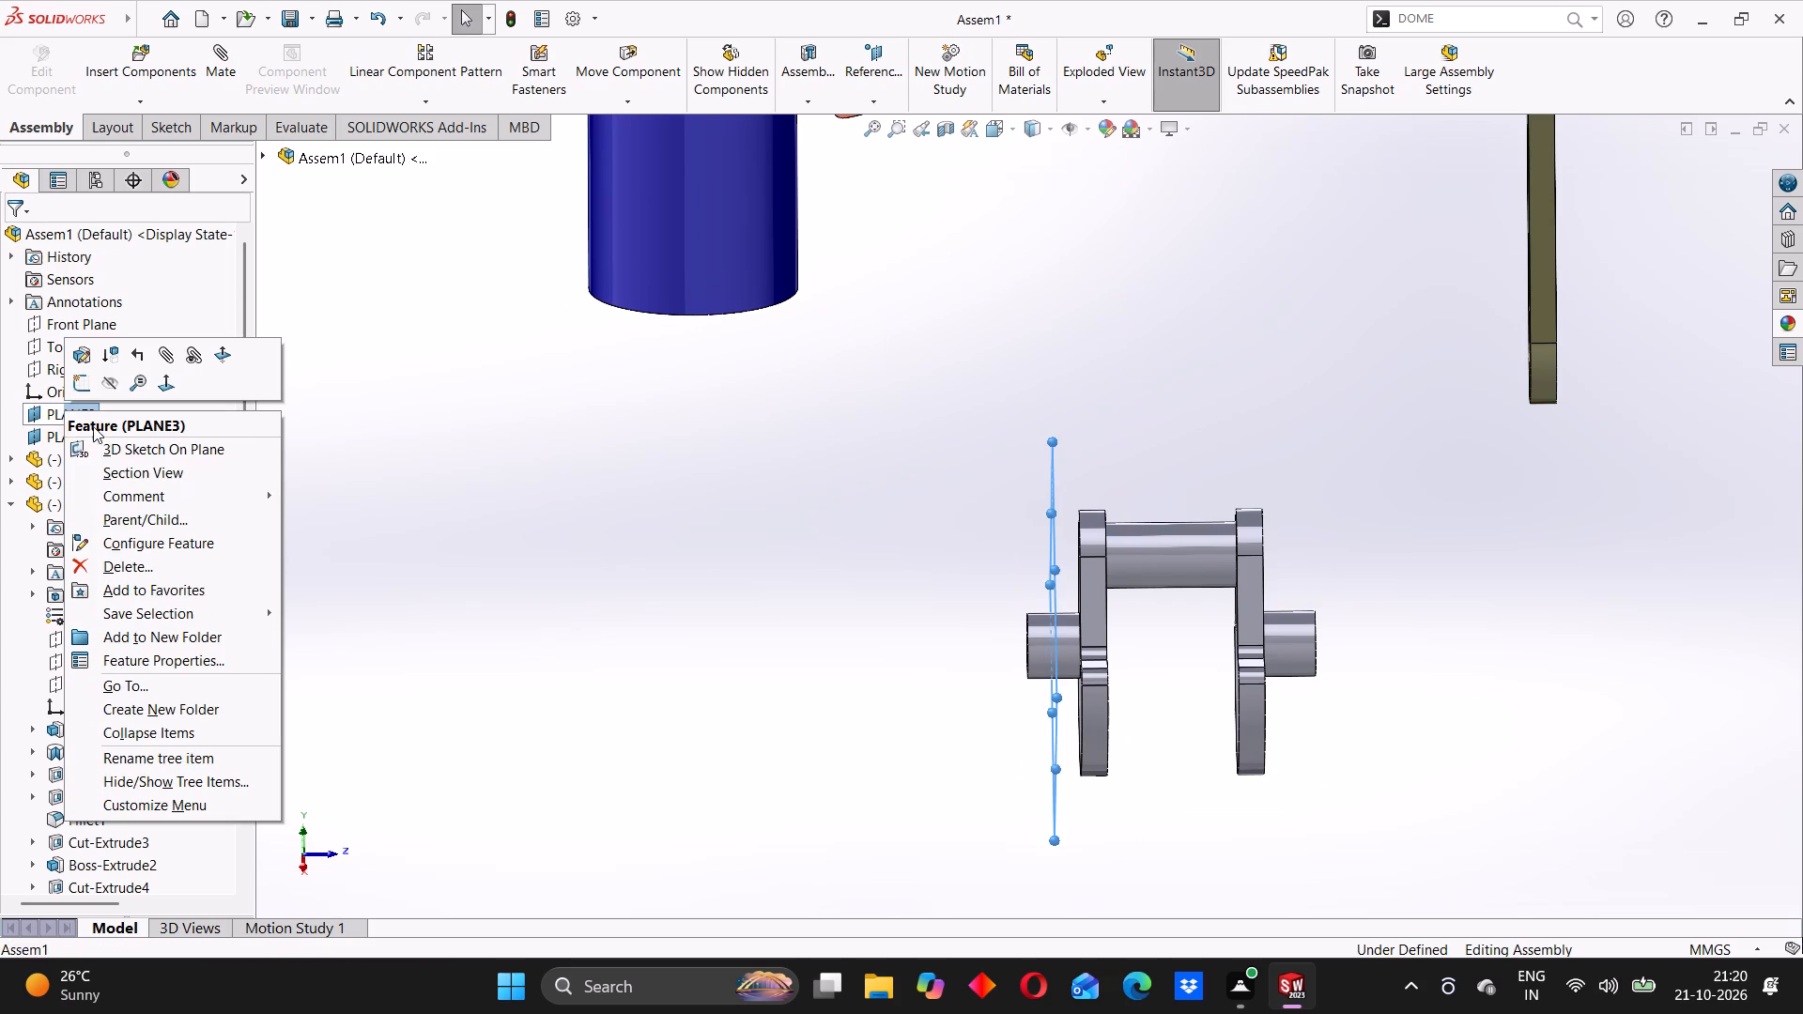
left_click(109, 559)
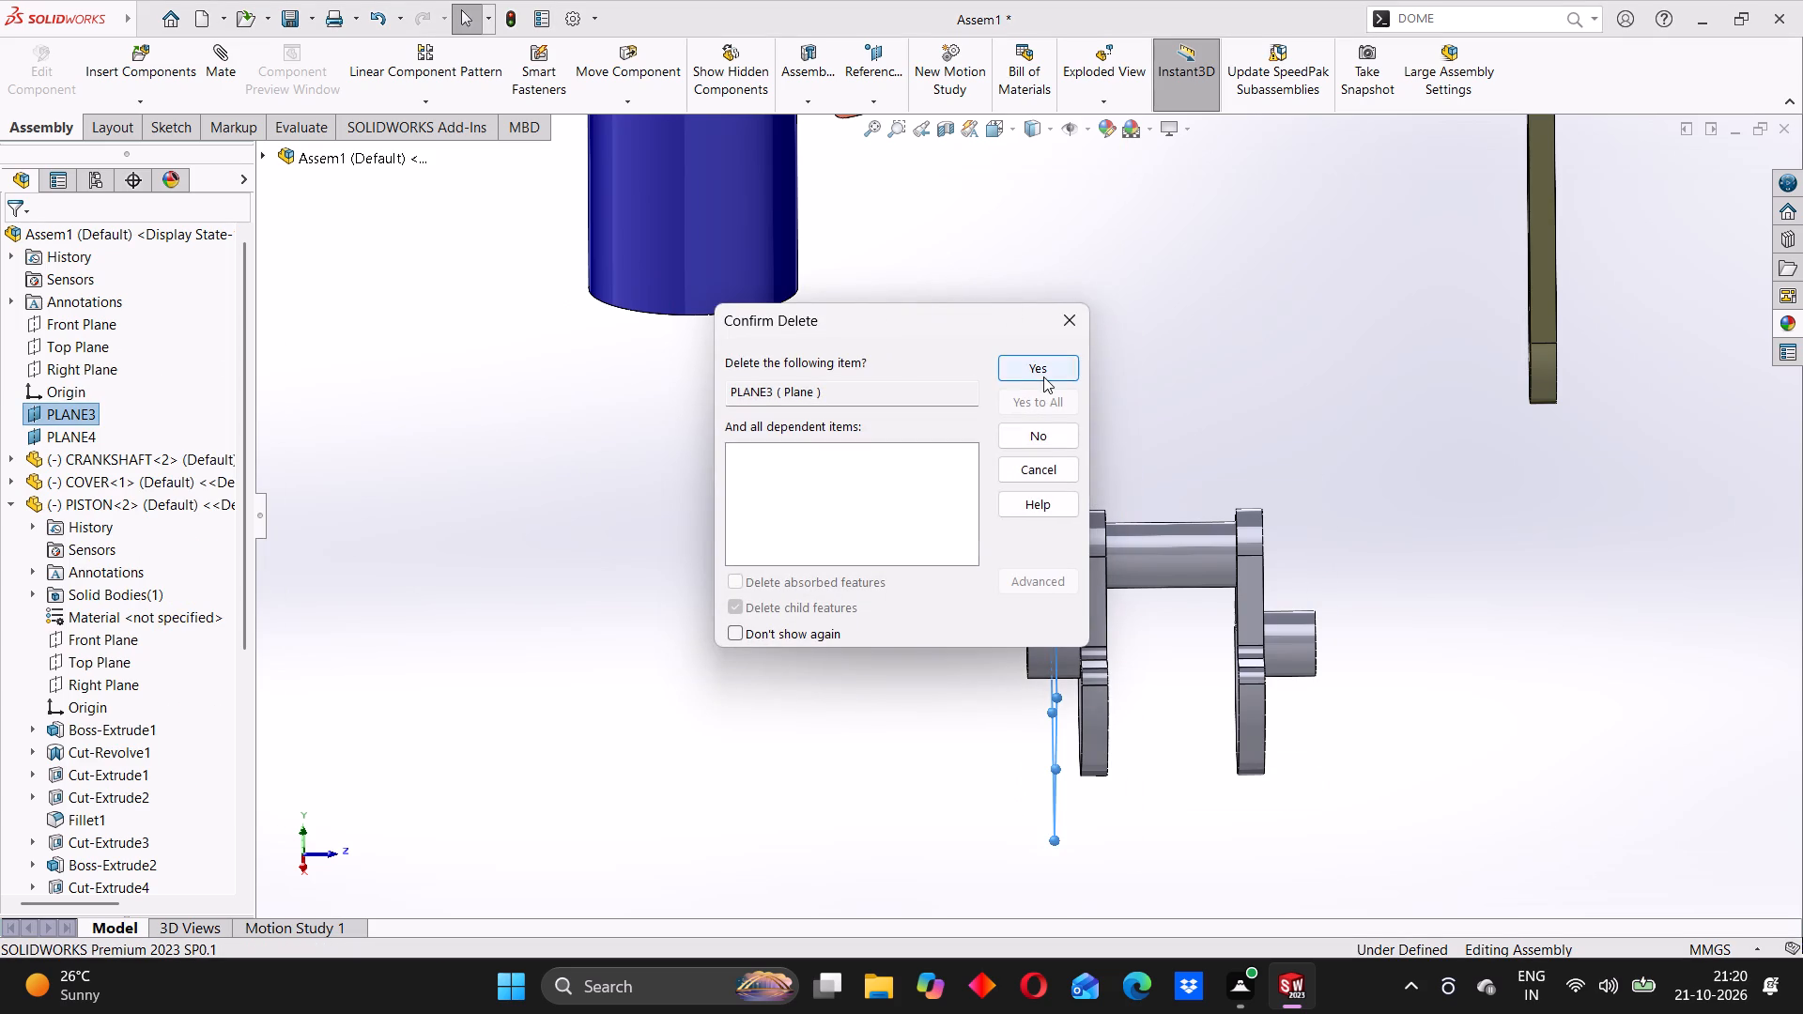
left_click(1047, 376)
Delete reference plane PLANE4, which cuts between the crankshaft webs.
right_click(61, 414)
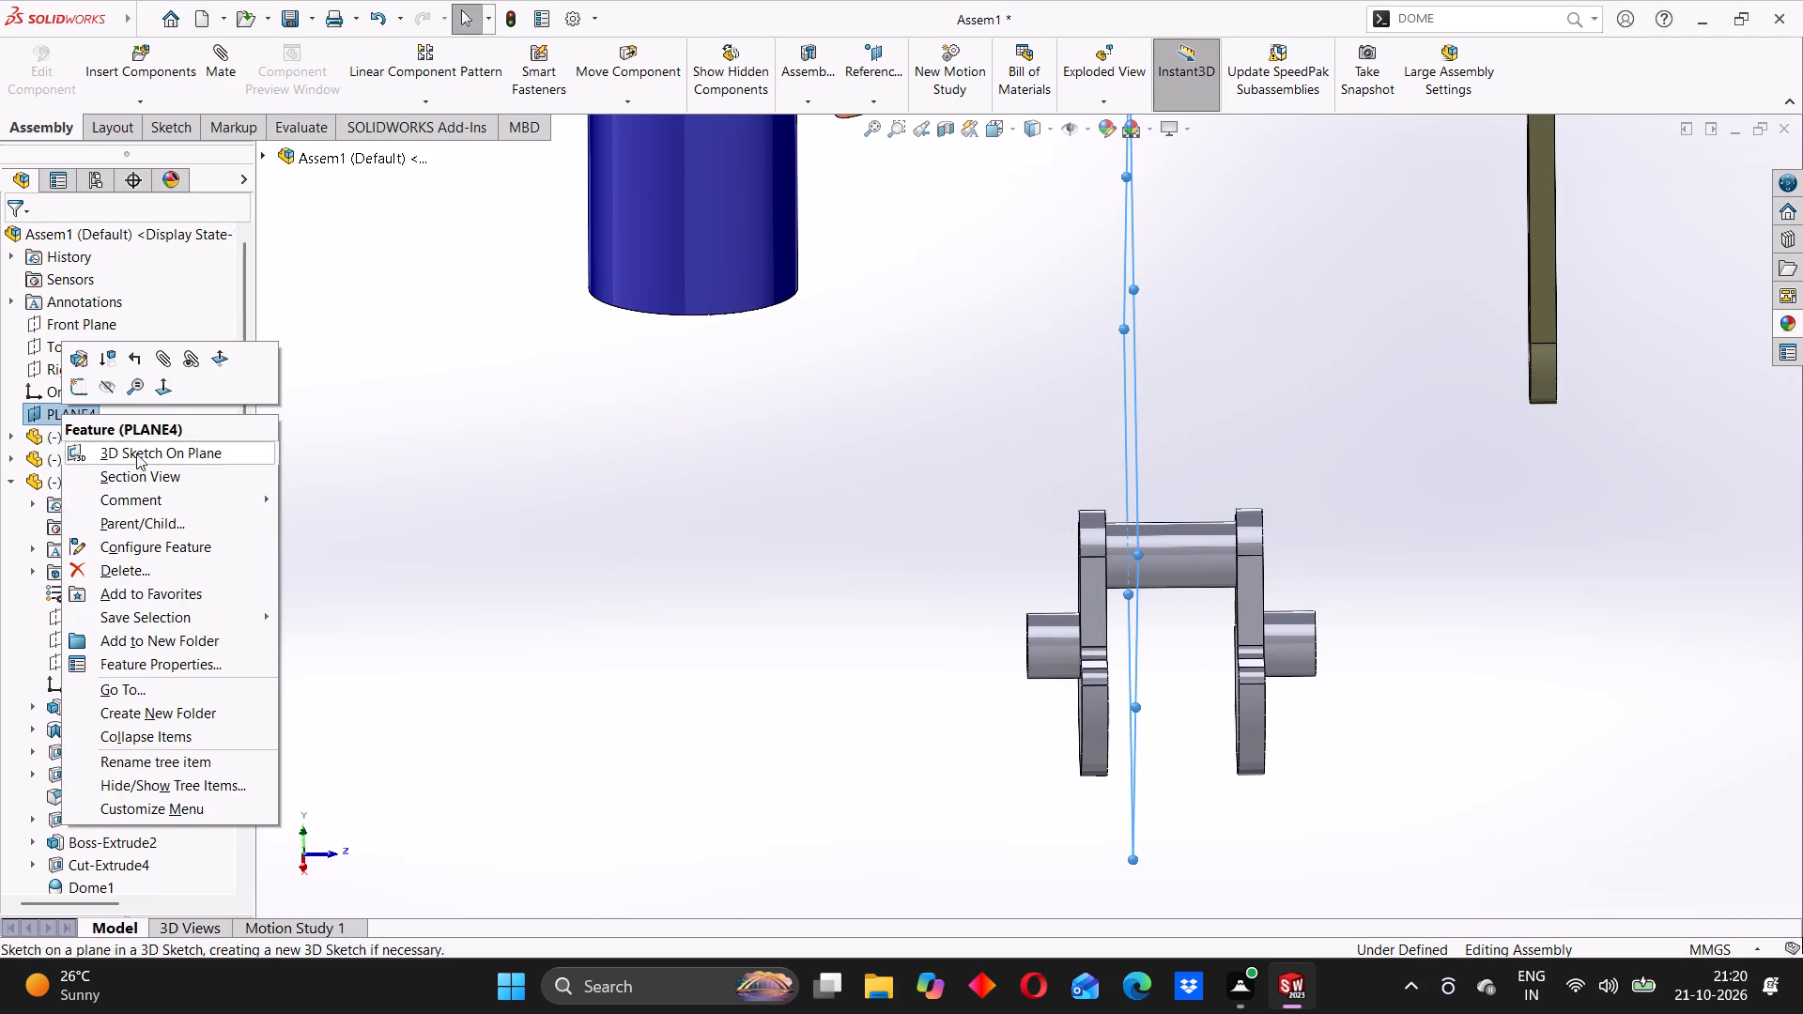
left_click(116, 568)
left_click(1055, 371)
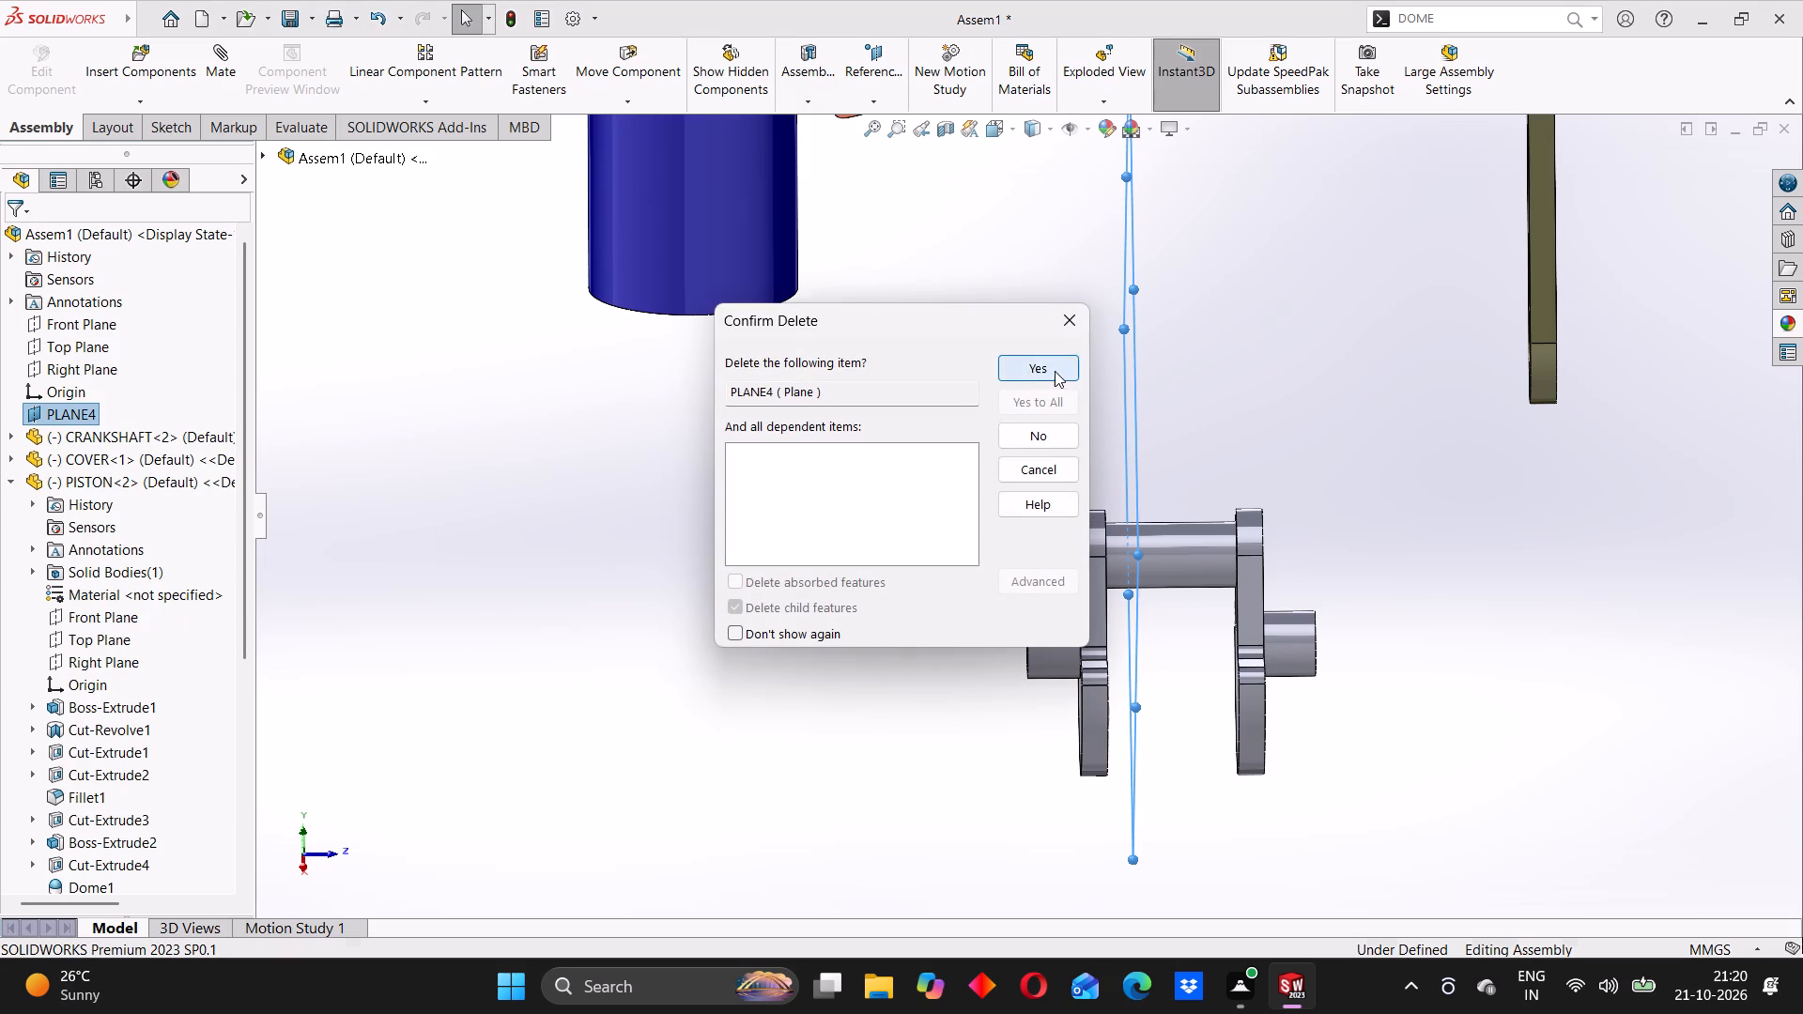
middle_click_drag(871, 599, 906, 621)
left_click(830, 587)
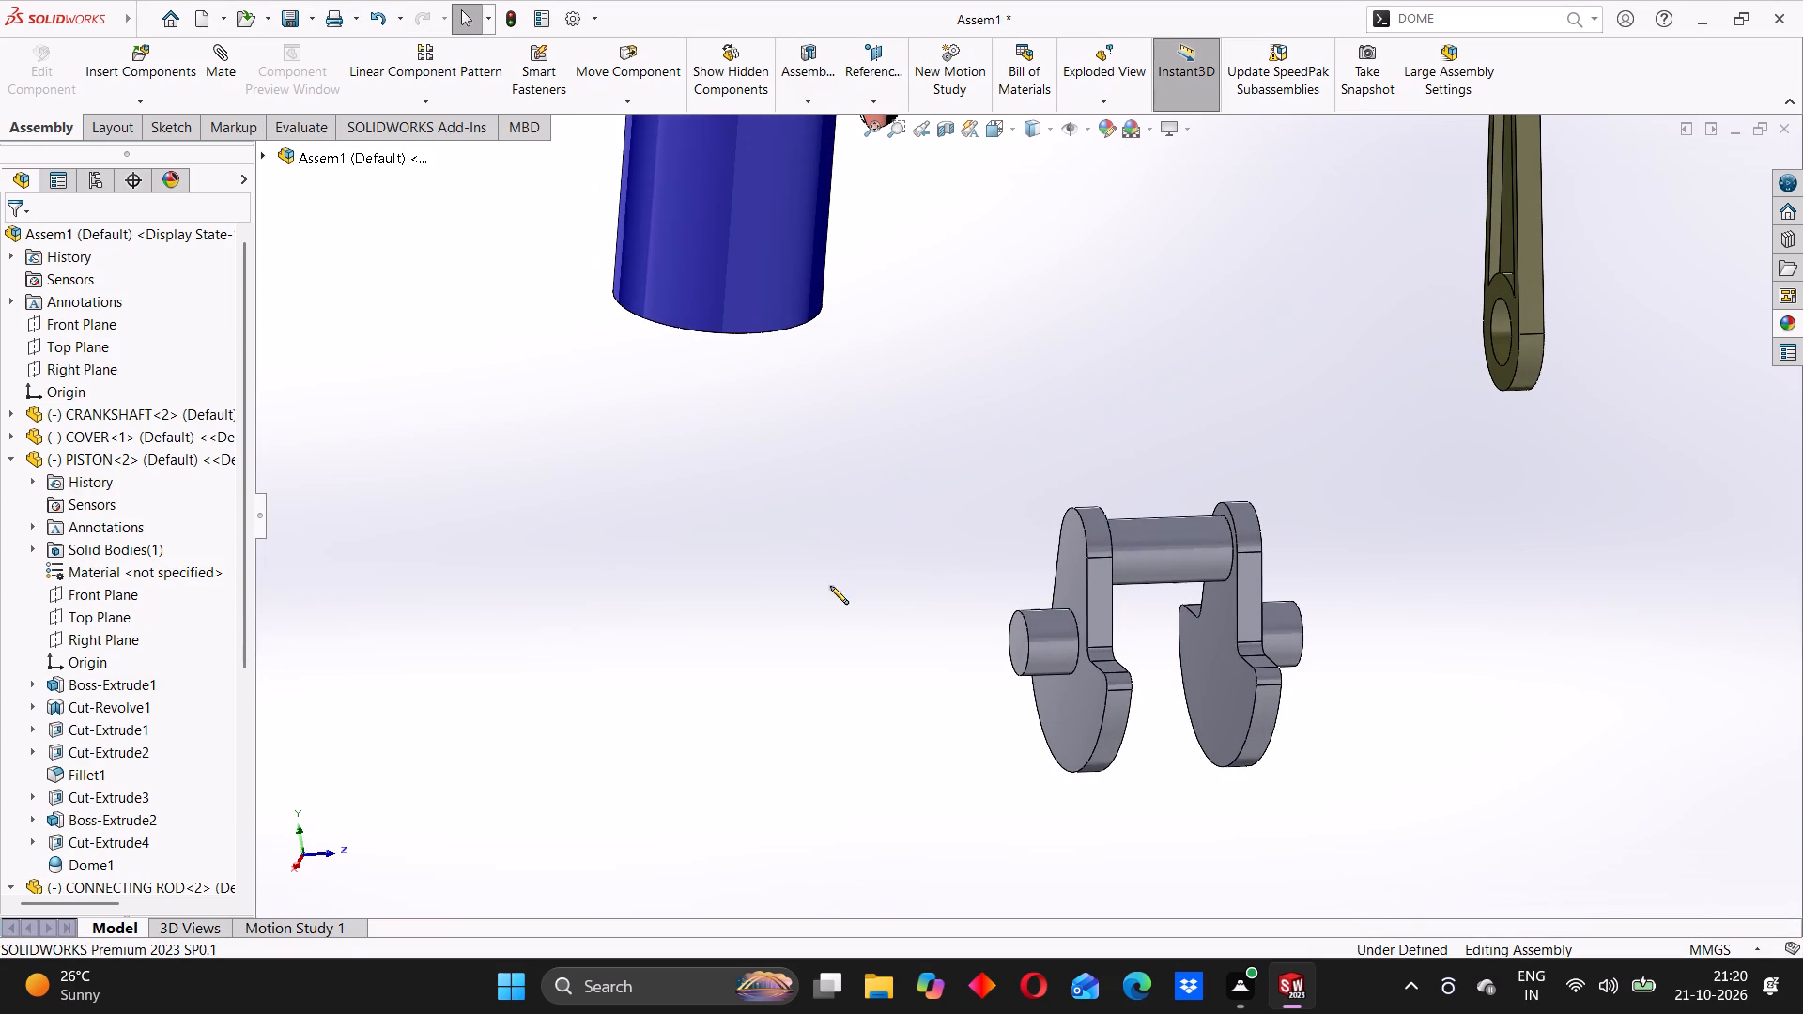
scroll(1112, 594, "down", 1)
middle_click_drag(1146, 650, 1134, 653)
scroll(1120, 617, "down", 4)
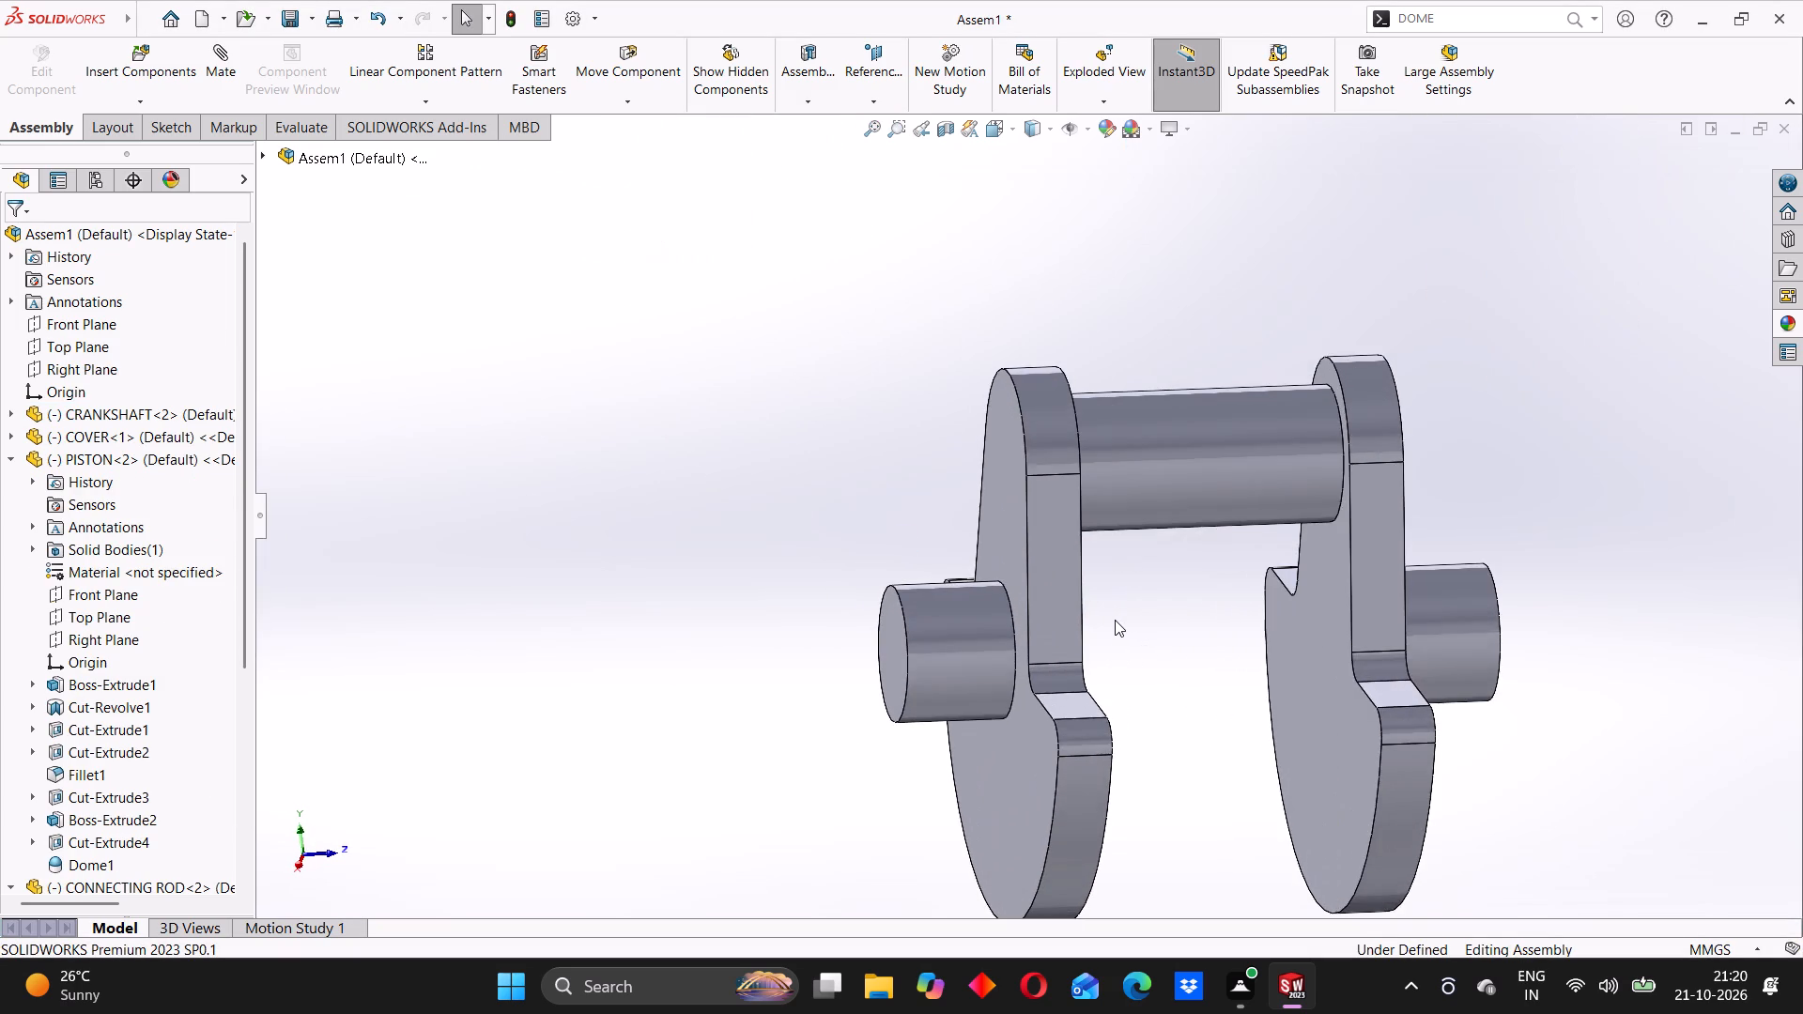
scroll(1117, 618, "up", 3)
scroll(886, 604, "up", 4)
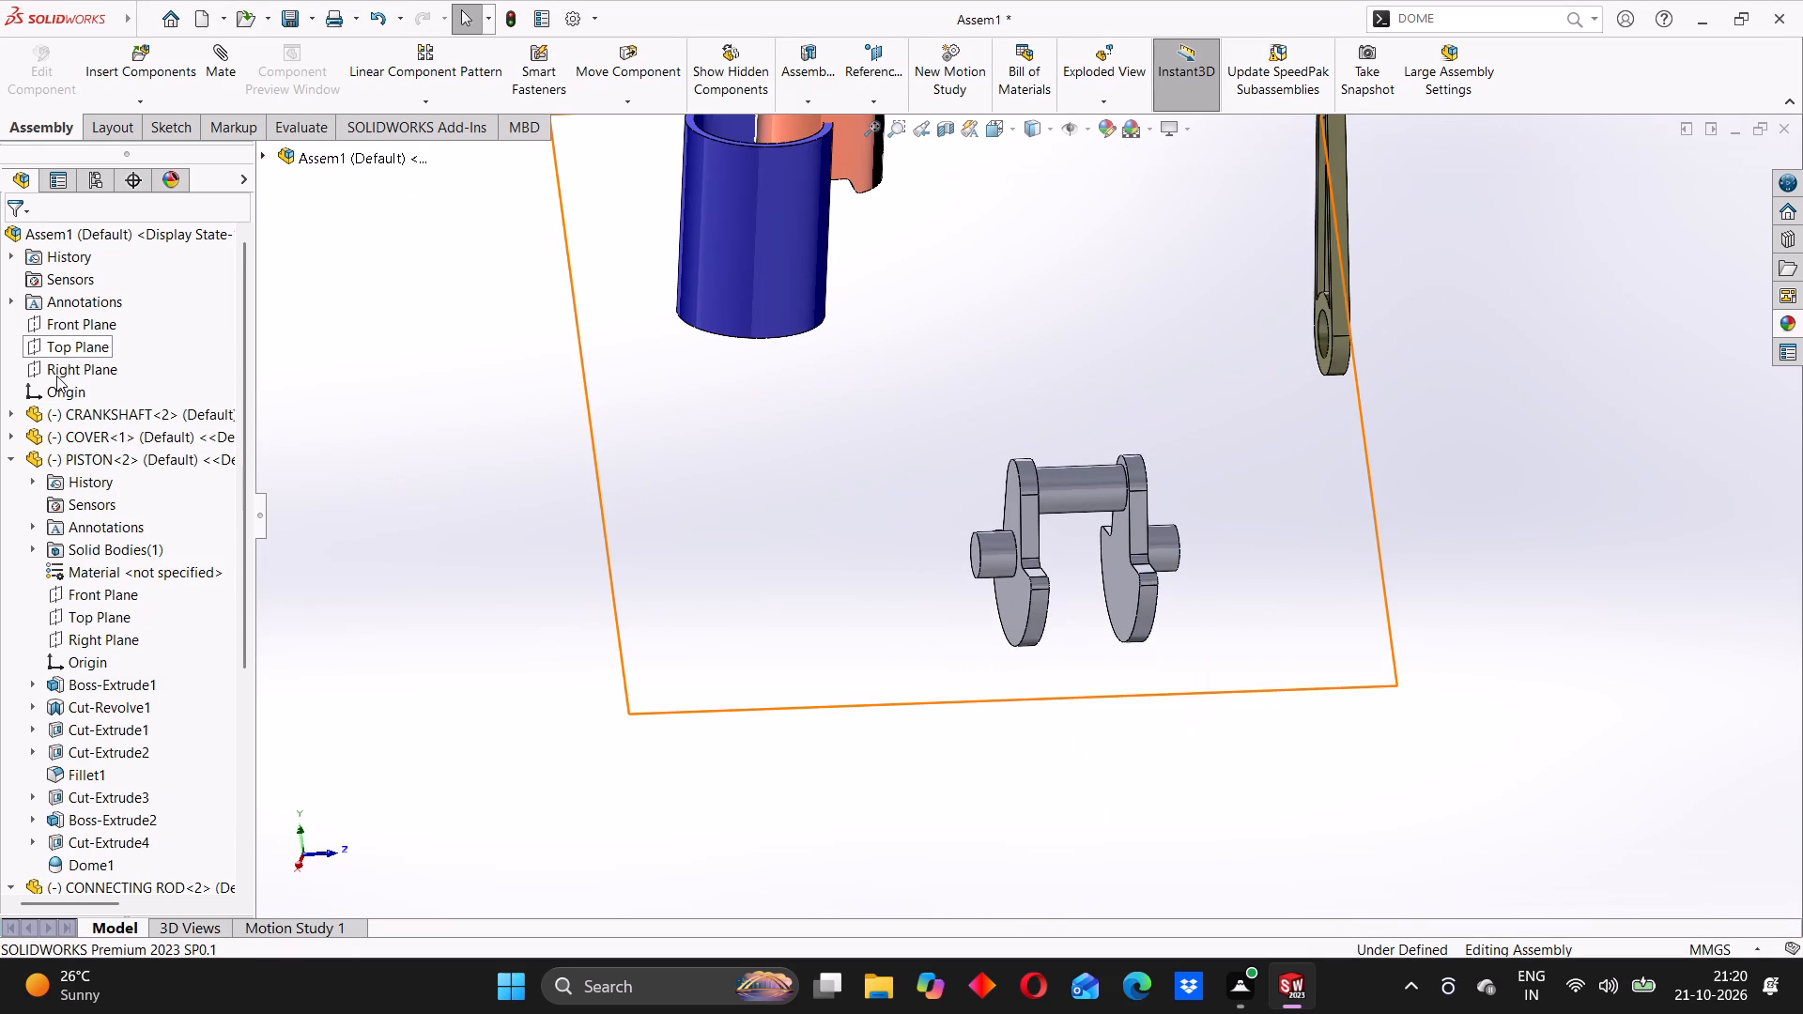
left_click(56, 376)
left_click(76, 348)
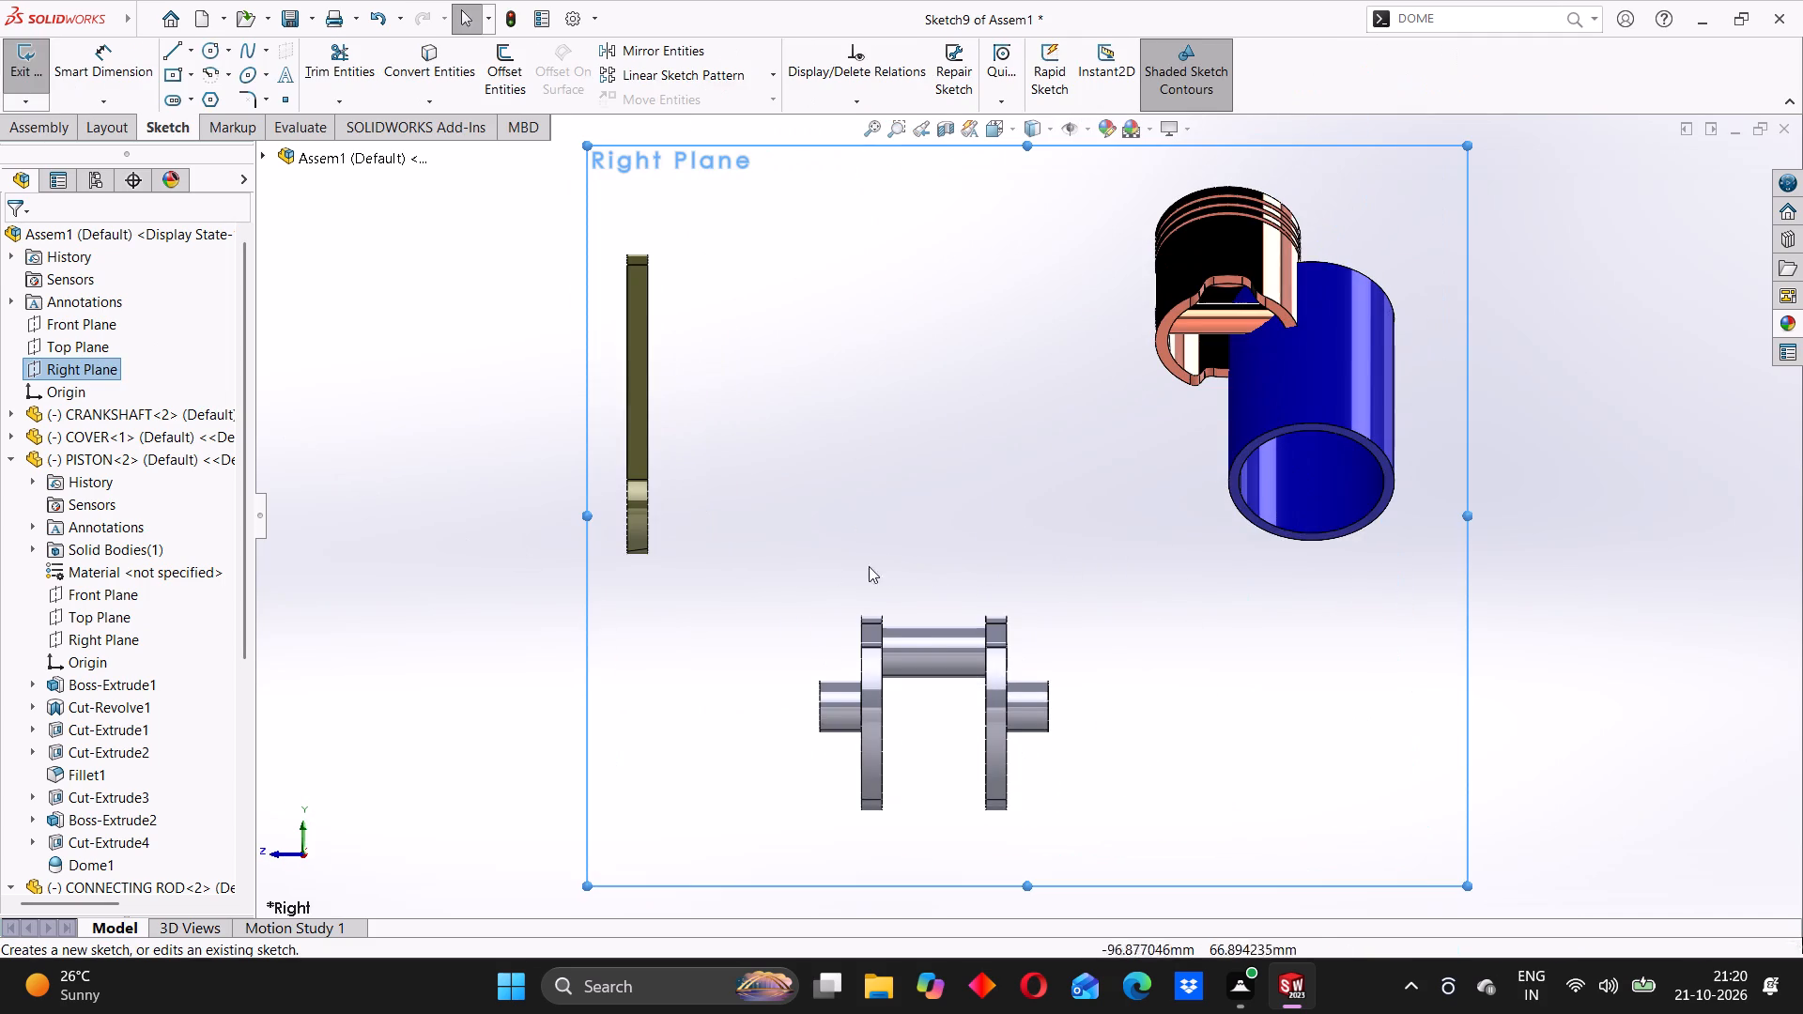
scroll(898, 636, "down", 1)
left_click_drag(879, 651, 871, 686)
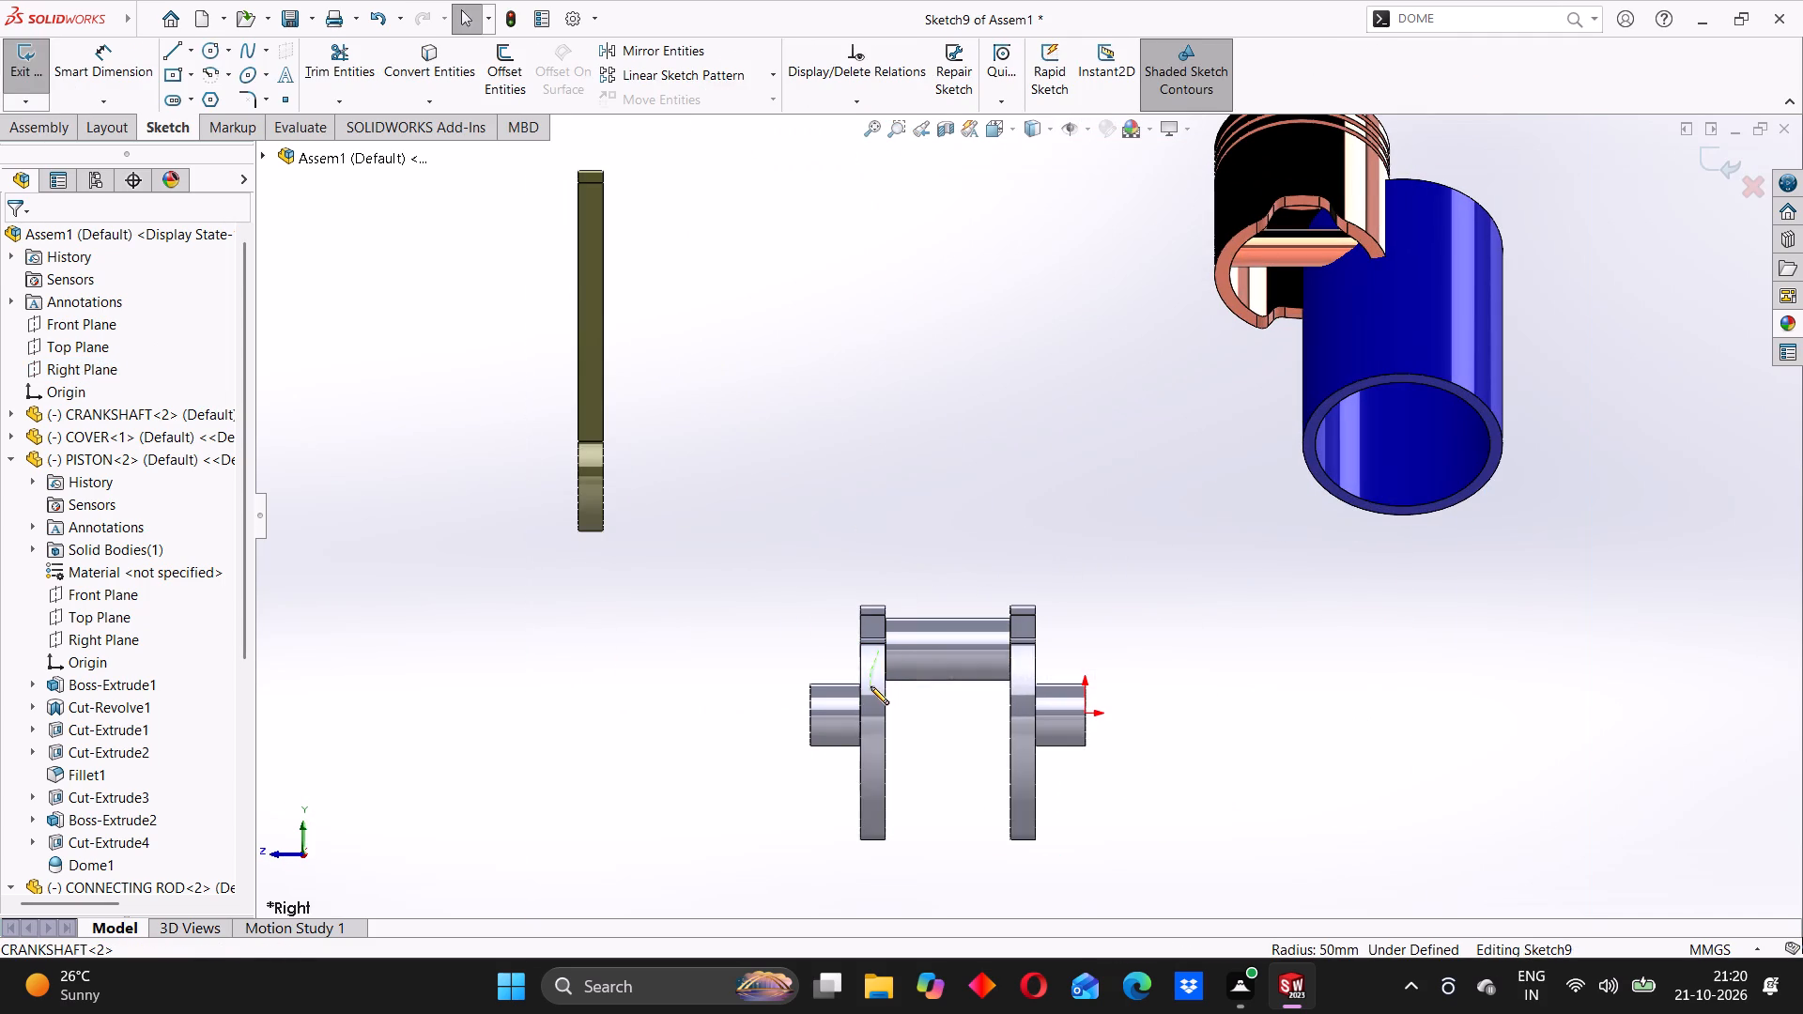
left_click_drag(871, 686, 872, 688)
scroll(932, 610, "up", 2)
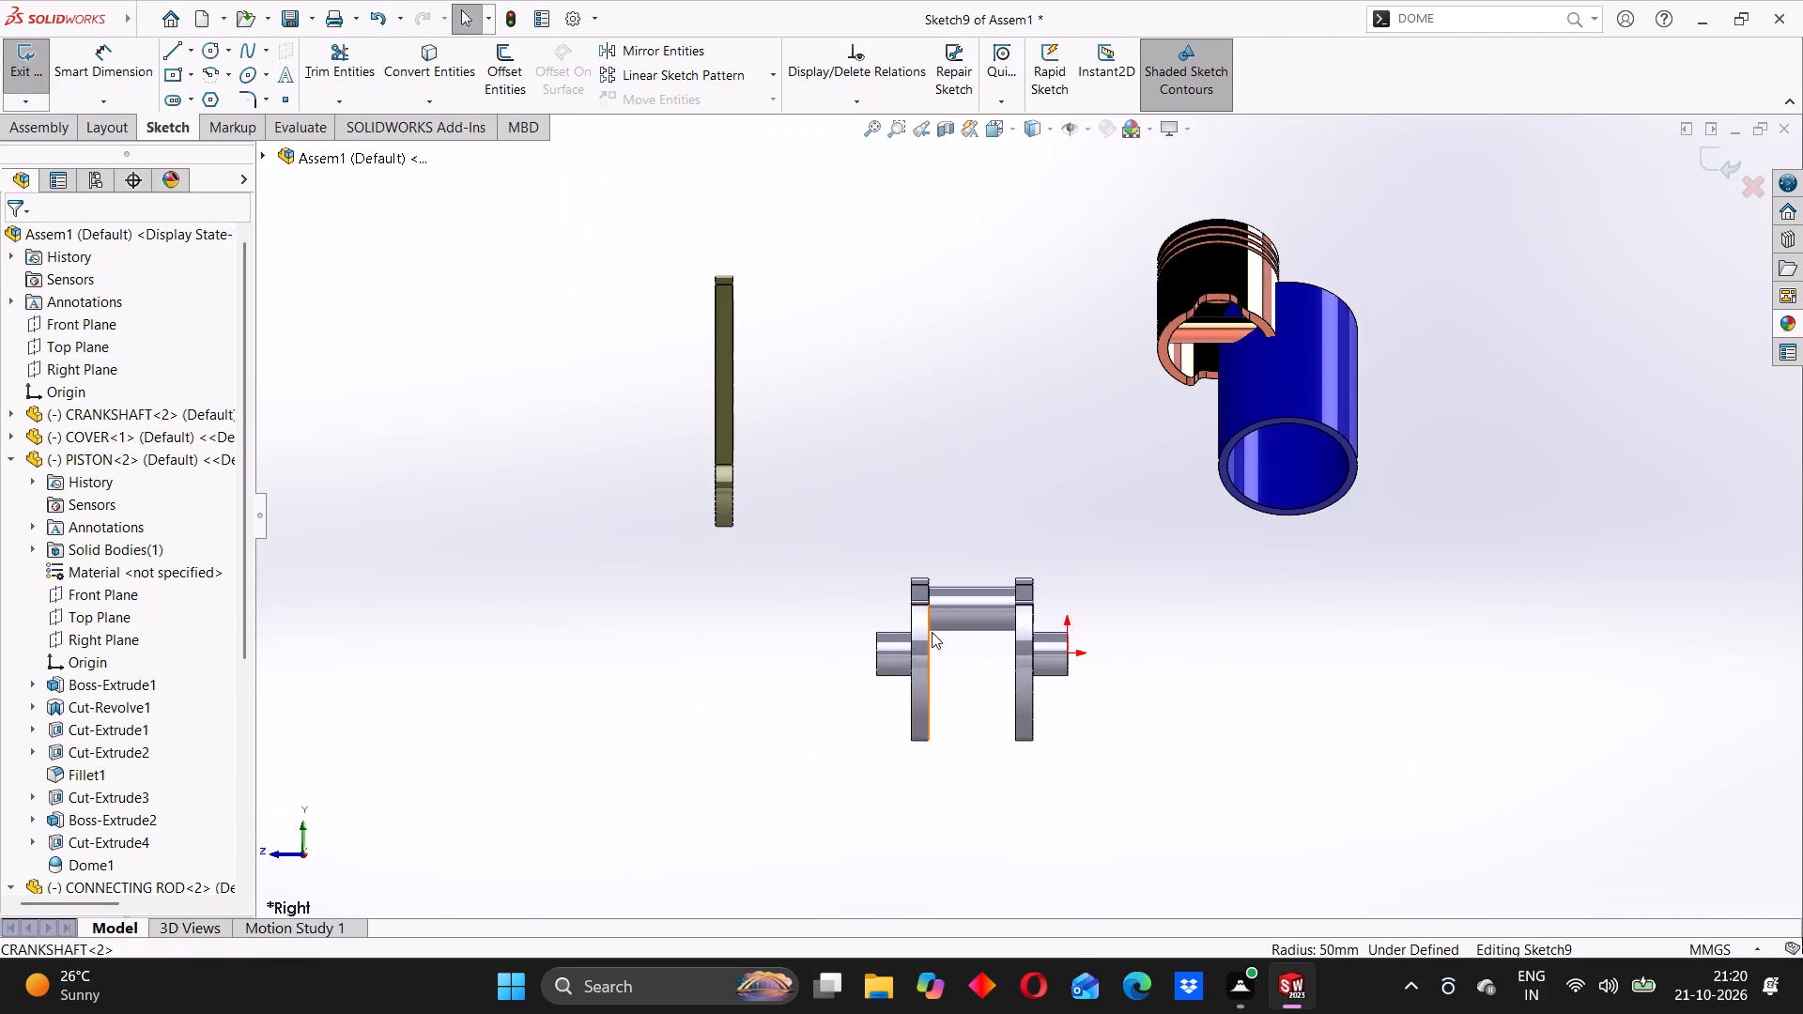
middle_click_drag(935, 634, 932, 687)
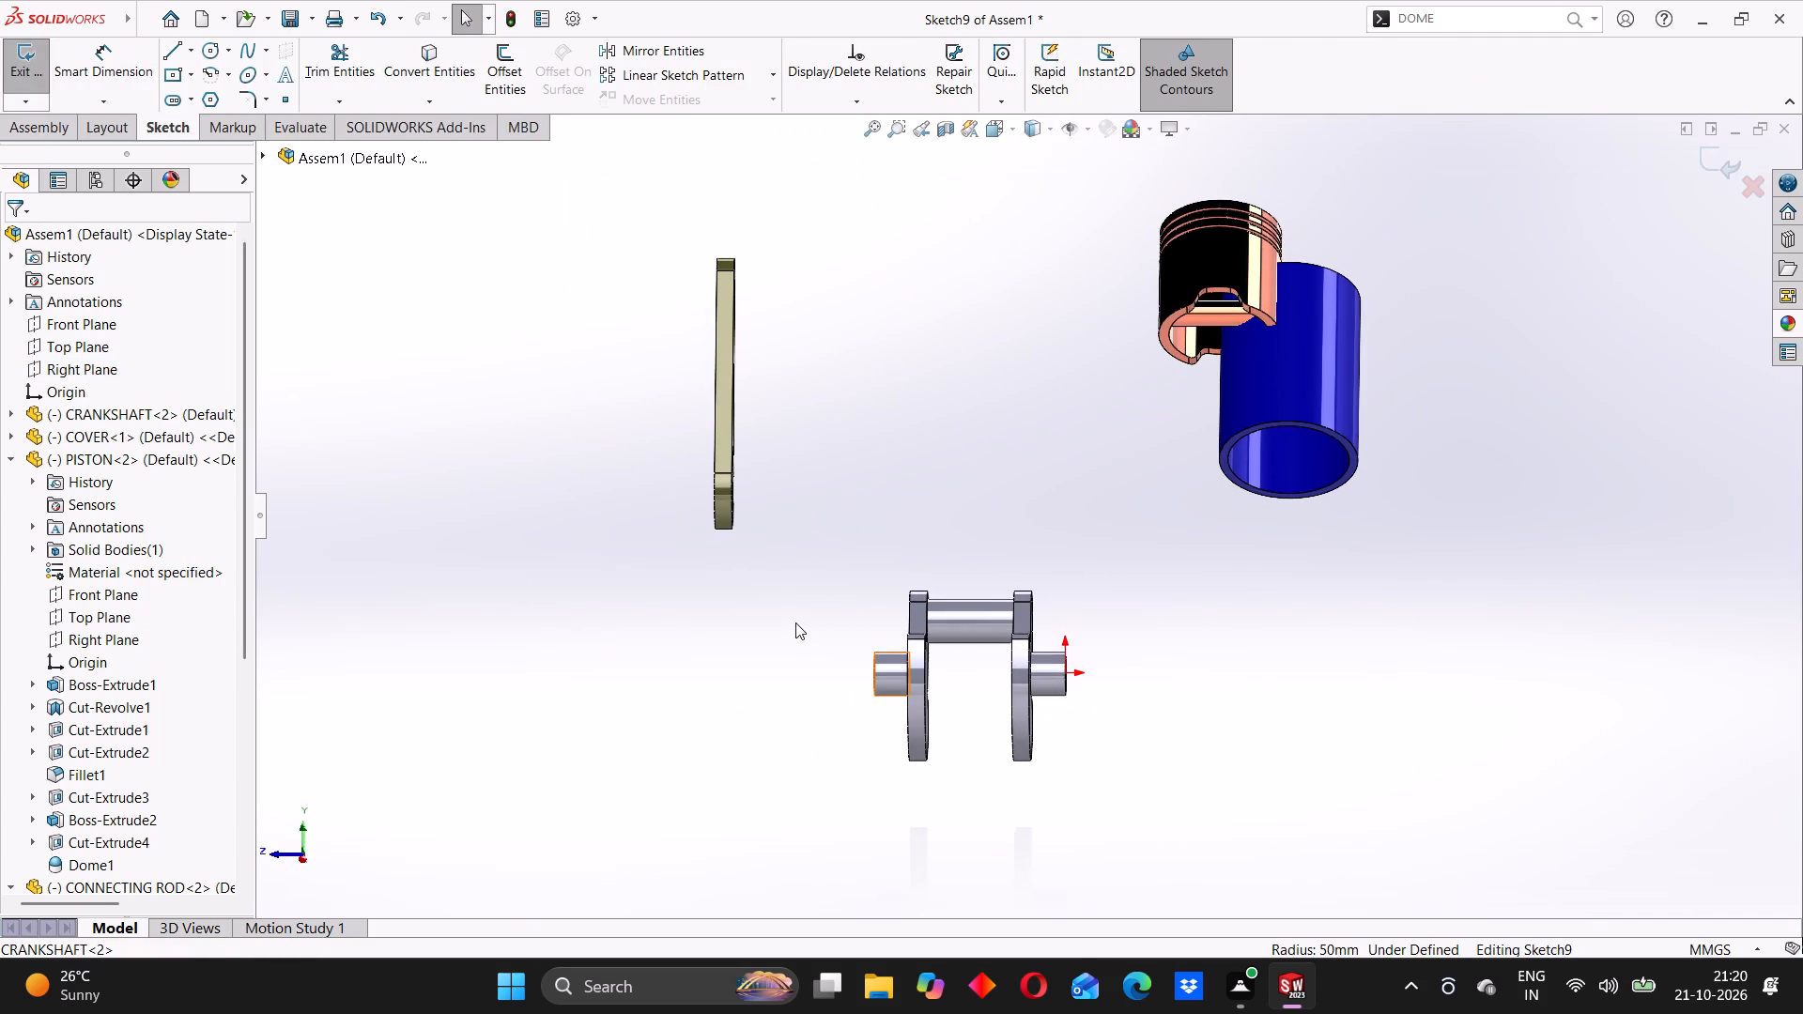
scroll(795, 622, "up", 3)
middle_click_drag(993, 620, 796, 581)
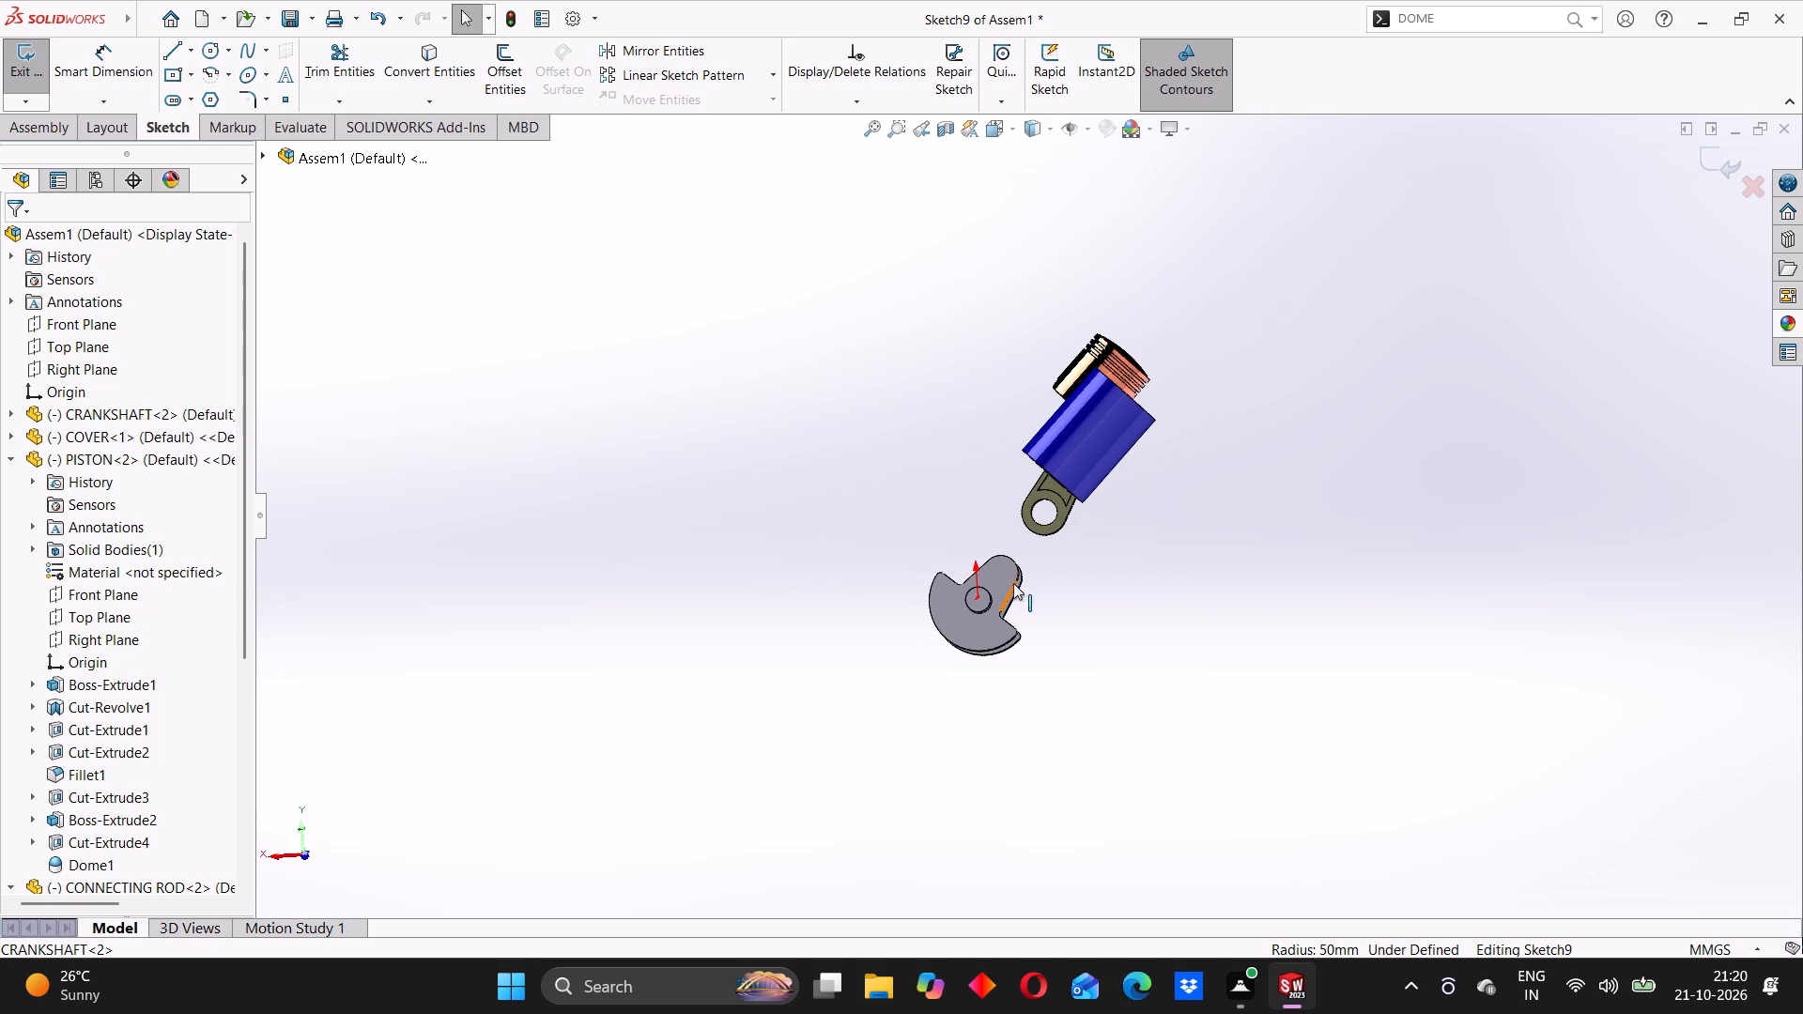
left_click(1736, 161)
Turn on the display of origins for the assembly and its components.
left_click(1088, 129)
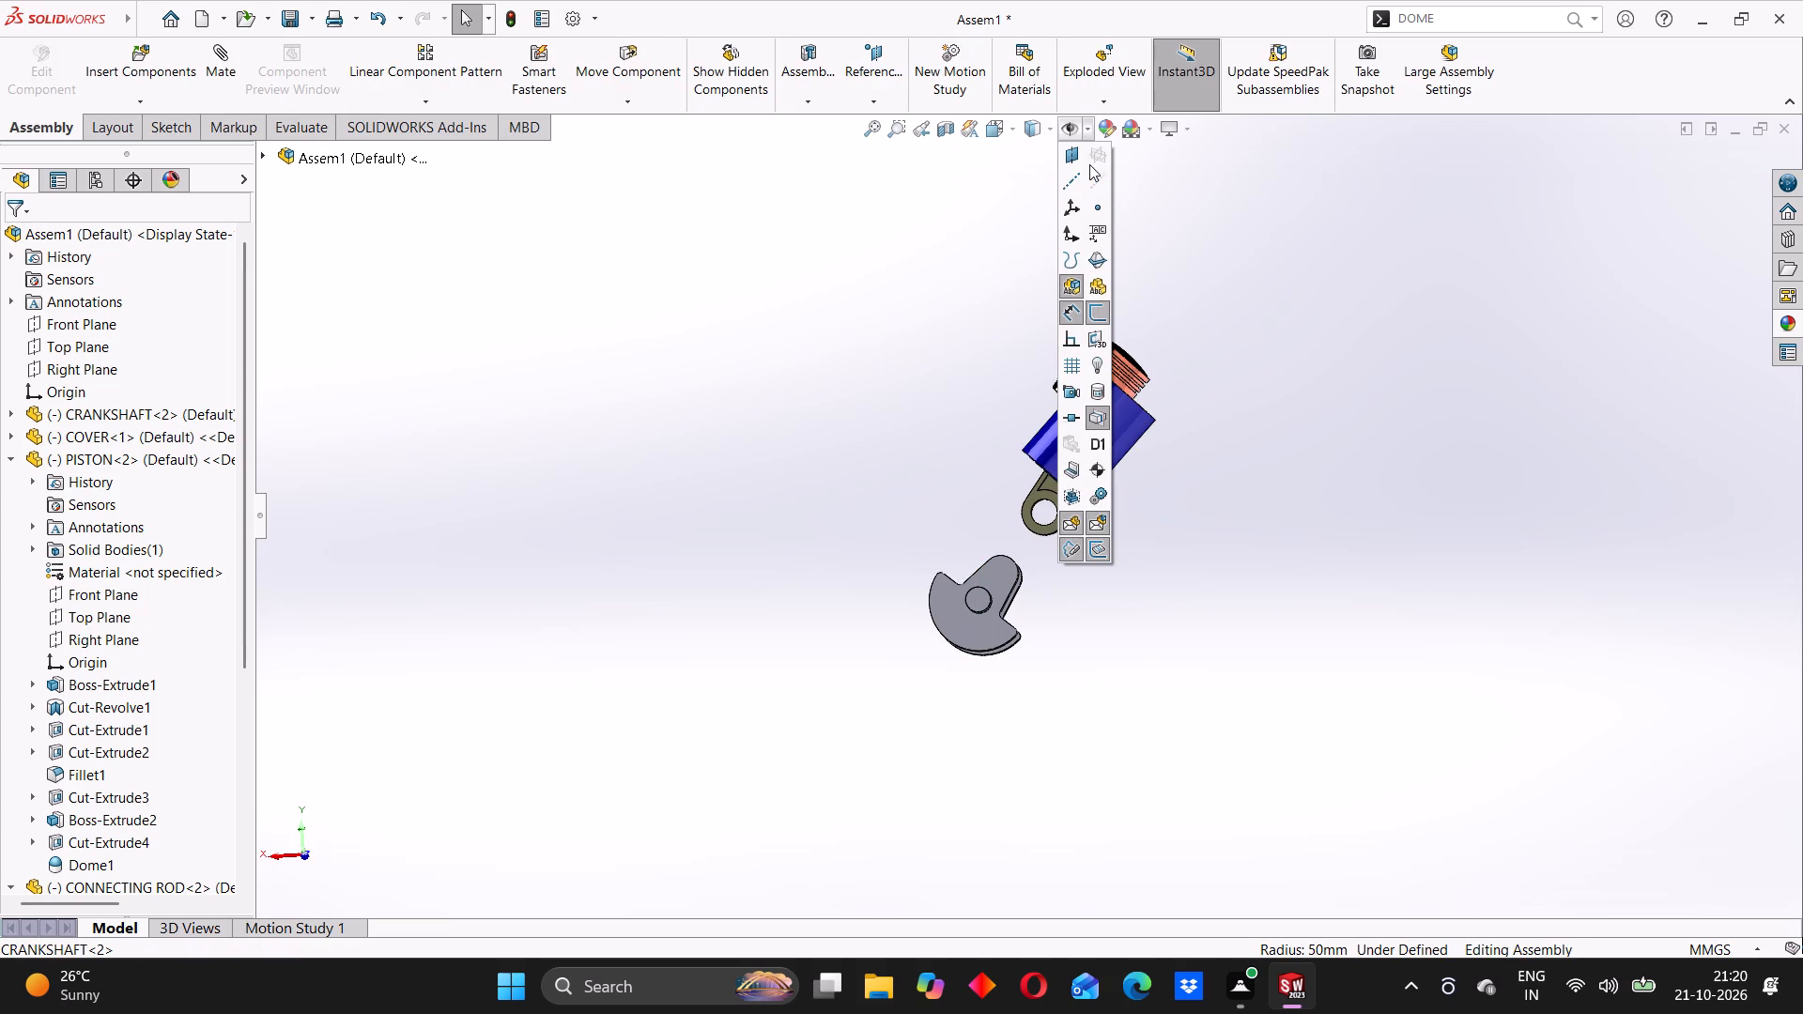
left_click(1072, 238)
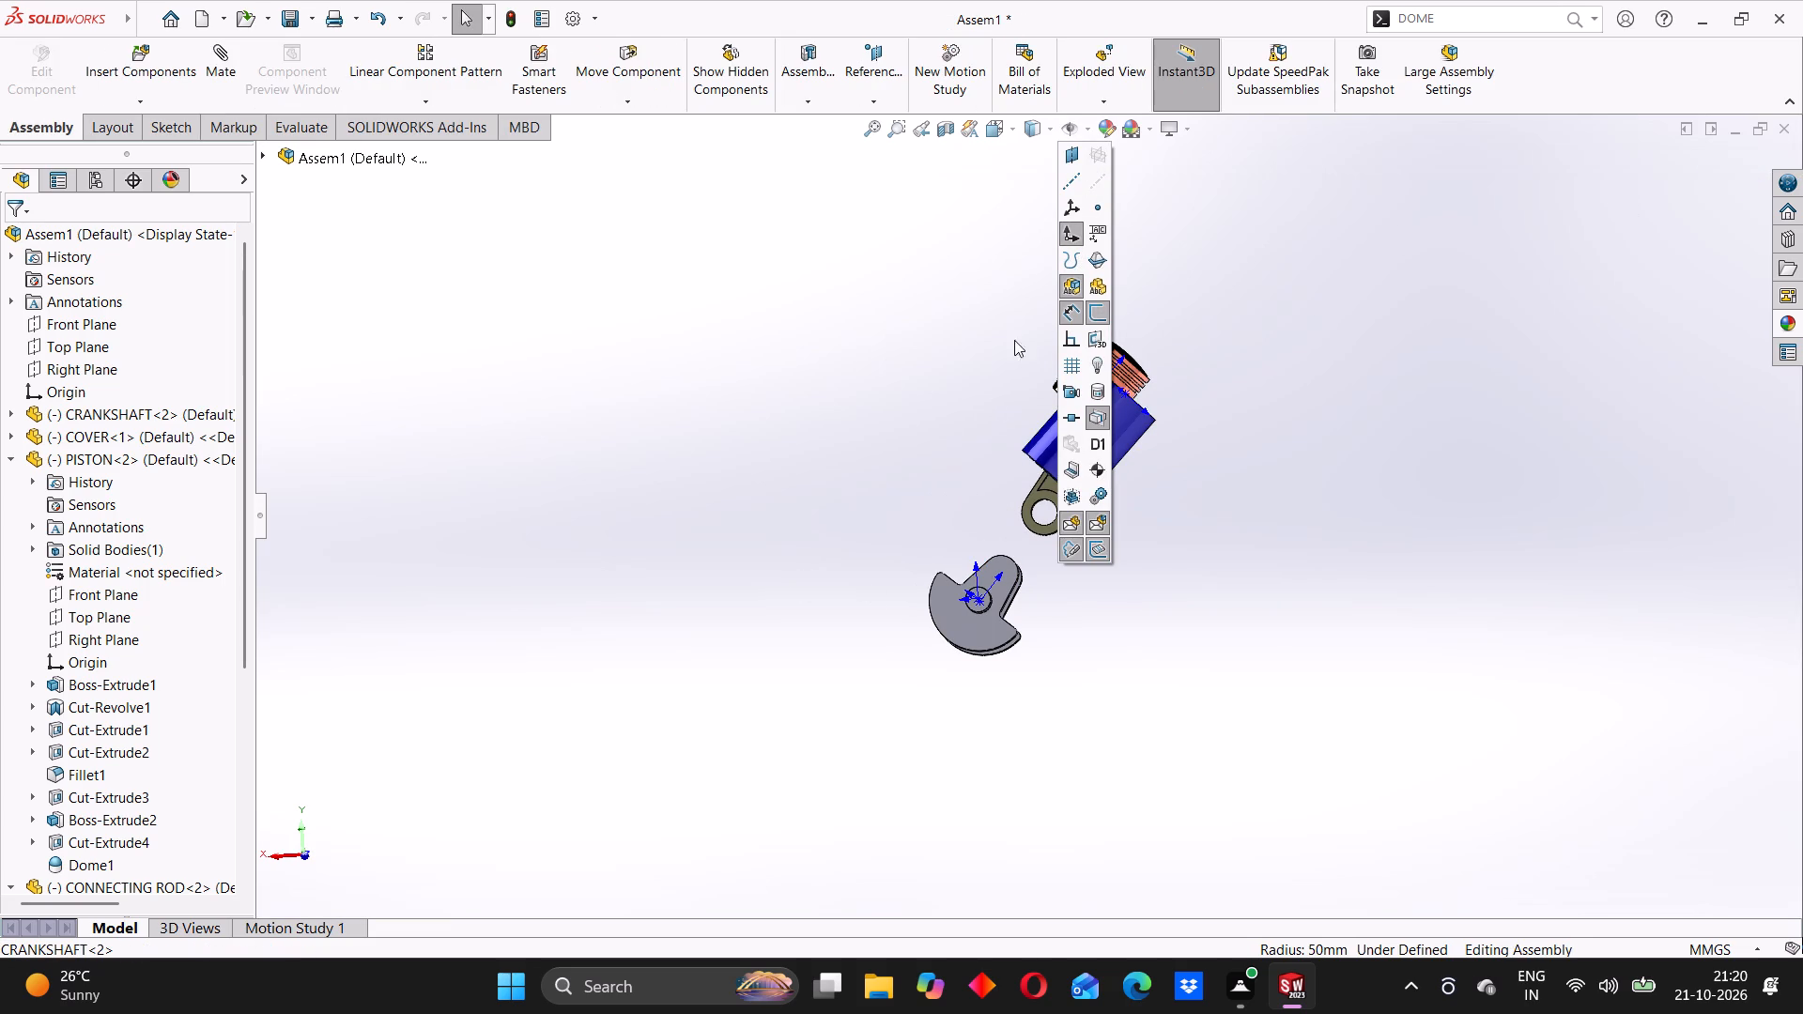
left_click(1195, 202)
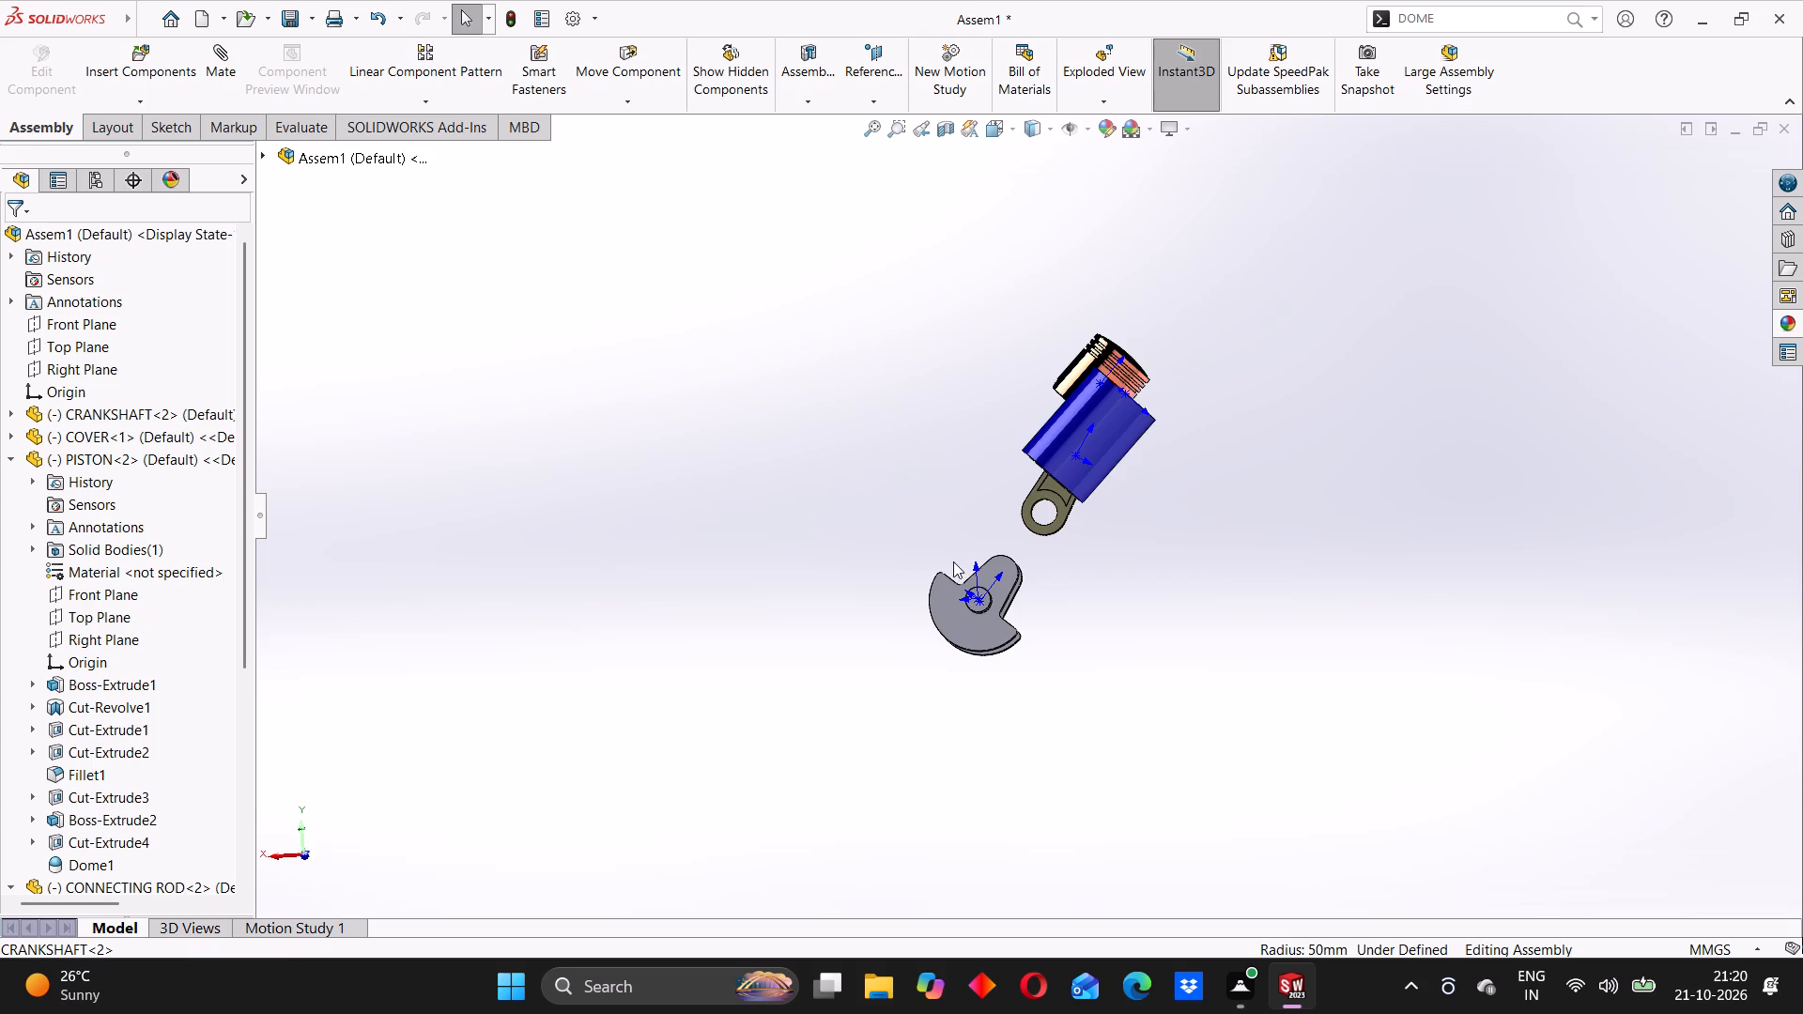
Examine the crankshaft's origin against the assembly origin from the journal end and the side.
scroll(961, 569, "down", 8)
middle_click_drag(1070, 614, 1066, 640)
scroll(1044, 604, "down", 4)
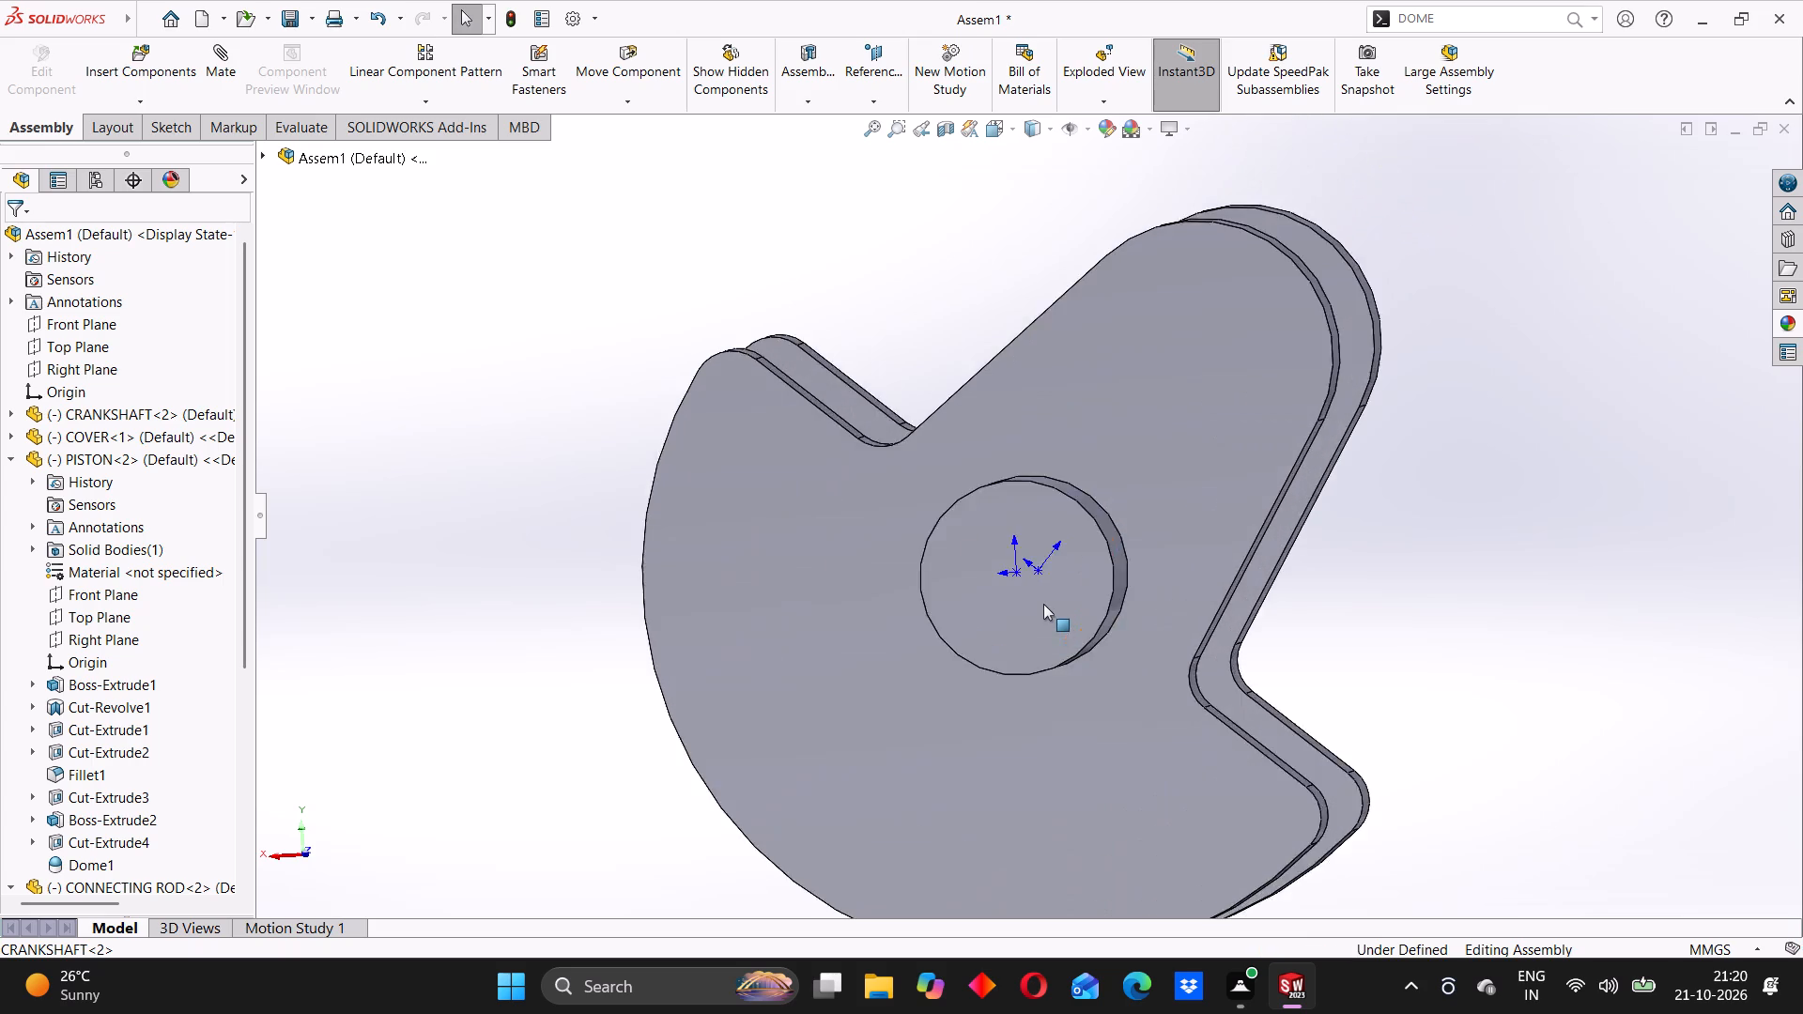
scroll(1011, 551, "down", 4)
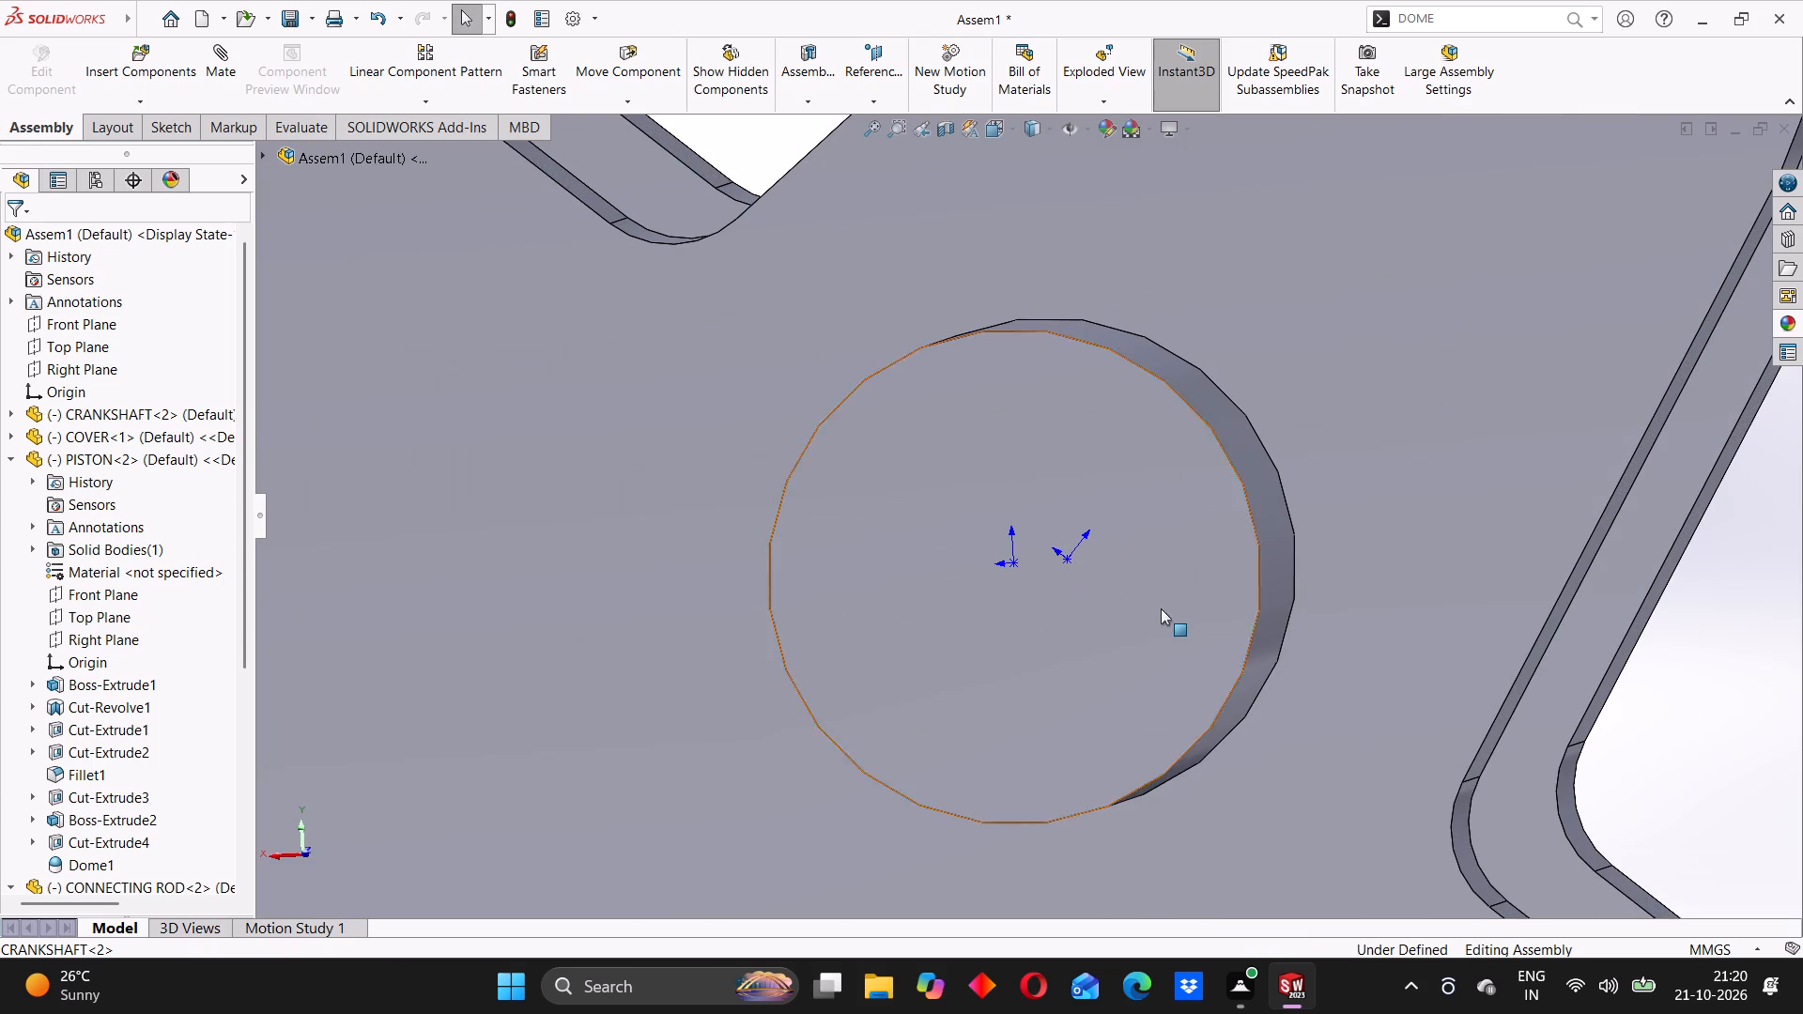
scroll(1161, 608, "up", 13)
middle_click_drag(1108, 515, 933, 453)
scroll(987, 494, "down", 8)
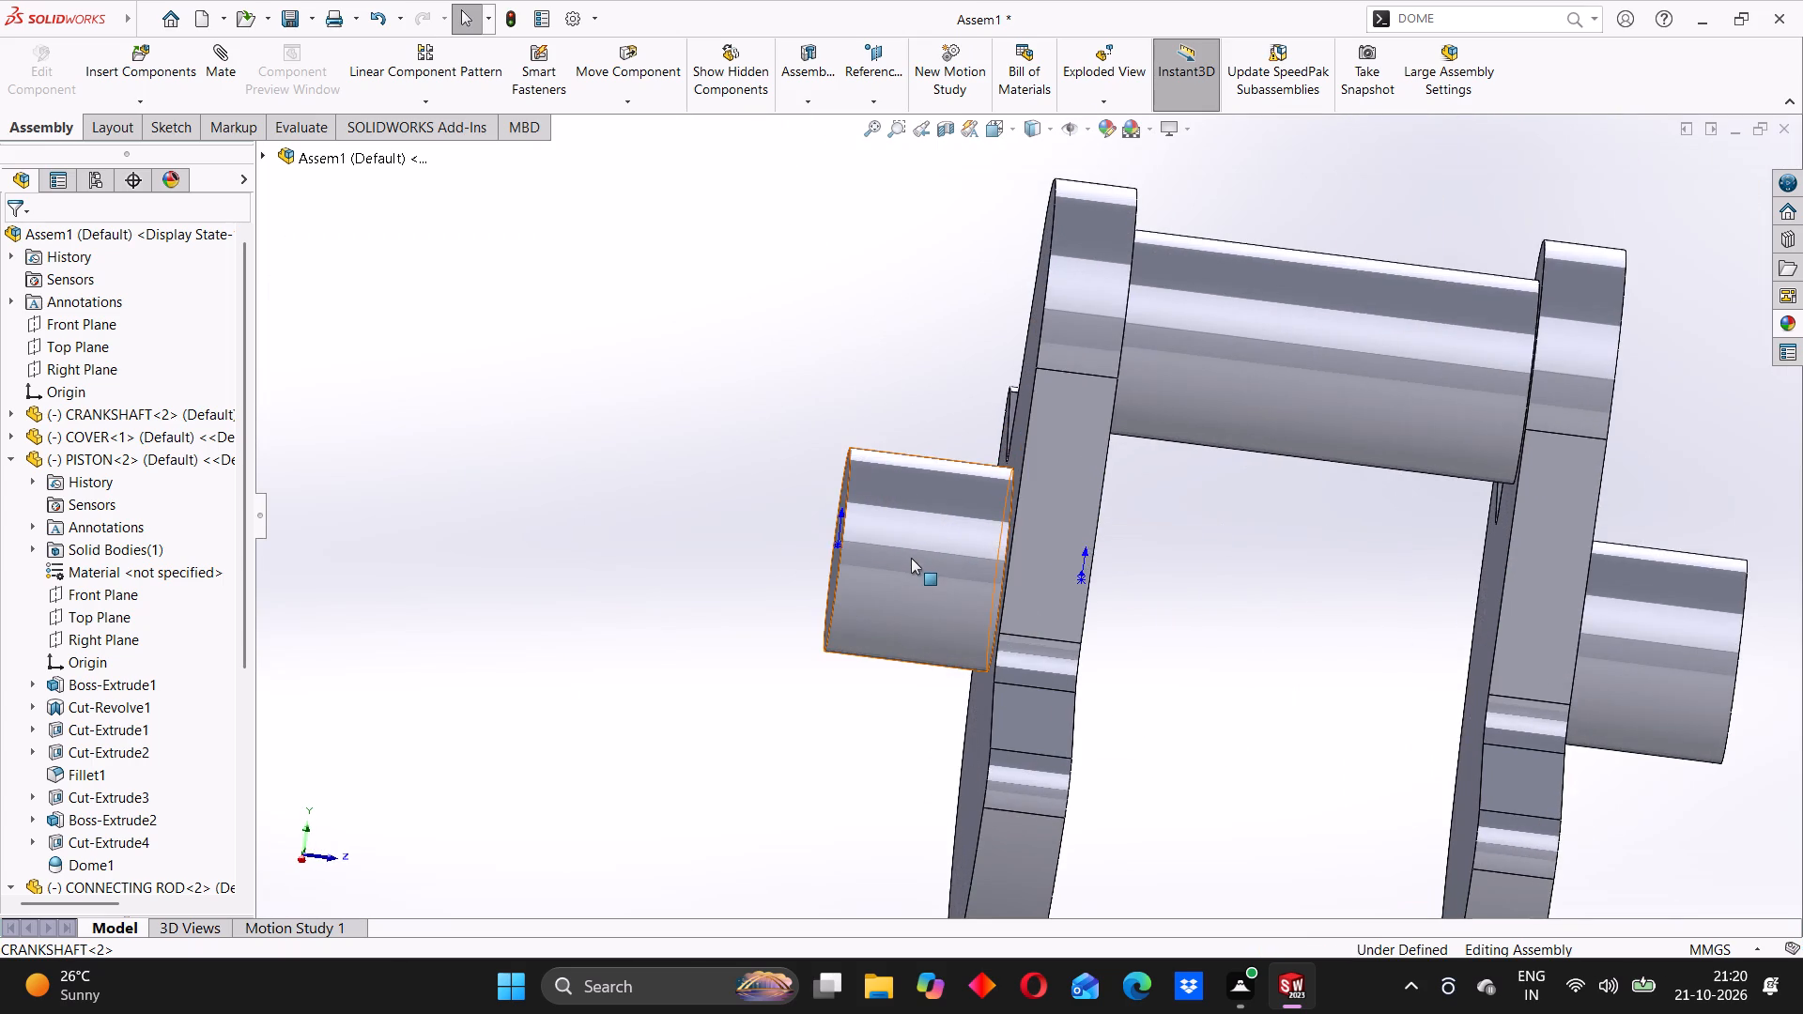
middle_click_drag(916, 561, 966, 568)
scroll(819, 545, "up", 2)
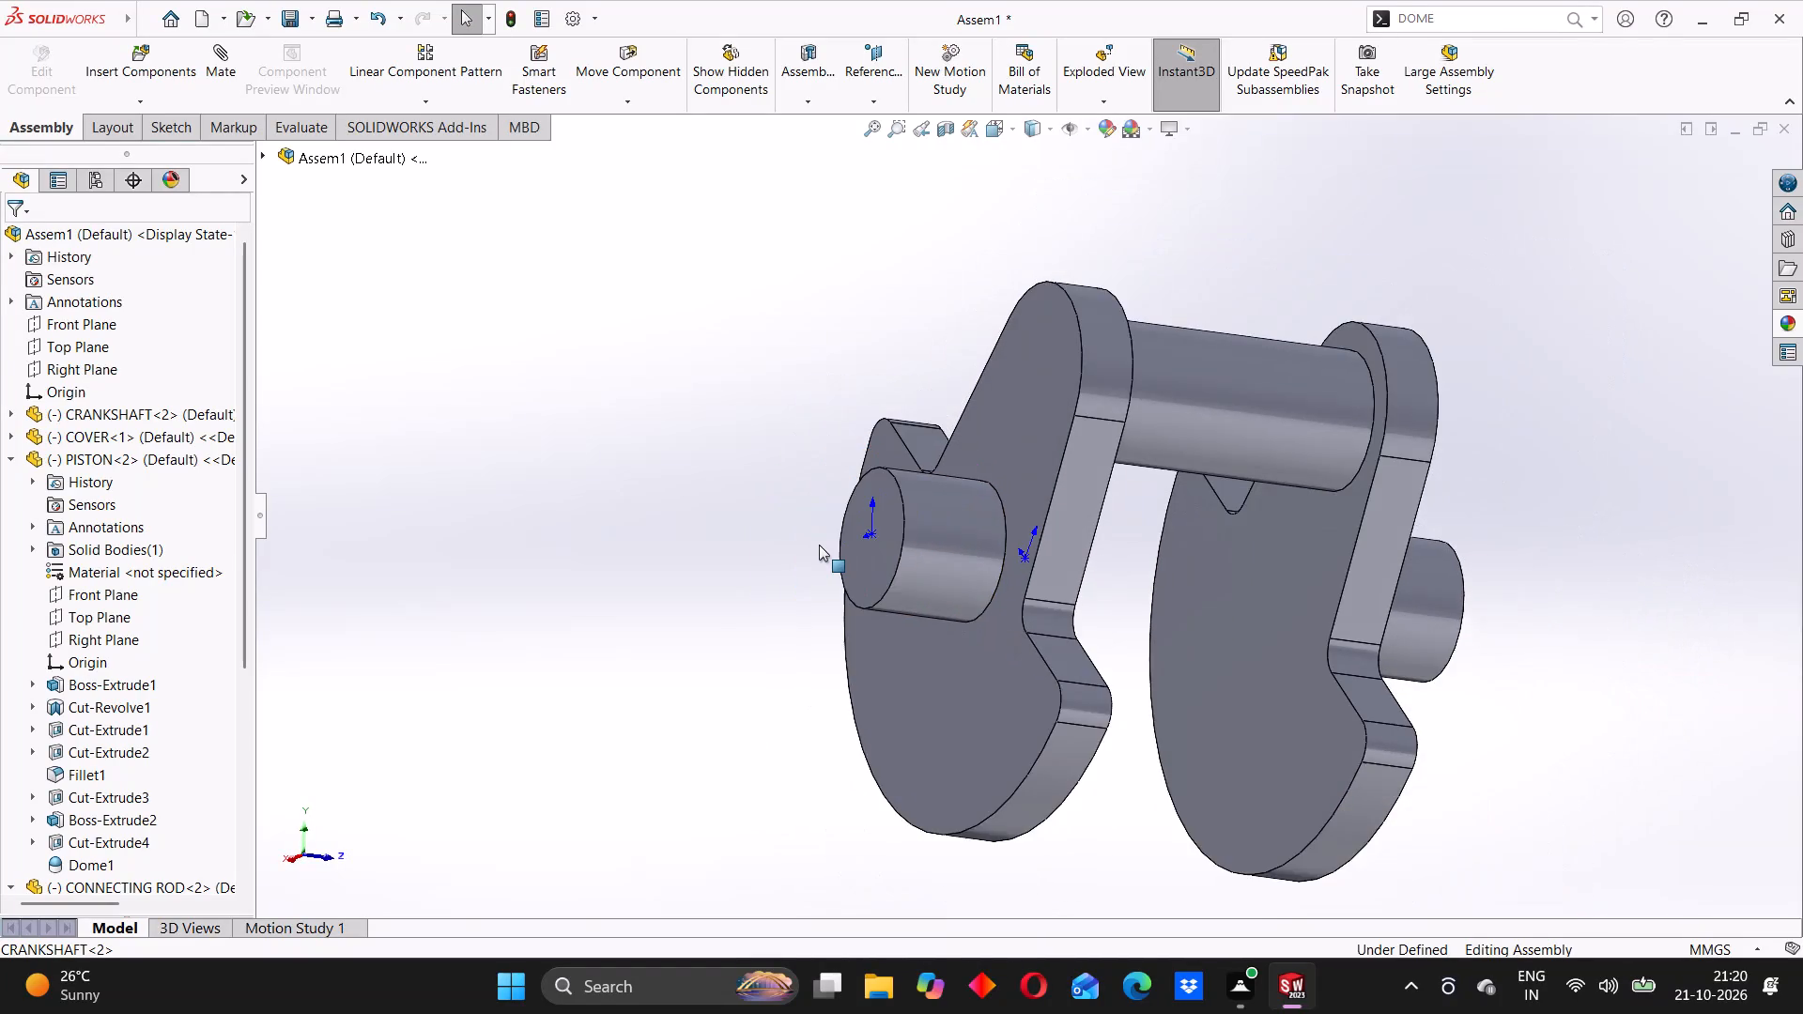
scroll(819, 545, "down", 3)
middle_click_drag(1004, 526, 1078, 547)
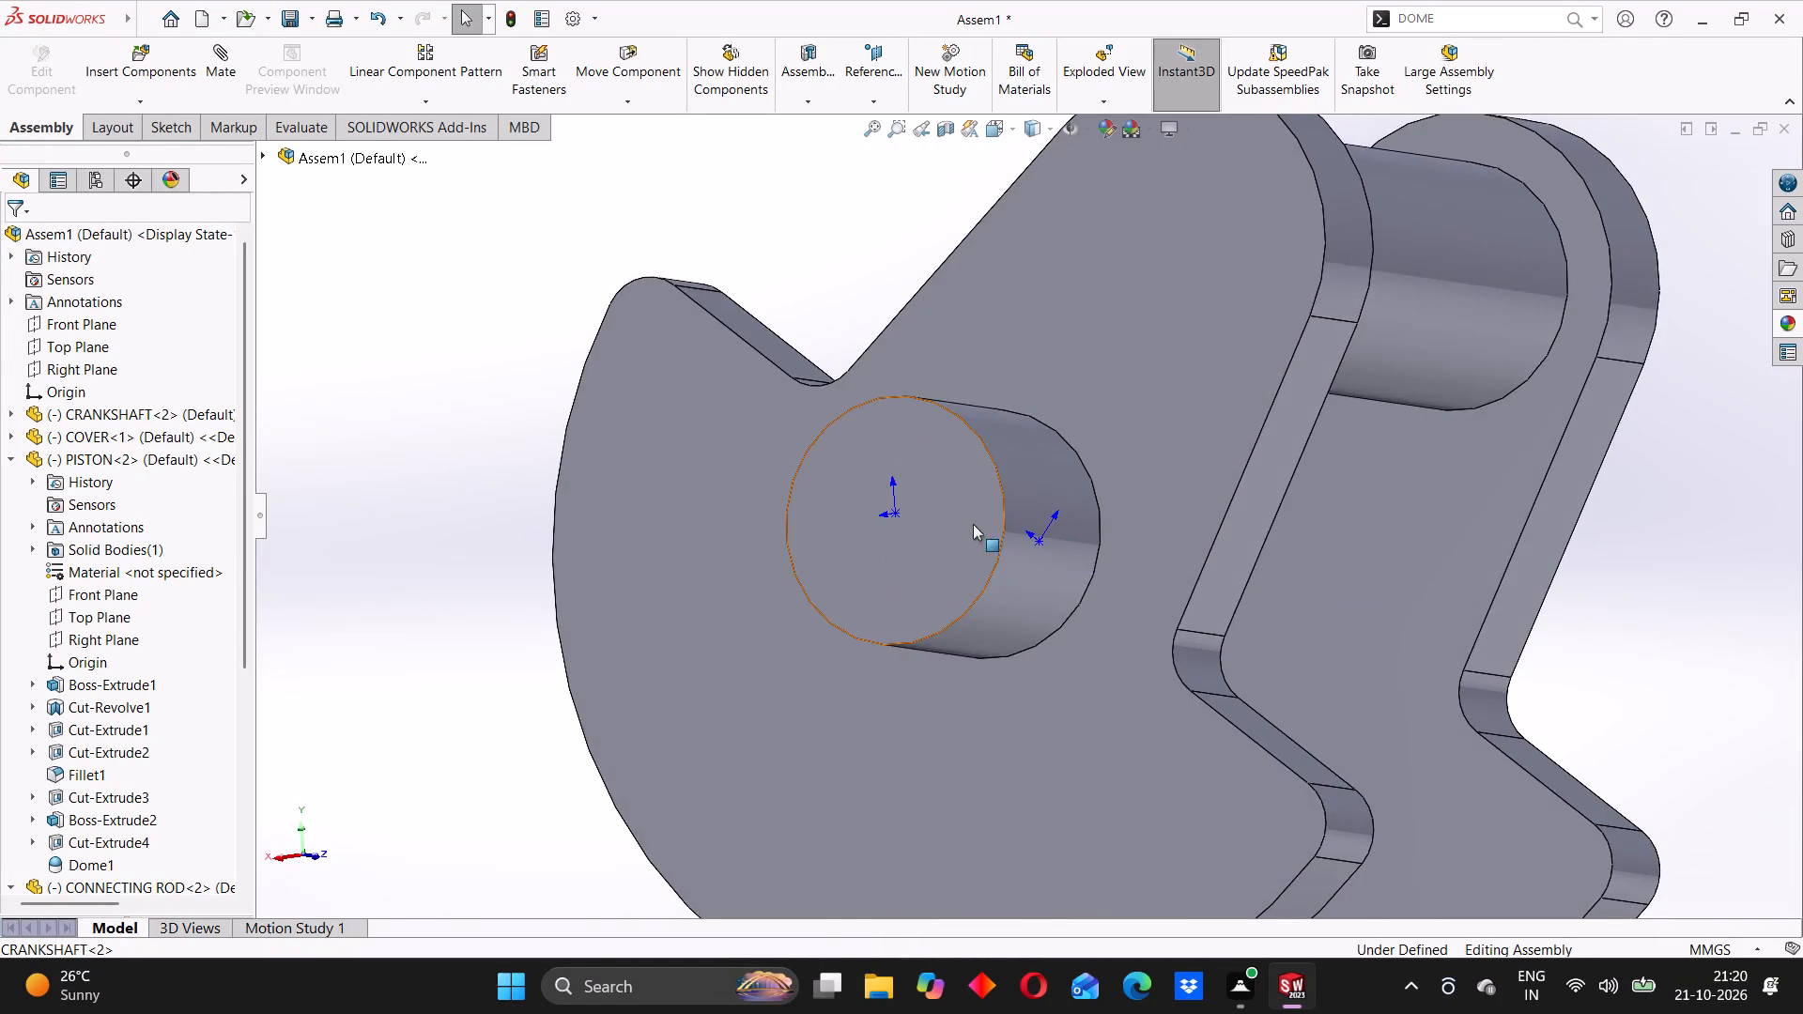
scroll(973, 524, "up", 3)
middle_click_drag(877, 613, 971, 696)
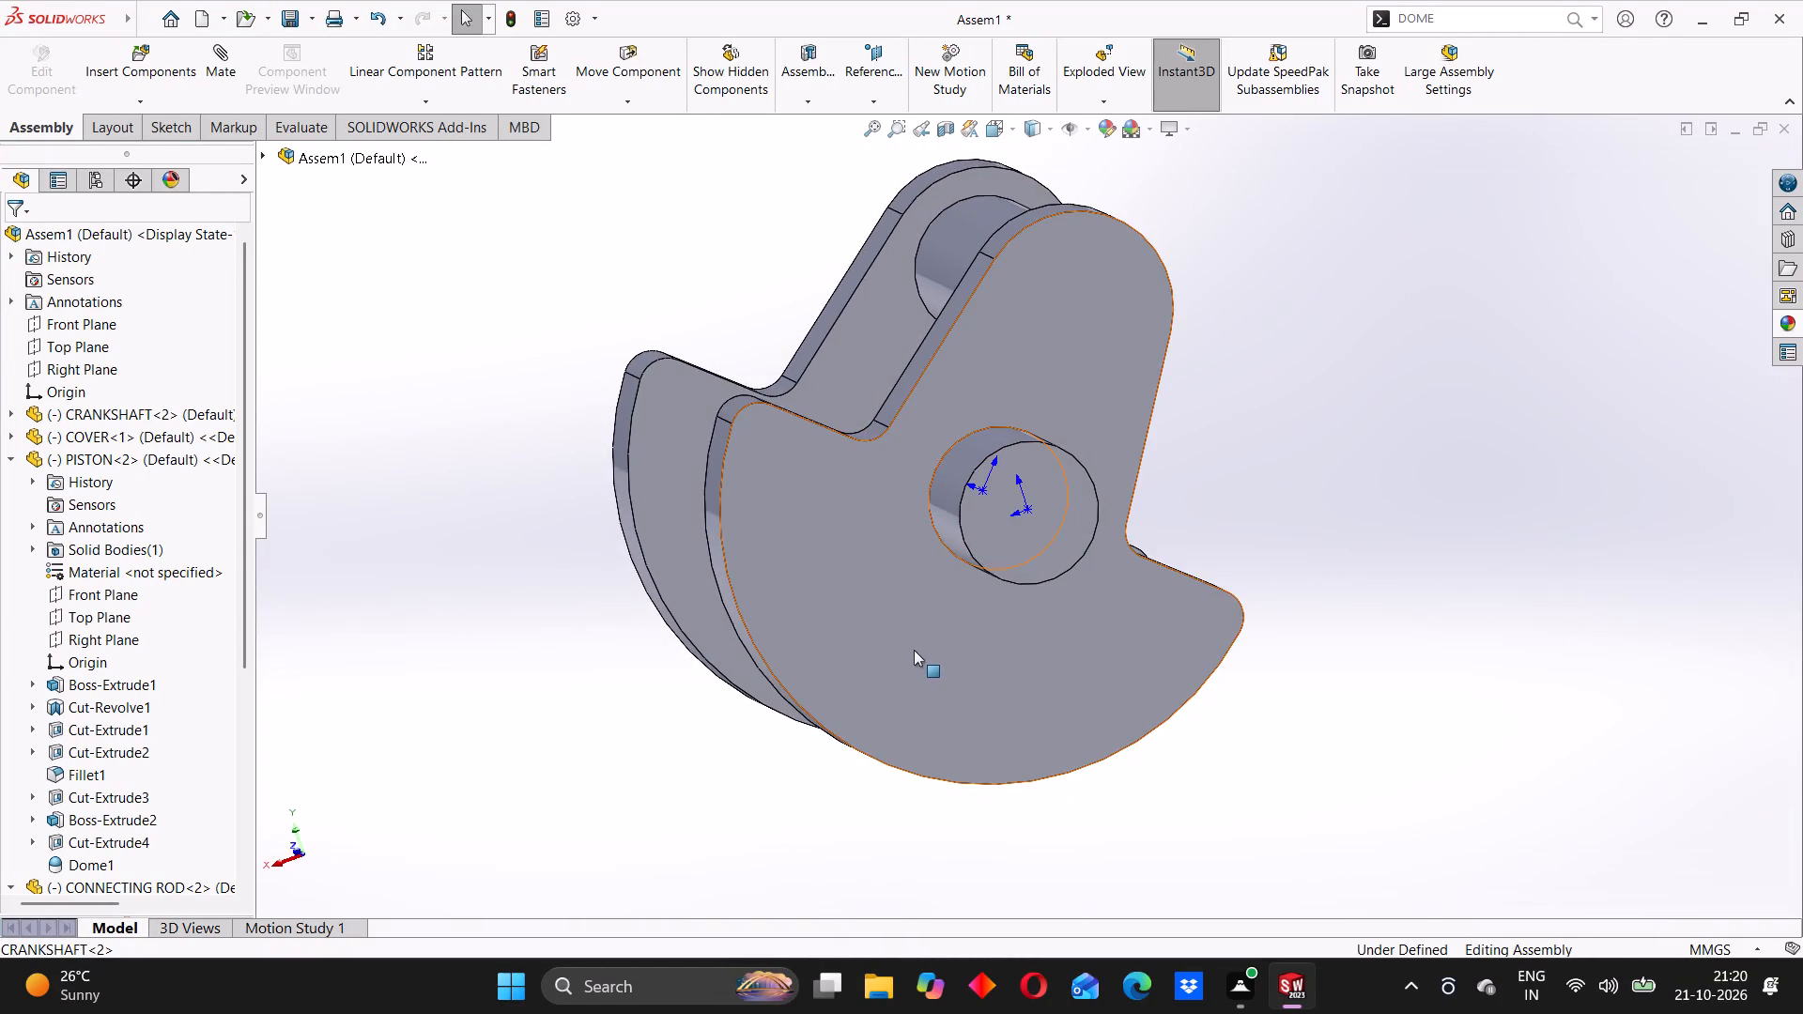
middle_click_drag(914, 649, 885, 633)
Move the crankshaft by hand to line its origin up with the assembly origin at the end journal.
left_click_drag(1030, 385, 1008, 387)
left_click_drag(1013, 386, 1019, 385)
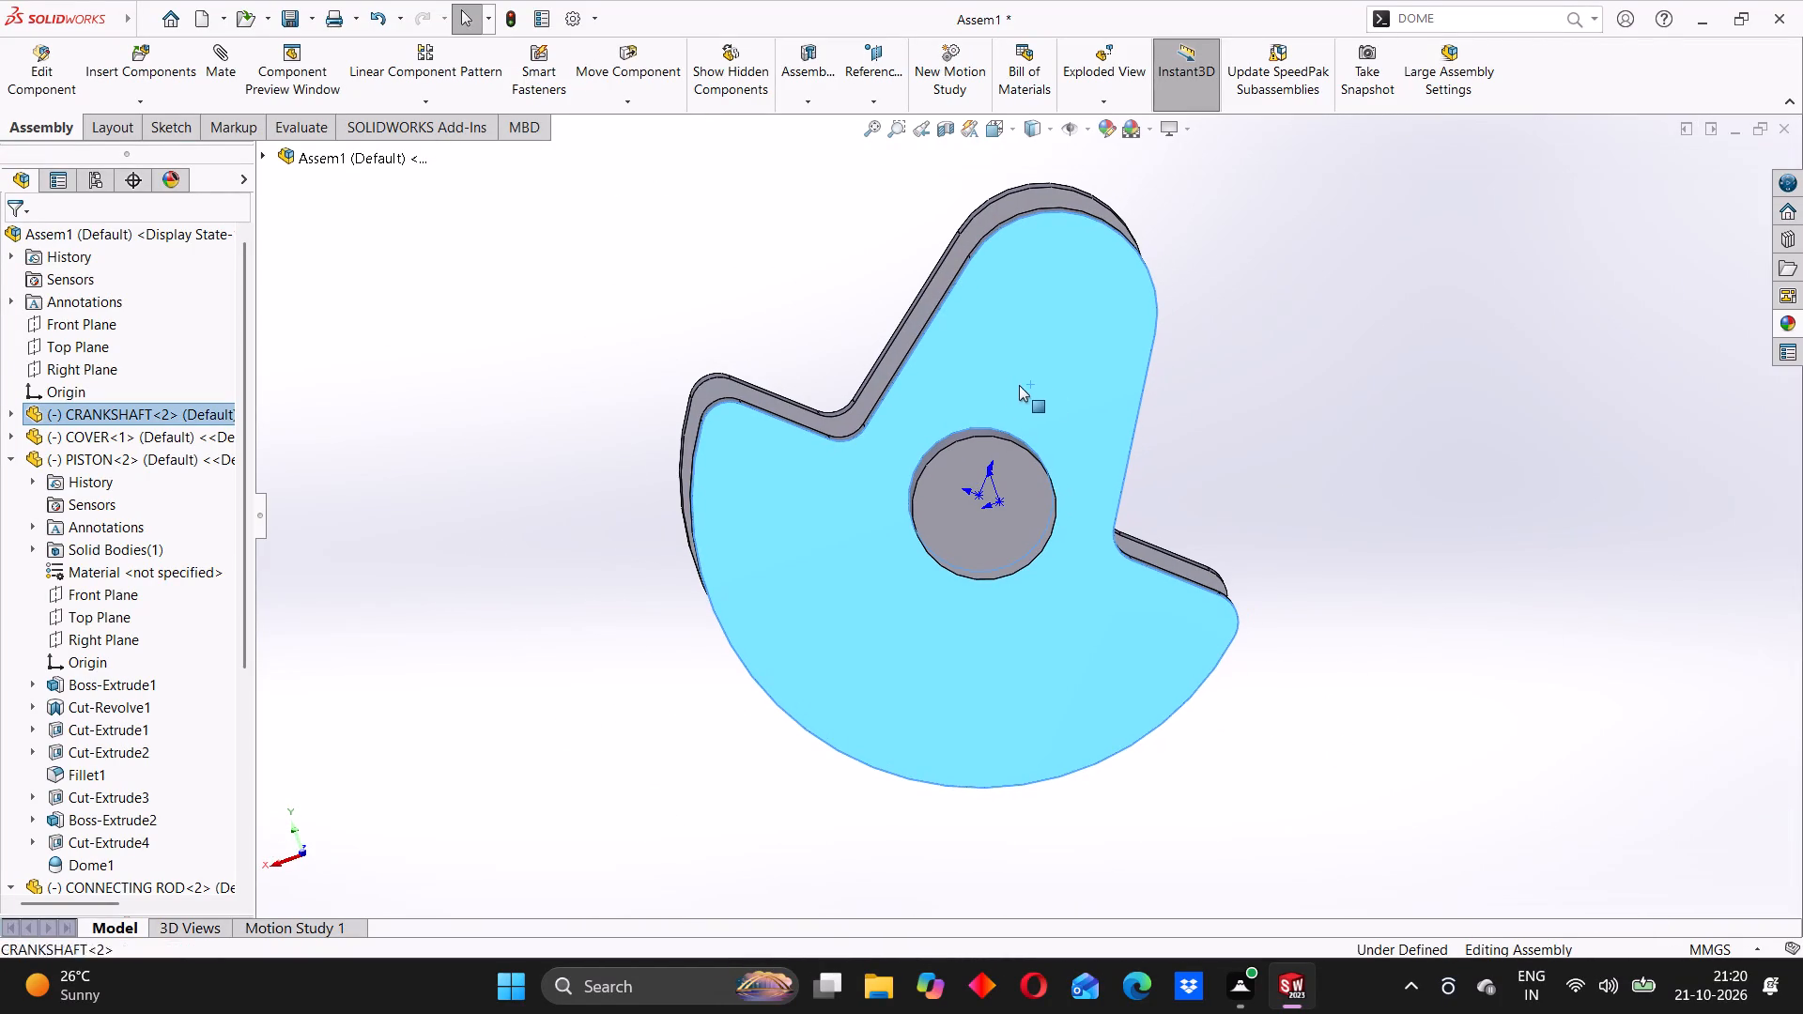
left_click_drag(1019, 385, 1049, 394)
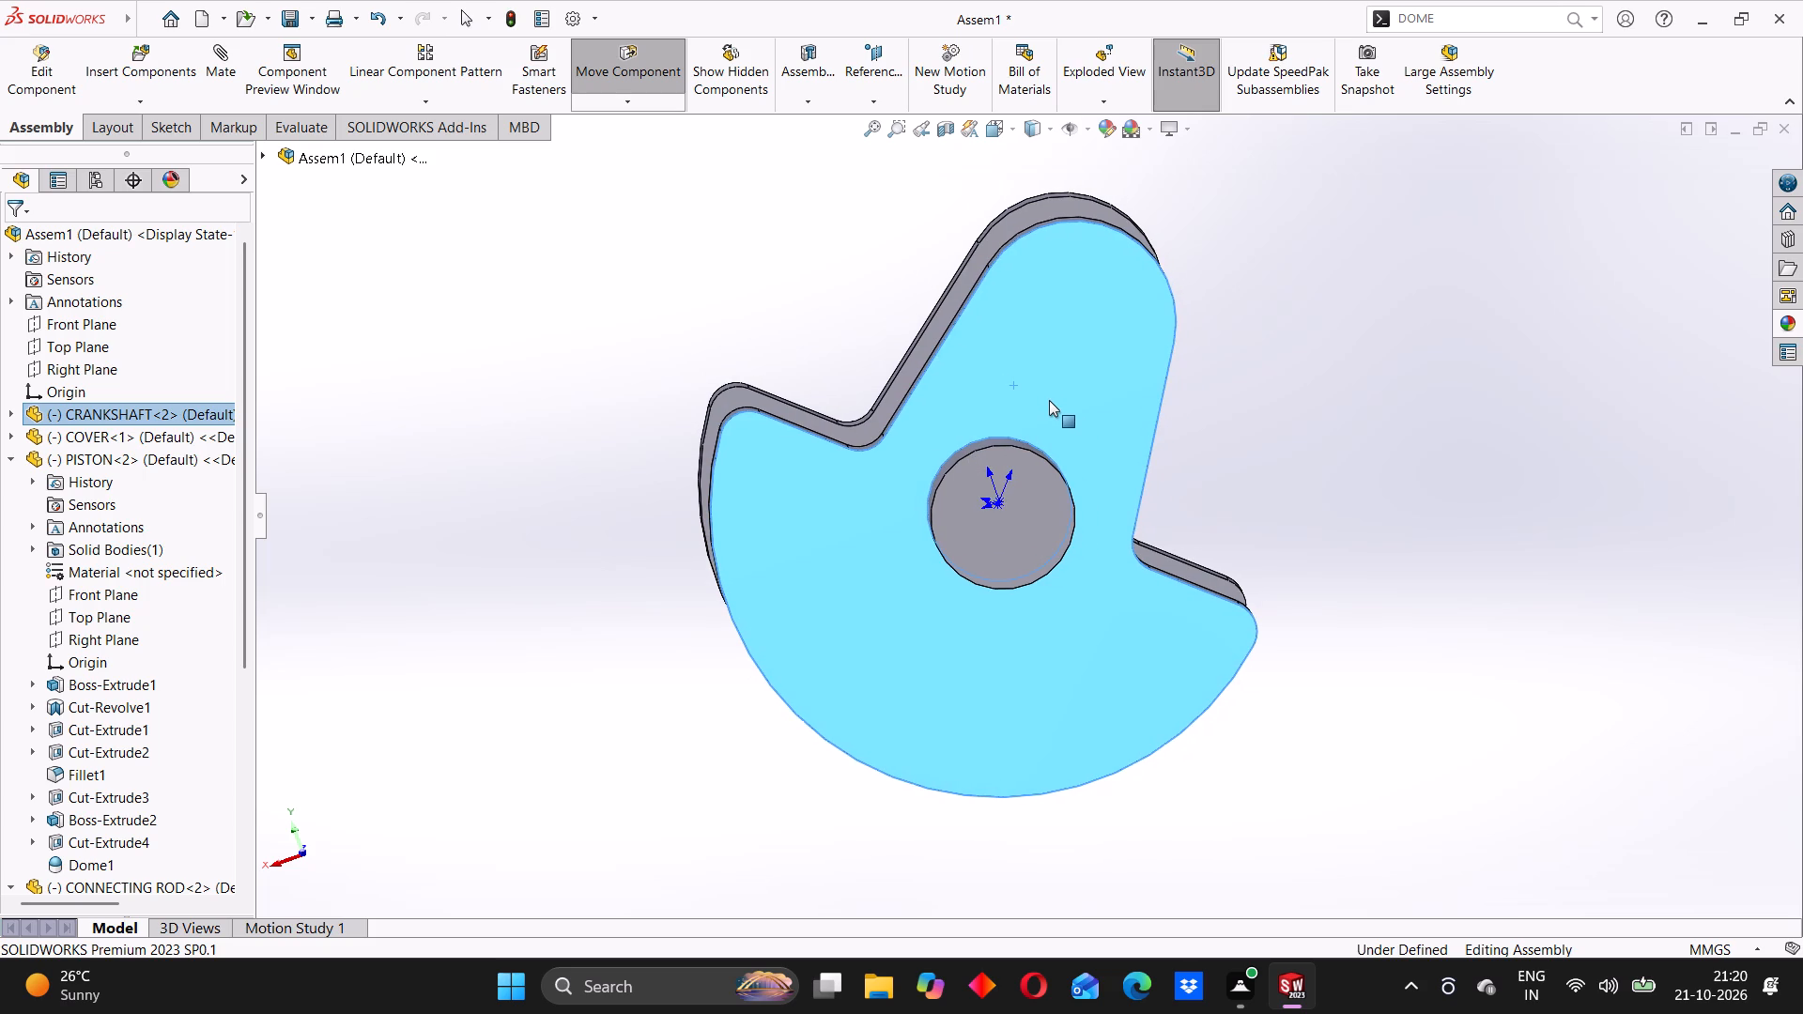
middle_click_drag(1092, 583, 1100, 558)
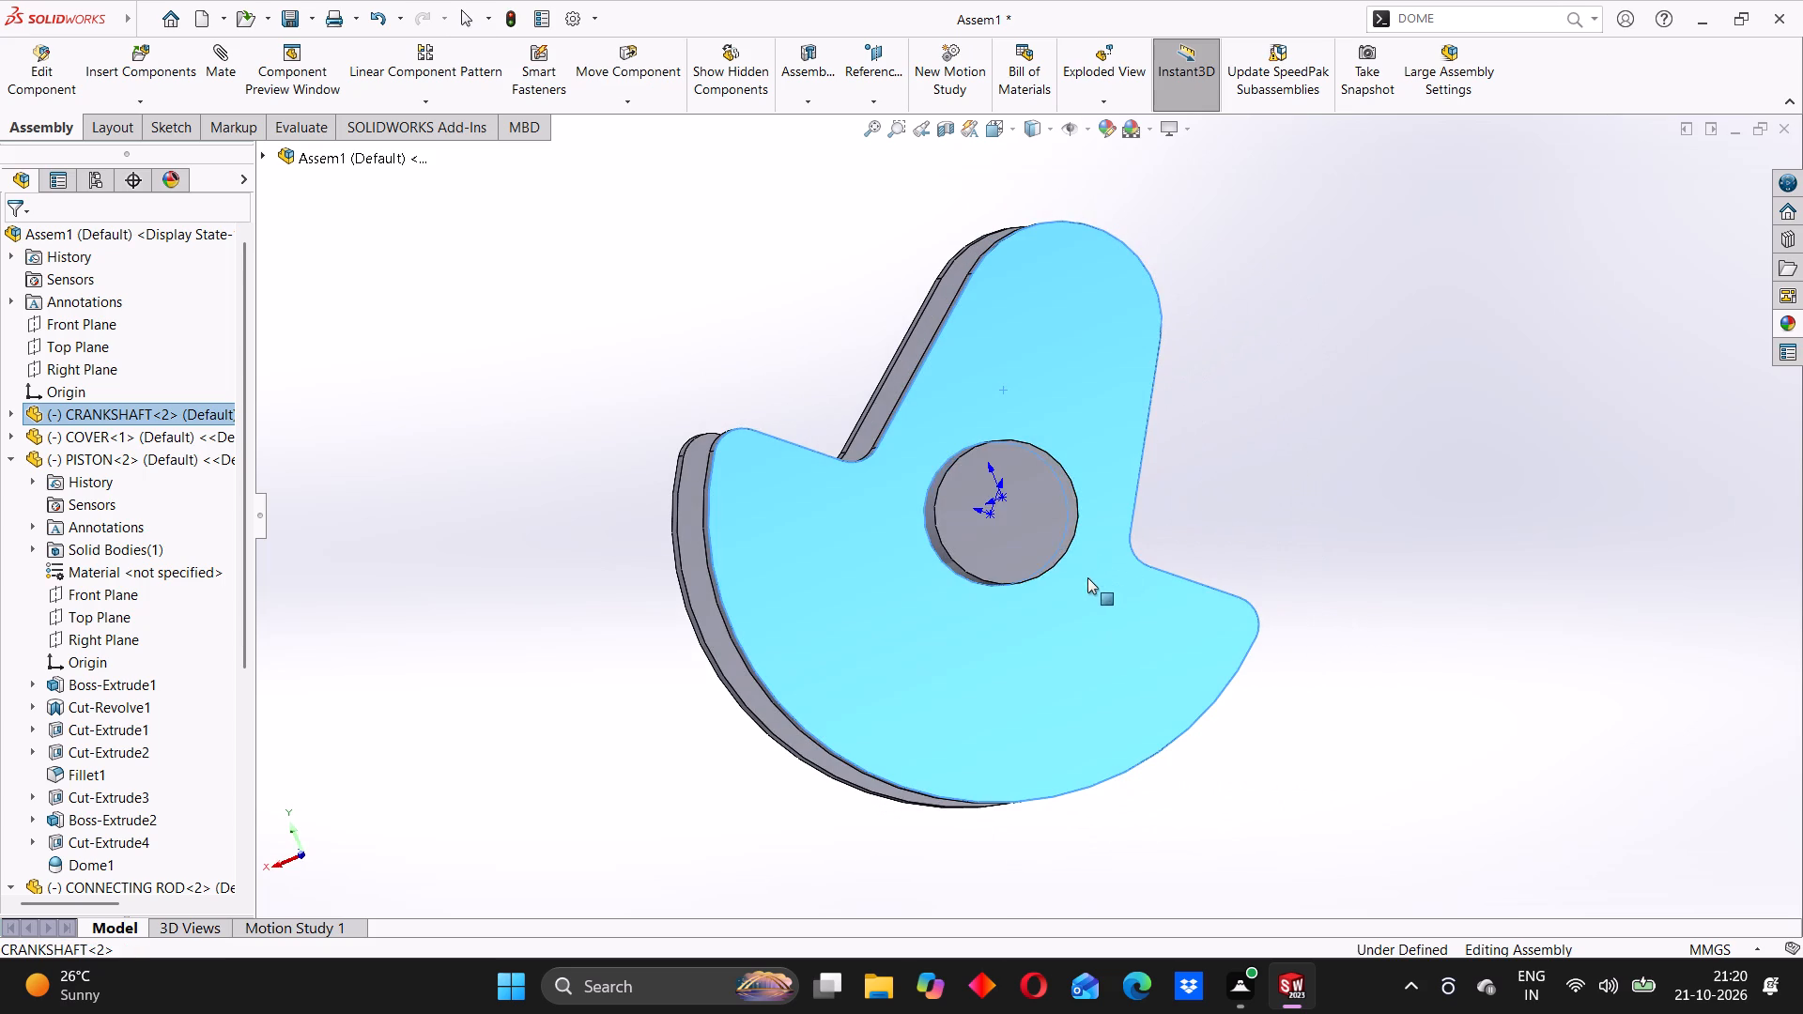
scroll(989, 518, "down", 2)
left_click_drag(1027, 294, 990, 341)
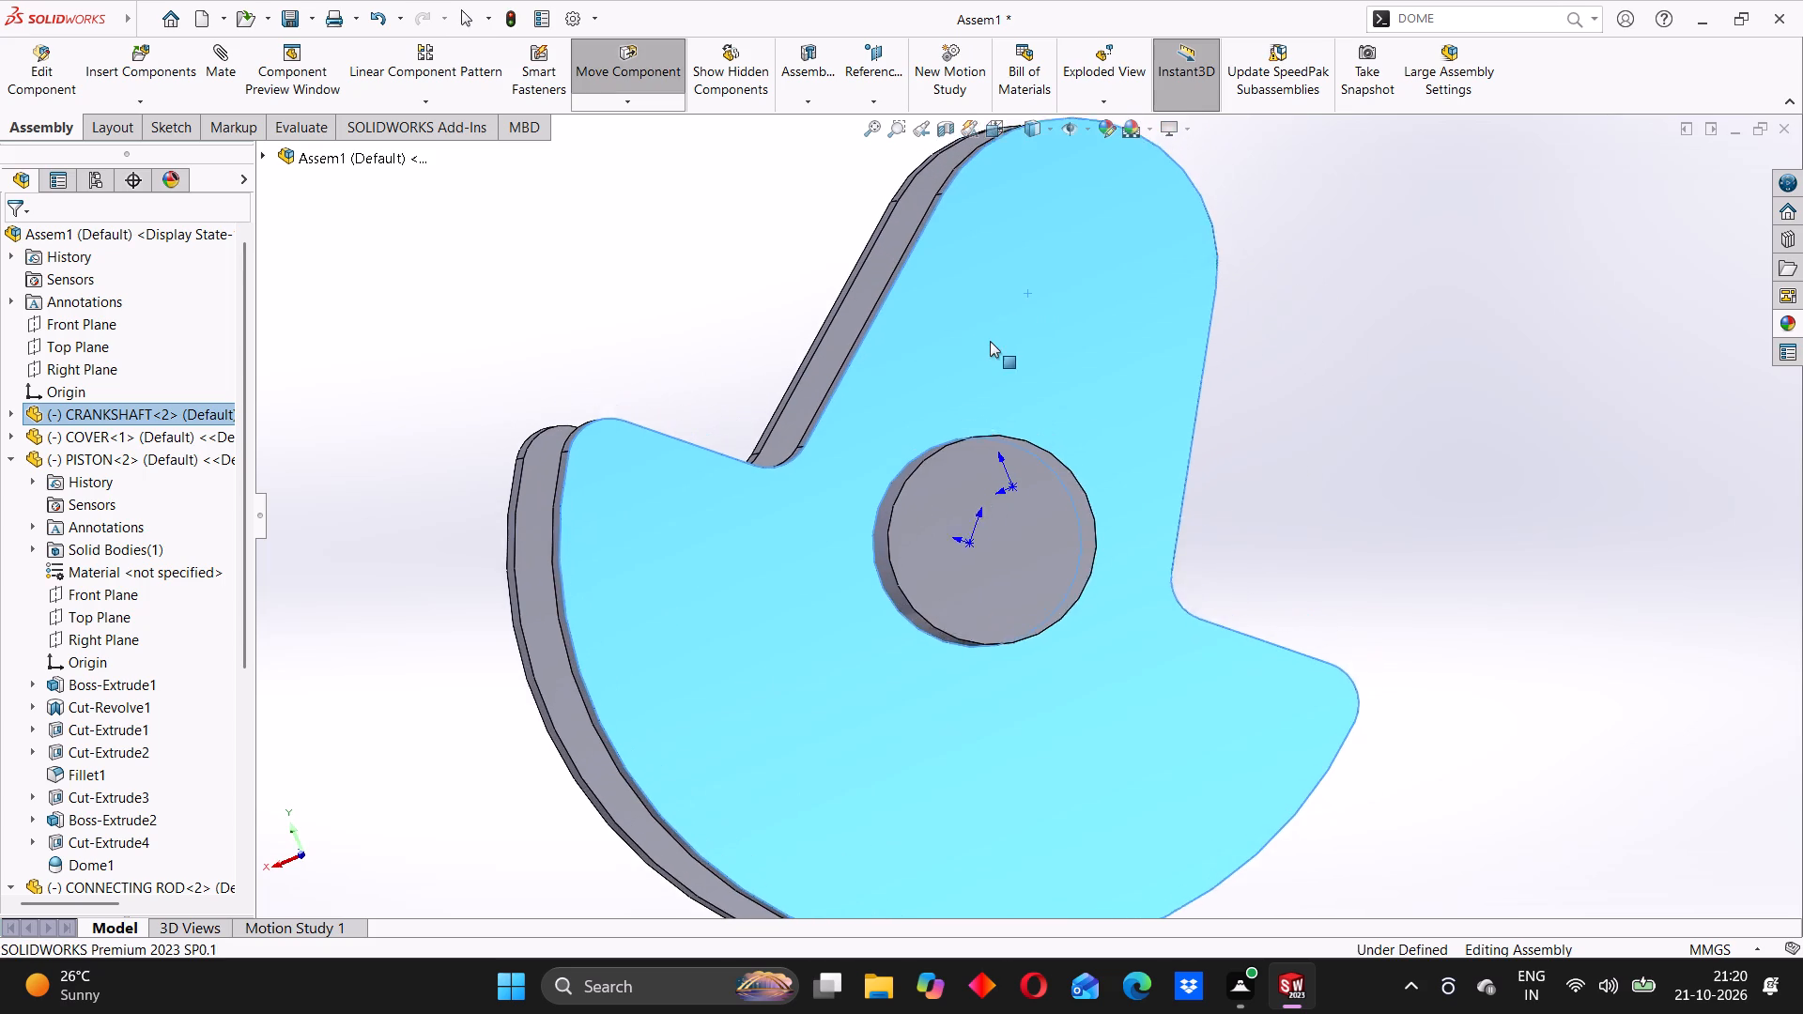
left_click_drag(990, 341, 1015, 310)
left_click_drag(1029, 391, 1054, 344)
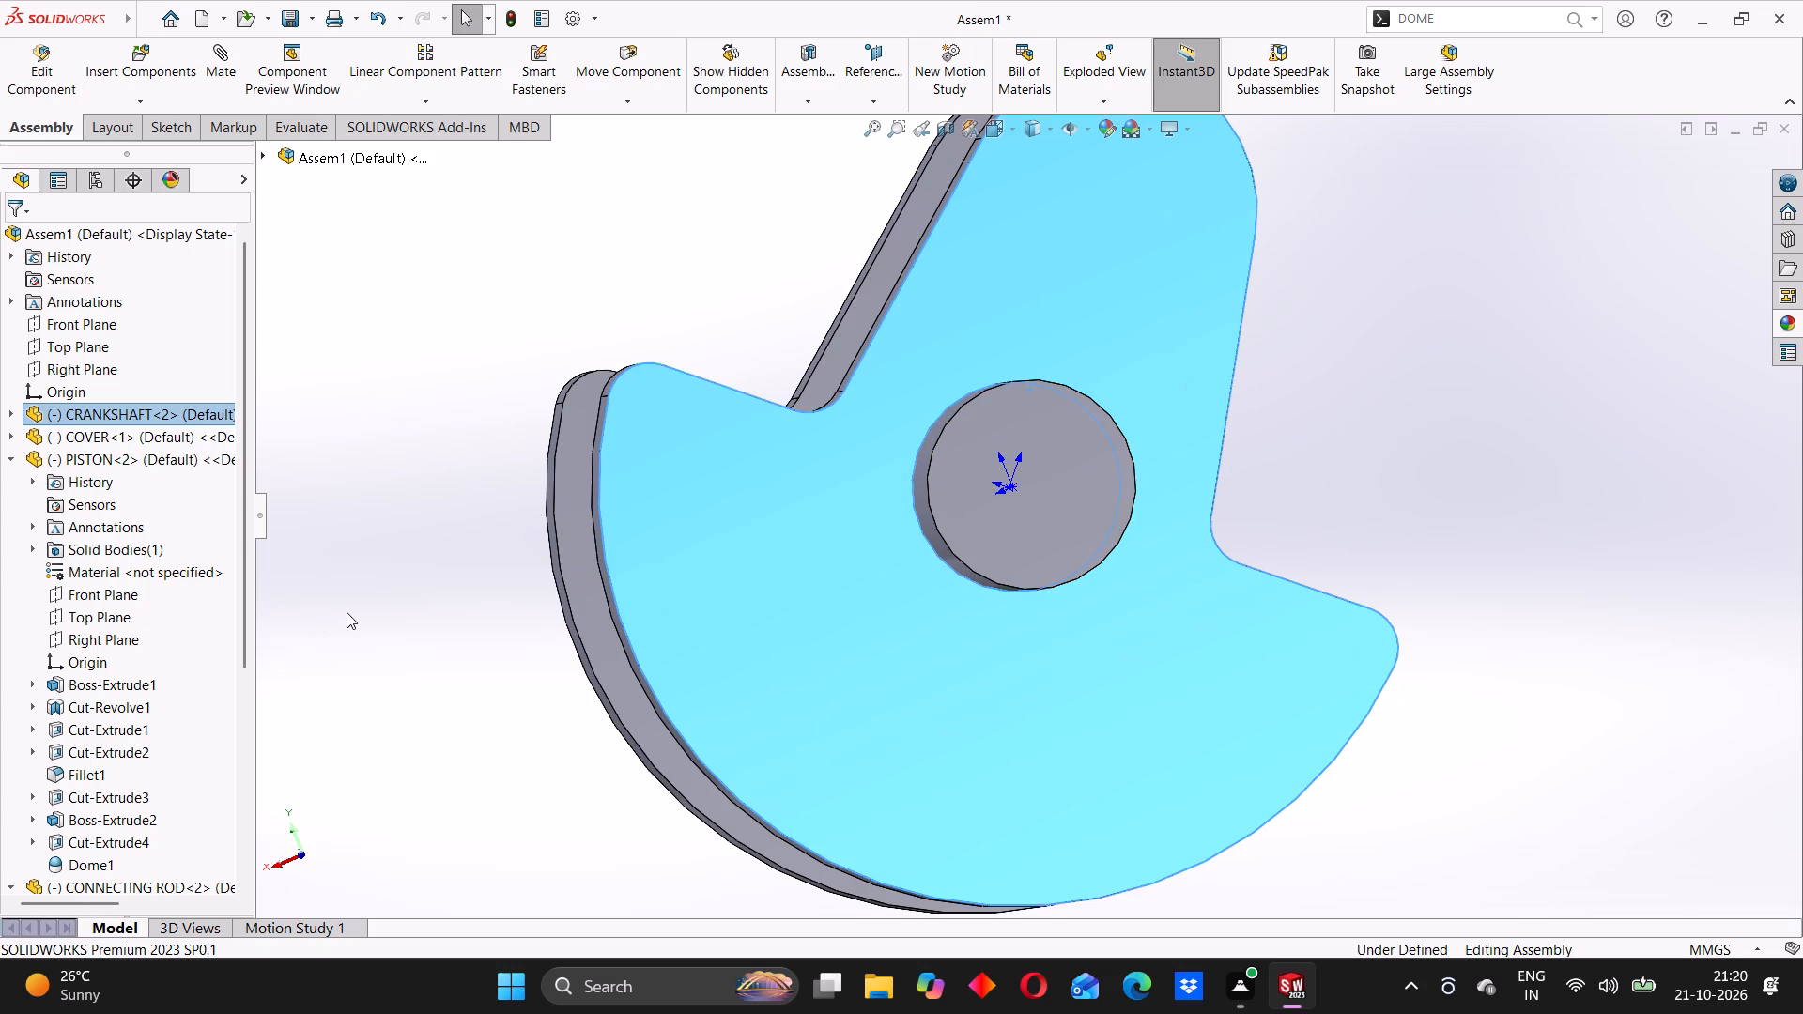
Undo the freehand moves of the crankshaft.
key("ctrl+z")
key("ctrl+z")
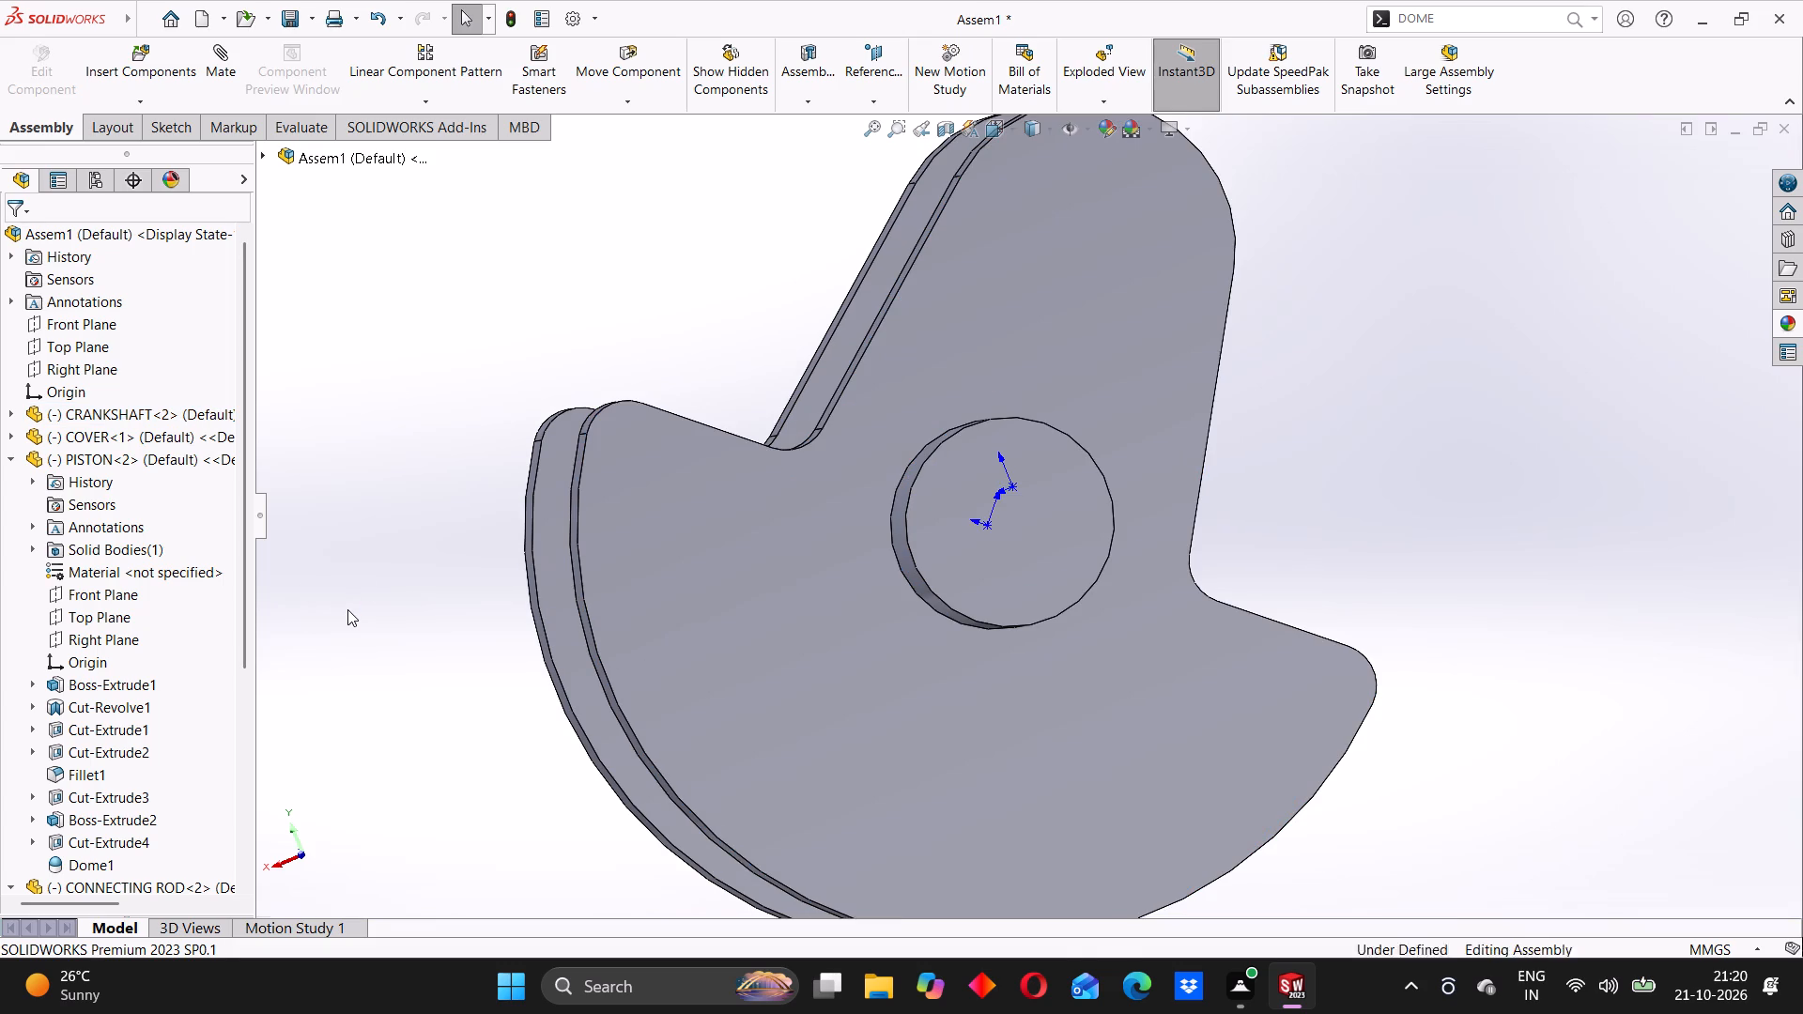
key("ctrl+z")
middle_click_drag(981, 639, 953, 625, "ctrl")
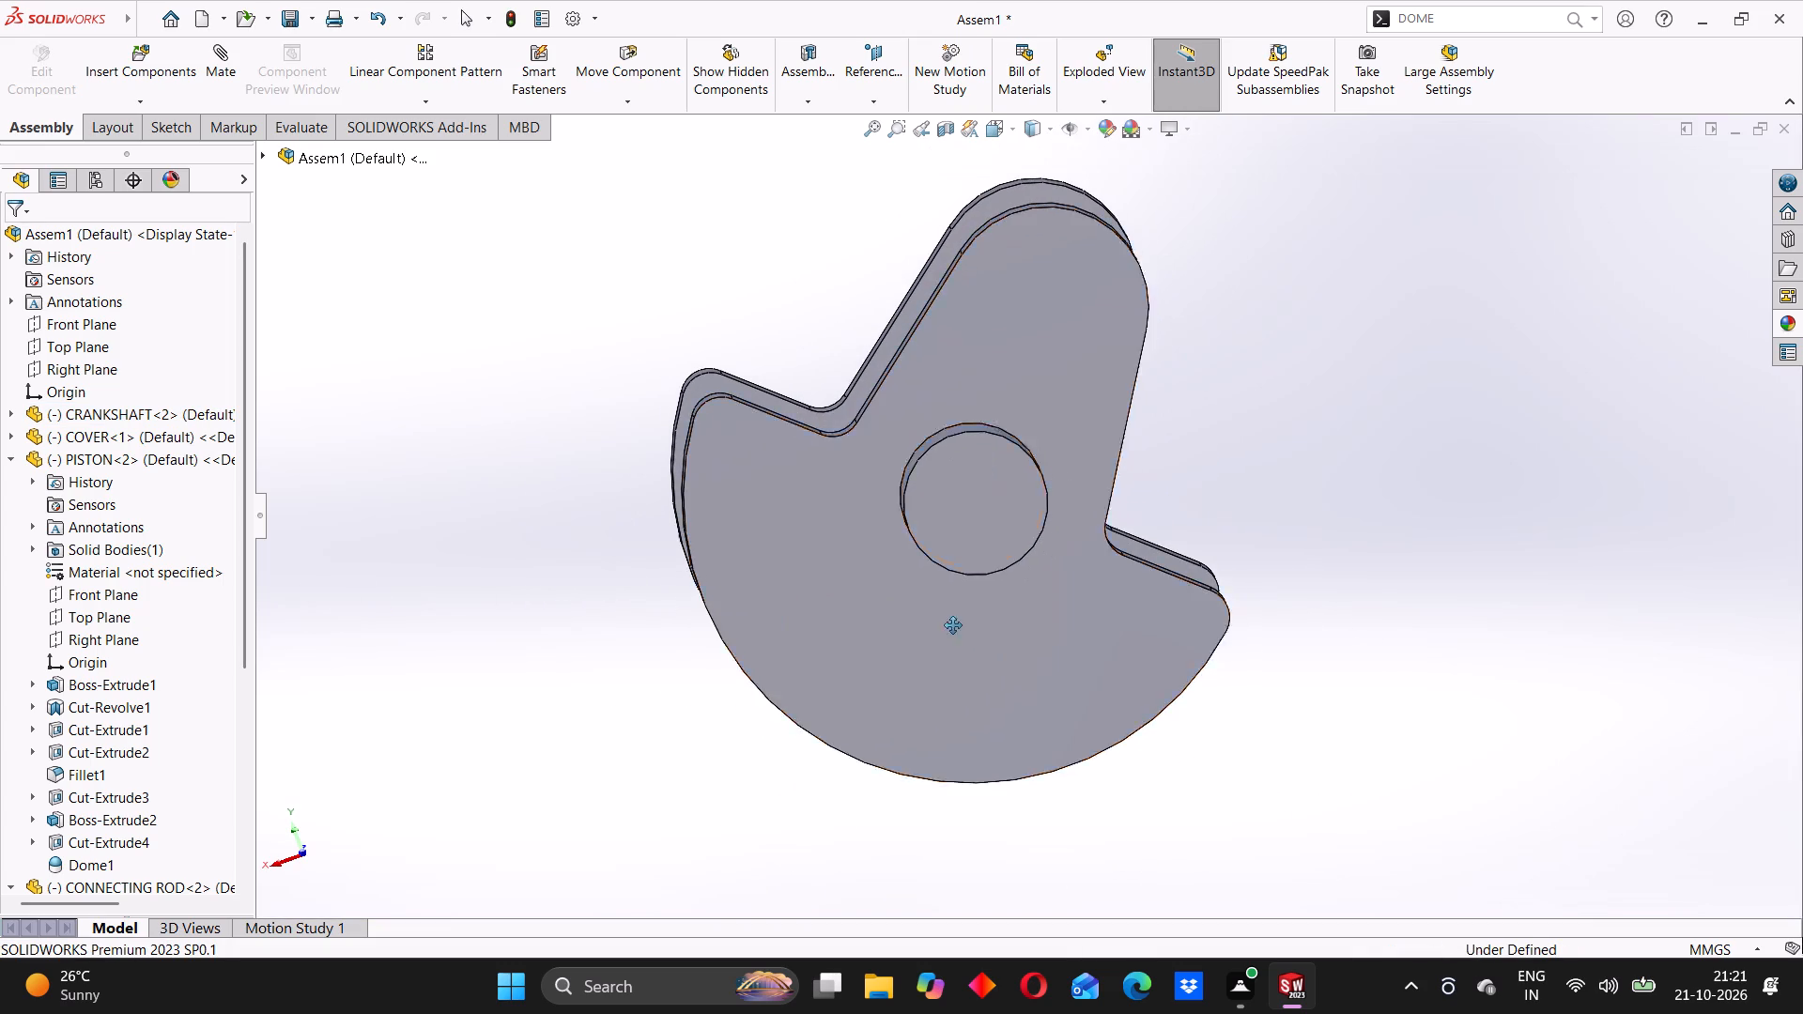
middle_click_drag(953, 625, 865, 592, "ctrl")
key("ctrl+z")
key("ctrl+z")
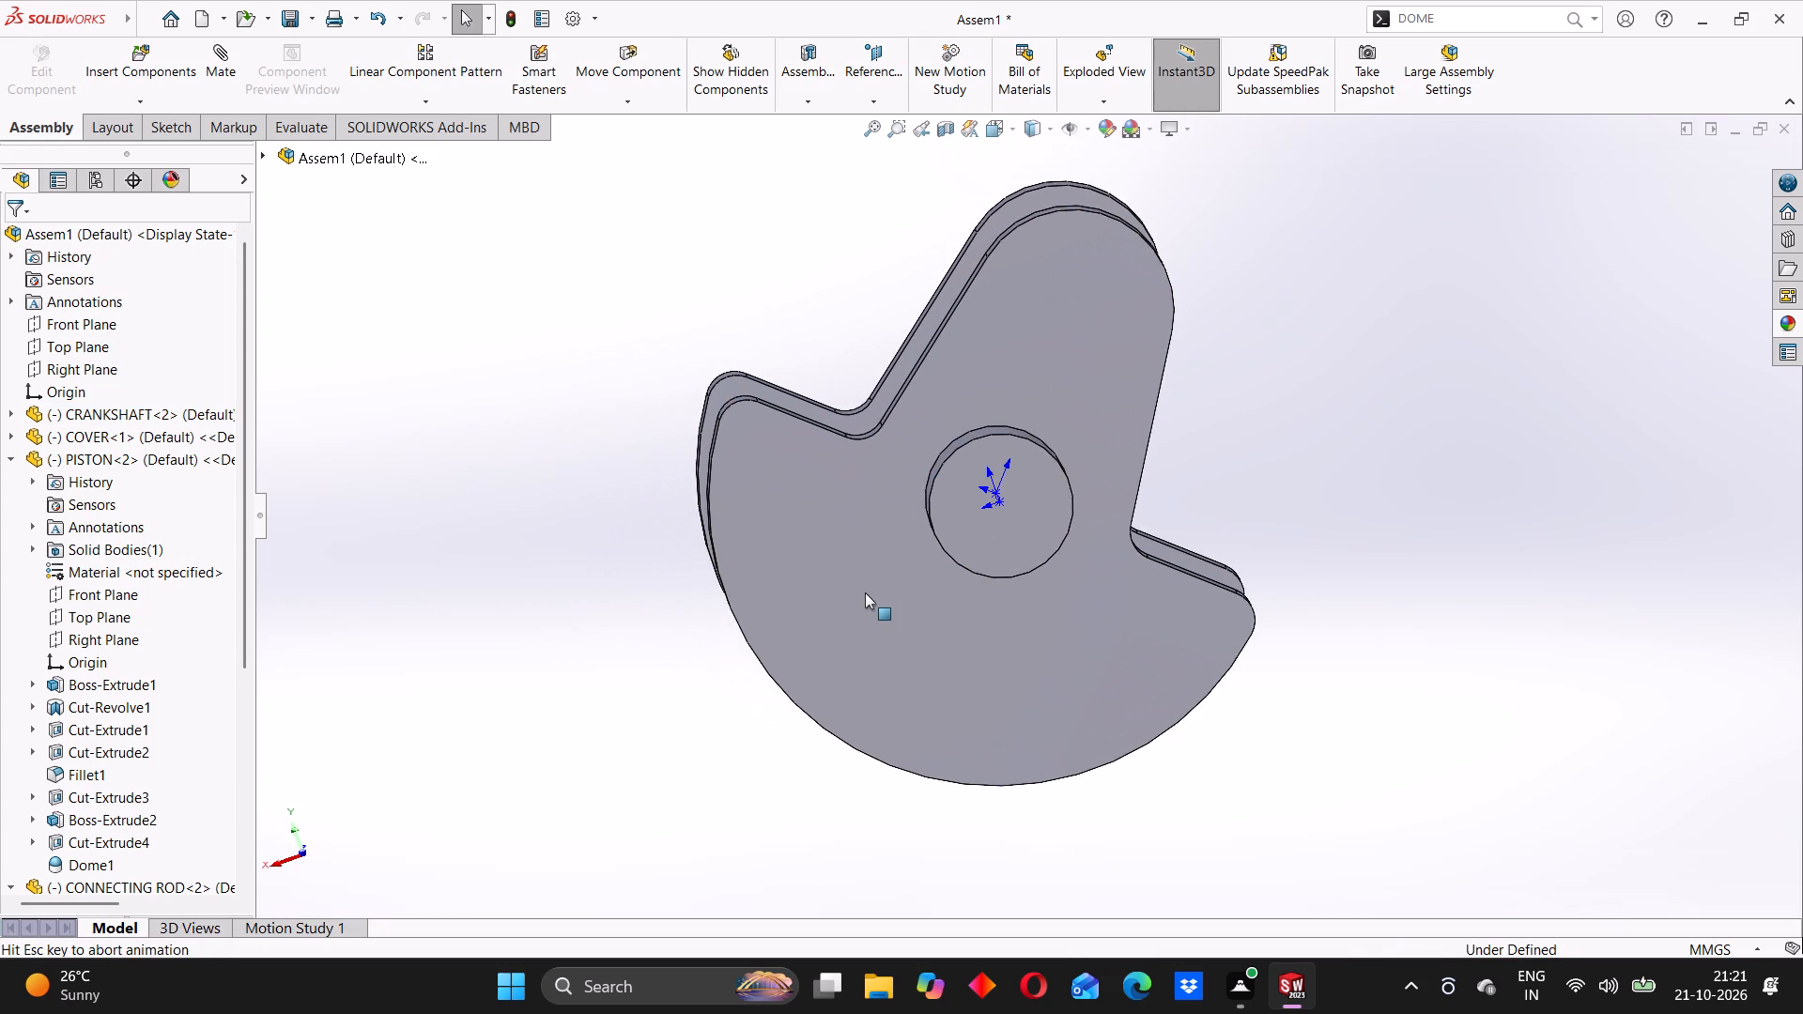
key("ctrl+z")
Undo the earlier deletions to restore PLANE4, PLANE3, PLANE2, PLANE1 and the centreline sketch through the crankshaft.
key("ctrl+z")
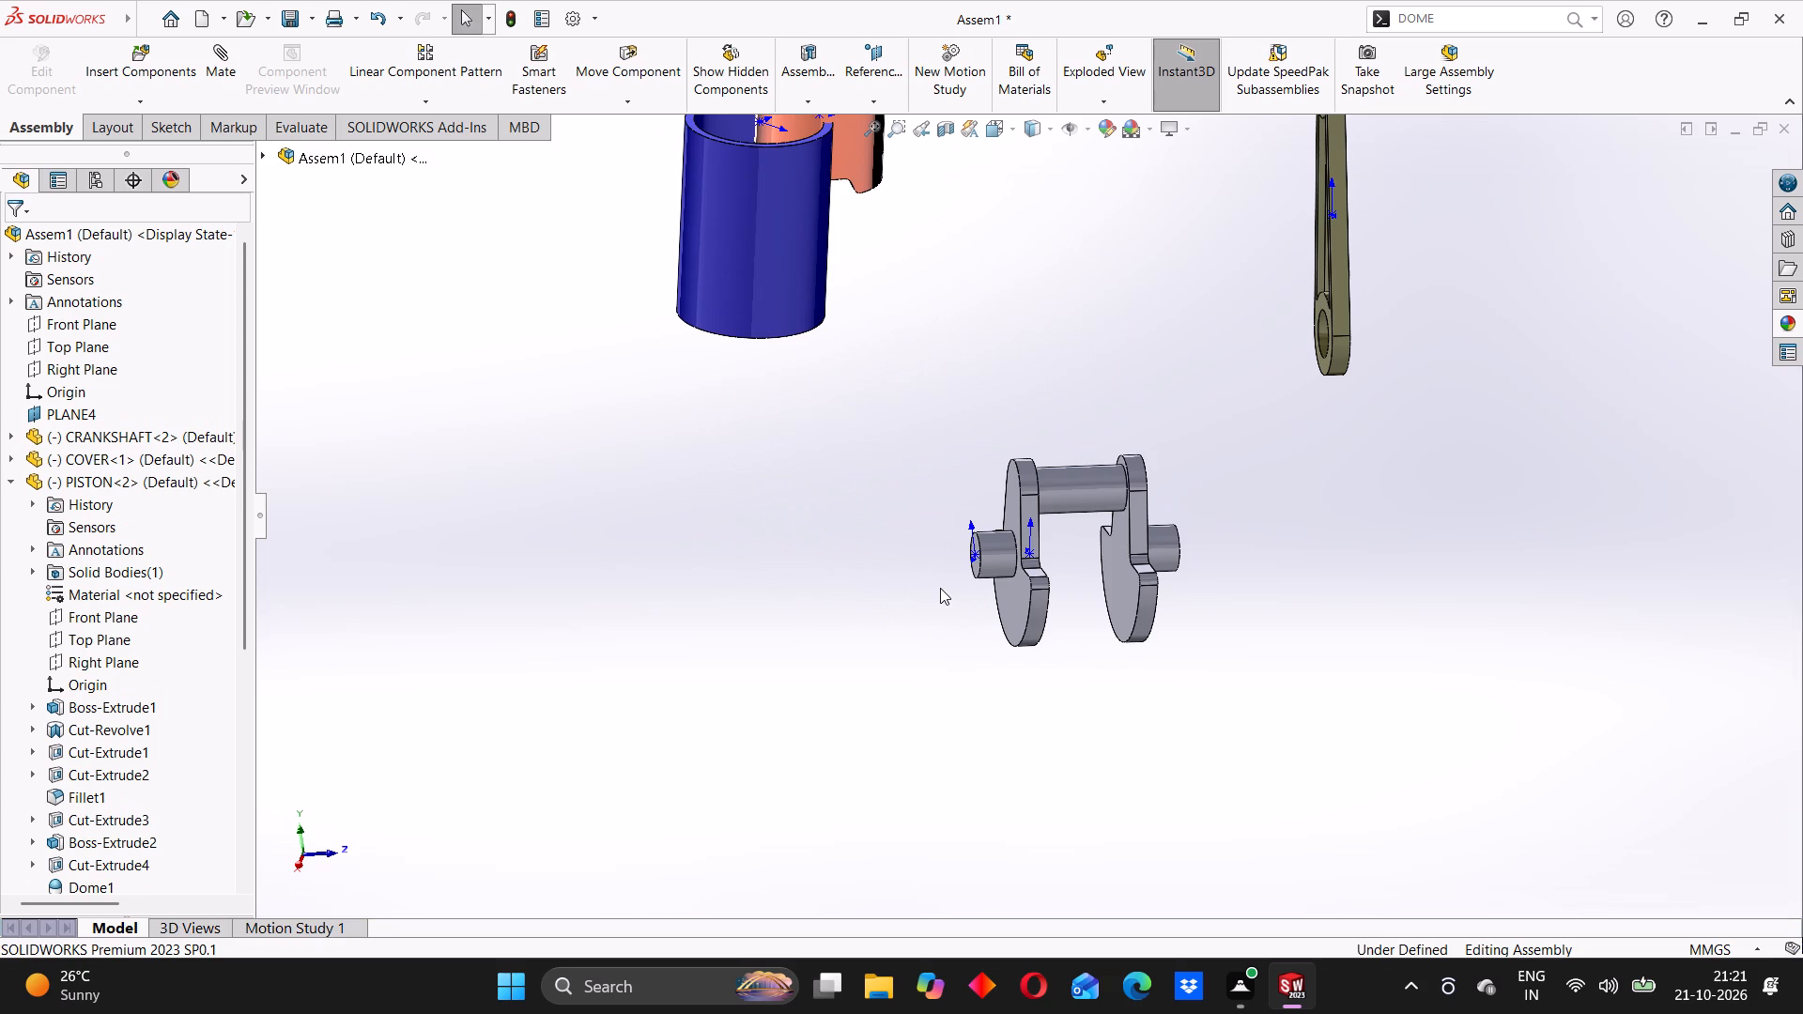
key("ctrl+z")
key("ctrl+z")
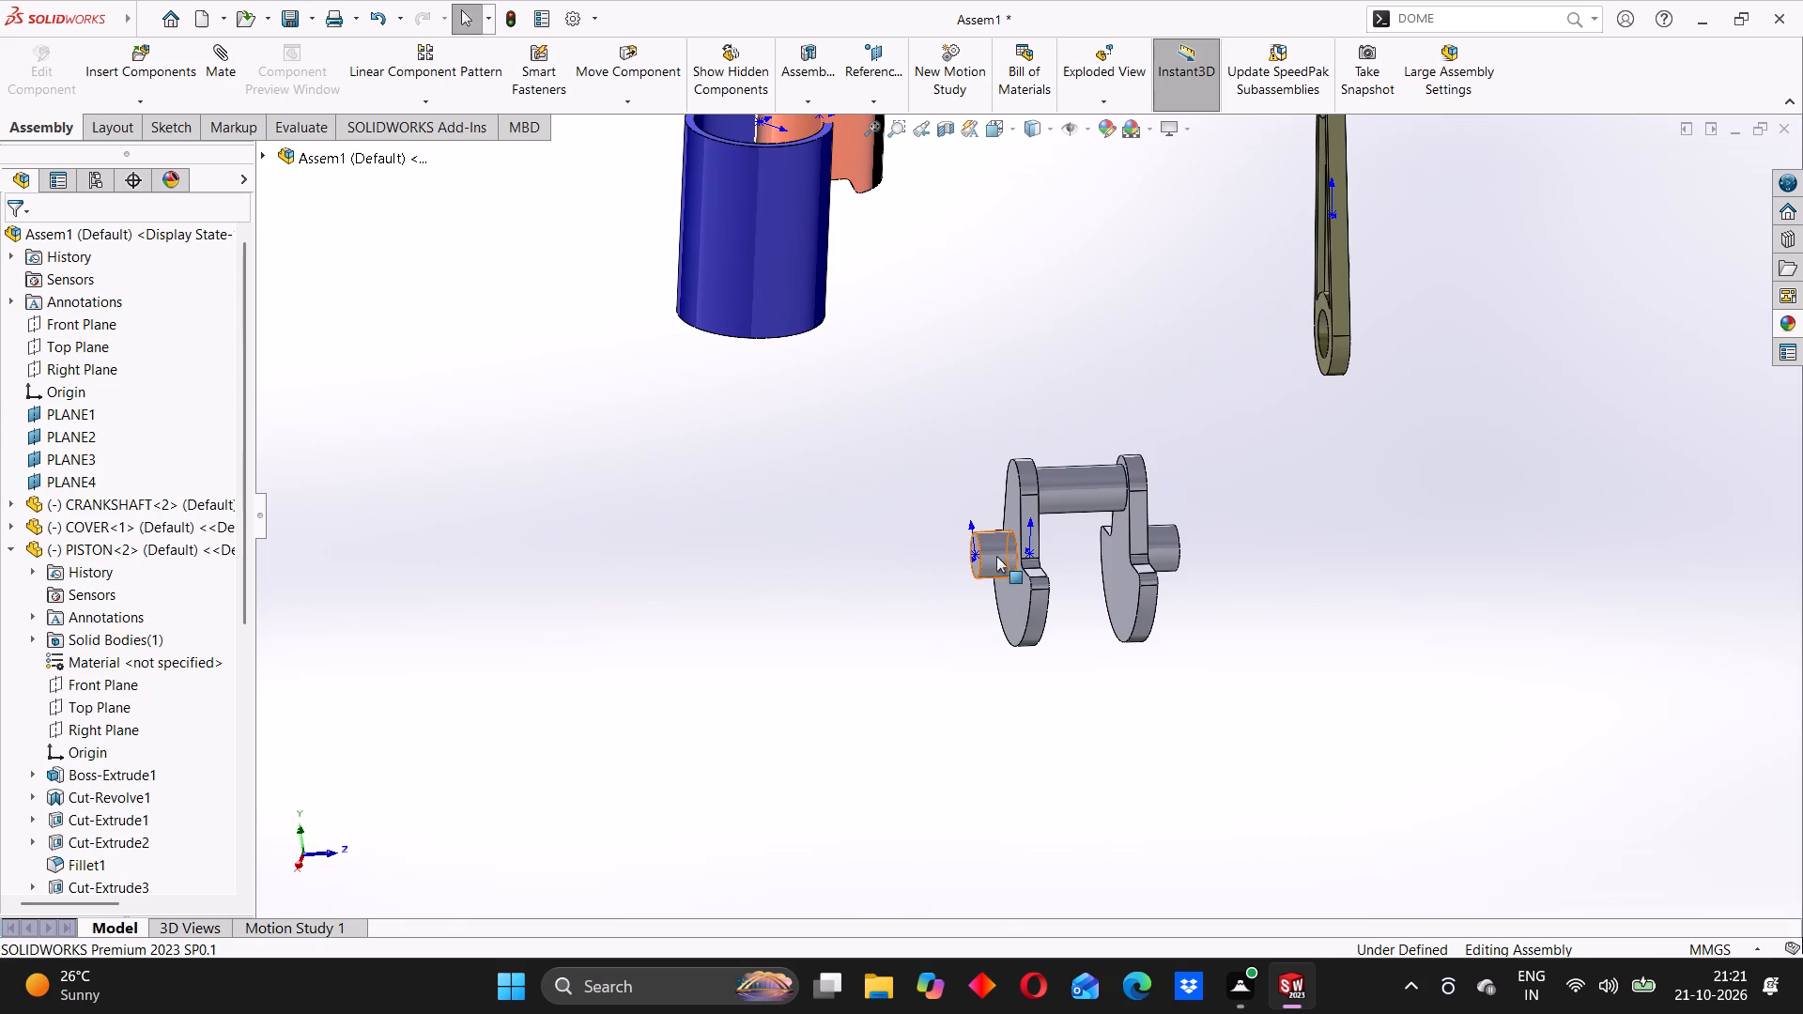
key("ctrl+z")
key("ctrl+z")
Undo the latest hand move of the crankshaft and the changes before it, restoring the vertical centreline sketch above the end journal.
scroll(1079, 546, "down", 2)
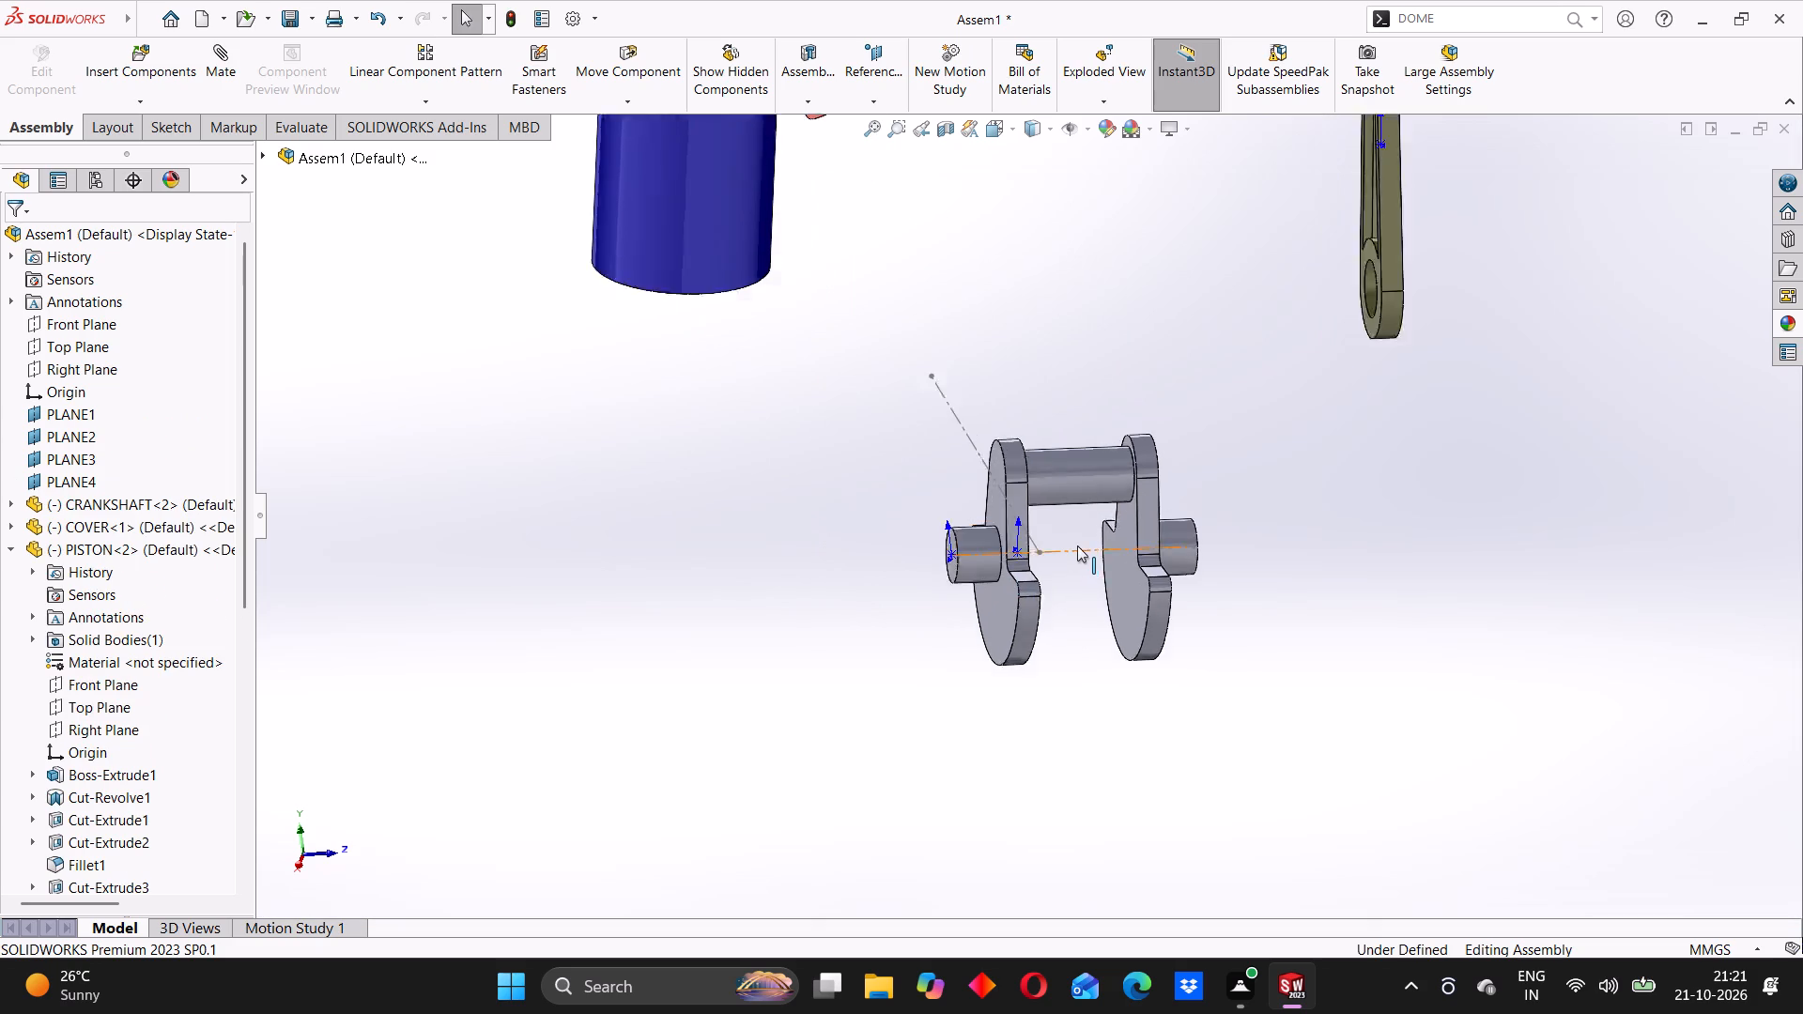
scroll(1077, 545, "down", 5)
middle_click_drag(1044, 621, 1086, 611)
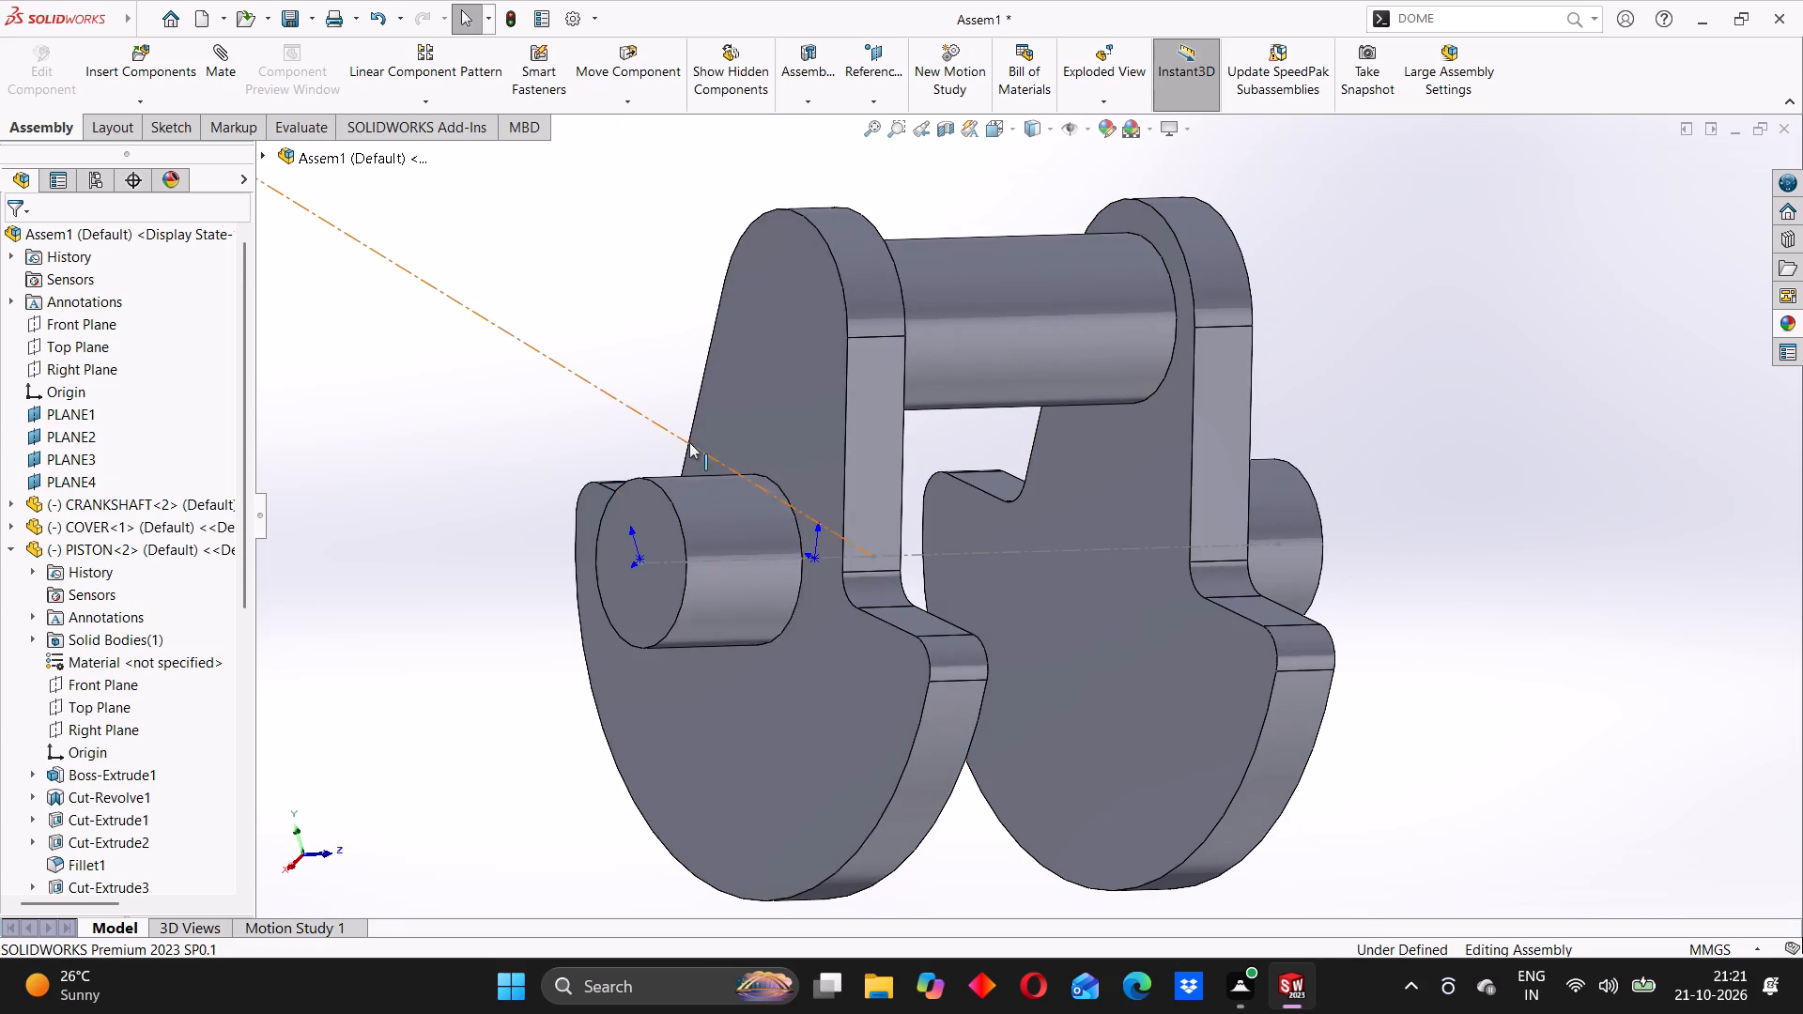
left_click_drag(725, 432, 738, 429)
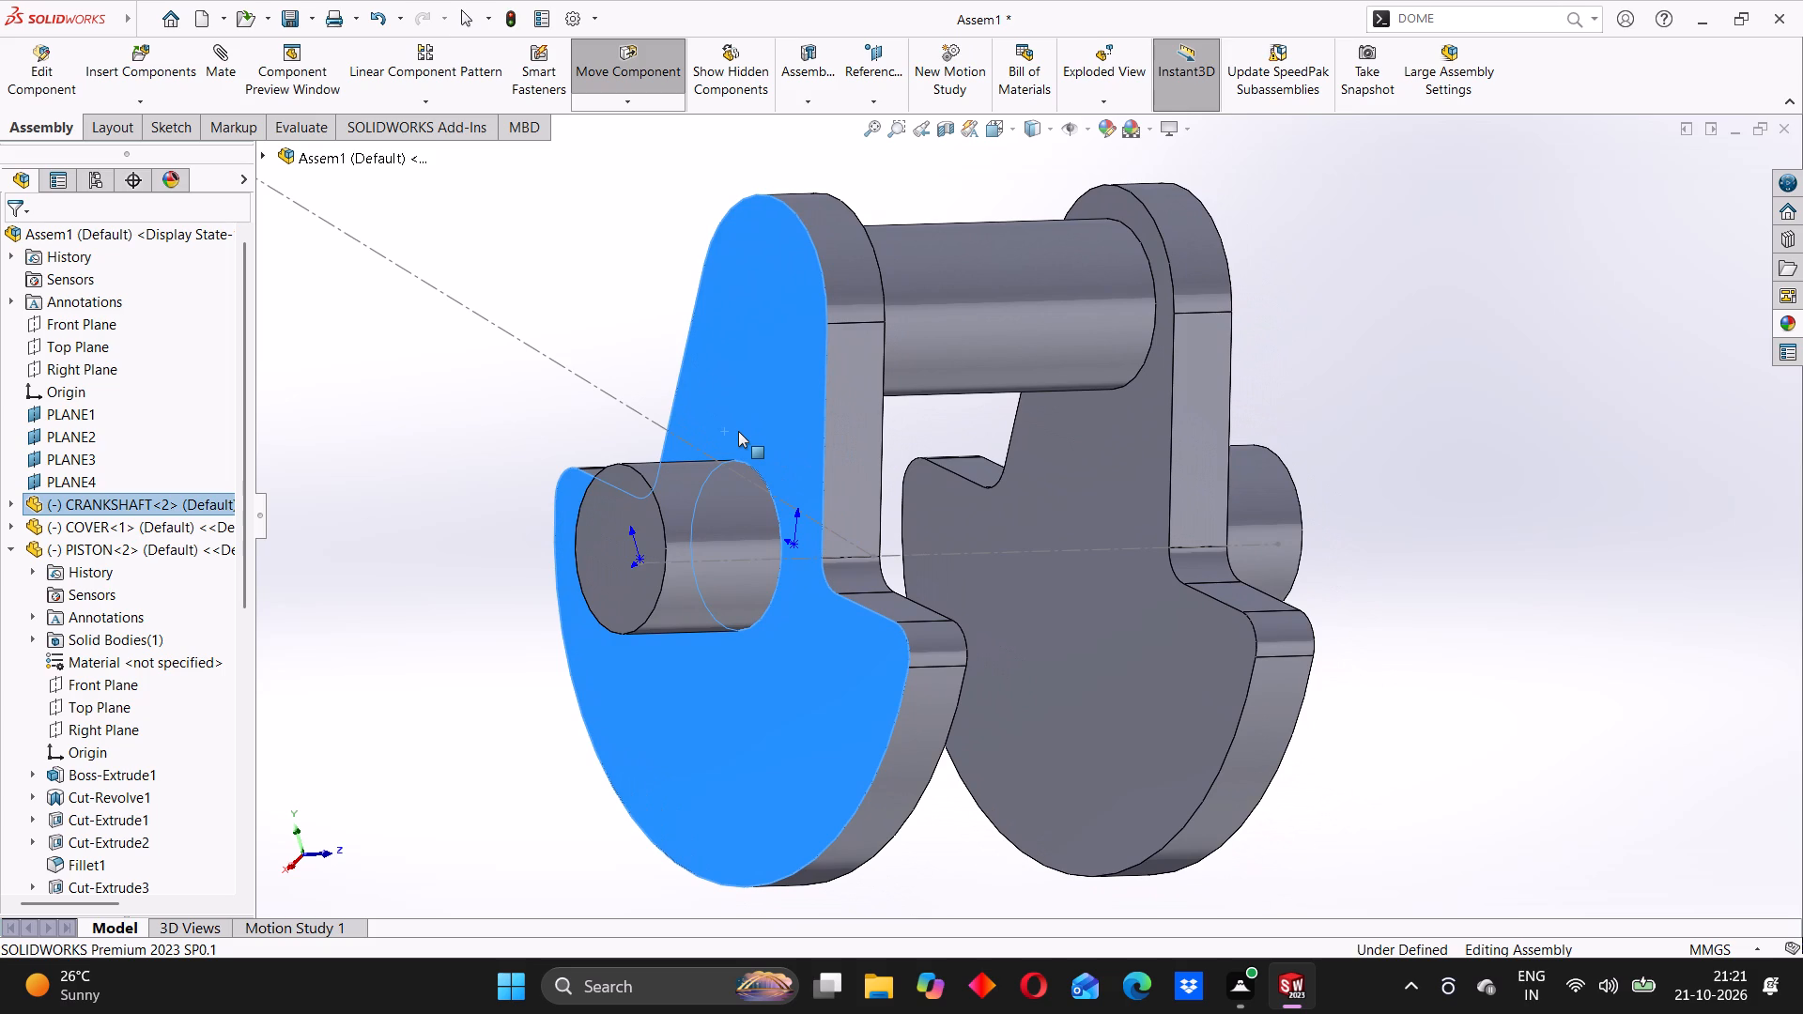
key("ctrl+z")
key("ctrl+z")
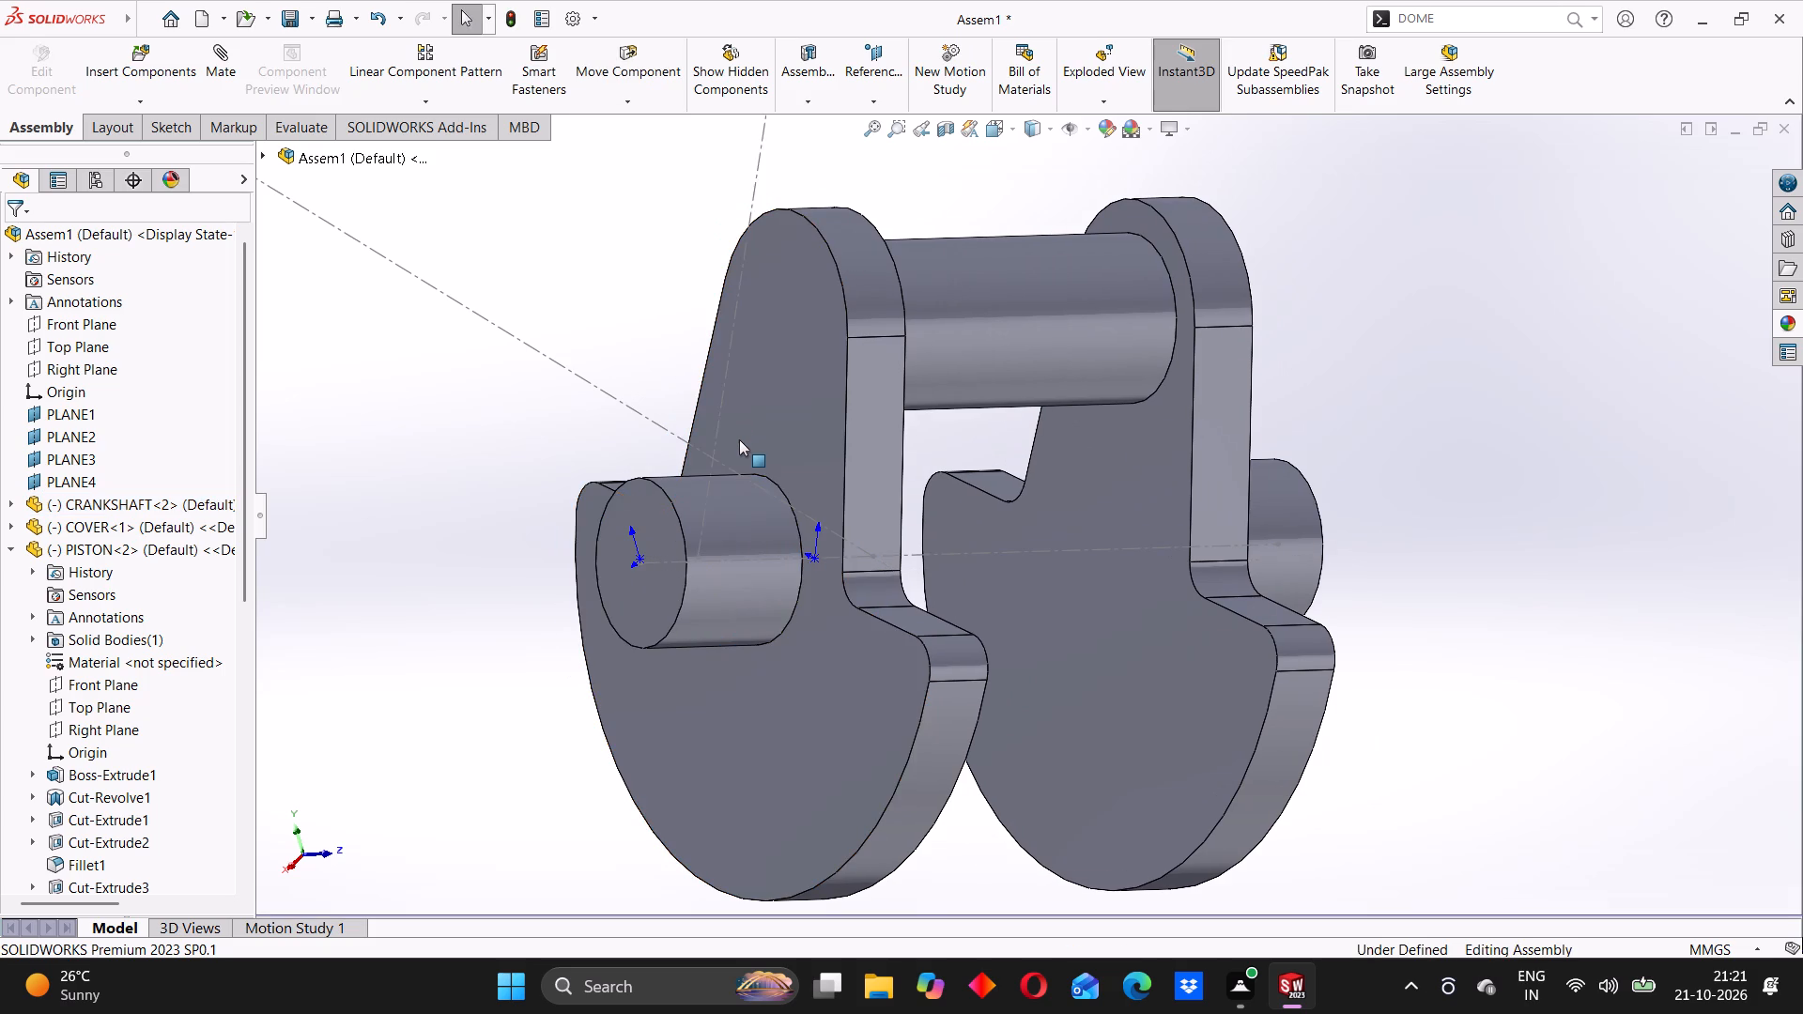
key("ctrl+z")
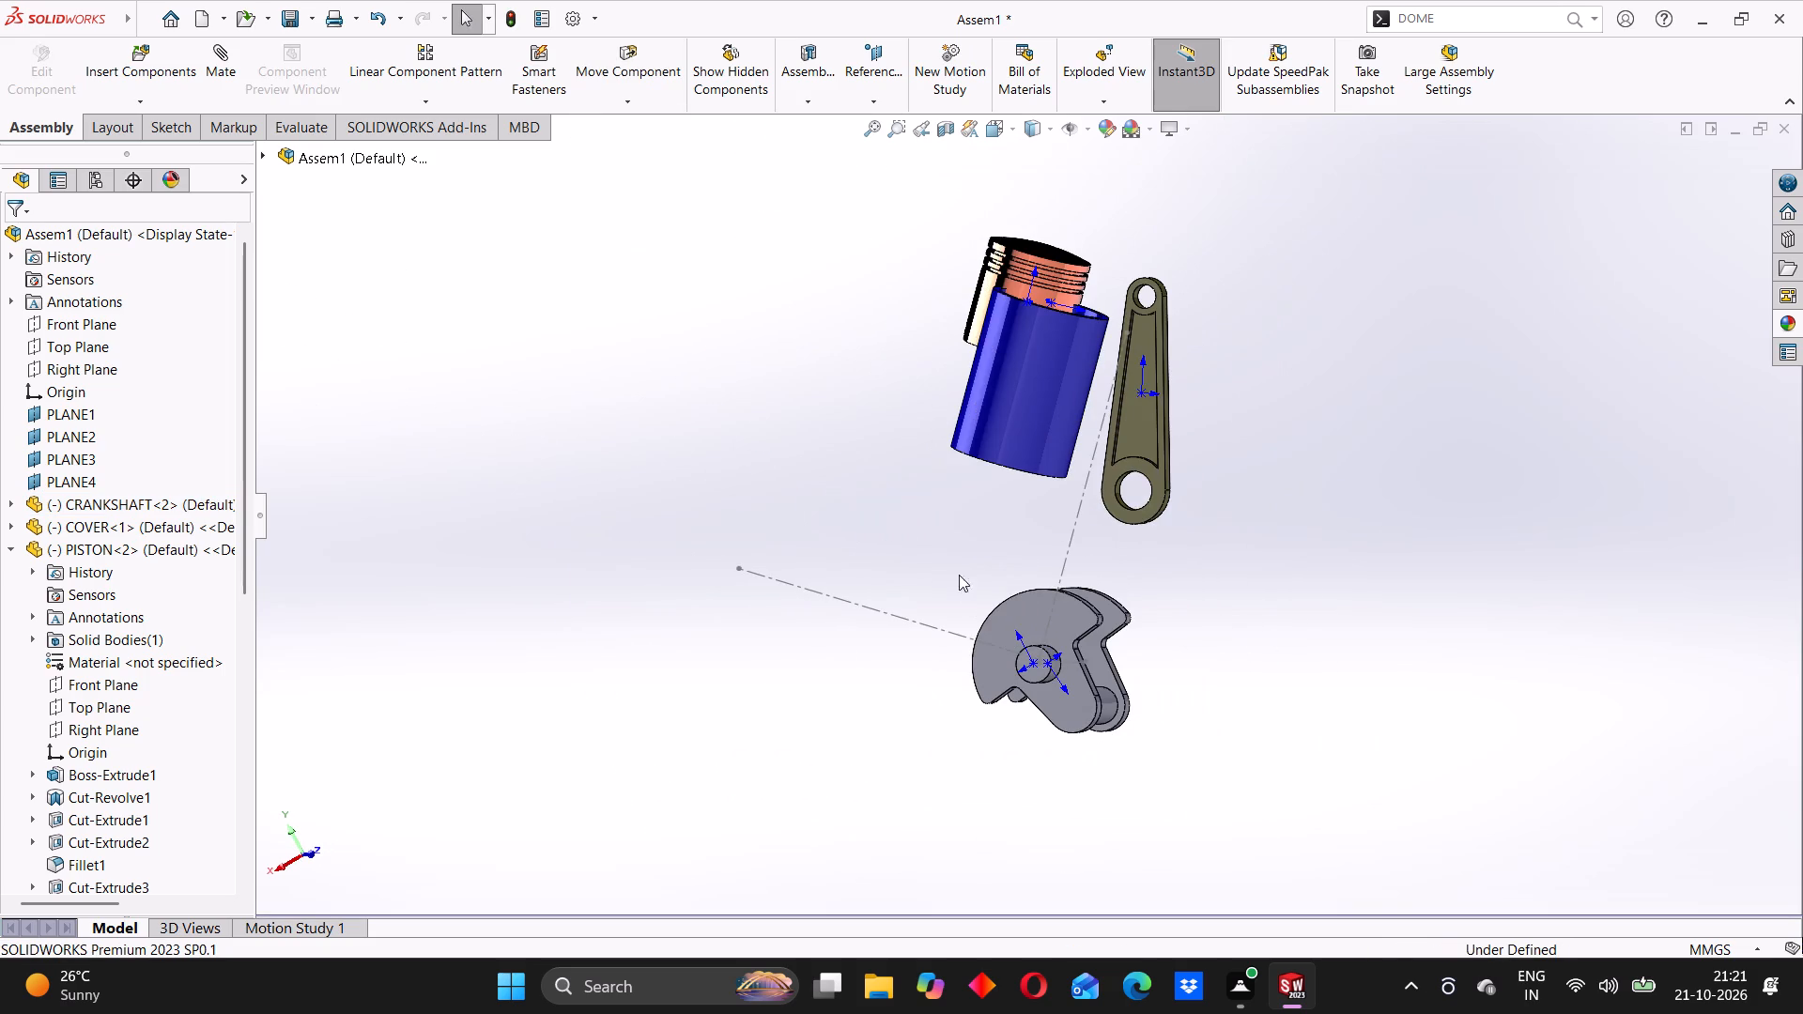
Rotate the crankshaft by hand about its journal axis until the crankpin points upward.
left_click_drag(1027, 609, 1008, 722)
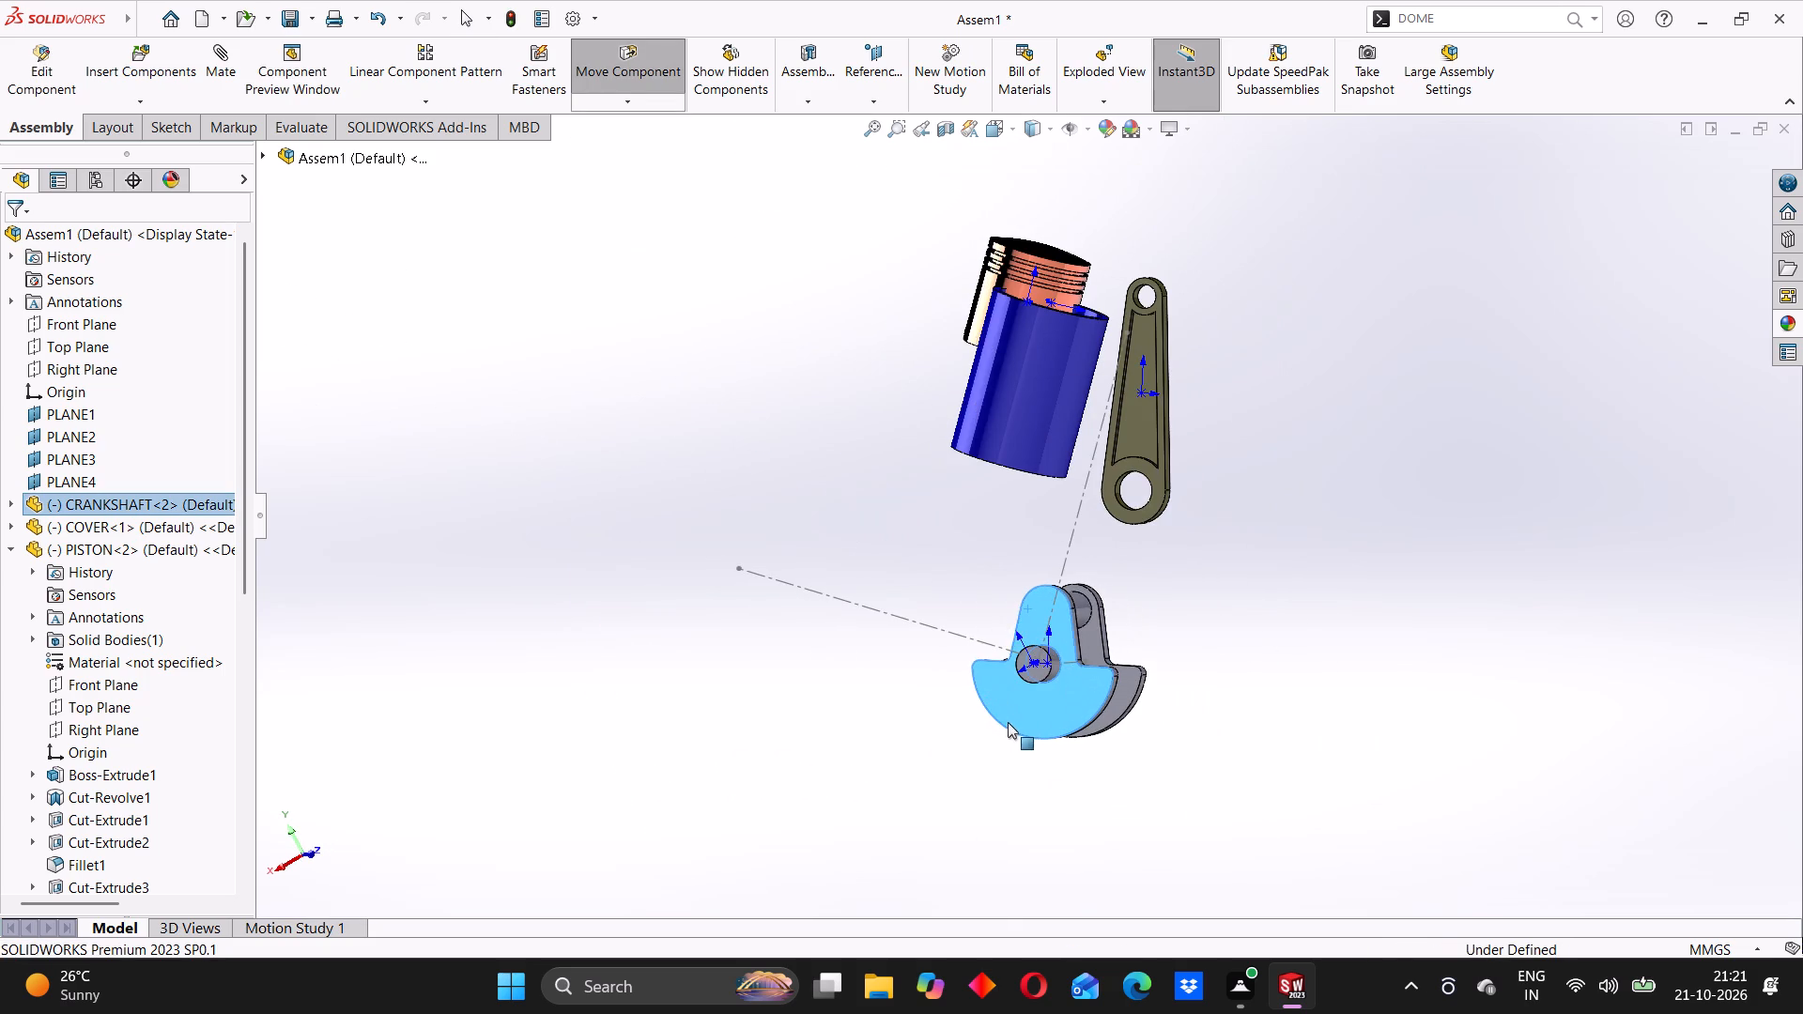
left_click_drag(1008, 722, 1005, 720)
Delete Sketch7, the vertical centreline rising from the crankshaft's end journal.
scroll(1140, 595, "down", 2)
scroll(1140, 595, "up", 3)
middle_click_drag(1158, 645, 1033, 641)
scroll(979, 552, "down", 3)
scroll(1126, 508, "down", 4)
middle_click_drag(1067, 494, 1035, 528)
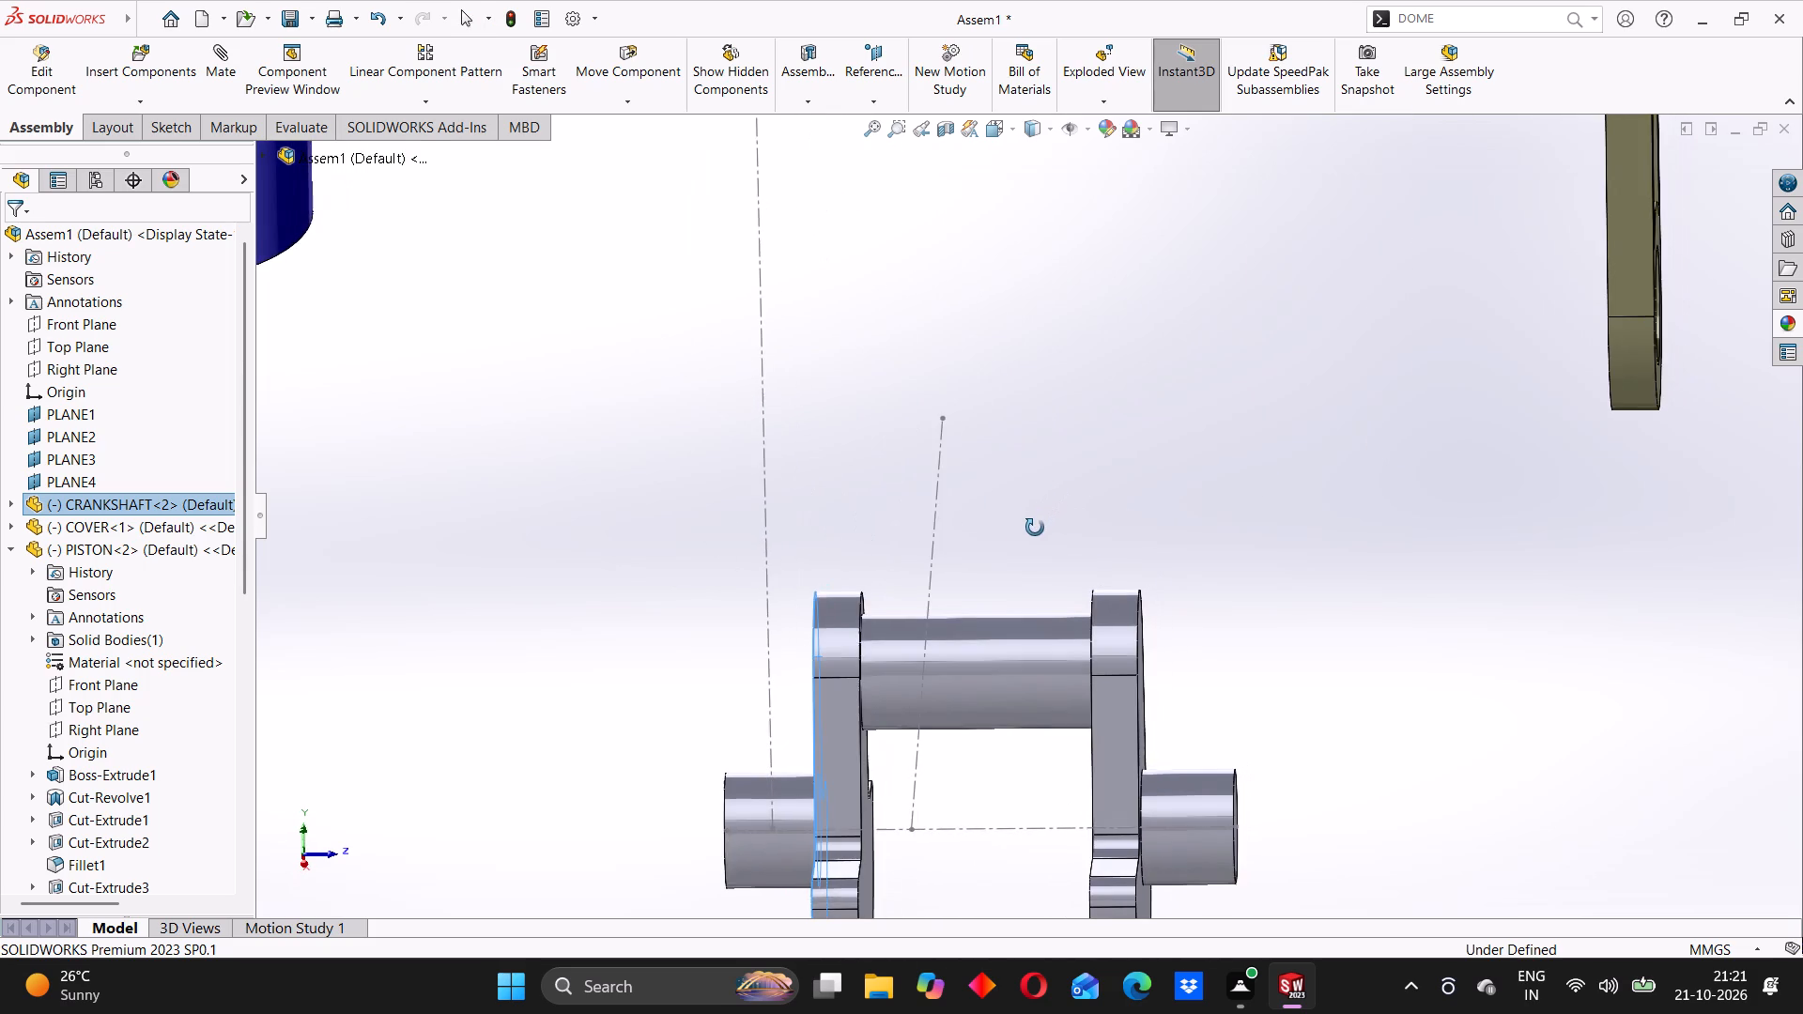
middle_click_drag(1035, 528, 1041, 524)
scroll(913, 547, "up", 5)
scroll(978, 538, "down", 3)
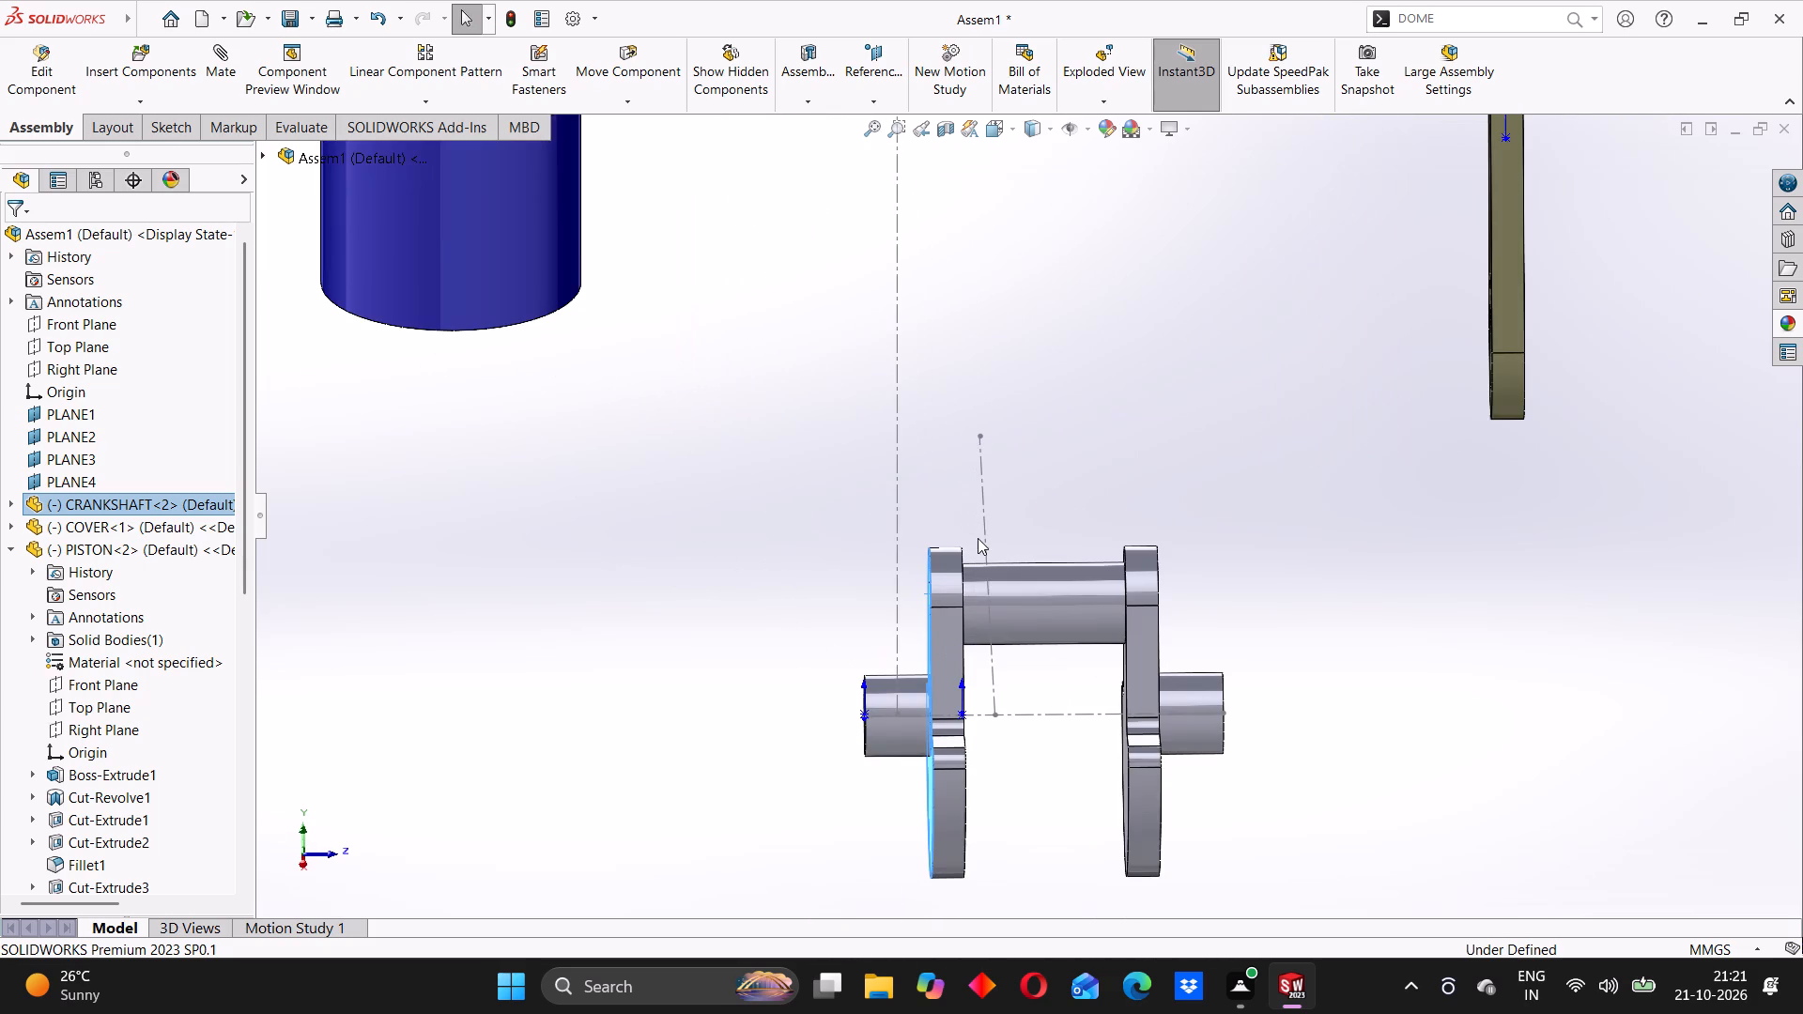
left_click(900, 535)
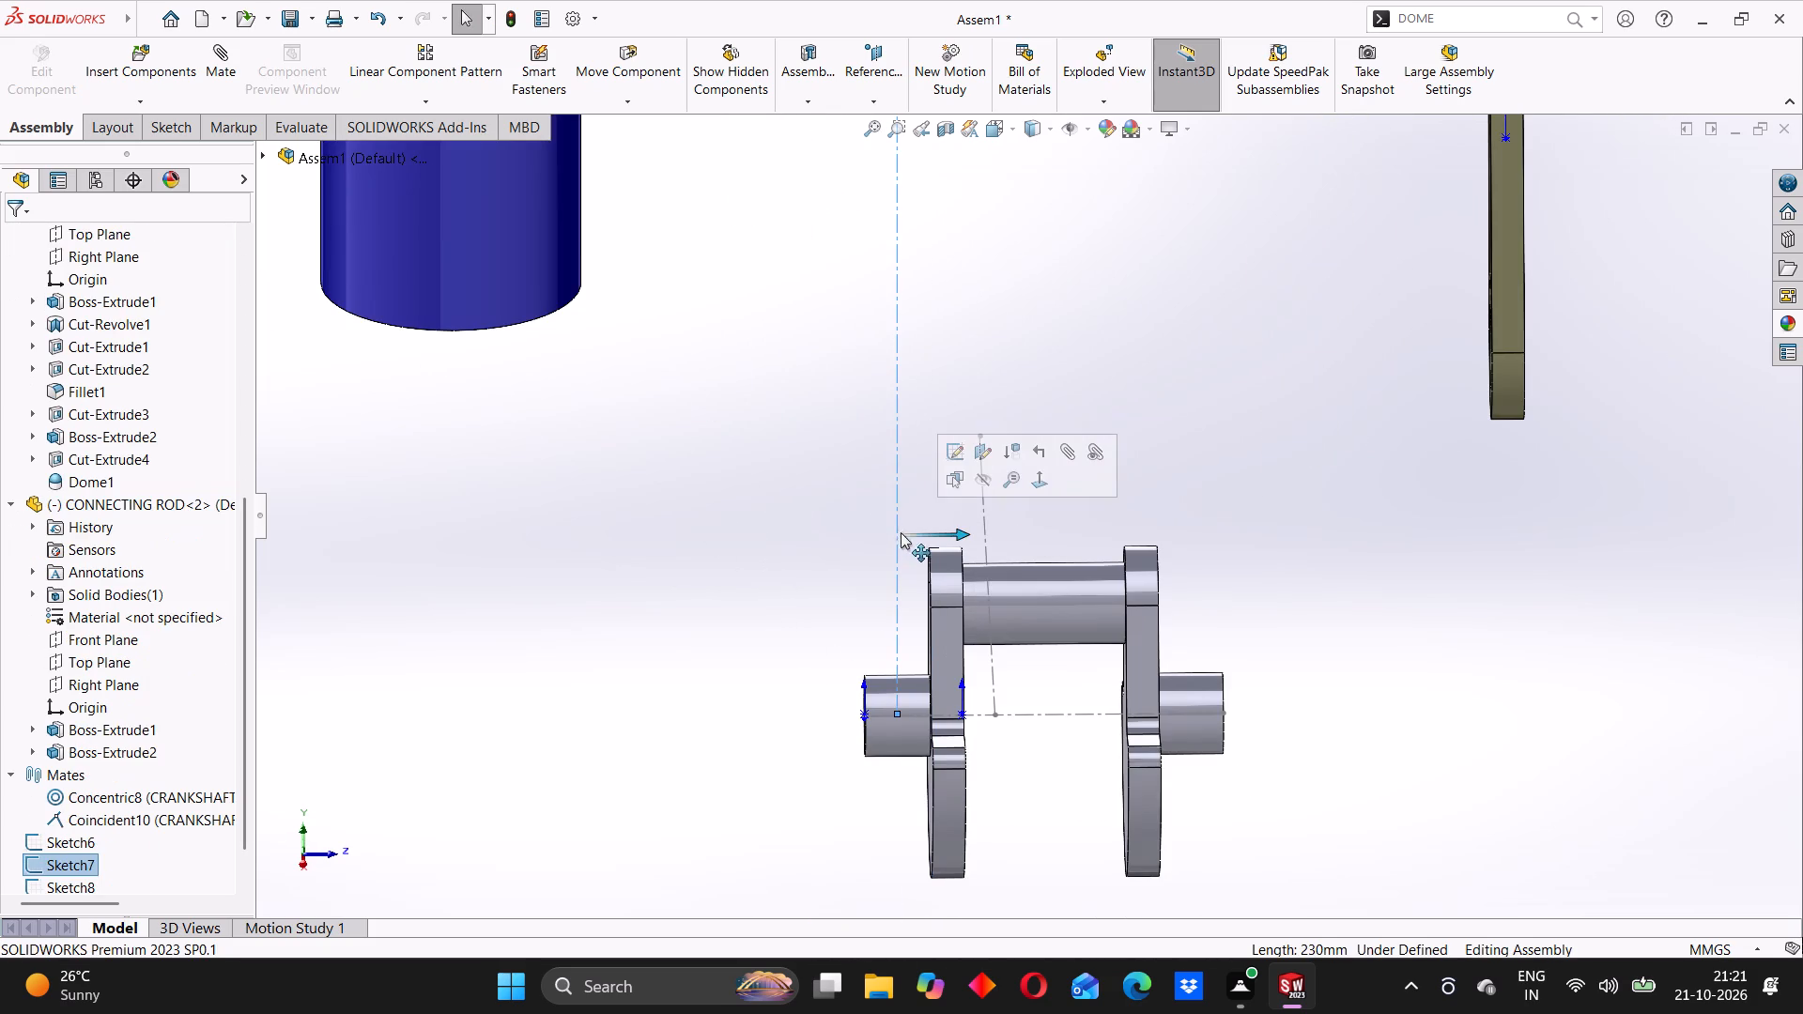
right_click(896, 492)
left_click(936, 699)
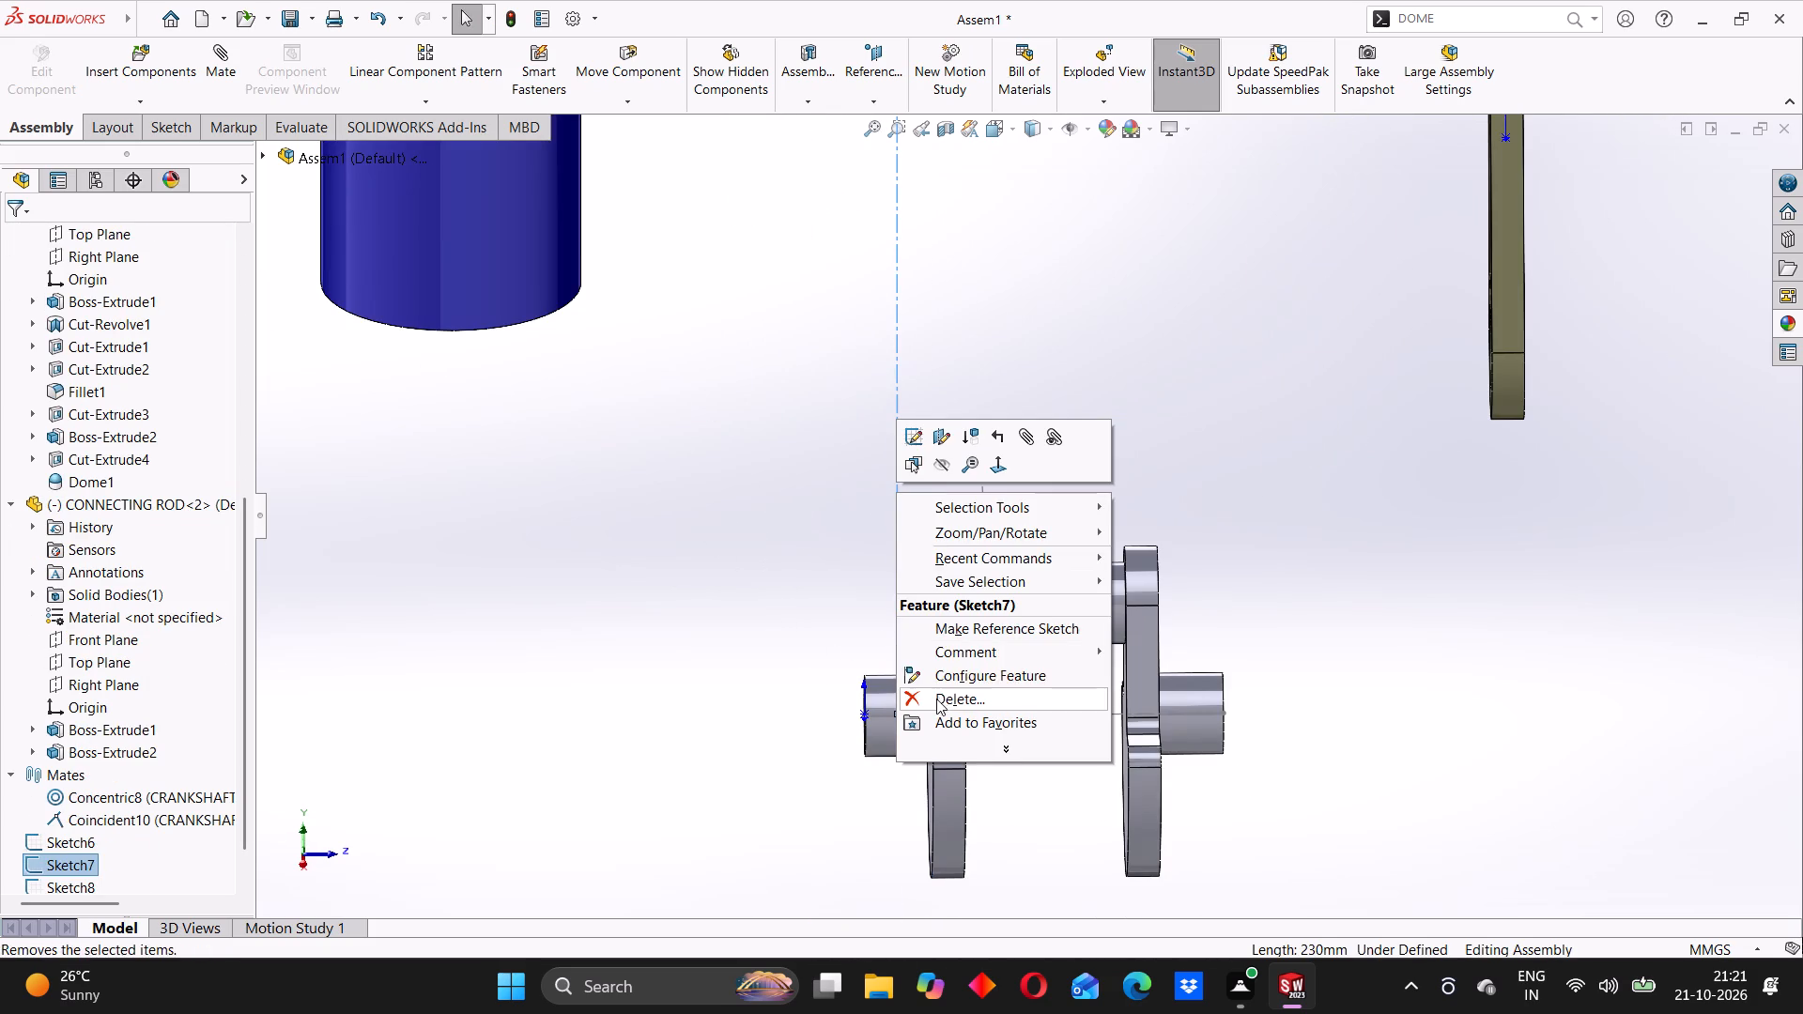
left_click(1017, 369)
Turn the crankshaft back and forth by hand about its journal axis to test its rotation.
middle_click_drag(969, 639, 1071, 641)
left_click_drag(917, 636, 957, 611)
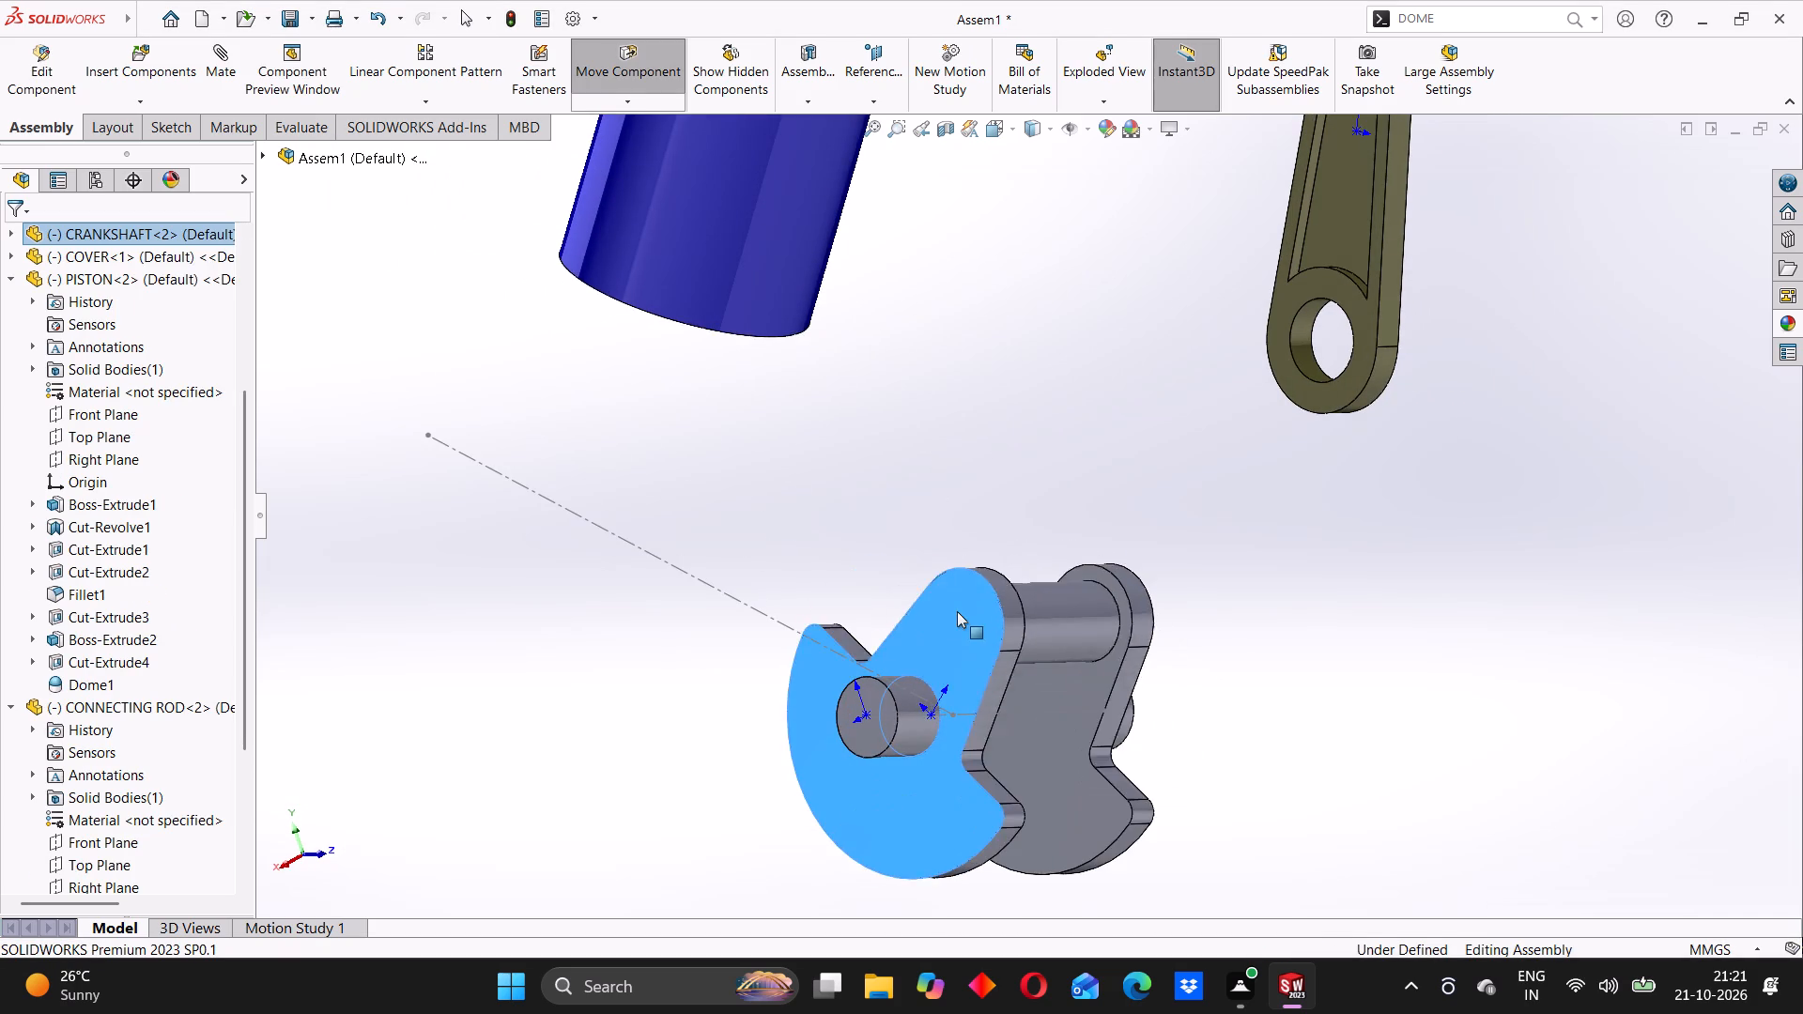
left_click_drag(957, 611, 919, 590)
Delete Sketch8, the slanted centreline that meets the crankshaft's axis between the two webs.
middle_click_drag(1256, 638, 1133, 693)
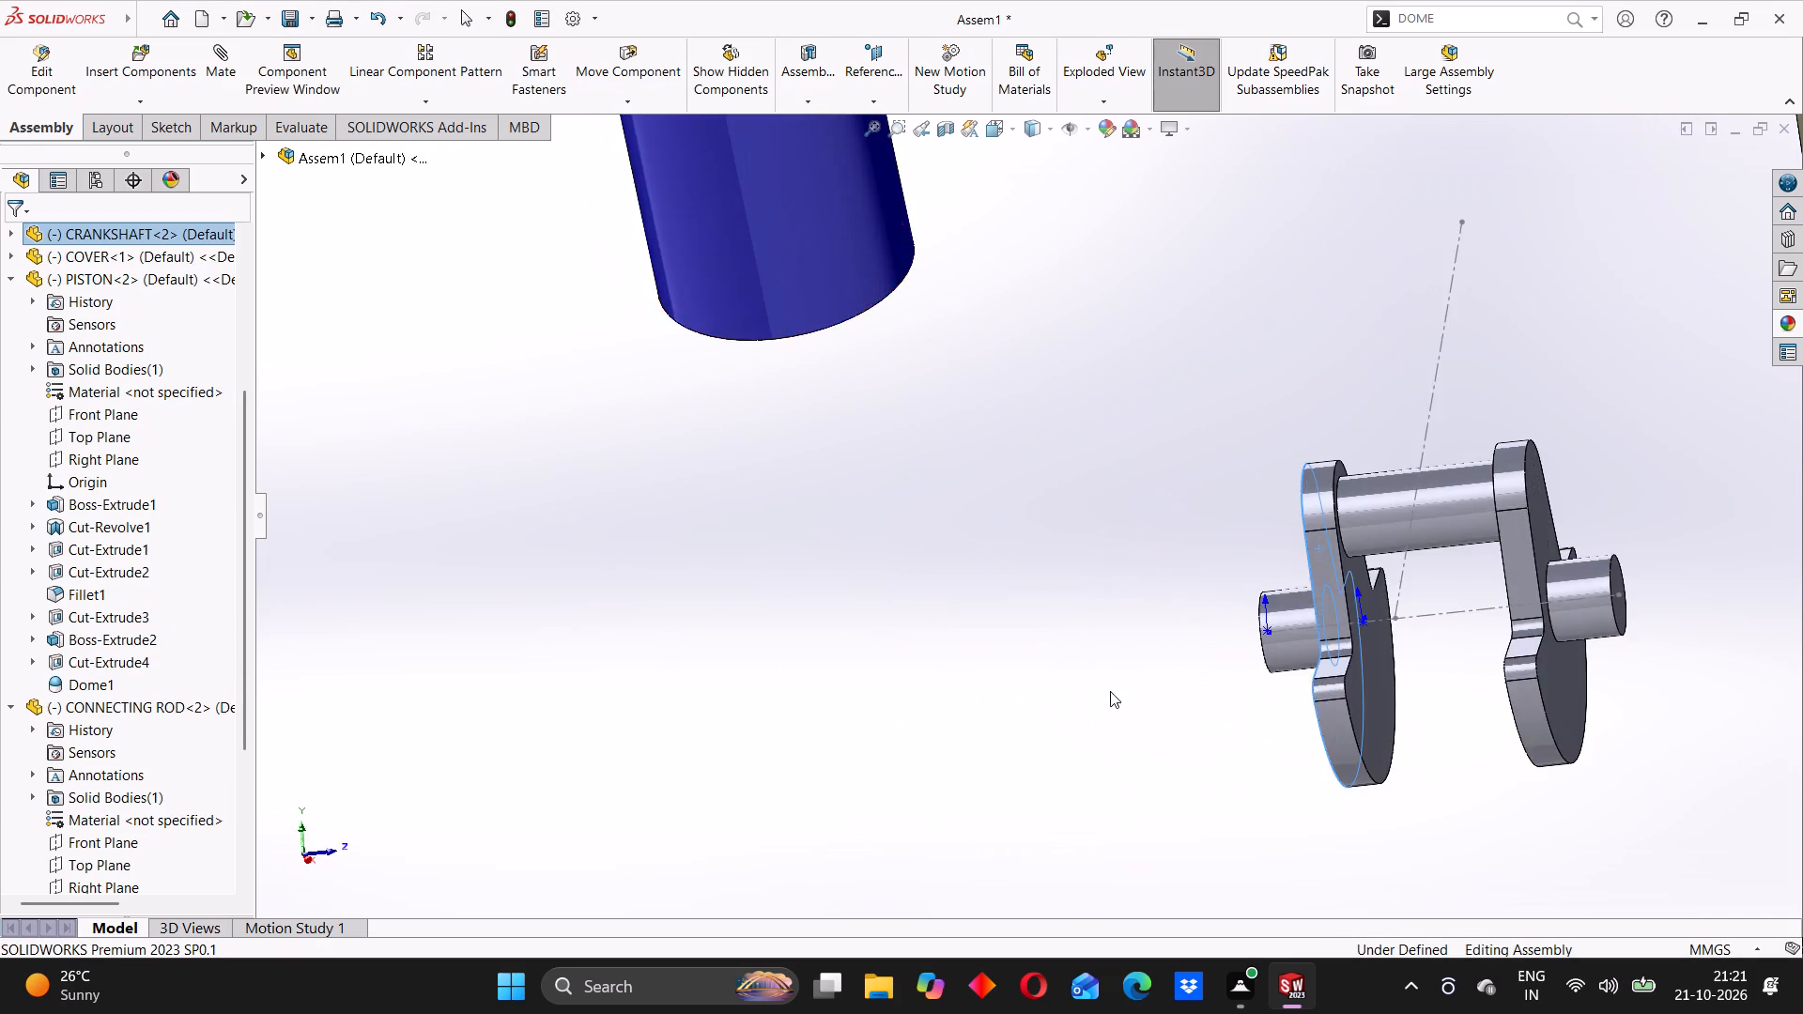
scroll(1418, 636, "up", 4)
scroll(1205, 462, "down", 3)
left_click(1210, 431)
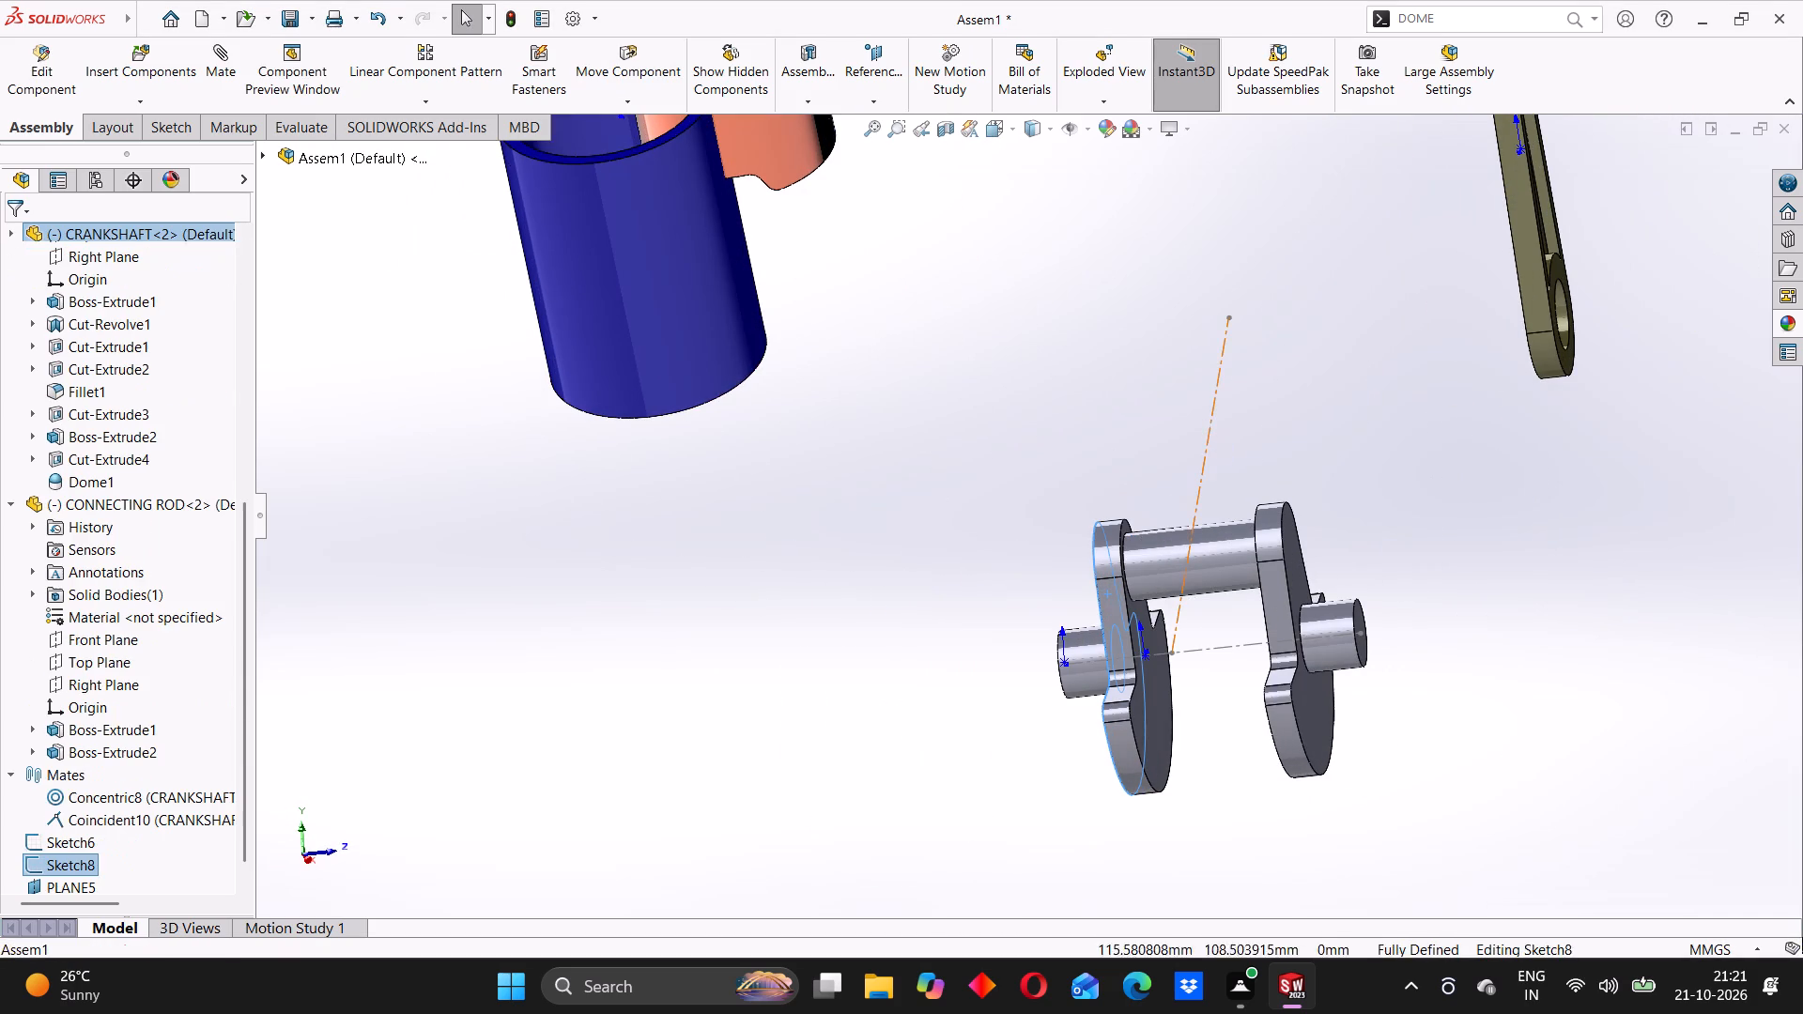
right_click(1213, 433)
left_click(1086, 453)
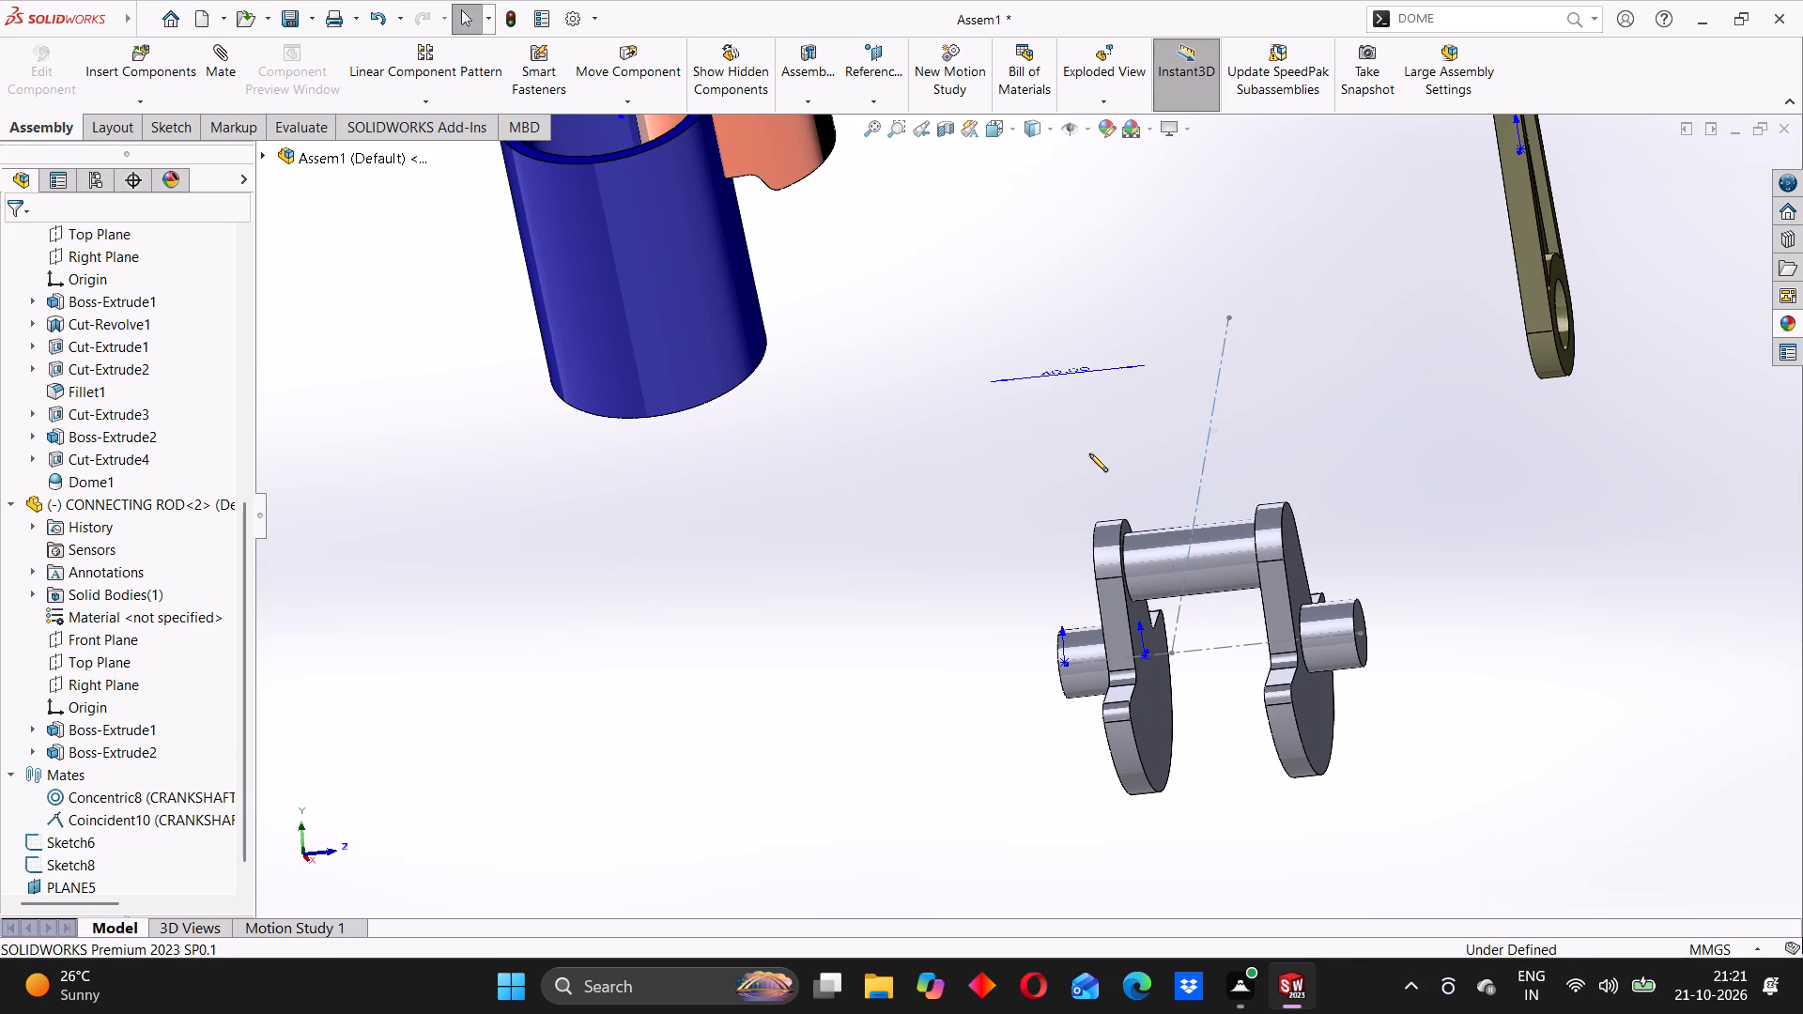
right_click(1214, 403)
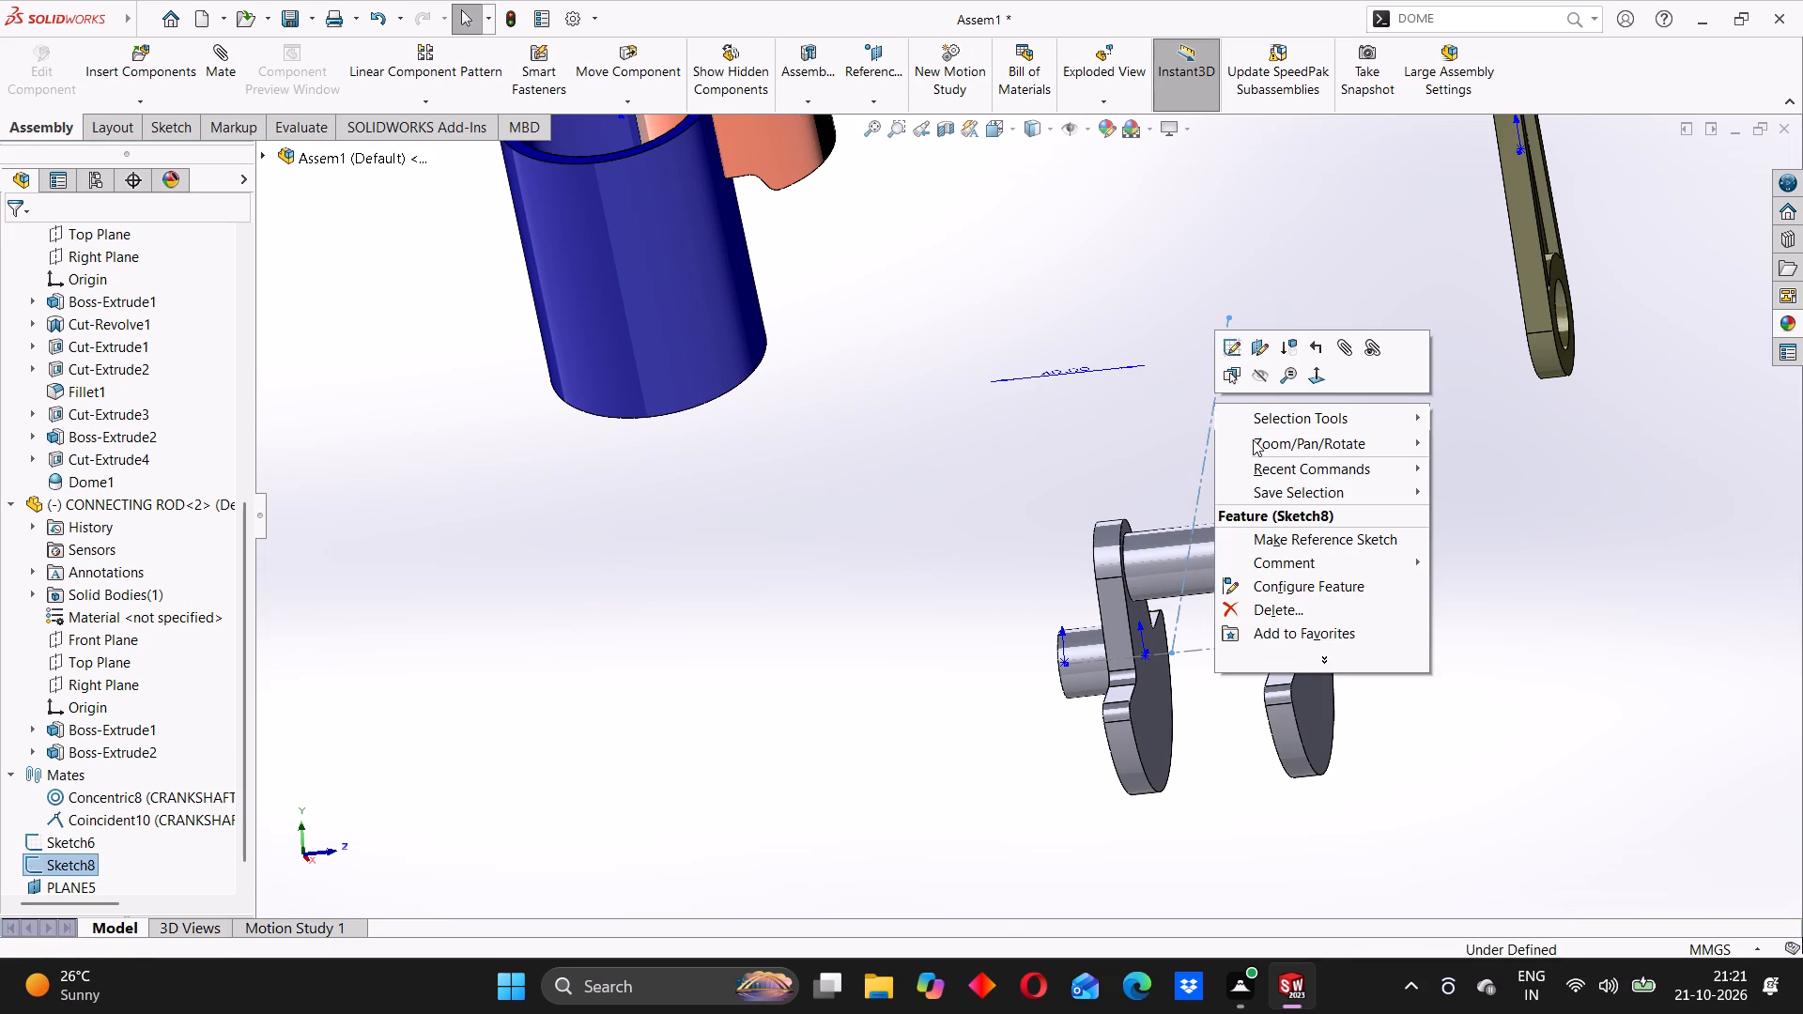
left_click(1256, 611)
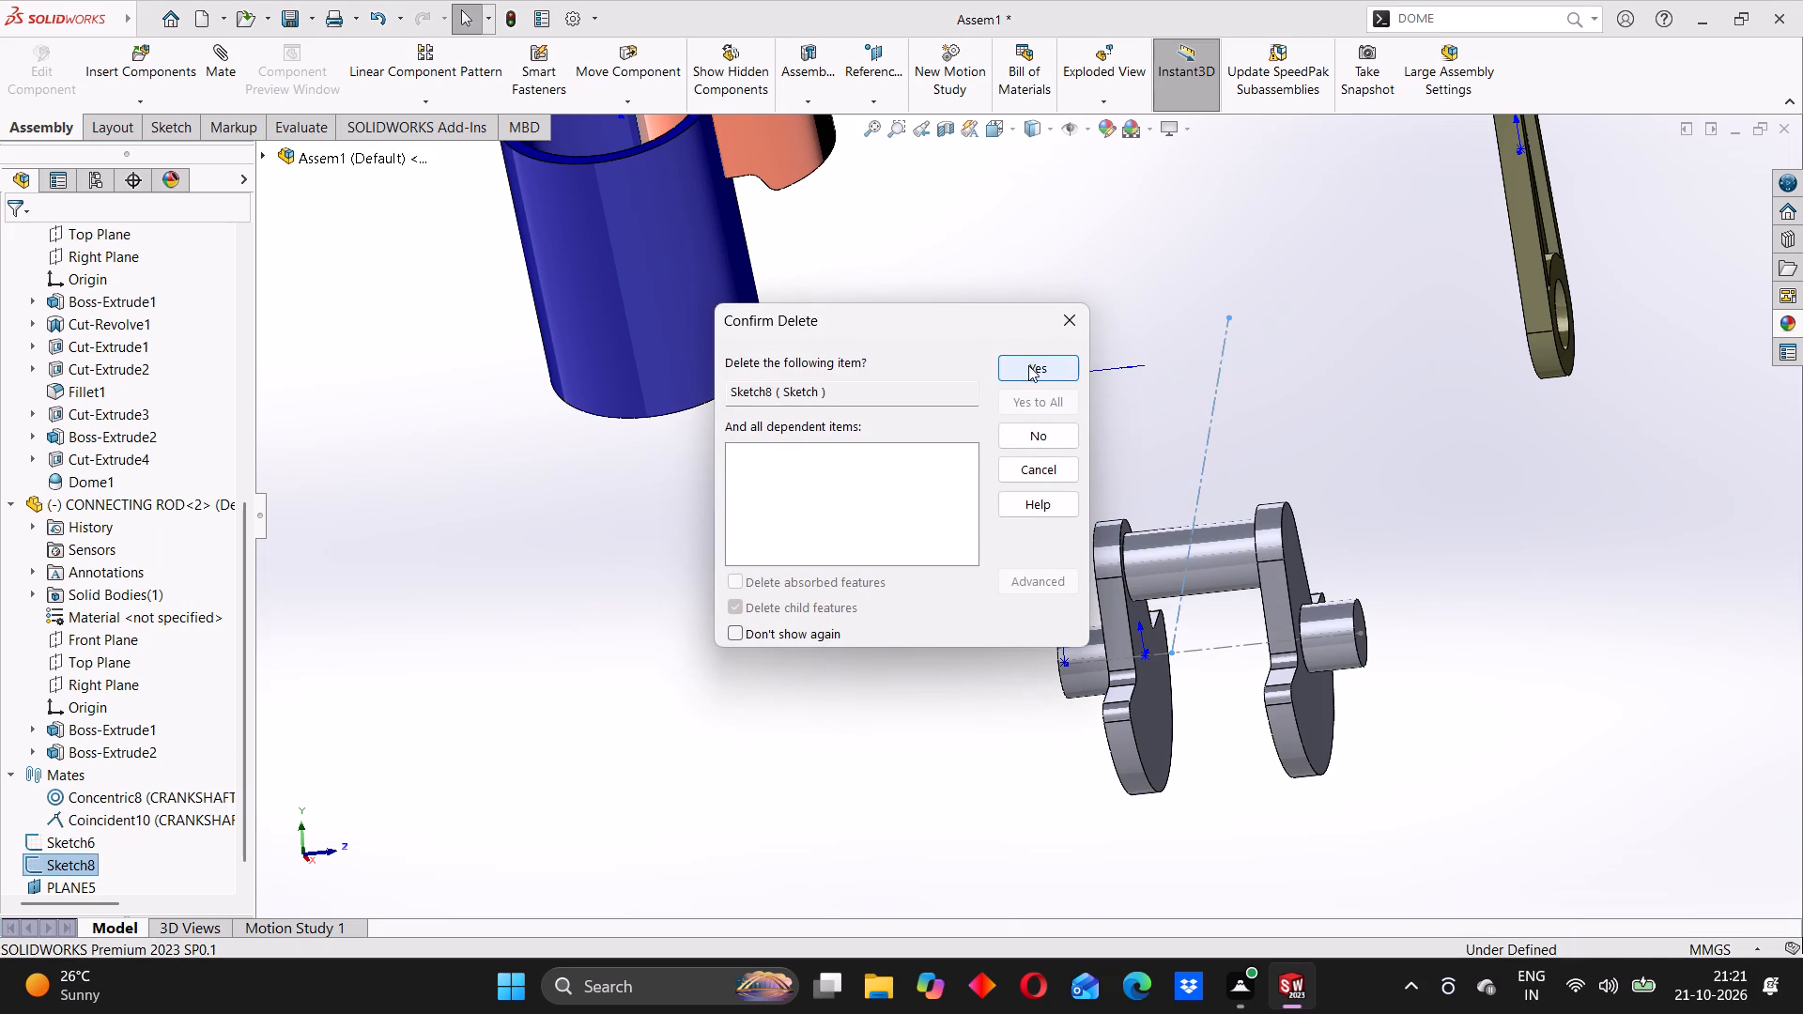
left_click(1028, 365)
Turn the crankshaft by hand about its journal axis, leaving the crankpin tilted to one side.
middle_click_drag(1236, 588, 1432, 567)
left_click_drag(1194, 602, 1194, 602)
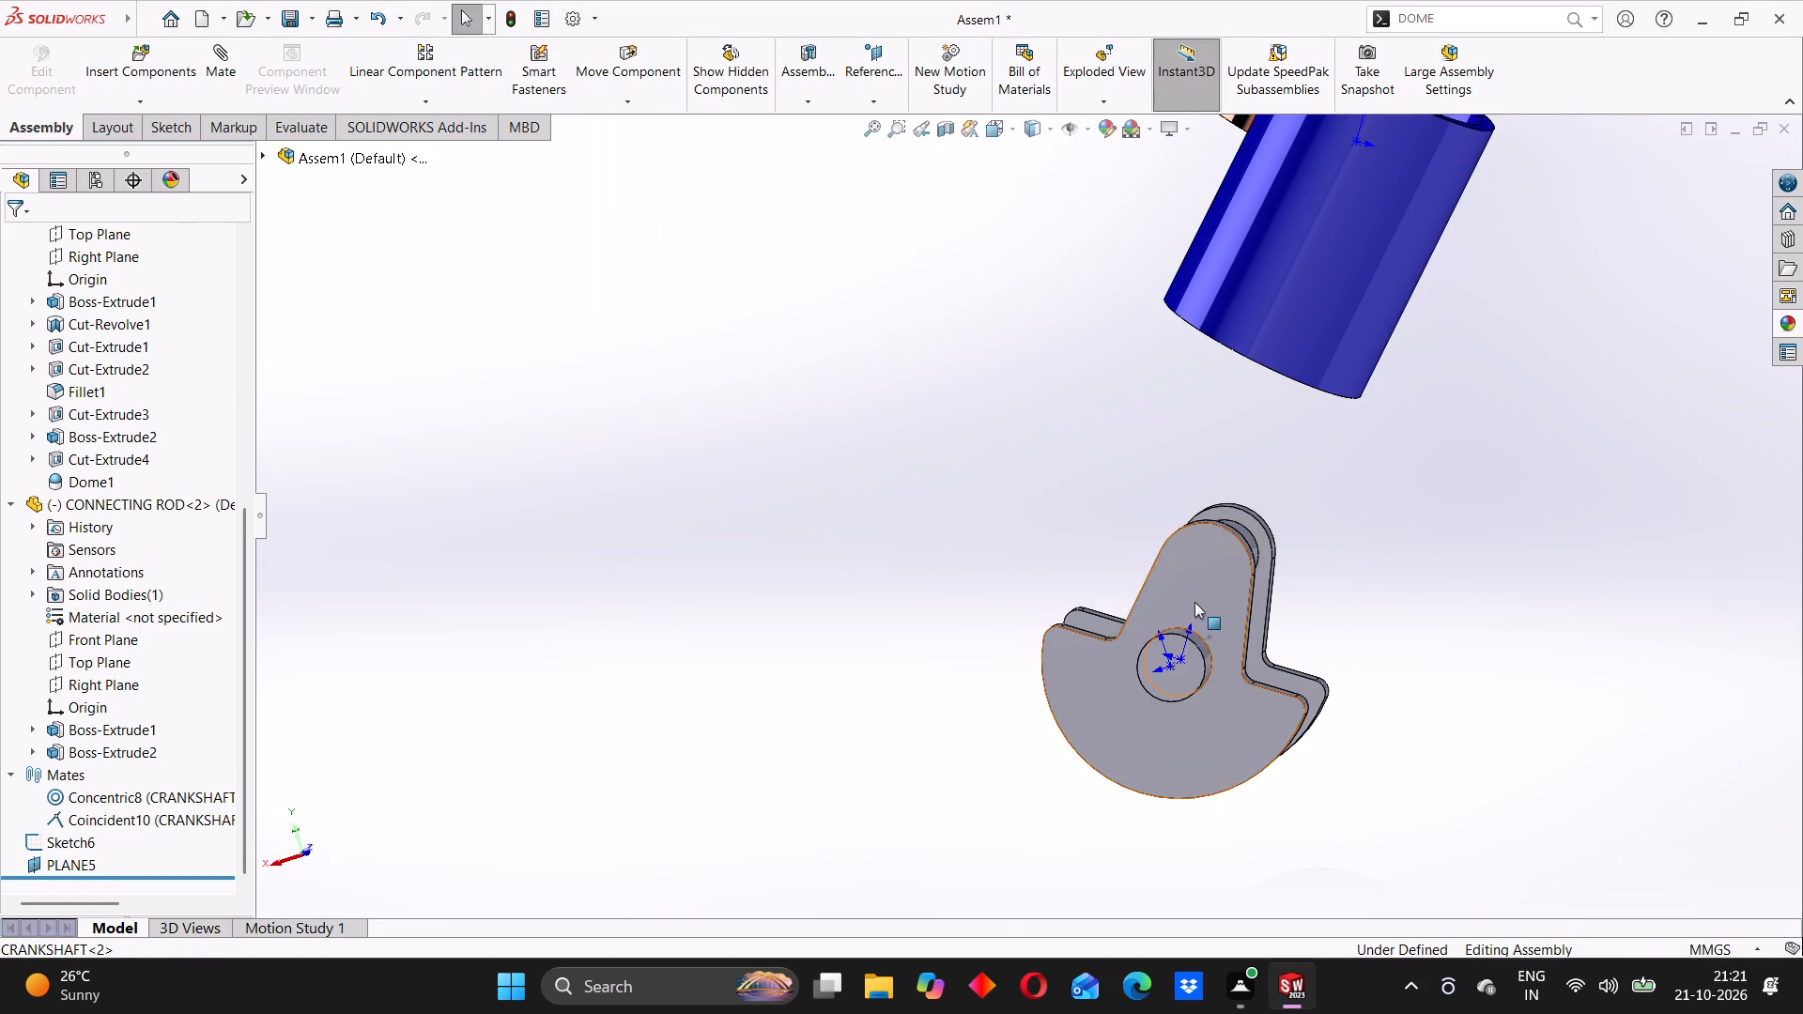
left_click_drag(1194, 602, 1222, 591)
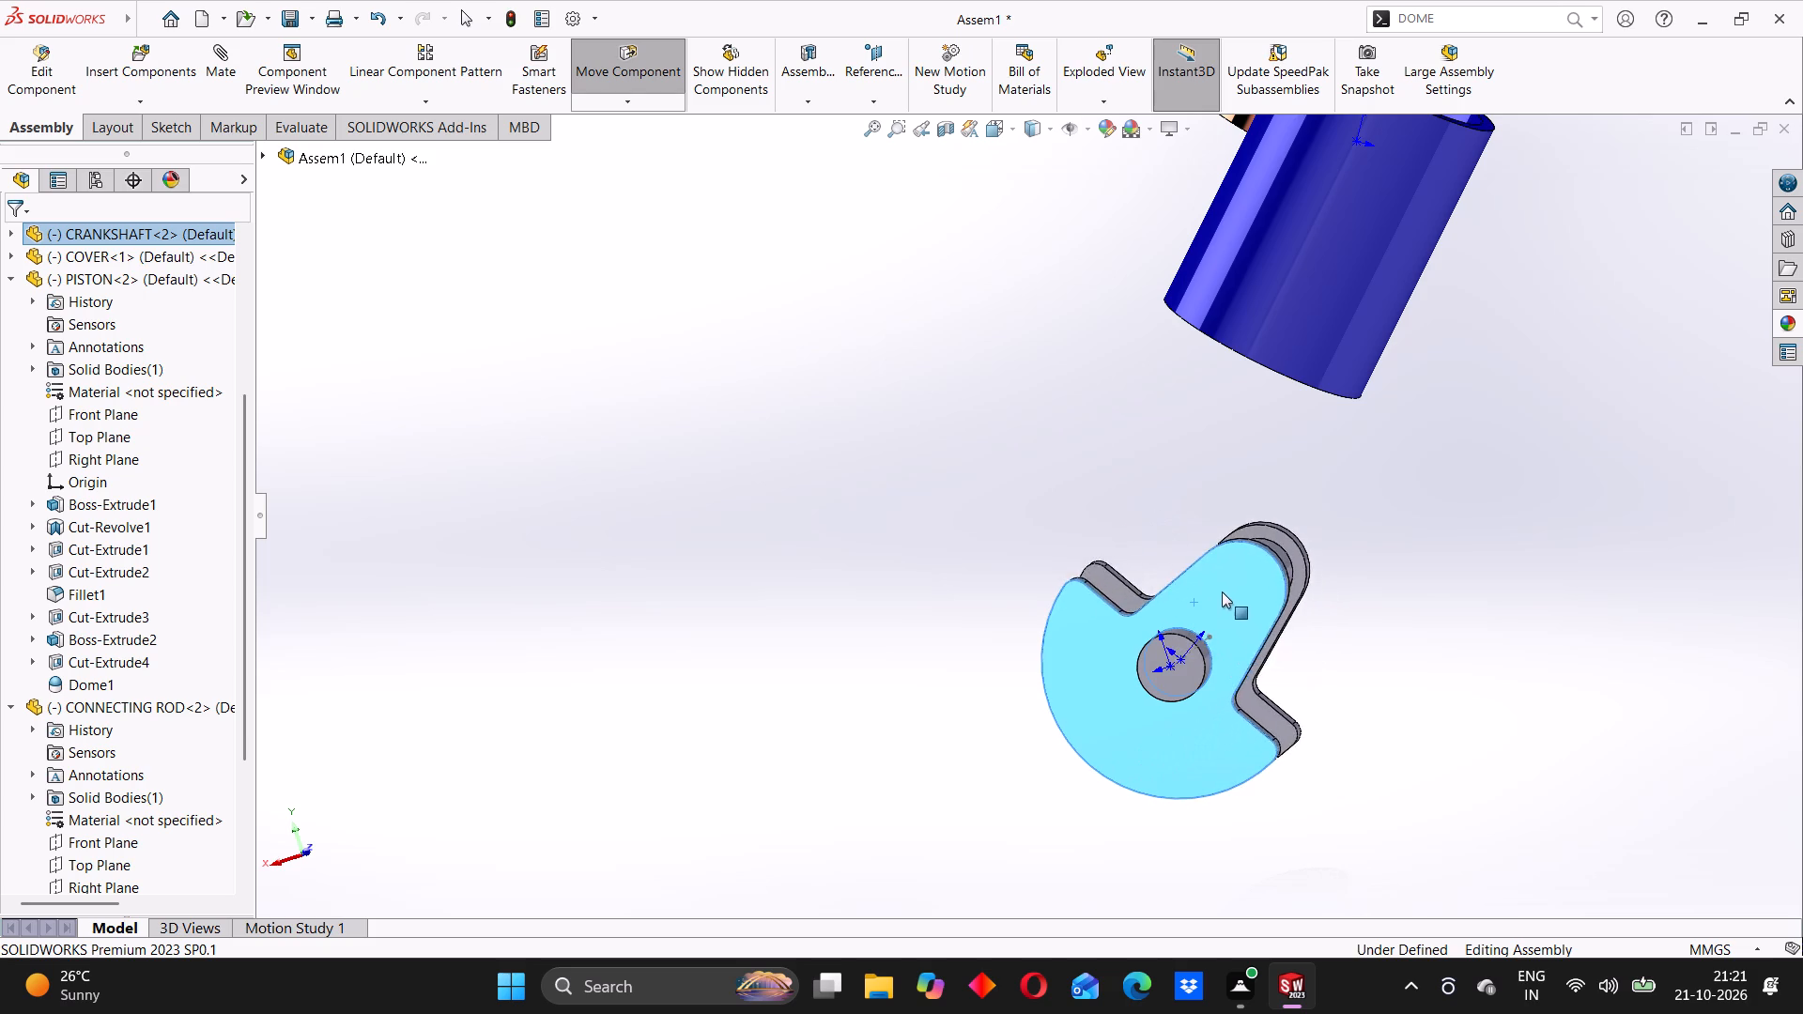
left_click_drag(1222, 591, 1198, 565)
middle_click_drag(1187, 577, 1213, 667)
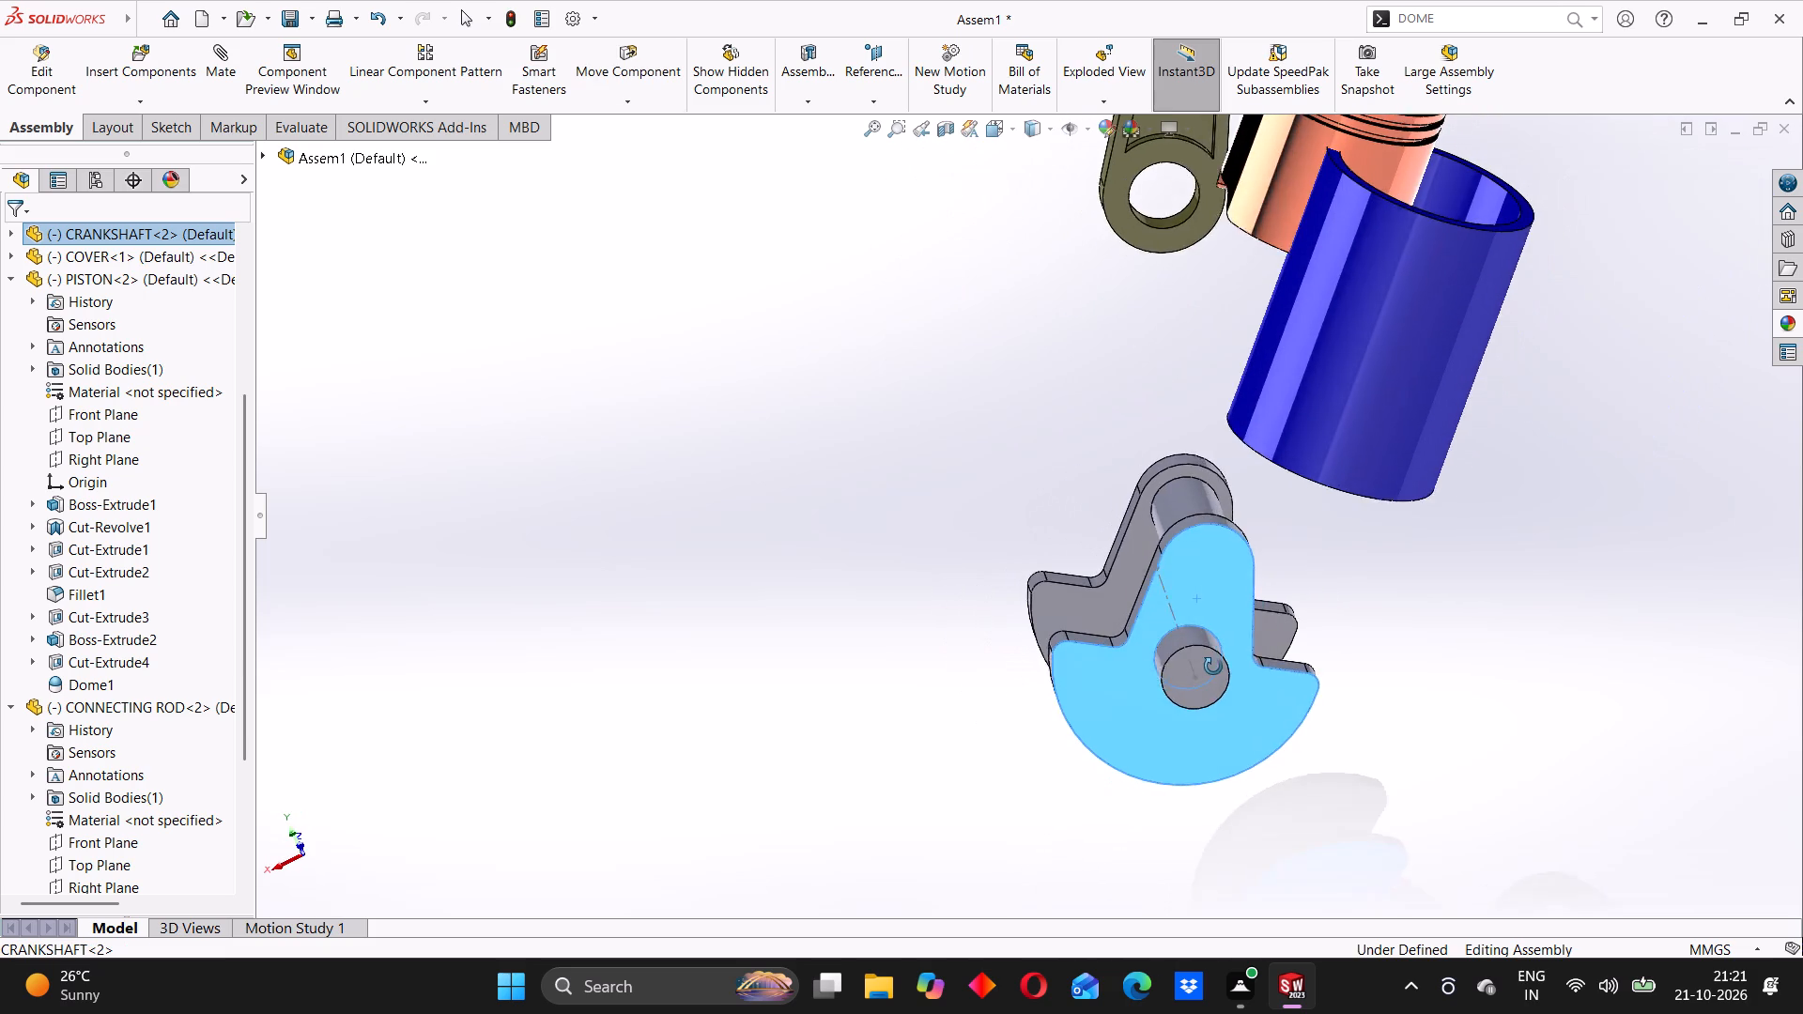
middle_click_drag(1213, 667, 1207, 671)
middle_click_drag(1205, 600, 1188, 556)
left_click_drag(1193, 568, 1192, 568)
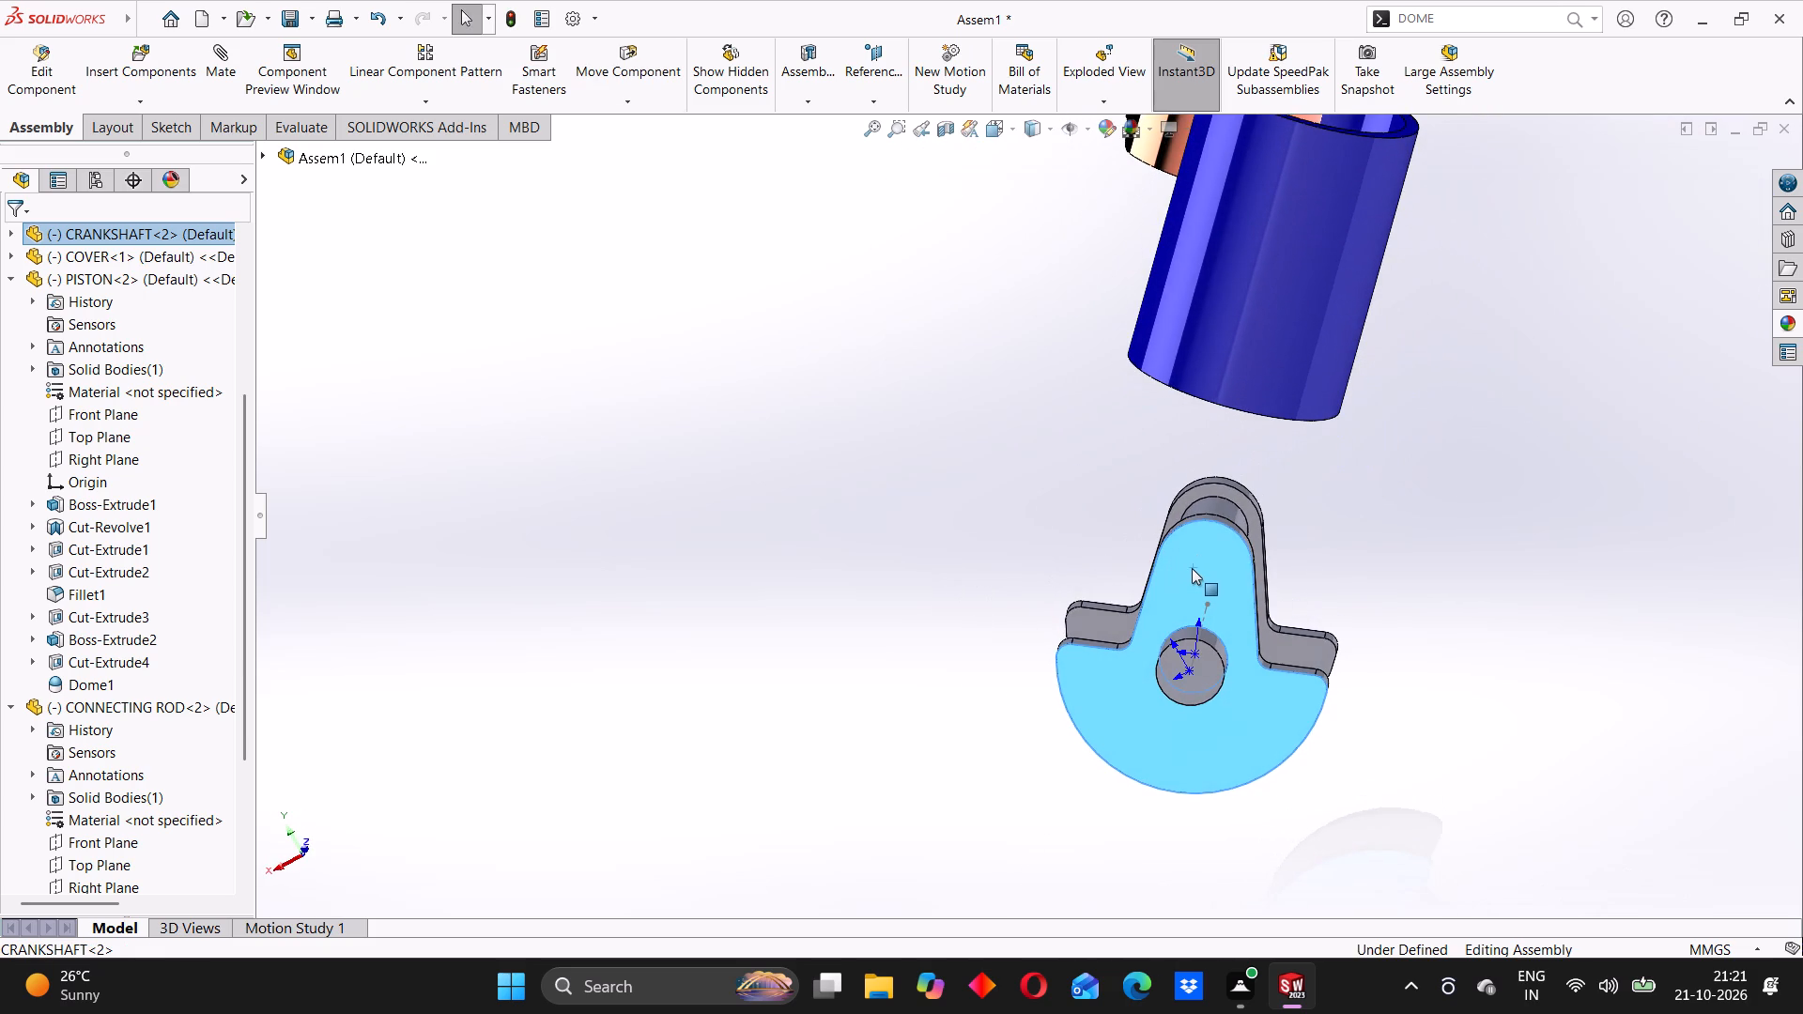
left_click_drag(1192, 568, 1138, 592)
left_click(1138, 592)
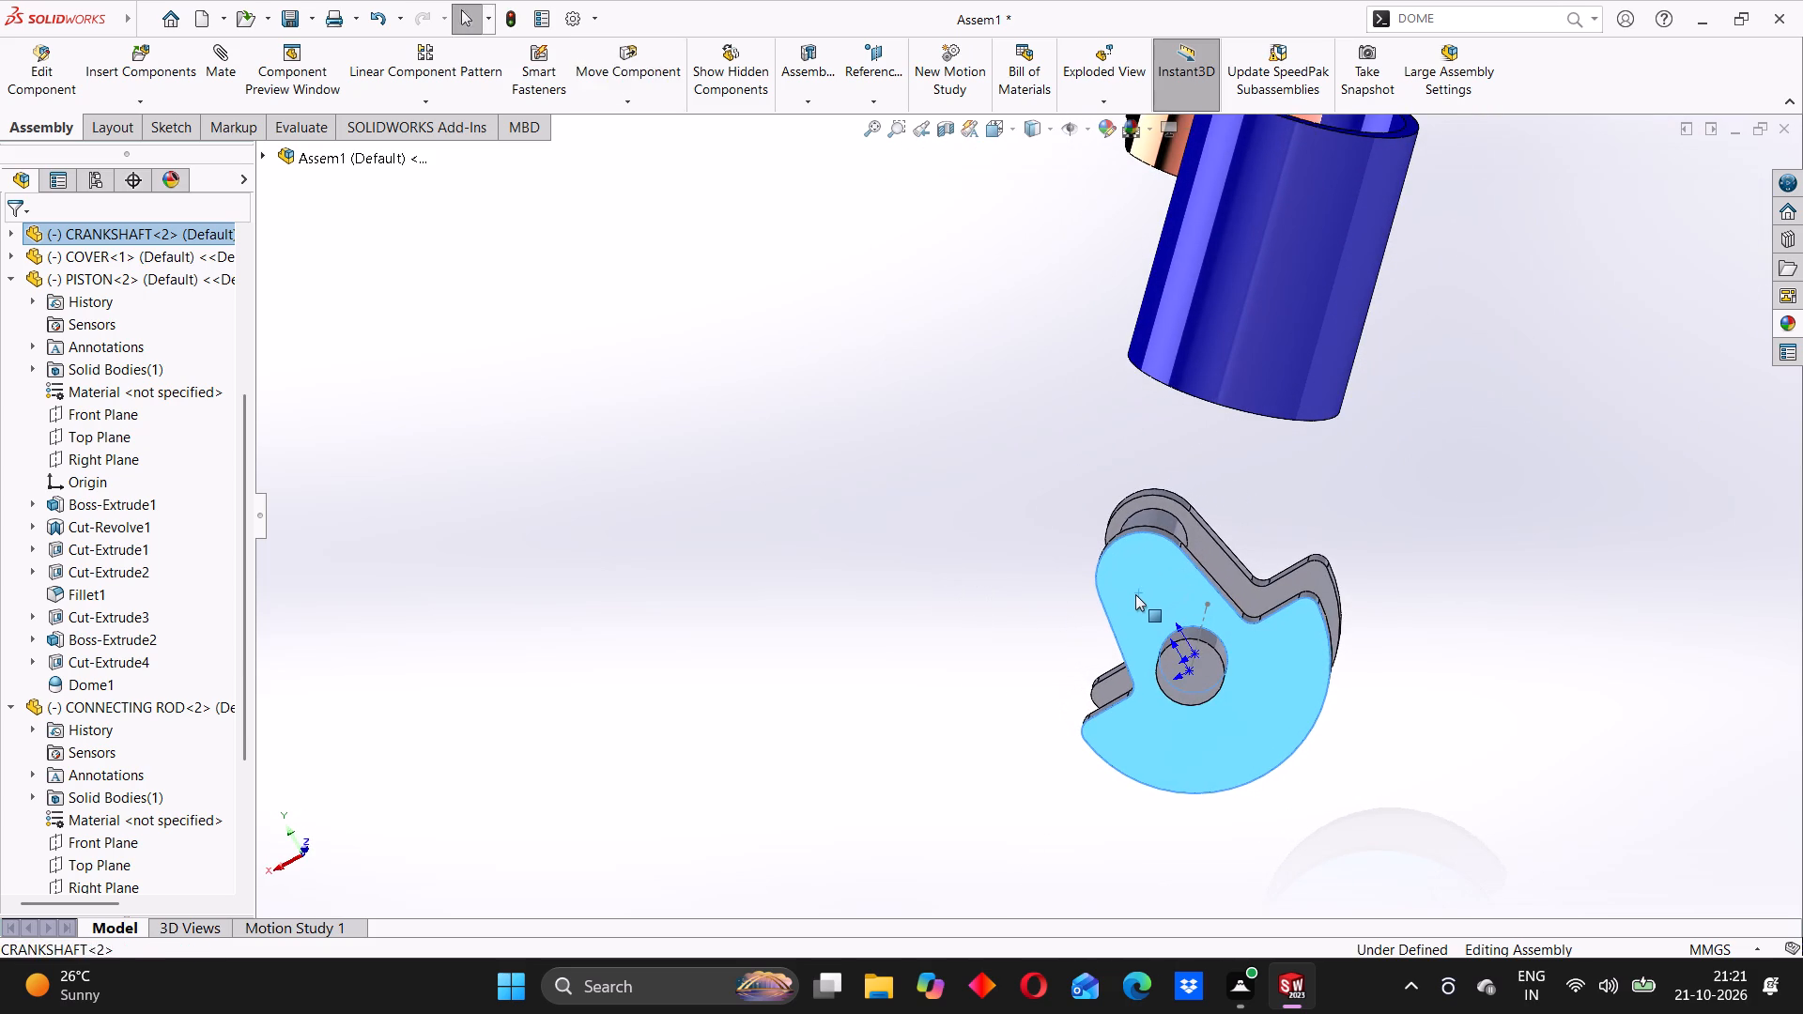
Examine the crankshaft's origin against the assembly origin at the end journal.
scroll(1183, 623, "up", 2)
middle_click_drag(1165, 621, 1194, 582)
scroll(1118, 601, "down", 4)
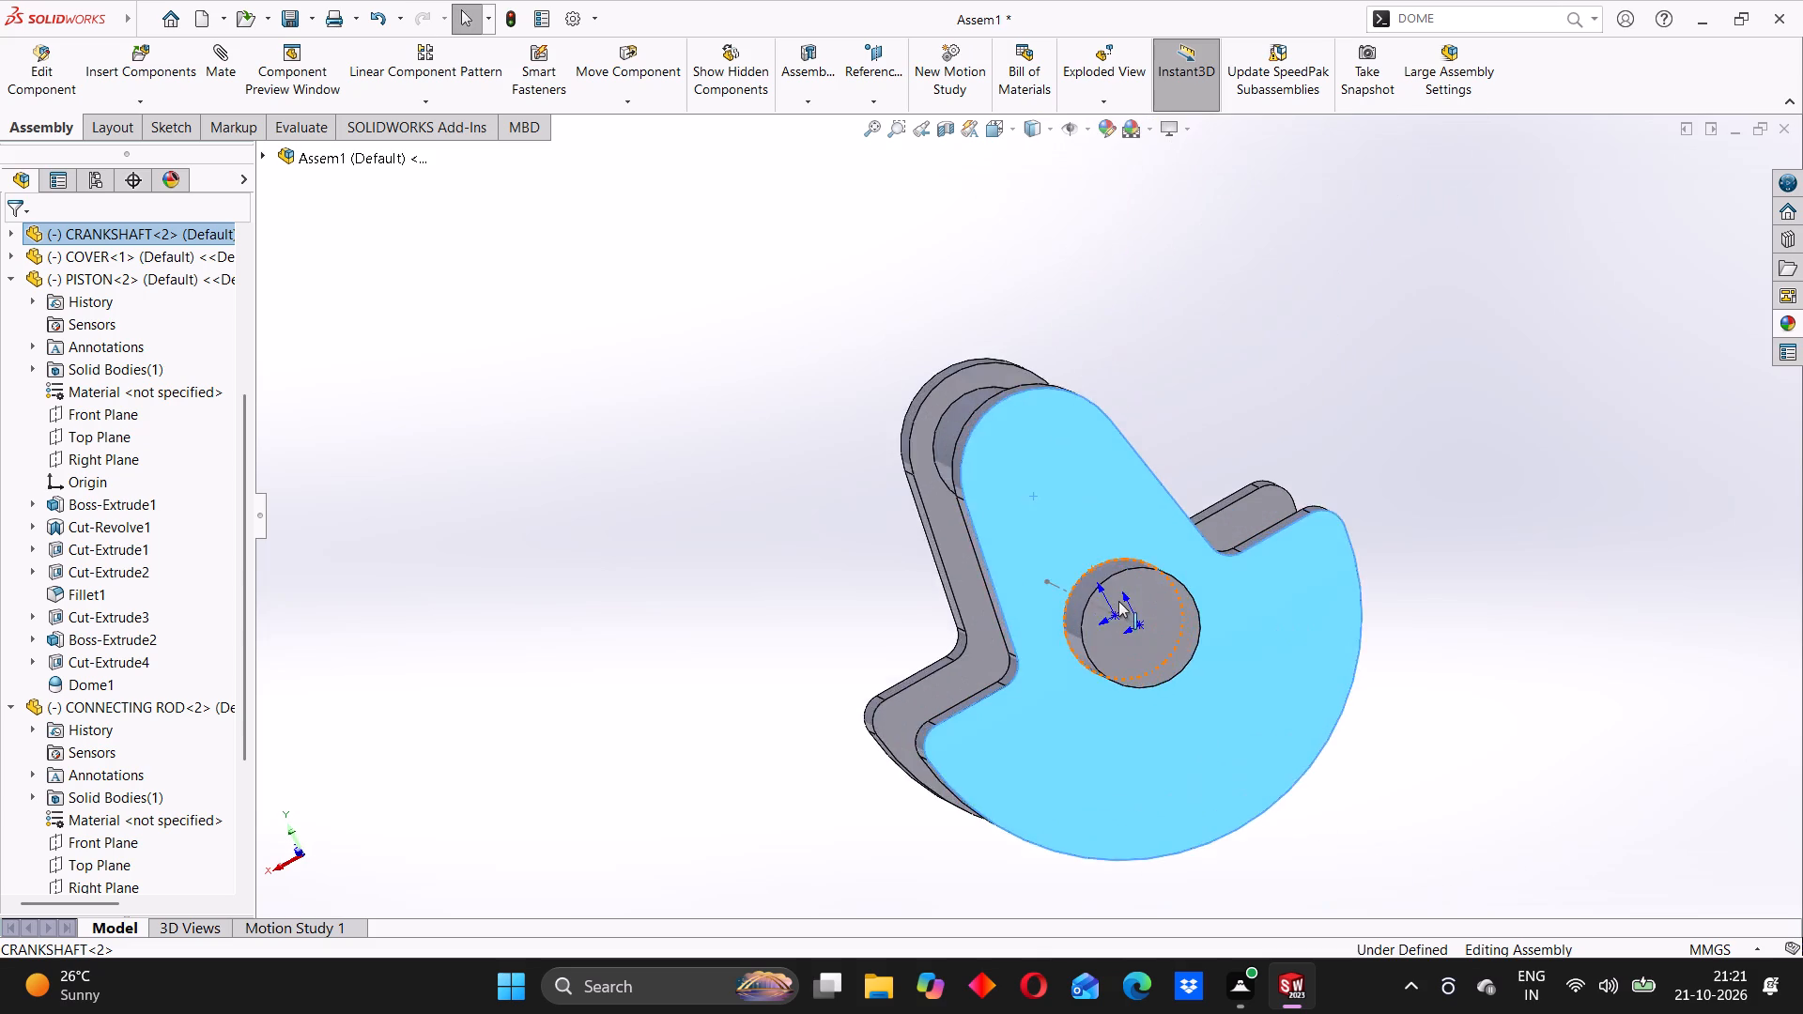
scroll(1118, 601, "down", 5)
middle_click_drag(1152, 629, 1123, 624)
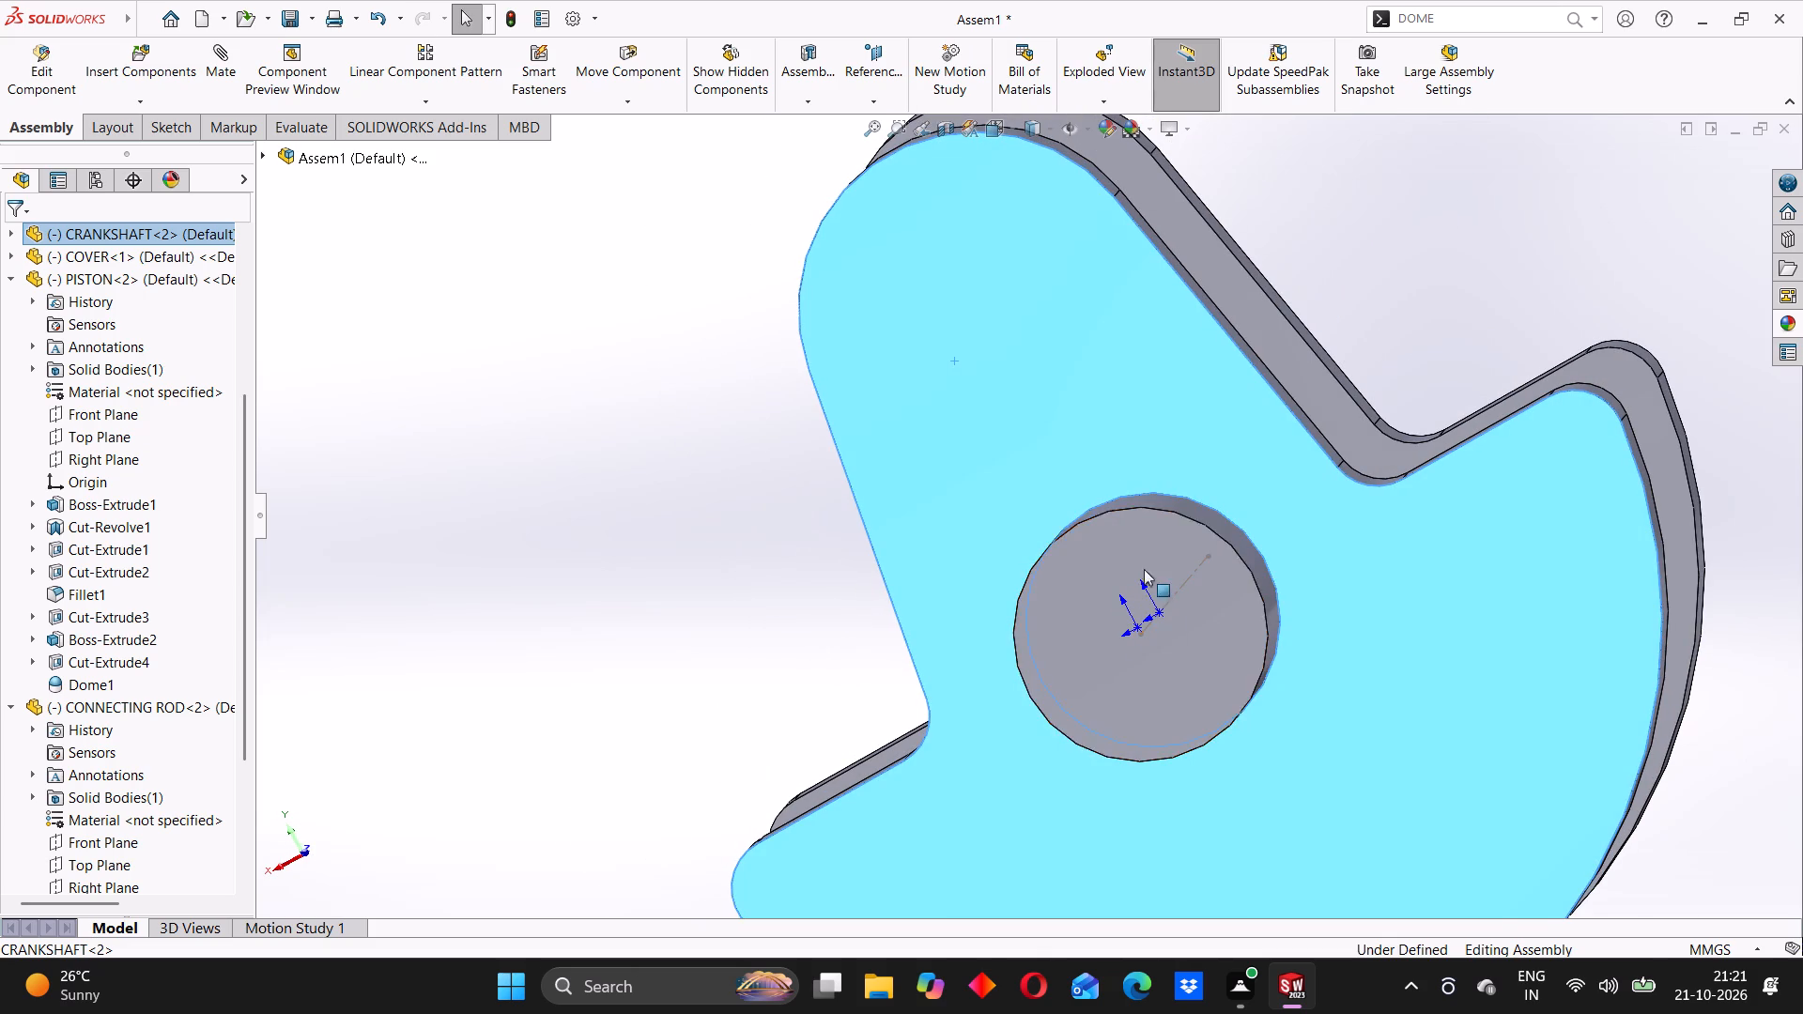
middle_click_drag(1065, 463, 1073, 464)
middle_click(1065, 455)
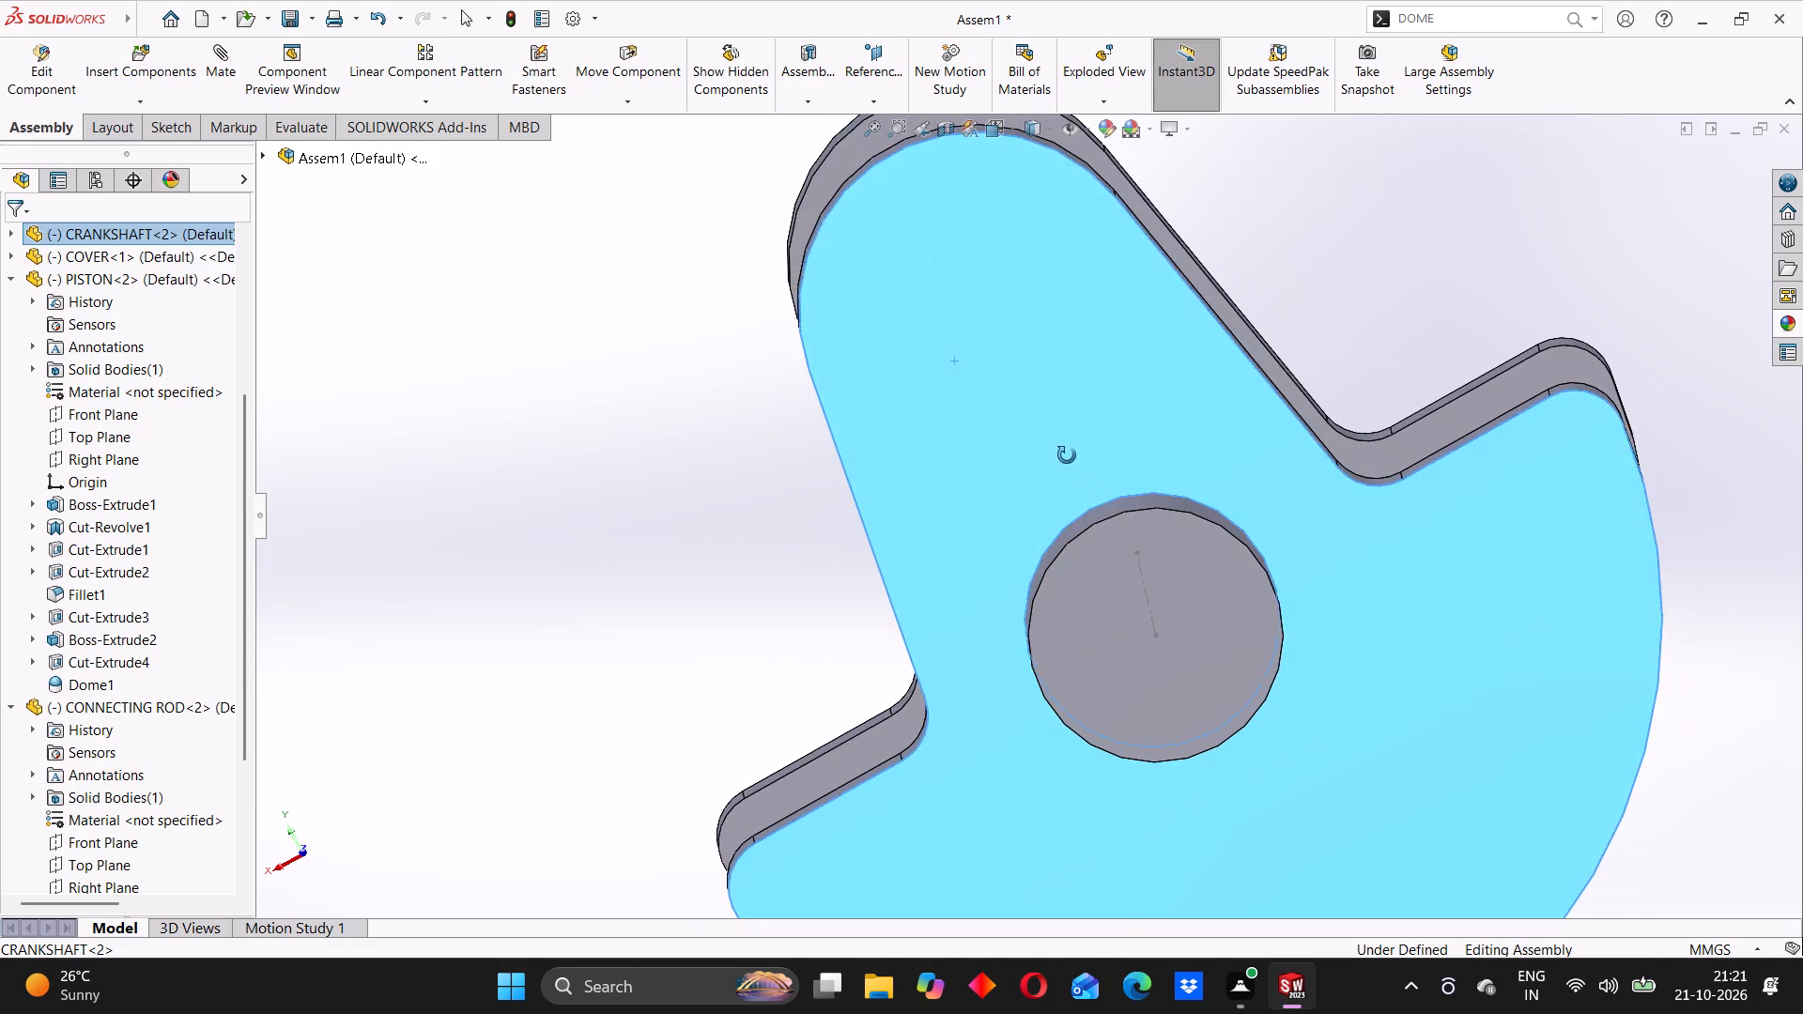
left_click(1065, 451)
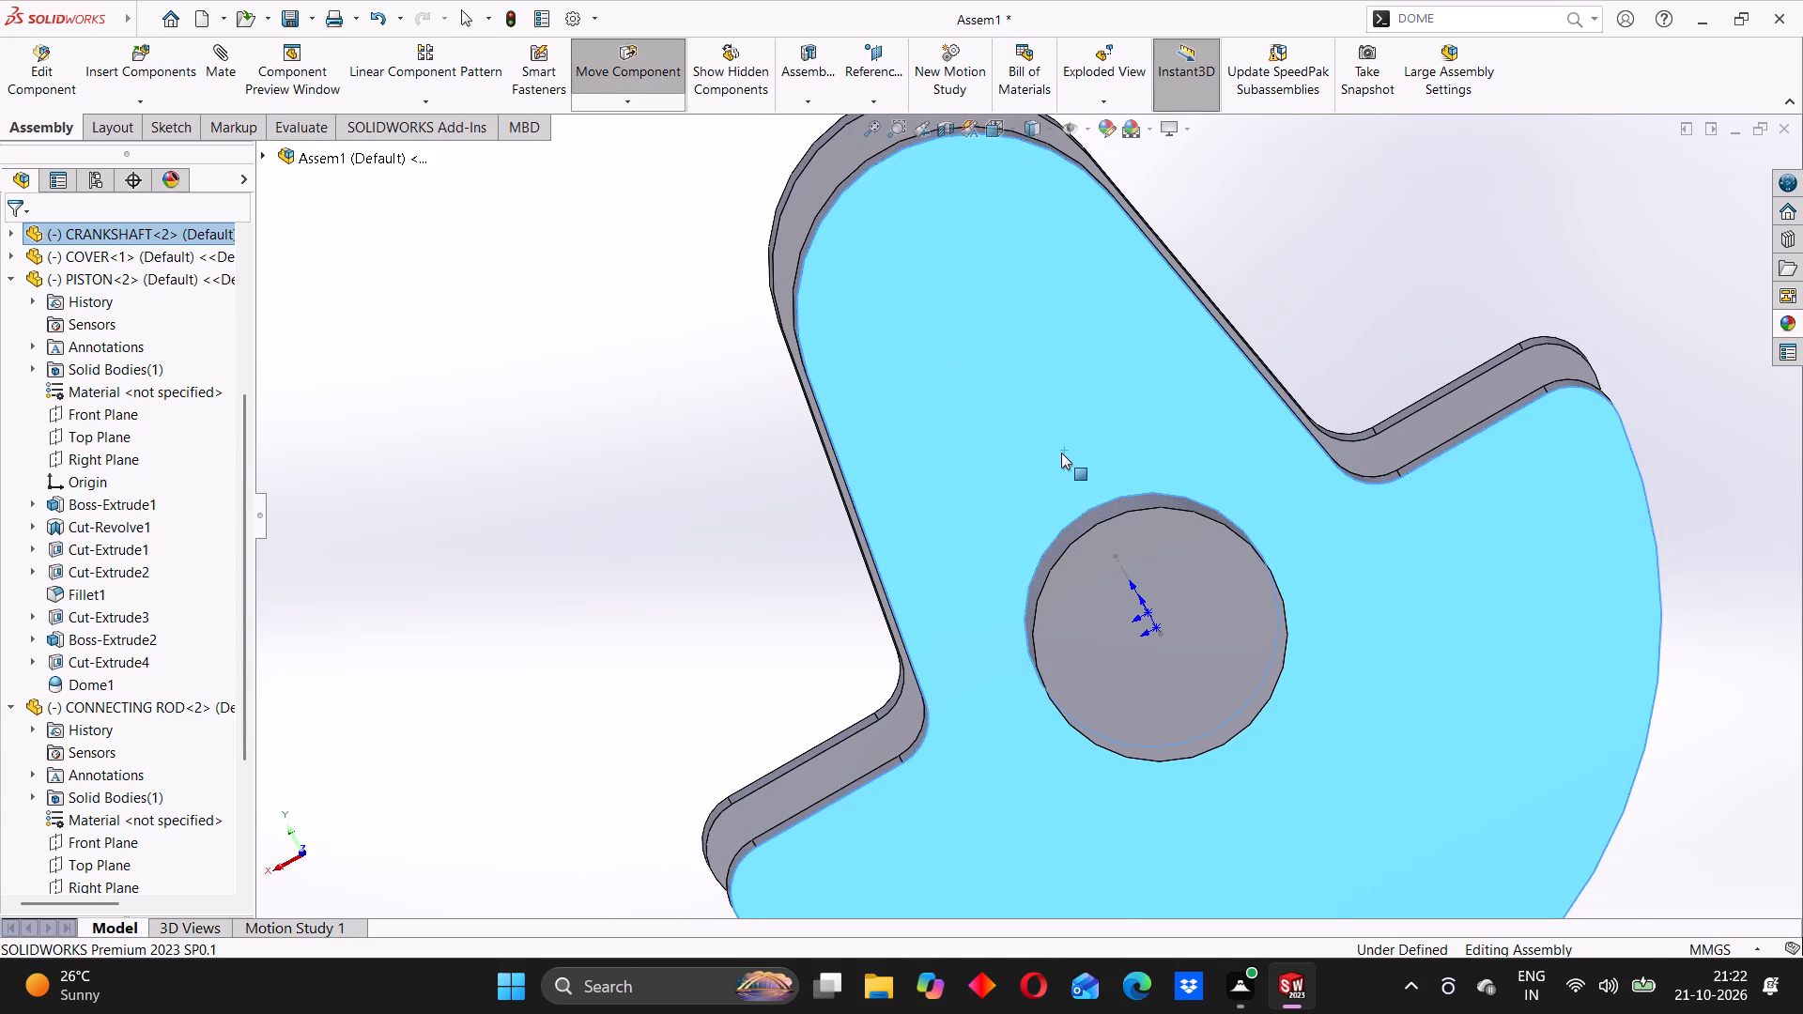
scroll(982, 510, "up", 3)
left_click(776, 531)
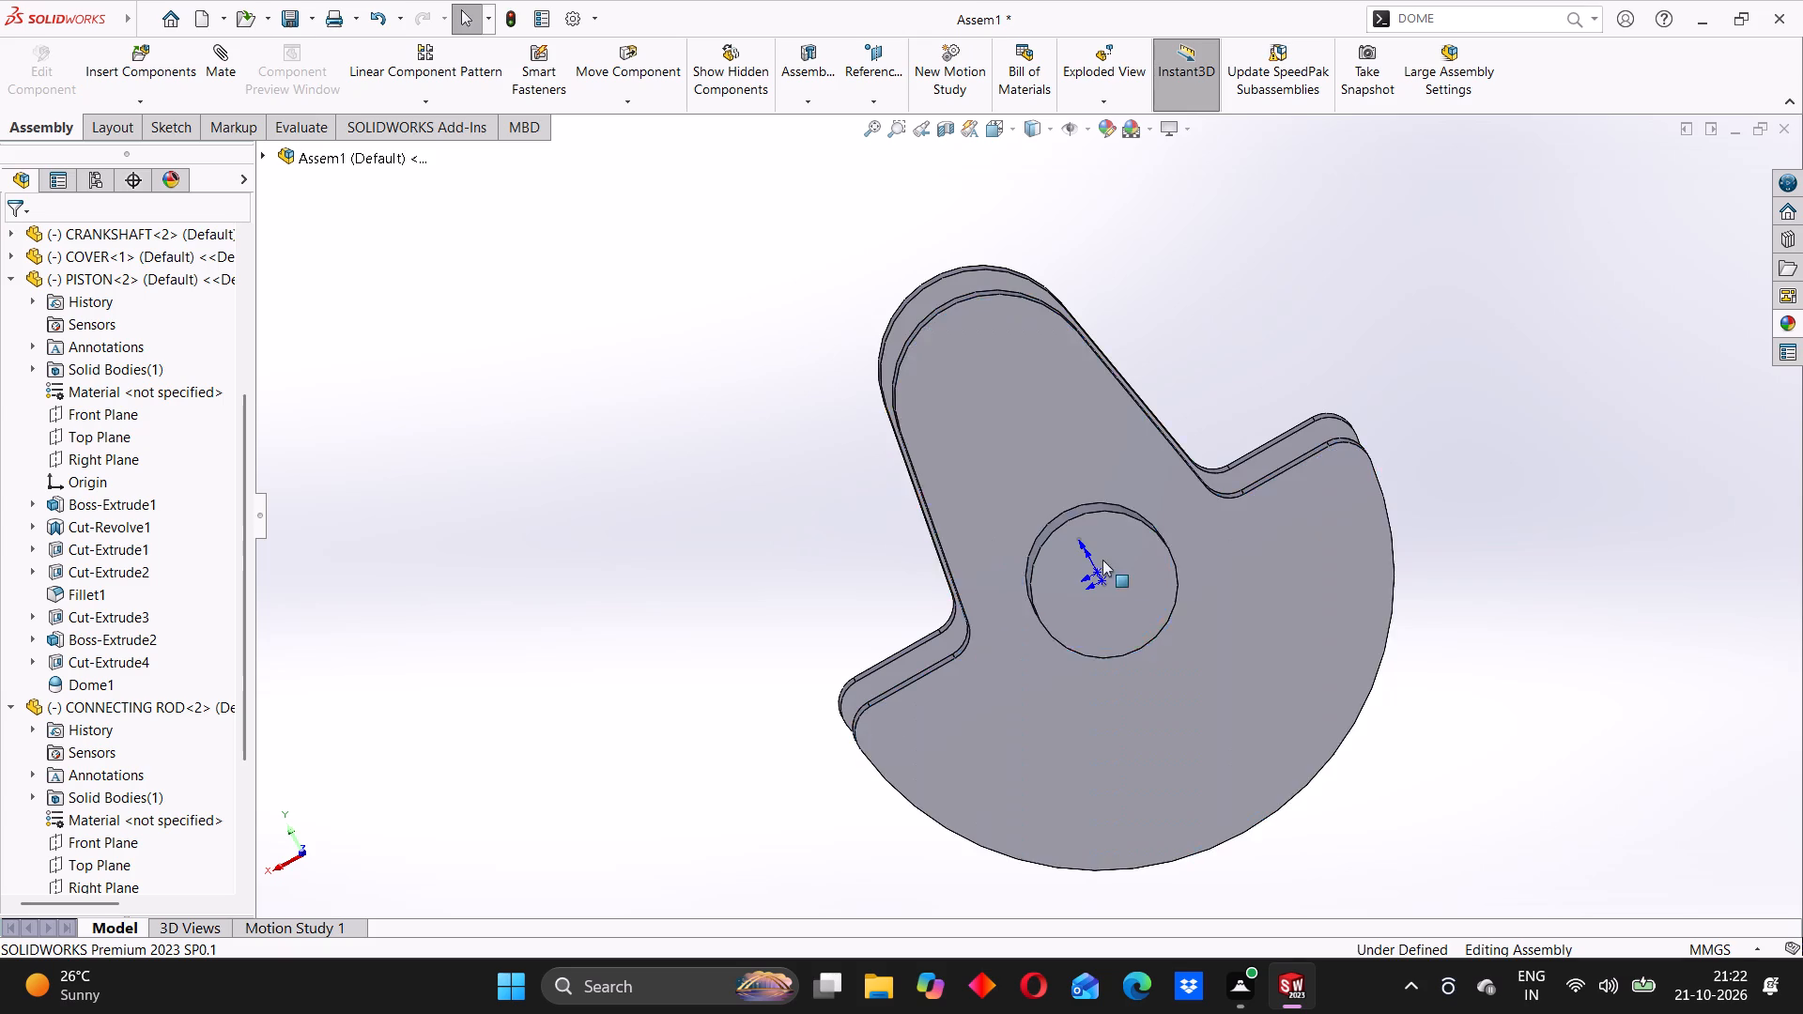
Delete the old reference planes PLANE1 with its dependent PLANE2, PLANE4 and PLANE3 from the assembly.
scroll(1122, 565, "up", 3)
middle_click_drag(1246, 570, 1106, 693)
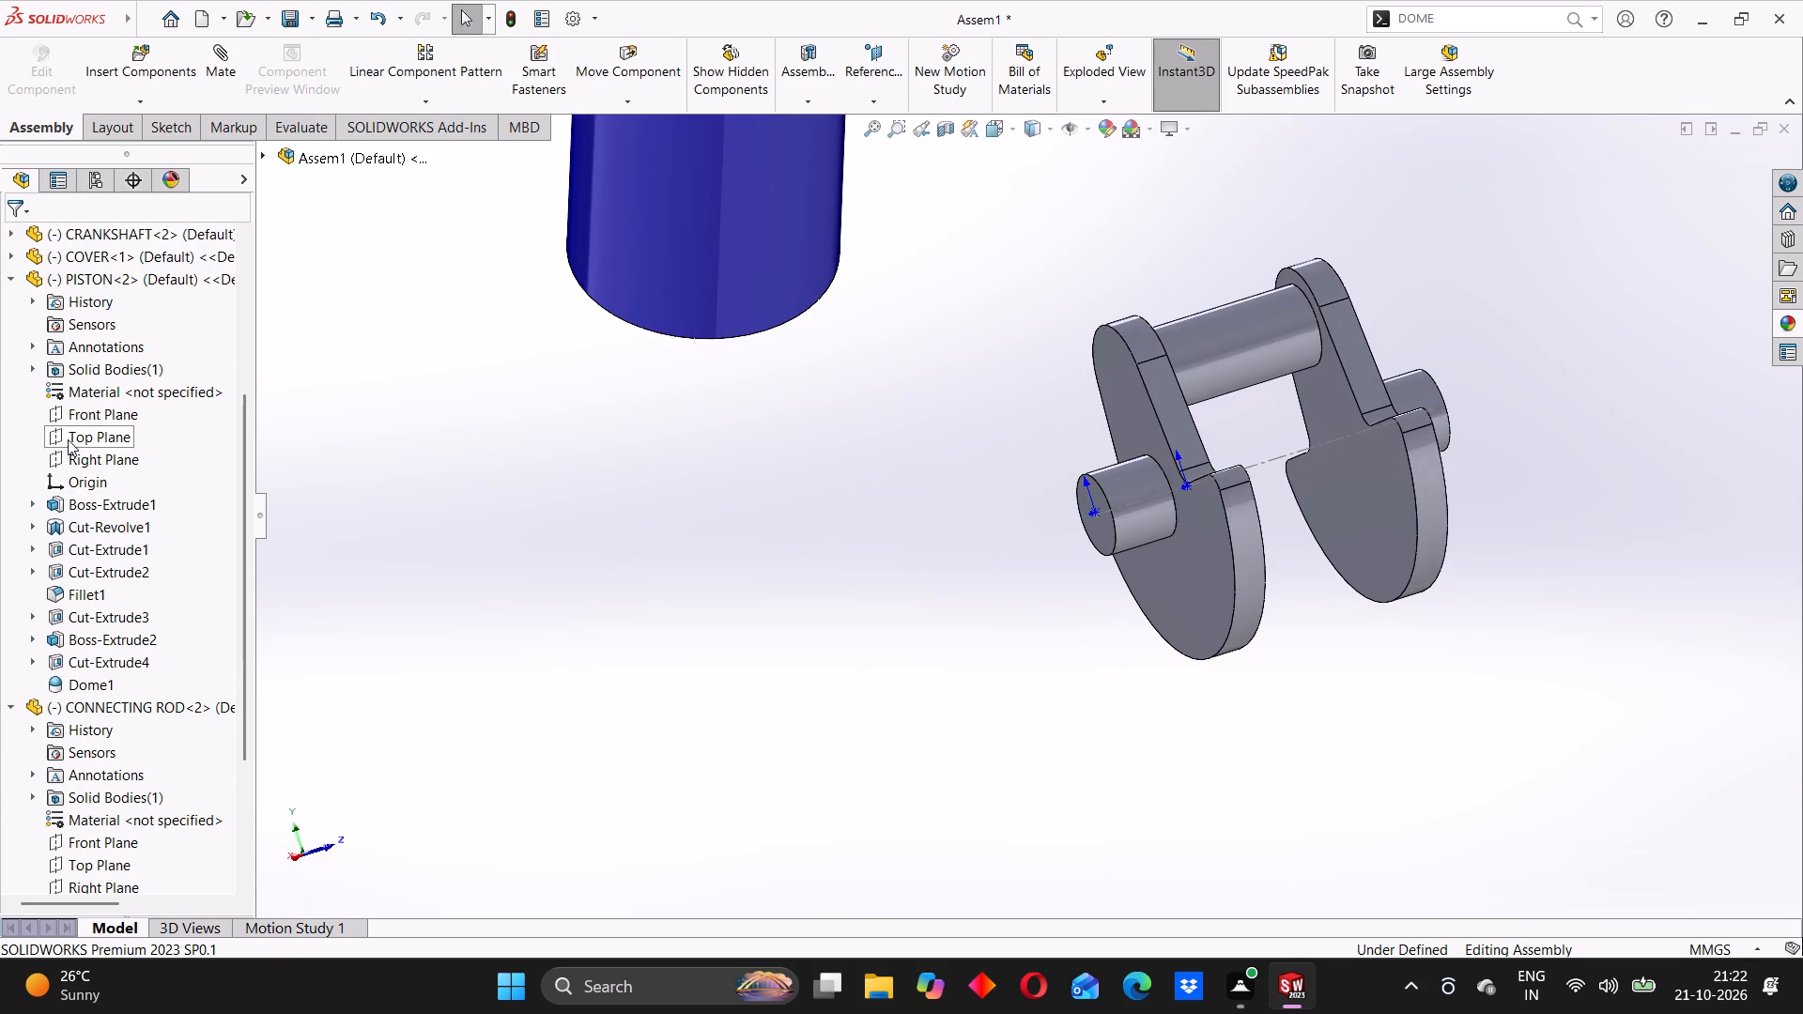
scroll(68, 439, "up", 8)
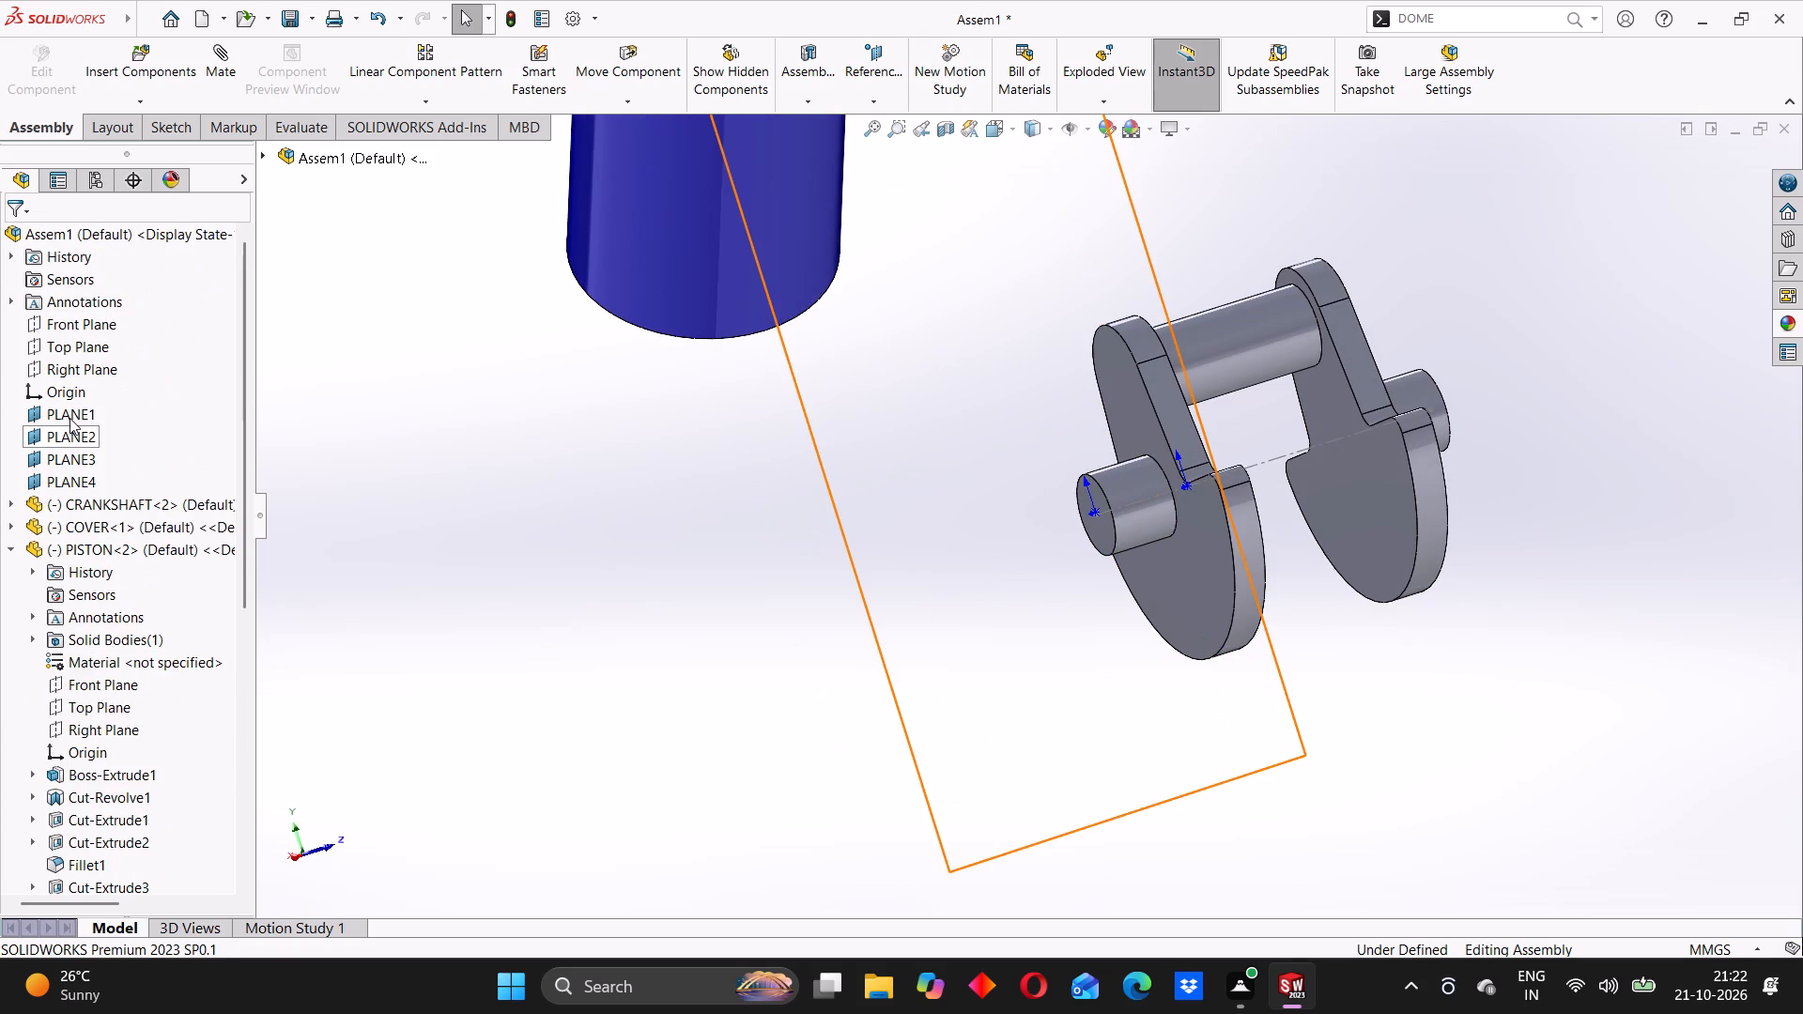
right_click(69, 418)
left_click(125, 580)
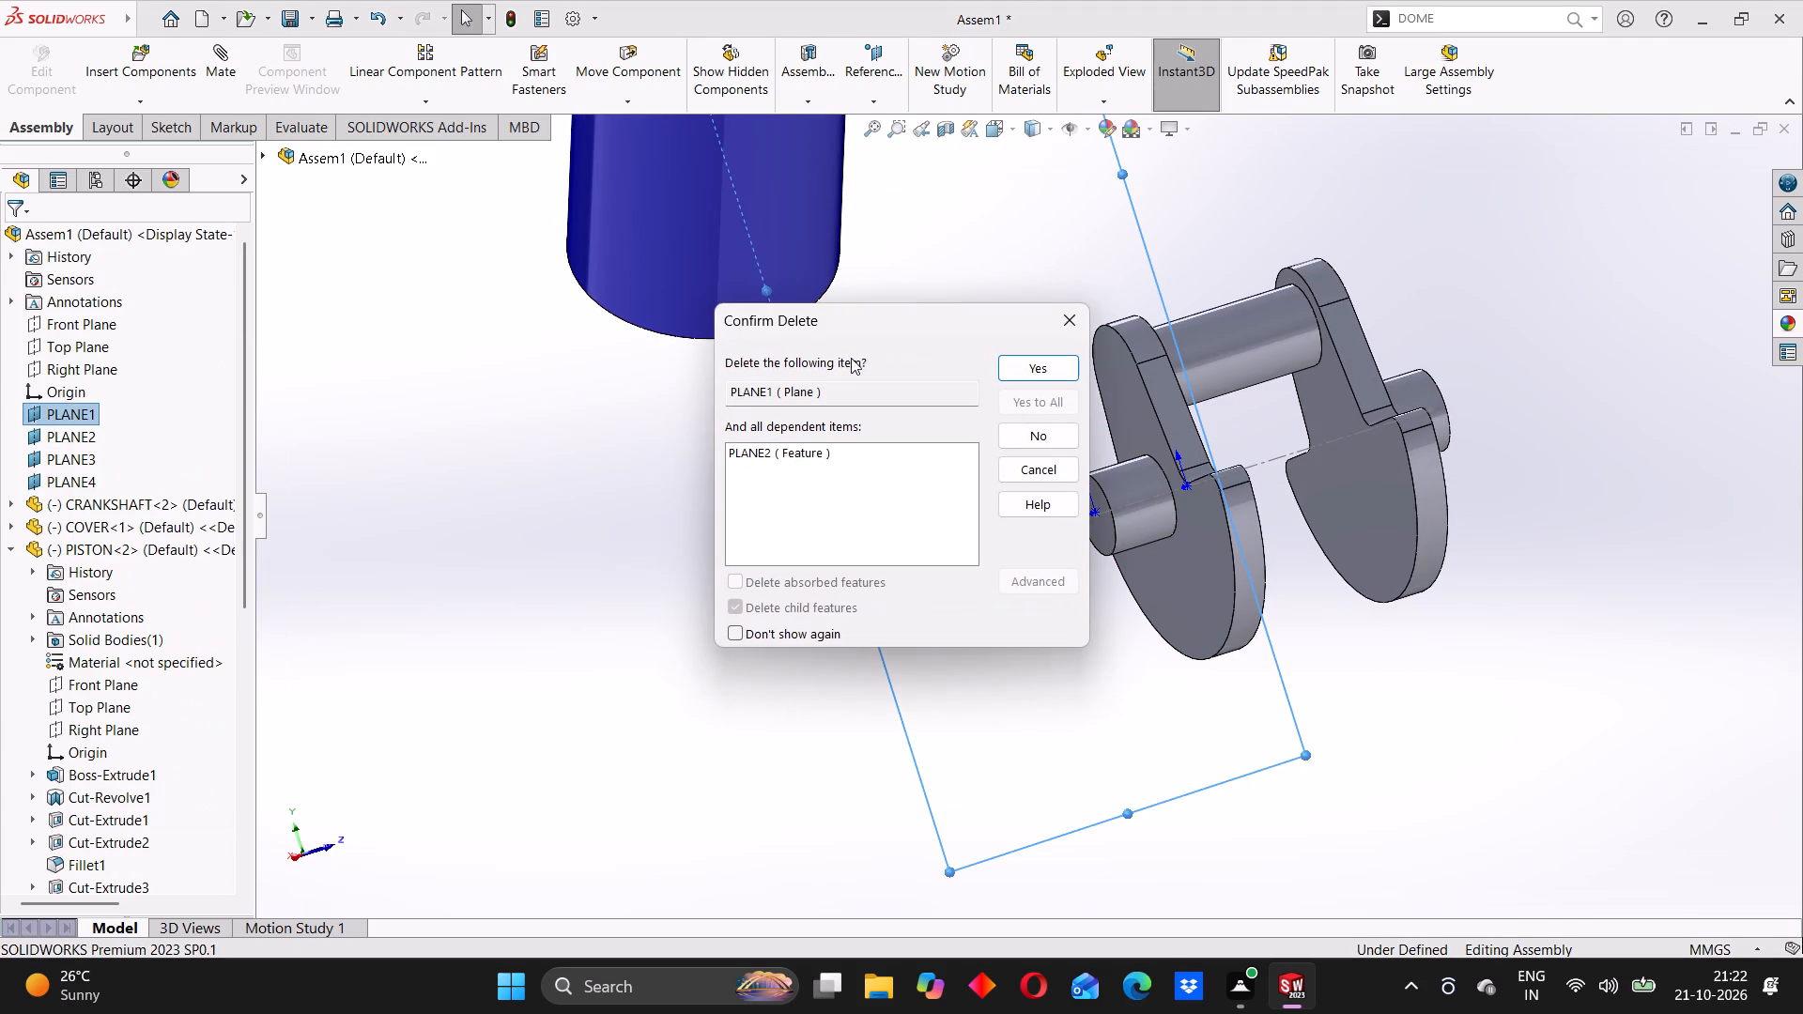
left_click(1050, 370)
right_click(54, 432)
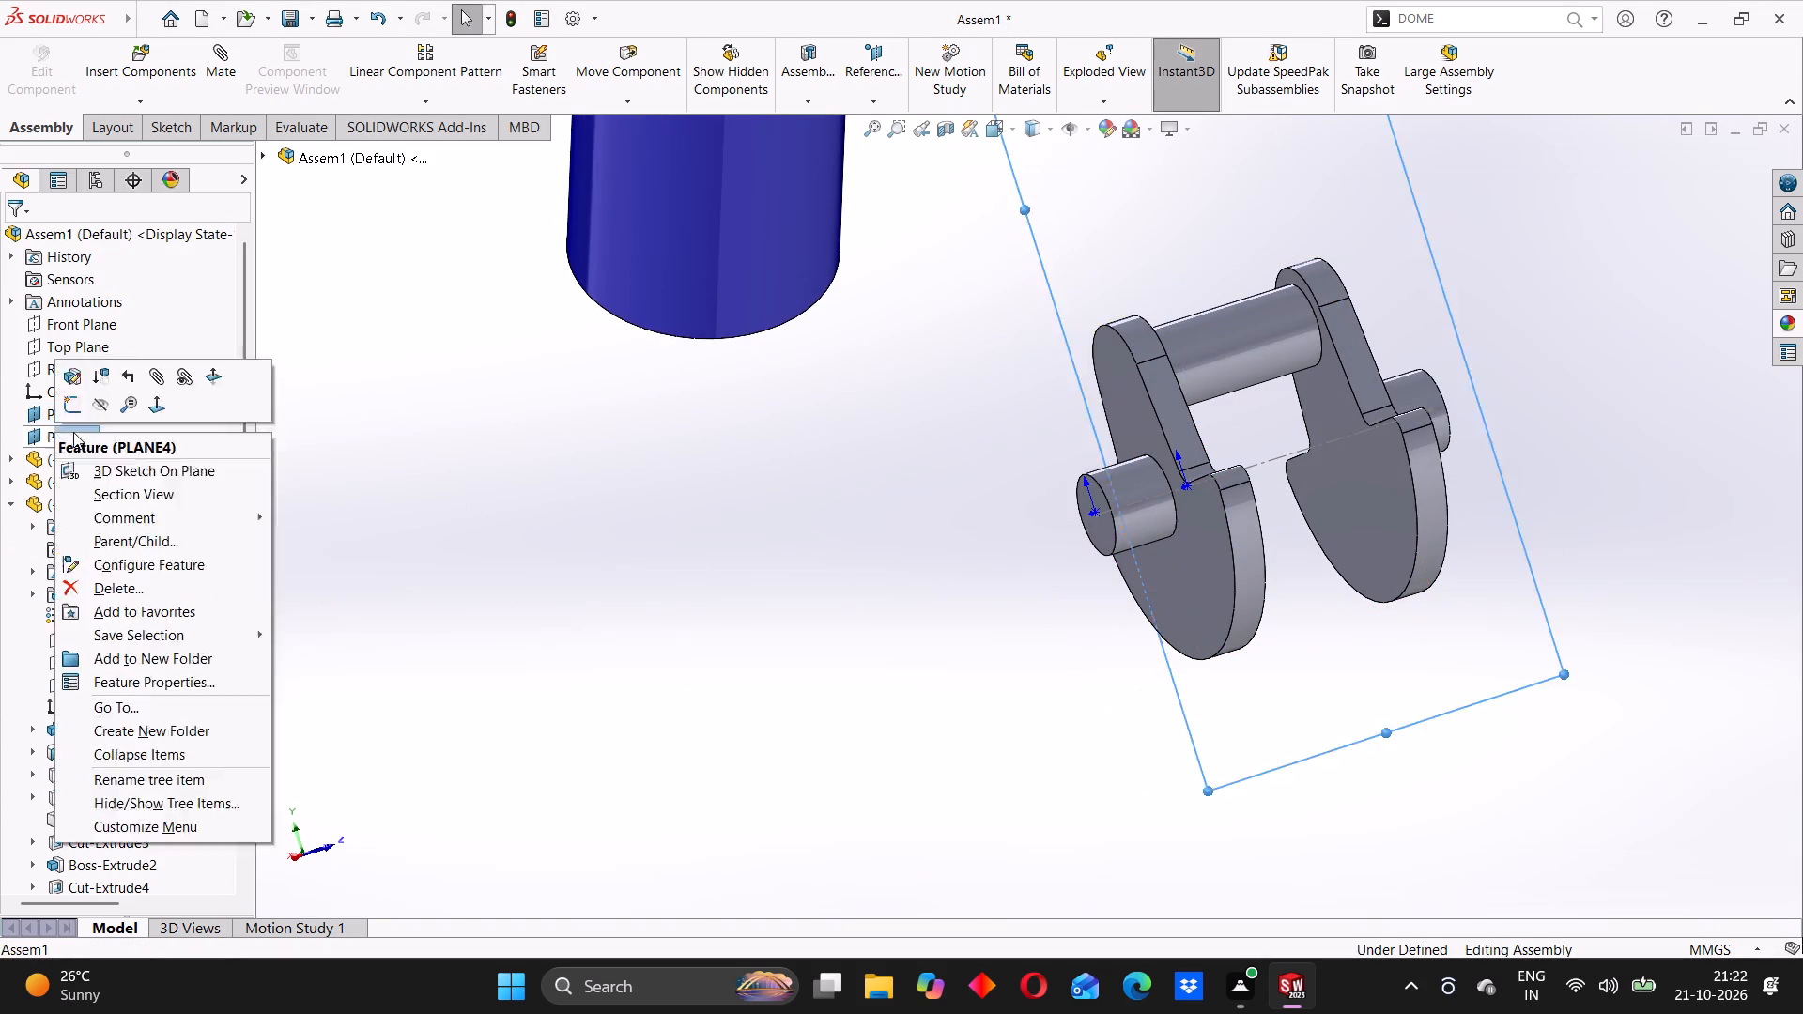
left_click(114, 587)
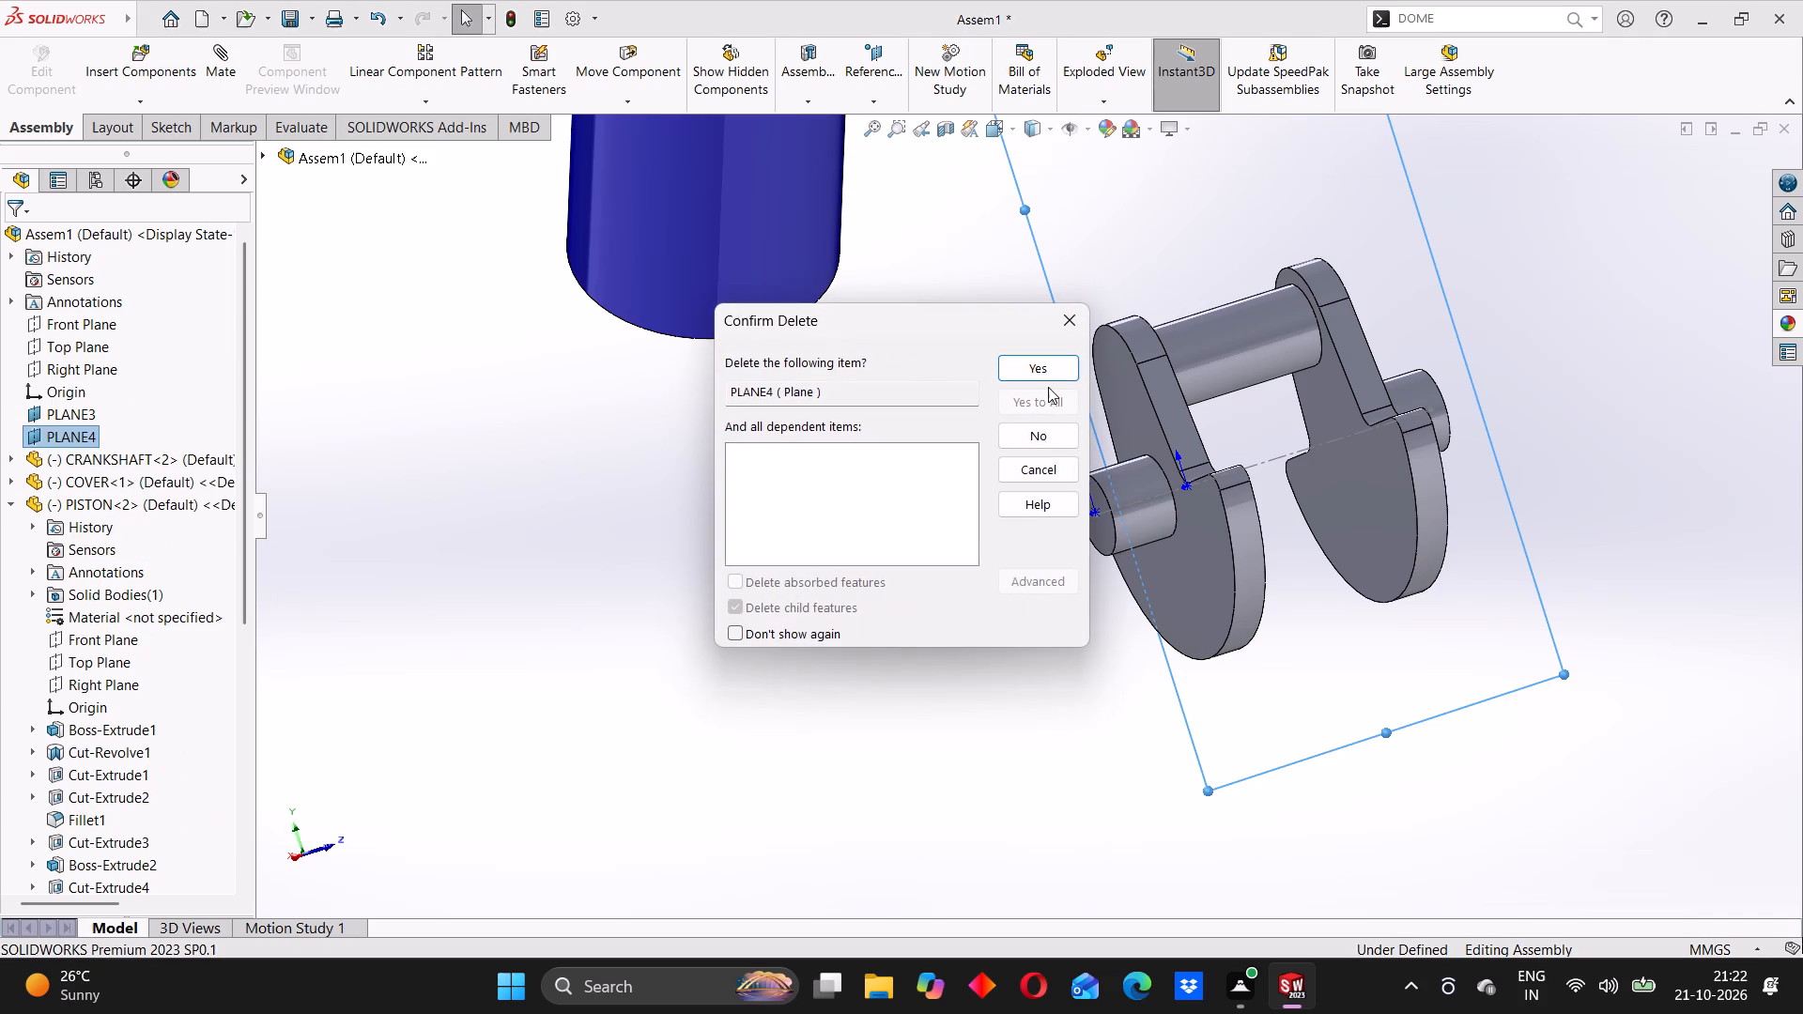
left_click(1046, 379)
right_click(52, 416)
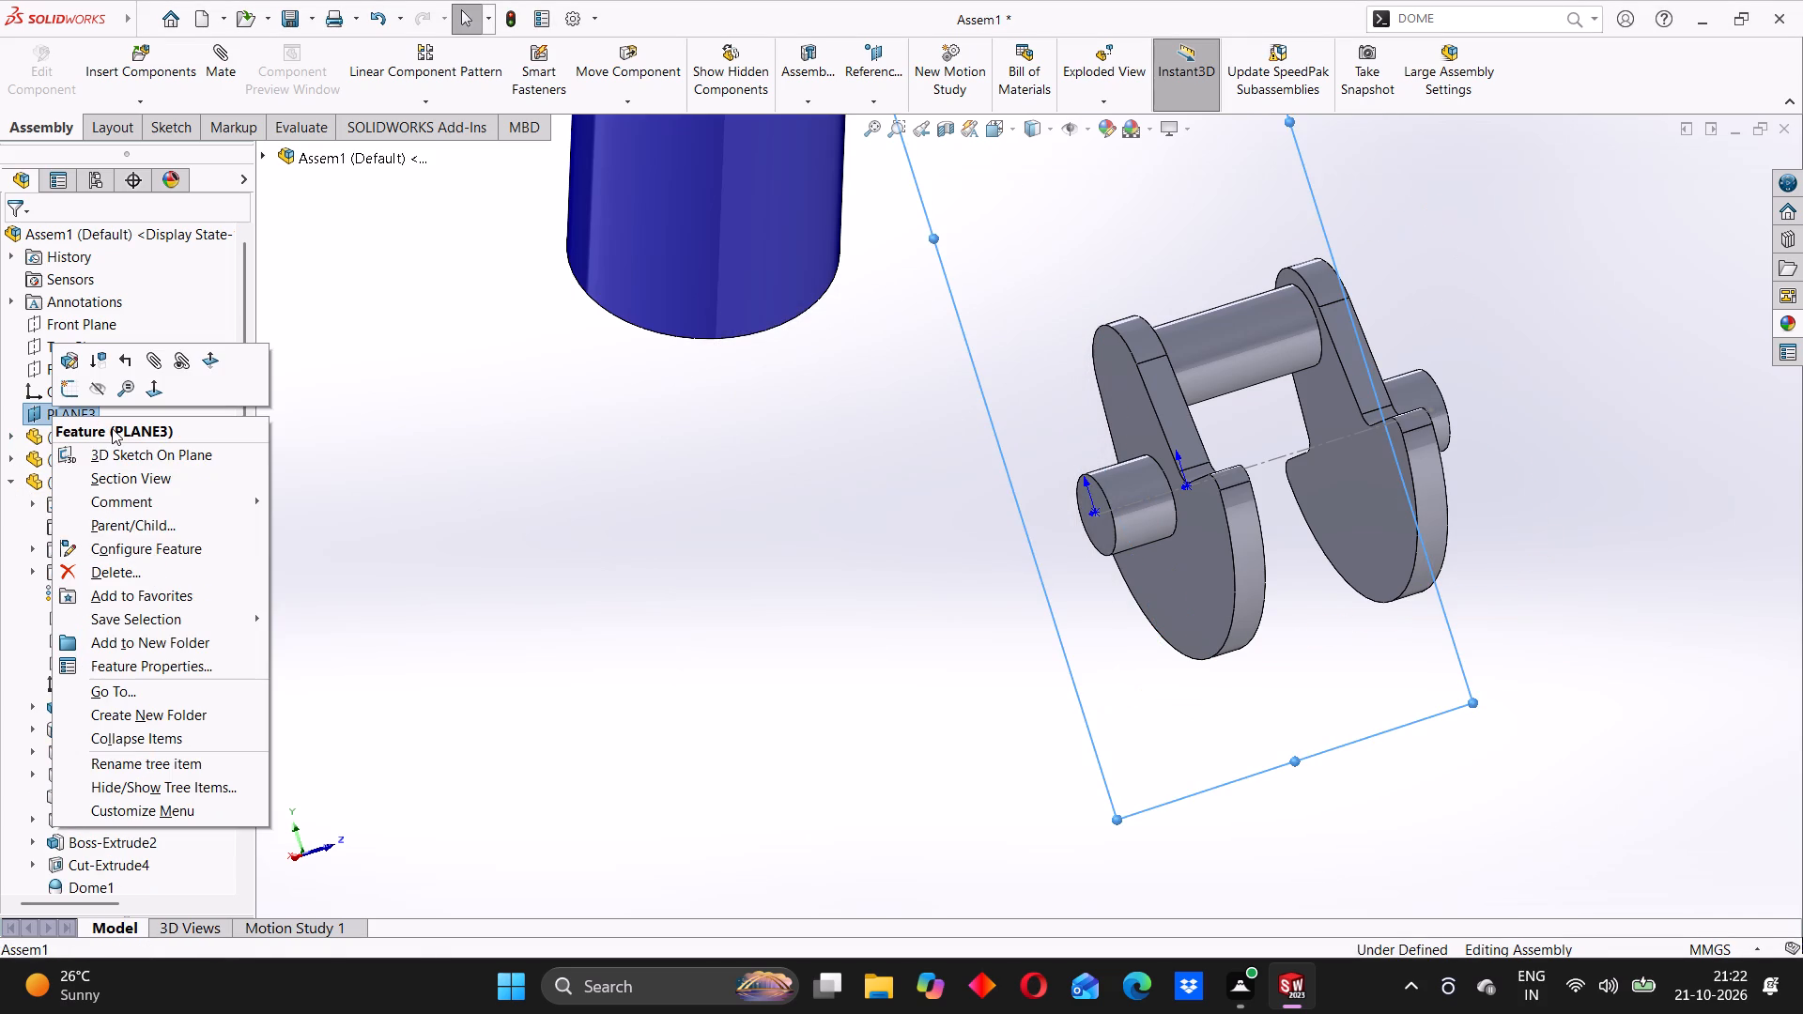
left_click(110, 576)
left_click(1026, 365)
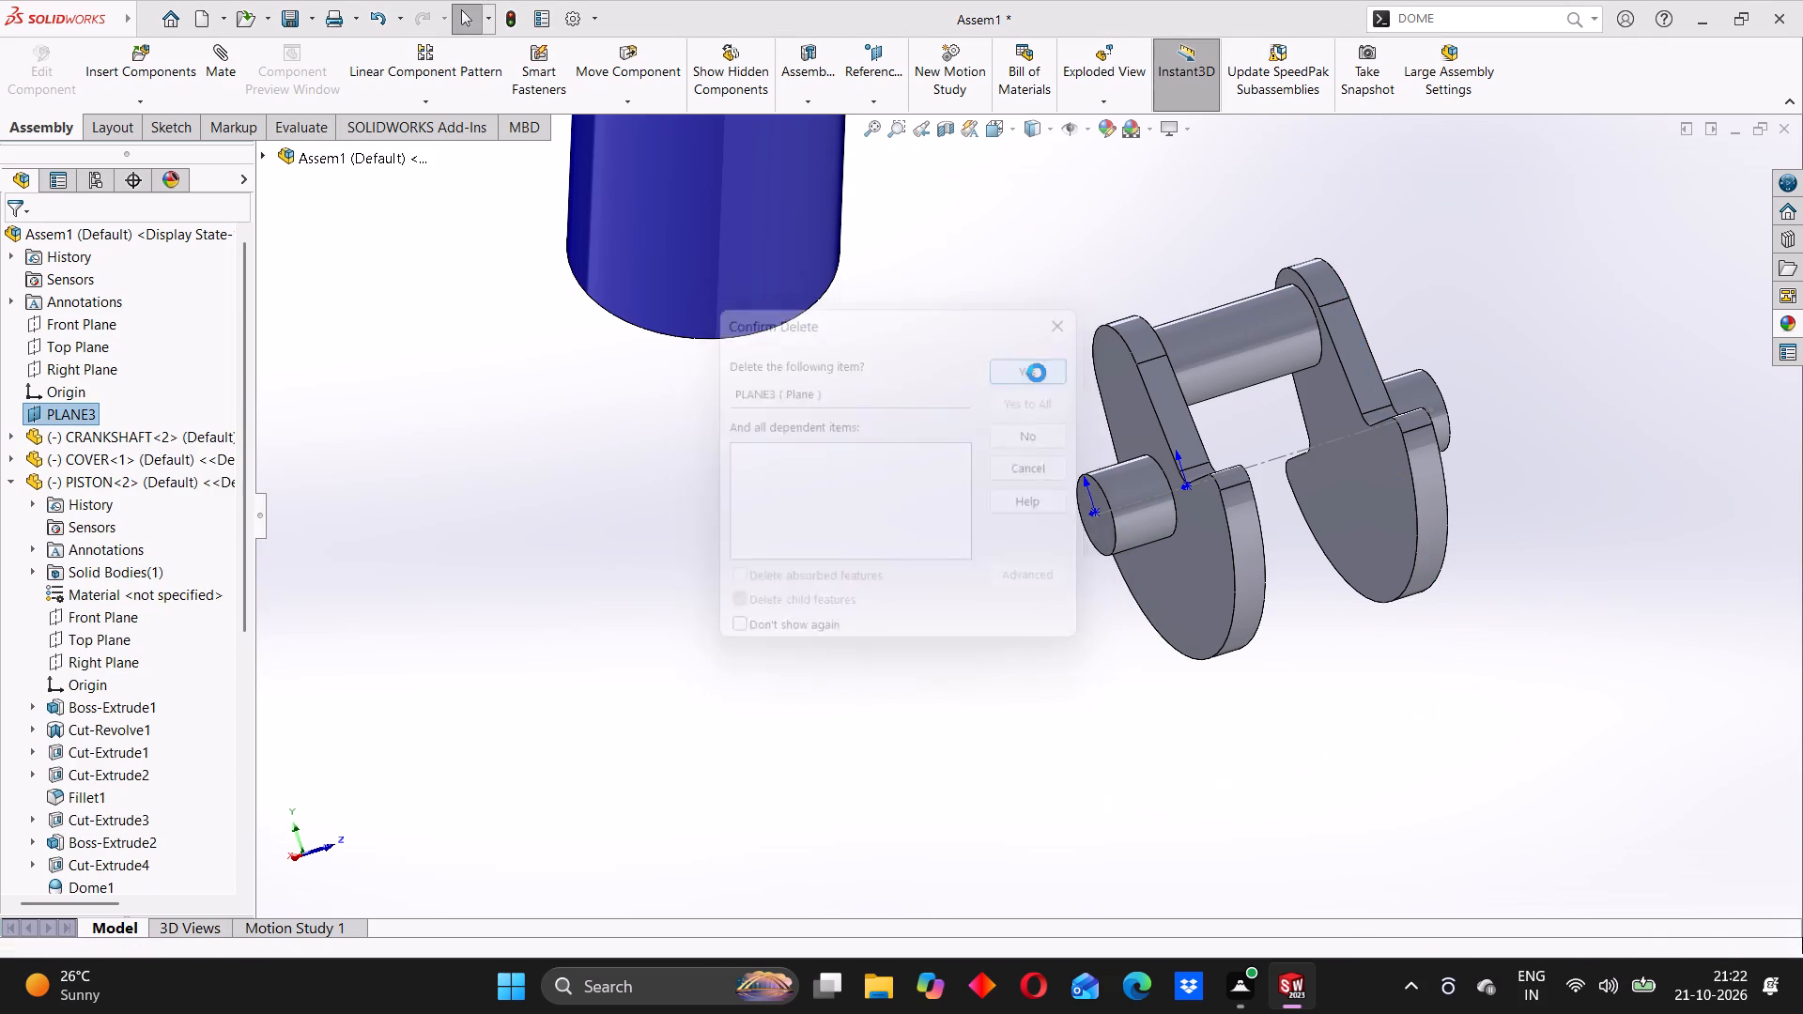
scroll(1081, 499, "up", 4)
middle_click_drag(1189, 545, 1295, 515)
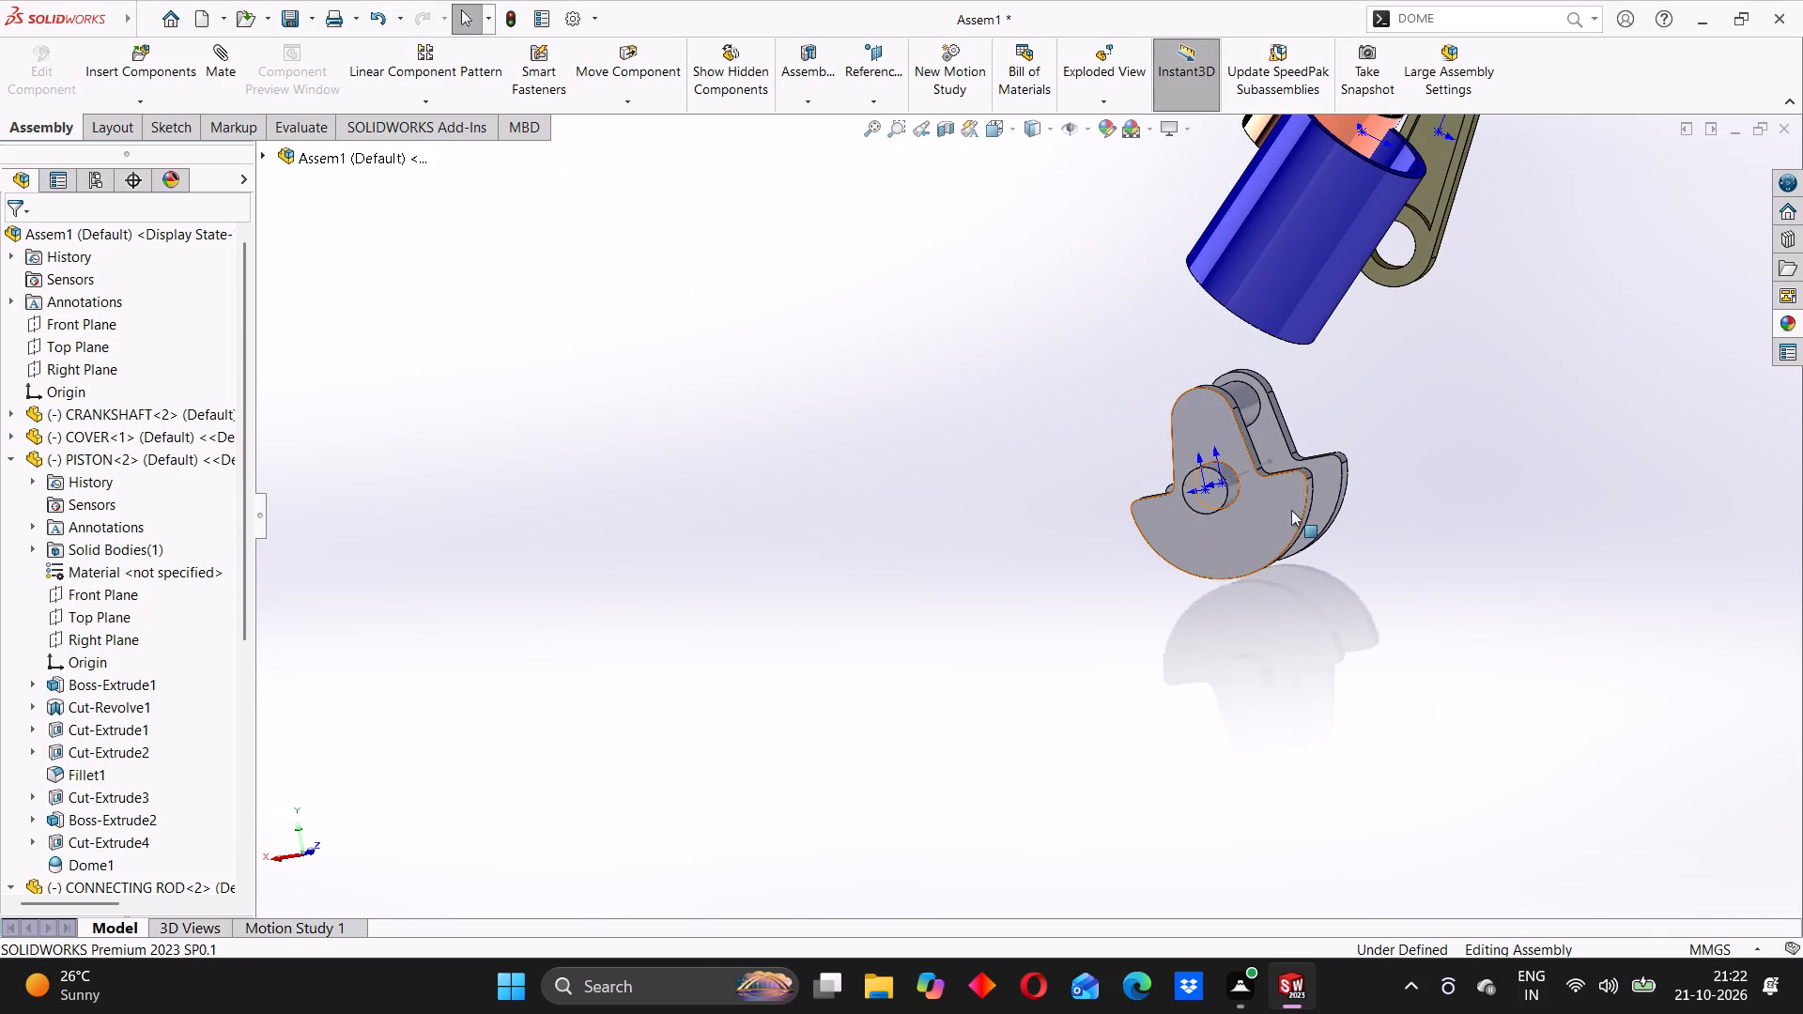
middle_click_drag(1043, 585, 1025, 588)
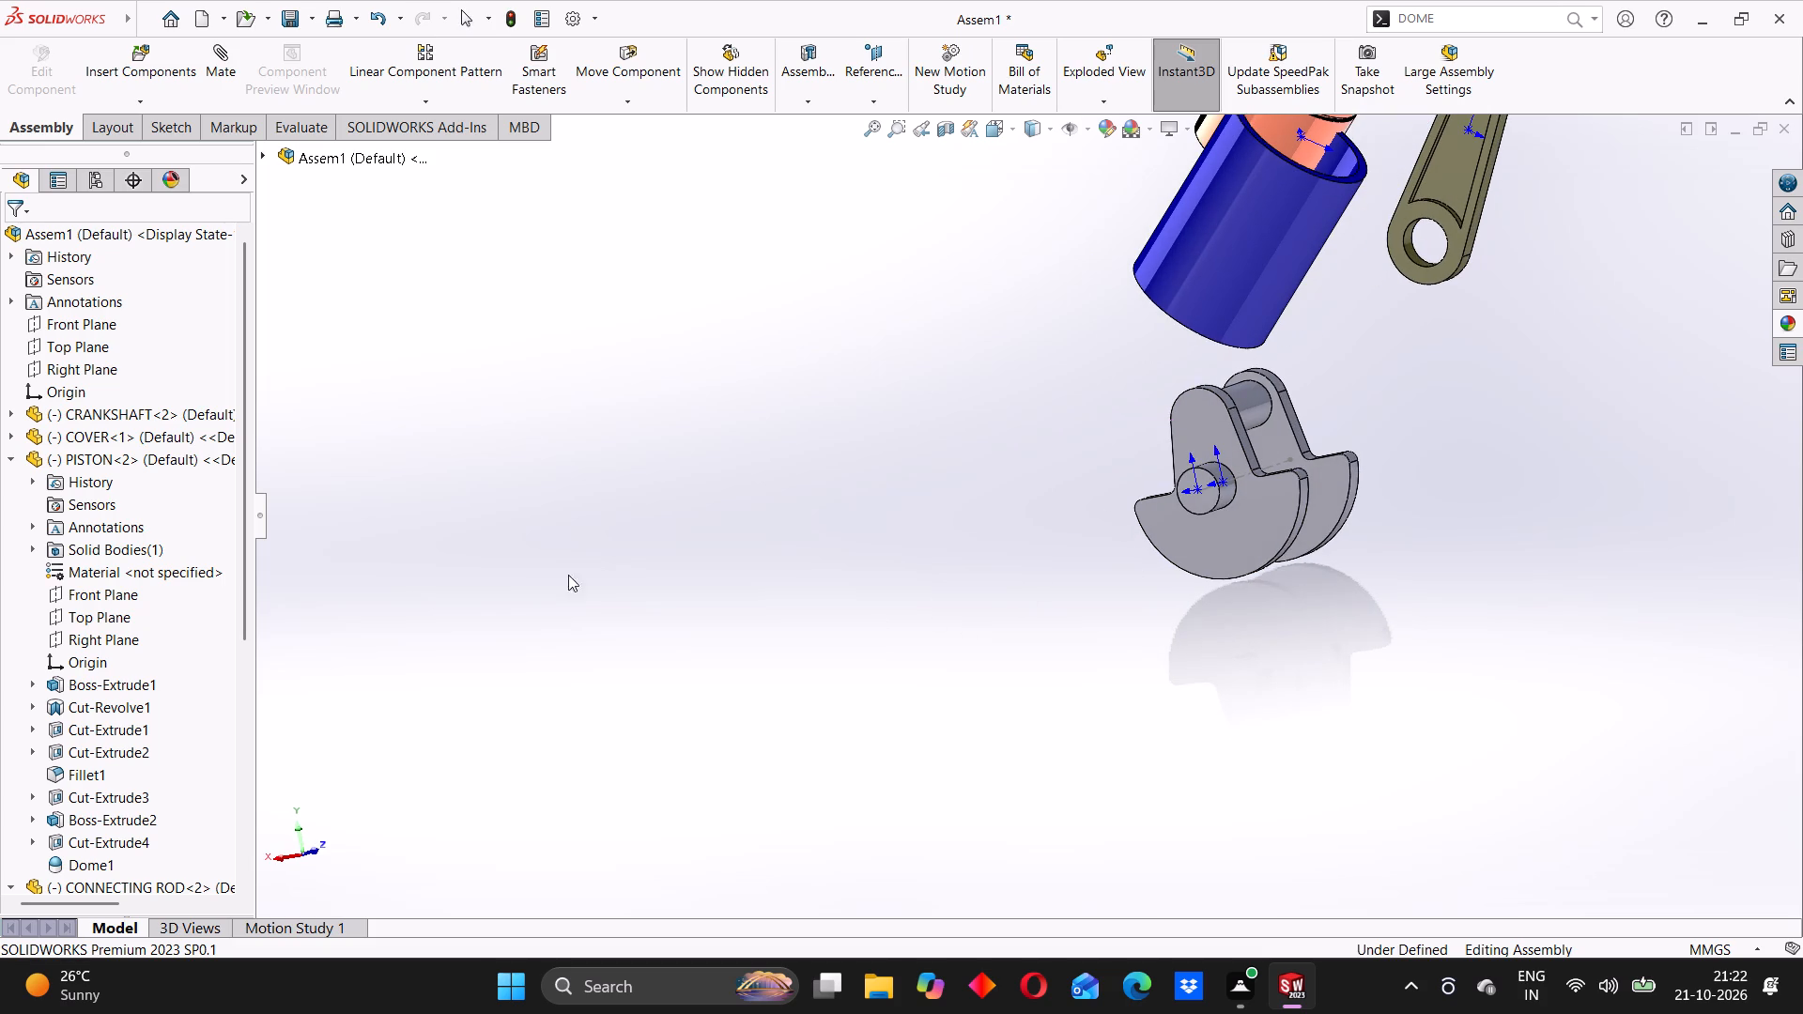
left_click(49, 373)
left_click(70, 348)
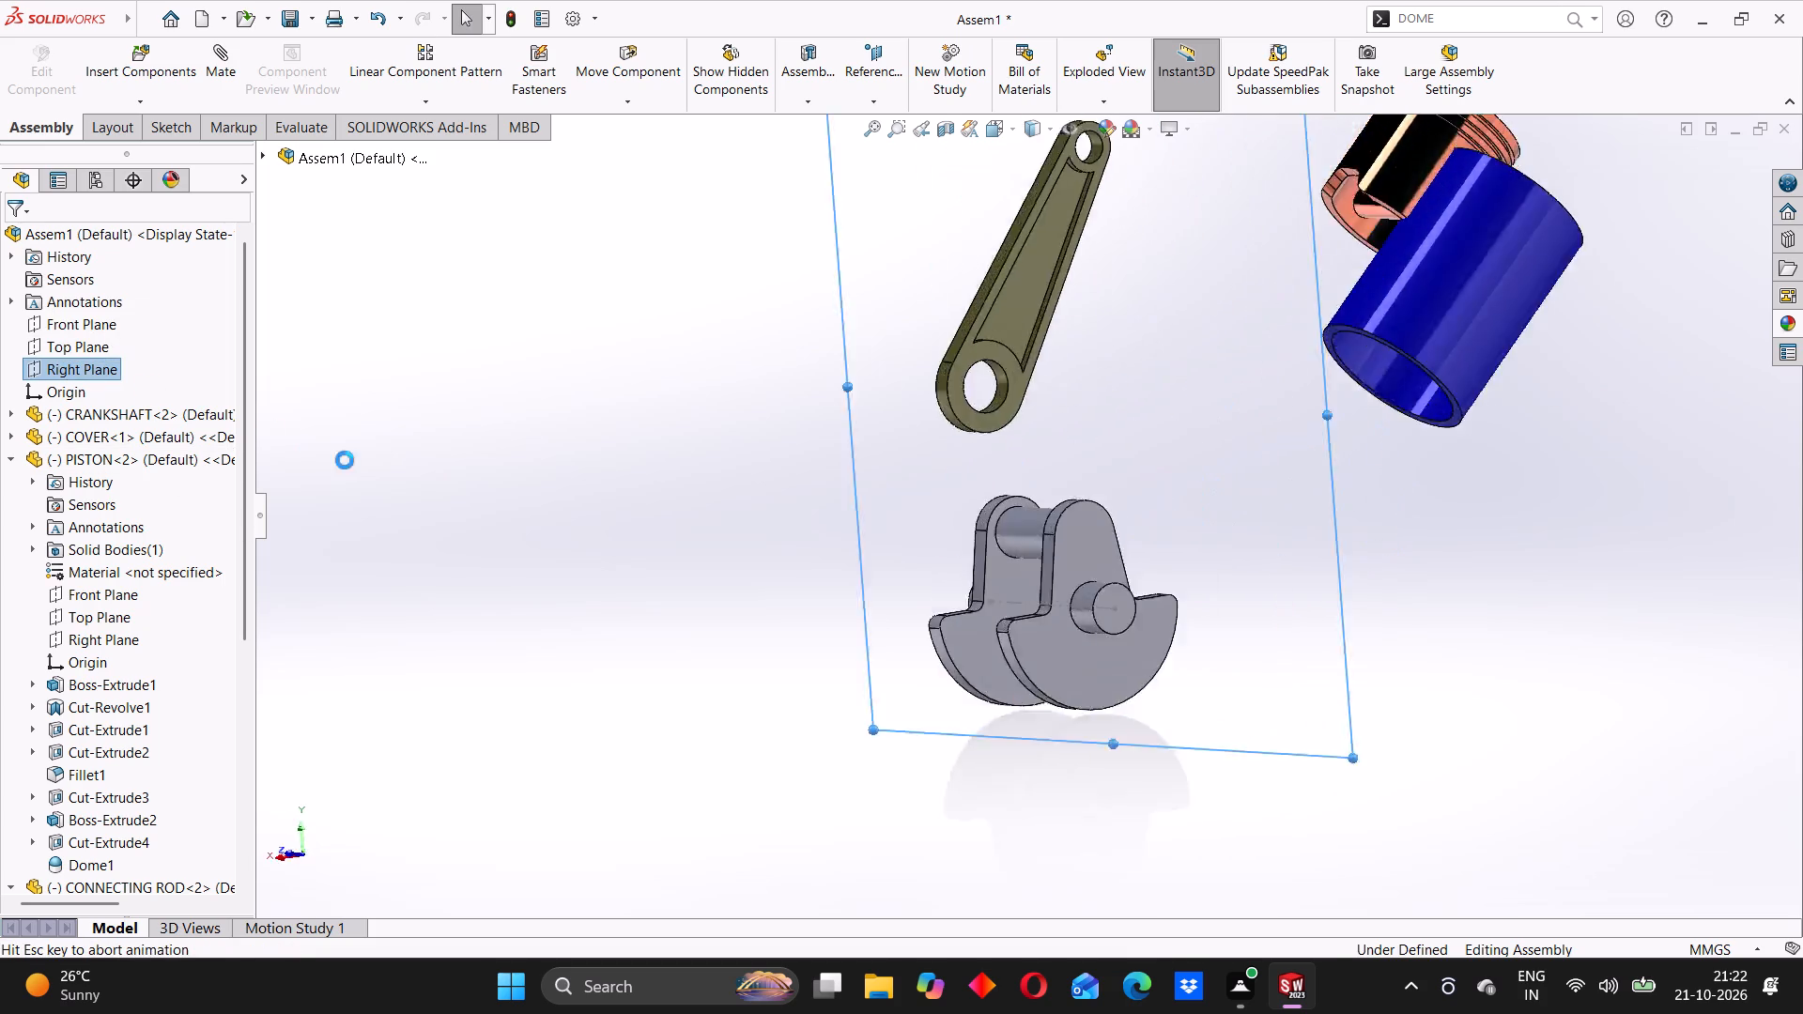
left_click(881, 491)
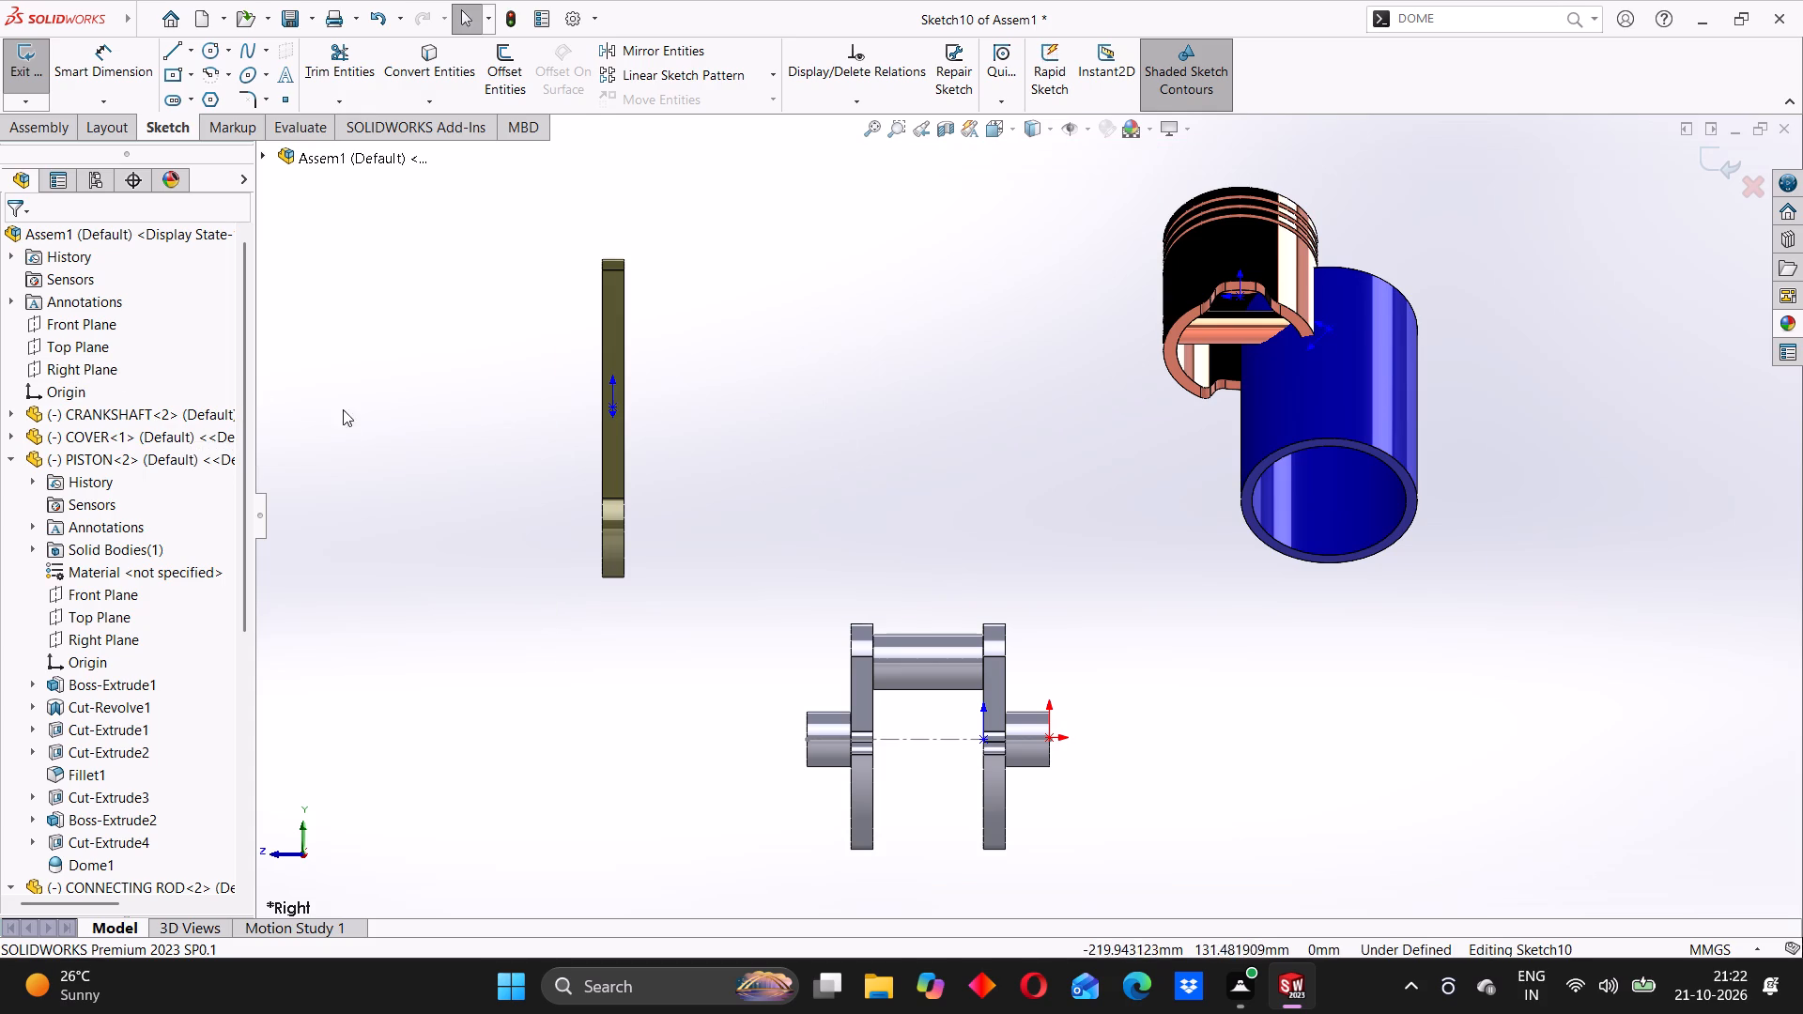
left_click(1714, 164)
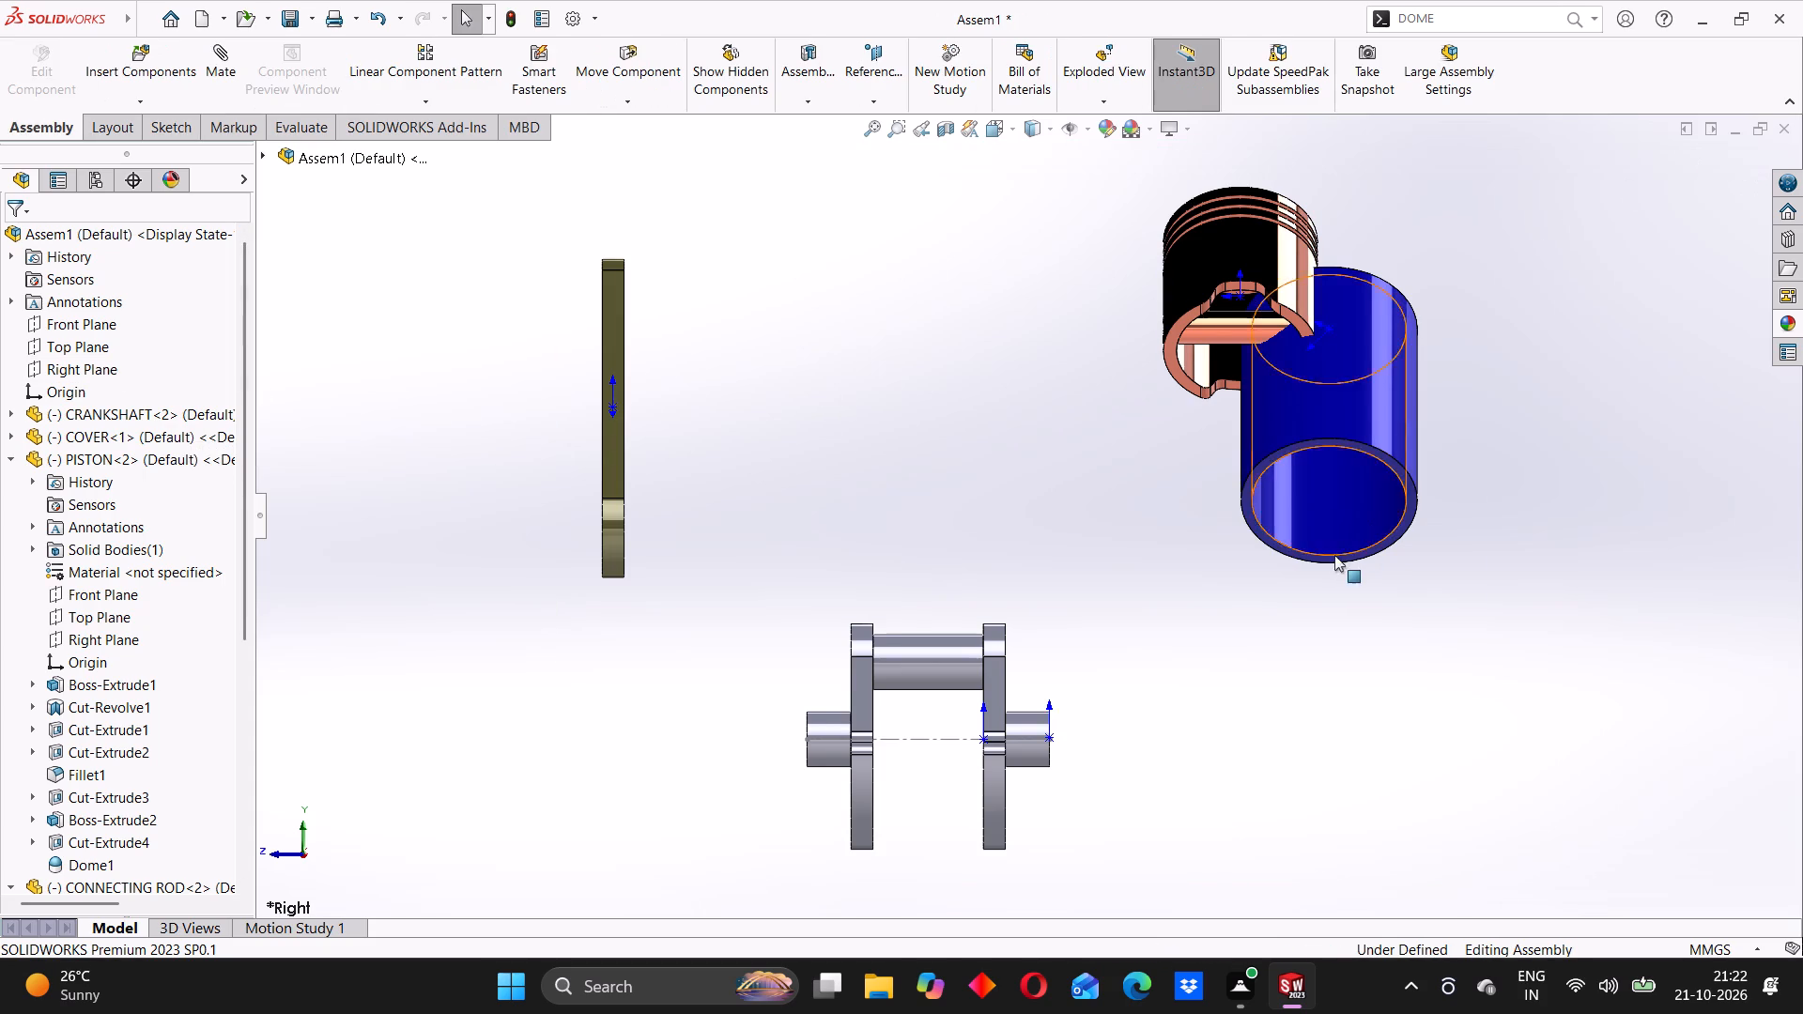
Start a reference plane parallel to the assembly's Front Plane, offset 50 mm toward the crankshaft's far web.
middle_click_drag(1333, 559, 1135, 591)
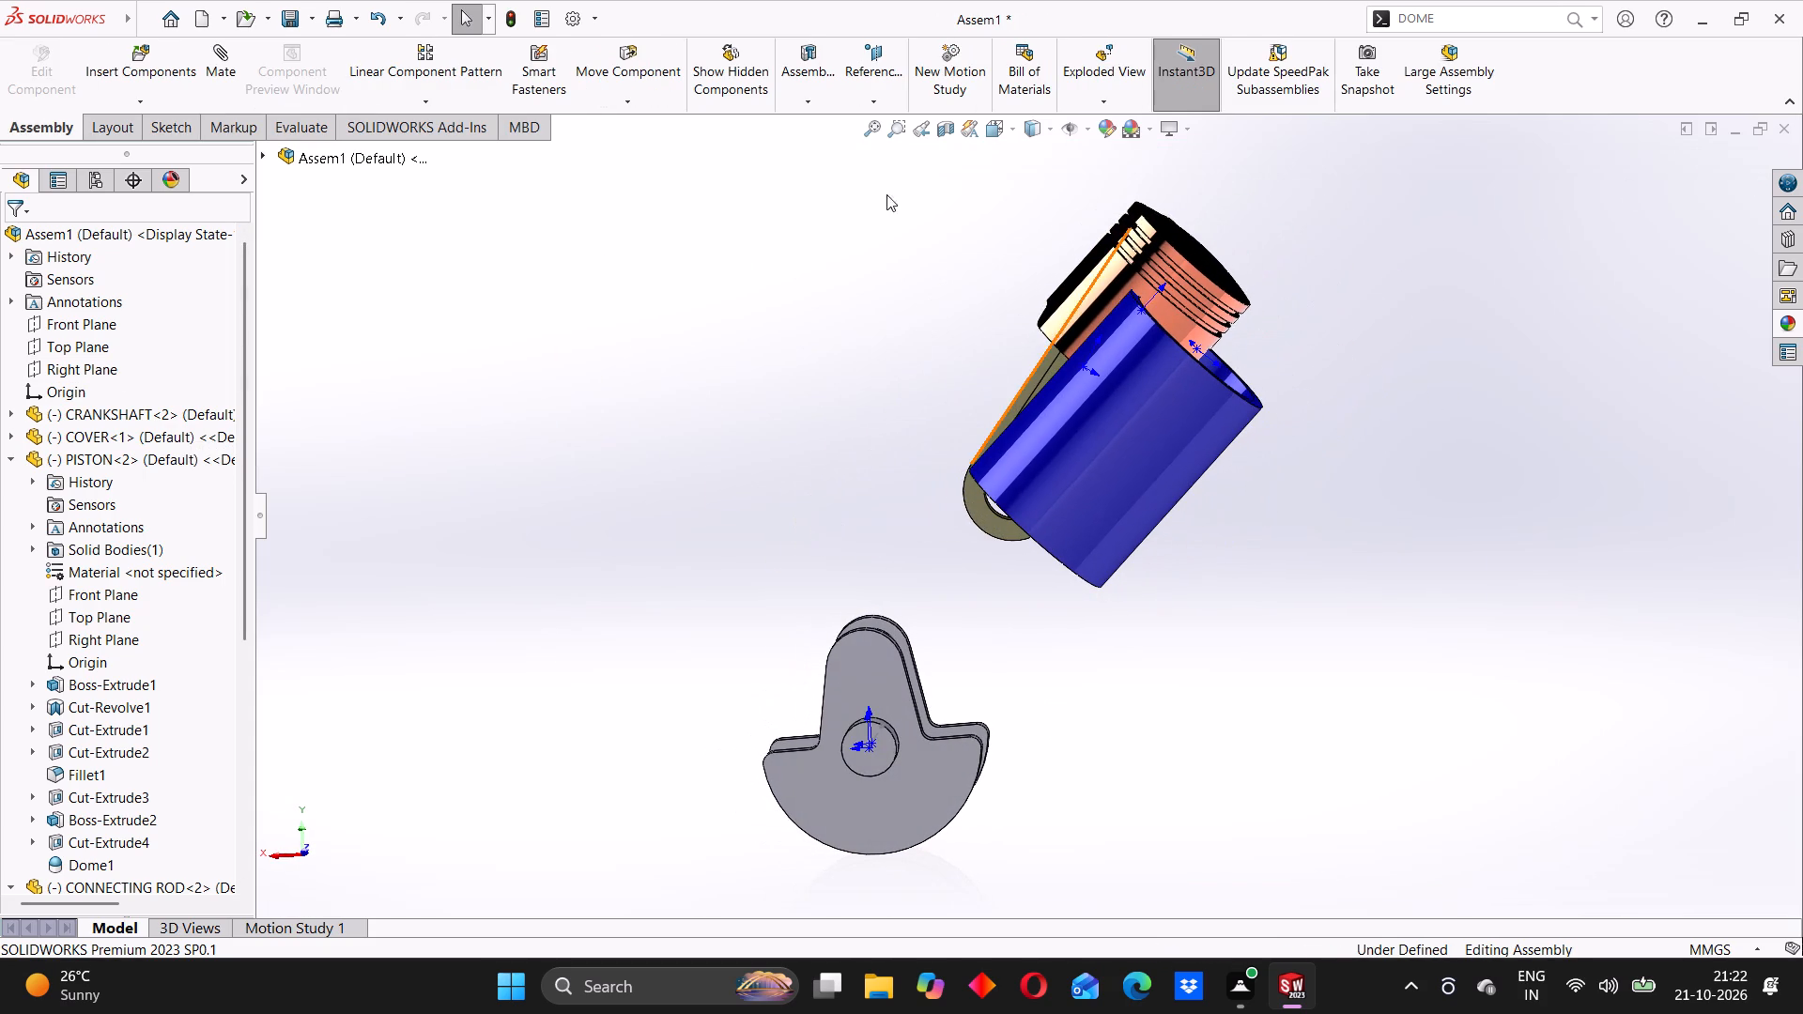
left_click(872, 77)
left_click(887, 126)
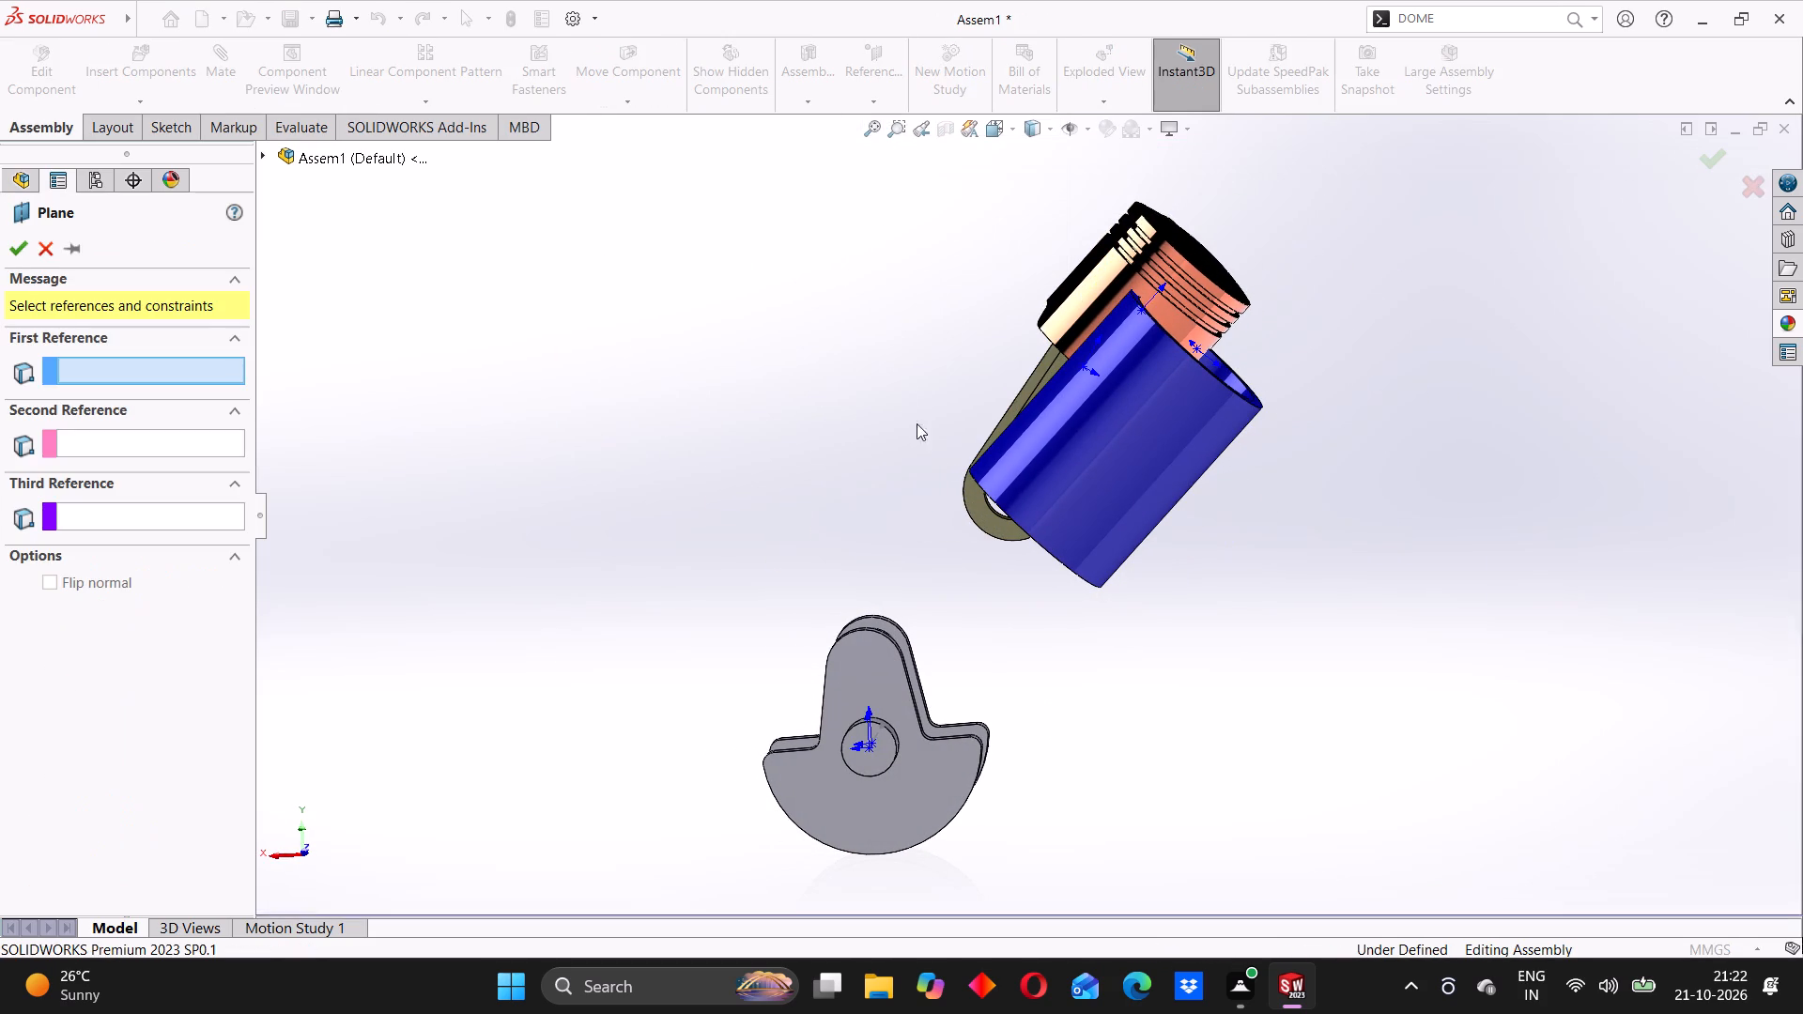
middle_click_drag(1033, 584, 858, 658)
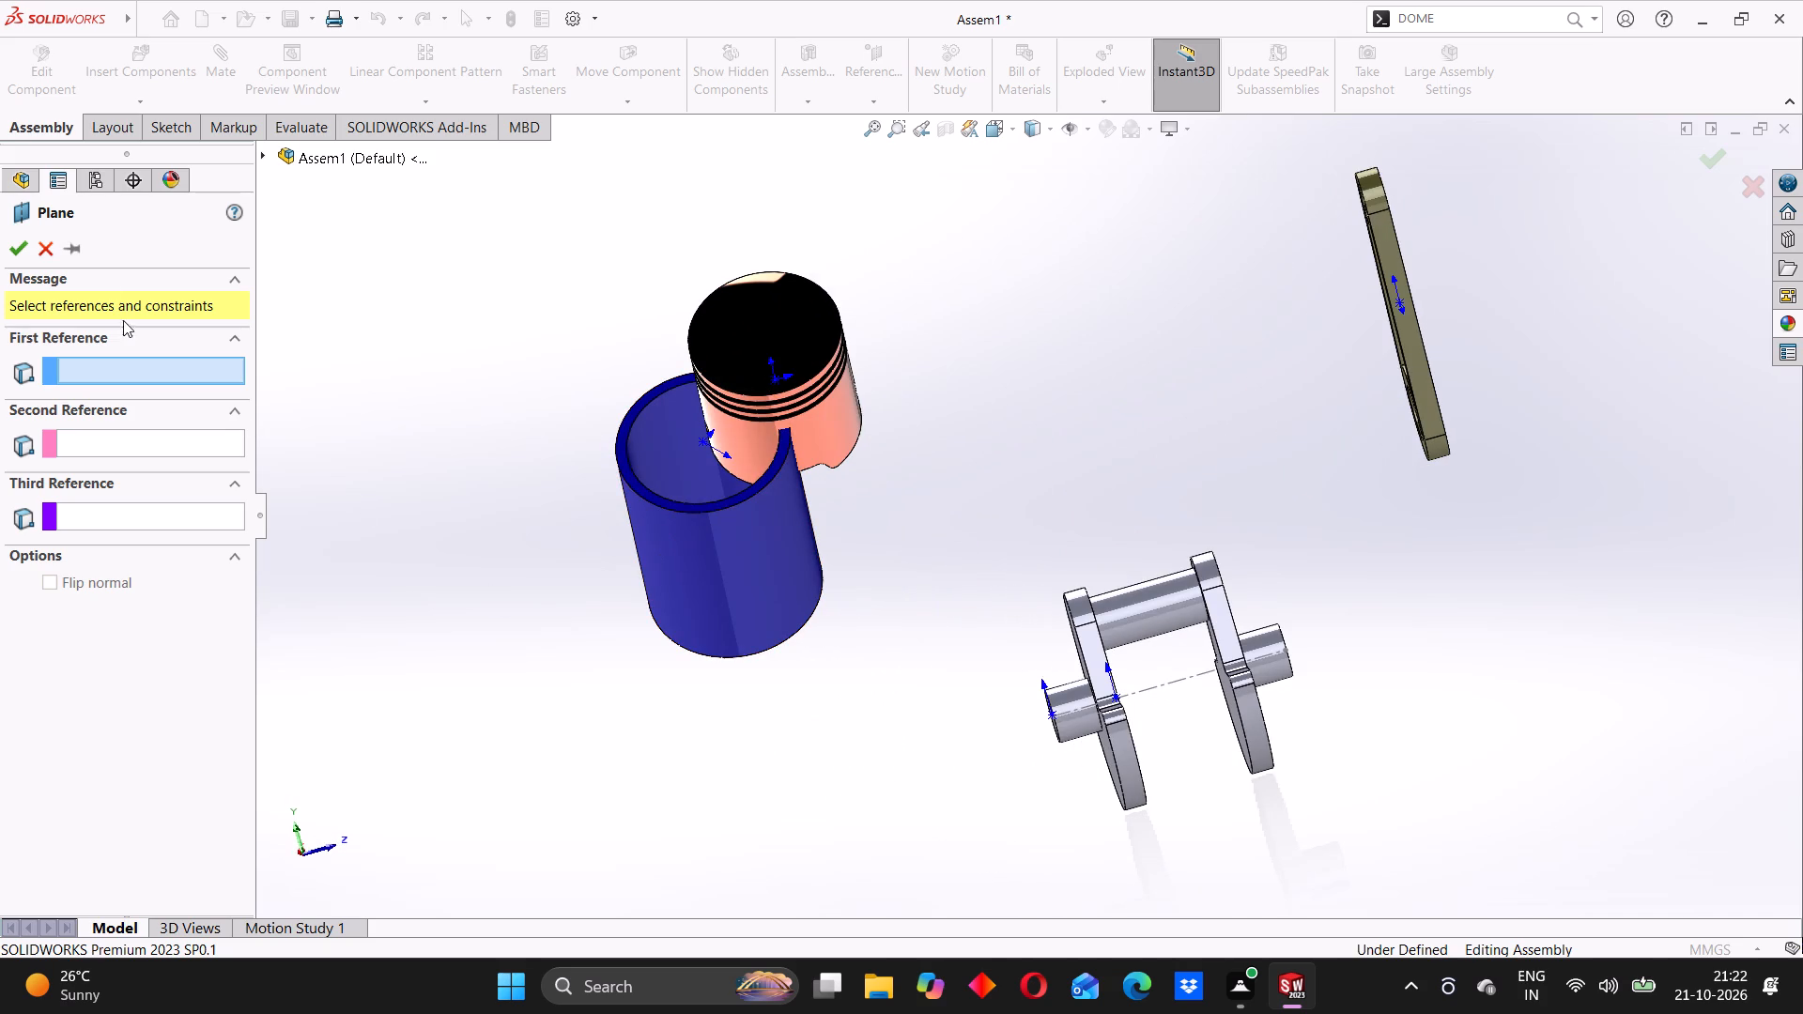
left_click(266, 161)
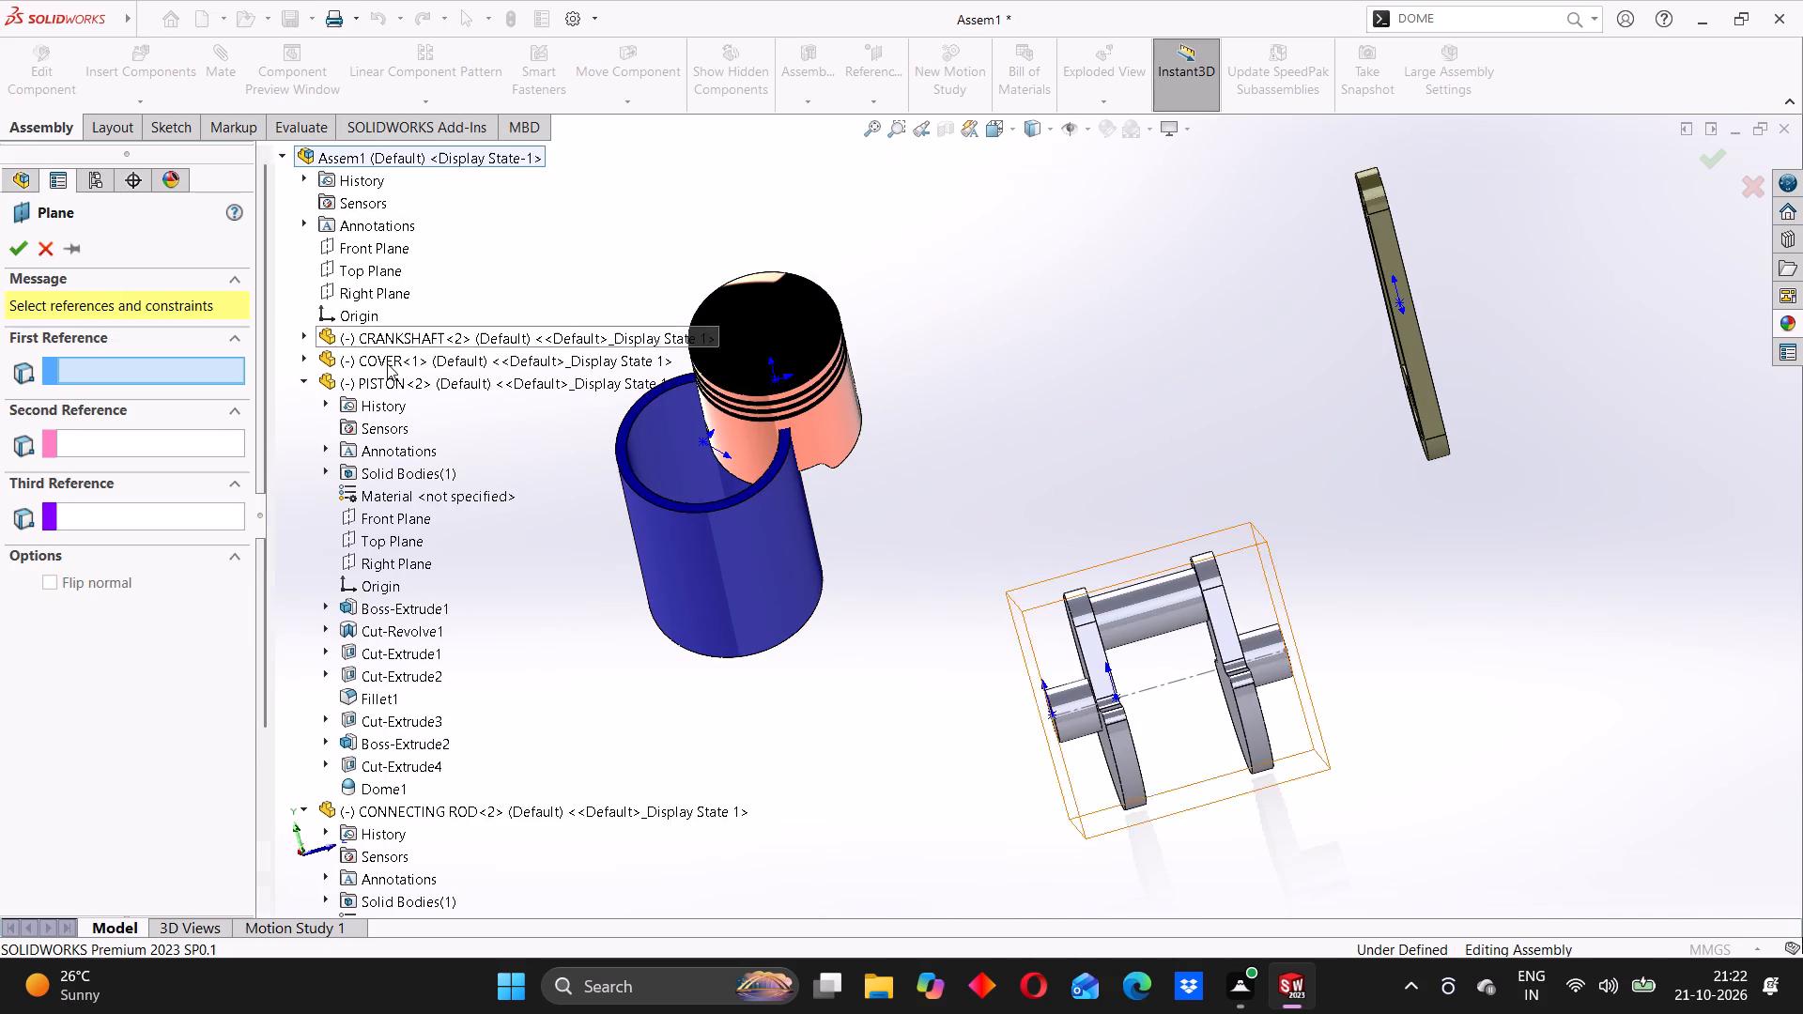
left_click(373, 248)
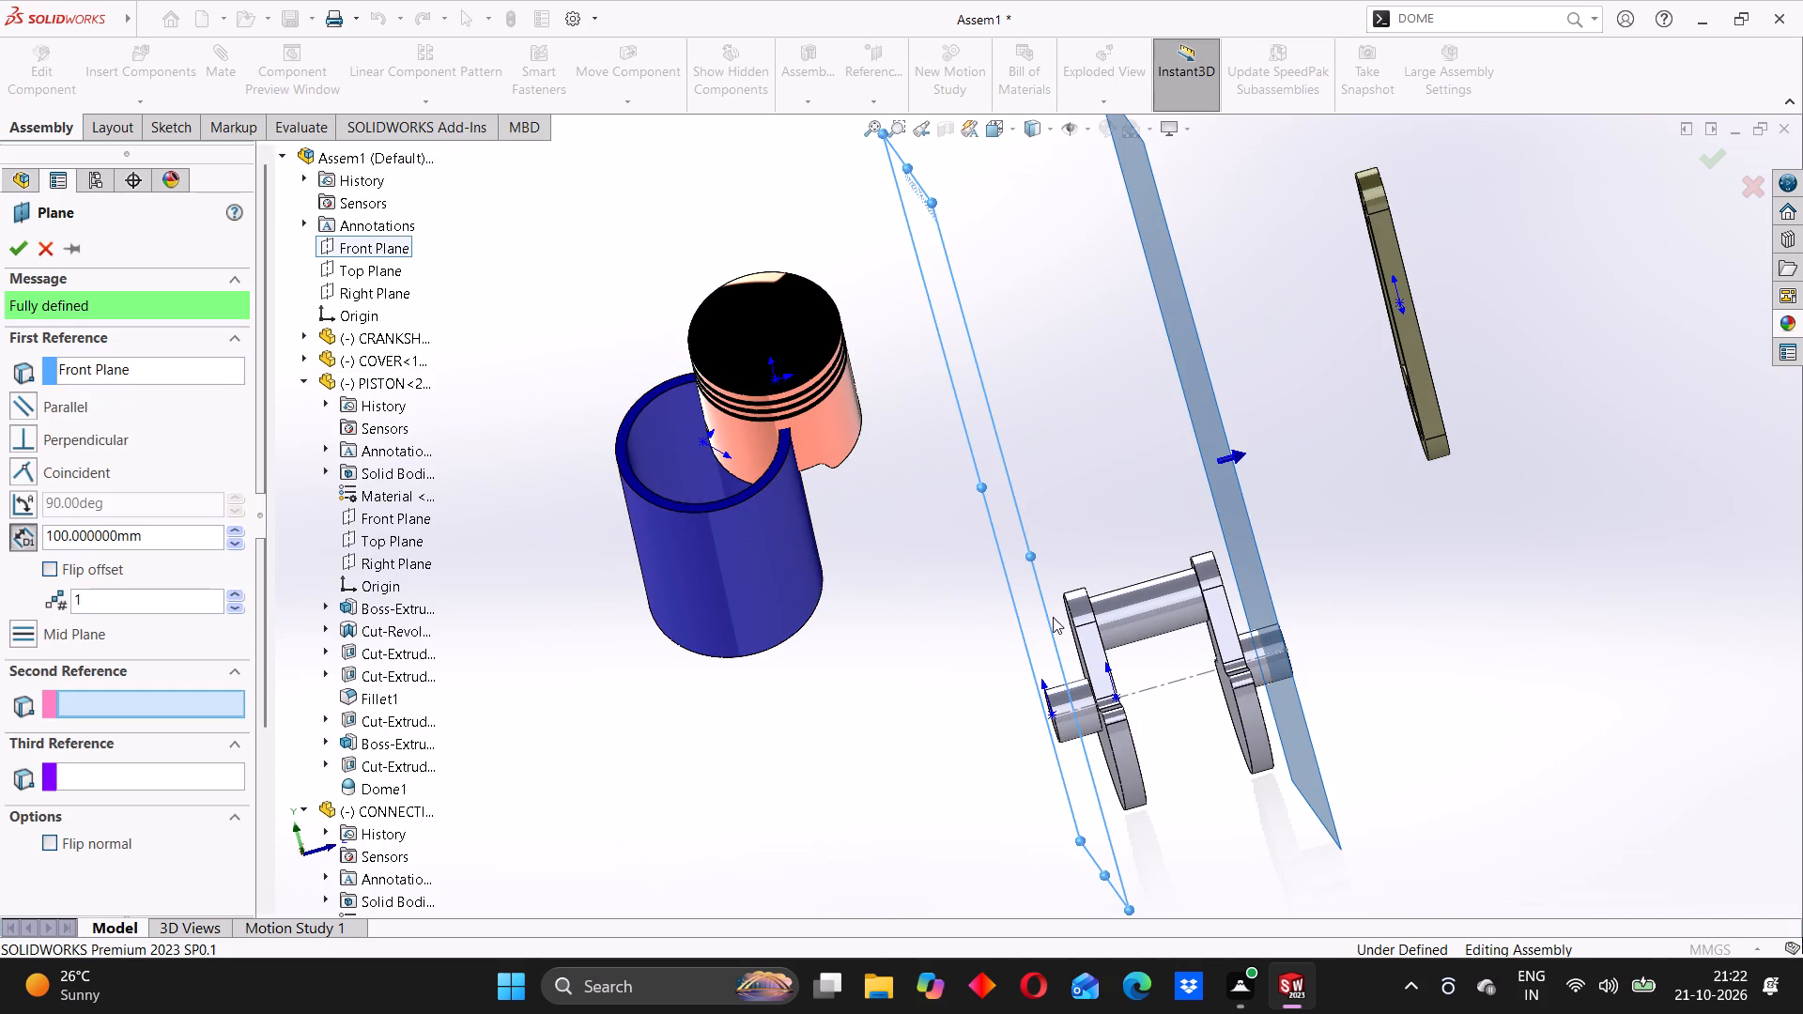
left_click_drag(163, 540, 64, 544)
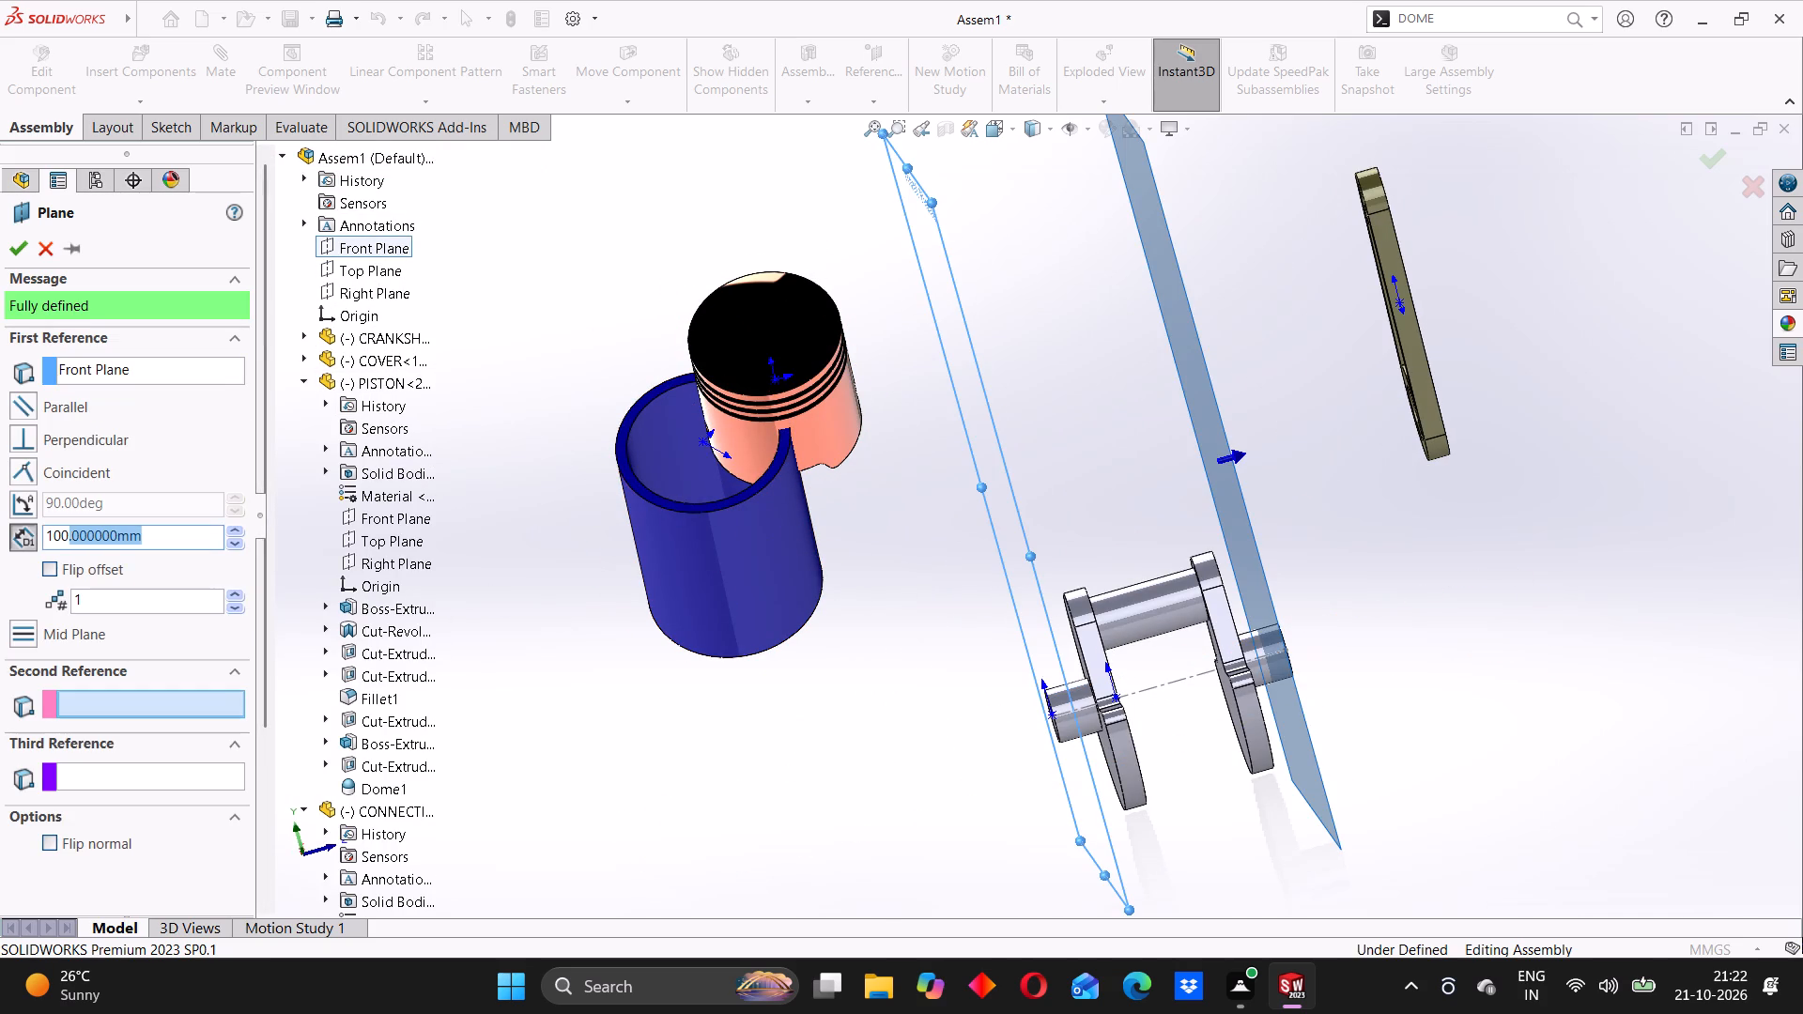
left_click_drag(64, 544, 33, 549)
middle_click_drag(1173, 707, 1174, 707)
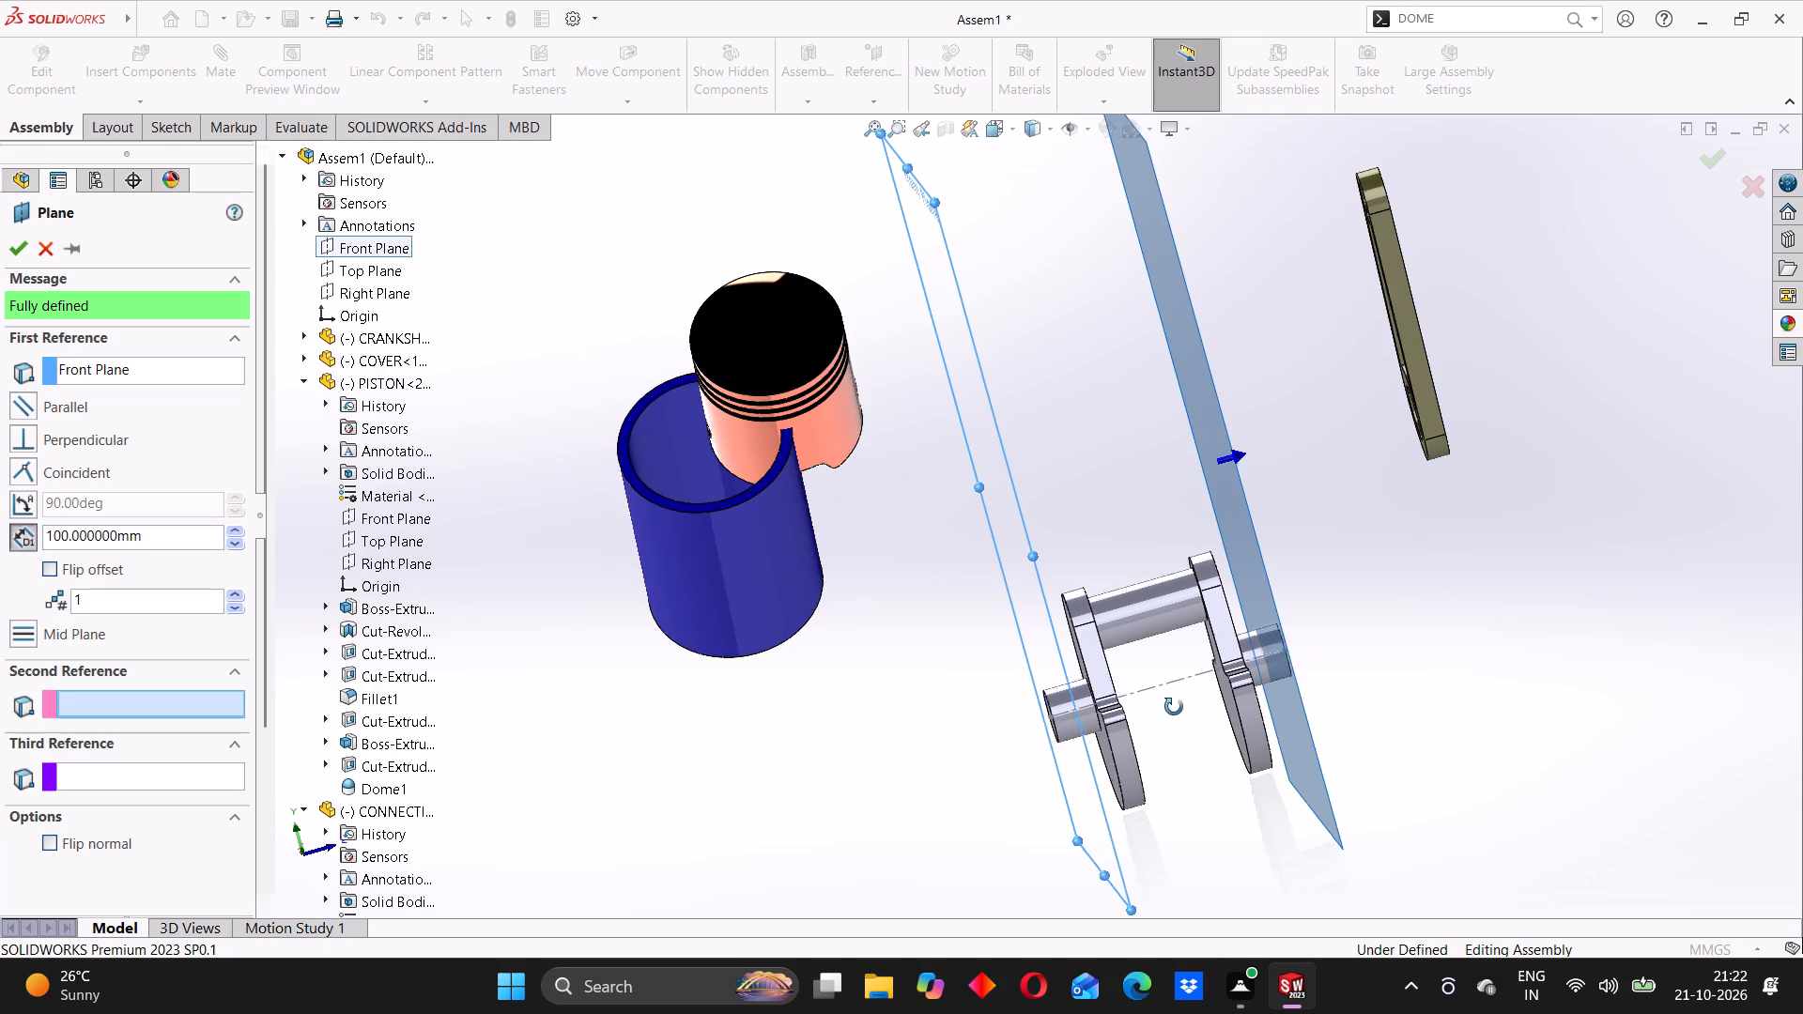
middle_click_drag(1174, 707, 1165, 716)
scroll(974, 731, "down", 1)
middle_click(975, 730)
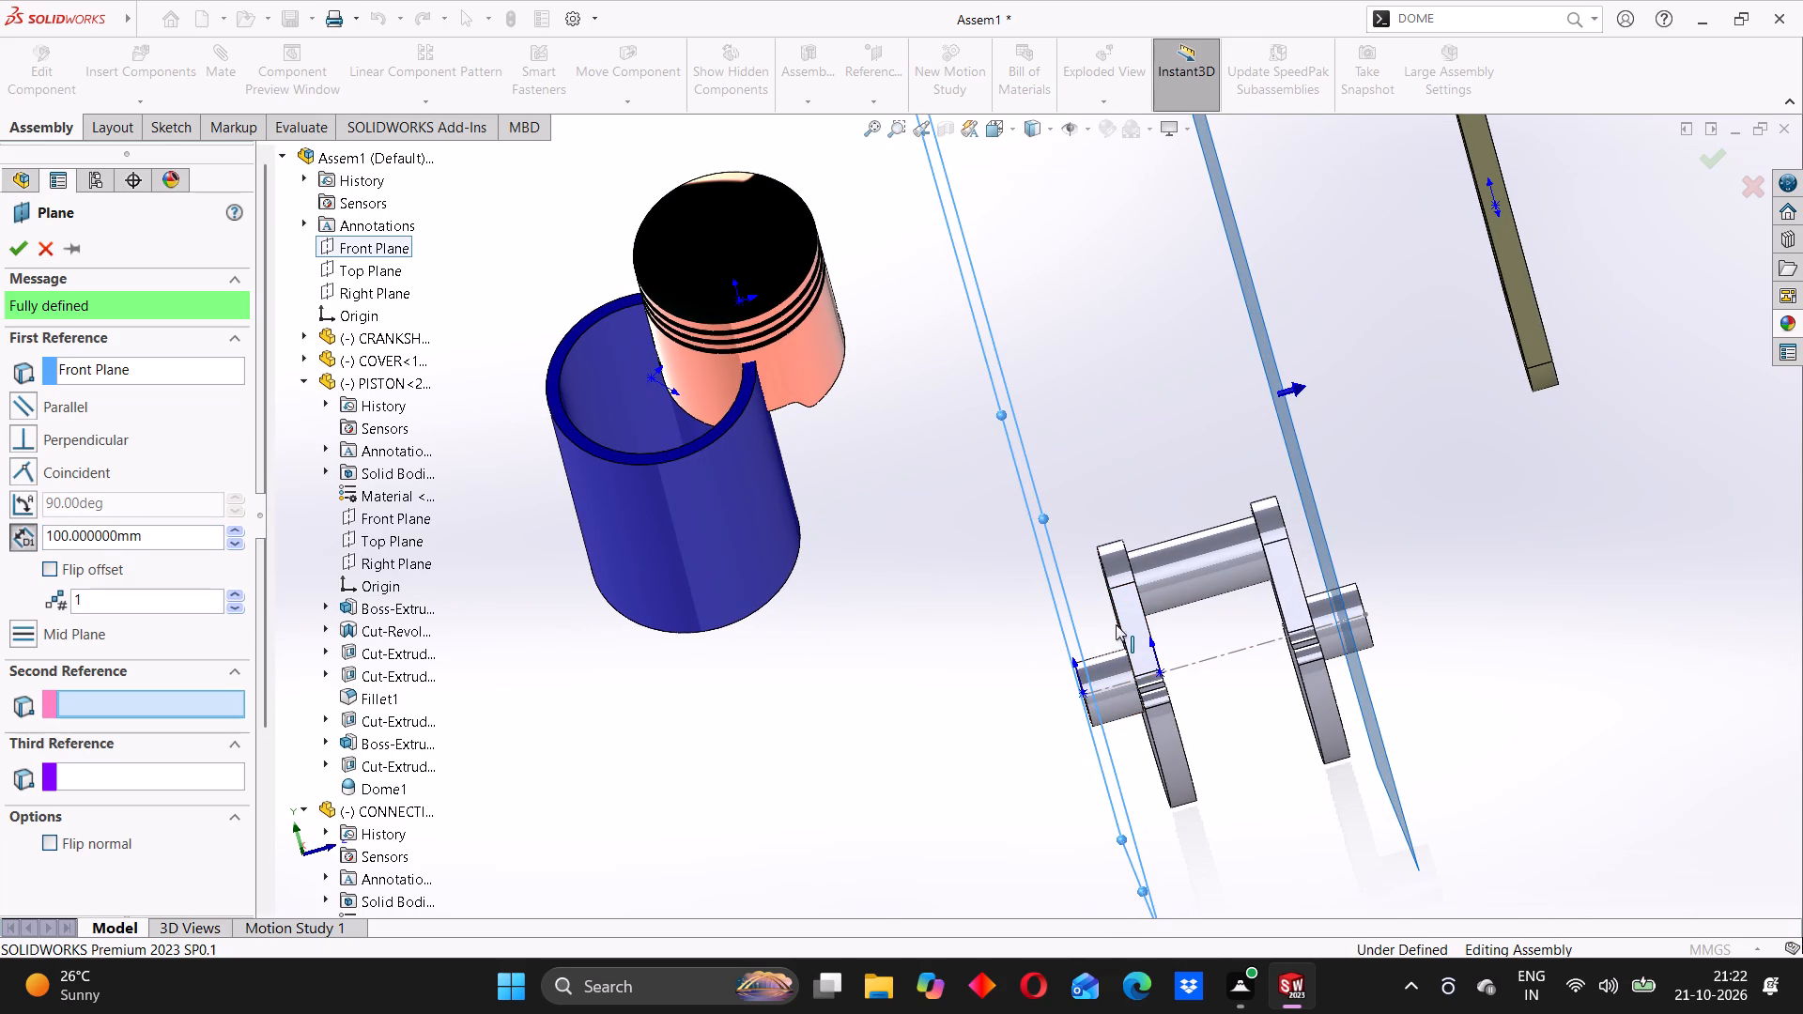
left_click_drag(162, 539, 84, 544)
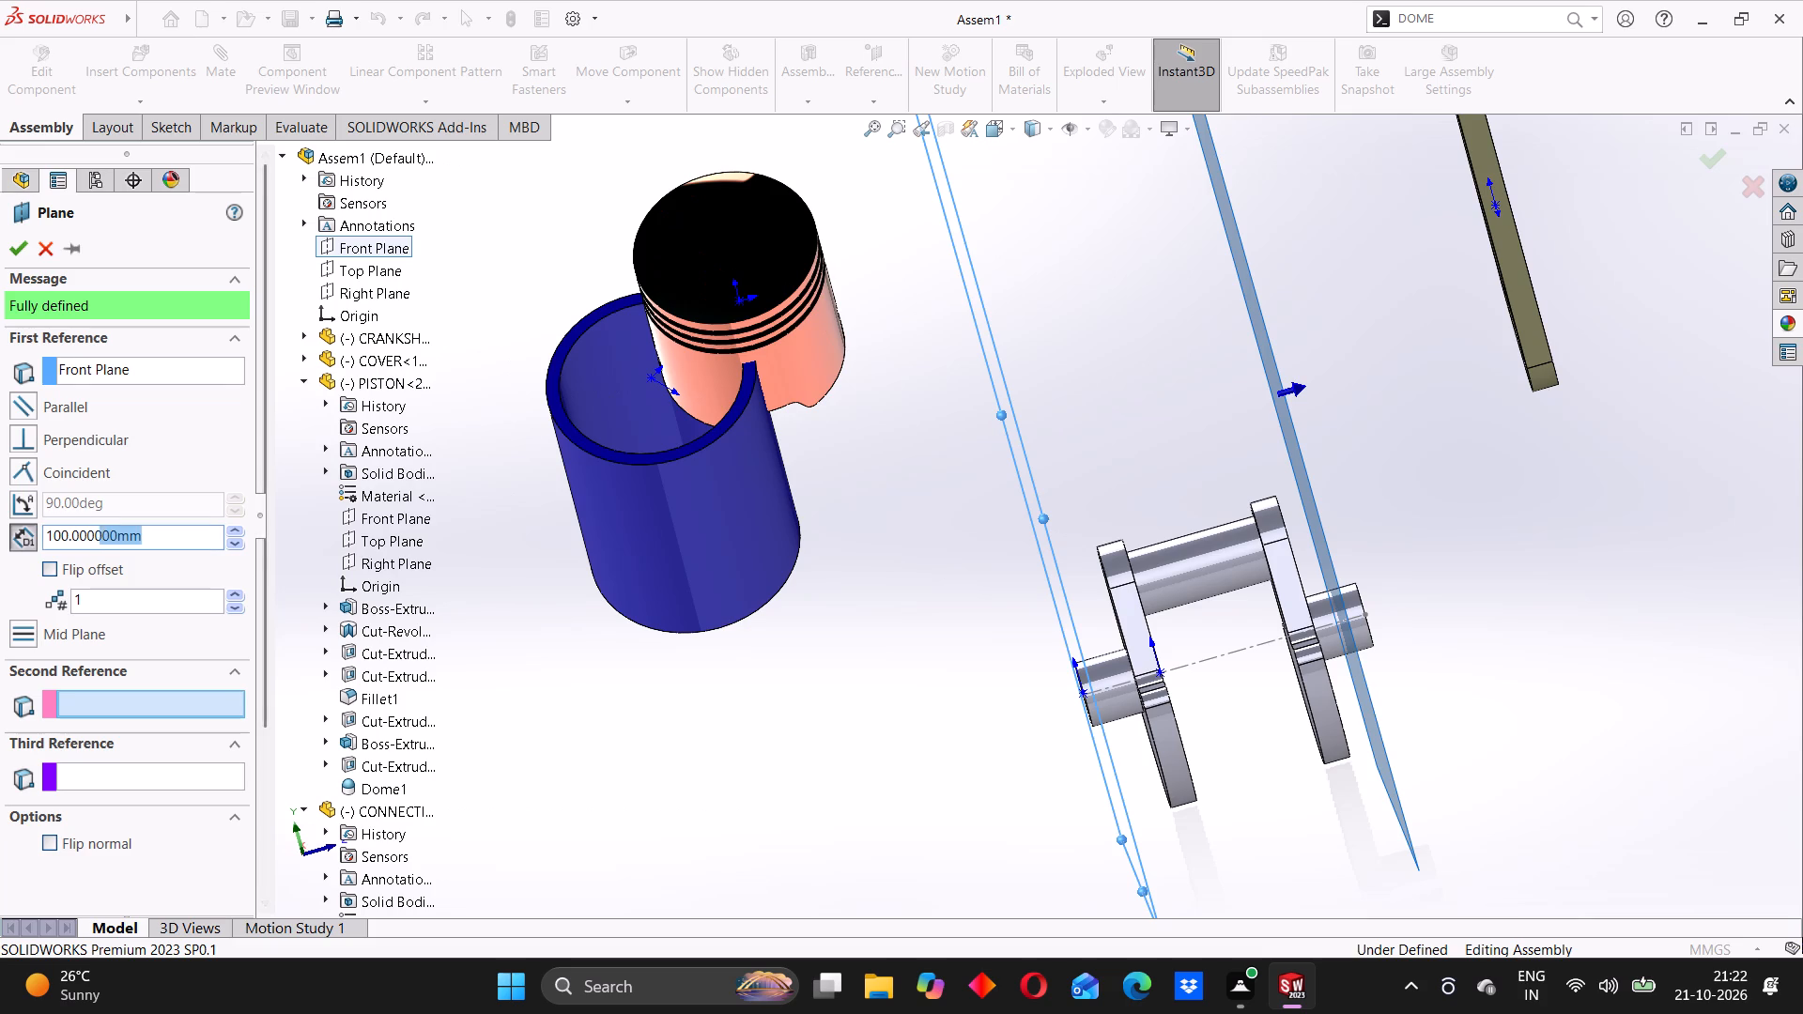
left_click_drag(84, 544, 19, 541)
type("50")
key("Return")
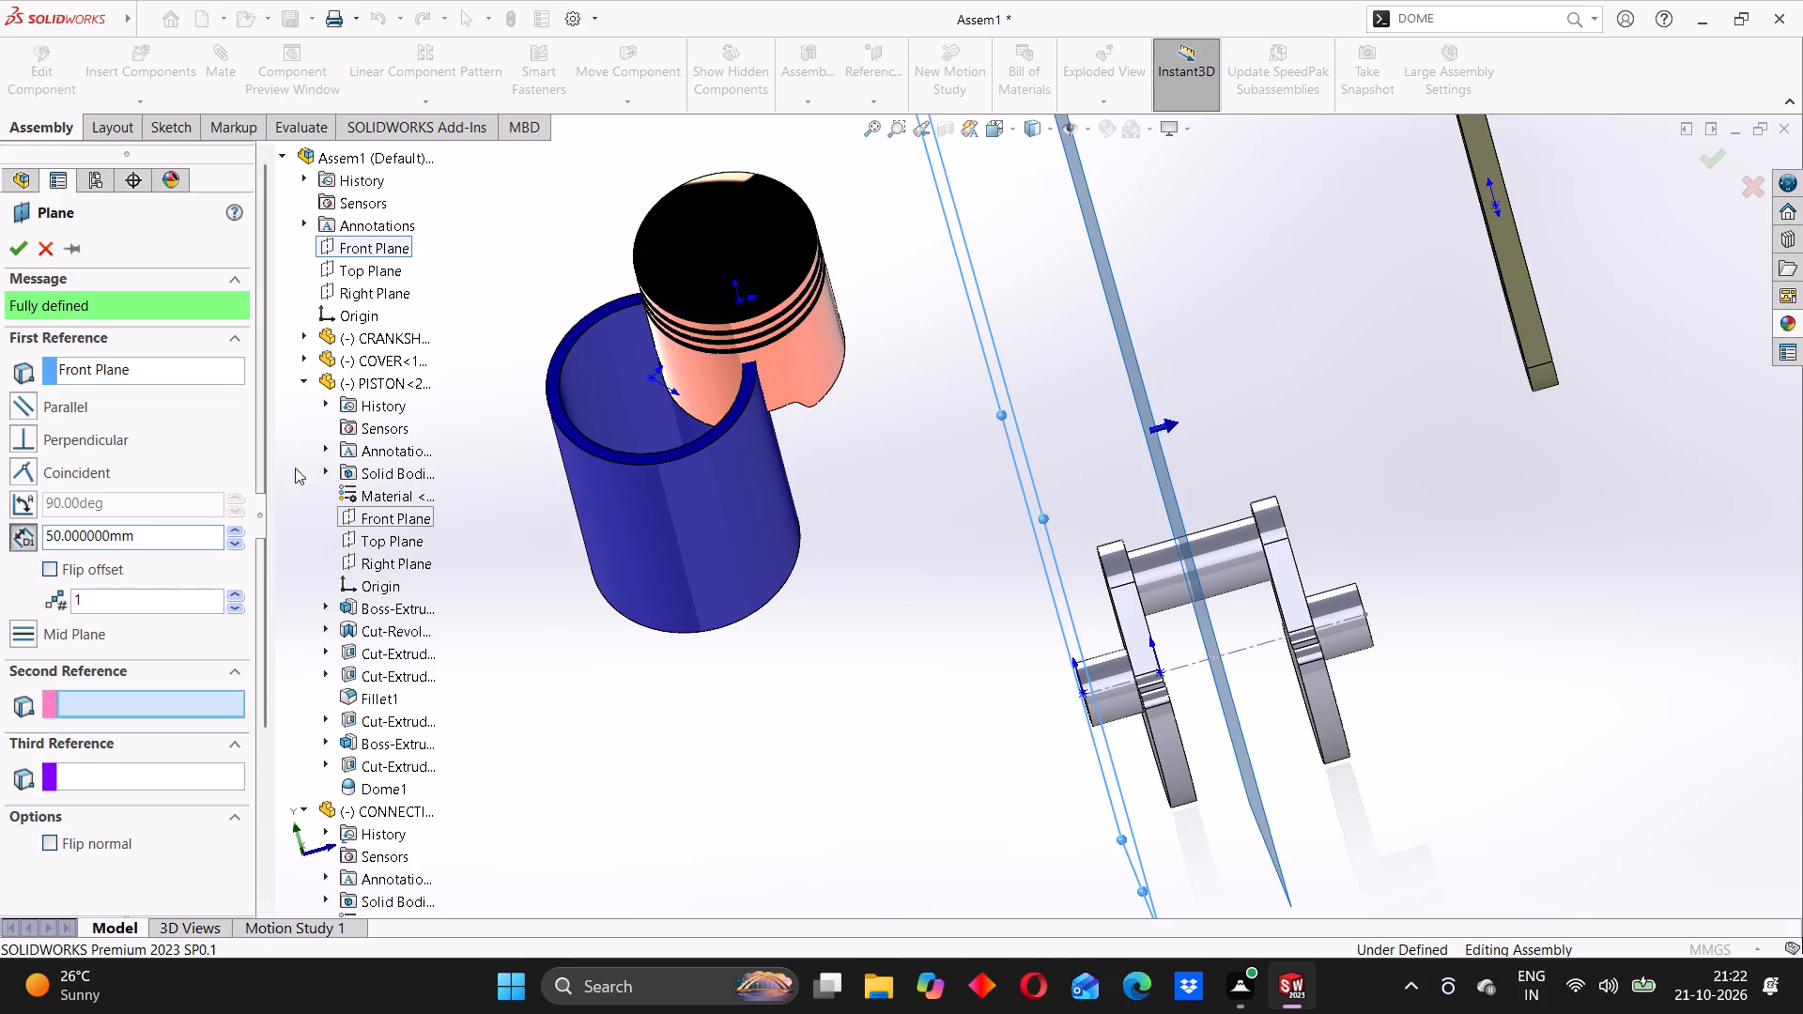
Set the new plane's offset from the Front Plane to 40 mm, check where it crosses the crankpin, and create it.
left_click_drag(137, 540, 63, 548)
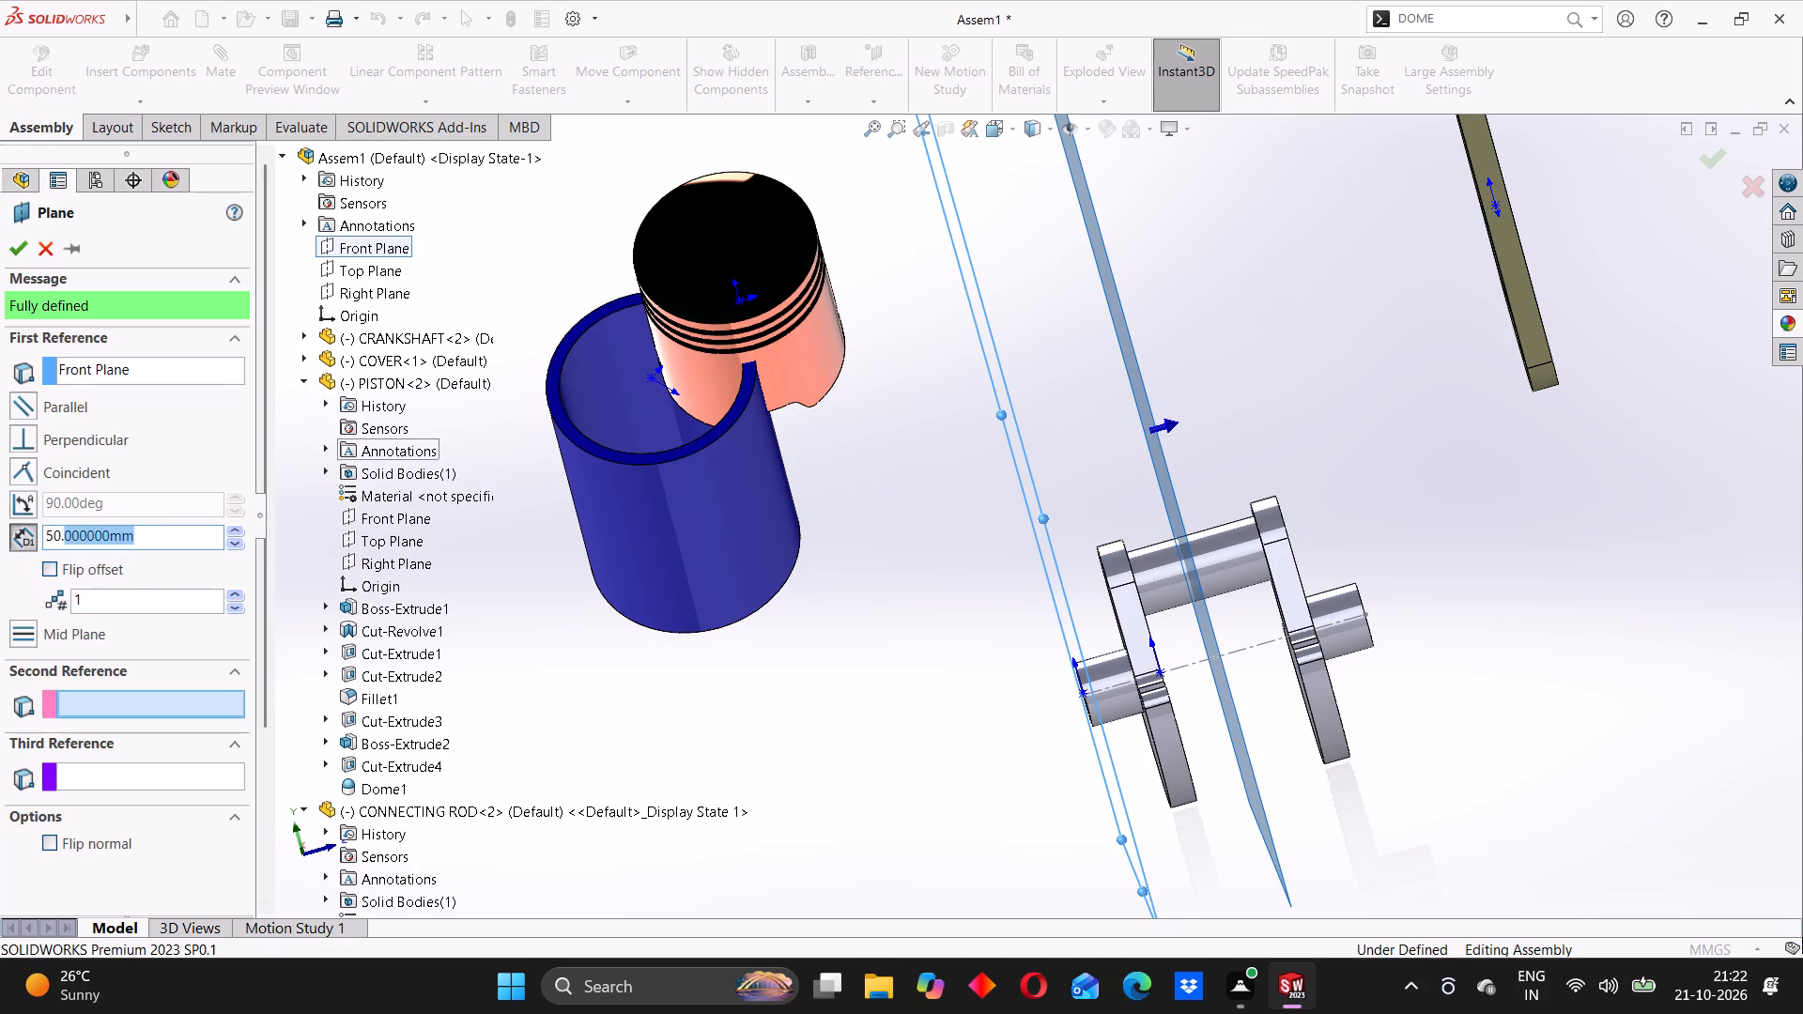
left_click_drag(63, 548, 19, 551)
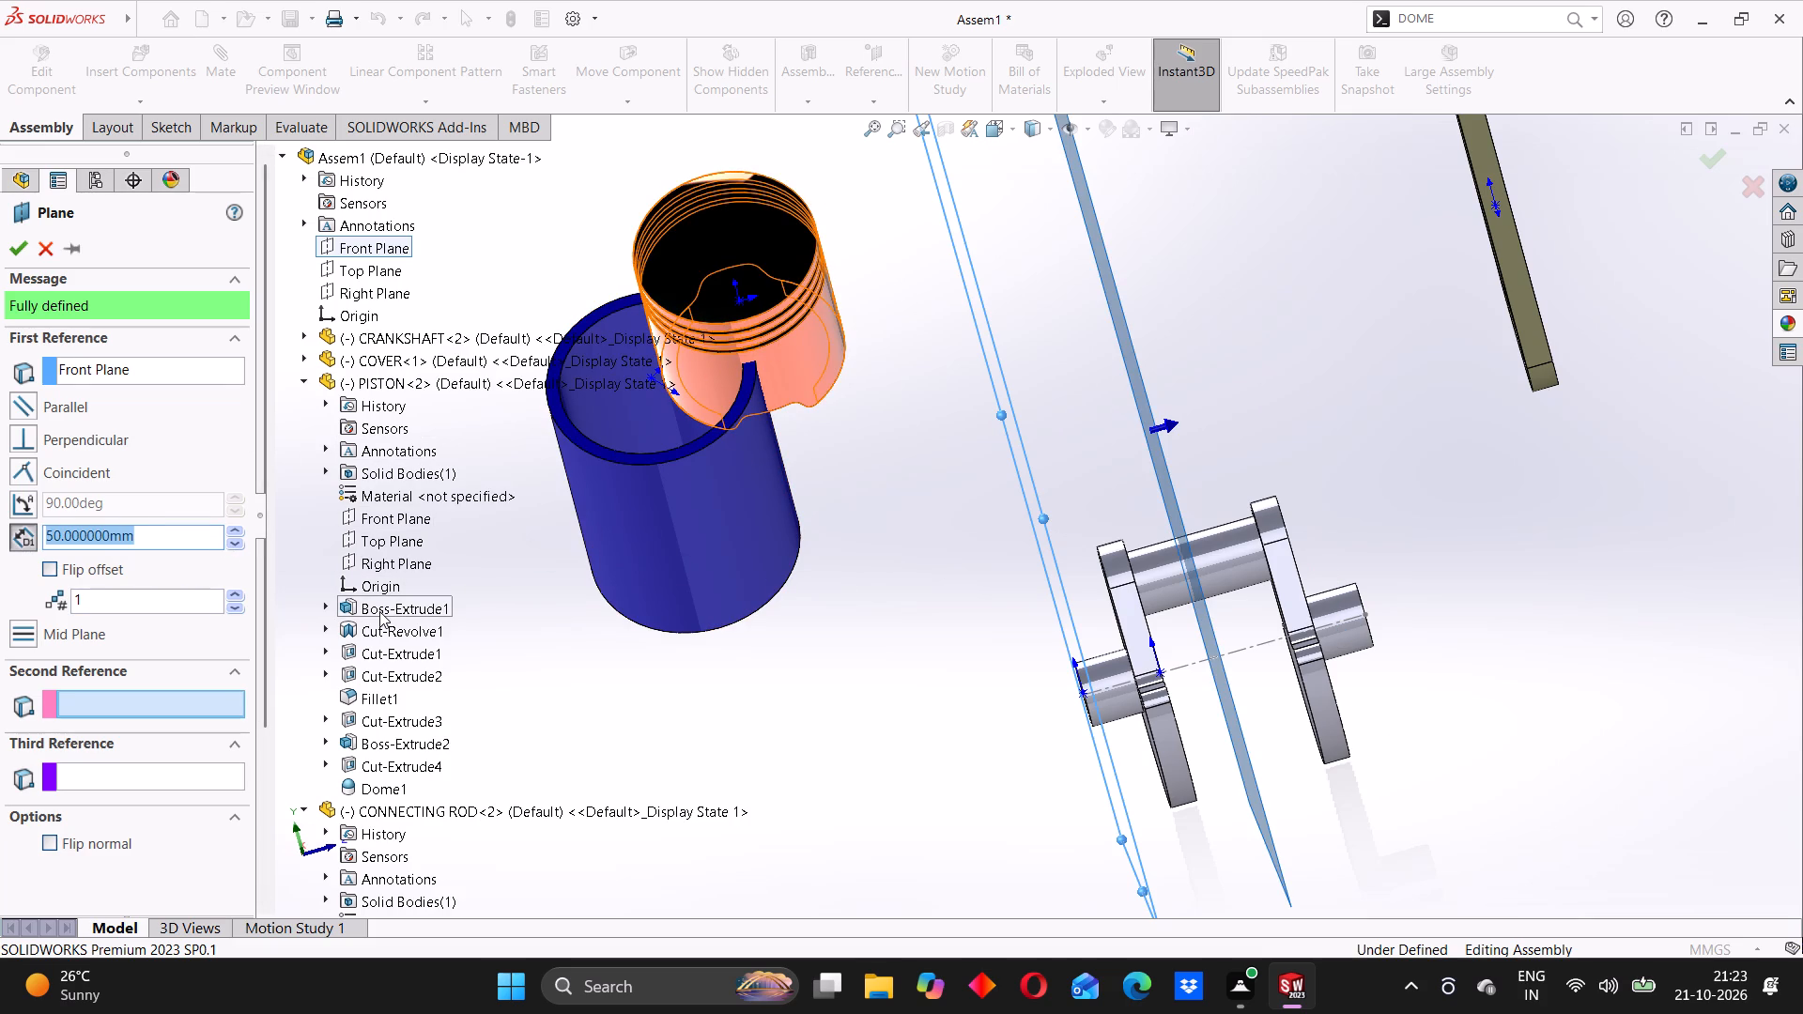
type("40")
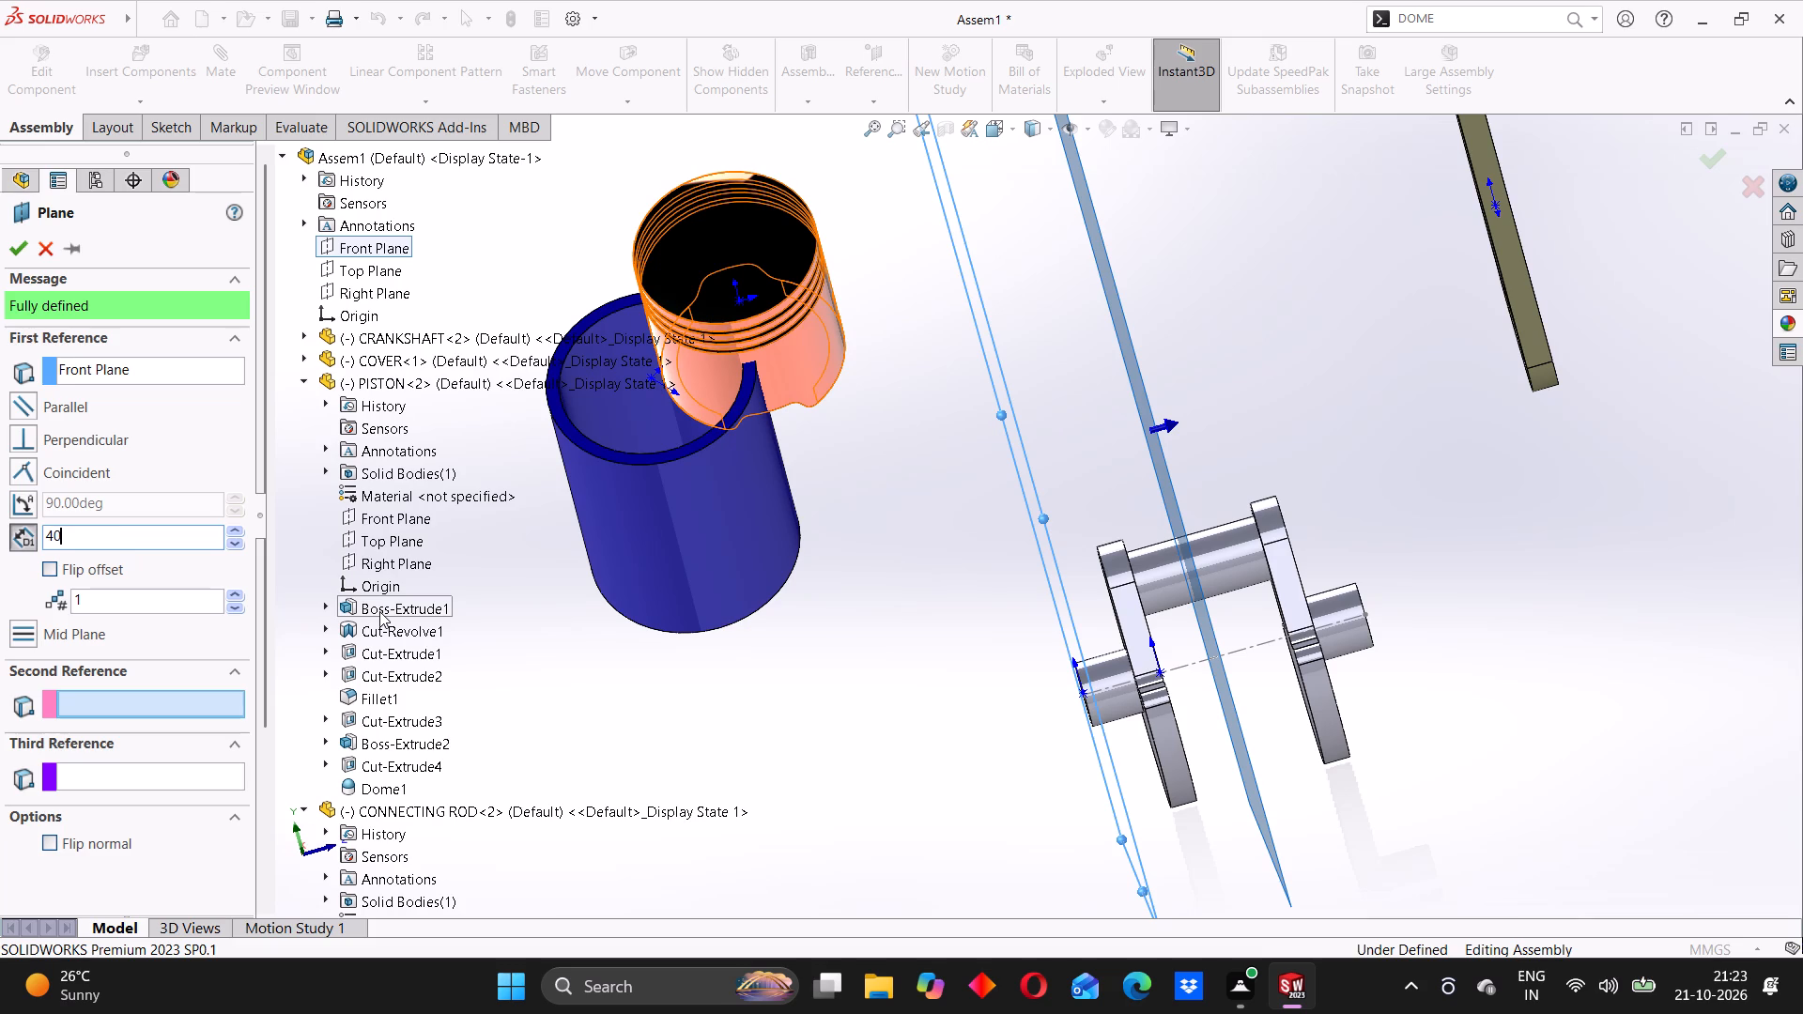
key("Return")
middle_click_drag(1168, 645, 1167, 645)
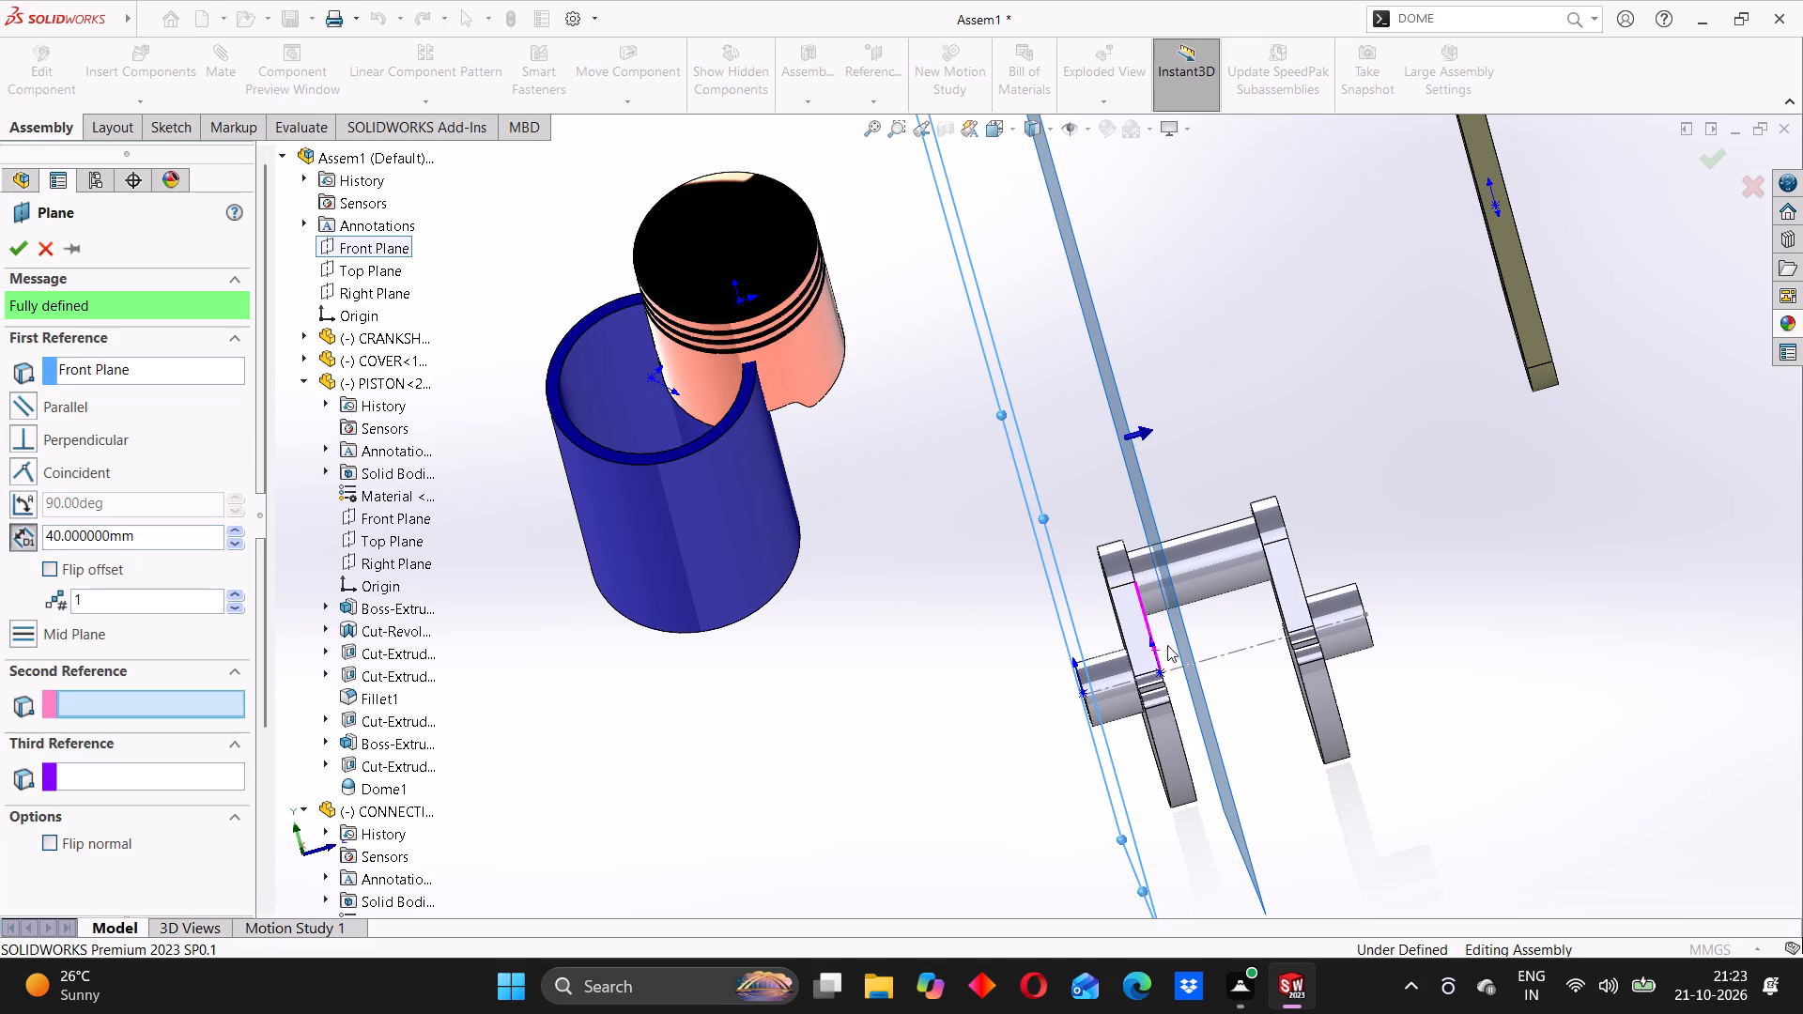
middle_click_drag(1167, 645, 1183, 650)
scroll(1153, 631, "down", 4)
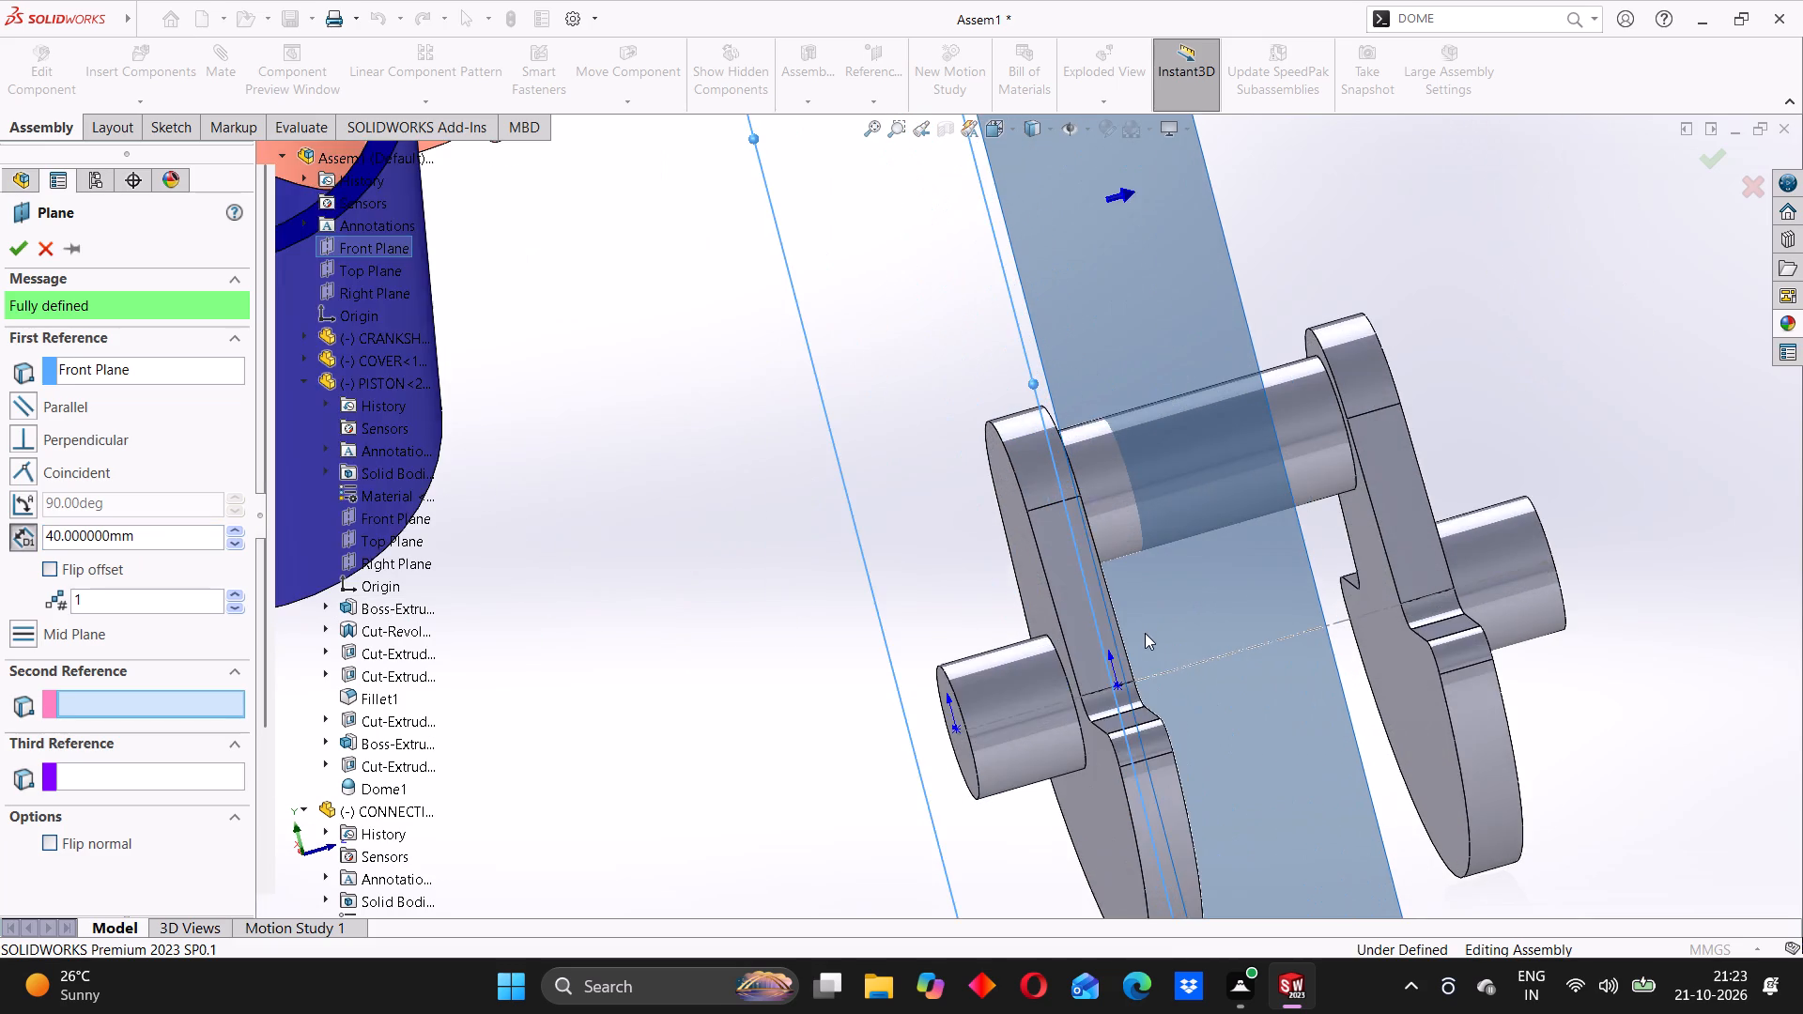
middle_click_drag(1142, 638, 1114, 650)
scroll(1107, 641, "up", 2)
middle_click_drag(1069, 646, 1089, 645)
scroll(1068, 552, "down", 1)
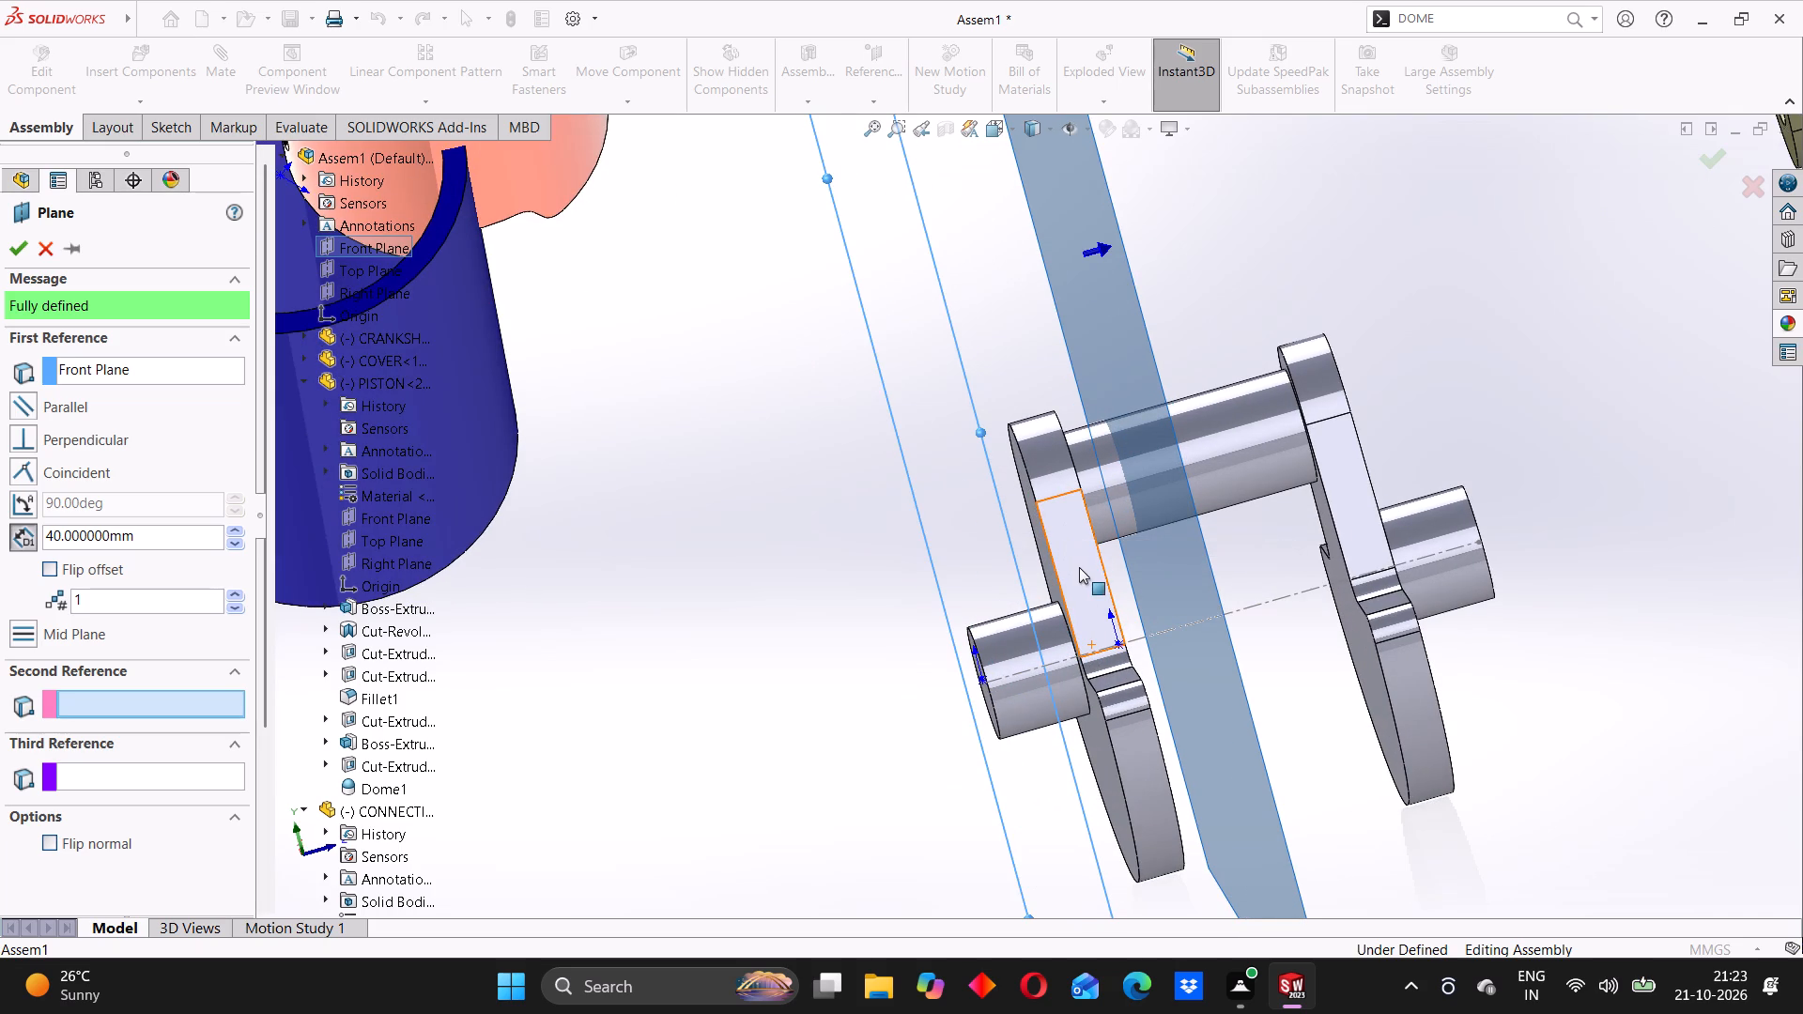
scroll(1079, 567, "down", 2)
middle_click(1079, 567)
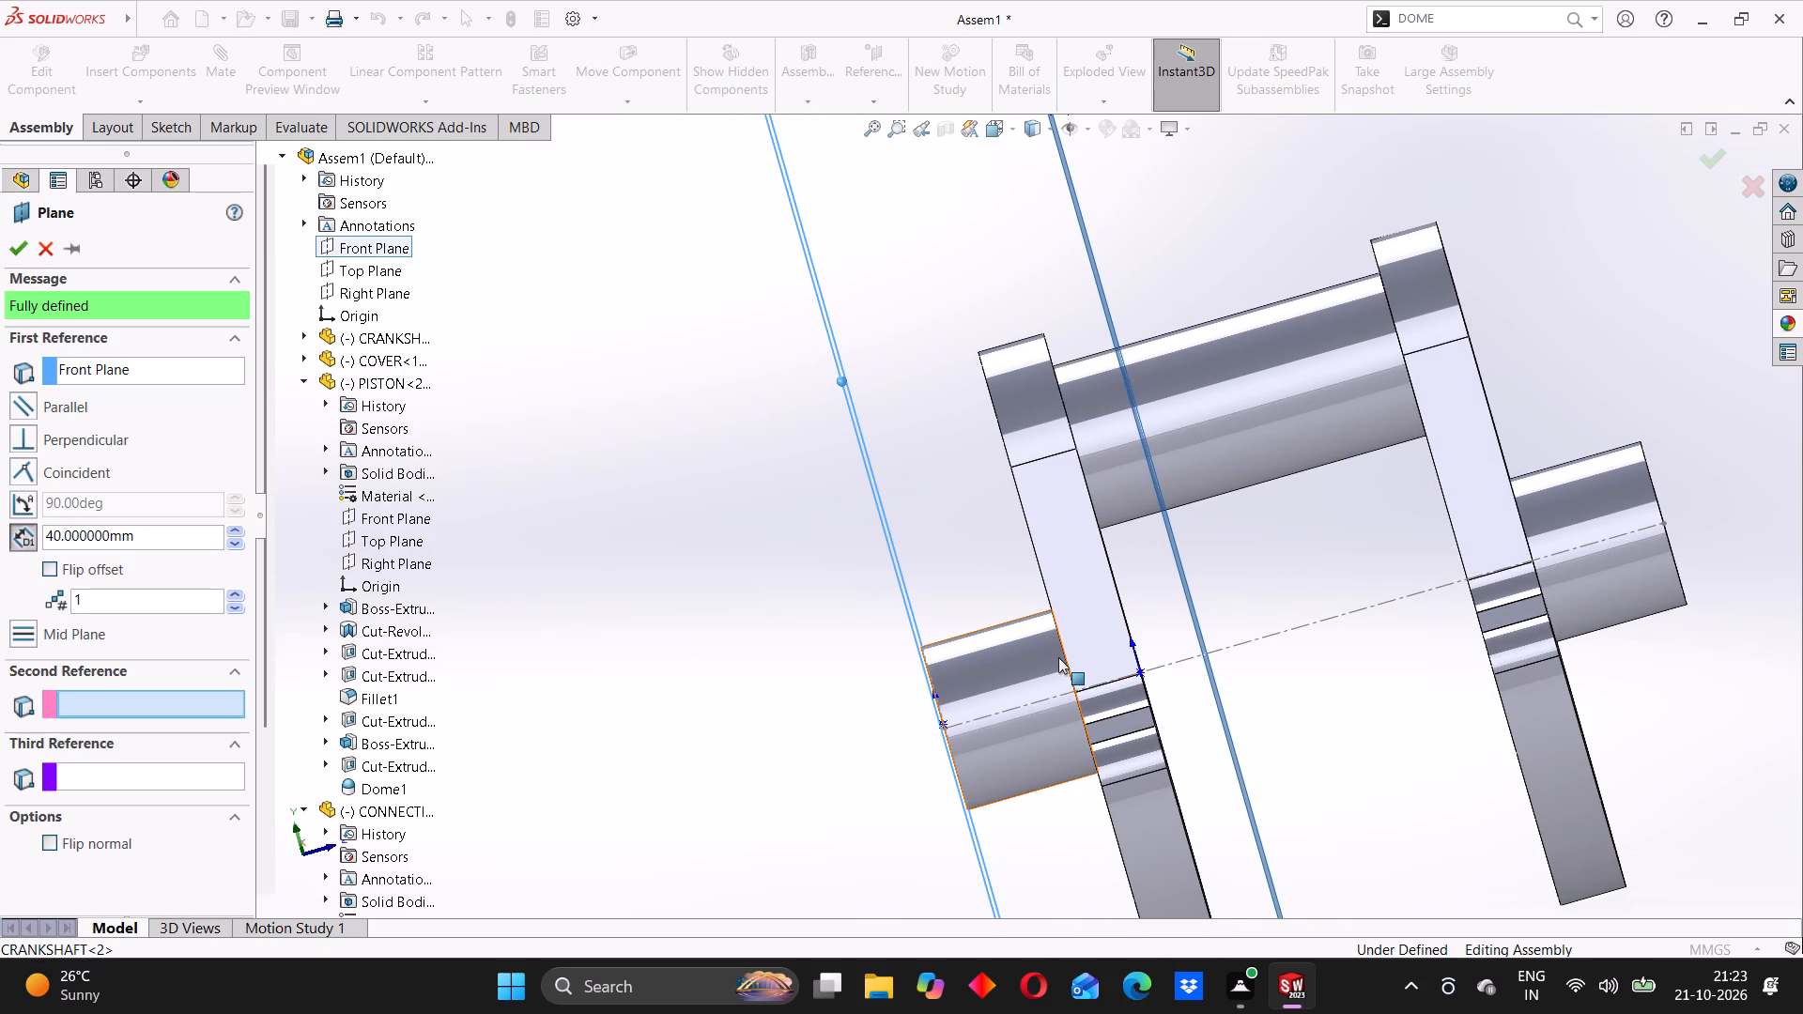
middle_click_drag(828, 604, 841, 607)
middle_click(787, 600)
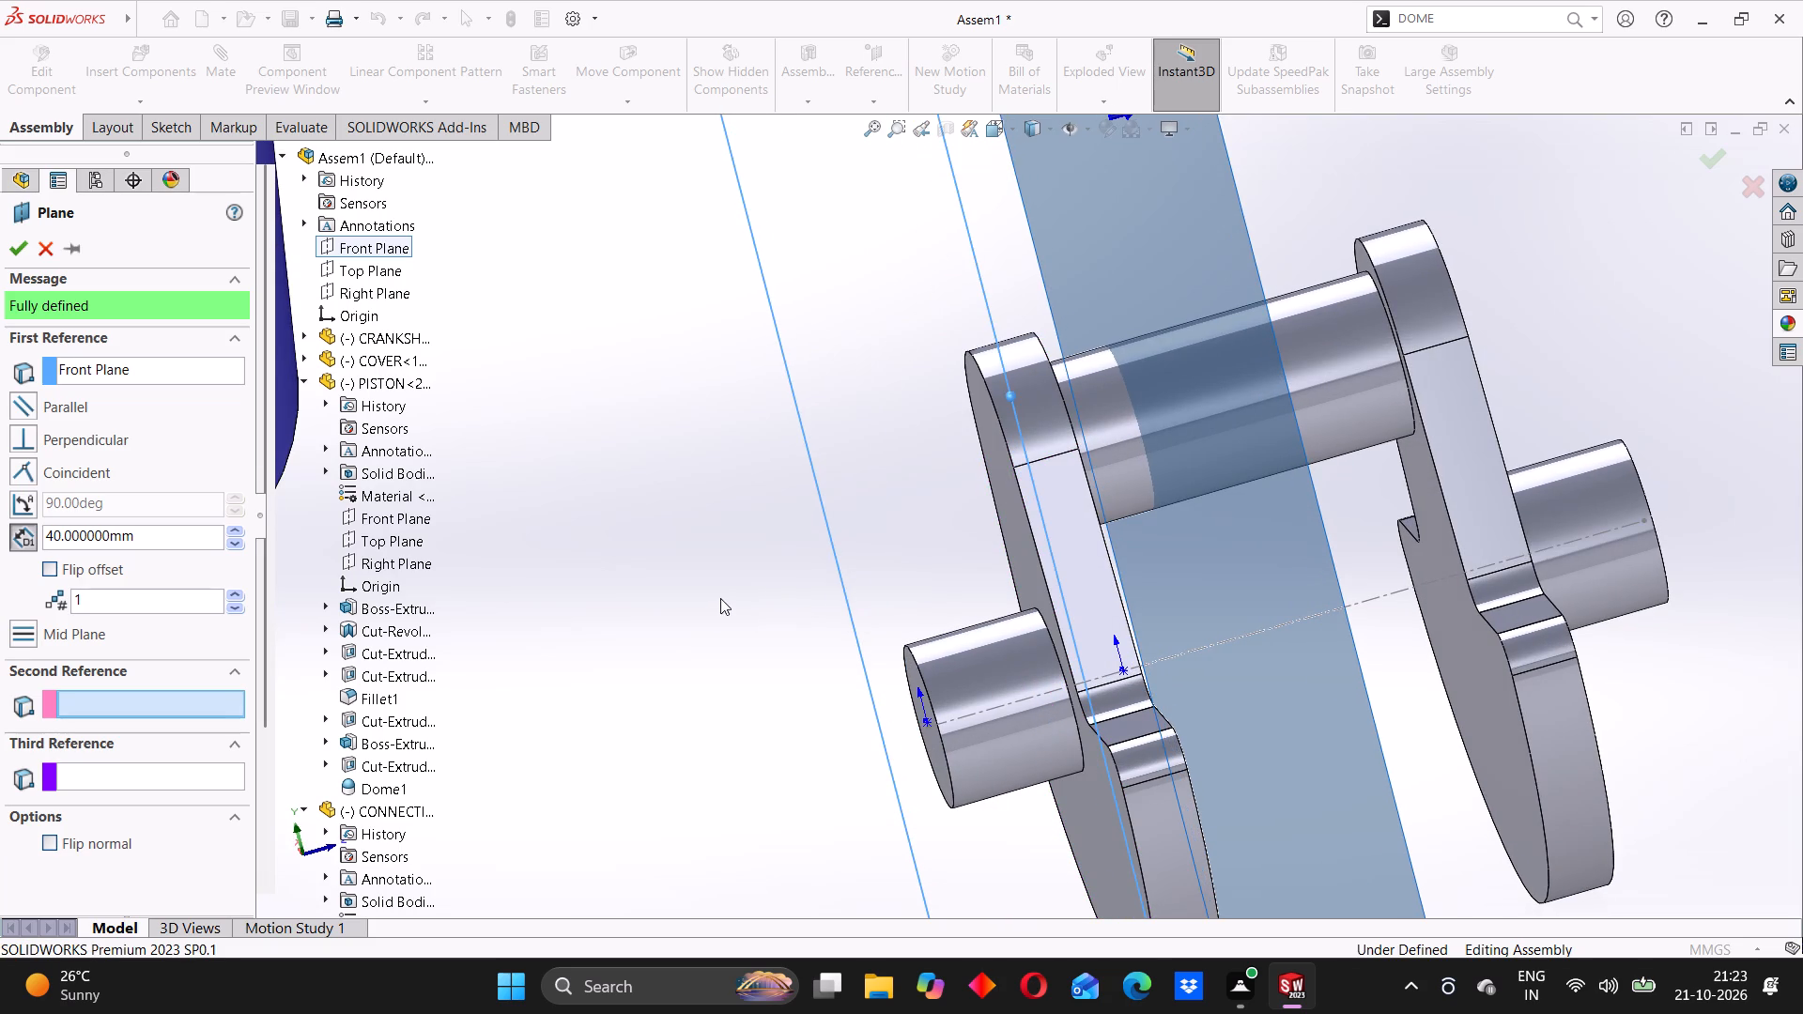
middle_click_drag(727, 593, 717, 607)
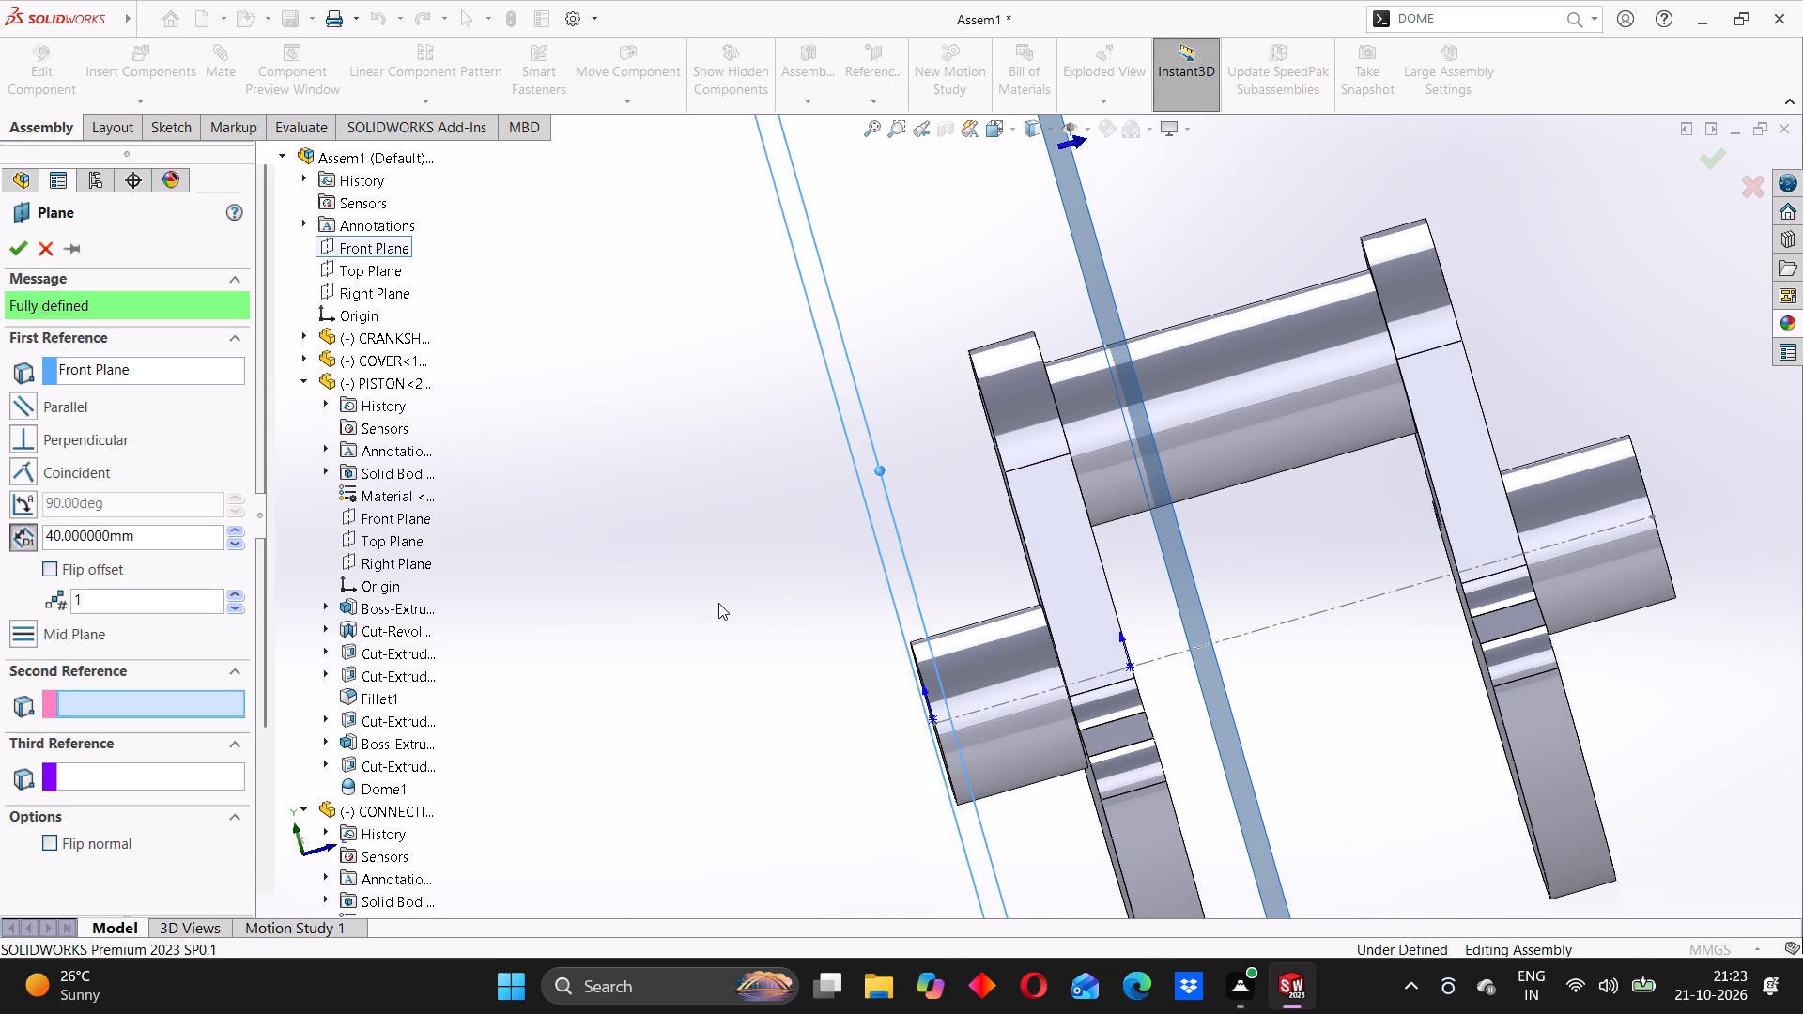
scroll(1079, 518, "up", 1)
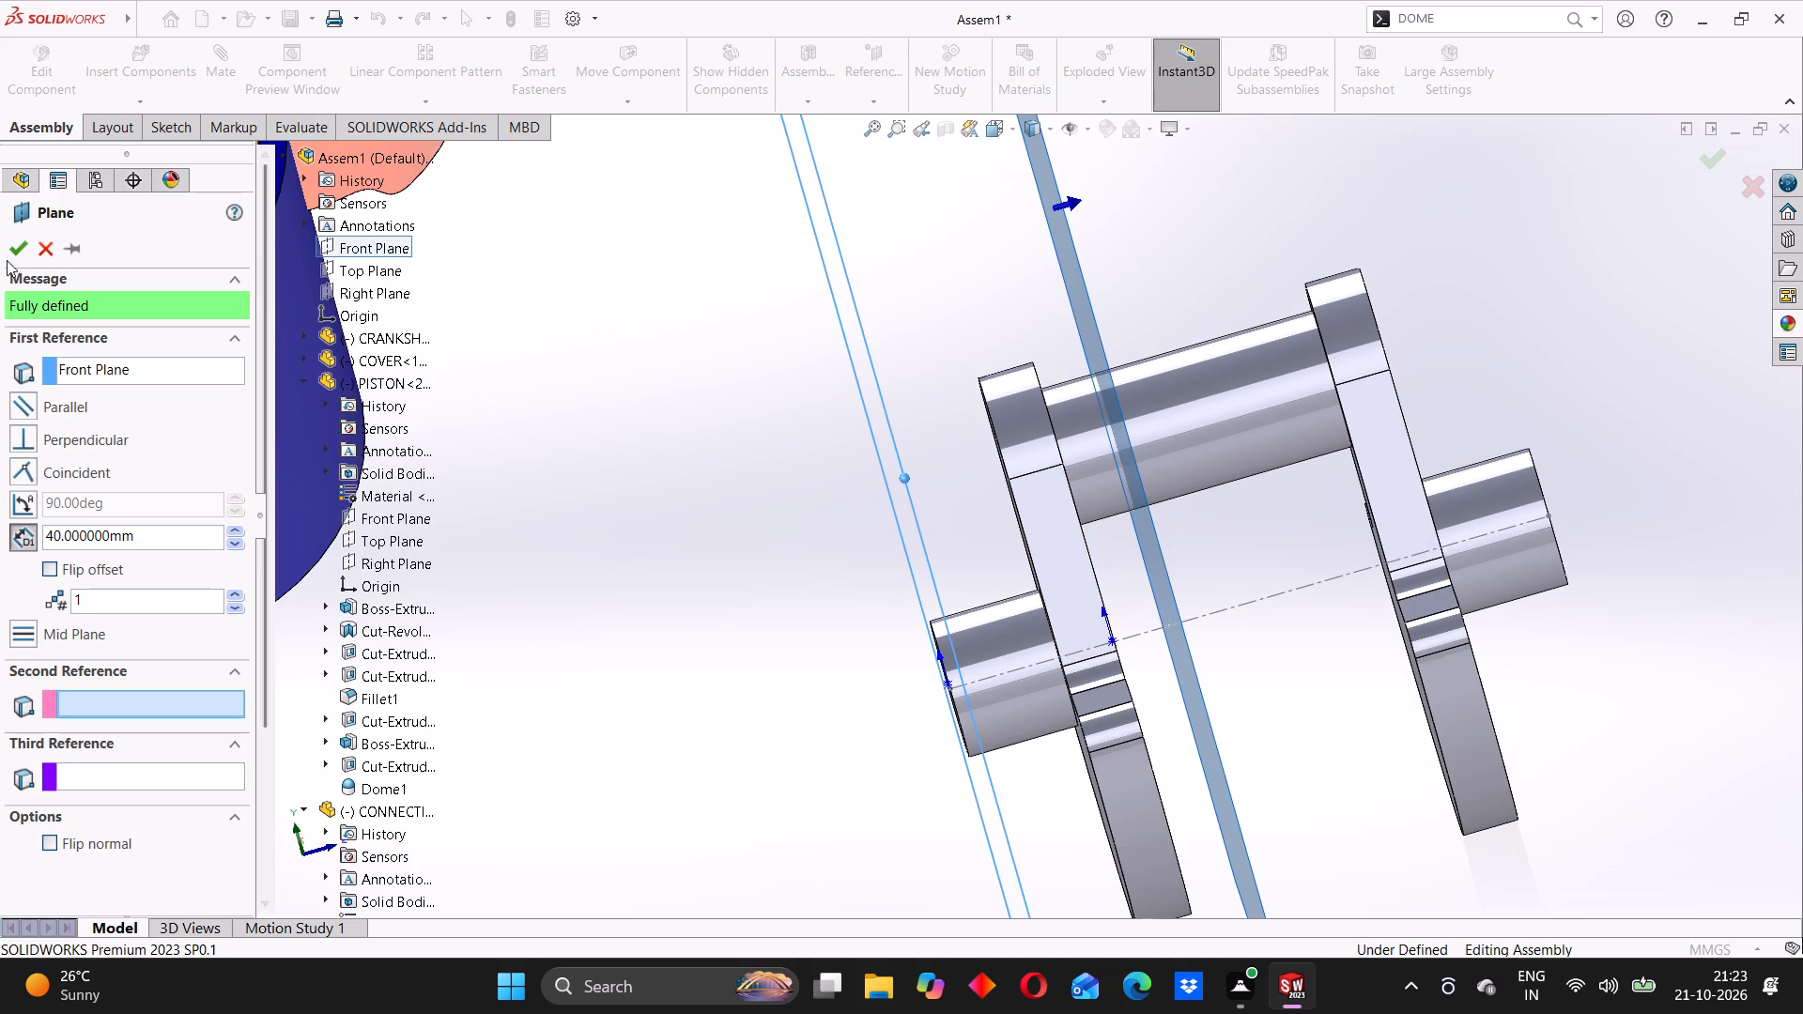
left_click(16, 249)
On the new offset plane, sketch a slanted centreline about 284 mm long from the origin at the crankshaft journal's centre, passing beside the cylinder.
middle_click_drag(819, 473, 865, 453)
scroll(876, 451, "up", 2)
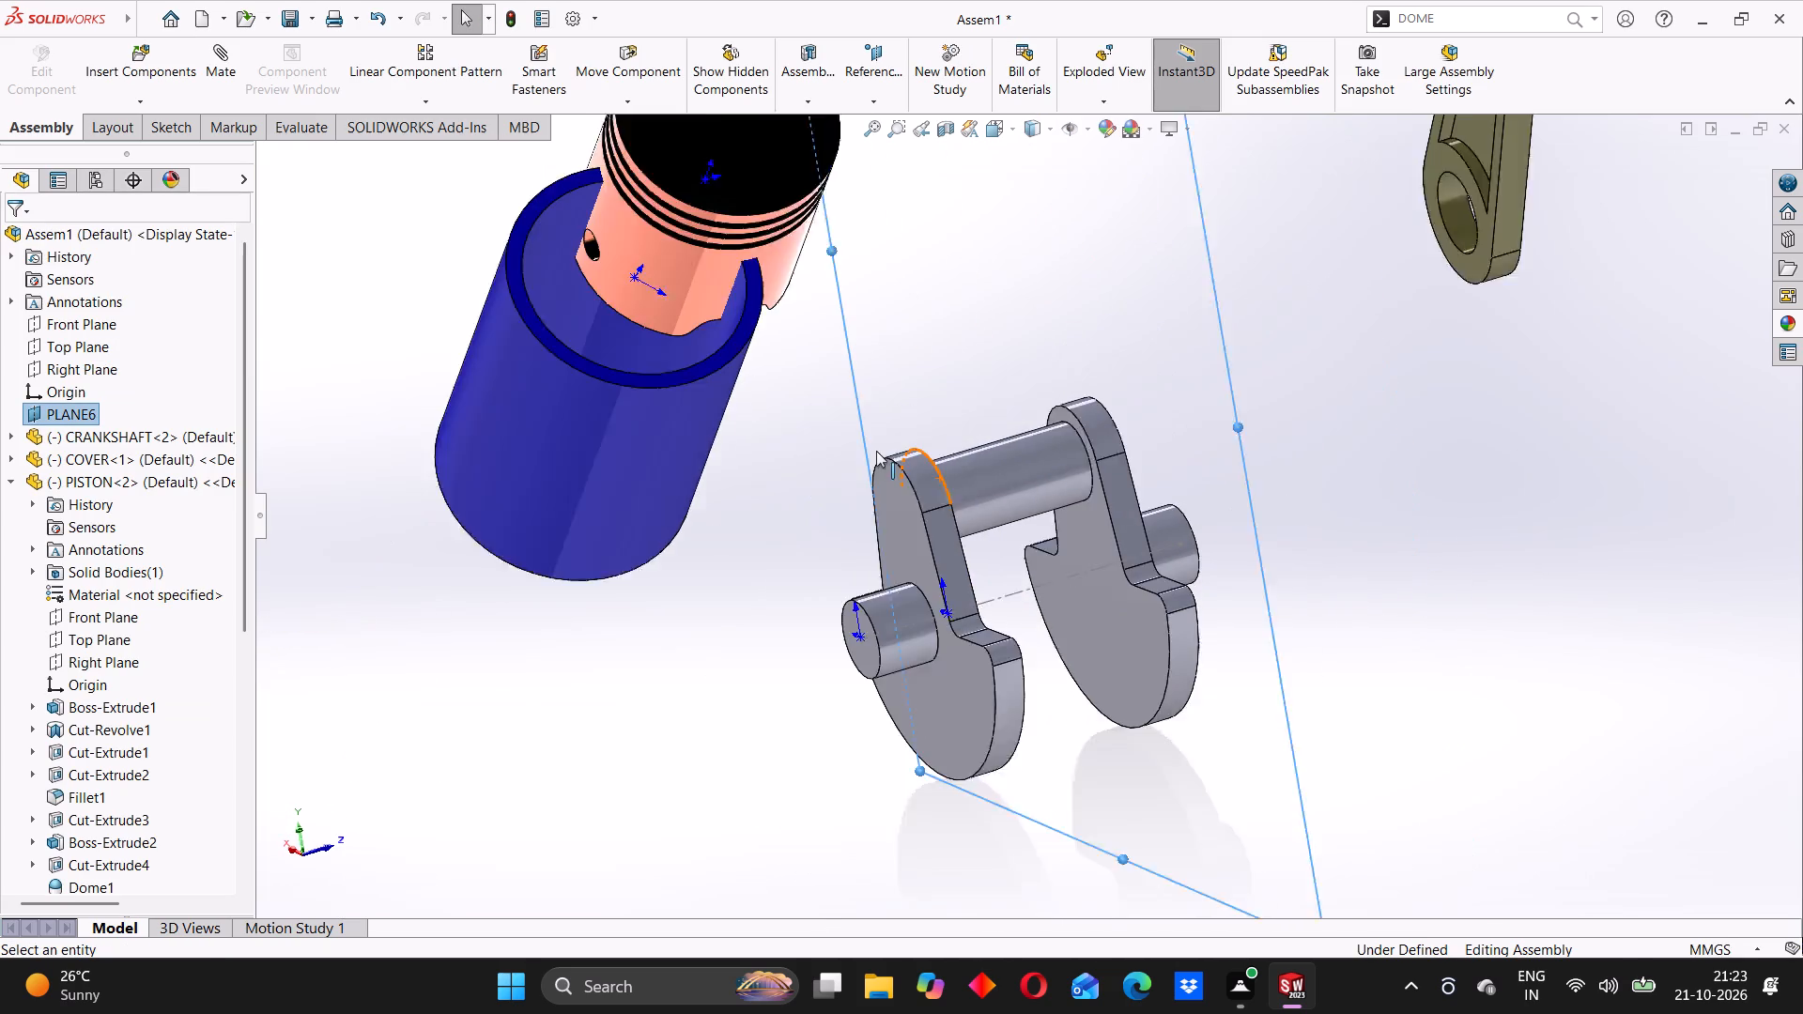
scroll(876, 451, "up", 2)
middle_click_drag(890, 469, 940, 447)
middle_click_drag(941, 447, 1009, 451)
scroll(1005, 461, "up", 4)
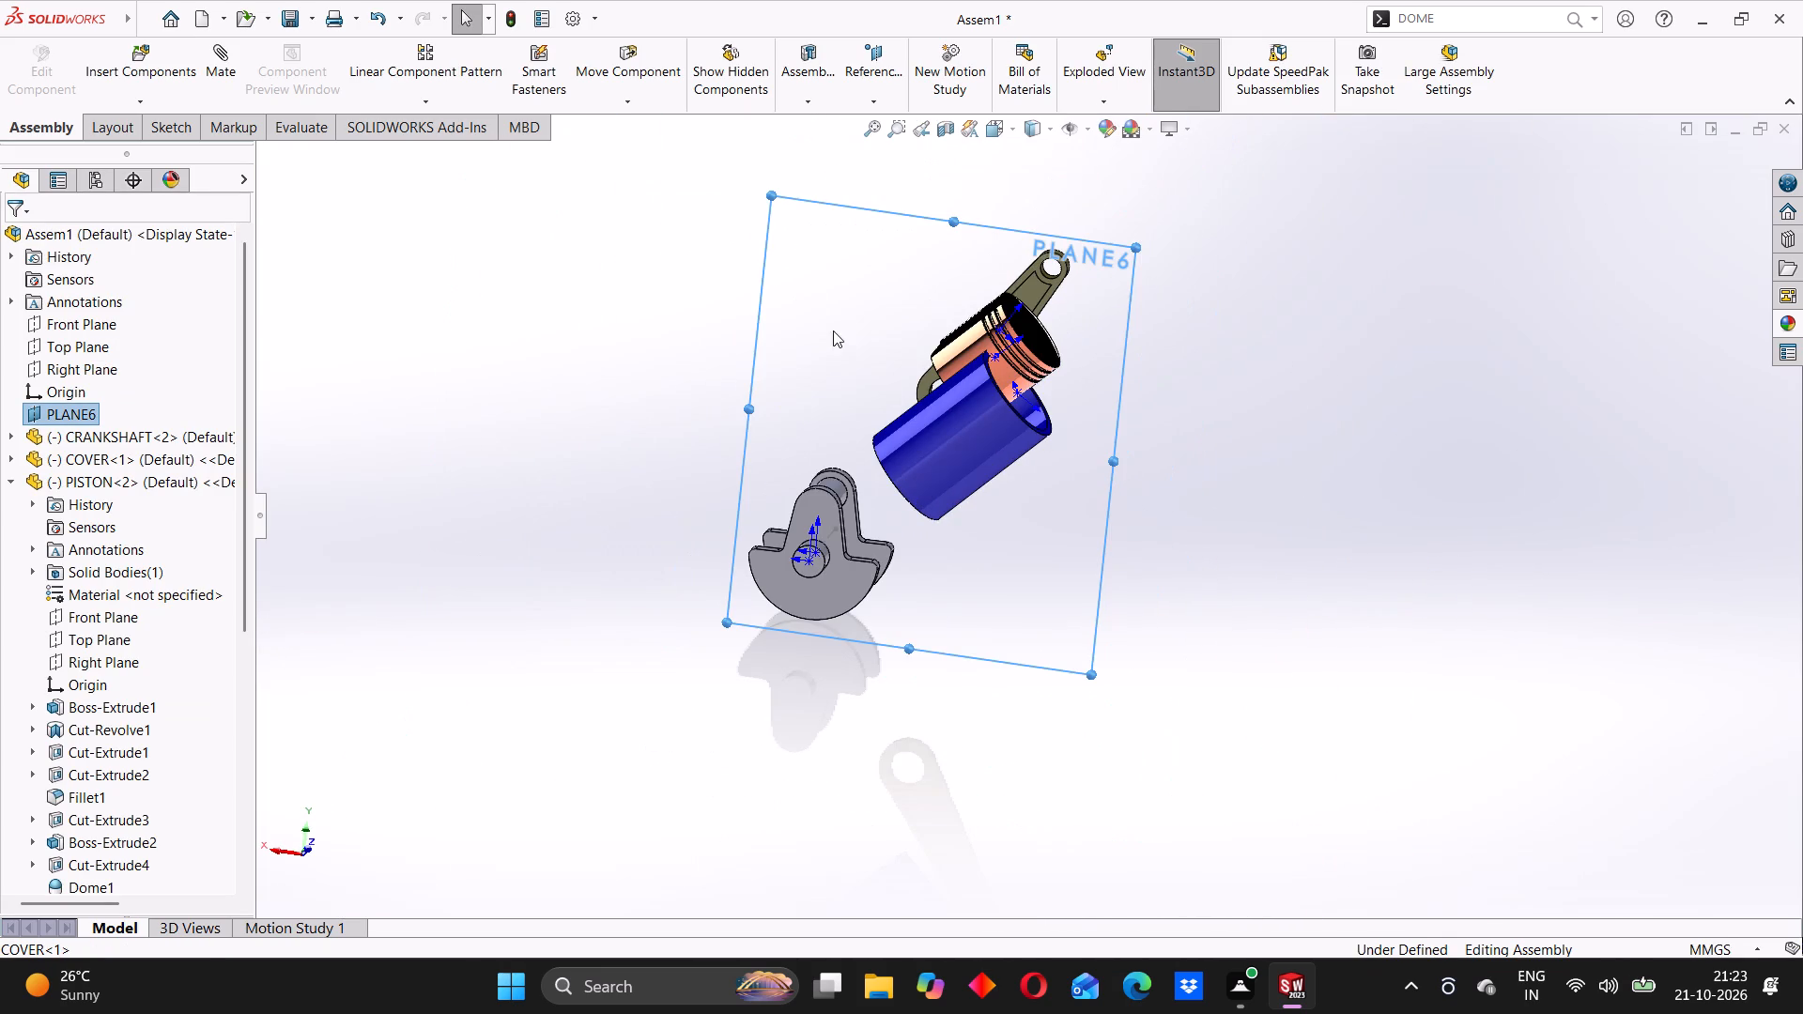
right_click(828, 257)
left_click(875, 232)
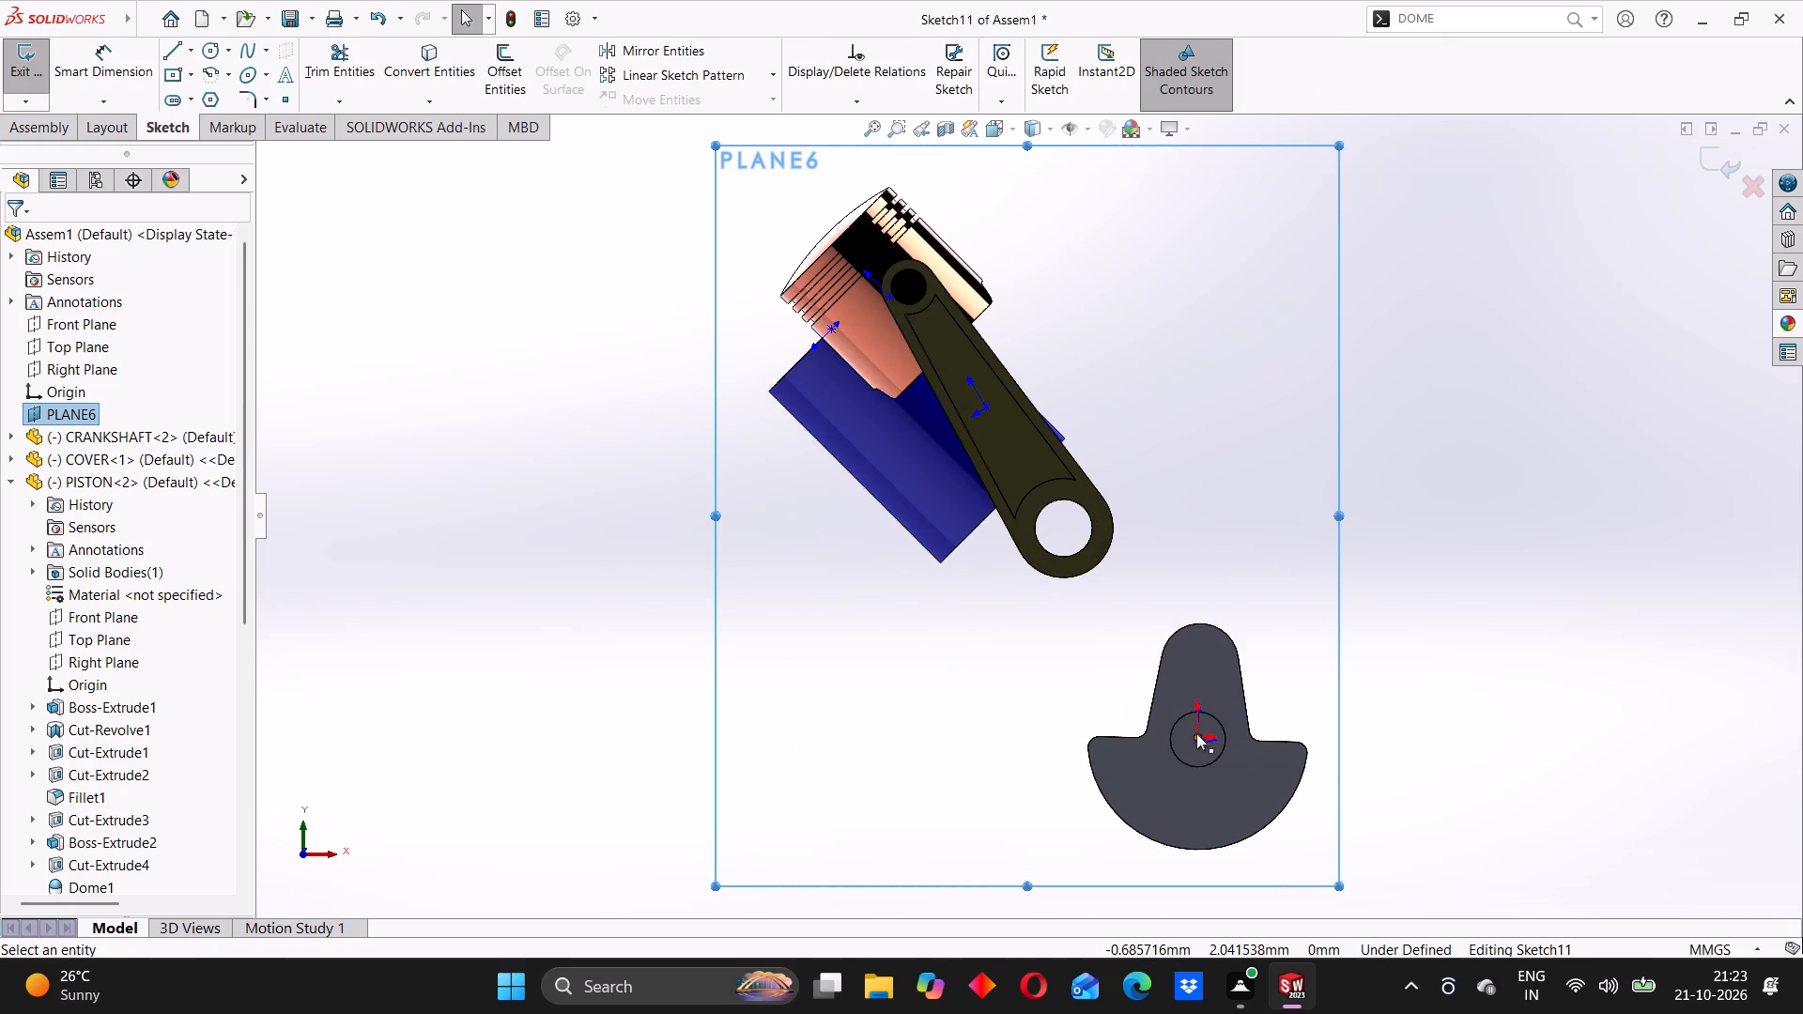
left_click(195, 51)
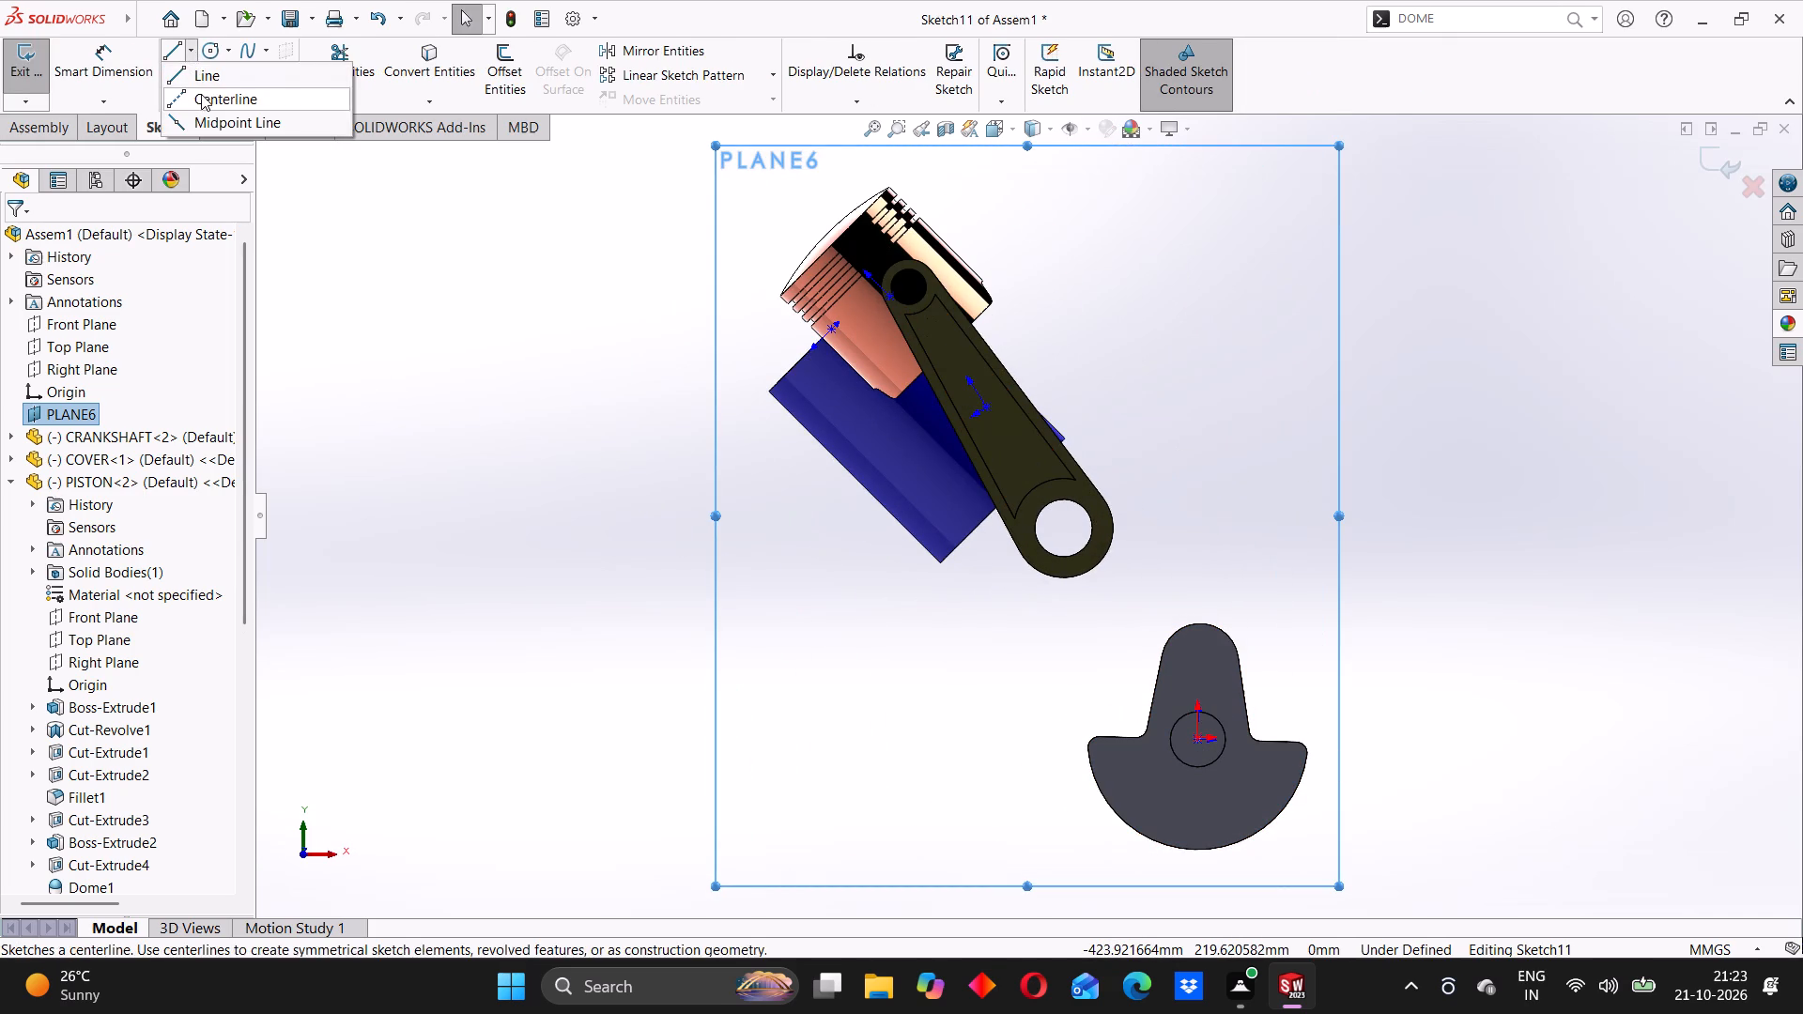
left_click(201, 96)
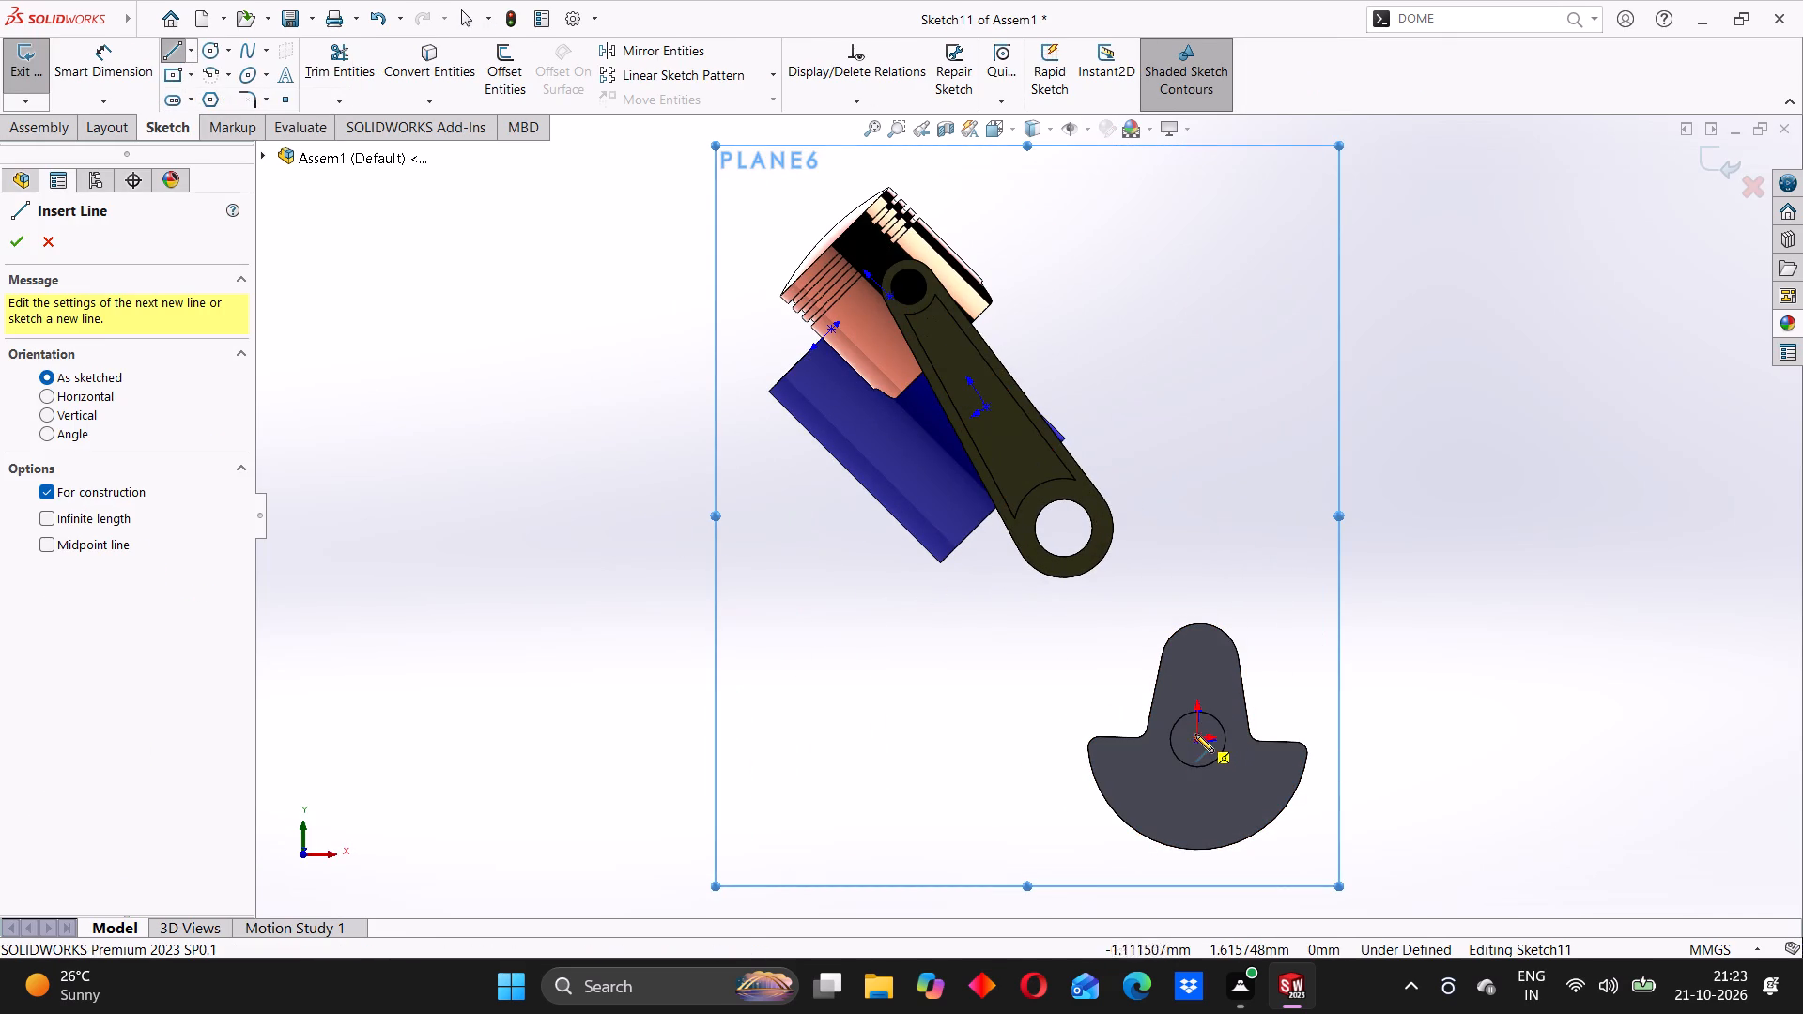
scroll(1193, 734, "down", 7)
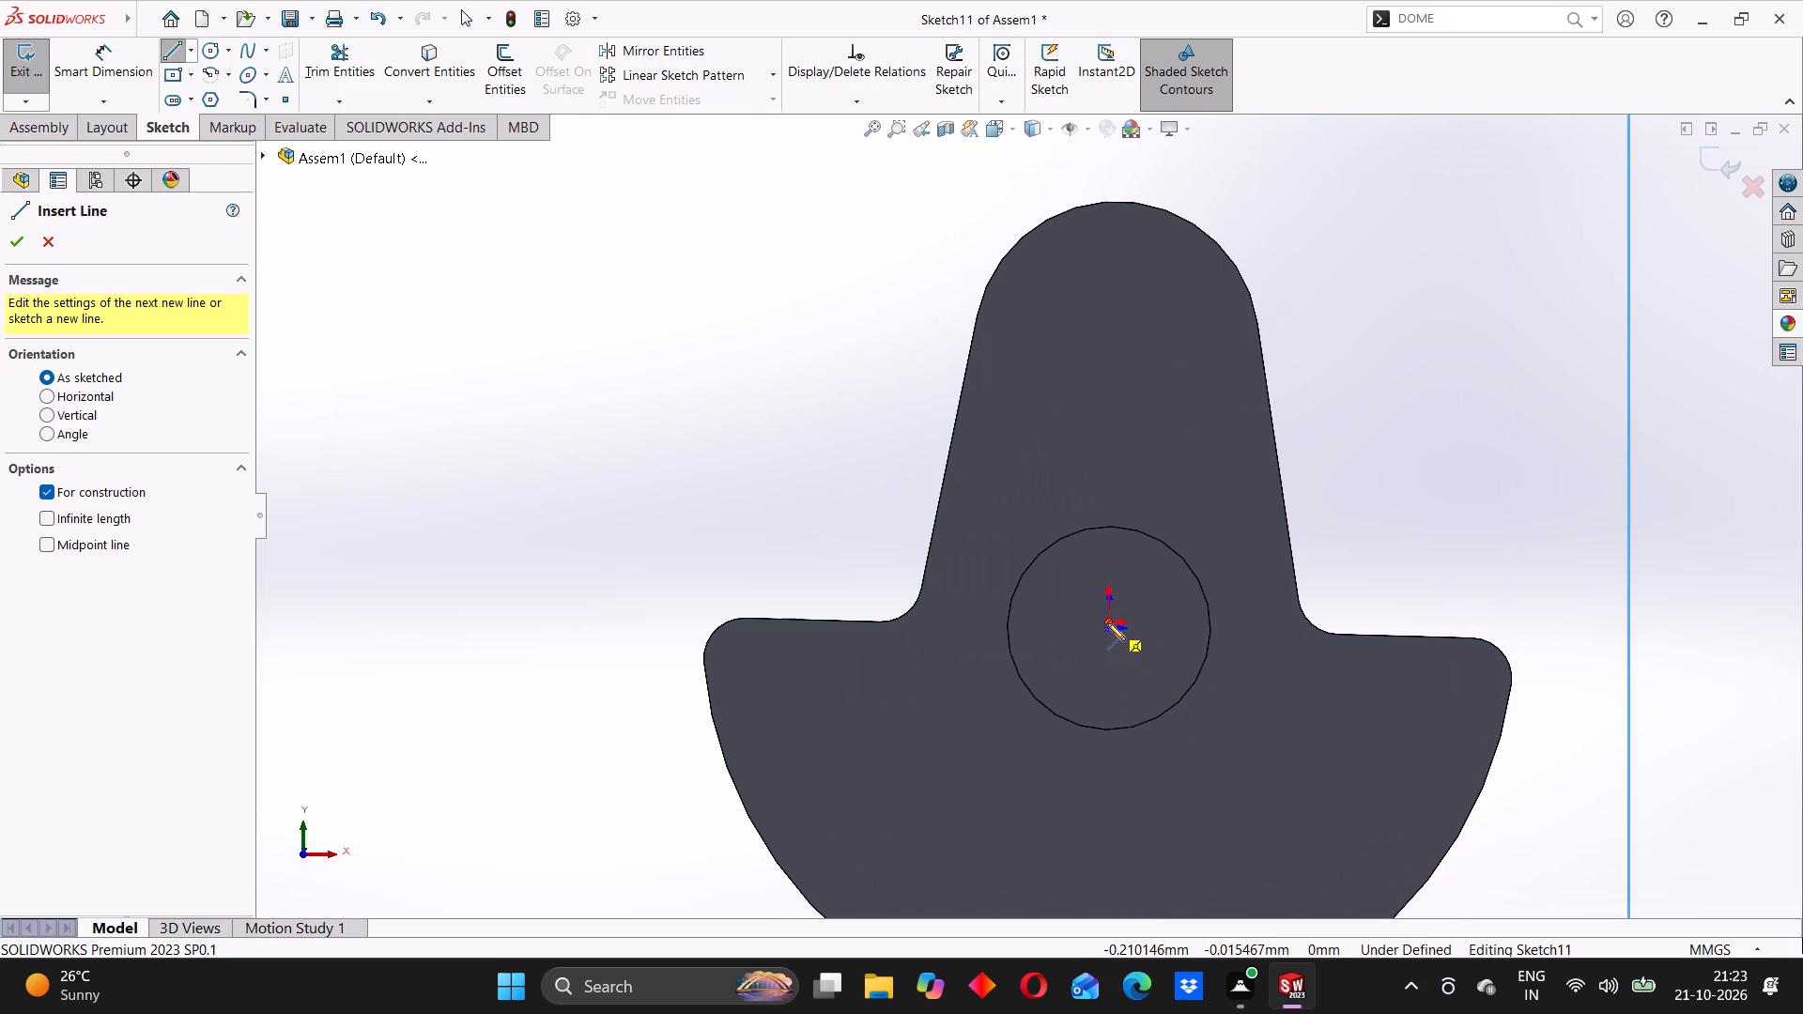
left_click(1107, 621)
scroll(797, 426, "up", 5)
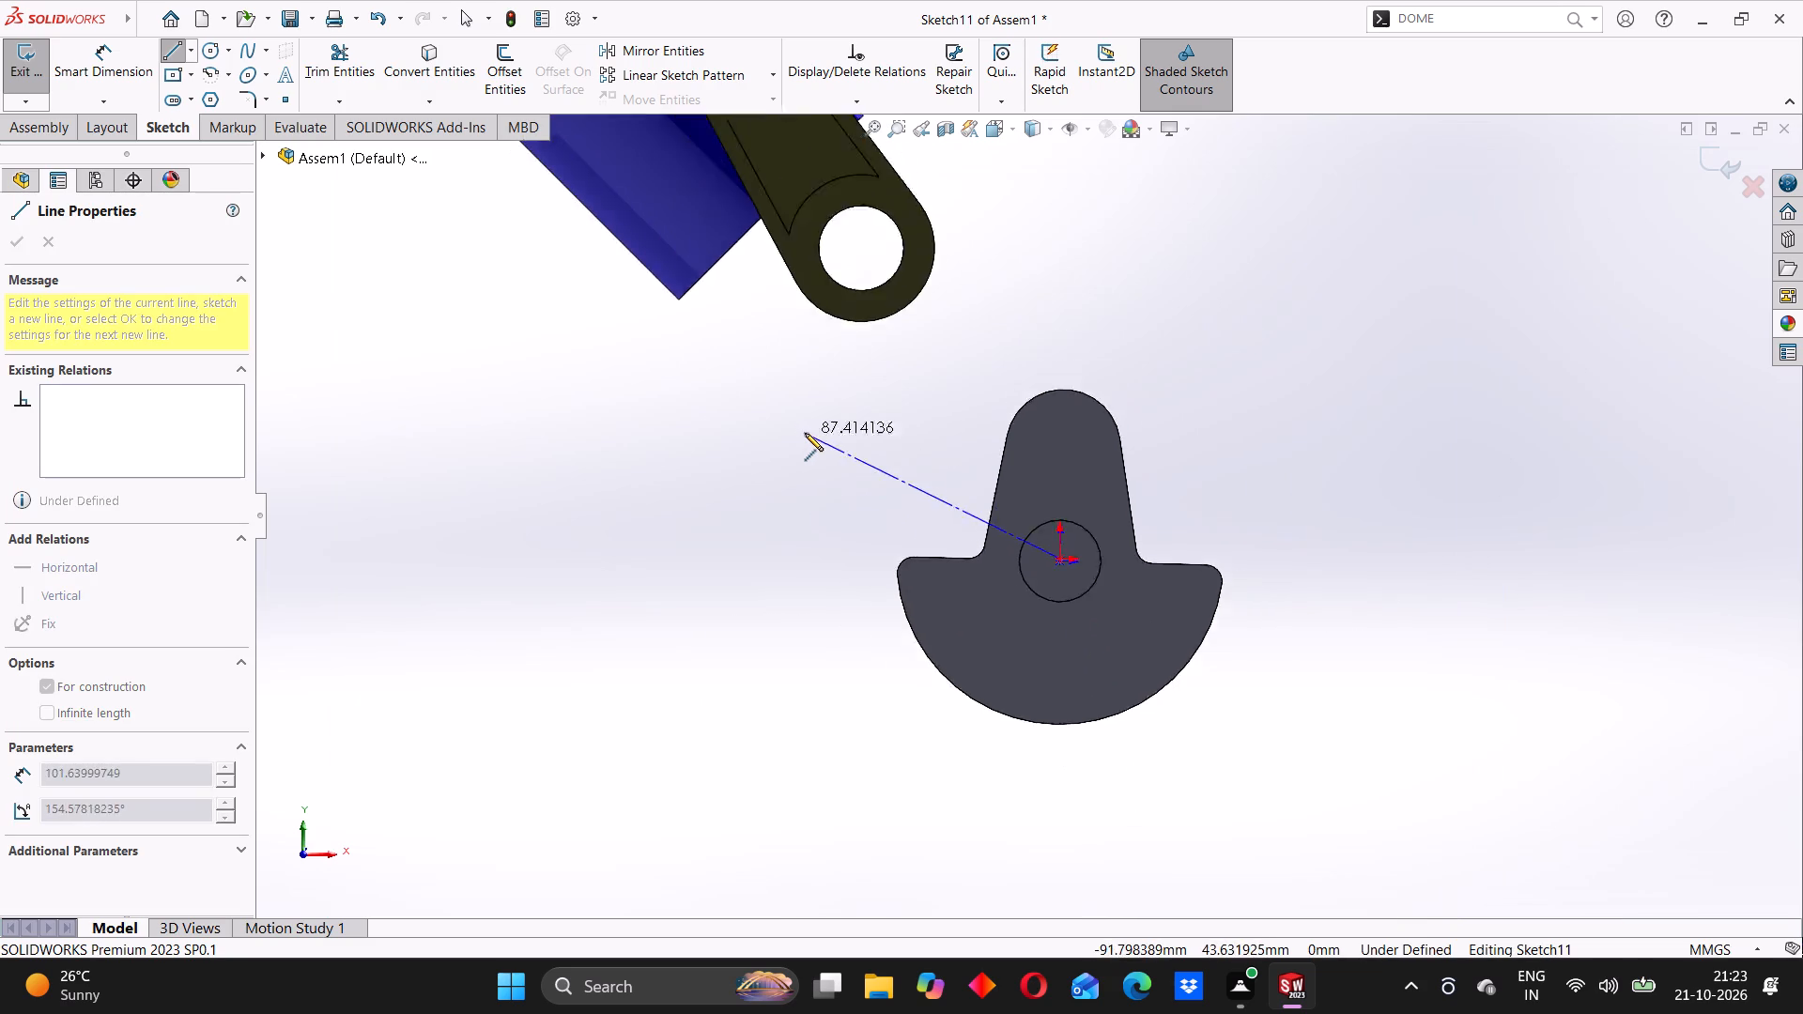
scroll(805, 433, "up", 6)
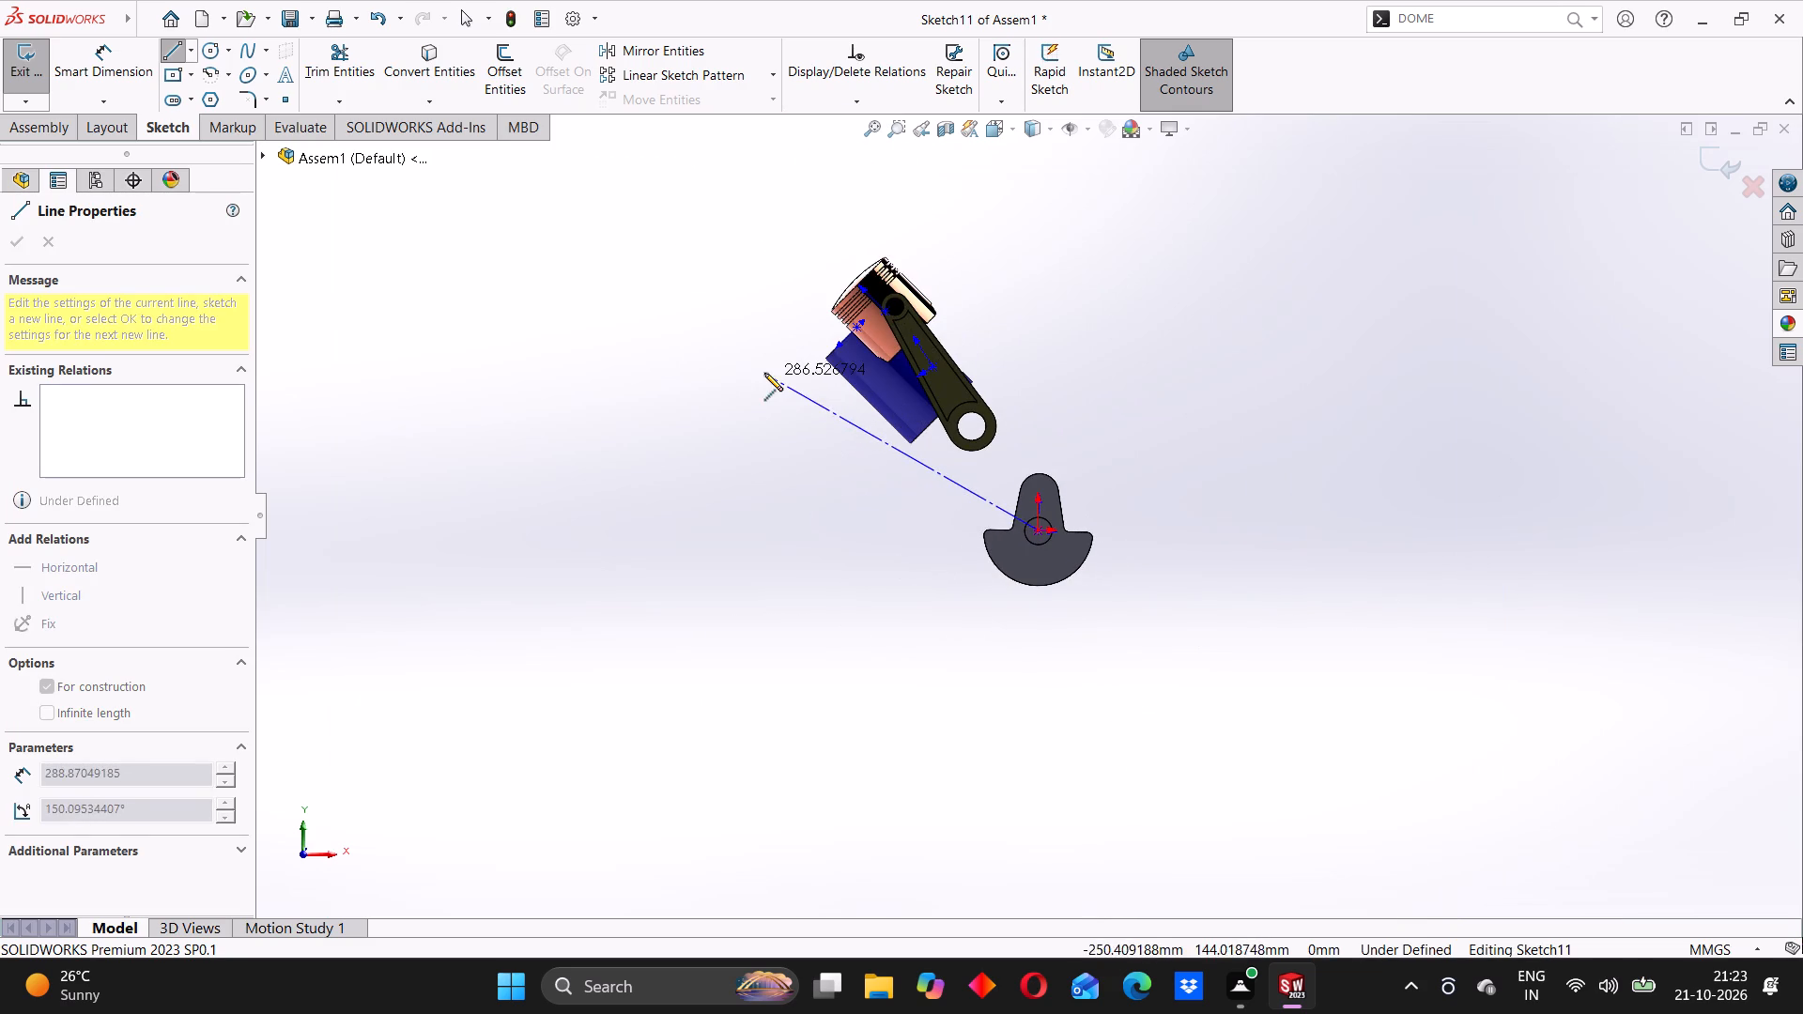
left_click(764, 384)
Dimension the slanted centreline's length and set it to 230 mm.
left_click(85, 55)
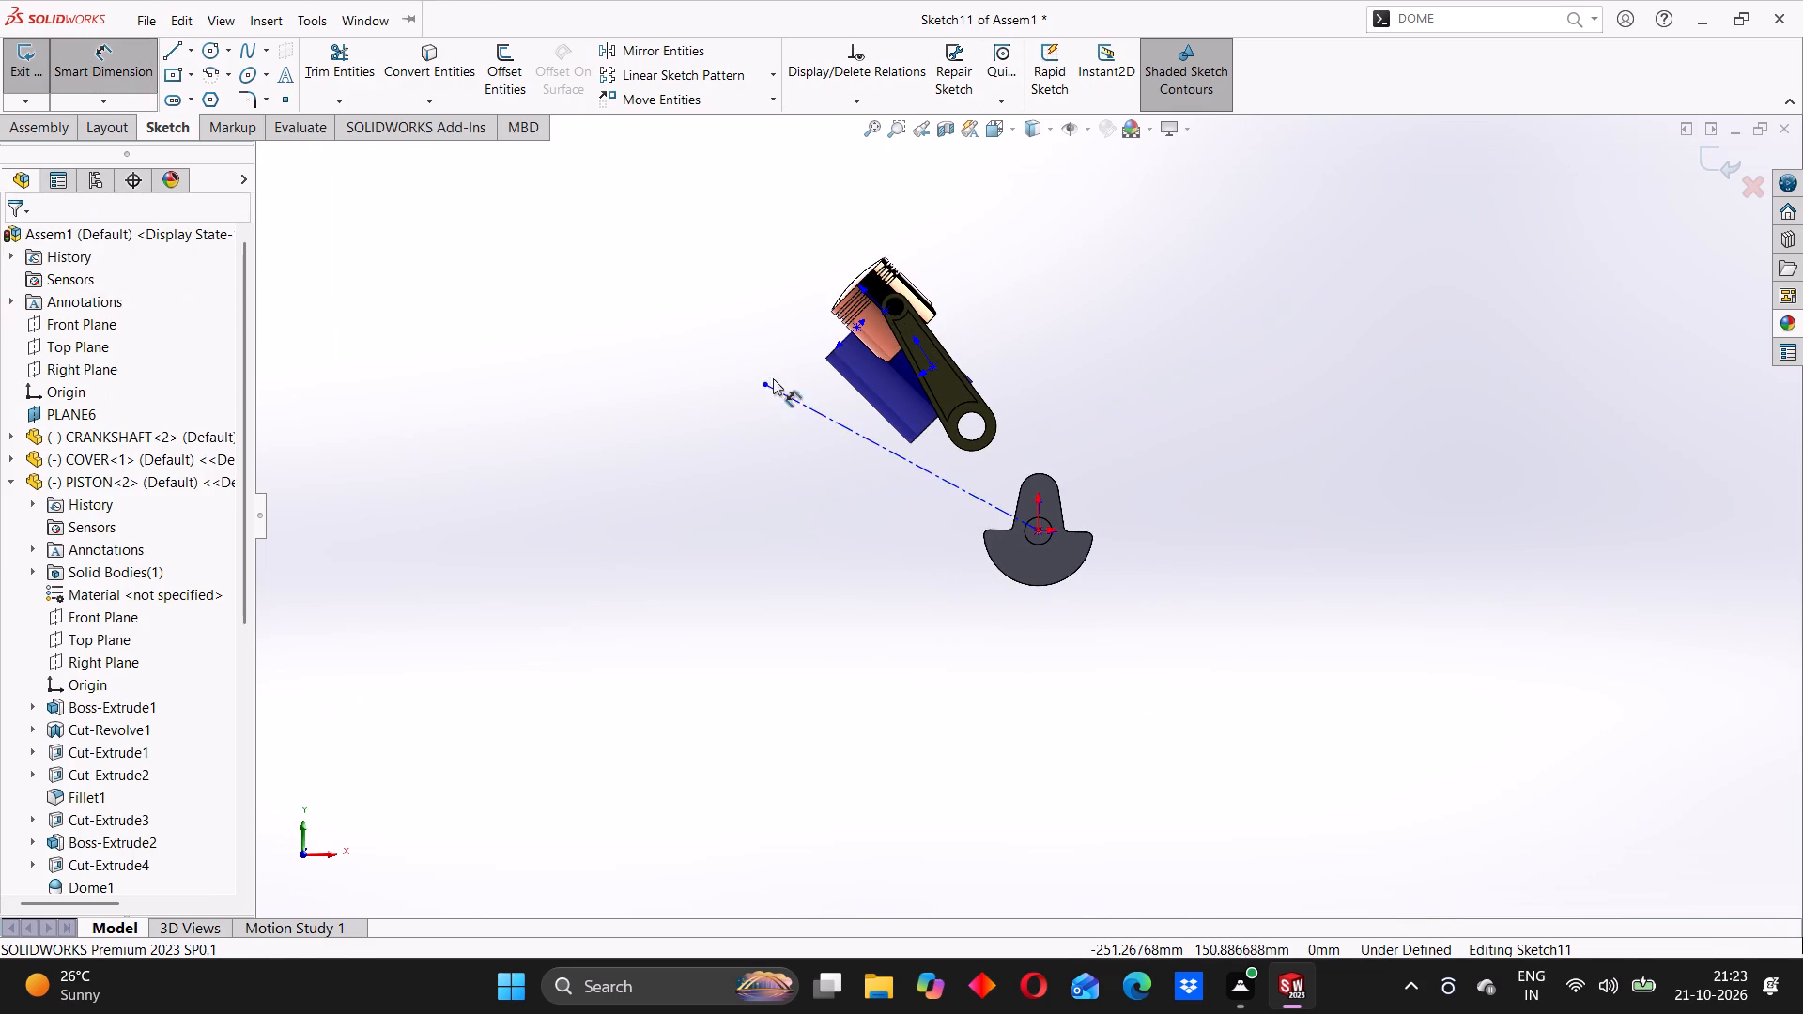
left_click(796, 403)
left_click(779, 453)
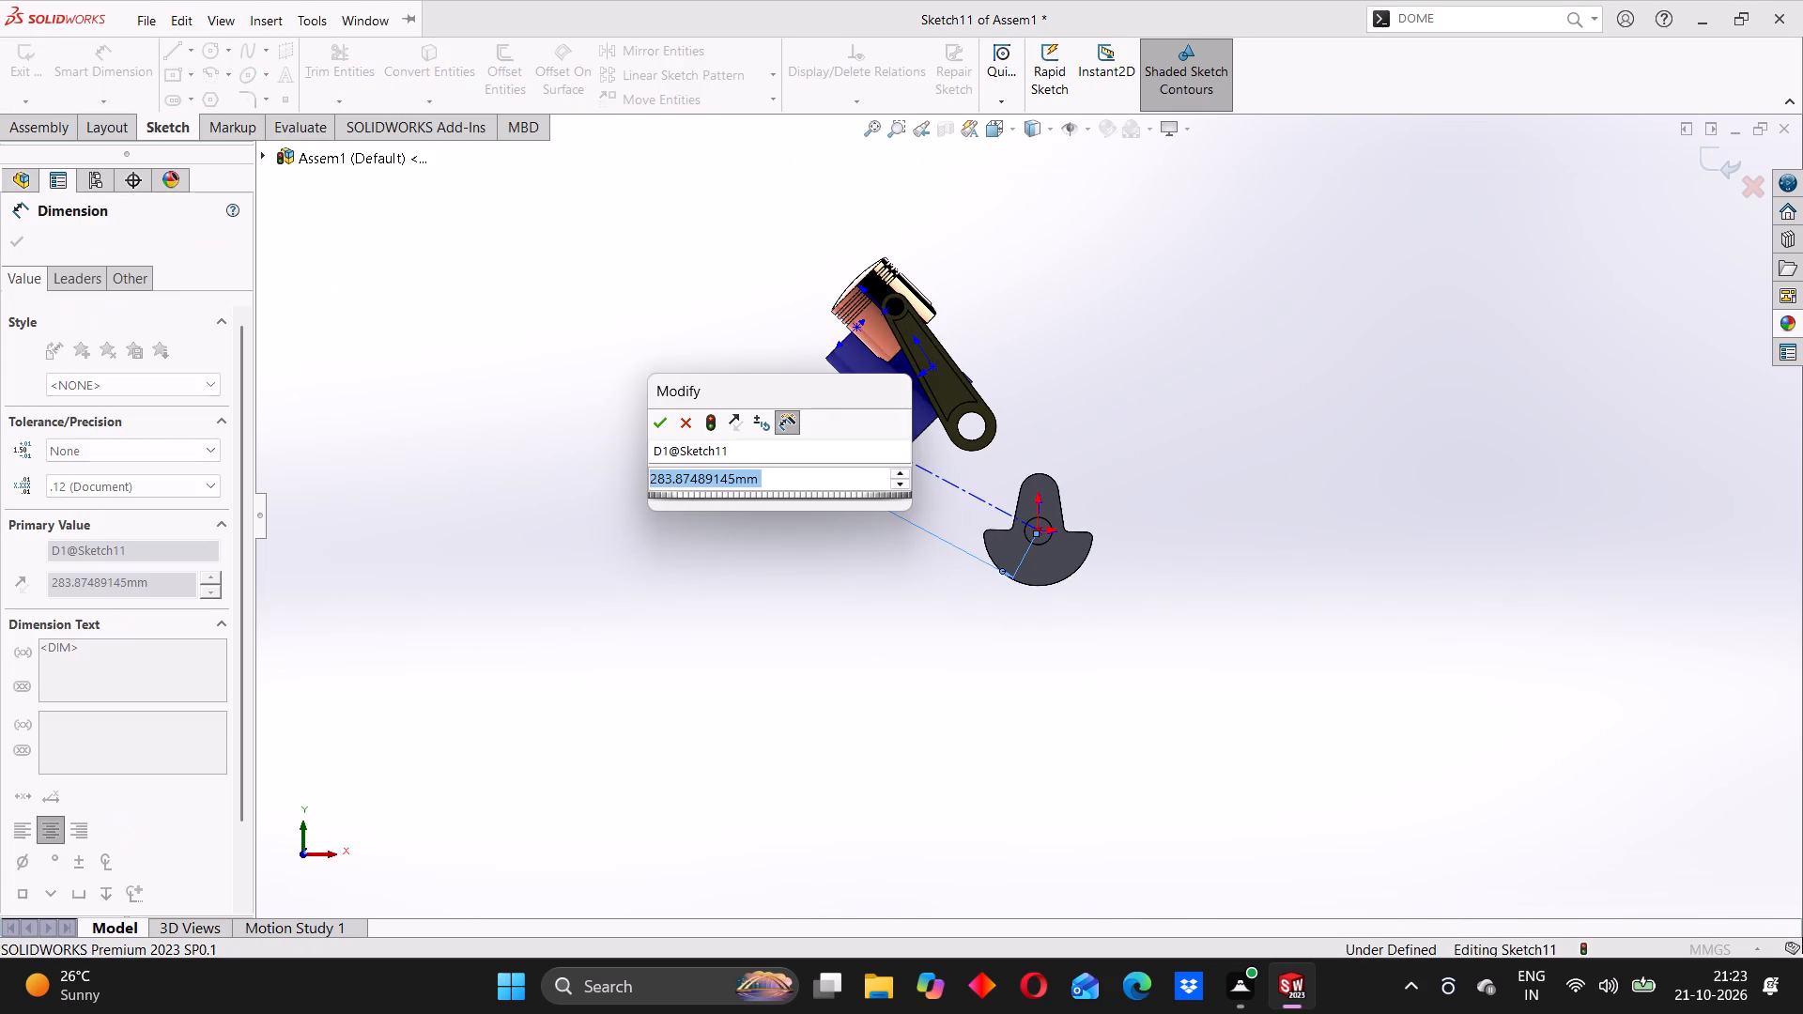
key("3")
key("BackSpace")
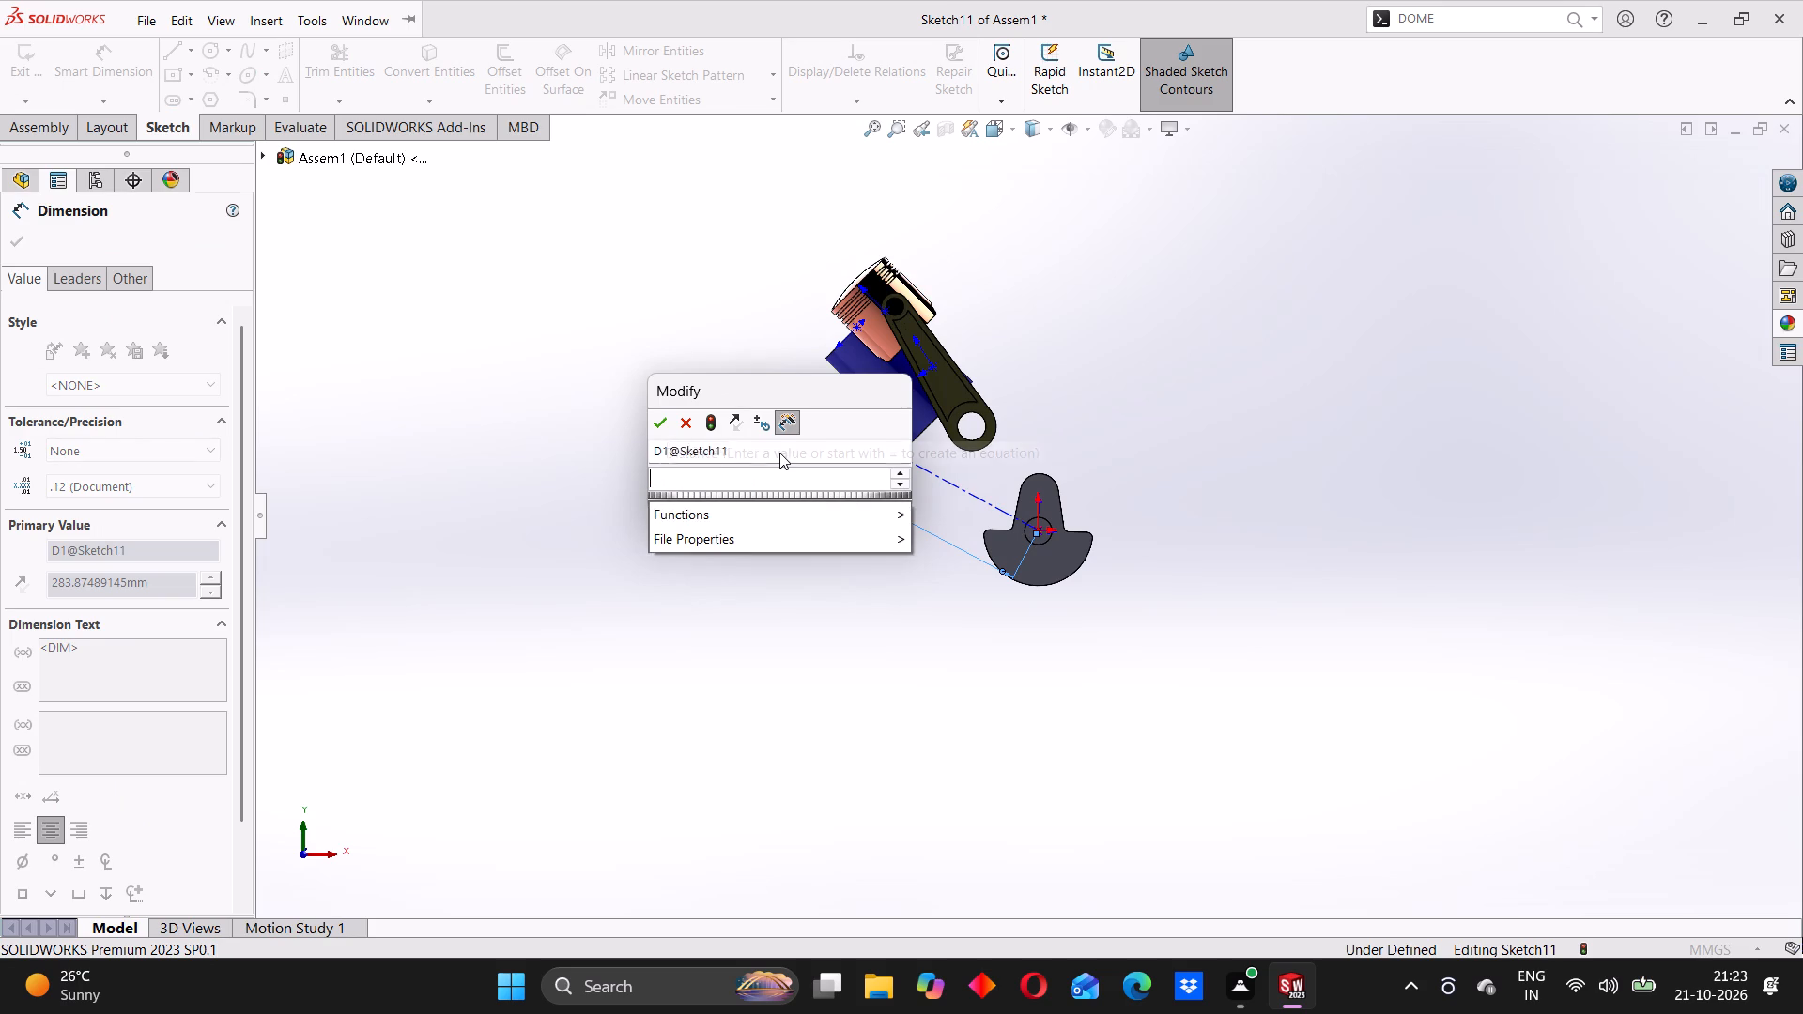
type("230")
key("Return")
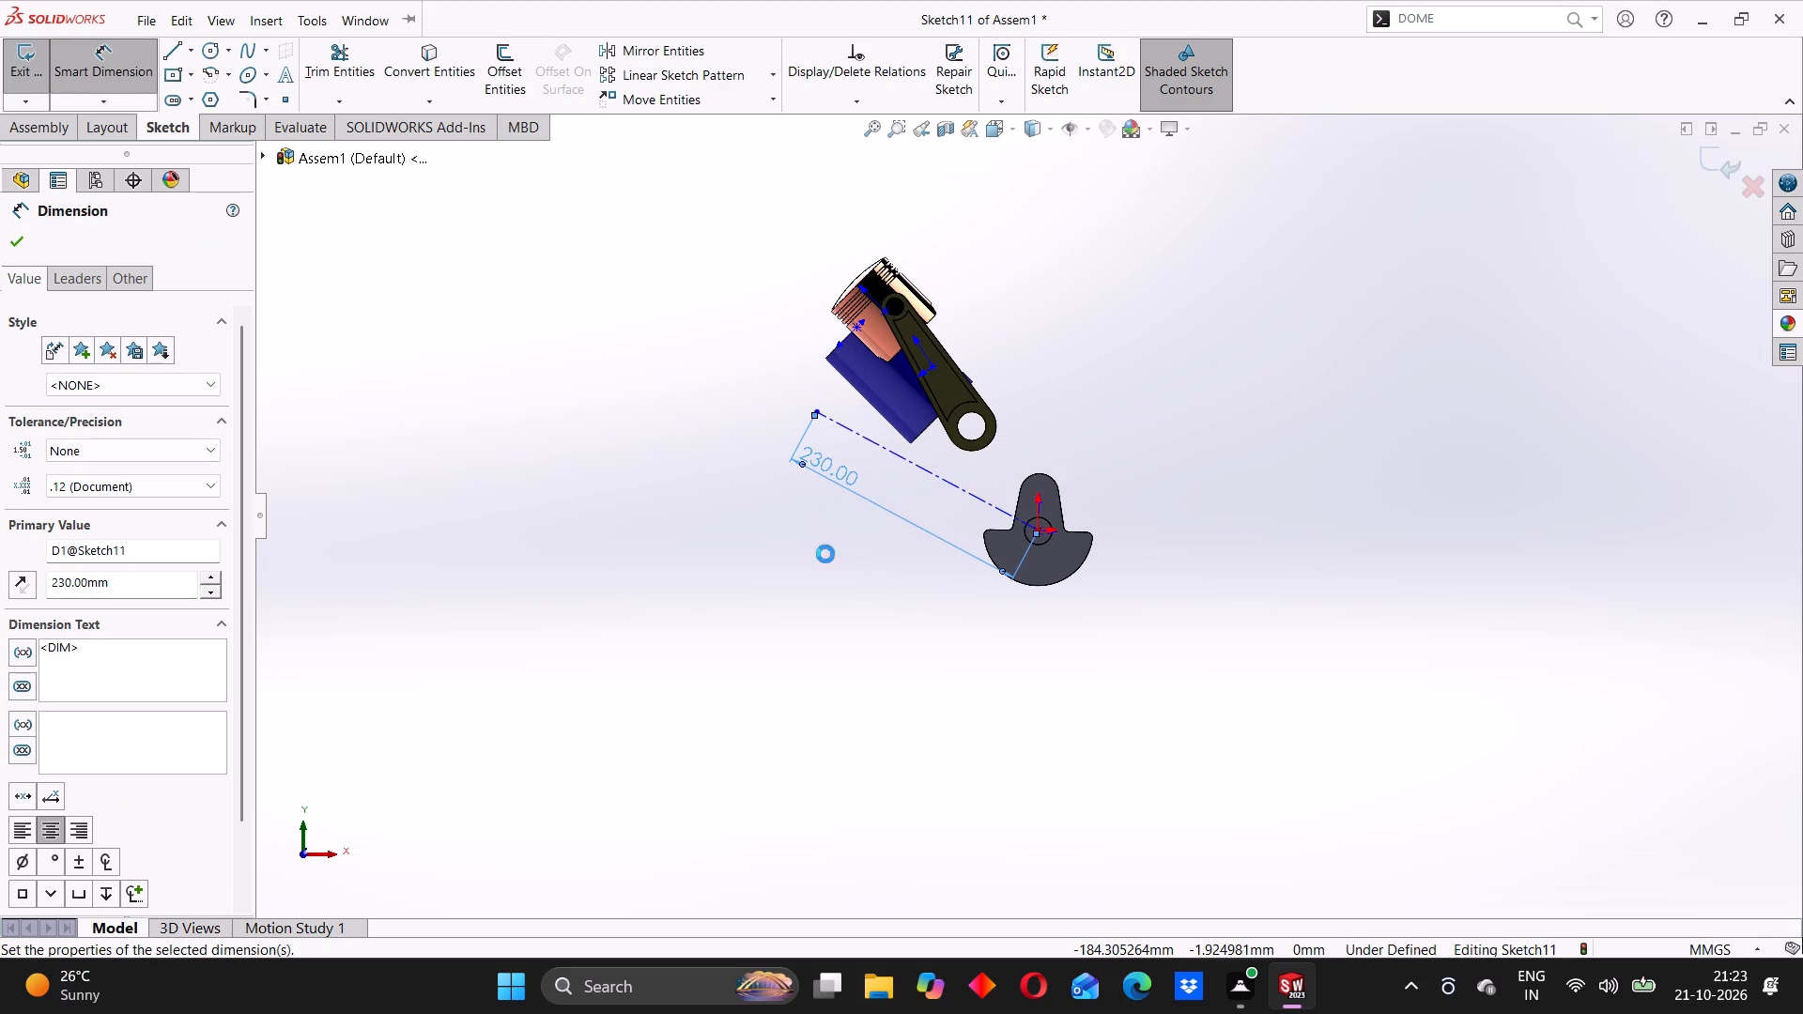
Dimension the centreline's angle from the origin's vertical axis, set it to 45°, and finish the sketch.
scroll(916, 525, "down", 2)
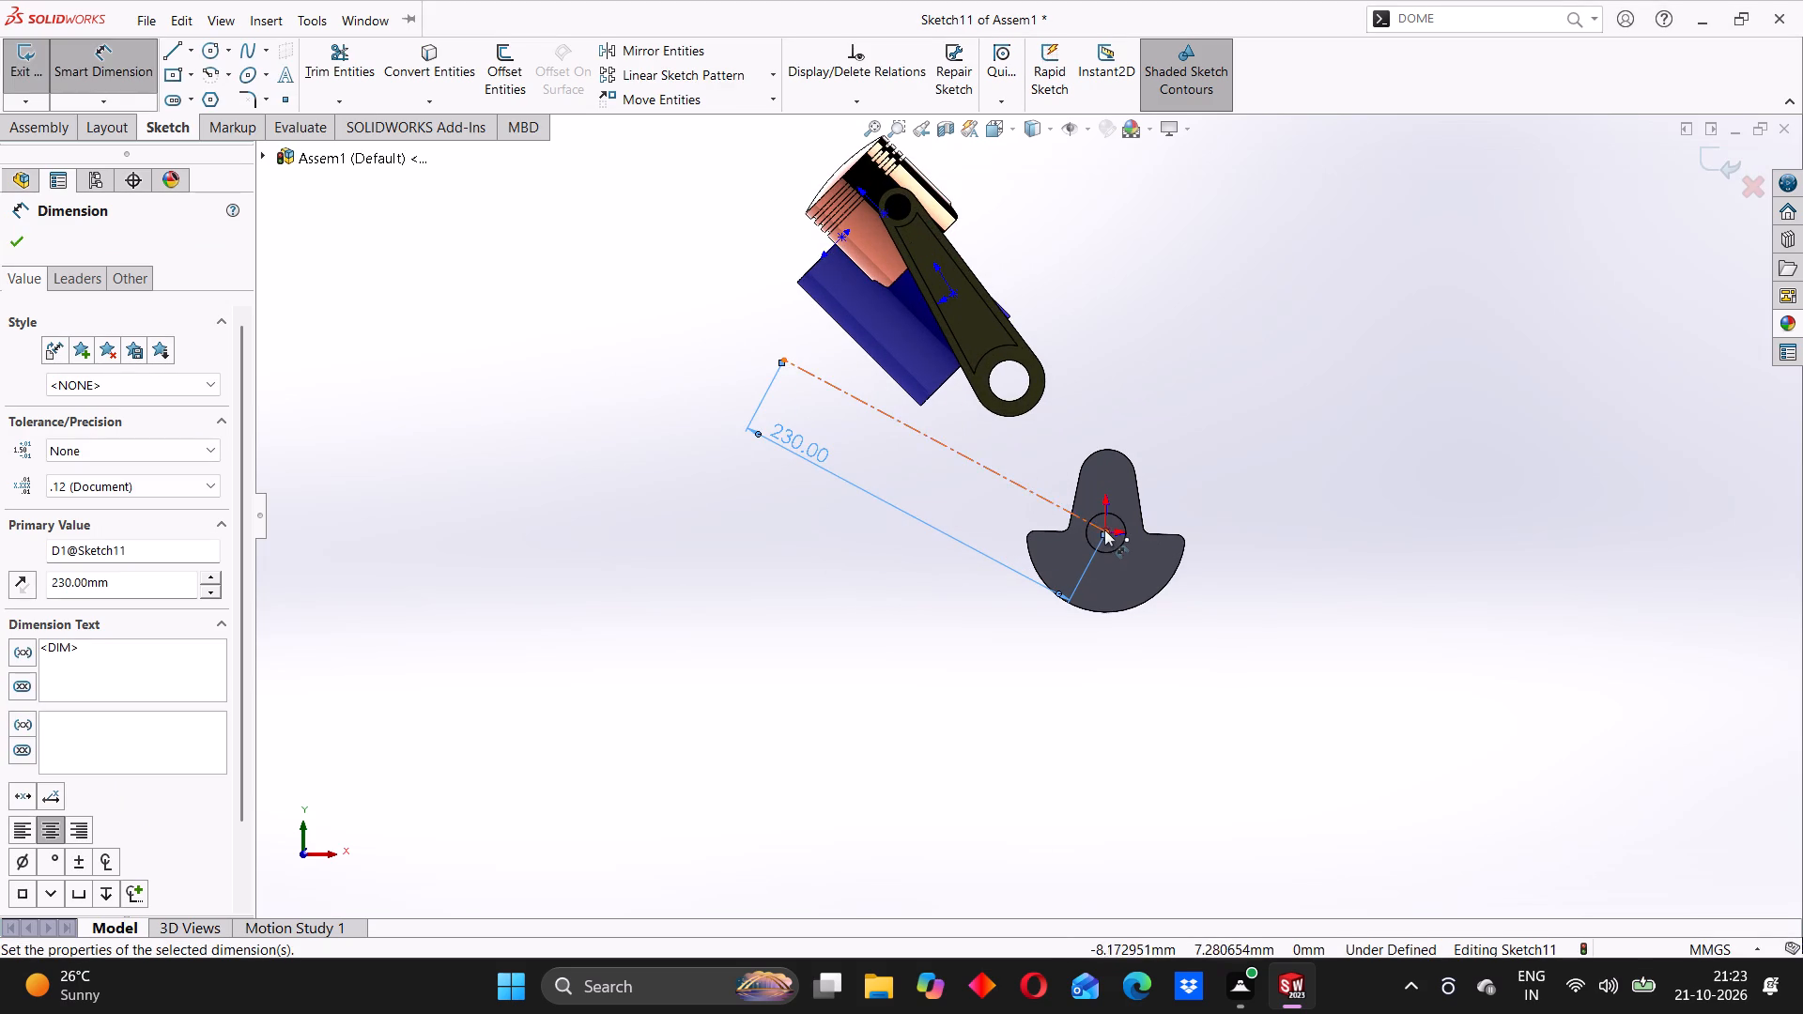
scroll(1104, 530, "down", 5)
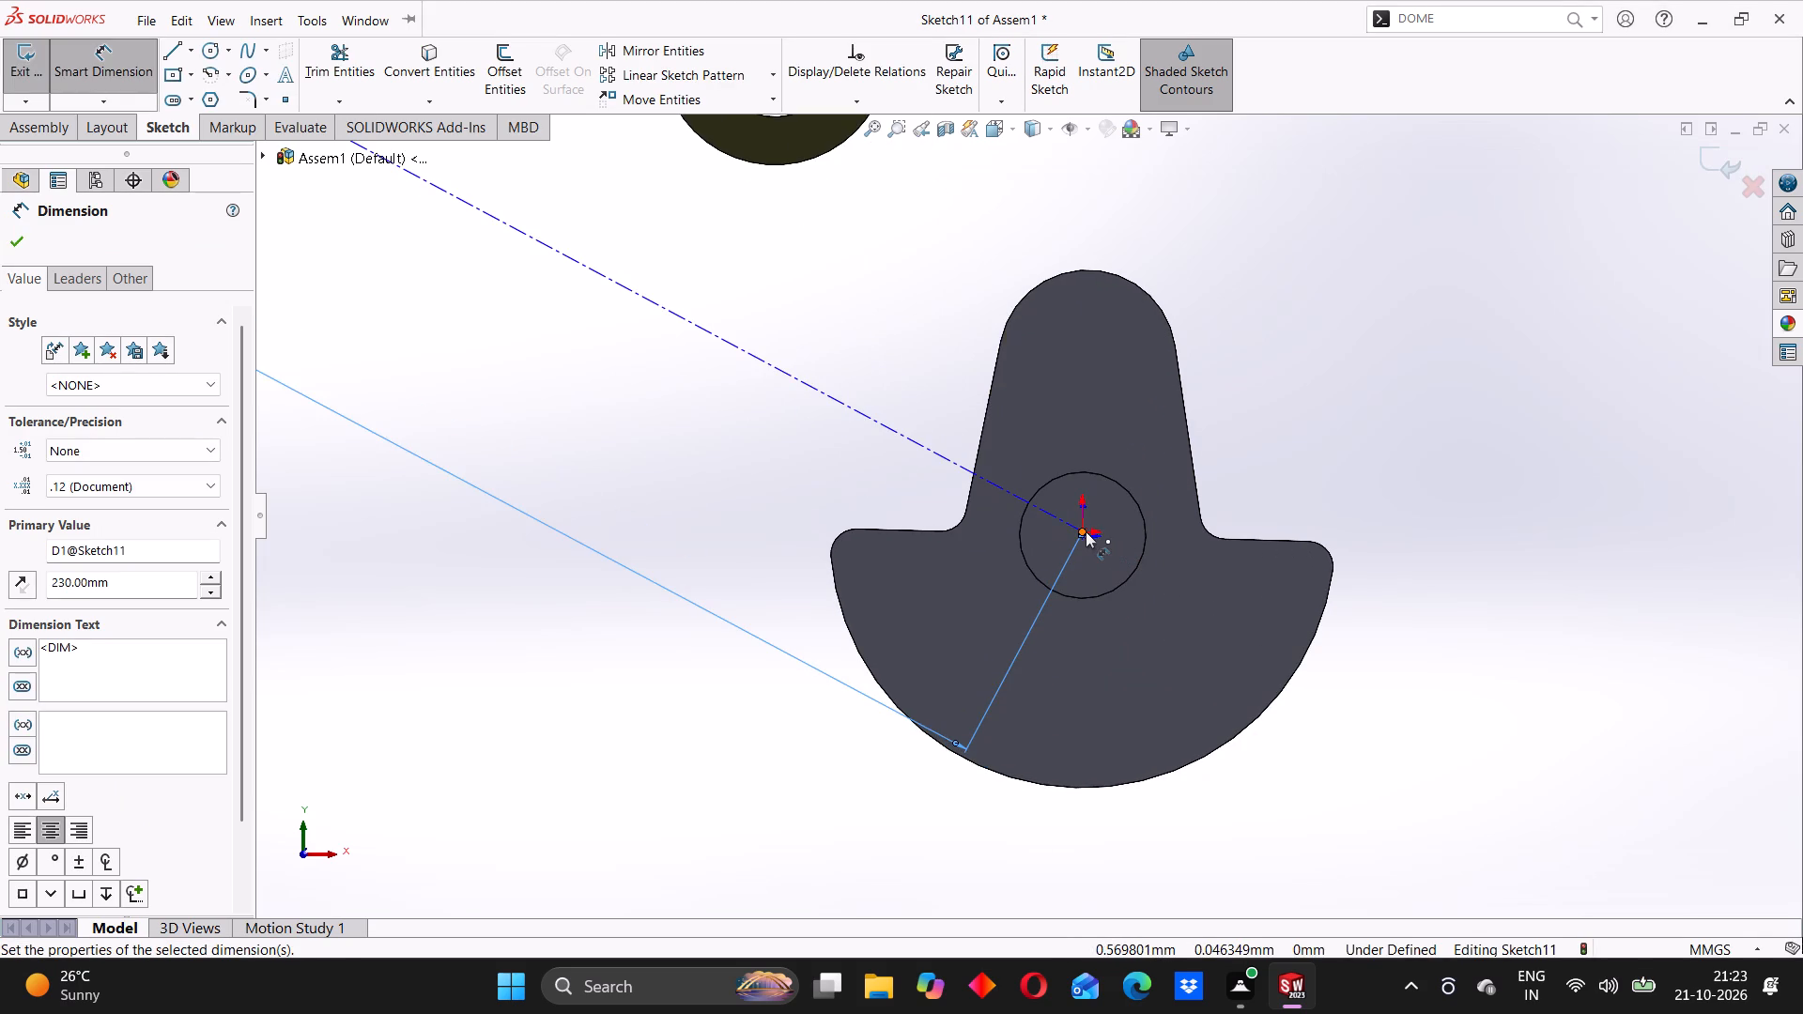
left_click(1086, 531)
left_click(1059, 519)
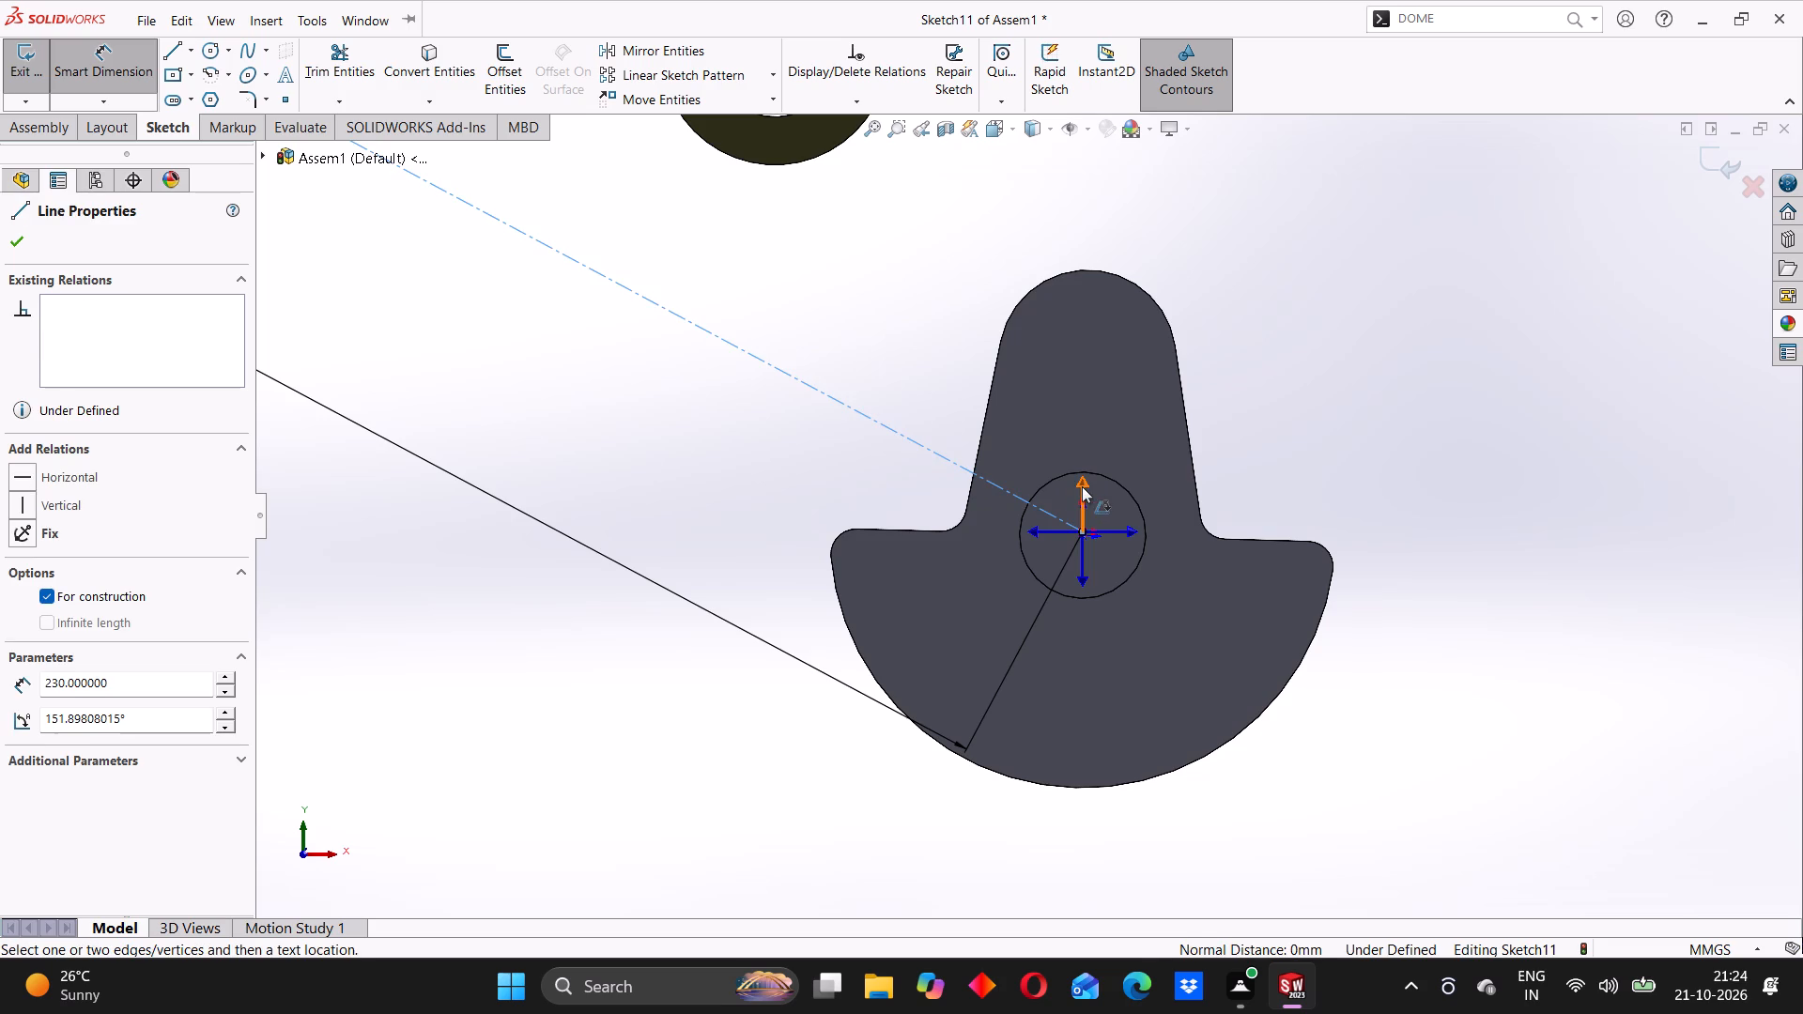
left_click(1082, 486)
left_click(1045, 458)
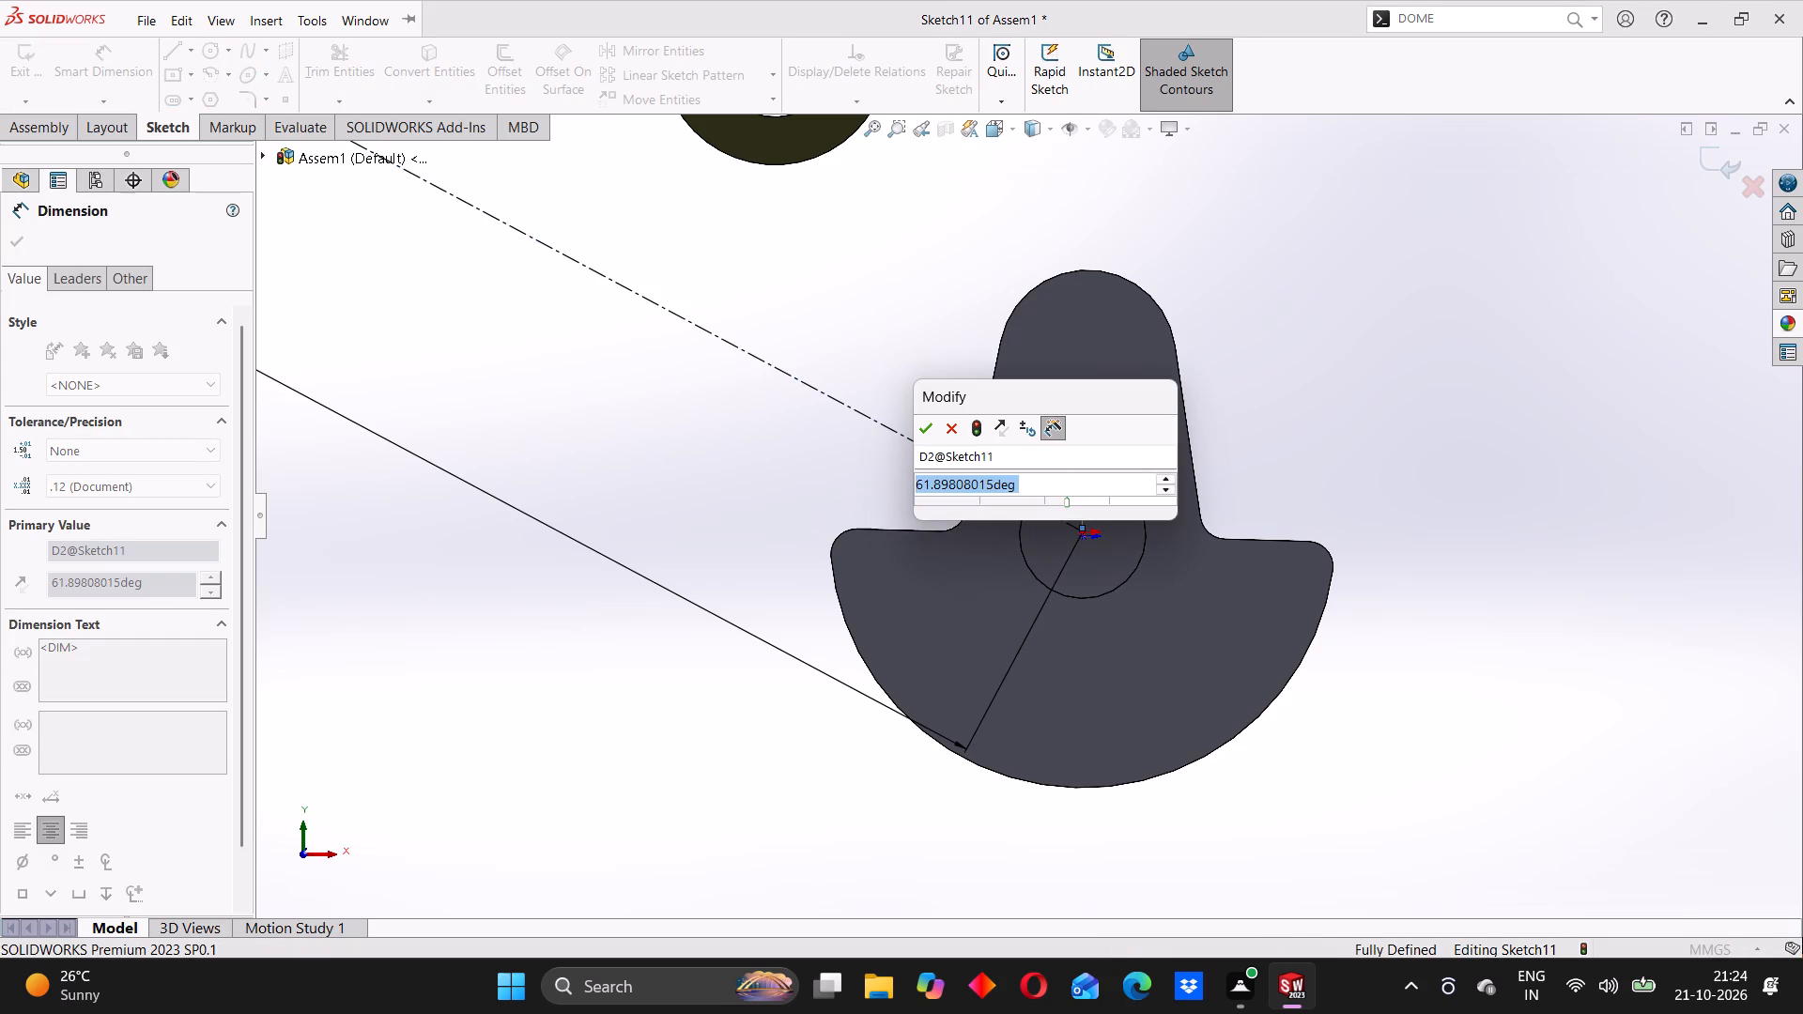
type("45")
key("Return")
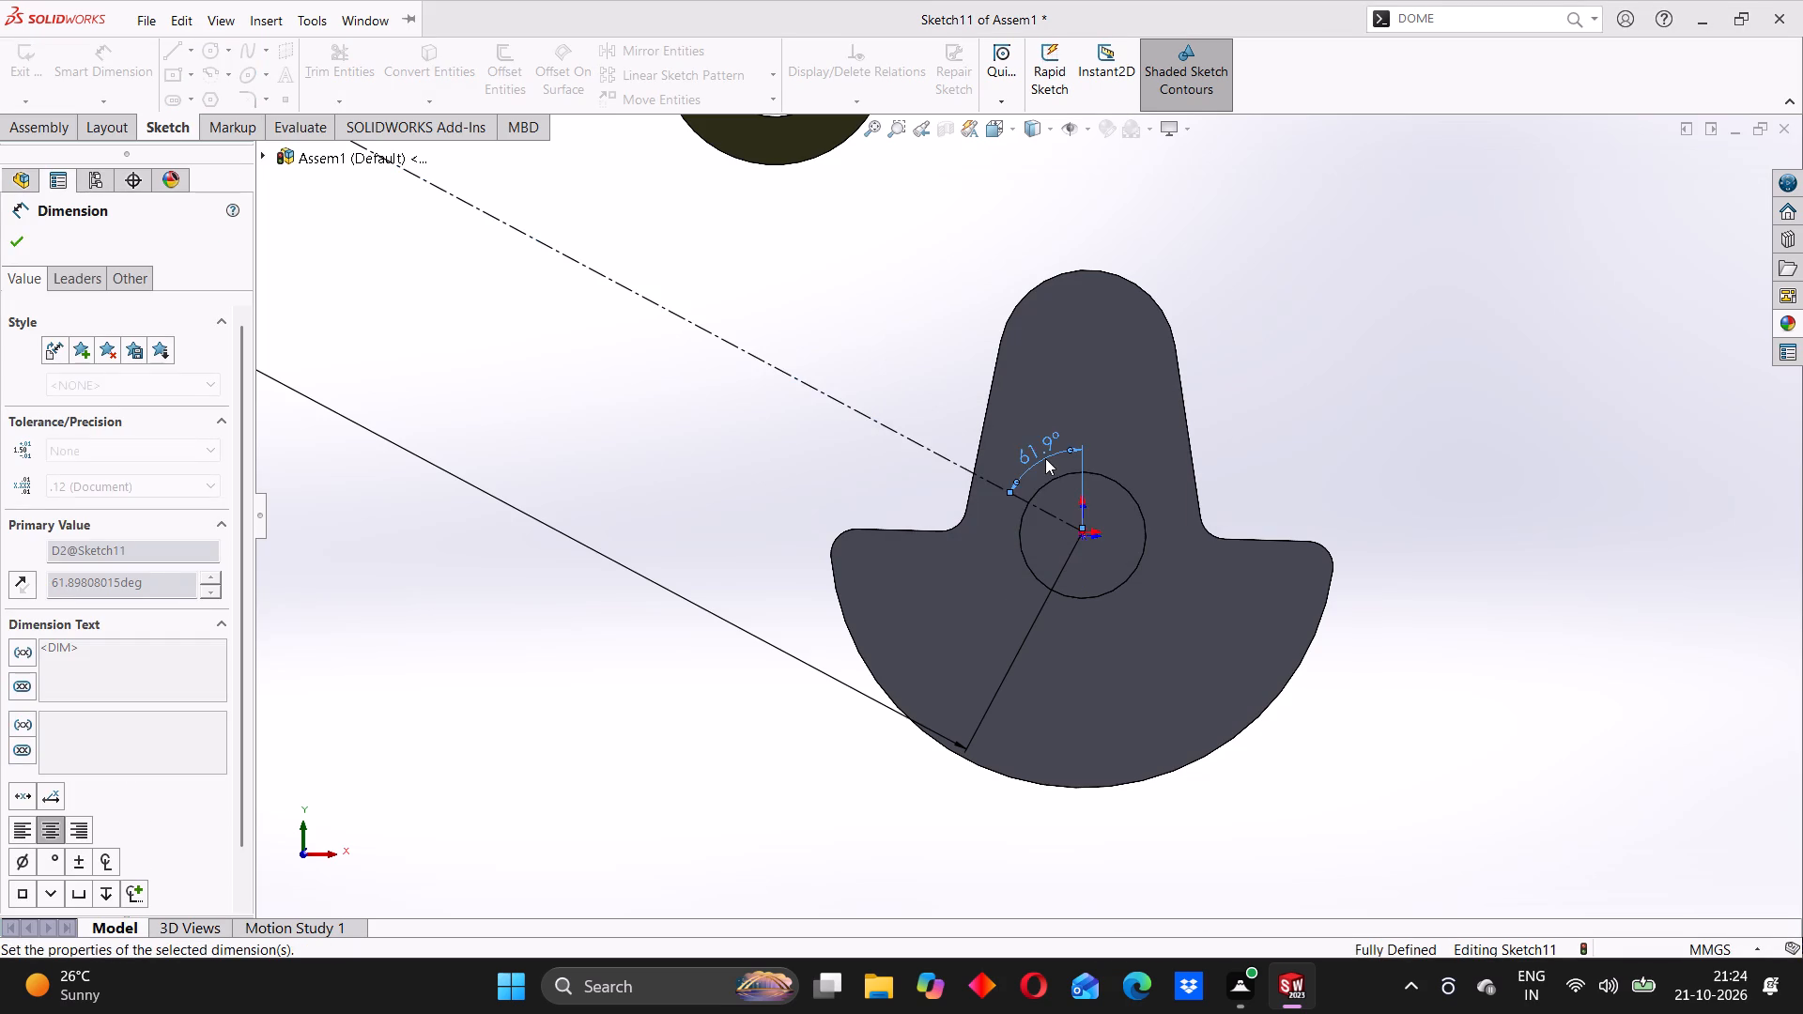
scroll(1052, 462, "up", 6)
left_click(683, 545)
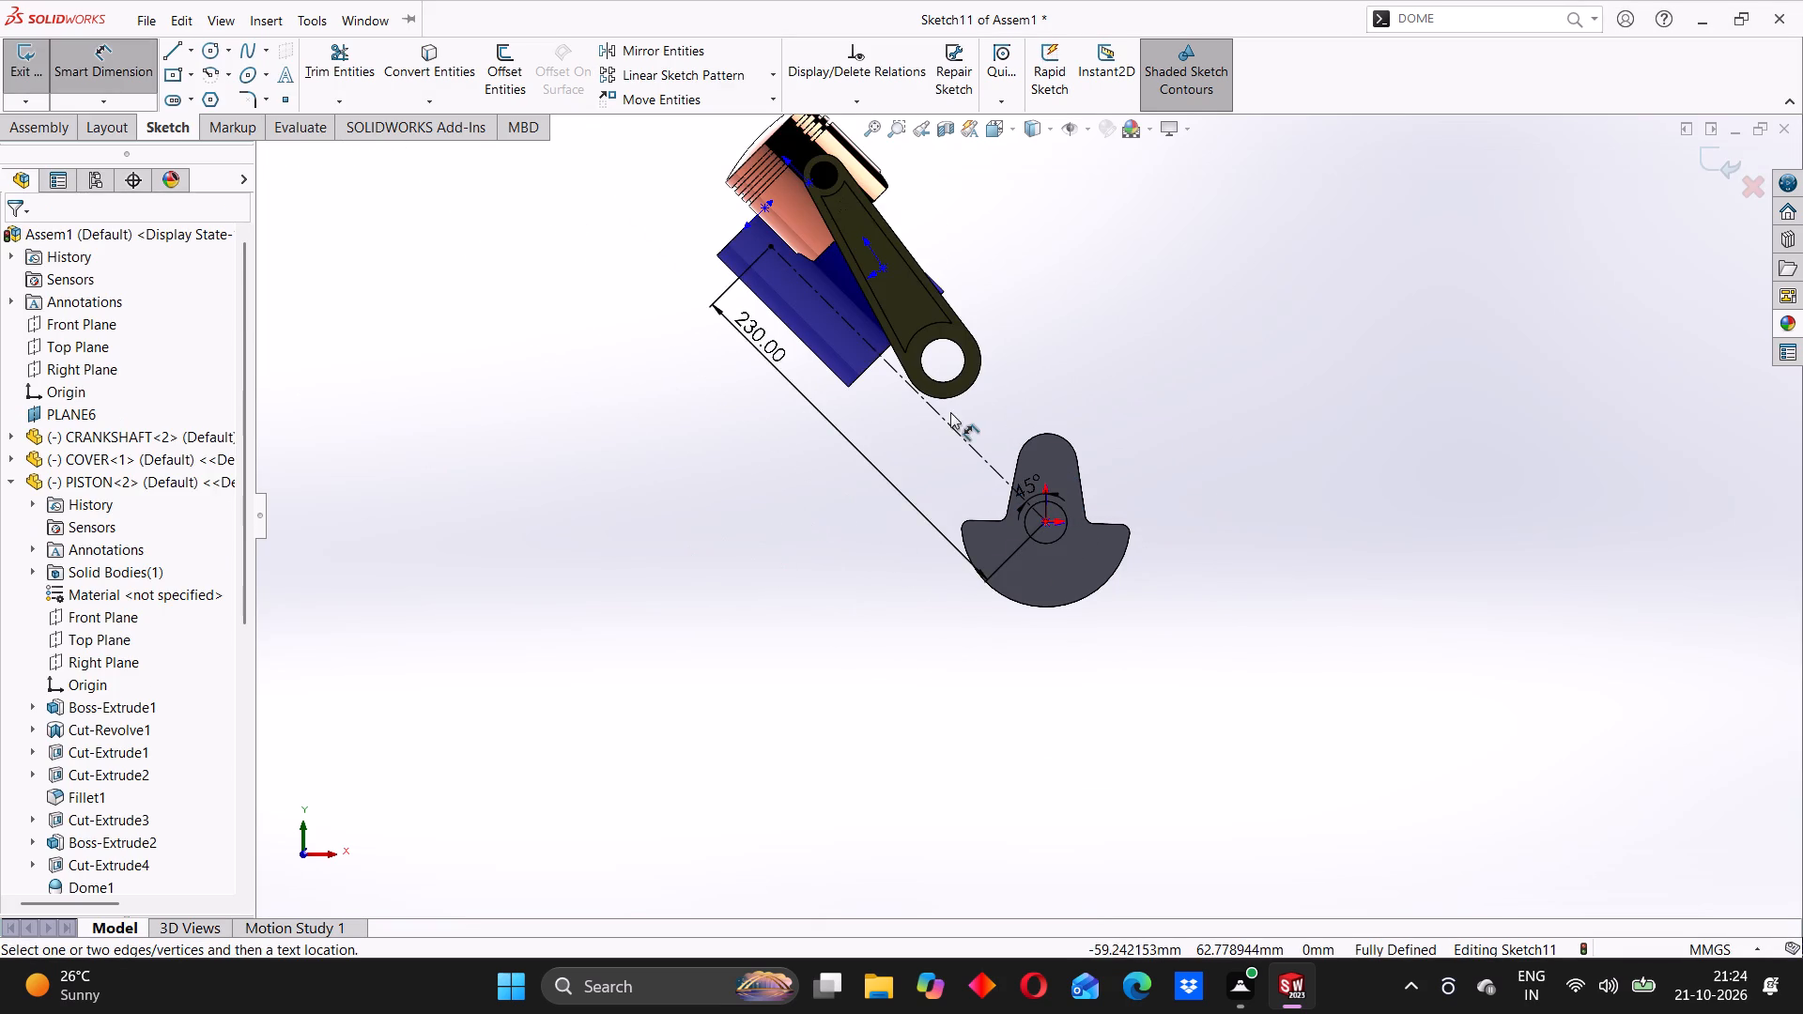
scroll(950, 412, "down", 1)
scroll(997, 472, "up", 2)
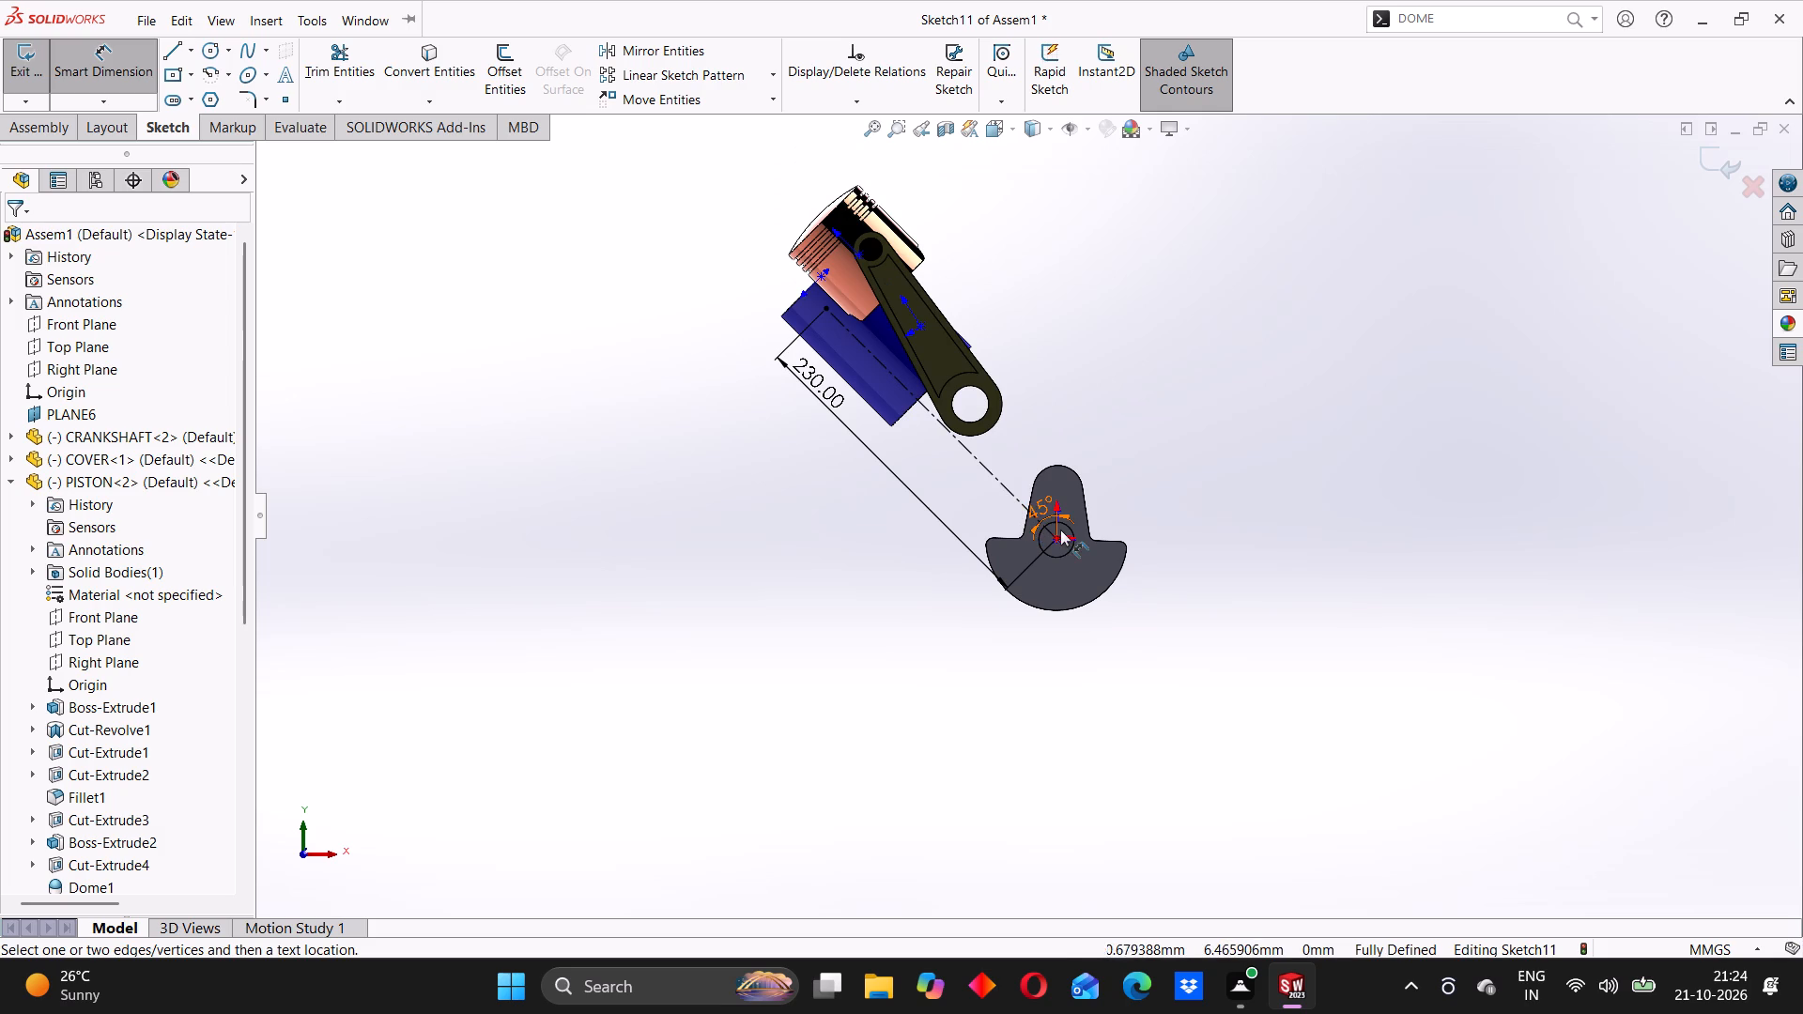
scroll(1059, 530, "up", 2)
scroll(1051, 518, "down", 2)
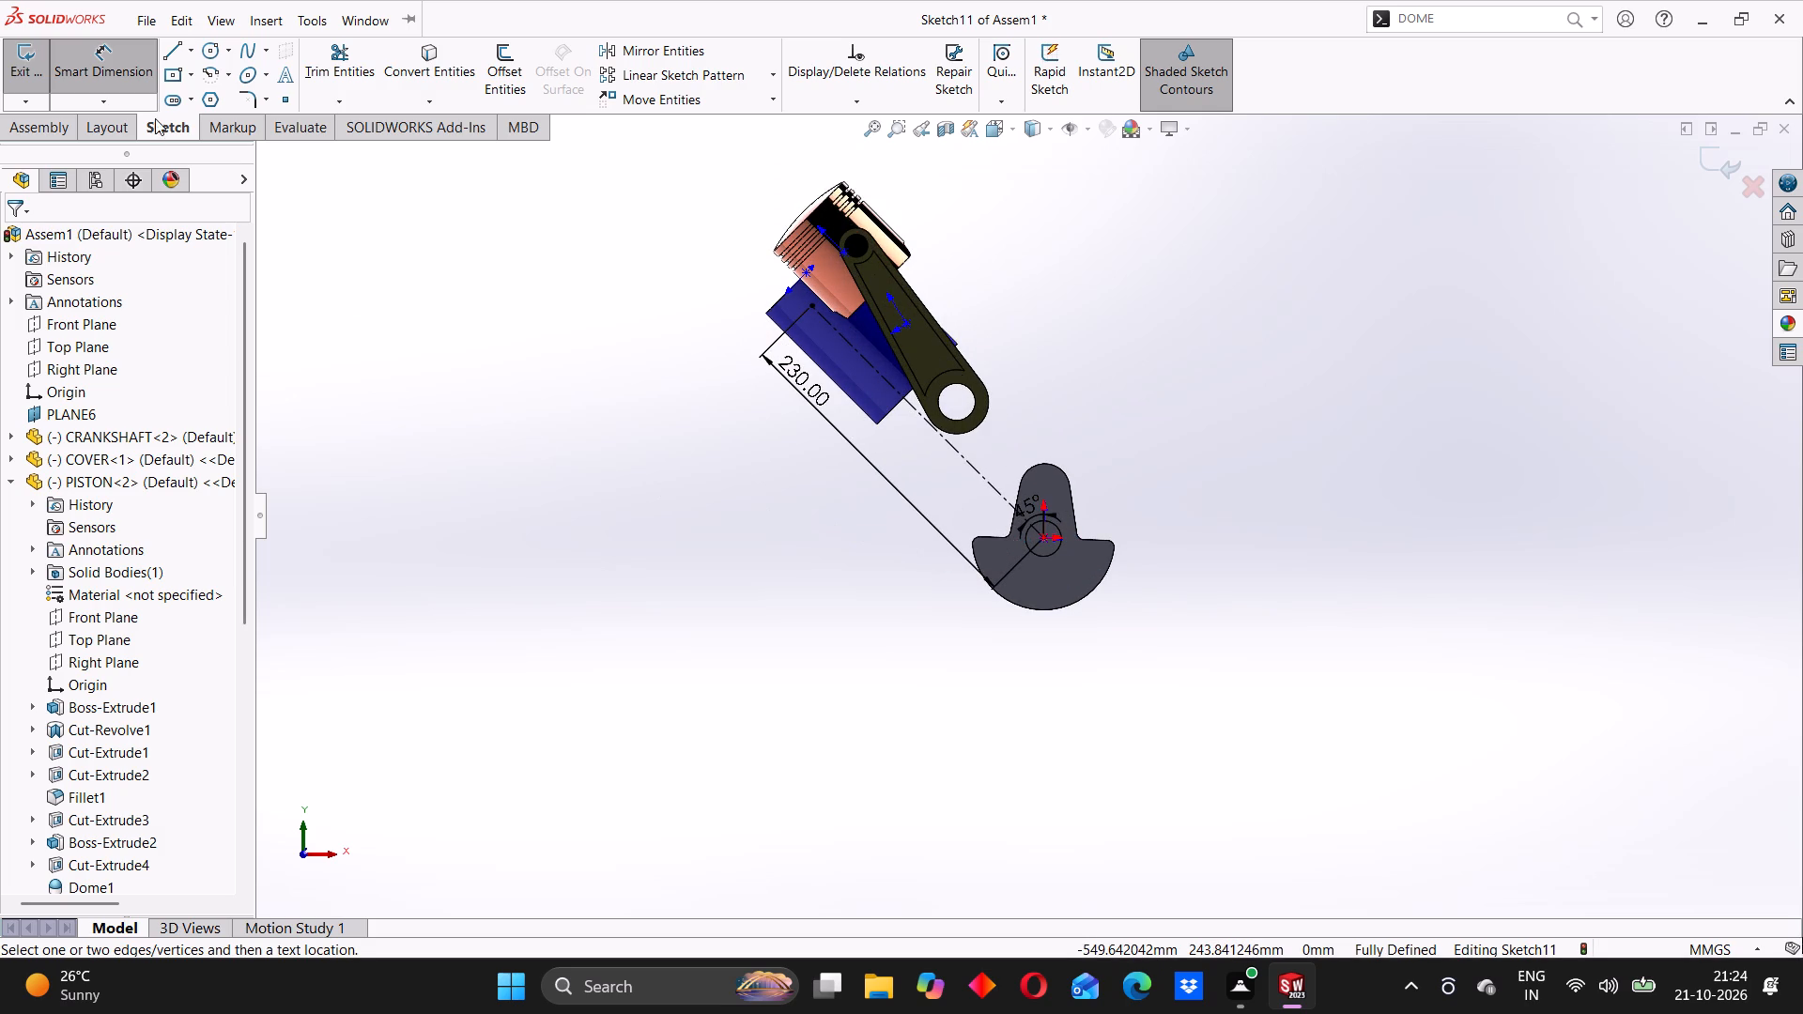
left_click(112, 70)
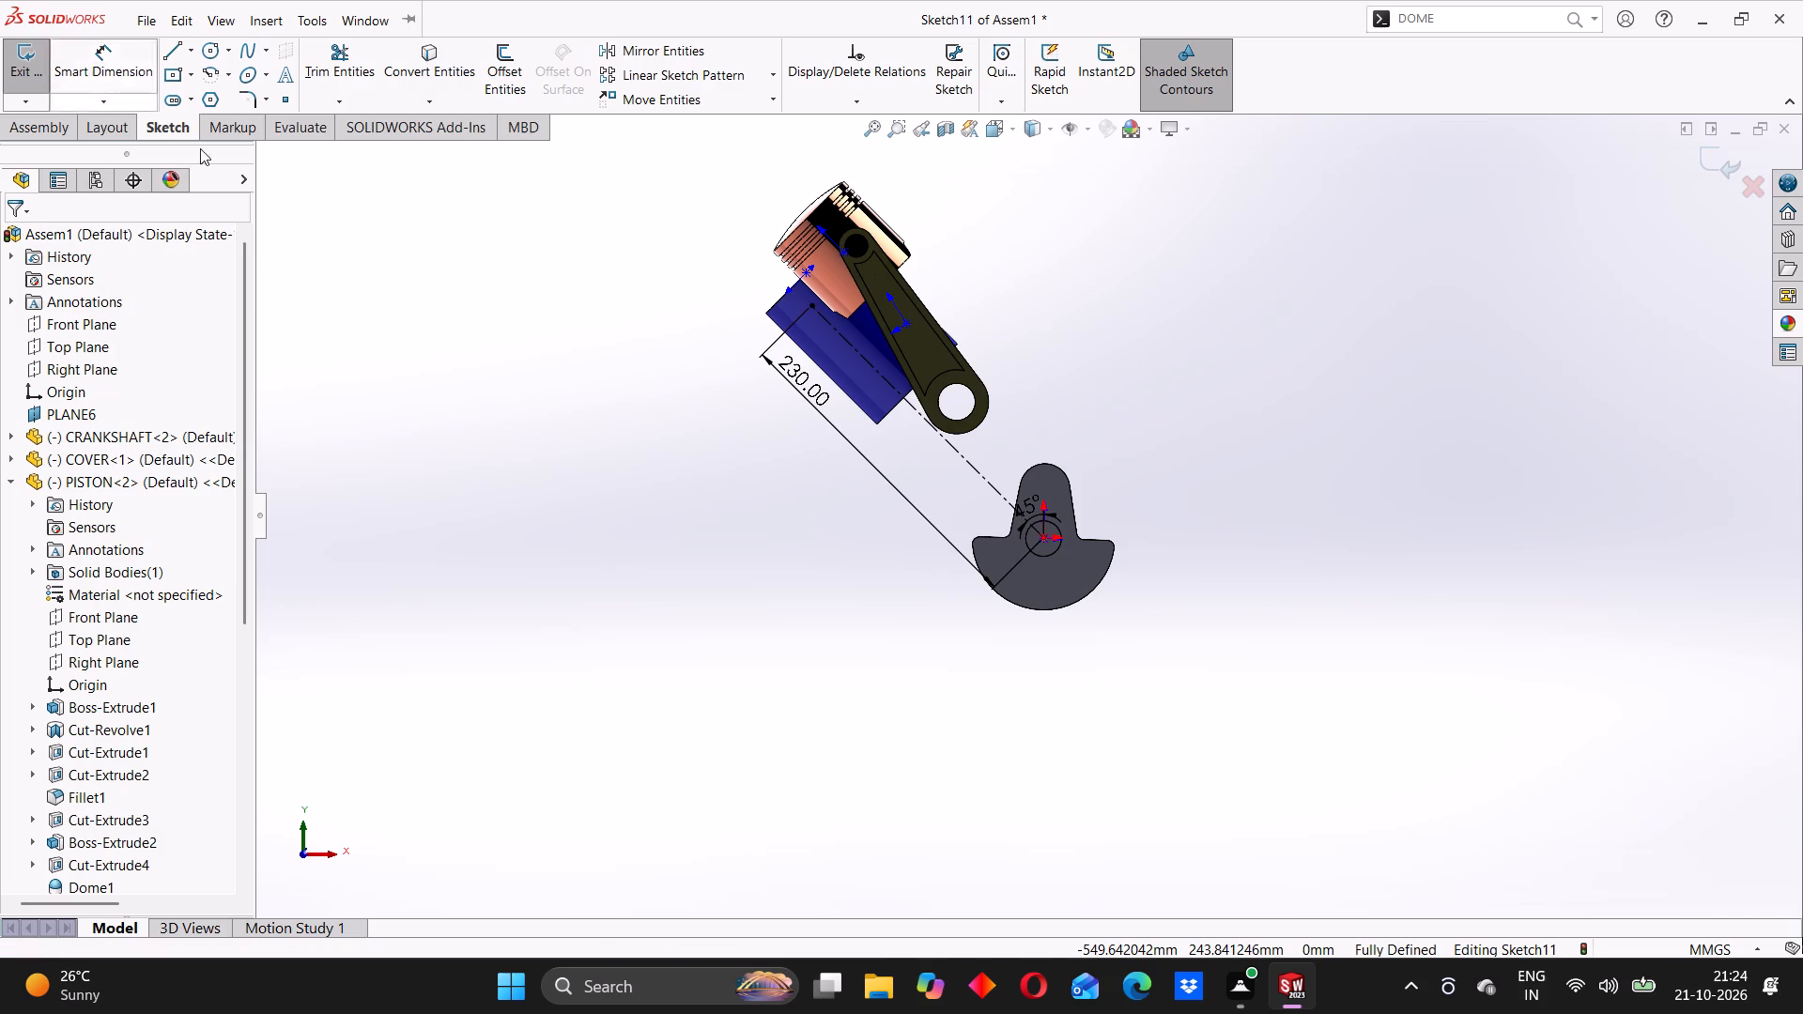
left_click(1712, 161)
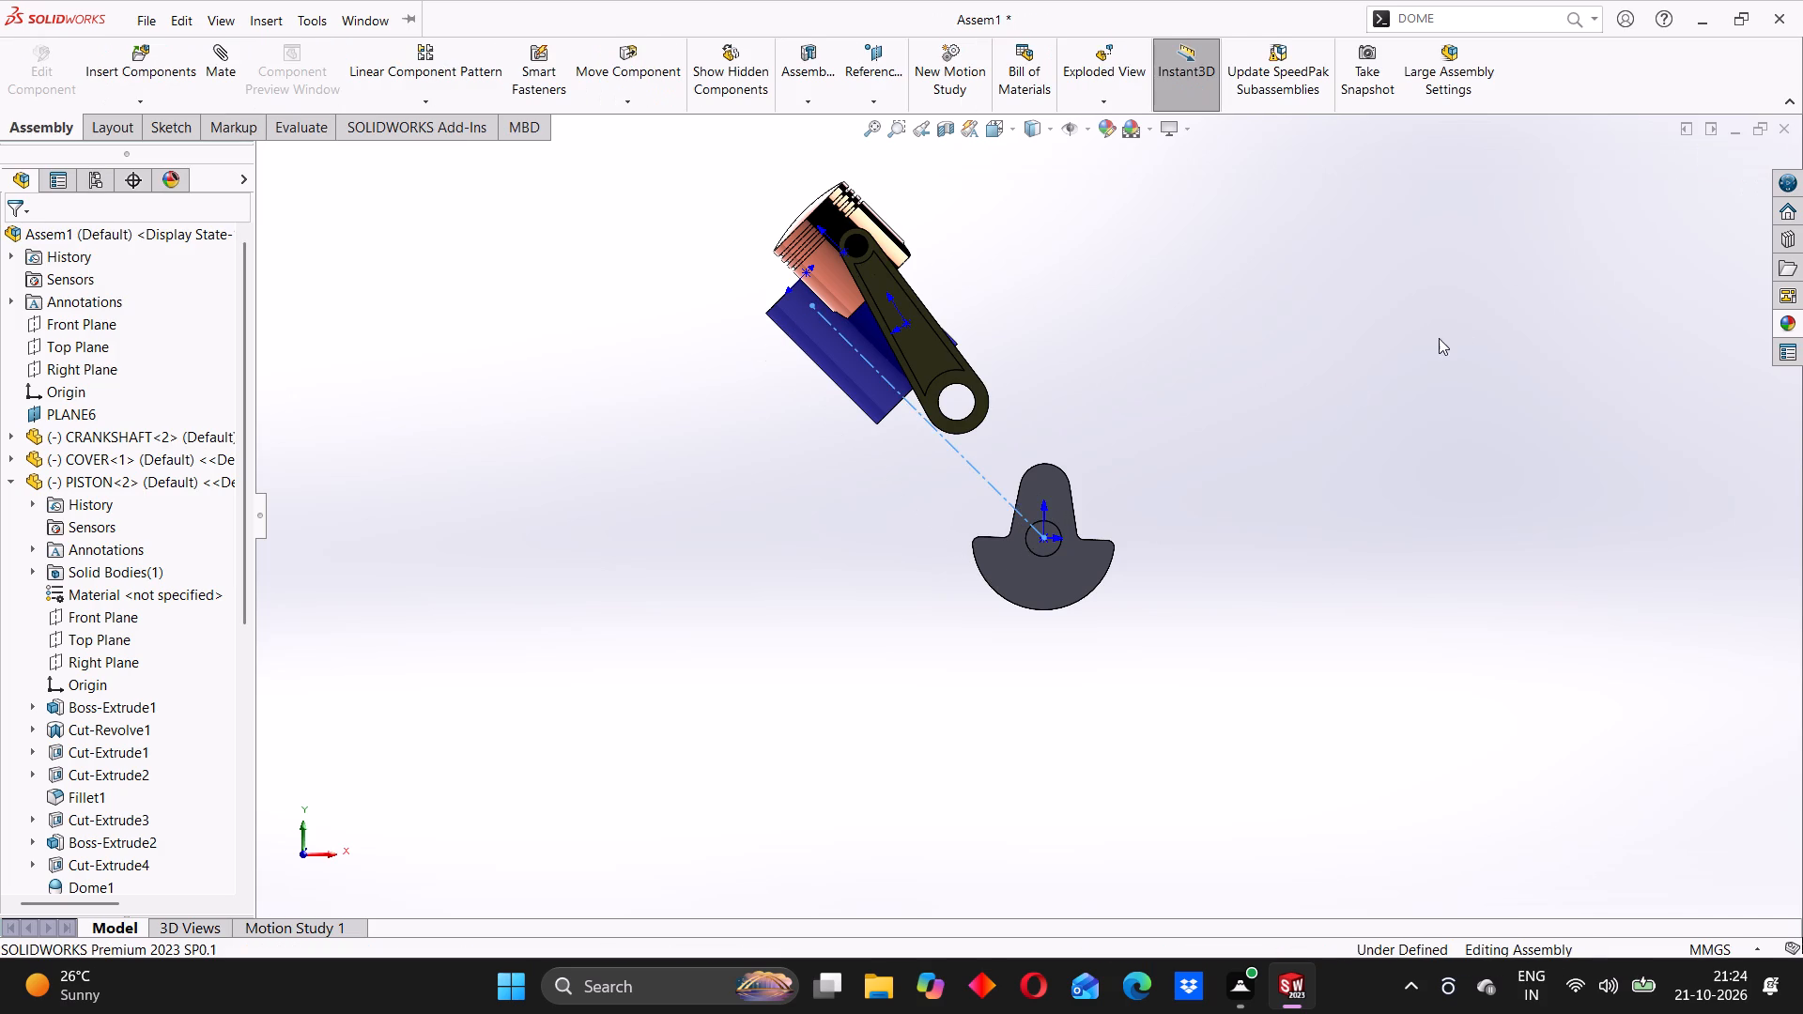
Start a second reference plane offset 40 mm from the assembly's Front Plane and check where it crosses the crankpin.
middle_click_drag(1251, 479, 1063, 523)
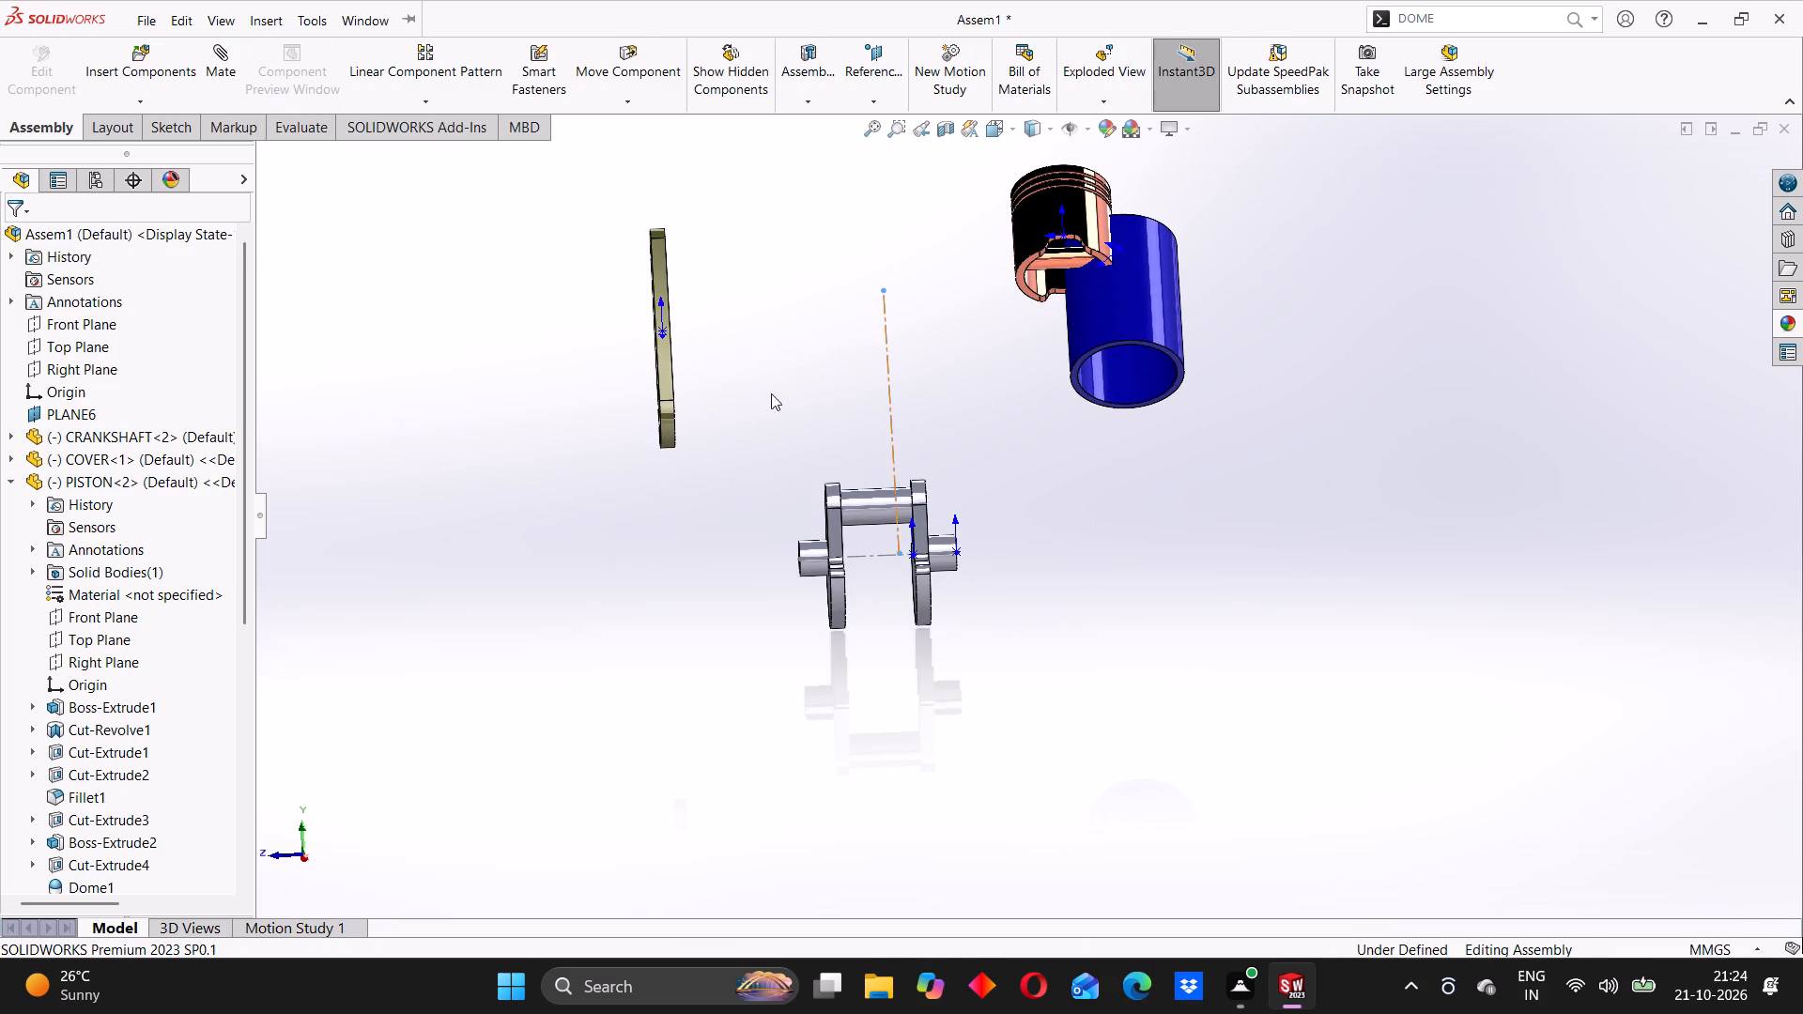
left_click(752, 374)
left_click(878, 74)
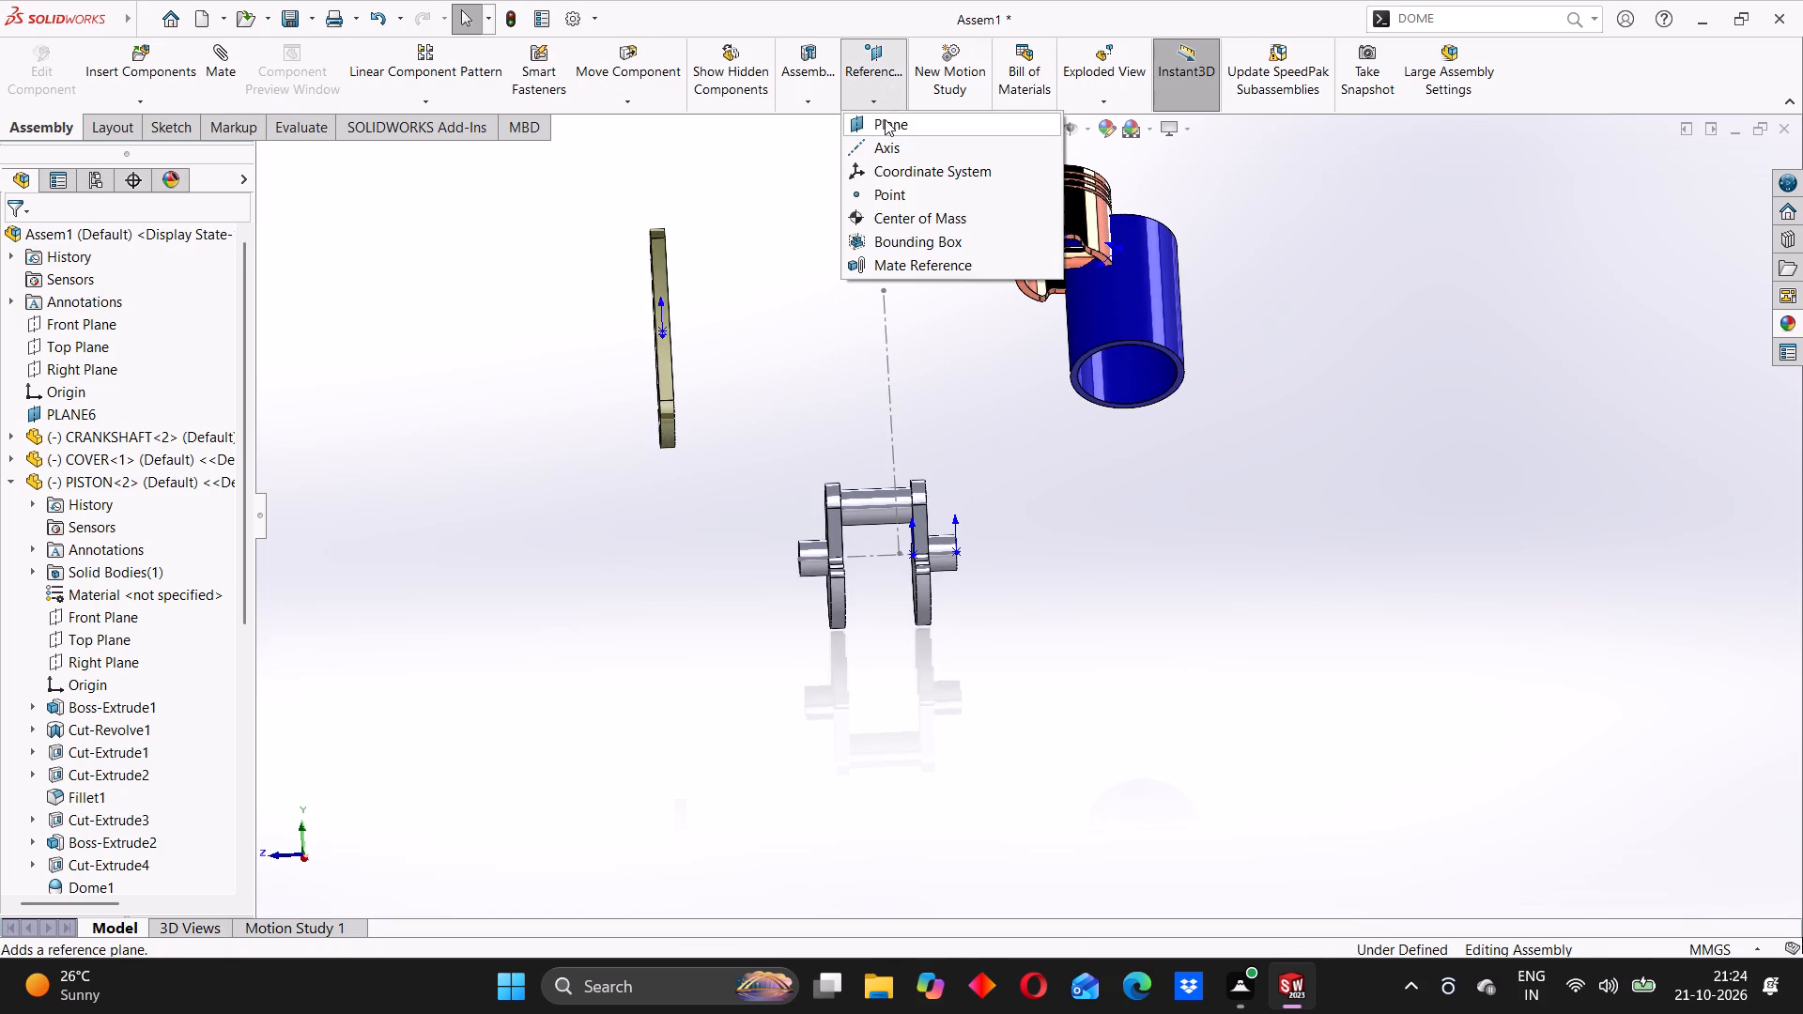
left_click(885, 119)
left_click(266, 153)
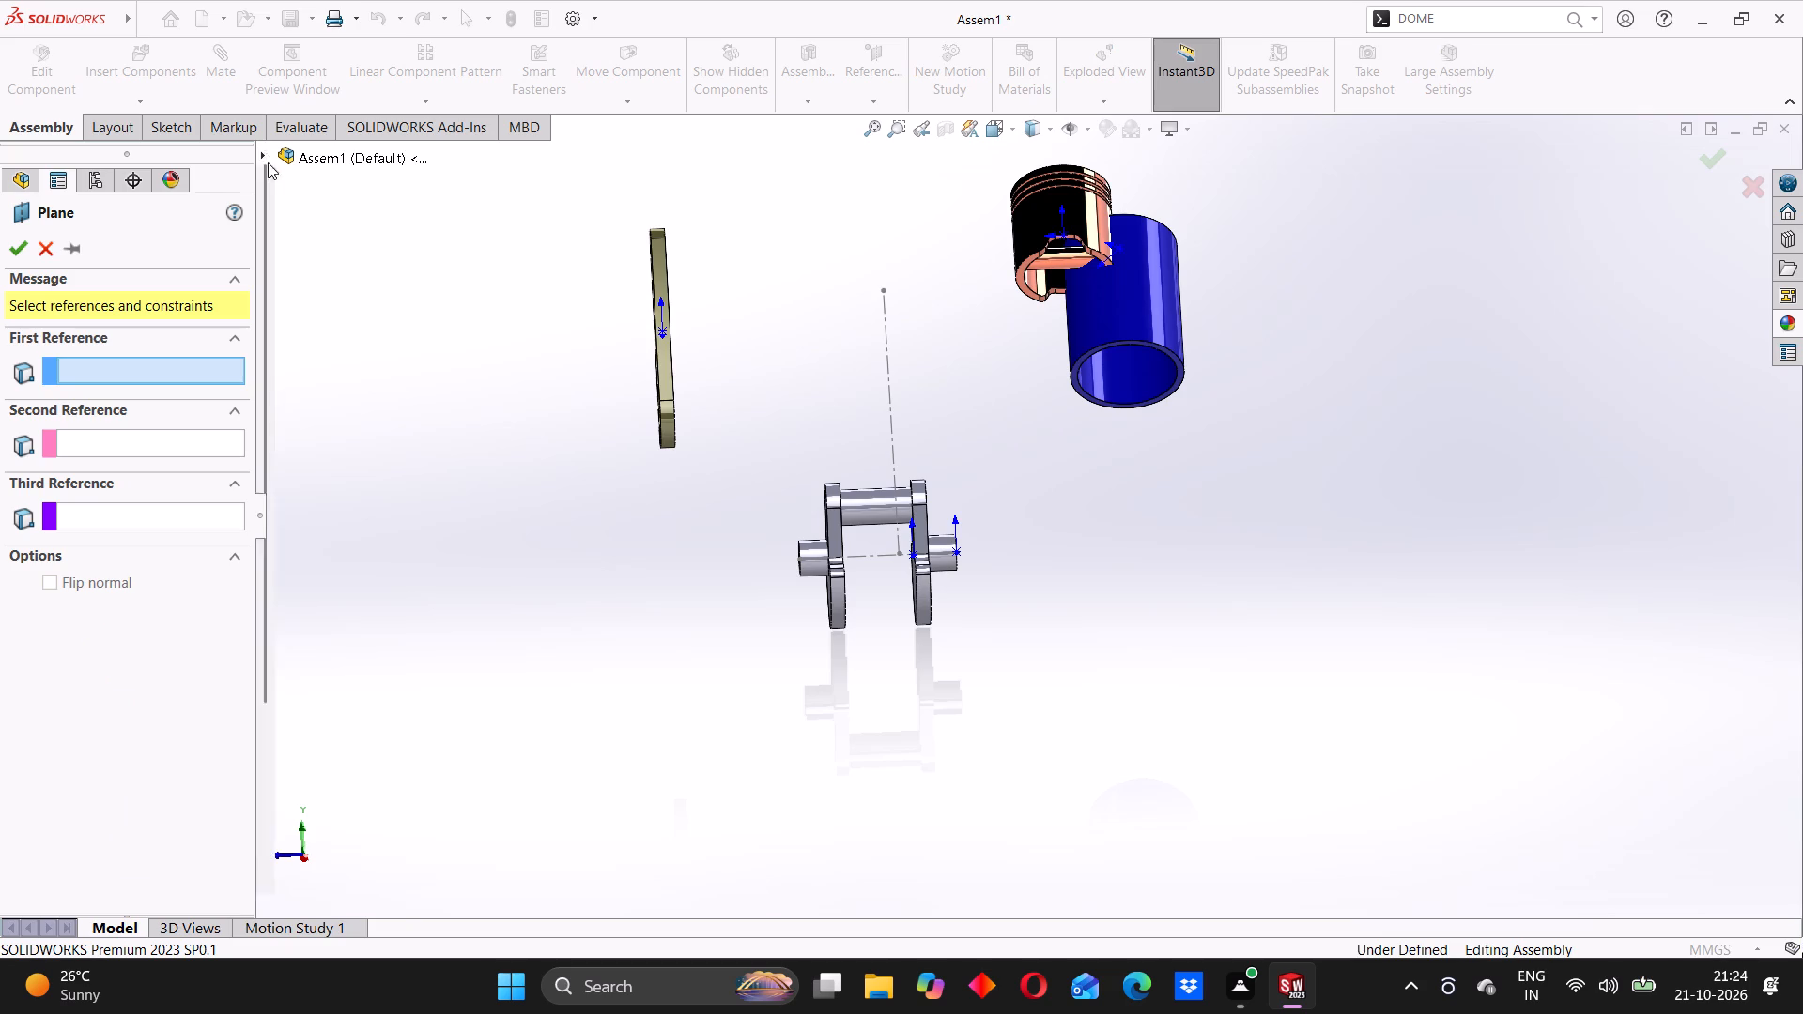
left_click(375, 249)
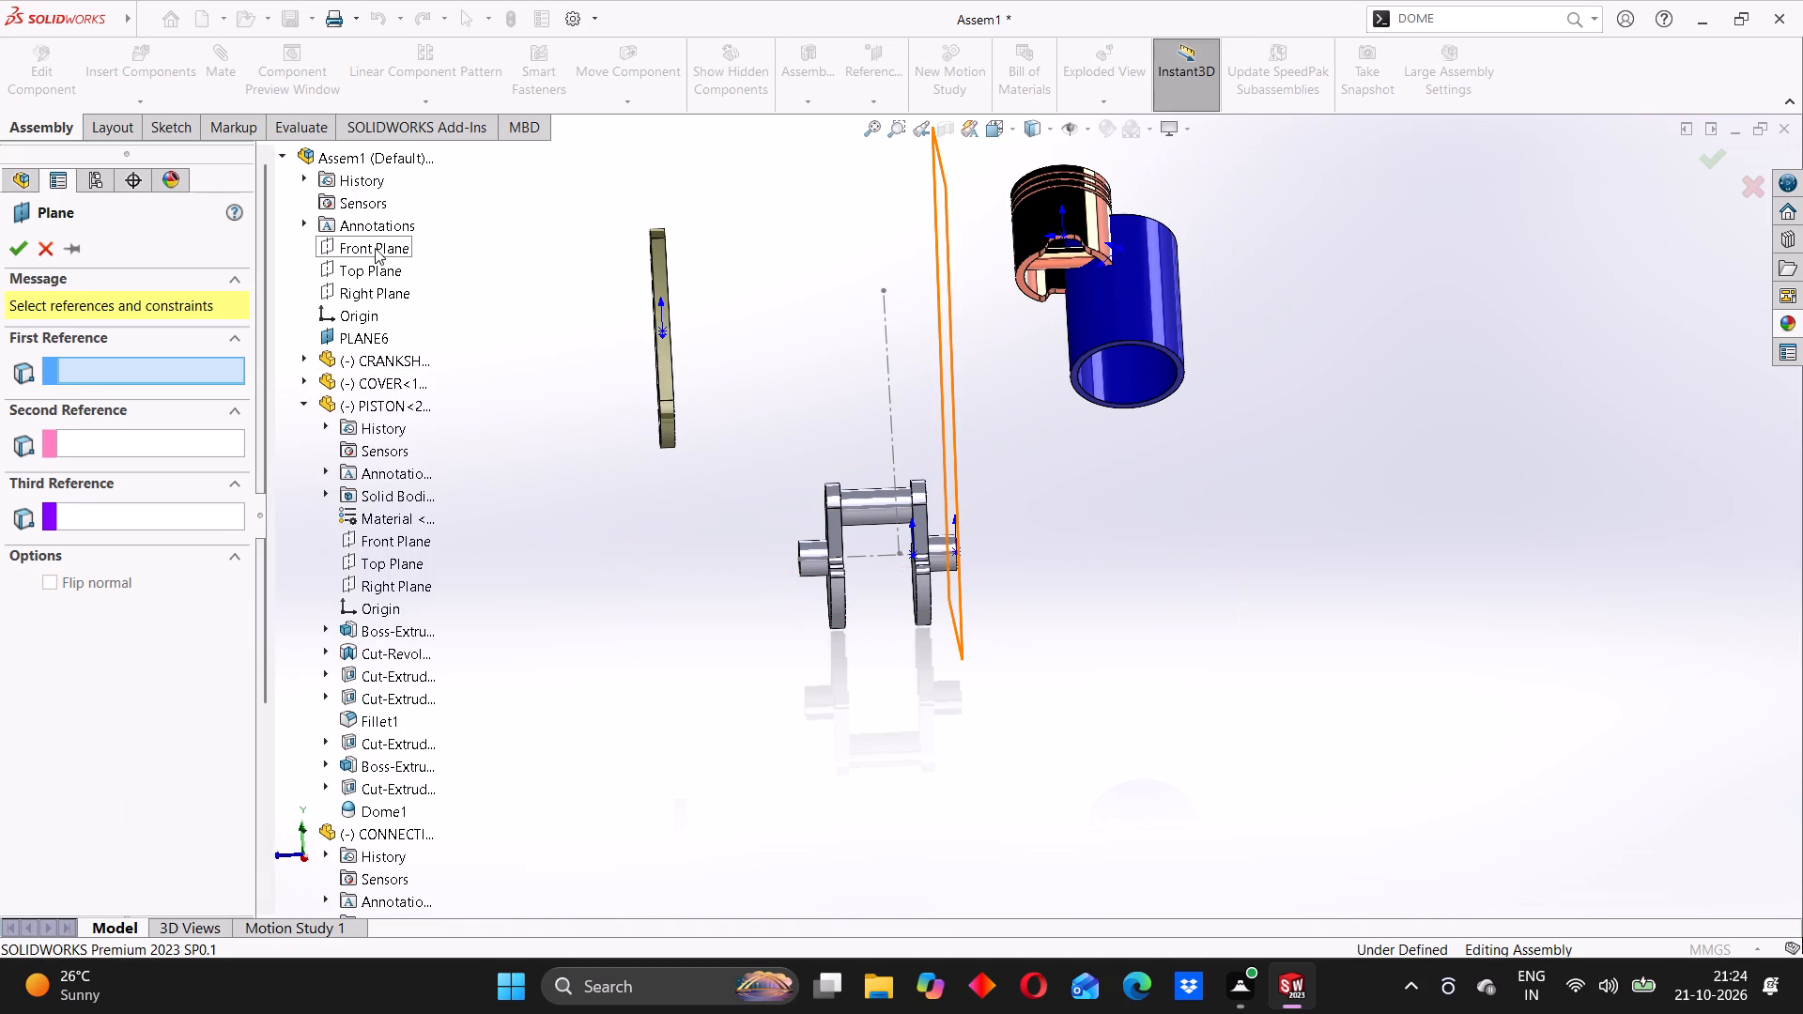
middle_click_drag(864, 505, 855, 515)
scroll(858, 507, "down", 2)
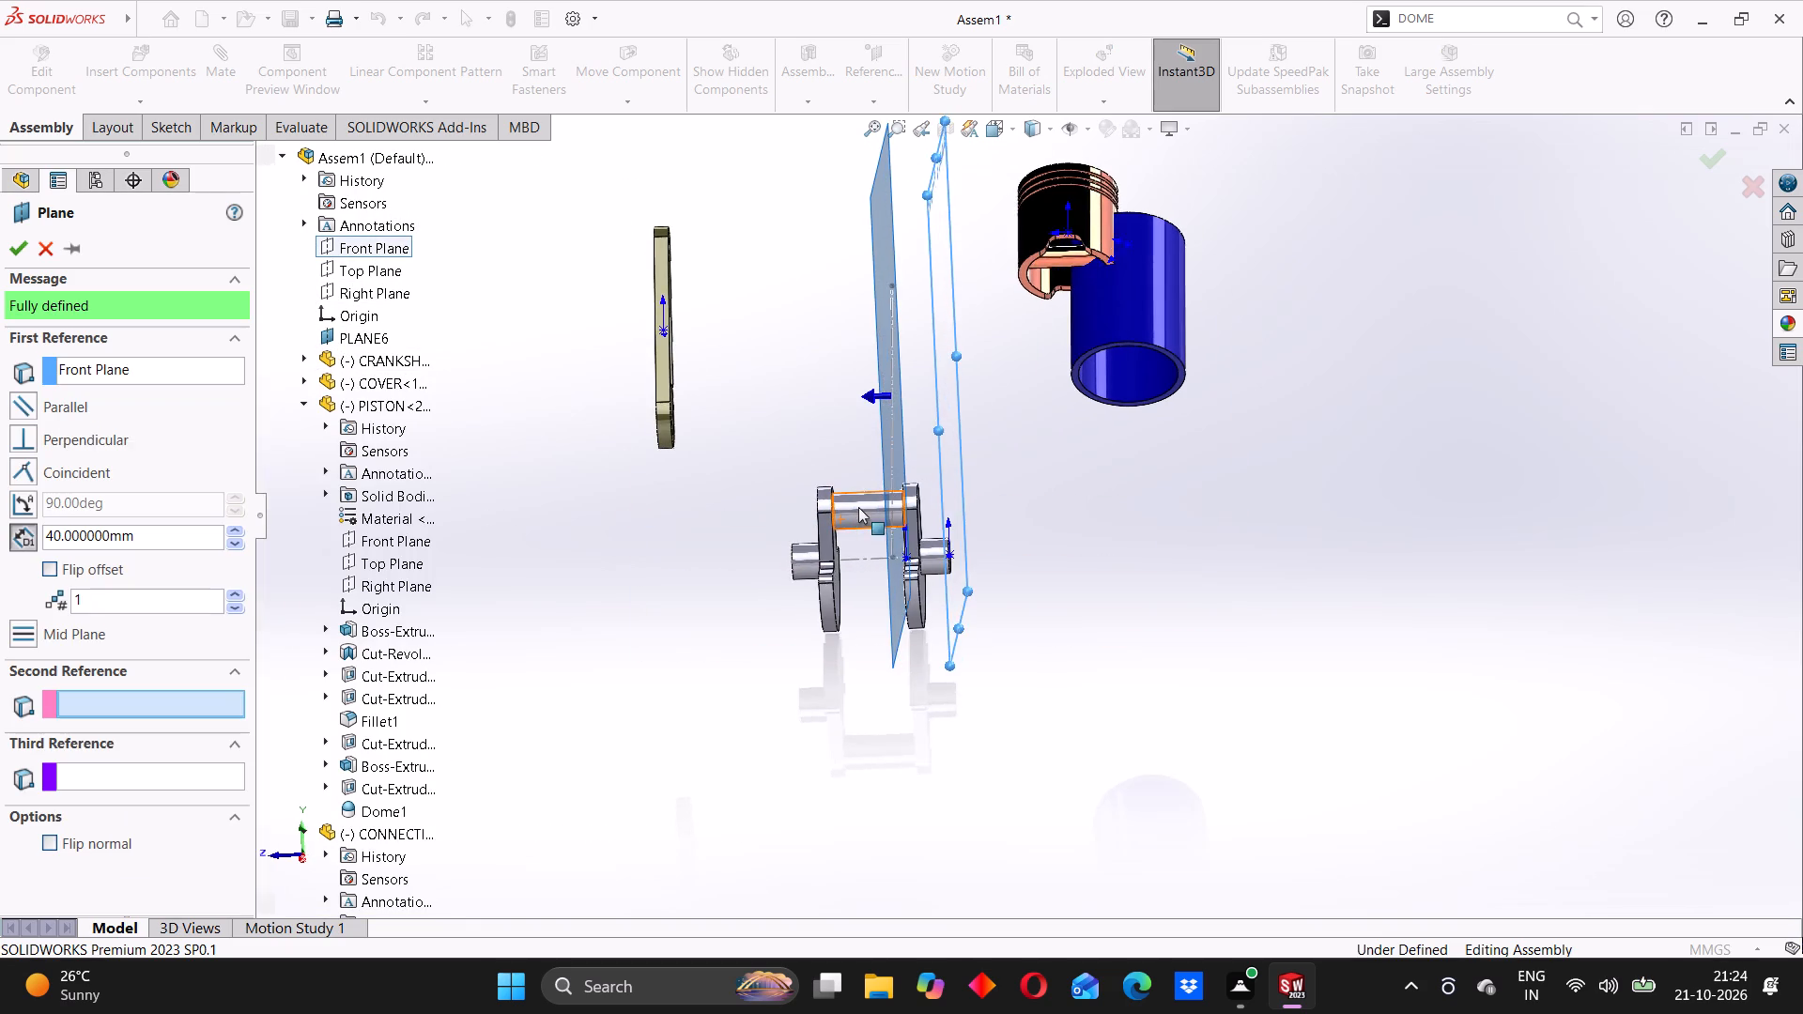
scroll(858, 507, "down", 4)
middle_click_drag(868, 533, 877, 528)
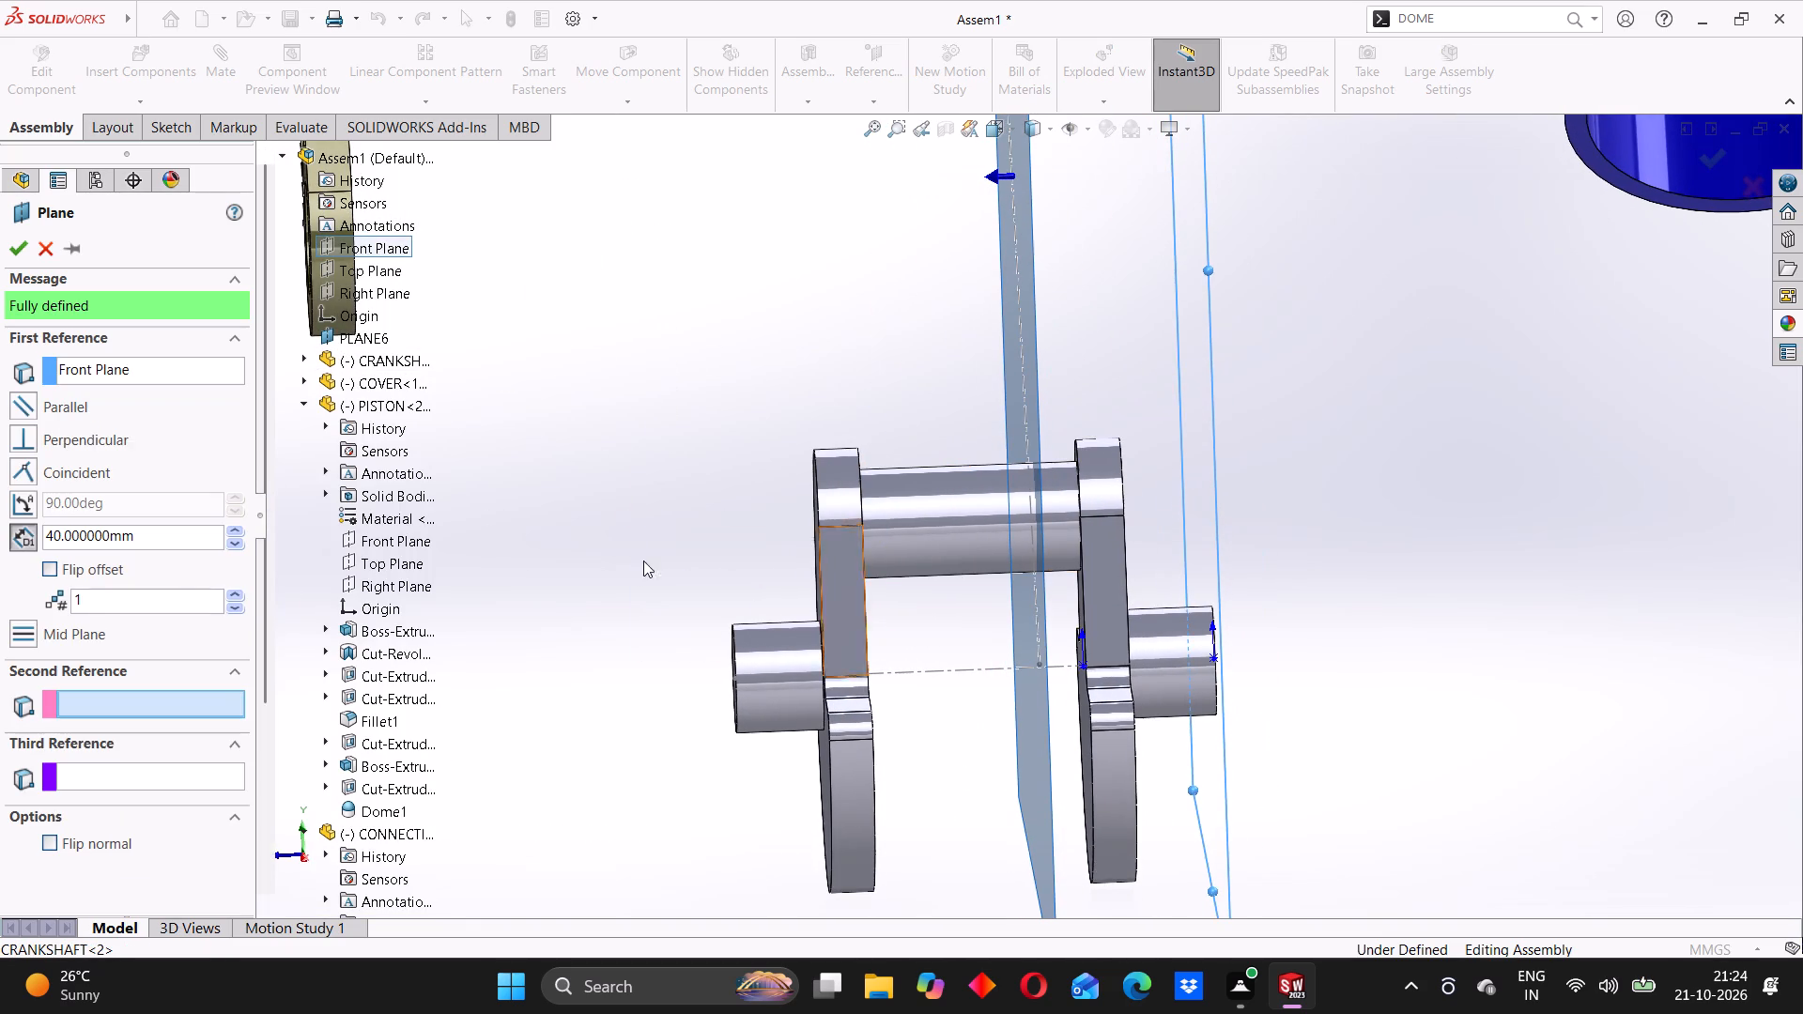
Set the second plane's offset from the Front Plane to 70 mm (40+30) and create the plane.
left_click_drag(139, 535, 53, 535)
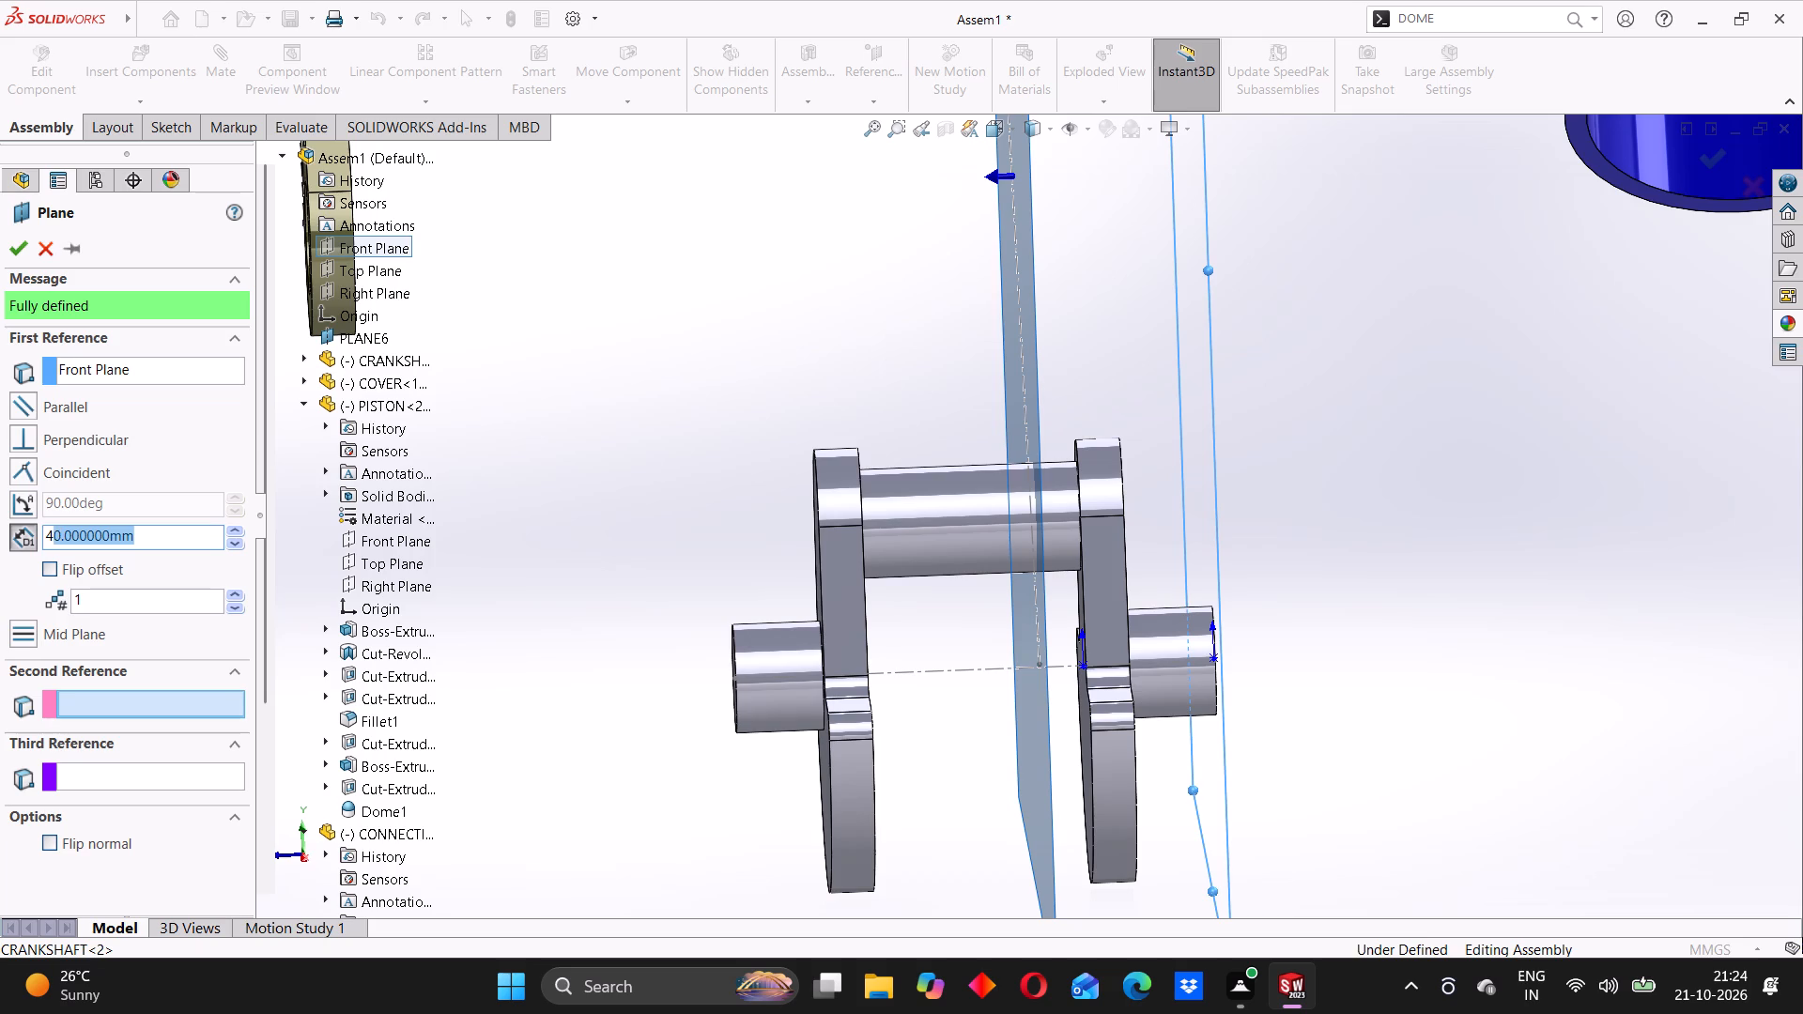
left_click_drag(53, 535, 40, 535)
type("40")
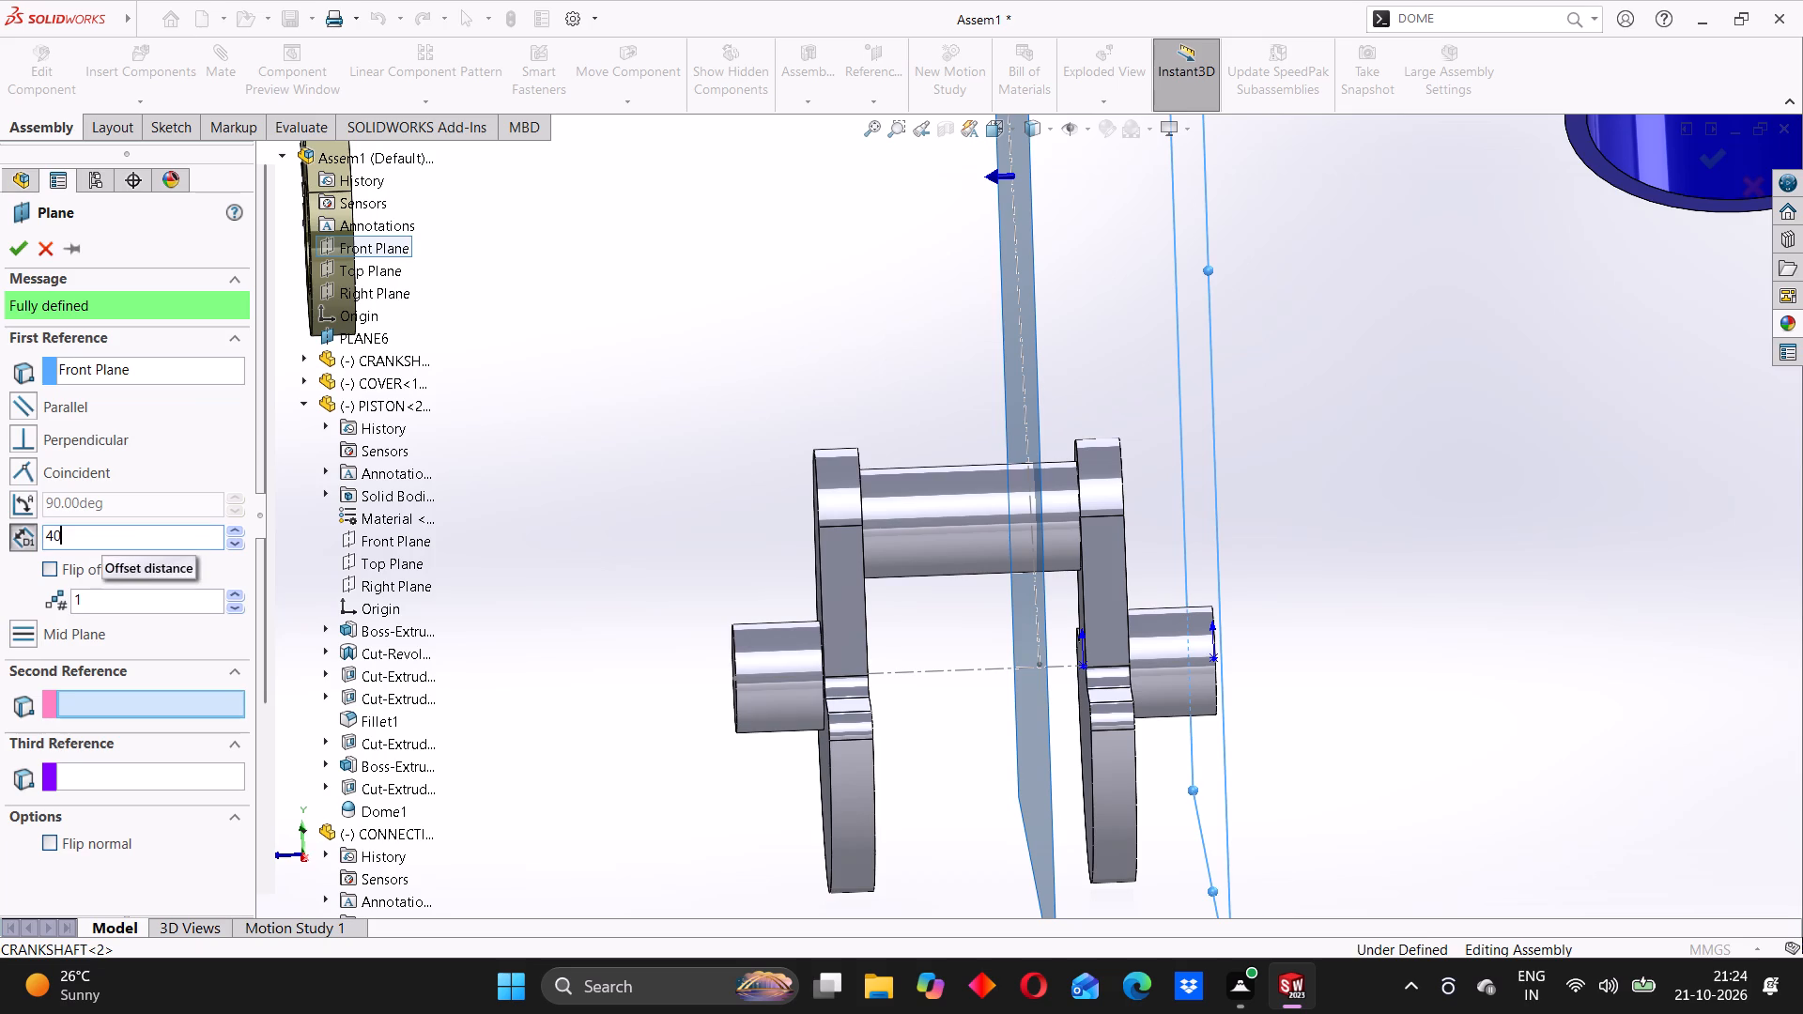
key("plus")
key("3")
key("0")
key("Return")
middle_click(871, 648)
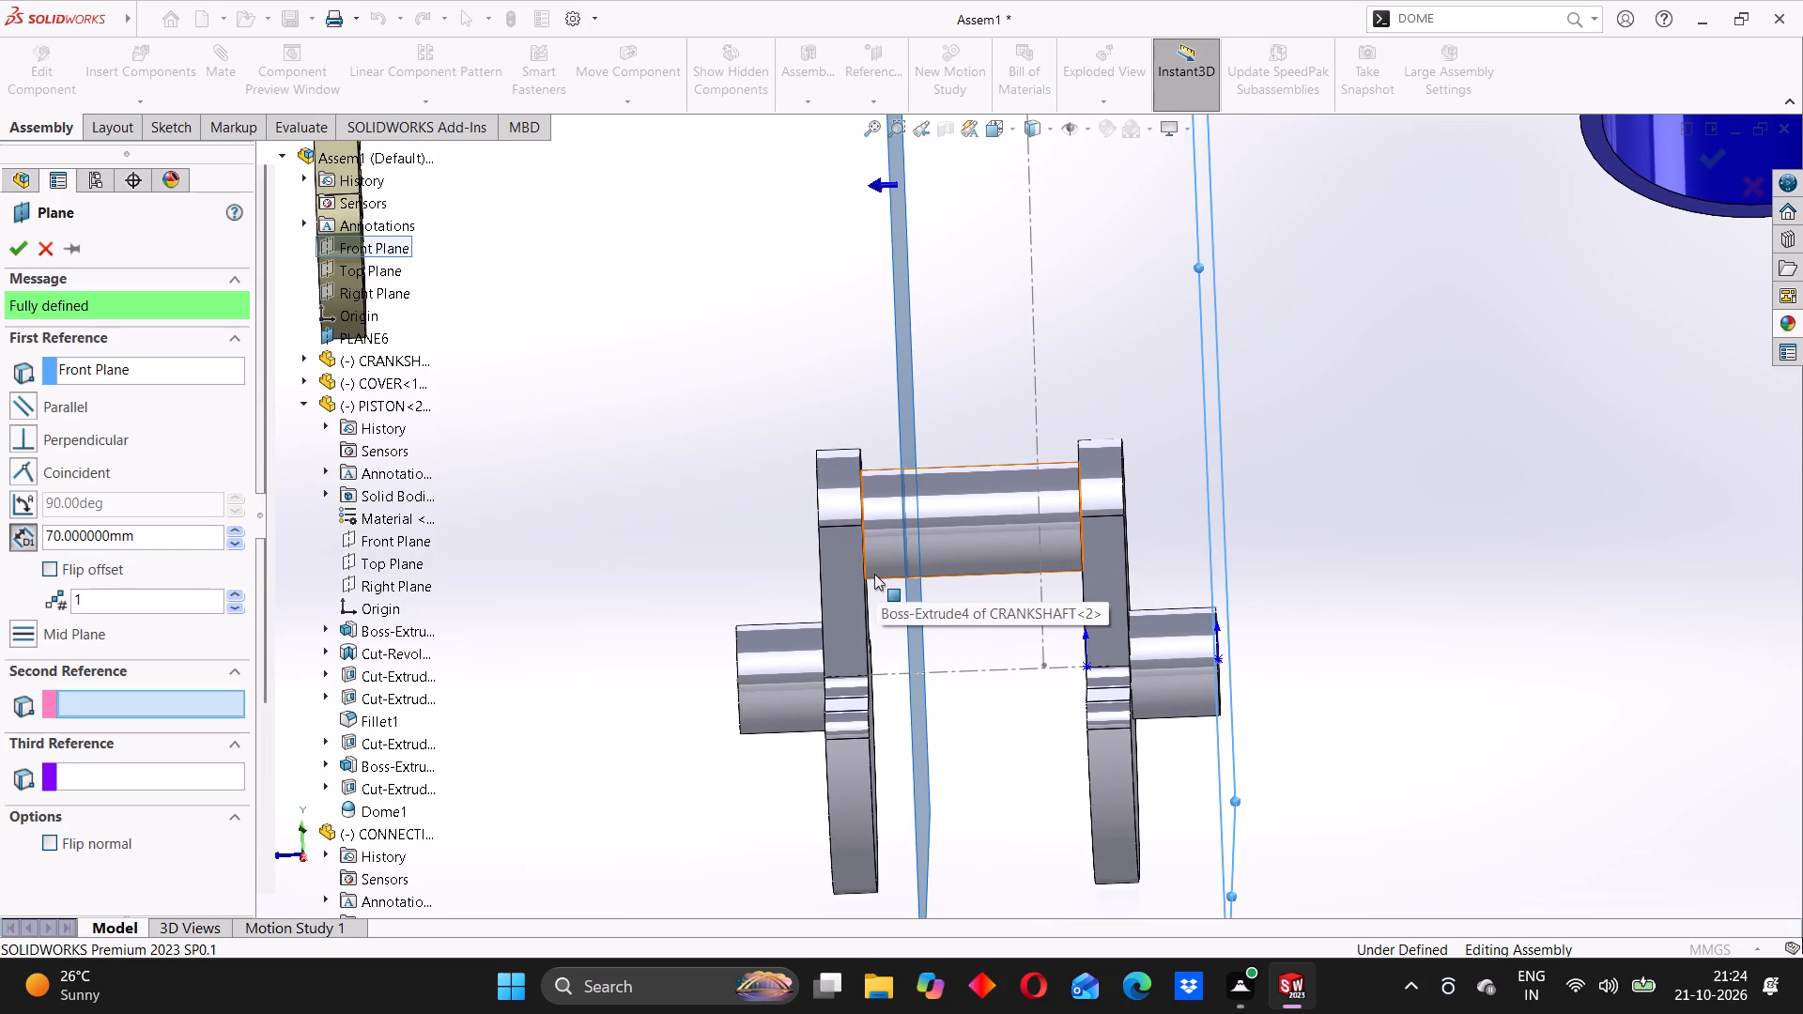
left_click(10, 254)
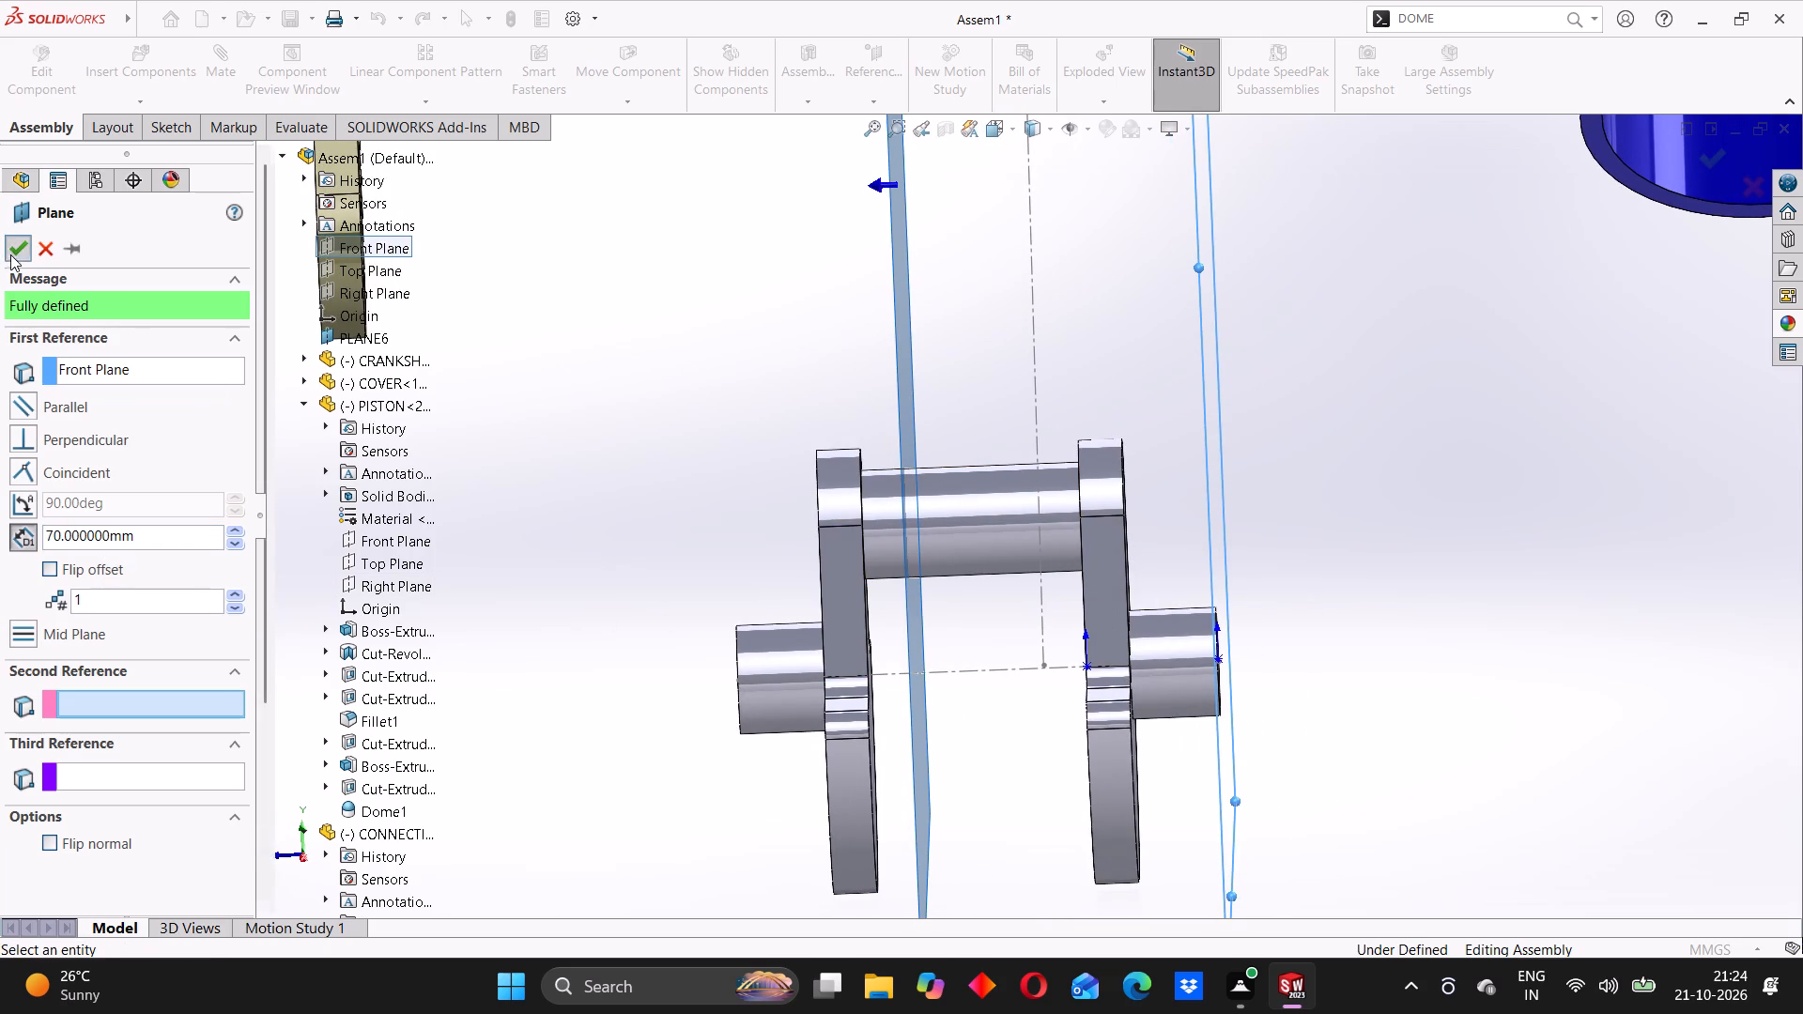
On the new 70 mm offset plane, sketch a centreline about 235 mm long from the origin, slanting opposite to the first centreline.
middle_click_drag(971, 449, 949, 454)
middle_click_drag(892, 413, 901, 413)
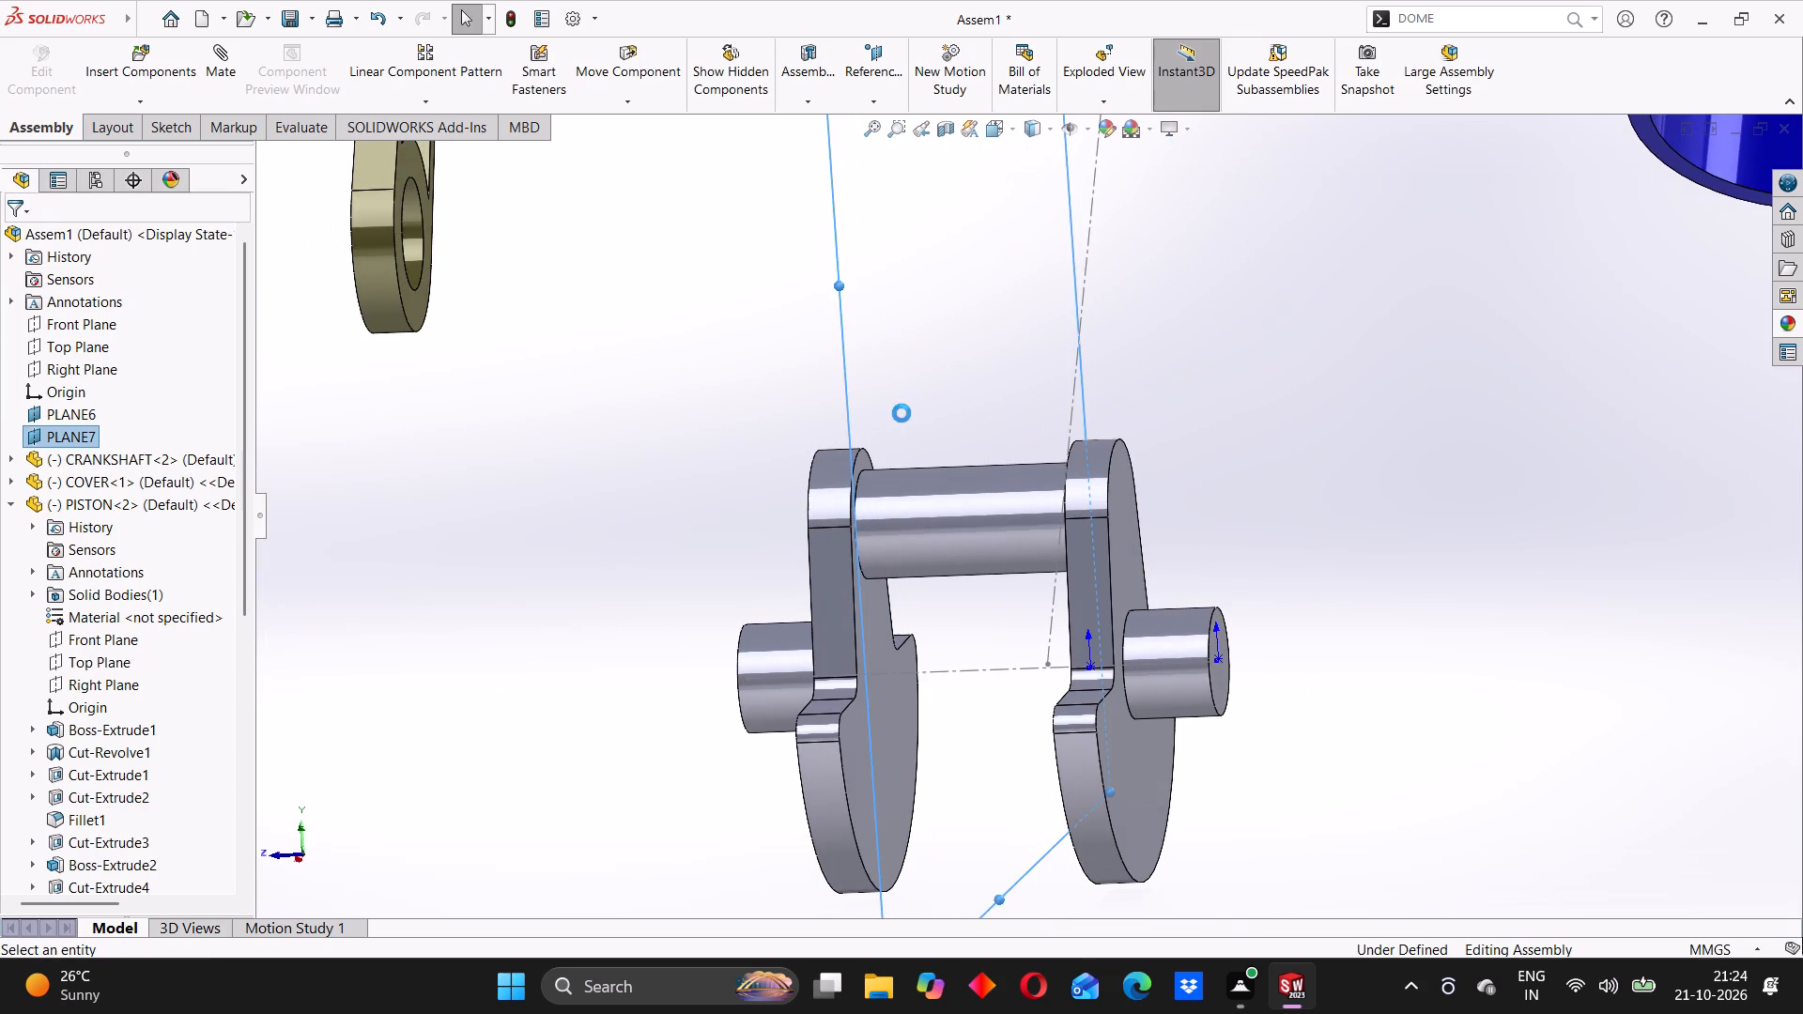
middle_click_drag(901, 413, 903, 412)
scroll(908, 410, "up", 5)
scroll(1004, 331, "down", 2)
scroll(1004, 331, "up", 3)
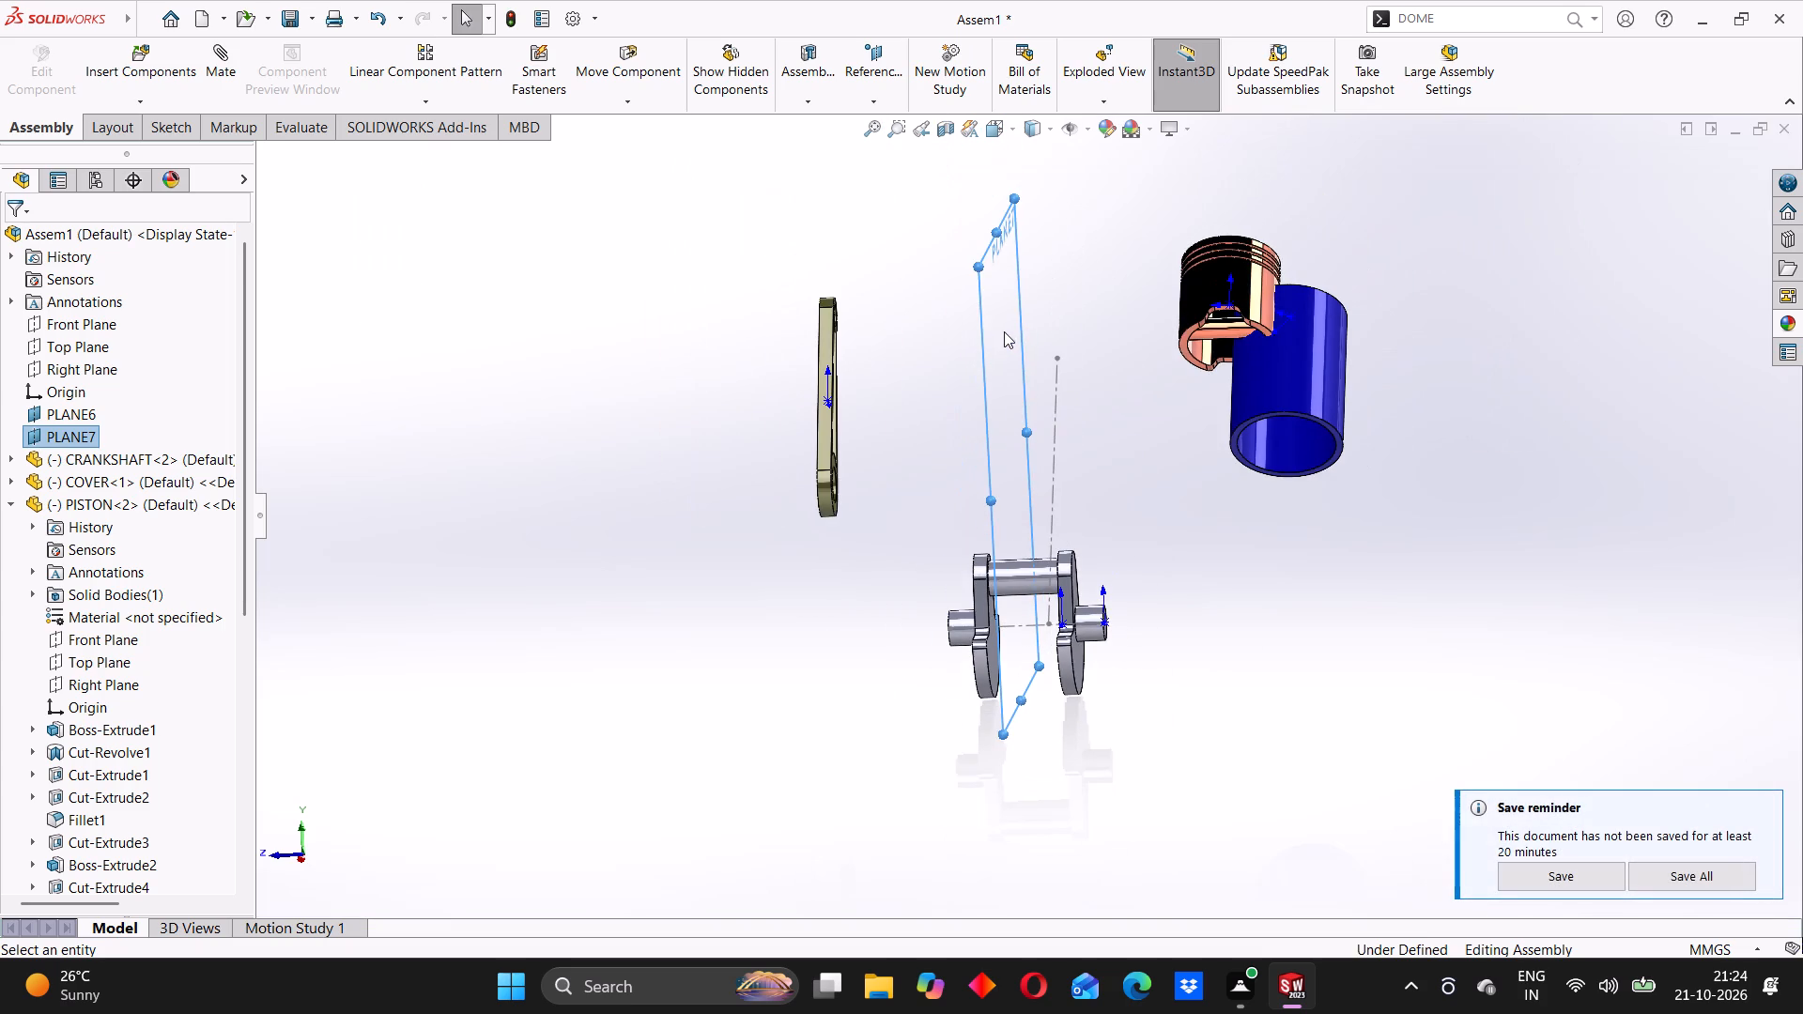
right_click(995, 304)
left_click(1034, 275)
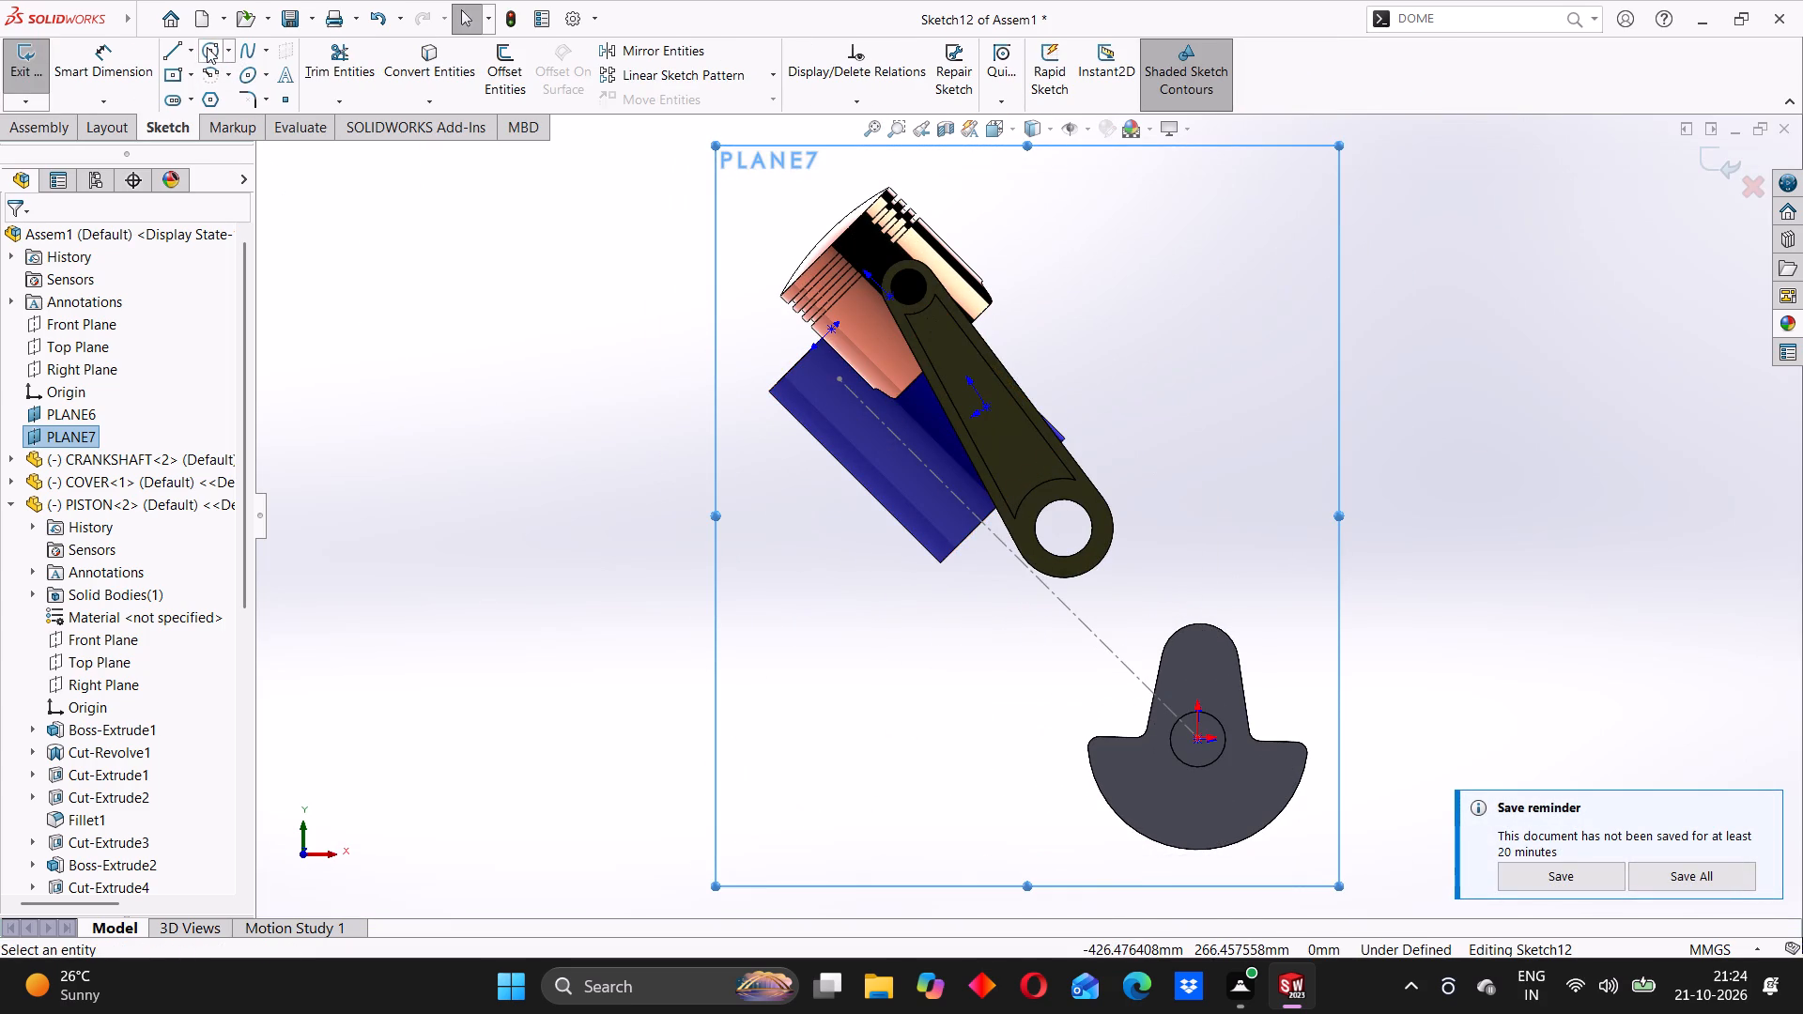
left_click(193, 48)
left_click(206, 101)
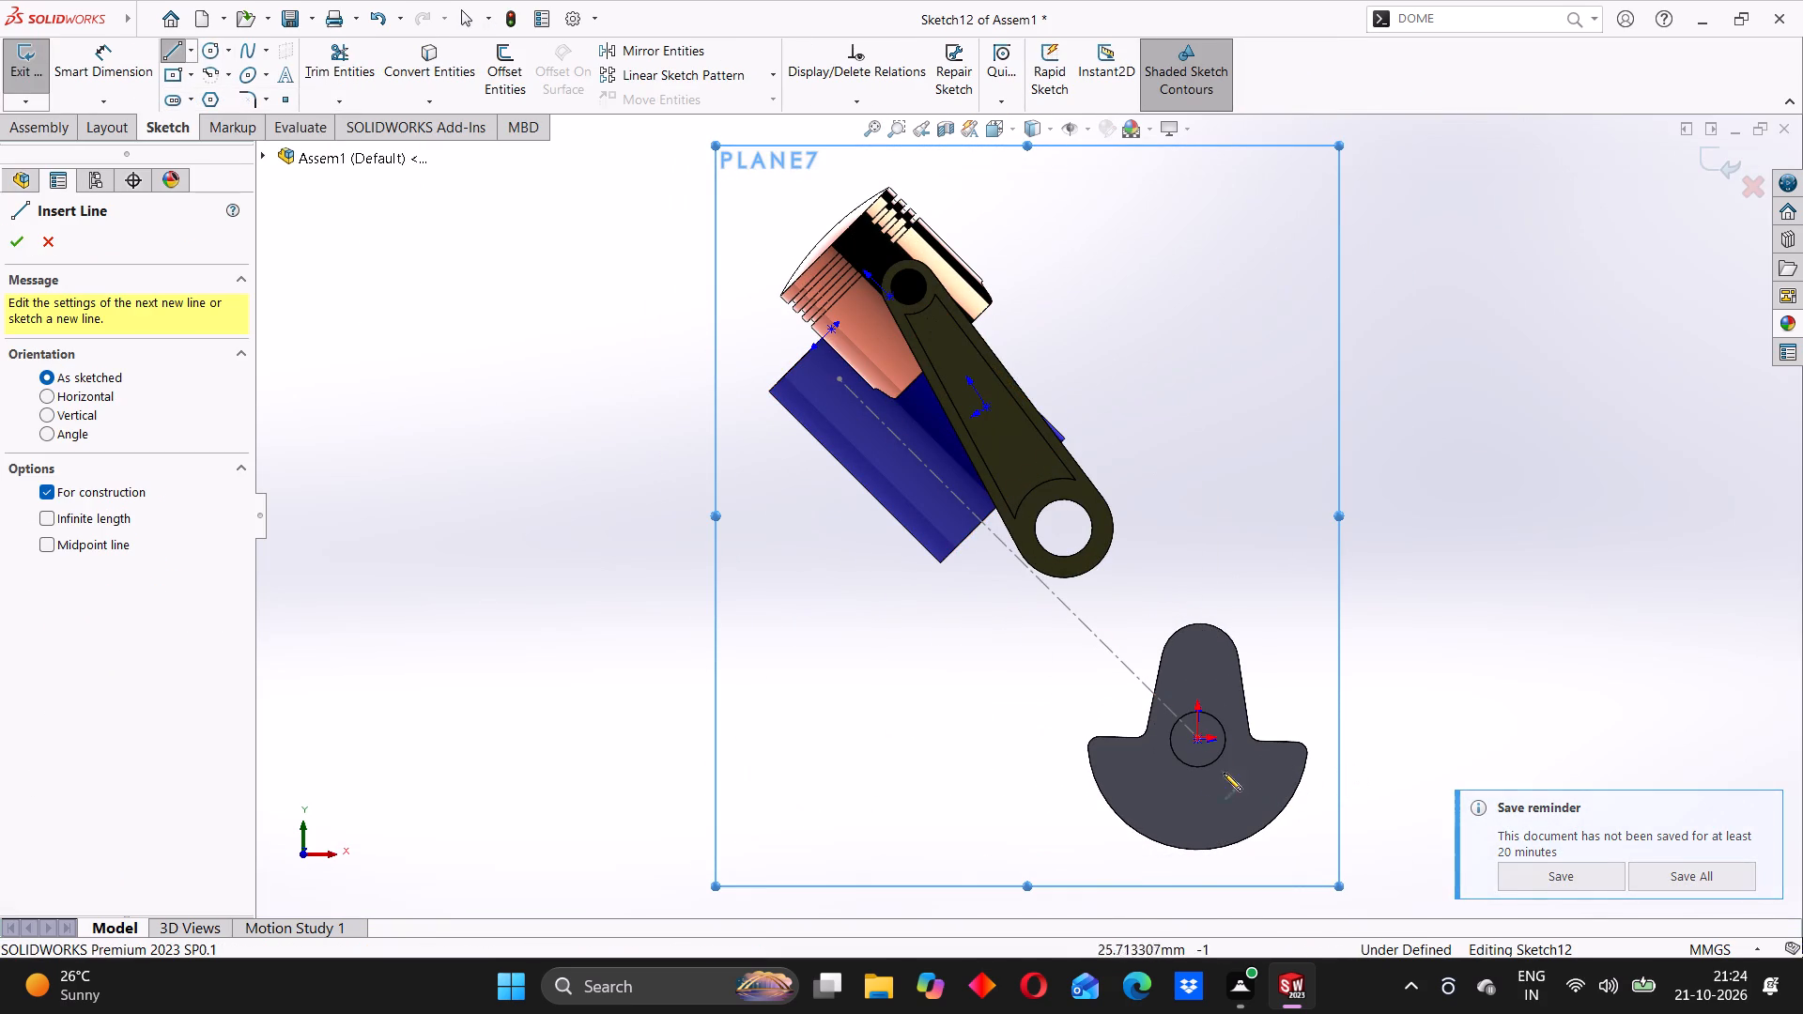
left_click(1201, 737)
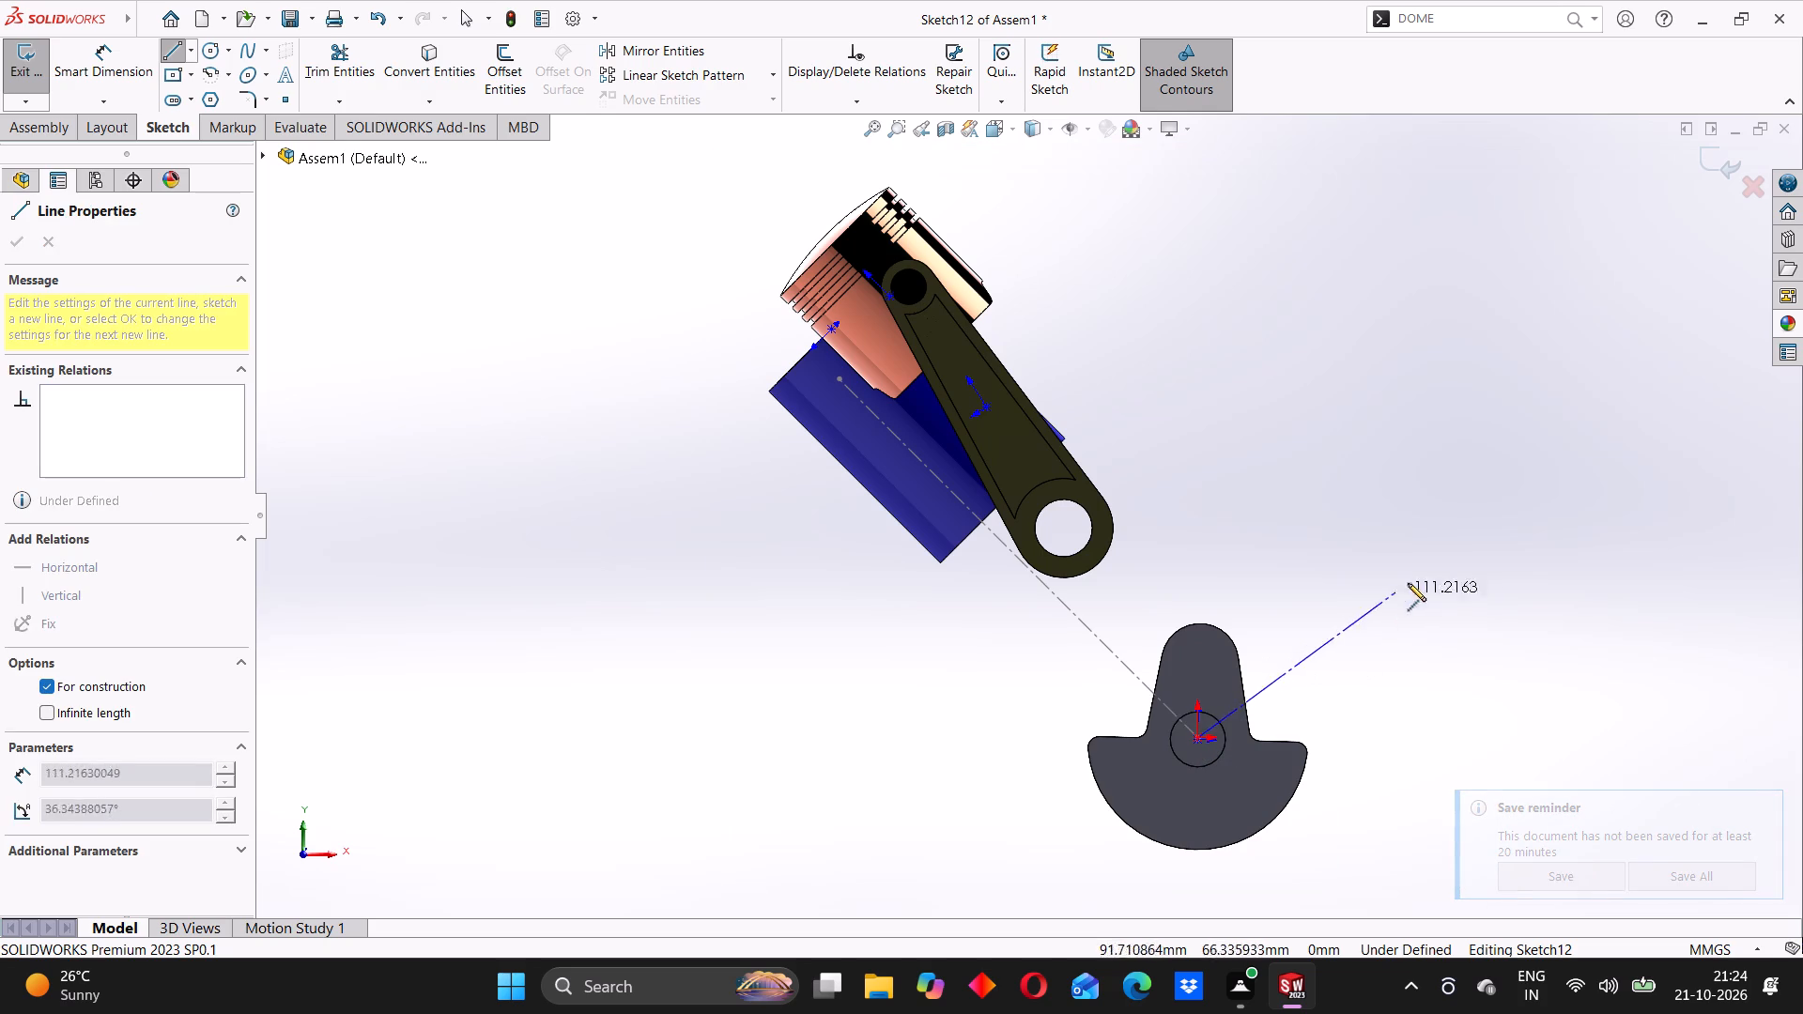
left_click(1580, 386)
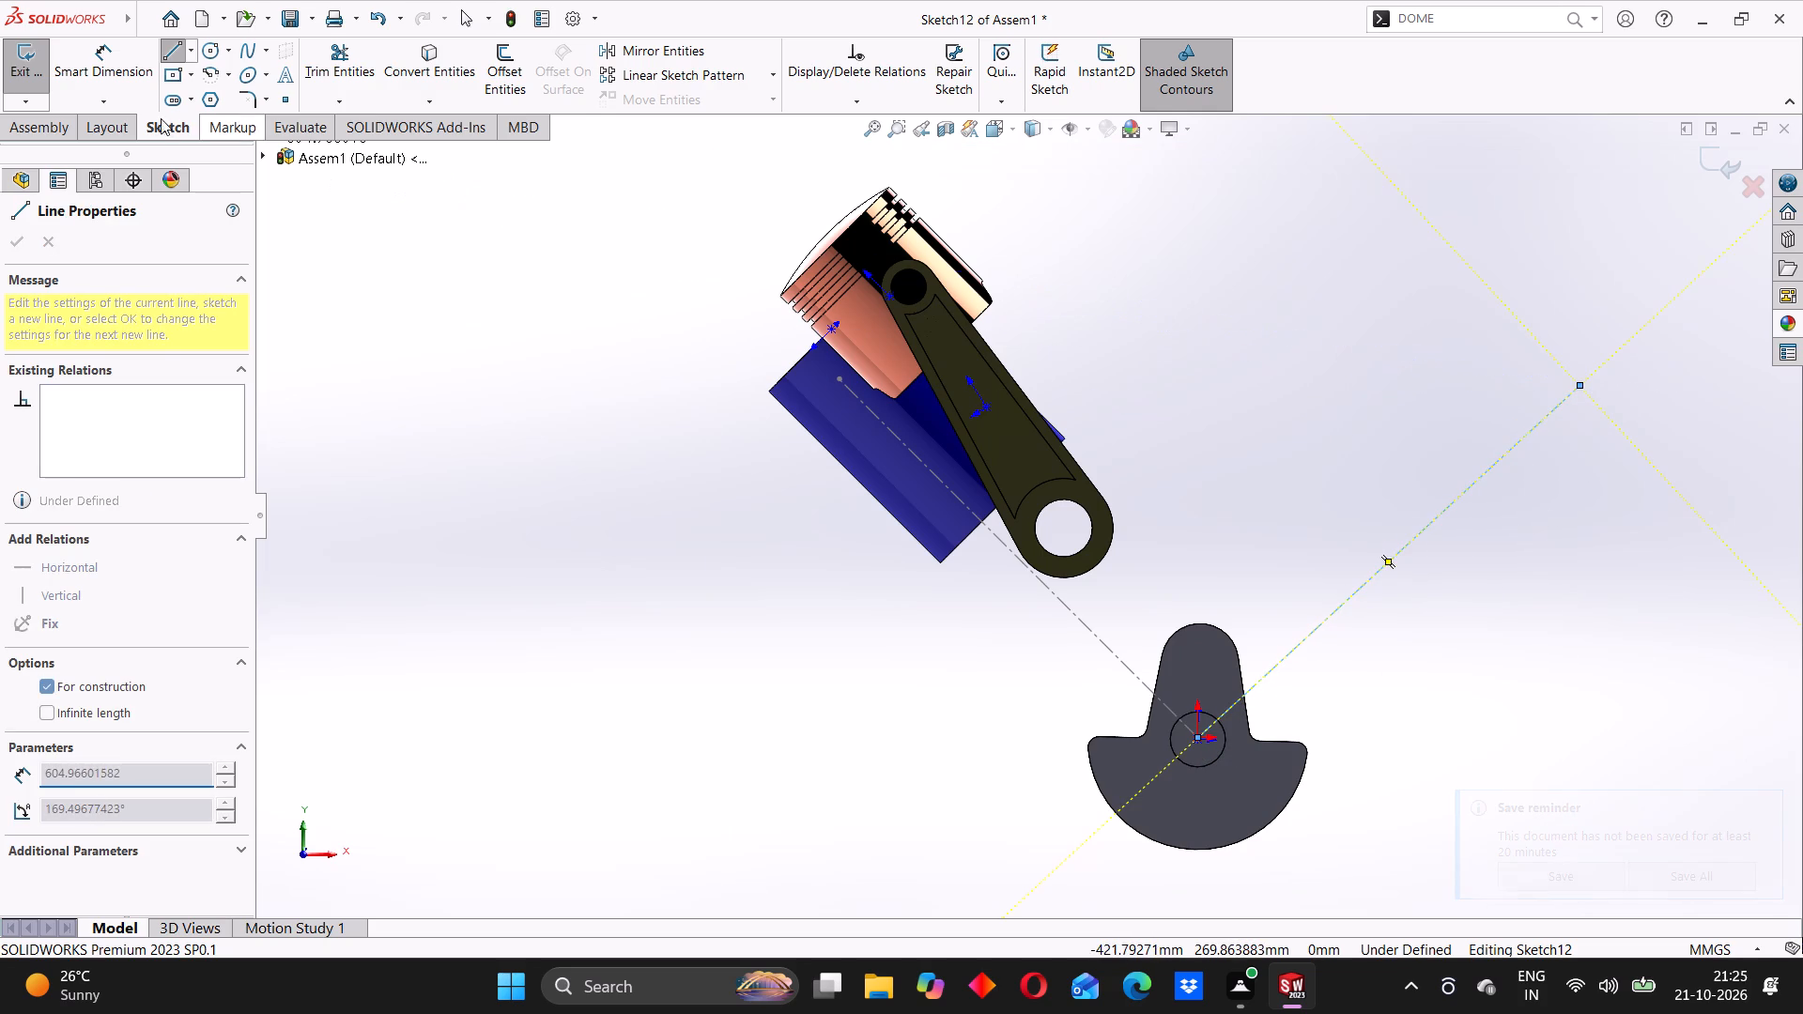
Dimension the new slanted centreline's length and set it to 230 mm.
left_click(116, 79)
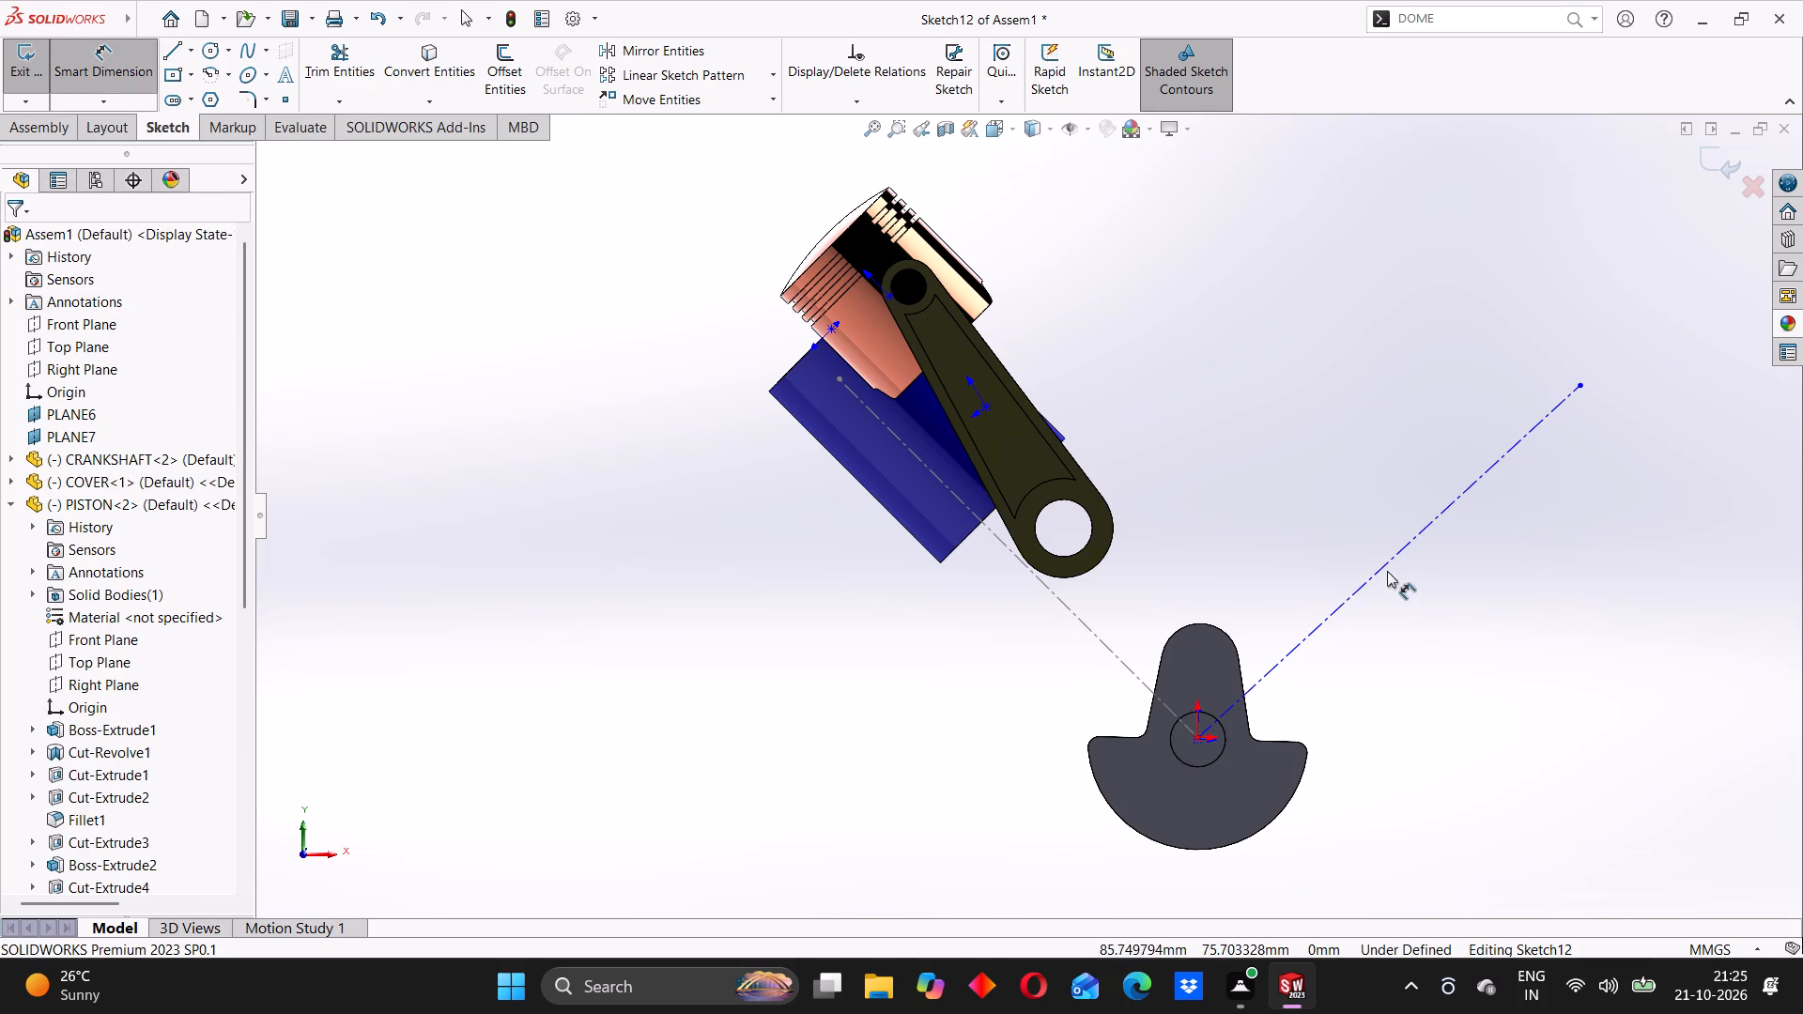
left_click(1383, 568)
left_click(1334, 532)
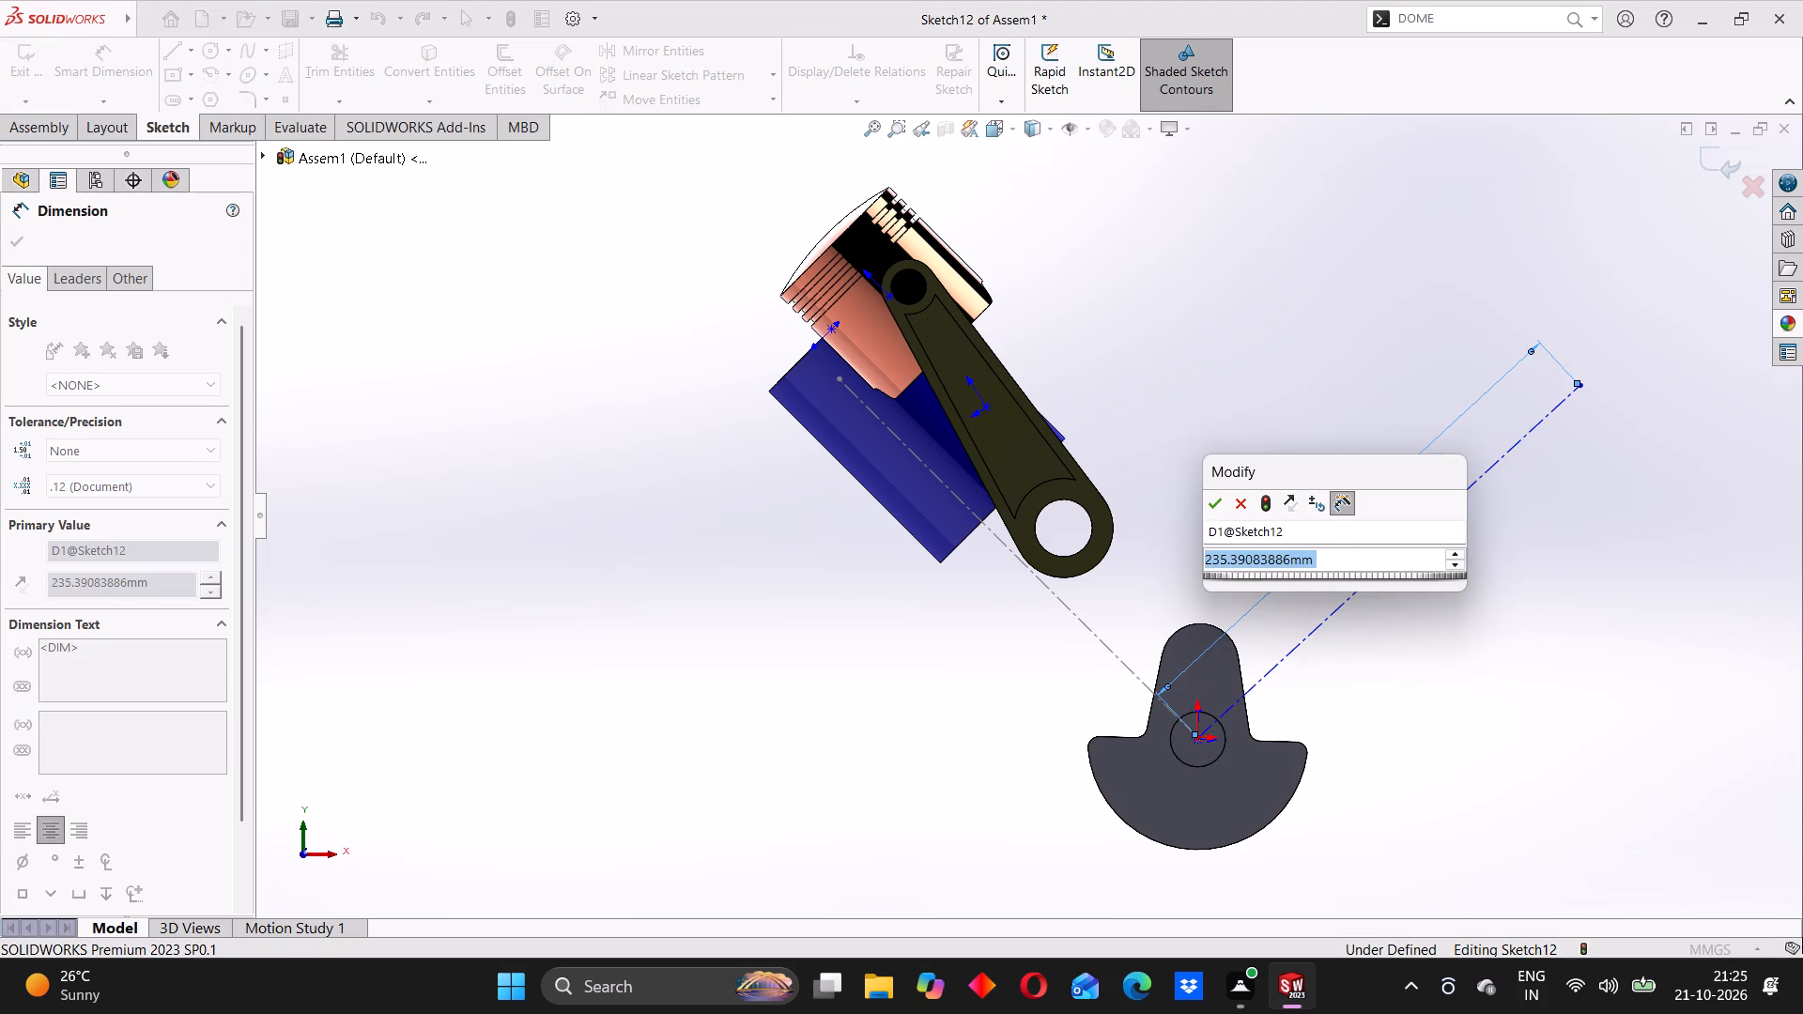
type("230")
key("Return")
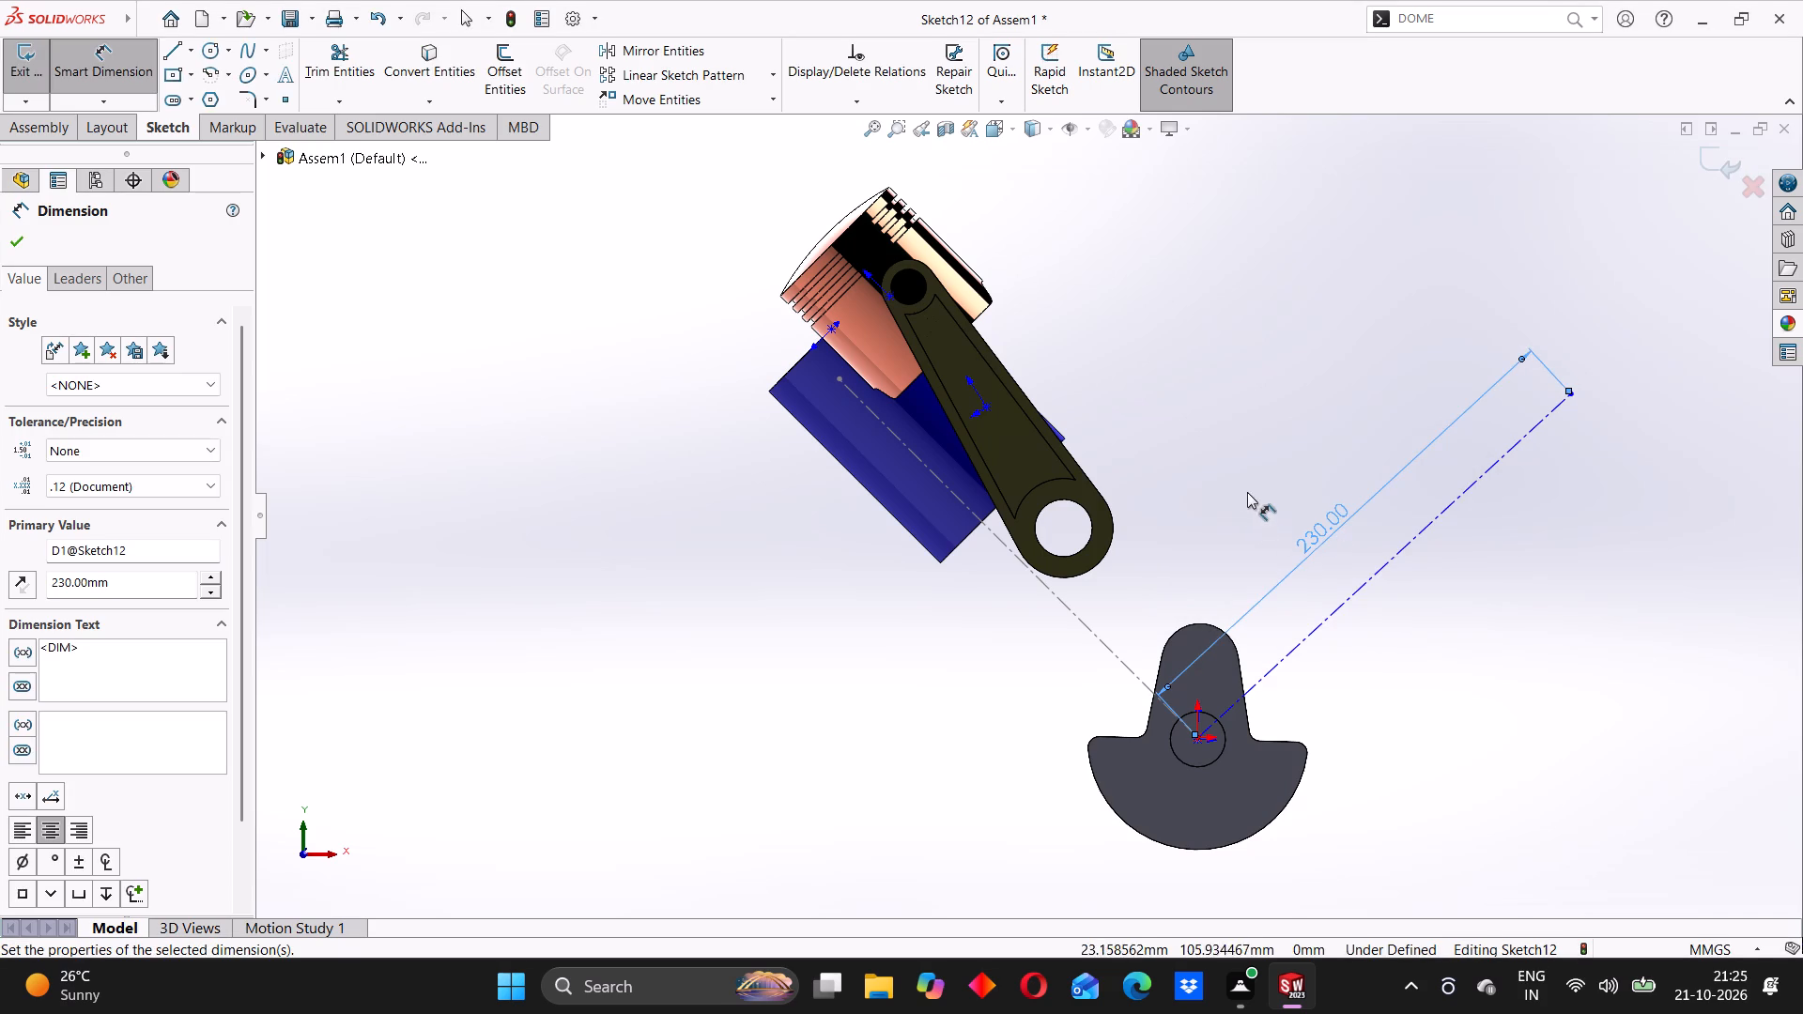
Dimension the centreline's angle from the origin's vertical axis, set it to 45°, and finish the sketch.
scroll(1229, 706, "down", 3)
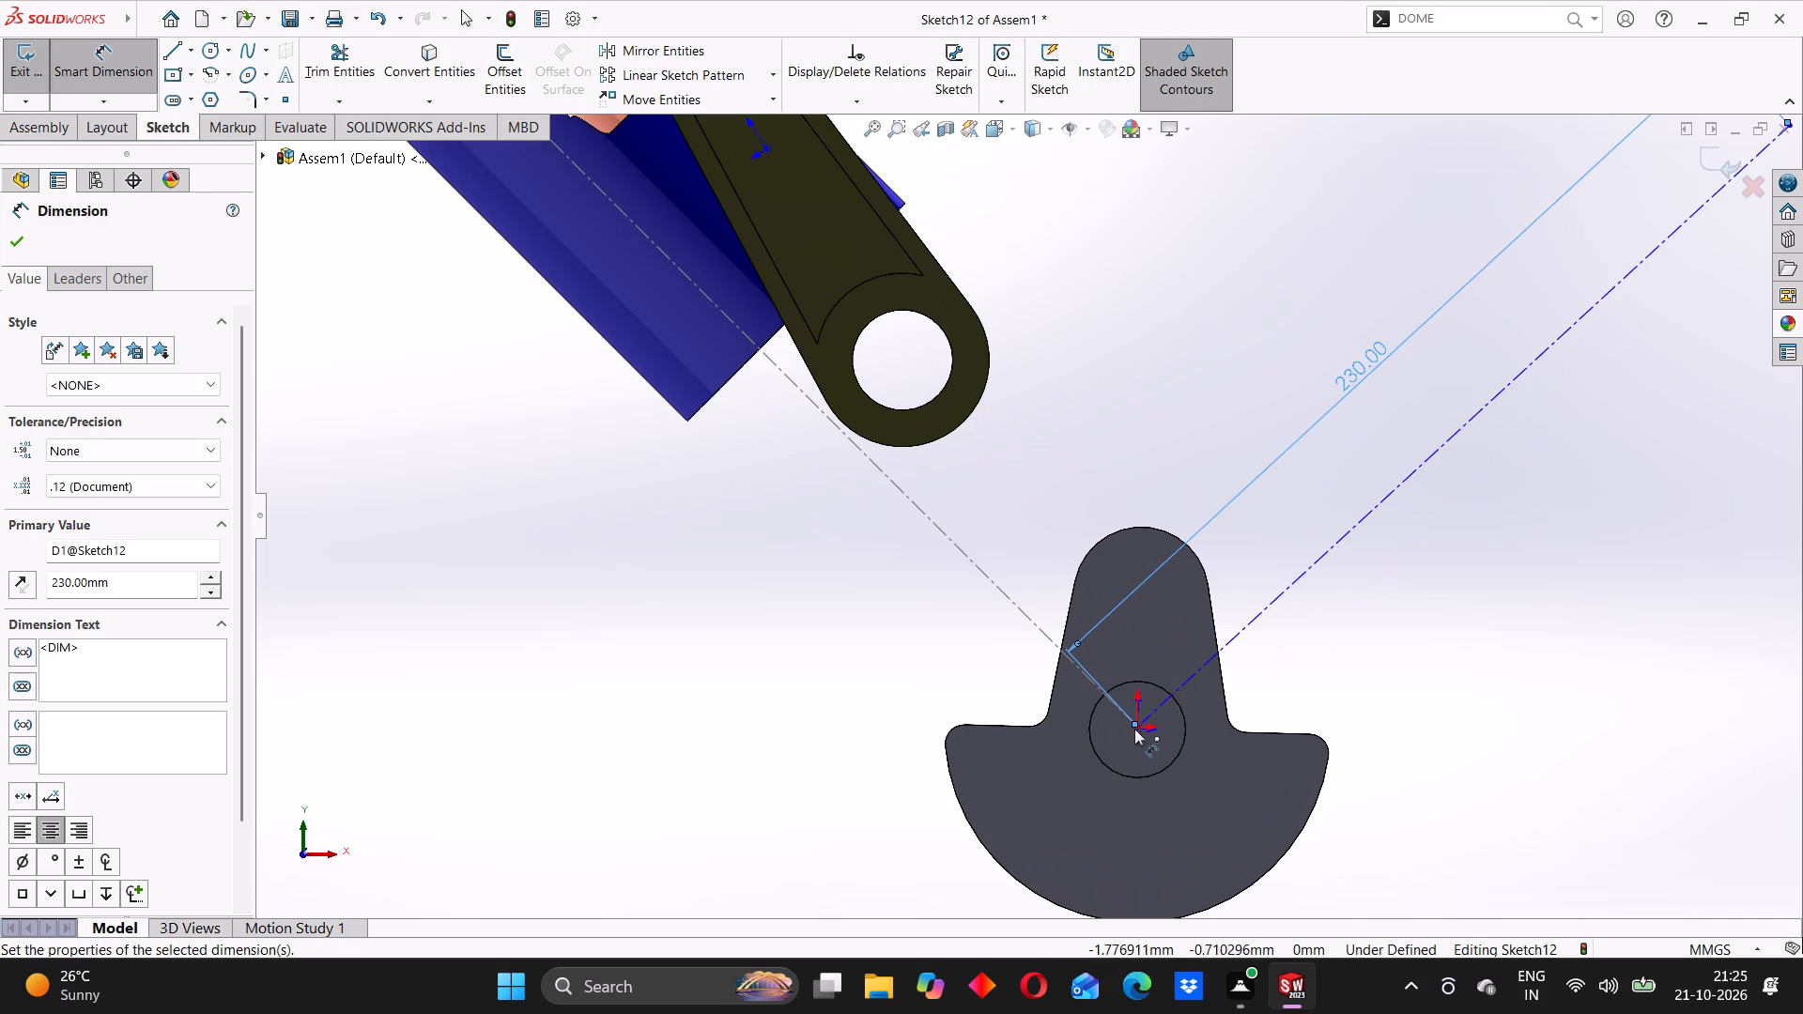
scroll(1134, 728, "down", 8)
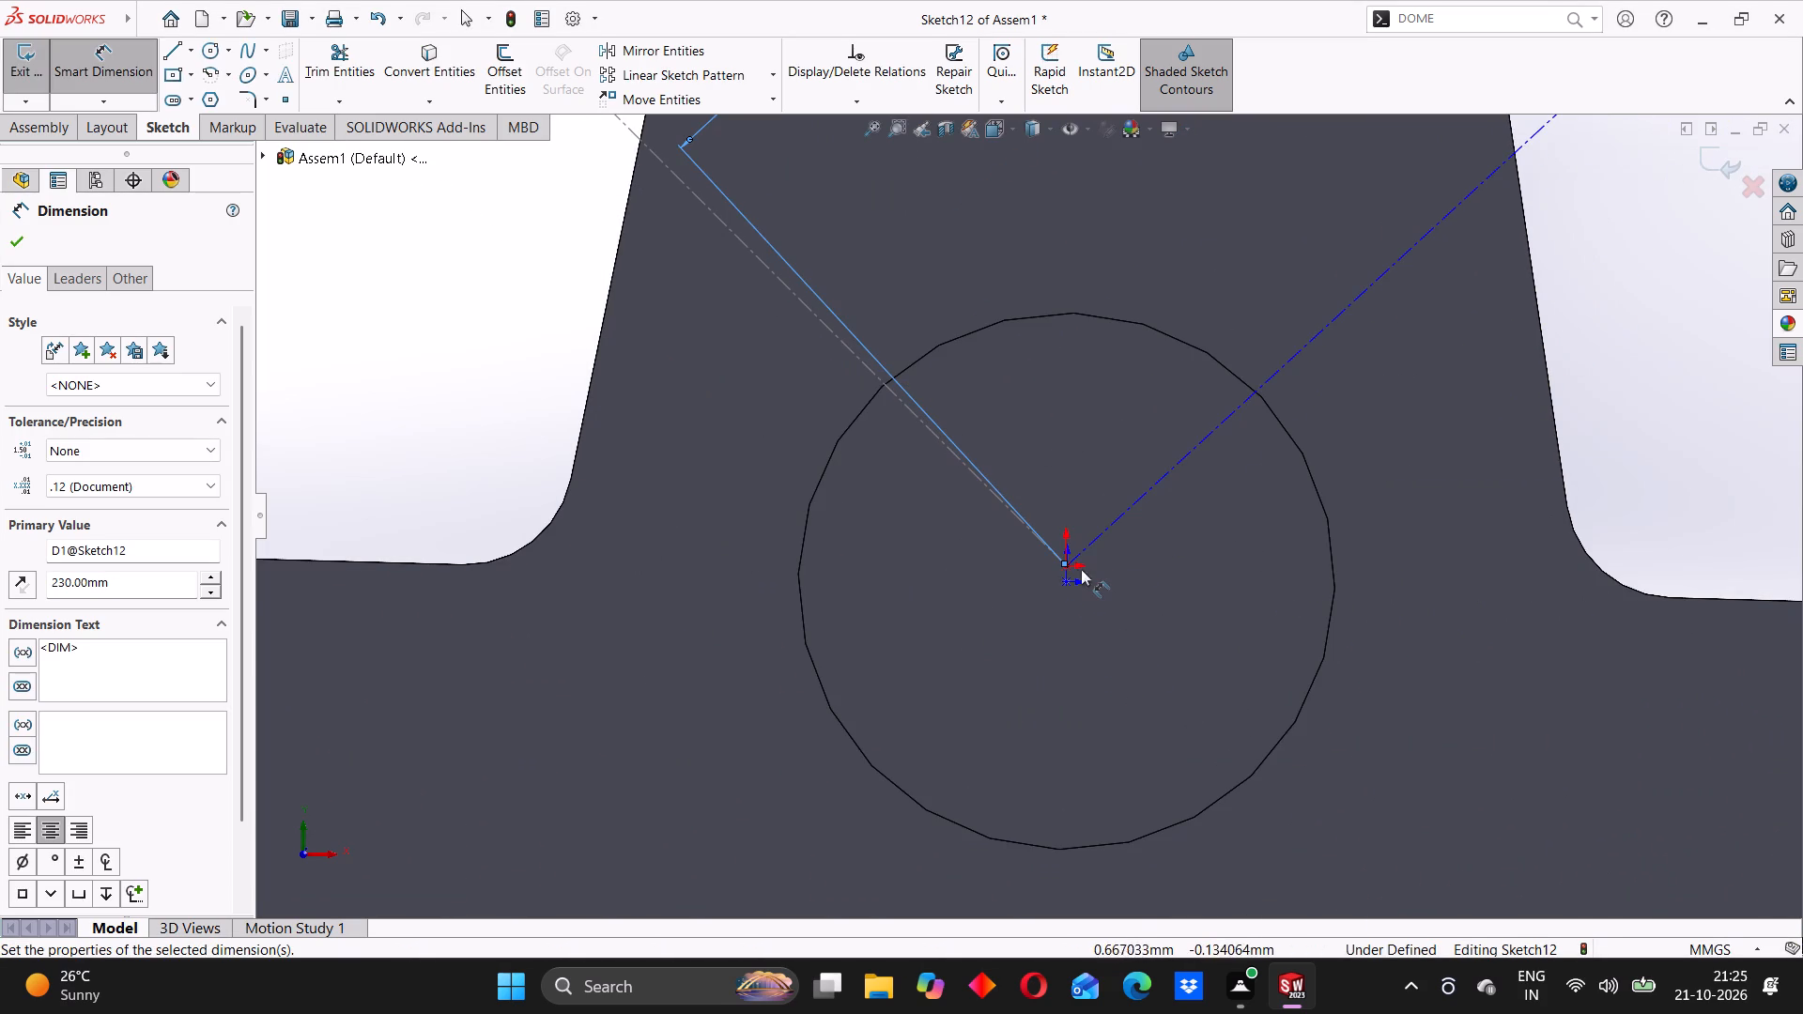
left_click(1068, 568)
left_click(1106, 525)
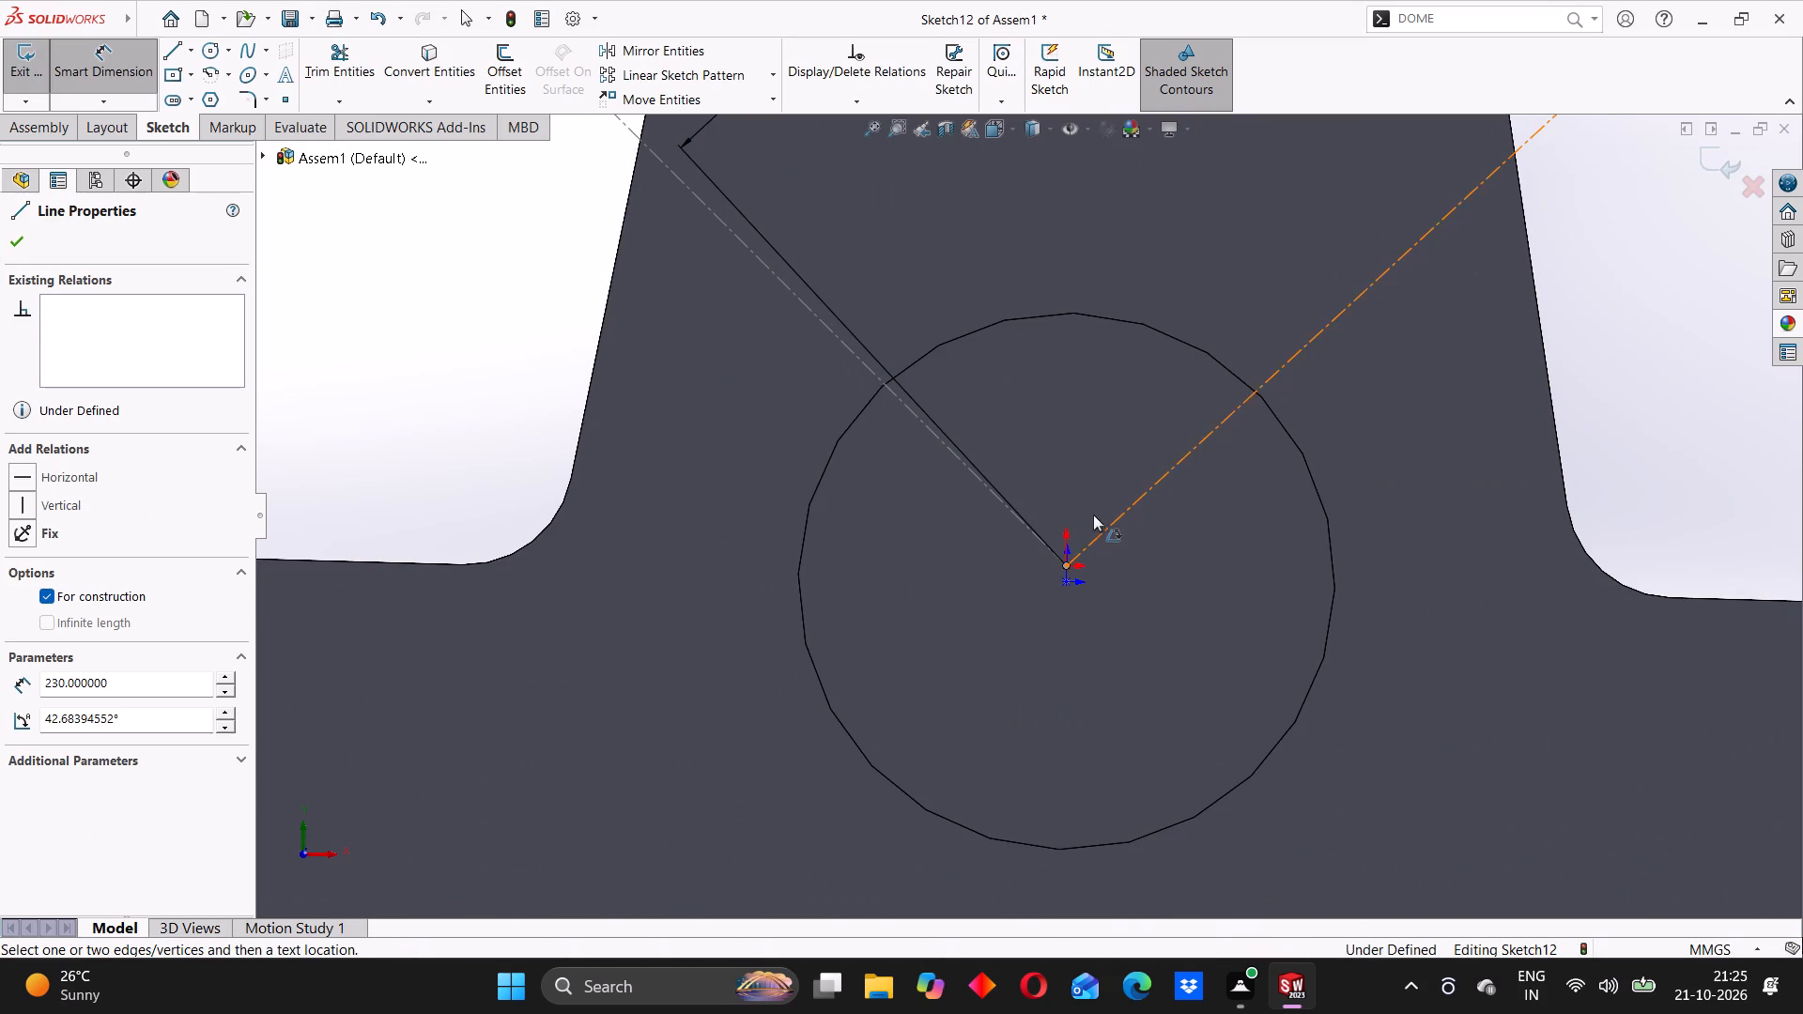
left_click(1066, 507)
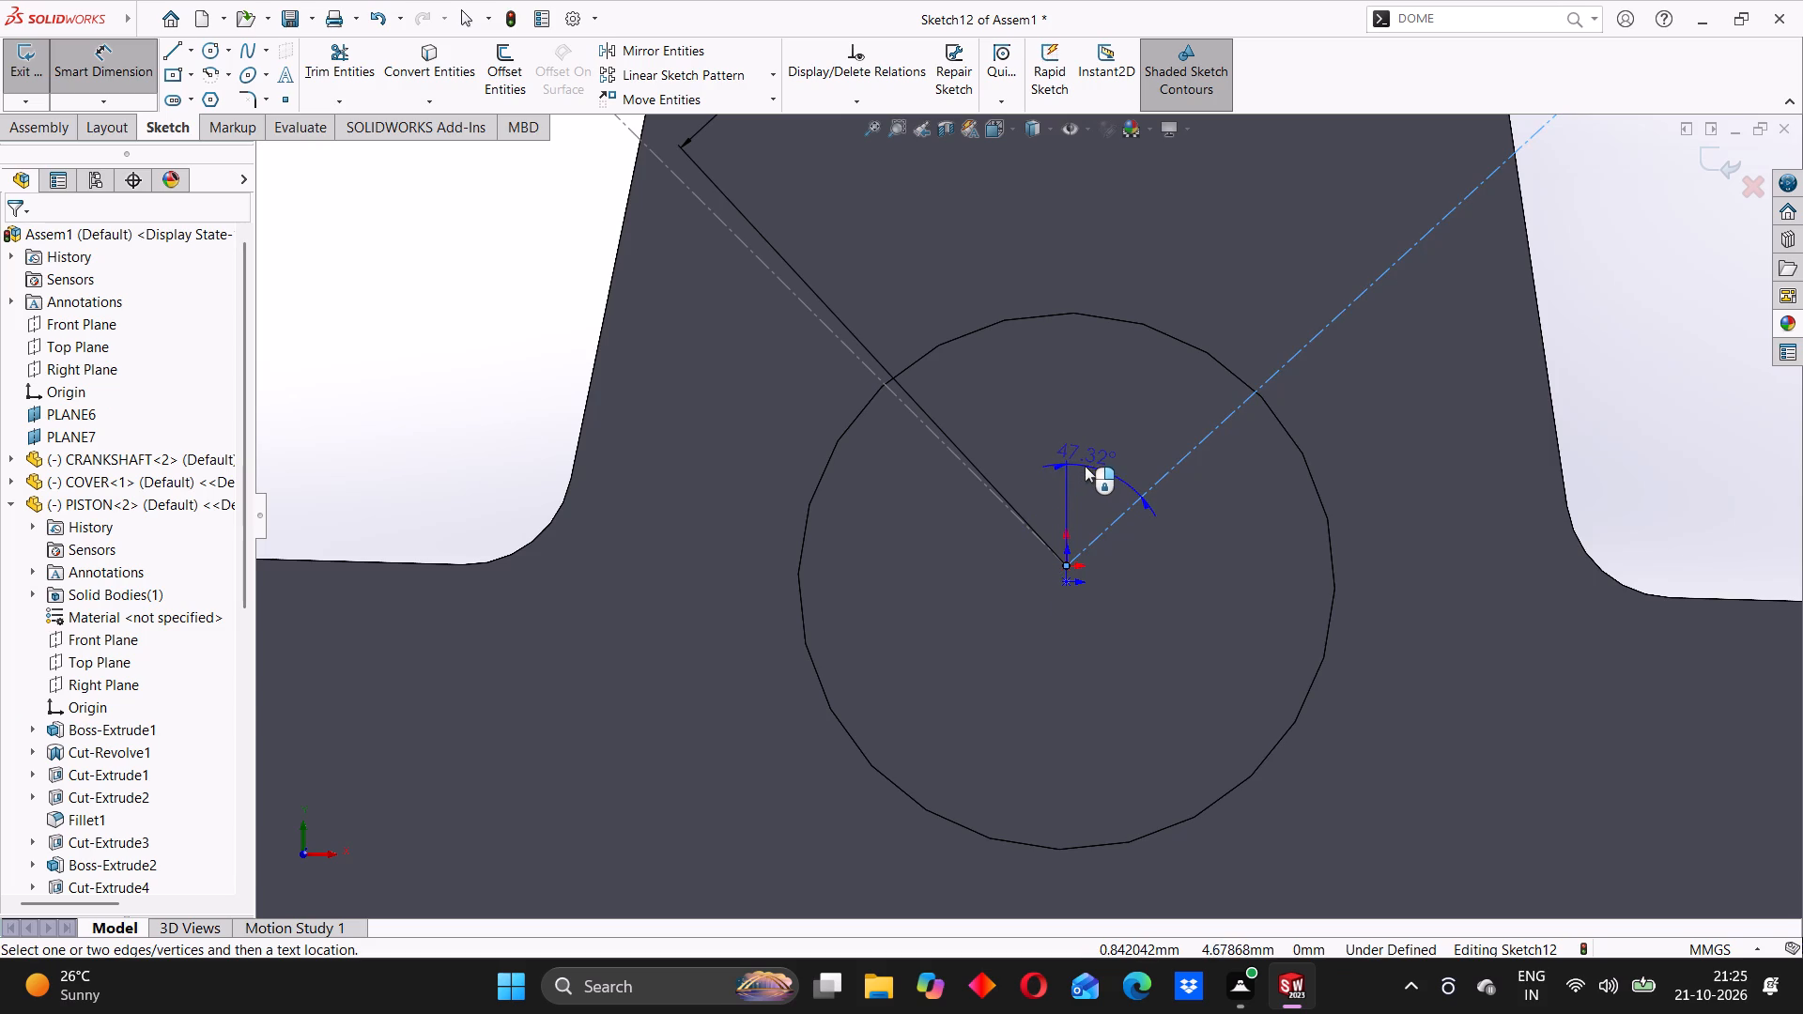
left_click(1085, 463)
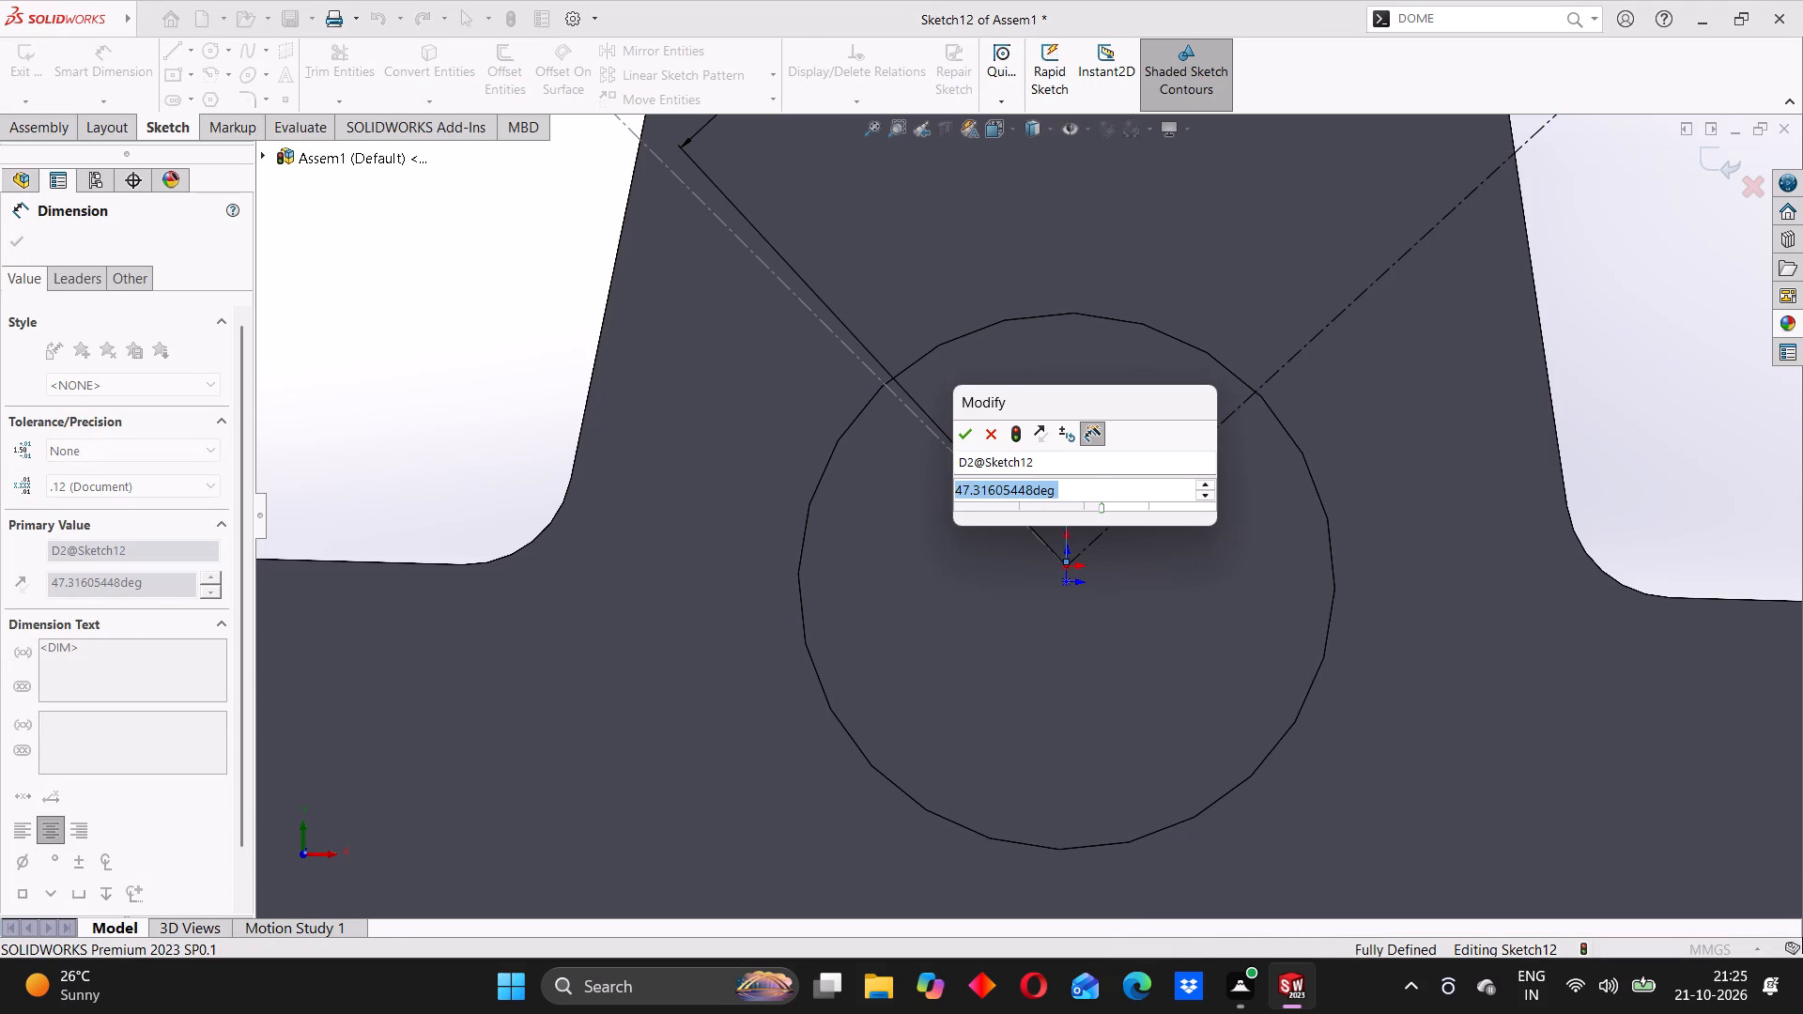
type("45")
key("Return")
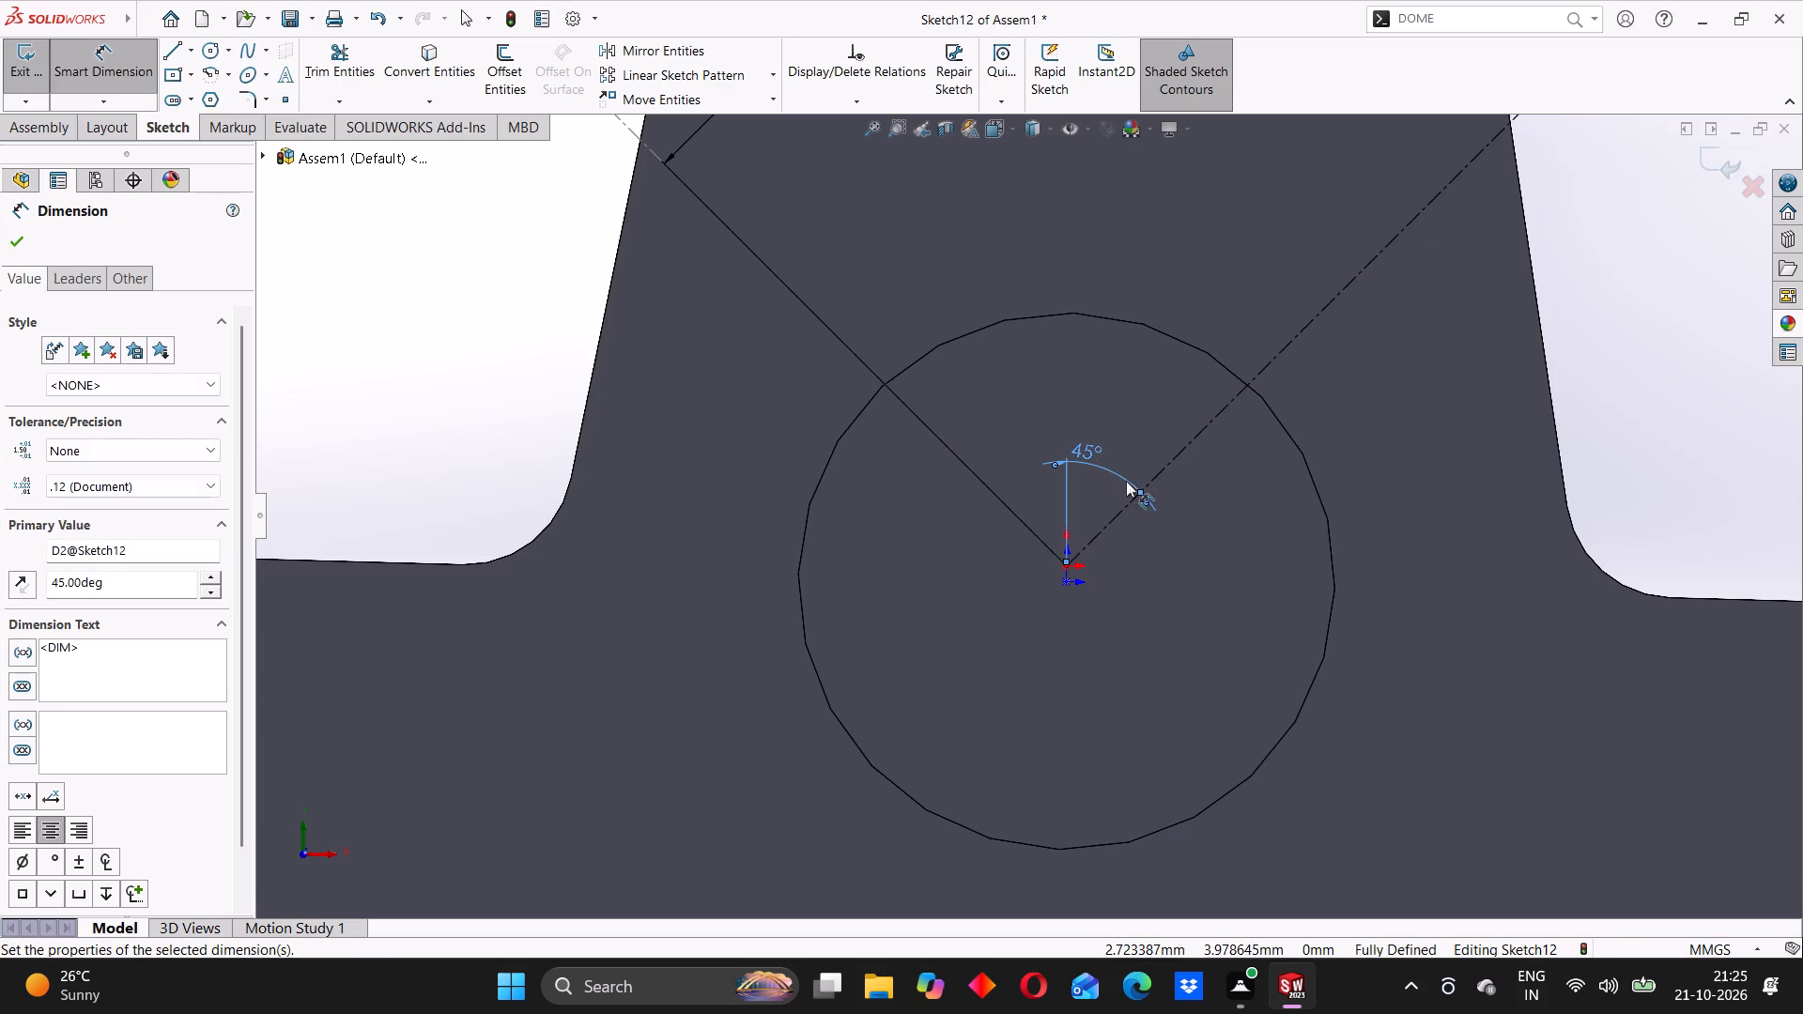
scroll(1126, 481, "up", 14)
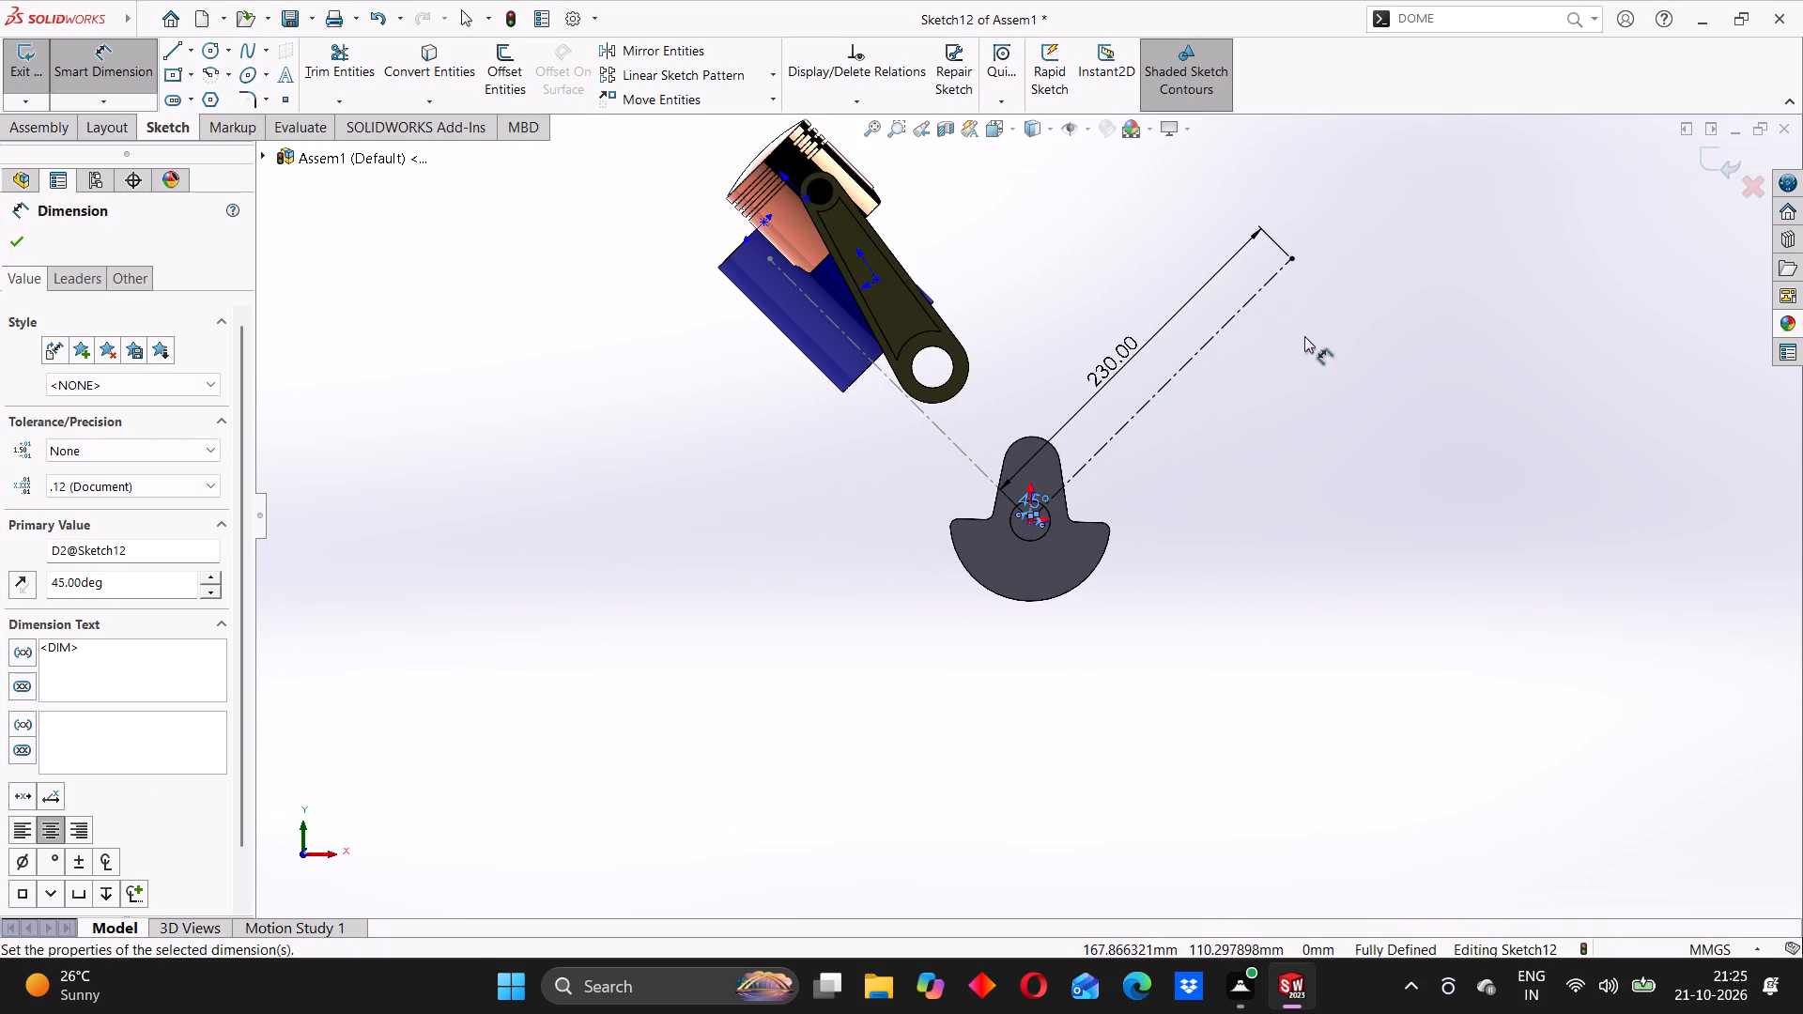
left_click(1707, 155)
Examine both slanted centrelines around the crankshaft and turn the crankshaft to test its rotation.
middle_click_drag(1240, 479, 1075, 469)
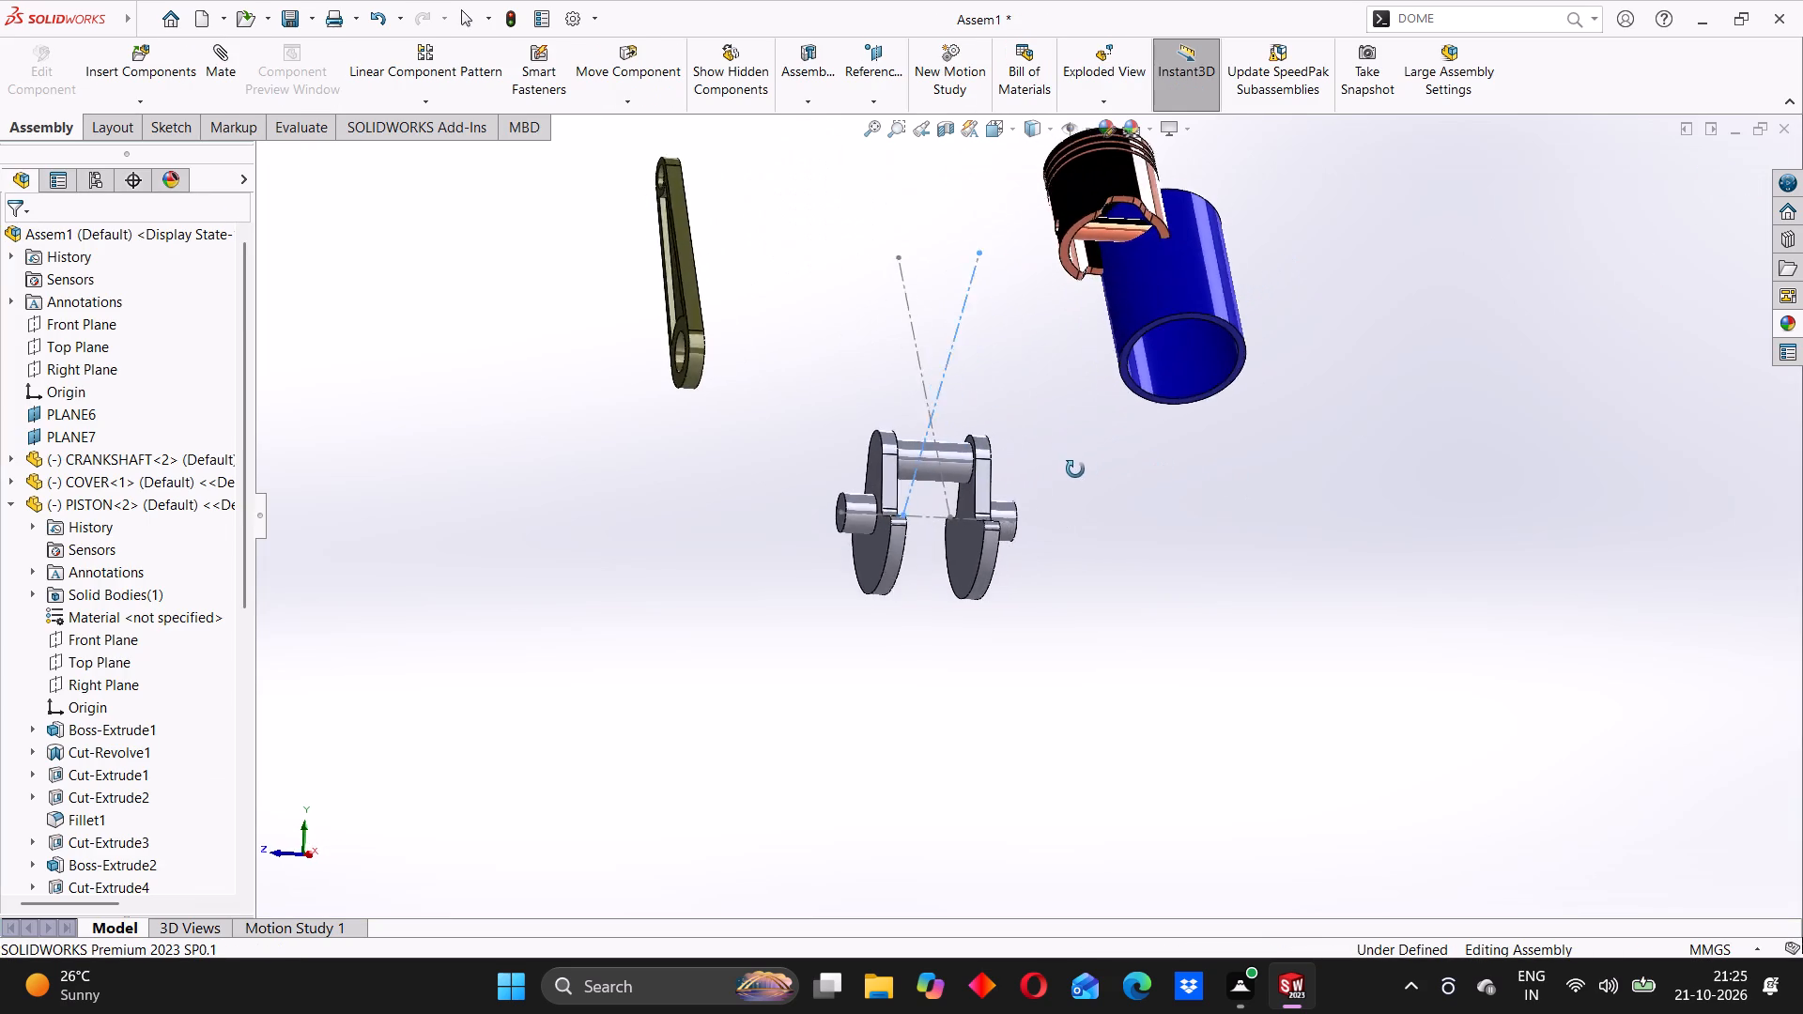
middle_click_drag(1075, 469, 1066, 477)
left_click(825, 391)
scroll(1034, 304, "up", 4)
middle_click_drag(1047, 395, 1020, 442)
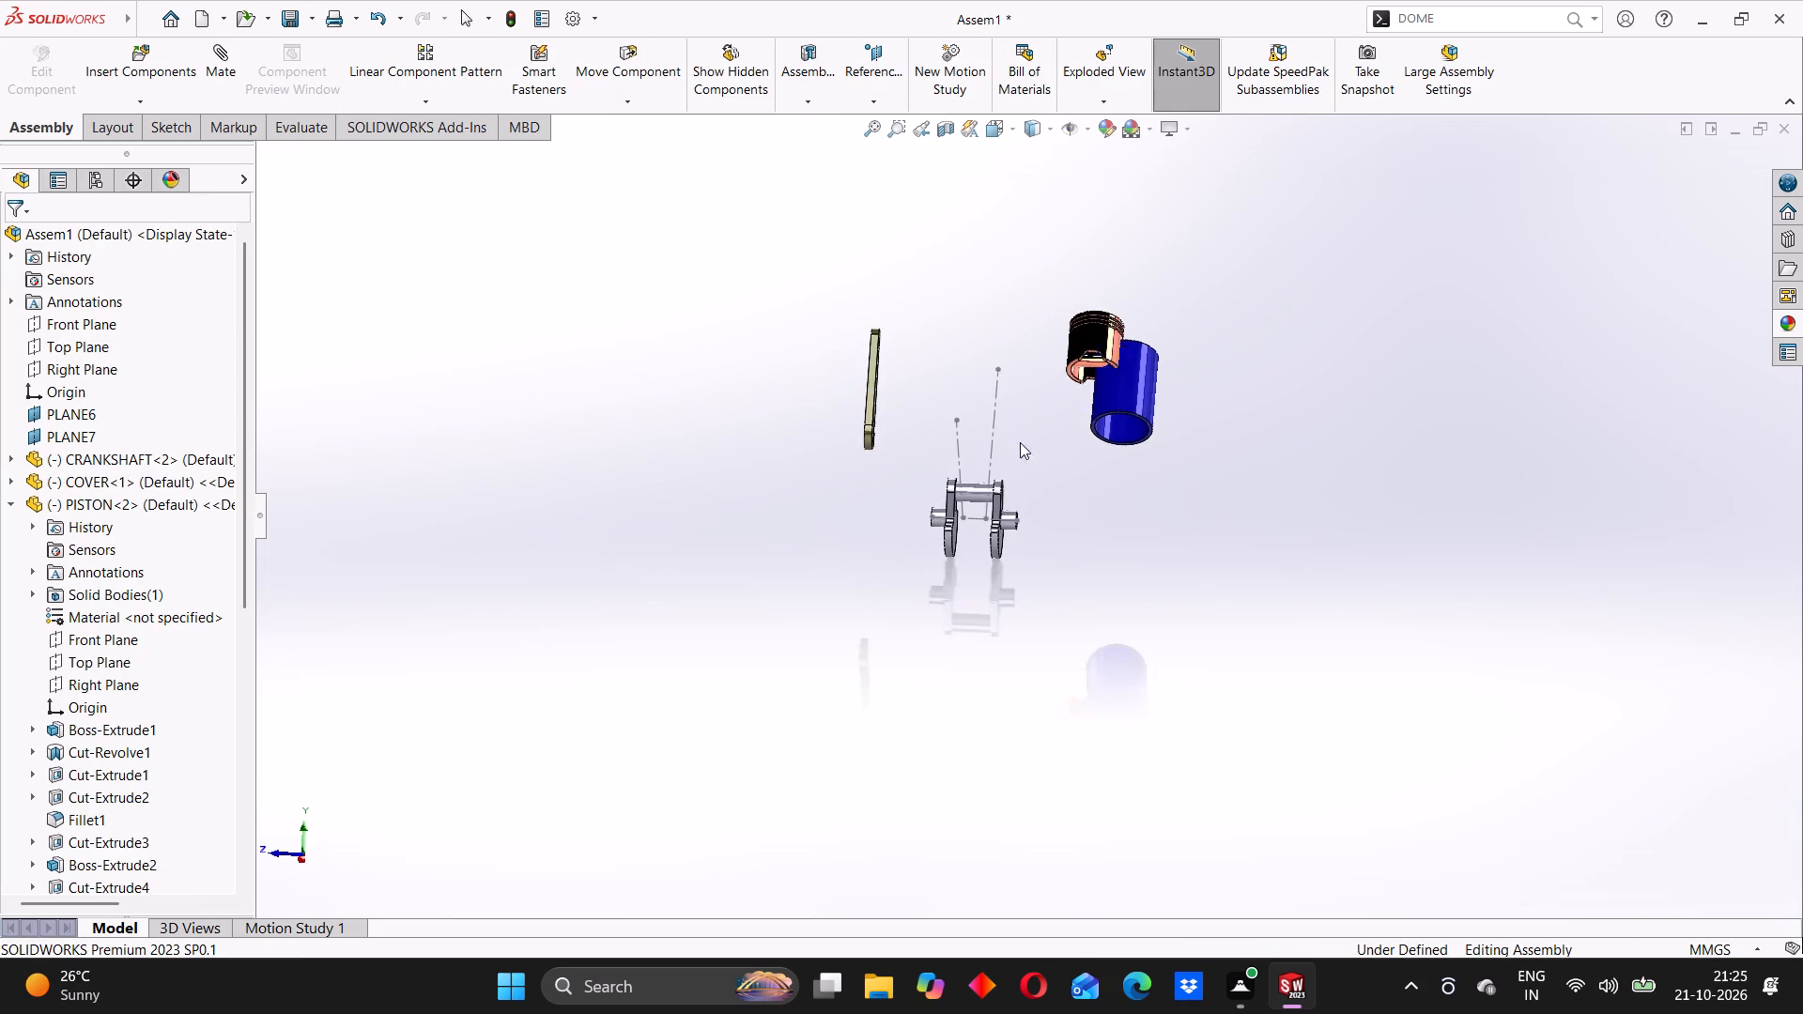
scroll(1445, 247, "down", 2)
scroll(879, 567, "up", 4)
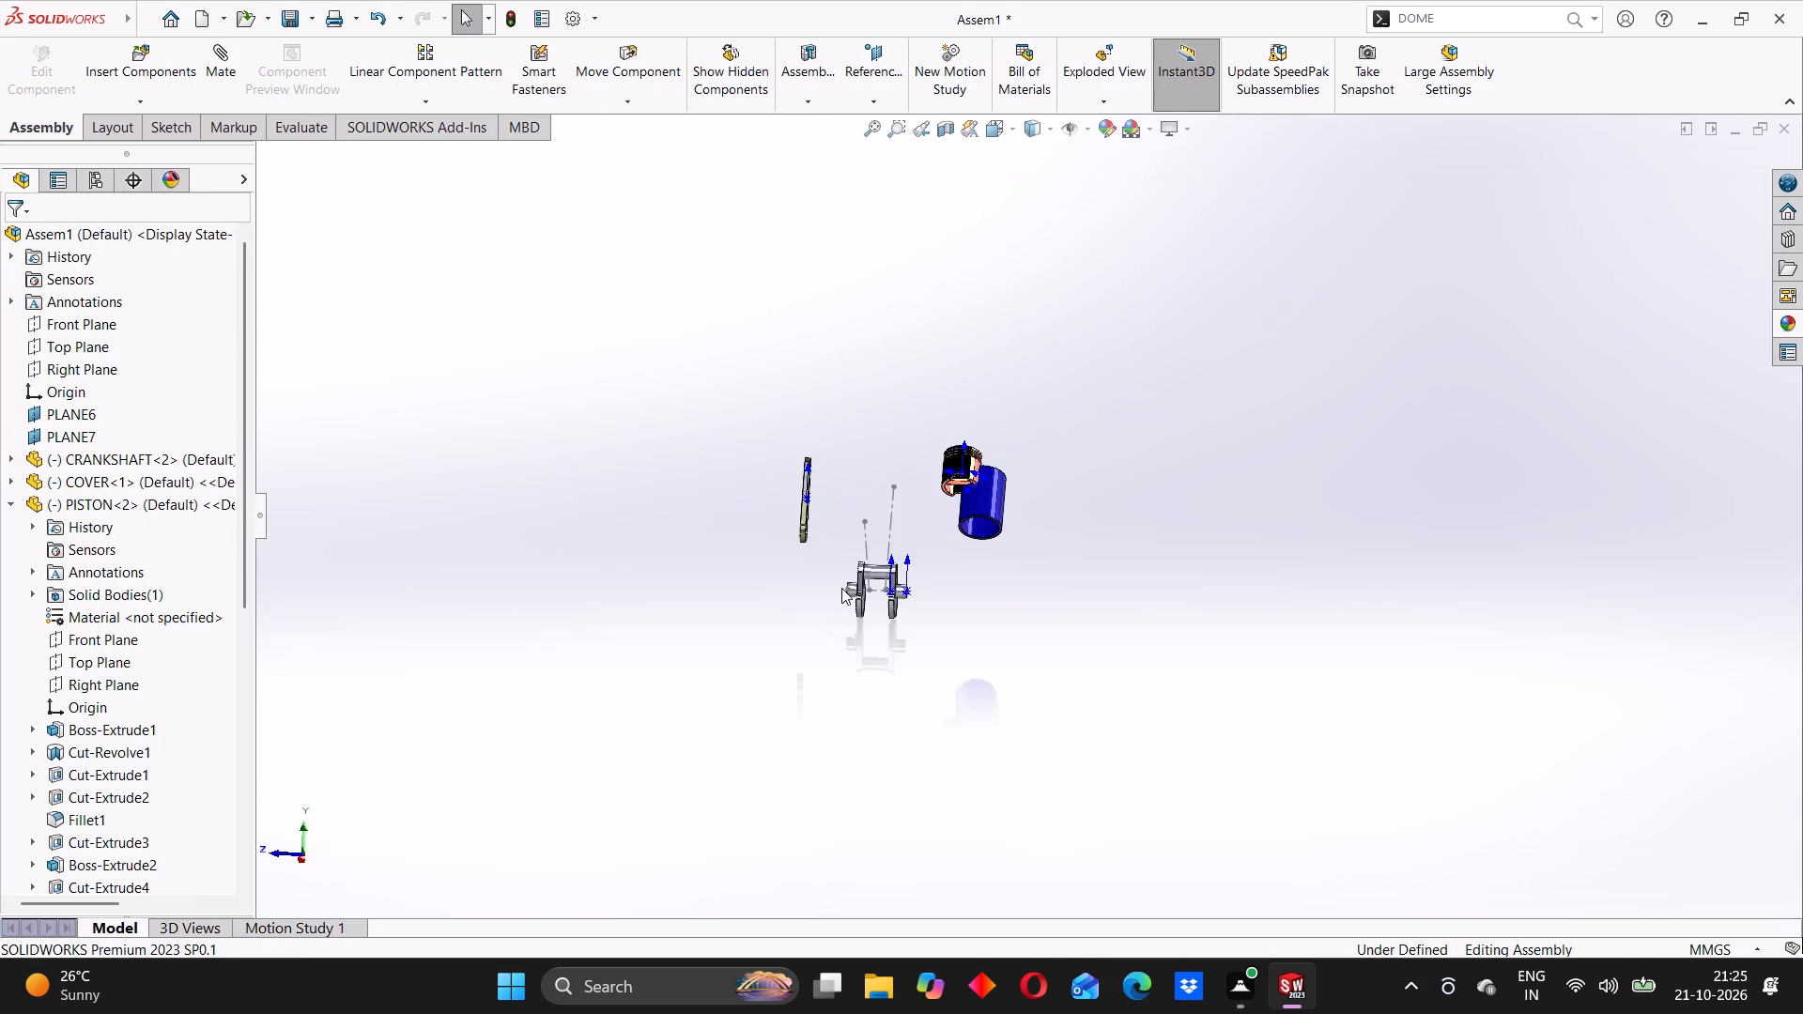
scroll(848, 586, "down", 8)
middle_click_drag(1074, 540, 1302, 561)
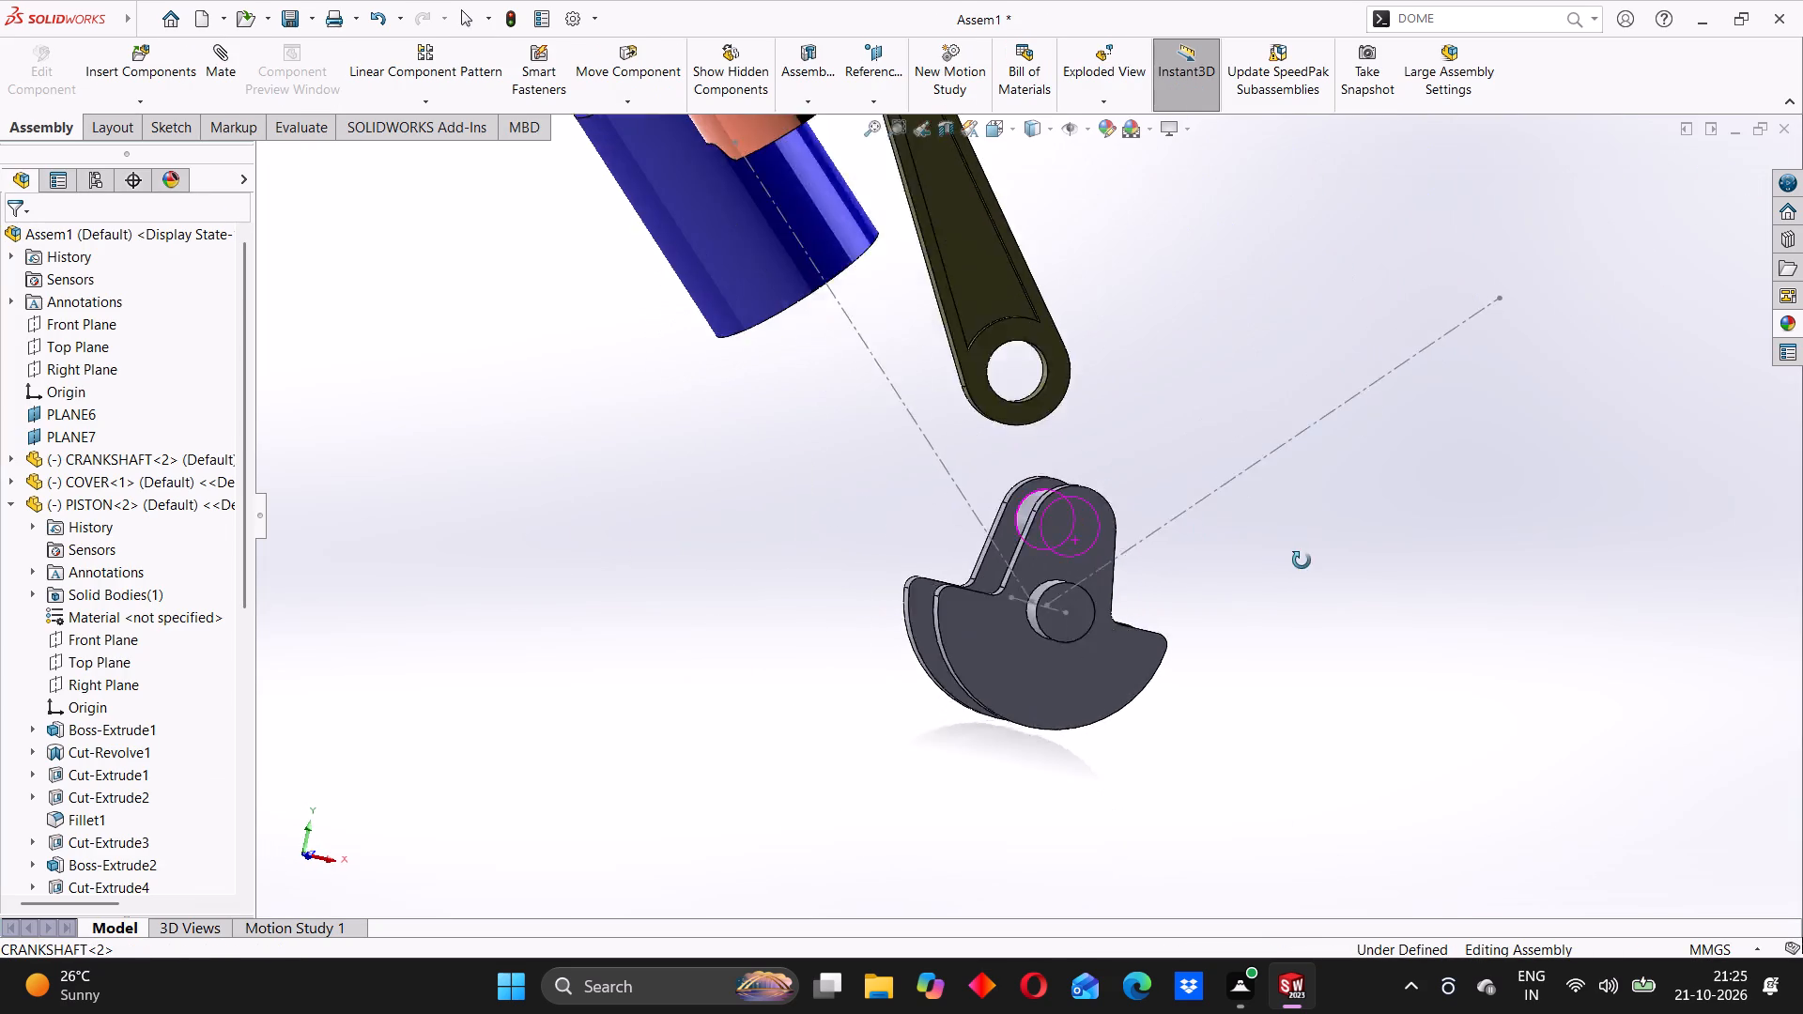
middle_click_drag(1302, 561, 1304, 561)
scroll(1070, 531, "up", 1)
middle_click_drag(1204, 577, 1203, 577)
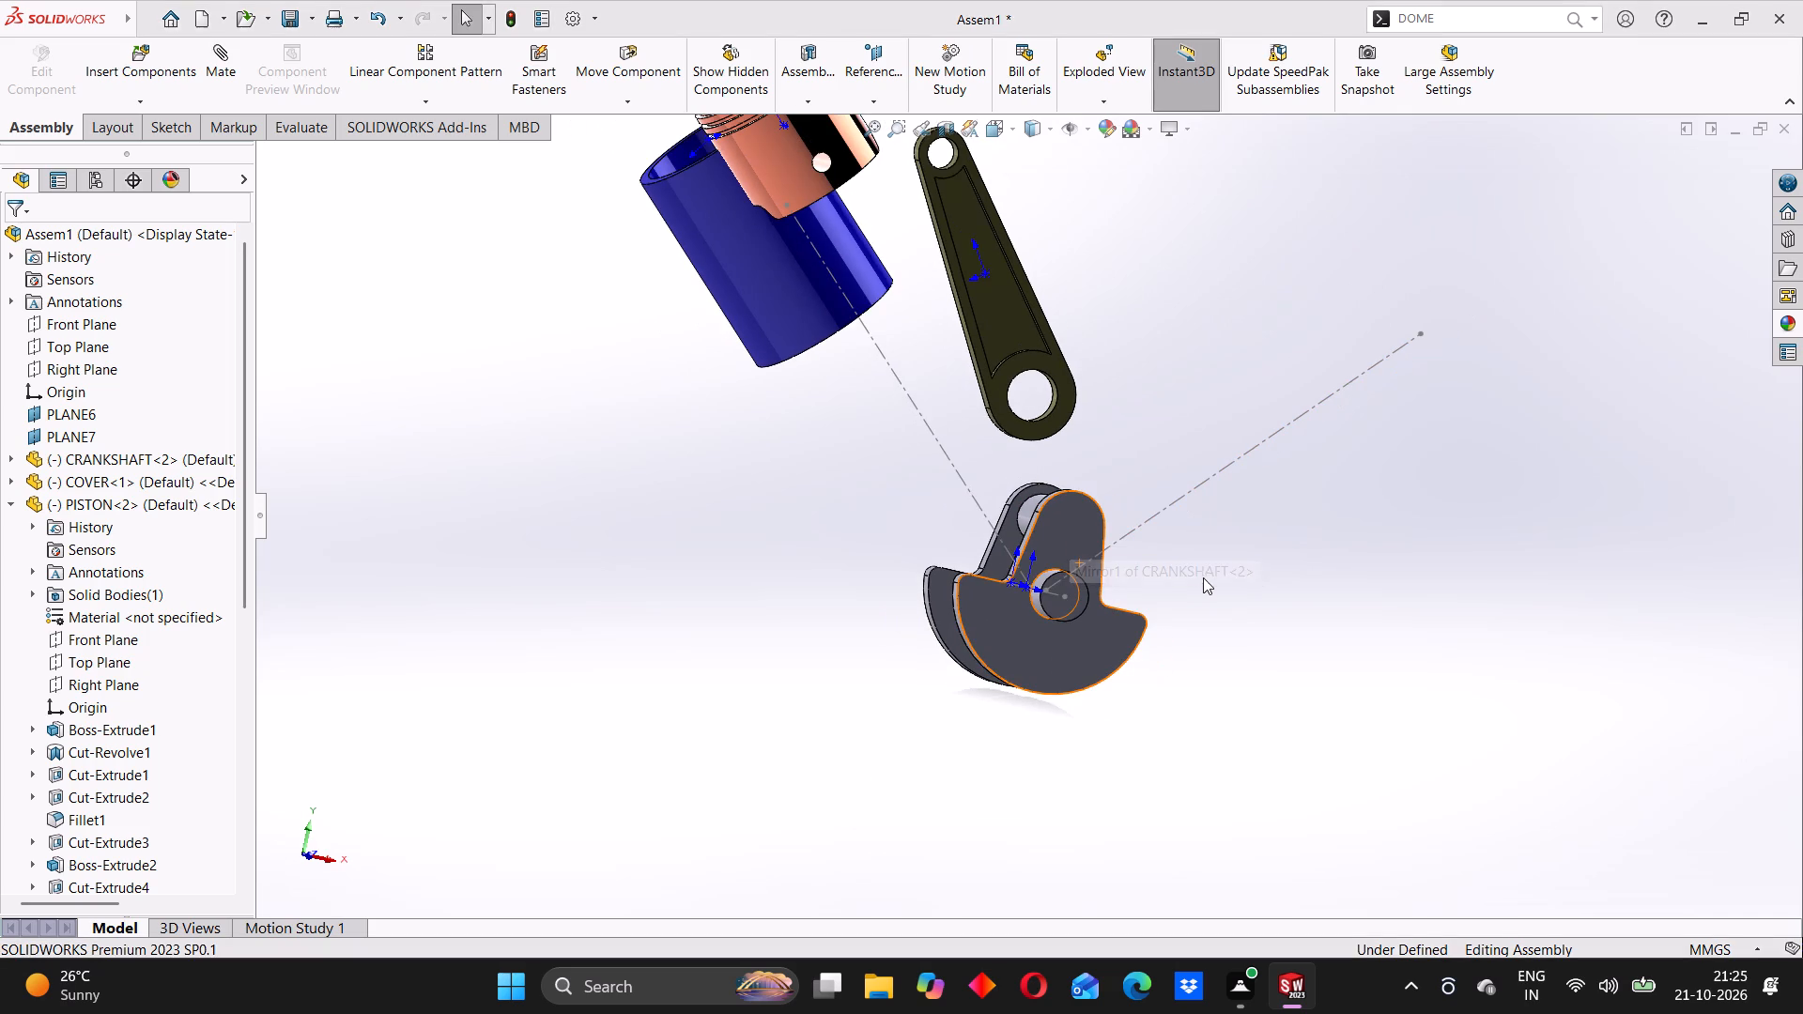
middle_click_drag(1203, 577, 1194, 583)
left_click_drag(1067, 539, 1098, 534)
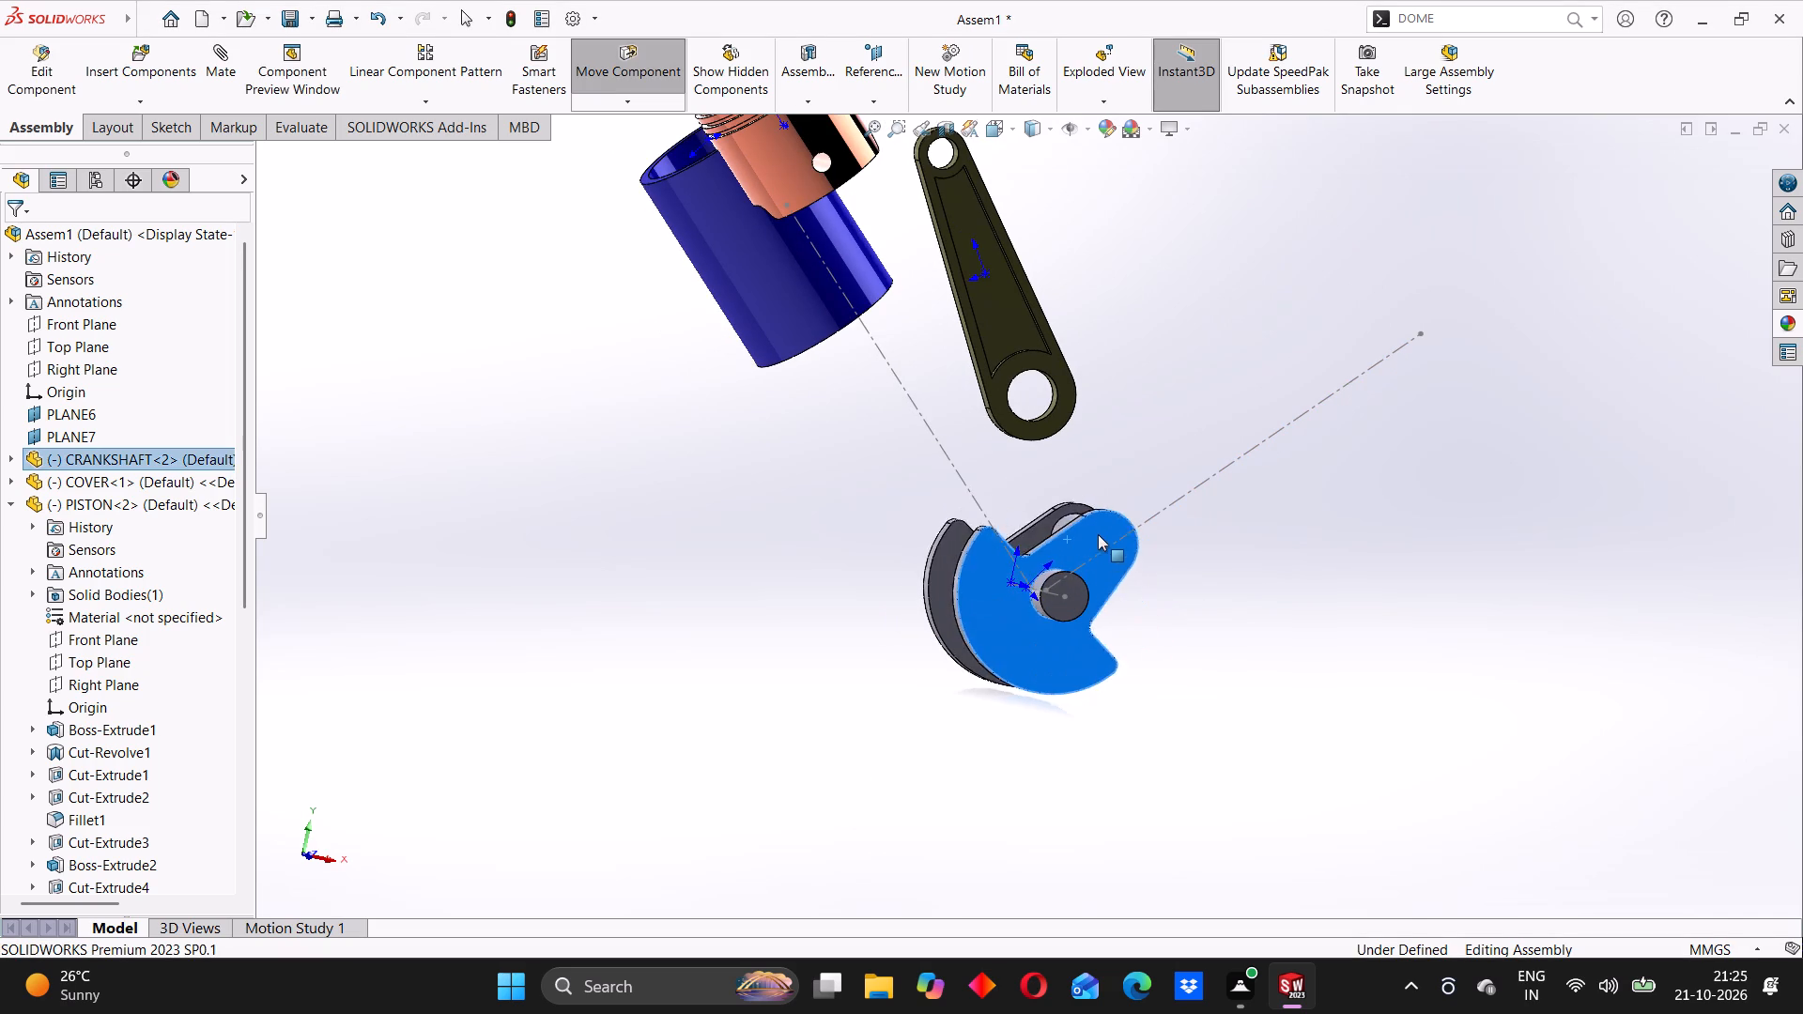
left_click_drag(1098, 534, 1058, 506)
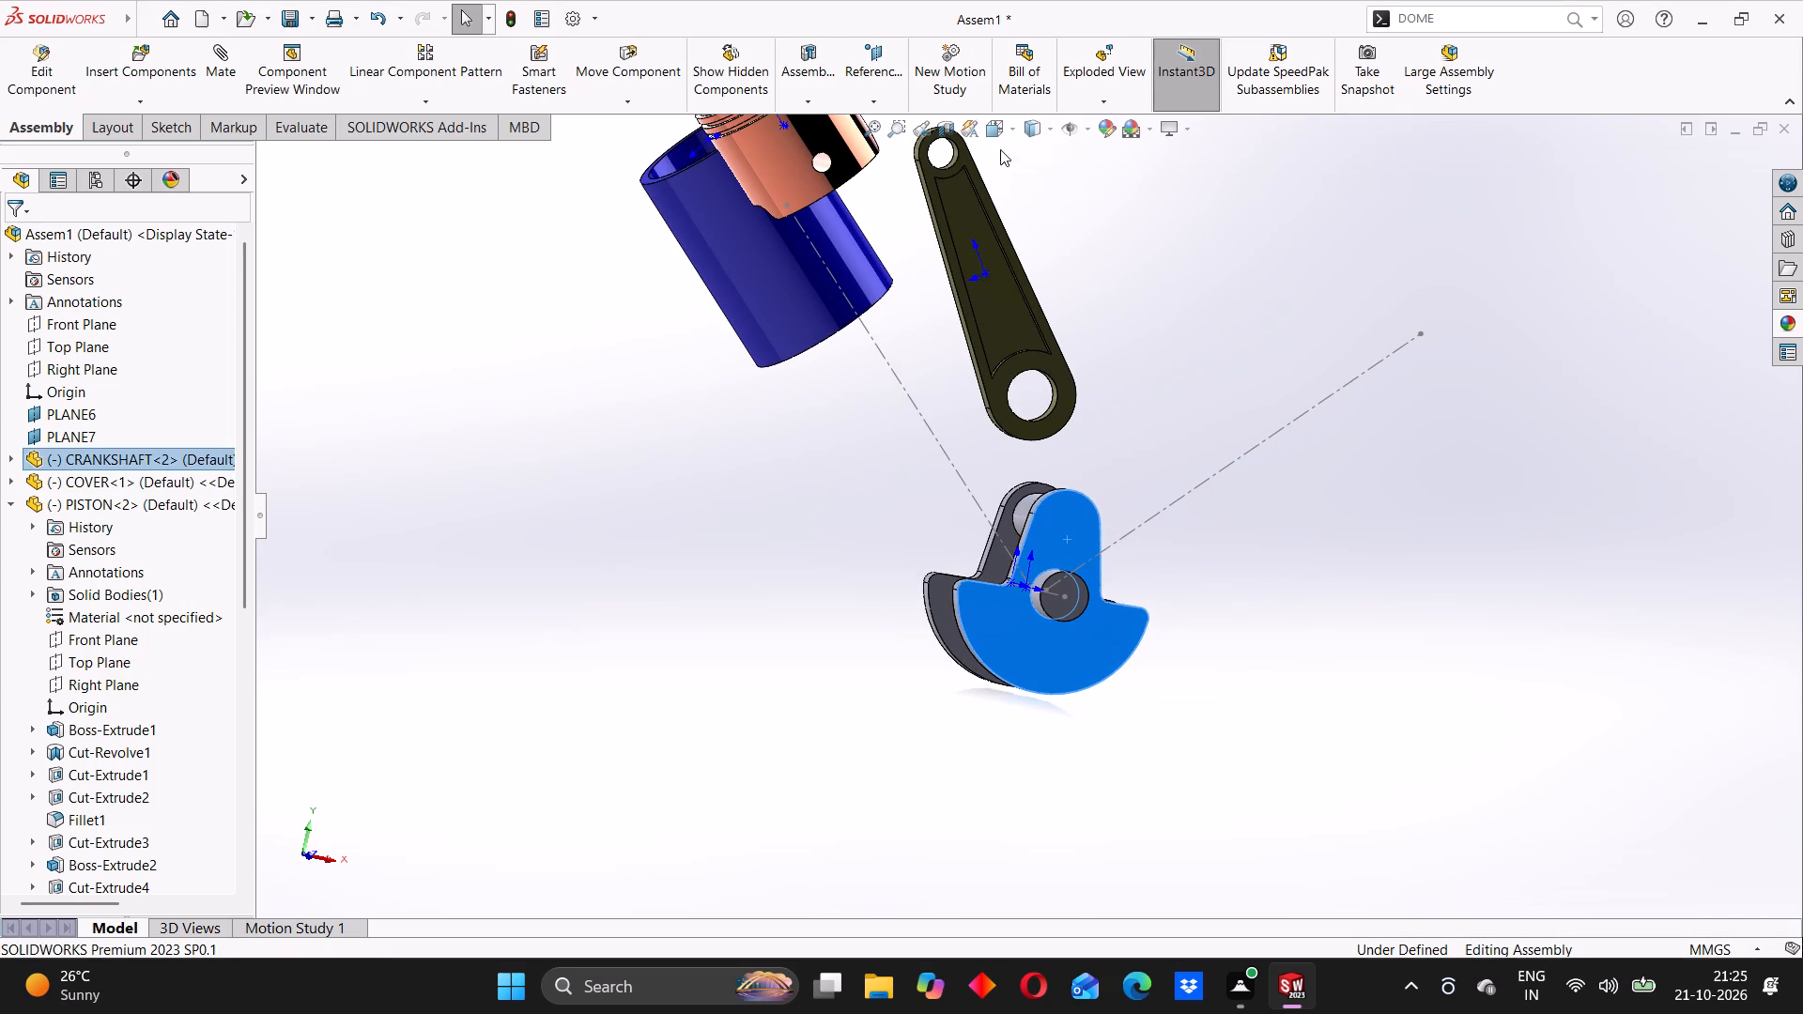
Hide the component origins in the graphics view.
left_click(1013, 122)
left_click(1082, 125)
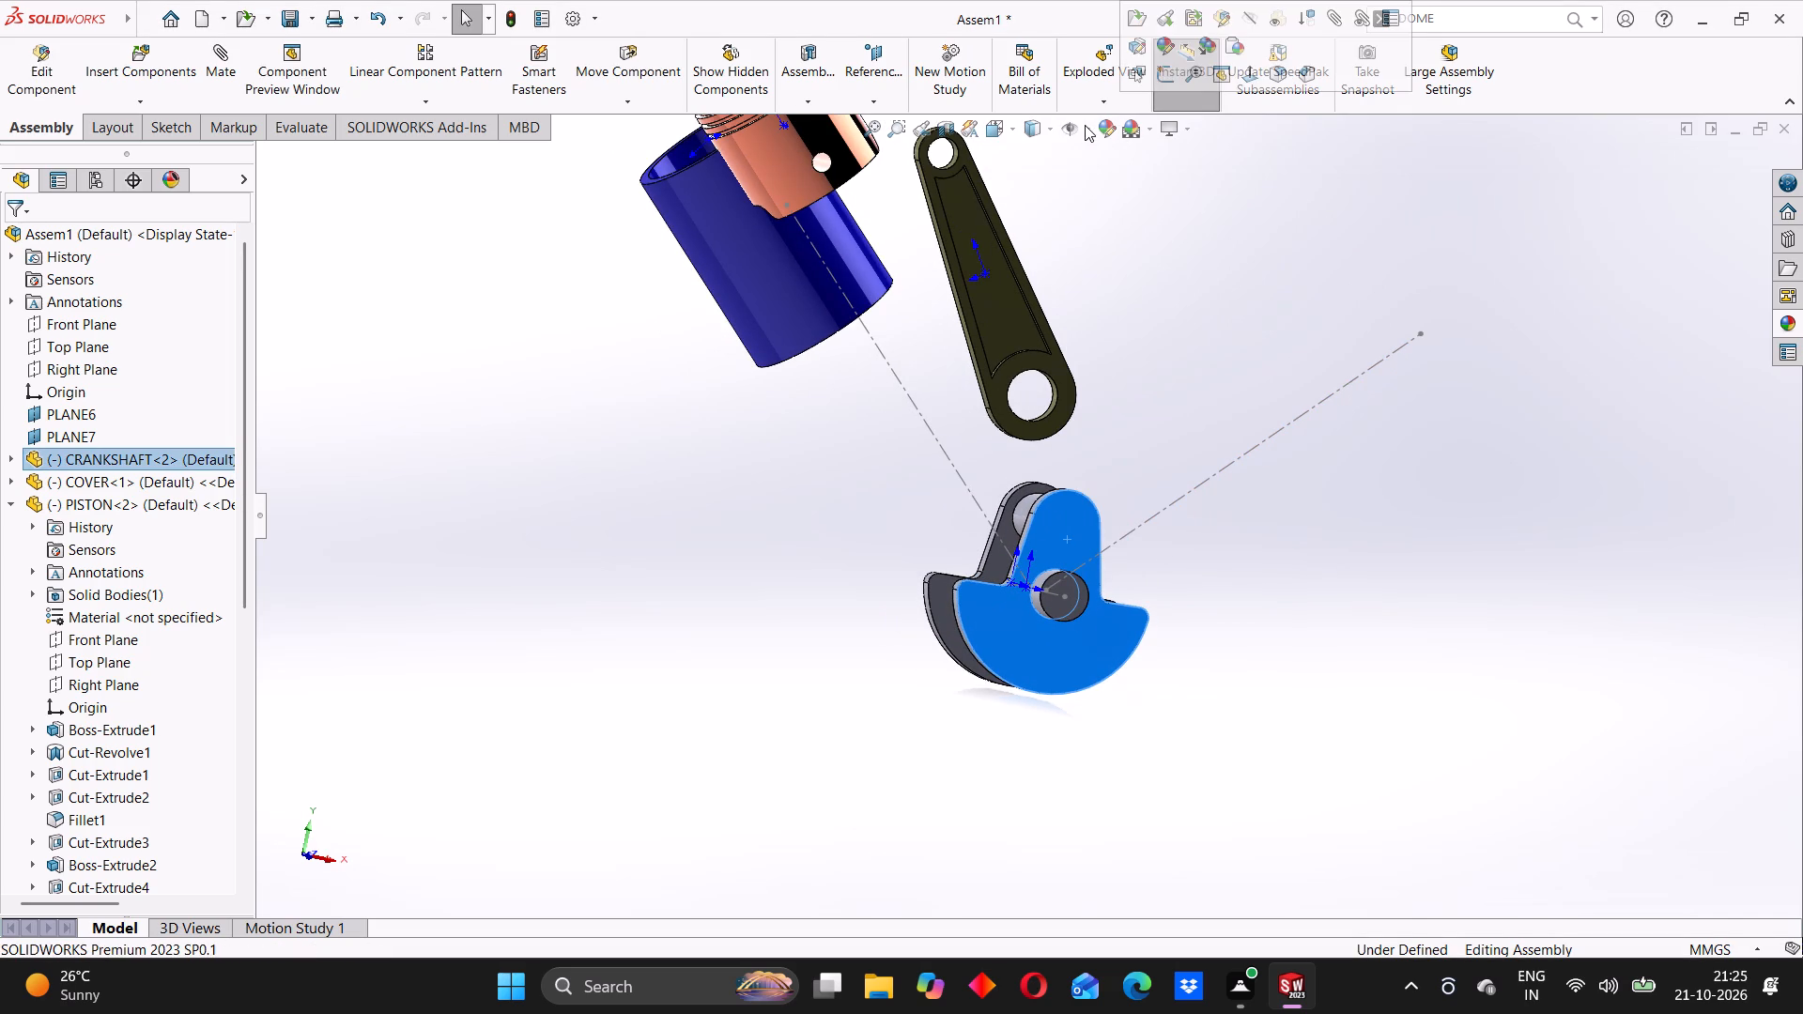
left_click(1085, 125)
left_click(1086, 131)
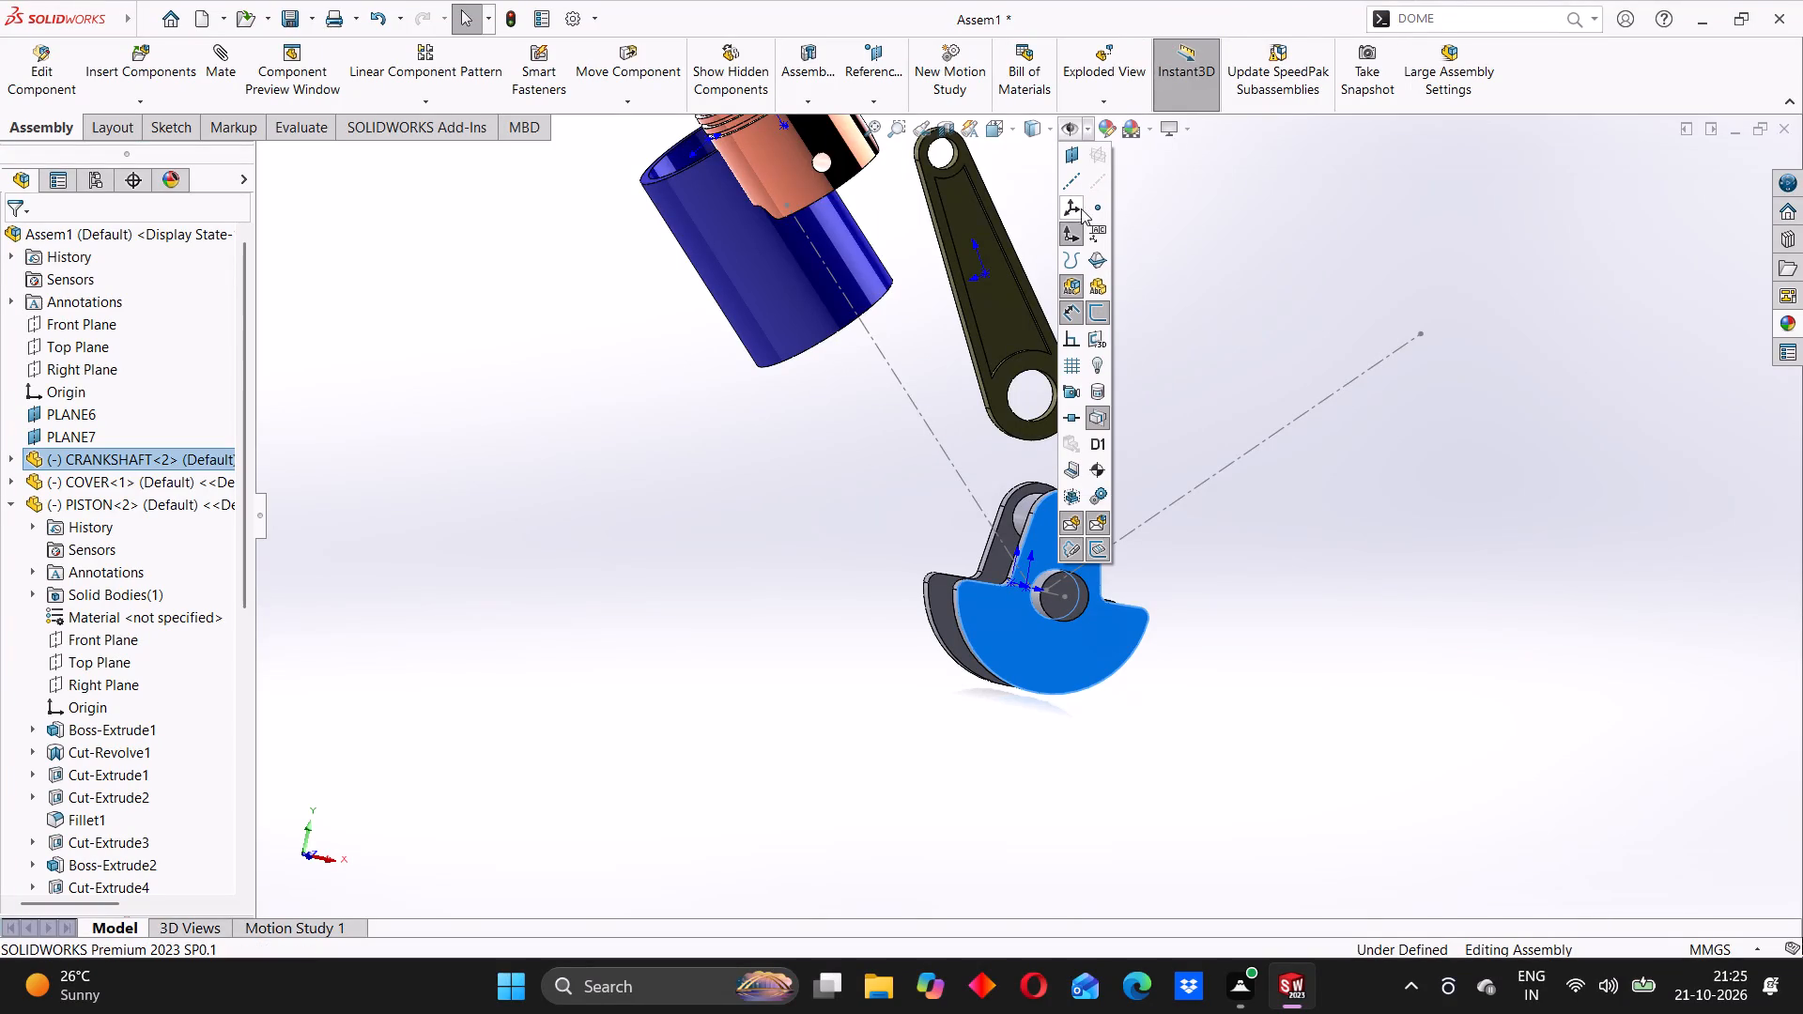
left_click(1071, 234)
left_click(1402, 562)
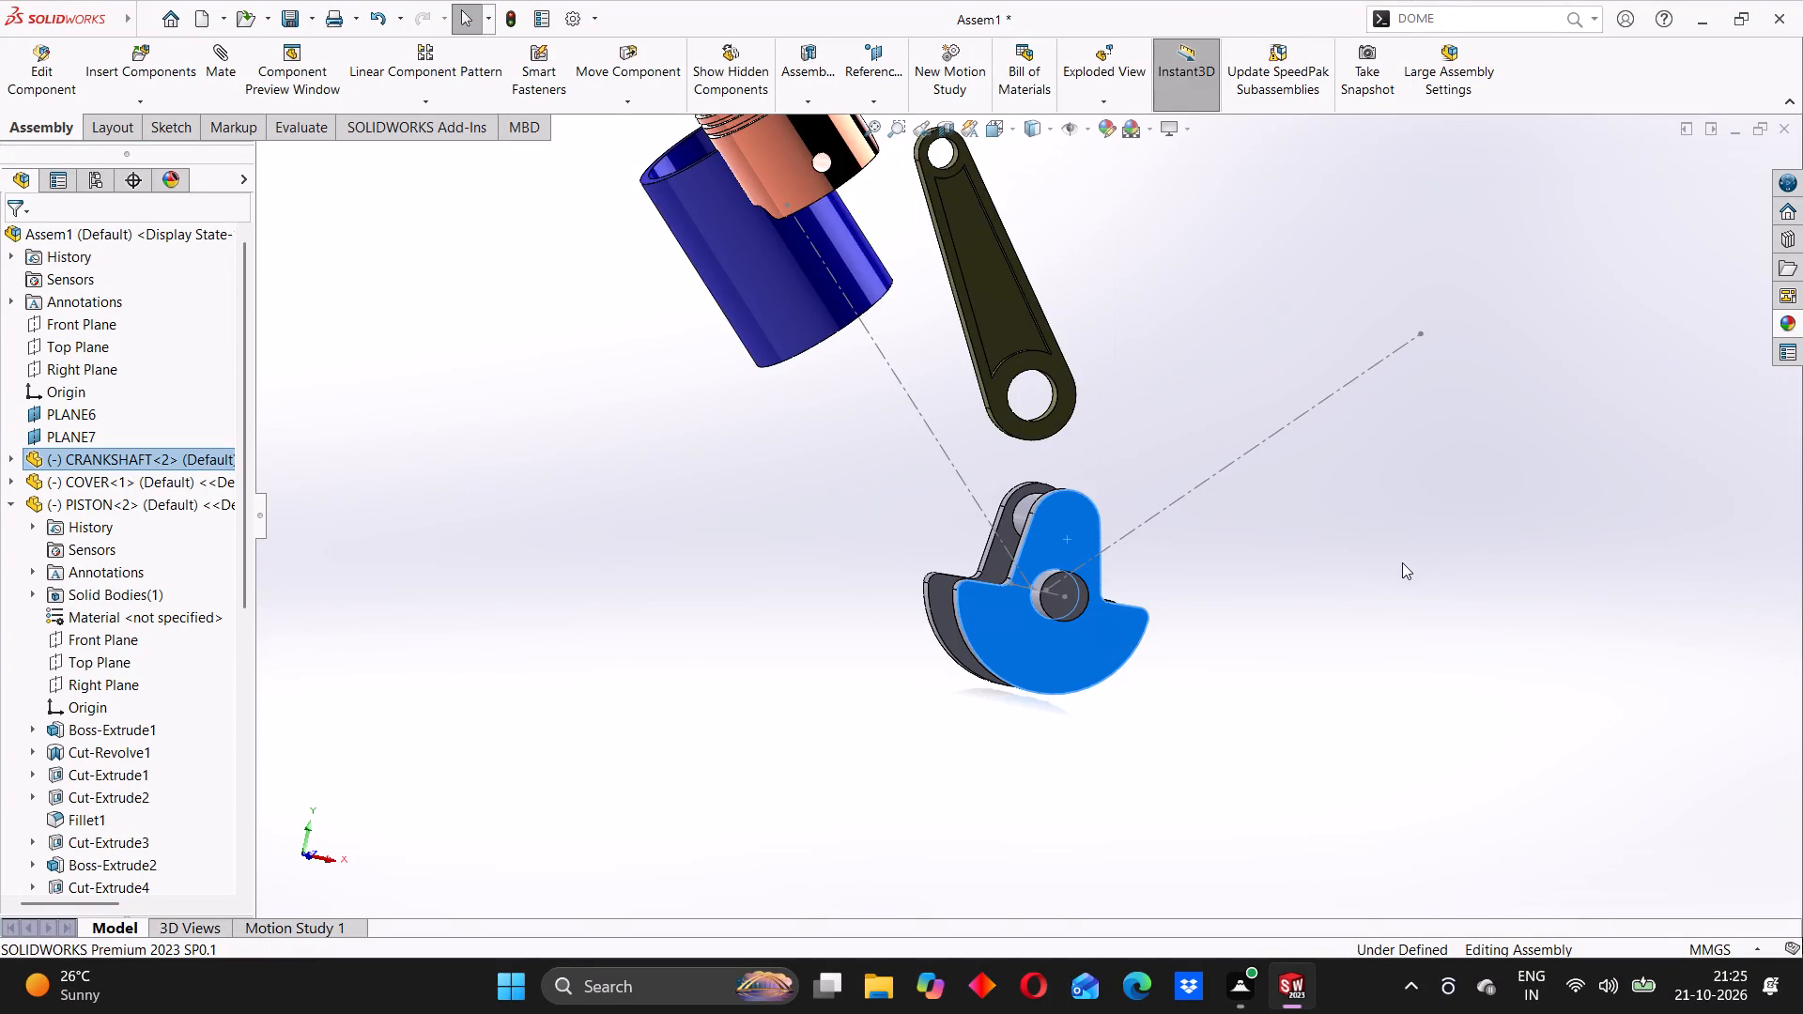
Examine from the side where both slanted centrelines pass through the crankpin between the crank webs.
middle_click_drag(1405, 564, 1296, 542)
middle_click_drag(1240, 527, 1152, 547)
left_click(622, 450)
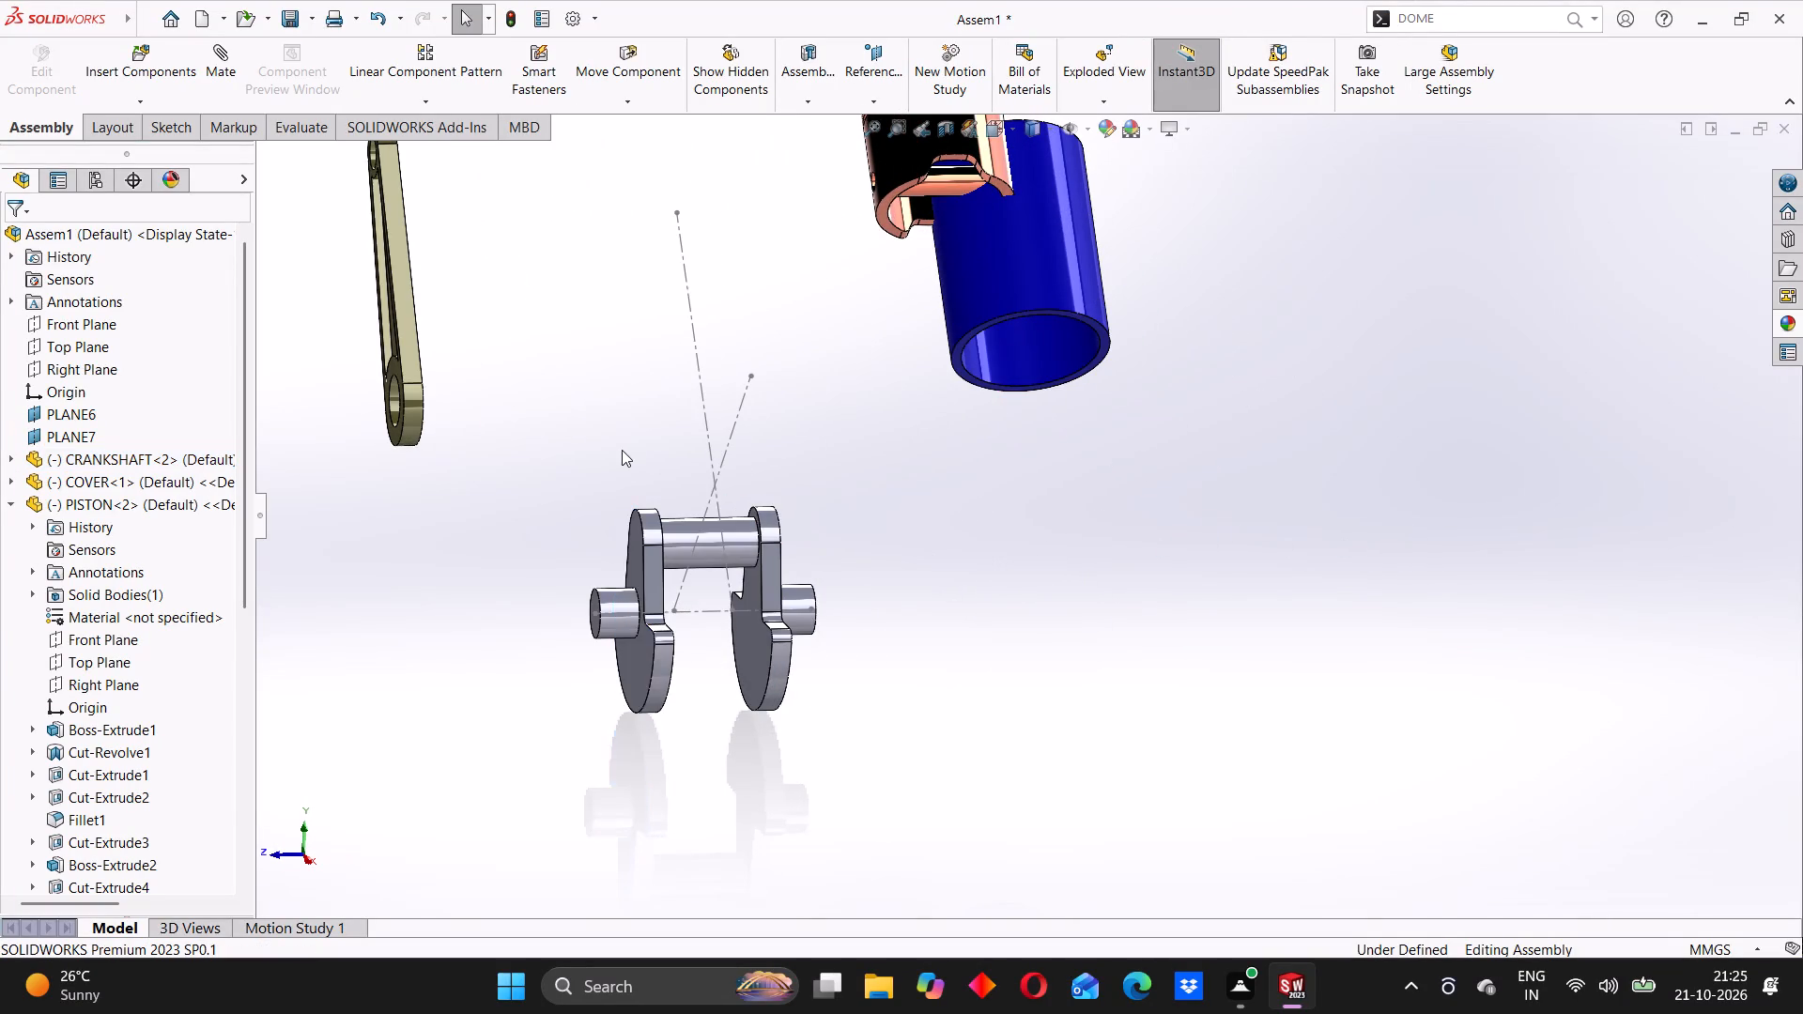
scroll(921, 544, "up", 4)
middle_click_drag(964, 537, 929, 558)
scroll(917, 545, "down", 4)
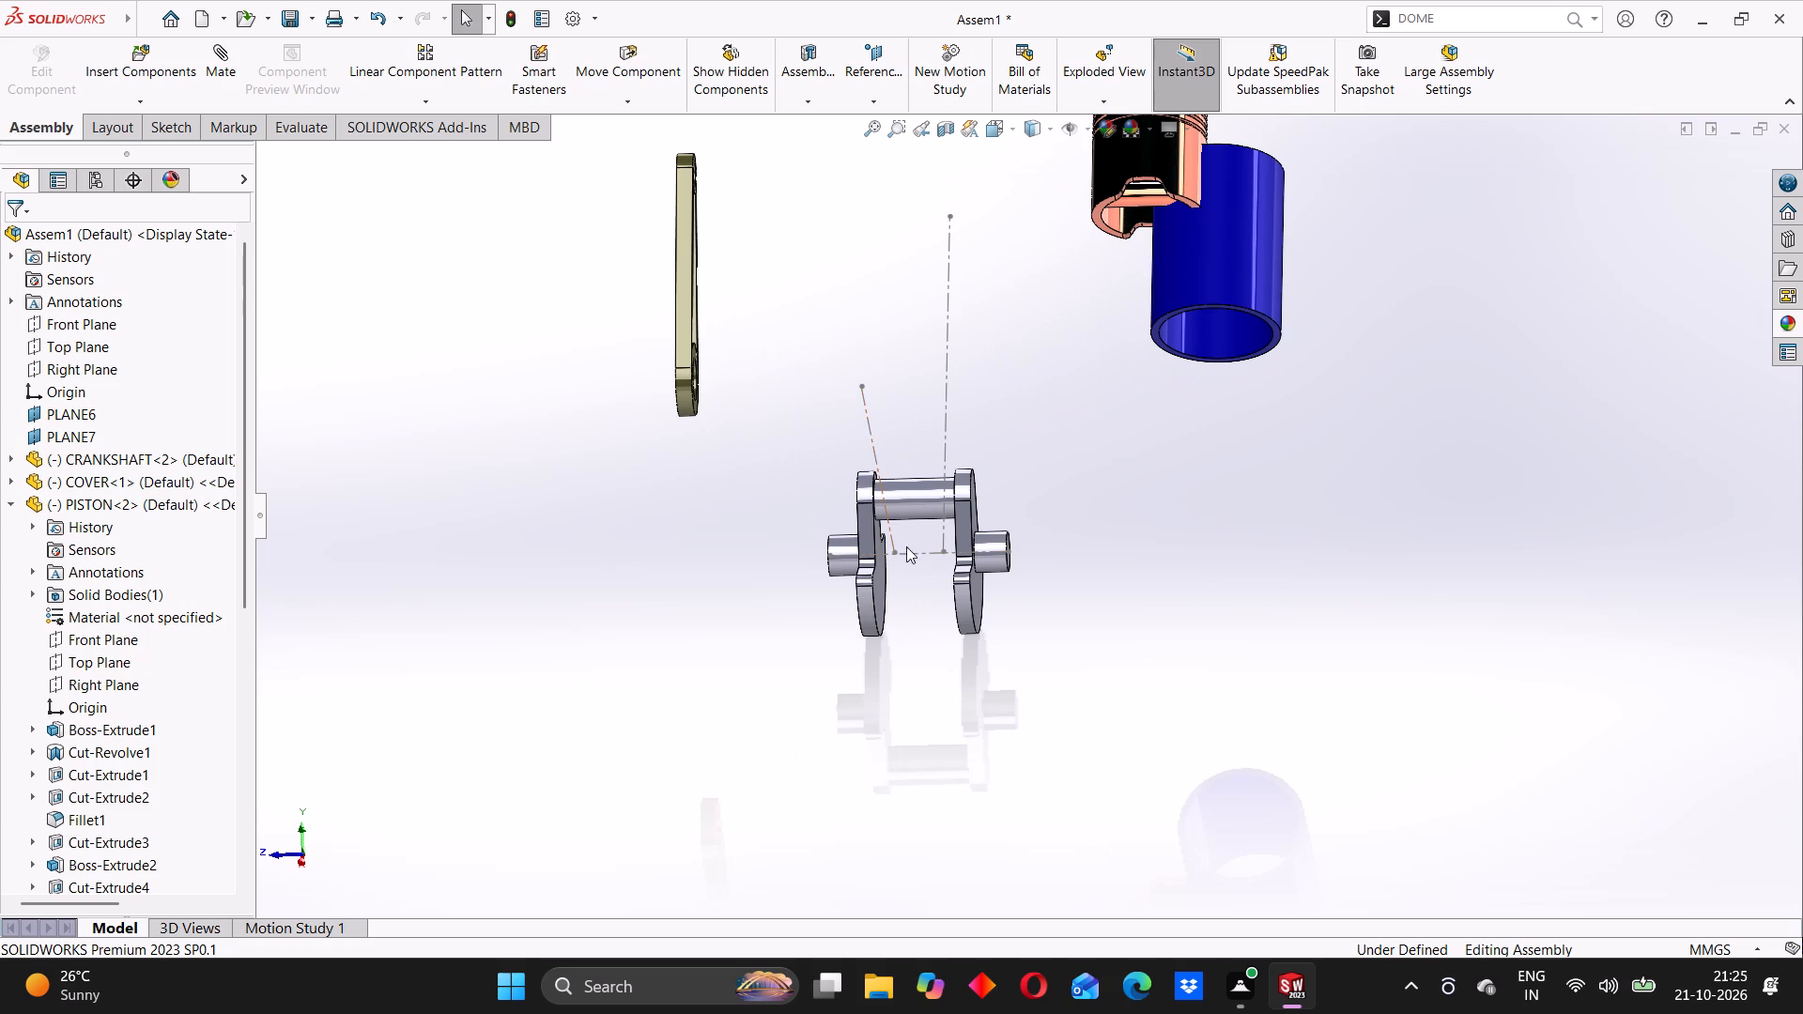
scroll(858, 425, "down", 3)
scroll(858, 426, "up", 2)
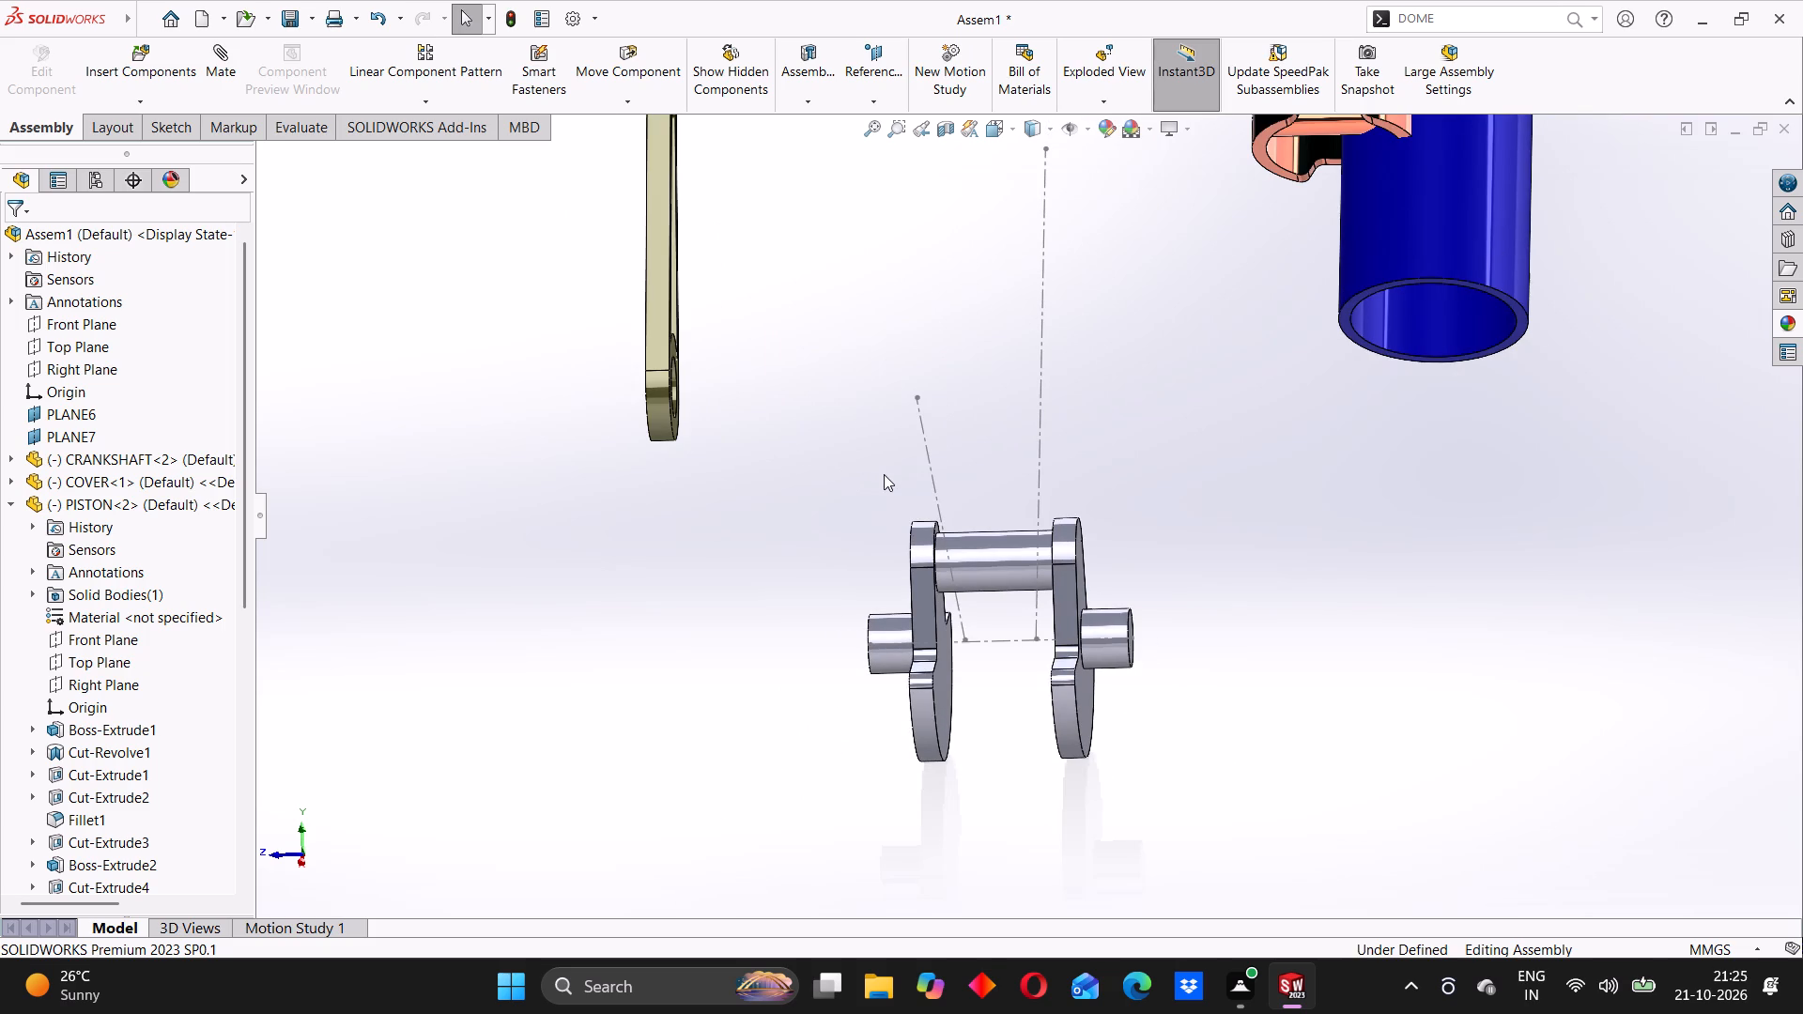
scroll(884, 474, "up", 2)
middle_click_drag(901, 514, 919, 508)
scroll(921, 508, "down", 2)
middle_click_drag(1360, 278, 1348, 300)
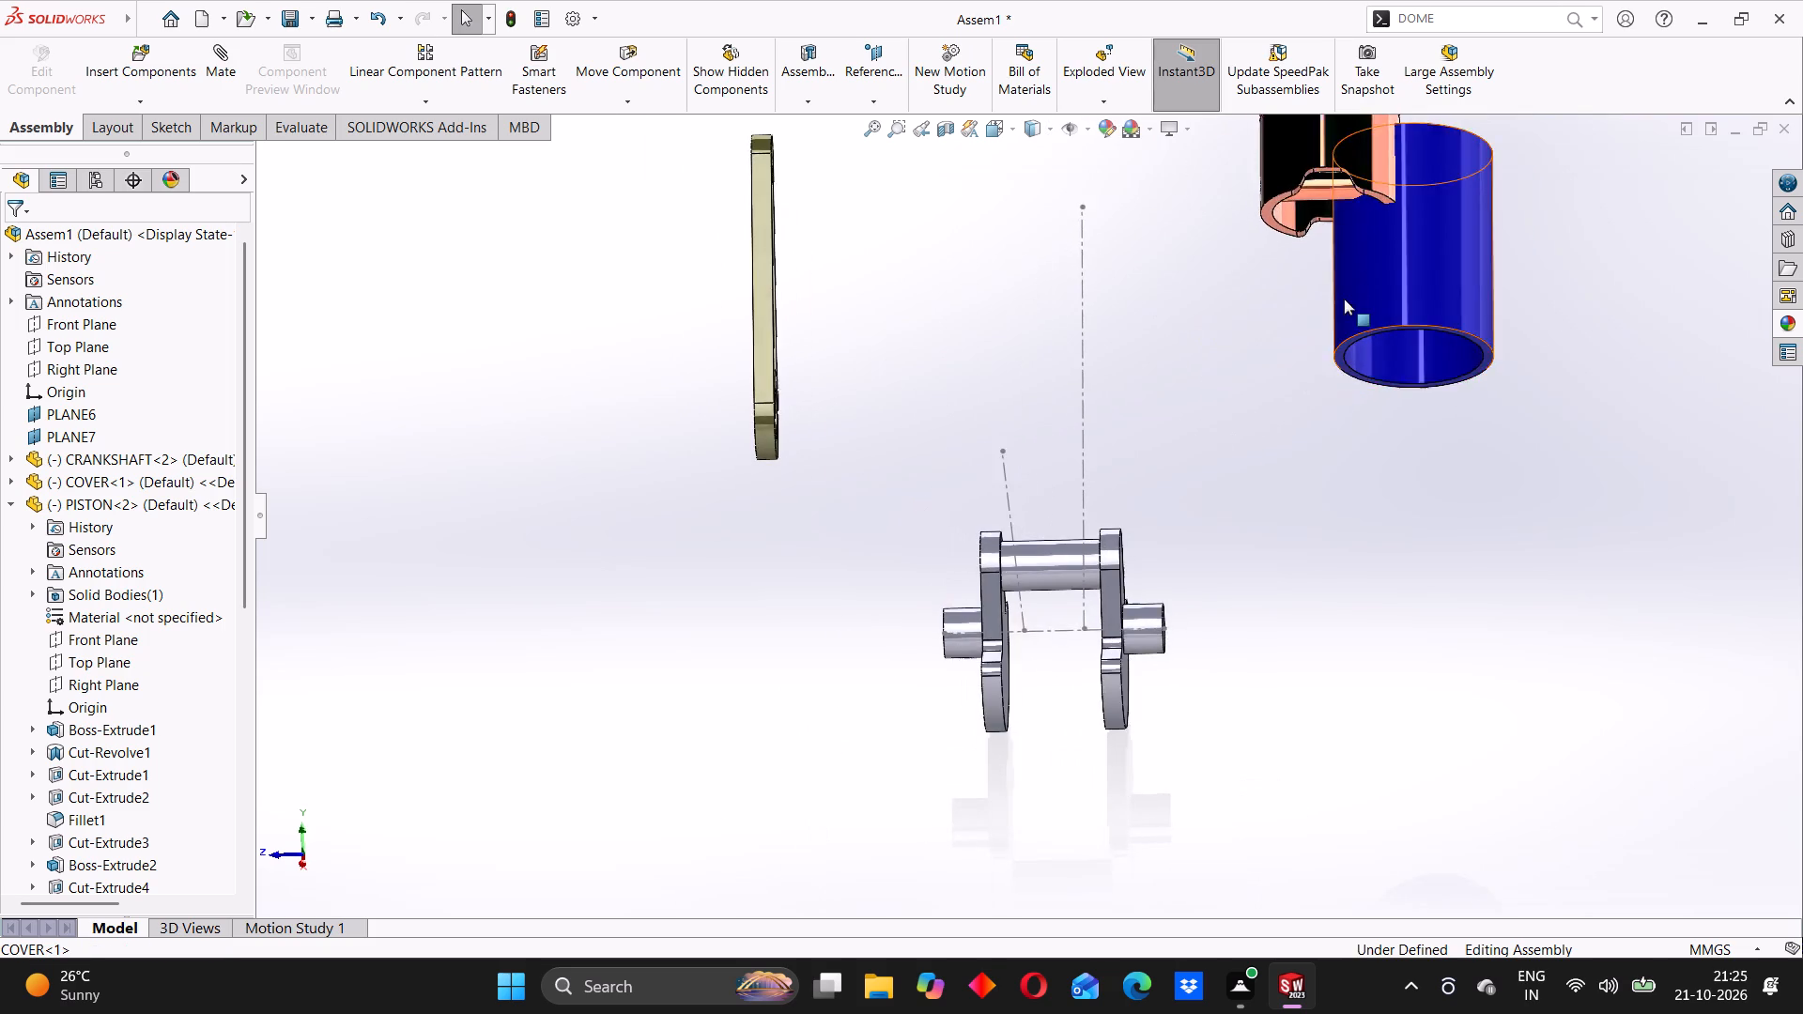
scroll(1334, 296, "up", 3)
scroll(1225, 316, "down", 4)
Add a concentric mate between the cylinder cover's inner bore and the piston's outer cylindrical face.
left_click(1158, 315)
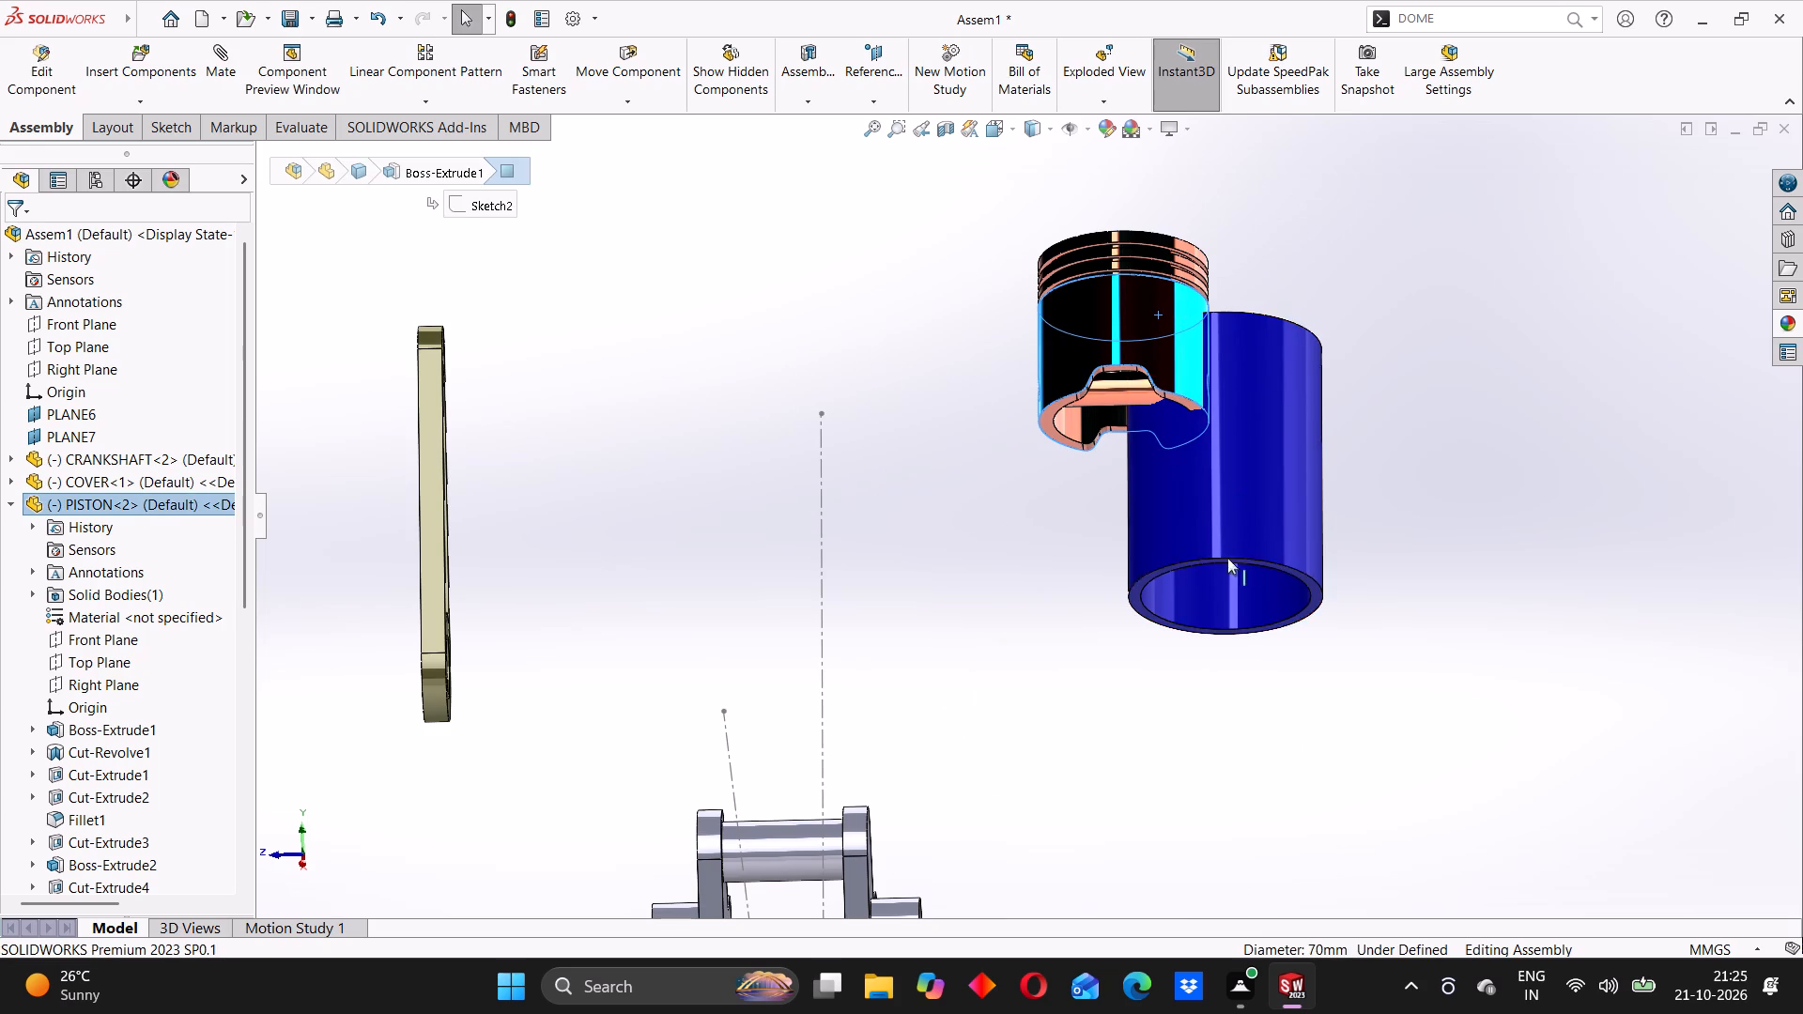
left_click(1222, 575)
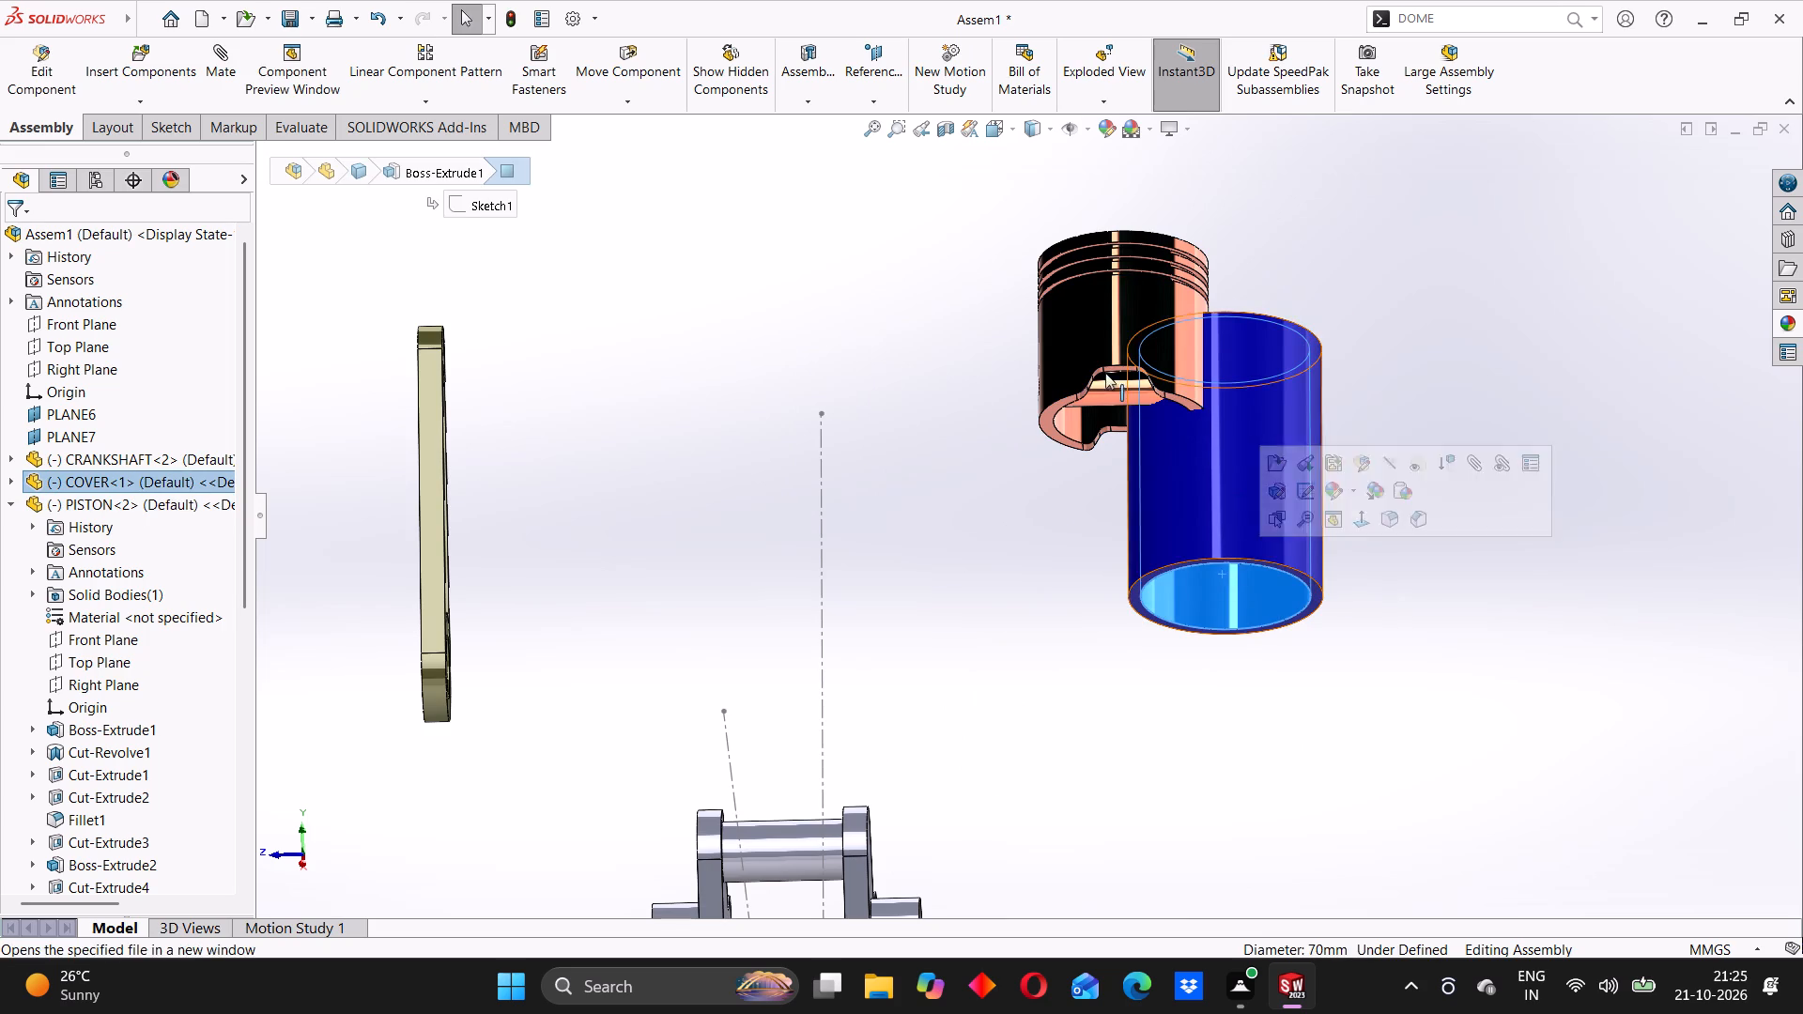
left_click(214, 54)
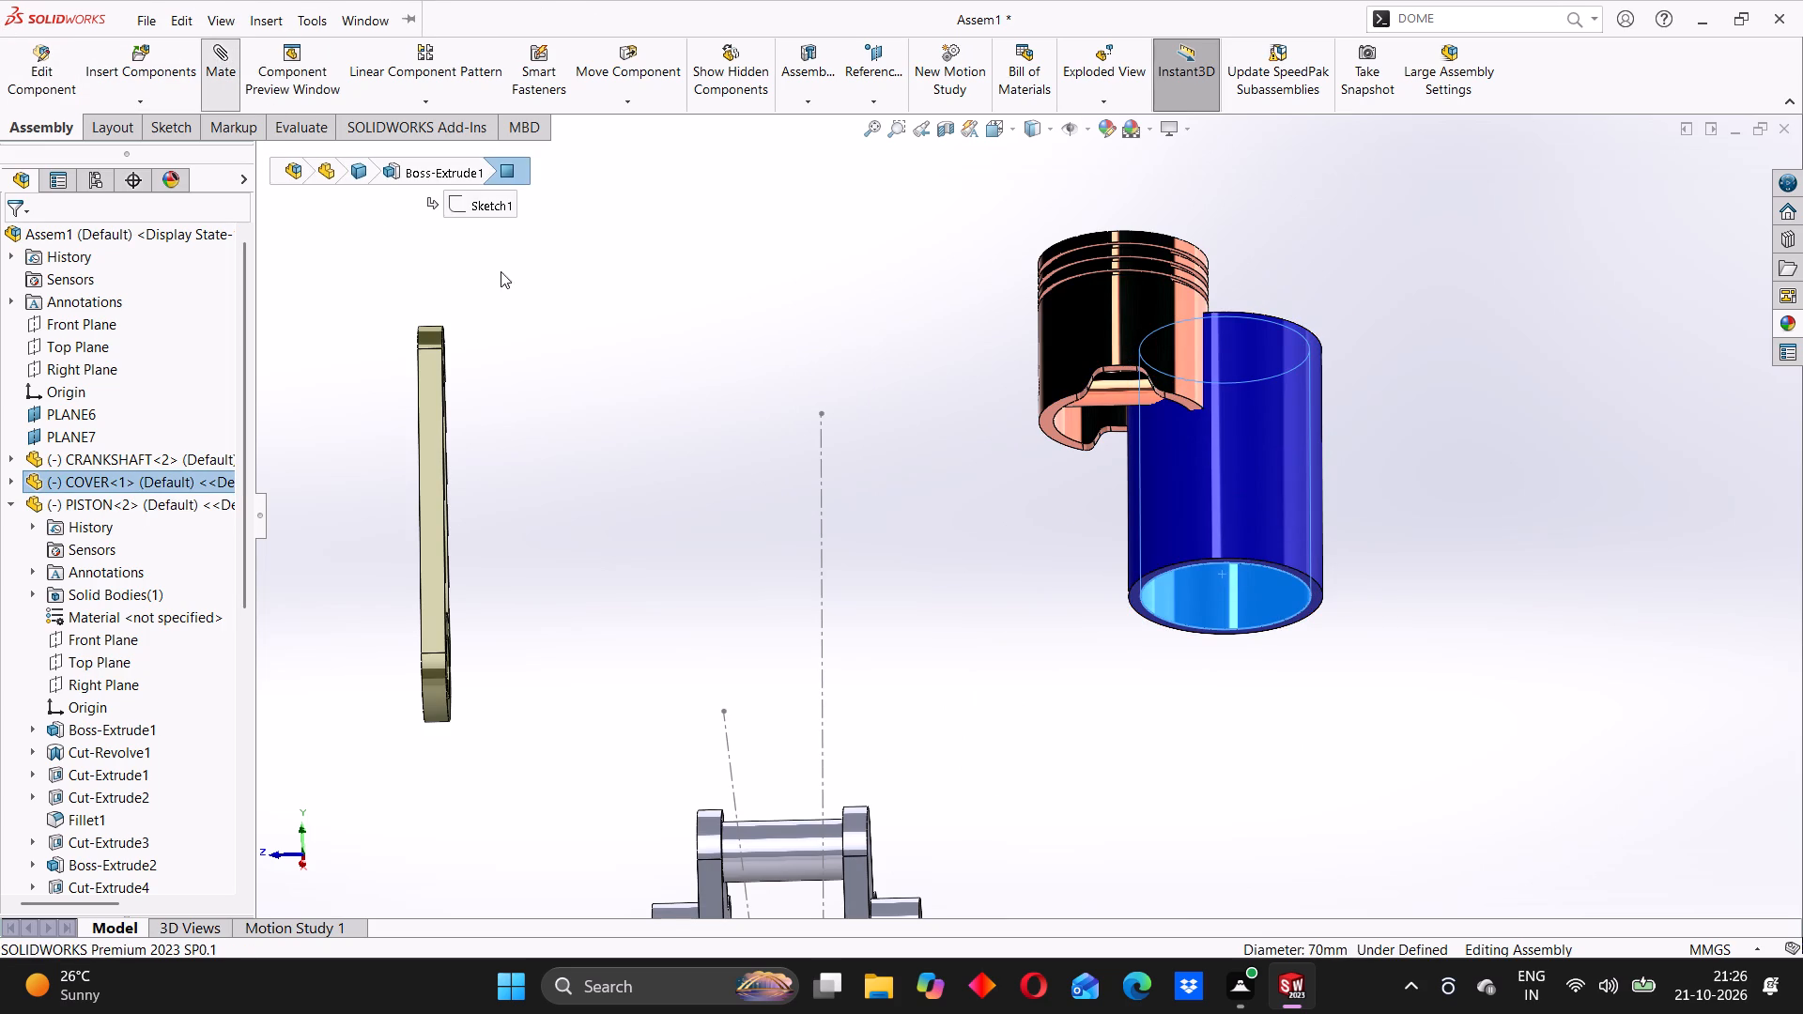
scroll(1099, 408, "down", 6)
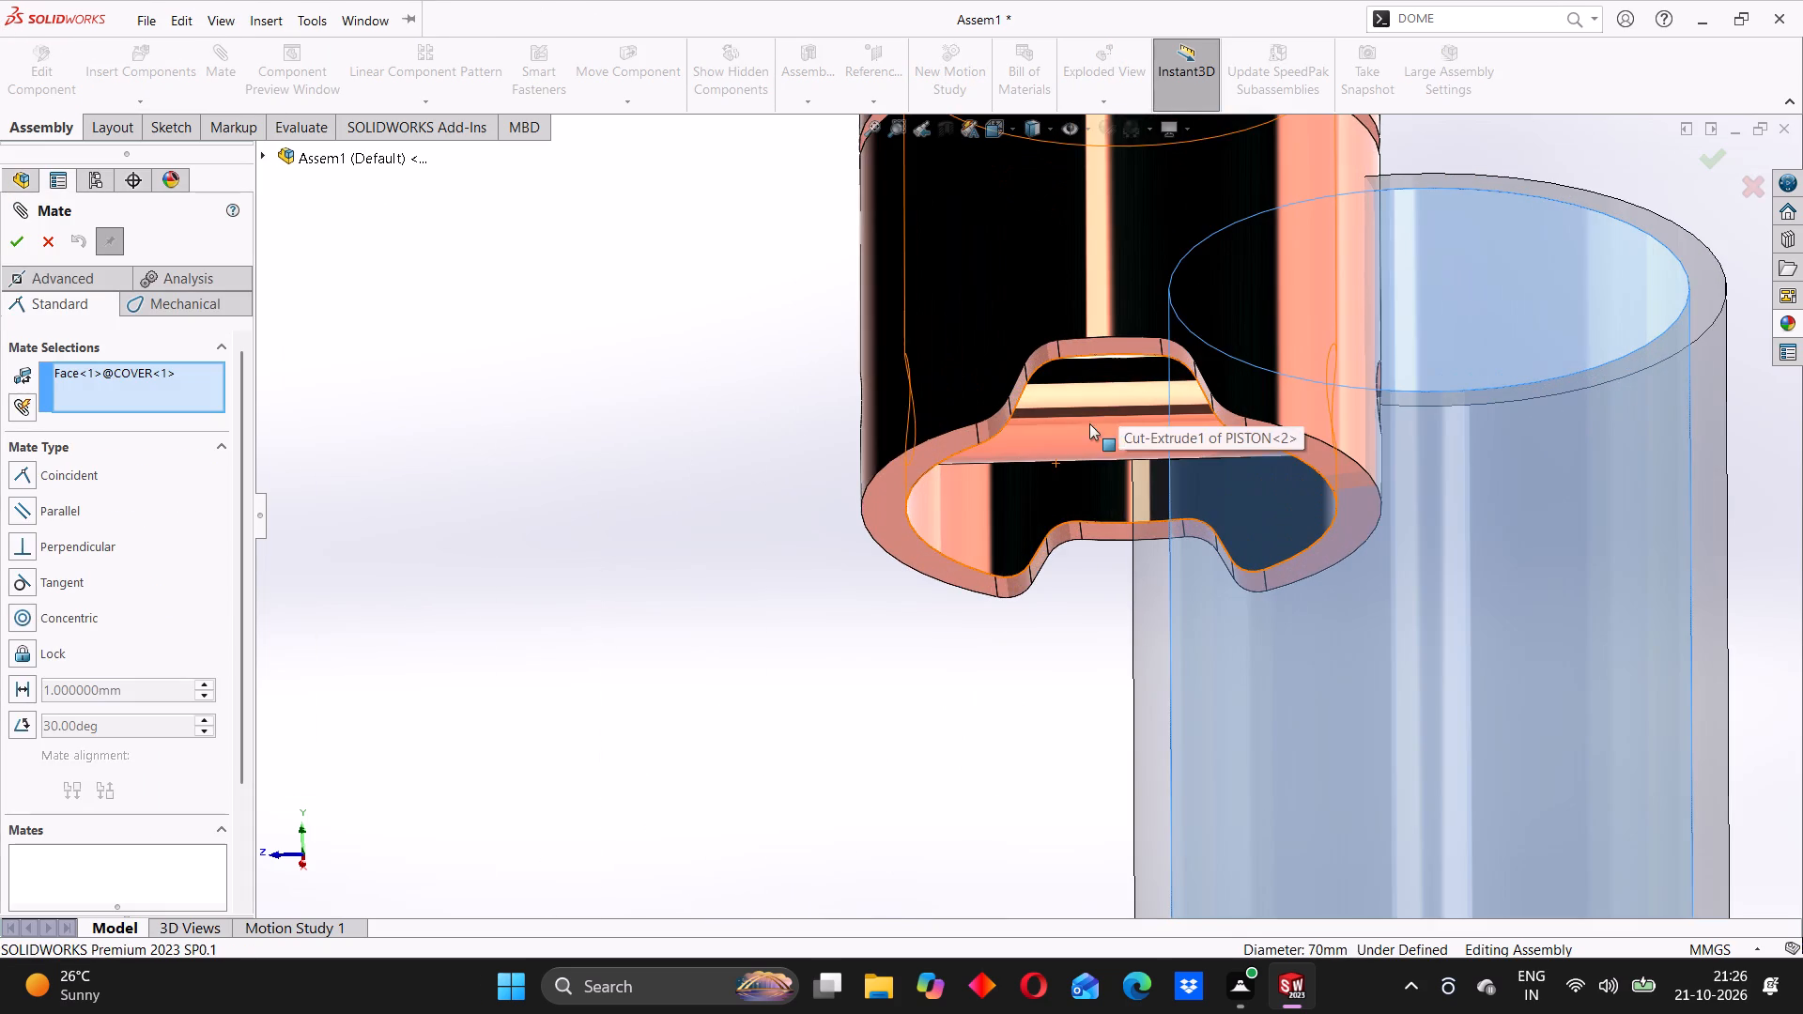
scroll(1082, 256, "up", 2)
left_click(1044, 304)
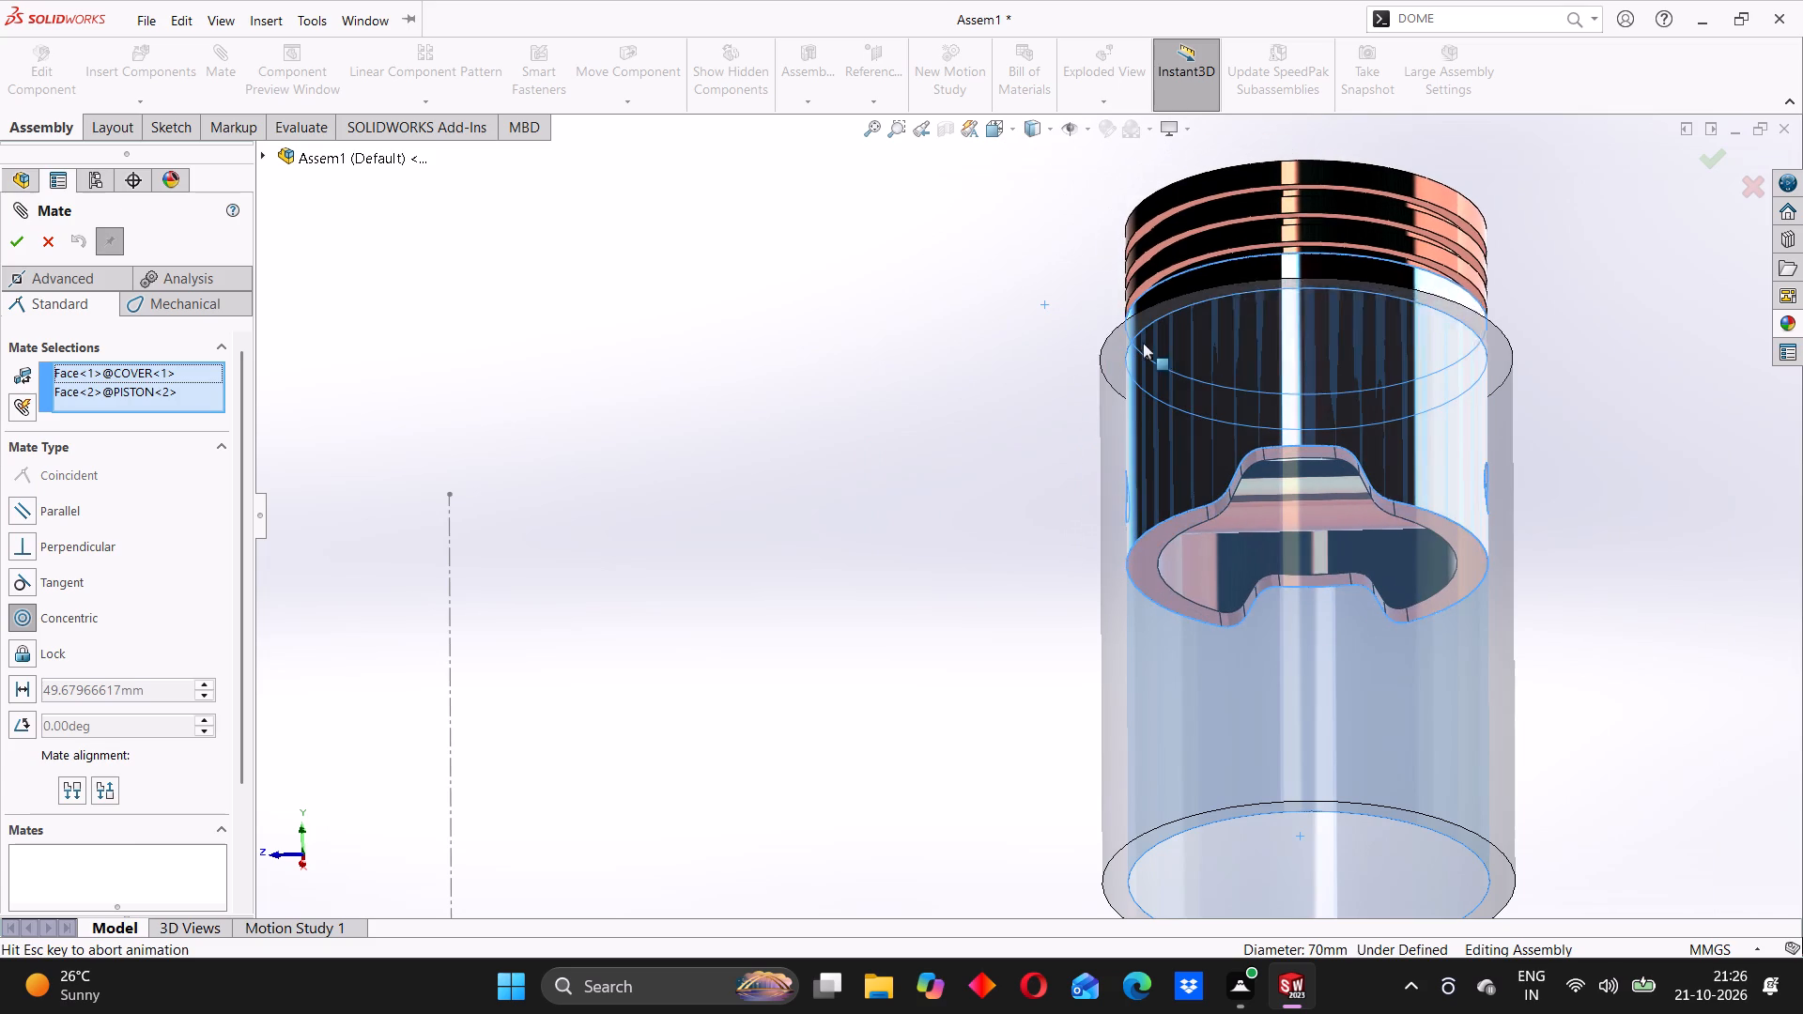
left_click(1499, 302)
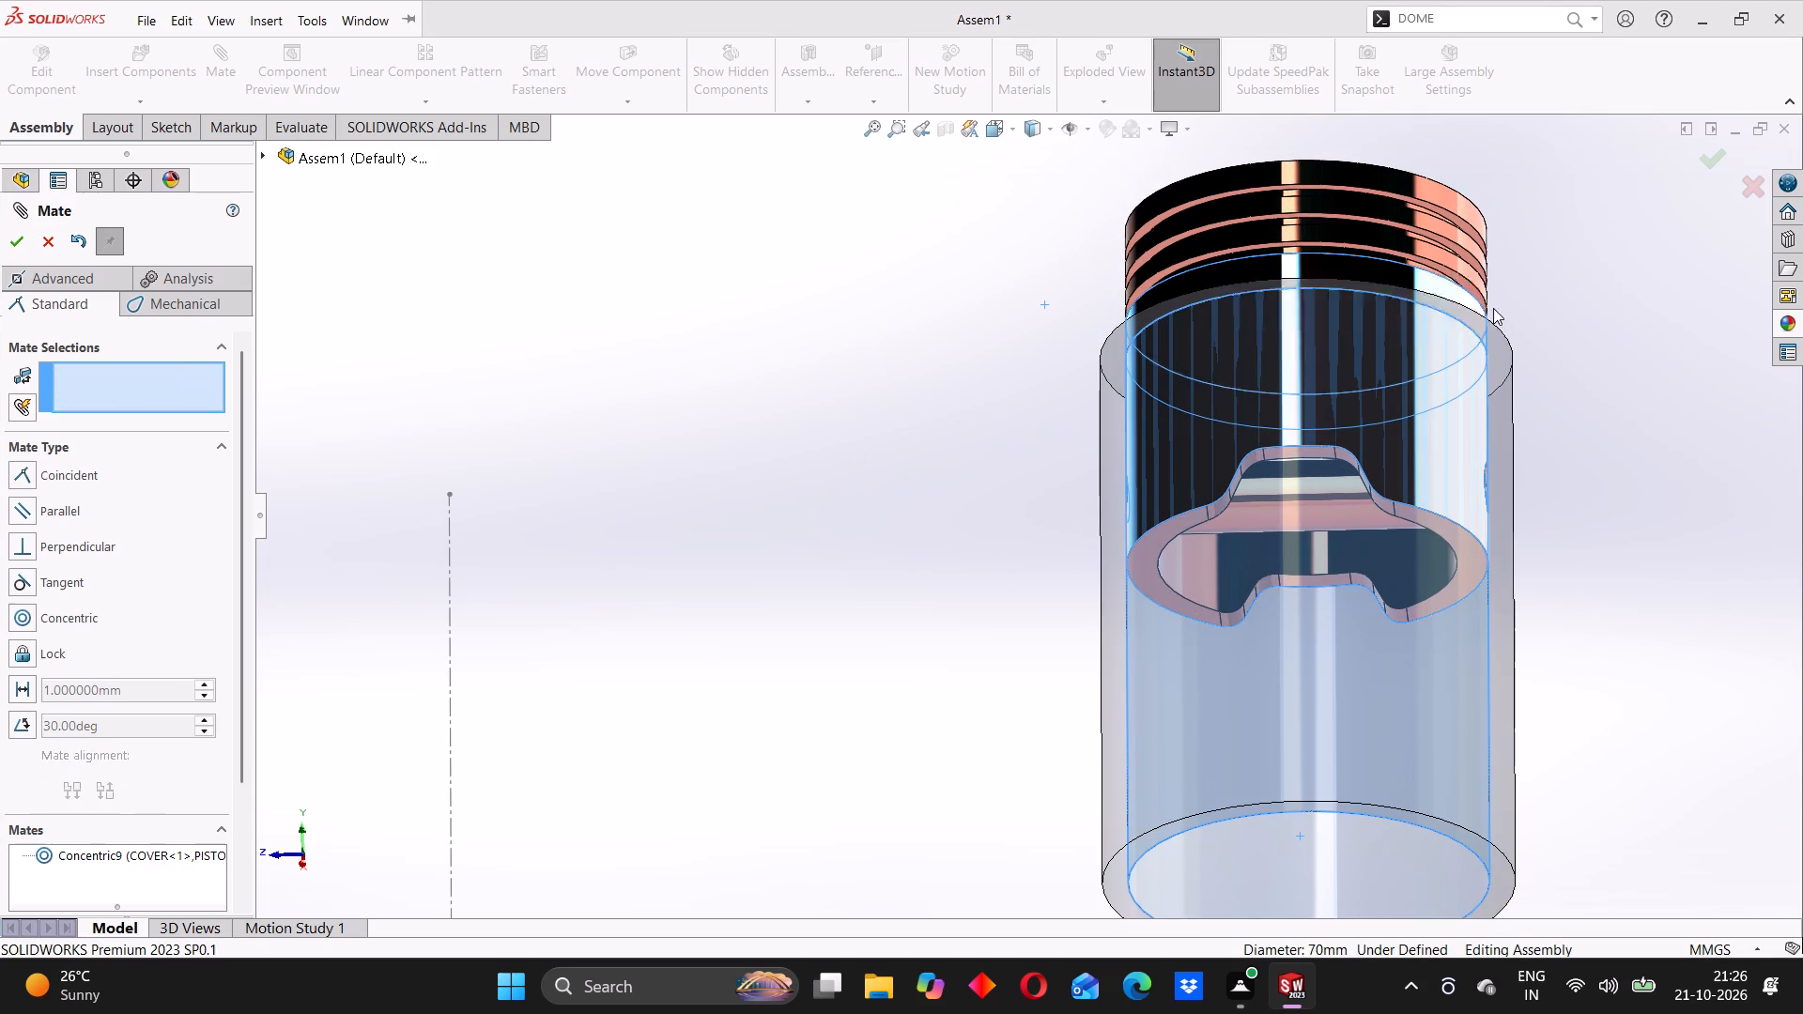
Slide the piston along its axis down inside the cylinder cover.
scroll(1347, 414, "up", 4)
left_click_drag(1179, 369, 1170, 451)
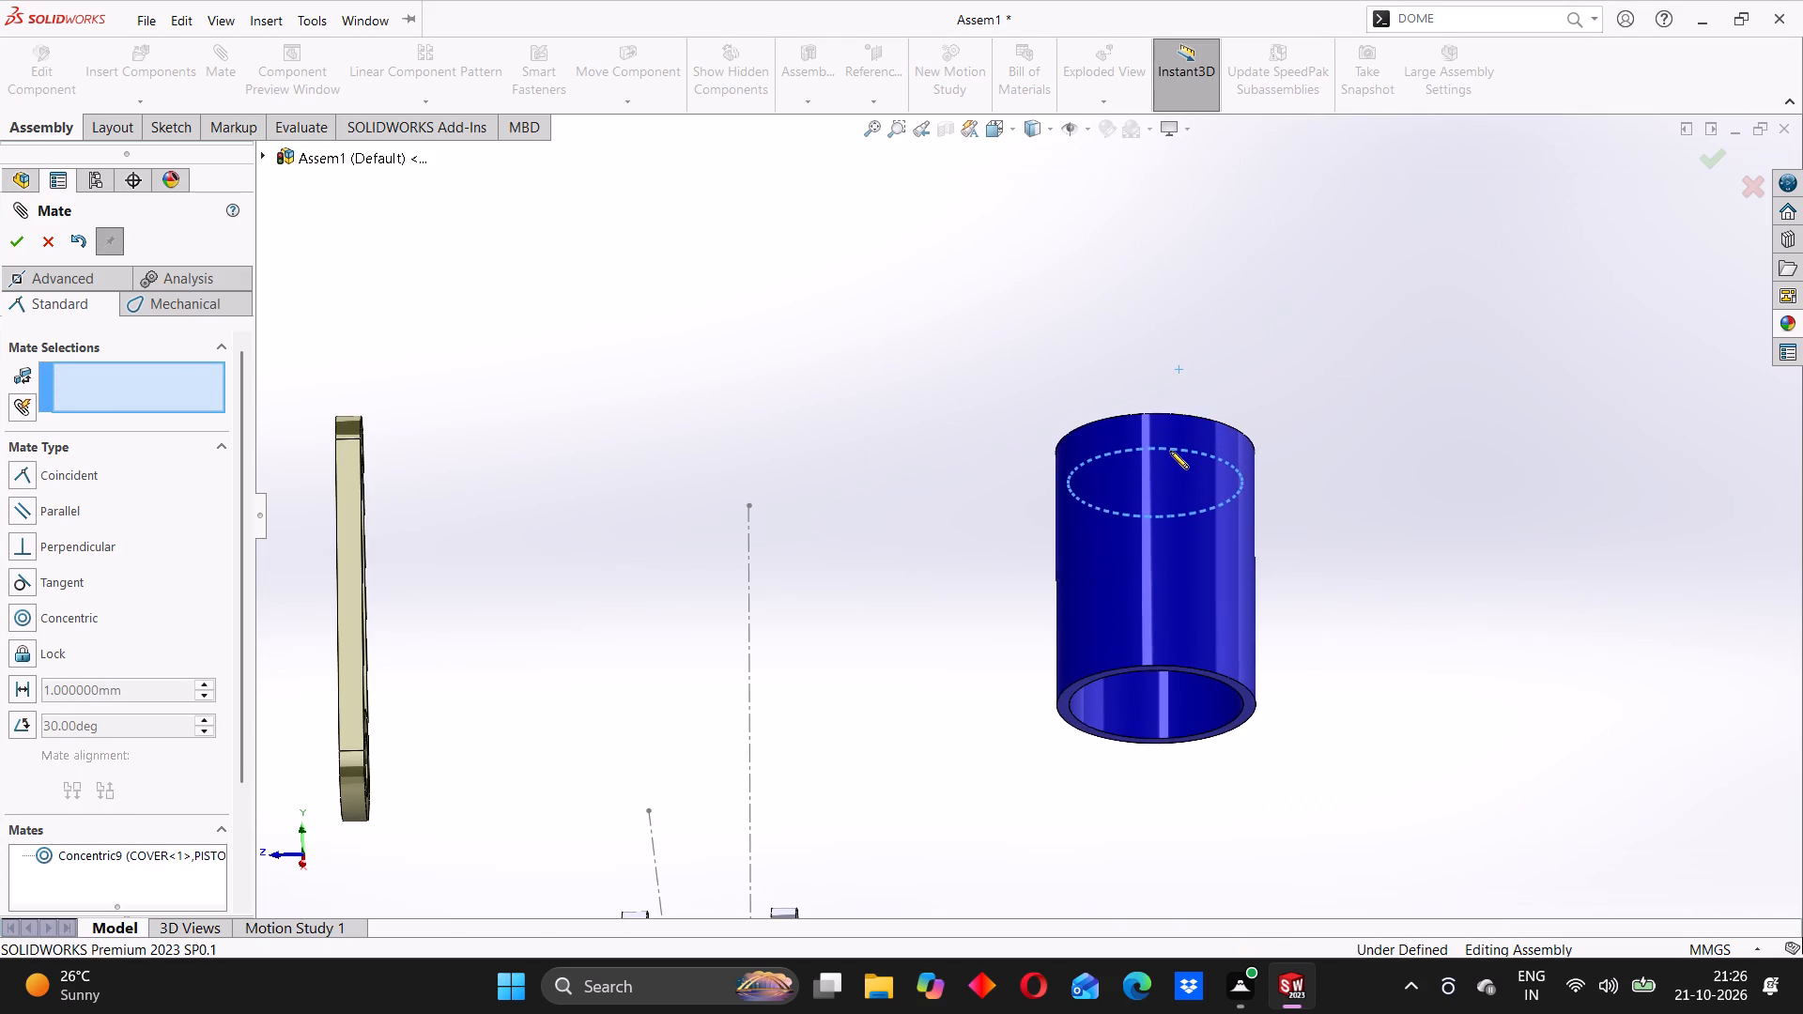
left_click_drag(1170, 451, 1169, 456)
Add a concentric mate between the connecting rod's small-end hole and the piston's cross pin.
scroll(1144, 563, "up", 4)
middle_click_drag(1127, 617, 1089, 453)
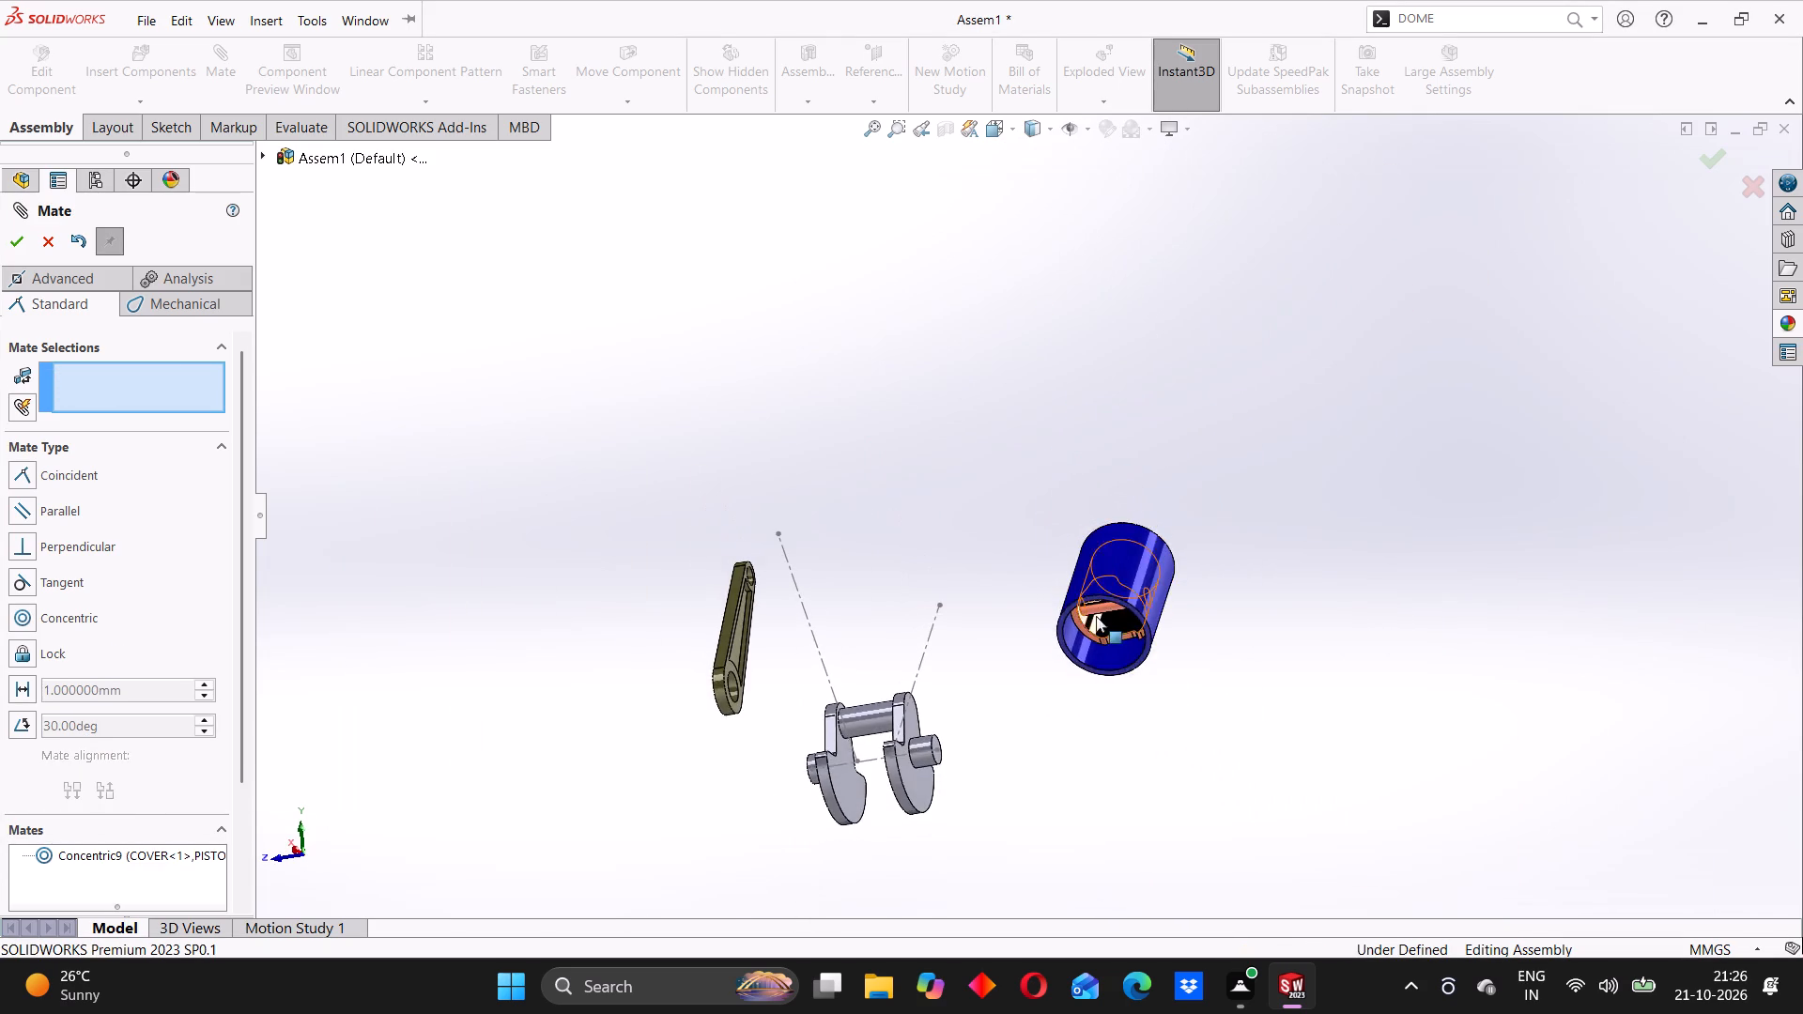
scroll(1089, 609, "down", 8)
middle_click_drag(1086, 618, 1101, 614)
scroll(1101, 614, "up", 3)
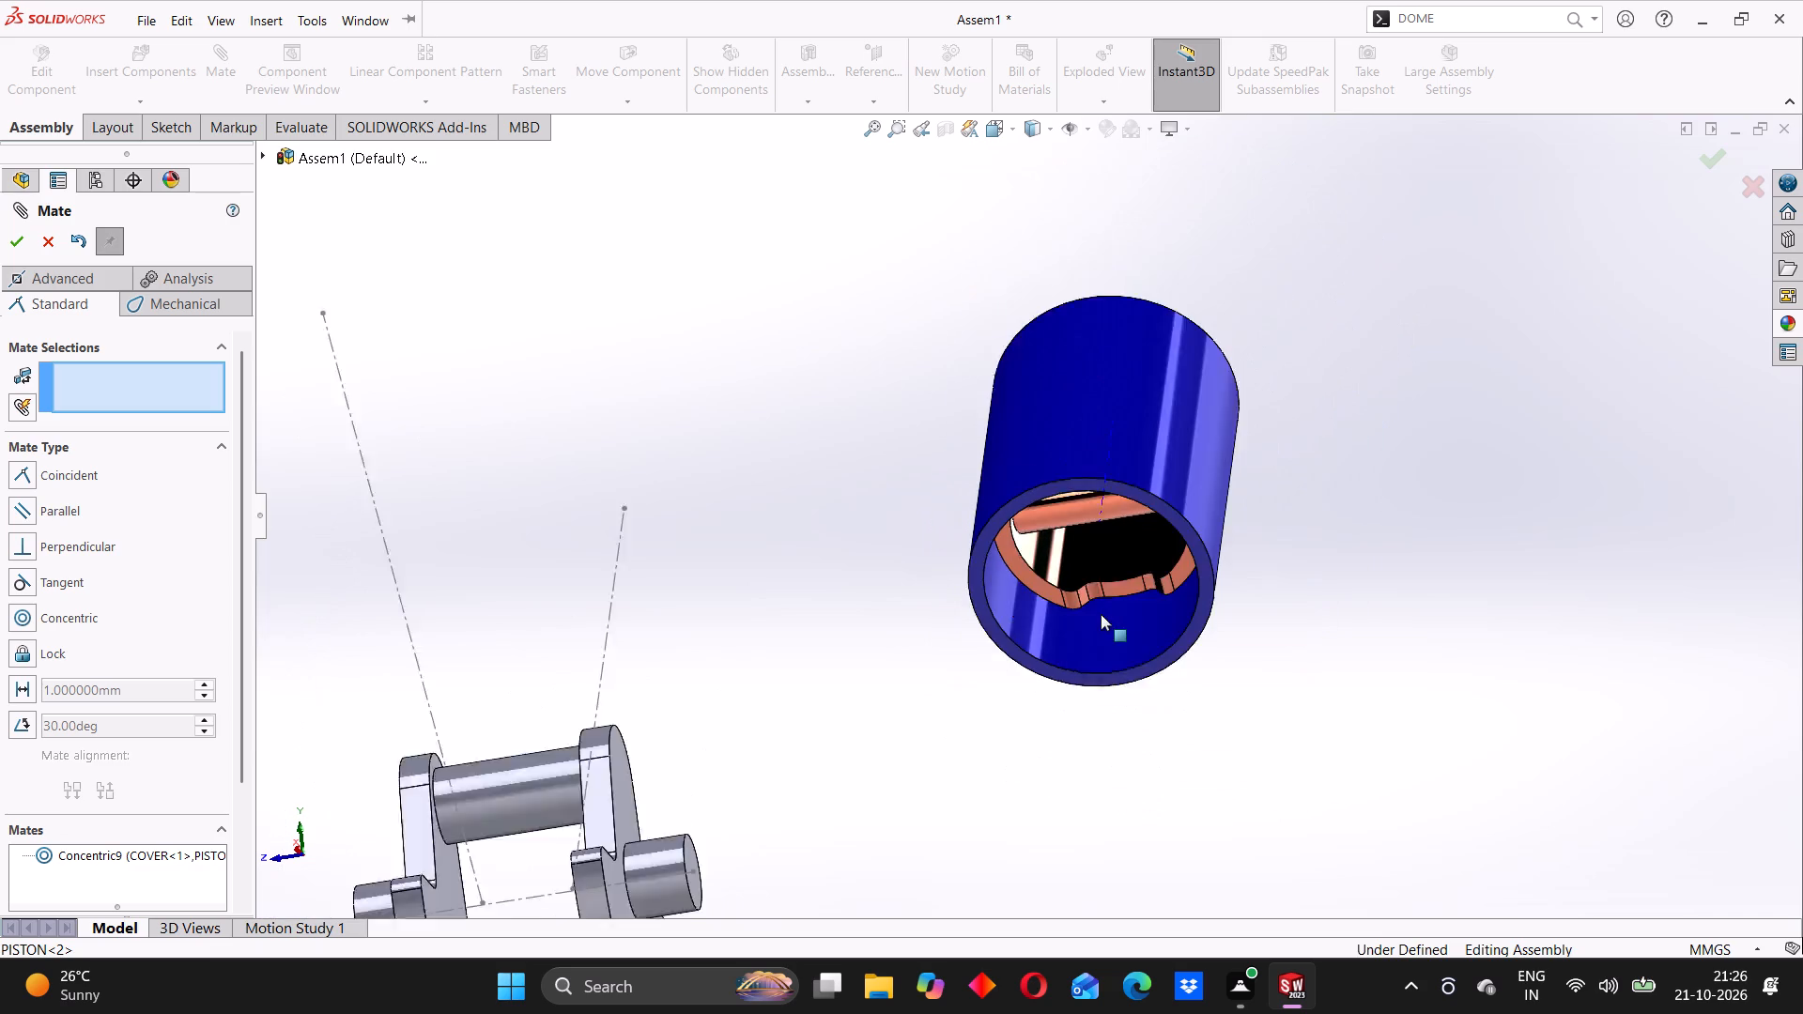
scroll(1101, 614, "up", 4)
scroll(1056, 544, "down", 5)
scroll(1009, 533, "up", 6)
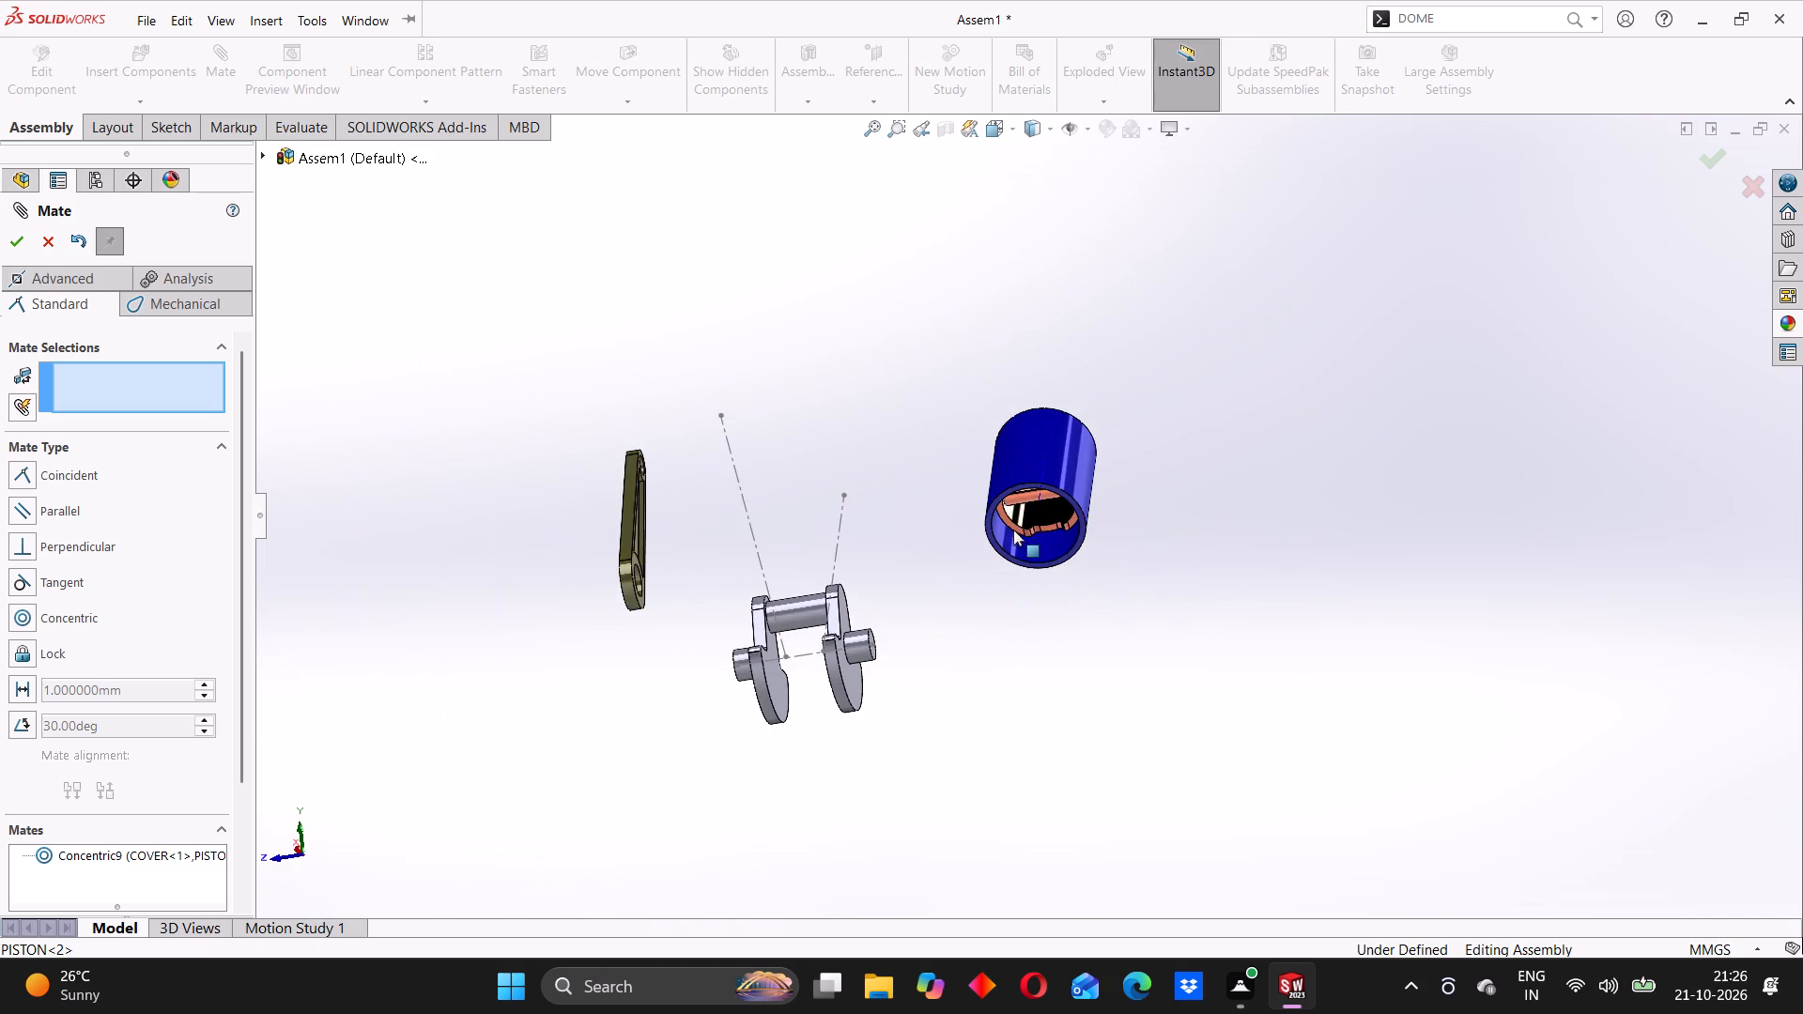
scroll(657, 480, "down", 5)
middle_click_drag(807, 465, 800, 478)
scroll(792, 475, "down", 5)
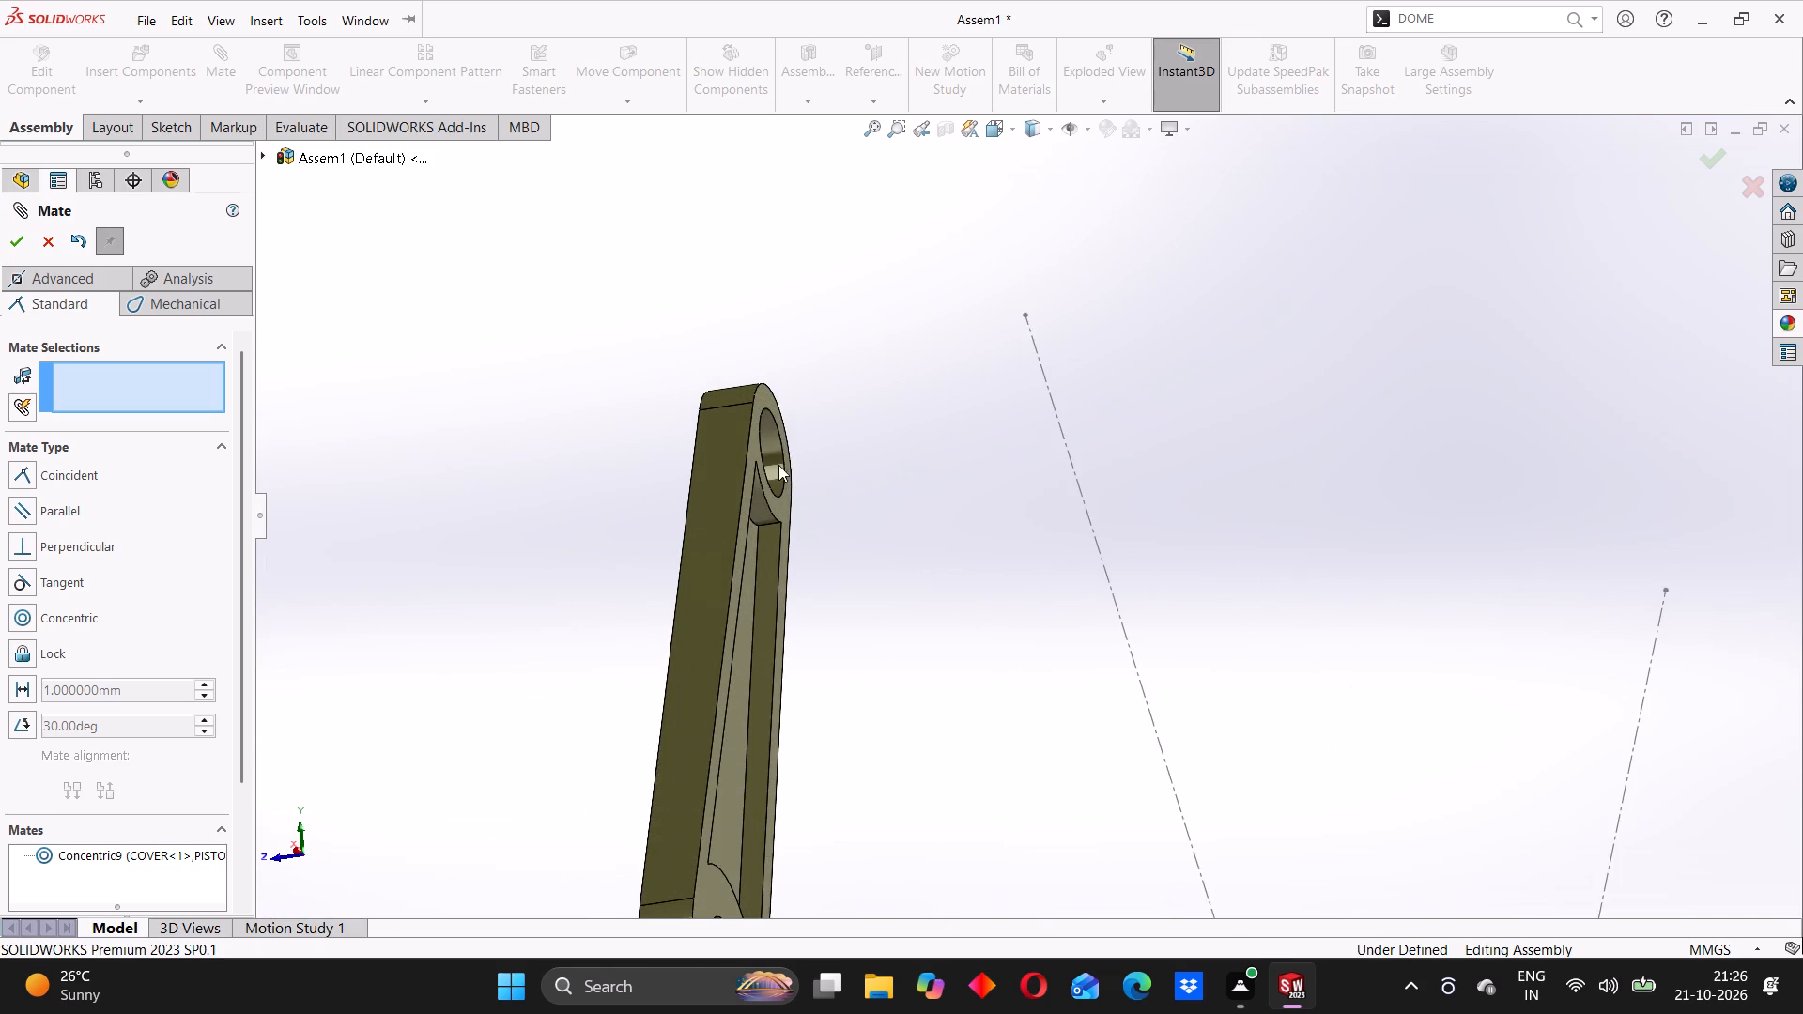
left_click(785, 439)
scroll(1169, 587, "up", 8)
scroll(1376, 638, "up", 3)
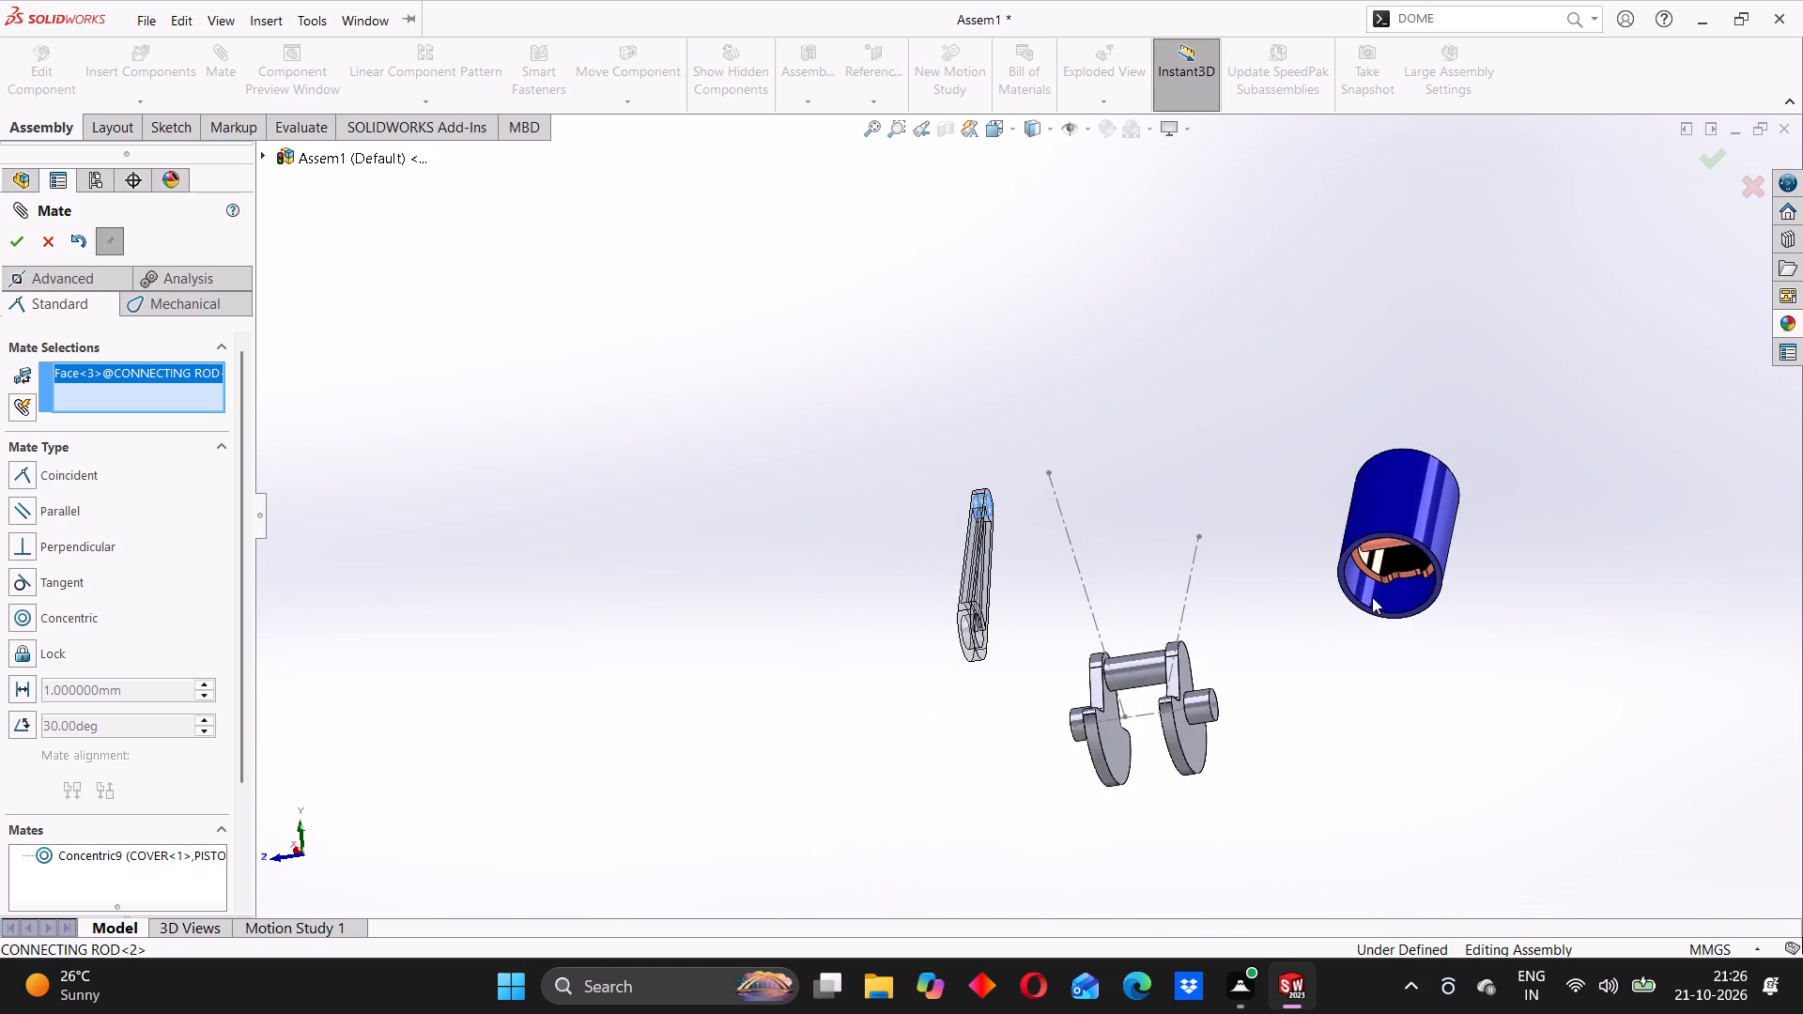
scroll(1316, 541, "down", 6)
left_click(1197, 516)
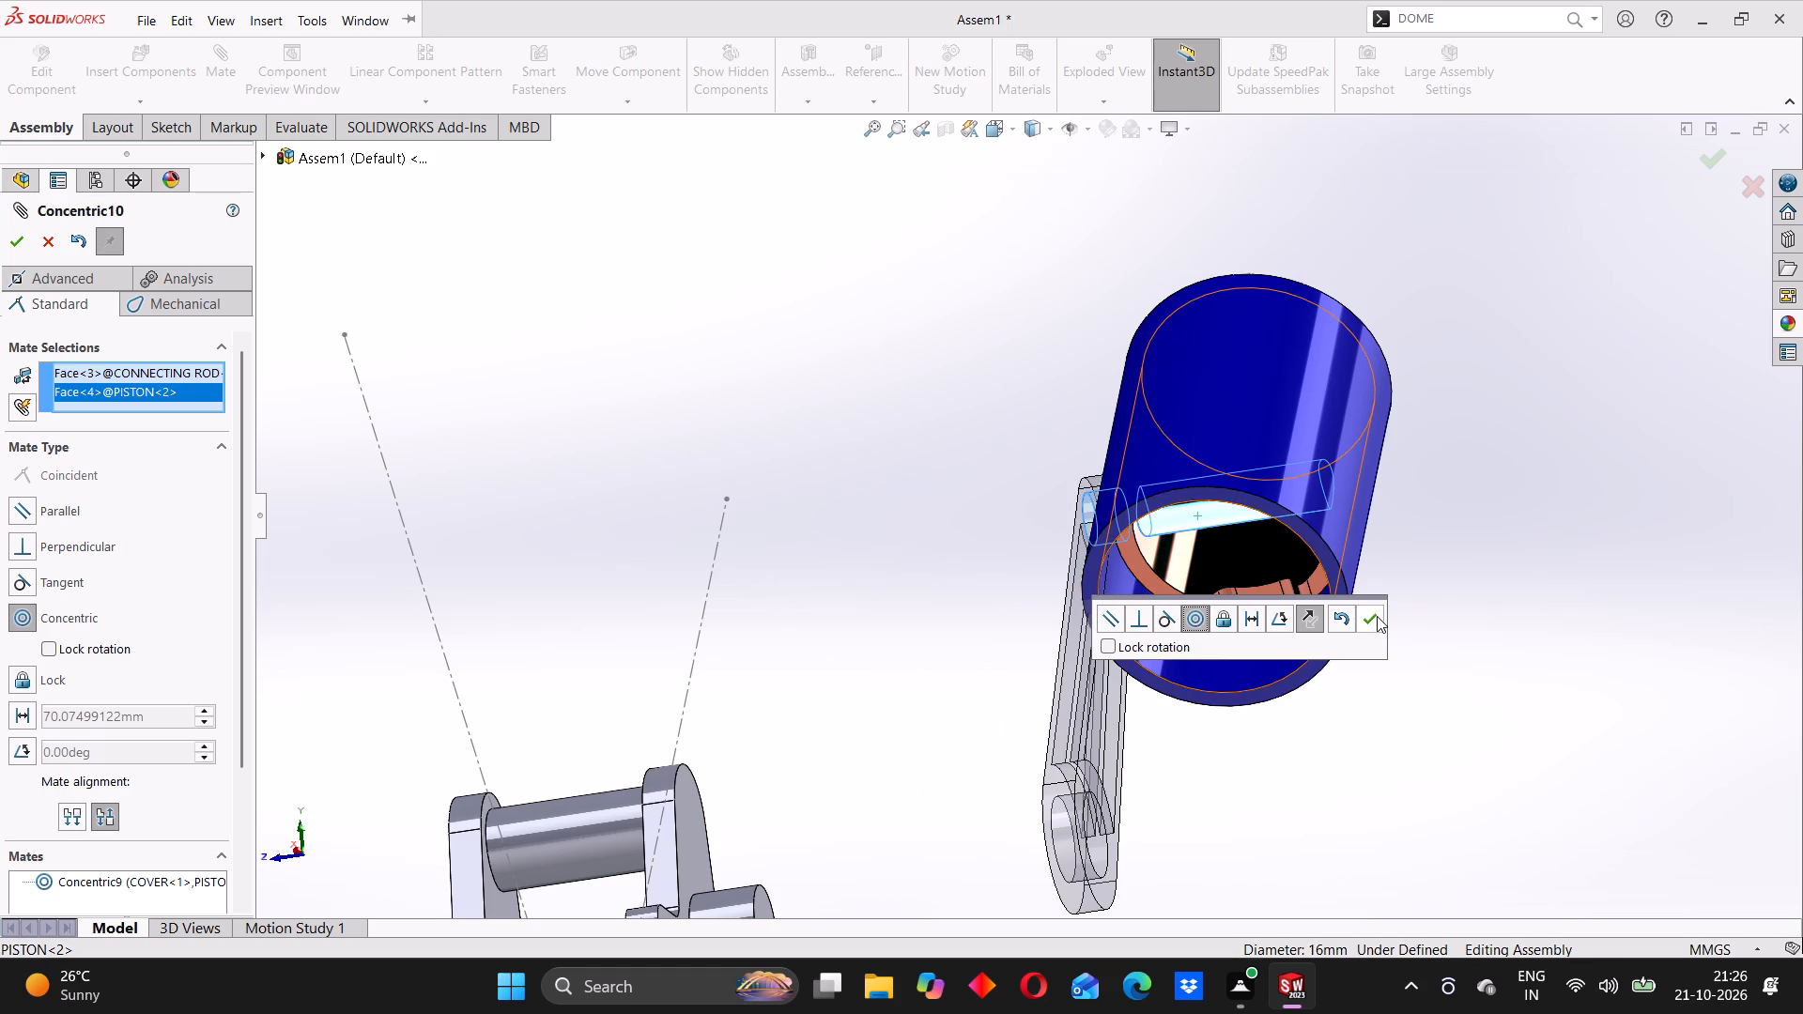
left_click(1374, 615)
Move the rod inside the piston and add a coincident mate between the piston's Right Plane and the connecting rod's Front Plane.
left_click_drag(1074, 651, 1190, 653)
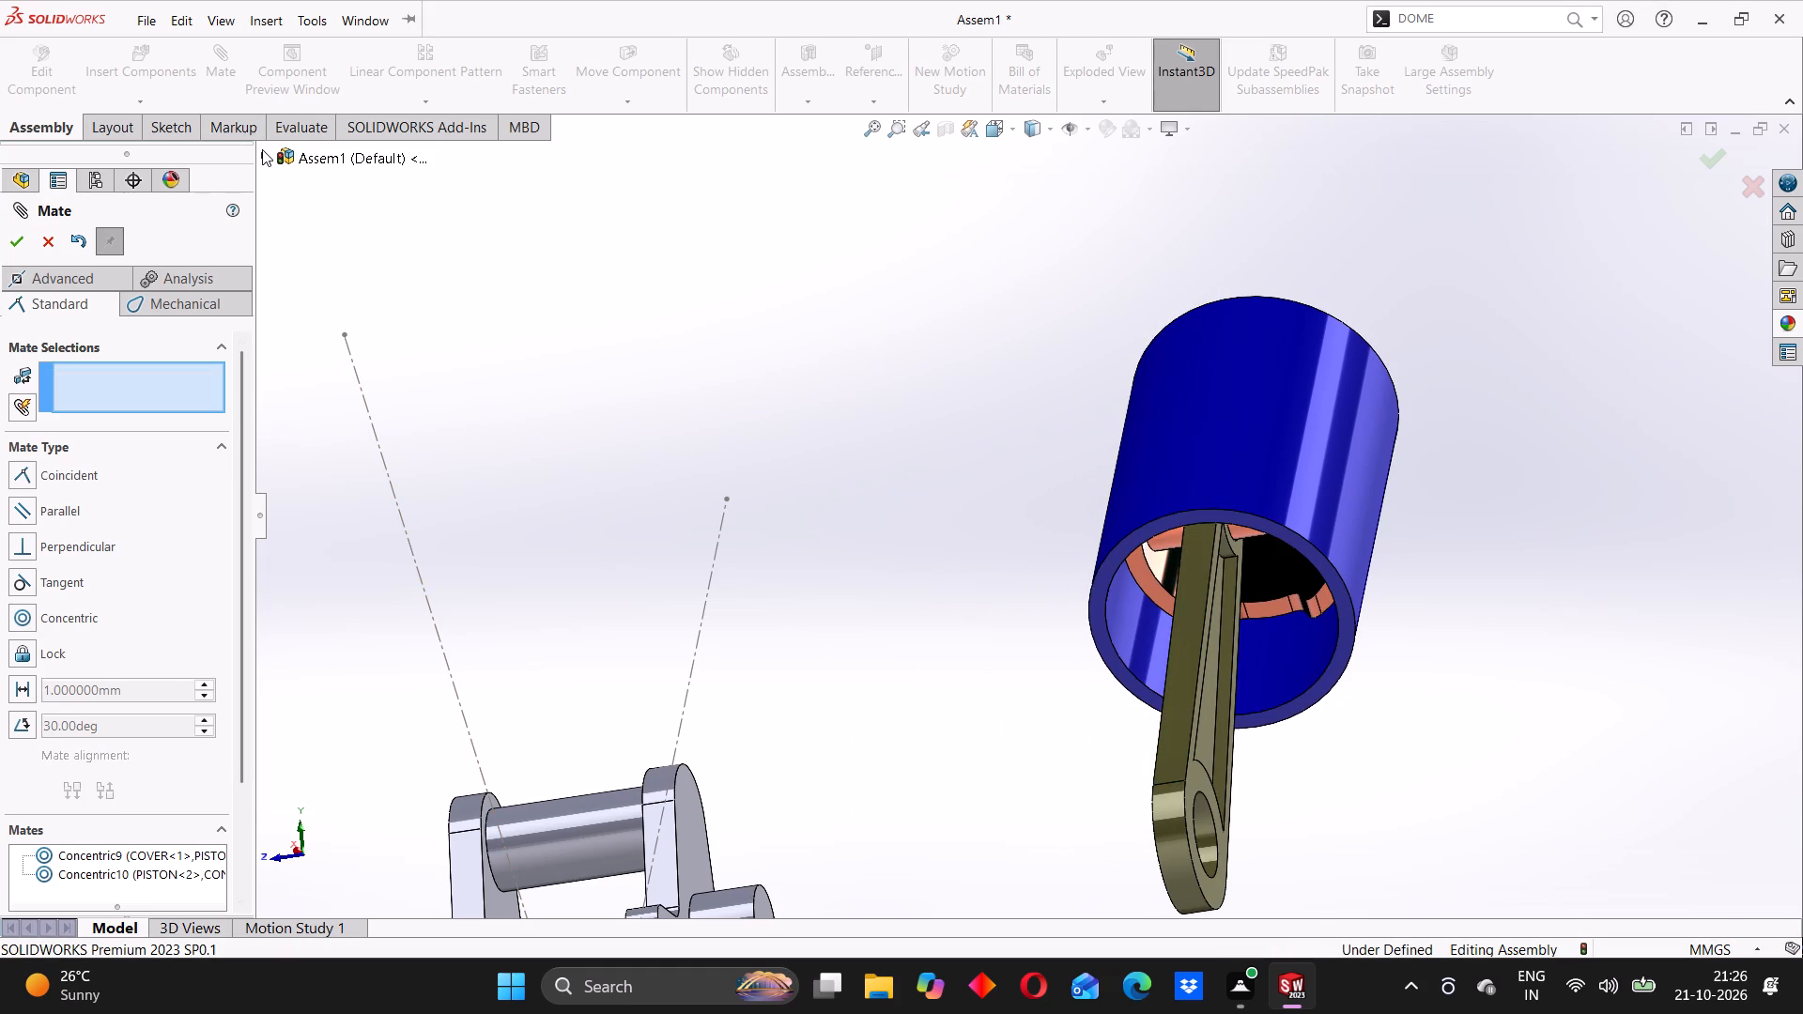
left_click(262, 149)
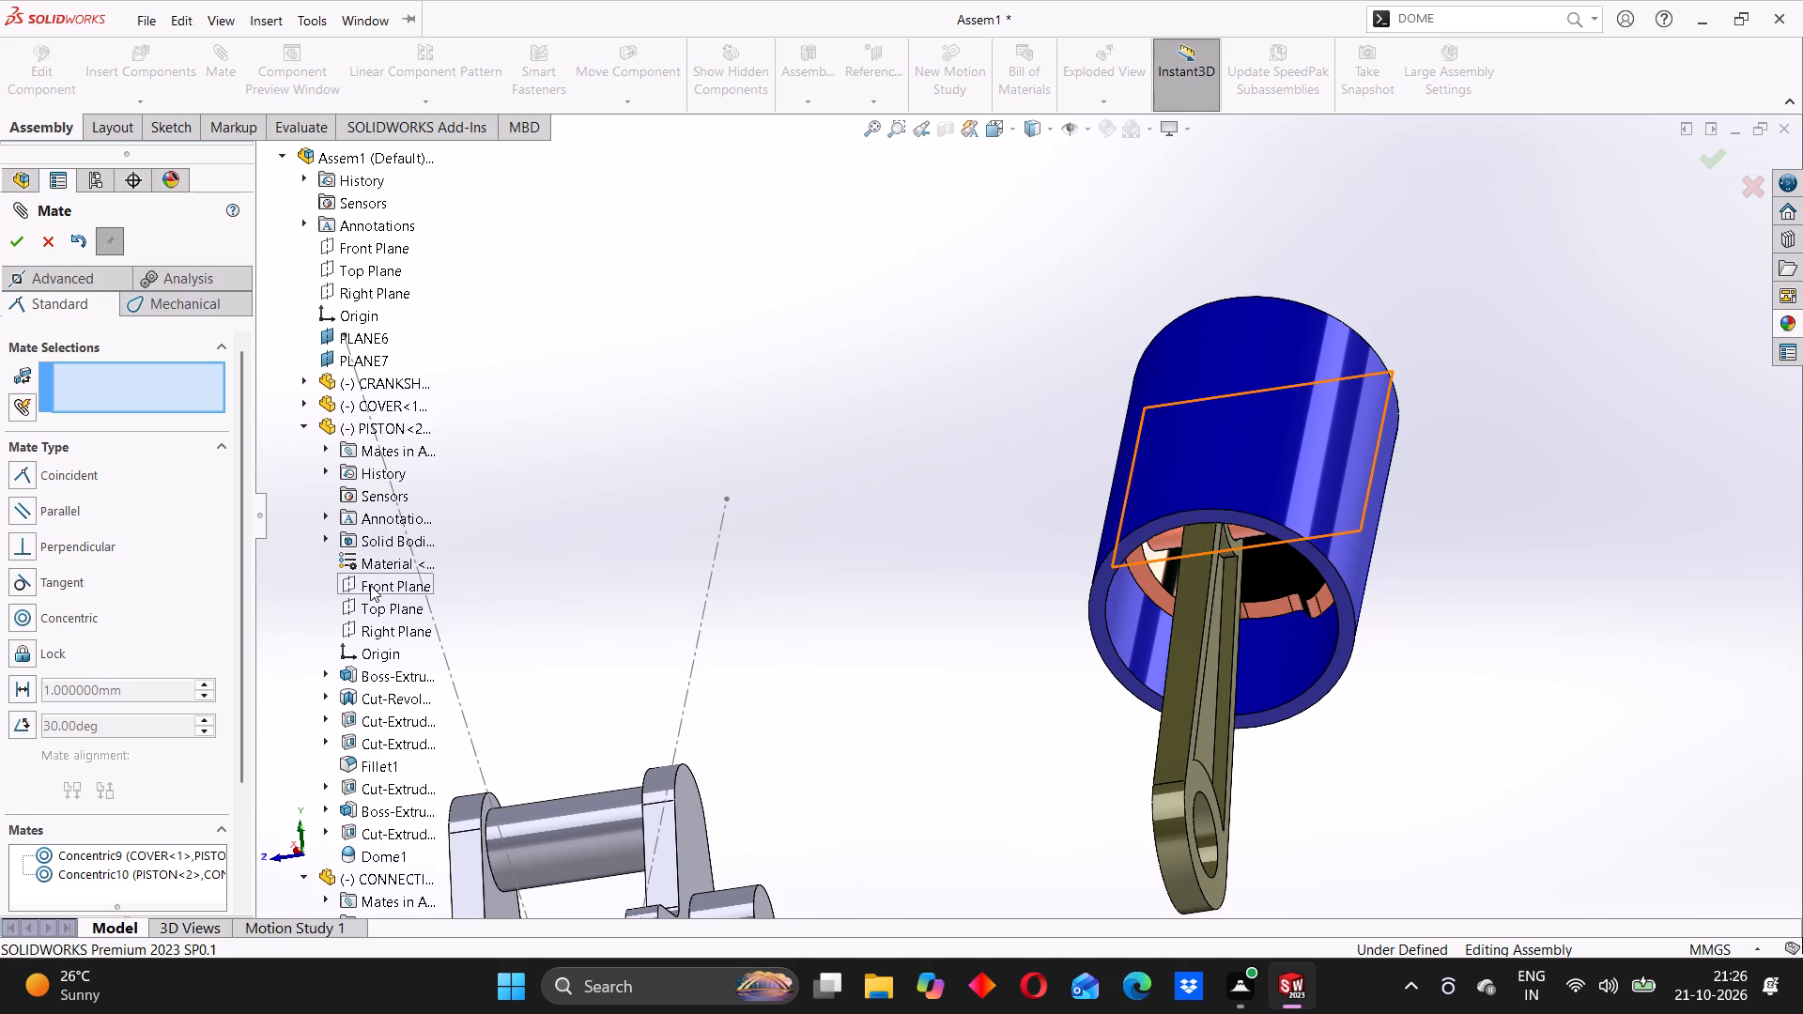
left_click(367, 622)
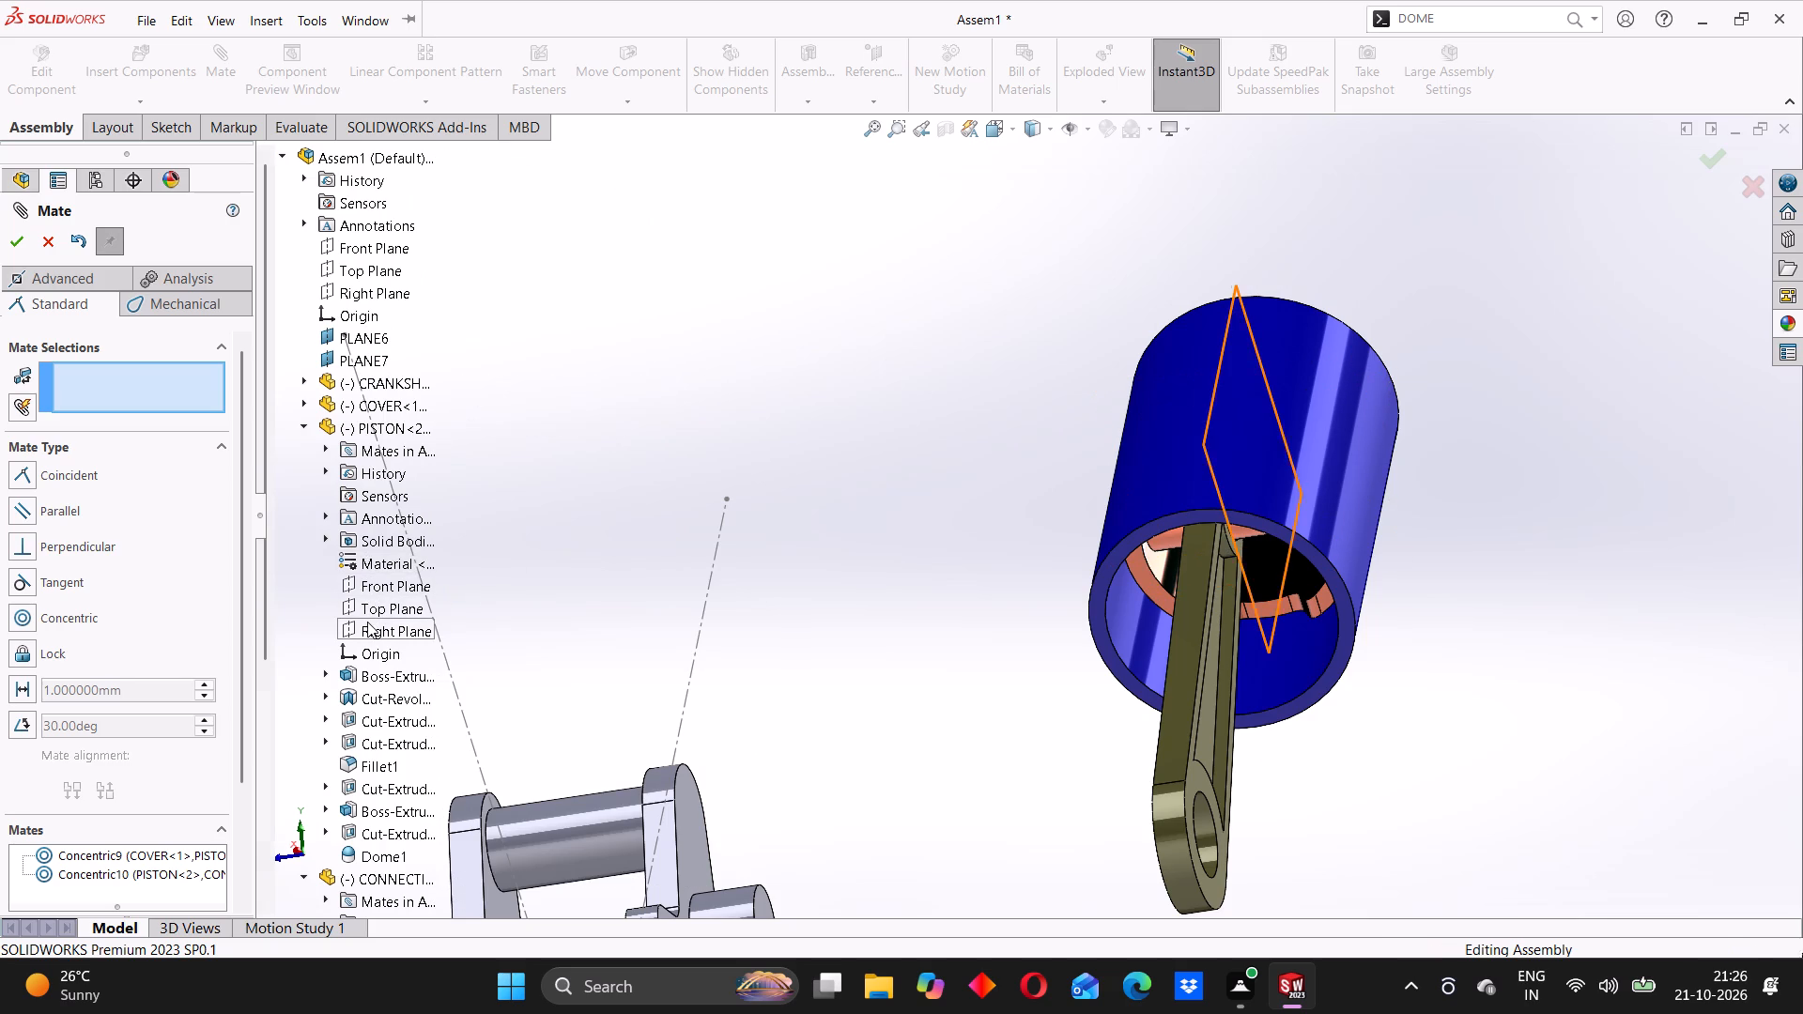
scroll(362, 645, "down", 4)
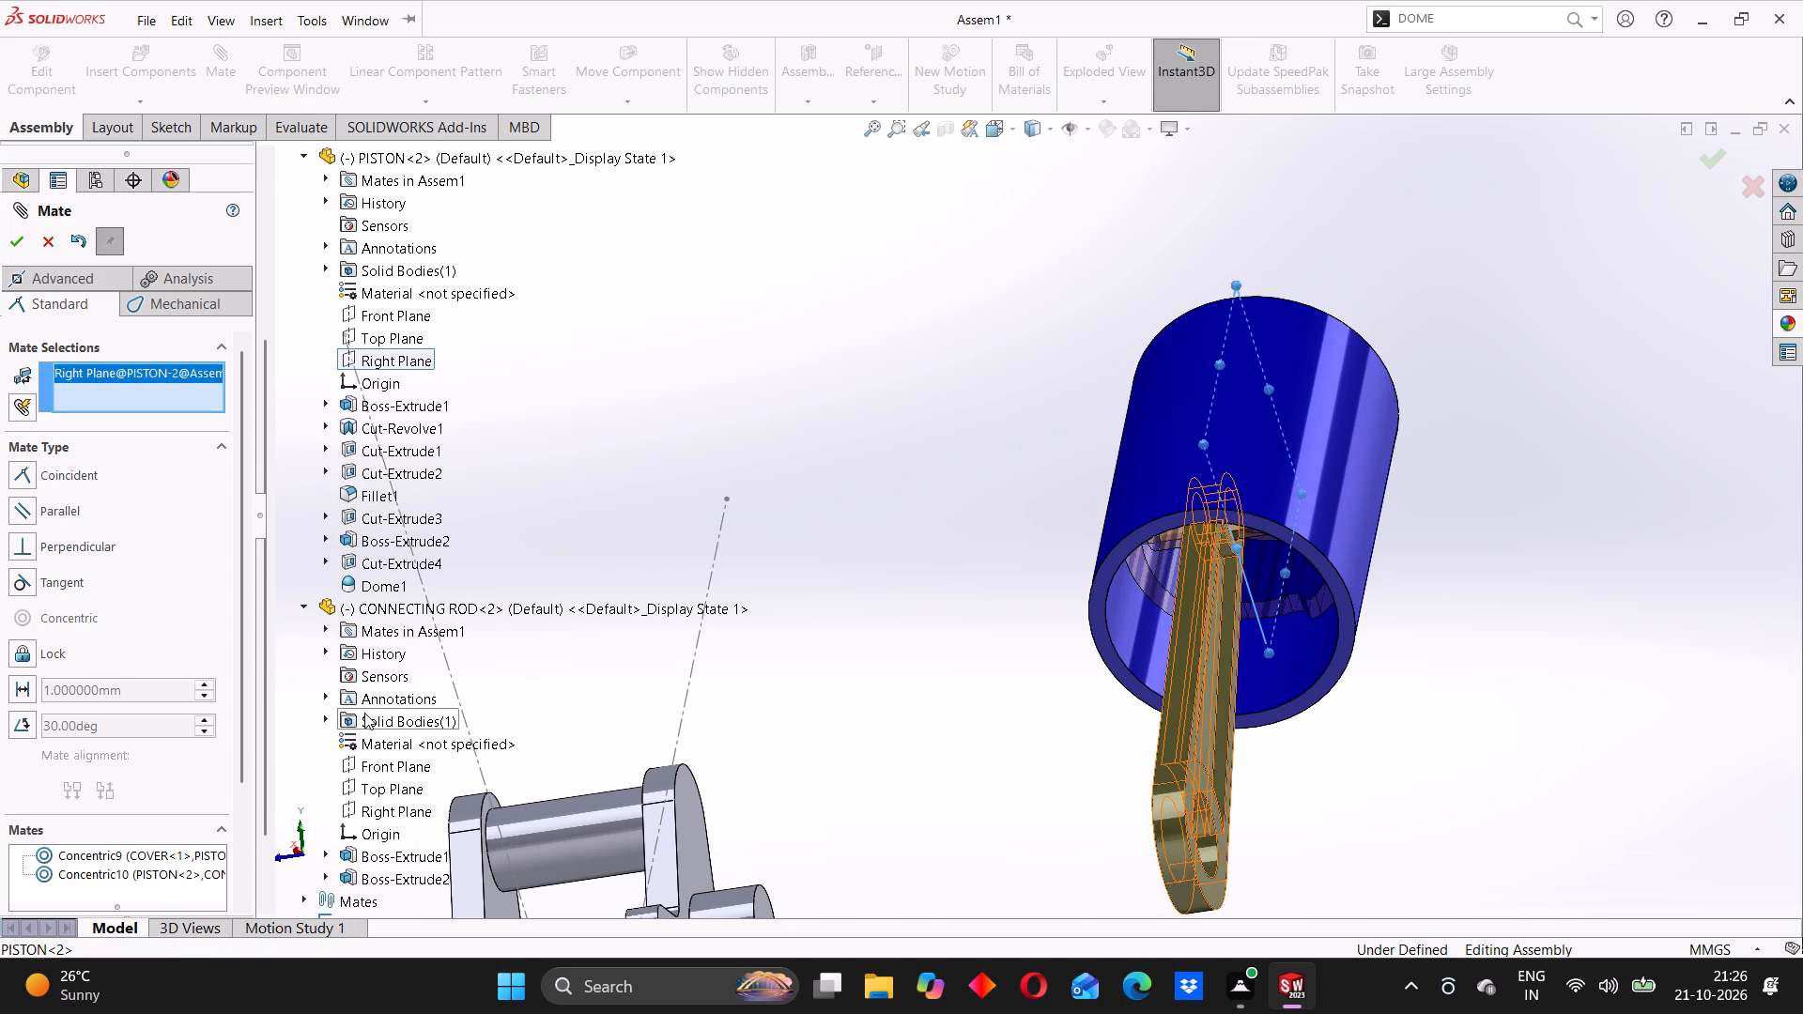
left_click(376, 762)
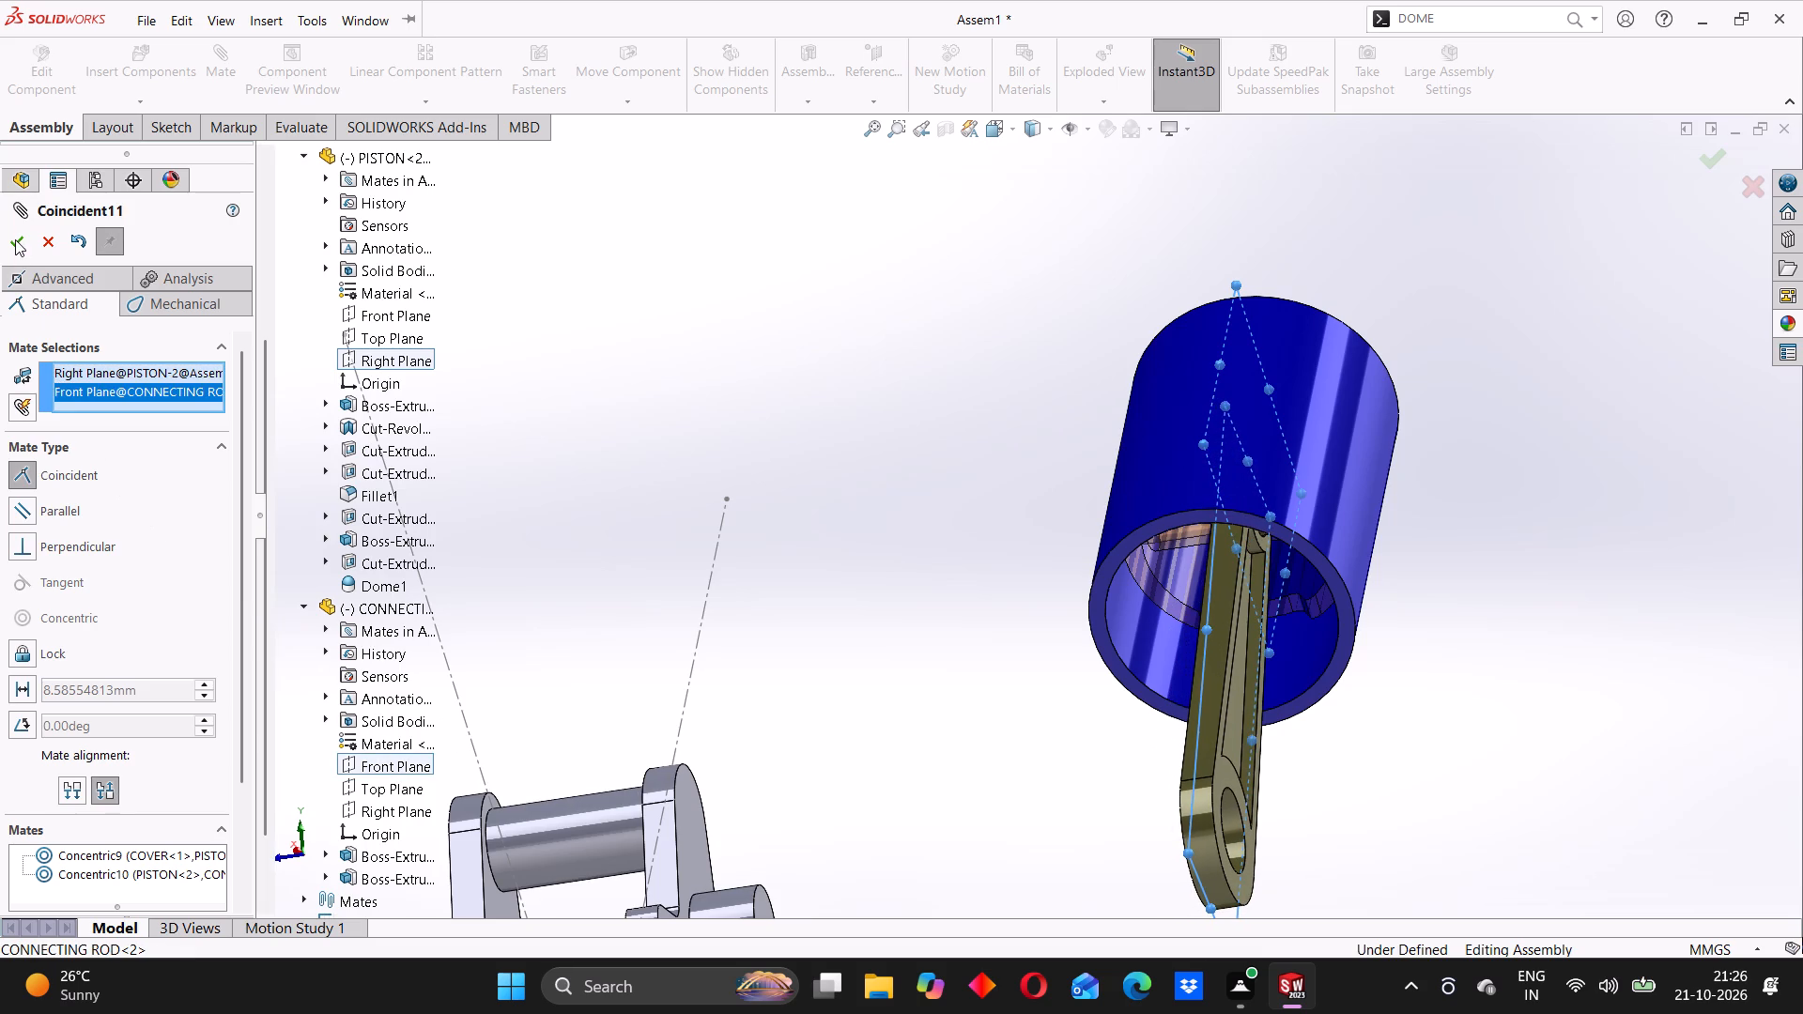
left_click(13, 238)
Add a concentric mate between the connecting rod's big-end bore and the crankpin between the crank webs.
scroll(1052, 555, "up", 2)
middle_click_drag(1034, 571, 1102, 675)
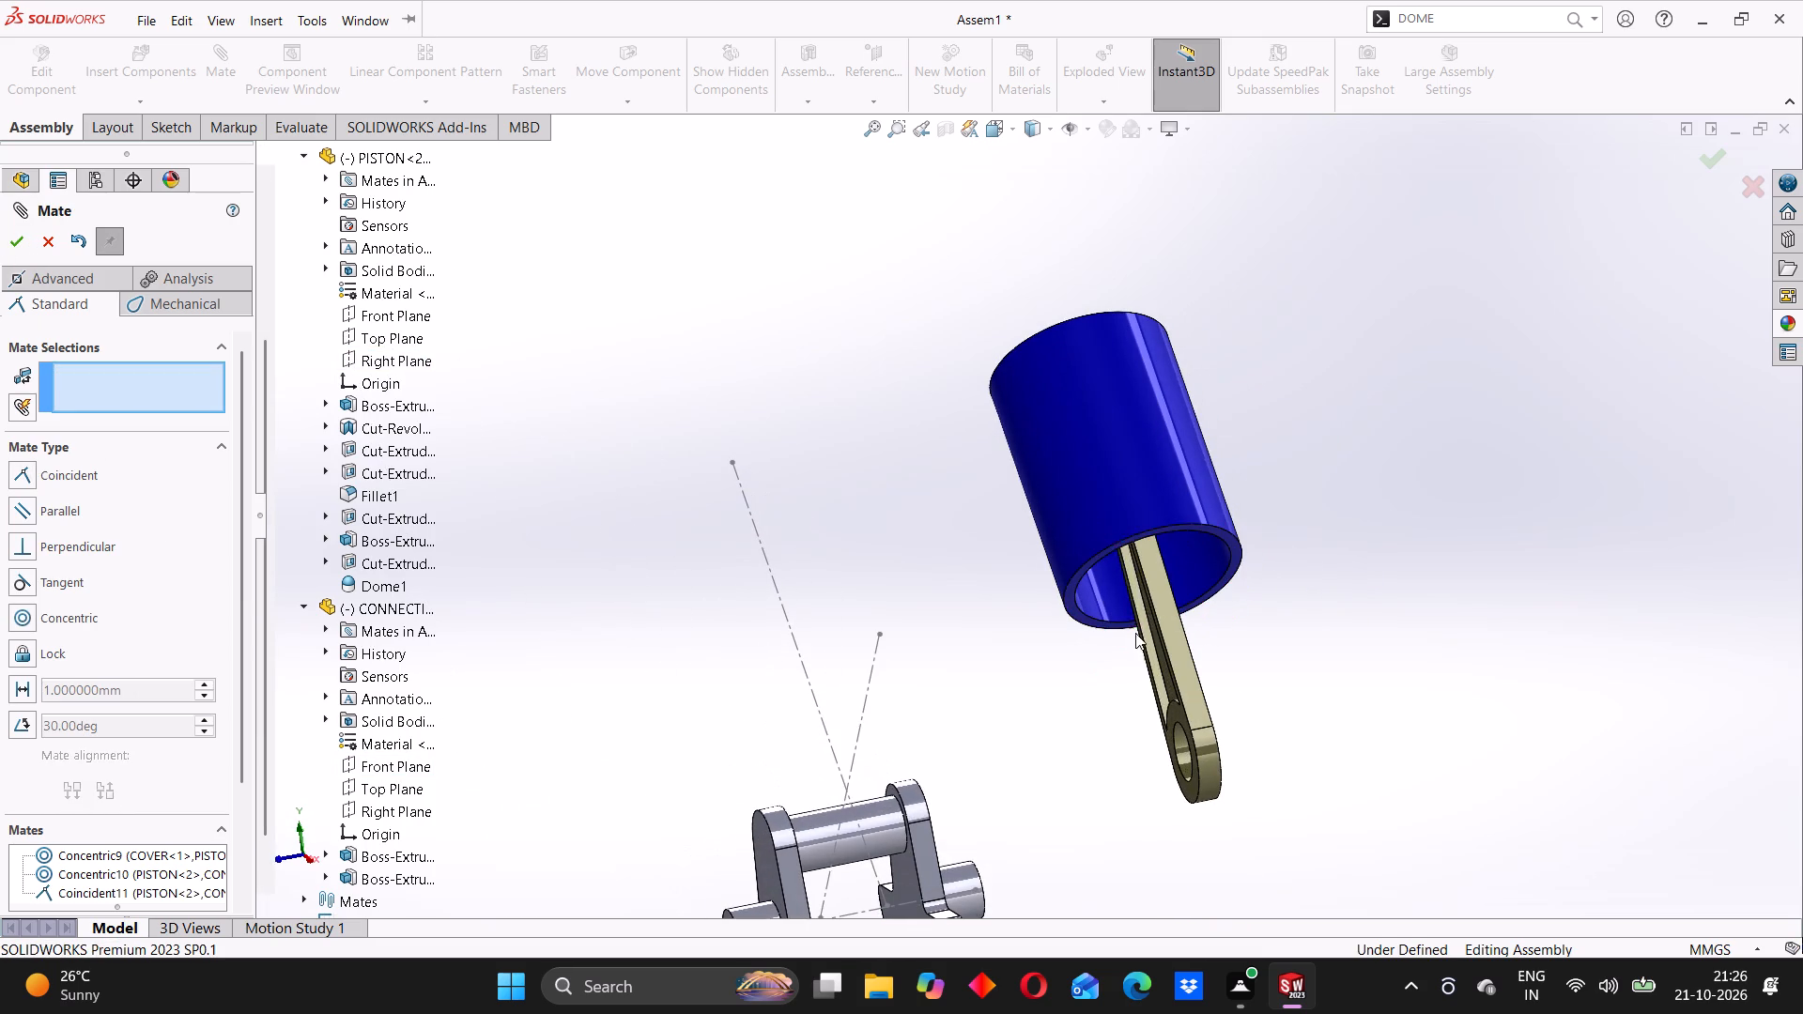
left_click_drag(1138, 592, 1148, 627)
scroll(1126, 629, "up", 4)
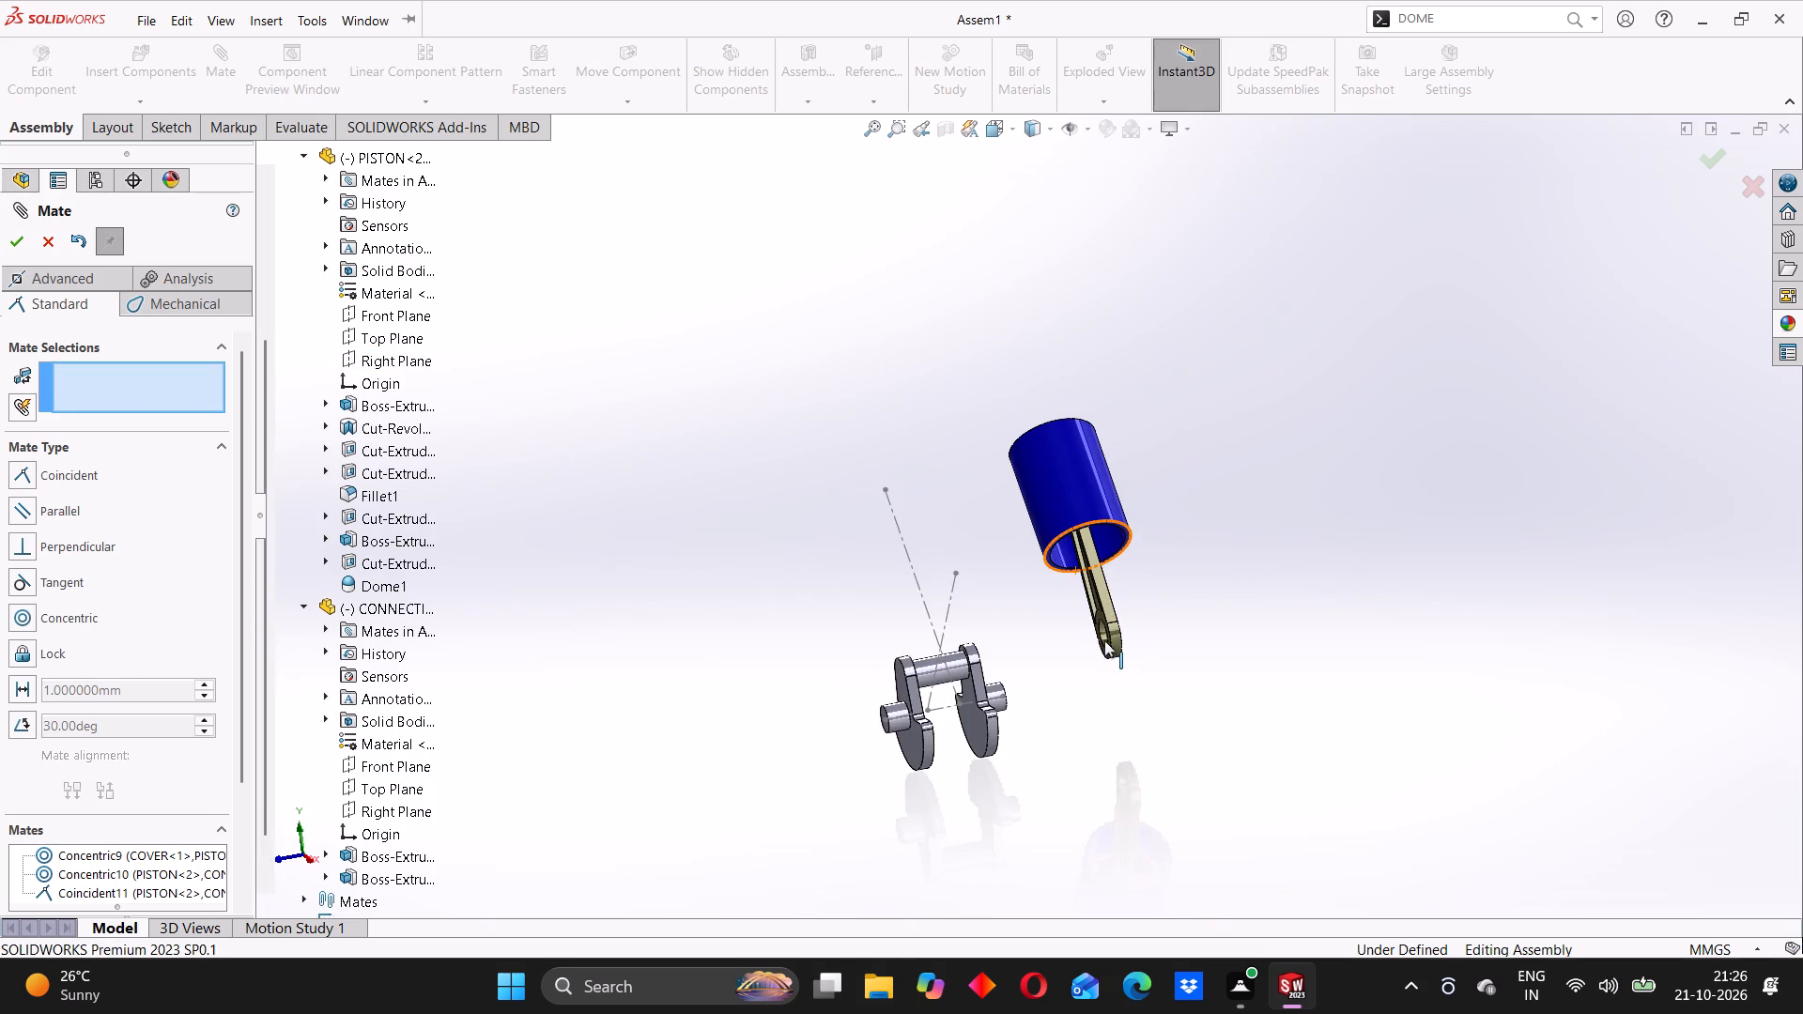
scroll(1102, 640, "down", 10)
middle_click_drag(1071, 622, 1088, 610)
left_click(1092, 476)
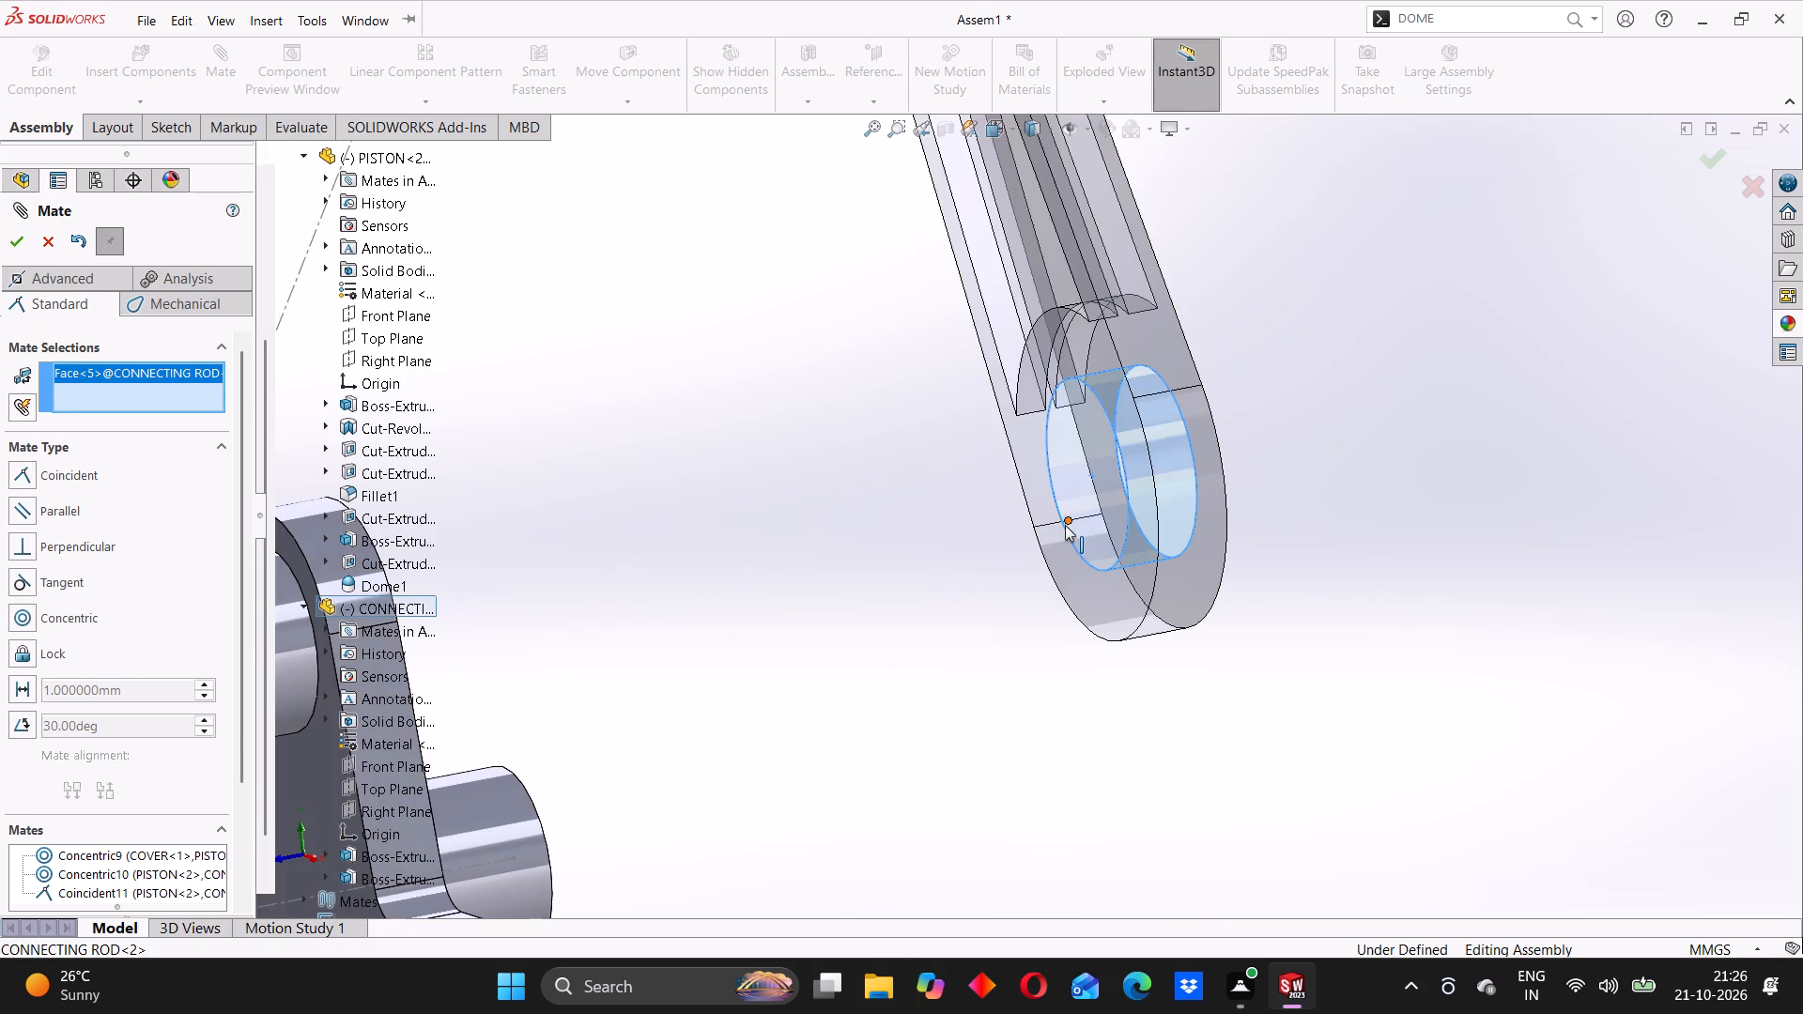
scroll(1065, 525, "up", 5)
scroll(918, 622, "up", 4)
scroll(871, 558, "down", 4)
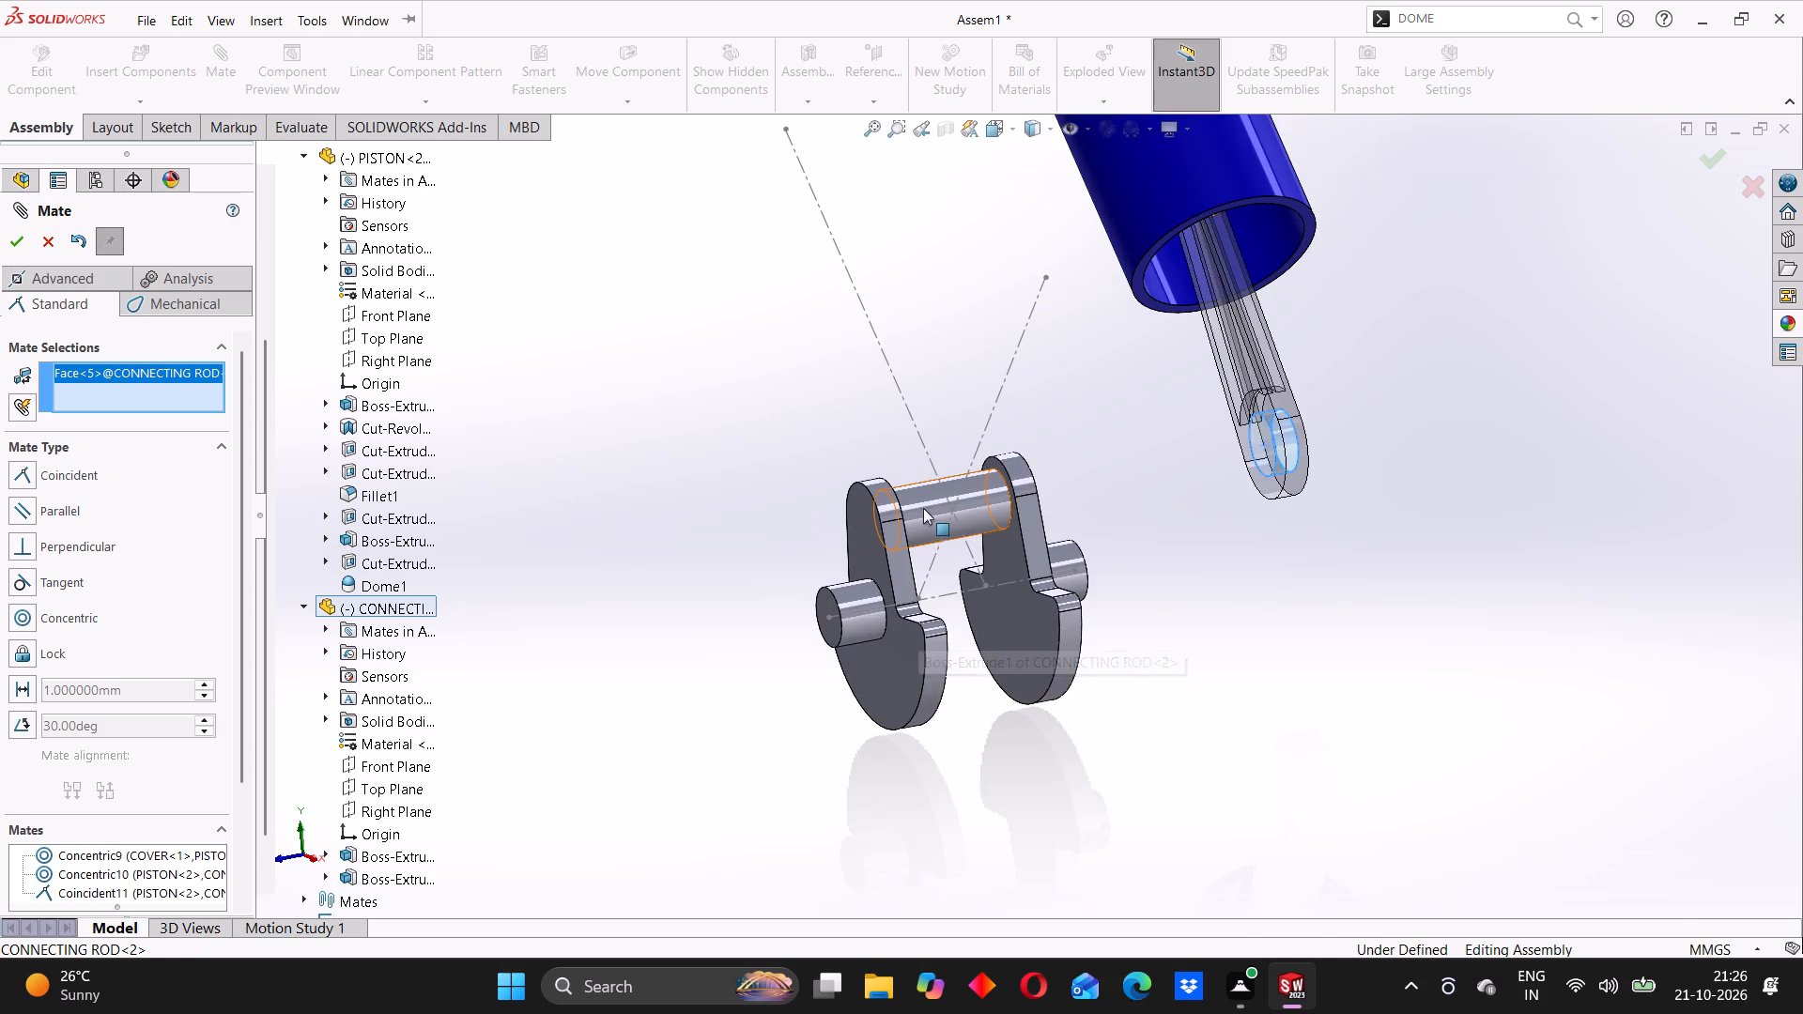
left_click(925, 506)
middle_click_drag(1184, 596, 1150, 601)
left_click(1215, 481)
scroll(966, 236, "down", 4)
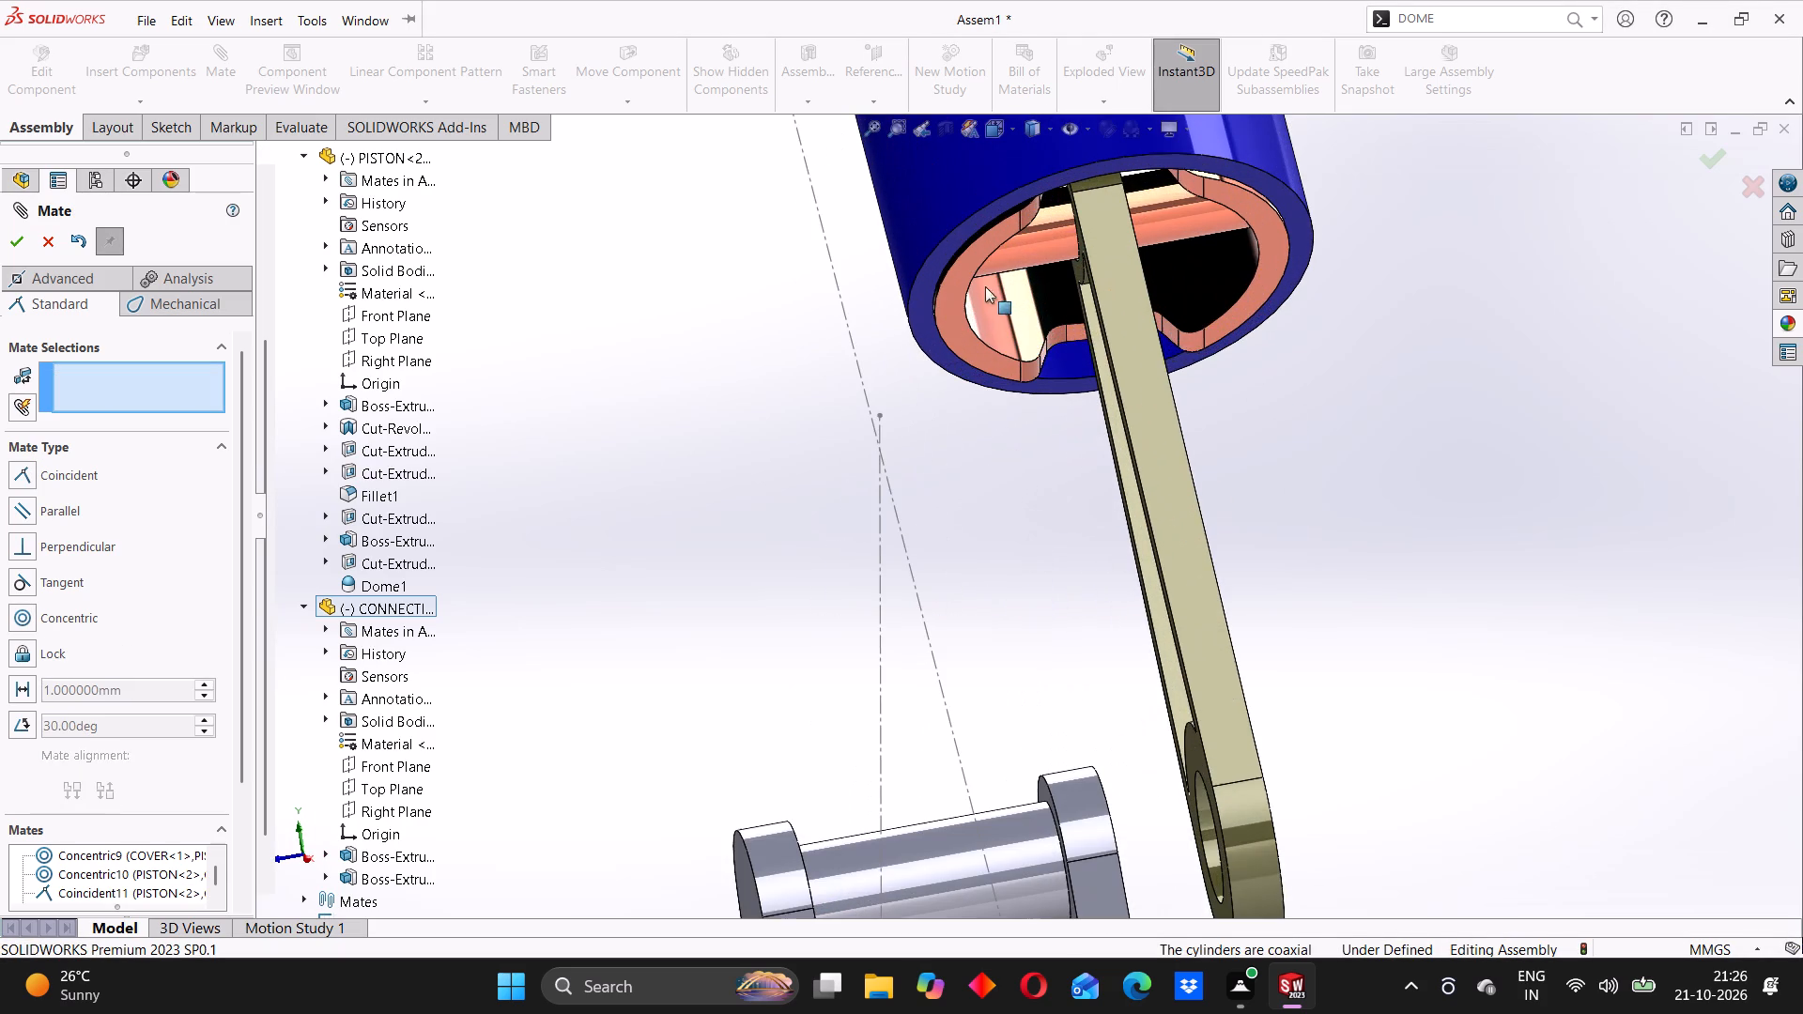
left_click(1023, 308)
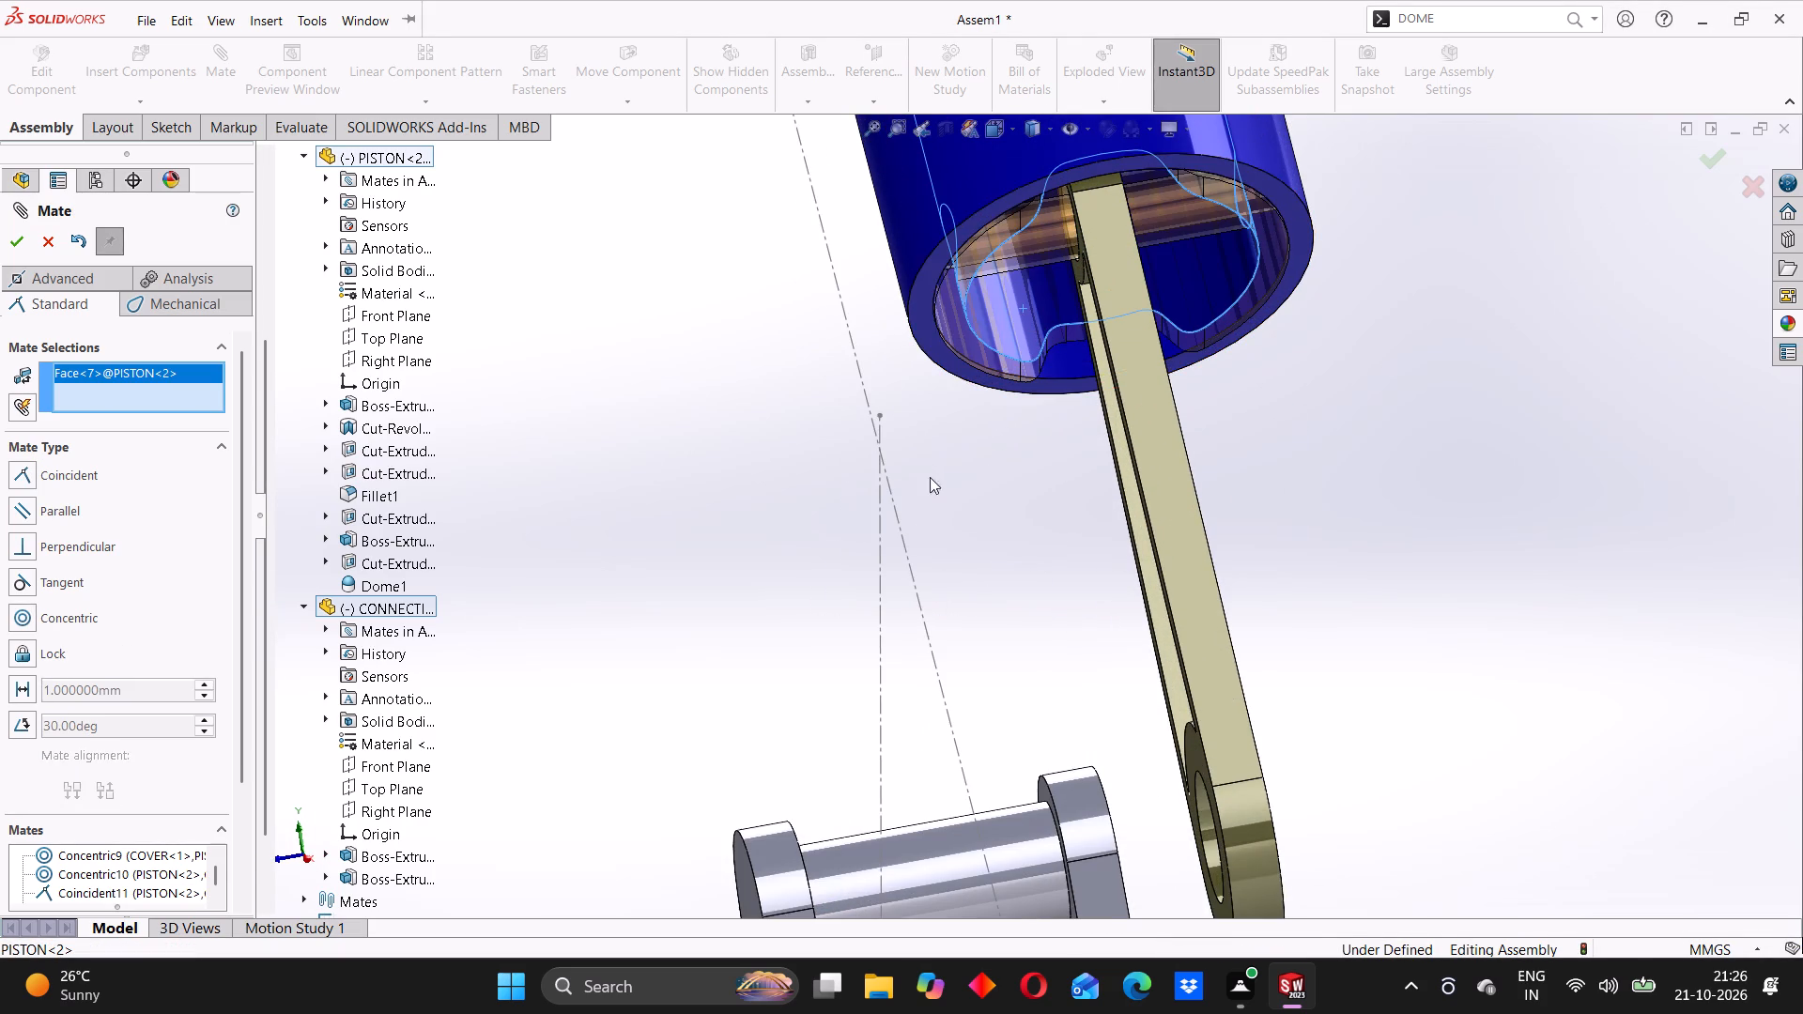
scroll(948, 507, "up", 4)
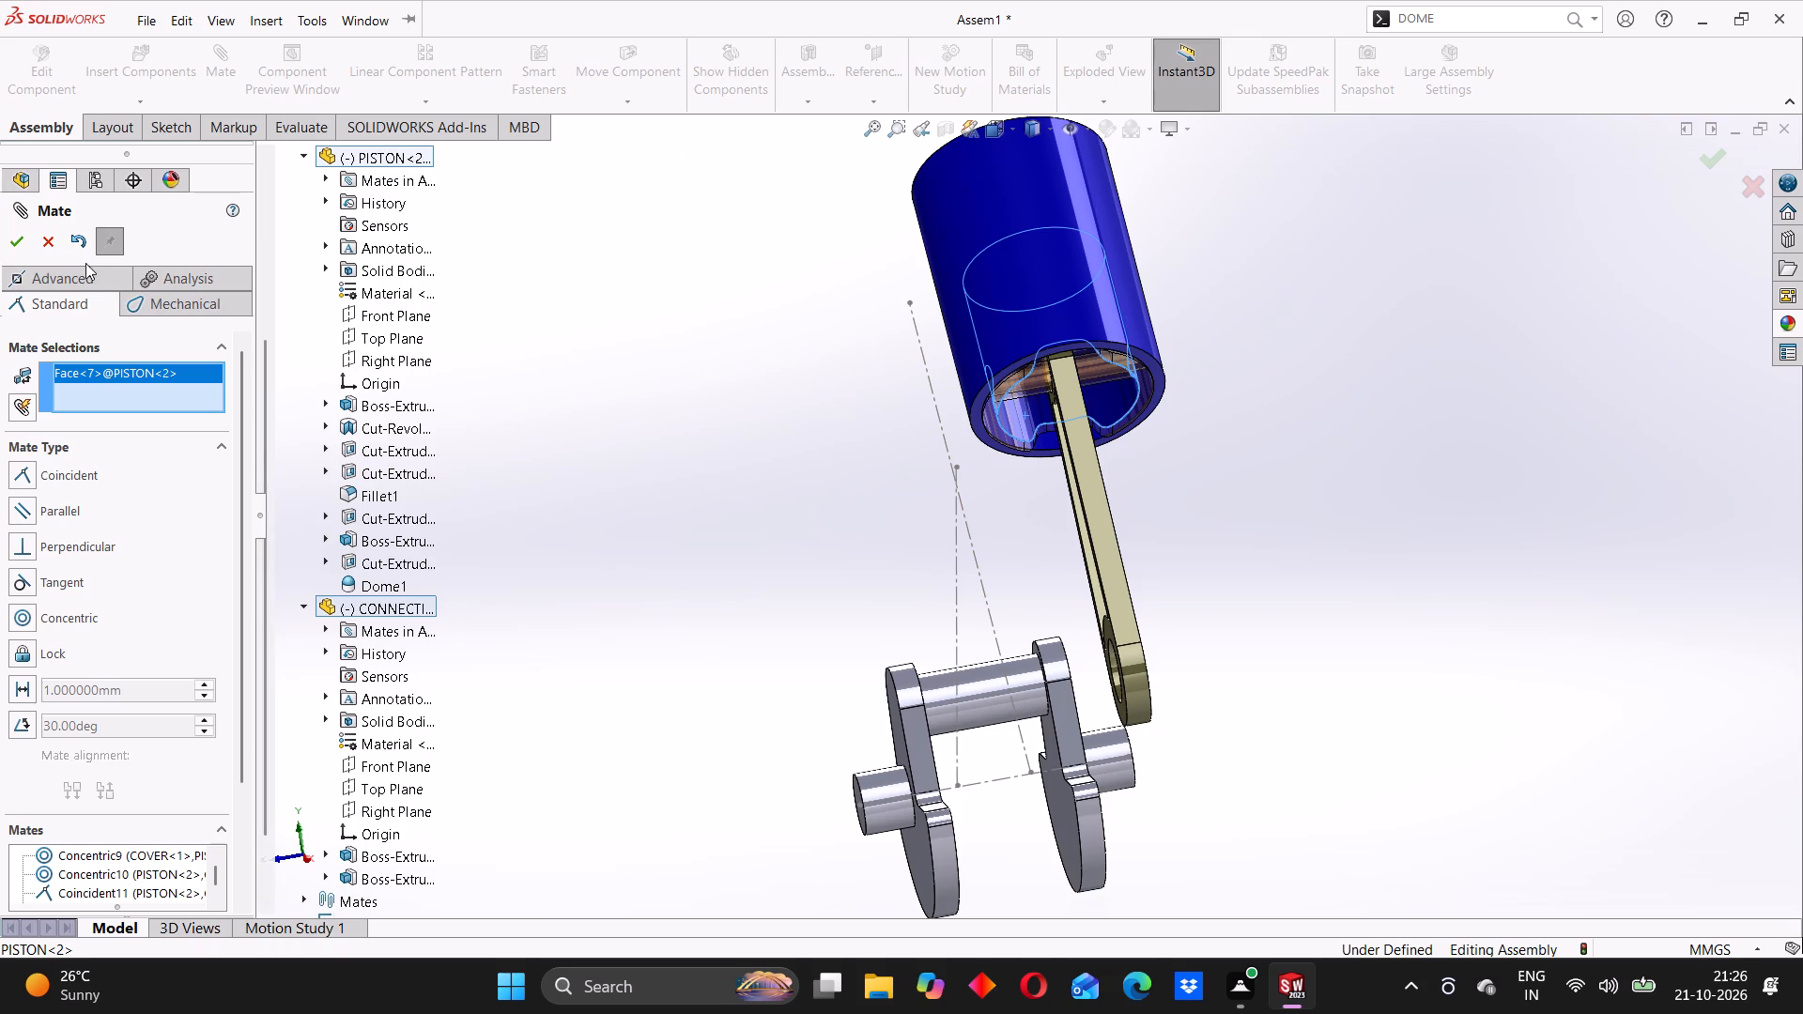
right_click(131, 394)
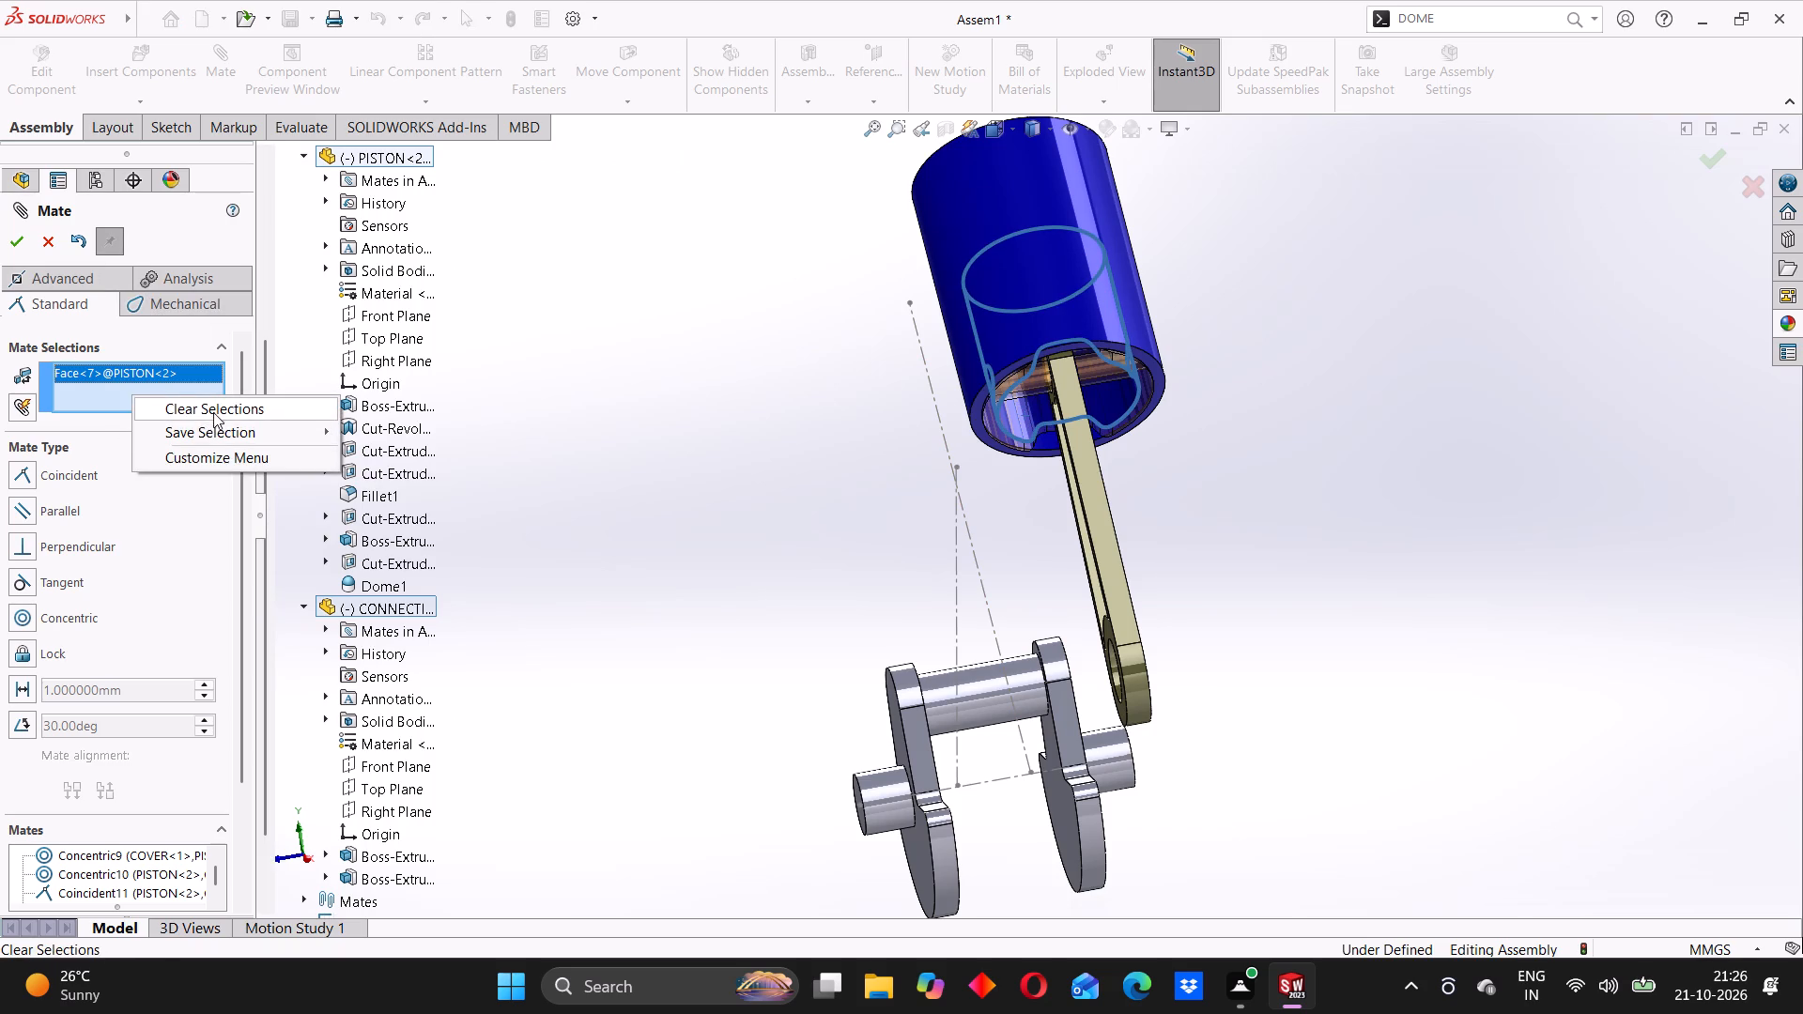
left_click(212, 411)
Bring the cylinder over the crankshaft and add a concentric mate between the piston's inner cylindrical face and its slanted centreline, Line1 of Sketch11.
left_click_drag(1093, 488, 983, 500)
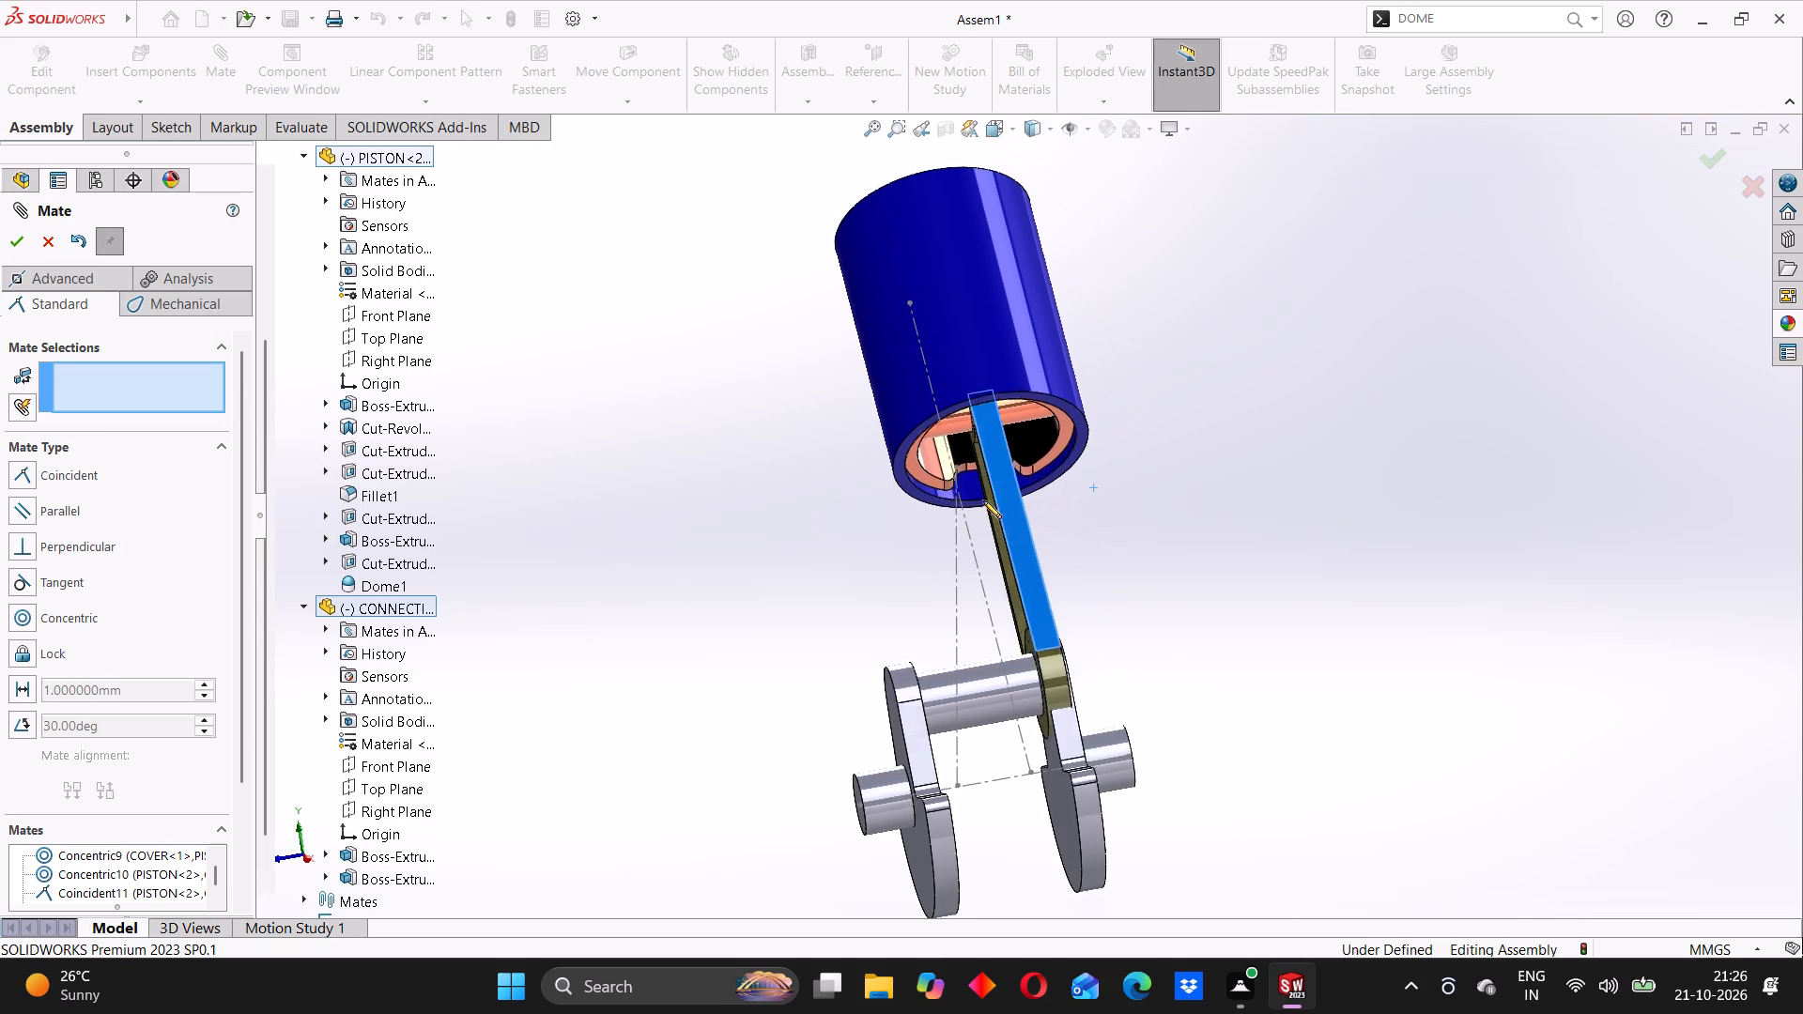
left_click_drag(983, 500, 974, 496)
scroll(996, 490, "down", 3)
middle_click_drag(996, 485, 1001, 438)
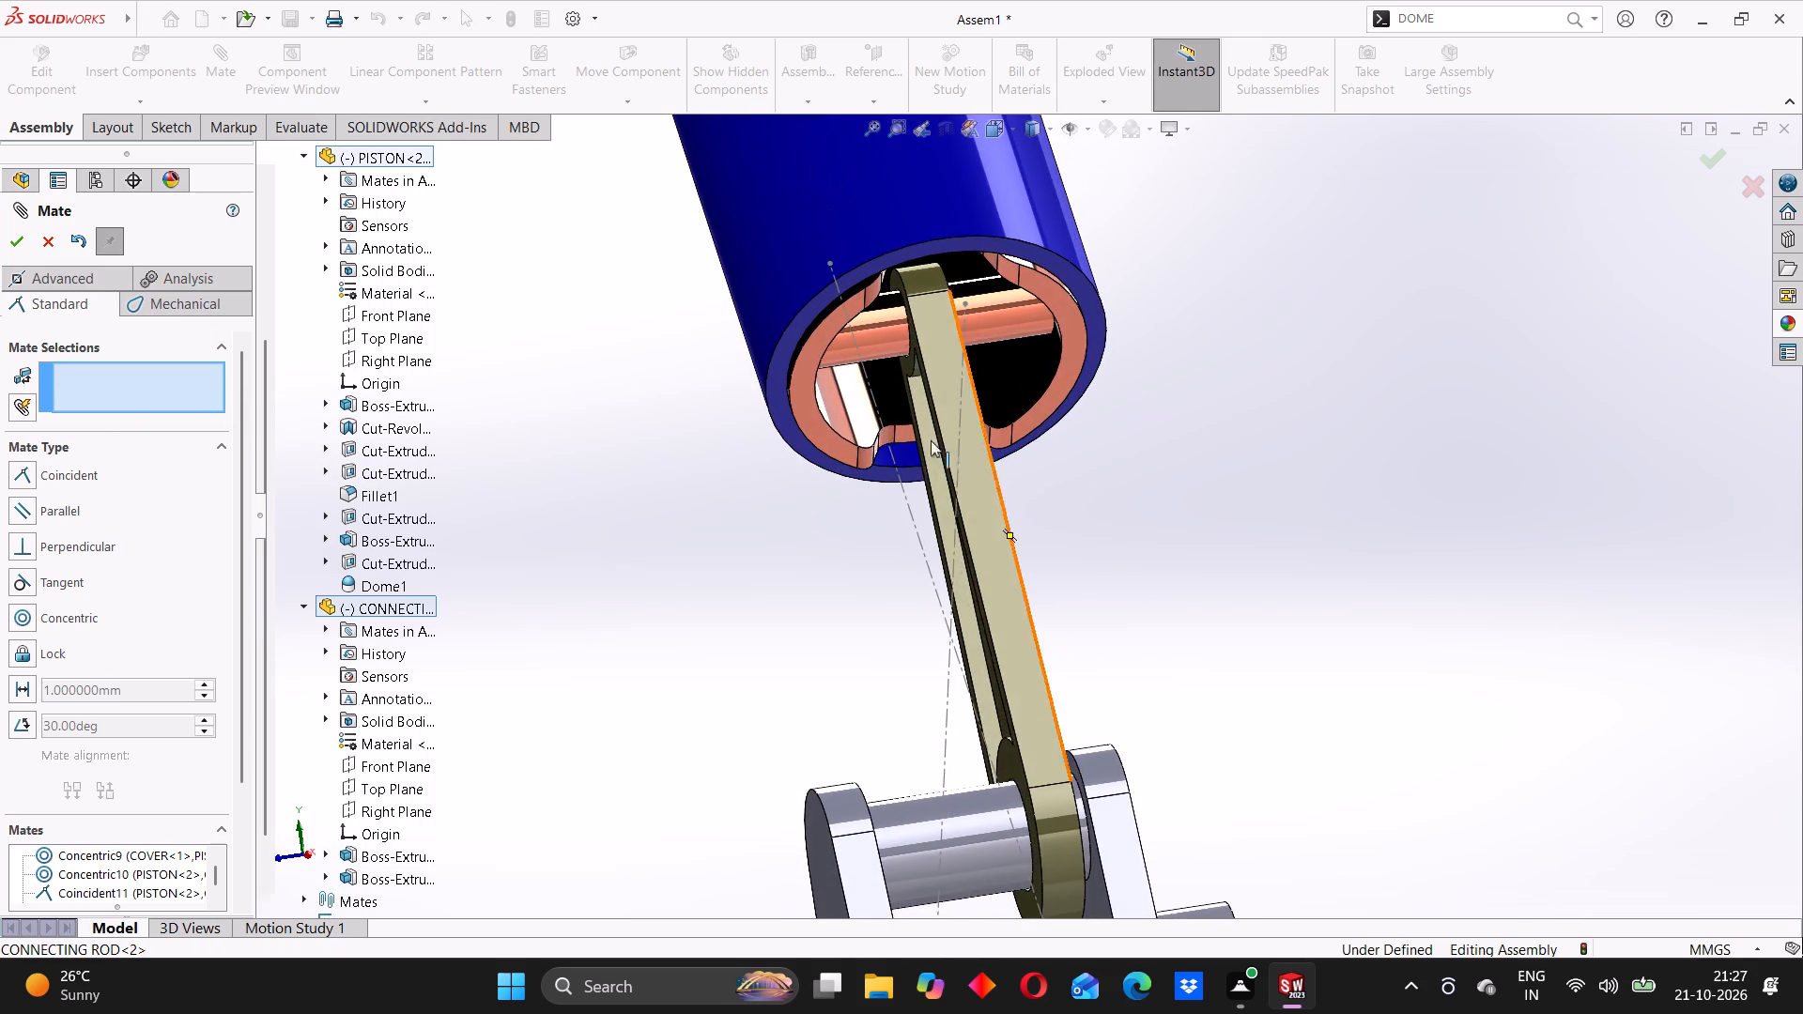
scroll(938, 428, "down", 3)
middle_click_drag(1124, 466, 1116, 532)
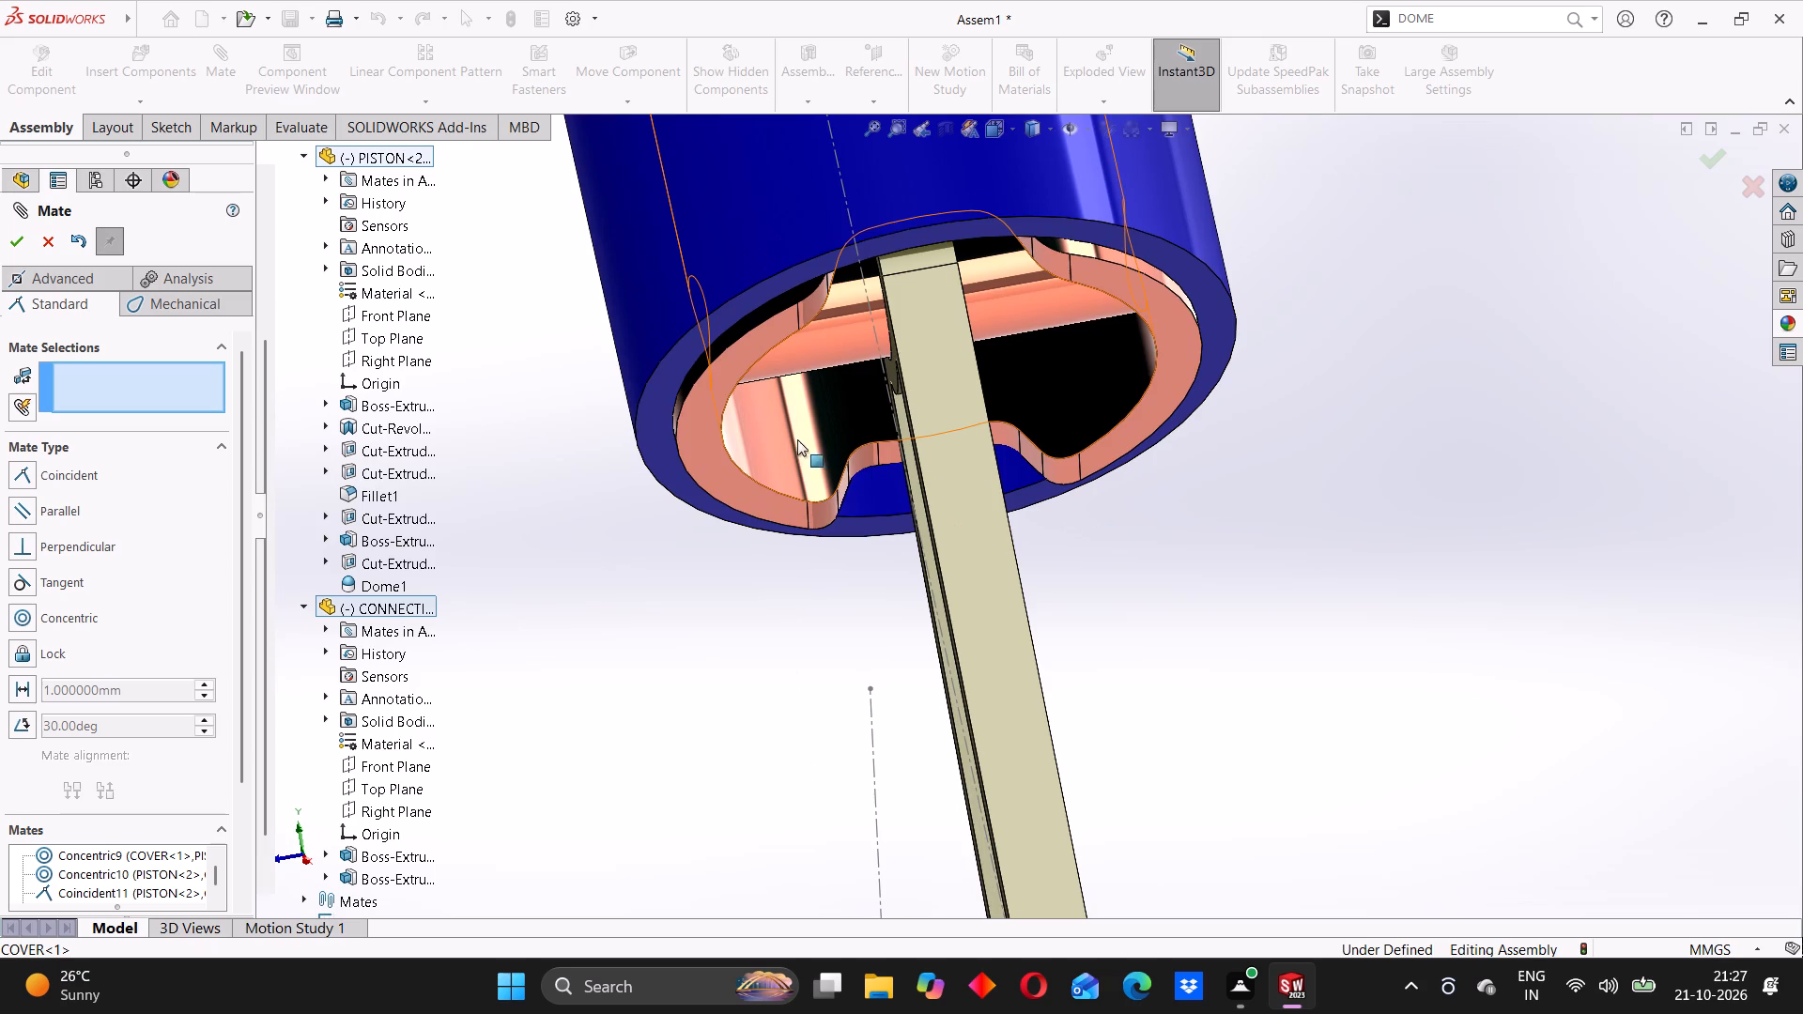
left_click(794, 437)
scroll(900, 430, "up", 4)
scroll(955, 420, "down", 1)
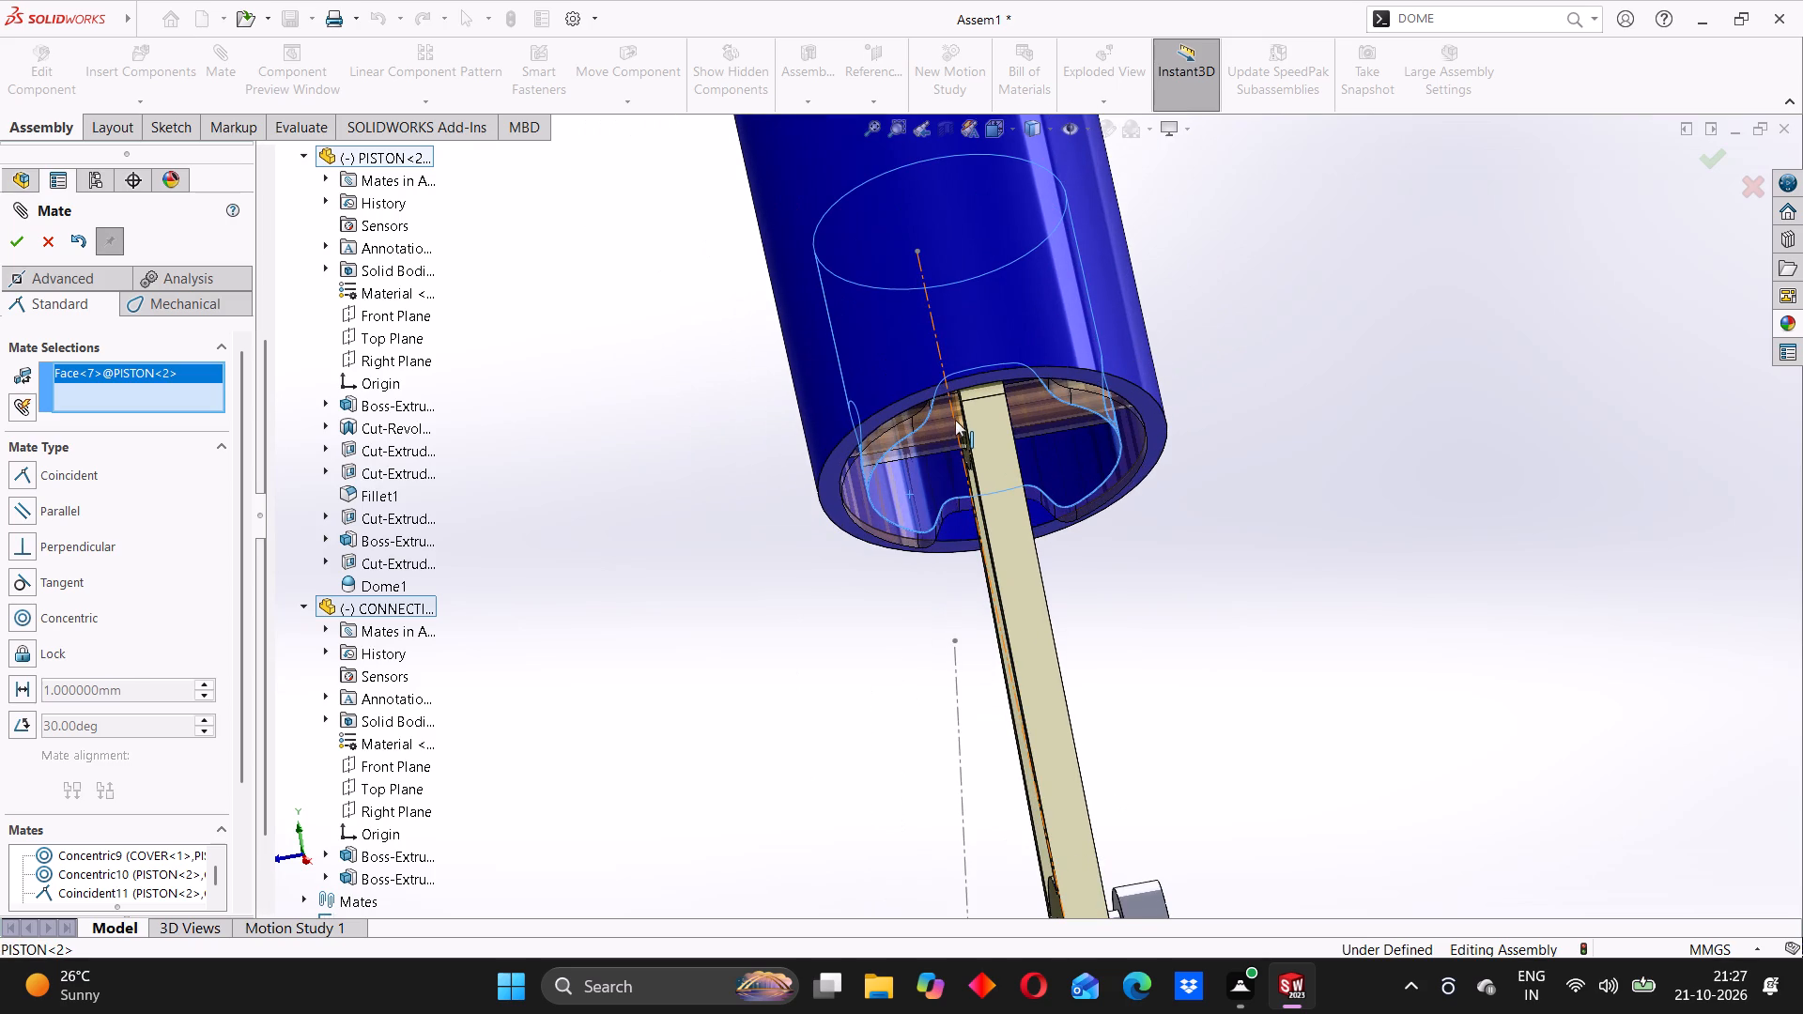
left_click(953, 419)
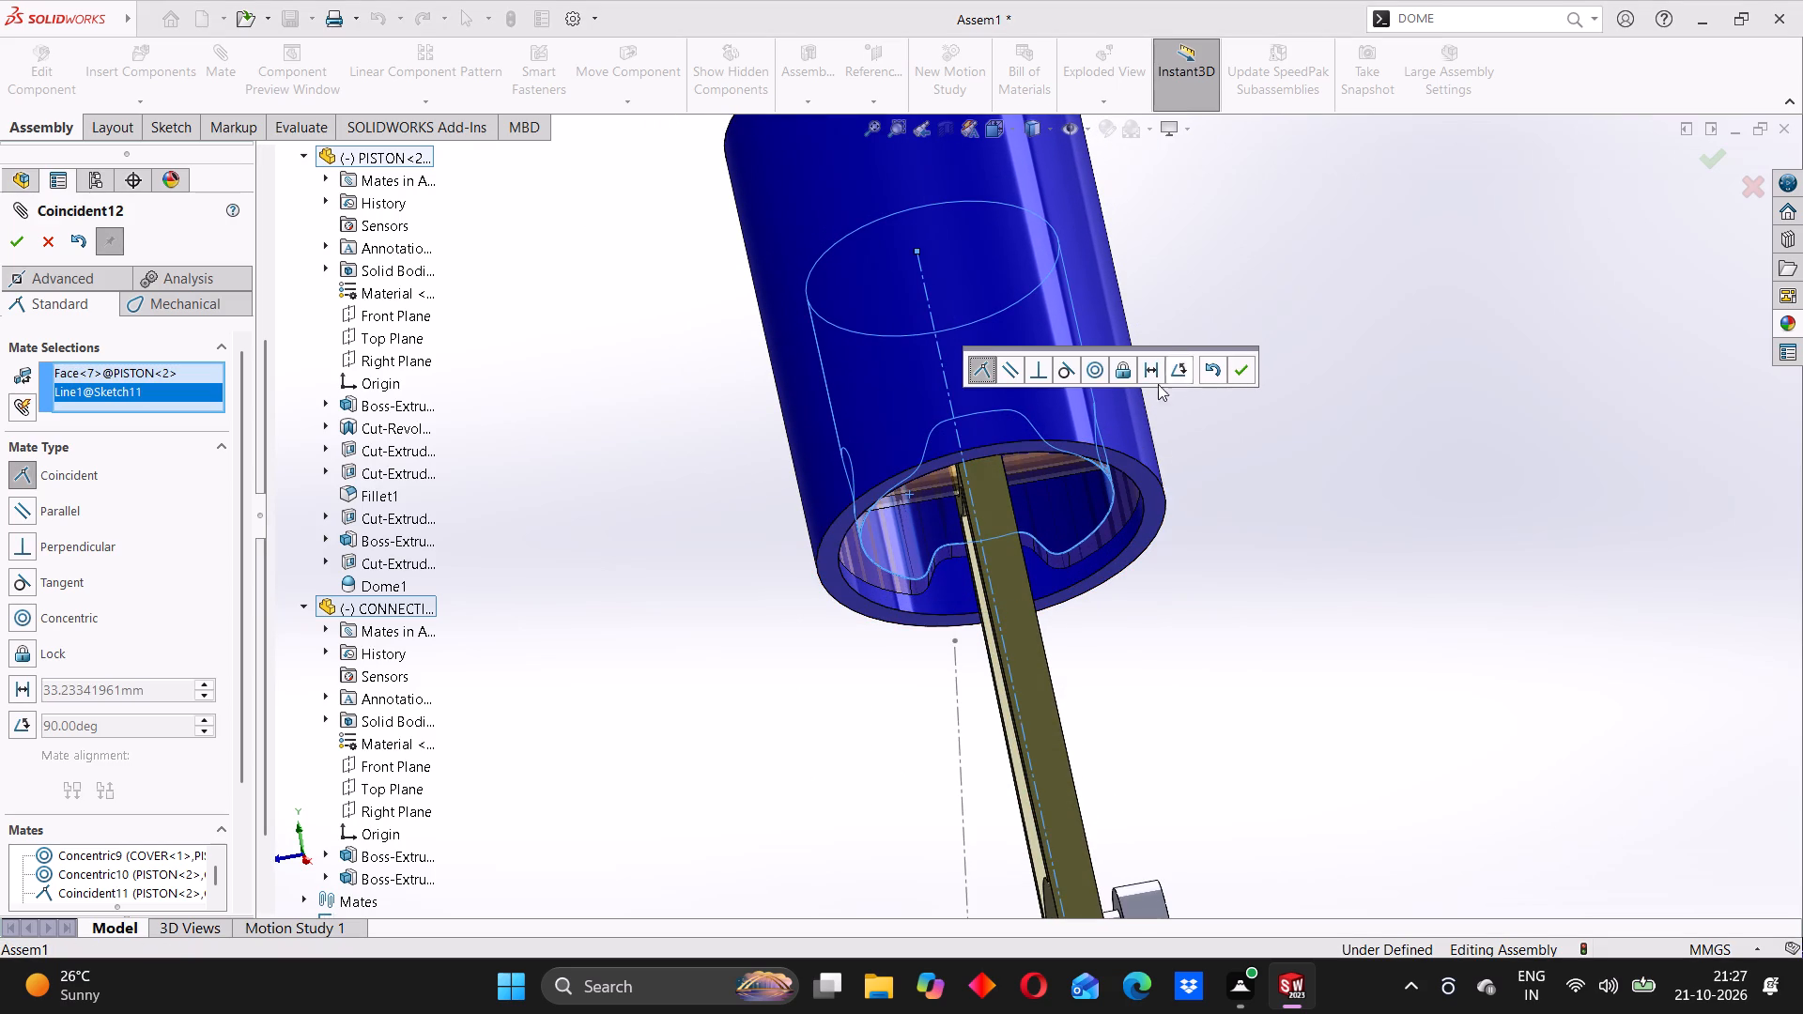
left_click(1097, 371)
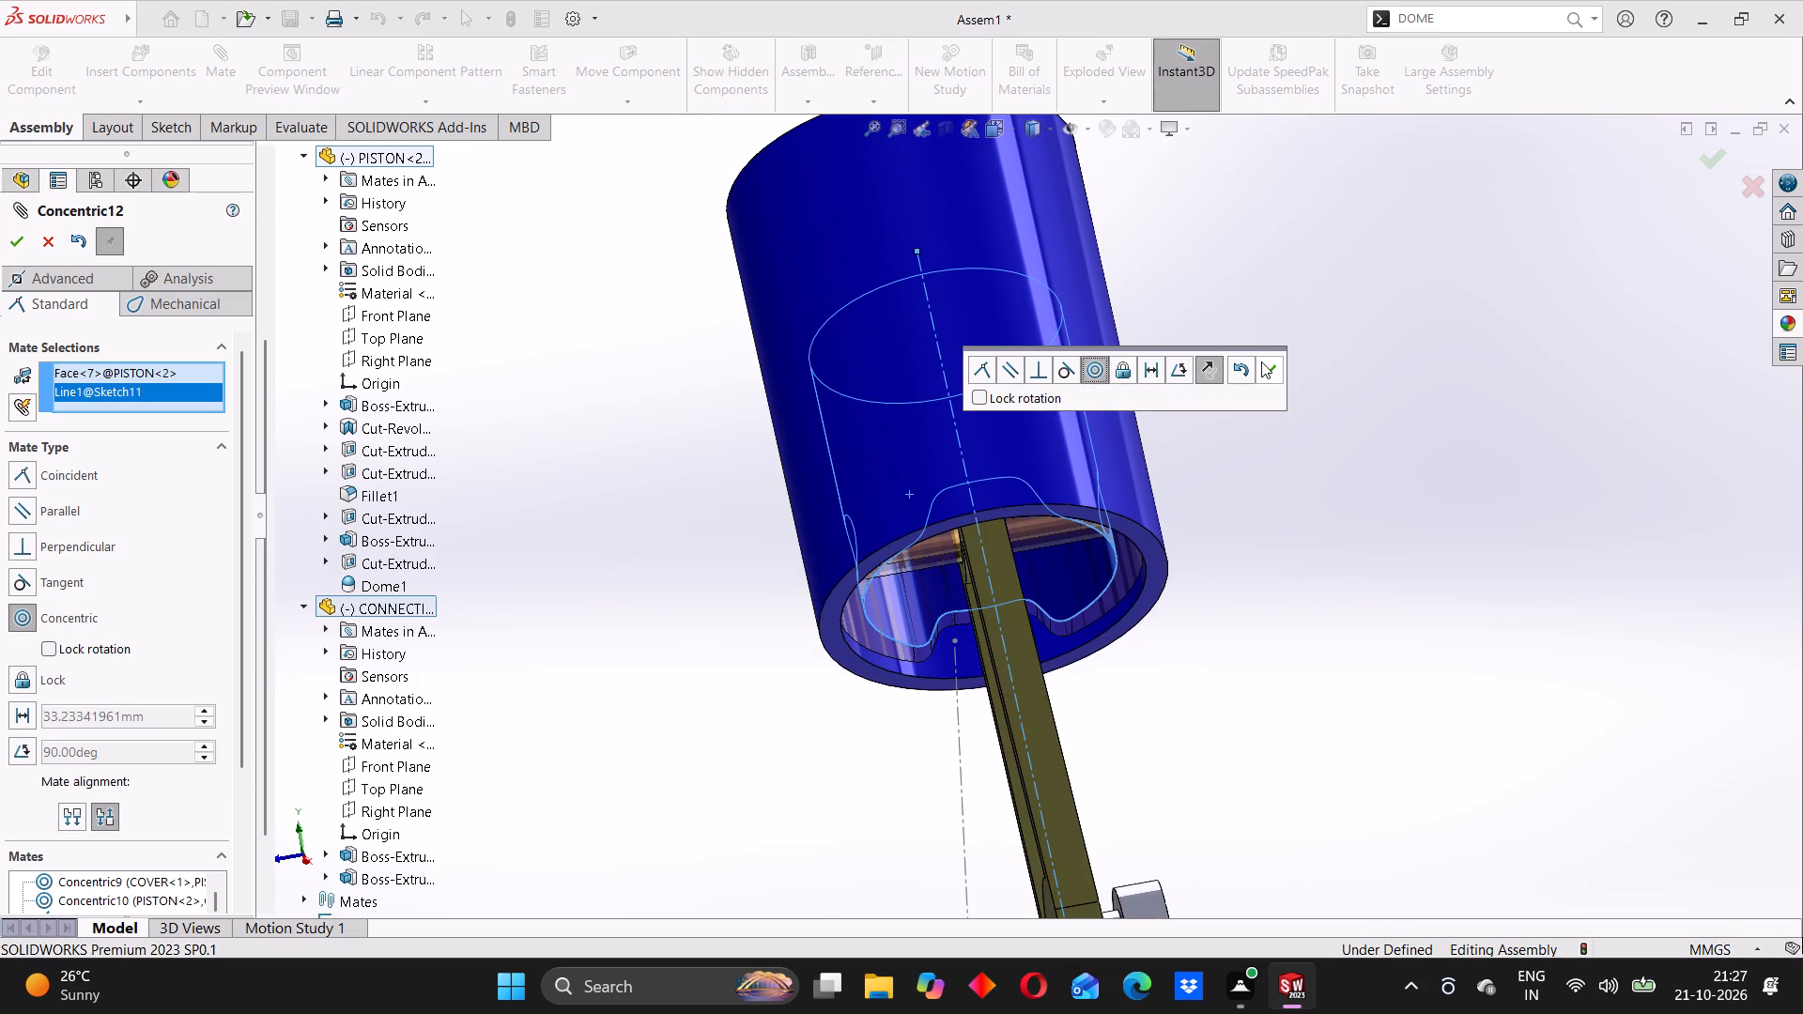
left_click(1269, 370)
Turn the crankshaft through its travel to check how the connecting rod and piston move along the slanted centreline.
scroll(1151, 508, "up", 6)
middle_click_drag(1160, 552, 1156, 554)
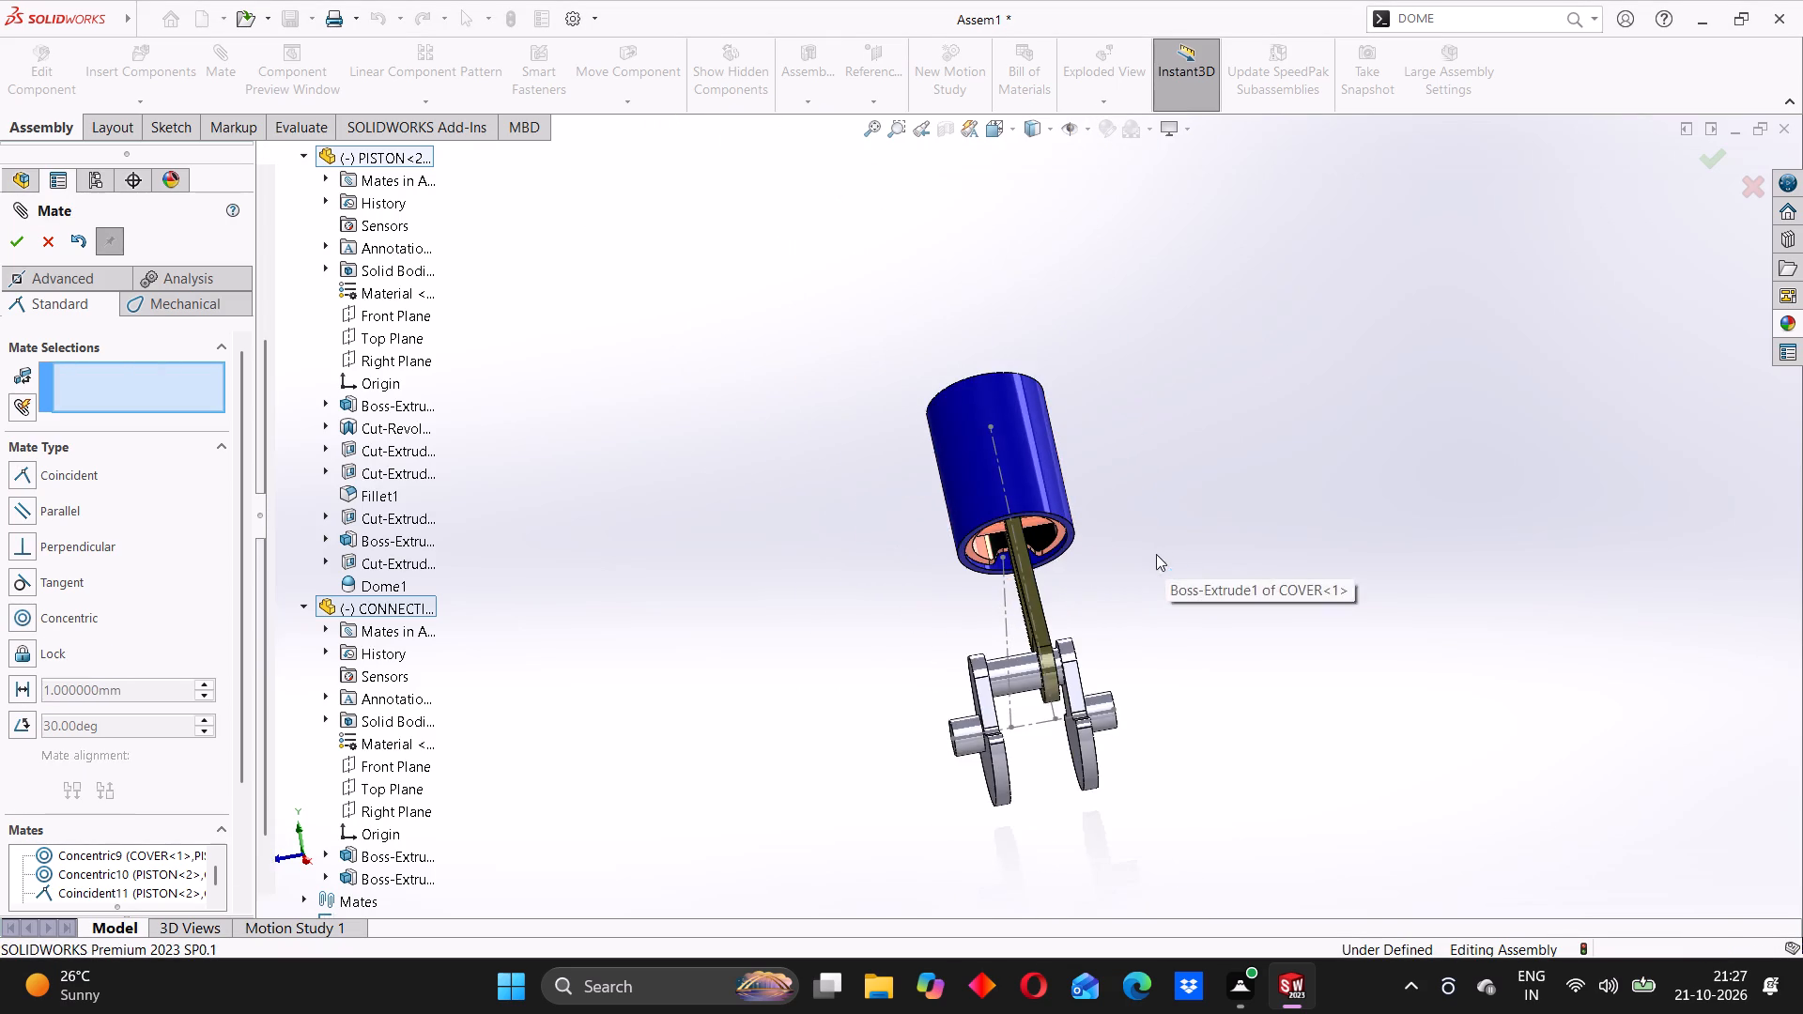
middle_click_drag(1156, 554, 1055, 603)
scroll(1117, 505, "down", 3)
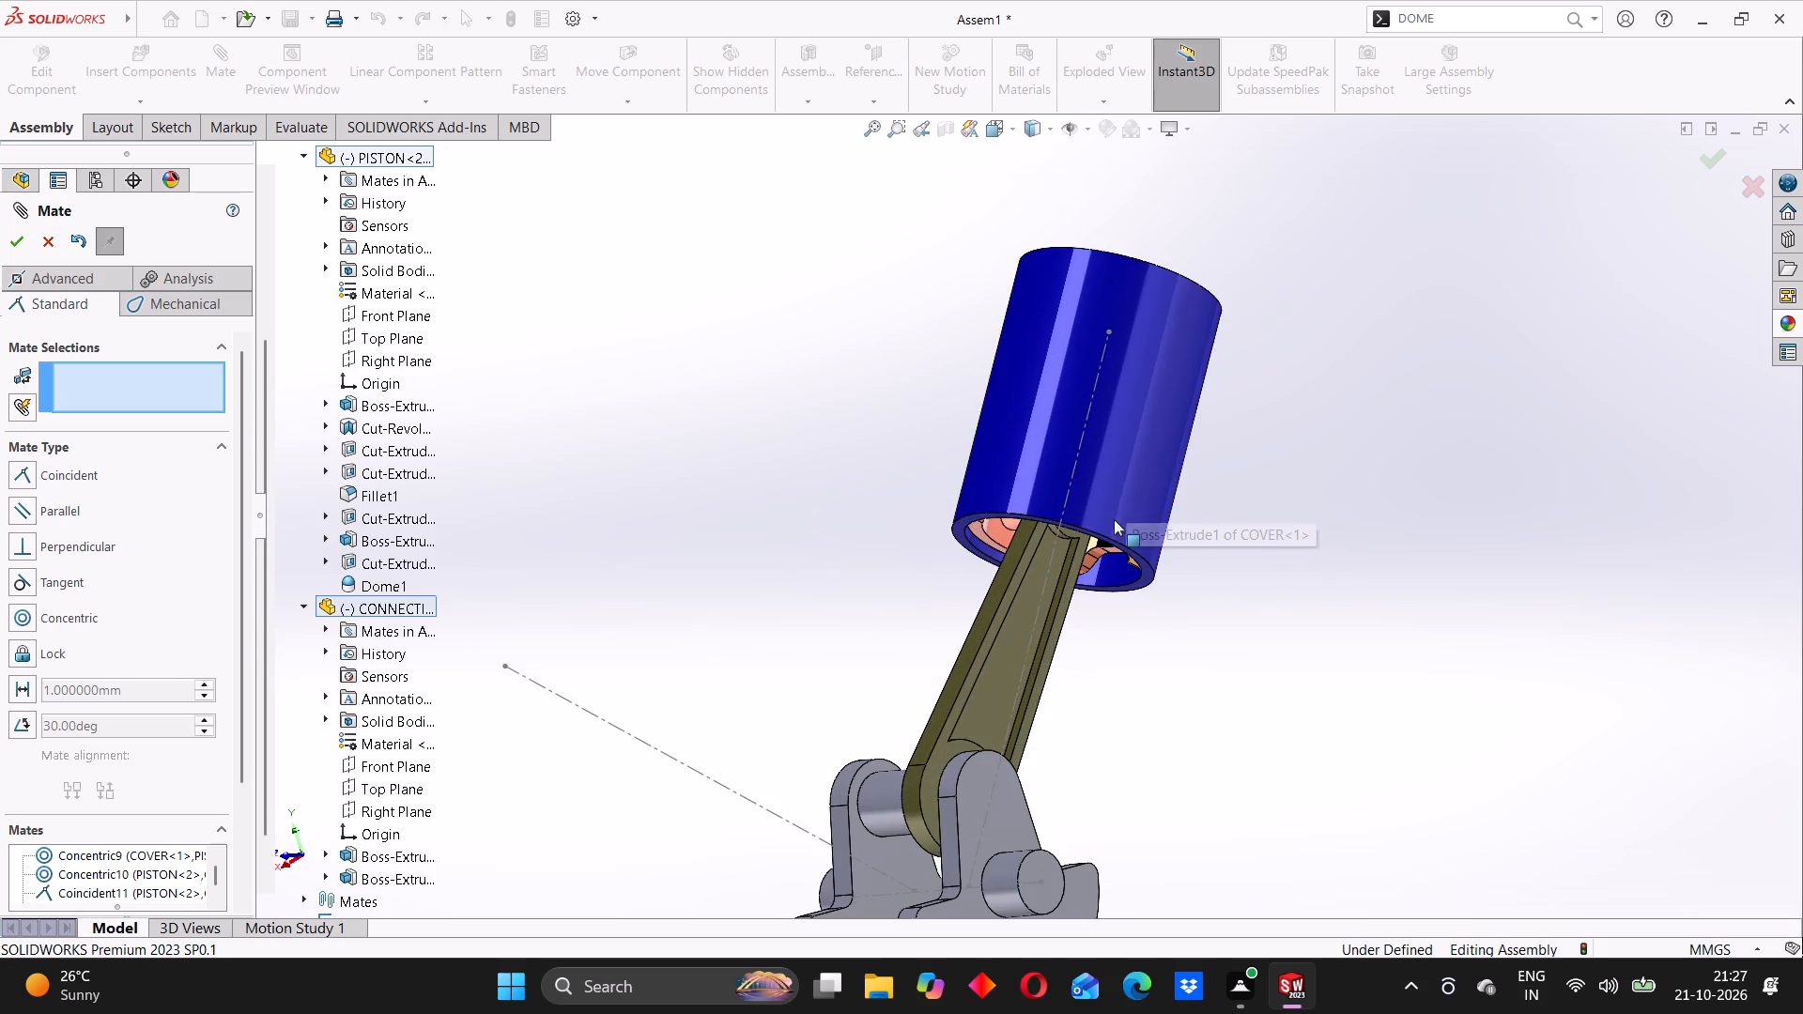
scroll(1115, 519, "up", 3)
scroll(1058, 679, "up", 1)
middle_click_drag(1152, 640, 1077, 700)
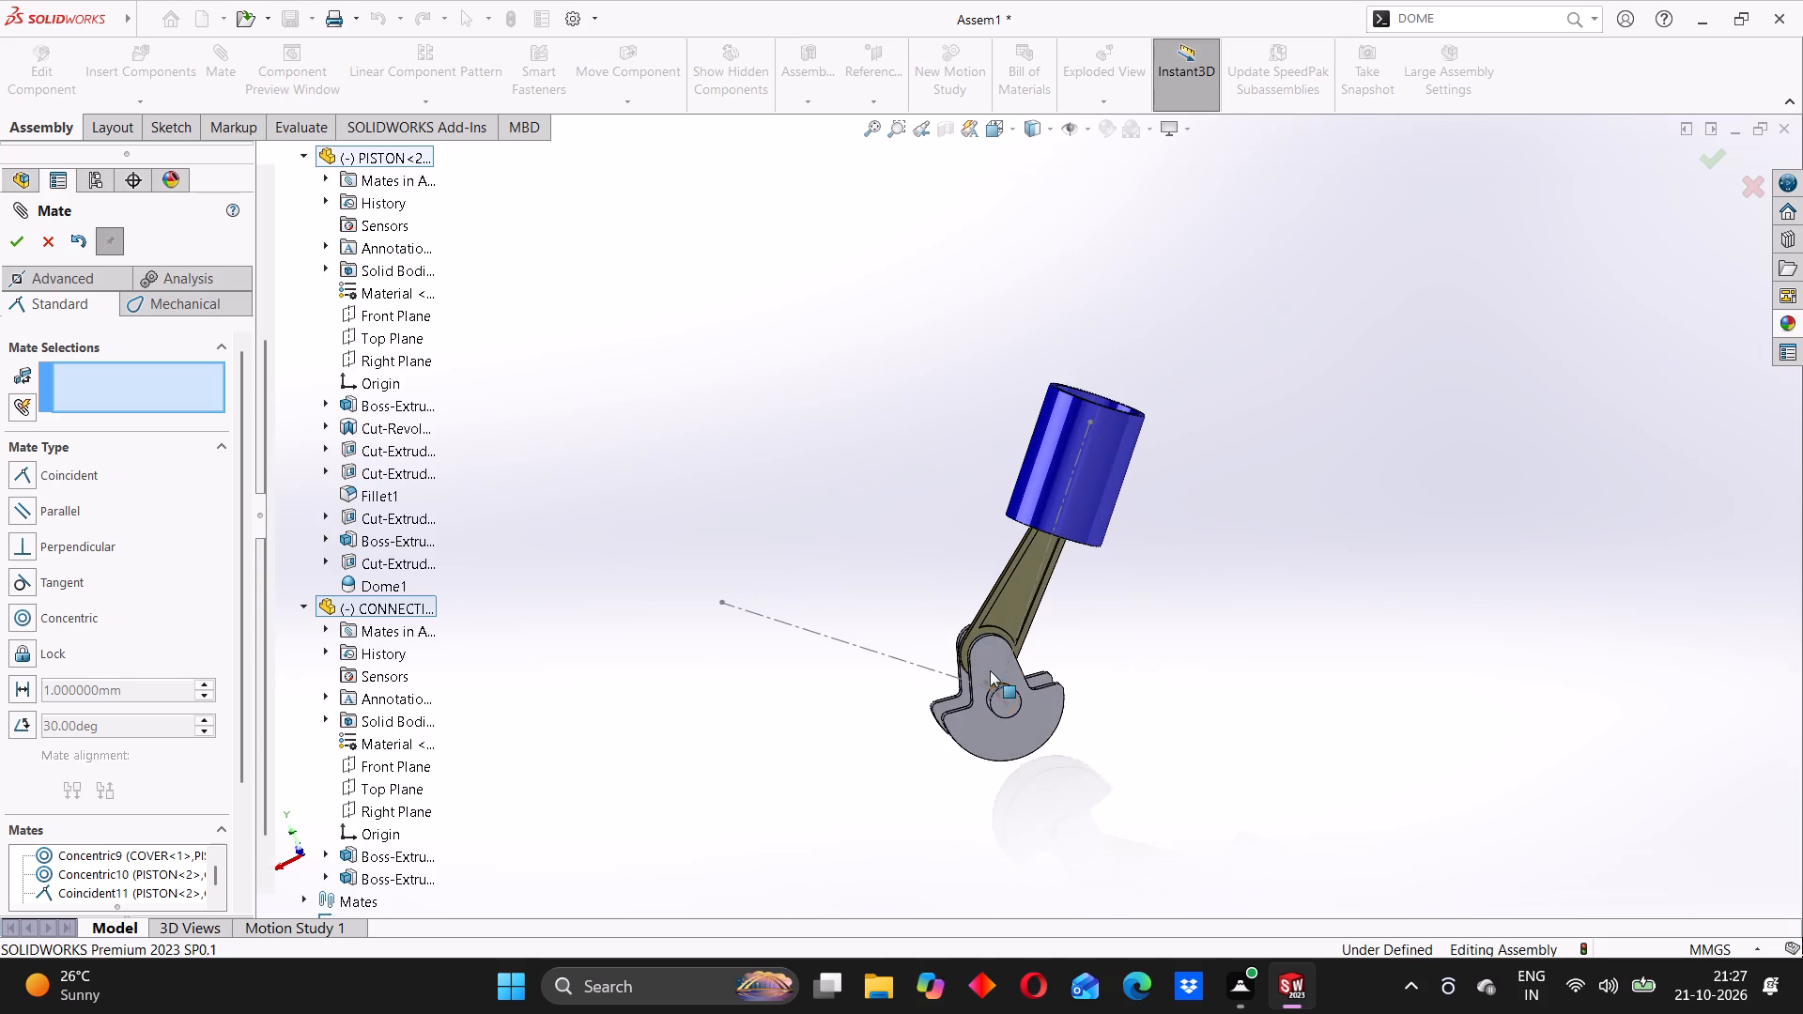
left_click_drag(990, 668, 1039, 705)
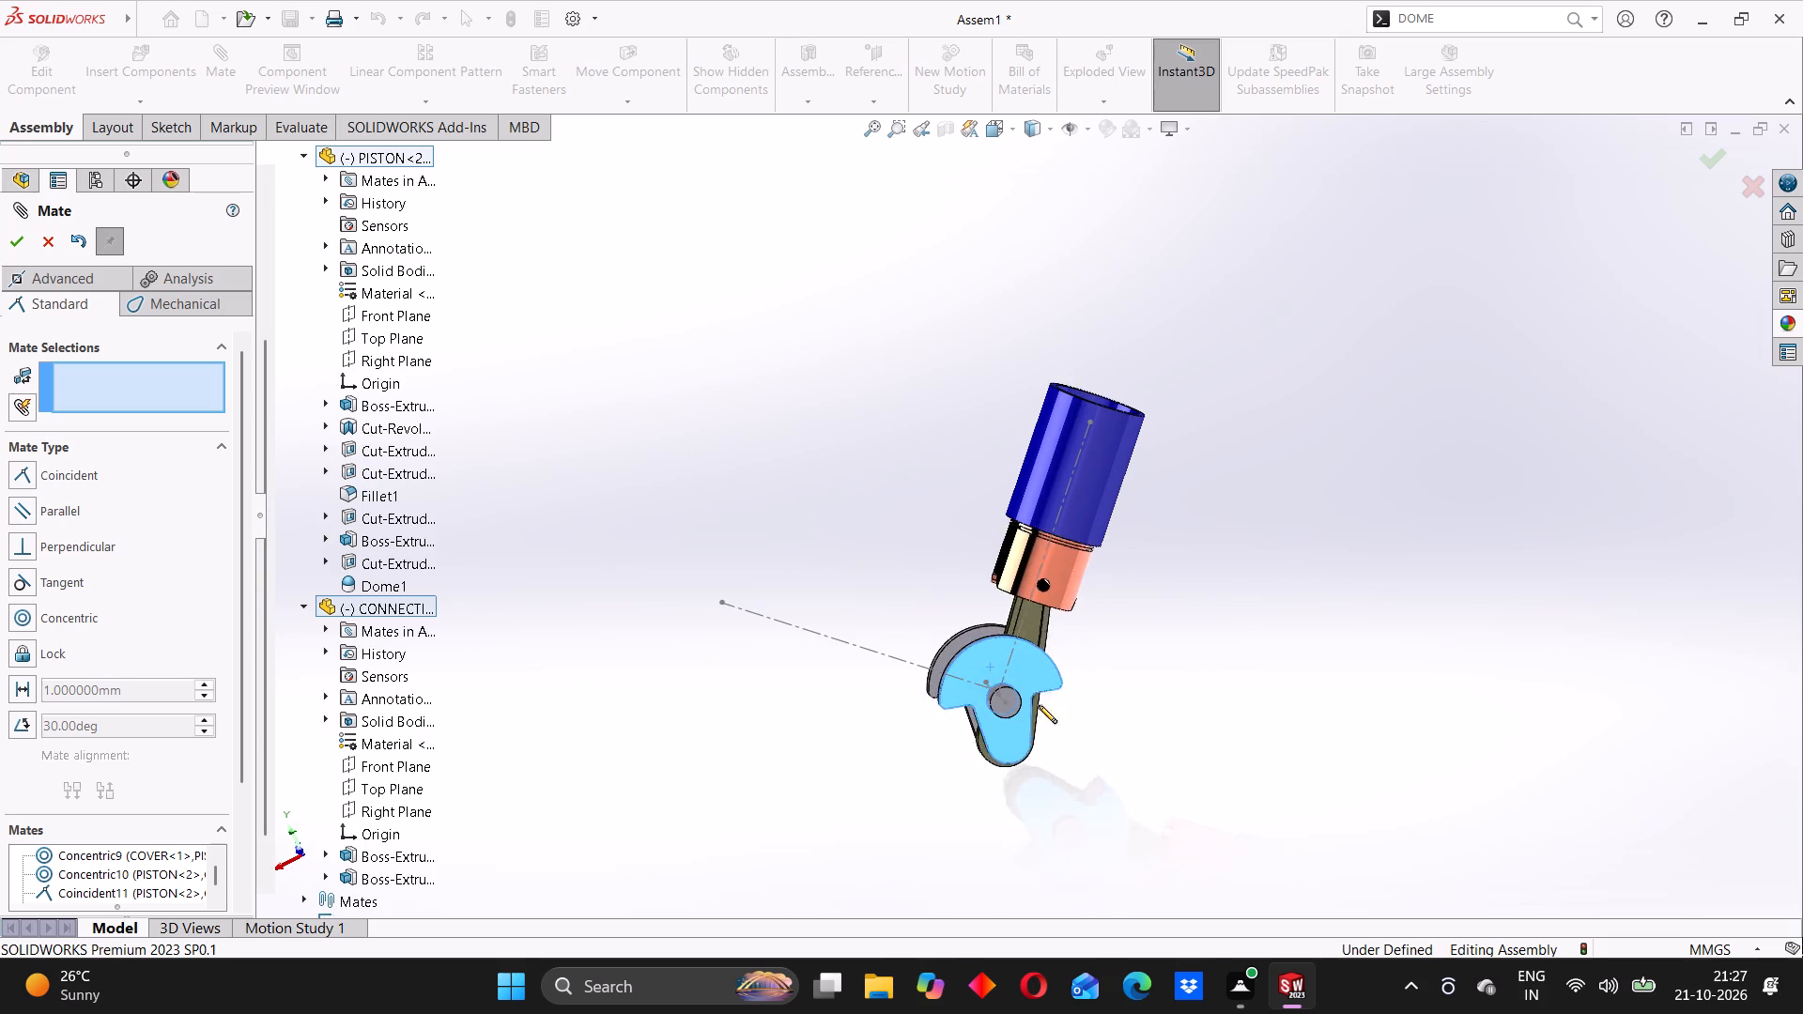
left_click_drag(1039, 705, 985, 653)
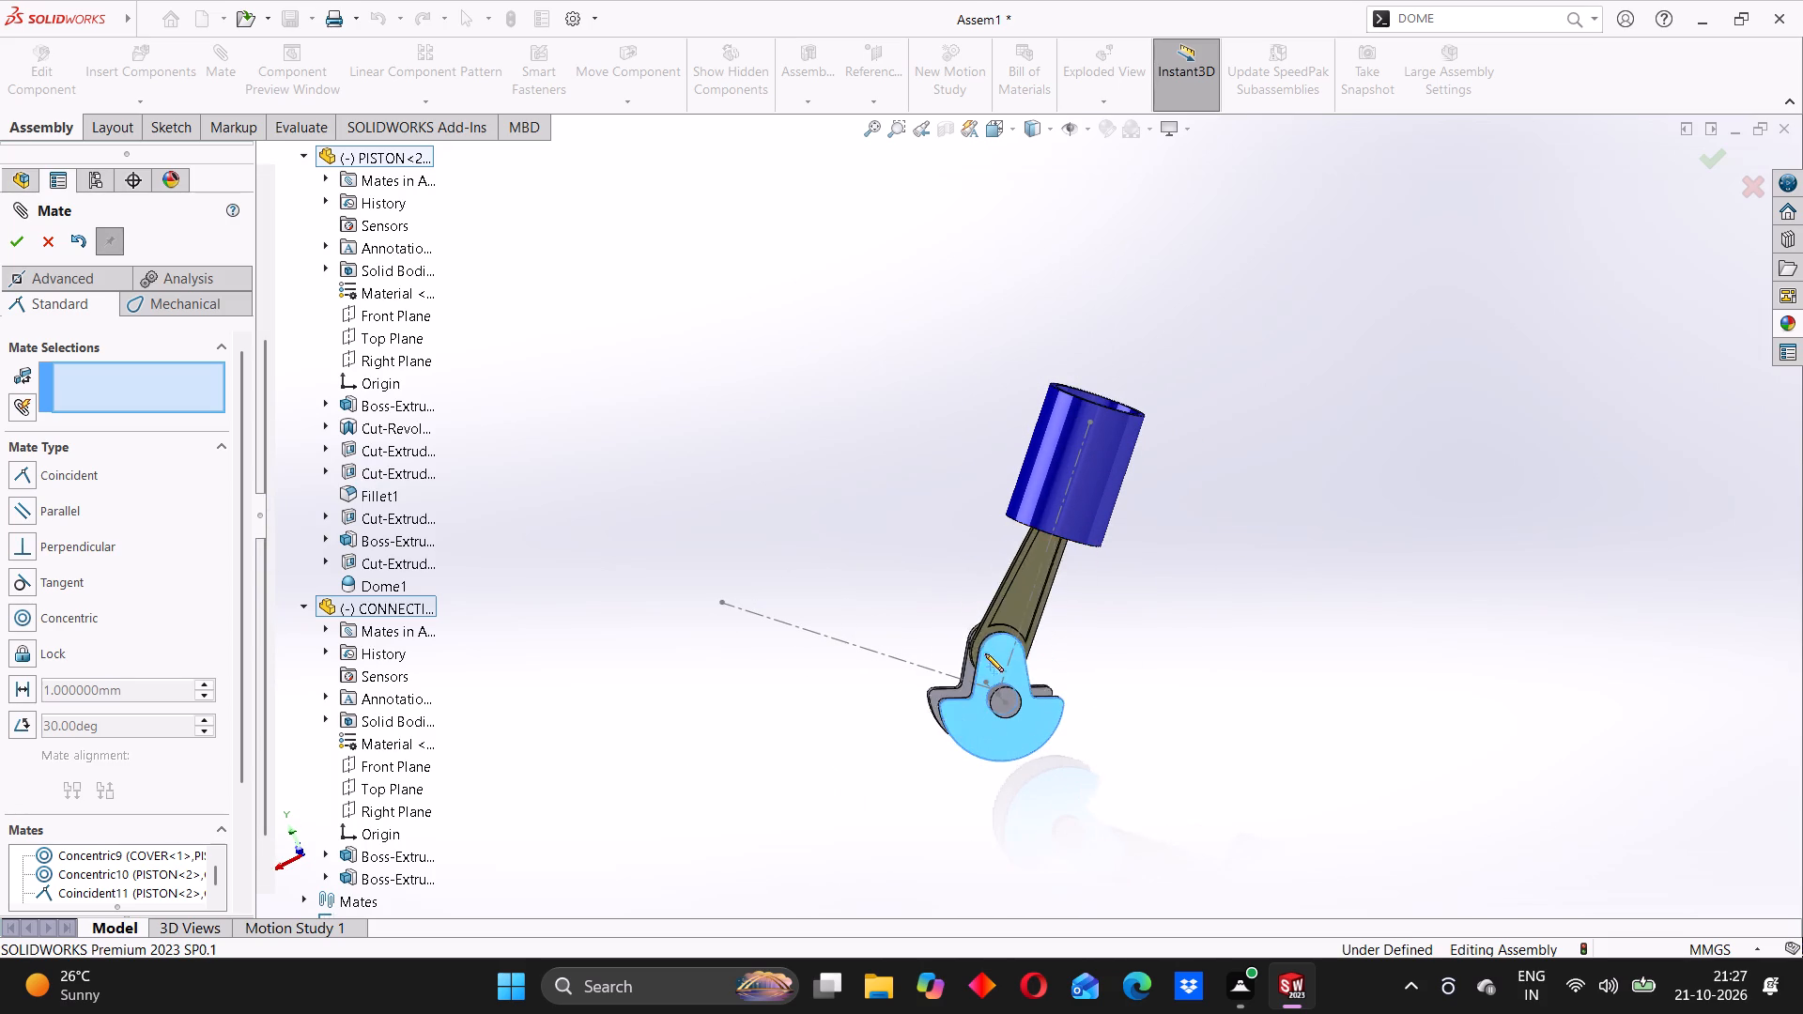
left_click_drag(985, 653, 983, 657)
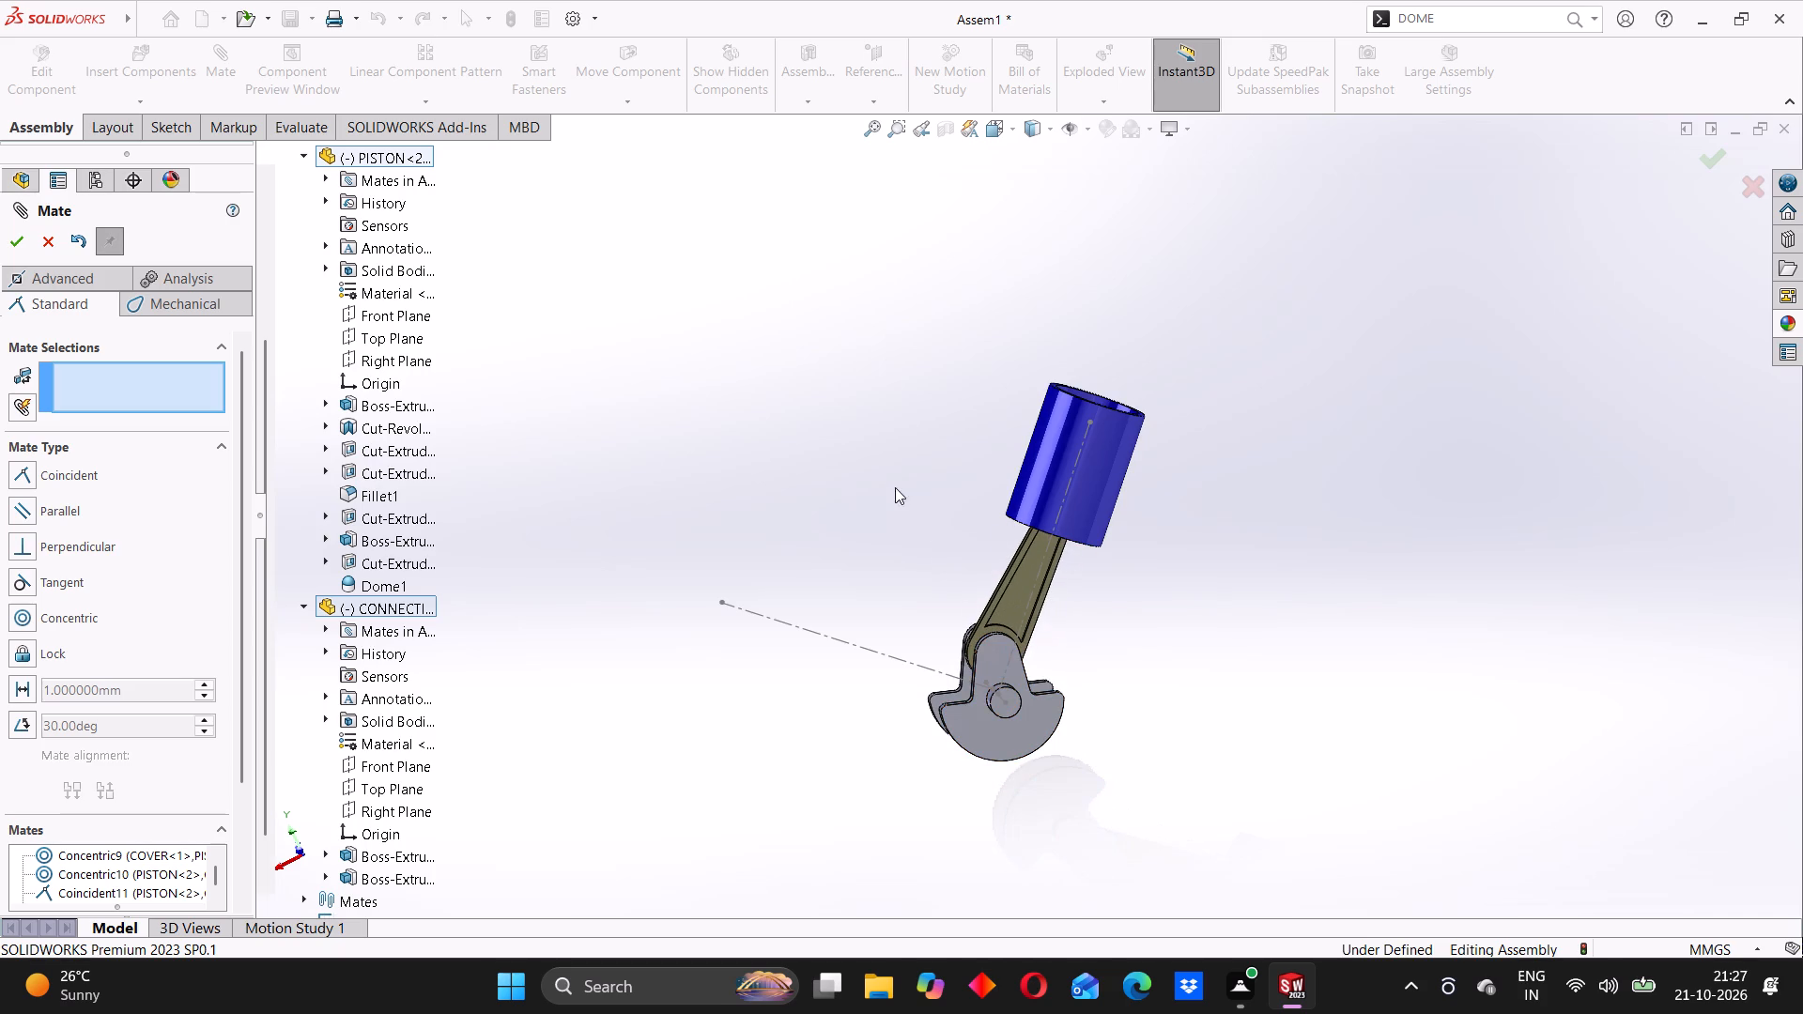
left_click(894, 486)
Slide the cylinder cover along the slanted centreline closer to the crankshaft.
left_click_drag(1064, 444, 1040, 503)
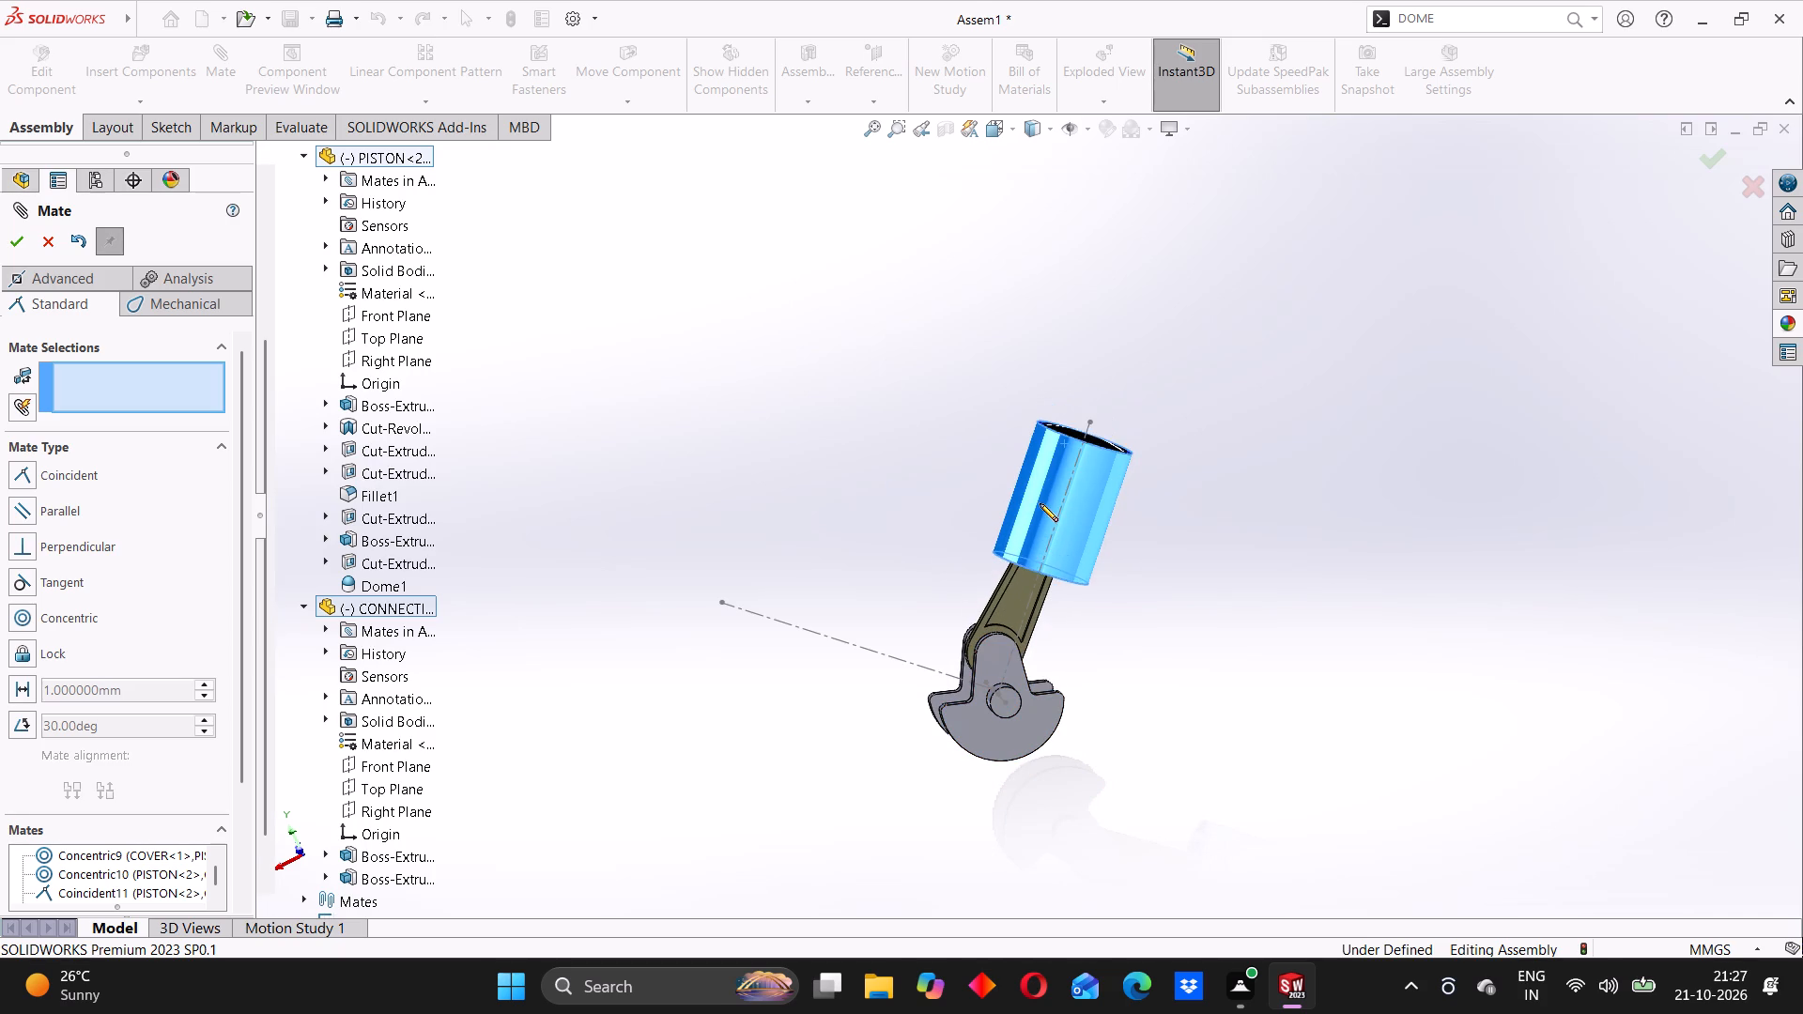
left_click_drag(1040, 503, 1038, 495)
Turn the crankshaft back and forth to check how the connecting rod and piston follow the slanted centreline.
left_click_drag(992, 645, 979, 658)
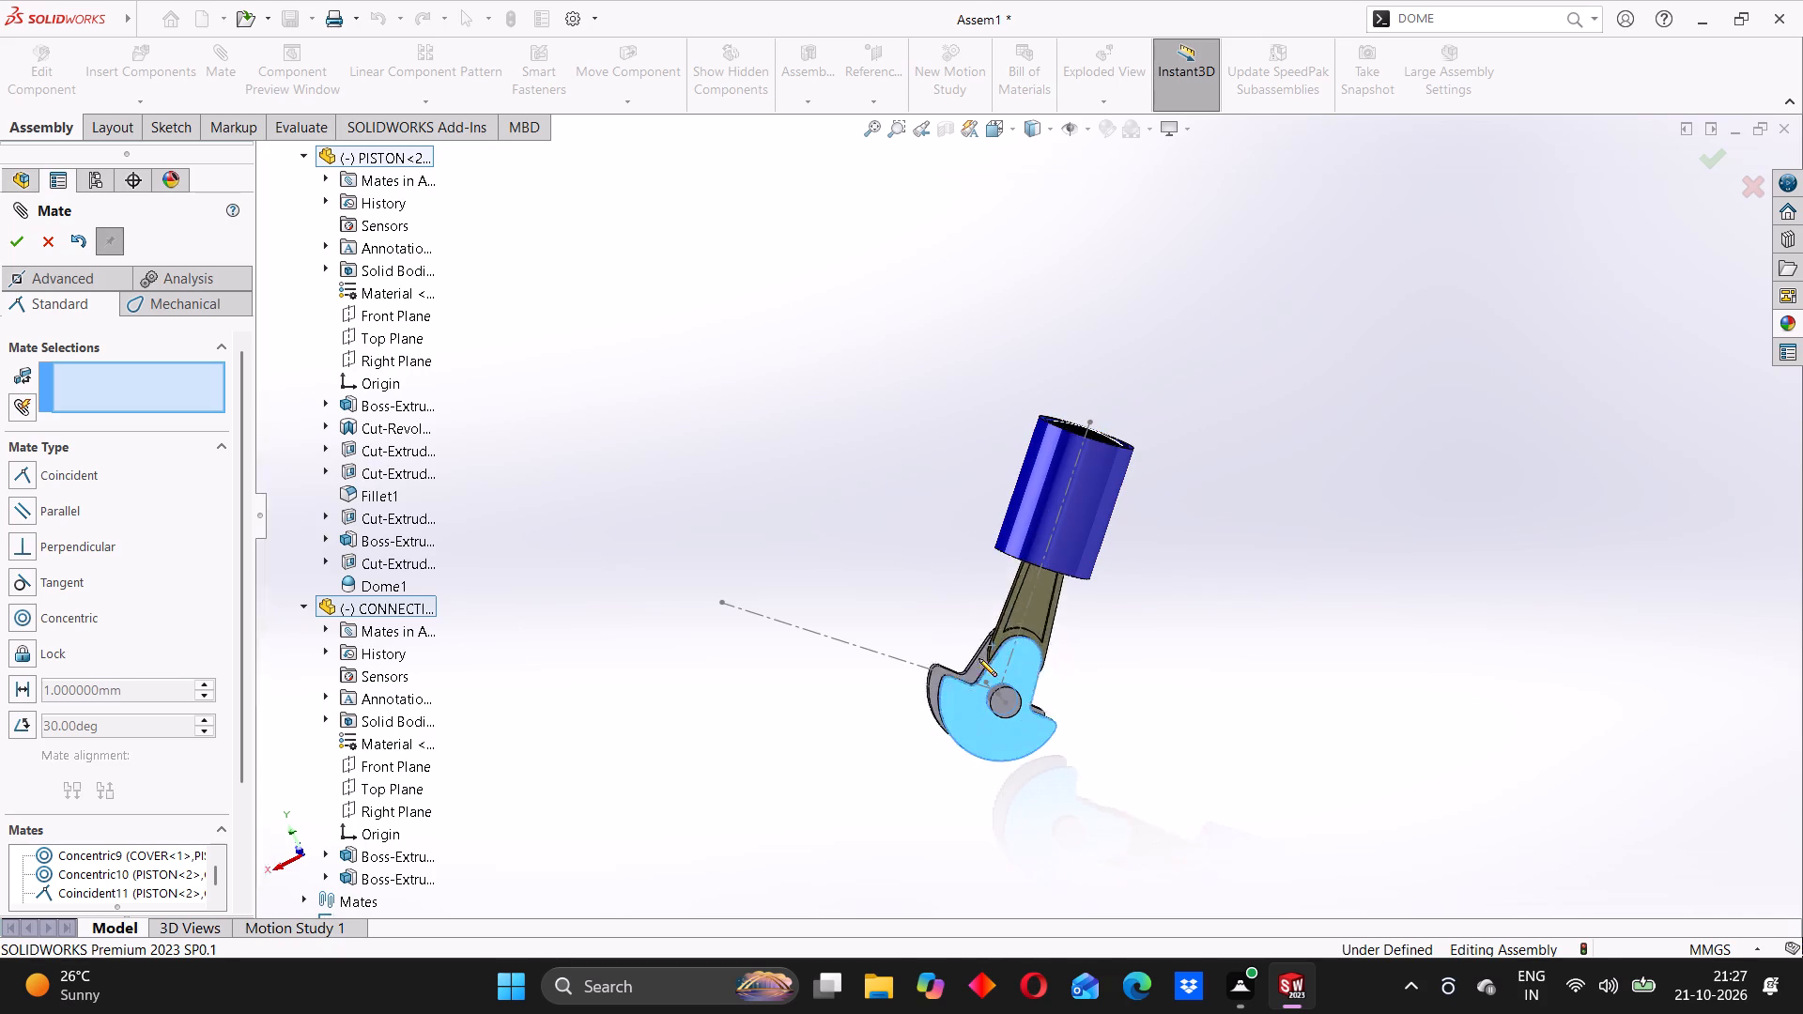
left_click_drag(979, 658, 949, 736)
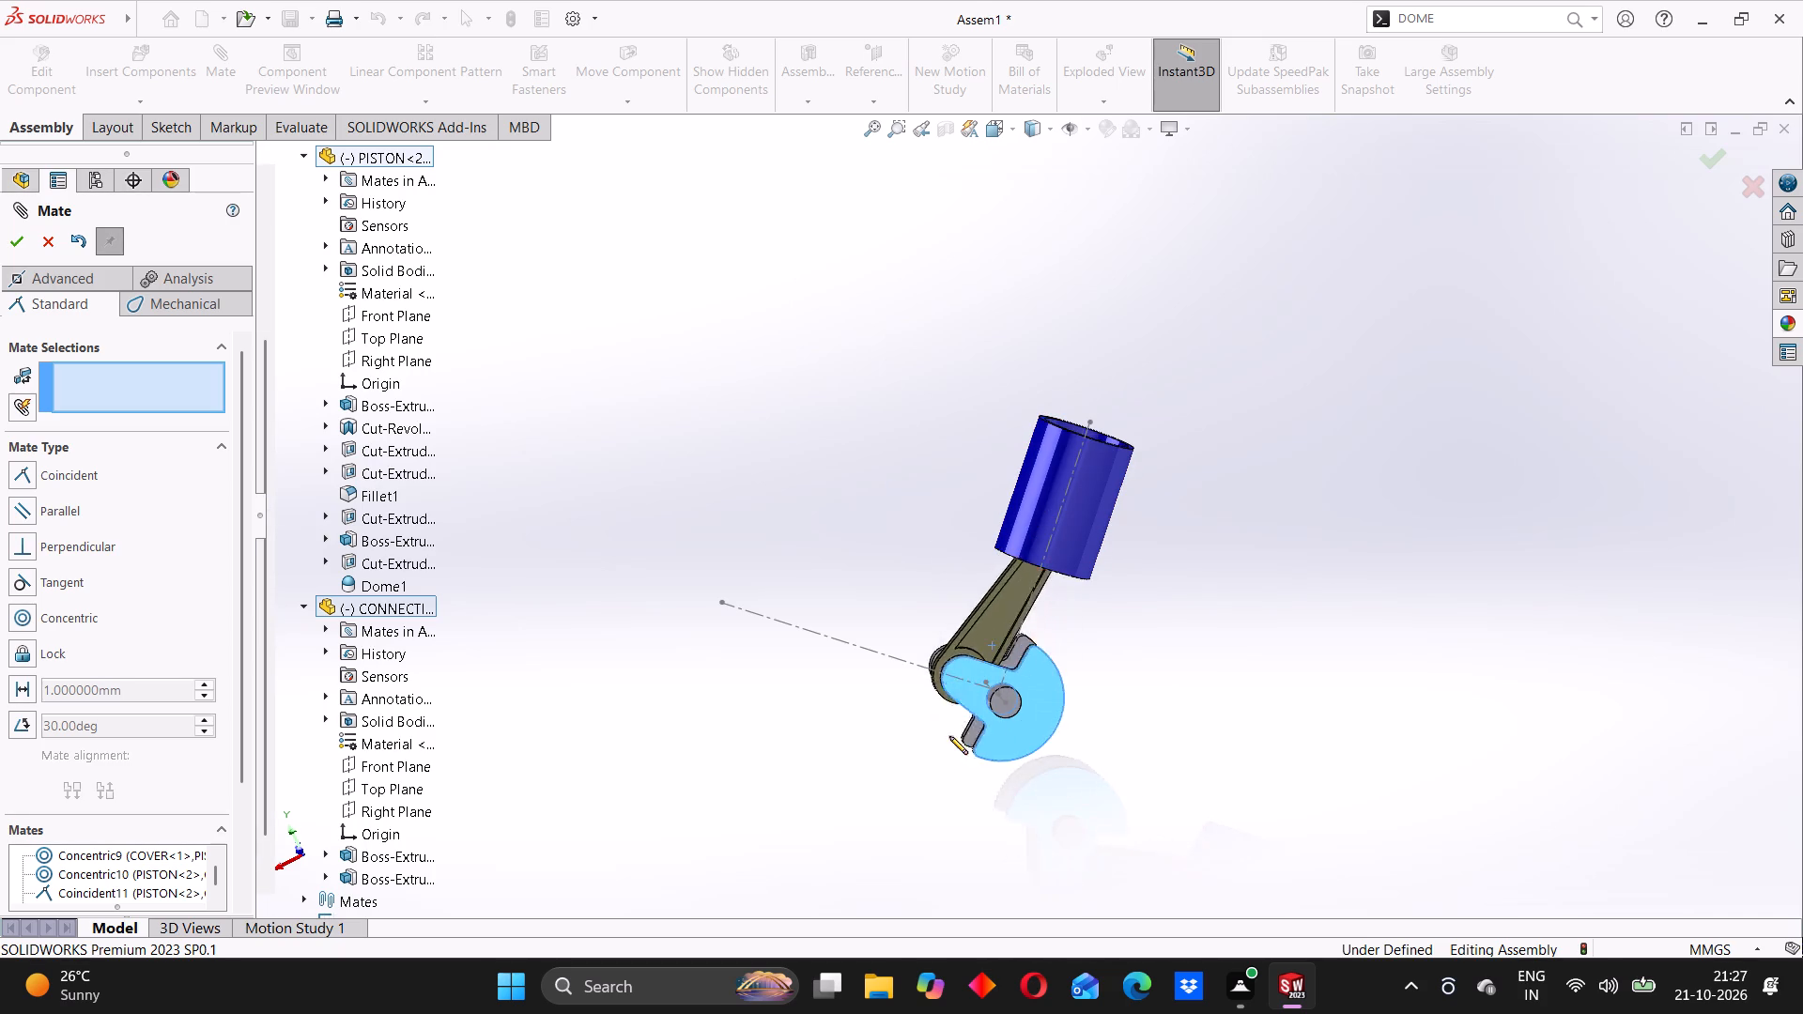
left_click_drag(949, 736, 955, 655)
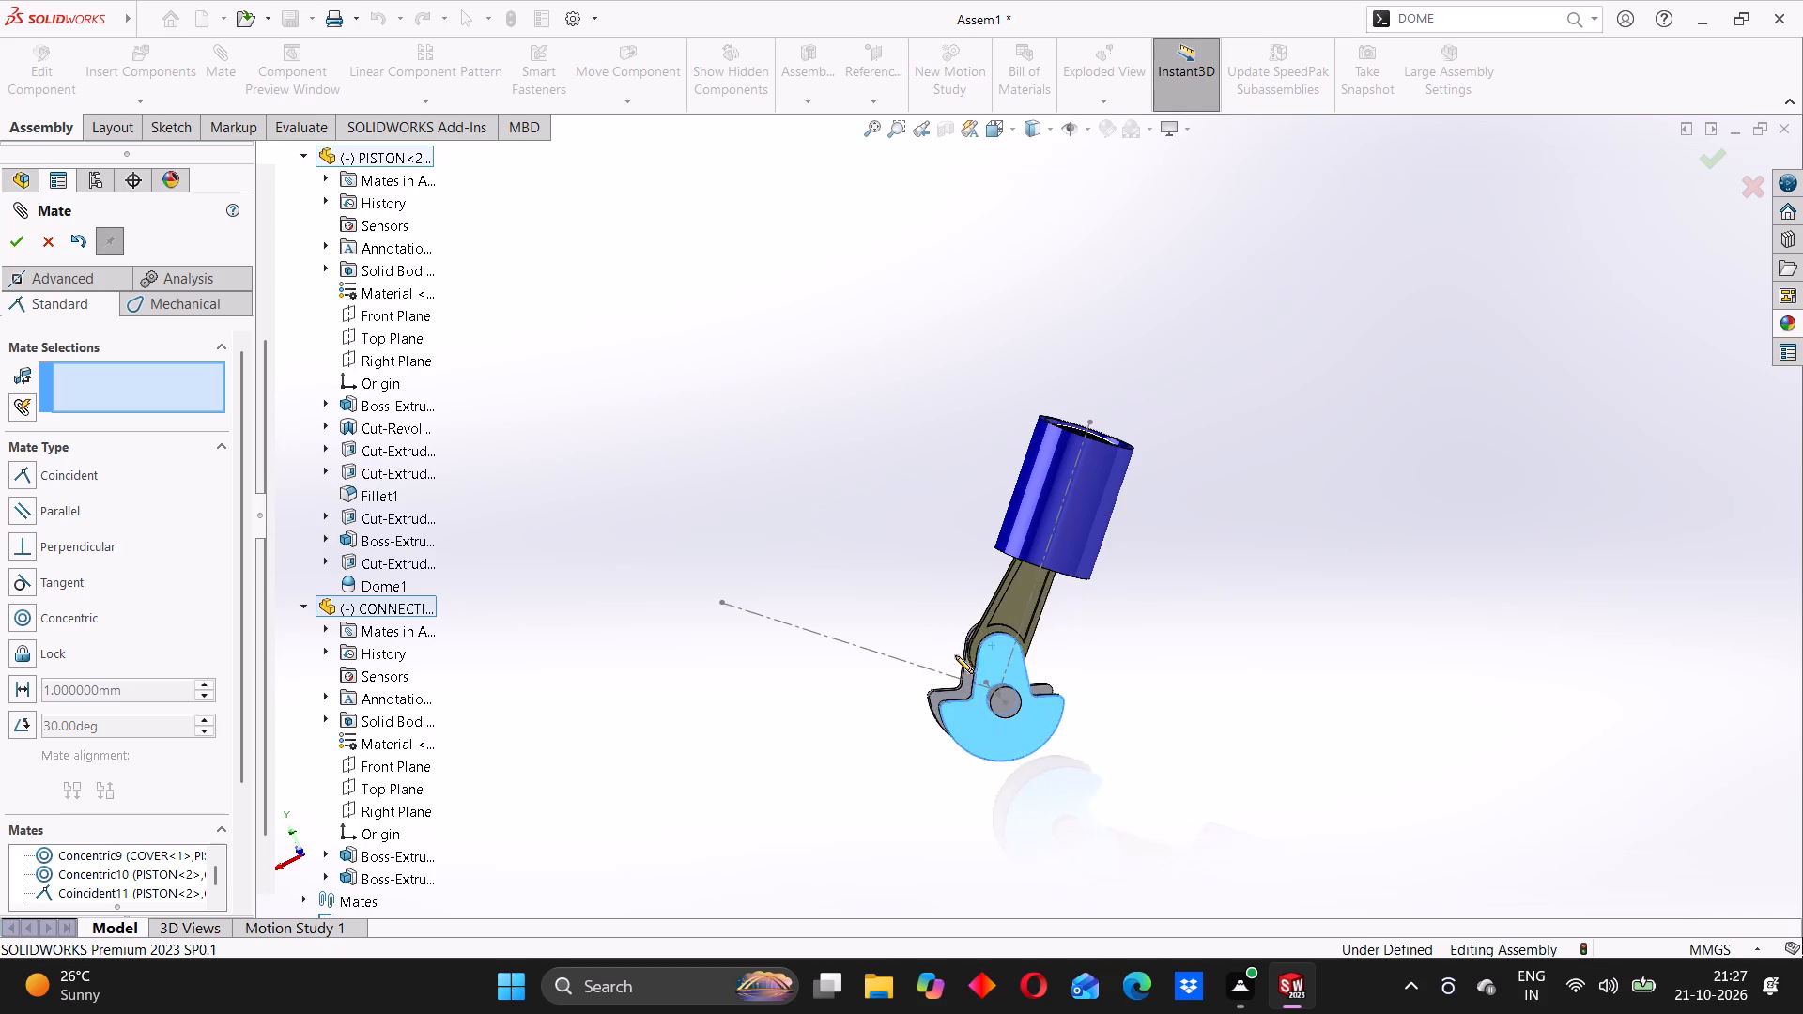
left_click_drag(955, 655, 943, 652)
left_click(874, 560)
Adjust the cylinder cover along the slanted centreline so it encloses the piston, turning the crankshaft to compare positions.
left_click_drag(1041, 475, 1038, 495)
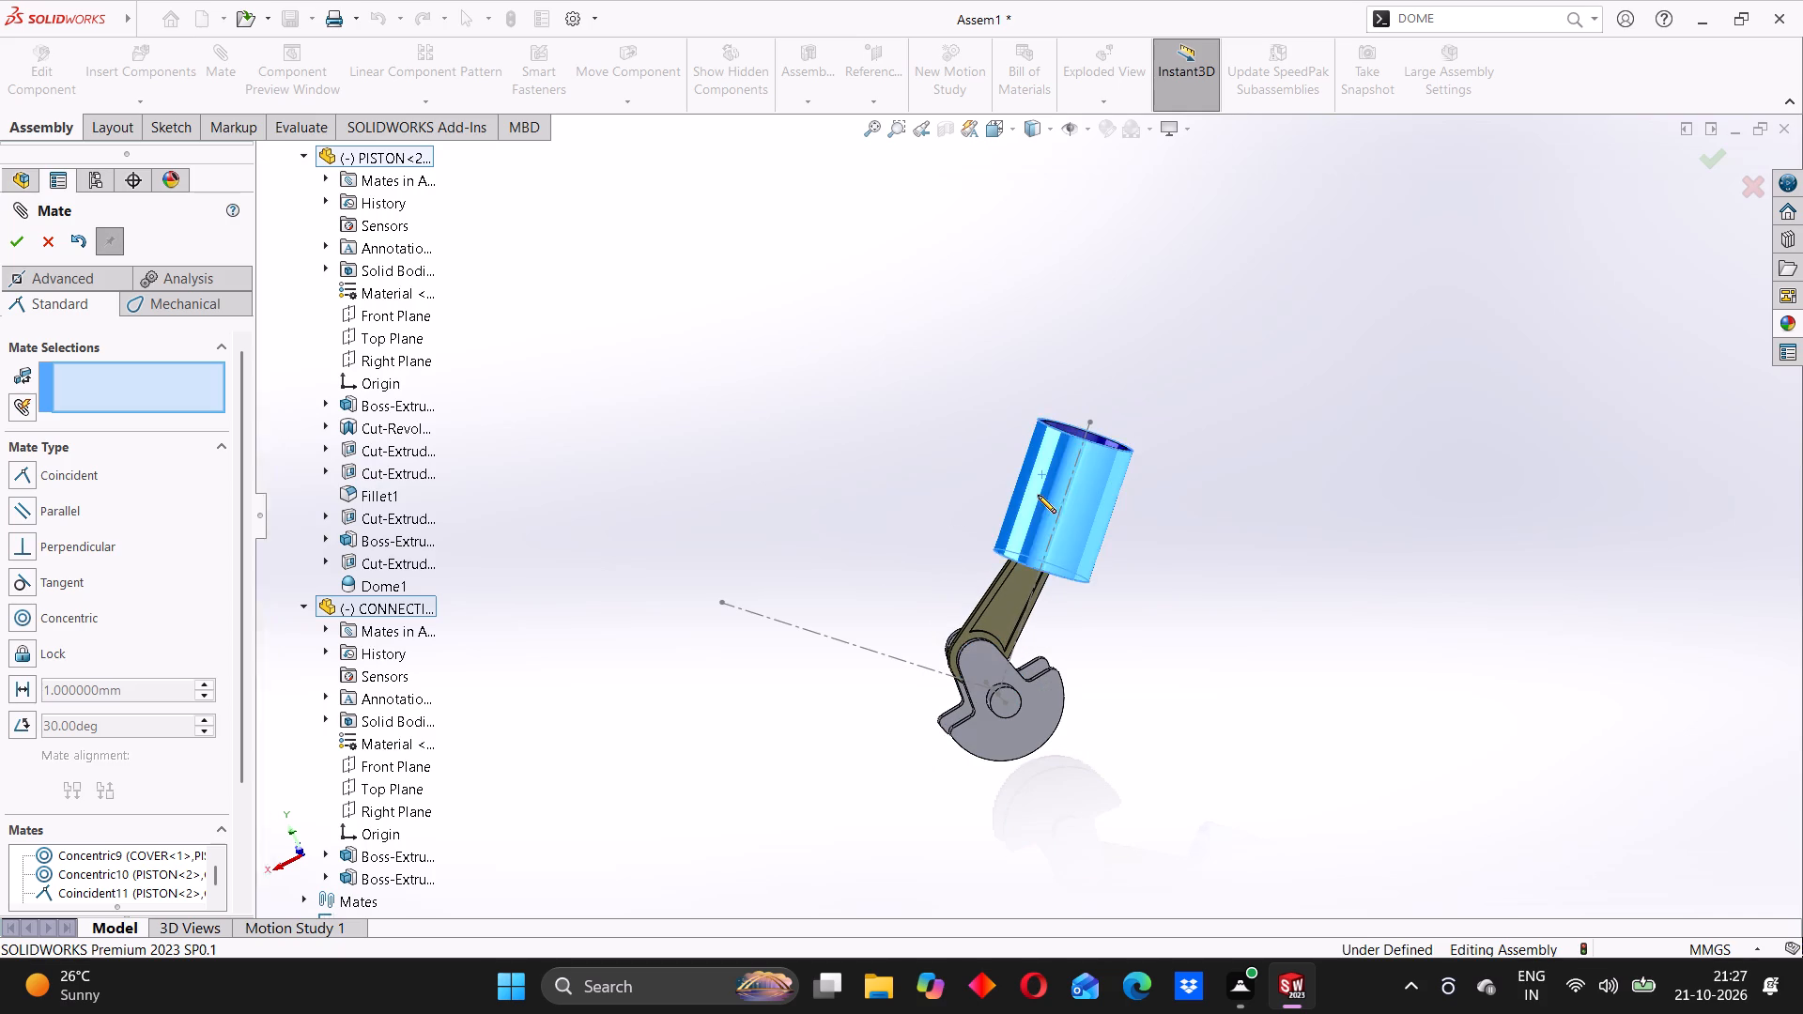
left_click_drag(1038, 495, 1035, 501)
left_click_drag(995, 653, 1025, 697)
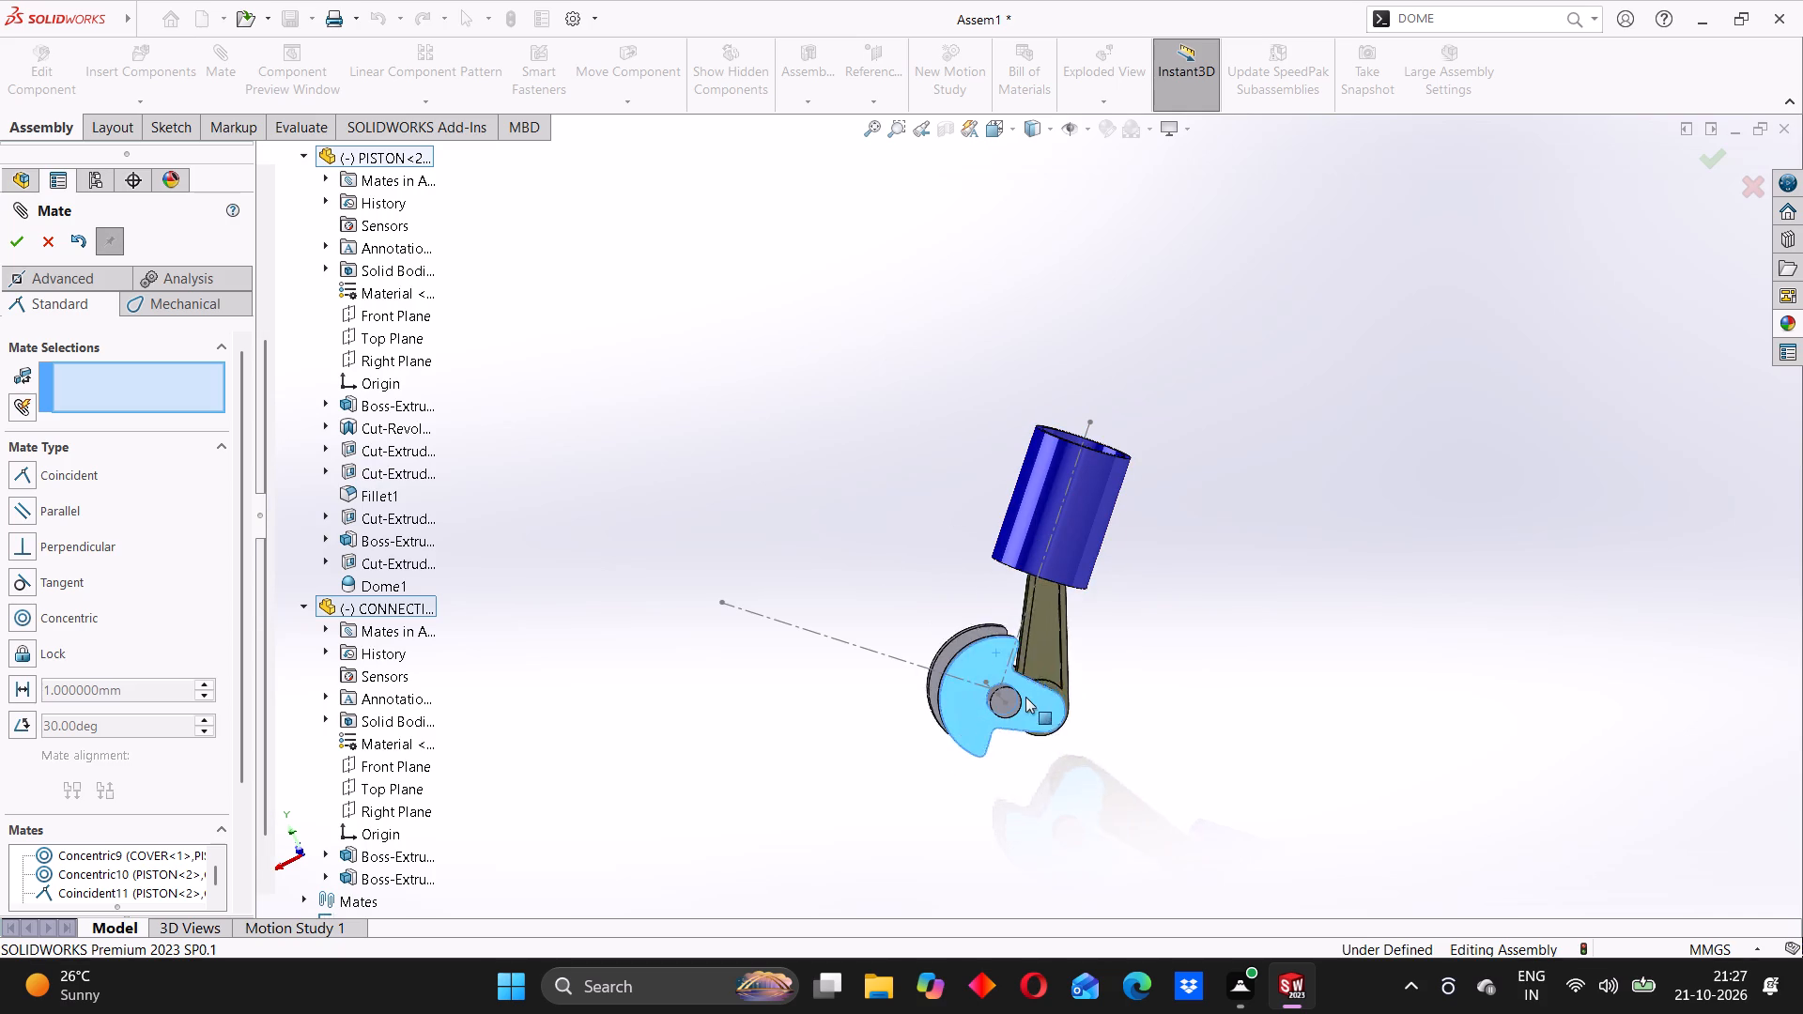
left_click_drag(1025, 697, 1026, 683)
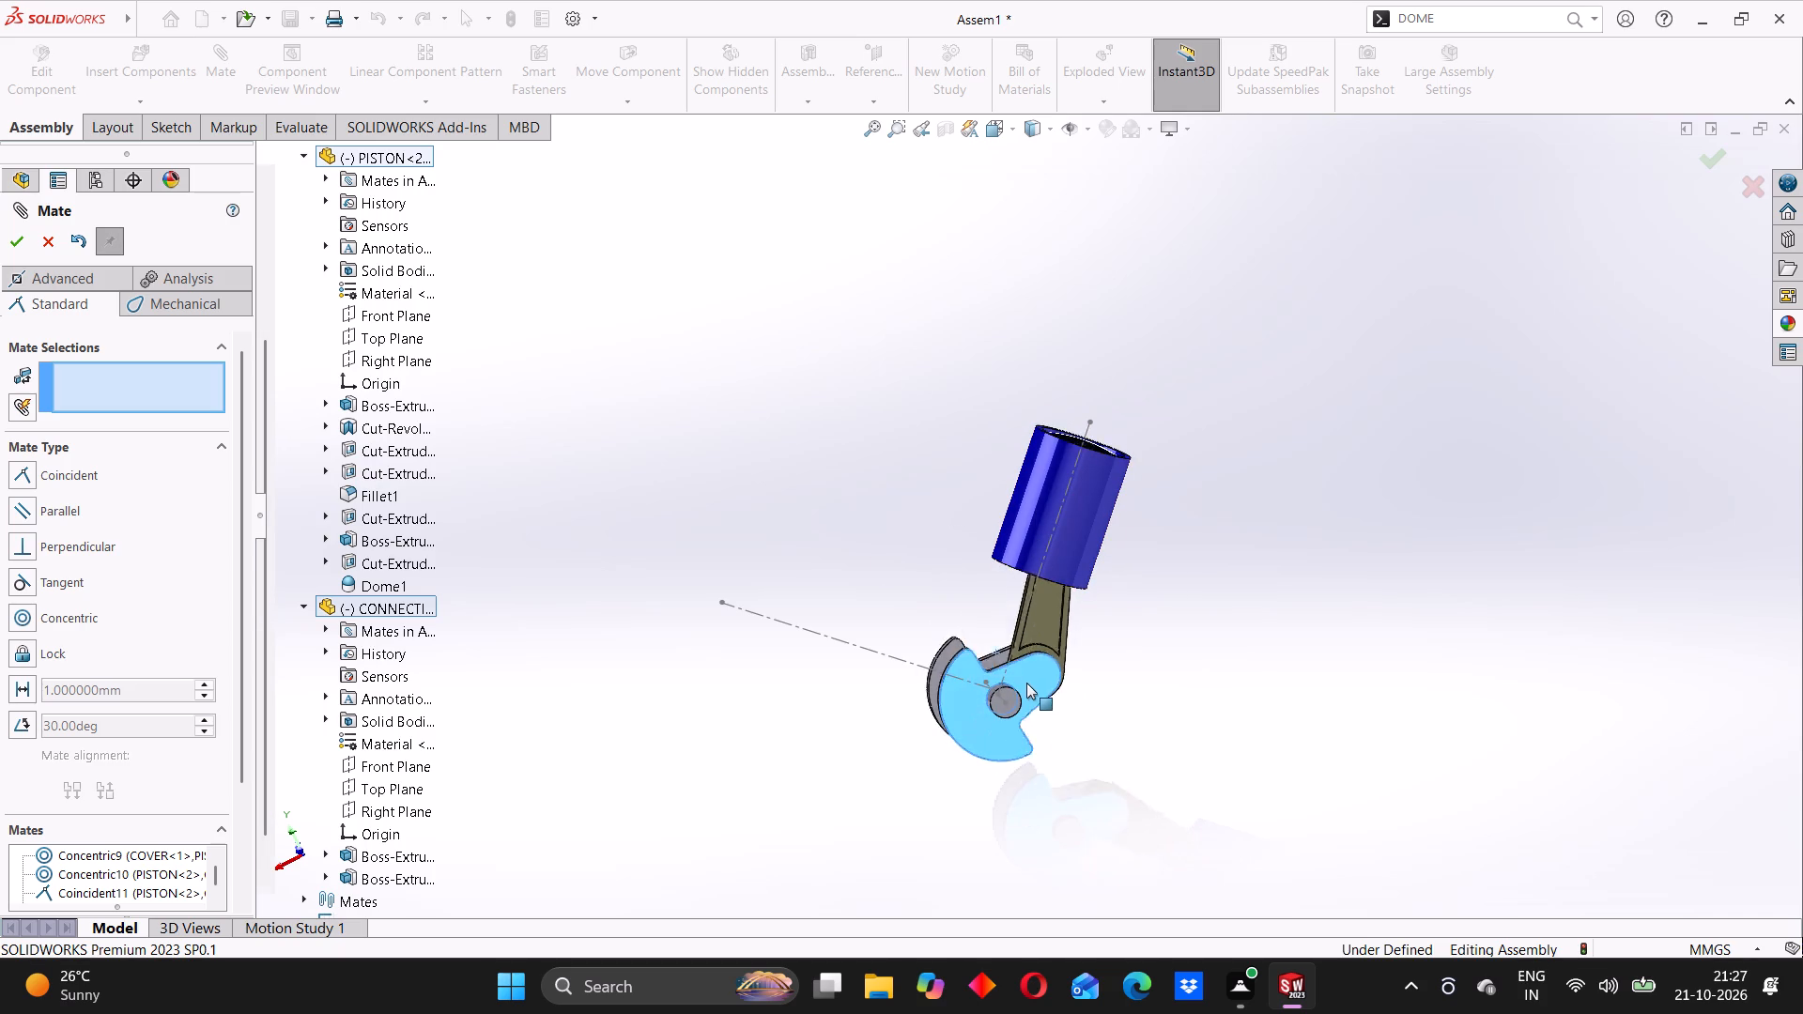
left_click_drag(1026, 683, 1025, 681)
left_click_drag(1048, 465, 1048, 482)
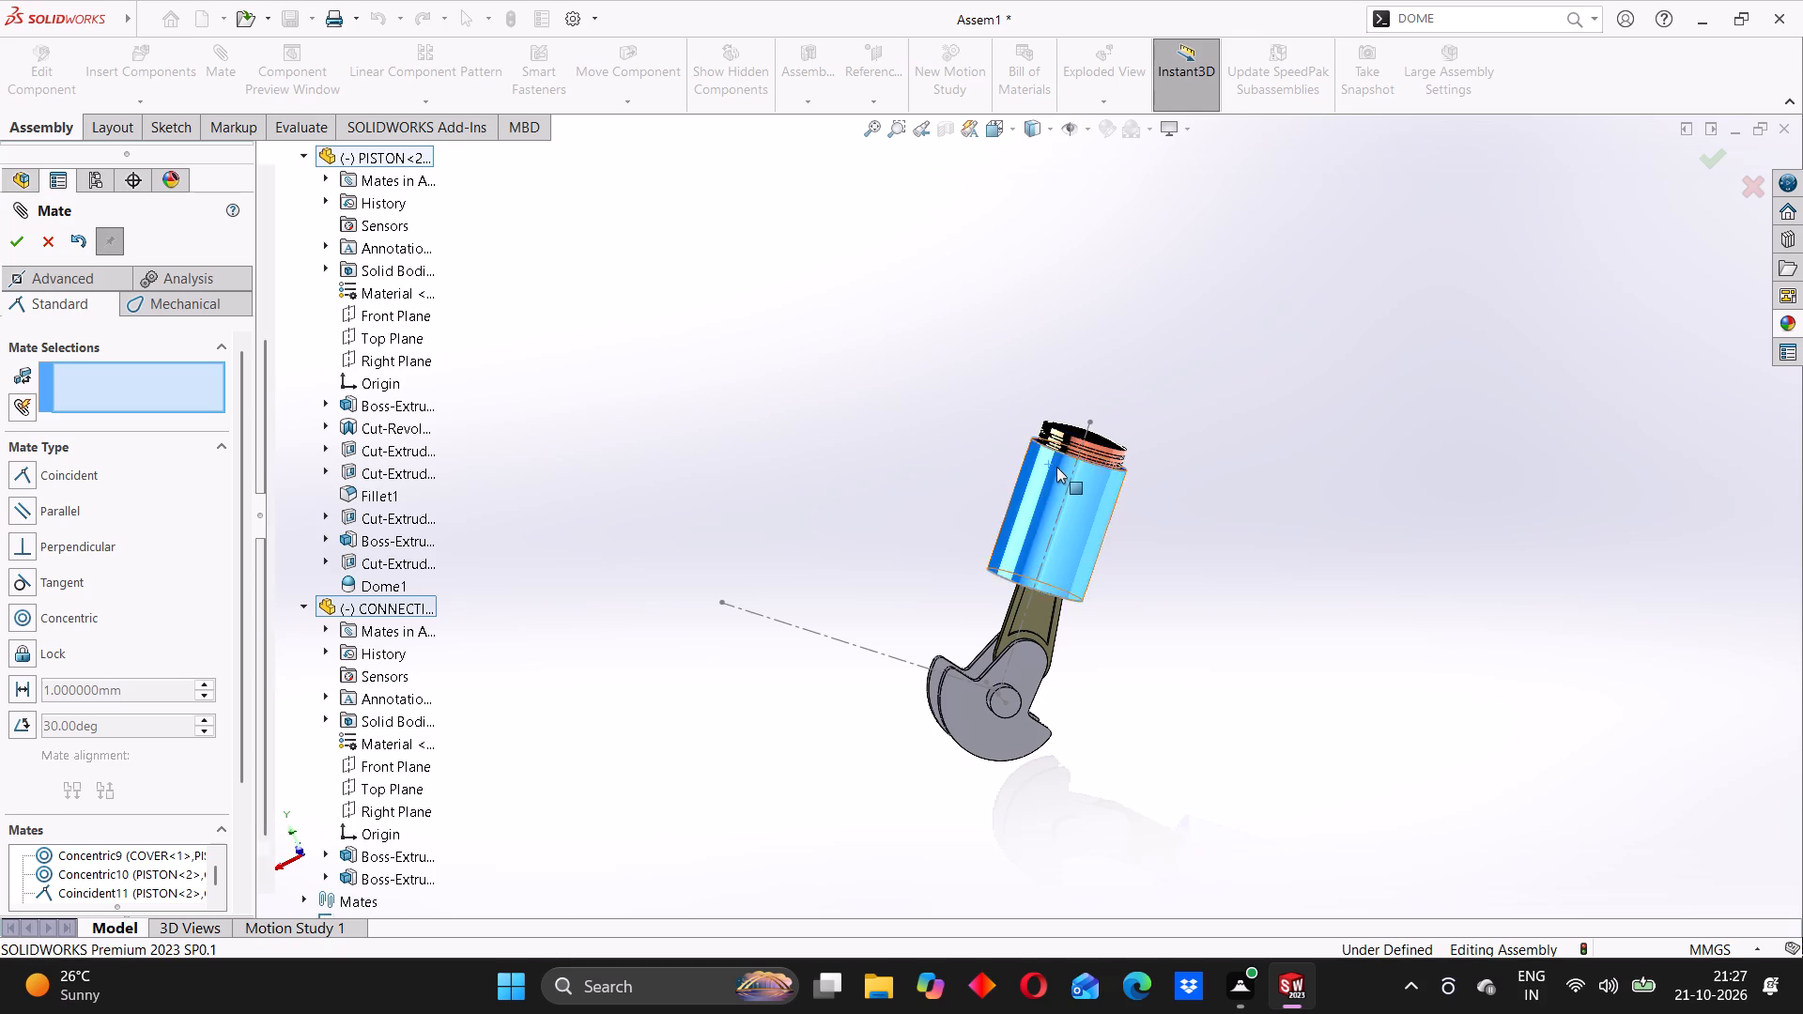
left_click_drag(1037, 478, 1047, 441)
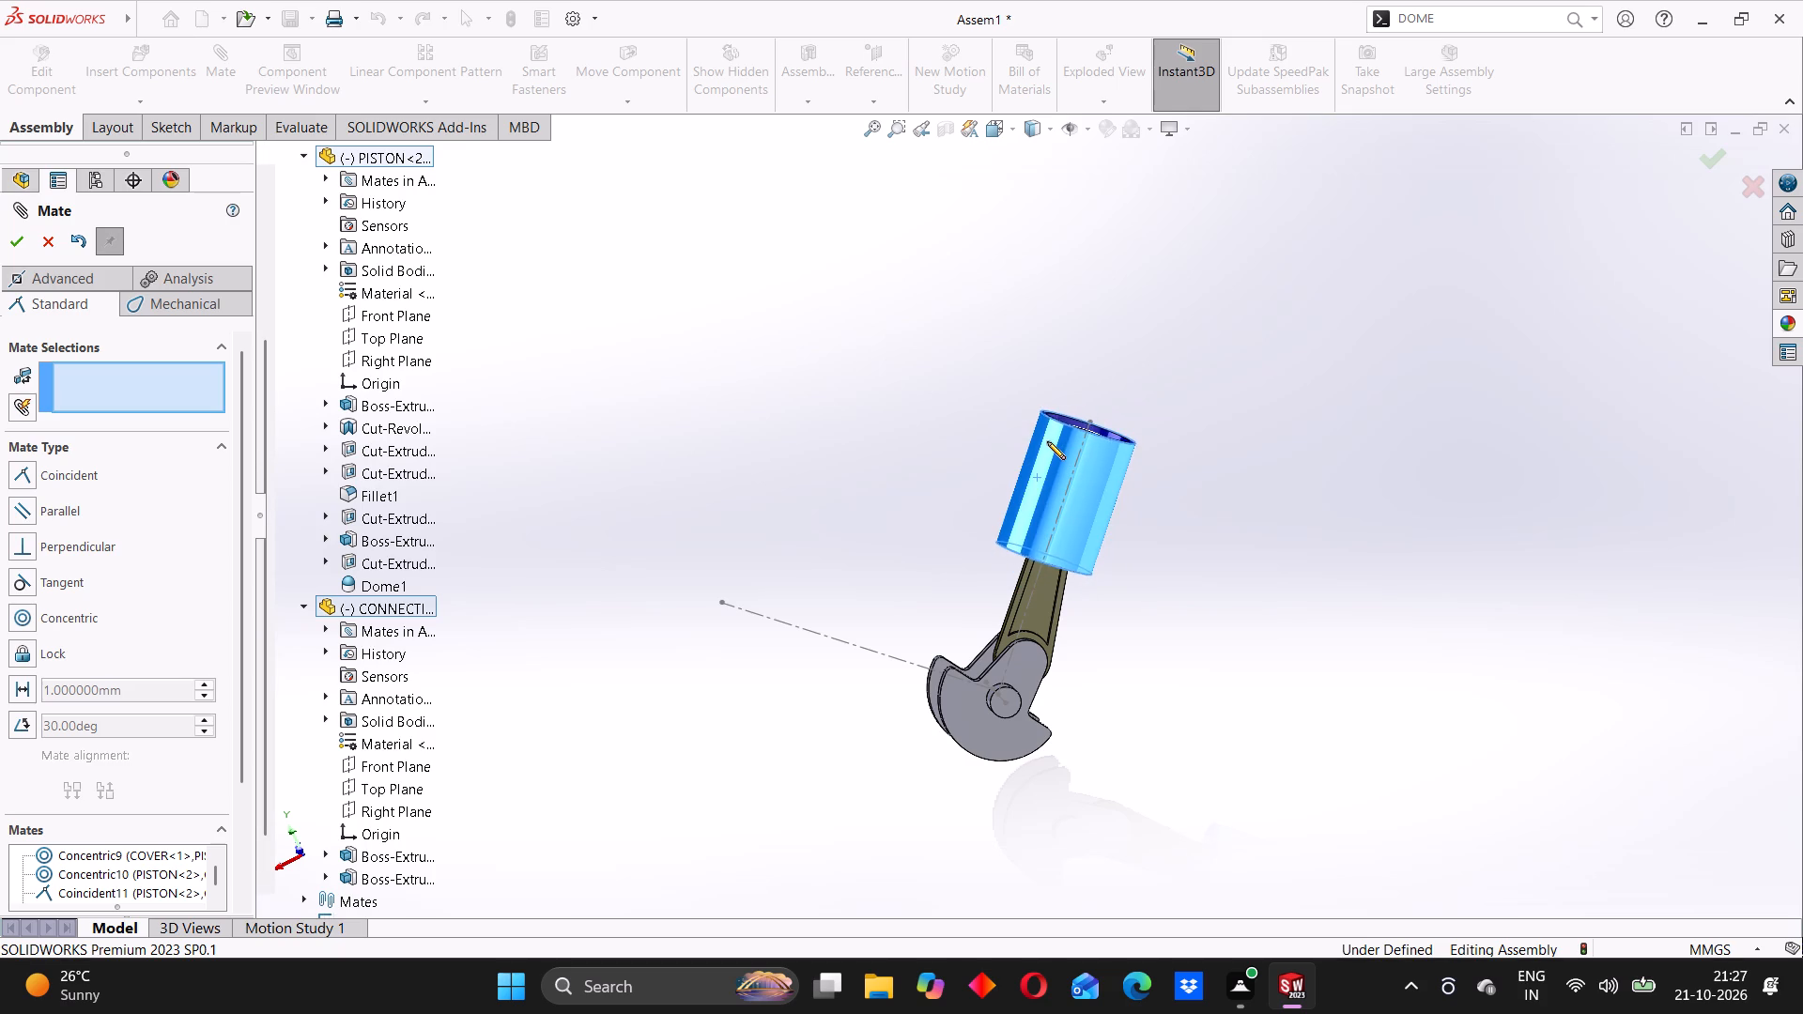
left_click_drag(1047, 441, 1048, 442)
left_click(948, 471)
Examine the mated crankshaft, connecting rod, piston and cover from all sides, including the unoccupied second centreline, and finish mating.
middle_click_drag(1119, 534, 1058, 592)
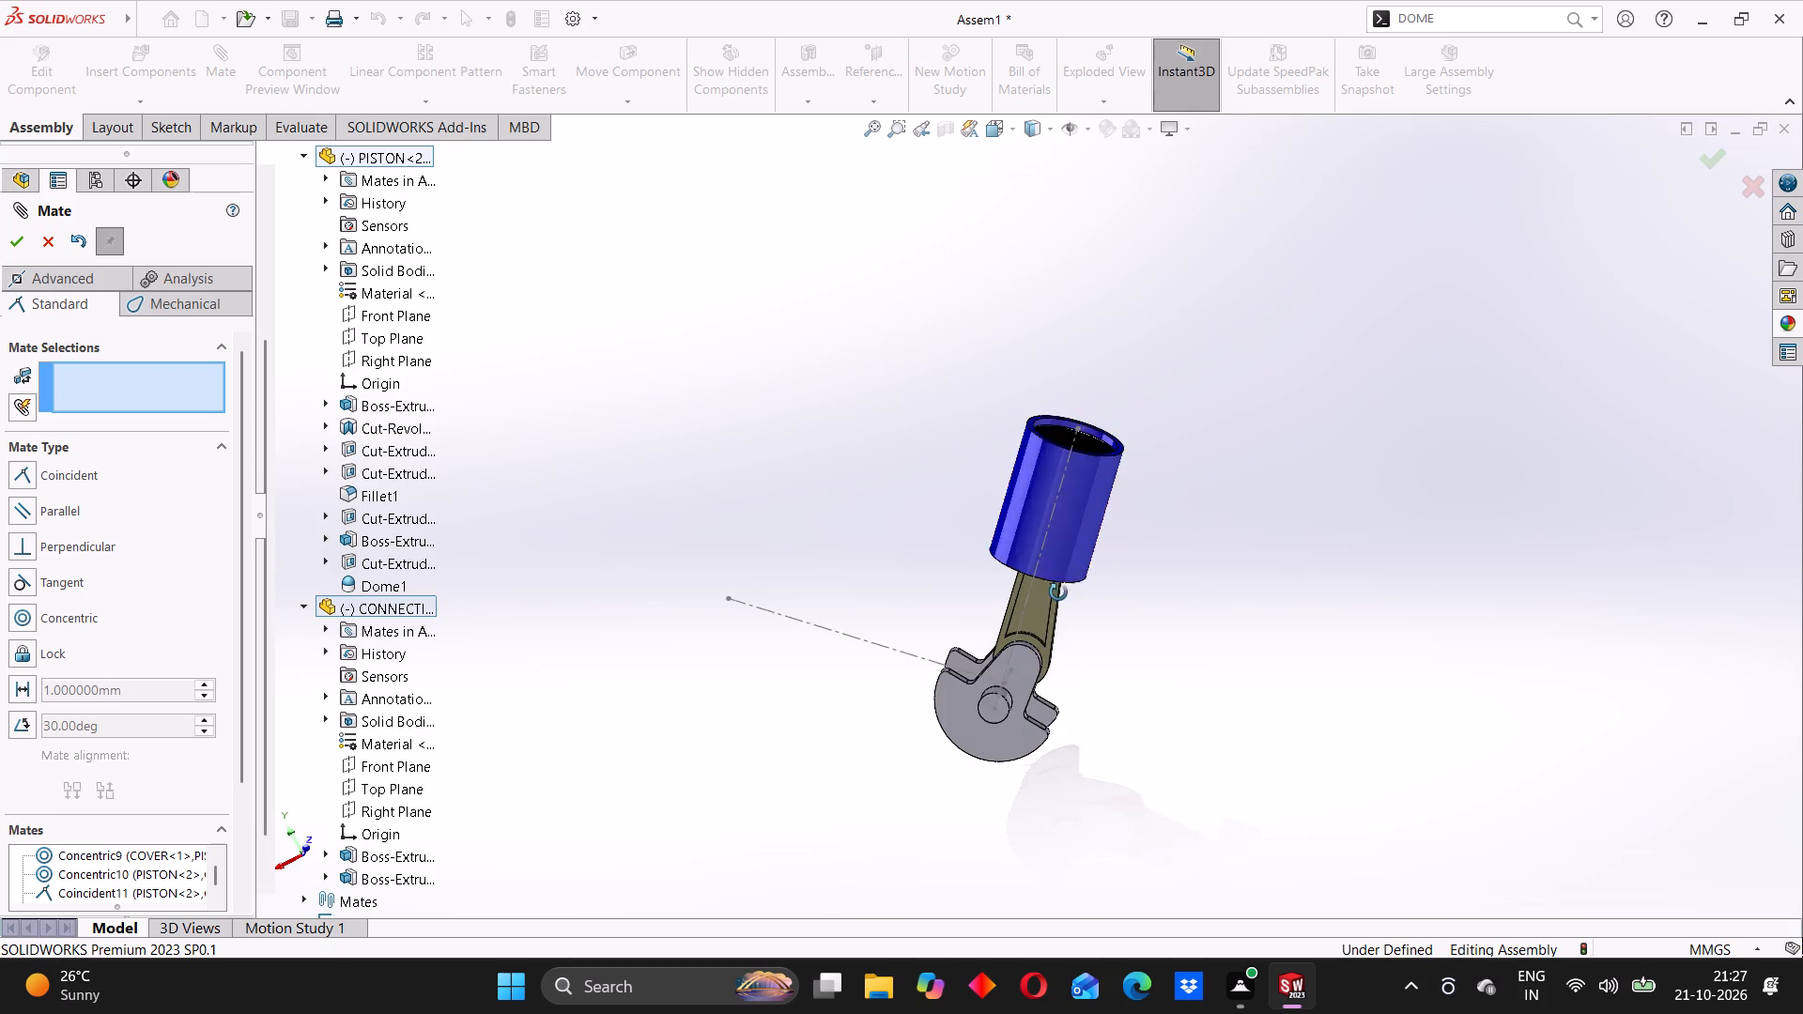
middle_click_drag(1058, 592, 1027, 631)
left_click(869, 536)
scroll(968, 497, "down", 1)
middle_click_drag(1242, 569, 1265, 561)
middle_click(1265, 562)
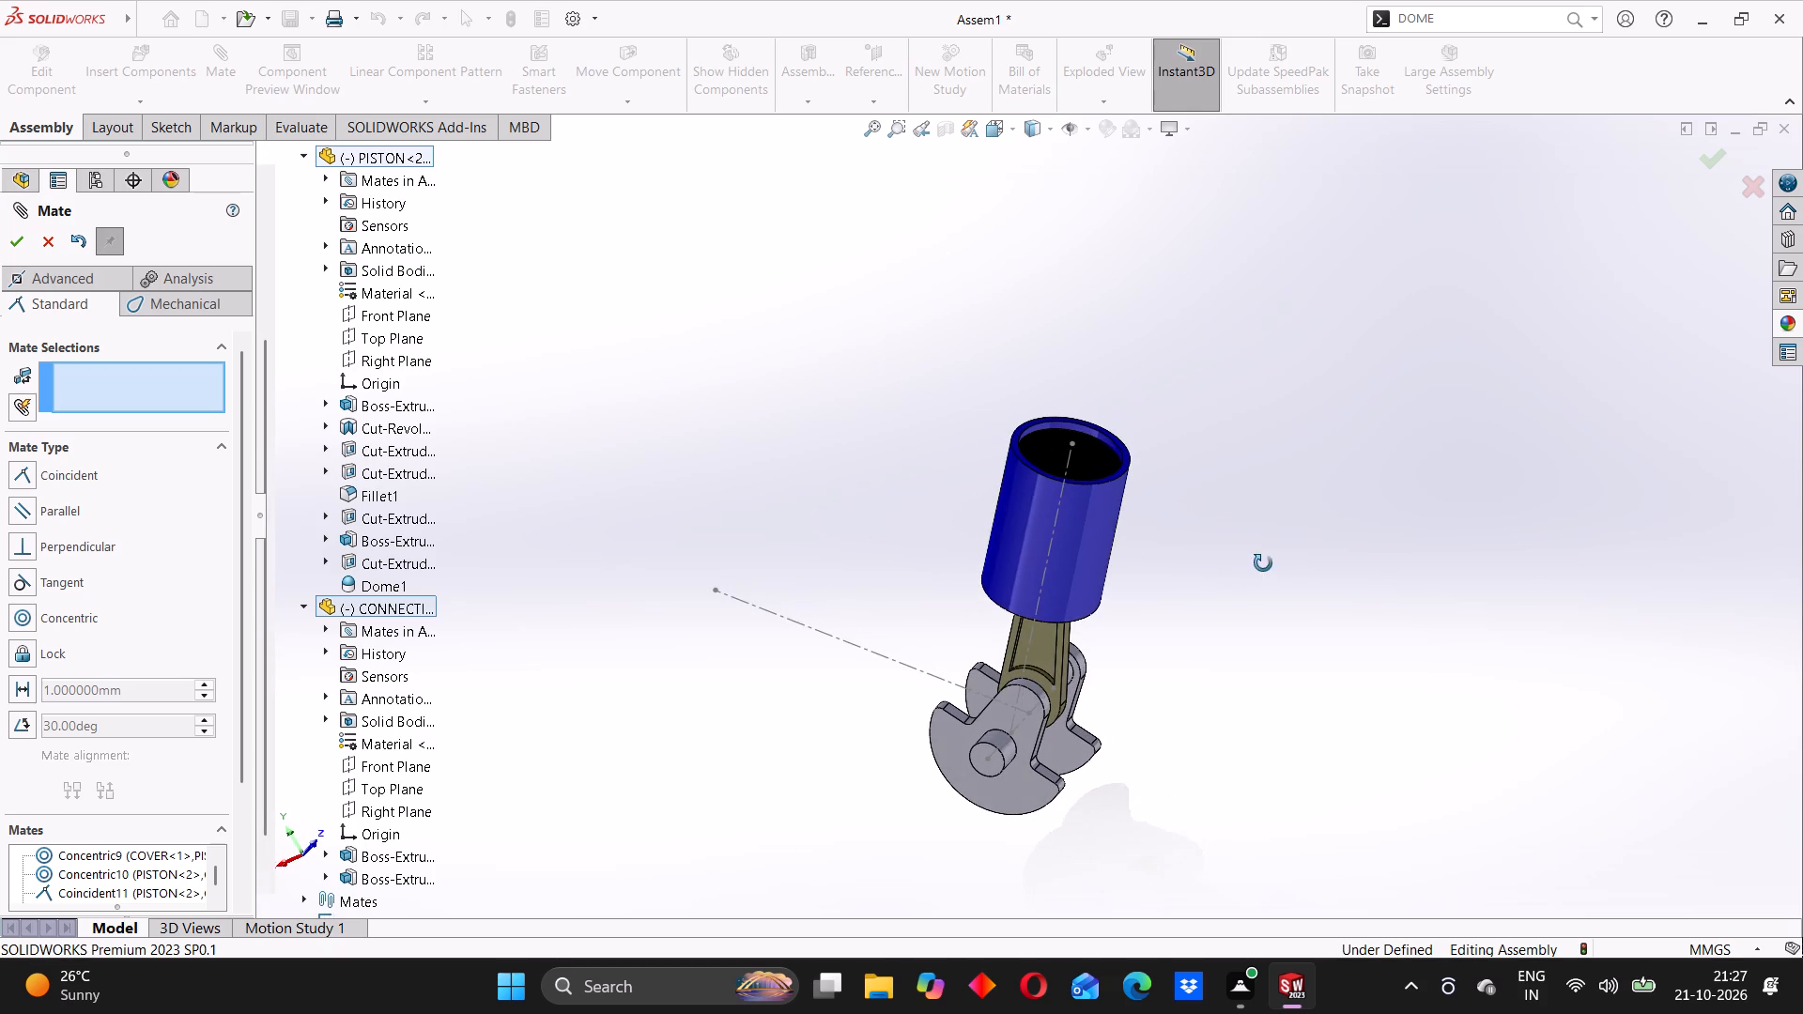
left_click(1263, 563)
middle_click_drag(1267, 566, 1222, 601)
middle_click_drag(1161, 596, 1135, 594)
left_click(1183, 543)
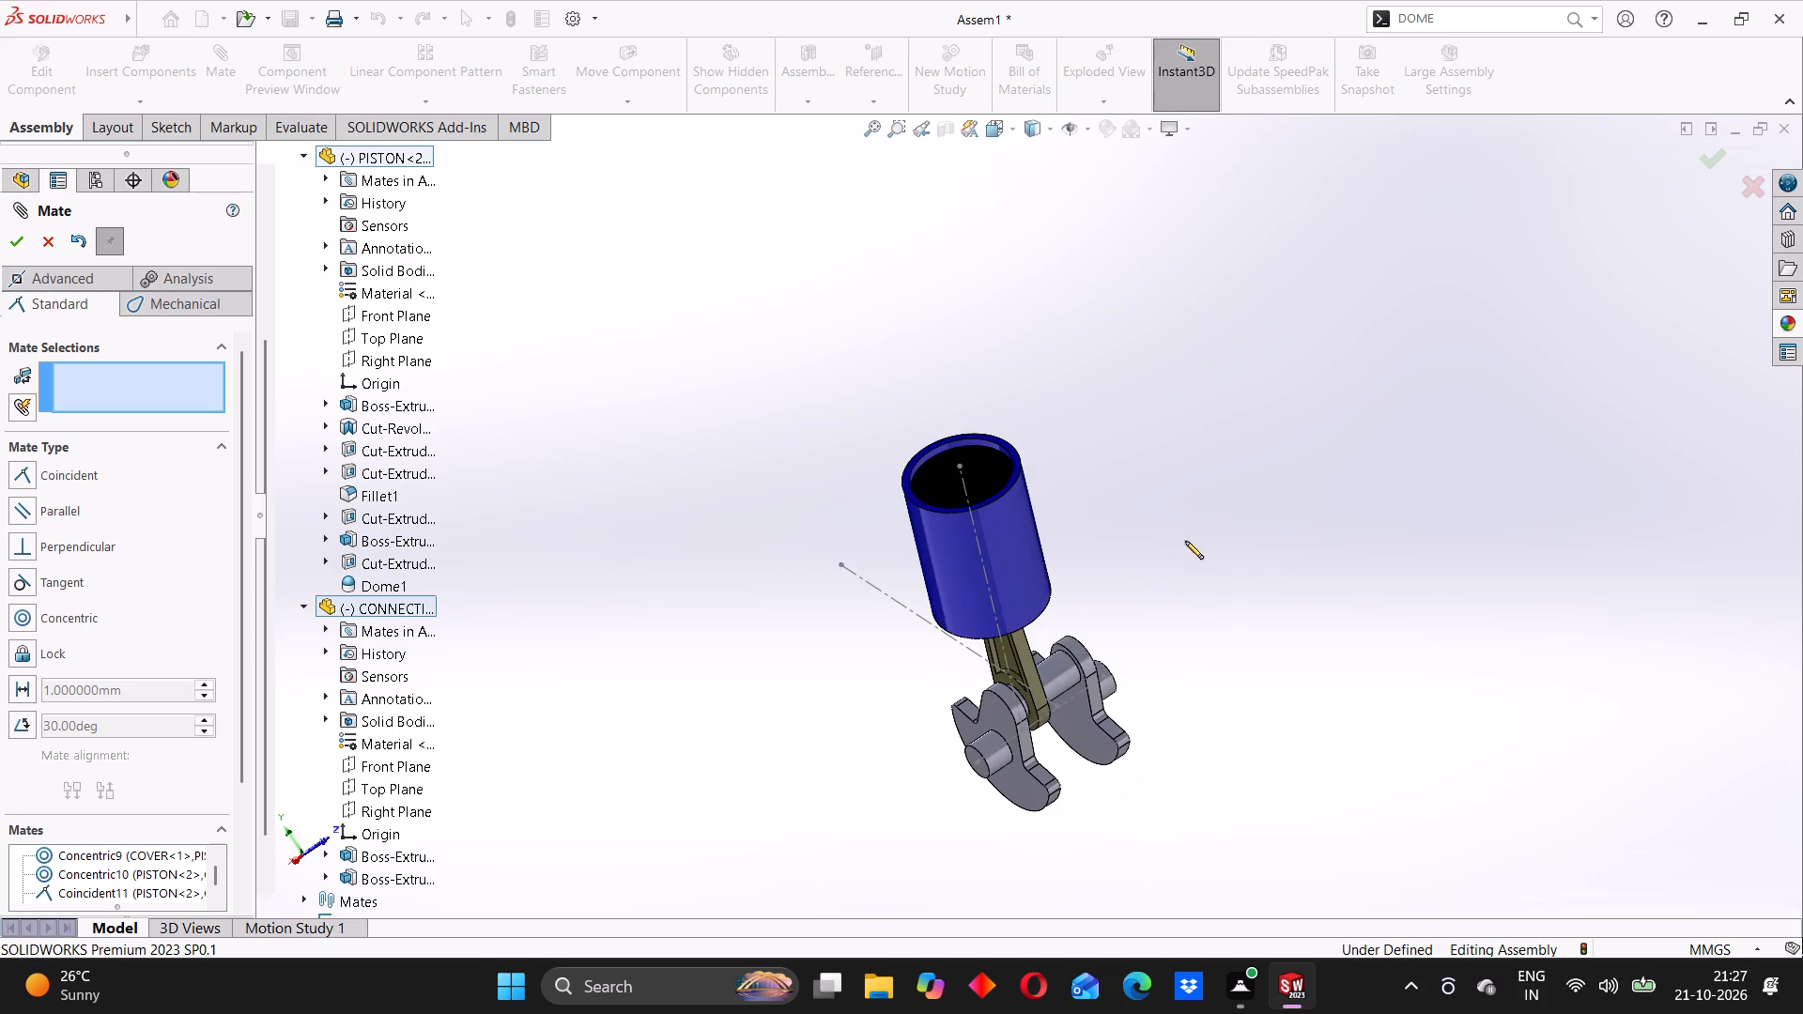
scroll(1233, 649, "up", 3)
middle_click_drag(1209, 637, 1147, 668)
scroll(1150, 533, "down", 3)
middle_click_drag(1124, 561, 1156, 548)
left_click(1143, 546)
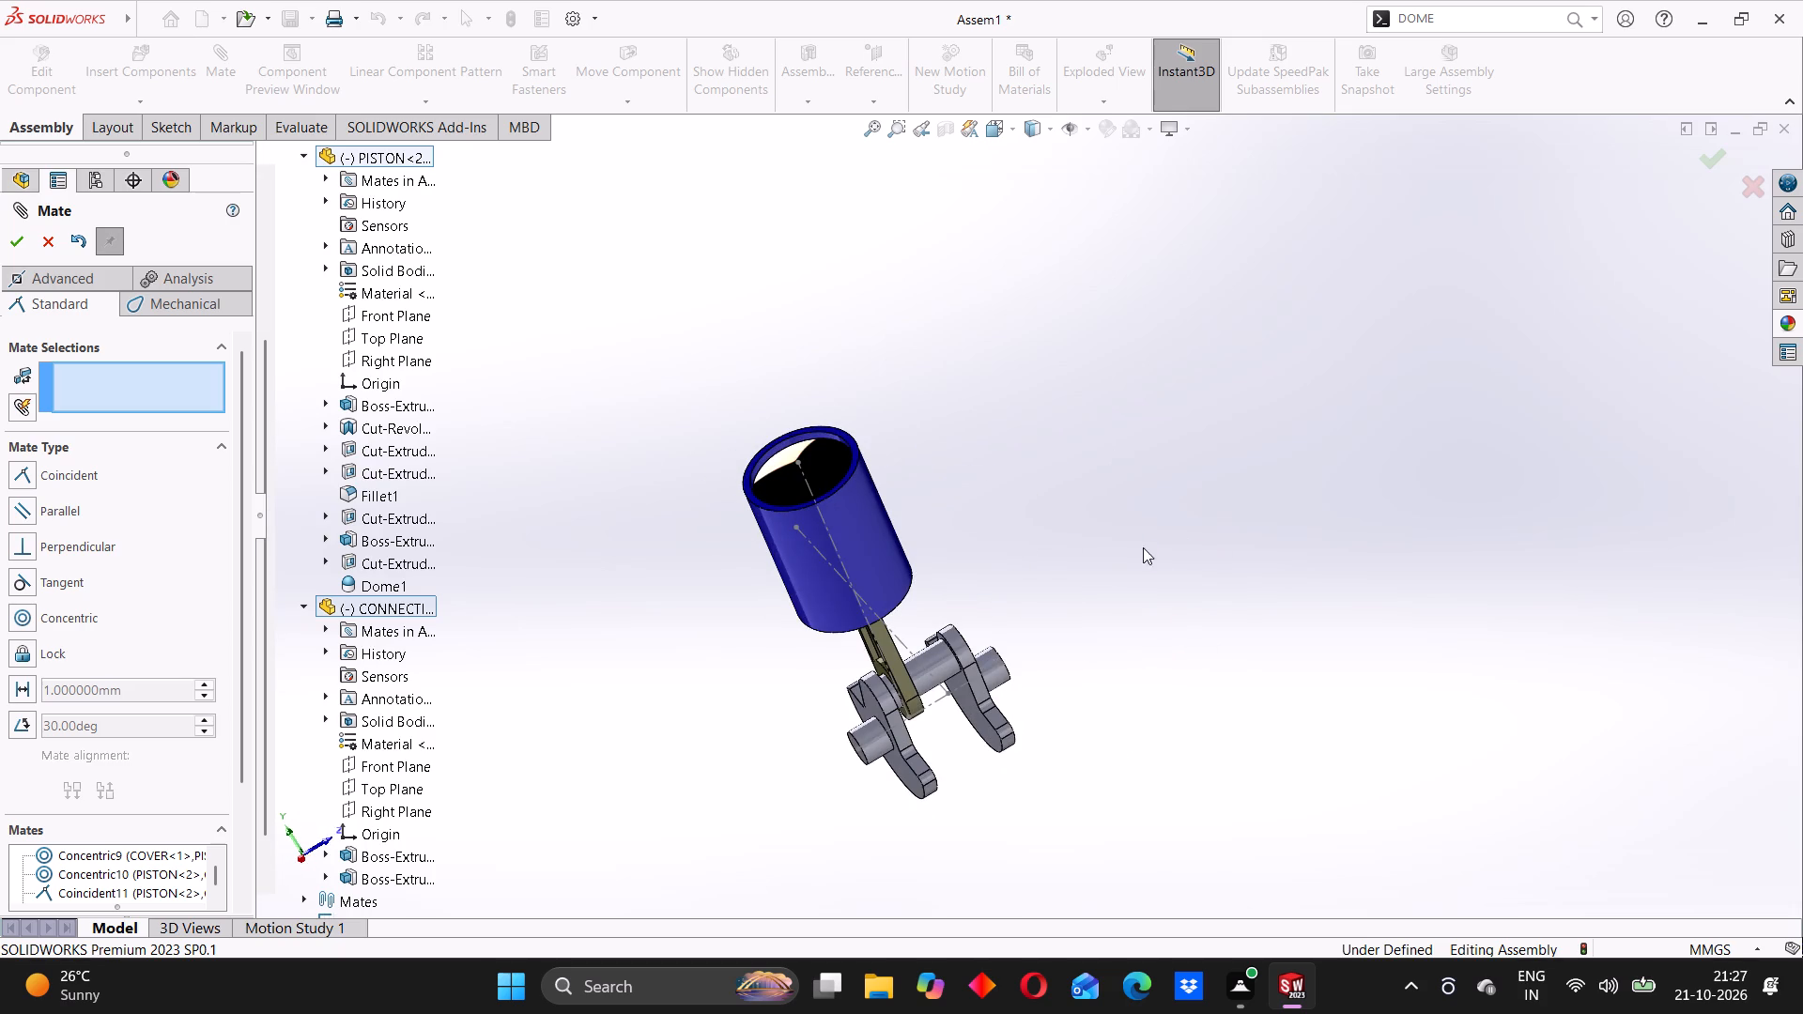
scroll(957, 574, "down", 2)
middle_click_drag(961, 573, 1012, 547)
left_click(1080, 523)
scroll(1062, 595, "up", 4)
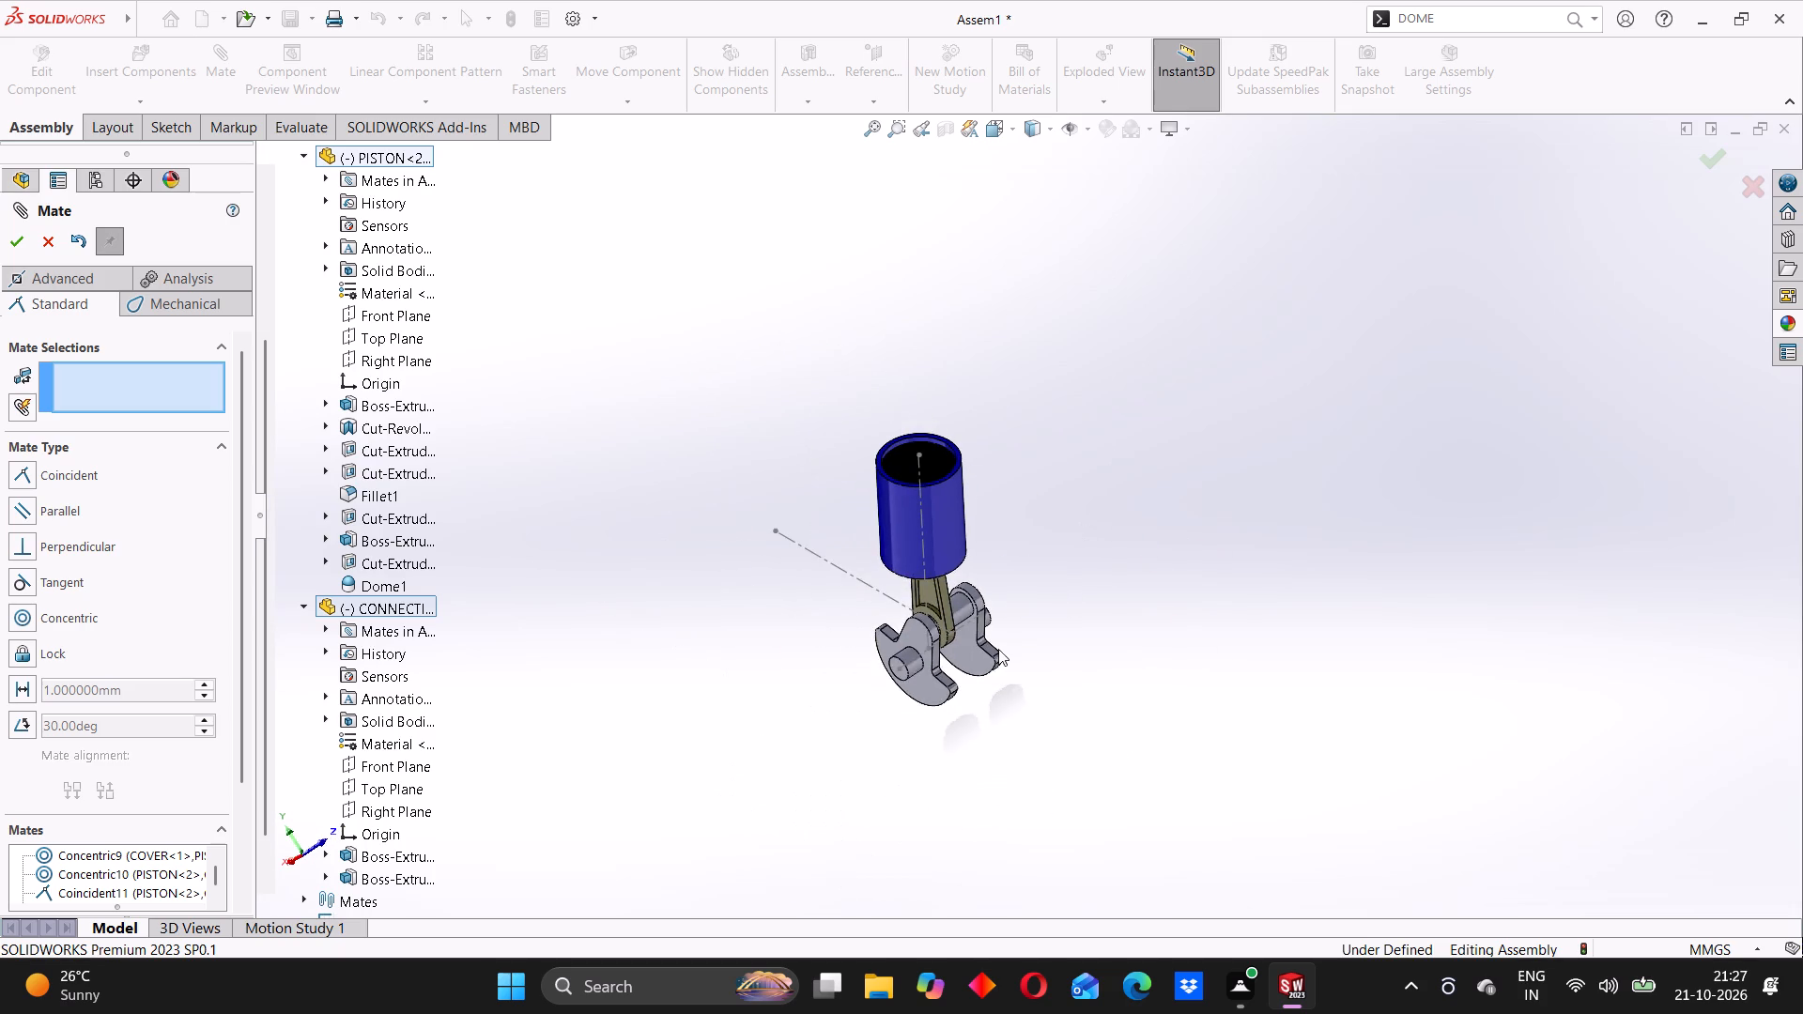
middle_click_drag(998, 650, 1060, 596)
left_click(1083, 563)
middle_click_drag(1088, 558, 1087, 591)
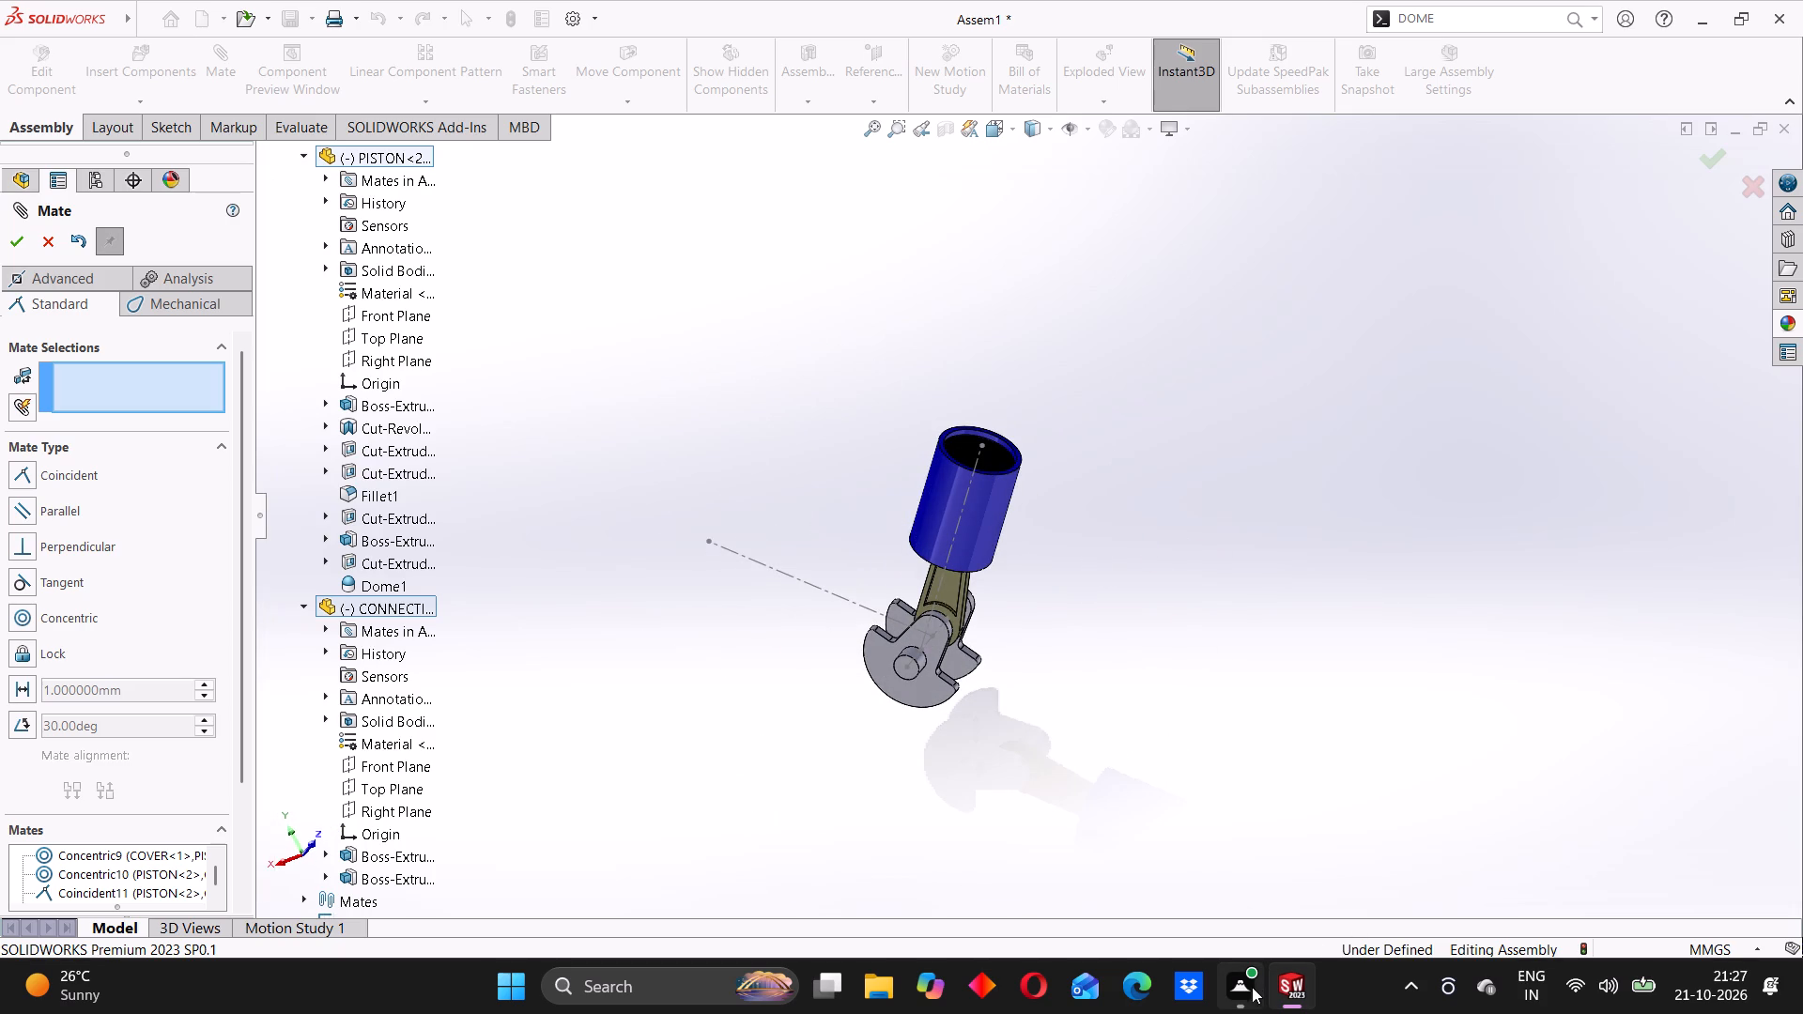
middle_click_drag(1187, 578, 1123, 584)
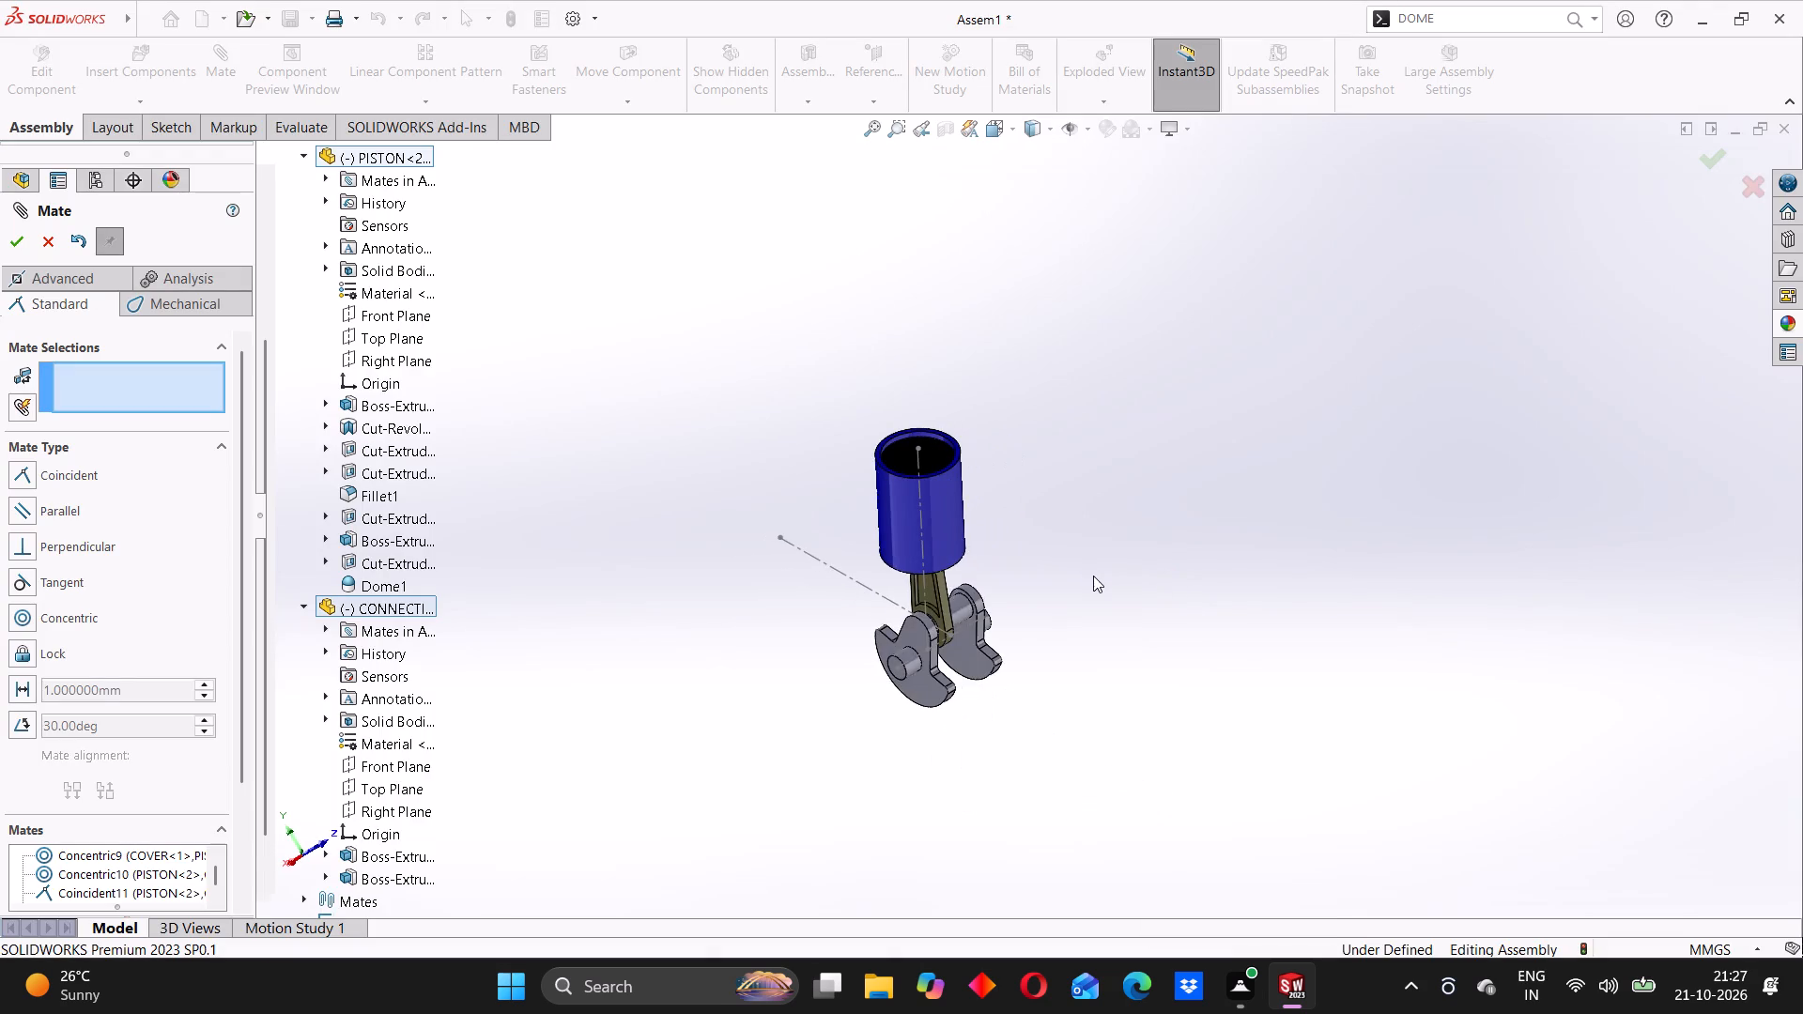
left_click(1093, 576)
middle_click_drag(1124, 563, 787, 723)
middle_click_drag(1024, 519, 1031, 622)
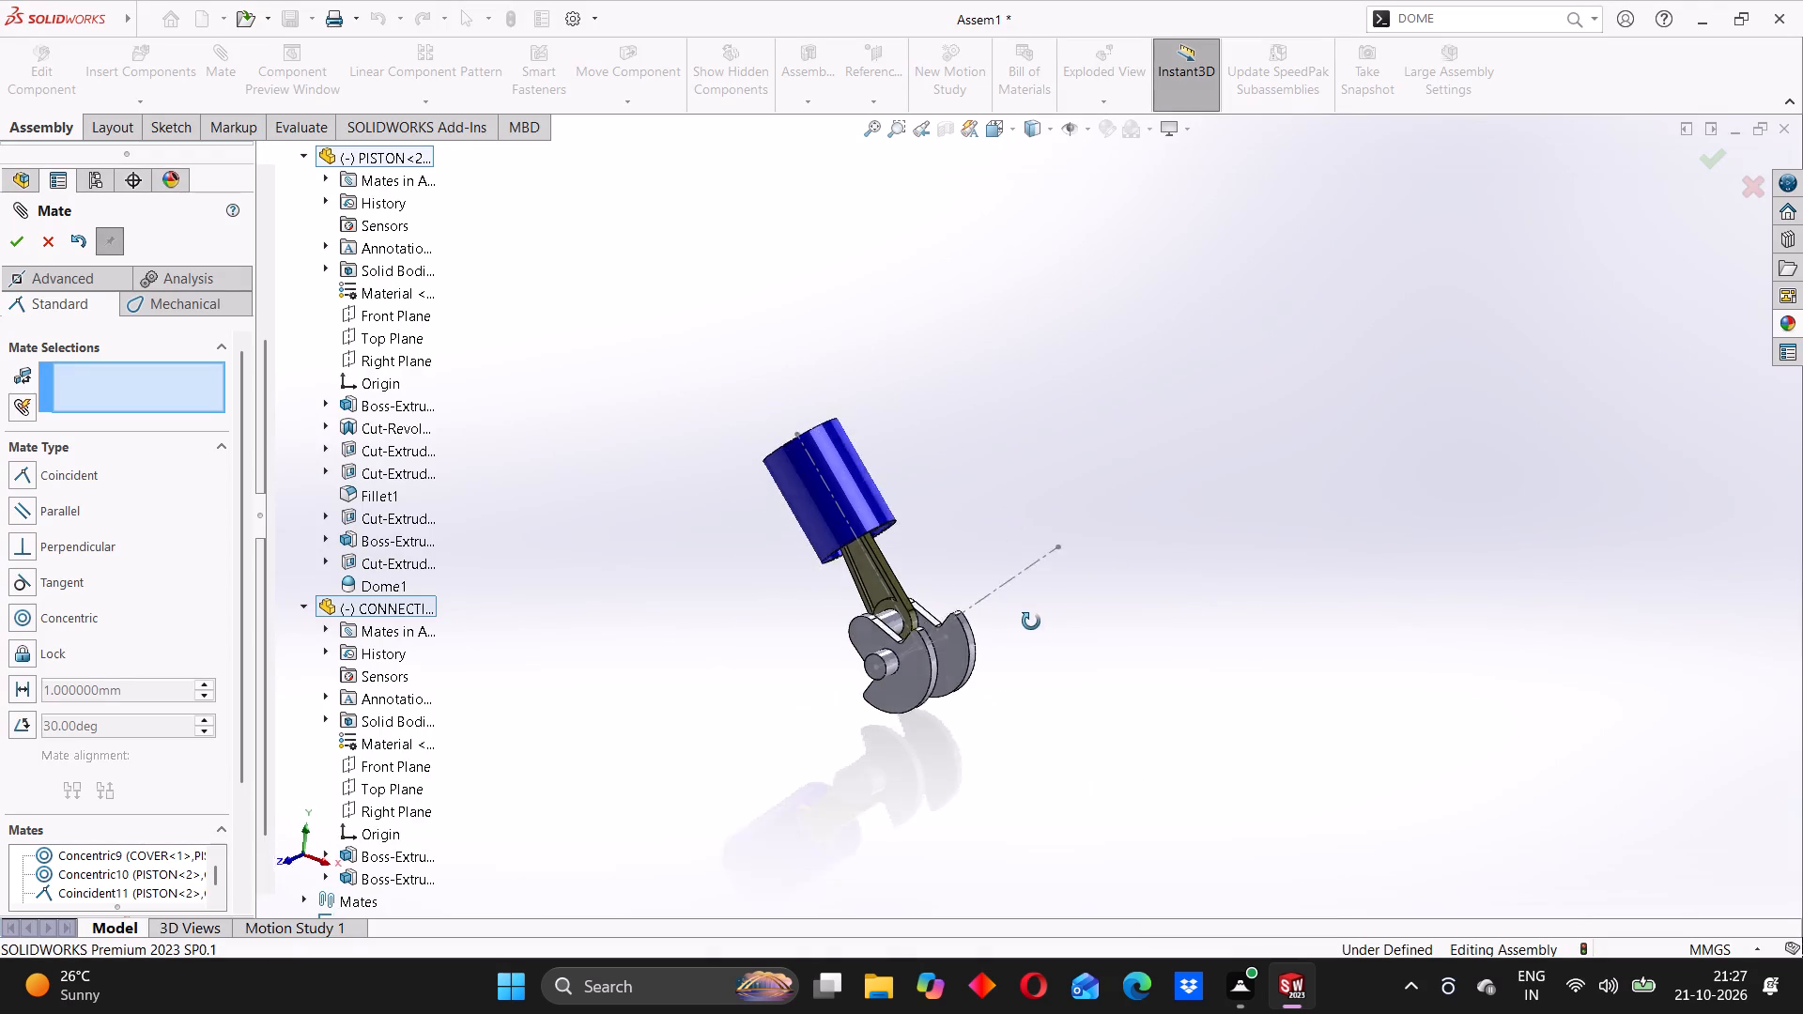
middle_click_drag(1031, 622, 1031, 622)
middle_click_drag(953, 522, 916, 638)
left_click(788, 622)
scroll(979, 525, "down", 4)
middle_click_drag(960, 600, 901, 648)
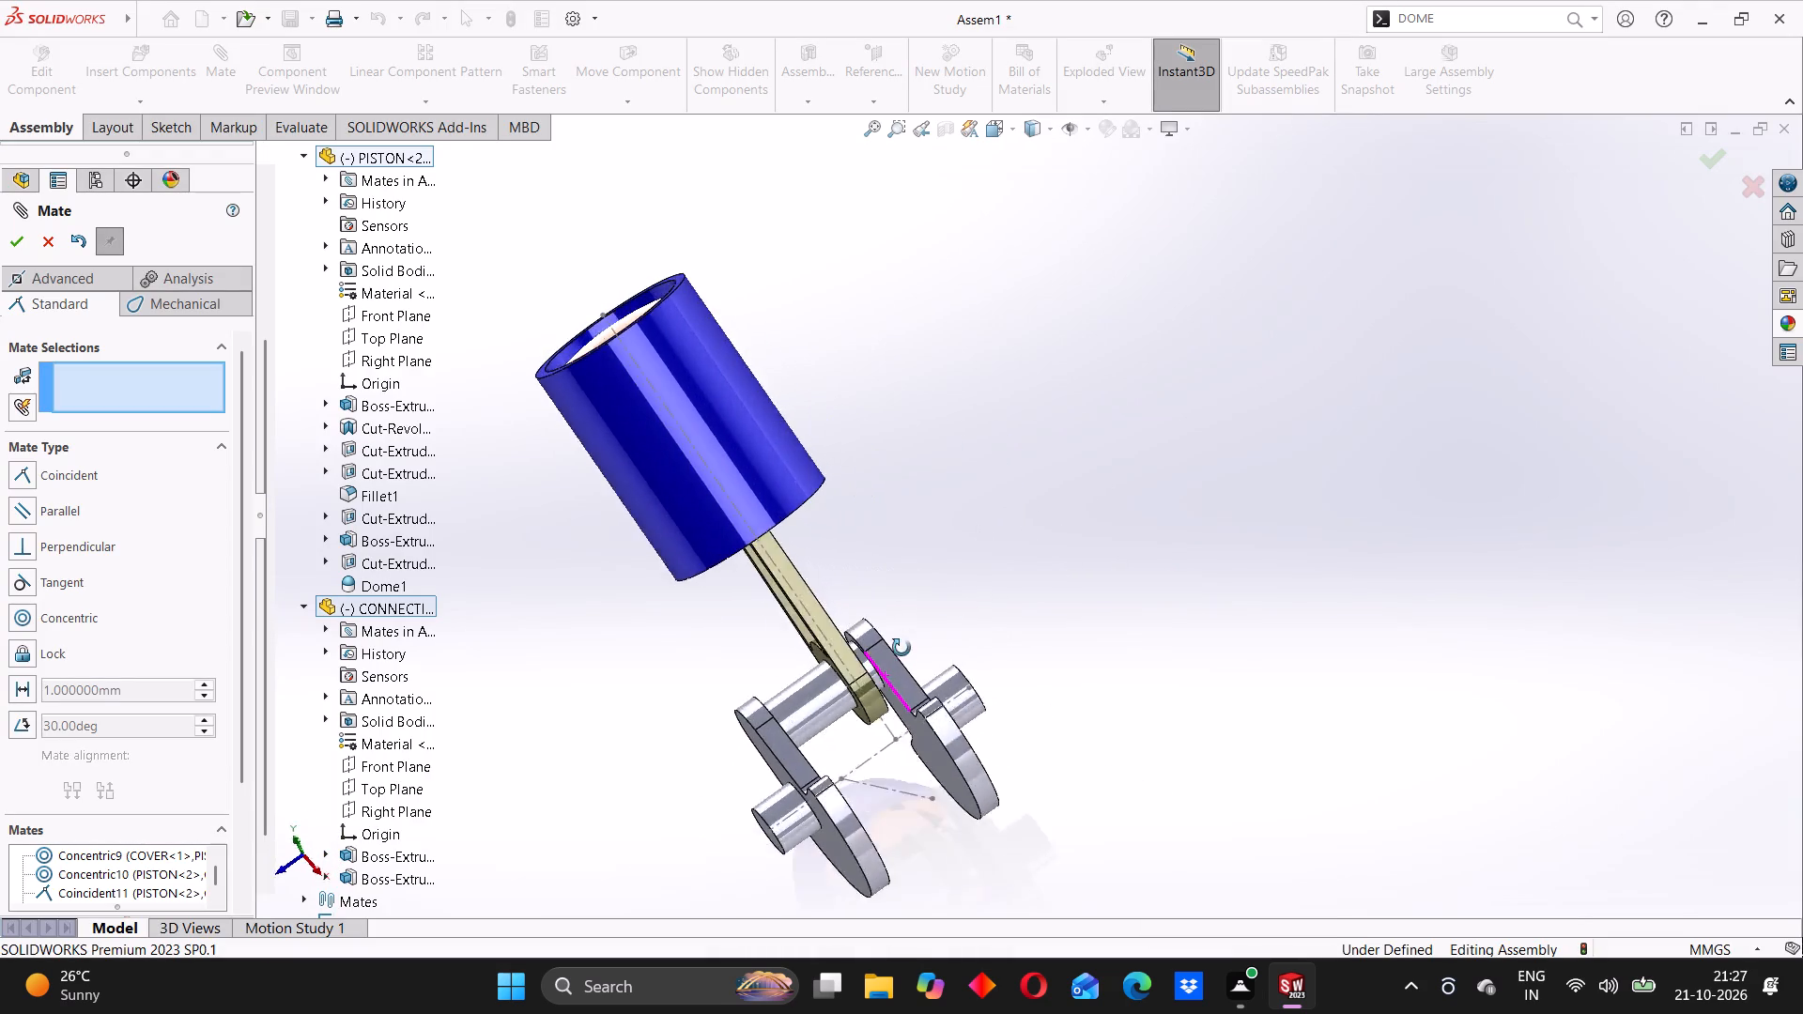
middle_click_drag(901, 648, 841, 703)
scroll(855, 695, "up", 3)
scroll(979, 568, "down", 3)
scroll(907, 653, "up", 2)
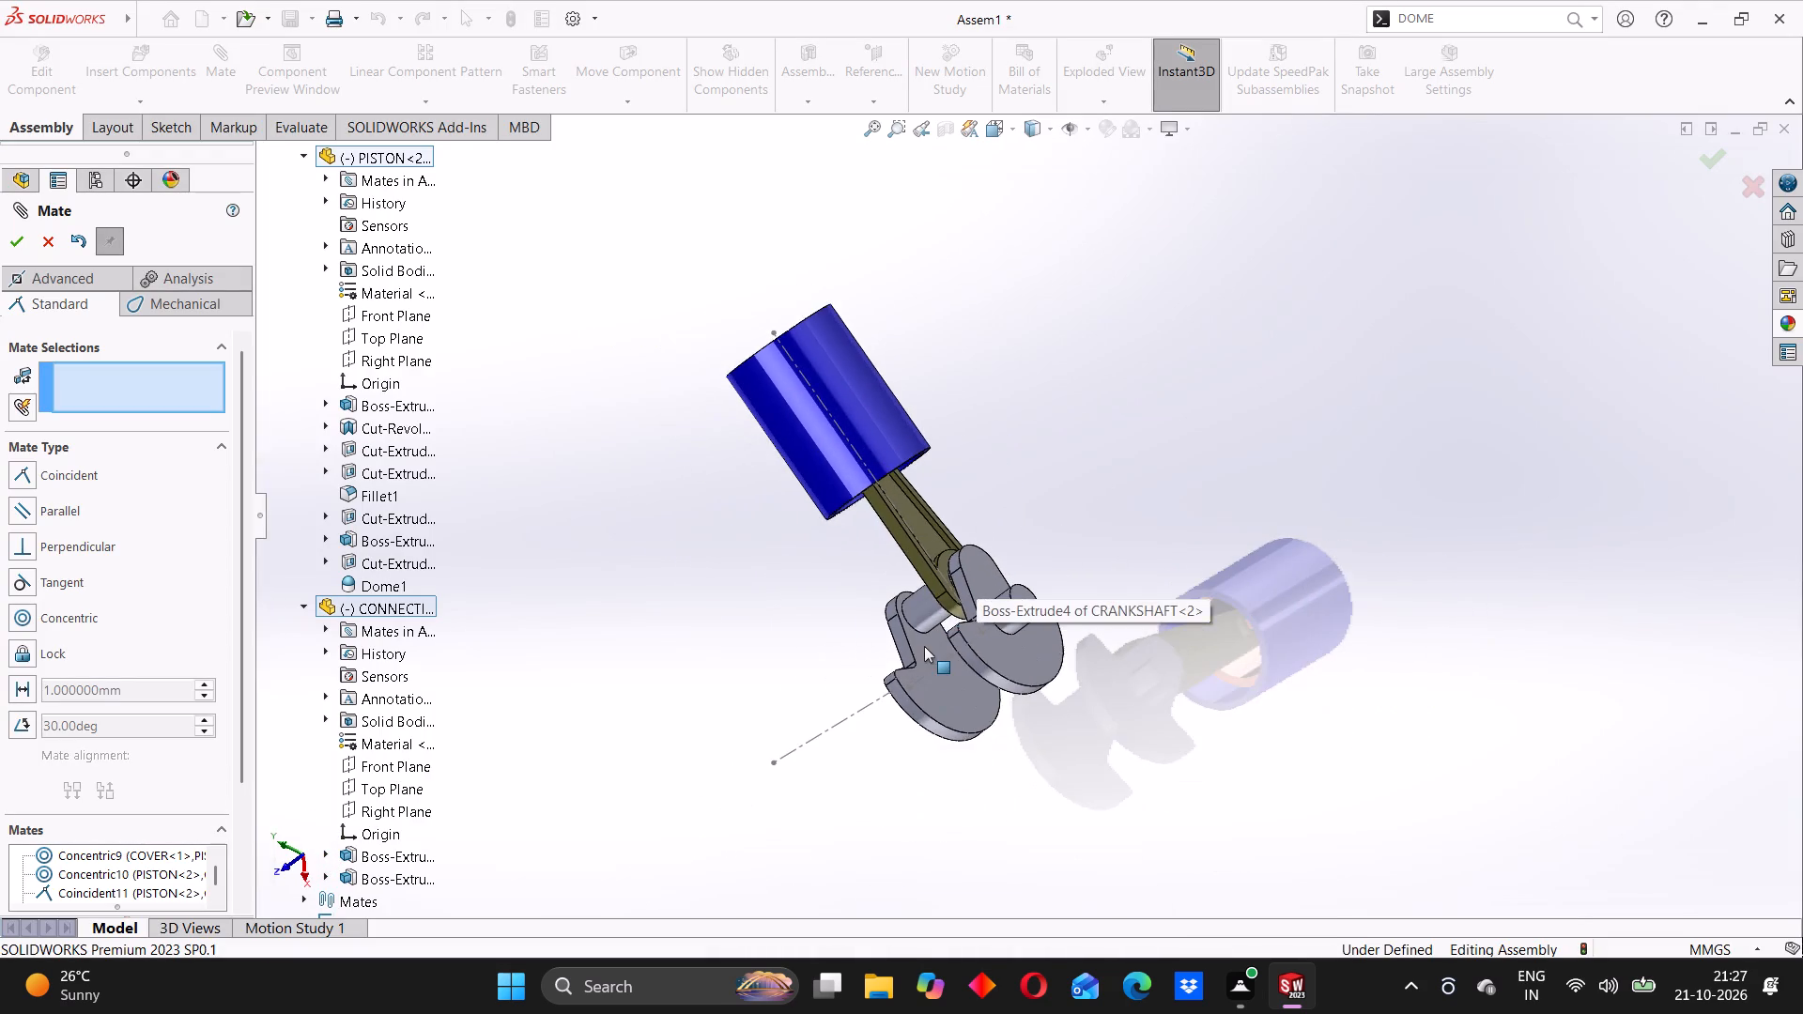
middle_click_drag(918, 650, 1043, 556)
scroll(983, 602, "up", 1)
scroll(953, 646, "down", 4)
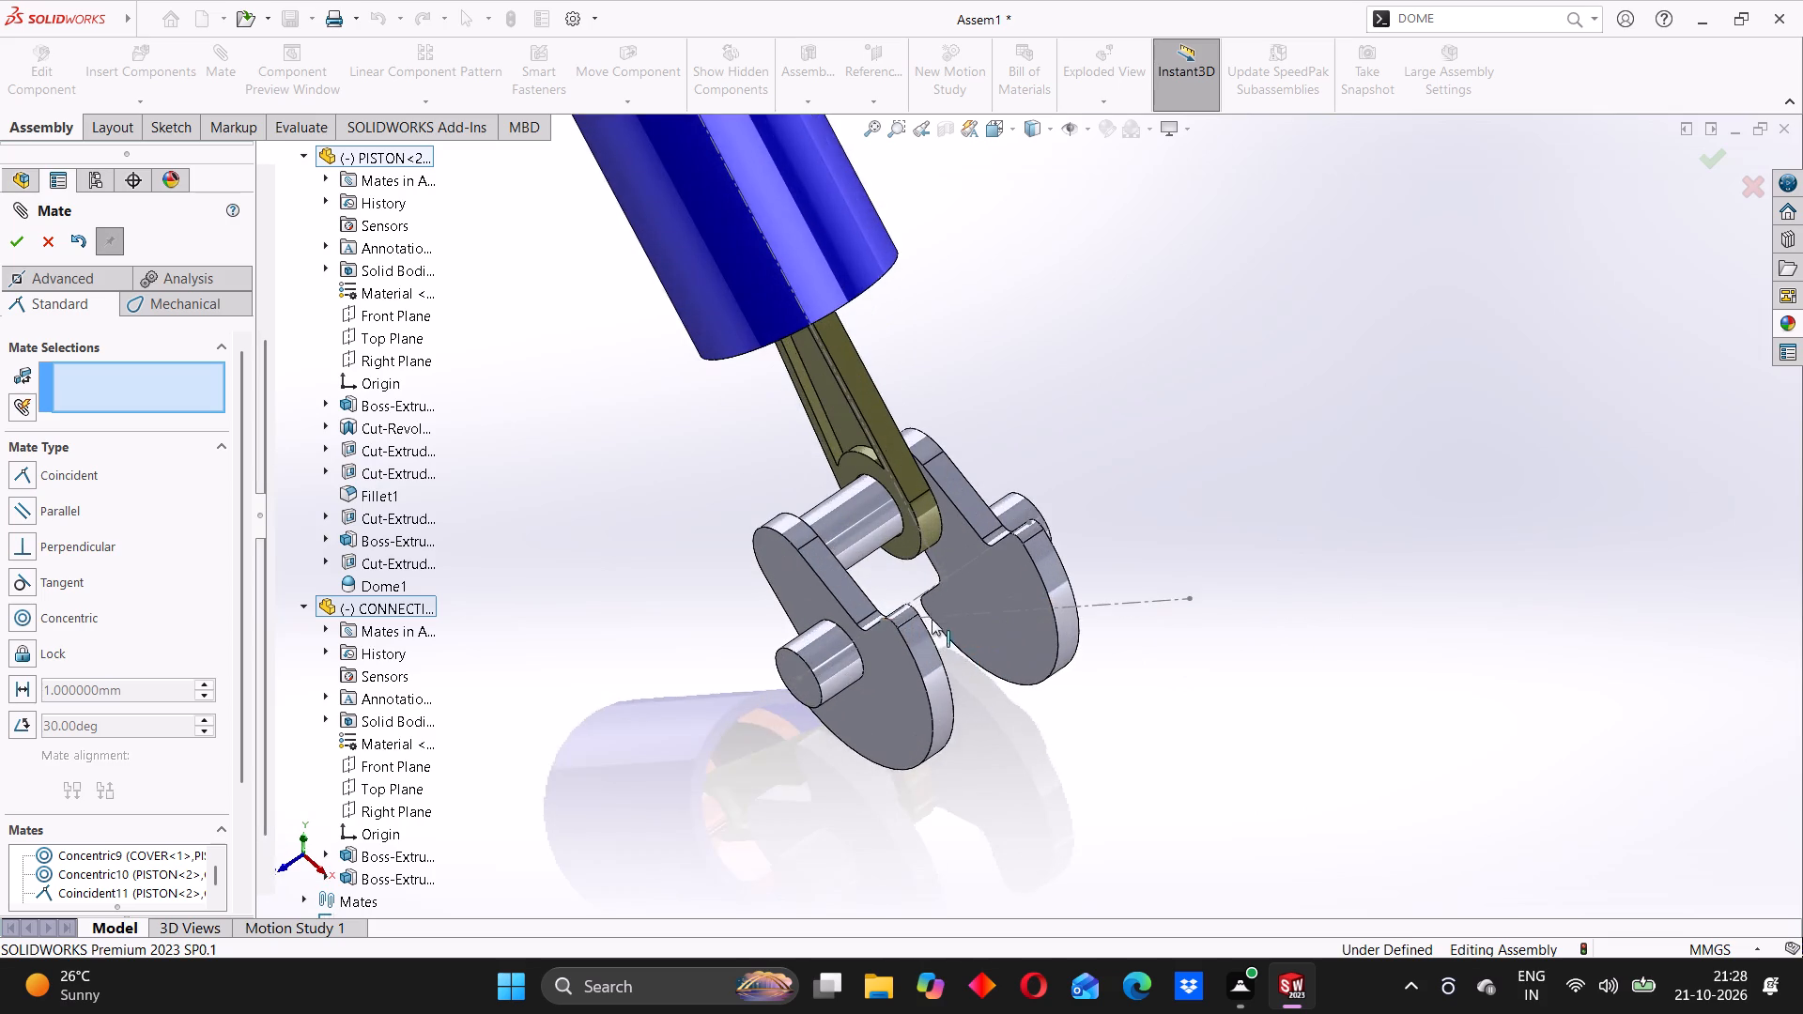
scroll(931, 614, "down", 5)
middle_click_drag(931, 606, 1089, 535)
scroll(994, 595, "up", 3)
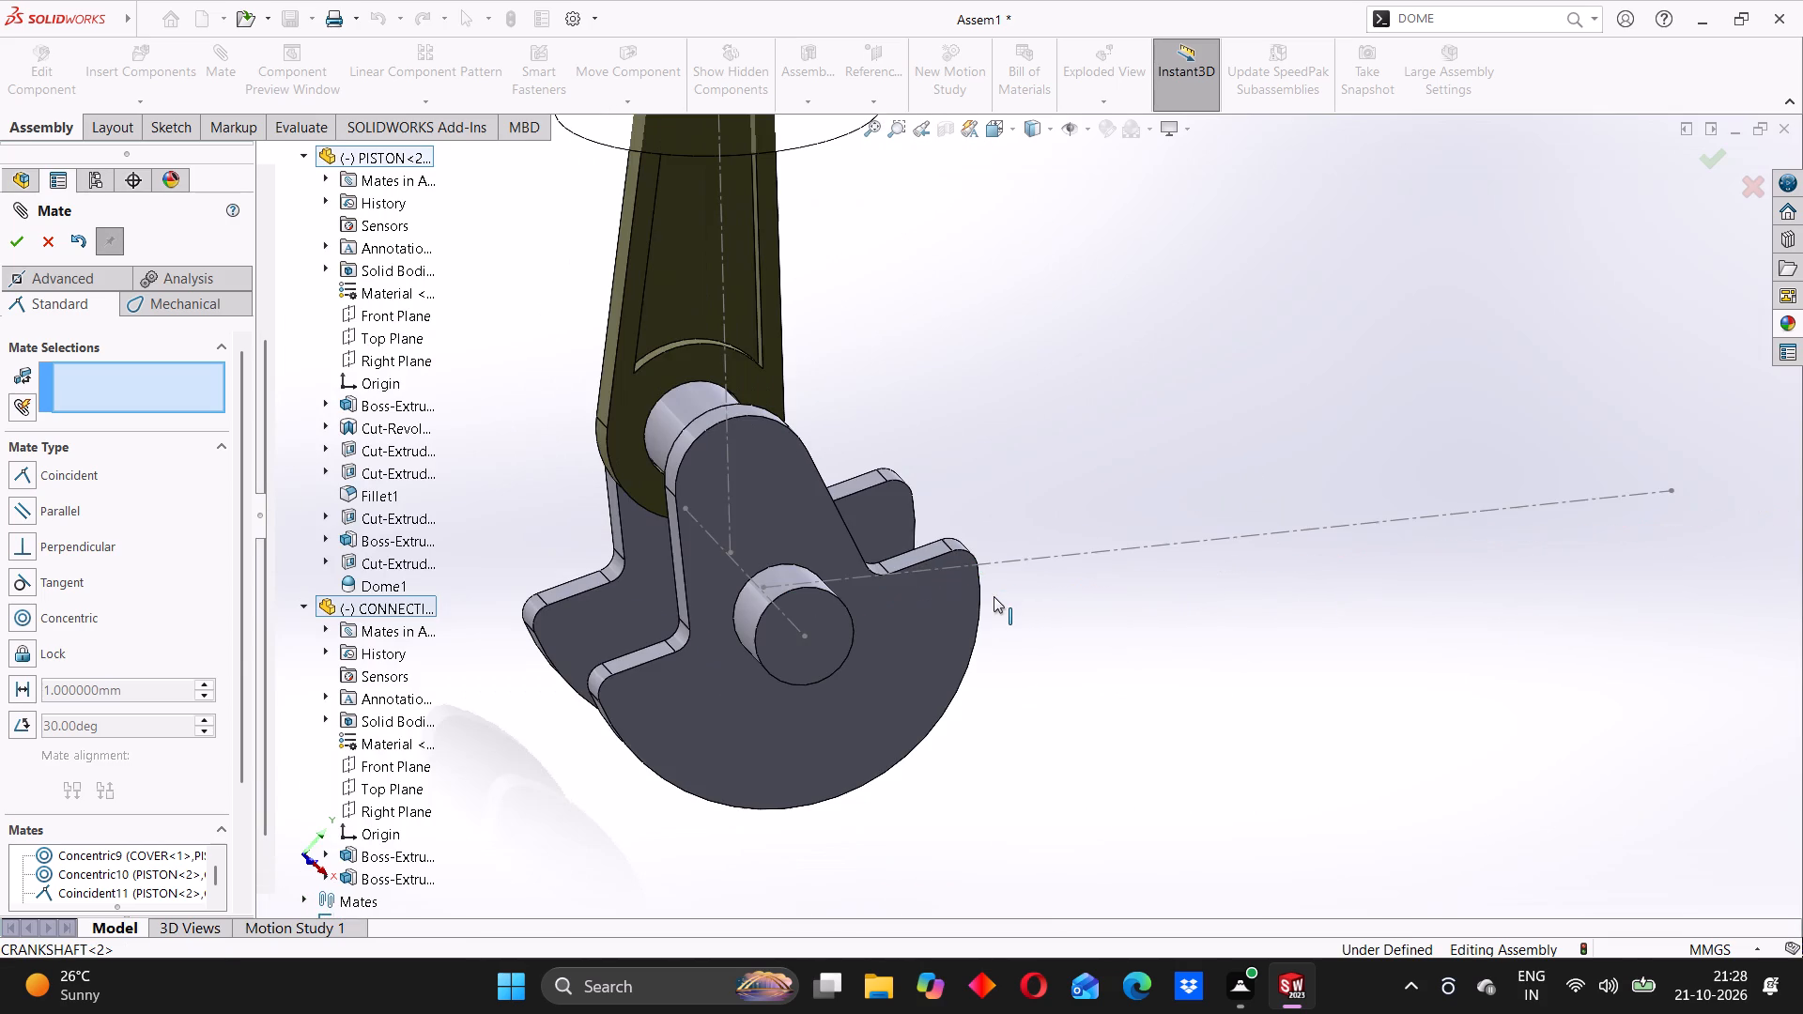
scroll(1002, 600, "up", 4)
middle_click_drag(1077, 522, 935, 490)
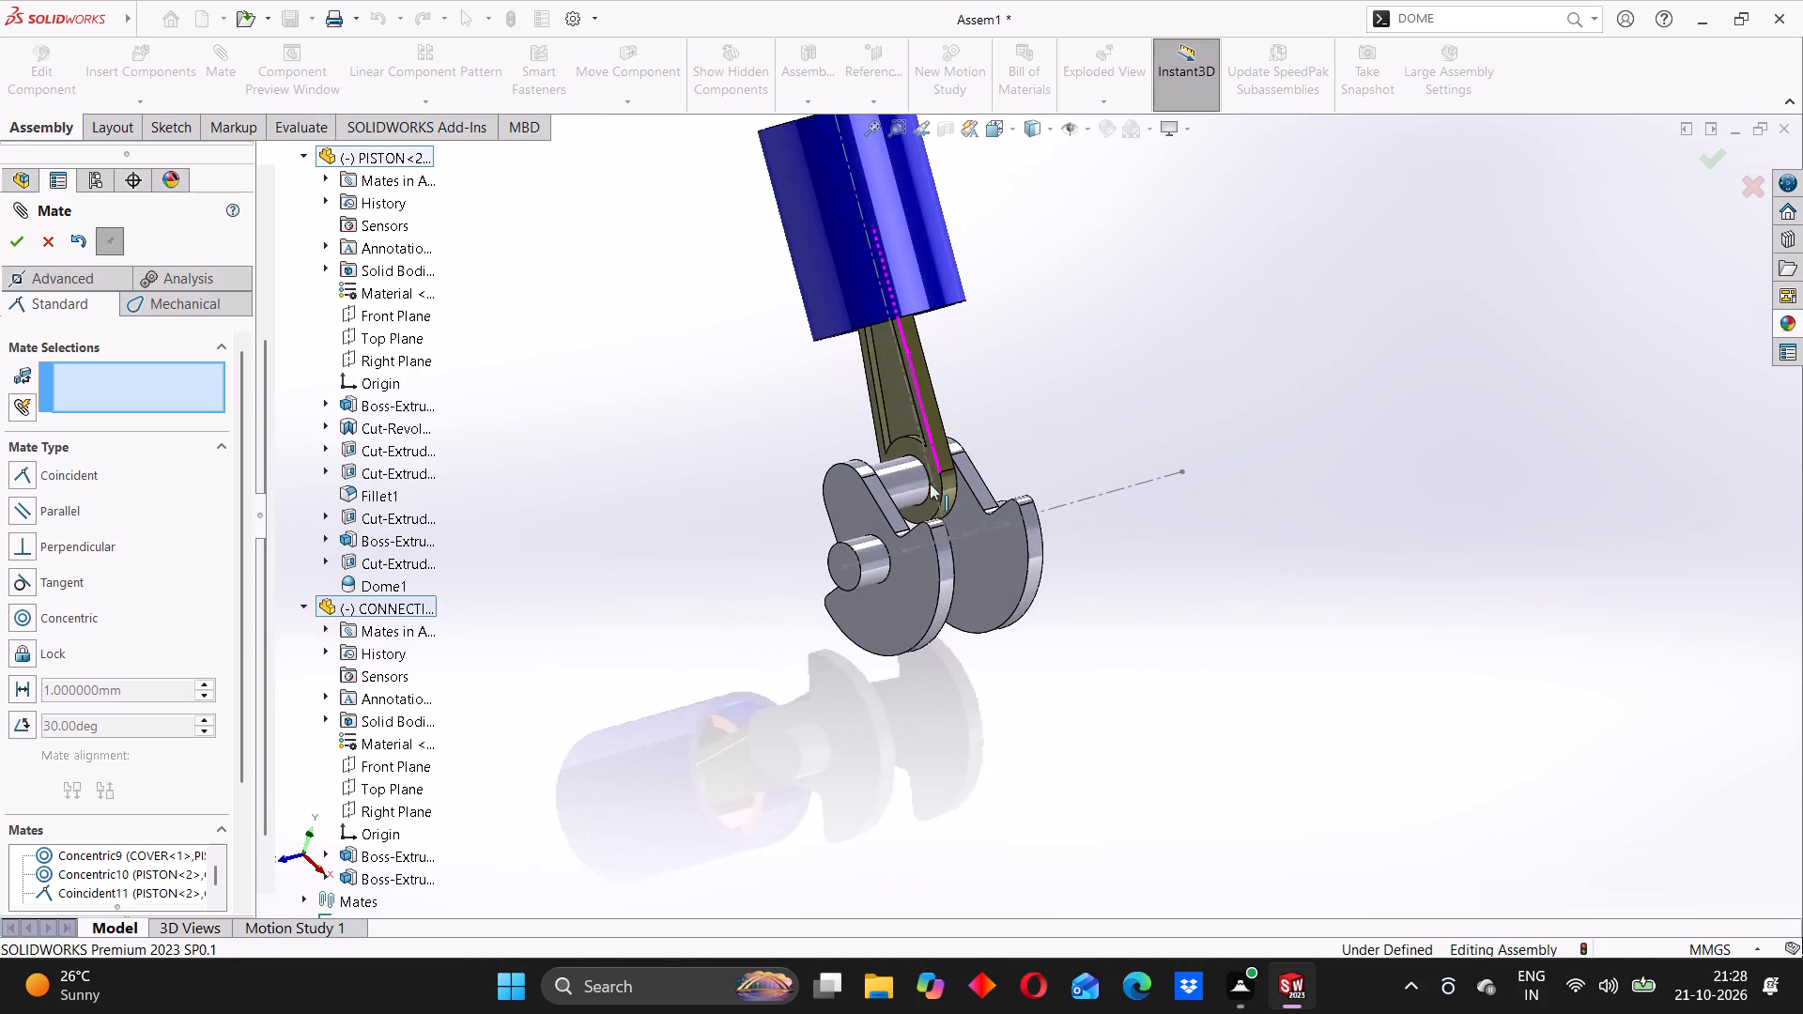
middle_click_drag(965, 612, 932, 433)
middle_click_drag(1081, 544, 839, 559)
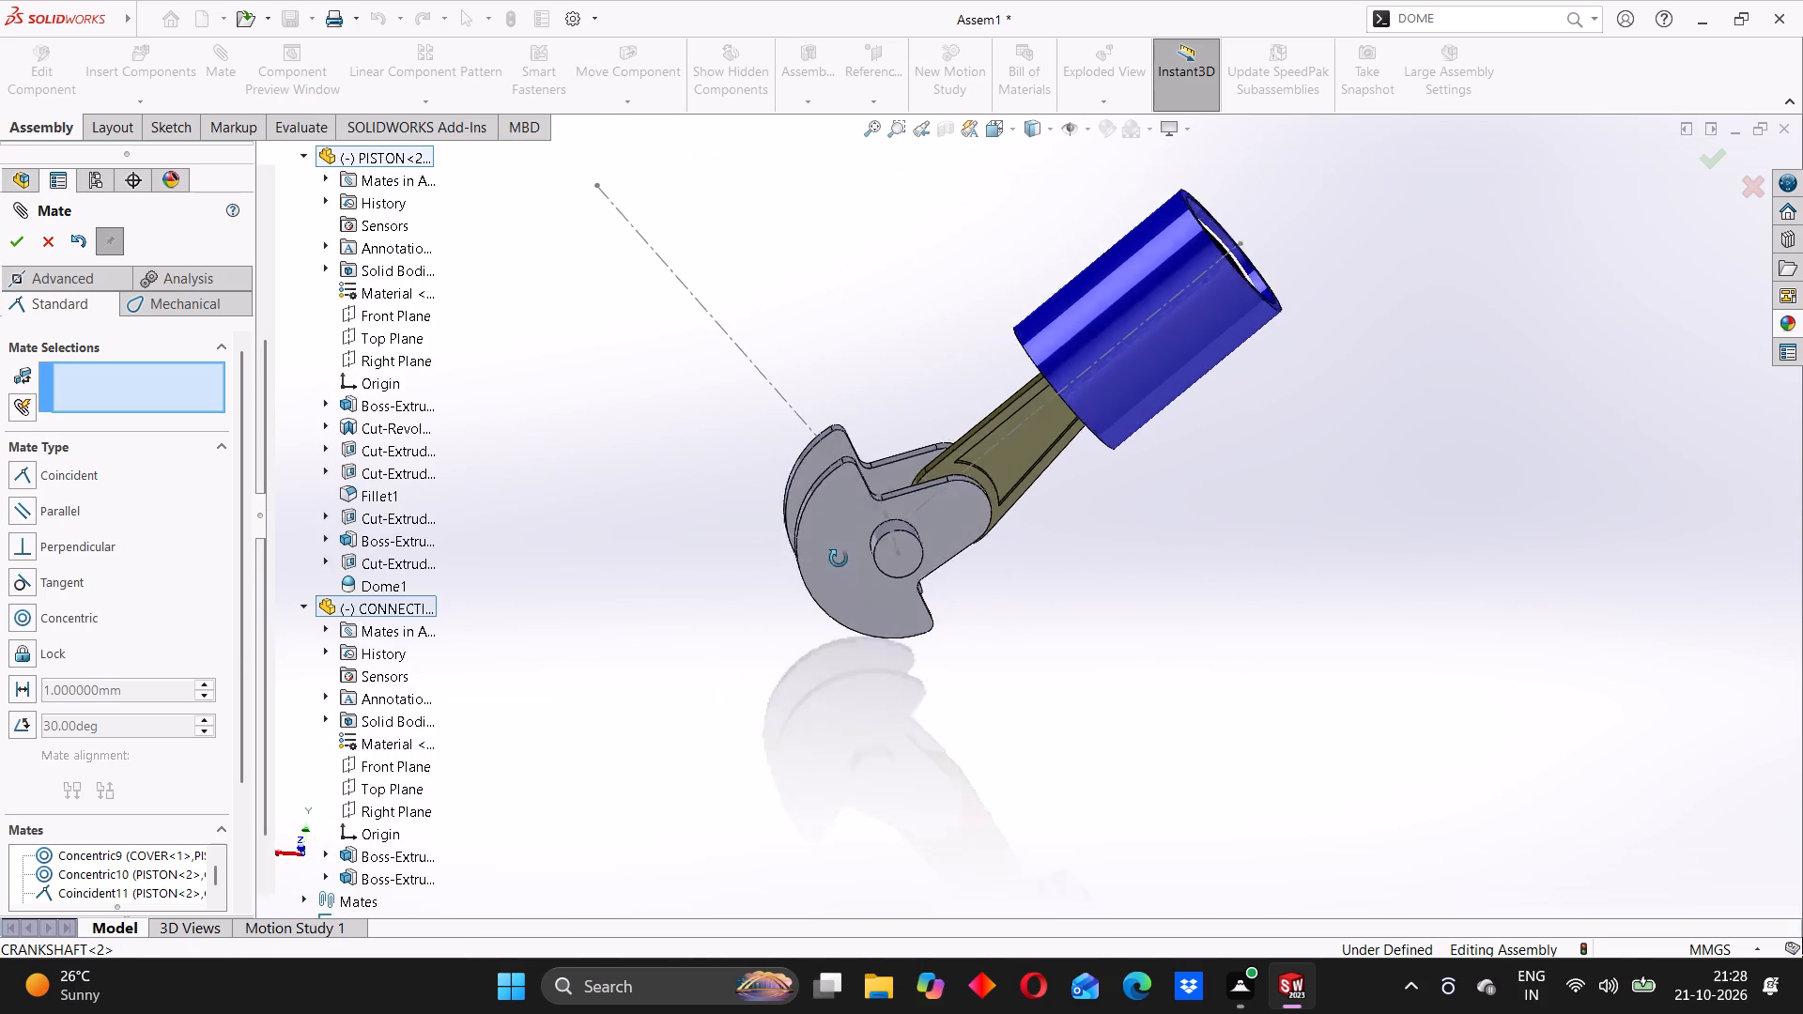
middle_click_drag(839, 559, 839, 560)
scroll(858, 451, "down", 3)
left_click(948, 310)
scroll(956, 401, "down", 4)
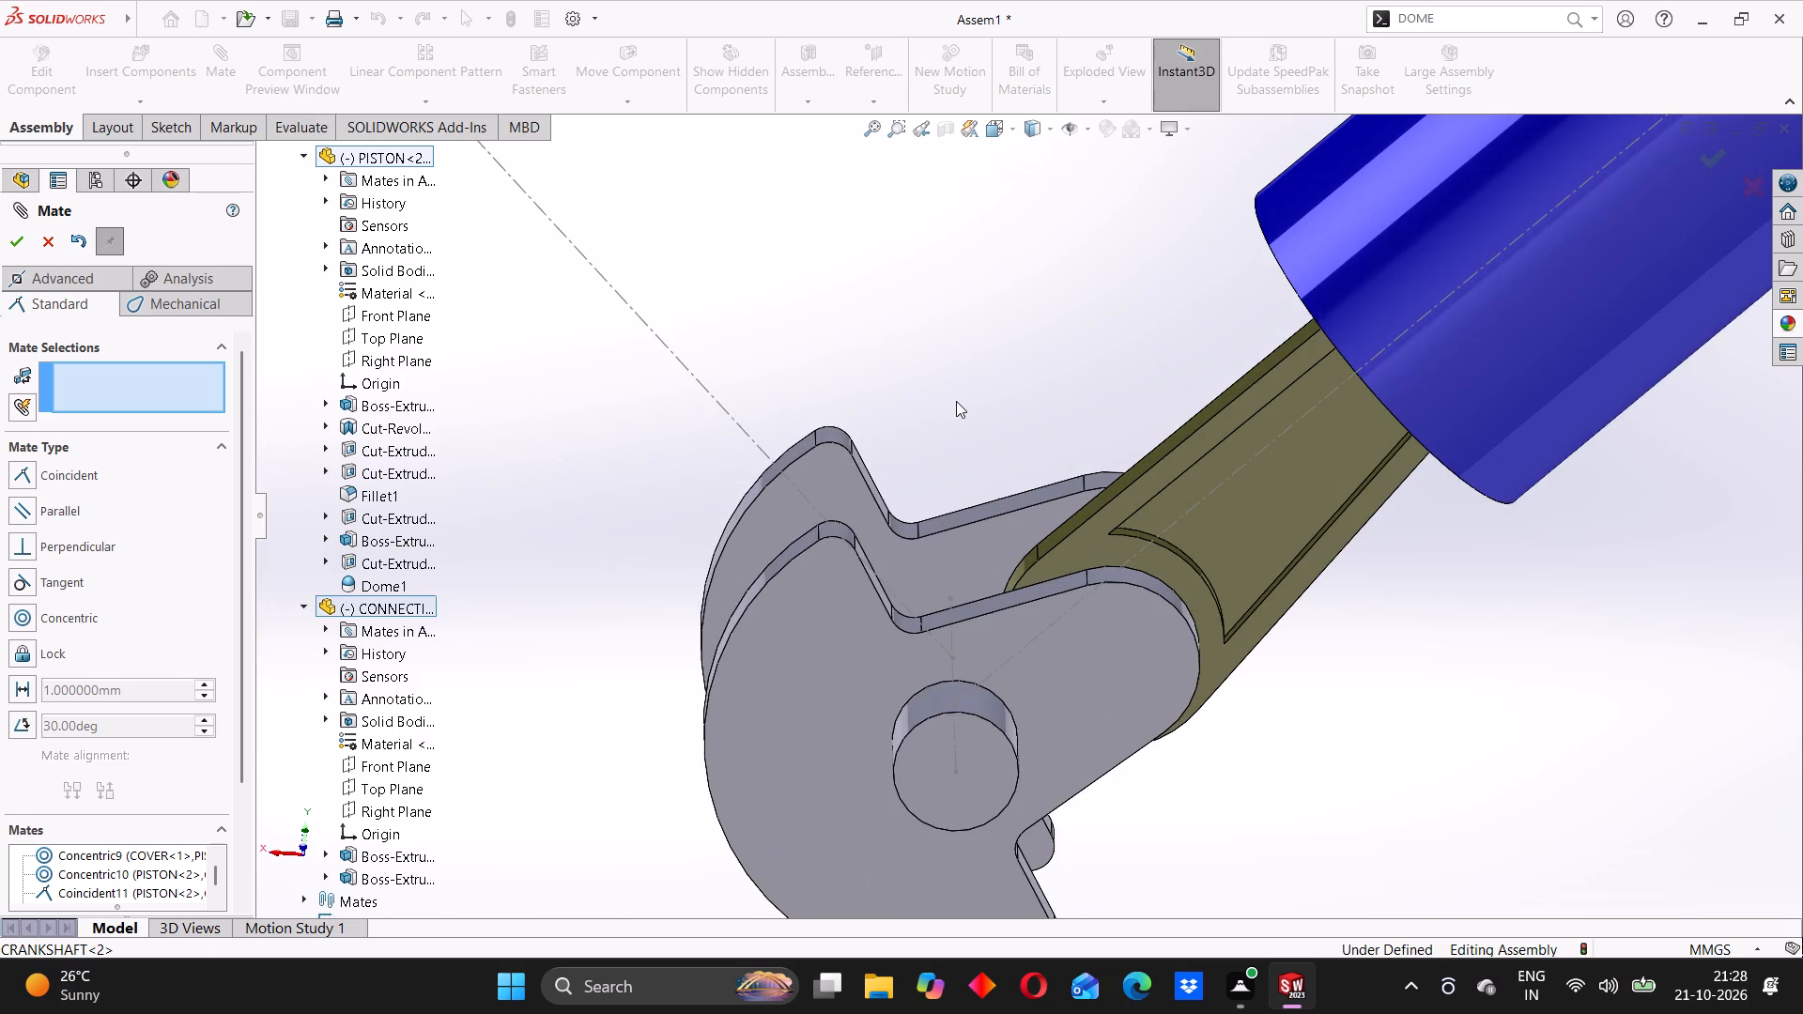
scroll(956, 401, "up", 3)
middle_click_drag(948, 397, 935, 423)
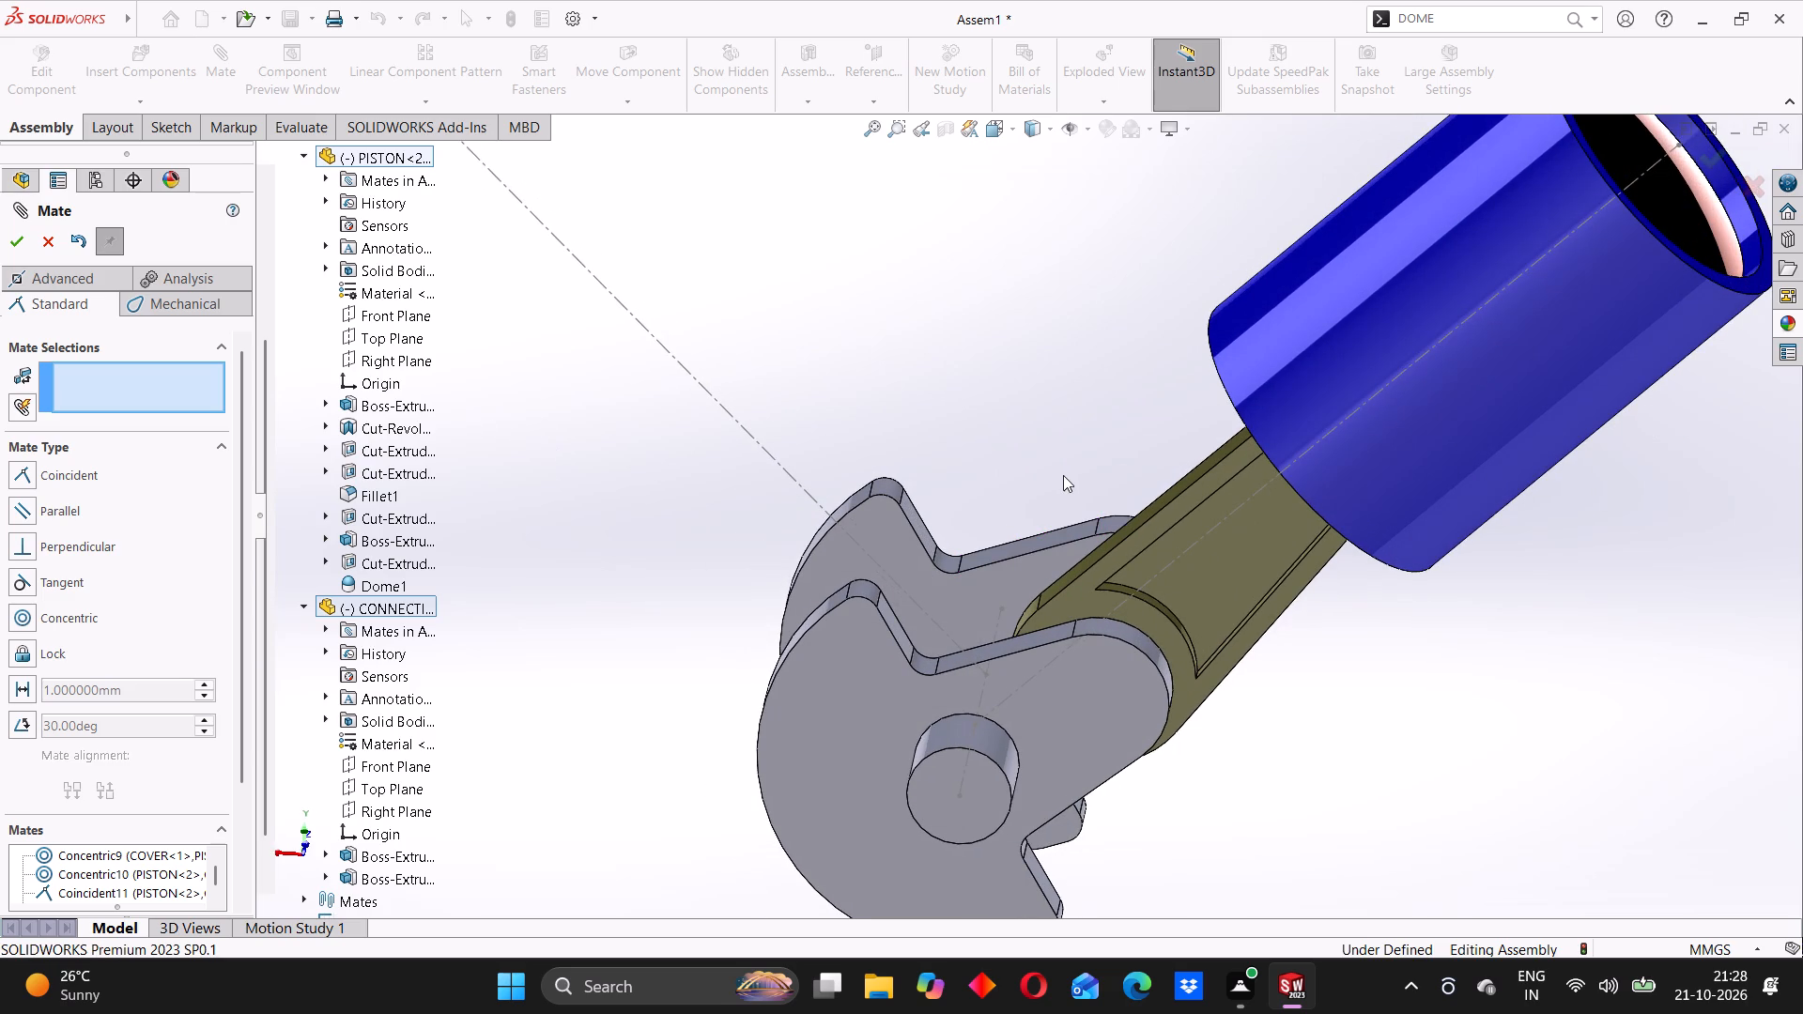
left_click(41, 235)
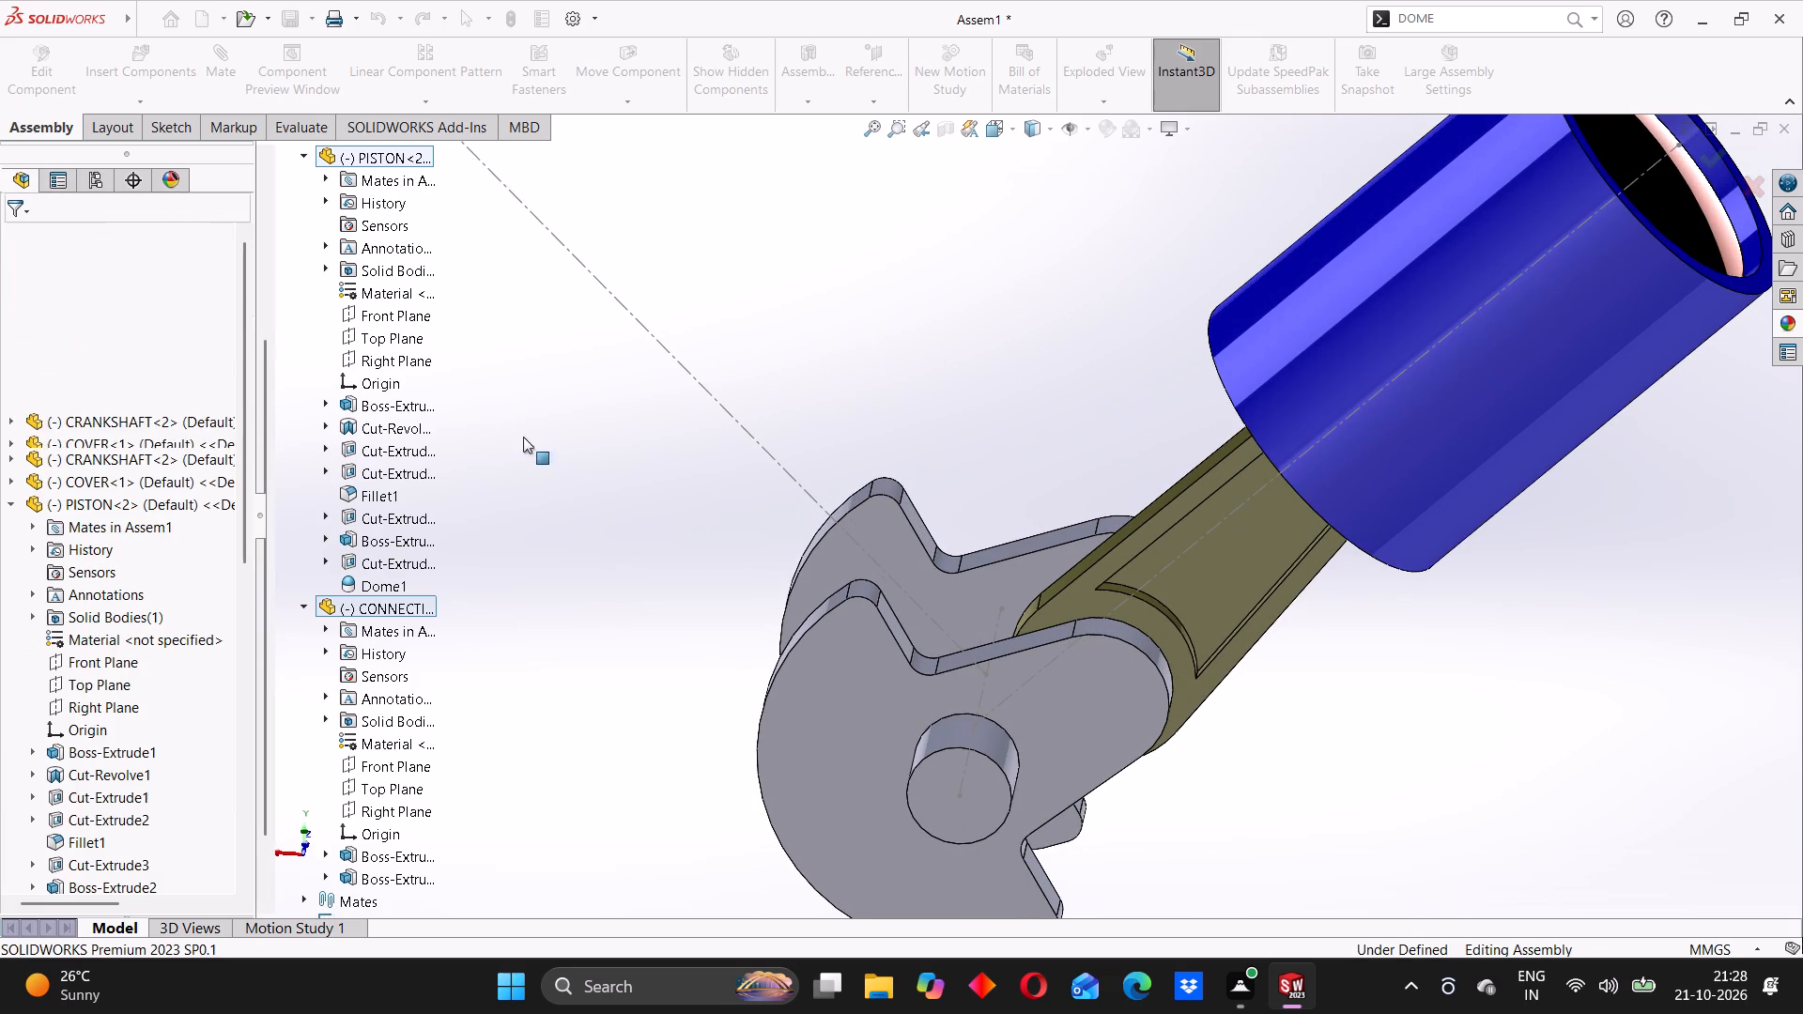
Place copies of the cylinder cover, connecting rod and piston beside the first cylinder for the second bank.
scroll(846, 437, "up", 3)
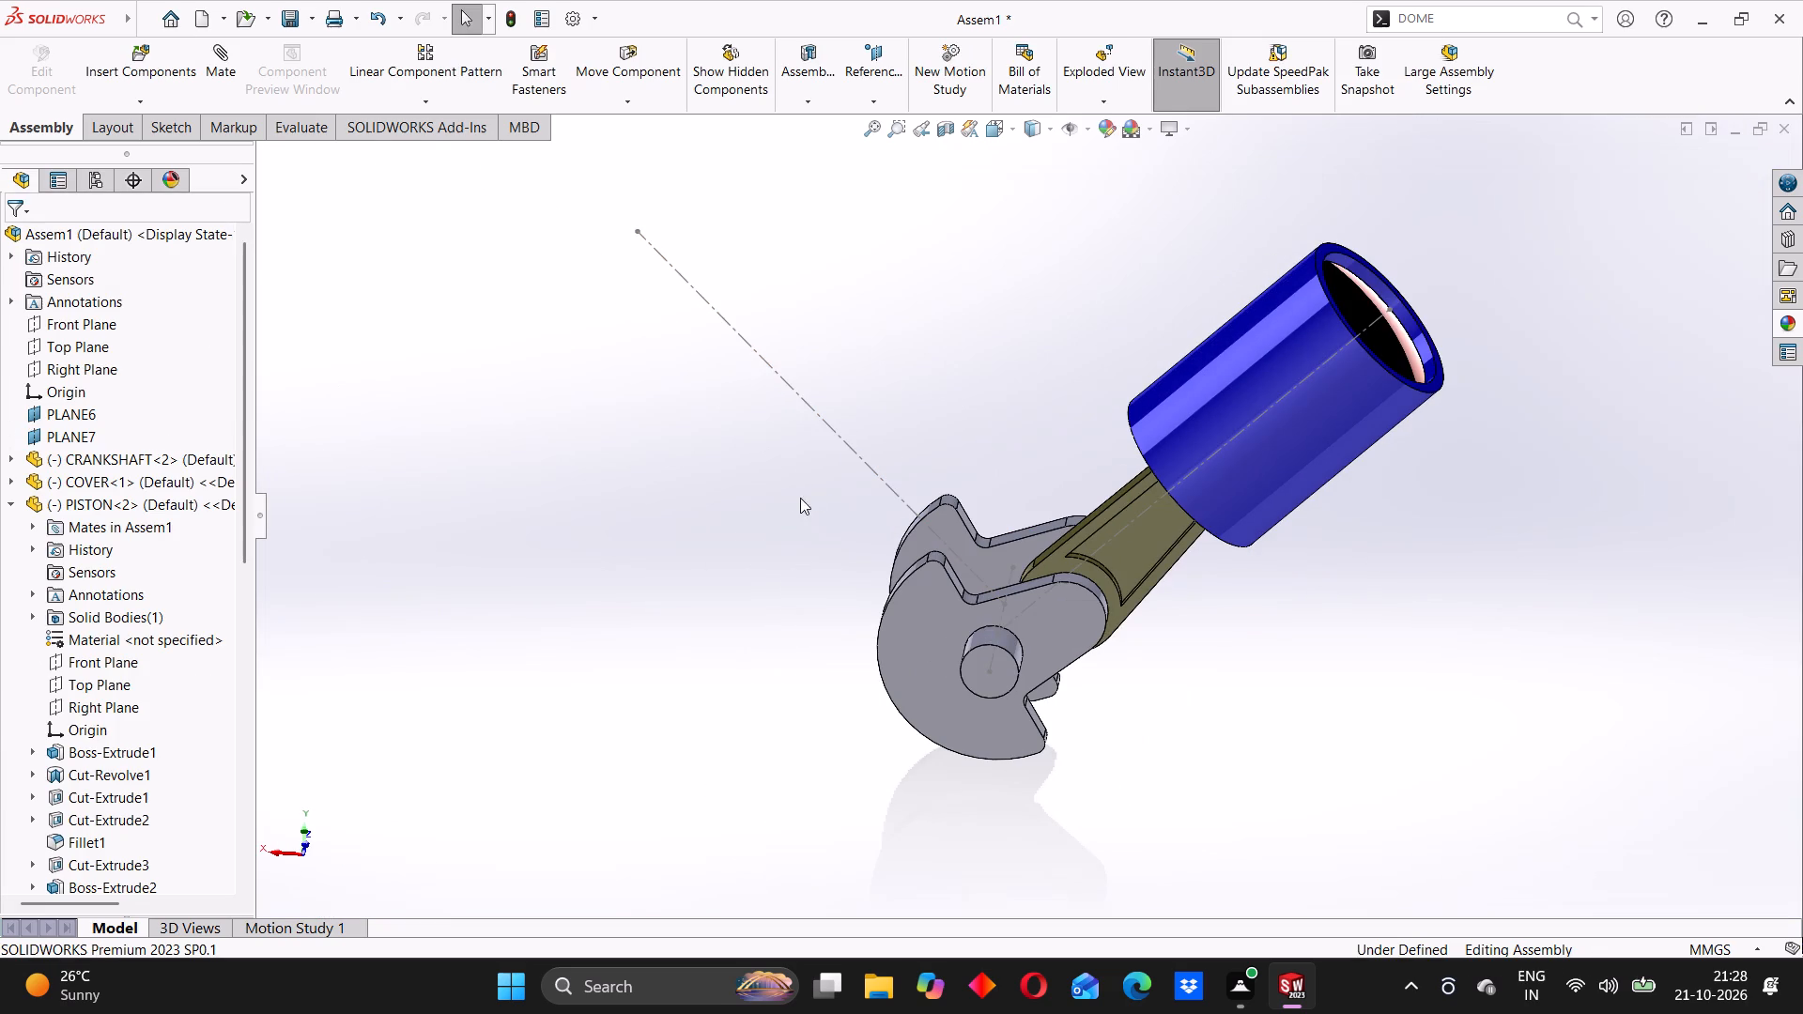
left_click(914, 365)
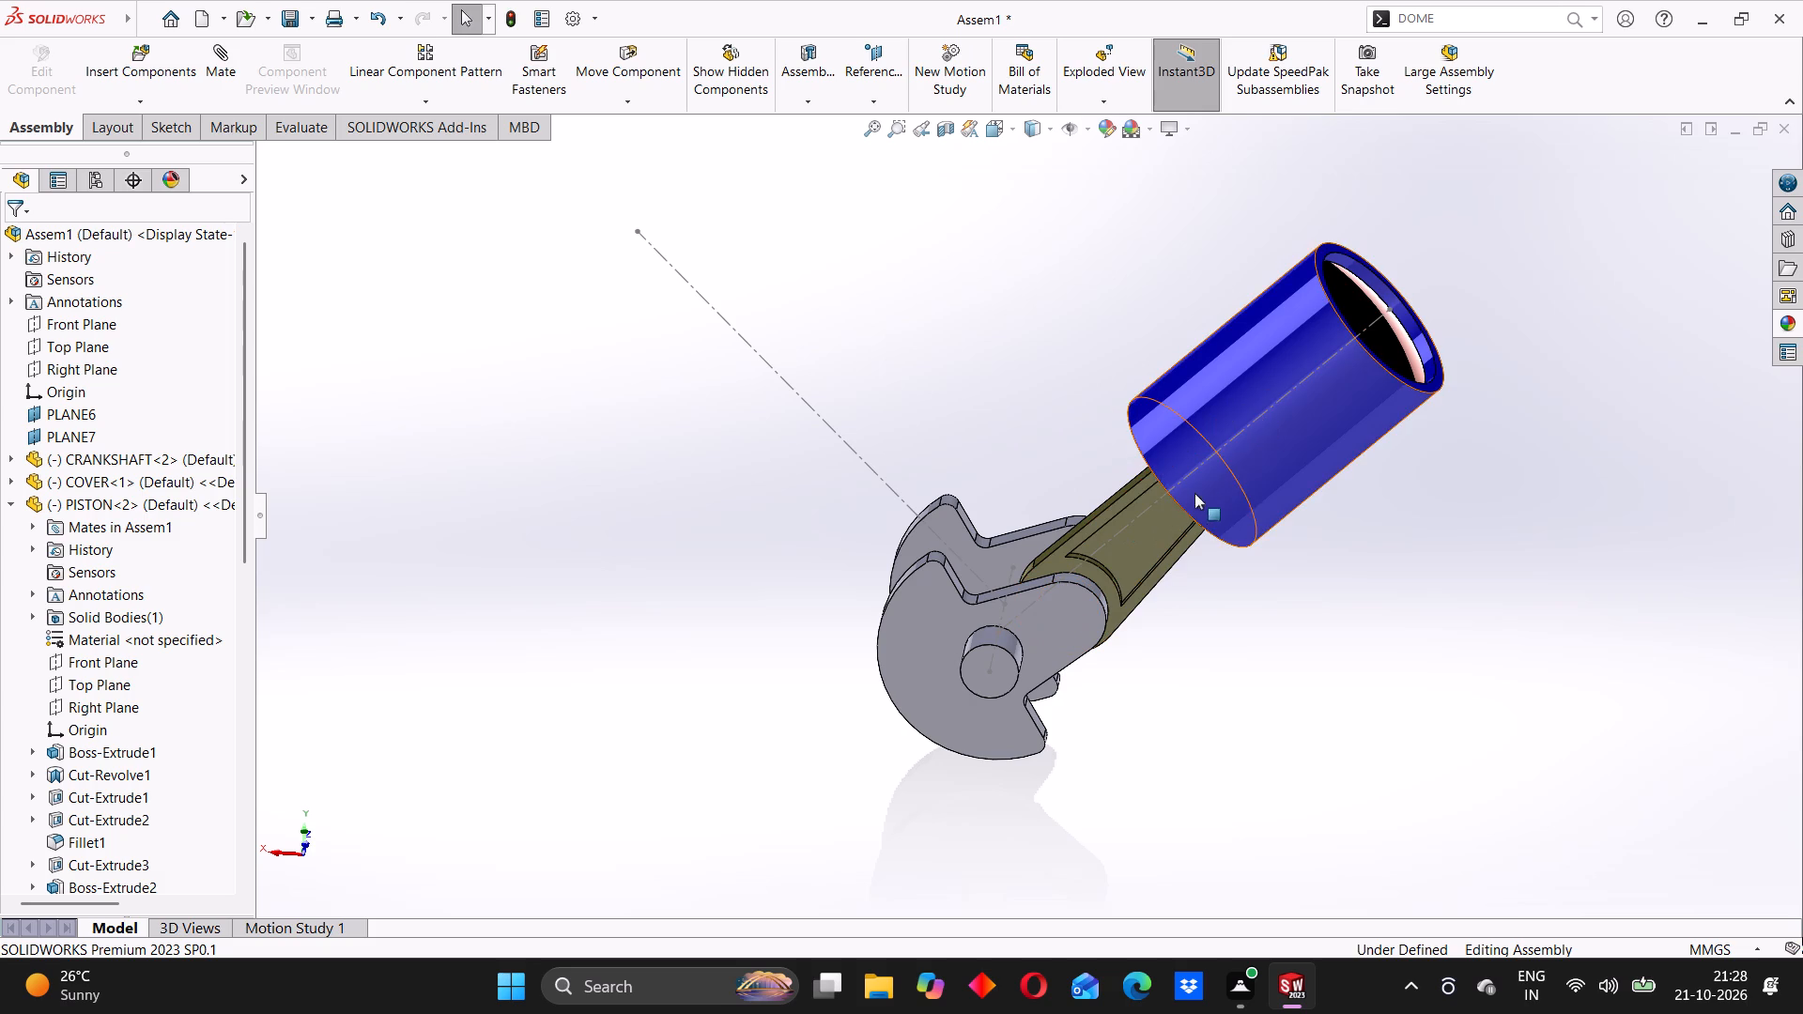
left_click_drag(1238, 386, 1049, 325, "ctrl")
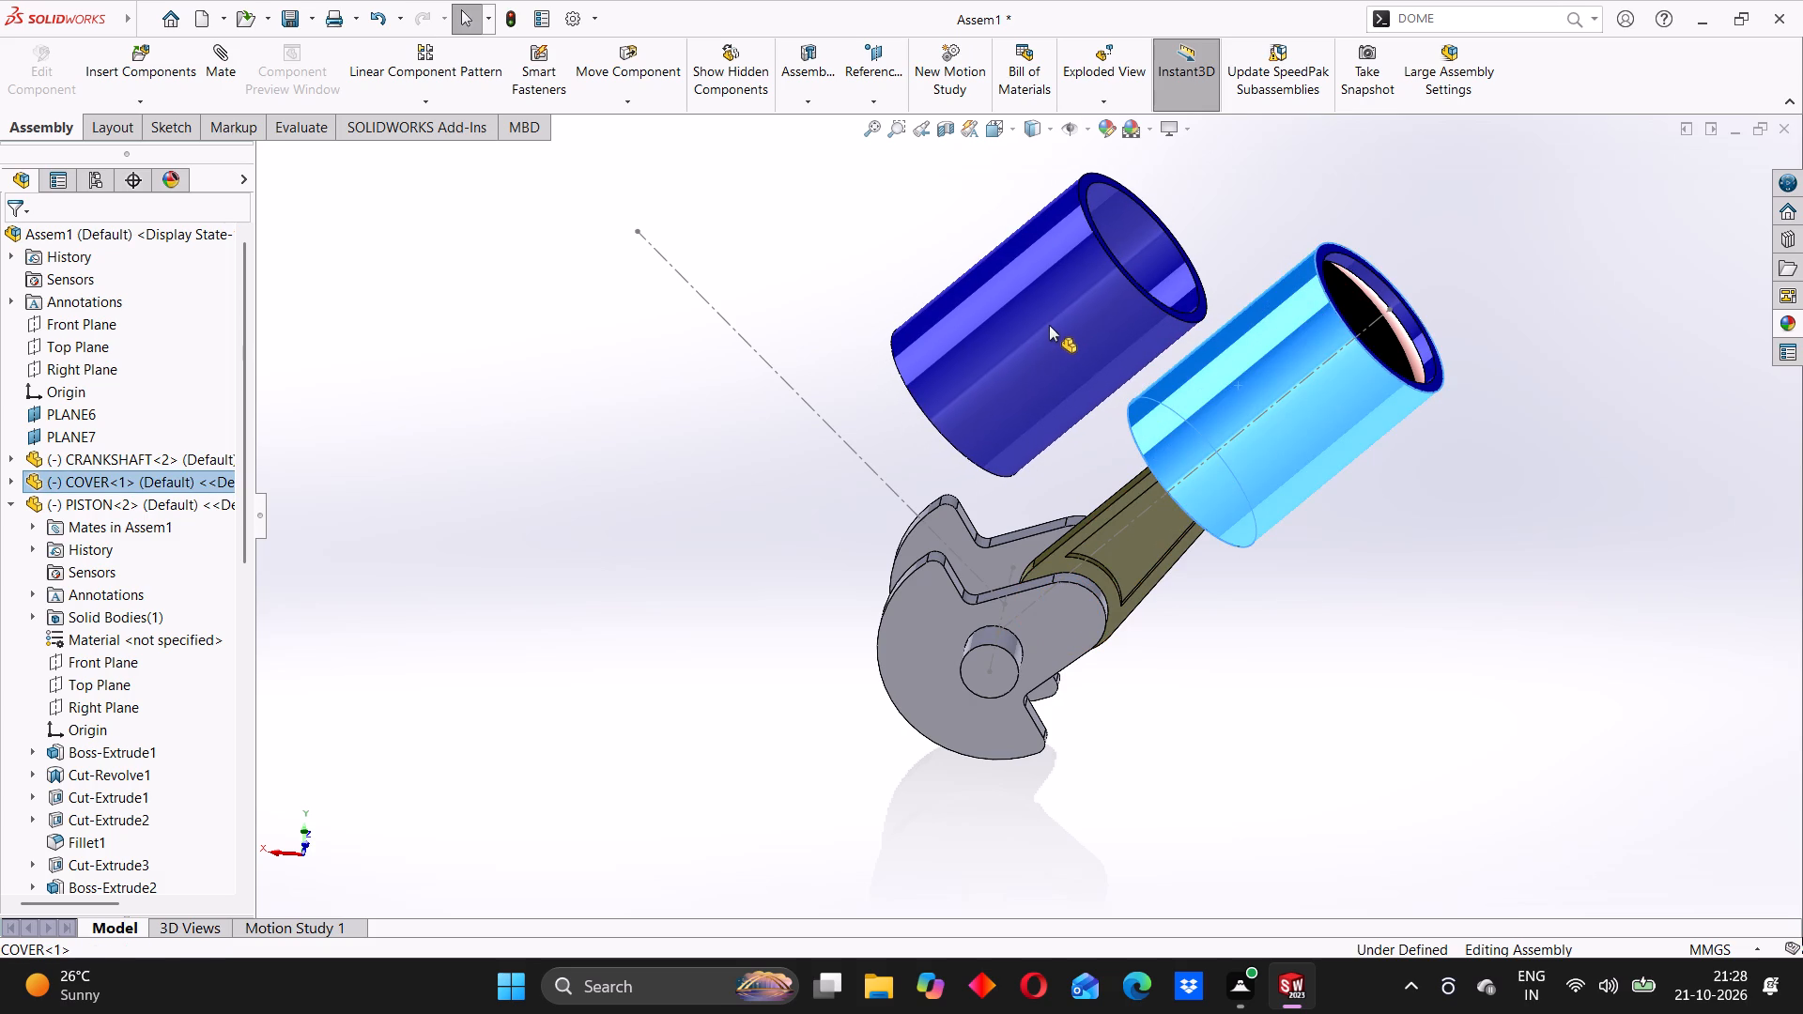
left_click_drag(1049, 325, 1047, 312, "ctrl")
left_click_drag(1151, 543, 1271, 602, "ctrl")
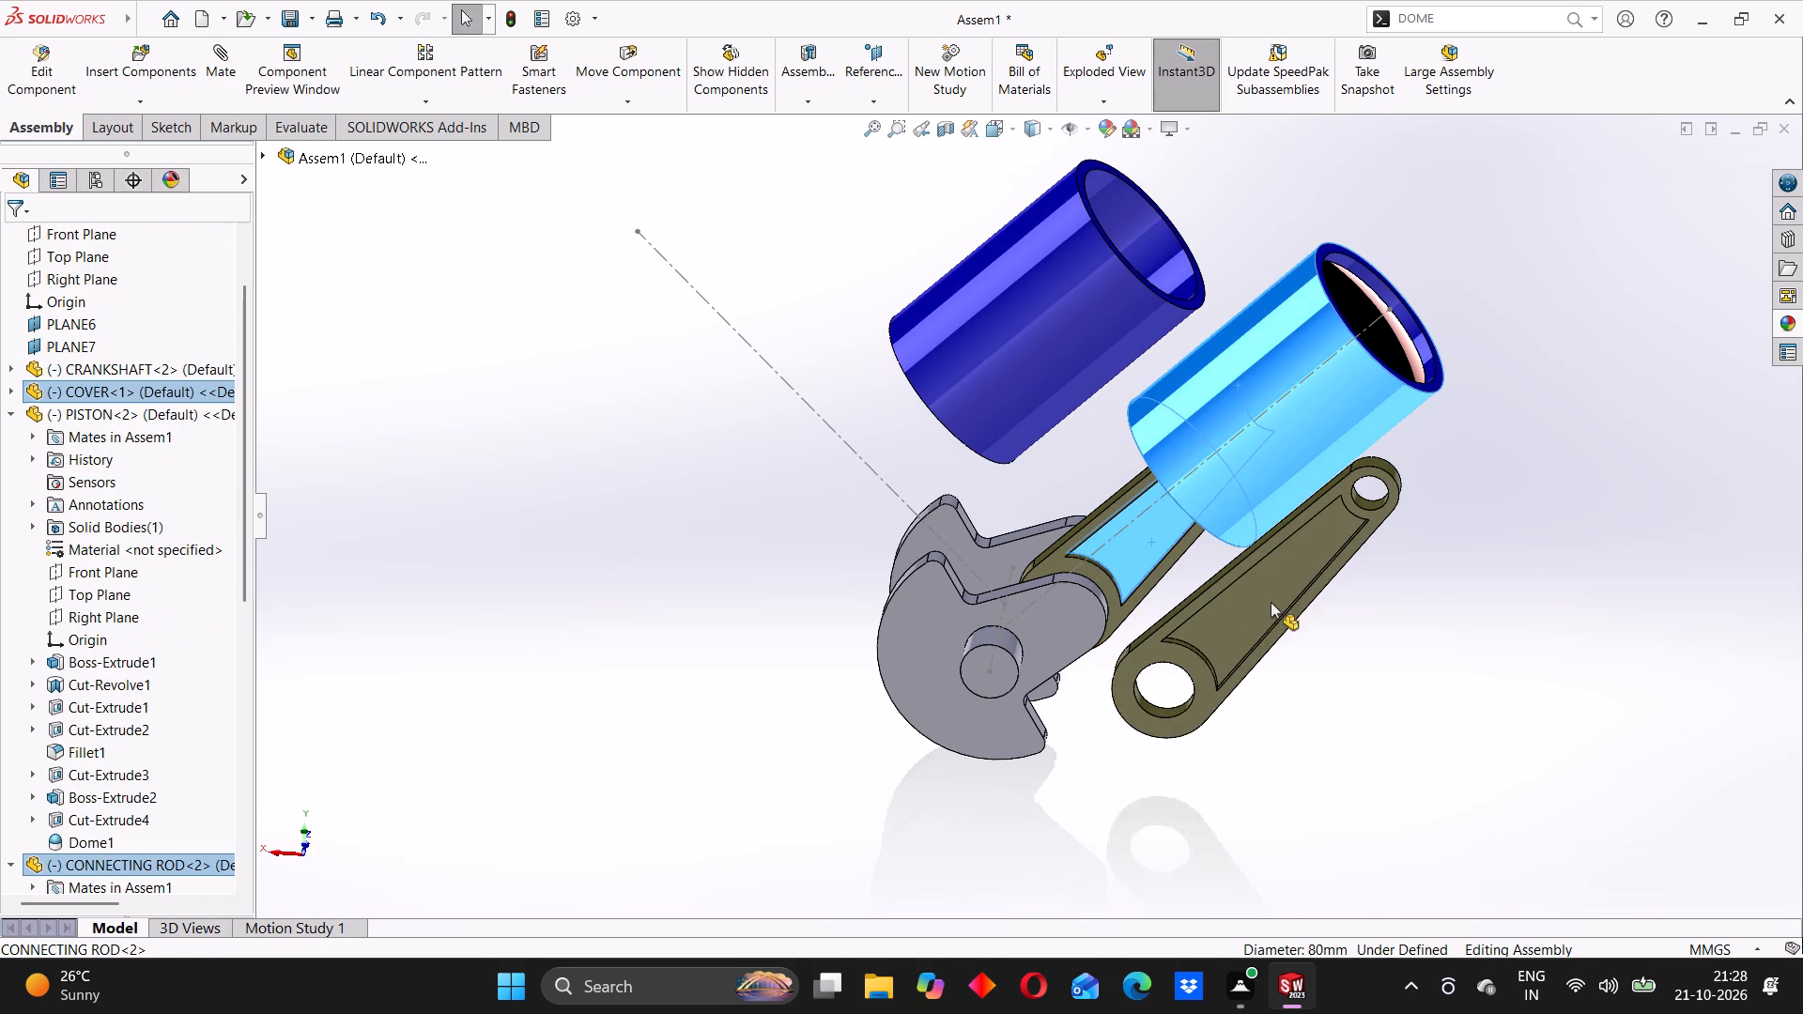
left_click_drag(1271, 602, 1380, 639, "ctrl")
left_click_drag(1376, 315, 1438, 337, "ctrl")
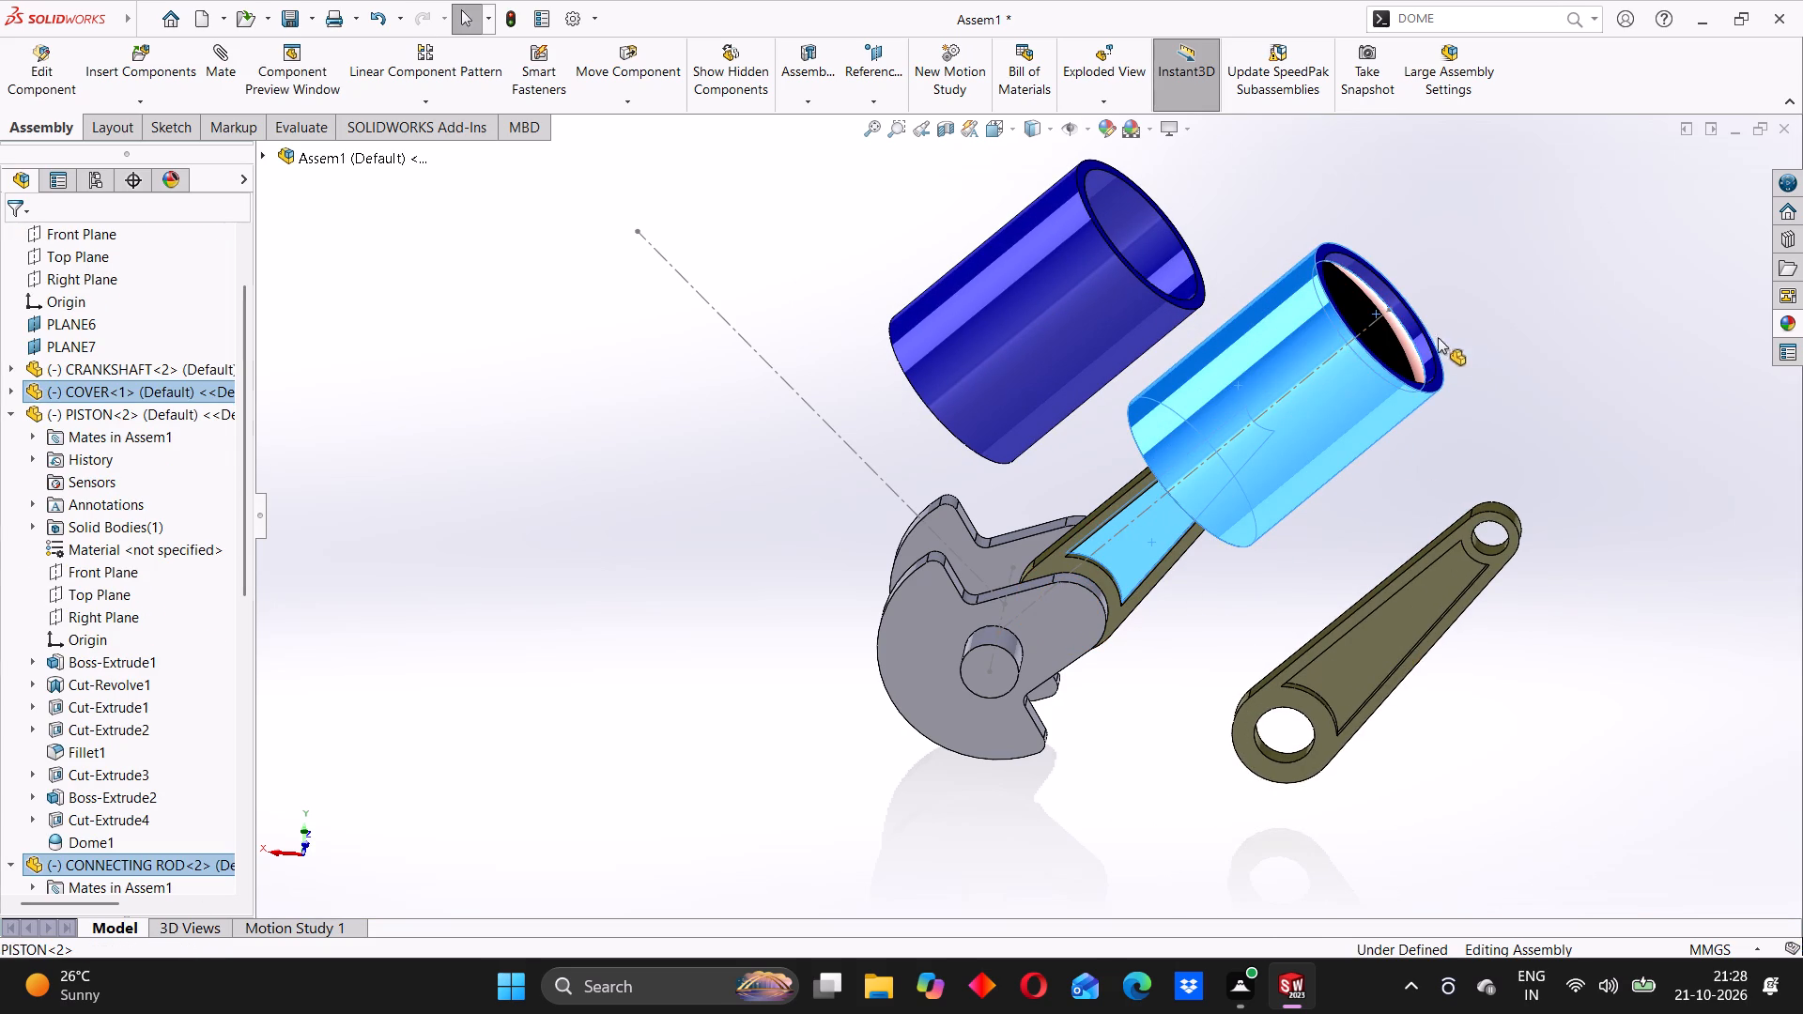
left_click_drag(1438, 337, 1527, 384, "ctrl")
left_click(1395, 223)
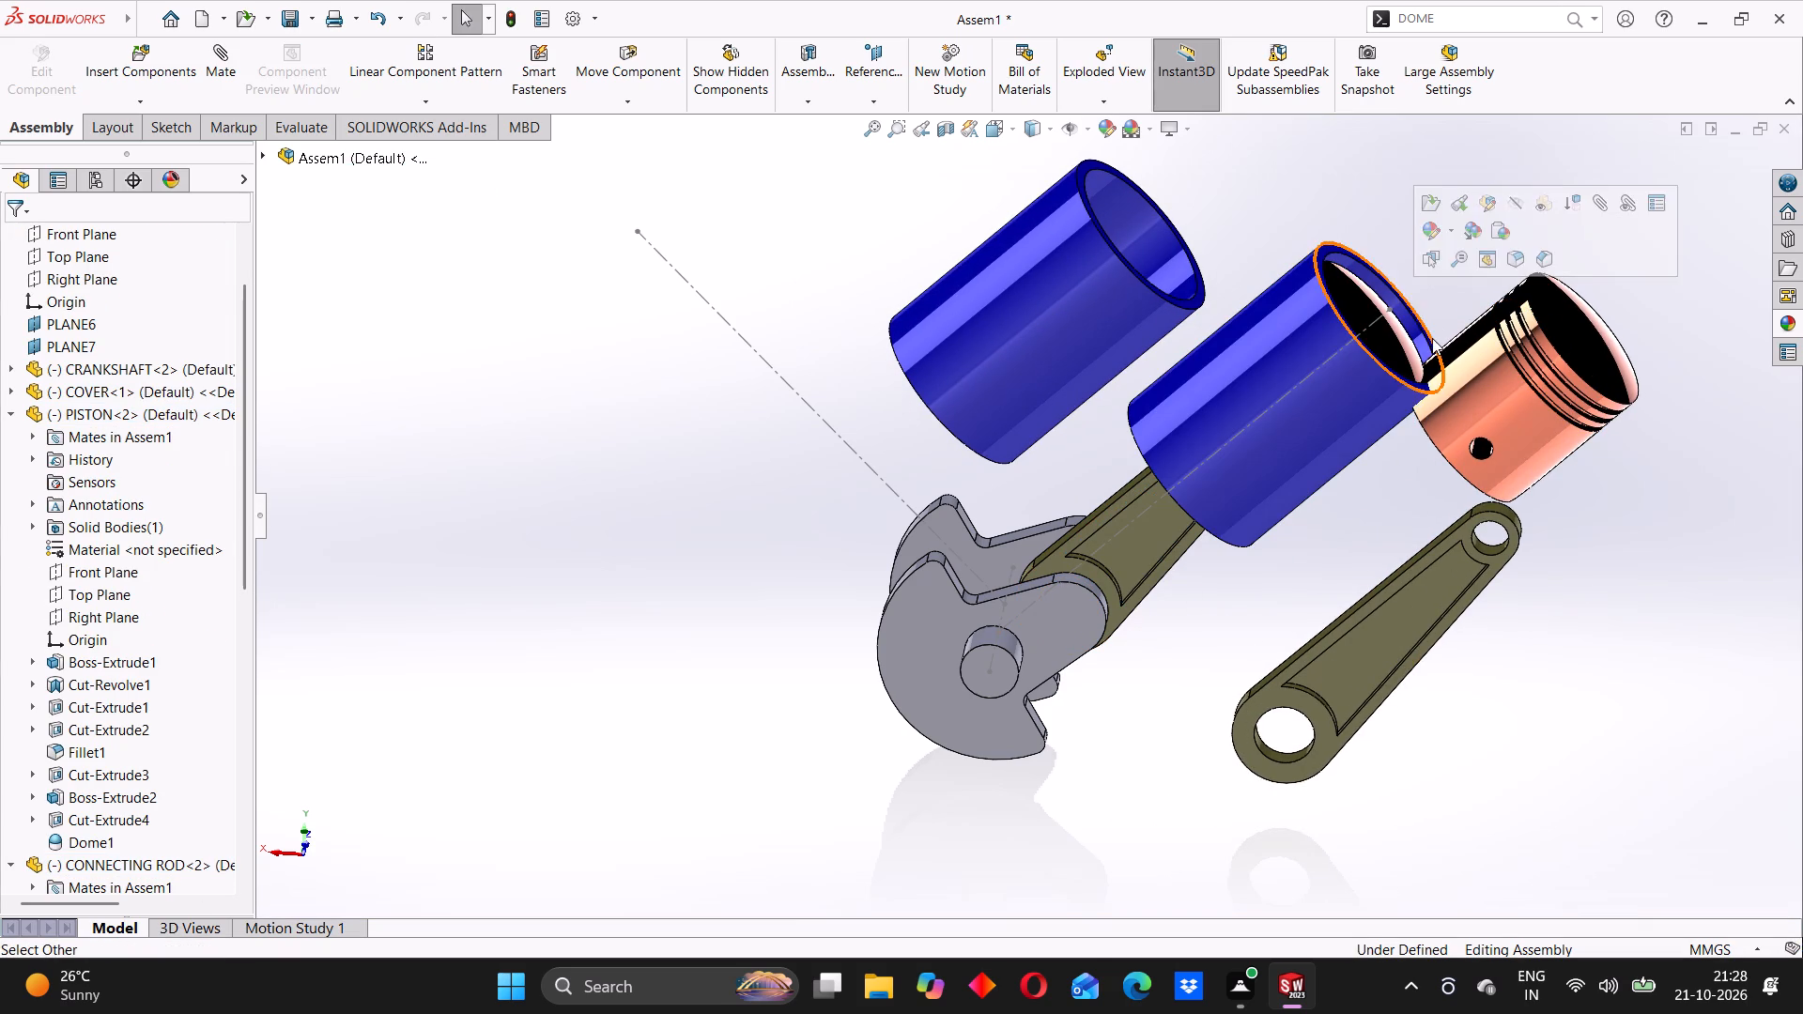
Add a concentric mate between the copied piston's outer cylindrical face and the copied cover's bore, and slide the piston into the cover.
left_click(1482, 396)
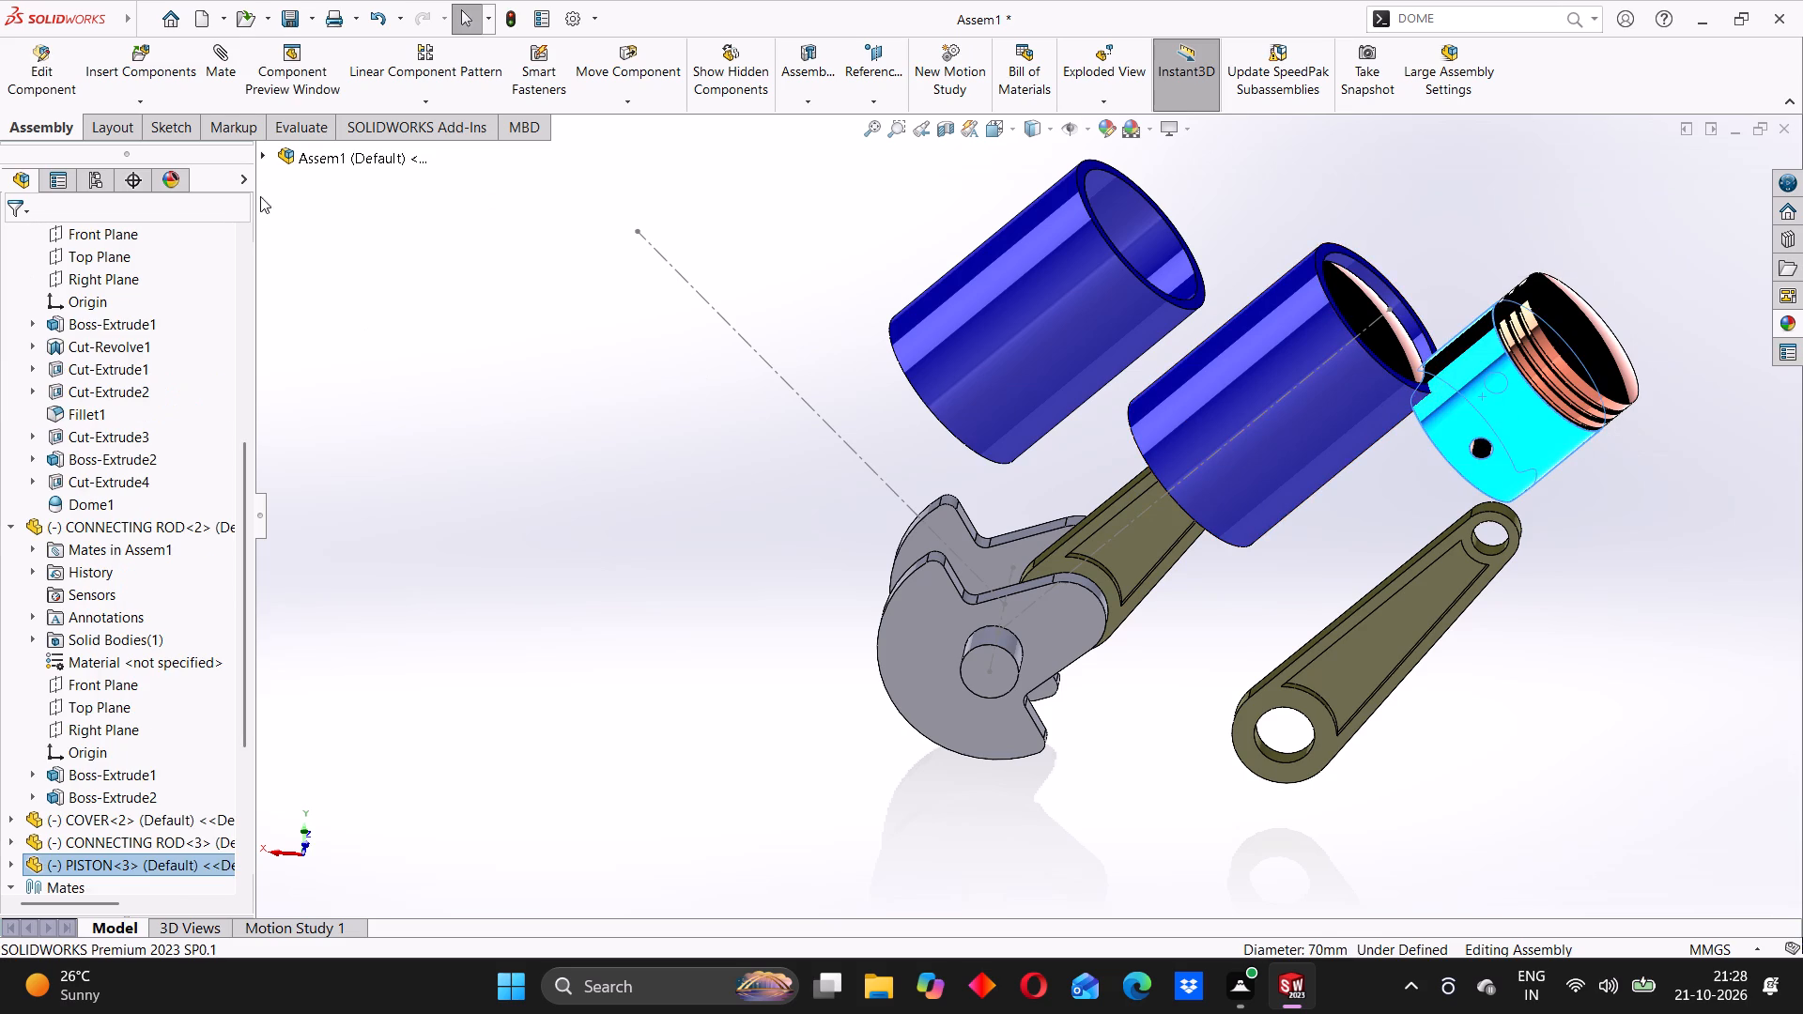
left_click(223, 73)
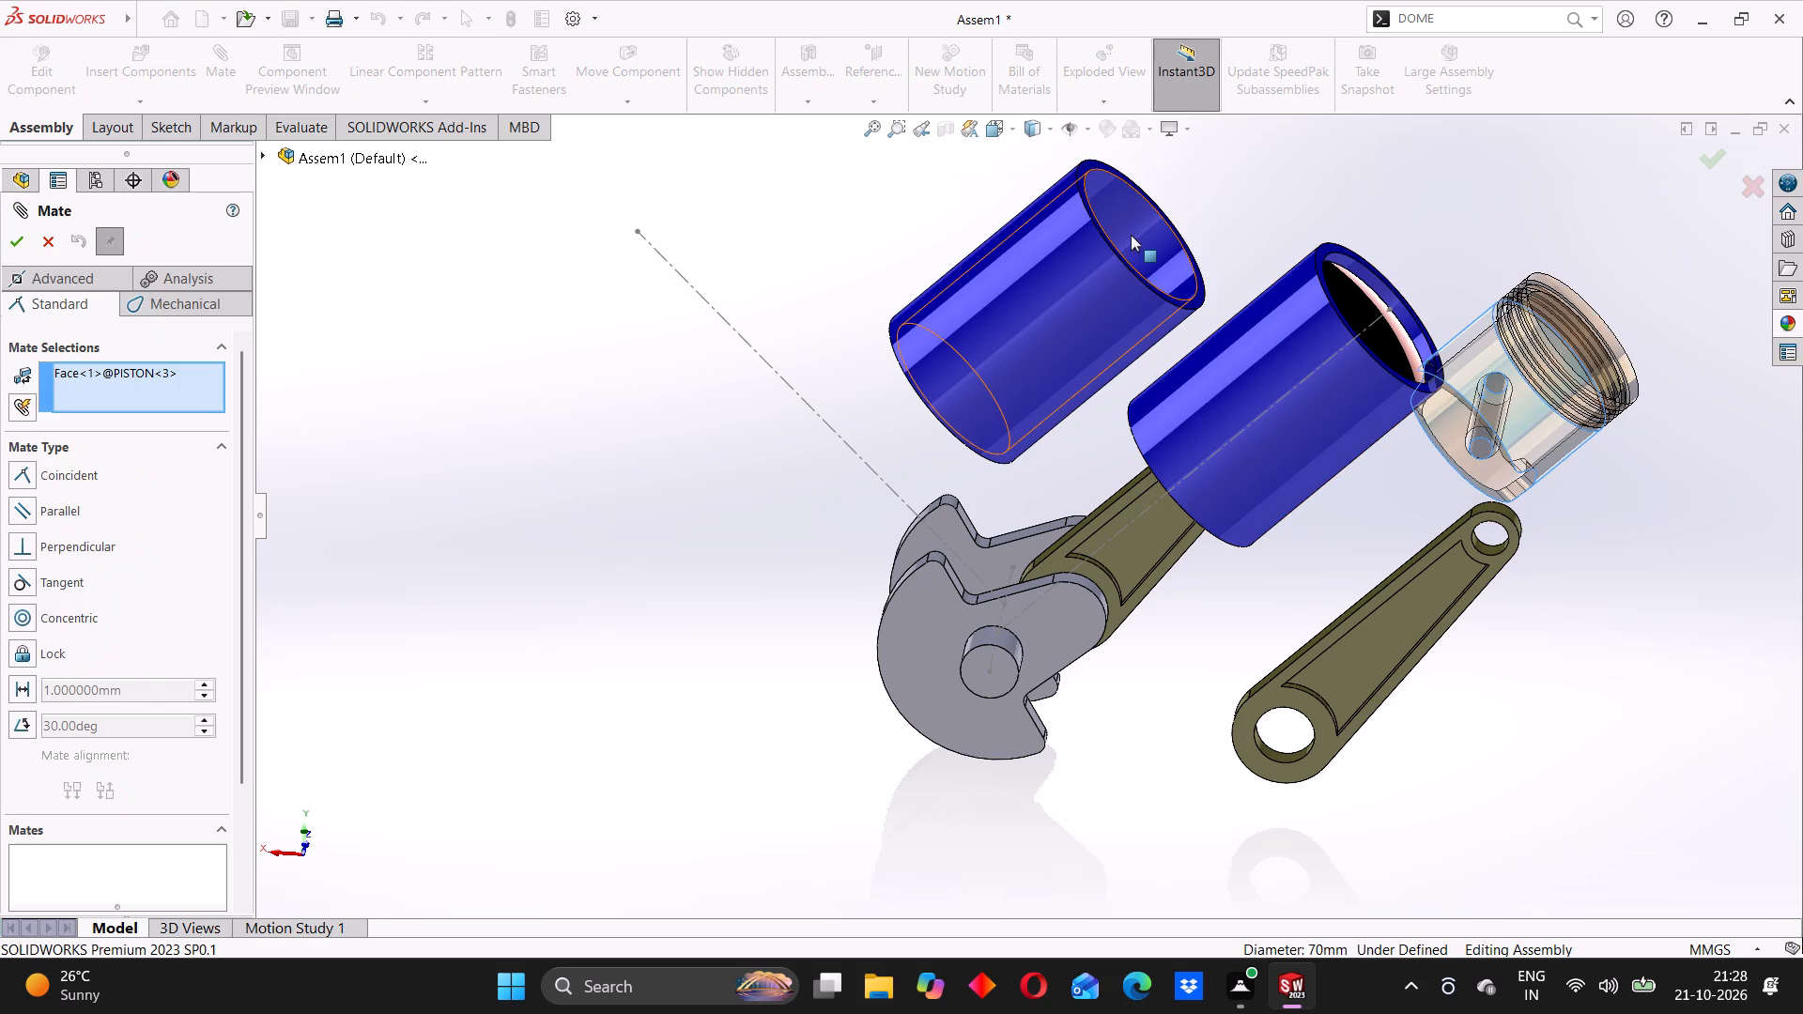
left_click(1131, 235)
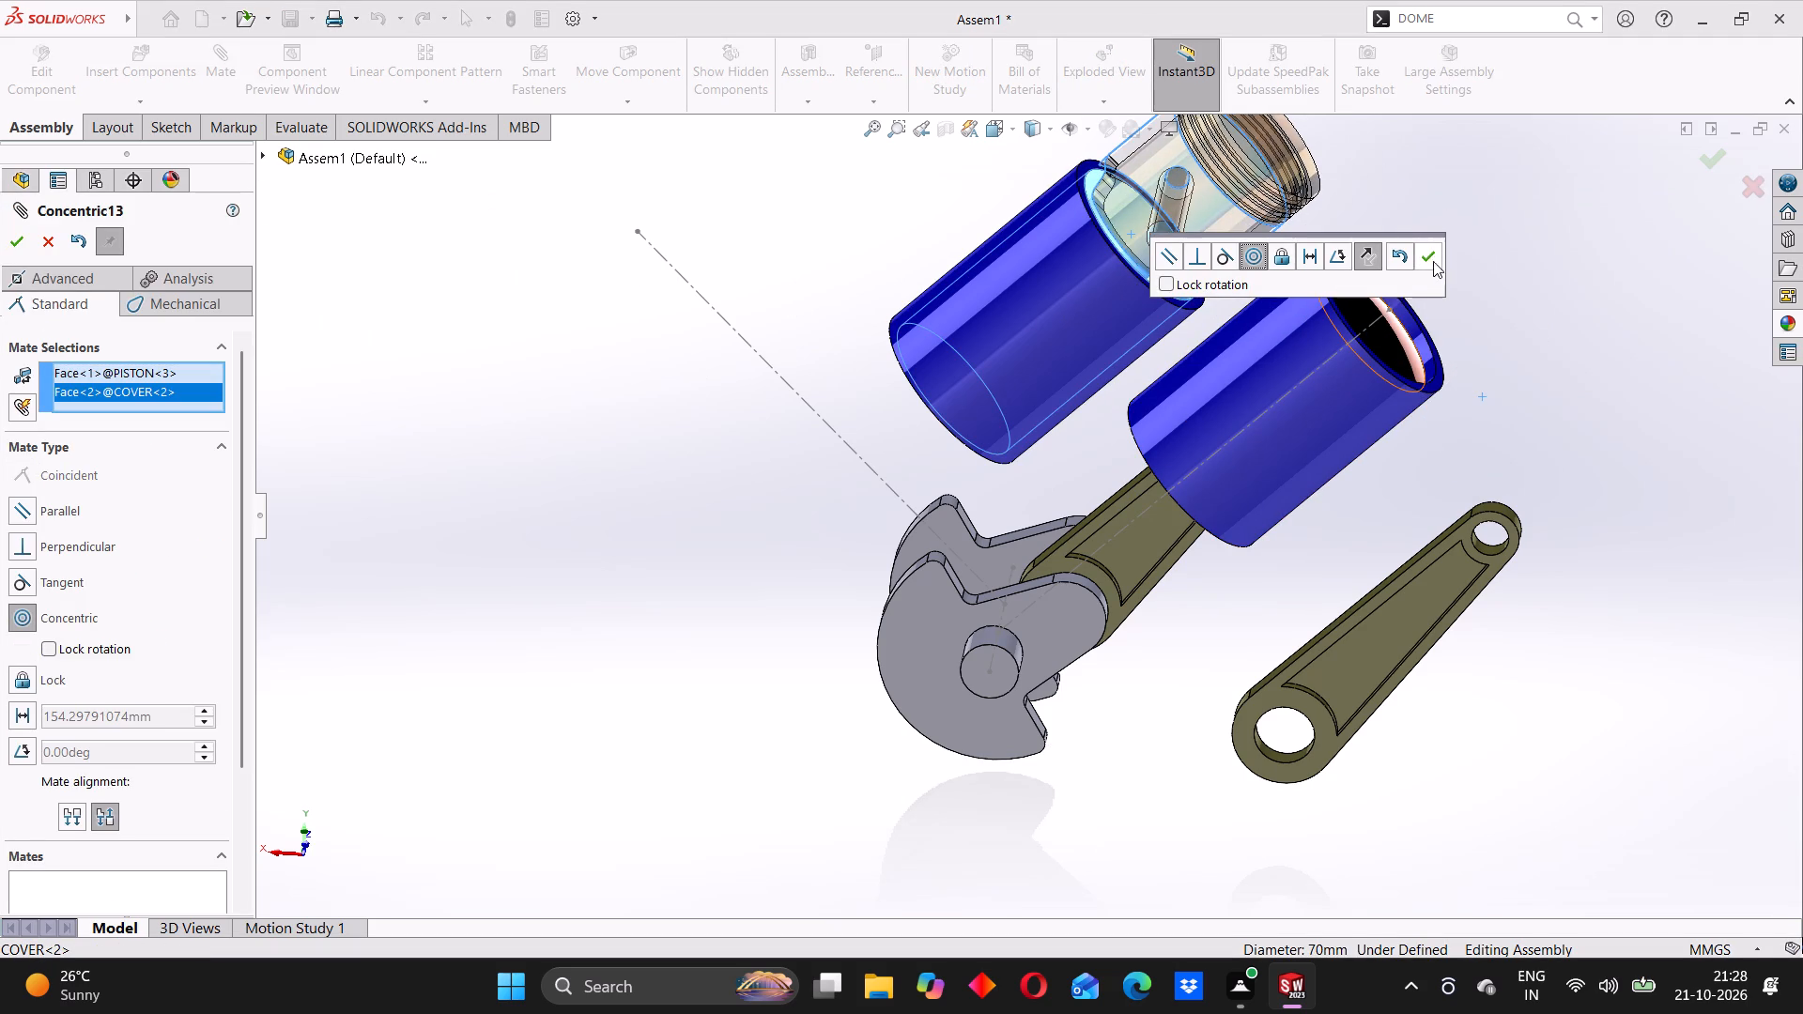
left_click(1433, 261)
left_click_drag(1202, 227, 1086, 331)
middle_click_drag(1014, 391, 1040, 366)
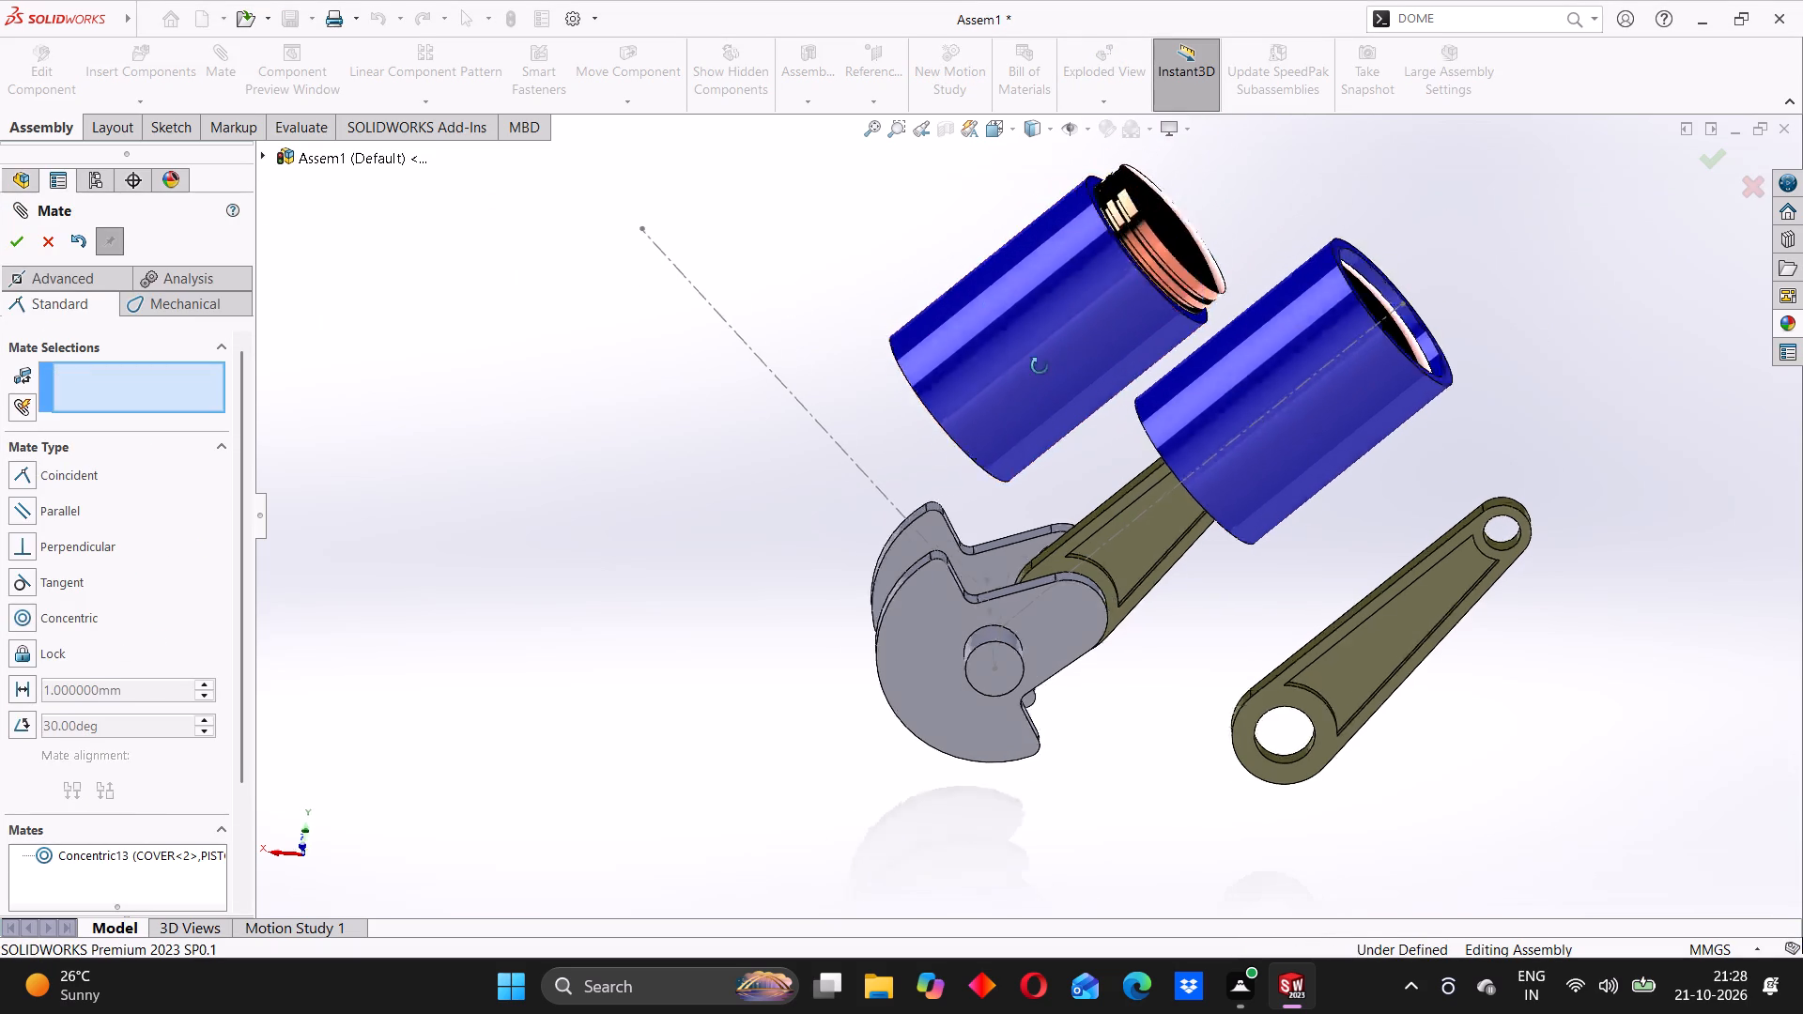
Add a concentric mate between the copied piston's pin face and the small-end hole of the copied connecting rod.
middle_click_drag(1040, 366, 1171, 246)
middle_click_drag(1046, 363, 1070, 327)
left_click(1072, 301)
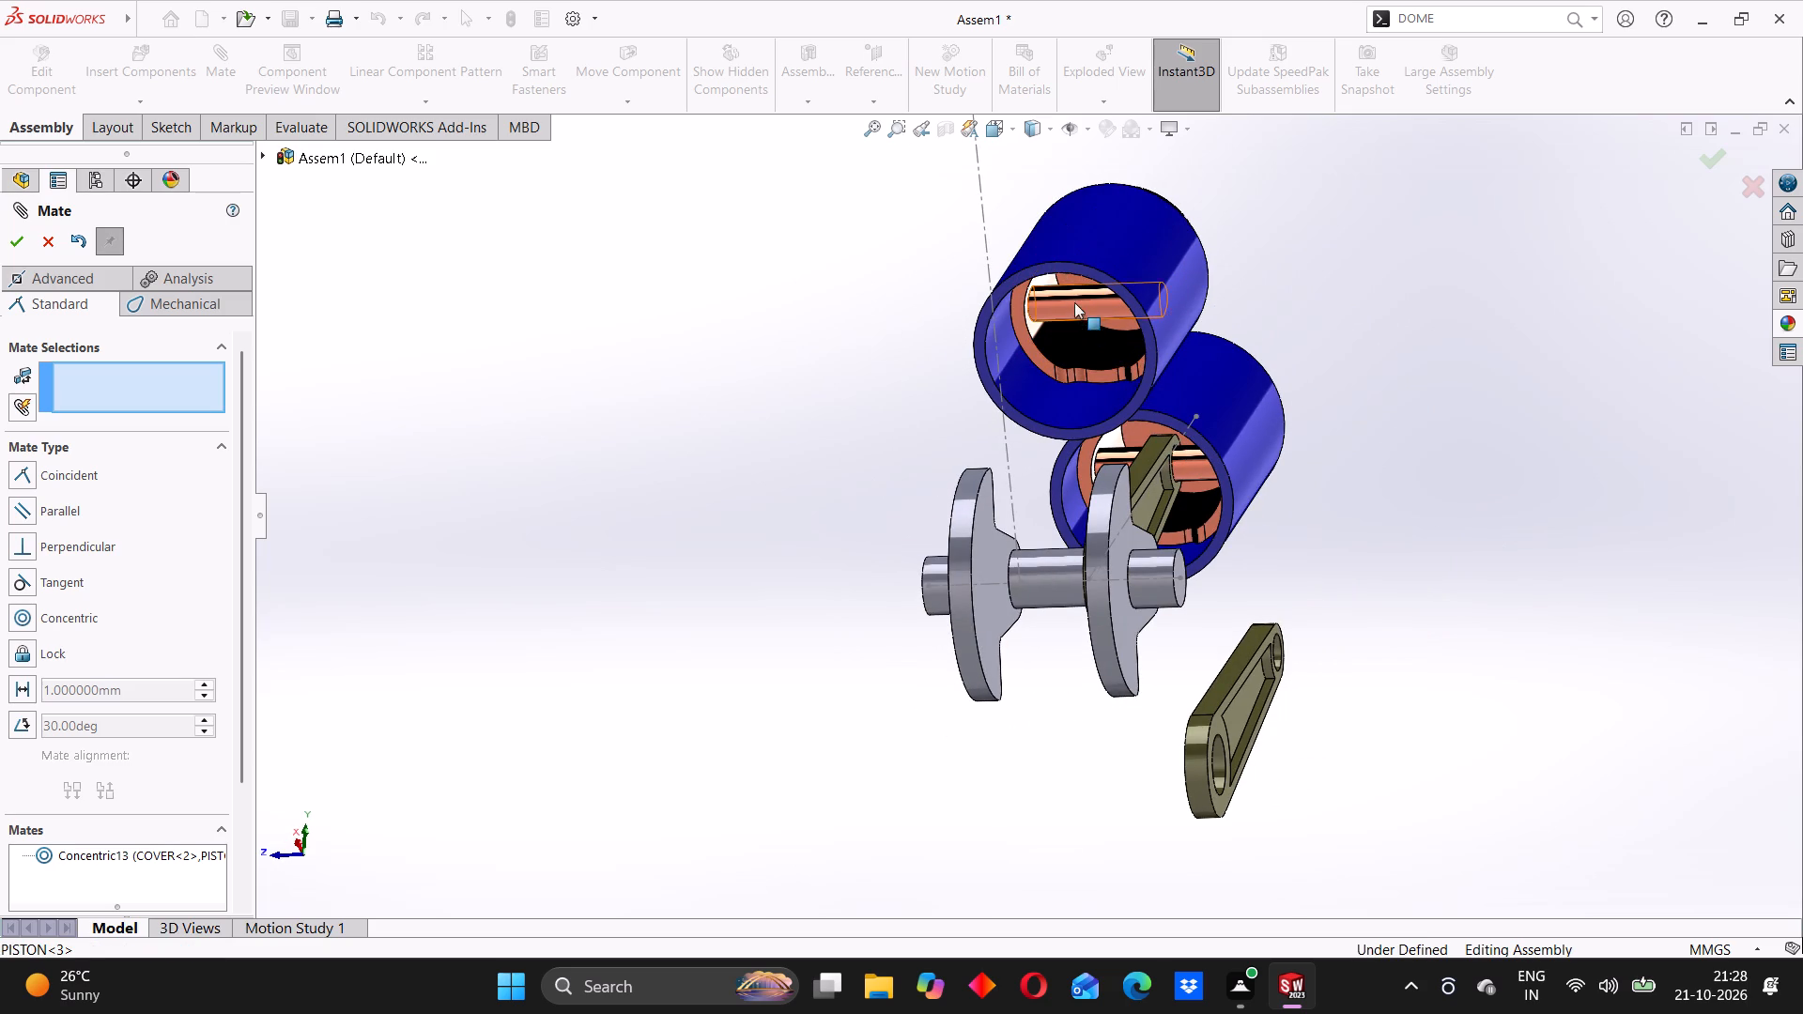
left_click(1070, 300)
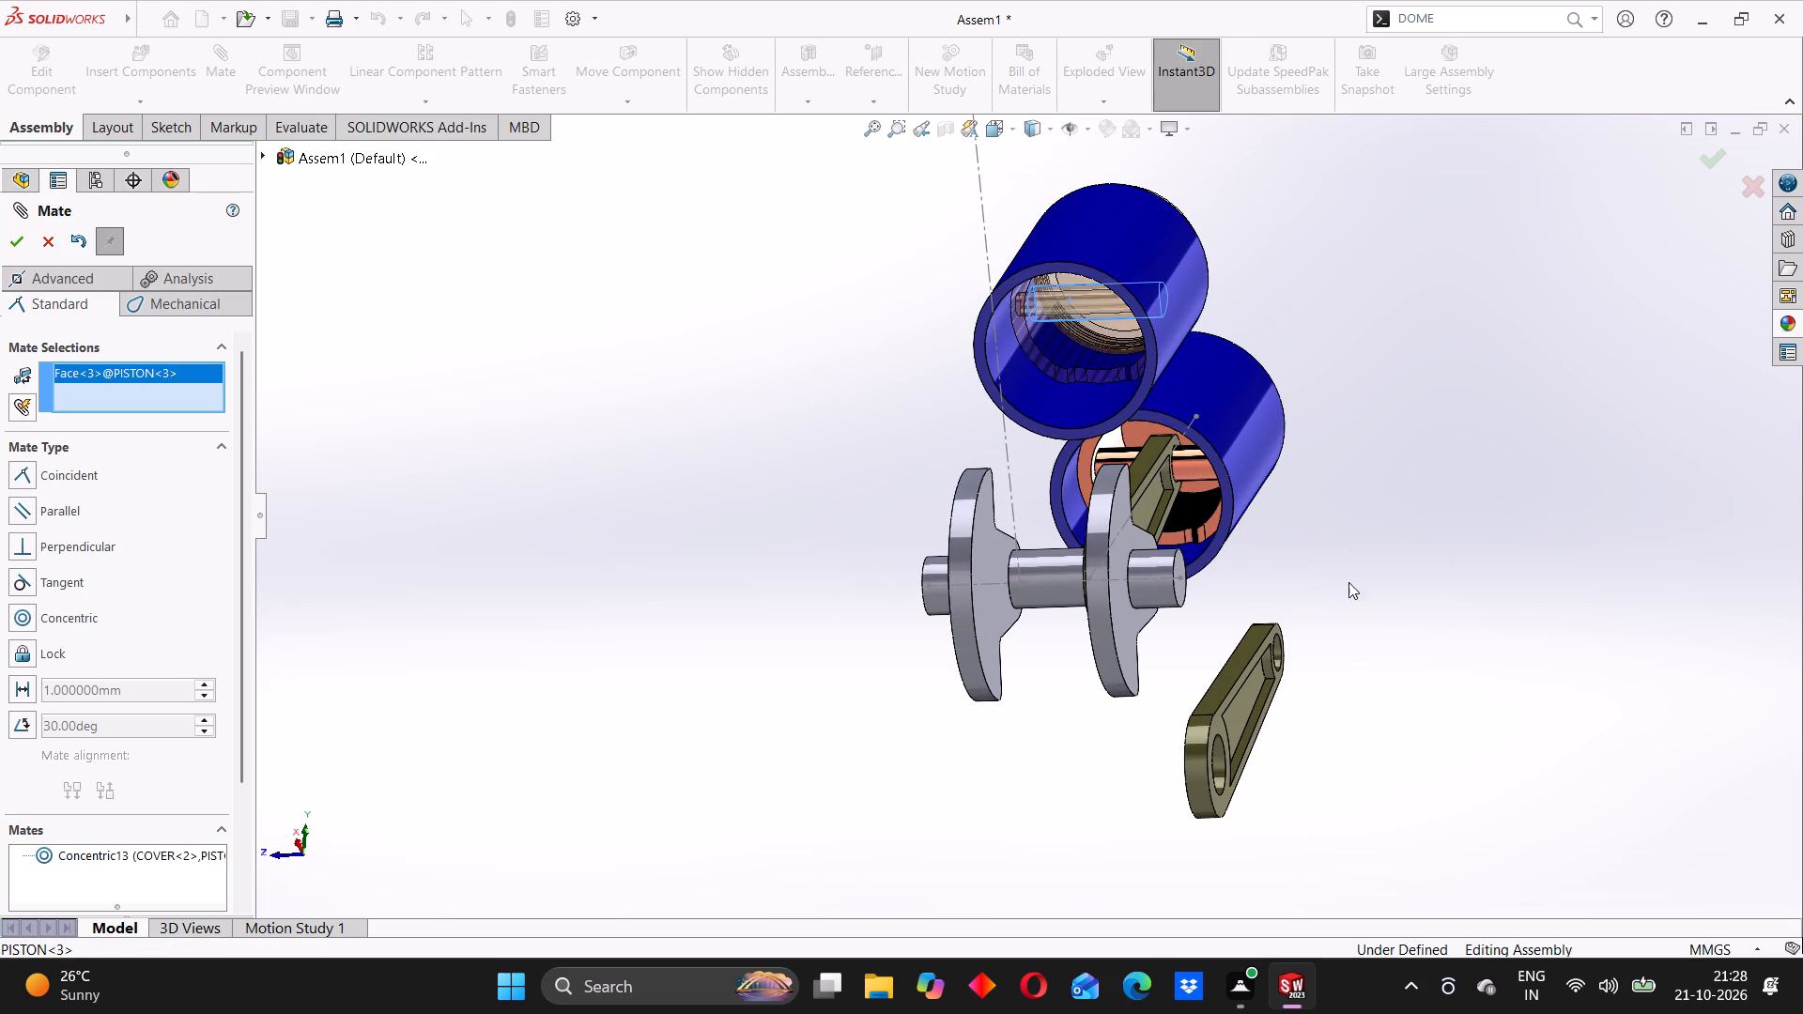
middle_click_drag(1379, 596, 1283, 649)
scroll(1385, 595, "down", 3)
left_click(1379, 615)
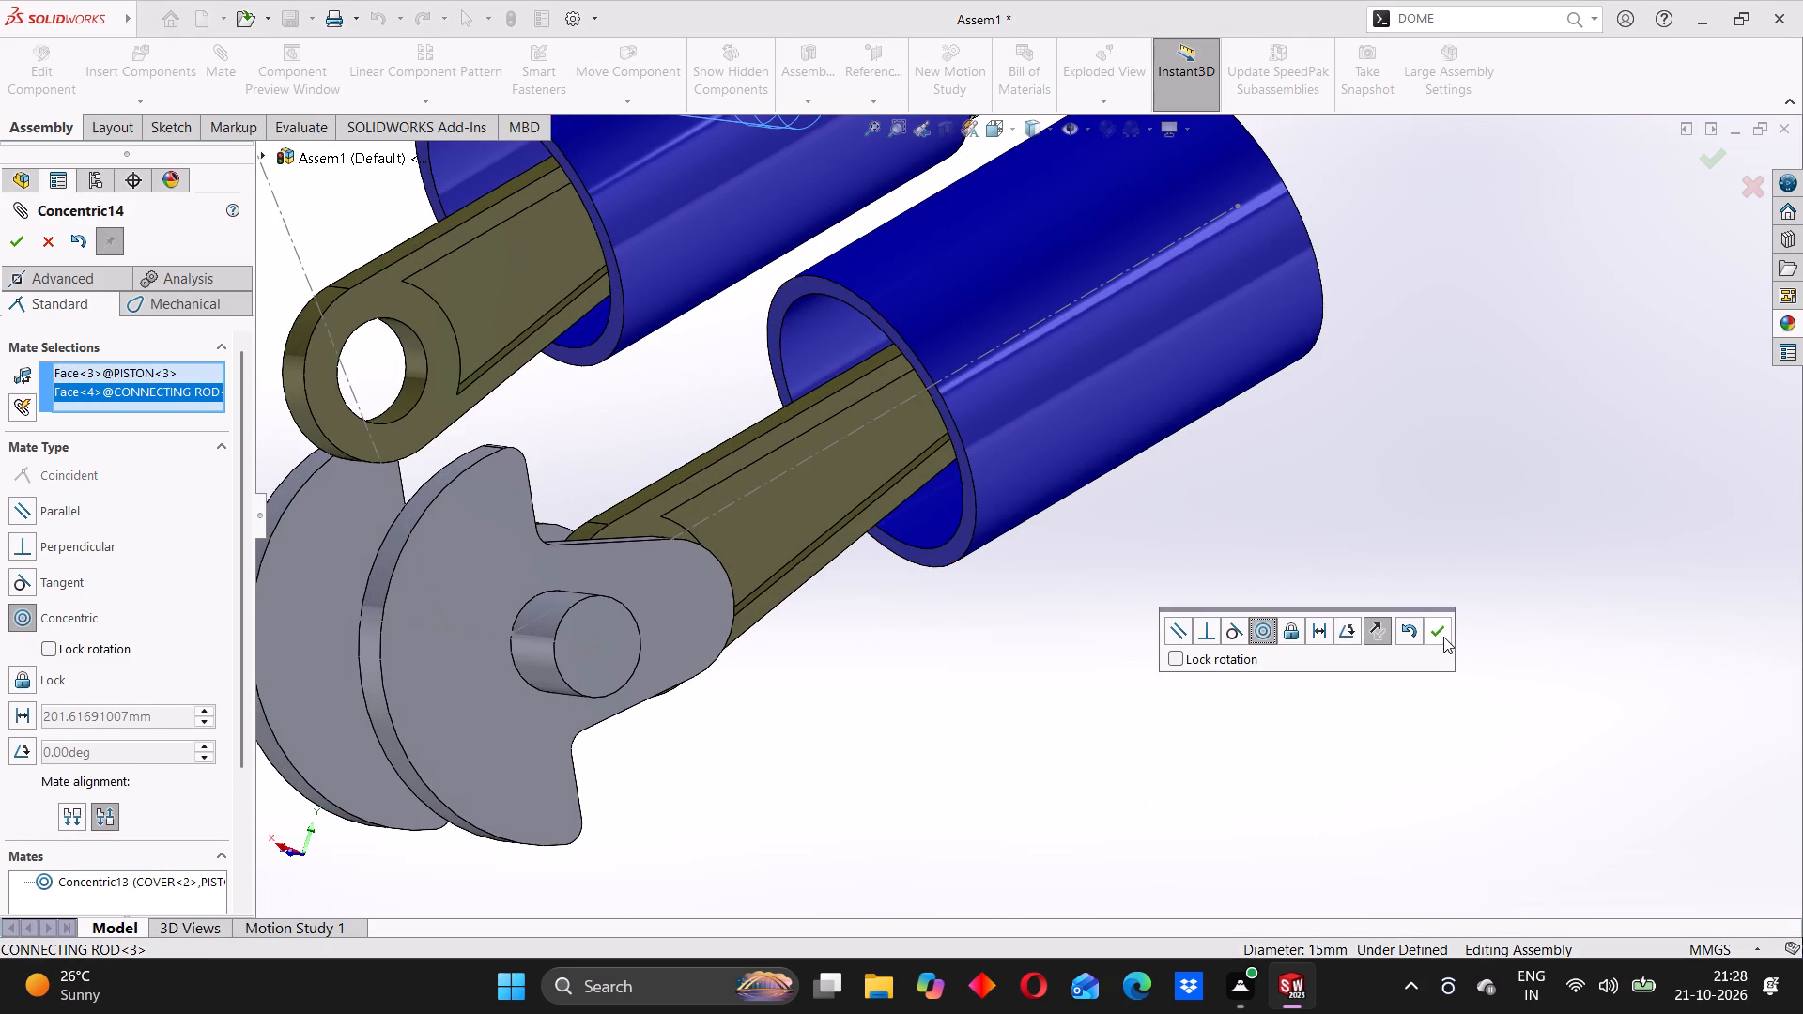
left_click(1443, 637)
Centre the copied rod in its piston with a coincident mate between the piston's Right Plane and the connecting rod's Front Plane.
scroll(809, 469, "up", 7)
middle_click_drag(809, 468, 923, 464)
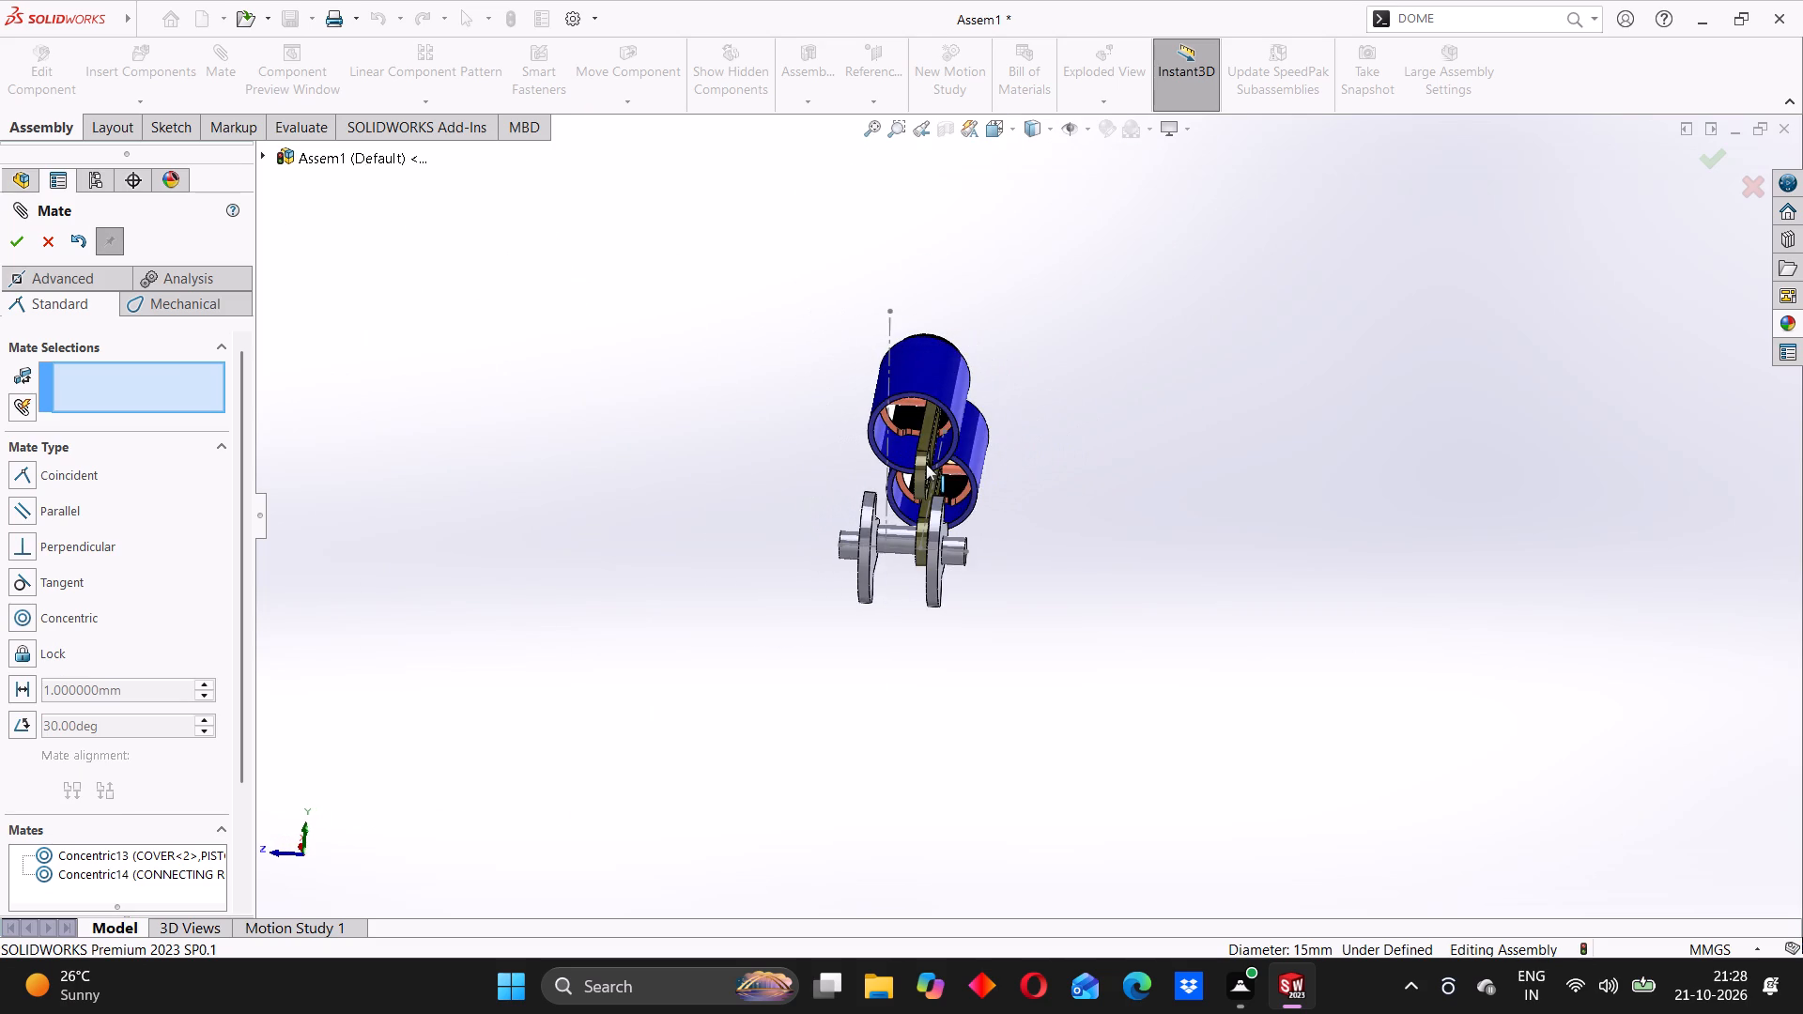
scroll(906, 436, "down", 3)
left_click_drag(975, 436, 945, 426)
scroll(945, 426, "up", 2)
left_click(729, 470)
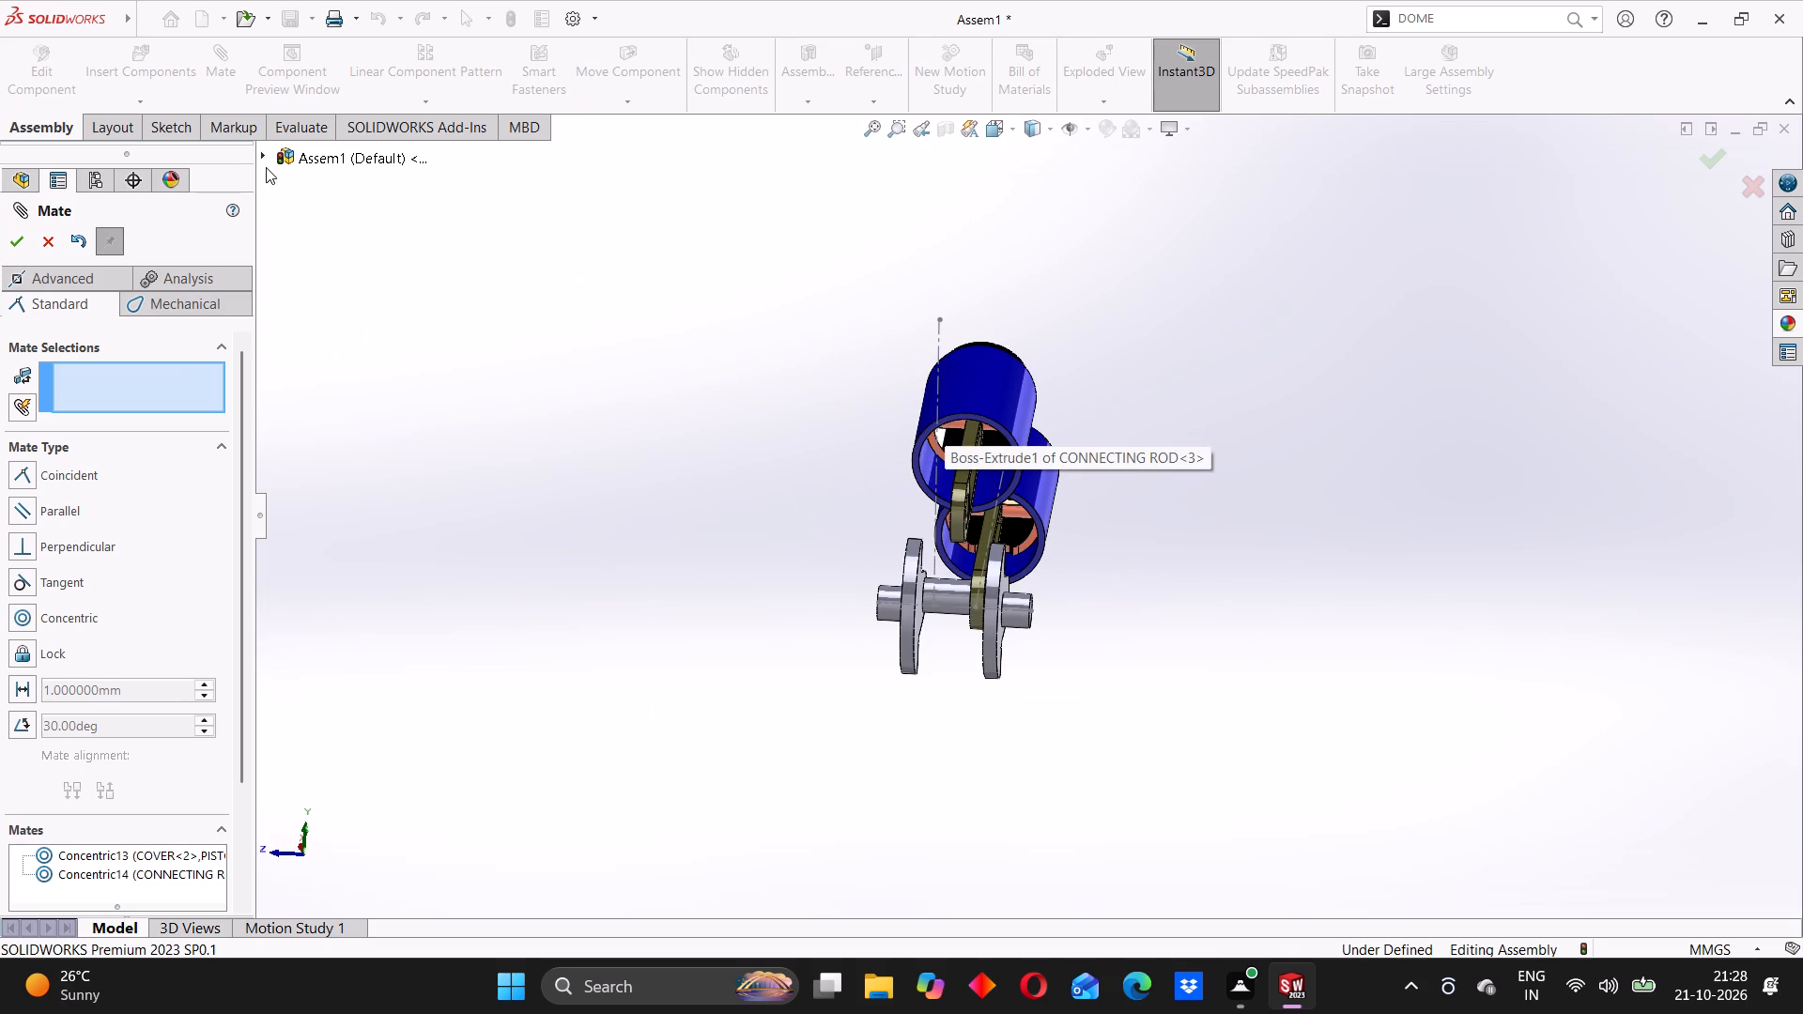
left_click(267, 160)
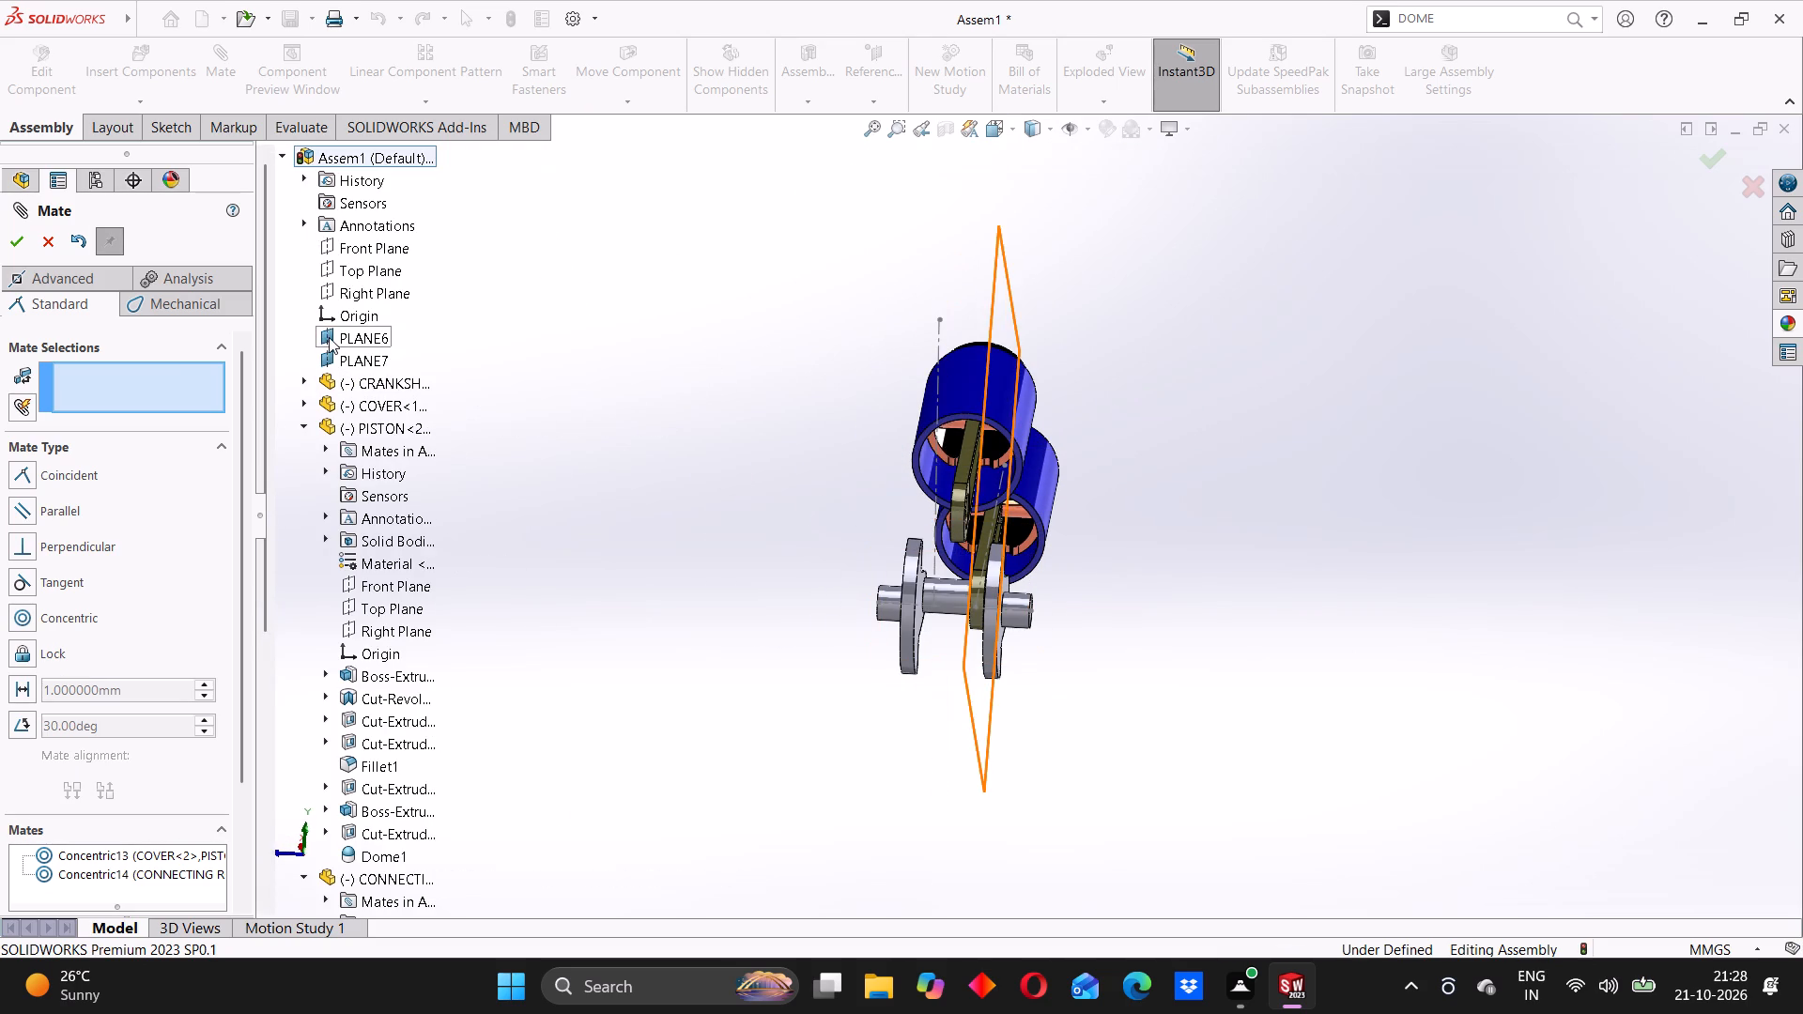
scroll(385, 489, "down", 18)
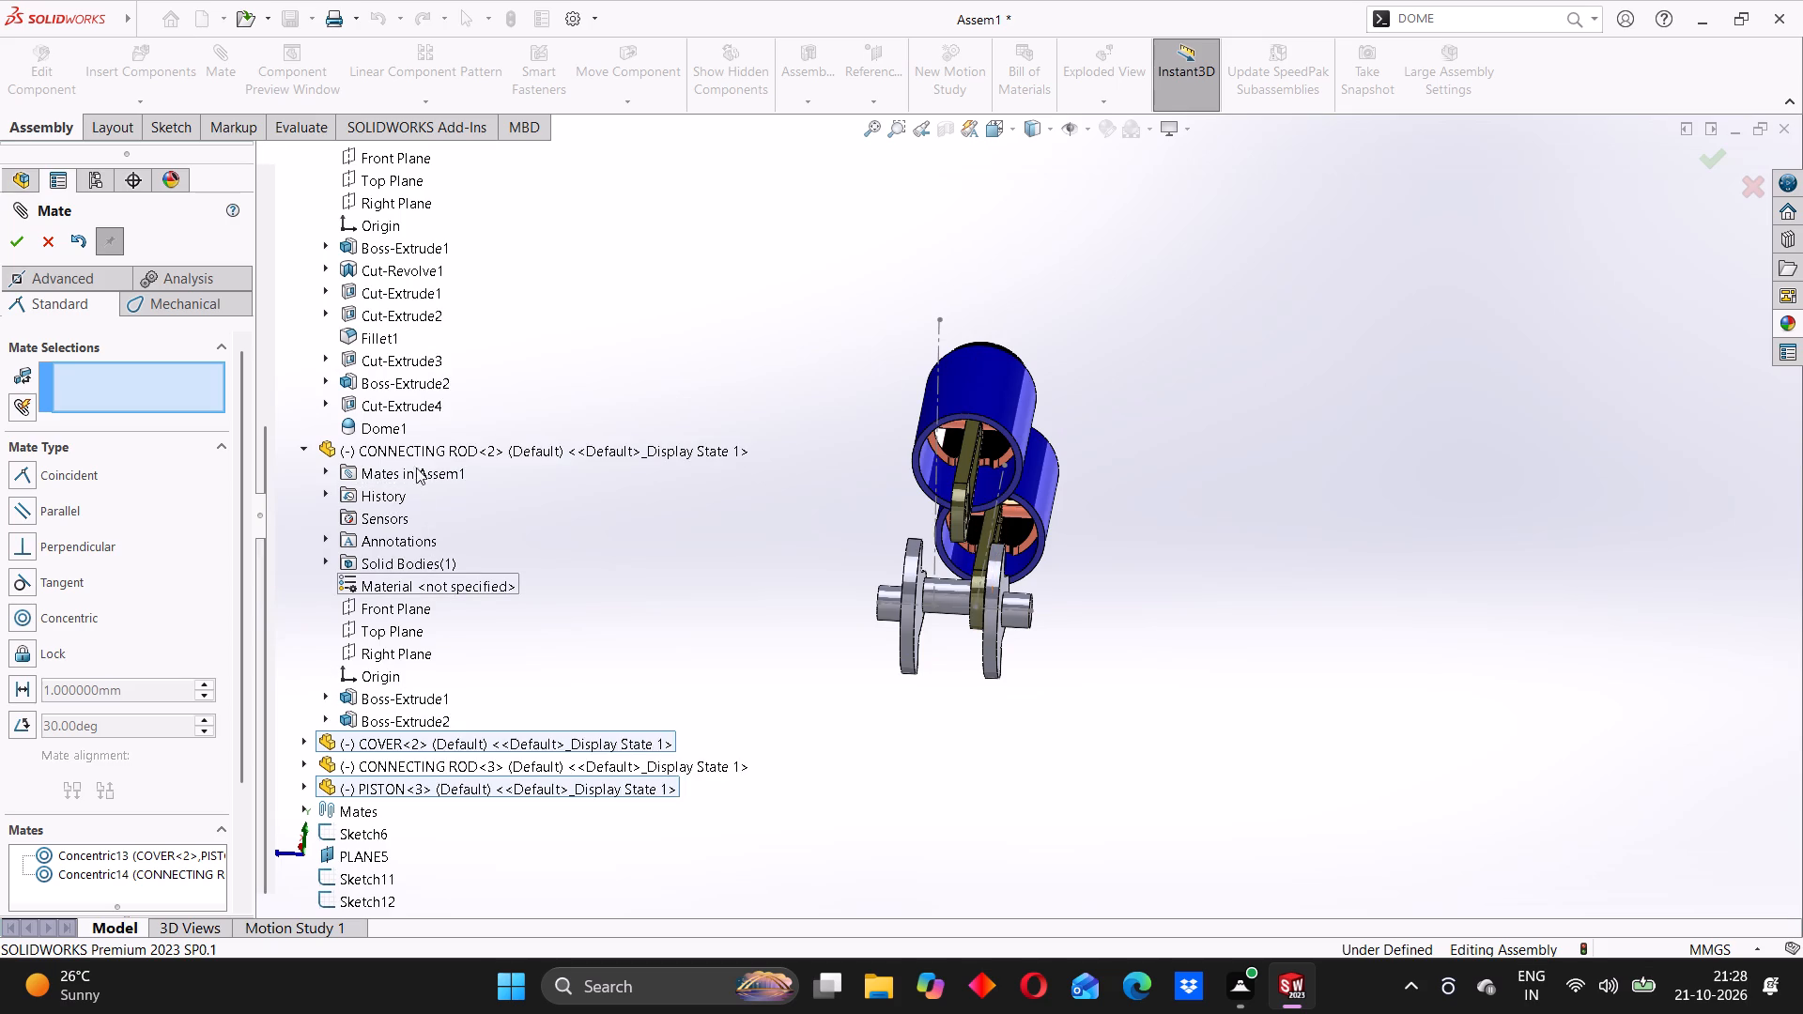
left_click(299, 444)
left_click(301, 447)
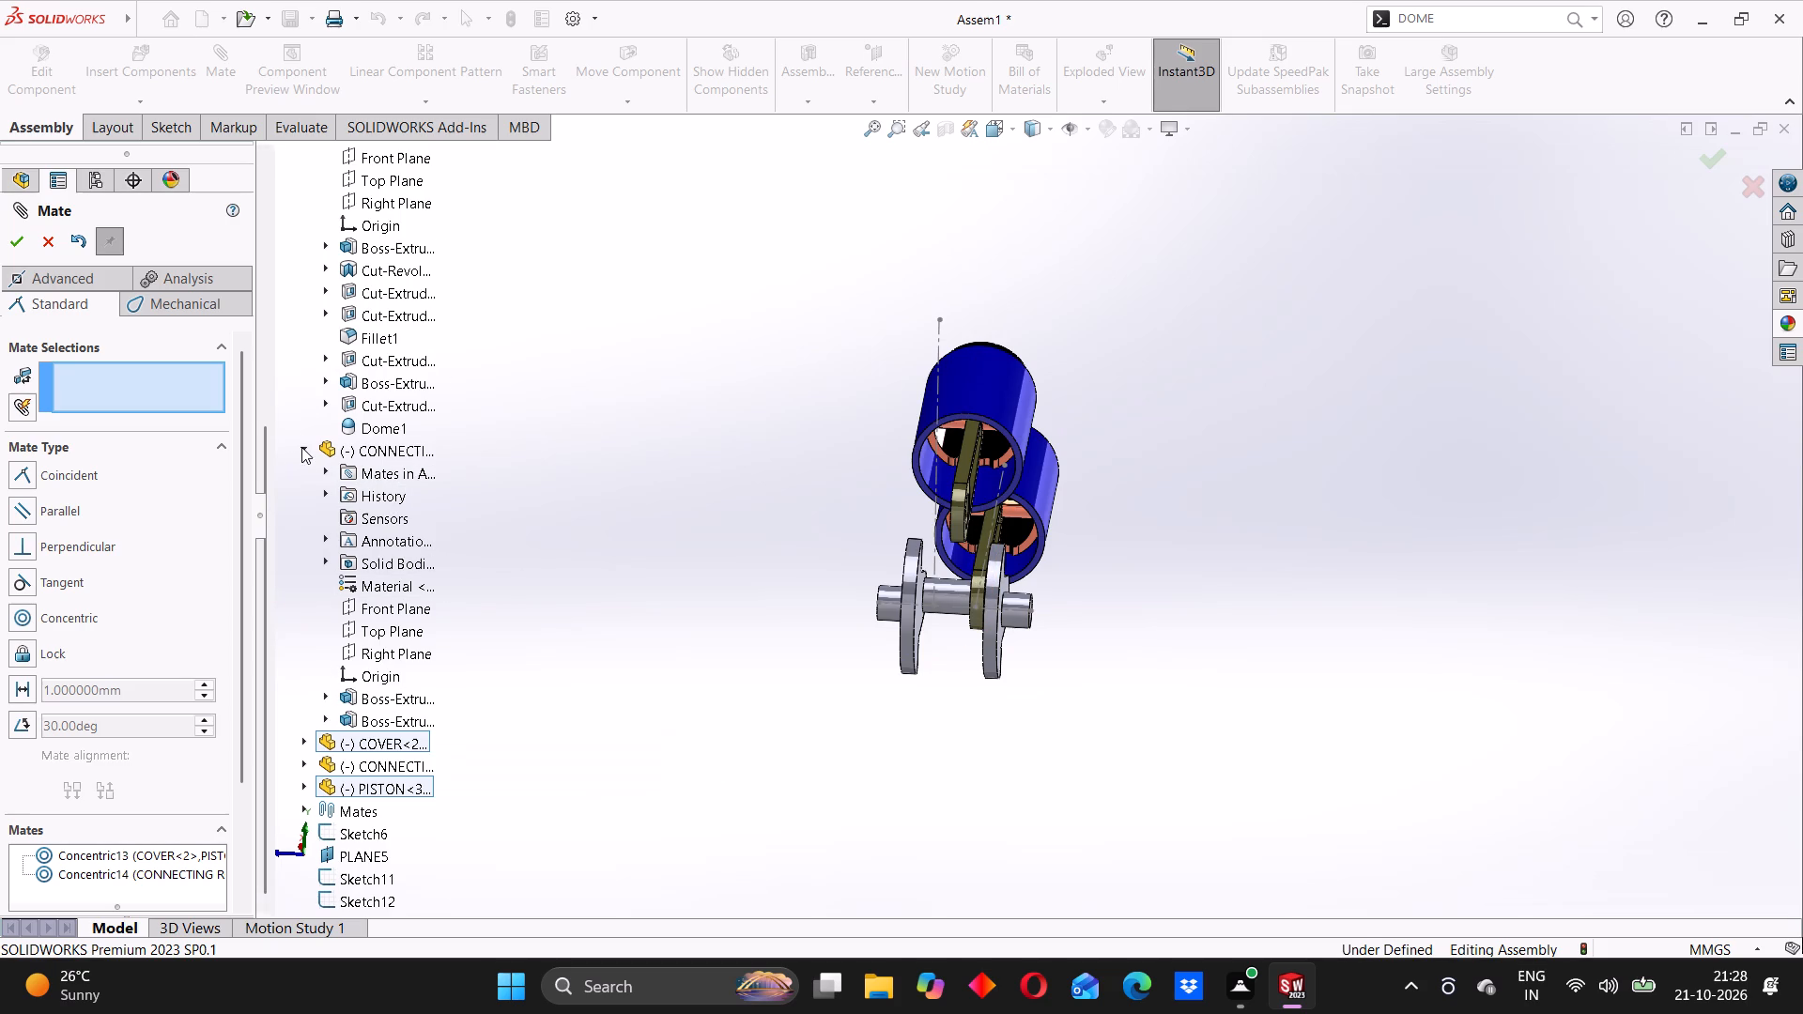
left_click(300, 453)
left_click(303, 445)
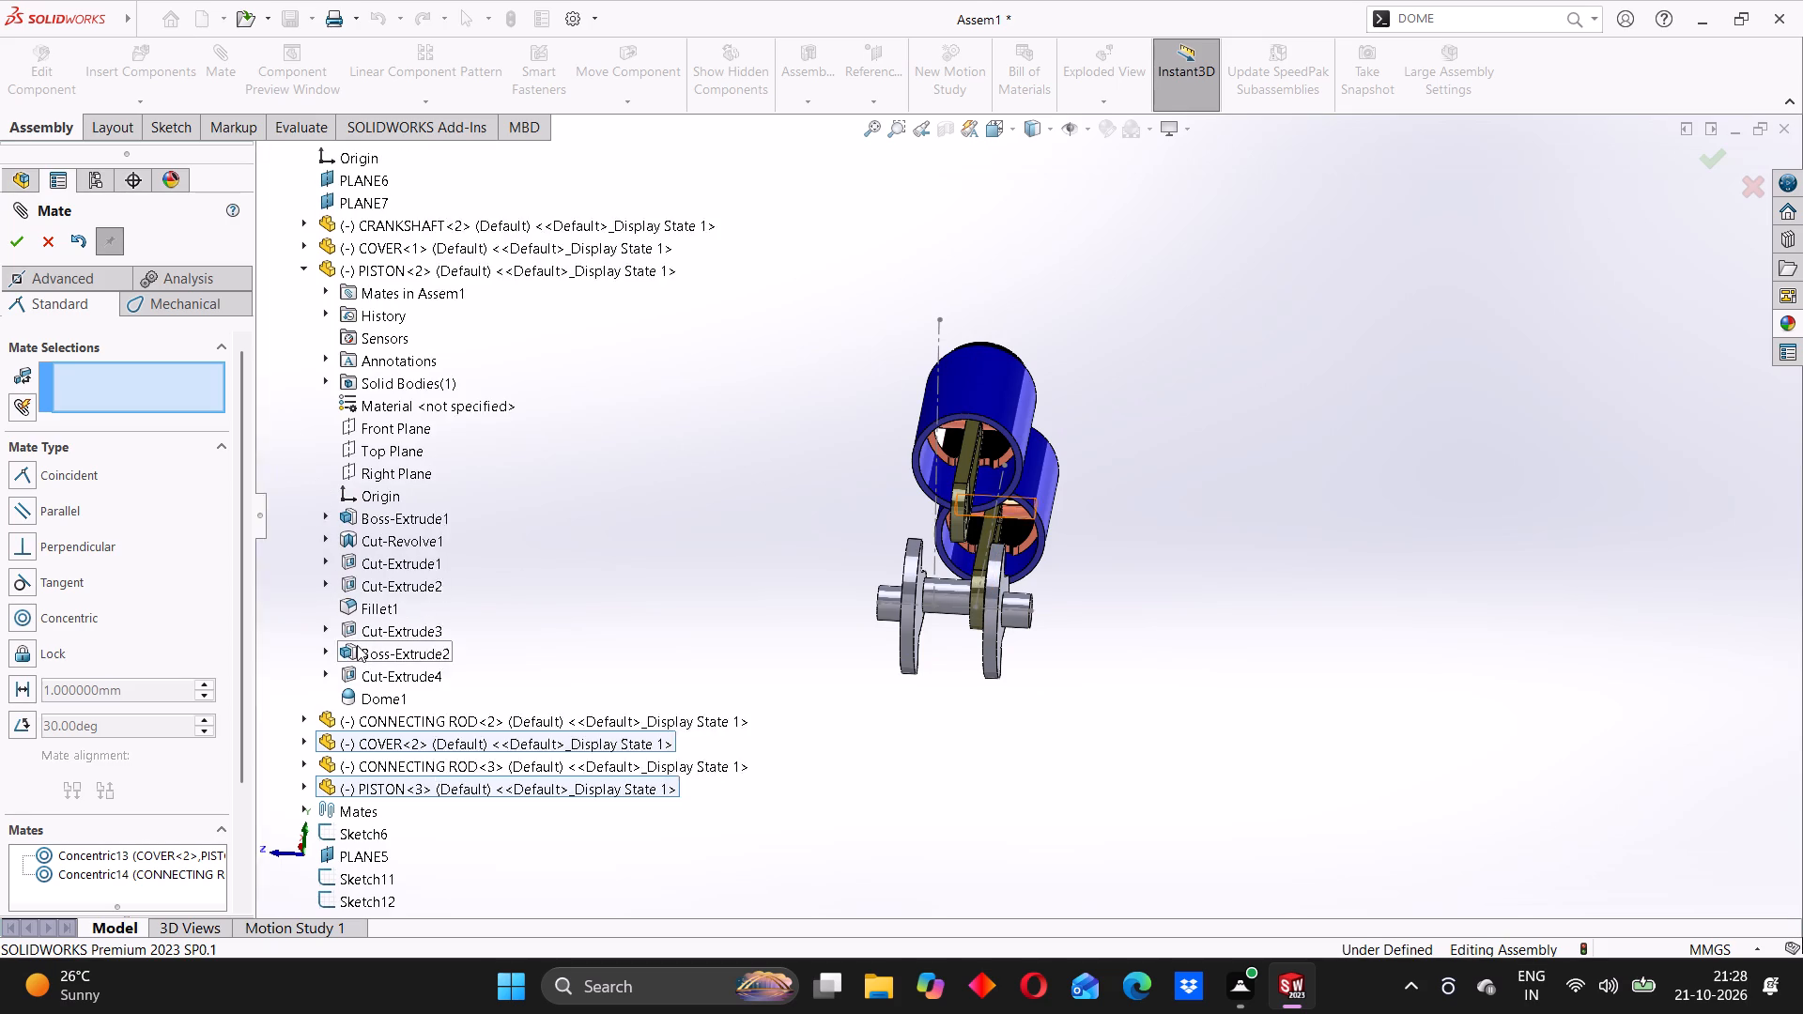
left_click(304, 271)
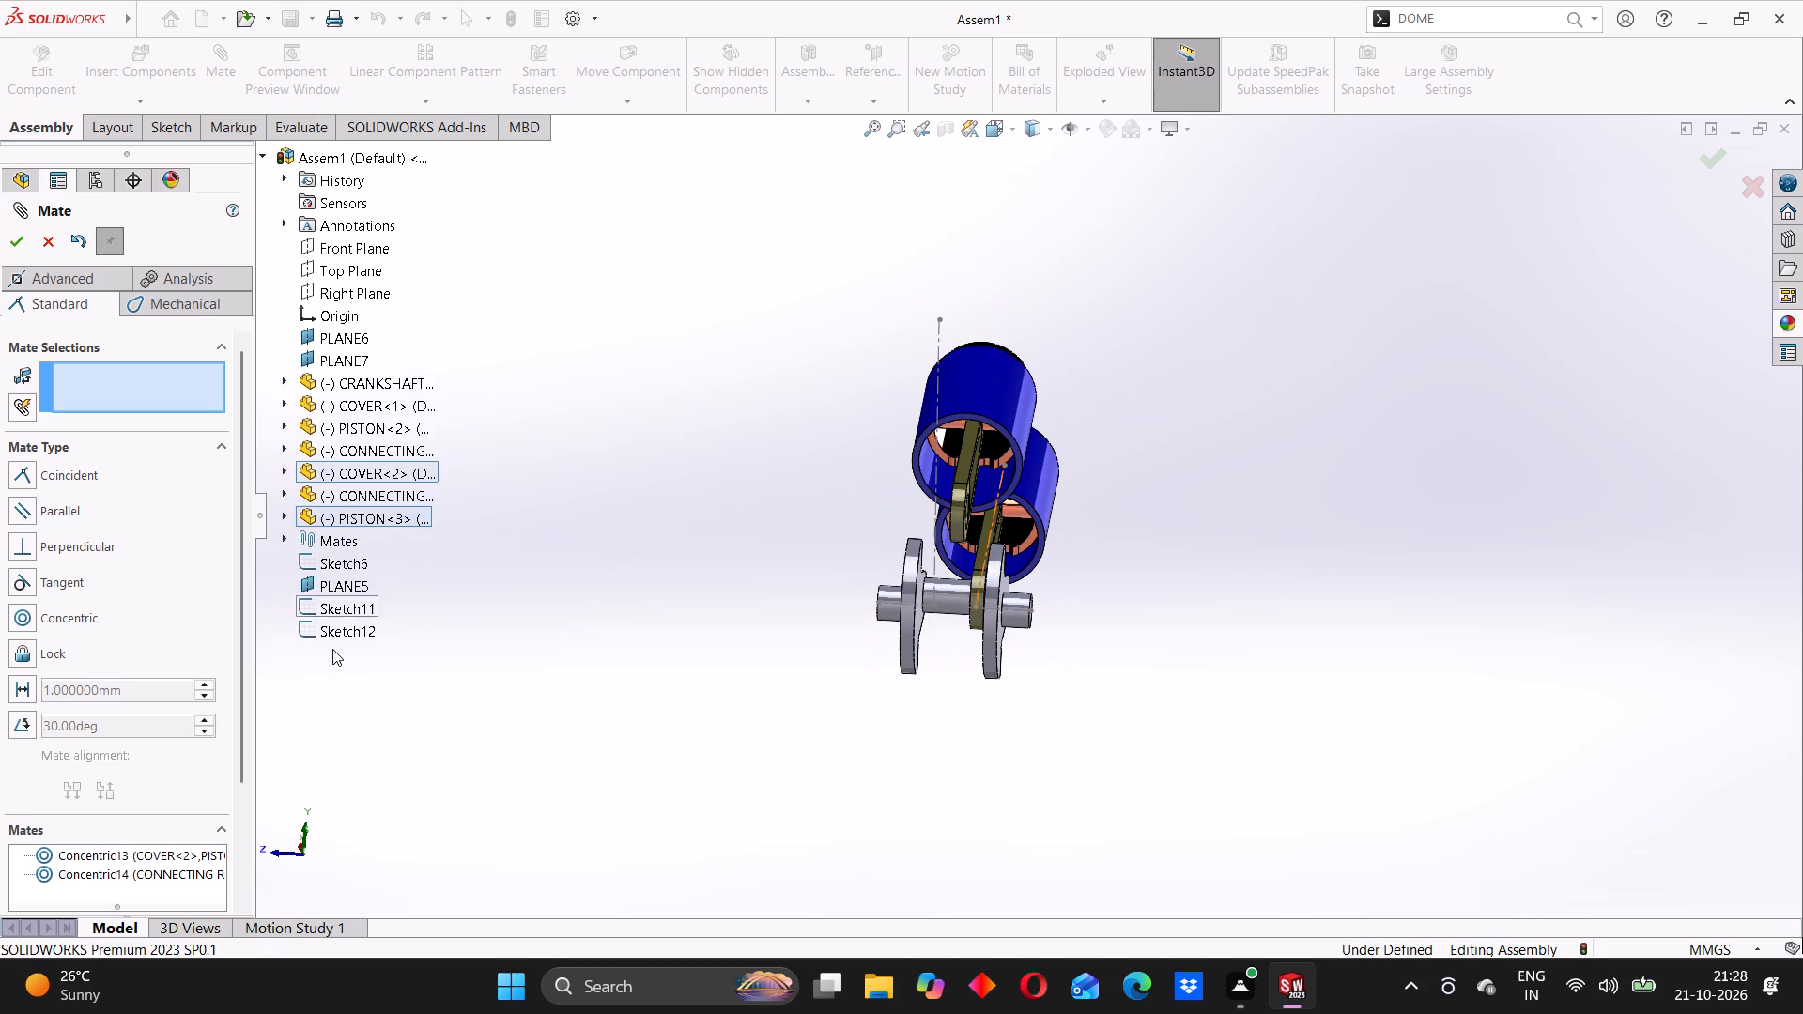
left_click(280, 512)
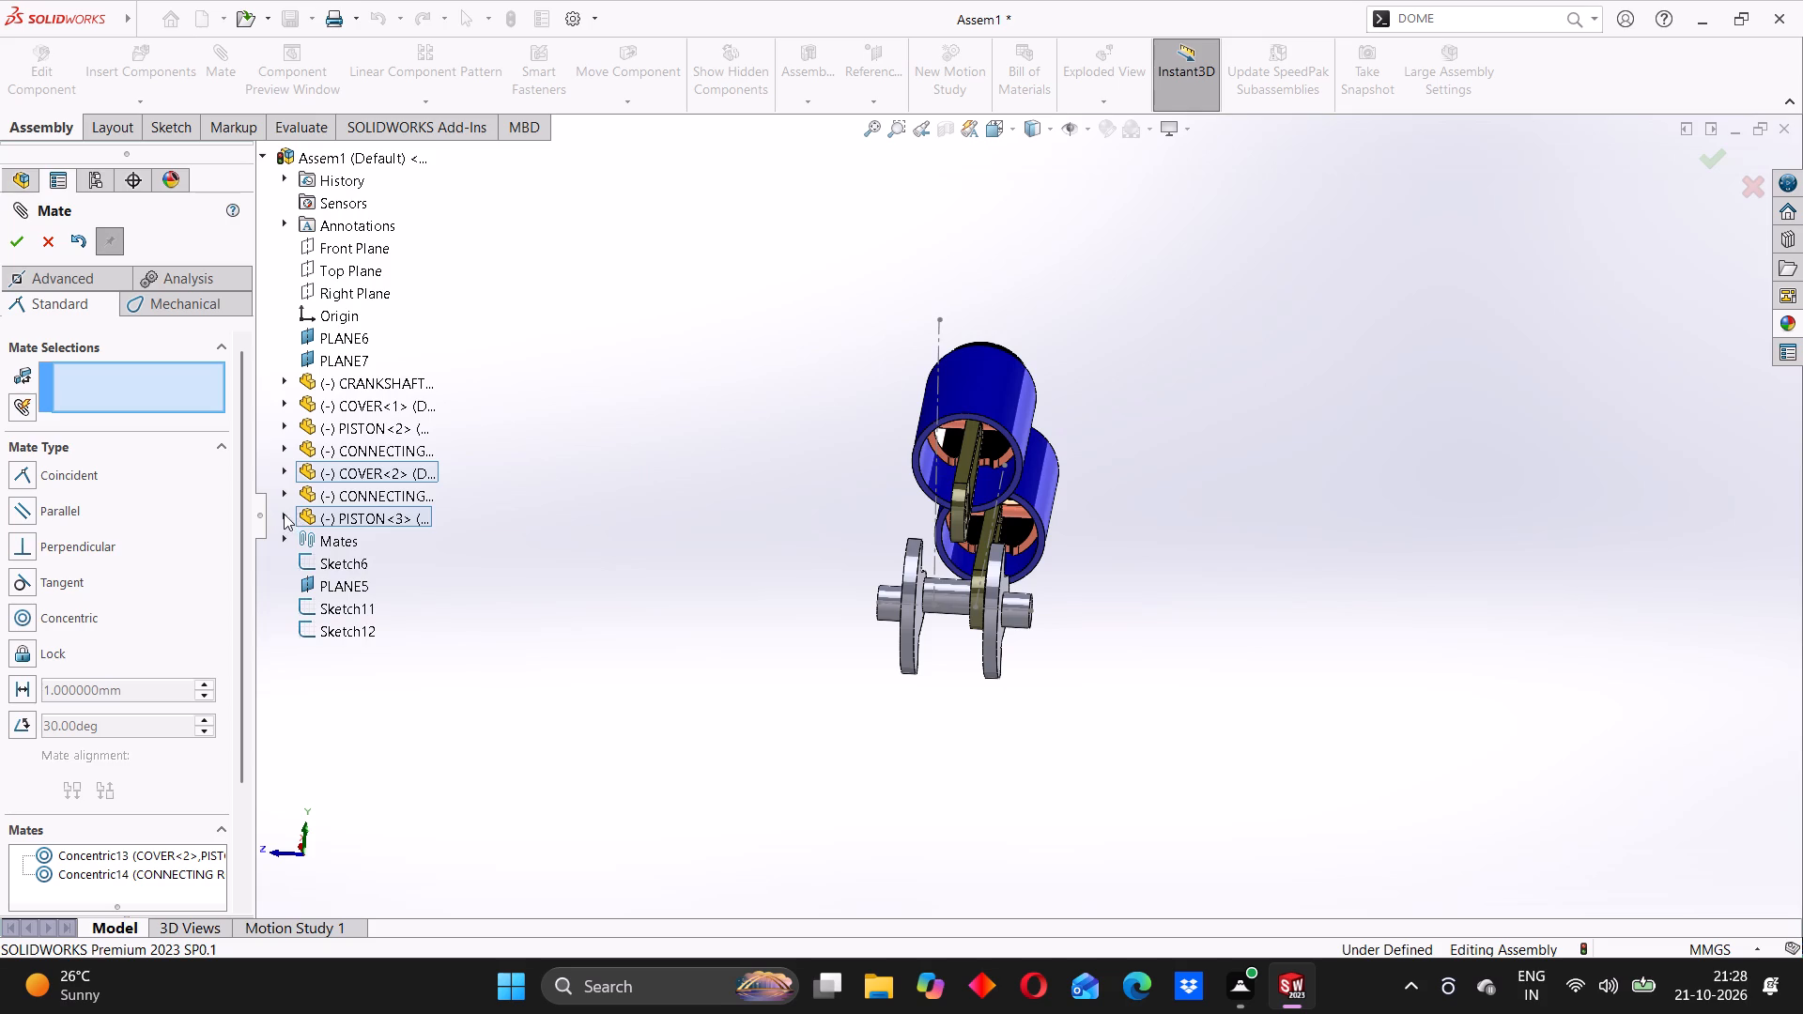
left_click(284, 514)
scroll(416, 613, "down", 10)
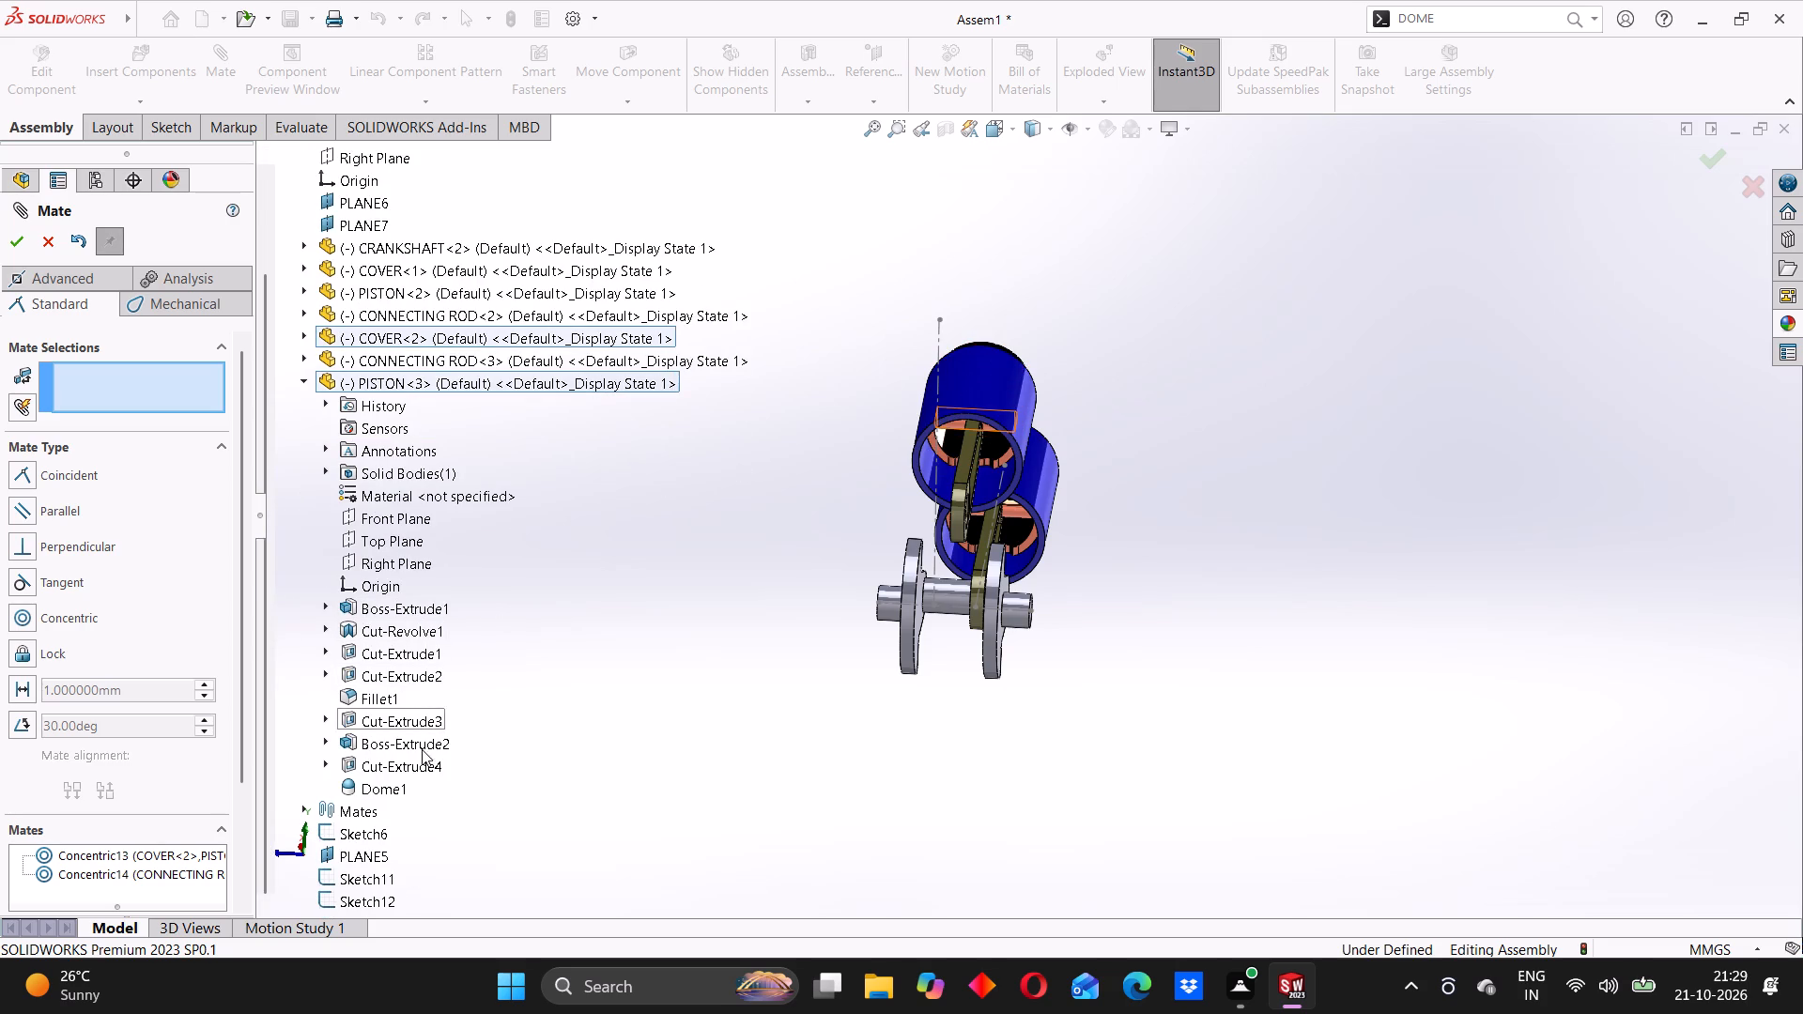
left_click(522, 724)
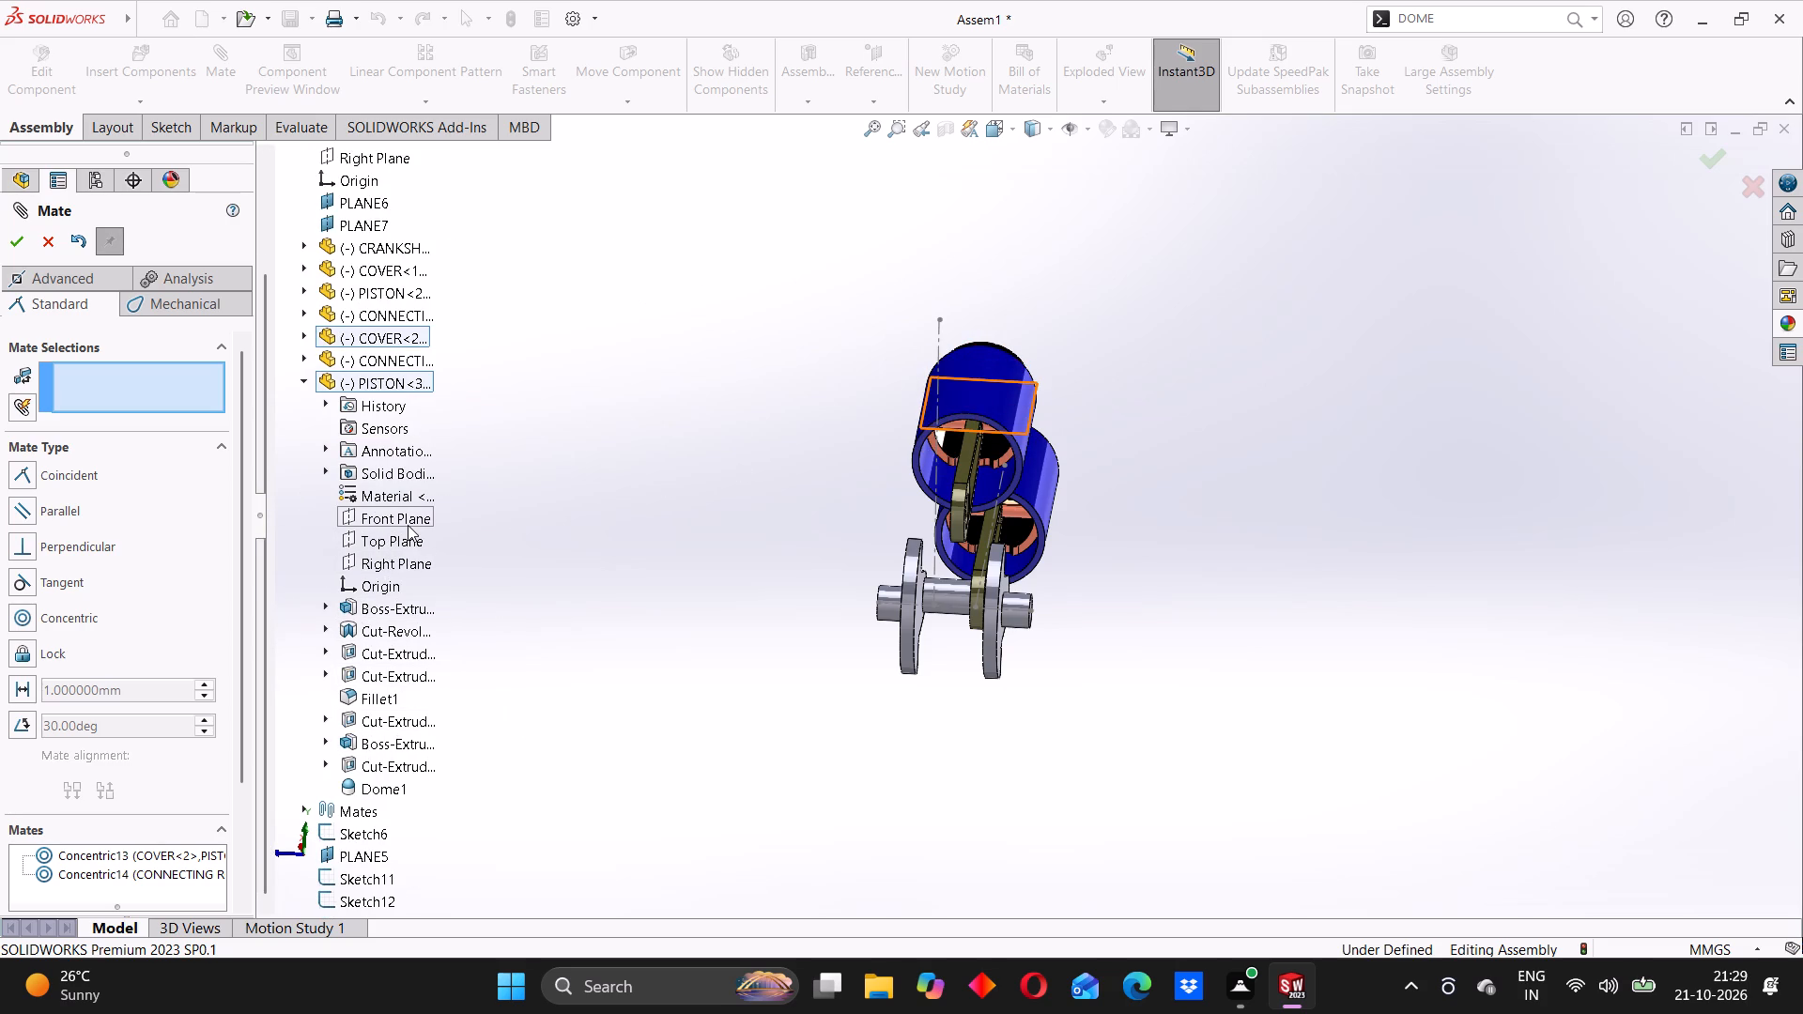
left_click(387, 563)
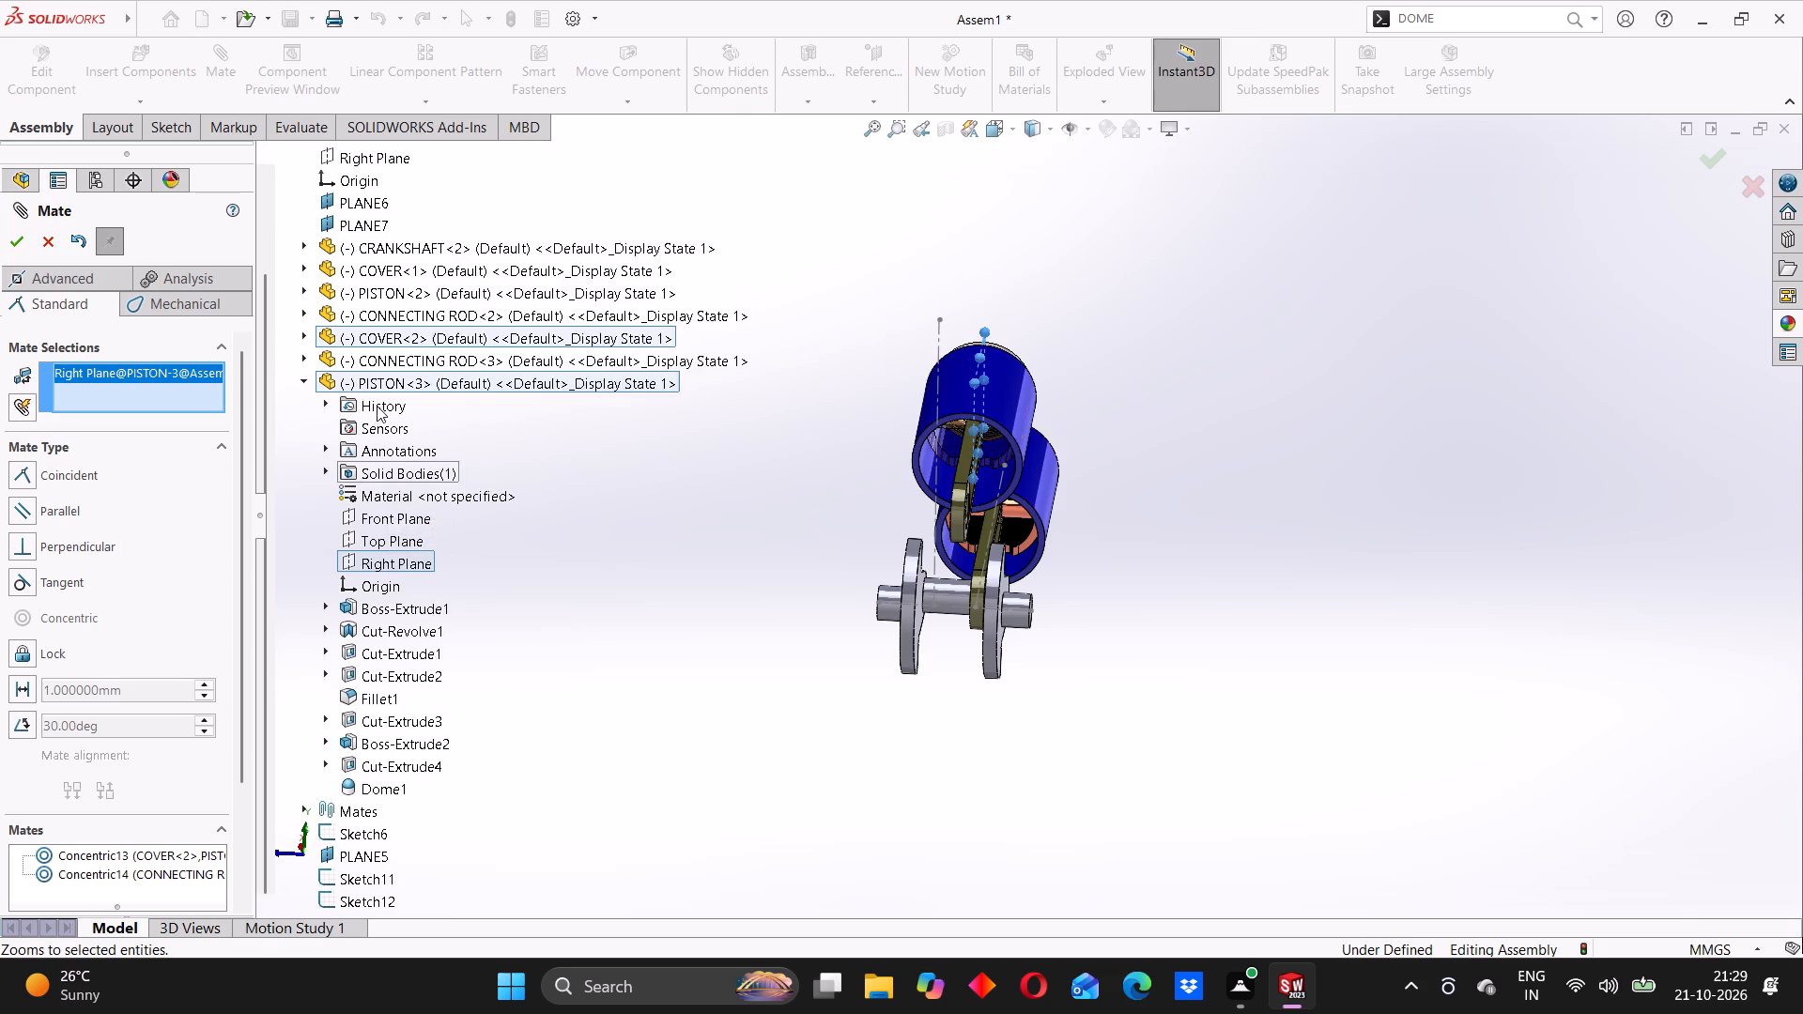
left_click(303, 359)
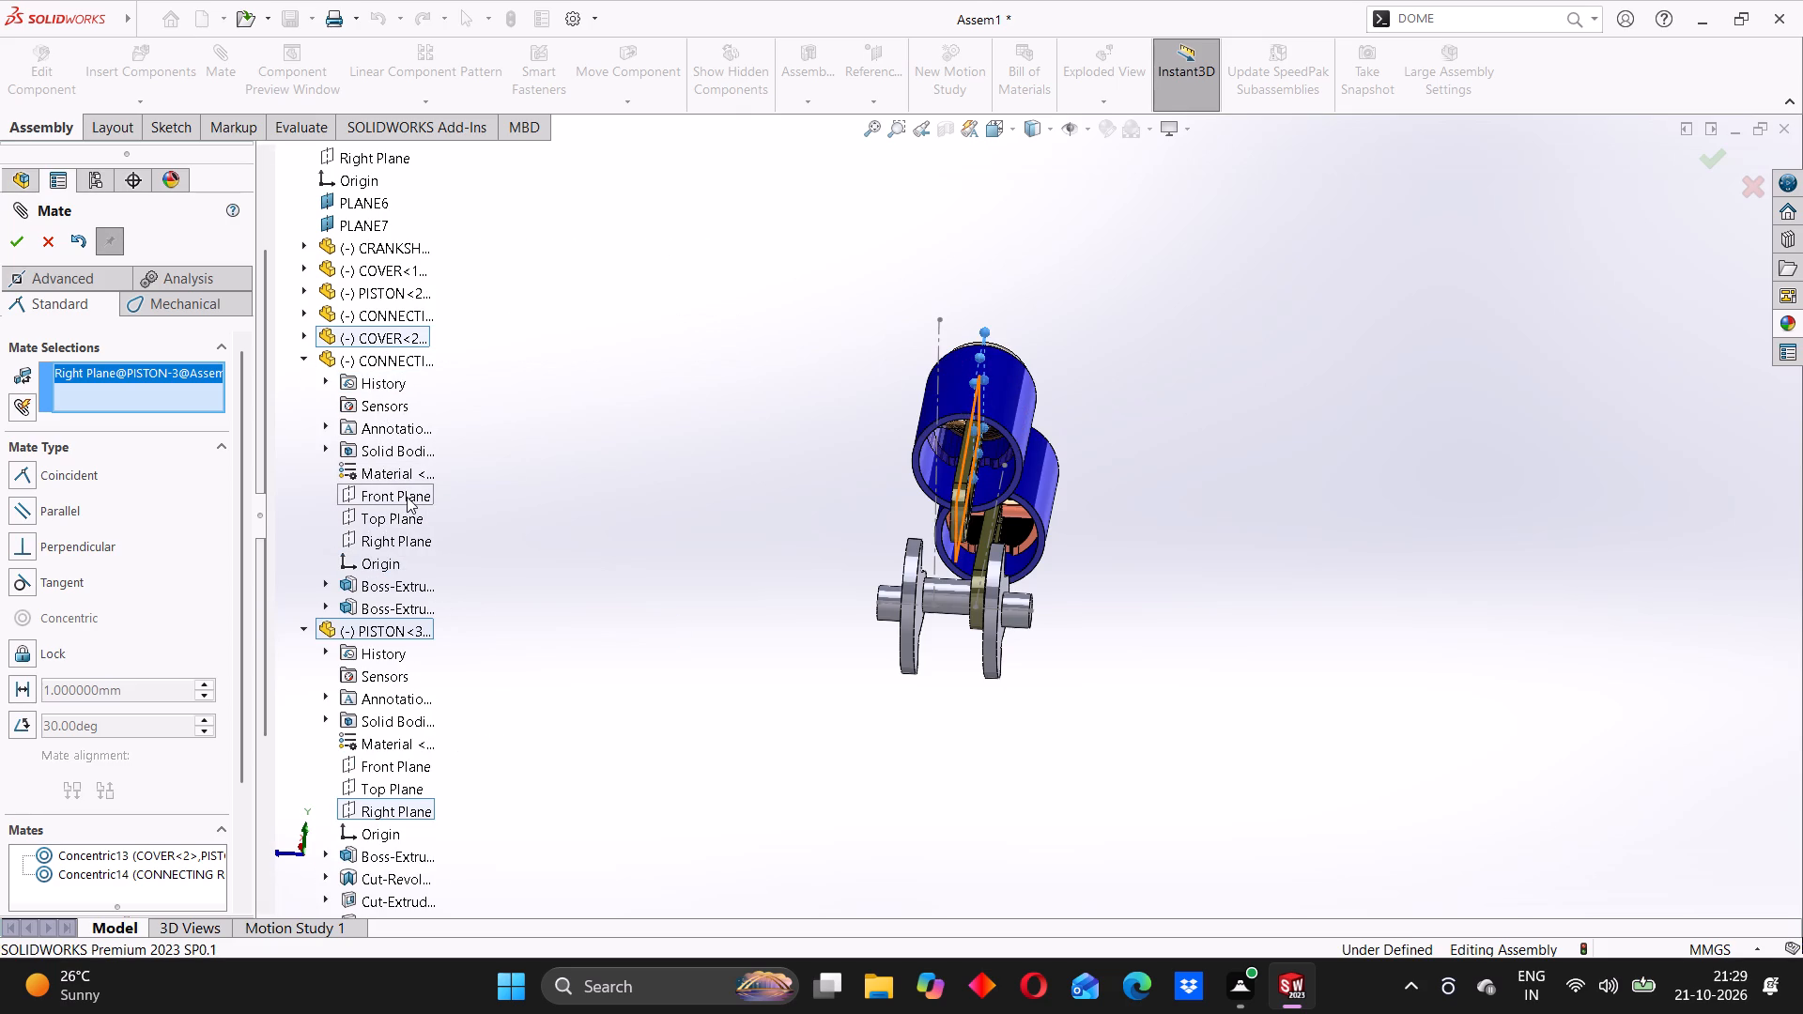
left_click(407, 497)
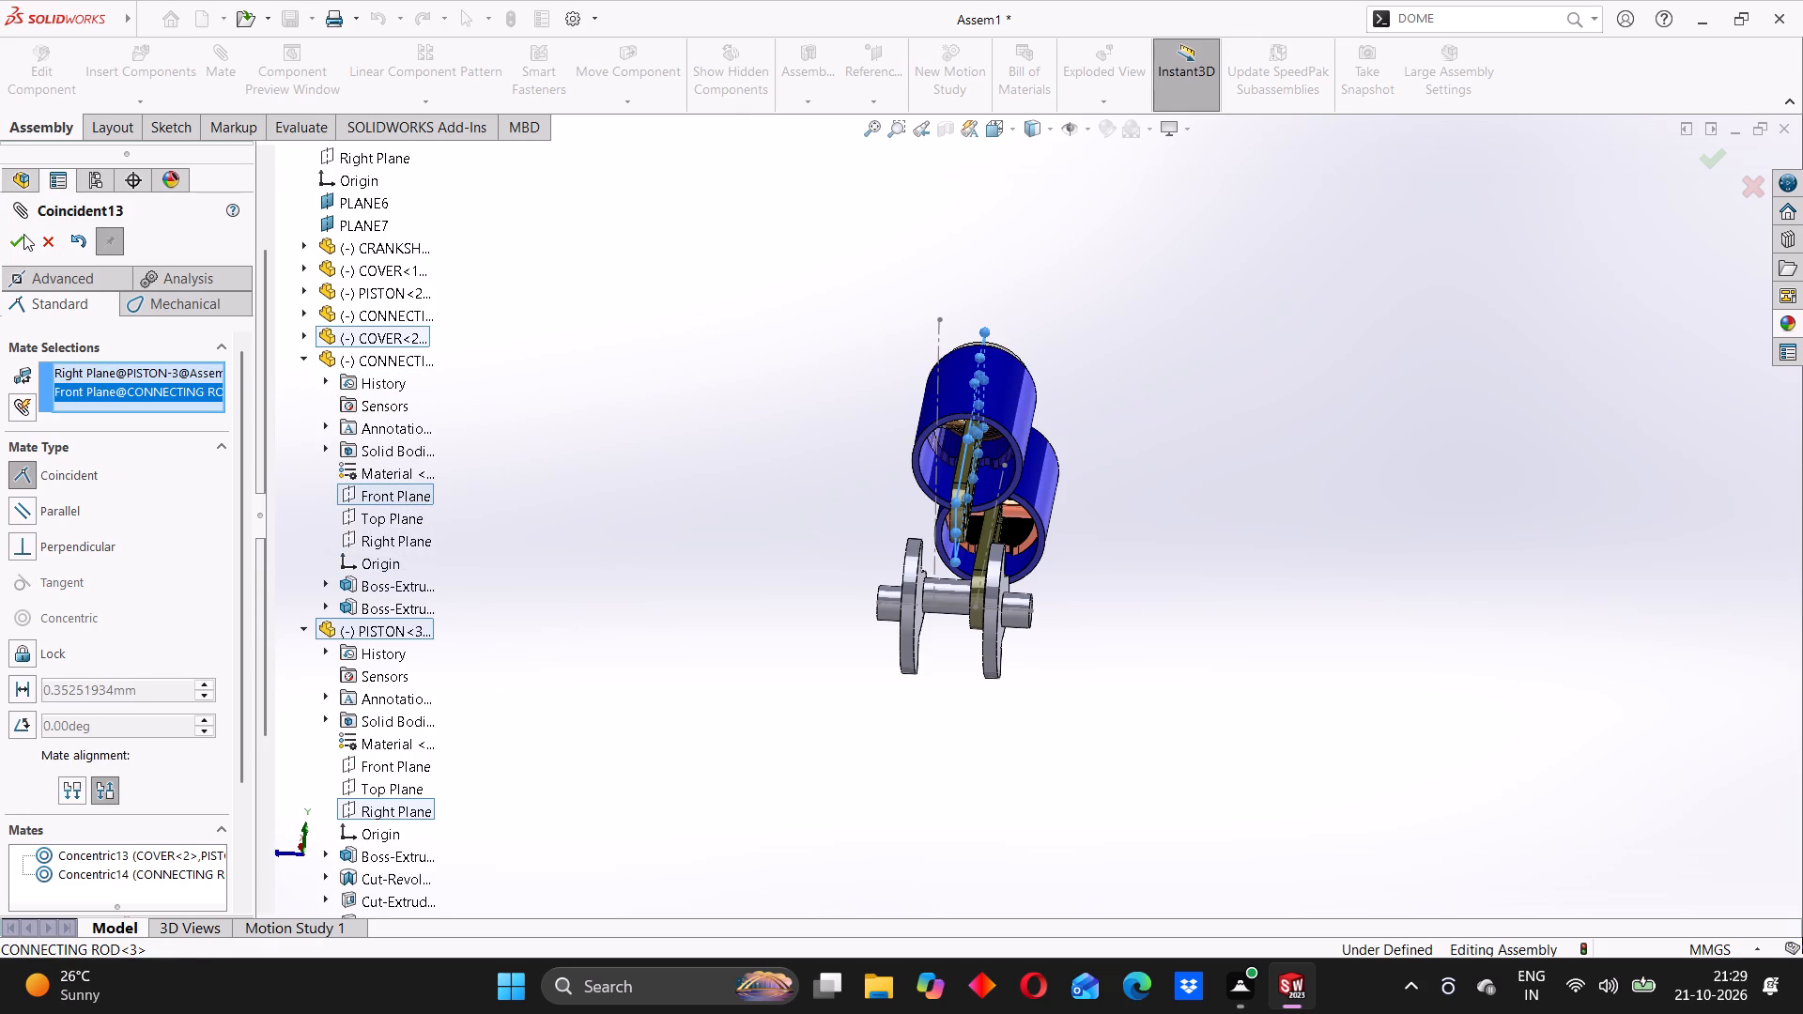
left_click(20, 236)
Add a concentric mate between the copied connecting rod's big-end bore and the crankshaft's crankpin.
middle_click_drag(569, 375, 588, 425)
middle_click_drag(583, 471, 562, 505)
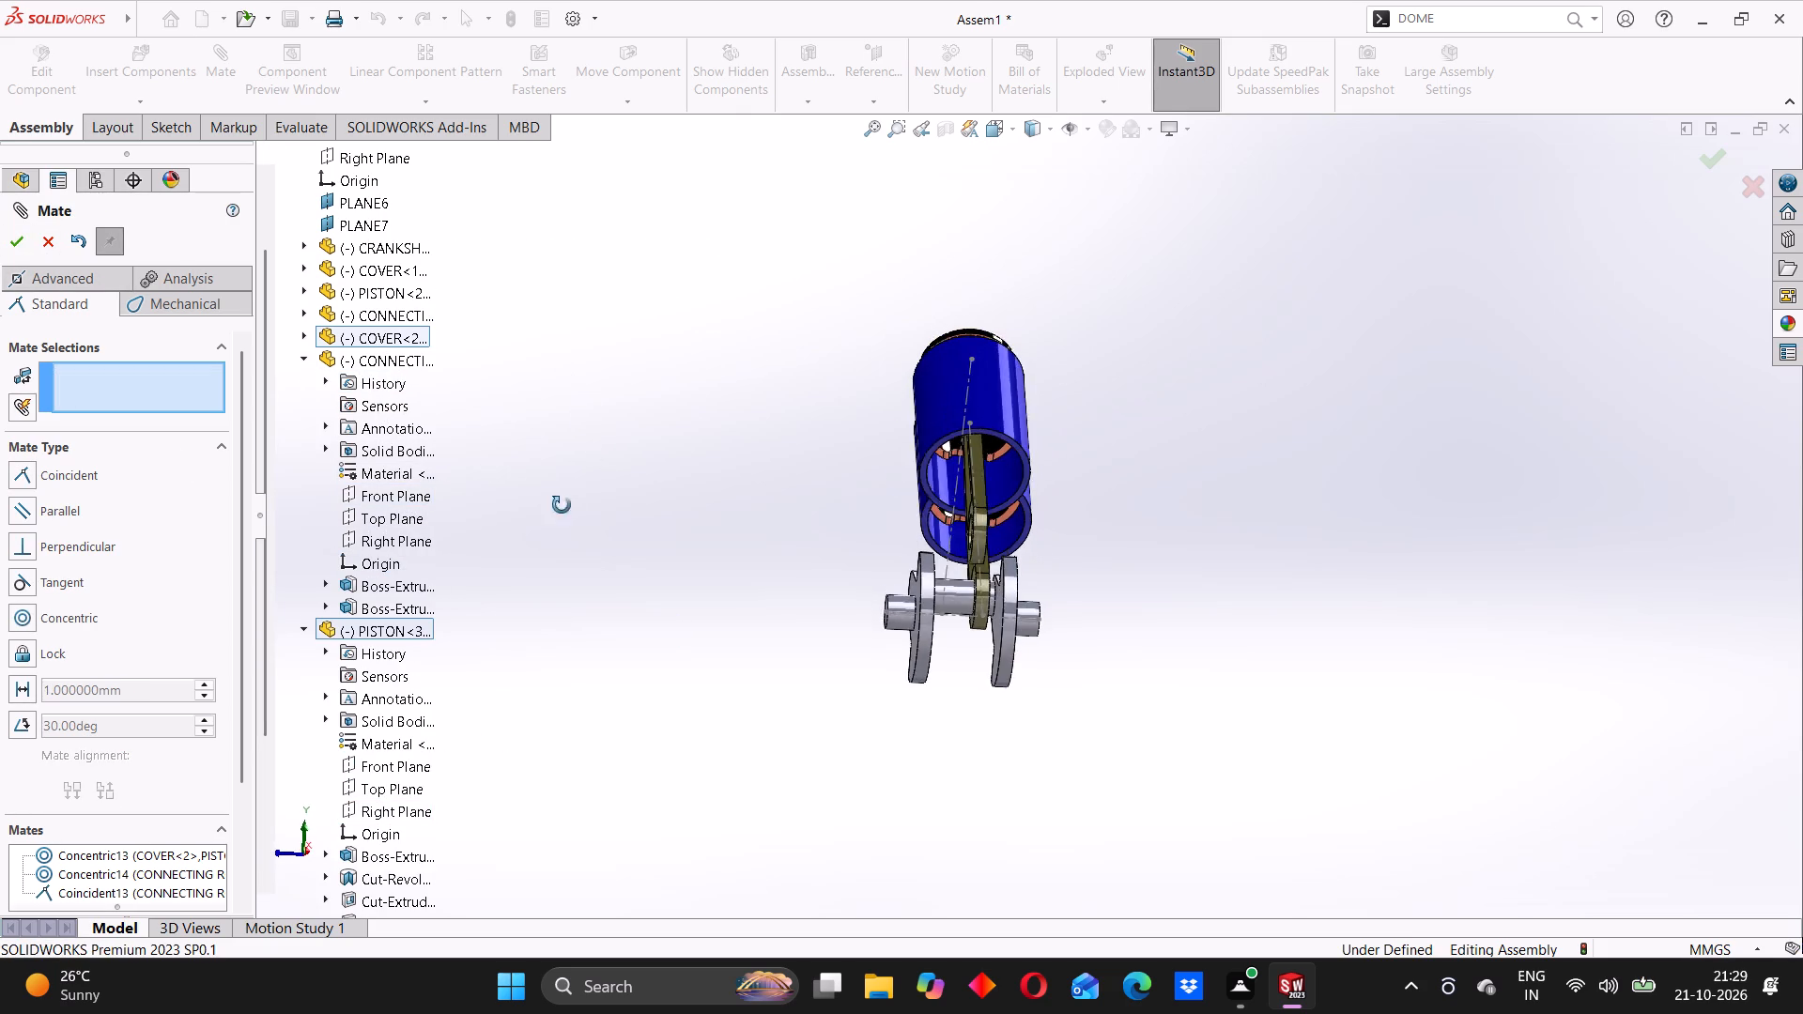
middle_click_drag(562, 505, 556, 512)
middle_click_drag(782, 375, 714, 414)
middle_click_drag(772, 385, 747, 444)
left_click(747, 446)
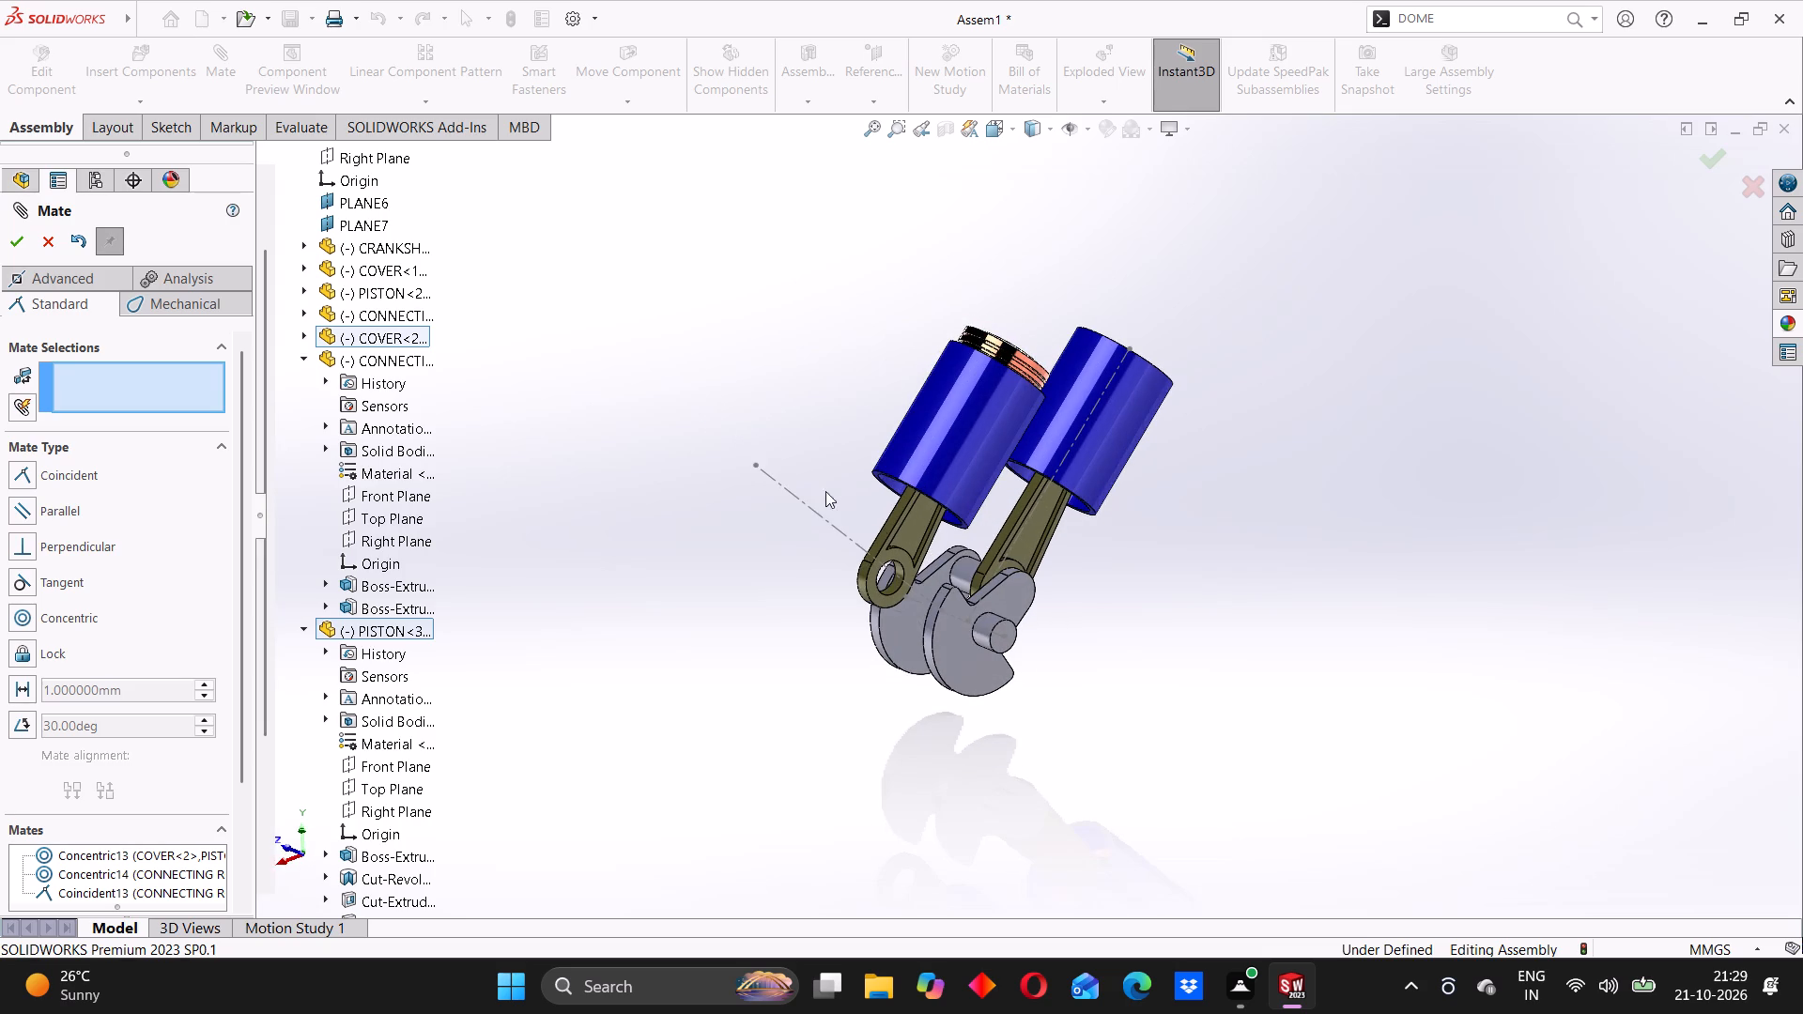
scroll(999, 570, "down", 4)
middle_click_drag(873, 578, 928, 648)
middle_click_drag(912, 631, 842, 608)
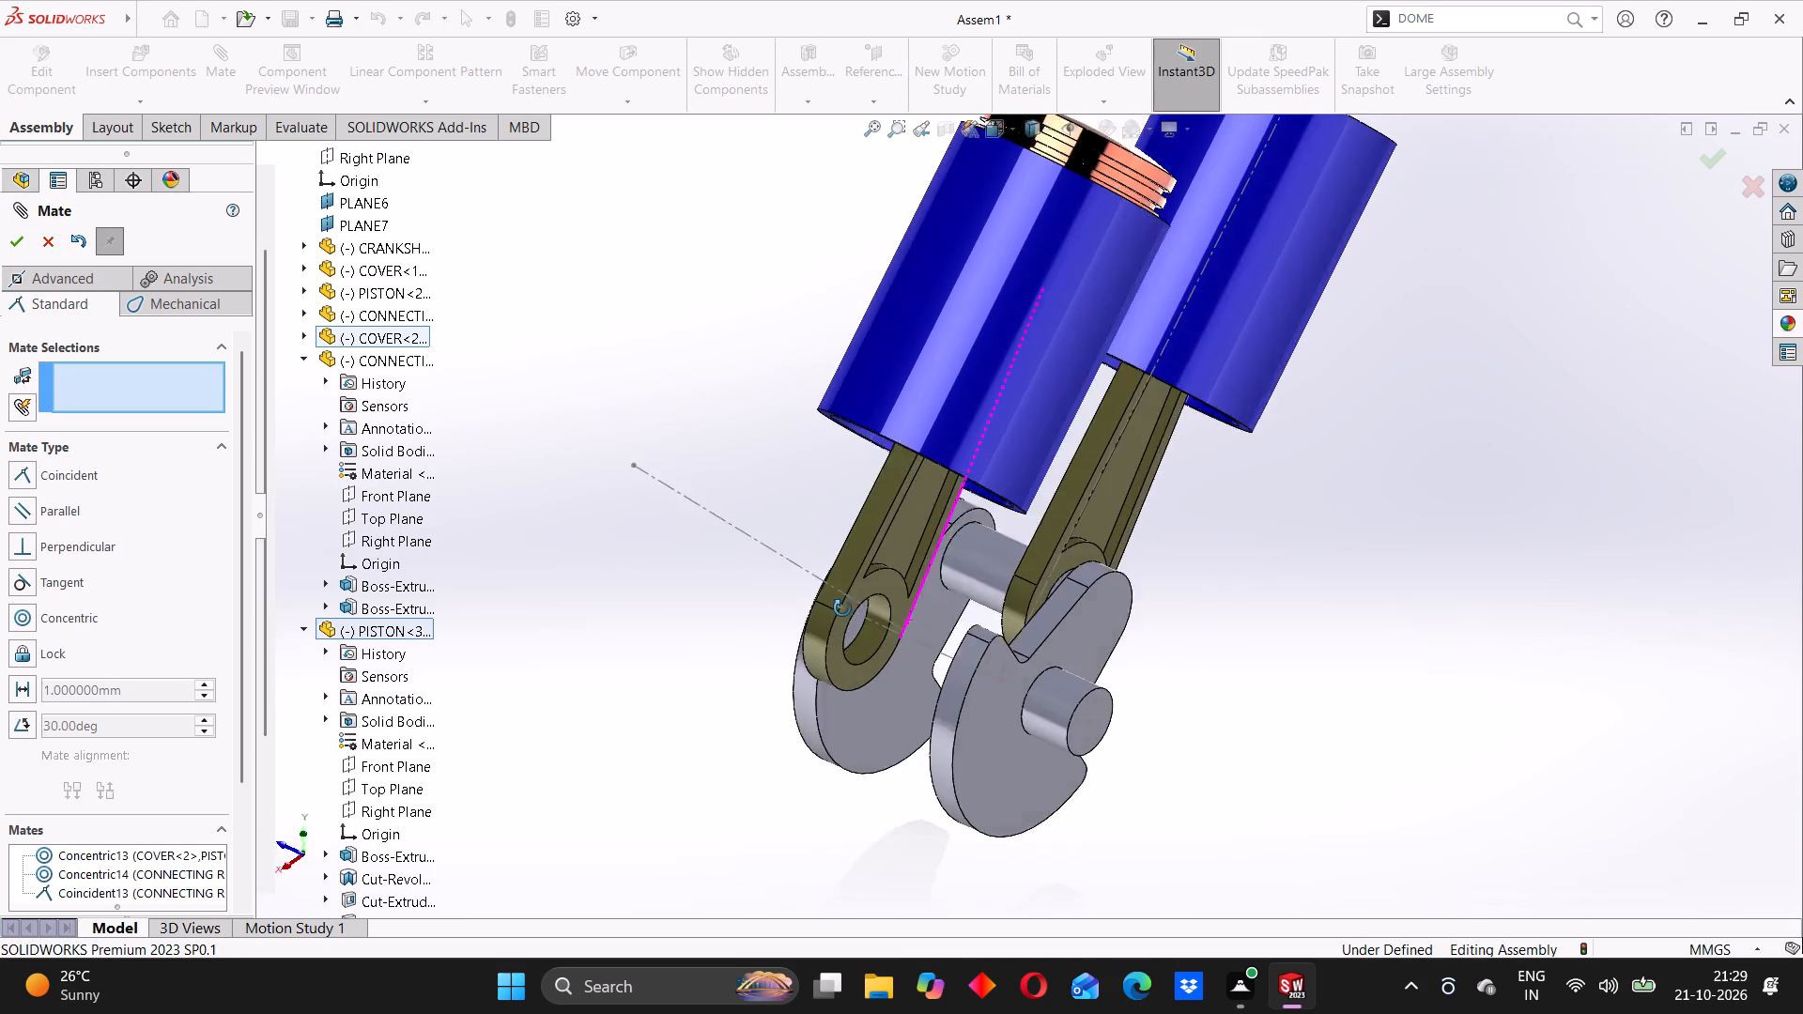
middle_click_drag(842, 608, 833, 603)
scroll(869, 622, "down", 6)
middle_click_drag(871, 648, 902, 665)
left_click(946, 633)
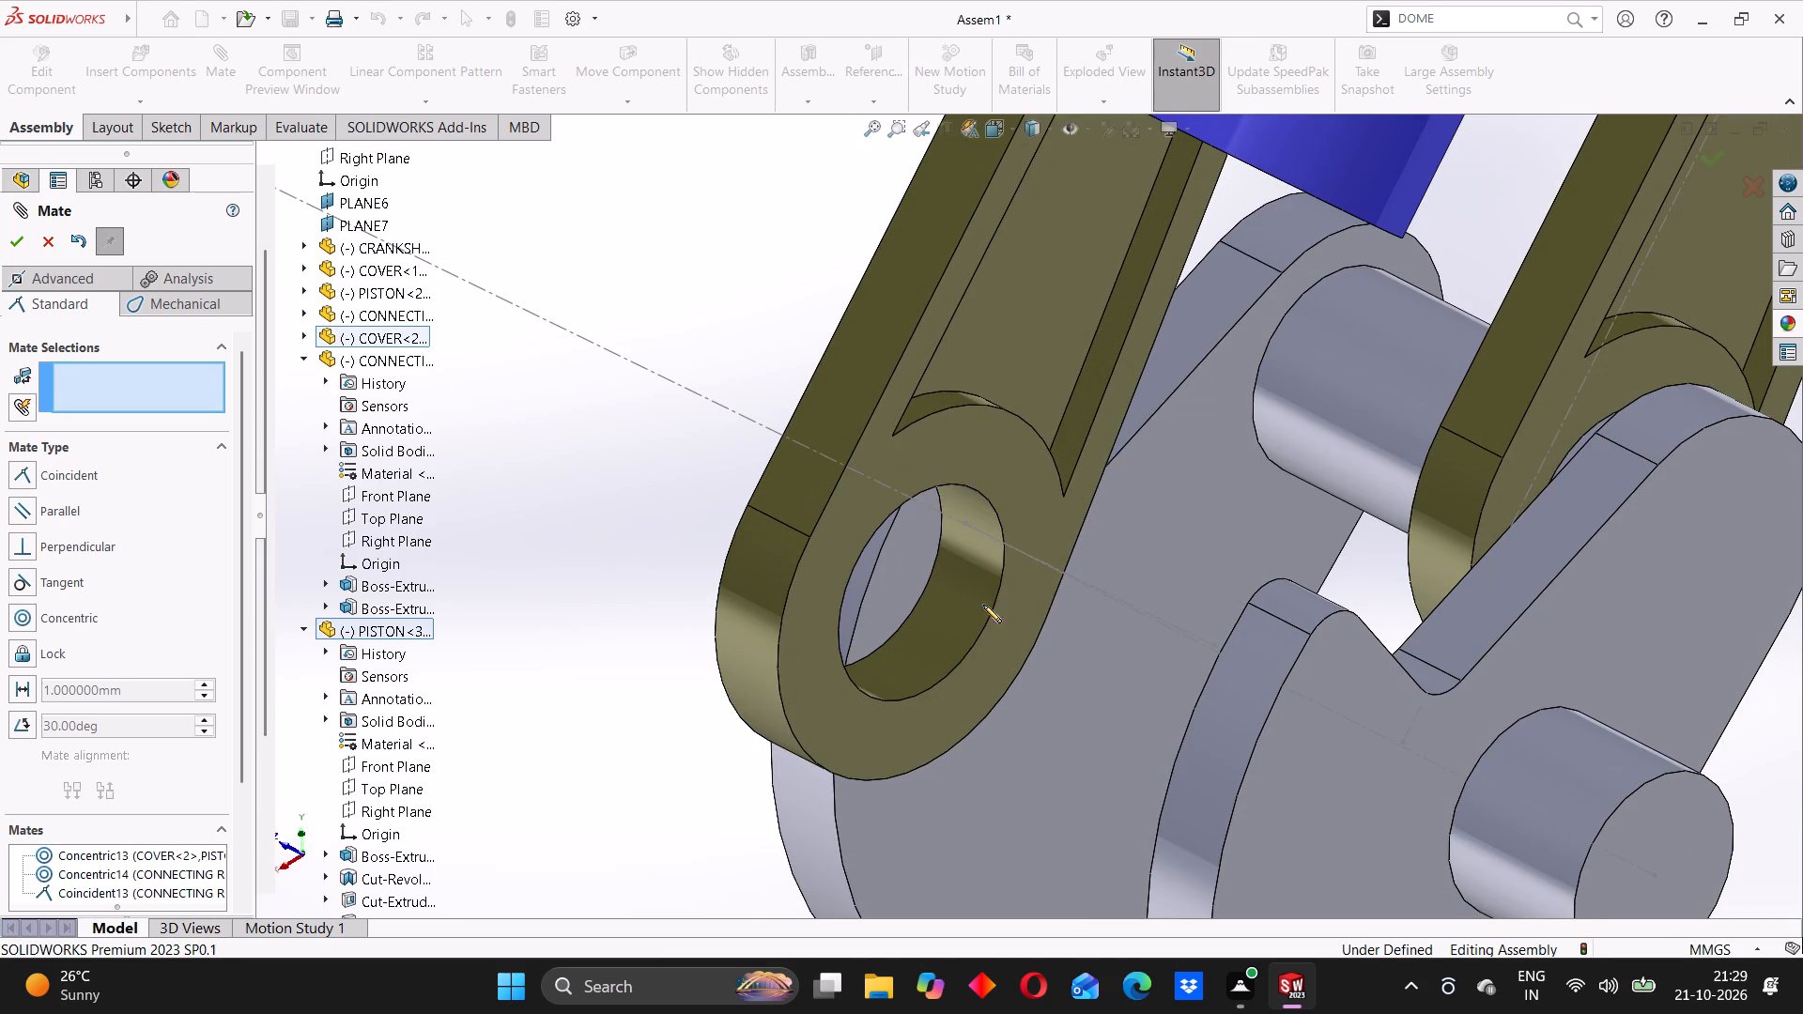
left_click(961, 606)
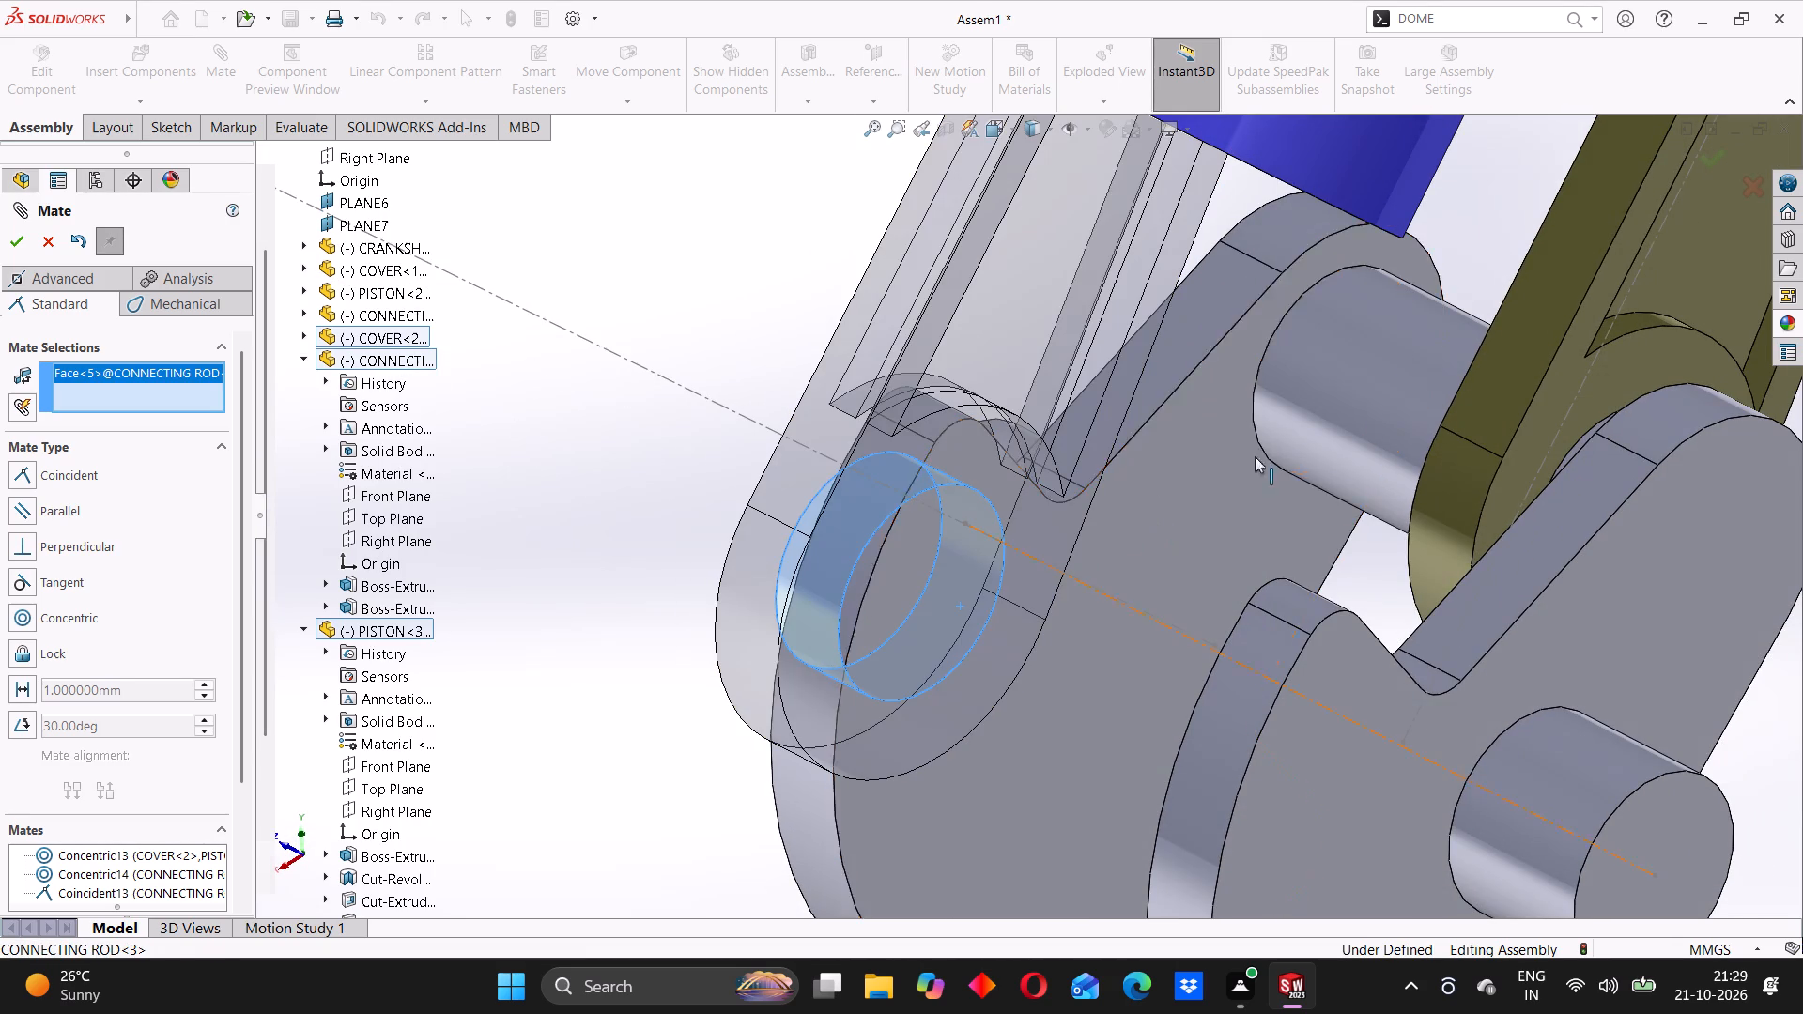
left_click(1394, 372)
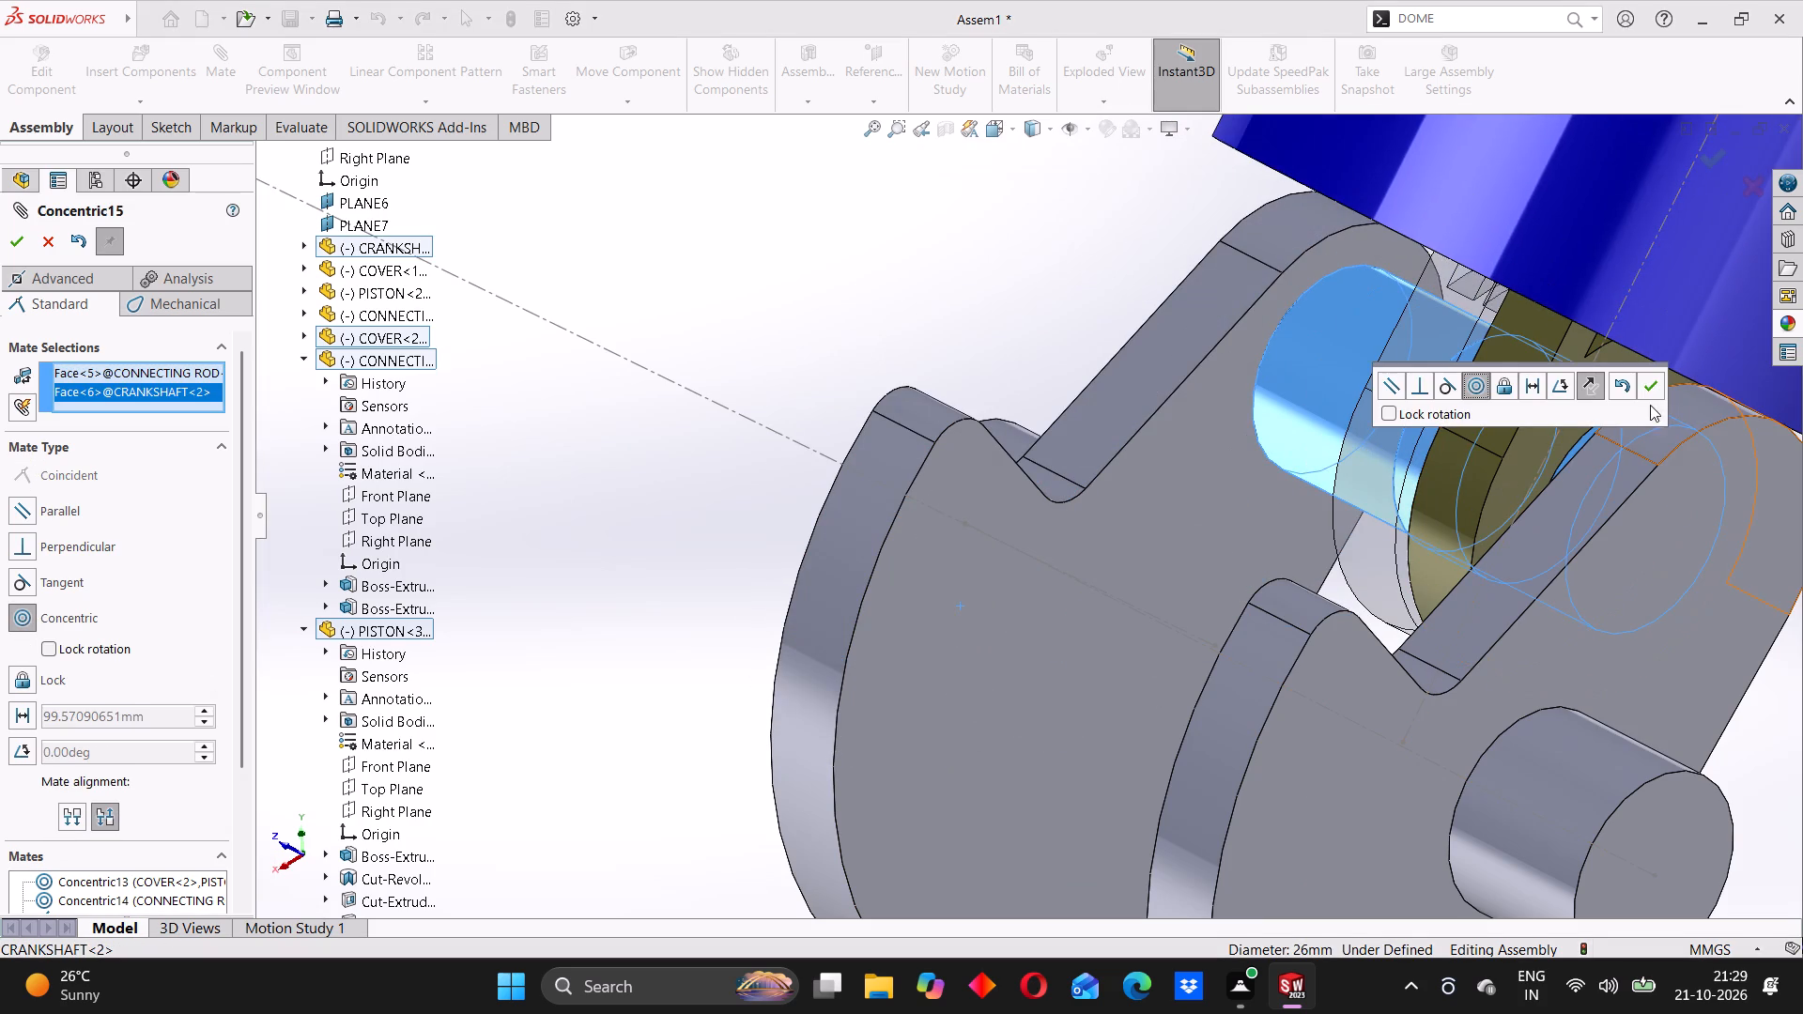
left_click(1652, 390)
Slide the copied connecting rod along the crankpin so it sits between the crank webs beside the first rod.
middle_click_drag(1373, 500, 1463, 511)
left_click_drag(1432, 351, 1422, 347)
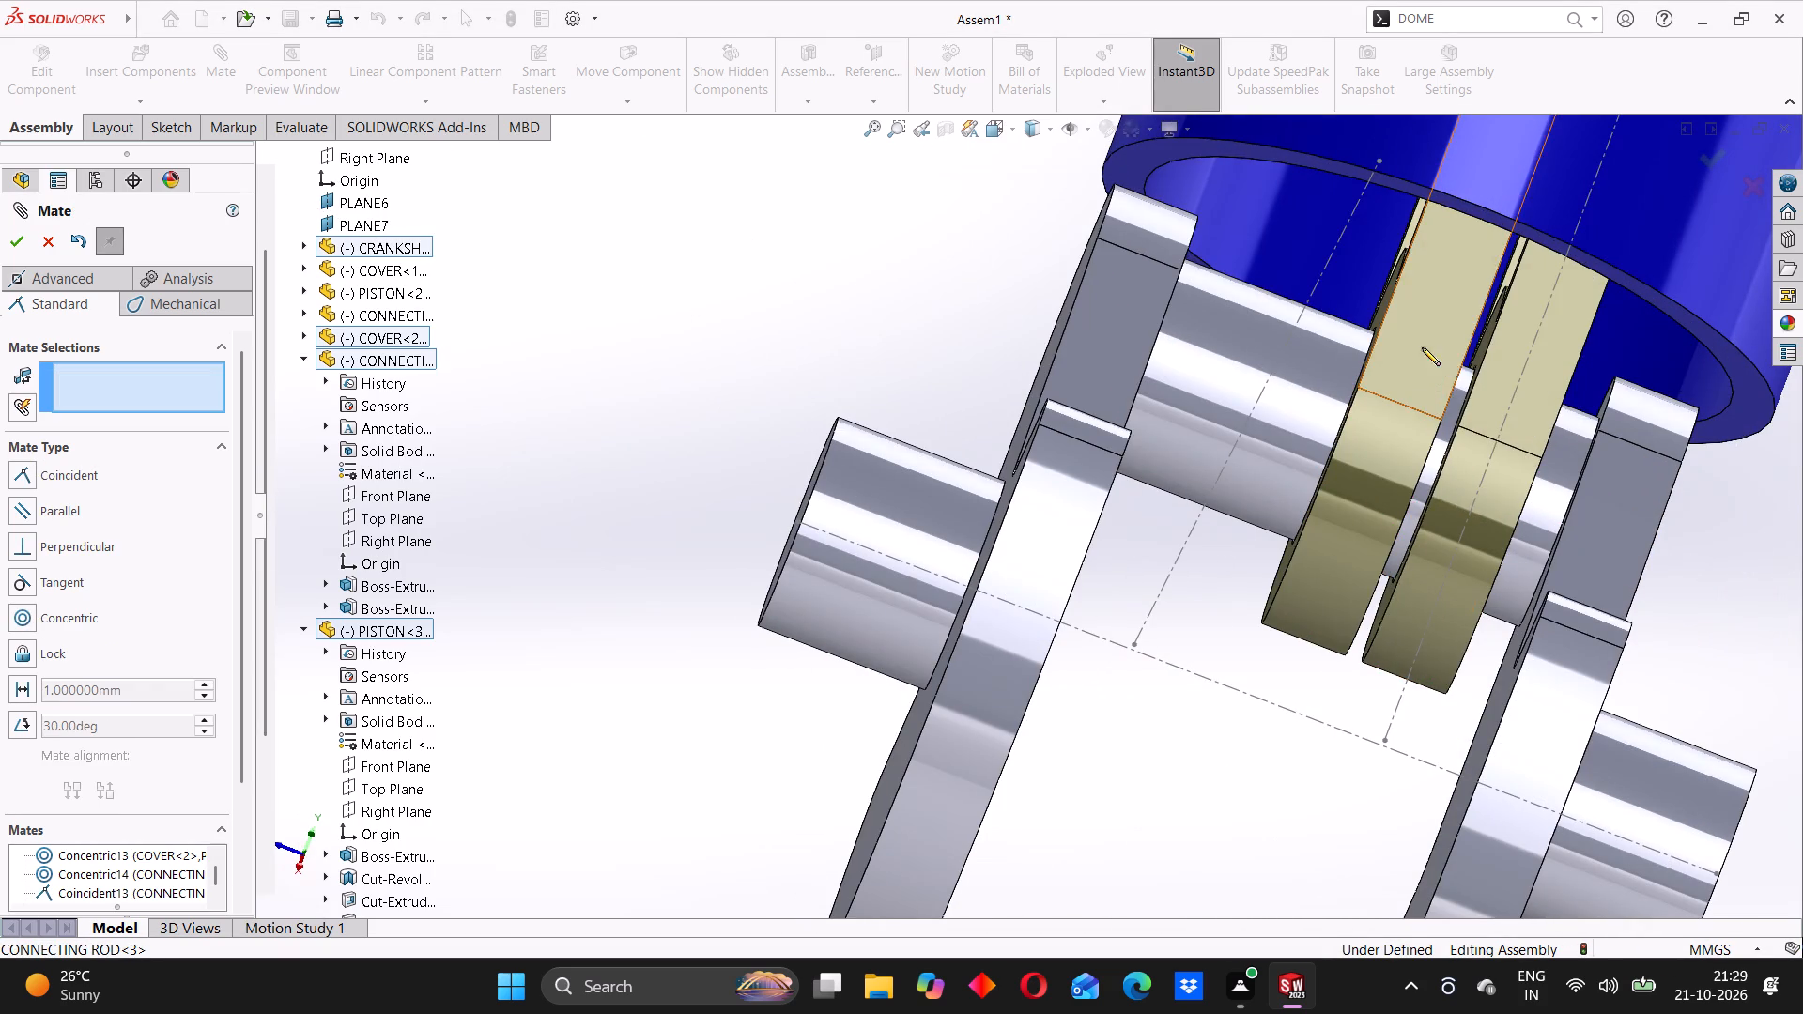
left_click_drag(1422, 347, 1309, 325)
scroll(1317, 361, "up", 3)
scroll(1192, 348, "up", 2)
middle_click_drag(1154, 383, 1271, 335)
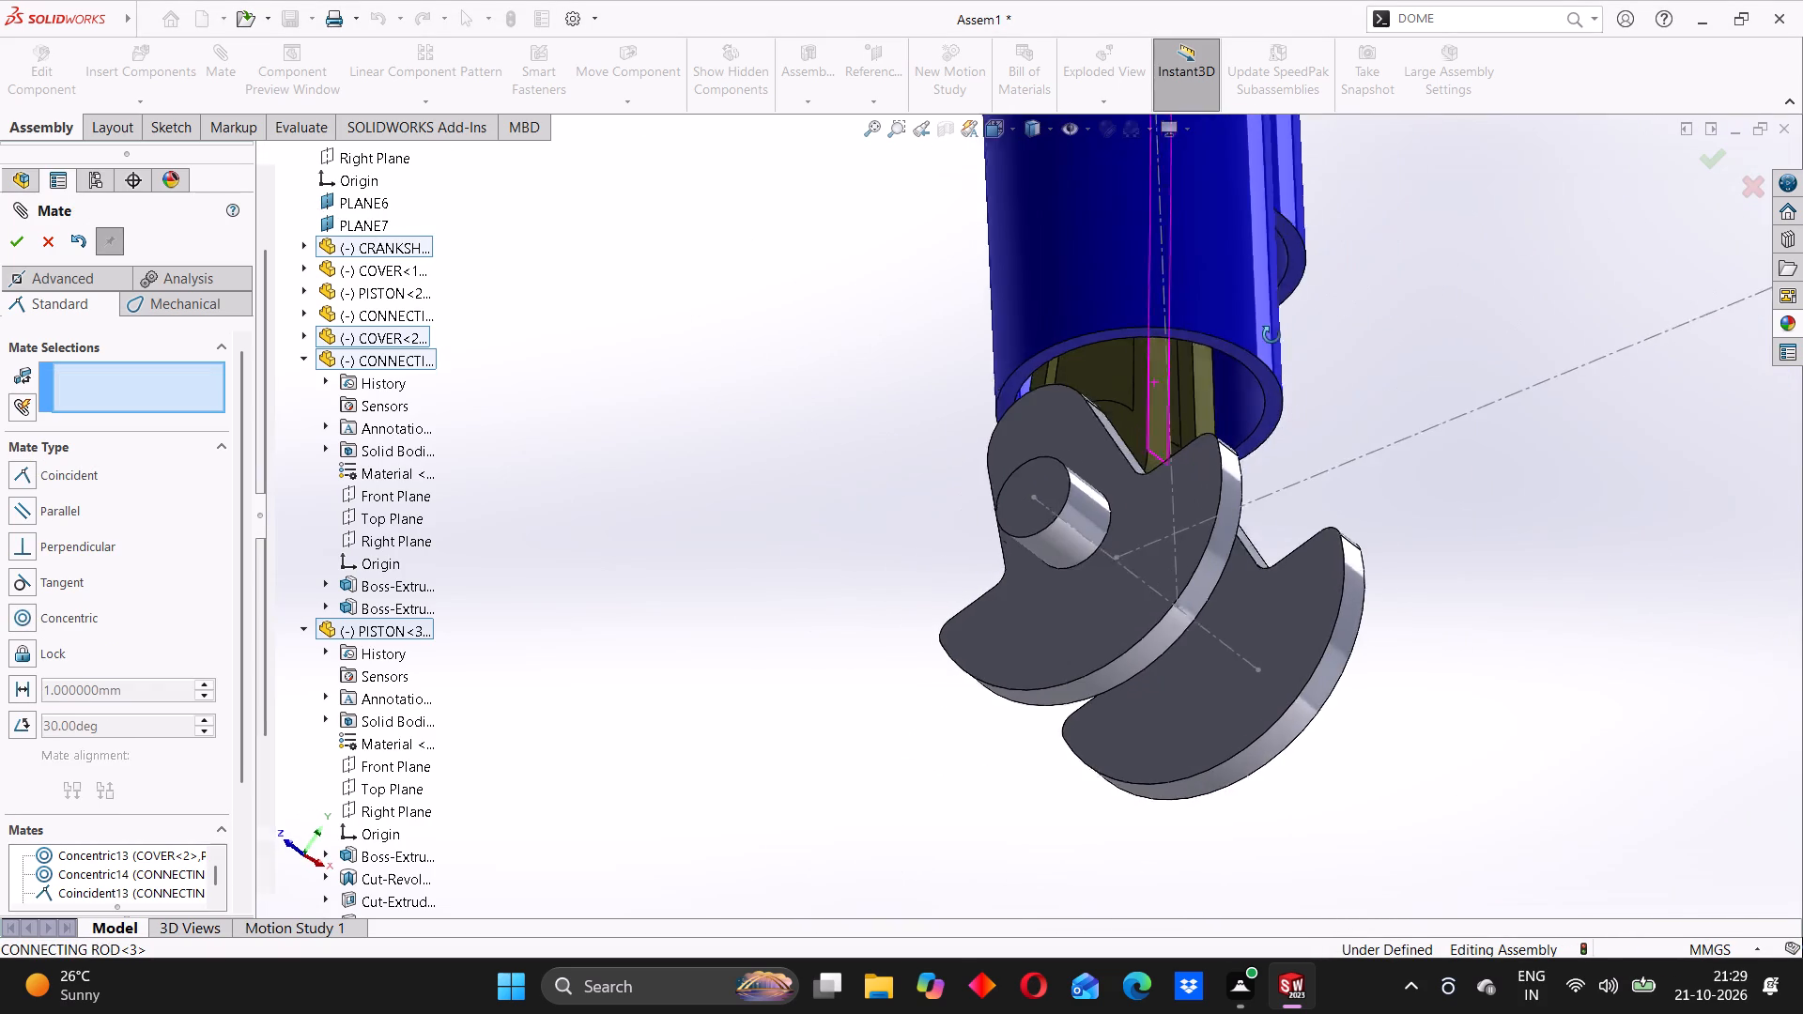
middle_click_drag(1271, 335, 1273, 335)
scroll(1232, 356, "up", 3)
scroll(1146, 318, "up", 3)
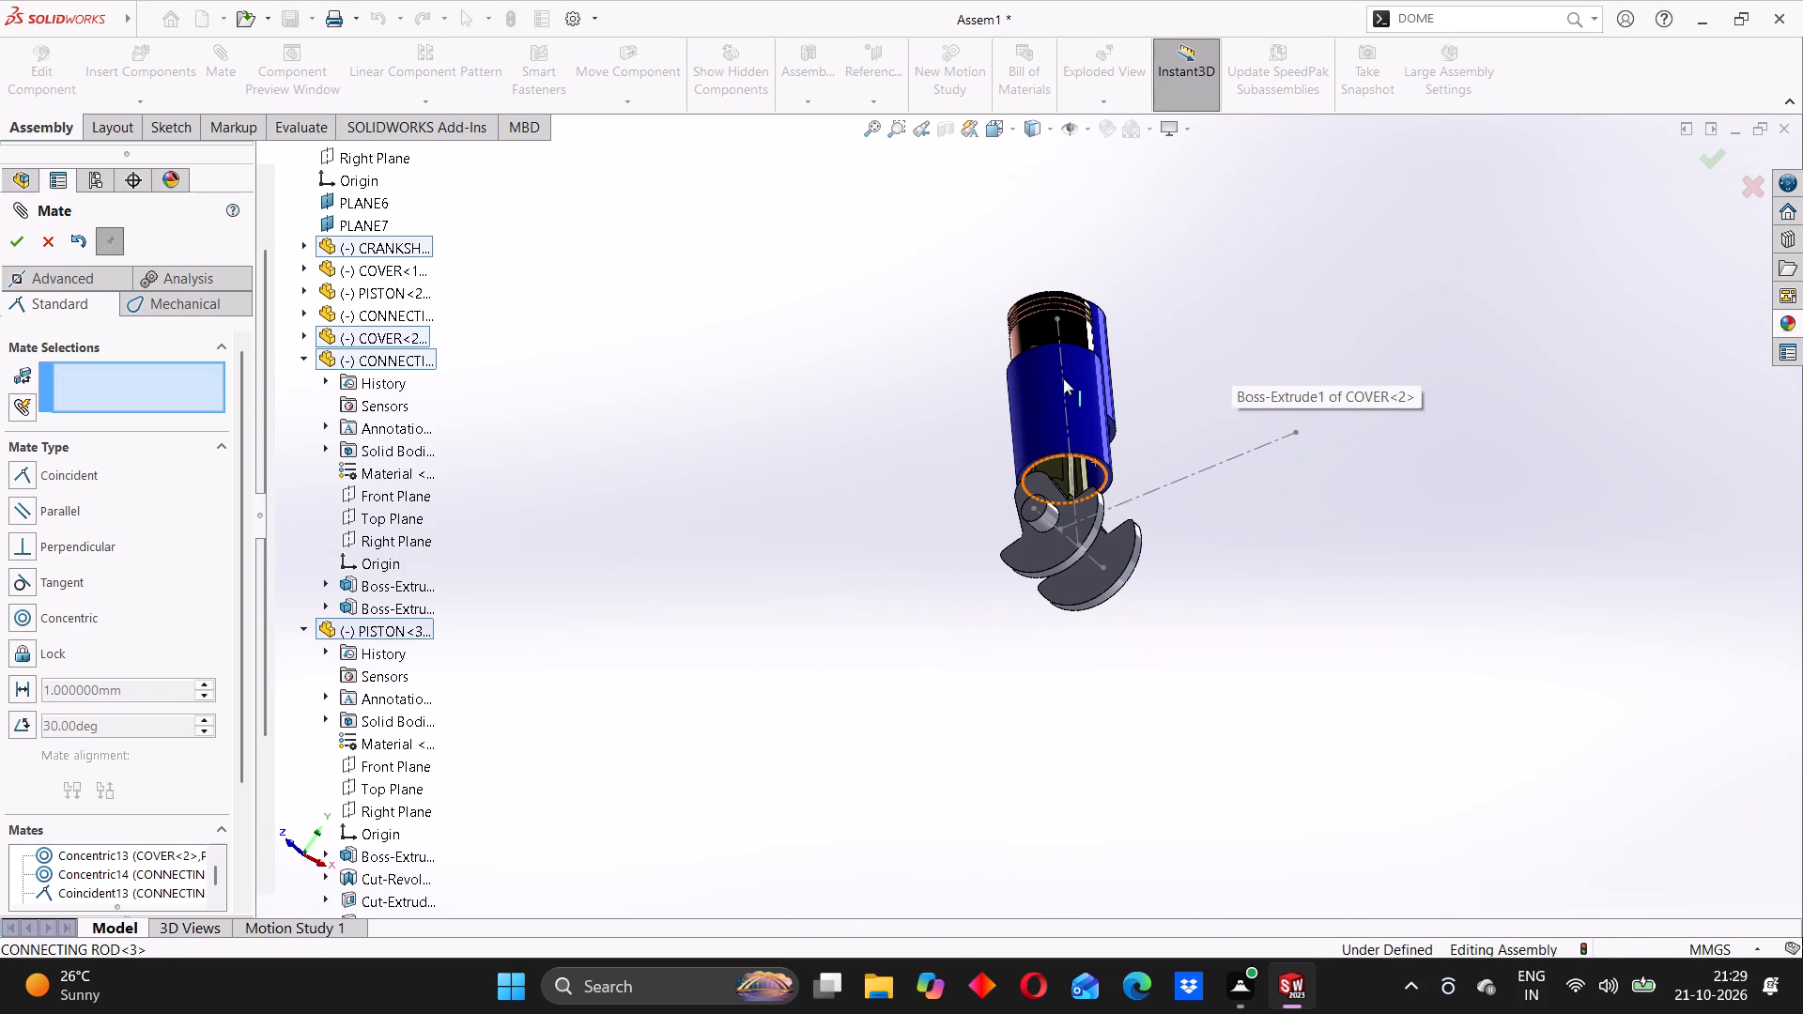
left_click_drag(1059, 384, 1058, 264)
scroll(1074, 406, "down", 2)
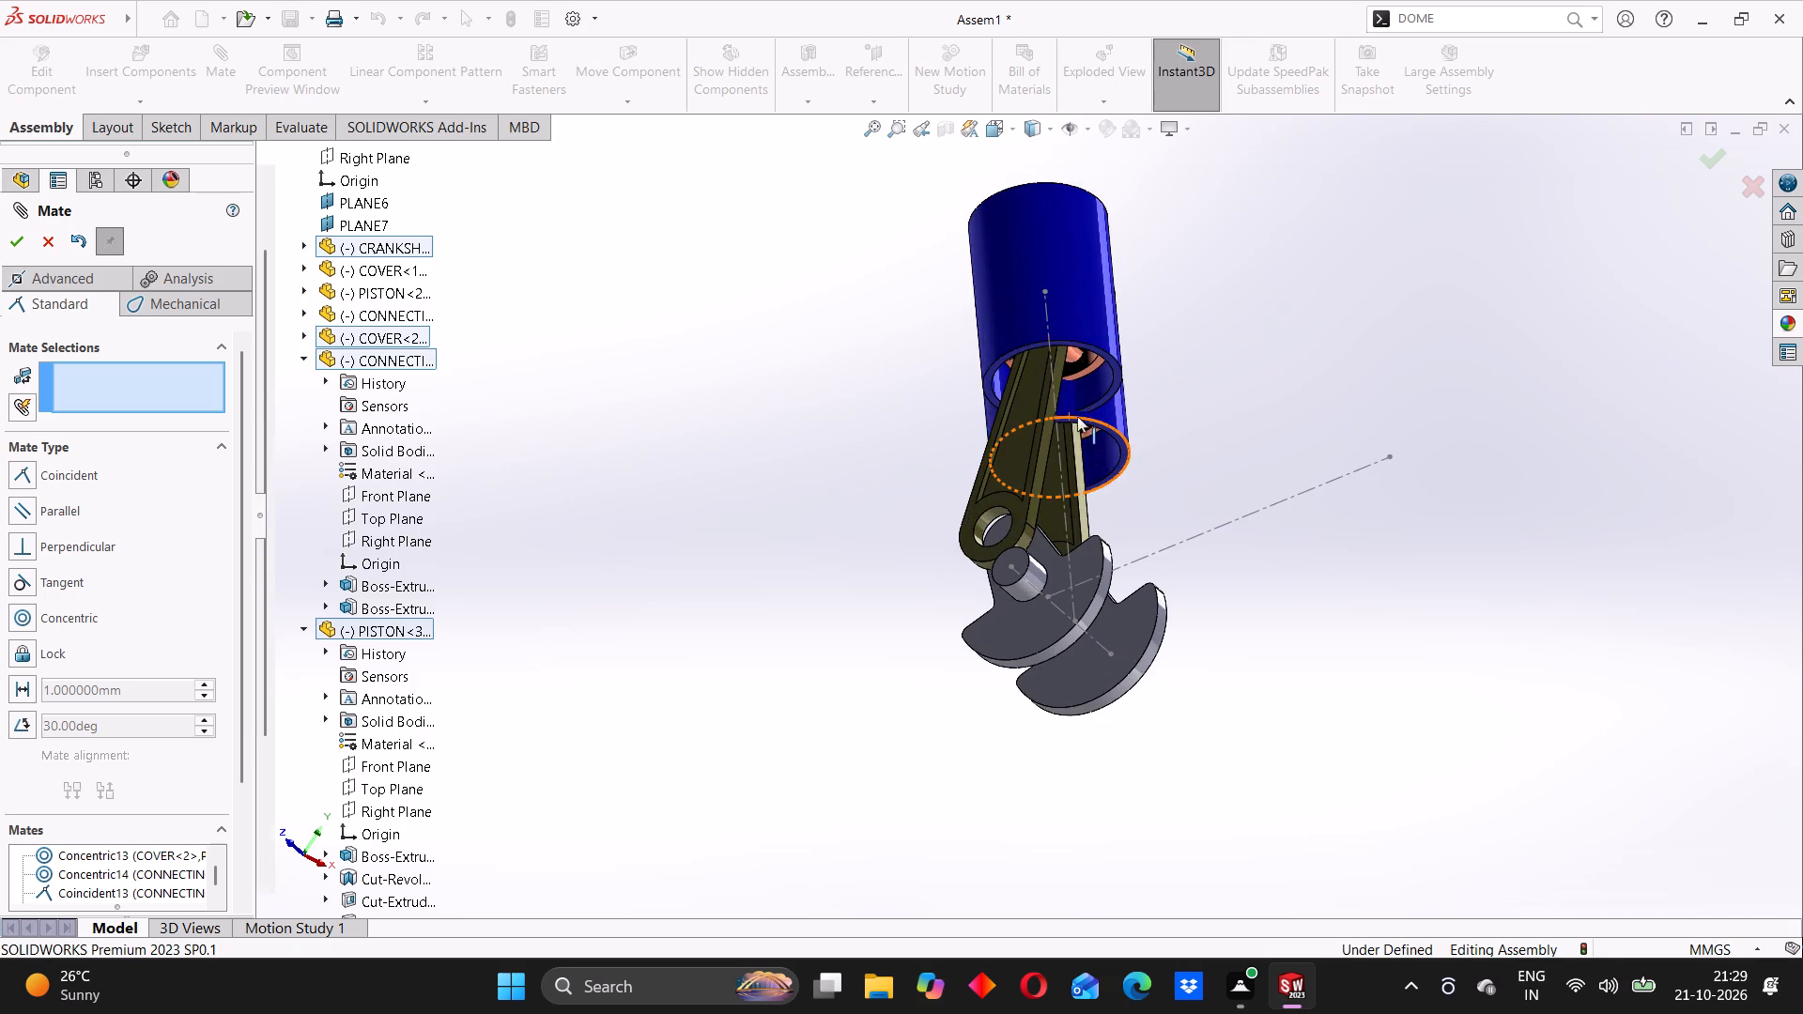
middle_click_drag(1121, 483, 1055, 618)
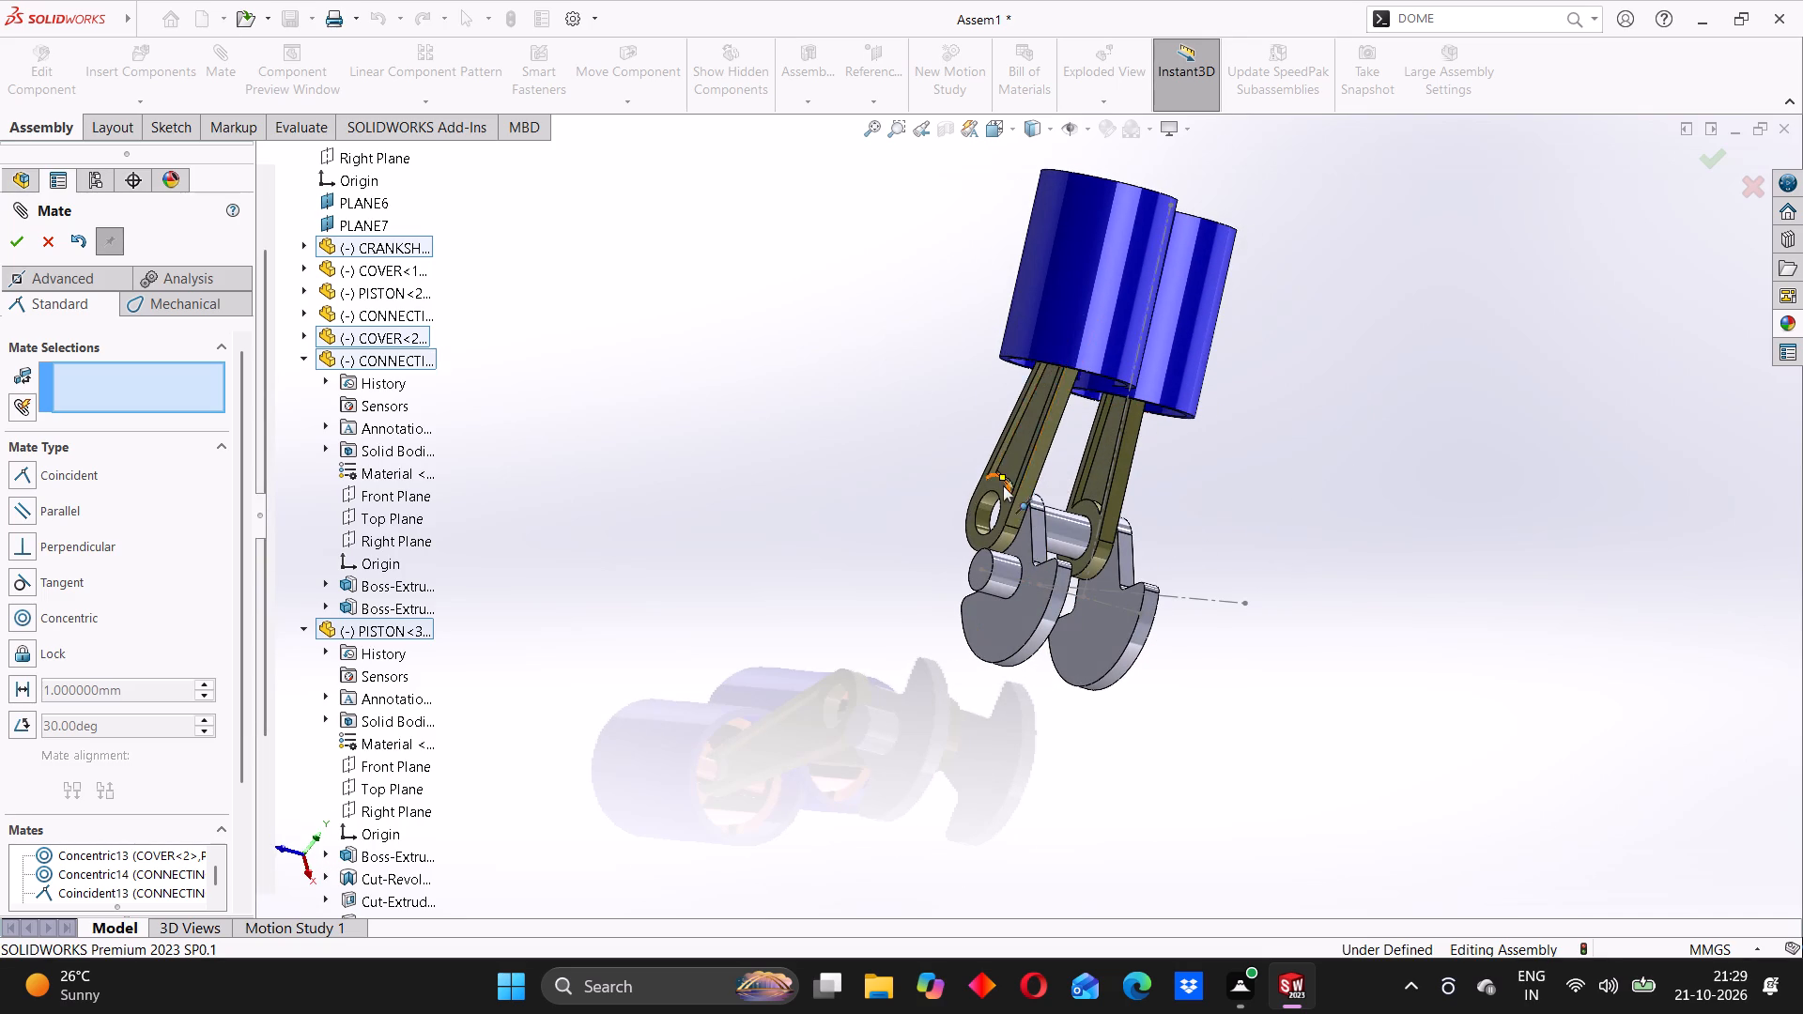
left_click_drag(1003, 485, 1071, 488)
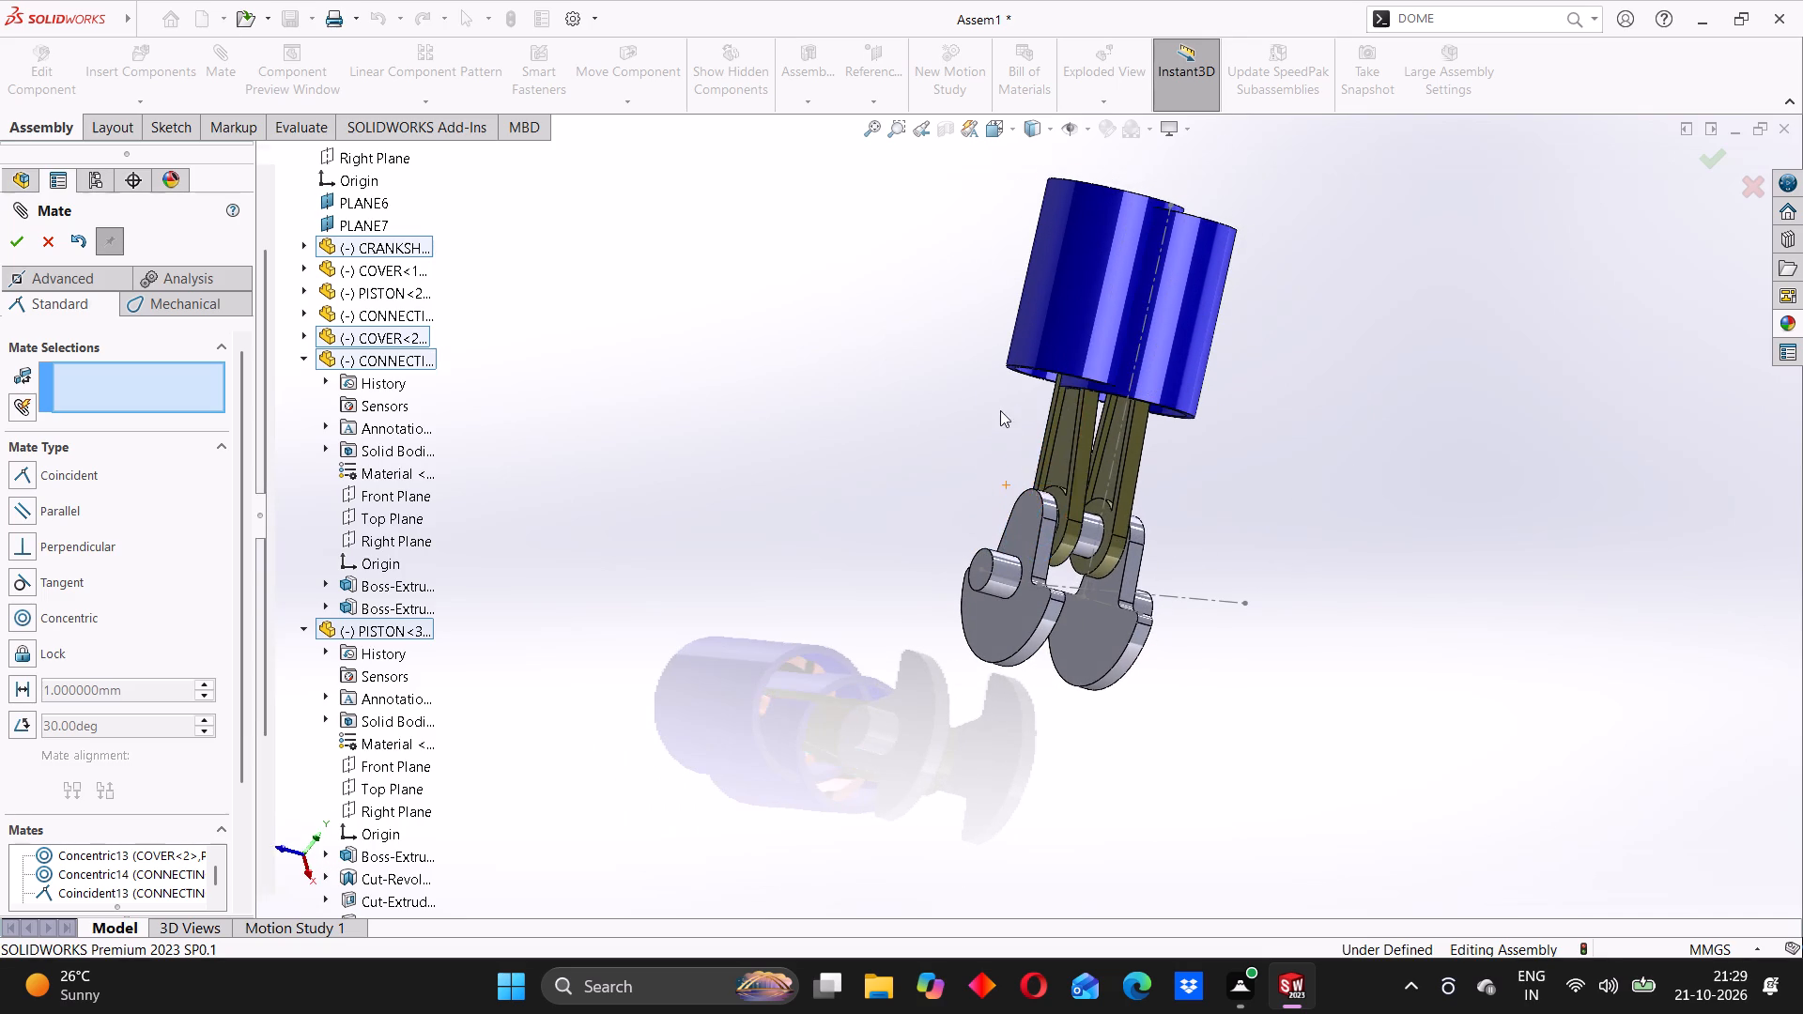
Examine the two side-by-side rods, pistons and covers from below and above, checking where the covers overlap.
scroll(1000, 410, "down", 3)
middle_click_drag(1037, 401, 1183, 272)
scroll(1104, 392, "down", 3)
middle_click_drag(1088, 387, 1075, 361)
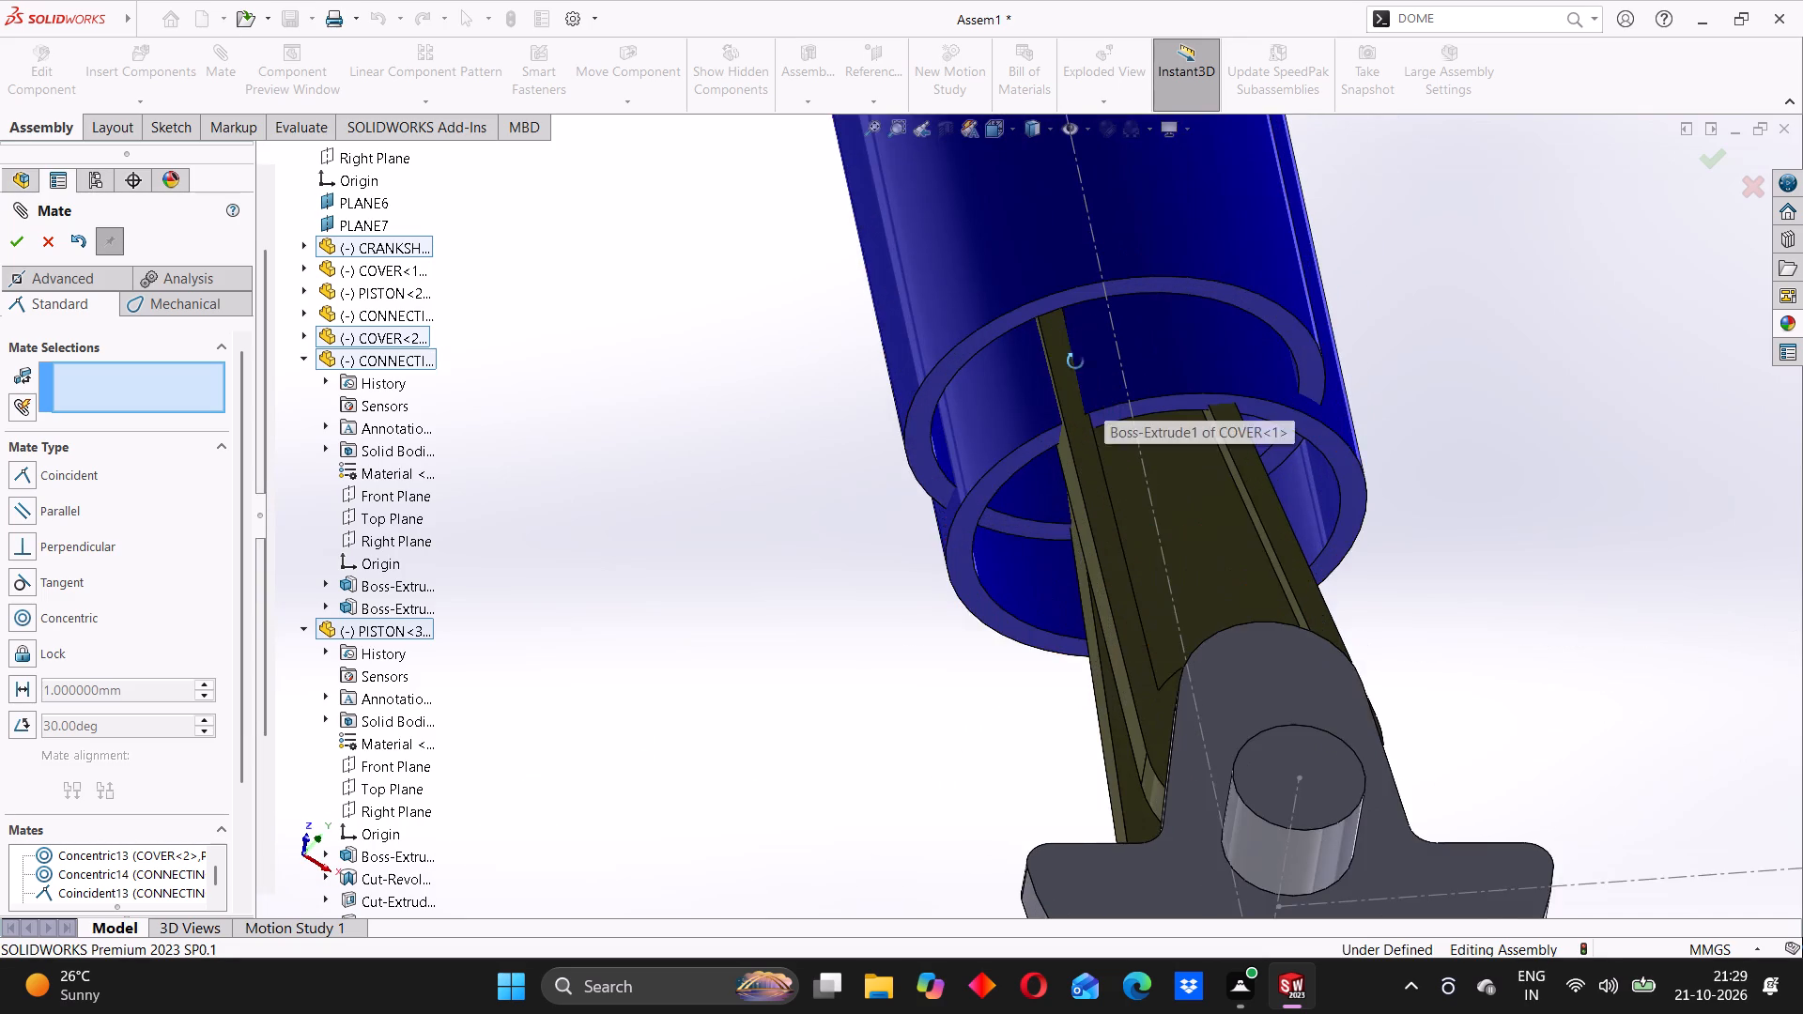
middle_click_drag(1075, 361, 1050, 279)
scroll(1181, 292, "up", 4)
middle_click_drag(1193, 414, 1189, 429)
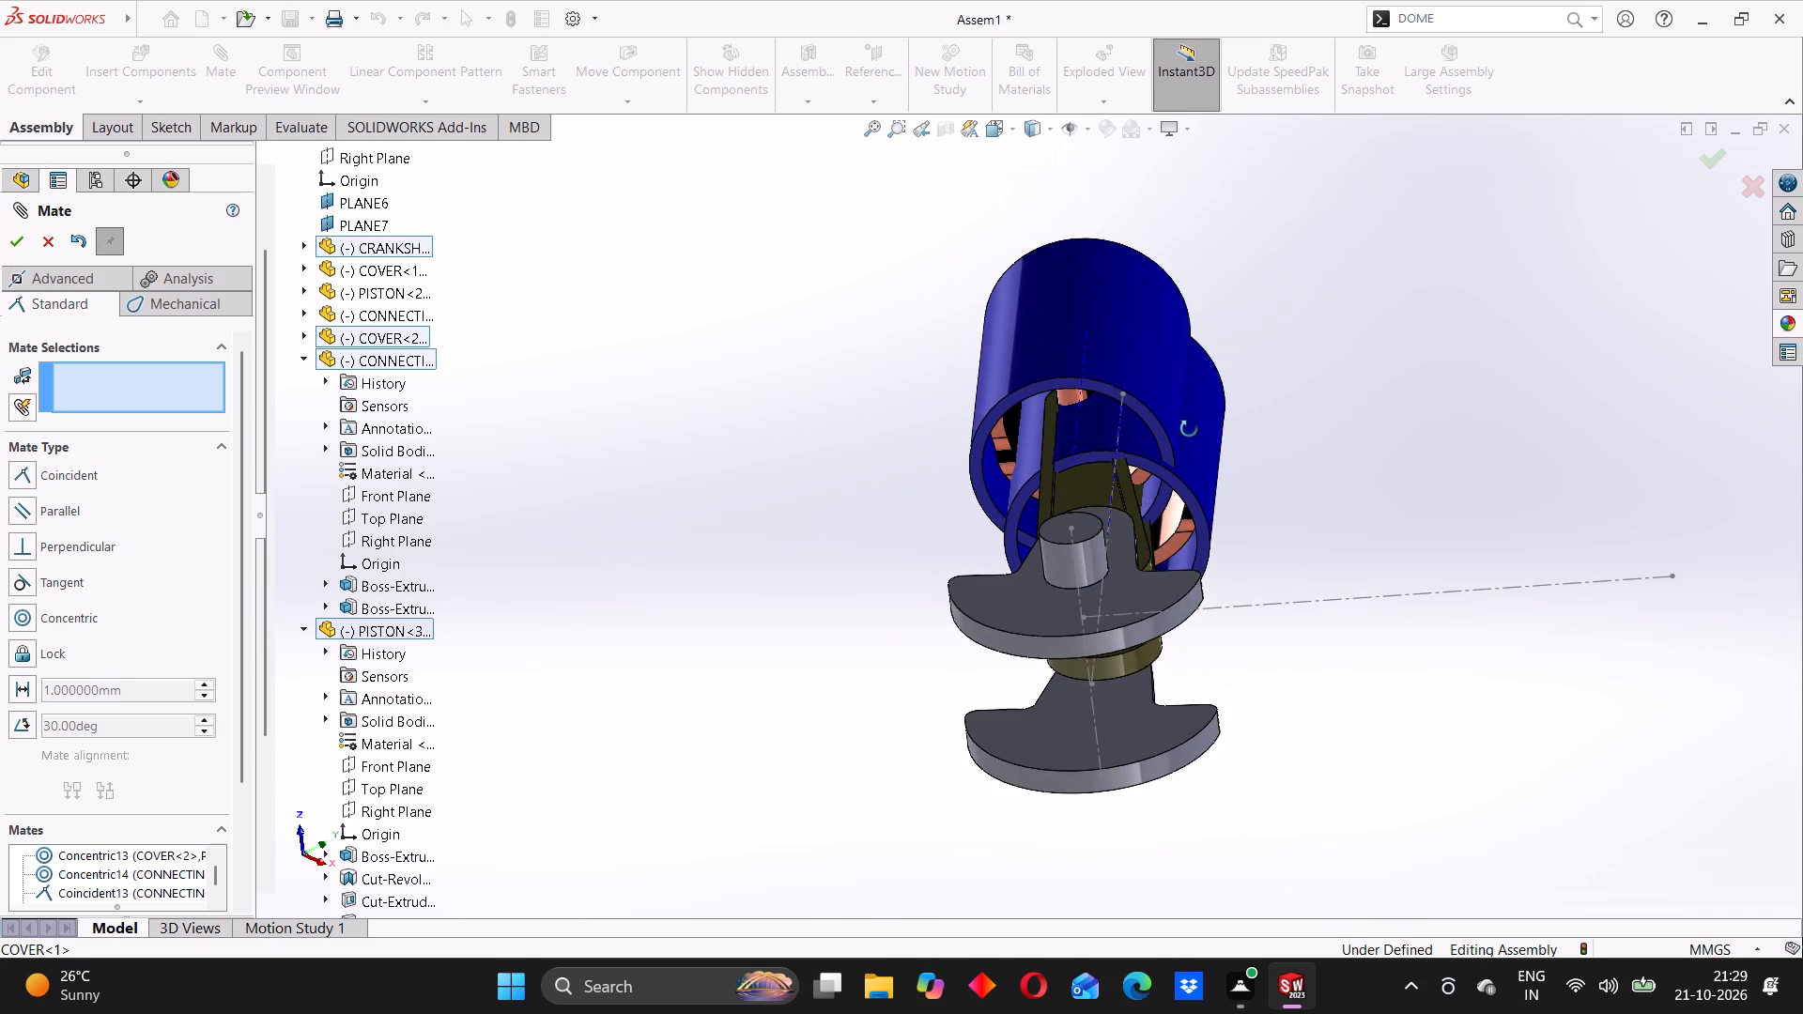
middle_click_drag(1189, 429, 1013, 549)
scroll(1034, 565, "up", 2)
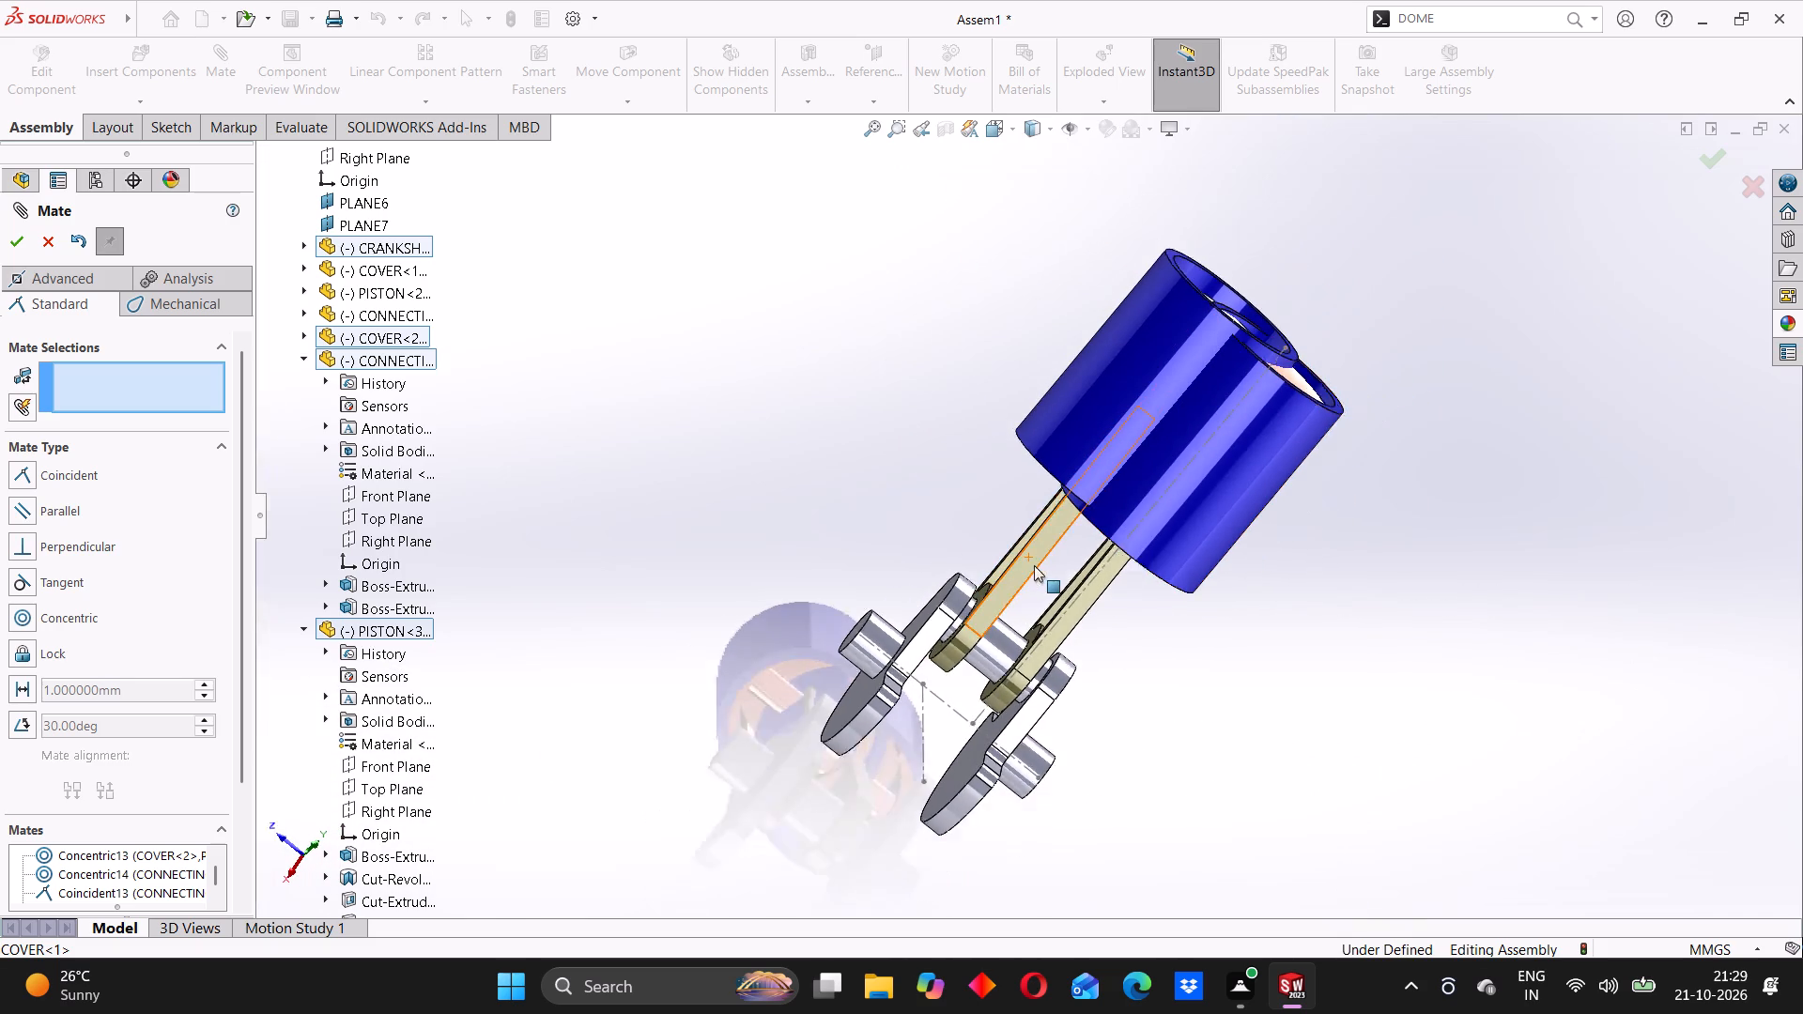
scroll(1095, 491, "down", 2)
middle_click_drag(1141, 462, 1066, 487)
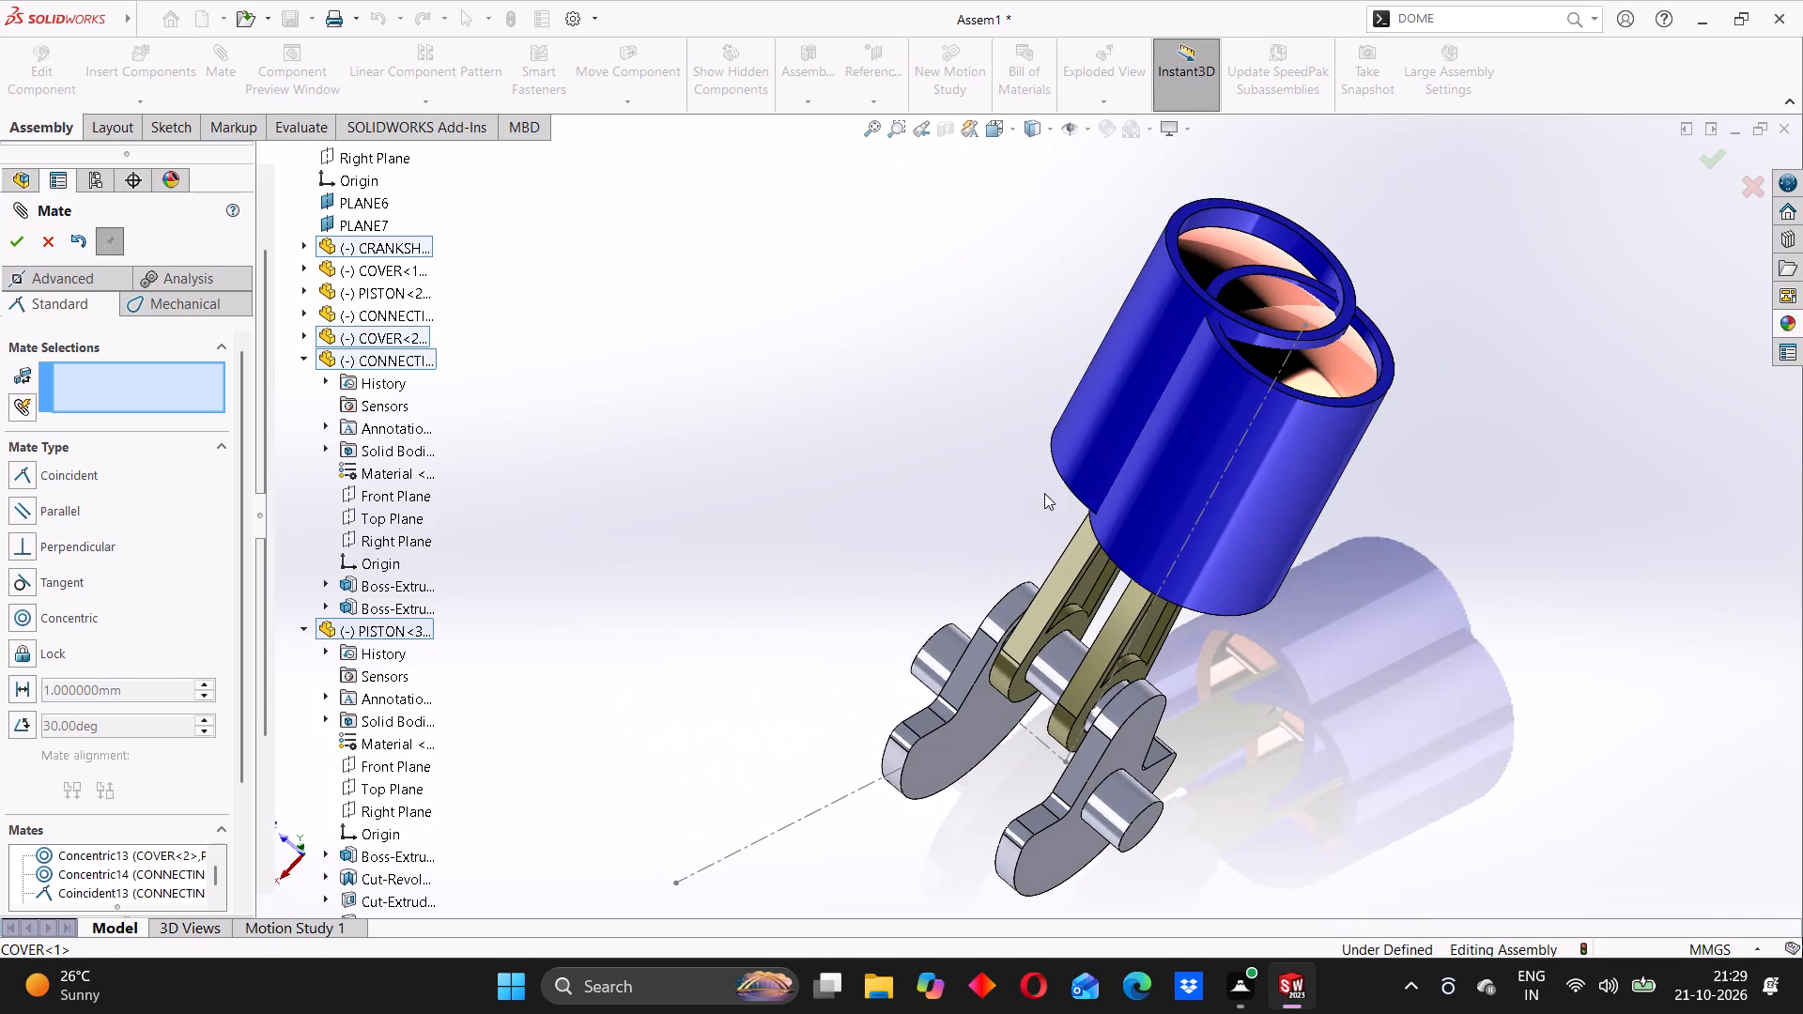
scroll(1227, 265, "down", 5)
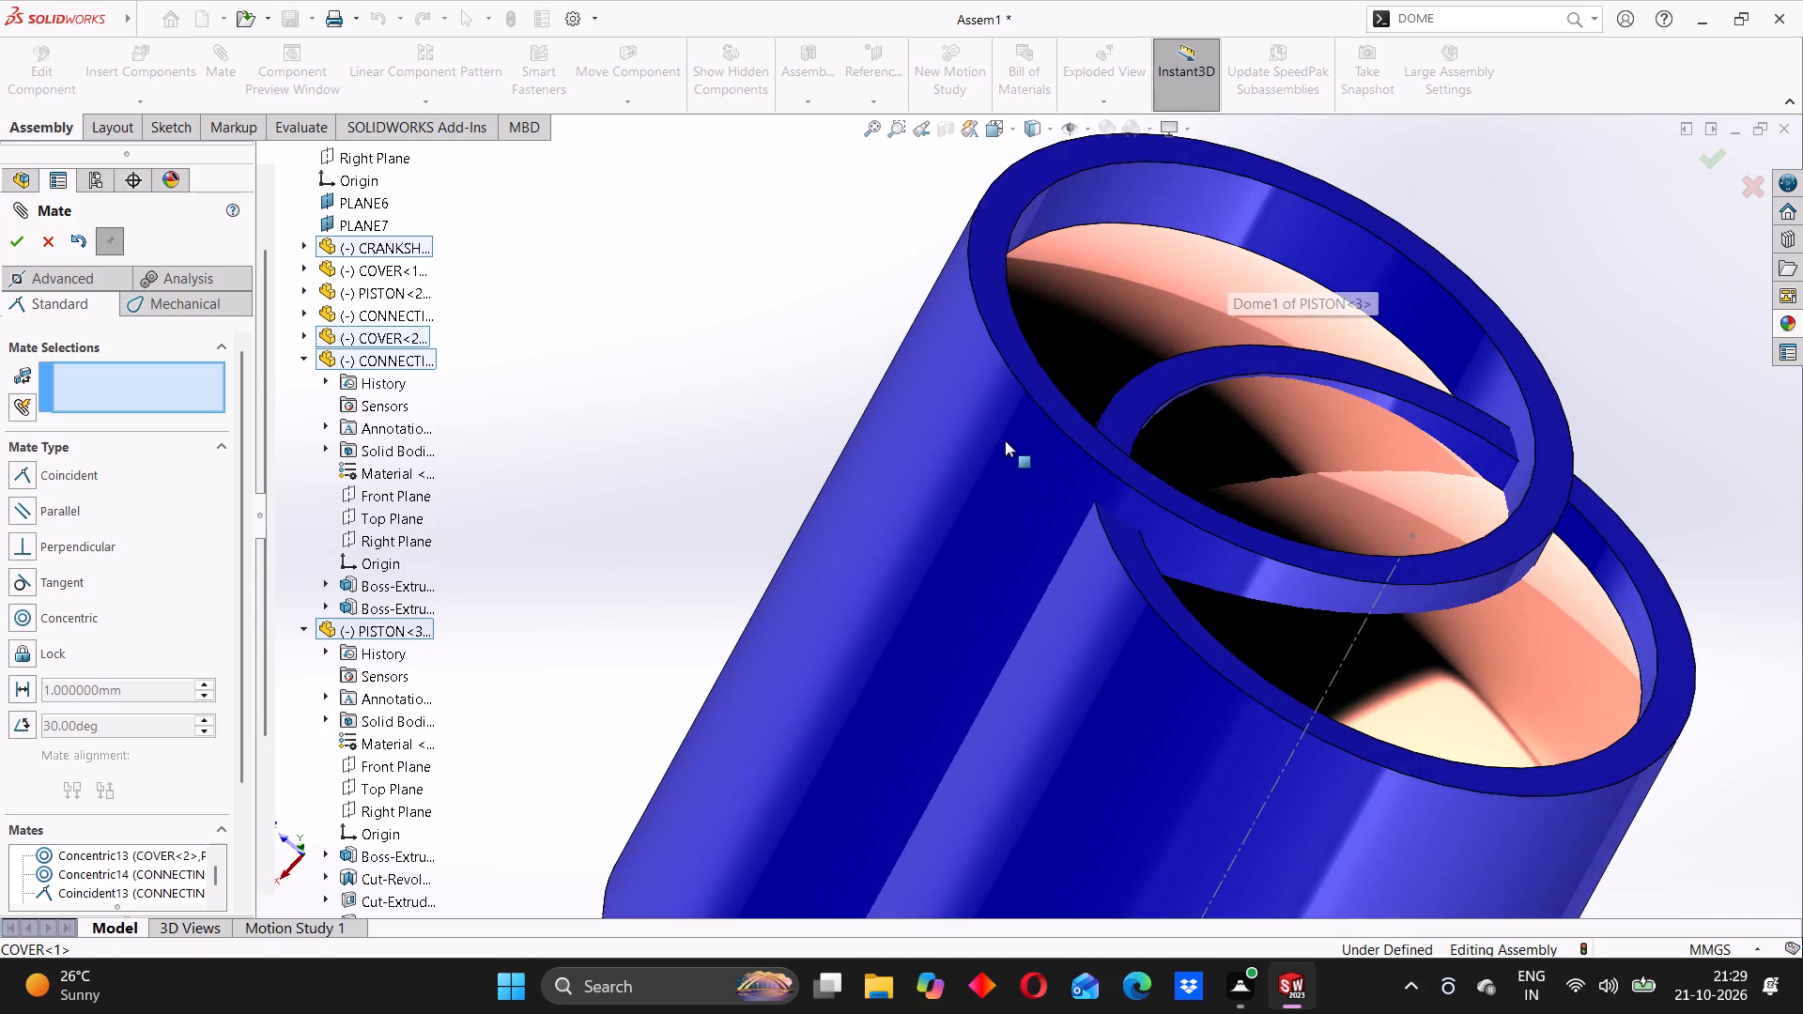
scroll(1003, 445, "up", 8)
Slide the copied cover outward along its axis, away from the crankshaft, to expose the copied piston.
left_click_drag(992, 557, 1061, 455)
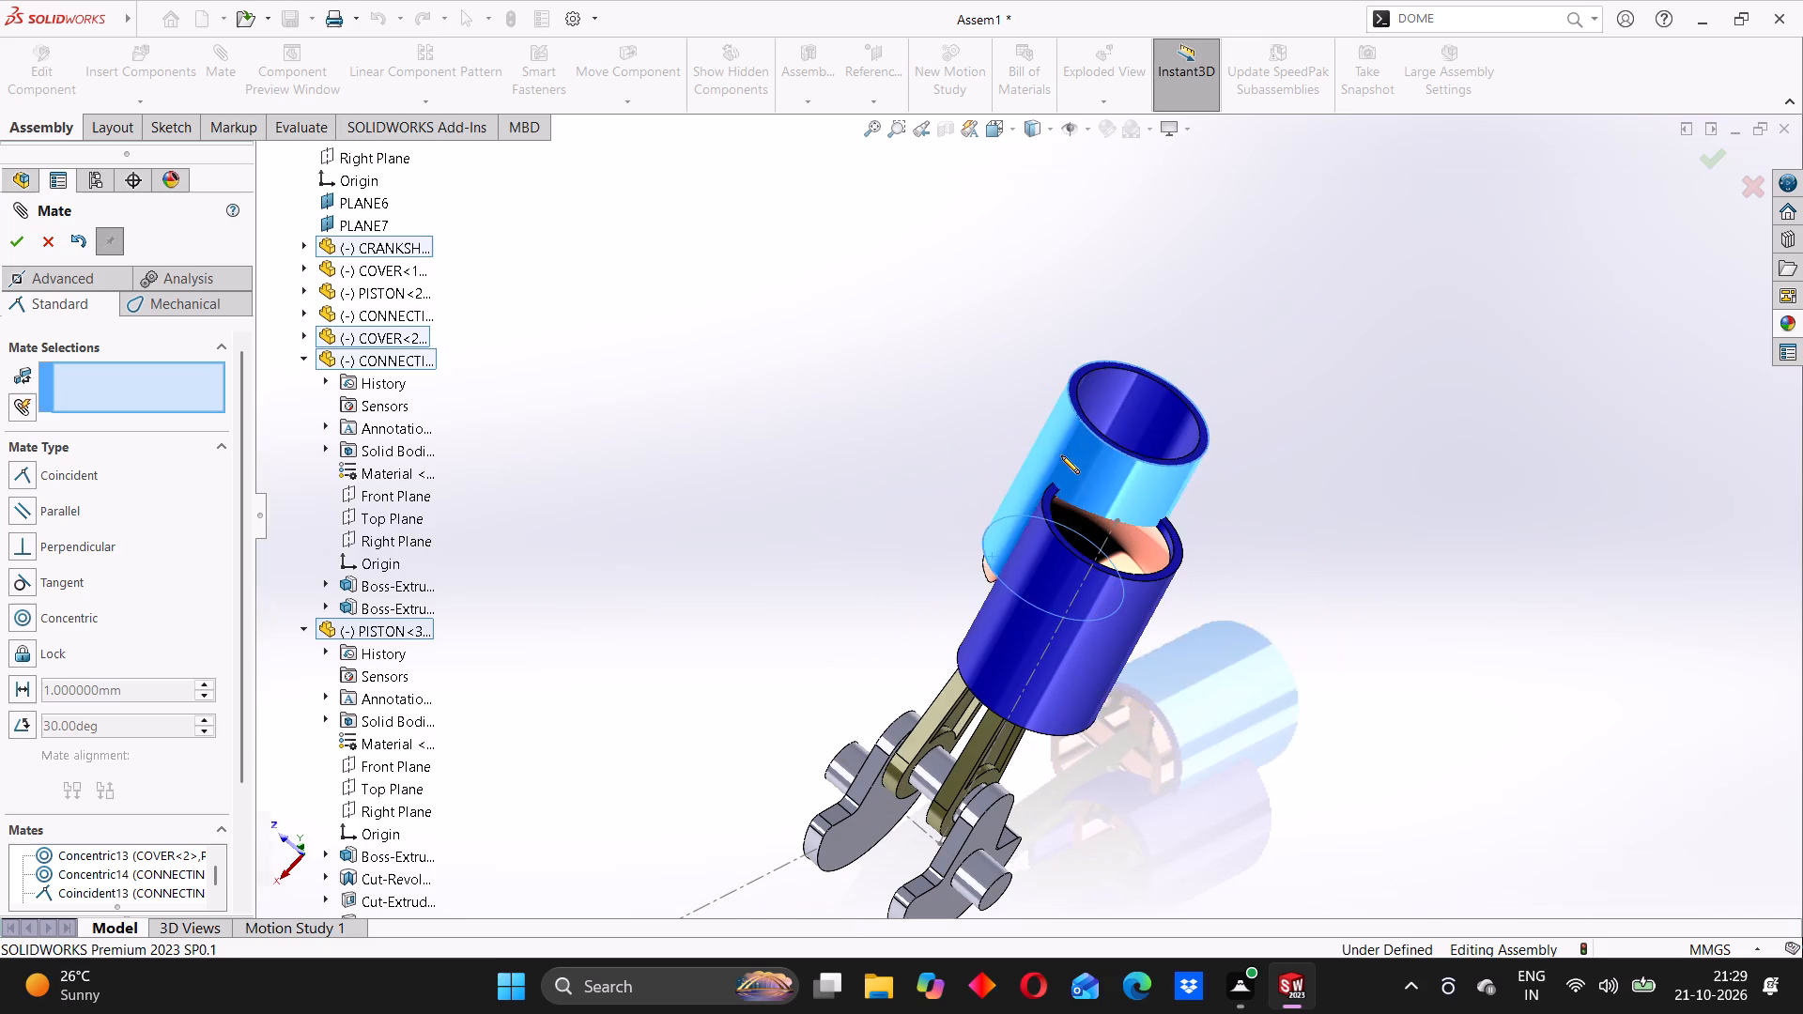
left_click_drag(1061, 455, 1113, 392)
middle_click_drag(1004, 521, 1120, 461)
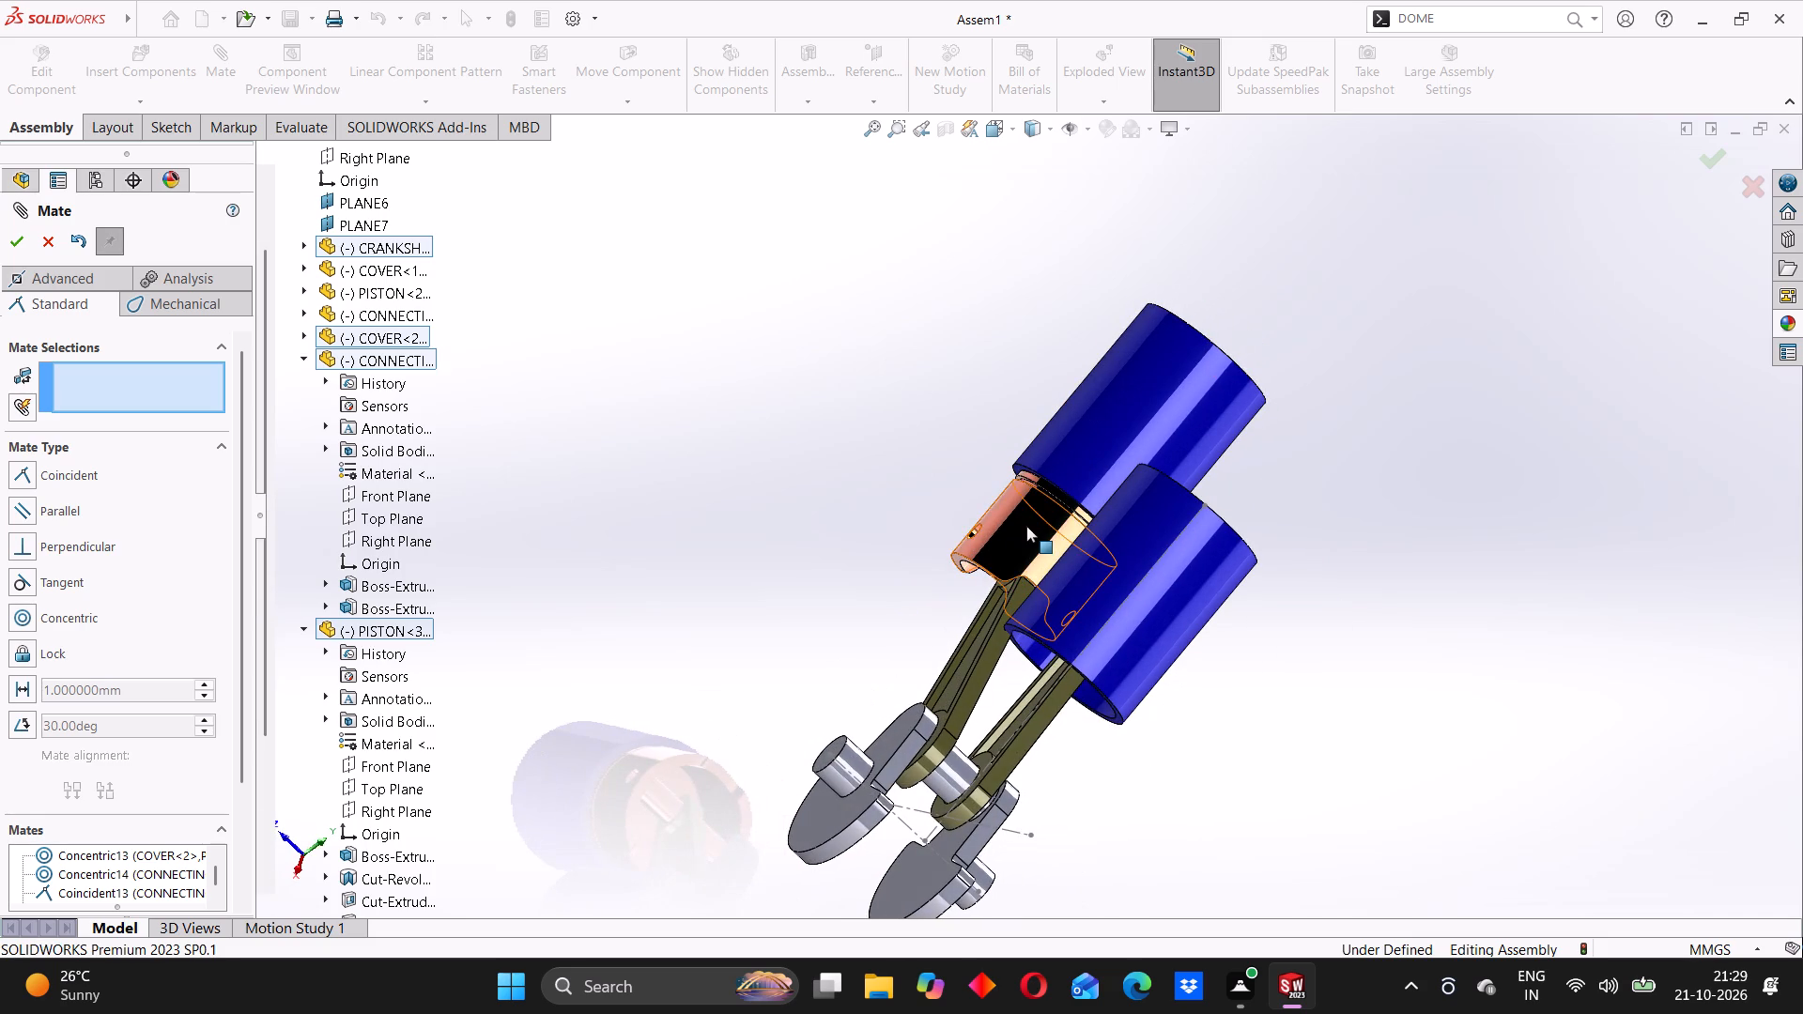
Add a concentric mate between the copied piston's cylindrical face and the second 45° centreline, the line of Sketch12.
left_click(1026, 526)
right_click(112, 376)
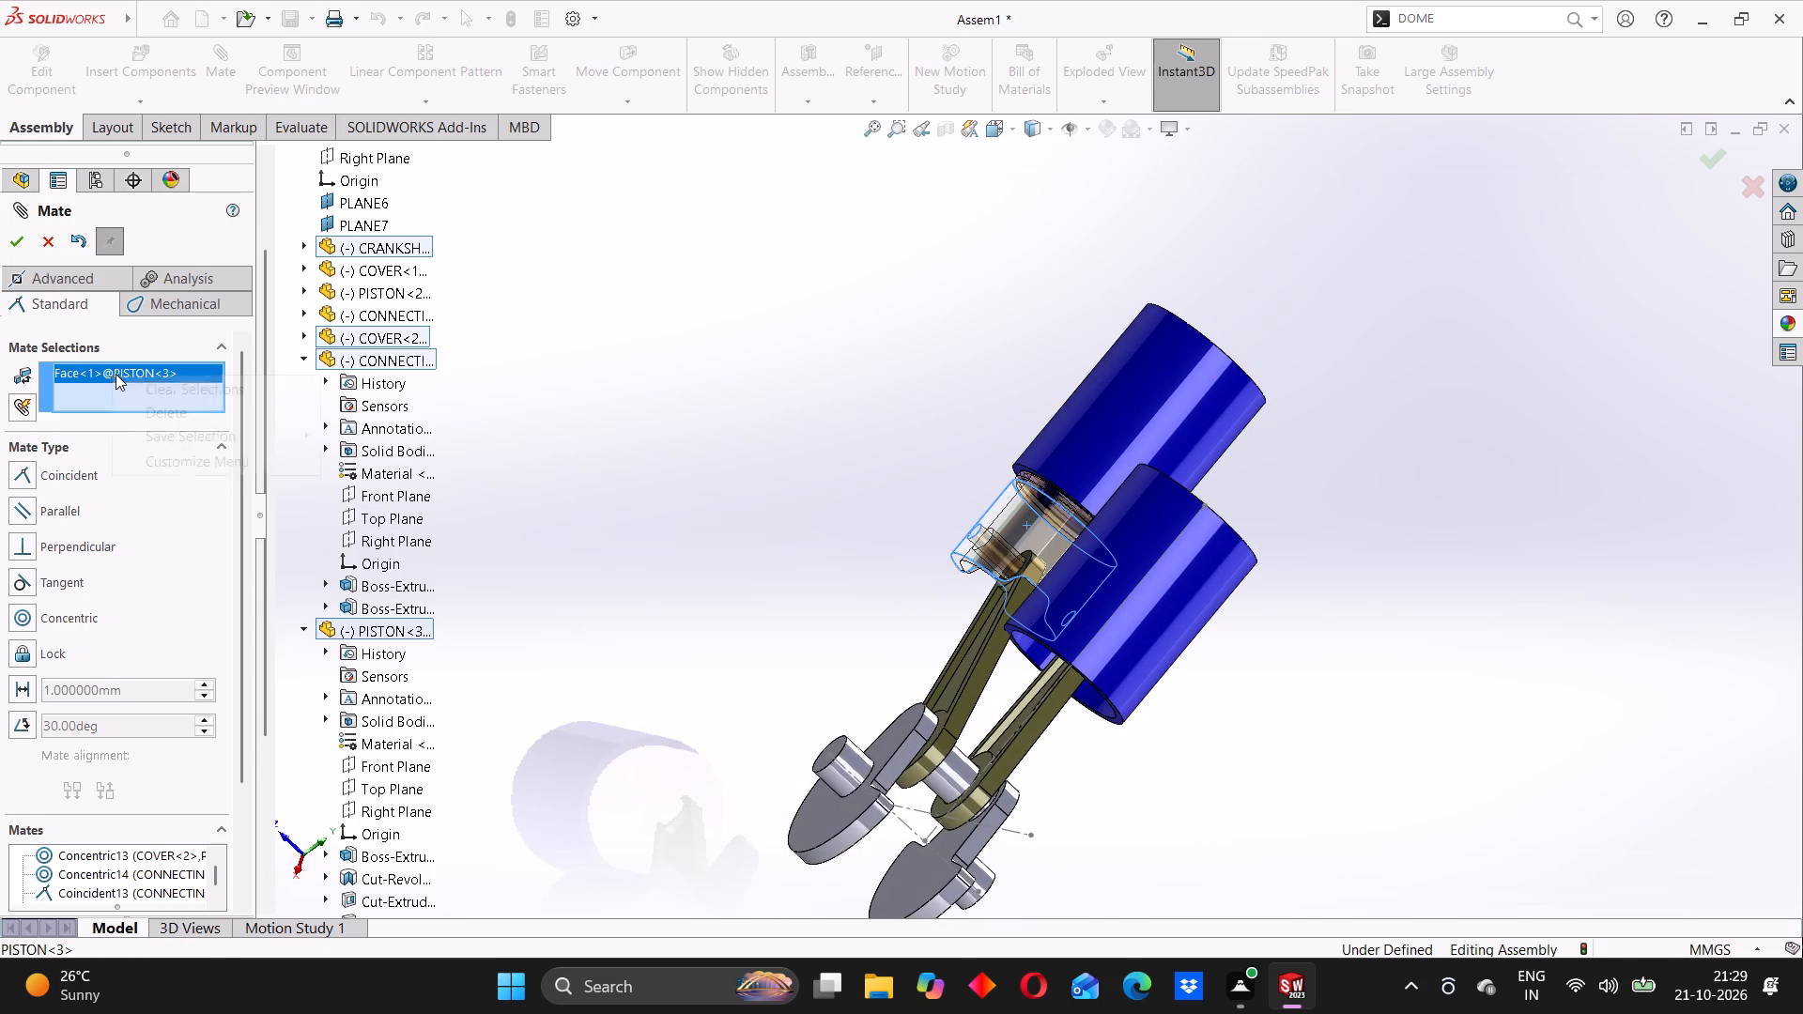
left_click(181, 392)
middle_click_drag(885, 585, 954, 526)
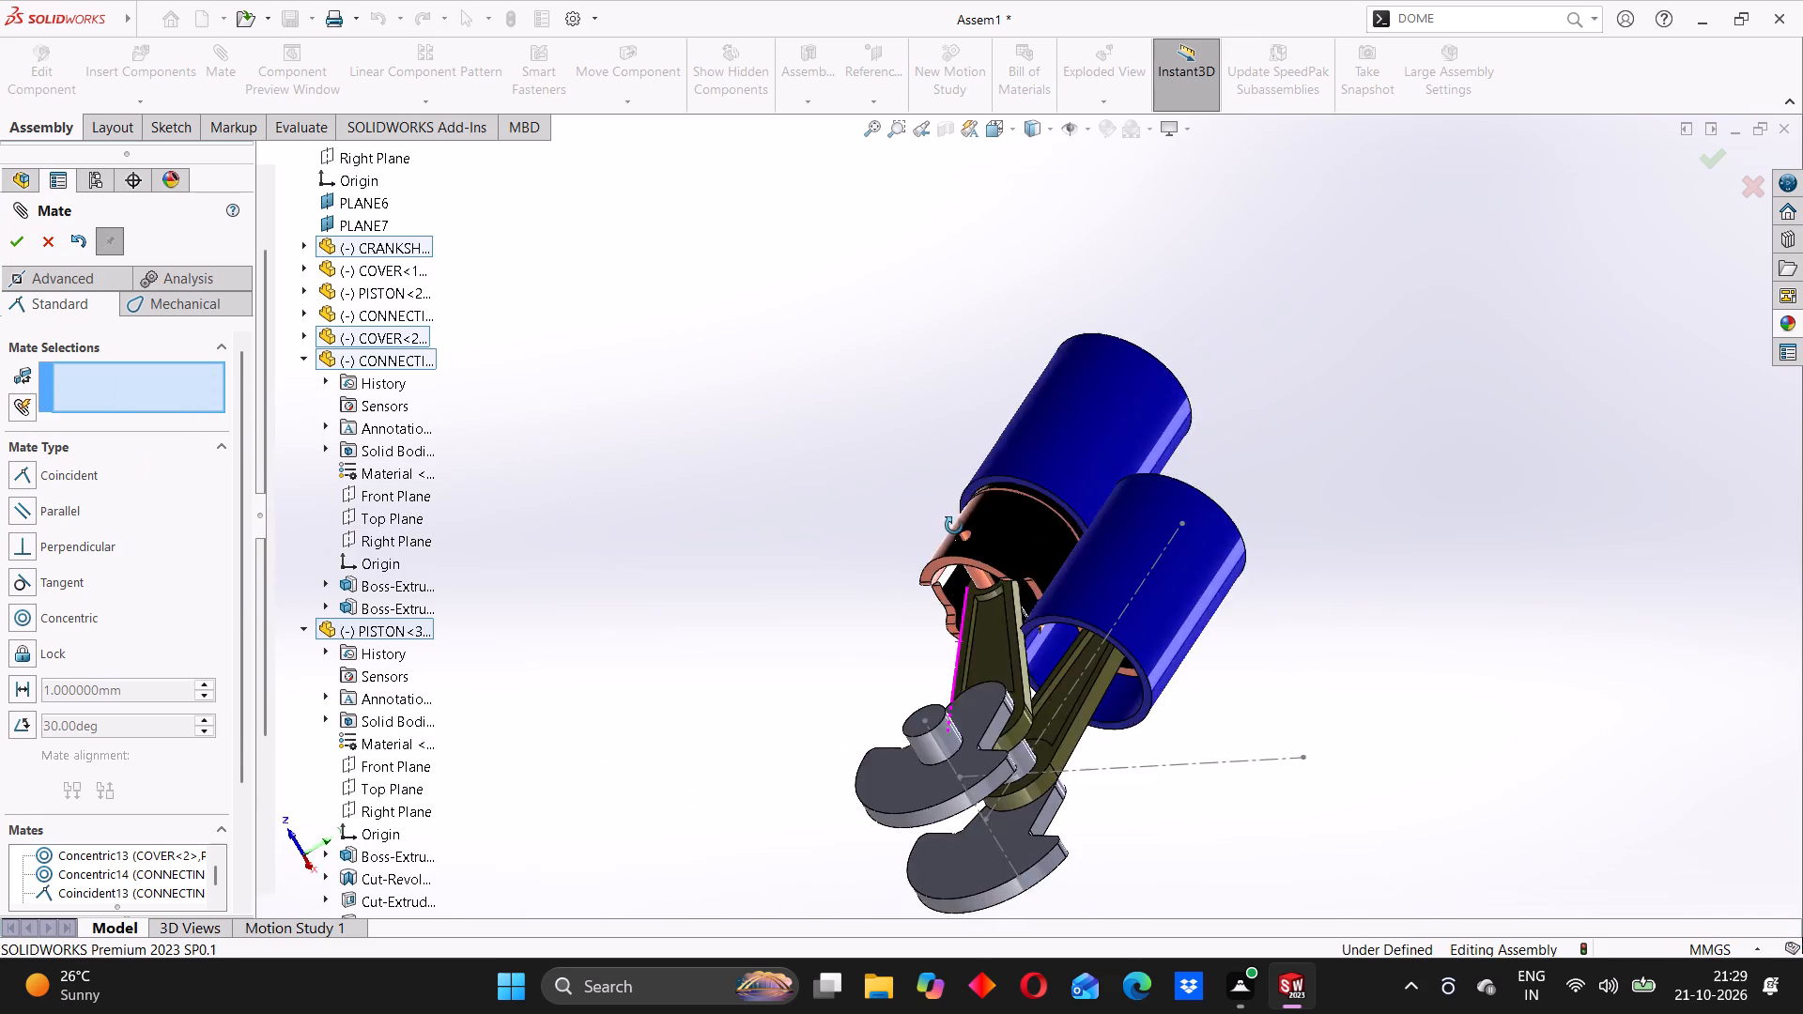
middle_click_drag(954, 526, 975, 484)
scroll(925, 622, "down", 4)
left_click(964, 543)
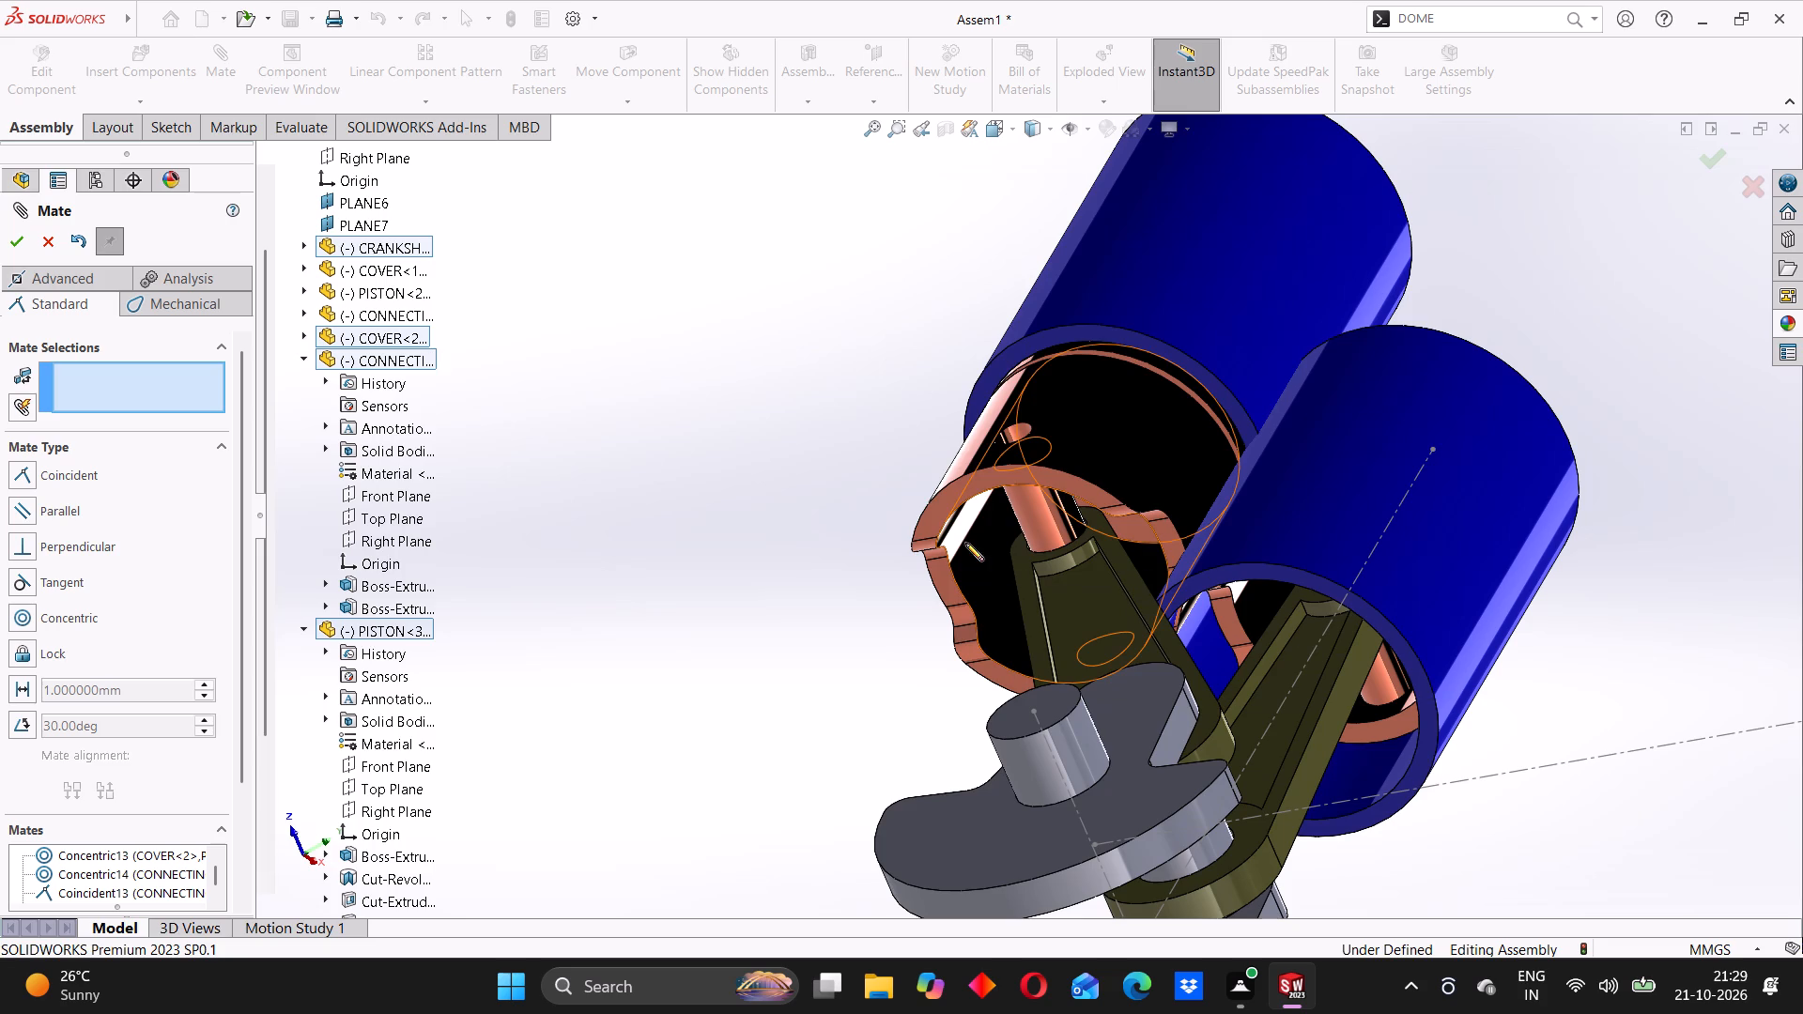
scroll(1067, 630, "up", 7)
middle_click_drag(1153, 647, 943, 638)
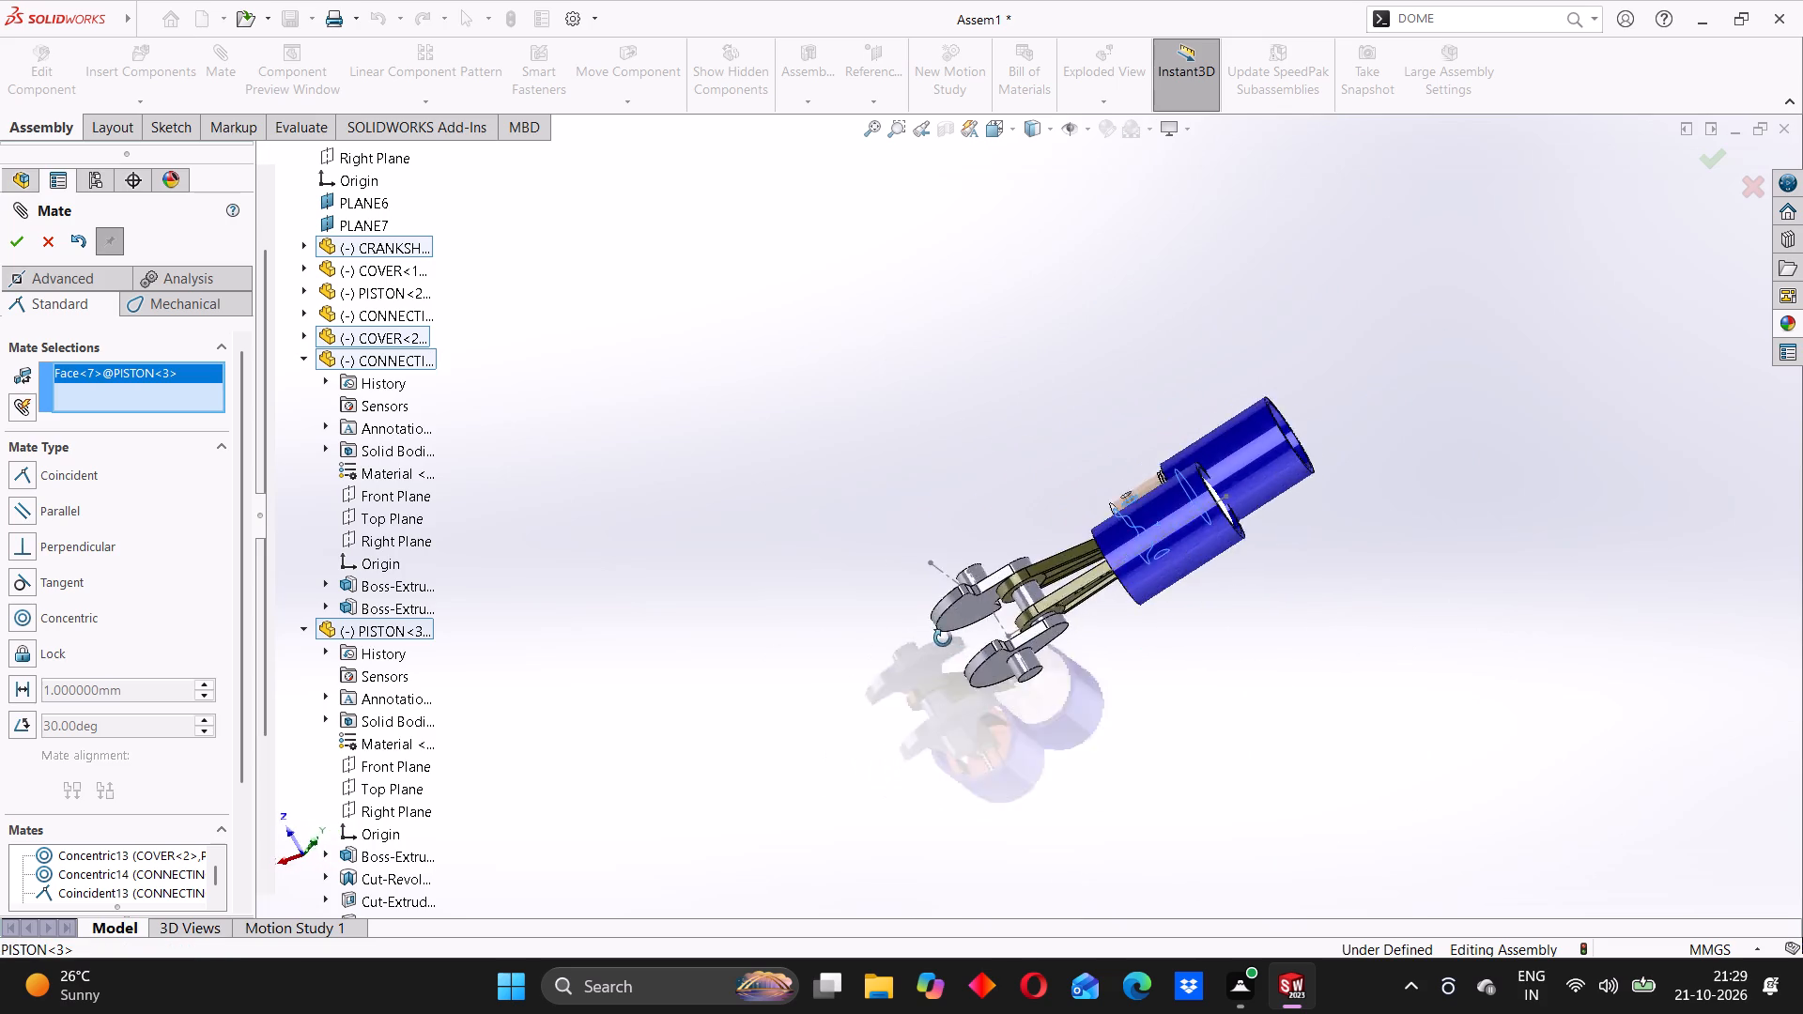
middle_click_drag(943, 638, 883, 656)
left_click(894, 577)
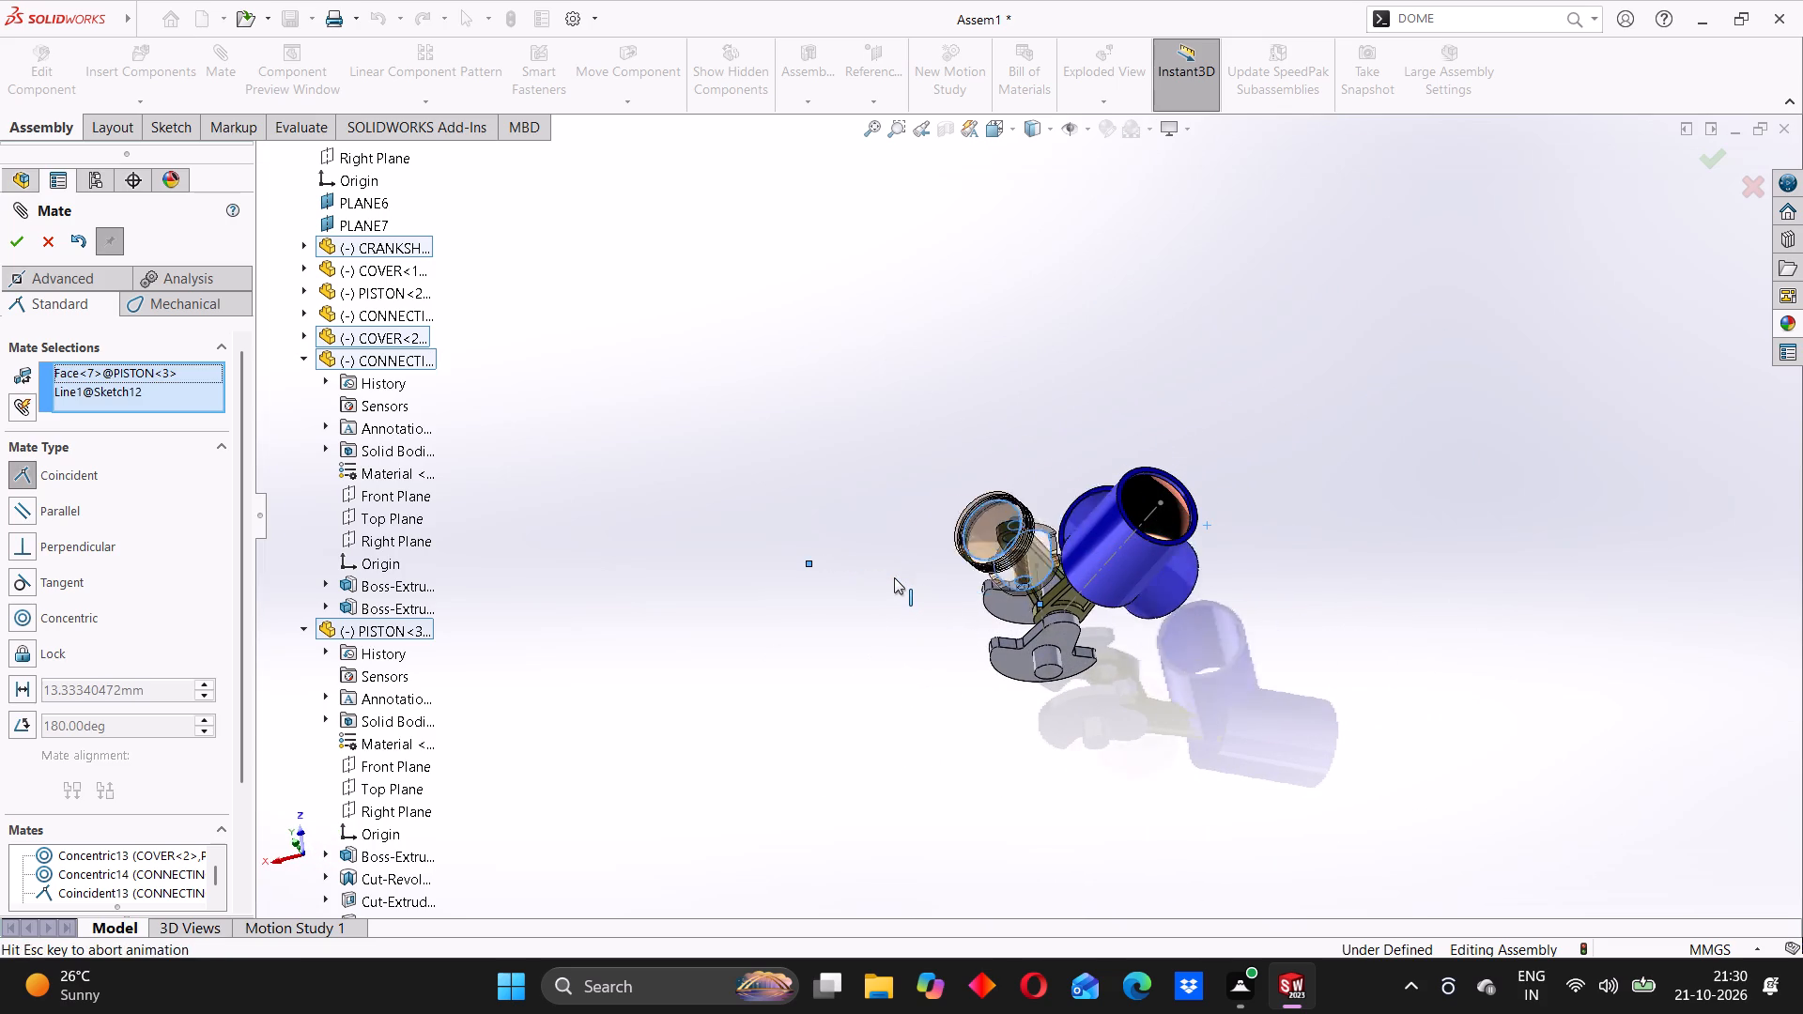
left_click(734, 610)
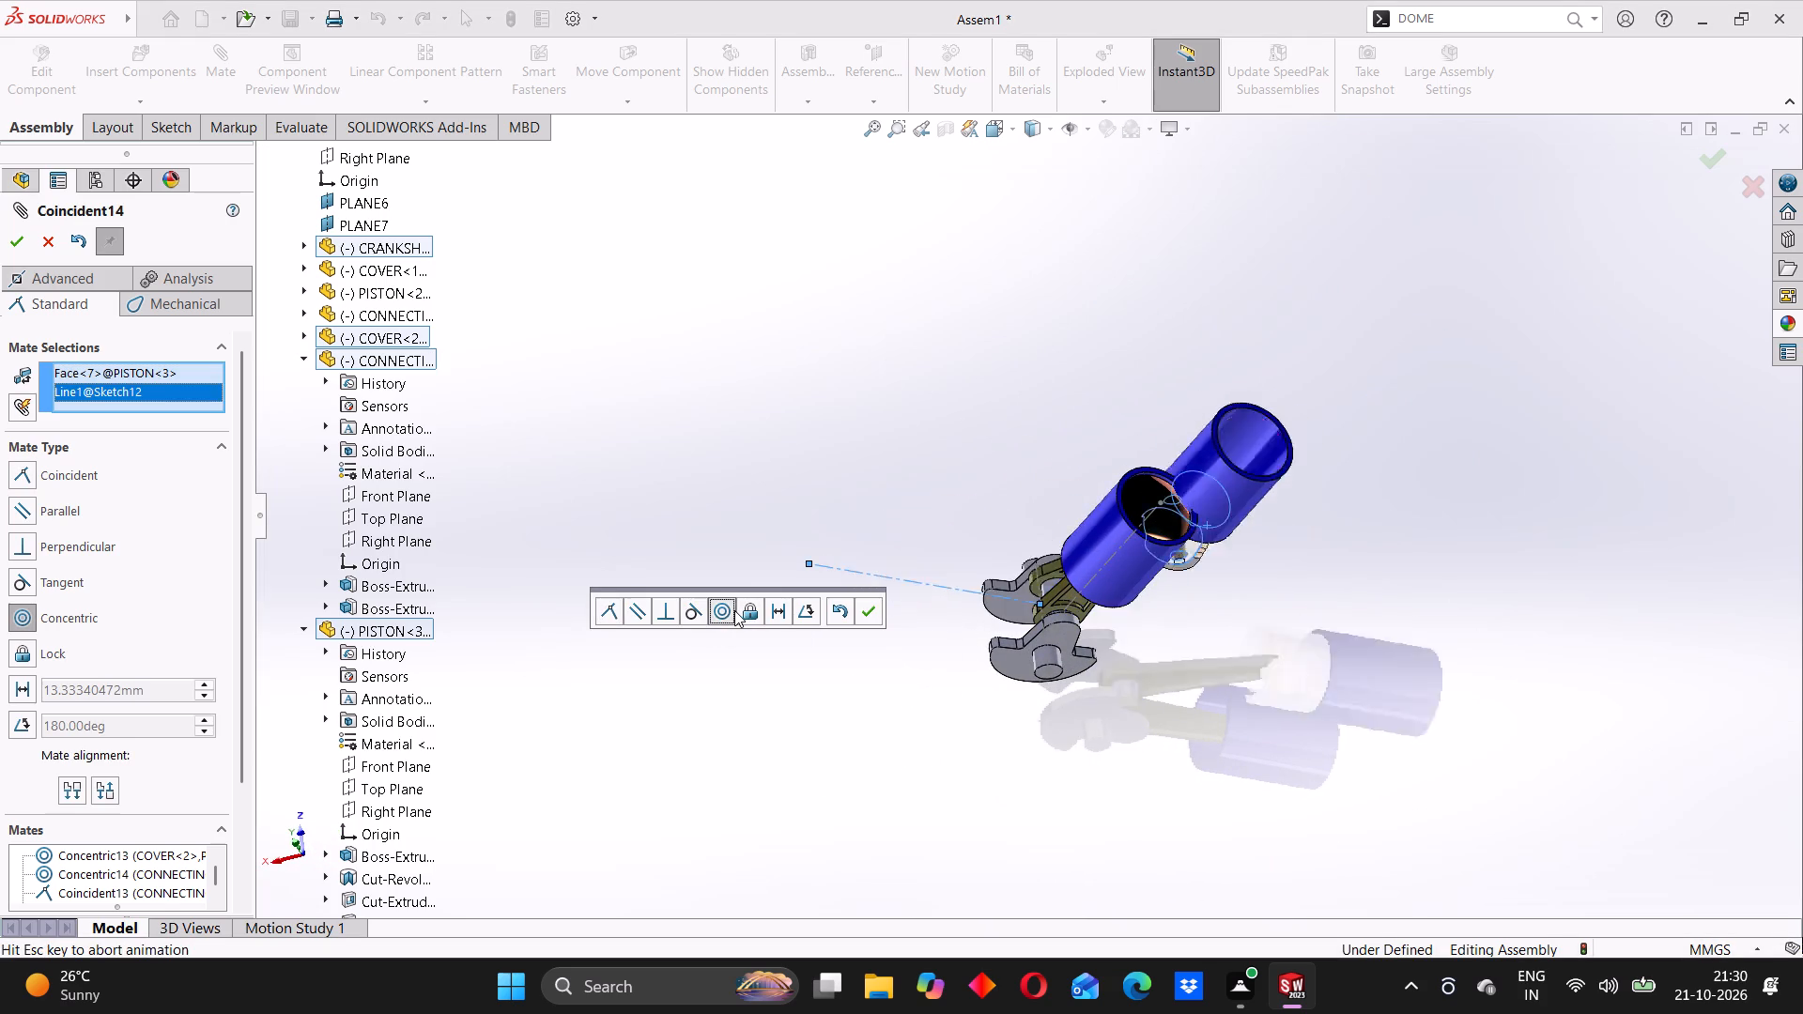
left_click(895, 610)
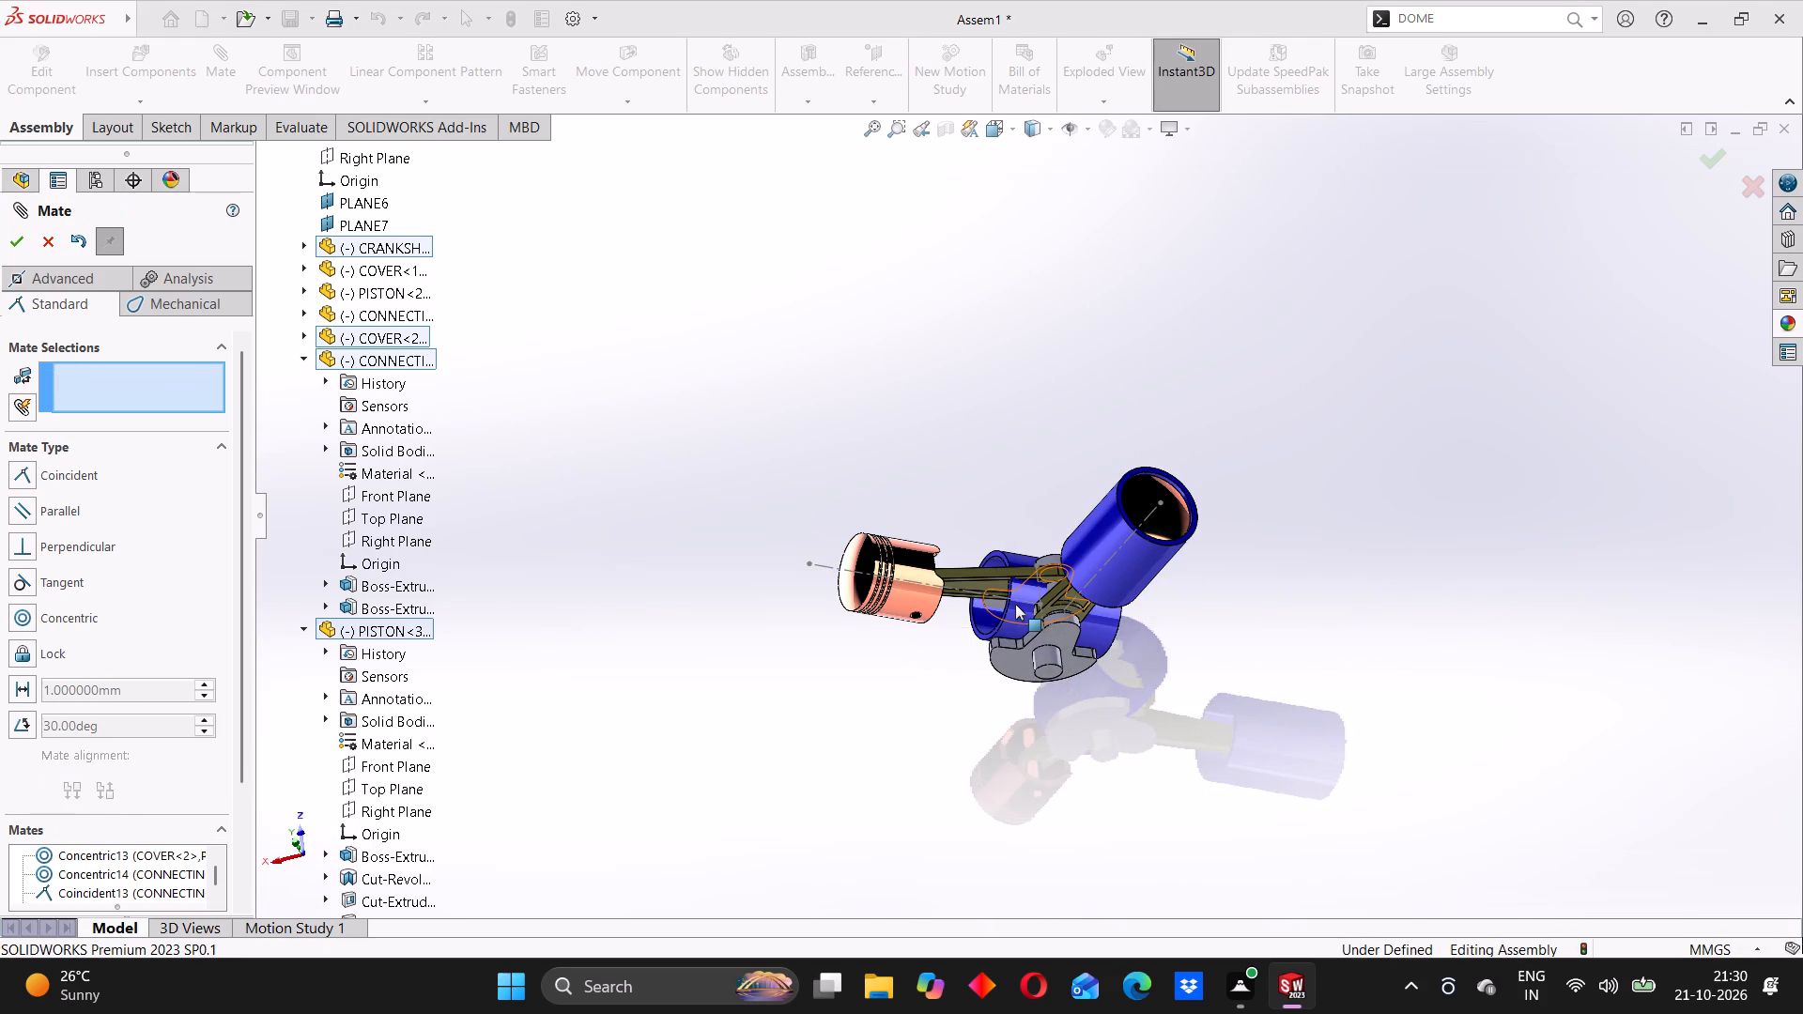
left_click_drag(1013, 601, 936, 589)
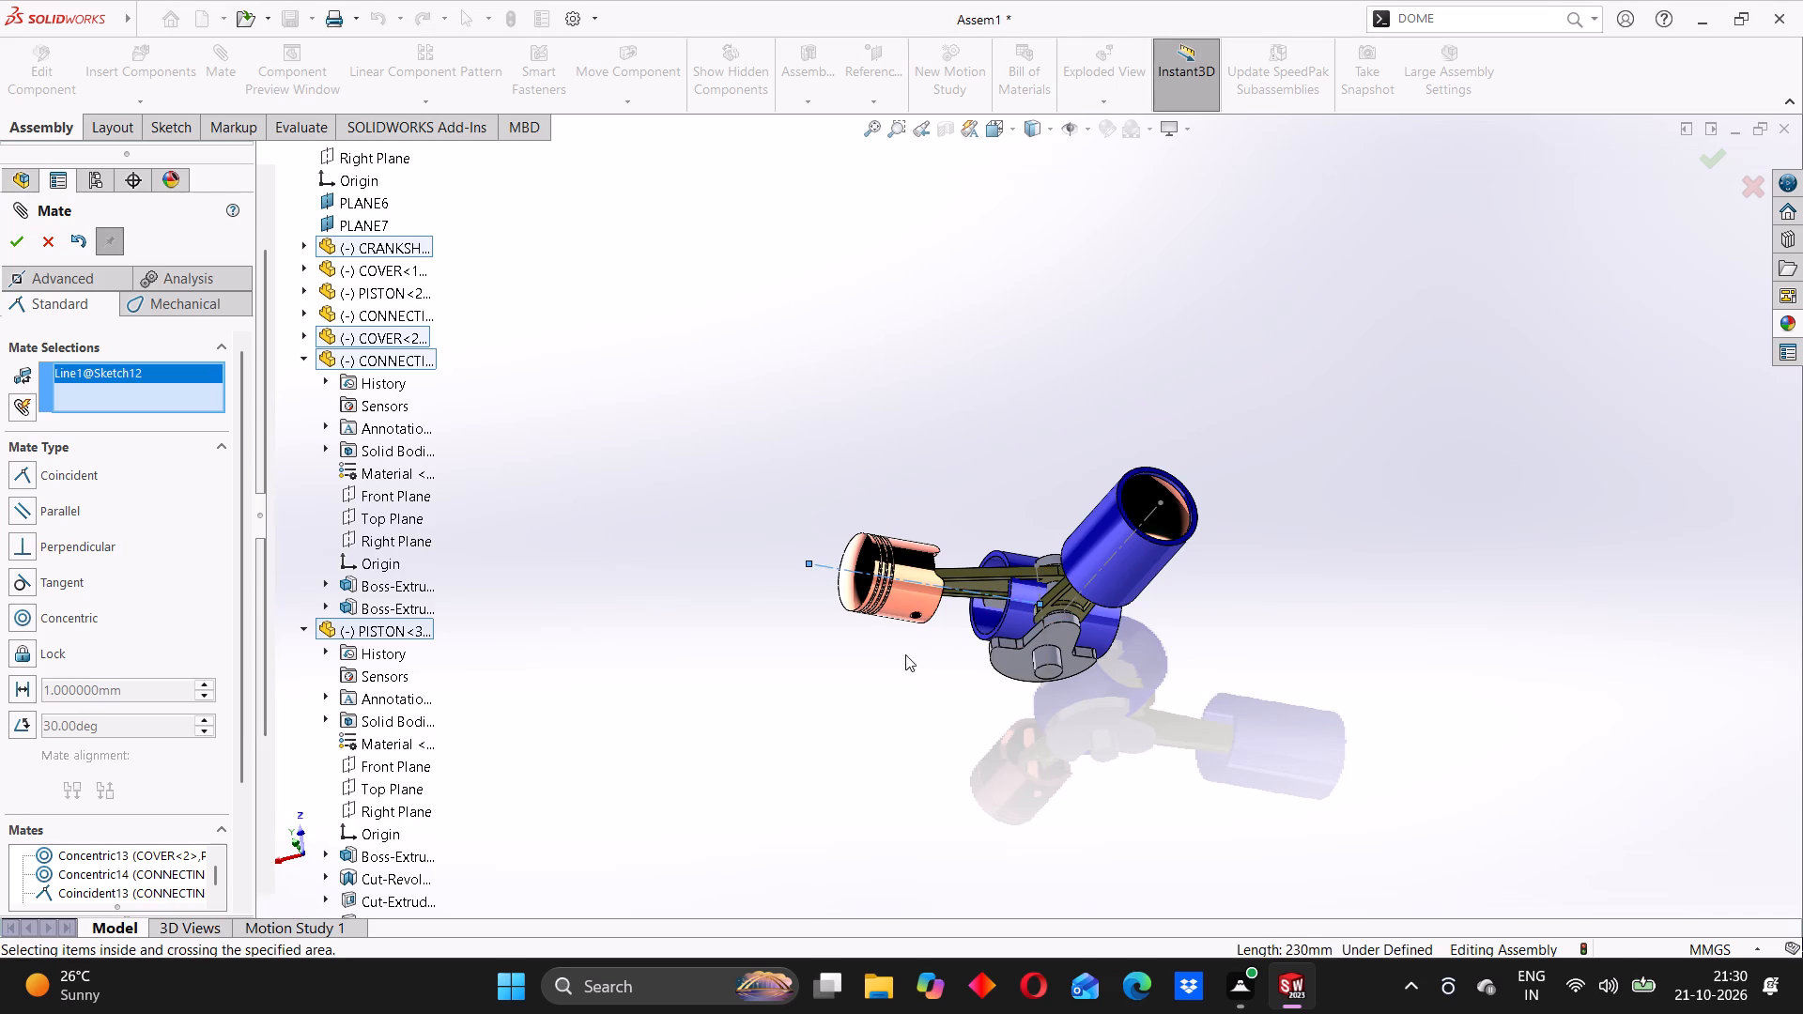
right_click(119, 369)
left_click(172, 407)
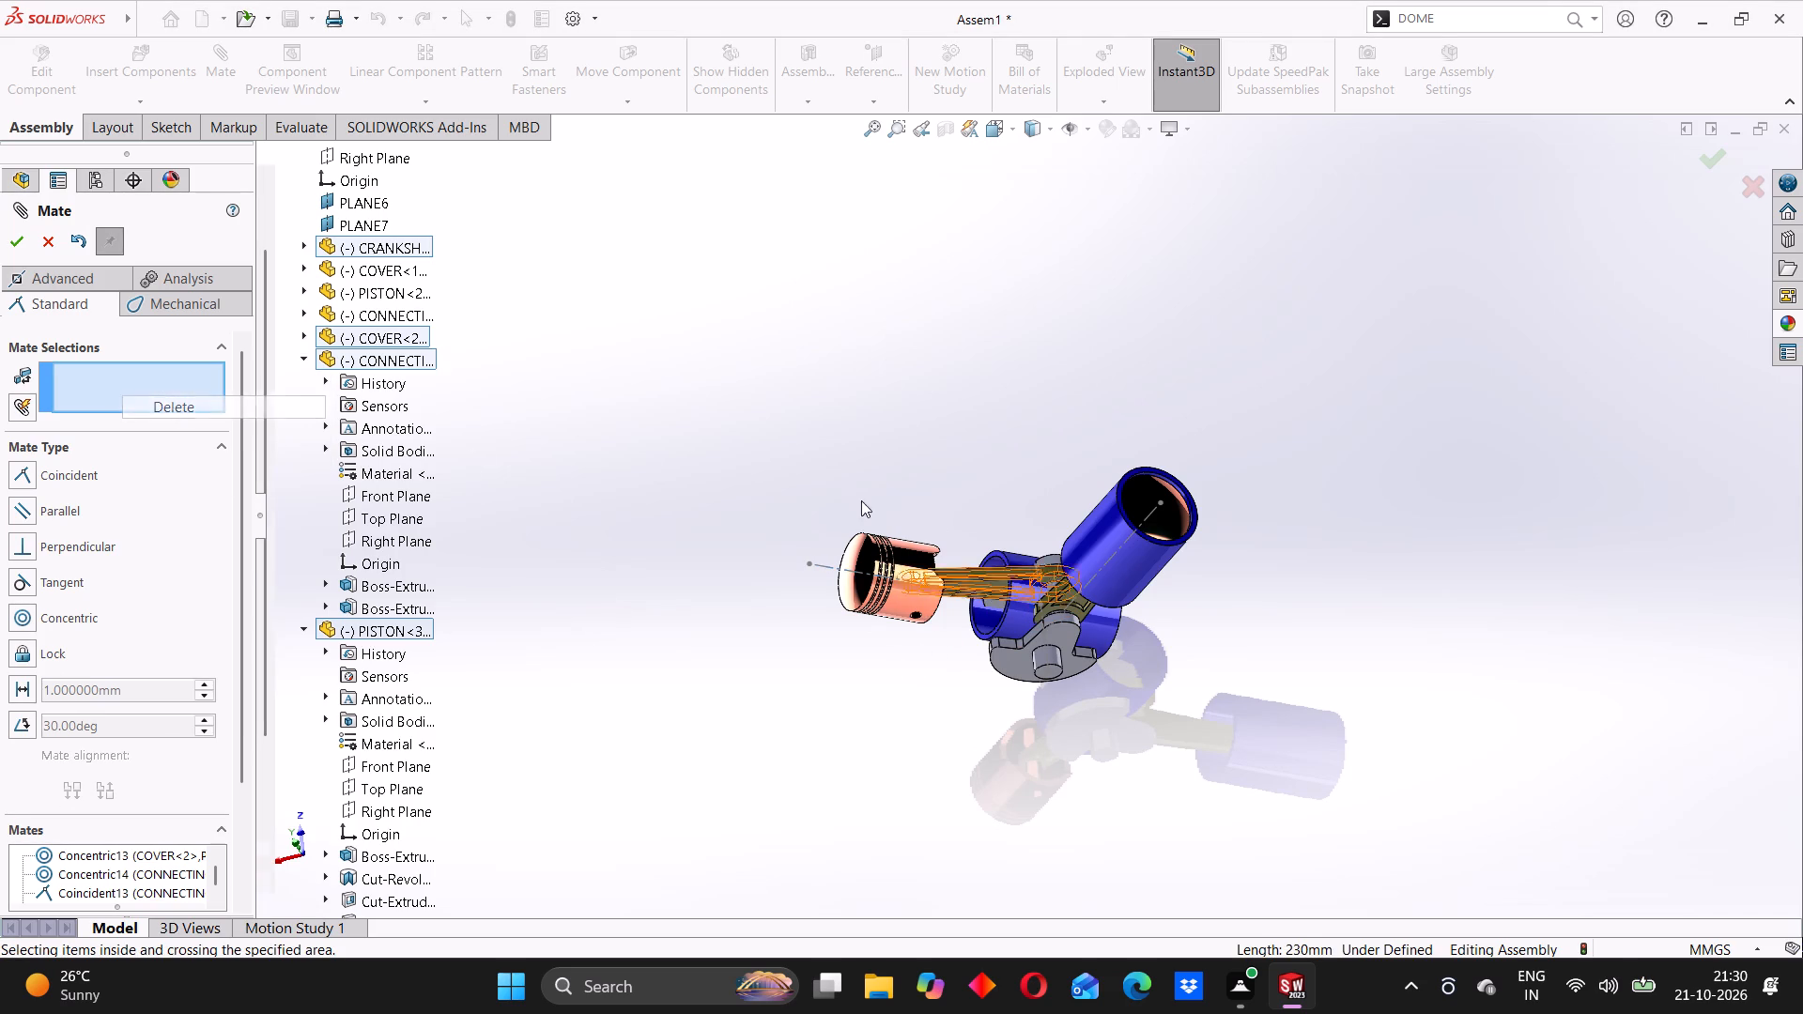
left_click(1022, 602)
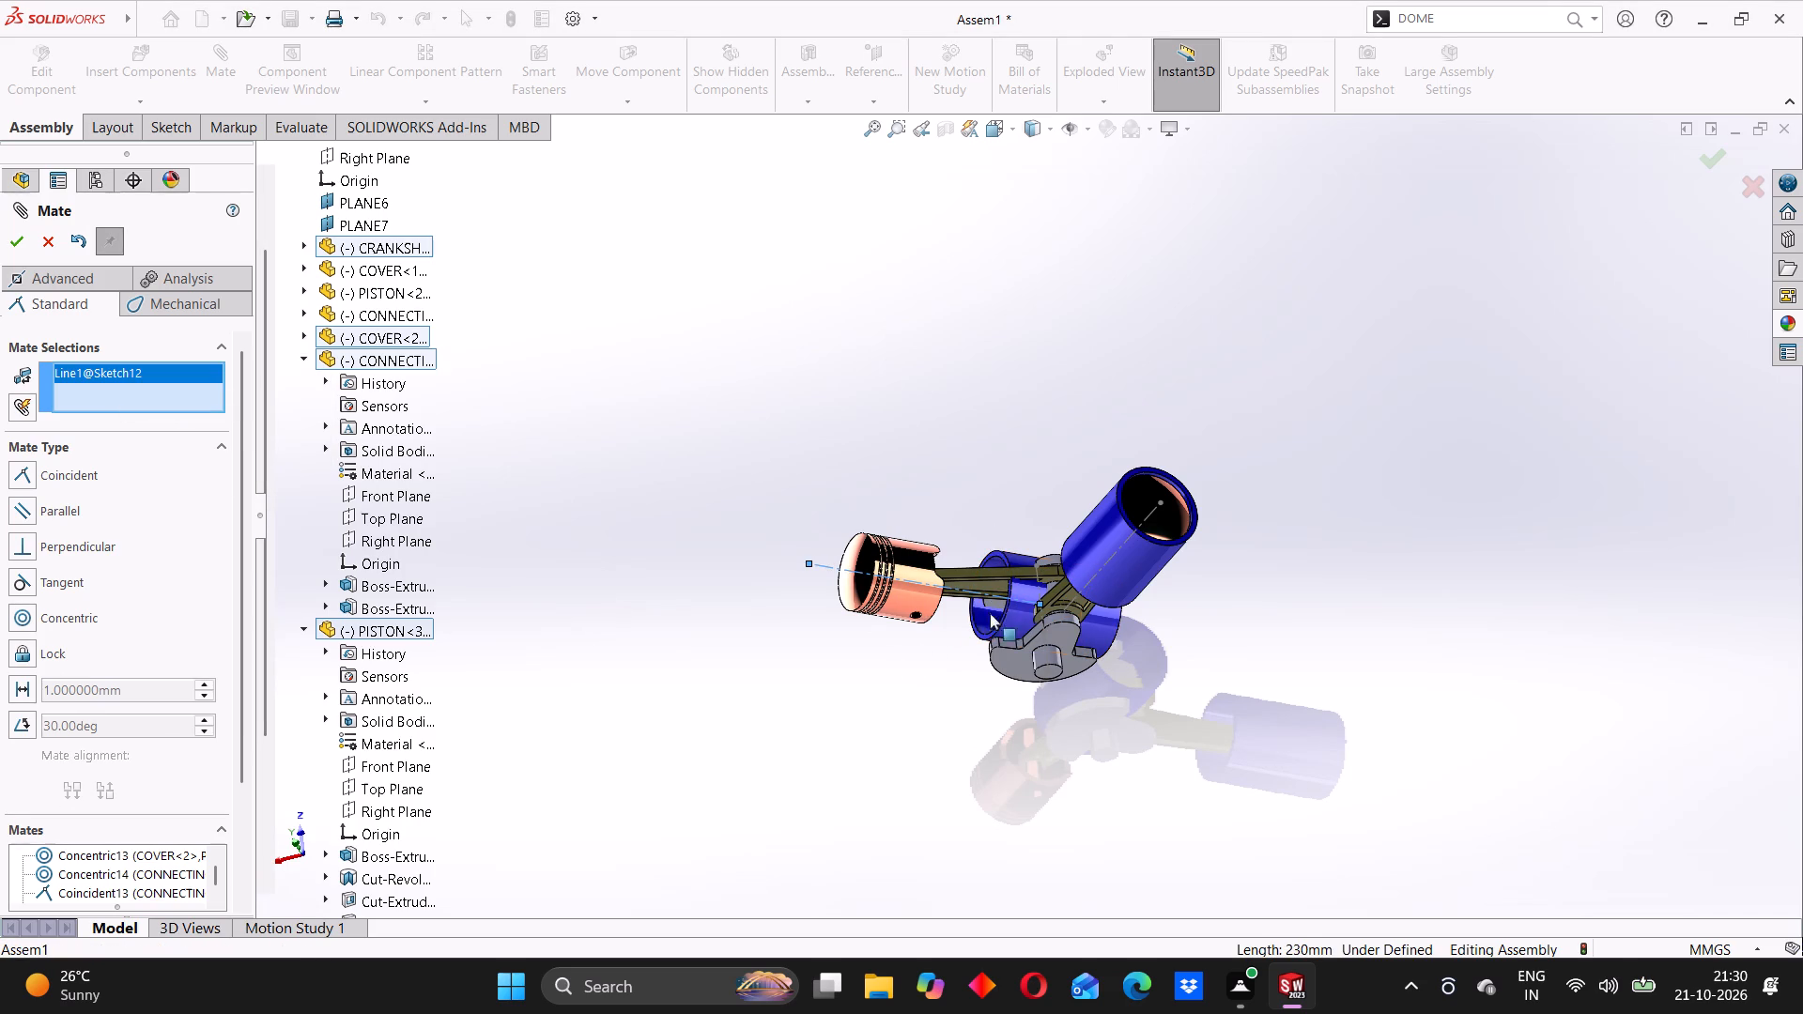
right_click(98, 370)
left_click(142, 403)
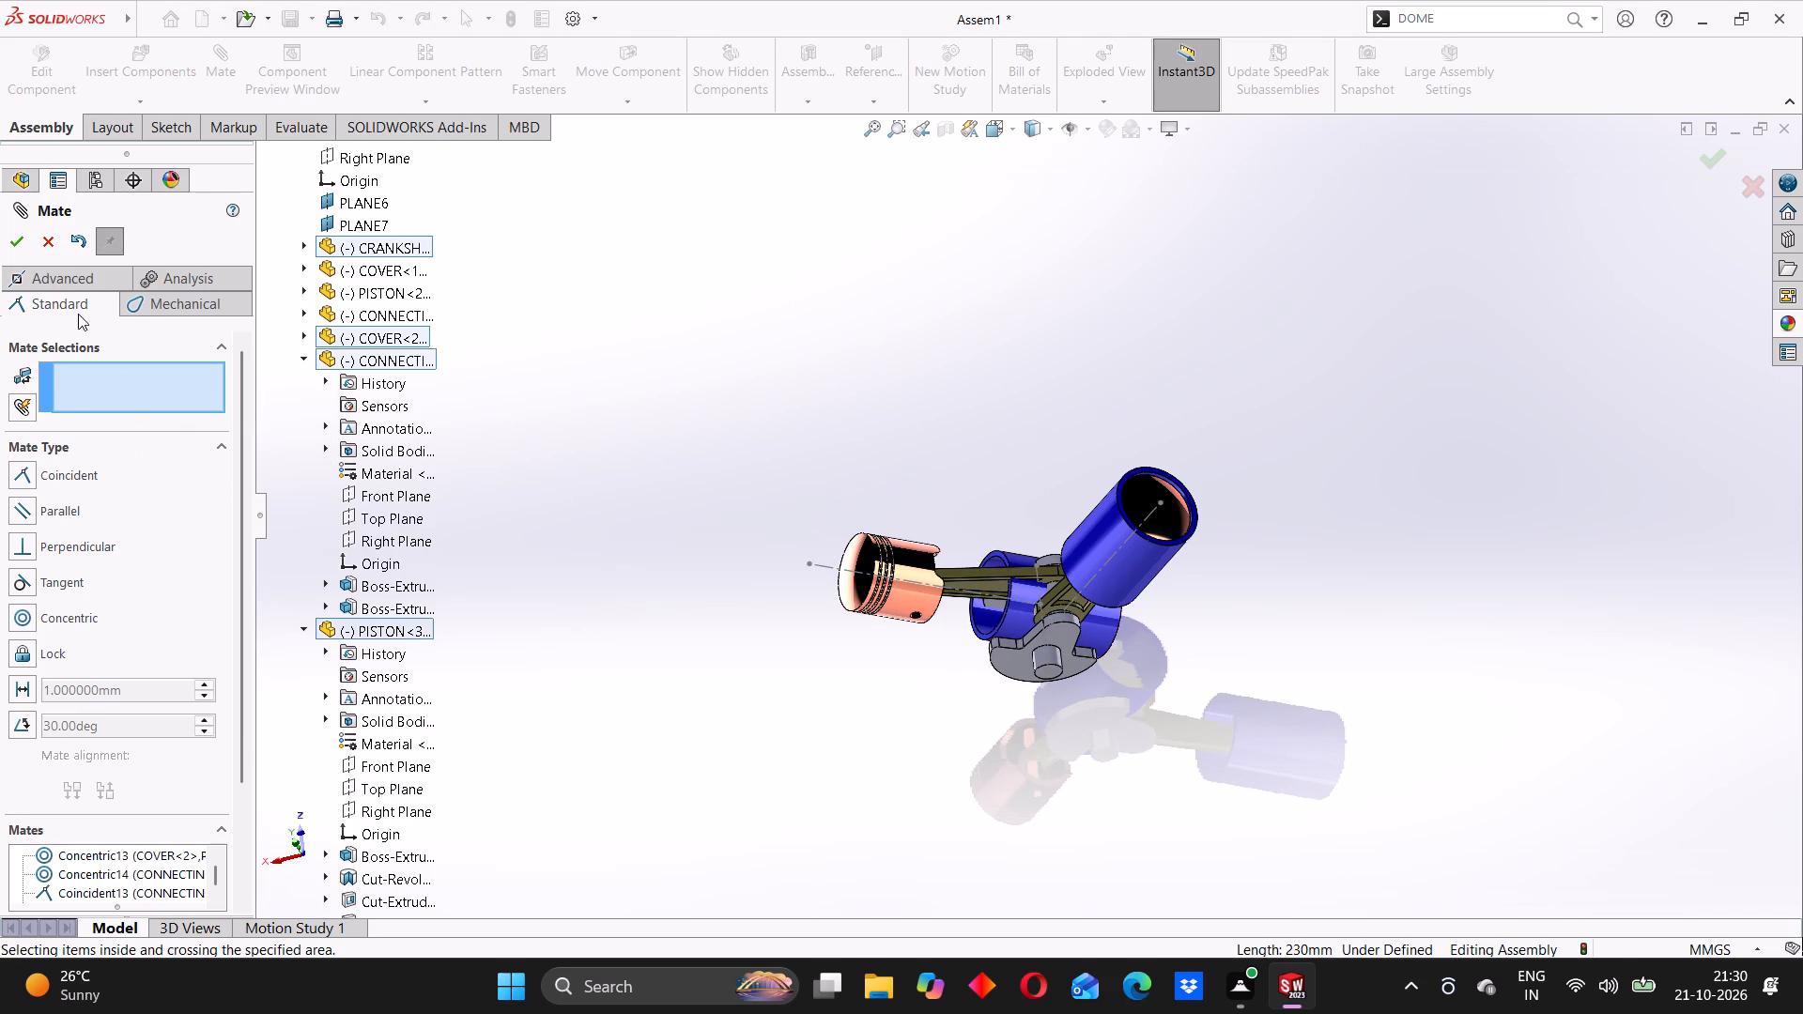
Slide the copied cover outward along the second centreline, away from the crankshaft, until it encloses the copied piston.
left_click(53, 237)
scroll(947, 571, "down", 7)
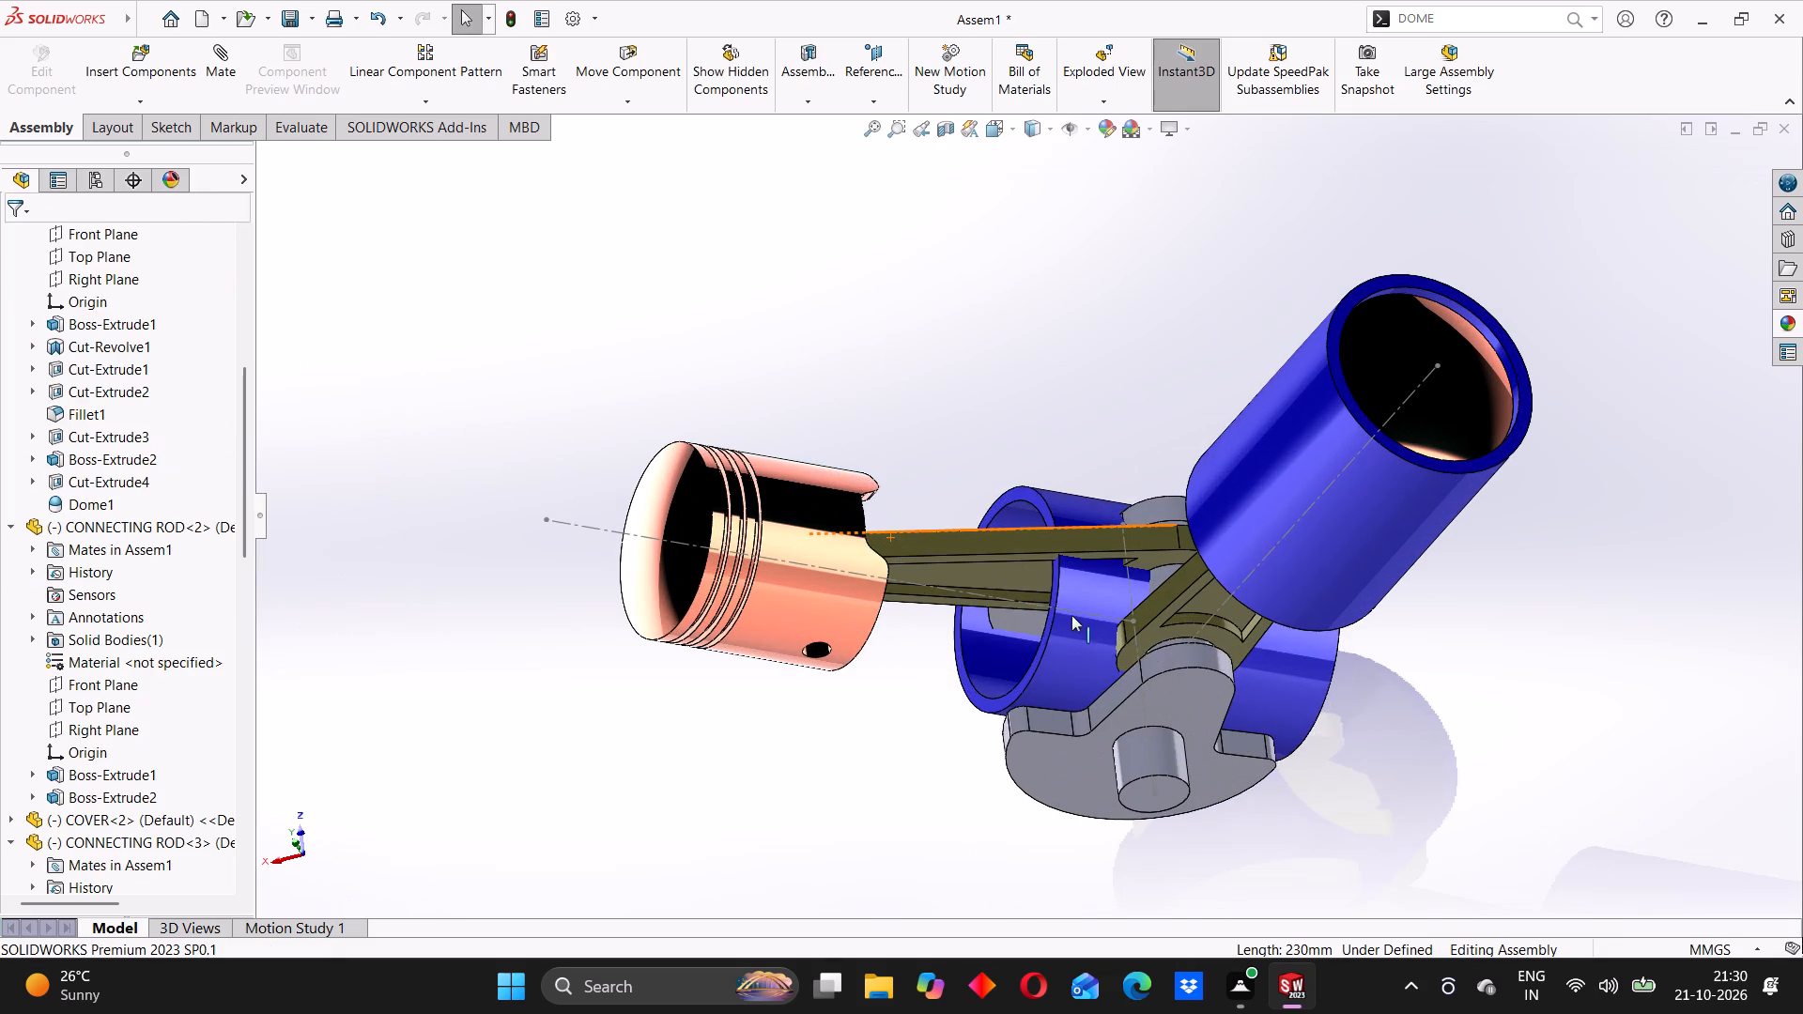
left_click_drag(1074, 618, 670, 516)
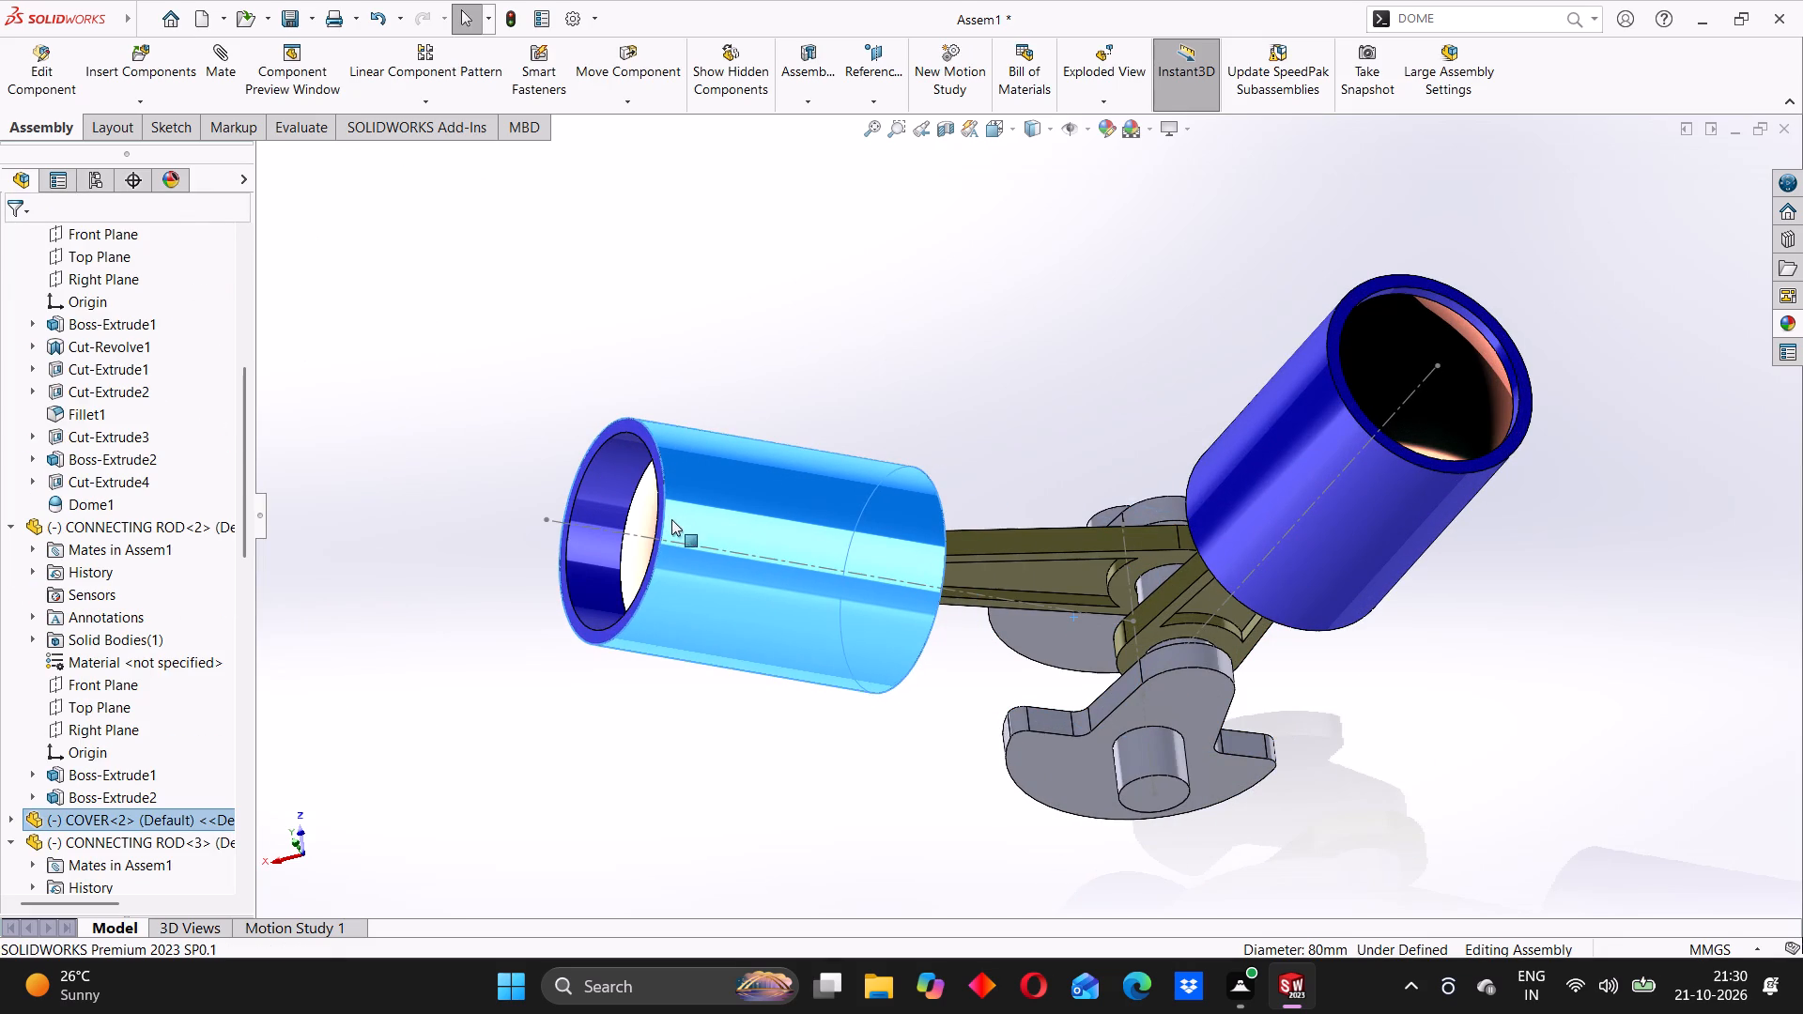
scroll(678, 555, "up", 2)
middle_click(688, 612)
left_click(595, 514)
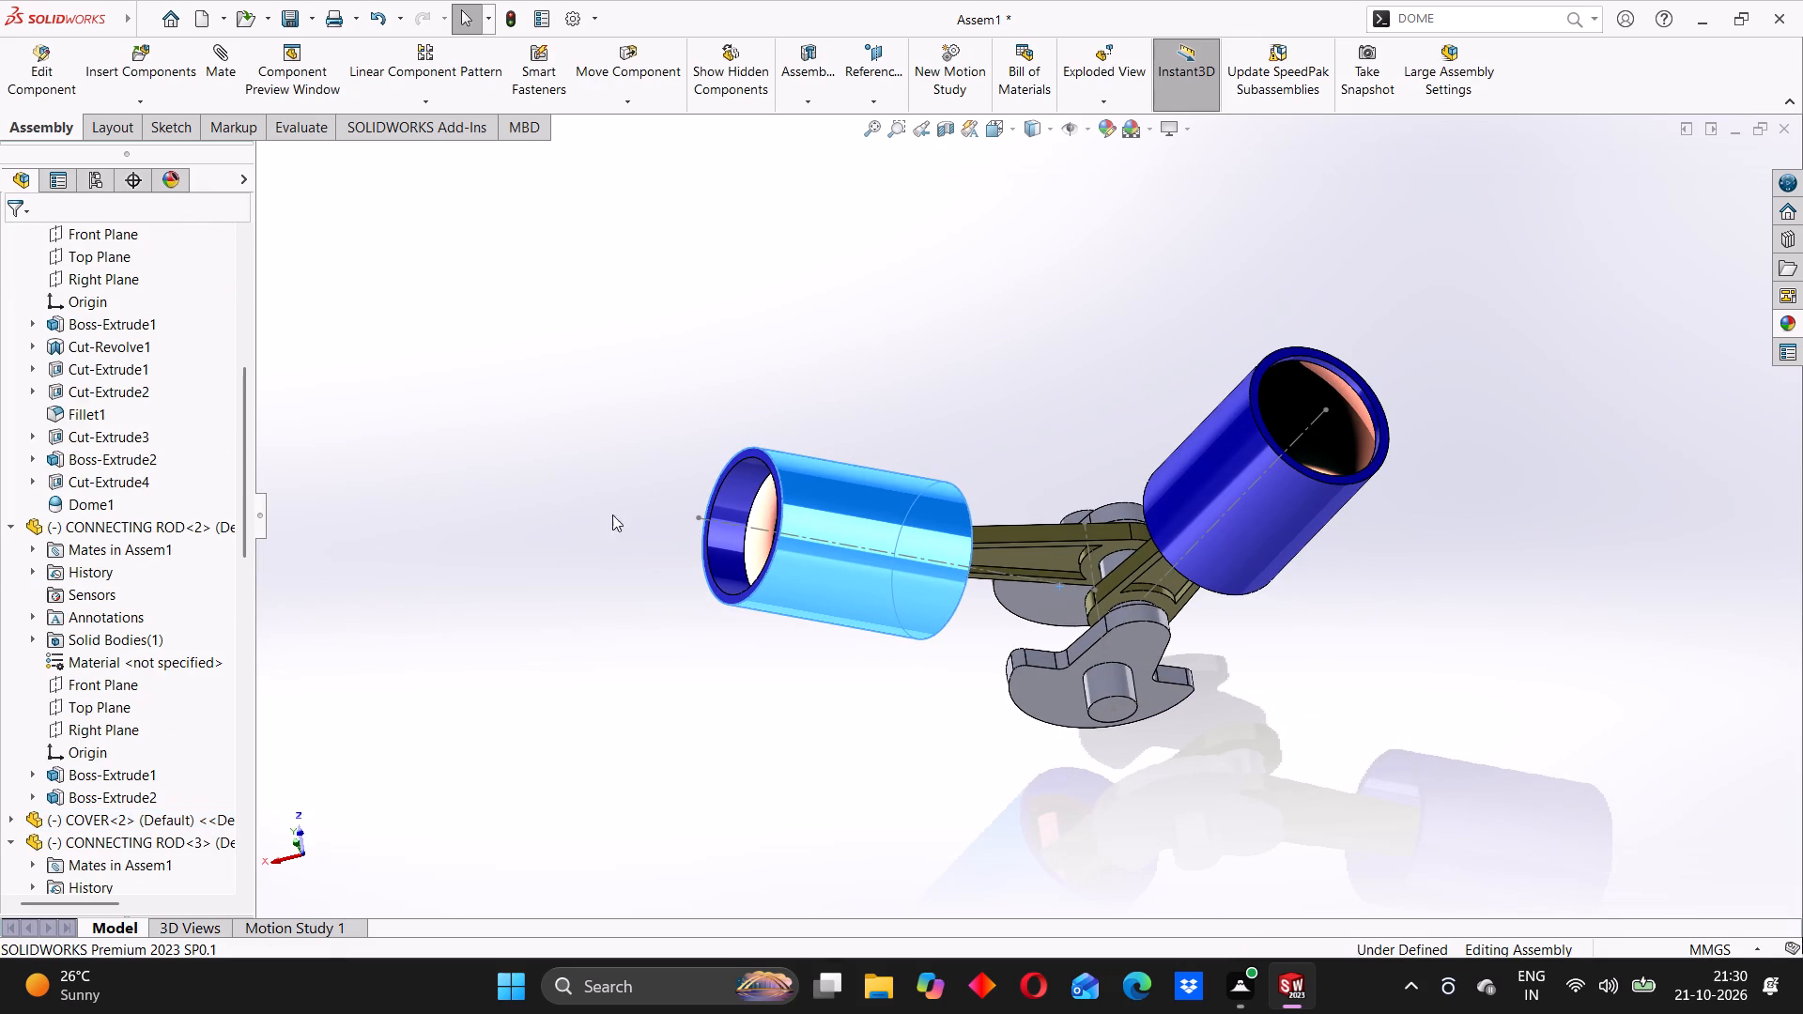
Add a concentric mate between the copied cover's inner face and the Sketch12 centreline.
scroll(717, 494, "up", 1)
scroll(717, 494, "down", 3)
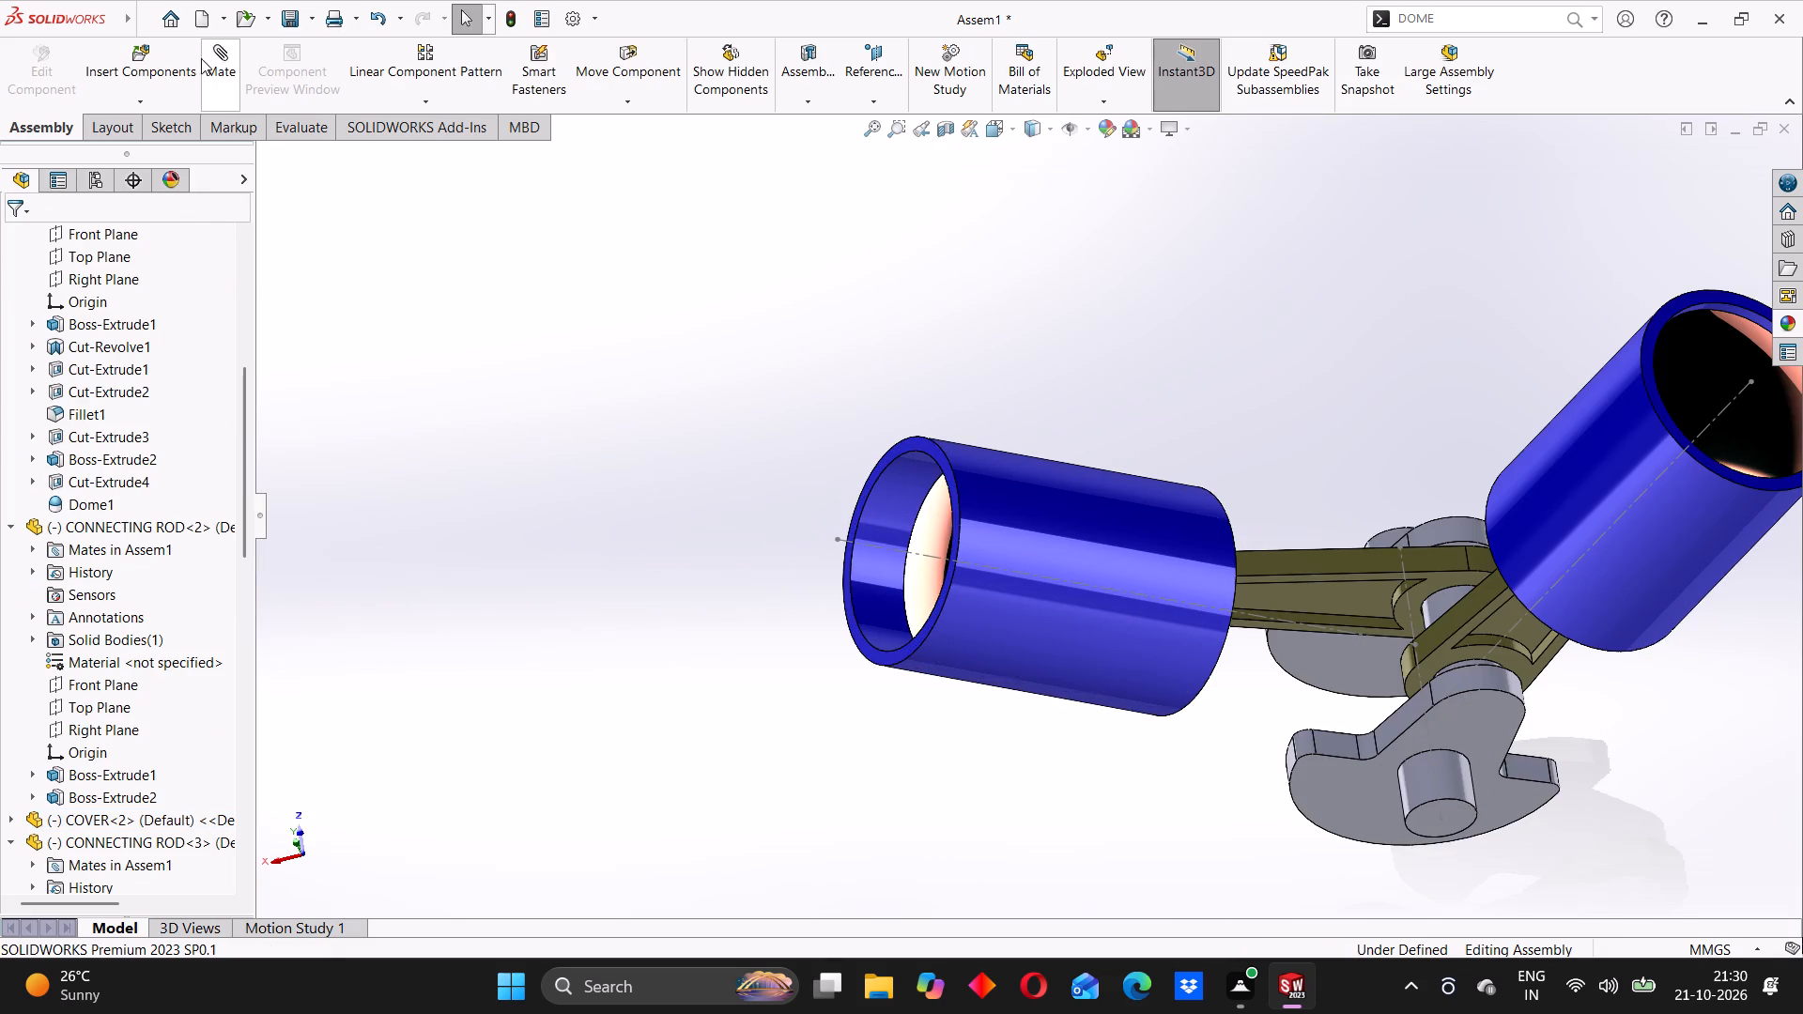
left_click(211, 53)
left_click(885, 504)
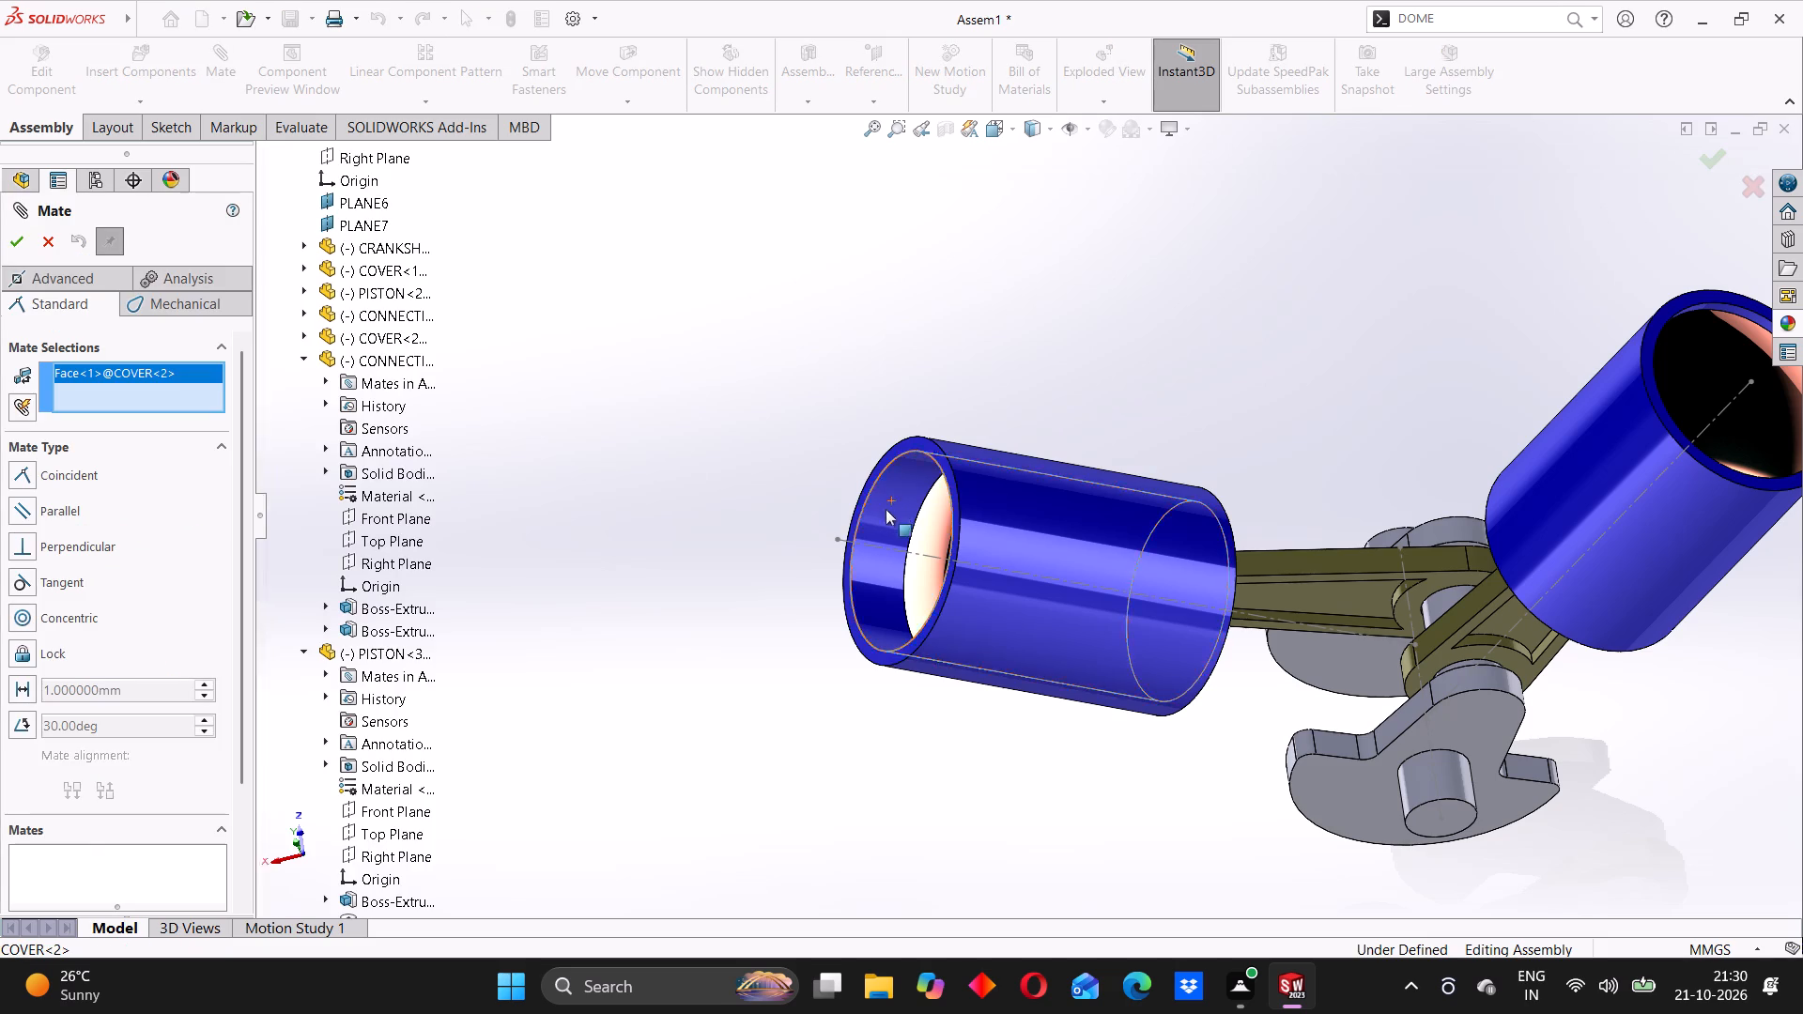
left_click(886, 548)
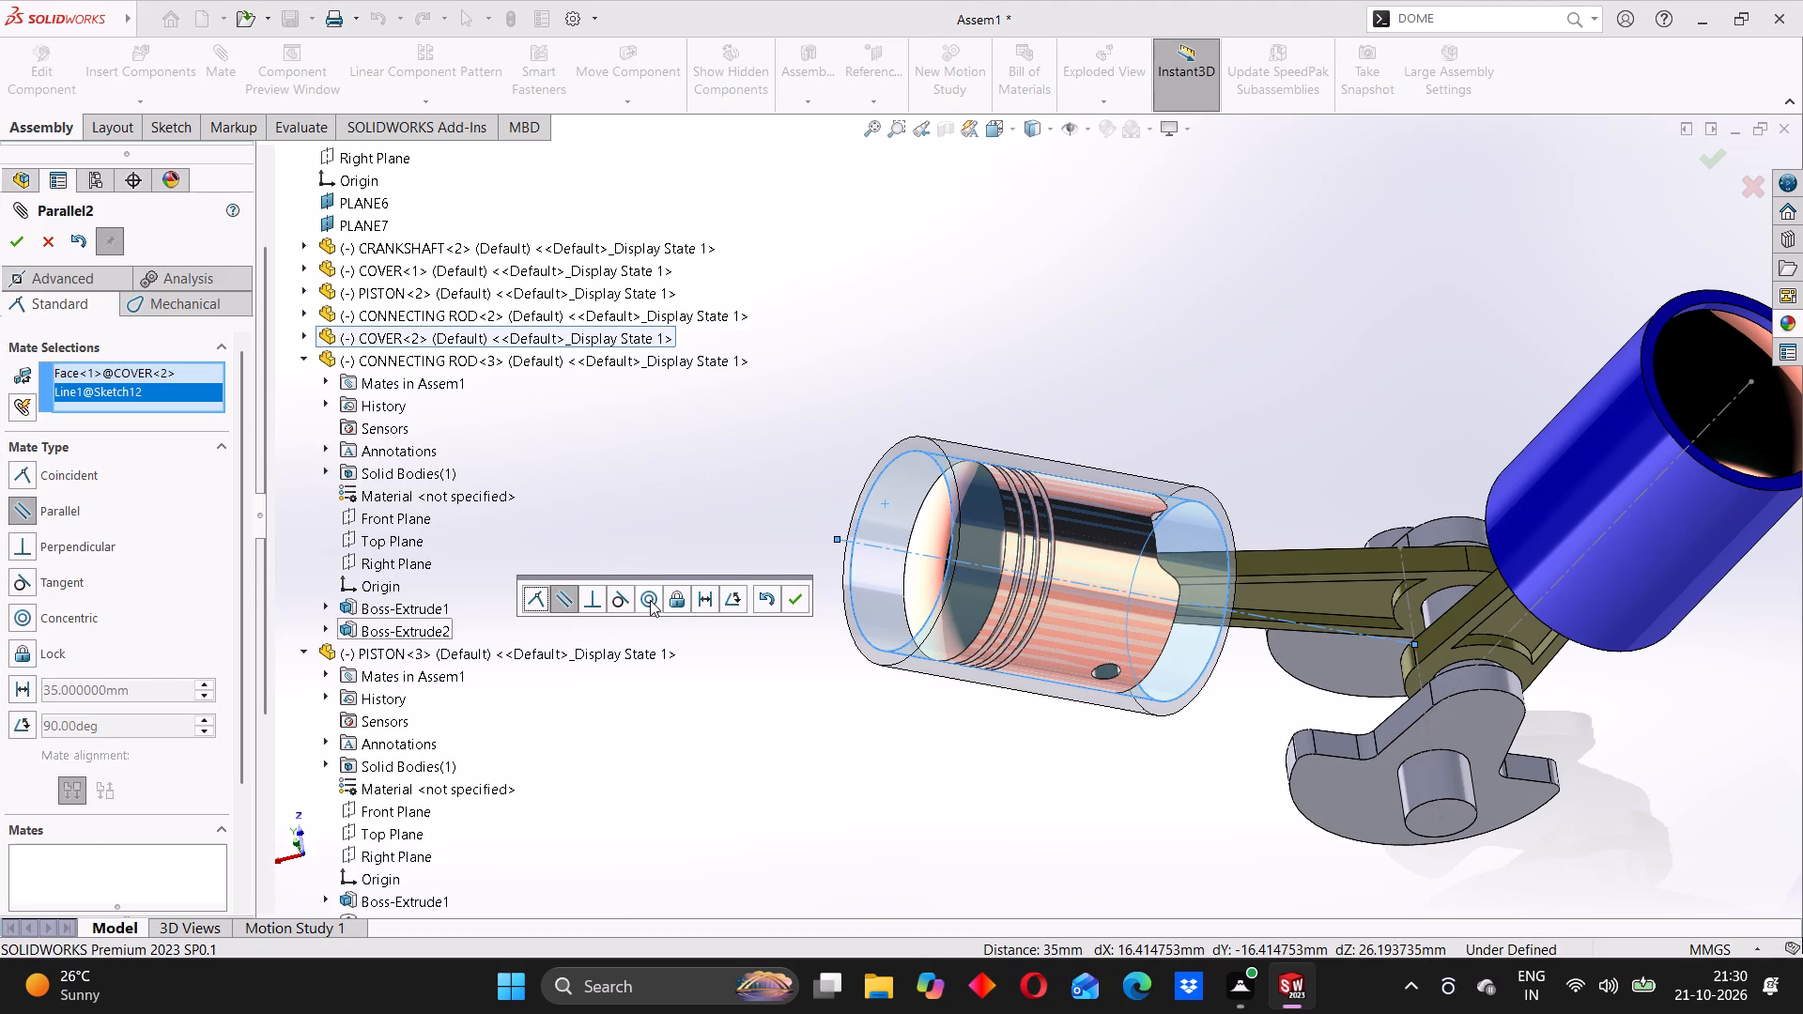
left_click(647, 599)
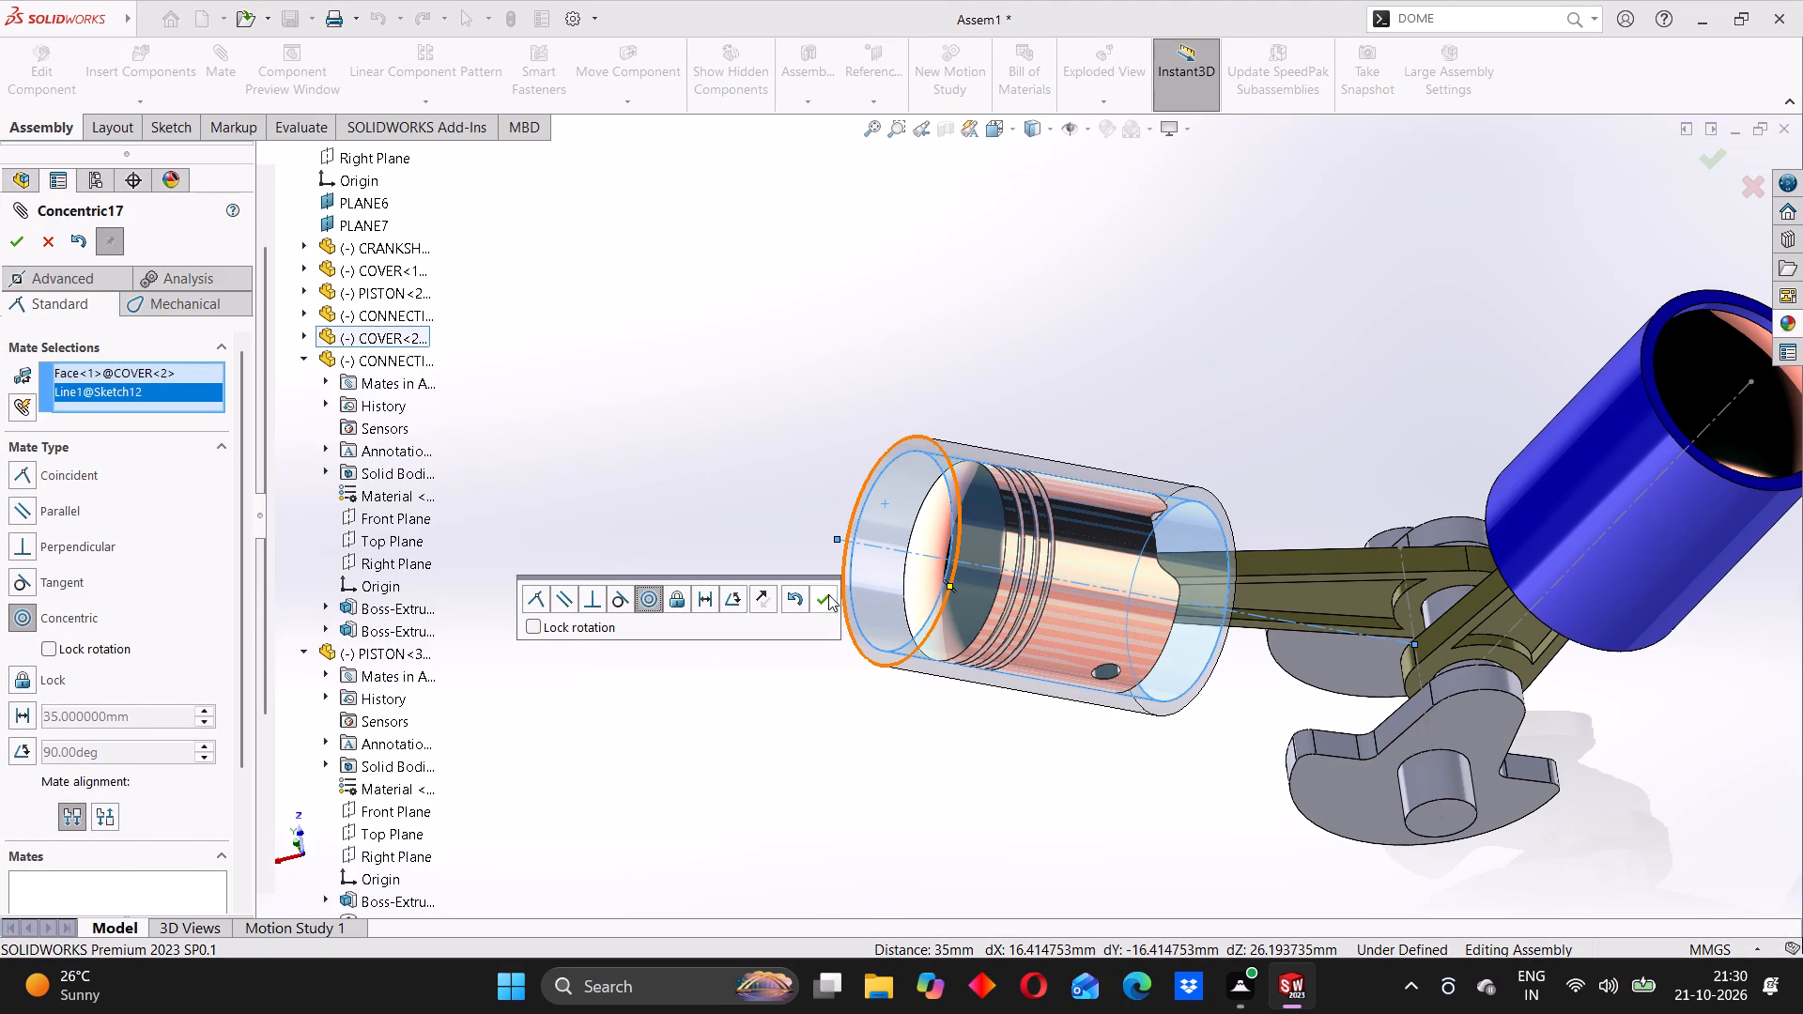
left_click(828, 594)
Add a concentric mate between the first cover's inner face and the Sketch11 centreline, and finish mating.
scroll(1086, 658, "up", 2)
middle_click_drag(1275, 712, 1212, 554)
scroll(1219, 573, "up", 1)
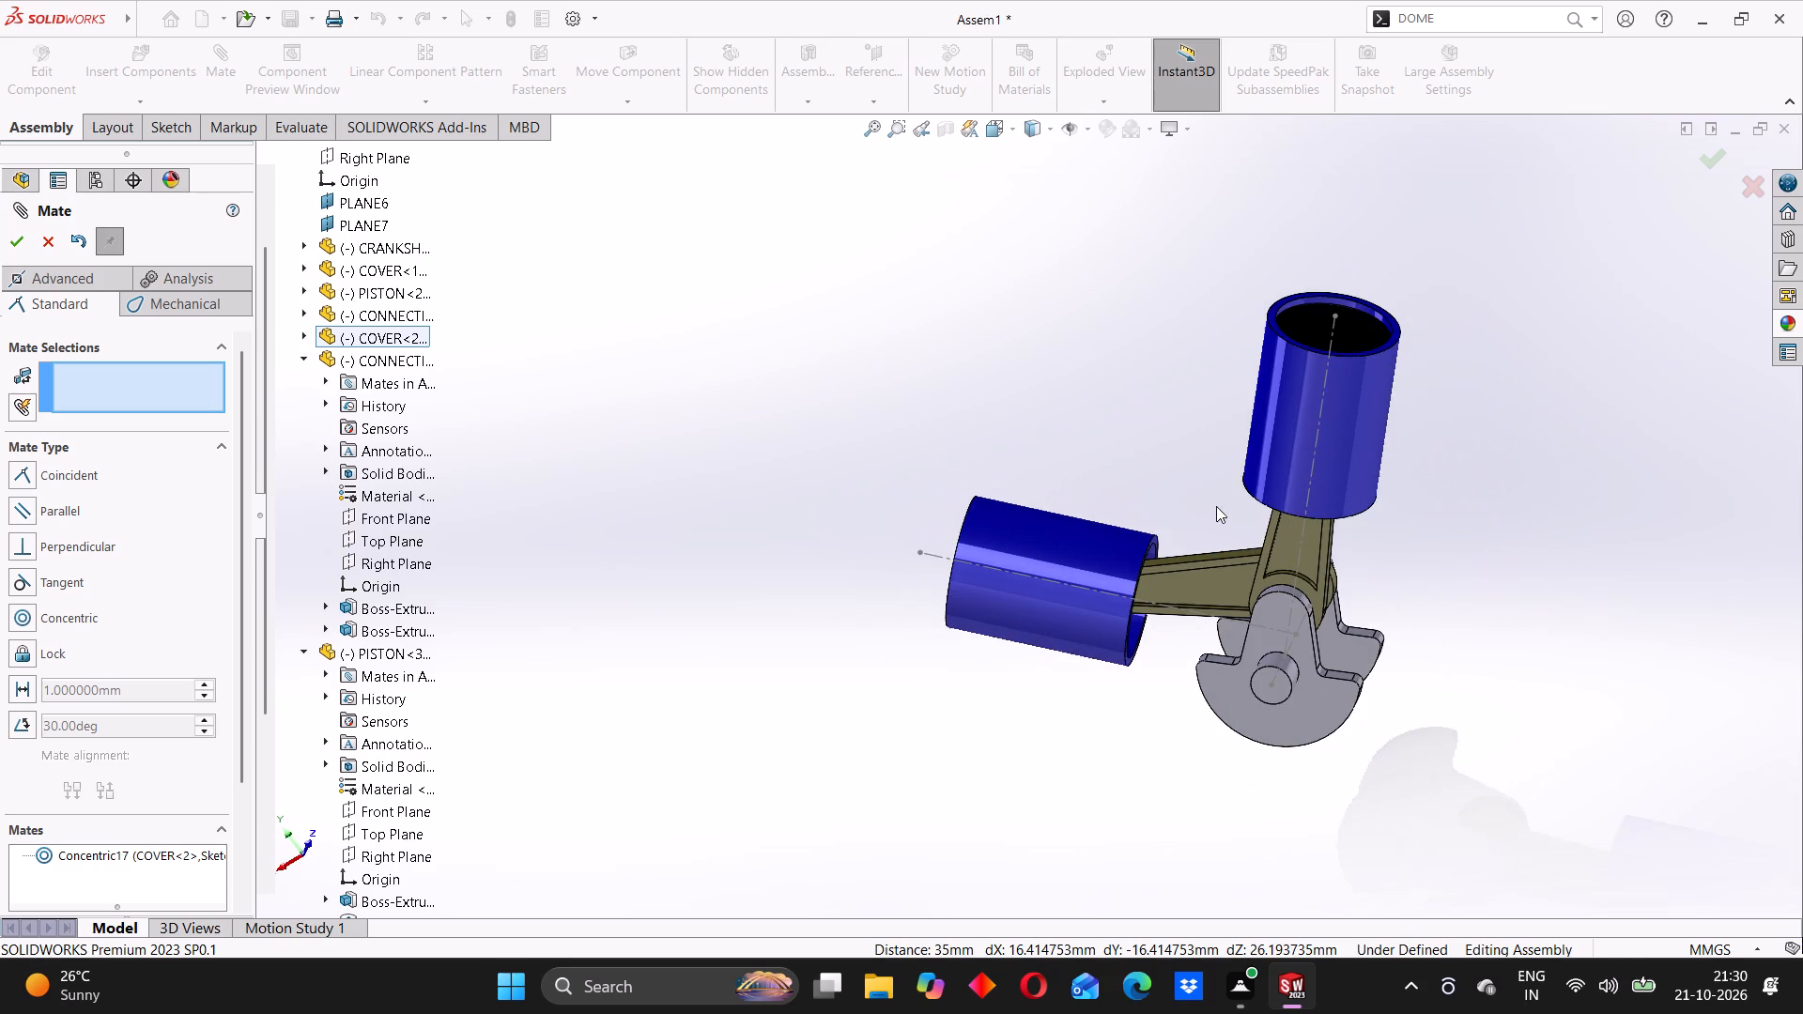
scroll(1267, 520, "down", 2)
middle_click_drag(1261, 527, 1309, 510)
middle_click_drag(1231, 596, 1313, 691)
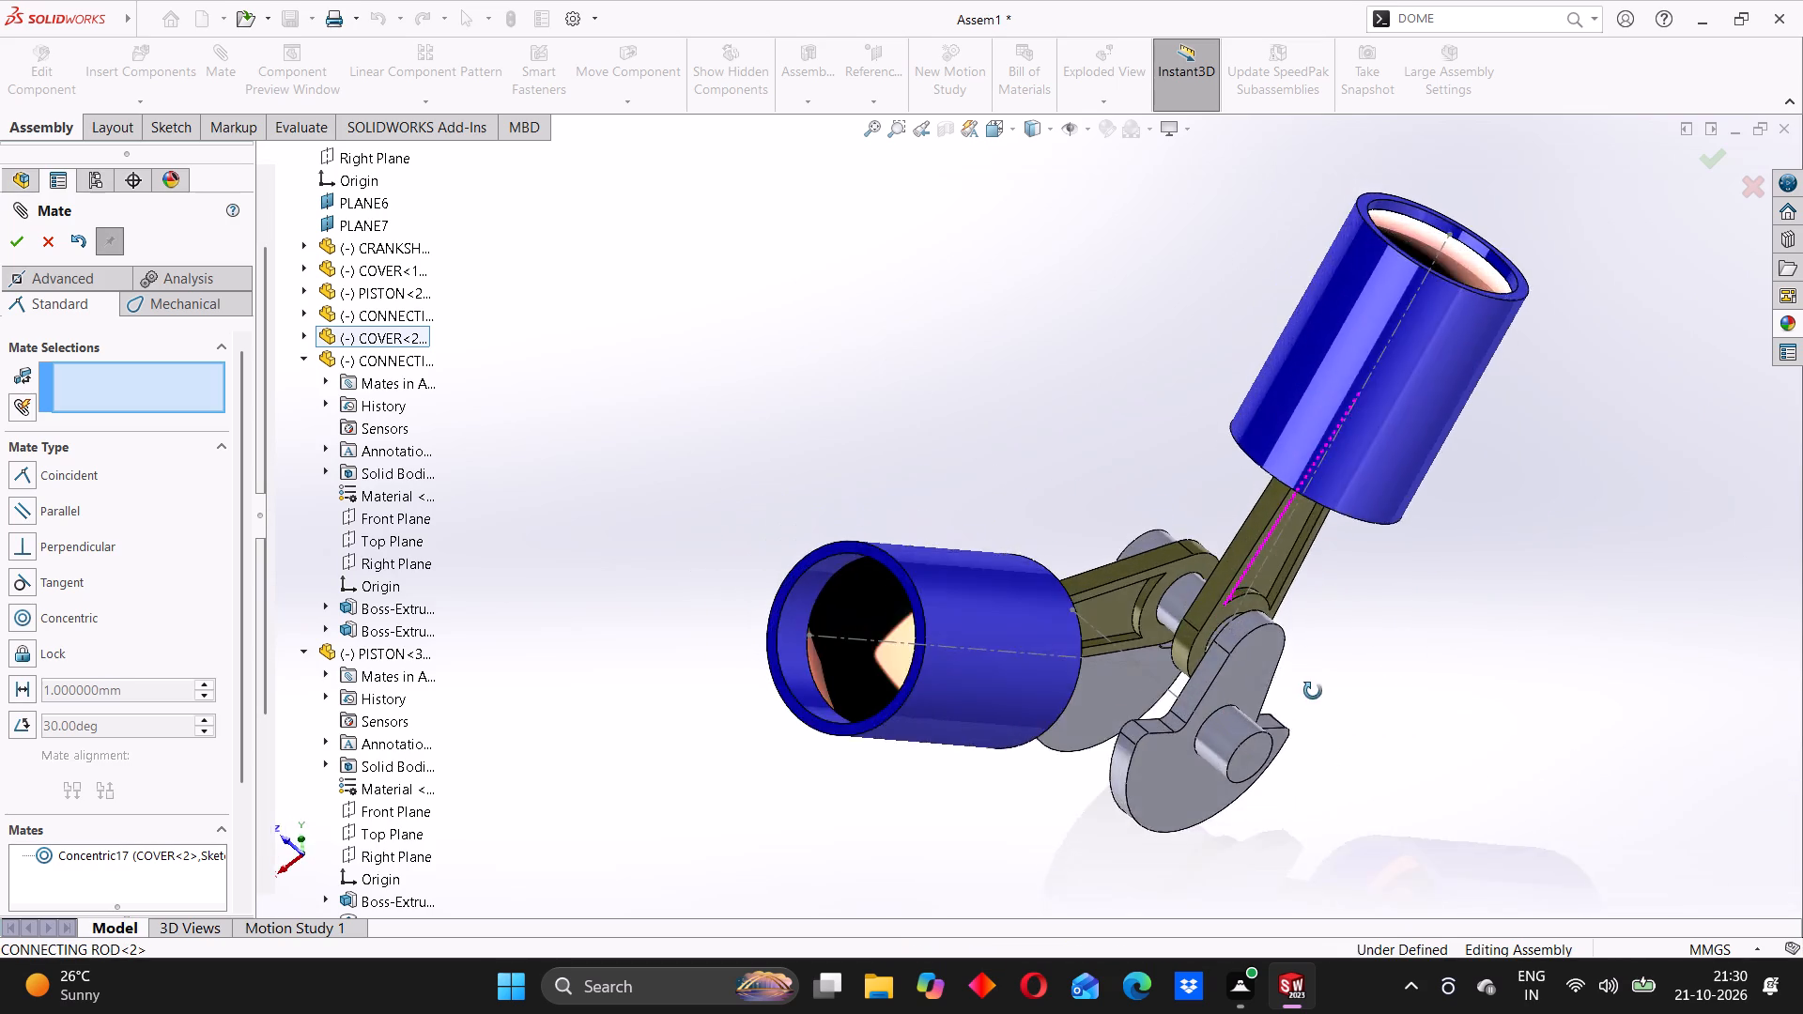
middle_click_drag(1313, 691, 1256, 716)
scroll(1320, 421, "down", 4)
middle_click_drag(1359, 270, 1347, 292)
scroll(1344, 299, "up", 2)
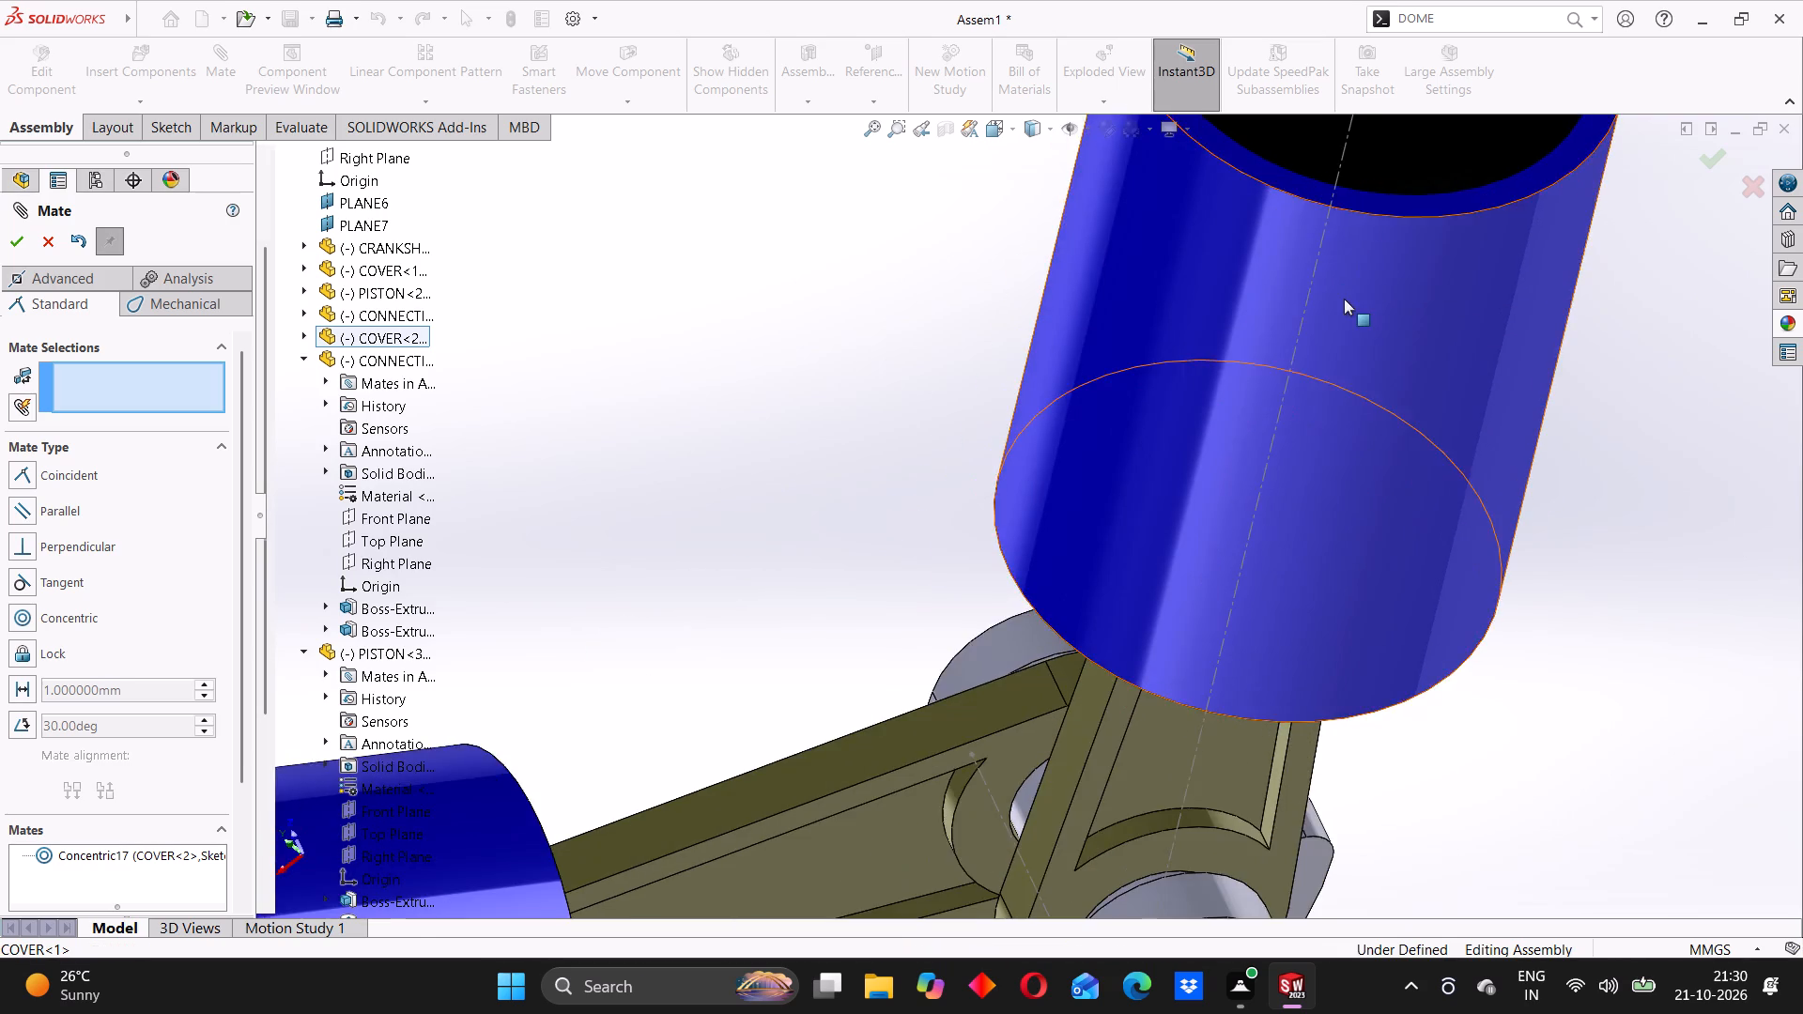
scroll(1344, 299, "up", 2)
scroll(1149, 226, "down", 3)
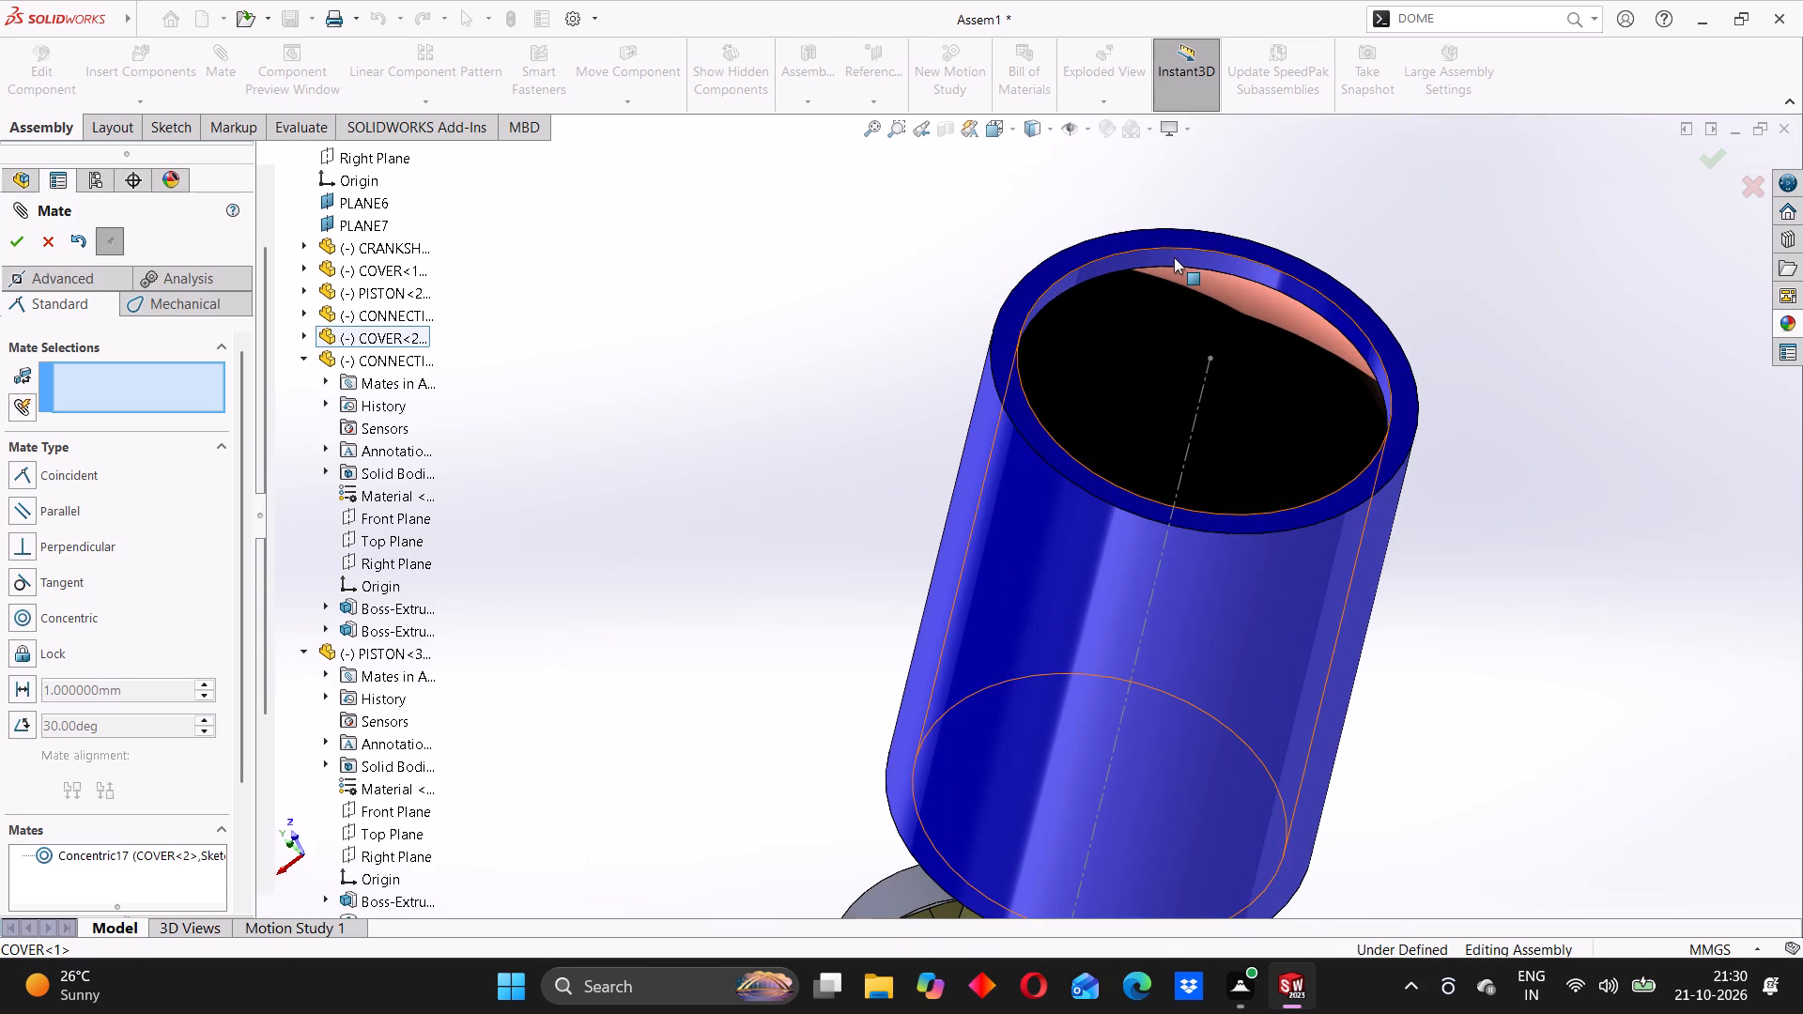
left_click(1175, 256)
left_click(1208, 381)
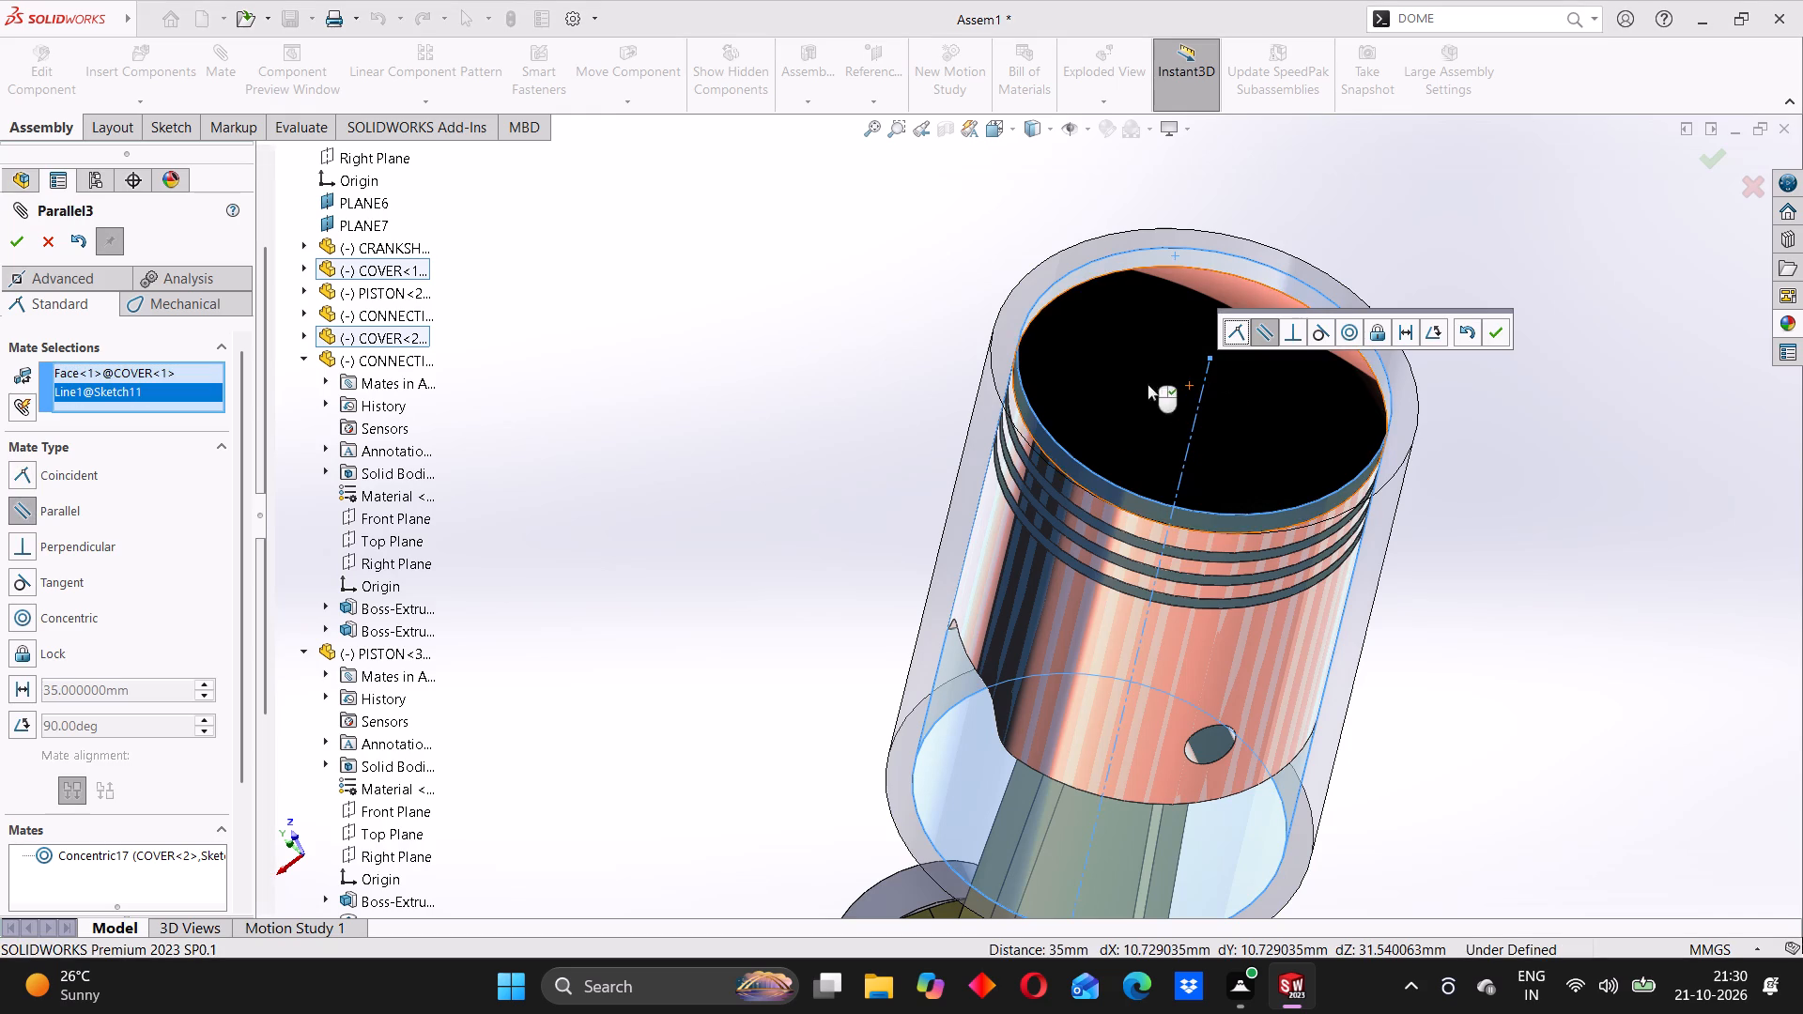
left_click(1348, 328)
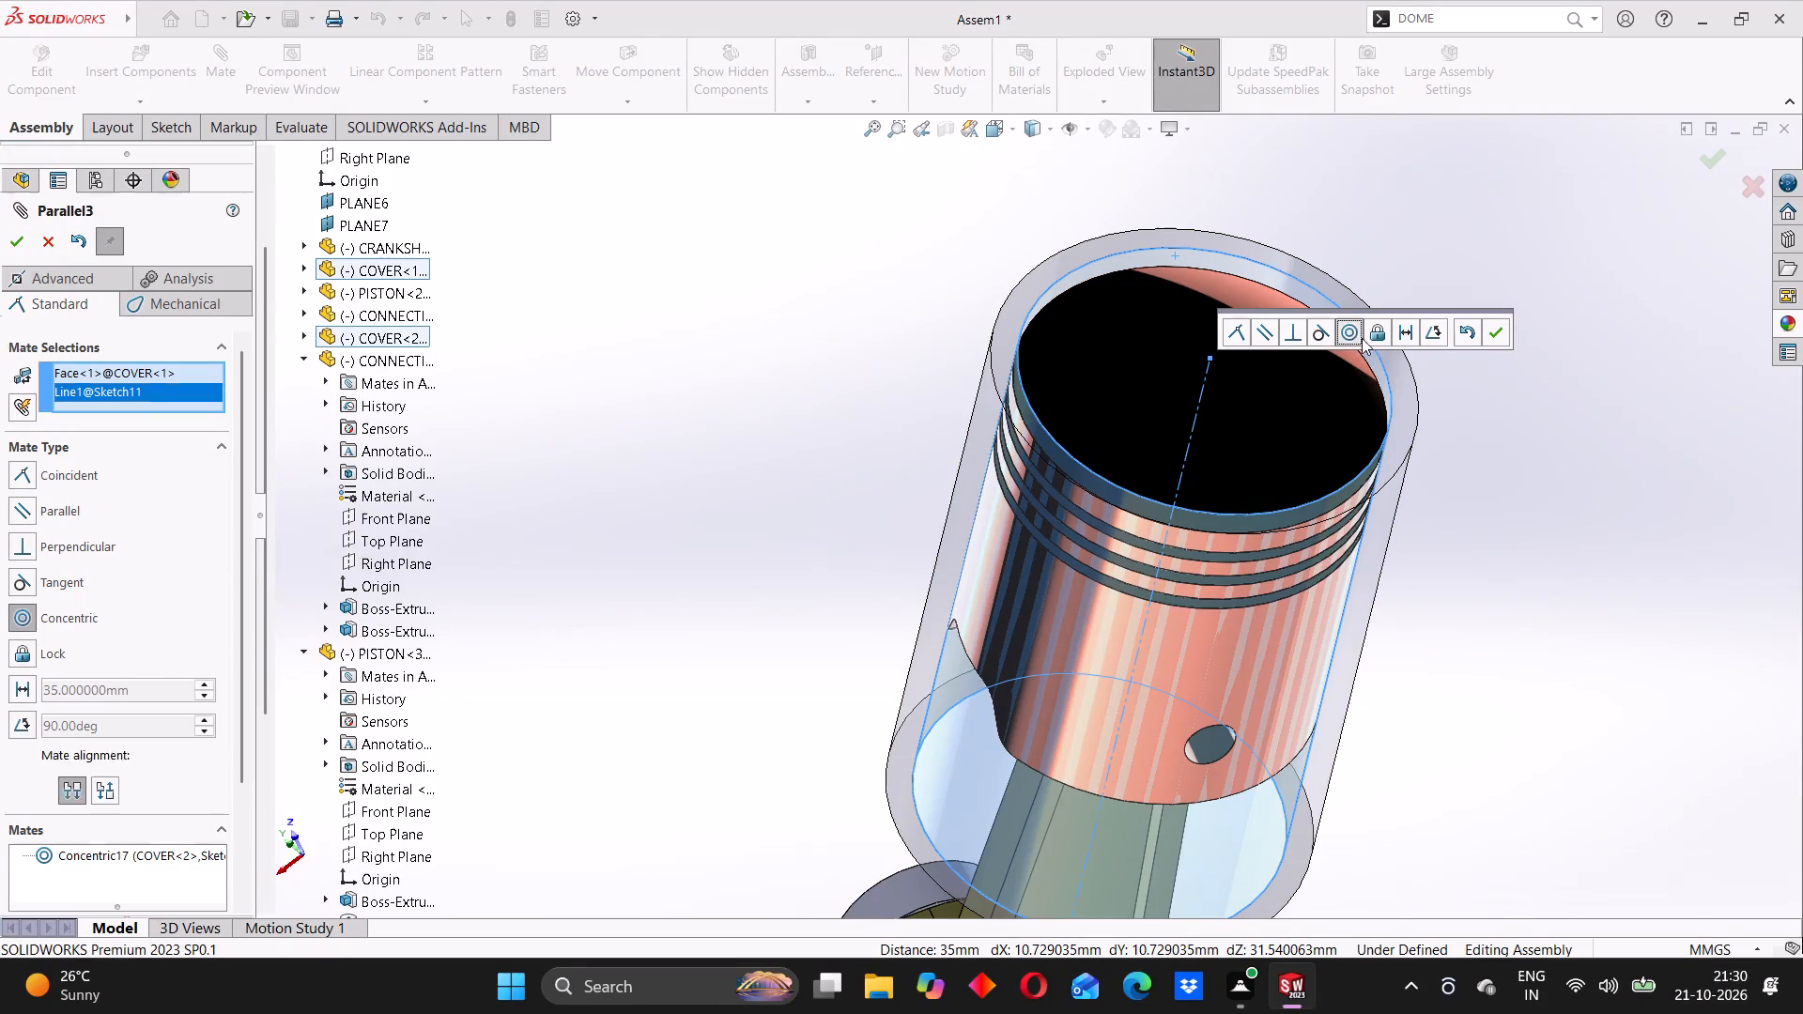
left_click(1526, 329)
scroll(1302, 457, "up", 8)
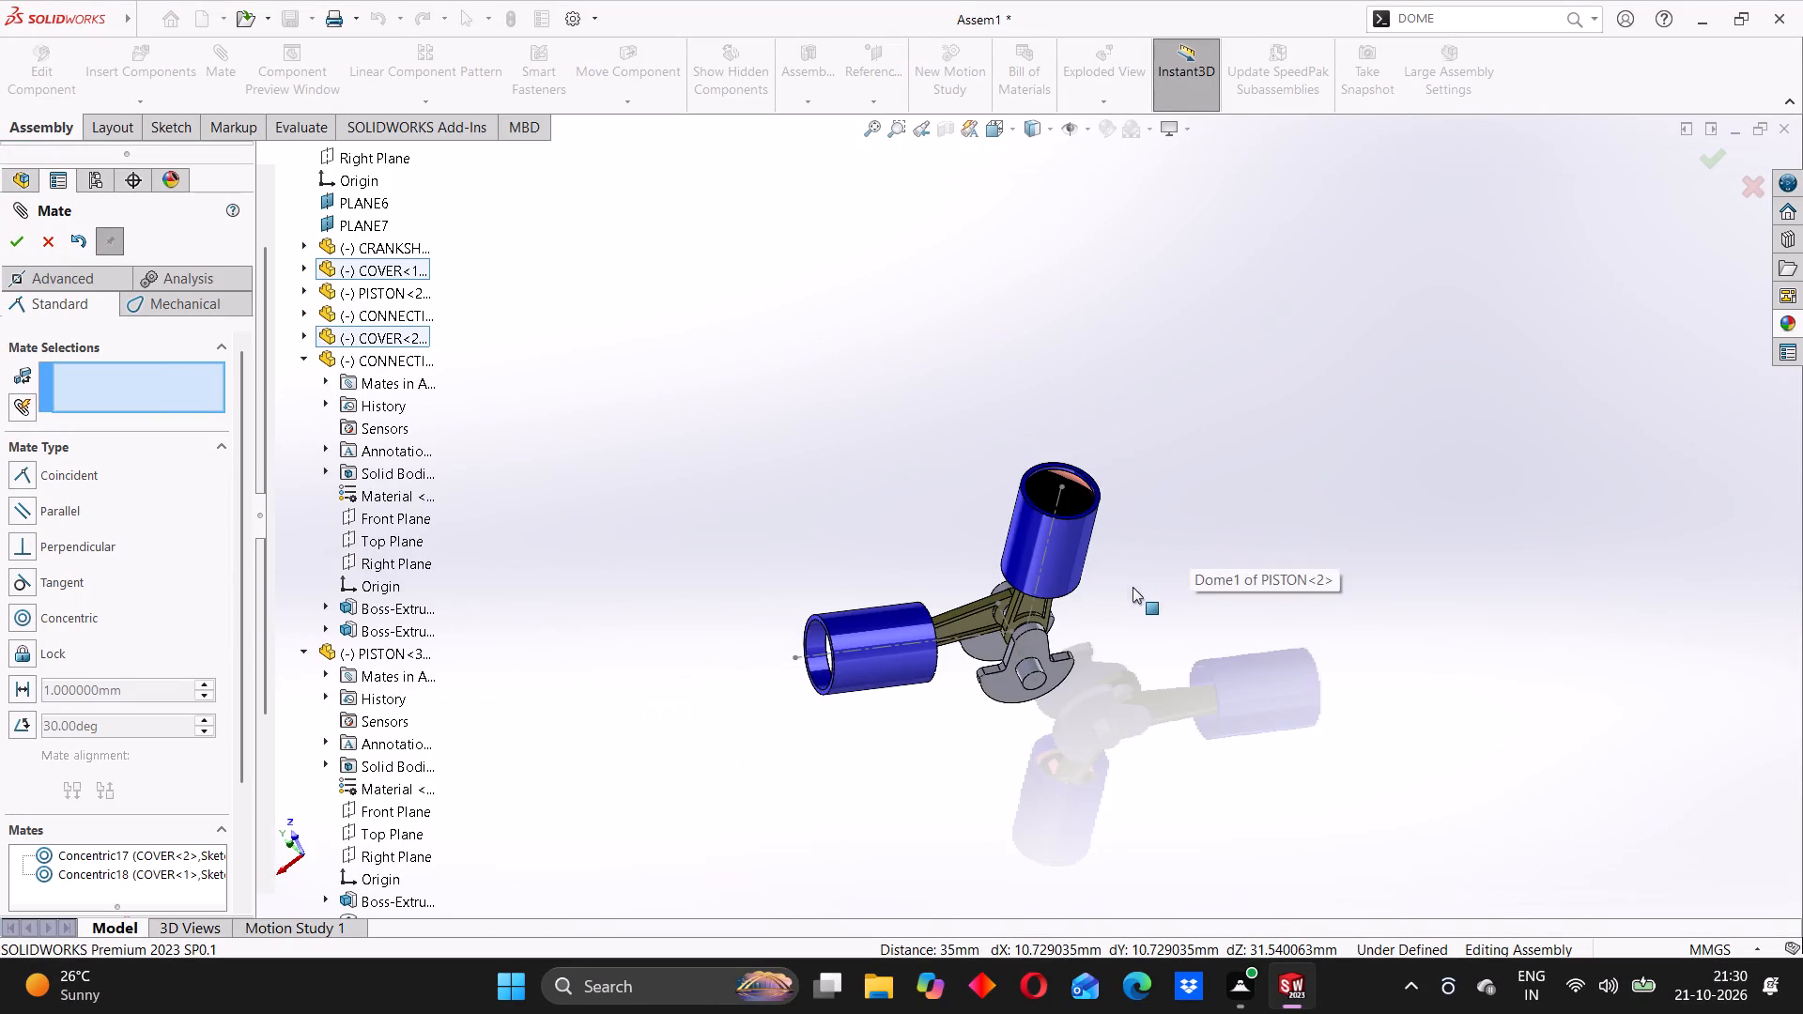
middle_click_drag(1131, 590, 876, 659)
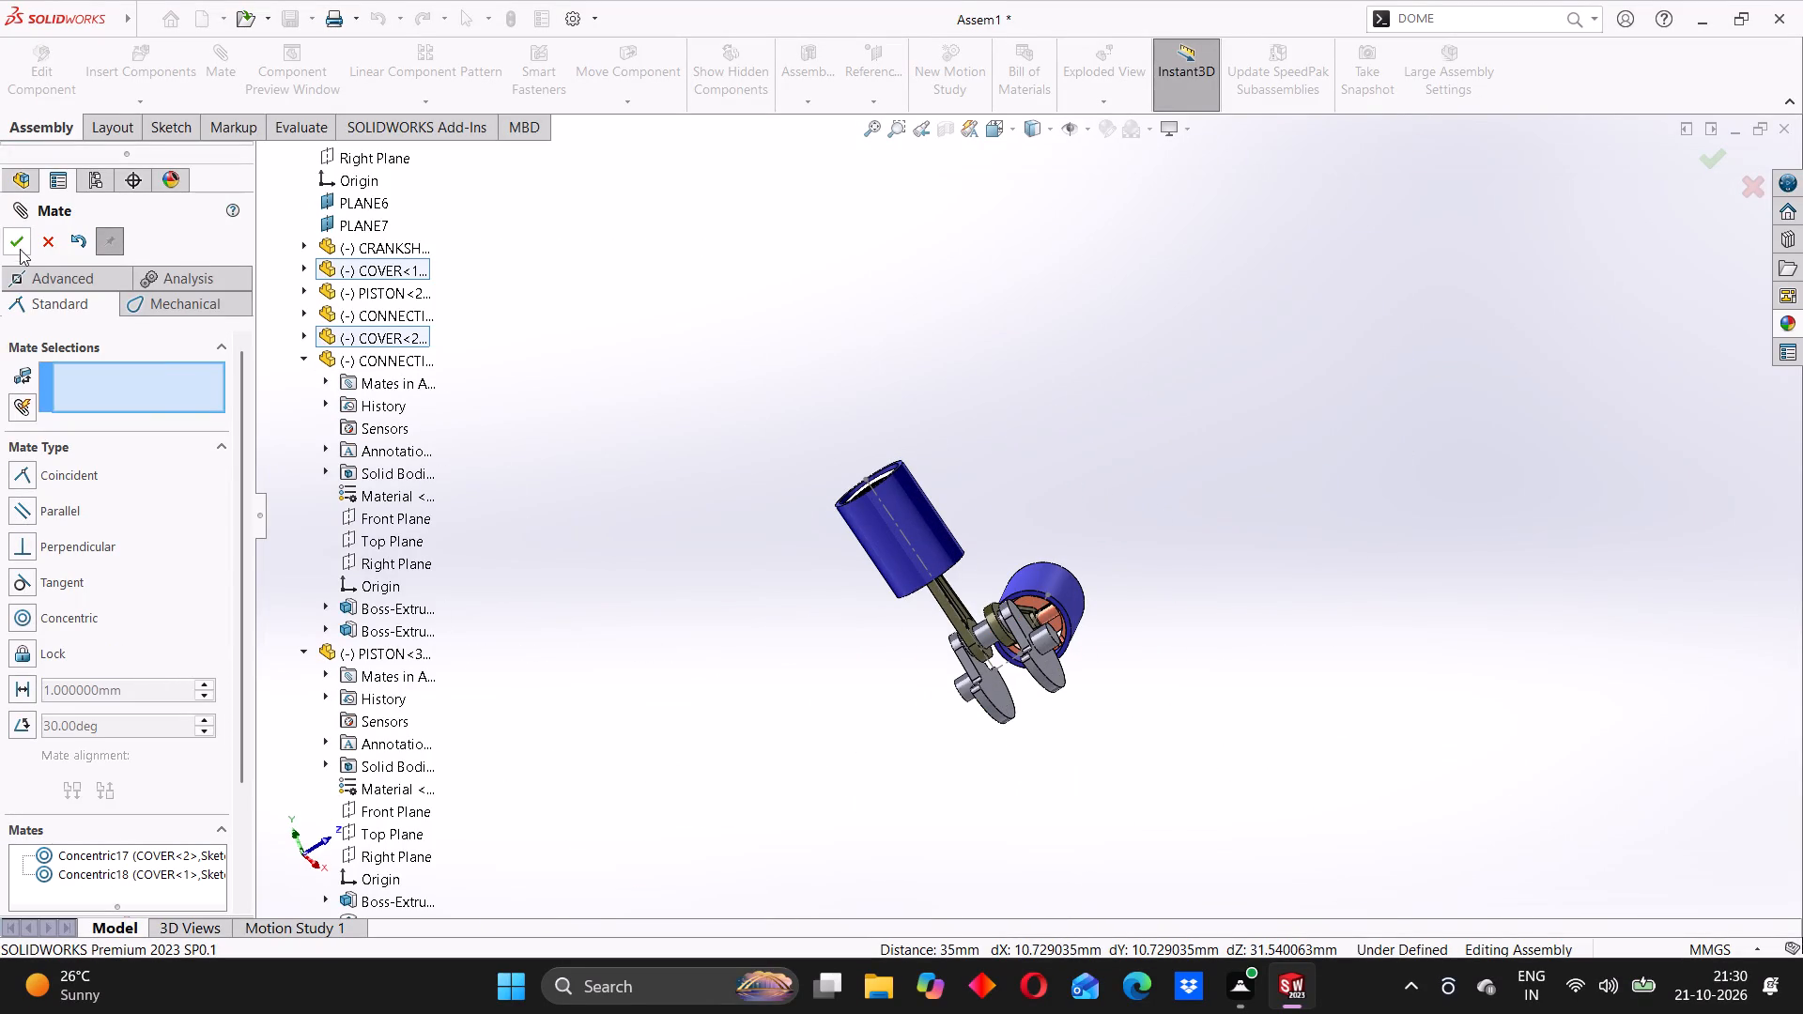
left_click(22, 256)
left_click(17, 242)
Examine the V-shaped arrangement of both covers, connecting rods and the crankshaft from several angles and up close.
middle_click_drag(853, 499, 1010, 515)
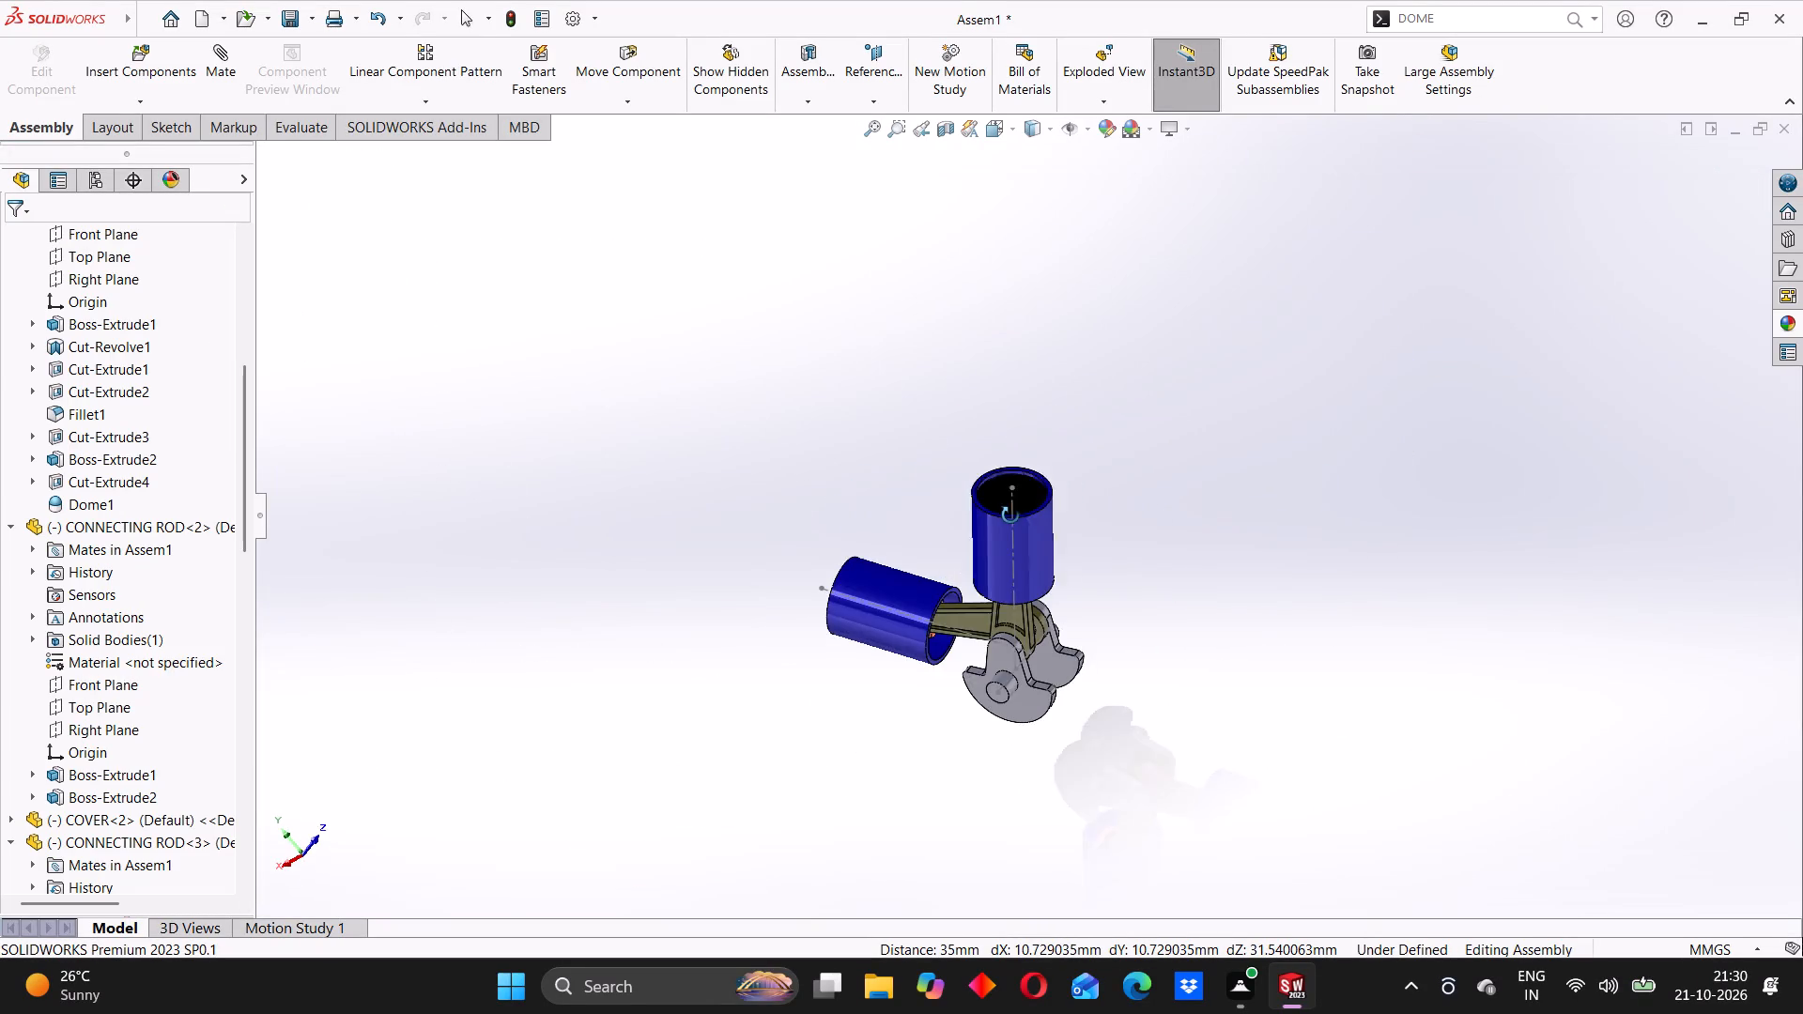
middle_click_drag(1010, 515, 1015, 514)
middle_click_drag(1004, 545, 1107, 465)
scroll(1025, 543, "down", 3)
scroll(1015, 570, "up", 3)
middle_click_drag(1023, 607, 999, 642)
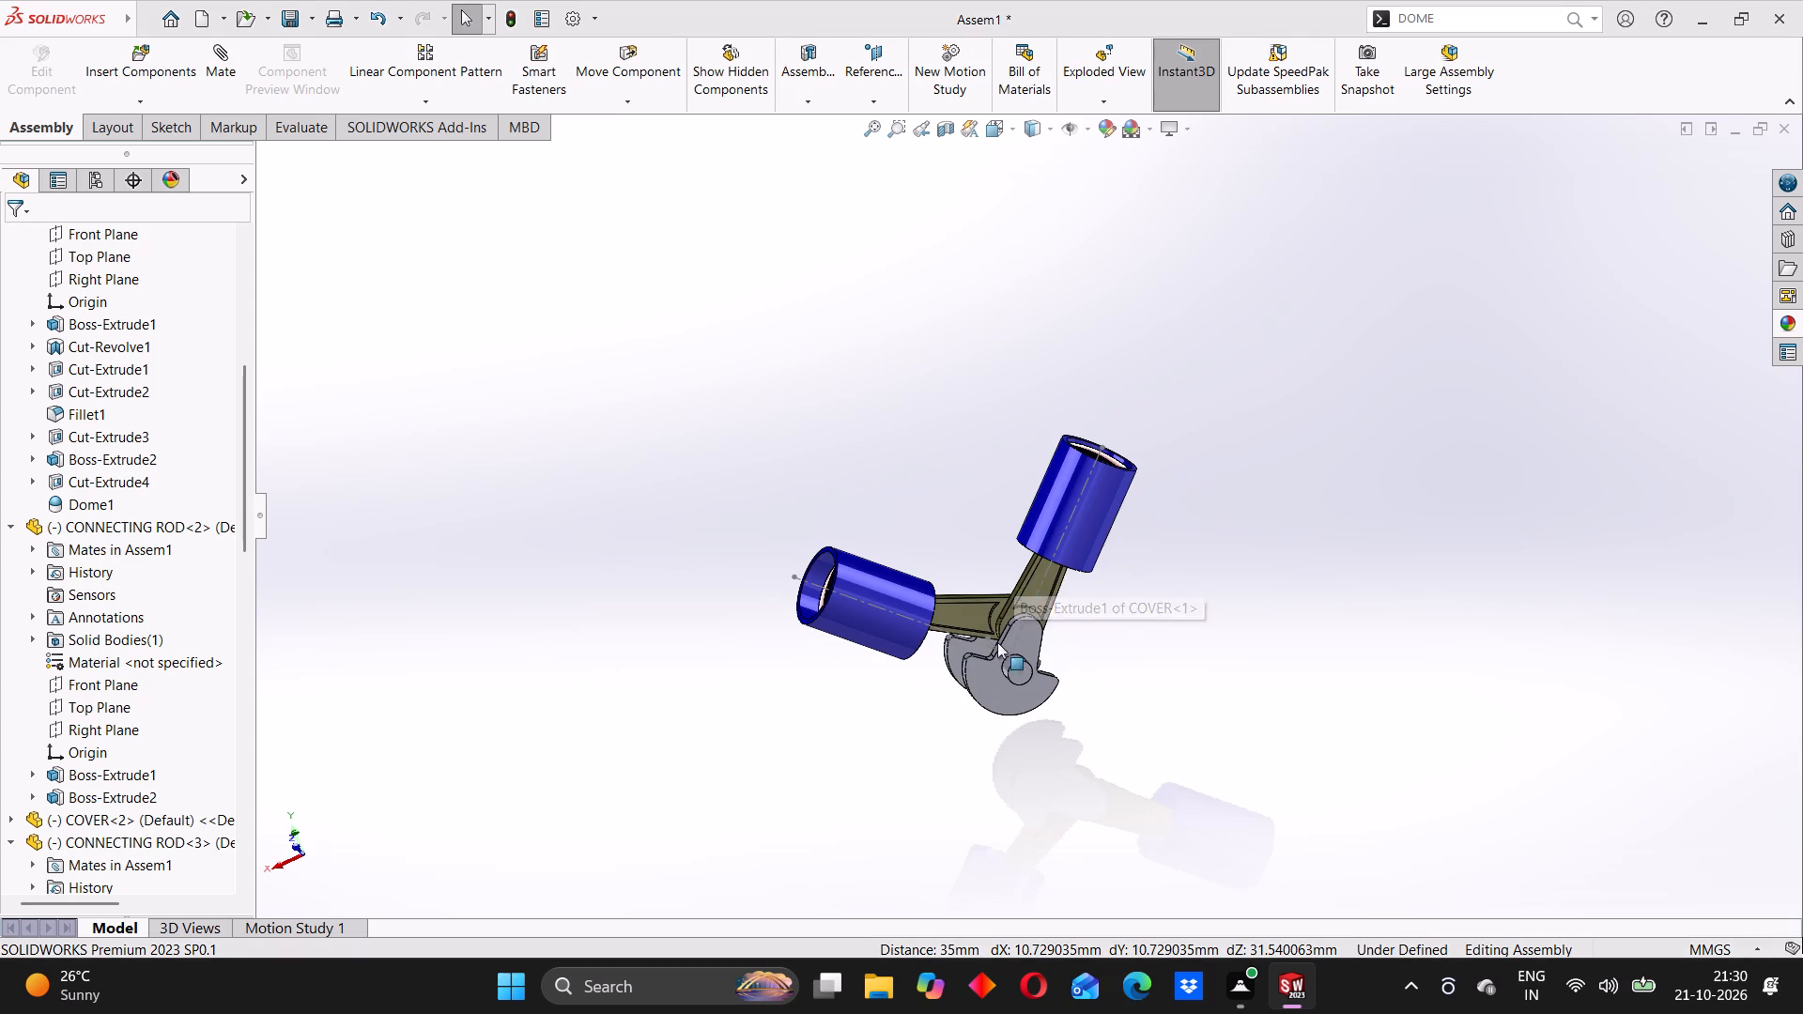
left_click(922, 472)
scroll(1105, 710, "up", 3)
scroll(1066, 677, "down", 4)
left_click(1088, 539)
scroll(1082, 541, "down", 4)
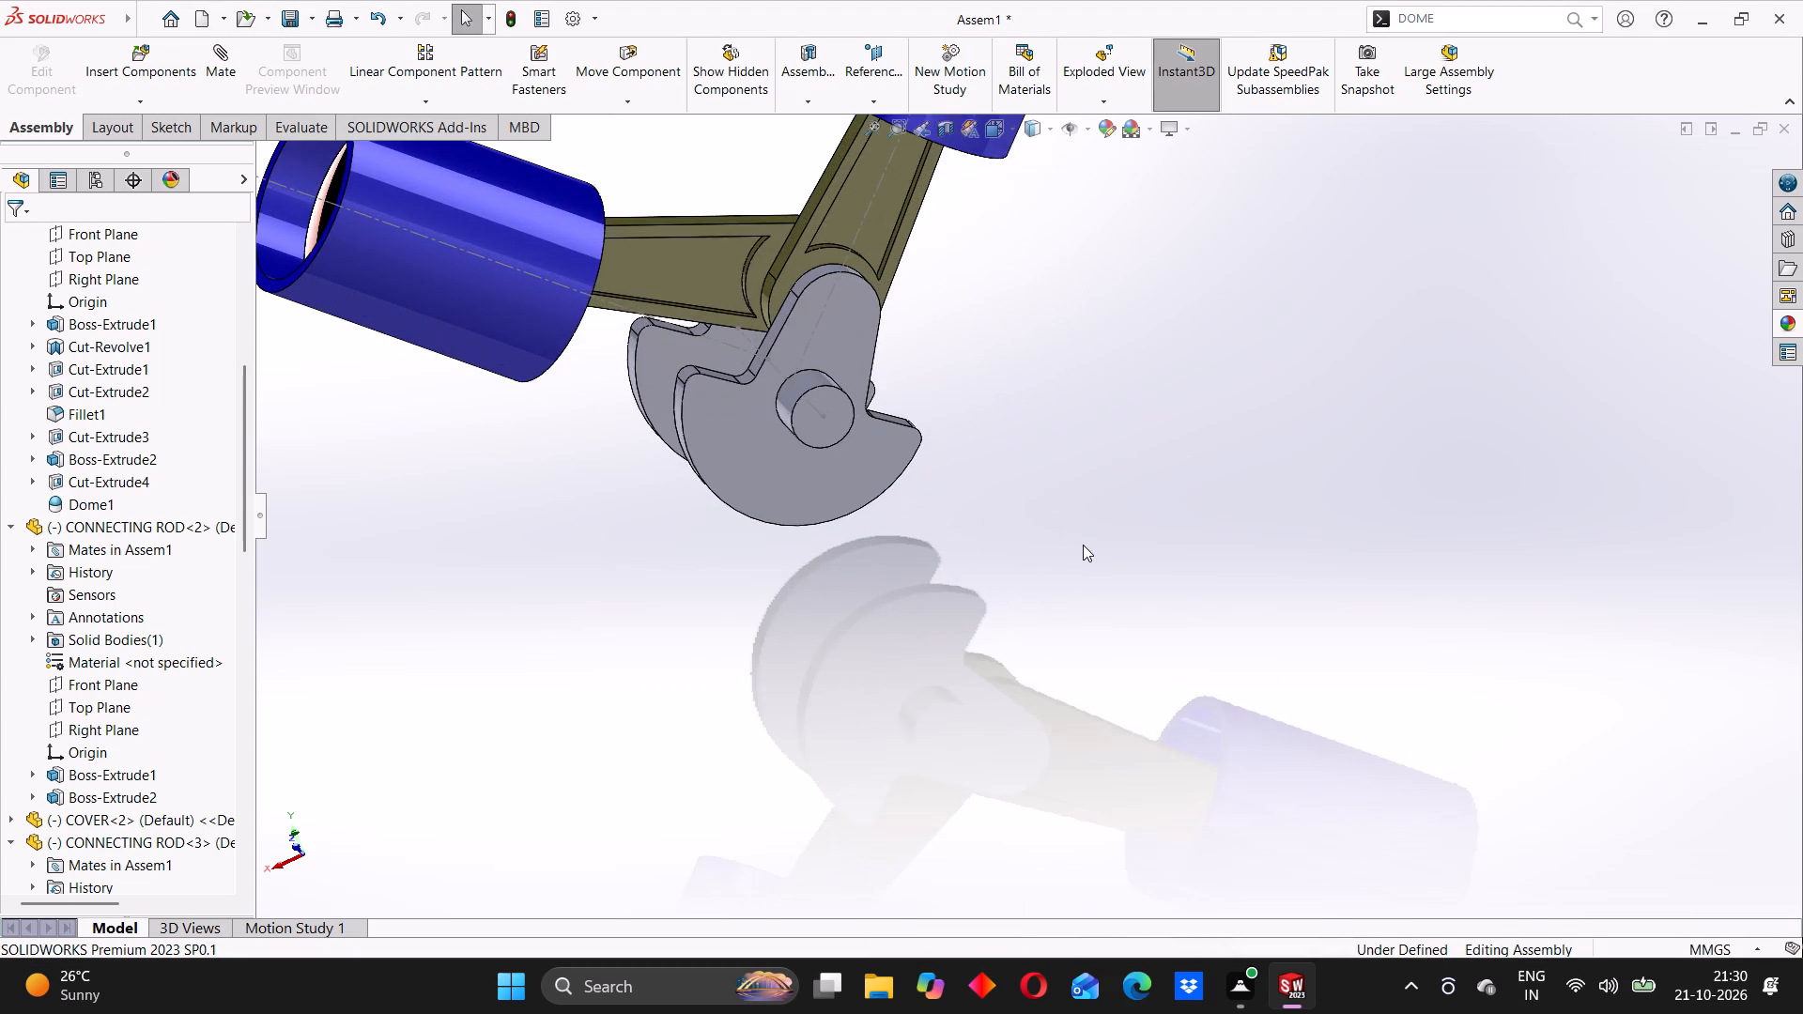
middle_click_drag(1005, 466, 972, 491)
left_click(975, 486)
scroll(988, 372, "up", 2)
middle_click_drag(1017, 395, 994, 437)
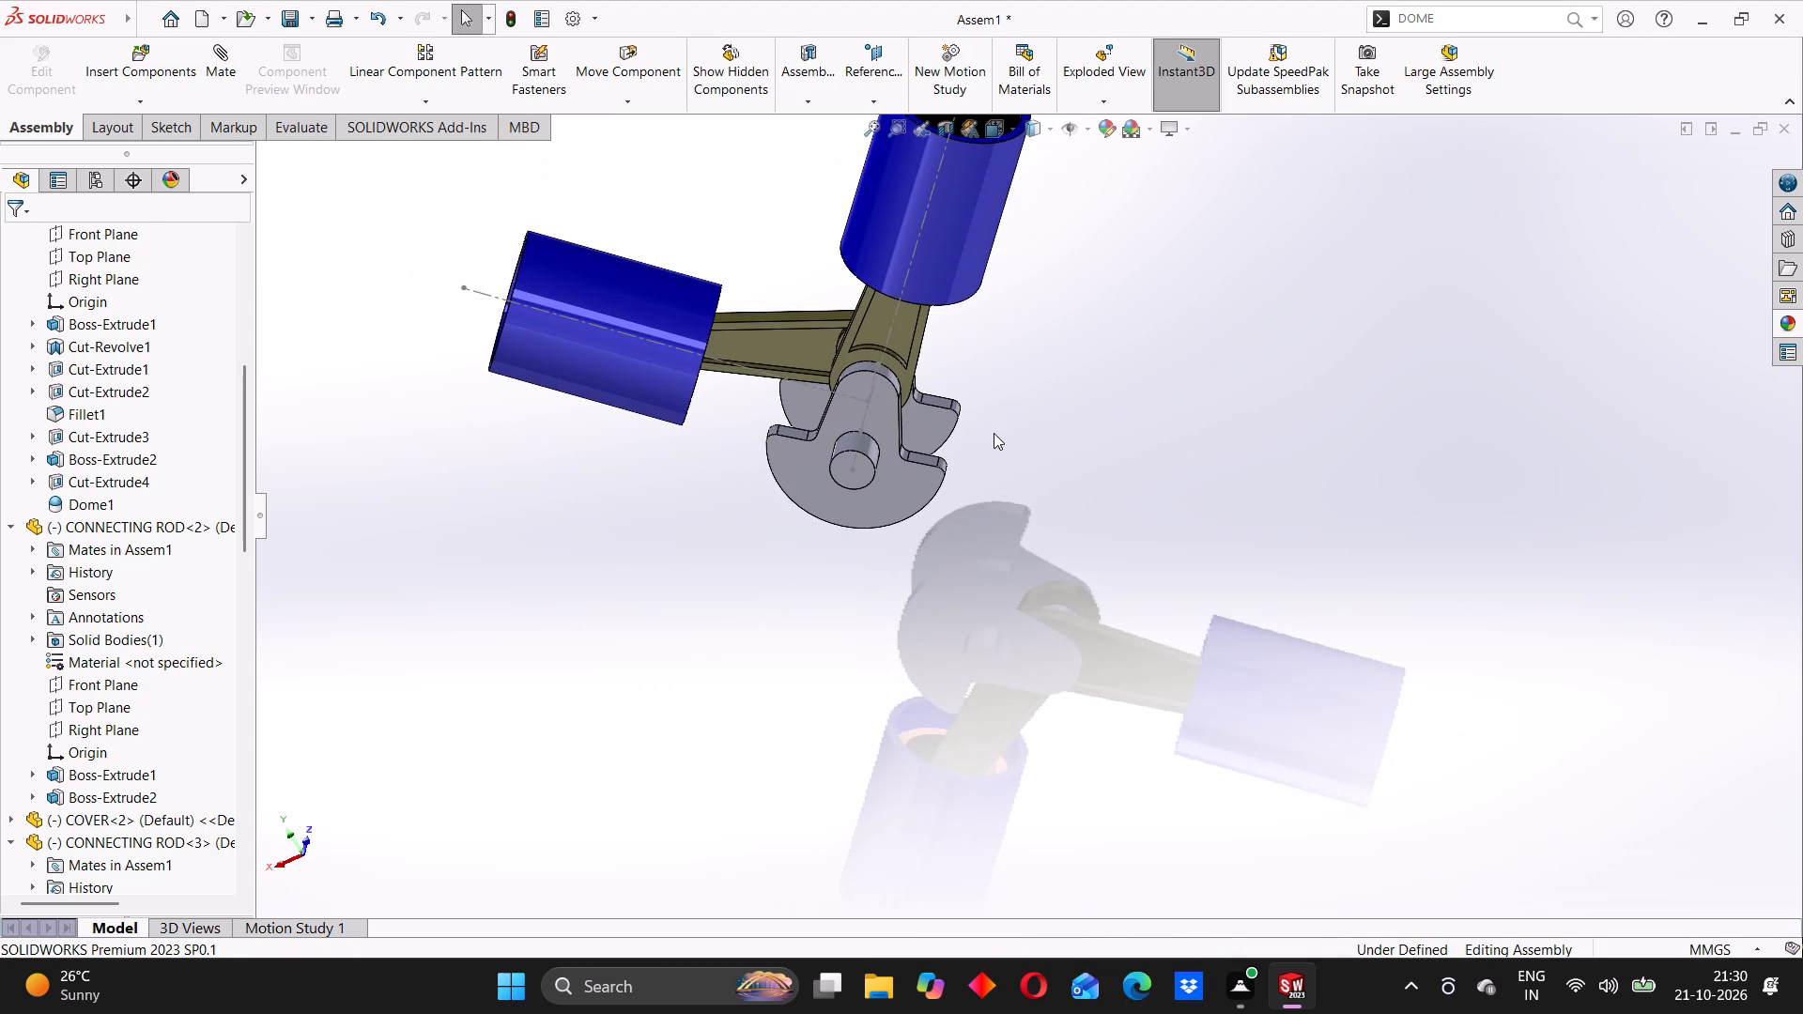
left_click(1055, 435)
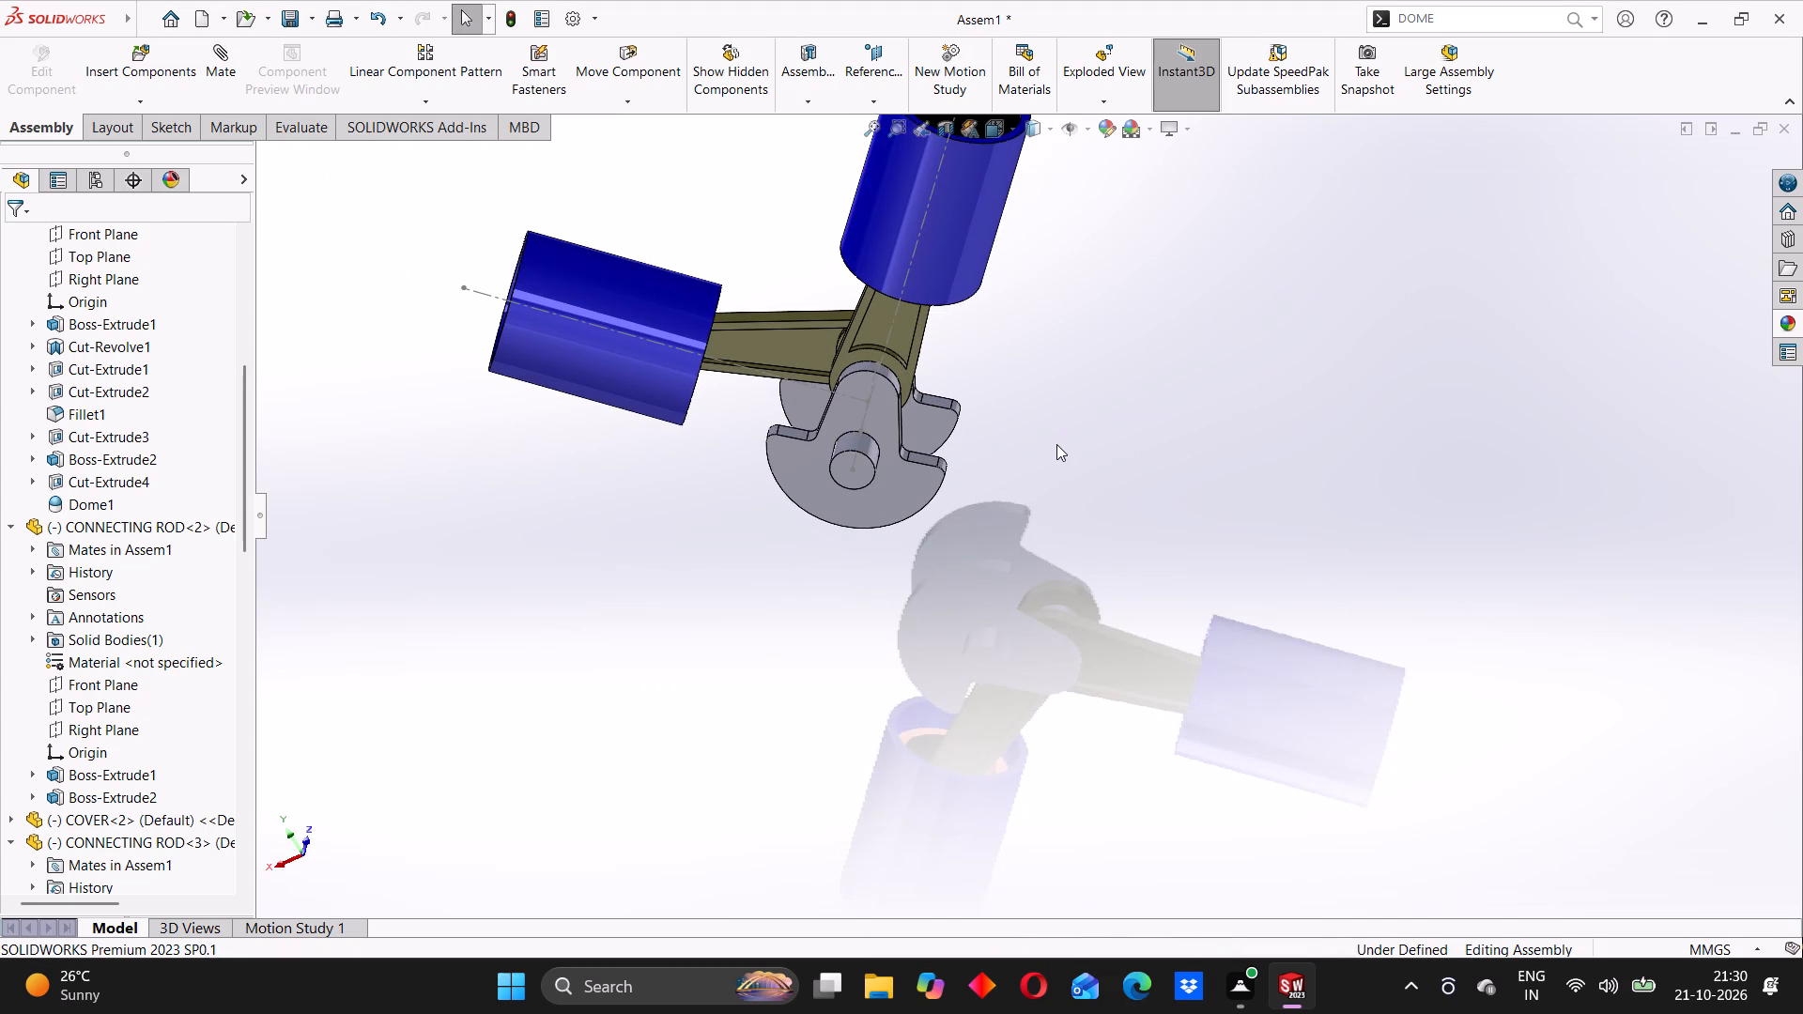
scroll(1057, 442, "down", 1)
left_click(1038, 457)
middle_click_drag(1039, 461, 1040, 530)
scroll(840, 484, "down", 3)
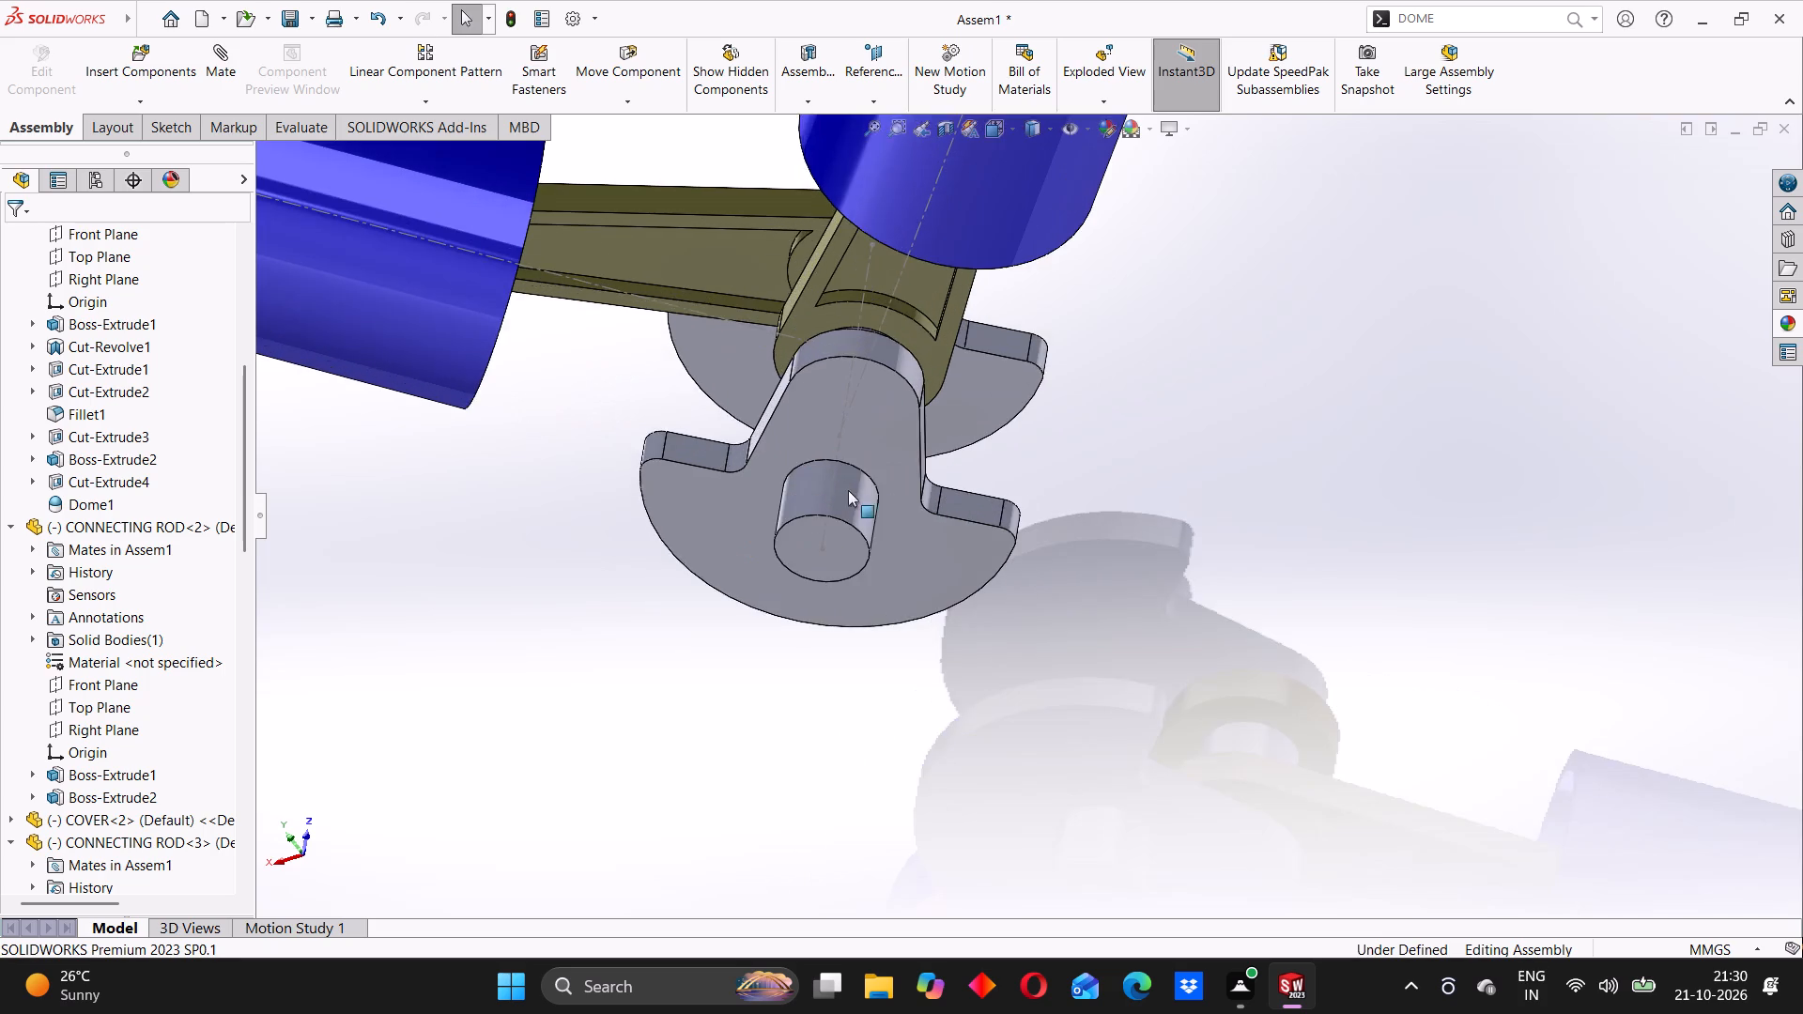
middle_click_drag(848, 491, 894, 430)
left_click(1189, 518)
Rotate the crankshaft by its front web to test how both connecting rods and pistons move in their covers.
left_click_drag(833, 421, 854, 397)
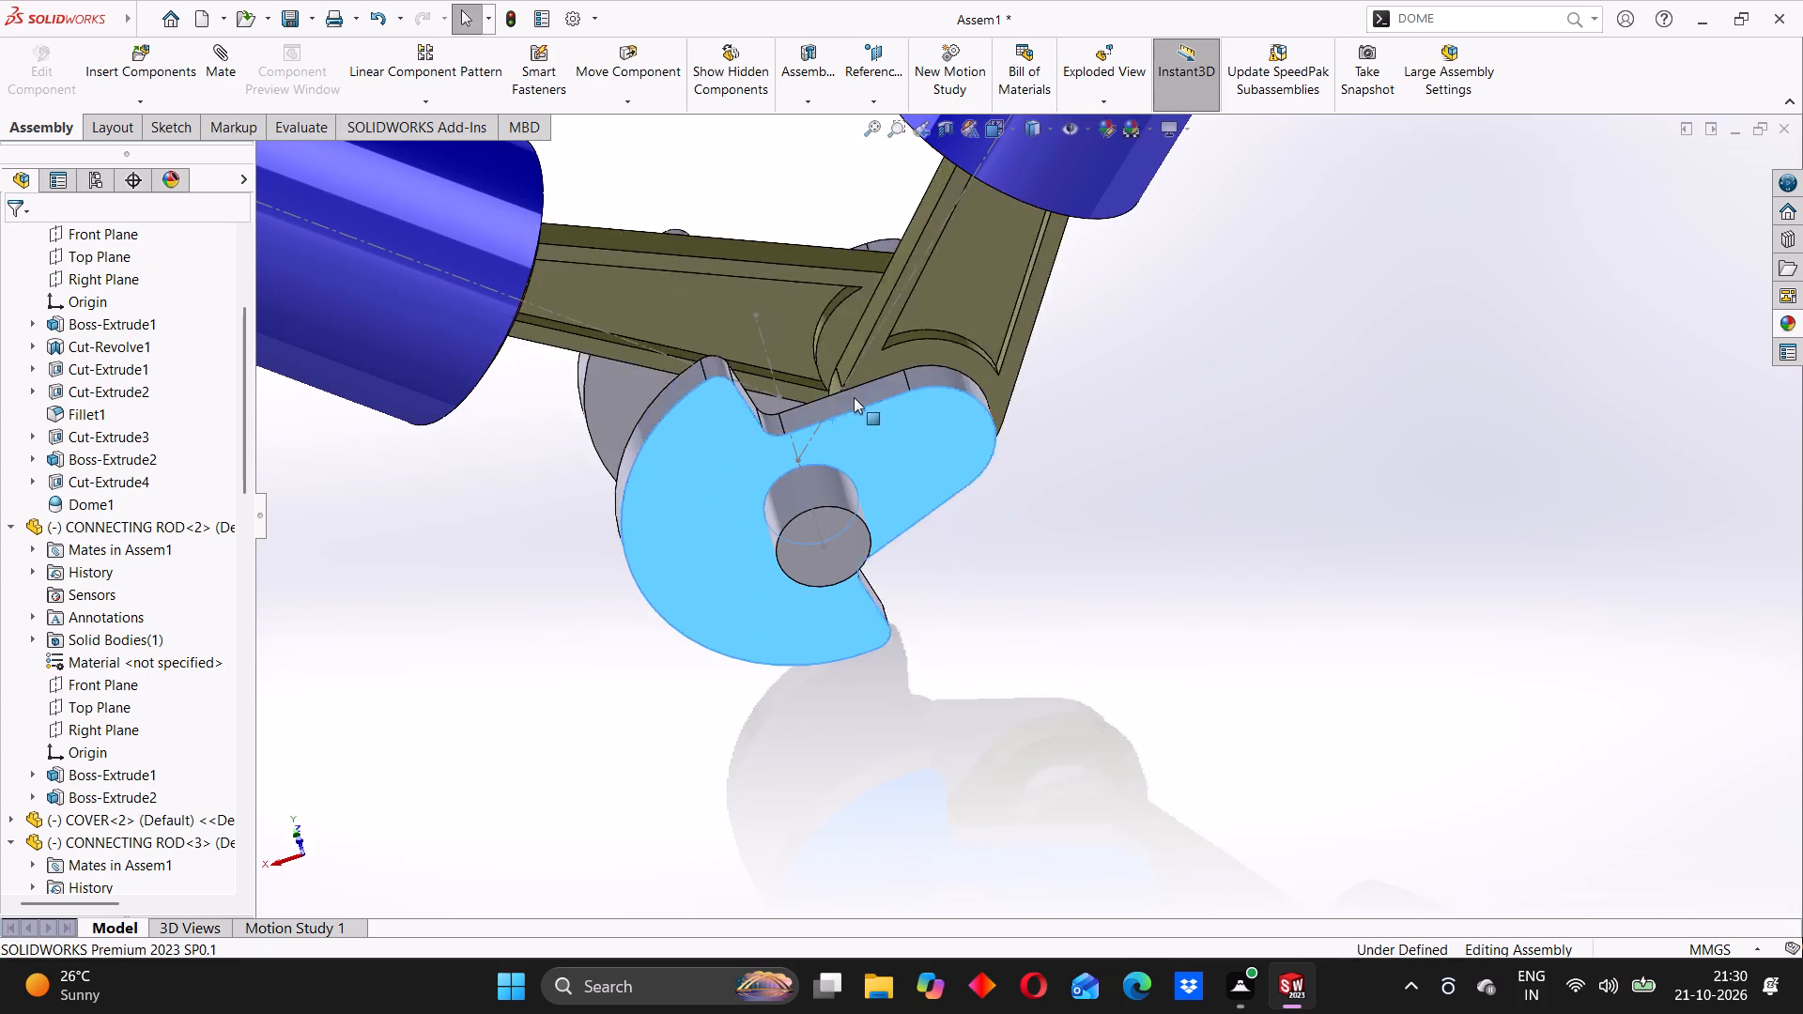
left_click_drag(854, 397, 785, 481)
scroll(810, 466, "up", 5)
left_click_drag(949, 464, 1073, 508)
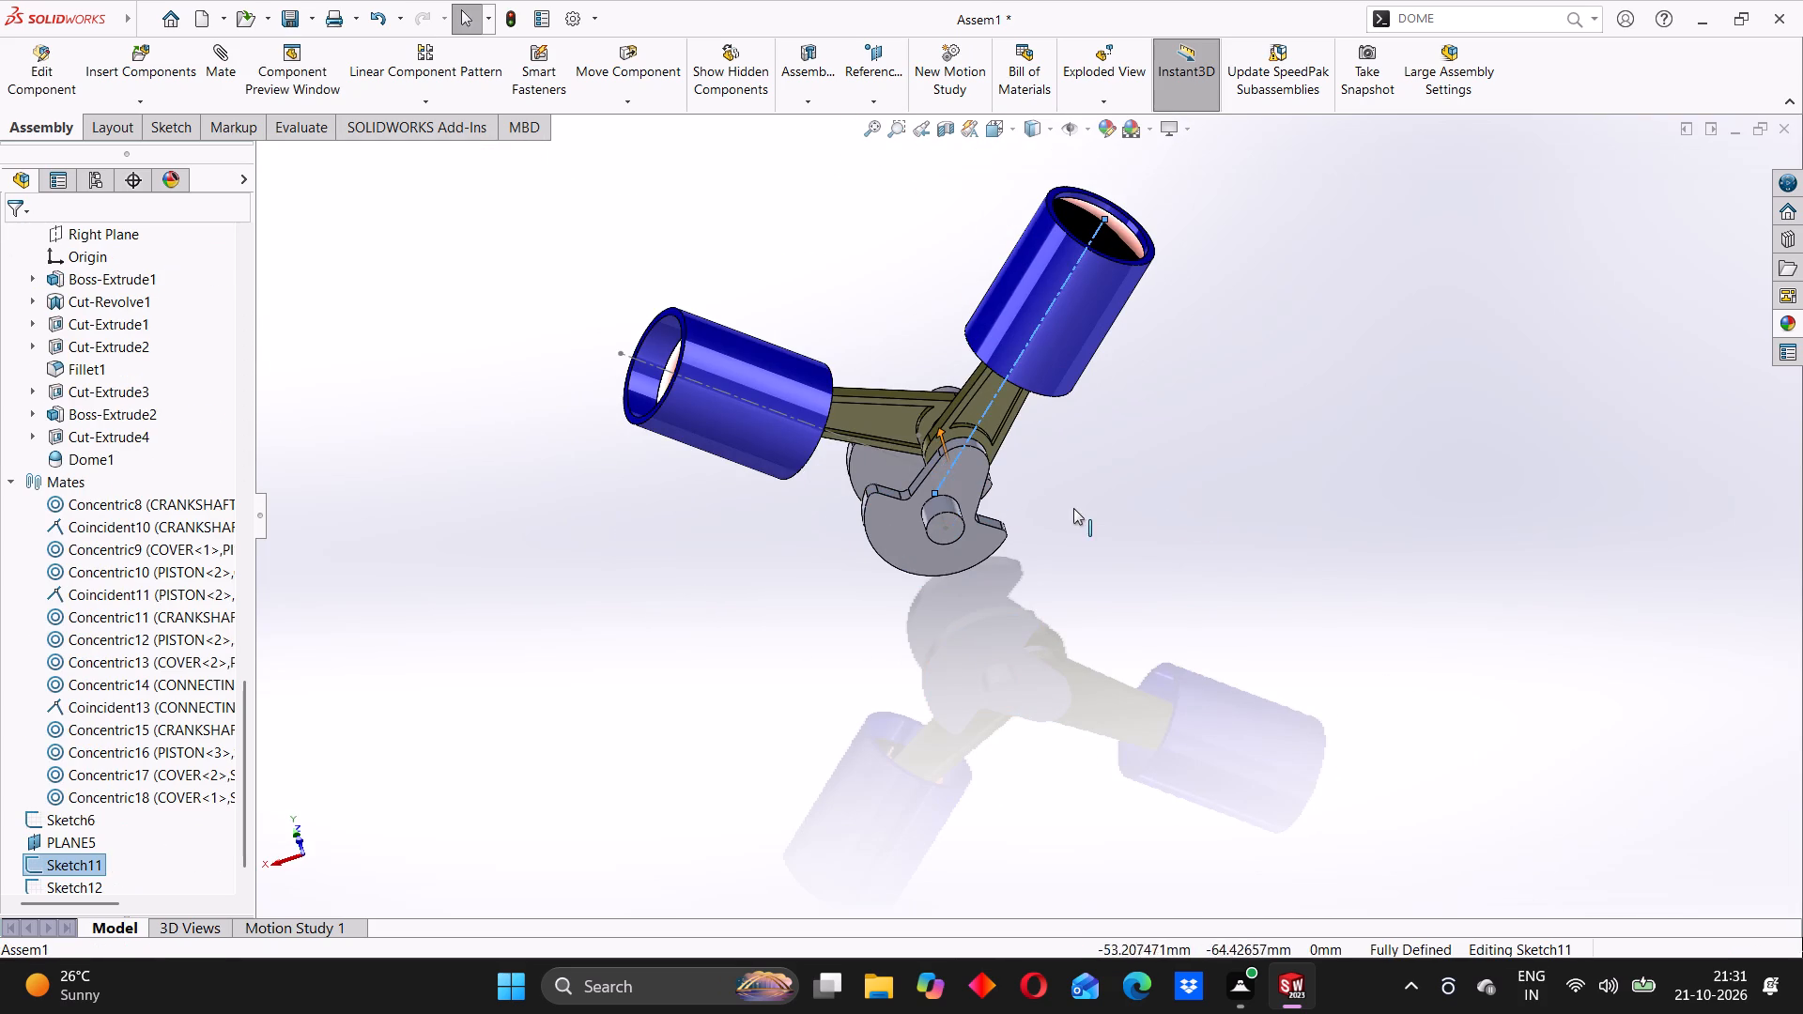
left_click_drag(1073, 508, 1075, 505)
left_click(810, 545)
left_click_drag(871, 510, 1038, 521)
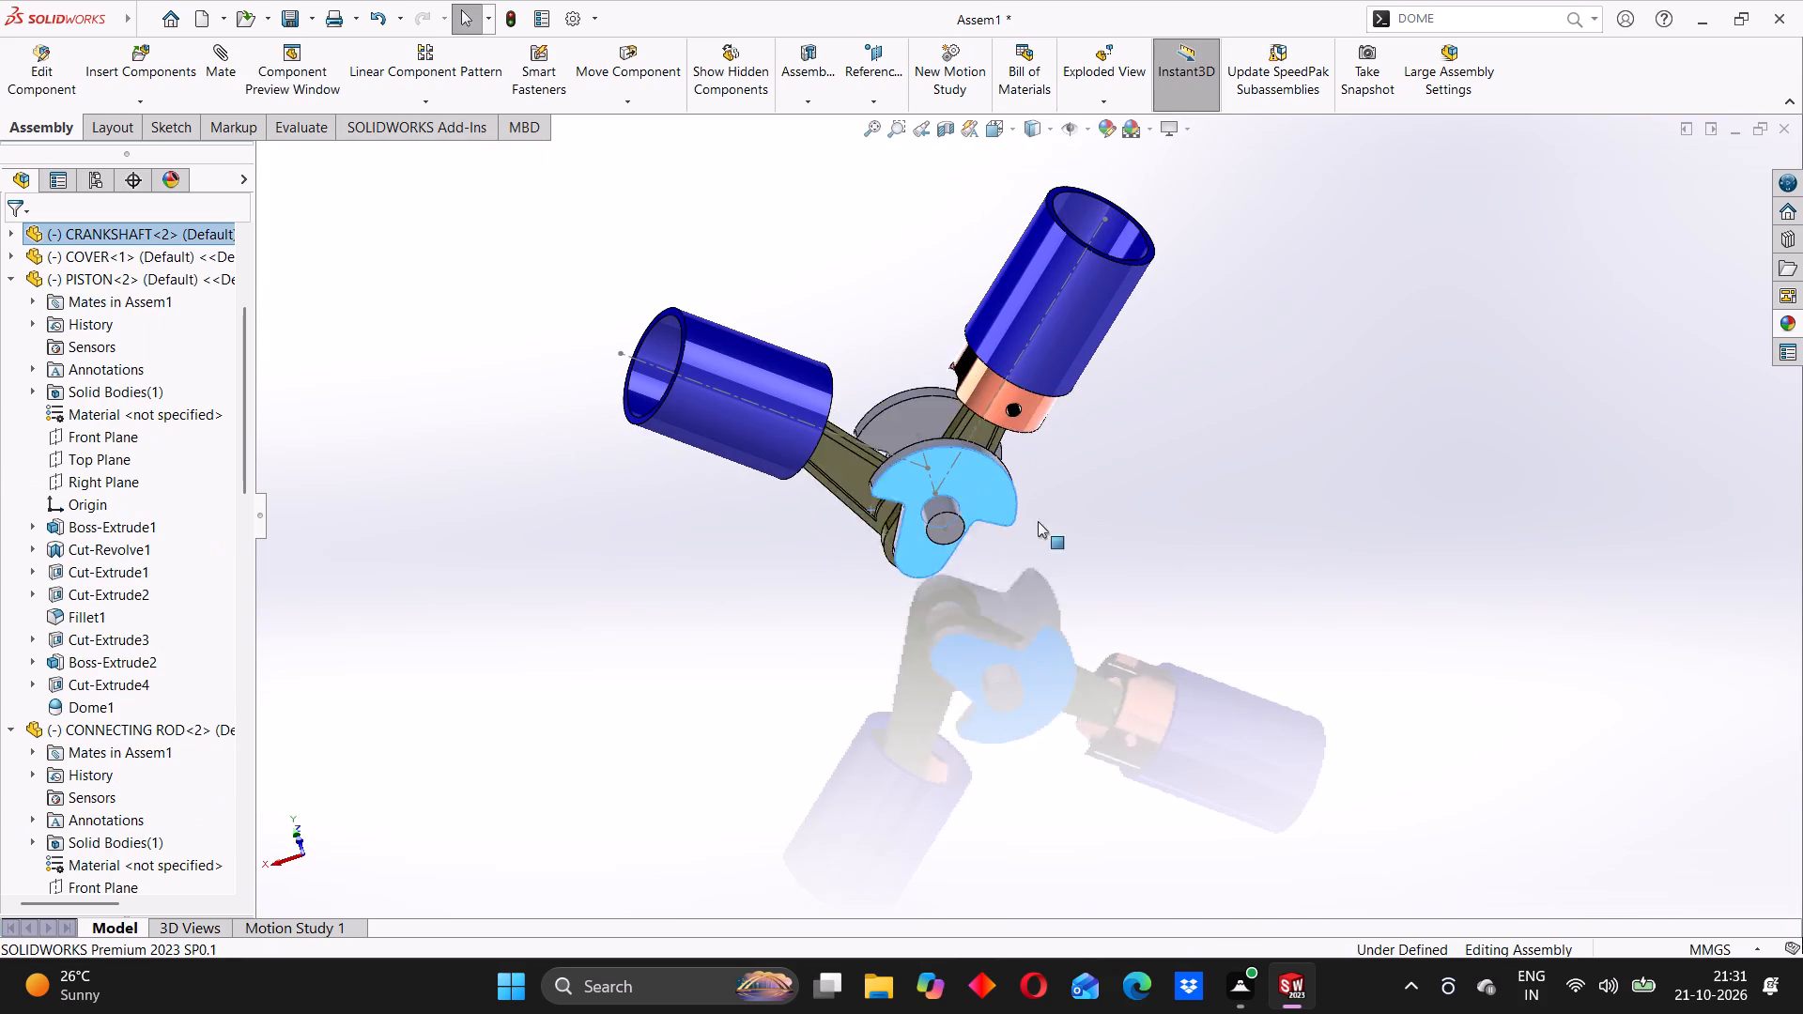
Turn the crankshaft by its front web through several revolutions to check both pistons' travel in their covers.
left_click_drag(1038, 521, 923, 478)
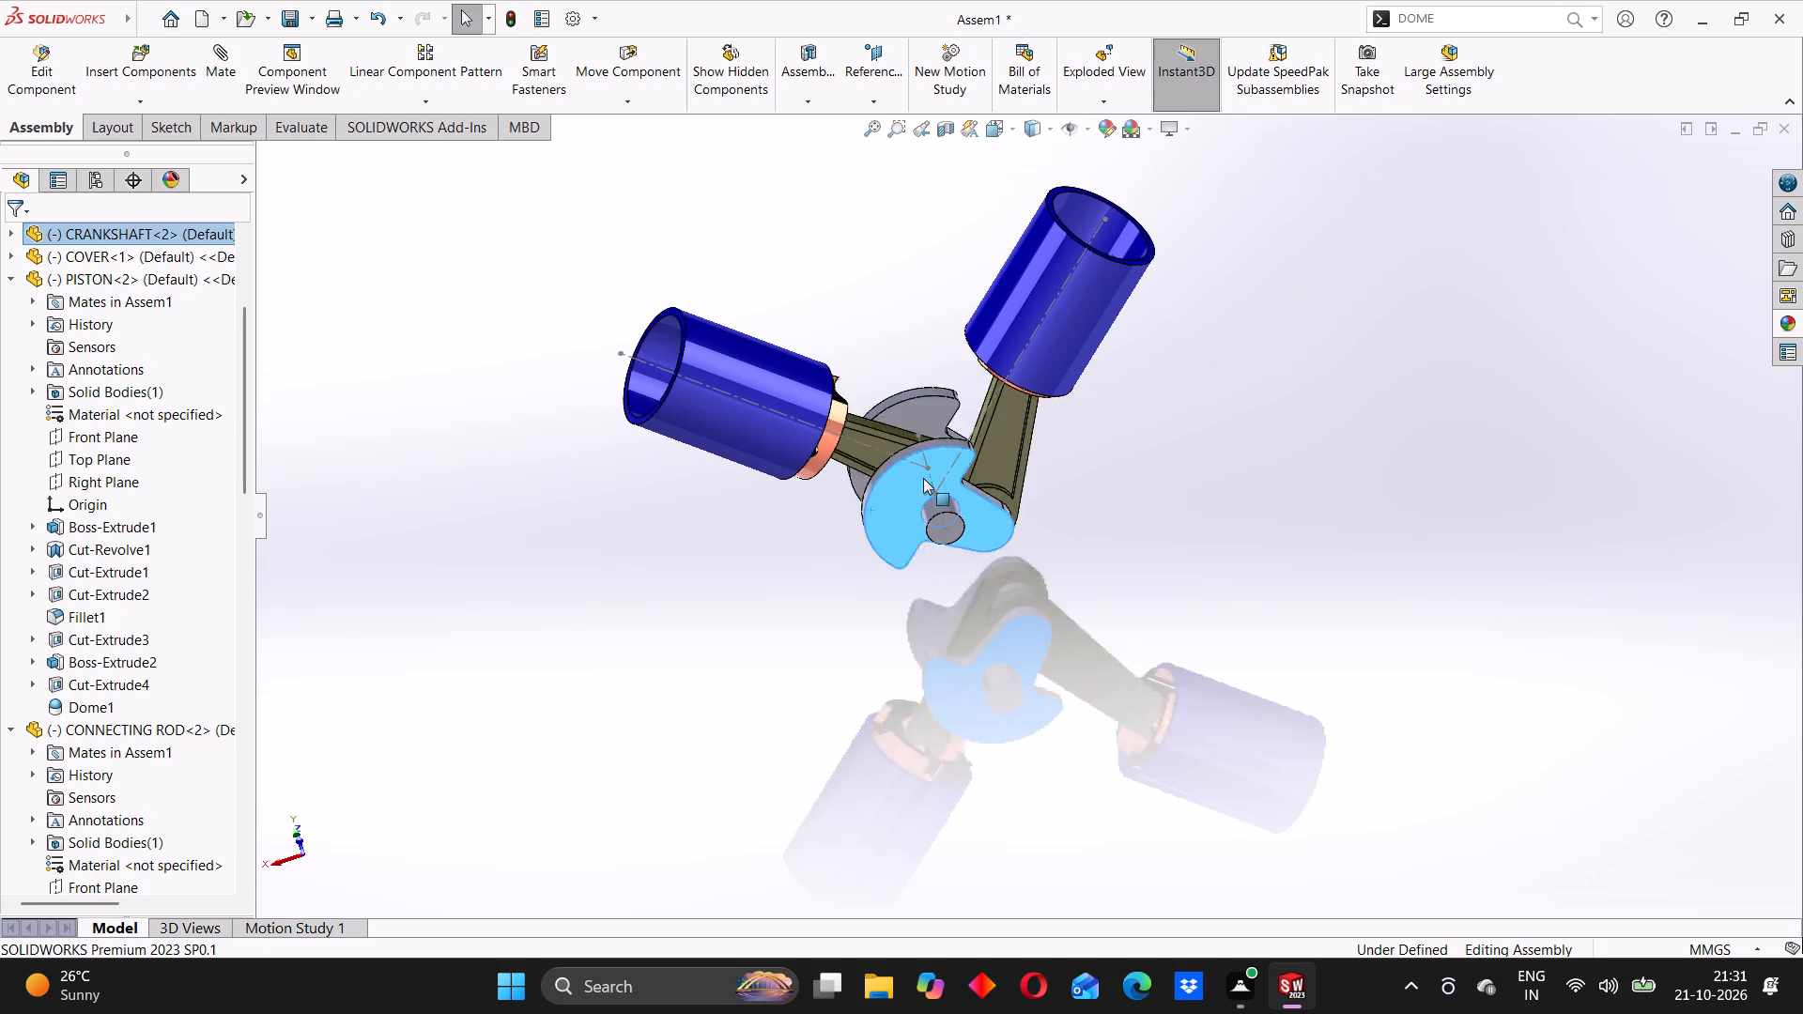
left_click_drag(923, 478, 1136, 569)
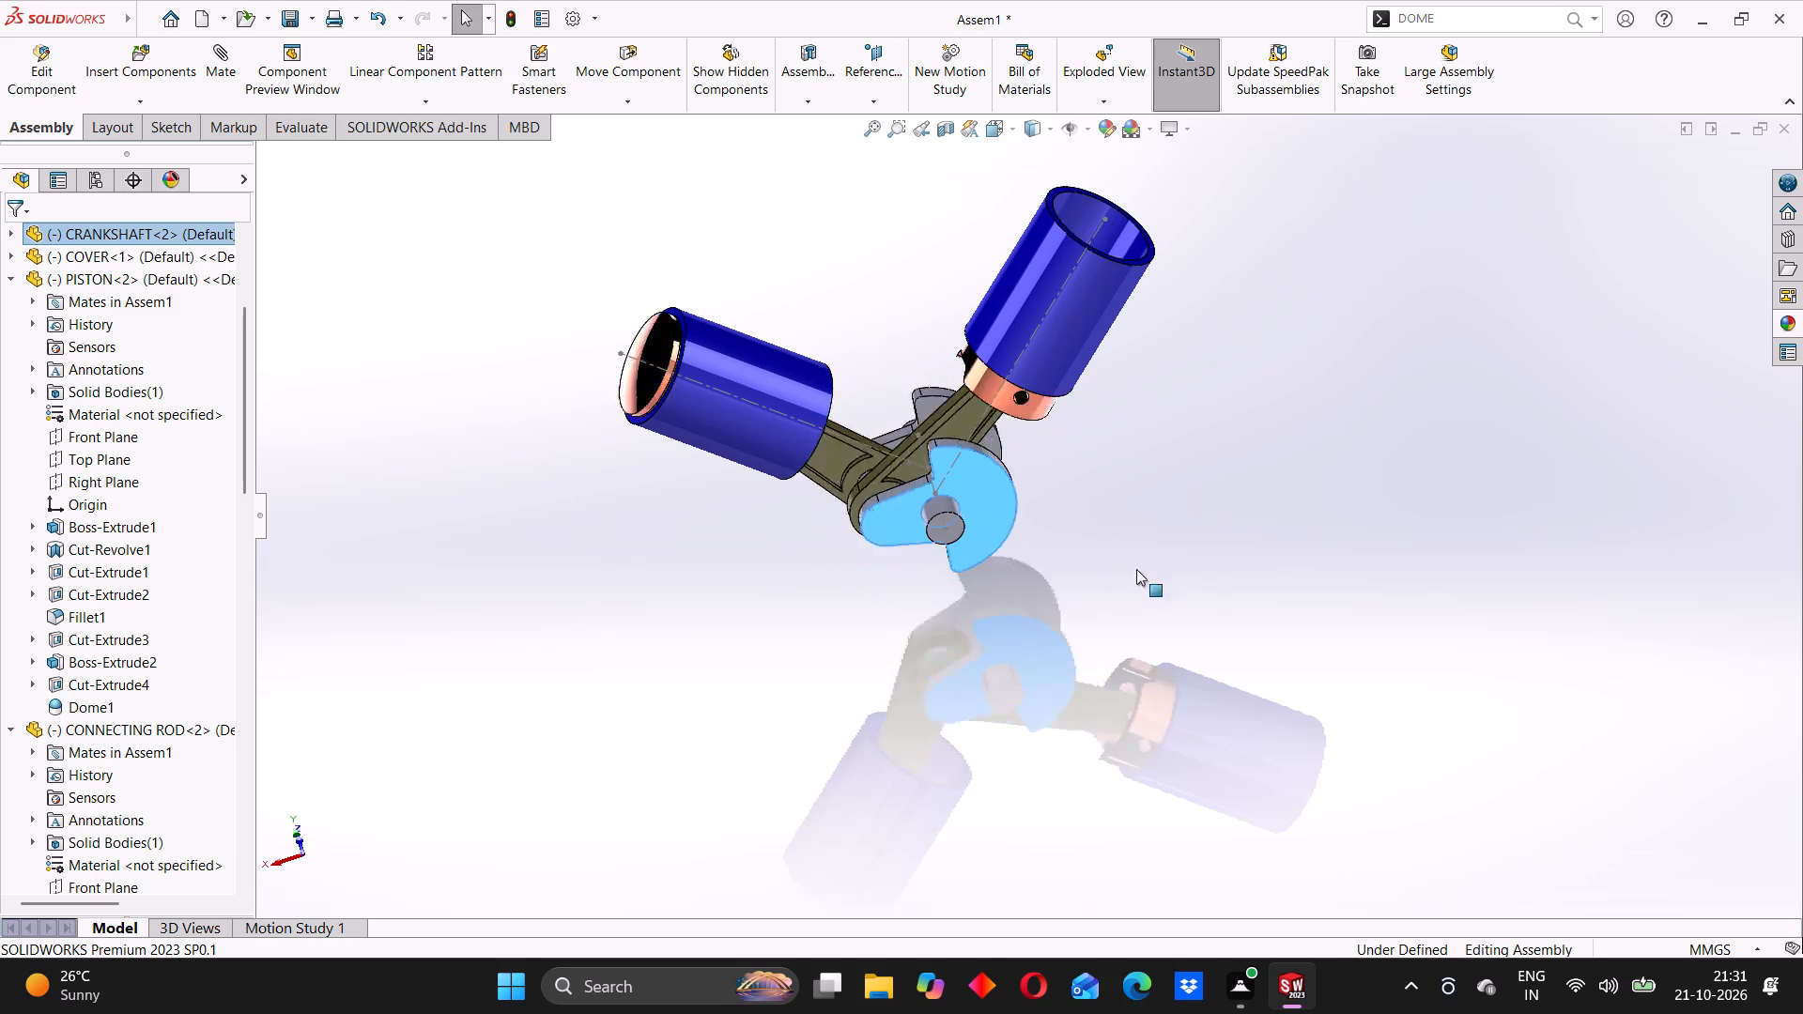
left_click_drag(1136, 569, 787, 677)
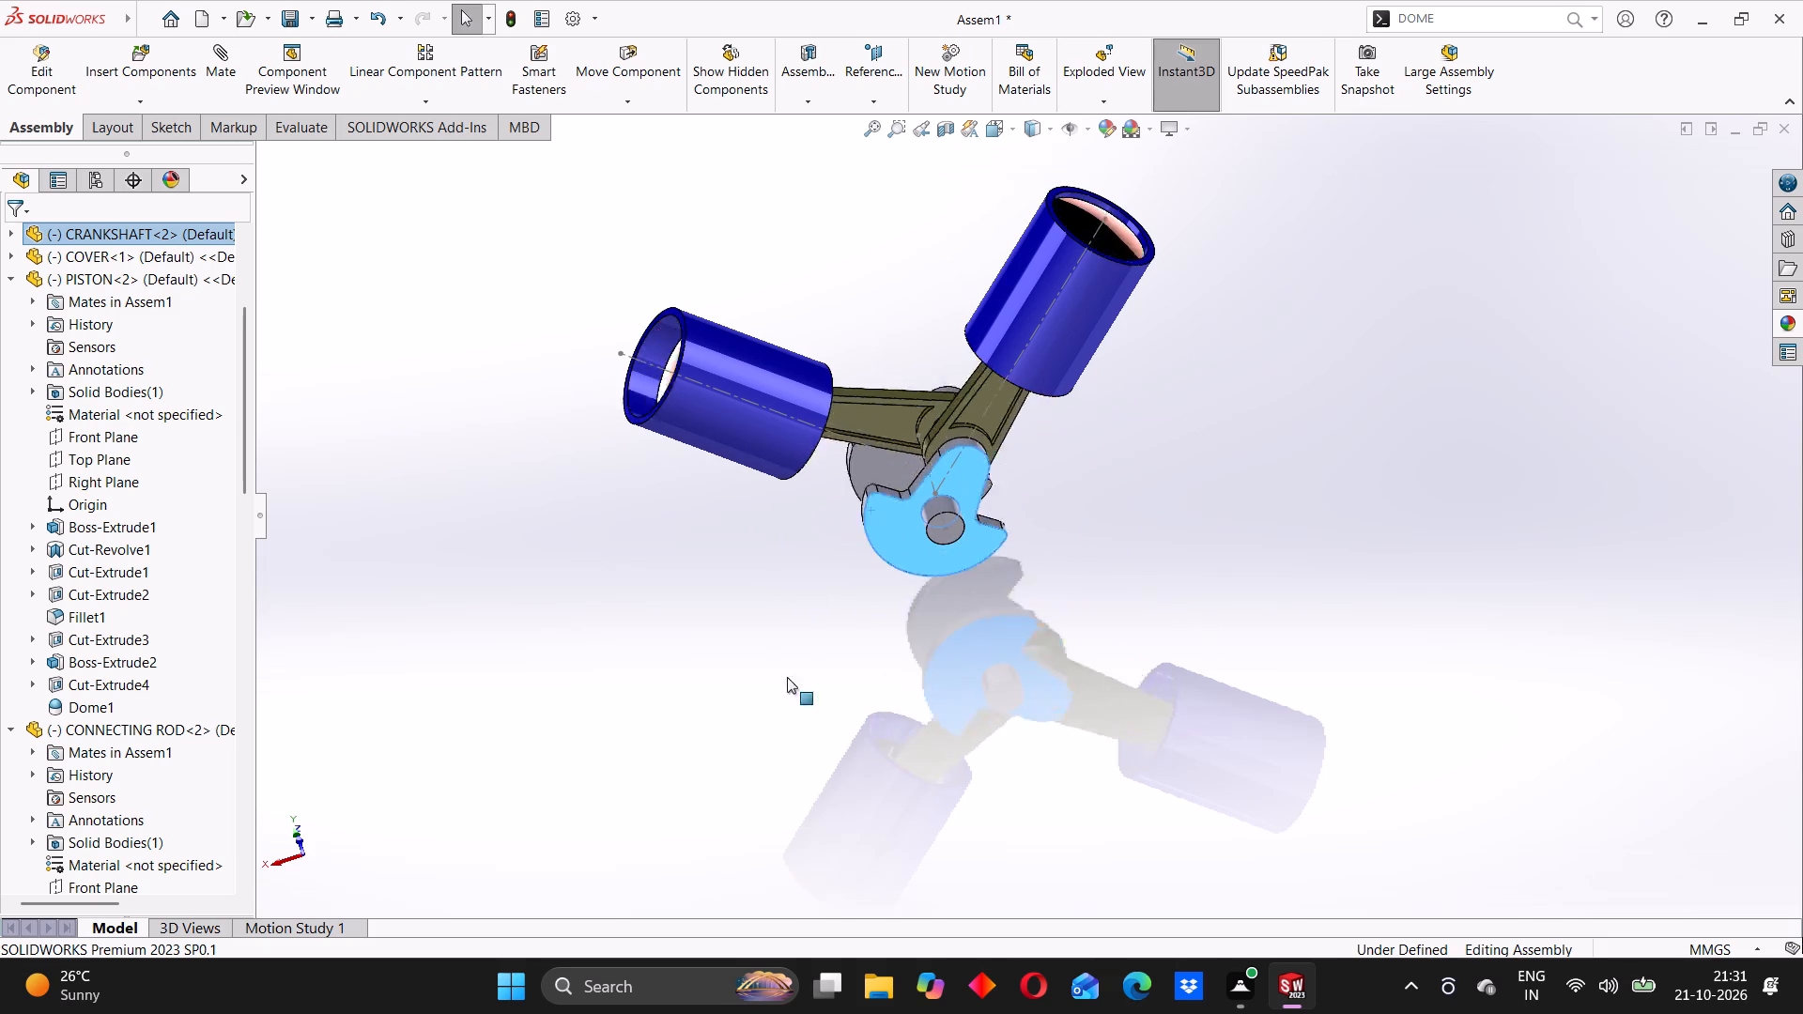
left_click_drag(787, 677, 701, 499)
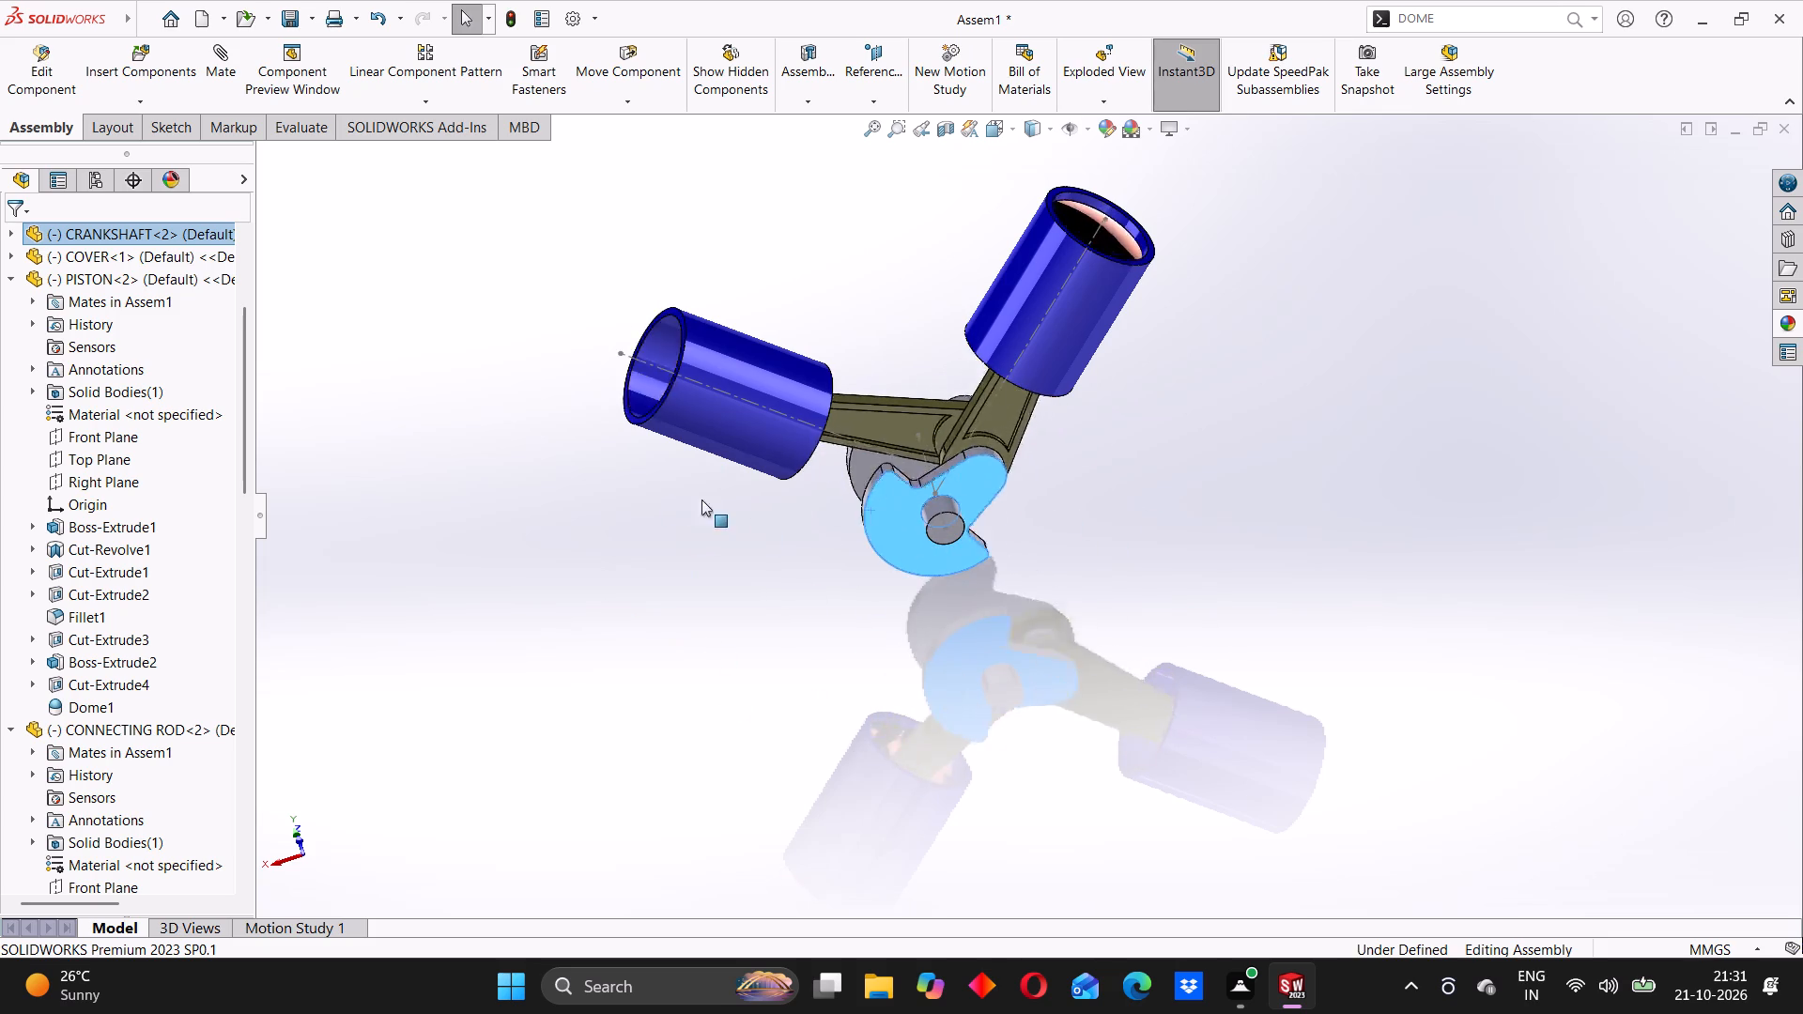
left_click_drag(701, 499, 1075, 534)
left_click_drag(1039, 528, 830, 612)
left_click(1107, 587)
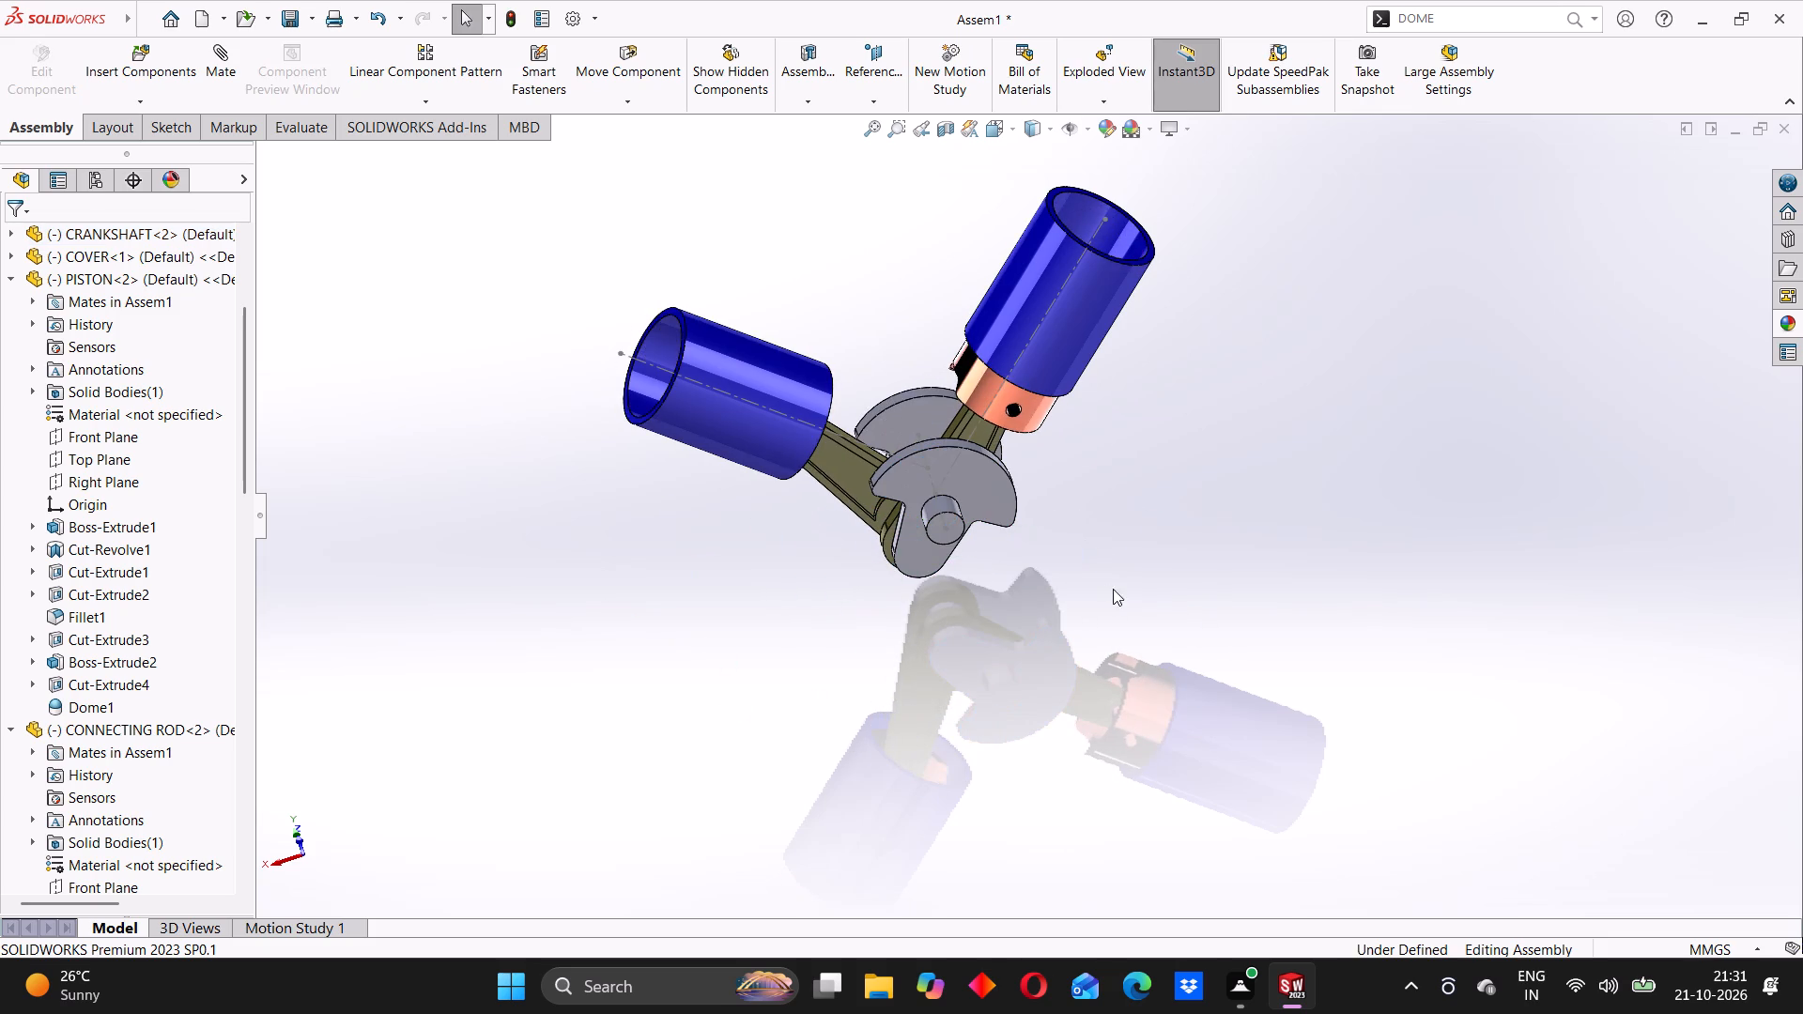
Examine the connecting rods on the crankpin from several angles and turn the crankshaft again to check their clearance.
scroll(1076, 547, "down", 3)
middle_click_drag(1088, 569, 924, 522)
scroll(913, 518, "up", 5)
middle_click_drag(1076, 460, 1100, 511)
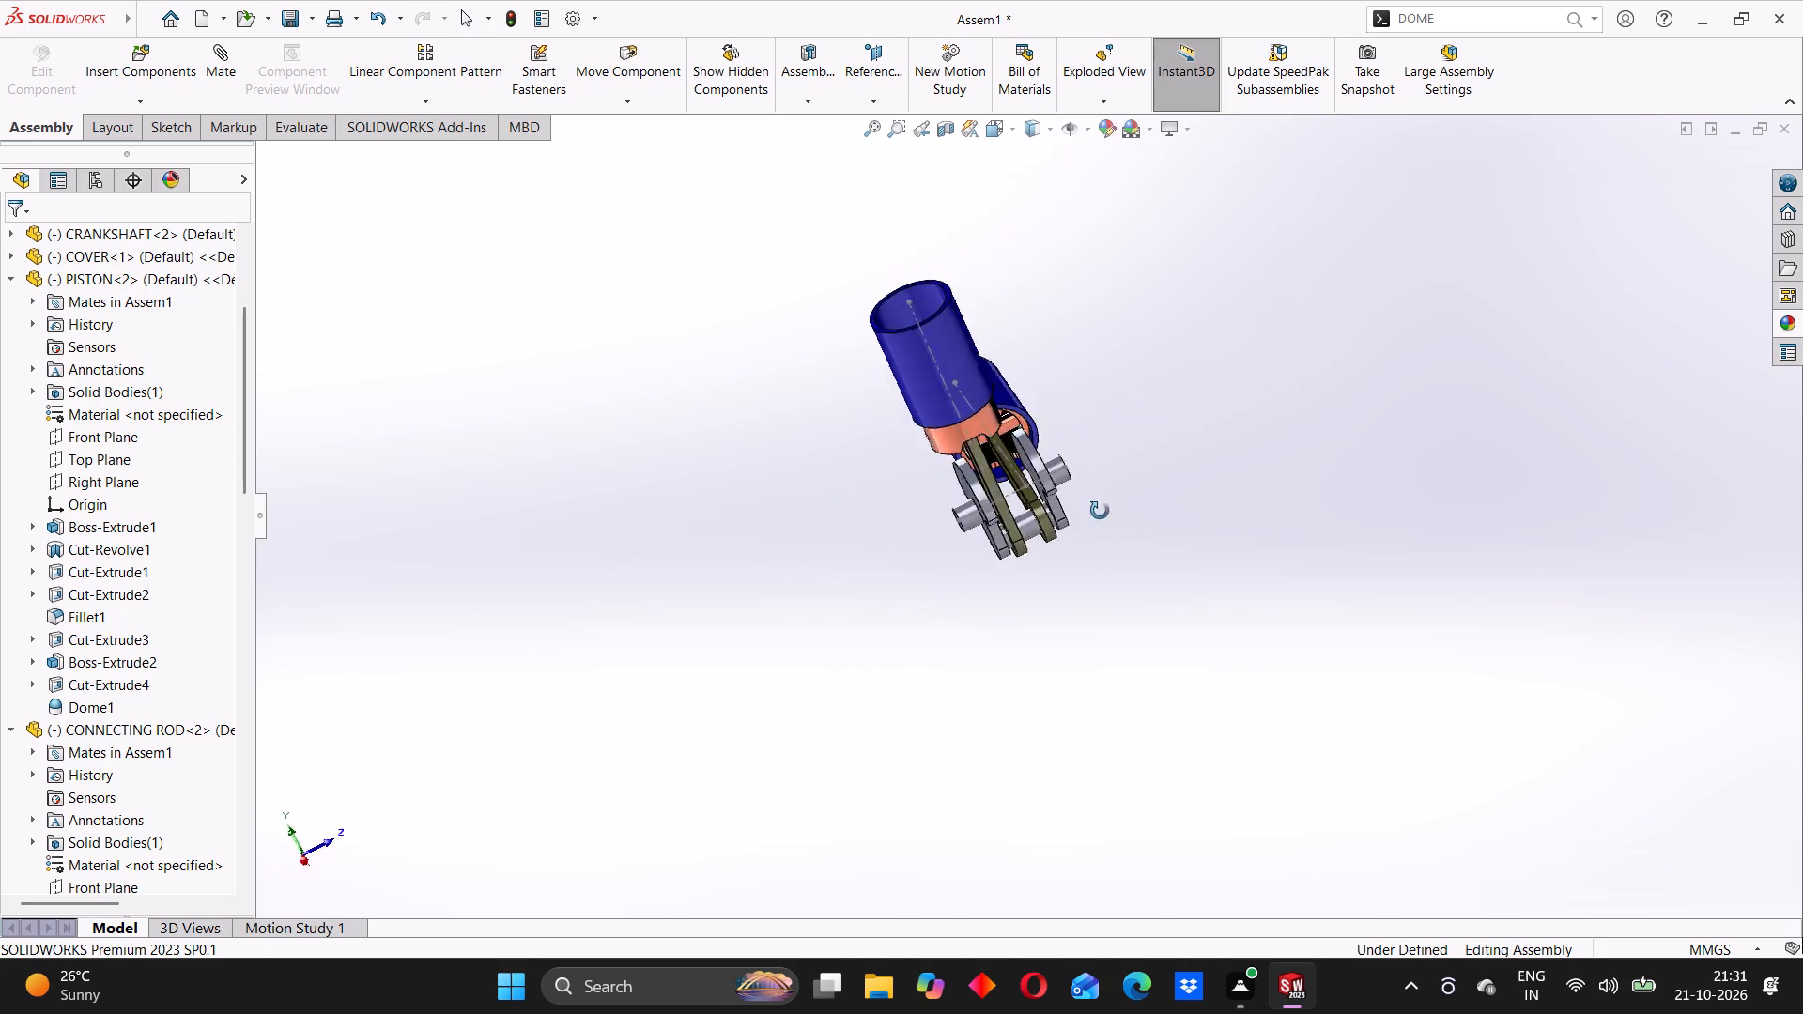
middle_click_drag(1100, 511, 1183, 495)
middle_click_drag(1101, 538, 1025, 543)
scroll(1020, 542, "up", 1)
scroll(986, 489, "down", 8)
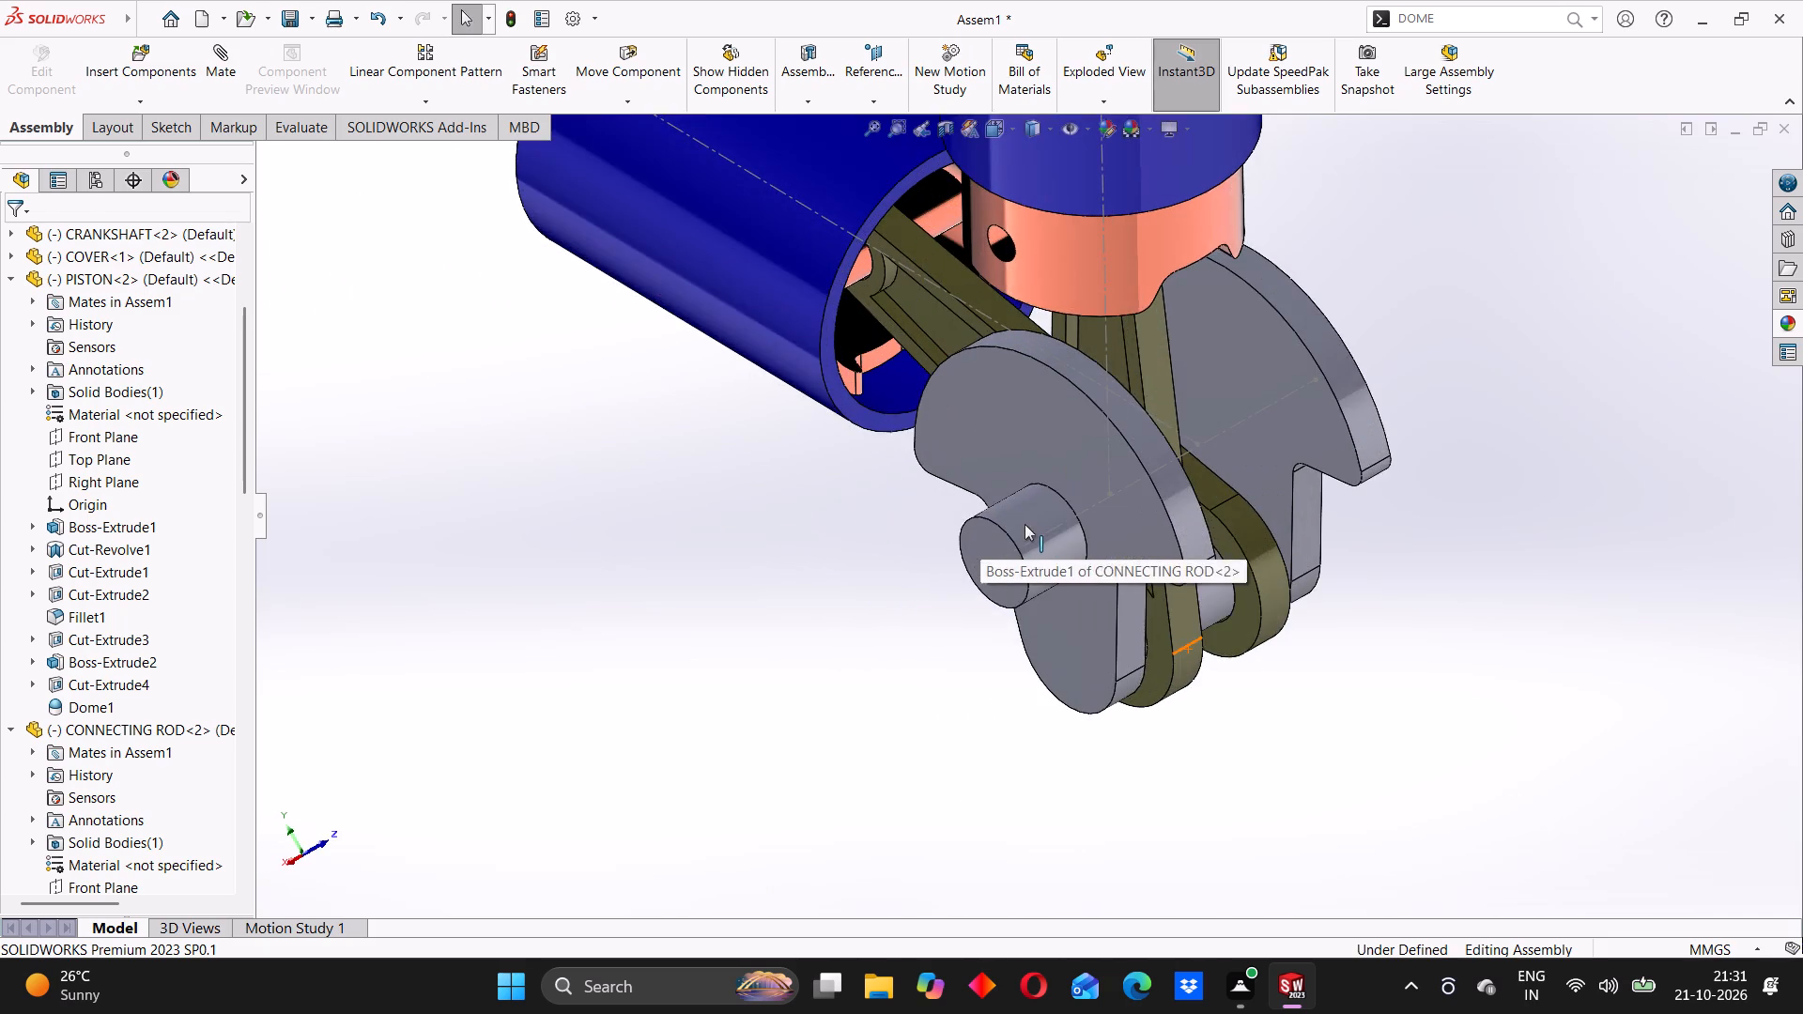
middle_click_drag(1107, 551, 1223, 507)
scroll(1212, 511, "up", 4)
left_click_drag(1011, 441, 1122, 573)
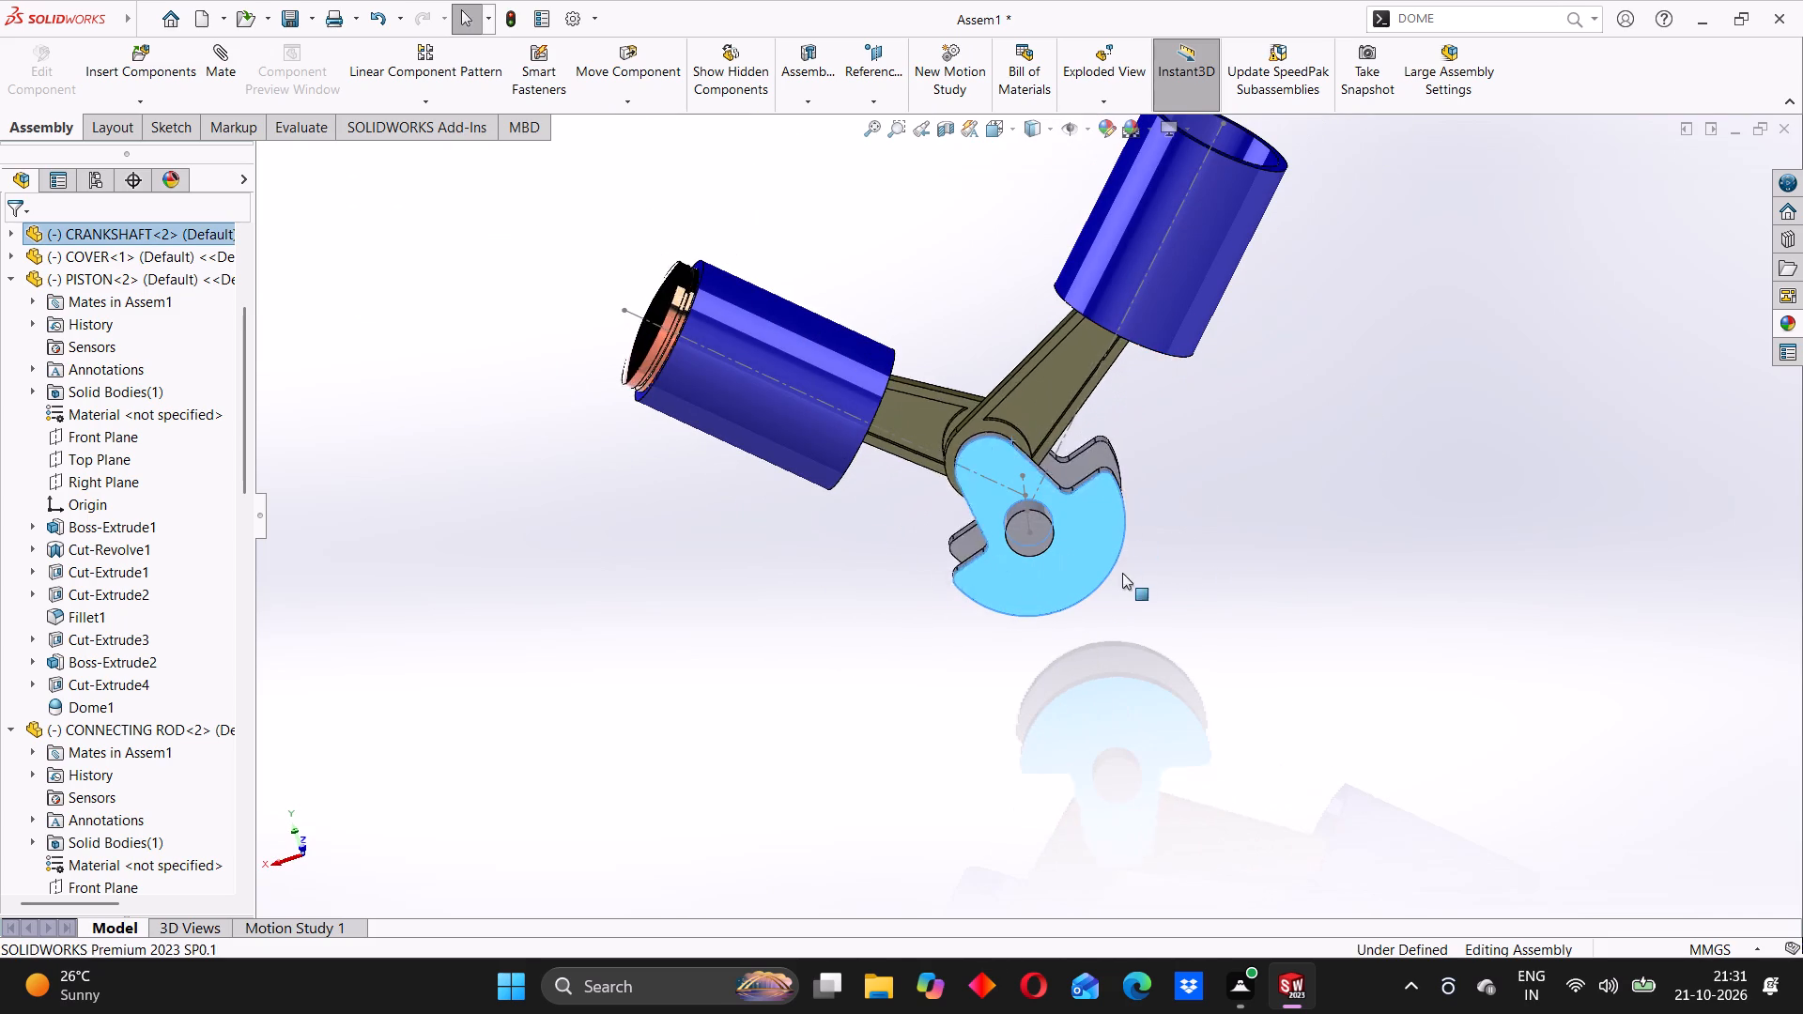
left_click_drag(1122, 573, 1103, 578)
Hide the Sketch11 centreline that runs through the first cover.
scroll(1136, 532, "up", 3)
middle_click_drag(1180, 517, 1160, 513)
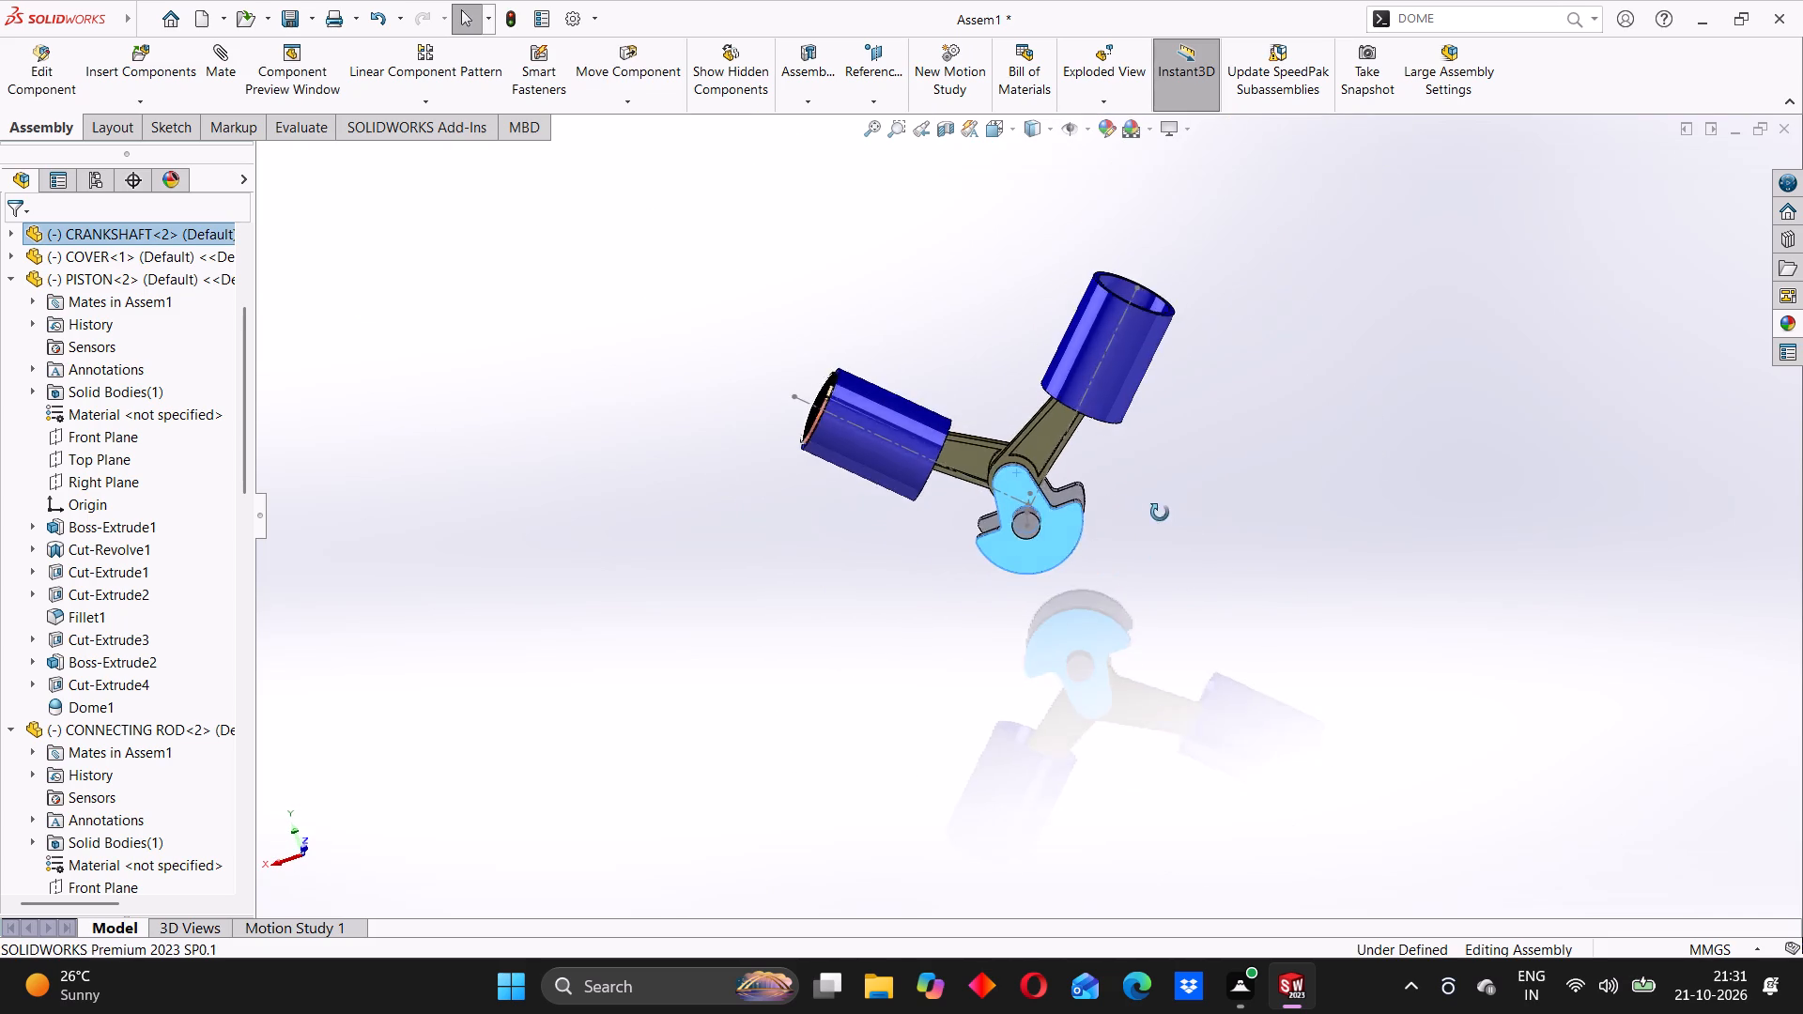
middle_click_drag(1160, 513, 1084, 518)
scroll(1086, 443, "down", 3)
middle_click_drag(1058, 443, 1099, 414)
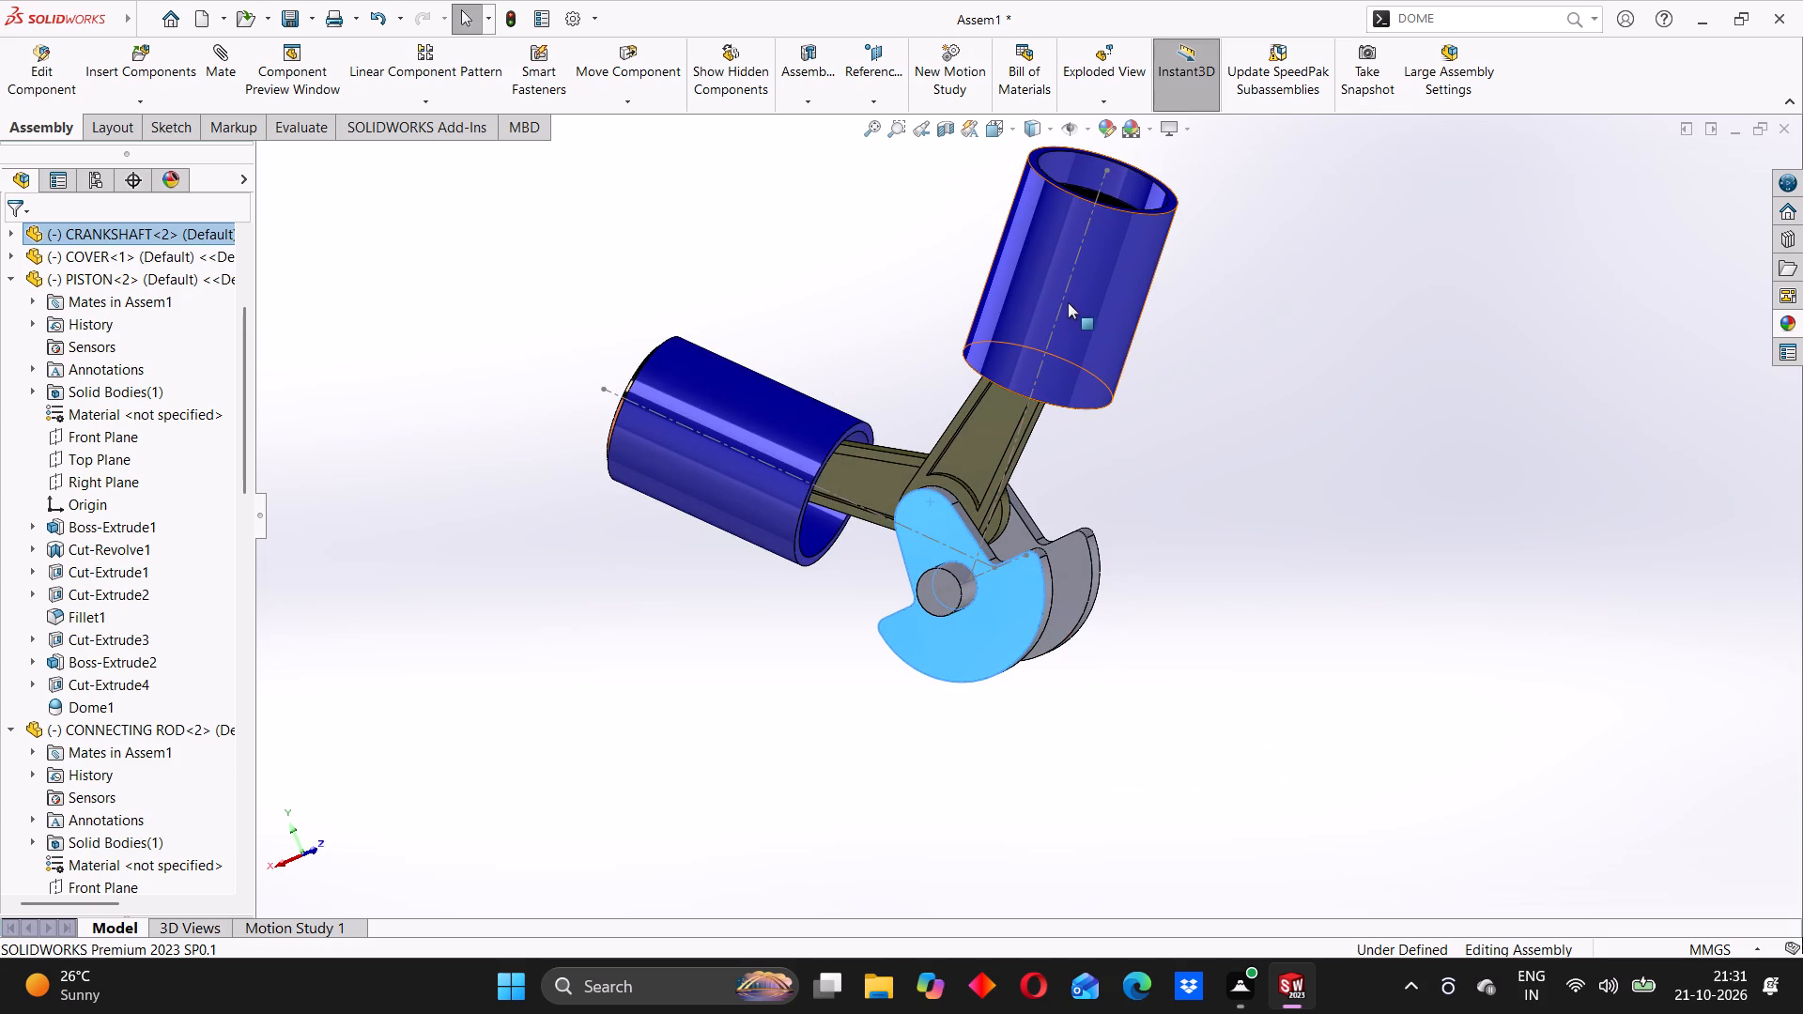
right_click(1065, 305)
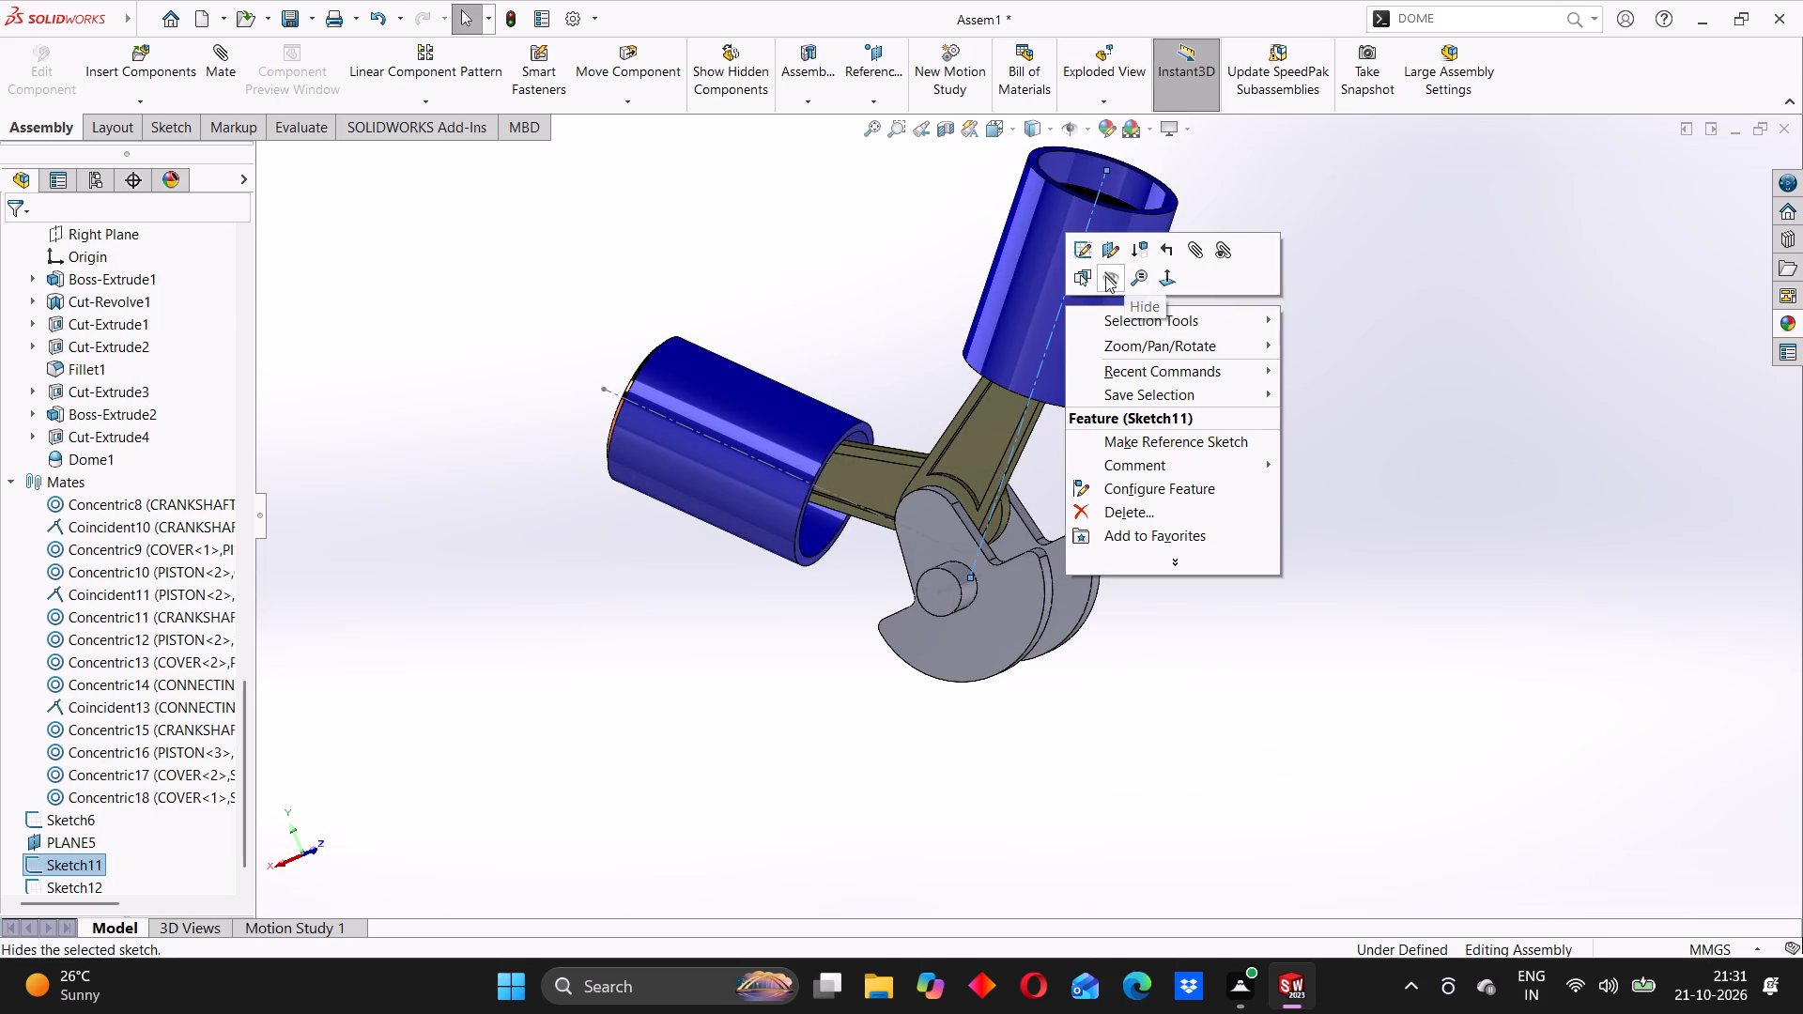
left_click(1105, 276)
Hide the Sketch12 centreline that runs through the copied cover.
scroll(1110, 507, "up", 4)
middle_click_drag(1106, 517, 955, 524)
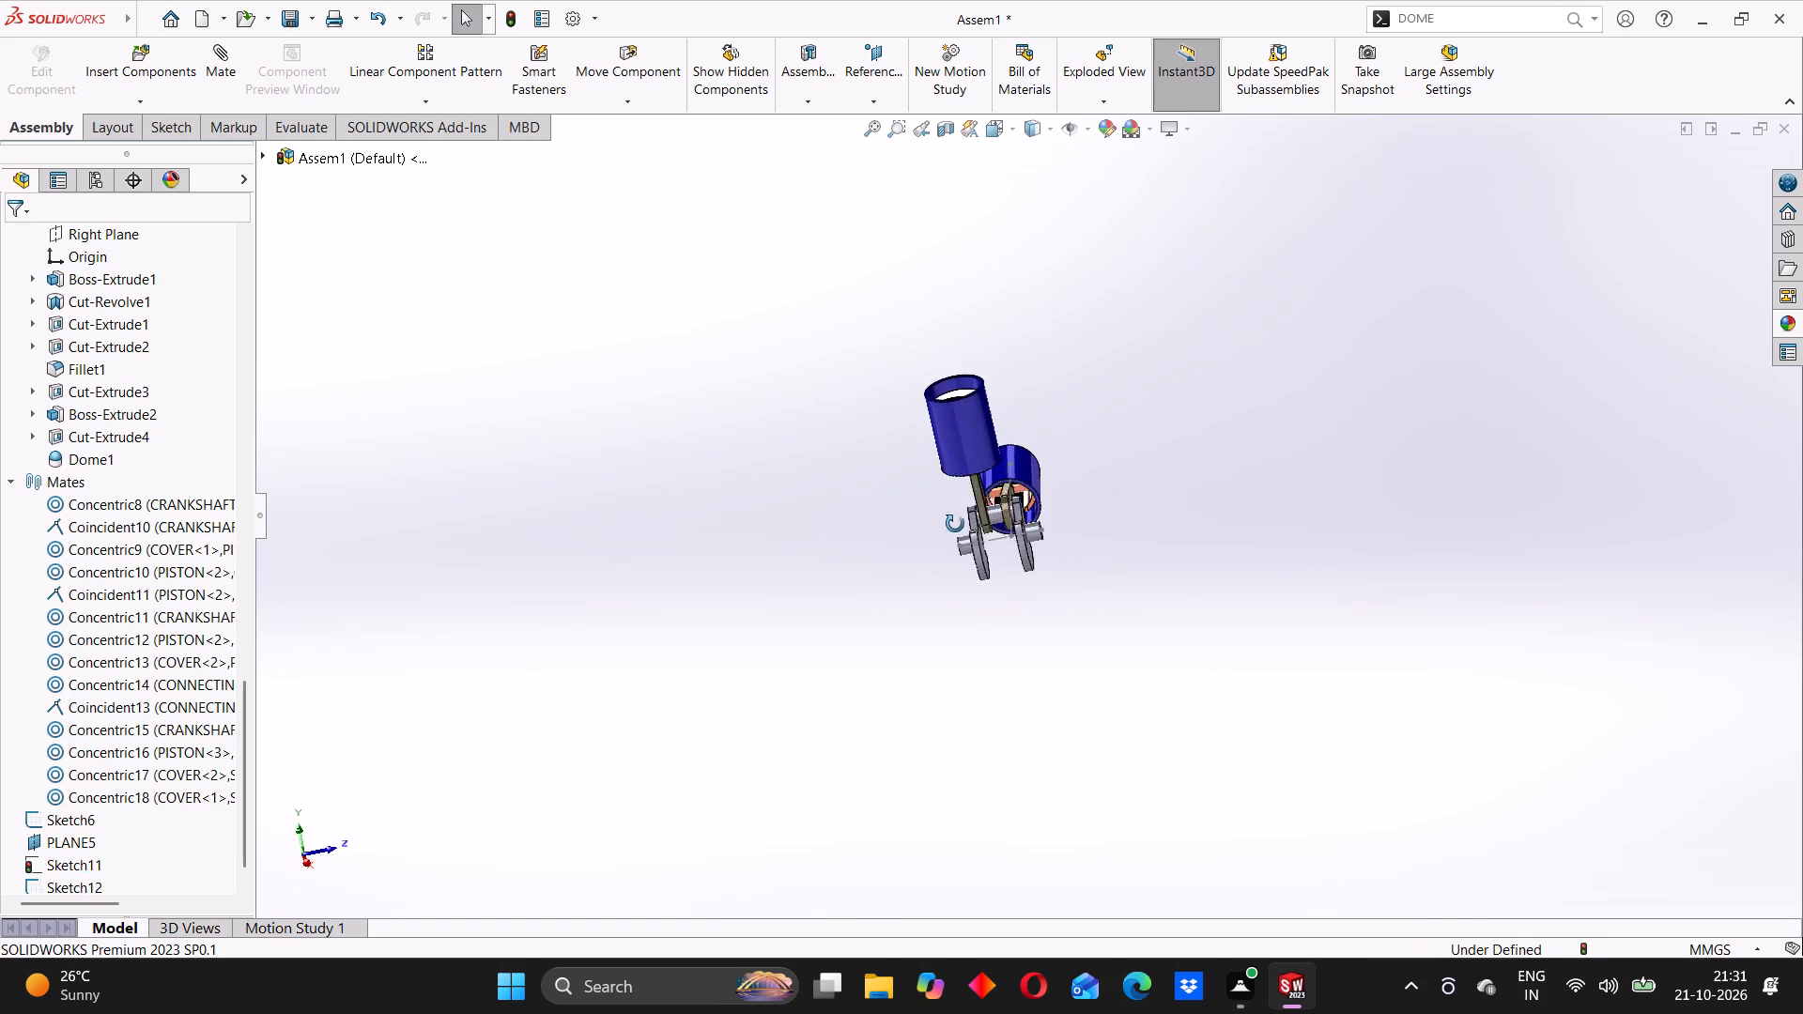
middle_click_drag(955, 524, 963, 645)
scroll(981, 450, "down", 3)
middle_click_drag(980, 468, 965, 555)
scroll(1105, 396, "down", 5)
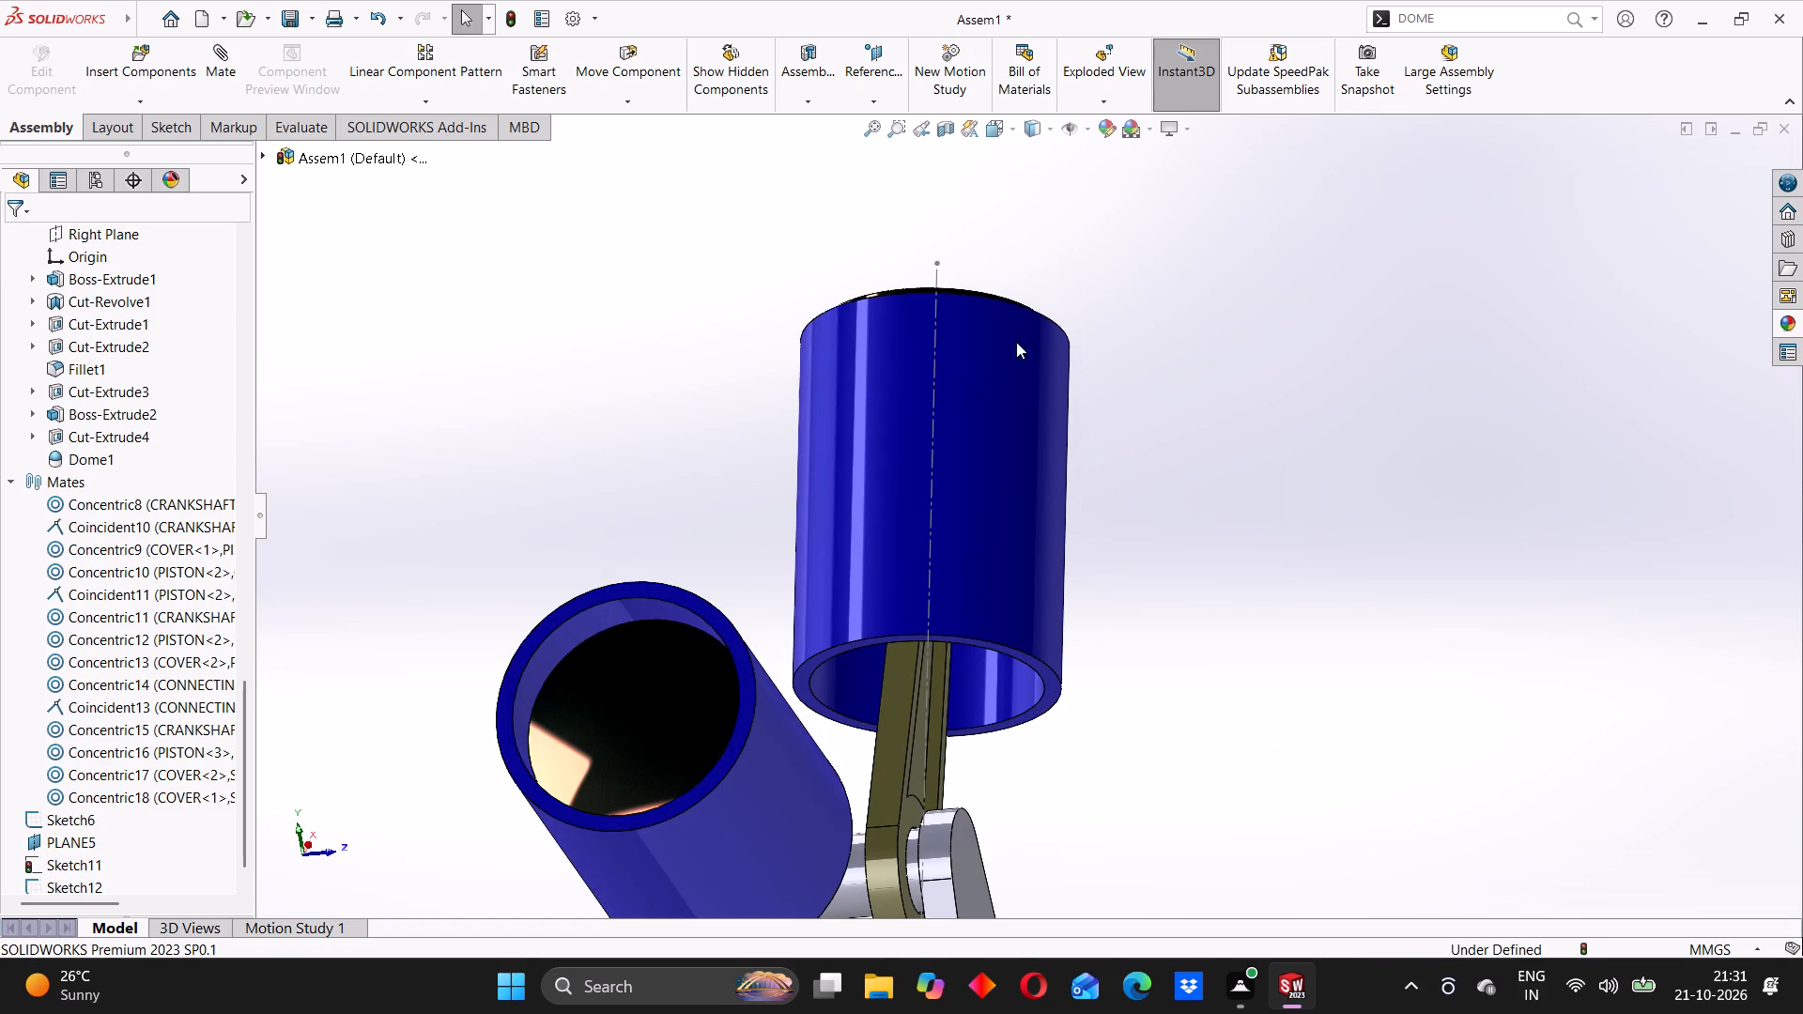
right_click(937, 278)
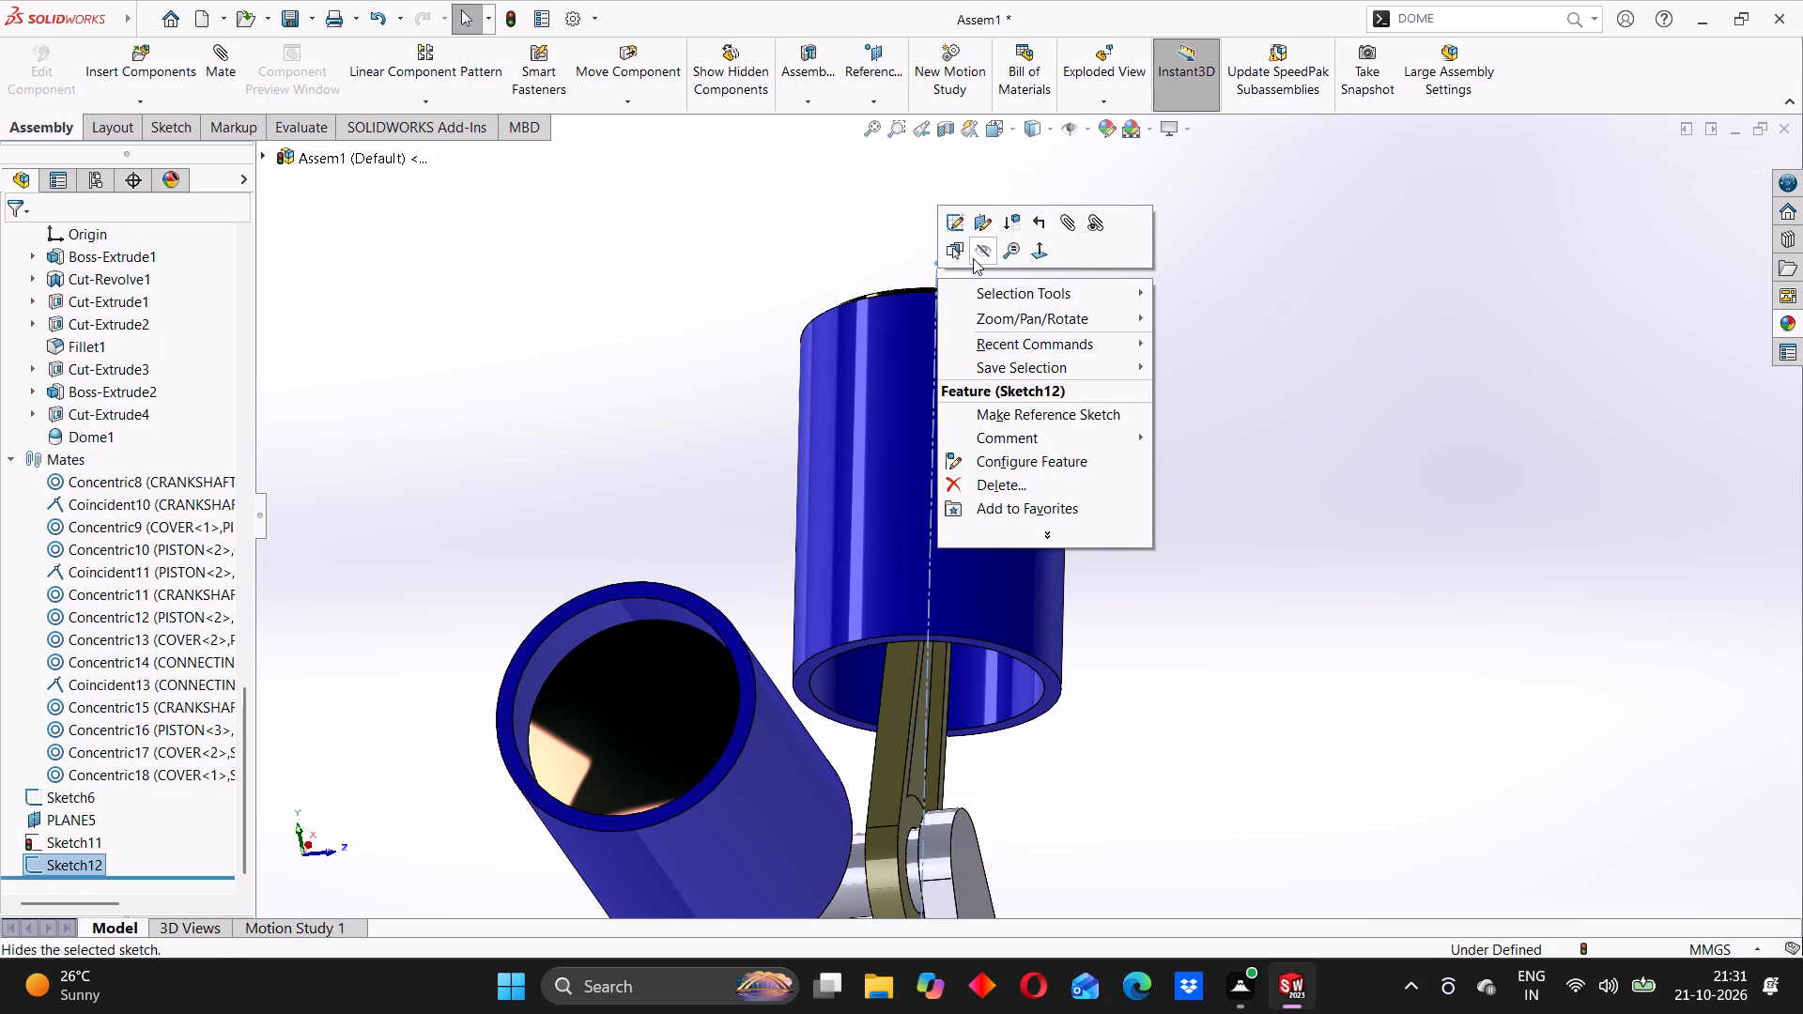
left_click(977, 257)
Hide the remaining sketch centreline that runs along the crankshaft axis between the webs.
scroll(963, 657, "up", 4)
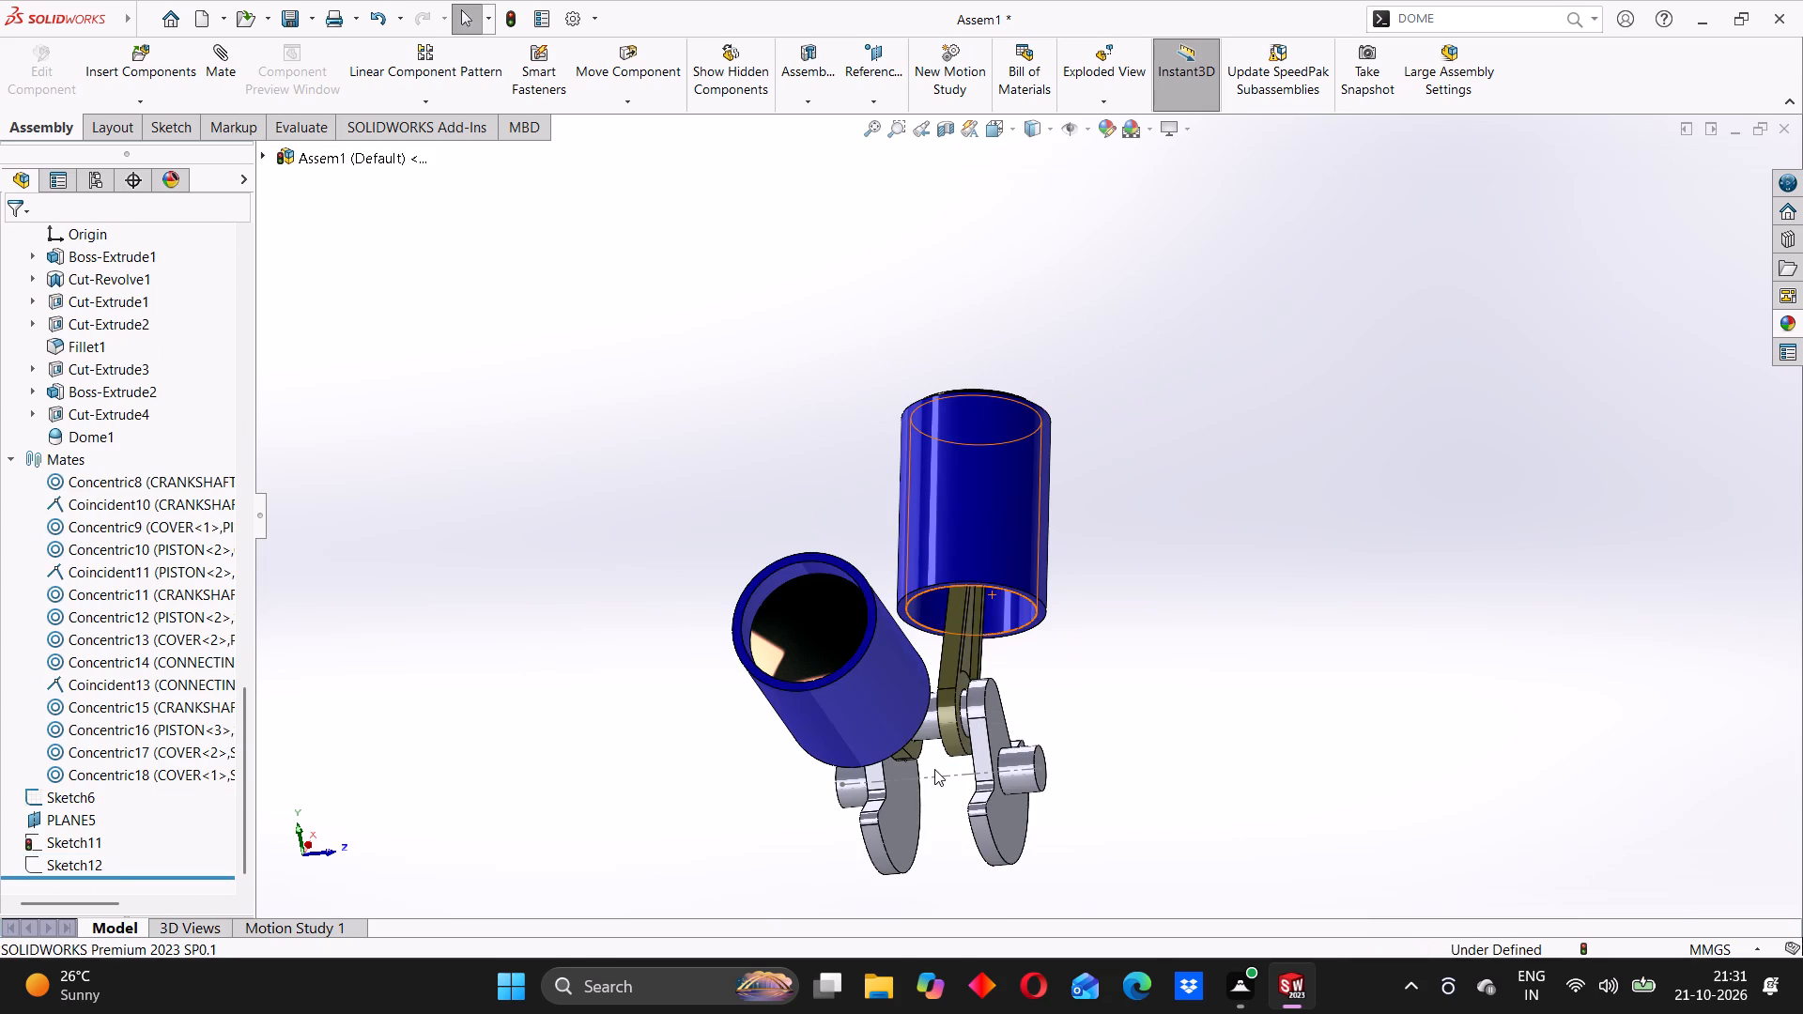
right_click(938, 772)
left_click(978, 718)
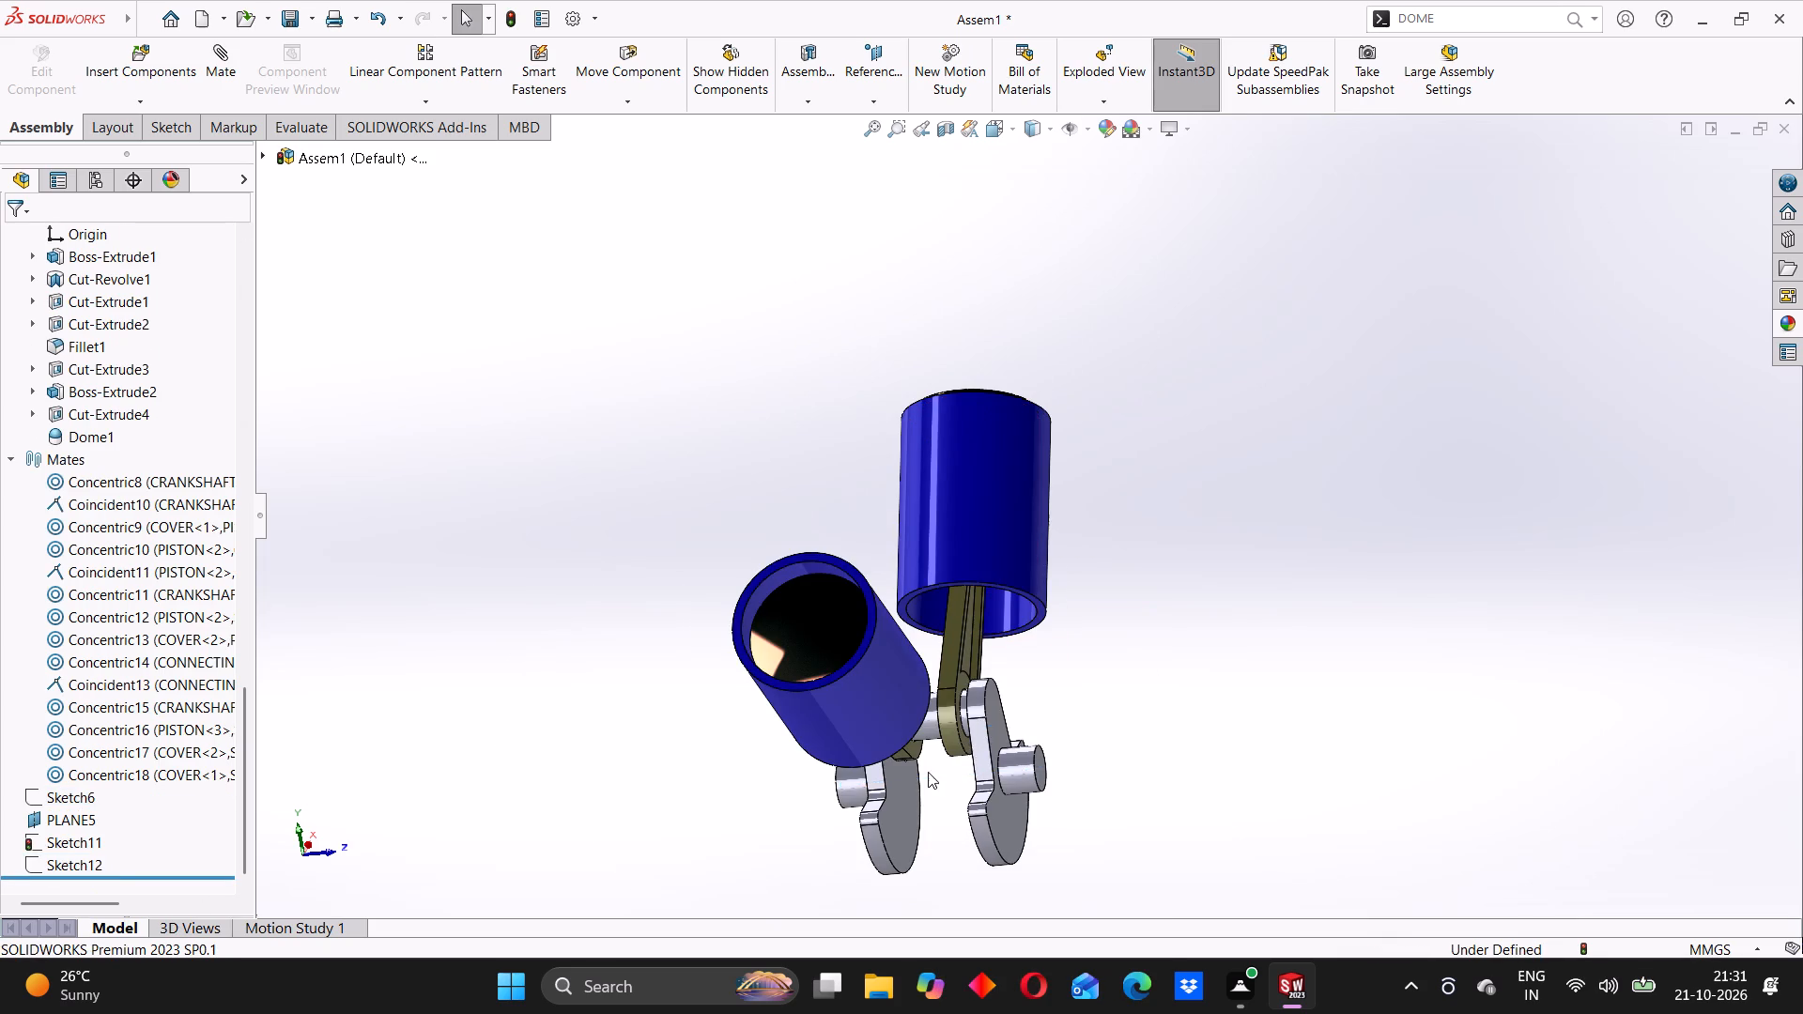
Swing the crankshaft back and forth by its web to check how the pistons rise and fall in both covers.
scroll(926, 773, "up", 3)
middle_click_drag(926, 773, 1048, 749)
scroll(942, 661, "down", 3)
left_click_drag(915, 587, 901, 591)
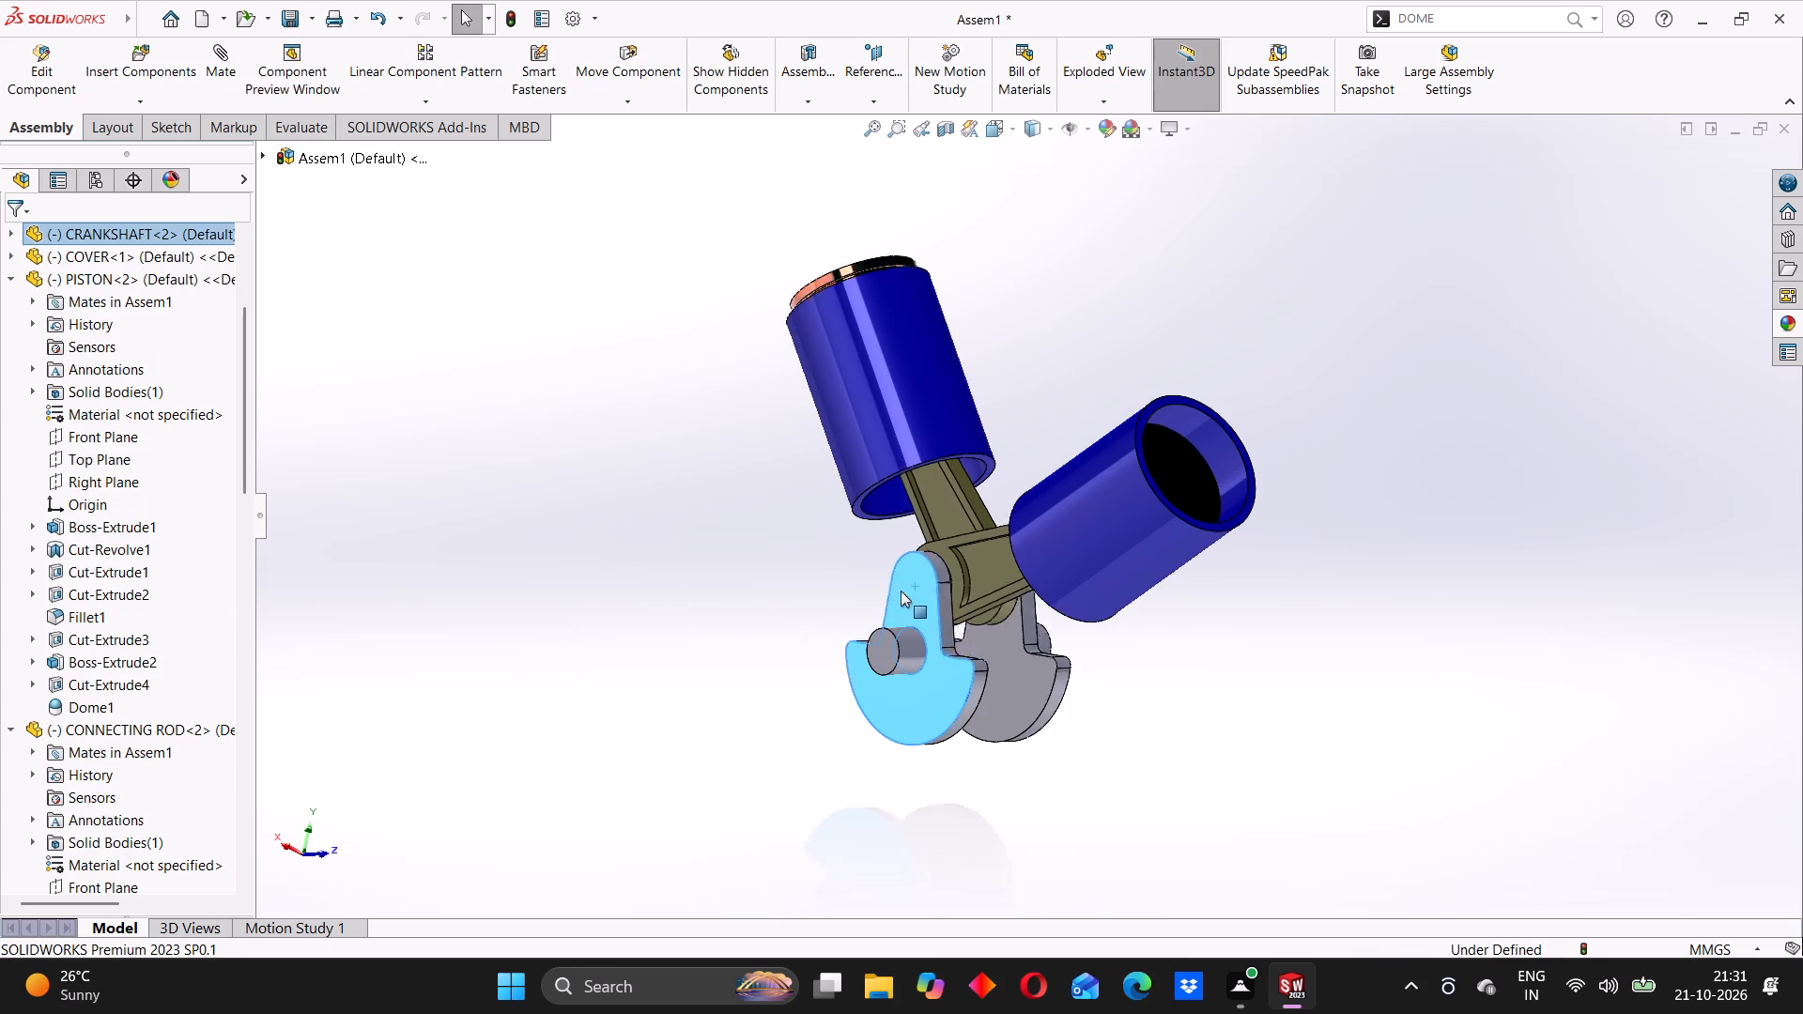
left_click_drag(901, 591, 874, 582)
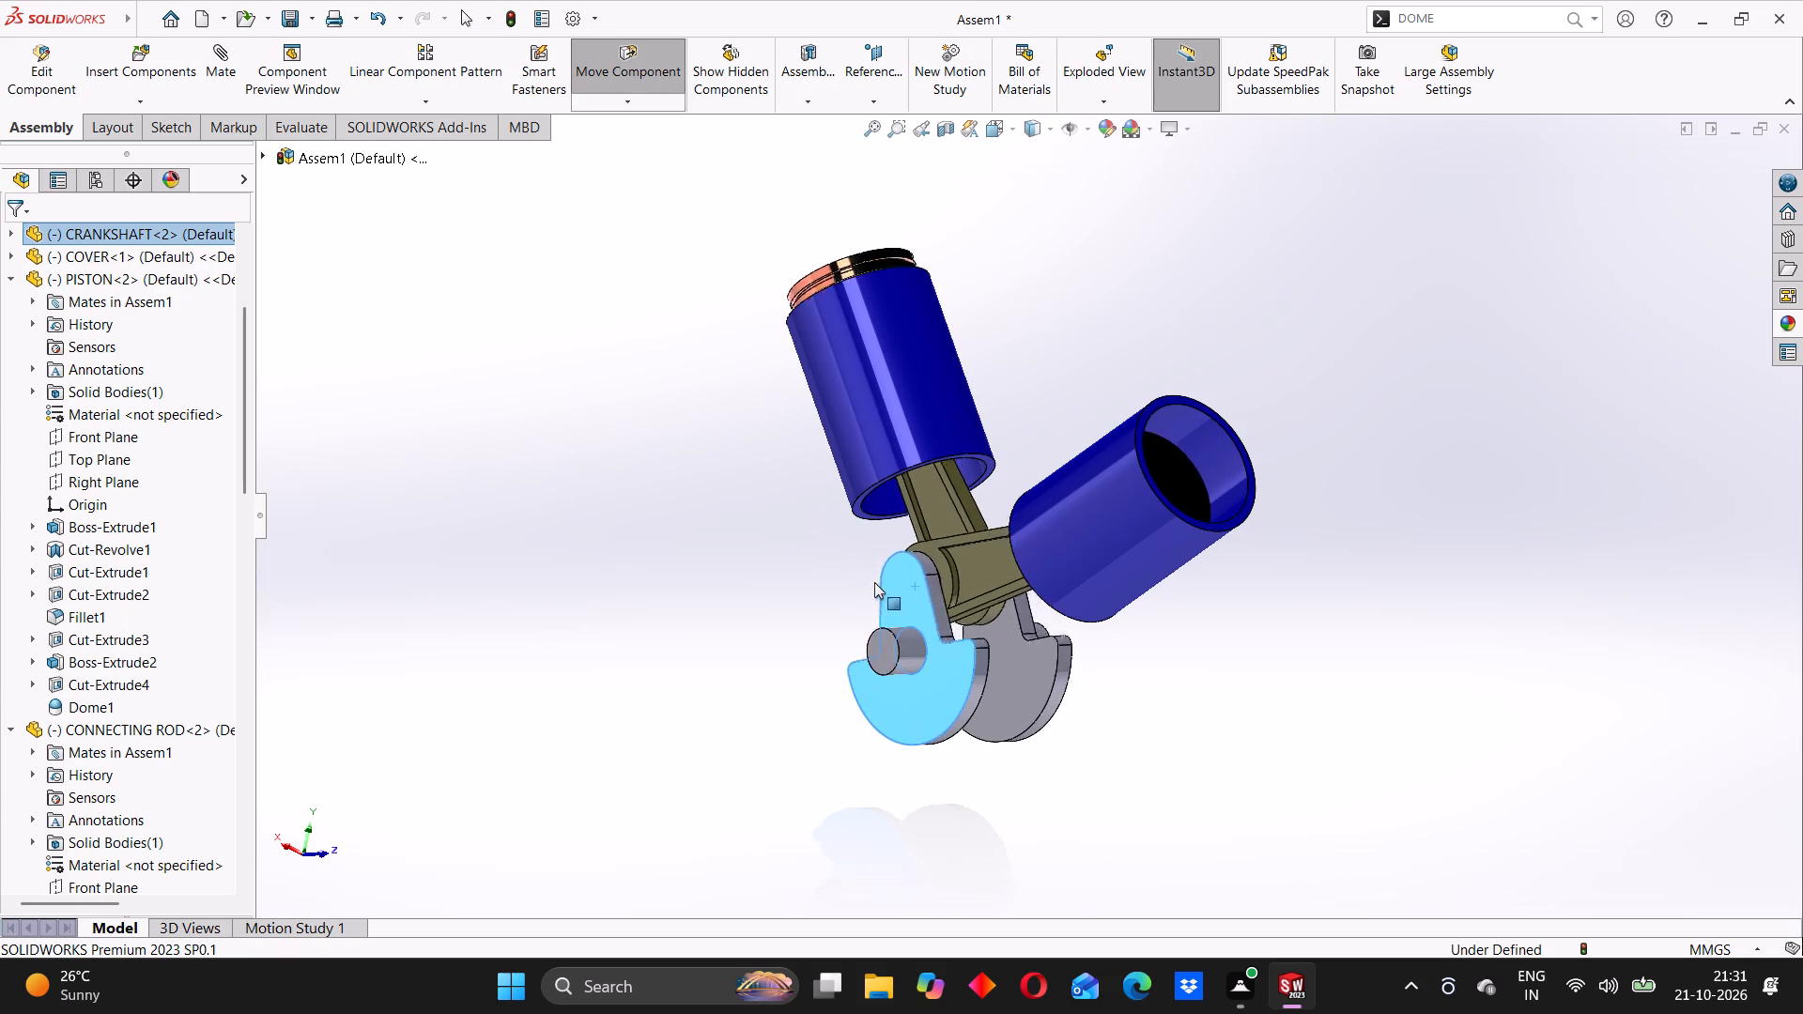
left_click_drag(874, 582, 940, 582)
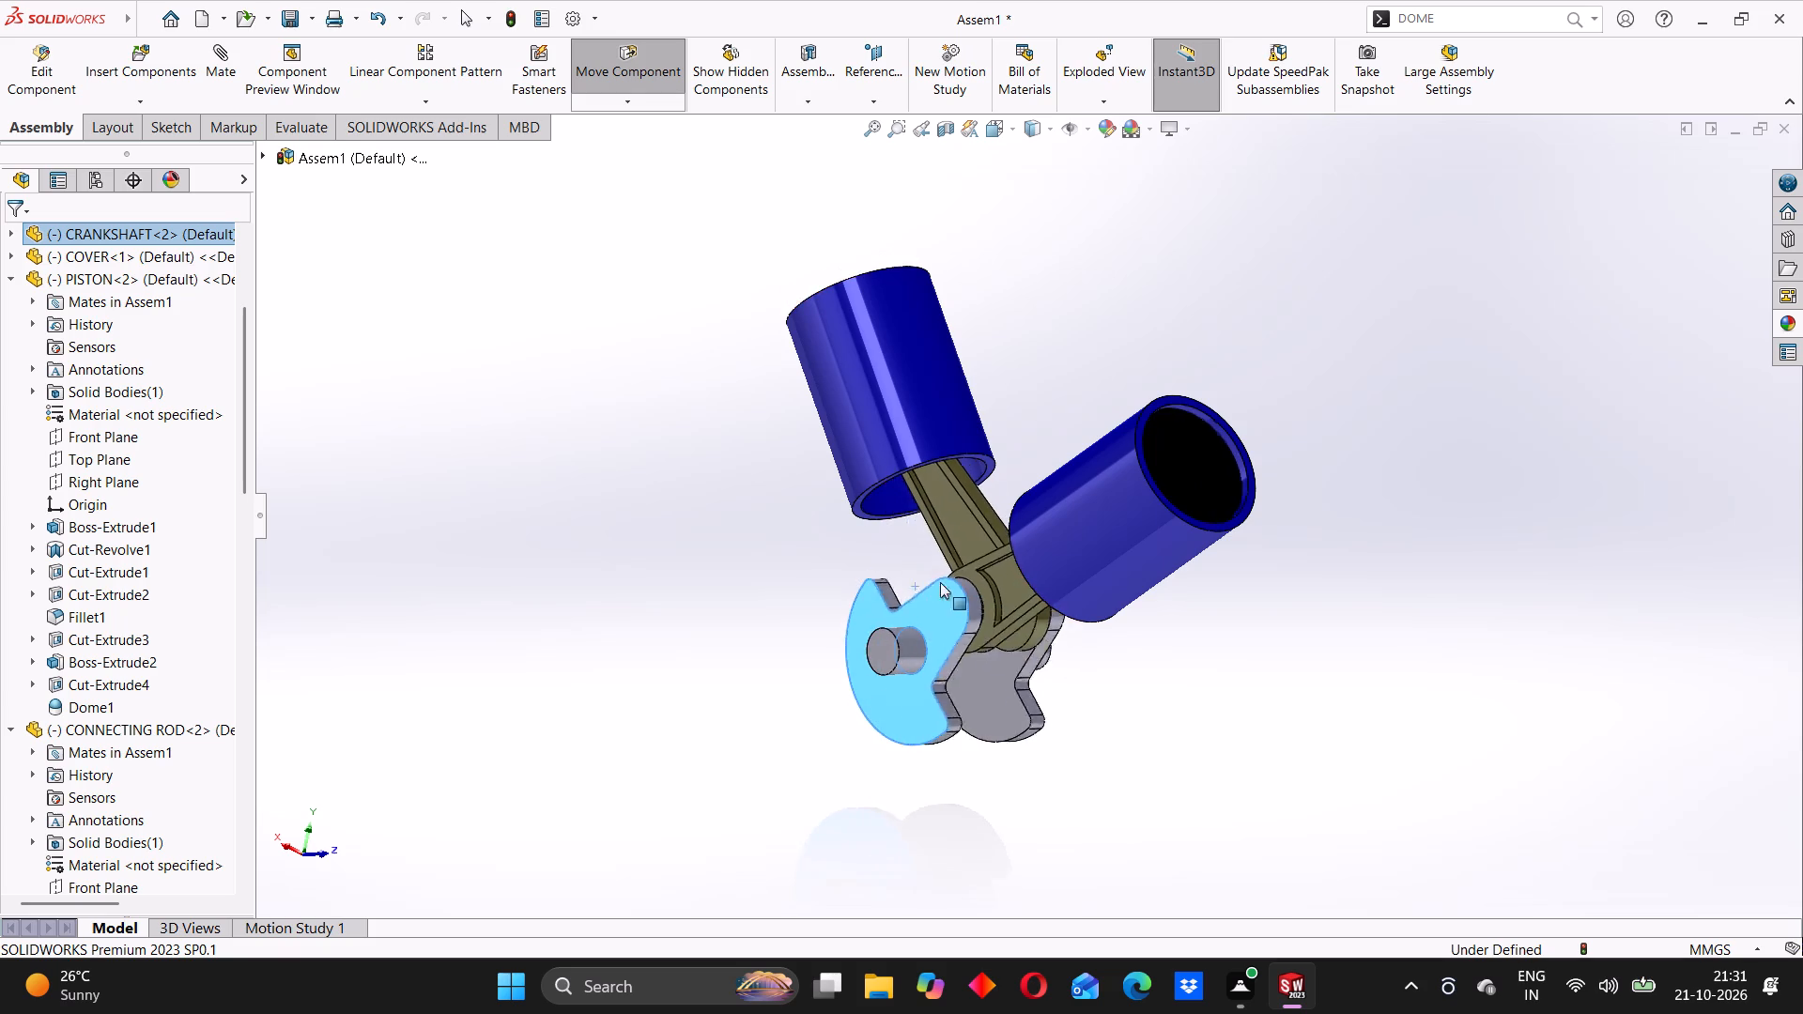
left_click_drag(940, 582, 927, 567)
Rotate the crankshaft through its range while facing the V arrangement to check the alternating motion of the two banks.
scroll(946, 583, "down", 3)
middle_click_drag(1214, 607, 1088, 591)
scroll(1205, 597, "up", 3)
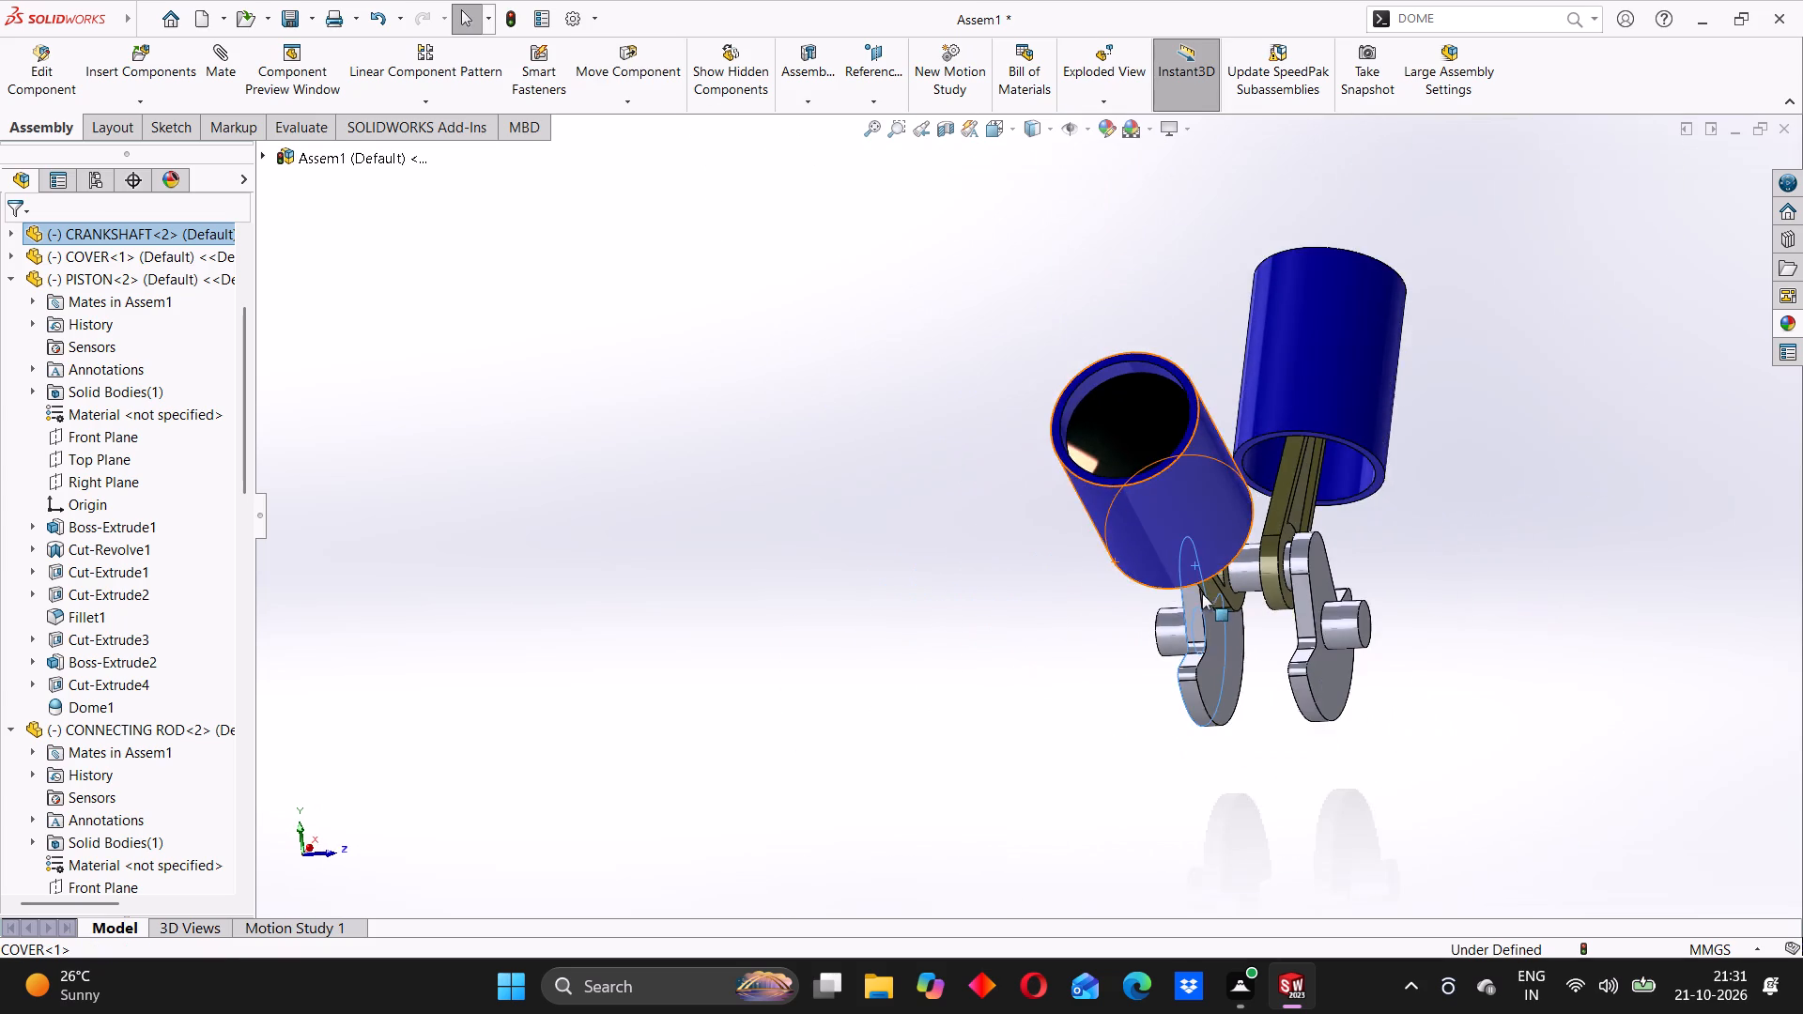
middle_click_drag(1179, 580, 1231, 544)
middle_click_drag(1201, 522, 1323, 528)
scroll(1118, 561, "up", 2)
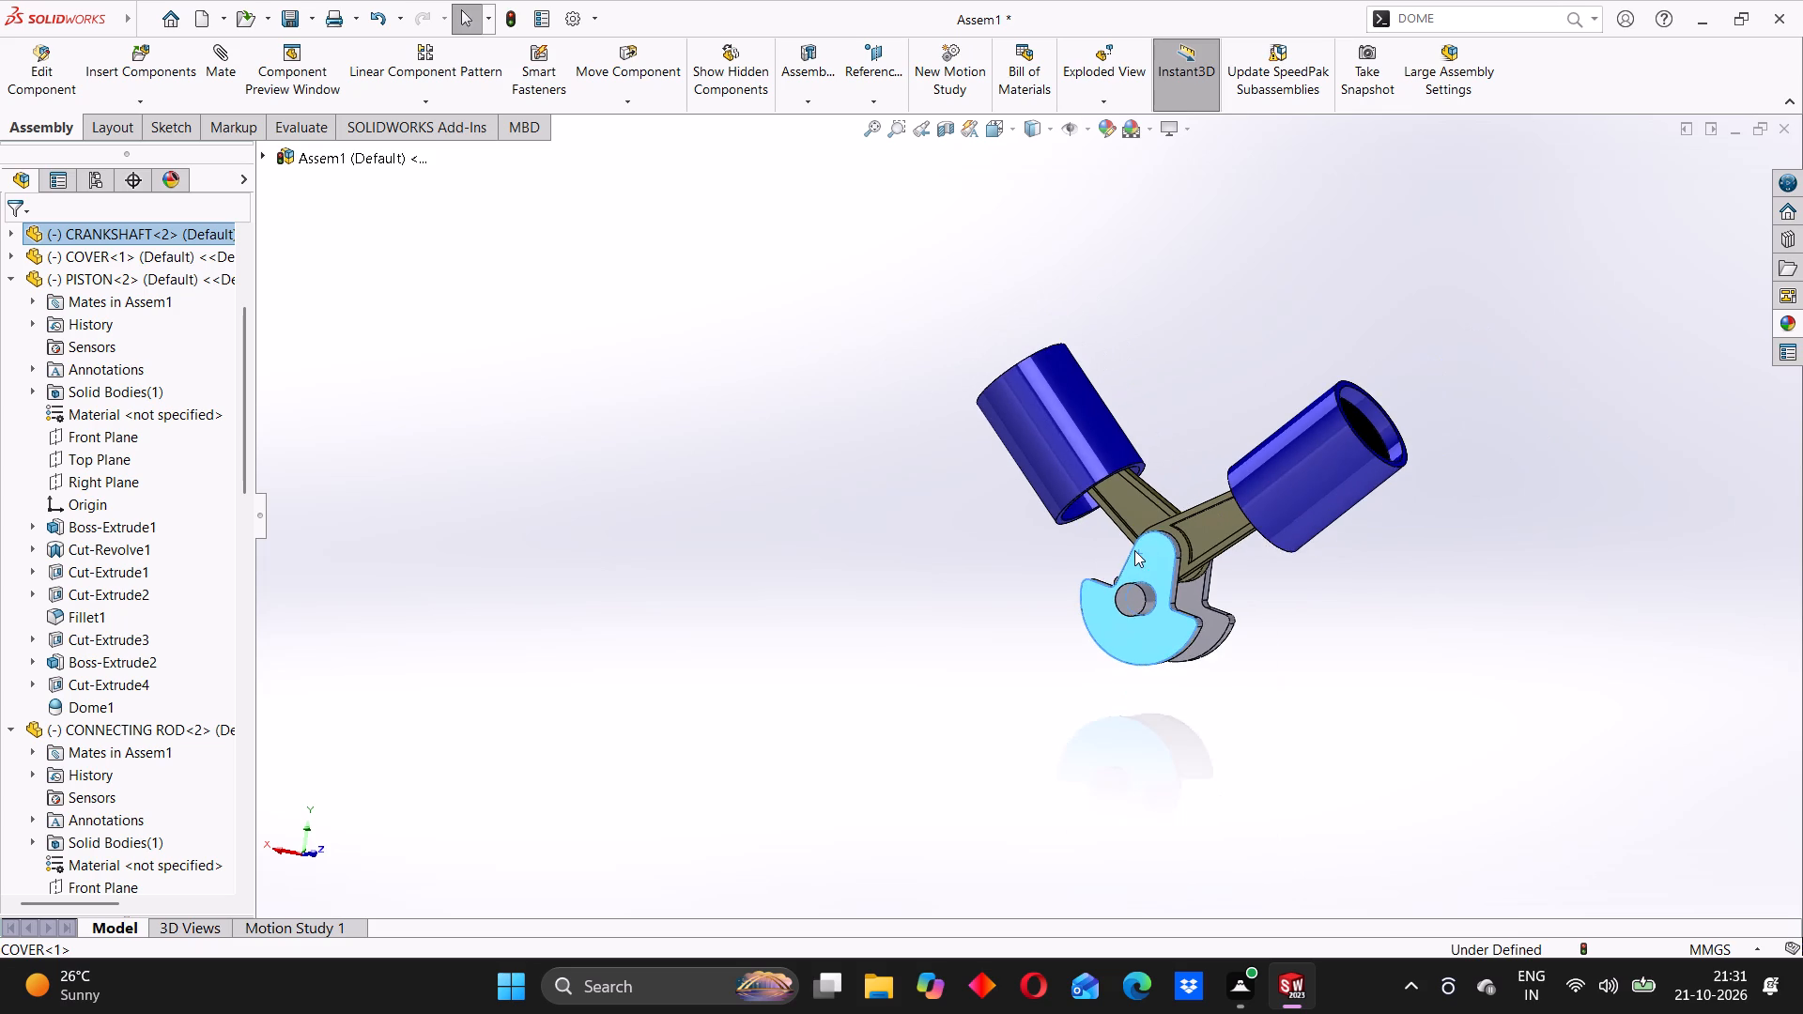
middle_click_drag(1135, 551, 1184, 551)
left_click_drag(1172, 559, 1196, 562)
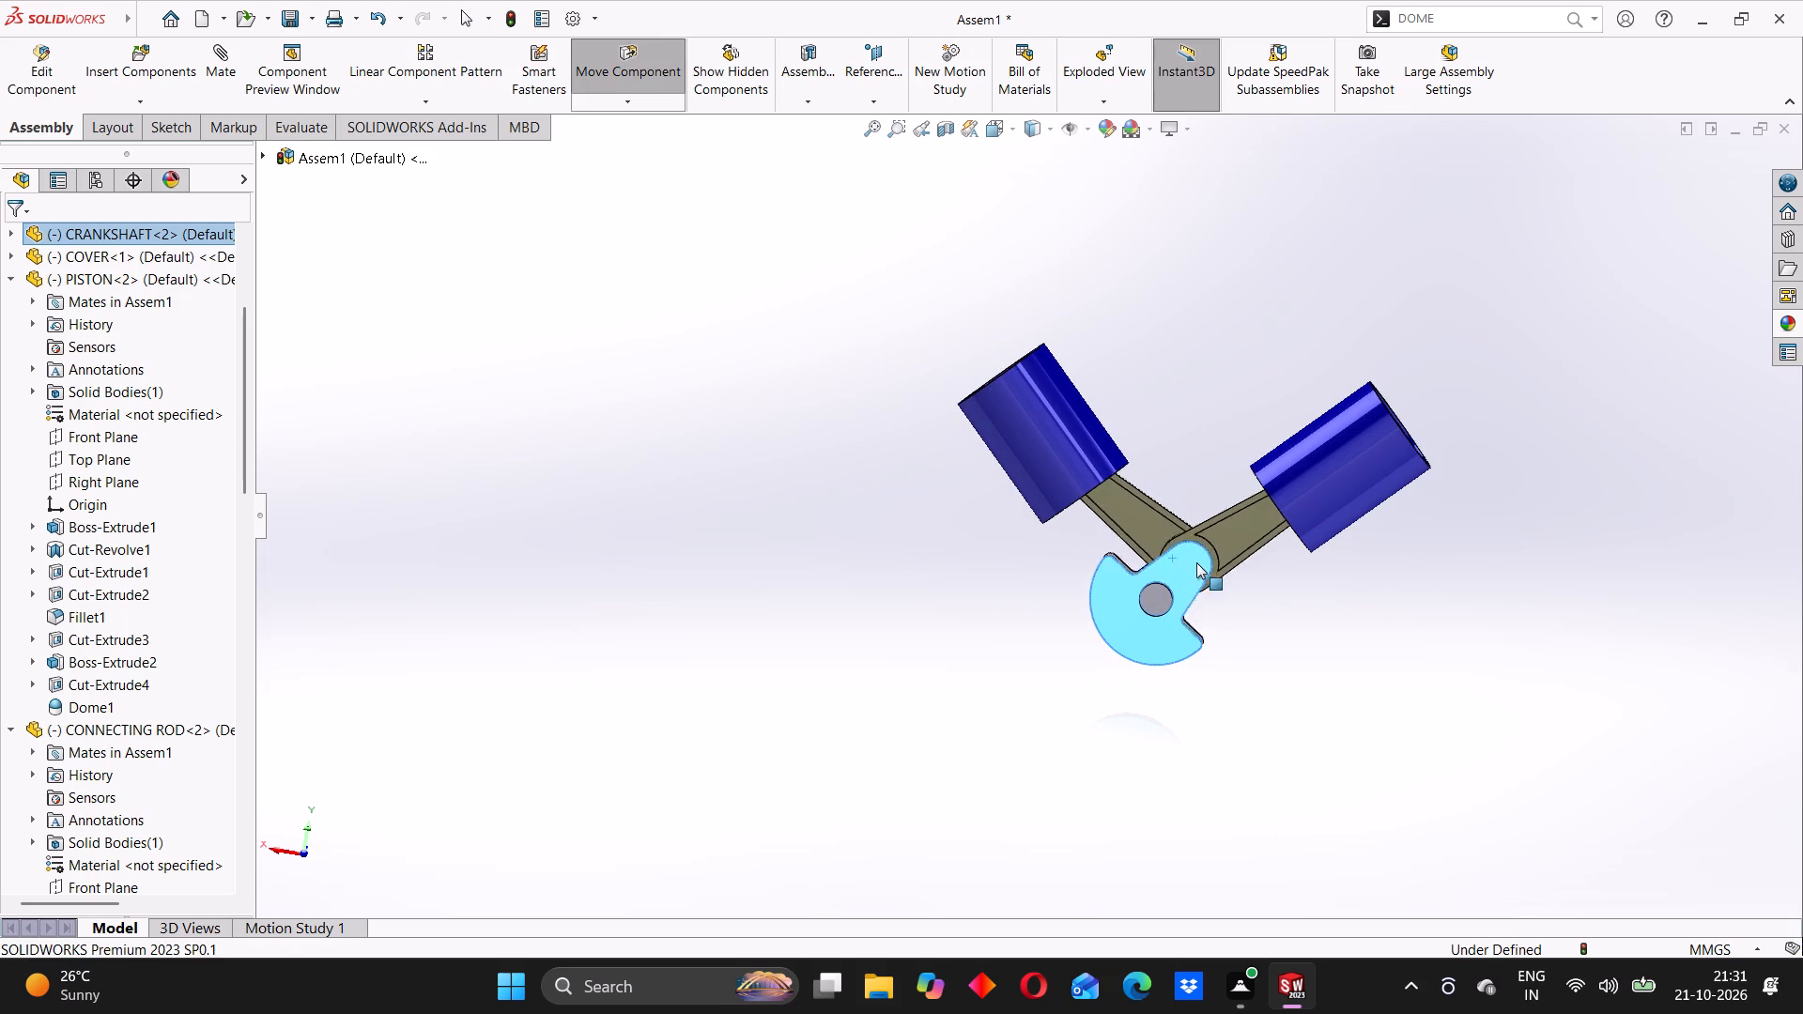
left_click_drag(1196, 562, 1168, 531)
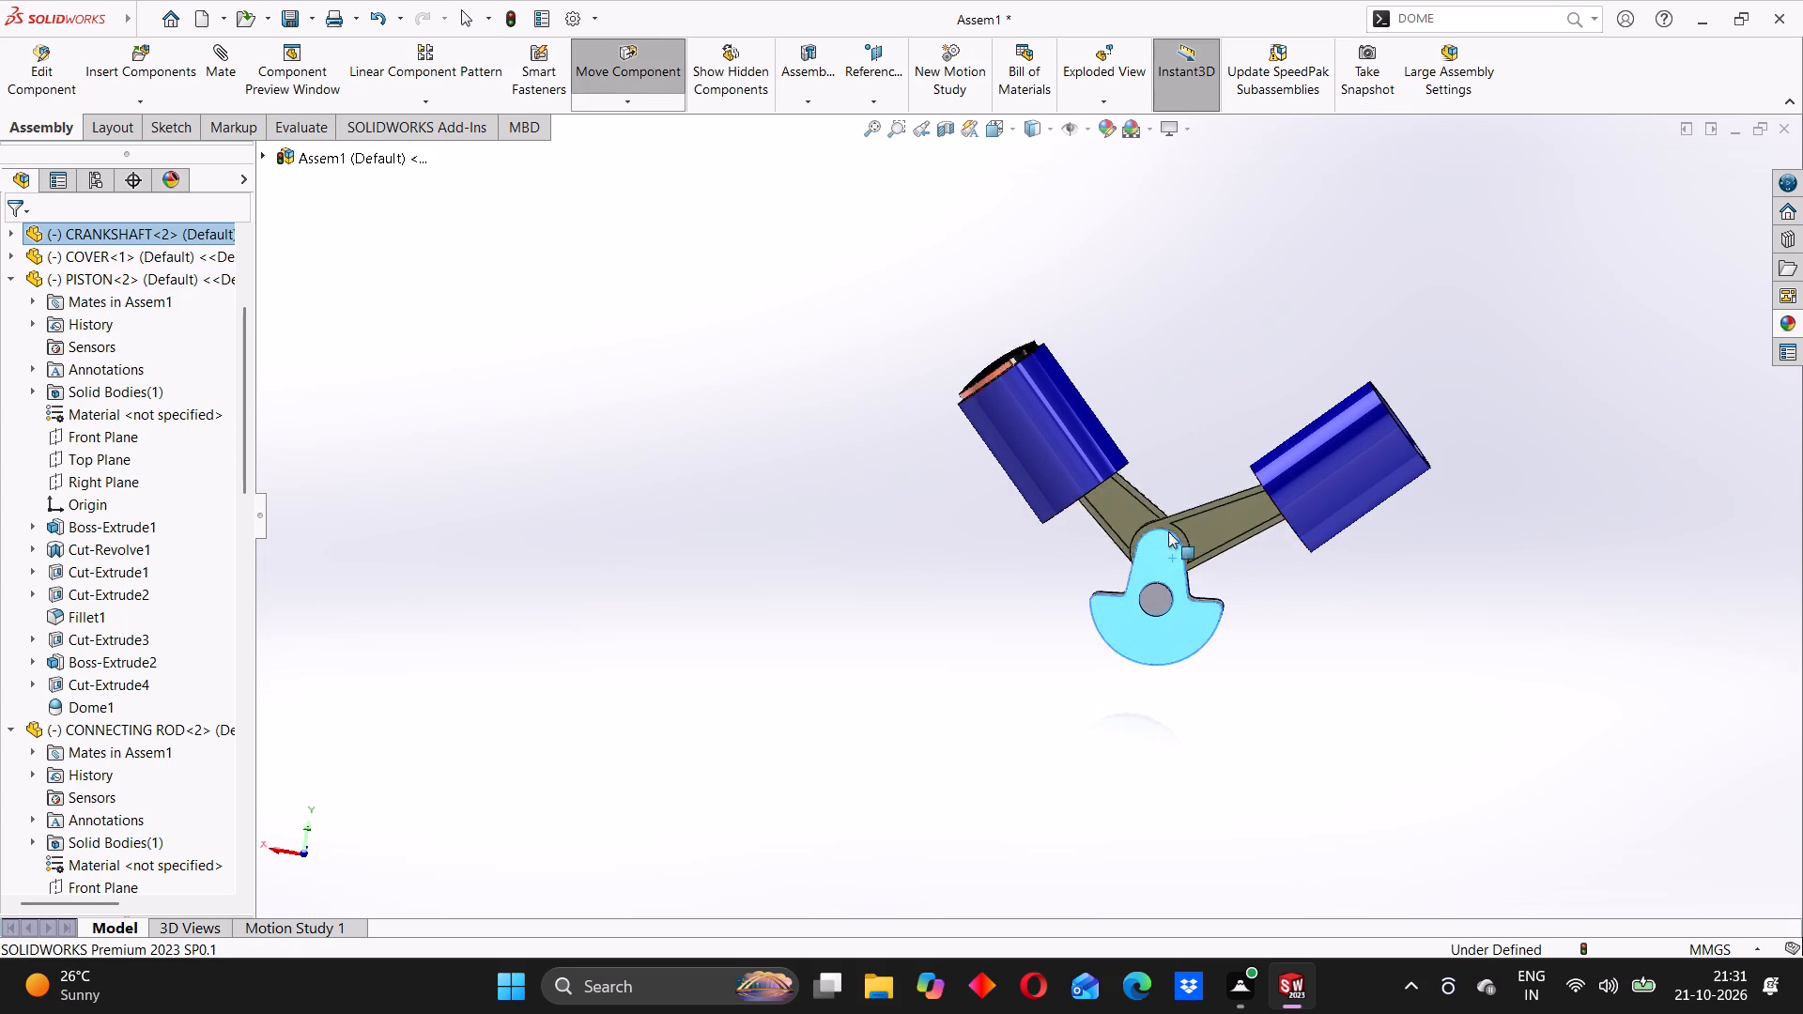
left_click_drag(1168, 531, 1270, 607)
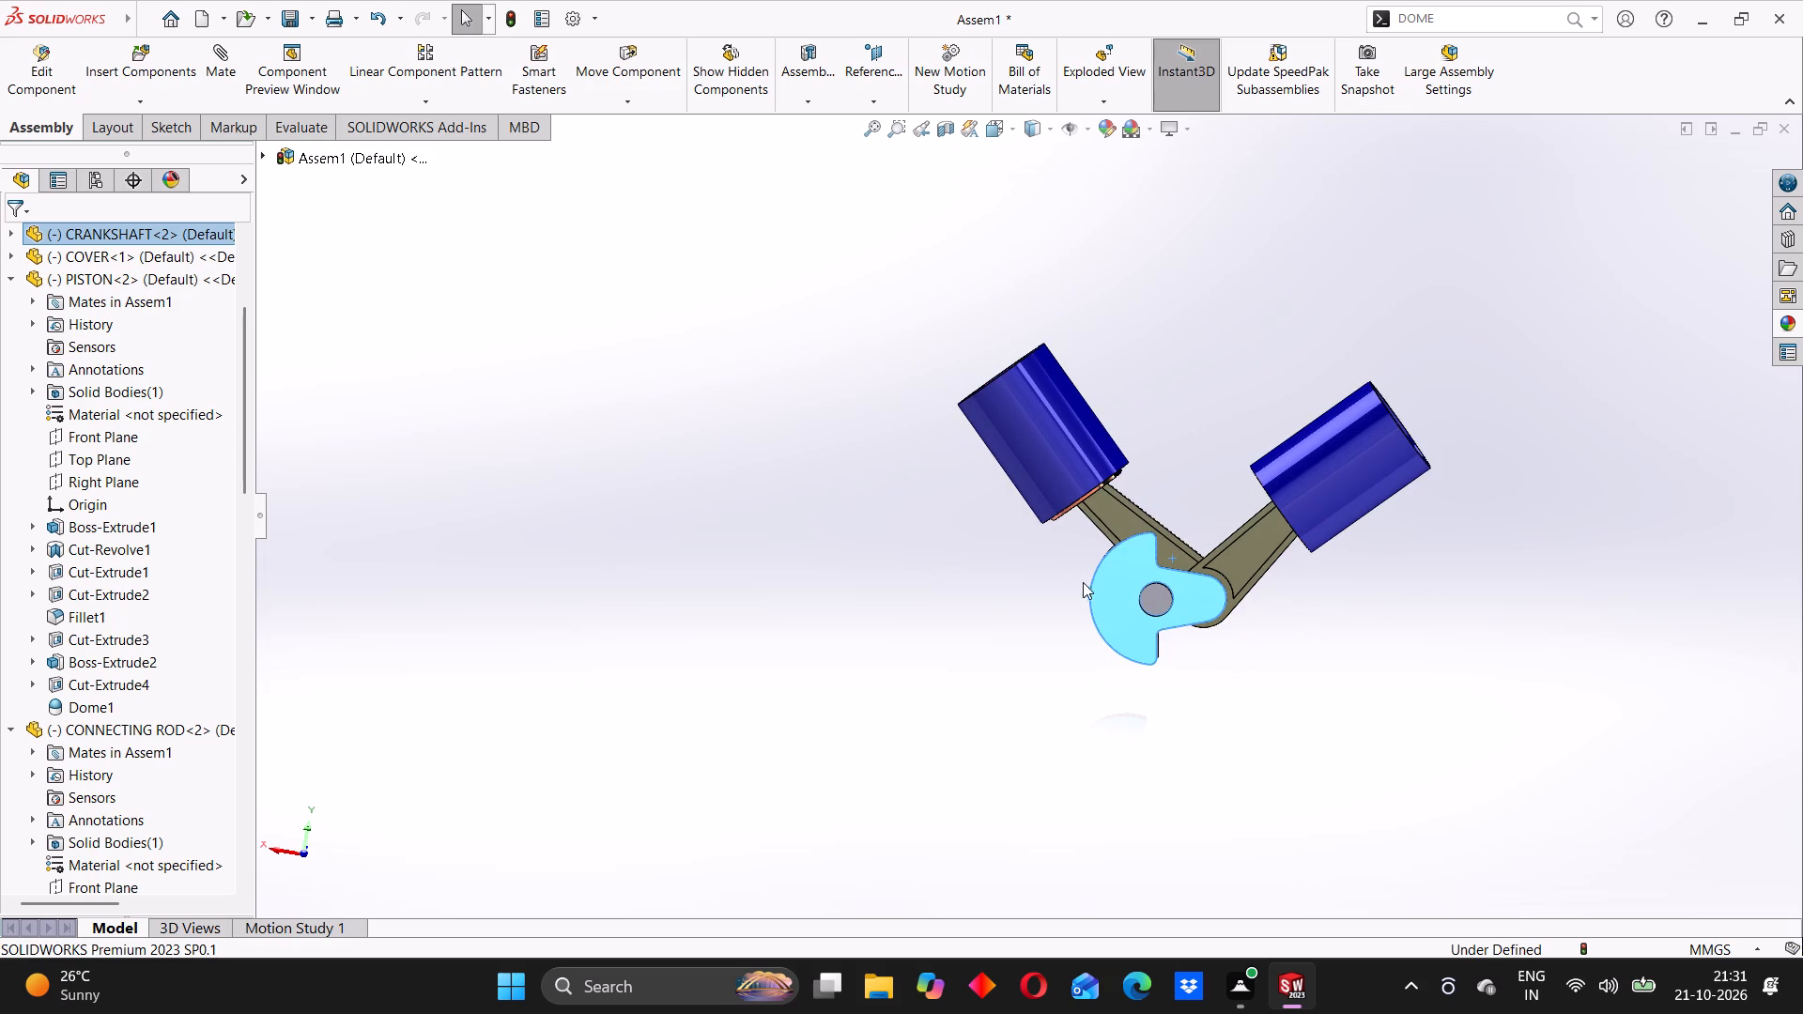
left_click_drag(1108, 561, 1131, 668)
left_click(1049, 647)
left_click_drag(1203, 604, 1196, 635)
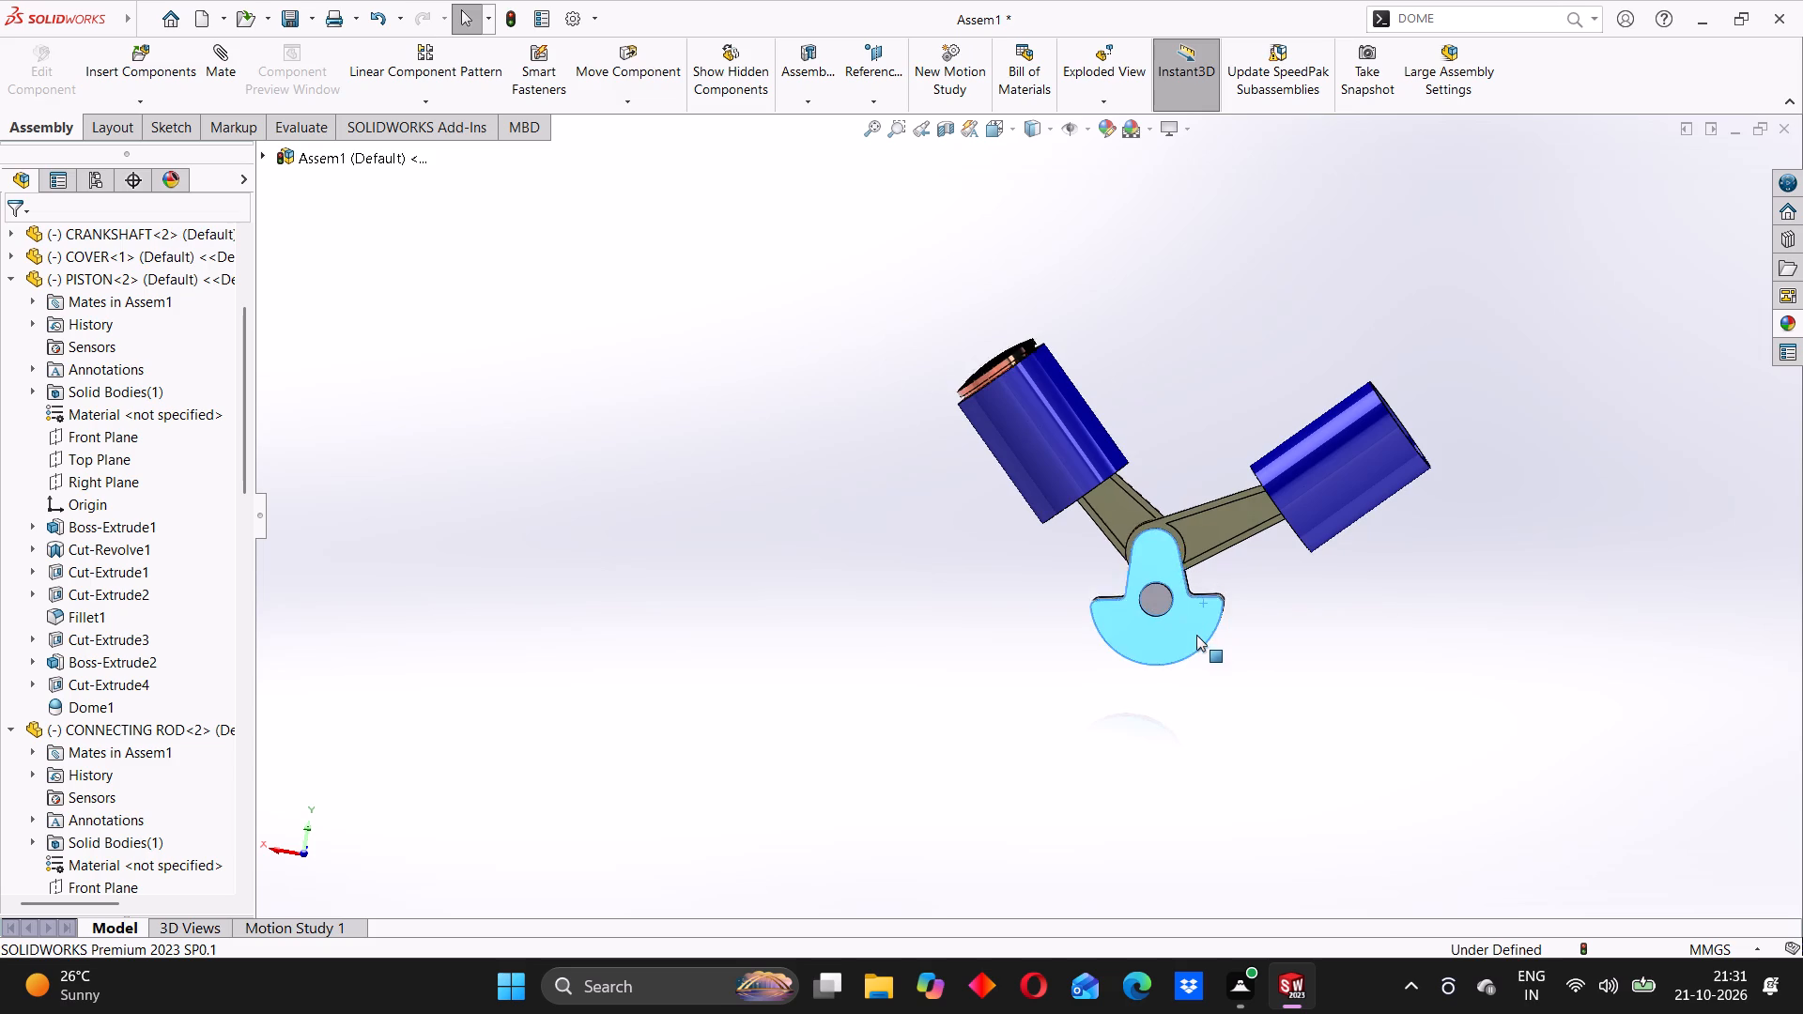
left_click_drag(1196, 635, 1192, 638)
left_click(975, 620)
left_click_drag(1130, 584, 1160, 641)
left_click(983, 651)
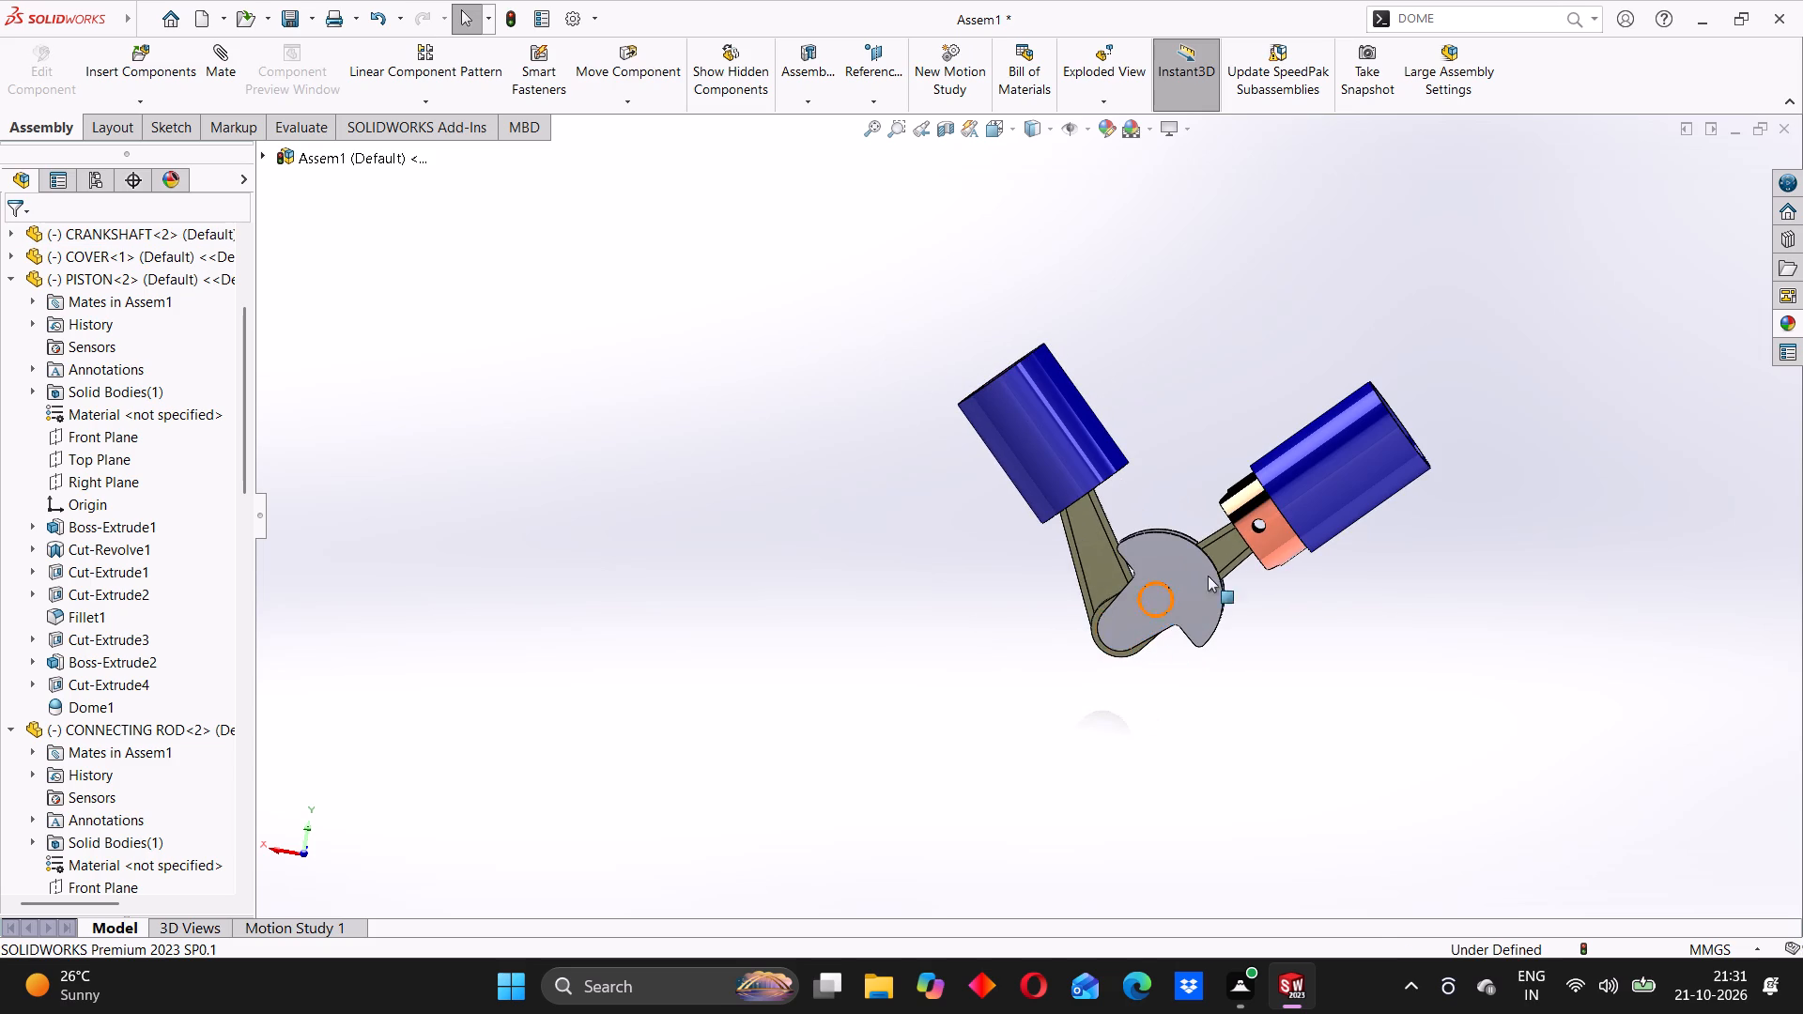
Turn the crankshaft by its web from oblique close-up views to check how the rods and pistons follow it.
middle_click_drag(1208, 588, 1155, 620)
left_click(1031, 599)
left_click_drag(1173, 561, 1231, 672)
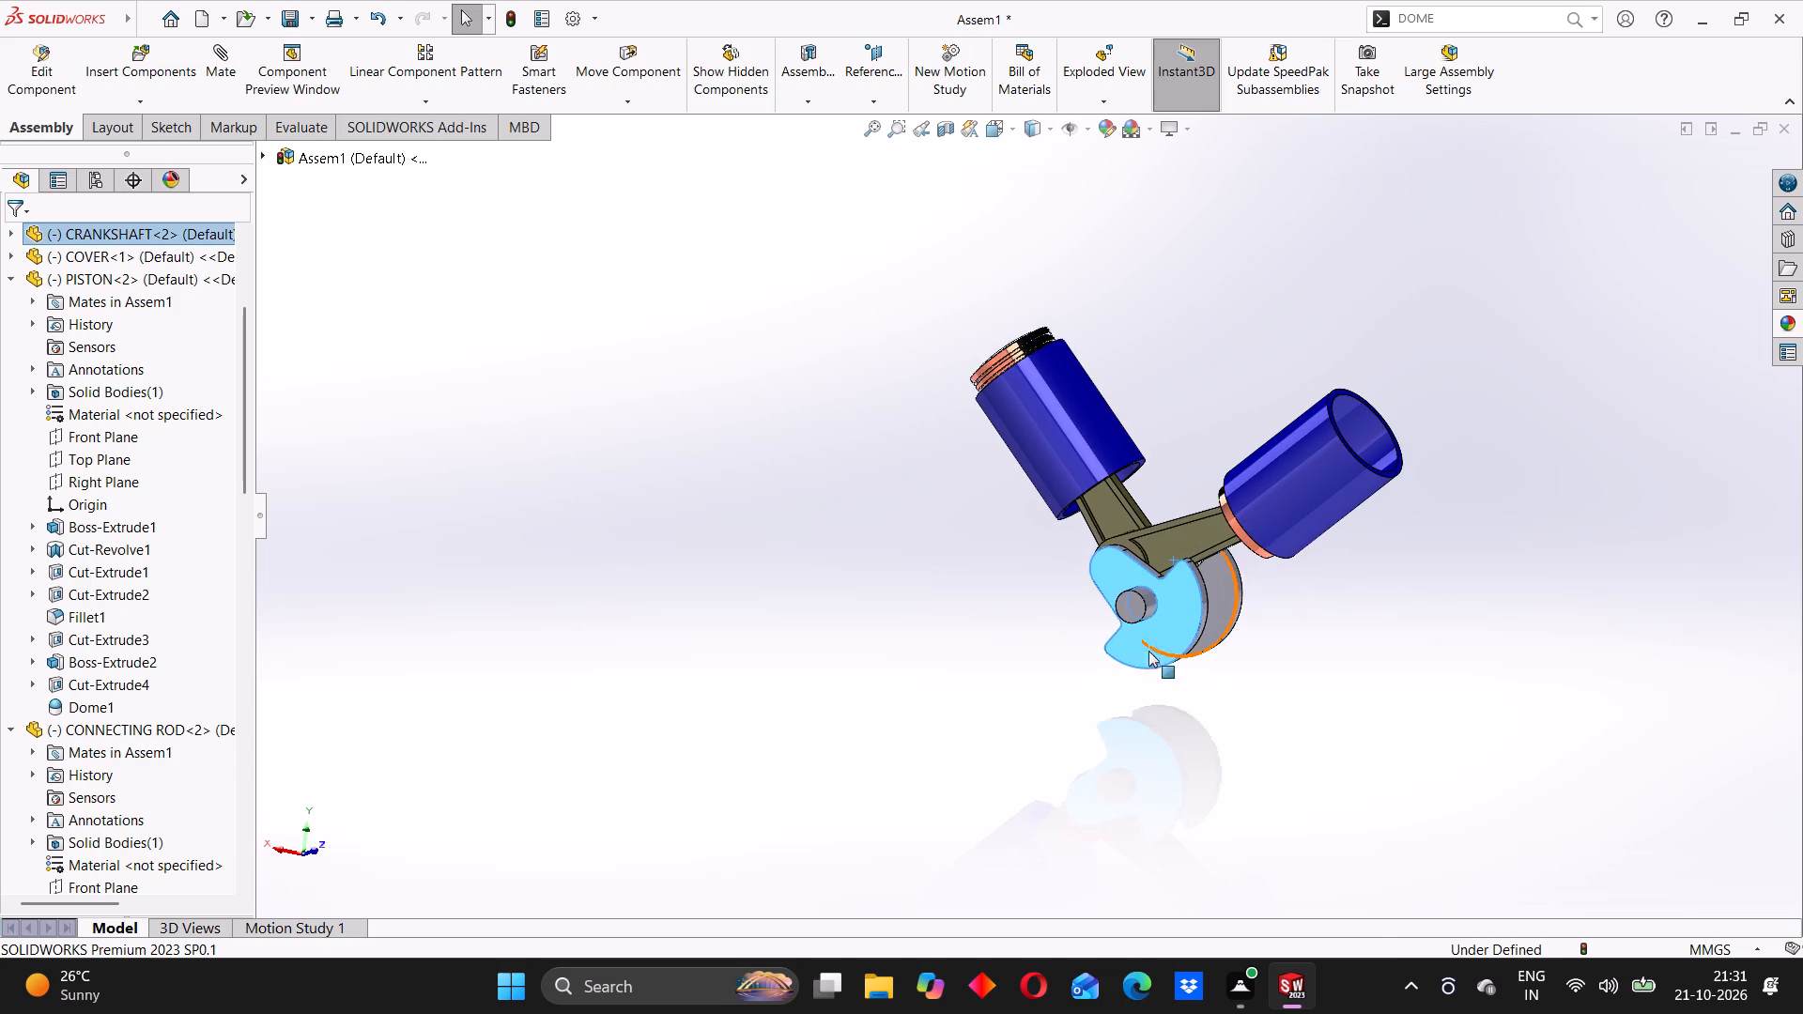
middle_click_drag(1223, 554, 1172, 604)
scroll(1167, 550, "down", 5)
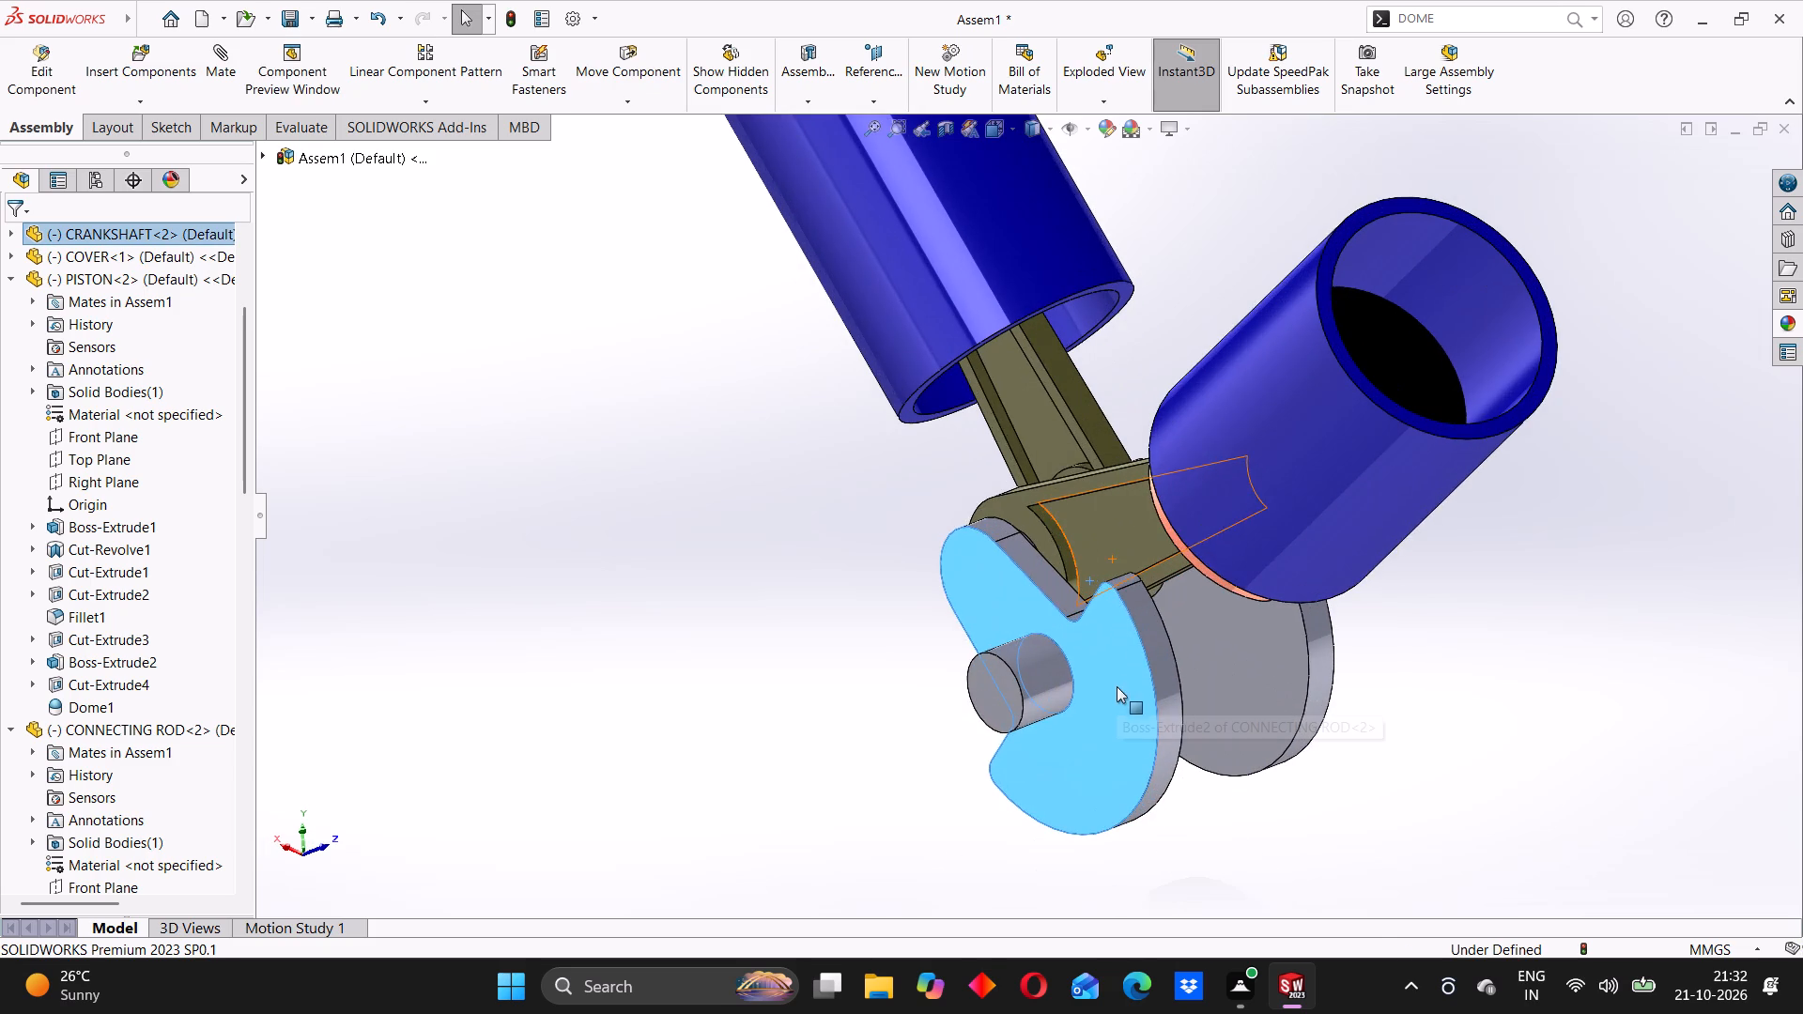
left_click_drag(1116, 680, 1077, 765)
left_click(1069, 468)
middle_click_drag(1258, 660, 1170, 637)
left_click(885, 629)
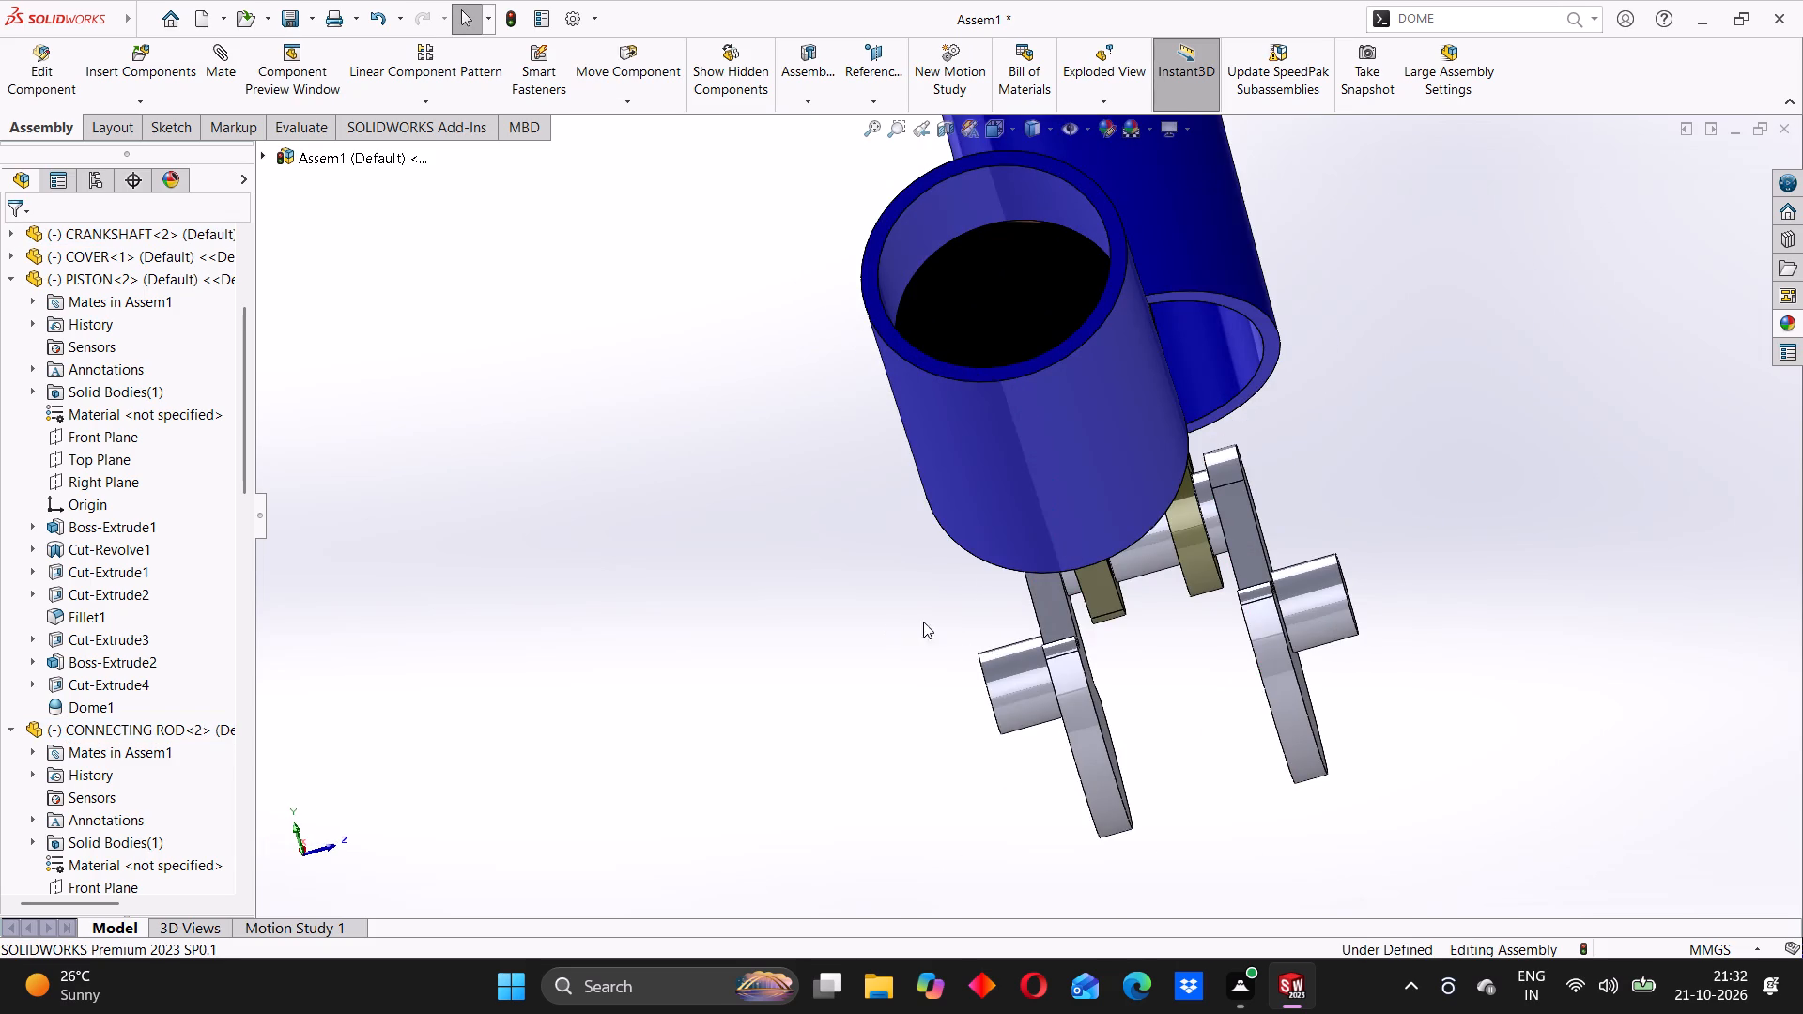
middle_click_drag(1098, 633, 1153, 564)
left_click_drag(1127, 644, 1108, 692)
left_click_drag(864, 607, 873, 604)
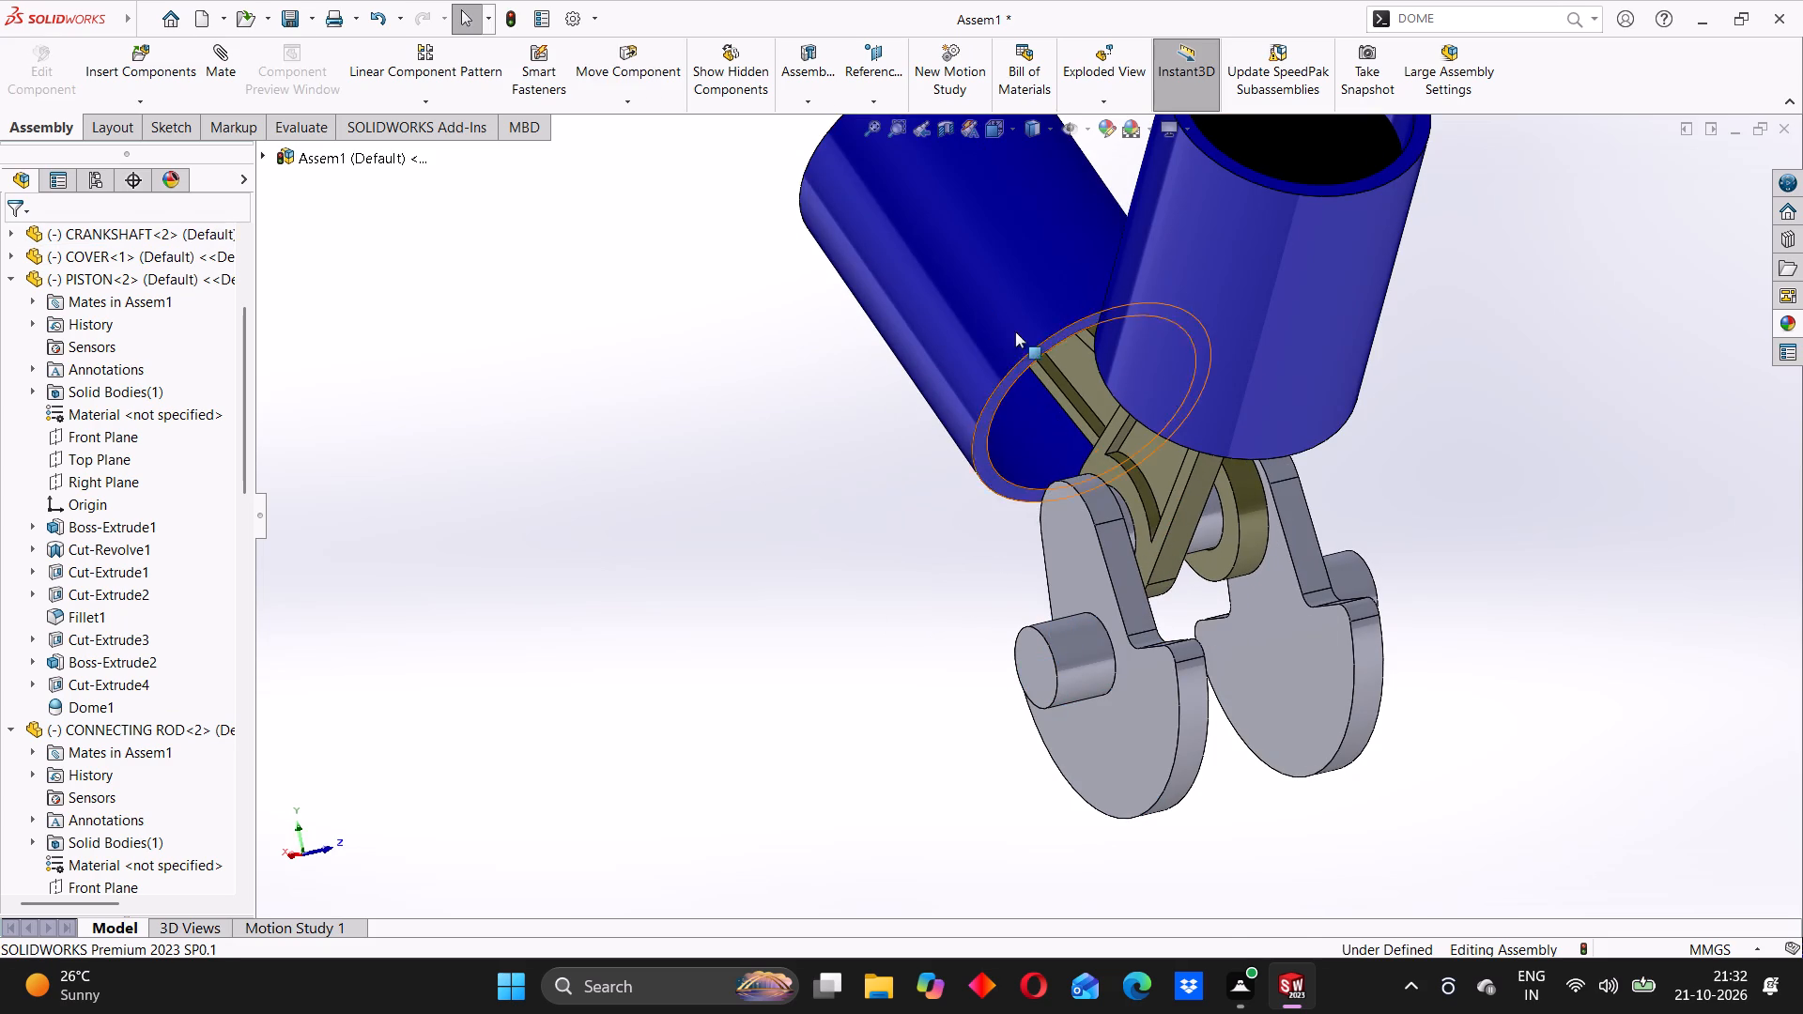
left_click(1015, 331)
left_click(740, 527)
left_click_drag(1090, 603, 1094, 714)
left_click_drag(855, 663, 868, 667)
left_click_drag(1051, 569, 1077, 503)
left_click_drag(1025, 619, 1033, 623)
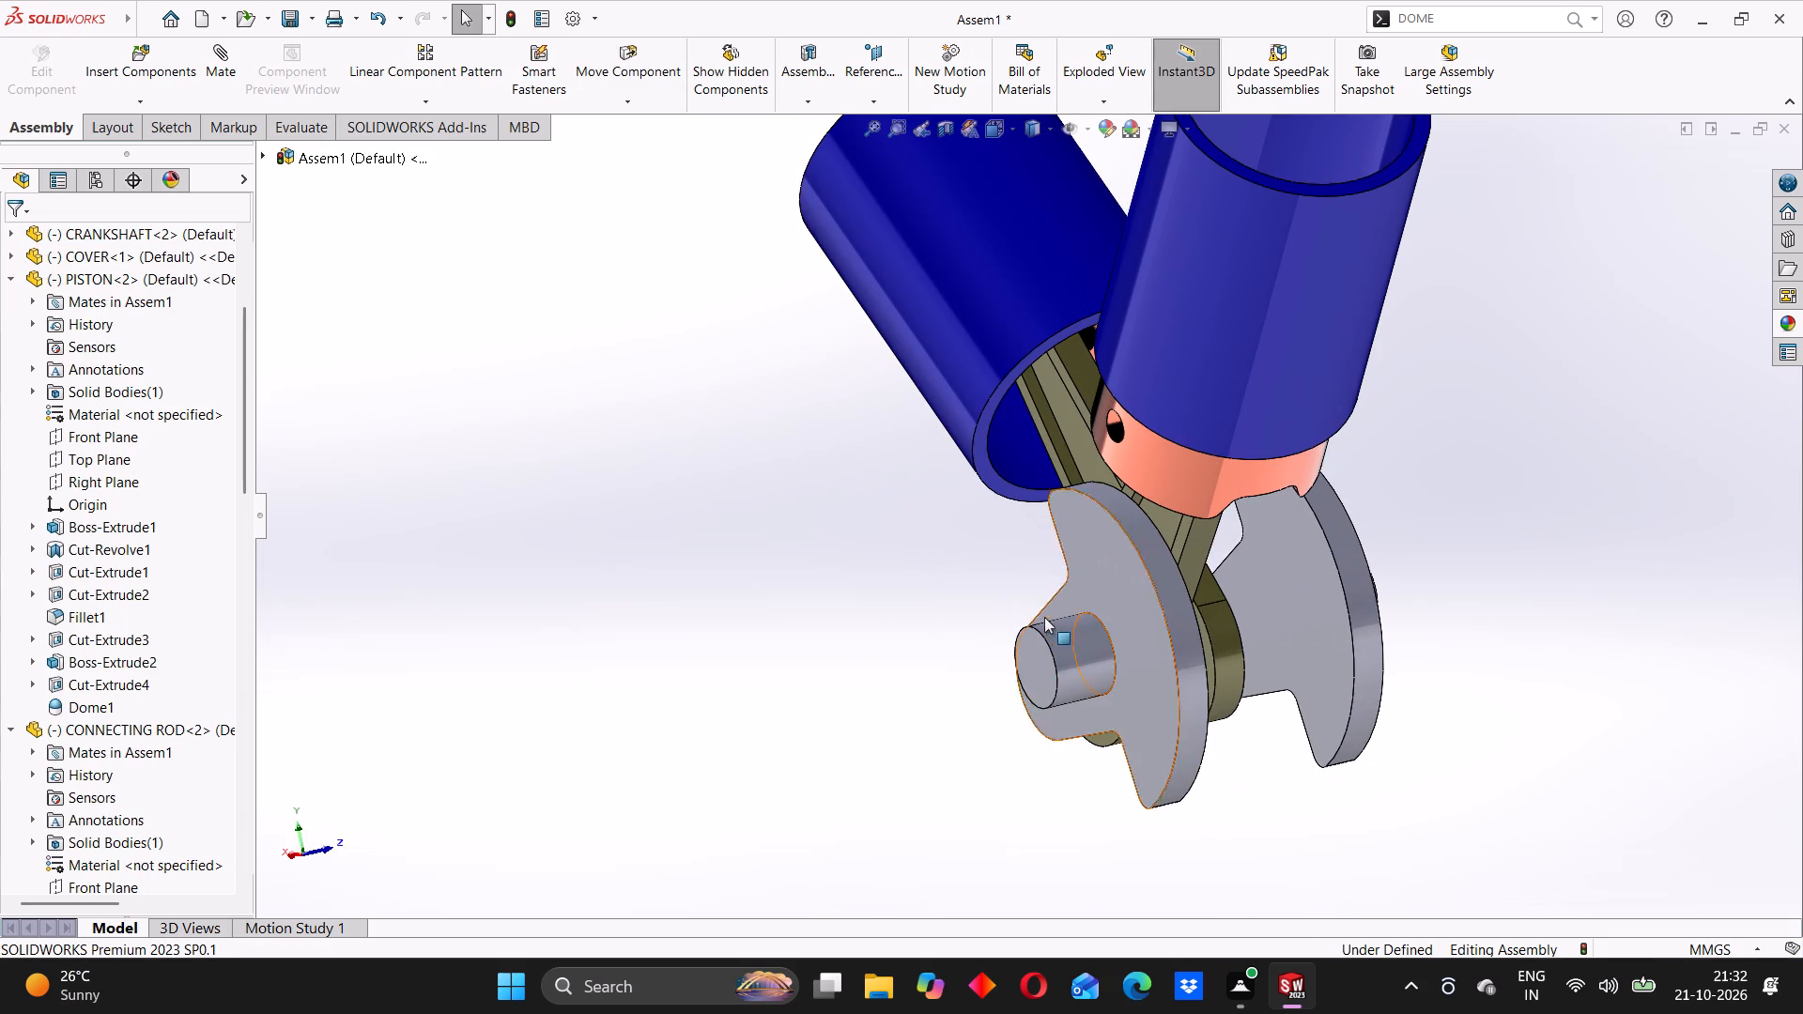
left_click_drag(928, 591, 951, 591)
left_click_drag(1142, 578, 1187, 745)
left_click_drag(1161, 641, 1171, 728)
Examine the complete V crank assembly from the side, underneath and the cover ends.
middle_click_drag(1152, 643, 1121, 764)
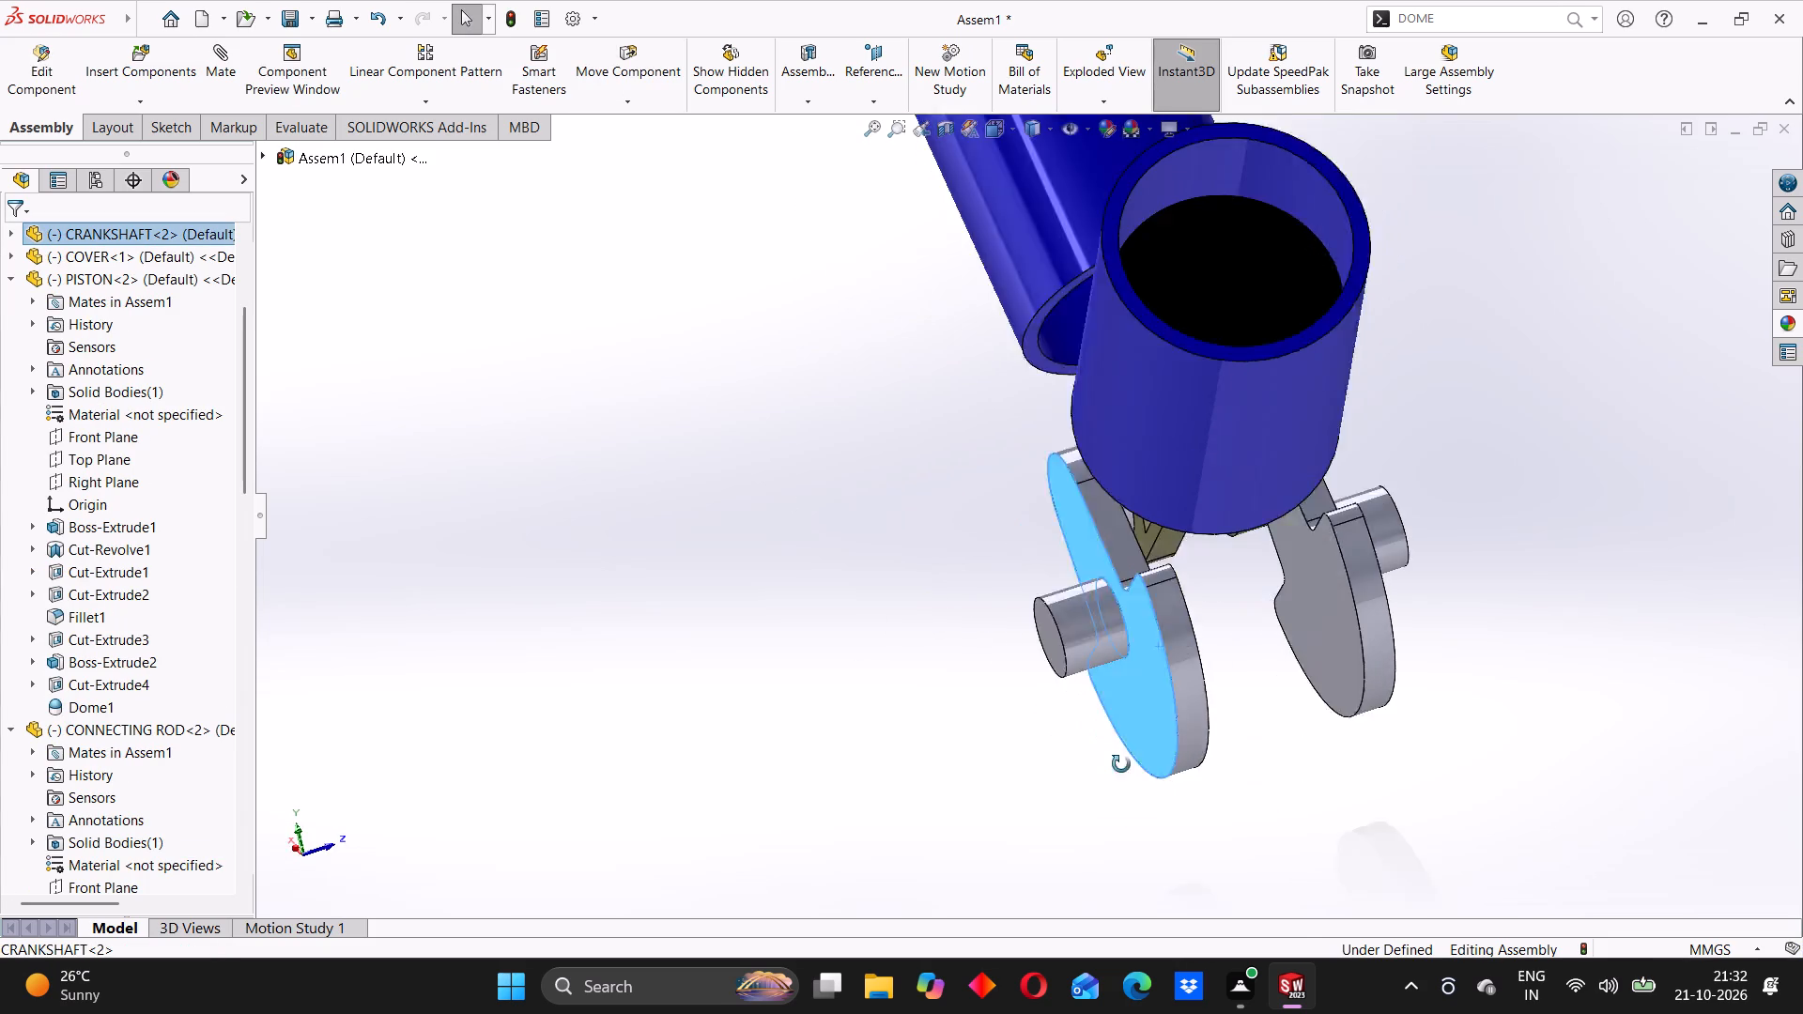
middle_click_drag(1121, 764, 1120, 772)
middle_click_drag(1289, 629, 1165, 615)
left_click(1505, 490)
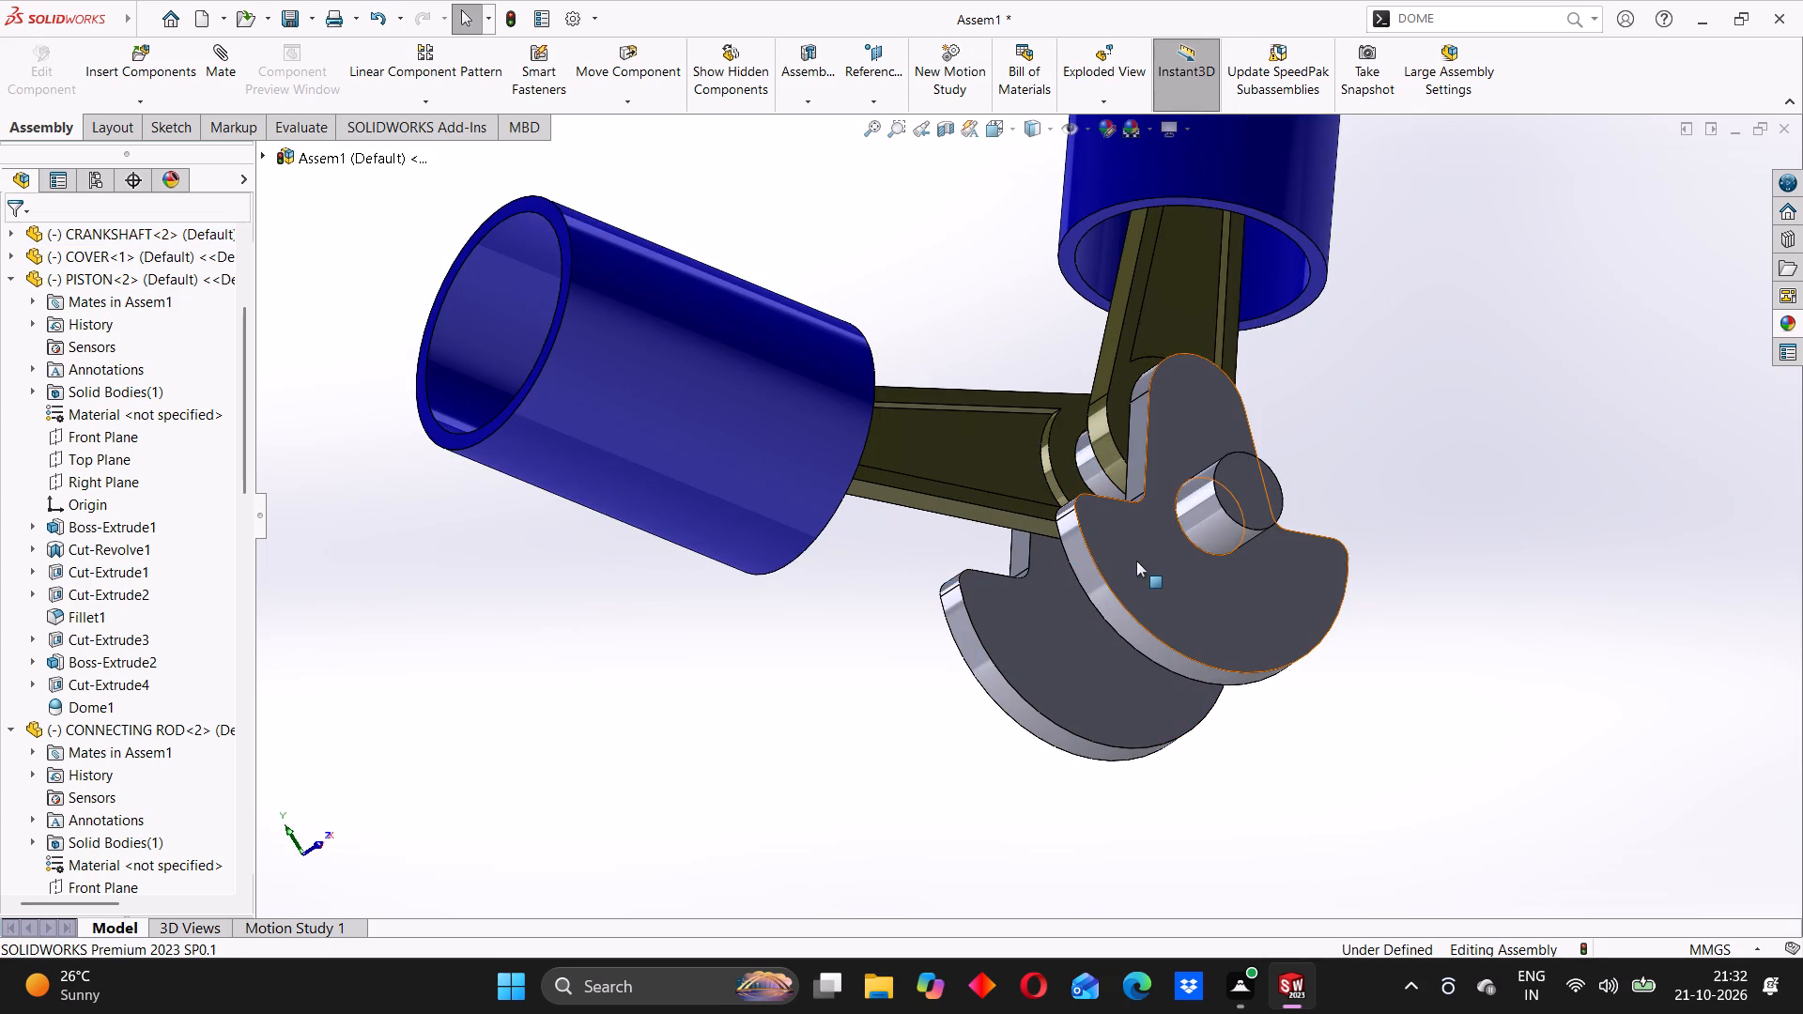
scroll(1136, 561, "up", 3)
middle_click_drag(1093, 495, 1123, 554)
scroll(1107, 501, "up", 4)
scroll(1056, 491, "down", 3)
middle_click_drag(1000, 515, 1084, 531)
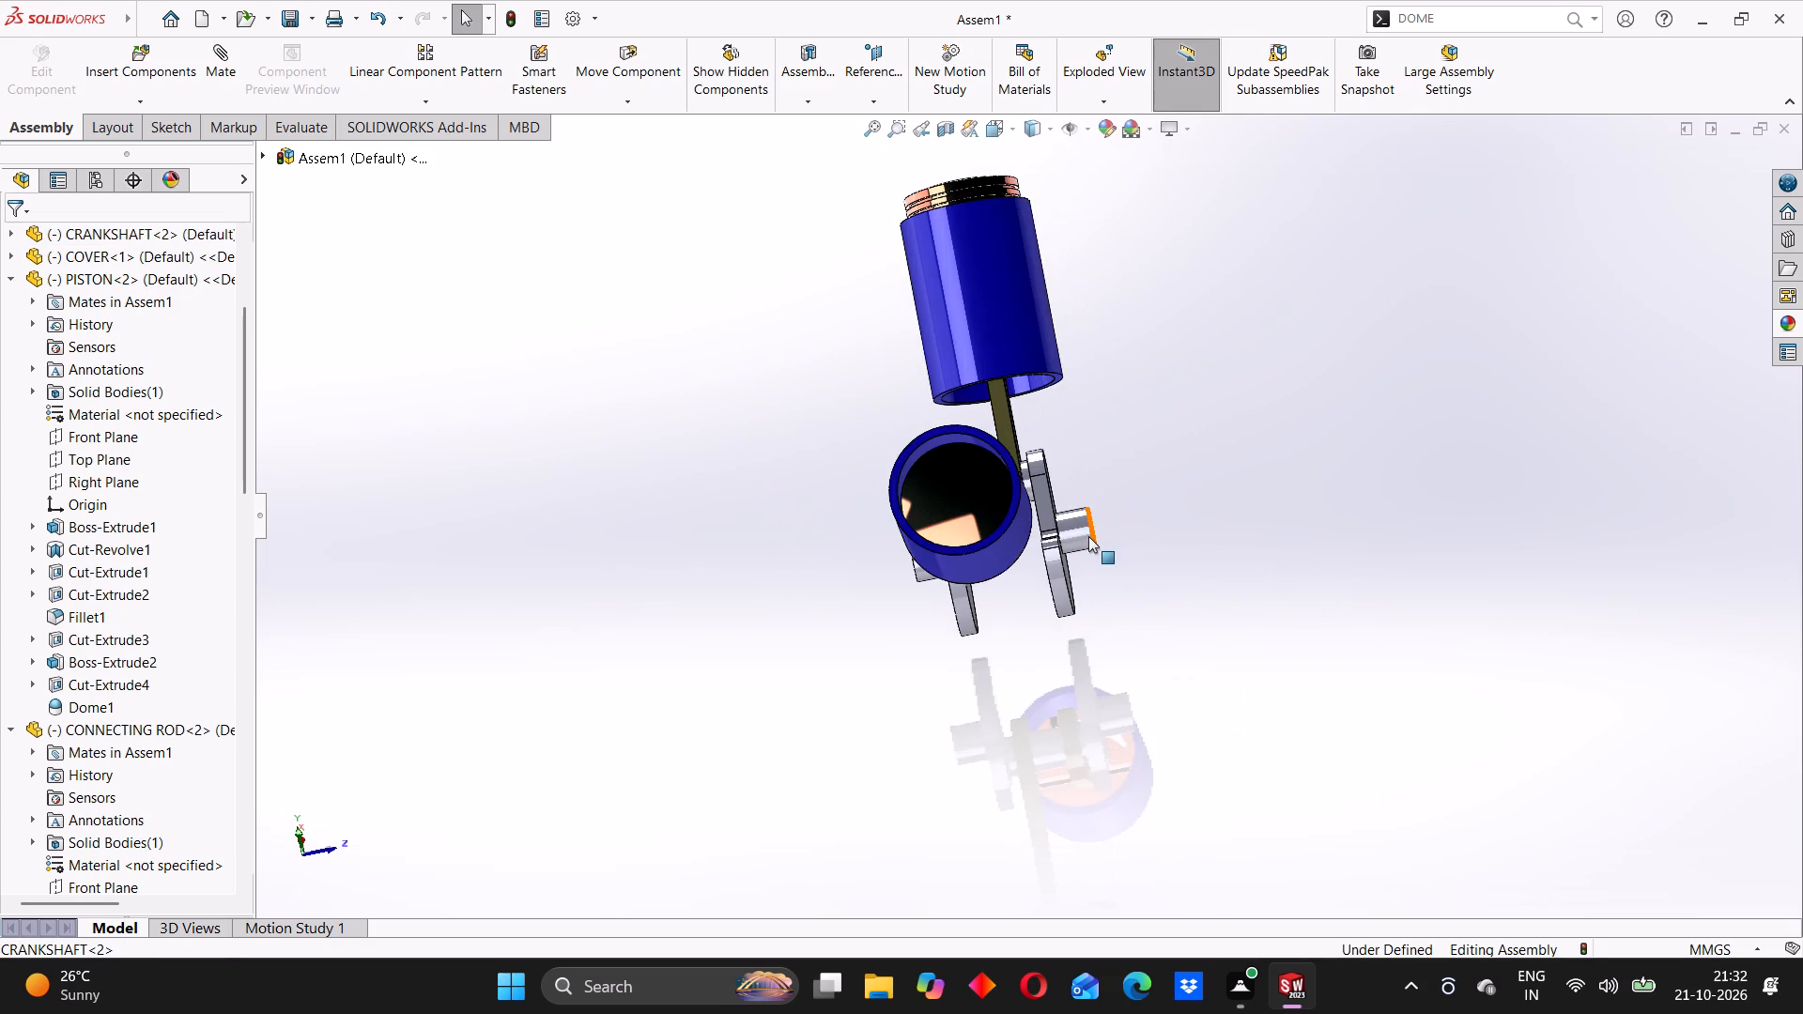
middle_click_drag(1201, 511, 1161, 585)
scroll(1109, 488, "up", 4)
scroll(1007, 443, "down", 5)
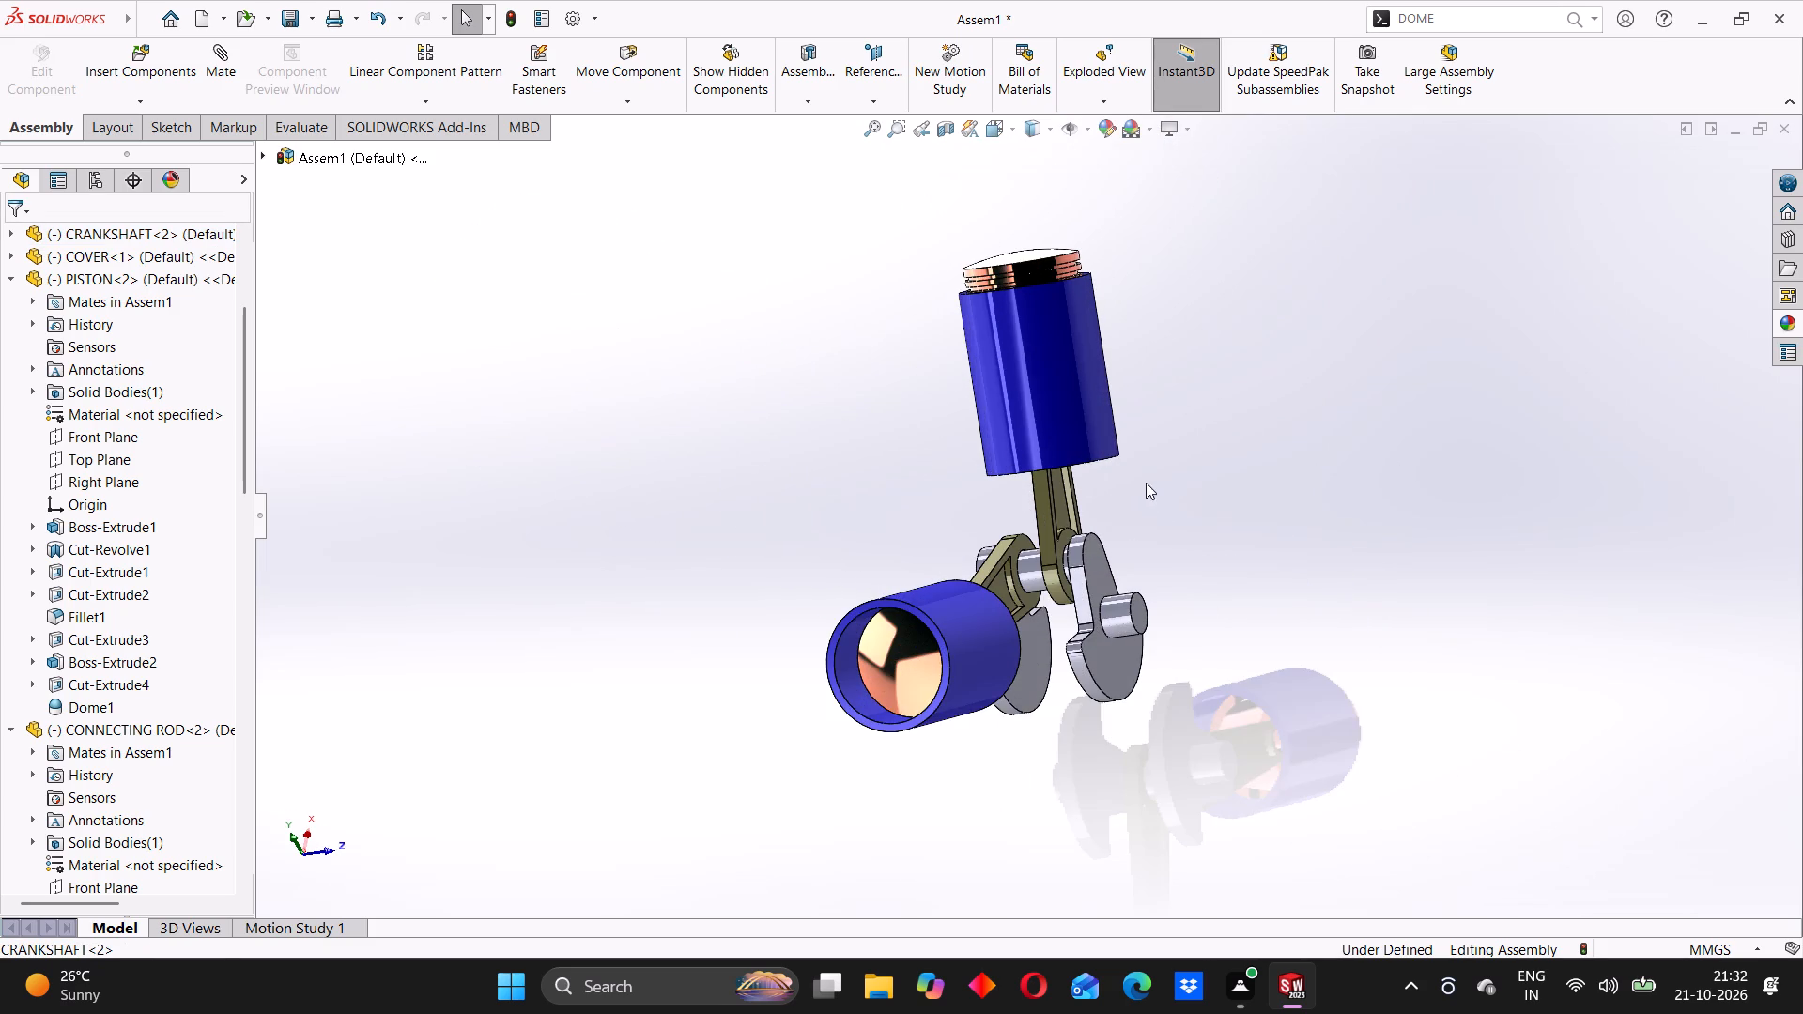
Turn the crankshaft by its web, viewed from the cover ends, to check the travel of both pistons.
left_click_drag(1124, 681, 1154, 731)
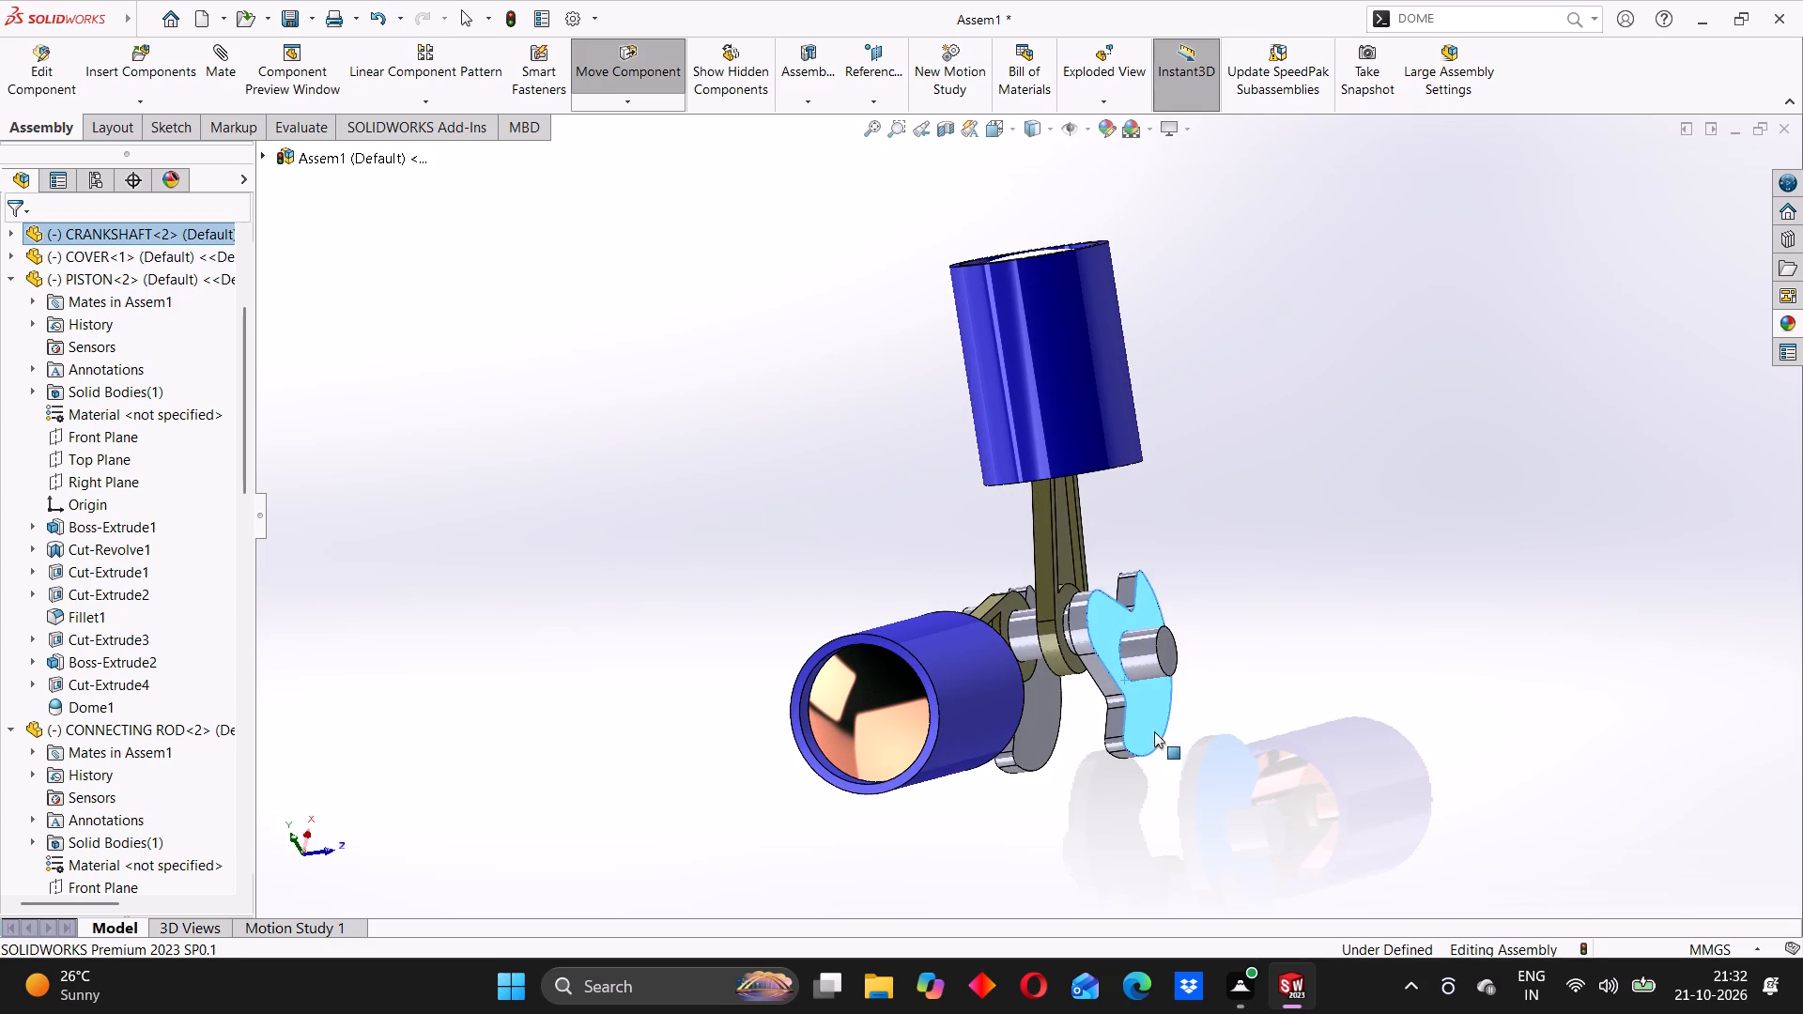
left_click_drag(1154, 731, 1155, 735)
left_click(1287, 575)
Swing the crankshaft back and forth by its webs while facing the V arrangement to check the rod and piston motion.
middle_click_drag(1130, 663, 1207, 604)
scroll(1148, 584, "up", 3)
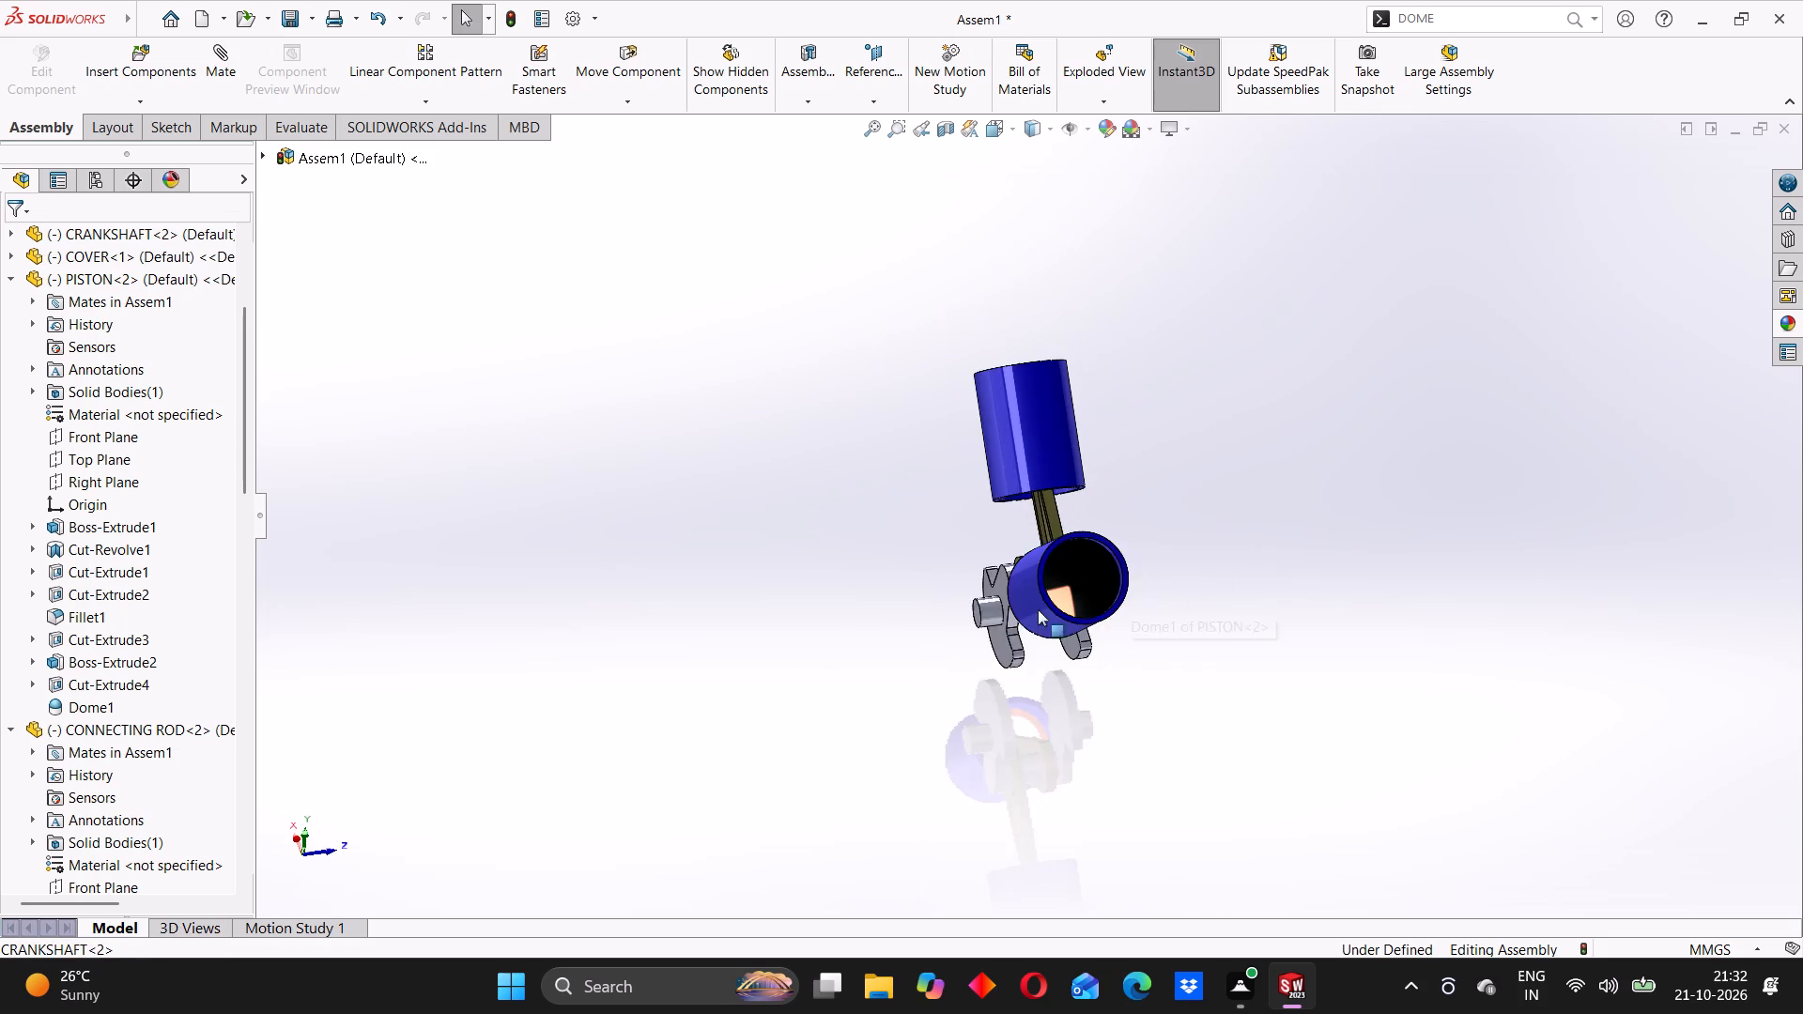
middle_click_drag(974, 632, 1090, 559)
left_click(871, 520)
middle_click_drag(1153, 573, 1111, 585)
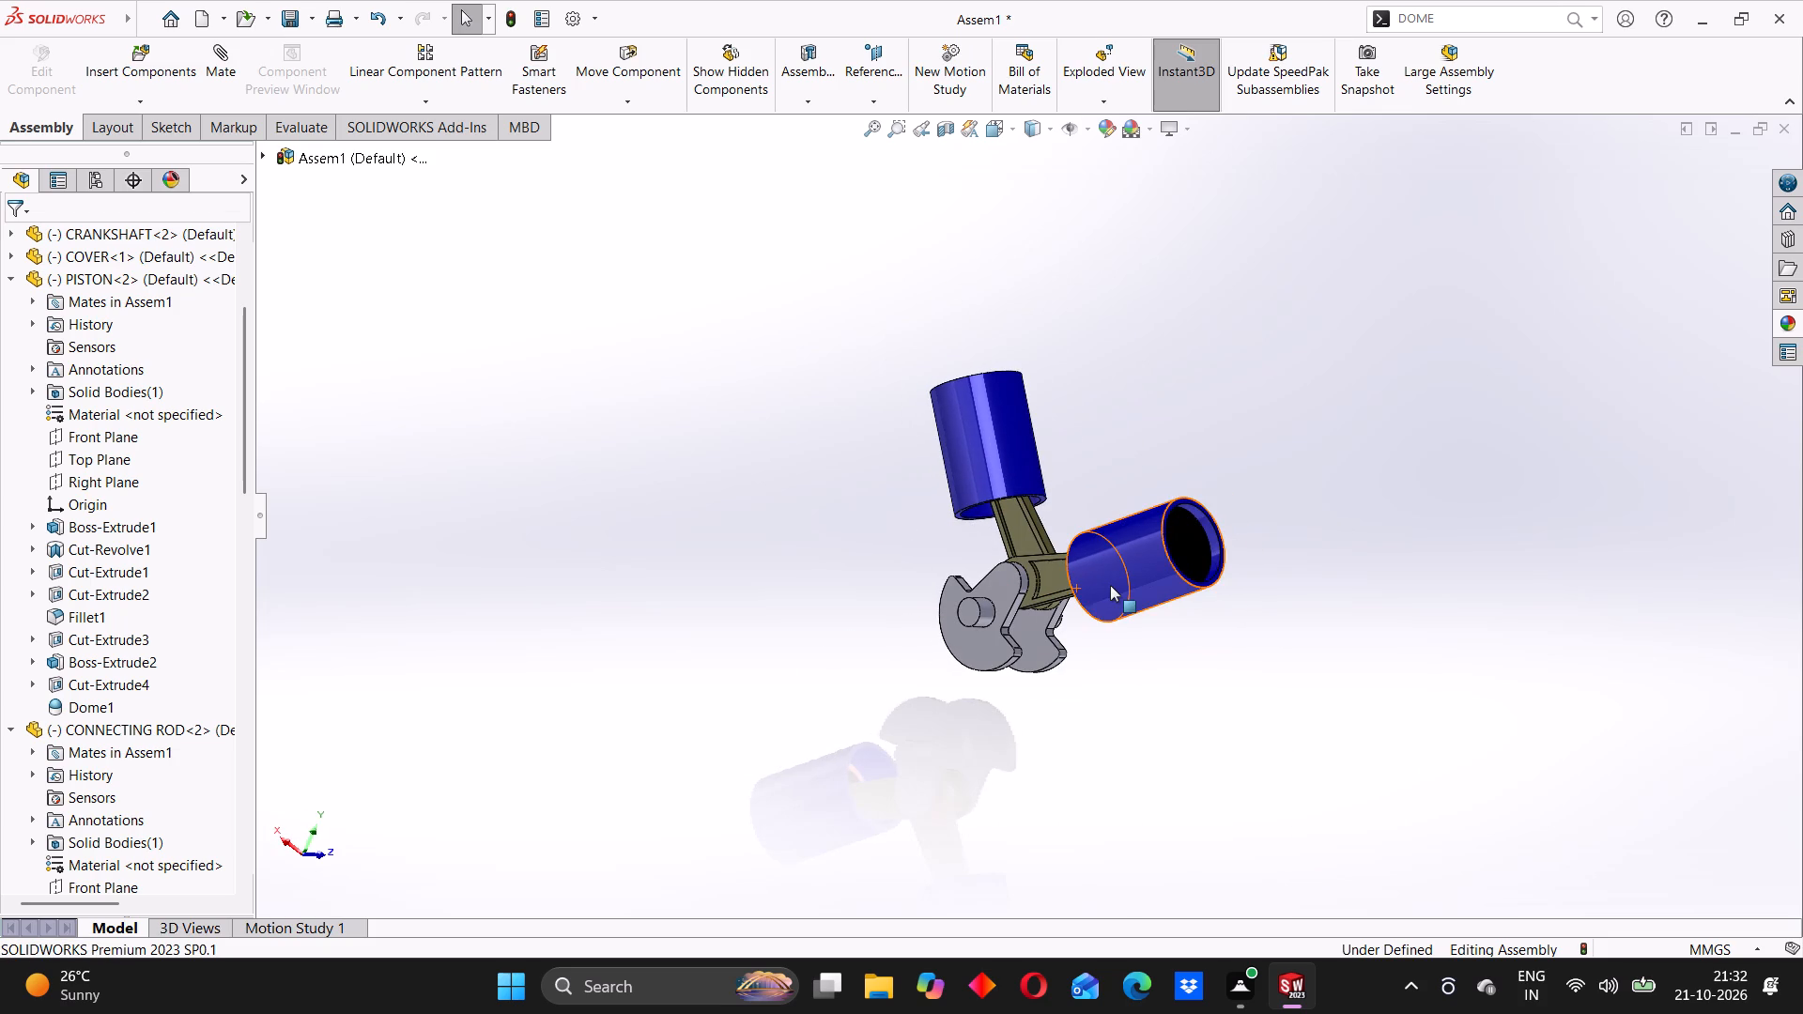
left_click(945, 576)
left_click(821, 572)
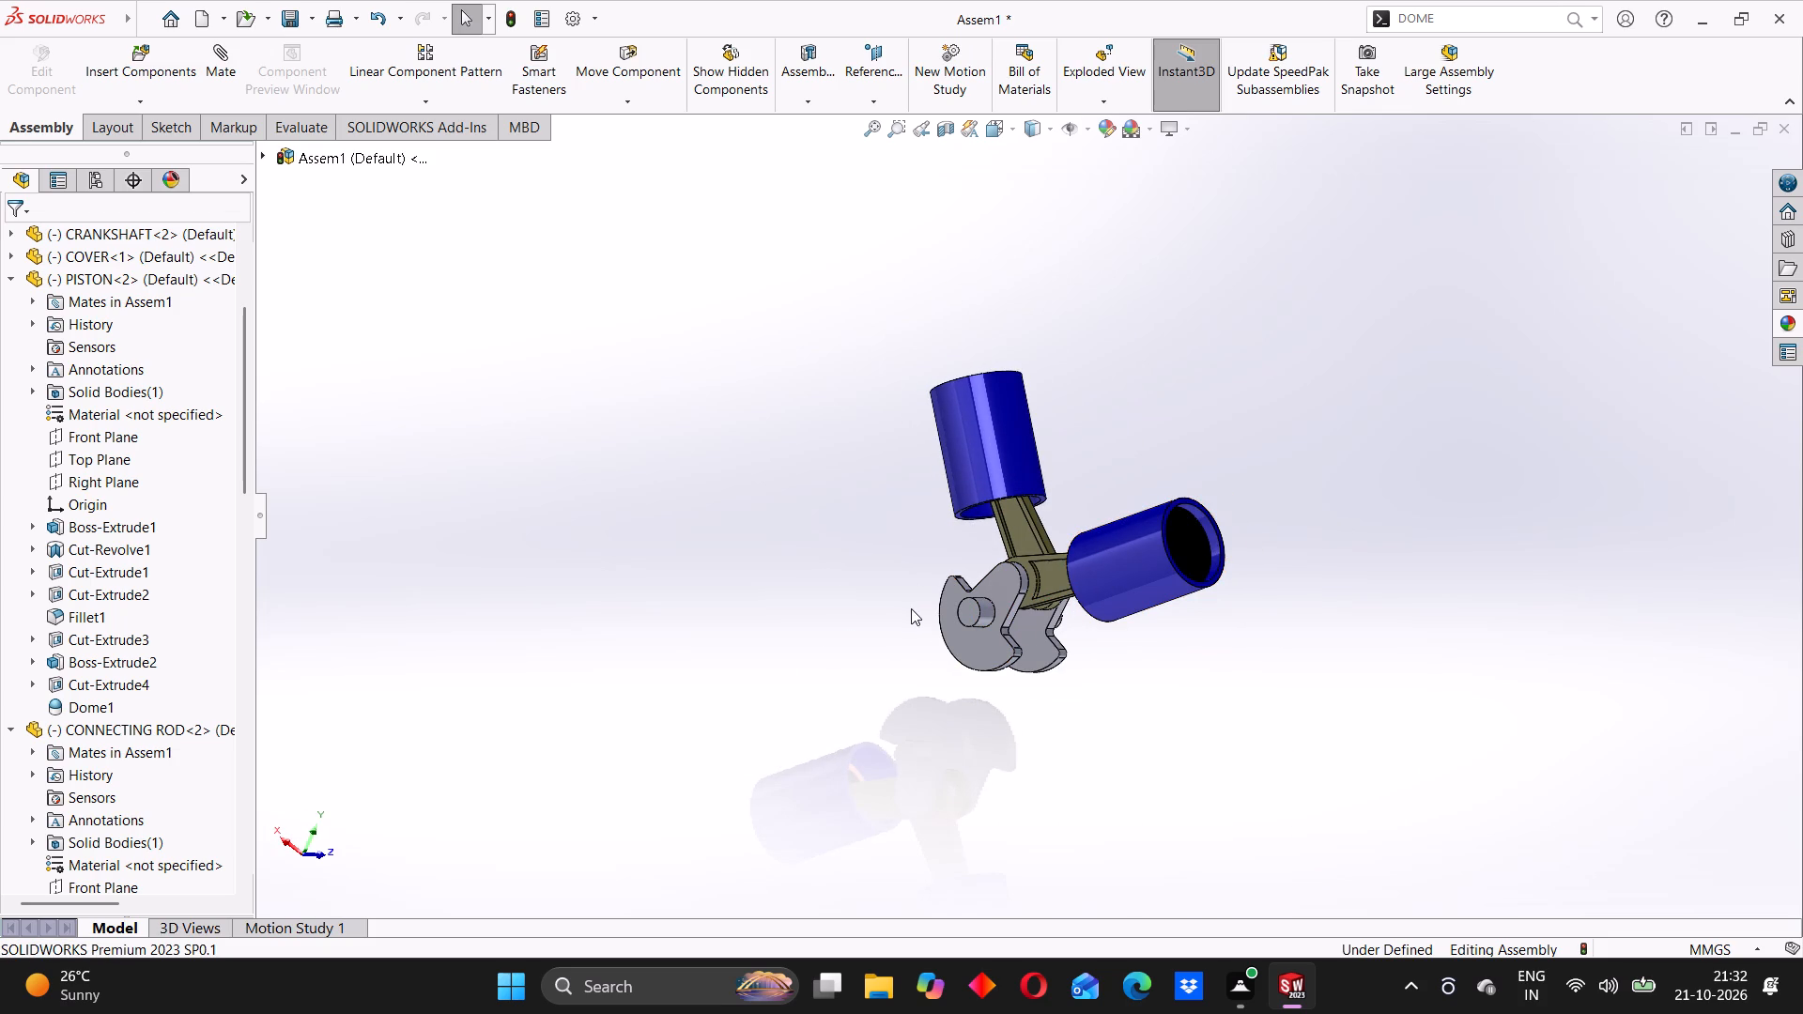
left_click(911, 609)
left_click(968, 611)
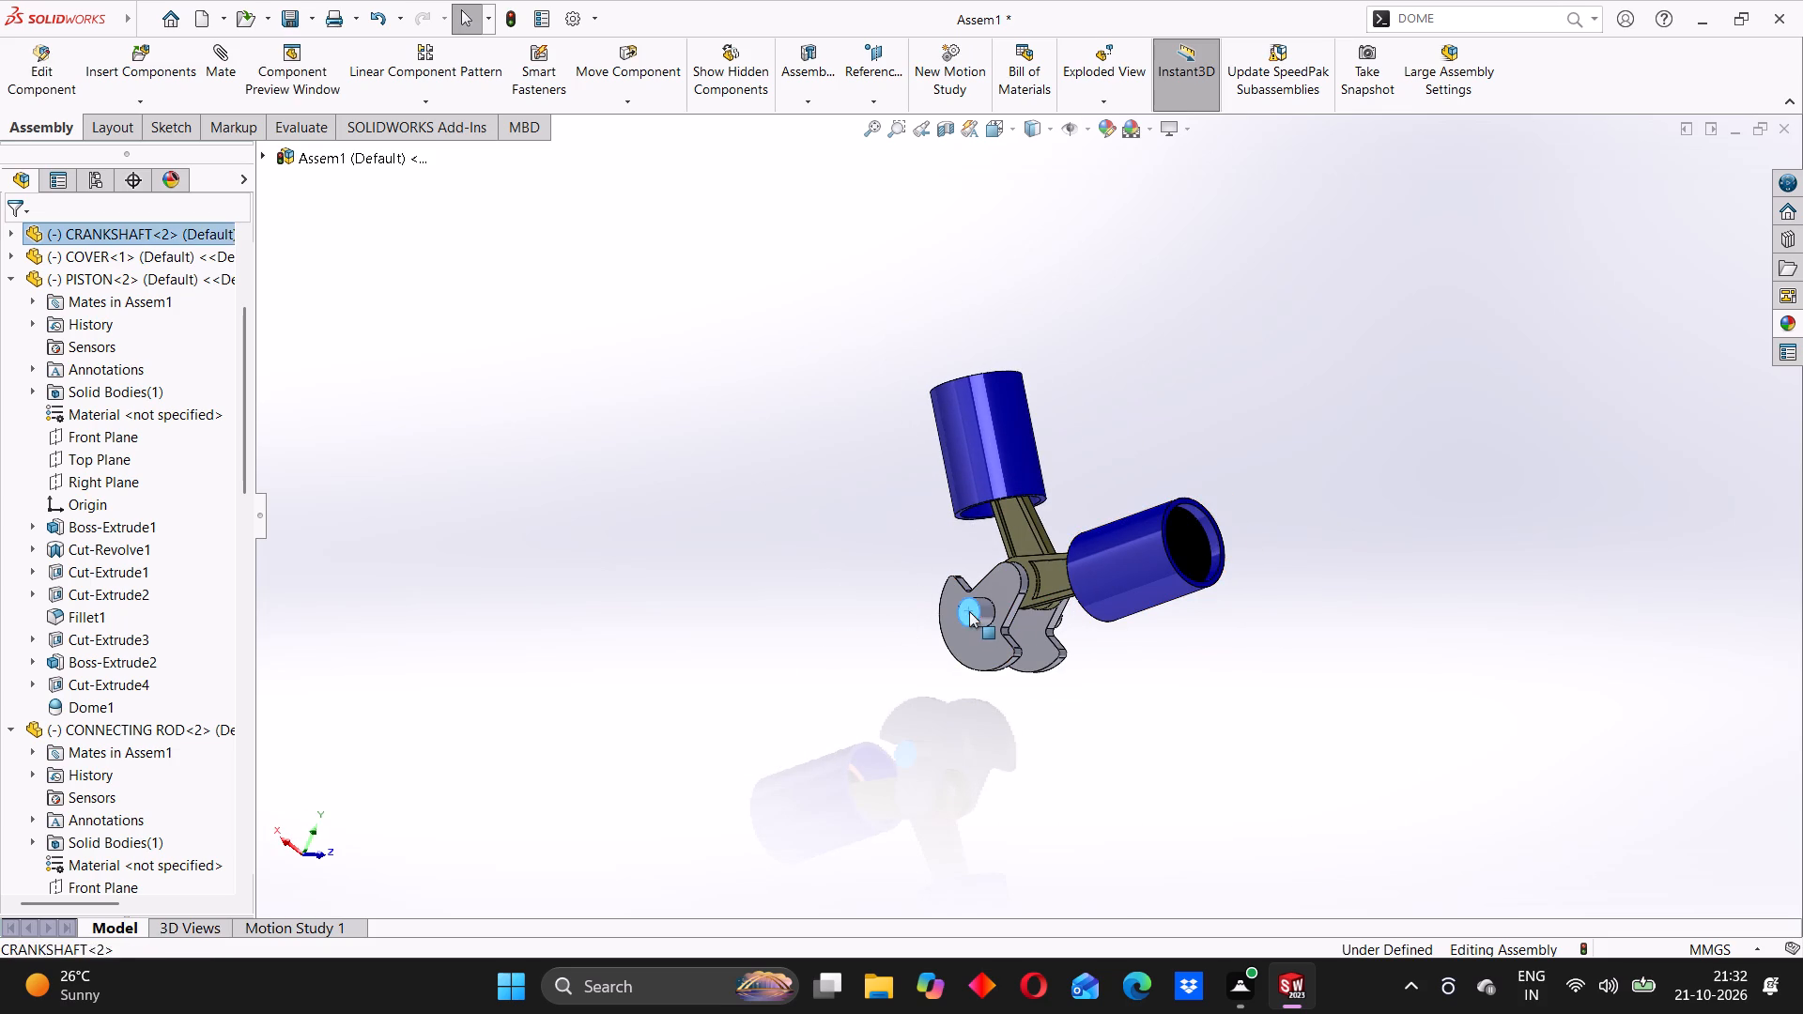
left_click(830, 601)
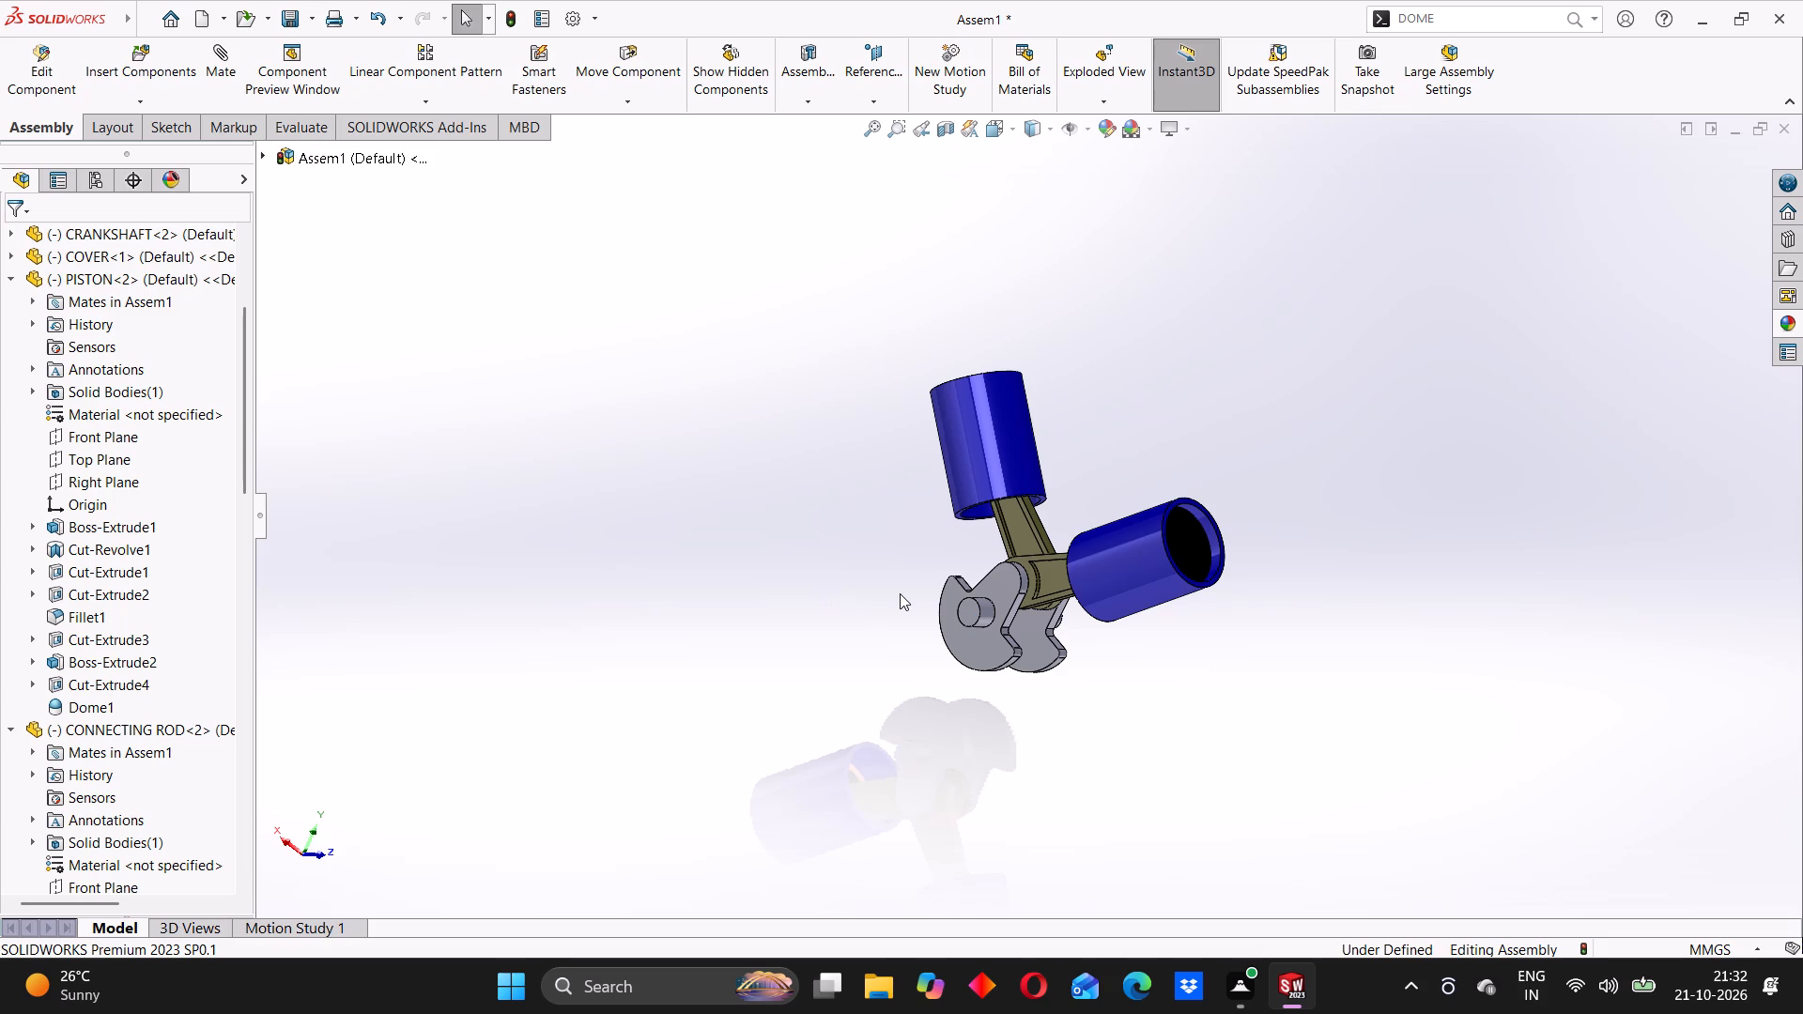
left_click_drag(904, 594, 1035, 618)
left_click_drag(1030, 612, 987, 637)
left_click(917, 575)
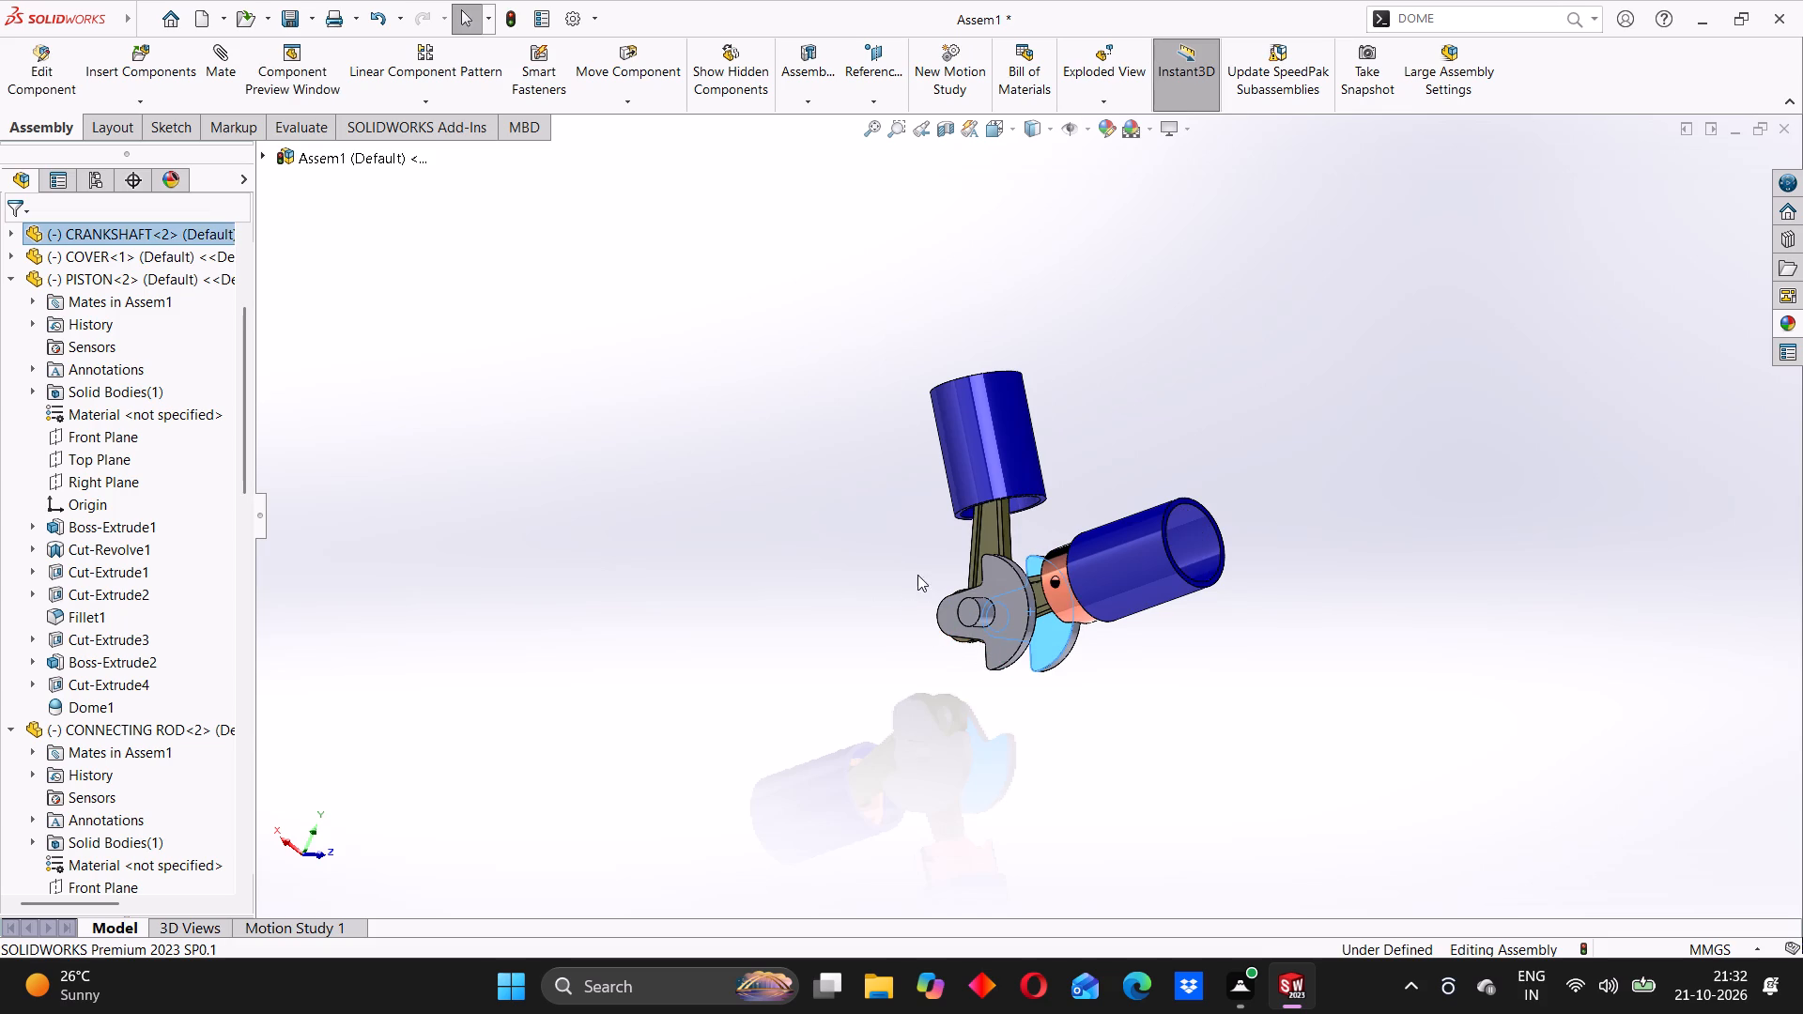
left_click_drag(1006, 595, 988, 776)
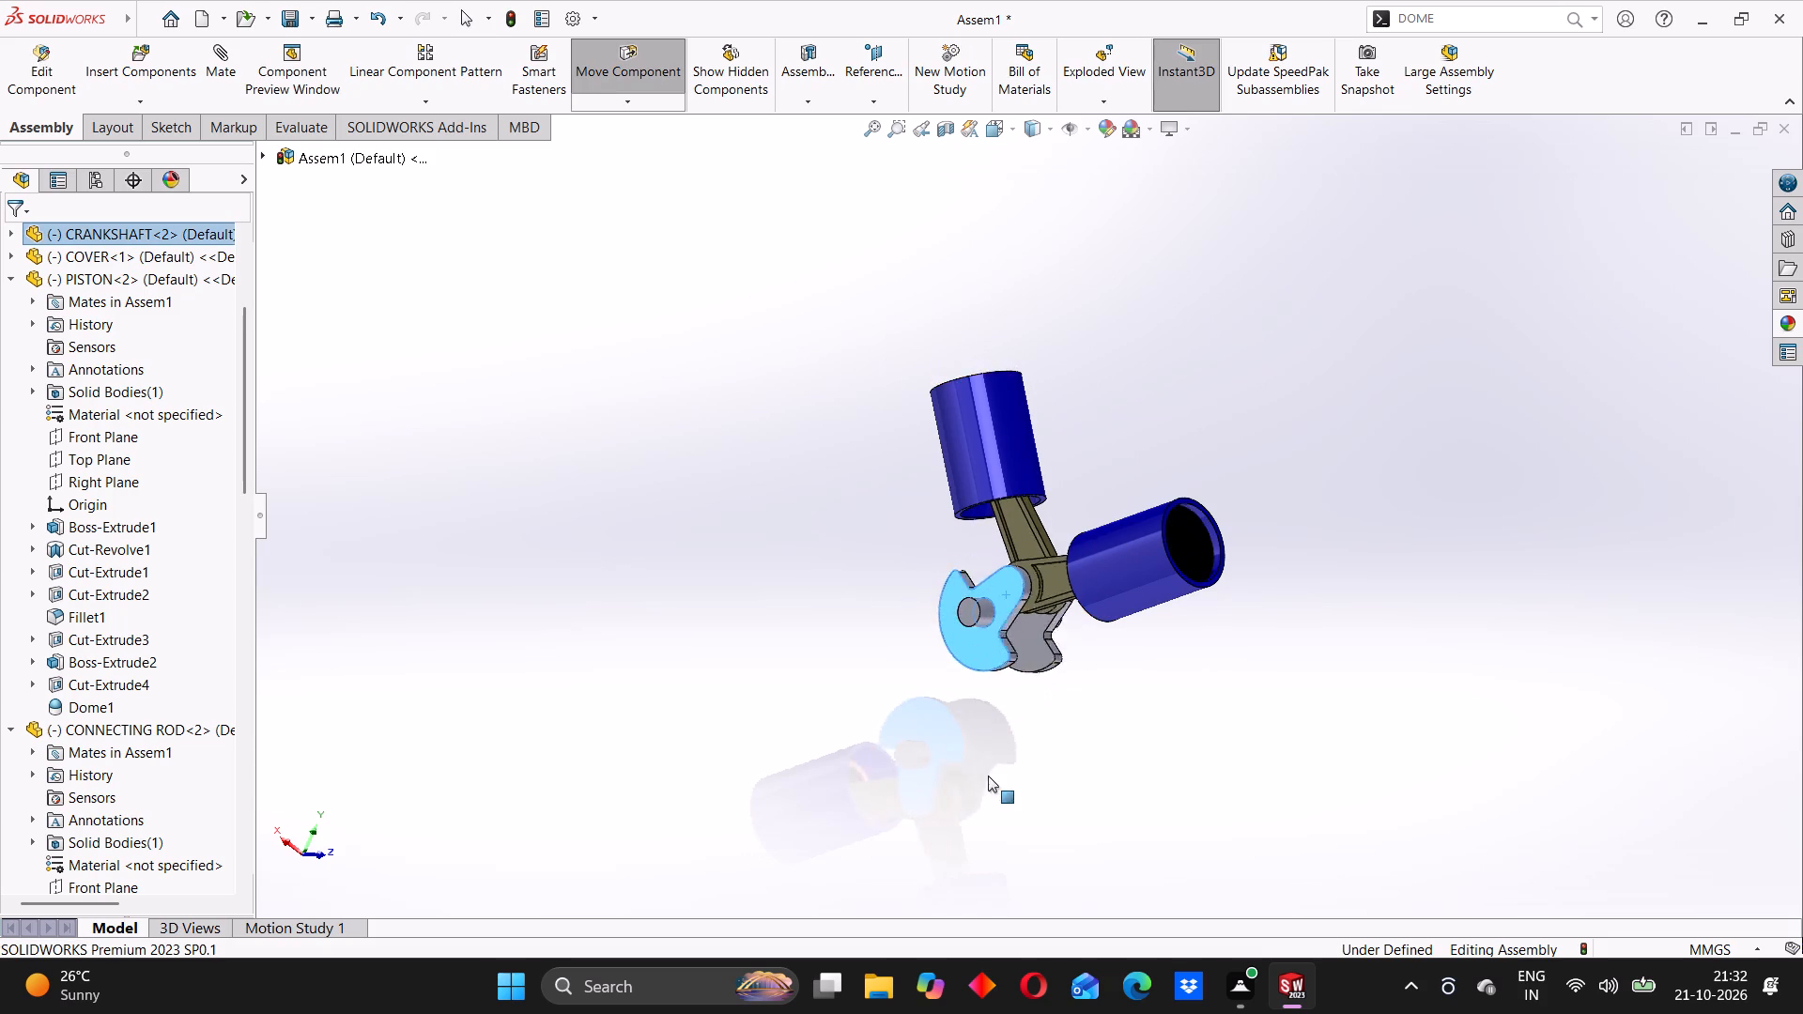
left_click_drag(988, 776, 1016, 730)
left_click(923, 654)
Examine the crankshaft's near web, end journal and shared crankpin area with the two connecting rods.
middle_click_drag(1030, 607, 1004, 622)
scroll(983, 610, "down", 3)
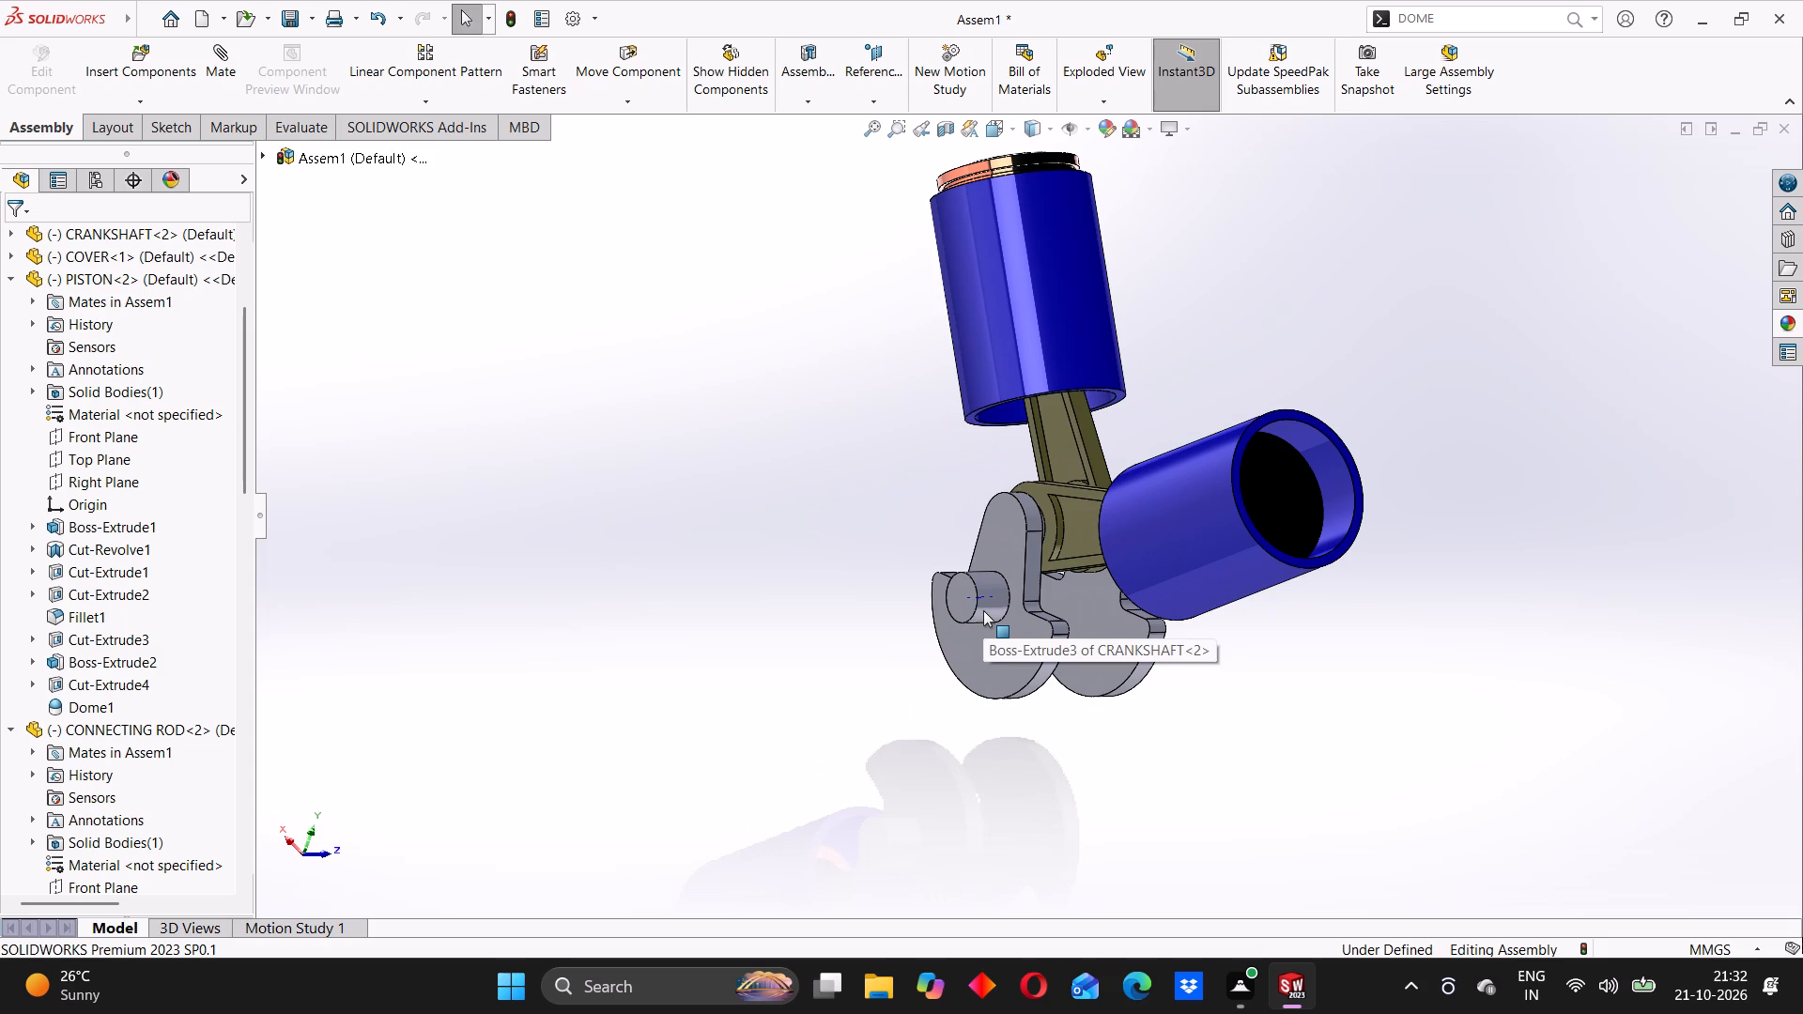
scroll(1032, 613, "down", 3)
left_click(824, 607)
left_click(981, 627)
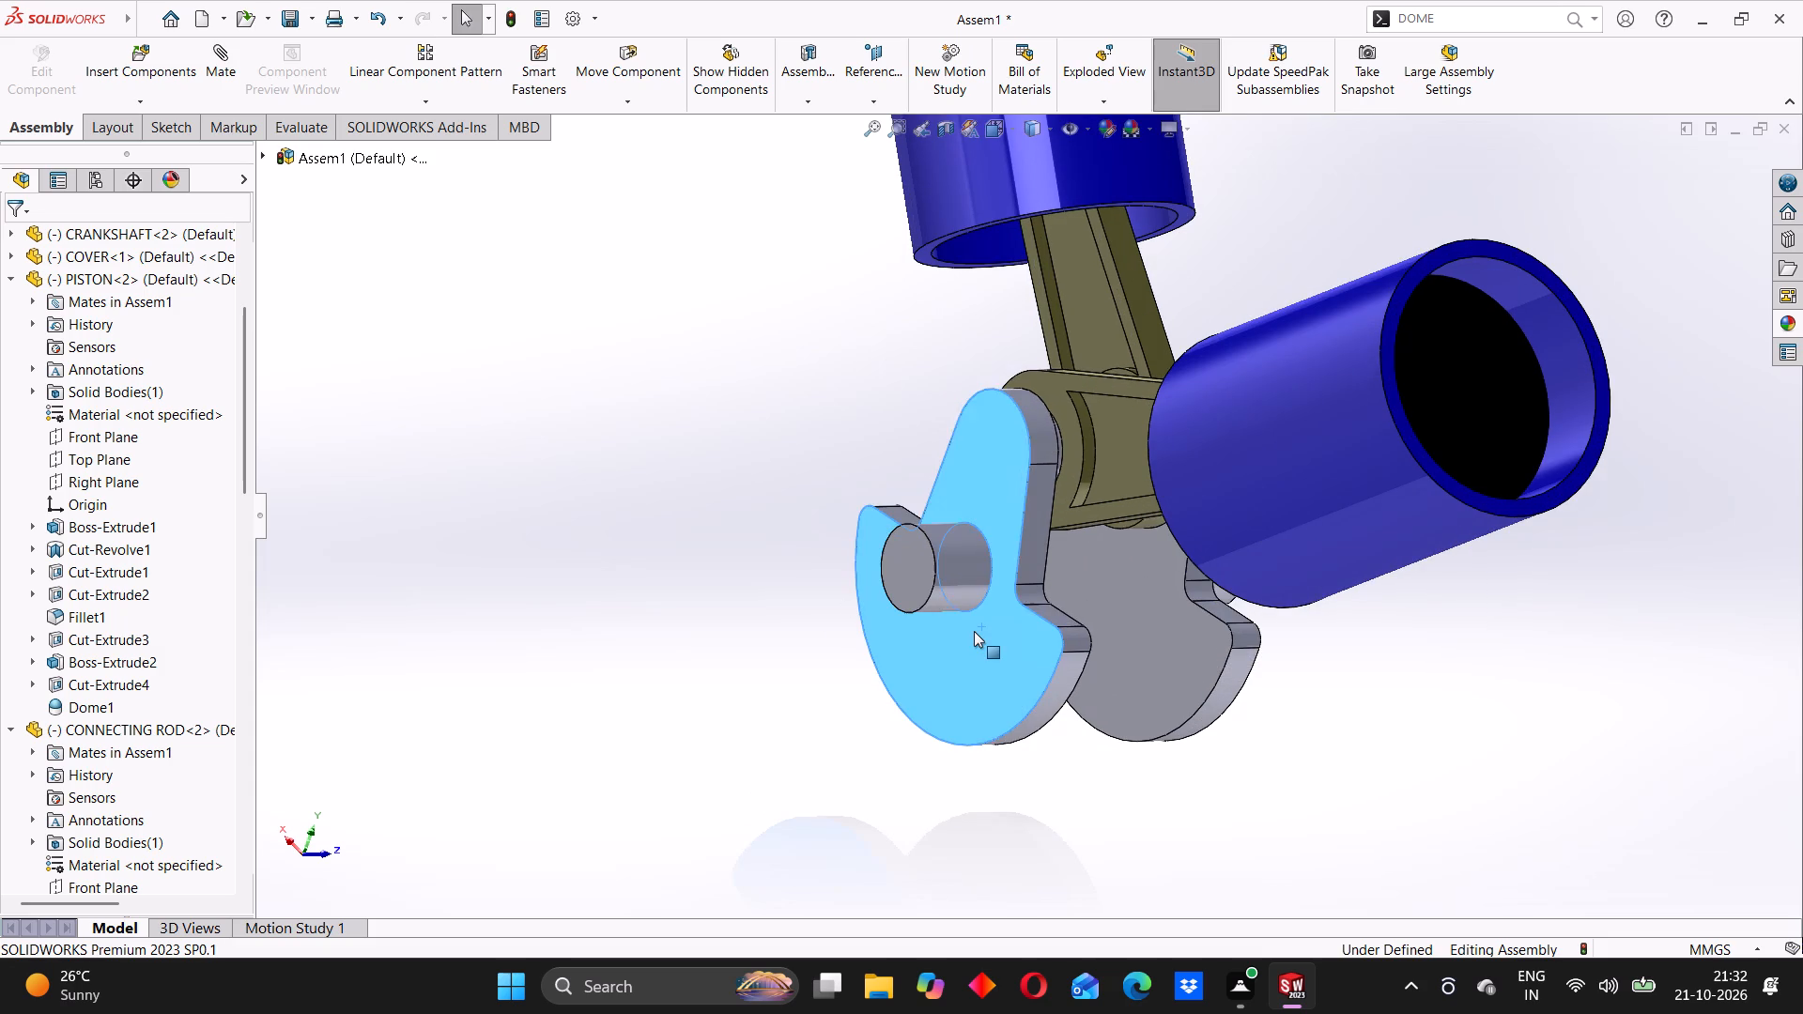
middle_click(981, 625)
left_click(907, 649)
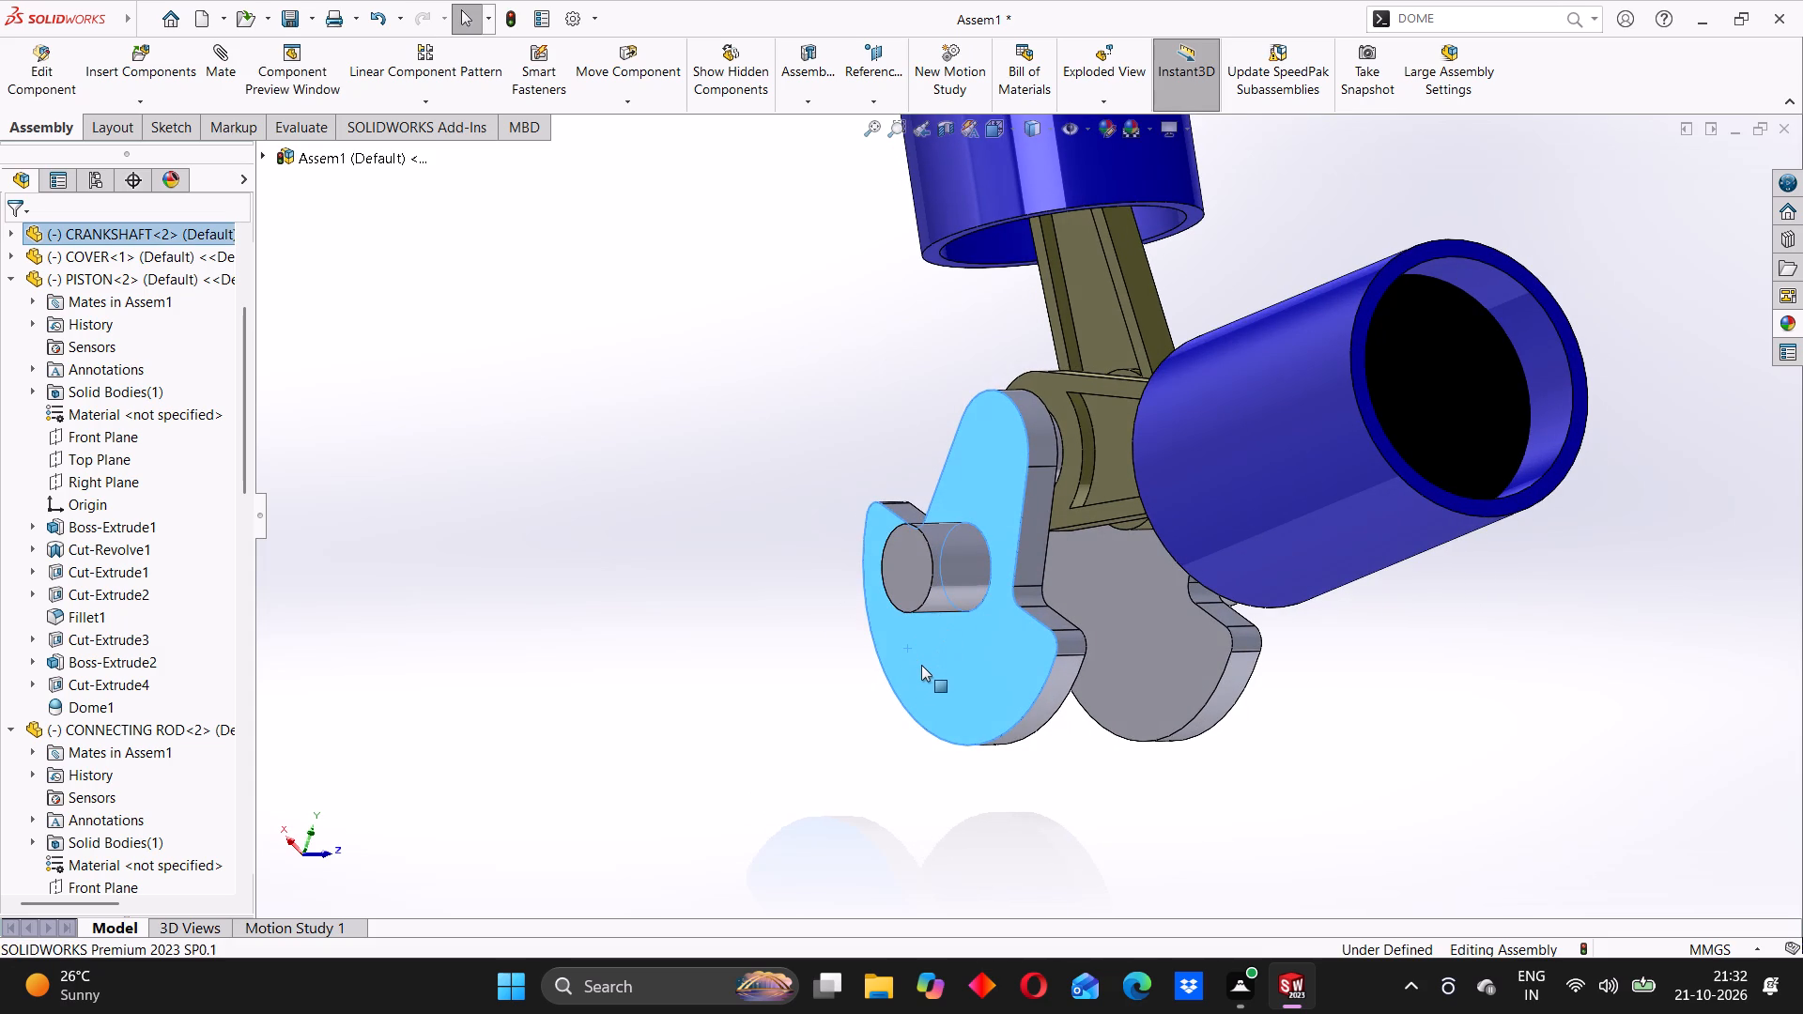
left_click(917, 665)
left_click(814, 646)
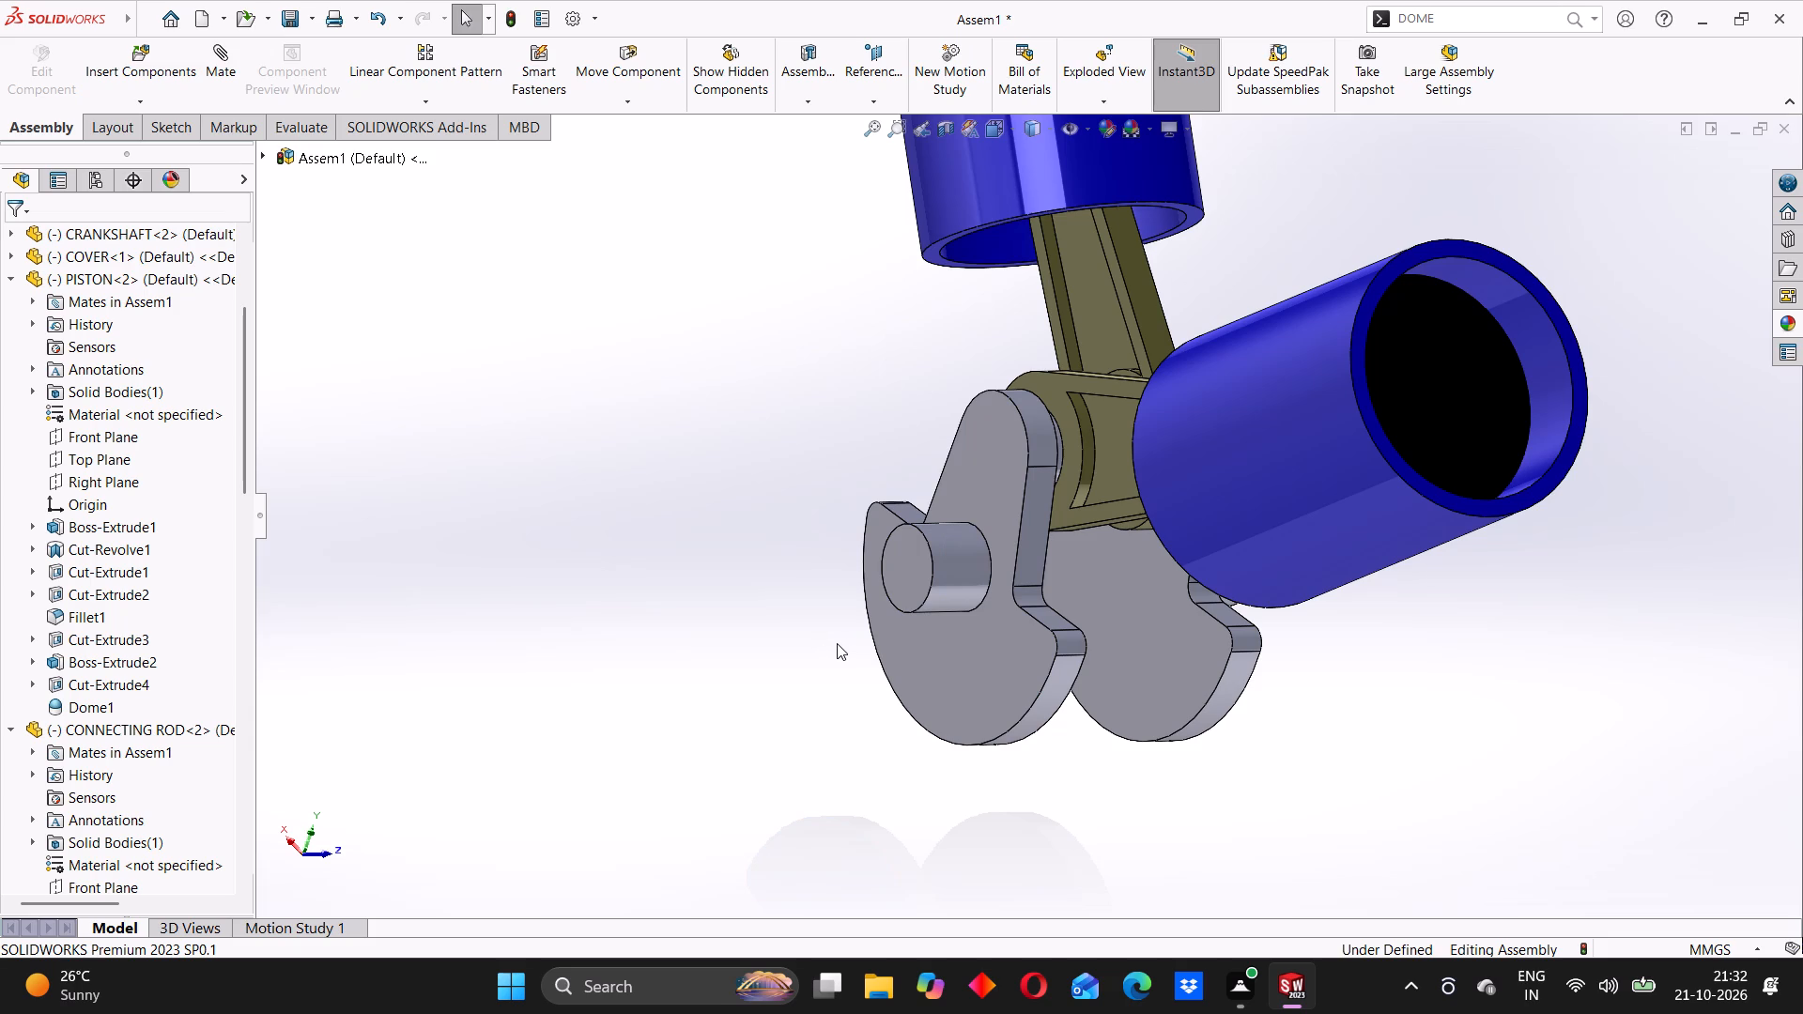
middle_click_drag(950, 602, 964, 668)
left_click(814, 621)
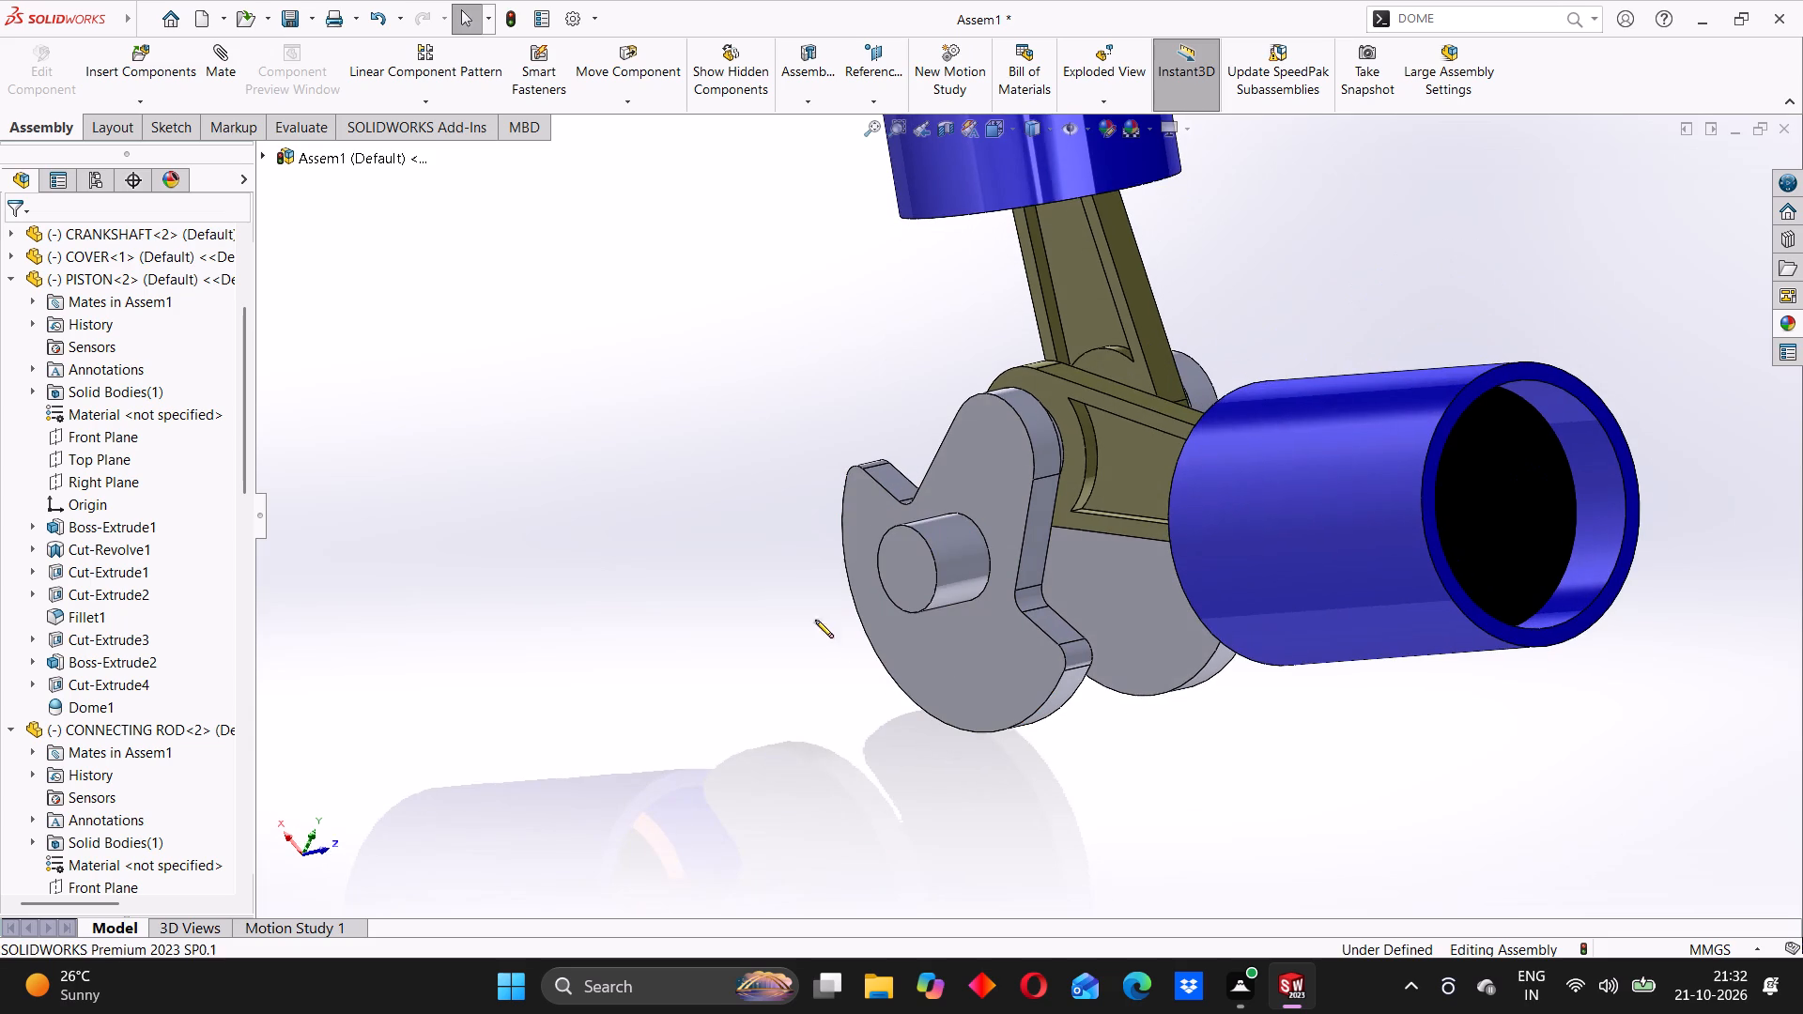
middle_click_drag(1078, 622, 1075, 567)
left_click(914, 572)
left_click(763, 604)
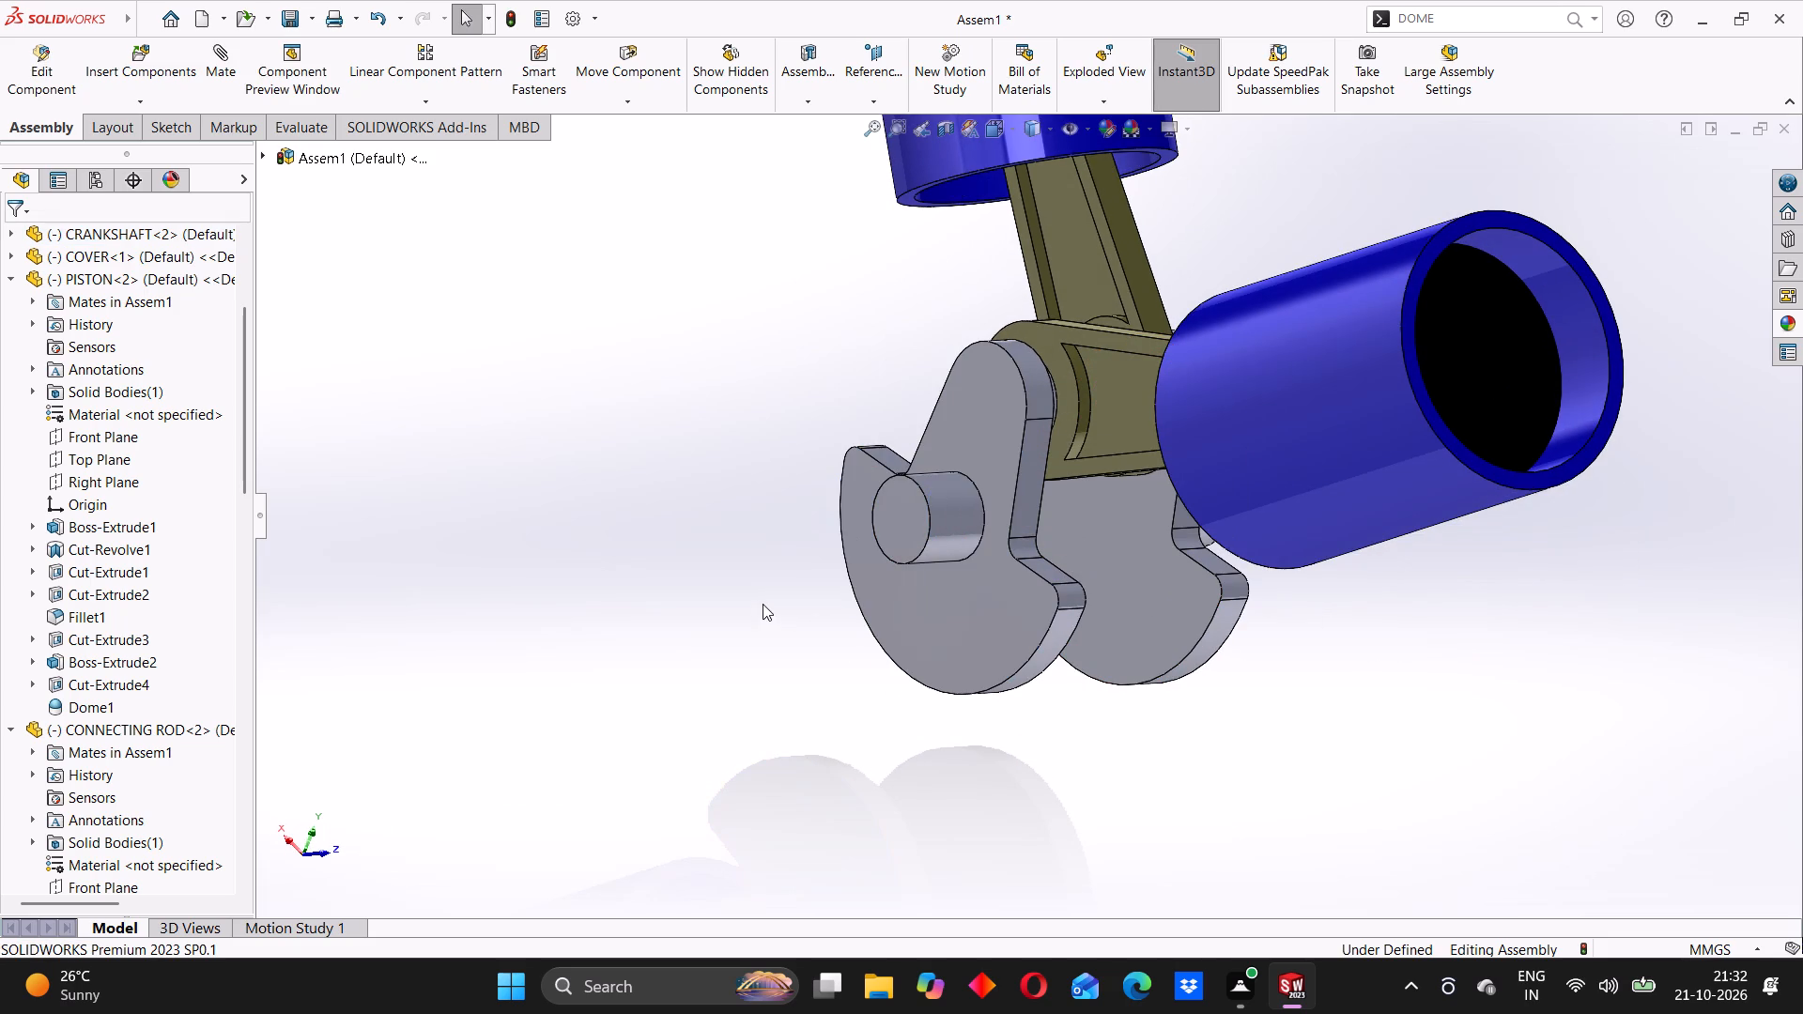
middle_click_drag(816, 610, 796, 589)
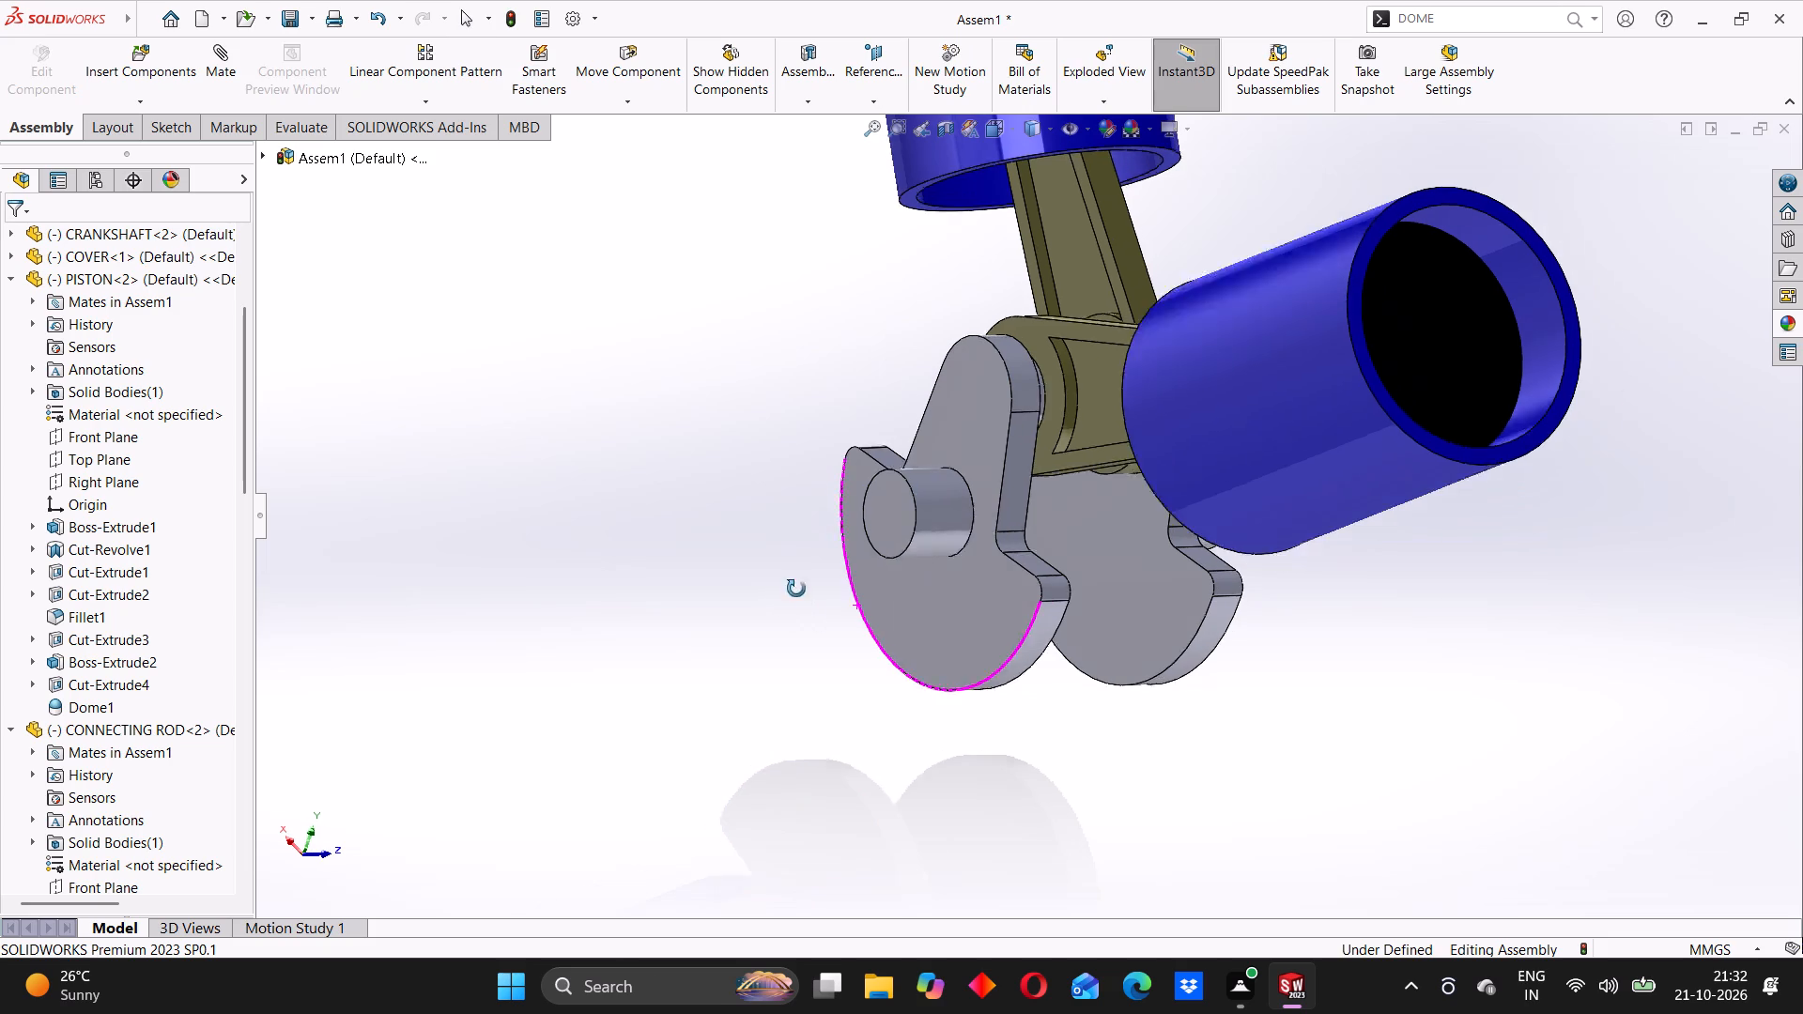
middle_click_drag(796, 589, 786, 575)
left_click(671, 582)
Examine the crankshaft's end journal and the web profile at close range from oblique angles.
scroll(807, 543, "down", 4)
middle_click_drag(975, 600, 953, 617)
left_click(814, 596)
middle_click_drag(1048, 605, 1086, 598)
left_click(818, 666)
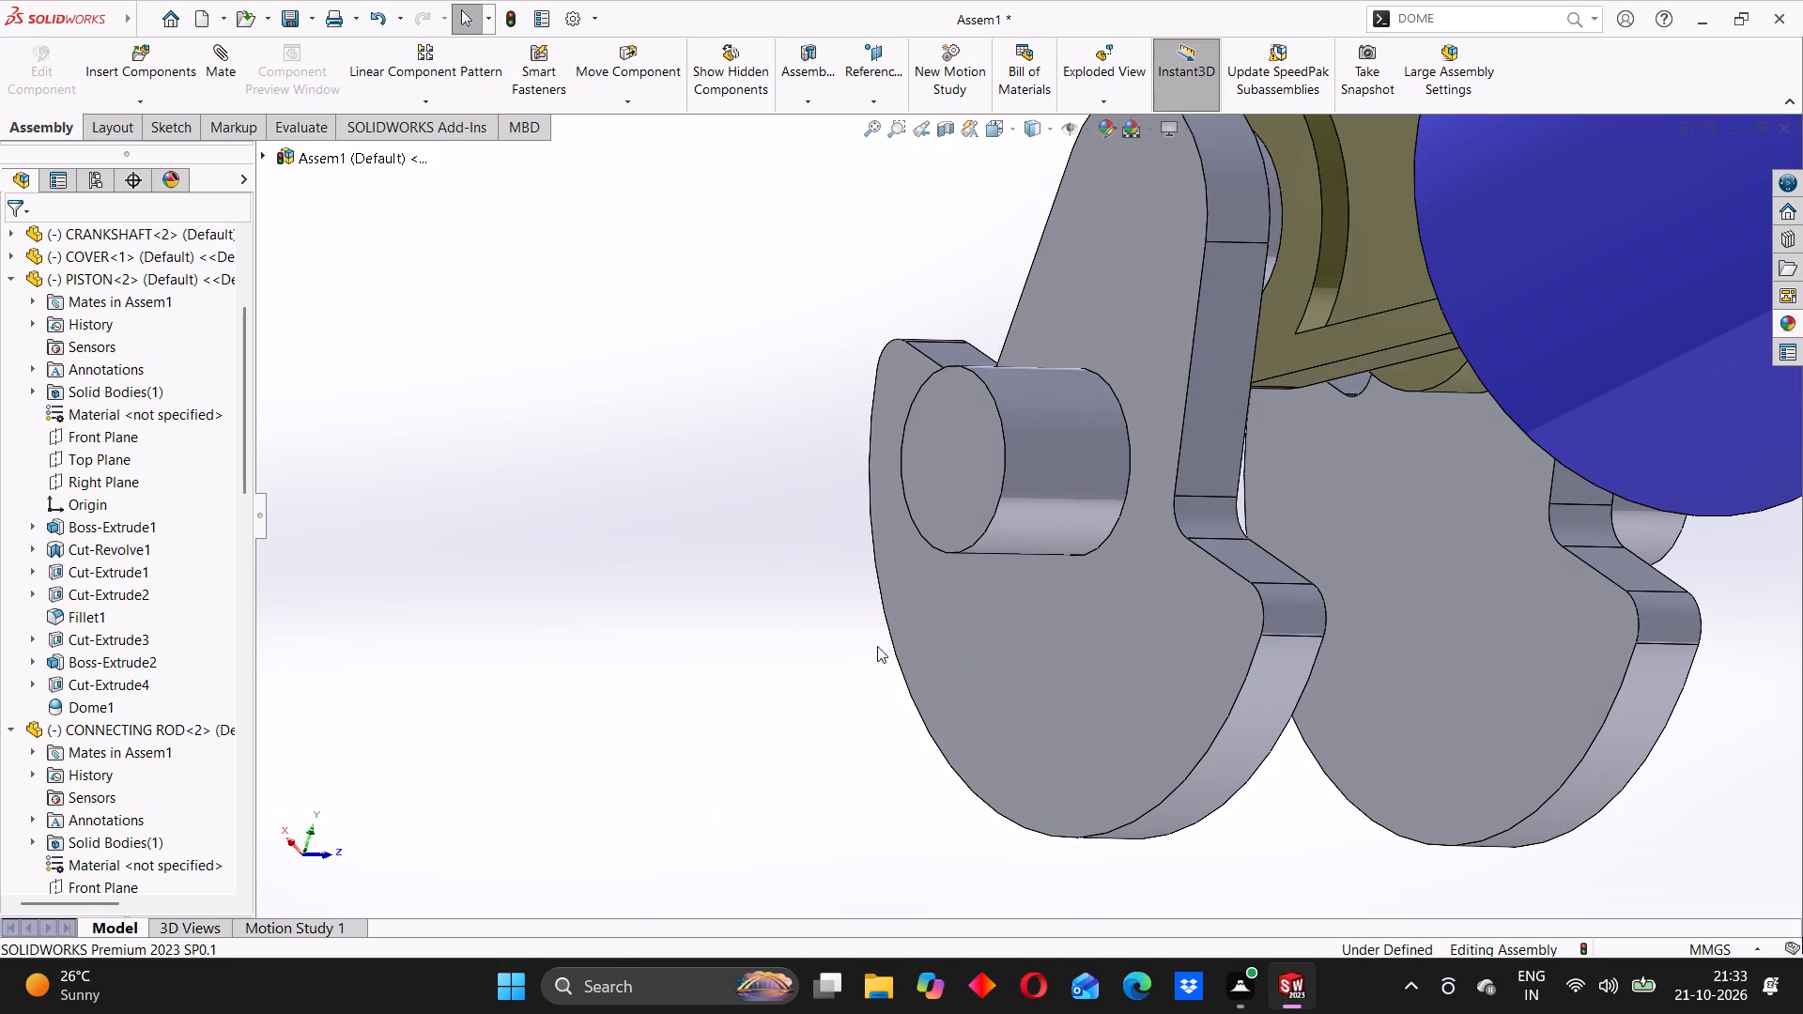
left_click(829, 644)
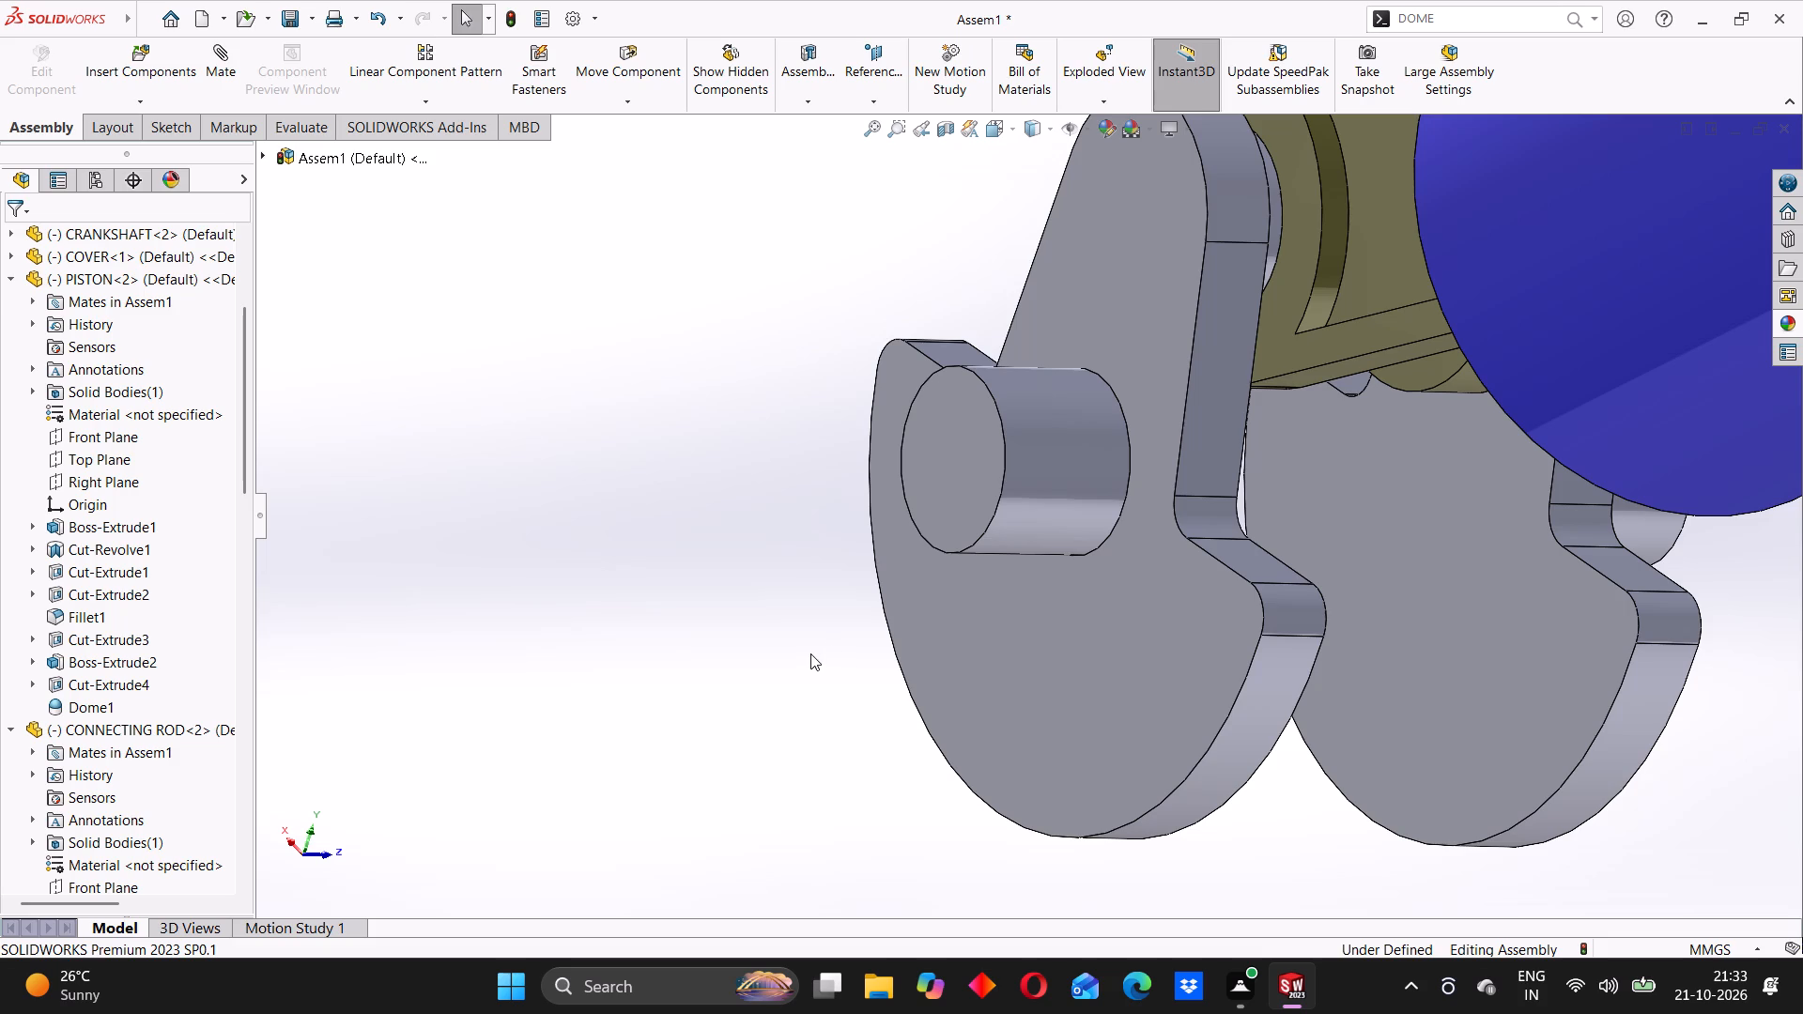
left_click(810, 653)
middle_click_drag(943, 628, 925, 626)
left_click(845, 620)
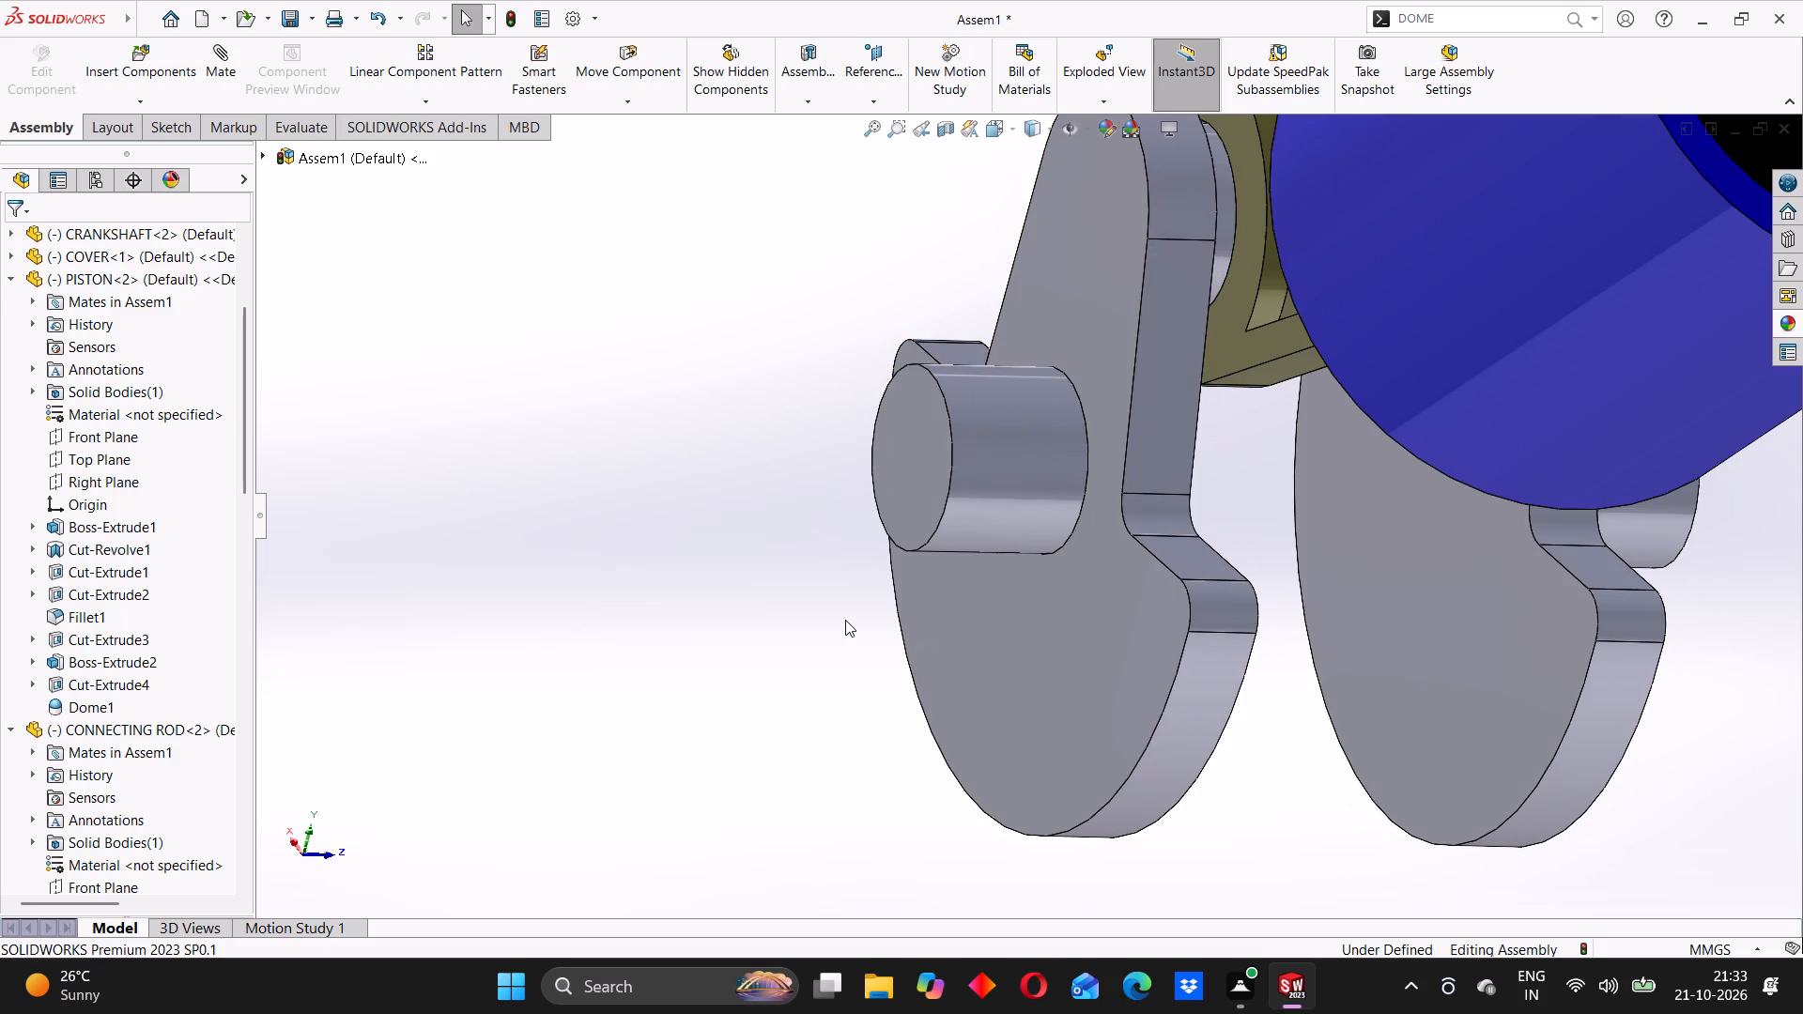
left_click(834, 616)
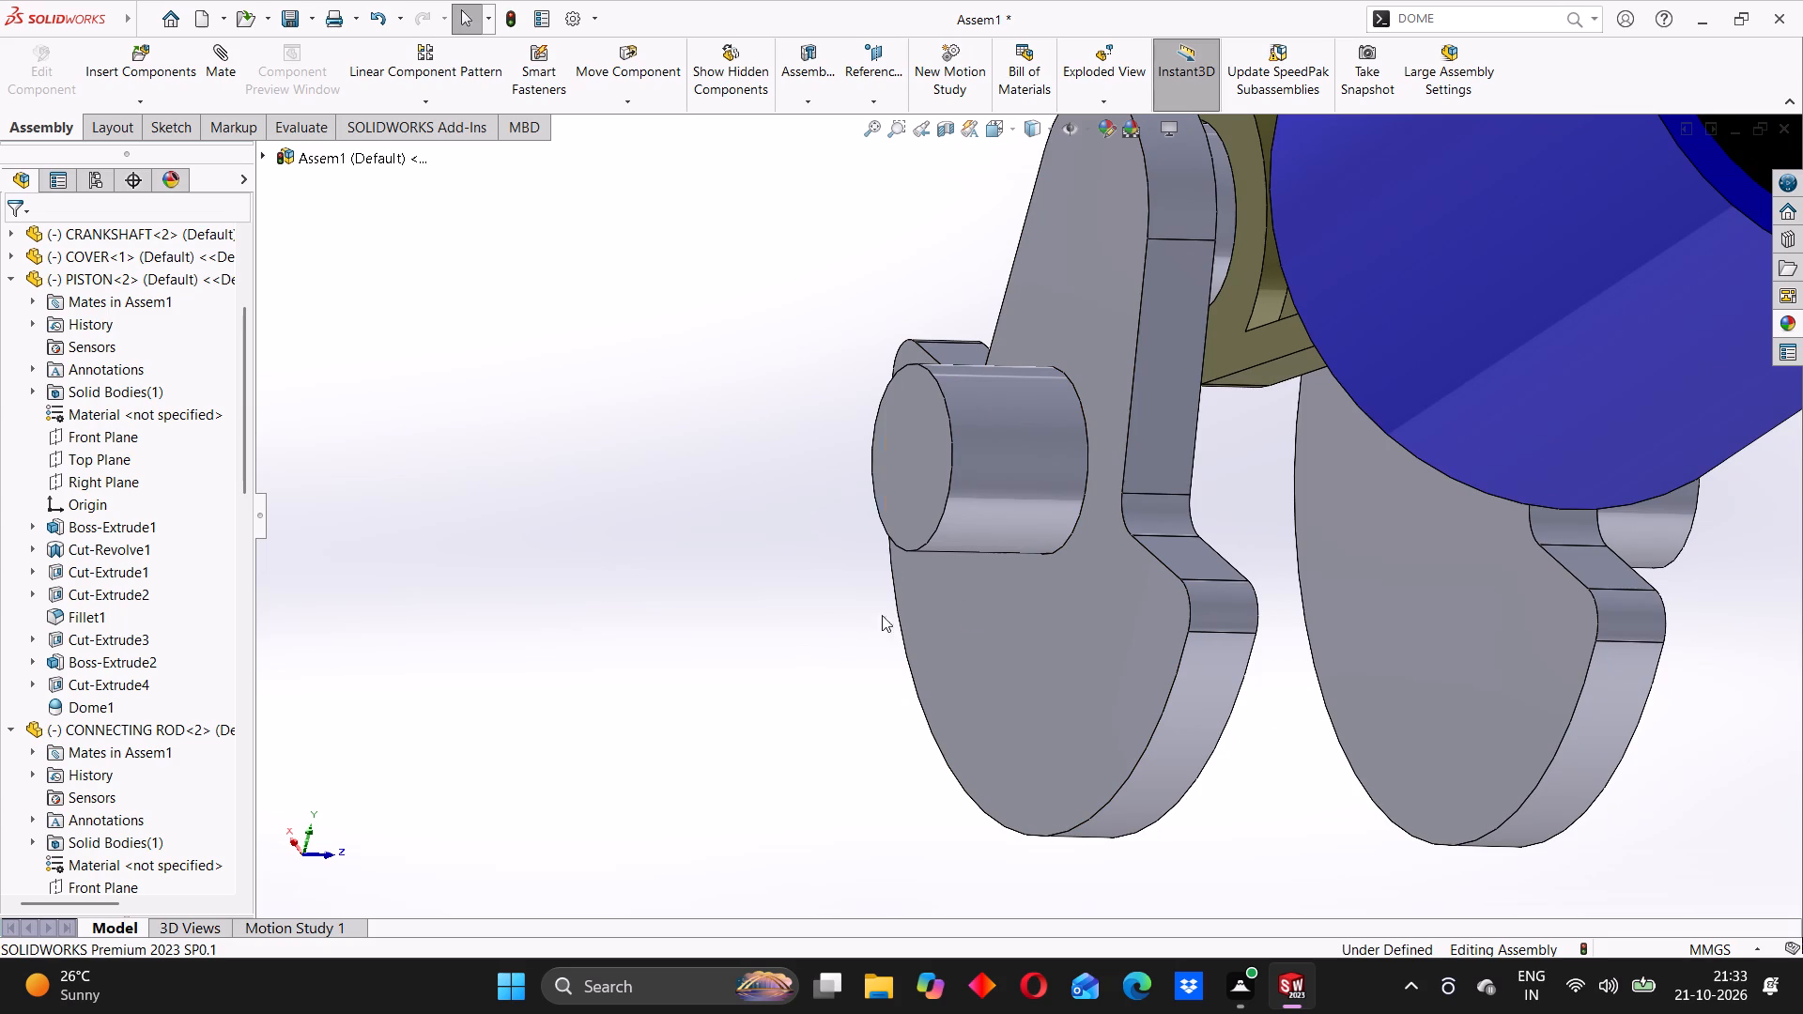
middle_click_drag(1009, 616, 1057, 607)
scroll(1012, 626, "up", 3)
left_click(870, 624)
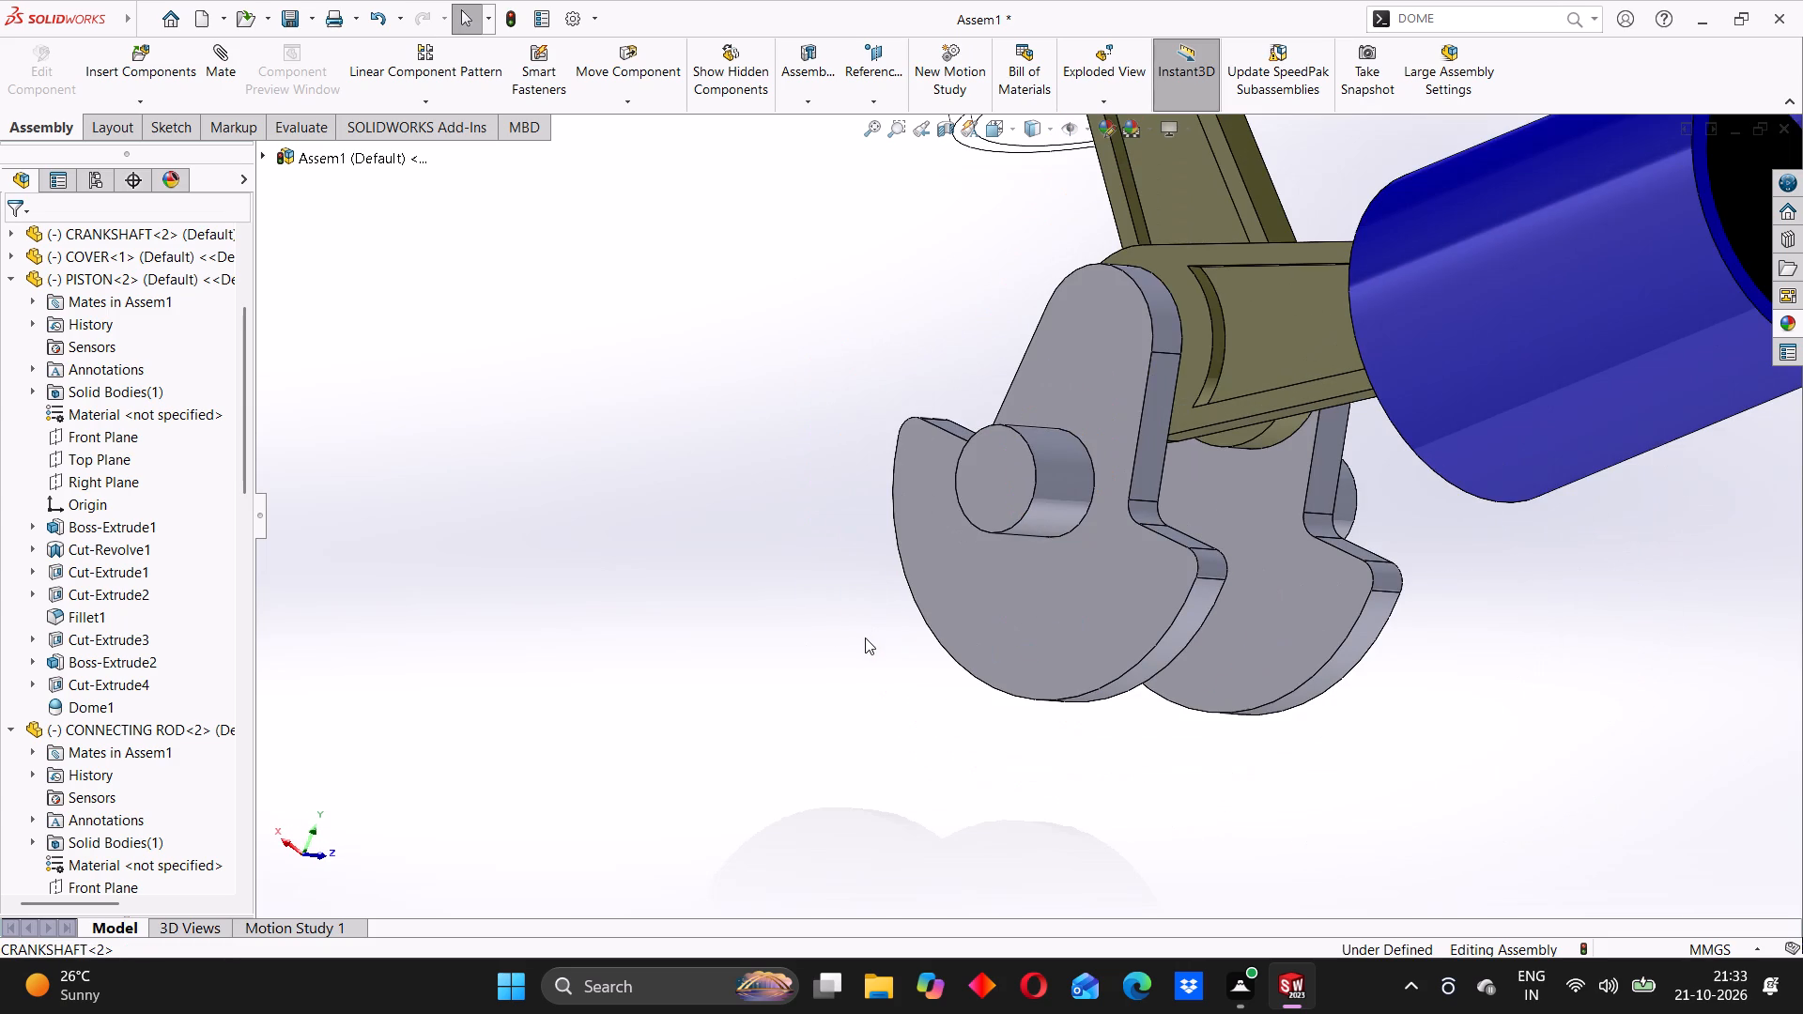
Examine the spacing between the two crankshaft webs and the rod ends beneath the covers.
middle_click_drag(1074, 591, 1028, 595)
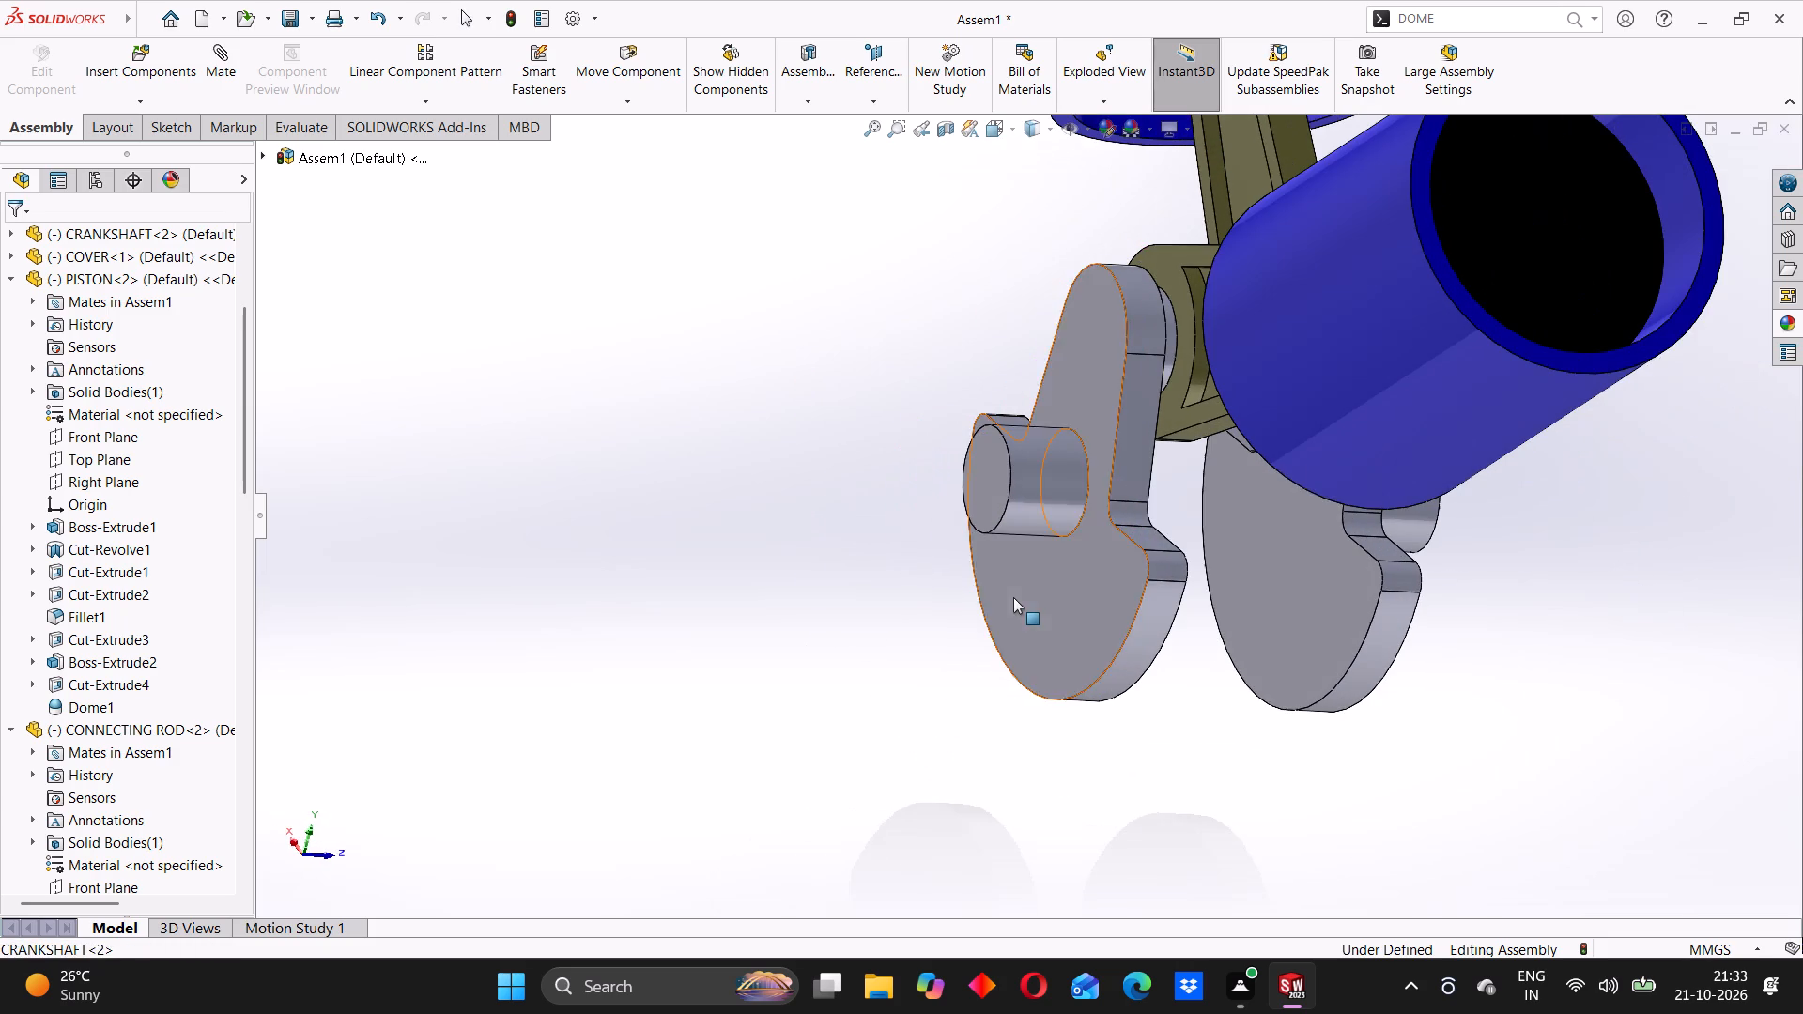
left_click(1013, 597)
left_click(854, 605)
middle_click_drag(1039, 602, 1057, 592)
scroll(1155, 523, "up", 7)
scroll(1108, 445, "down", 3)
middle_click_drag(1161, 540, 1125, 542)
scroll(1086, 550, "down", 2)
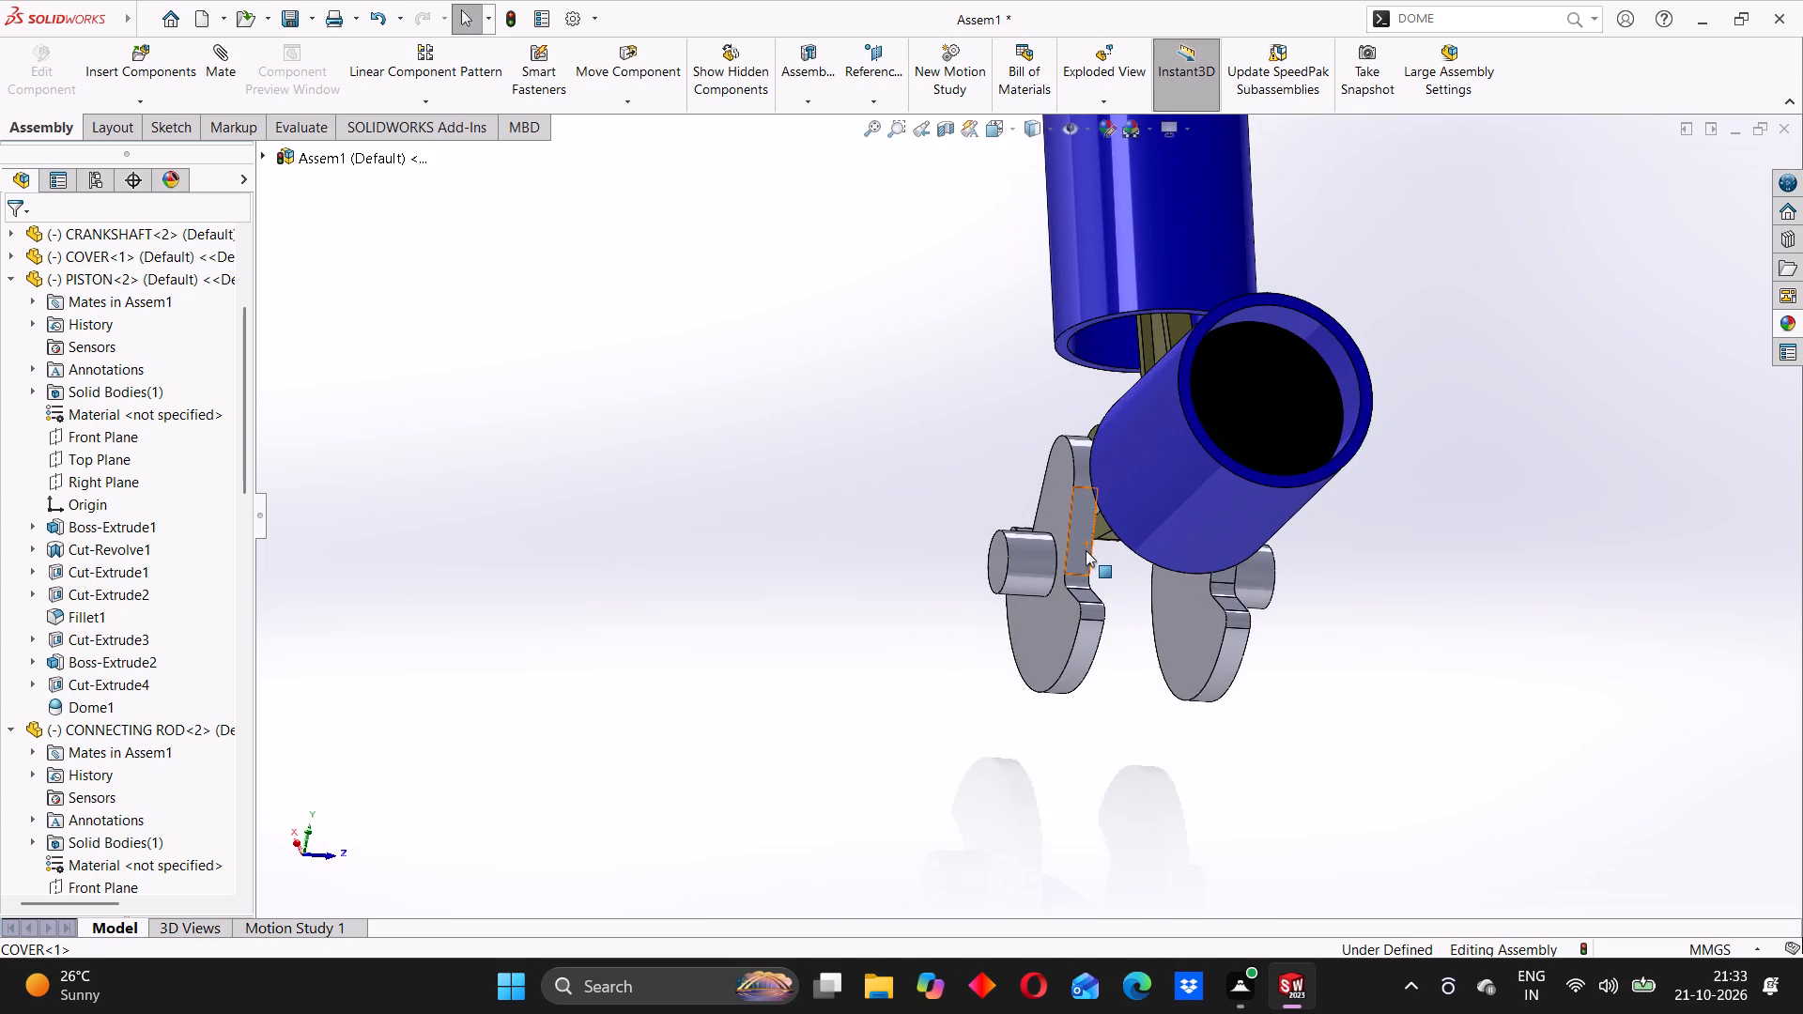
scroll(1035, 596, "down", 3)
middle_click_drag(1031, 608, 1061, 617)
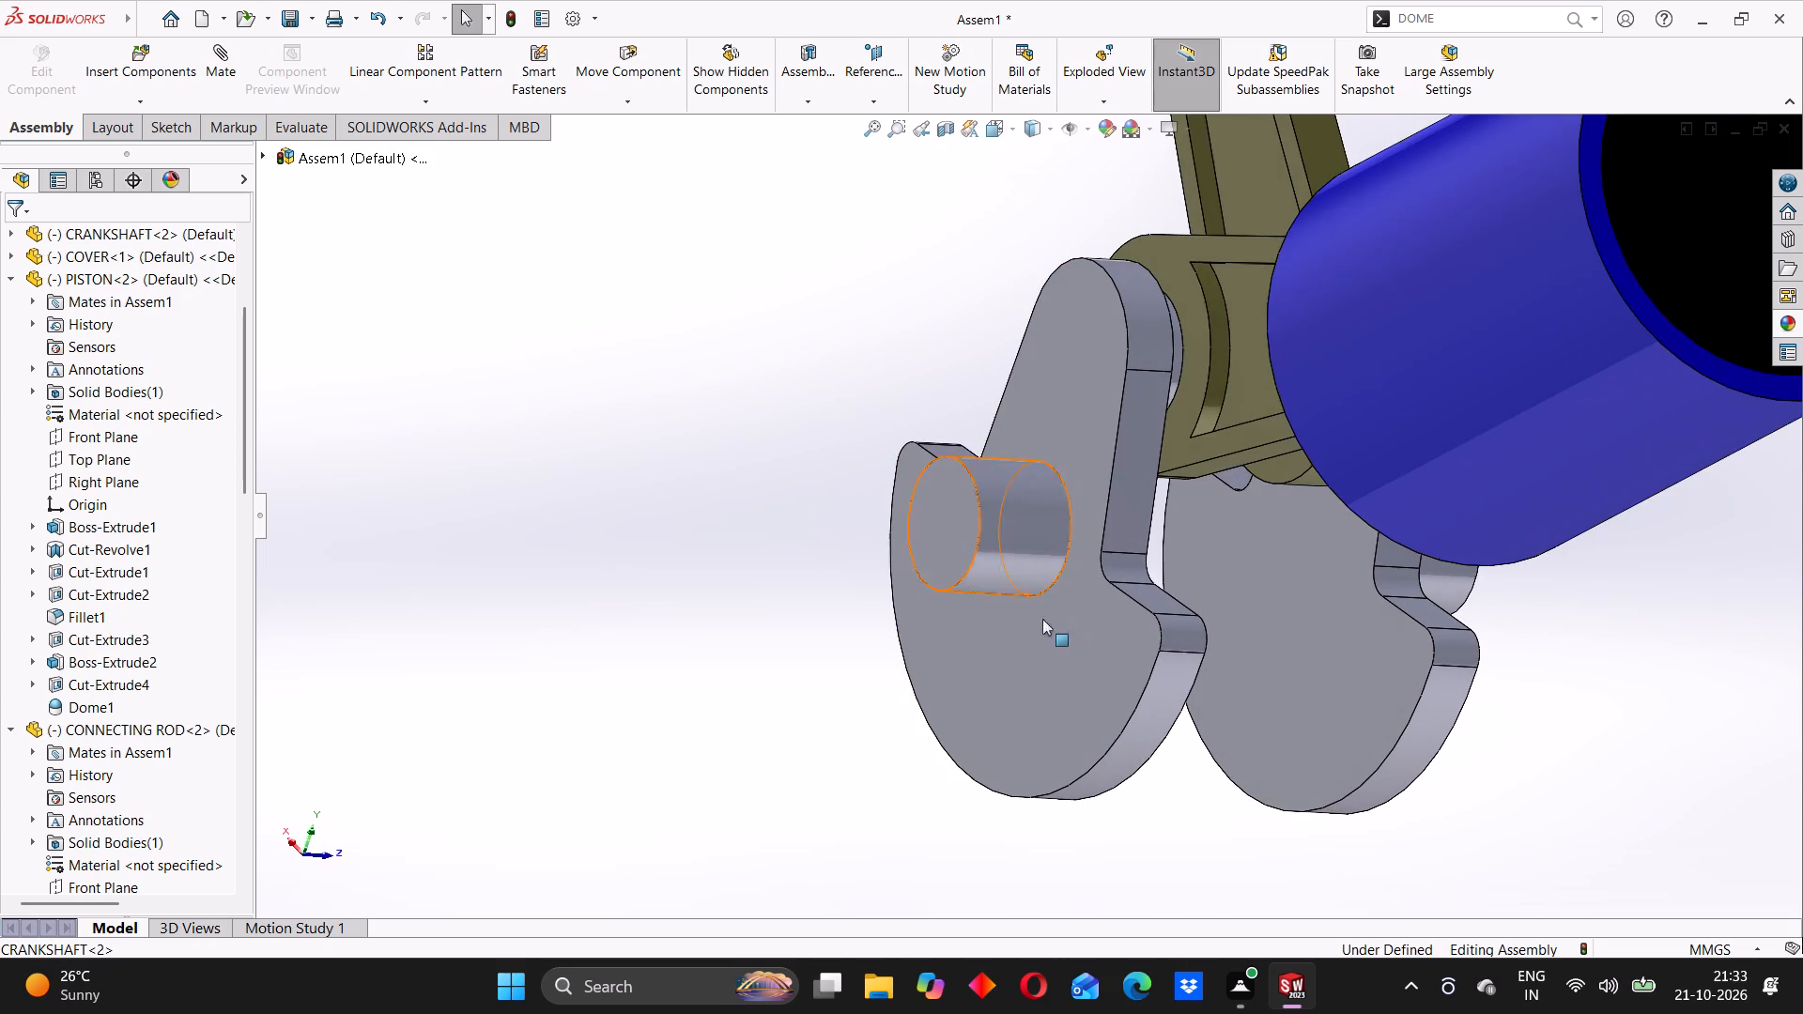
left_click(823, 646)
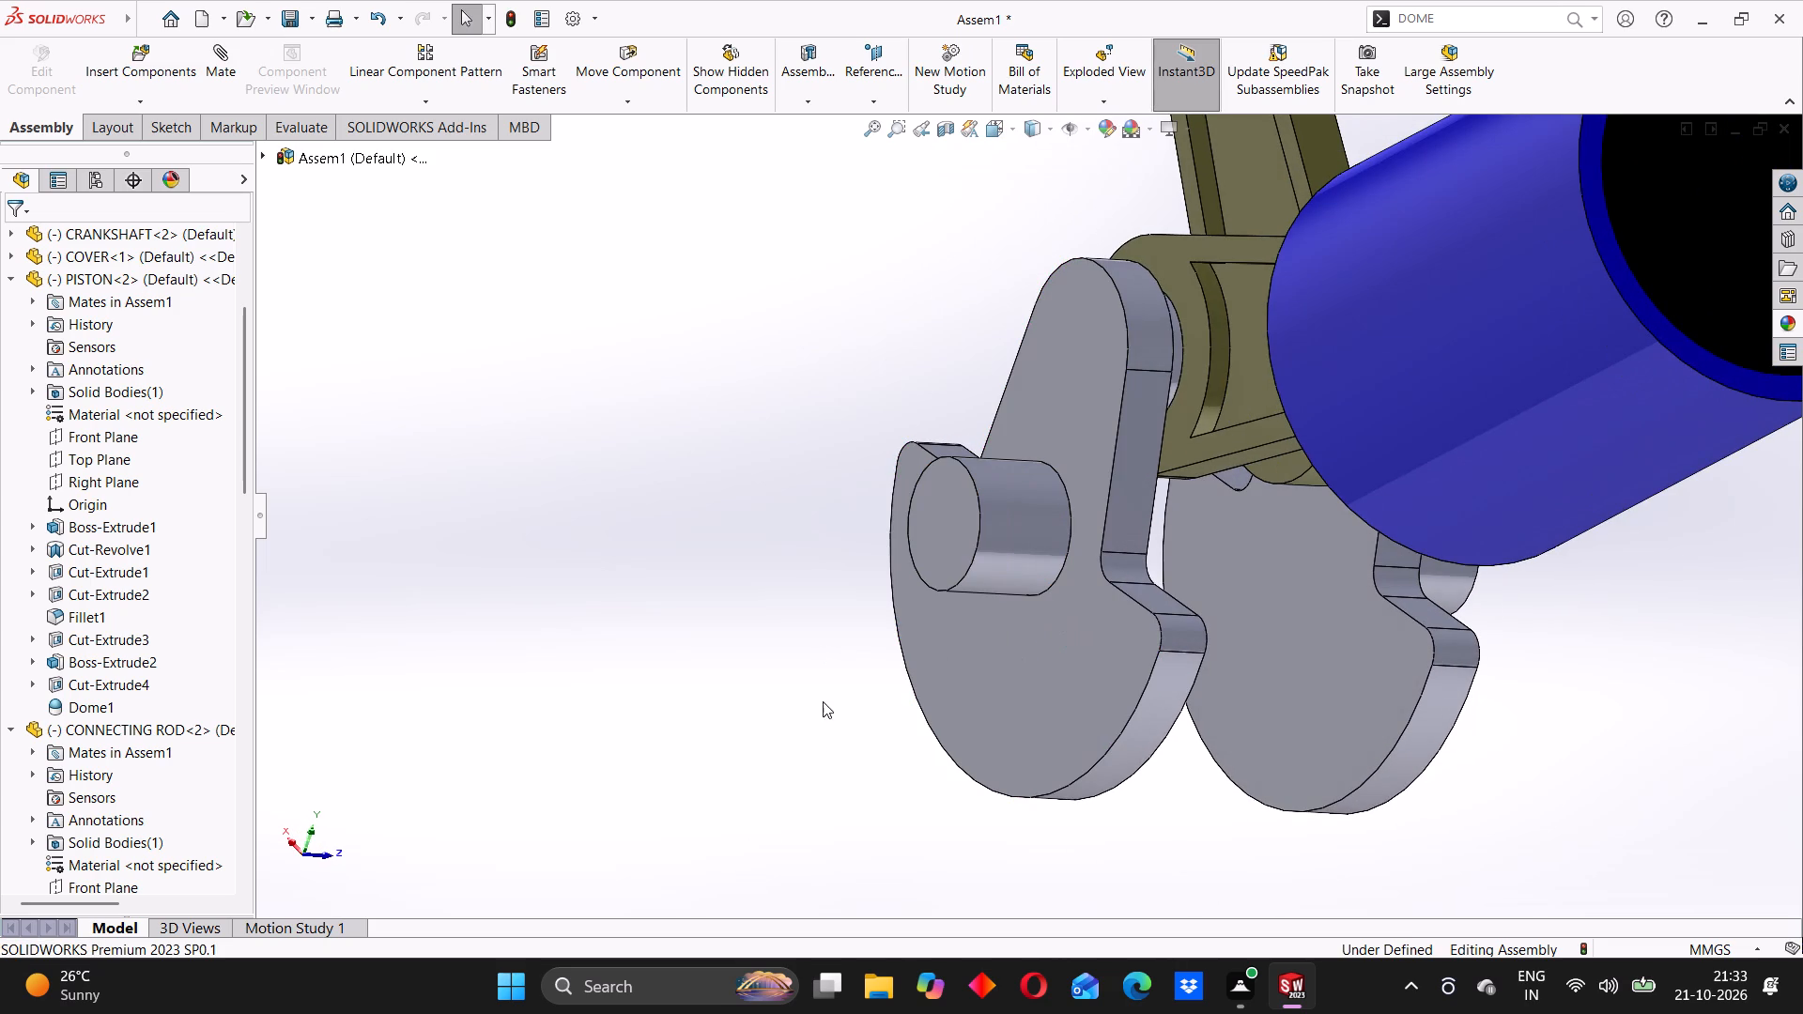
middle_click_drag(910, 655, 941, 648)
left_click(846, 607)
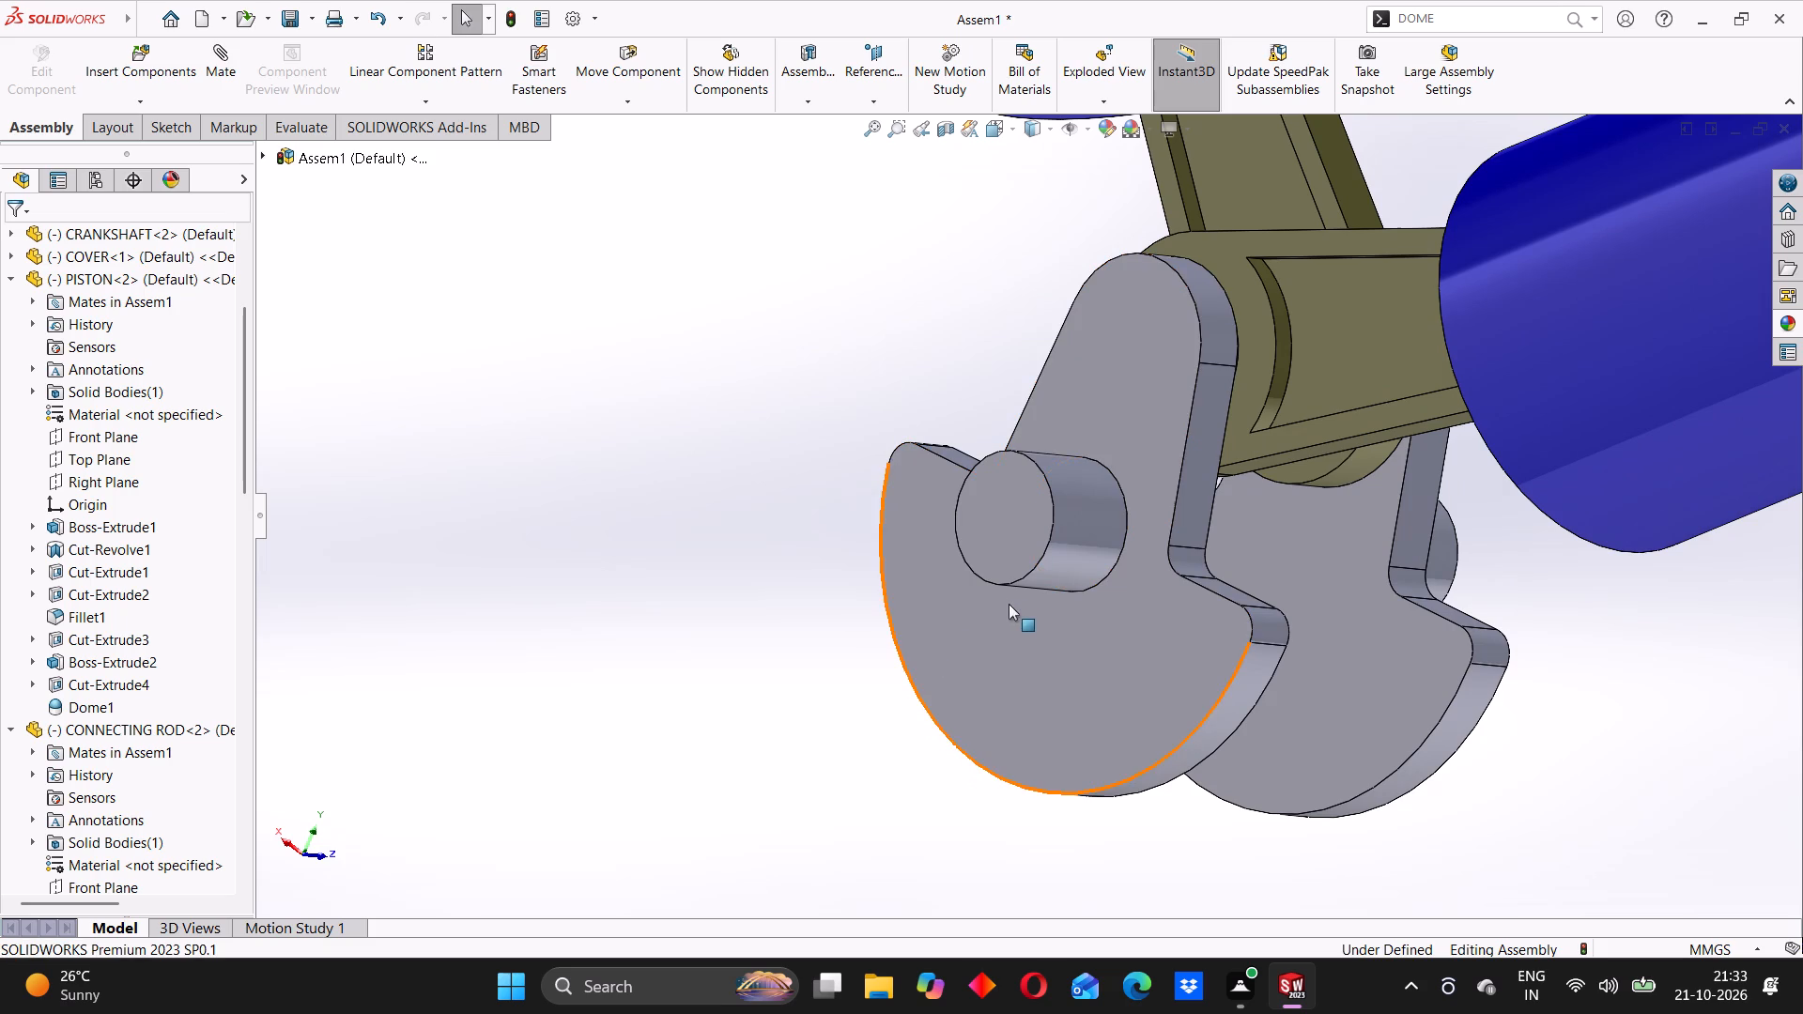
Rock the crankshaft back and forth by its near web in close-up to check how the rod big ends follow.
left_click_drag(1020, 613, 1002, 628)
left_click(767, 599)
left_click_drag(962, 623, 971, 603)
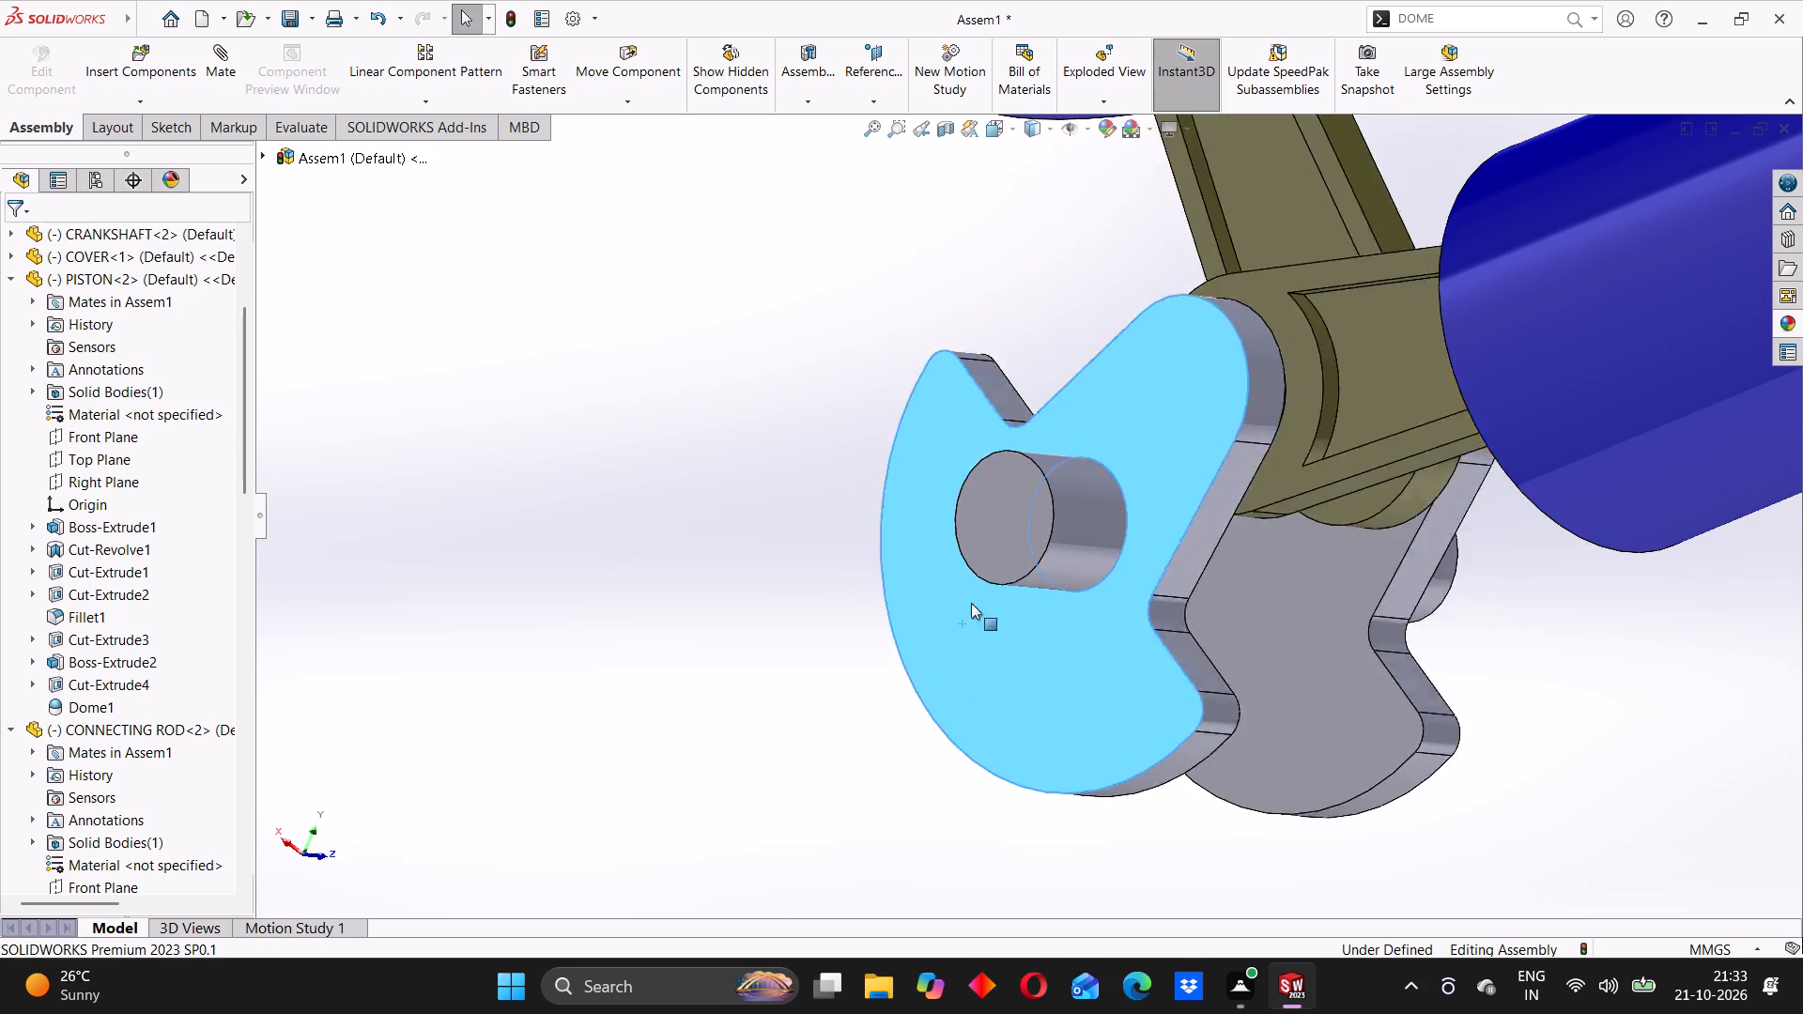
left_click_drag(971, 603, 924, 718)
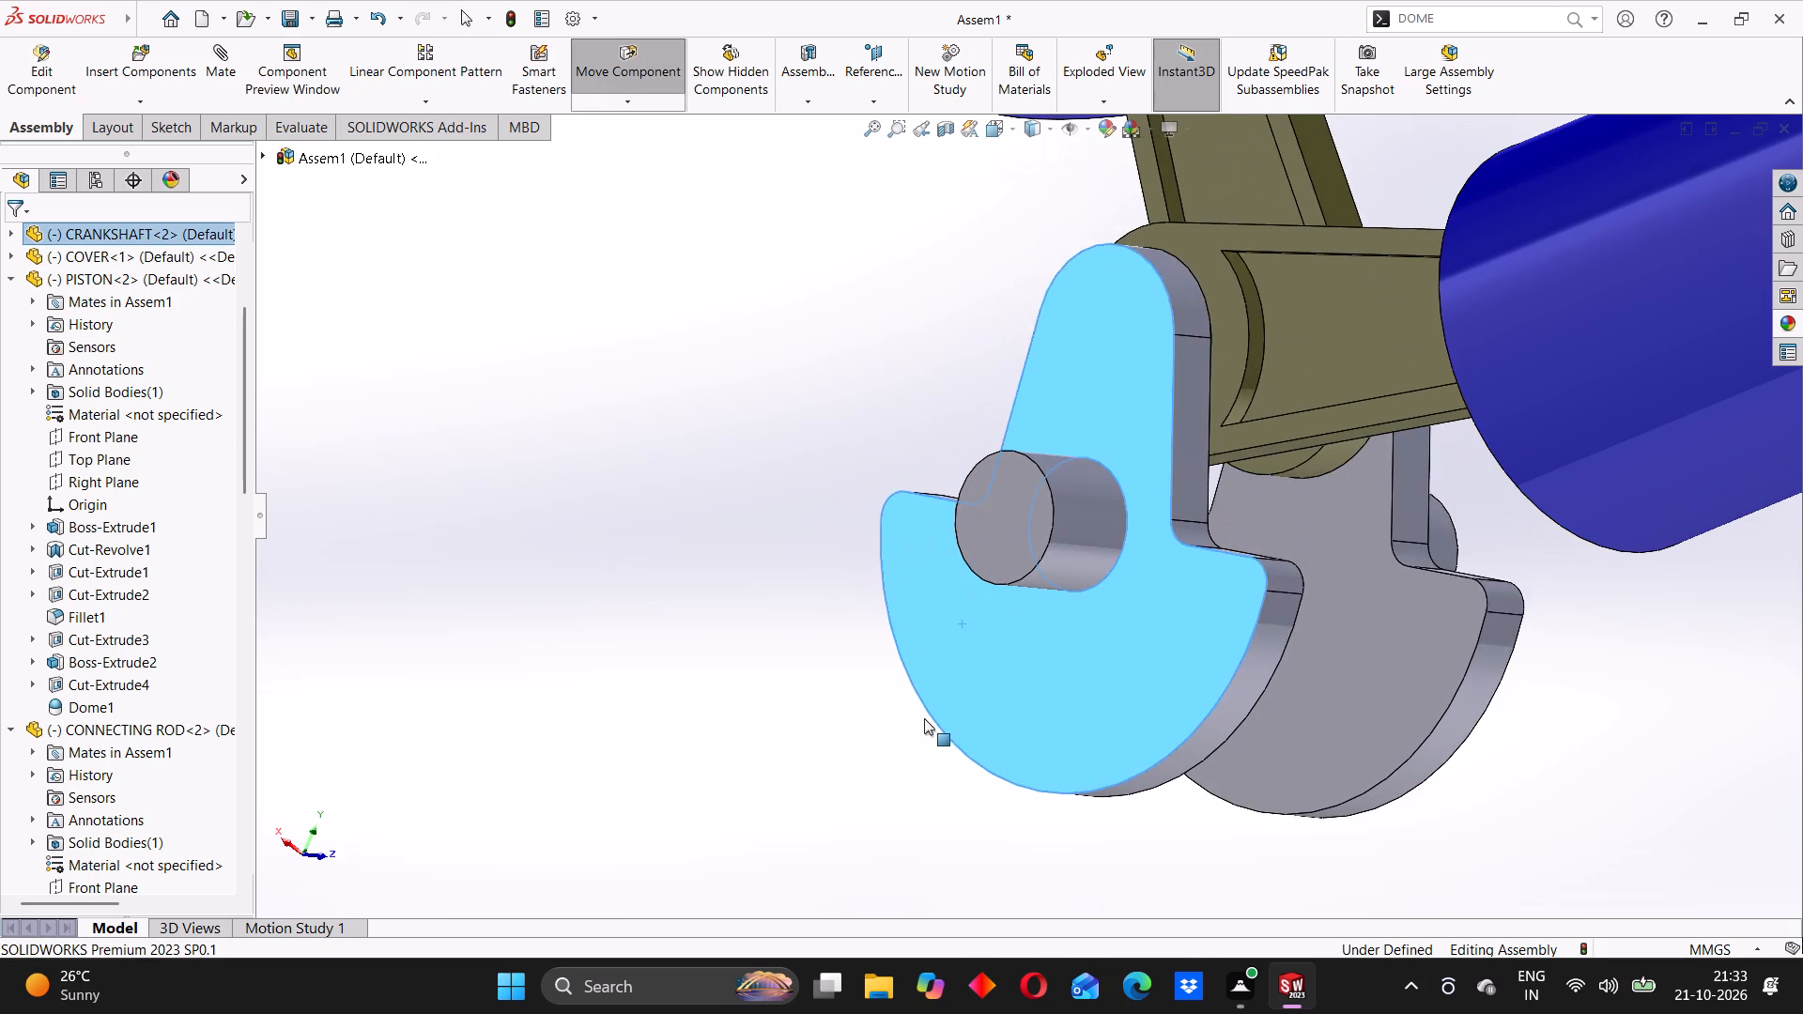
left_click_drag(924, 718, 893, 713)
left_click(719, 629)
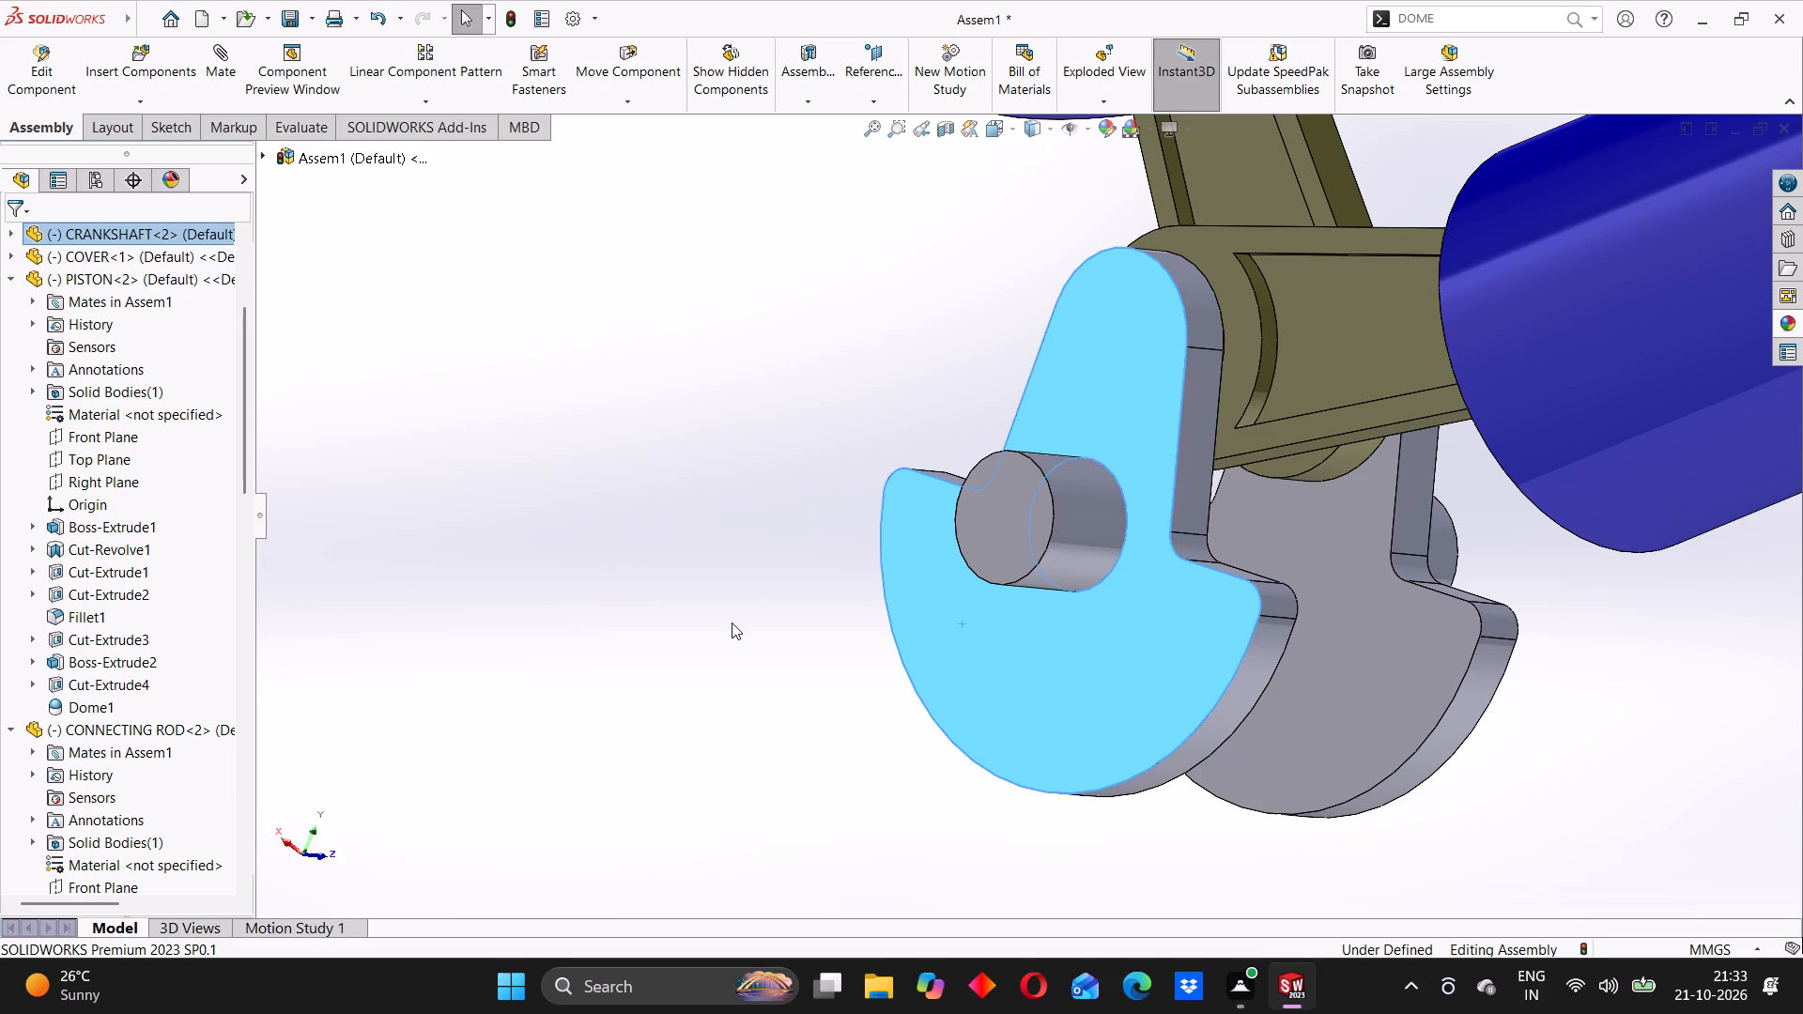
left_click_drag(838, 630, 922, 638)
left_click_drag(1052, 597, 1026, 601)
left_click(771, 627)
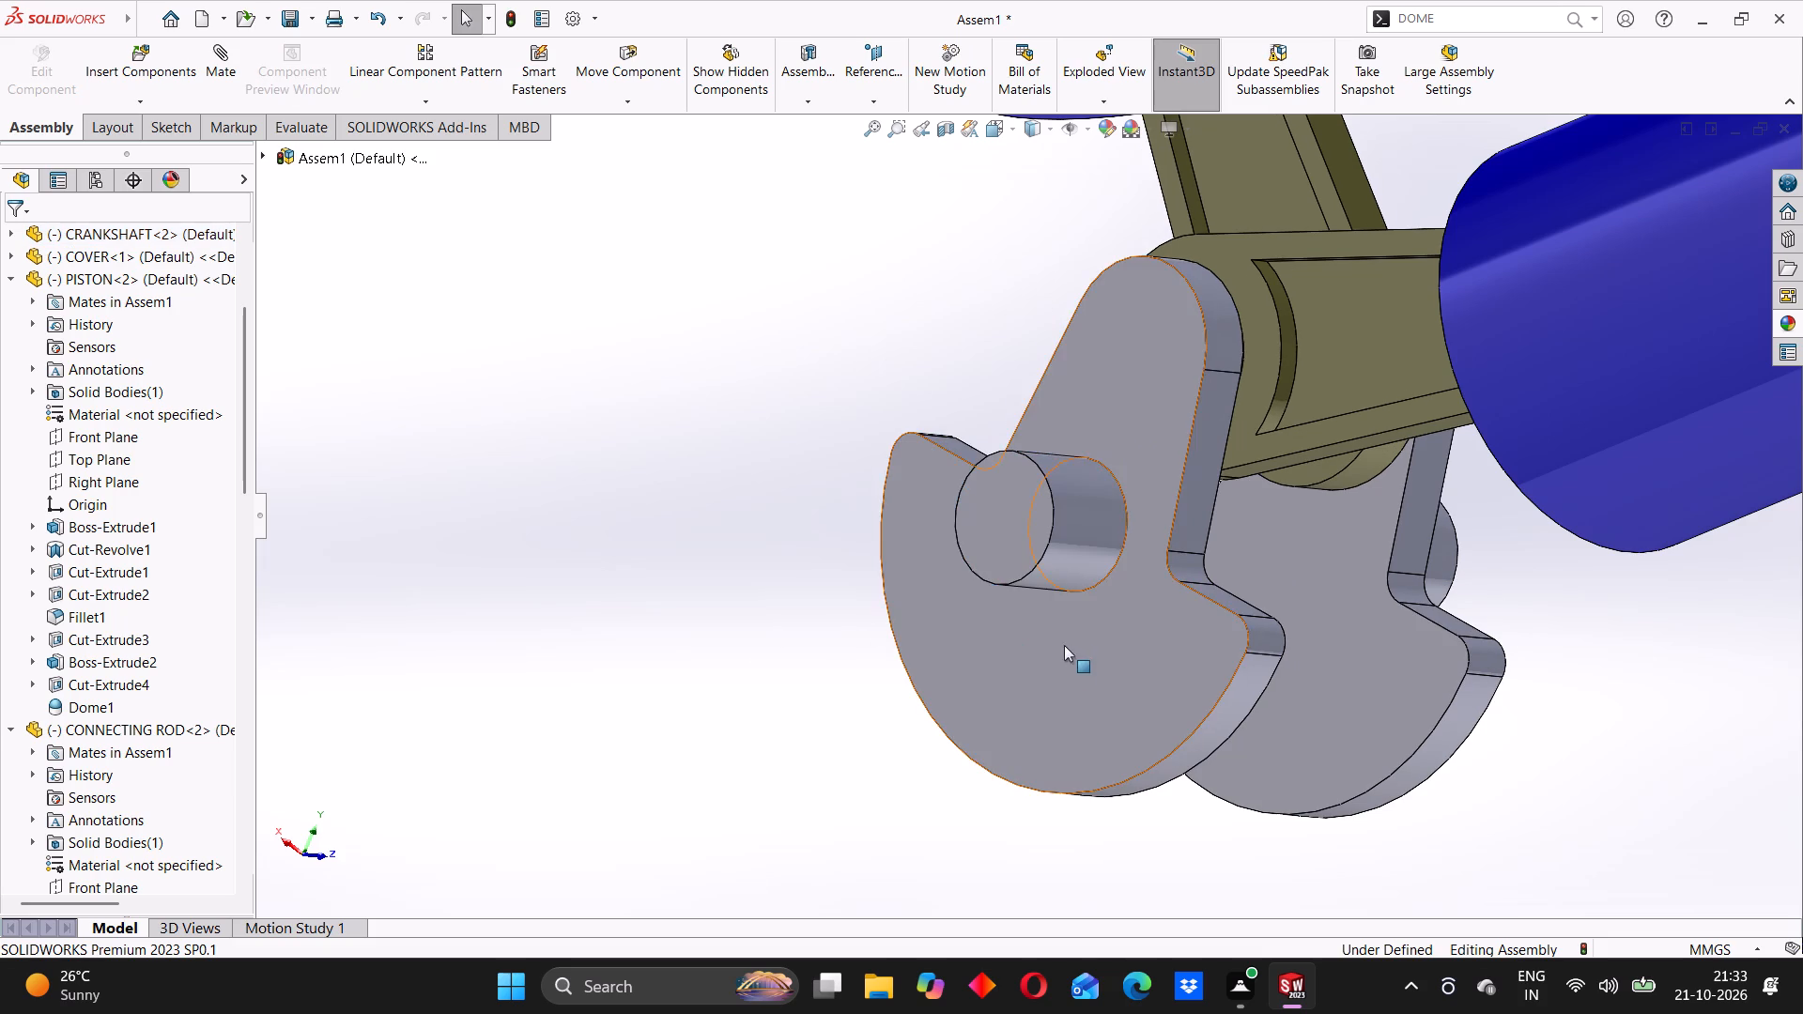
Examine the crankshaft, connecting rods and both covers from the side and oblique angles, near and far.
middle_click_drag(1067, 655, 1101, 635)
left_click(833, 644)
middle_click_drag(1171, 682, 1061, 669)
left_click(967, 678)
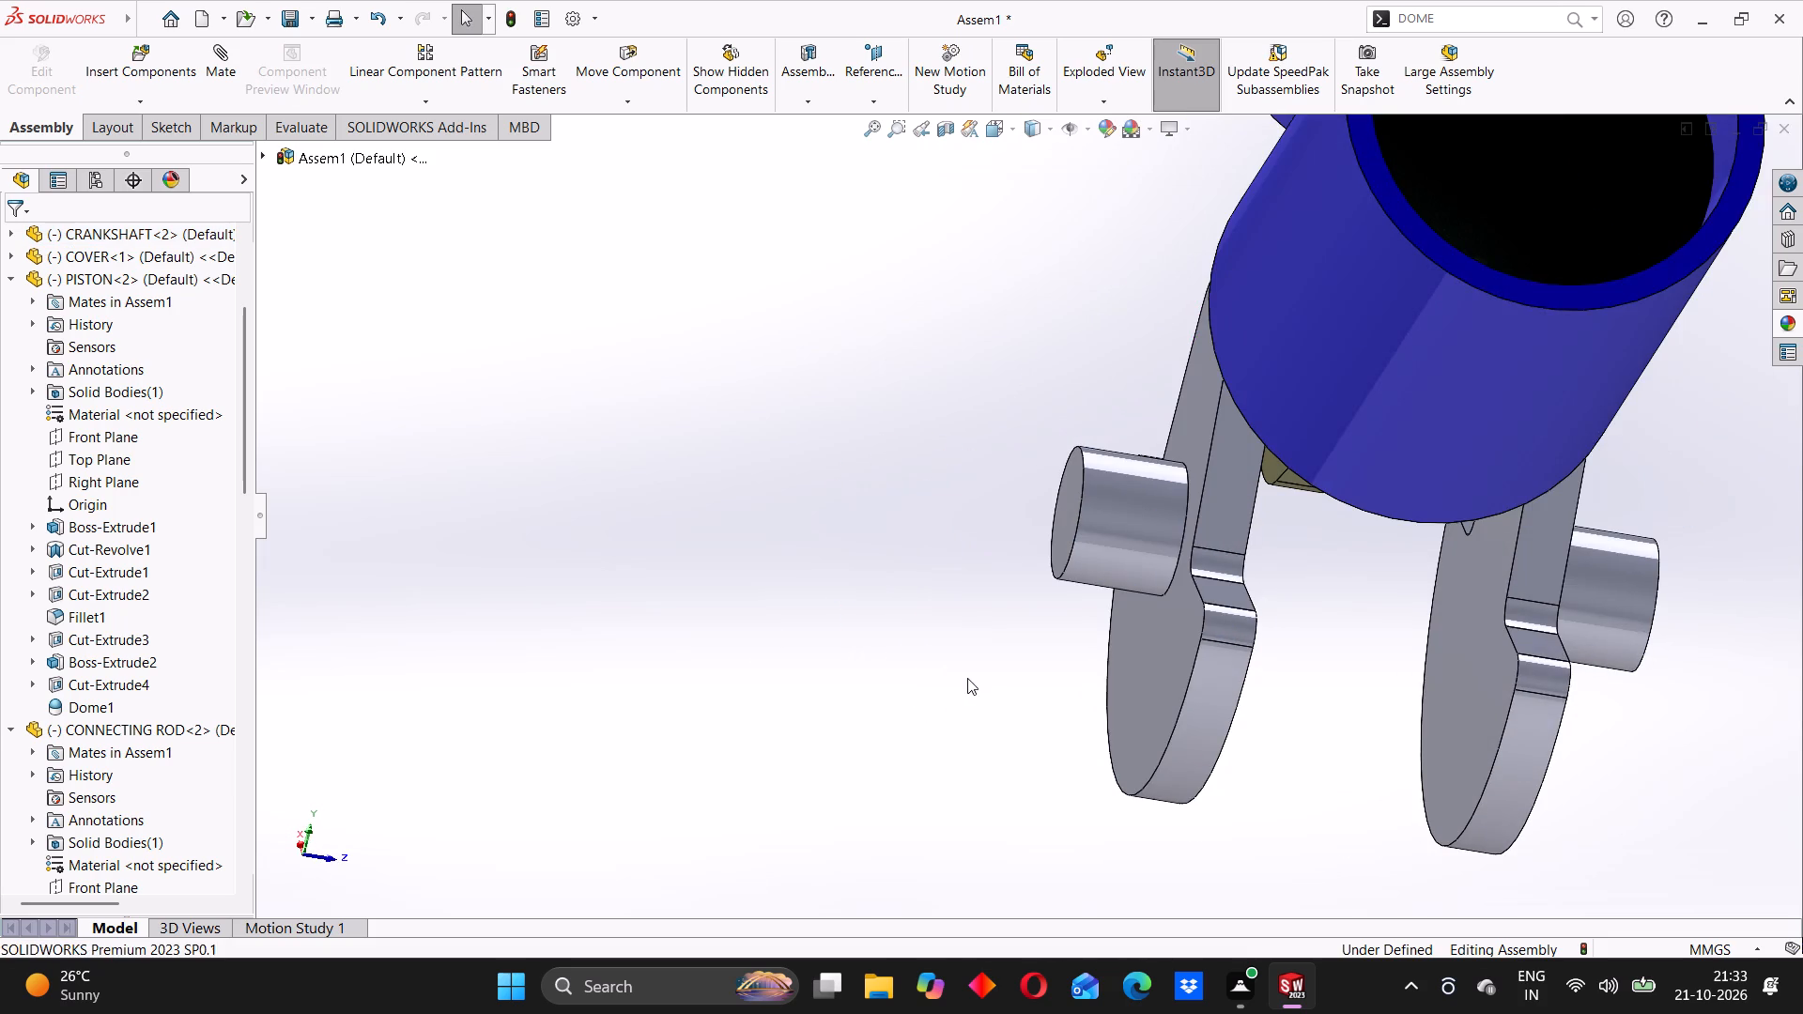
middle_click_drag(1115, 669, 1168, 615)
scroll(1287, 445, "up", 5)
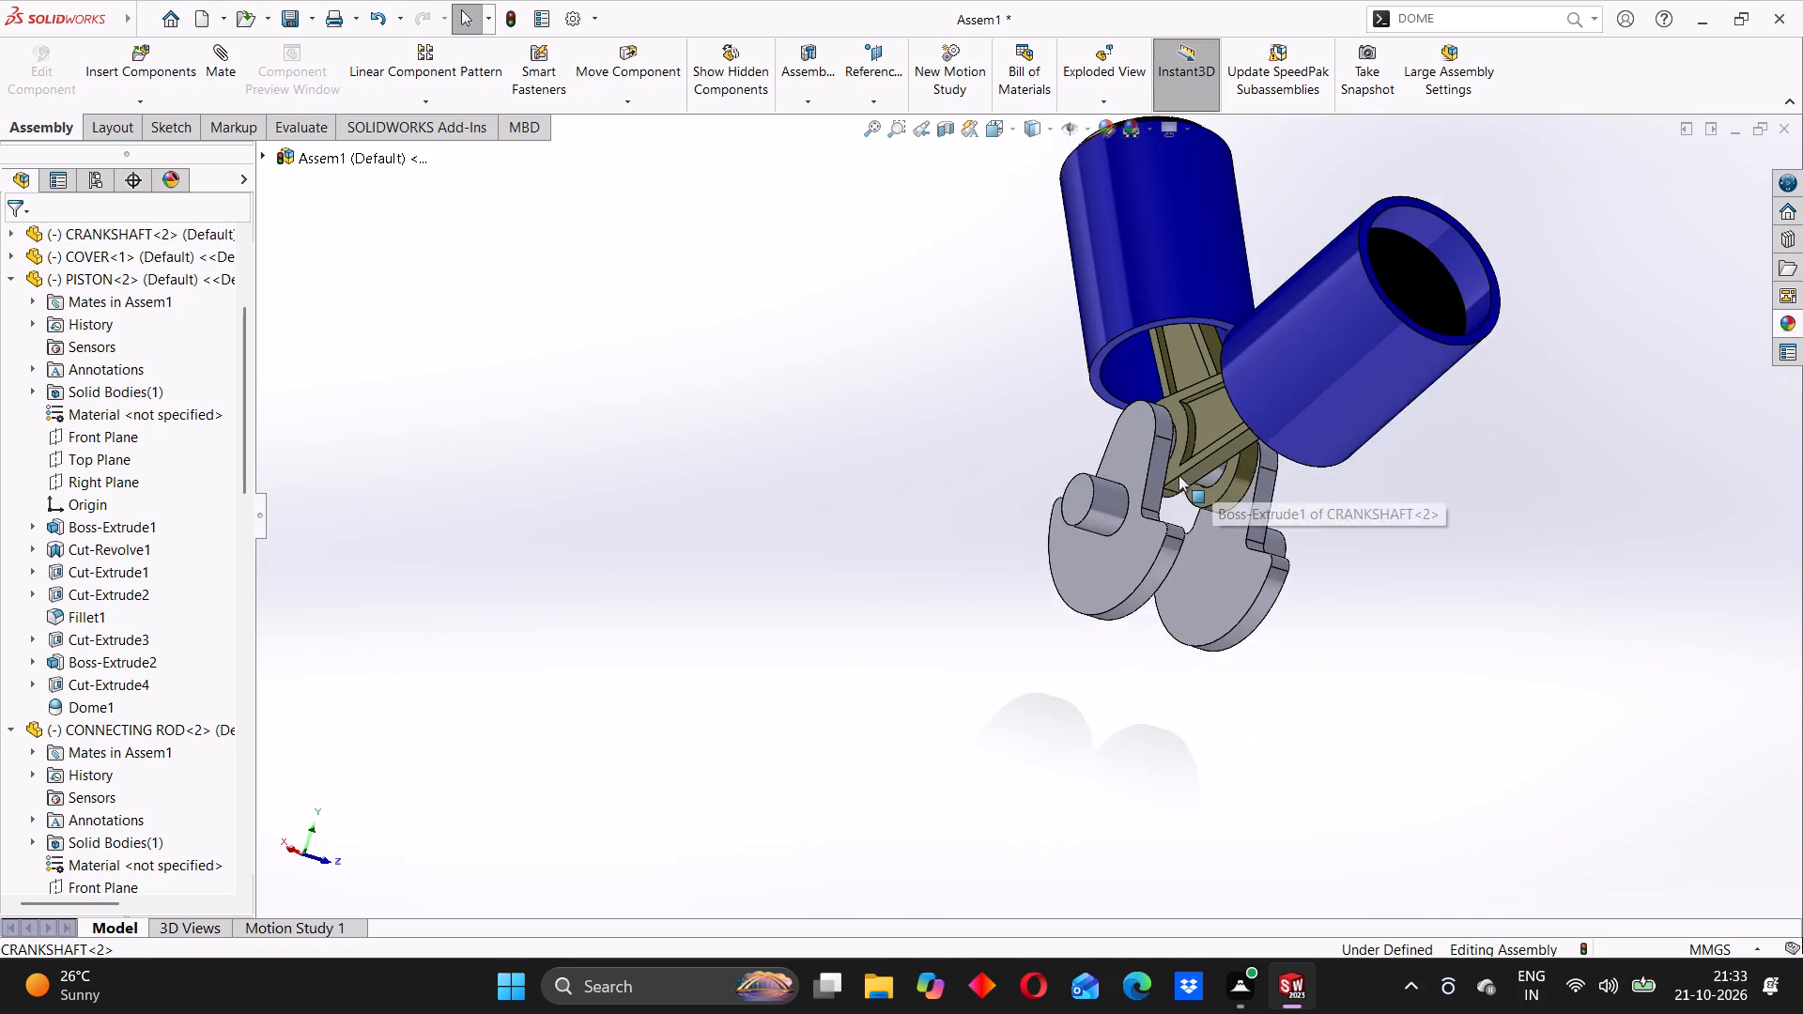
scroll(1179, 475, "down", 3)
middle_click_drag(1056, 546, 1065, 574)
left_click_drag(1025, 614, 1031, 633)
left_click(811, 641)
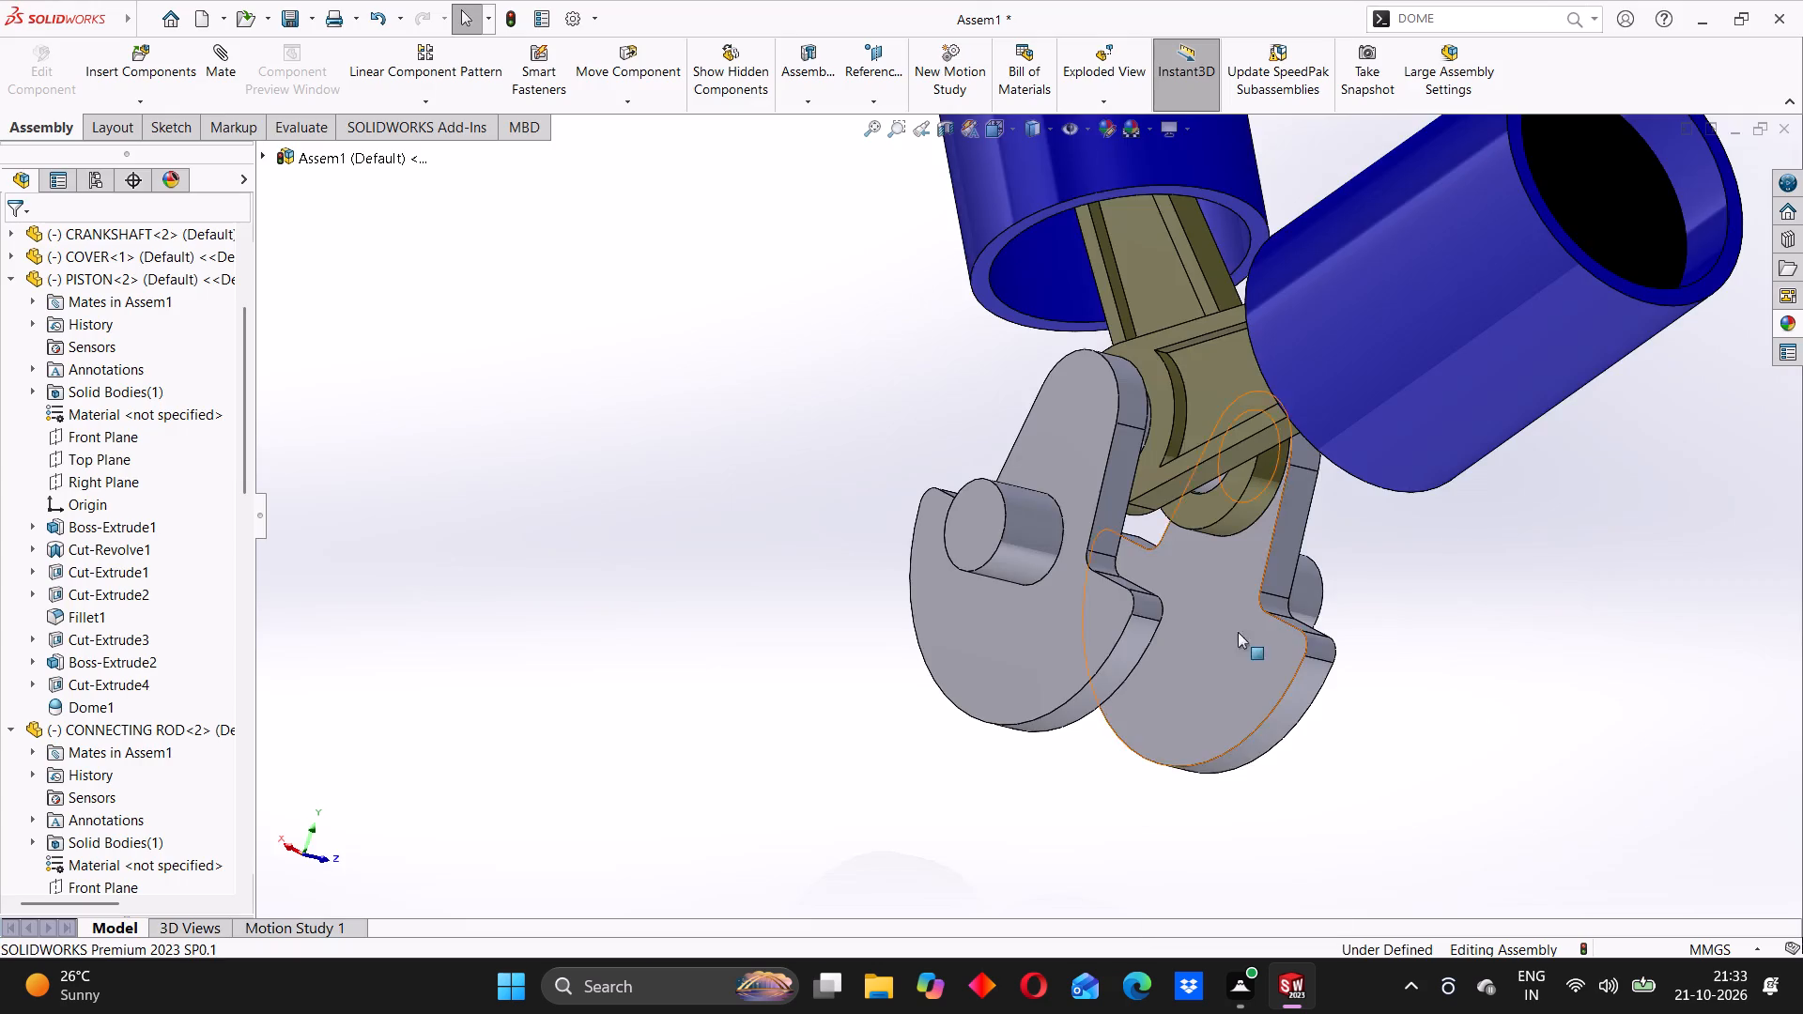
middle_click_drag(1227, 638, 1168, 627)
scroll(1021, 625, "up", 1)
scroll(1066, 561, "up", 4)
scroll(1054, 392, "down", 3)
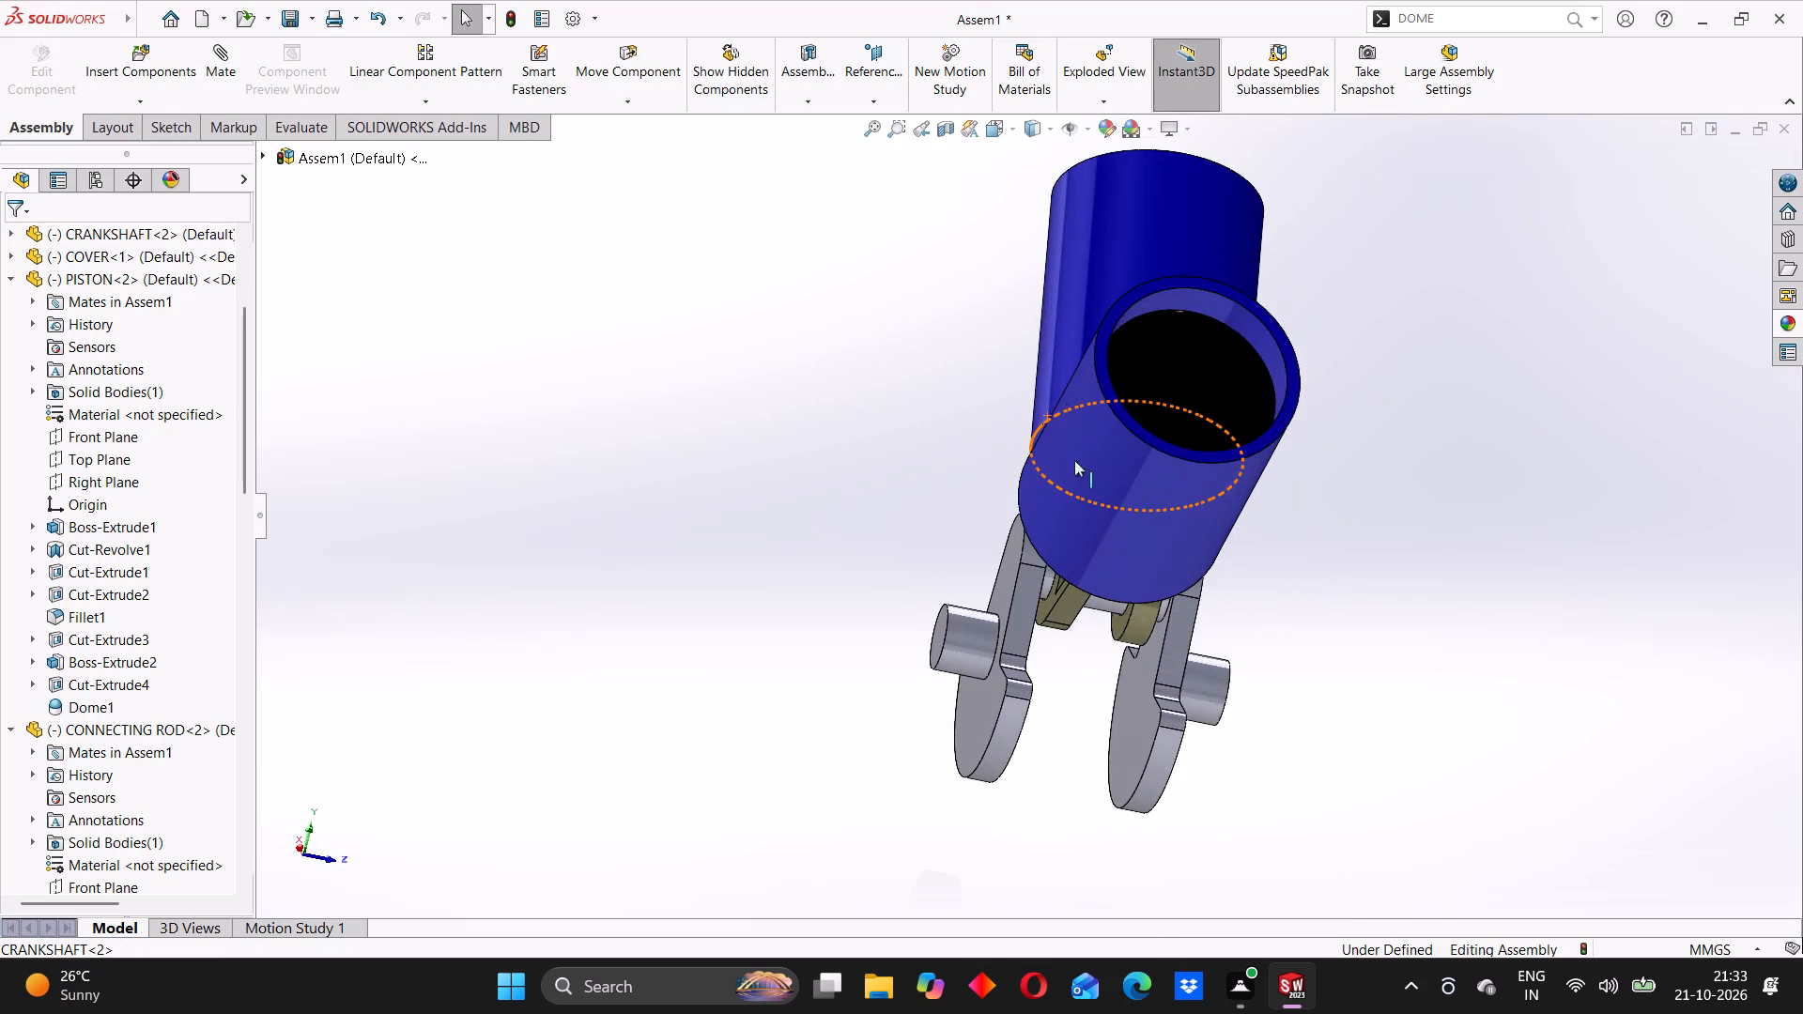
middle_click_drag(1077, 467, 1164, 450)
scroll(940, 481, "up", 4)
scroll(837, 407, "down", 3)
scroll(916, 453, "down", 3)
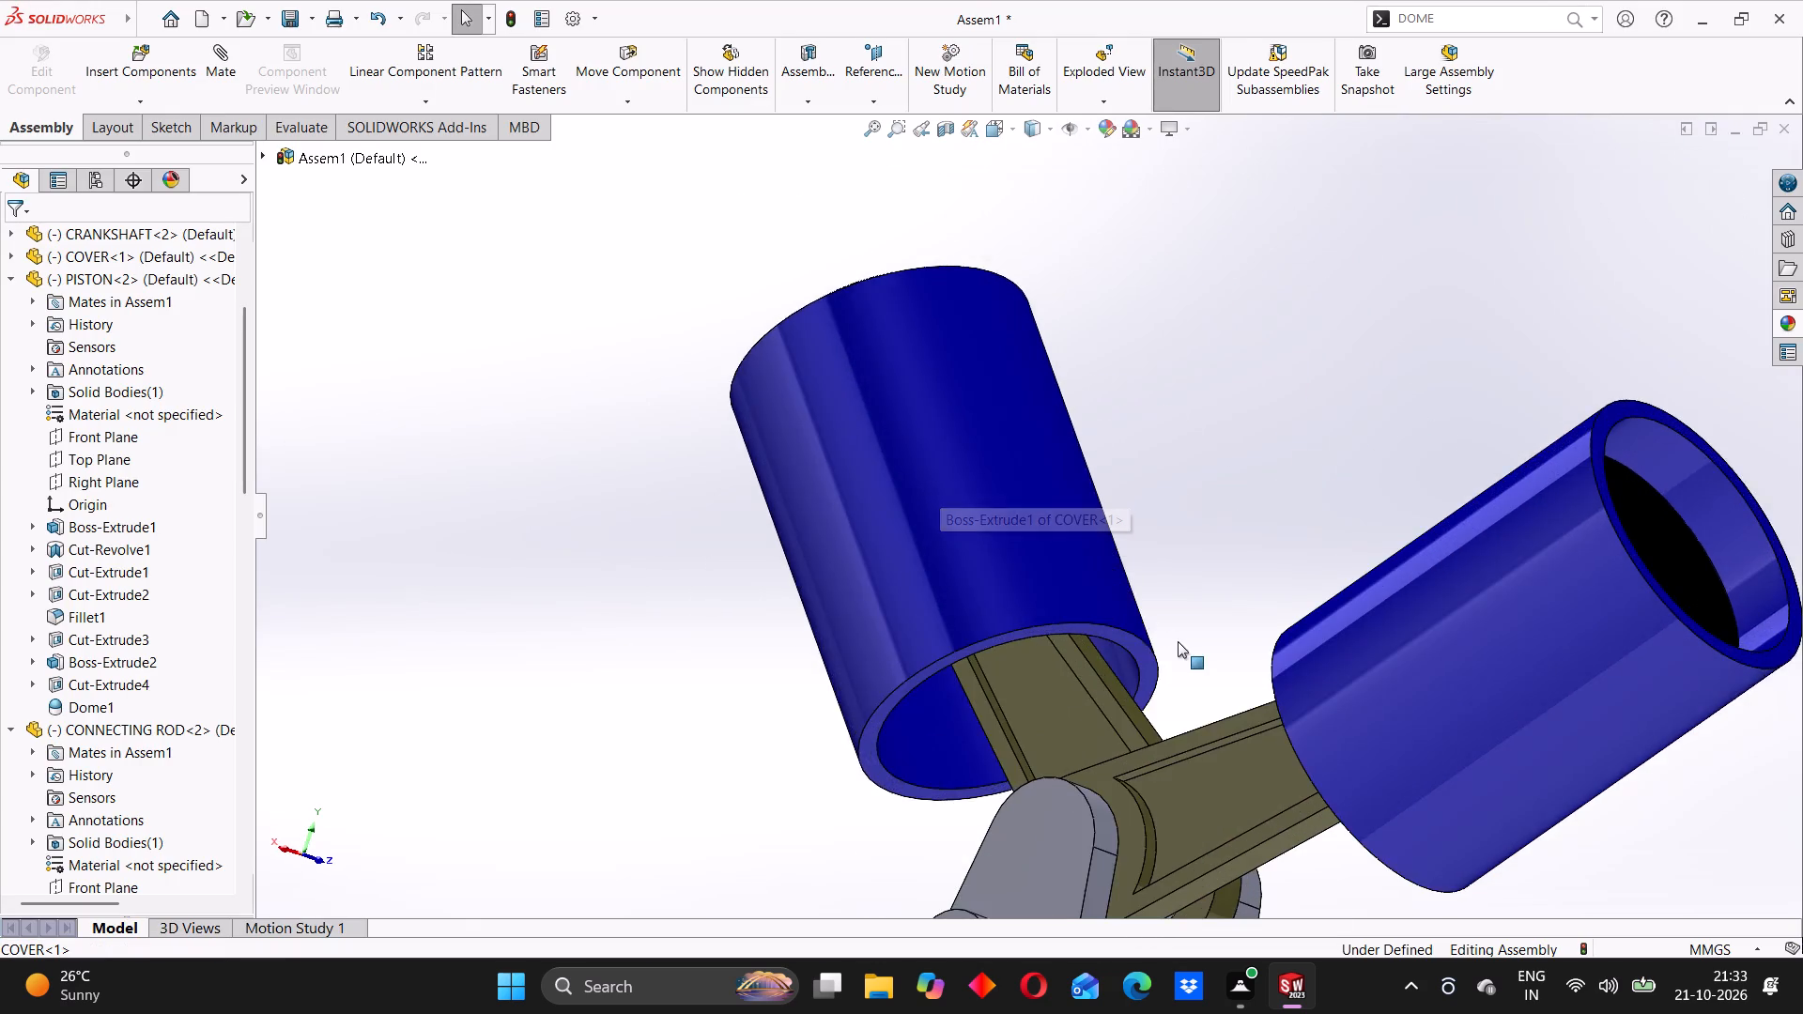
scroll(1178, 640, "up", 3)
Turn the crankshaft by its near web to check the piston travel inside both covers from an oblique angle.
middle_click_drag(1174, 637, 1111, 678)
left_click(979, 643)
left_click_drag(1138, 708, 1017, 721)
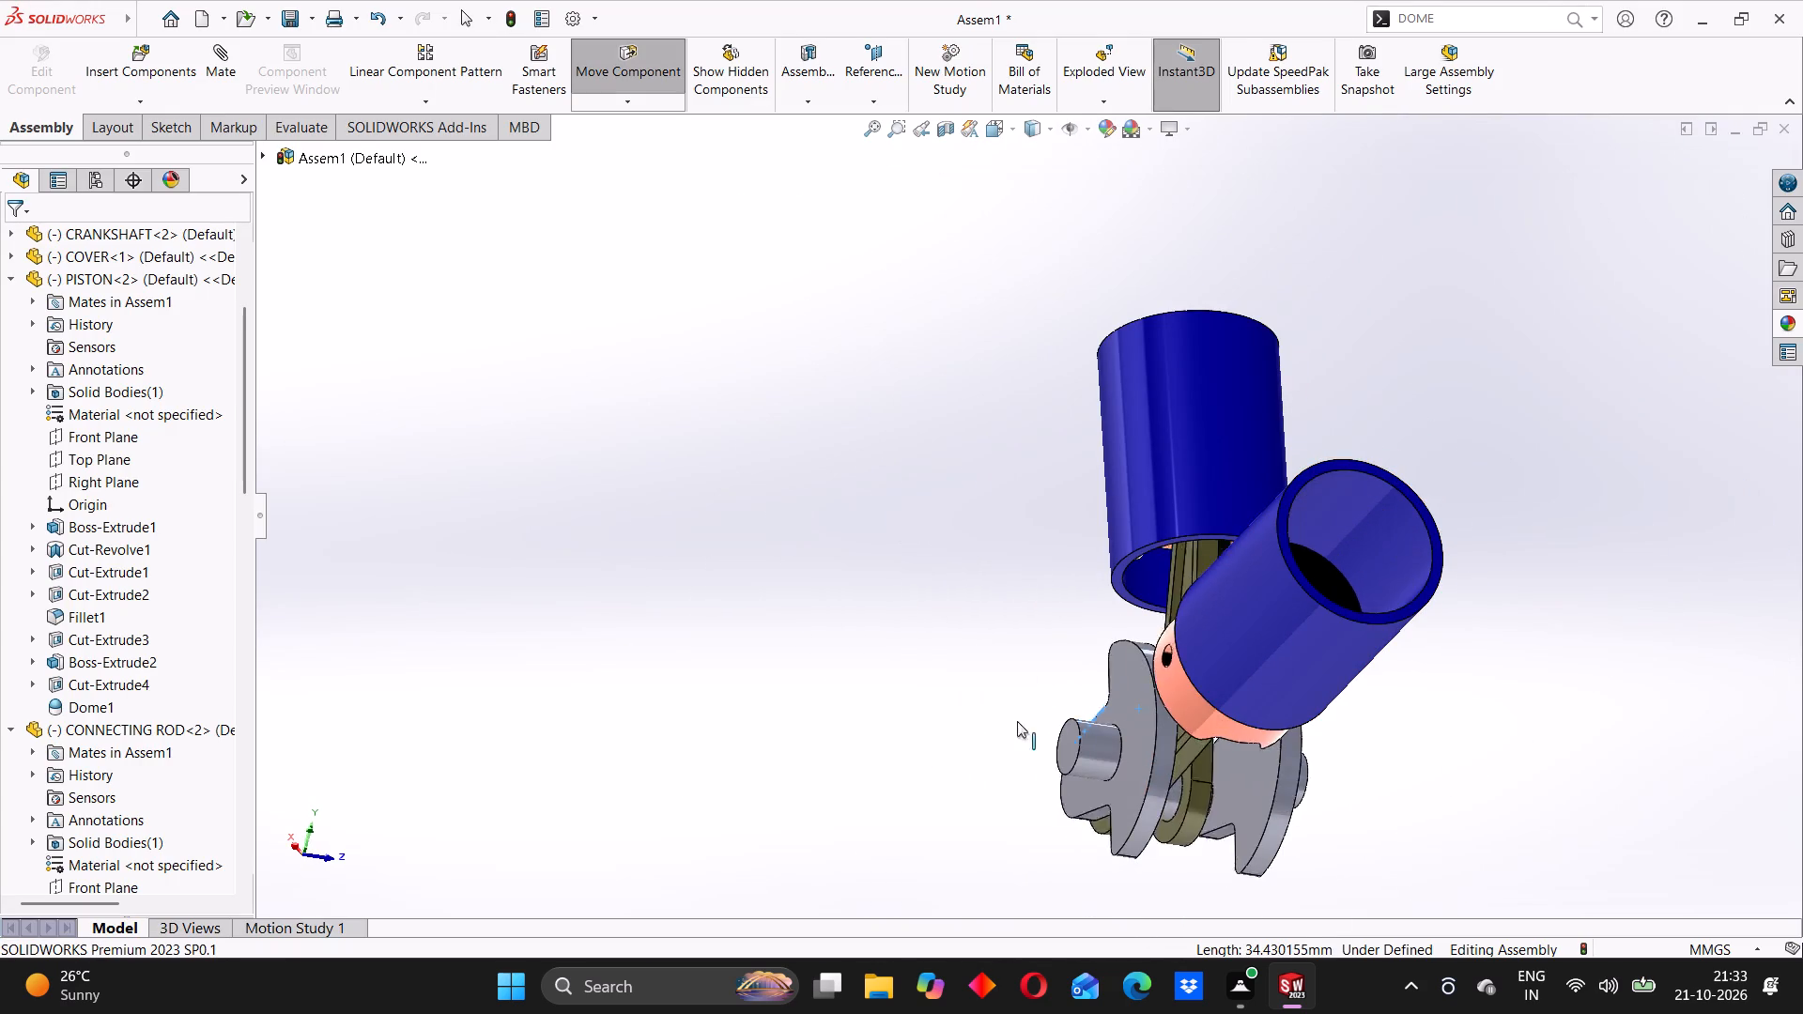
left_click_drag(1017, 721, 1213, 765)
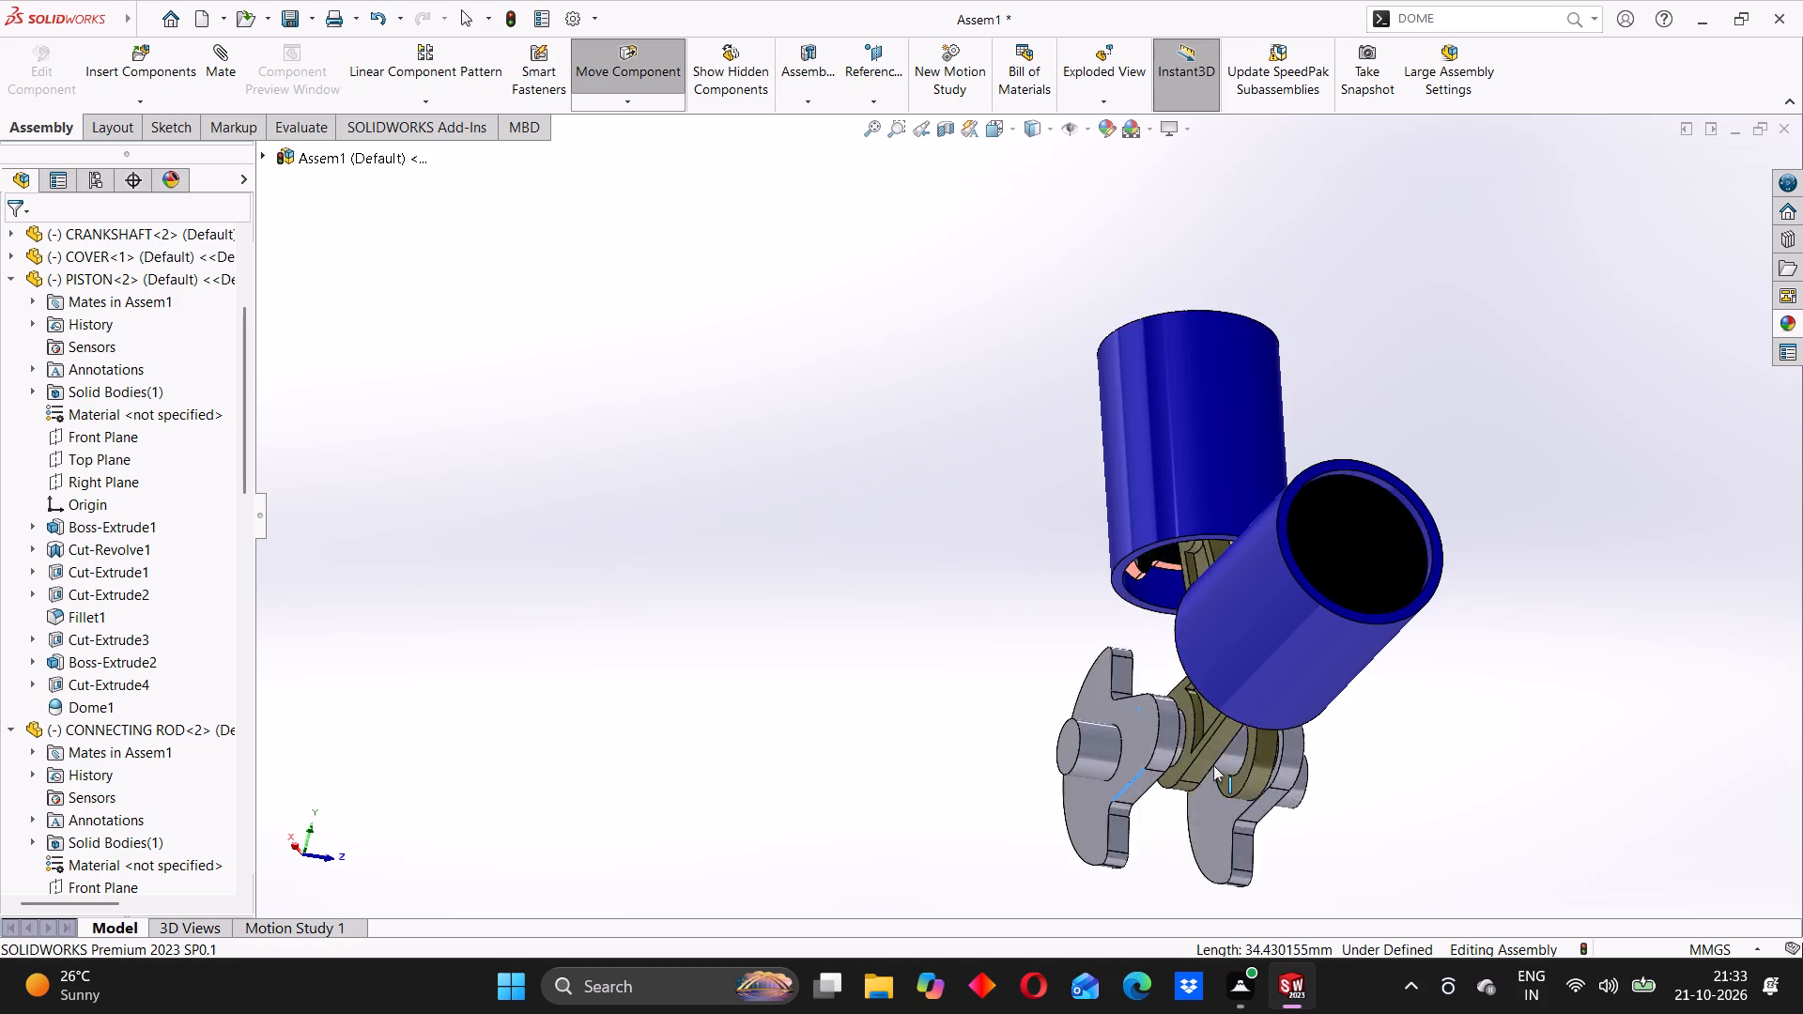
left_click_drag(1213, 765, 1210, 731)
left_click(933, 645)
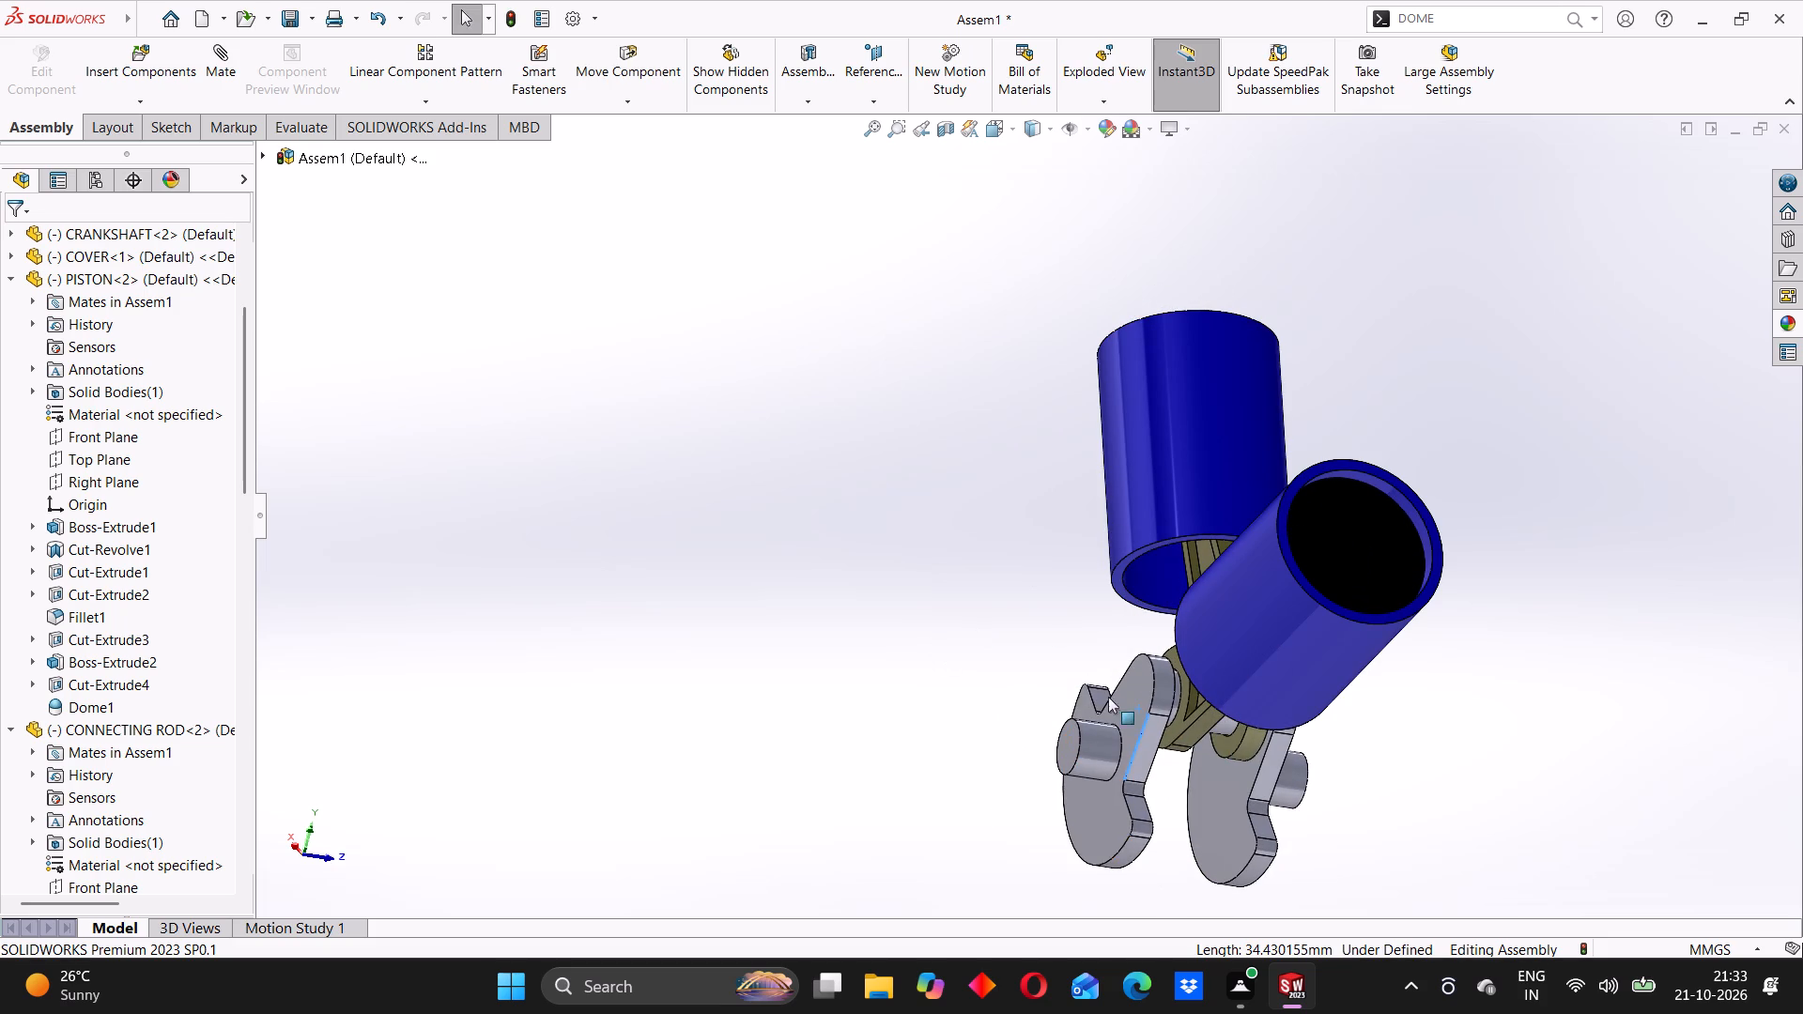
Examine the V arrangement from the opposite side and turn the crankshaft to check how the pistons leave the covers.
middle_click_drag(1142, 697, 1146, 710)
scroll(1336, 596, "up", 3)
middle_click_drag(1319, 596, 1183, 534)
scroll(1148, 509, "down", 2)
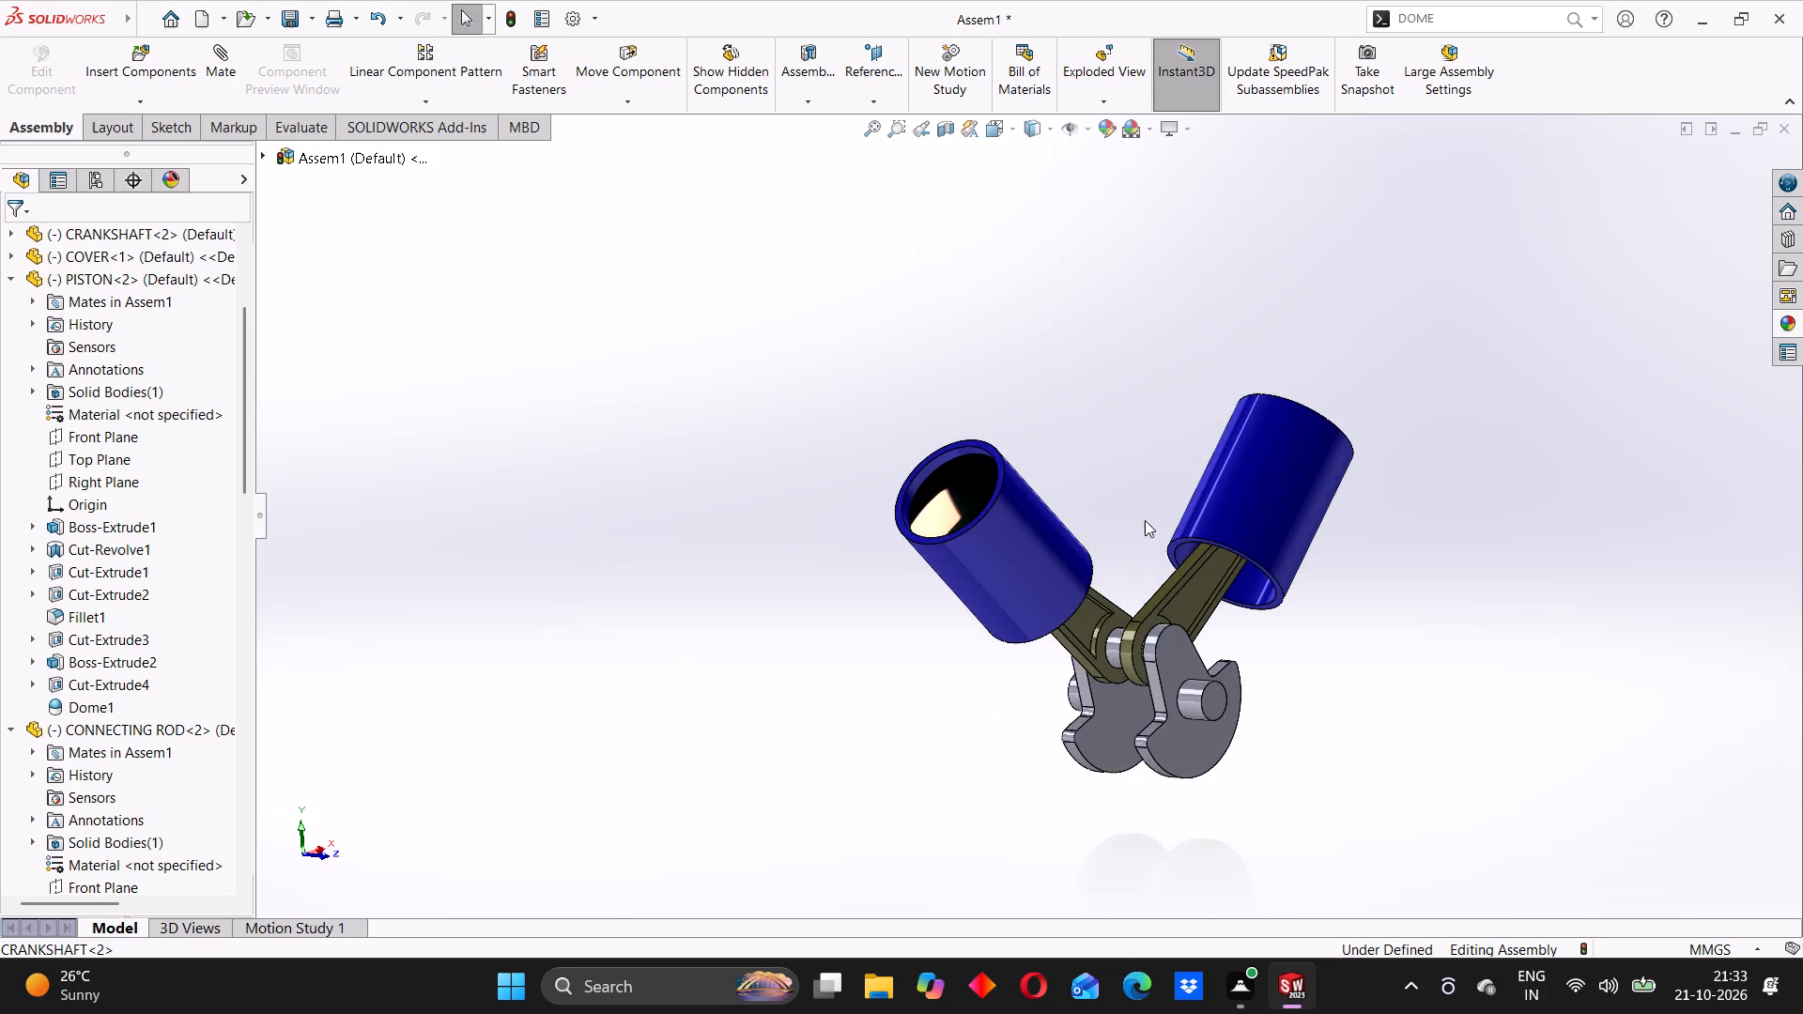
scroll(1022, 576, "down", 4)
middle_click_drag(948, 582, 1031, 563)
scroll(923, 709, "up", 3)
scroll(841, 665, "up", 1)
middle_click_drag(841, 663, 895, 645)
left_click(805, 635)
left_click_drag(907, 666, 857, 706)
left_click(763, 643)
Turn the crankshaft by its near web in close-up to check the pistons and rods beneath both covers.
middle_click_drag(948, 653, 922, 674)
middle_click_drag(967, 637, 985, 634)
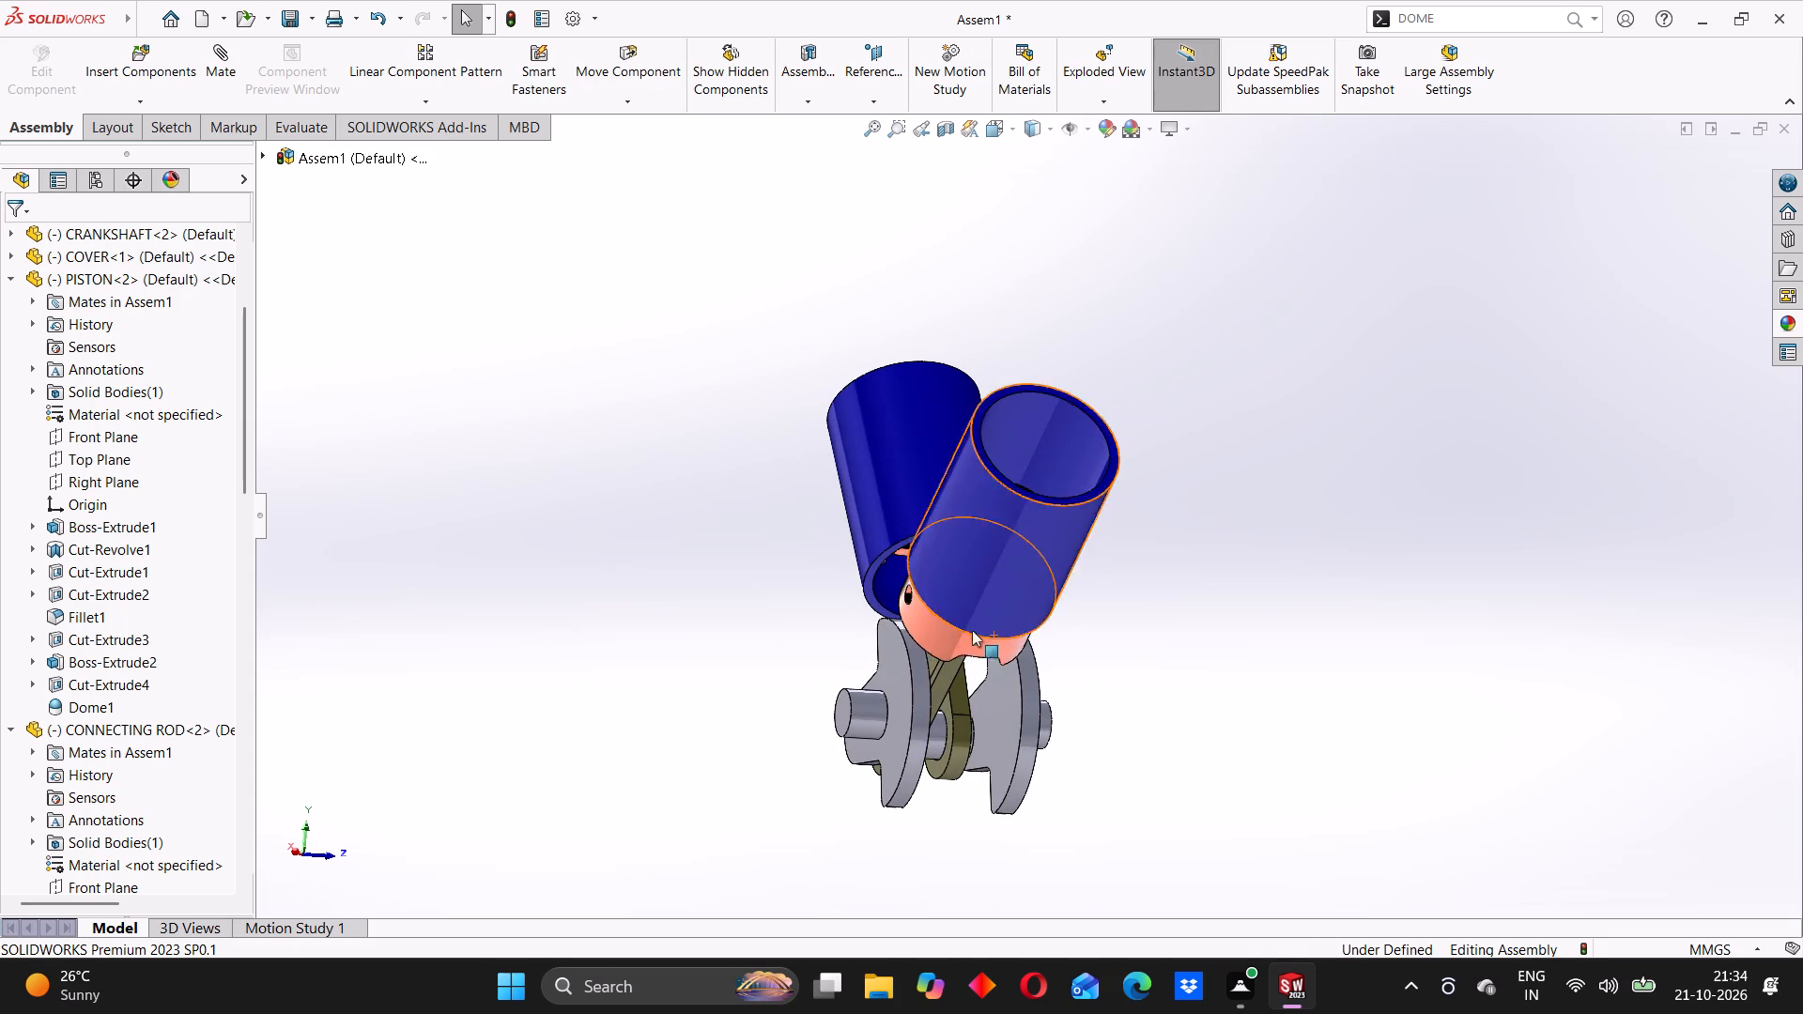
left_click(926, 623)
left_click(768, 623)
middle_click_drag(896, 653, 921, 653)
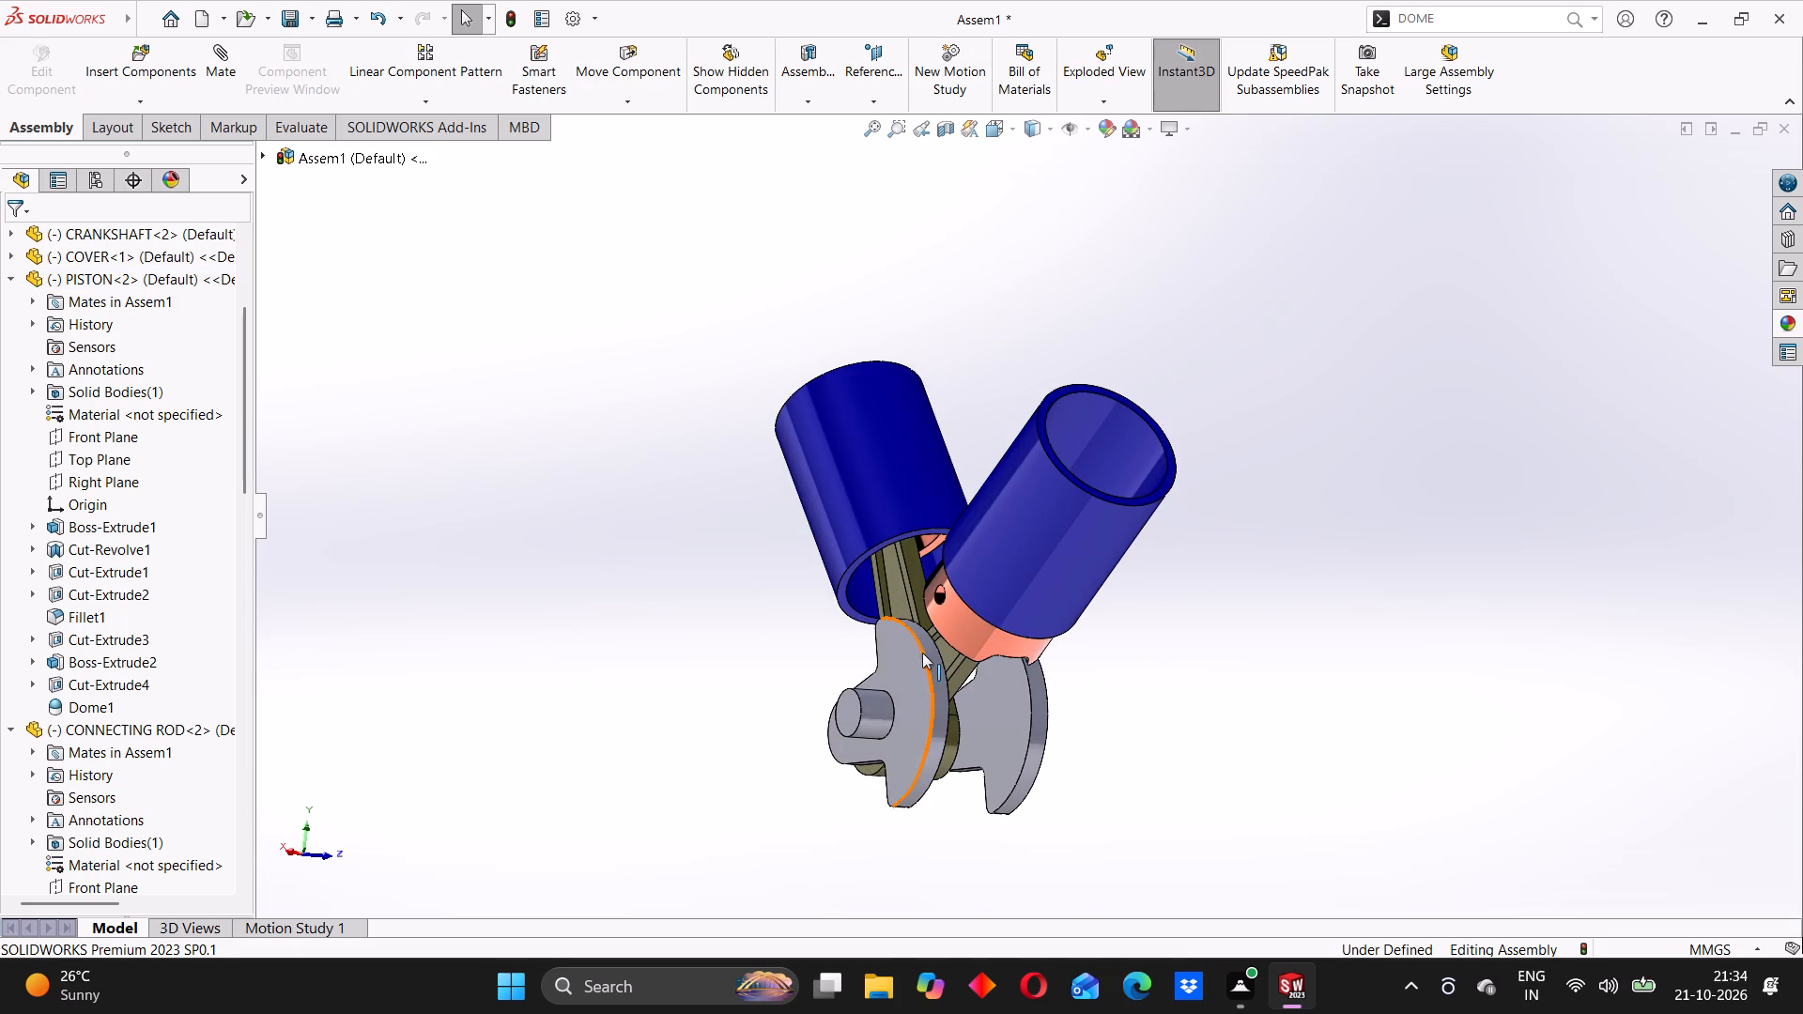
left_click(917, 675)
left_click(695, 604)
scroll(981, 613, "down", 3)
left_click_drag(856, 675, 727, 677)
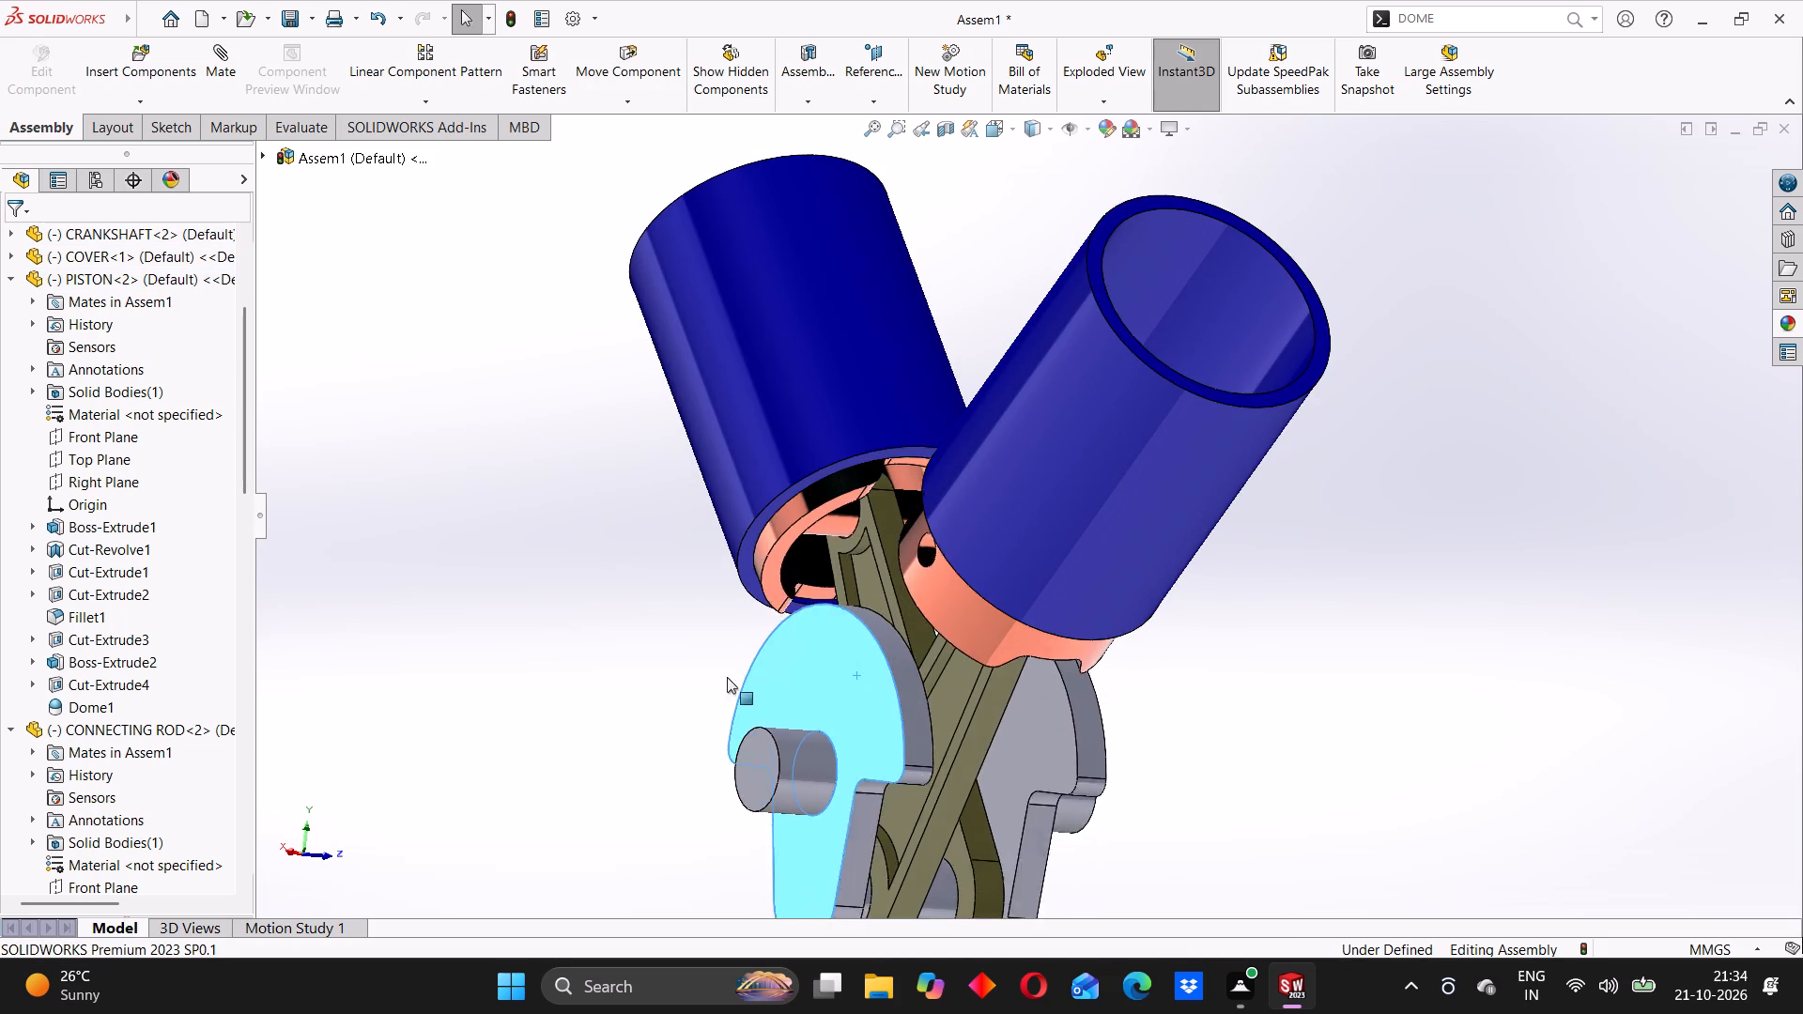
left_click_drag(727, 677, 695, 749)
left_click(605, 647)
left_click_drag(801, 647, 804, 809)
left_click(686, 640)
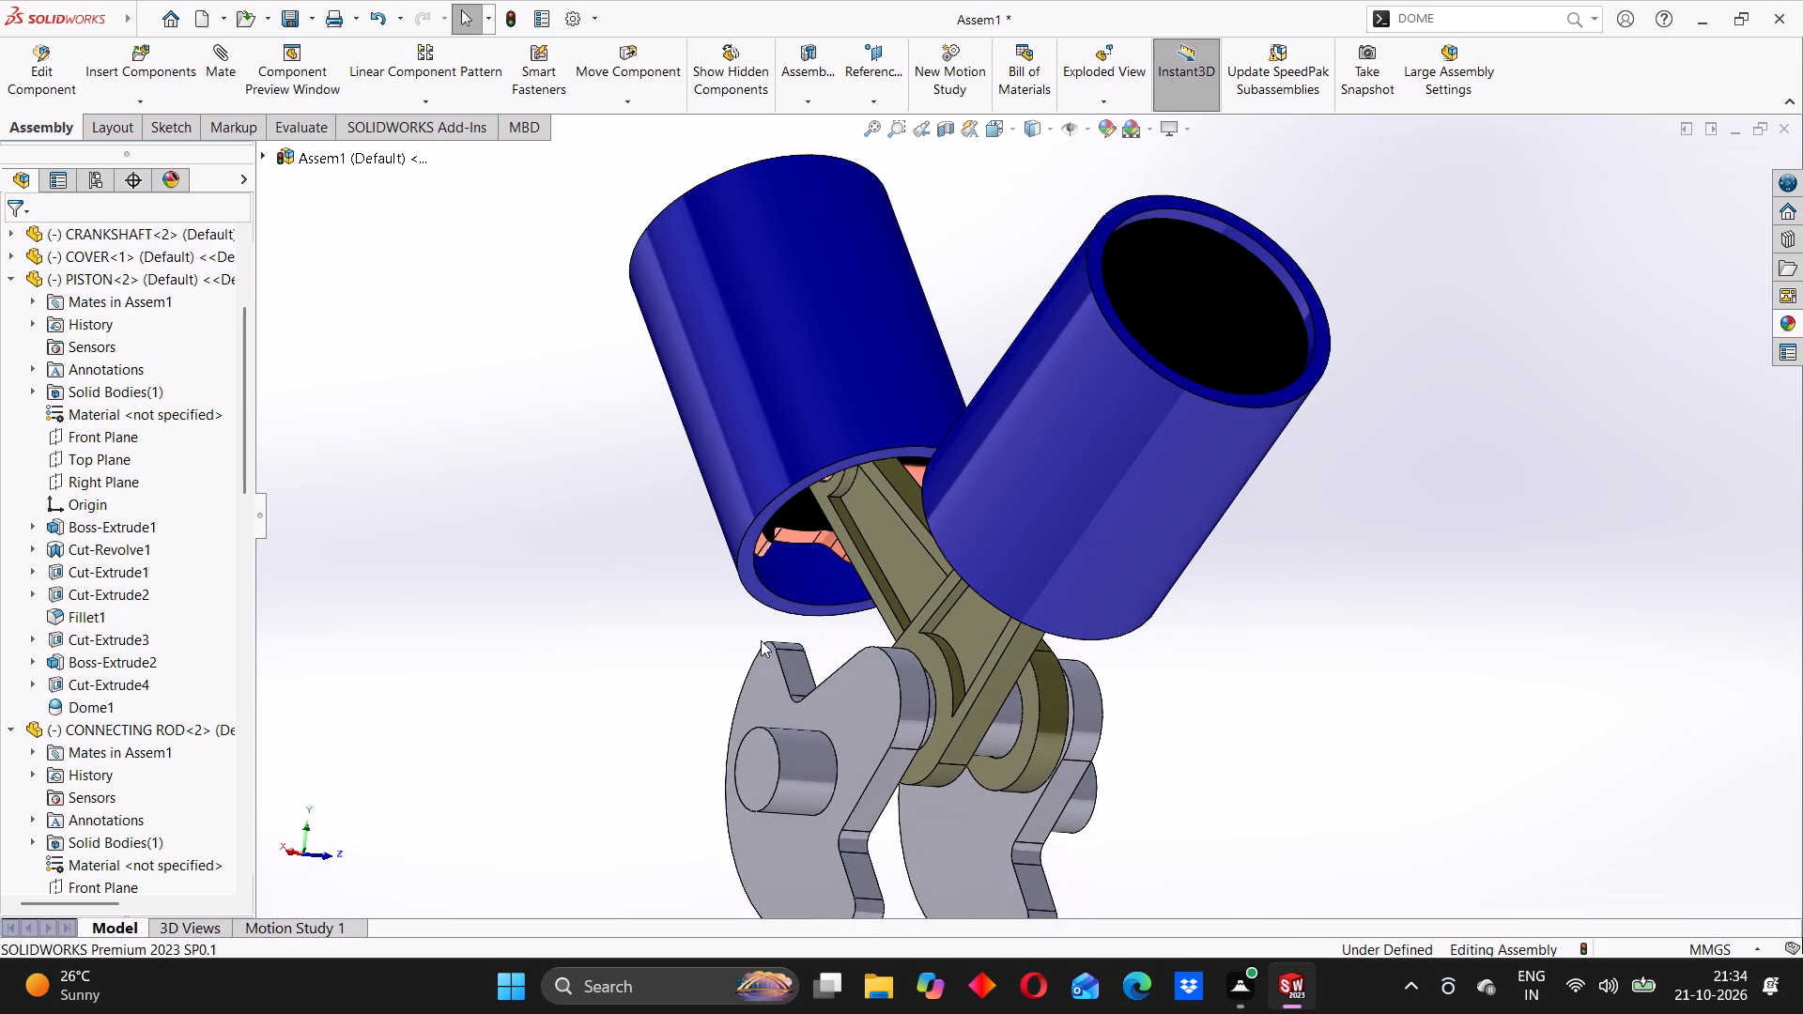
Turn the crankshaft by its near web in a nearly end-on view to check both rods swinging under the covers.
scroll(761, 640, "up", 1)
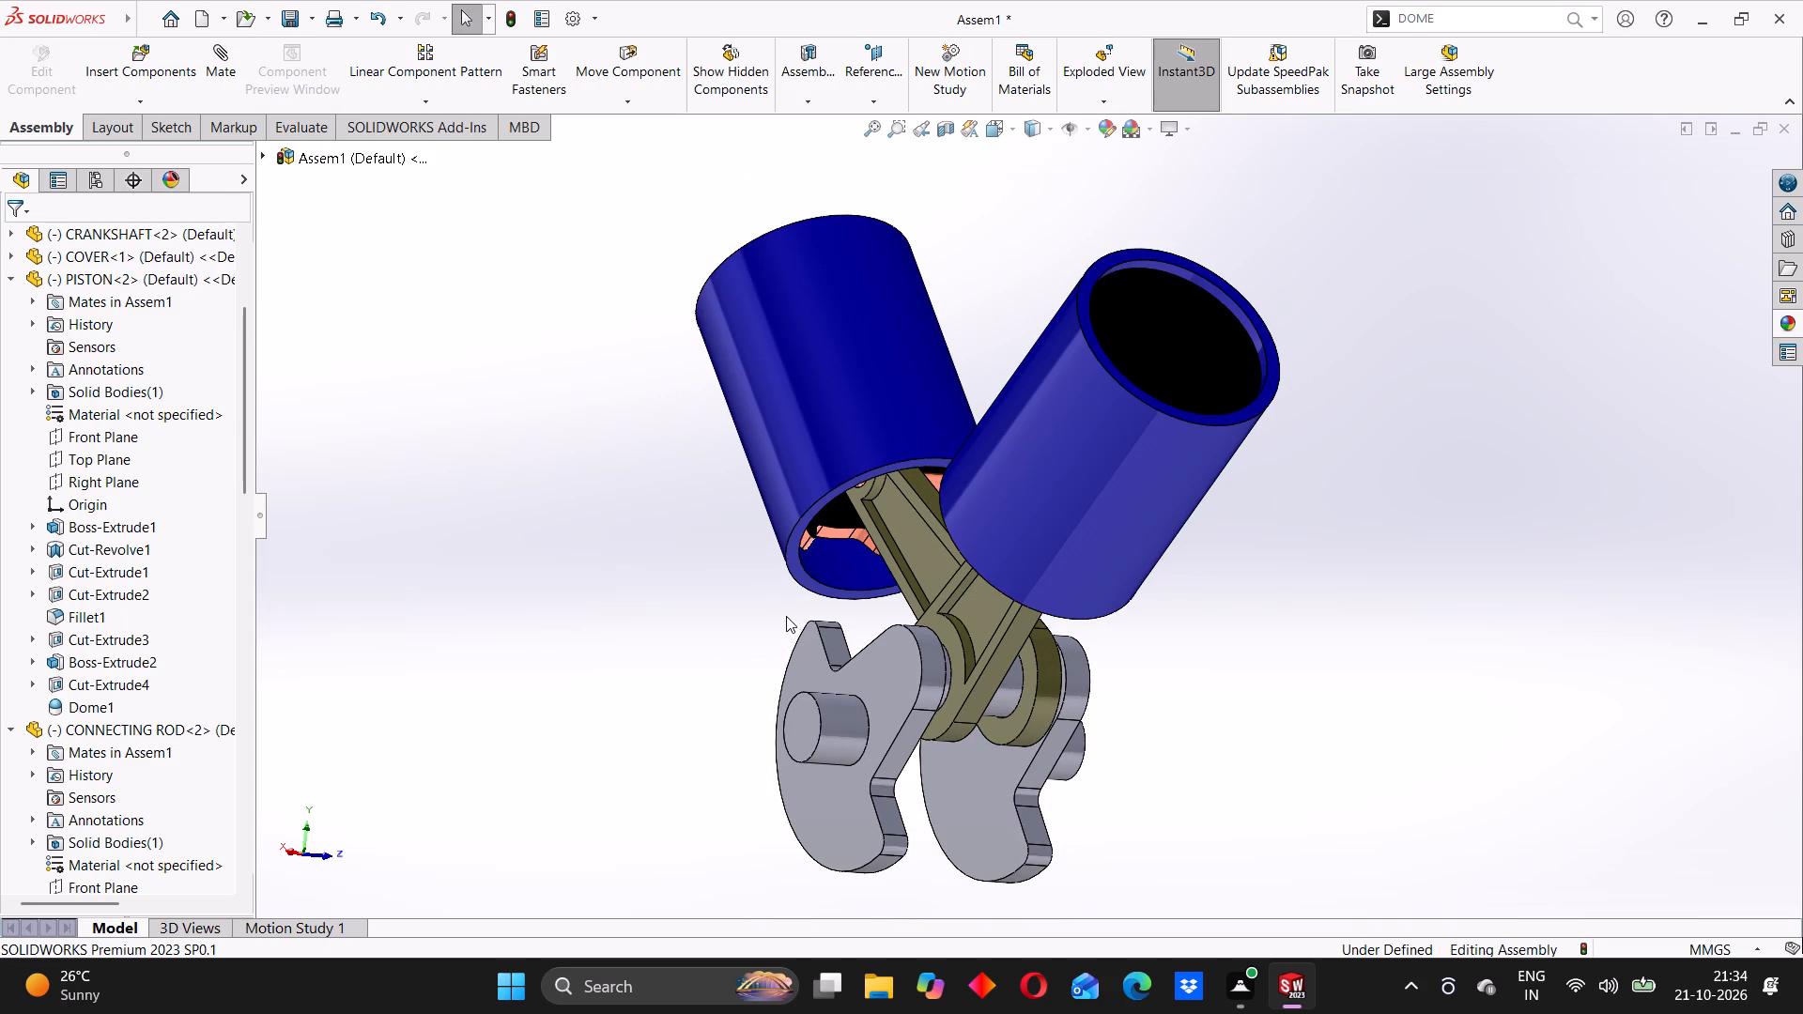
scroll(787, 616, "up", 3)
middle_click_drag(836, 586, 866, 601)
left_click(778, 582)
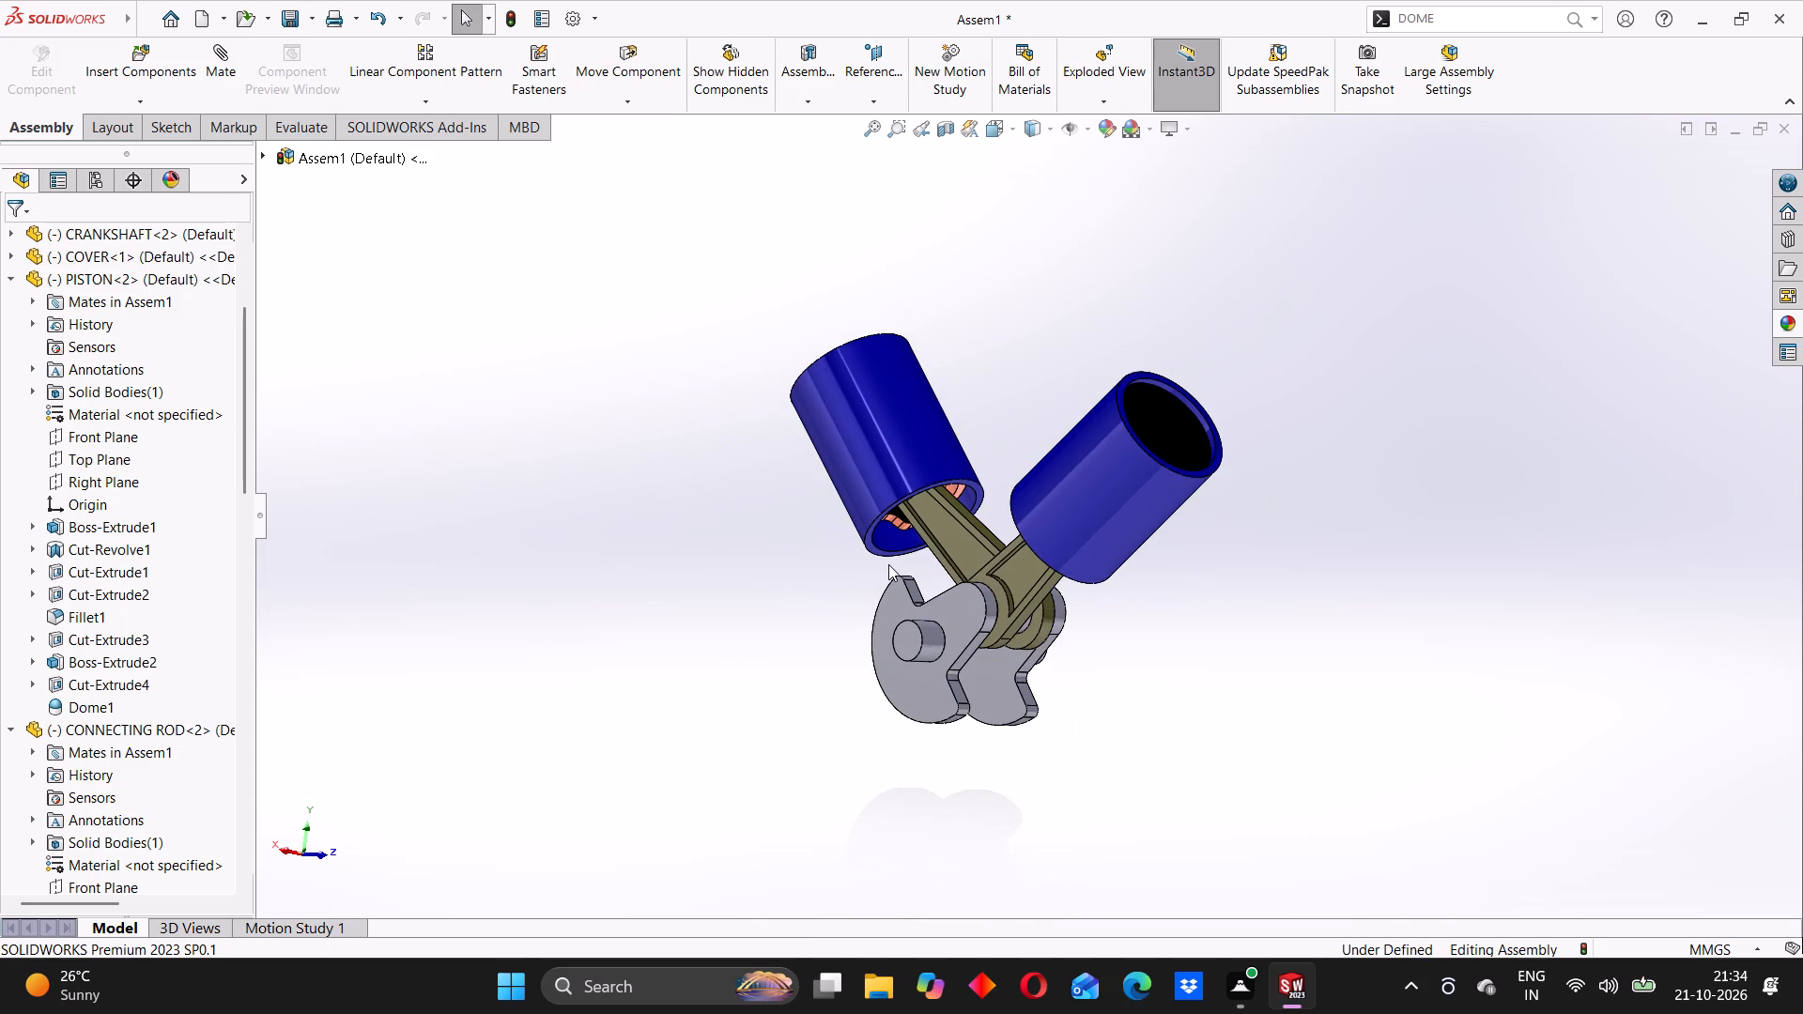
middle_click_drag(945, 620, 932, 611)
left_click(760, 634)
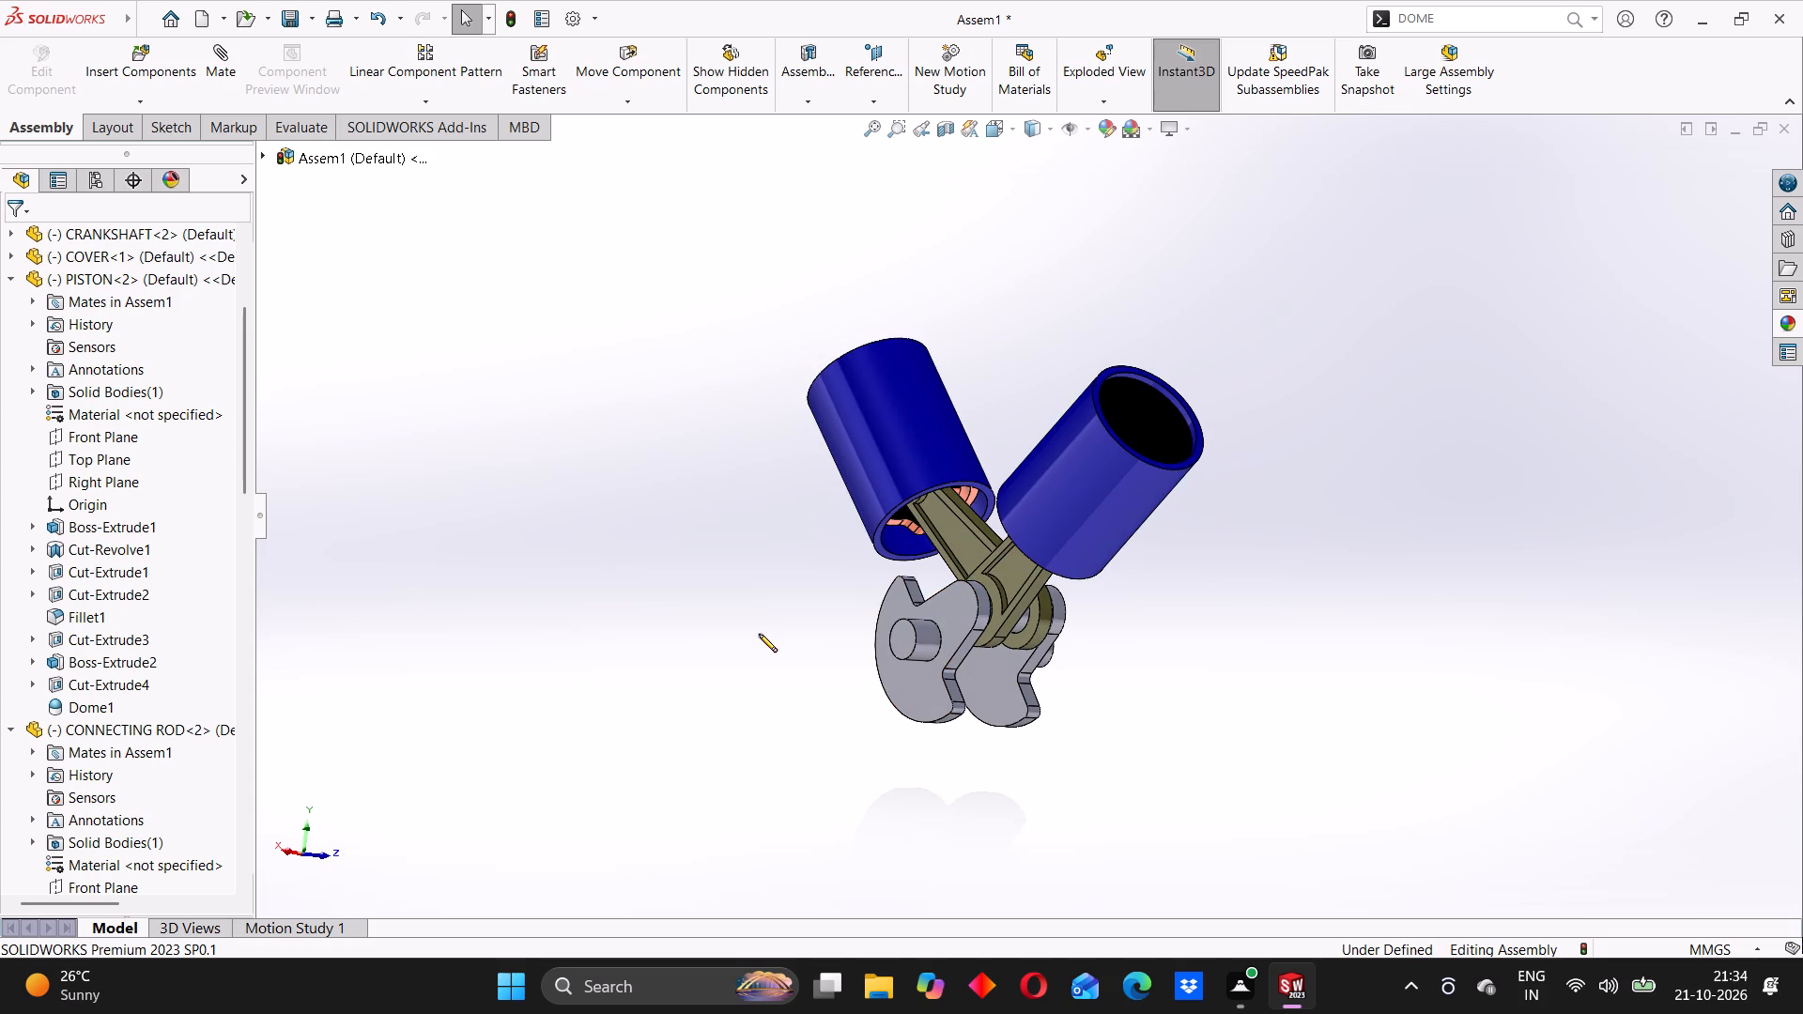
middle_click_drag(939, 602, 919, 596)
scroll(958, 613, "up", 3)
middle_click_drag(946, 614, 1050, 574)
scroll(1018, 537, "down", 4)
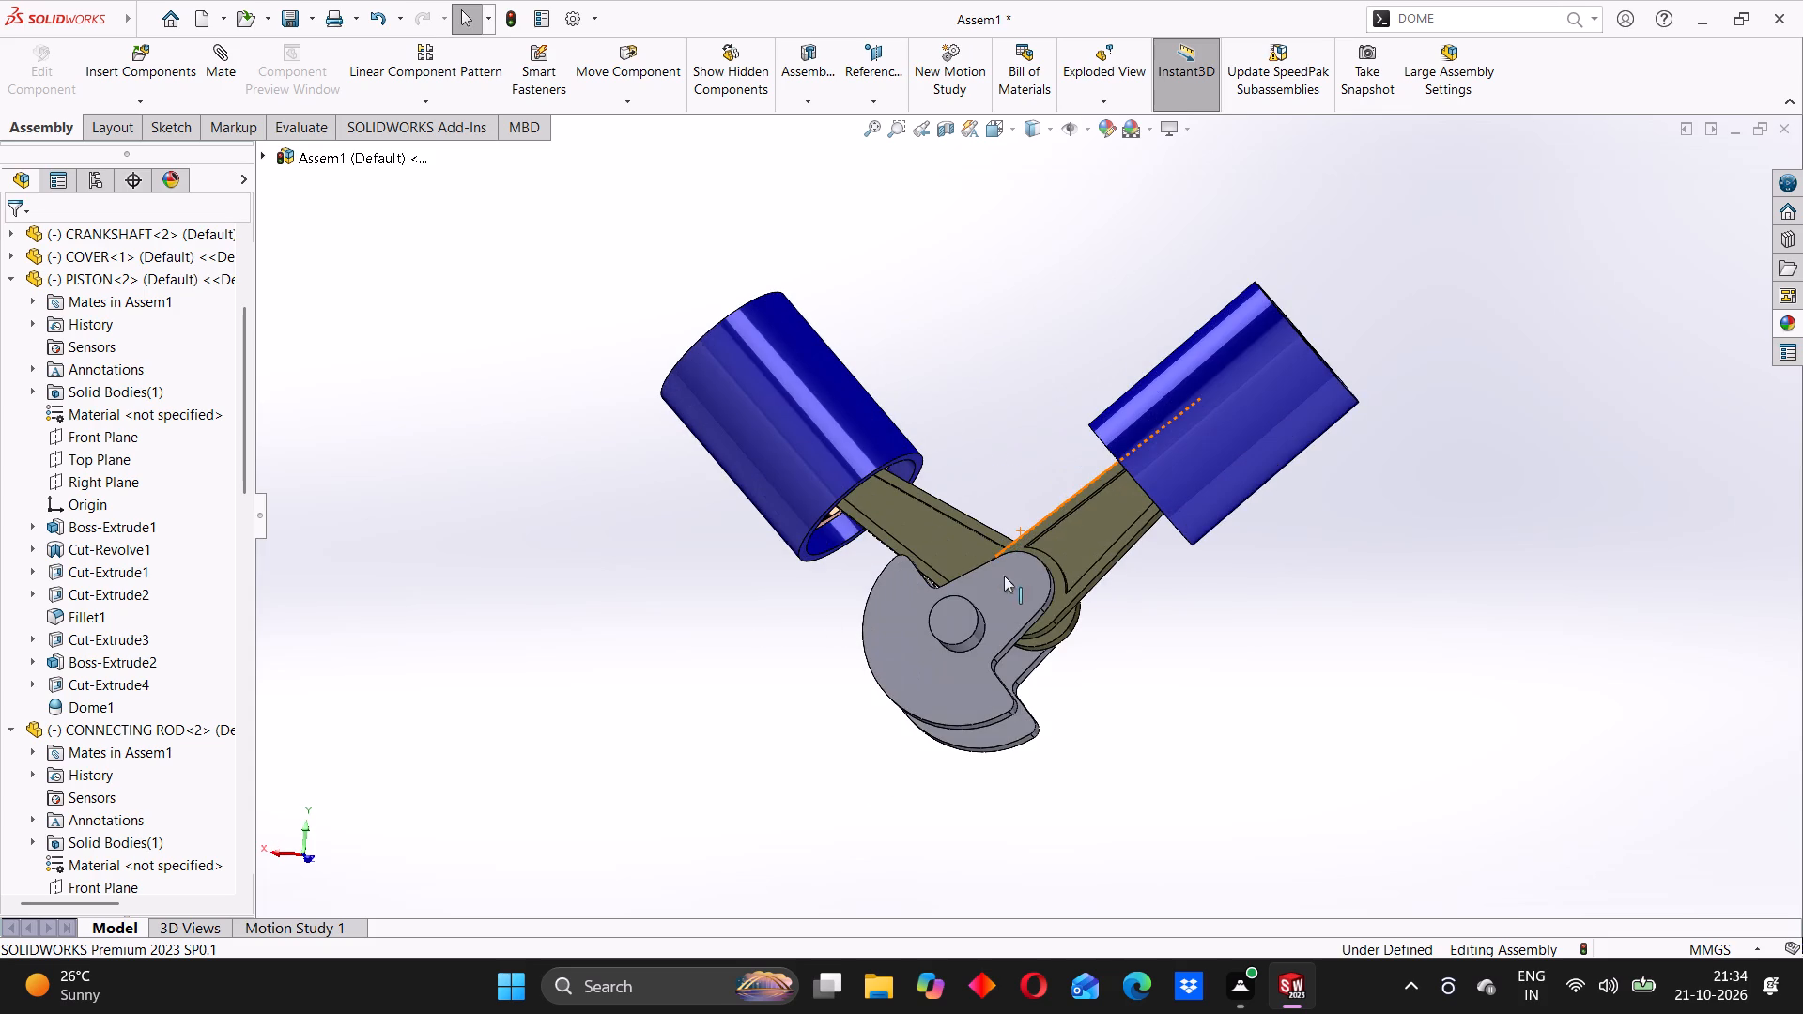
left_click_drag(913, 615, 948, 580)
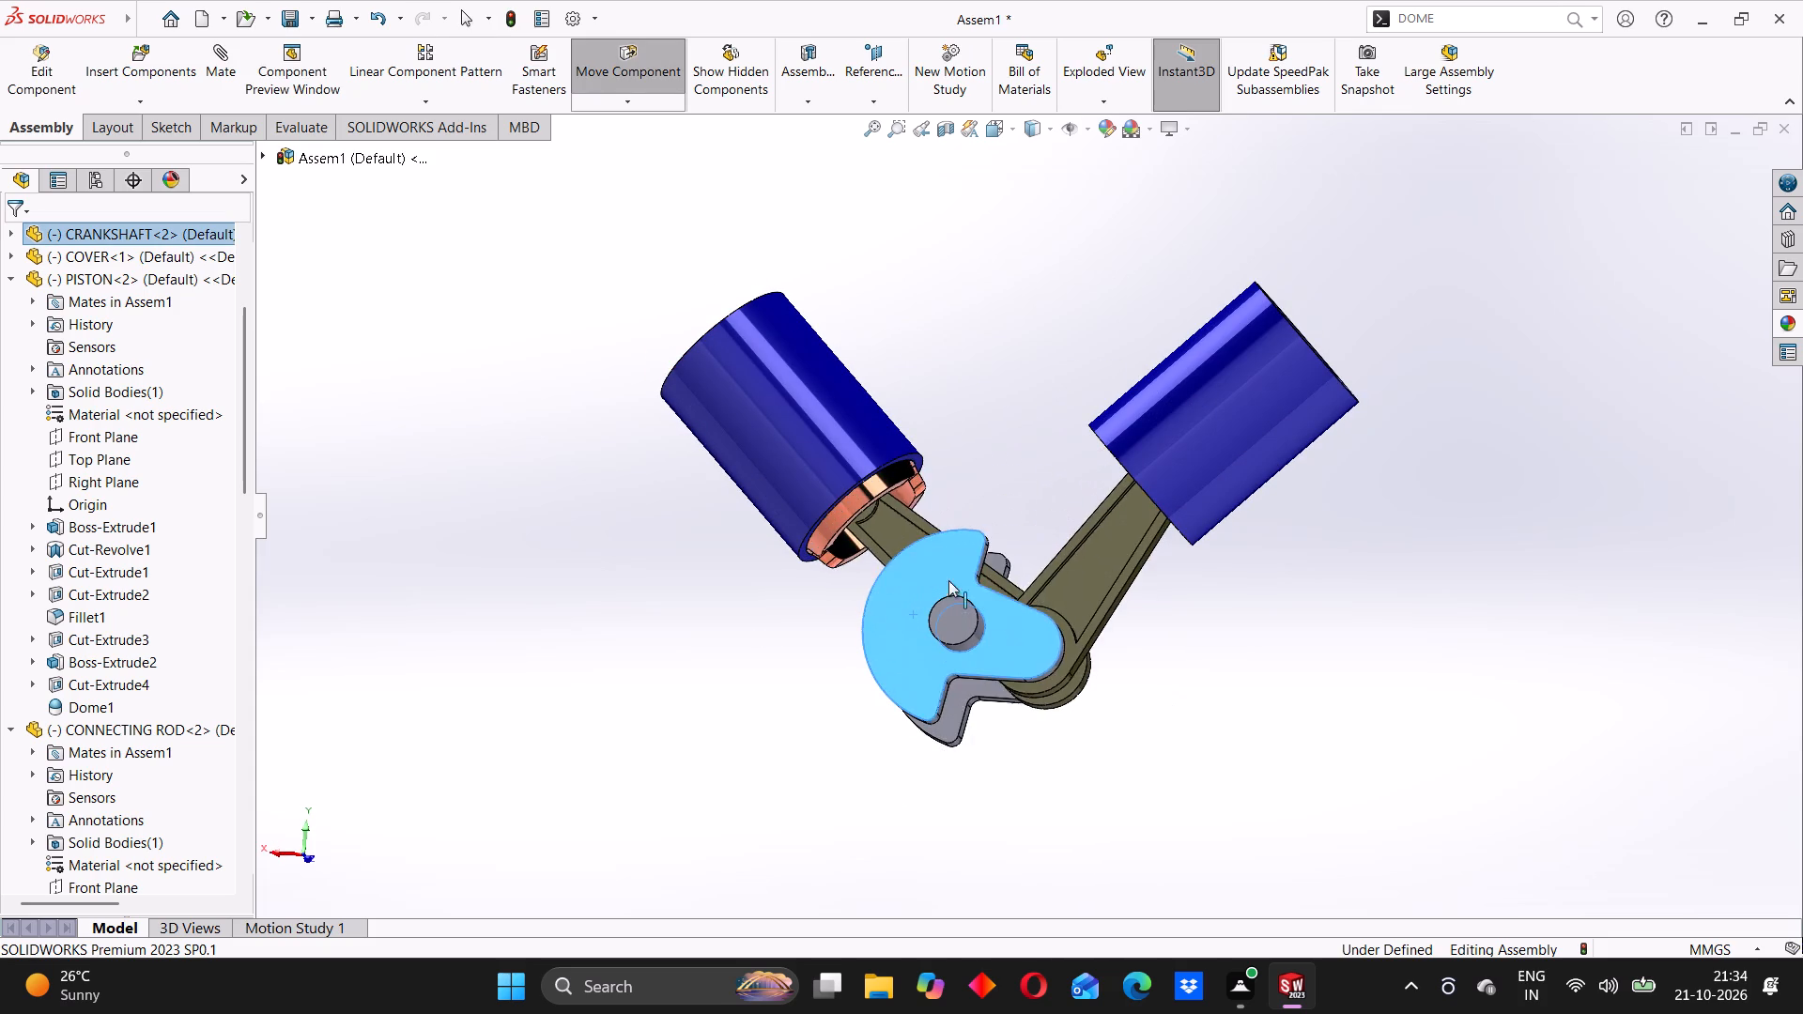
left_click_drag(948, 580, 935, 675)
left_click(808, 662)
Examine the two rod big ends on the crankpin between the webs, near and far from oblique angles.
scroll(999, 524, "up", 3)
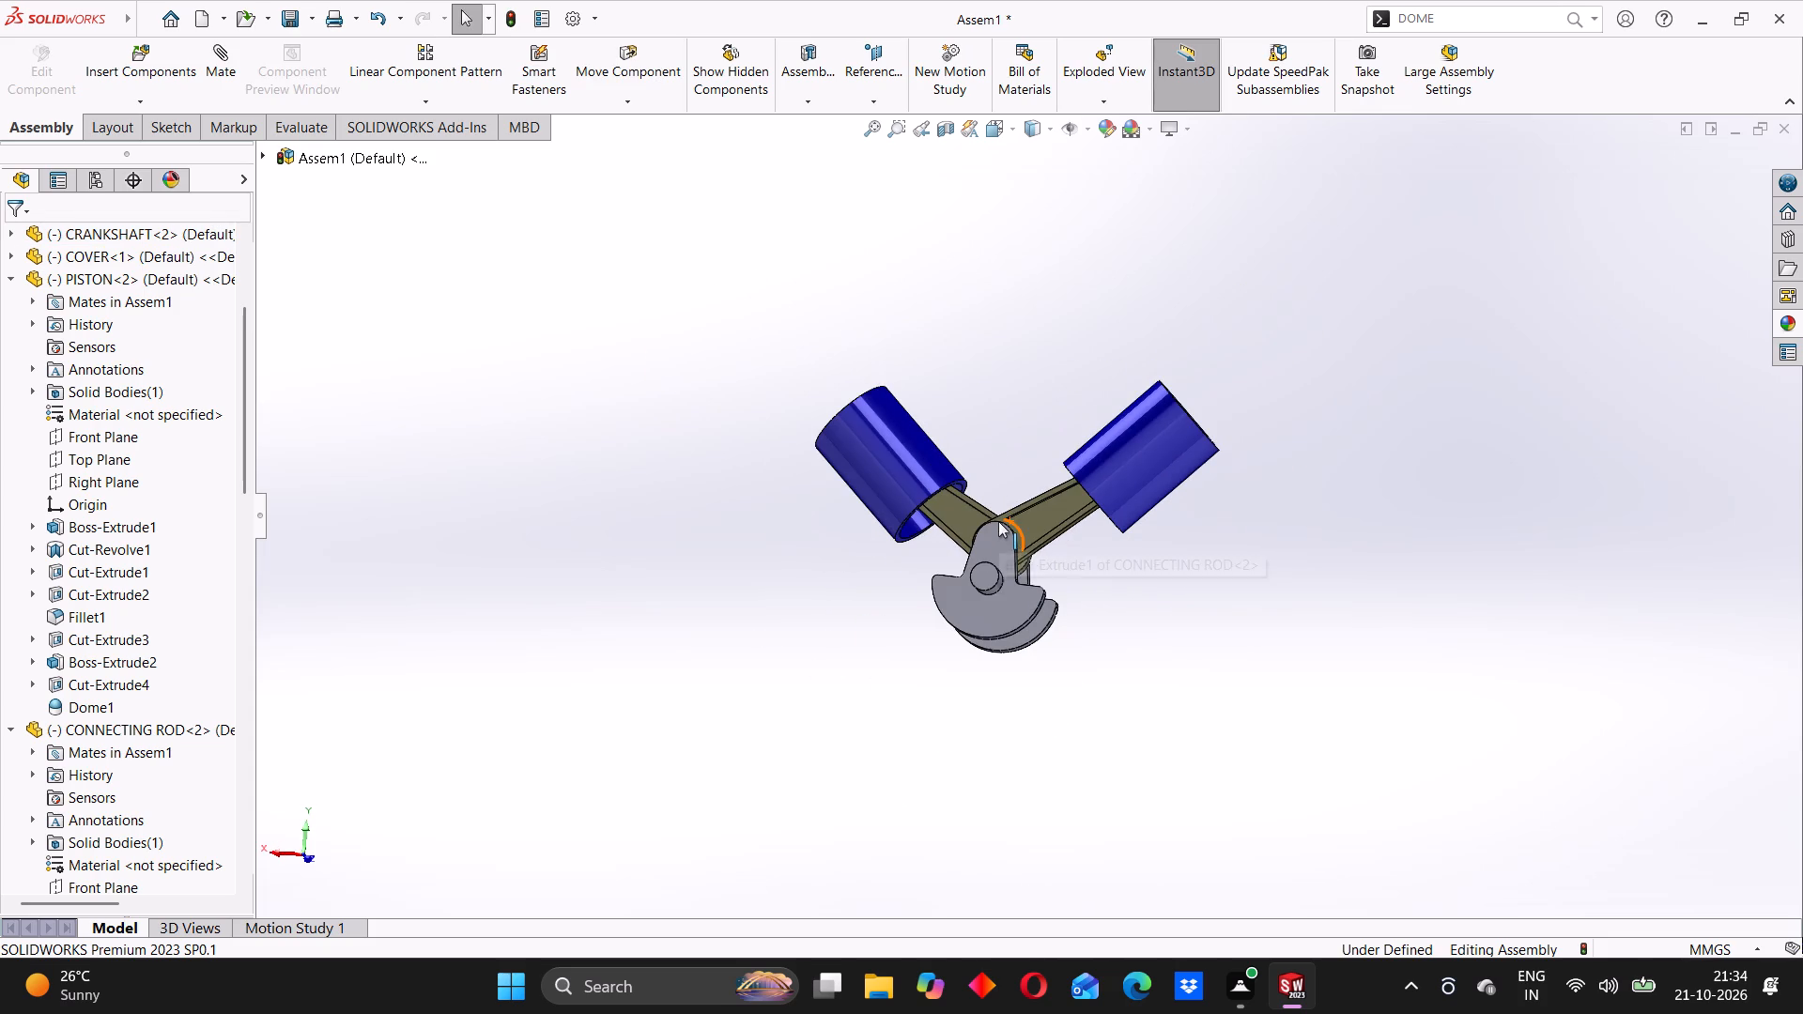
middle_click_drag(1101, 507, 962, 560)
scroll(959, 522, "down", 4)
scroll(1073, 506, "down", 4)
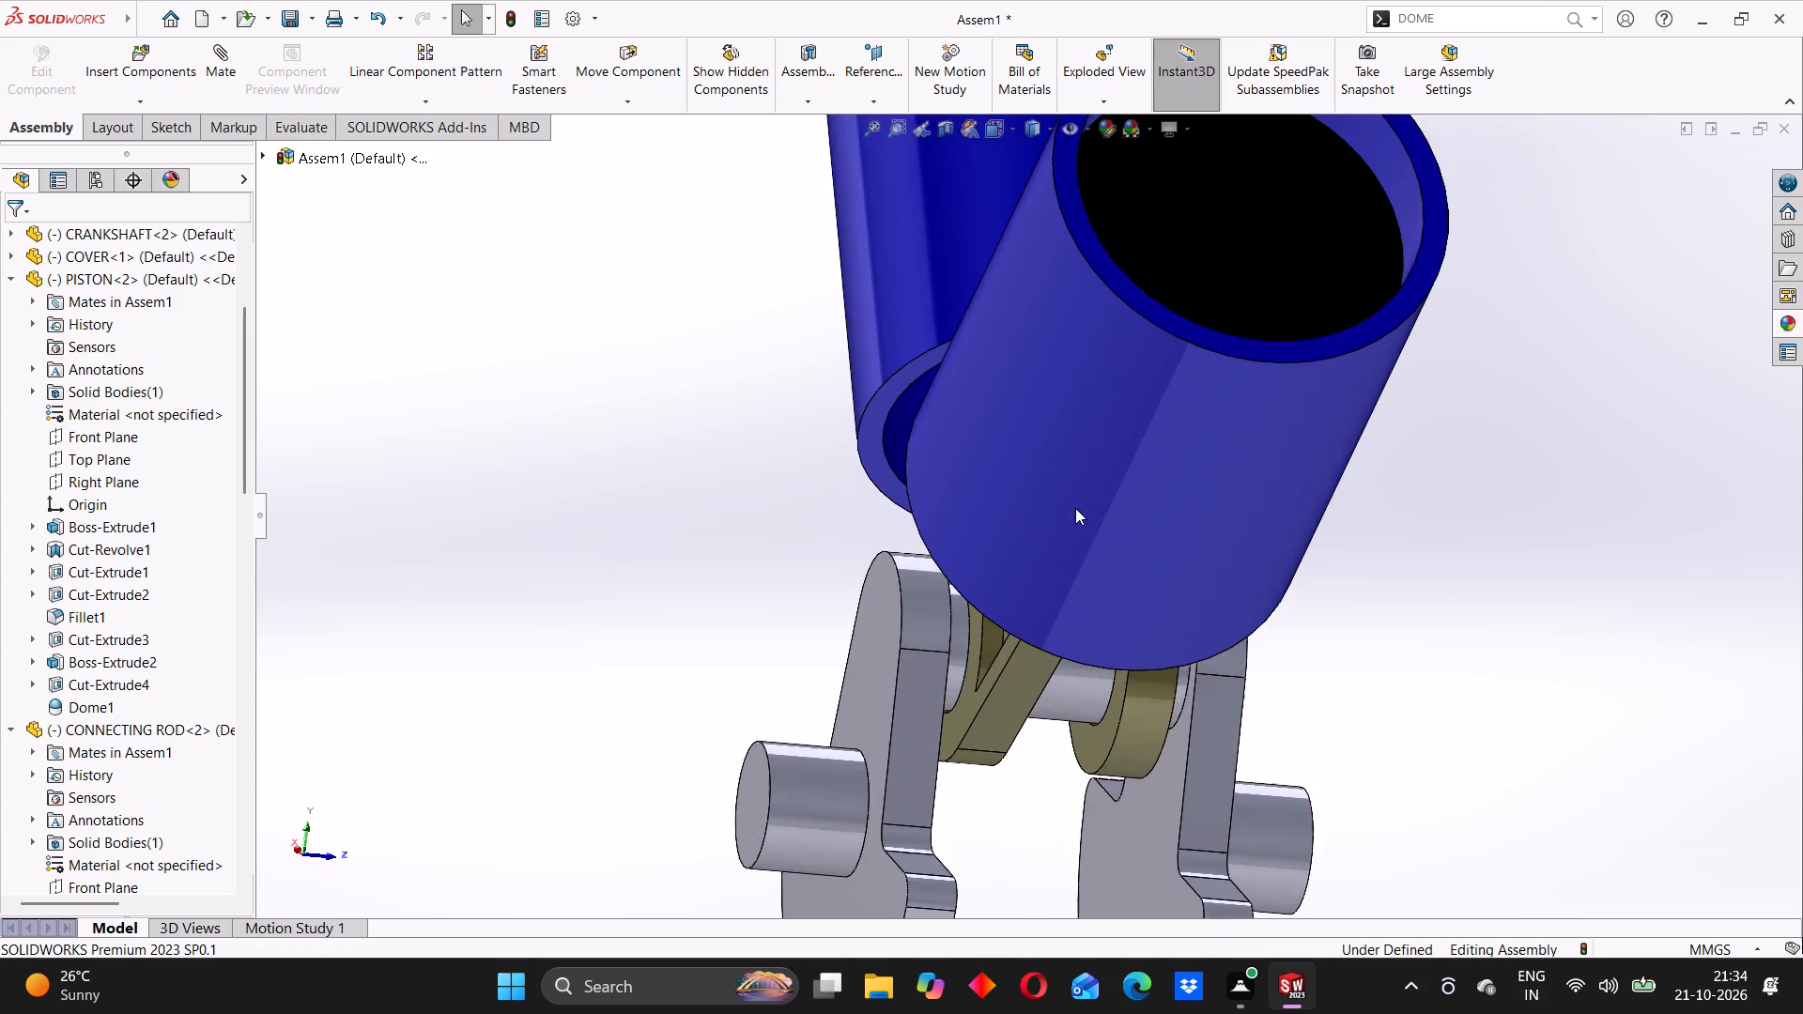
middle_click_drag(1072, 550, 1034, 536)
scroll(1046, 537, "up", 4)
middle_click_drag(1057, 559, 1125, 540)
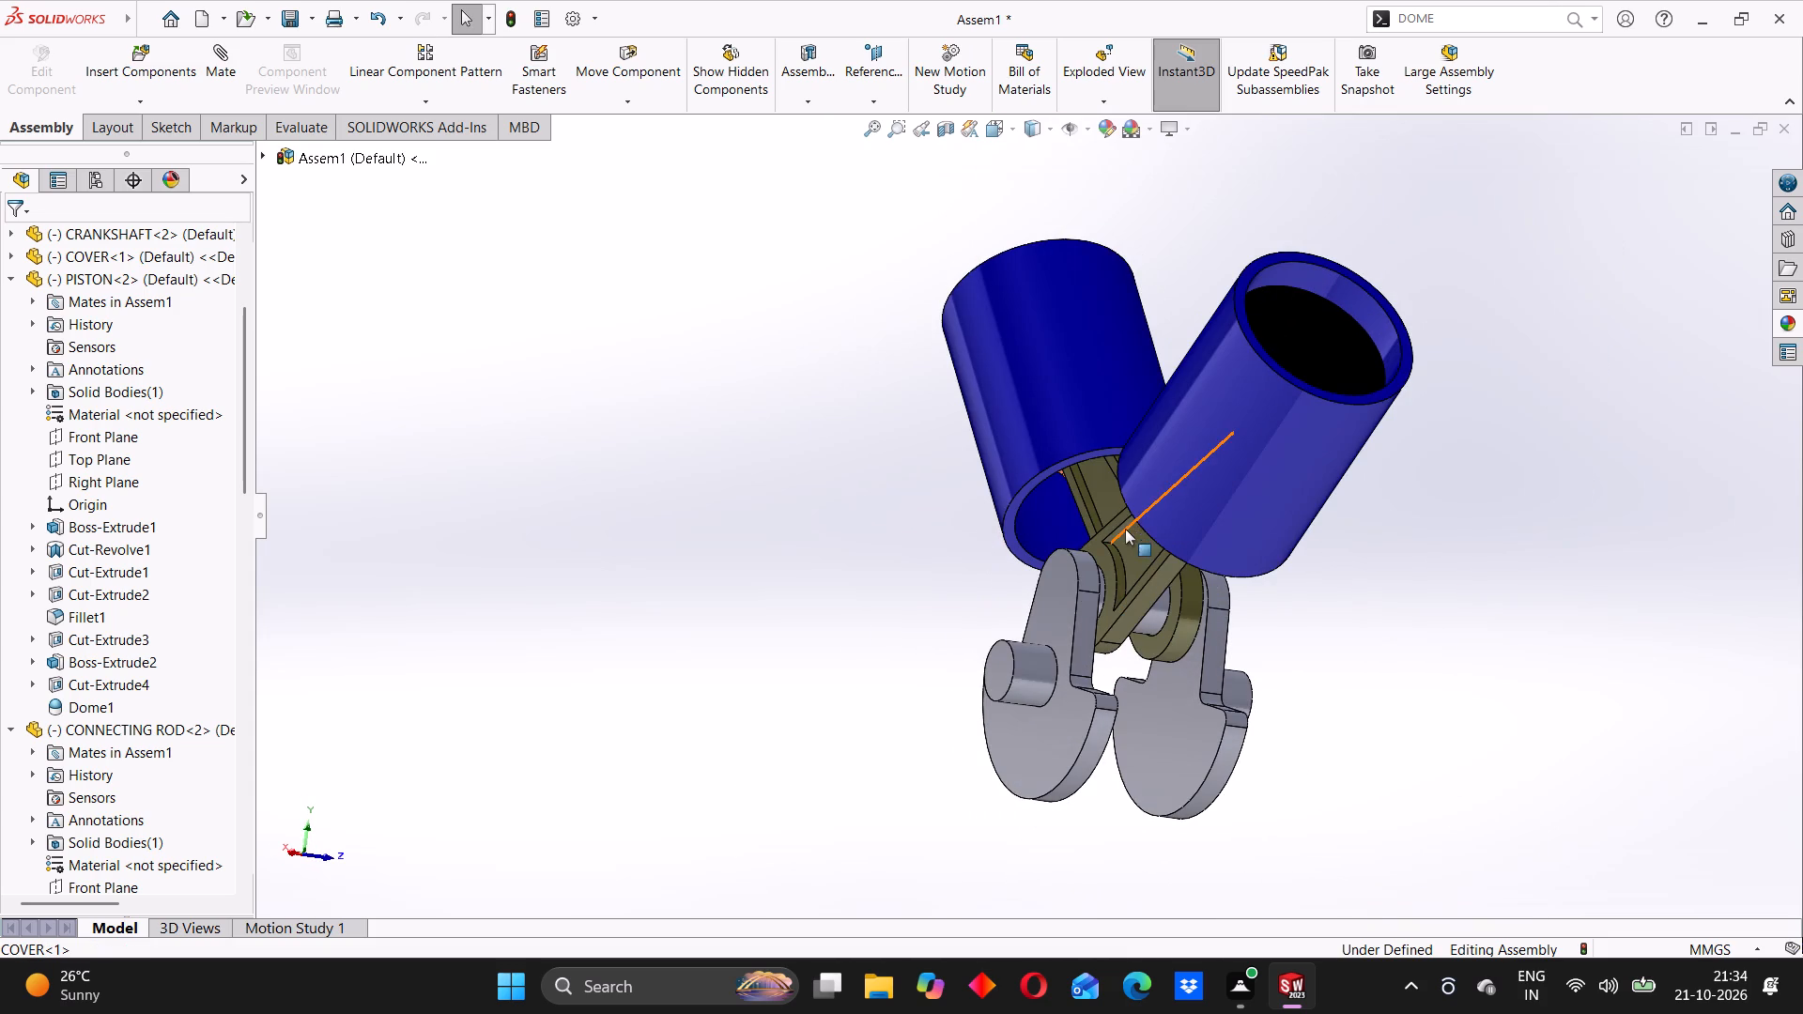
scroll(1111, 535, "down", 4)
middle_click_drag(1104, 586, 1139, 579)
left_click(686, 706)
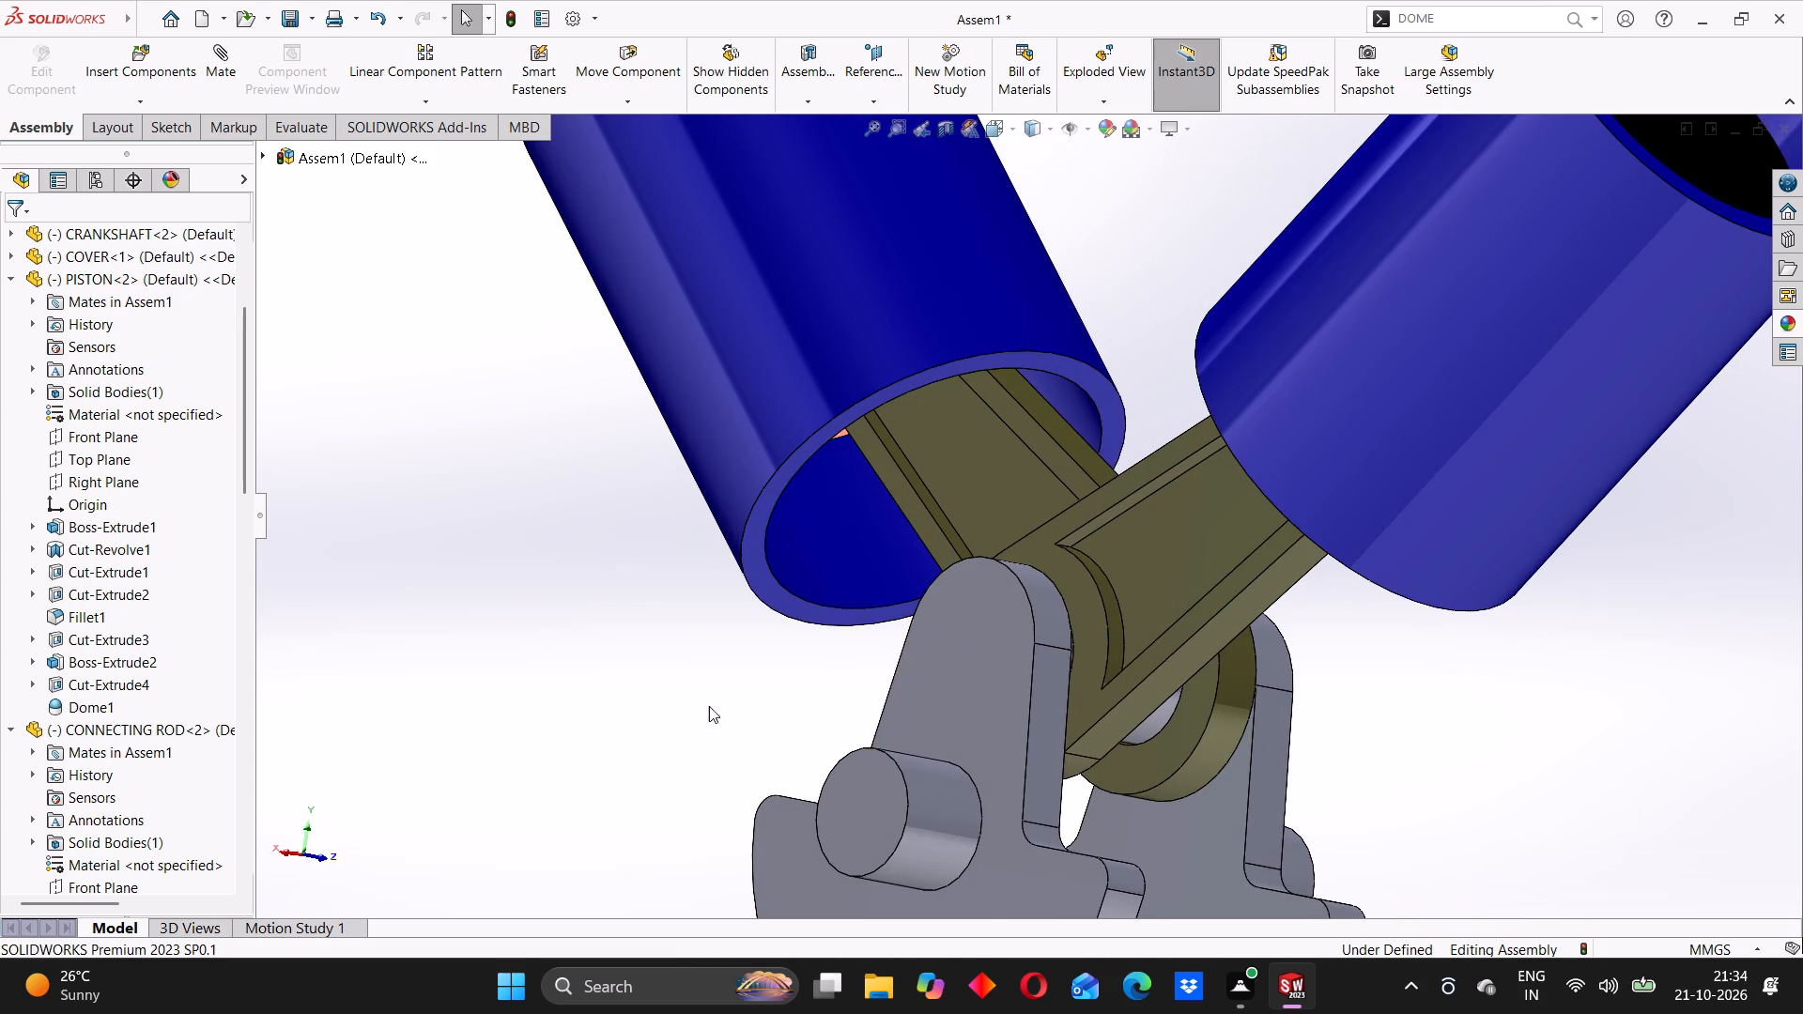
scroll(1015, 632, "up", 3)
middle_click_drag(1189, 541, 1150, 572)
scroll(1187, 544, "up", 1)
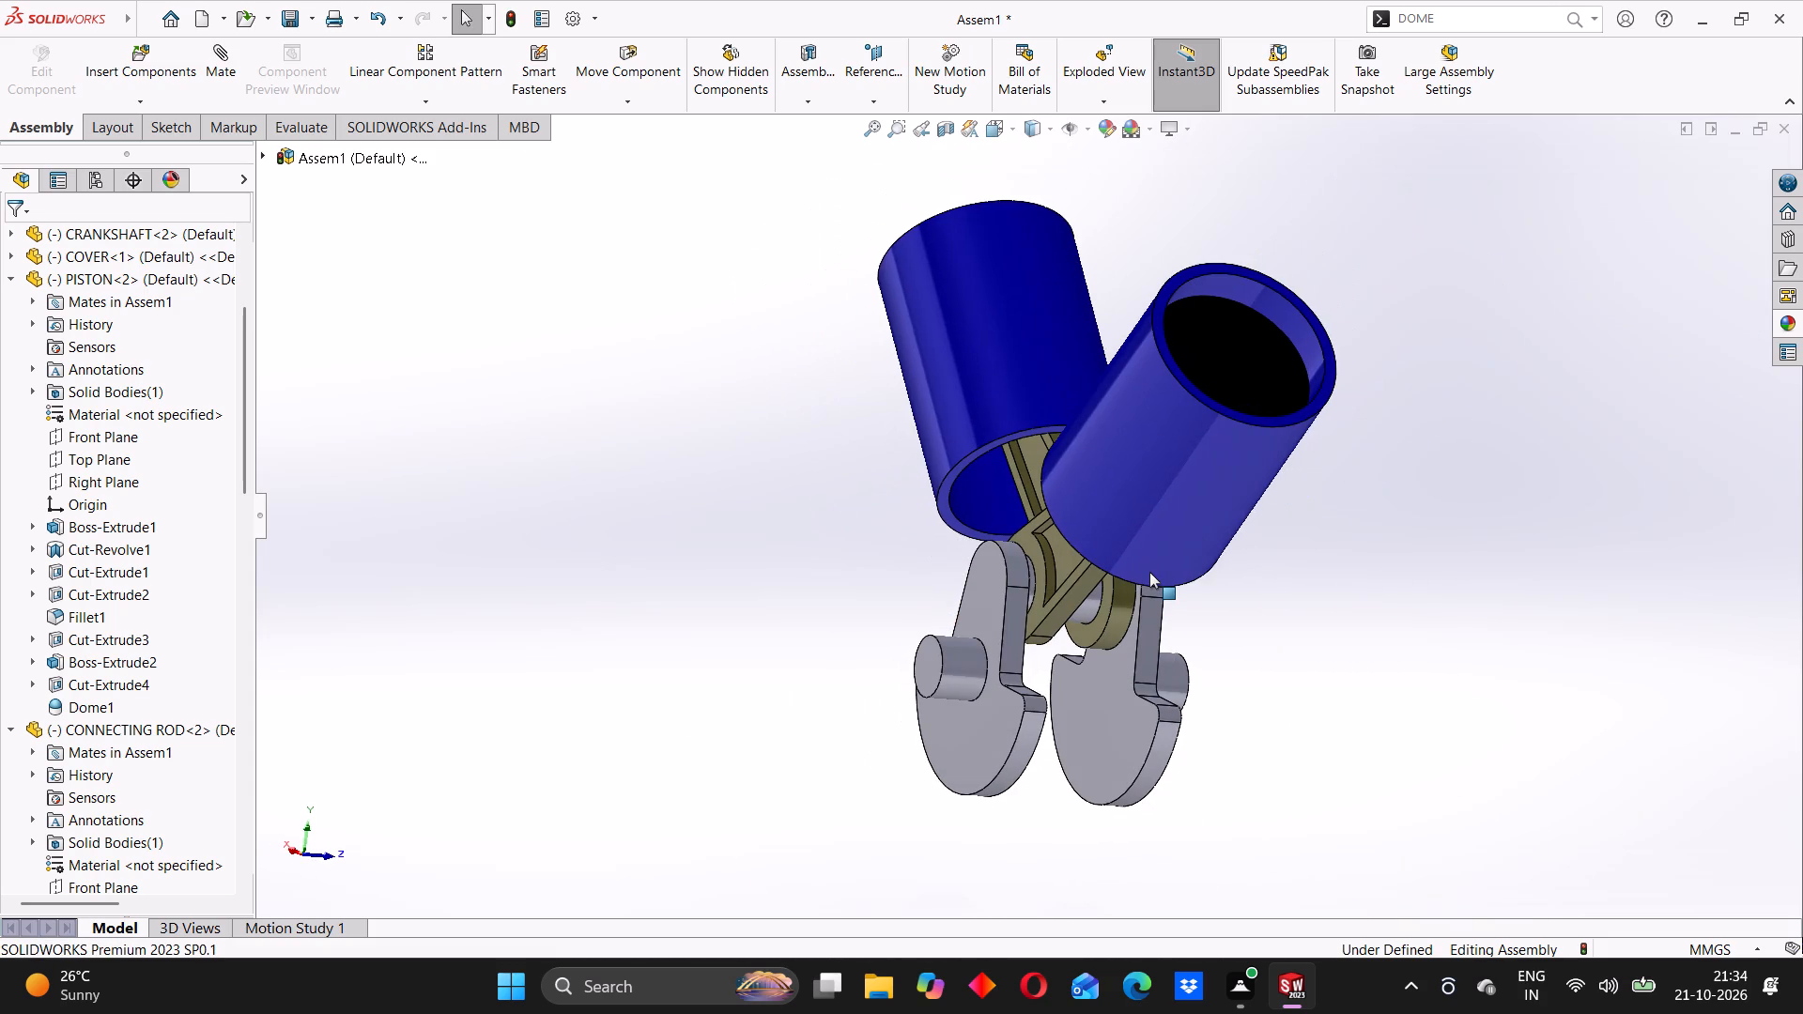
middle_click_drag(1086, 606, 1088, 594)
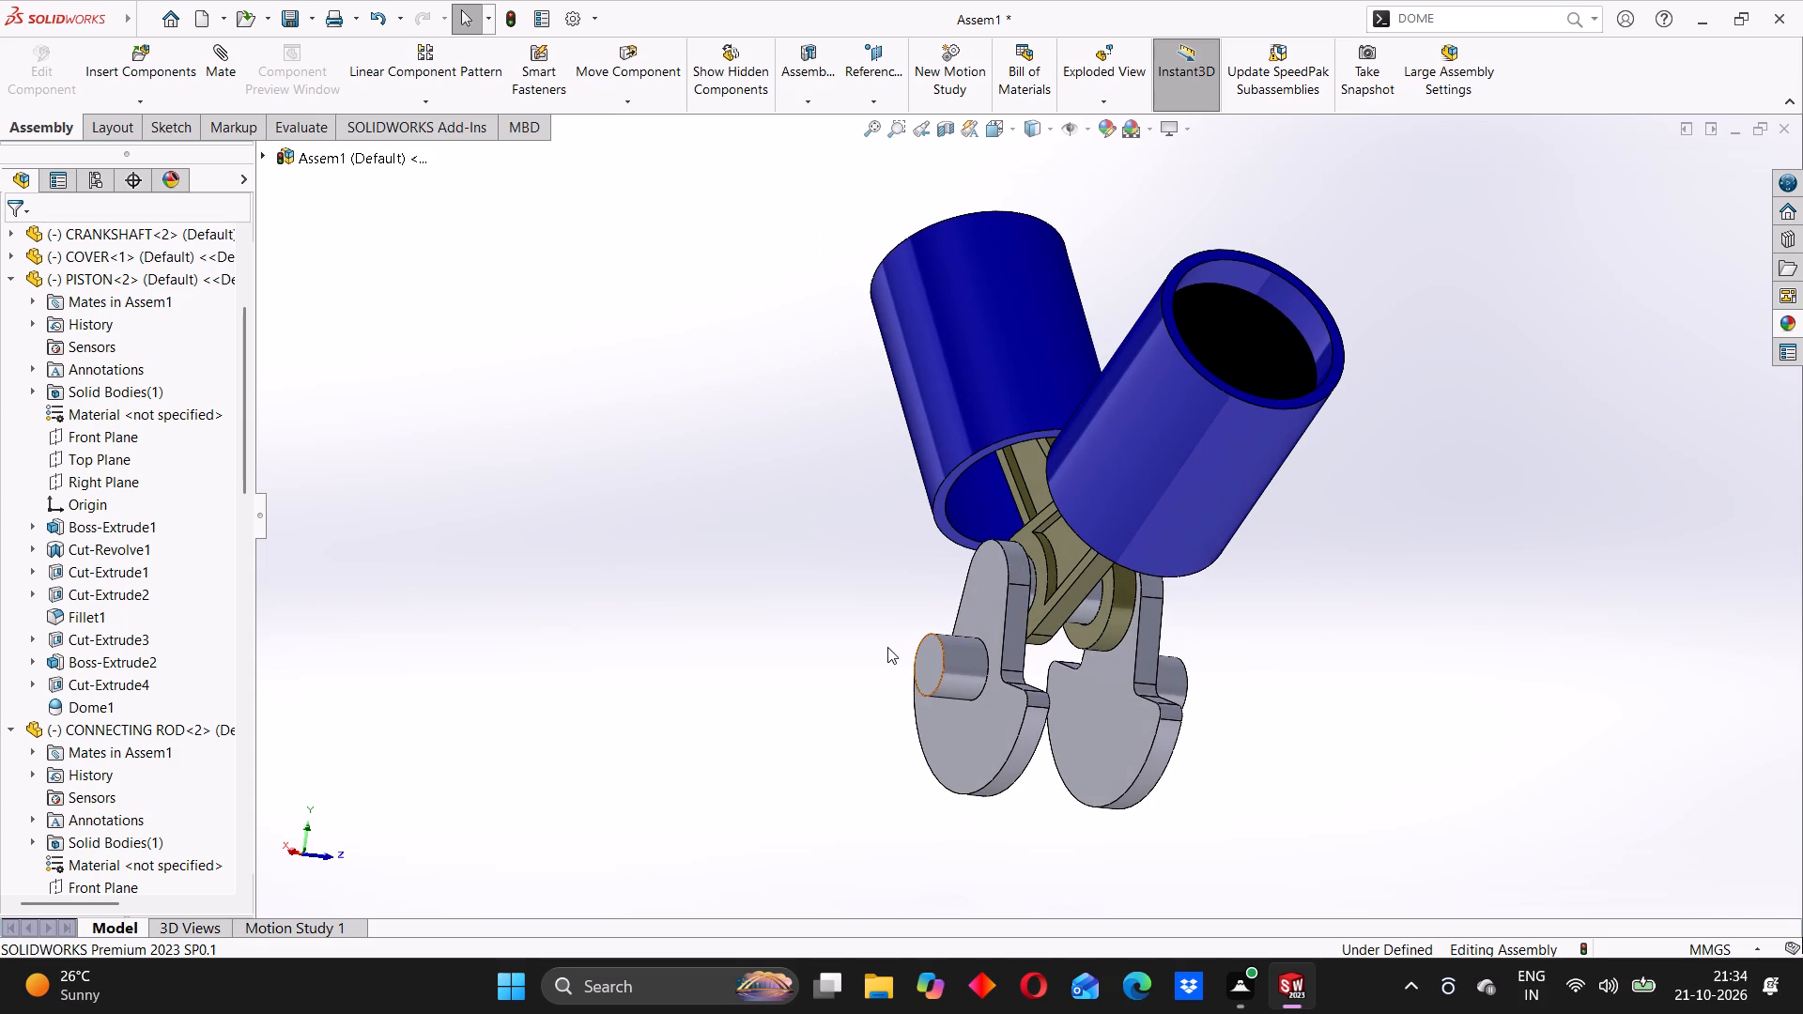
Examine the offset between the two covers along the crank axis from the side and from the opposite oblique angles.
left_click(883, 647)
scroll(1018, 568, "down", 2)
middle_click(1086, 637)
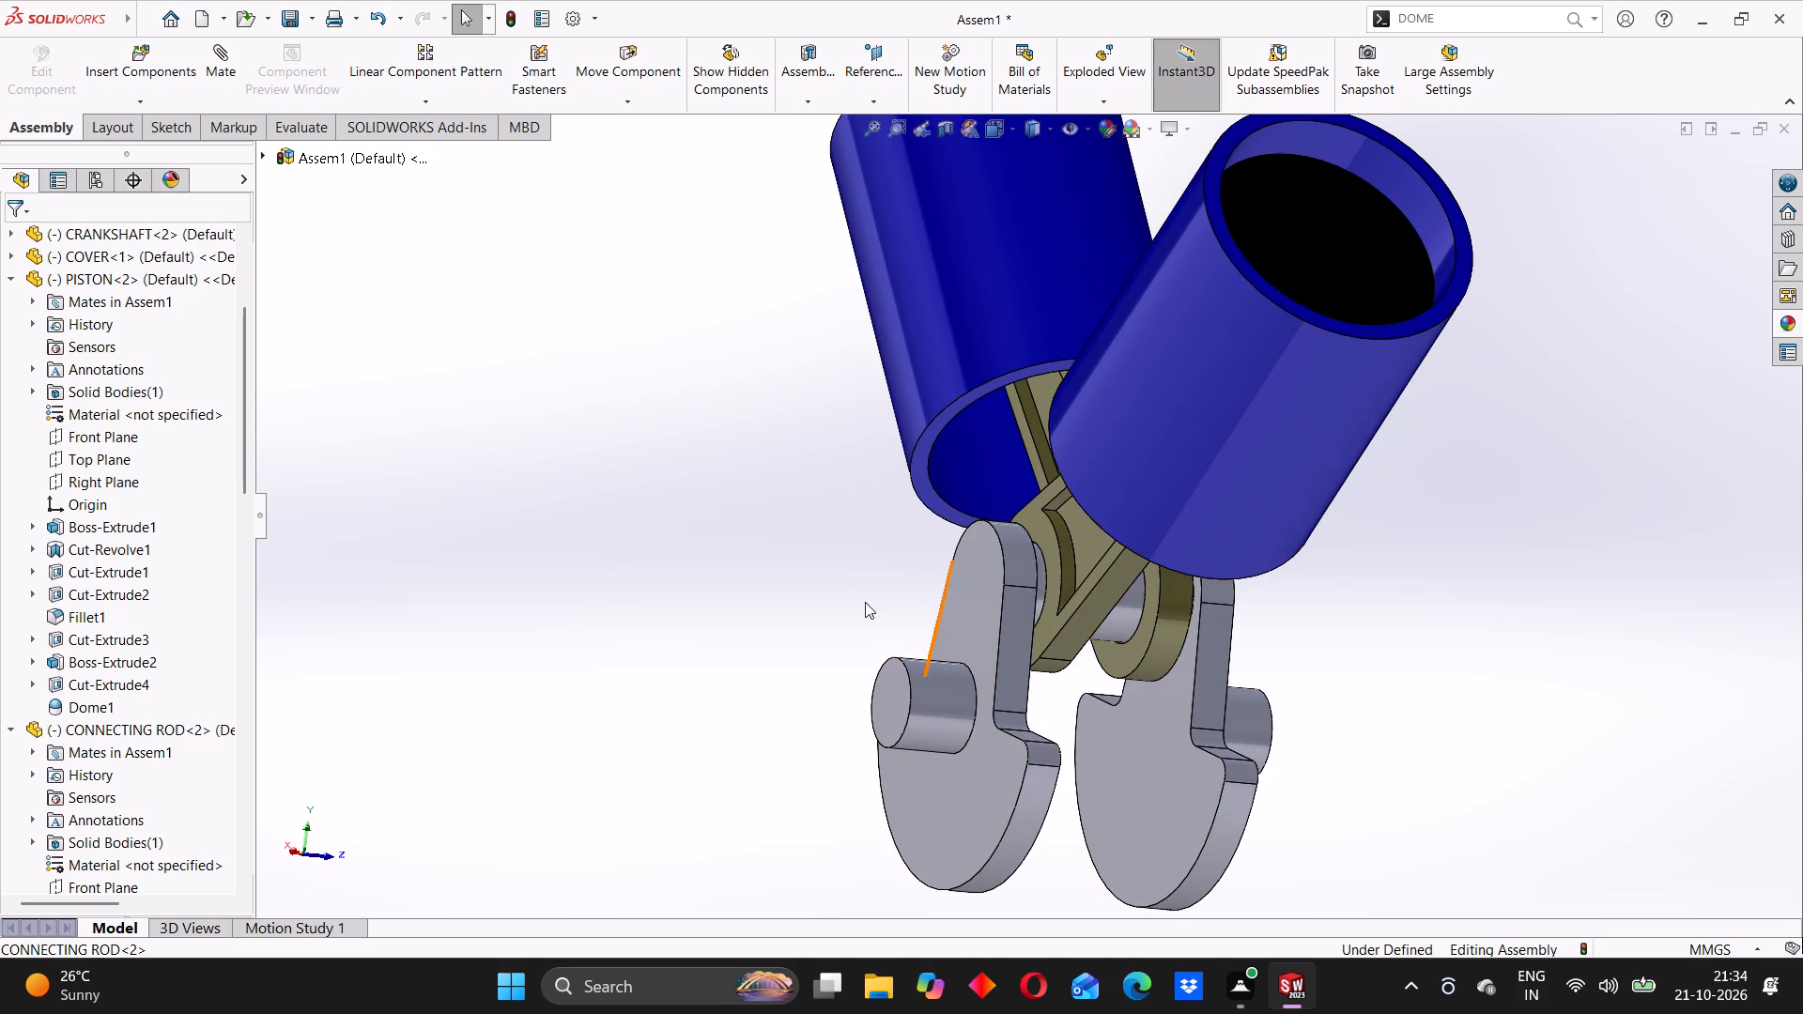
left_click(862, 602)
middle_click_drag(1179, 526, 1134, 550)
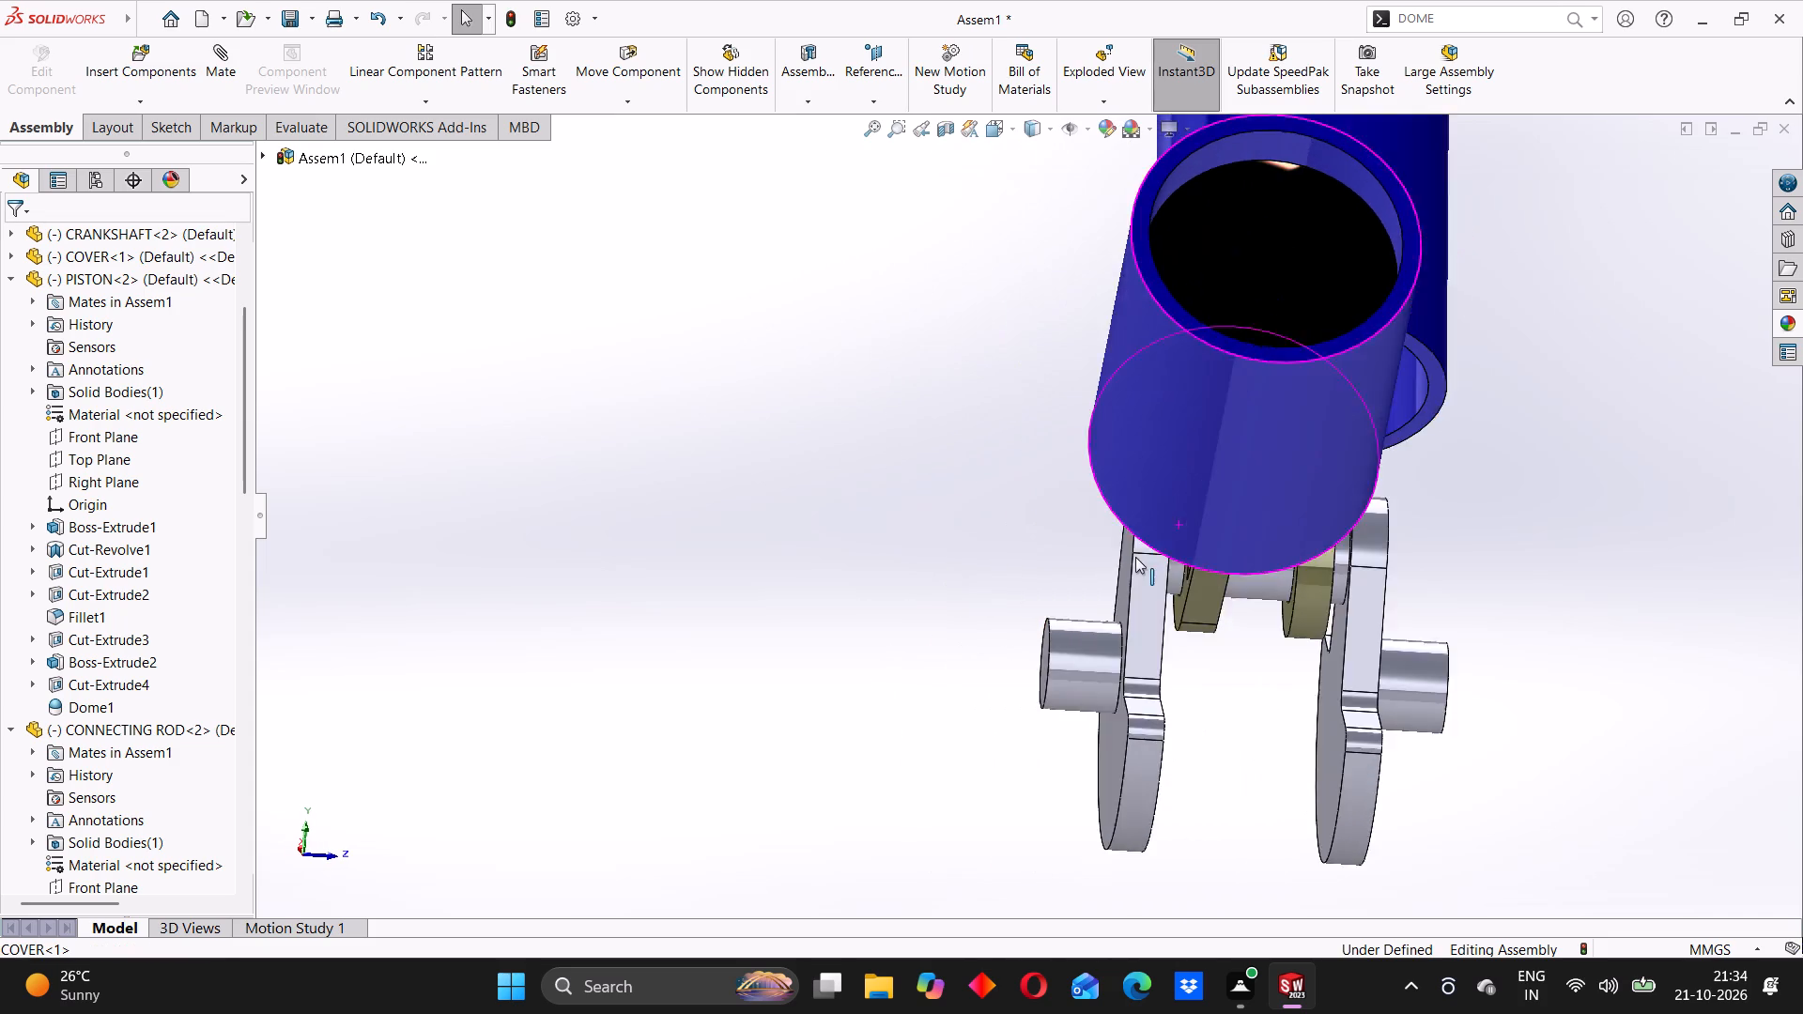
scroll(1135, 557, "up", 3)
scroll(1231, 536, "up", 3)
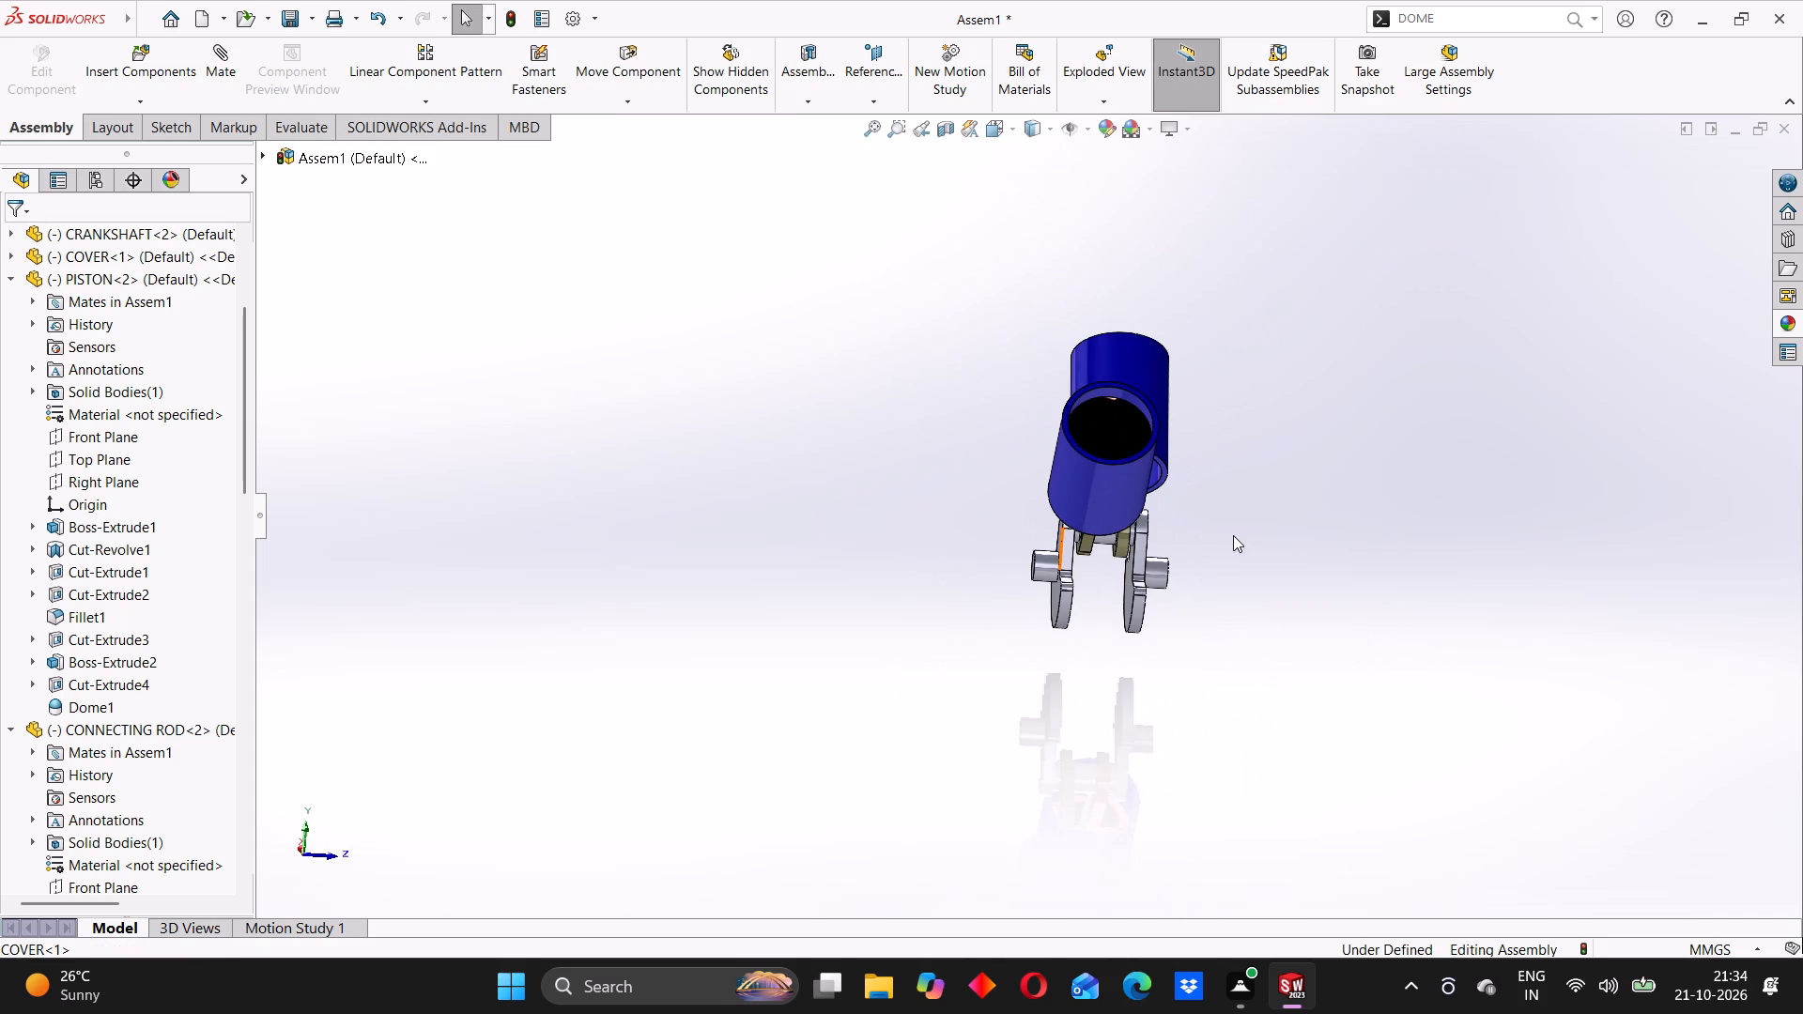
middle_click_drag(1205, 475, 1108, 497)
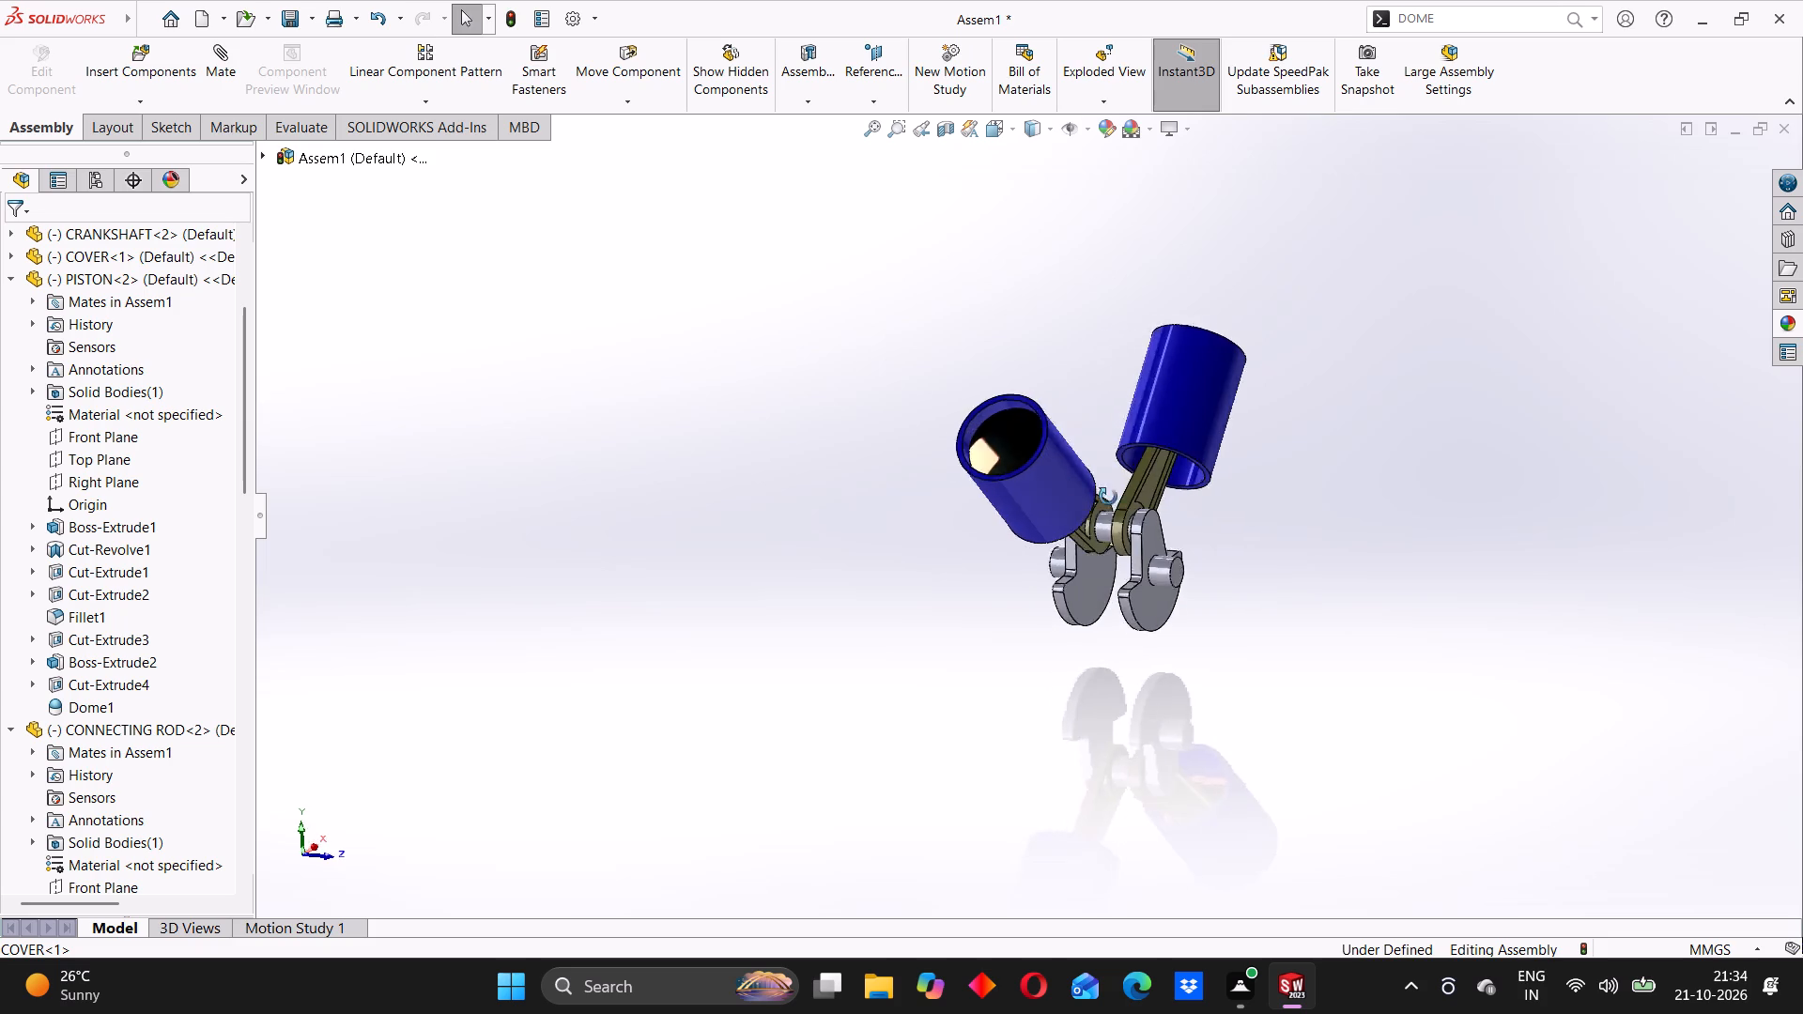
middle_click_drag(1108, 497, 1131, 496)
scroll(1064, 479, "up", 5)
middle_click_drag(1136, 477, 956, 598)
scroll(1113, 449, "down", 5)
scroll(1013, 536, "down", 5)
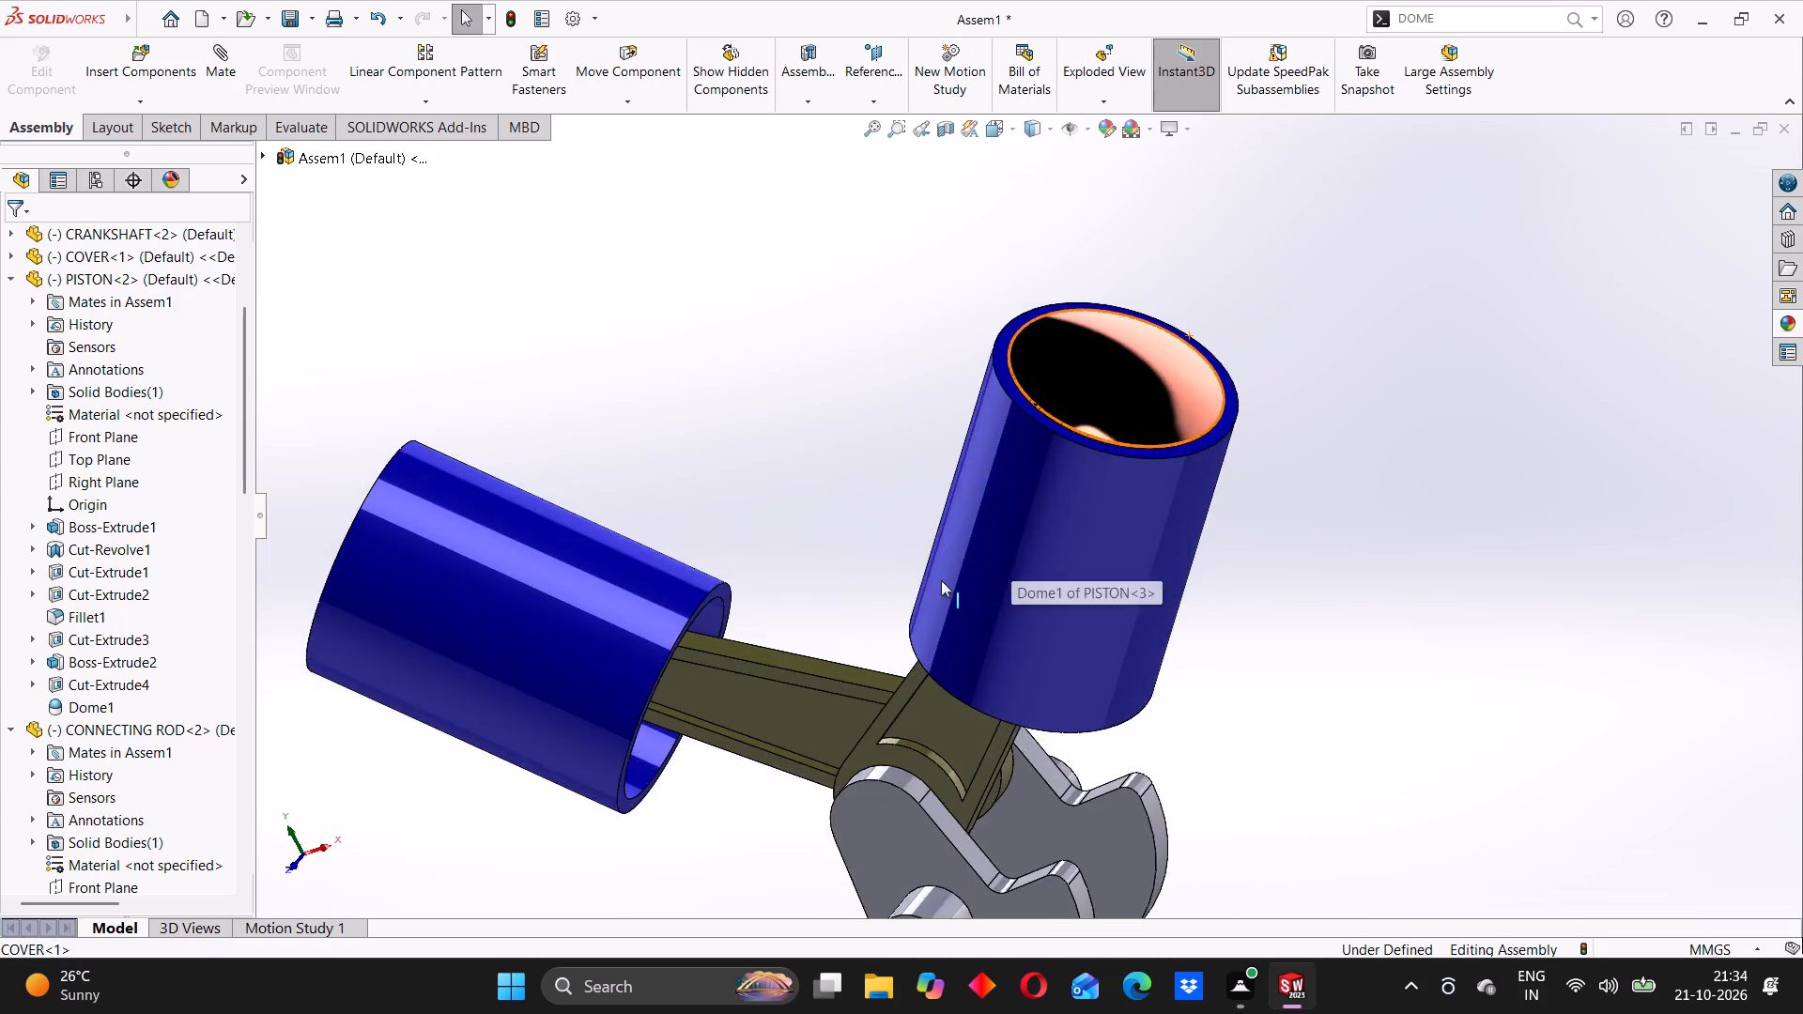
Examine the piston crowns inside the open covers and the V layout from several sides, ending nearly end-on.
middle_click_drag(871, 598, 980, 560)
left_click(957, 555)
left_click(717, 479)
scroll(748, 531, "up", 3)
middle_click_drag(744, 571, 792, 558)
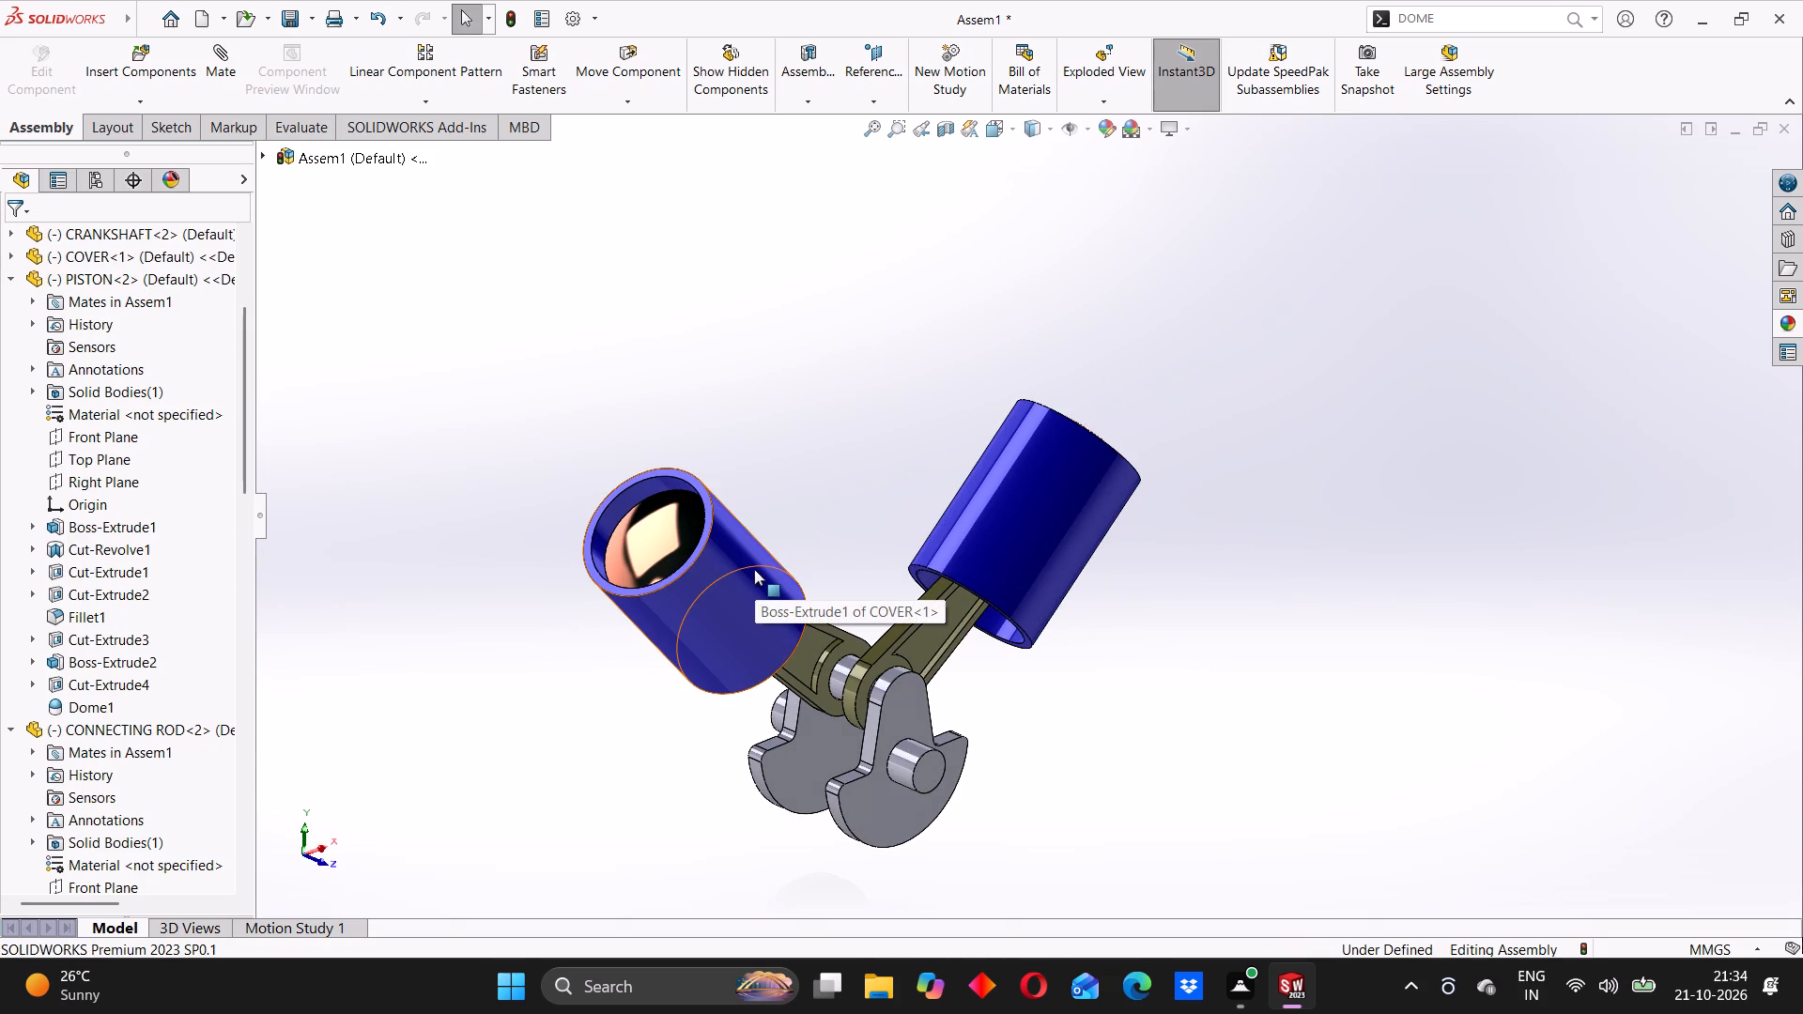
middle_click_drag(756, 570, 785, 553)
left_click(530, 613)
middle_click_drag(690, 642, 732, 623)
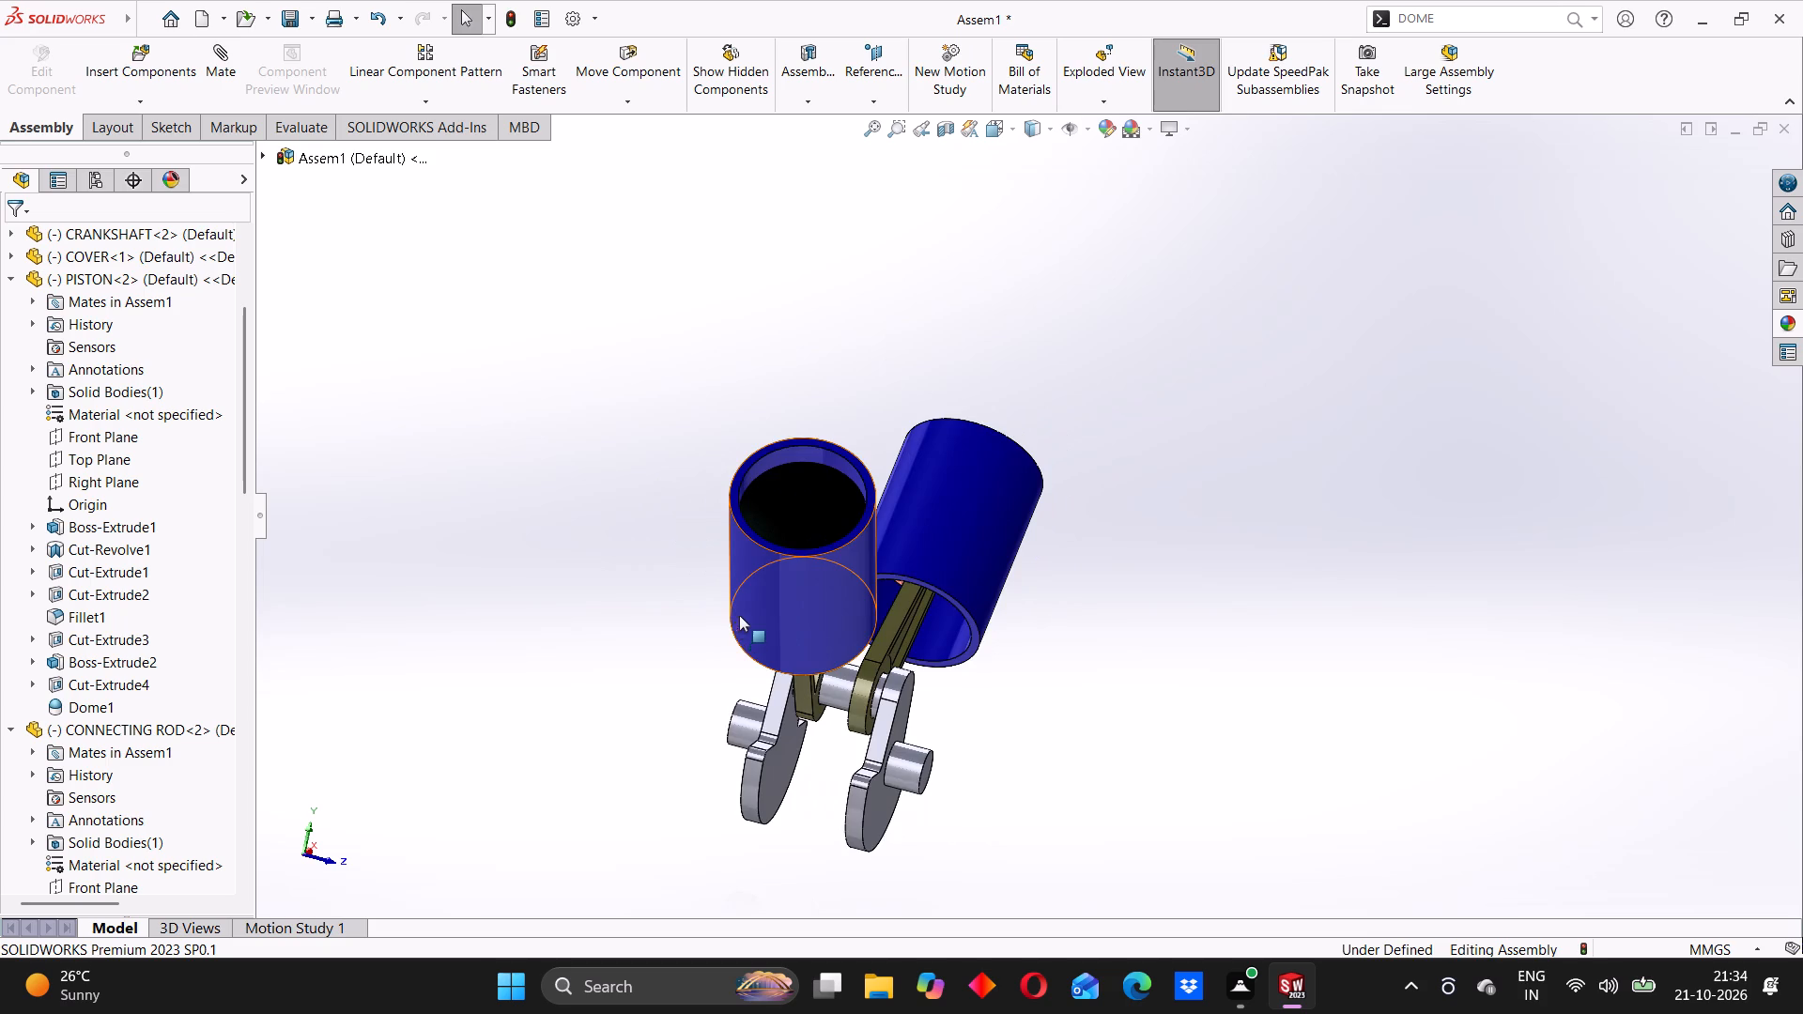
scroll(739, 615, "up", 2)
scroll(846, 582, "up", 4)
middle_click_drag(1119, 552, 993, 556)
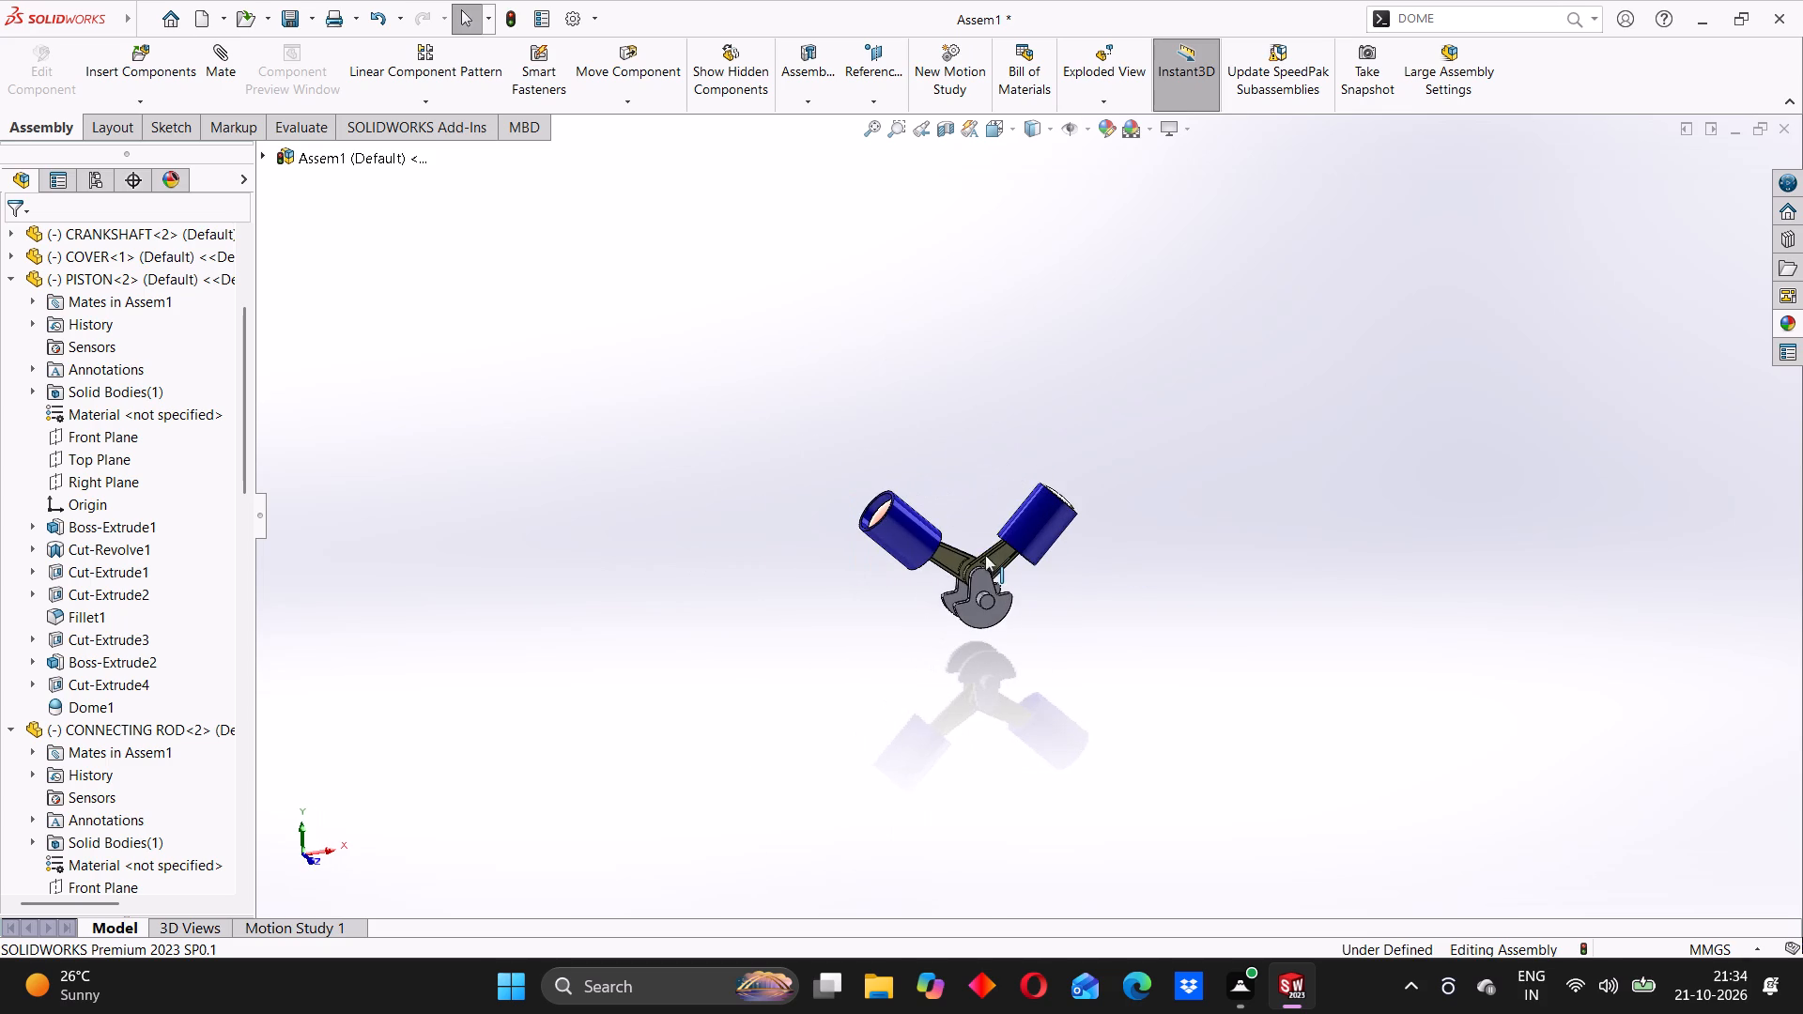
scroll(1068, 511, "down", 6)
middle_click_drag(1060, 559, 940, 576)
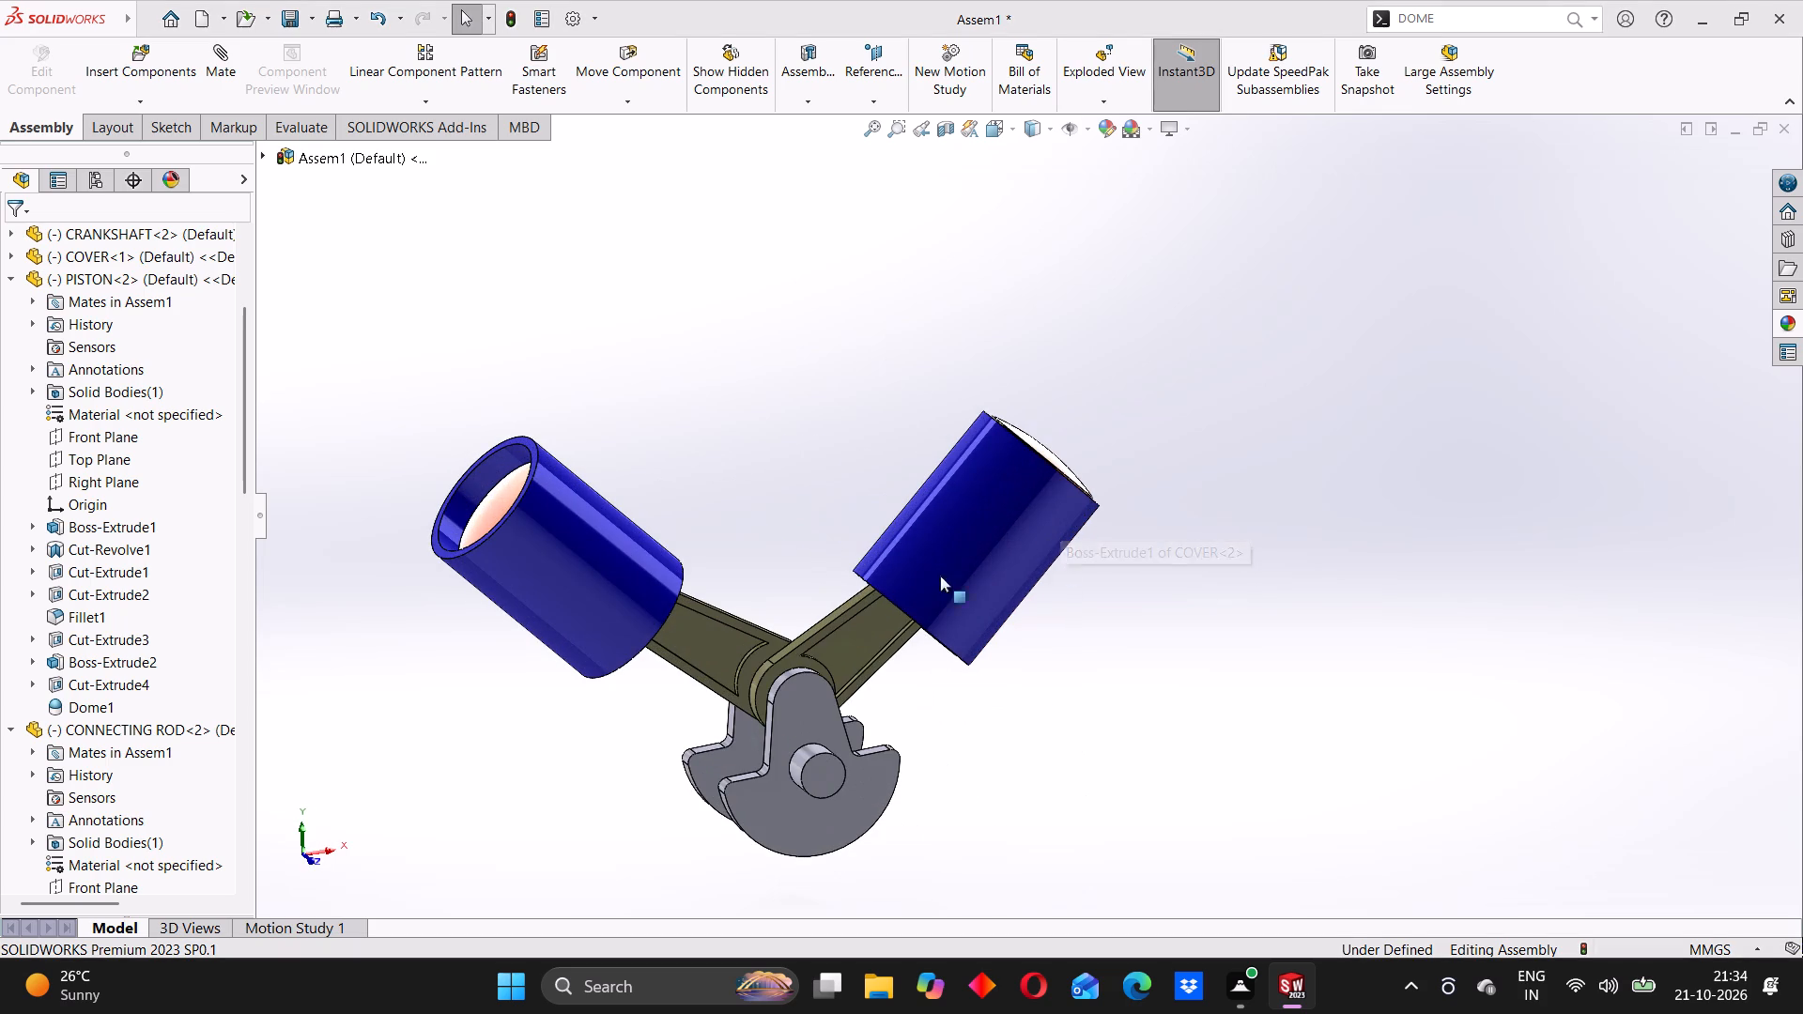
middle_click_drag(940, 576, 805, 585)
middle_click_drag(1139, 552, 802, 634)
left_click(630, 538)
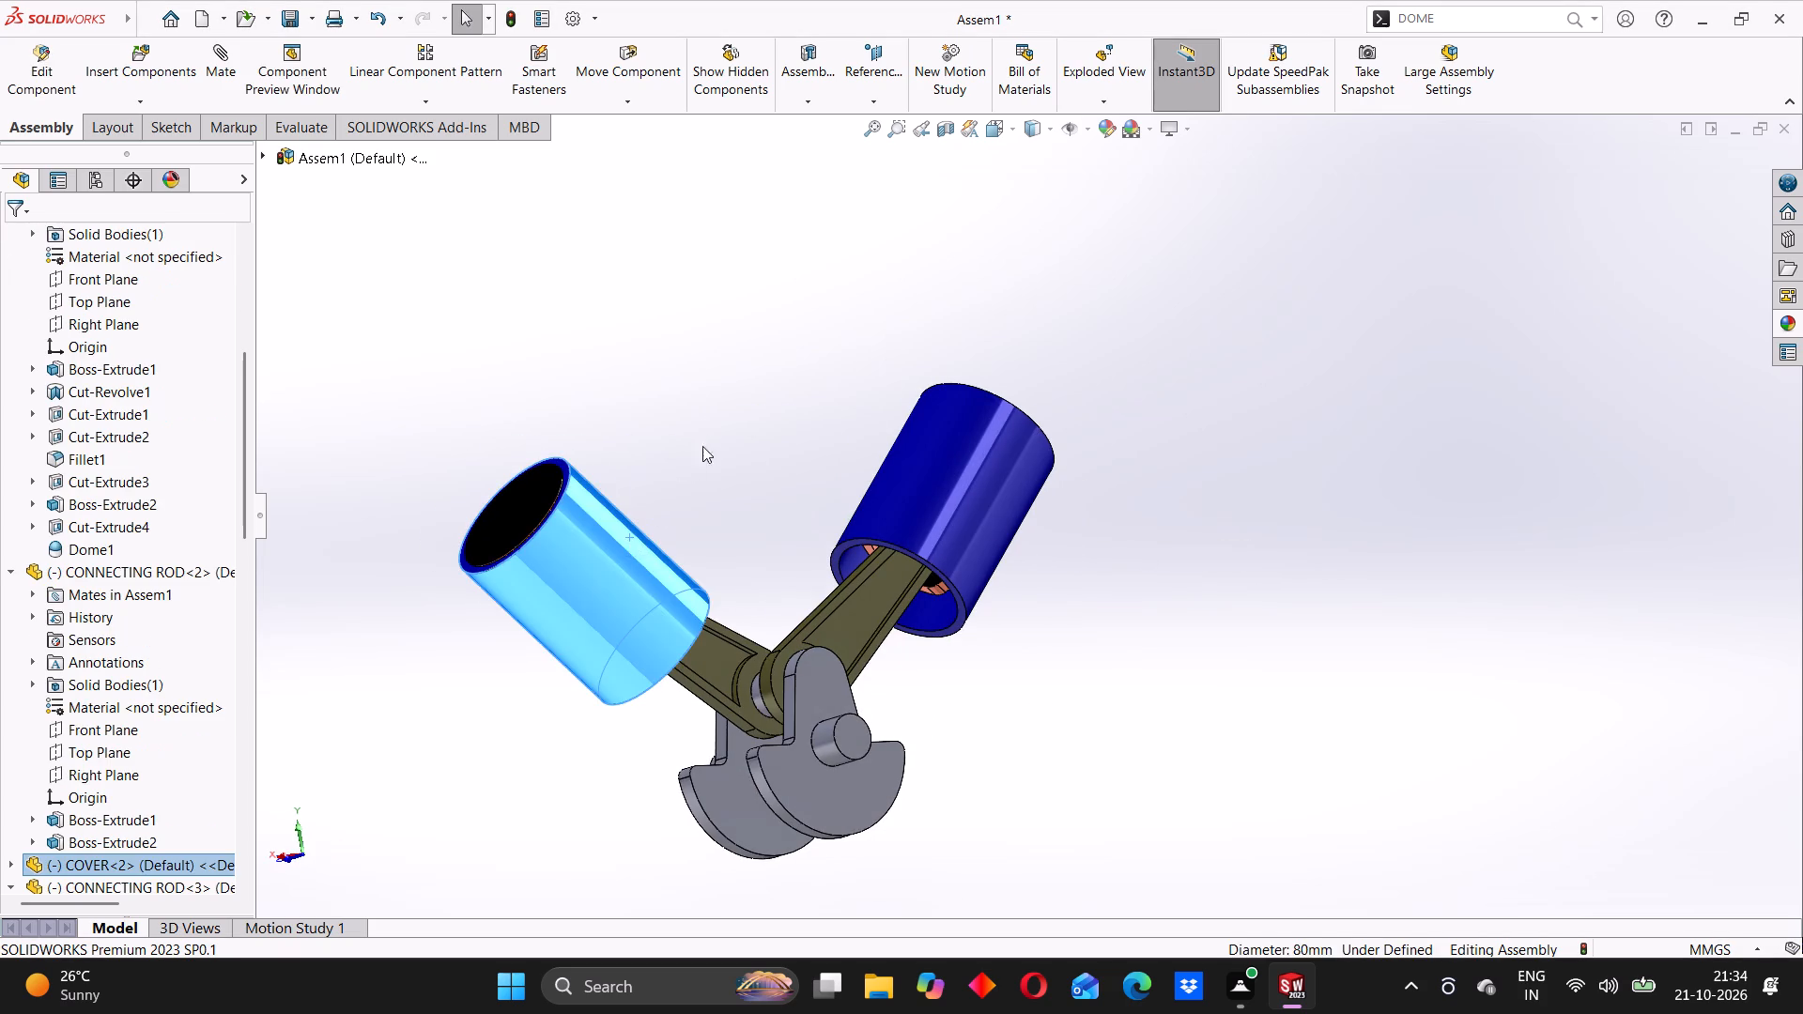
left_click(708, 438)
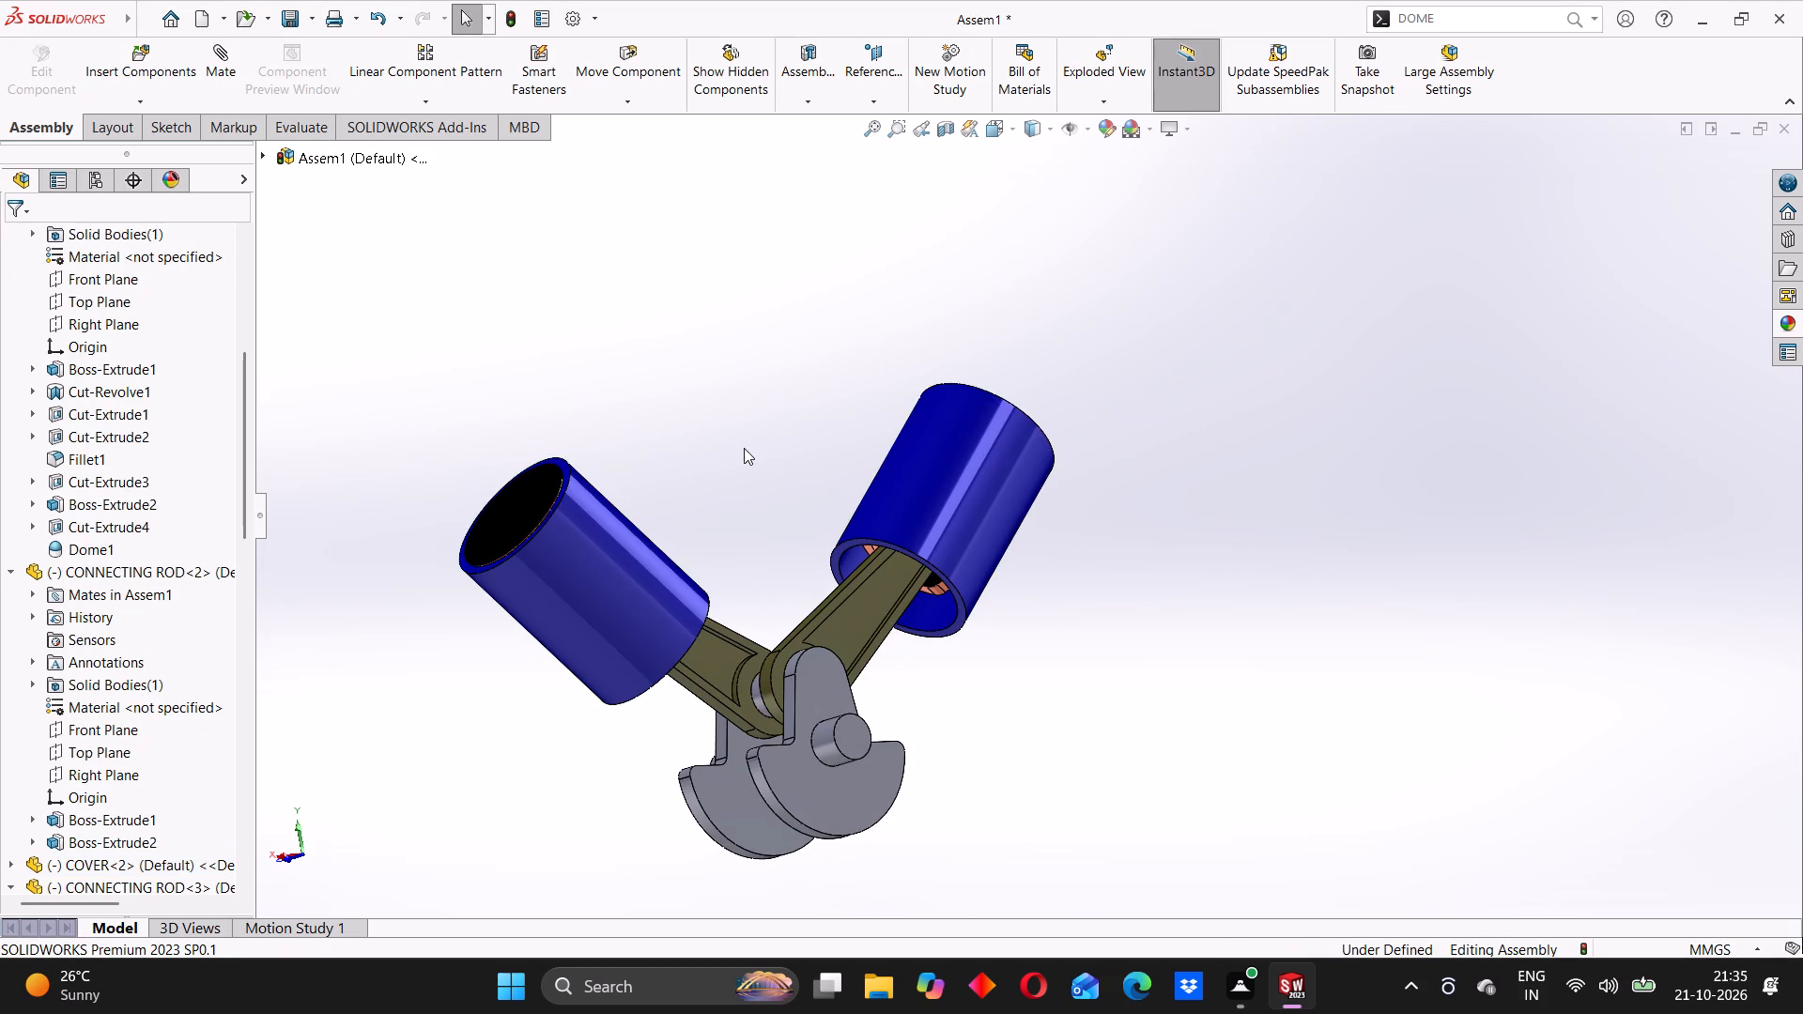
left_click(735, 451)
middle_click_drag(897, 528, 824, 584)
left_click(743, 596)
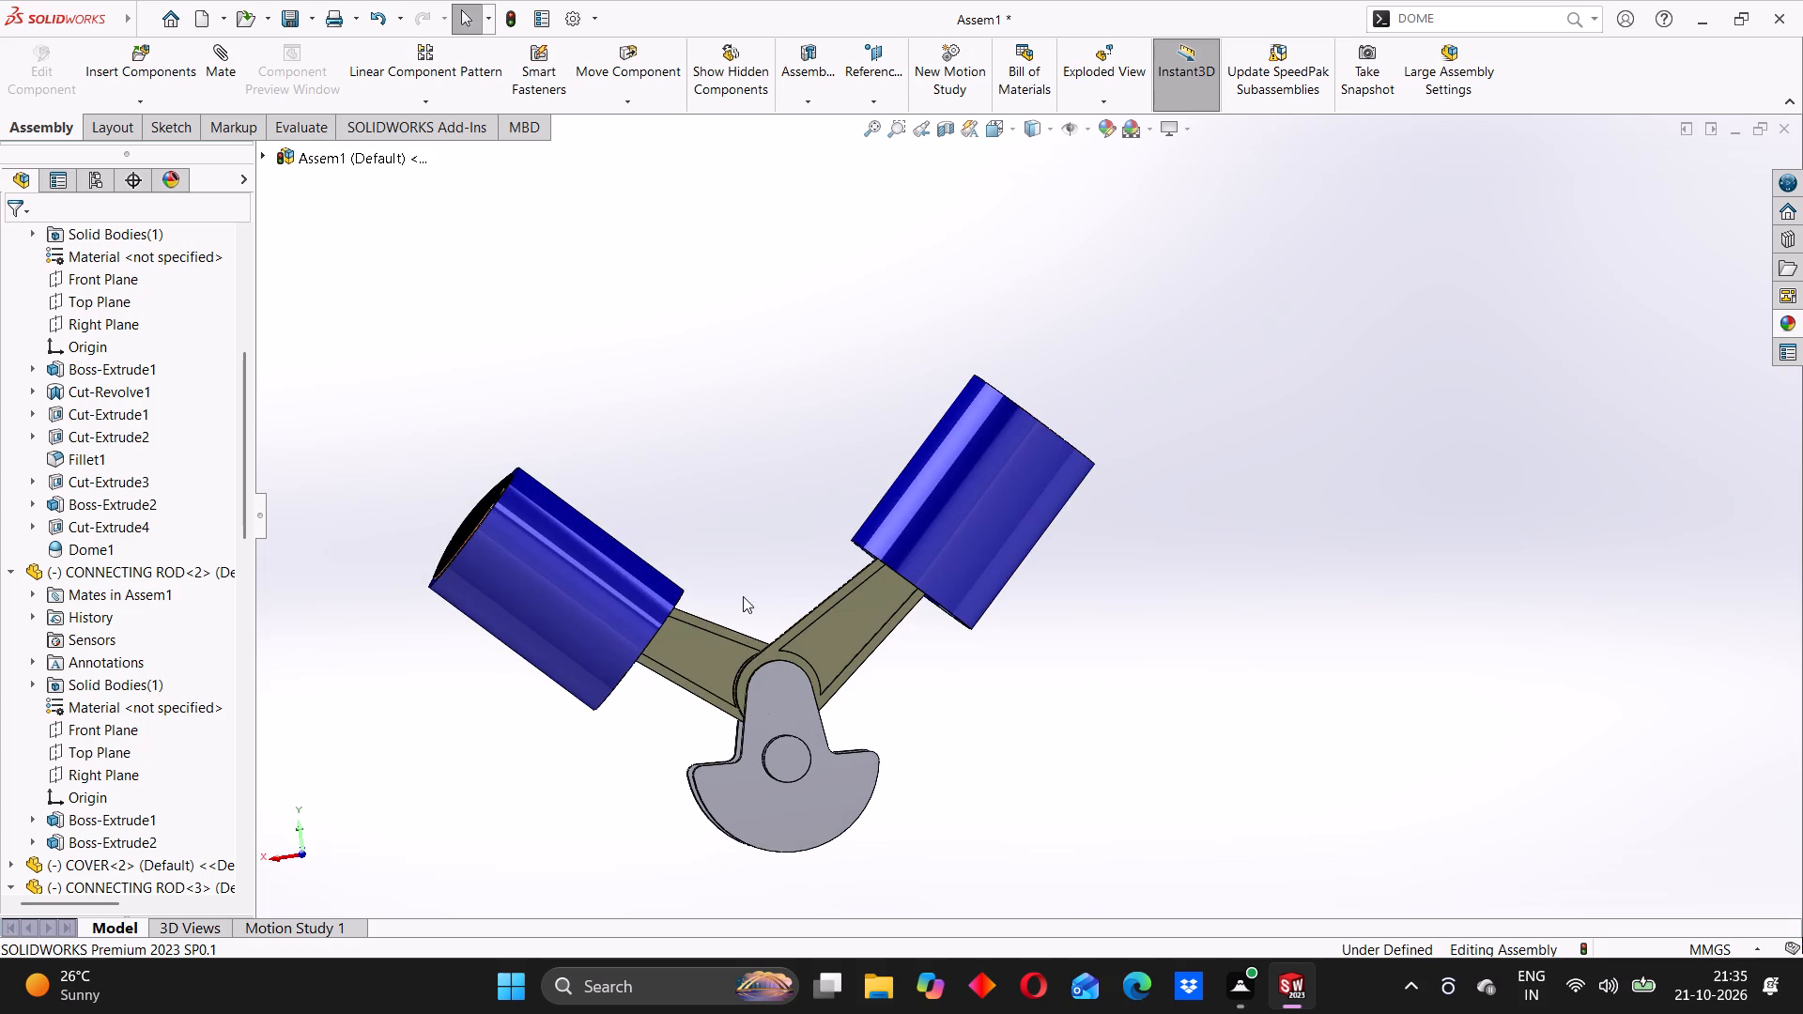
Slide COVER<2> back and forth along its centreline, leaving it slightly farther out from the crankshaft.
left_click_drag(574, 604, 634, 586)
left_click_drag(630, 579, 666, 604)
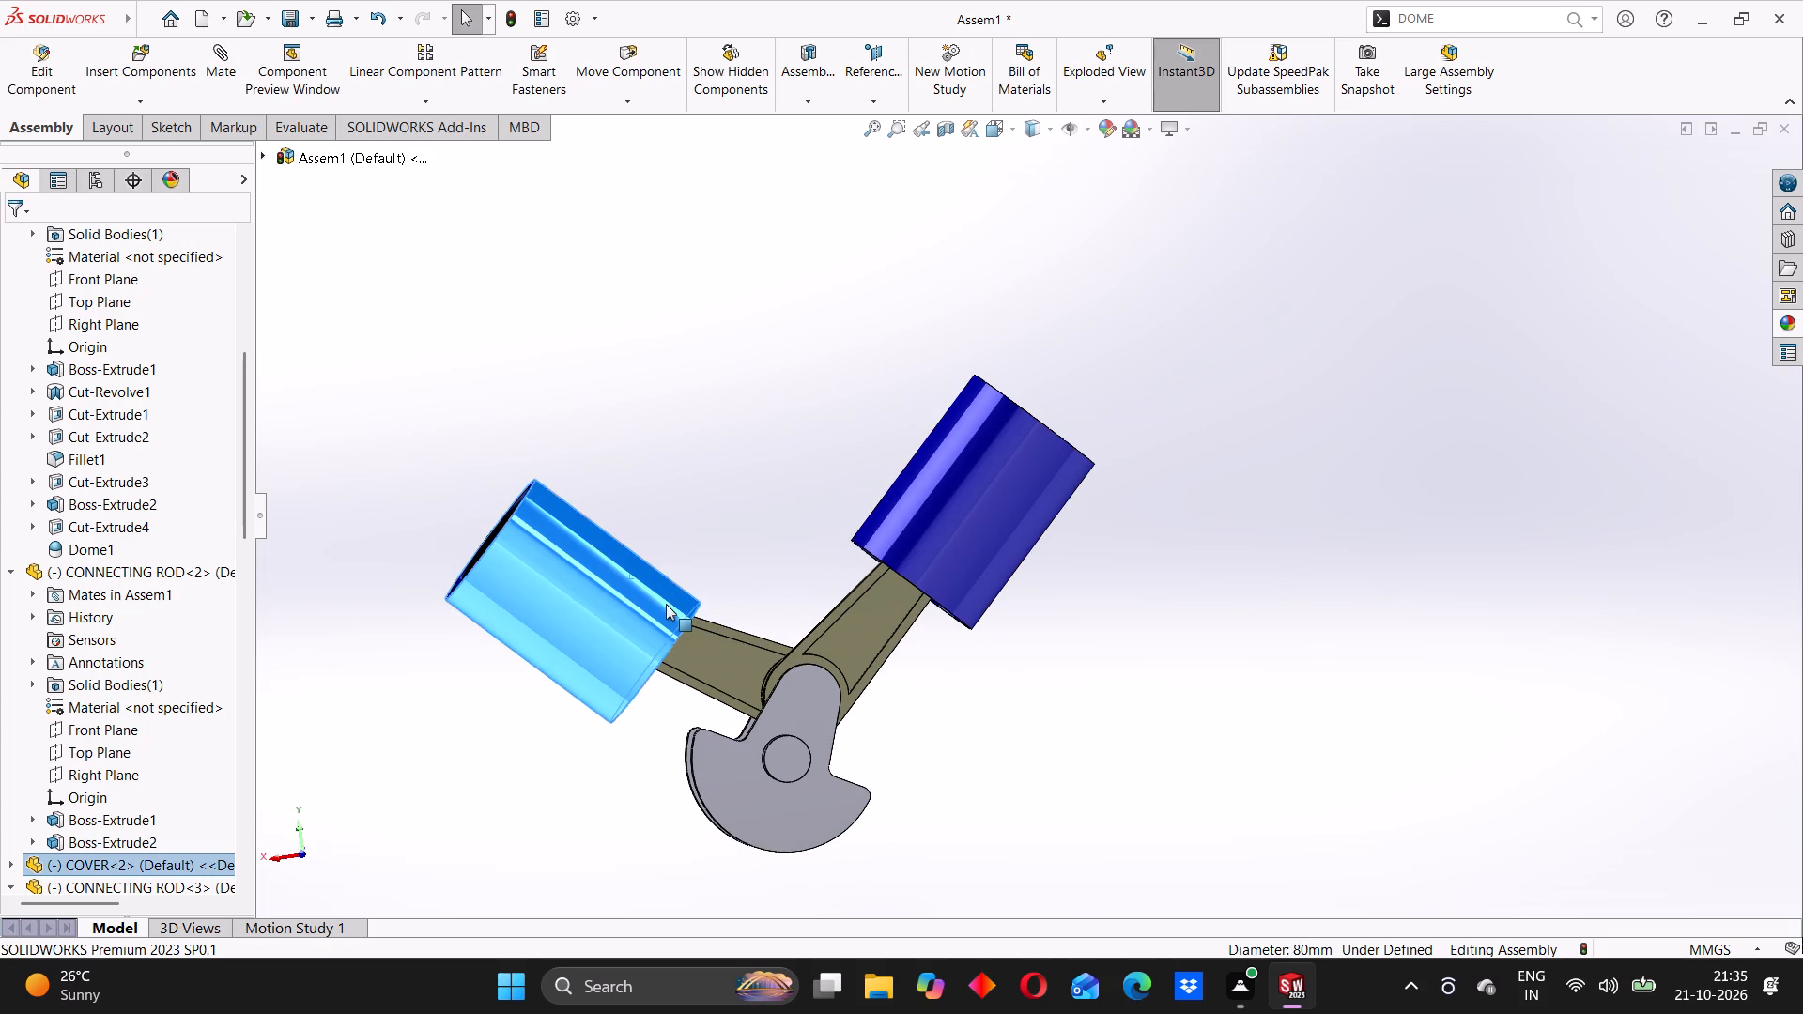
left_click_drag(666, 604, 578, 590)
left_click(704, 469)
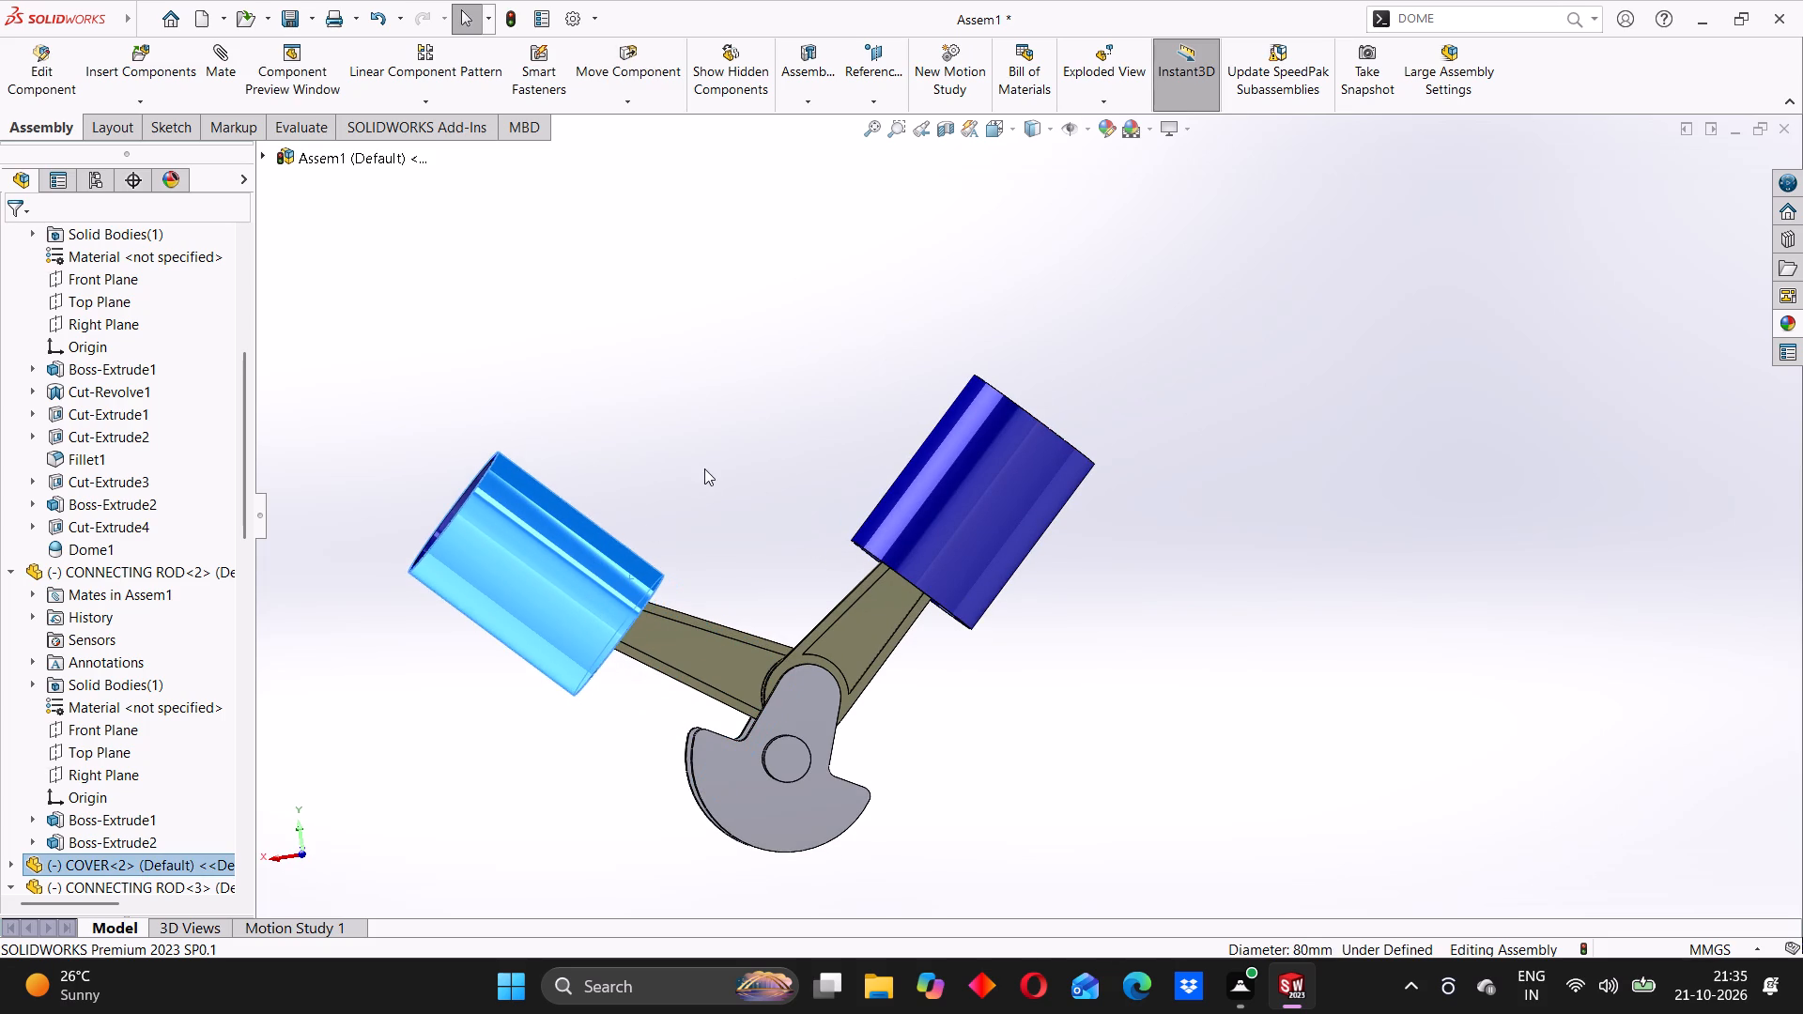
Rock the crankshaft by its web to check the piston travel relative to the shifted cover, including from an oblique angle.
left_click_drag(813, 680, 995, 740)
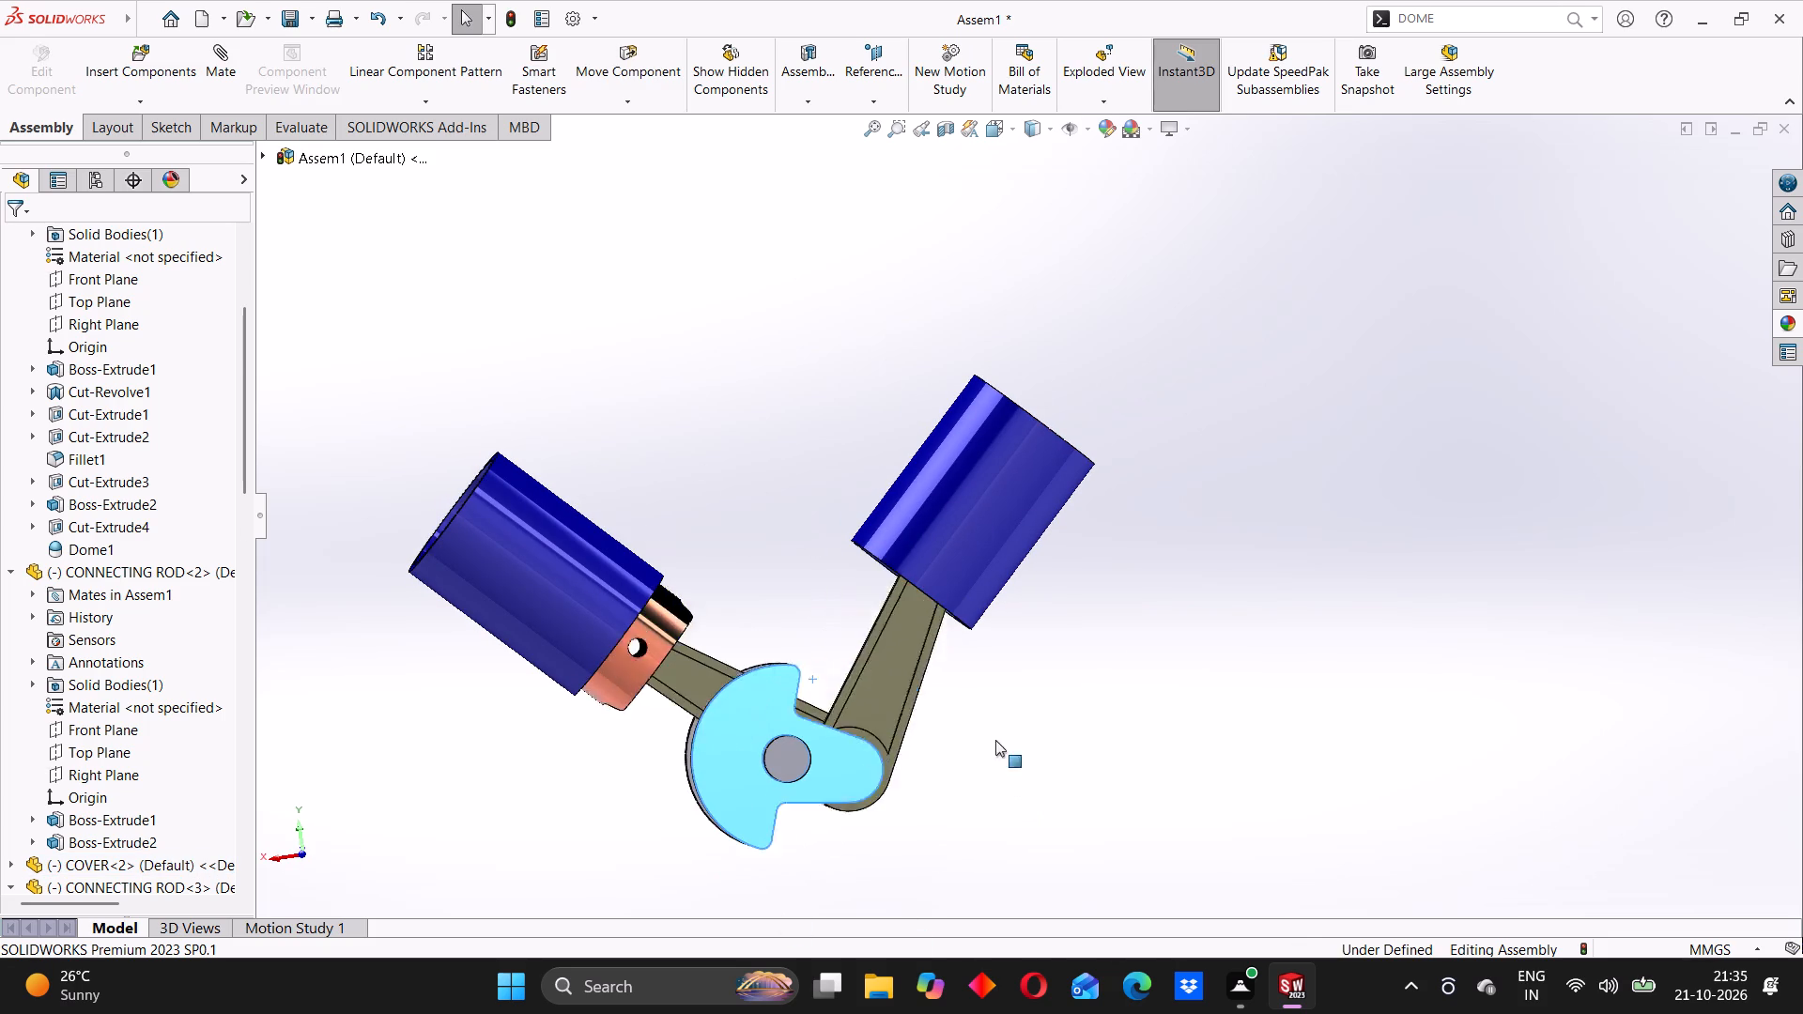
left_click_drag(995, 740, 782, 671)
left_click(746, 589)
middle_click_drag(1005, 653, 876, 726)
scroll(880, 663, "up", 4)
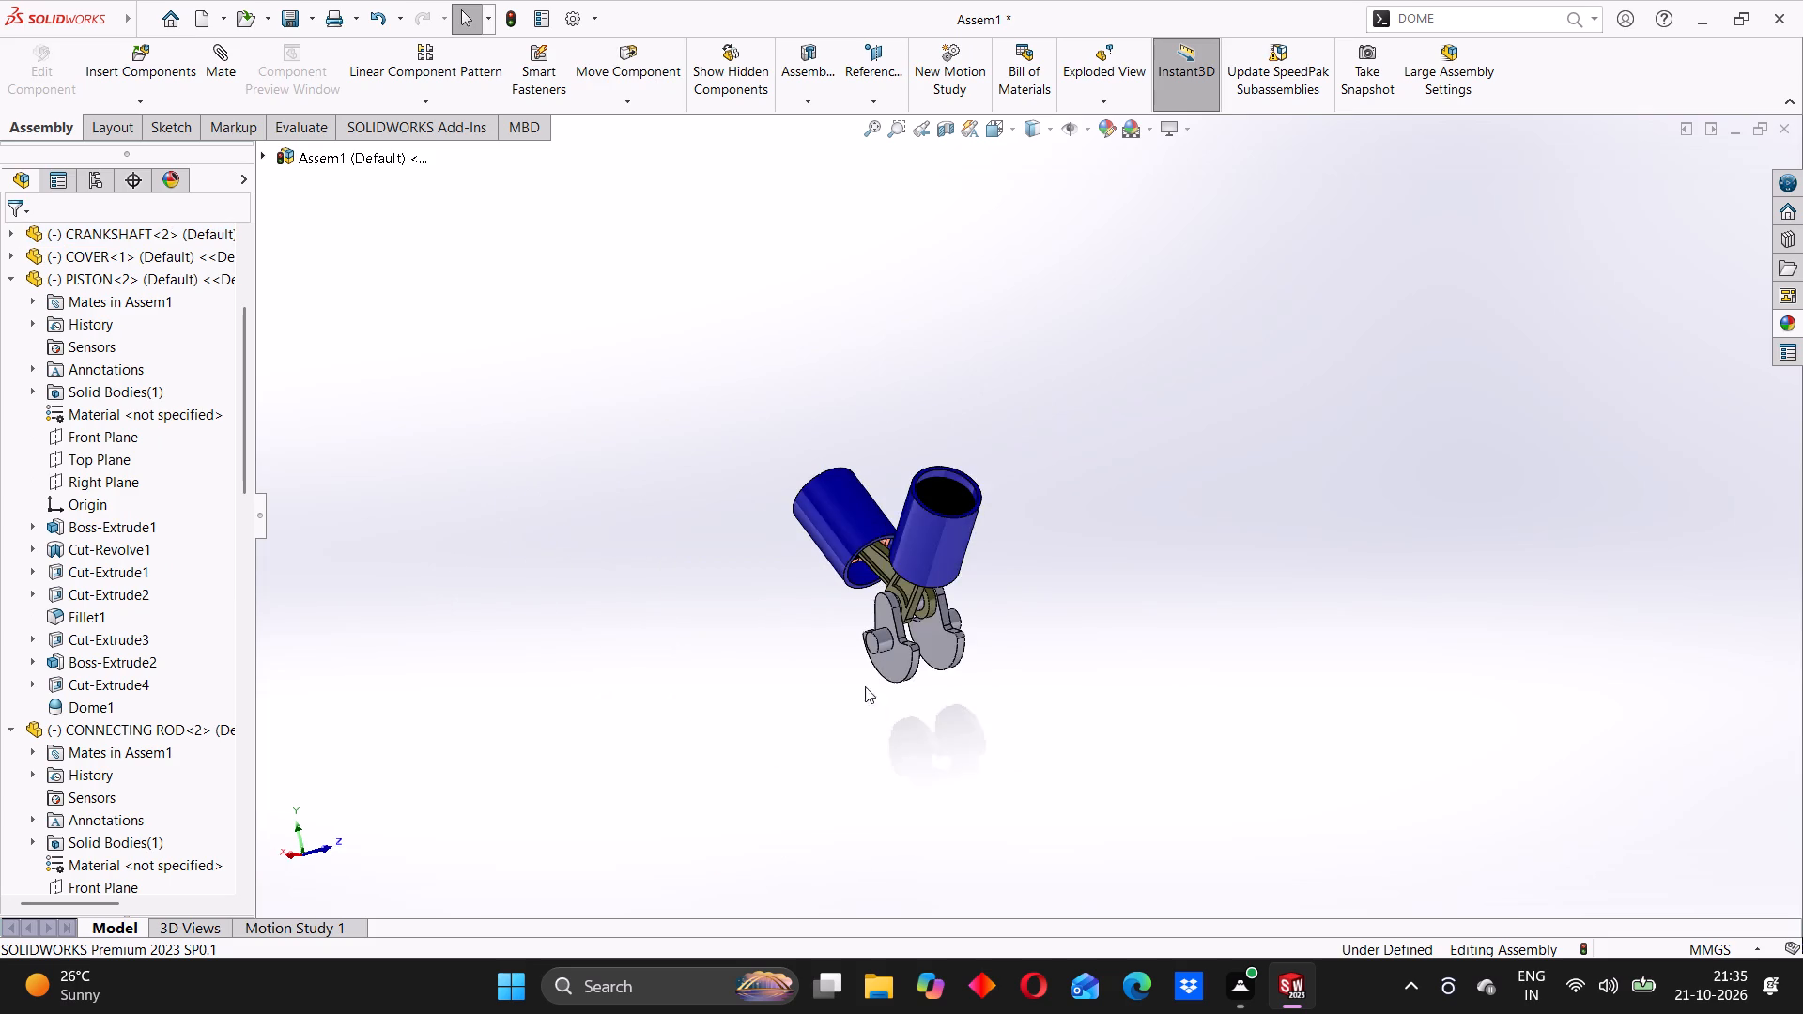
Examine the open cover ends, the pistons inside them and the connecting rods from below and from both oblique sides.
scroll(875, 661, "down", 4)
middle_click_drag(1033, 375, 951, 436)
scroll(1034, 379, "down", 4)
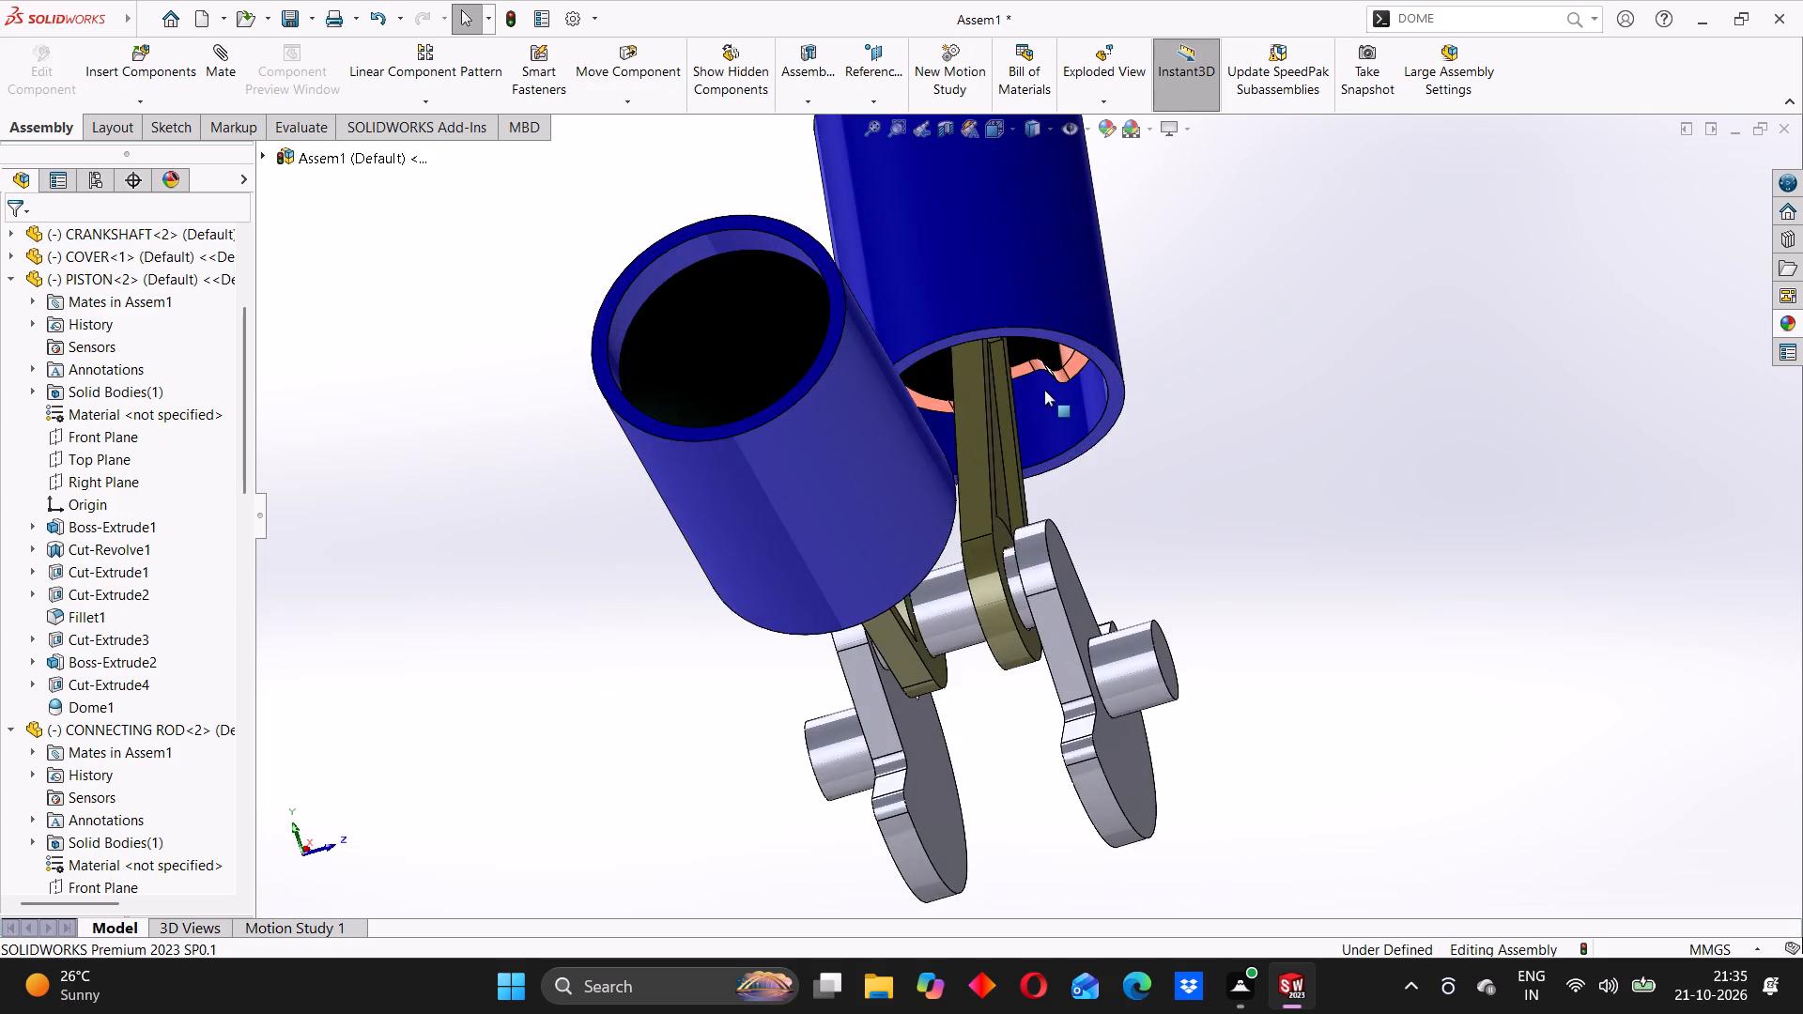
middle_click_drag(1040, 398, 1028, 416)
scroll(1026, 422, "up", 1)
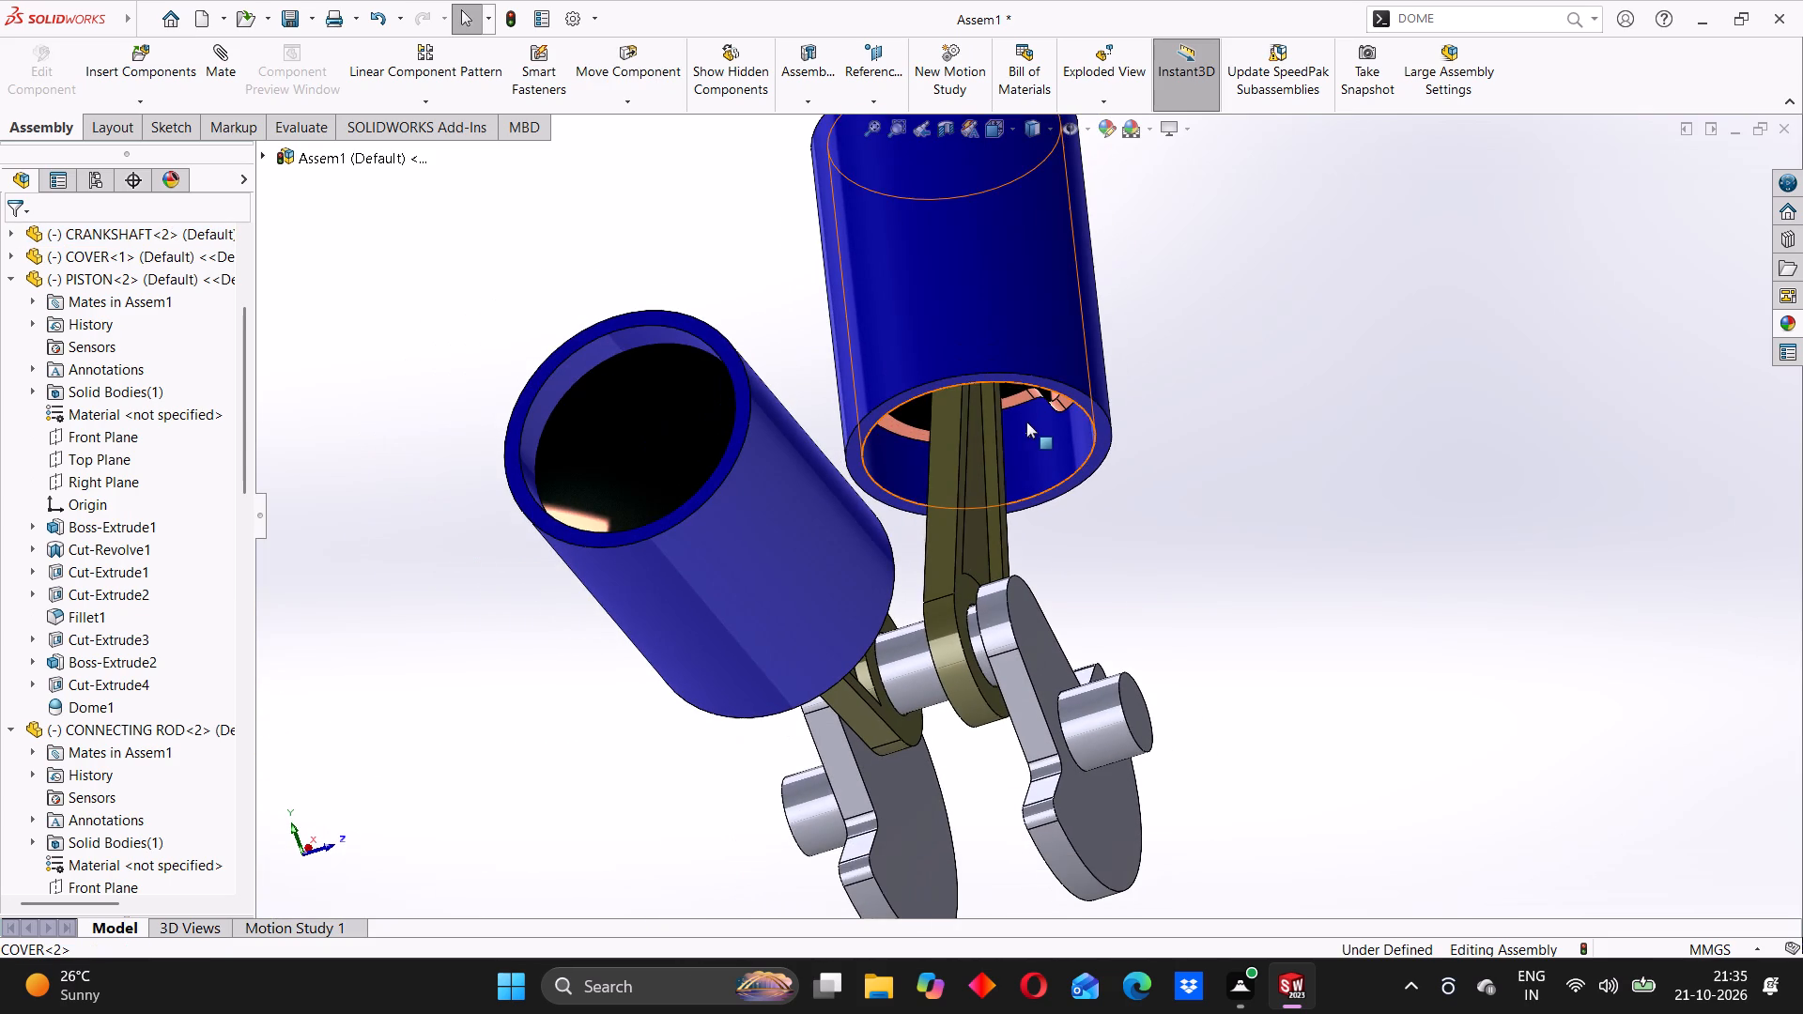
middle_click_drag(996, 479, 1041, 455)
scroll(1000, 487, "up", 1)
middle_click_drag(950, 515, 1011, 497)
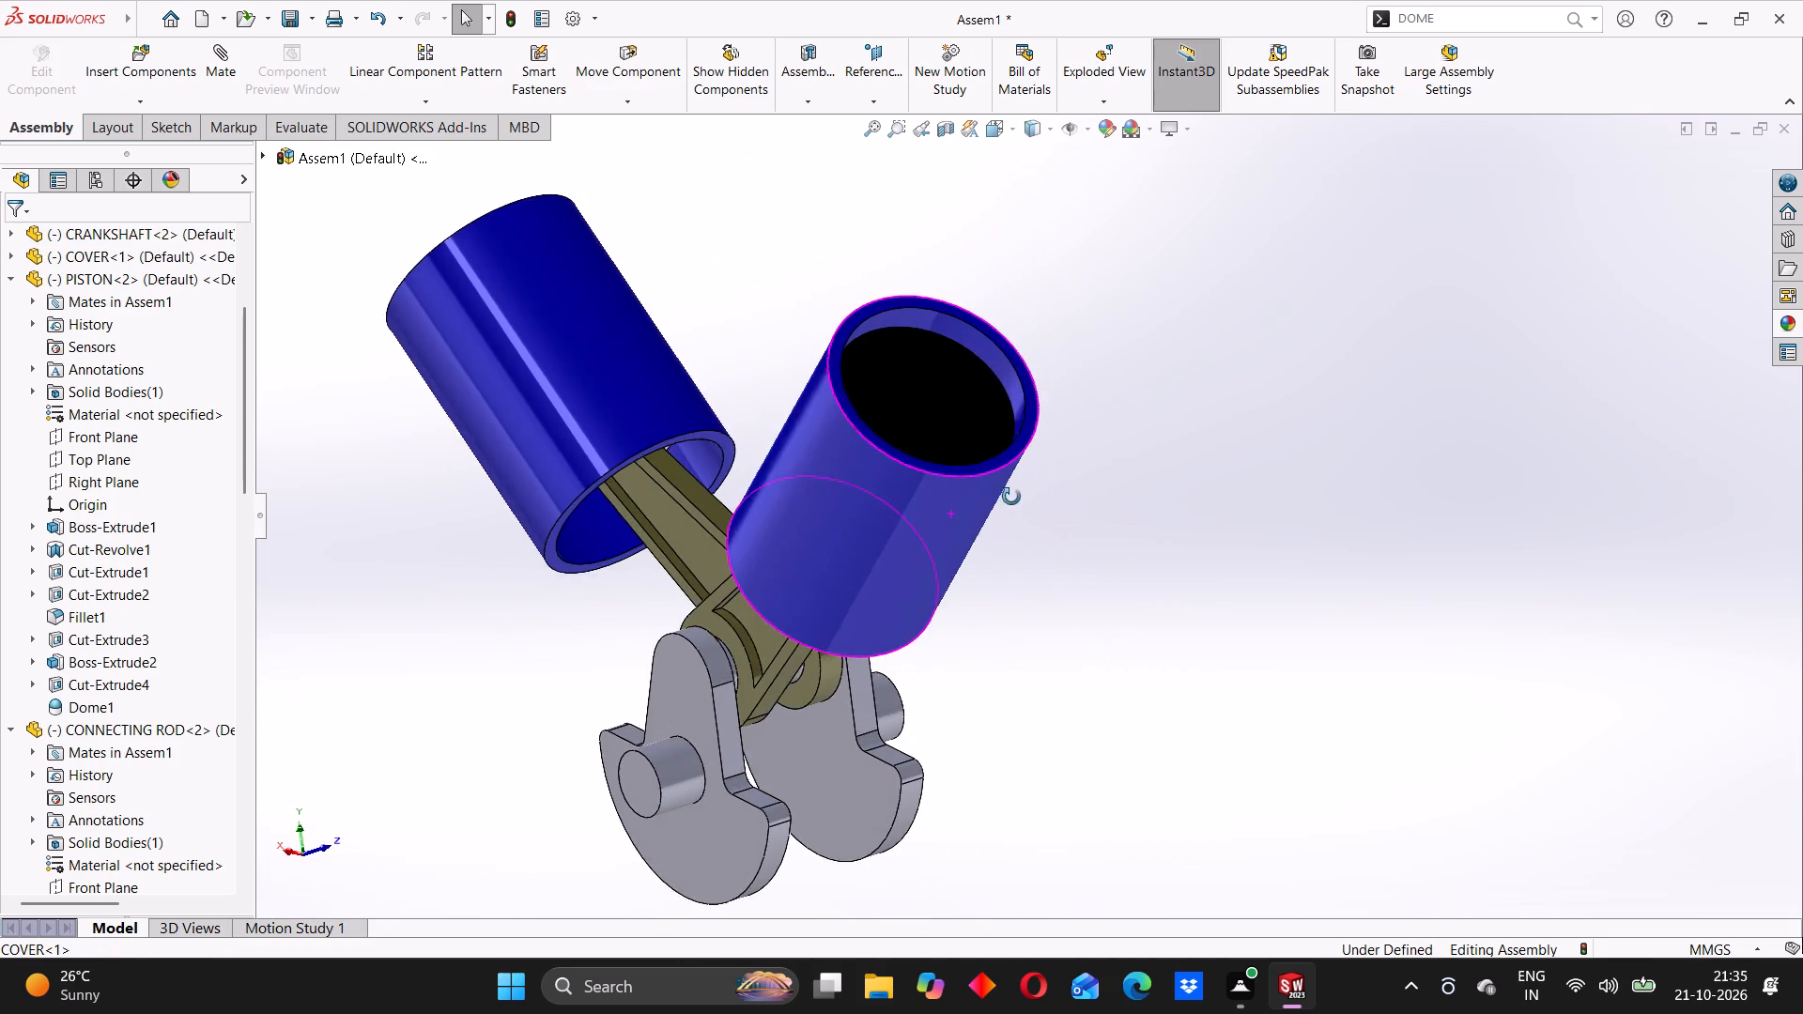
middle_click_drag(1011, 497, 1018, 497)
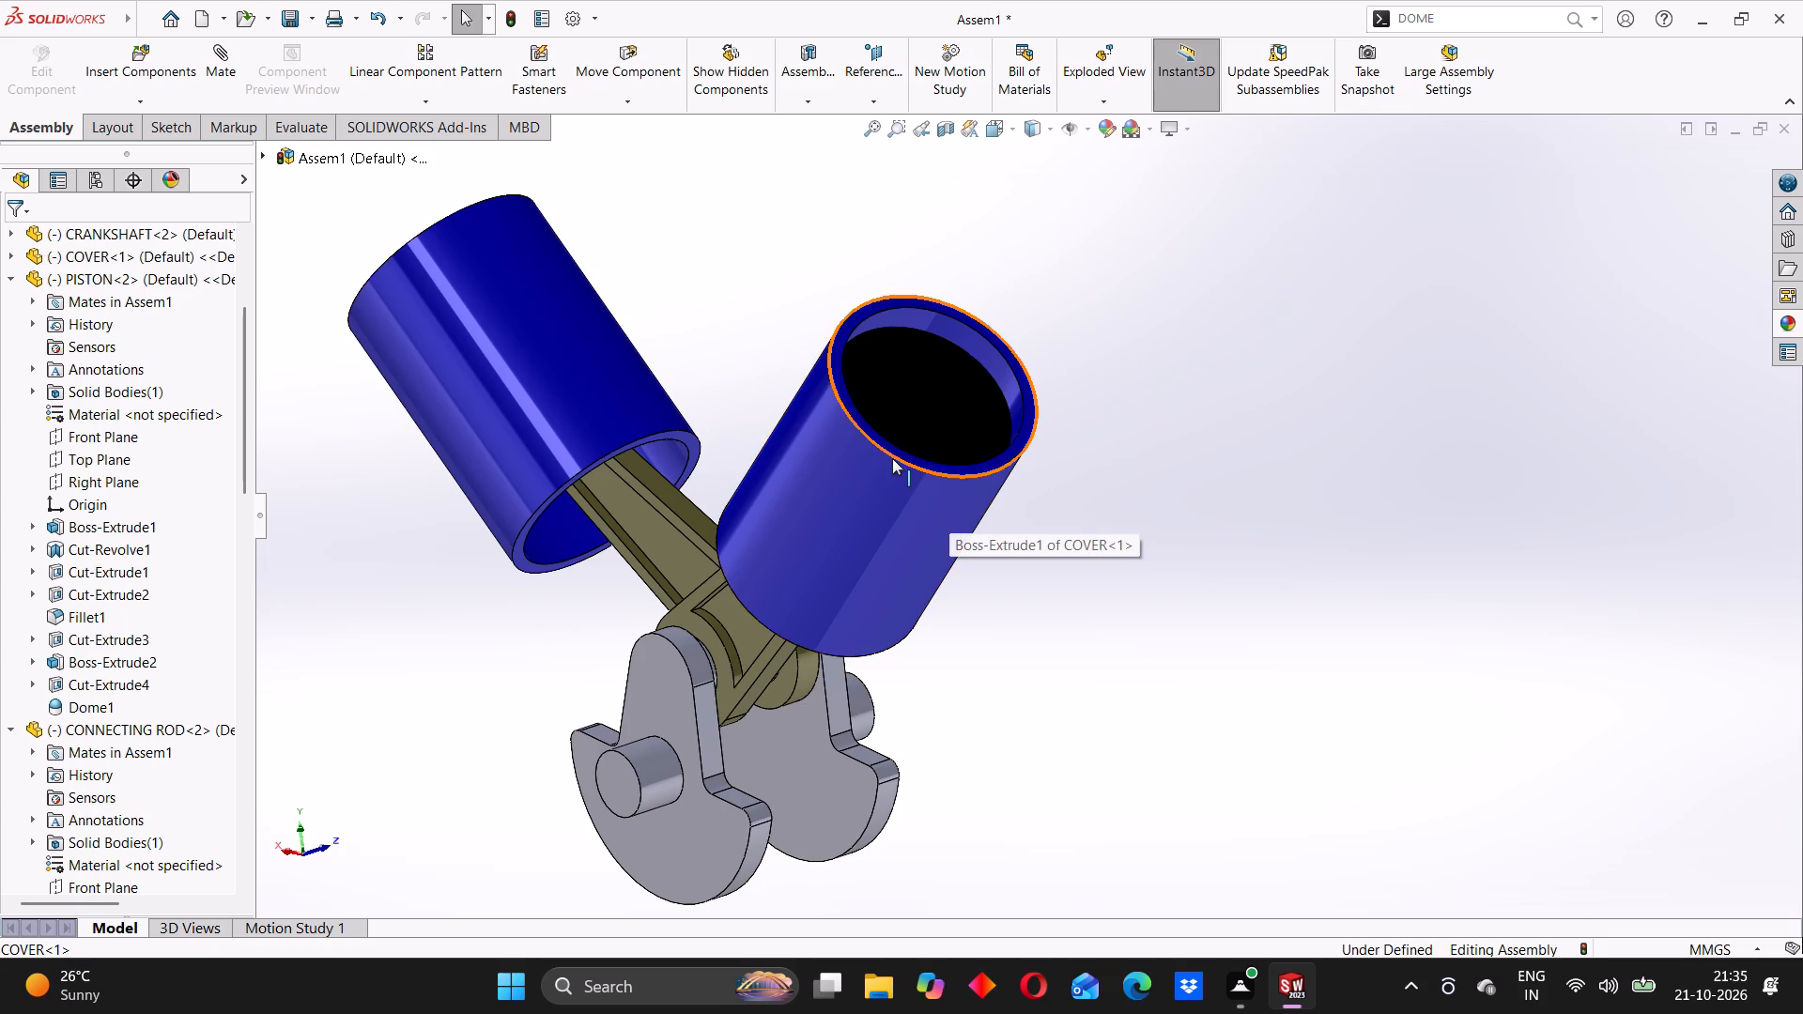
scroll(867, 476, "down", 3)
scroll(780, 529, "up", 4)
middle_click_drag(756, 545, 931, 609)
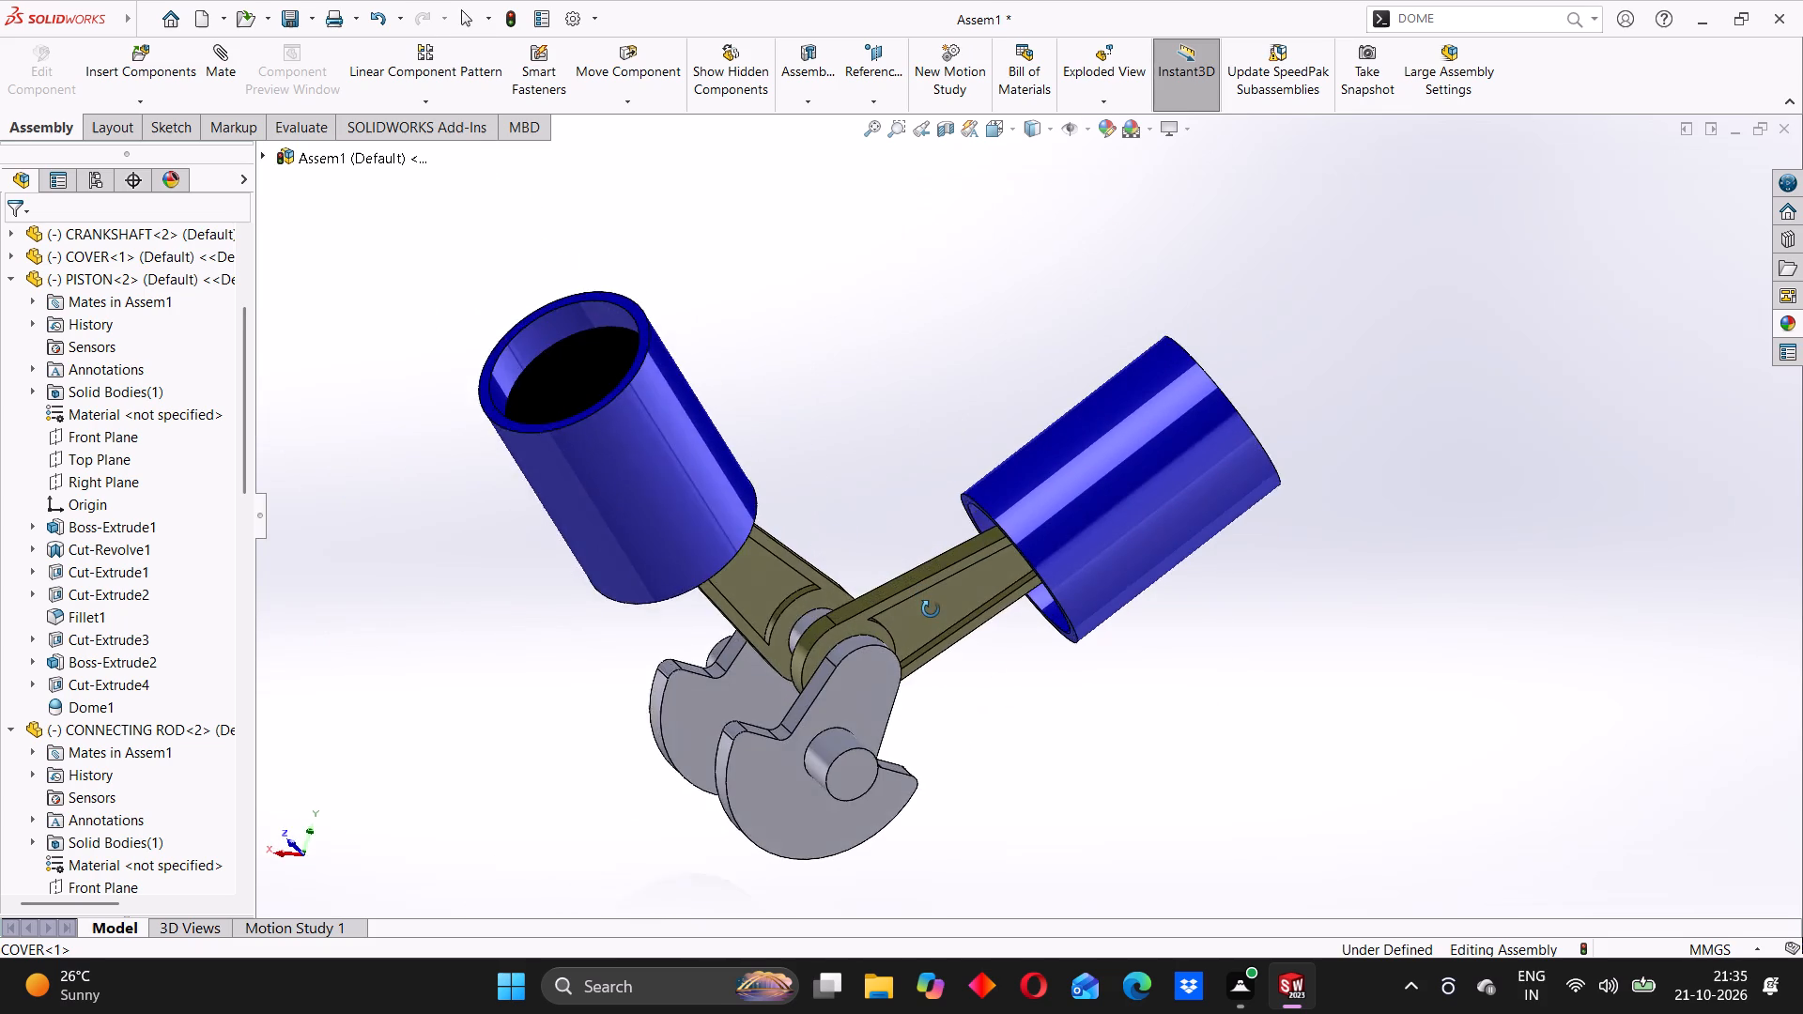
middle_click_drag(931, 609, 890, 614)
scroll(844, 479, "up", 1)
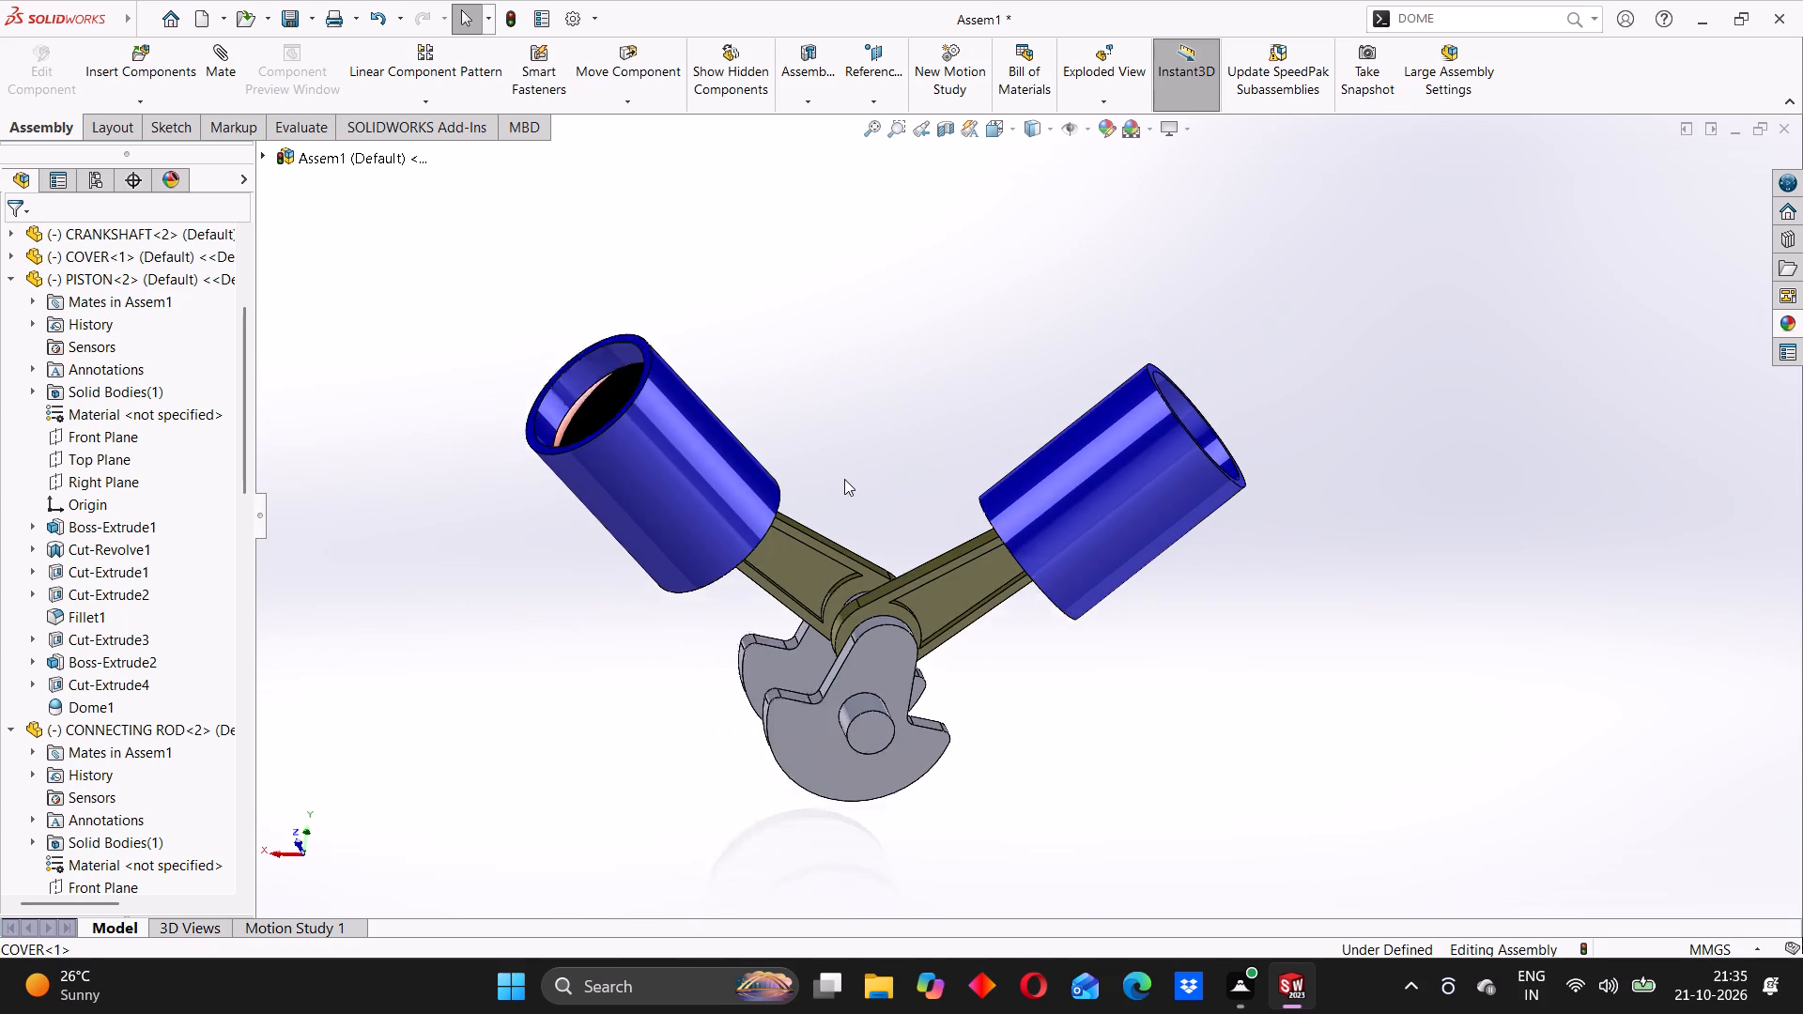
Examine the overall V layout of both cylinder banks from opposite sides, both close up and from a distance.
scroll(844, 479, "up", 1)
middle_click_drag(1086, 561, 598, 500)
scroll(905, 475, "down", 1)
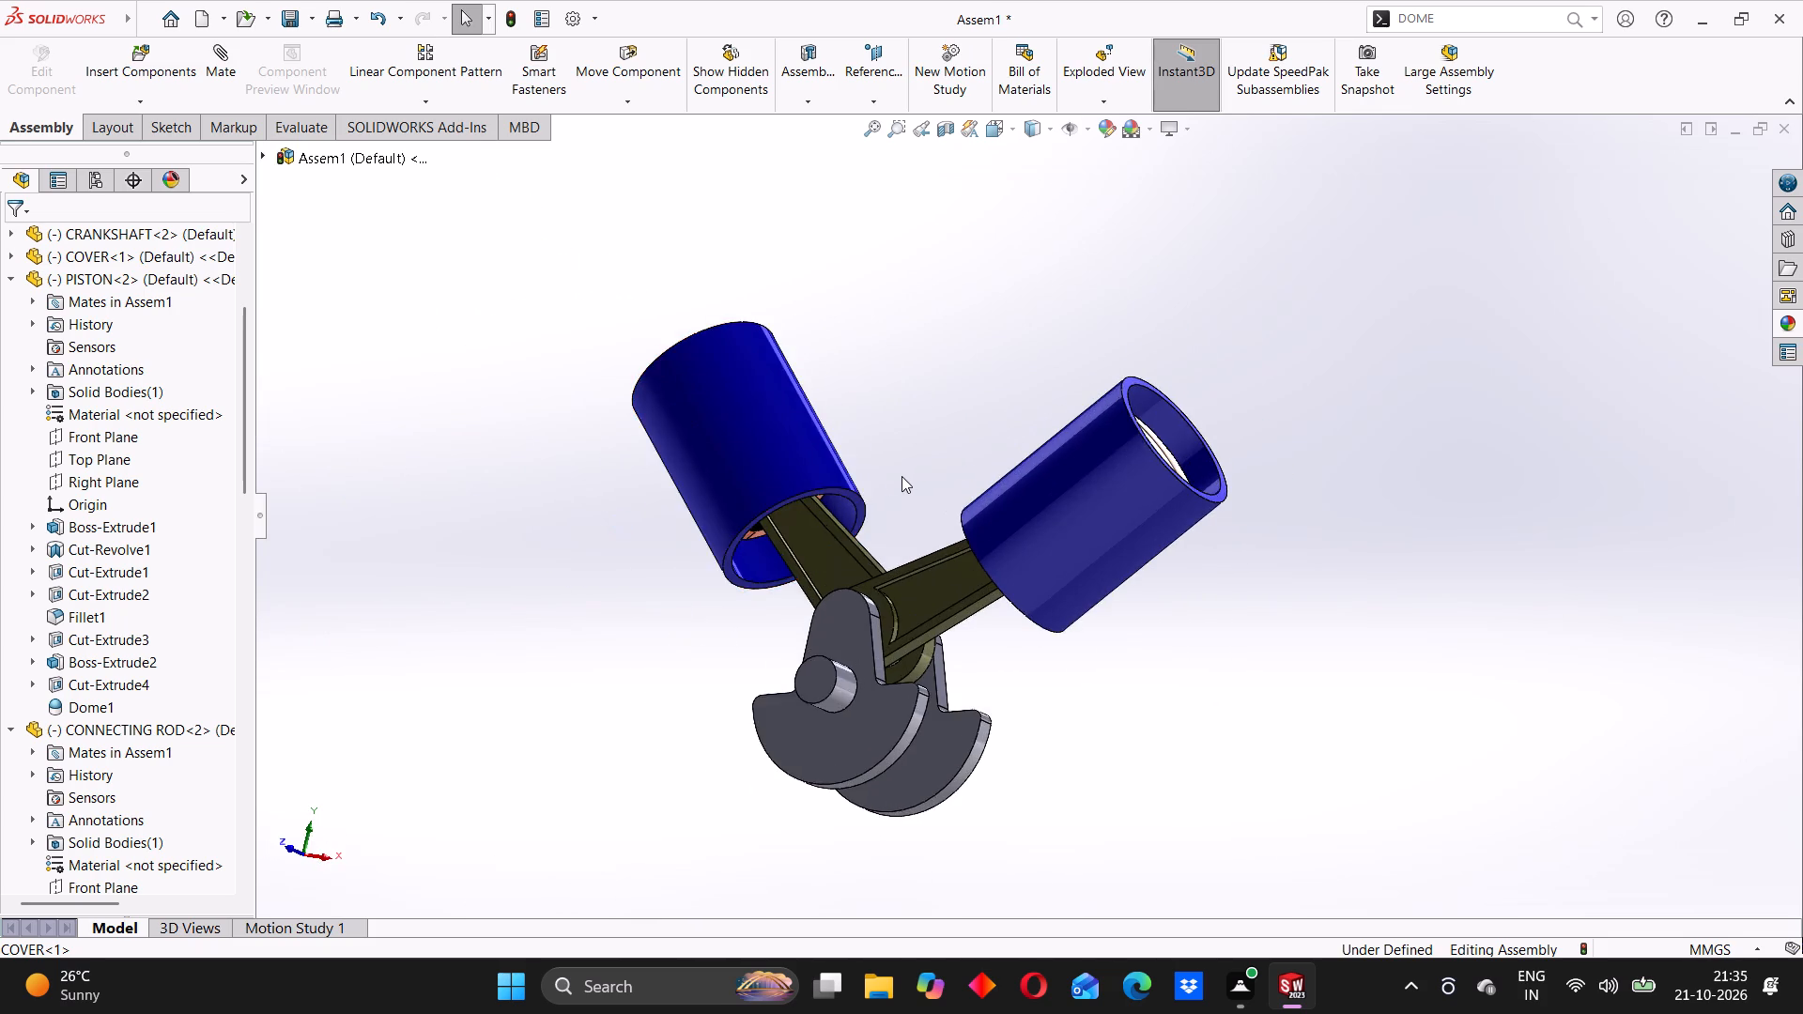
scroll(901, 476, "up", 3)
middle_click_drag(886, 469, 894, 541)
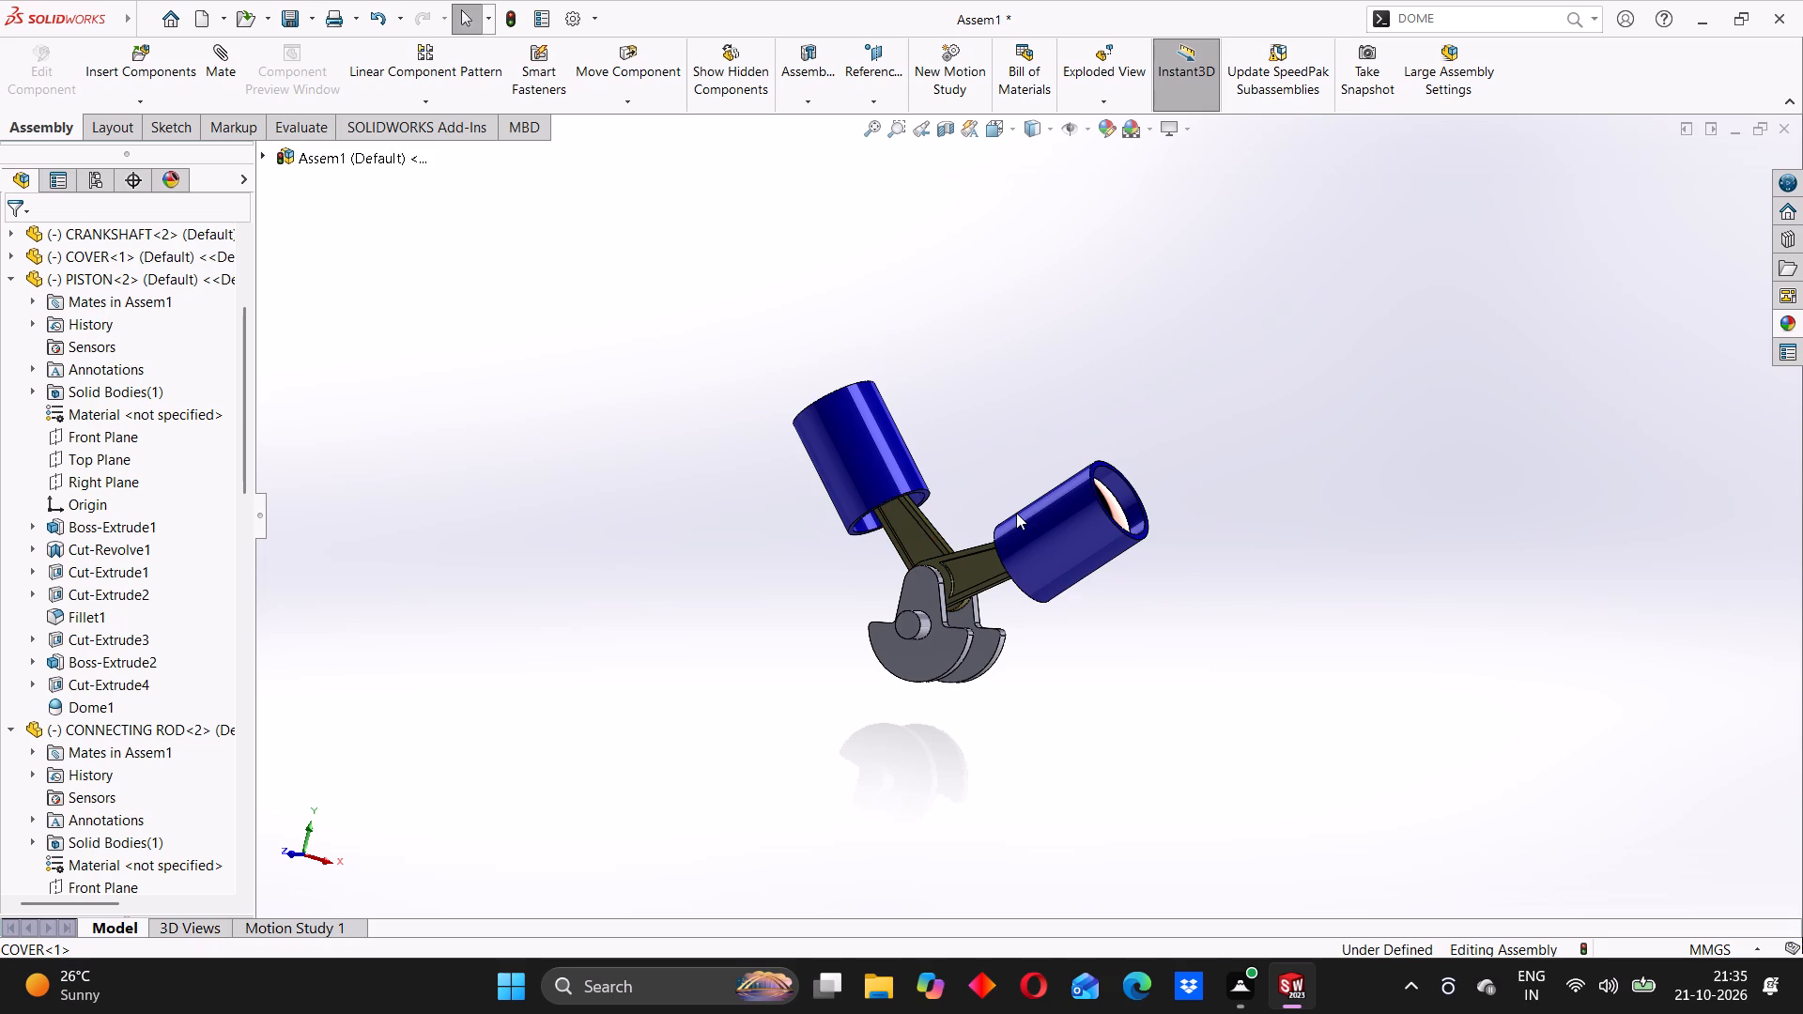
scroll(1016, 513, "up", 2)
scroll(1020, 491, "down", 5)
middle_click_drag(1084, 607, 911, 572)
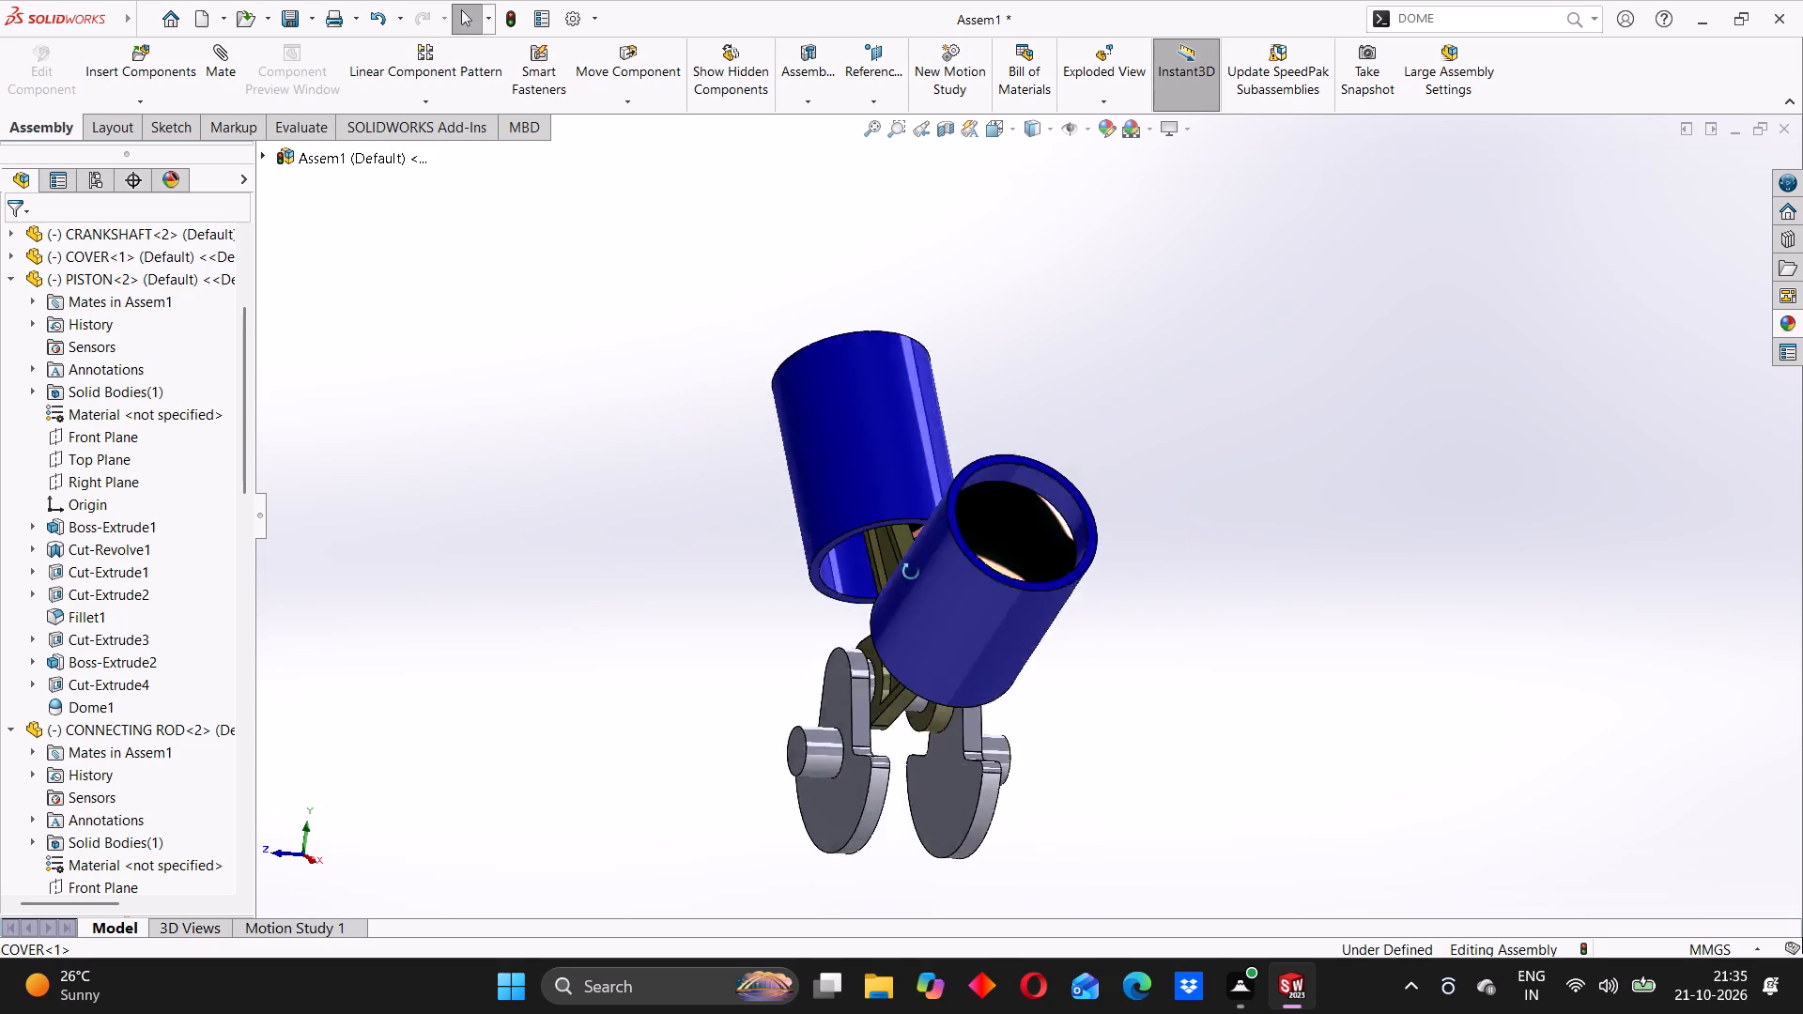
middle_click_drag(911, 572, 821, 561)
scroll(970, 519, "up", 5)
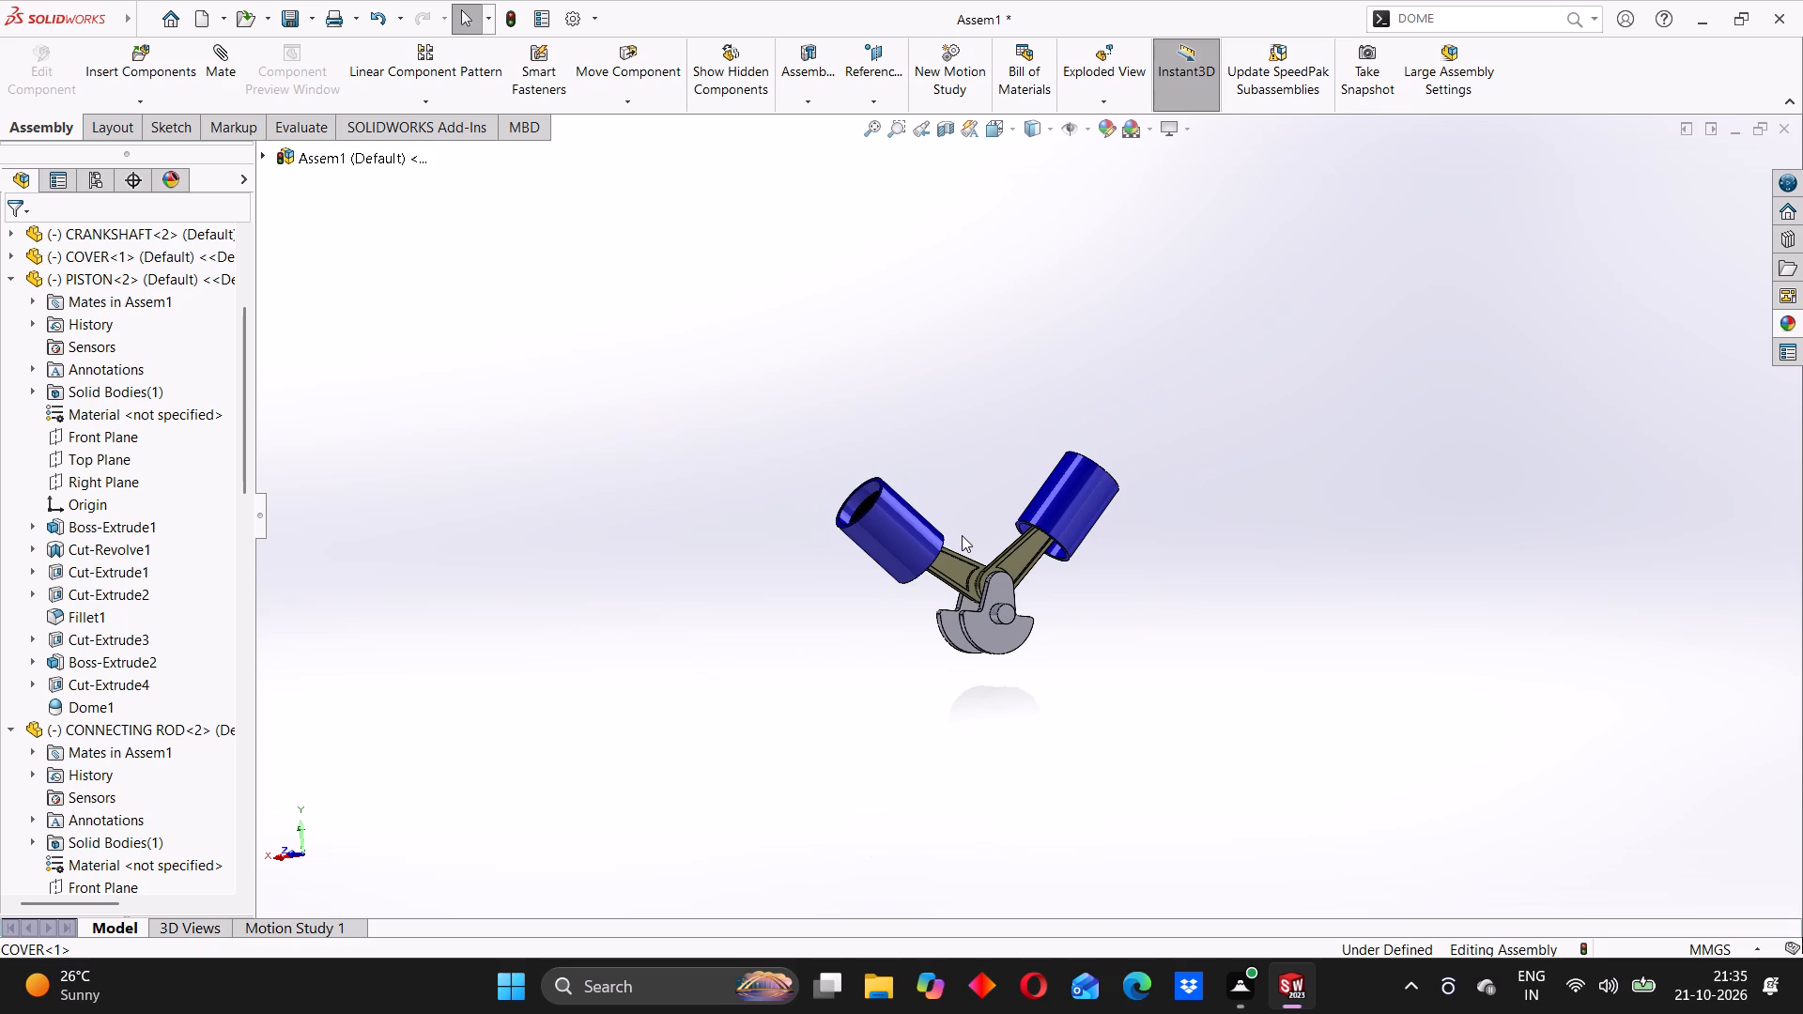
scroll(1025, 624, "up", 5)
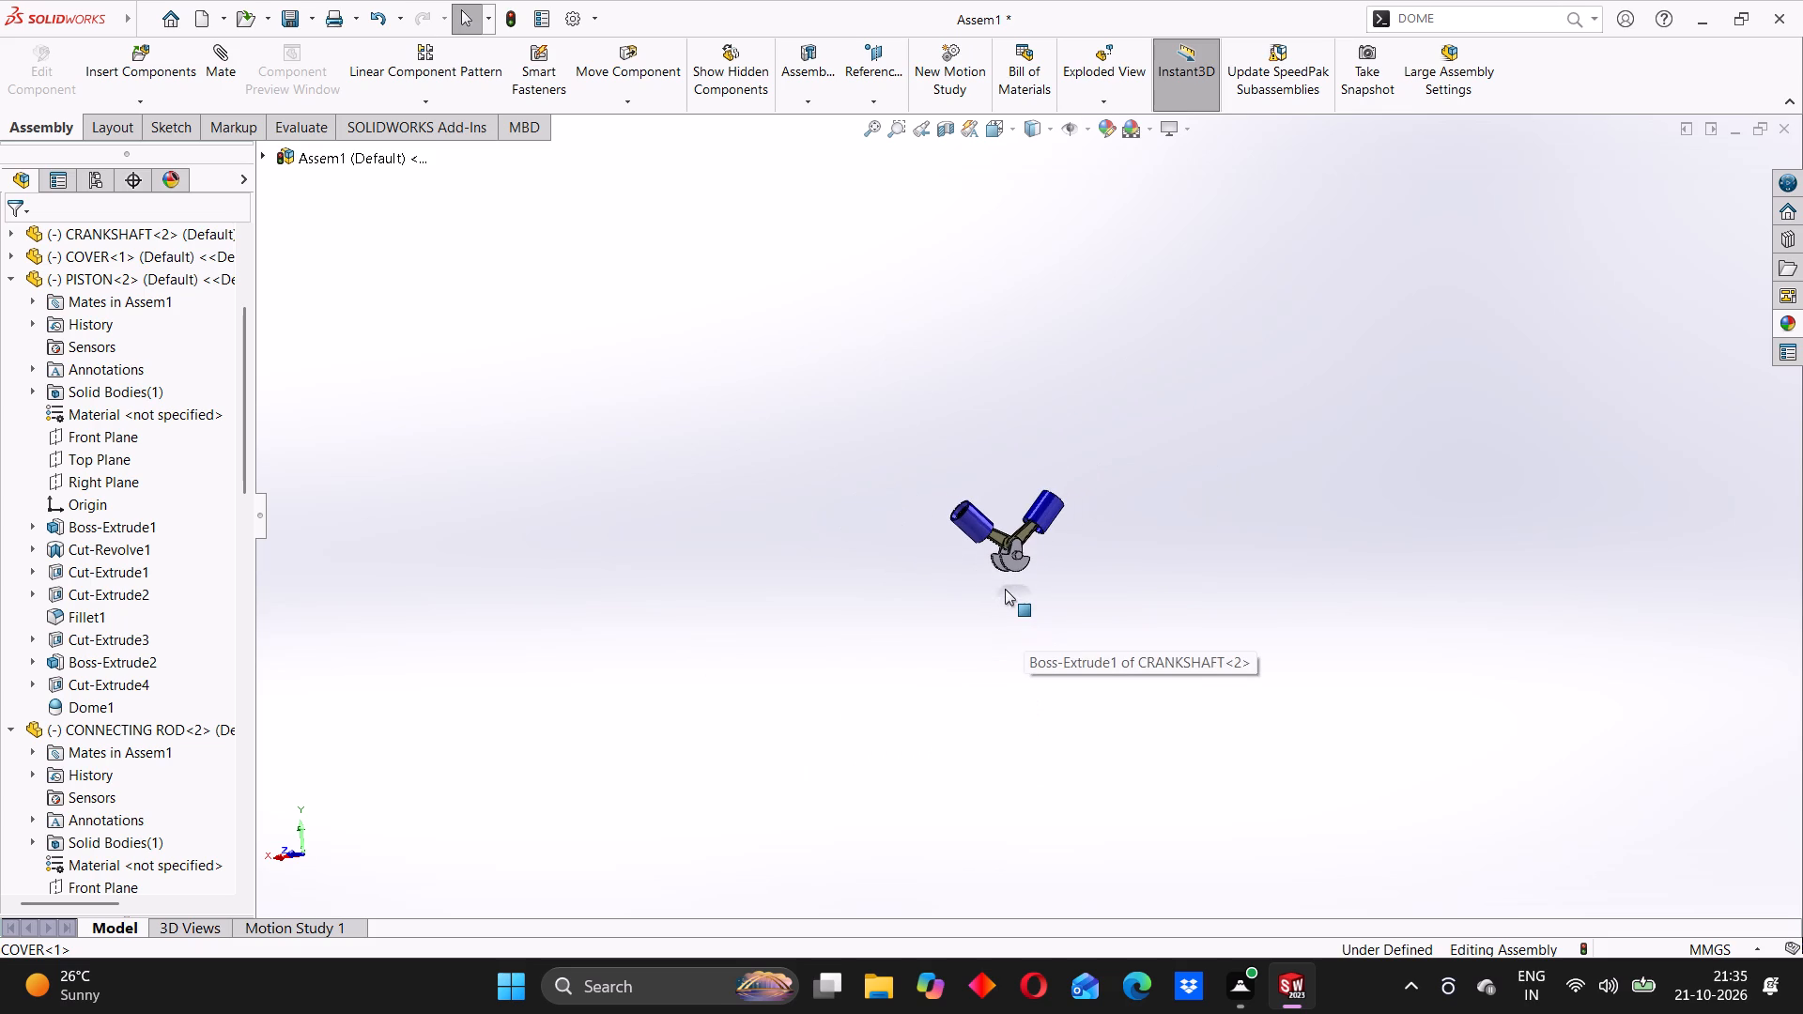
scroll(1003, 583, "down", 6)
scroll(1059, 400, "down", 3)
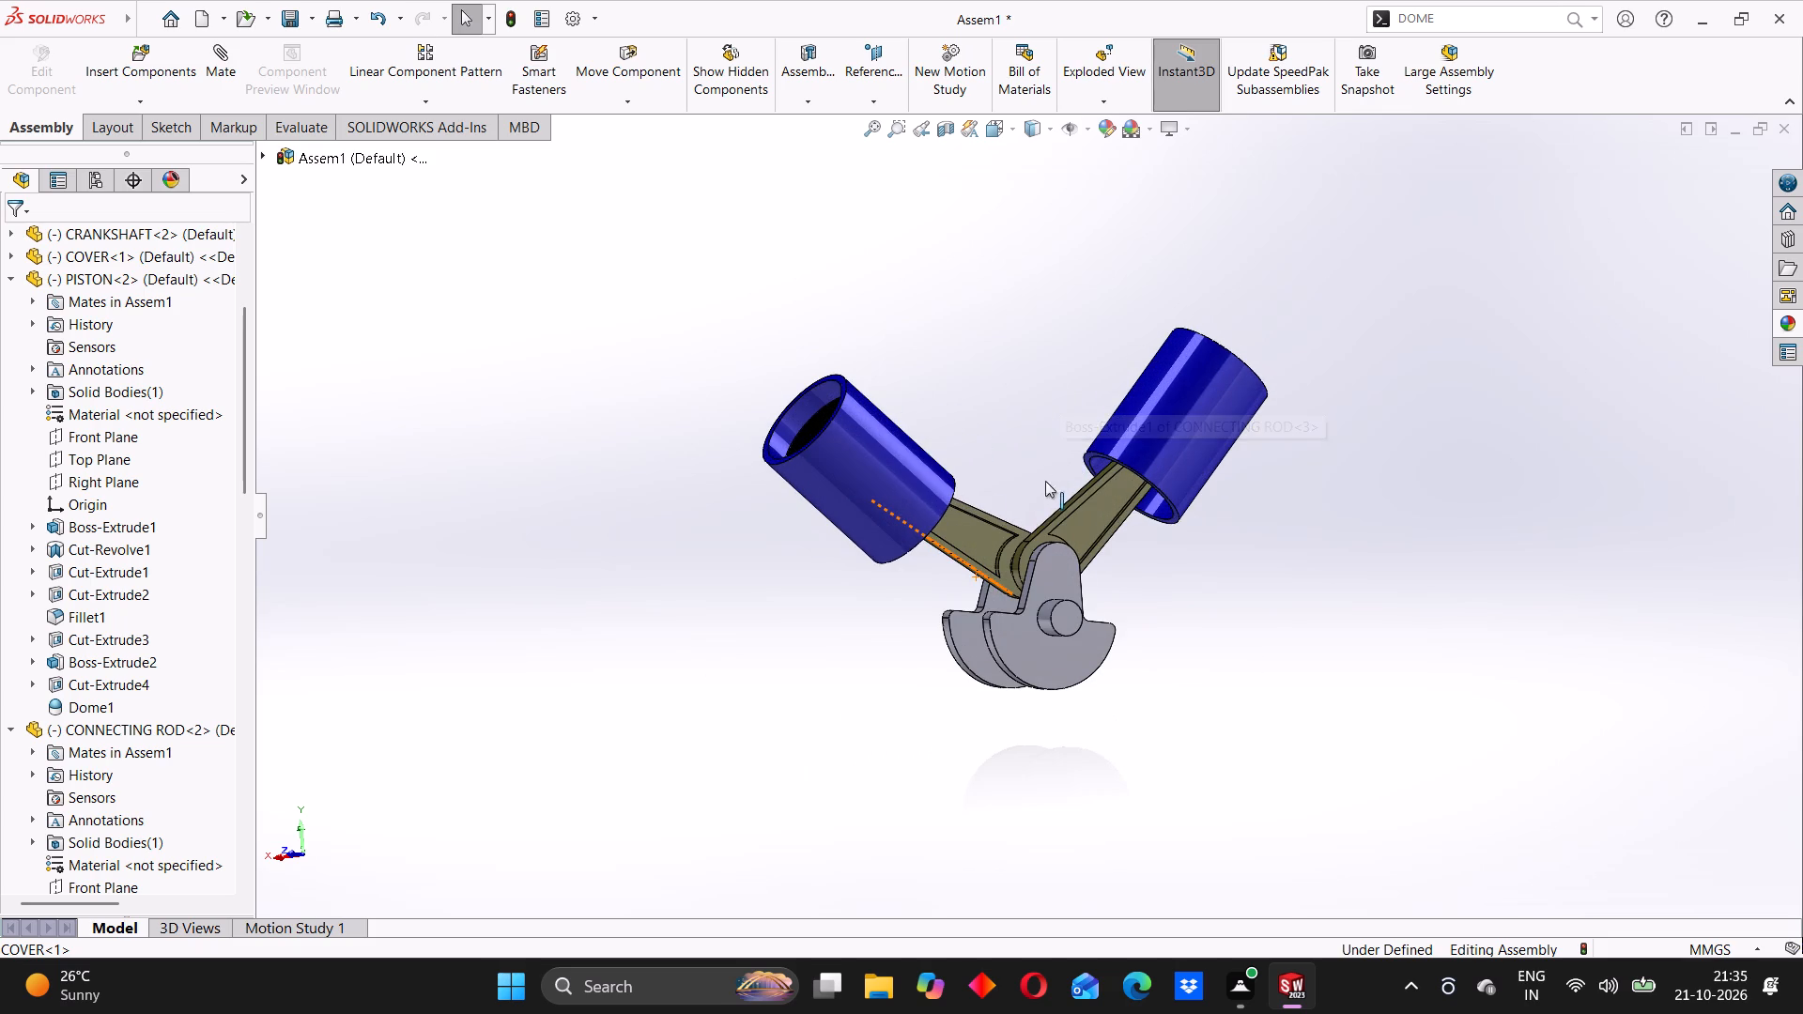
Turn the crankshaft away from and back to its upright position to check how both pistons travel in their covers.
left_click_drag(1044, 633, 1020, 642)
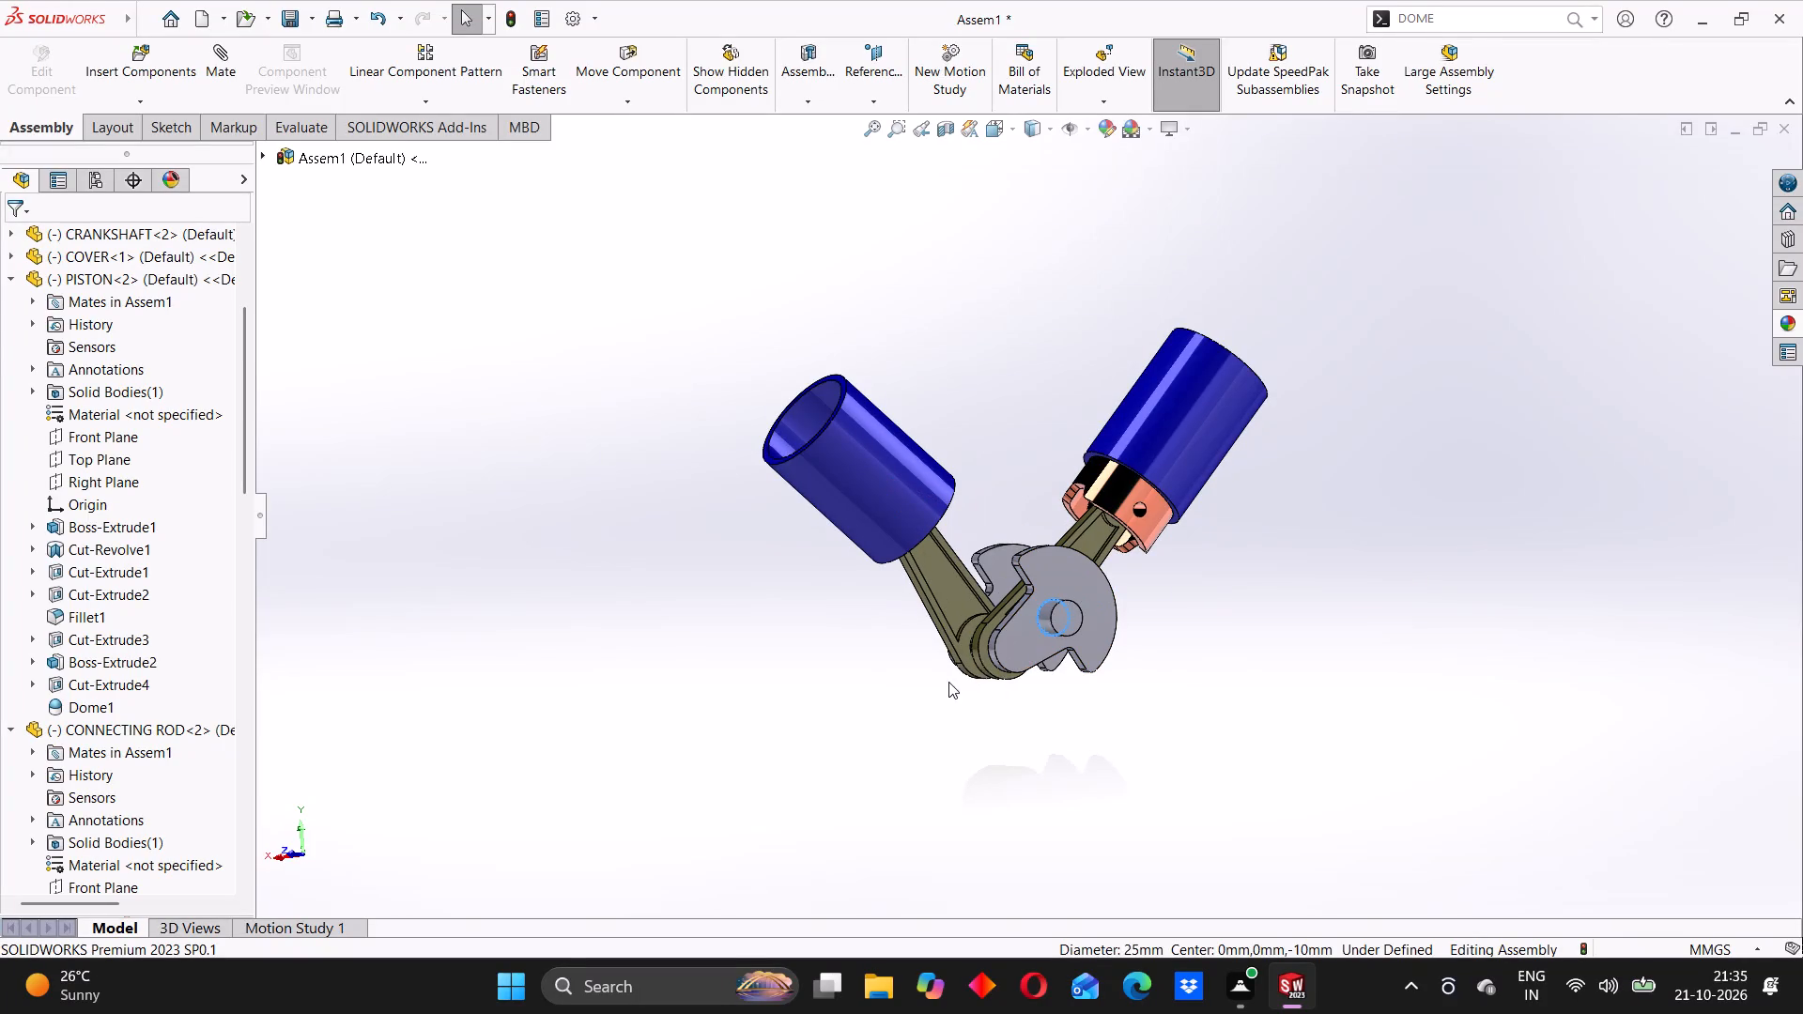
left_click(938, 682)
left_click(1066, 594)
left_click(1234, 626)
left_click(1092, 598)
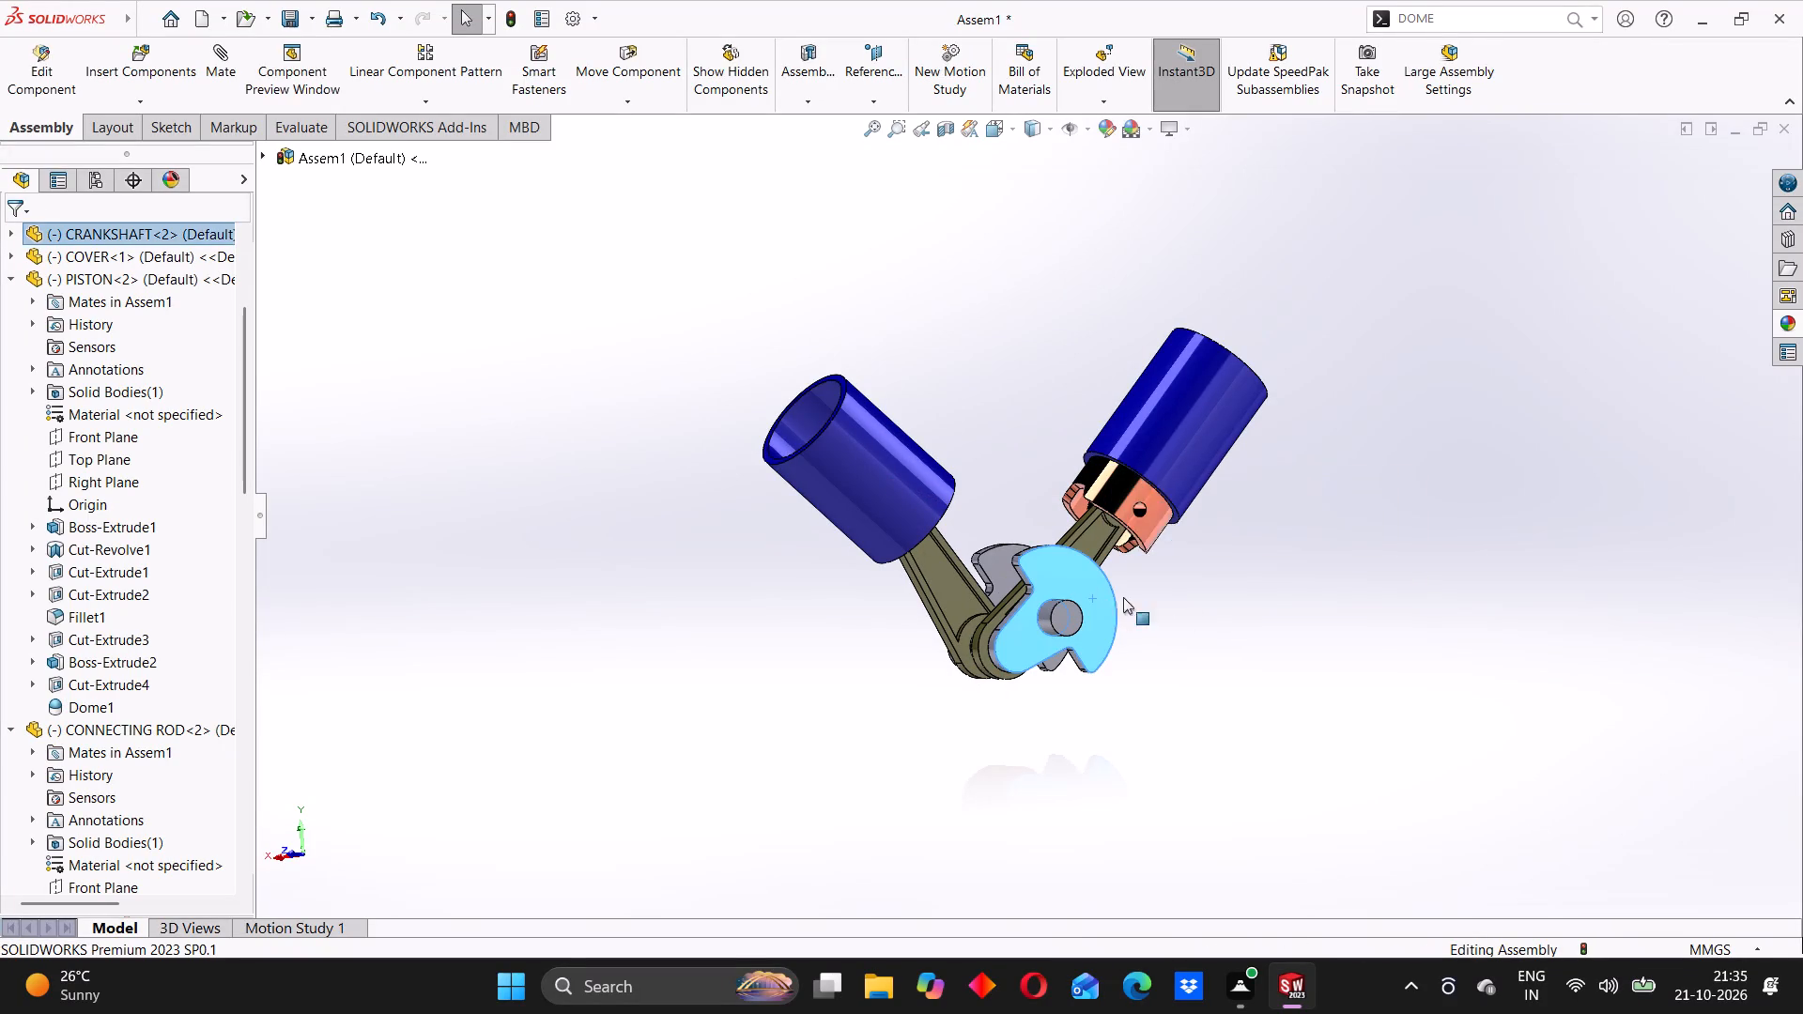
left_click(1278, 617)
middle_click_drag(1267, 627, 1224, 646)
left_click(1174, 652)
left_click_drag(1024, 572, 1060, 613)
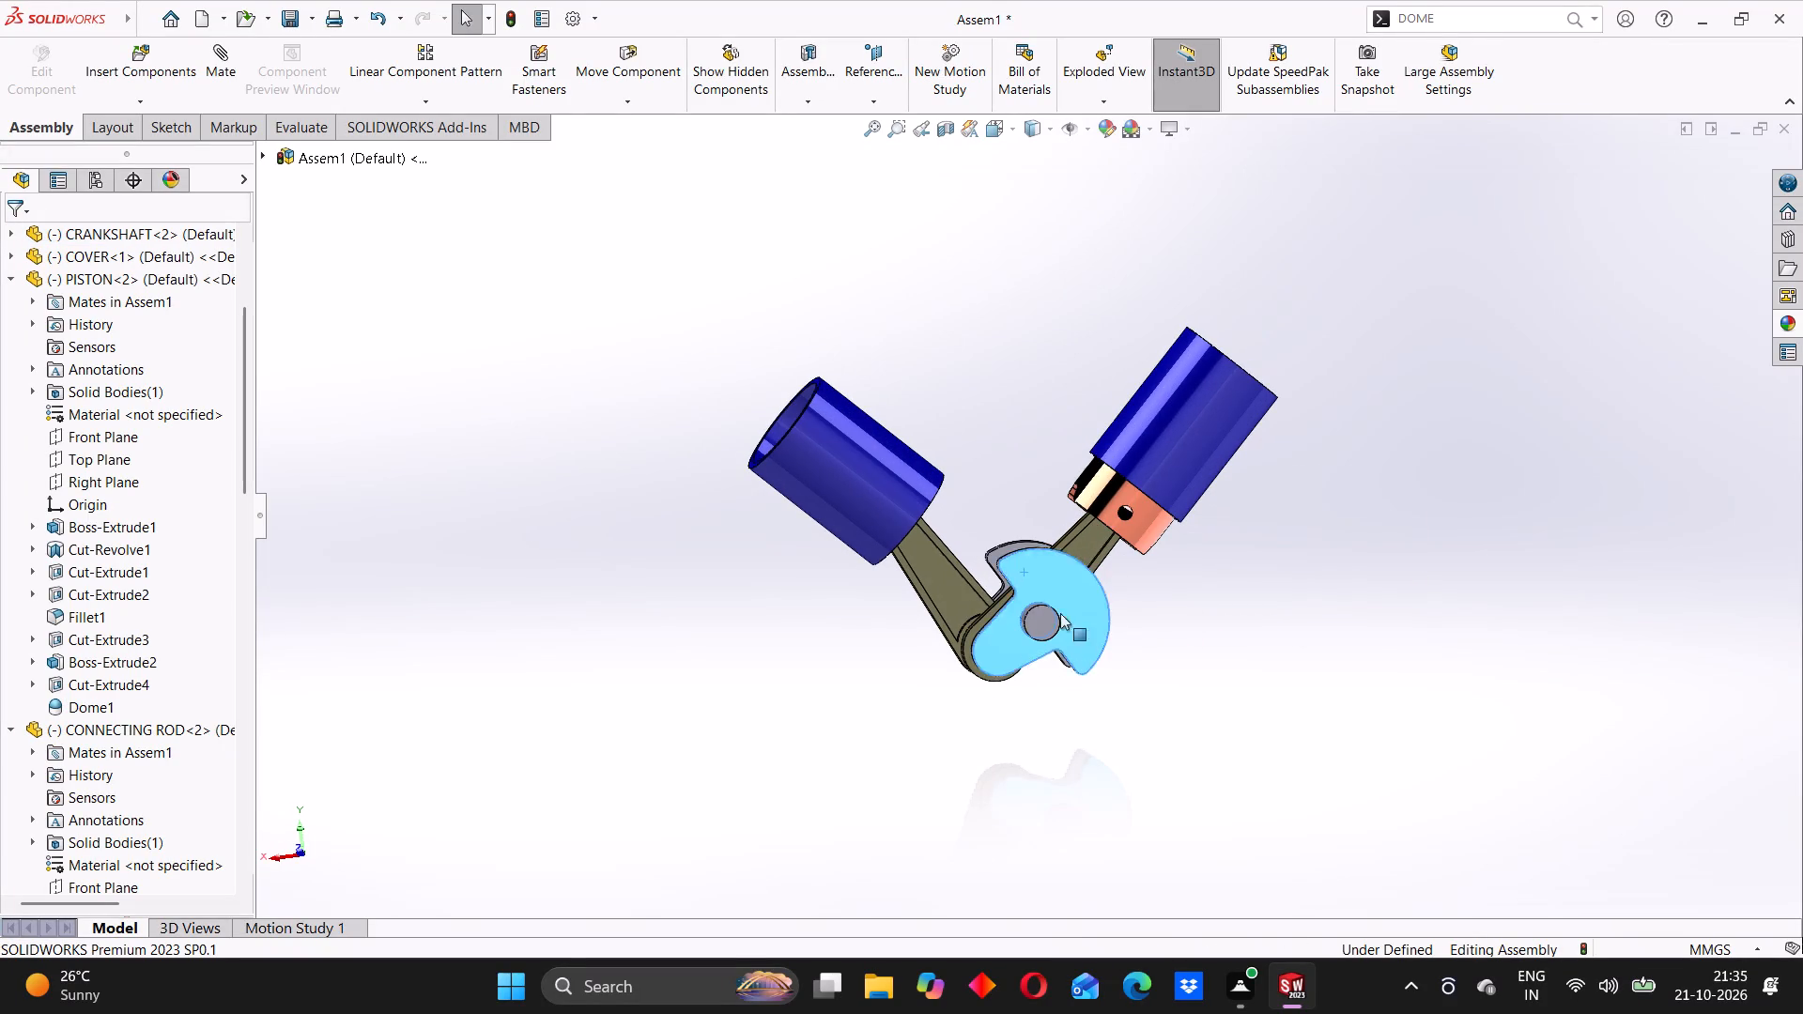
left_click_drag(1060, 613, 1097, 647)
left_click(898, 649)
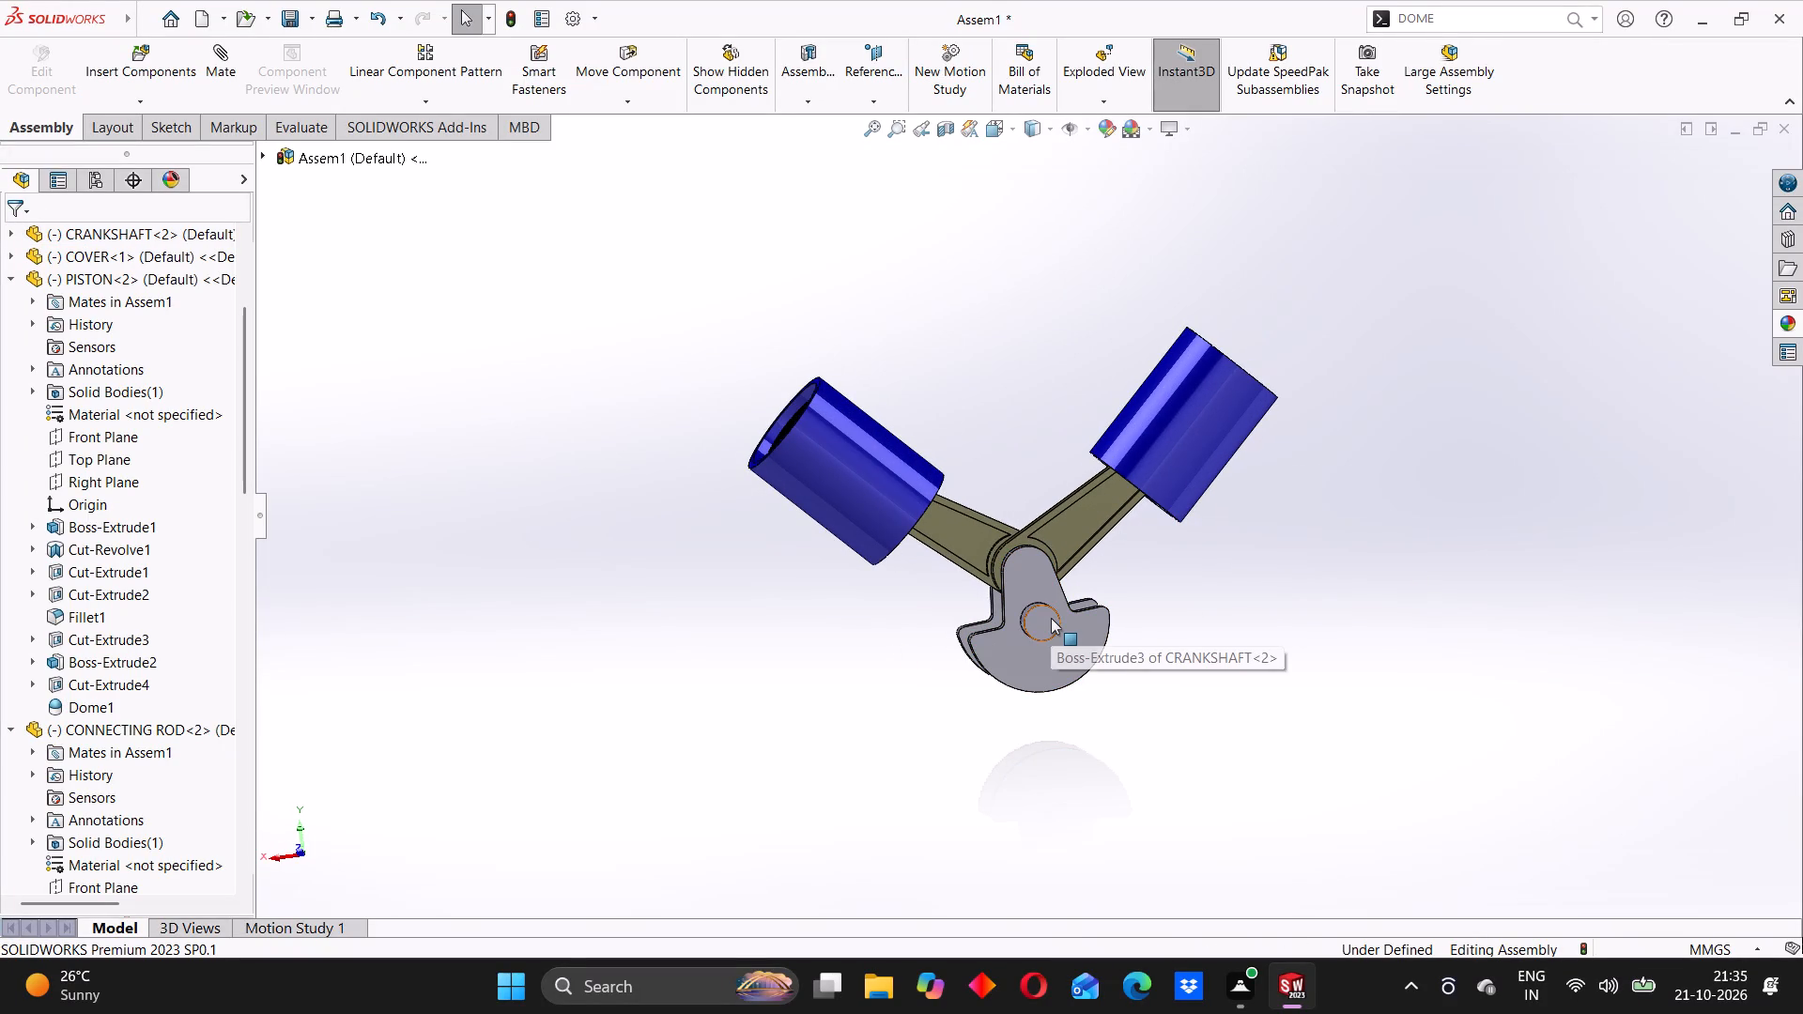
Examine how the connecting rods sit on the crankpin between the webs, then compare the V layout from both ends.
middle_click_drag(1076, 591, 1053, 621)
middle_click_drag(992, 635, 1080, 584)
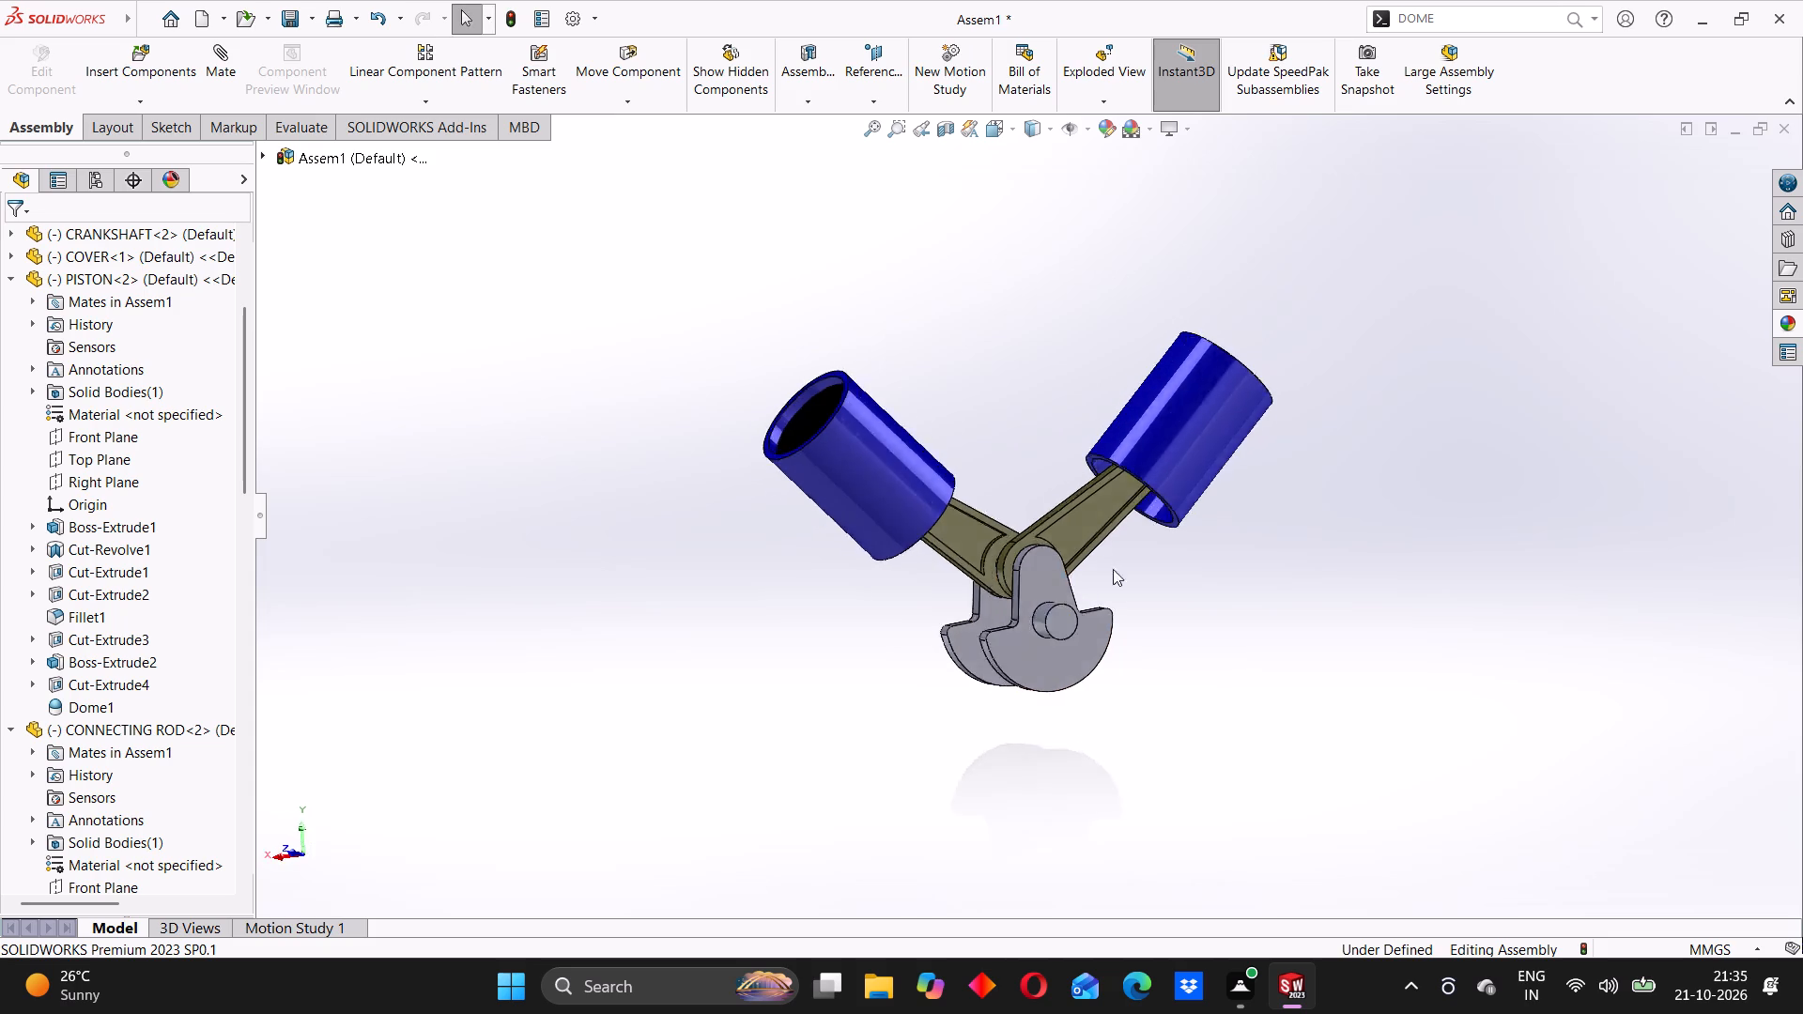
scroll(1036, 555, "up", 3)
scroll(1036, 555, "down", 9)
middle_click_drag(921, 571, 1103, 536)
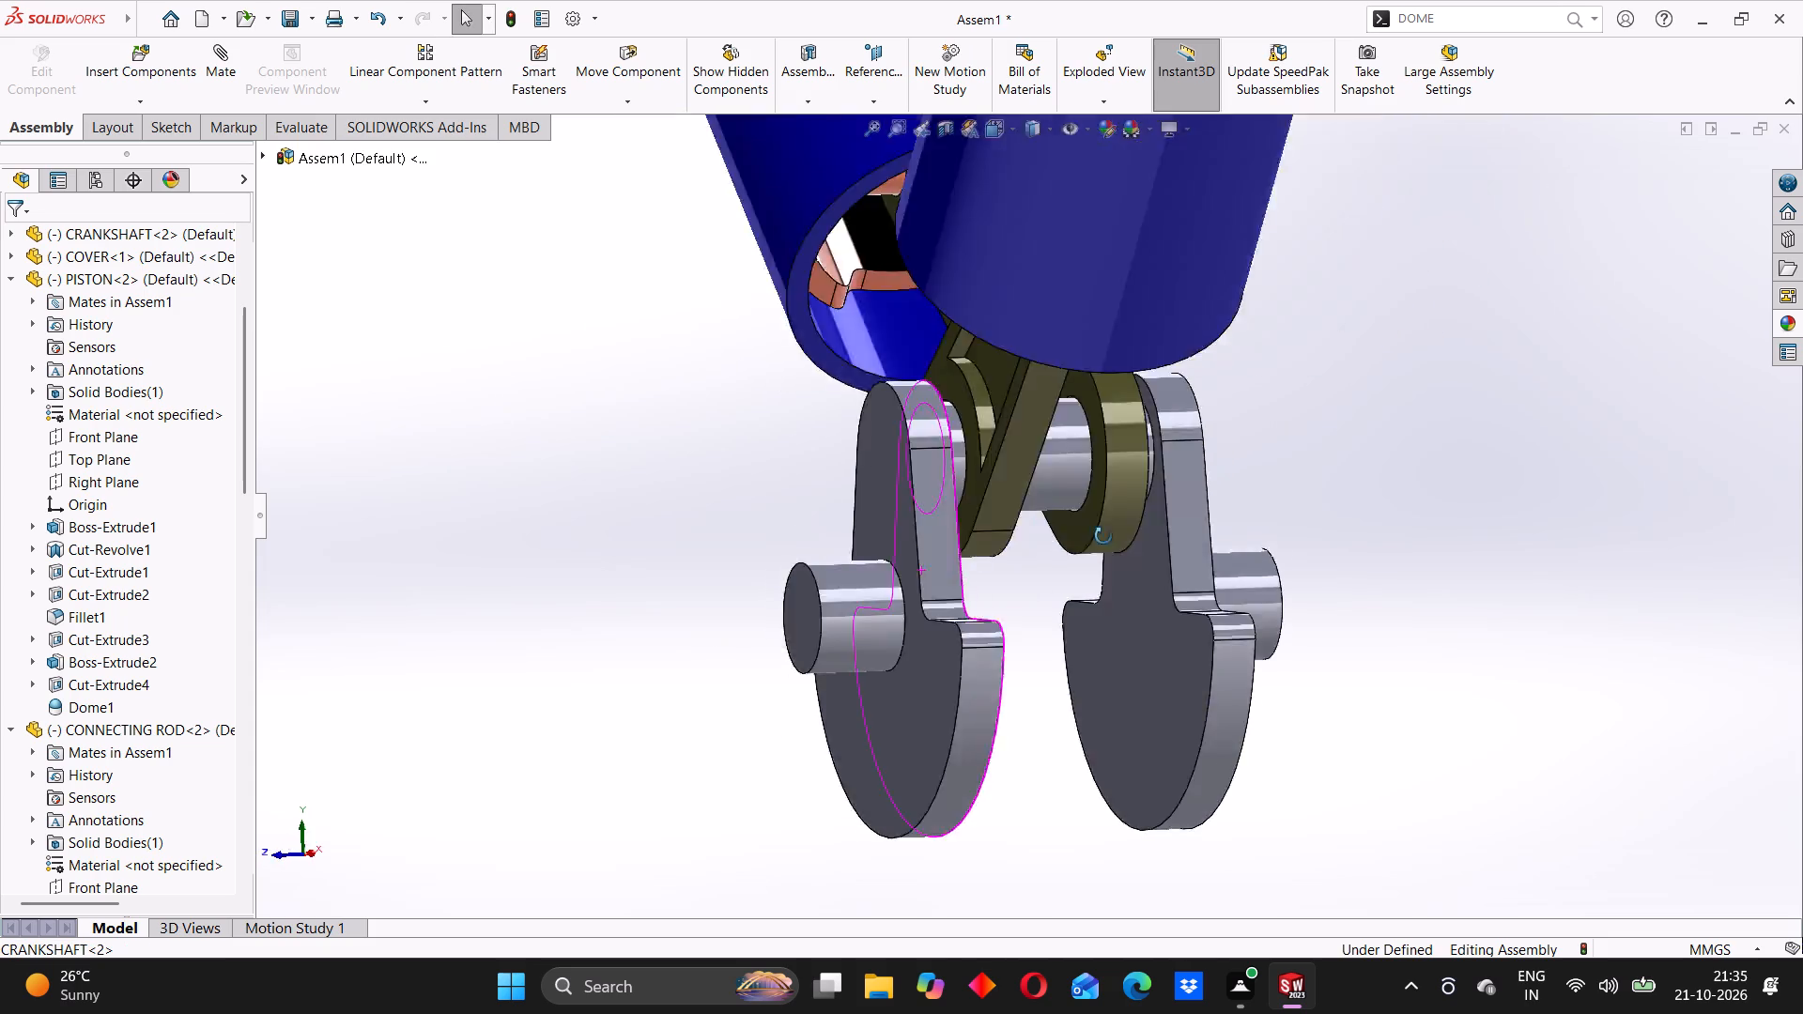
middle_click_drag(1103, 536, 1203, 591)
scroll(1090, 534, "up", 4)
scroll(981, 436, "up", 3)
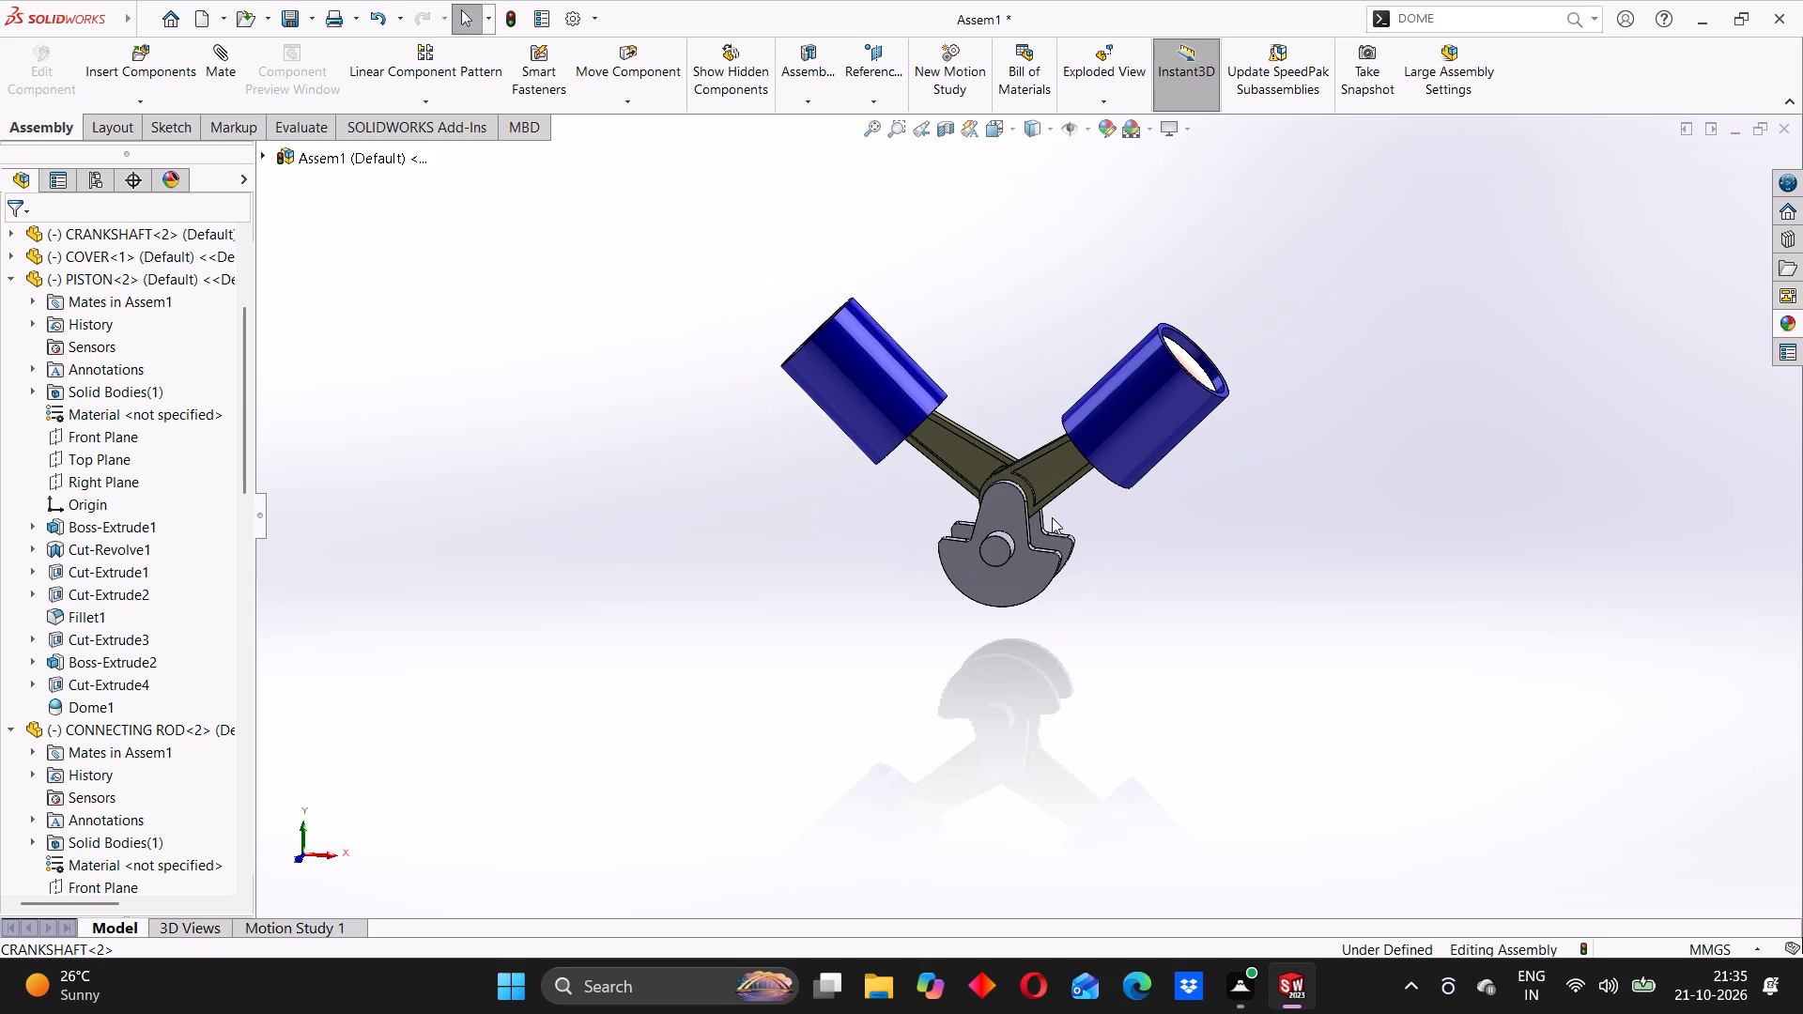
scroll(1051, 516, "up", 3)
scroll(1046, 465, "down", 6)
middle_click_drag(1284, 520, 950, 552)
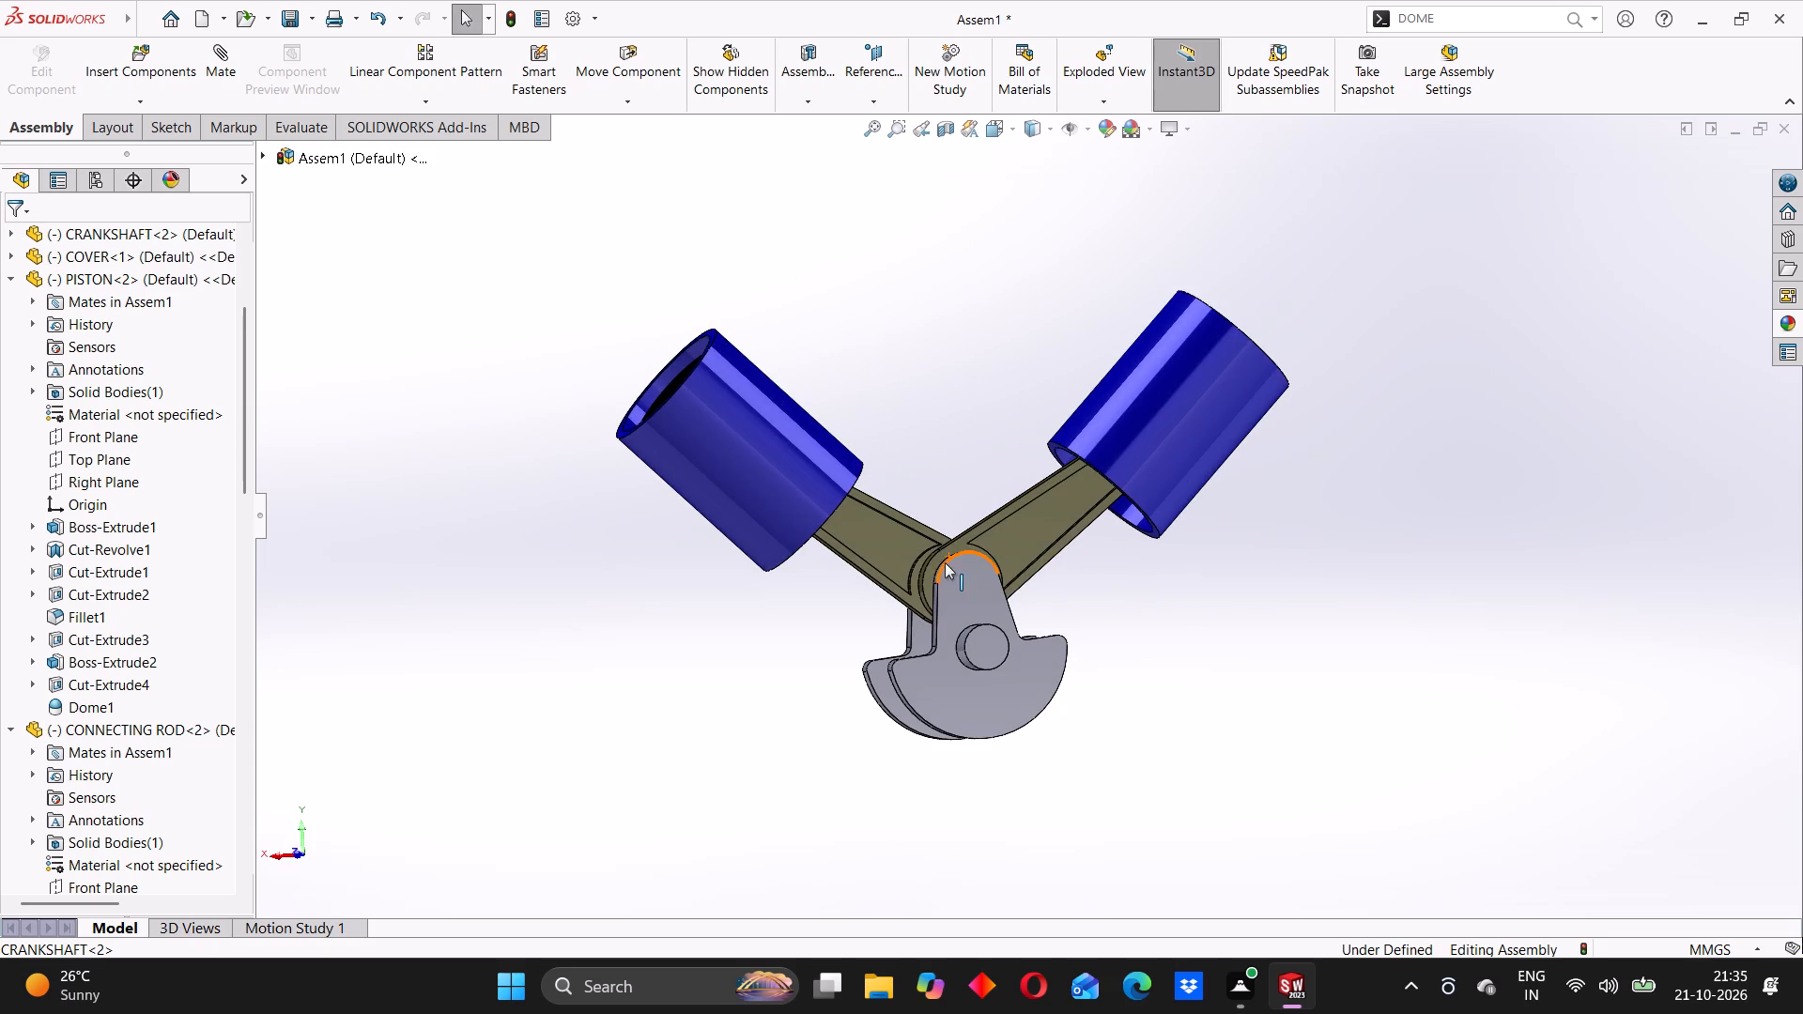
Examine both covers and rods from oblique to nearly end-on angles, including one cover close up along its centreline.
left_click(971, 445)
scroll(1005, 527, "down", 2)
middle_click(1002, 527)
left_click(908, 432)
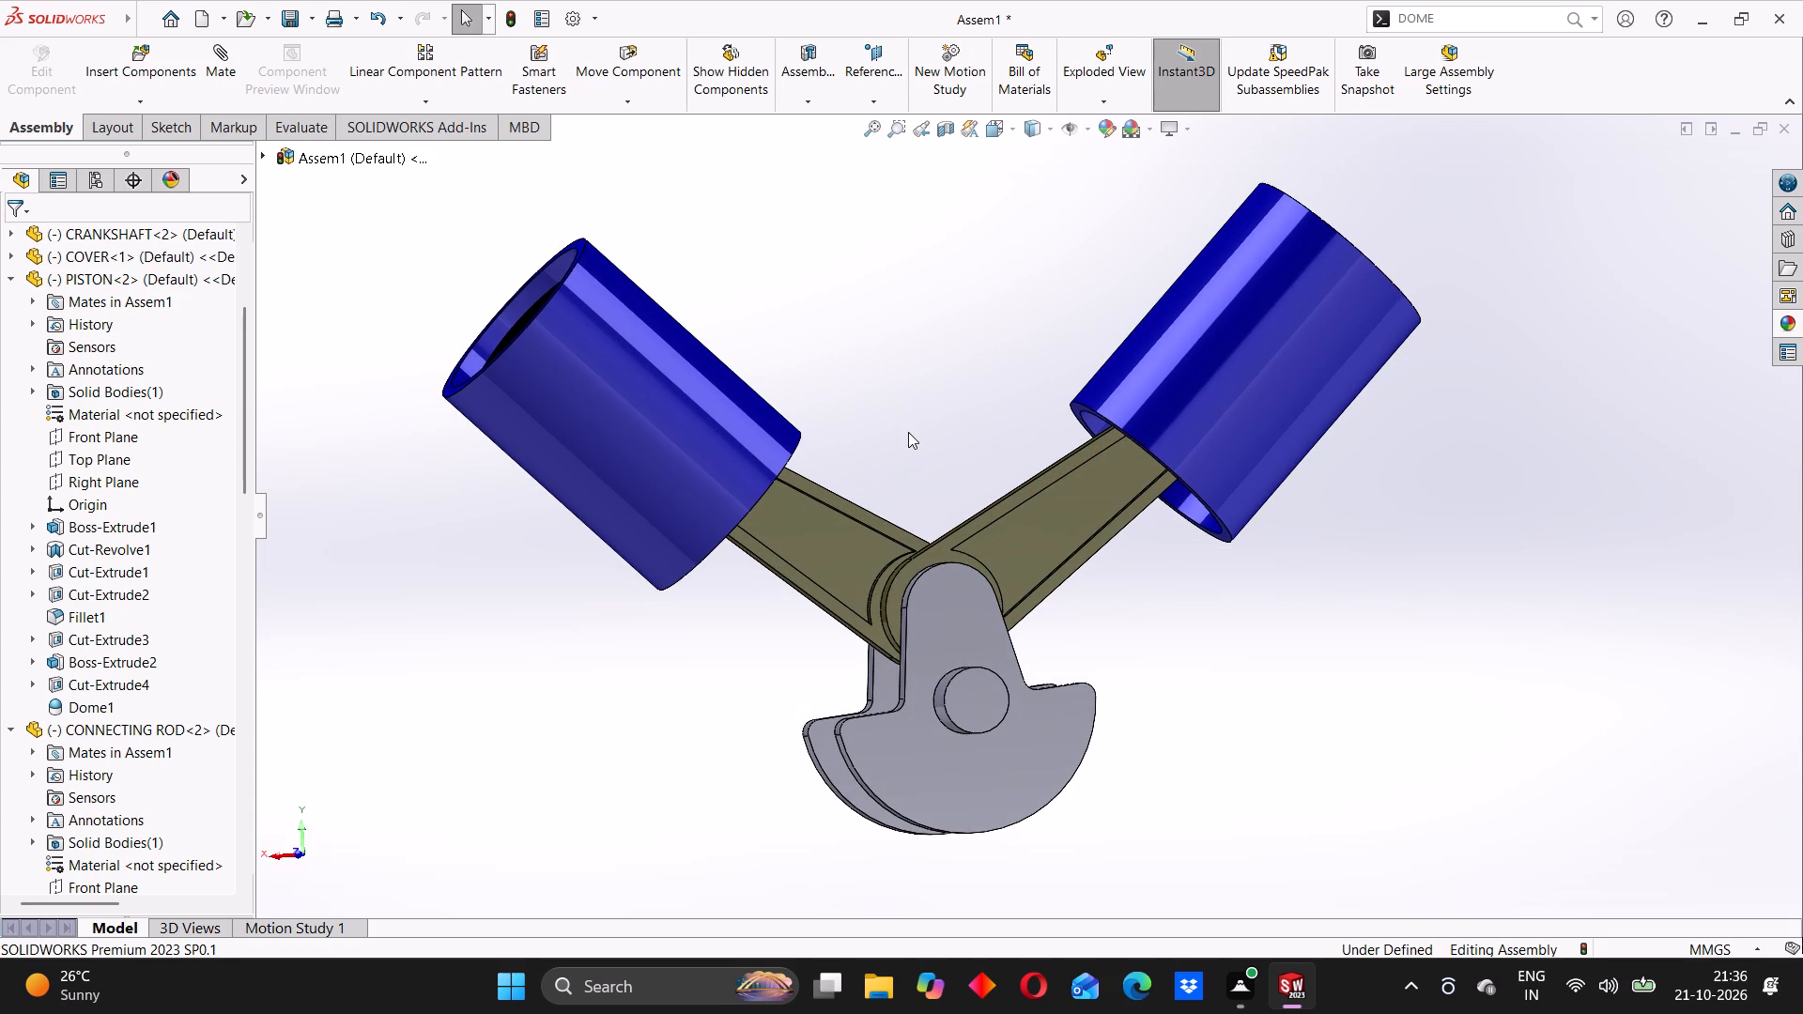
scroll(929, 538, "up", 2)
middle_click_drag(929, 548, 988, 570)
scroll(986, 543, "up", 3)
scroll(987, 478, "down", 5)
middle_click_drag(971, 550, 1043, 552)
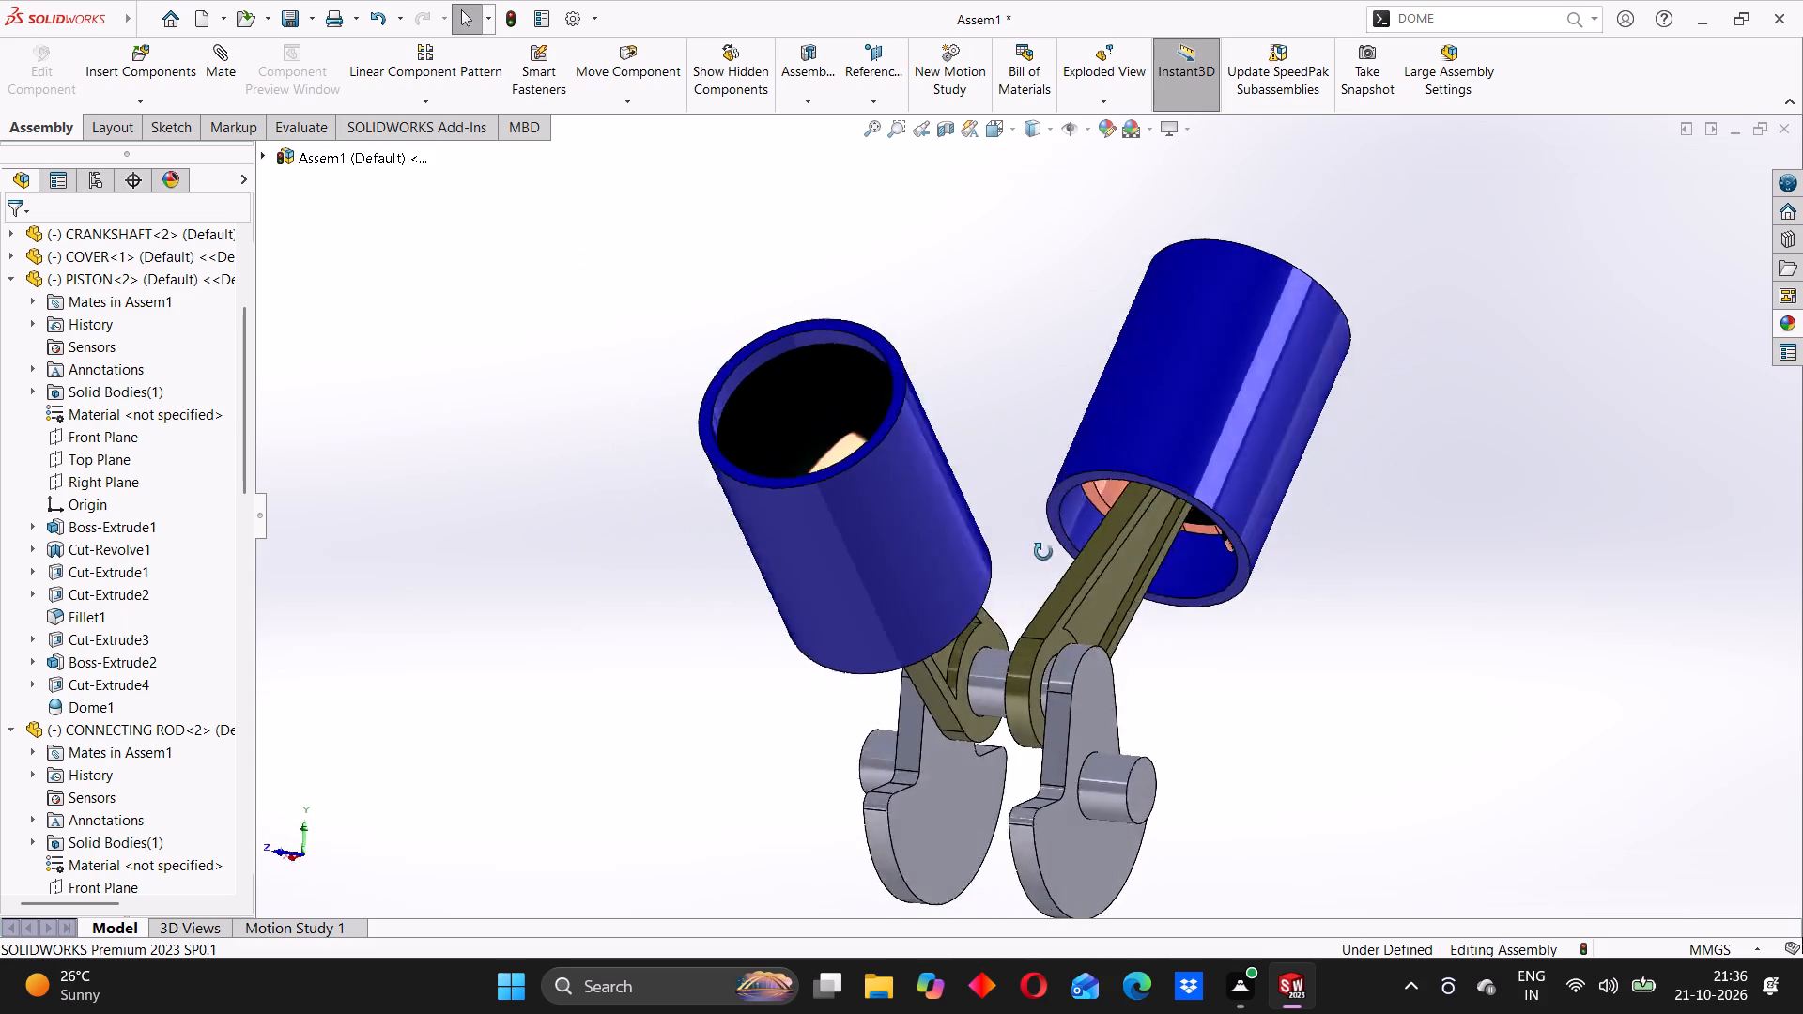
middle_click_drag(1043, 552, 1108, 576)
left_click(861, 561)
scroll(1169, 555, "down", 4)
middle_click_drag(1154, 596, 916, 529)
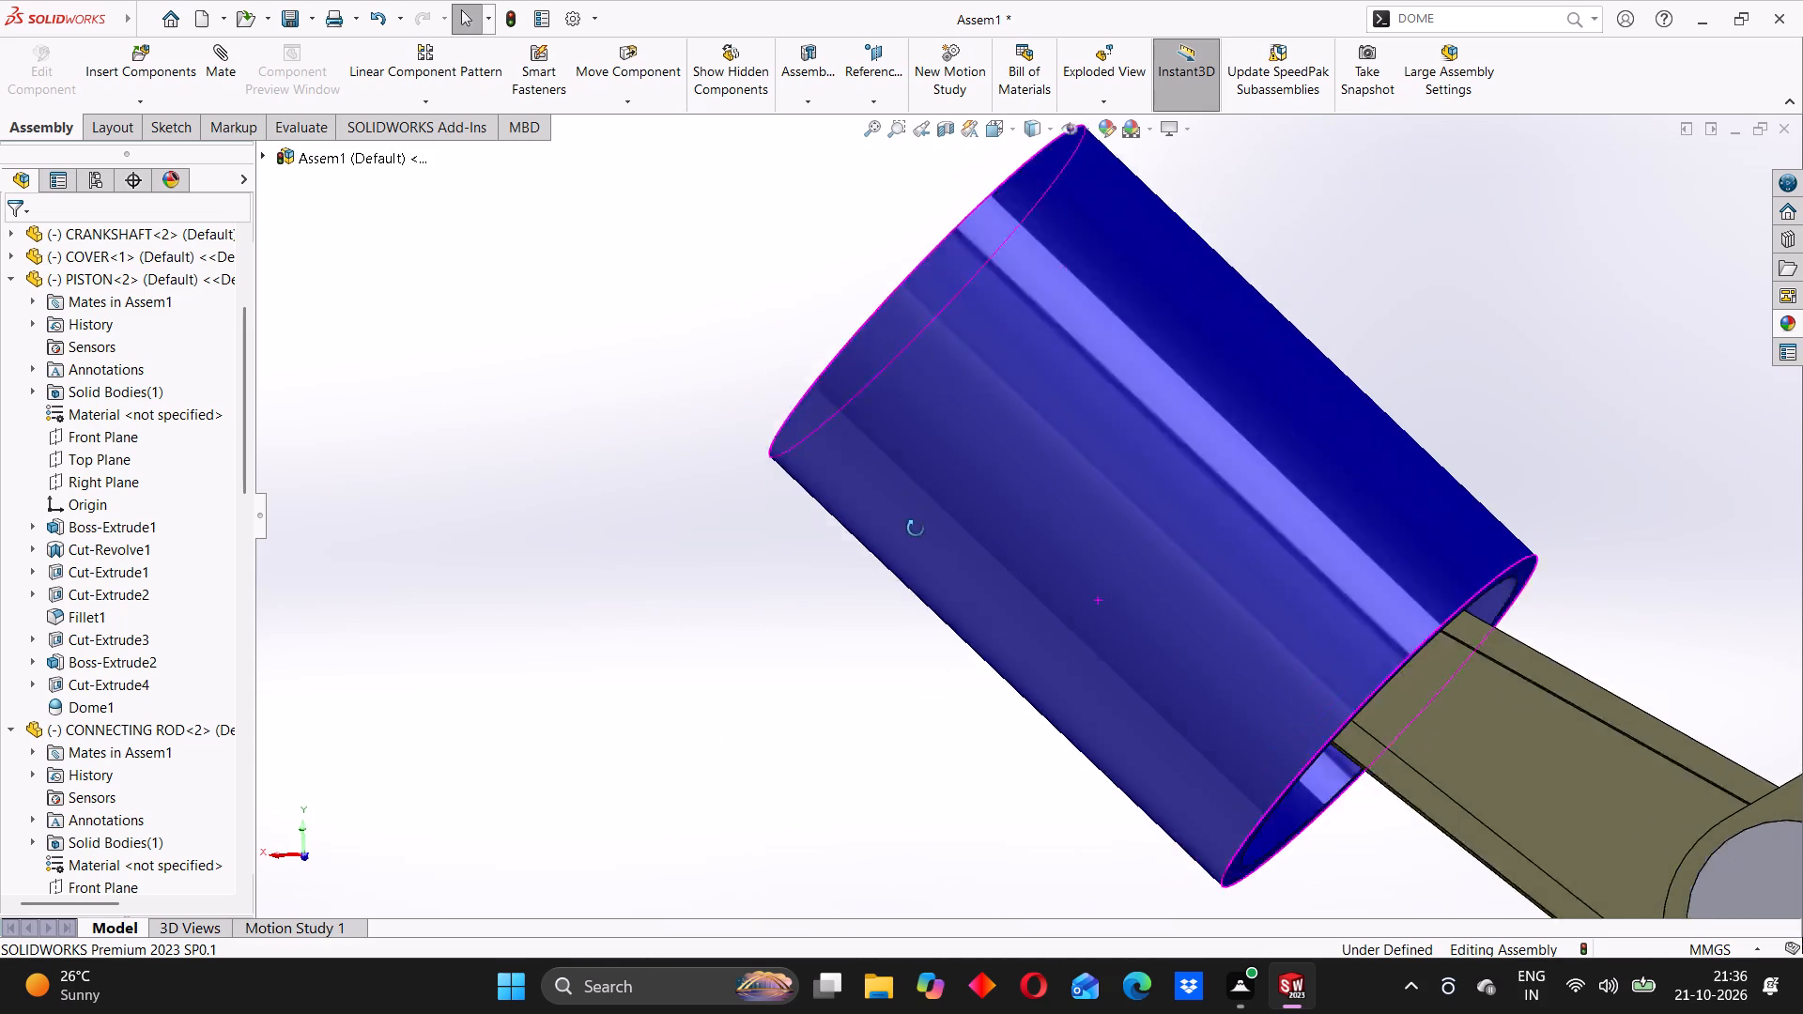
middle_click_drag(916, 529, 905, 529)
scroll(1289, 581, "up", 7)
middle_click_drag(1179, 567, 1208, 581)
scroll(1218, 514, "down", 2)
middle_click_drag(1210, 536, 1214, 540)
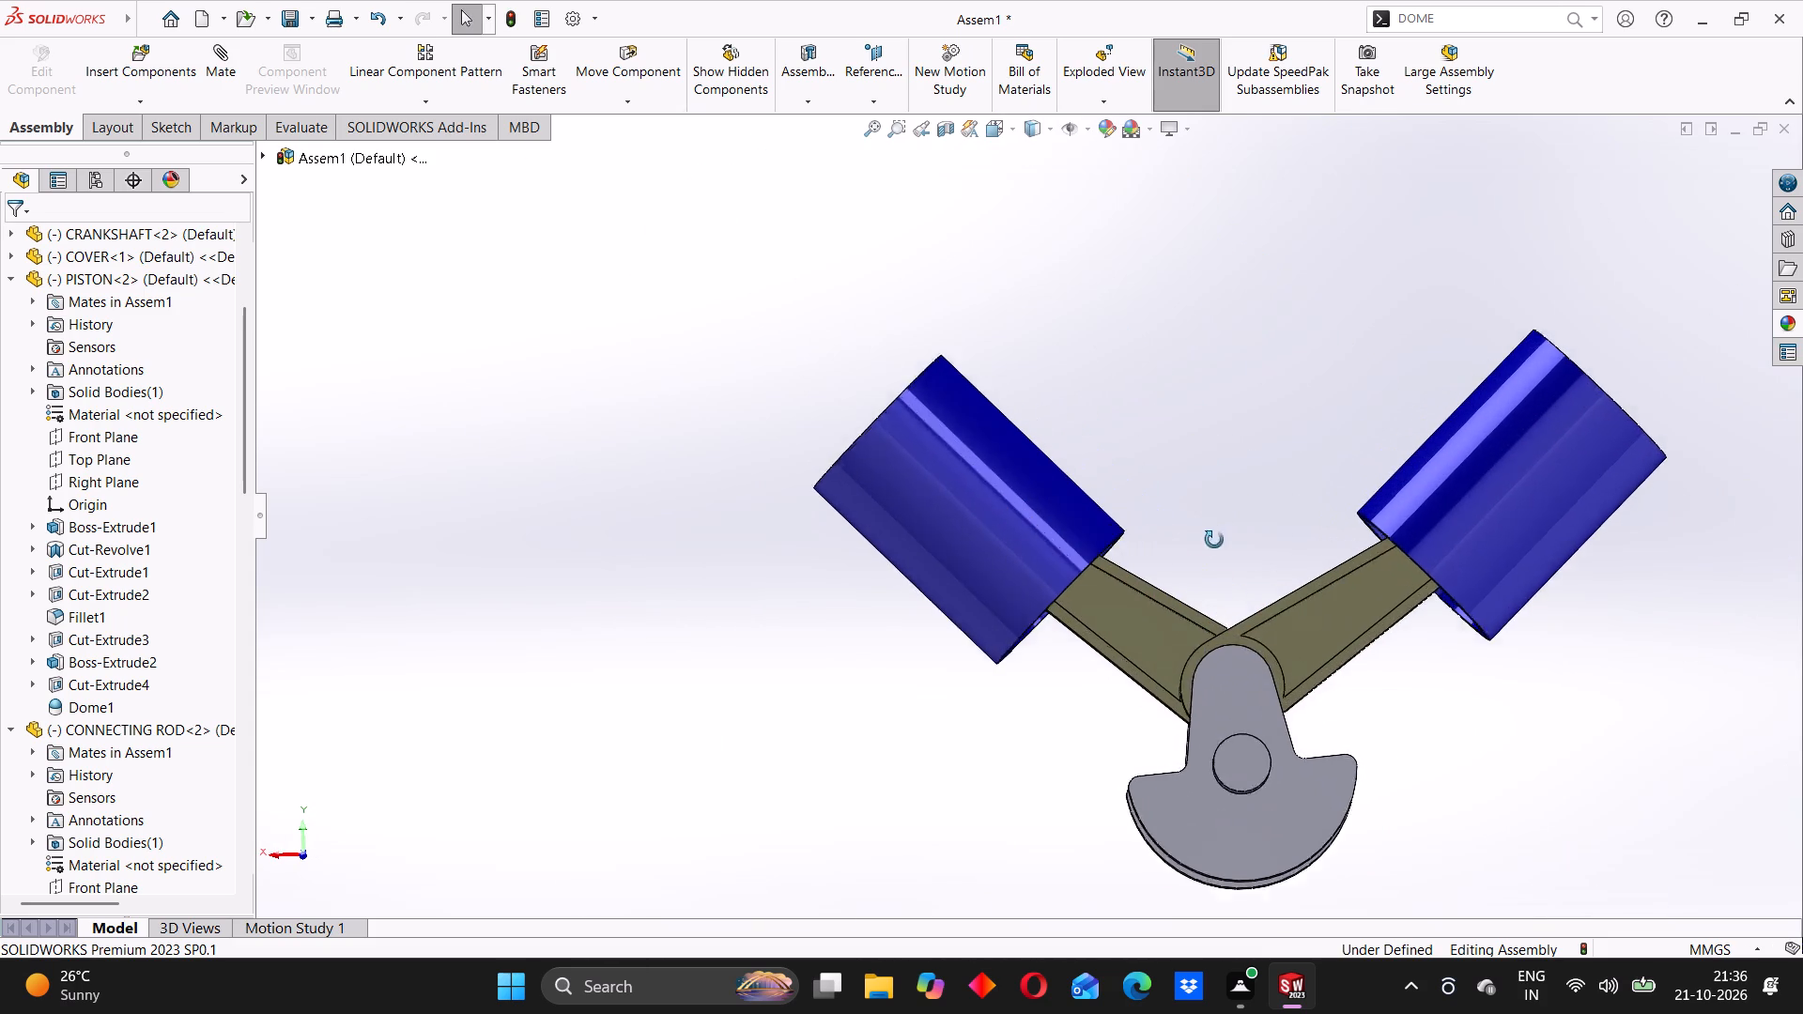
middle_click_drag(1214, 540, 1253, 569)
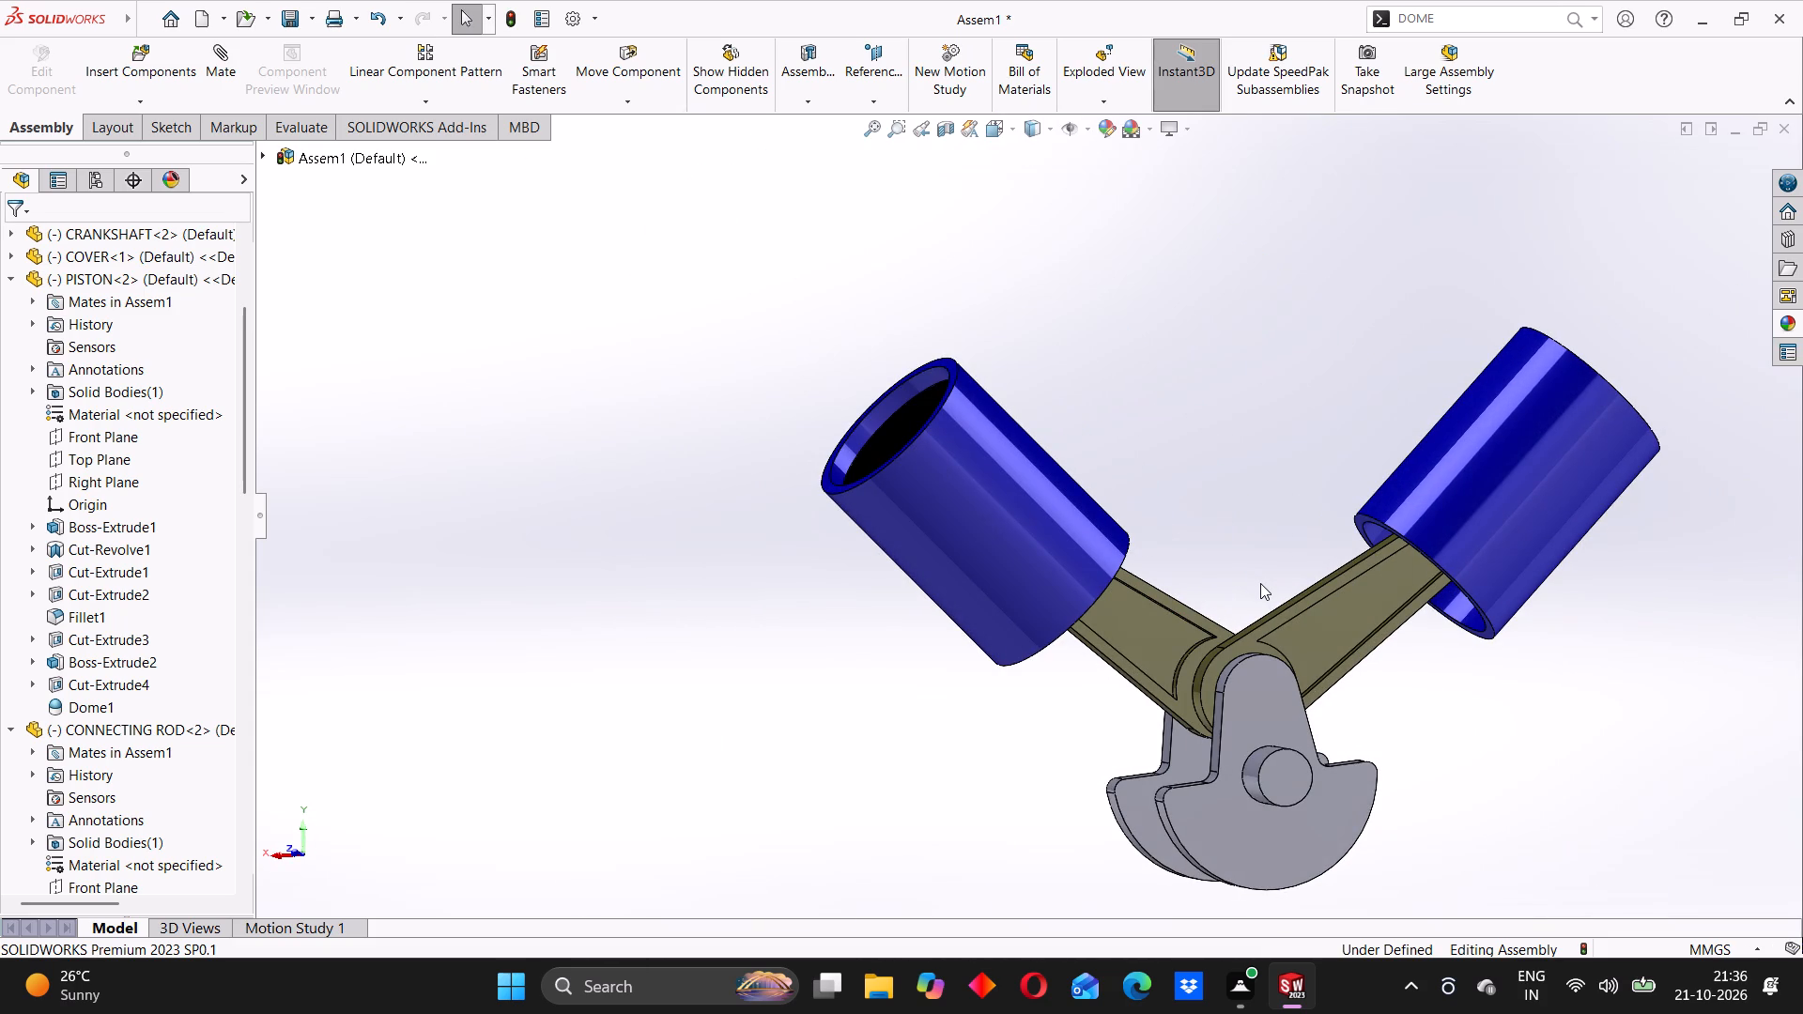
Examine the spacing of the two rod big ends on the crankpin between the crankshaft webs close up.
left_click_drag(1250, 534, 1244, 549)
scroll(1242, 568, "down", 1)
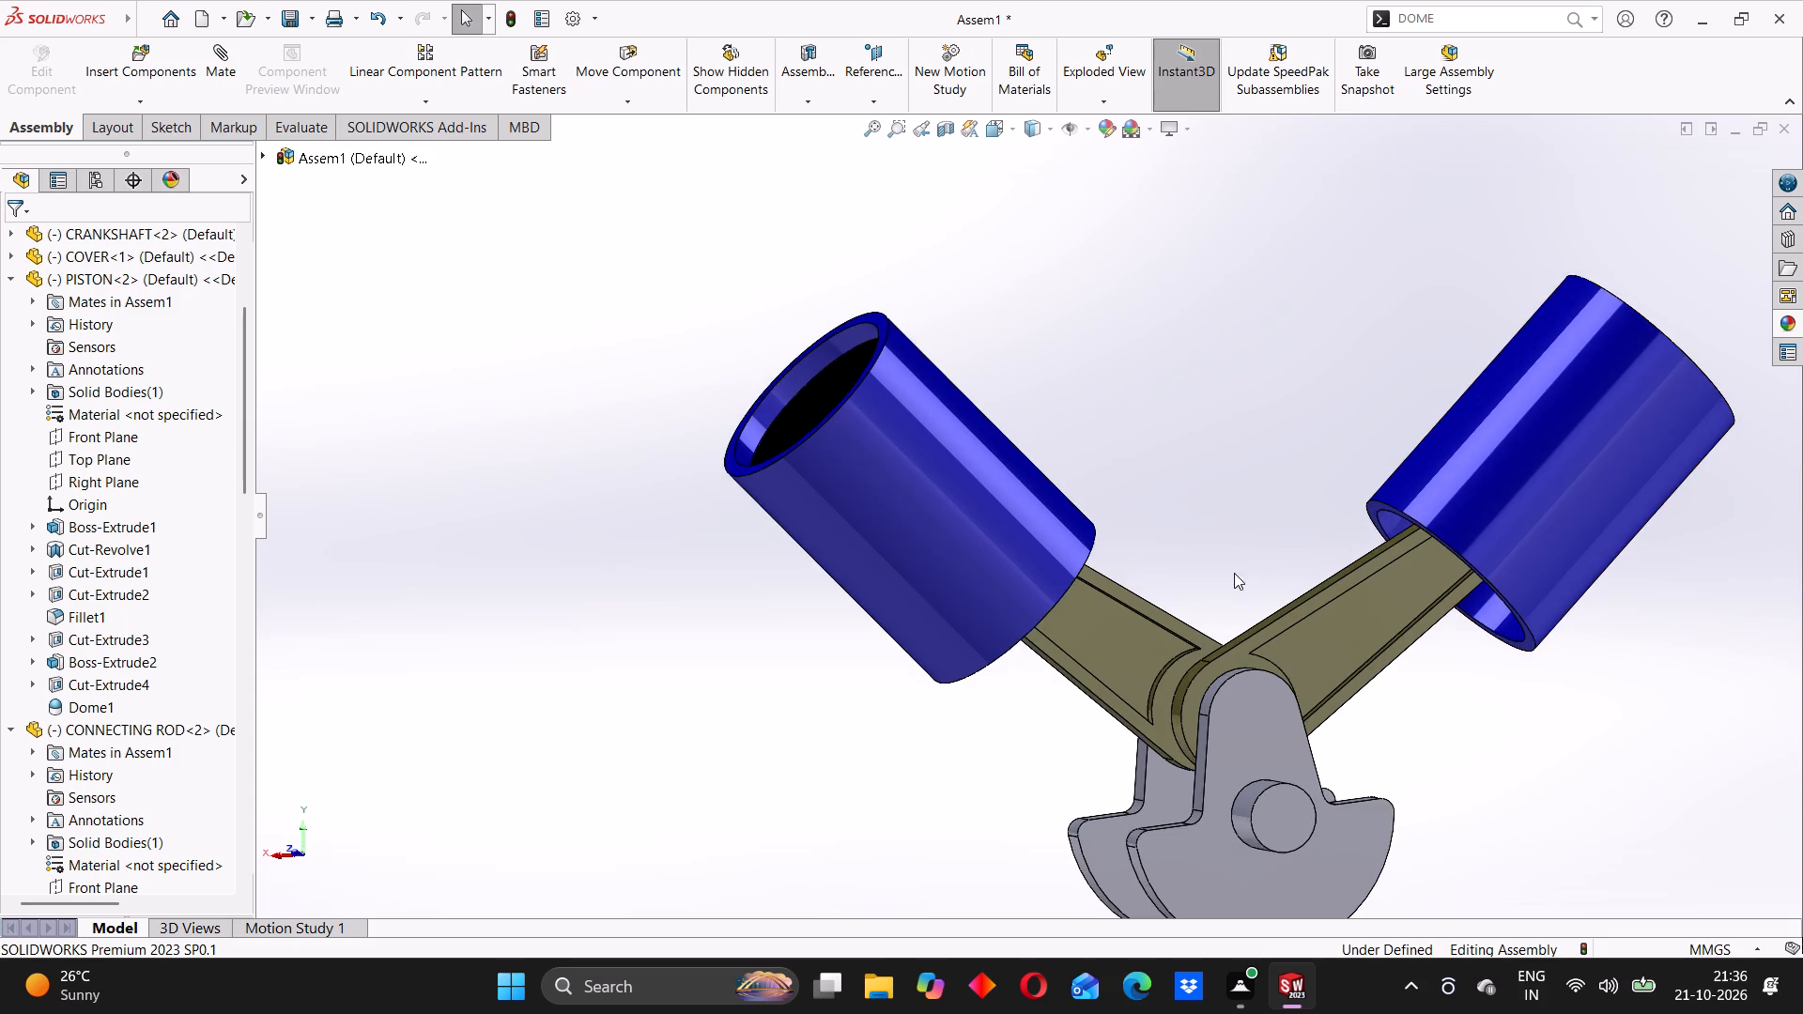
middle_click_drag(1234, 576, 1279, 592)
left_click(1224, 568)
scroll(1288, 662, "up", 3)
middle_click_drag(1231, 693, 1275, 692)
scroll(1176, 625, "down", 2)
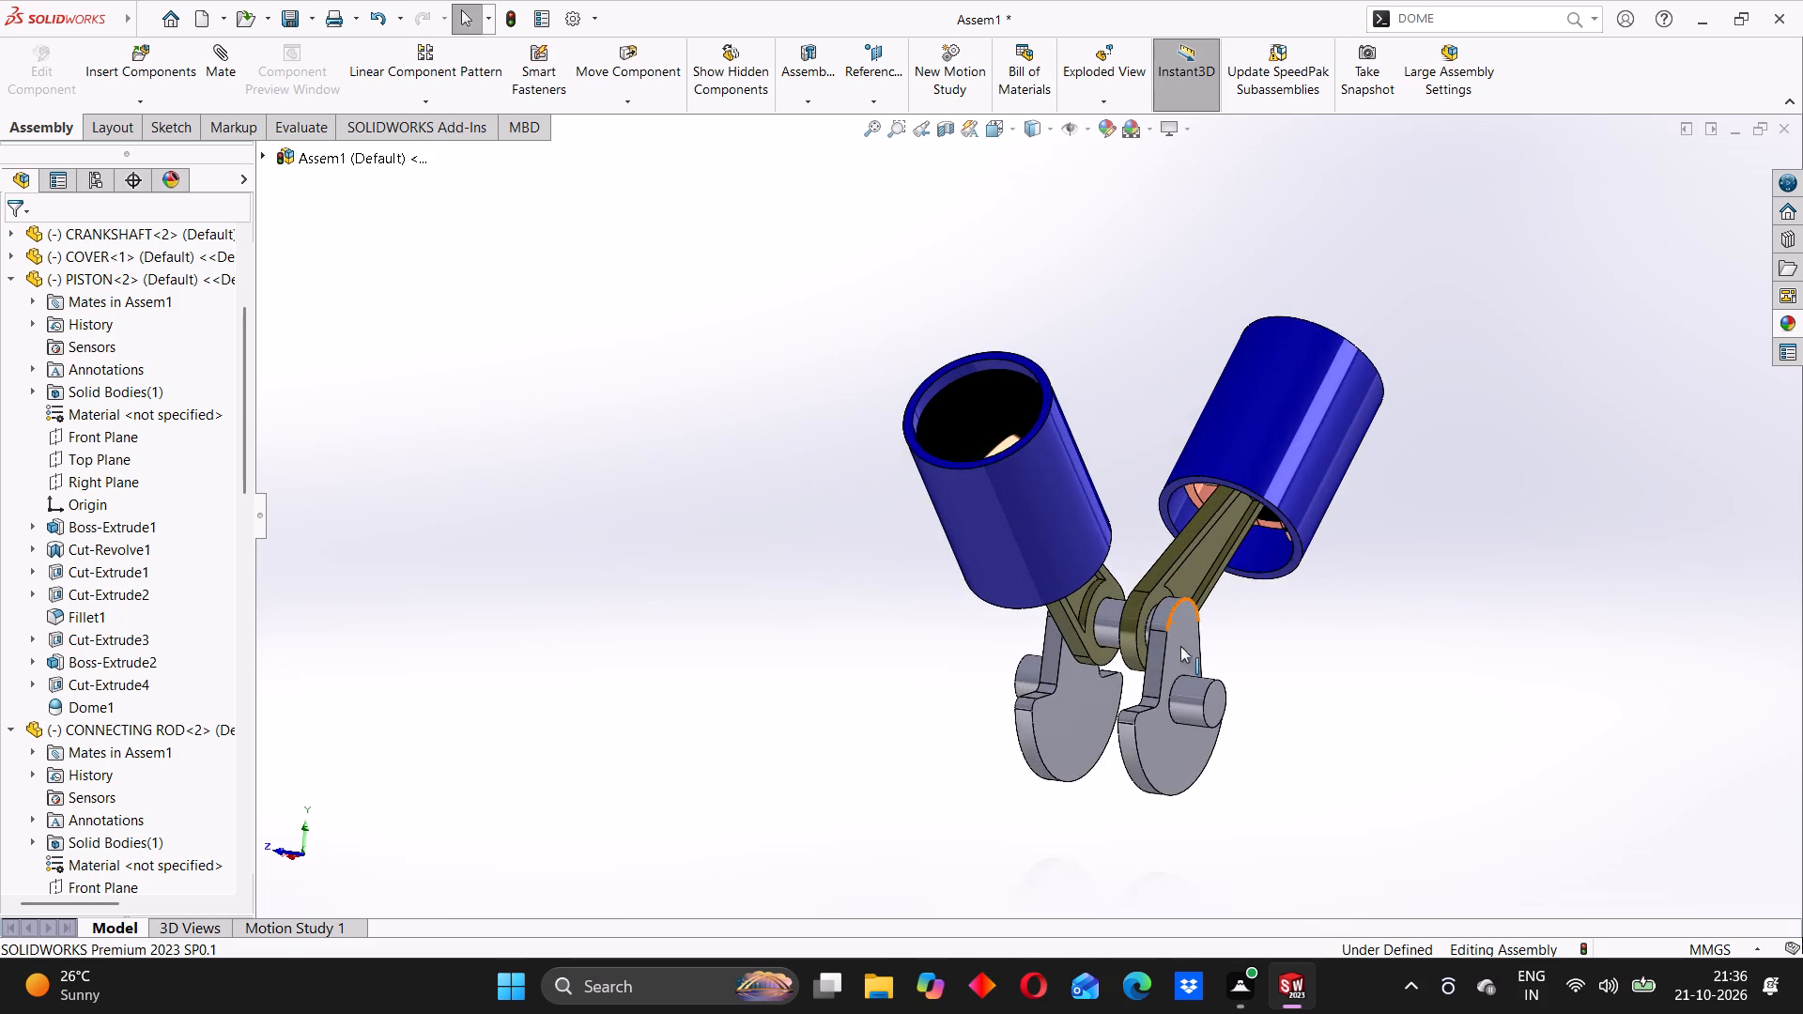
middle_click_drag(1161, 678, 1180, 678)
scroll(1157, 636, "down", 4)
middle_click_drag(1206, 598, 1158, 628)
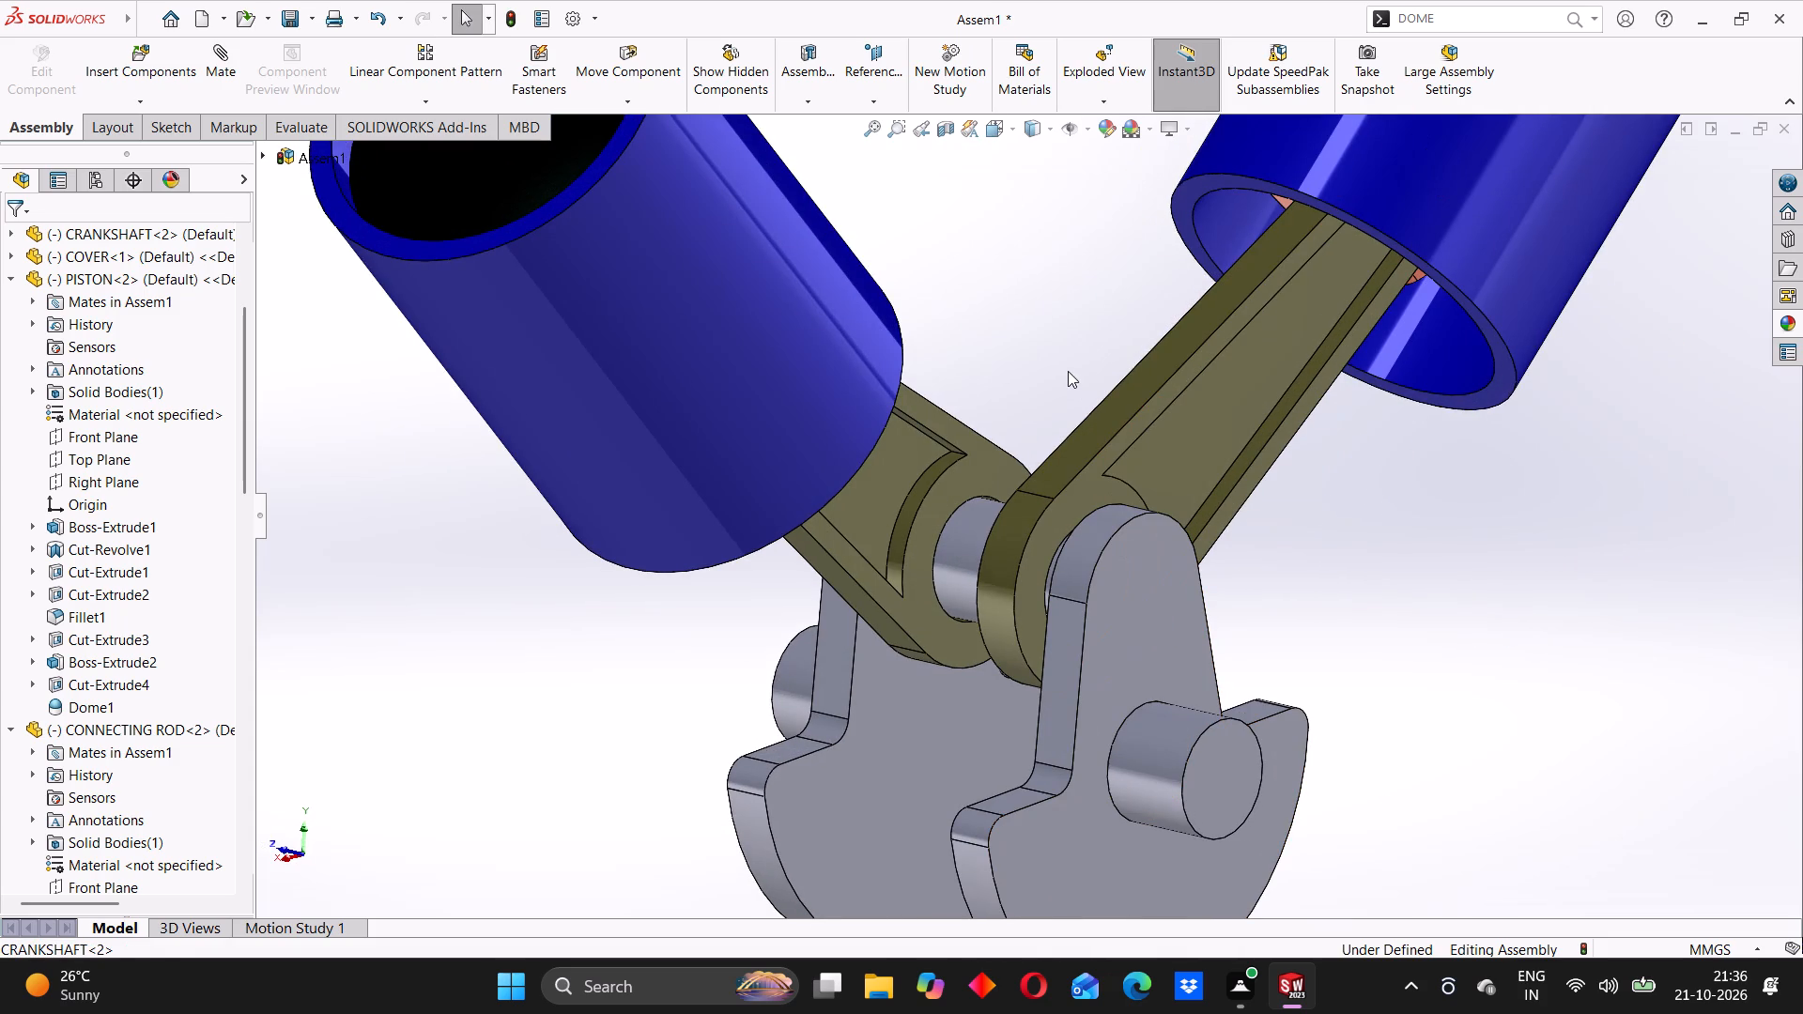
left_click(1069, 370)
scroll(1073, 377, "up", 4)
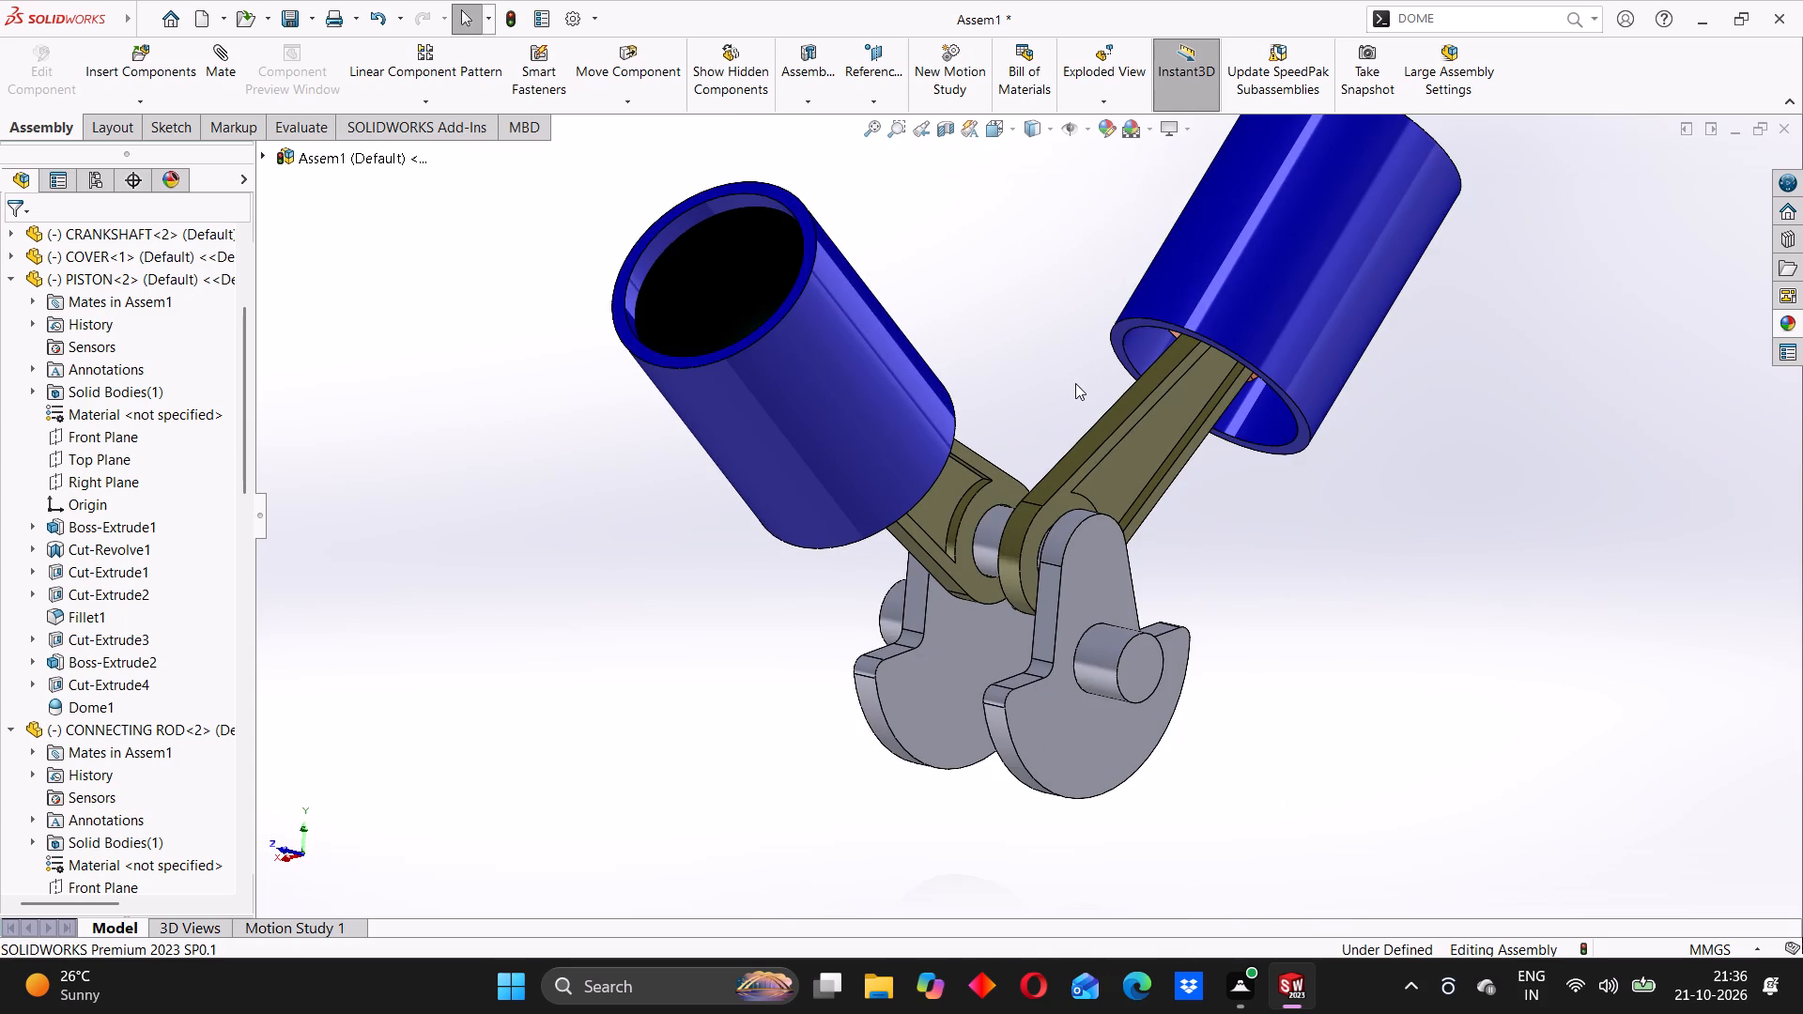
scroll(1012, 496, "up", 3)
scroll(997, 454, "down", 2)
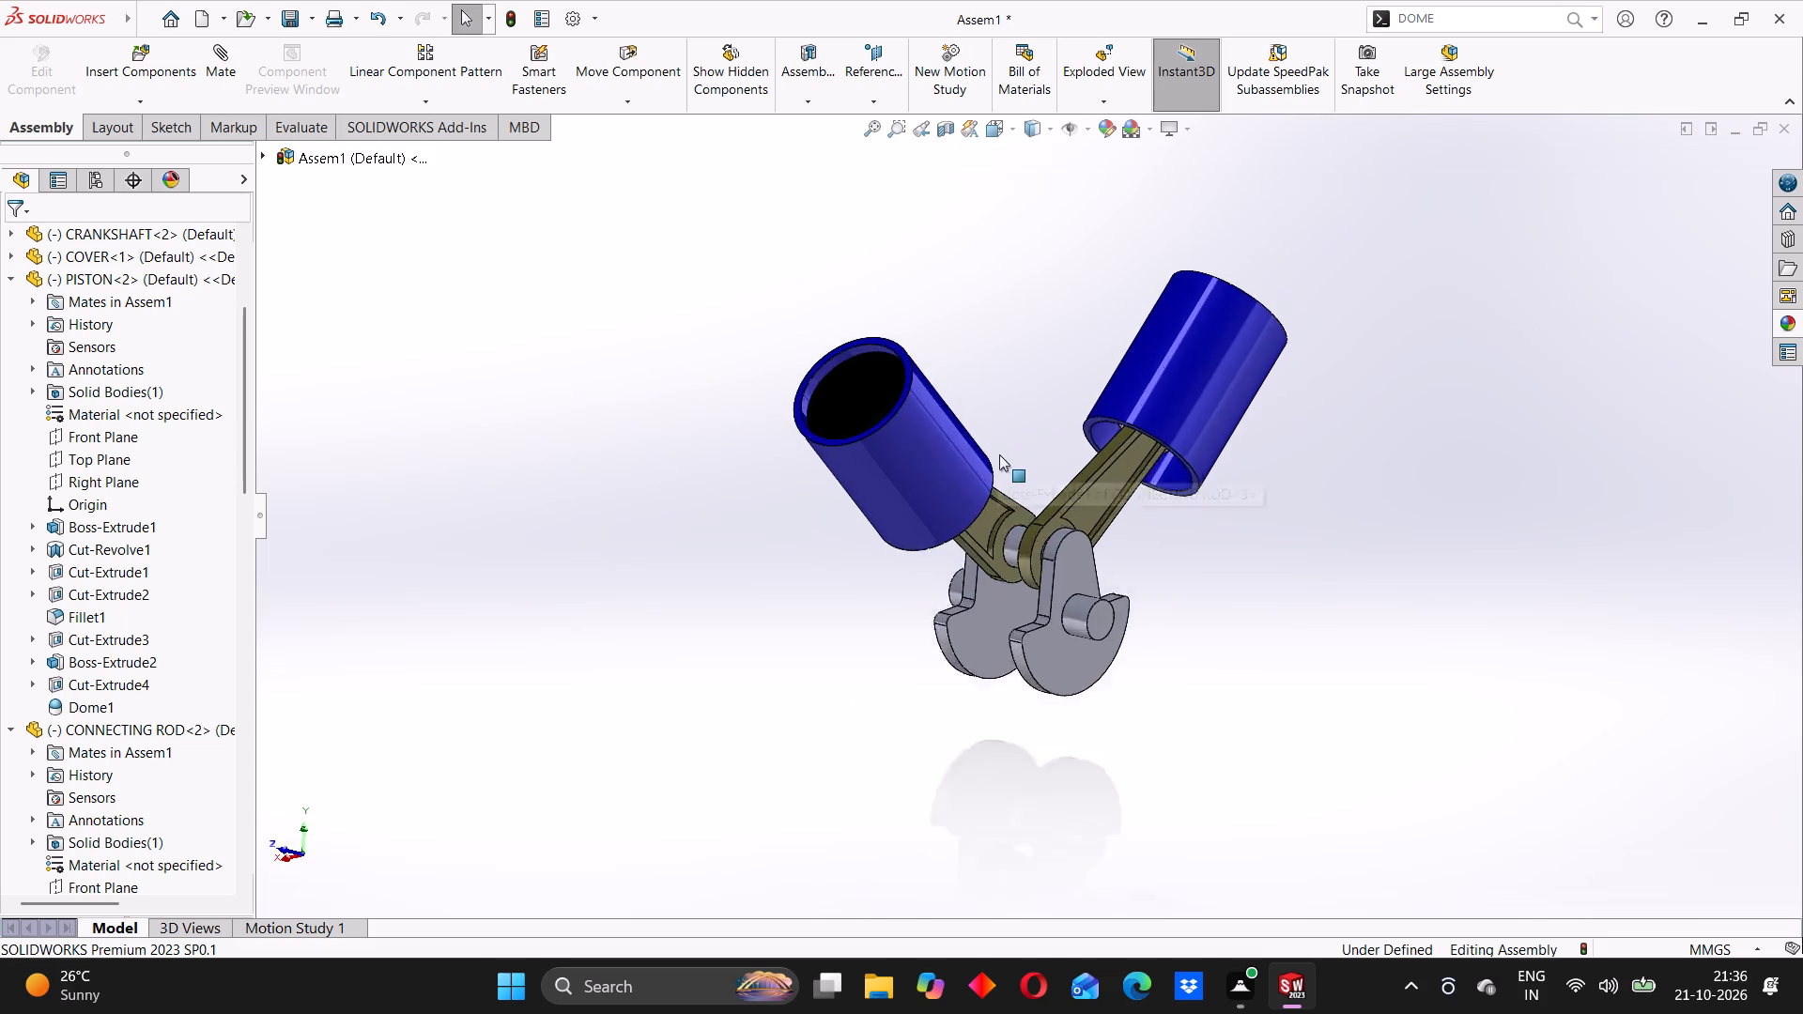
scroll(999, 454, "down", 1)
Examine the V assembly from tilted angles and from the opposite side, checking the covers, pistons and rods on both banks.
middle_click_drag(999, 455, 1076, 498)
middle_click_drag(970, 496, 852, 565)
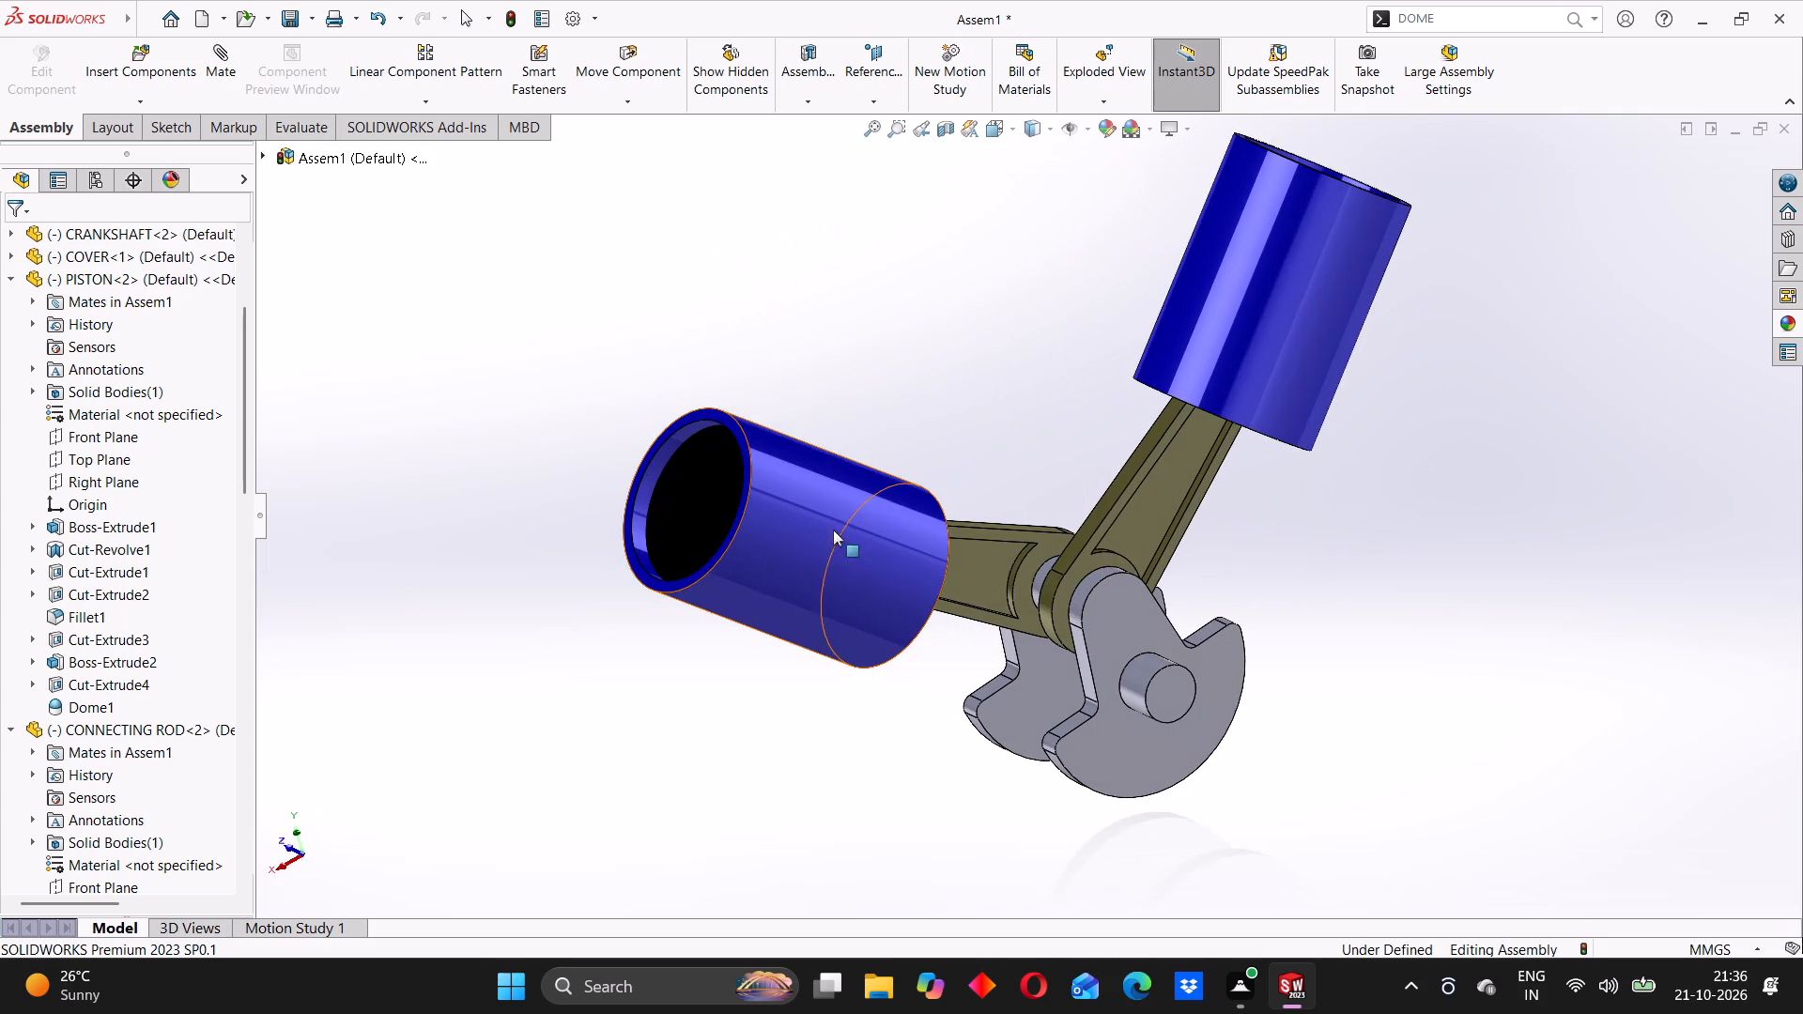
left_click(940, 463)
scroll(1144, 483, "down", 2)
middle_click_drag(1100, 567, 1049, 588)
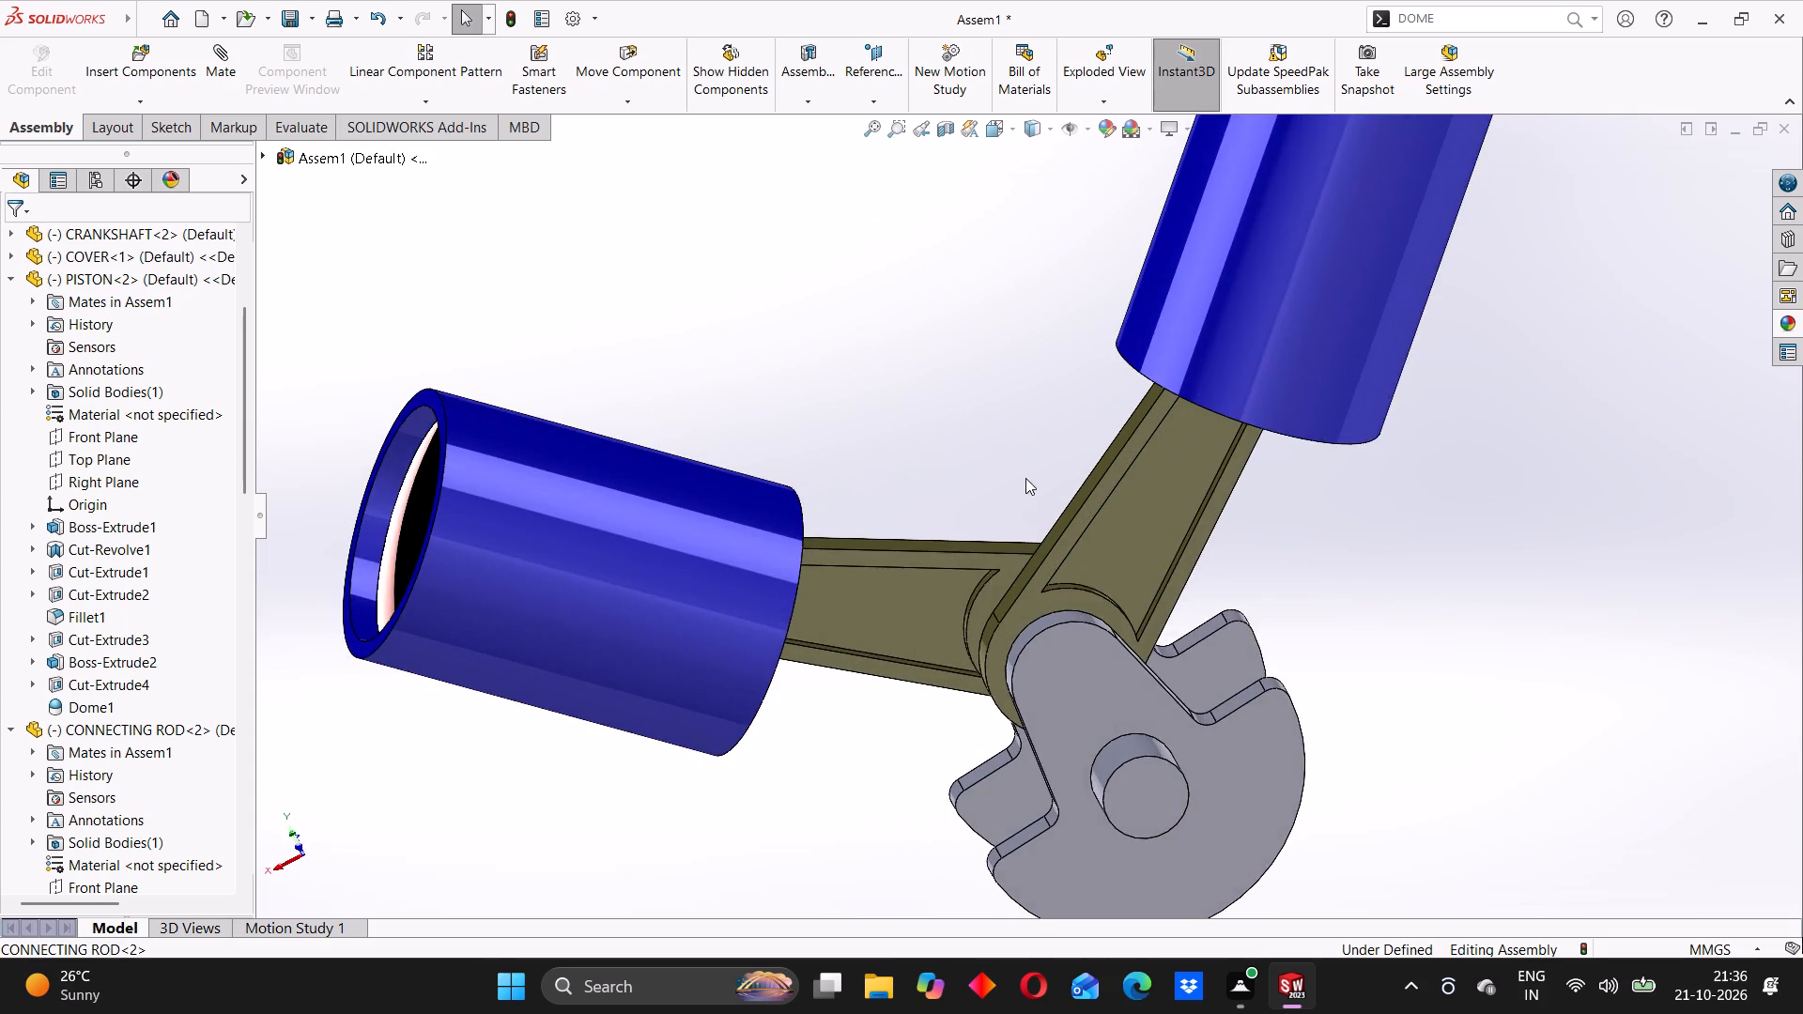
scroll(1025, 478, "down", 4)
scroll(1034, 519, "up", 2)
middle_click_drag(1019, 555, 1041, 515)
scroll(1019, 555, "up", 4)
middle_click_drag(984, 554, 1021, 529)
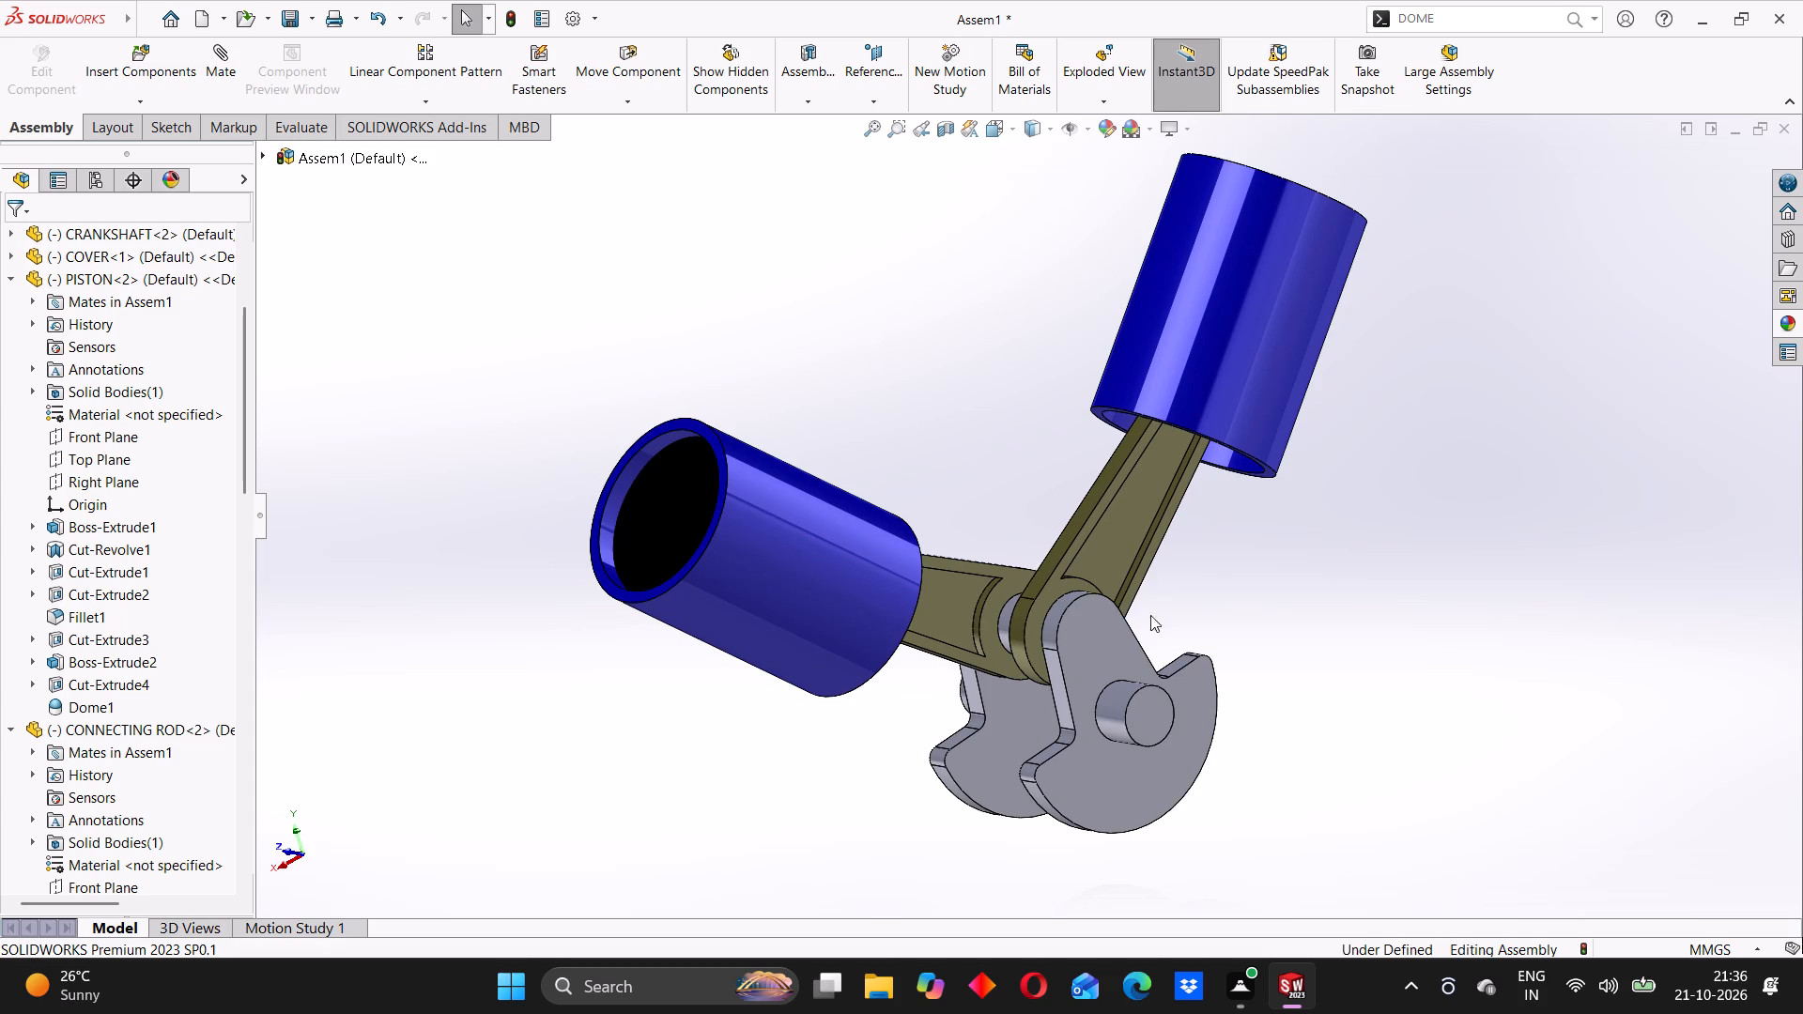
scroll(978, 481, "up", 3)
middle_click_drag(972, 486, 1030, 458)
scroll(1025, 445, "down", 3)
middle_click_drag(858, 583, 1080, 481)
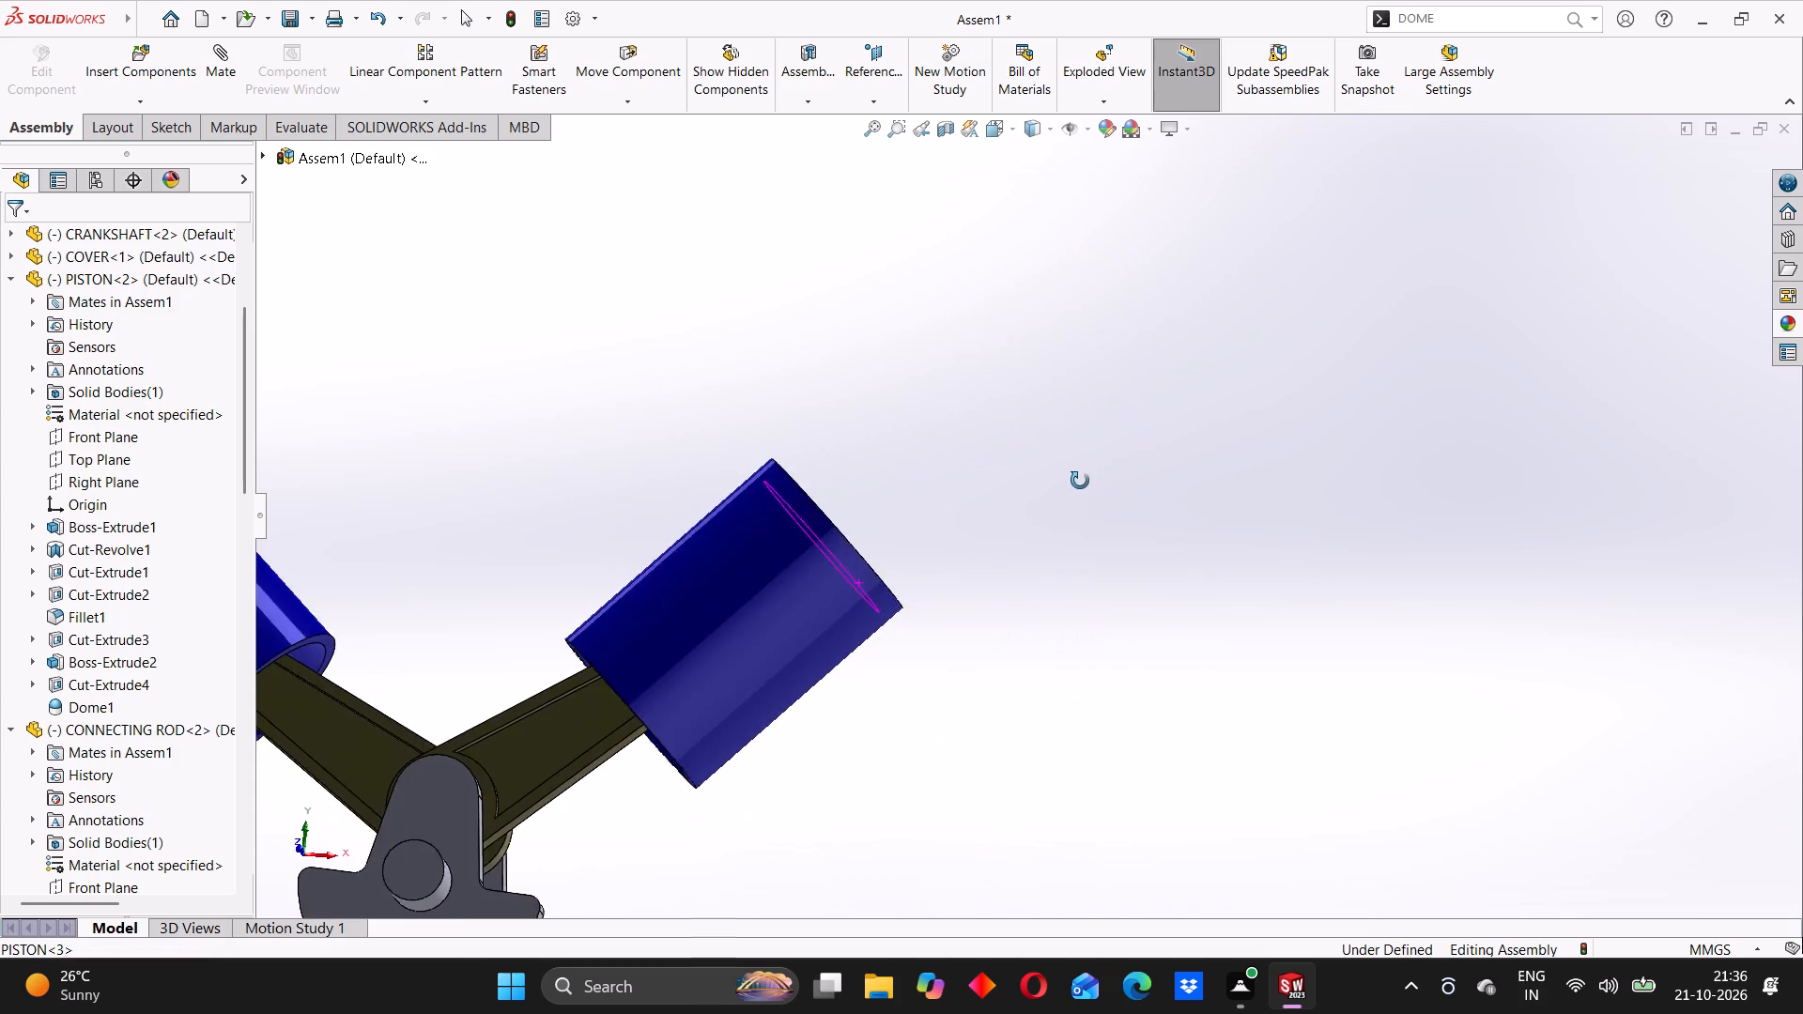
middle_click_drag(1080, 481, 840, 607)
scroll(867, 551, "up", 3)
scroll(1066, 452, "up", 4)
middle_click_drag(1123, 470, 908, 503)
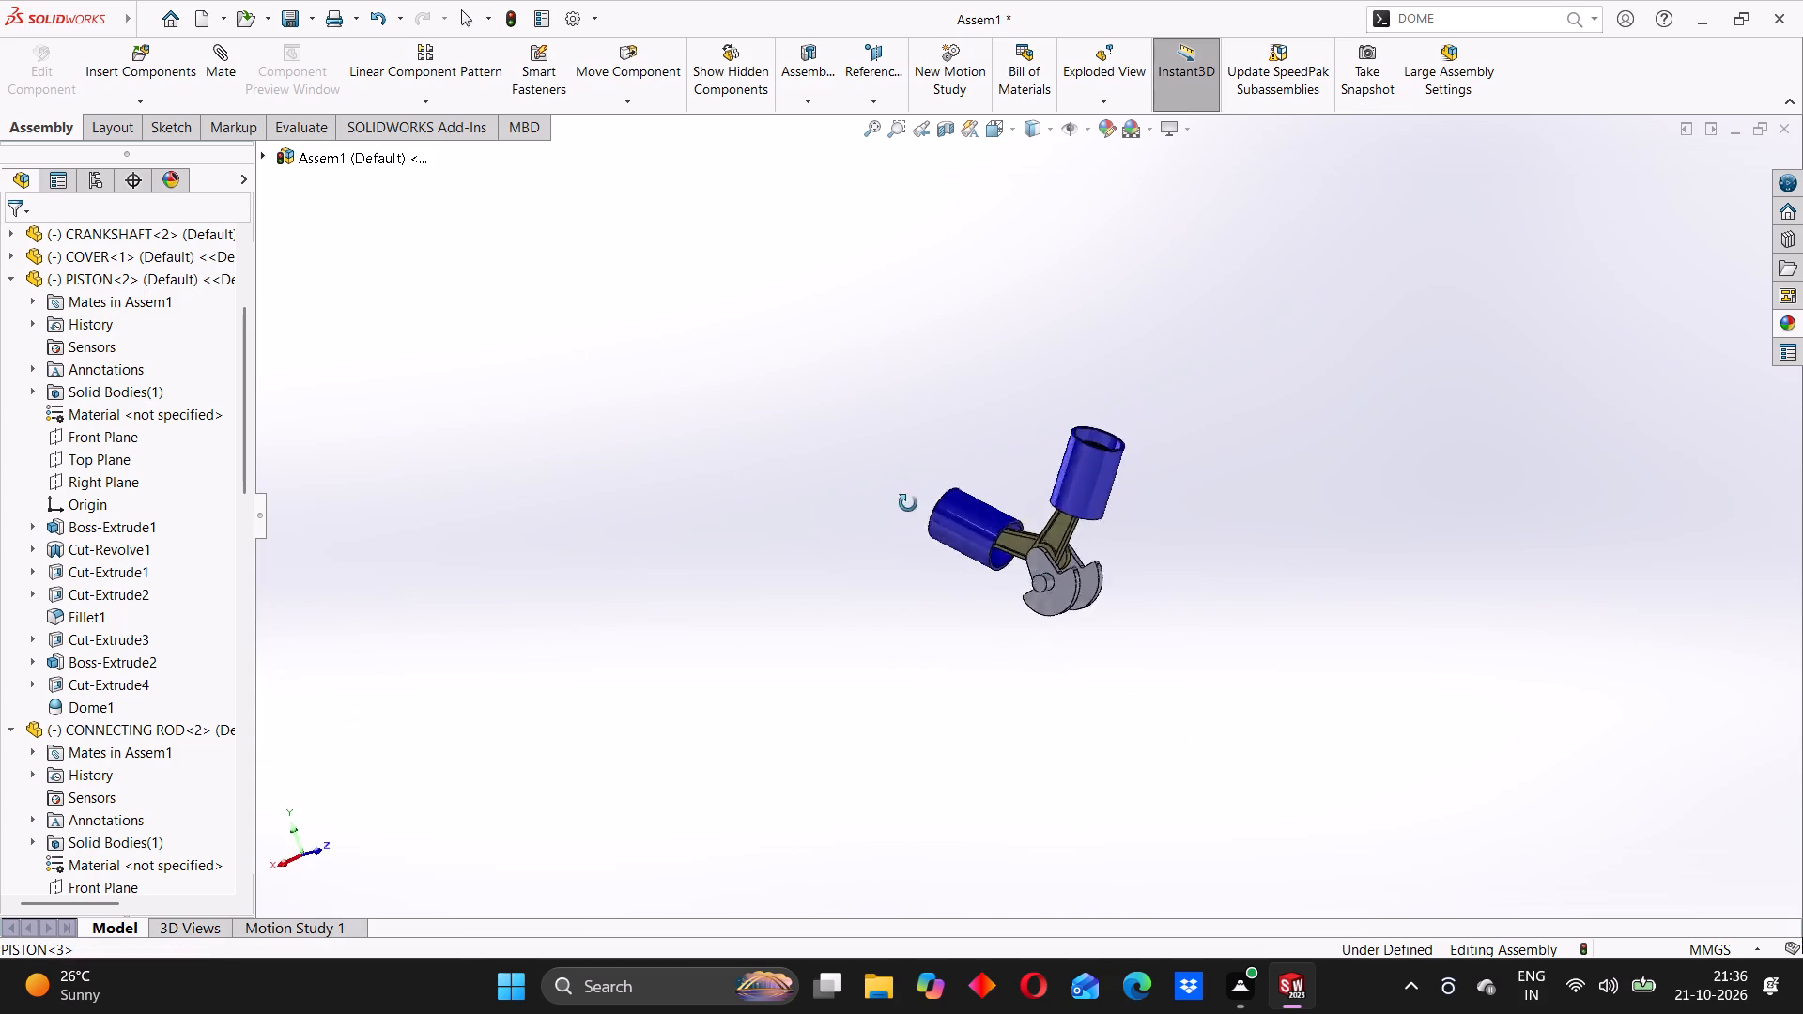
Swing the crankshaft using a connecting rod and the near web to check how both pistons travel inside their covers.
middle_click_drag(908, 503, 966, 630)
scroll(1039, 537, "down", 5)
scroll(1030, 446, "down", 5)
left_click(1038, 477)
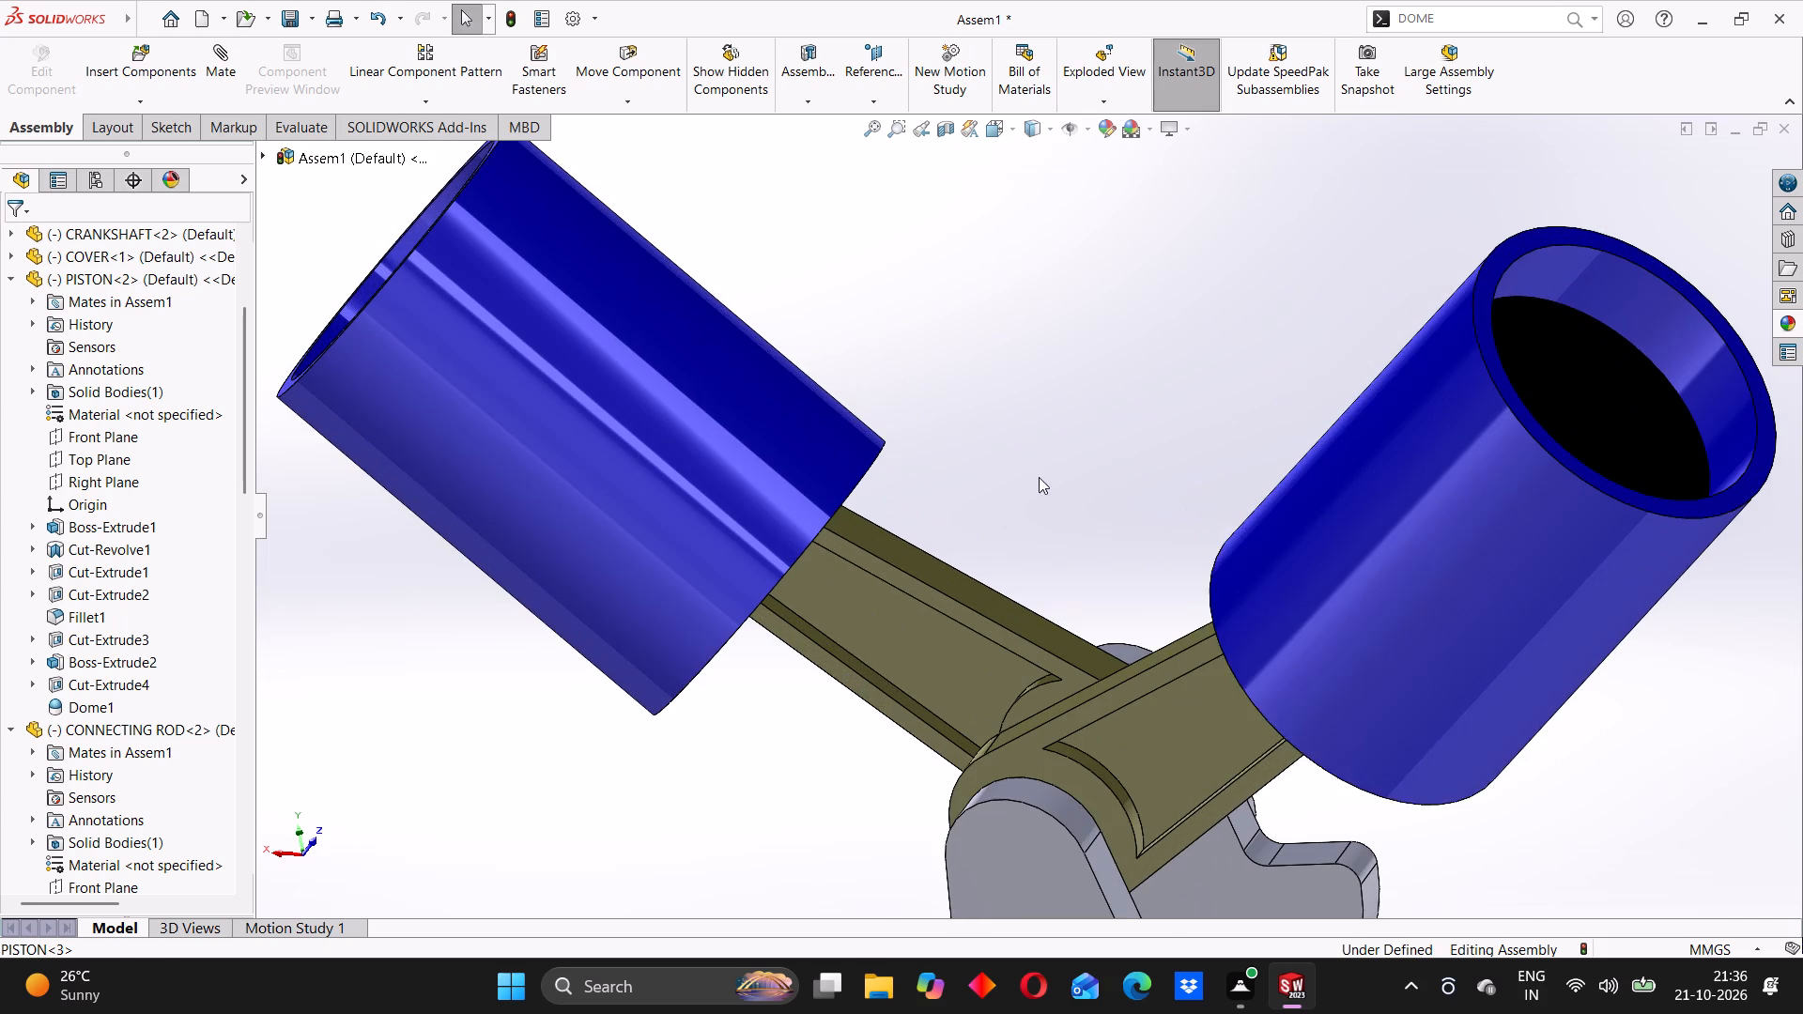
left_click_drag(1176, 719, 1102, 699)
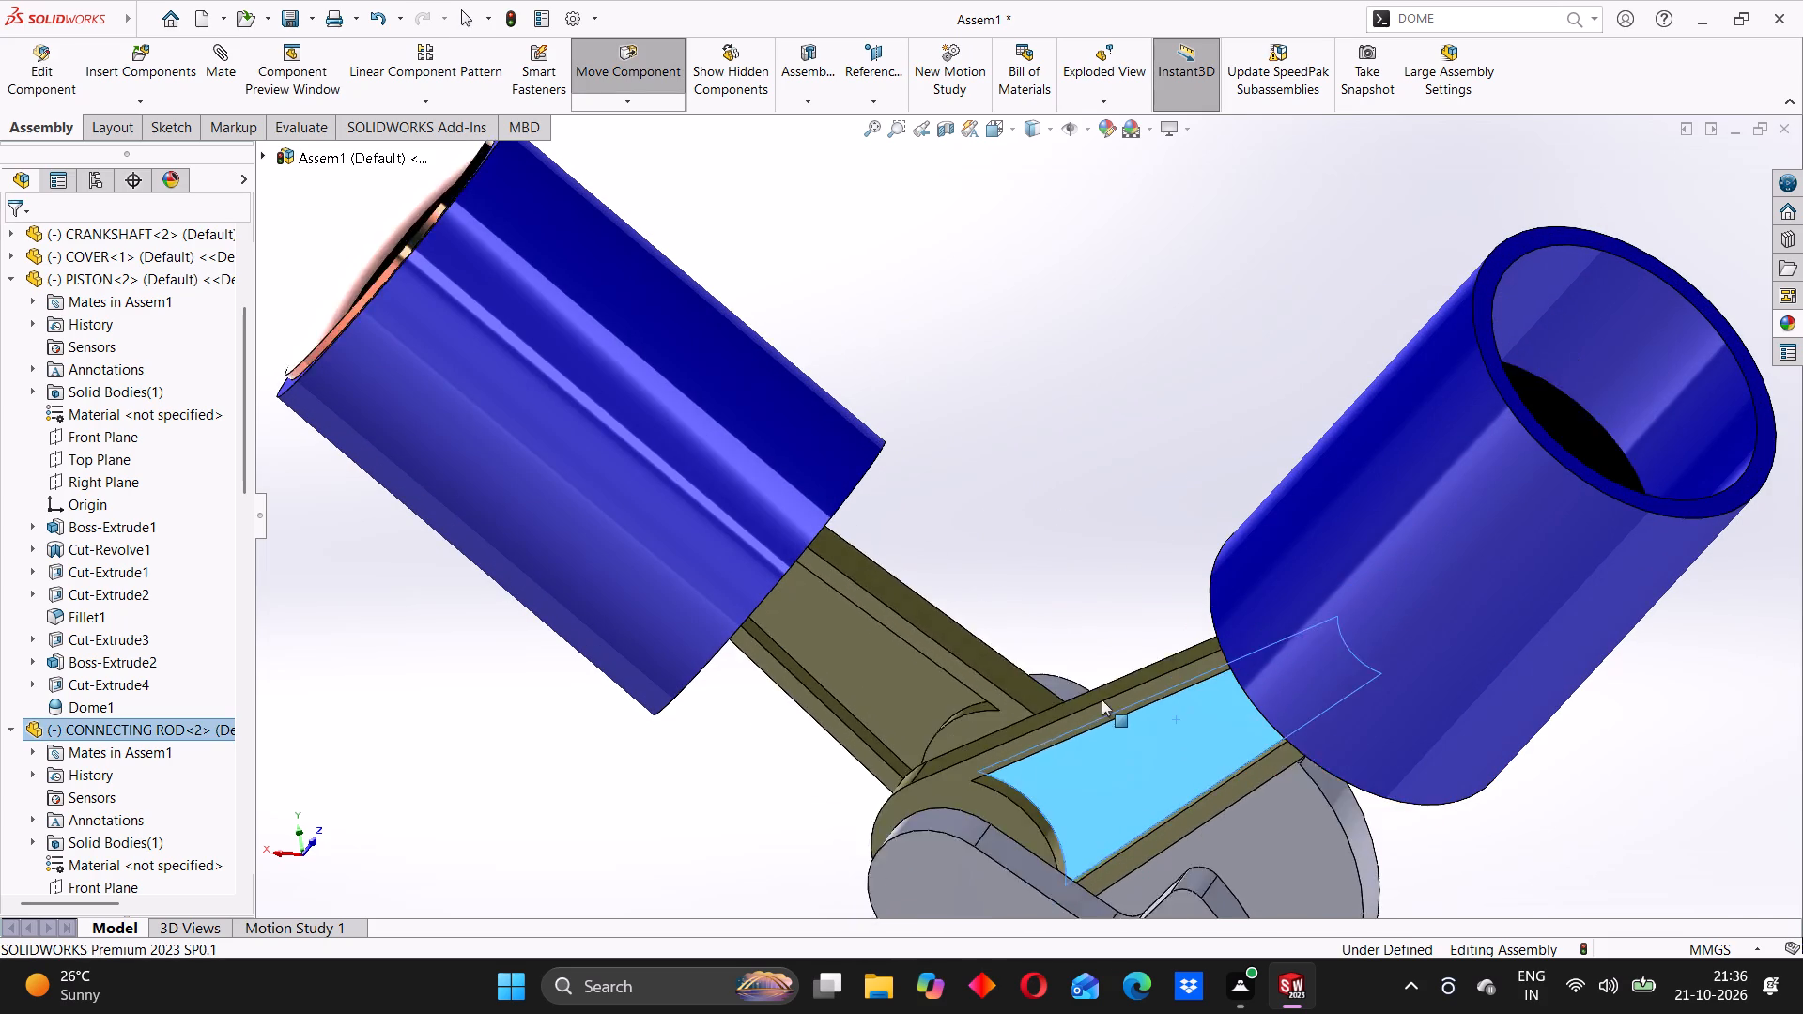
left_click_drag(1102, 699, 1026, 795)
scroll(1070, 755, "up", 4)
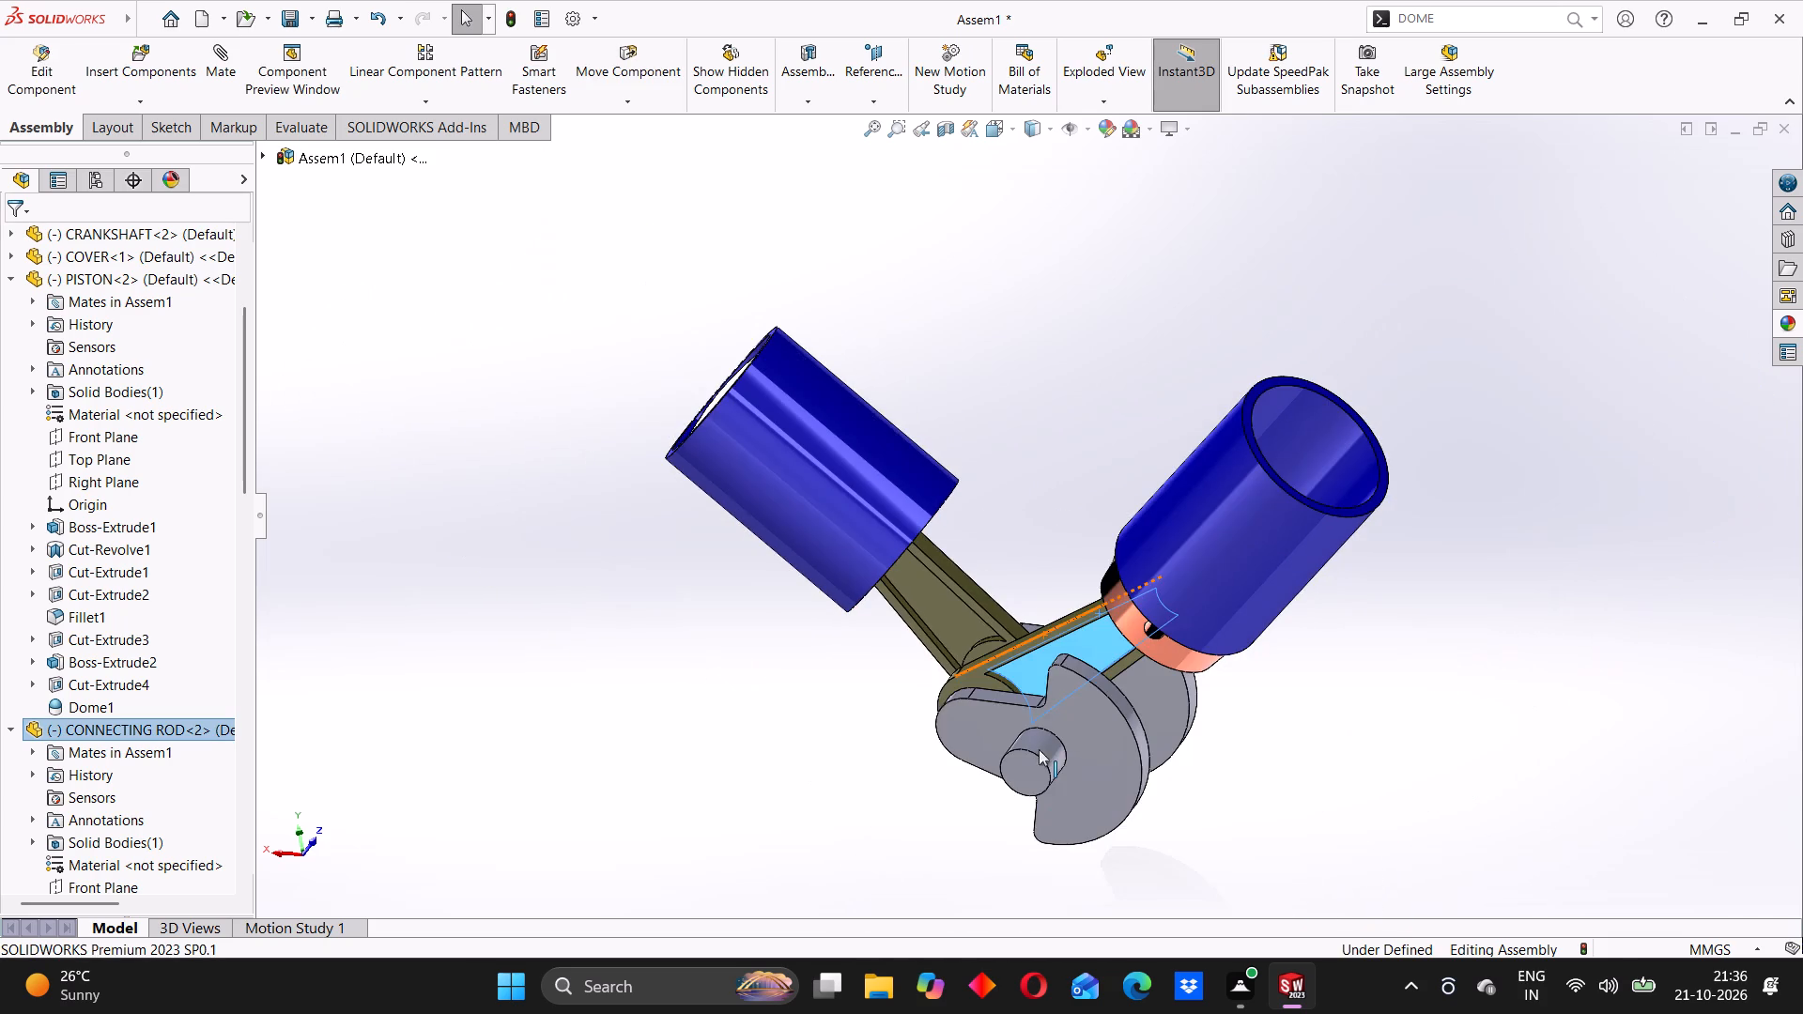
left_click_drag(1018, 753, 1060, 722)
left_click(898, 733)
middle_click_drag(987, 719, 1014, 695)
left_click_drag(1009, 709, 1020, 670)
left_click(869, 718)
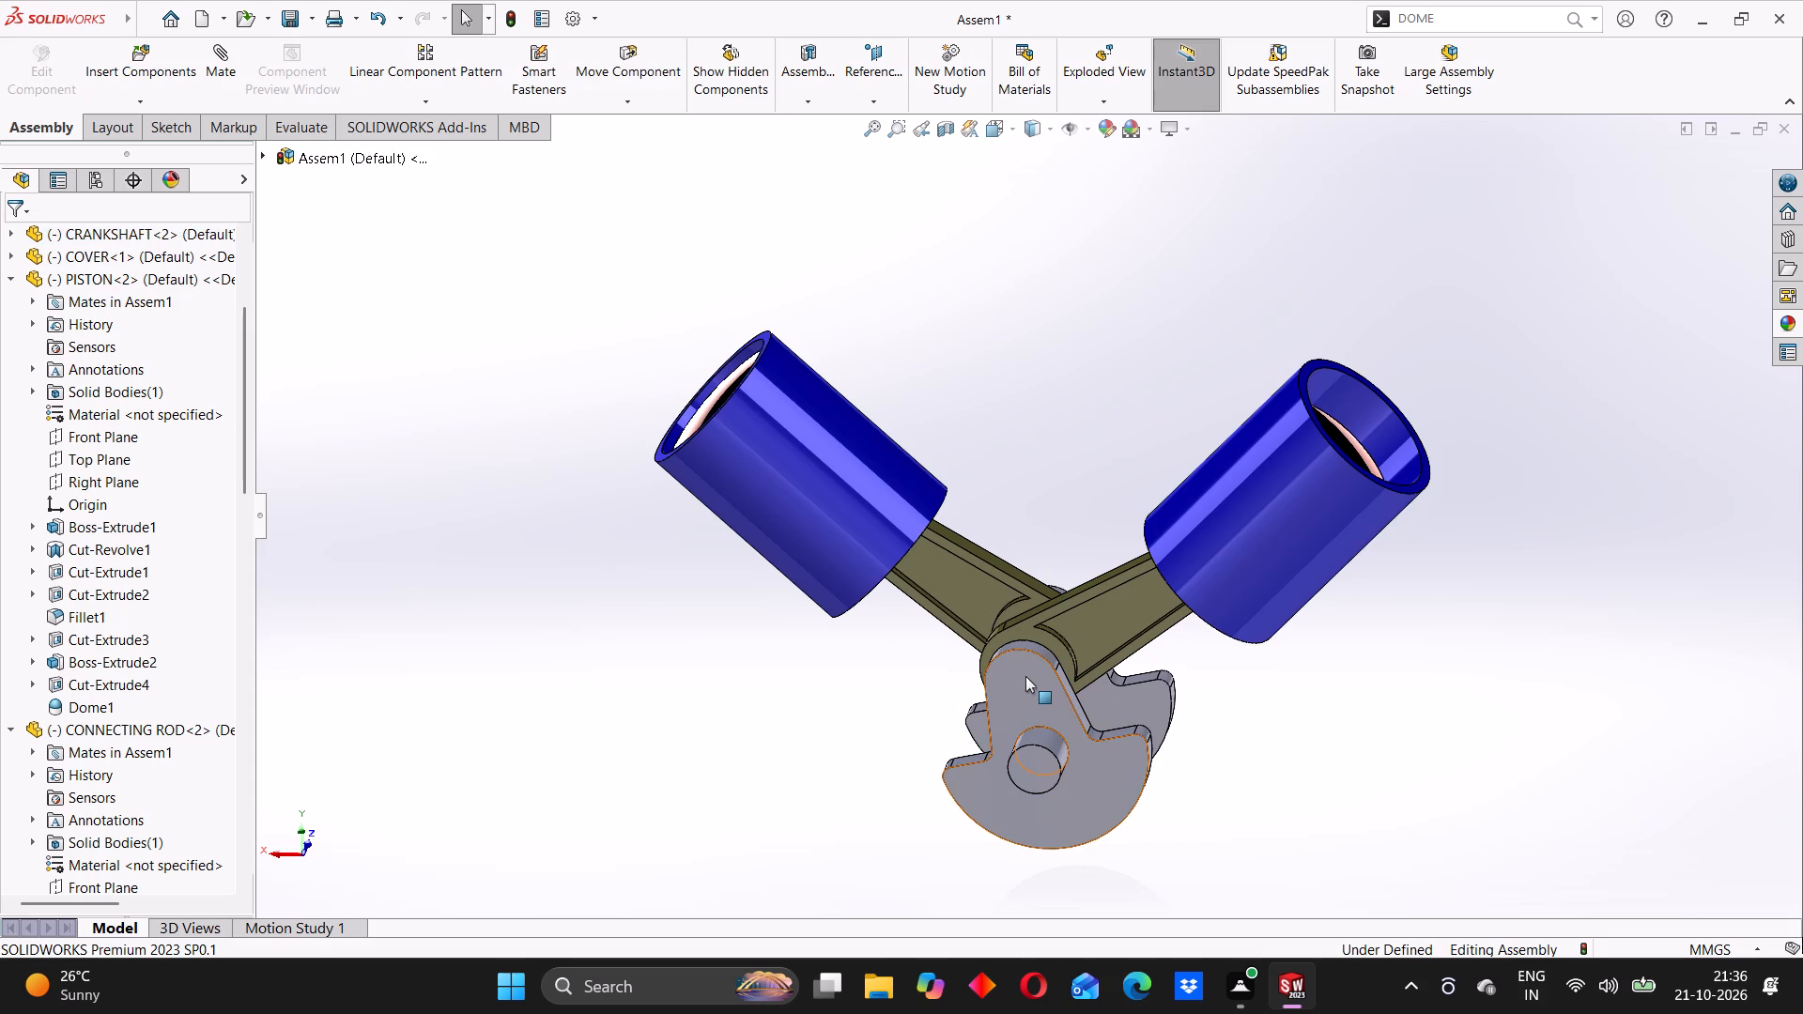
left_click_drag(1008, 683, 1031, 678)
left_click(789, 695)
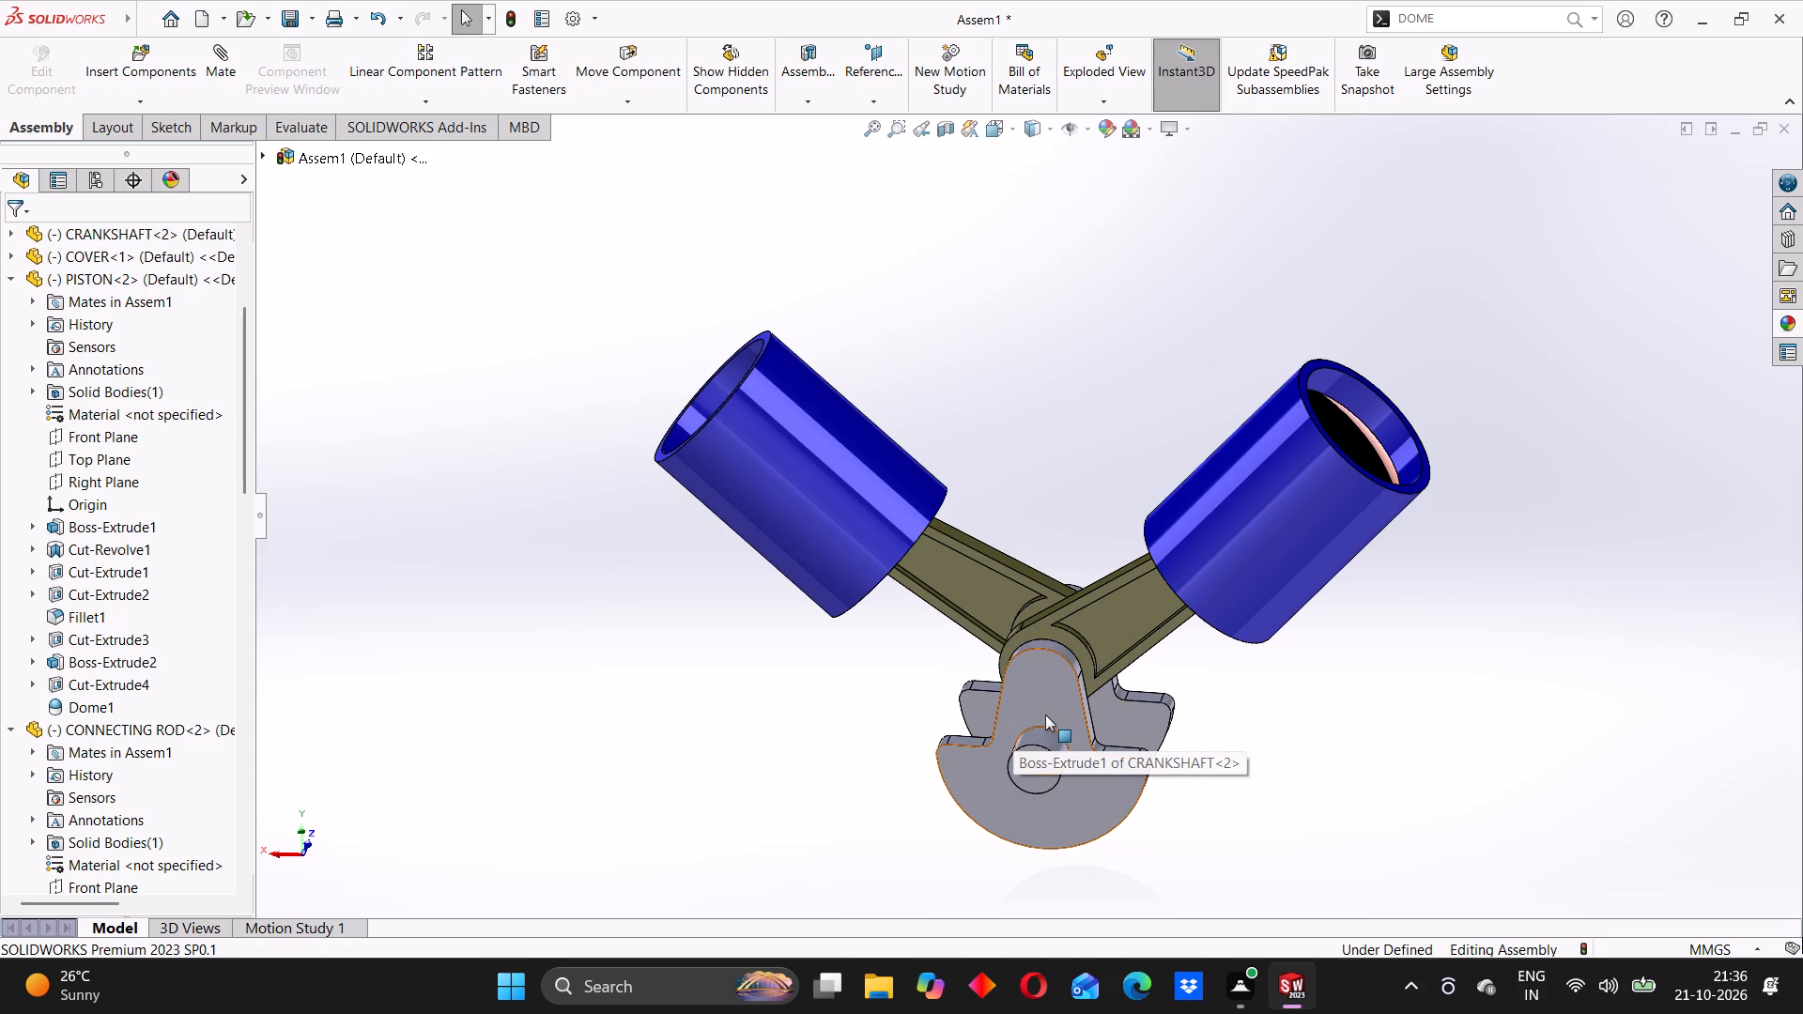
Examine the V layout of covers, rods and crankshaft webs from the front and slightly oblique angles.
scroll(1045, 712, "up", 4)
scroll(1023, 684, "down", 4)
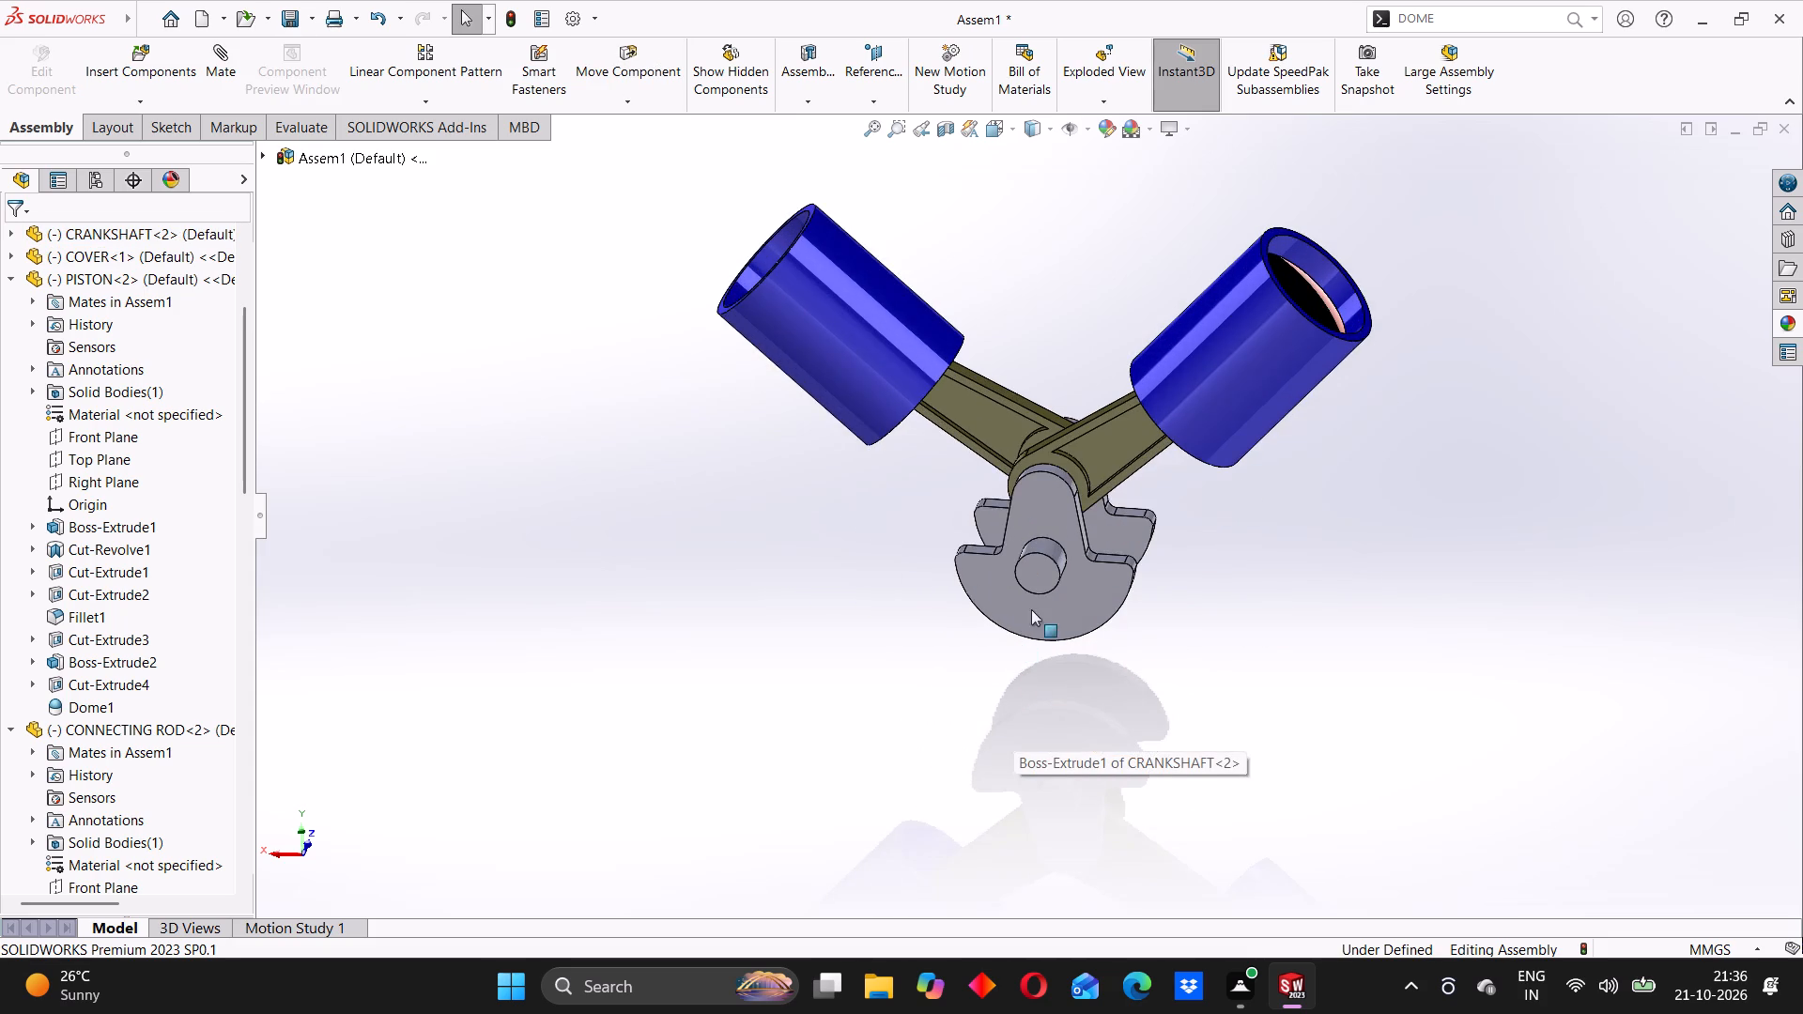
scroll(1079, 384, "down", 5)
left_click(1015, 459)
scroll(950, 560, "up", 3)
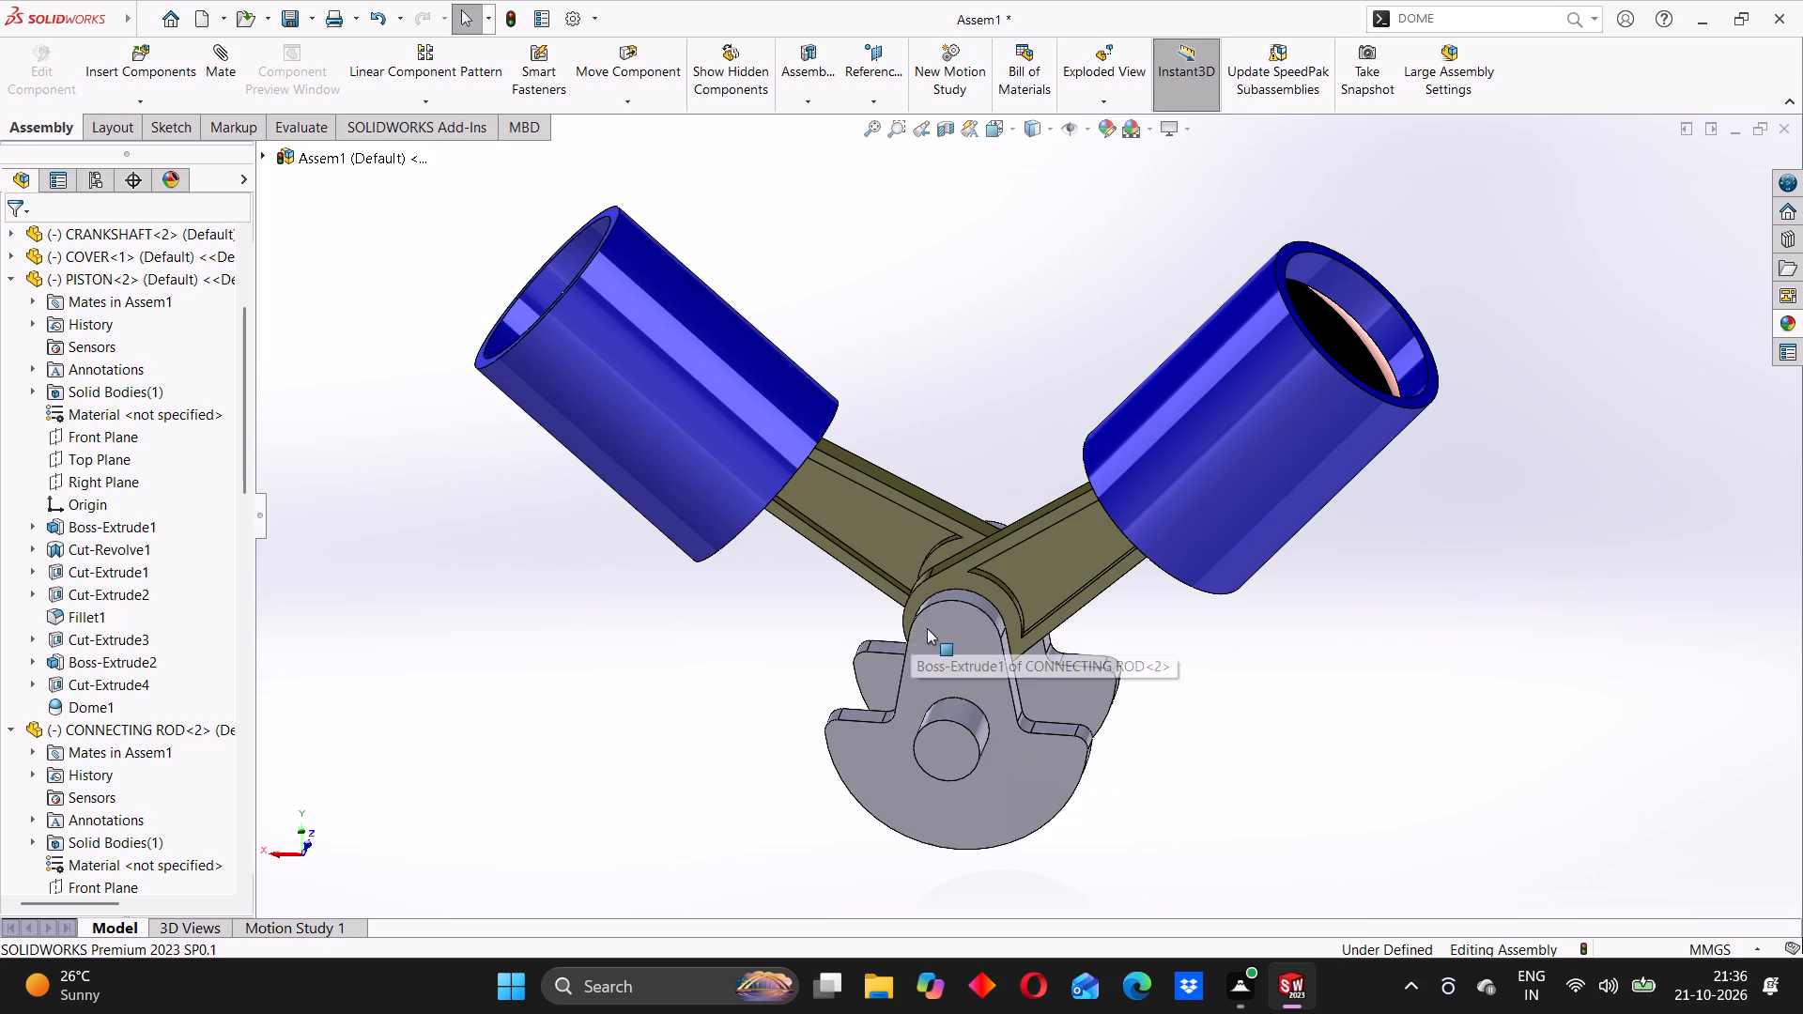
left_click(934, 628)
left_click(820, 636)
middle_click_drag(976, 608, 937, 614)
middle_click_drag(912, 639, 927, 629)
left_click(790, 628)
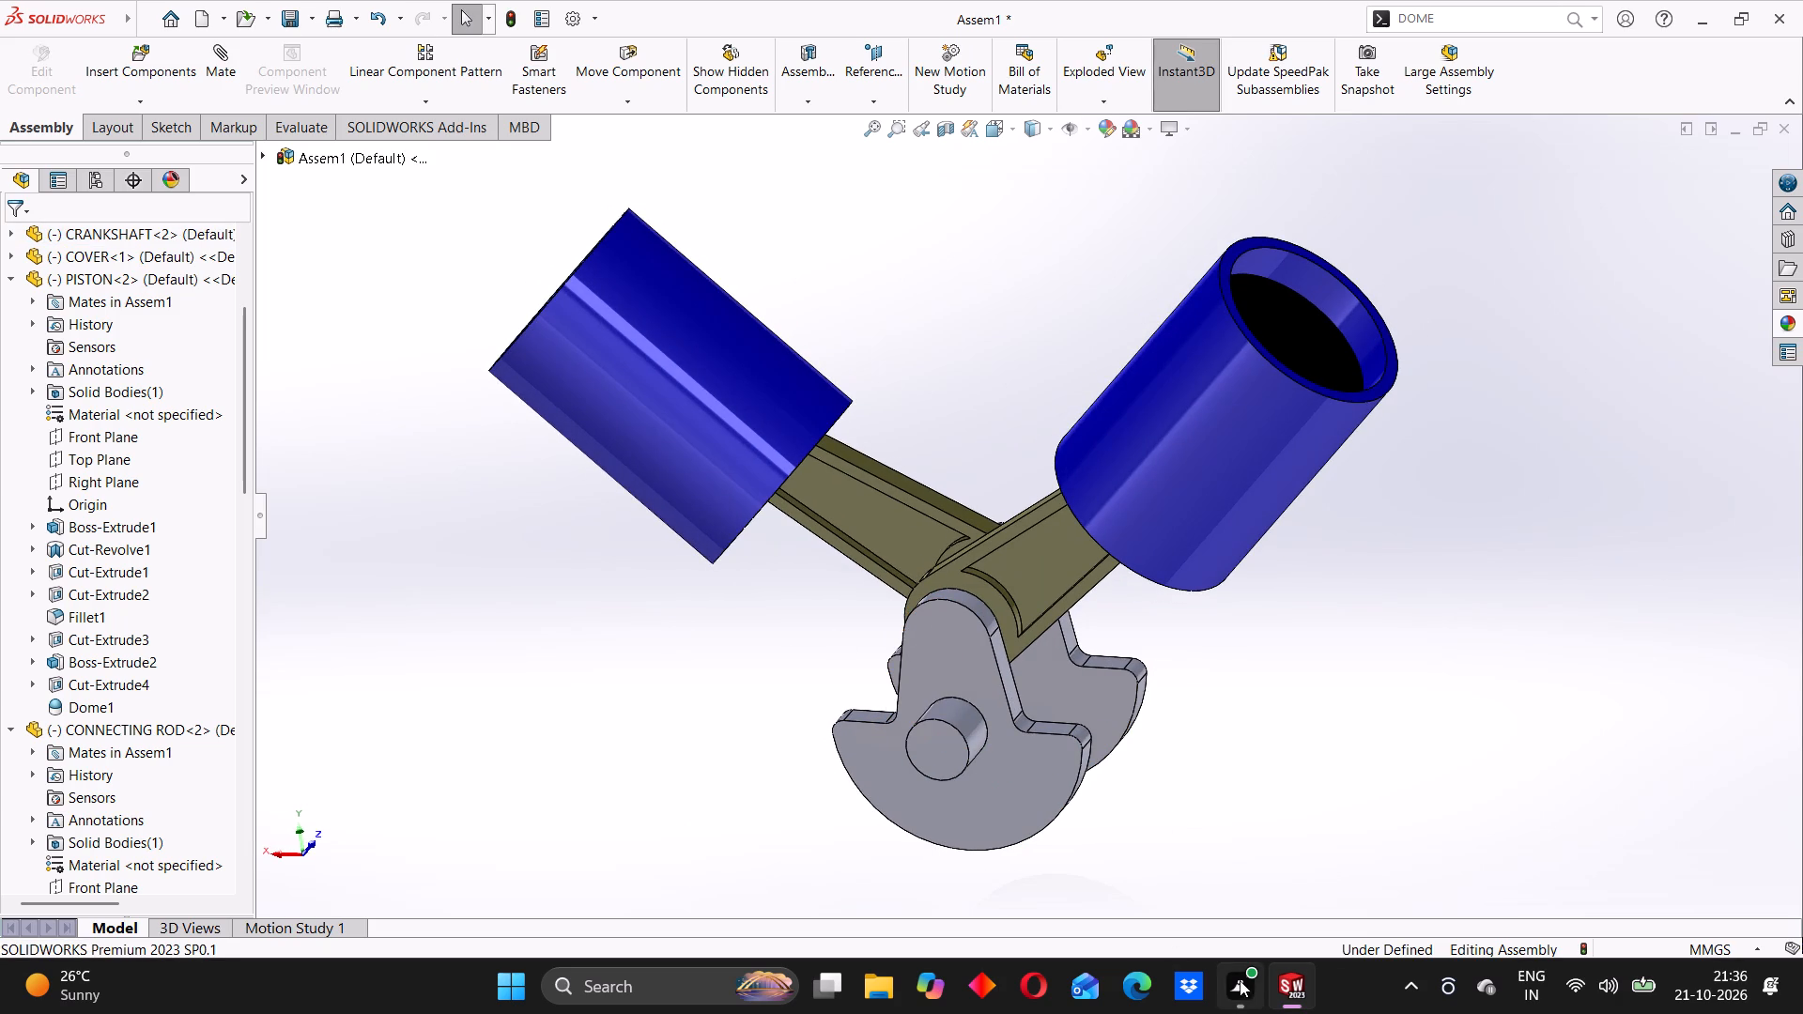
middle_click_drag(951, 629, 940, 631)
left_click(812, 650)
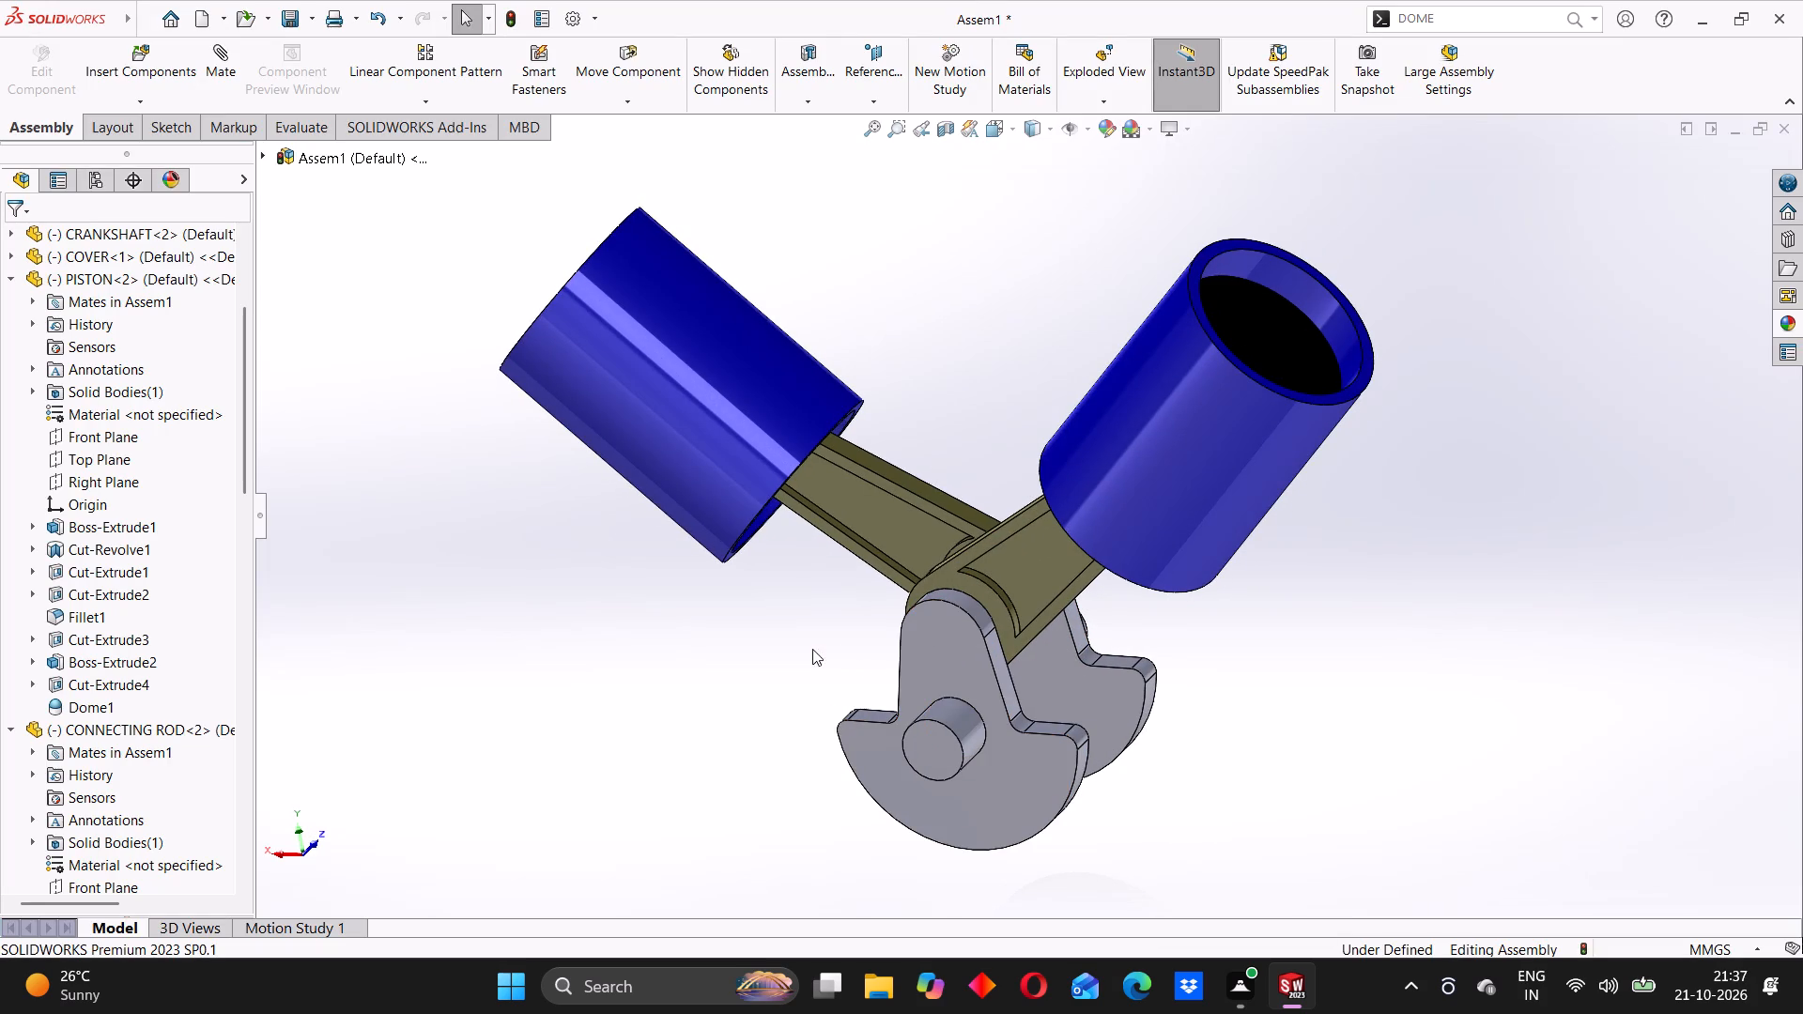
Turn the crankshaft by its near web and bring it back near upright to check the piston travel on both banks.
left_click_drag(959, 672, 948, 668)
left_click(769, 655)
left_click_drag(935, 664, 1038, 762)
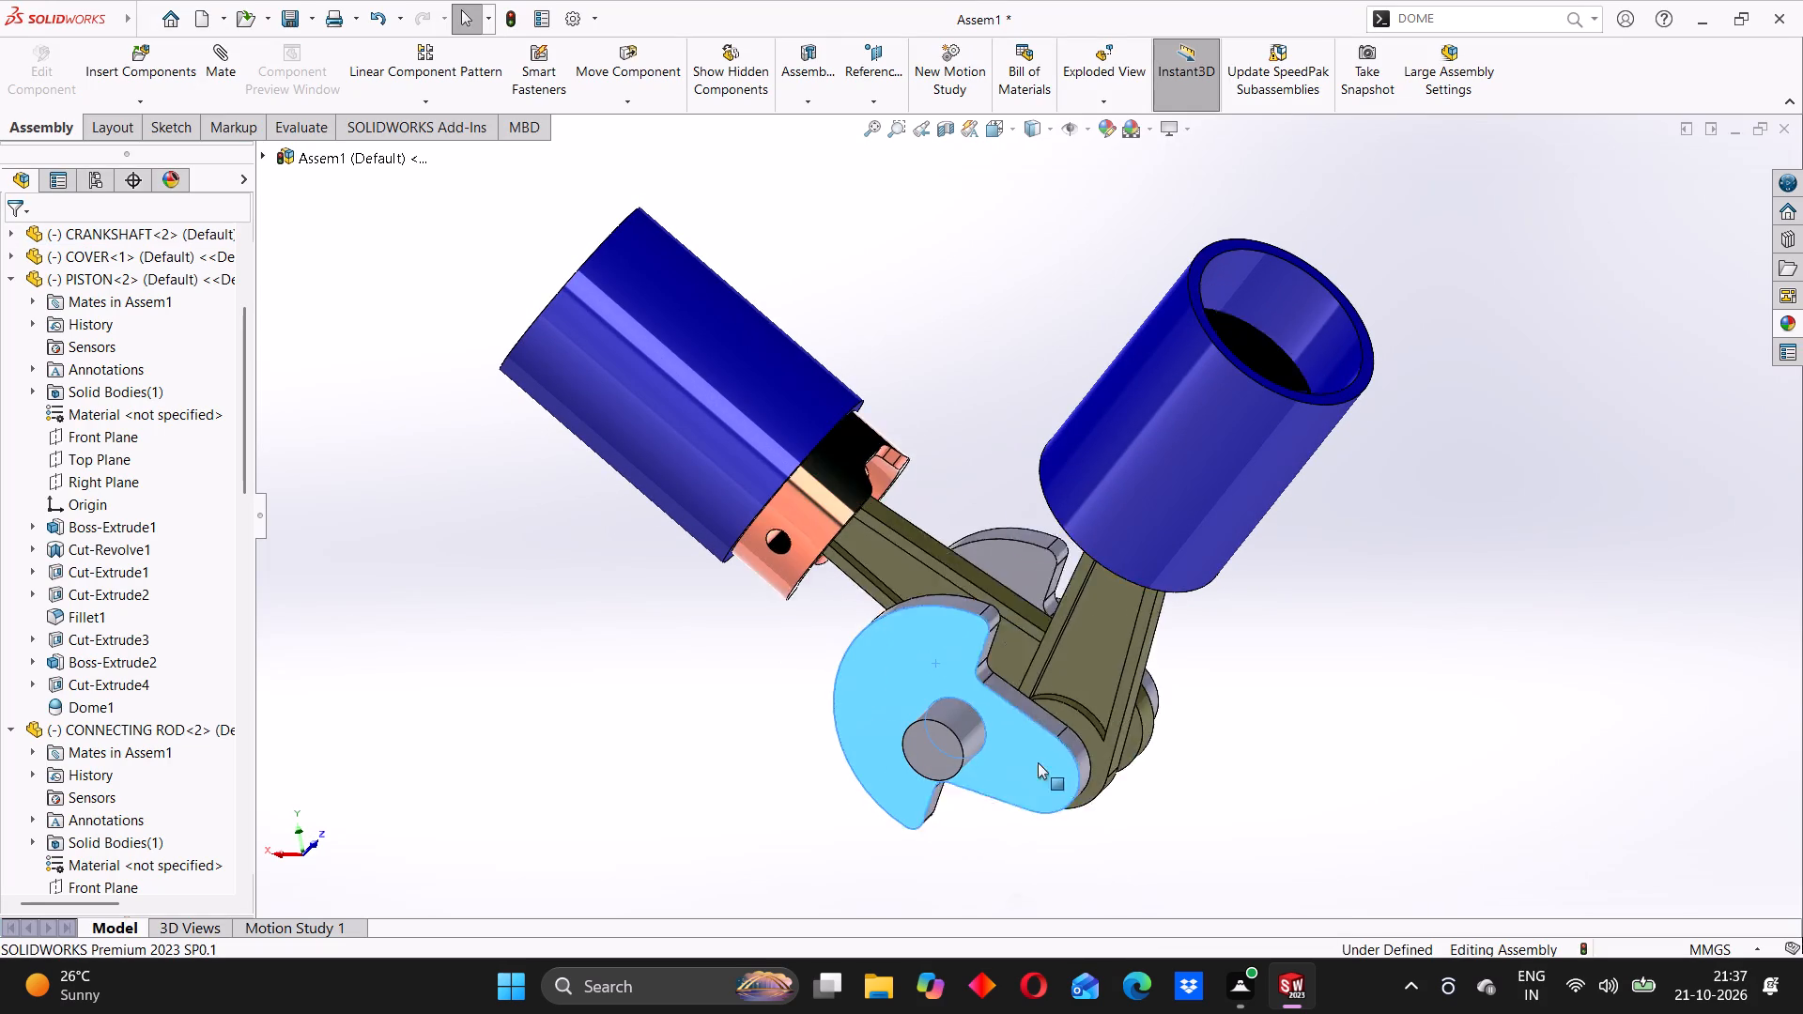
left_click_drag(1038, 762, 904, 701)
left_click(797, 666)
Examine the two rod big ends on the crankpin from the side, then the assembly from an oblique front angle.
scroll(1082, 559, "down", 3)
scroll(1054, 576, "up", 4)
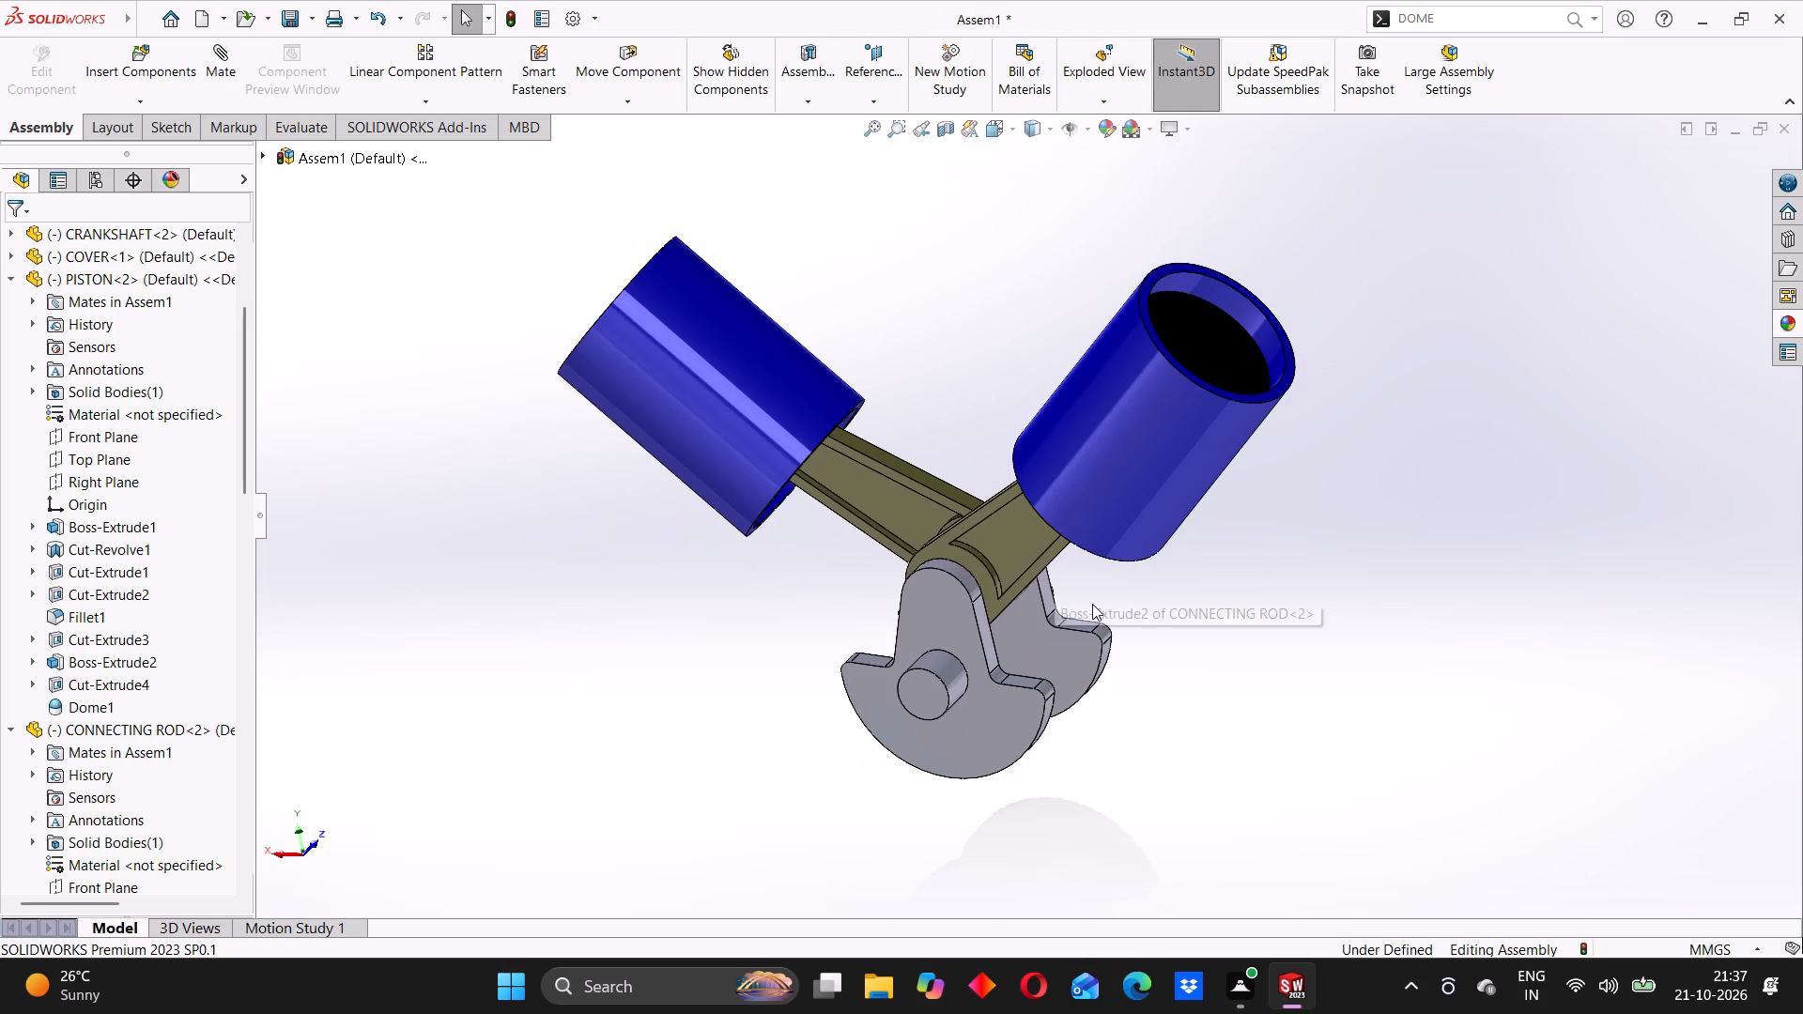
middle_click_drag(1089, 605, 948, 572)
middle_click_drag(1086, 626, 941, 608)
scroll(996, 561, "down", 3)
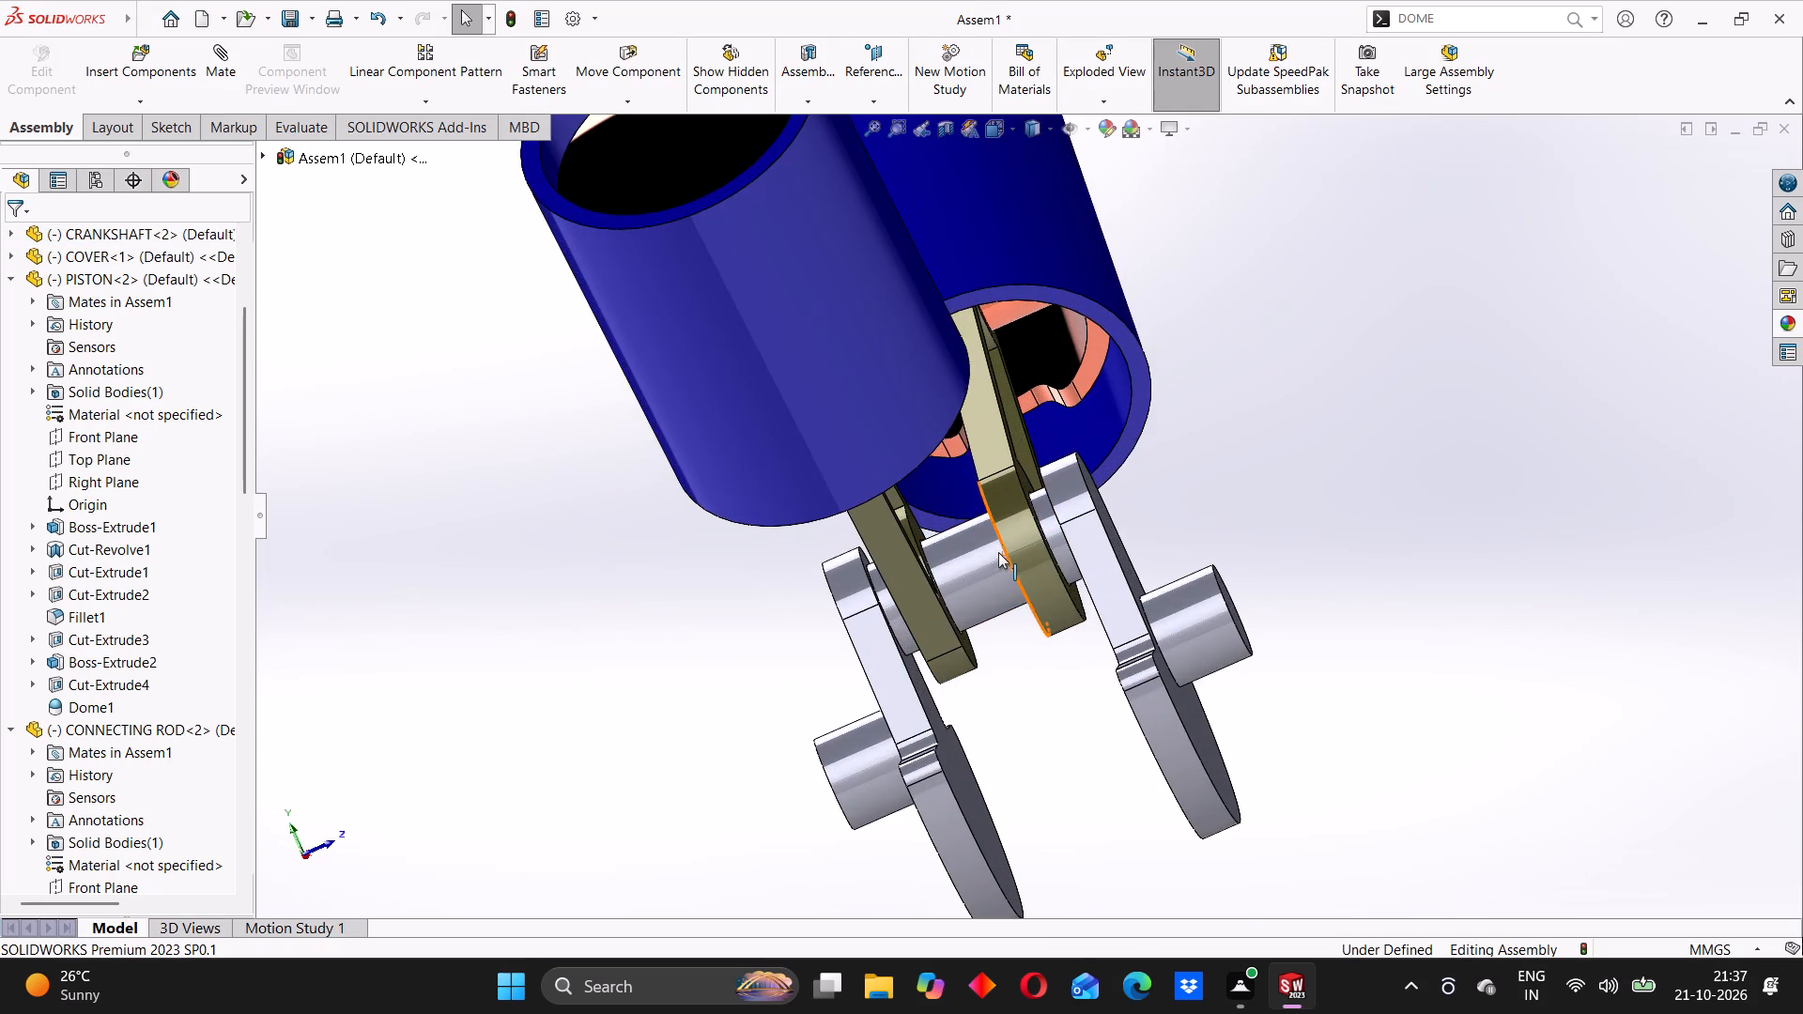
middle_click_drag(983, 558, 996, 577)
scroll(998, 577, "up", 2)
middle_click_drag(938, 594, 1001, 583)
left_click(917, 618)
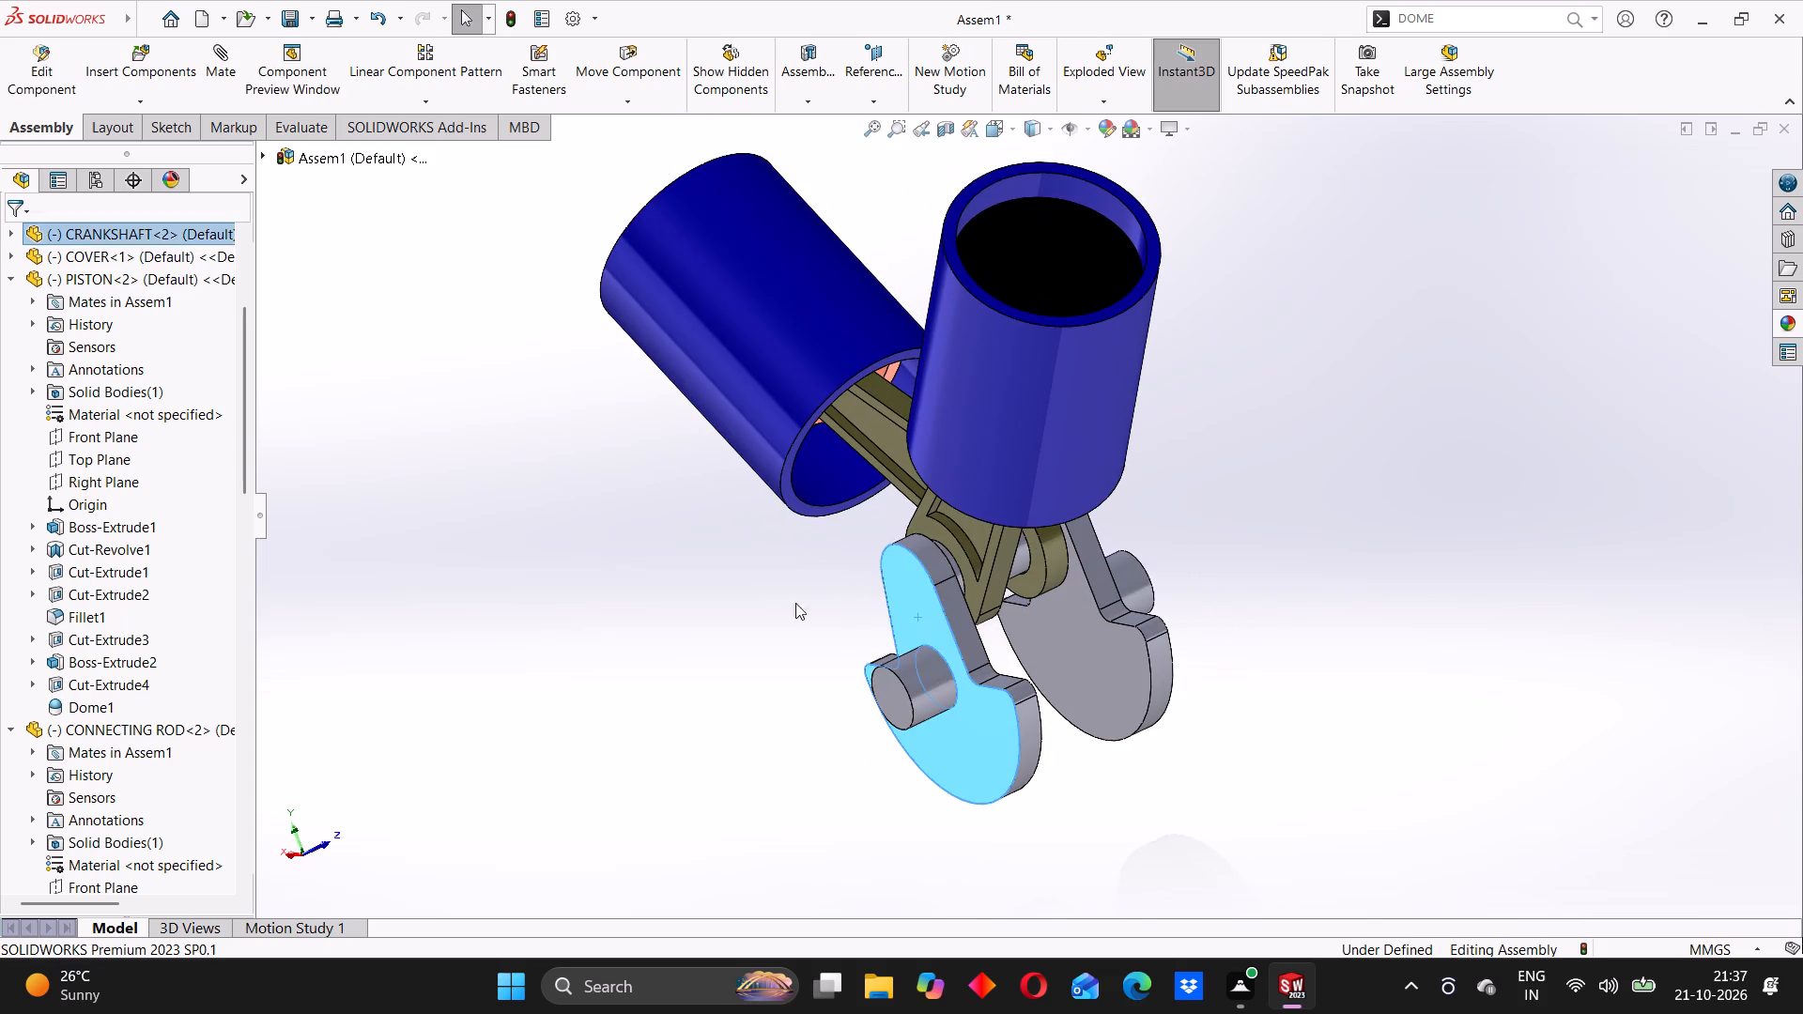
left_click(785, 600)
scroll(913, 575, "down", 4)
middle_click_drag(915, 595, 945, 585)
scroll(972, 582, "up", 4)
Highlight the crankshaft's two webs and both connecting rods in turn to review how the parts meet.
left_click(968, 582)
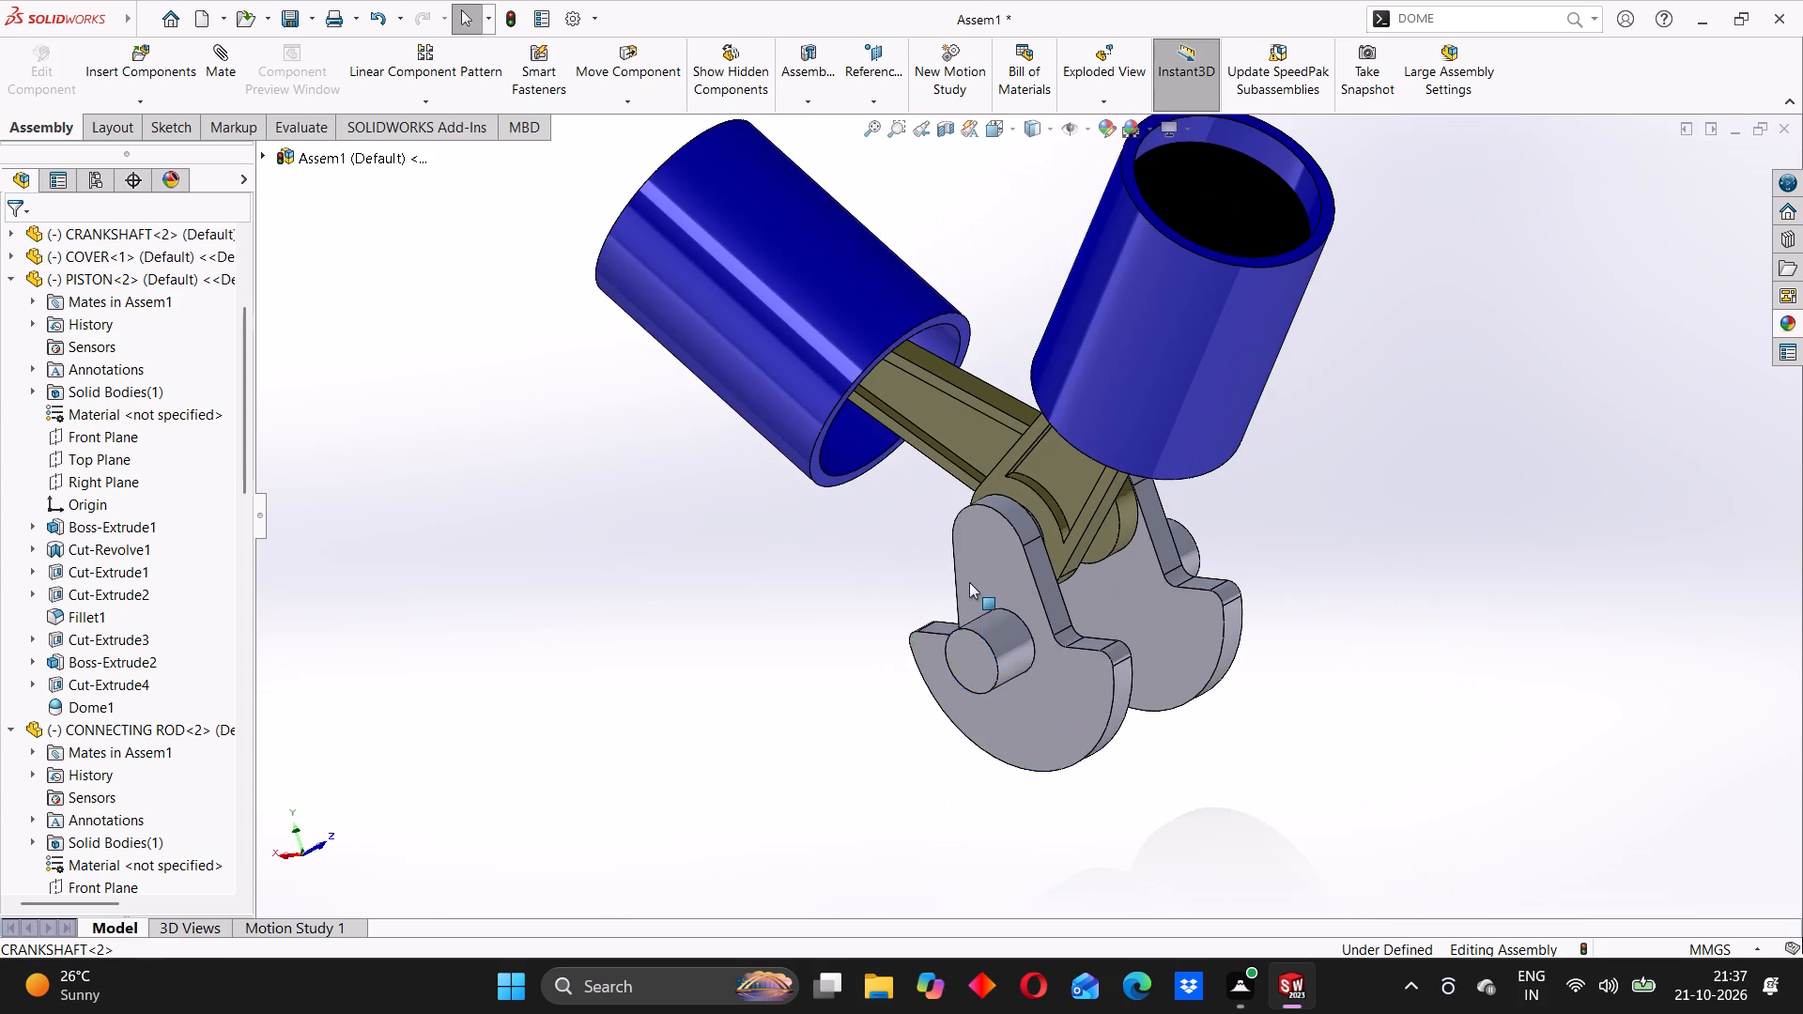
left_click(1365, 582)
left_click(1014, 588)
left_click(1336, 543)
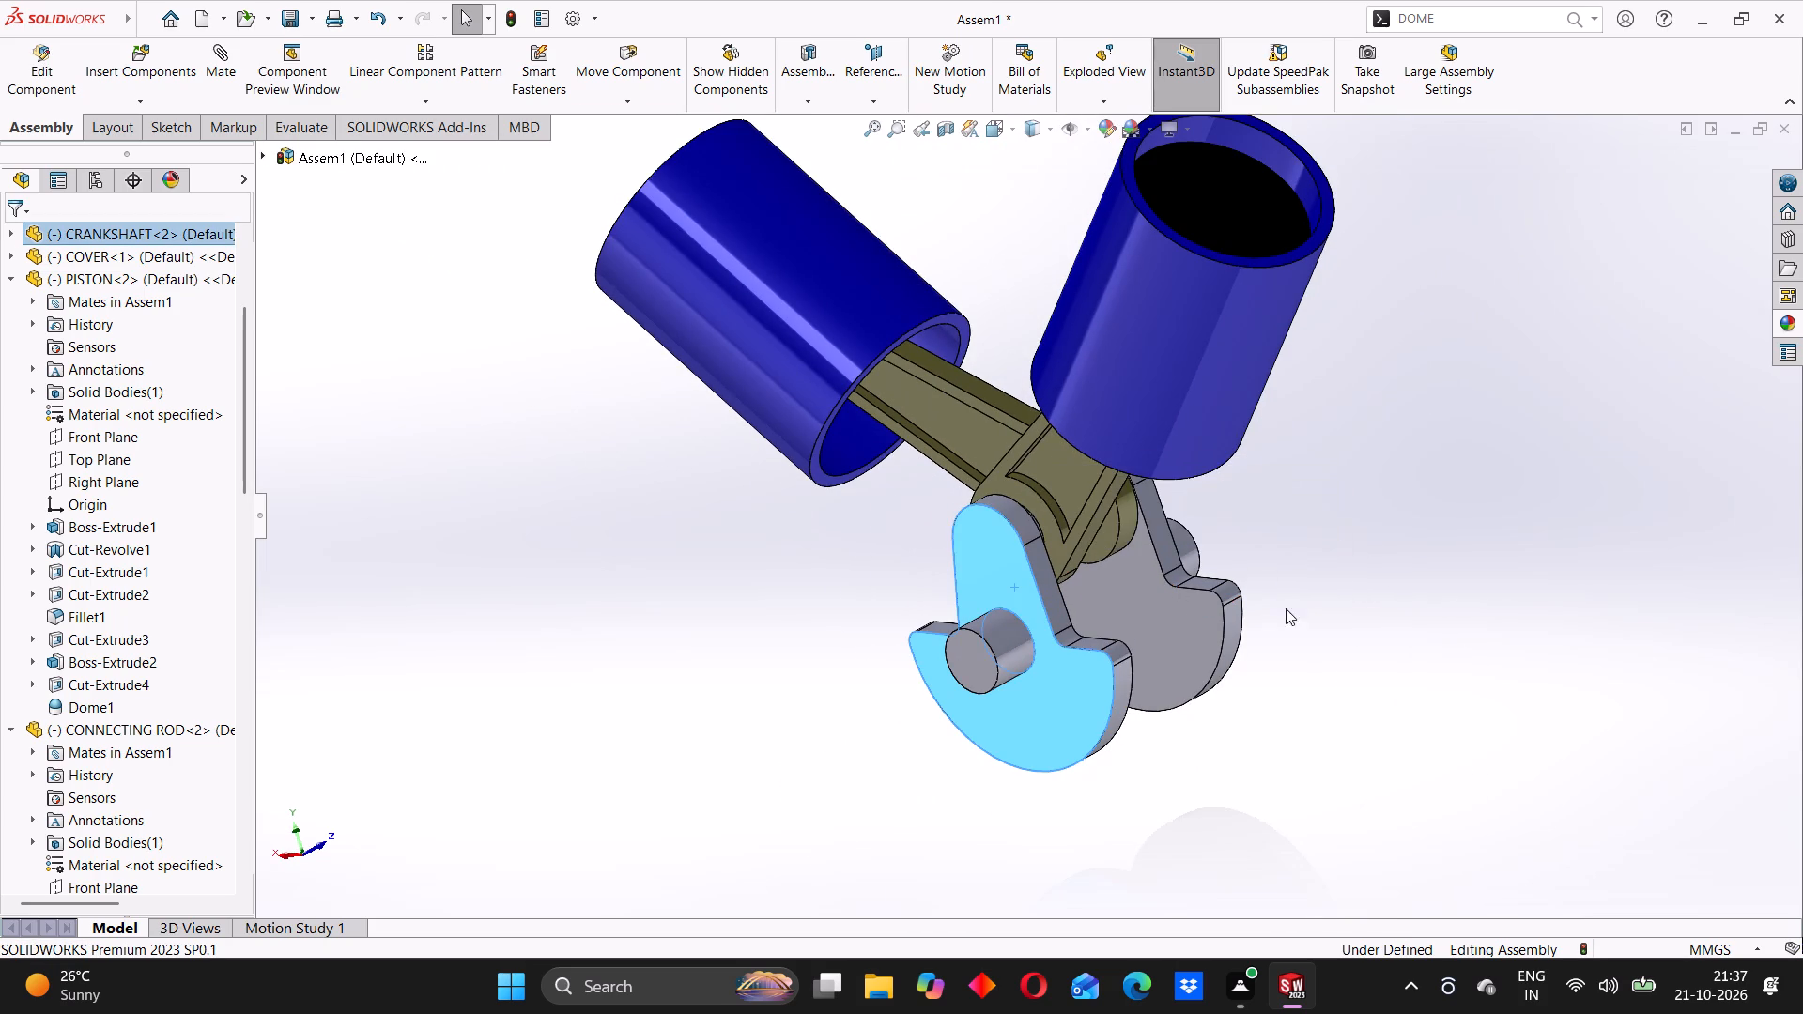
left_click(1195, 620)
left_click(1364, 652)
left_click(1089, 499)
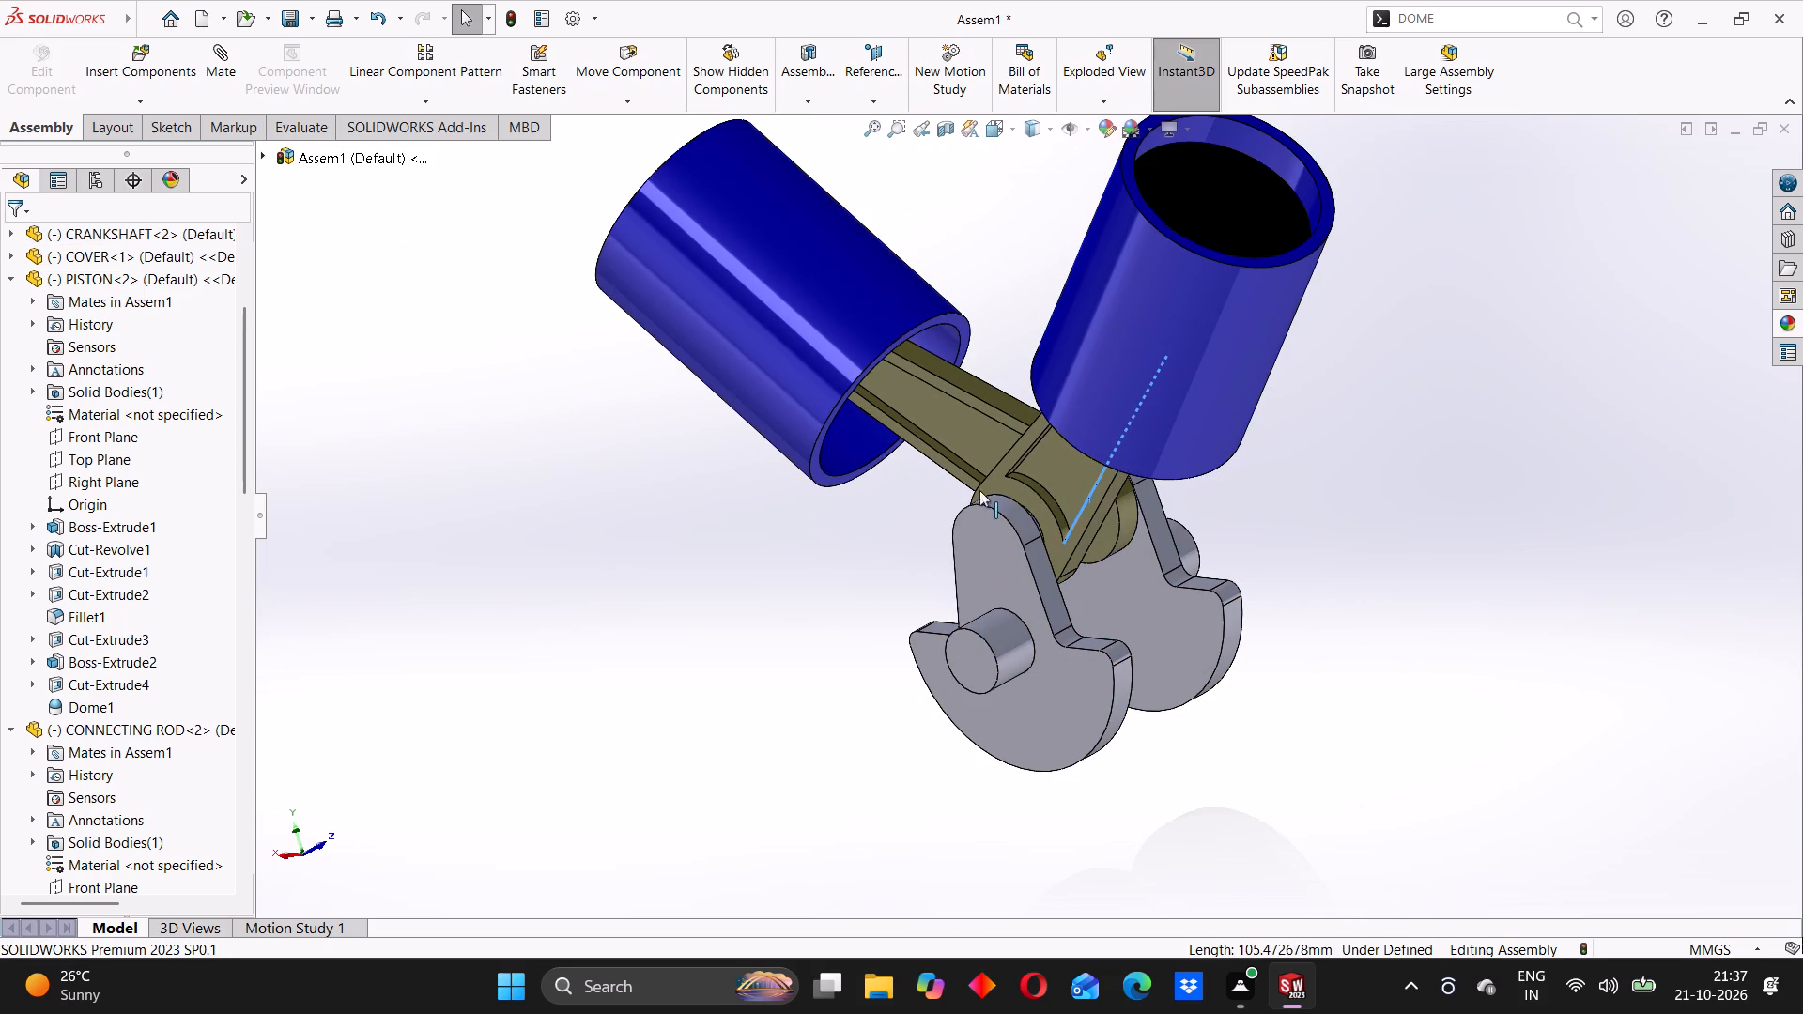
left_click(977, 443)
left_click(873, 529)
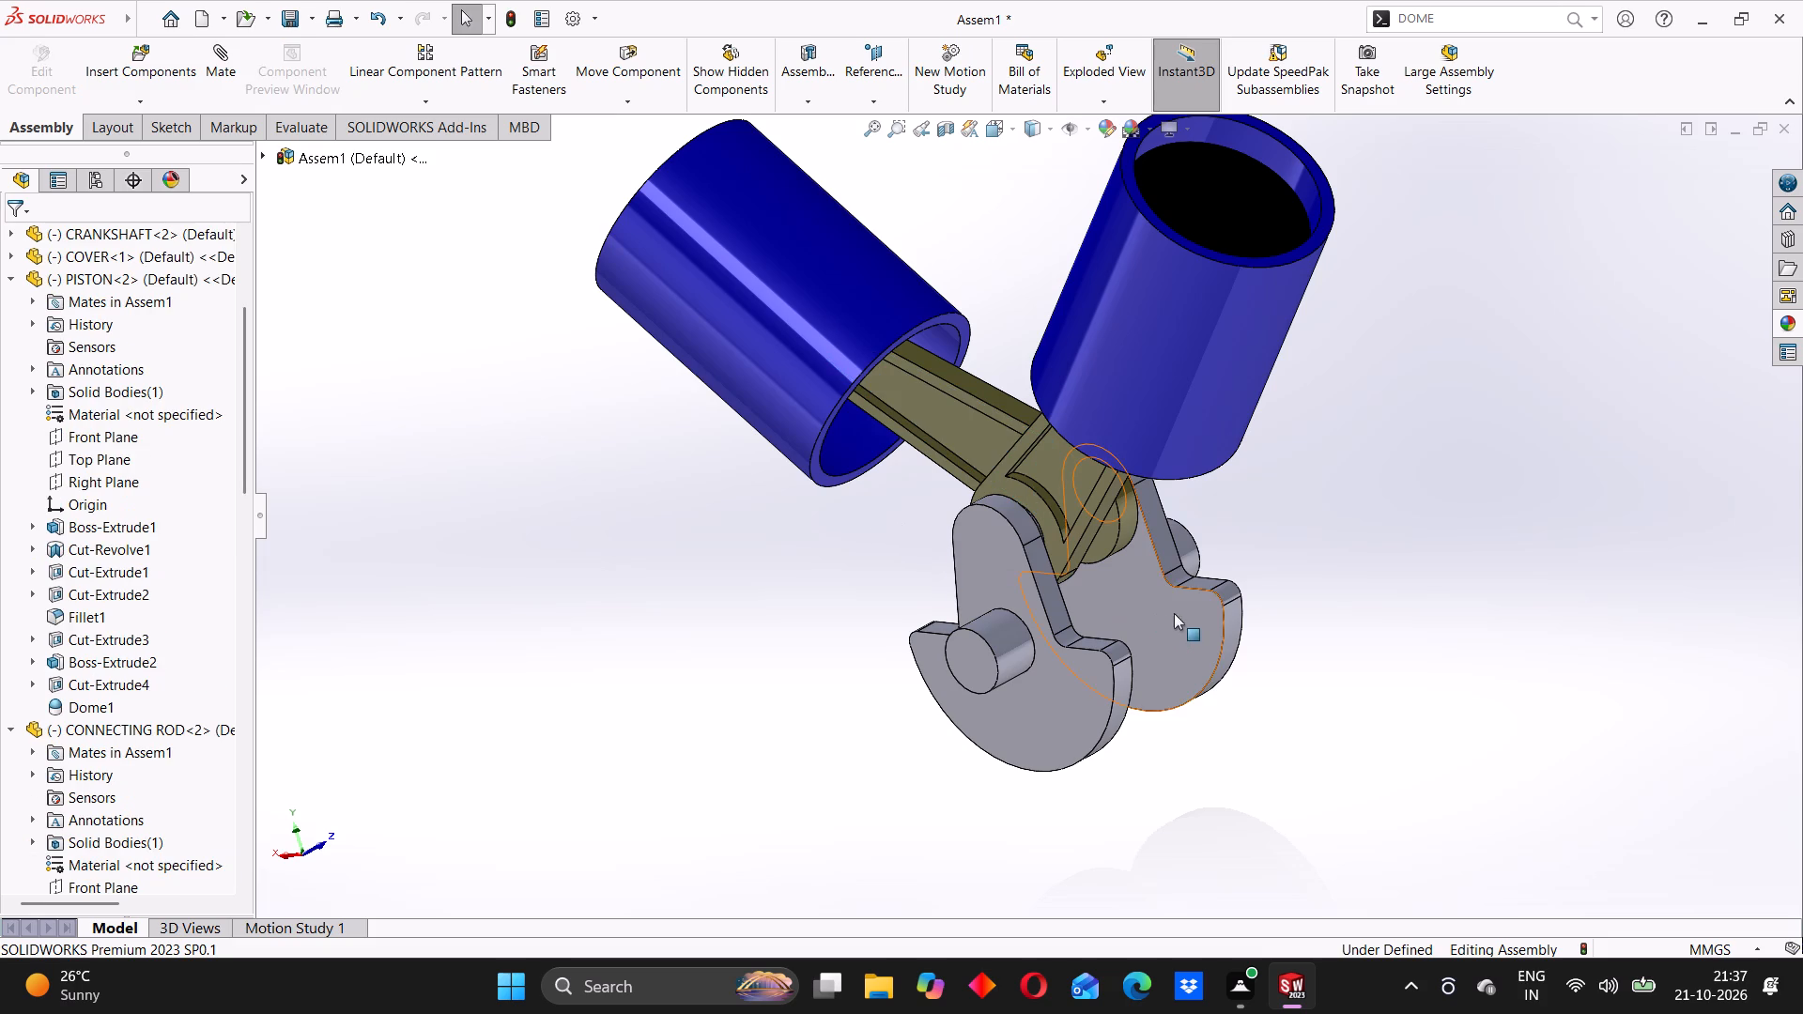
left_click(1174, 613)
left_click(1360, 723)
left_click(1131, 591)
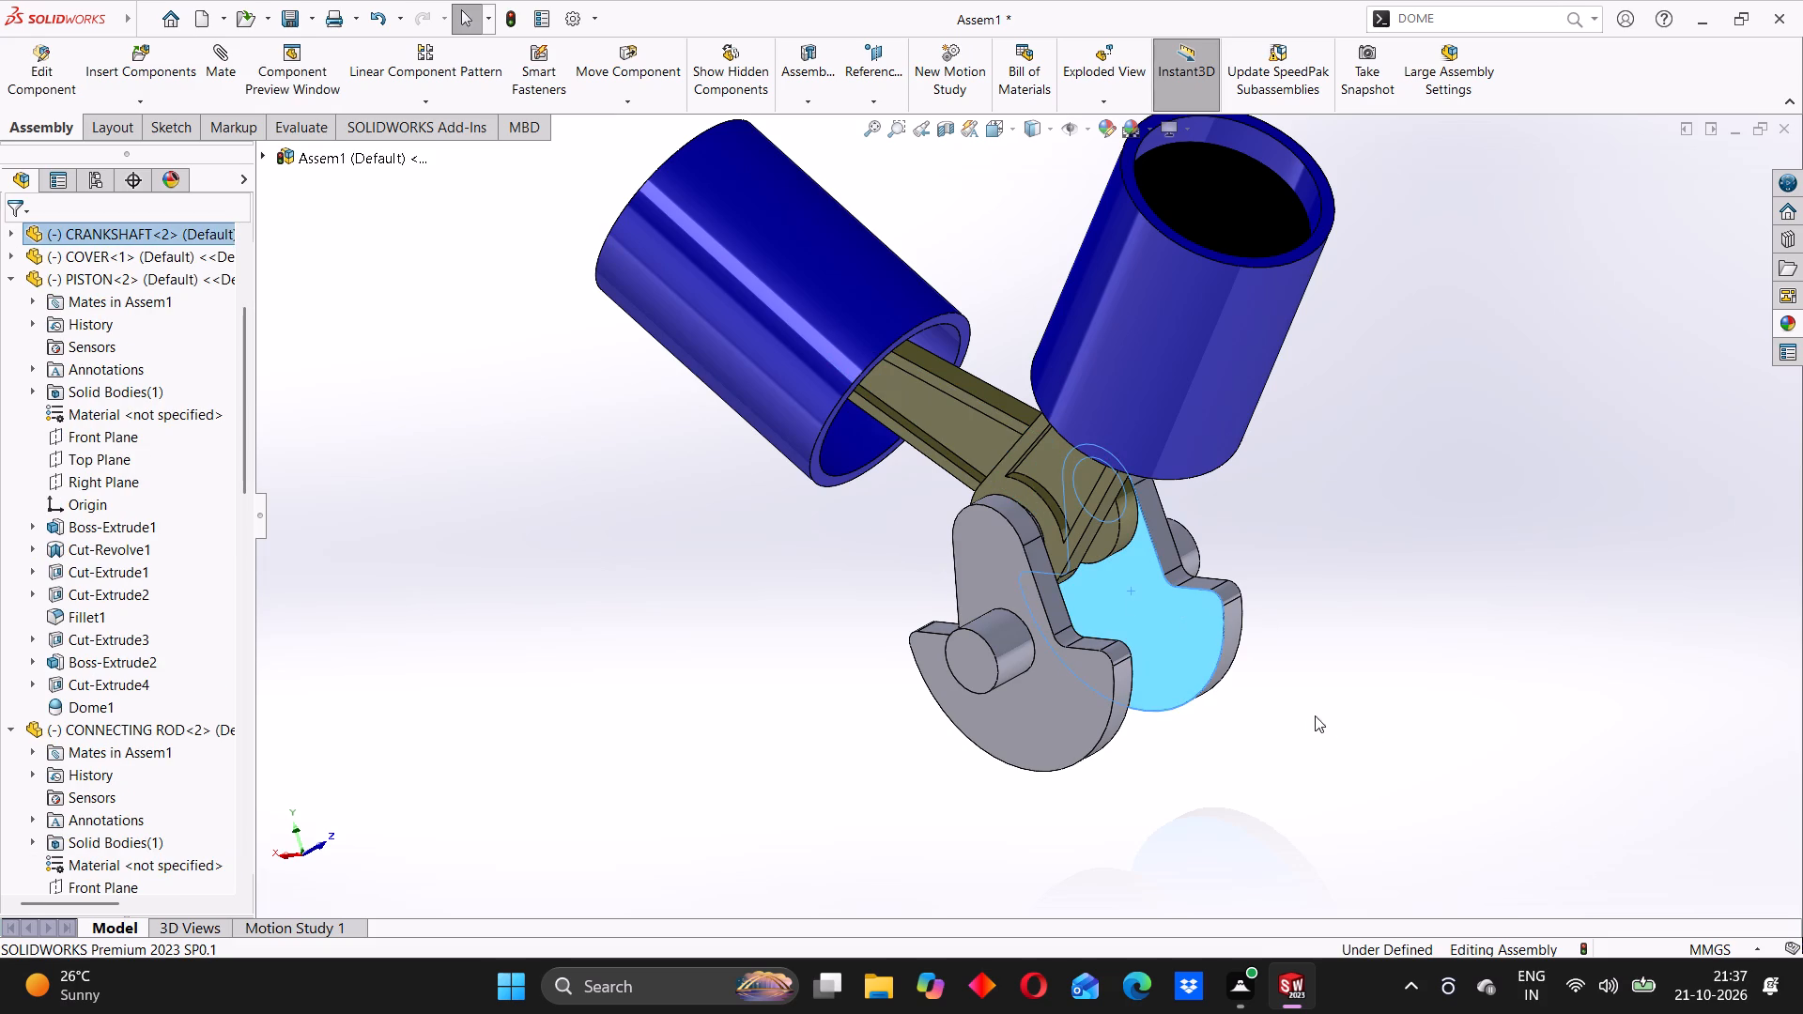
left_click(1364, 676)
left_click(1047, 633)
left_click(912, 656)
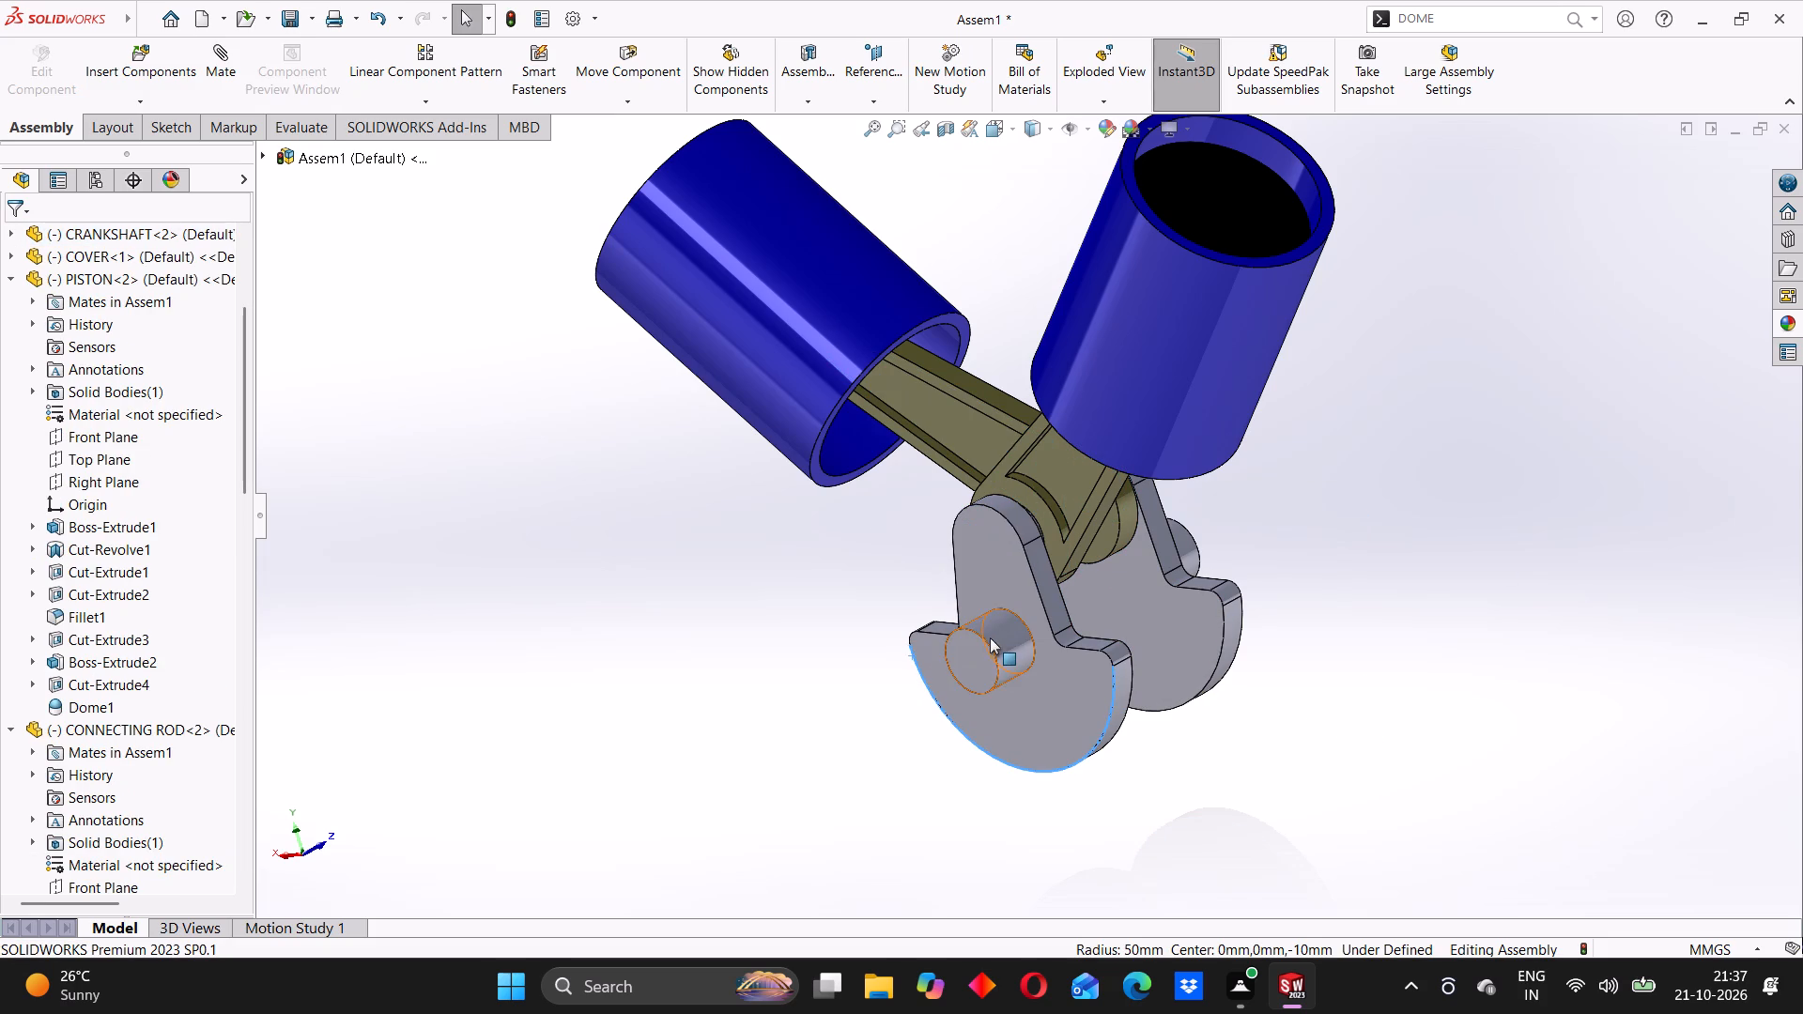
left_click(1472, 594)
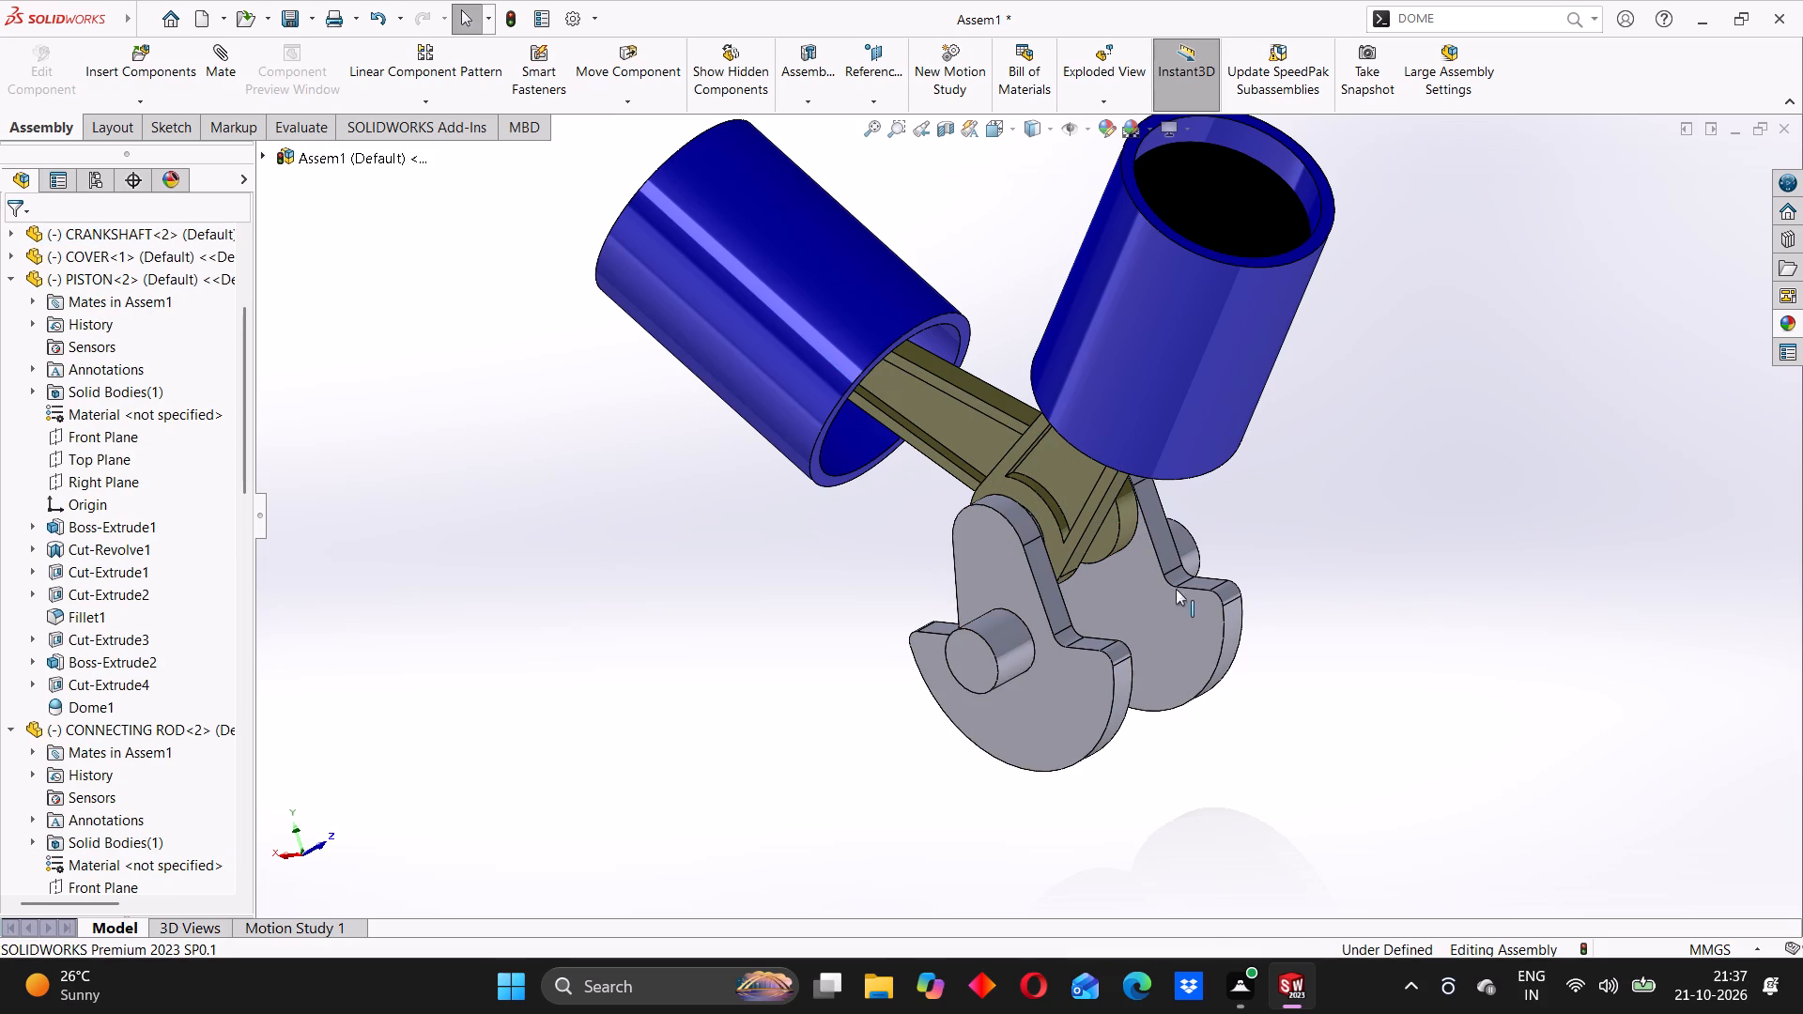
left_click(987, 436)
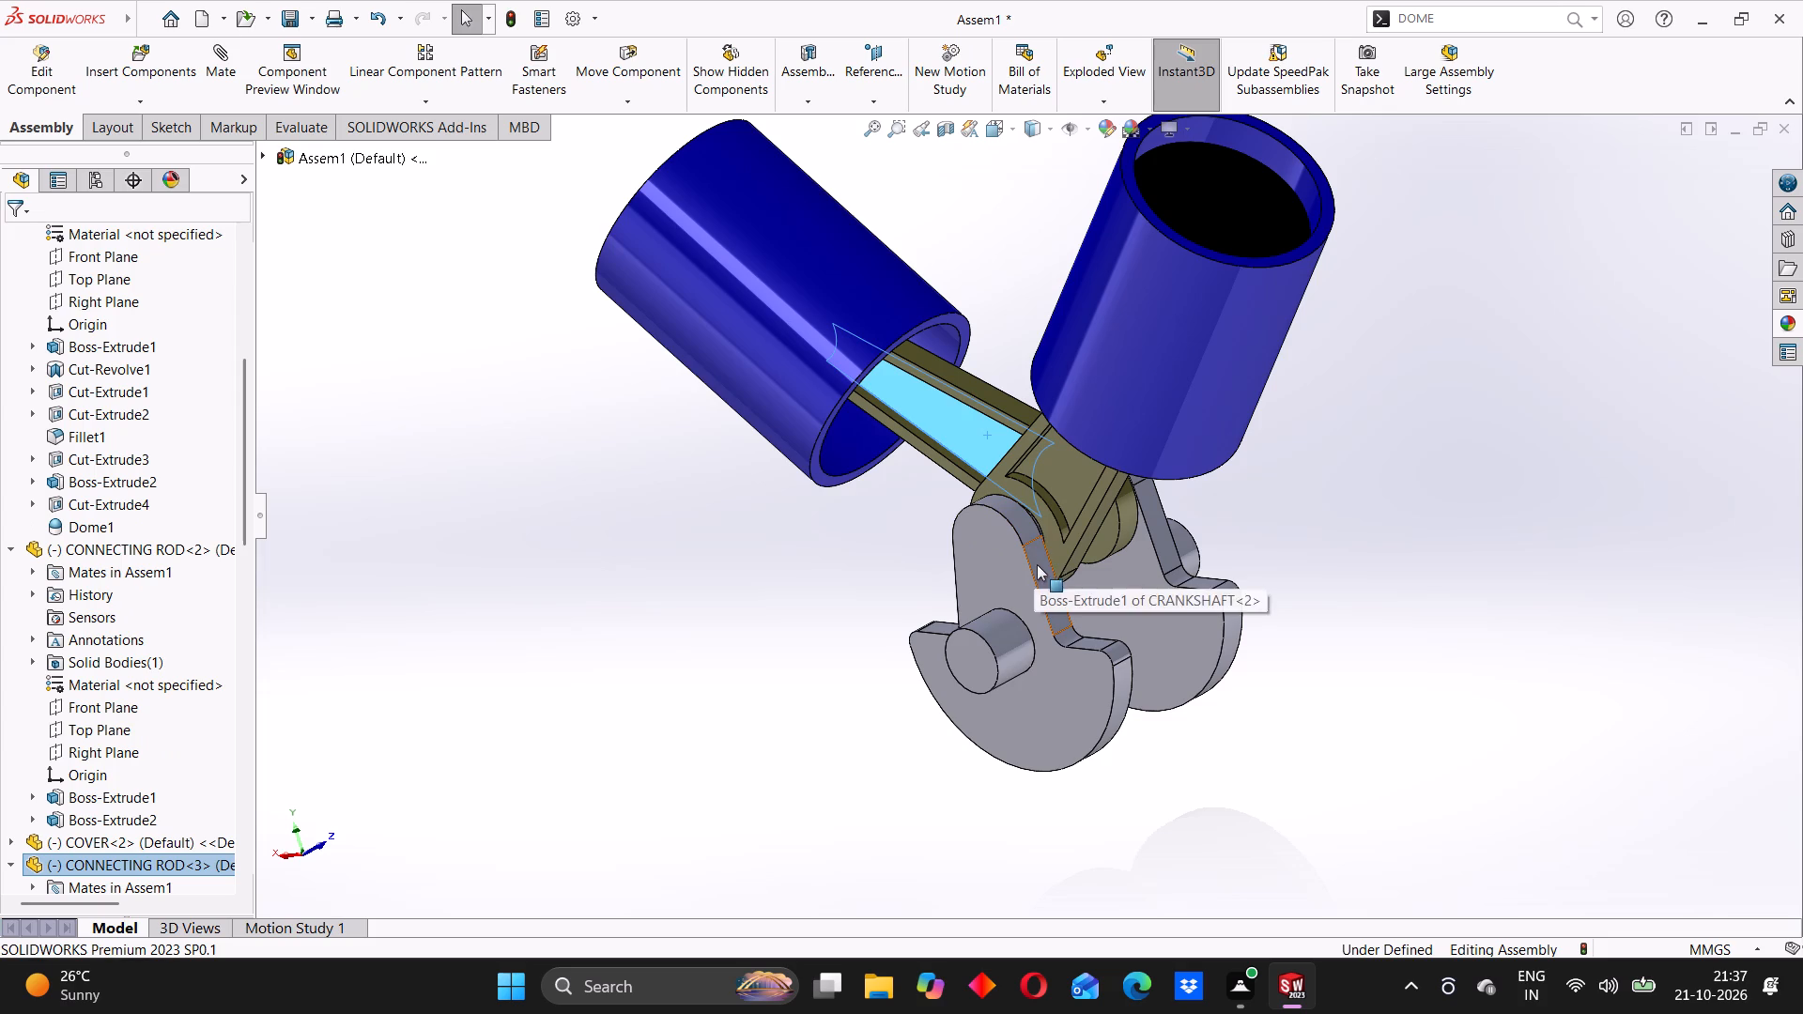
left_click(1424, 535)
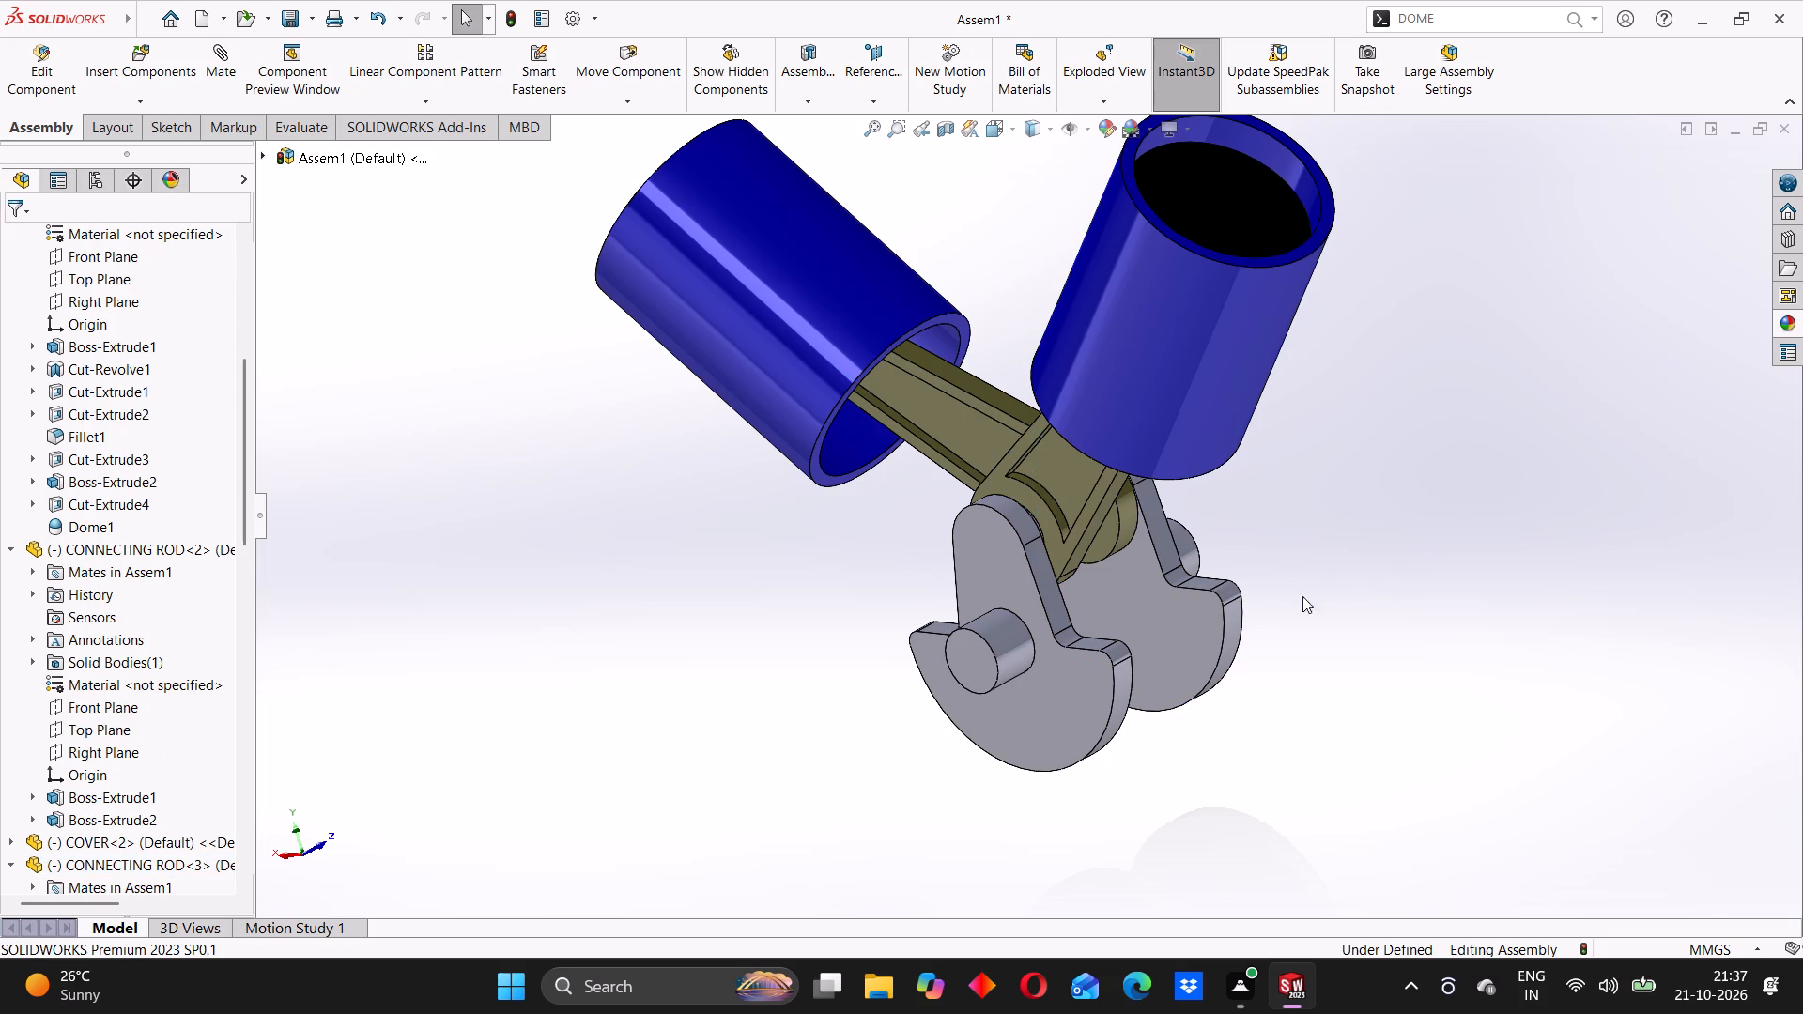
Compare the crankshaft's near and far webs by highlighting their faces alternately.
left_click(1174, 626)
left_click(1283, 715)
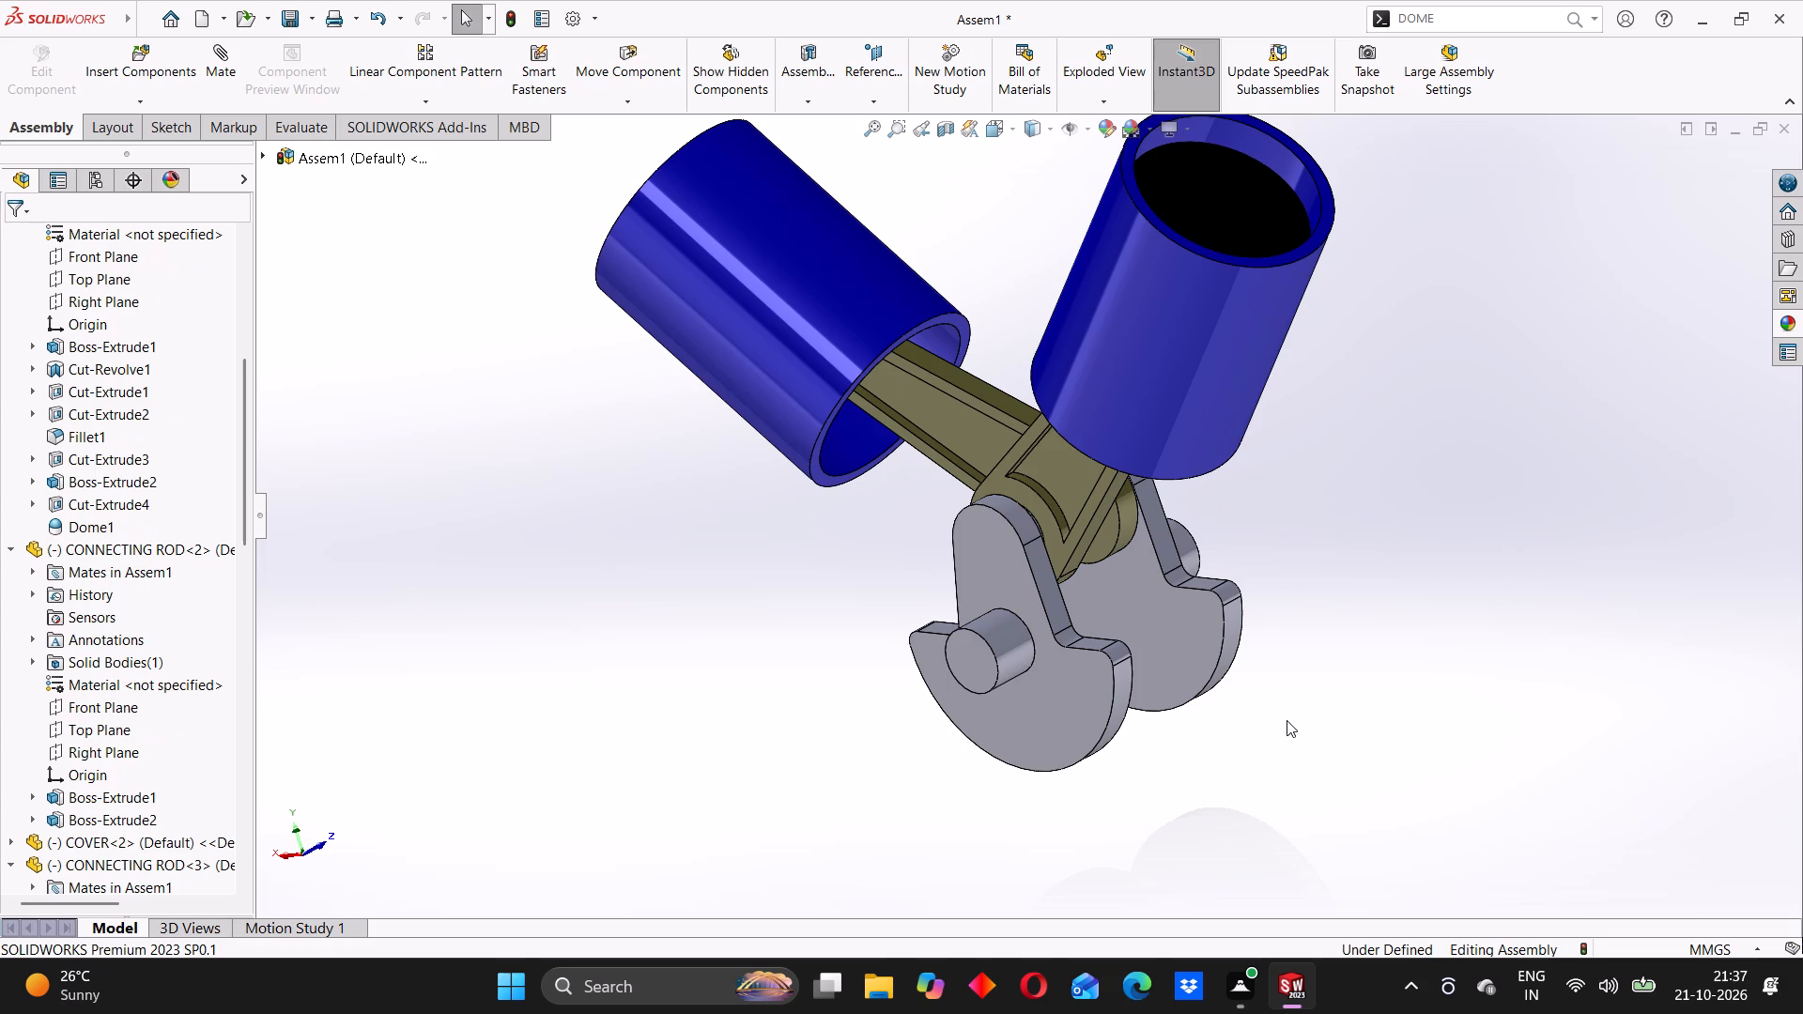
left_click(1296, 729)
left_click(1052, 676)
left_click(1294, 694)
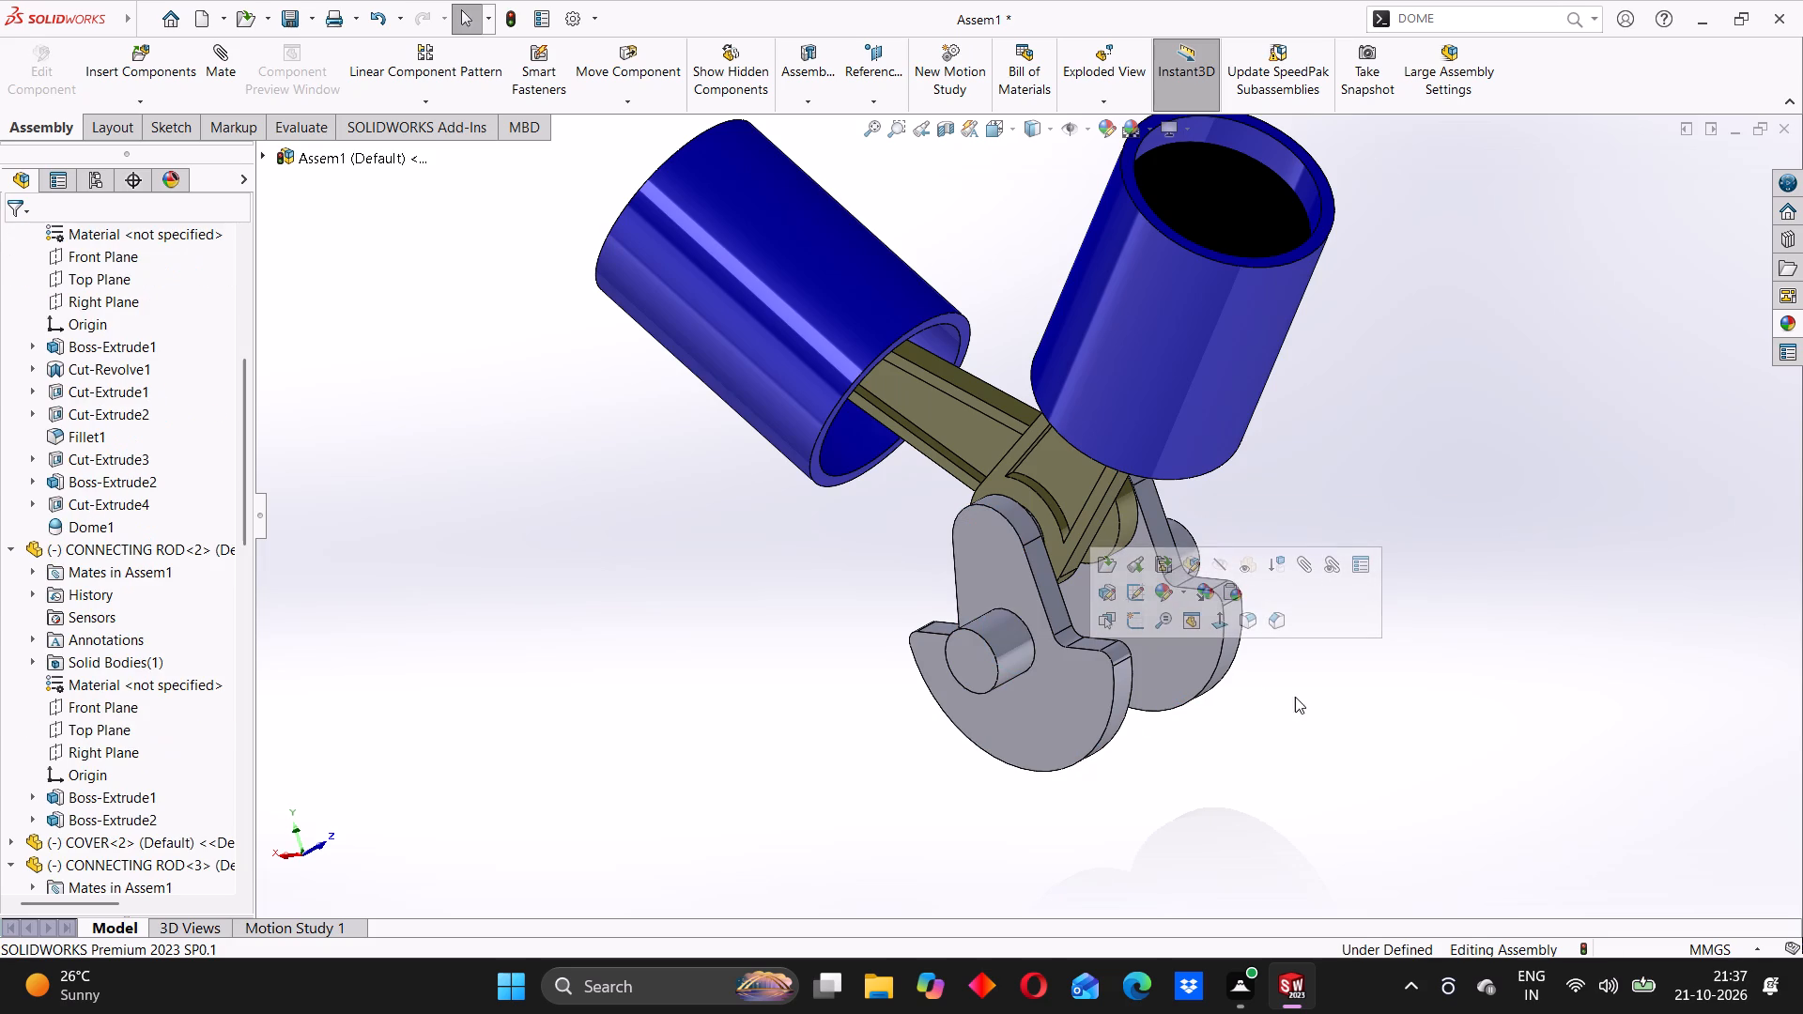
left_click(1176, 653)
left_click(1302, 700)
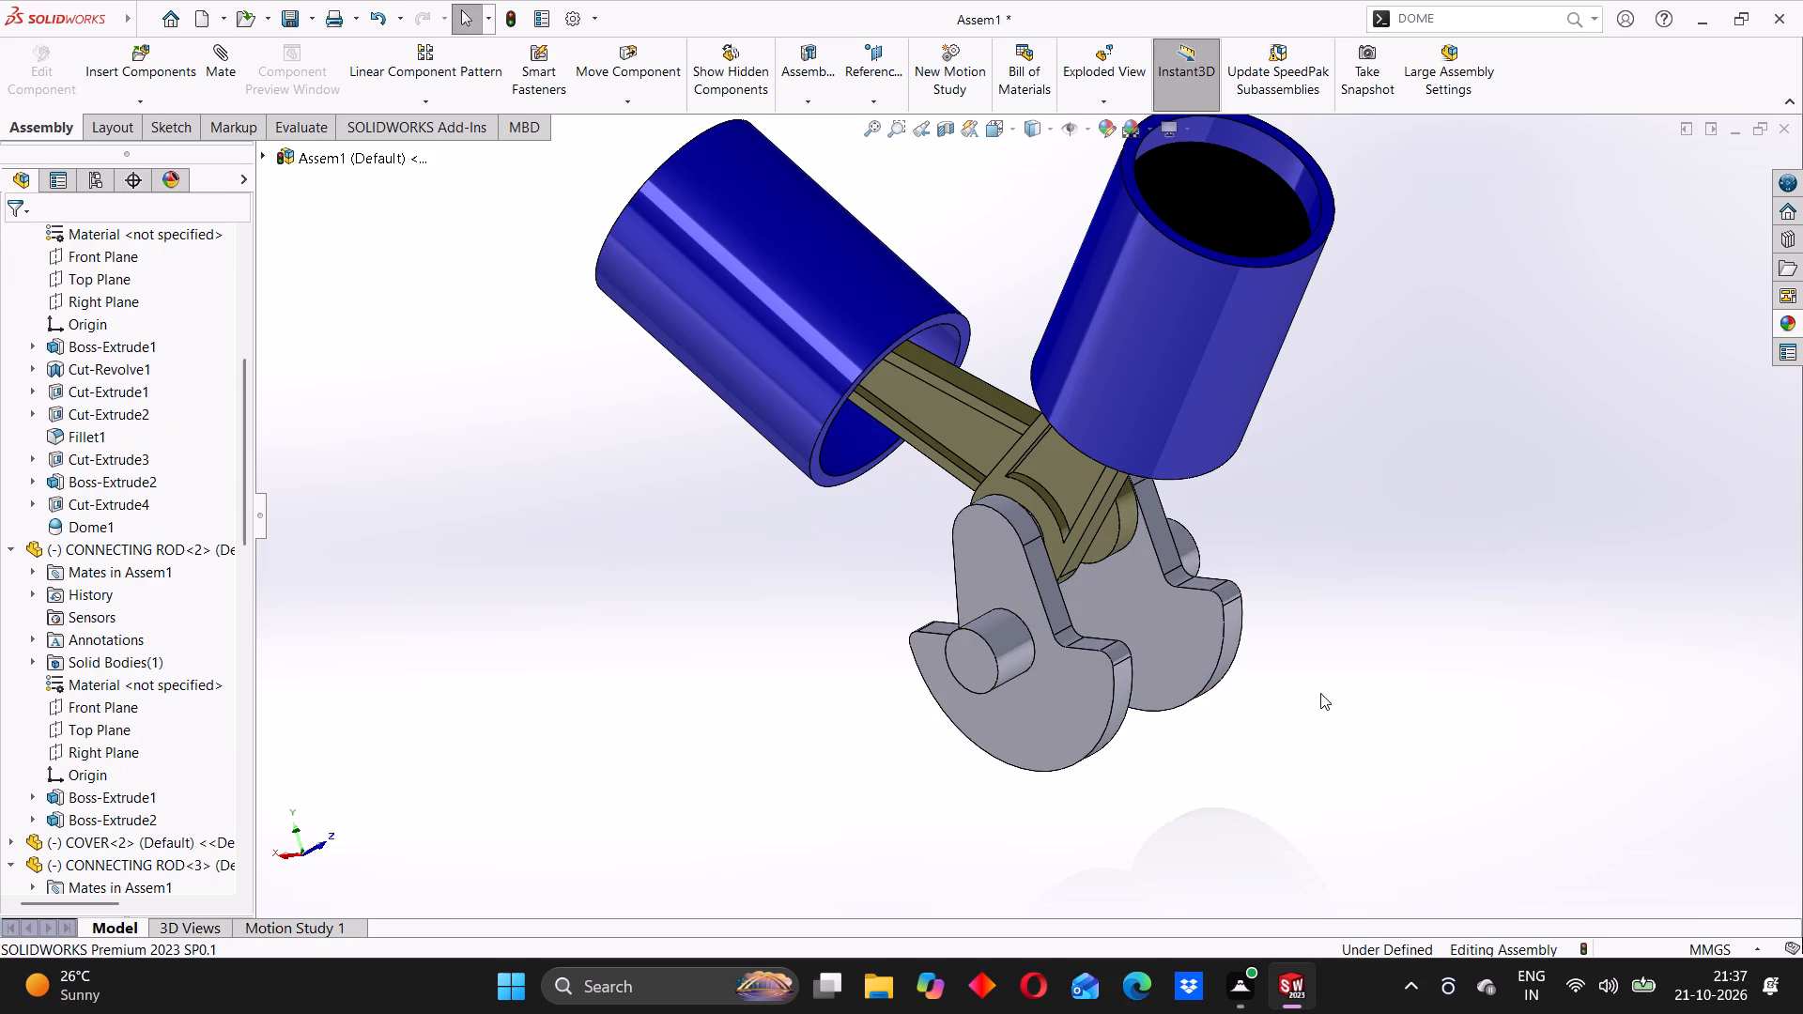
left_click(1157, 660)
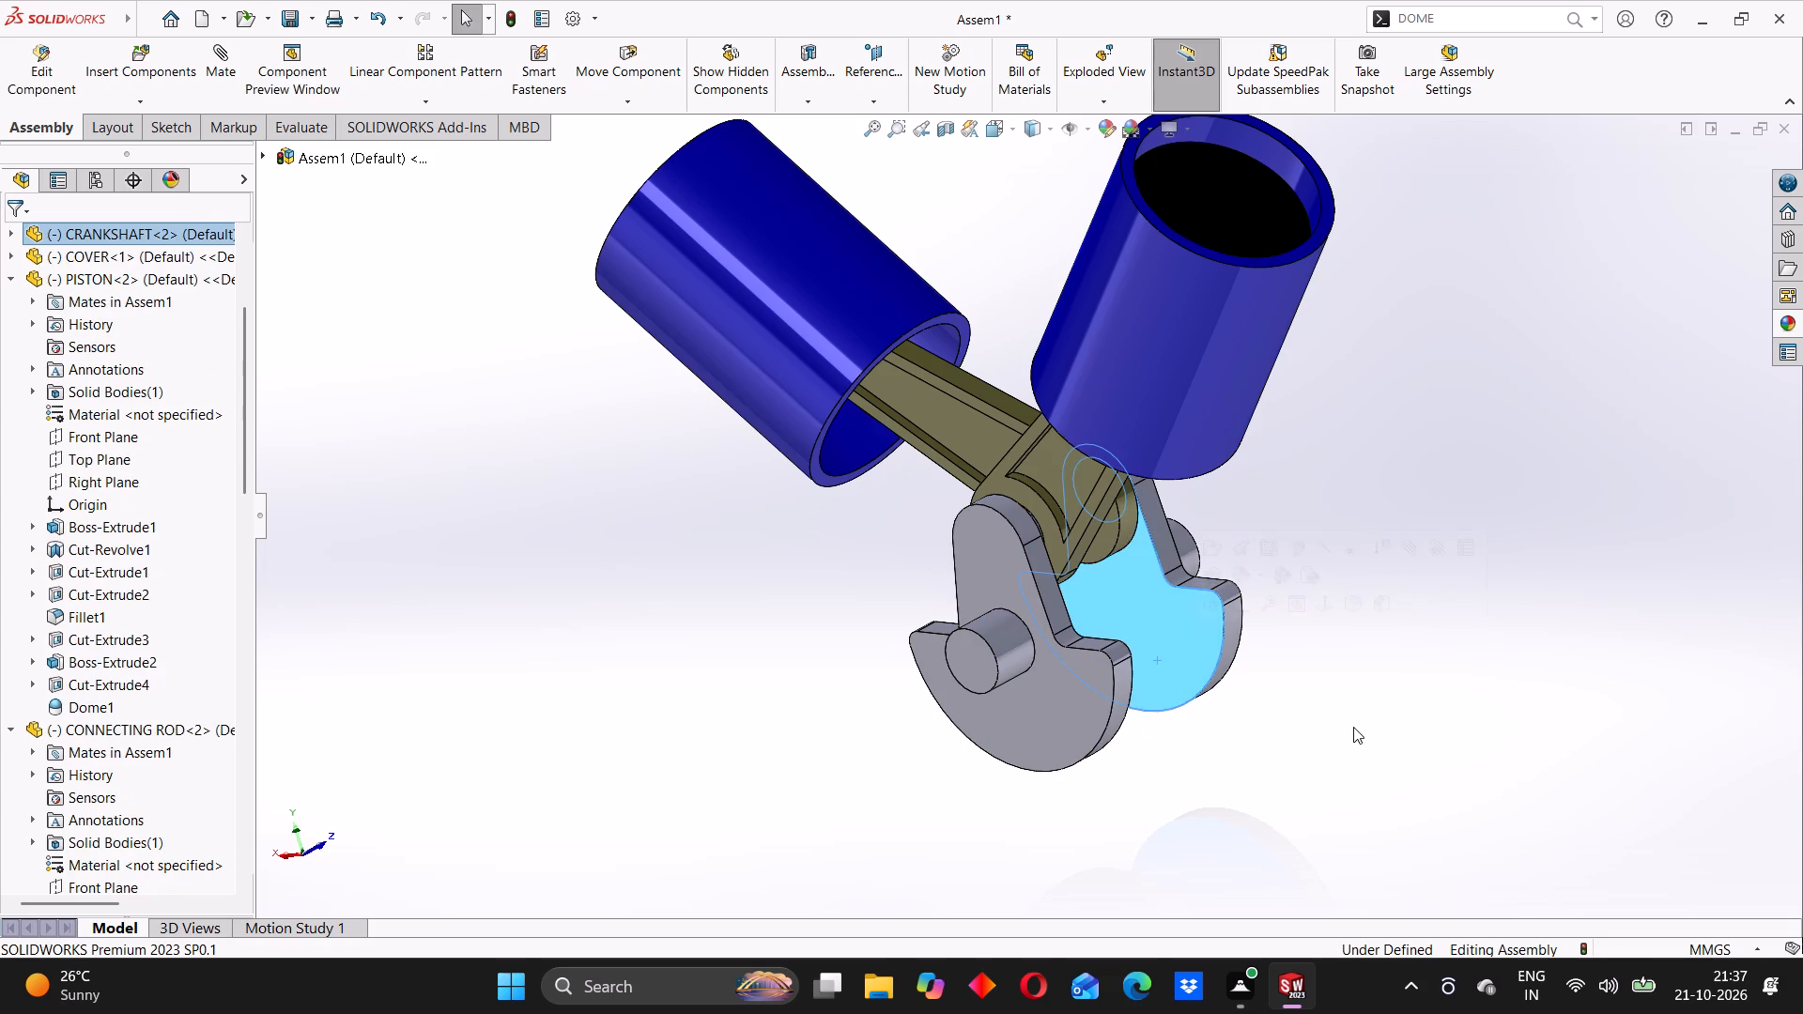
left_click(1353, 727)
left_click(1039, 697)
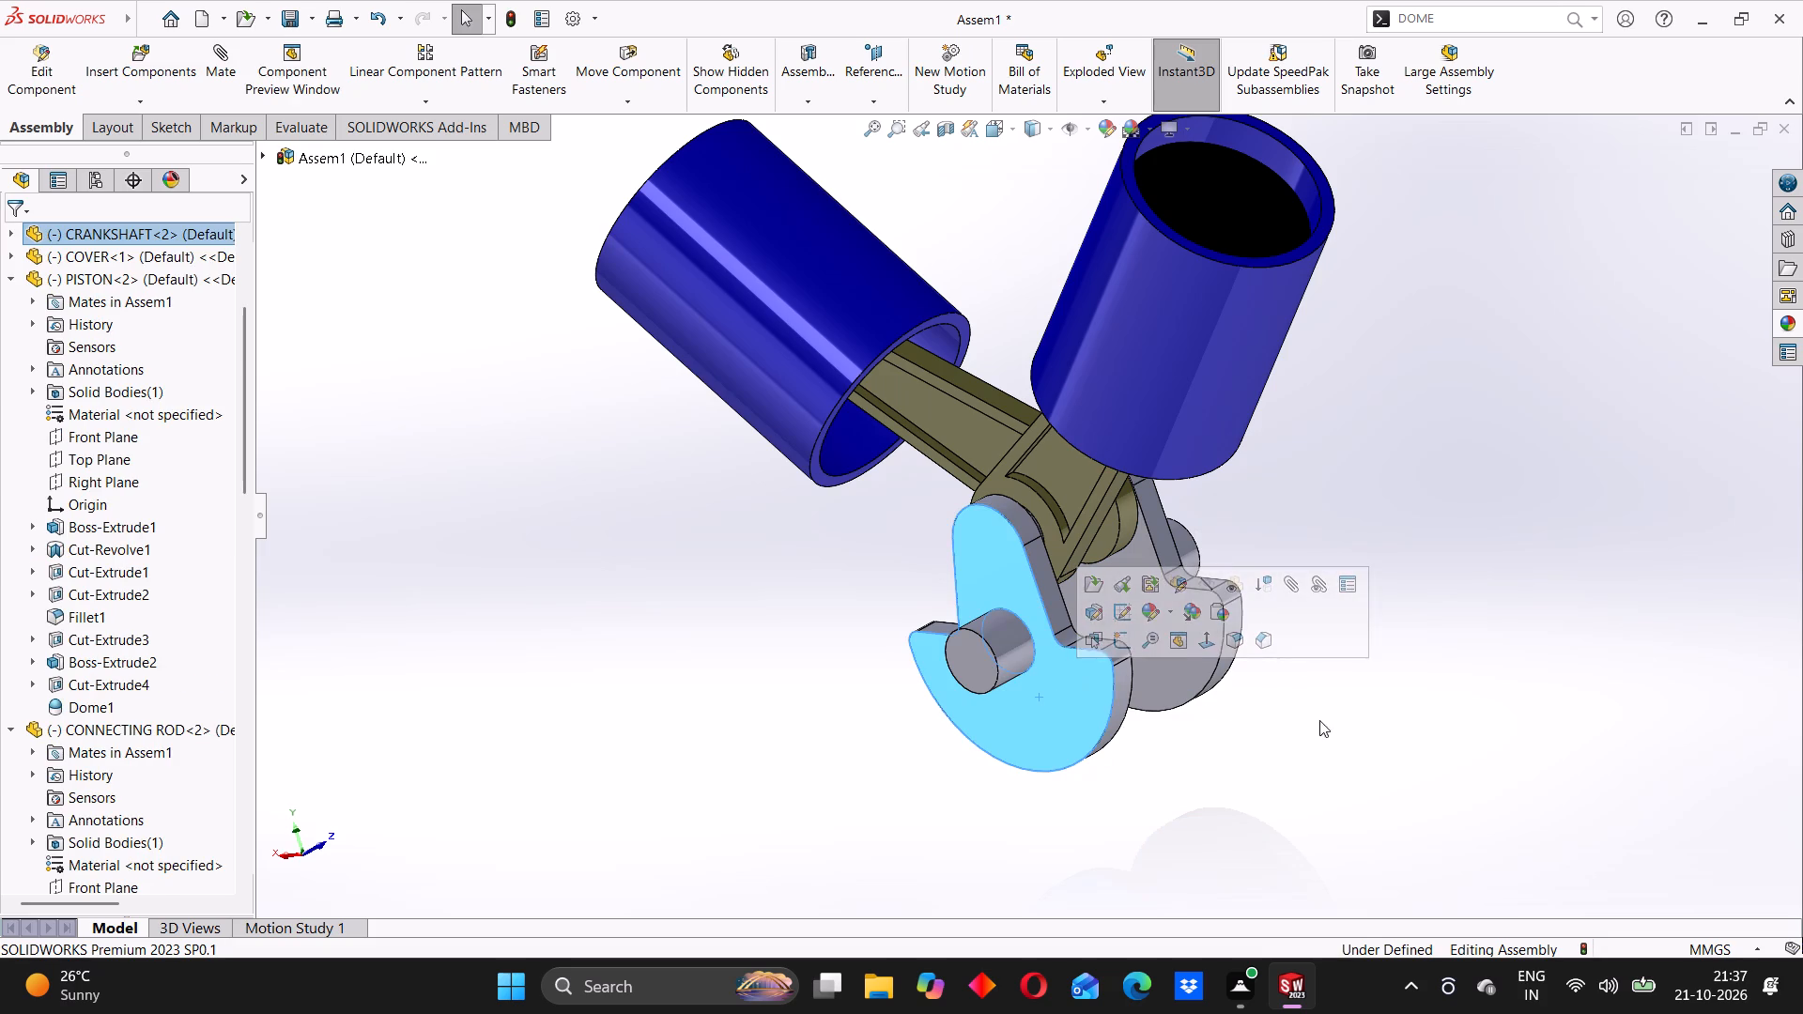
left_click(1306, 730)
left_click(1159, 689)
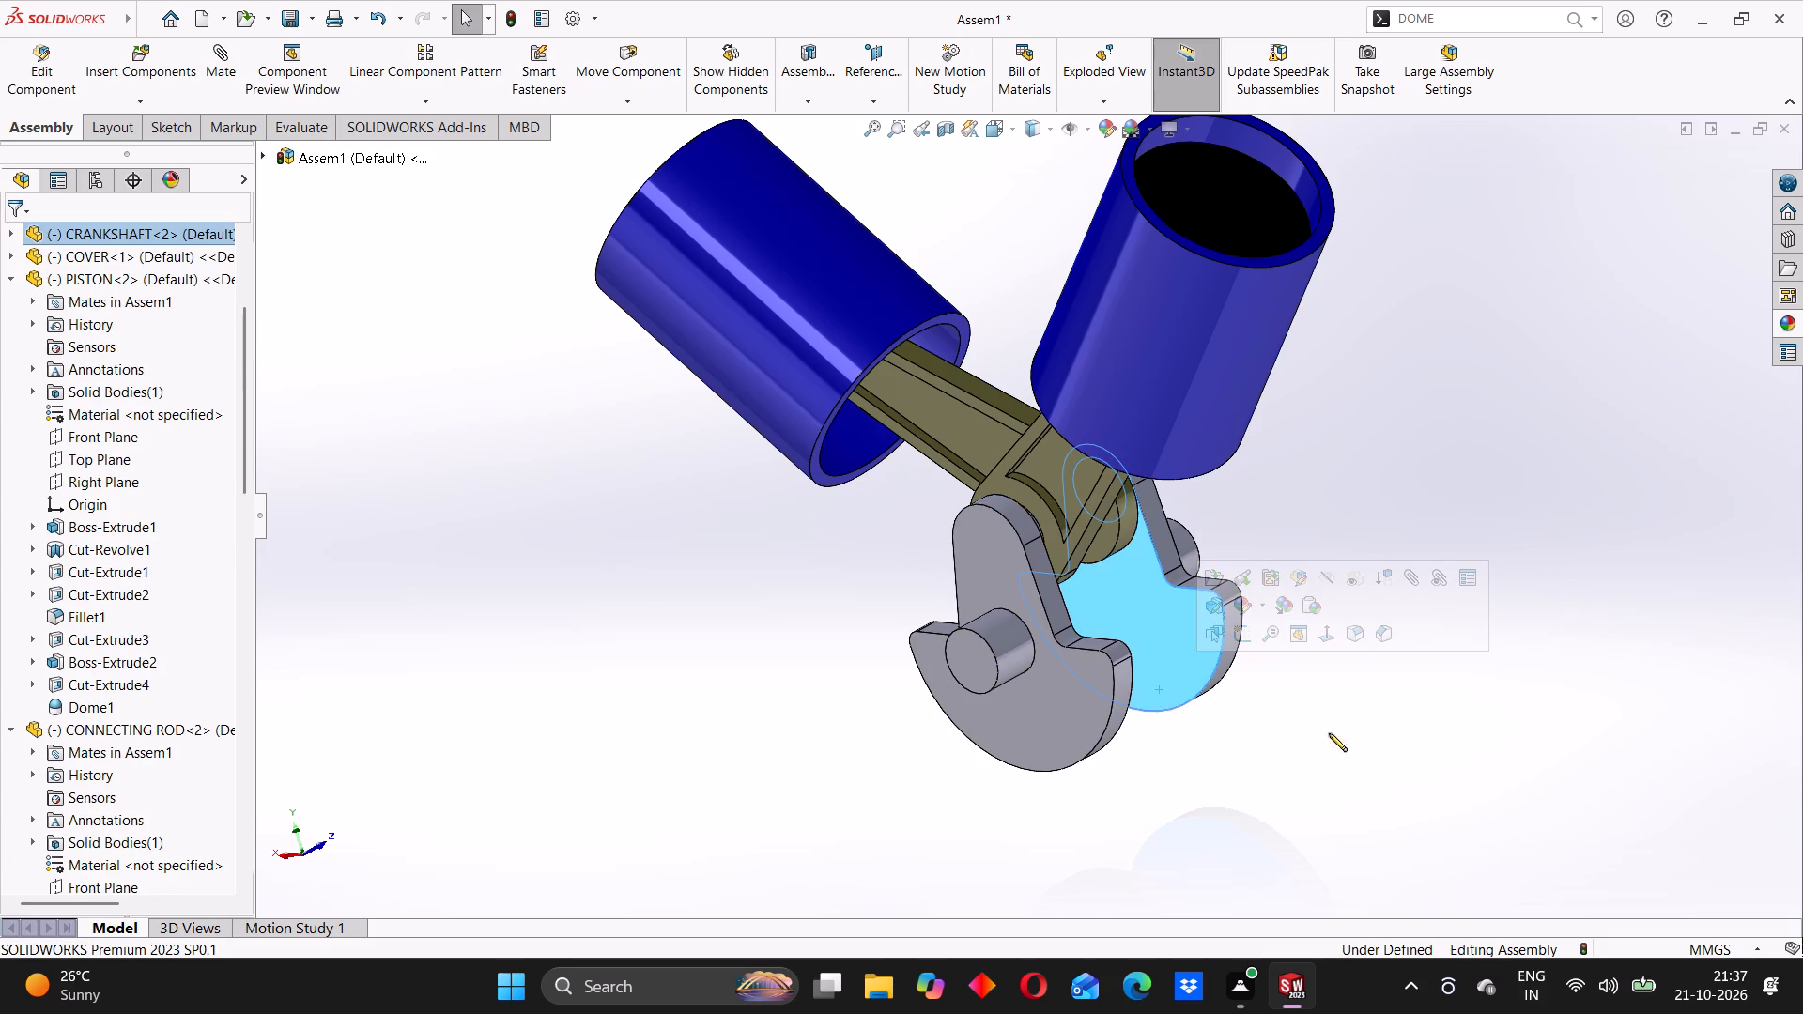
left_click(1328, 733)
Examine the crankshaft's near web and main journal close up, and compare them with the far web.
scroll(1055, 648, "up", 2)
scroll(1028, 608, "down", 2)
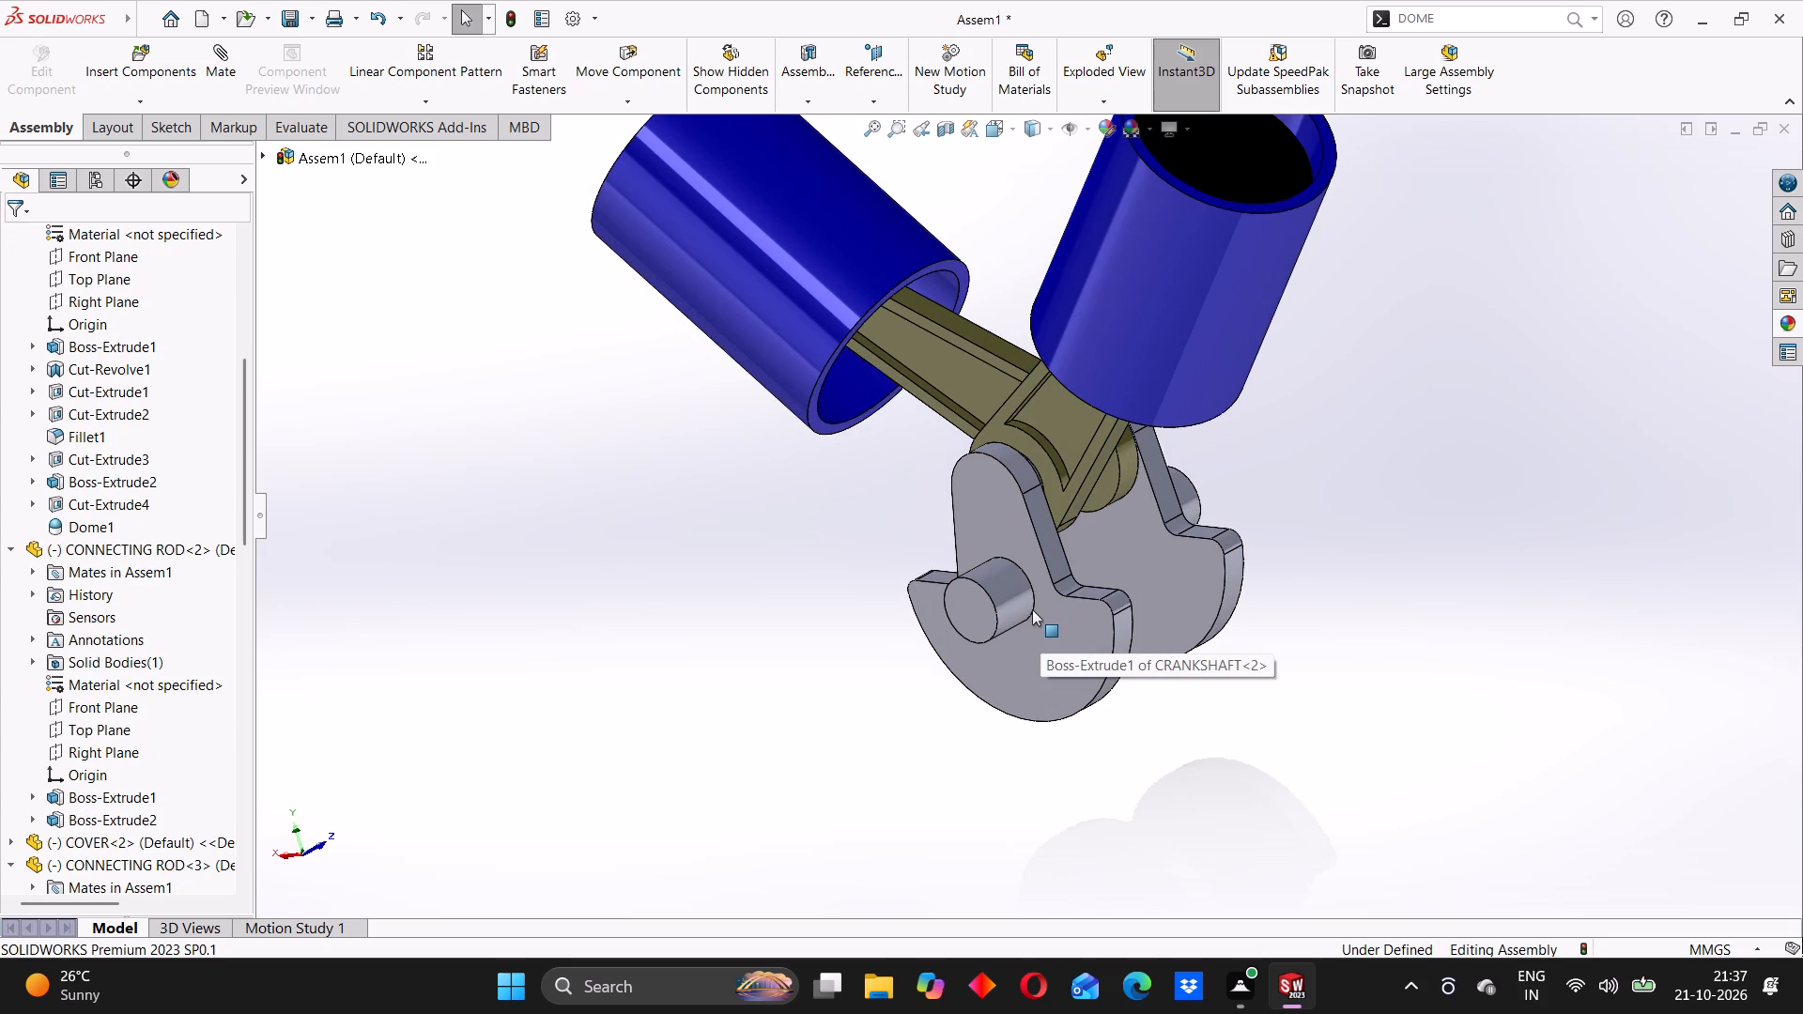
scroll(1006, 588, "down", 4)
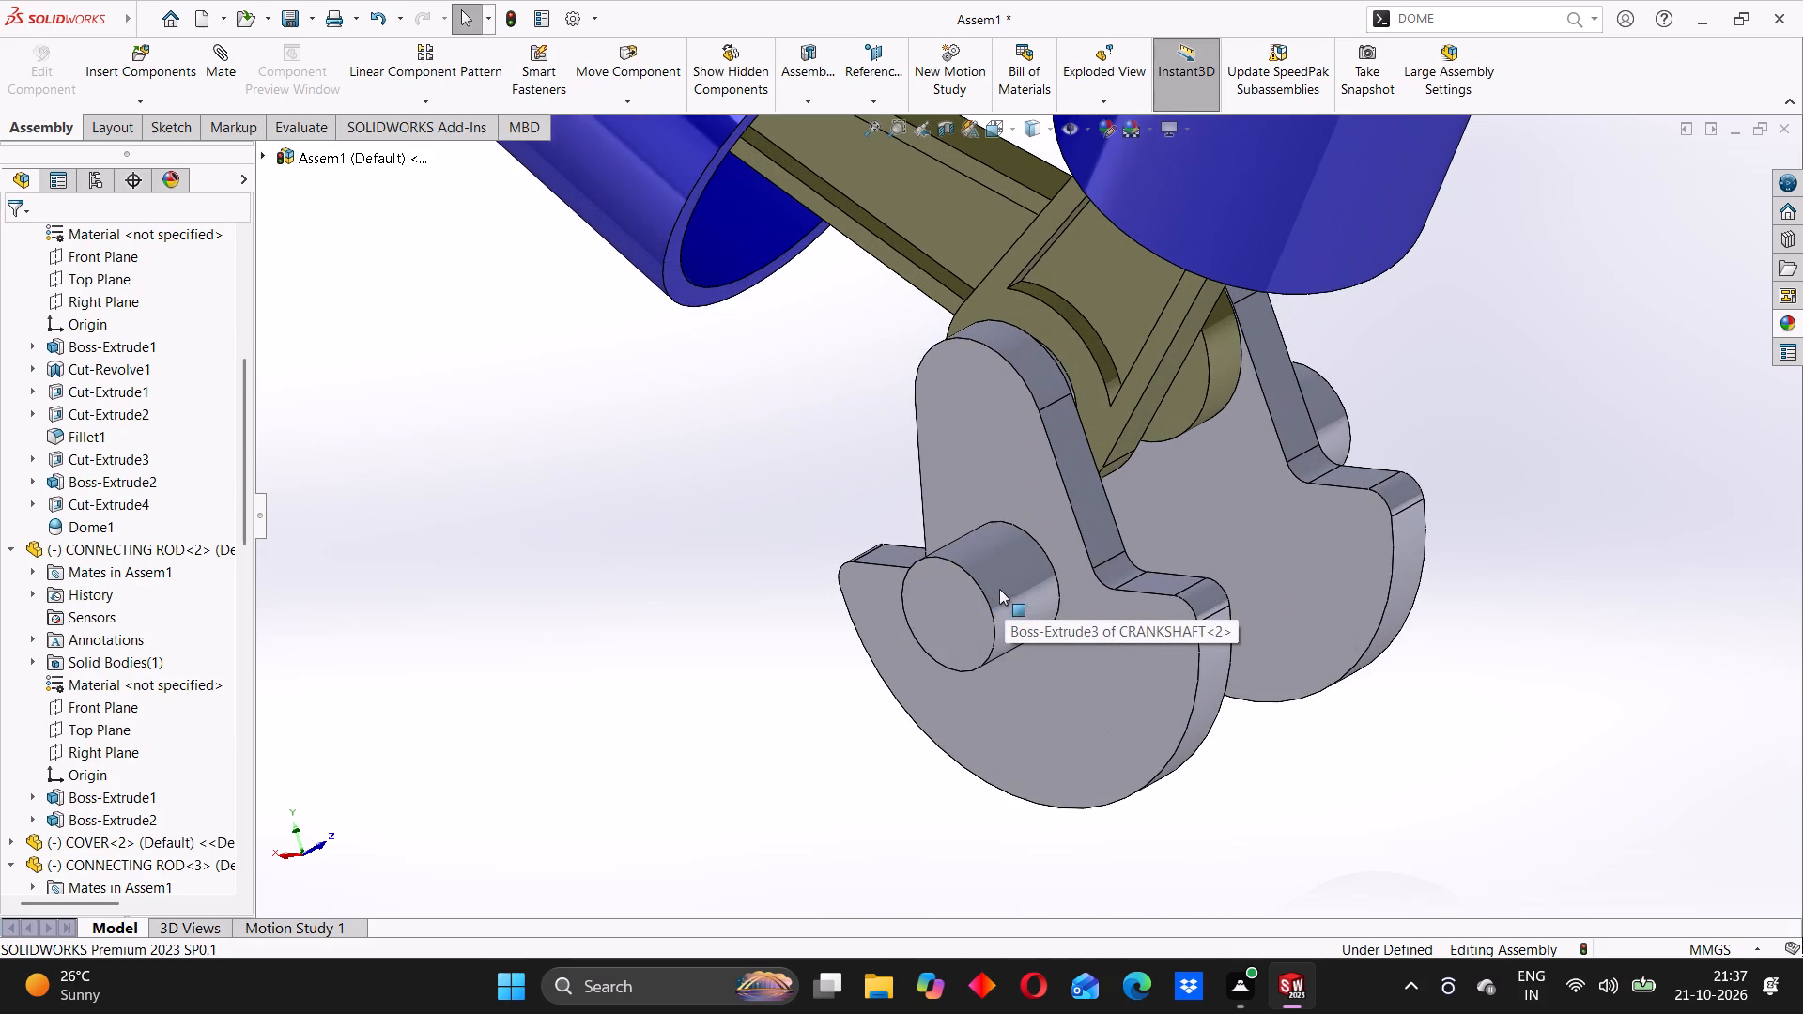
scroll(979, 586, "up", 1)
middle_click_drag(967, 567, 1015, 561)
scroll(980, 557, "down", 5)
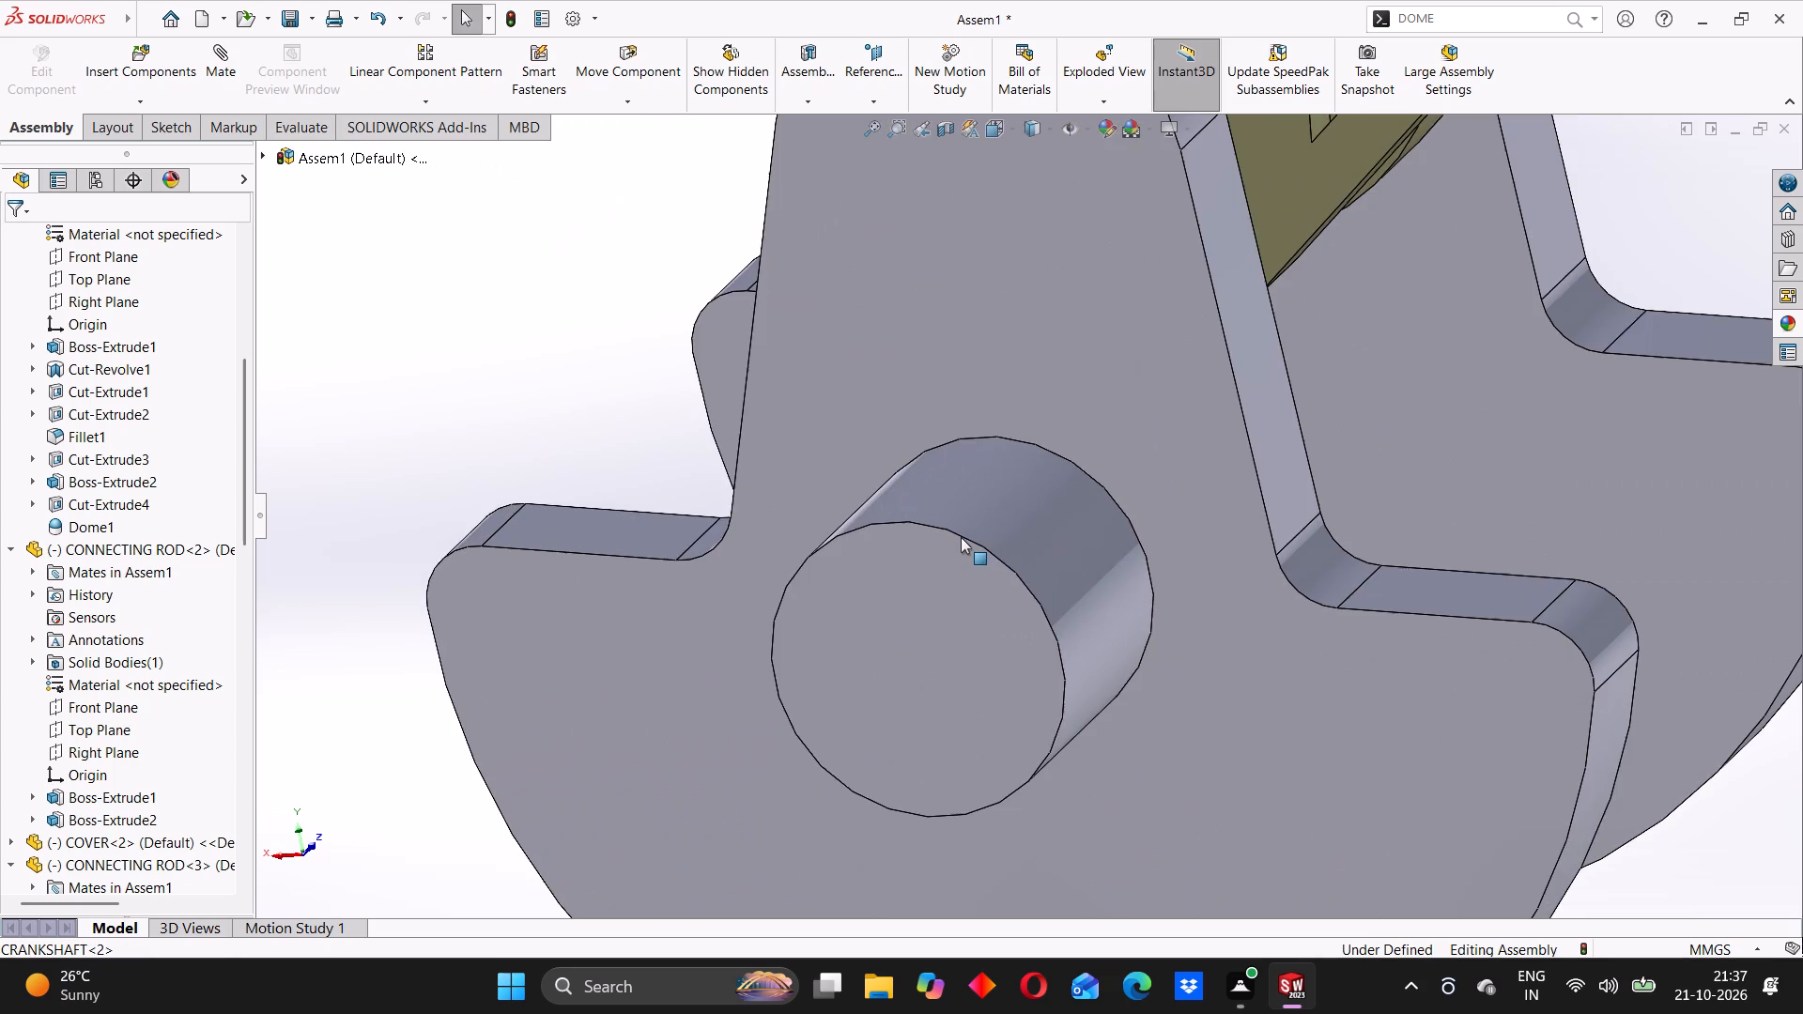
middle_click_drag(967, 539, 983, 530)
scroll(946, 545, "up", 4)
left_click(979, 438)
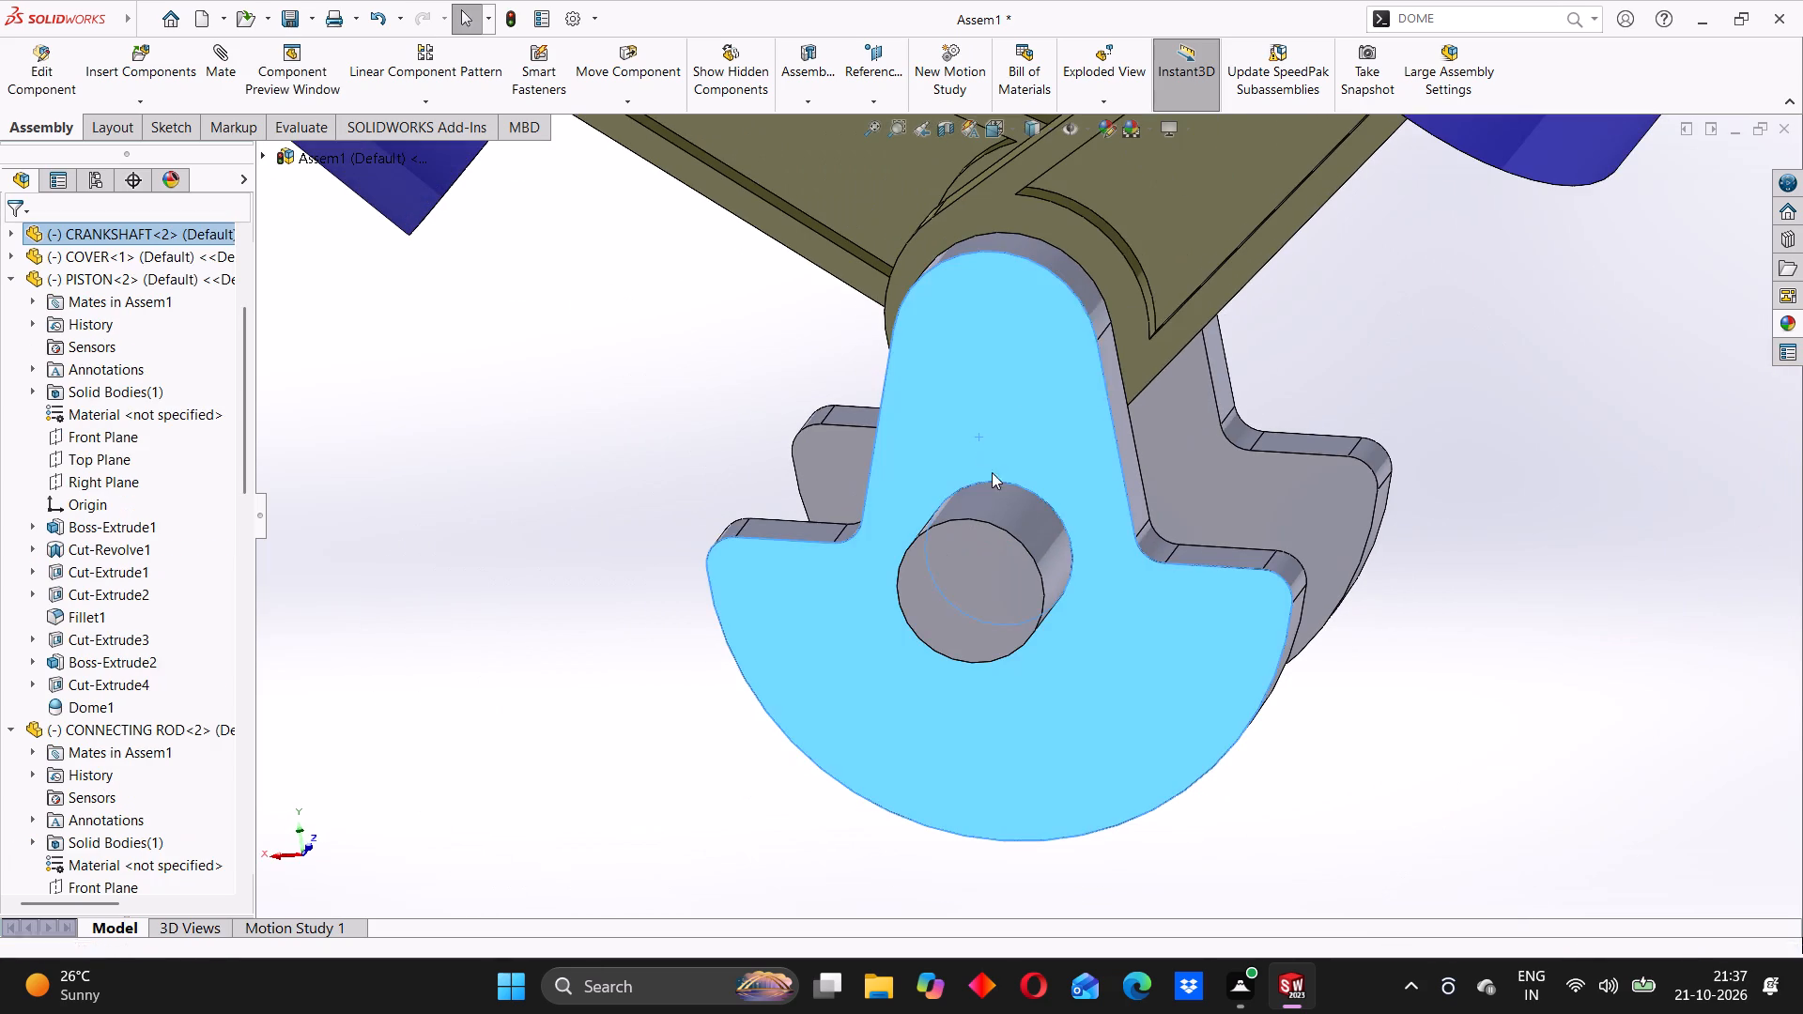
left_click(1327, 530)
left_click(1418, 652)
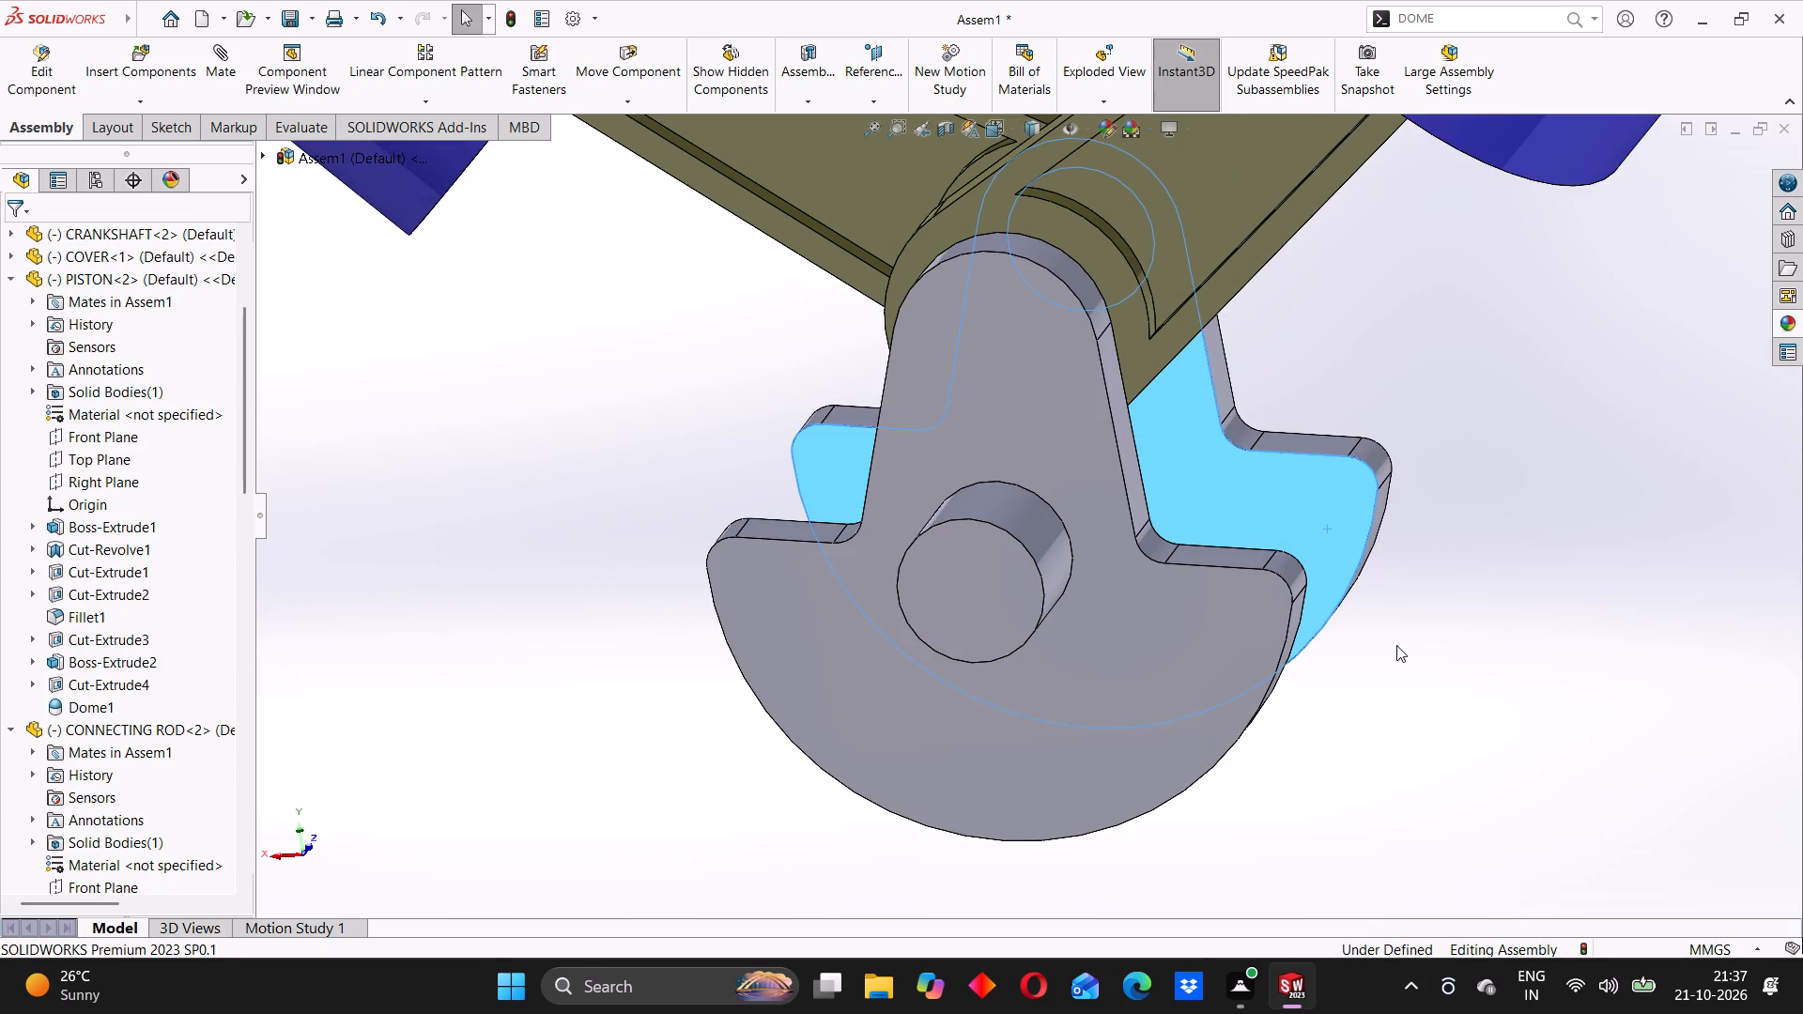
scroll(1226, 588, "down", 2)
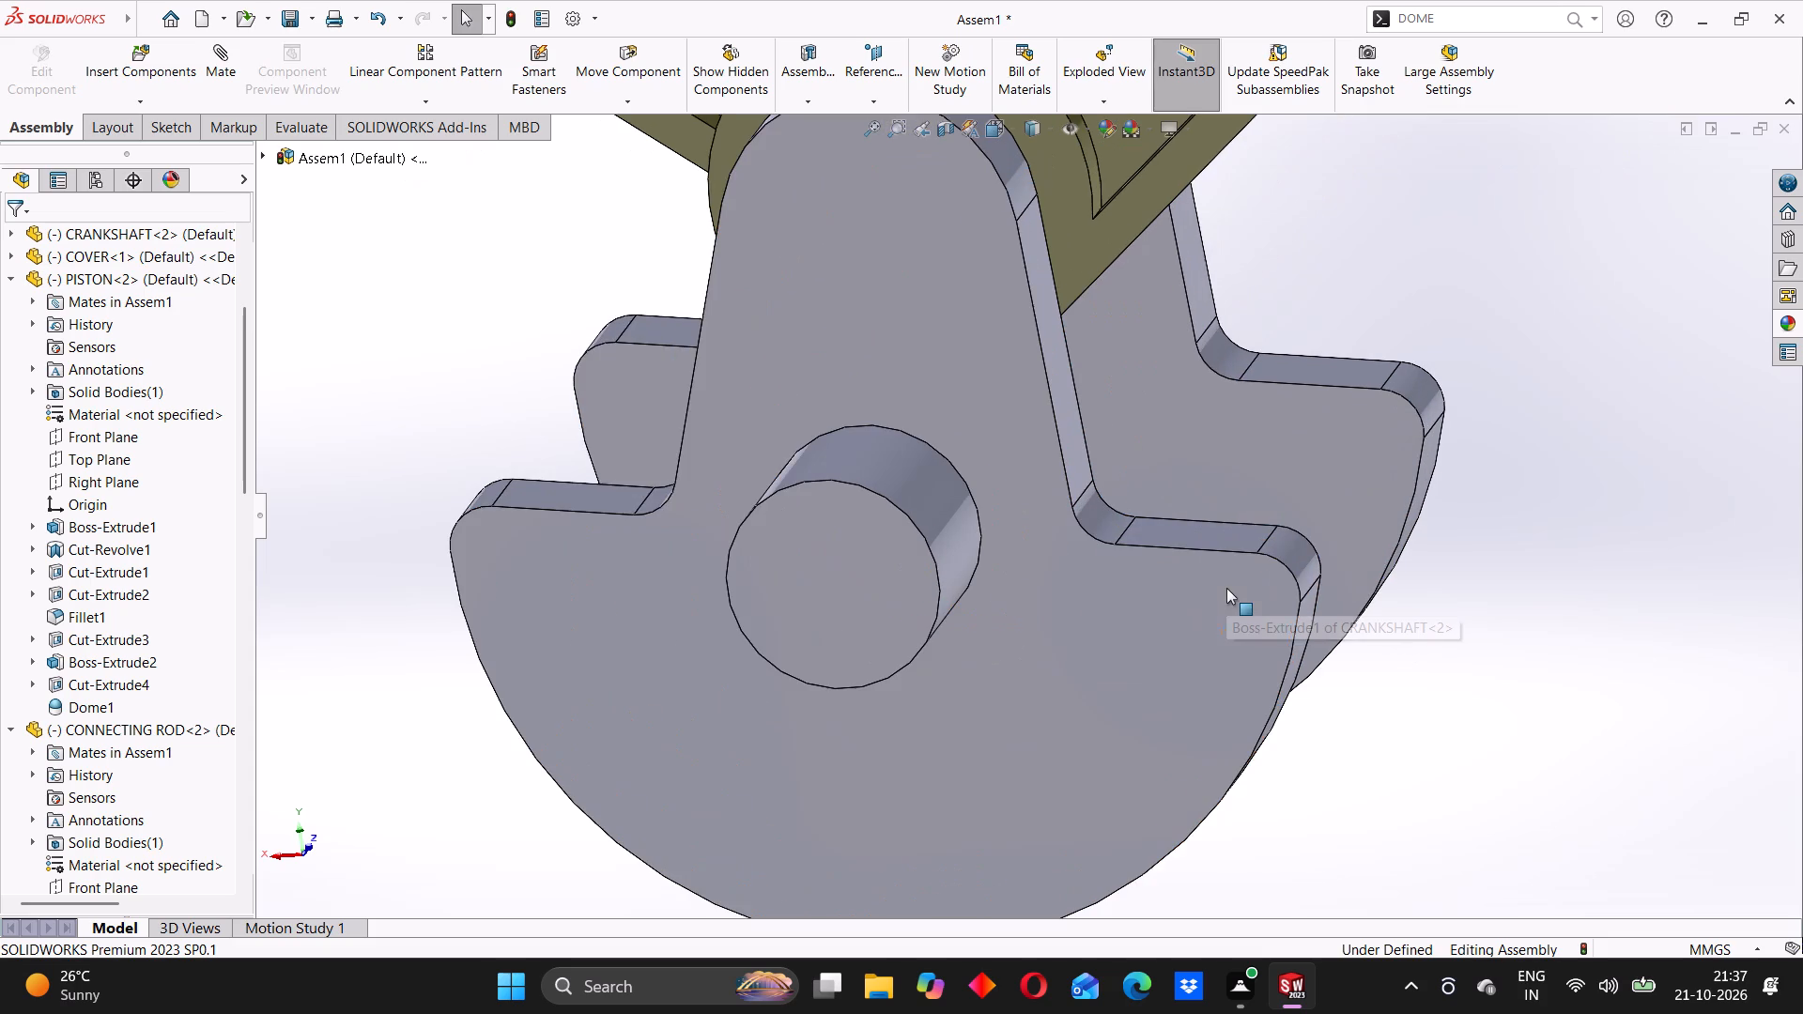
scroll(1160, 562, "up", 2)
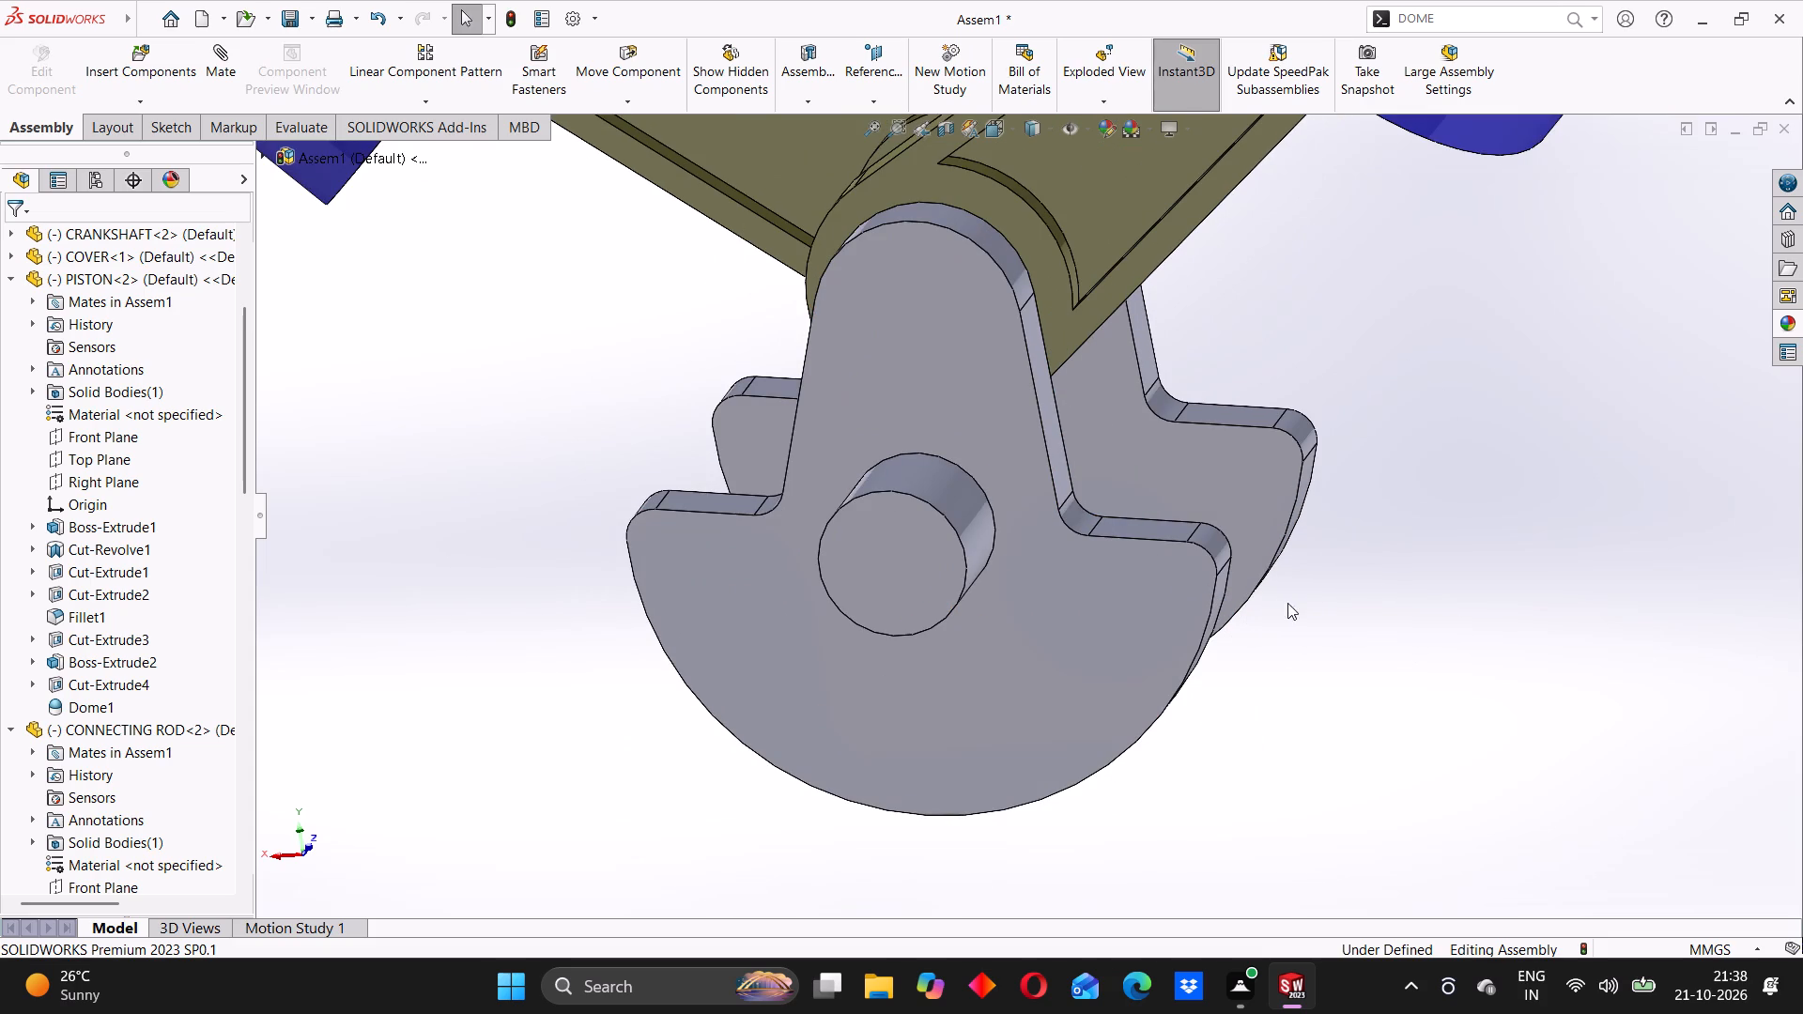
Examine the crankshaft's near web and main journal close up, and the rods' big ends between the webs from an oblique angle.
left_click(1375, 539)
scroll(1091, 402, "down", 3)
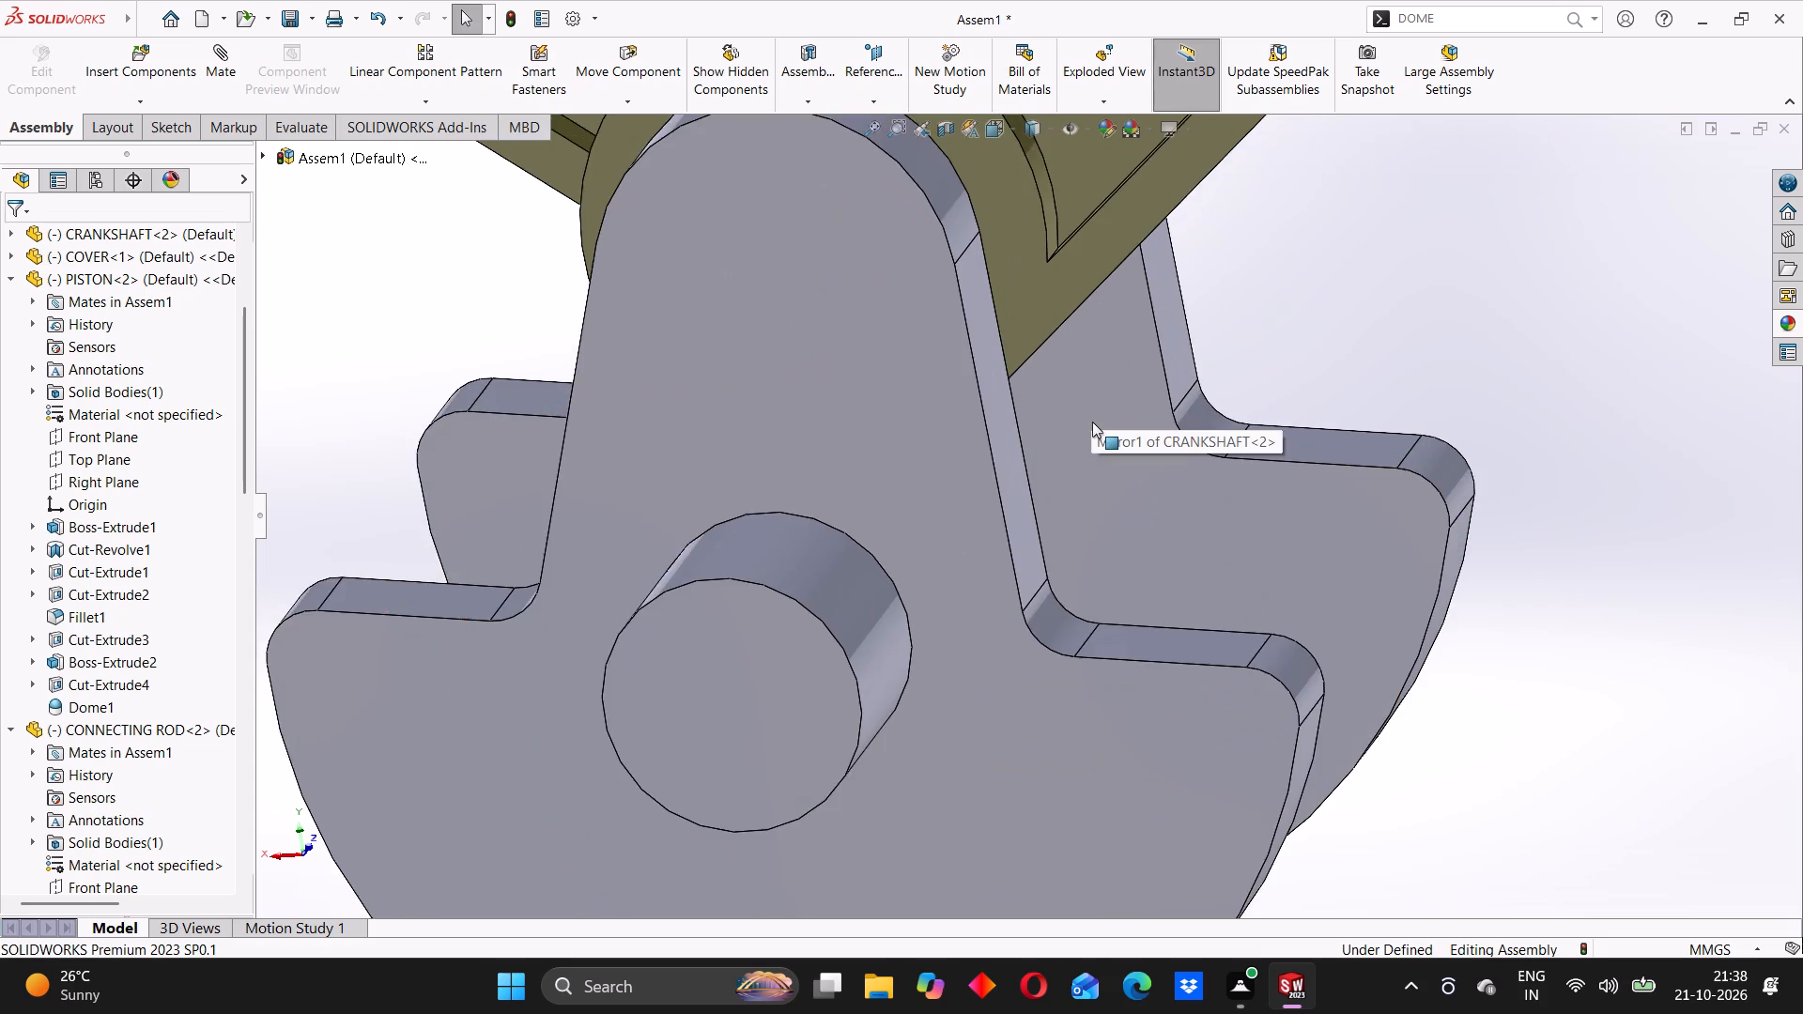
scroll(1092, 422, "down", 2)
middle_click_drag(1099, 515, 1083, 512)
scroll(1108, 507, "up", 8)
left_click(735, 498)
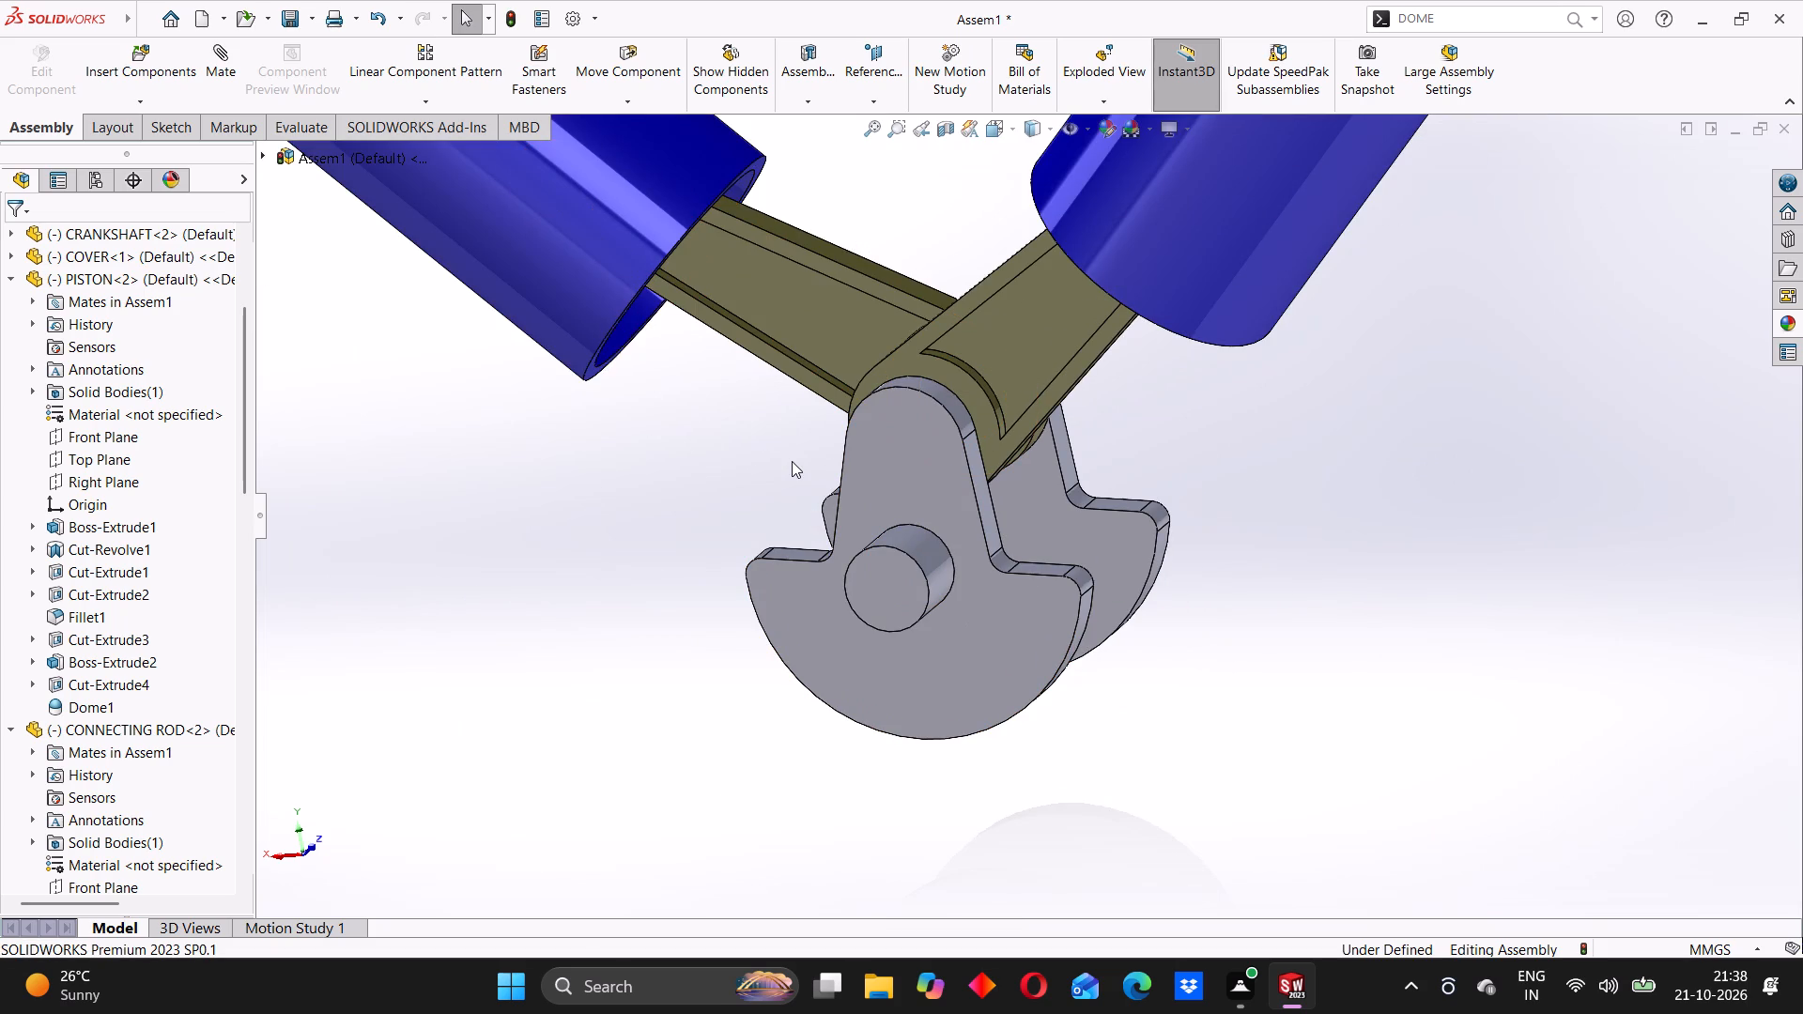
scroll(797, 466, "up", 2)
scroll(796, 464, "down", 3)
middle_click_drag(1050, 489, 1023, 483)
left_click(973, 478)
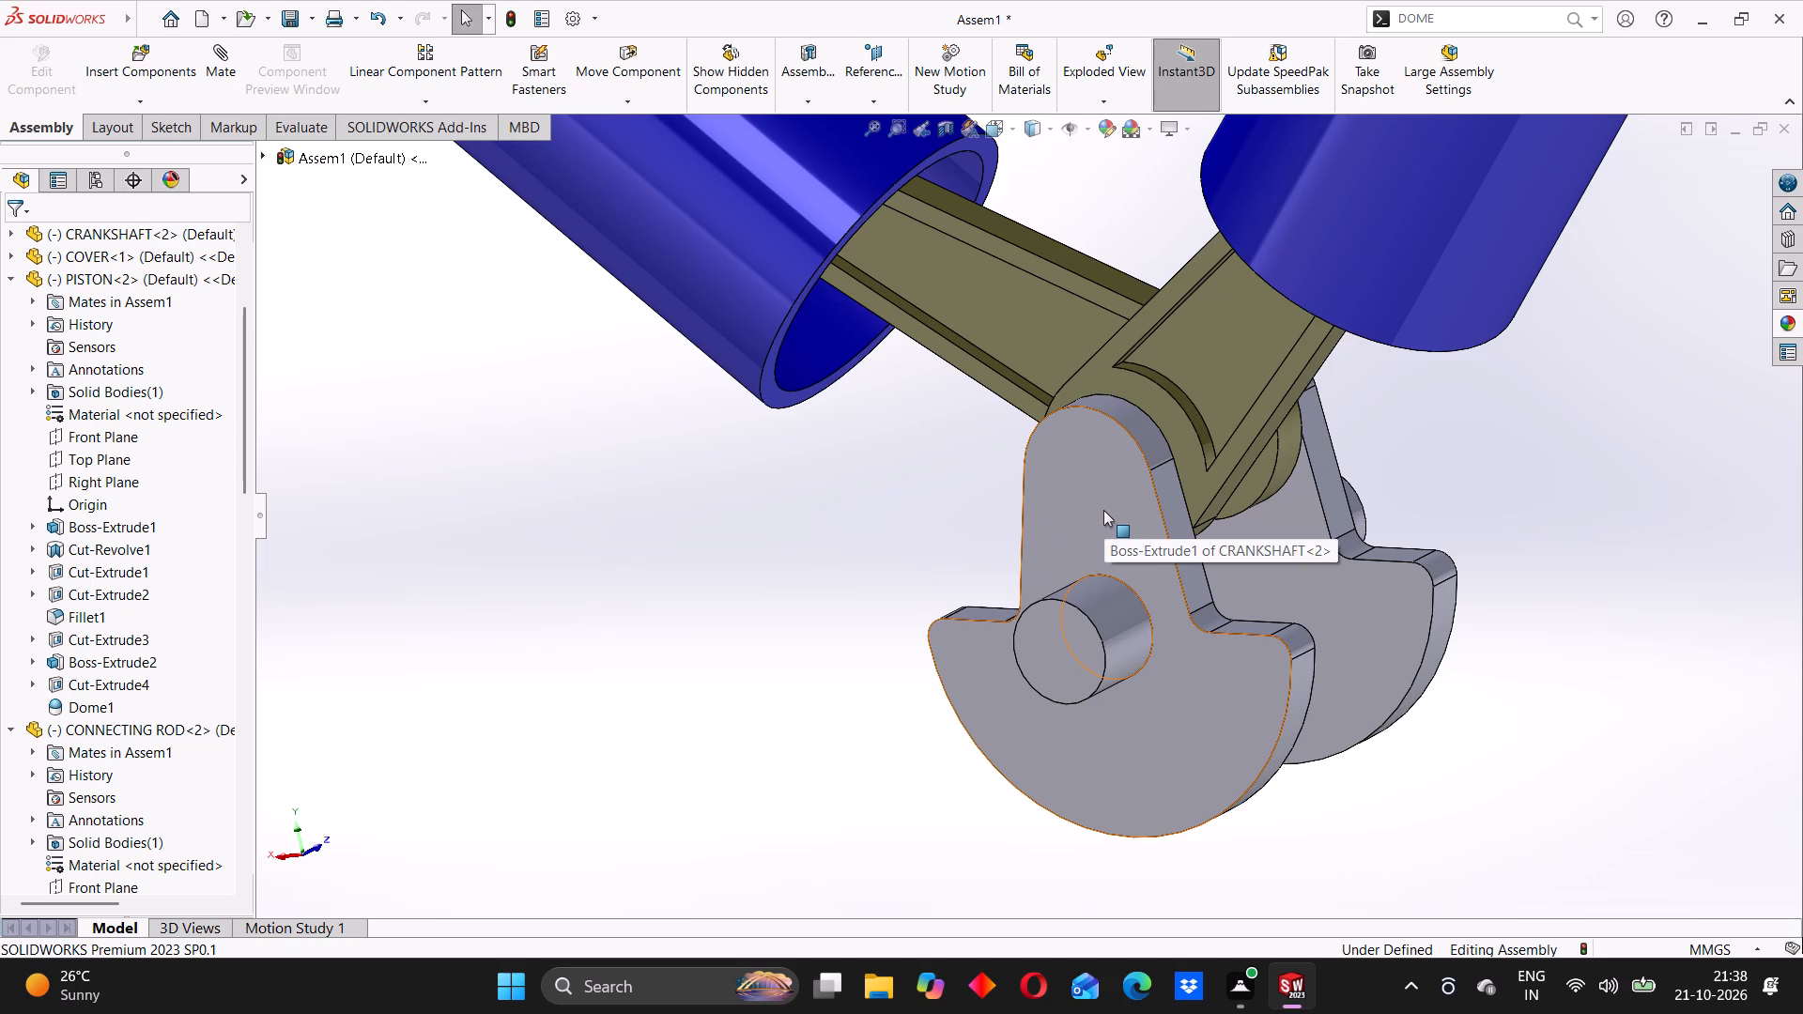
left_click(910, 520)
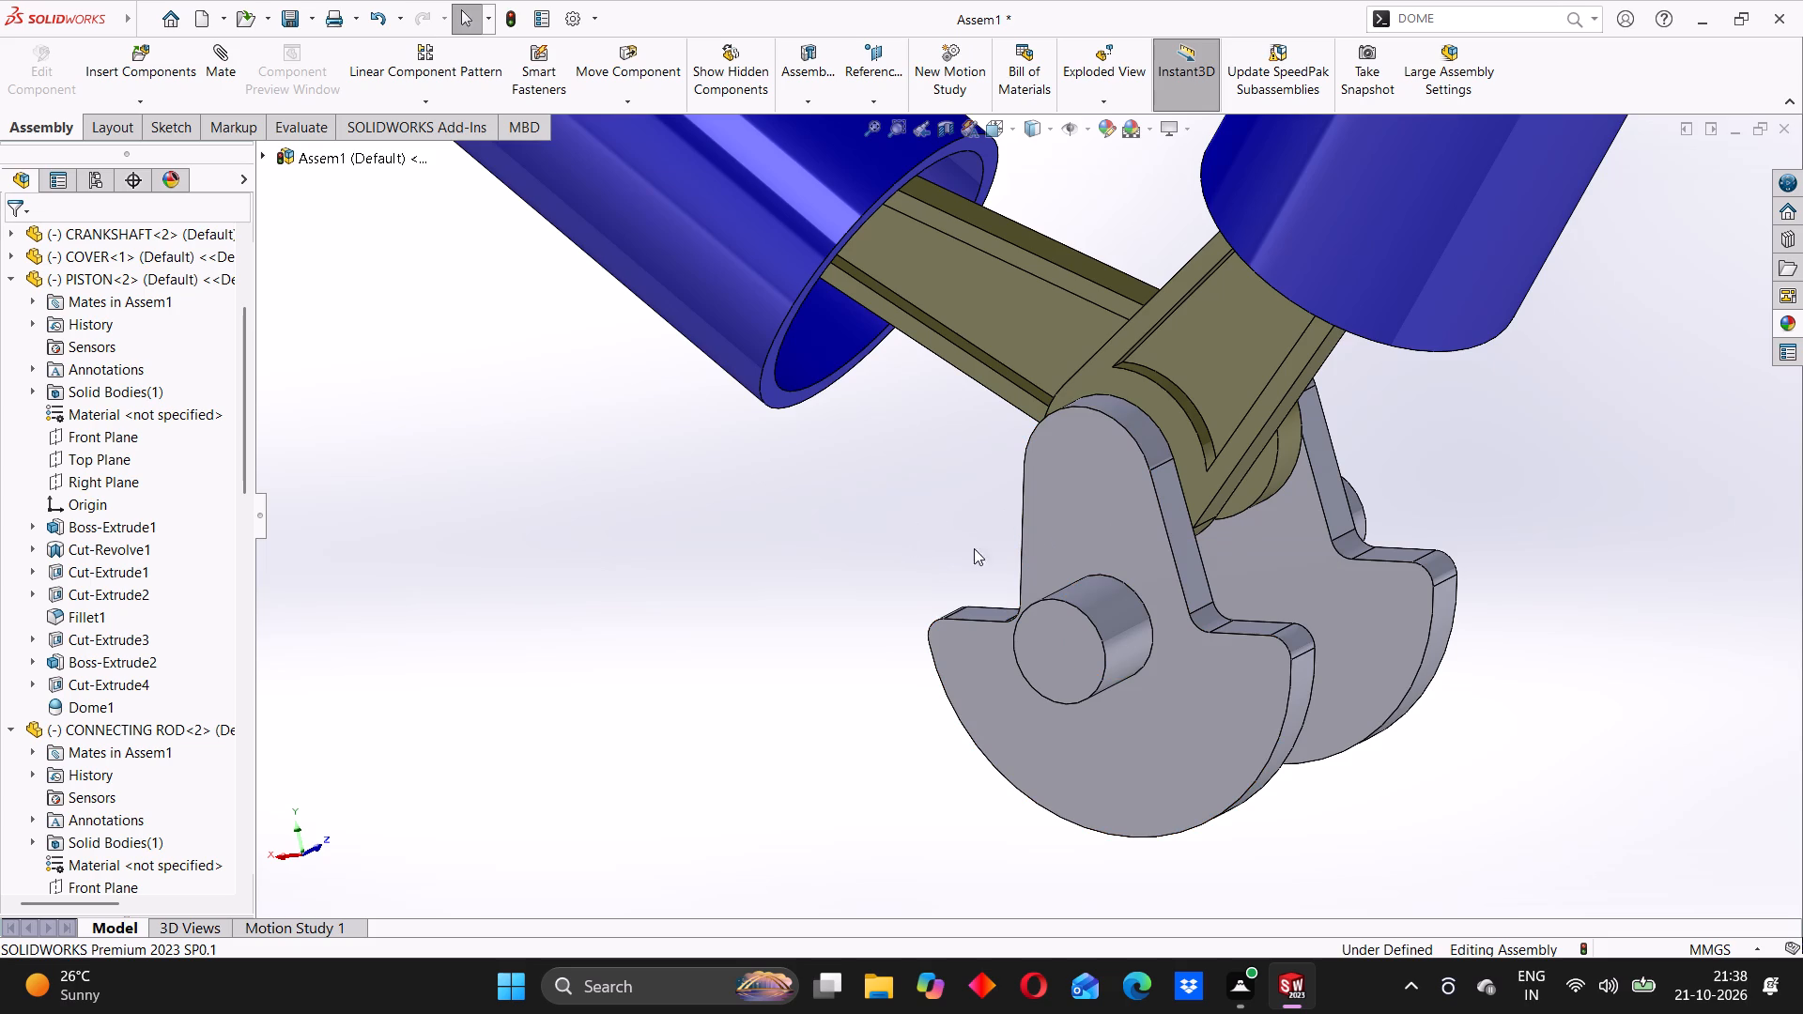
scroll(1102, 492, "down", 3)
scroll(1095, 493, "up", 4)
left_click(803, 487)
middle_click_drag(1029, 526, 1039, 529)
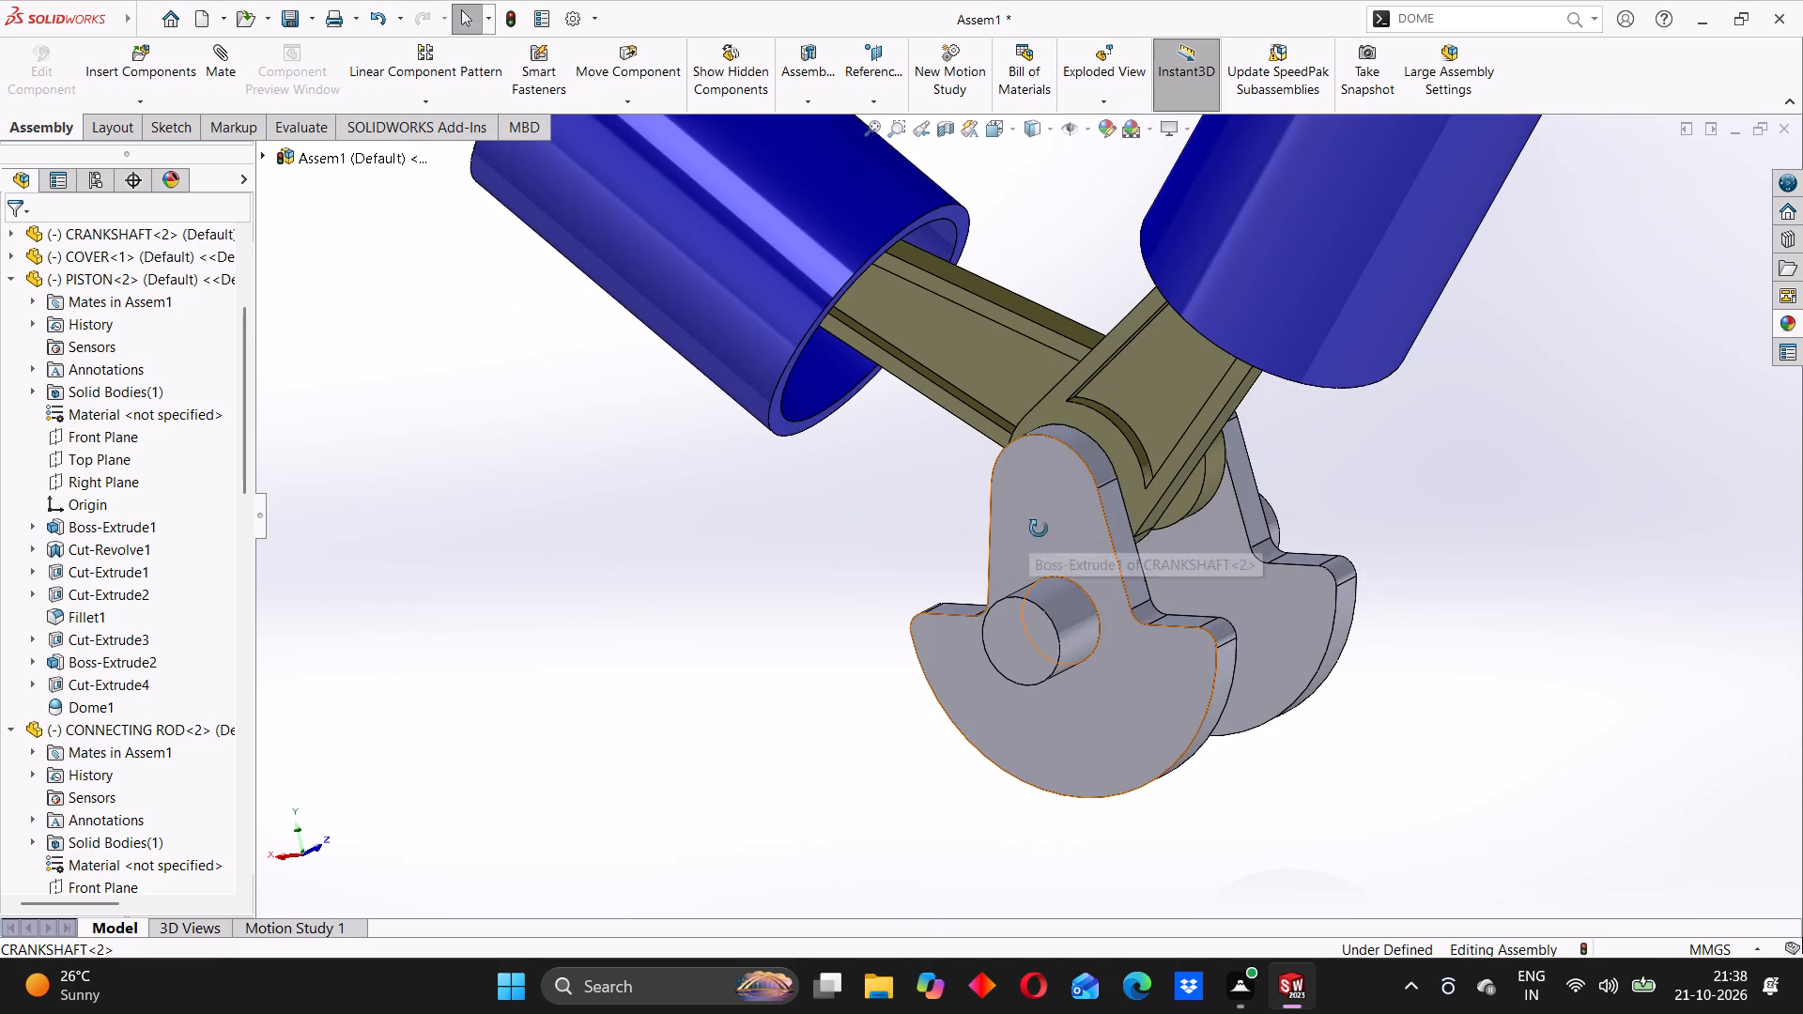
middle_click_drag(1039, 529, 1049, 531)
left_click(1049, 532)
left_click(873, 540)
Highlight the crankshaft's far web, both connecting rods and both cylinder covers in turn to review how the parts meet.
left_click(1165, 548)
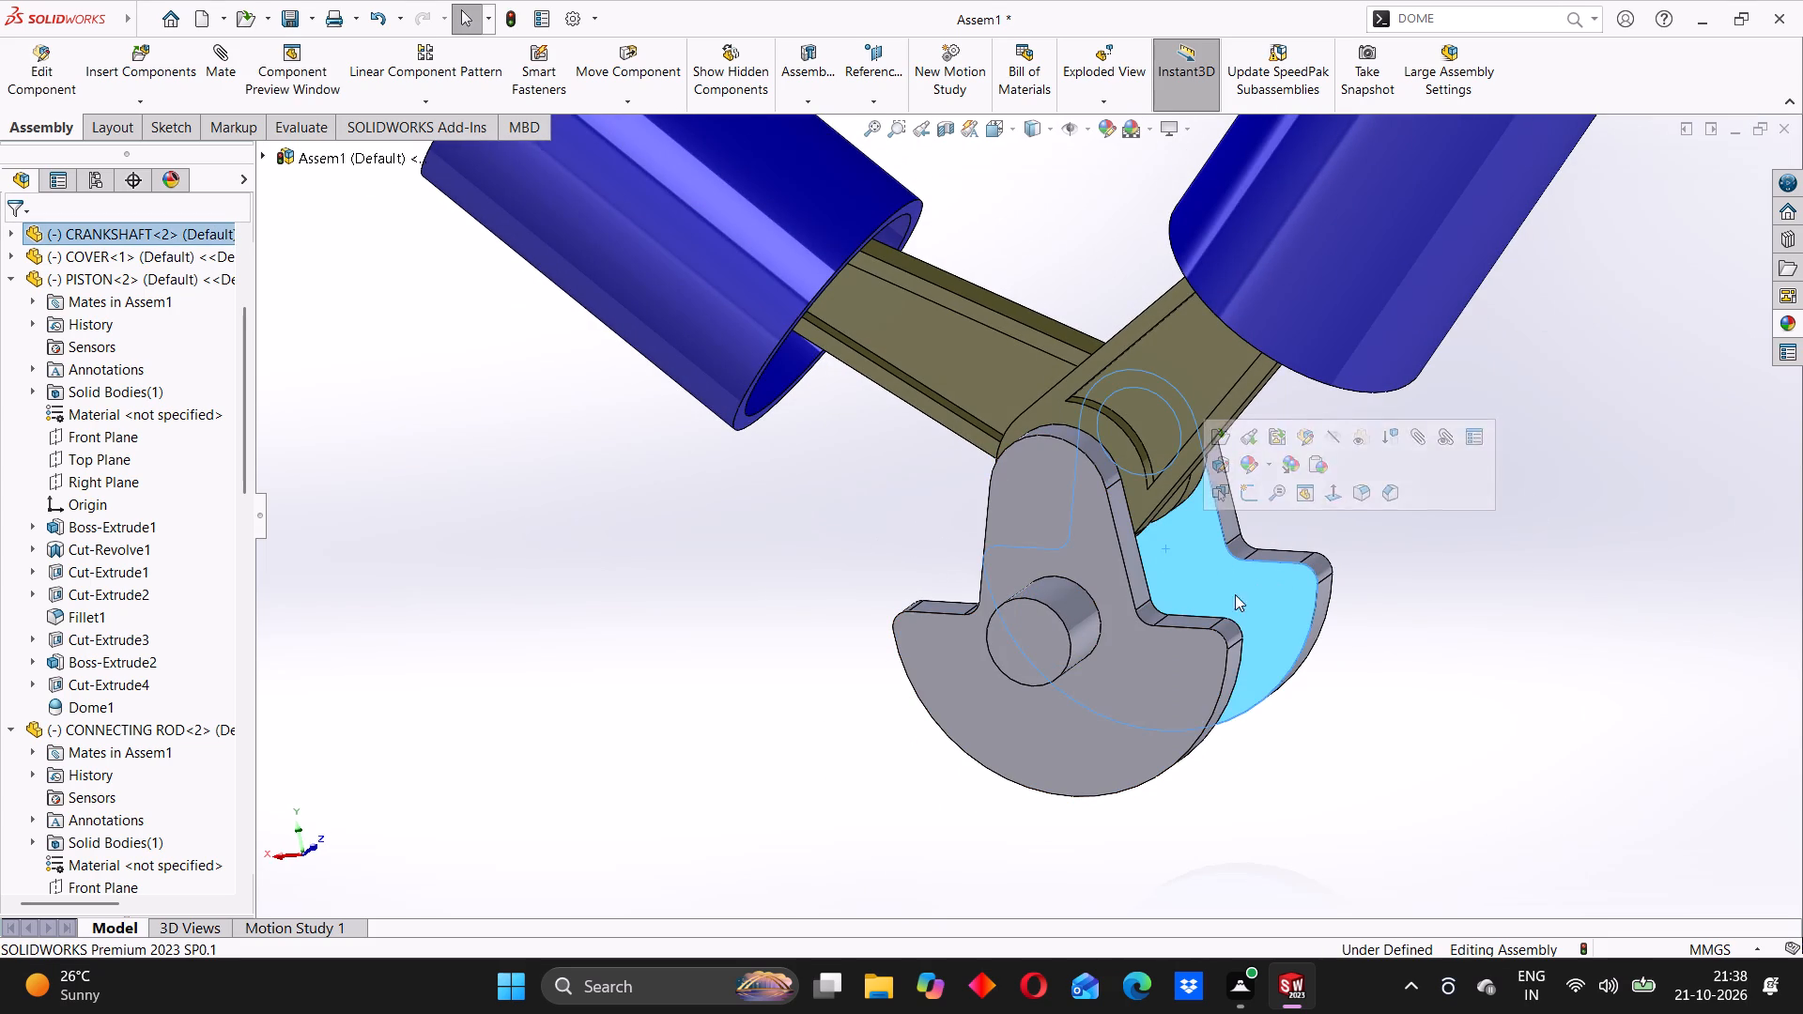
left_click(1151, 644)
left_click(1317, 704)
left_click(1282, 660)
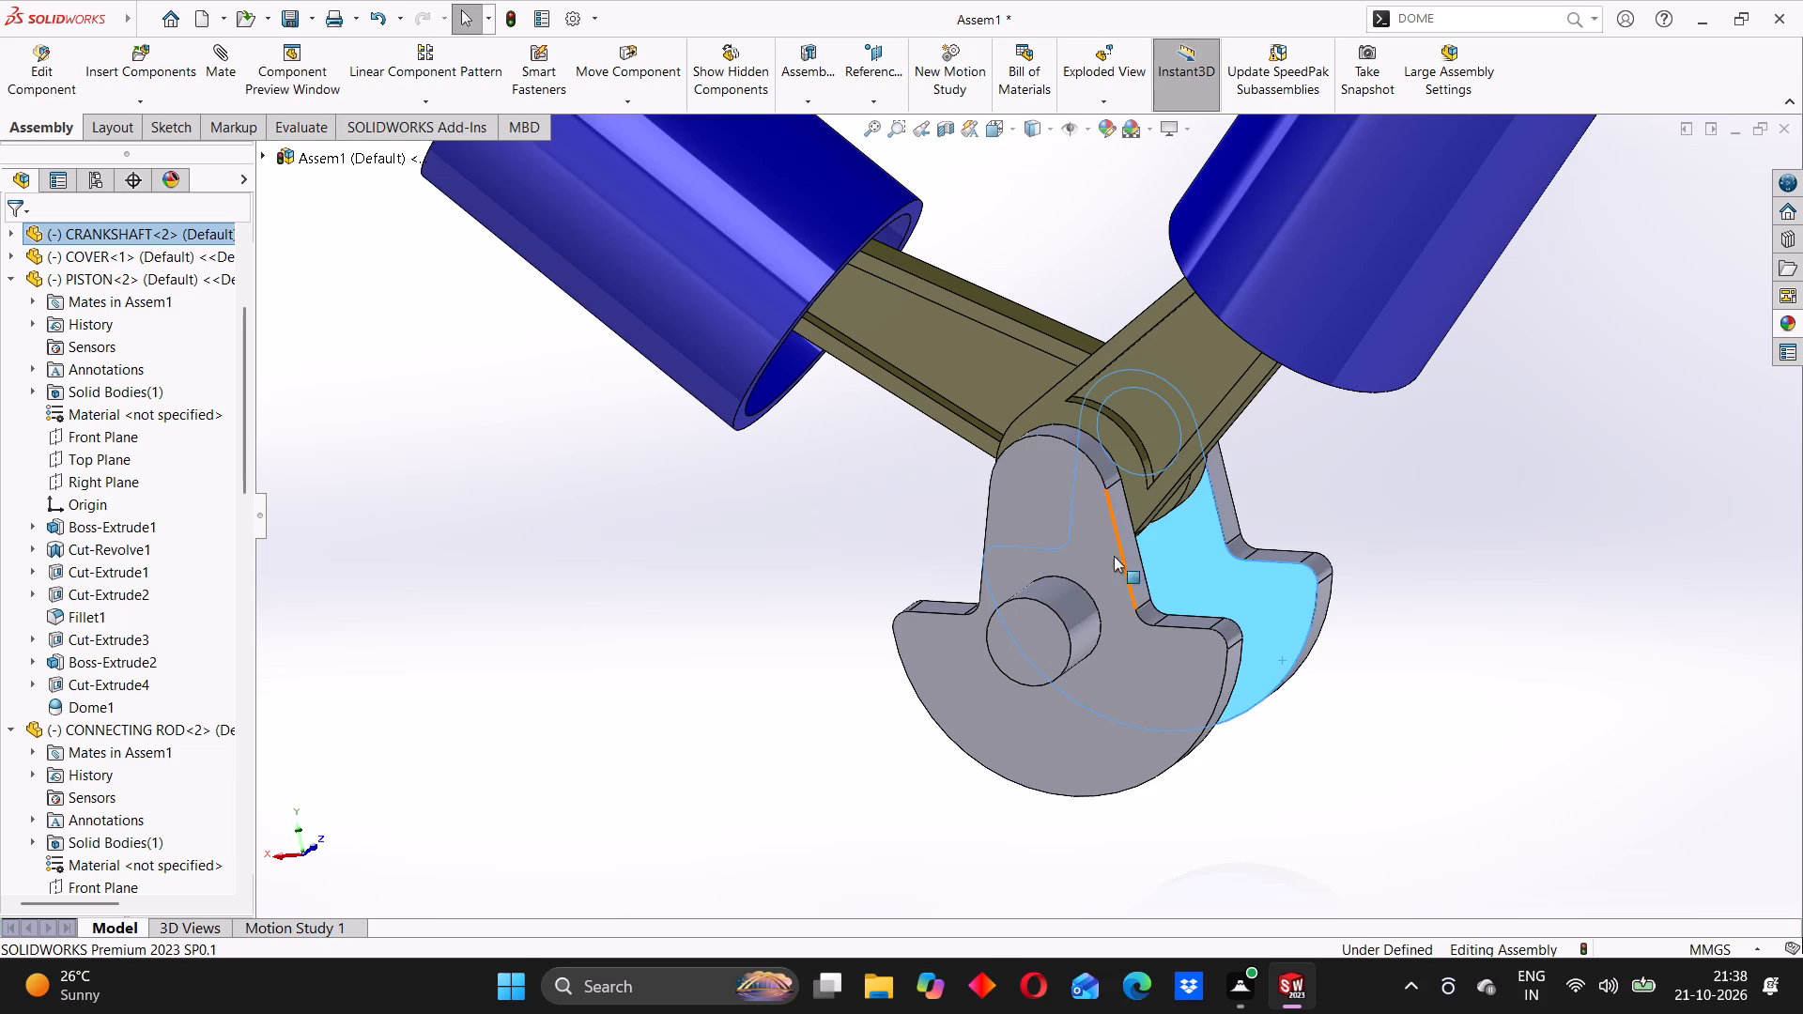
left_click(1166, 403)
left_click(944, 345)
left_click(698, 324)
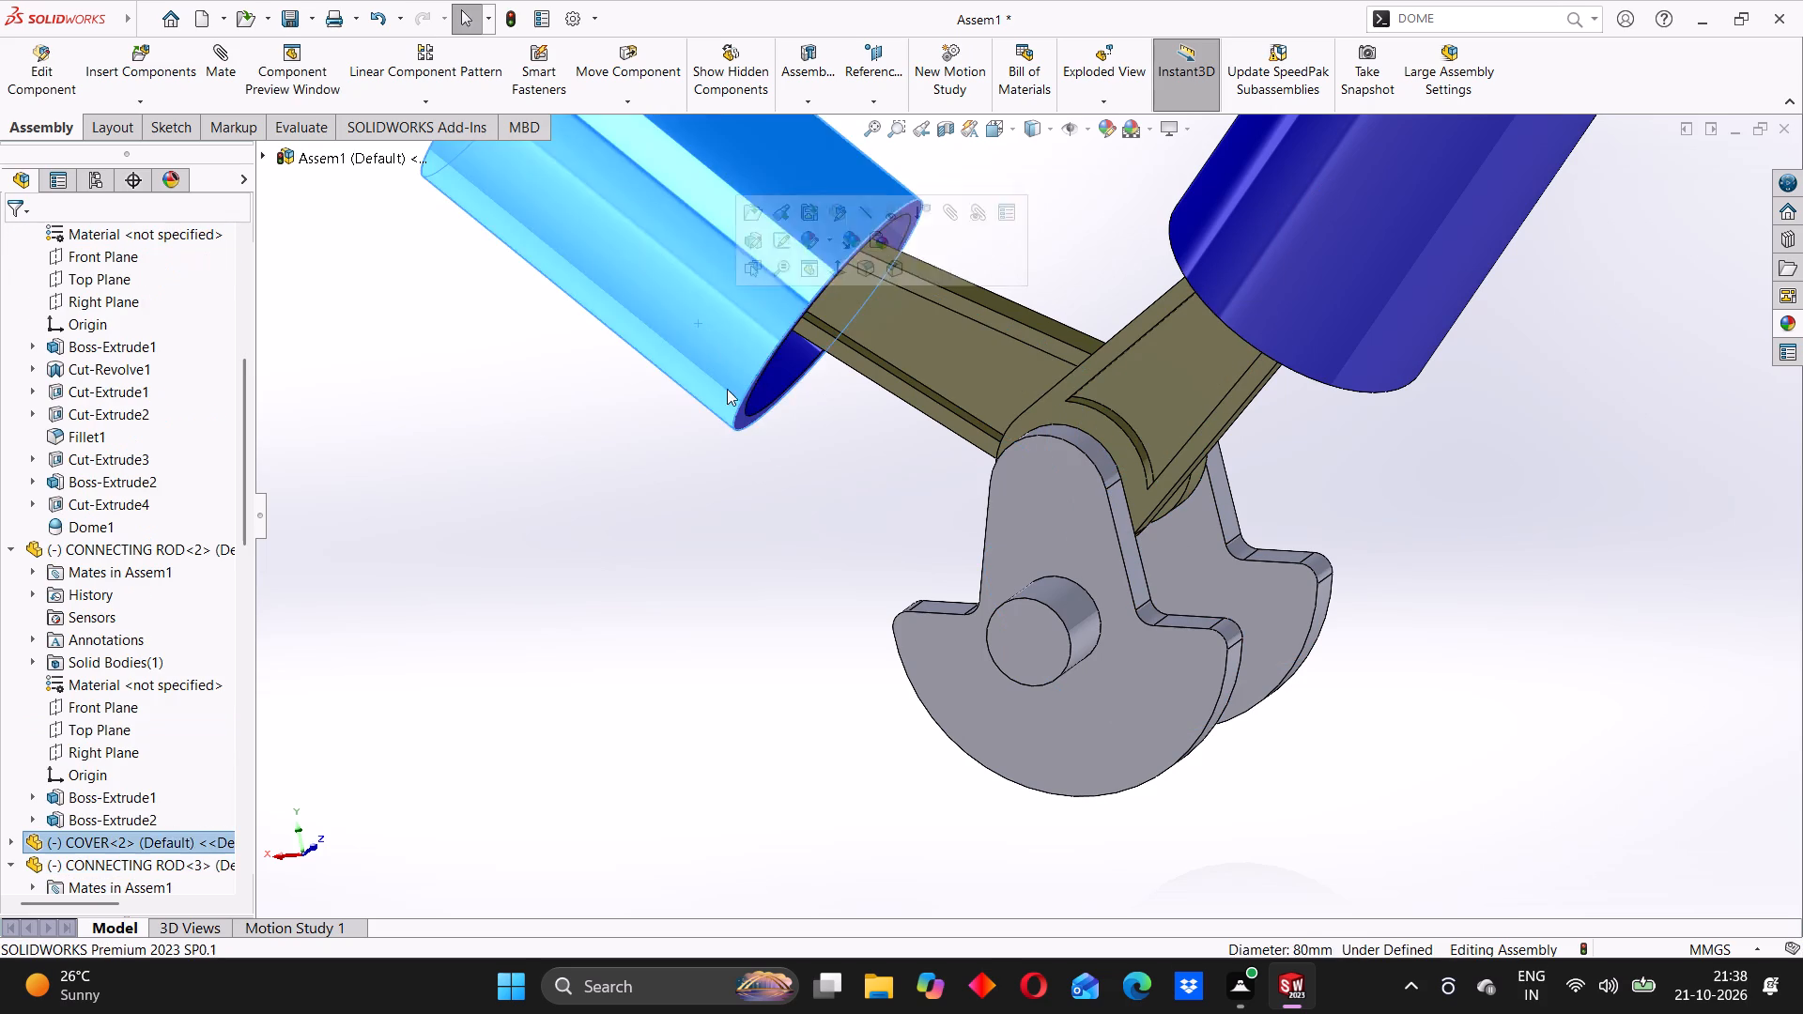
left_click_drag(781, 468, 795, 481)
left_click(1232, 292)
left_click(1045, 252)
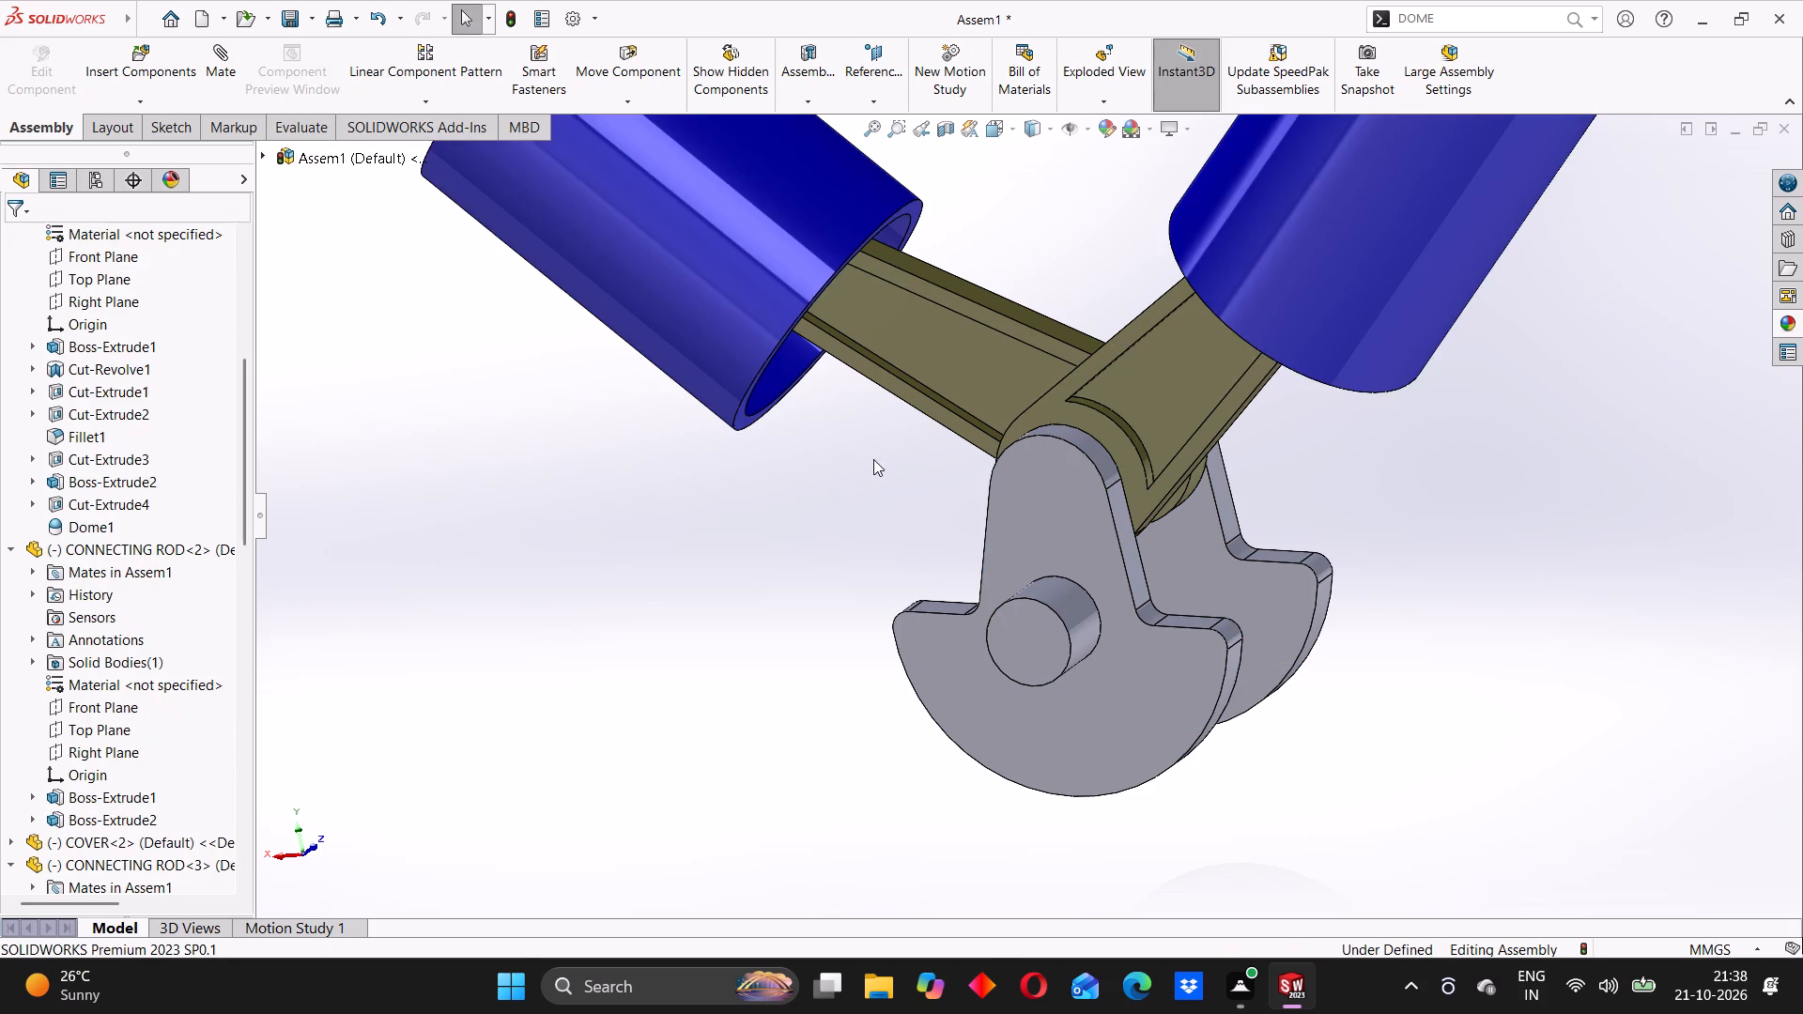
left_click(871, 459)
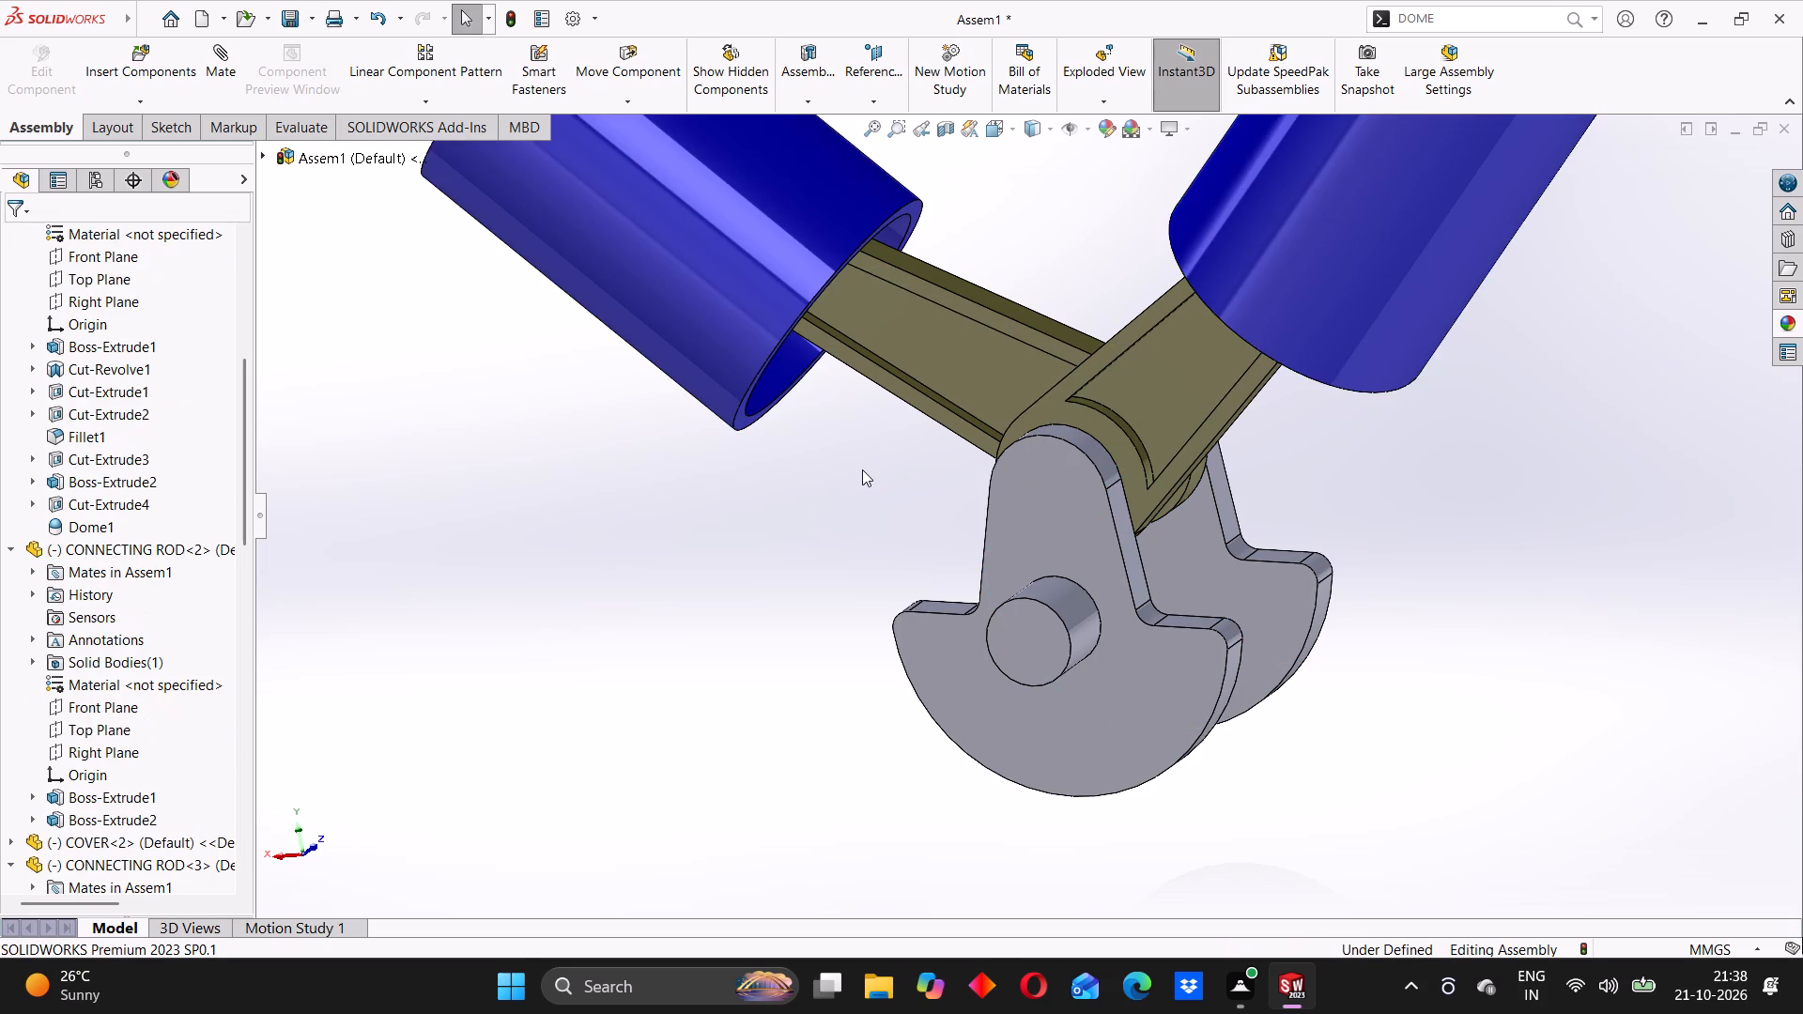
left_click(852, 471)
left_click(943, 376)
left_click(848, 450)
left_click(1276, 256)
left_click(1044, 240)
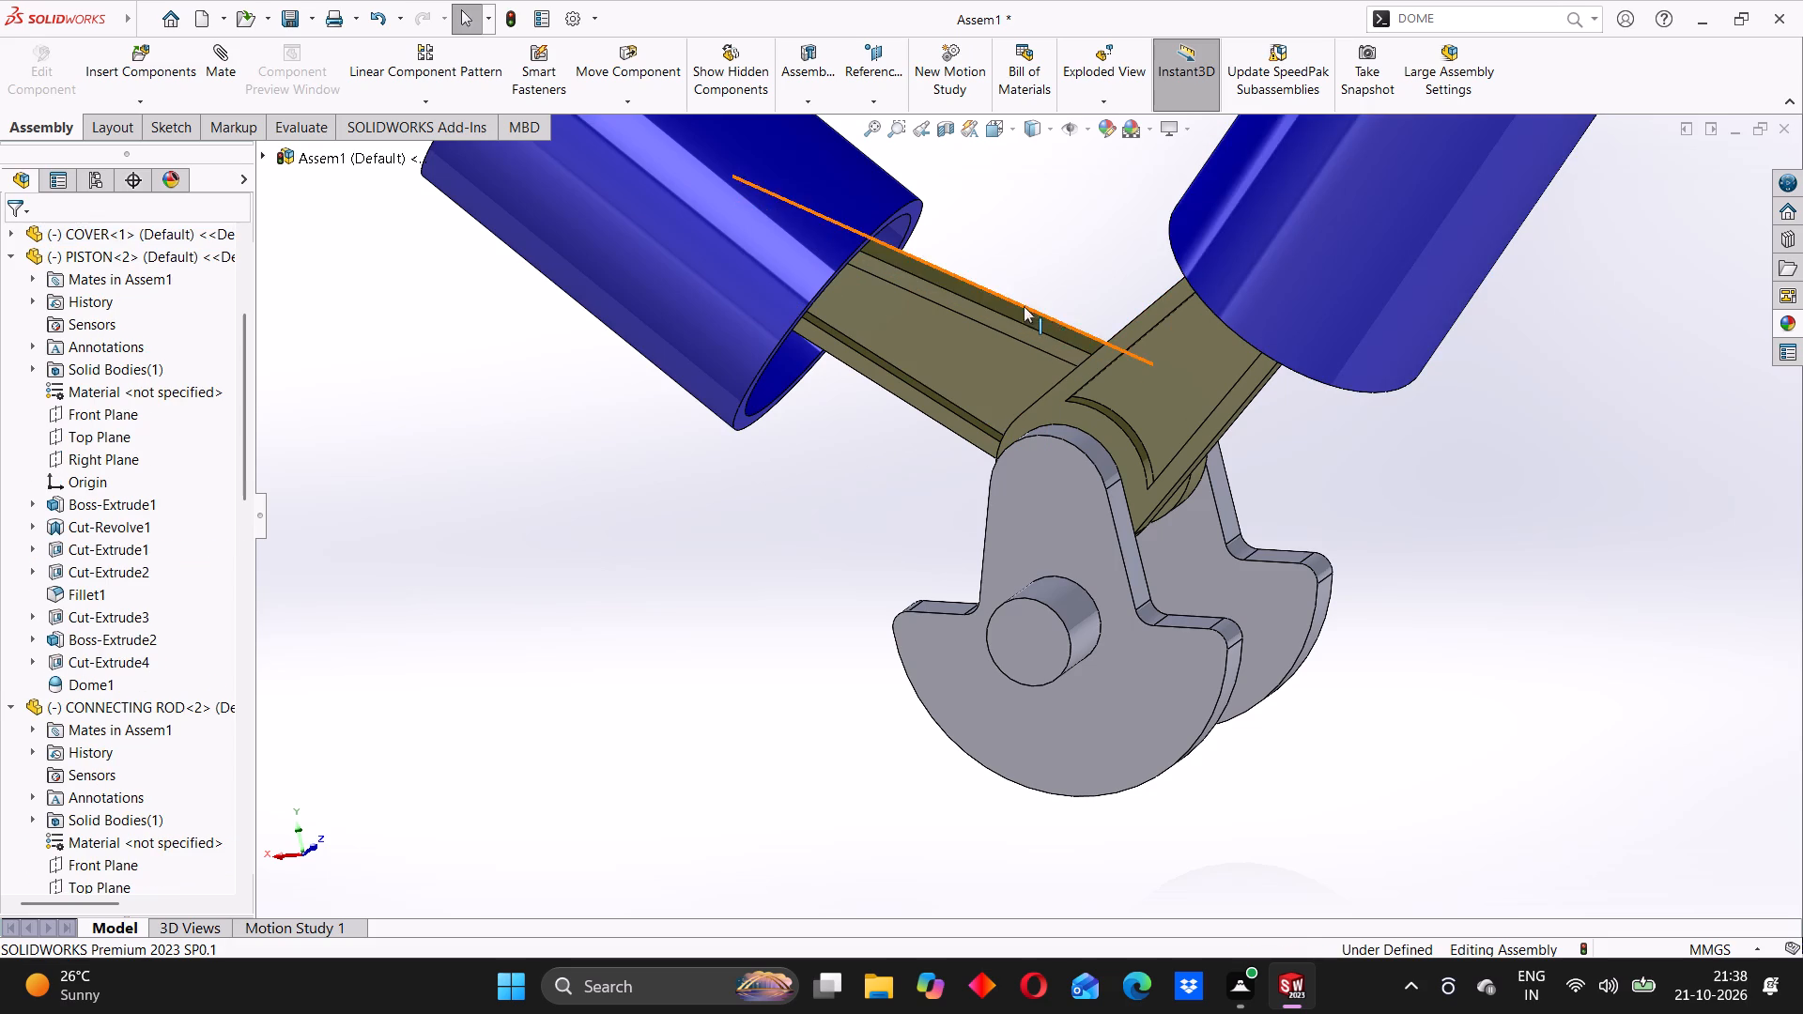
left_click(1050, 242)
left_click(739, 253)
left_click(880, 336)
left_click(1241, 236)
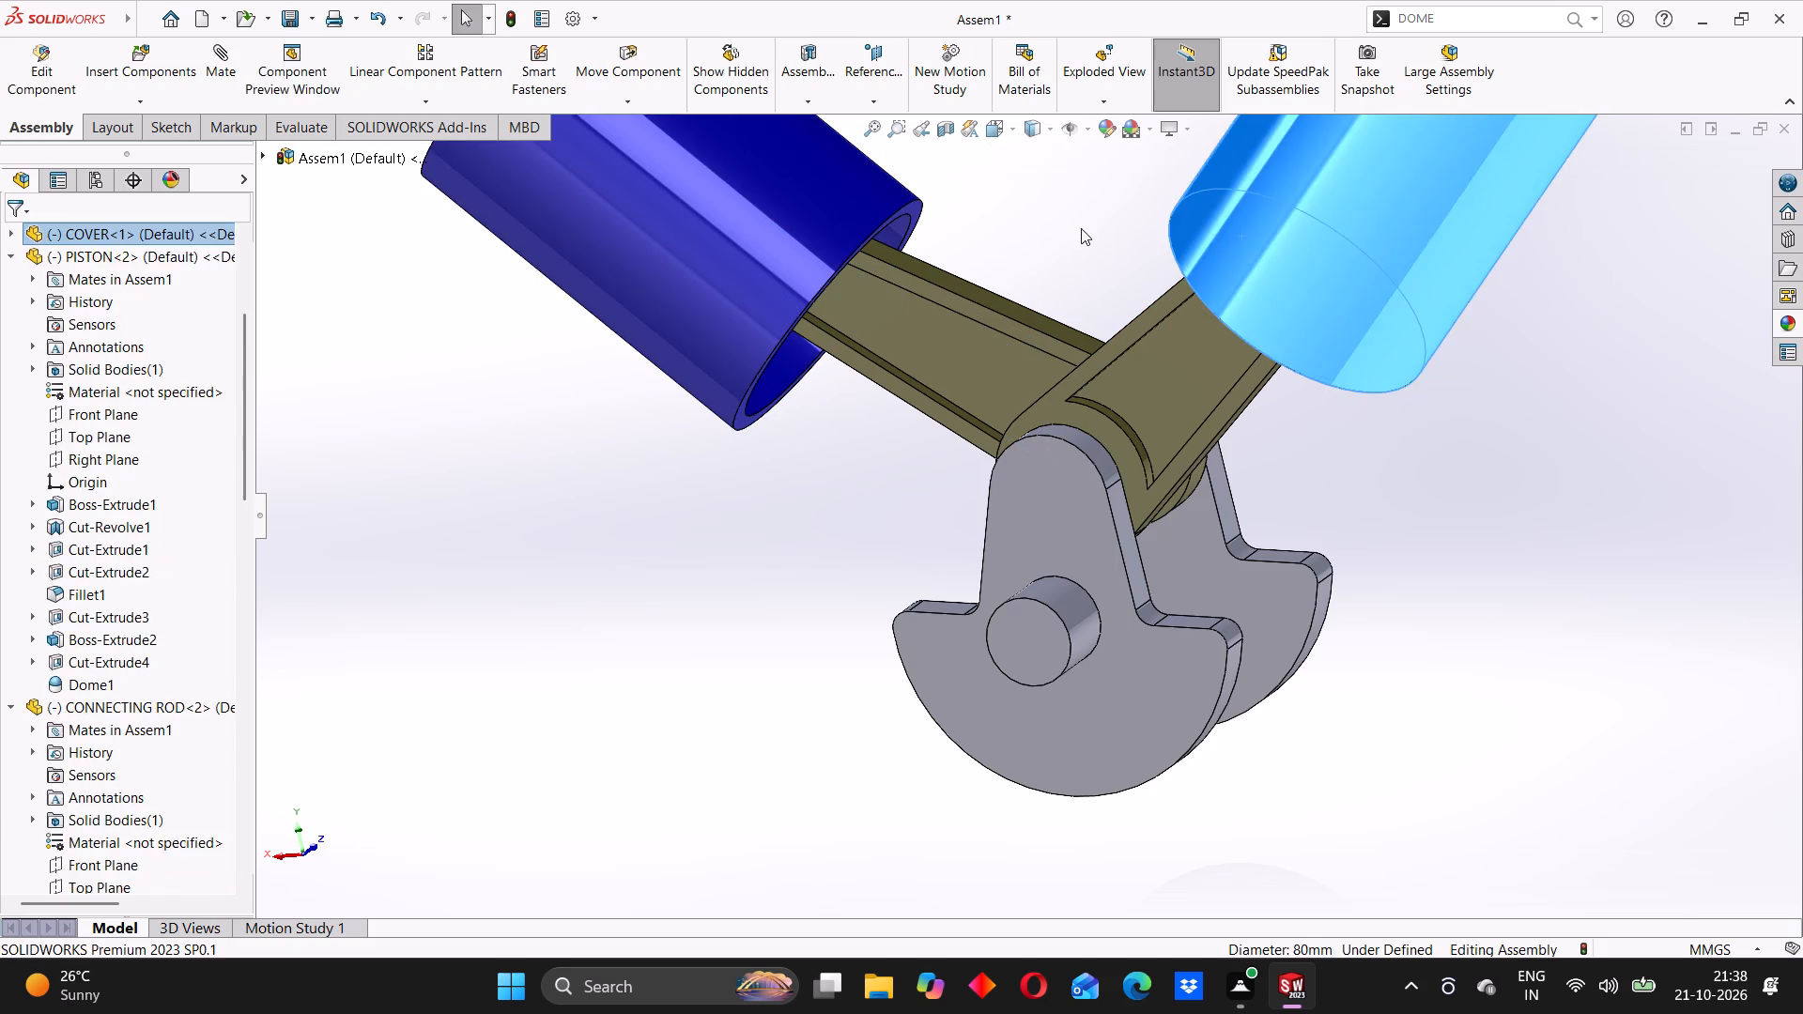
left_click(1078, 226)
Compare the two cylinder covers by viewing them close up and highlighting each one.
scroll(973, 405, "up", 2)
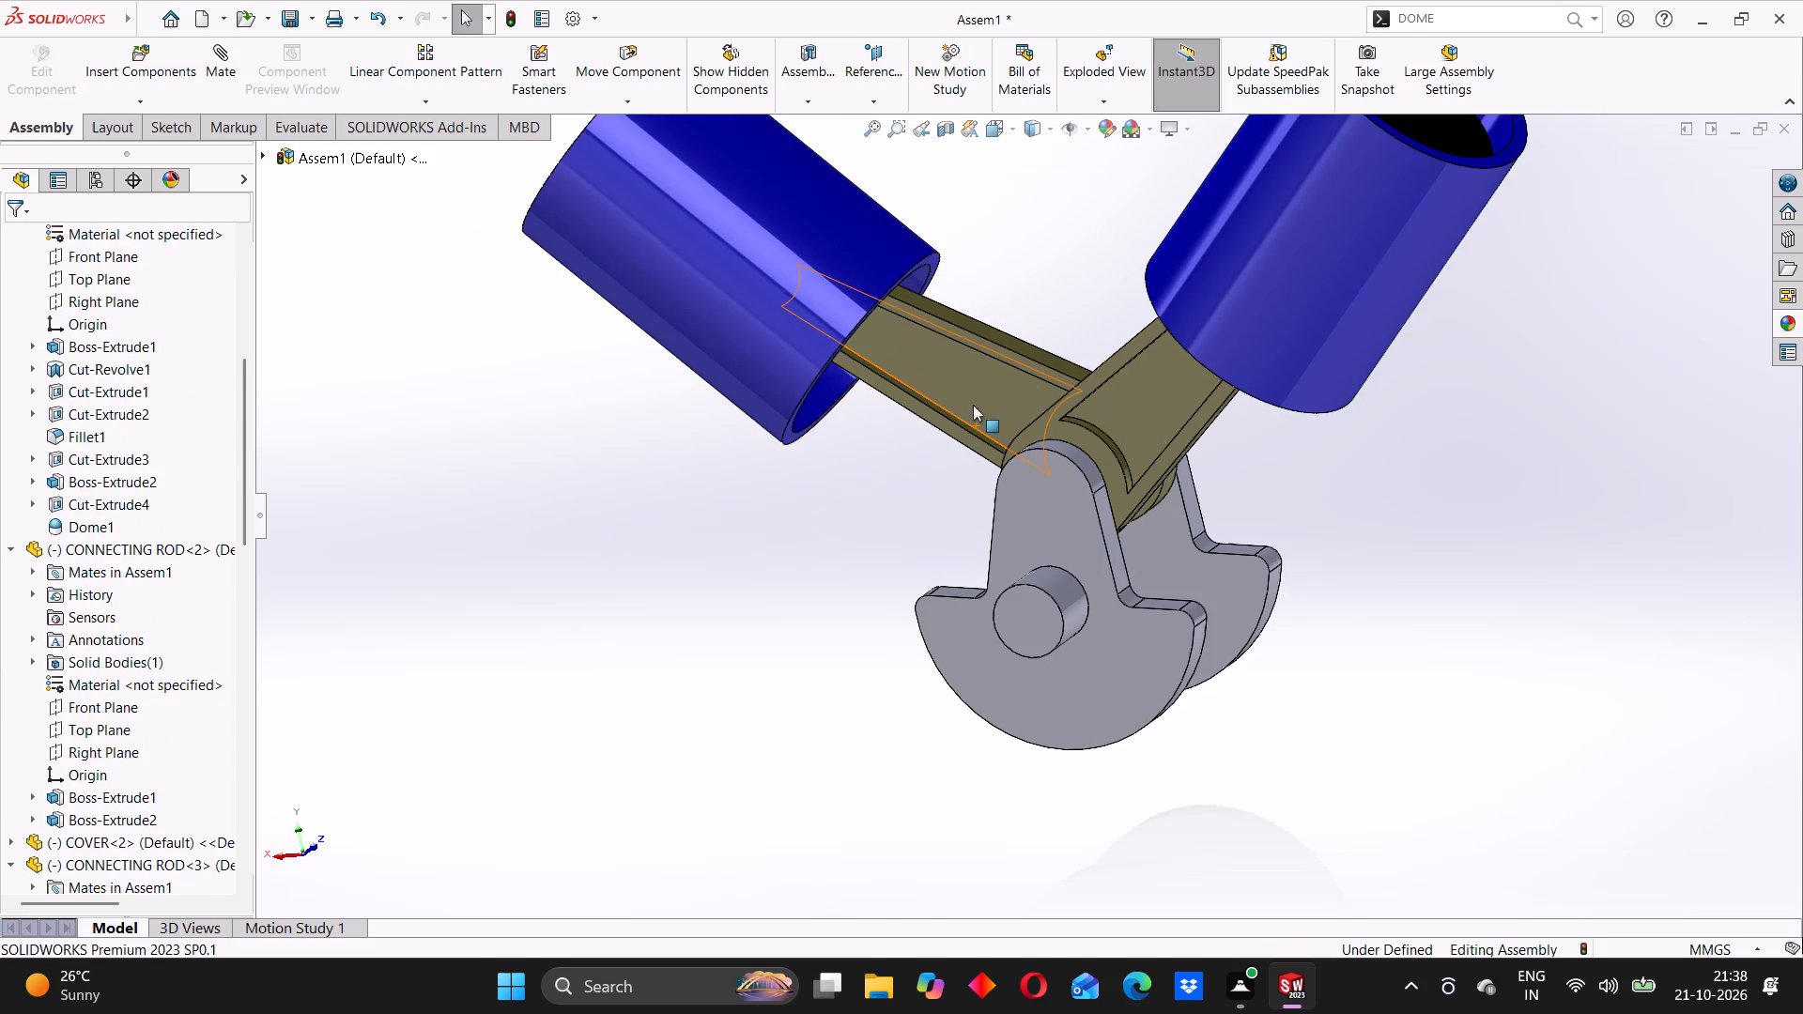
middle_click_drag(892, 453, 908, 489)
left_click(762, 469)
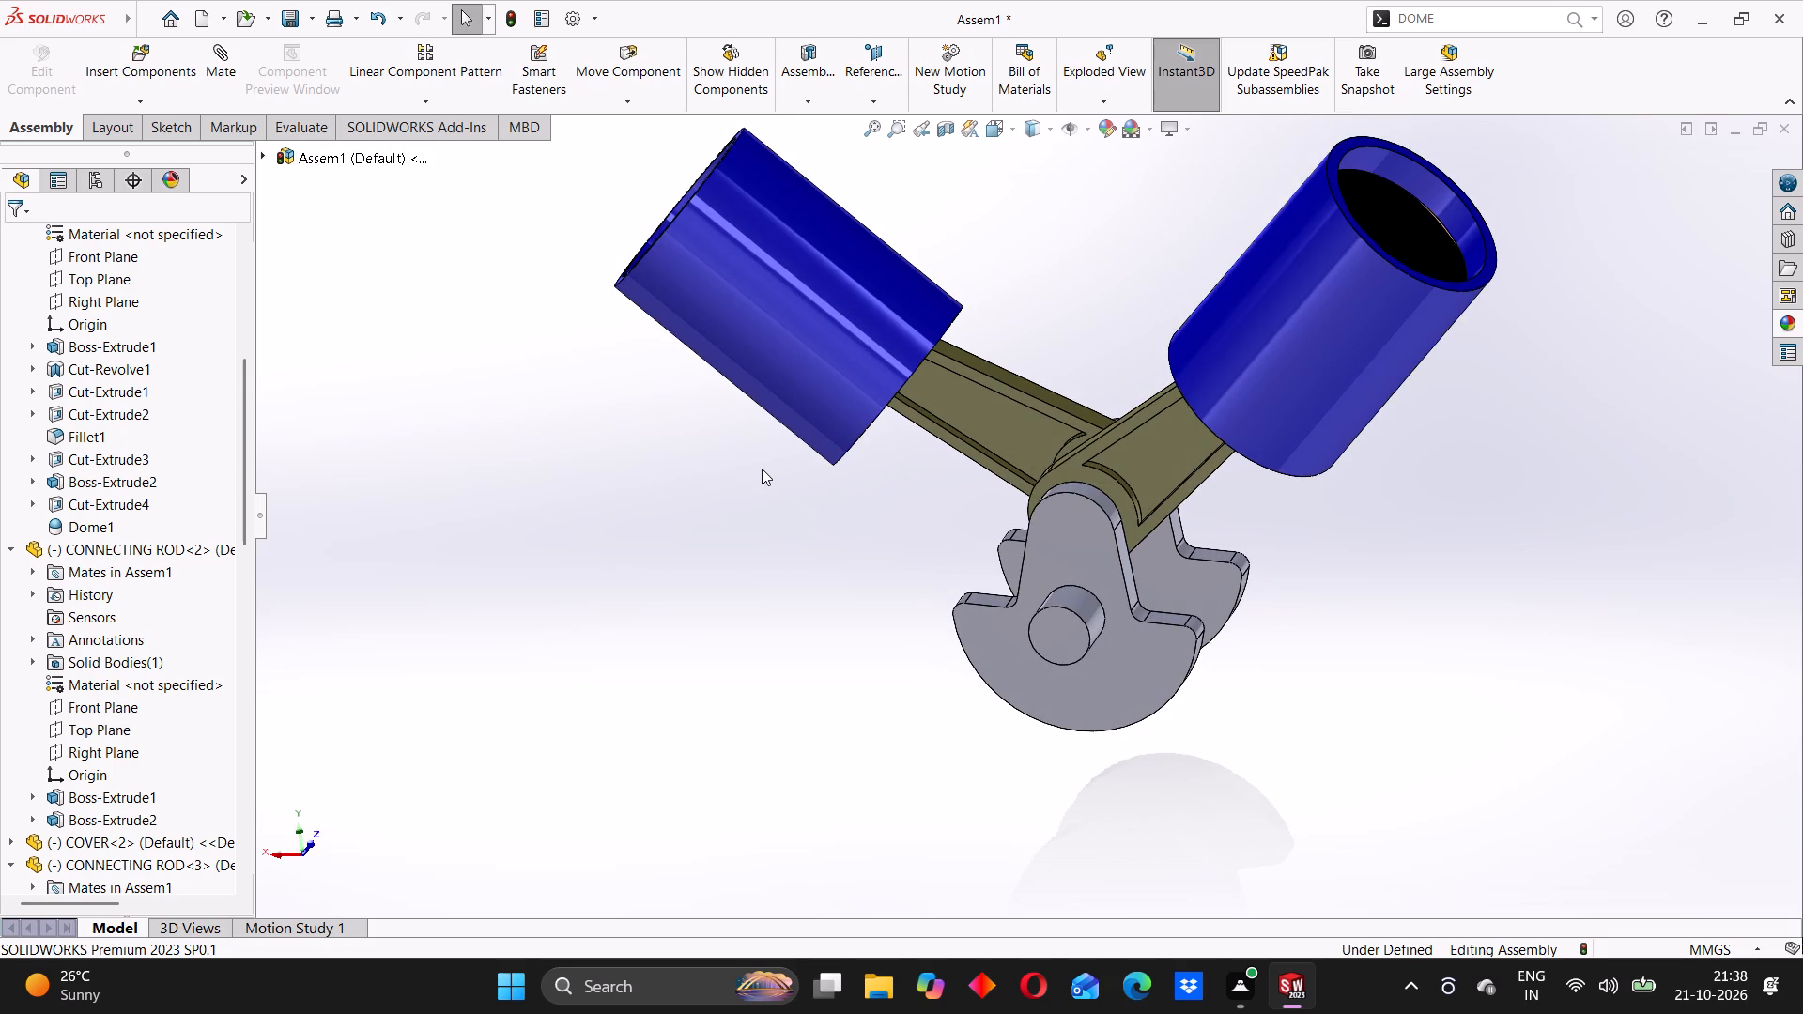
scroll(855, 313, "down", 4)
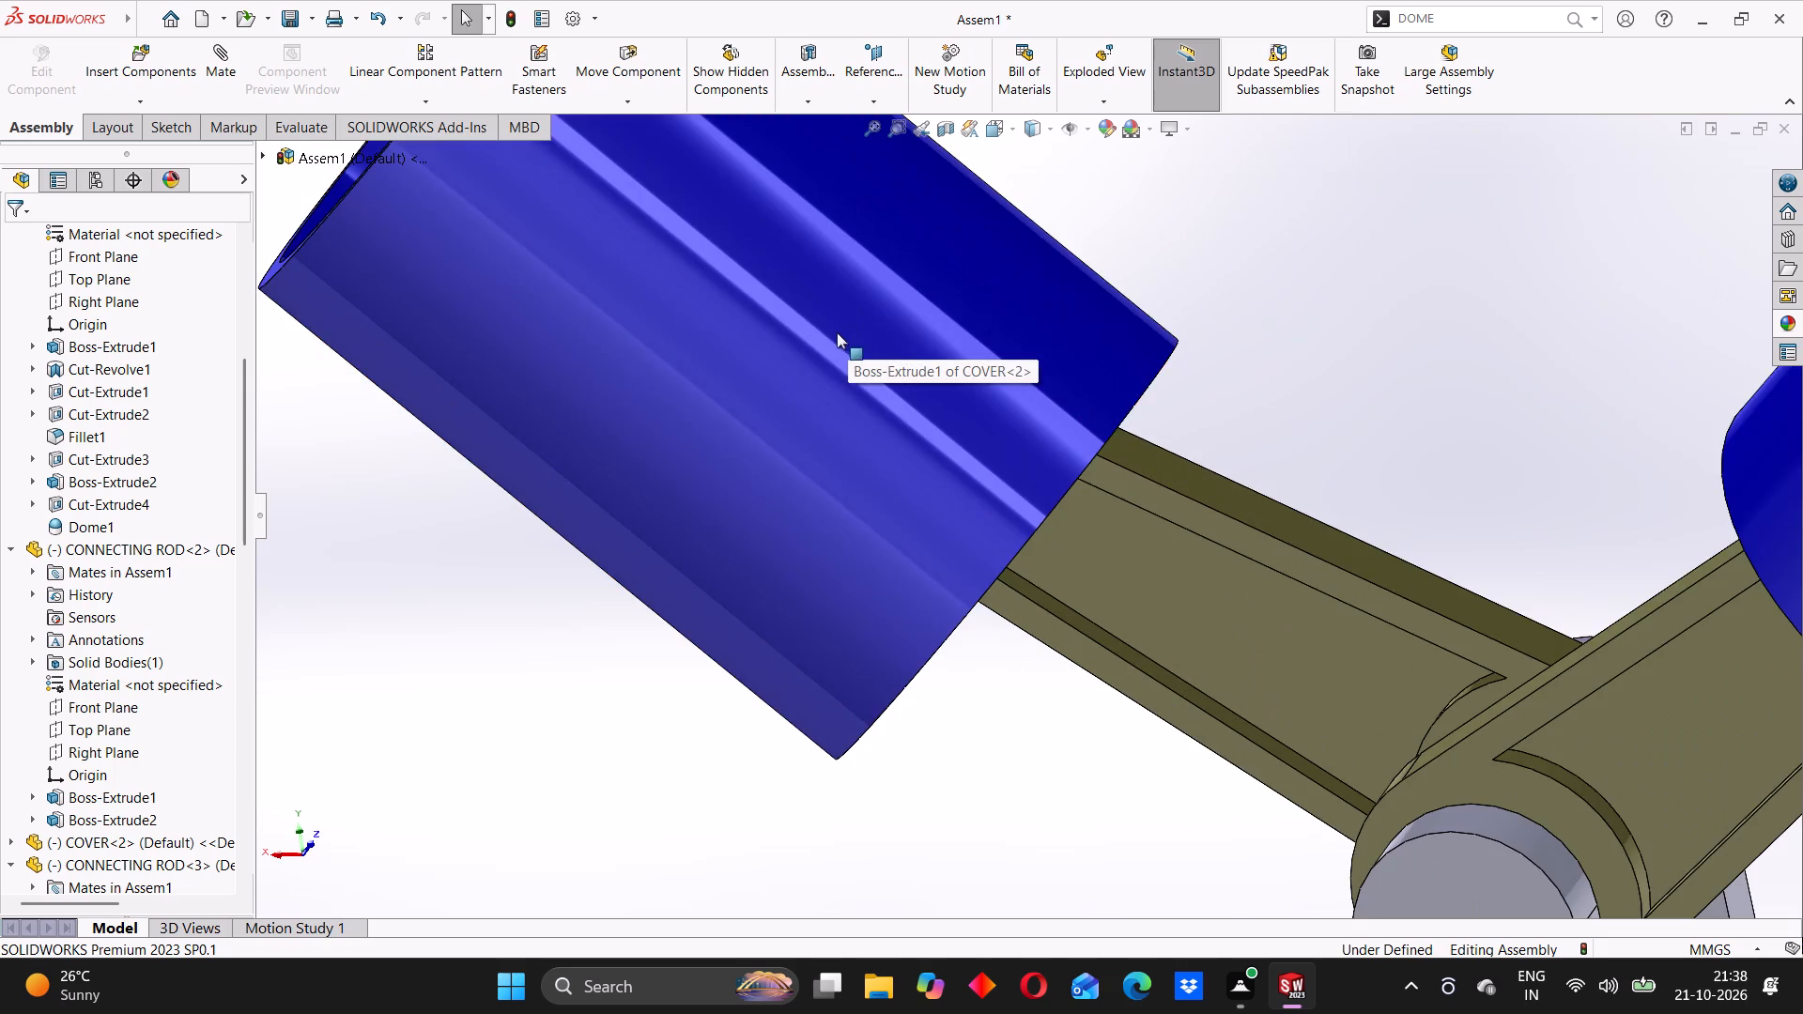
scroll(829, 344, "up", 4)
left_click(703, 470)
left_click(878, 439)
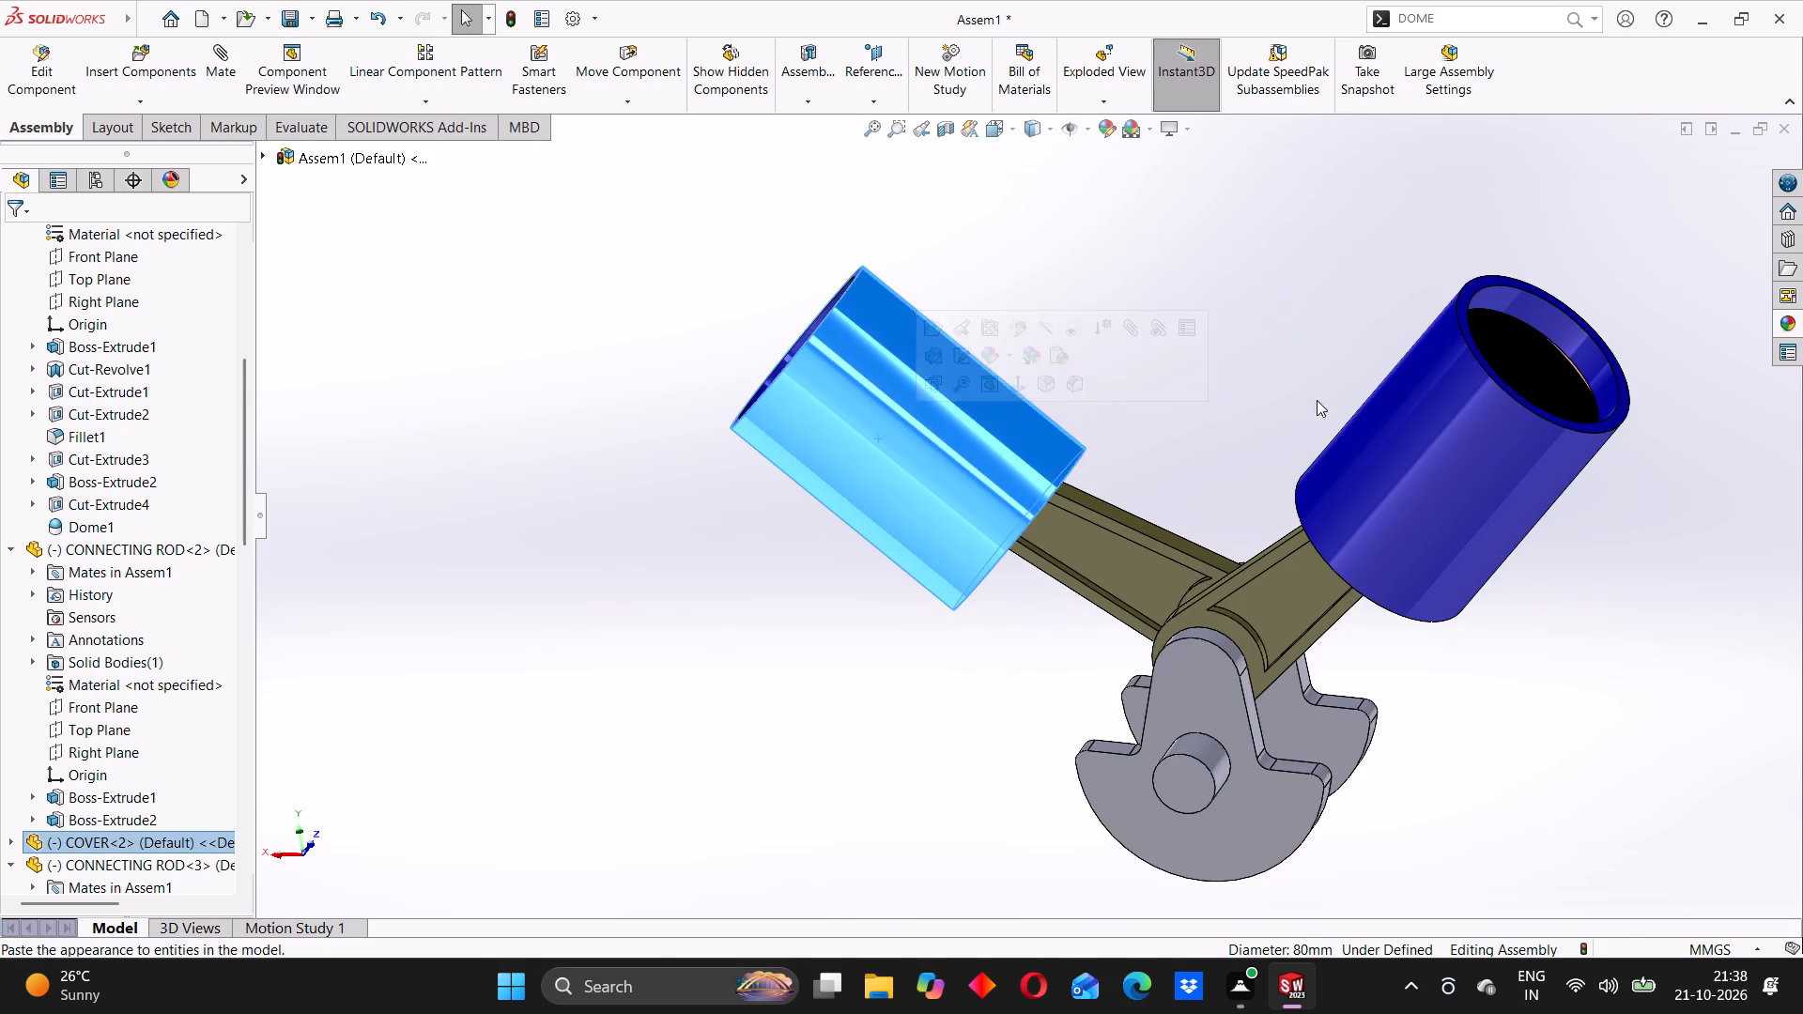
left_click(1367, 319)
left_click(1399, 422)
left_click(1225, 344)
scroll(1375, 429, "down", 2)
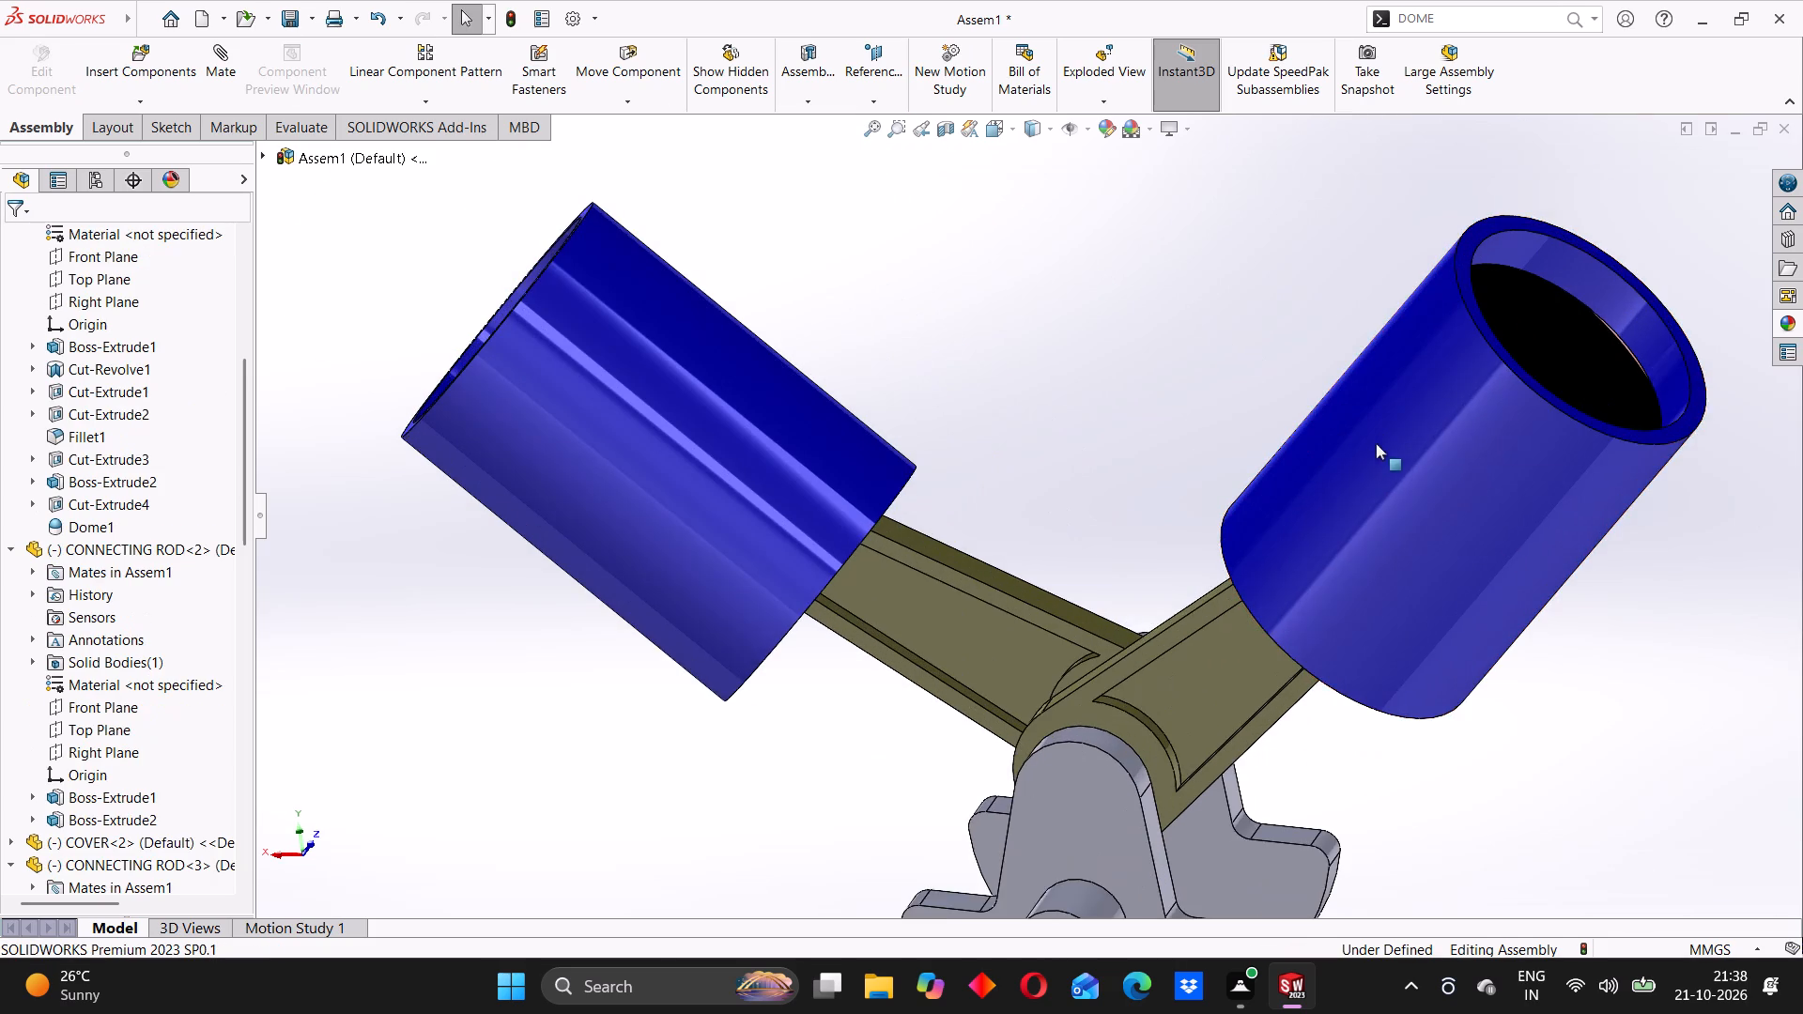
scroll(1382, 450, "up", 1)
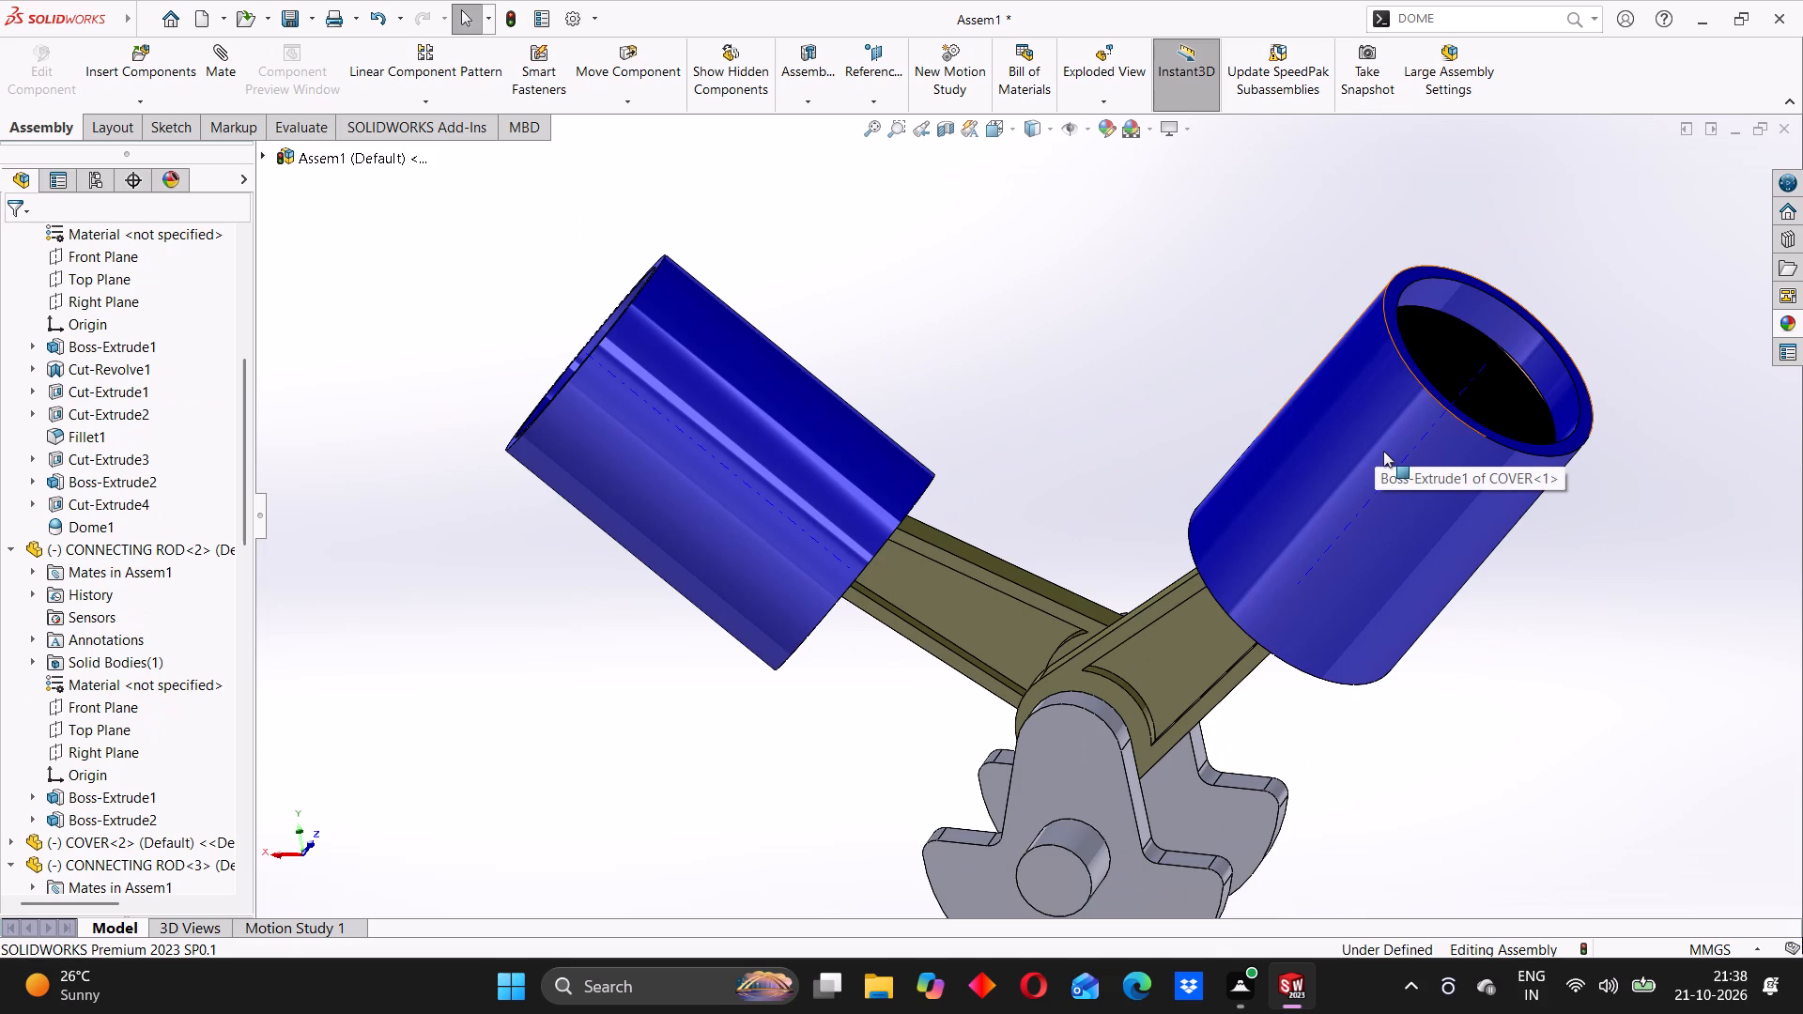
Examine the covers' open ends and the rods entering them from several oblique angles.
left_click(1163, 433)
middle_click_drag(1313, 499, 1277, 499)
left_click(1155, 445)
scroll(1156, 448, "down", 1)
middle_click_drag(1161, 481, 1179, 485)
scroll(1107, 527, "up", 3)
left_click(886, 454)
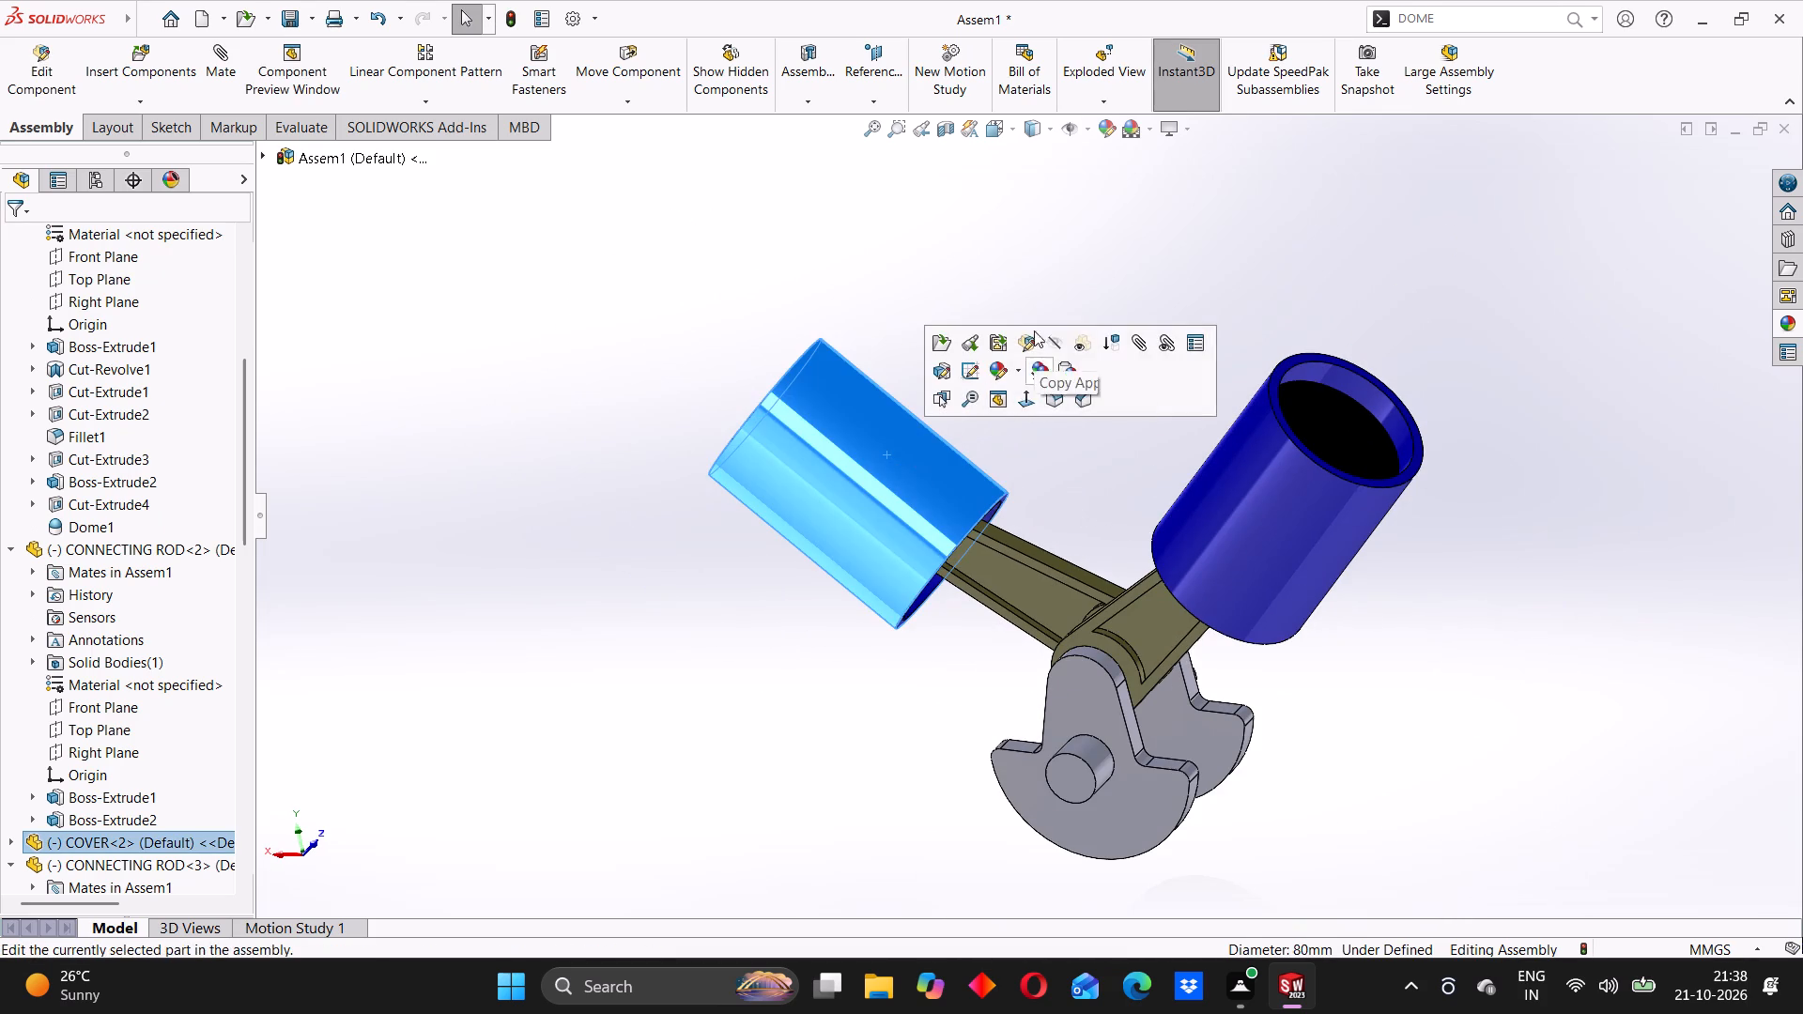
left_click(929, 247)
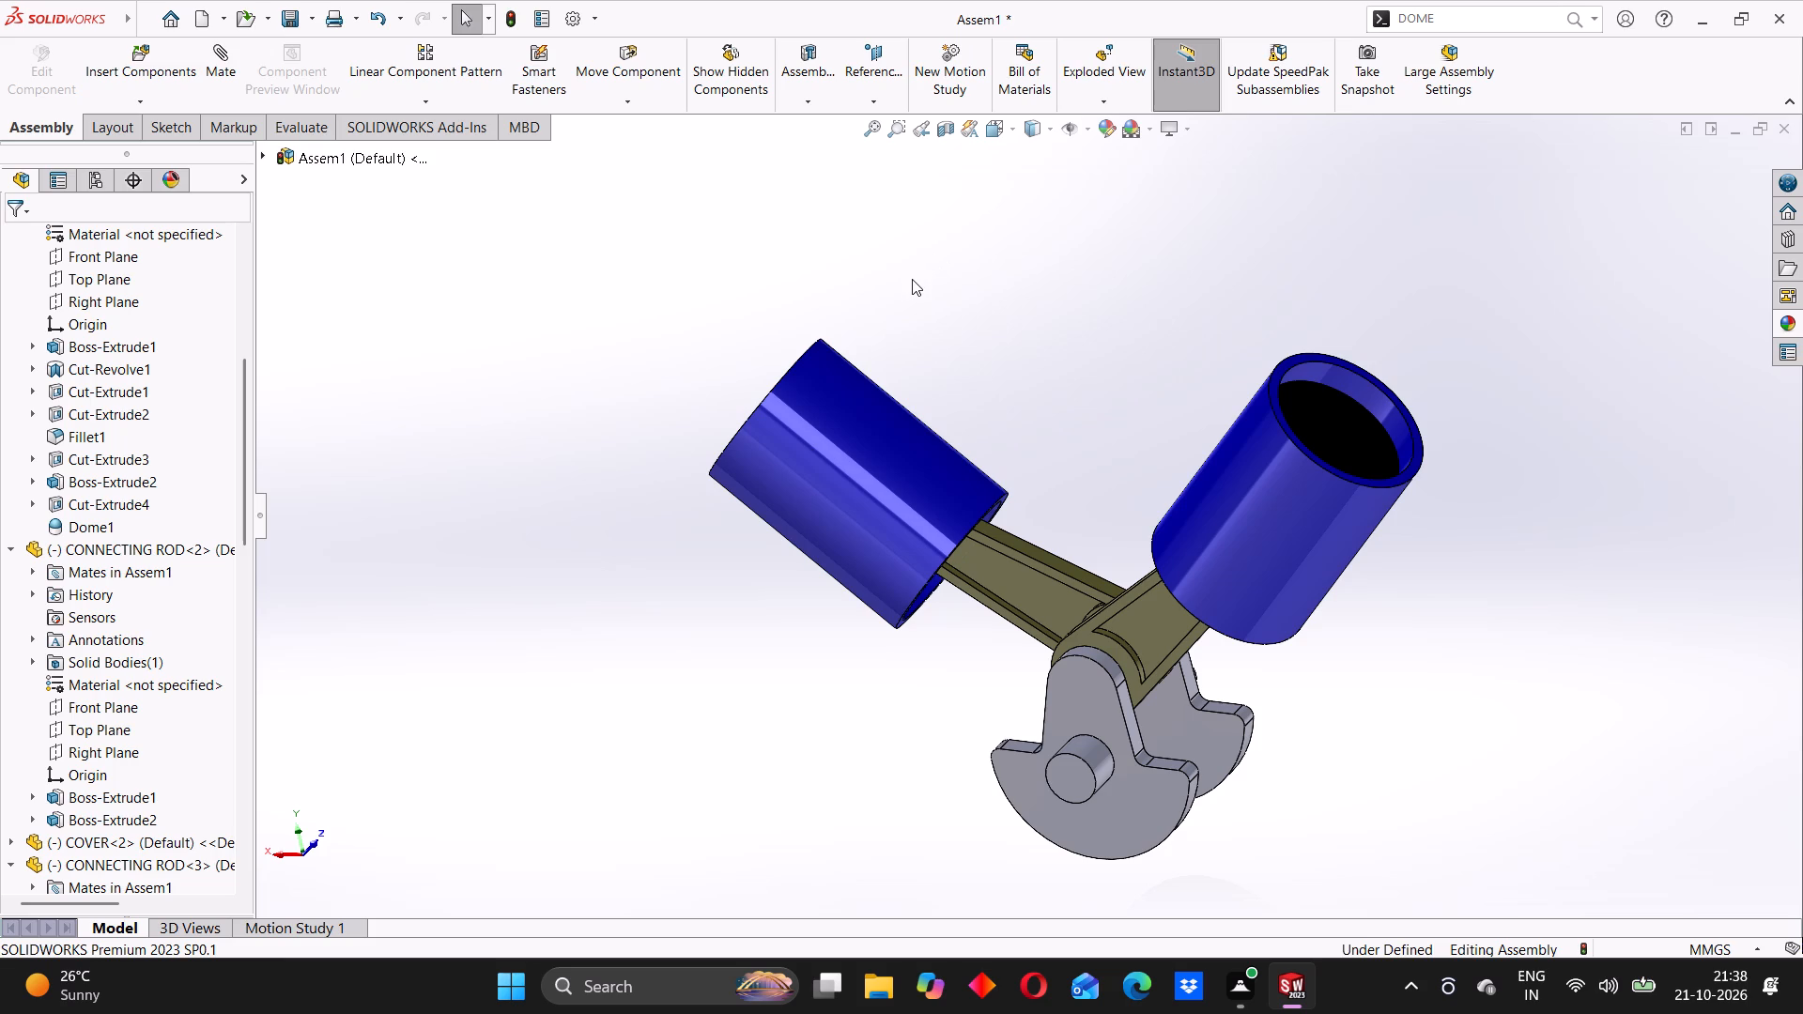
middle_click_drag(973, 302, 993, 314)
left_click(1006, 322)
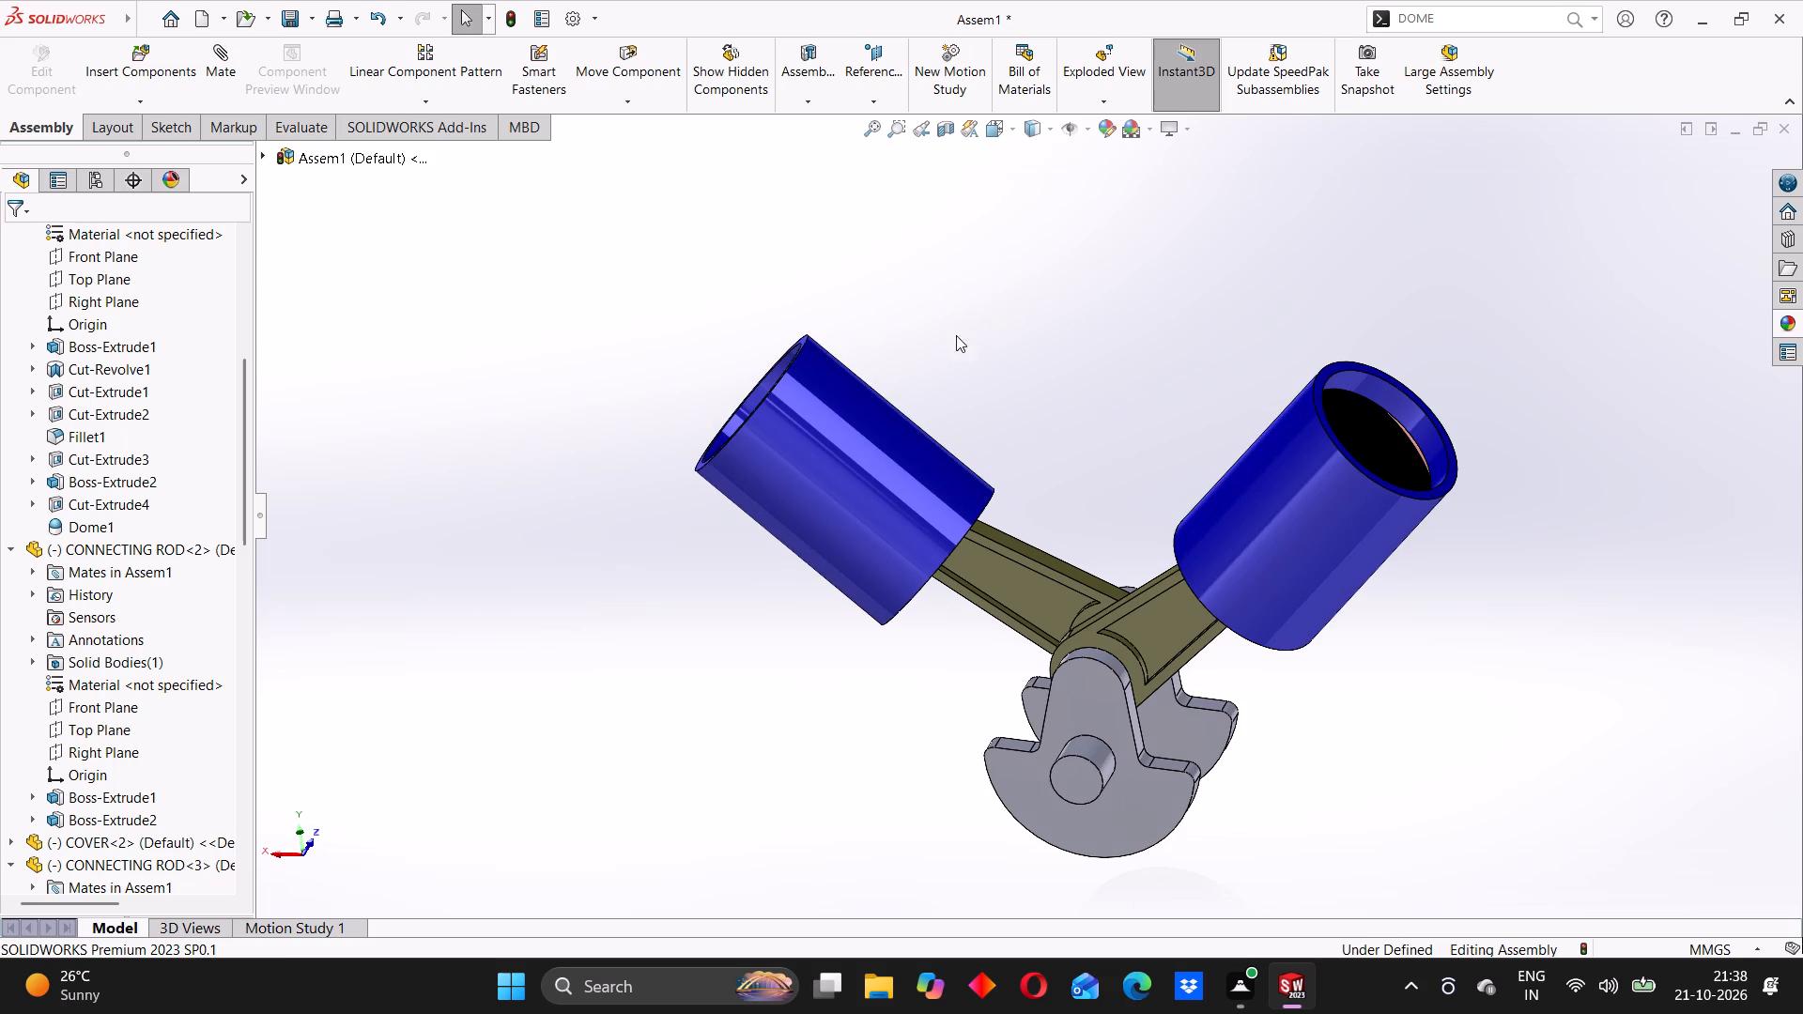
left_click(948, 384)
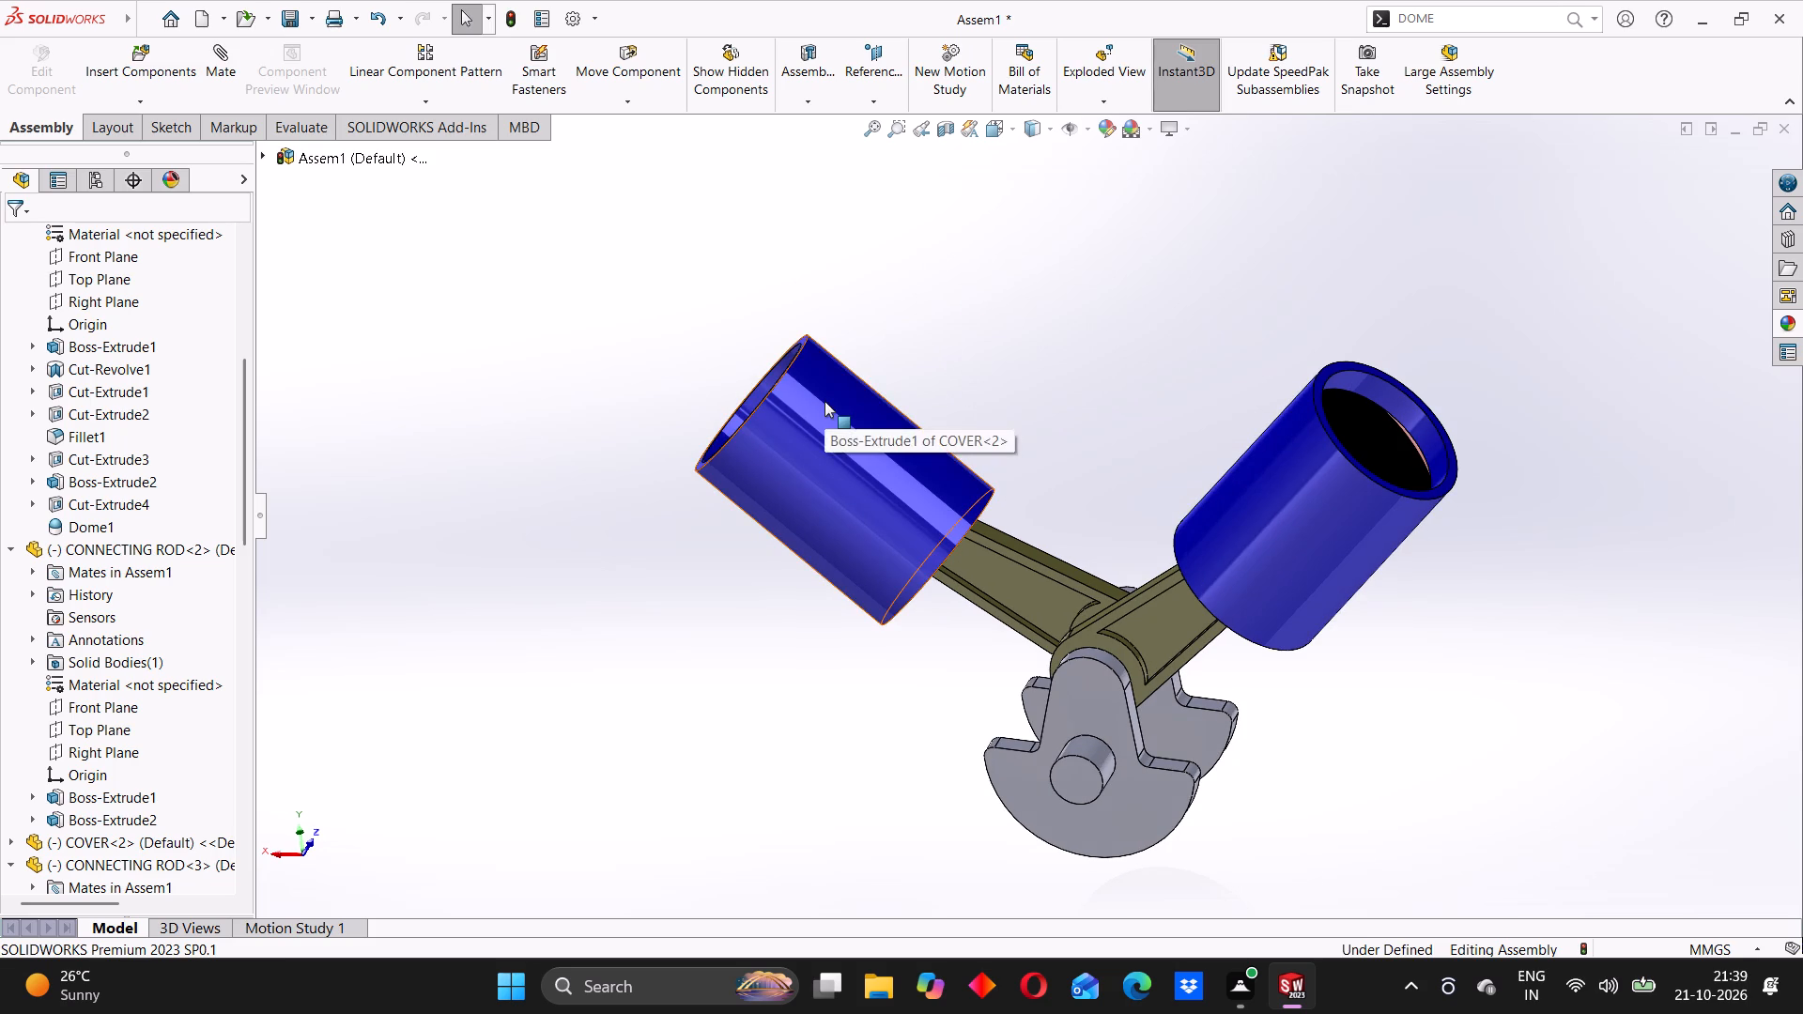
middle_click(947, 370)
left_click(948, 372)
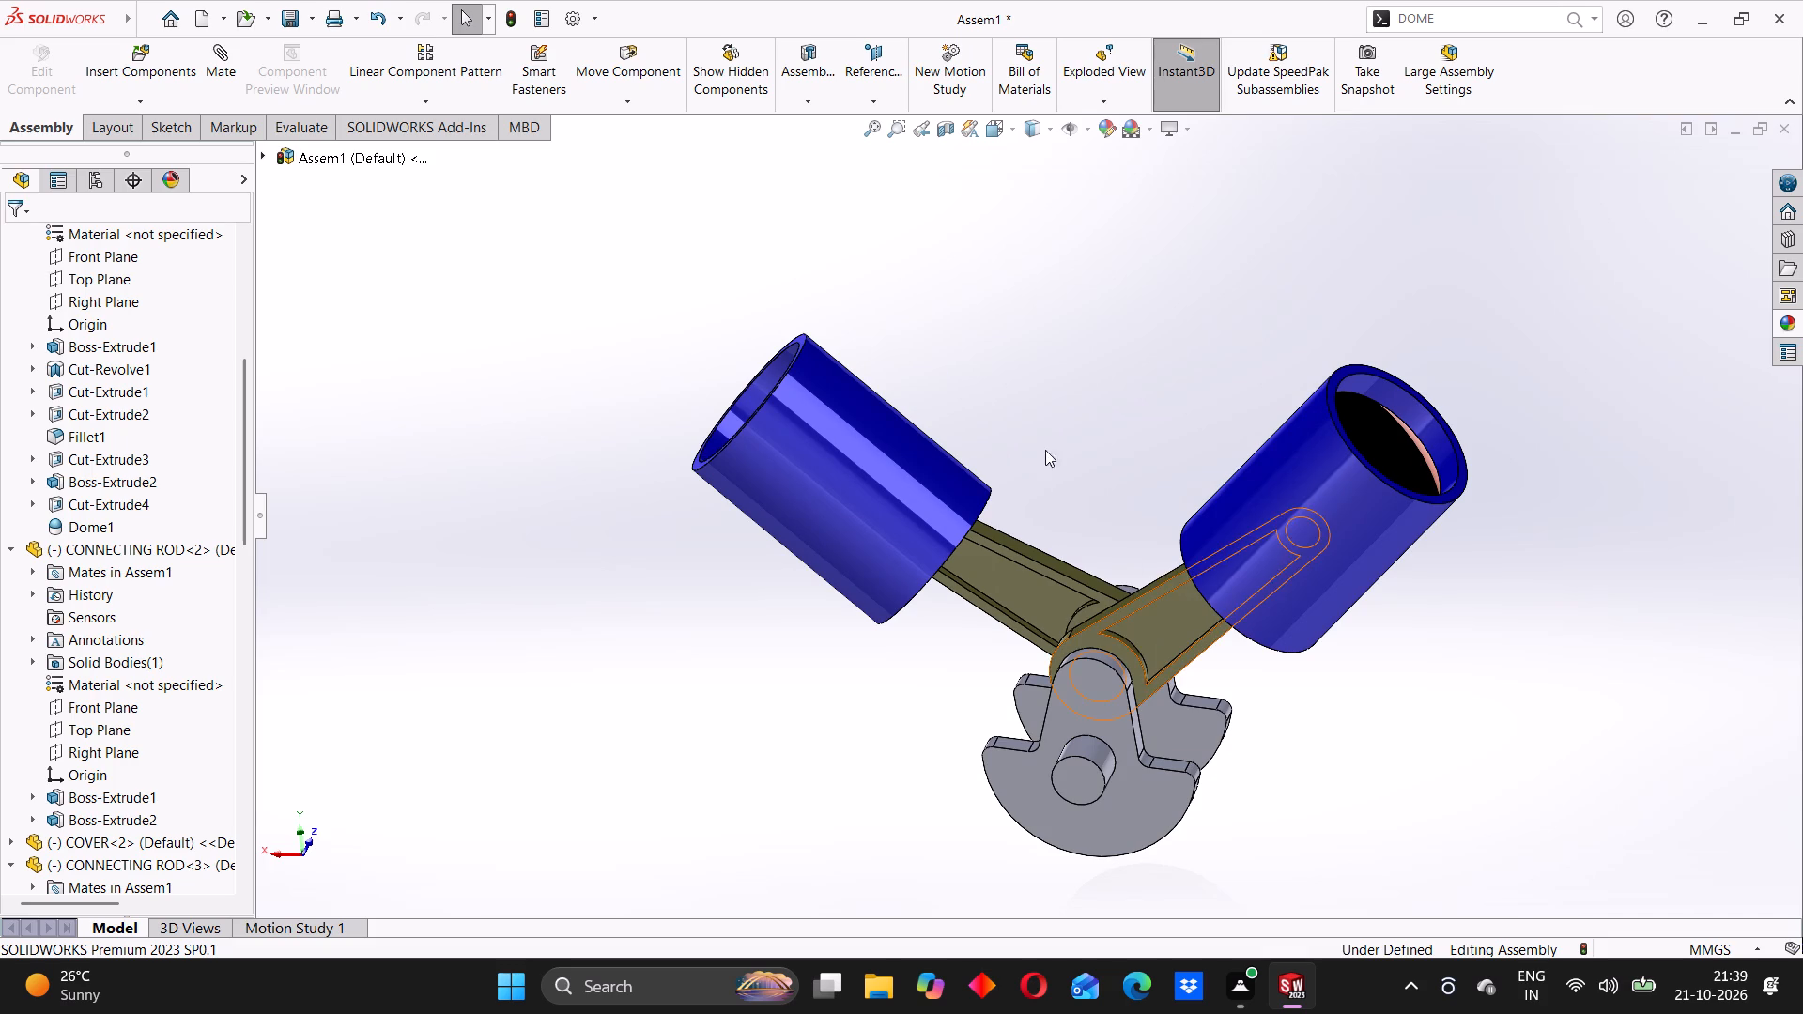
Examine the complete two-bank V assembly from the front and from slightly raised oblique angles.
left_click(1032, 434)
middle_click_drag(1030, 453, 1063, 430)
scroll(963, 456, "up", 1)
middle_click_drag(963, 456, 981, 445)
left_click(981, 445)
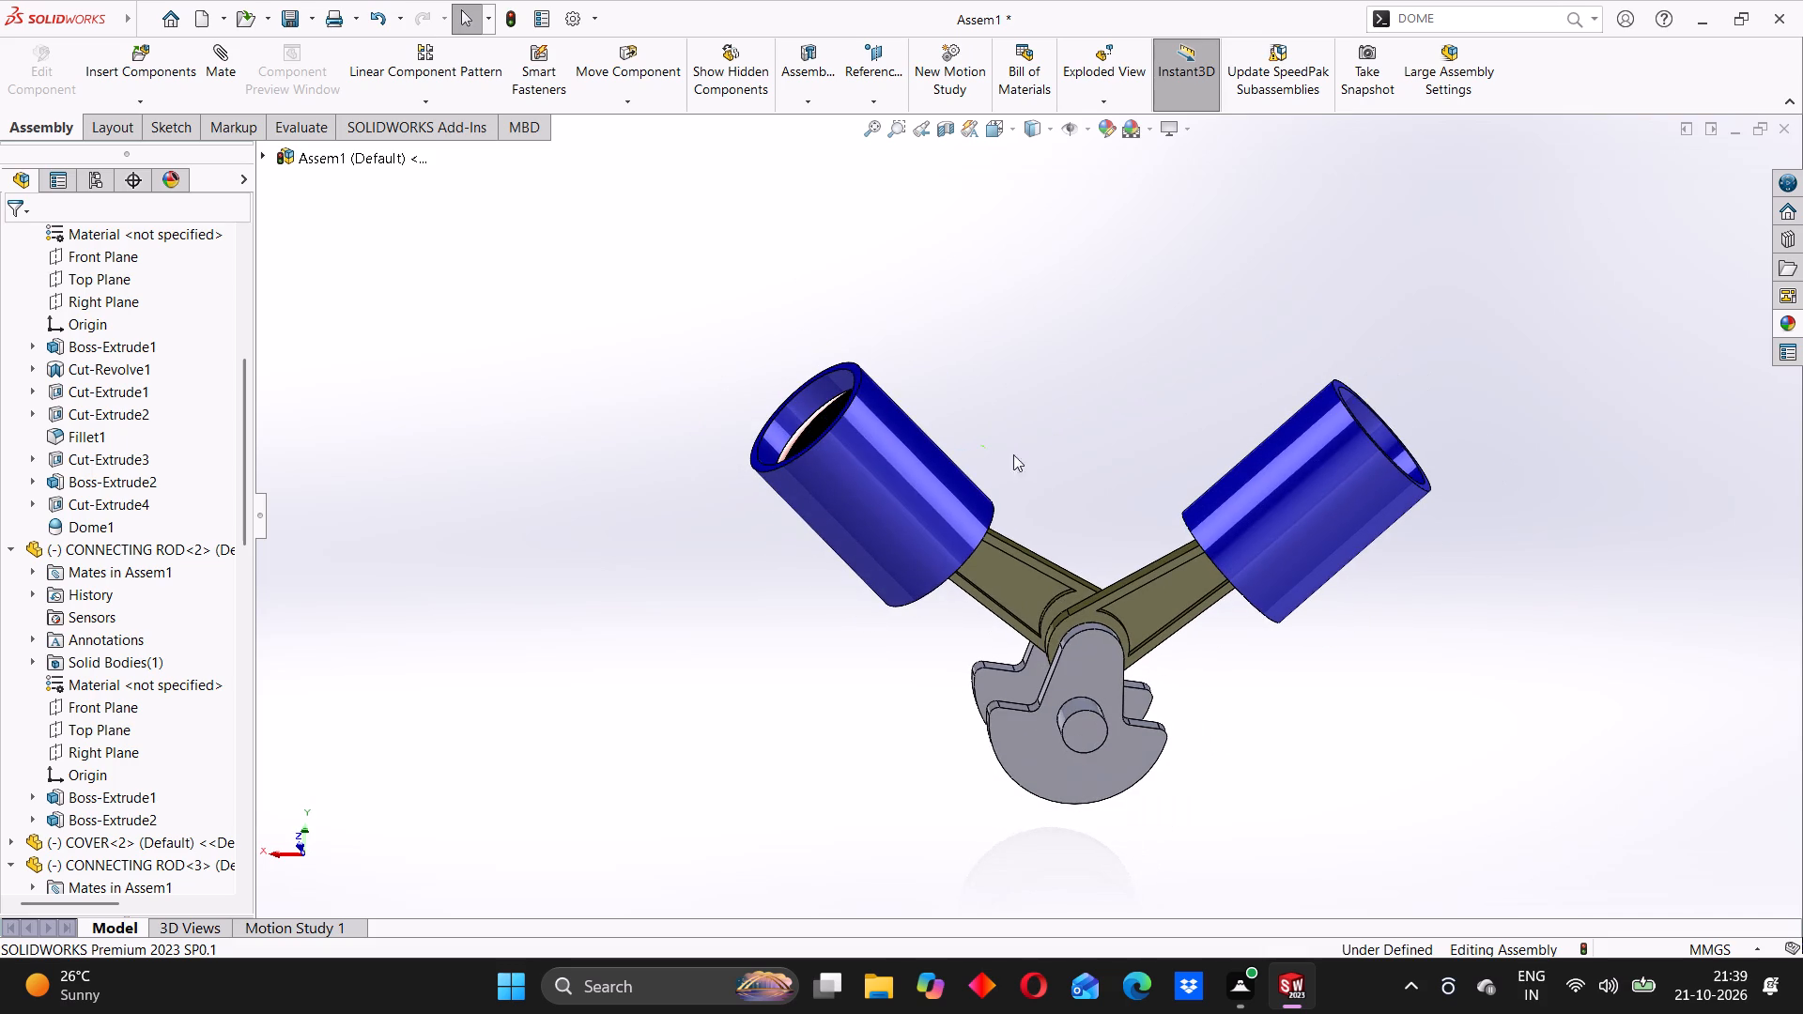
middle_click_drag(1034, 452, 1023, 458)
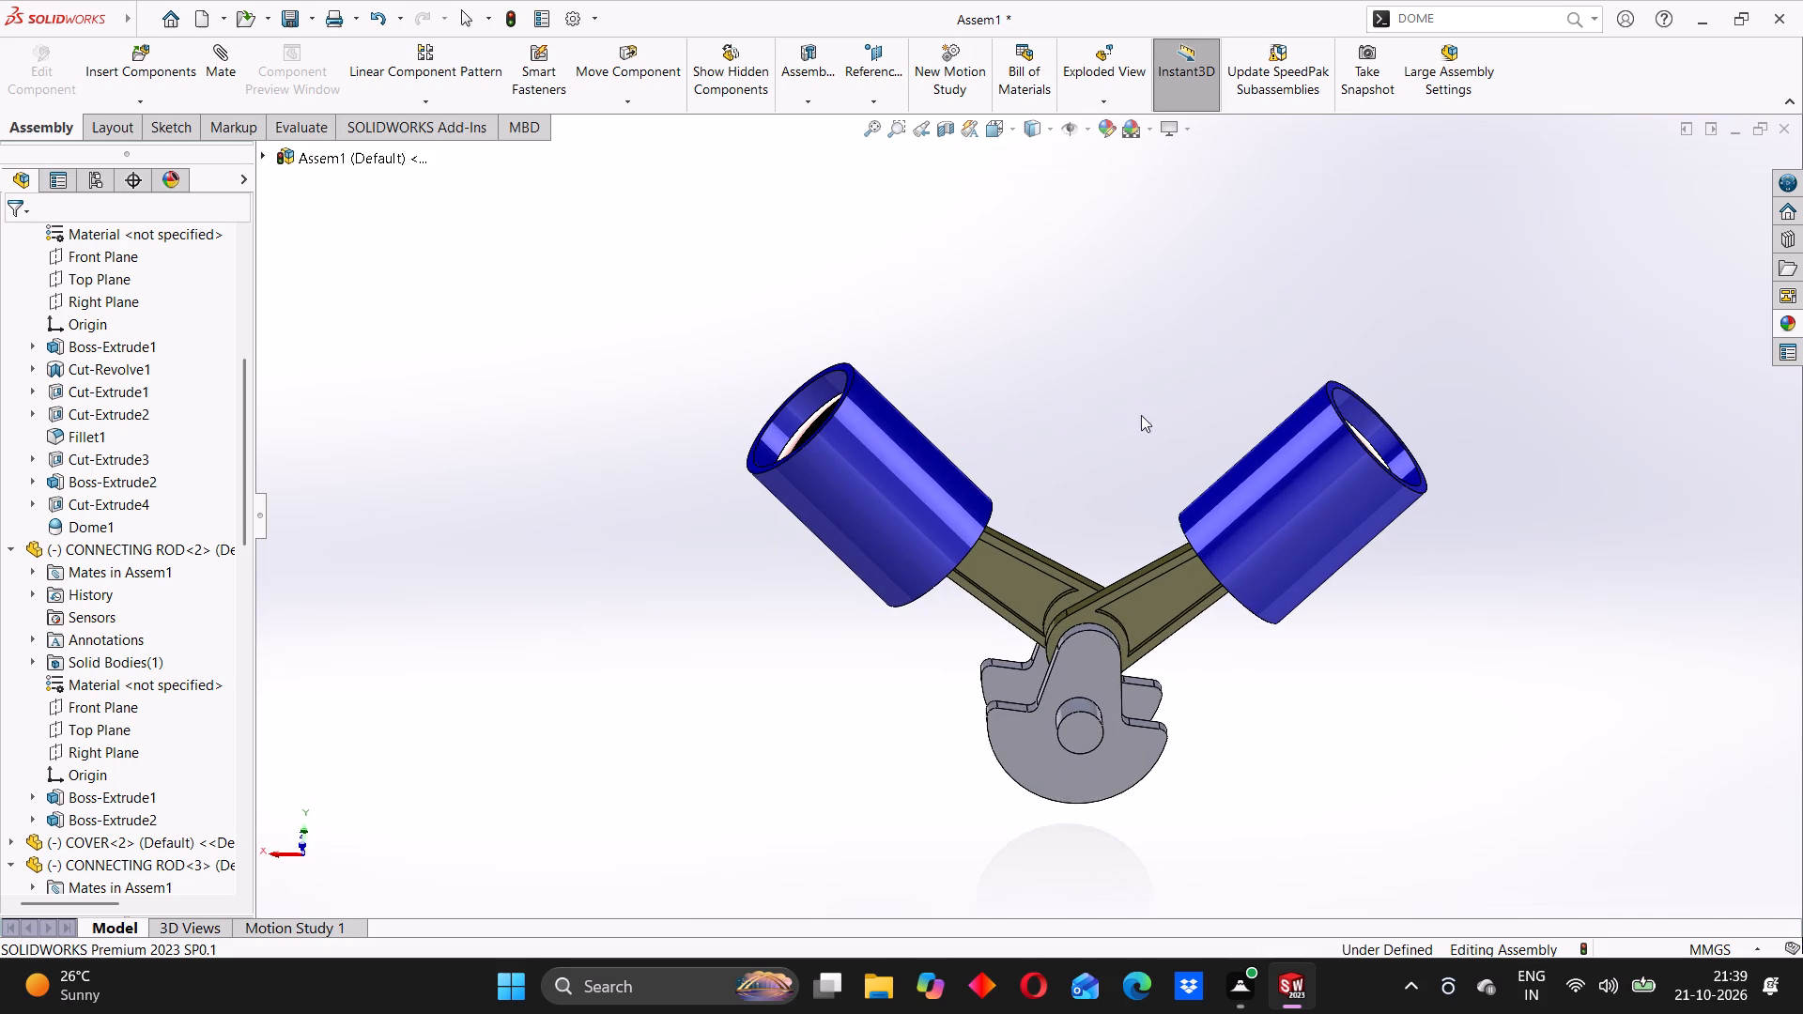
middle_click_drag(1129, 409, 1102, 413)
left_click(1063, 421)
middle_click_drag(1146, 440, 1116, 438)
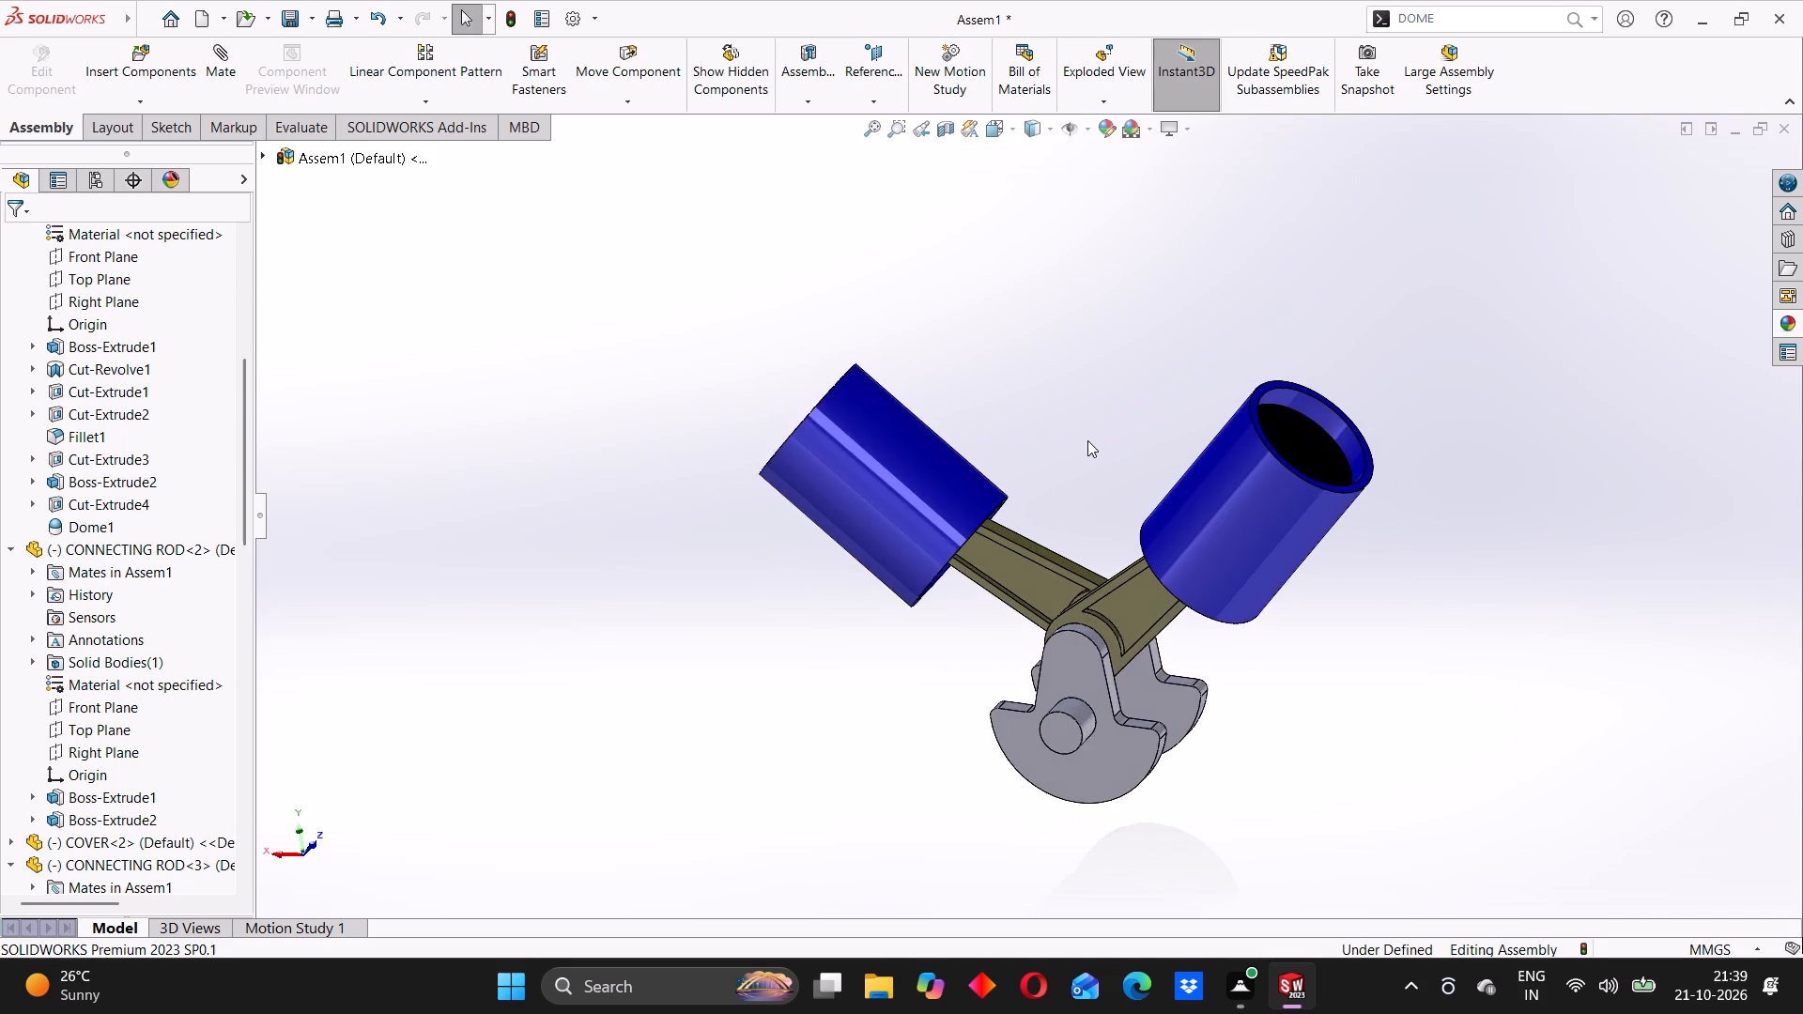
scroll(1087, 440, "up", 2)
scroll(1030, 437, "down", 2)
middle_click_drag(1020, 474, 1036, 442)
scroll(1021, 475, "up", 3)
middle_click_drag(1004, 500, 1040, 493)
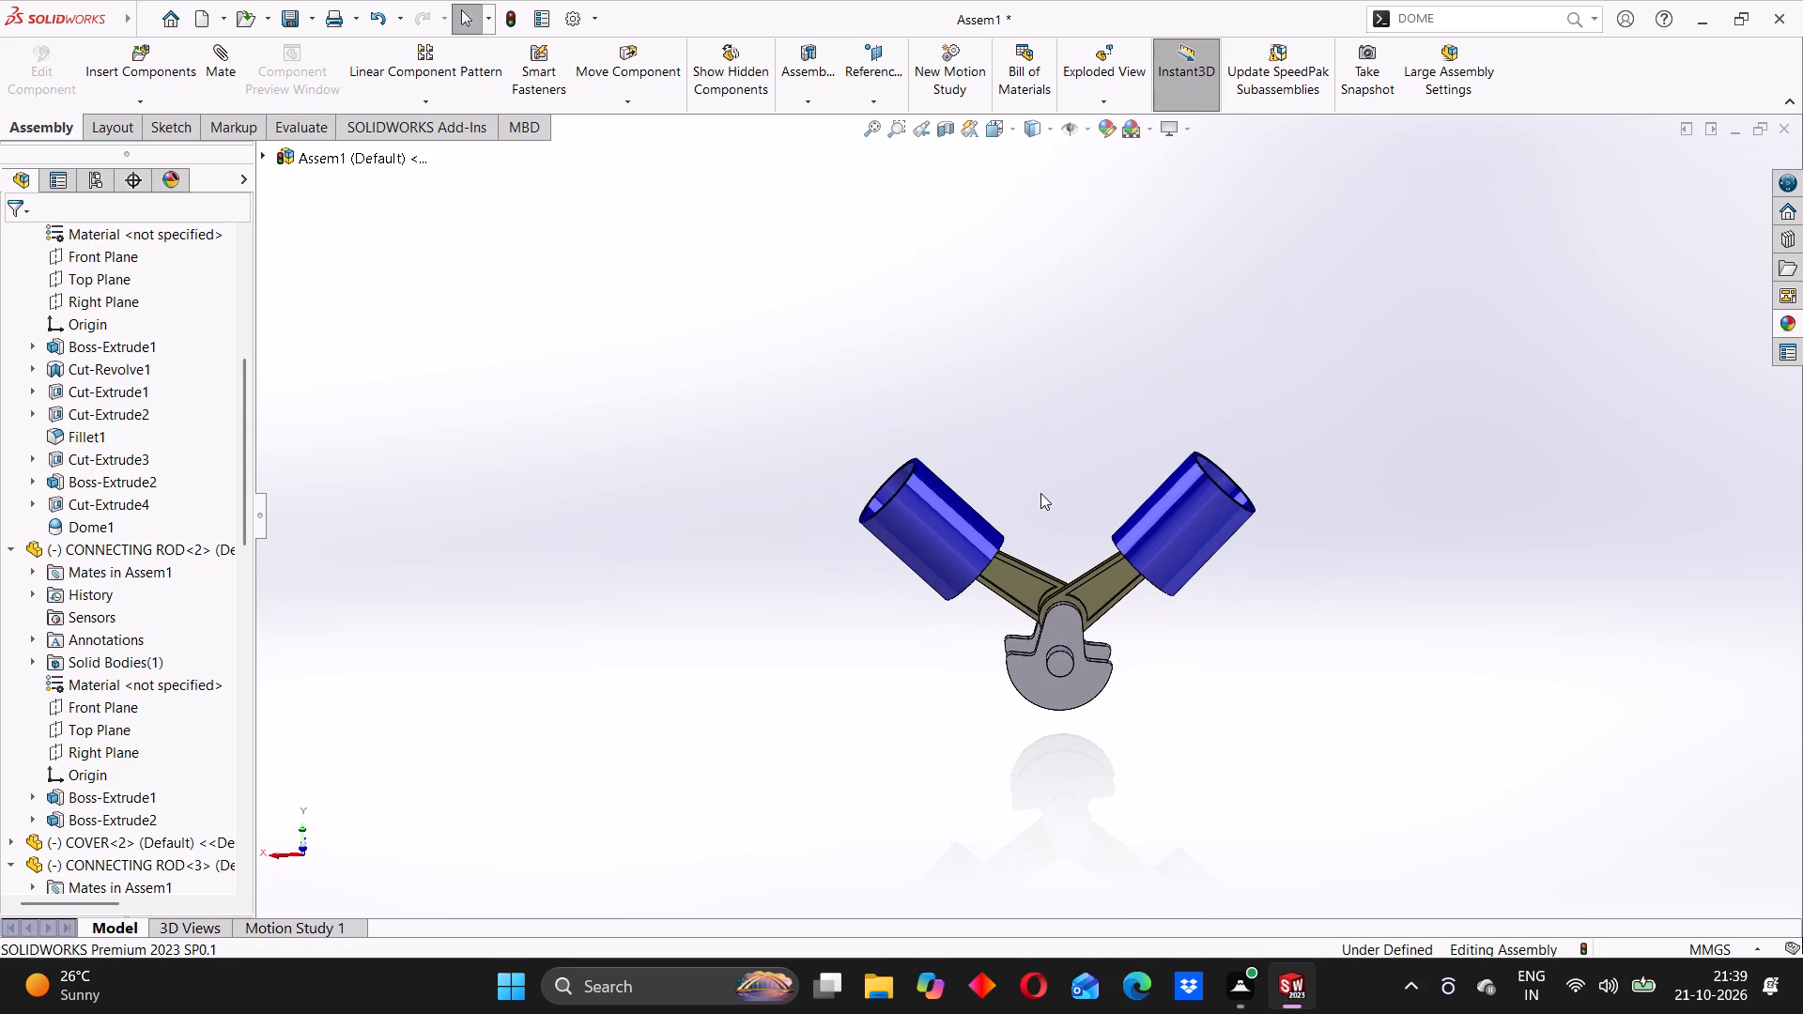
left_click(1018, 498)
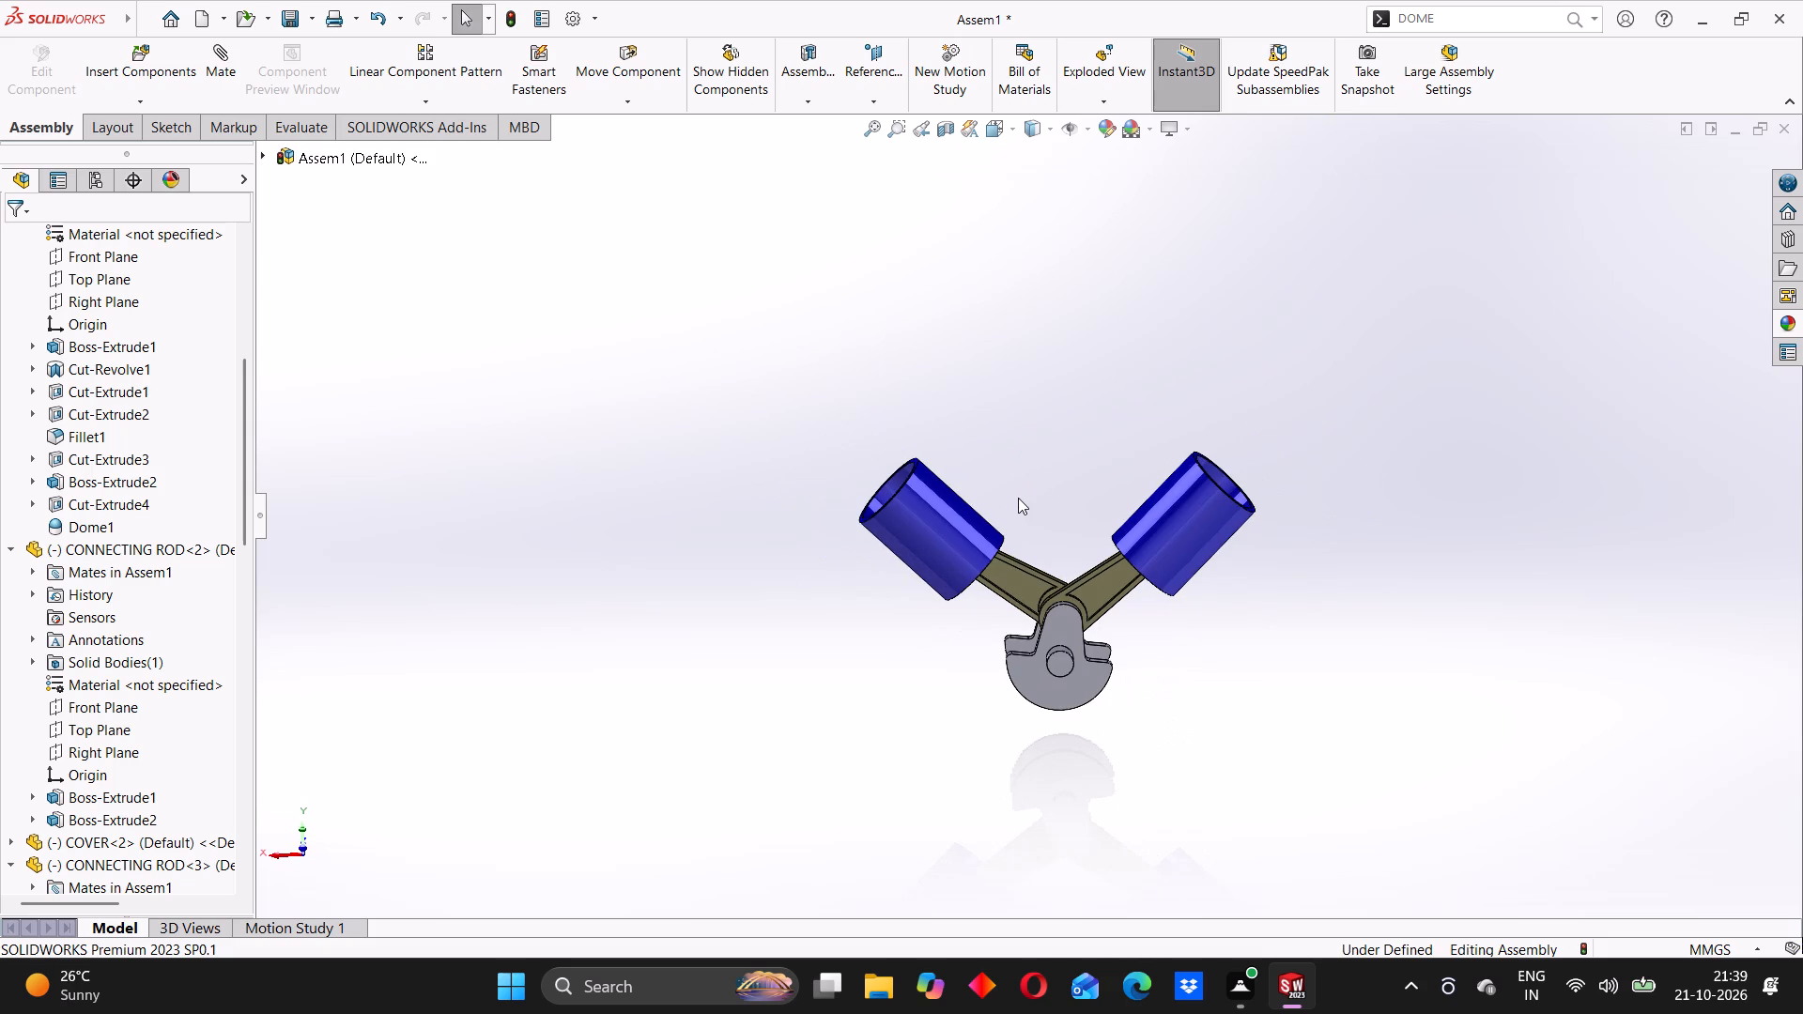
middle_click(1019, 493)
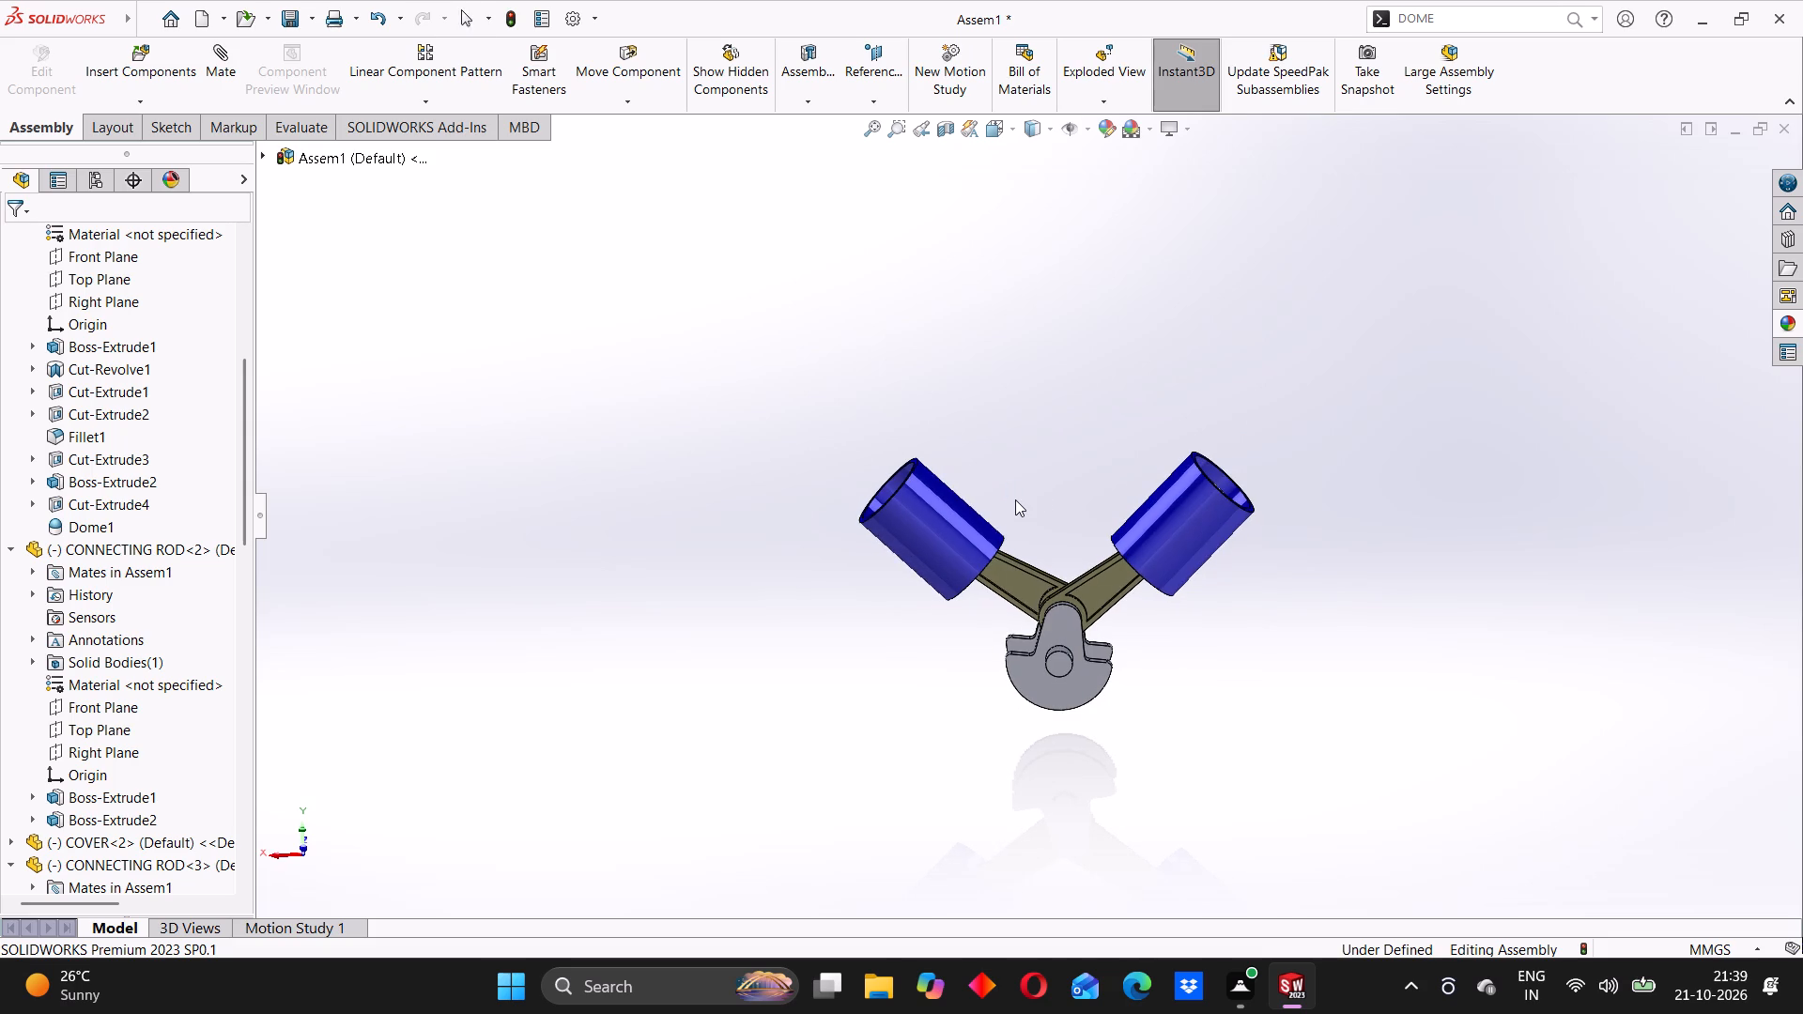
left_click(1015, 500)
middle_click_drag(1078, 493, 1050, 506)
left_click(1024, 492)
middle_click_drag(1019, 514, 1032, 504)
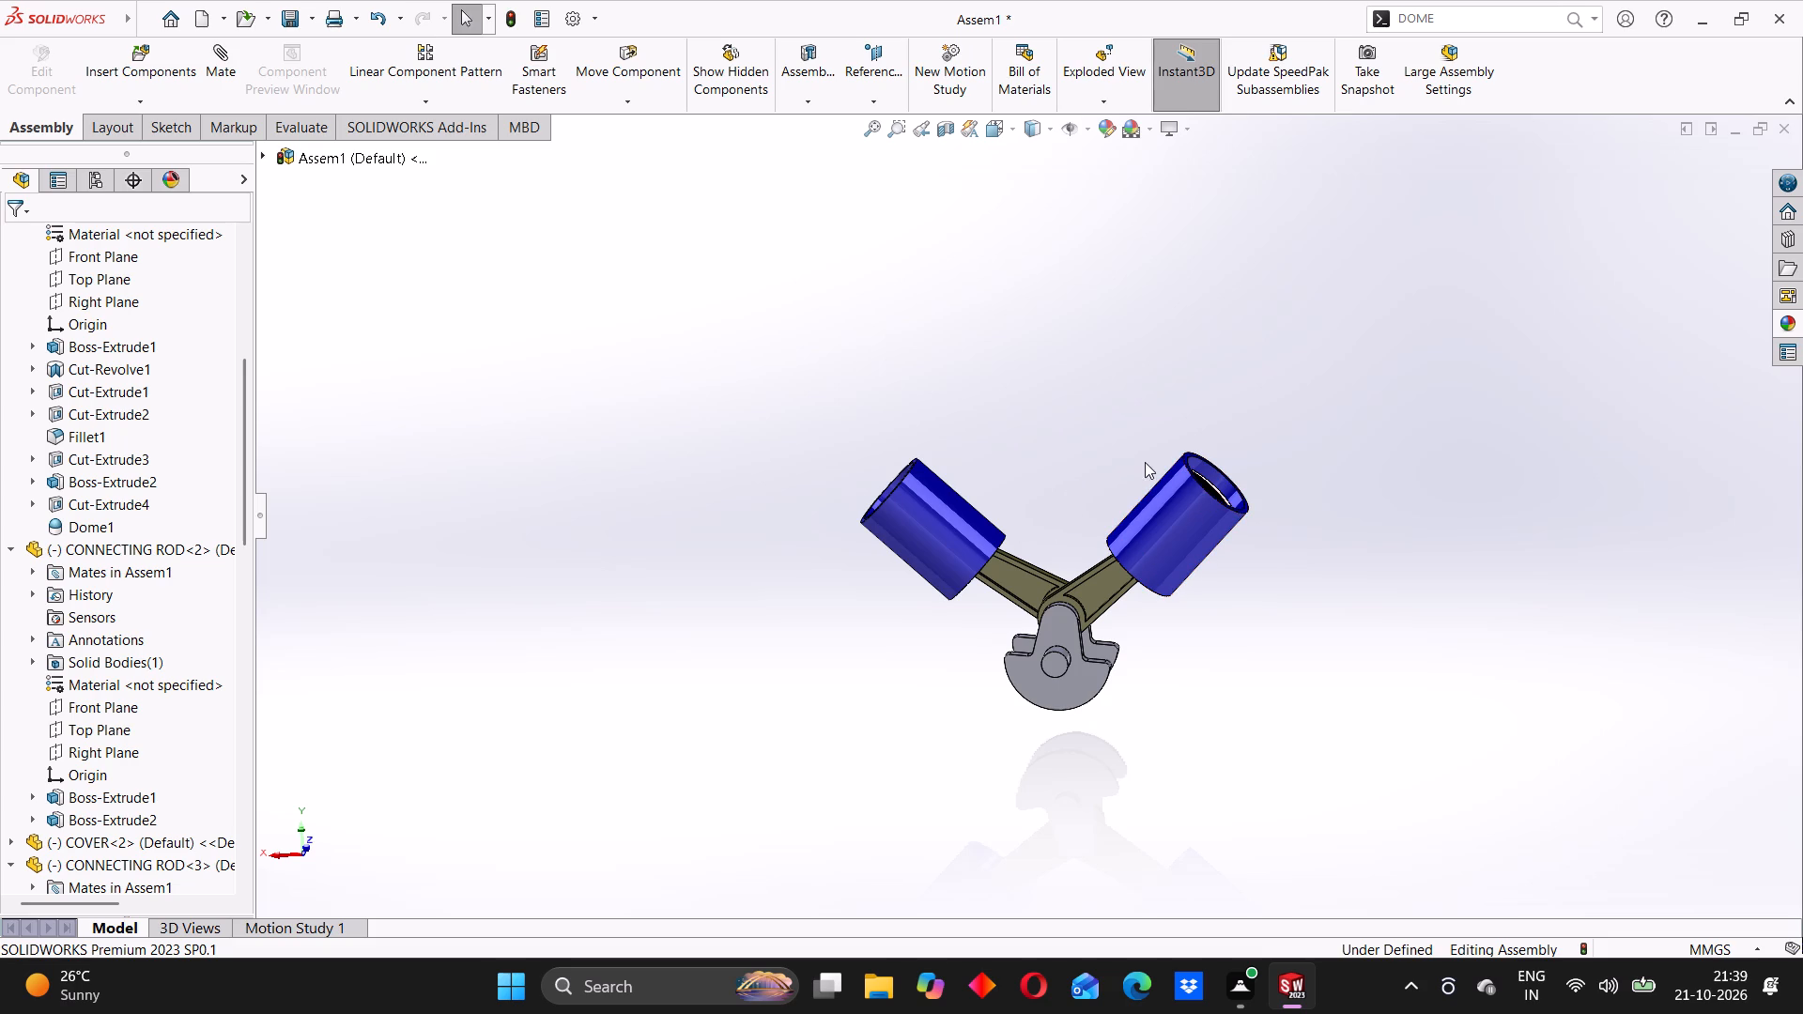
Highlight each bank's cylinder cover in turn in the overall view to compare their placement.
left_click_drag(1137, 457, 1128, 457)
middle_click_drag(1008, 513, 989, 518)
left_click(930, 536)
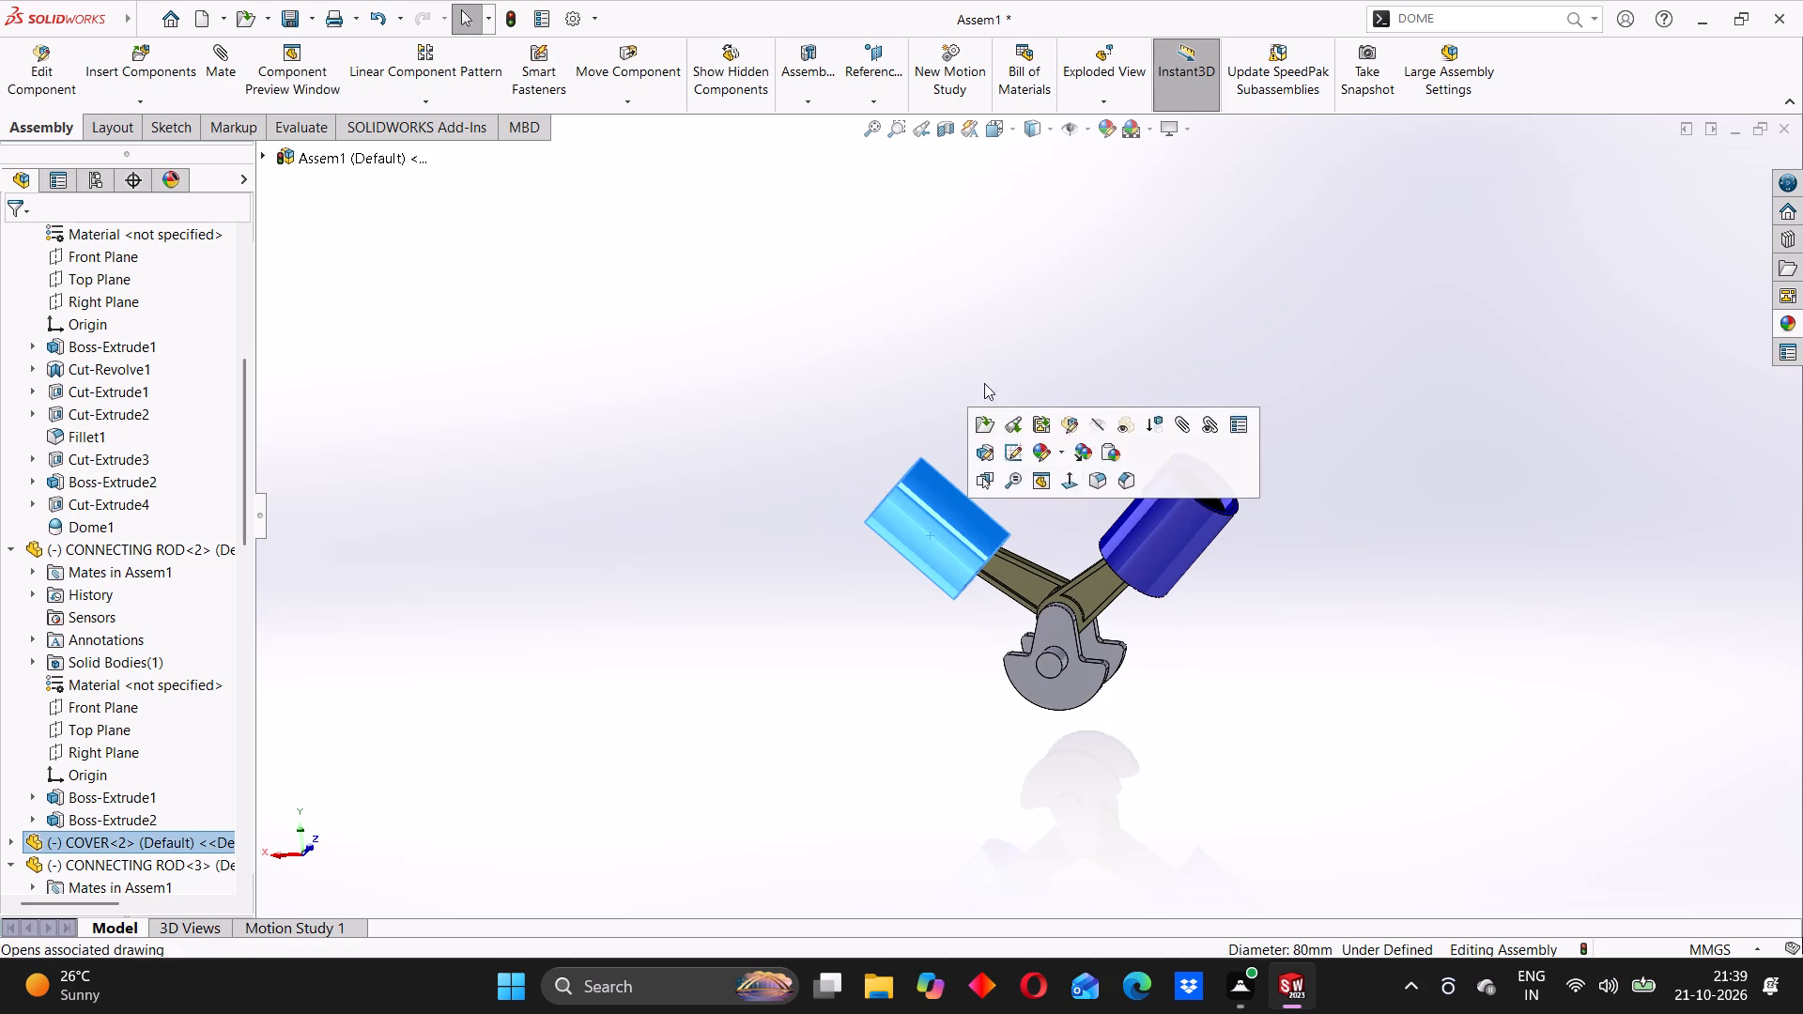
left_click(921, 344)
left_click(1147, 561)
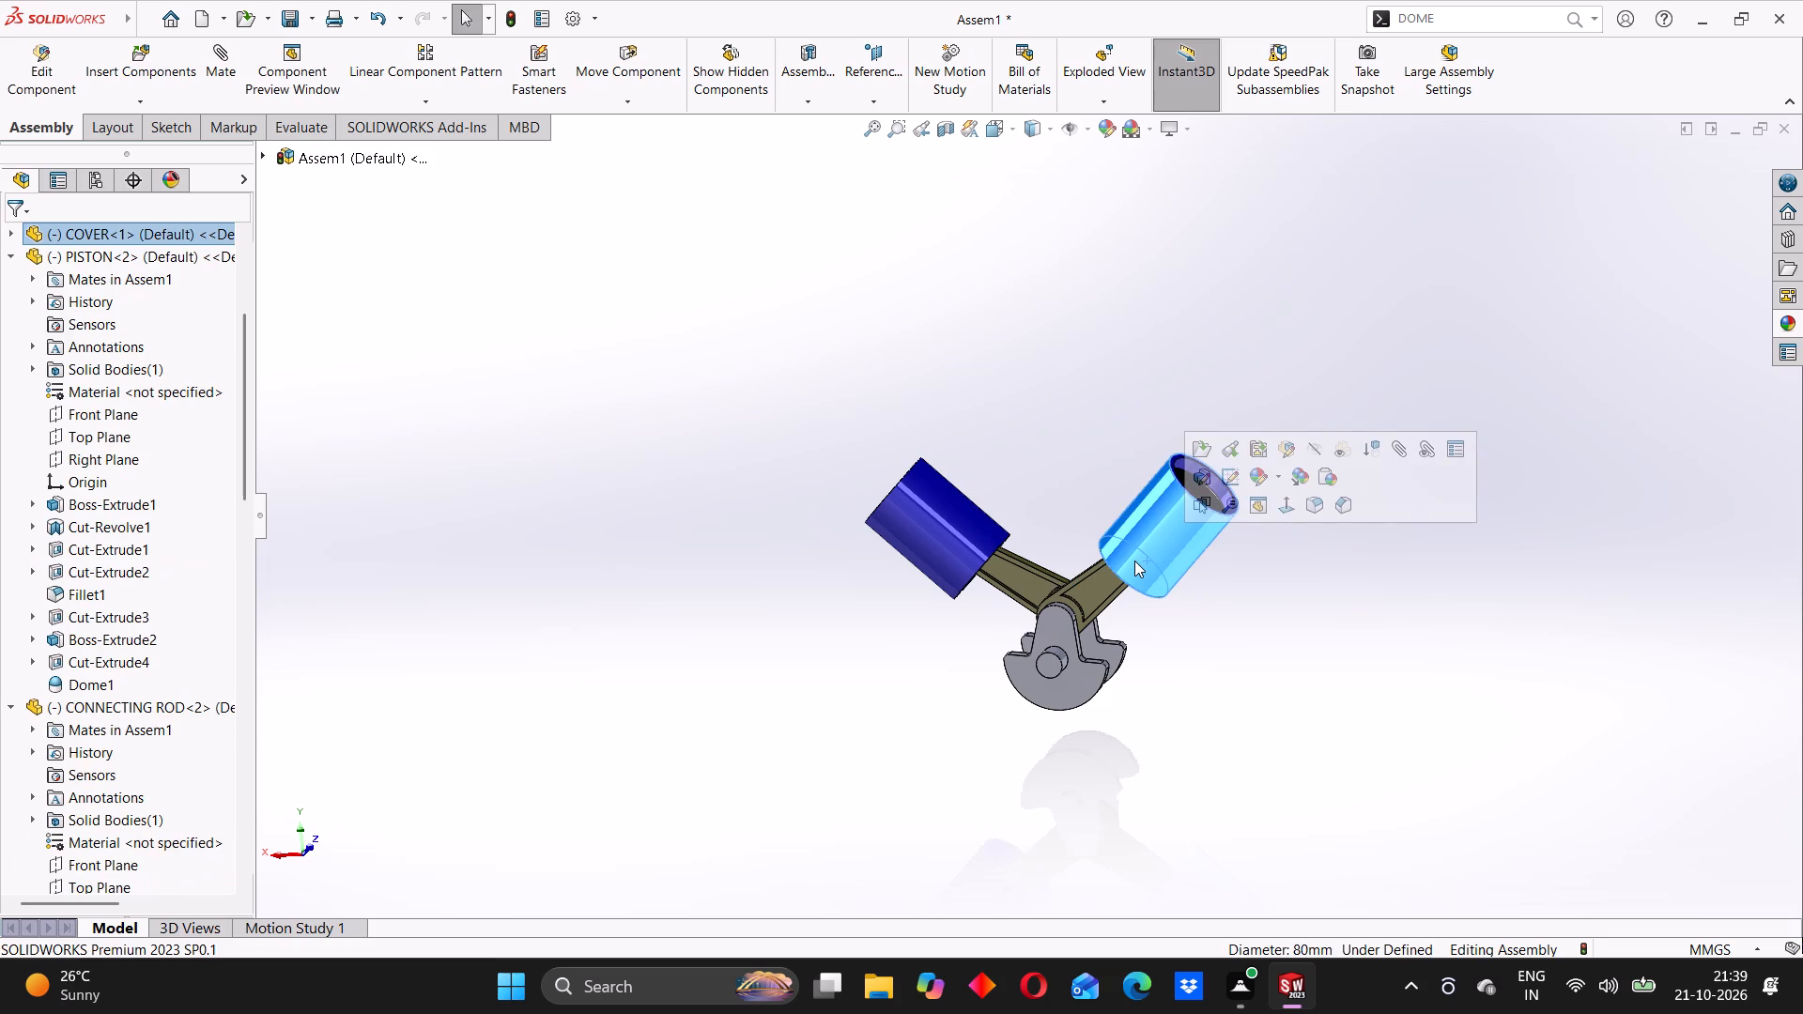
left_click(879, 390)
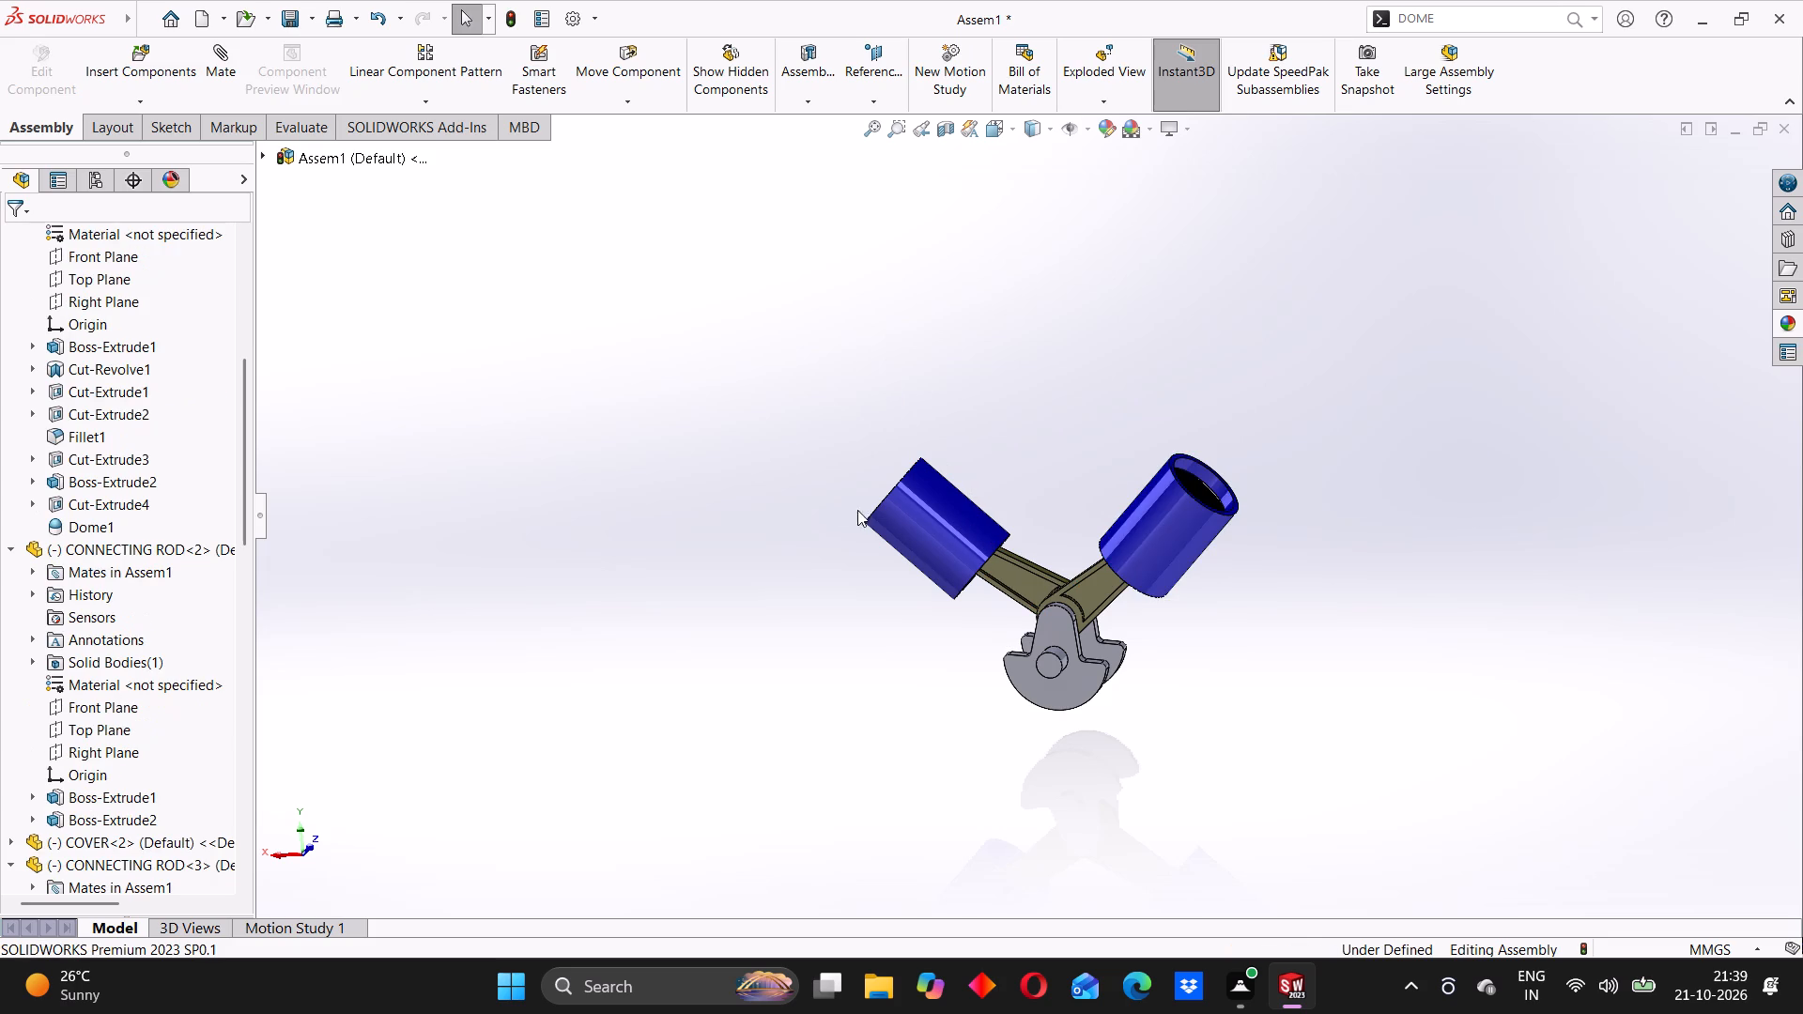
Examine the two-bank V assembly from slightly oblique front angles, focusing on the COVER<2> cylinder and its rod.
middle_click(859, 515)
middle_click_drag(884, 499, 895, 522)
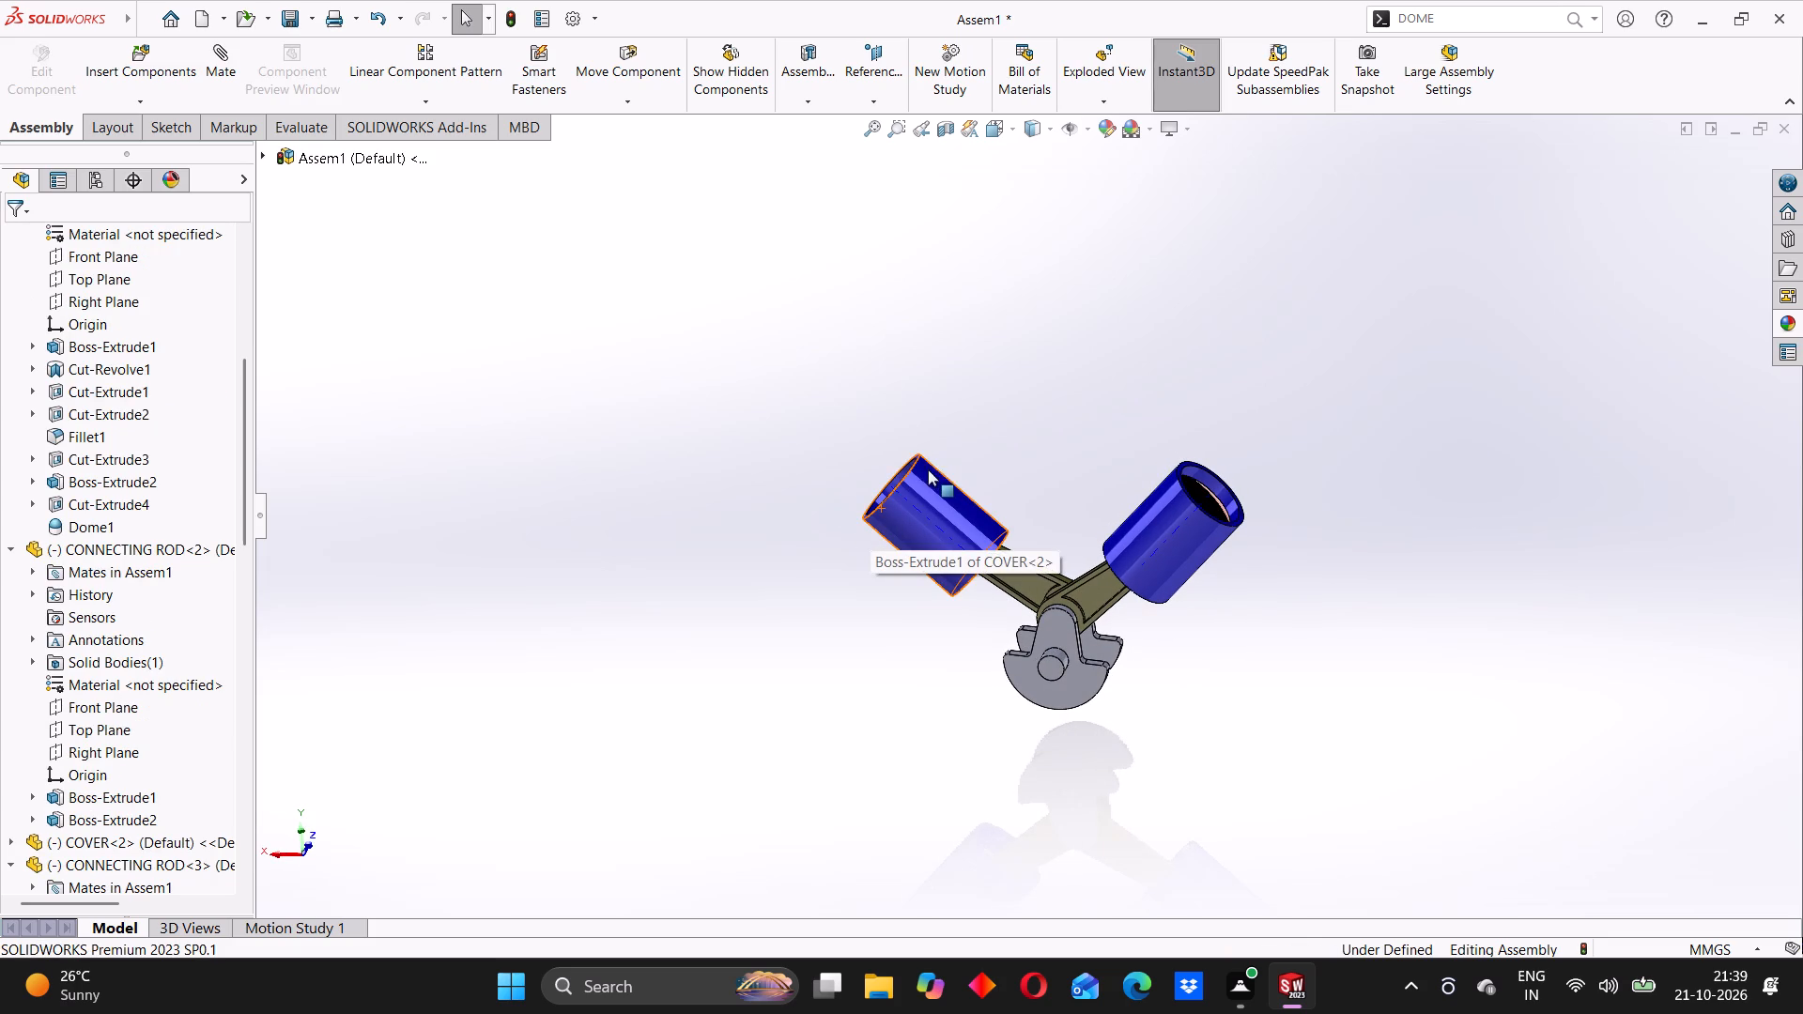
left_click(820, 488)
scroll(941, 485, "down", 2)
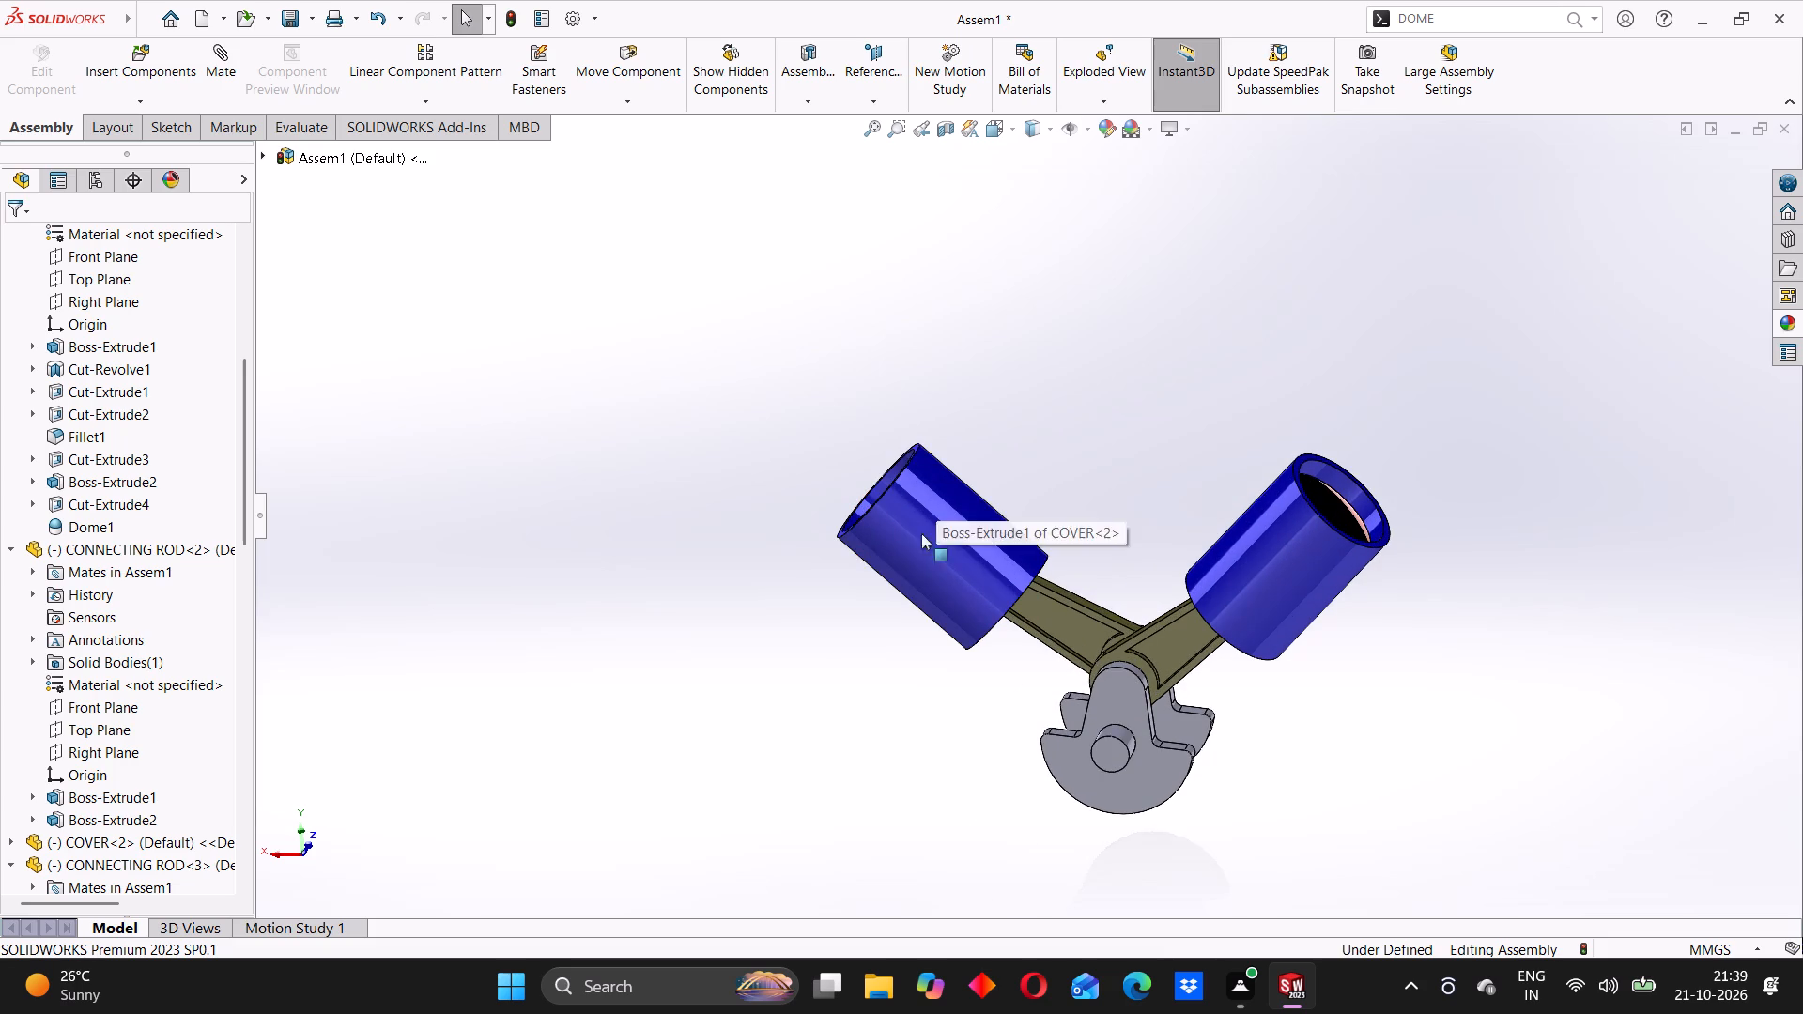
left_click(749, 511)
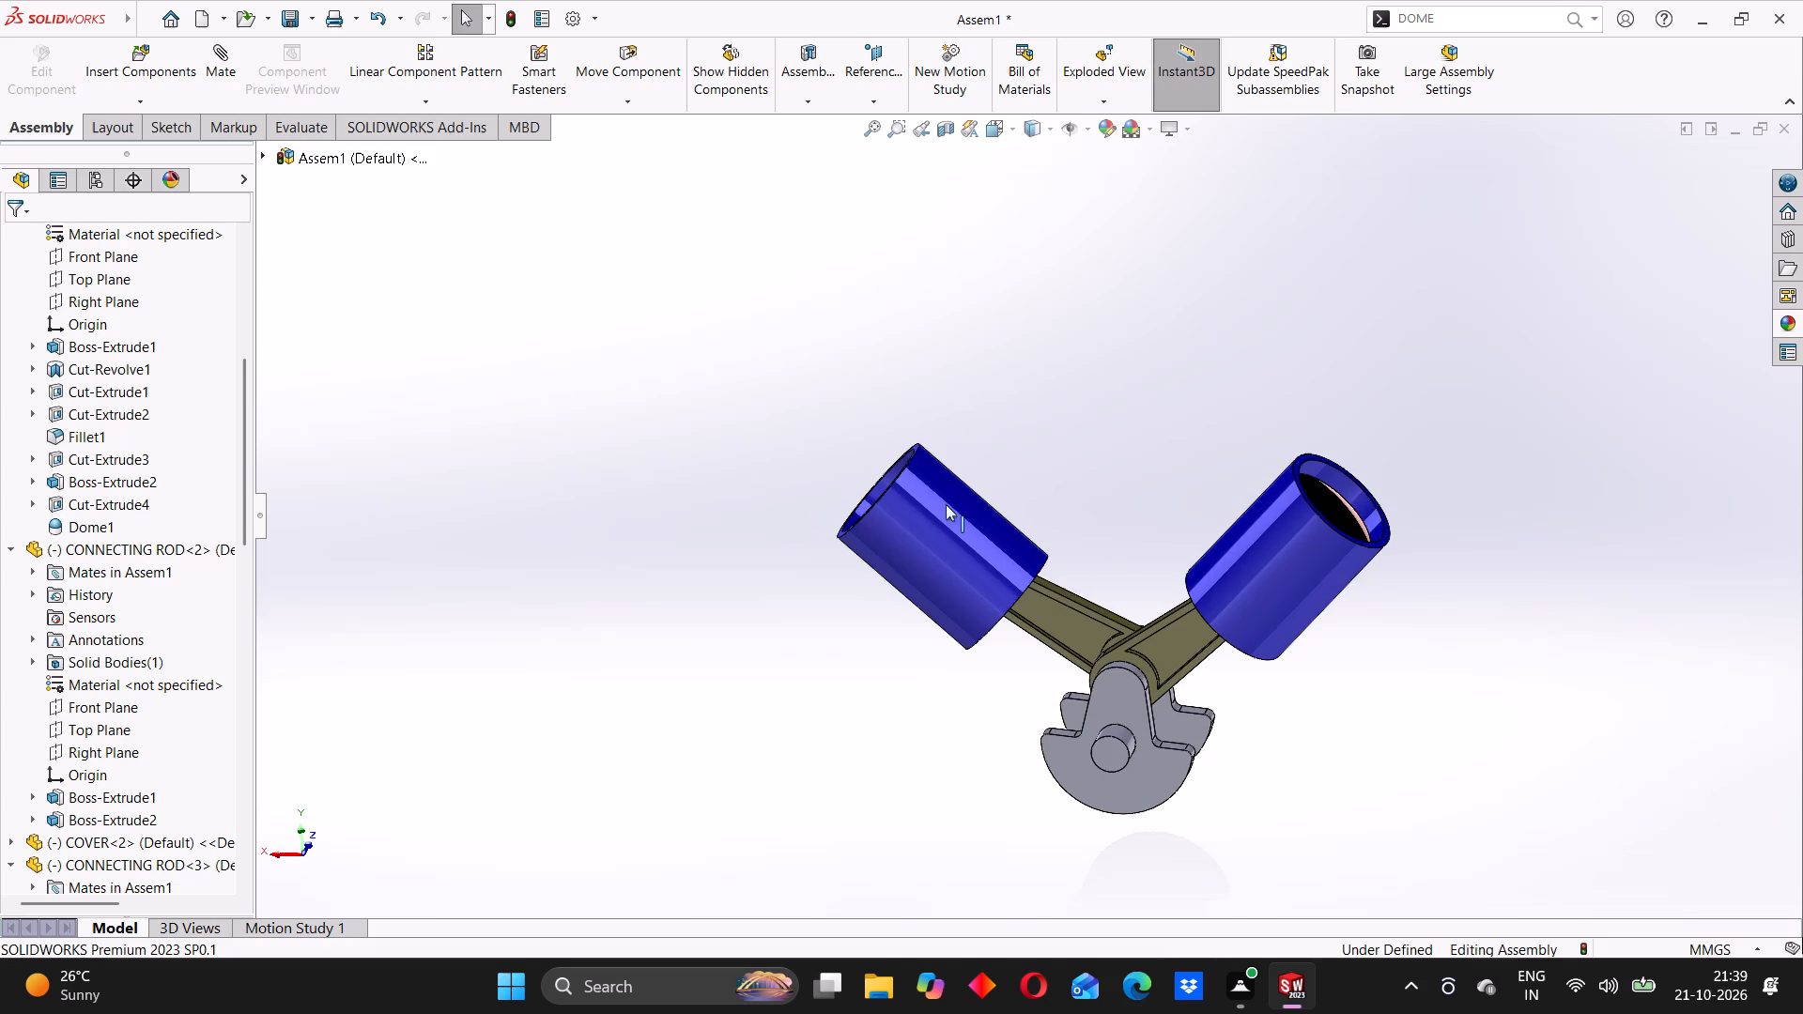
scroll(998, 500, "down", 4)
left_click(573, 466)
scroll(892, 574, "up", 2)
middle_click_drag(794, 613, 802, 608)
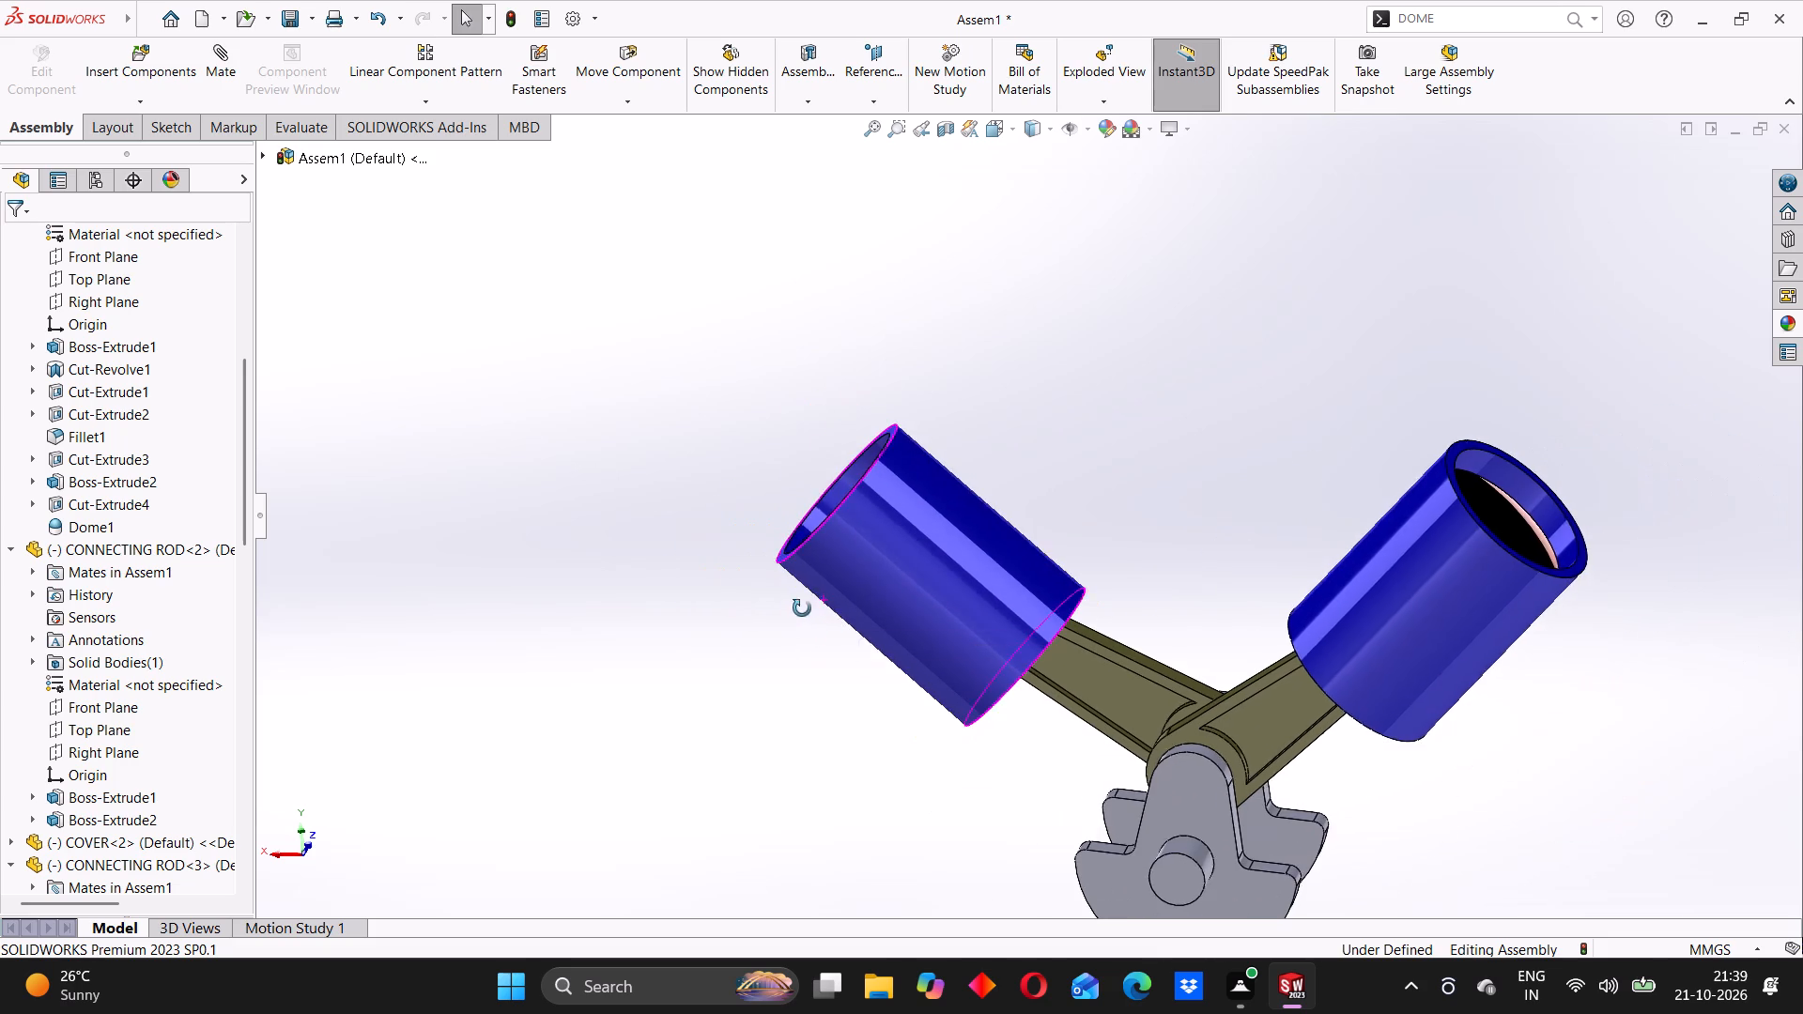
middle_click_drag(802, 608, 812, 603)
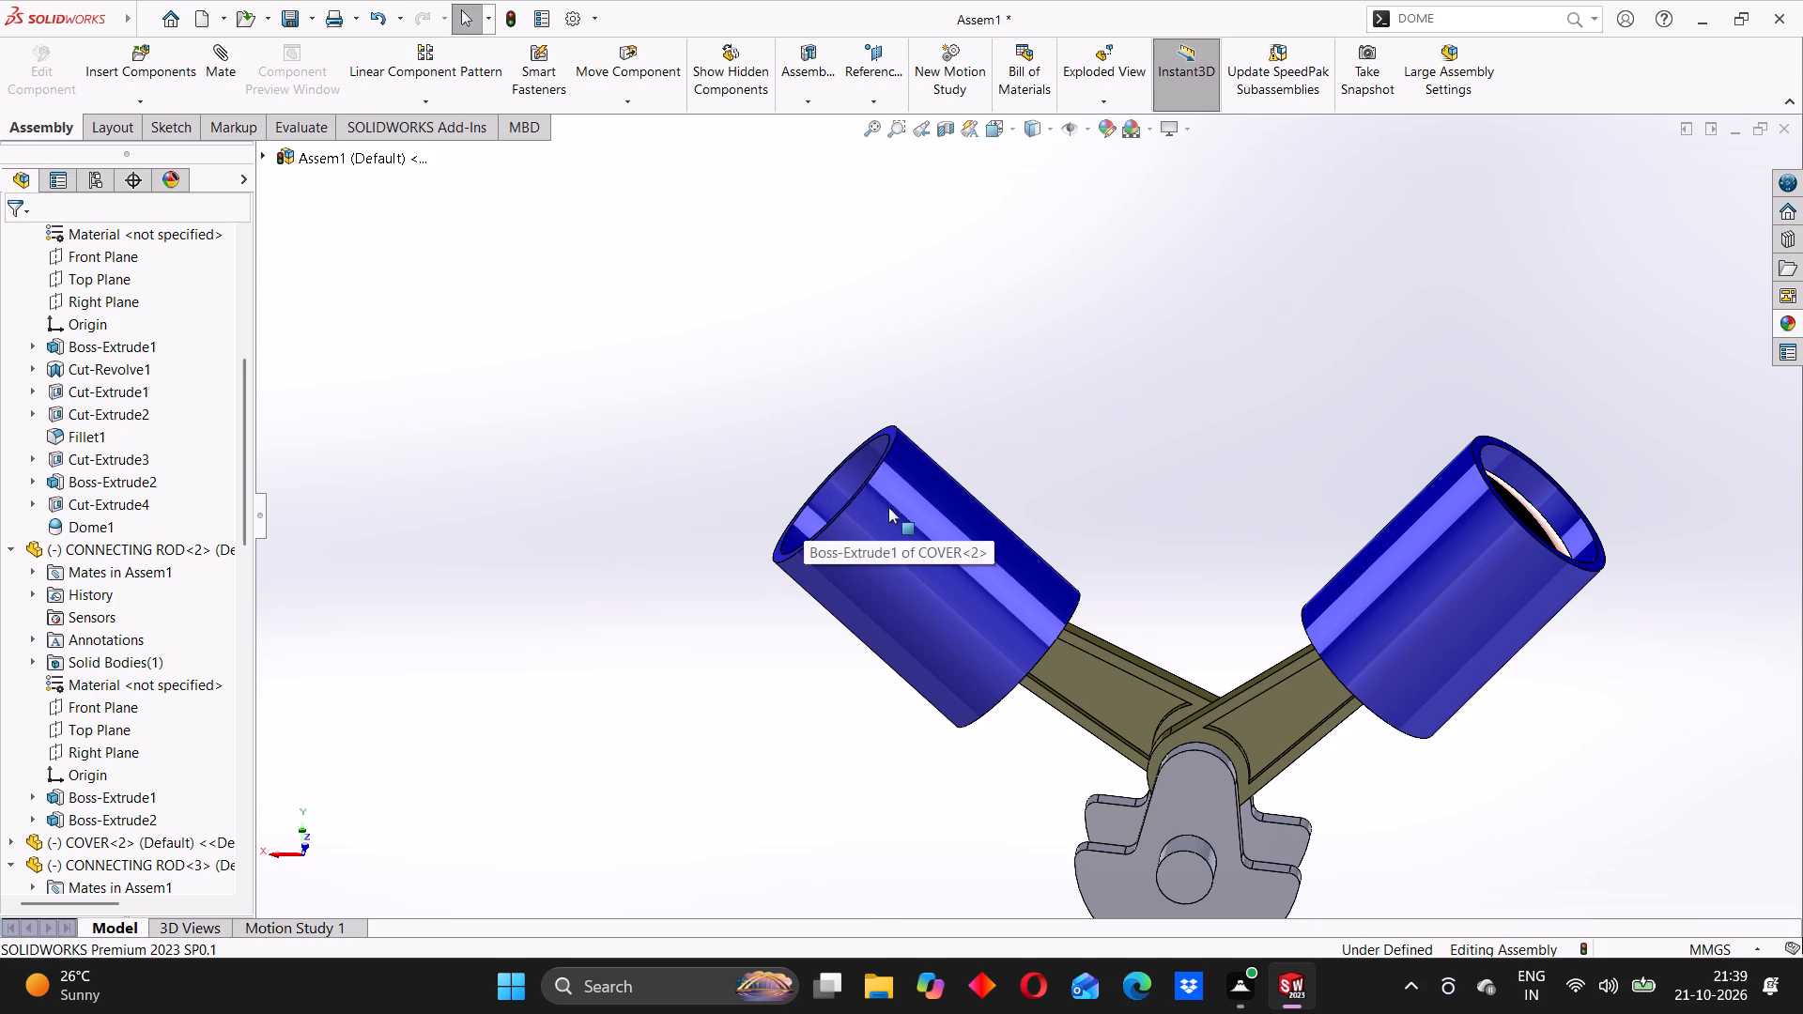
middle_click_drag(877, 522, 954, 499)
left_click(648, 496)
scroll(1023, 591, "up", 3)
middle_click_drag(1011, 571, 958, 572)
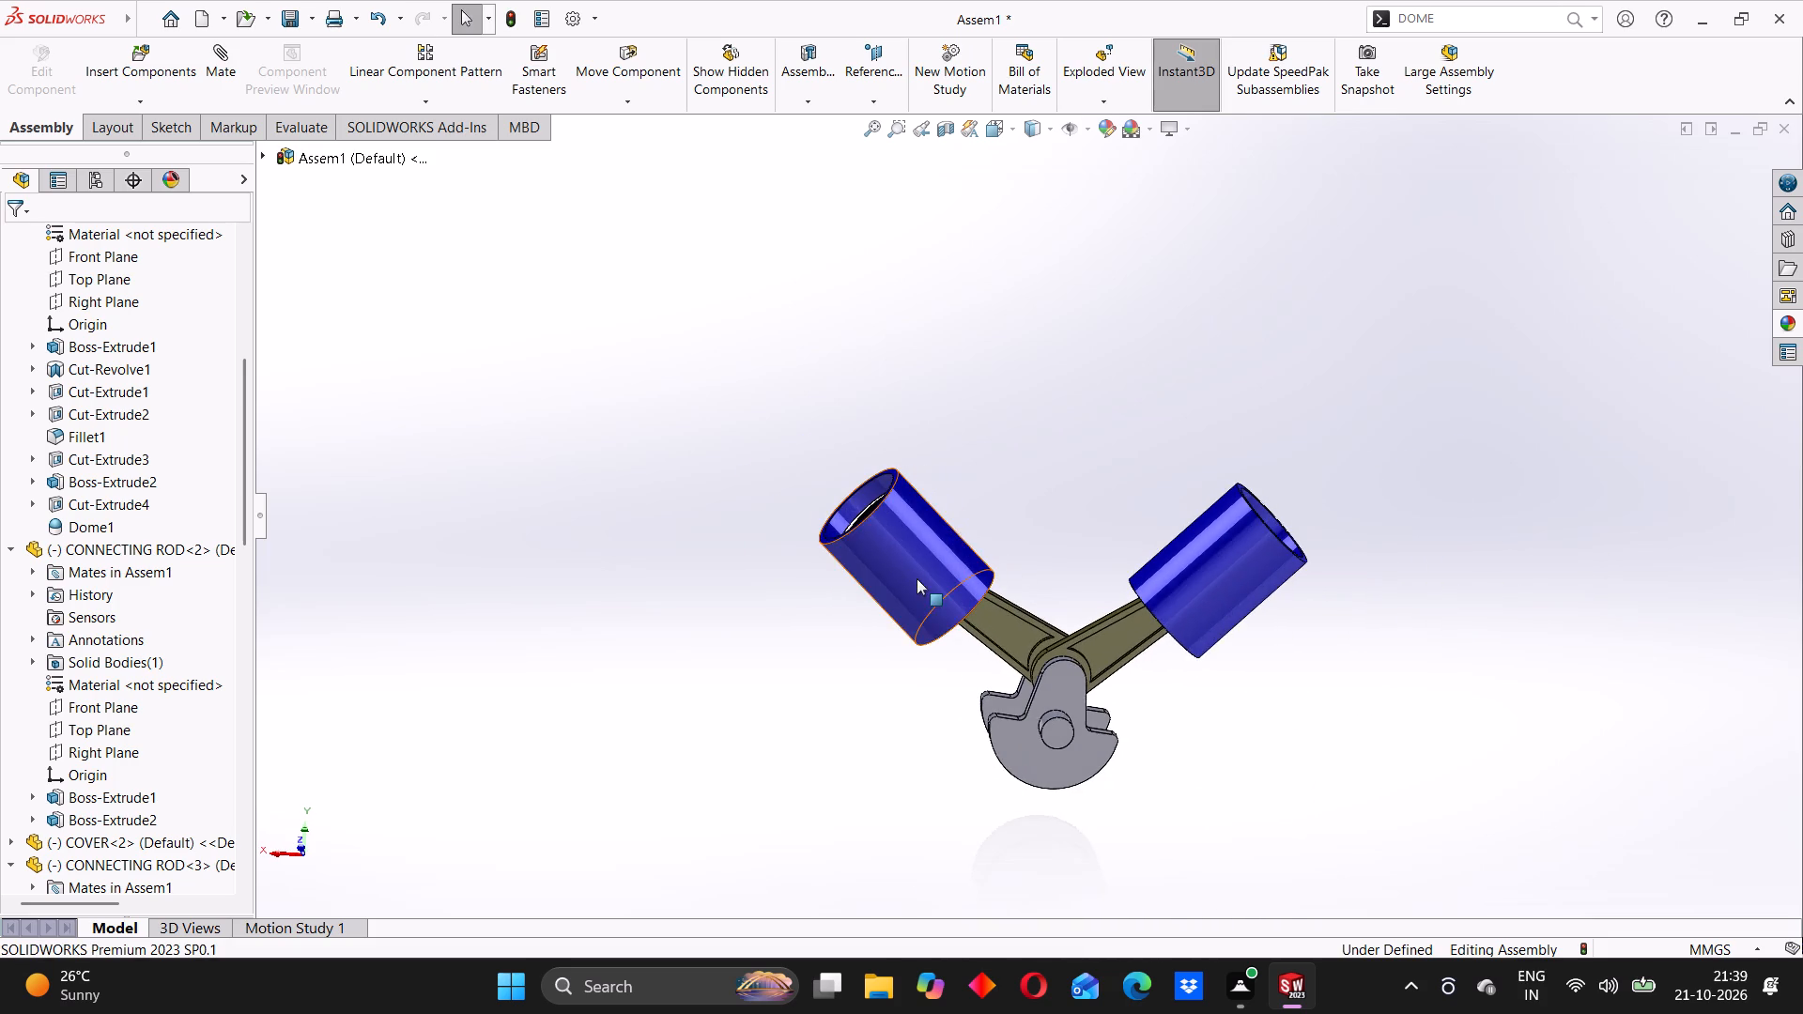
Inspect the open outer end of the COVER<2> cylinder close up and from oblique angles, highlighting the cover.
scroll(902, 571, "down", 2)
left_click(771, 531)
left_click_drag(886, 551, 879, 579)
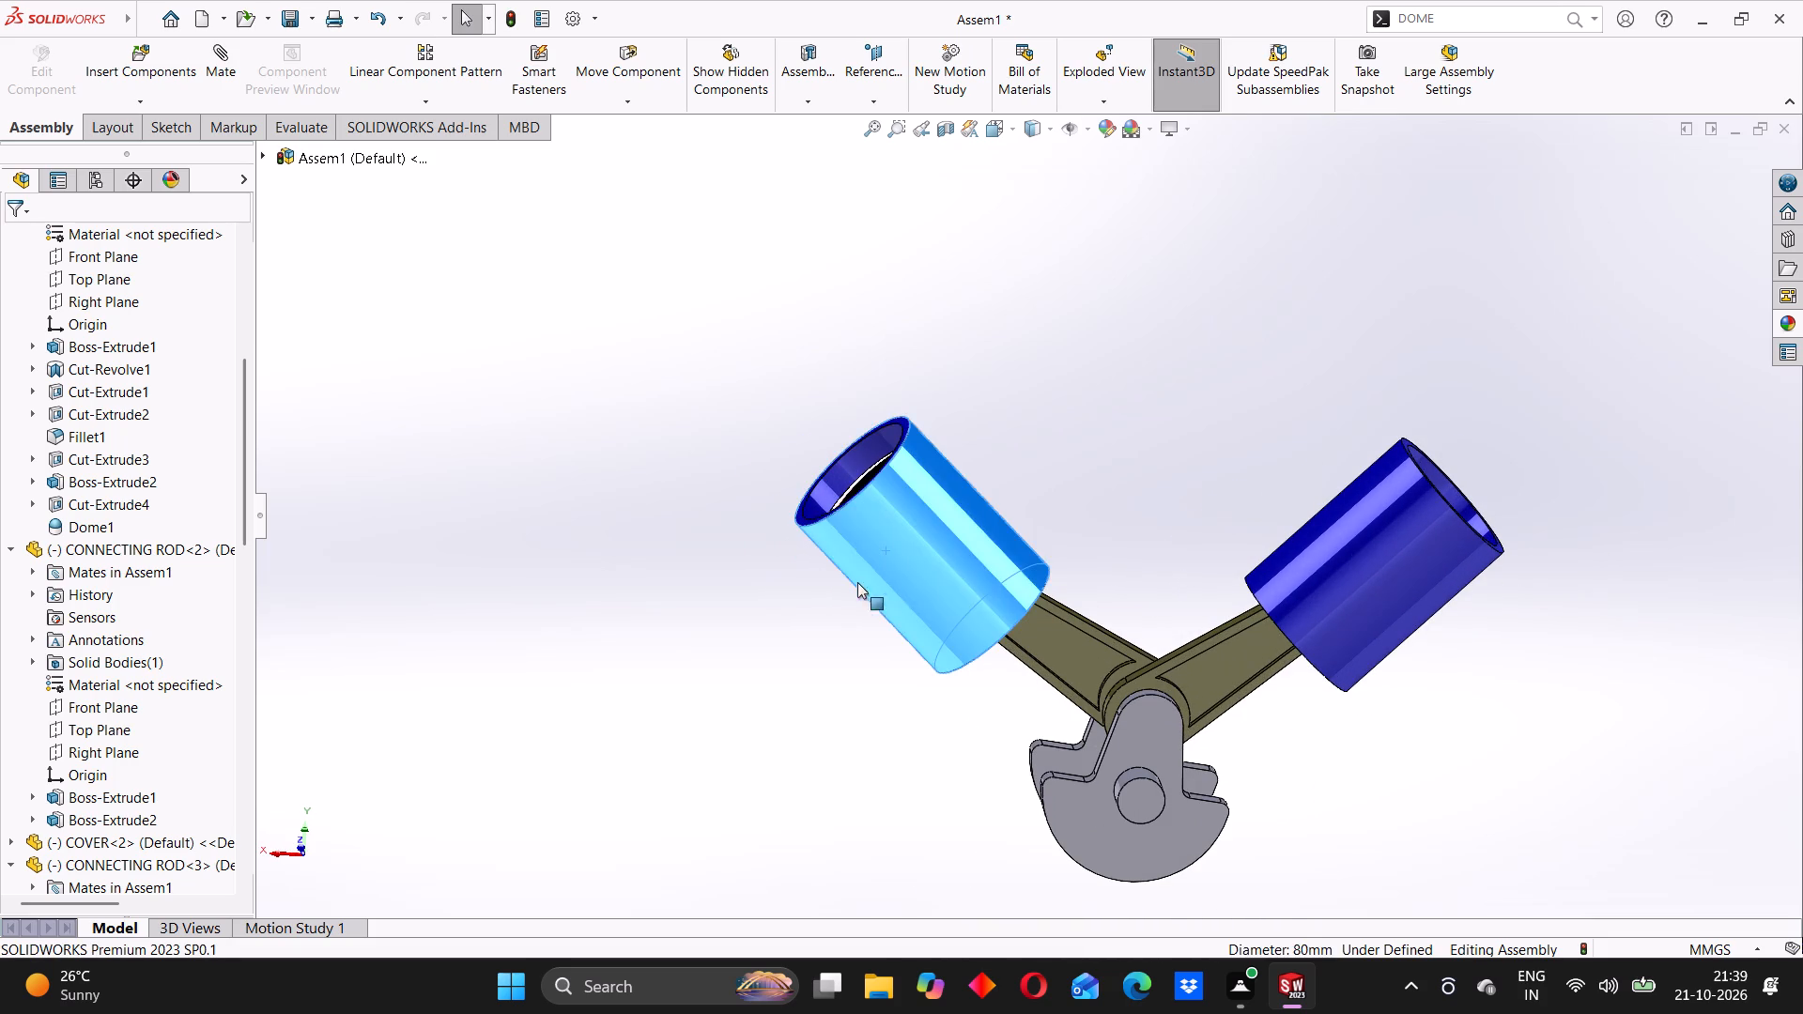
left_click(703, 539)
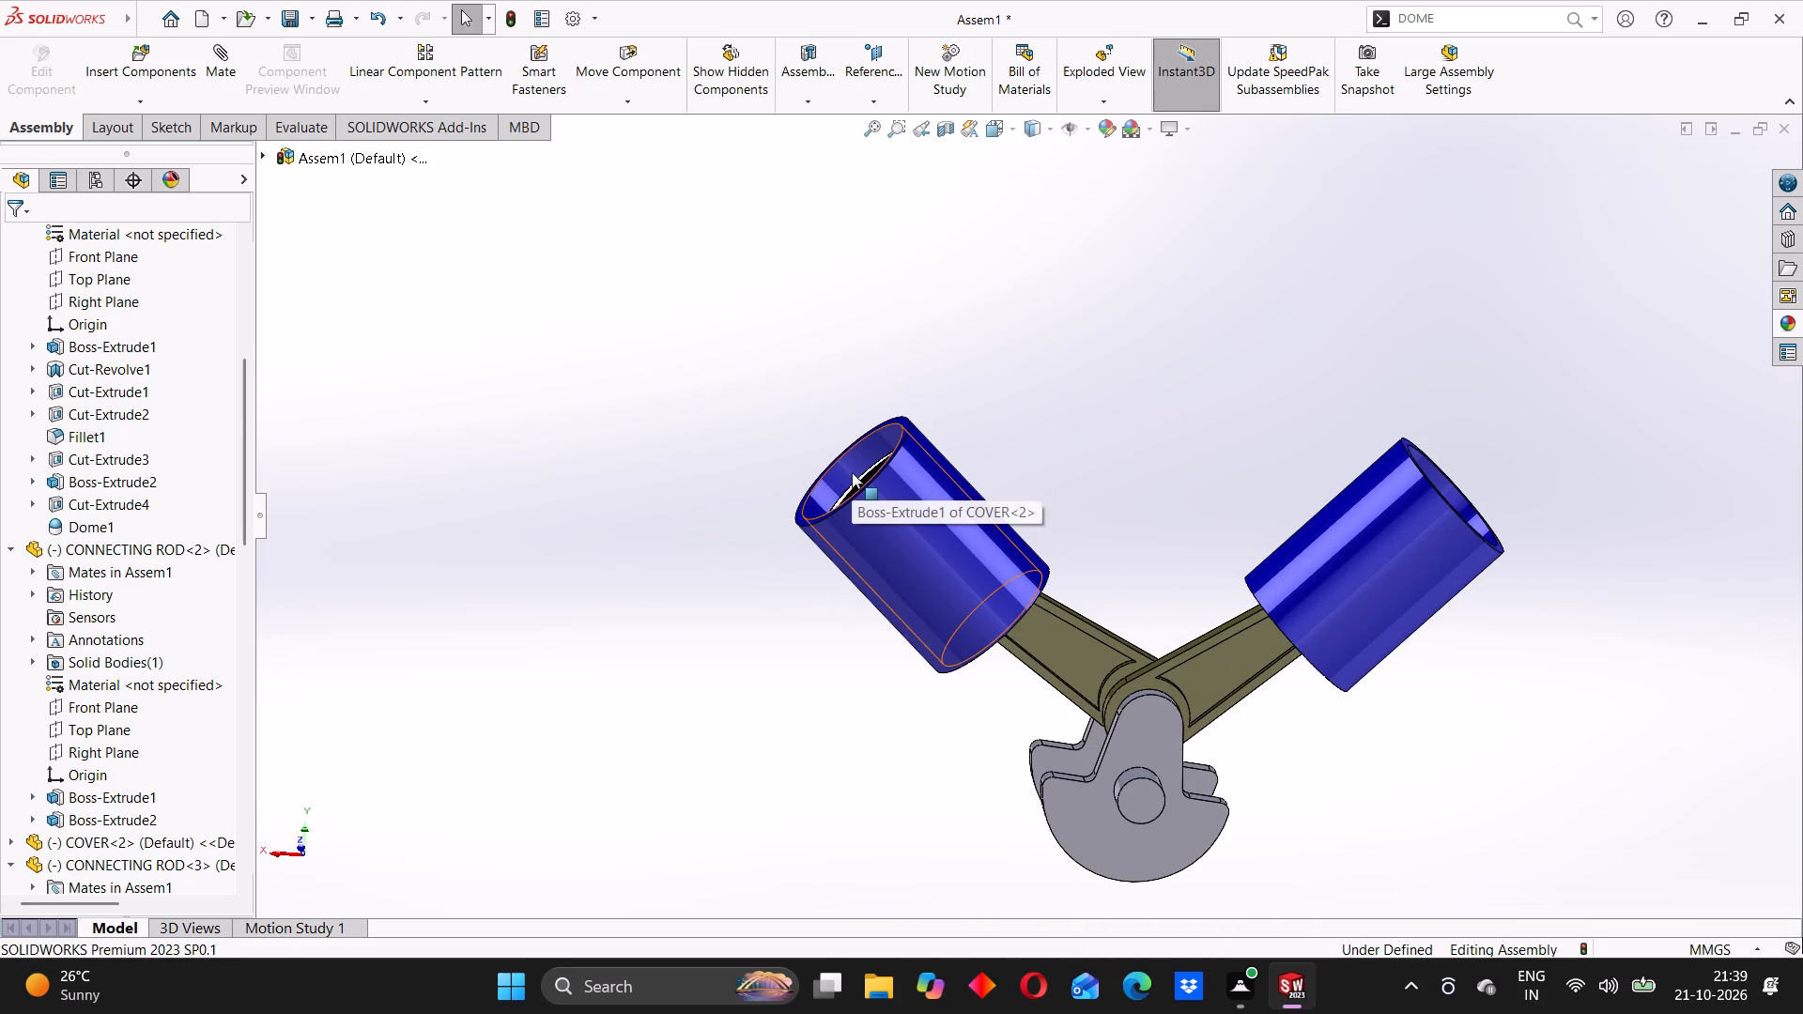
scroll(800, 478, "down", 3)
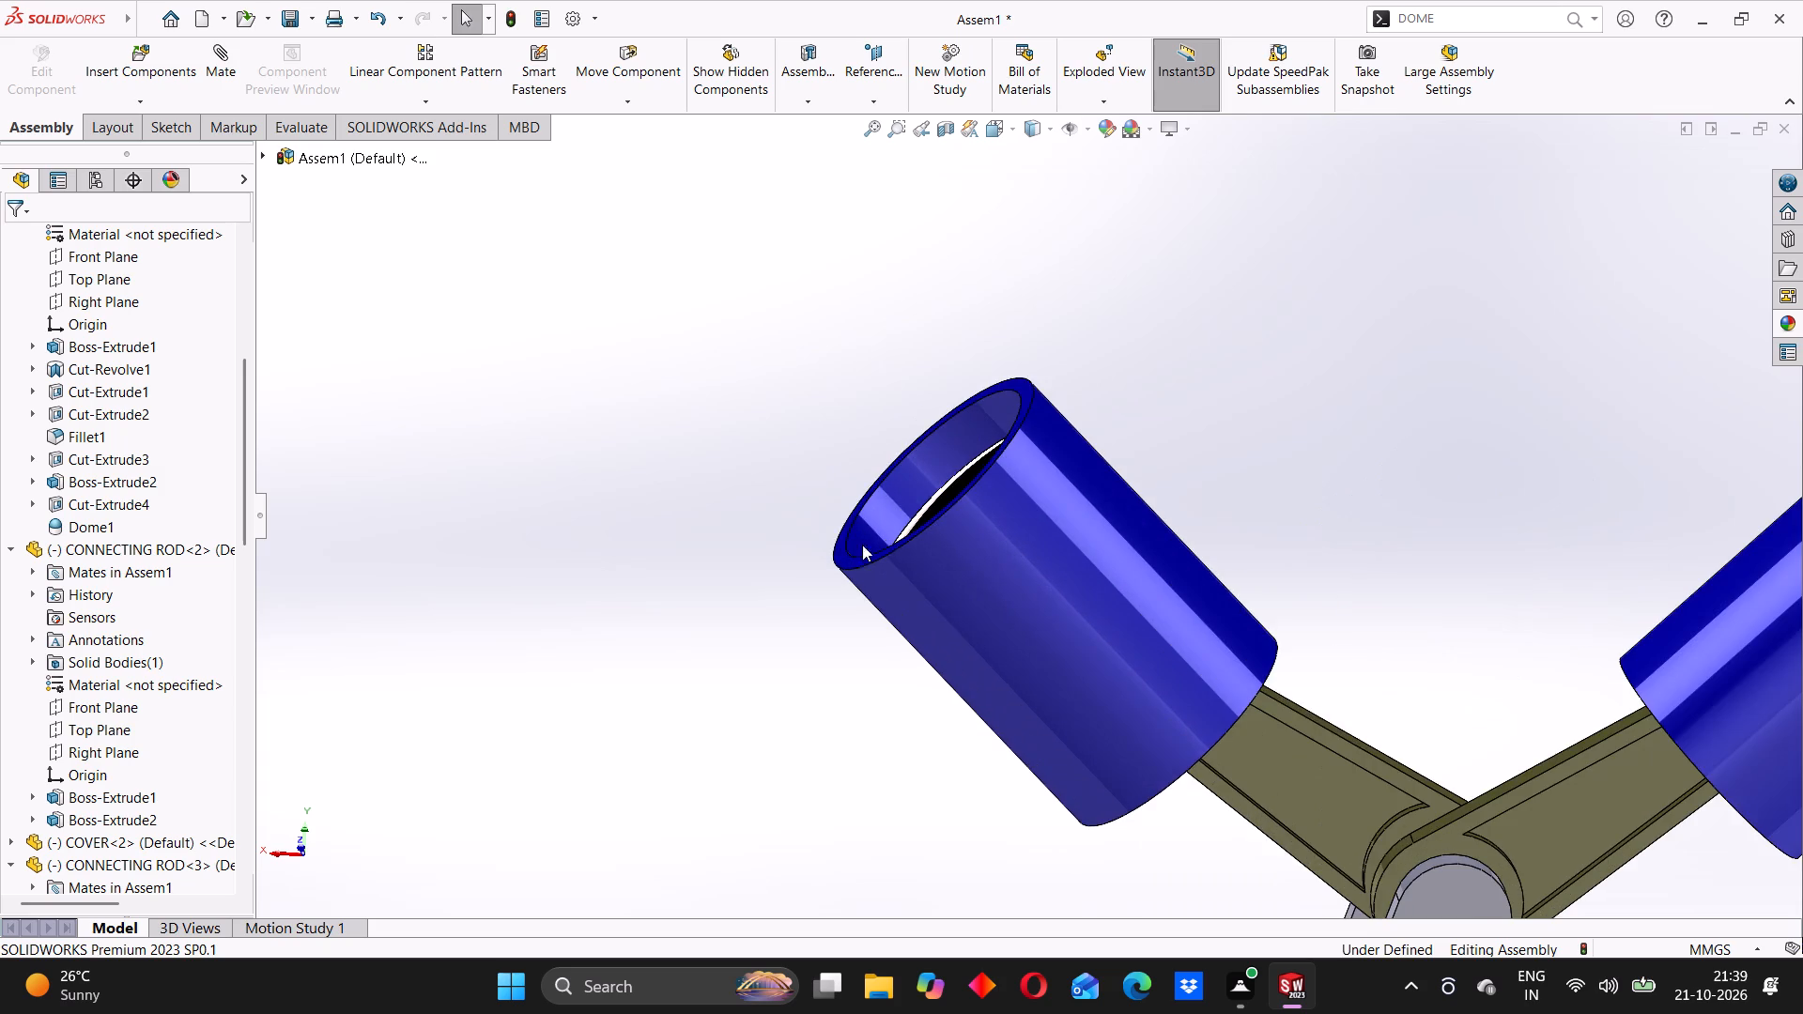
middle_click_drag(962, 591, 940, 581)
left_click(737, 574)
scroll(1015, 535, "up", 2)
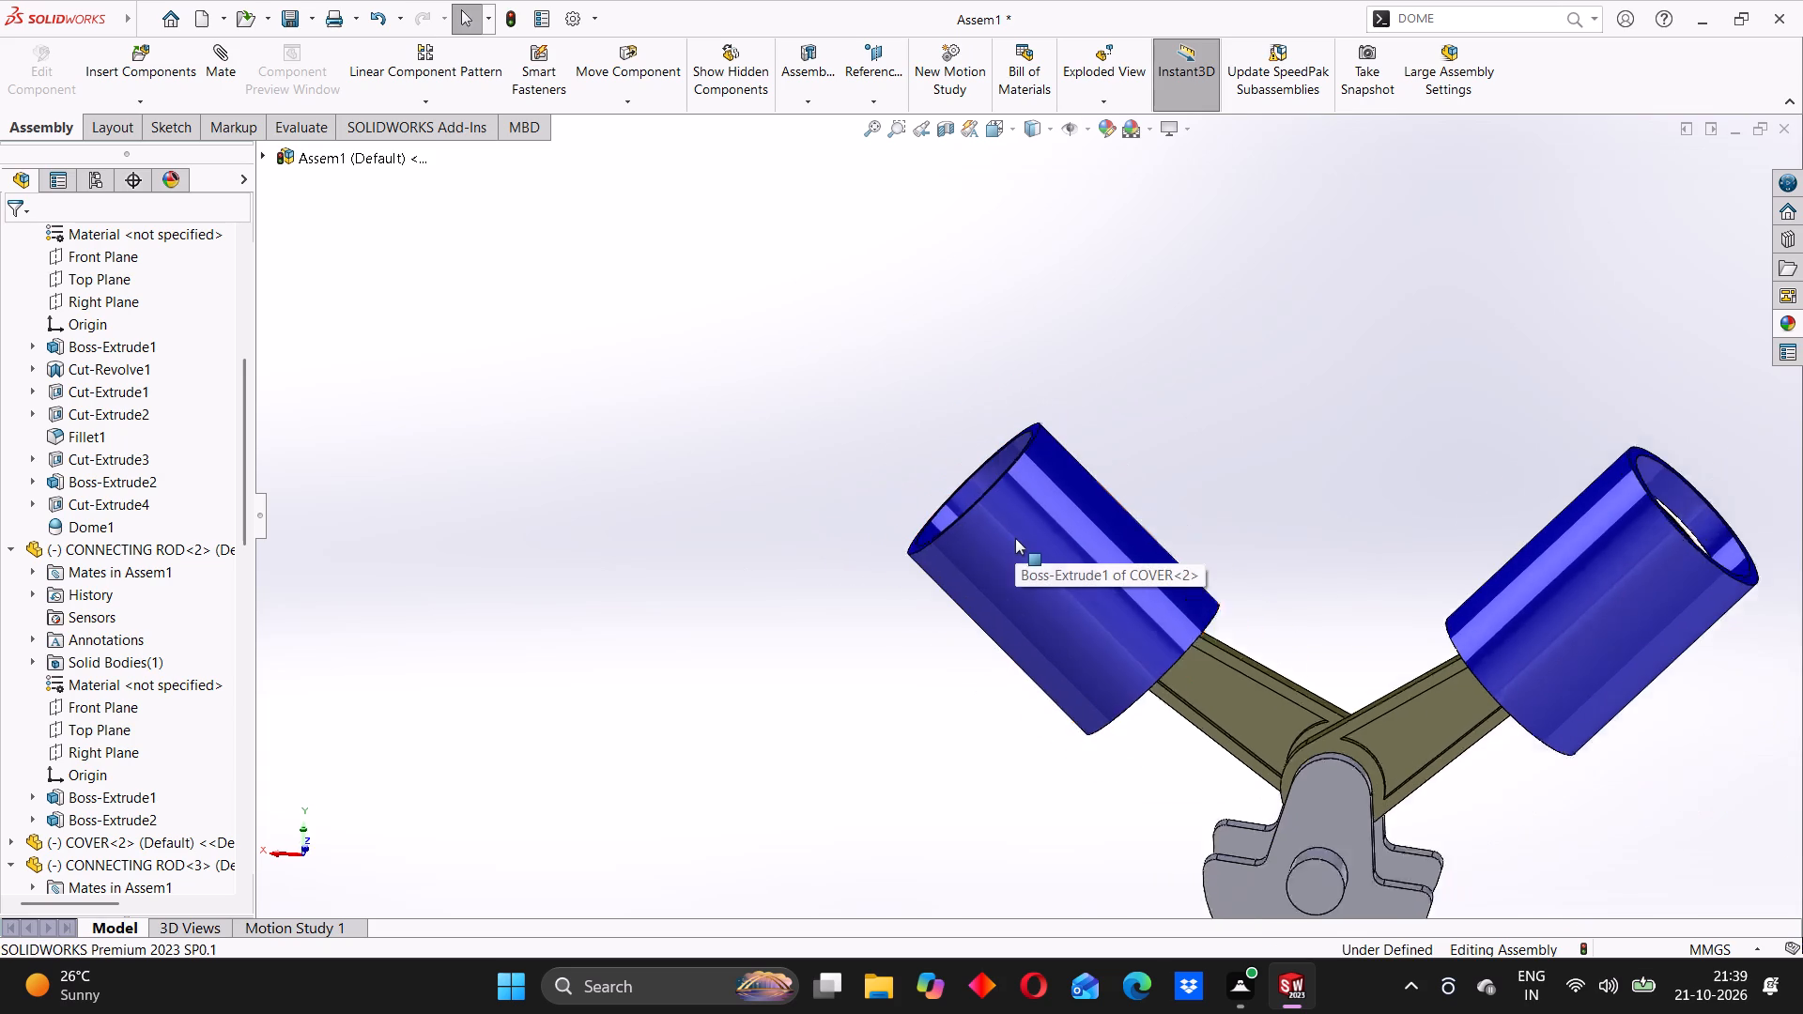
scroll(1015, 538, "up", 1)
scroll(1015, 539, "down", 3)
middle_click_drag(784, 611, 838, 601)
scroll(1105, 537, "up", 2)
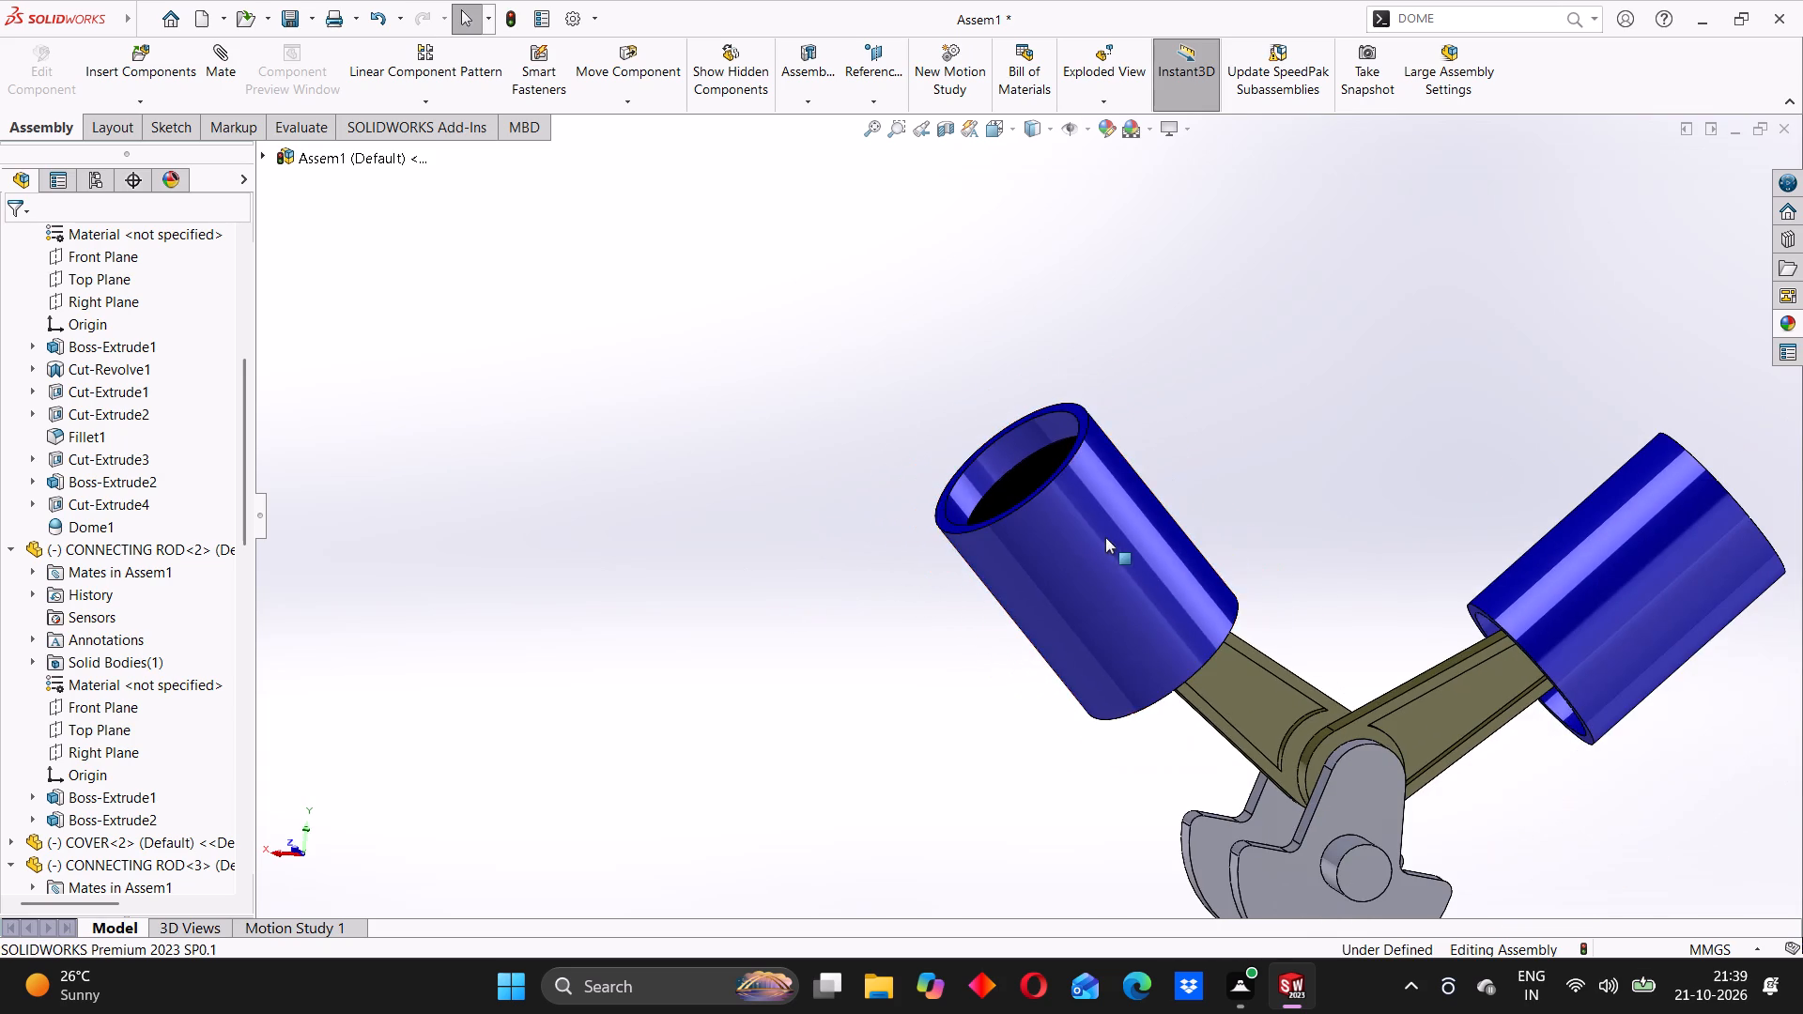
left_click(1071, 540)
left_click(765, 512)
Compare the opposite bank's cover with COVER<2> by highlighting it and viewing both banks from slightly different front angles.
middle_click_drag(1364, 567, 1331, 569)
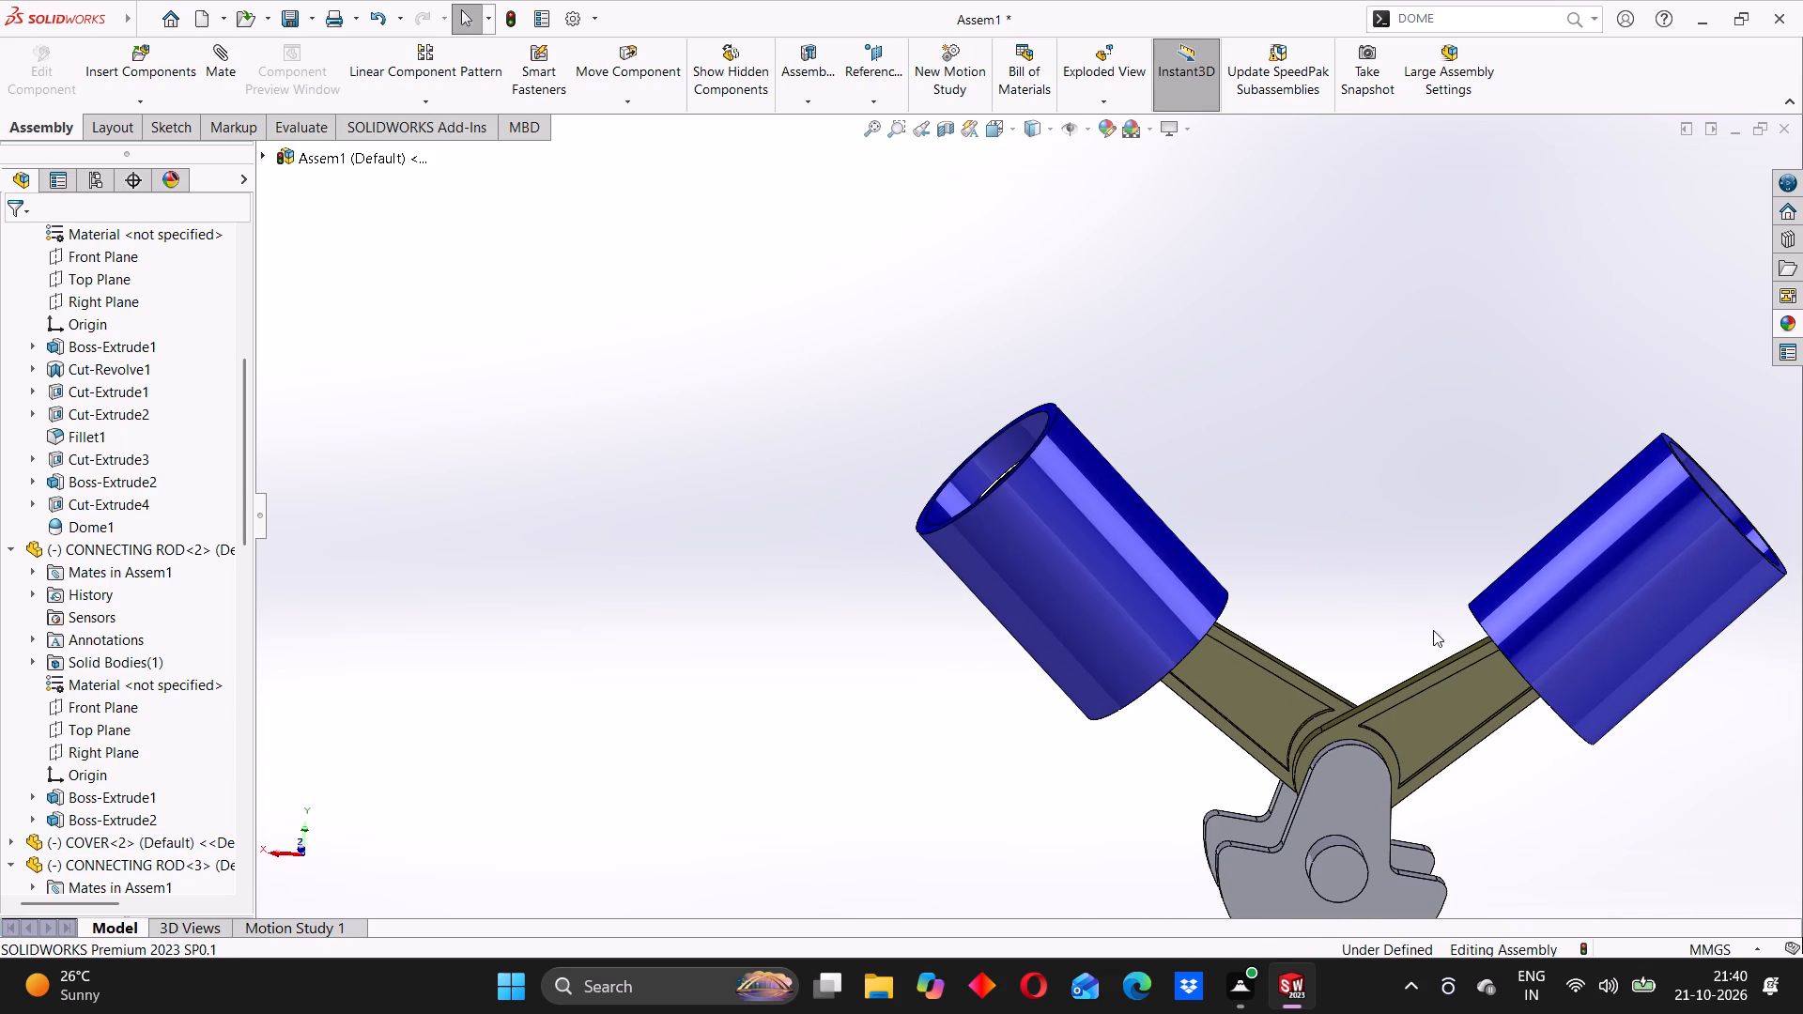
left_click(1560, 593)
left_click(1353, 484)
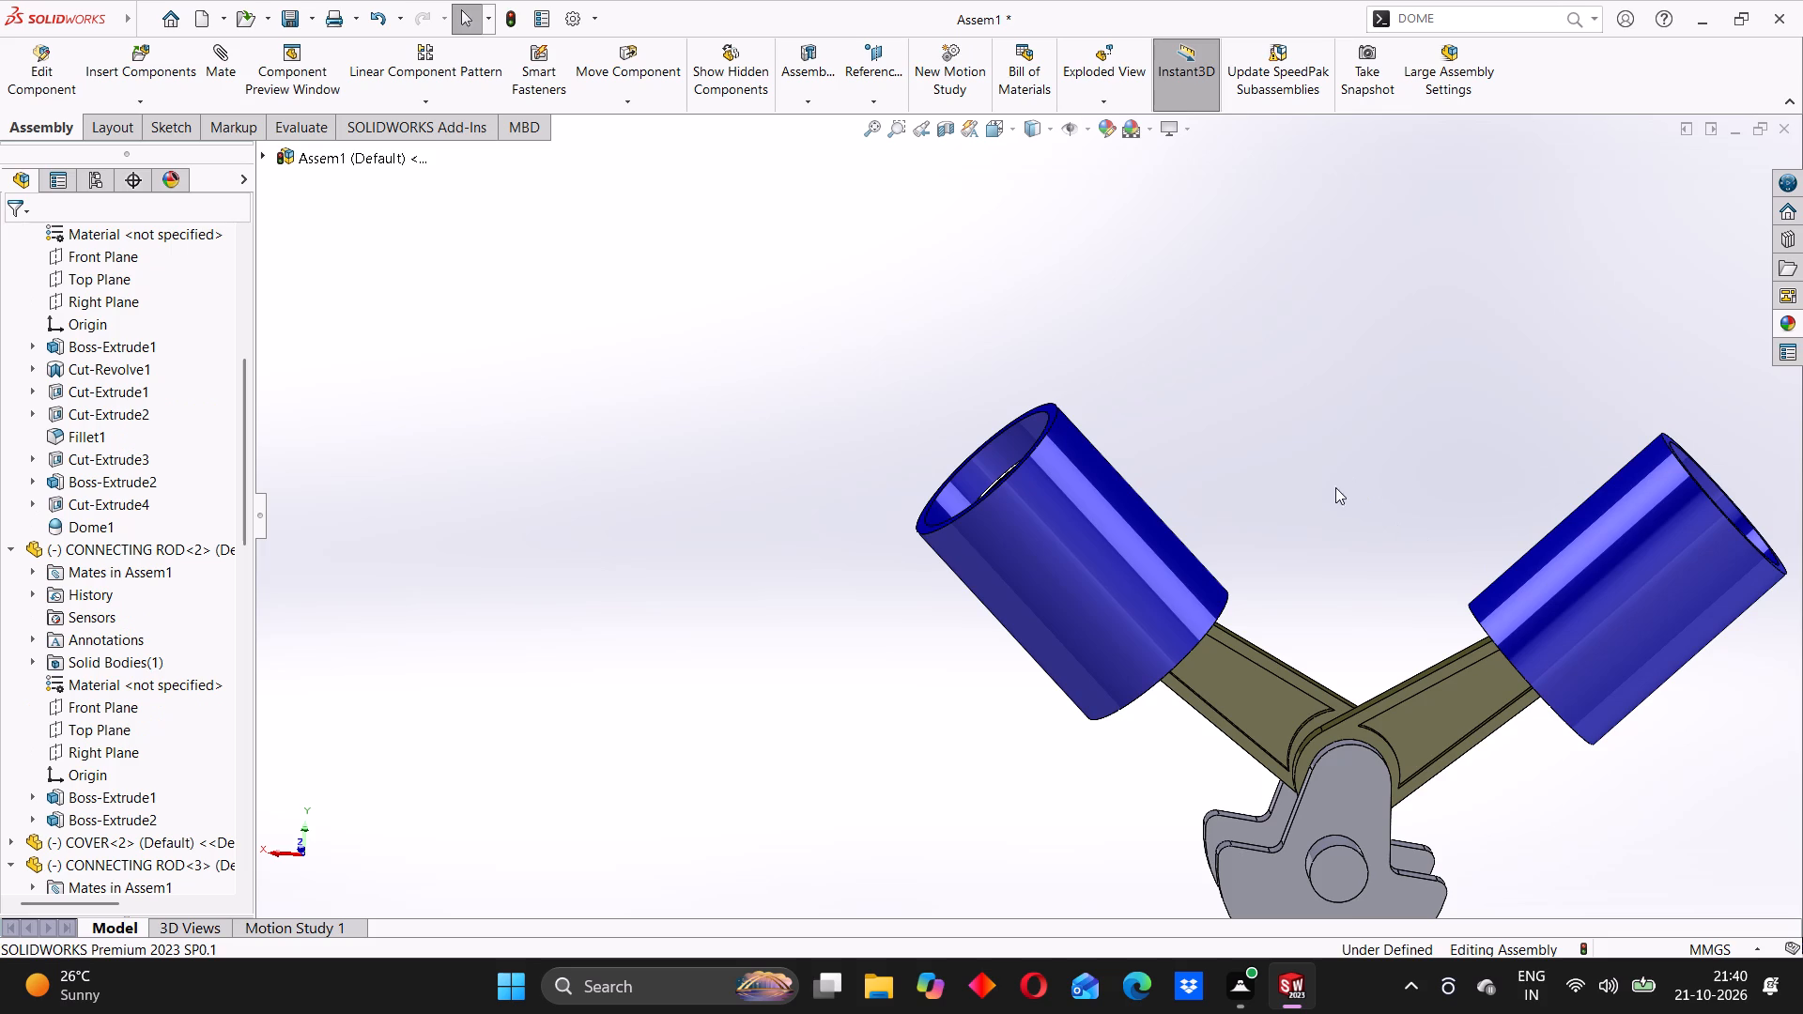
middle_click_drag(1294, 510, 1286, 513)
scroll(1285, 515, "up", 2)
scroll(1285, 515, "down", 1)
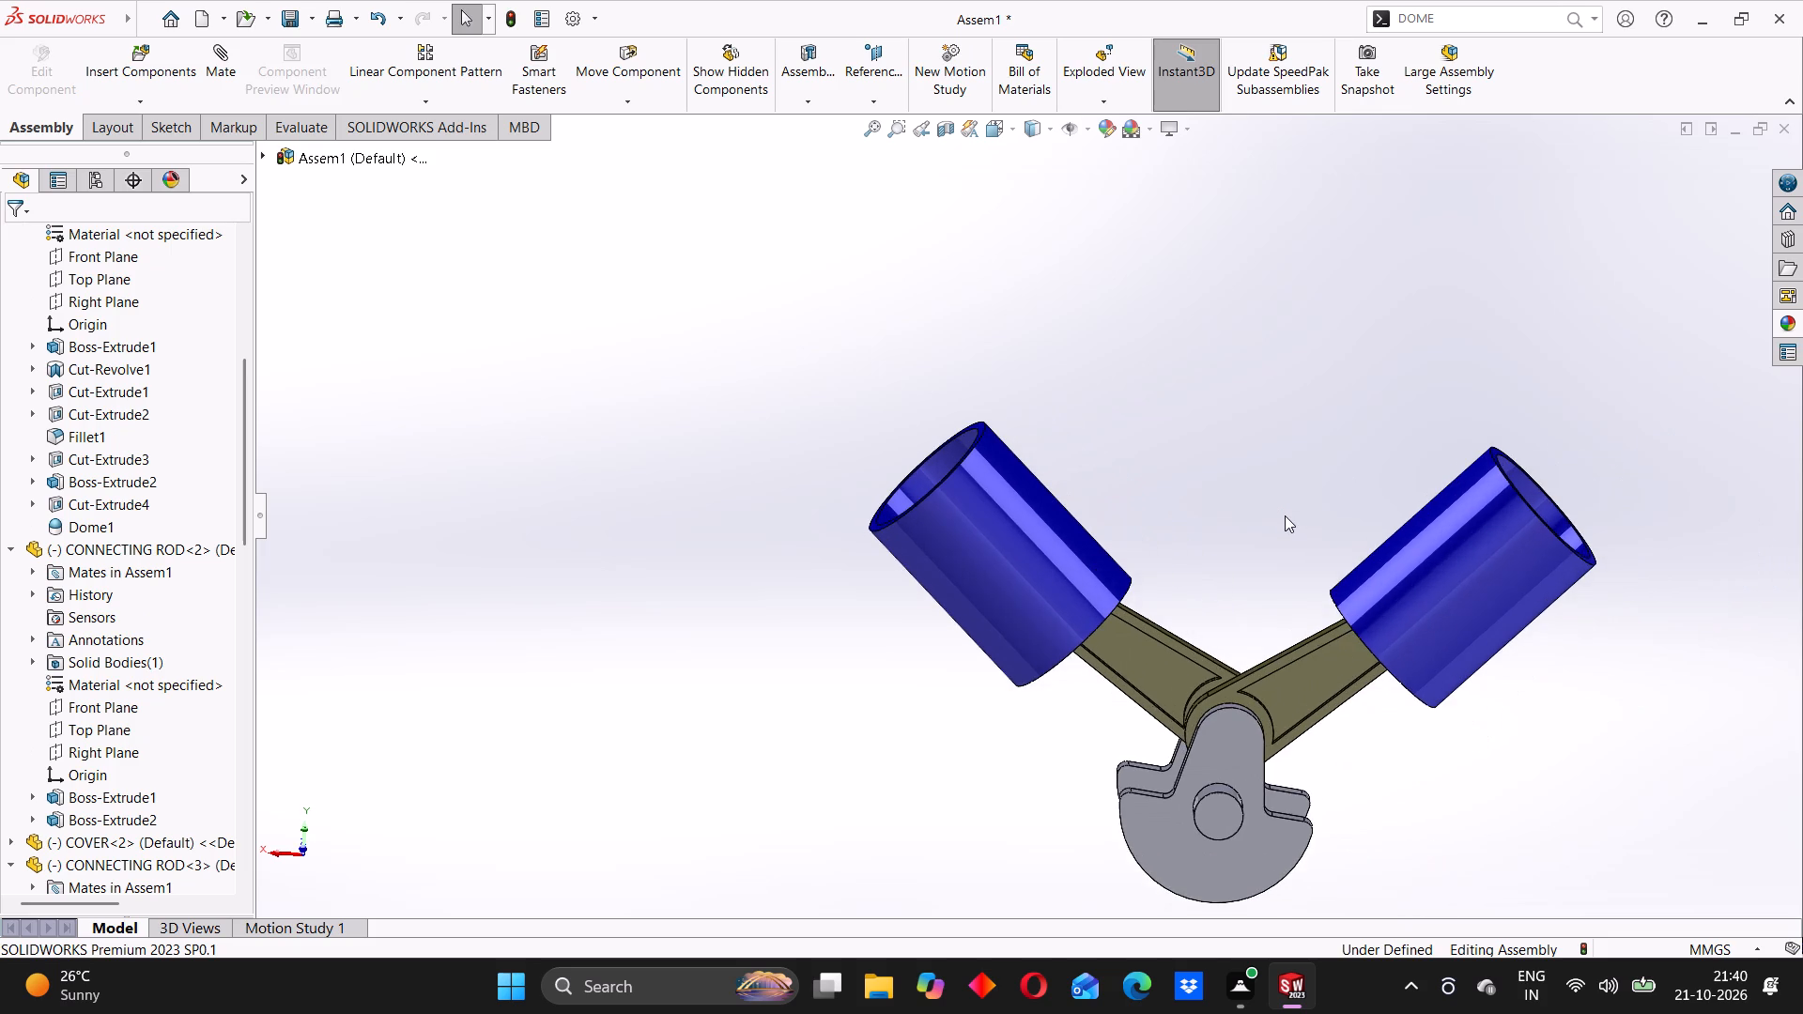
middle_click_drag(1283, 508, 1274, 517)
scroll(1253, 497, "down", 2)
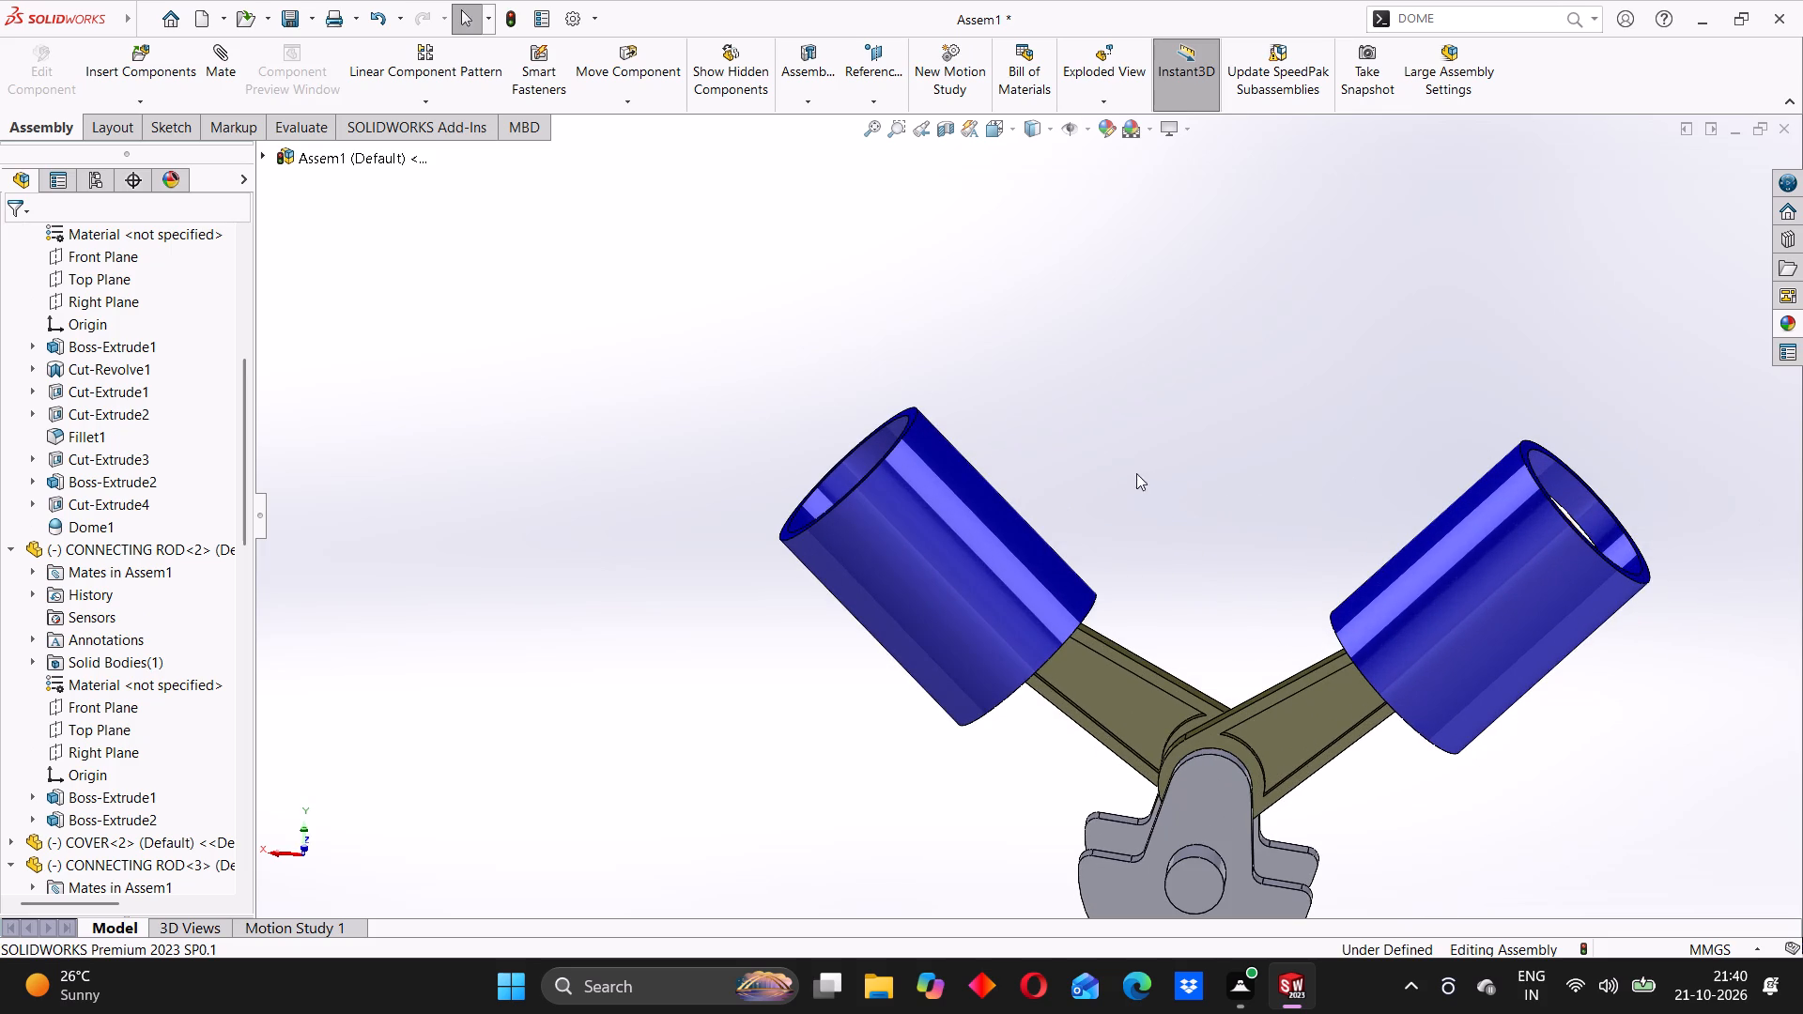
scroll(1081, 499, "up", 3)
middle_click_drag(1121, 506, 1098, 530)
left_click(1071, 509)
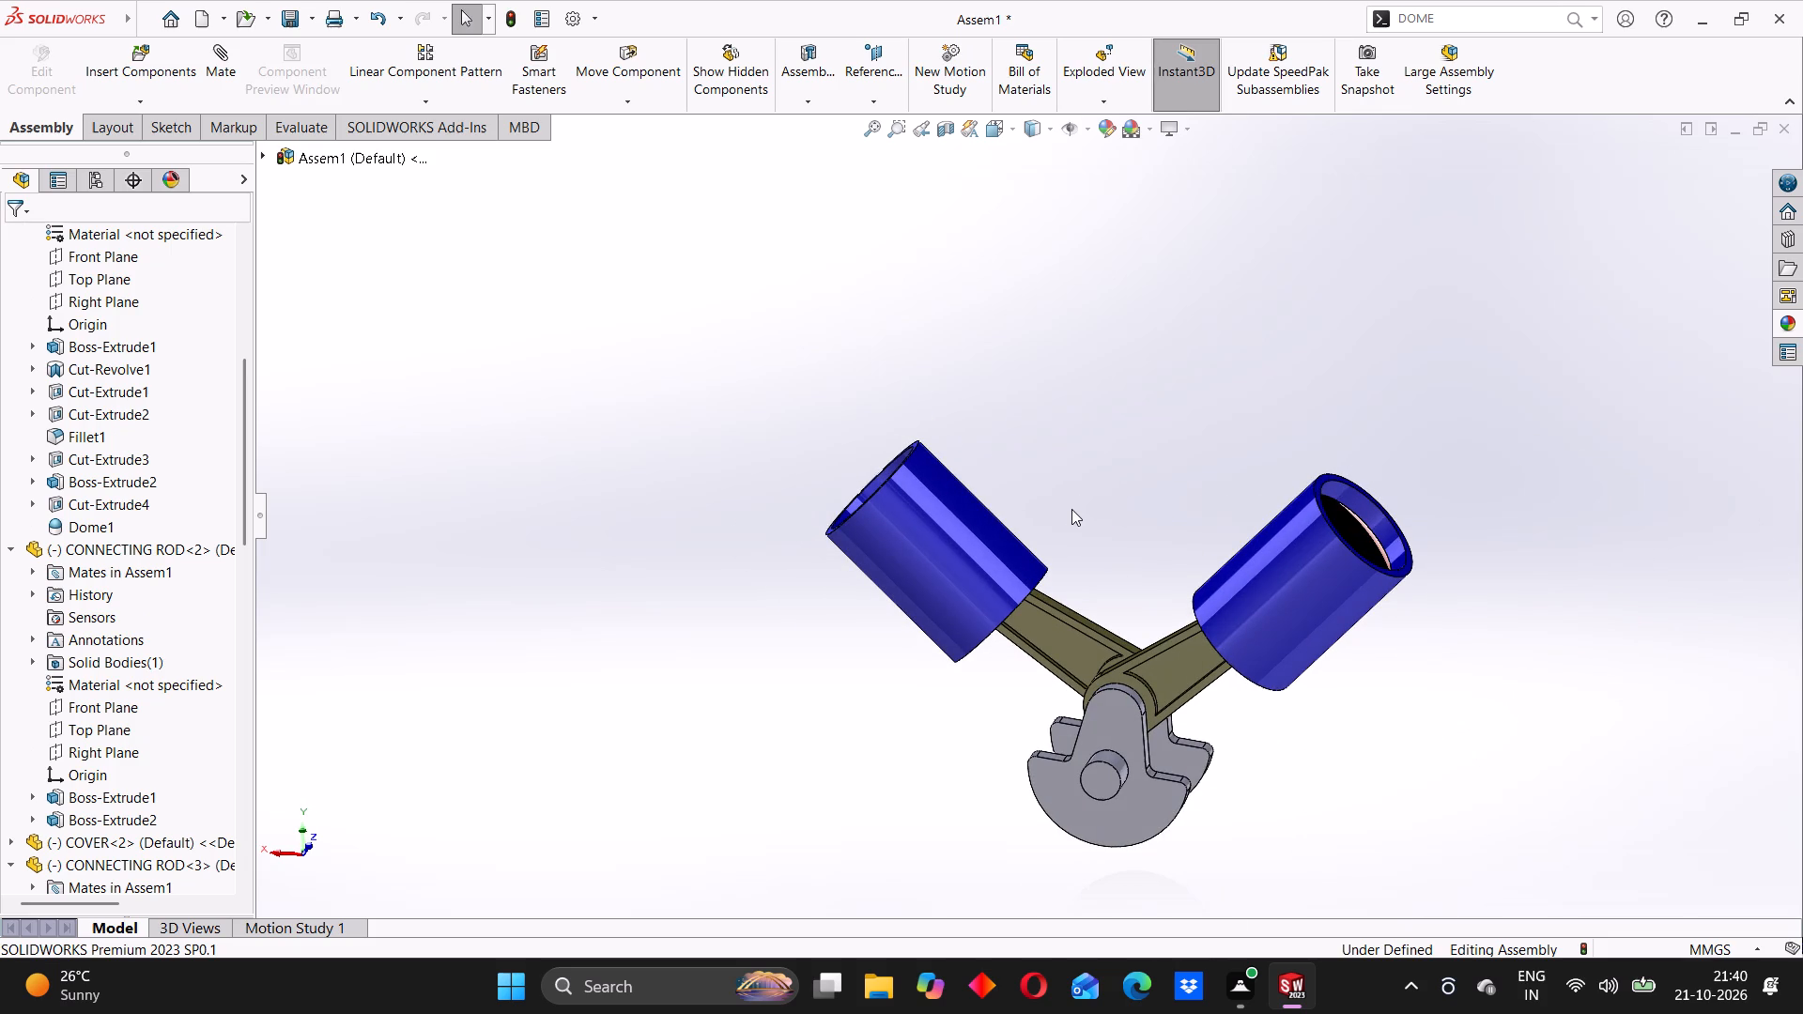
Highlight the cylinder covers in the overall view to check their placement on the two banks.
left_click(907, 562)
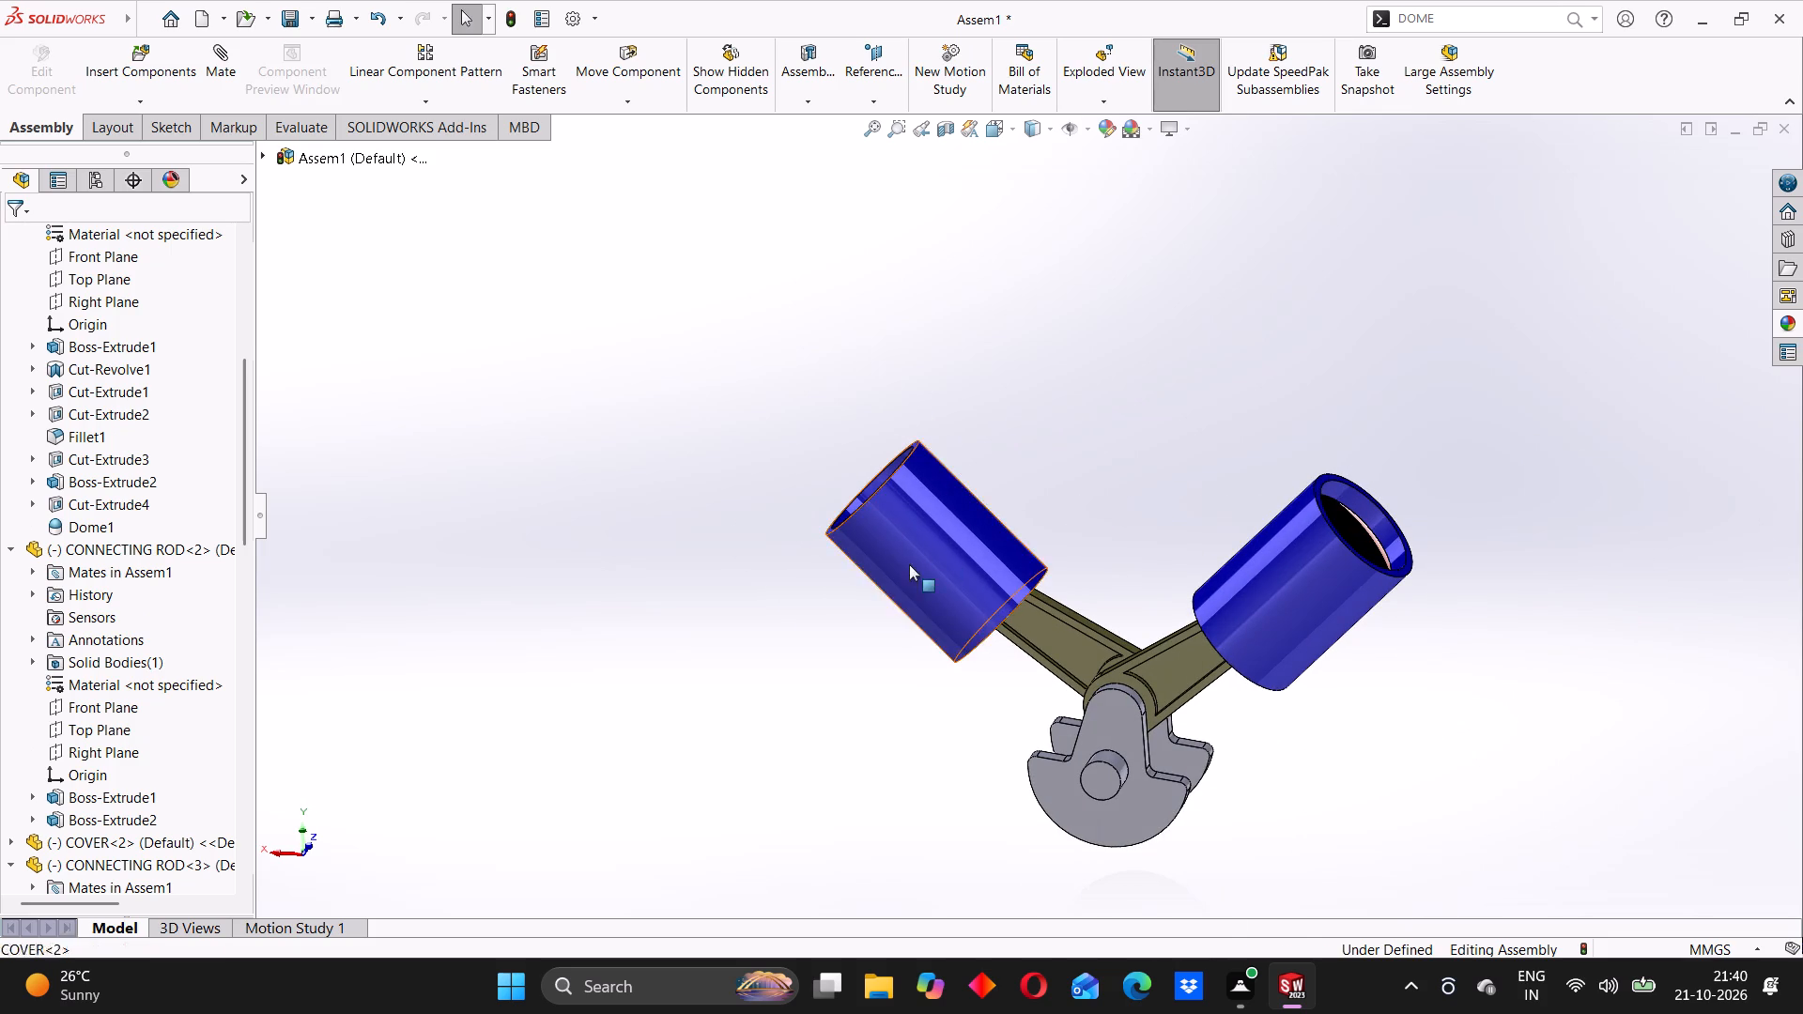
left_click(659, 632)
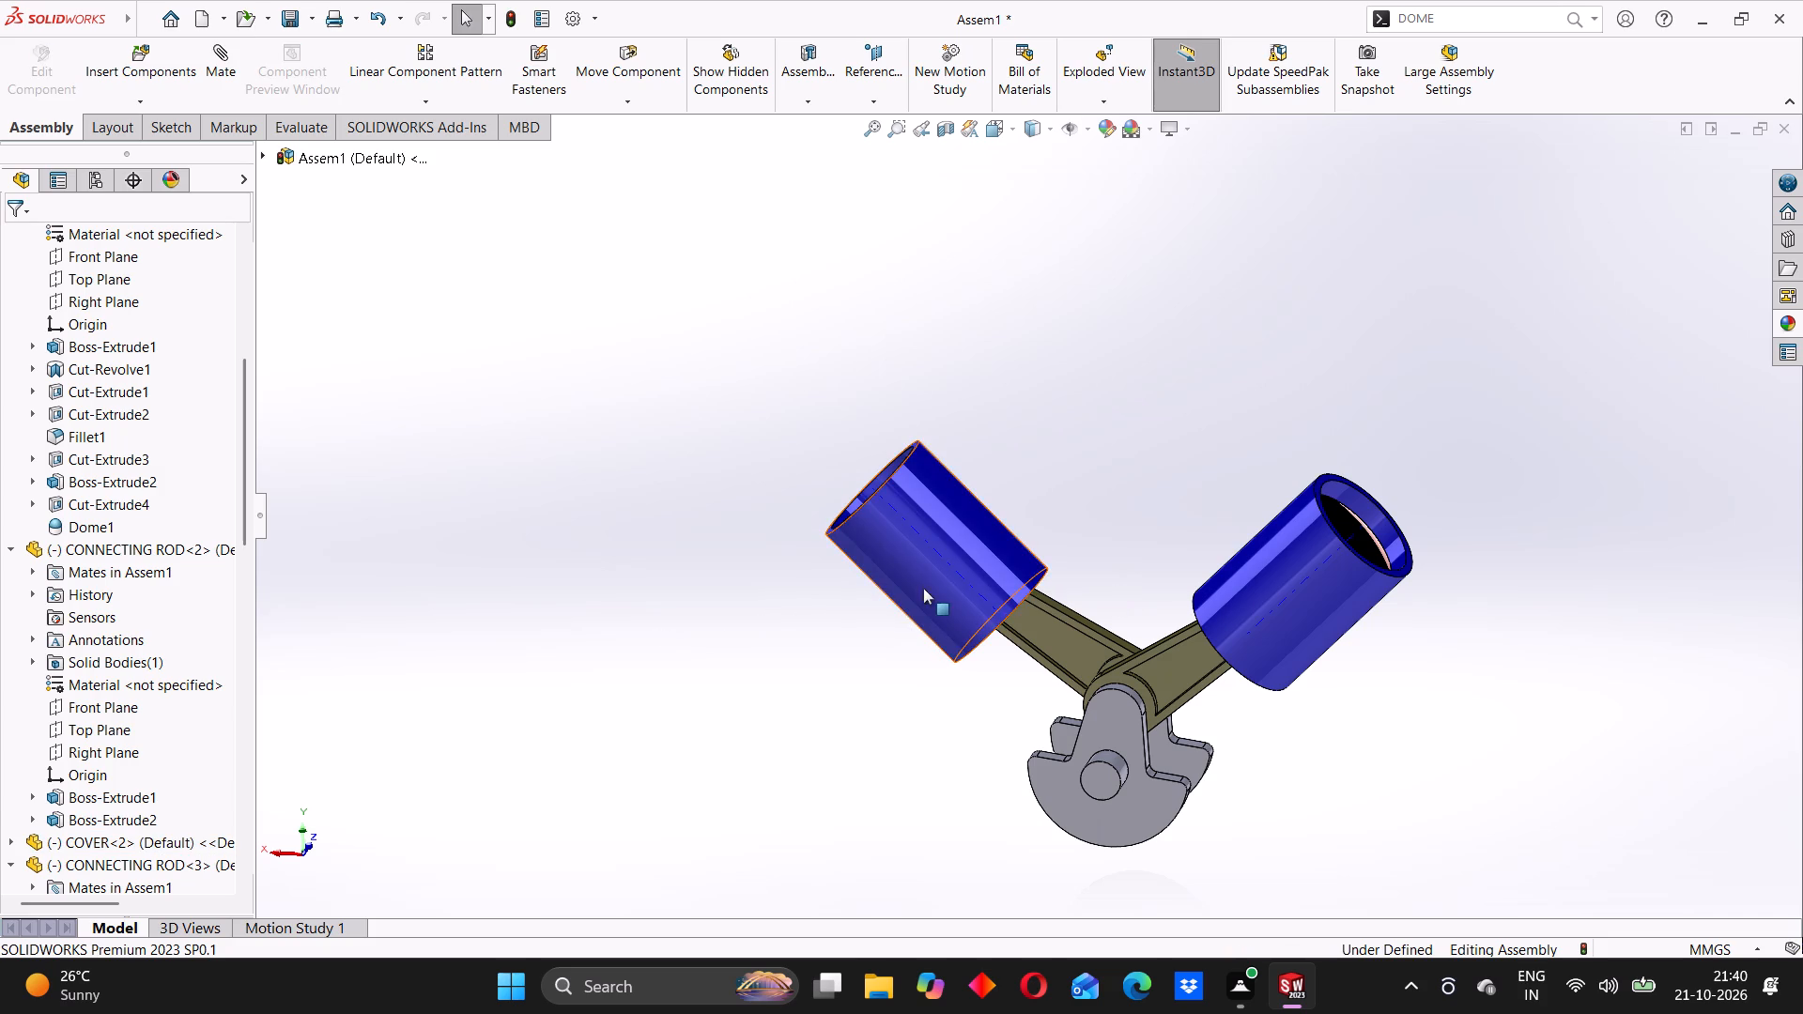
left_click(837, 607)
left_click(943, 548)
left_click(807, 431)
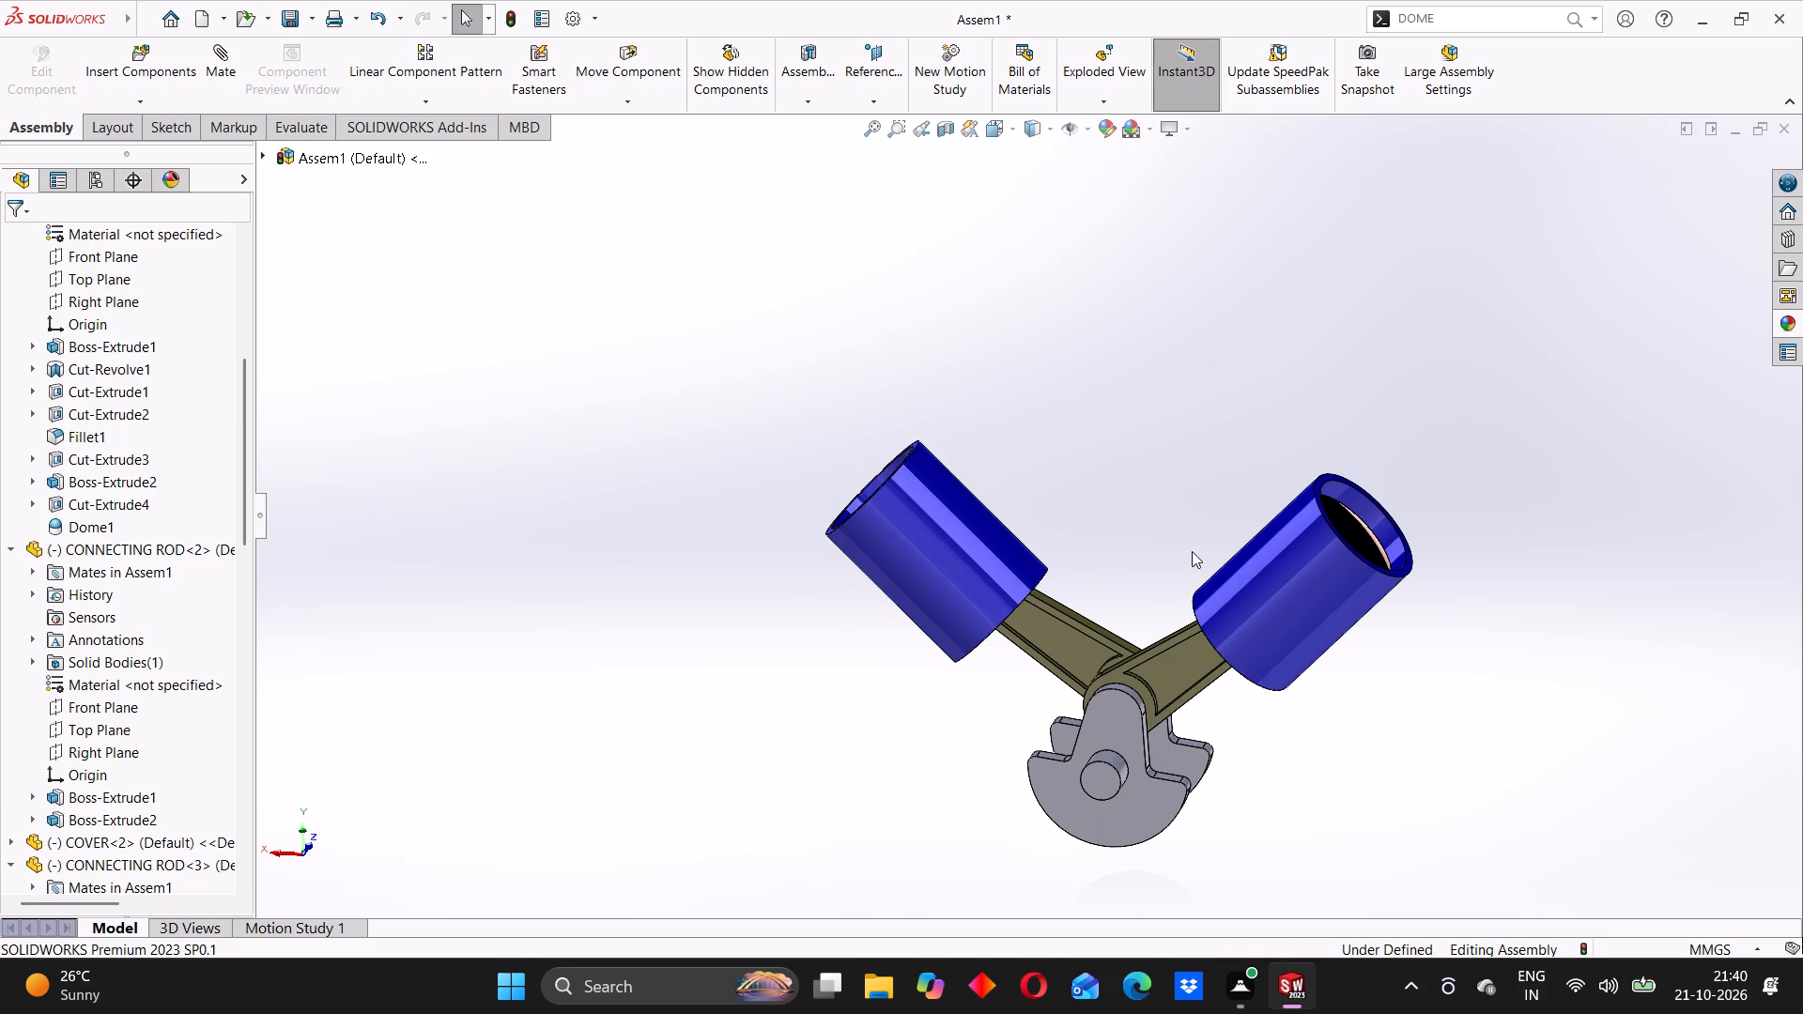
left_click(1257, 587)
left_click(1109, 499)
left_click(962, 571)
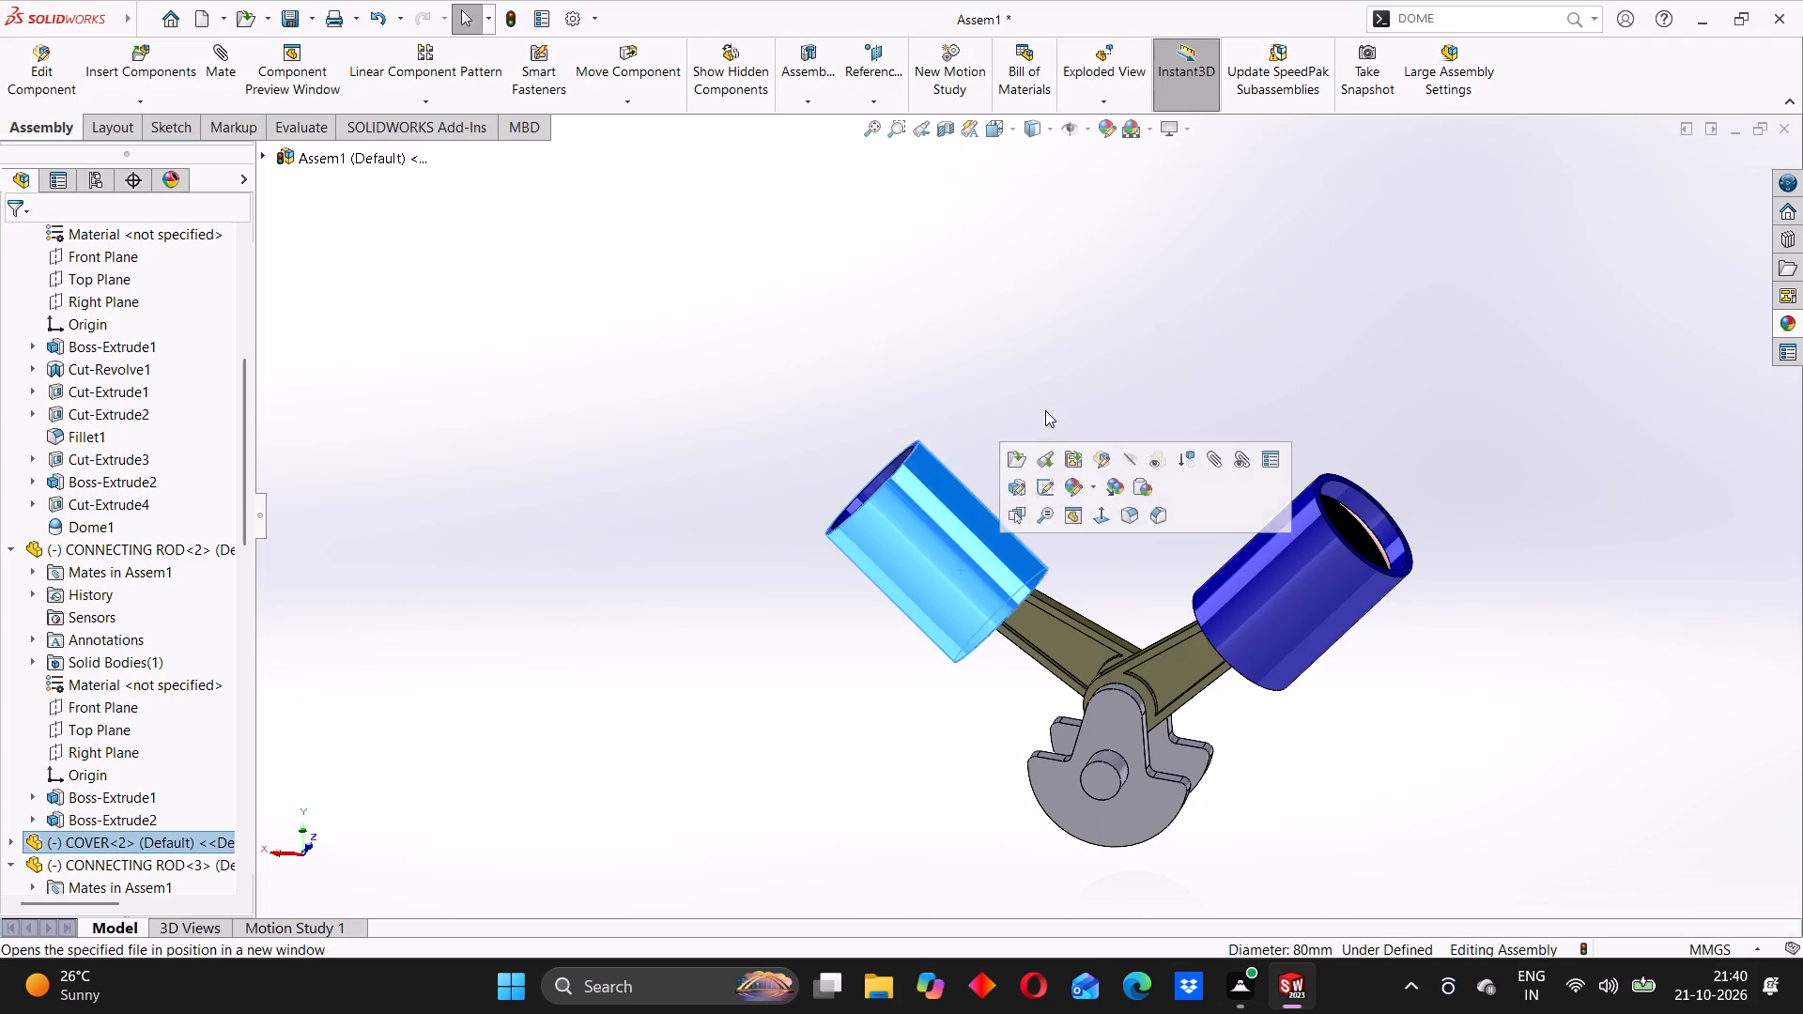
left_click(964, 333)
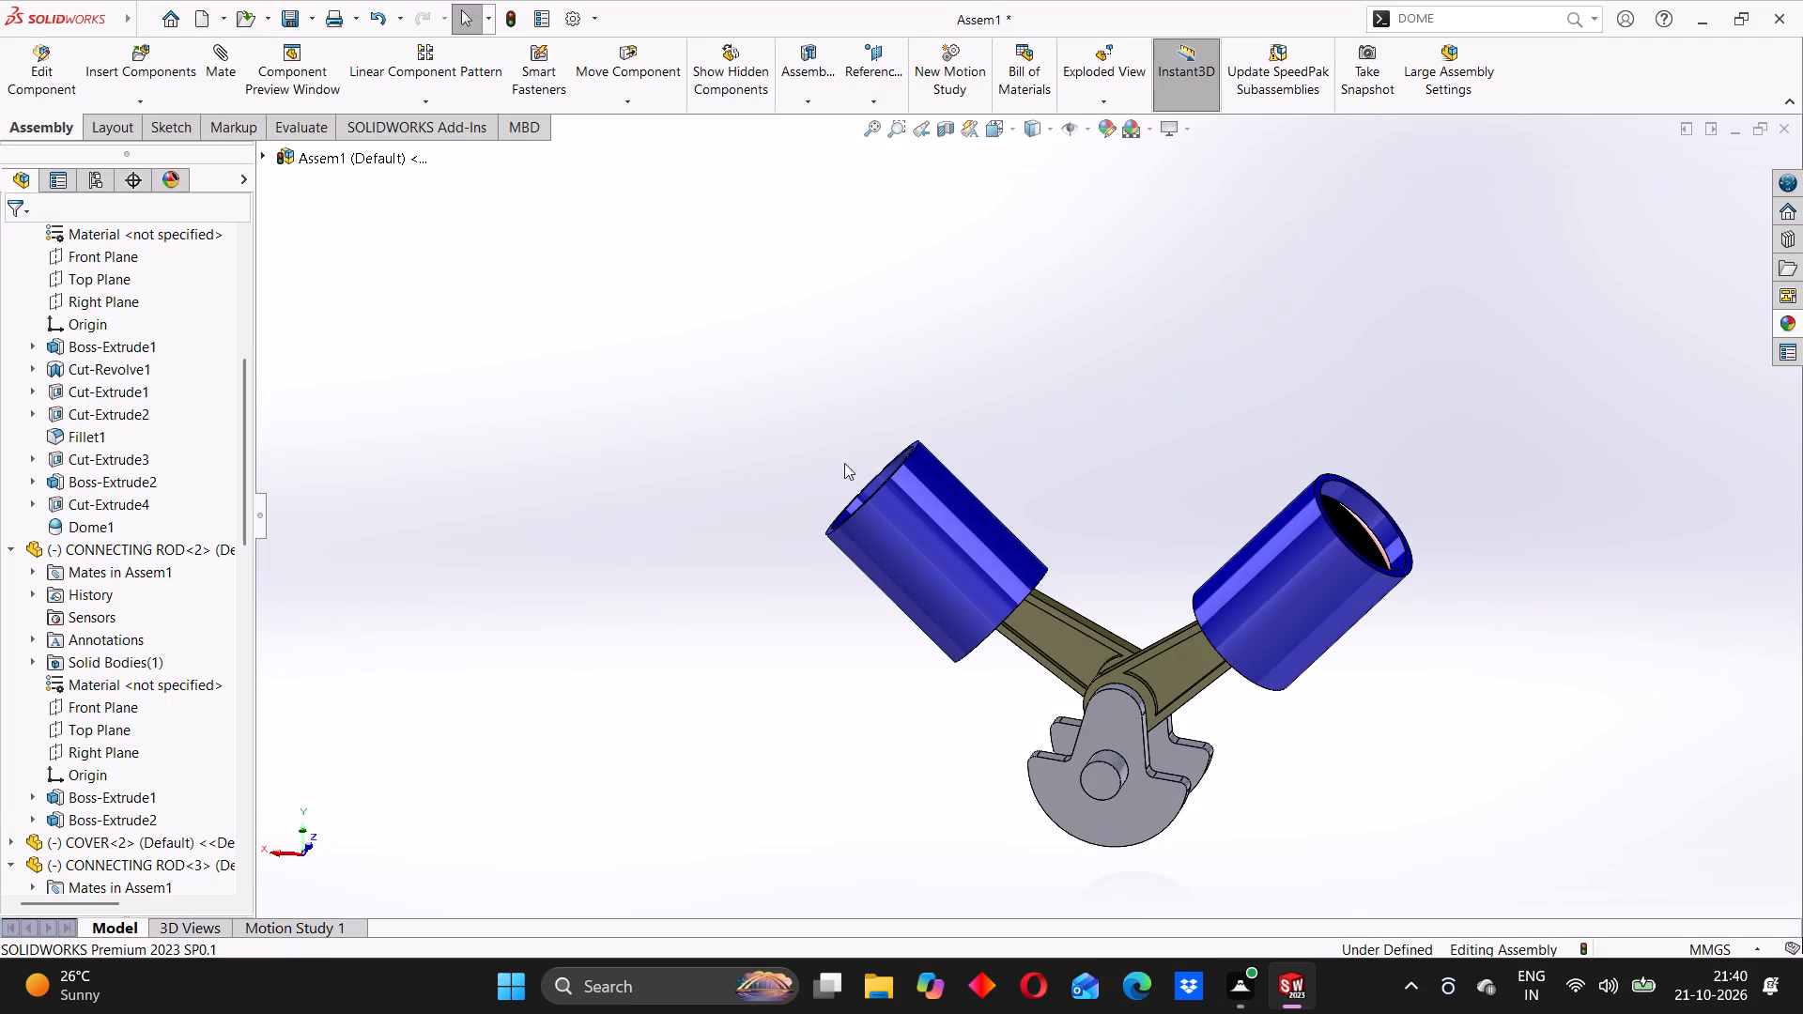
left_click(825, 529)
left_click(905, 564)
left_click(650, 508)
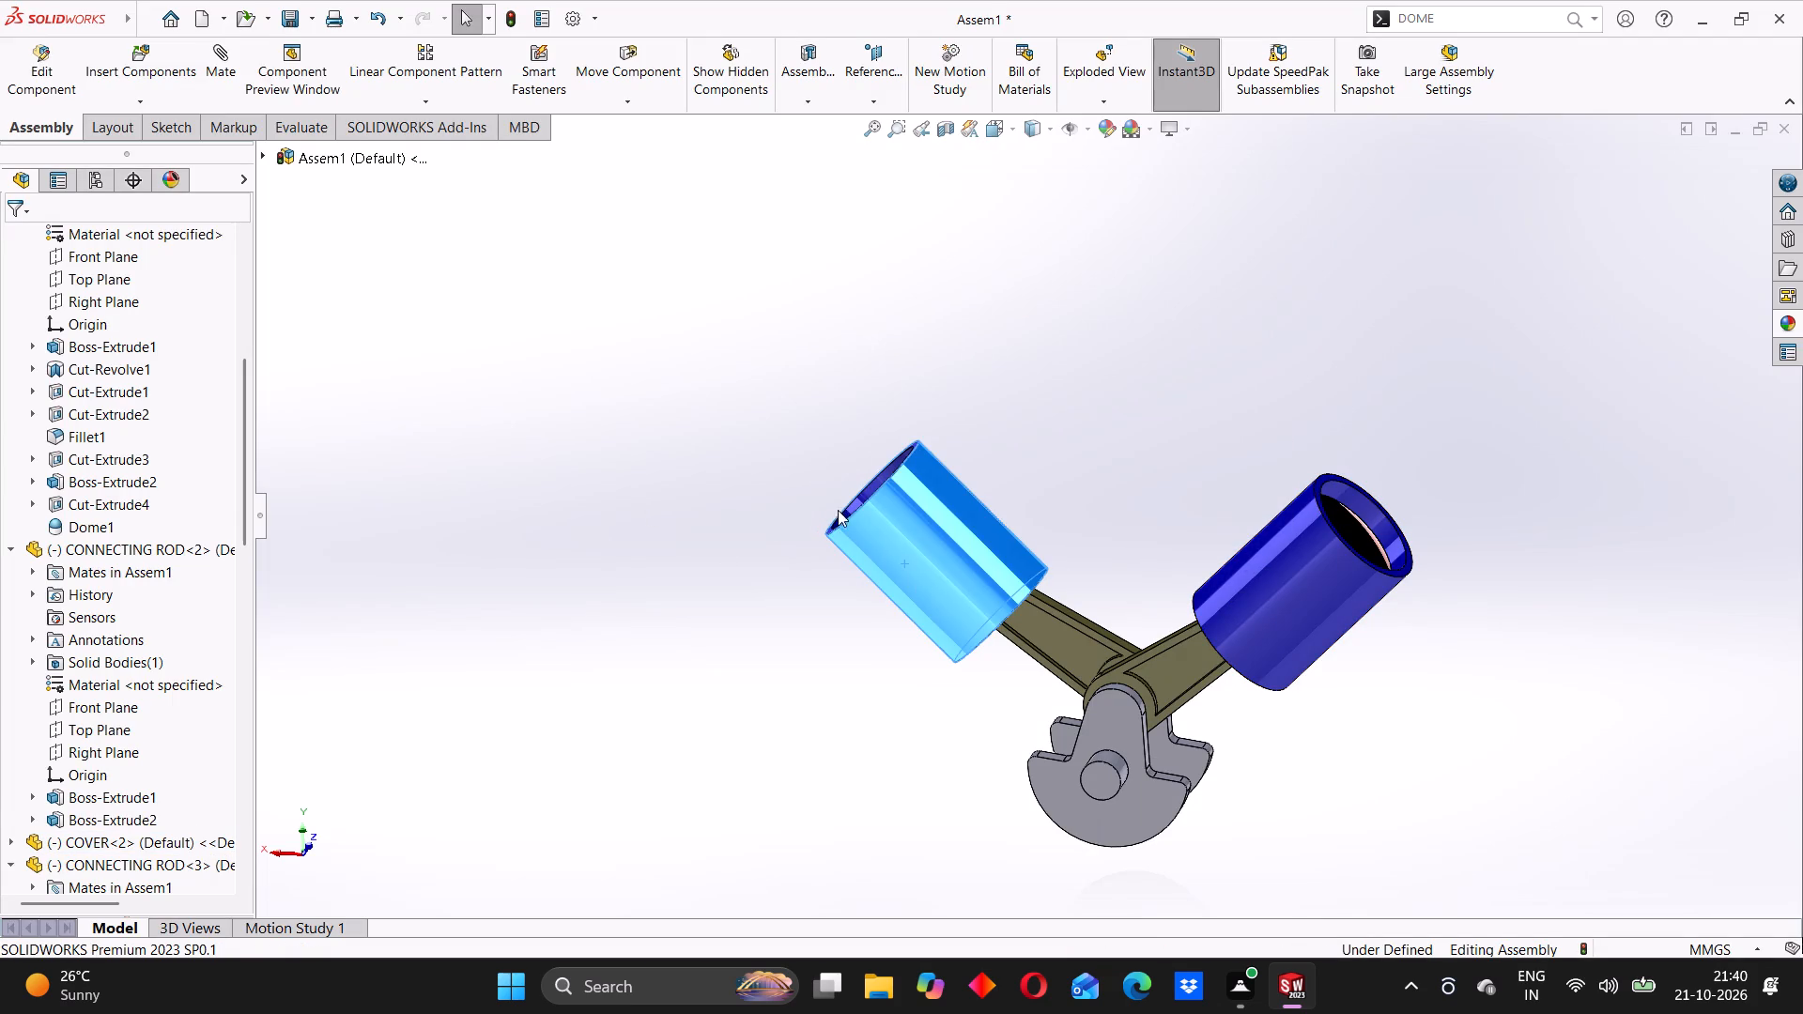
Check the COVER<2> cylinder from a changed viewing angle by highlighting it.
middle_click_drag(964, 562, 1005, 528)
left_click(935, 571)
left_click(654, 561)
middle_click_drag(914, 598, 920, 534)
left_click(615, 464)
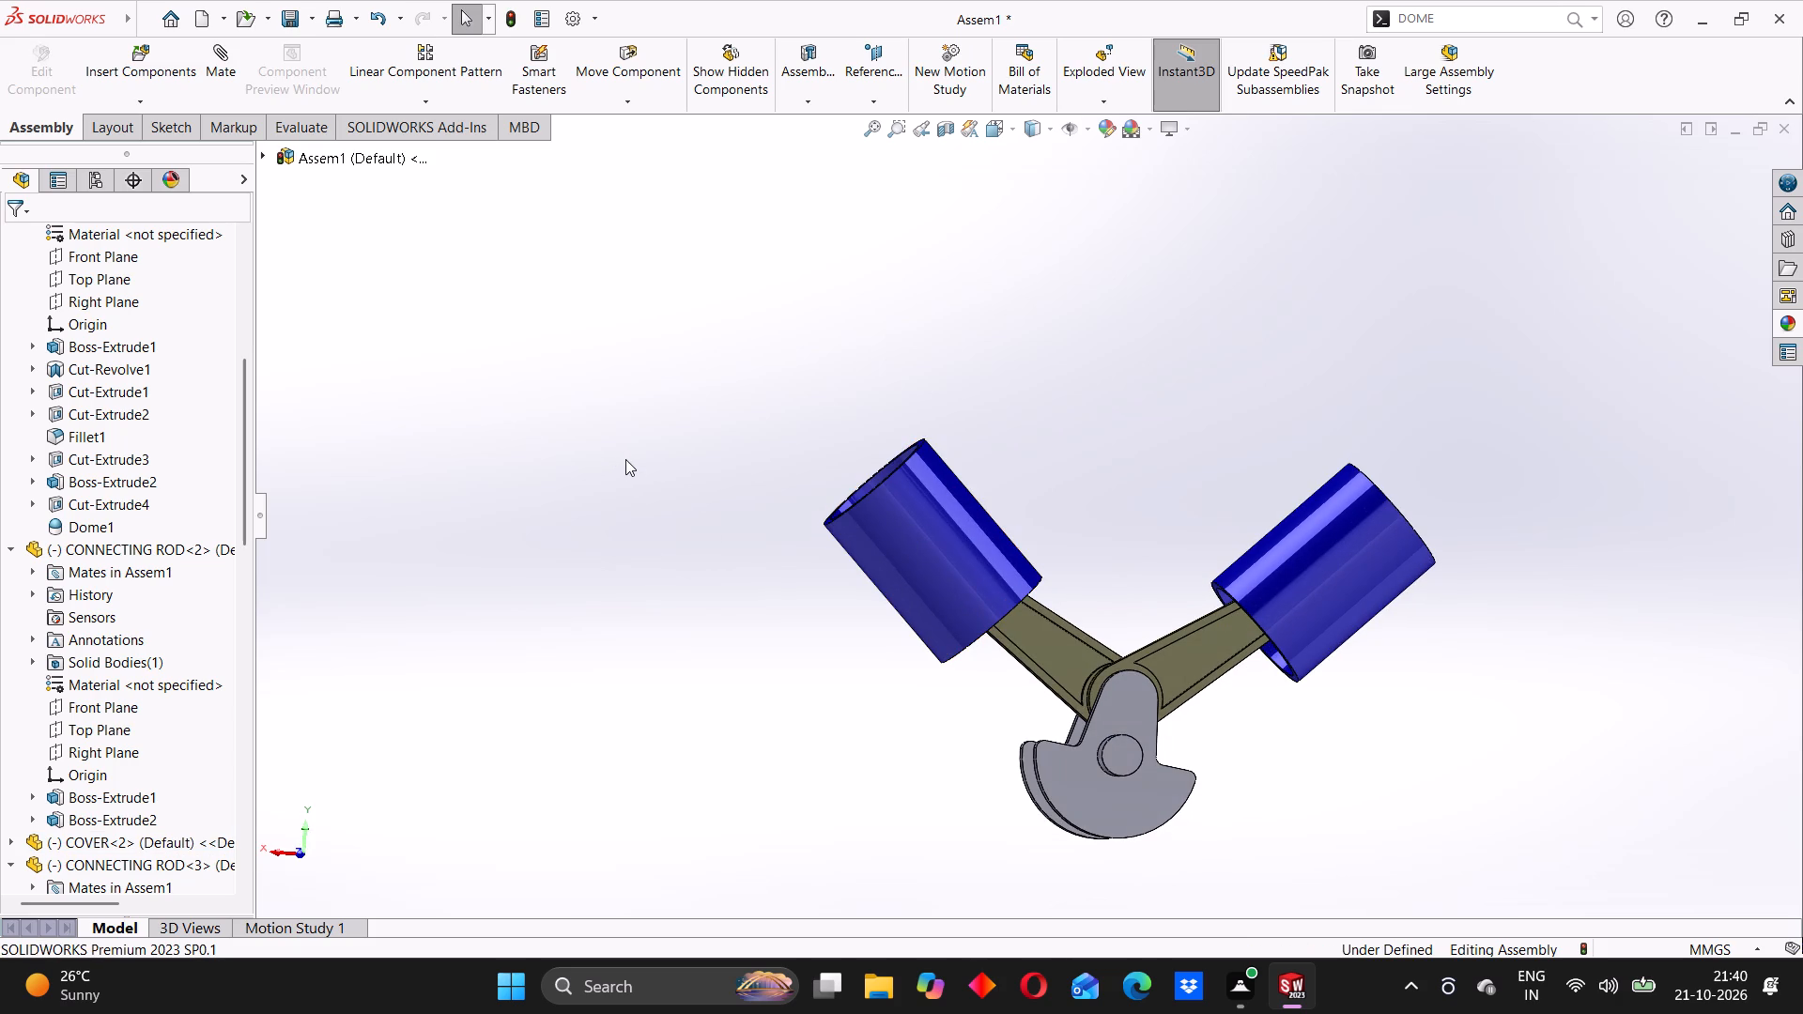
left_click(749, 471)
left_click(932, 552)
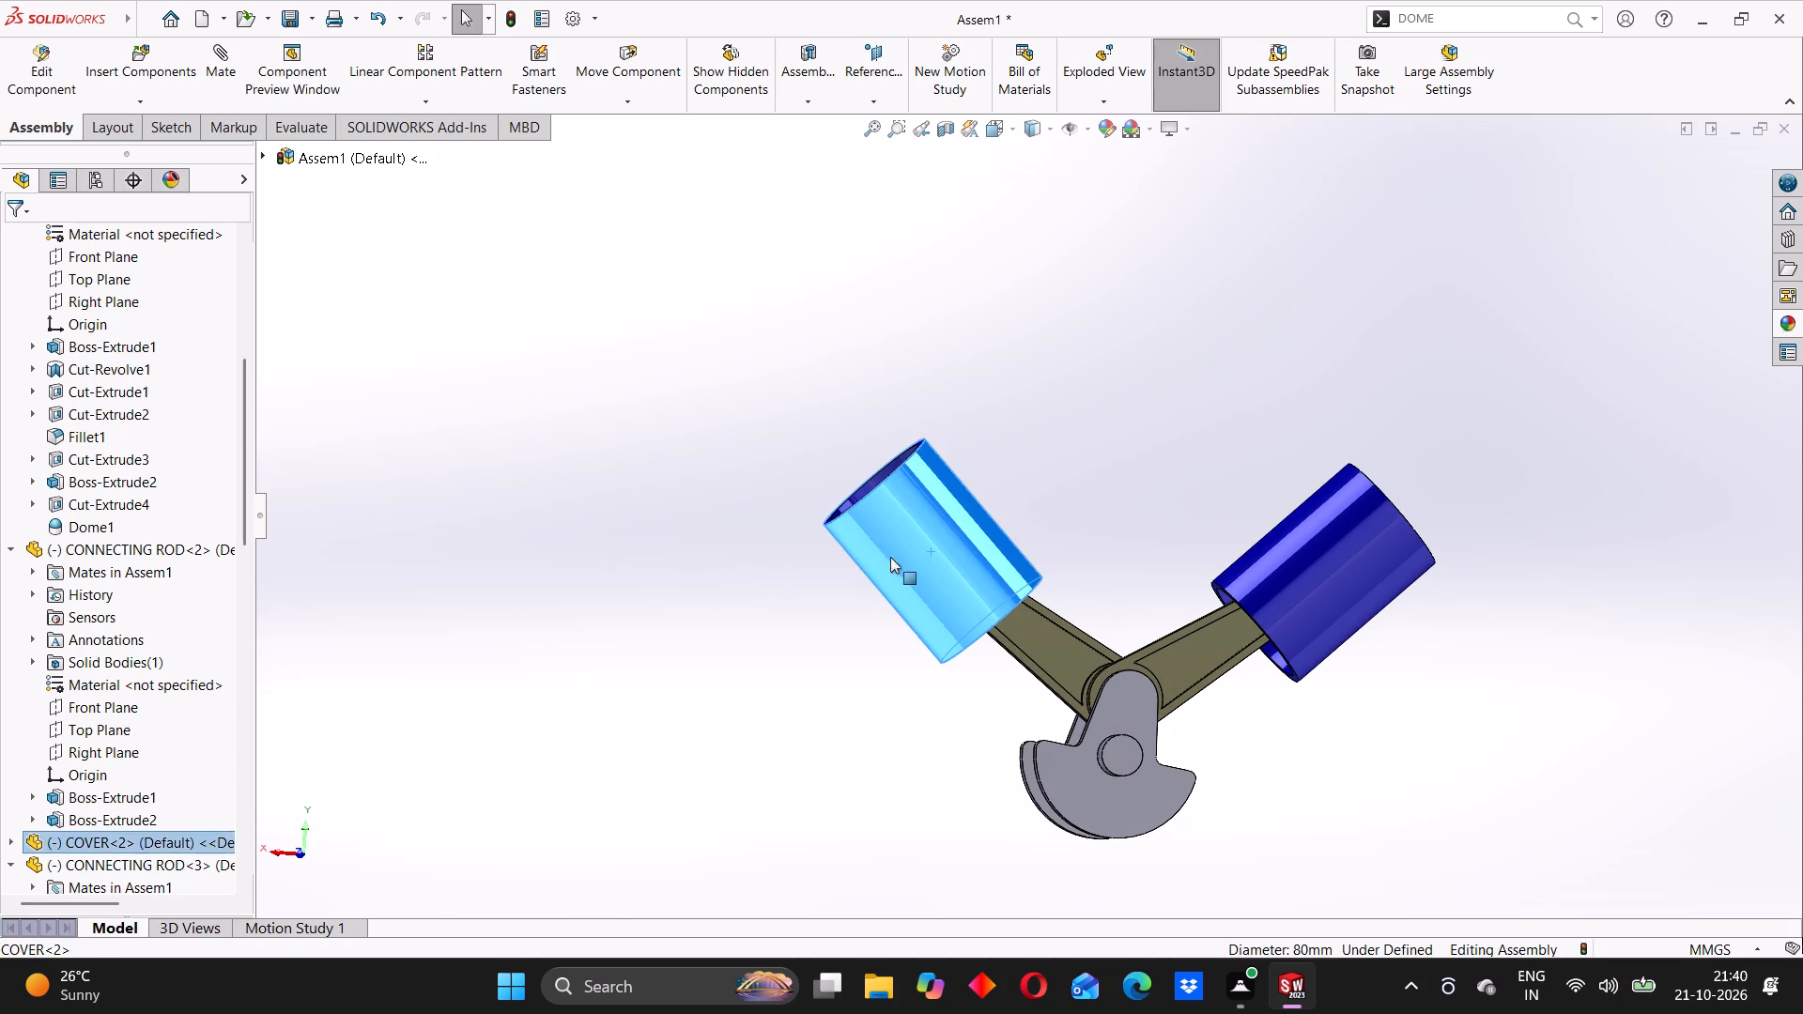
left_click(698, 535)
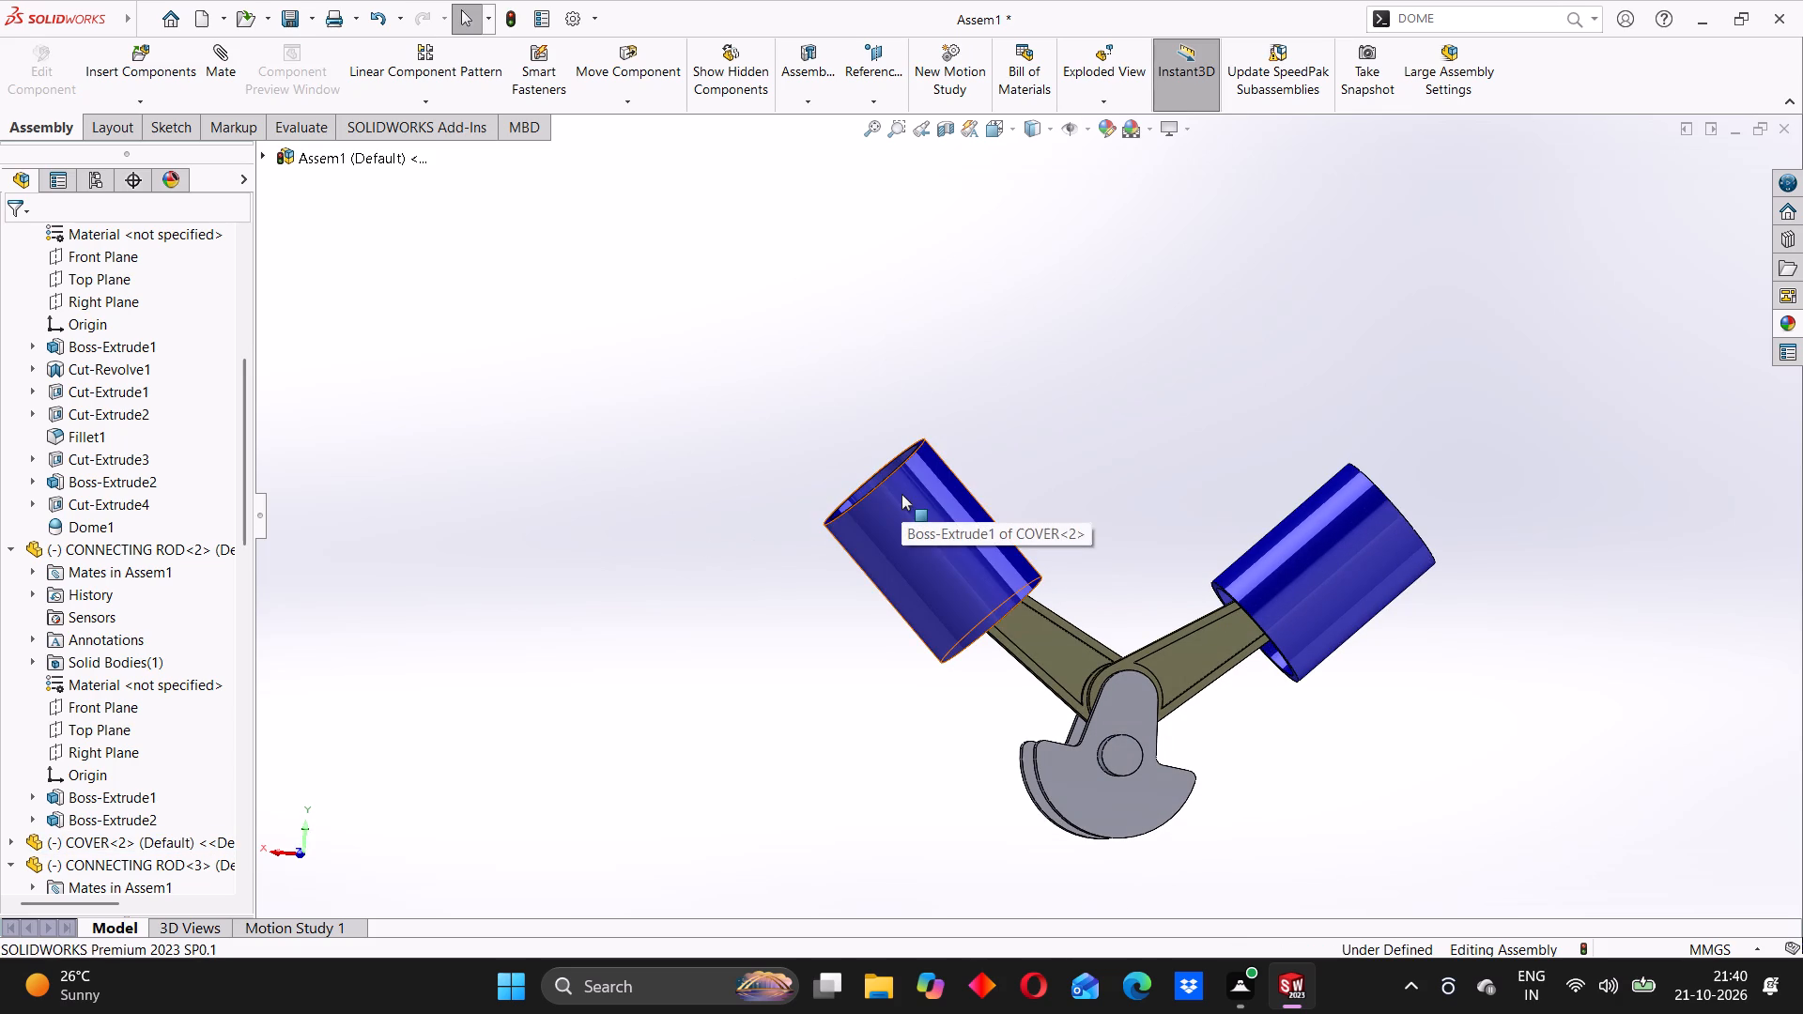
Examine both covers and the rods meeting at the crank from near-front angles.
scroll(901, 494, "down", 1)
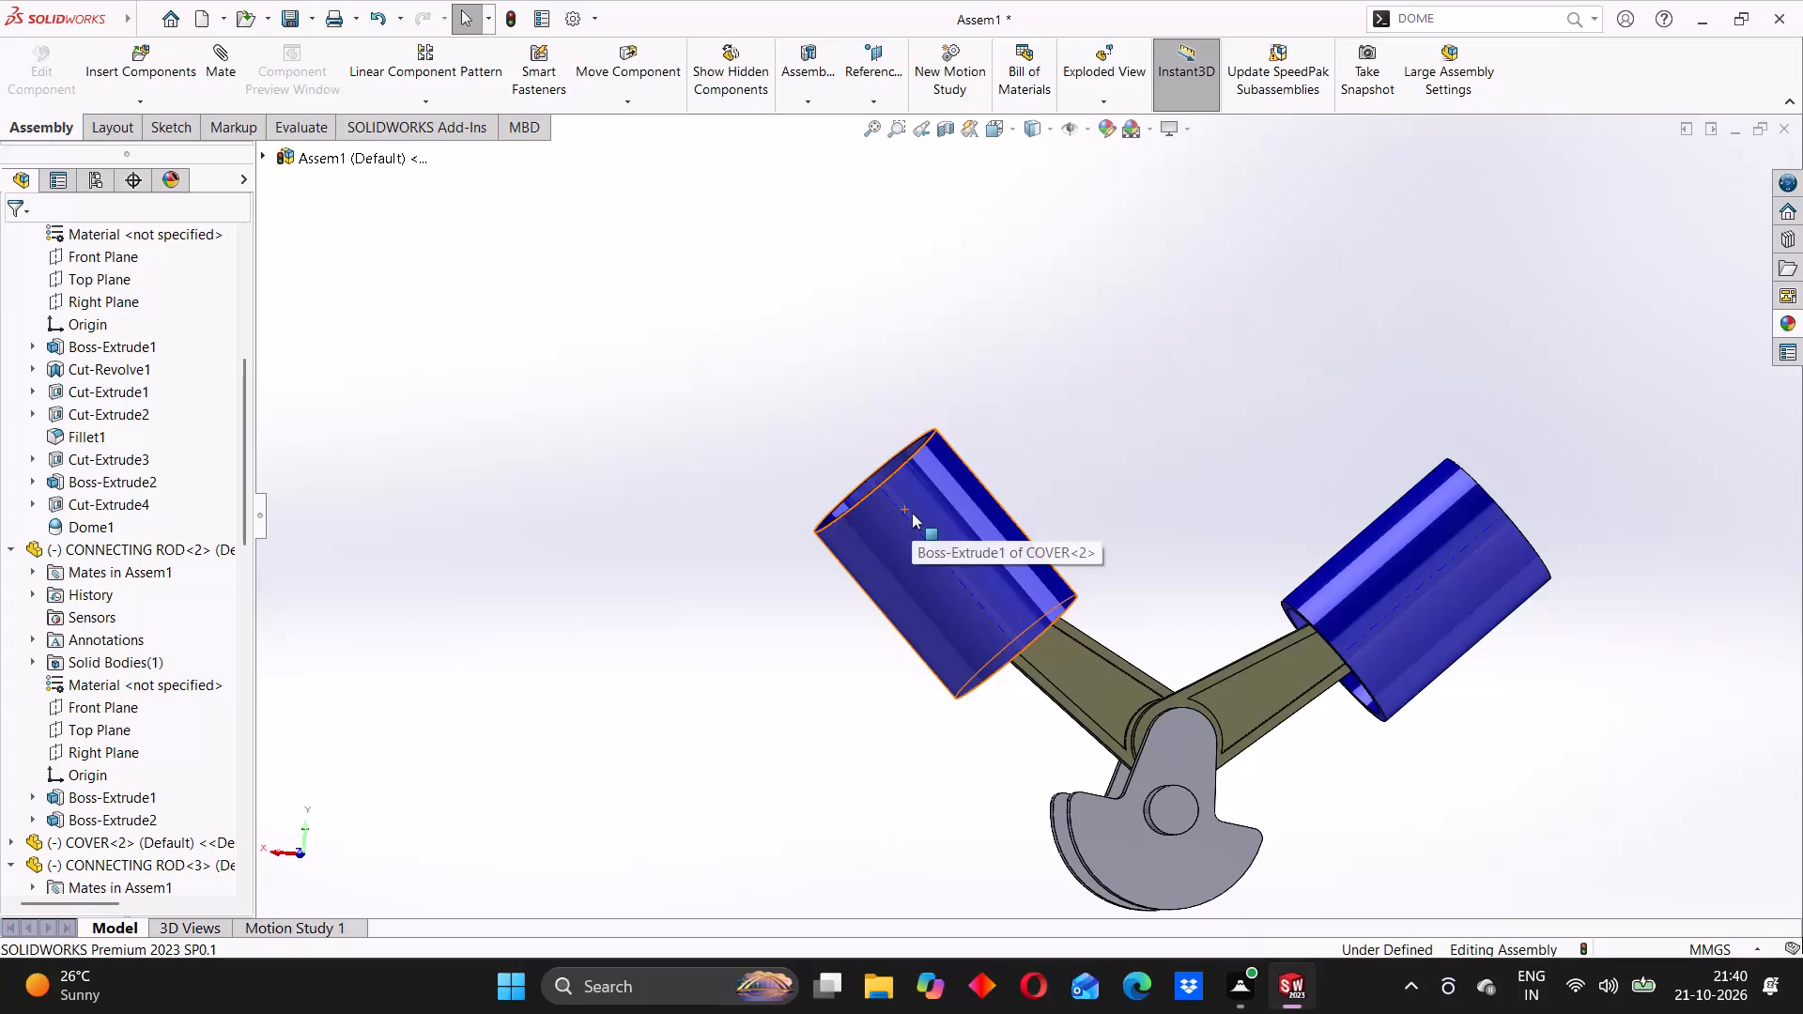
middle_click_drag(1035, 580, 997, 576)
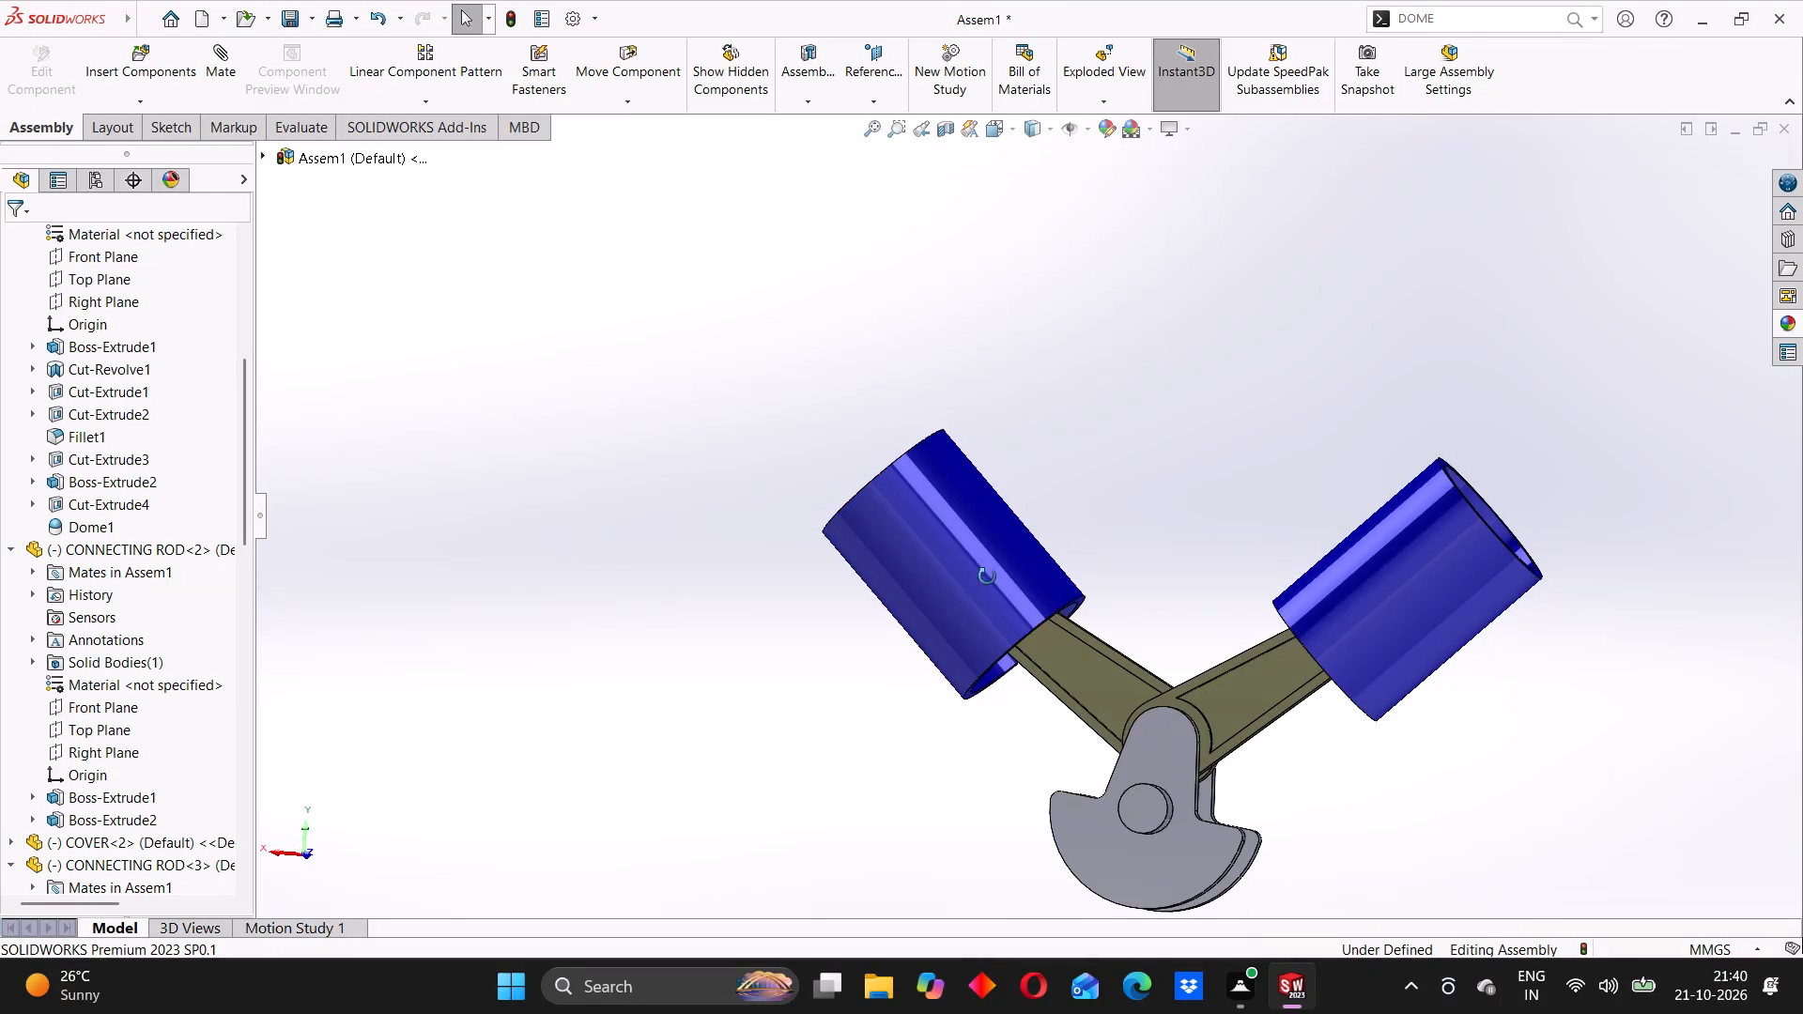
left_click(808, 607)
scroll(942, 546, "down", 1)
middle_click_drag(967, 575, 957, 580)
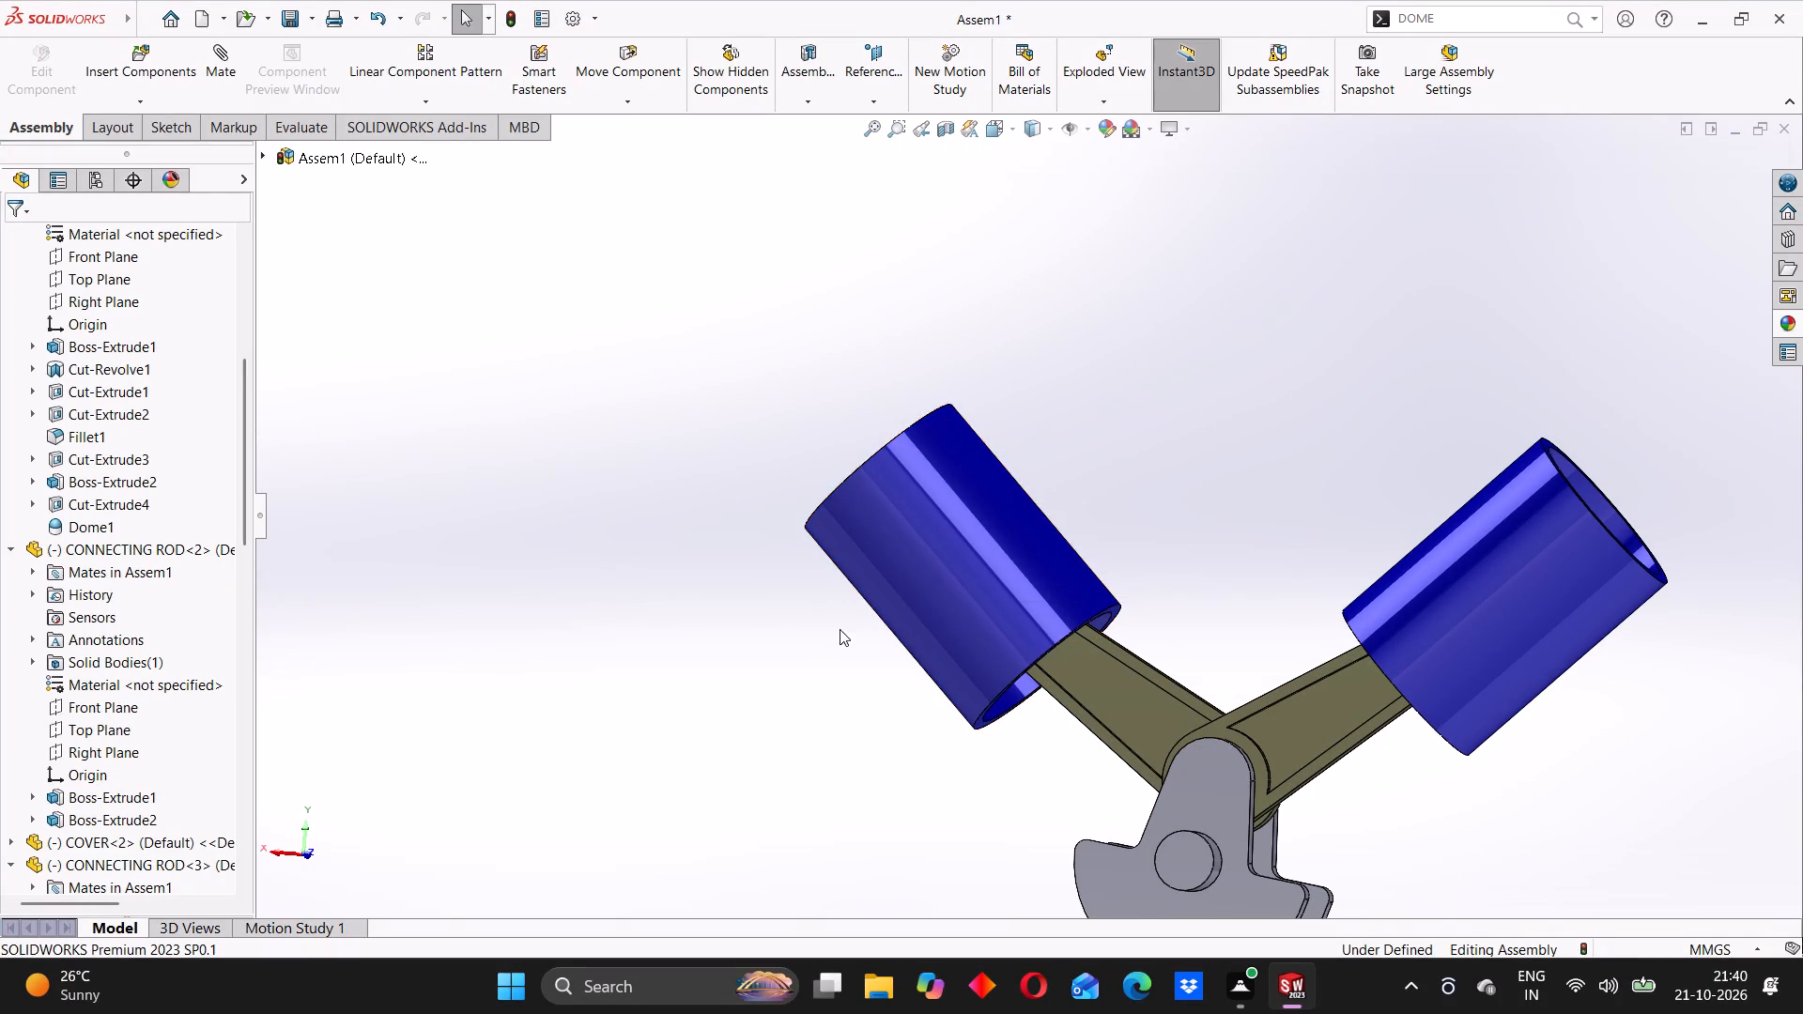
left_click(813, 627)
scroll(917, 592, "up", 3)
scroll(1043, 591, "up", 3)
scroll(1028, 533, "down", 4)
middle_click_drag(1004, 562, 1005, 566)
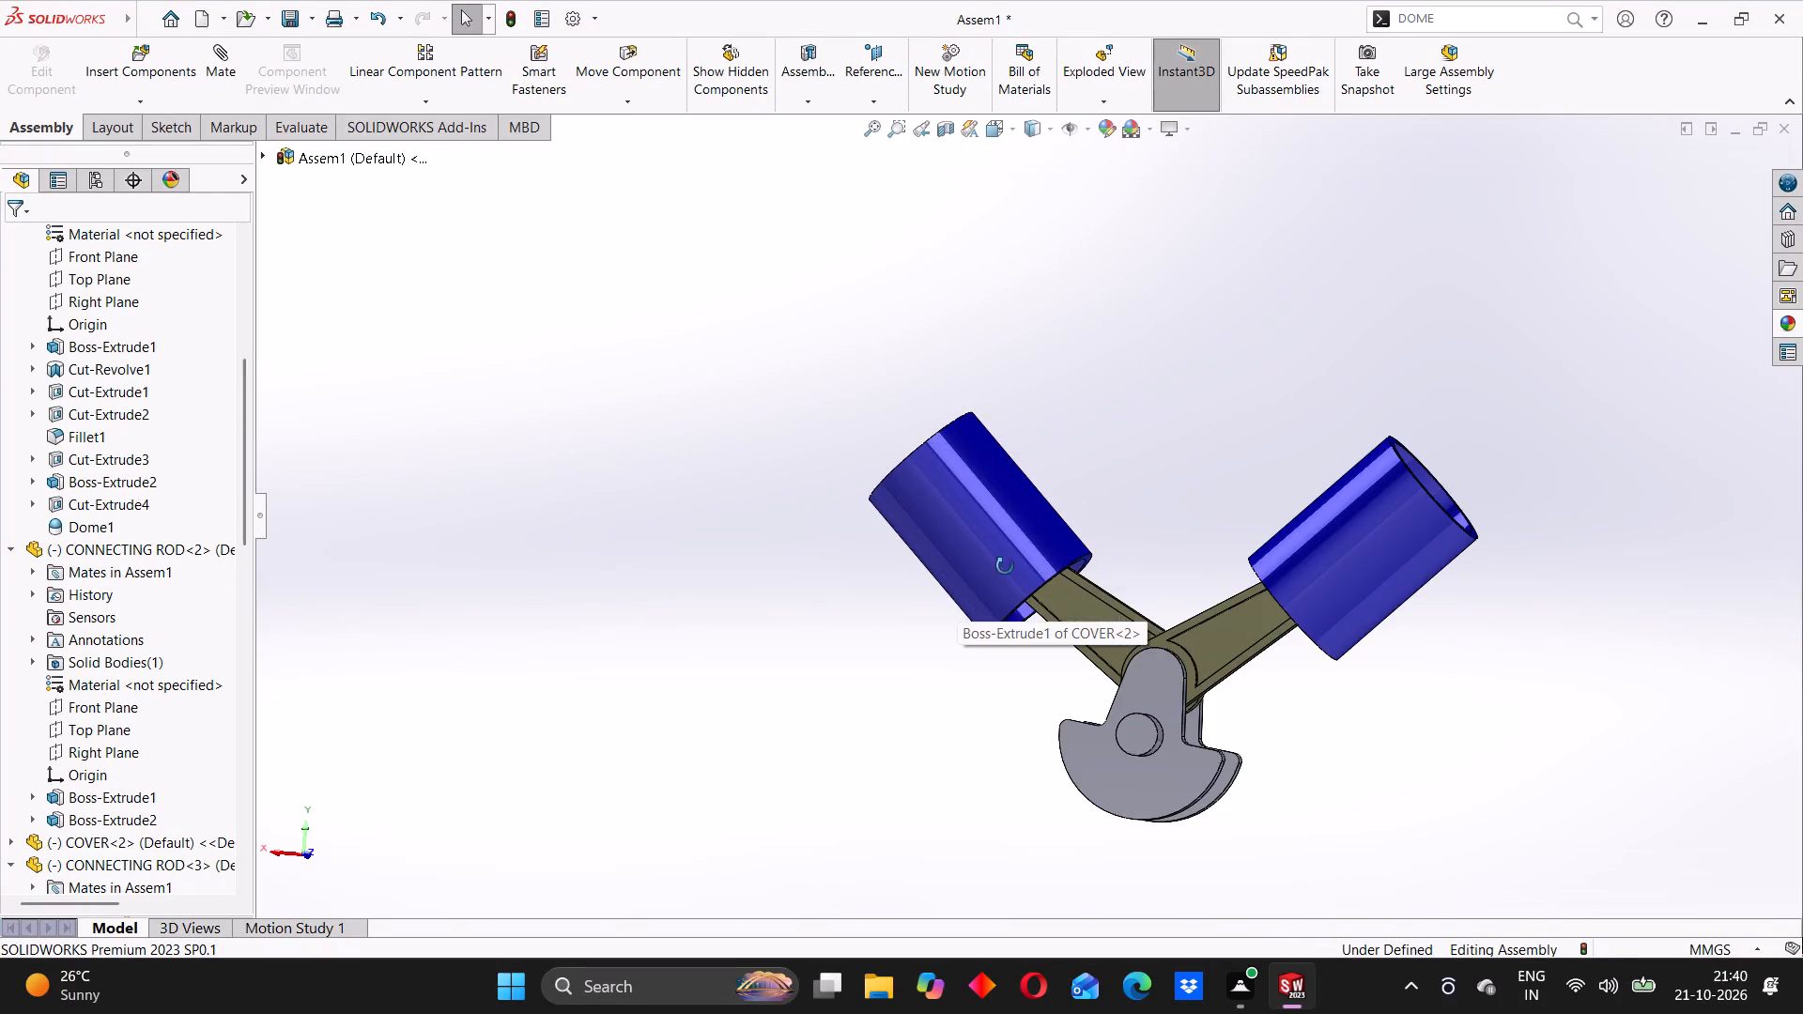
middle_click_drag(1005, 566, 1021, 573)
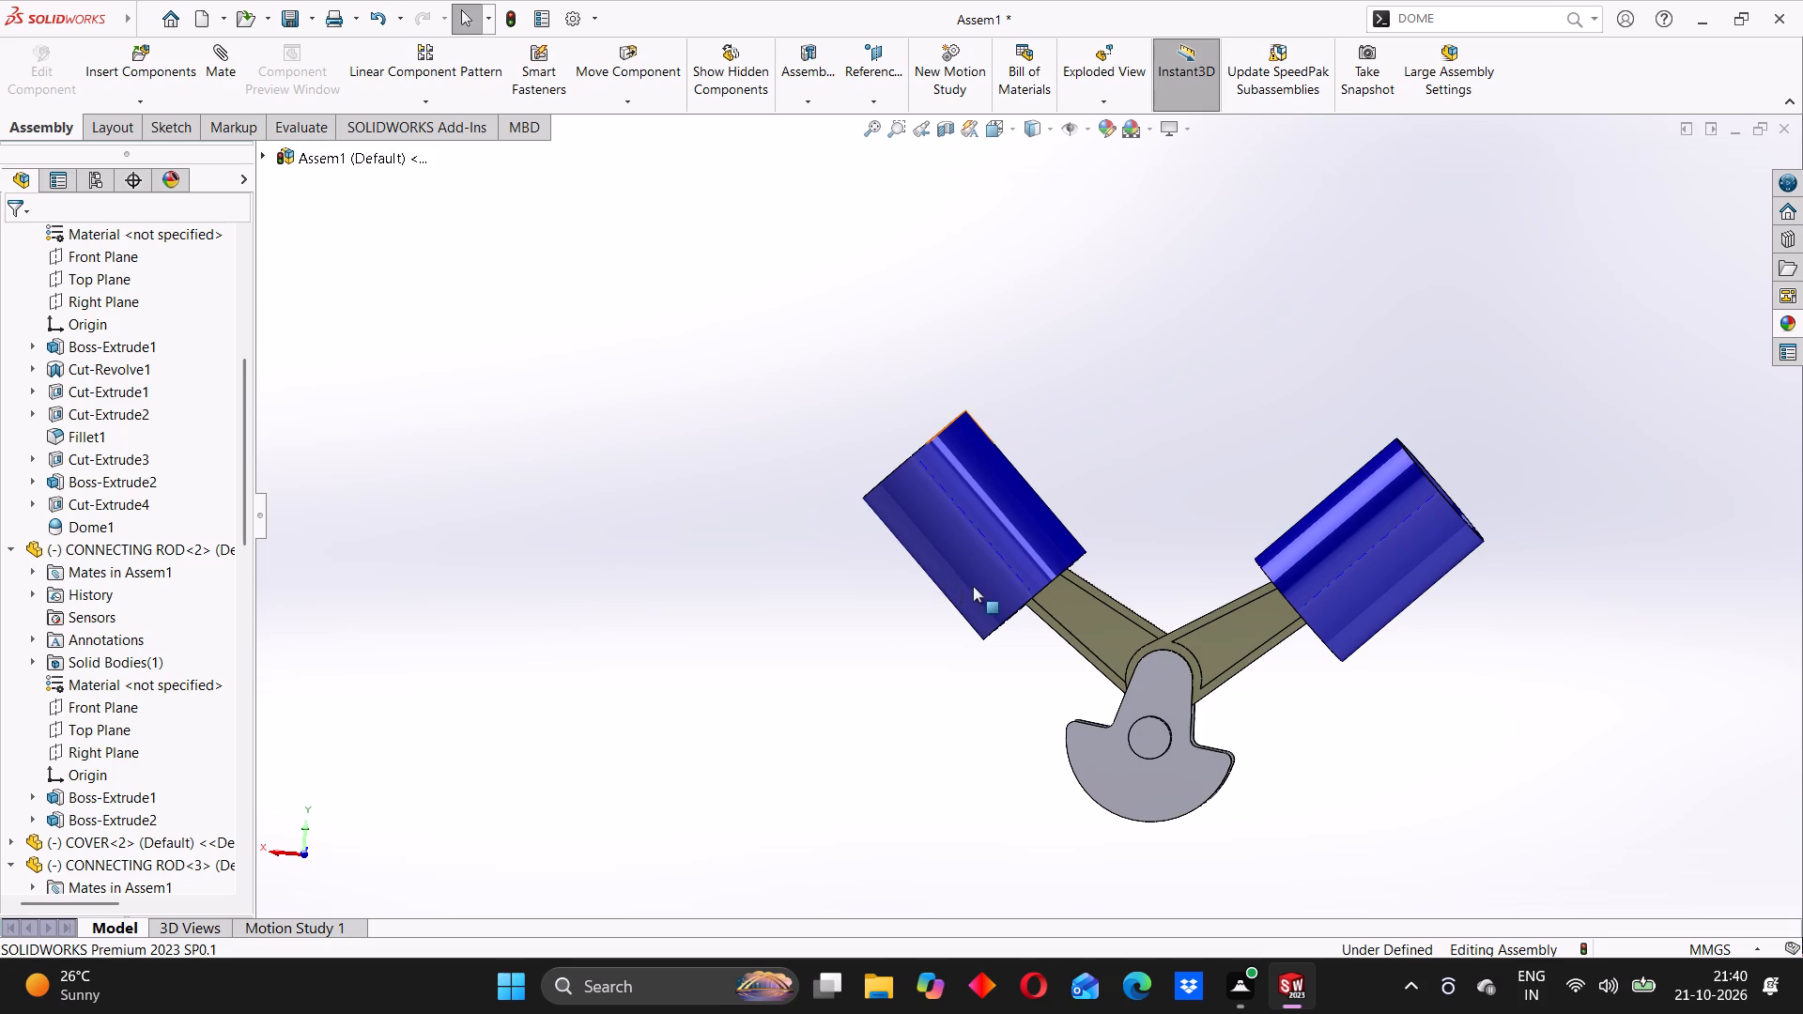
middle_click_drag(974, 580, 963, 585)
left_click(874, 607)
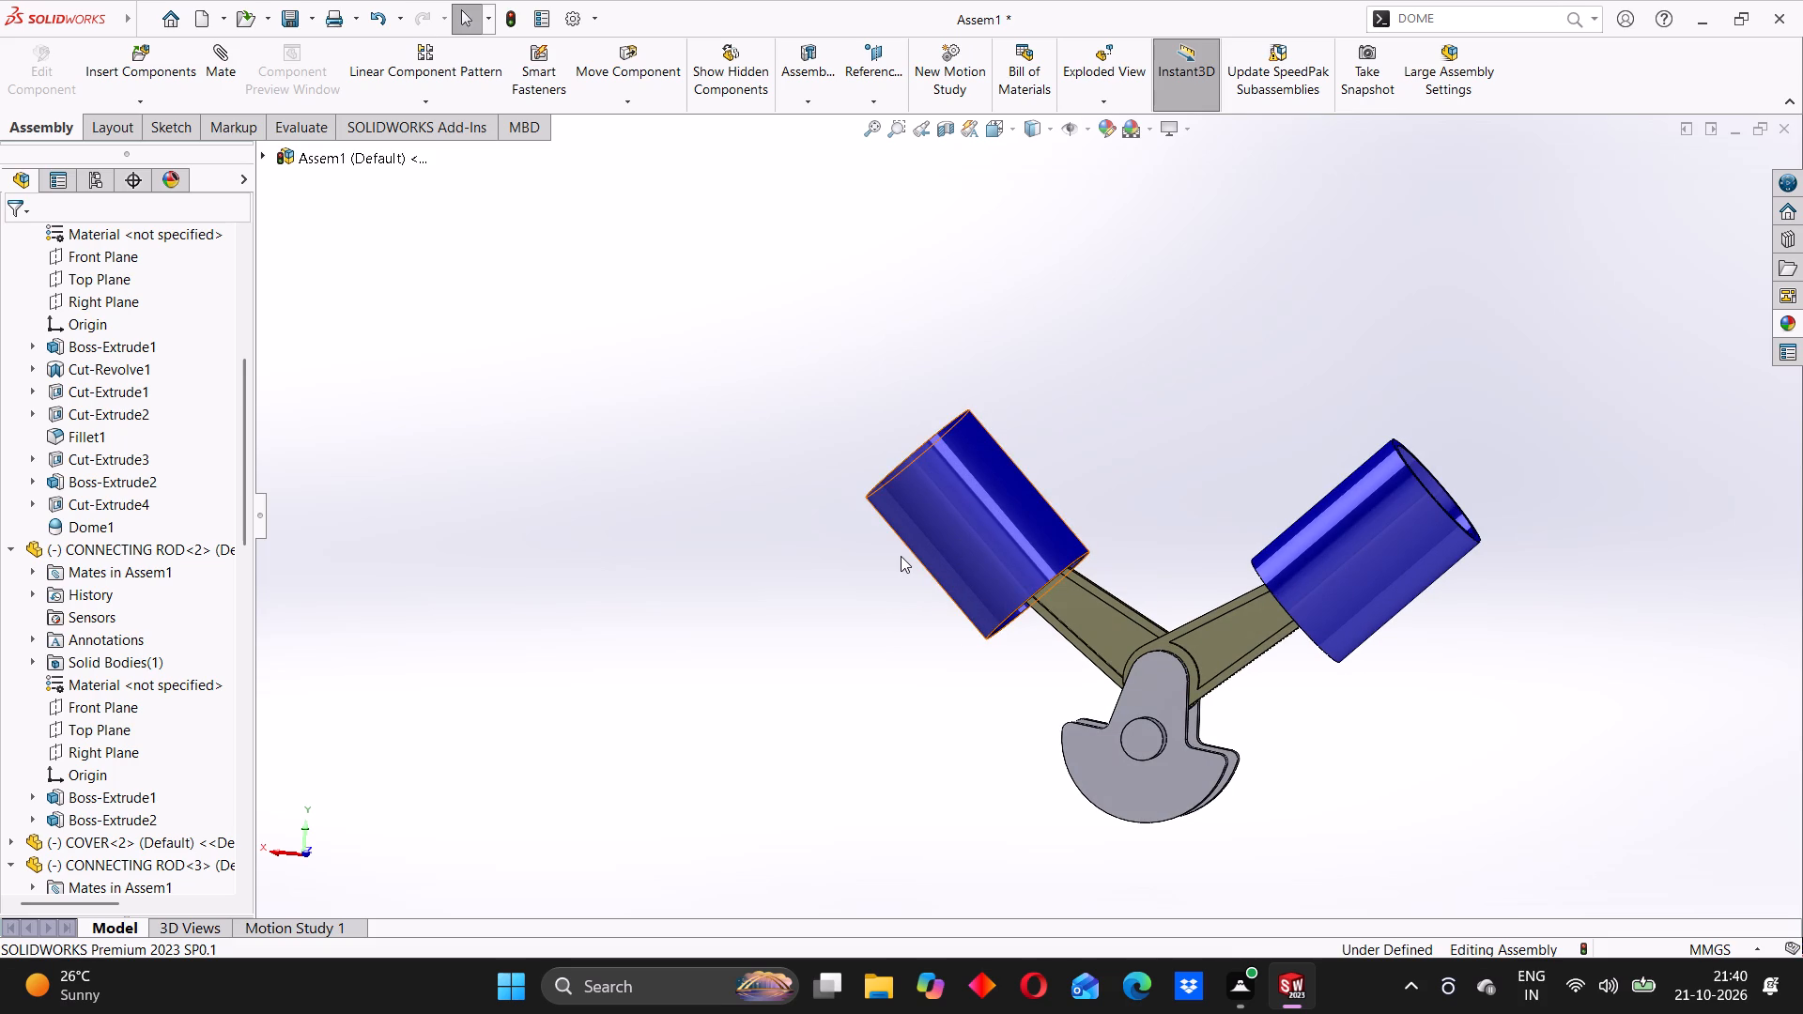
Inspect the COVER<2> cylinder and the rod entering its inner end in a closer near-front view.
scroll(979, 508, "down", 2)
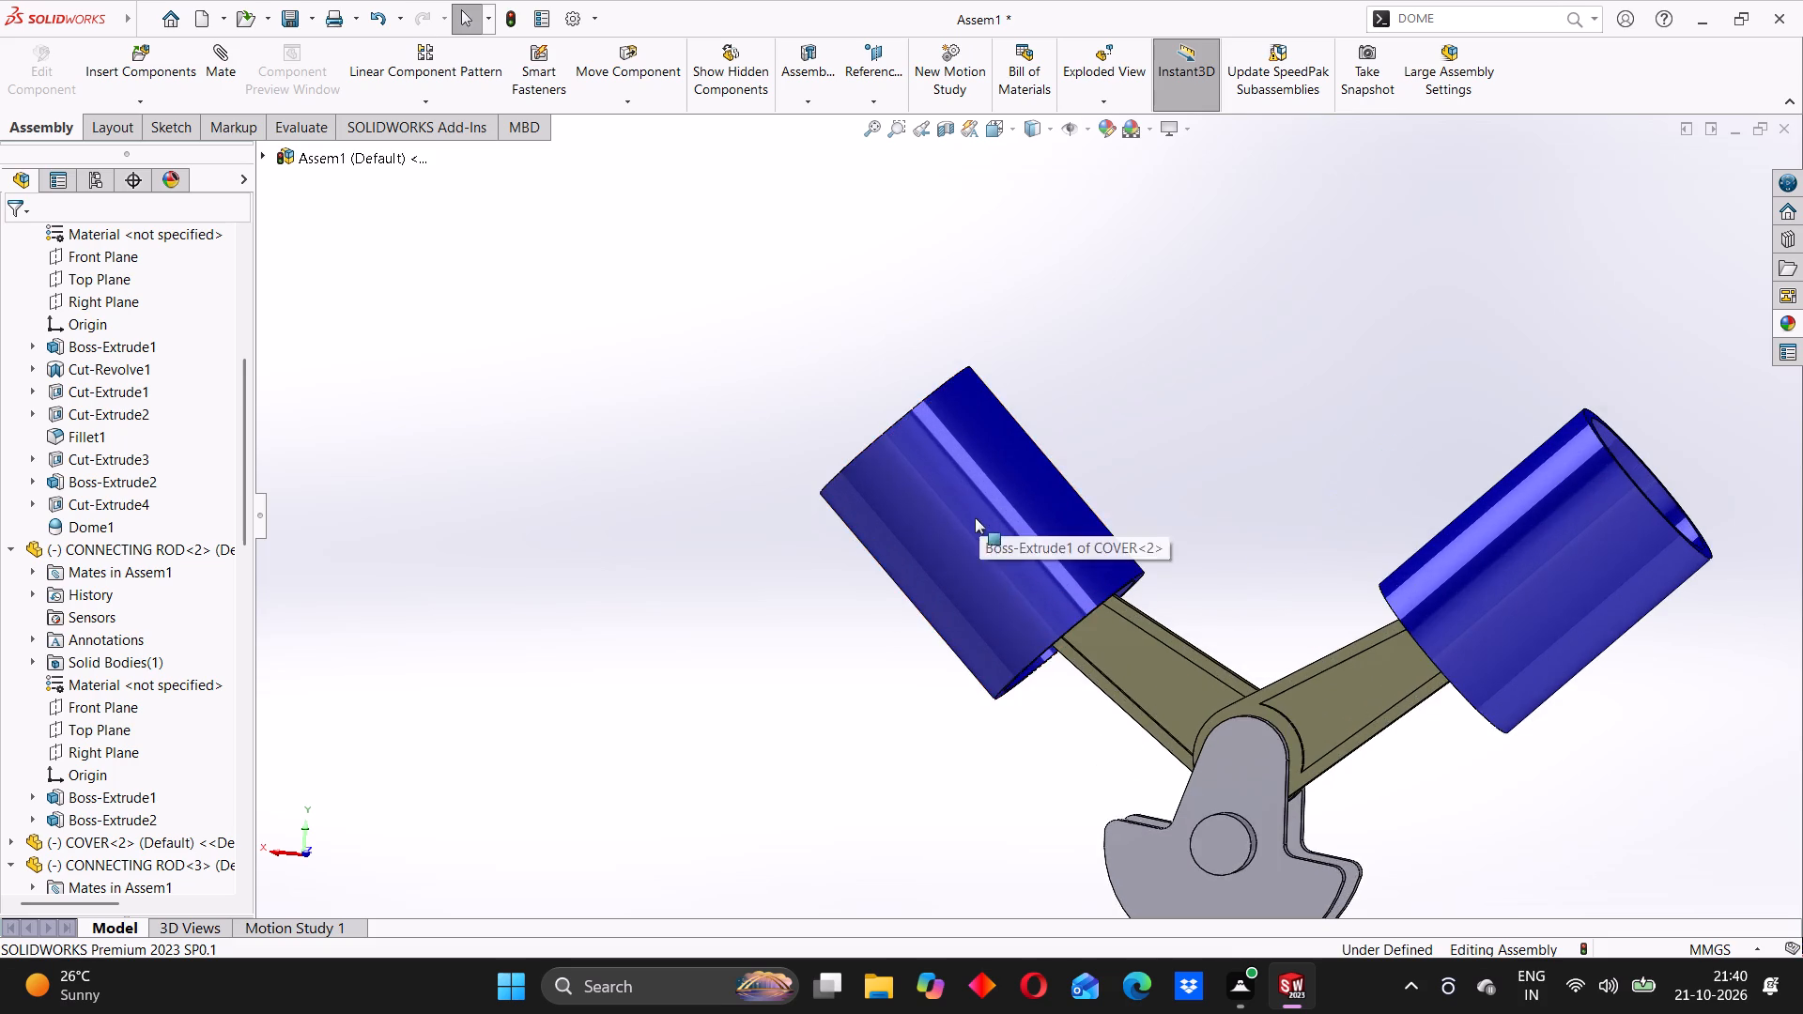
middle_click_drag(975, 521, 951, 537)
left_click(824, 549)
middle_click_drag(928, 530, 948, 523)
left_click(777, 591)
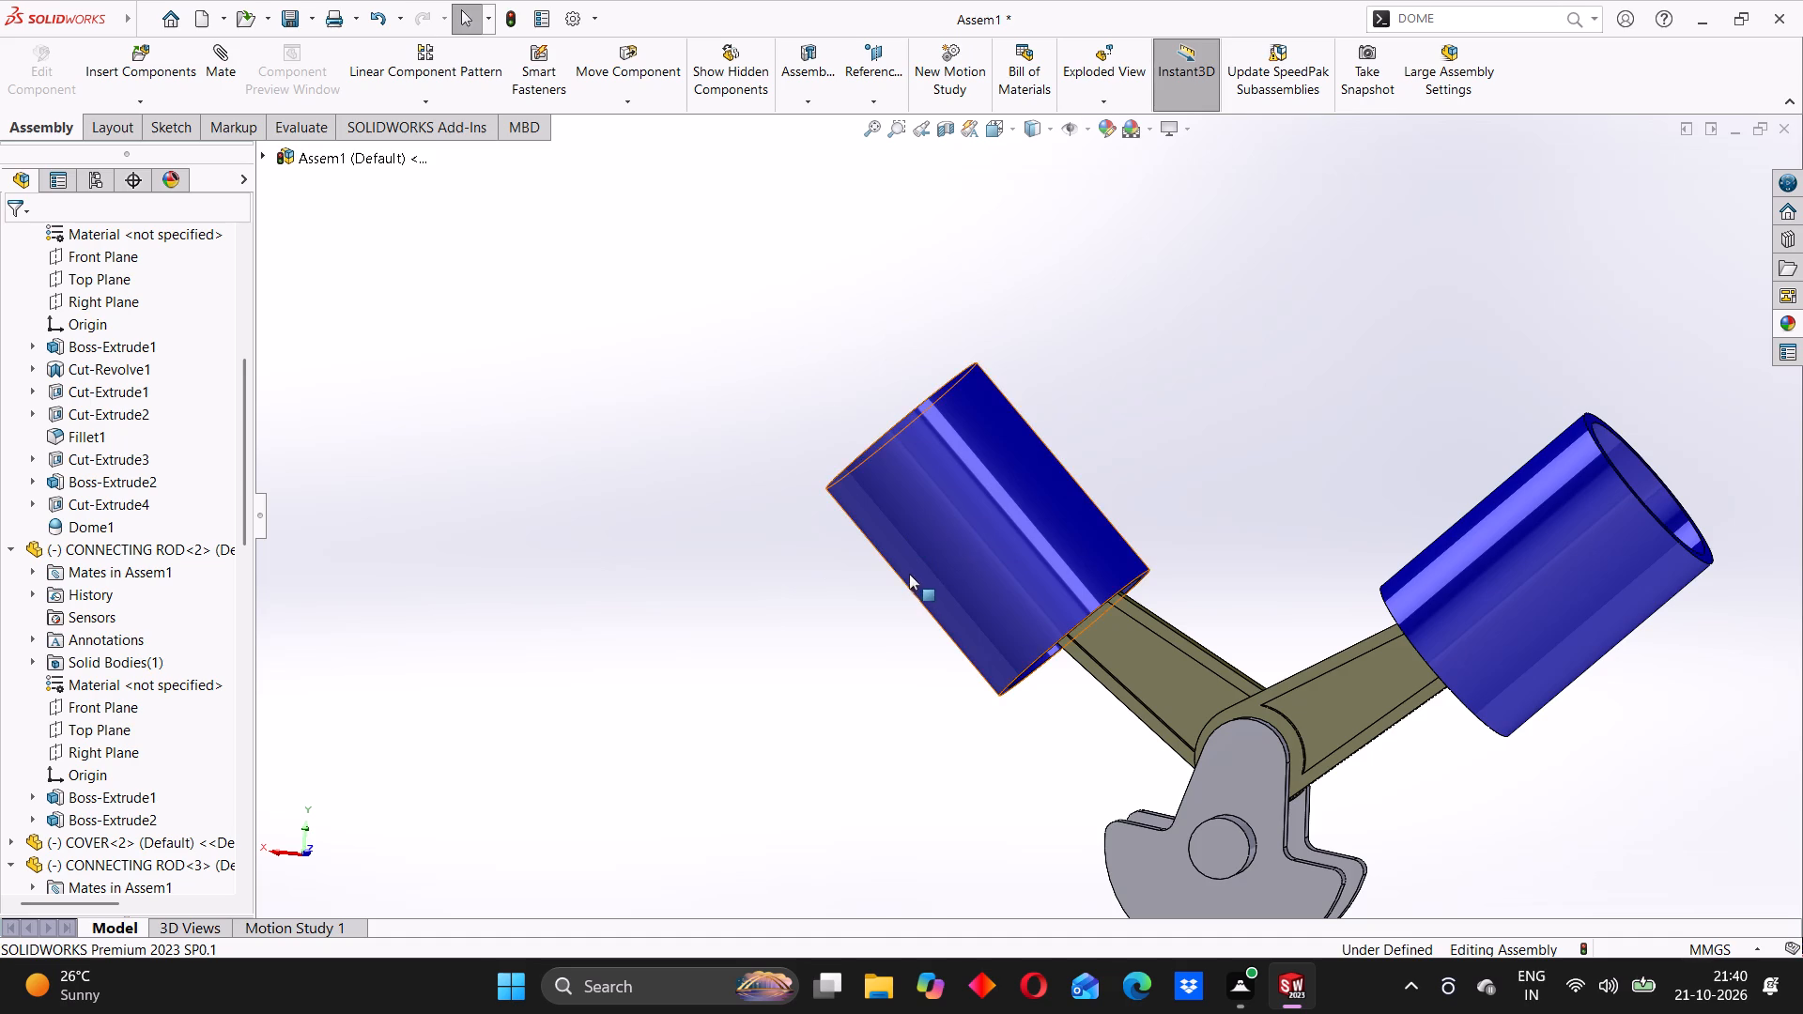
scroll(917, 552, "down", 1)
scroll(1059, 551, "up", 2)
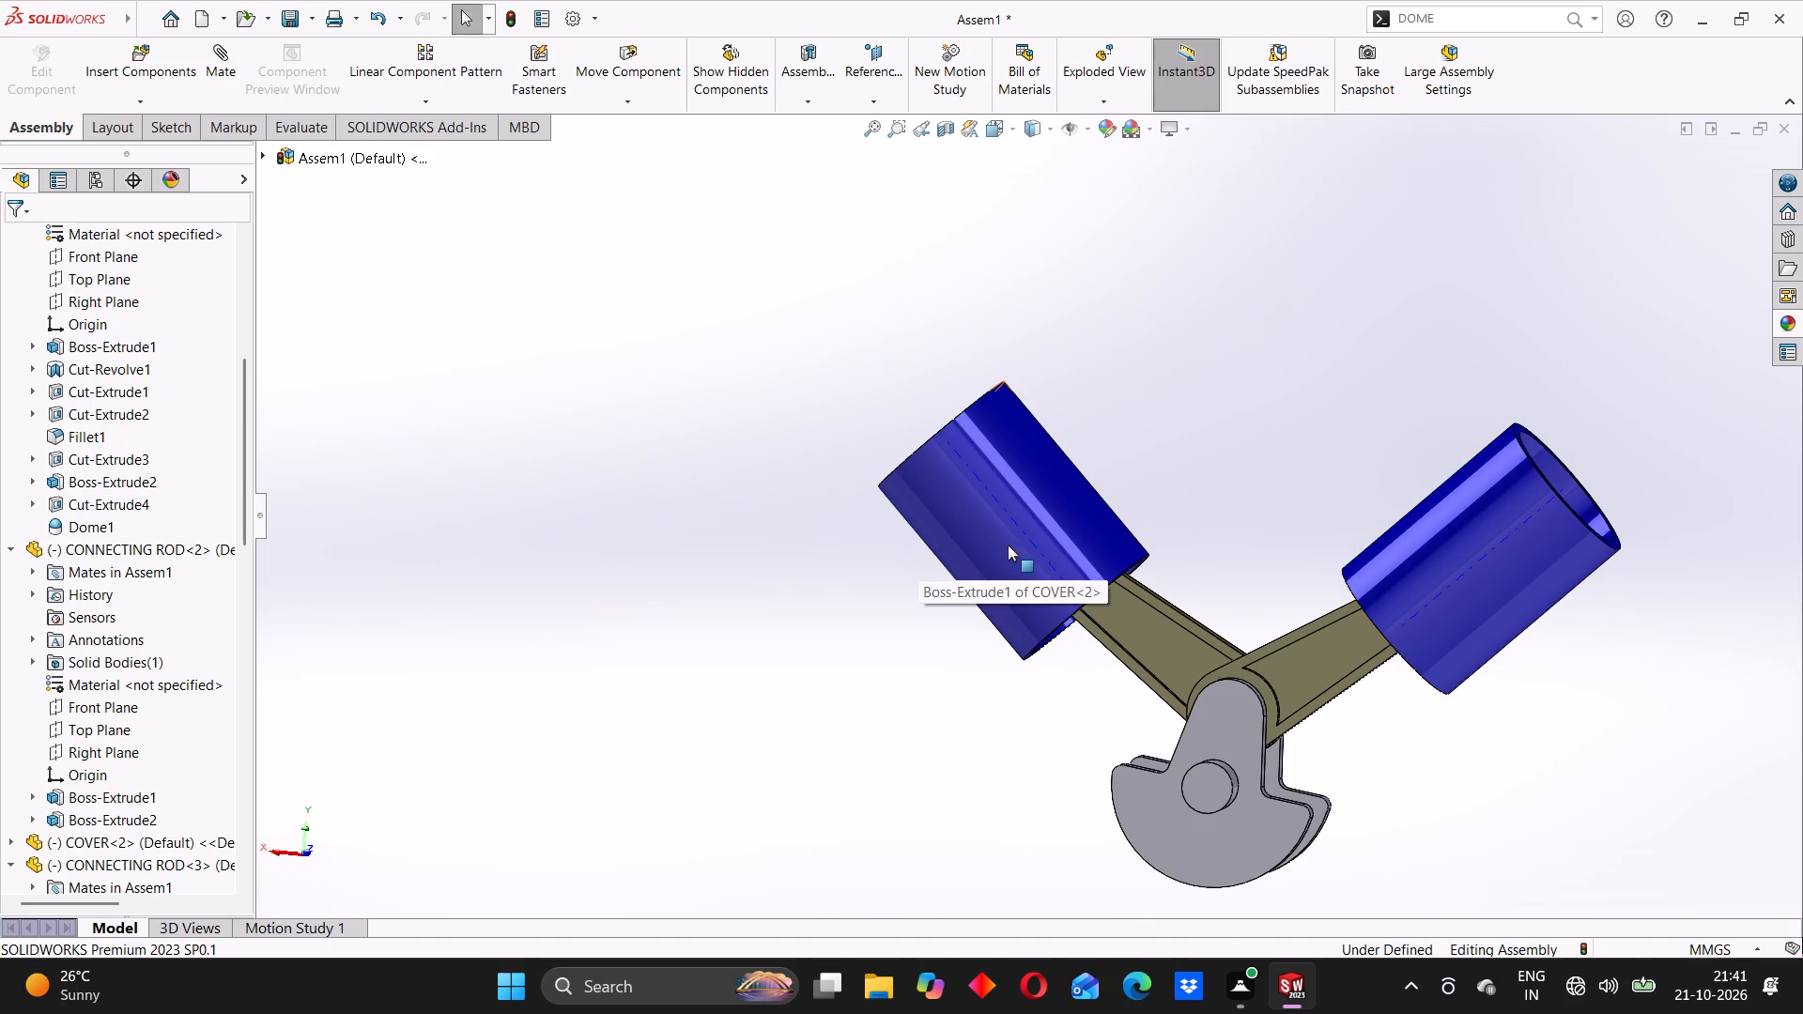
Examine both covers and connecting rods from several sides, including the opposite side of the crankshaft.
left_click(822, 630)
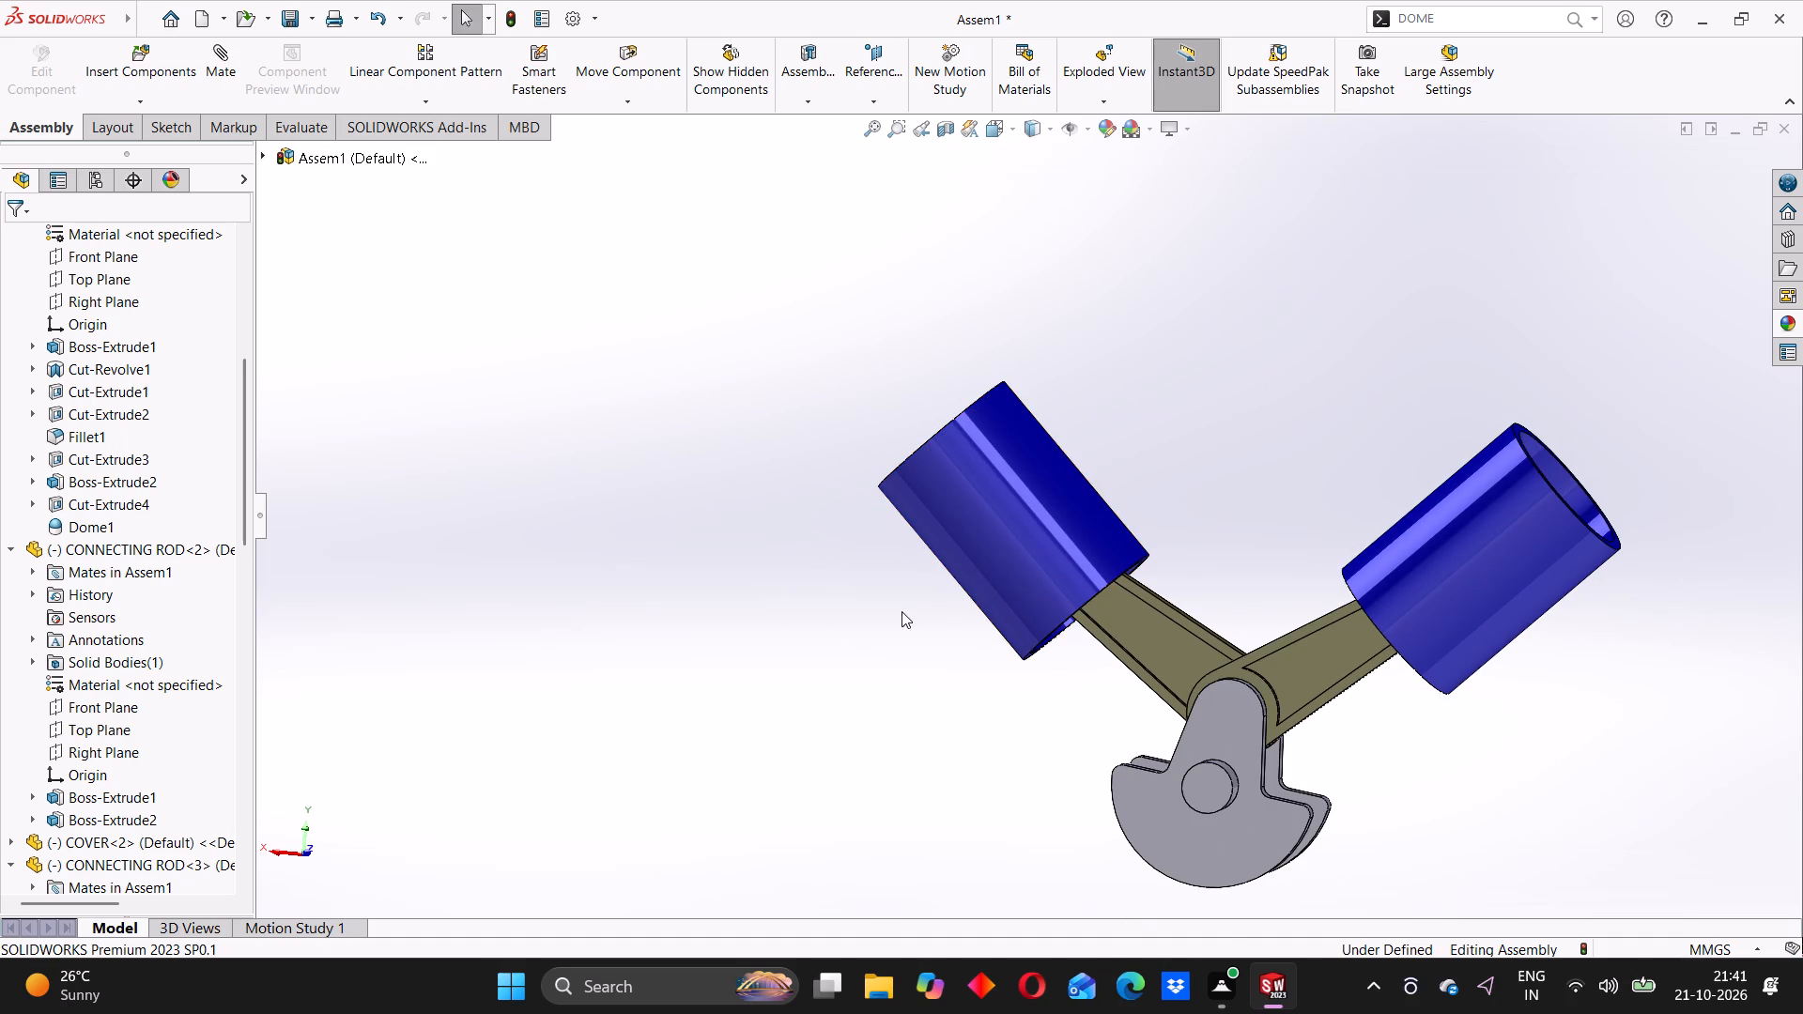
left_click(901, 611)
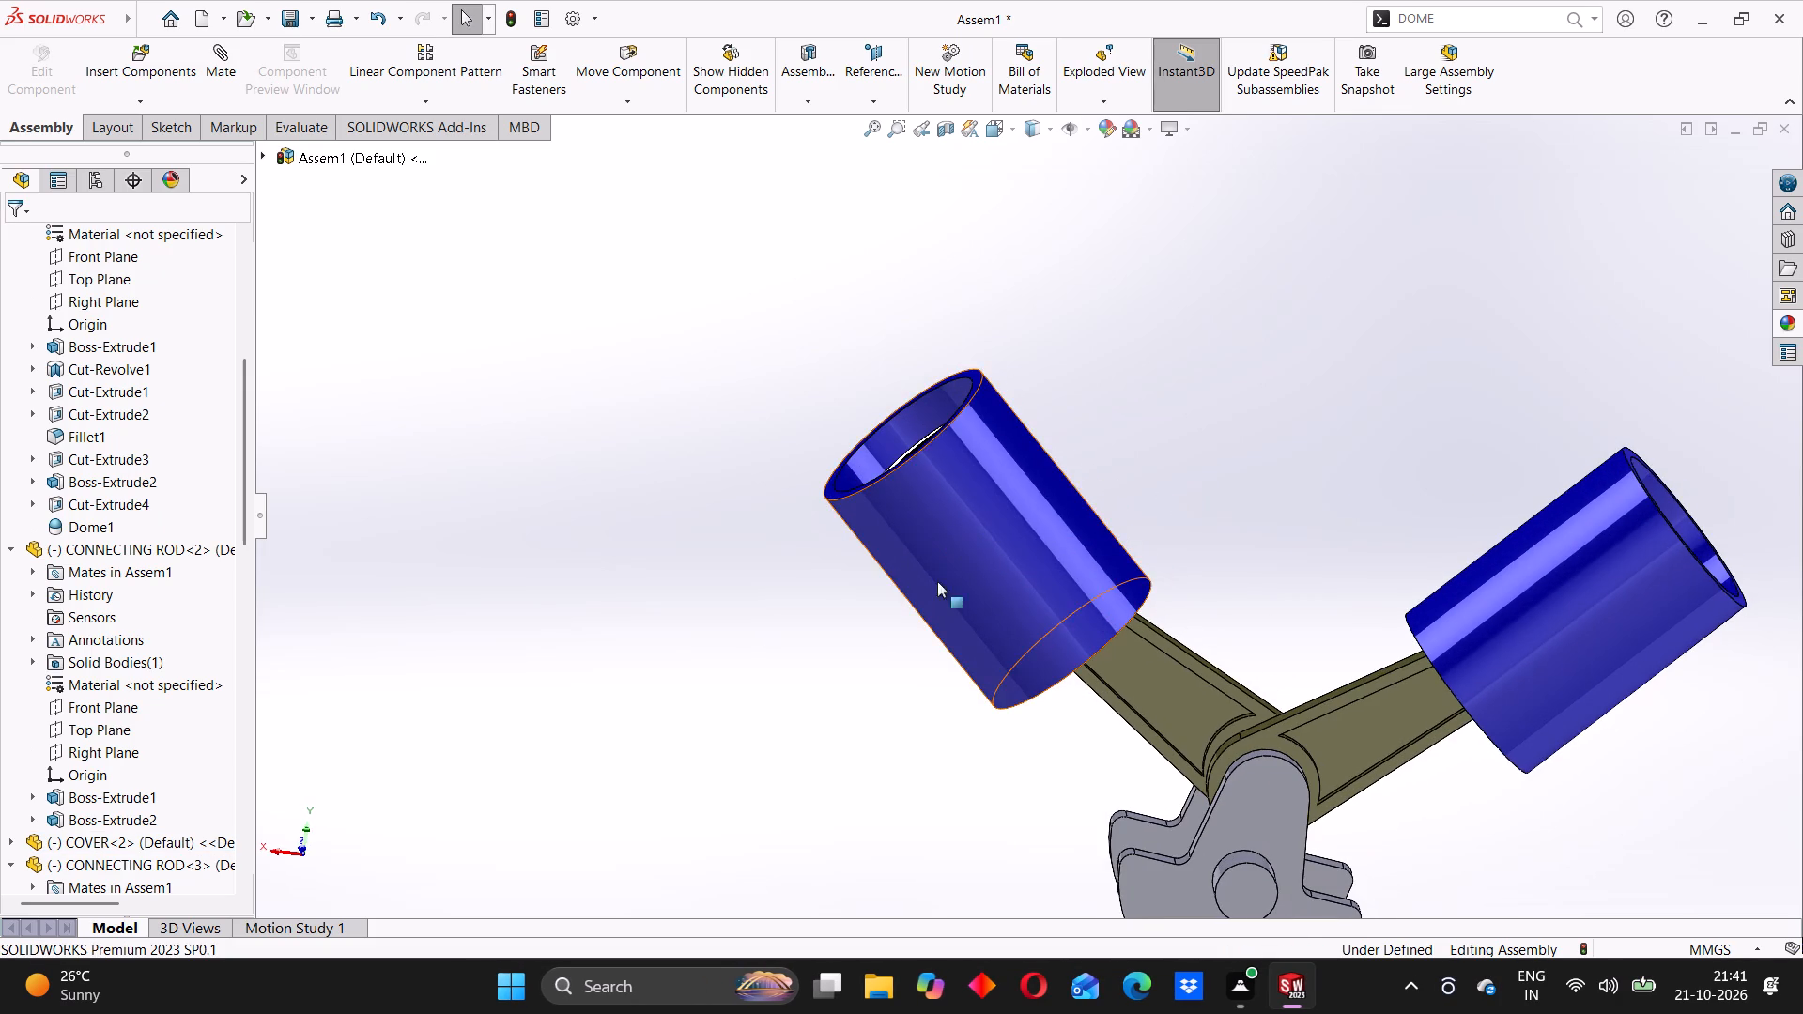
middle_click_drag(1056, 594, 1036, 576)
scroll(1096, 582, "up", 4)
middle_click_drag(1192, 626, 1100, 666)
scroll(1085, 607, "down", 3)
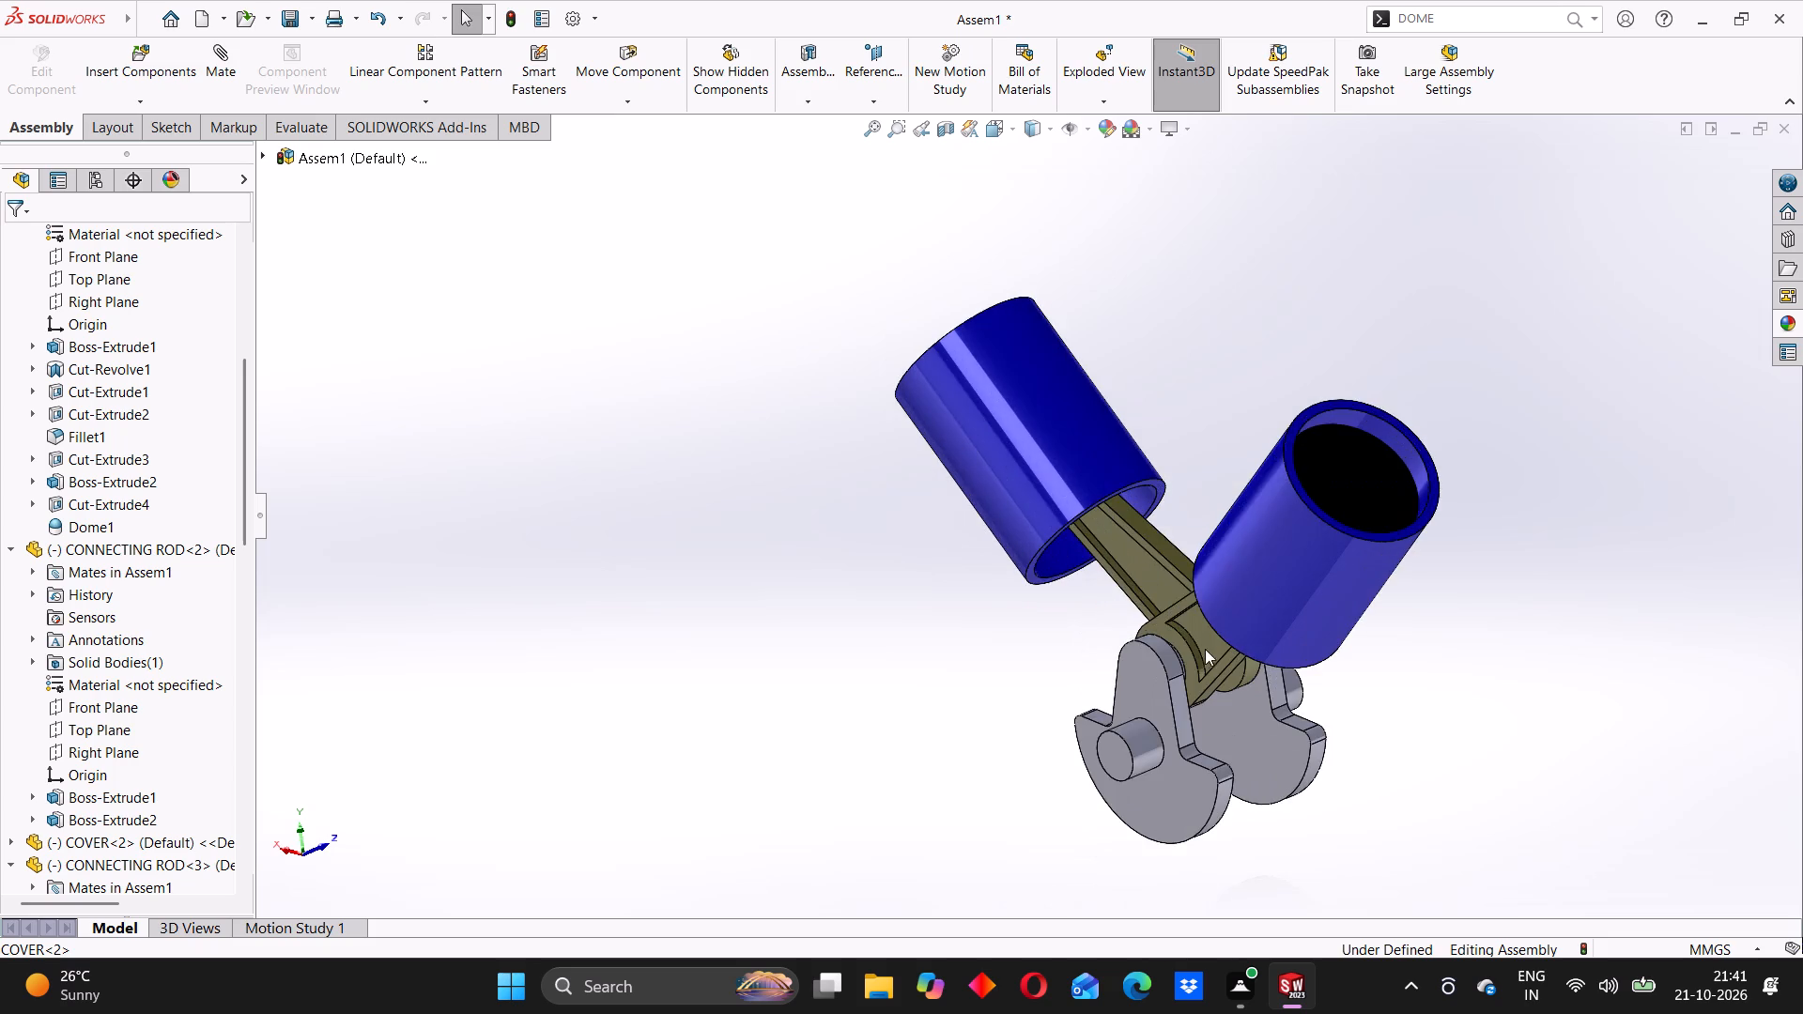
middle_click_drag(1206, 651, 1170, 650)
scroll(1148, 592, "down", 4)
middle_click_drag(1117, 588, 1141, 597)
scroll(861, 633, "up", 4)
scroll(985, 582, "up", 4)
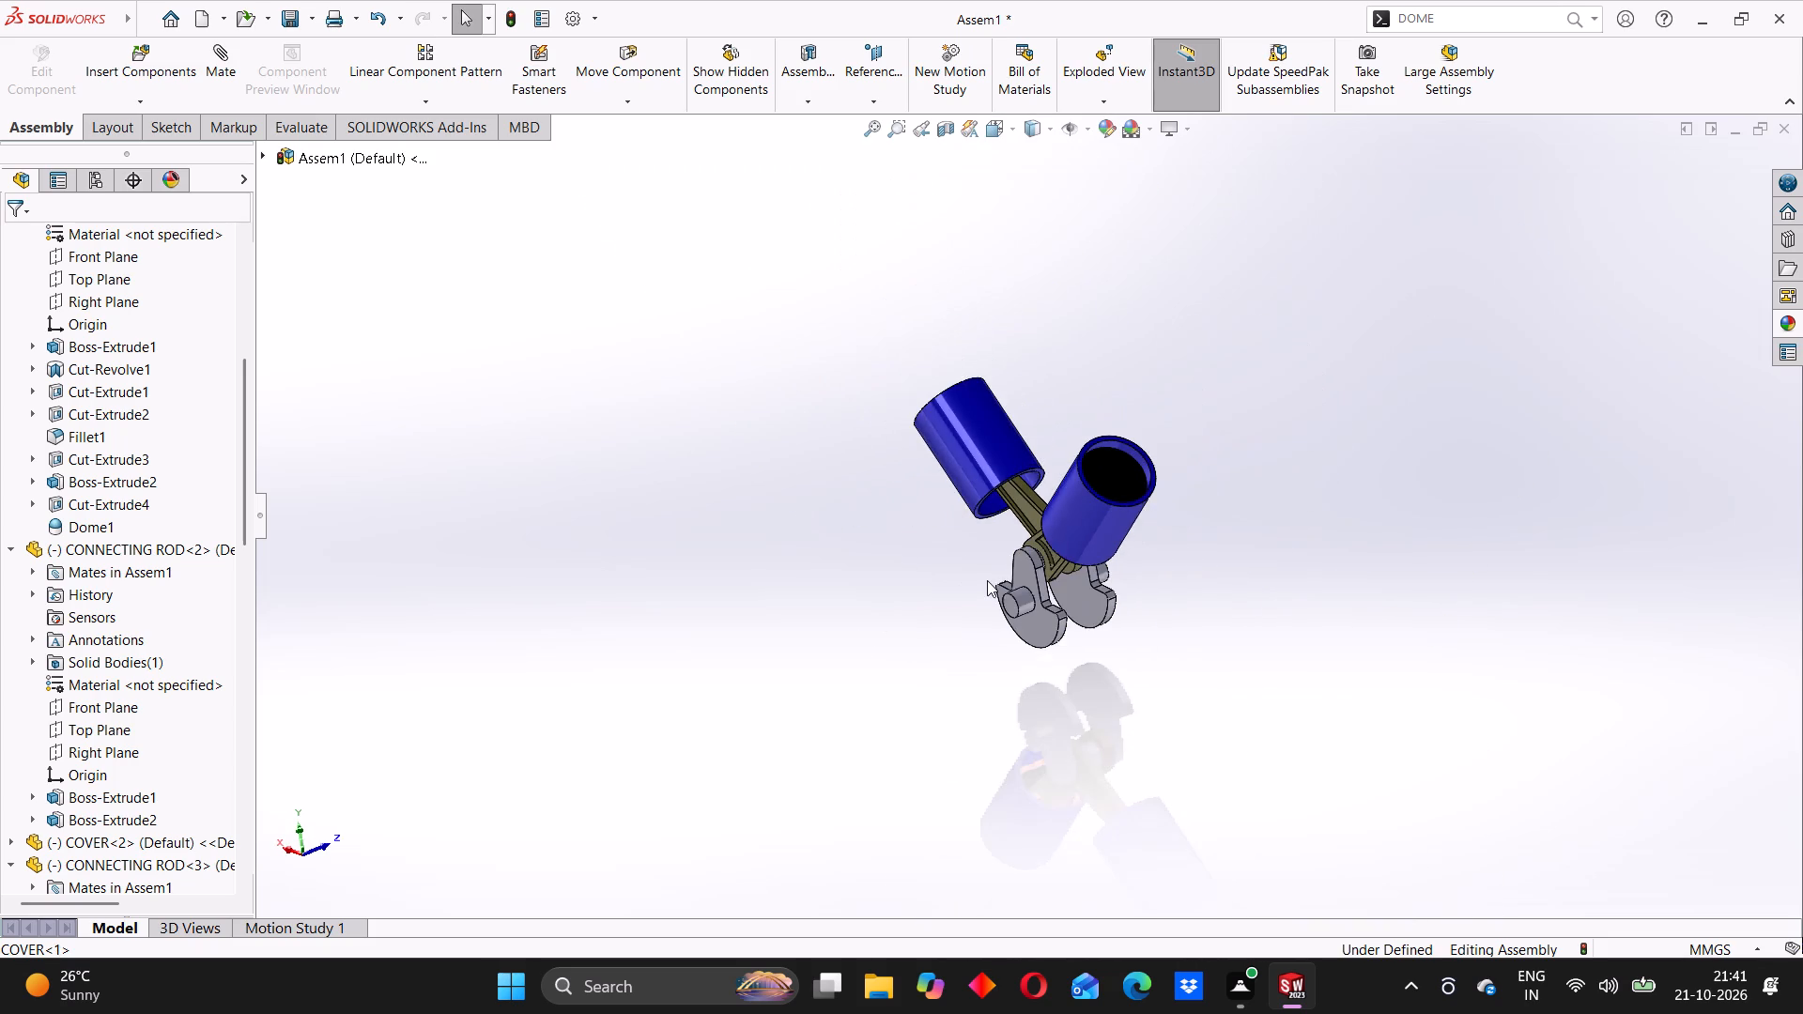
middle_click_drag(1074, 514, 1055, 508)
scroll(1032, 499, "down", 4)
middle_click_drag(1235, 505, 1005, 568)
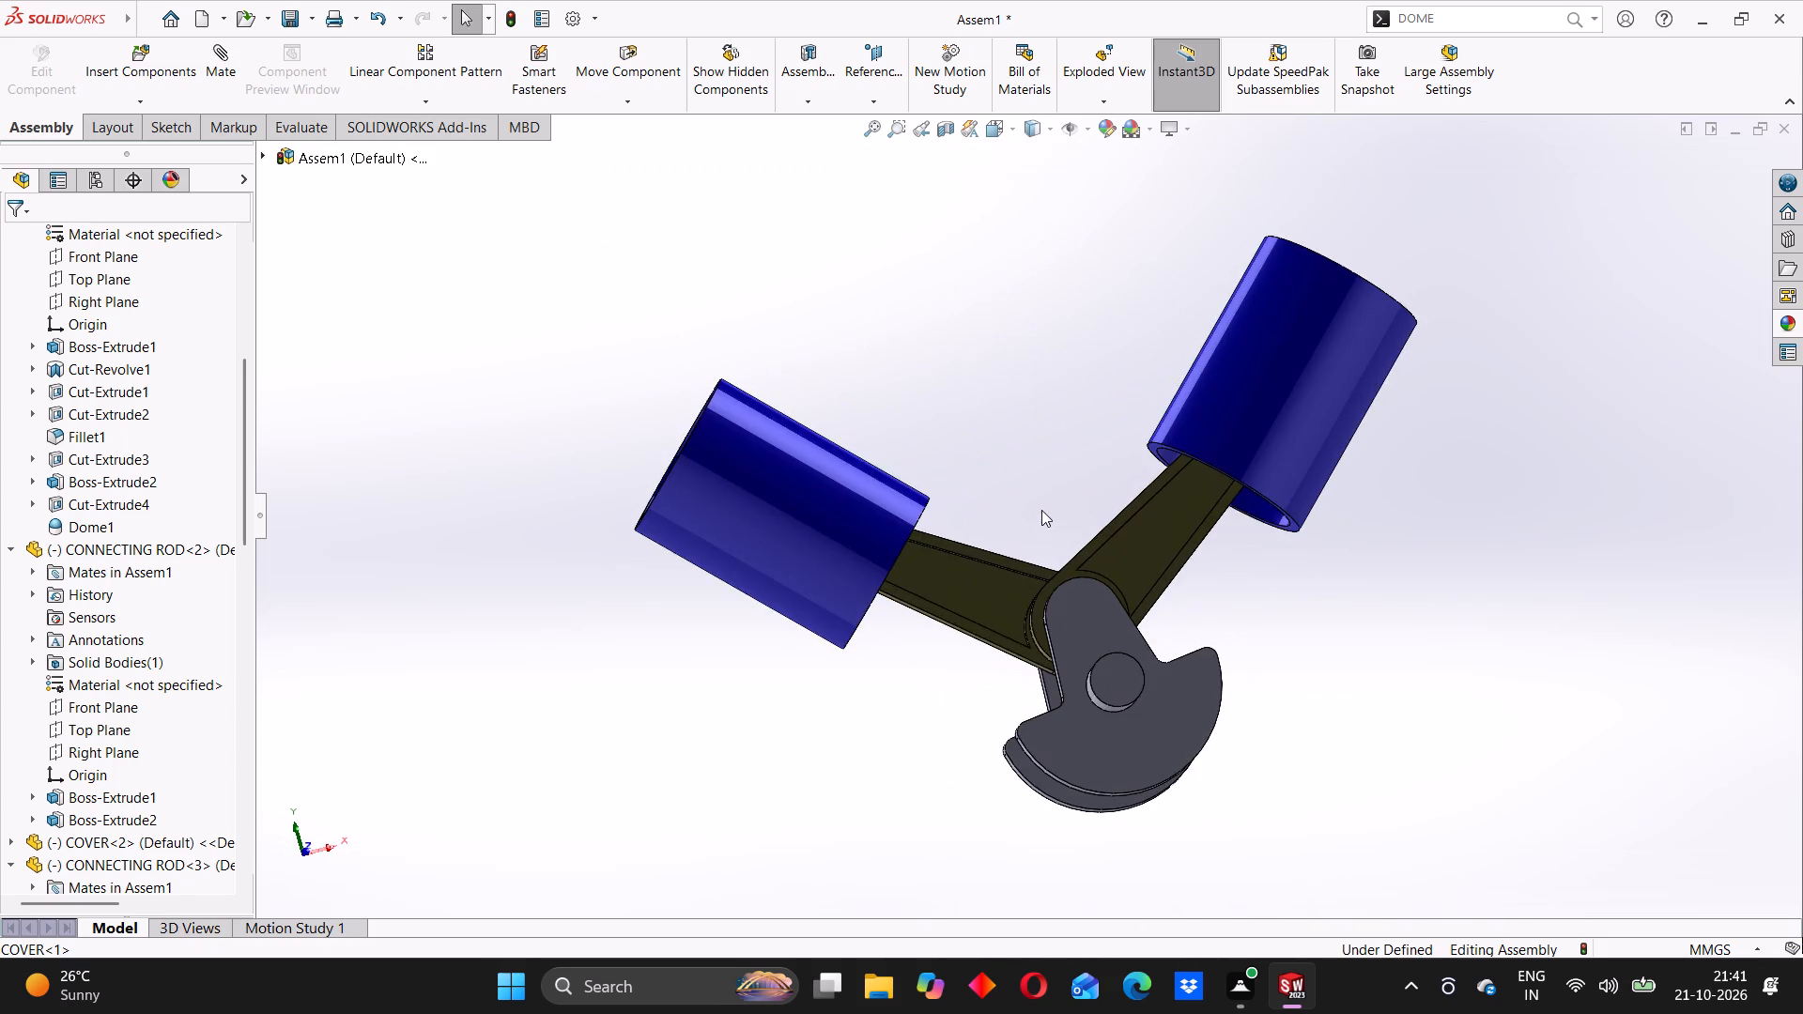
Inspect the open cylinder ends and how the two rods sit along the crankpin from side angles.
scroll(1041, 510, "down", 2)
scroll(1020, 515, "up", 1)
middle_click_drag(1016, 519, 1060, 528)
scroll(1052, 532, "up", 4)
middle_click_drag(998, 571, 1003, 573)
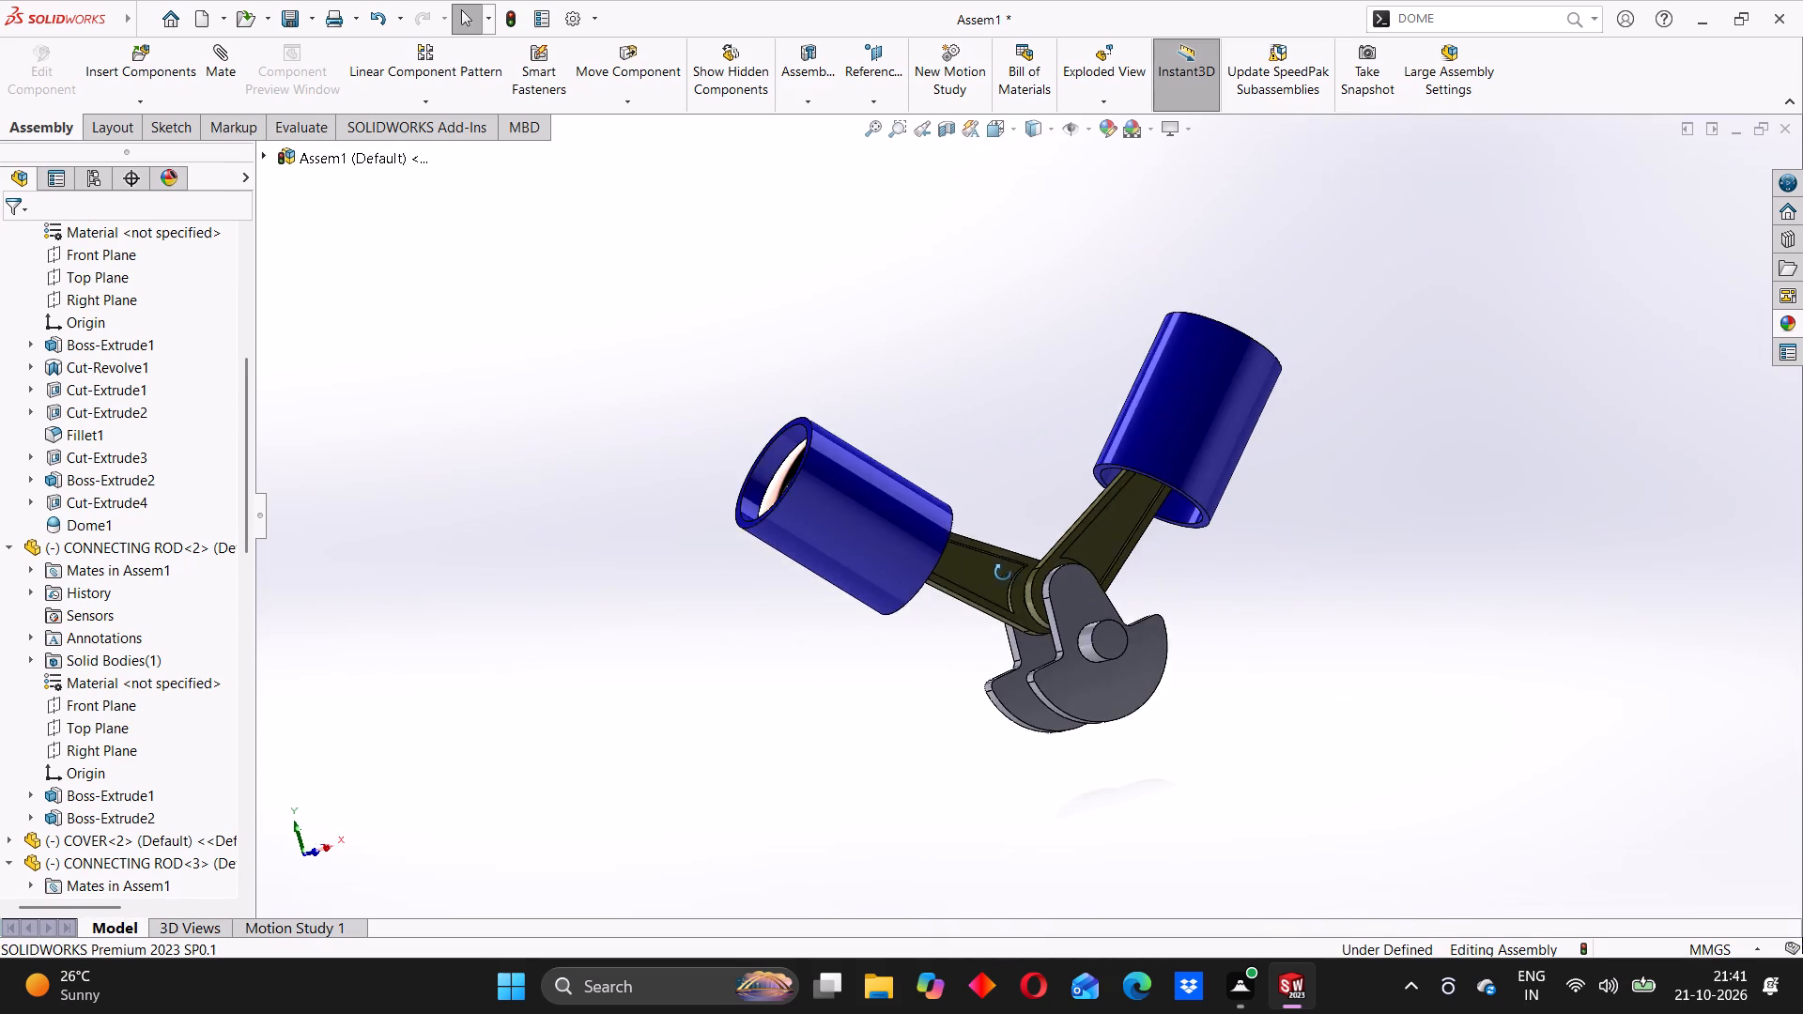
middle_click_drag(1003, 573, 1050, 570)
scroll(1042, 547, "down", 4)
middle_click_drag(1004, 520, 1052, 539)
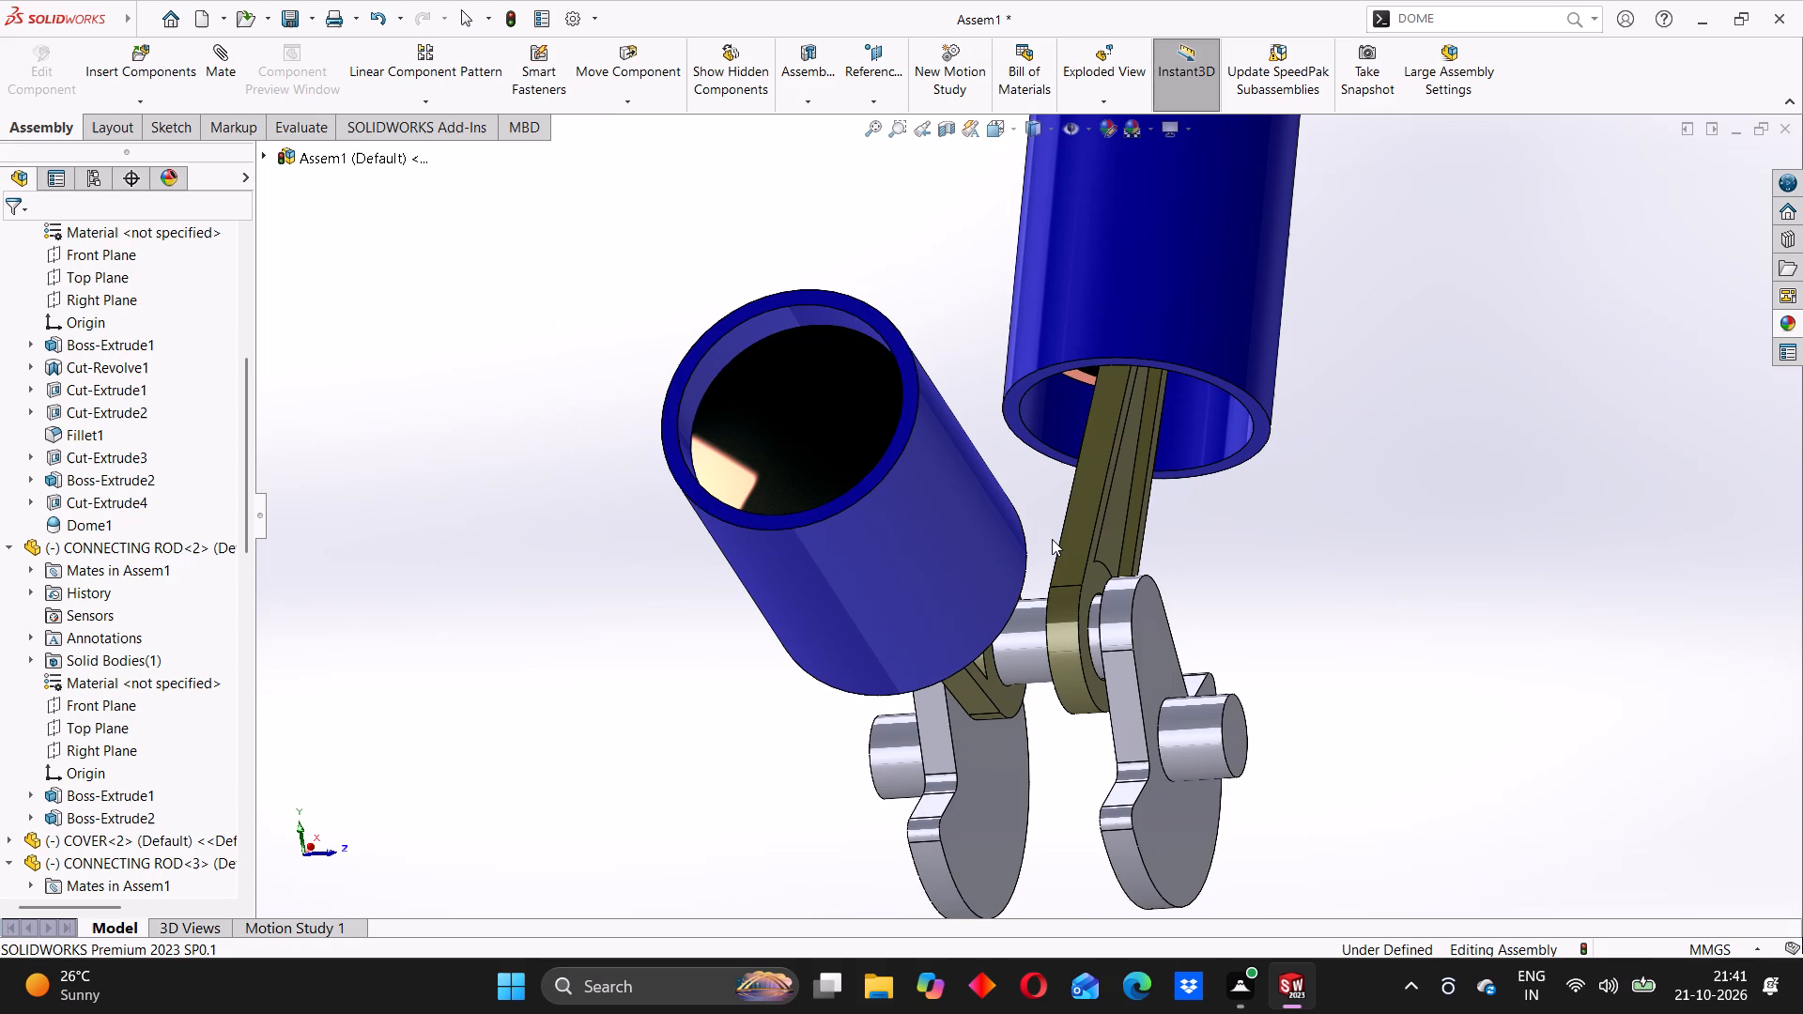
middle_click_drag(1017, 439, 1116, 441)
scroll(1078, 446, "up", 4)
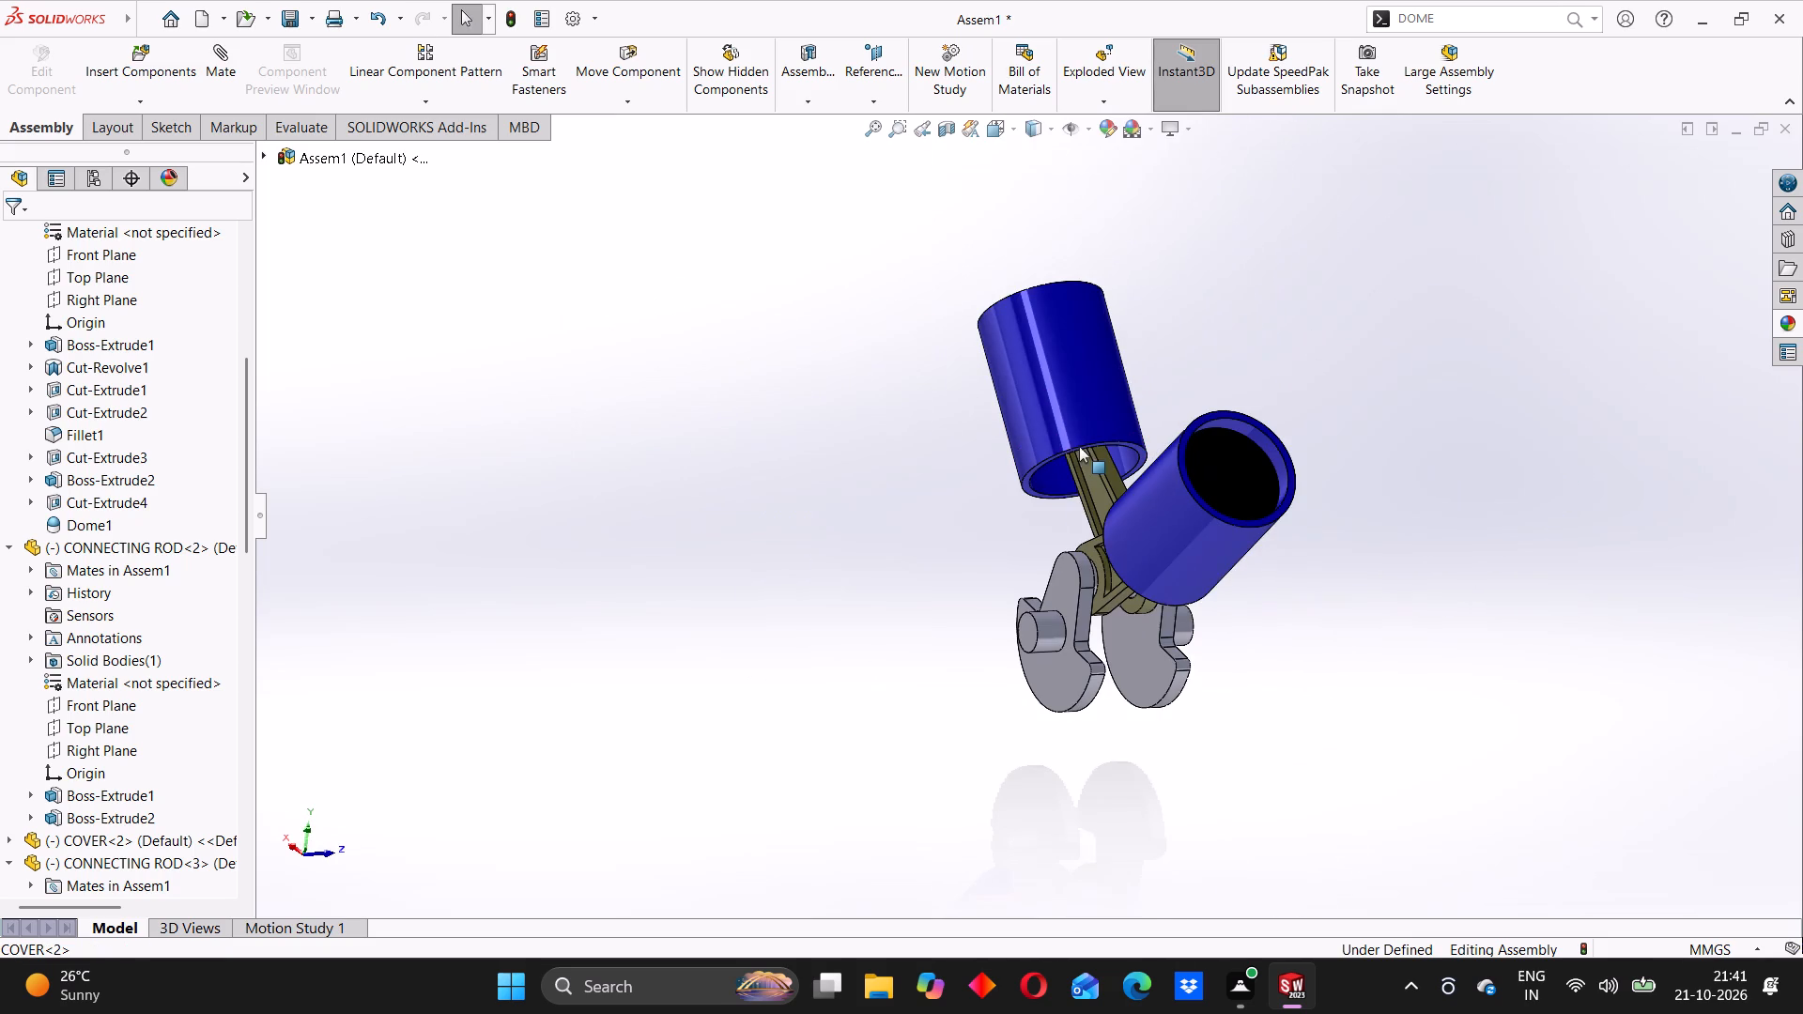
Review the overall V layout of the two cylinder banks around the crankshaft from near-front angles.
left_click(950, 508)
middle_click_drag(1073, 514, 1156, 469)
left_click(886, 610)
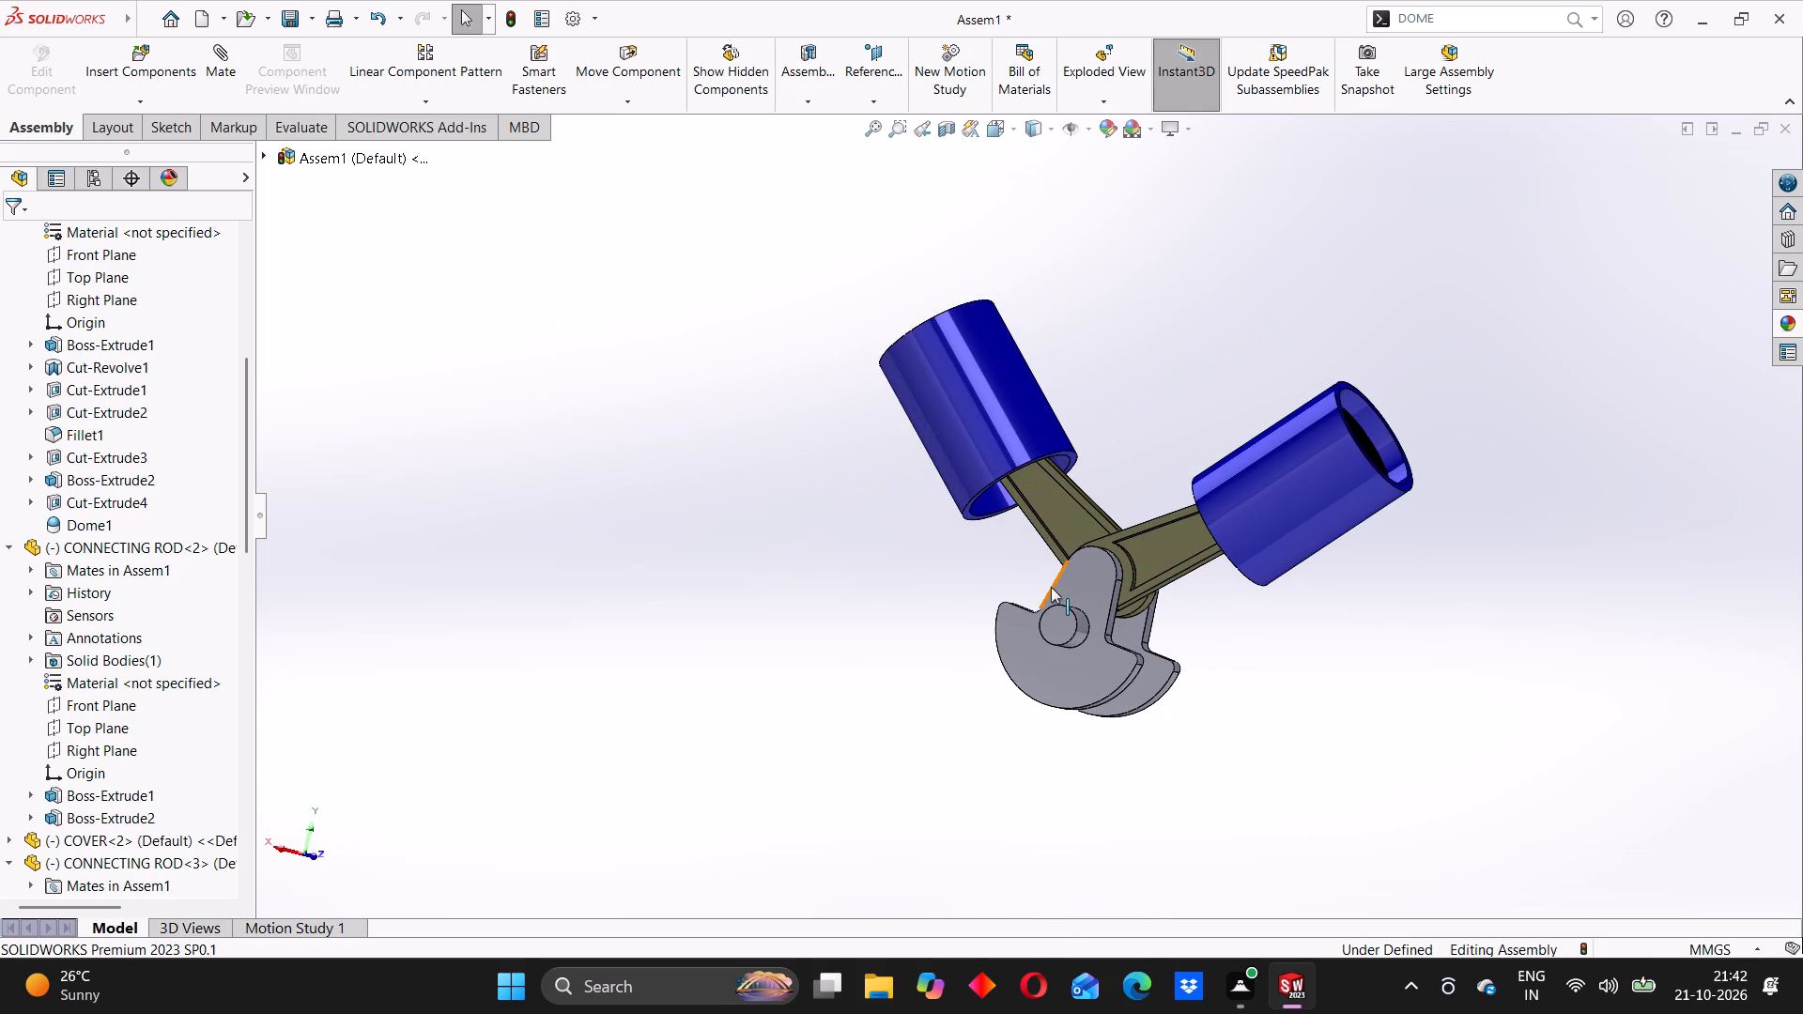
scroll(1121, 591, "down", 1)
scroll(1120, 591, "up", 2)
middle_click_drag(1133, 549, 1099, 561)
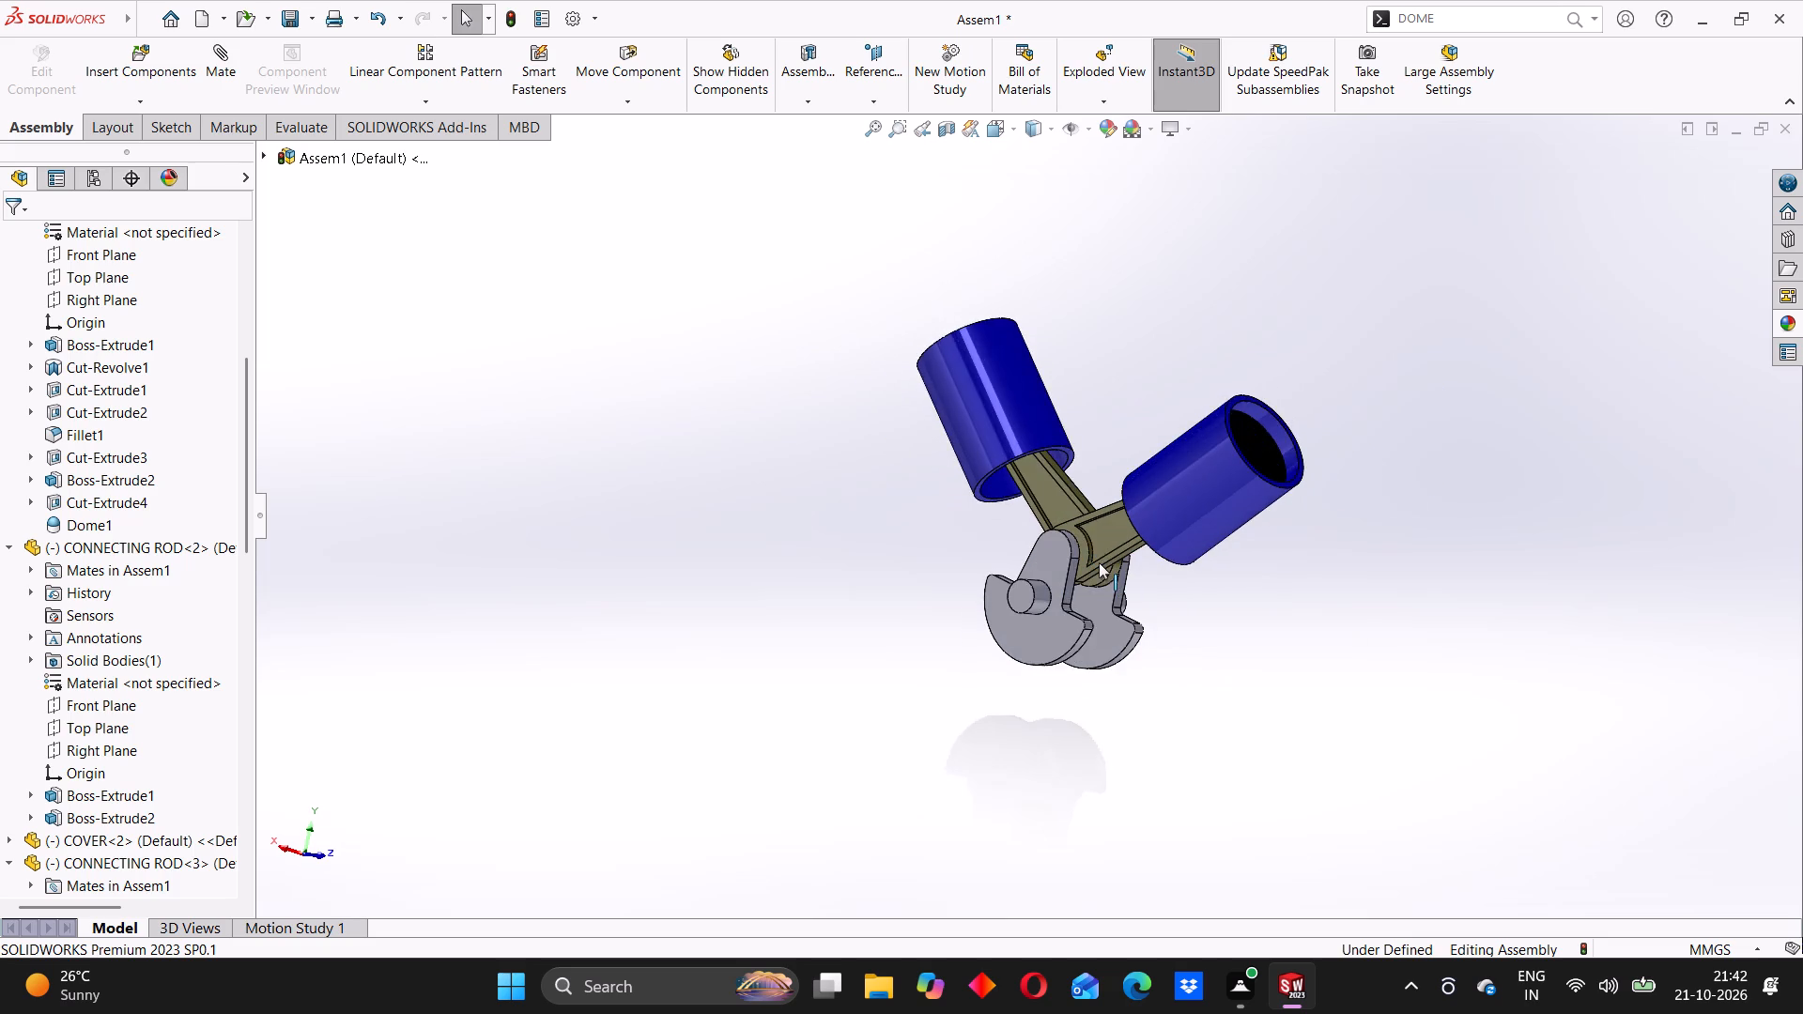
scroll(1099, 562, "up", 2)
middle_click_drag(1038, 518, 1133, 551)
scroll(1078, 525, "down", 4)
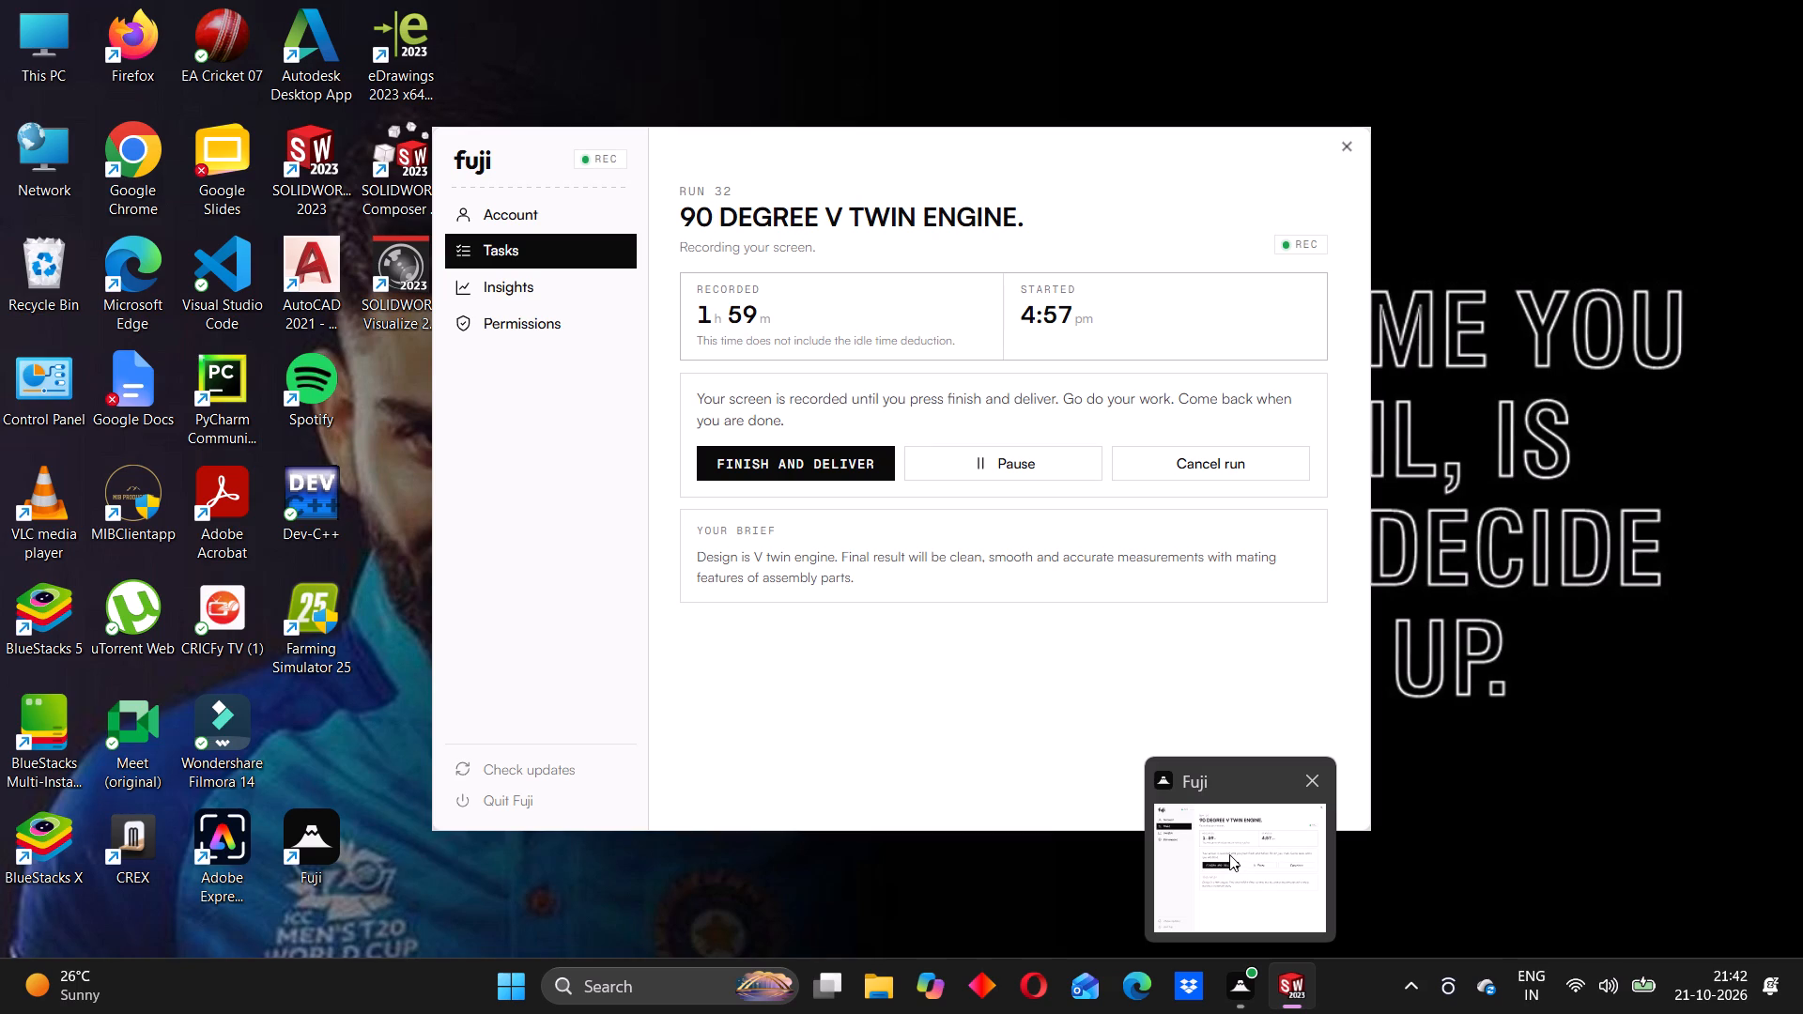
middle_click_drag(1268, 591, 1225, 610)
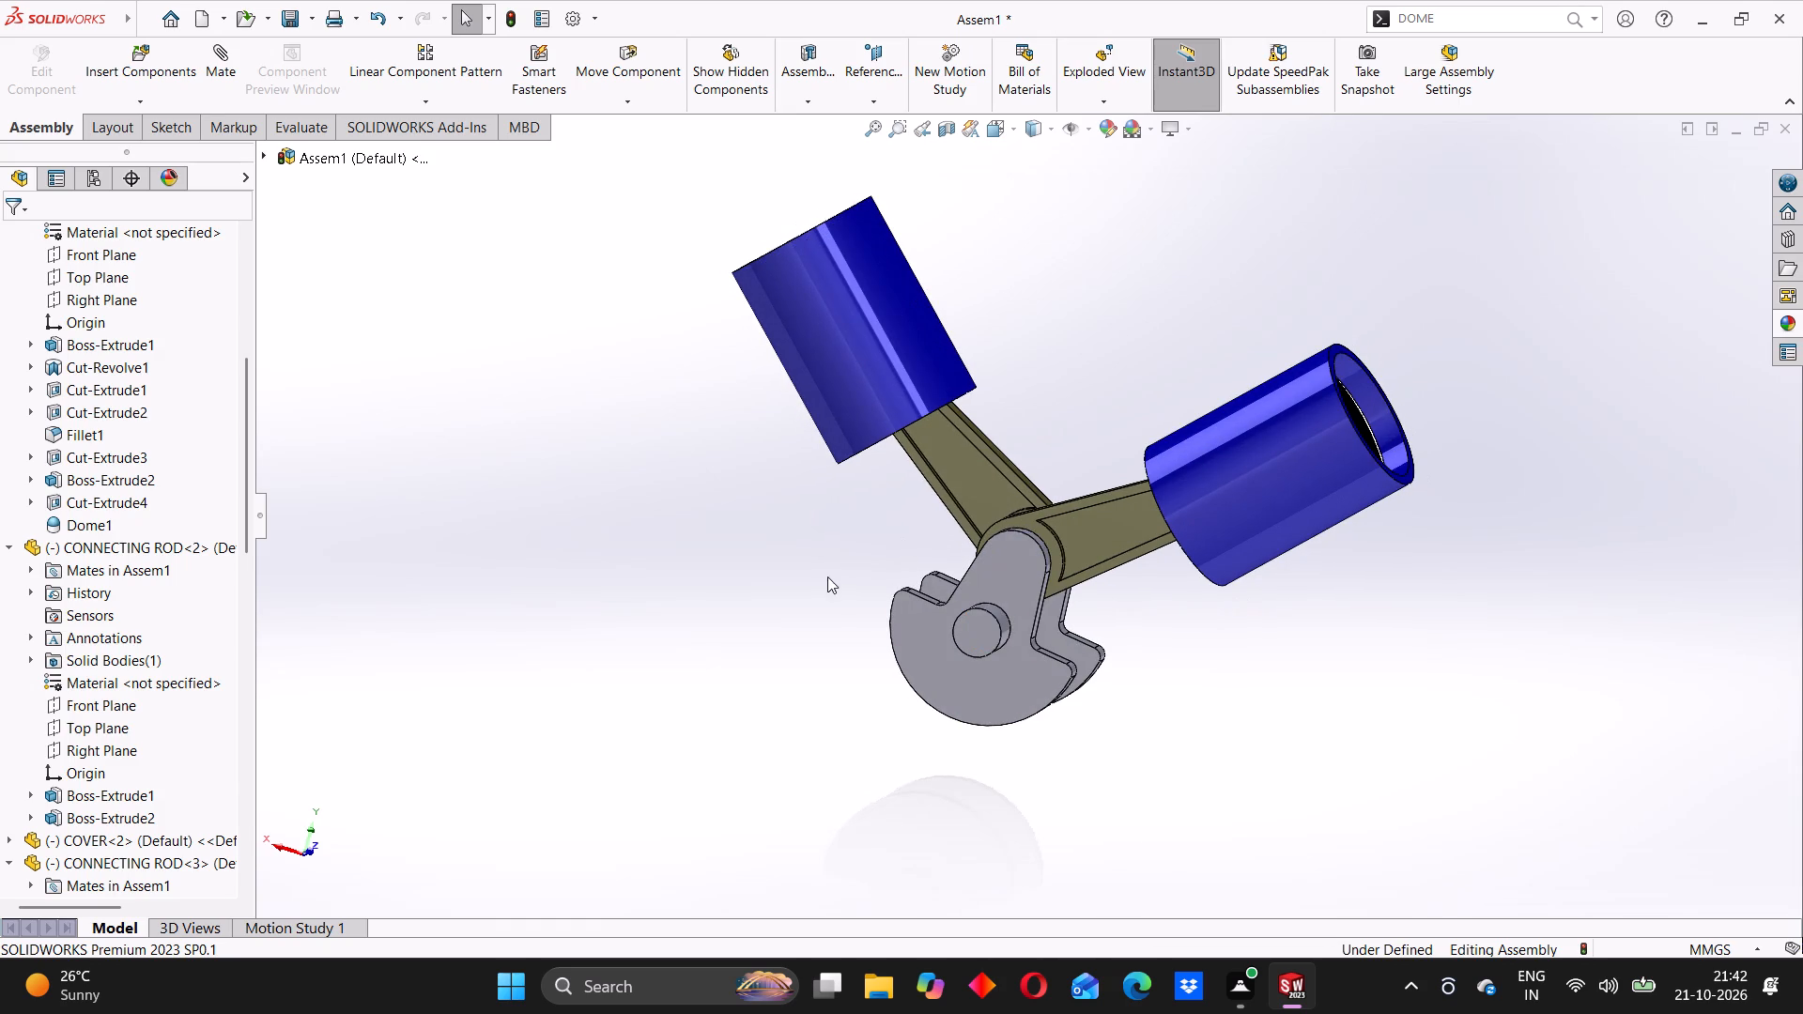
Inspect the connecting rod ends on the crankpin and CONNECTING ROD<3> entering its cover close up.
left_click(823, 576)
scroll(1006, 512, "down", 3)
left_click(859, 572)
middle_click_drag(1005, 483, 979, 481)
left_click(866, 531)
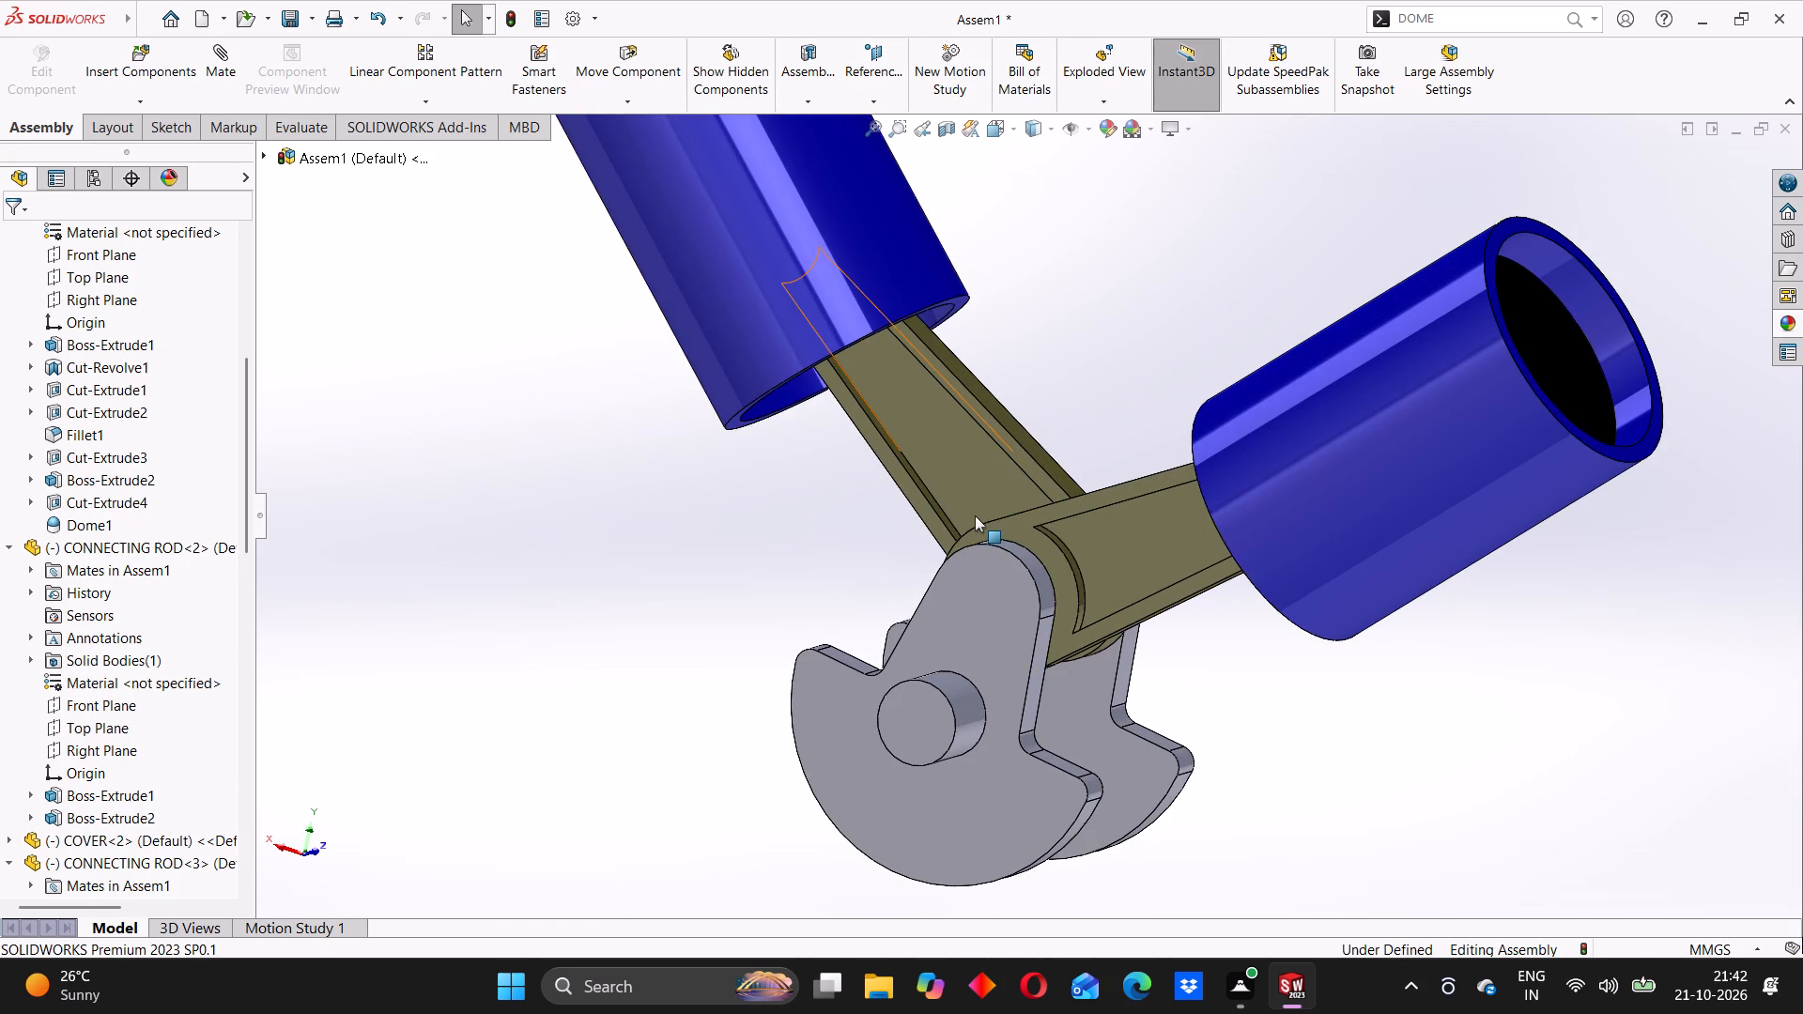
middle_click_drag(948, 544, 958, 547)
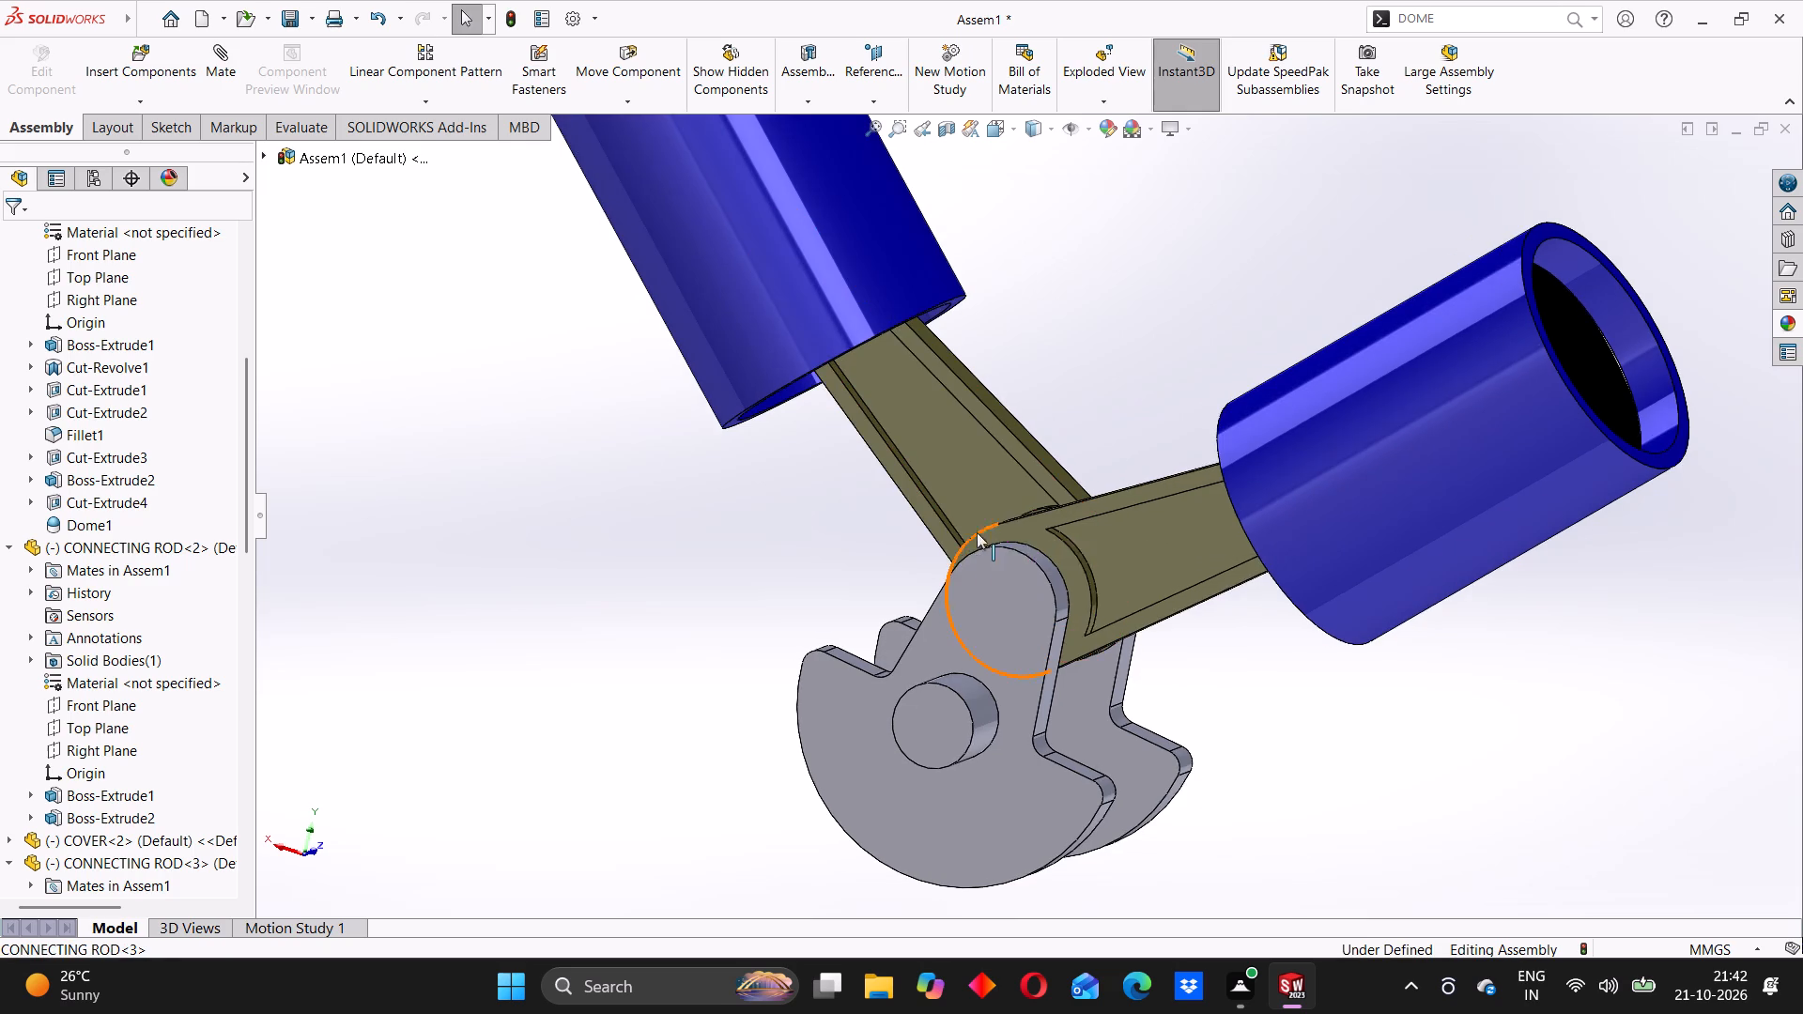
middle_click_drag(1005, 526, 985, 549)
left_click(916, 469)
middle_click_drag(994, 444, 973, 466)
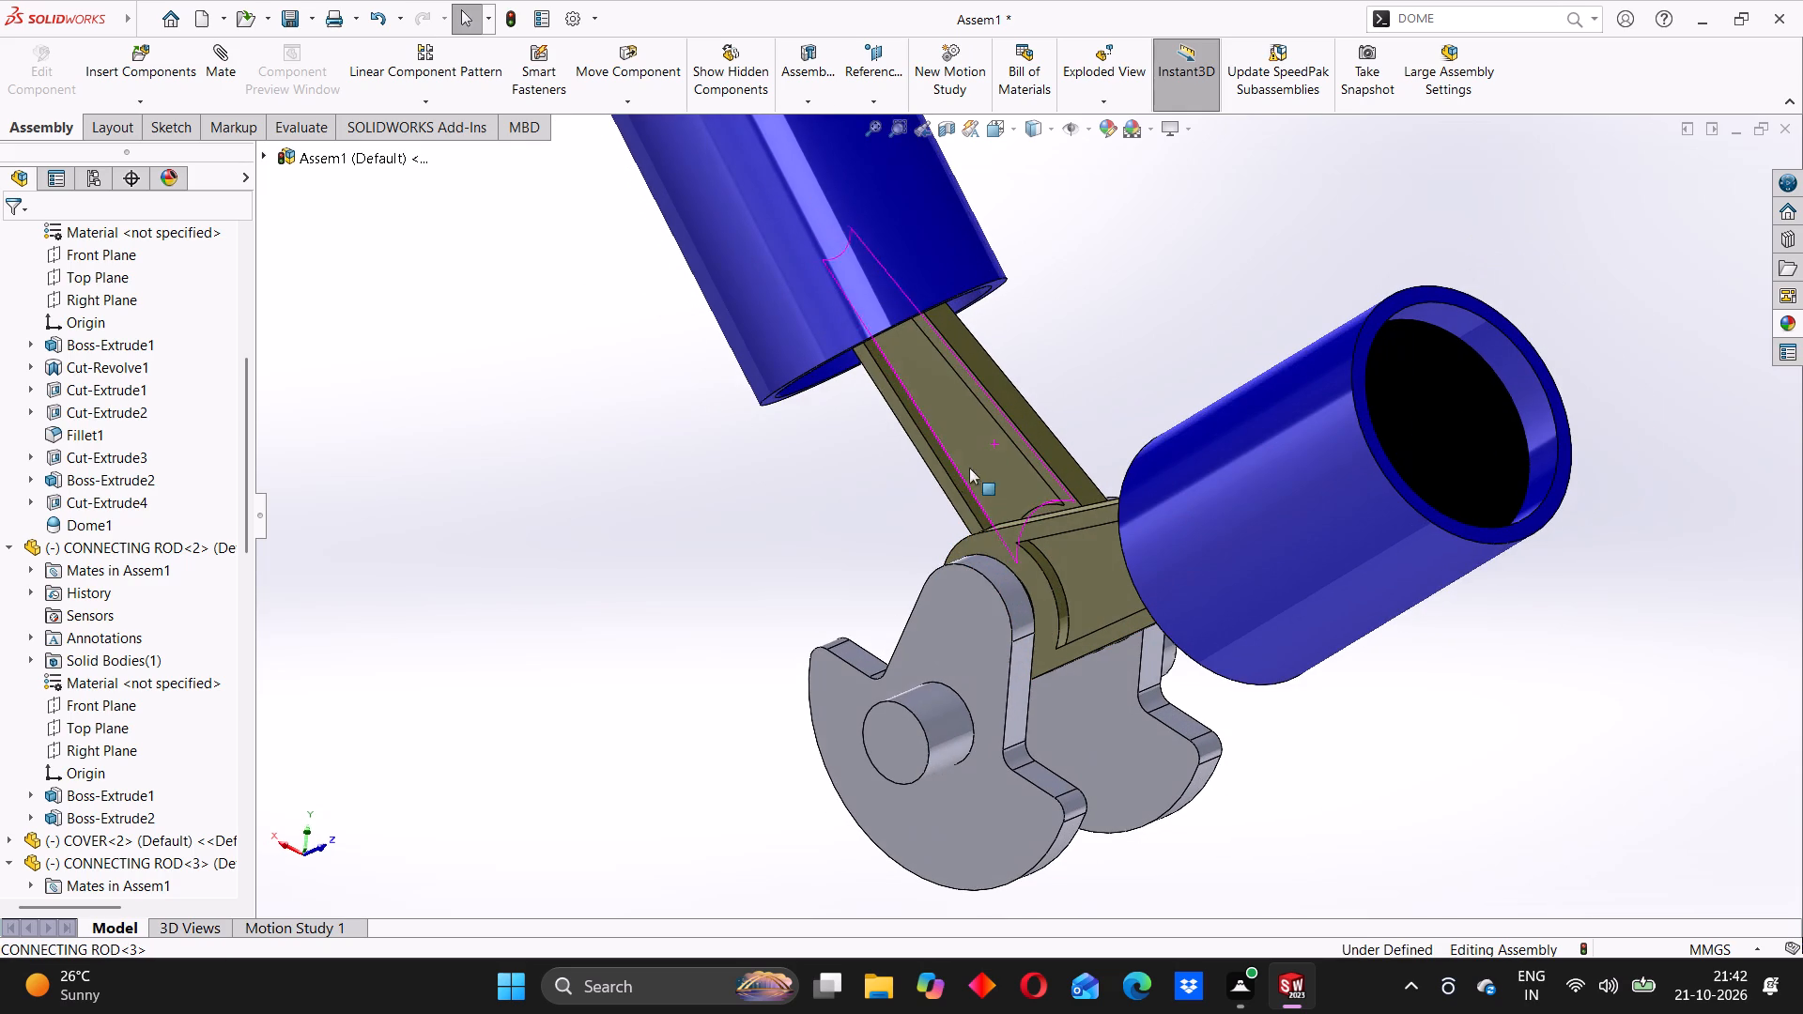
left_click(896, 484)
scroll(961, 480, "up", 2)
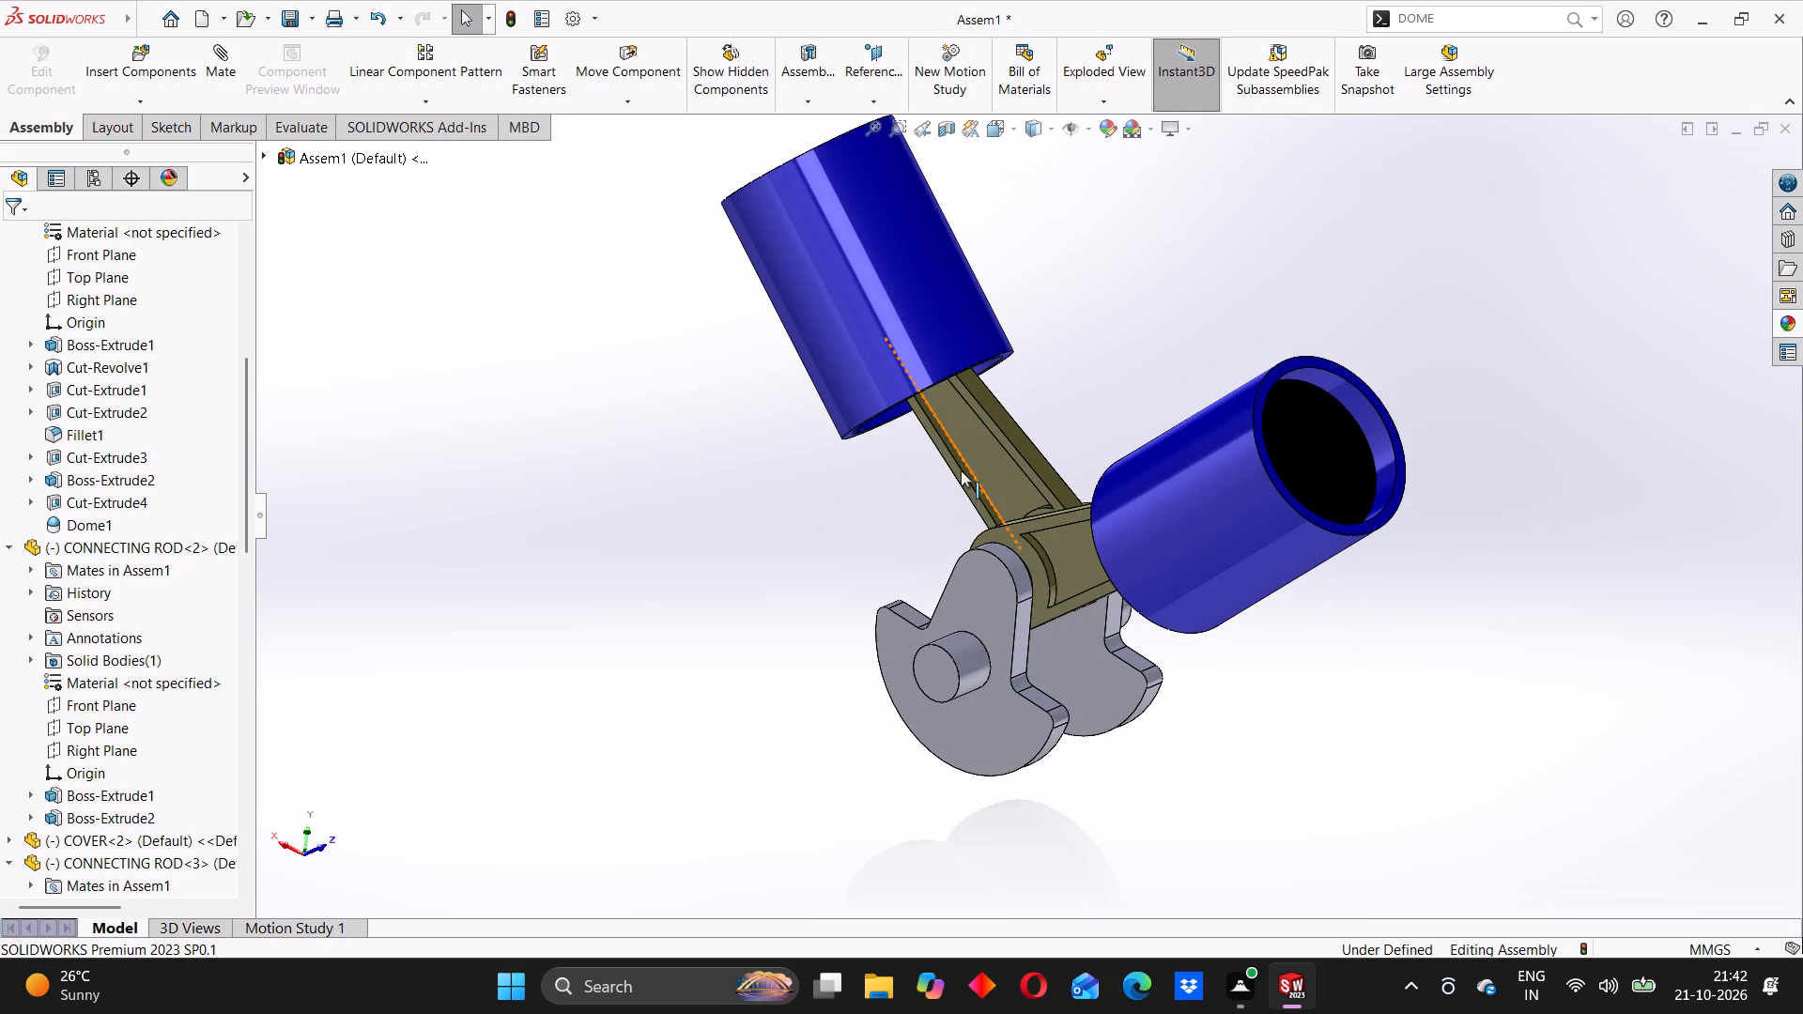
middle_click(961, 470)
scroll(960, 474, "up", 1)
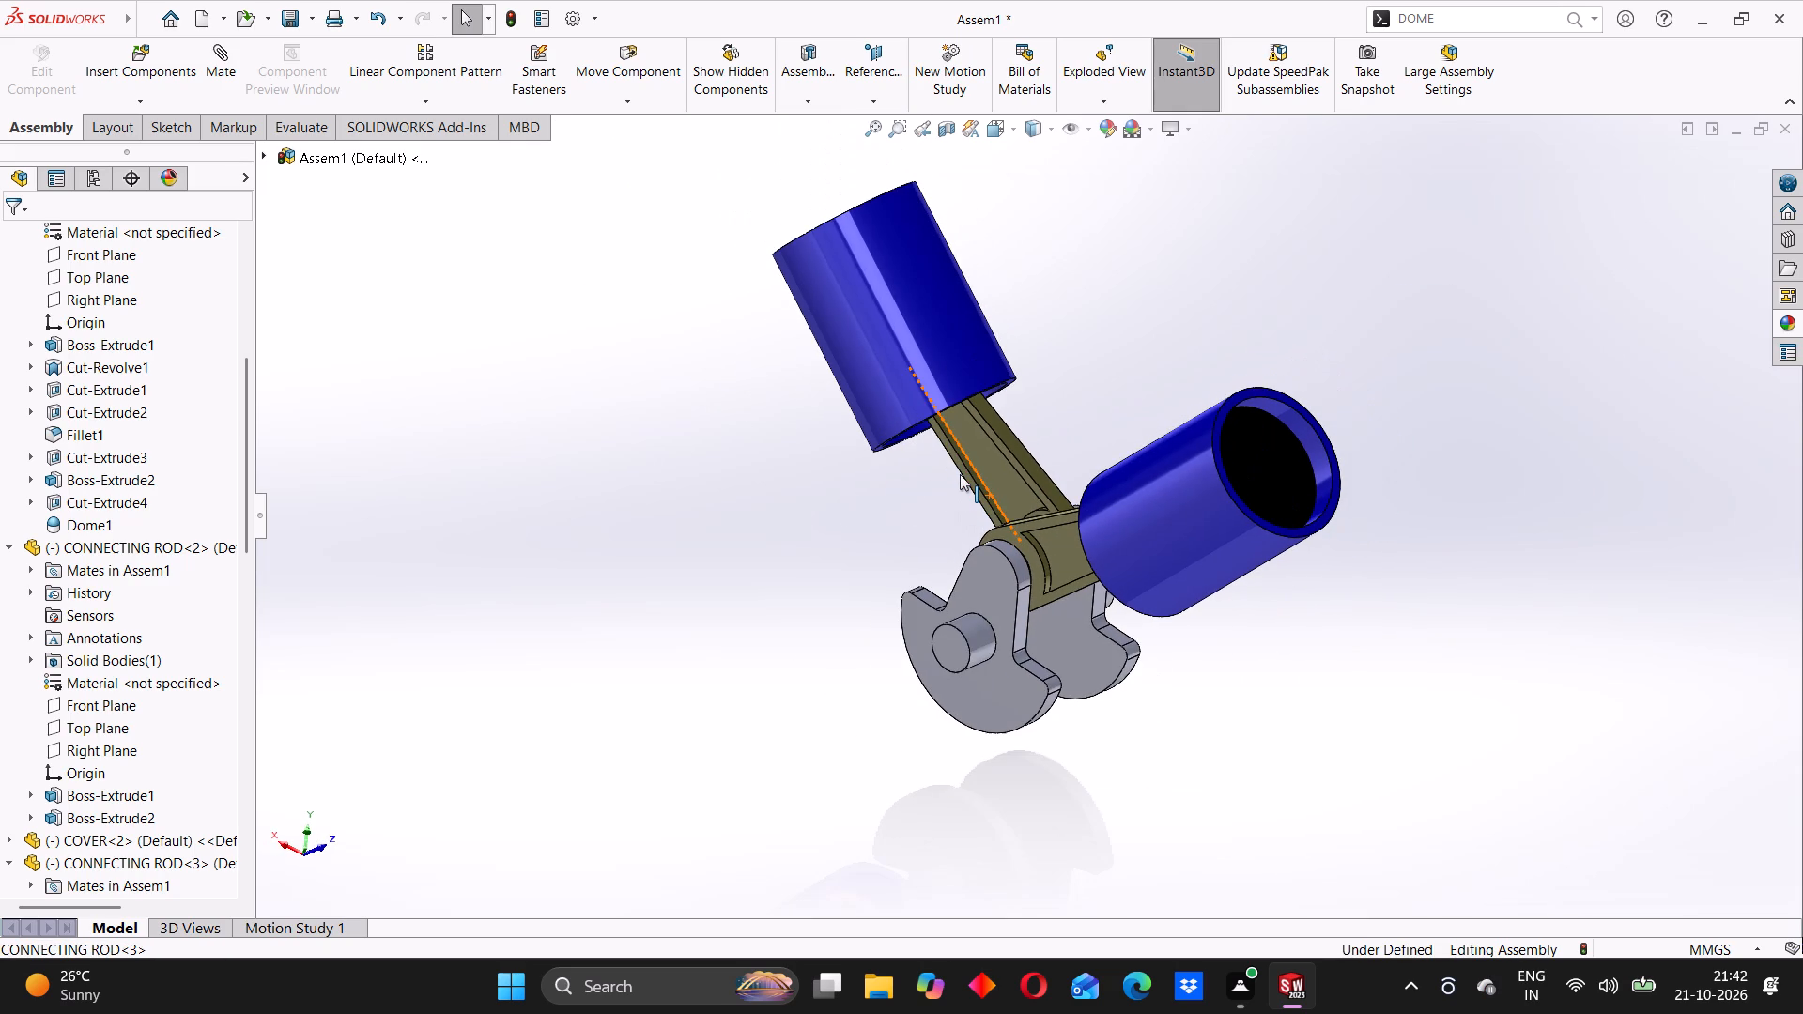
Select the crankshaft's front web face and nudge it slightly to check the crank.
scroll(1009, 458, "down", 2)
middle_click_drag(1003, 520, 1029, 499)
scroll(1018, 528, "up", 3)
scroll(1005, 529, "down", 2)
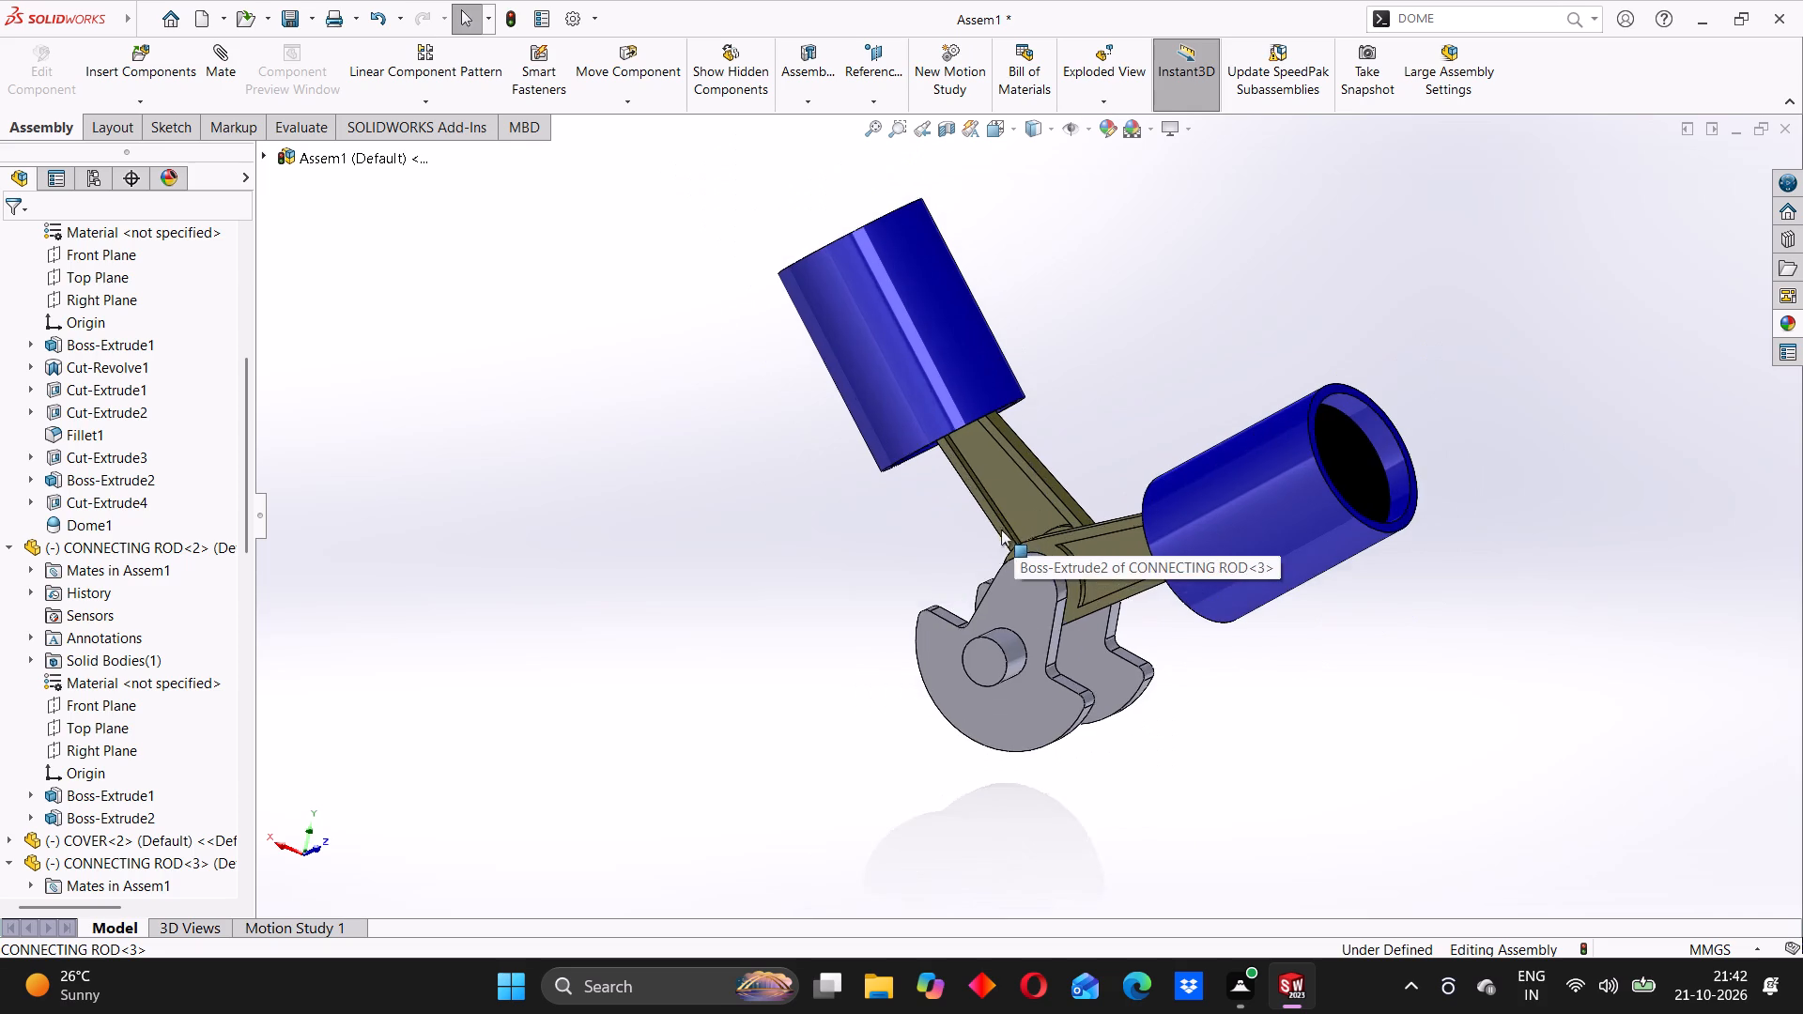
middle_click_drag(988, 546, 1025, 534)
middle_click_drag(1152, 698, 1109, 688)
left_click_drag(1036, 680, 1025, 677)
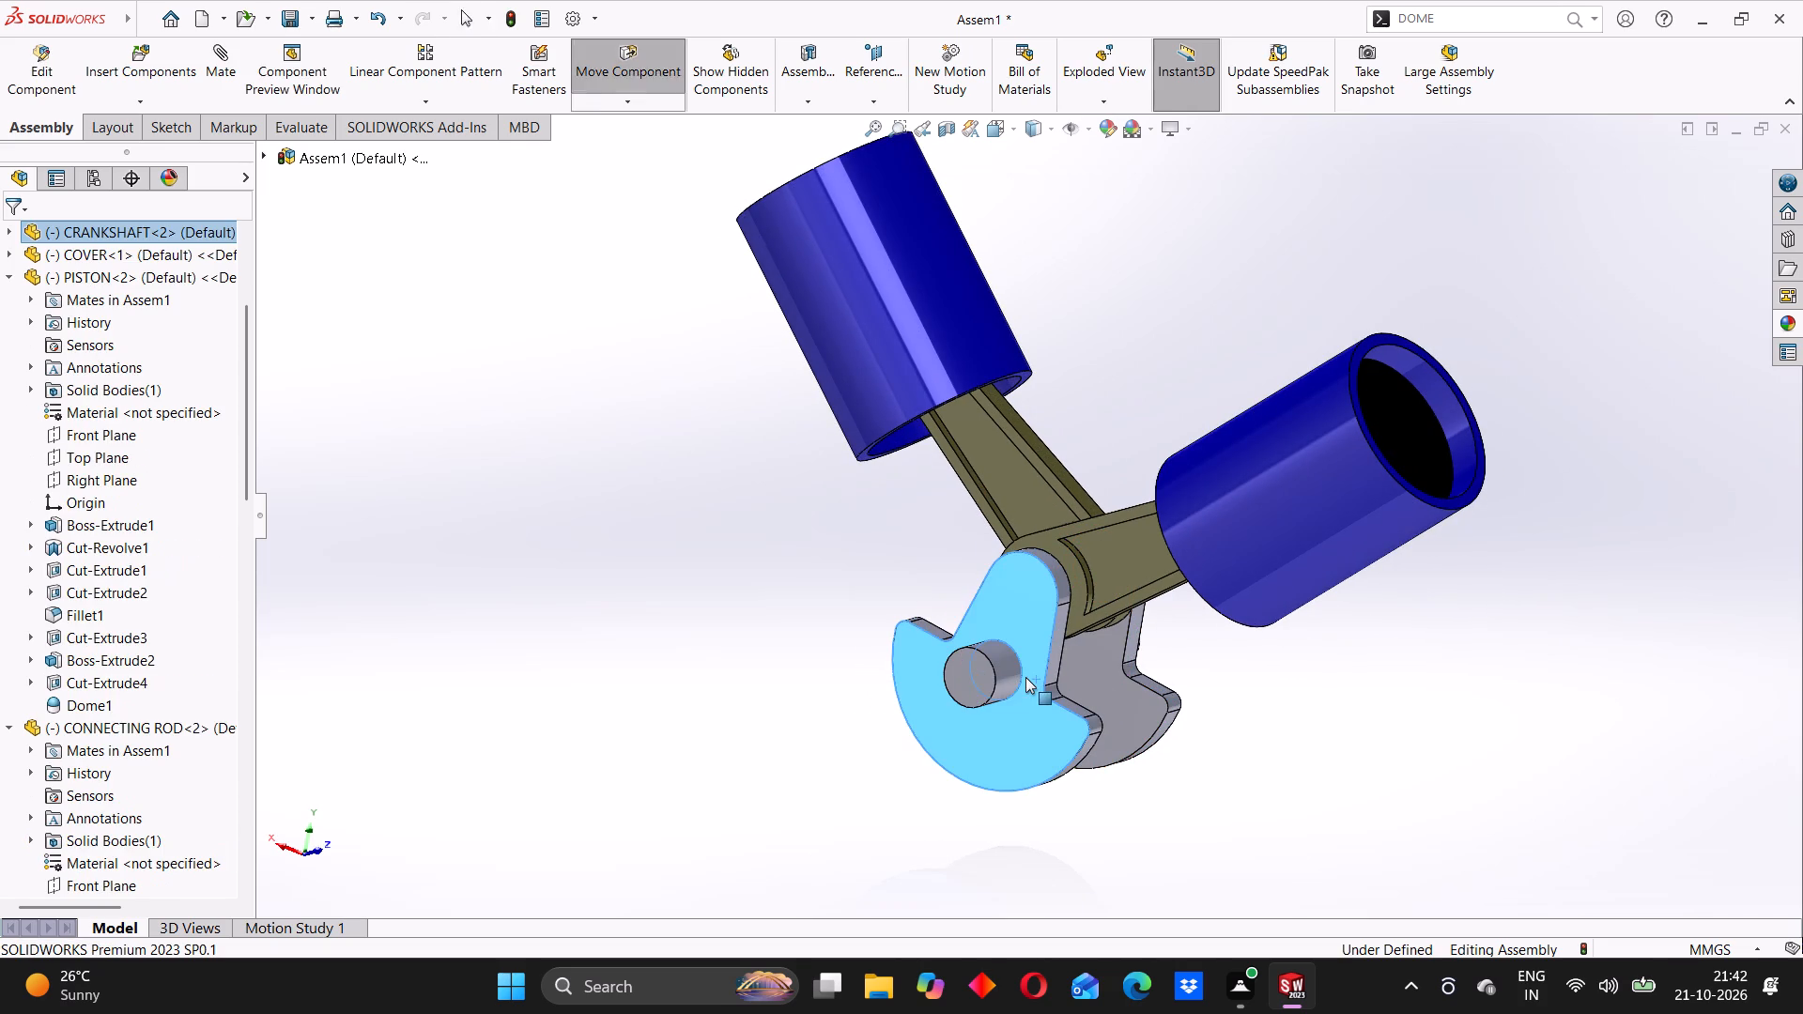
left_click(807, 624)
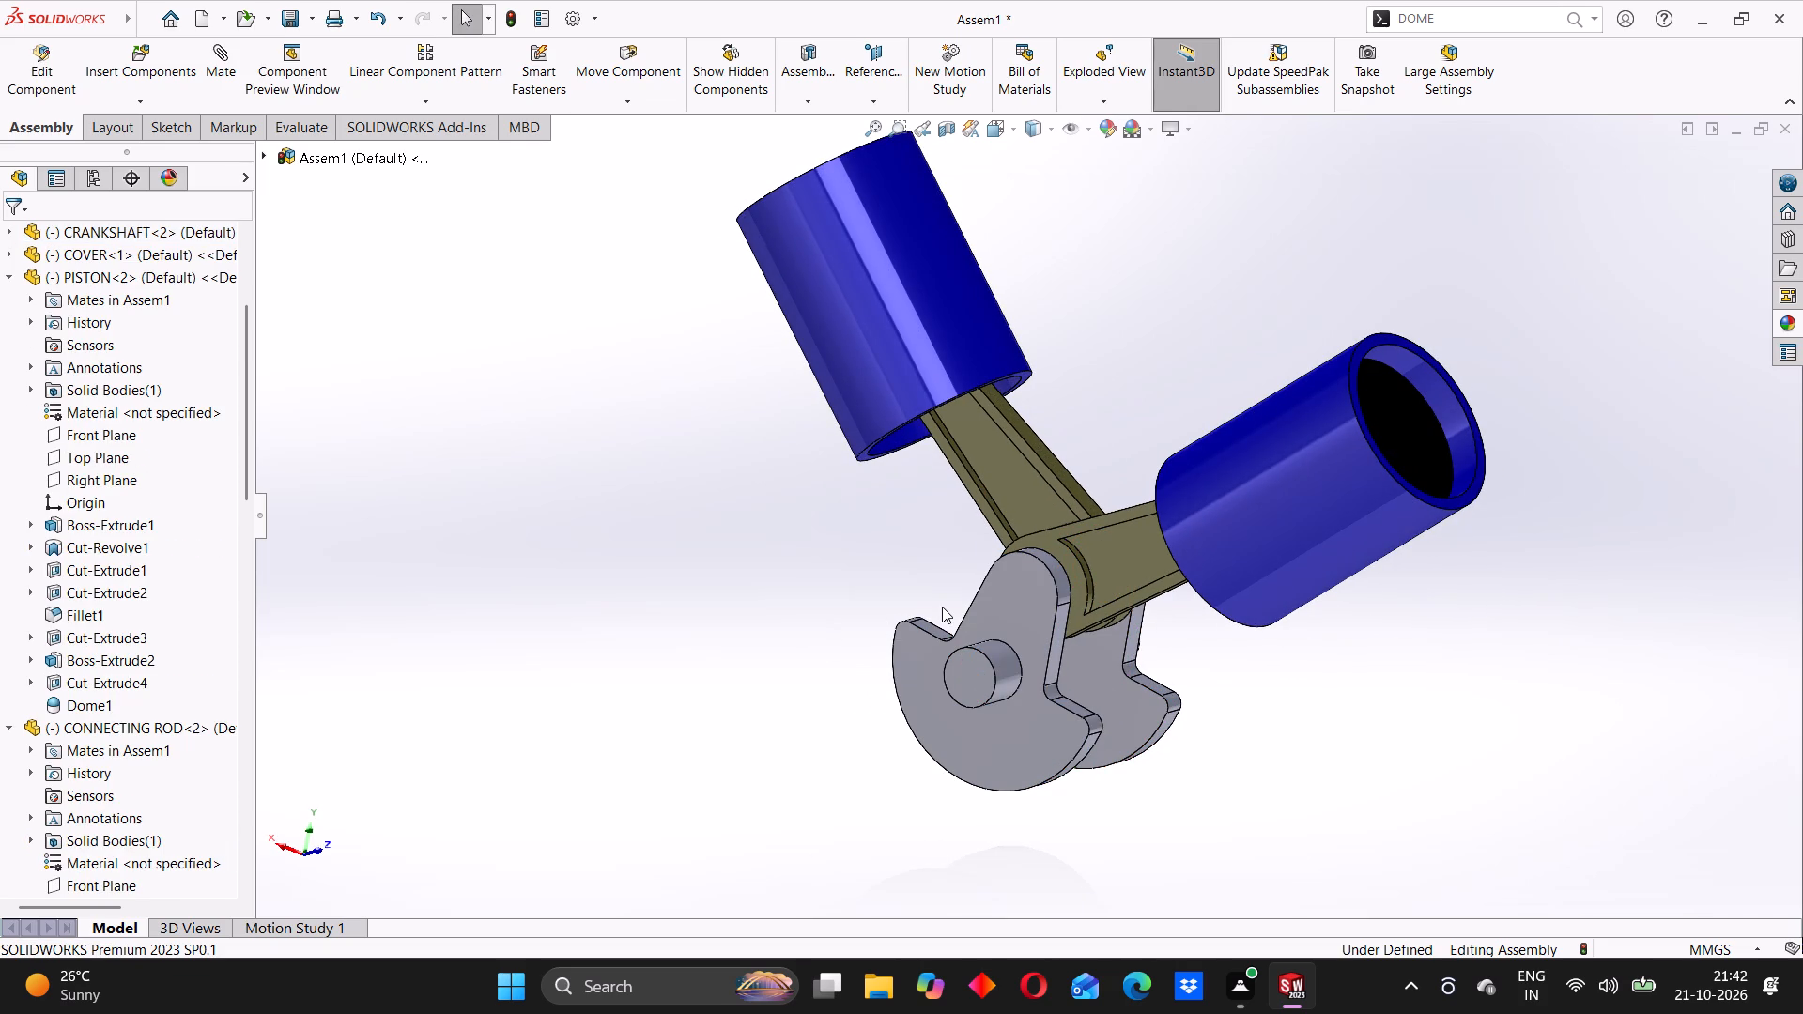
Examine the crankshaft's two webs and main journals below the rods in a close view.
middle_click_drag(1049, 578, 1035, 594)
scroll(1035, 596, "up", 2)
scroll(1035, 596, "down", 5)
scroll(1077, 604, "up", 3)
middle_click_drag(1102, 599, 1090, 595)
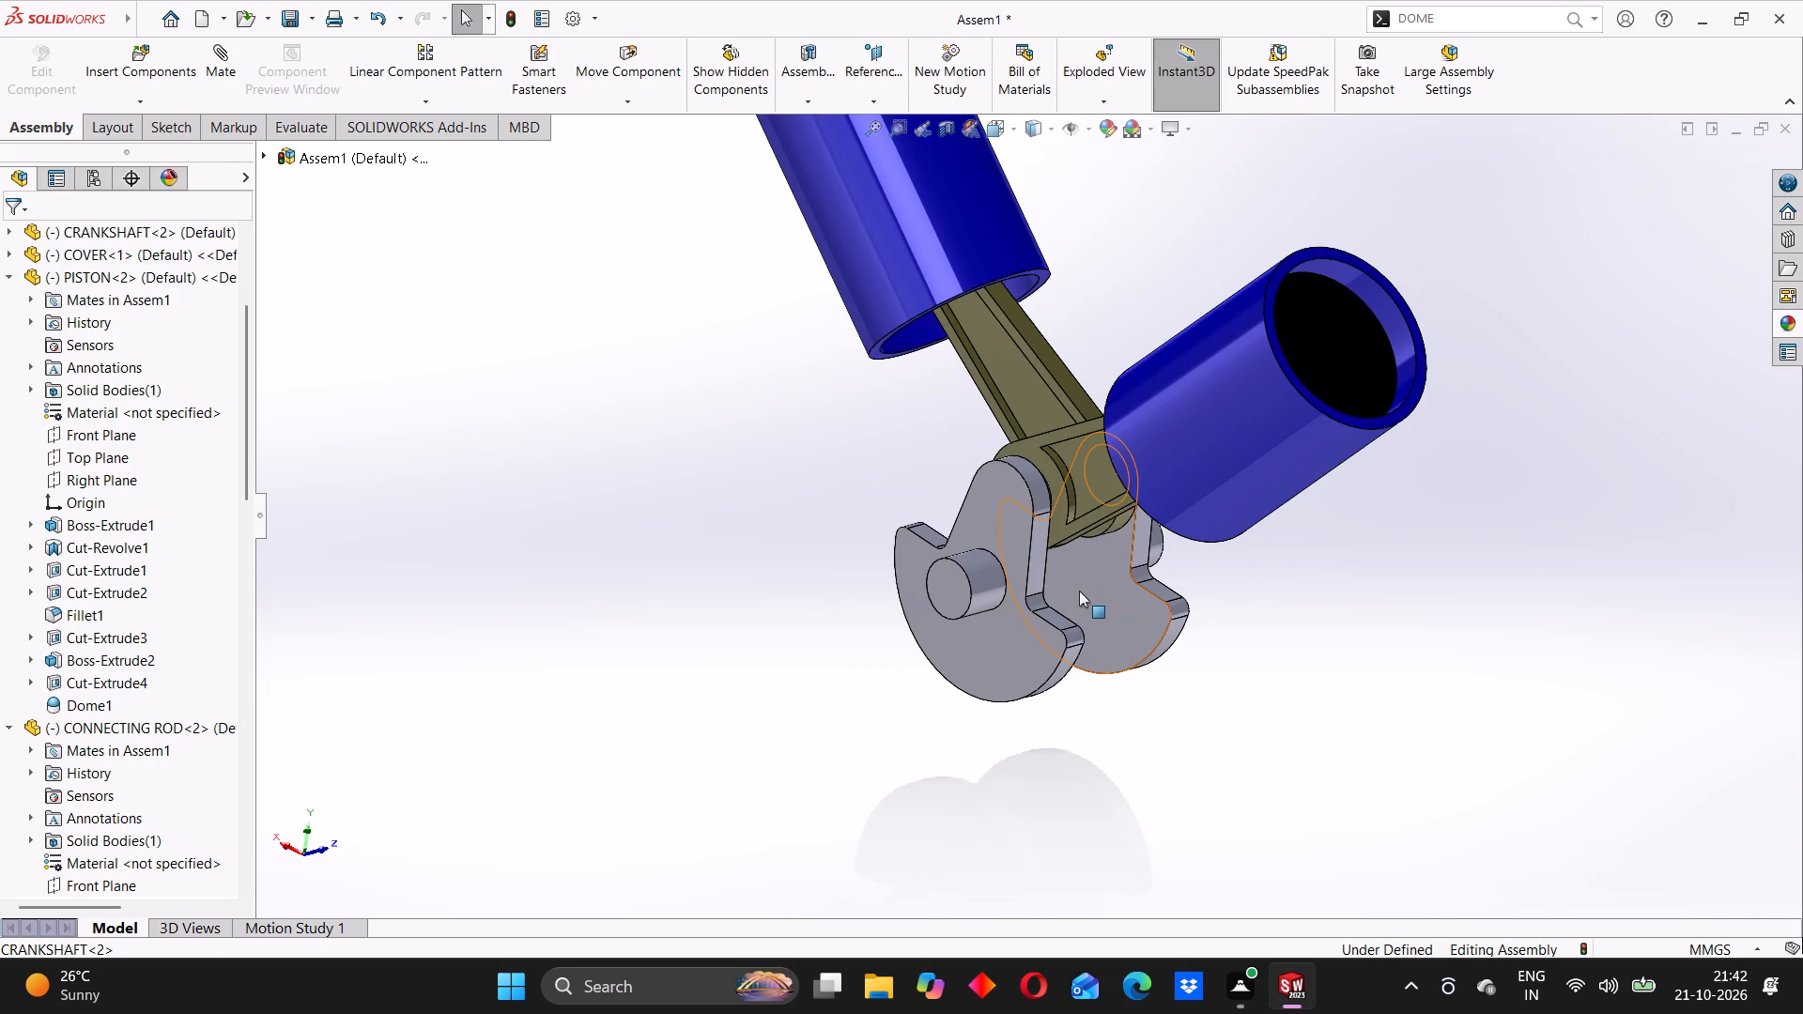
scroll(1079, 591, "up", 3)
scroll(1071, 584, "down", 3)
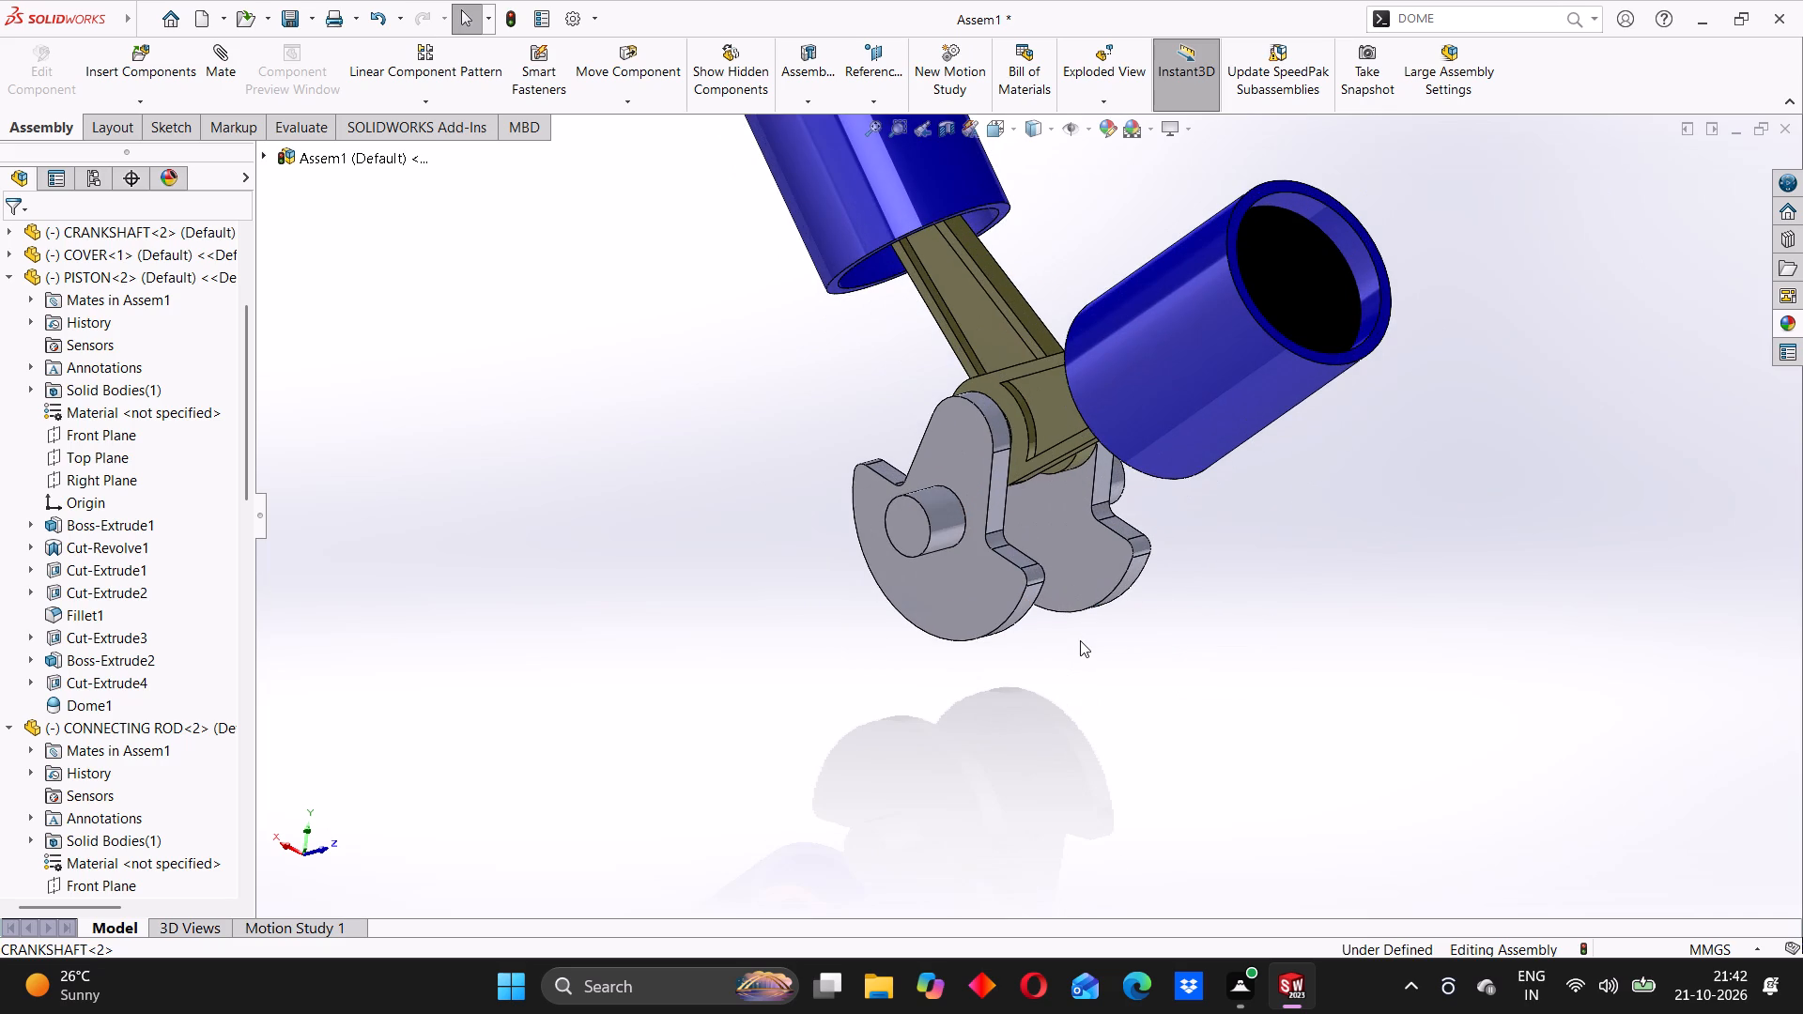
middle_click_drag(1143, 625, 1116, 641)
scroll(1015, 561, "down", 3)
middle_click_drag(994, 575, 1023, 569)
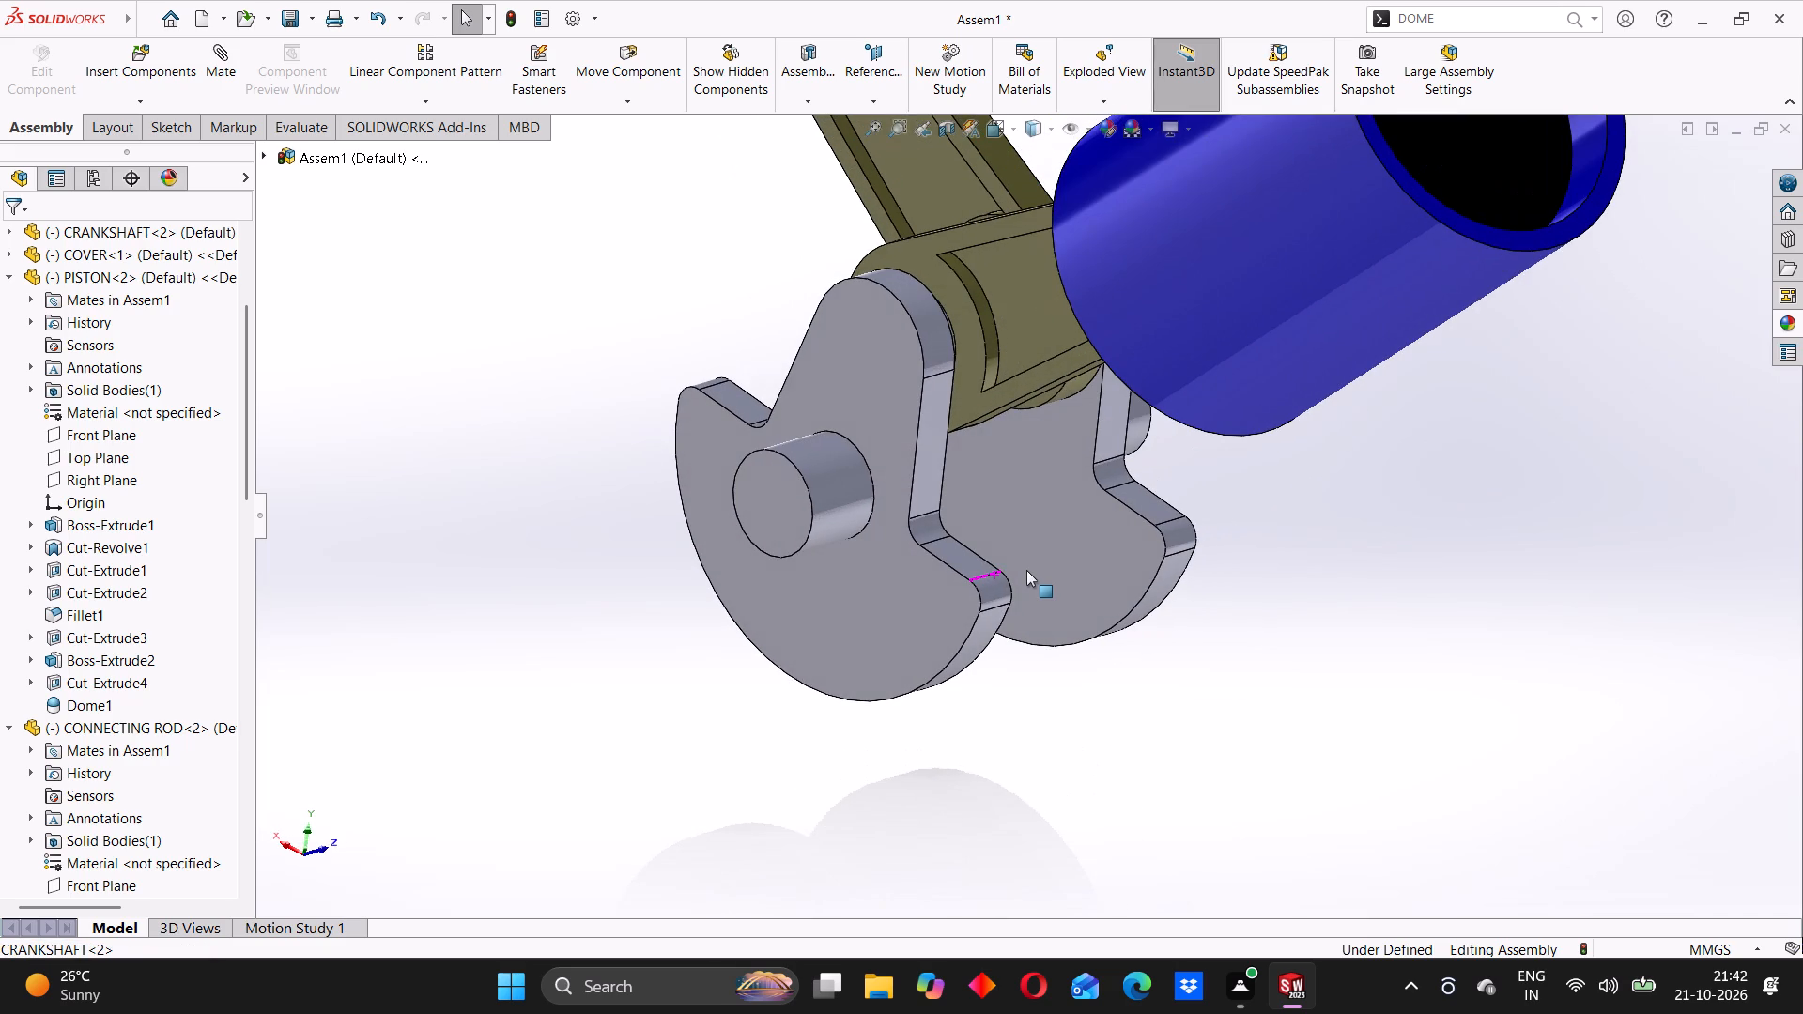
middle_click_drag(990, 531, 1037, 523)
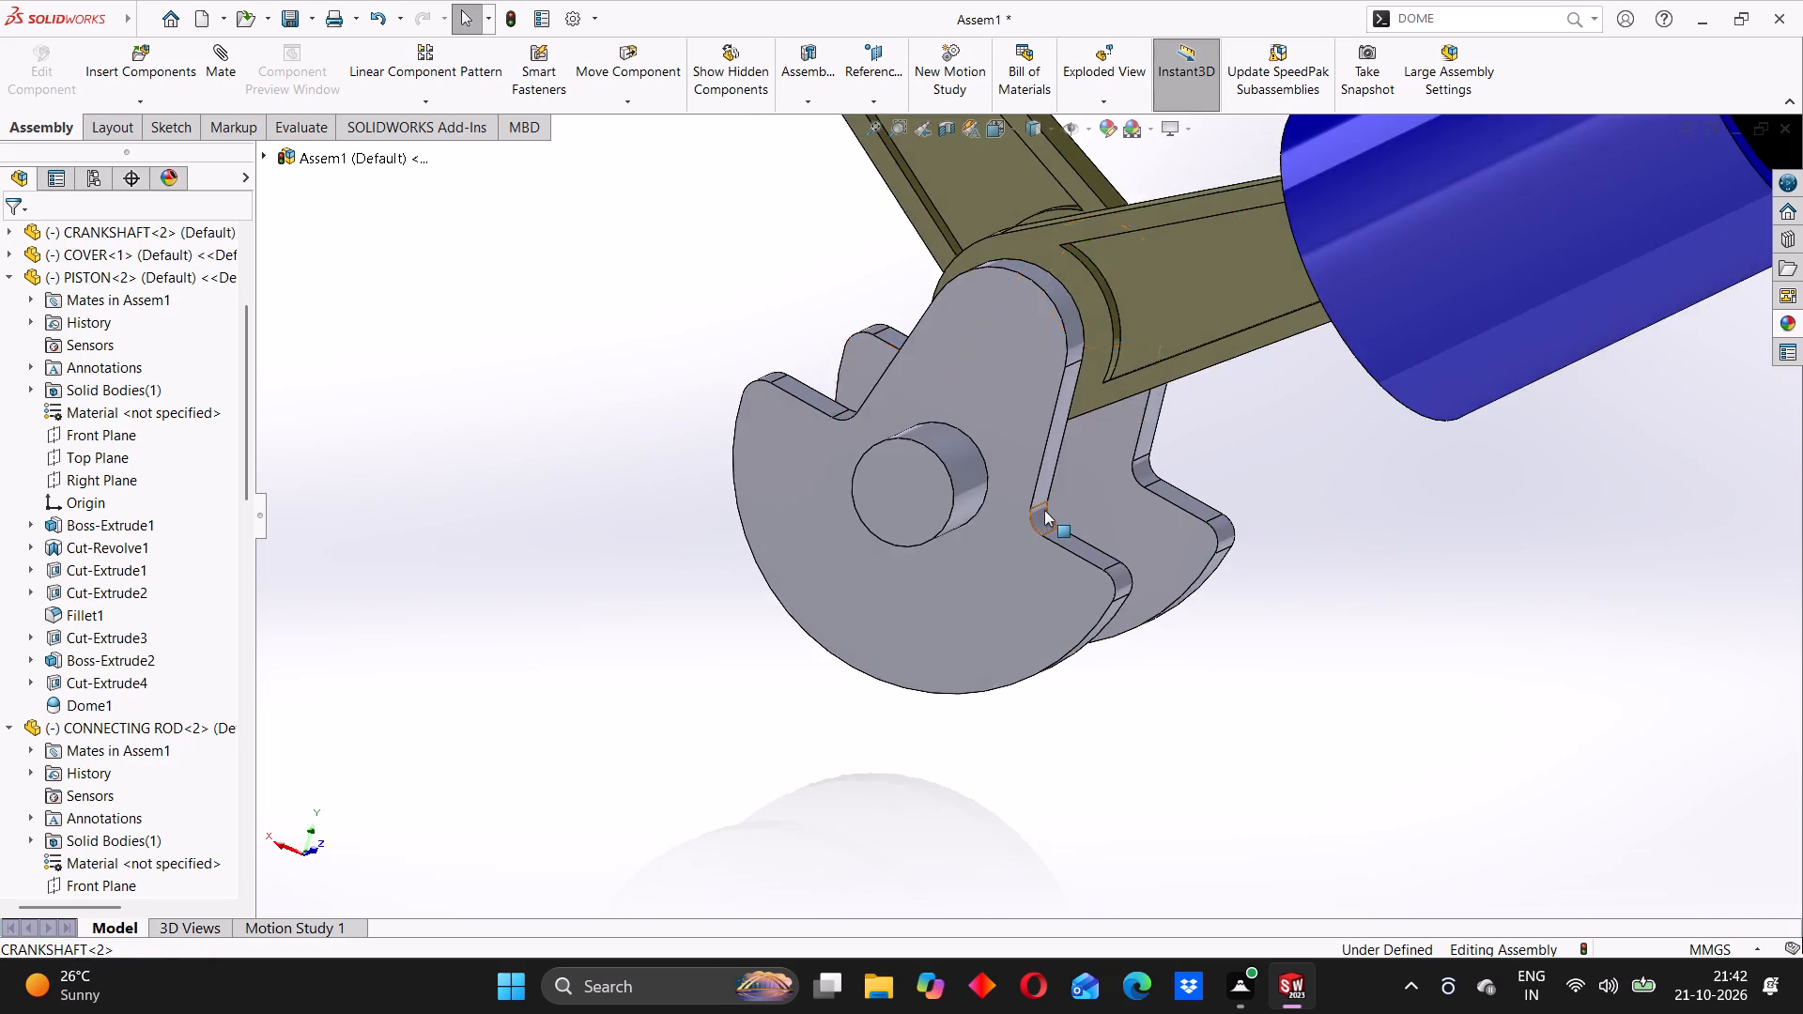
Check the crankshaft, rods and covers together in the overall view and again at closer range.
scroll(1044, 510, "up", 4)
left_click(1012, 489)
left_click(787, 471)
scroll(1013, 363, "up", 3)
scroll(1004, 356, "down", 2)
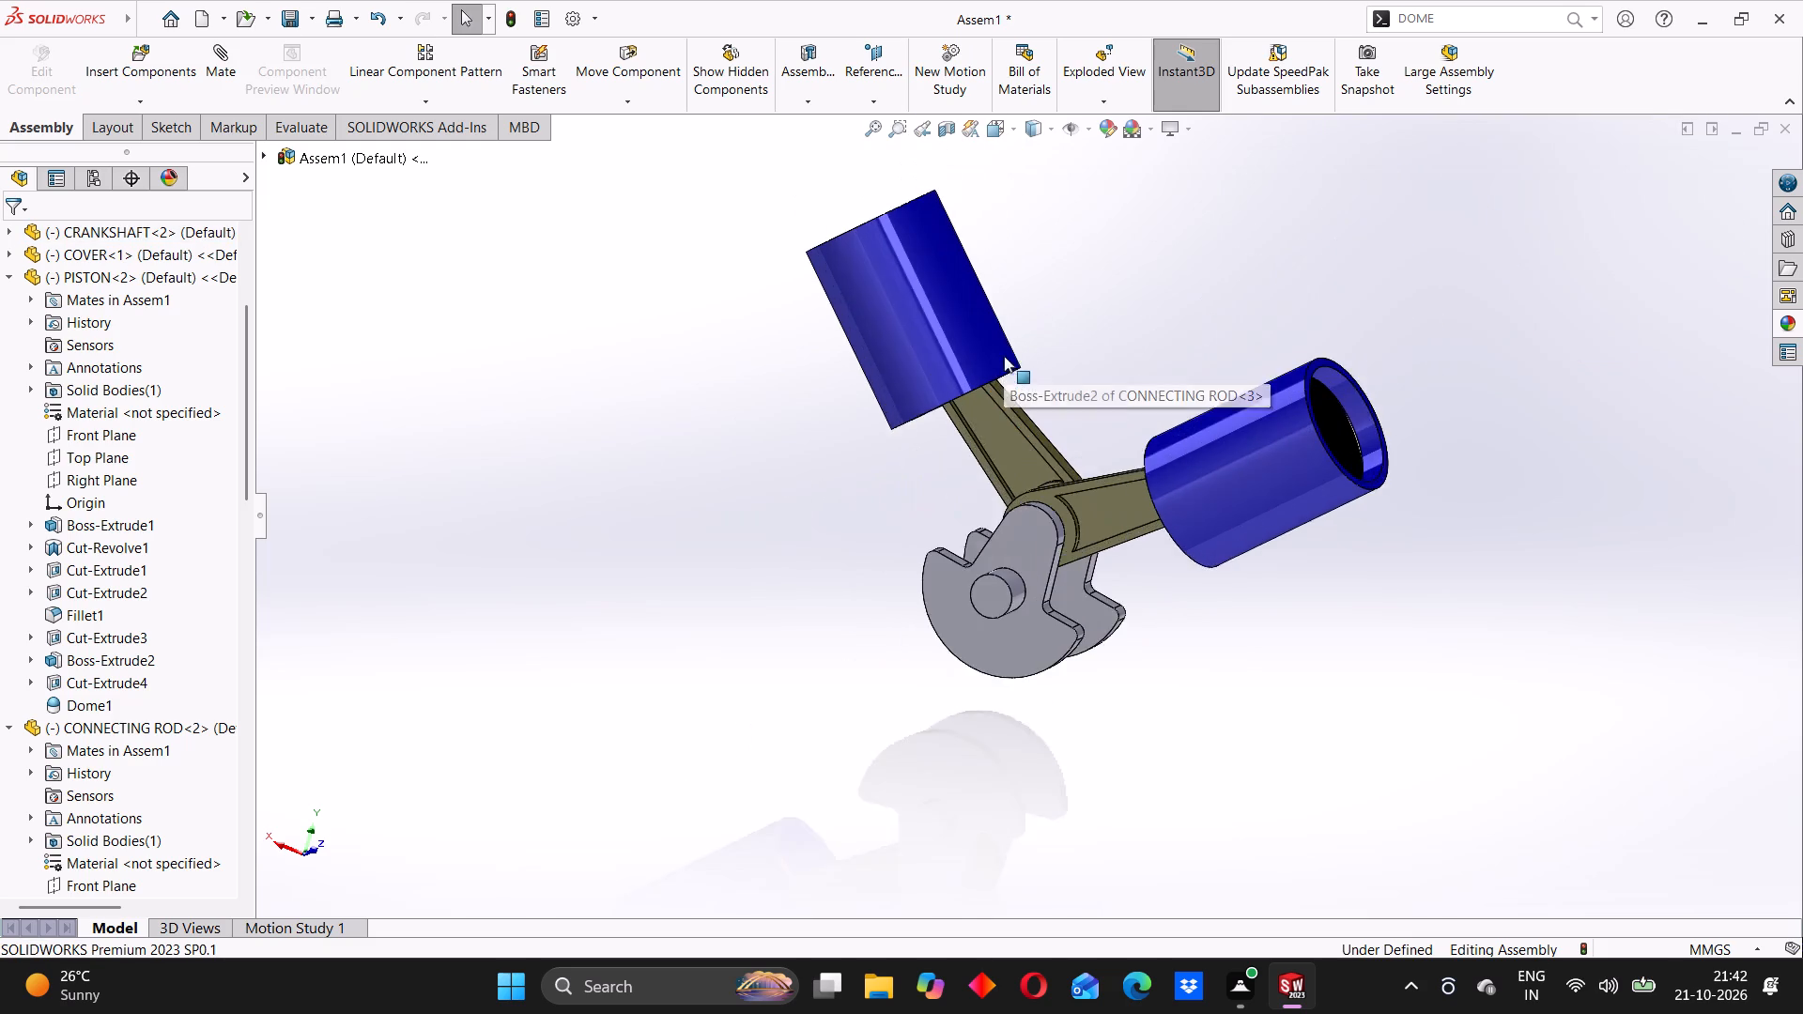
scroll(1009, 377, "down", 4)
left_click(1001, 517)
left_click(844, 601)
middle_click_drag(1031, 714, 1042, 683)
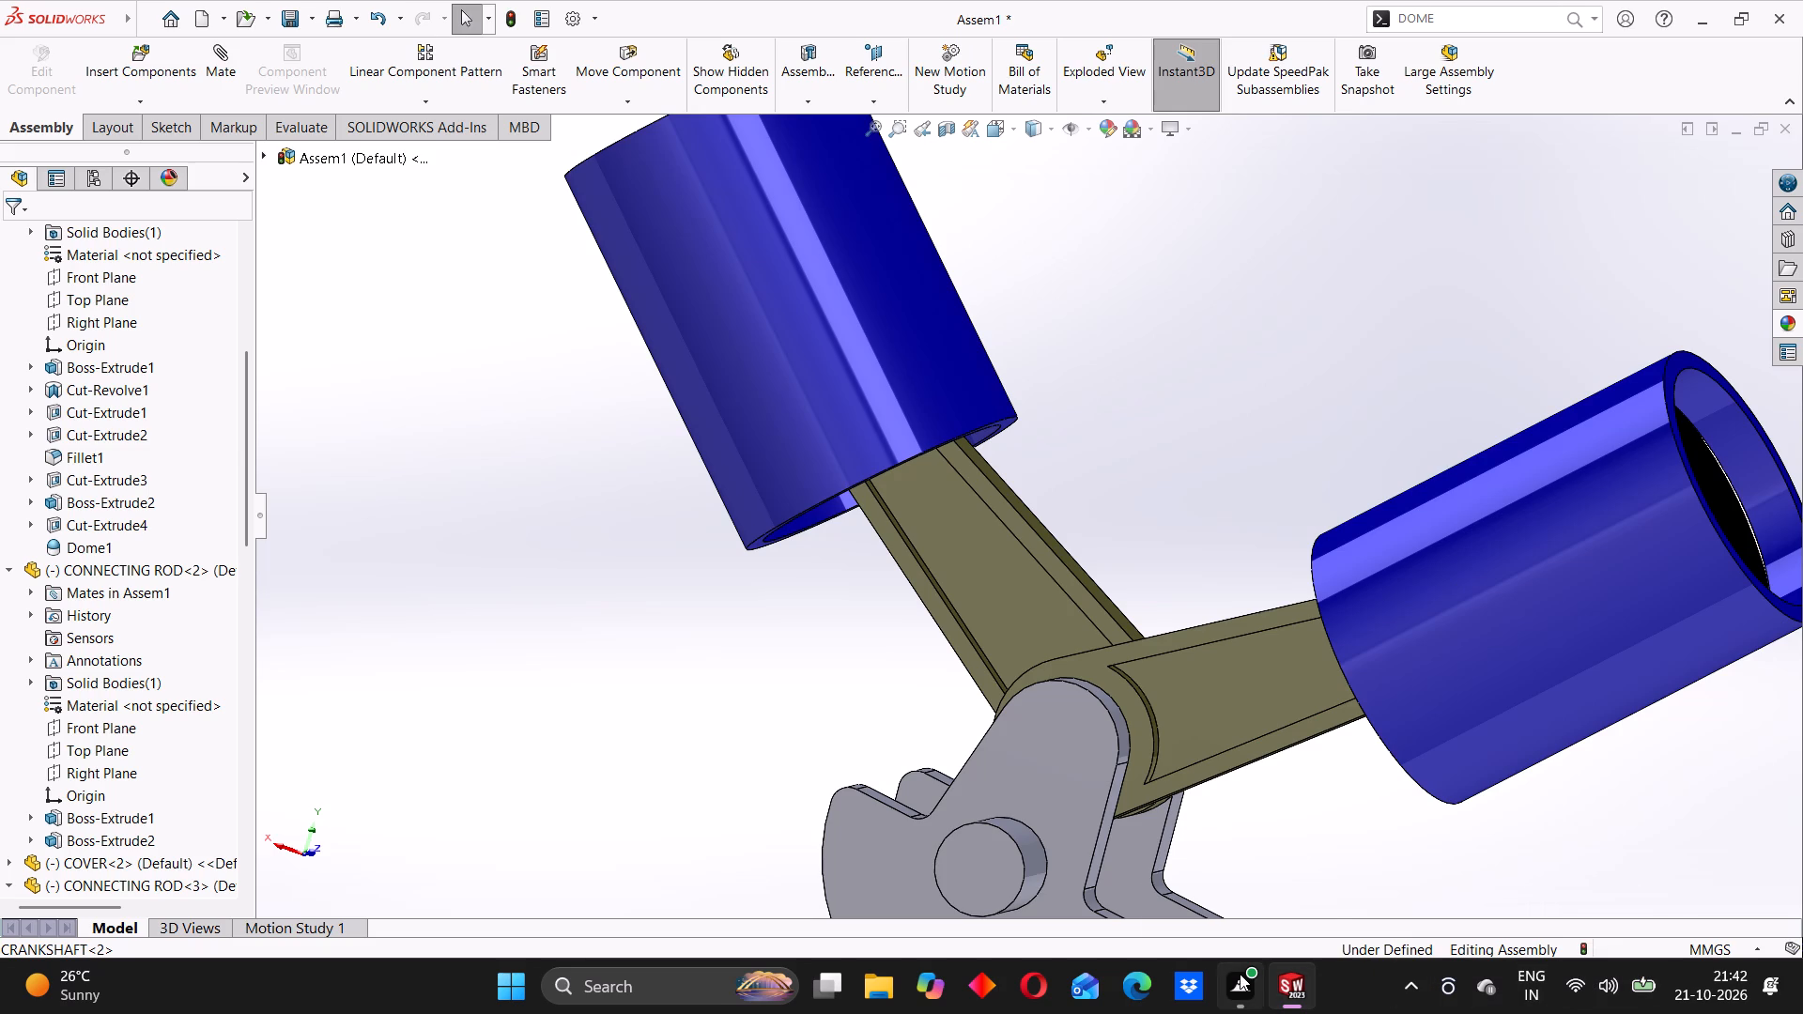
scroll(0, 0, "up", 2)
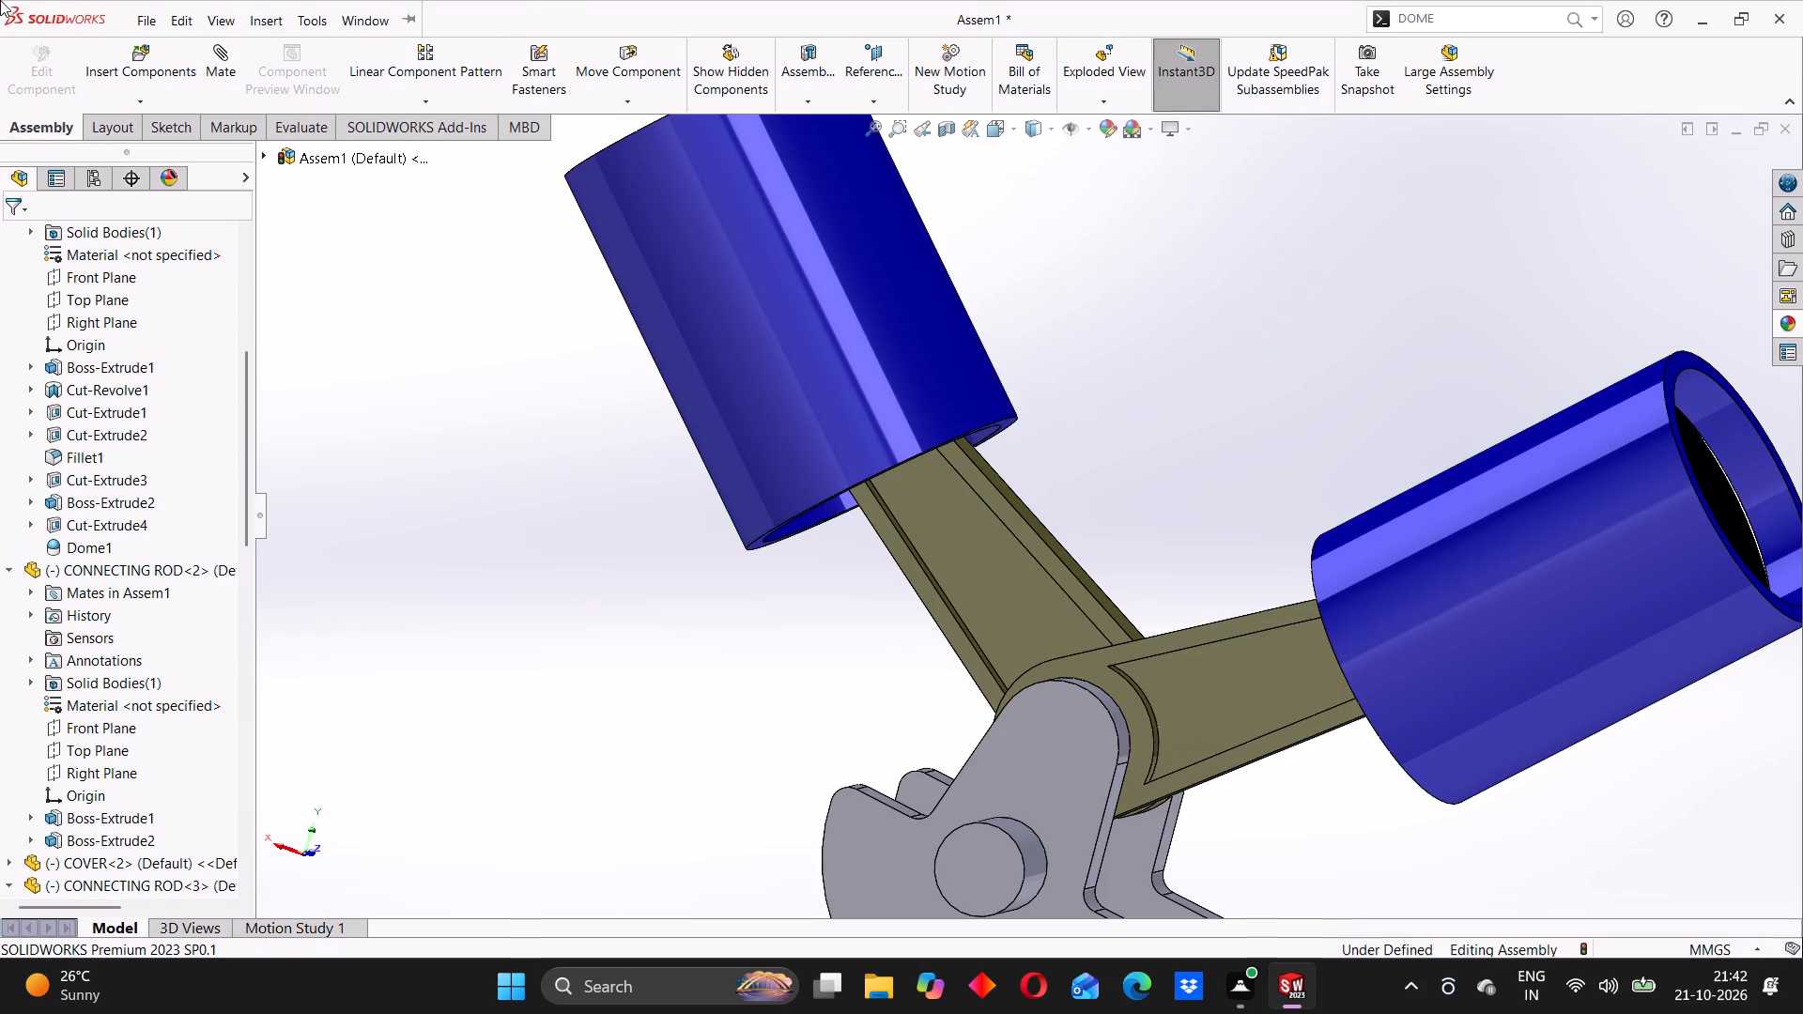
Highlight COVER<2> and CONNECTING ROD<3> to check their fit, and review the whole assembly.
scroll(134, 0, "down", 1)
left_click(991, 293)
left_click(750, 340)
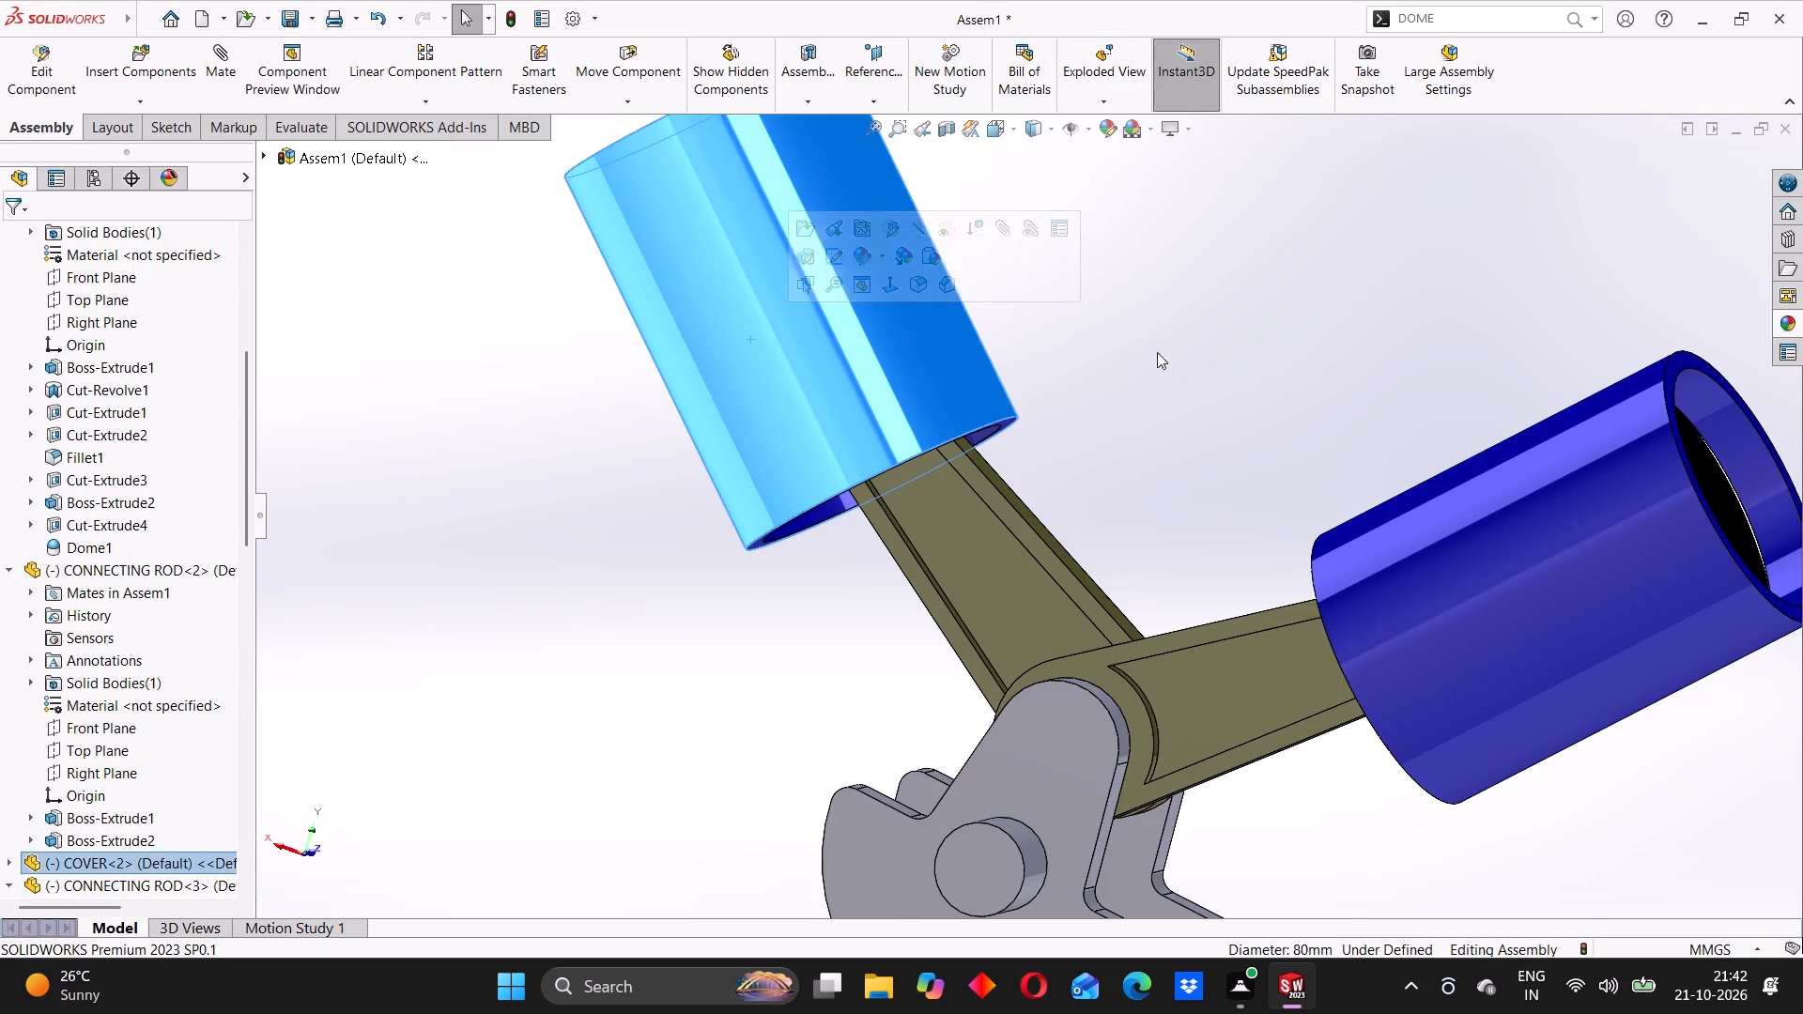
left_click(1188, 361)
scroll(1086, 484, "up", 1)
scroll(1005, 500, "up", 3)
left_click(995, 509)
left_click(901, 445)
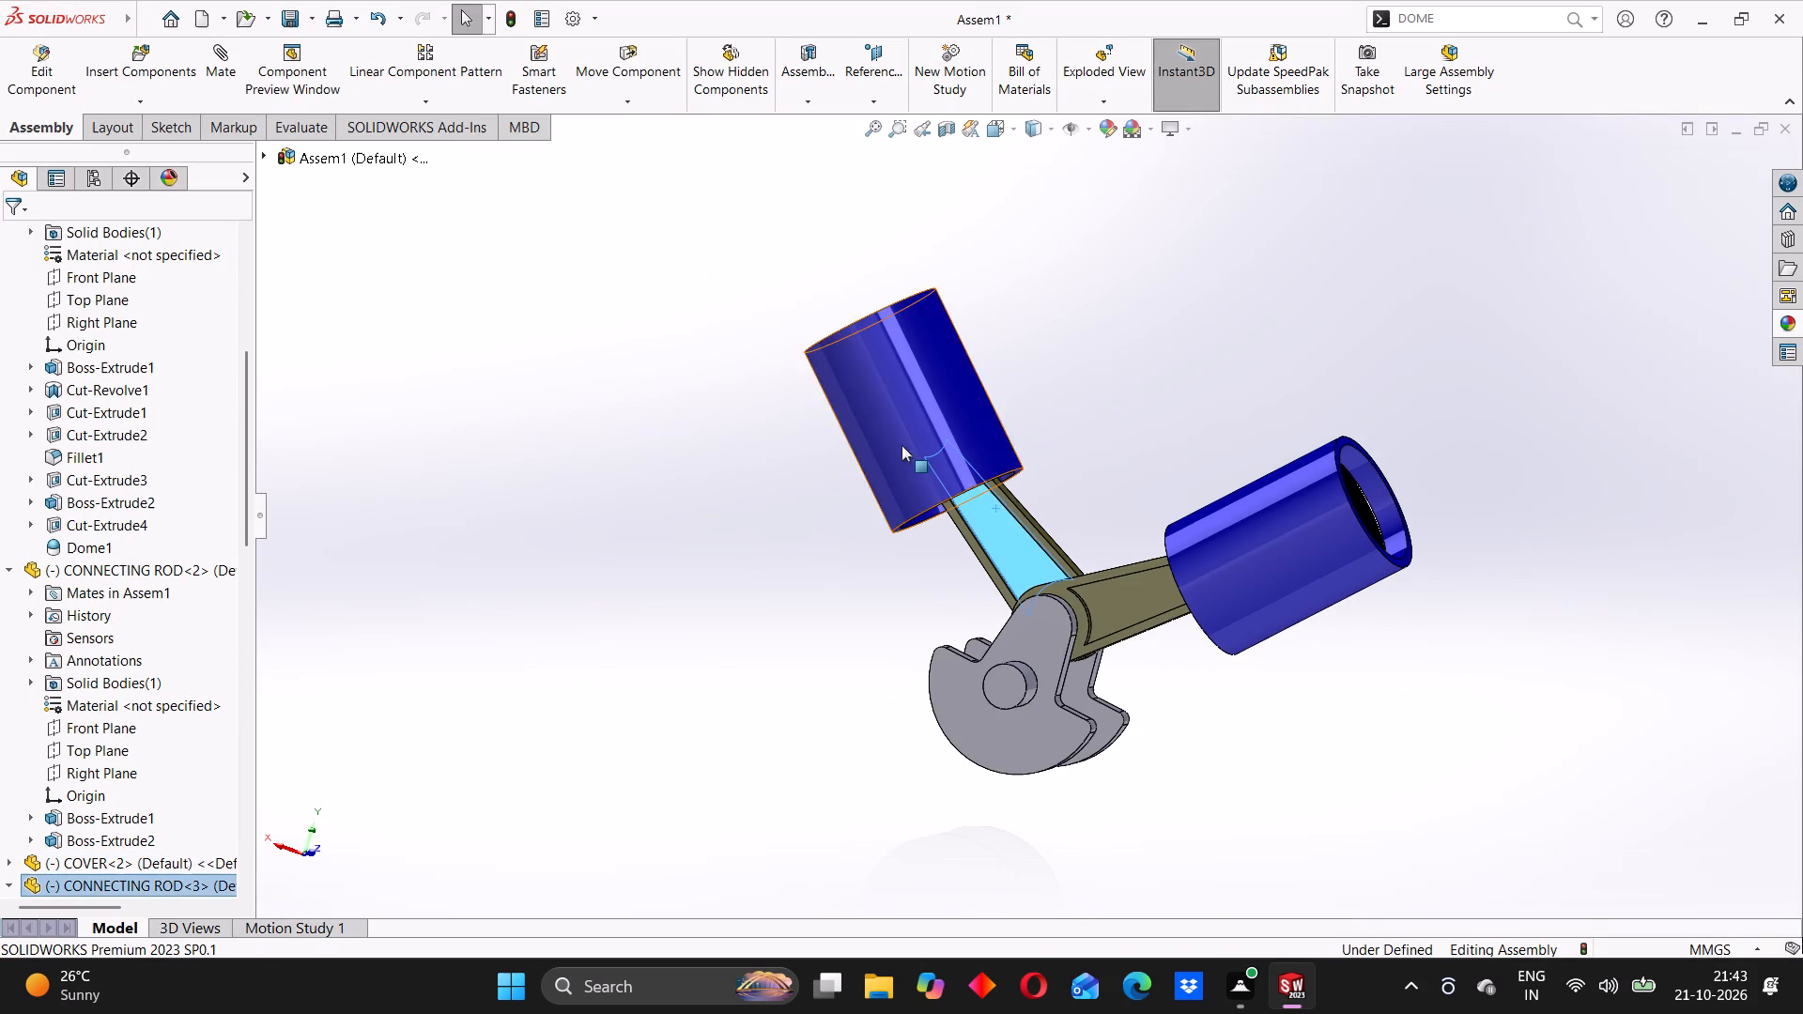
left_click(1087, 491)
scroll(1211, 557, "up", 1)
middle_click_drag(1211, 557, 1200, 563)
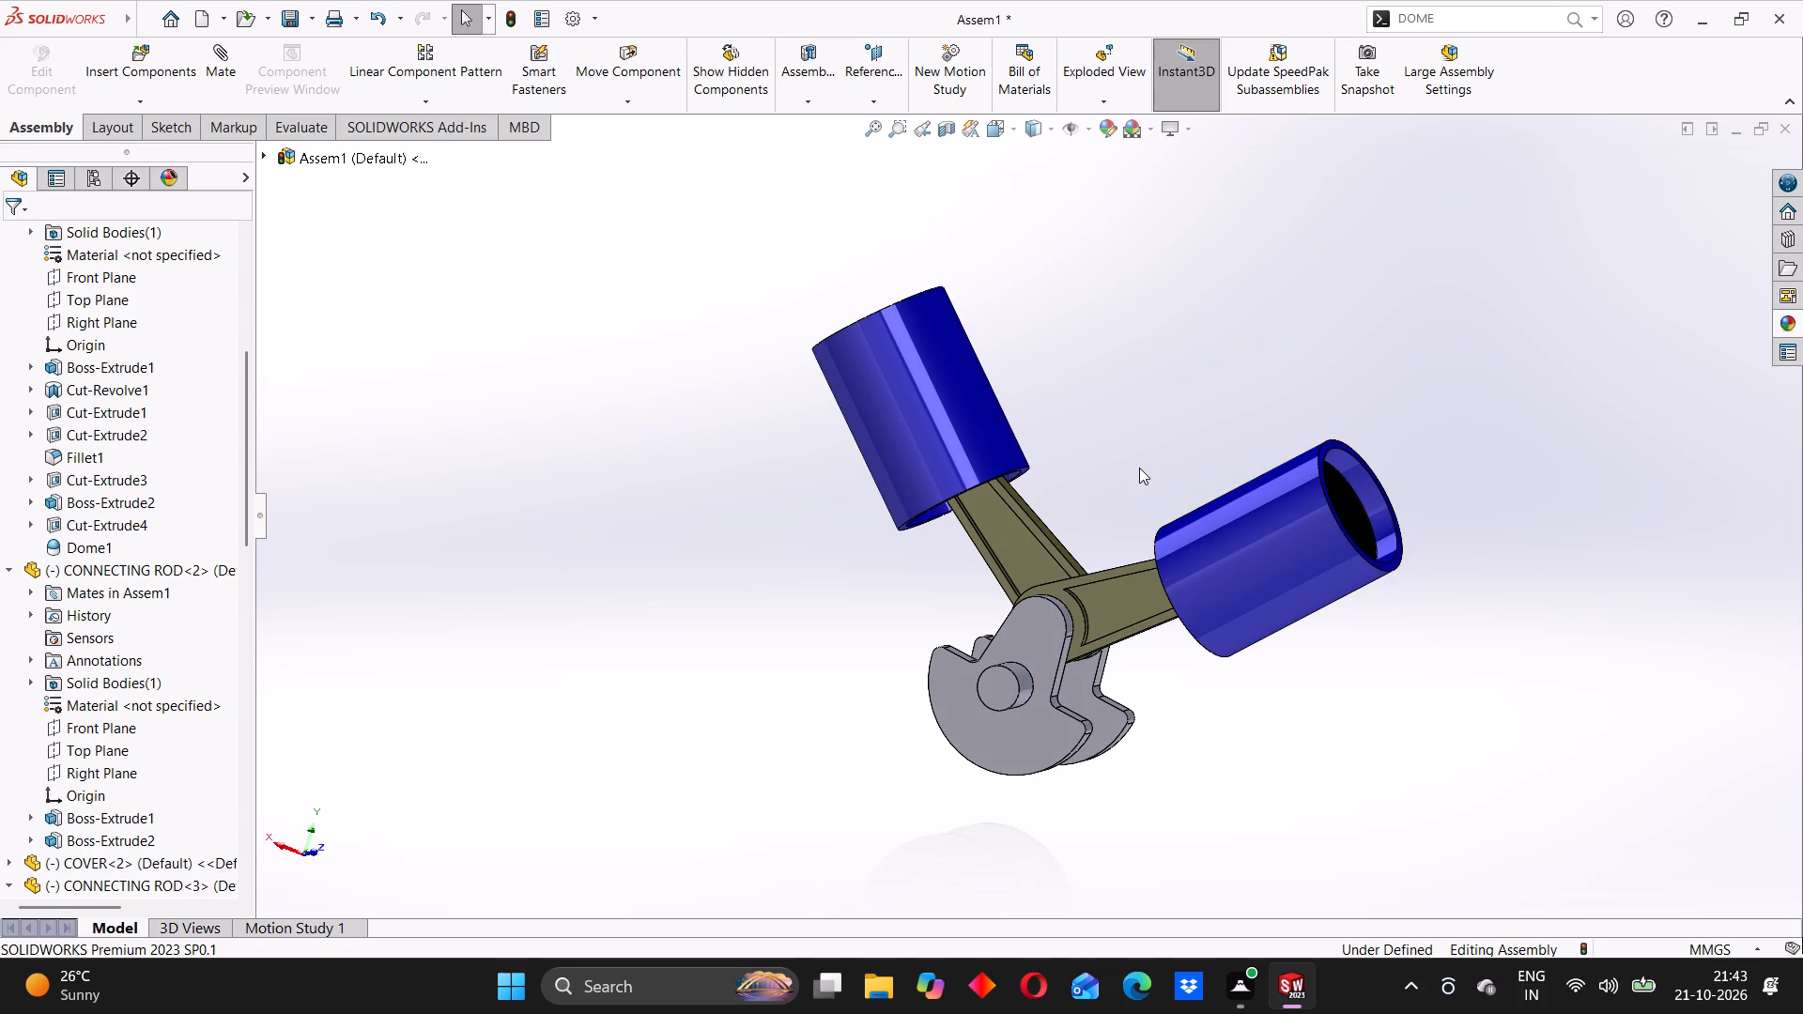
left_click(1115, 438)
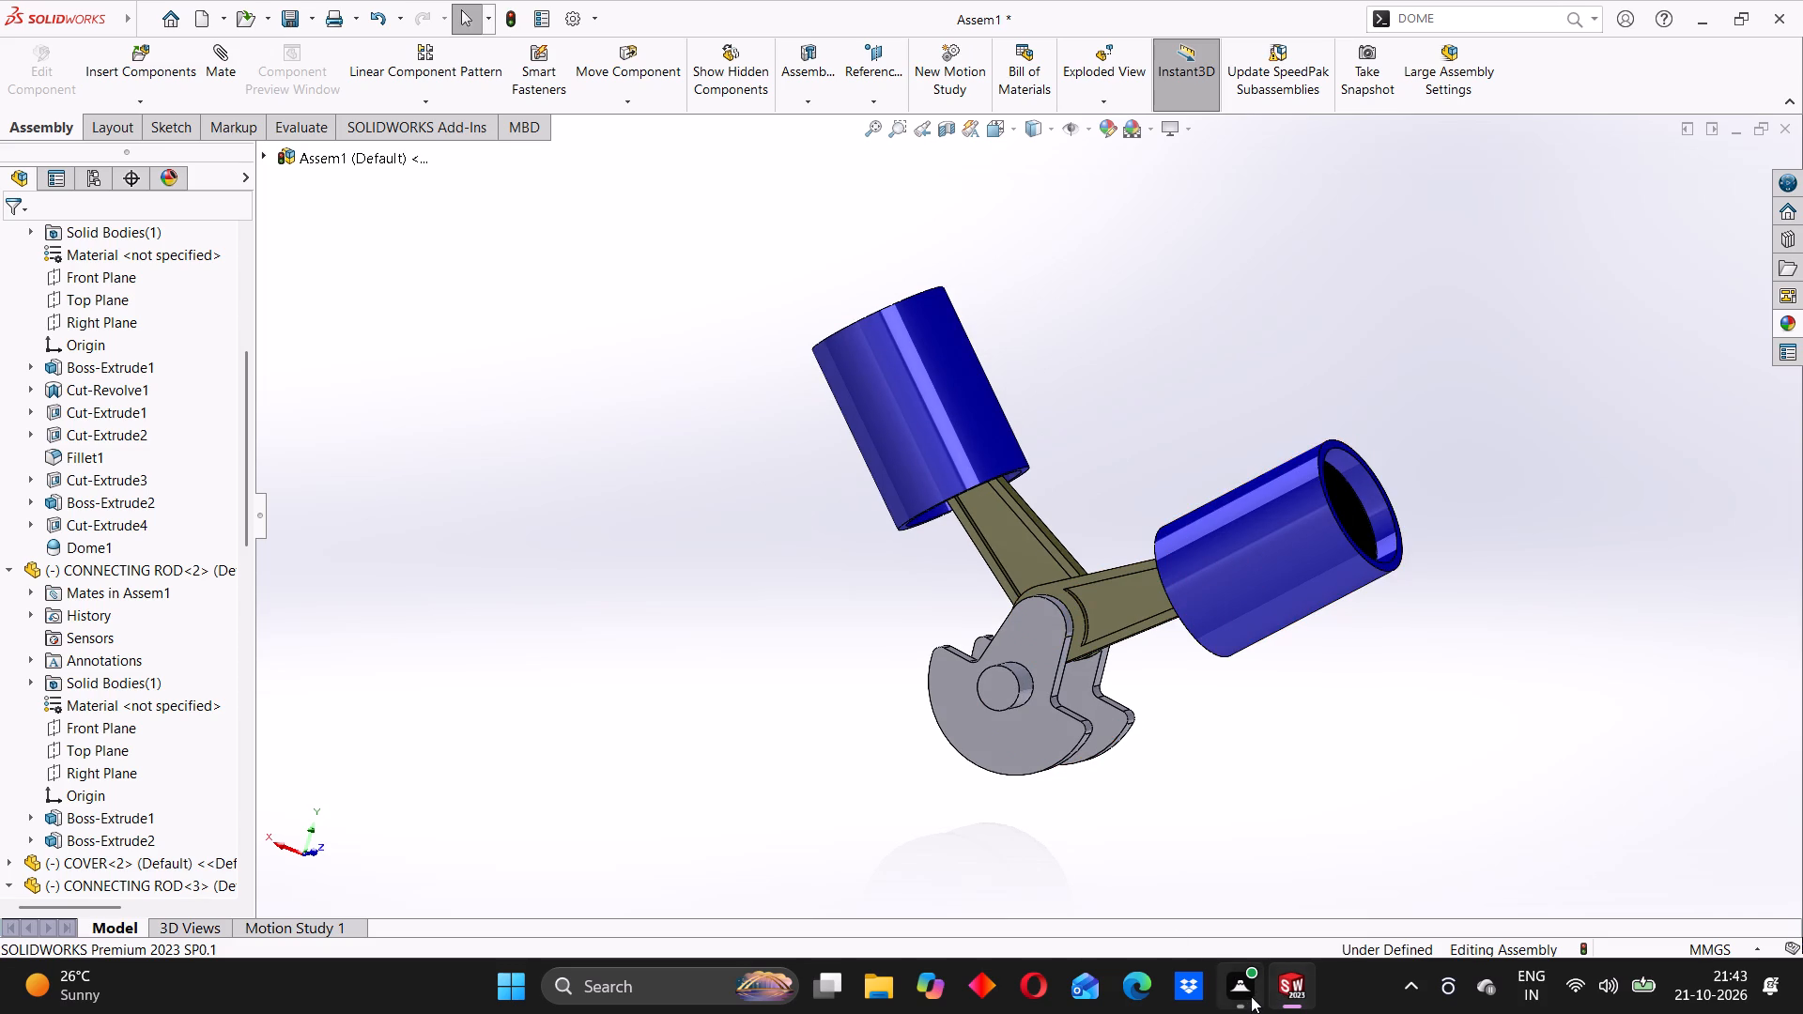
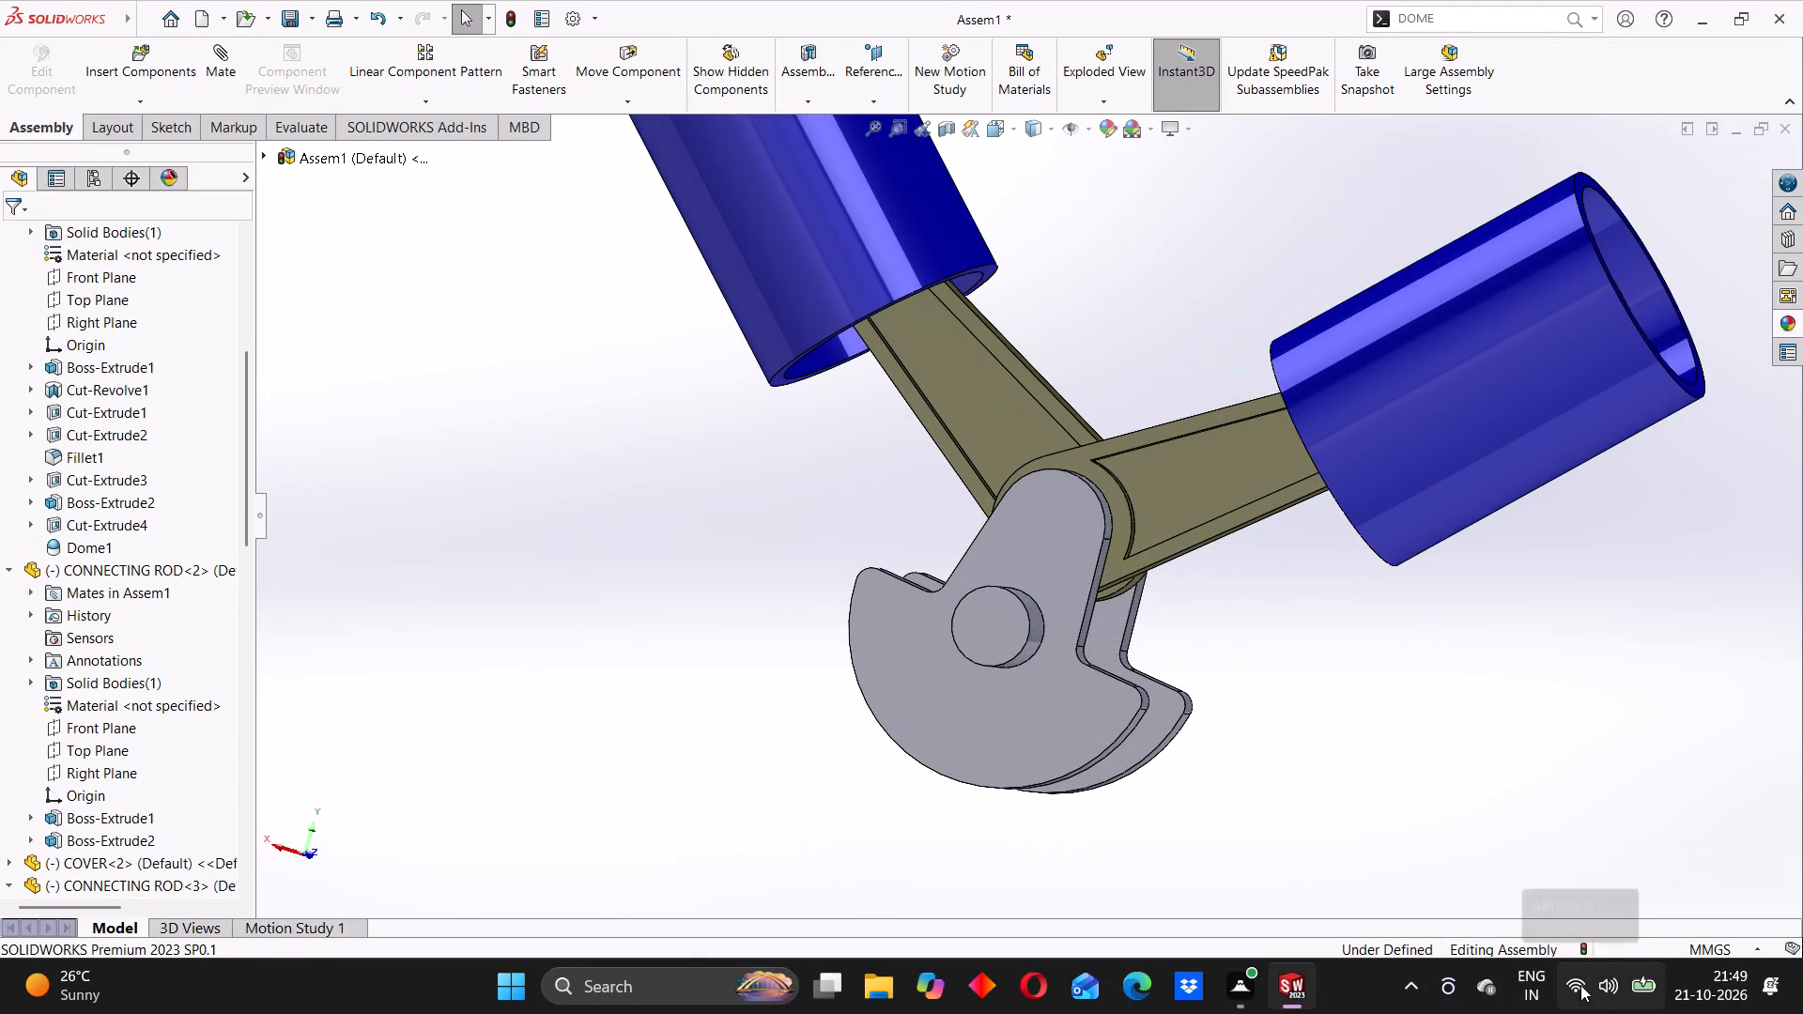
Examine the crankshaft's front web and main journal where they meet the connecting rods.
scroll(1111, 639, "up", 2)
scroll(1020, 410, "up", 1)
middle_click_drag(1025, 435, 1032, 451)
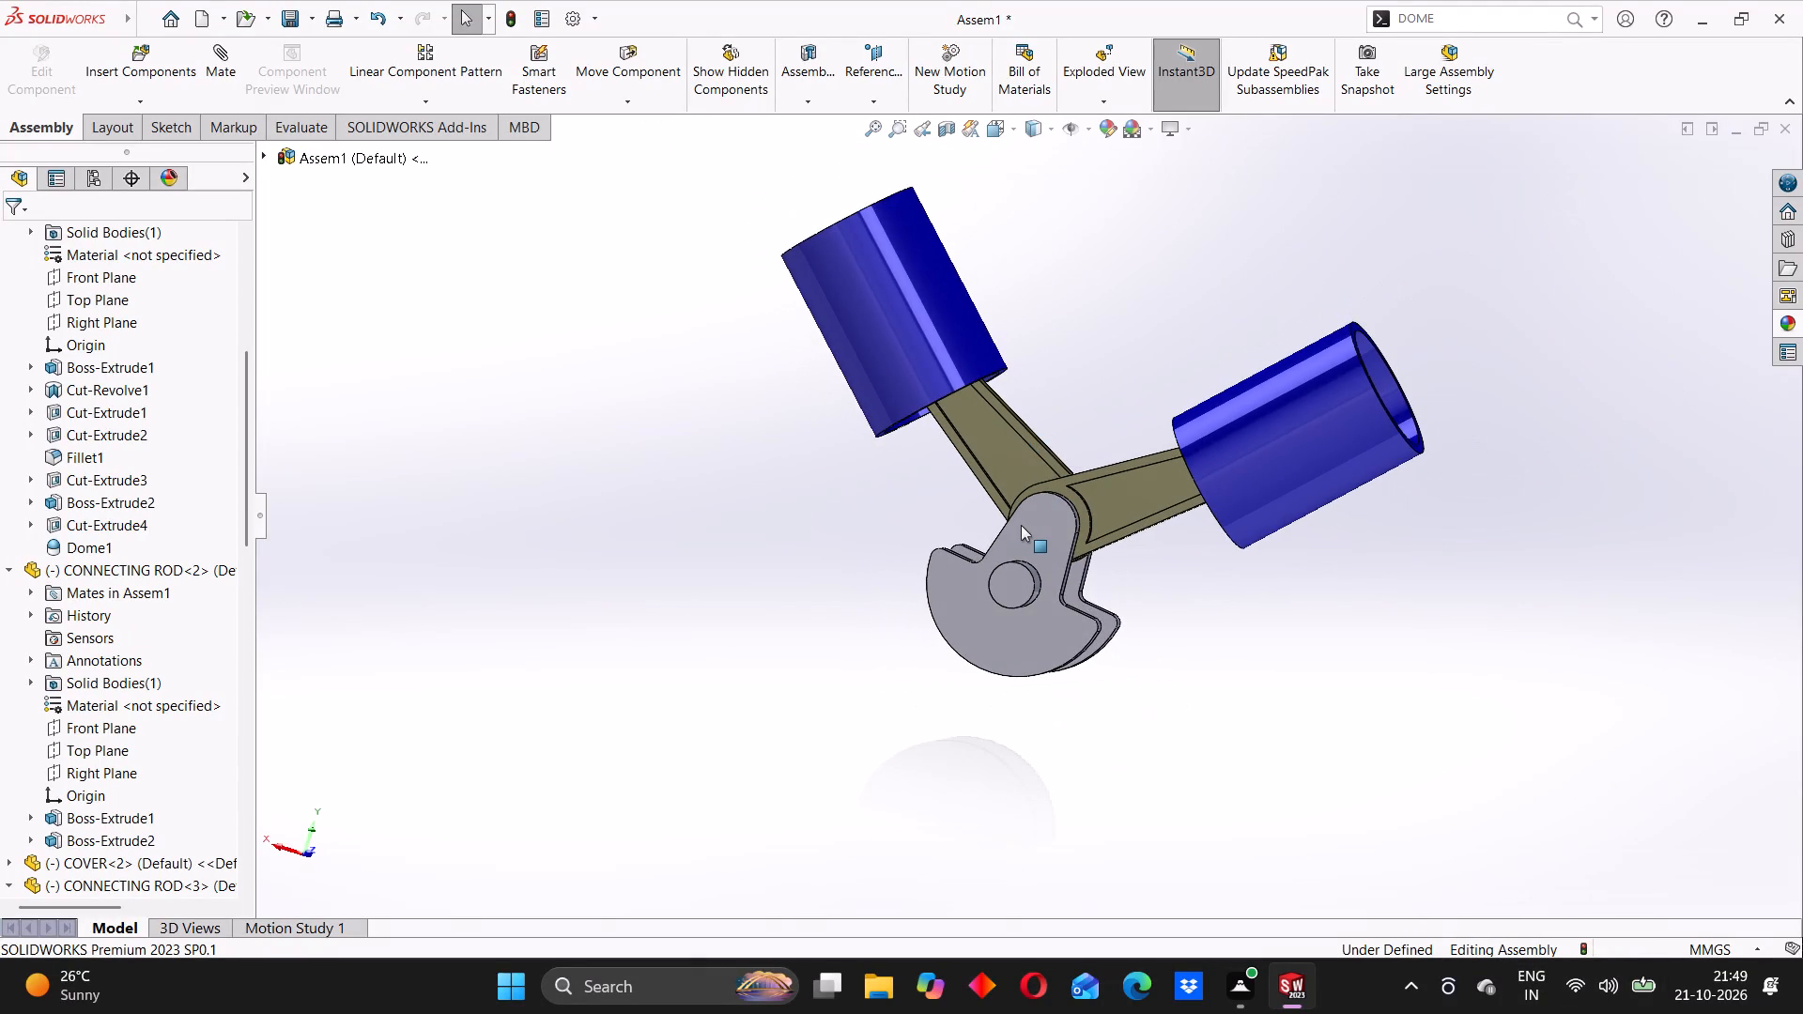
middle_click_drag(1020, 536, 1024, 573)
scroll(956, 525, "down", 5)
middle_click_drag(1109, 513, 1086, 511)
left_click(1002, 506)
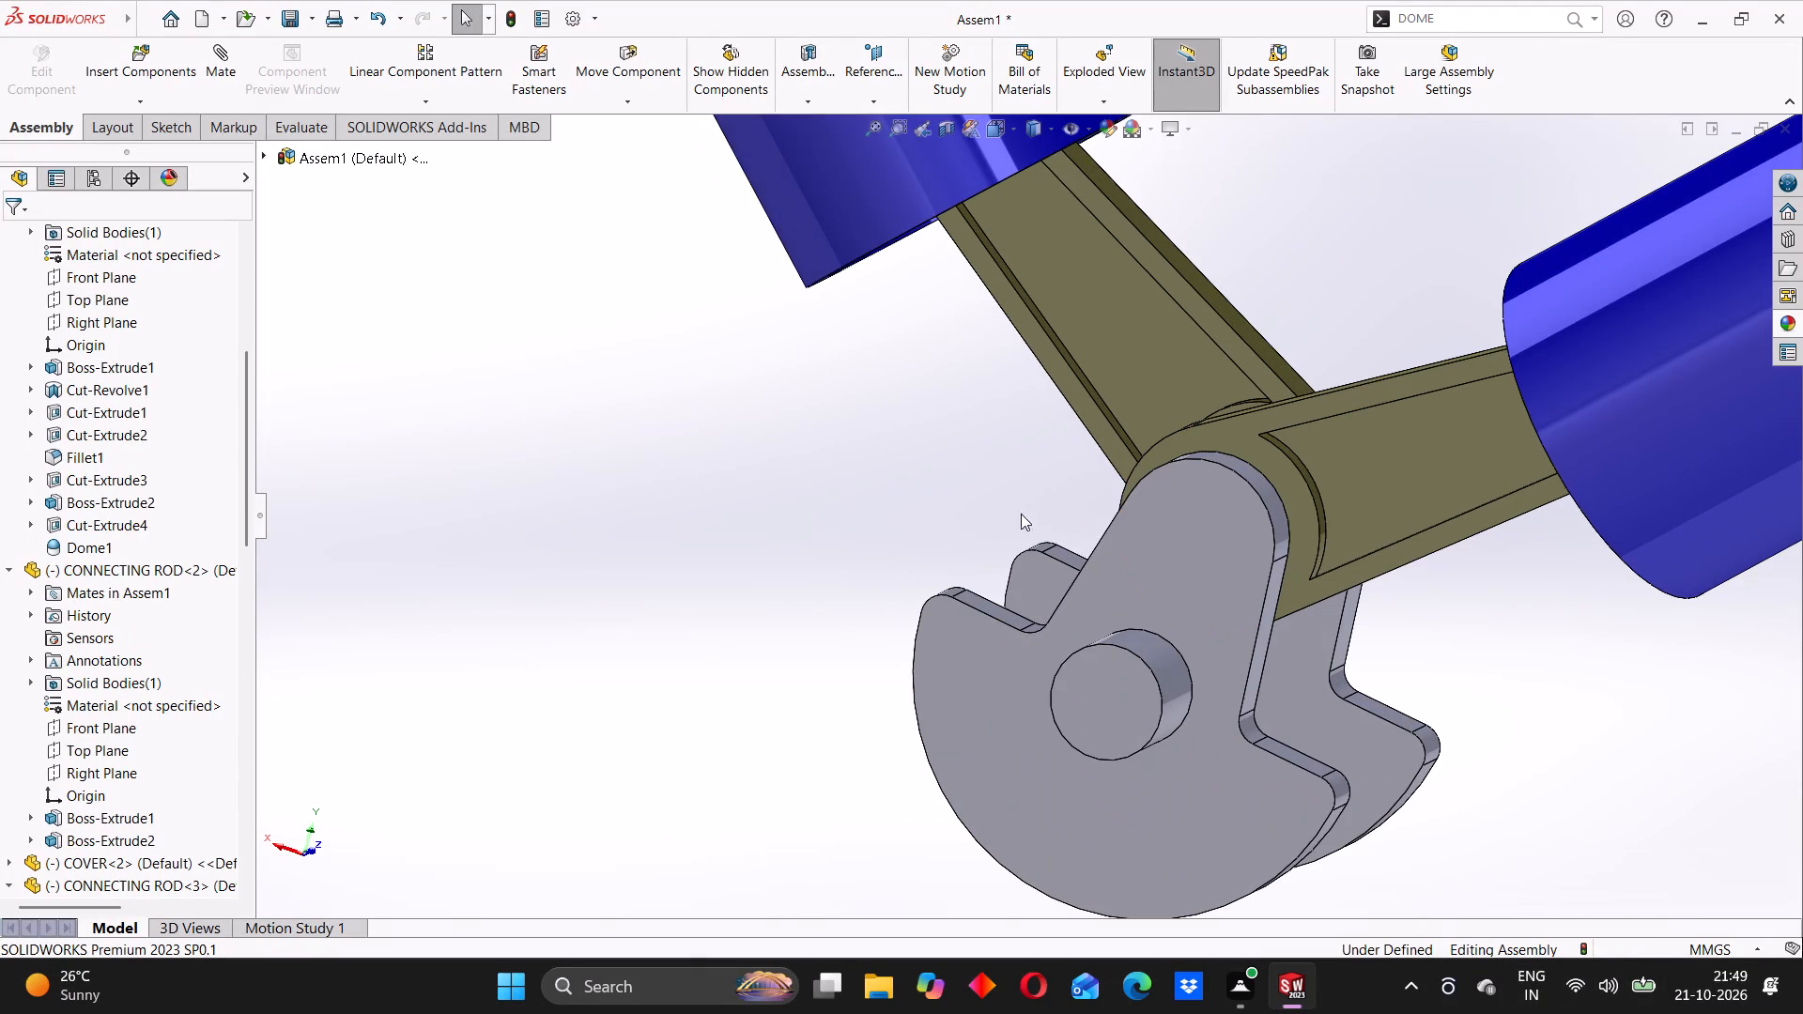
middle_click(1202, 576)
left_click(1185, 579)
left_click(876, 467)
middle_click(1099, 576)
scroll(1099, 576, "up", 1)
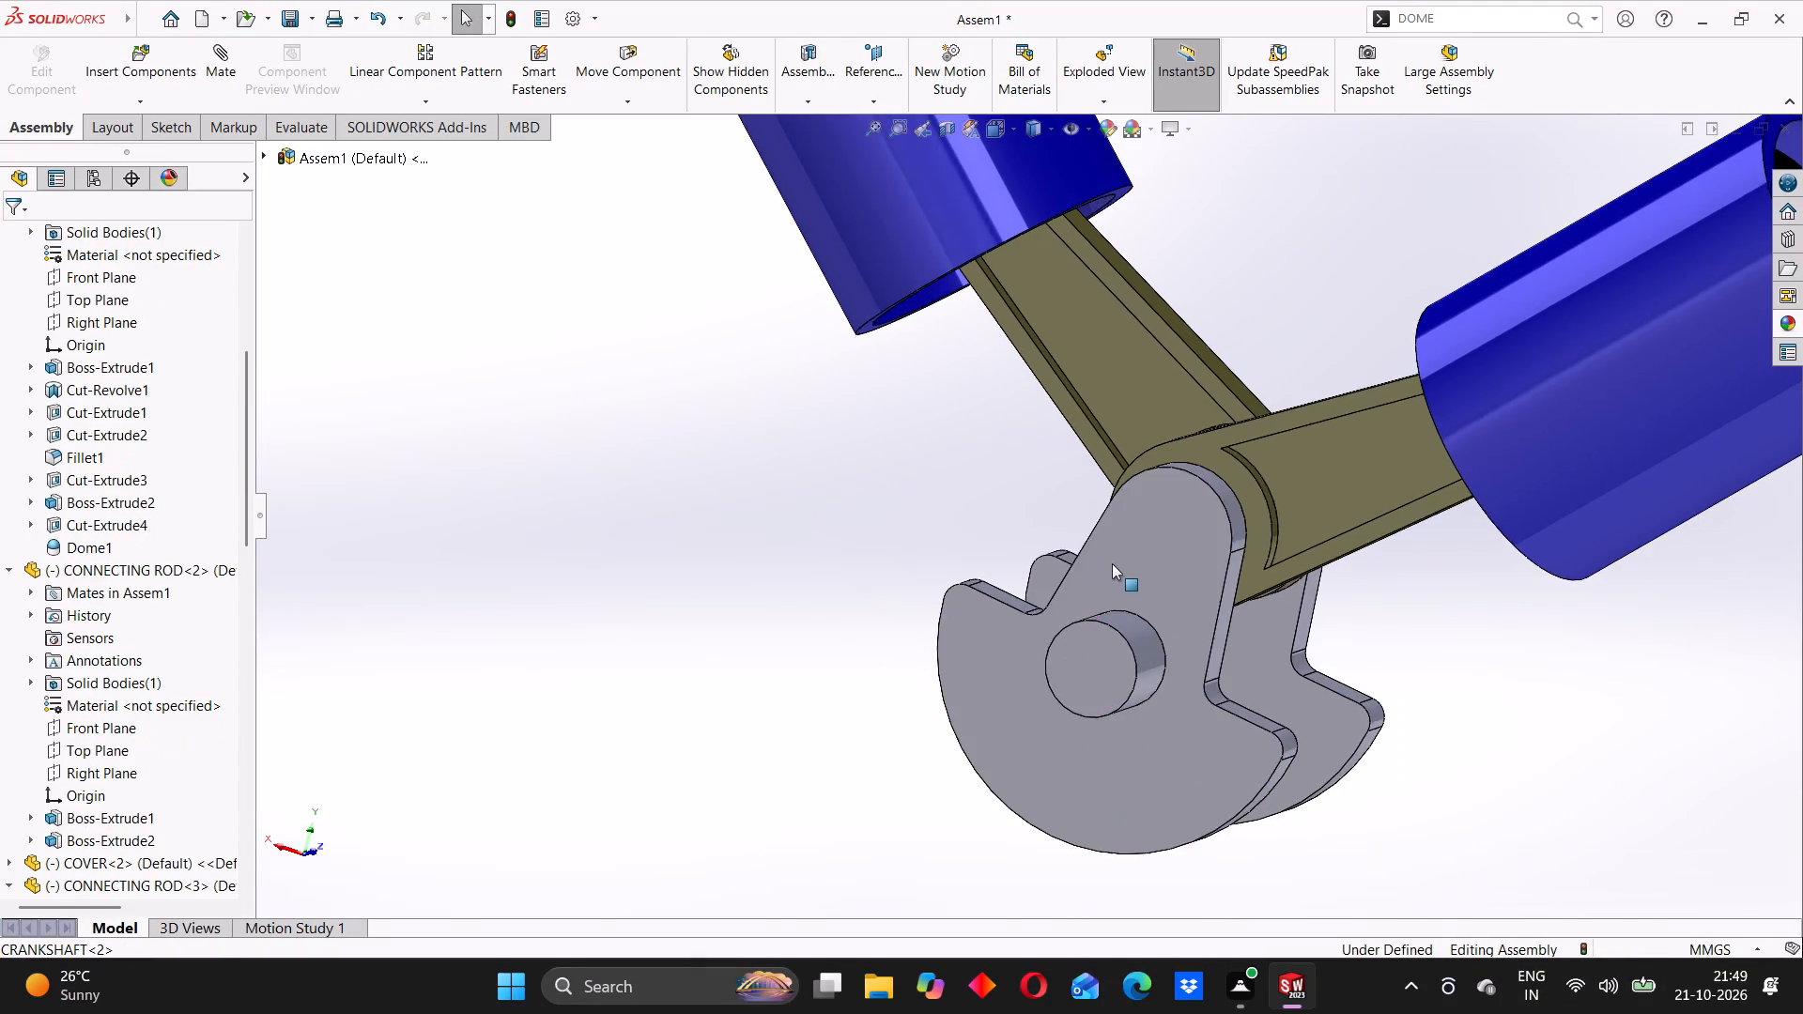
scroll(1115, 563, "up", 3)
middle_click_drag(1046, 541, 1034, 541)
left_click(1007, 530)
left_click(1091, 553)
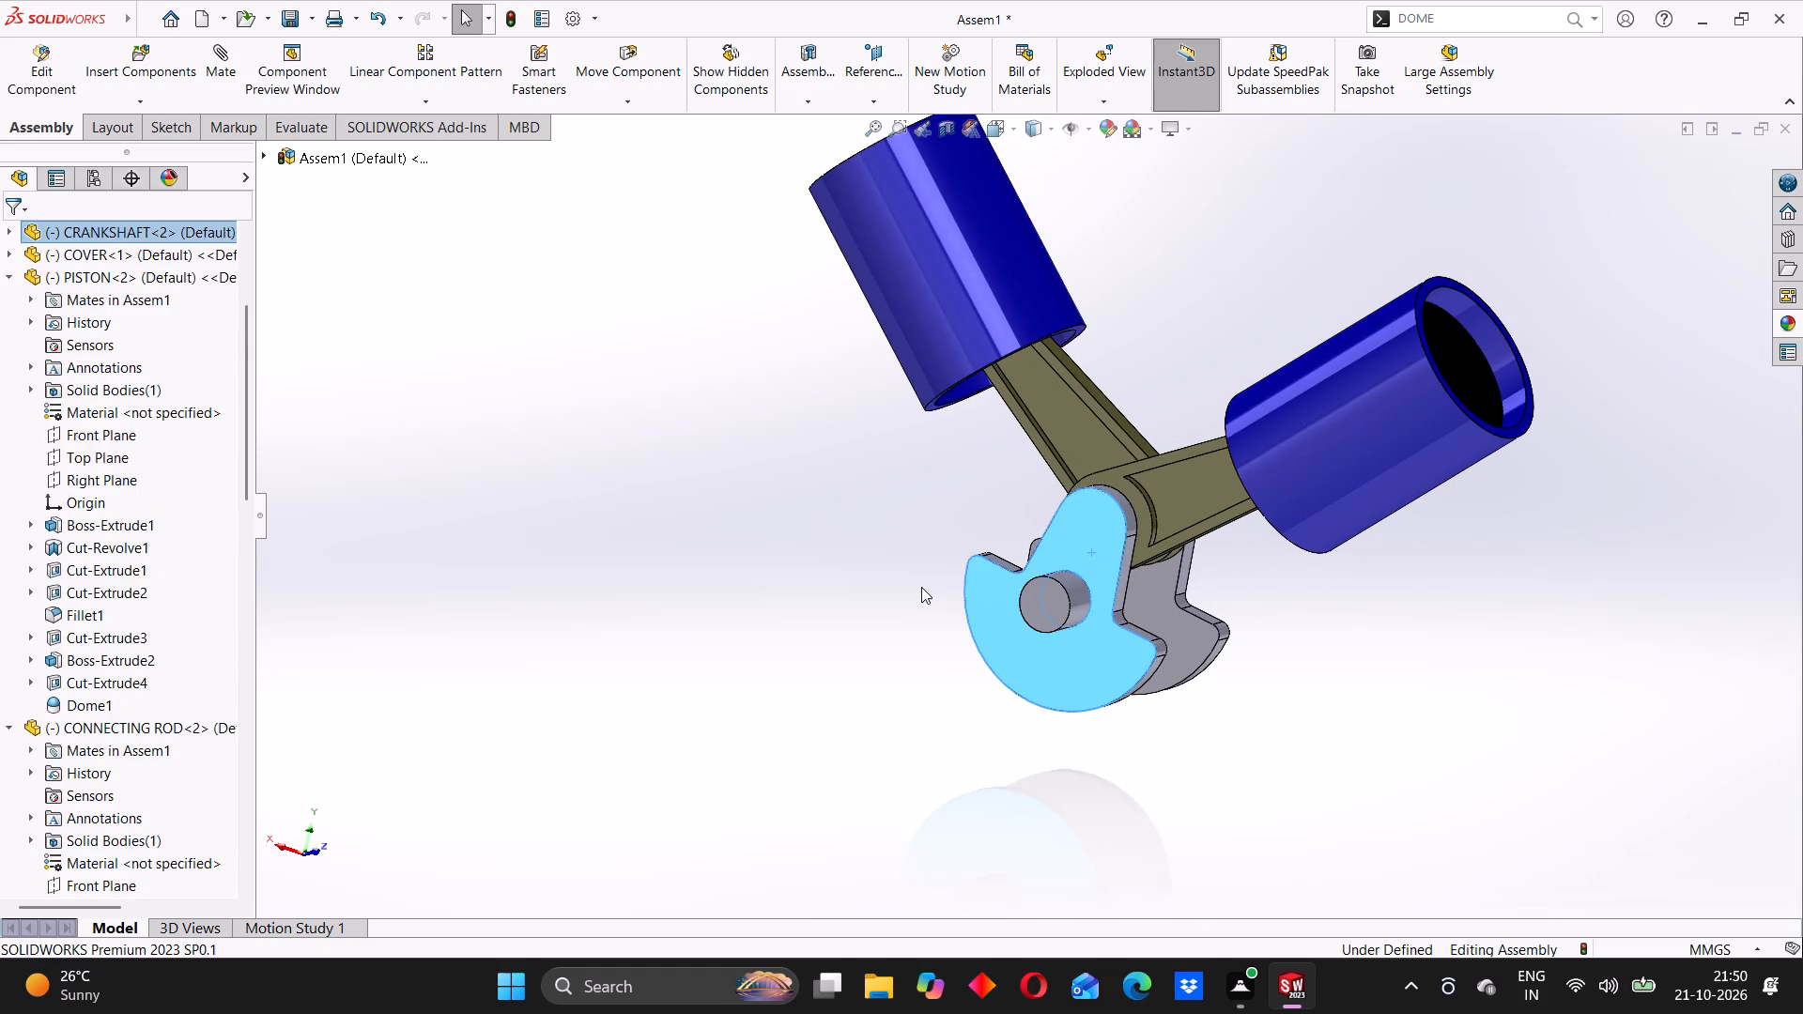
left_click(920, 586)
middle_click_drag(1084, 453, 1069, 480)
left_click(1077, 598)
left_click(832, 525)
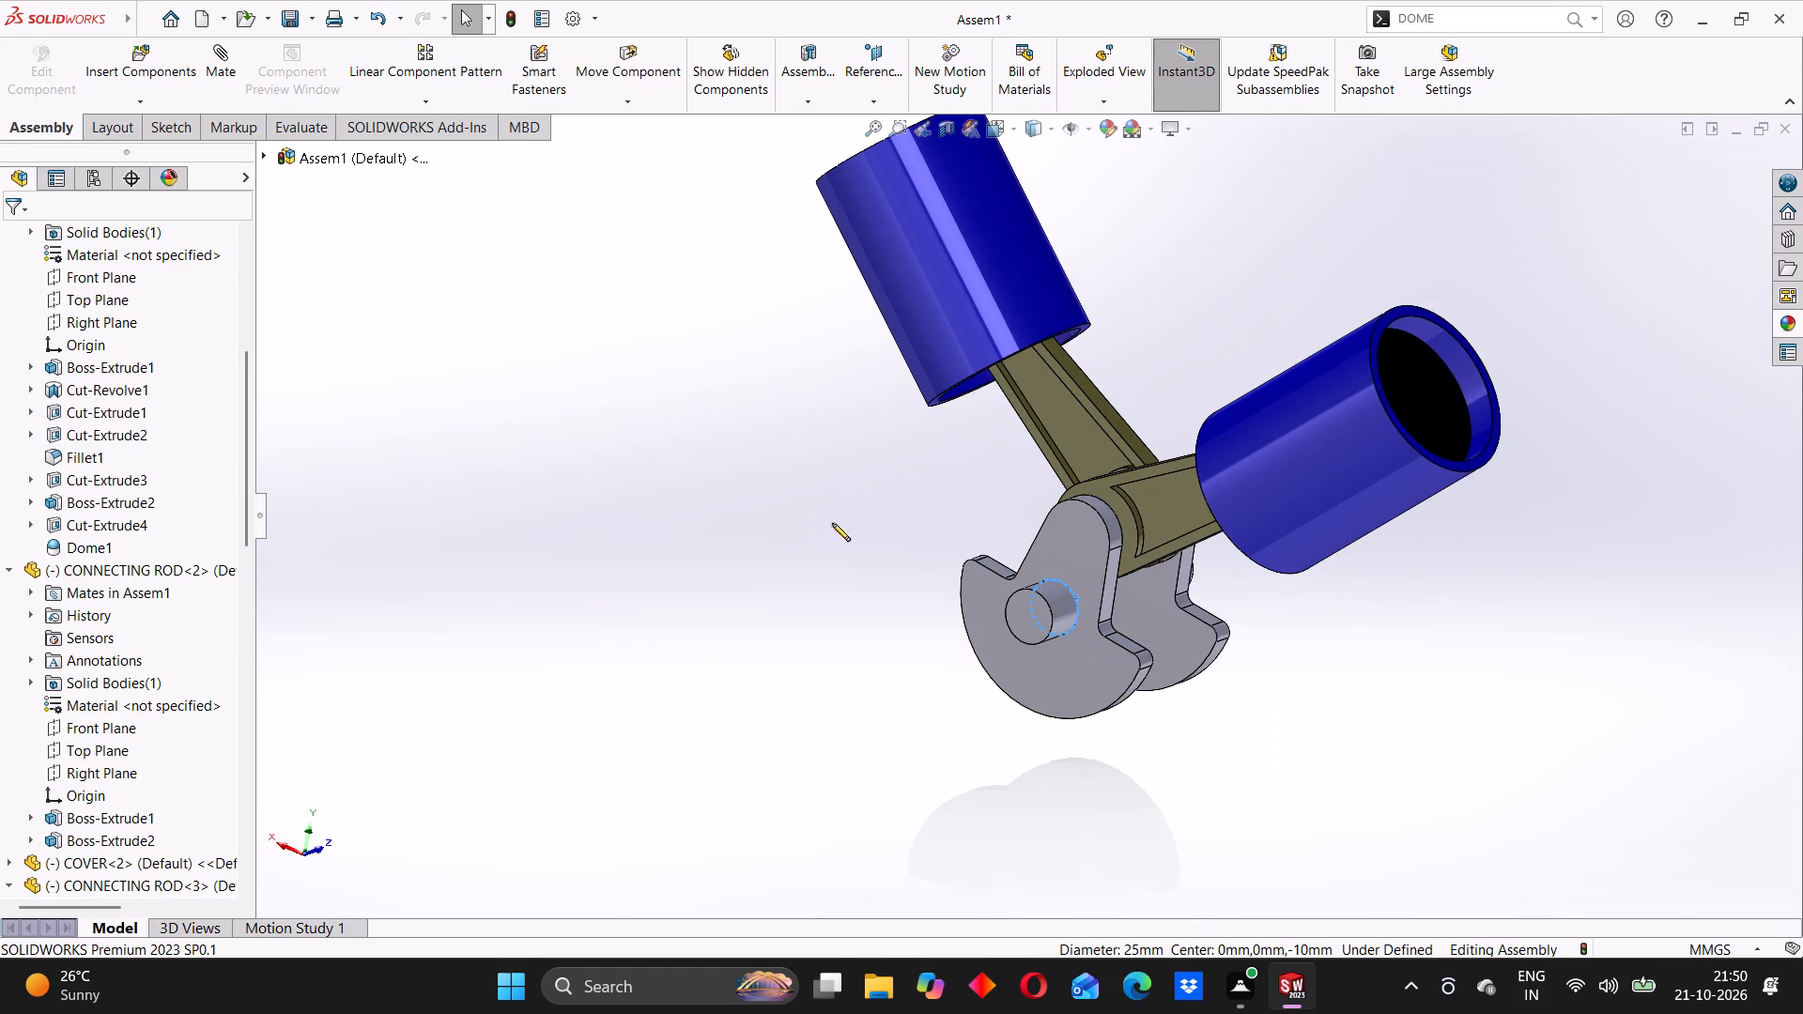
Examine both crankshaft webs and the crankpin between the rods from the side and rear.
middle_click_drag(1124, 588, 1079, 595)
scroll(964, 568, "down", 3)
middle_click_drag(1174, 597, 1139, 595)
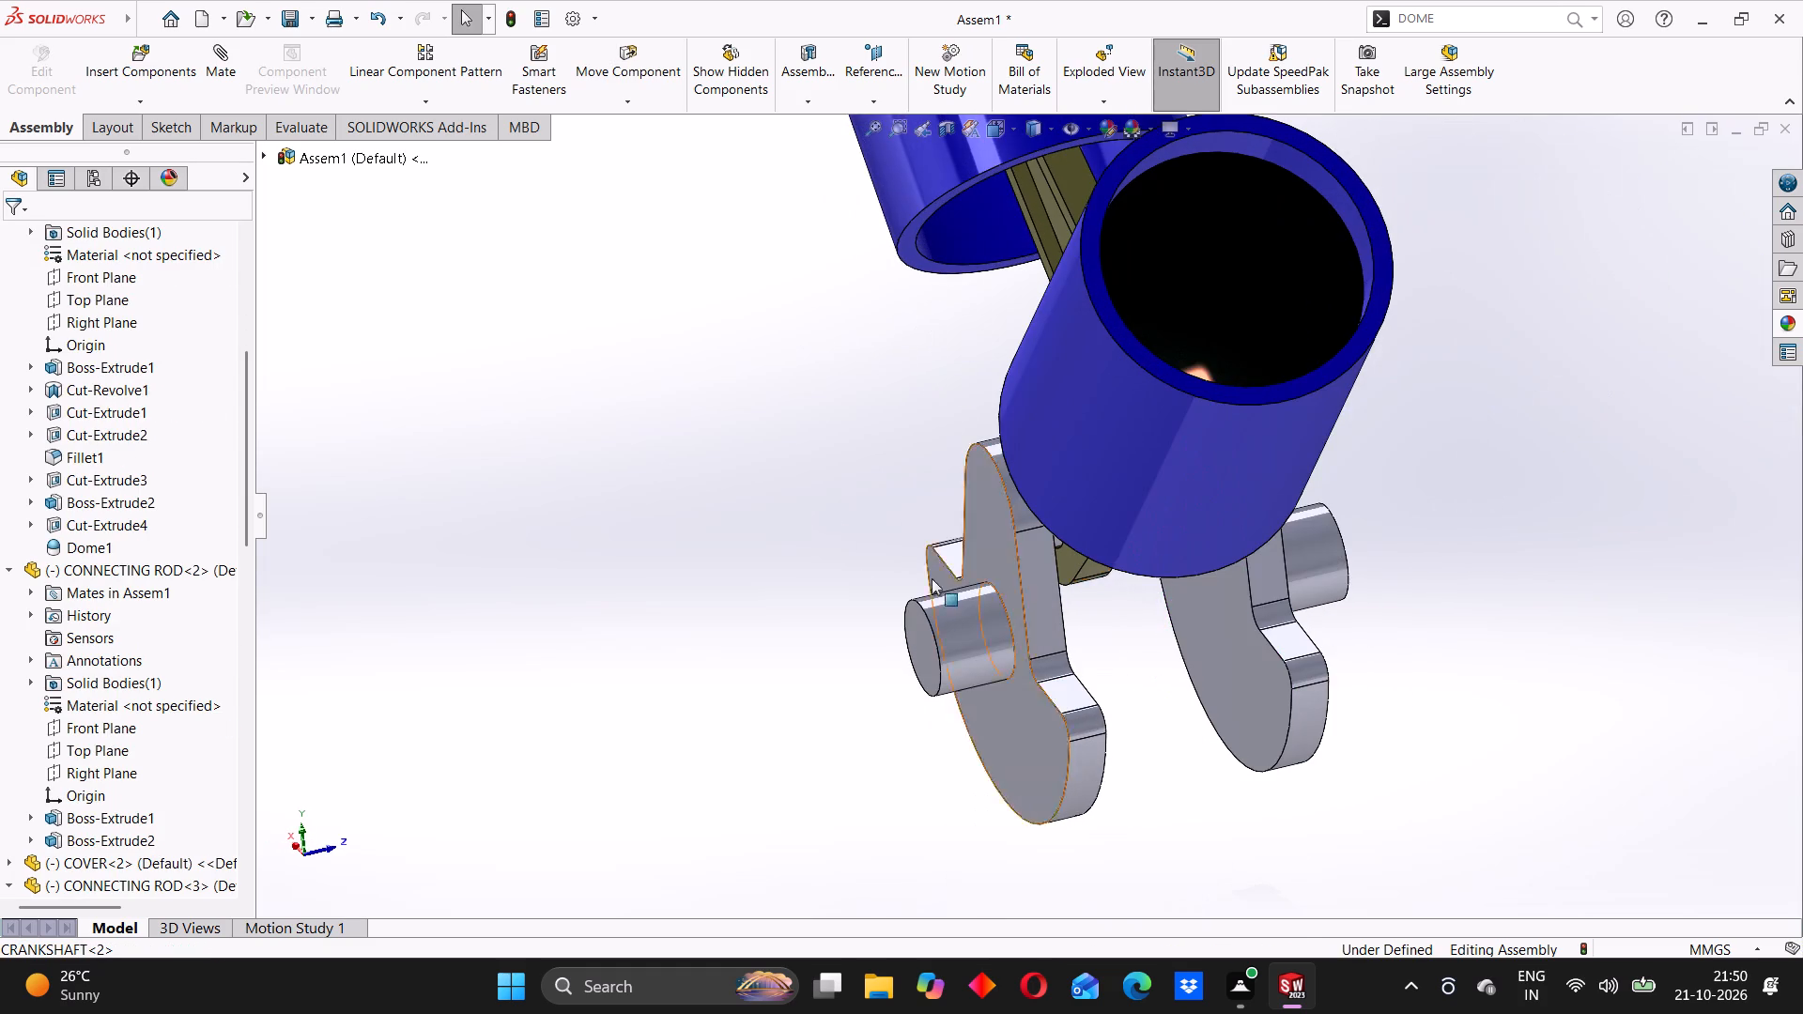
left_click(845, 569)
middle_click_drag(1128, 620, 1114, 623)
left_click(1216, 596)
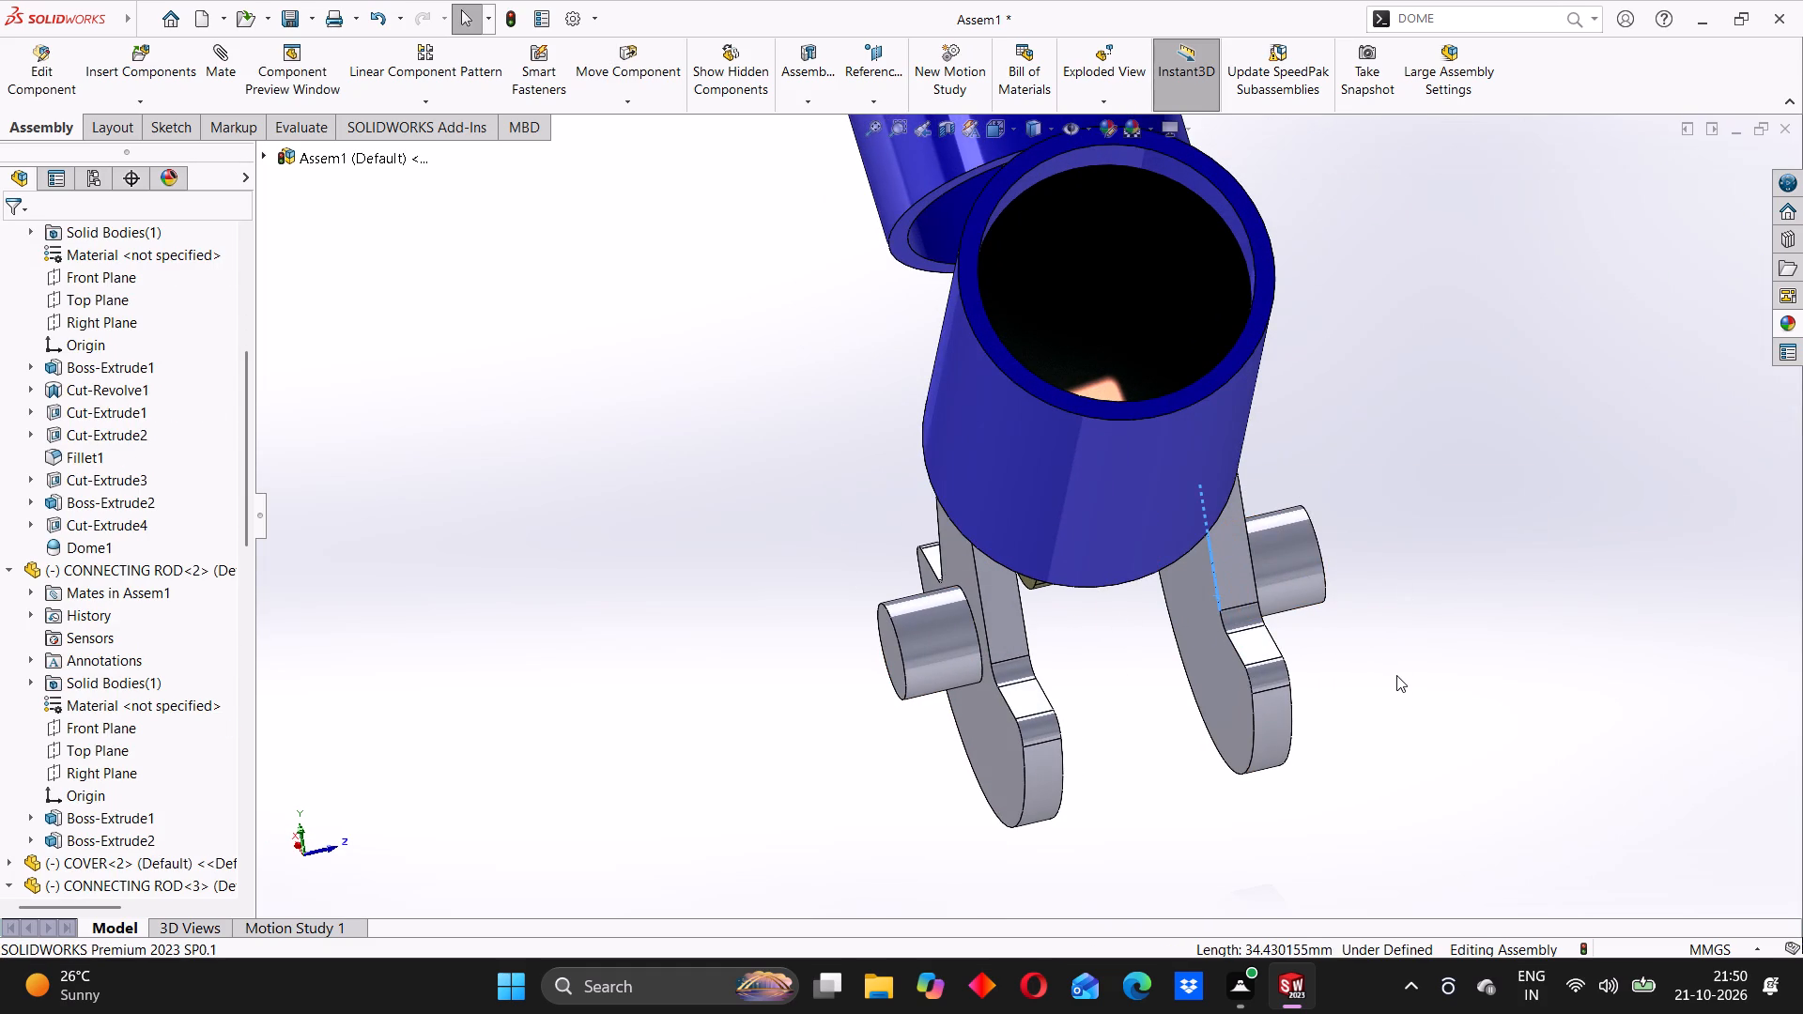
left_click(1396, 675)
middle_click_drag(1396, 676, 1313, 664)
left_click(1202, 515)
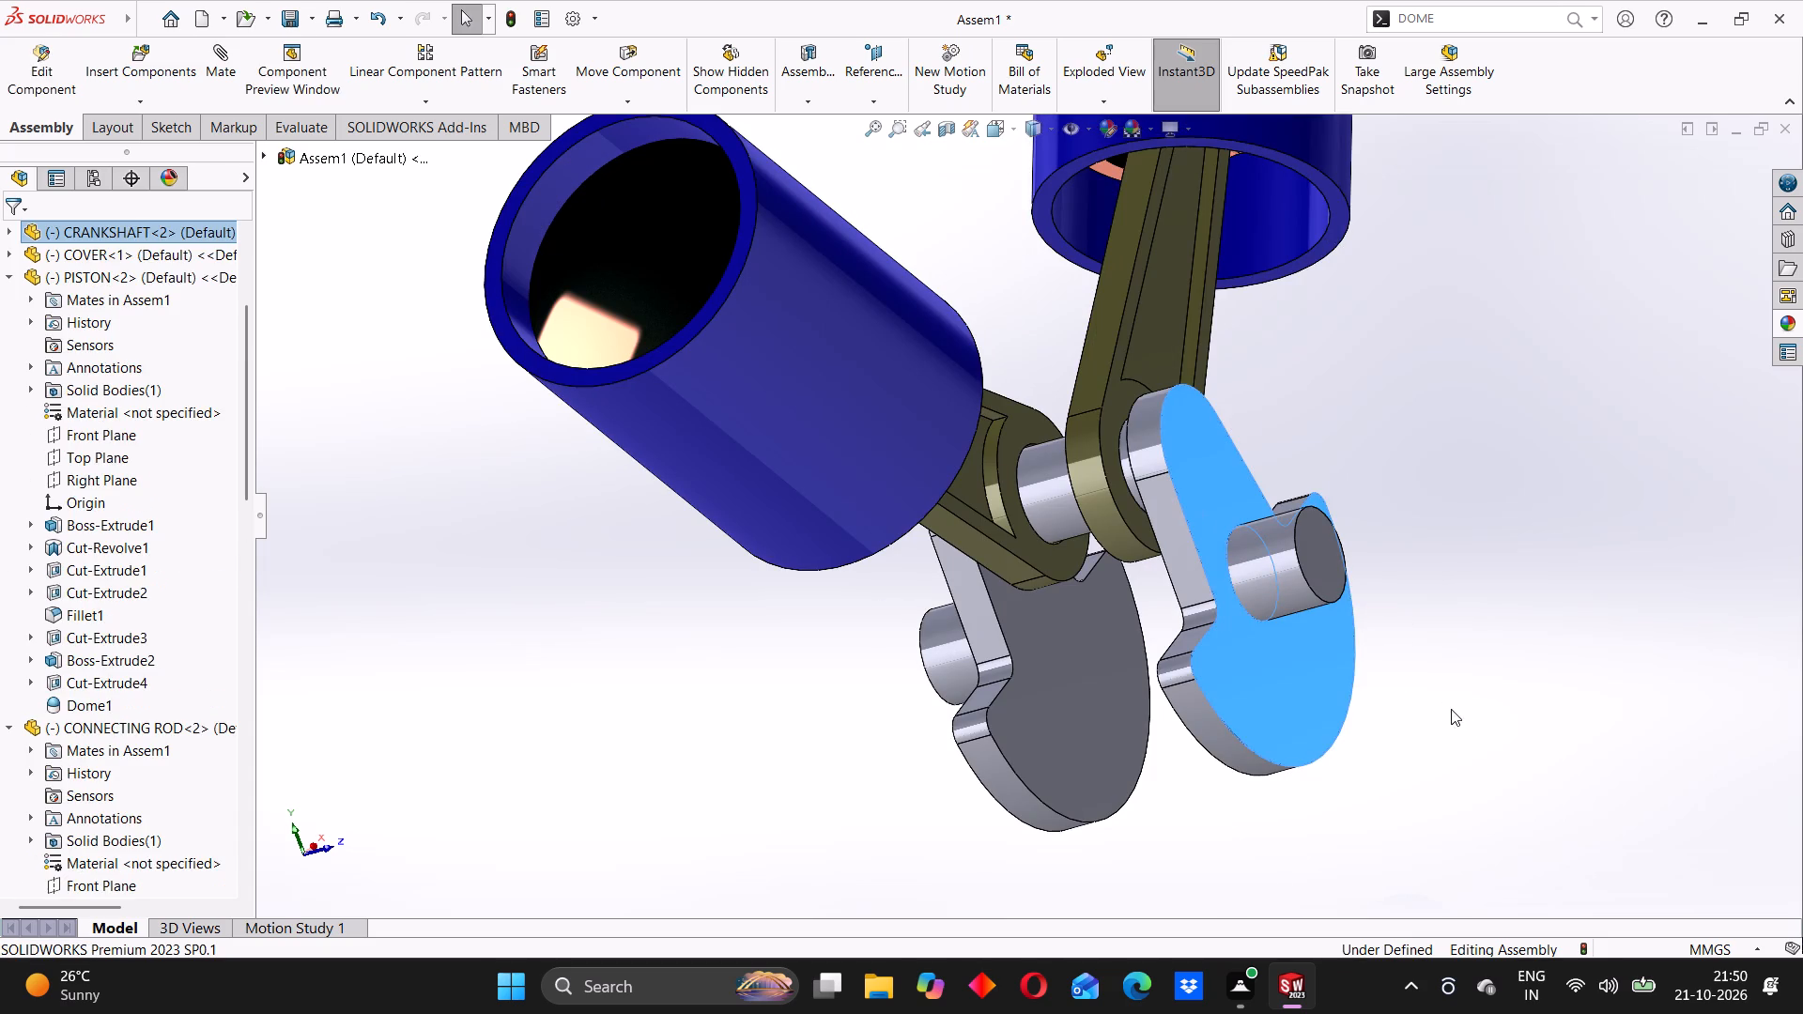
left_click(1453, 710)
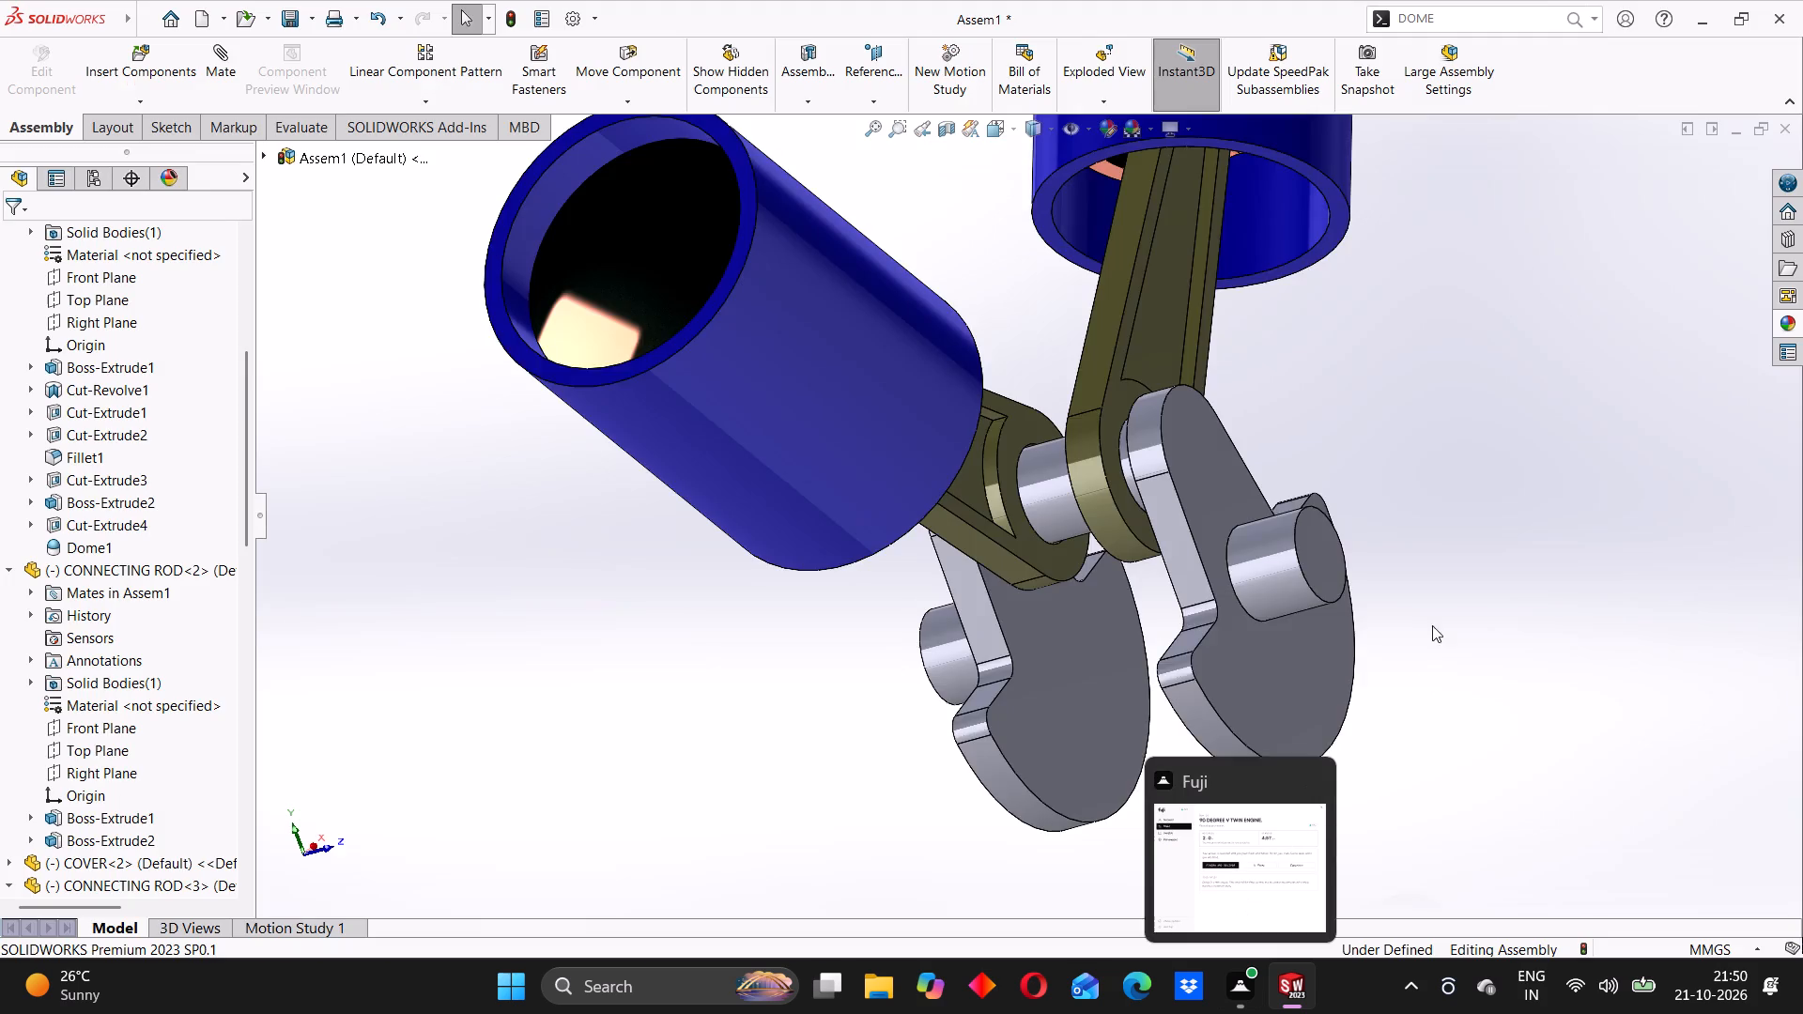
scroll(1399, 622, "up", 1)
middle_click_drag(1375, 625, 1359, 628)
left_click(1248, 636)
middle_click_drag(1140, 684, 1224, 628)
scroll(822, 716, "up", 3)
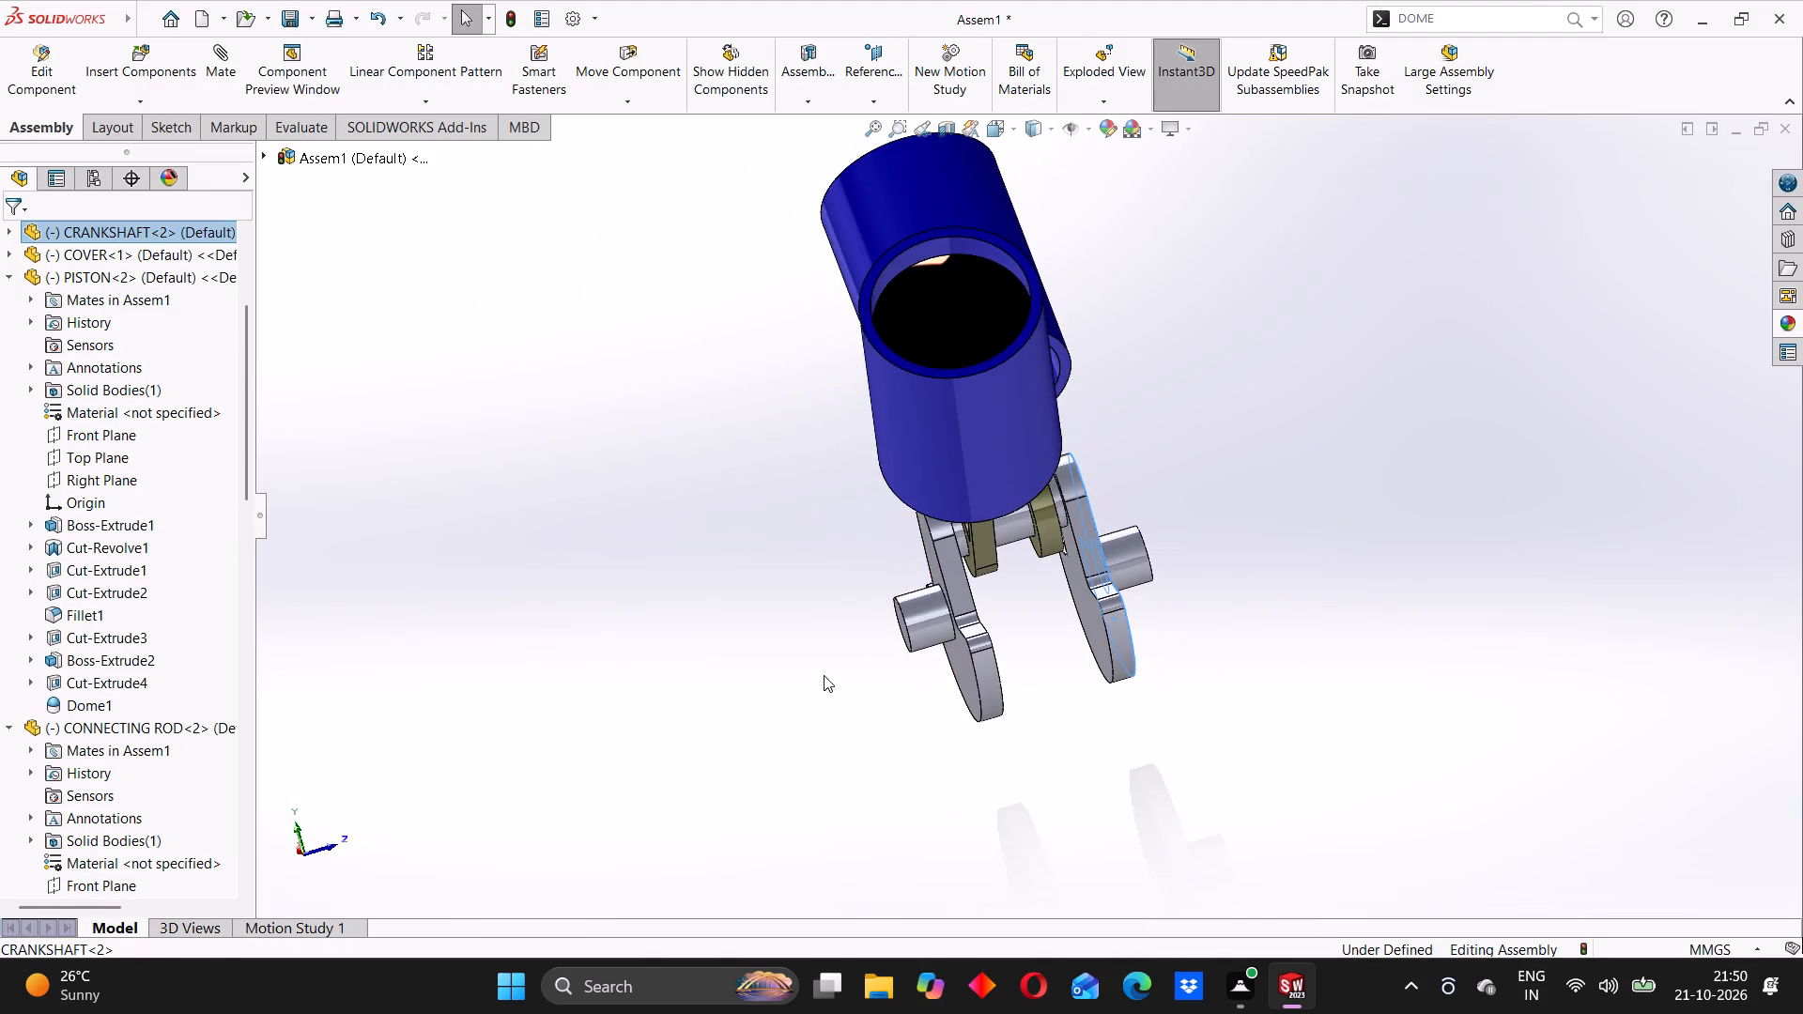
Inspect the crankshaft's front web face and the inner face of the opposite web up close.
middle_click_drag(836, 666, 896, 637)
scroll(904, 593, "down", 7)
left_click(891, 583)
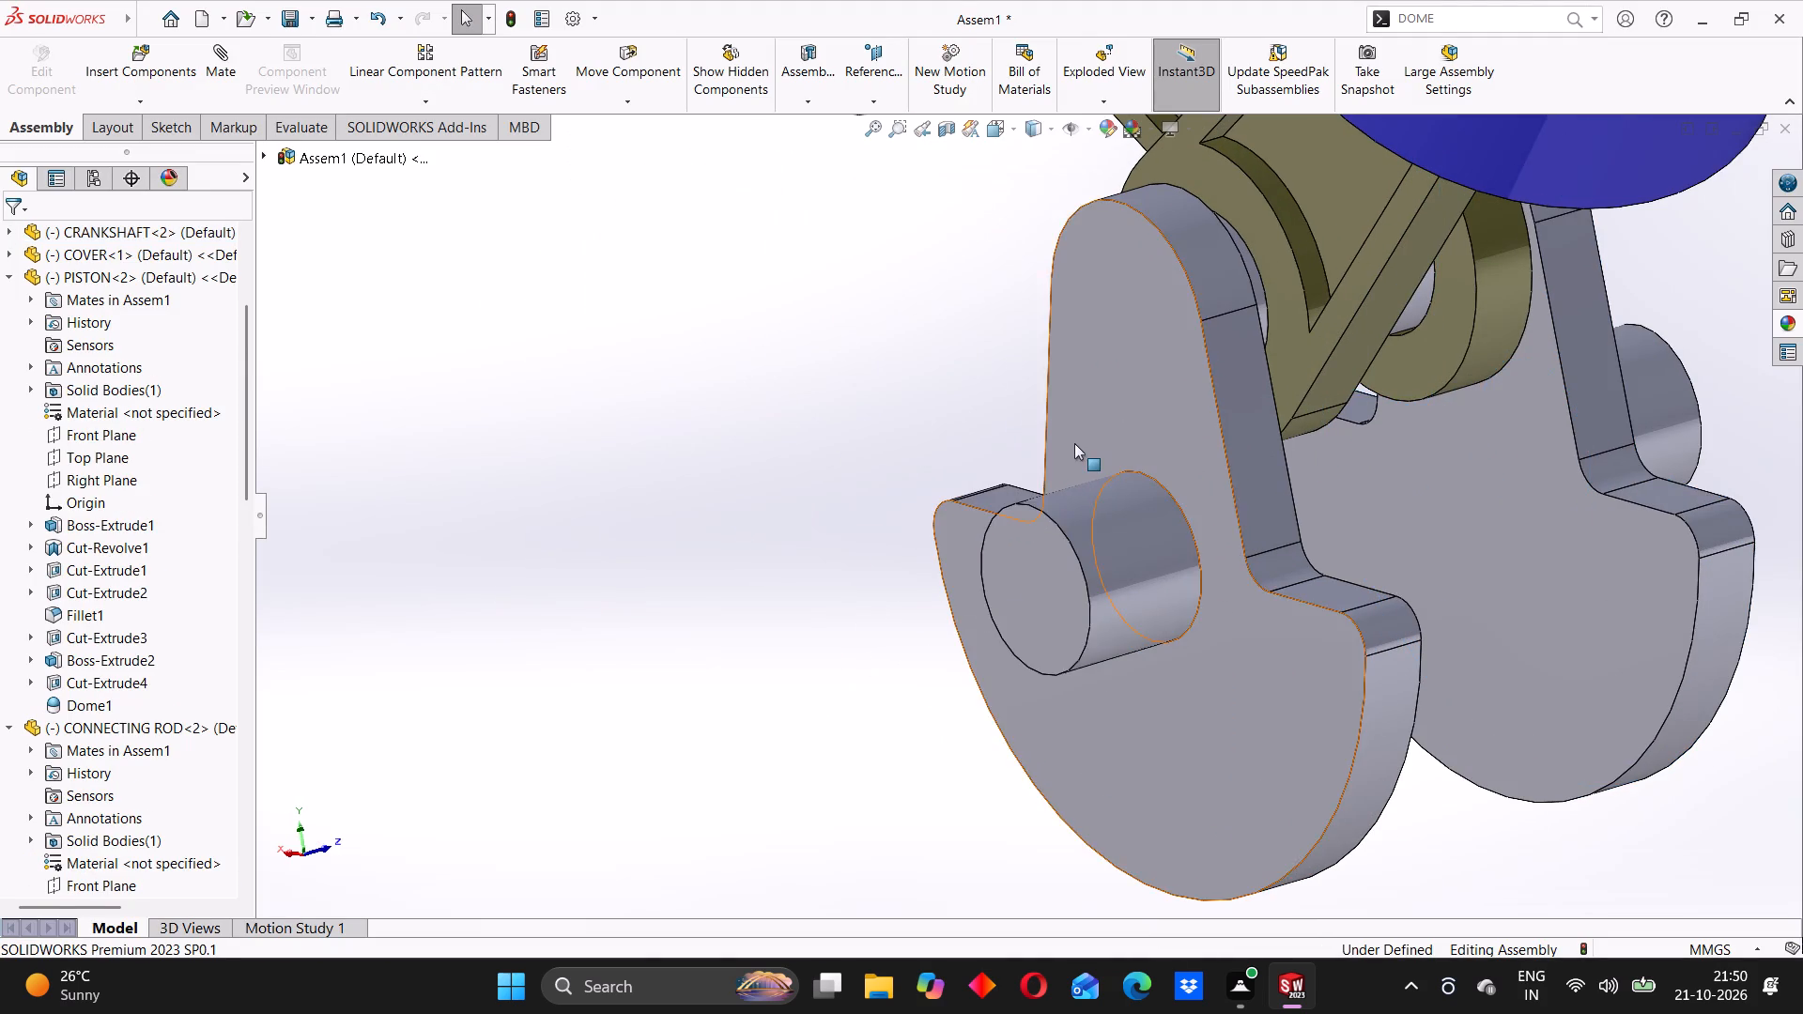
scroll(1074, 443, "up", 2)
middle_click_drag(1079, 440, 1106, 414)
left_click(1103, 407)
left_click(859, 438)
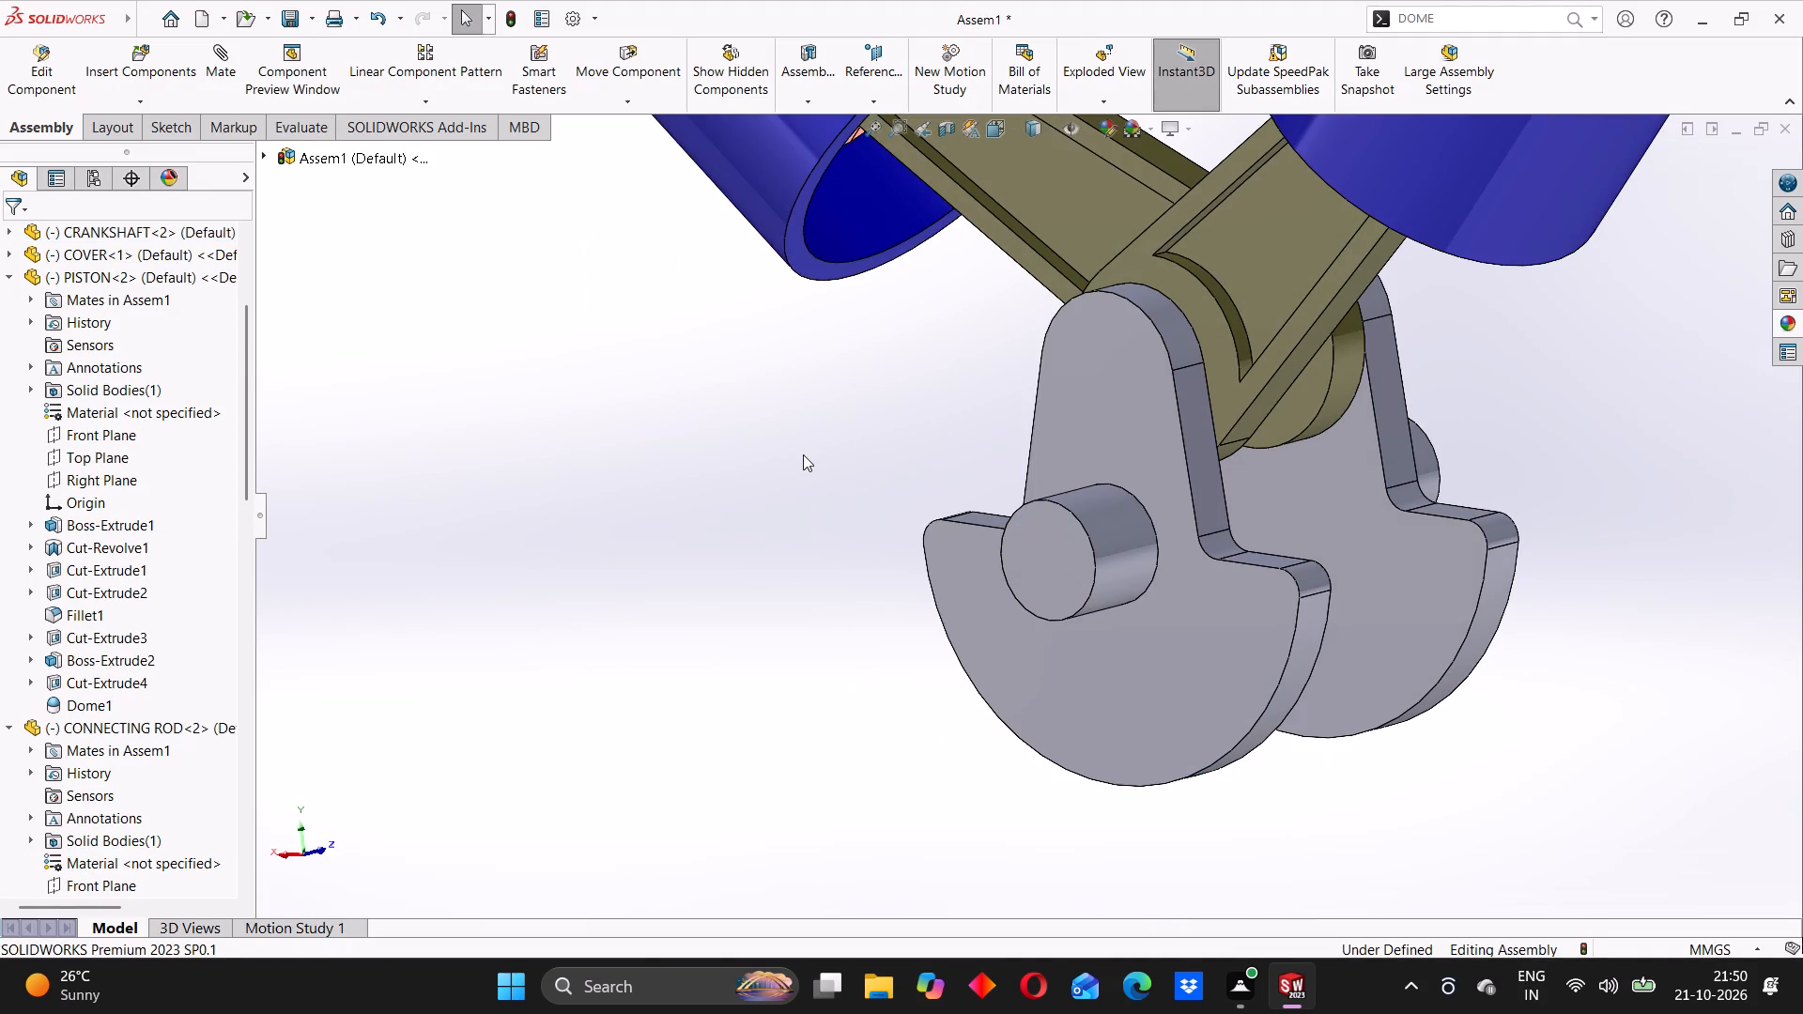
left_click(1187, 497)
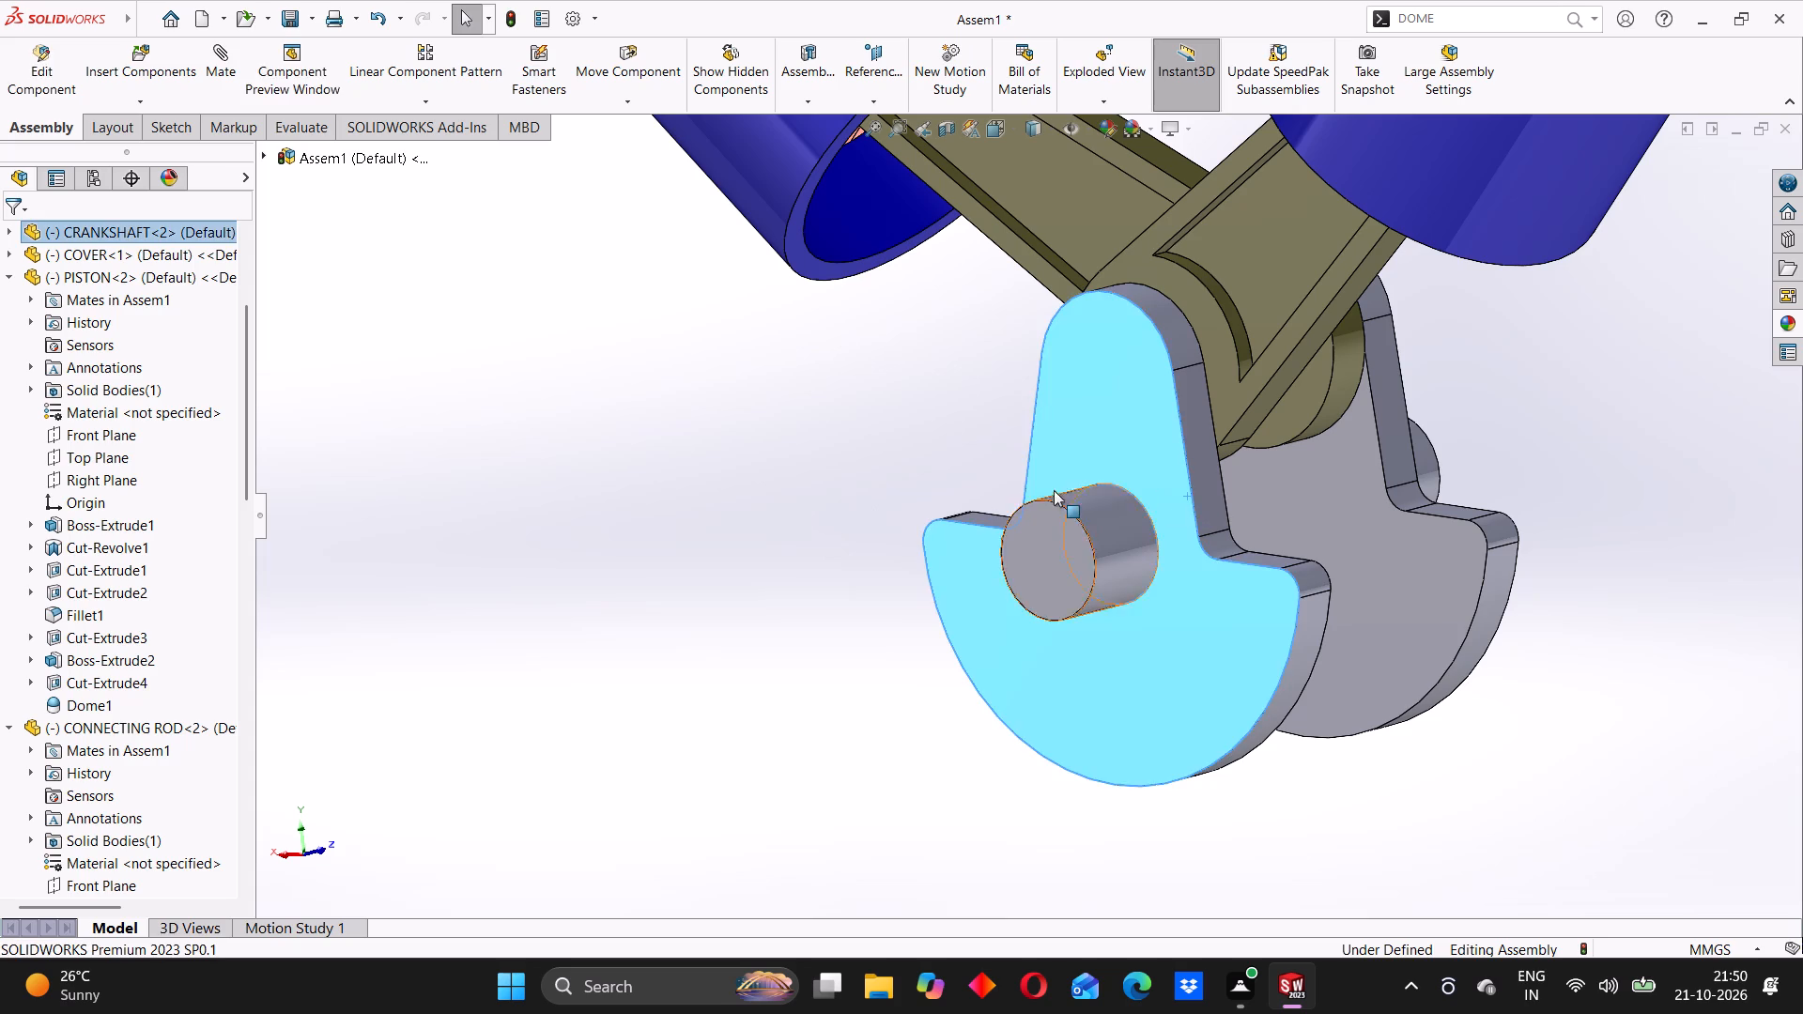
left_click(820, 464)
left_click(1150, 437)
left_click(840, 437)
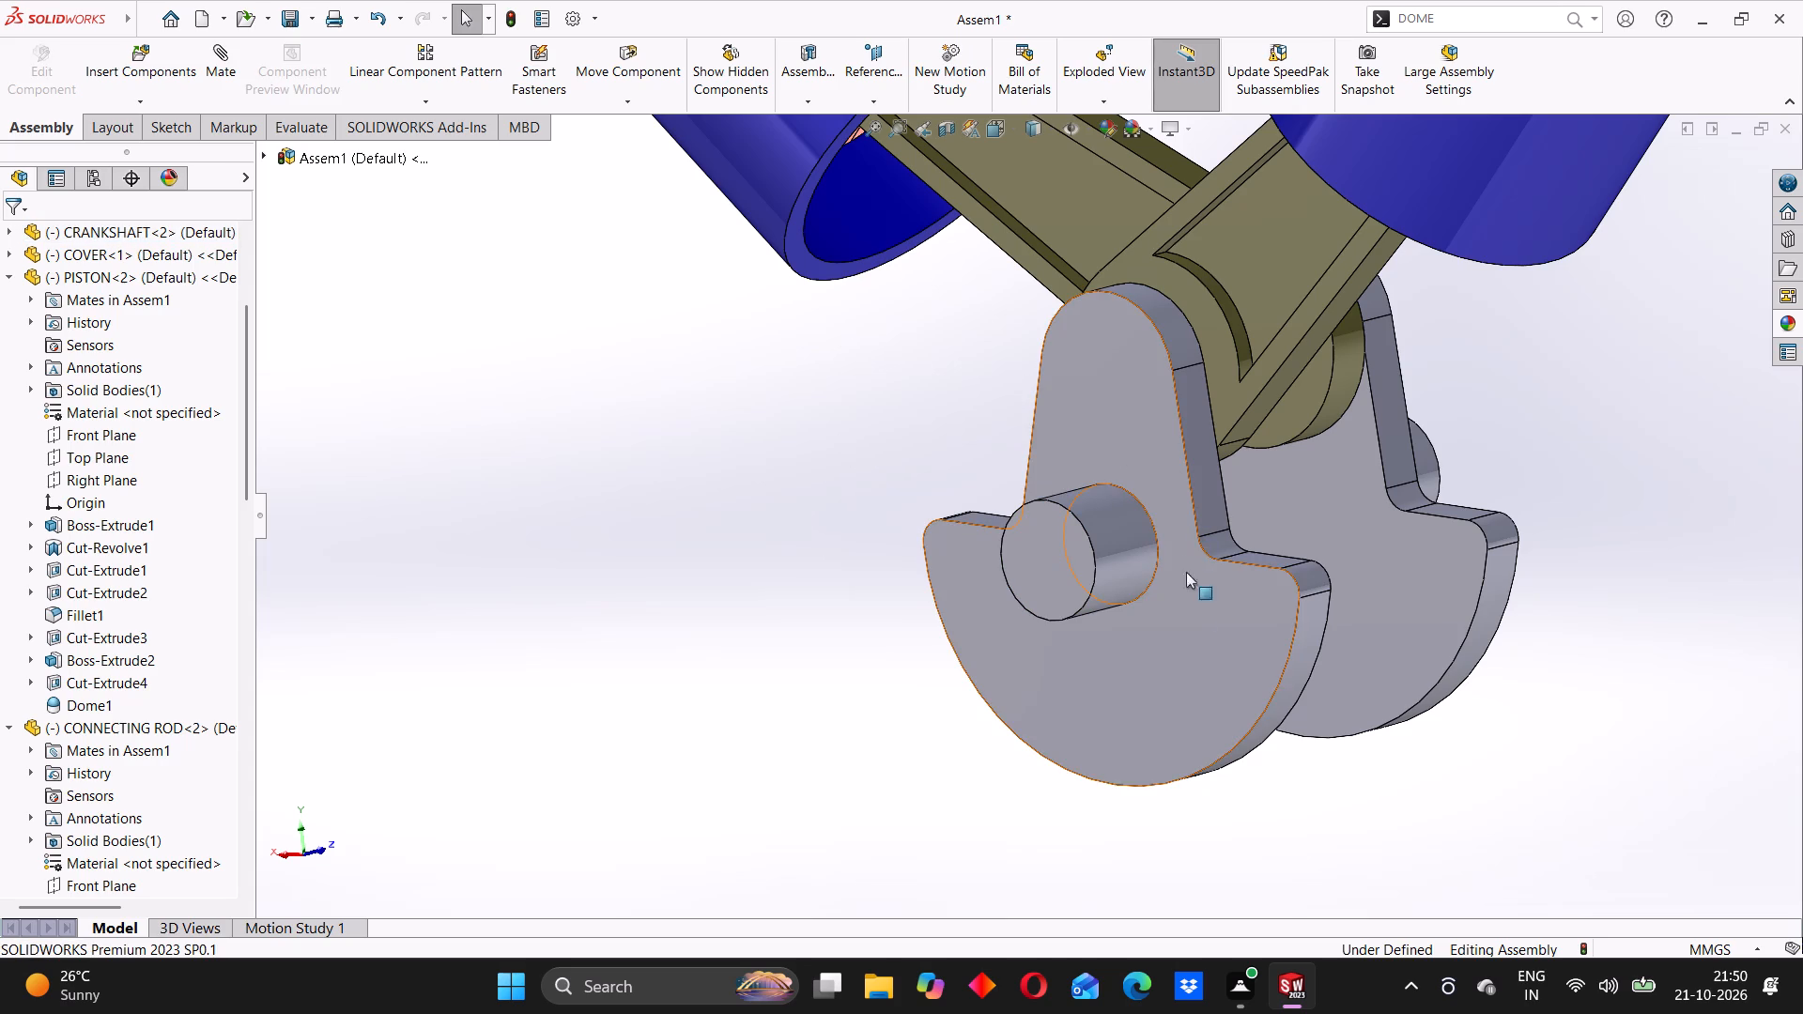
left_click(1176, 611)
left_click(937, 497)
middle_click(1355, 542)
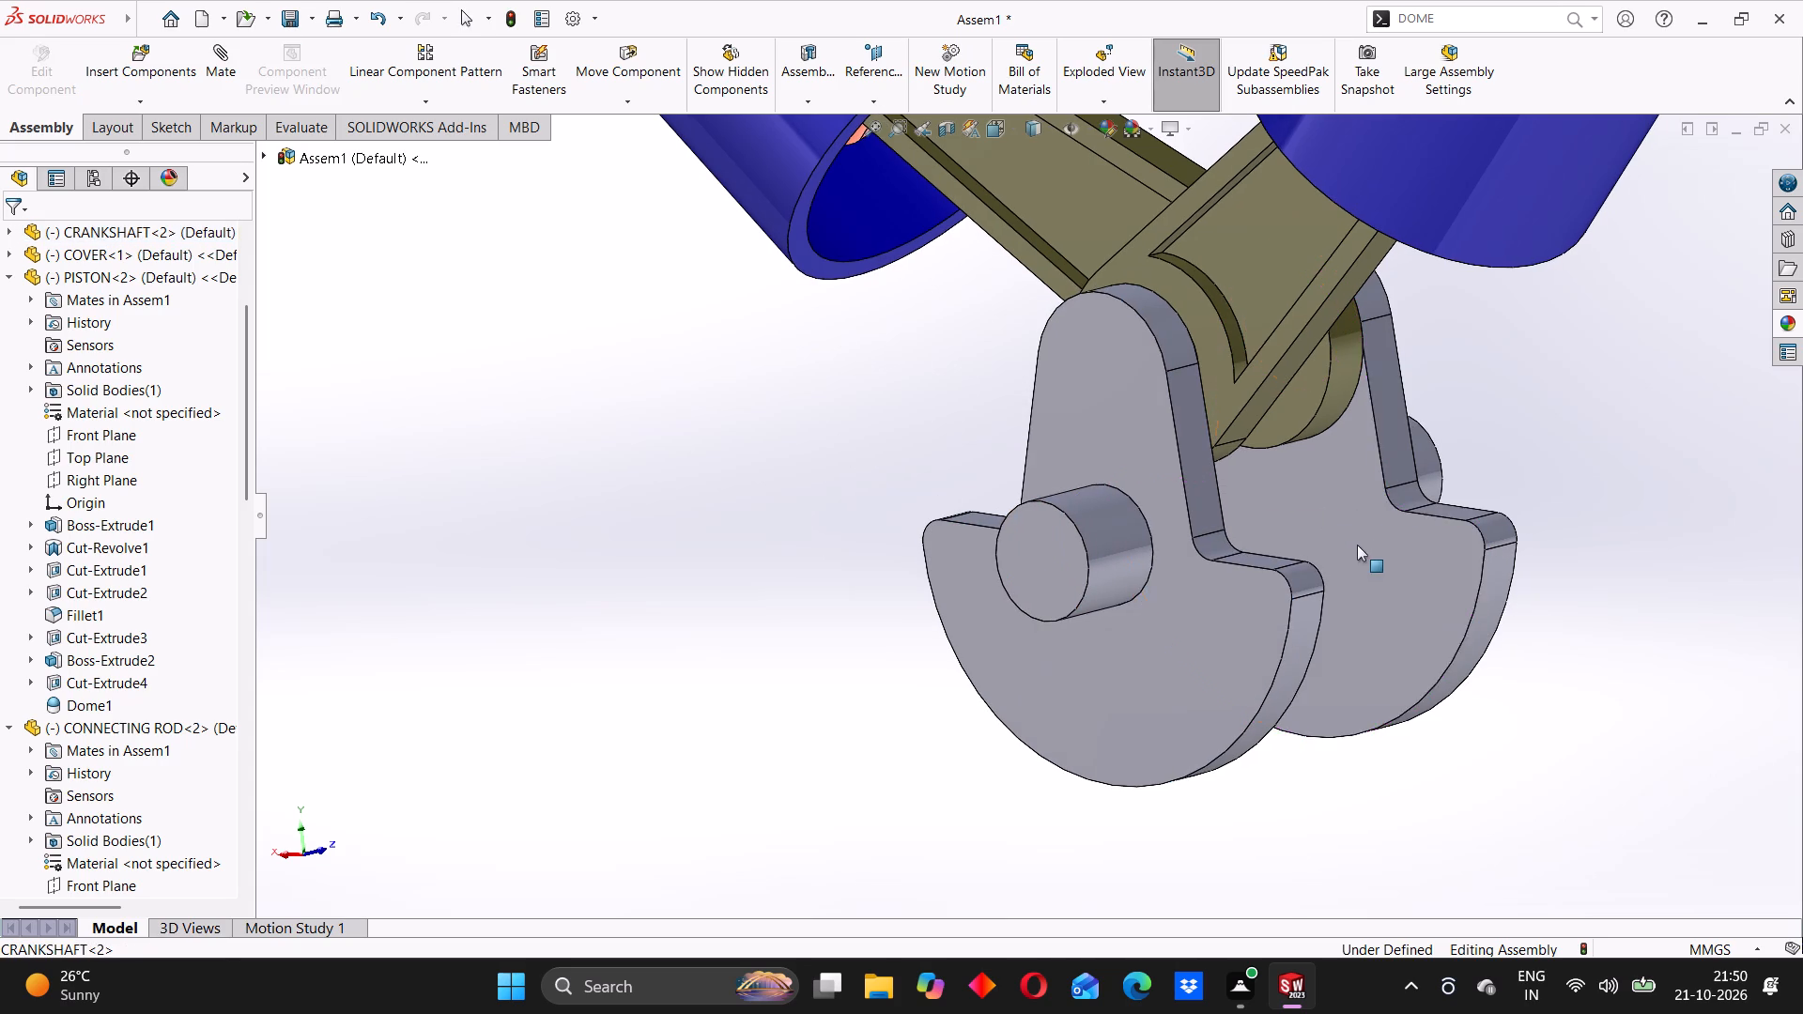
left_click(1359, 544)
left_click(912, 433)
Inspect the crankshaft's rear web, and compare it with the front web from the side.
middle_click_drag(1500, 496, 1284, 514)
left_click(1561, 569)
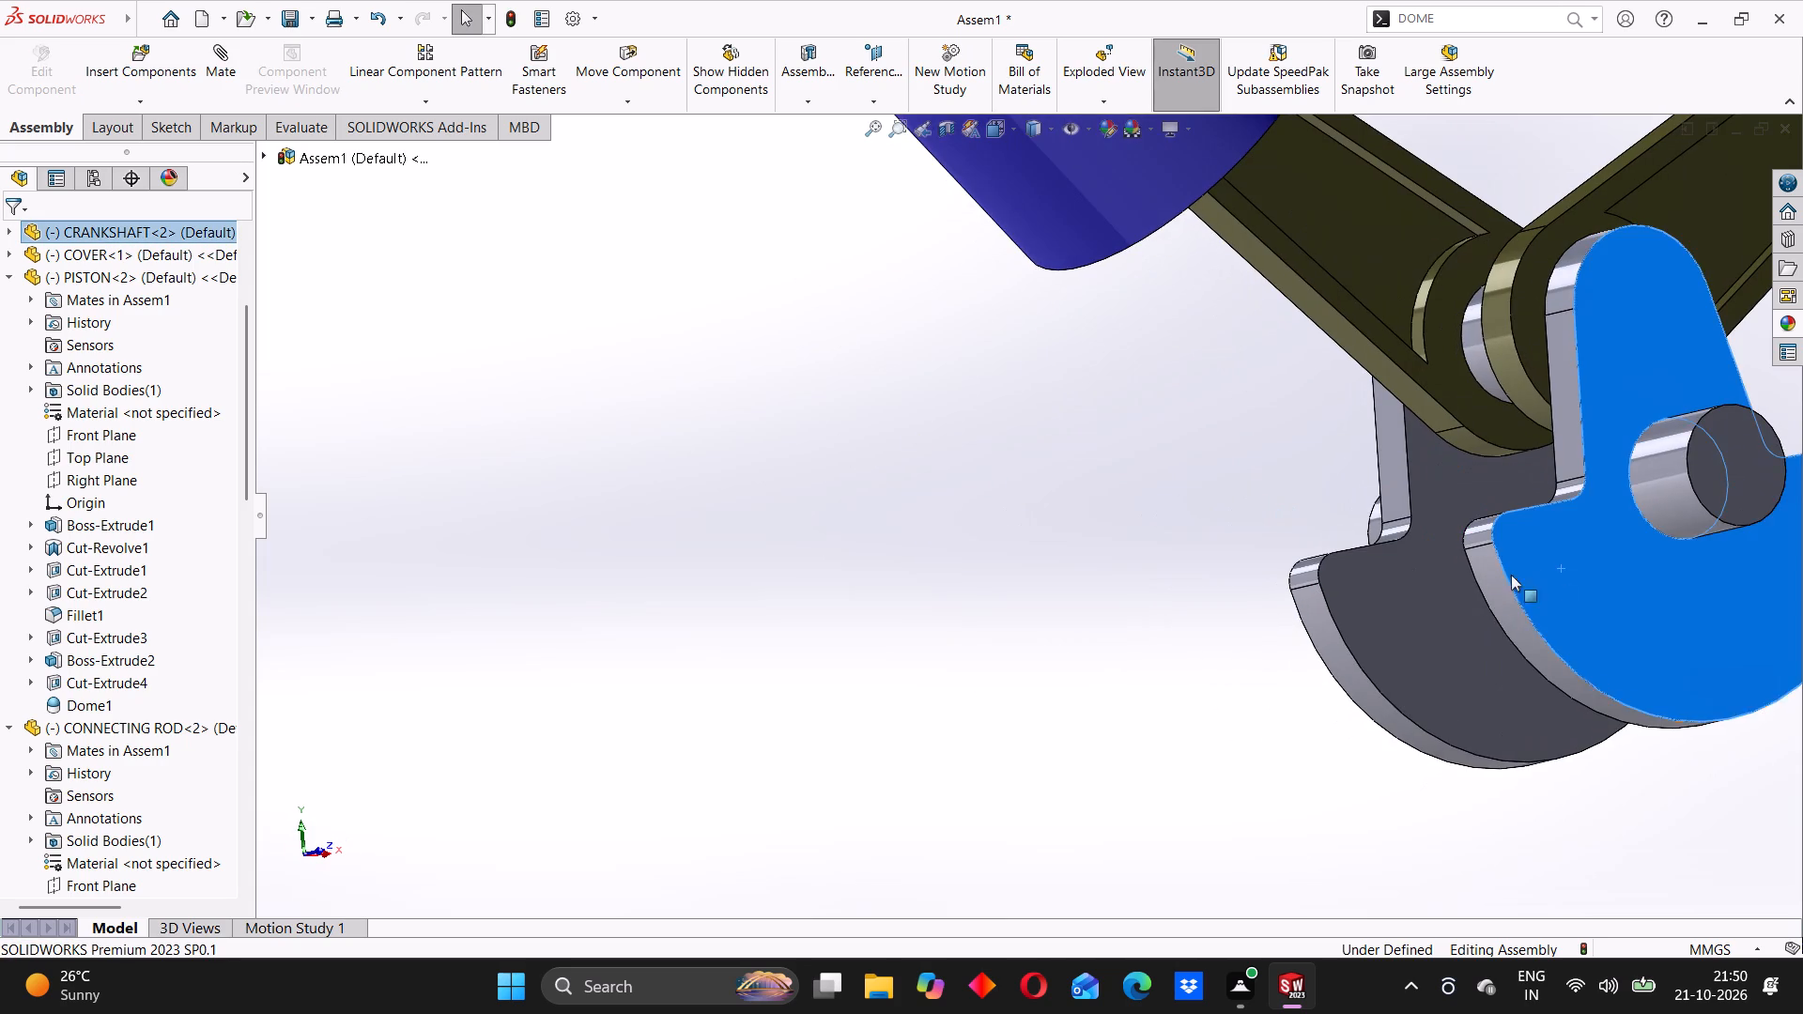
middle_click_drag(1319, 592, 1417, 582)
middle_click_drag(1376, 591, 1427, 576)
scroll(1150, 506, "up", 3)
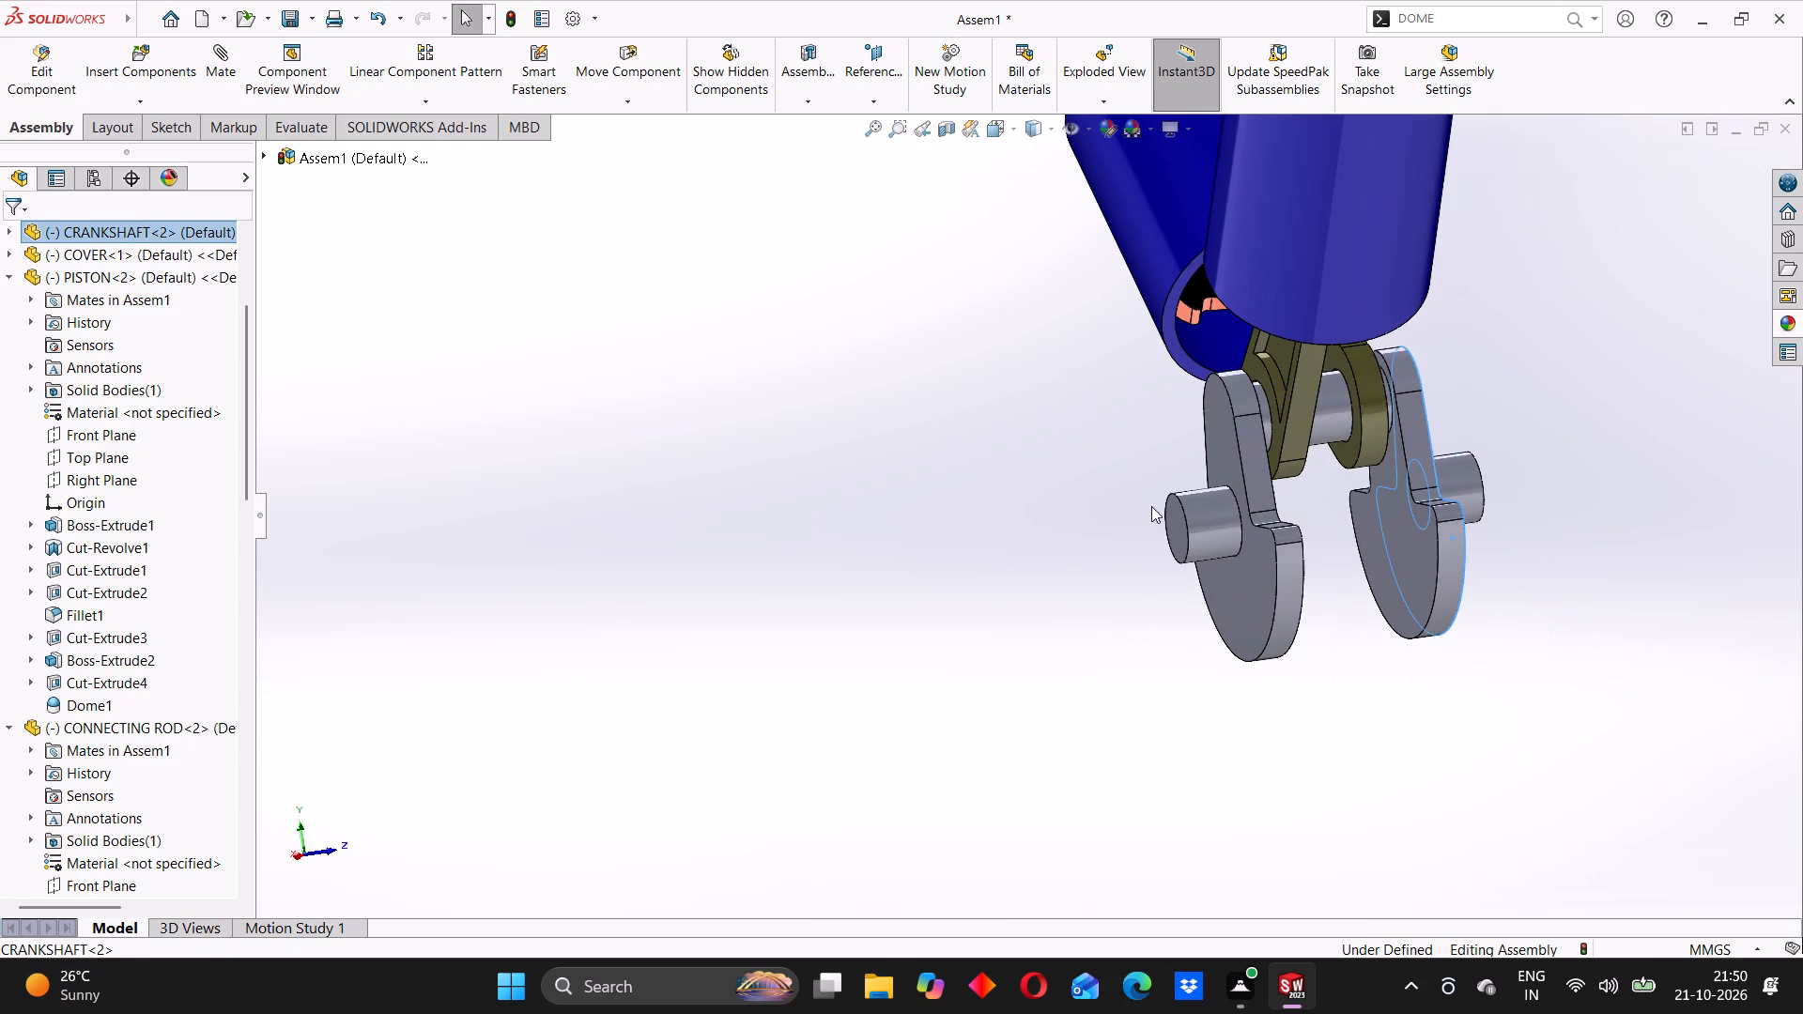
left_click(1104, 484)
middle_click_drag(1163, 492, 1233, 484)
left_click(1220, 453)
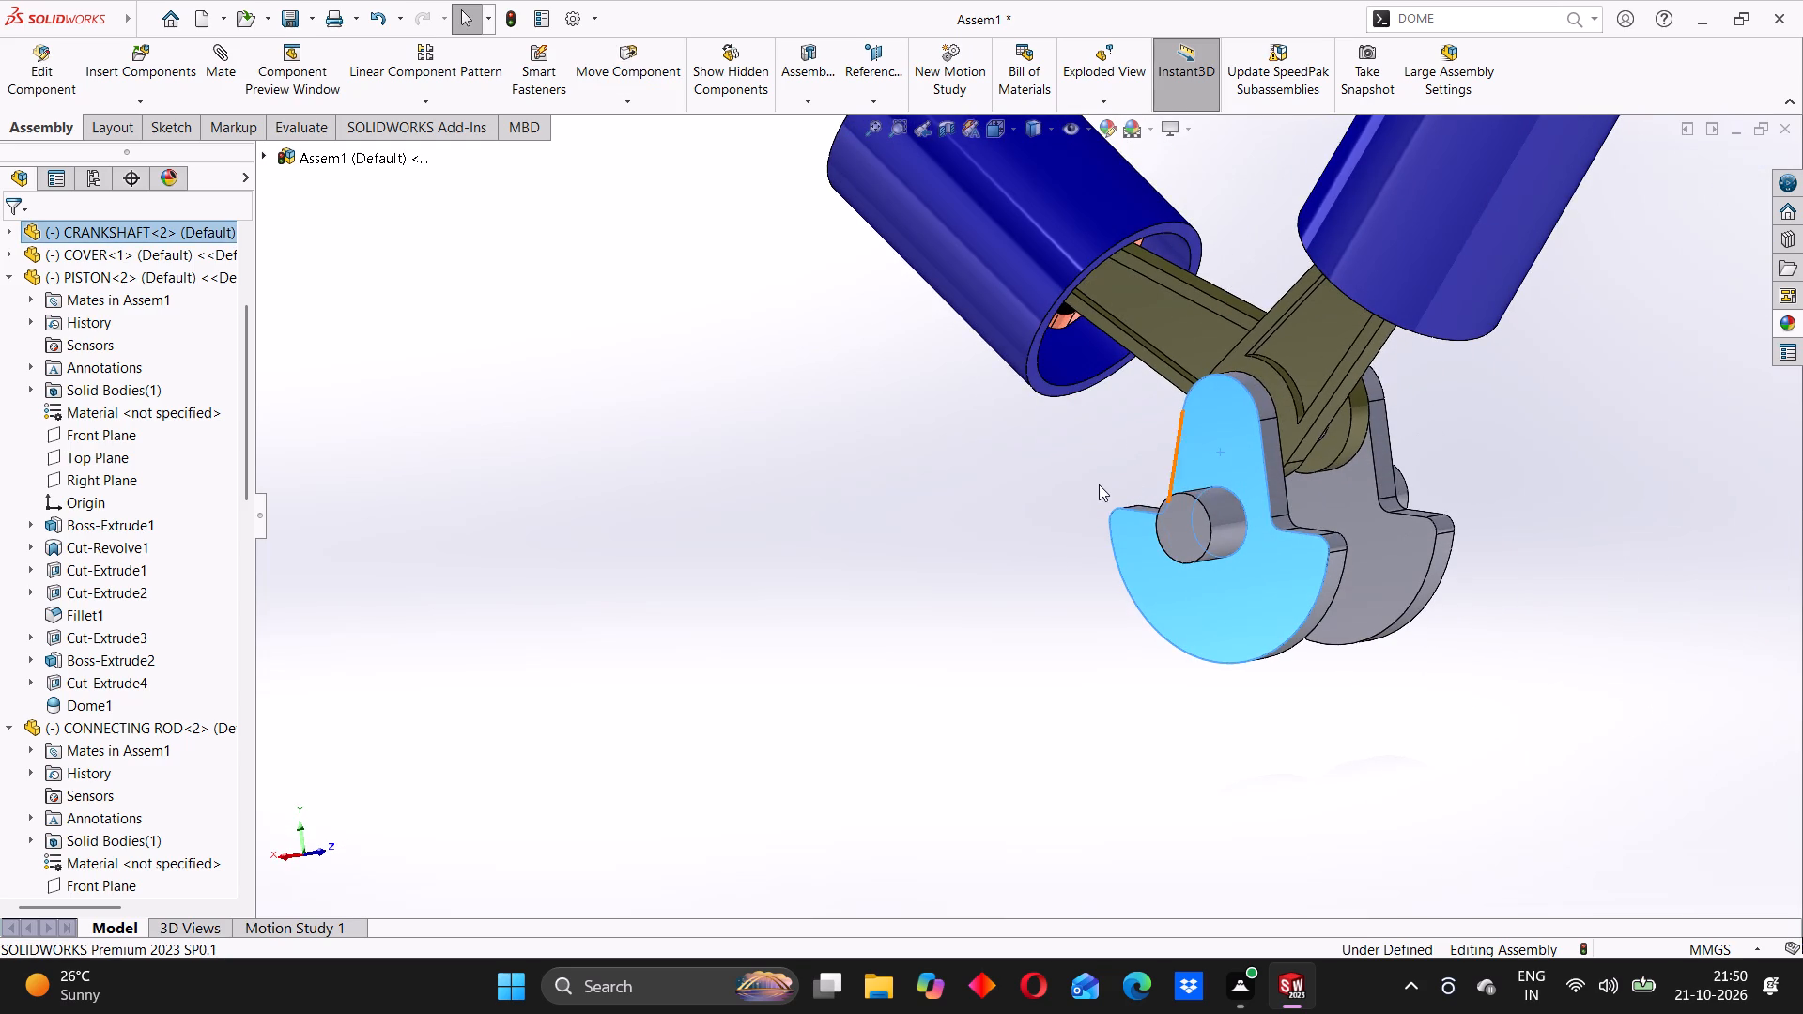
Review the whole V-twin assembly from several sides, ending on an angled view showing both cylinders in a V.
scroll(1286, 403, "down", 3)
scroll(1286, 405, "up", 3)
middle_click(1282, 418)
scroll(1282, 418, "up", 1)
scroll(1237, 488, "up", 3)
middle_click_drag(1221, 515, 1179, 540)
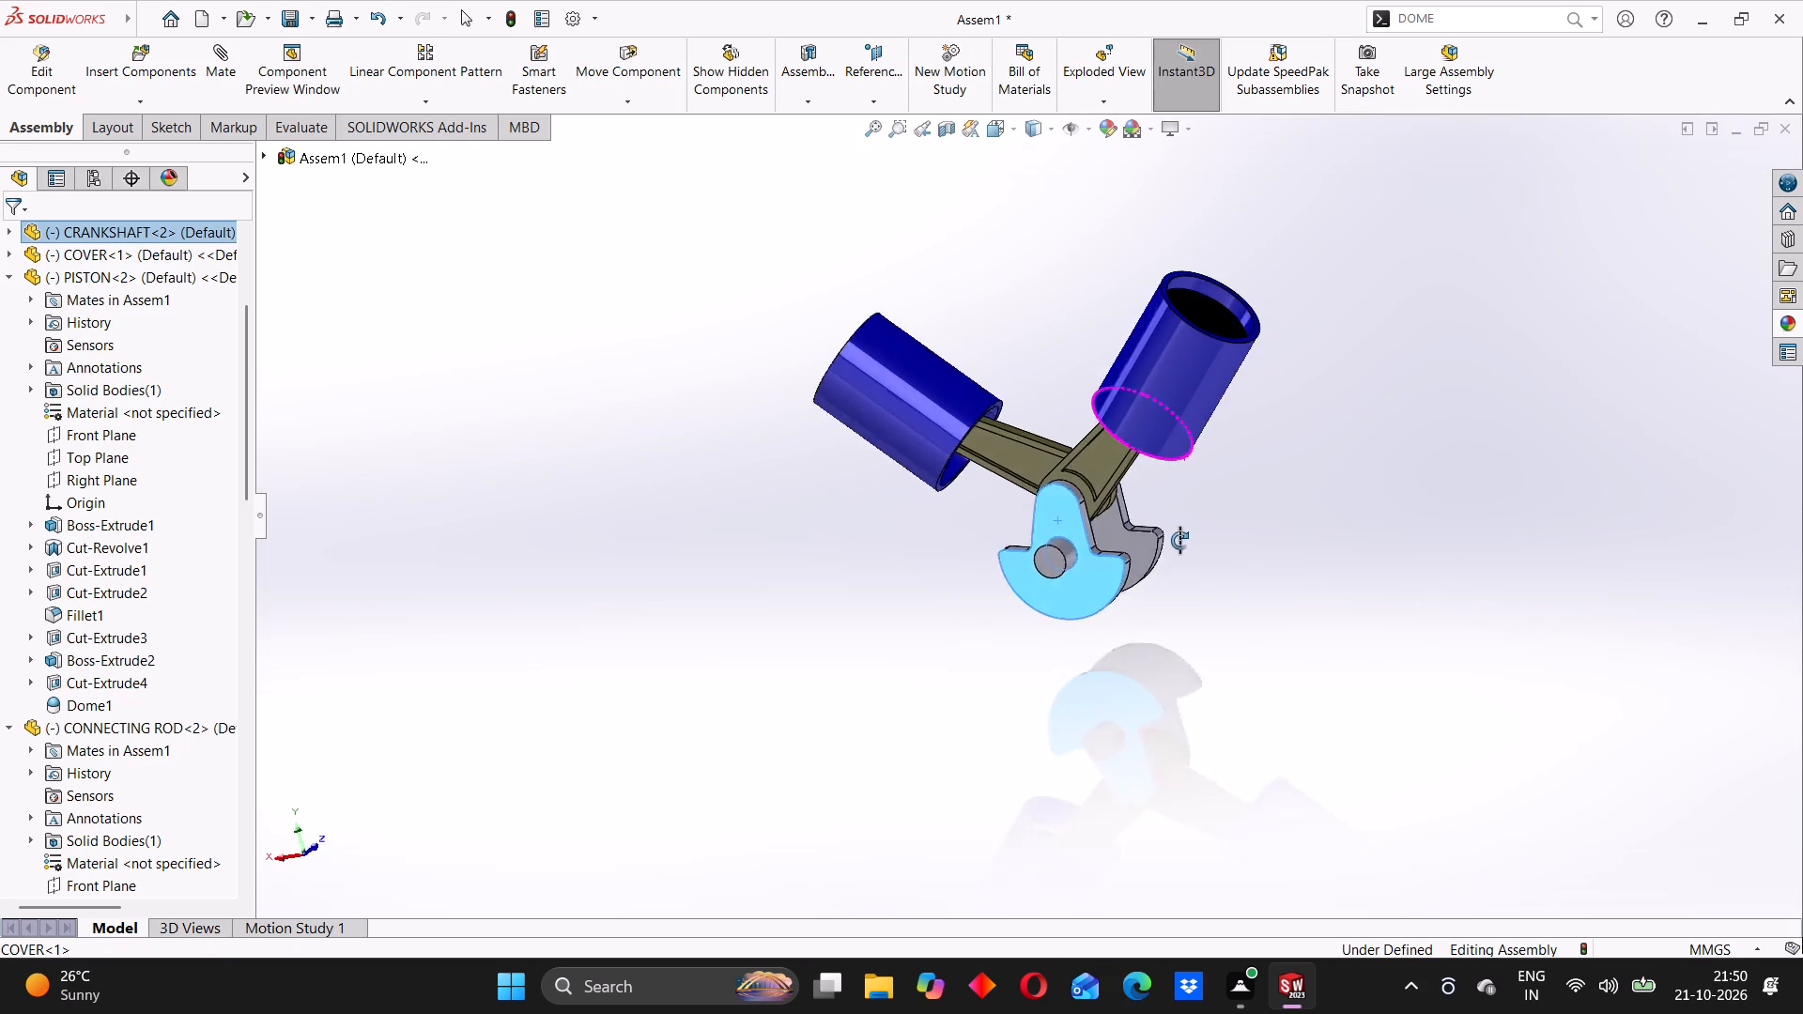
middle_click_drag(1179, 540, 1304, 496)
left_click(930, 452)
scroll(1148, 431, "down", 3)
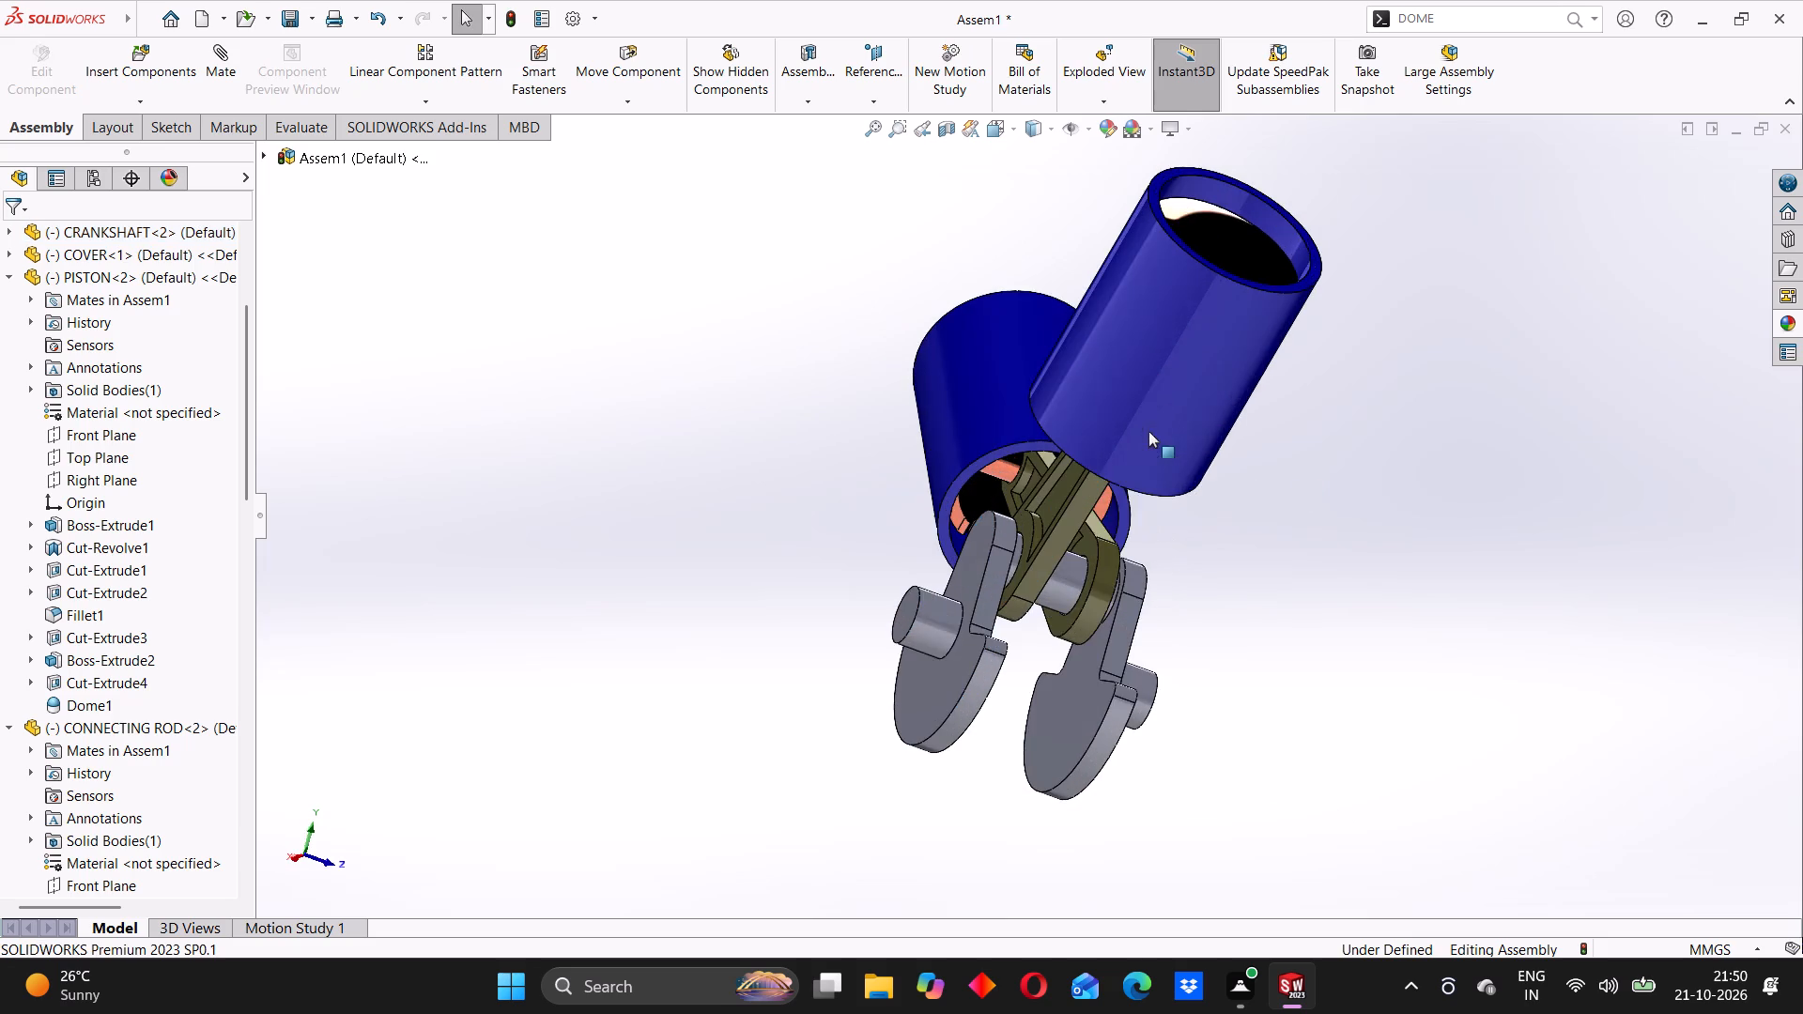
middle_click_drag(1102, 463, 1099, 642)
scroll(1058, 622, "up", 2)
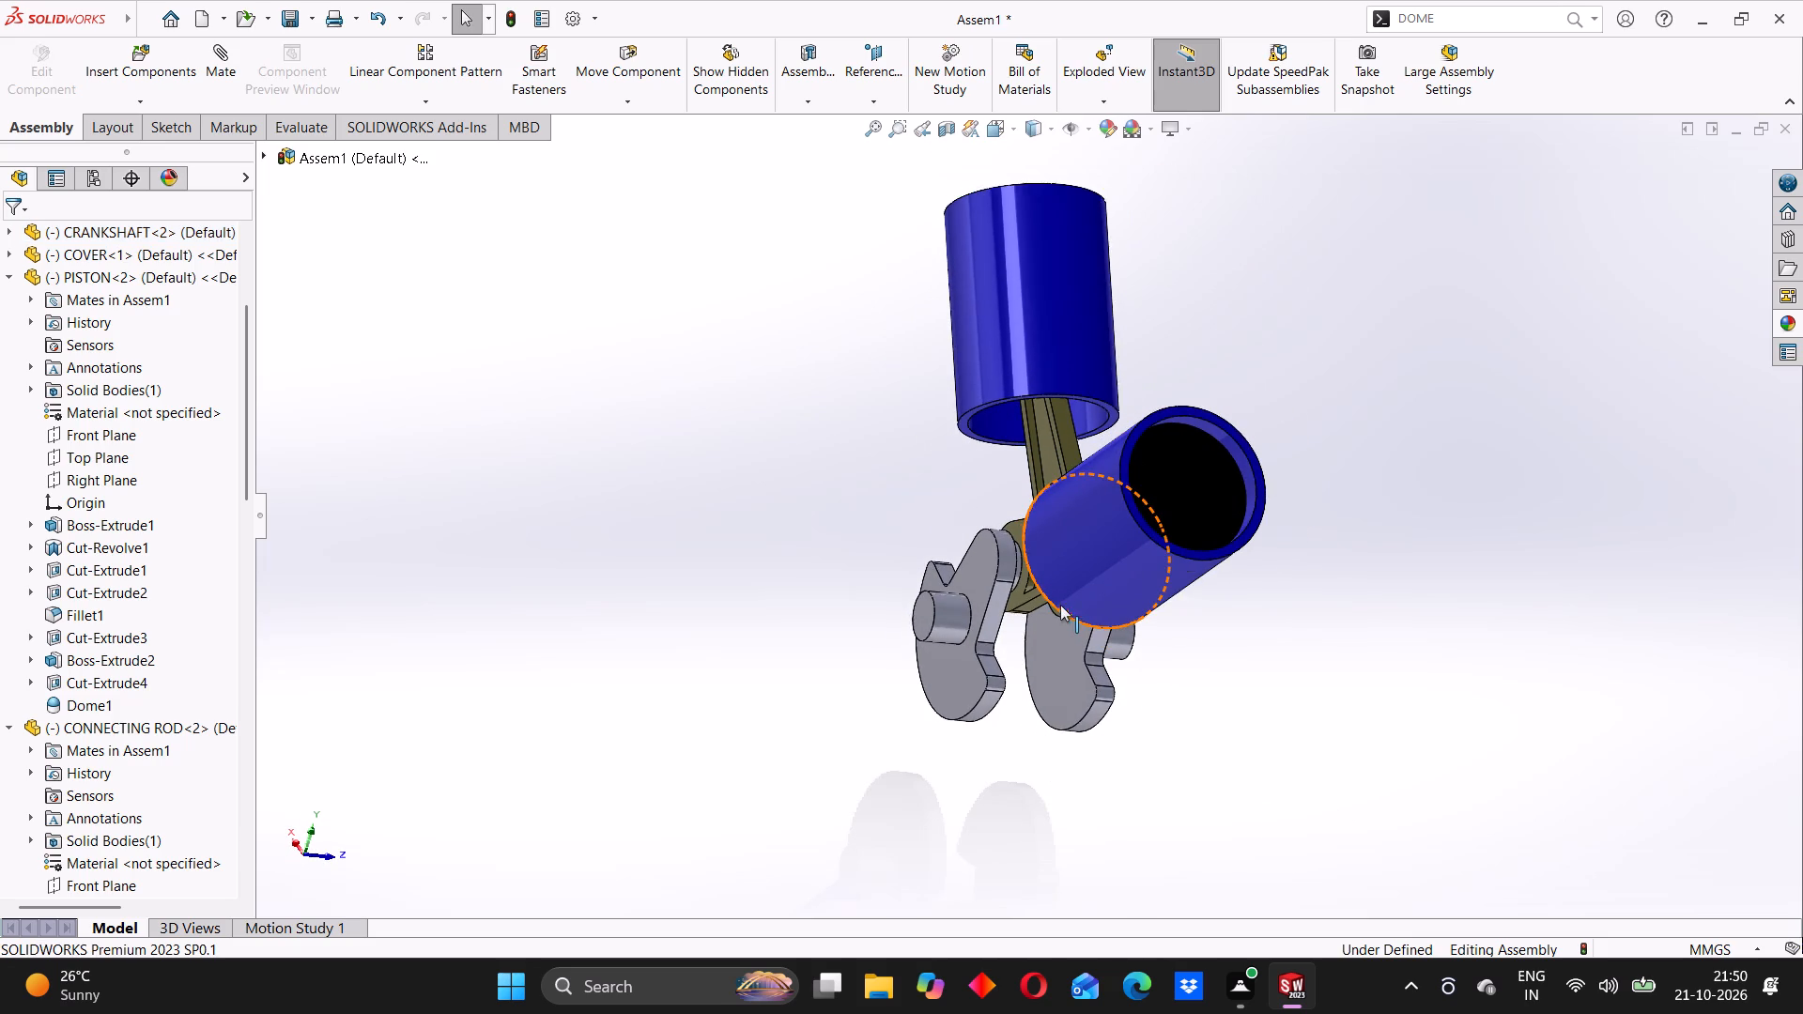
scroll(1060, 605, "up", 3)
left_click(1054, 128)
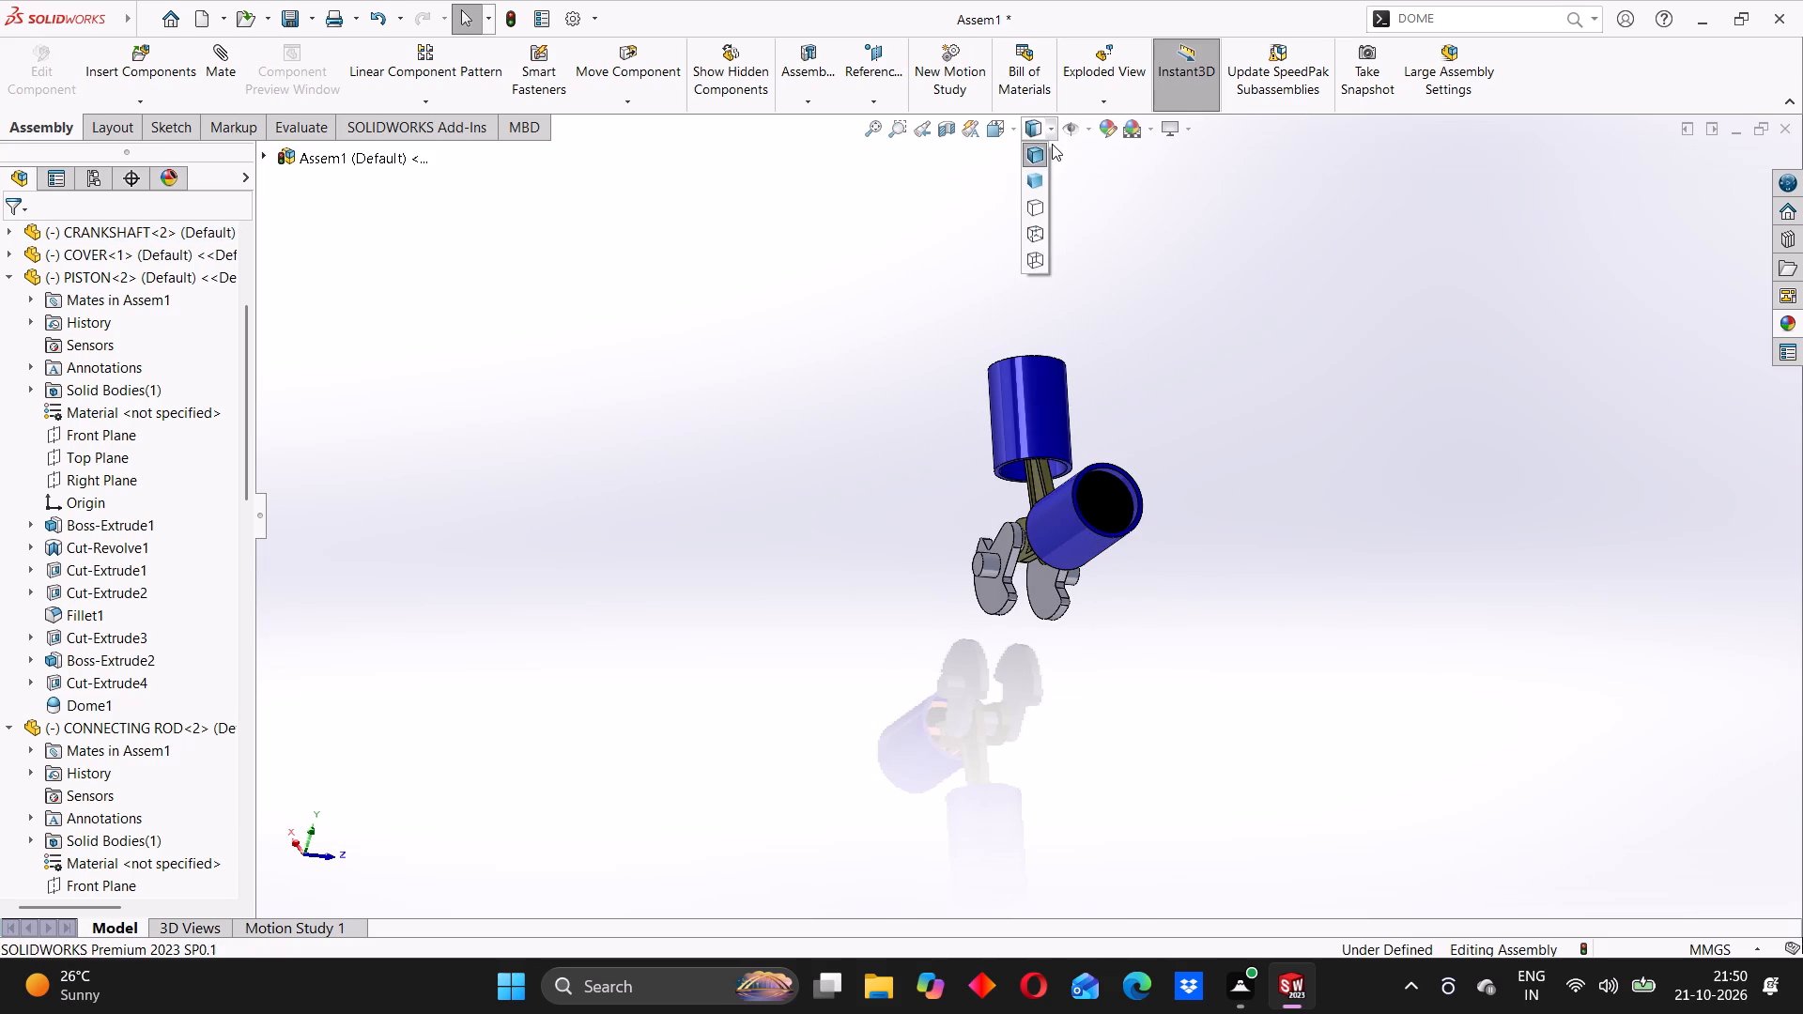
left_click(1093, 227)
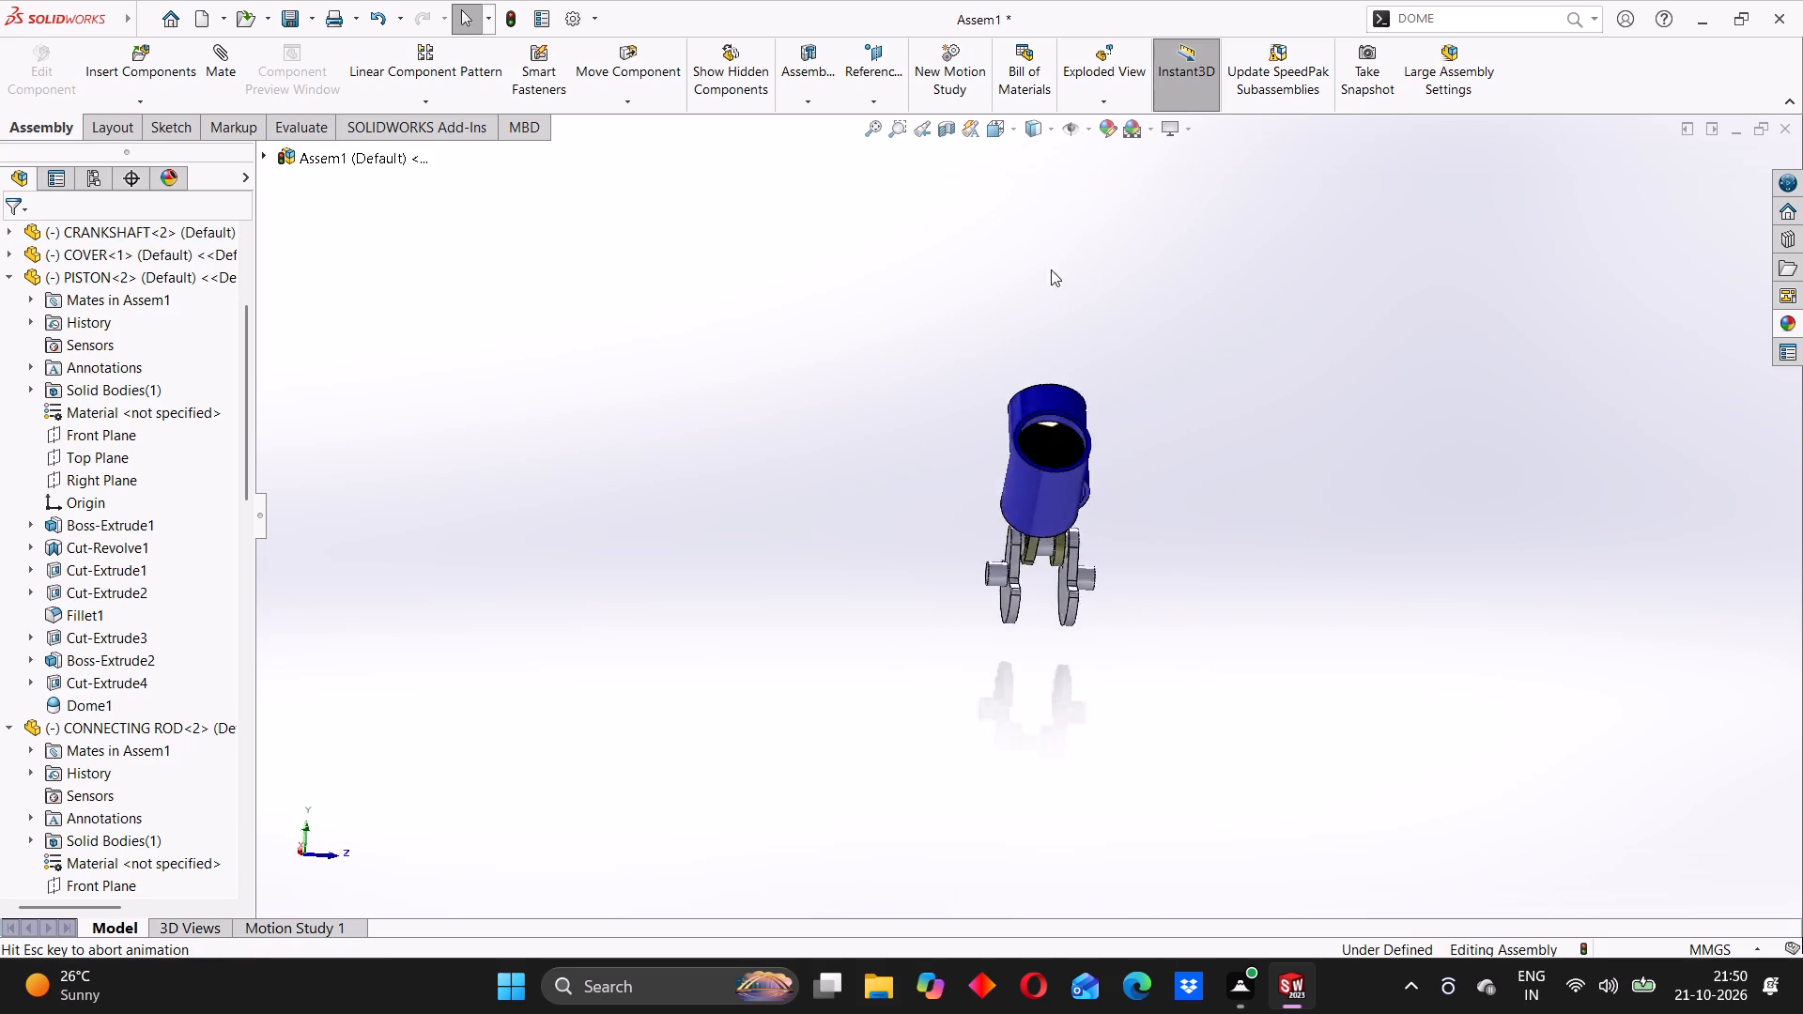
middle_click_drag(960, 415, 1082, 429)
scroll(1060, 435, "down", 3)
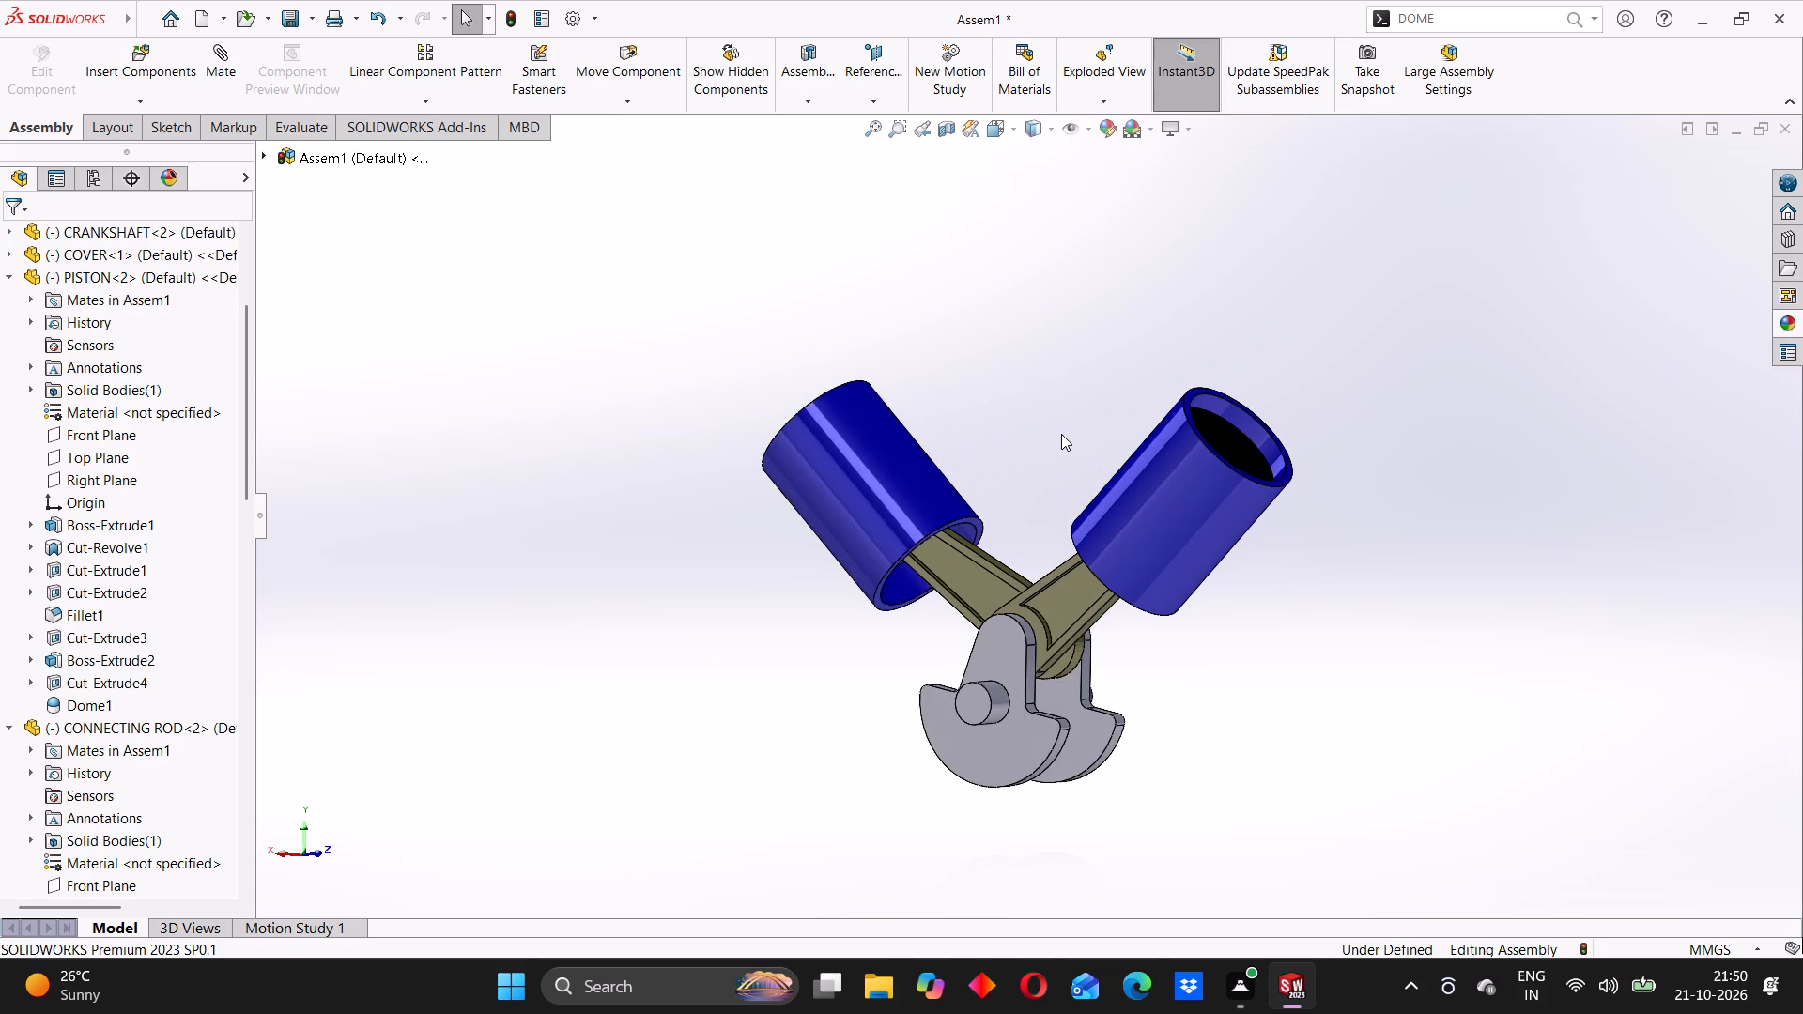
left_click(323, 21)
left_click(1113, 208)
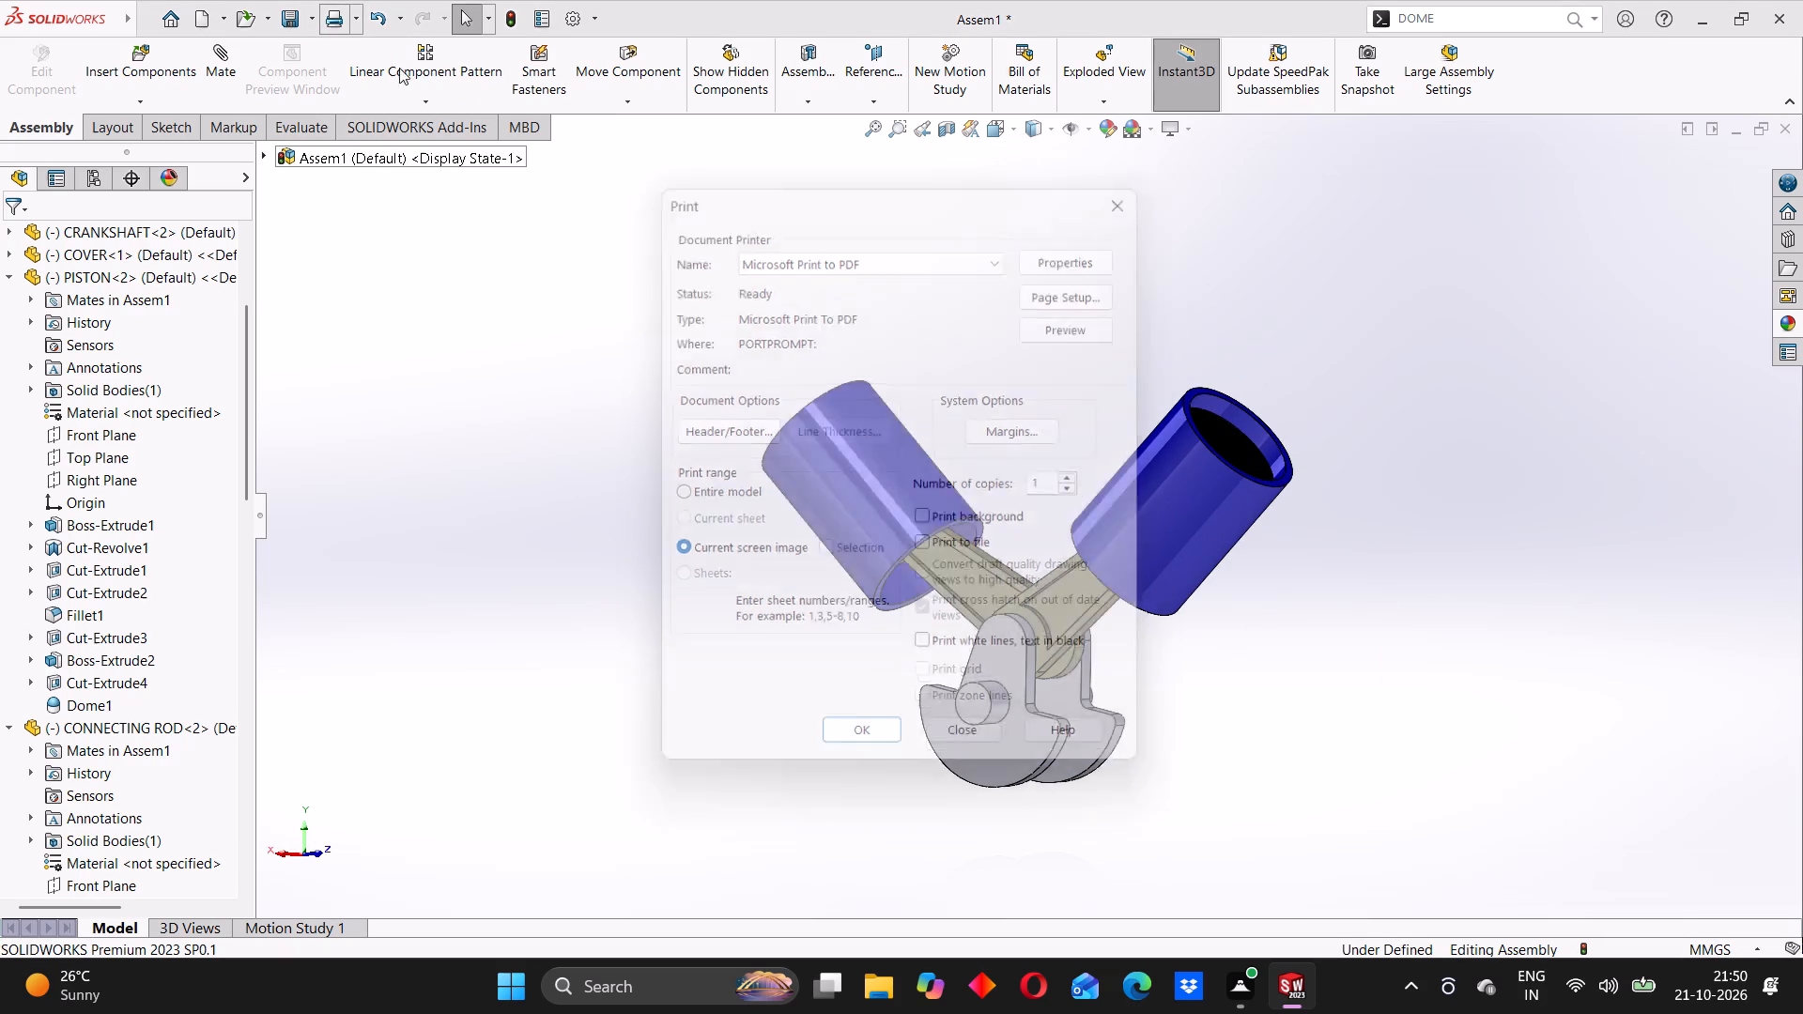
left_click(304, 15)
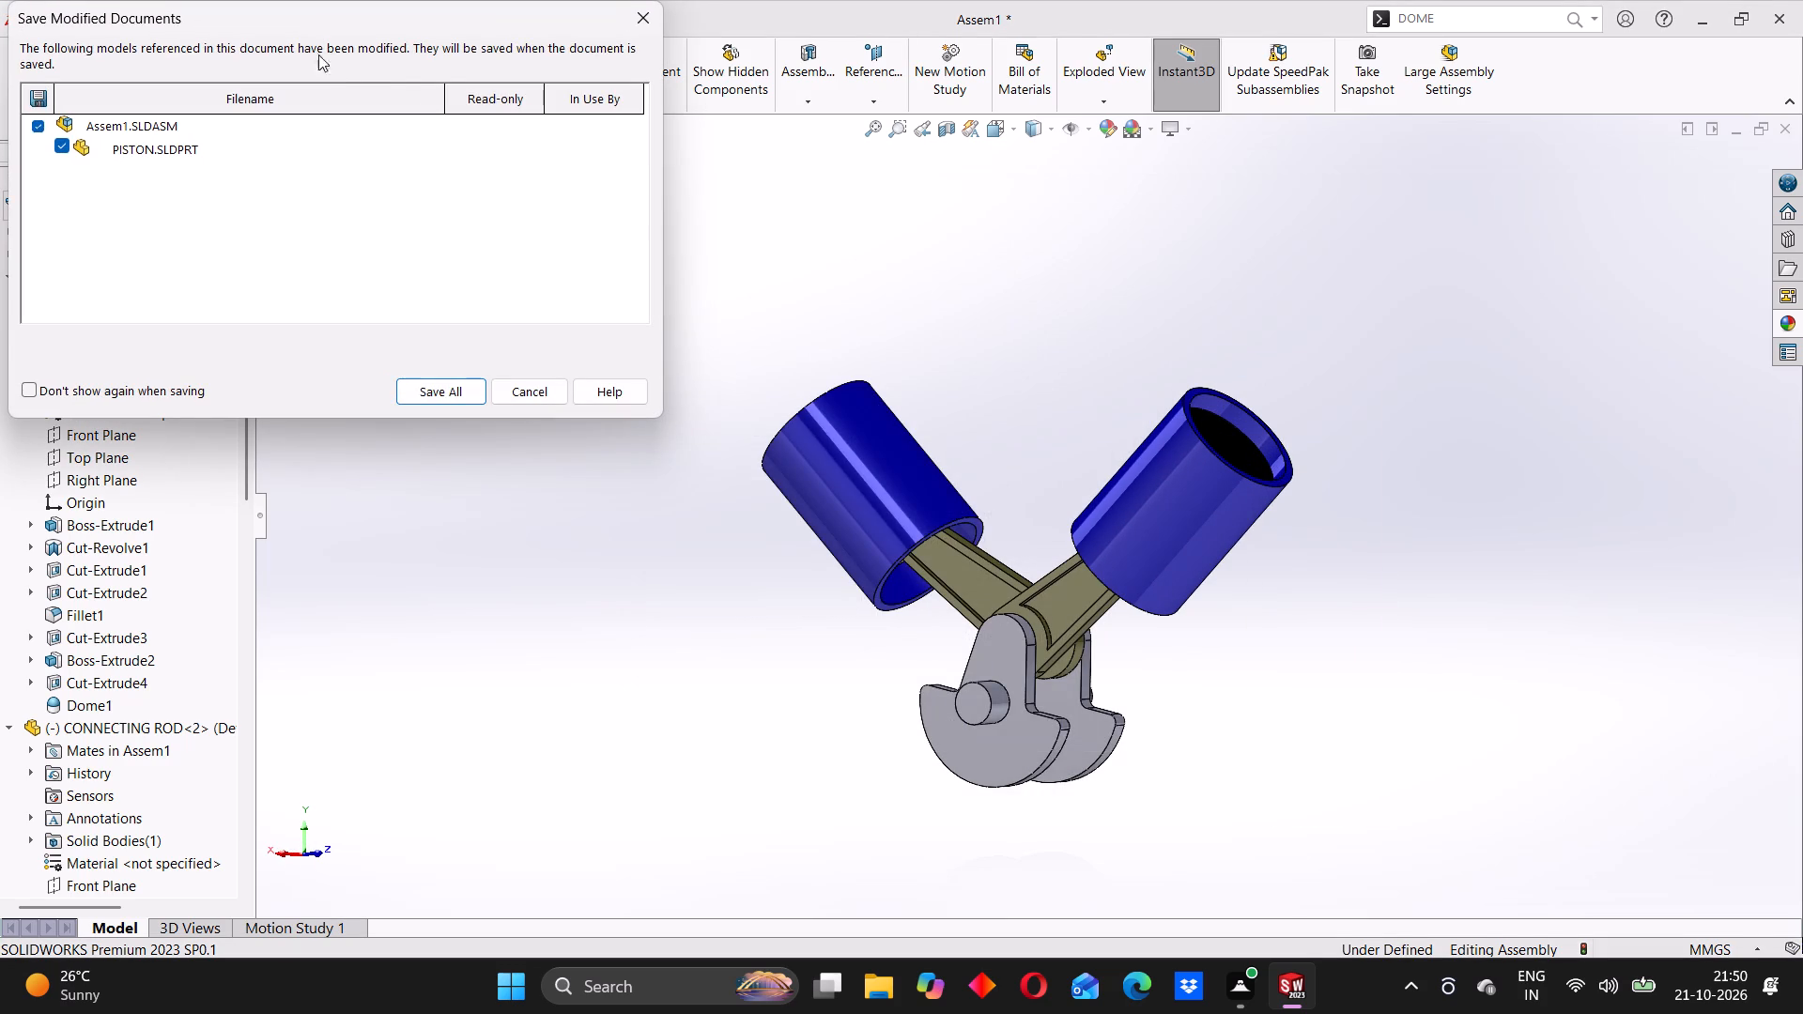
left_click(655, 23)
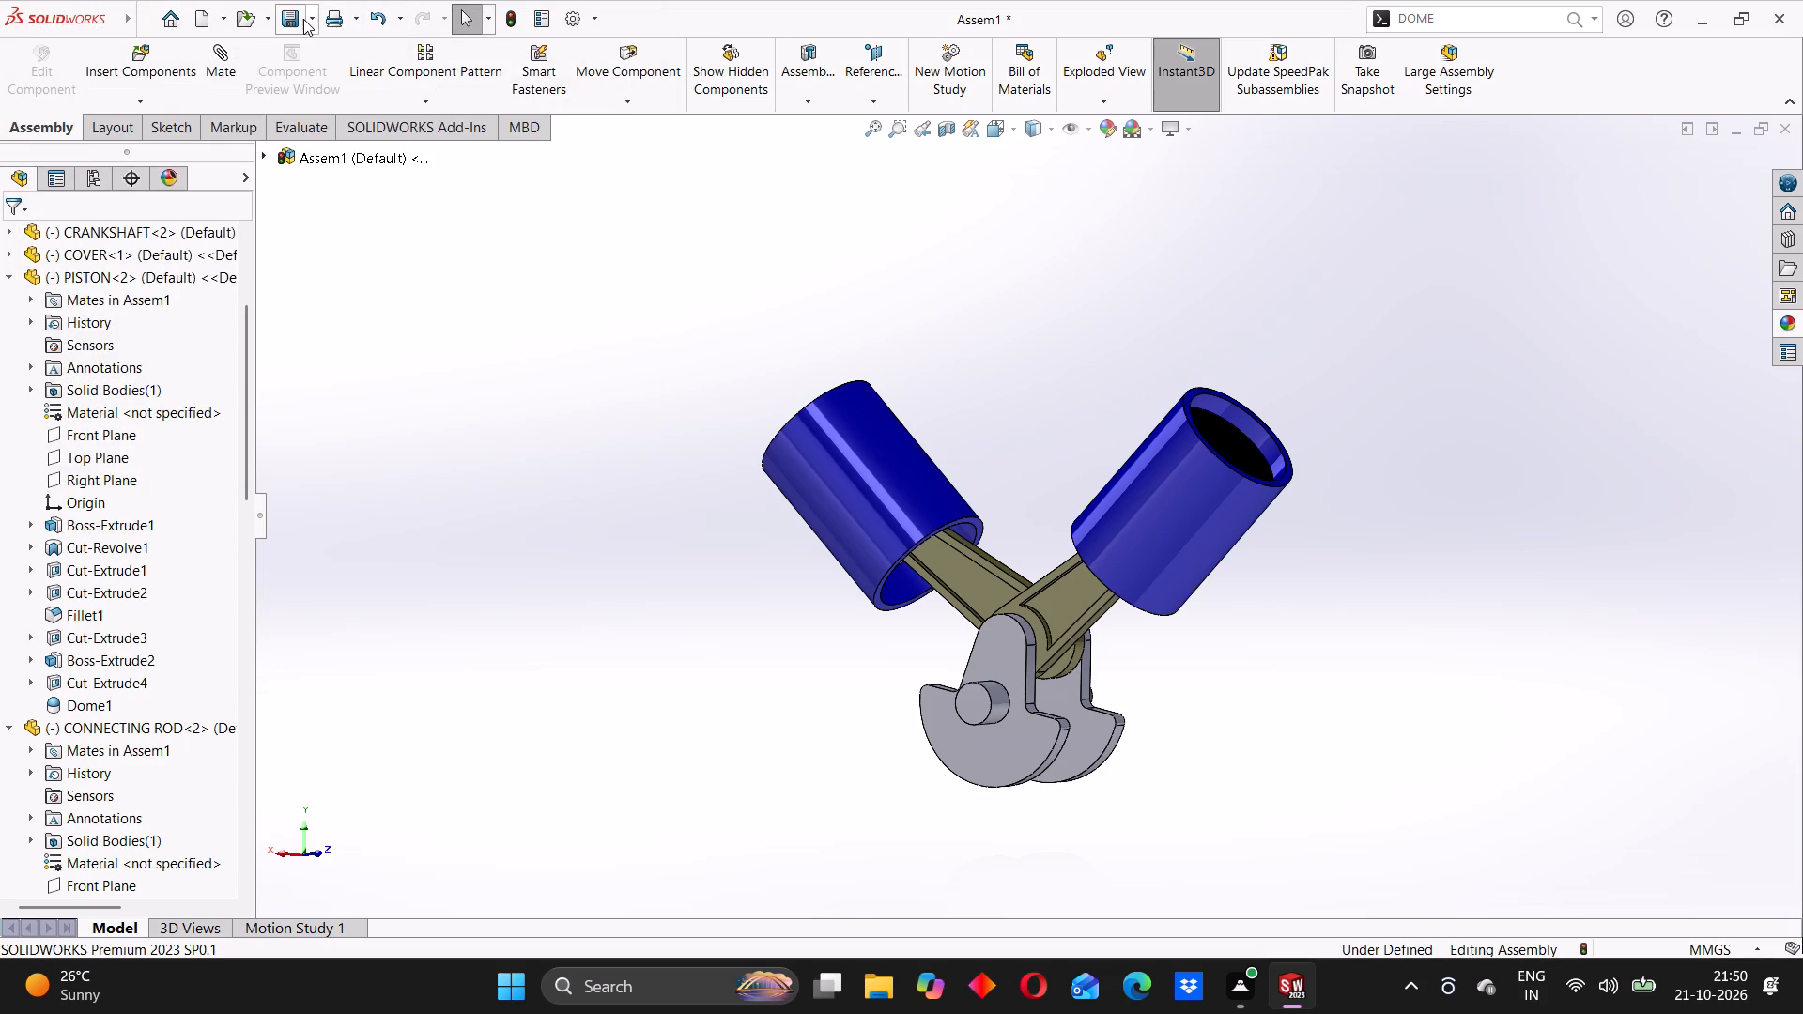
Rebuild and save the assembly as Assem1, a SOLIDWORKS Assembly file, in the TWIN ENGINE ASEEMBLY folder.
left_click(308, 15)
left_click(309, 63)
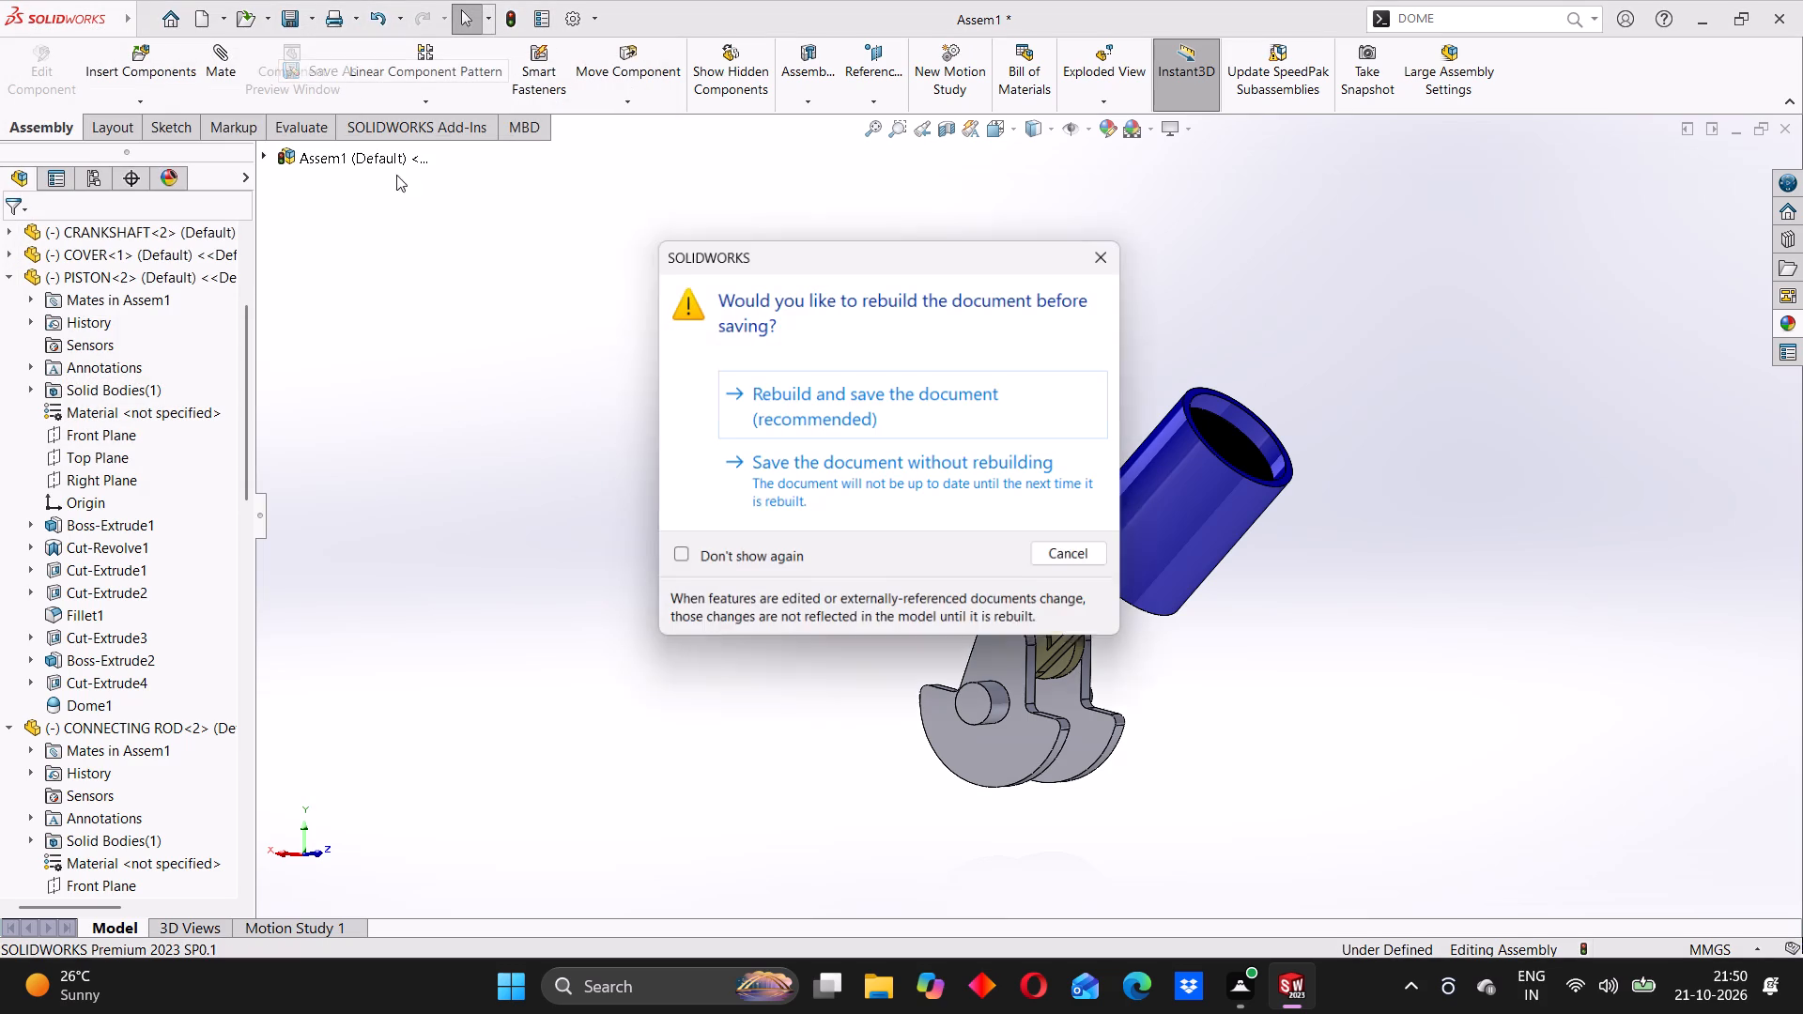
left_click(862, 409)
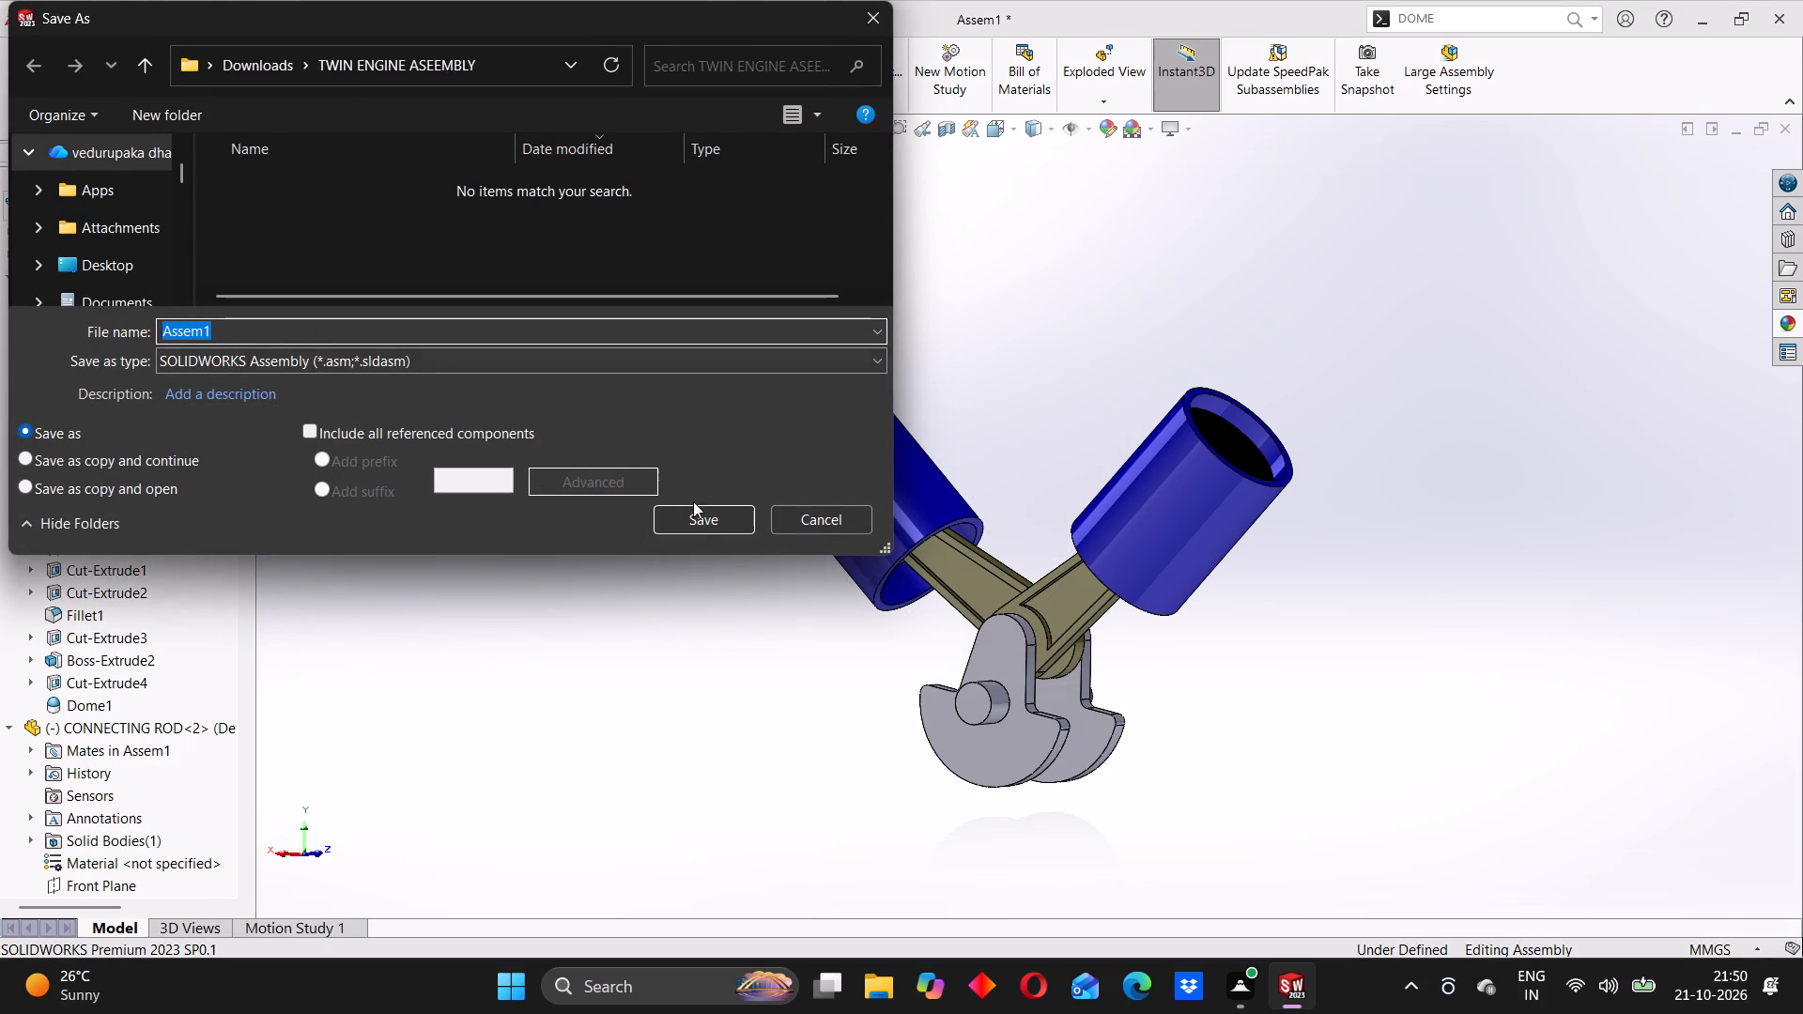
left_click(698, 515)
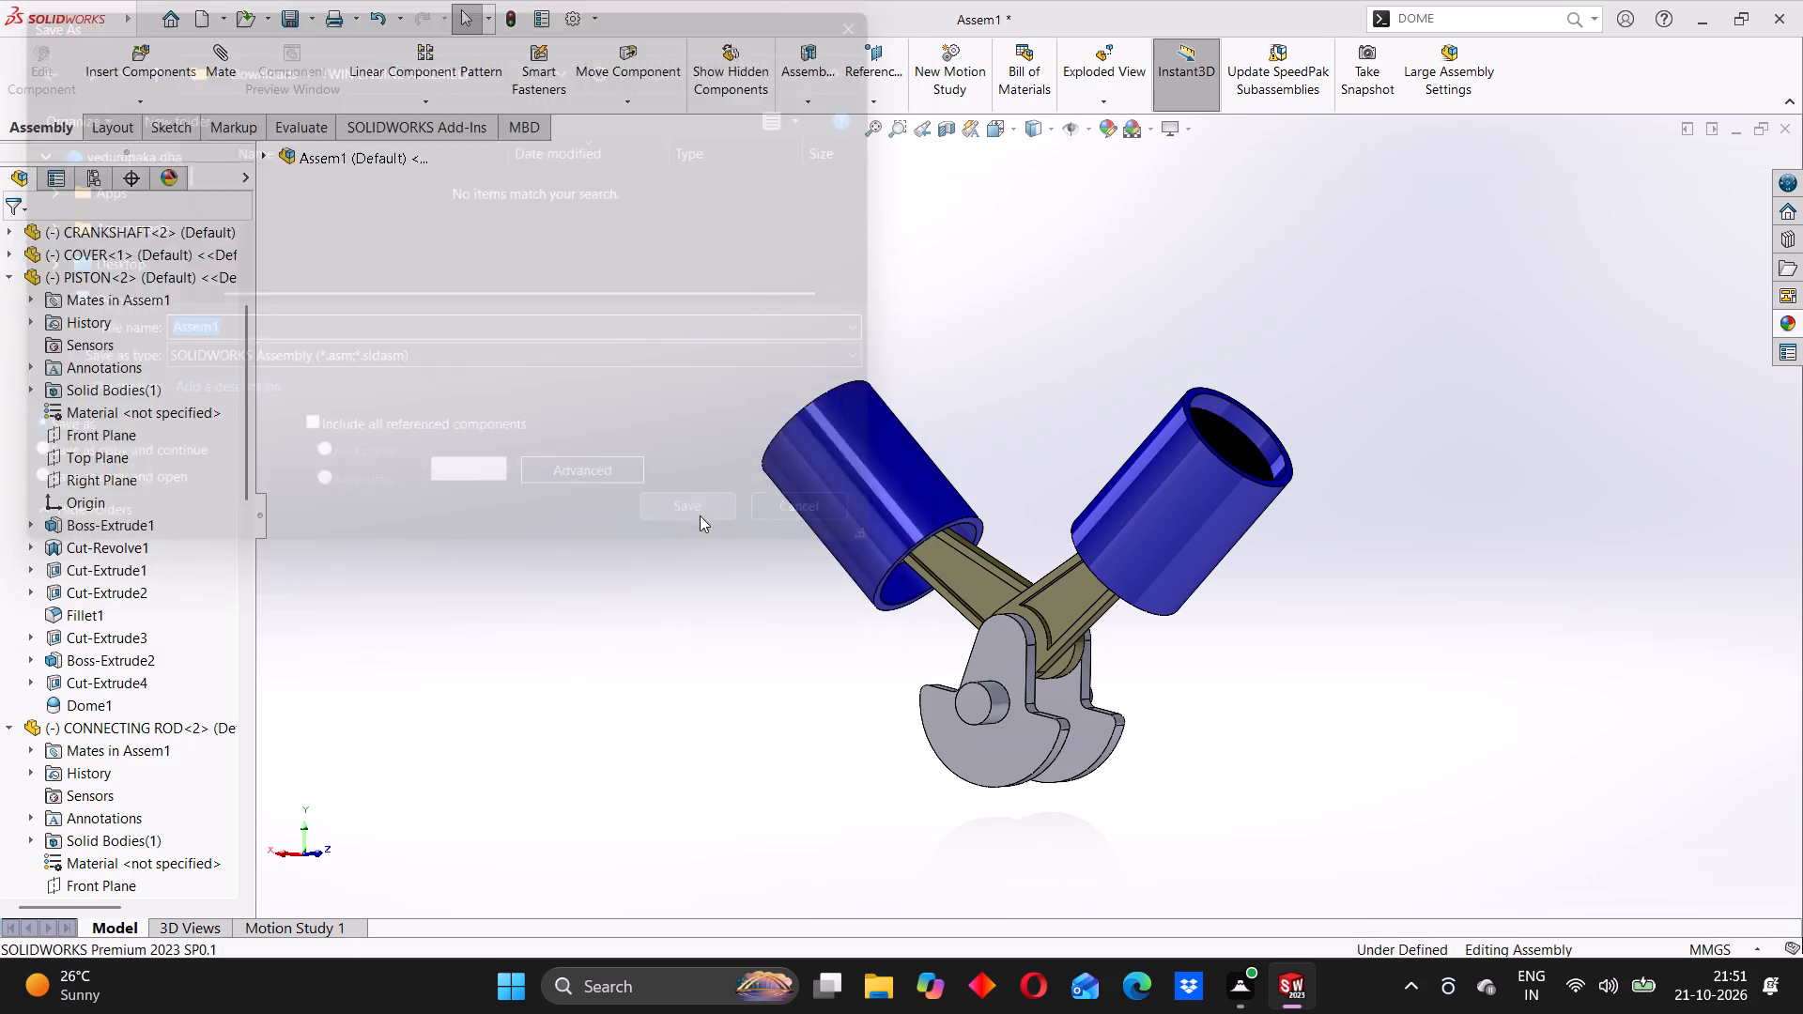
left_click(918, 523)
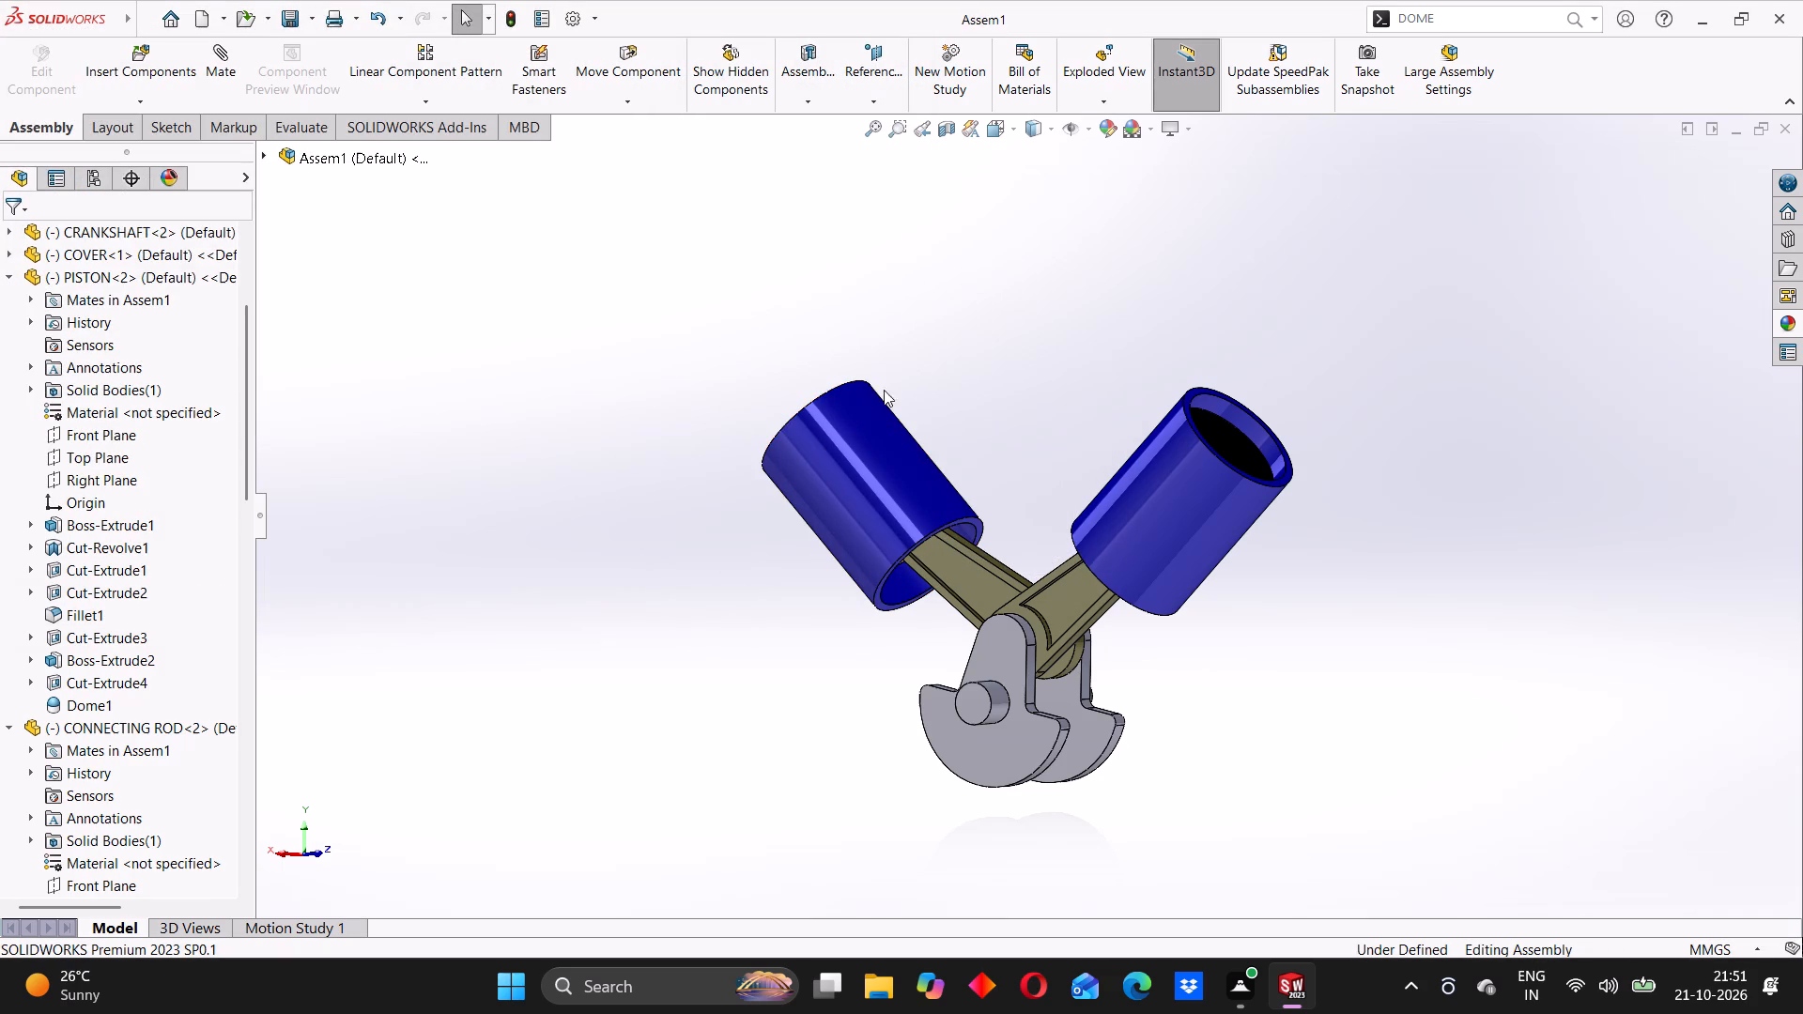
Save a copy of the assembly view as an Adobe PDF named Assem1.
left_click(309, 12)
left_click(313, 70)
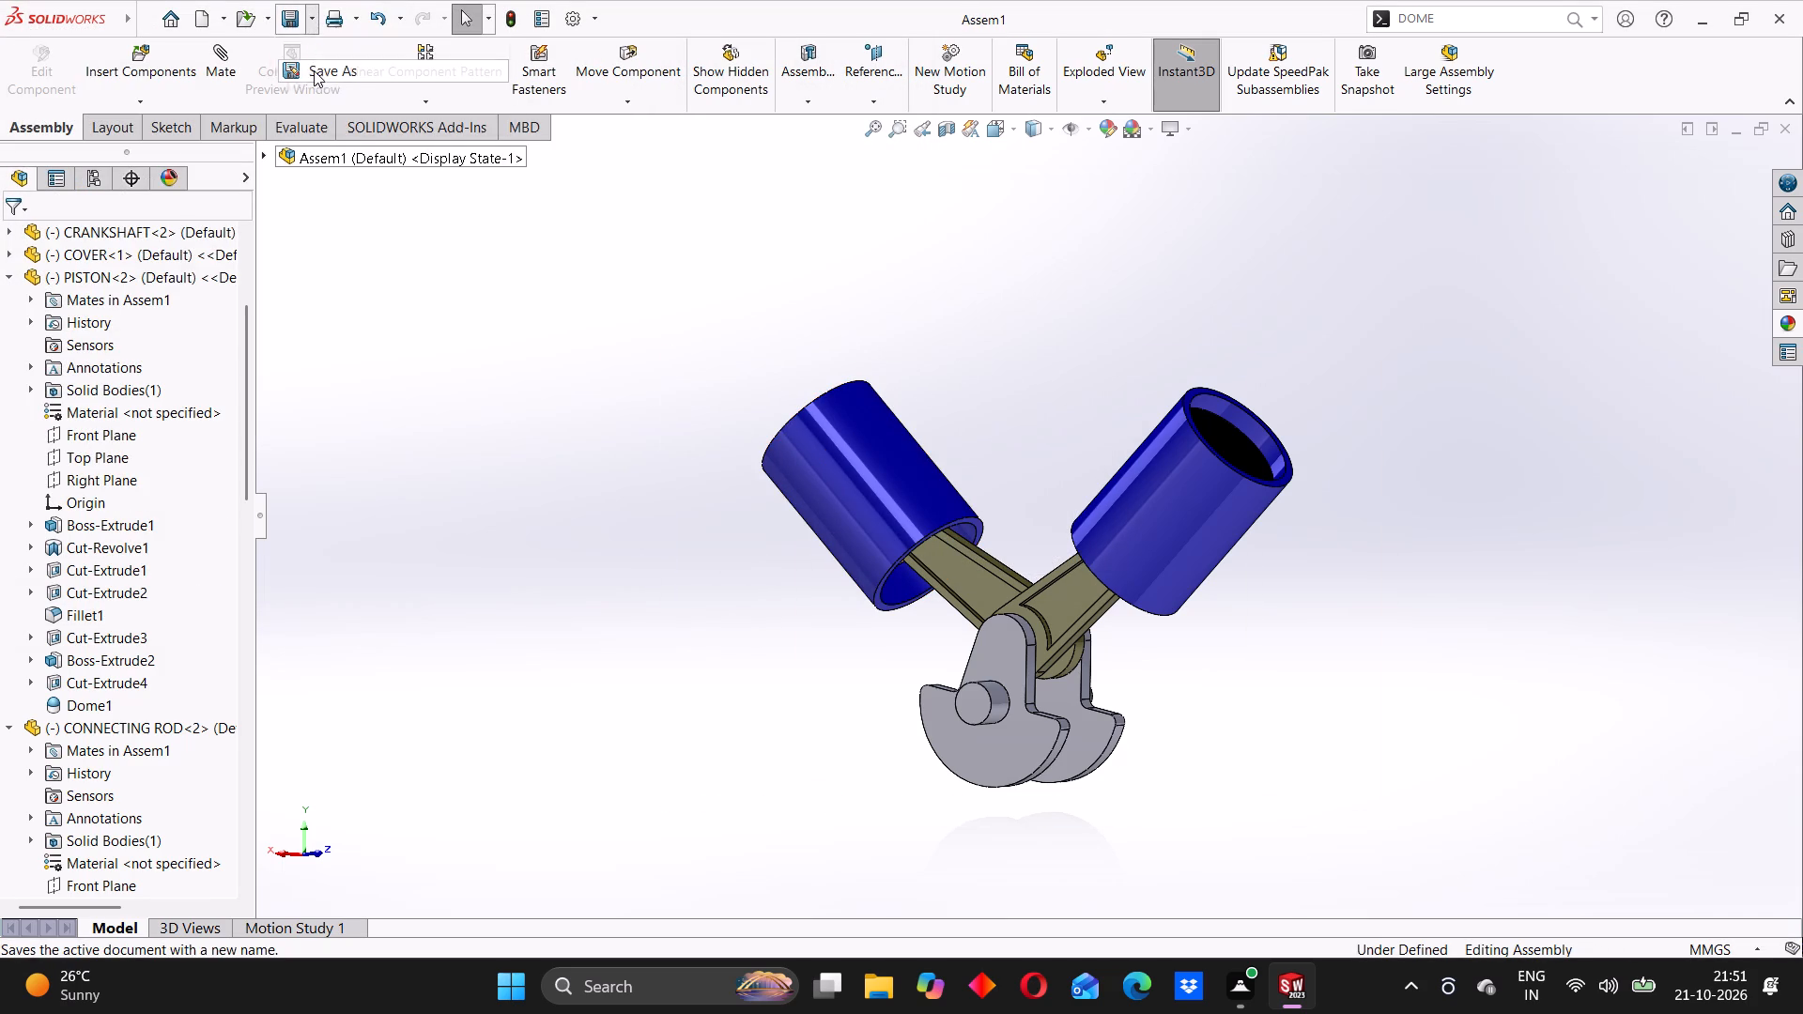
left_click(544, 358)
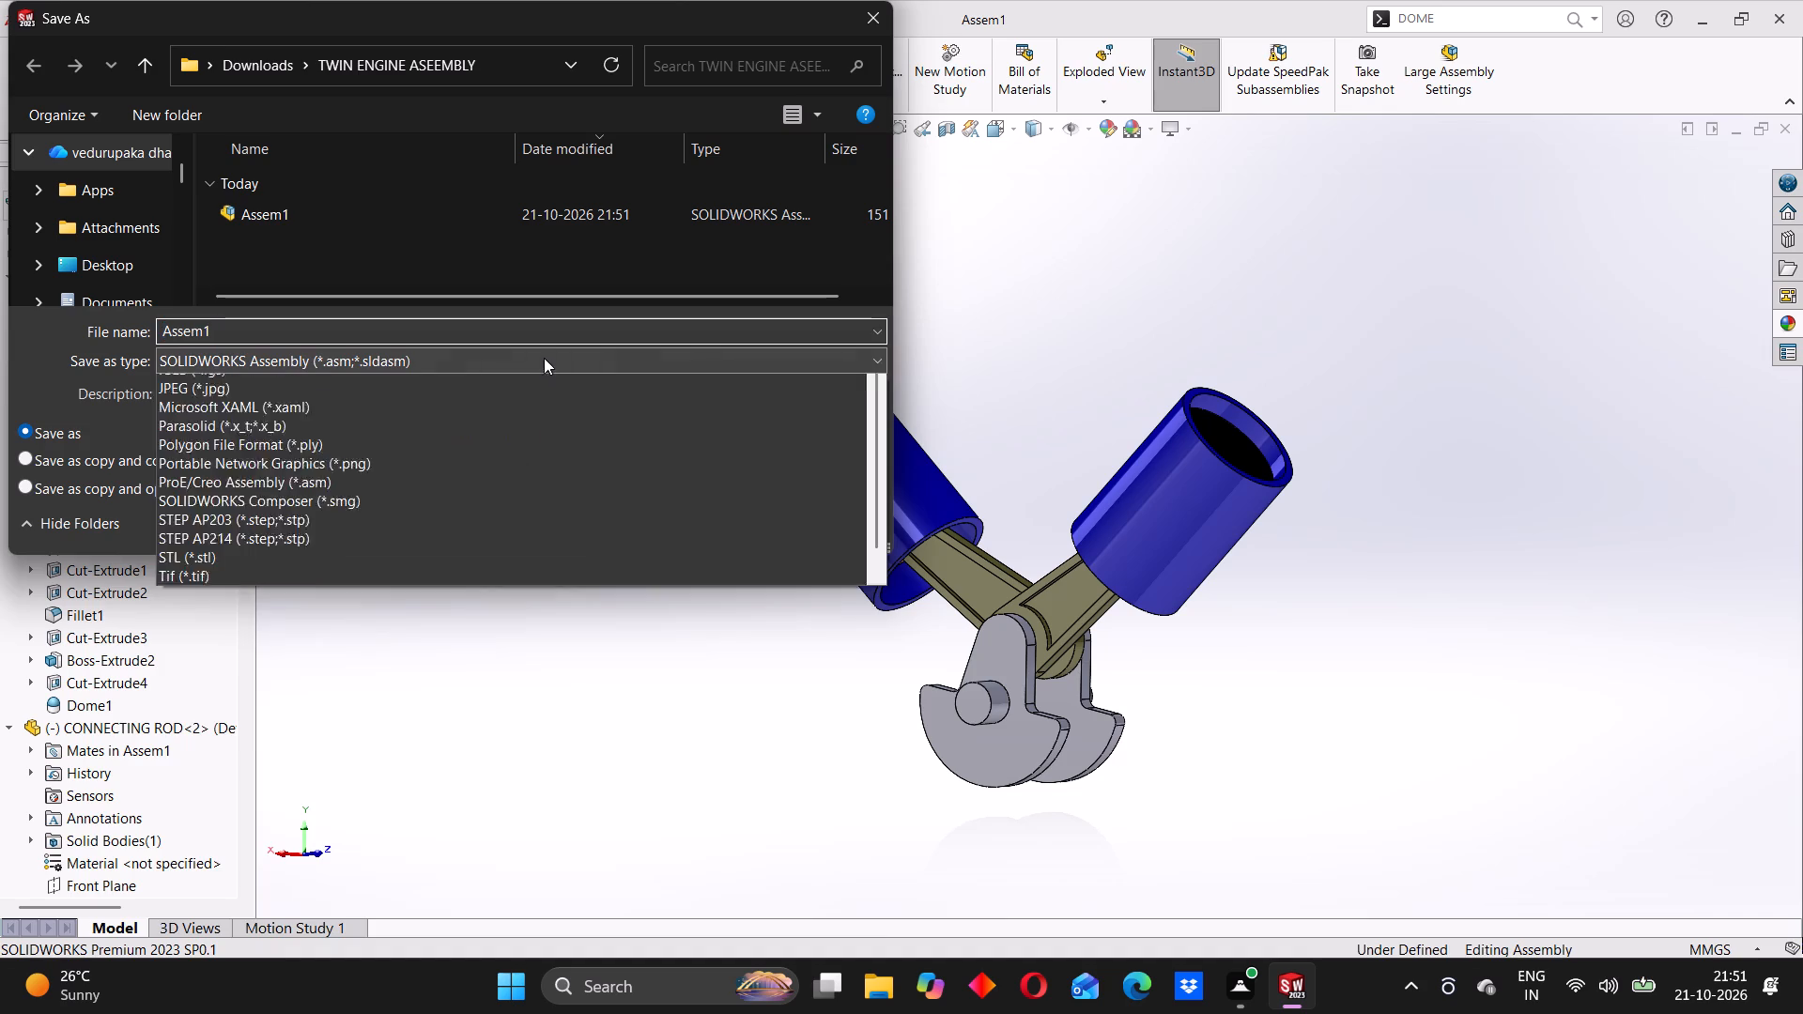
left_click(355, 535)
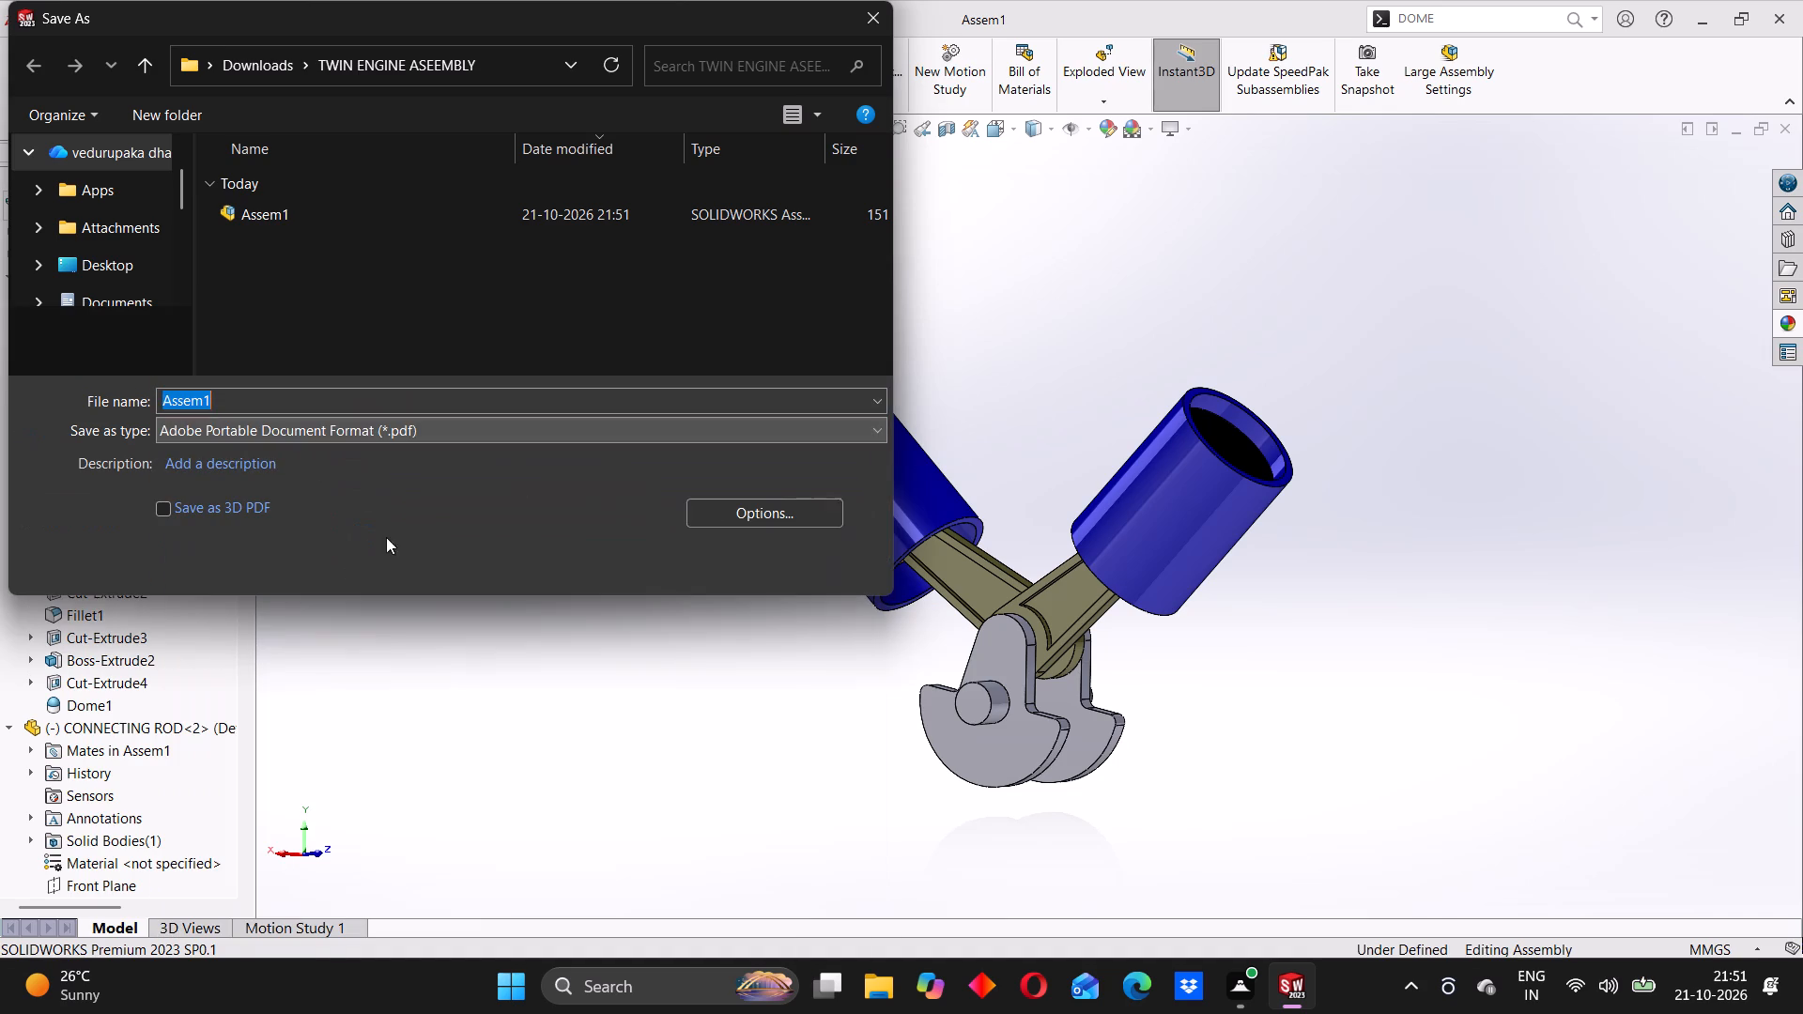
left_click(698, 571)
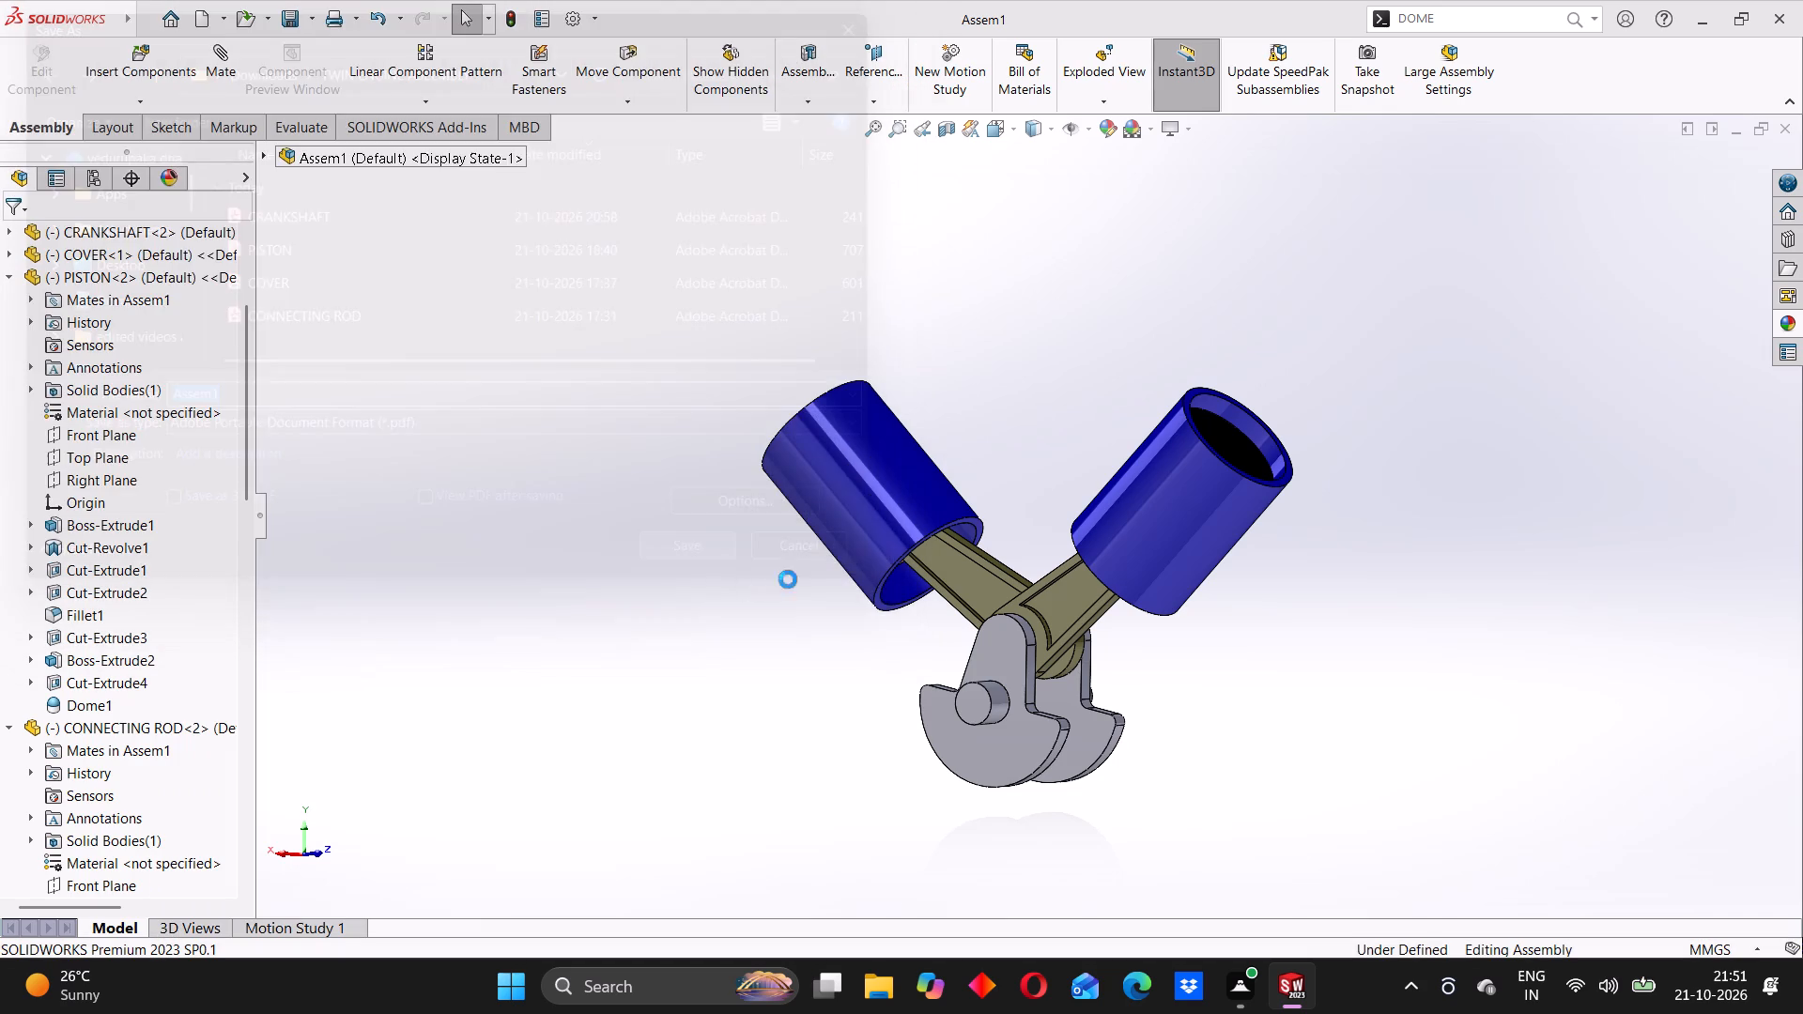